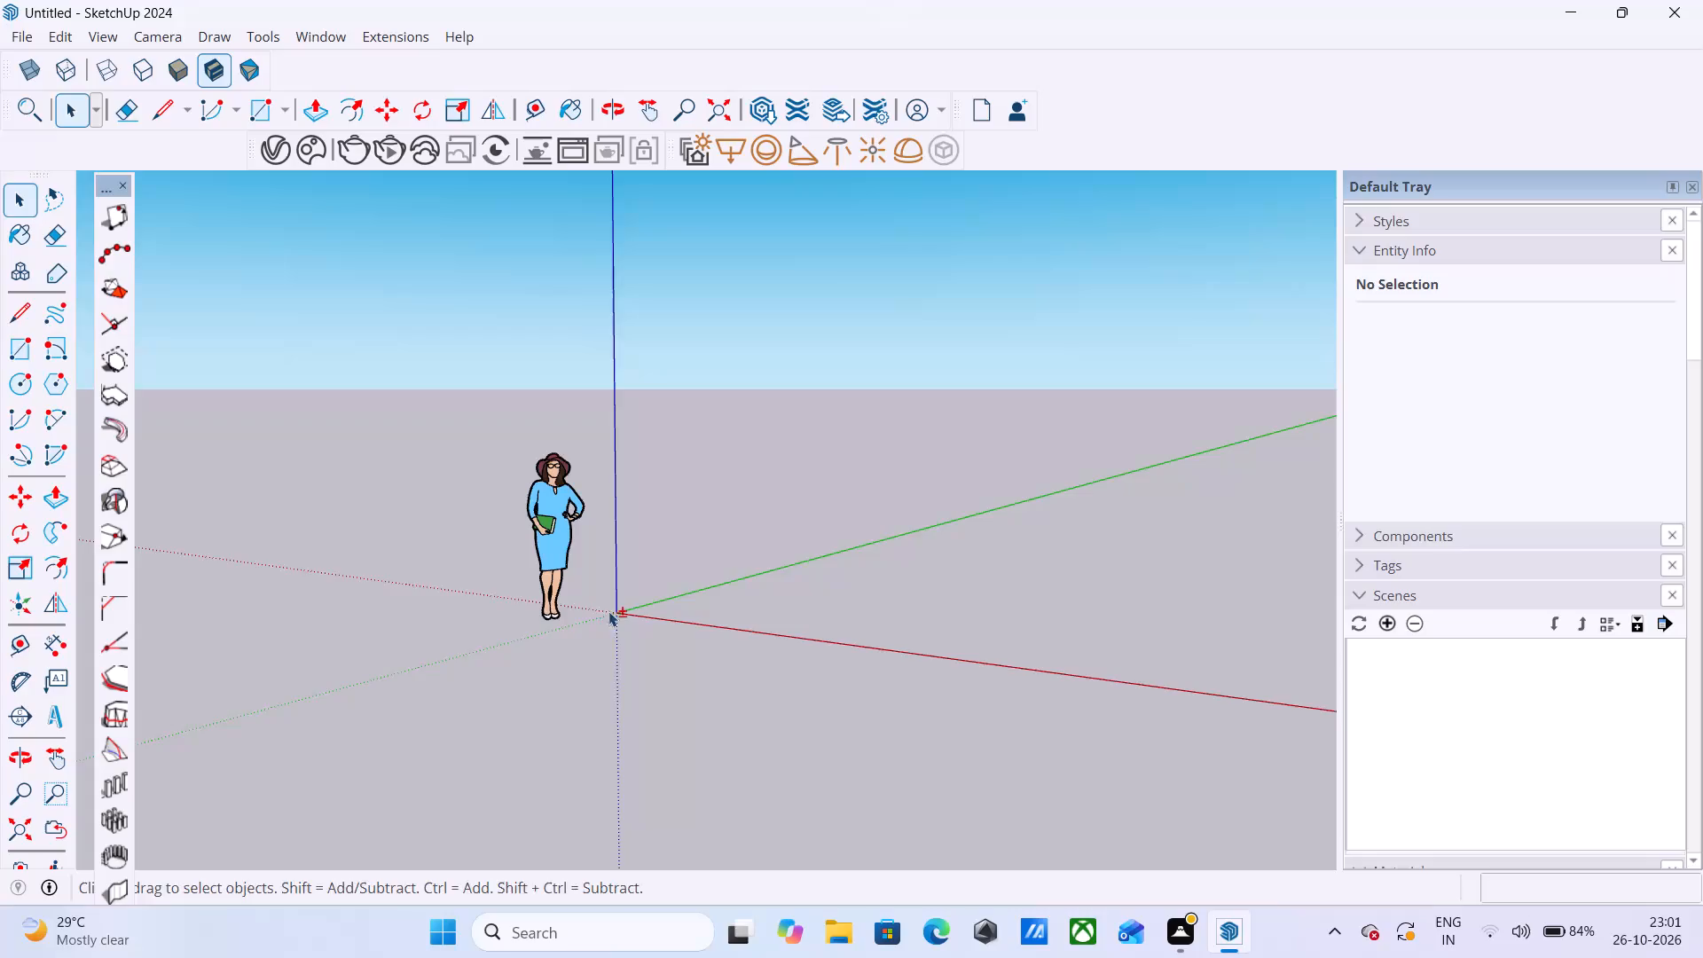
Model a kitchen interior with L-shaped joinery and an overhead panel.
Erase the default standing woman scale figure near the origin.
{"action": "middle_click_drag", "start_coordinate": [608, 611], "coordinate": [441, 650]}
{"action": "key", "text": "e"}
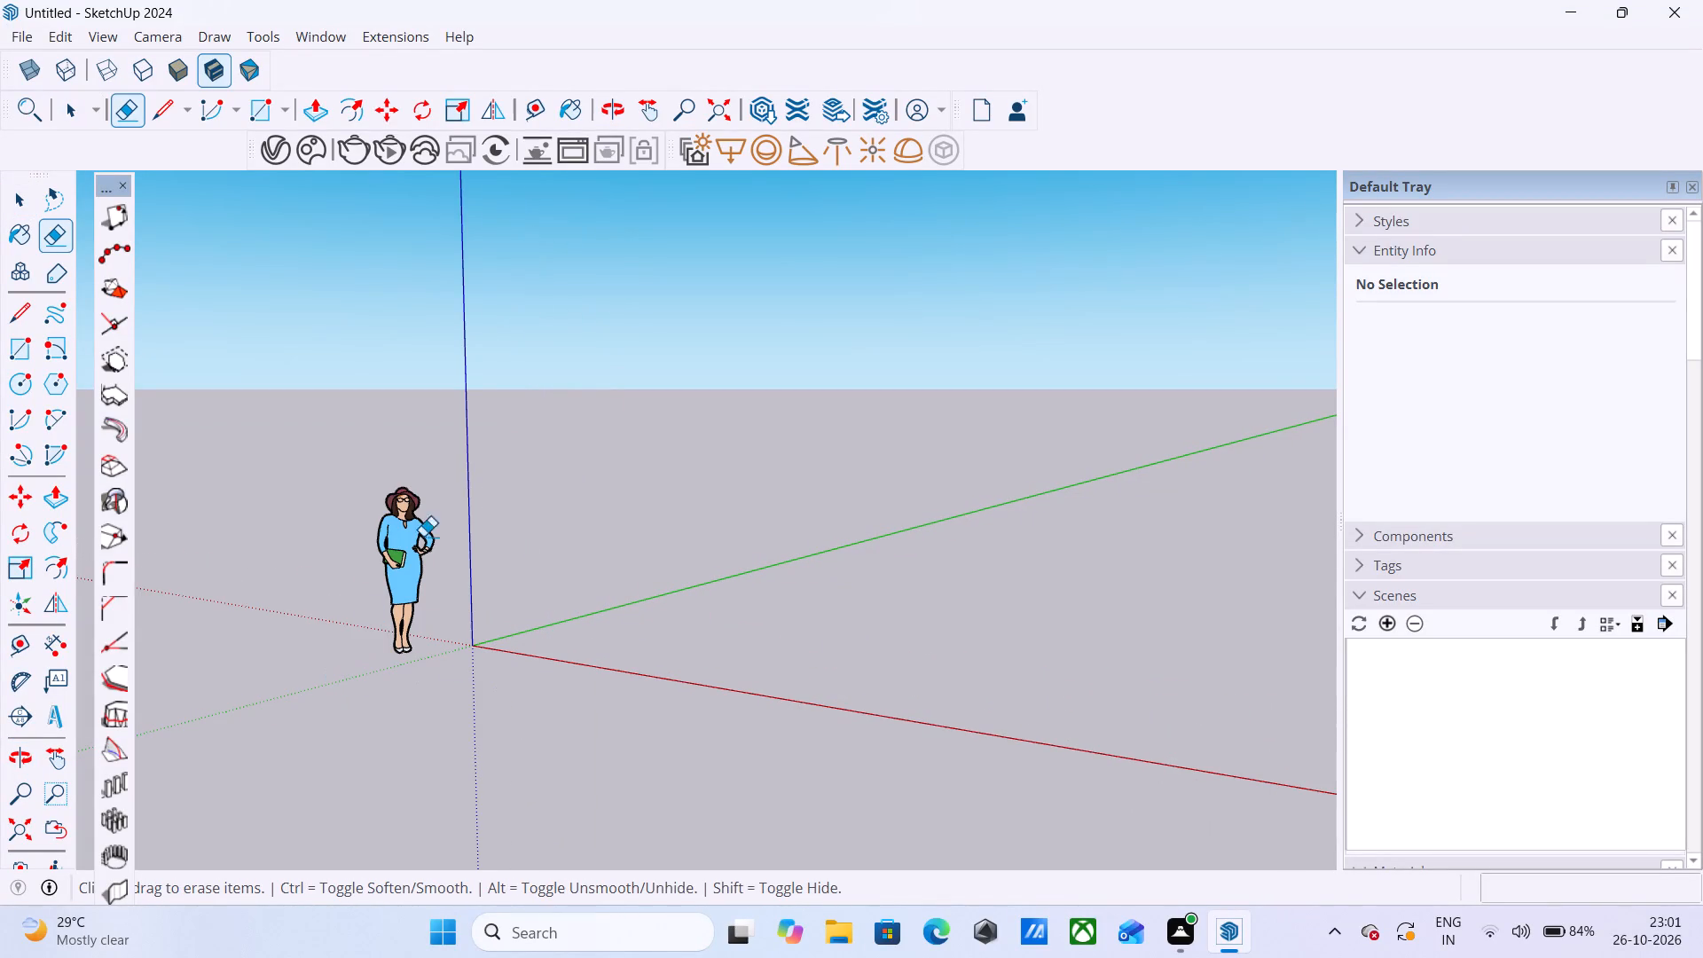
{"action": "left_click_drag", "start_coordinate": [429, 507], "coordinate": [387, 564]}
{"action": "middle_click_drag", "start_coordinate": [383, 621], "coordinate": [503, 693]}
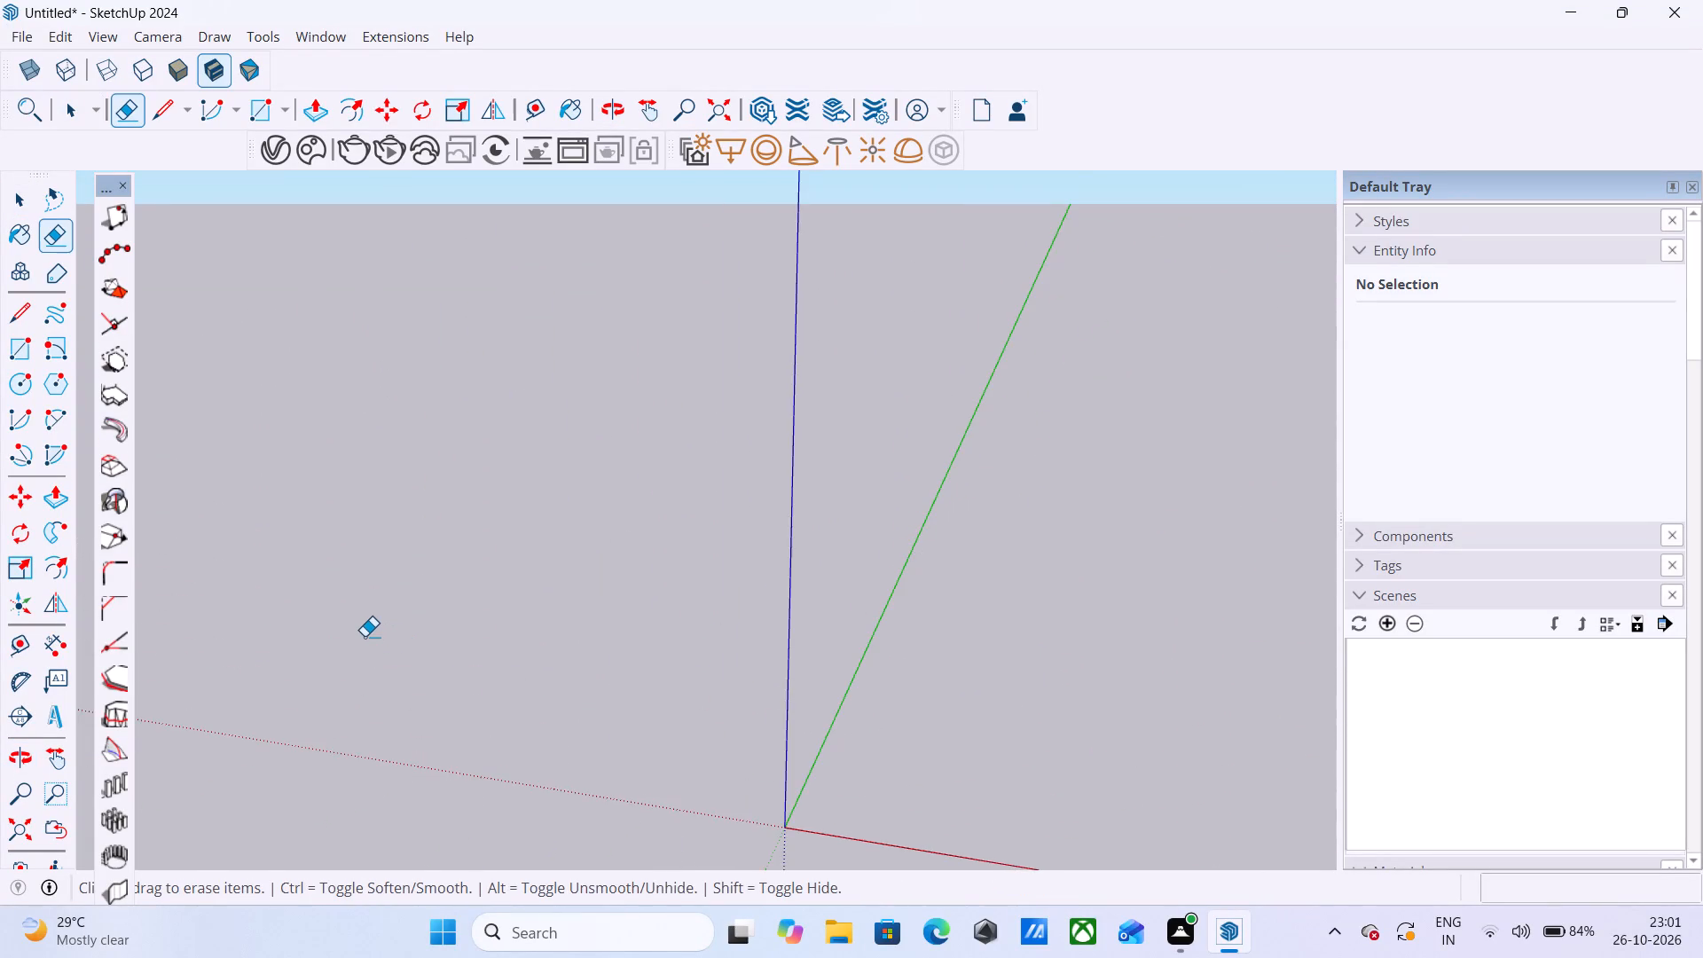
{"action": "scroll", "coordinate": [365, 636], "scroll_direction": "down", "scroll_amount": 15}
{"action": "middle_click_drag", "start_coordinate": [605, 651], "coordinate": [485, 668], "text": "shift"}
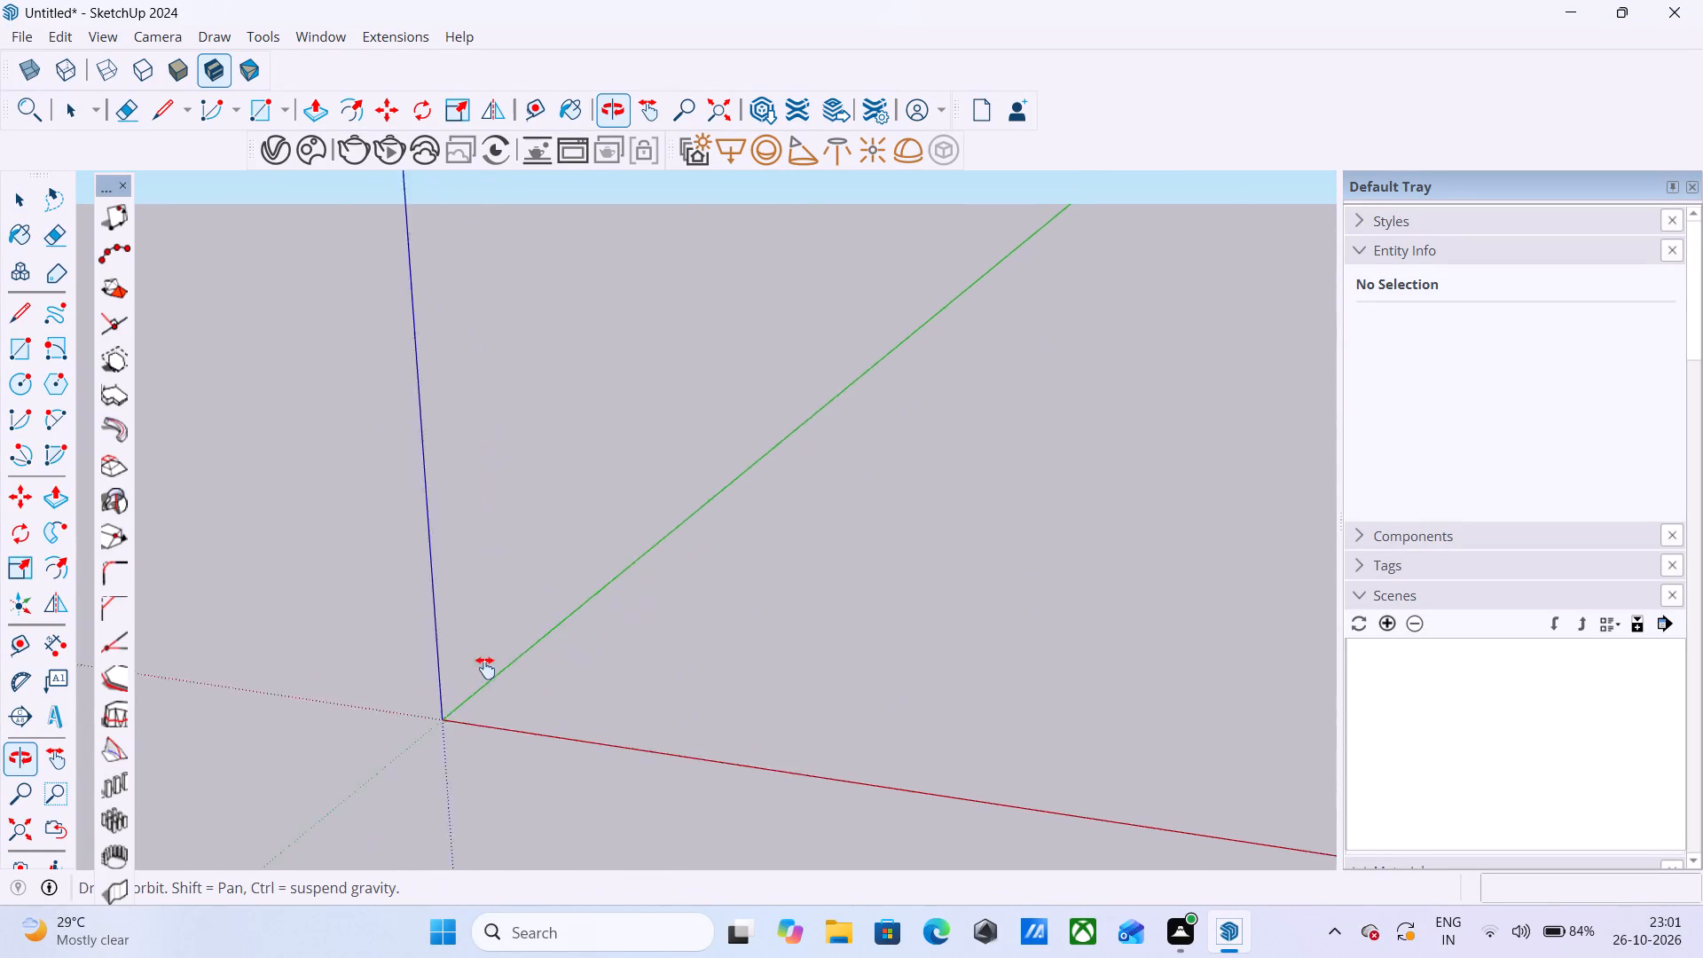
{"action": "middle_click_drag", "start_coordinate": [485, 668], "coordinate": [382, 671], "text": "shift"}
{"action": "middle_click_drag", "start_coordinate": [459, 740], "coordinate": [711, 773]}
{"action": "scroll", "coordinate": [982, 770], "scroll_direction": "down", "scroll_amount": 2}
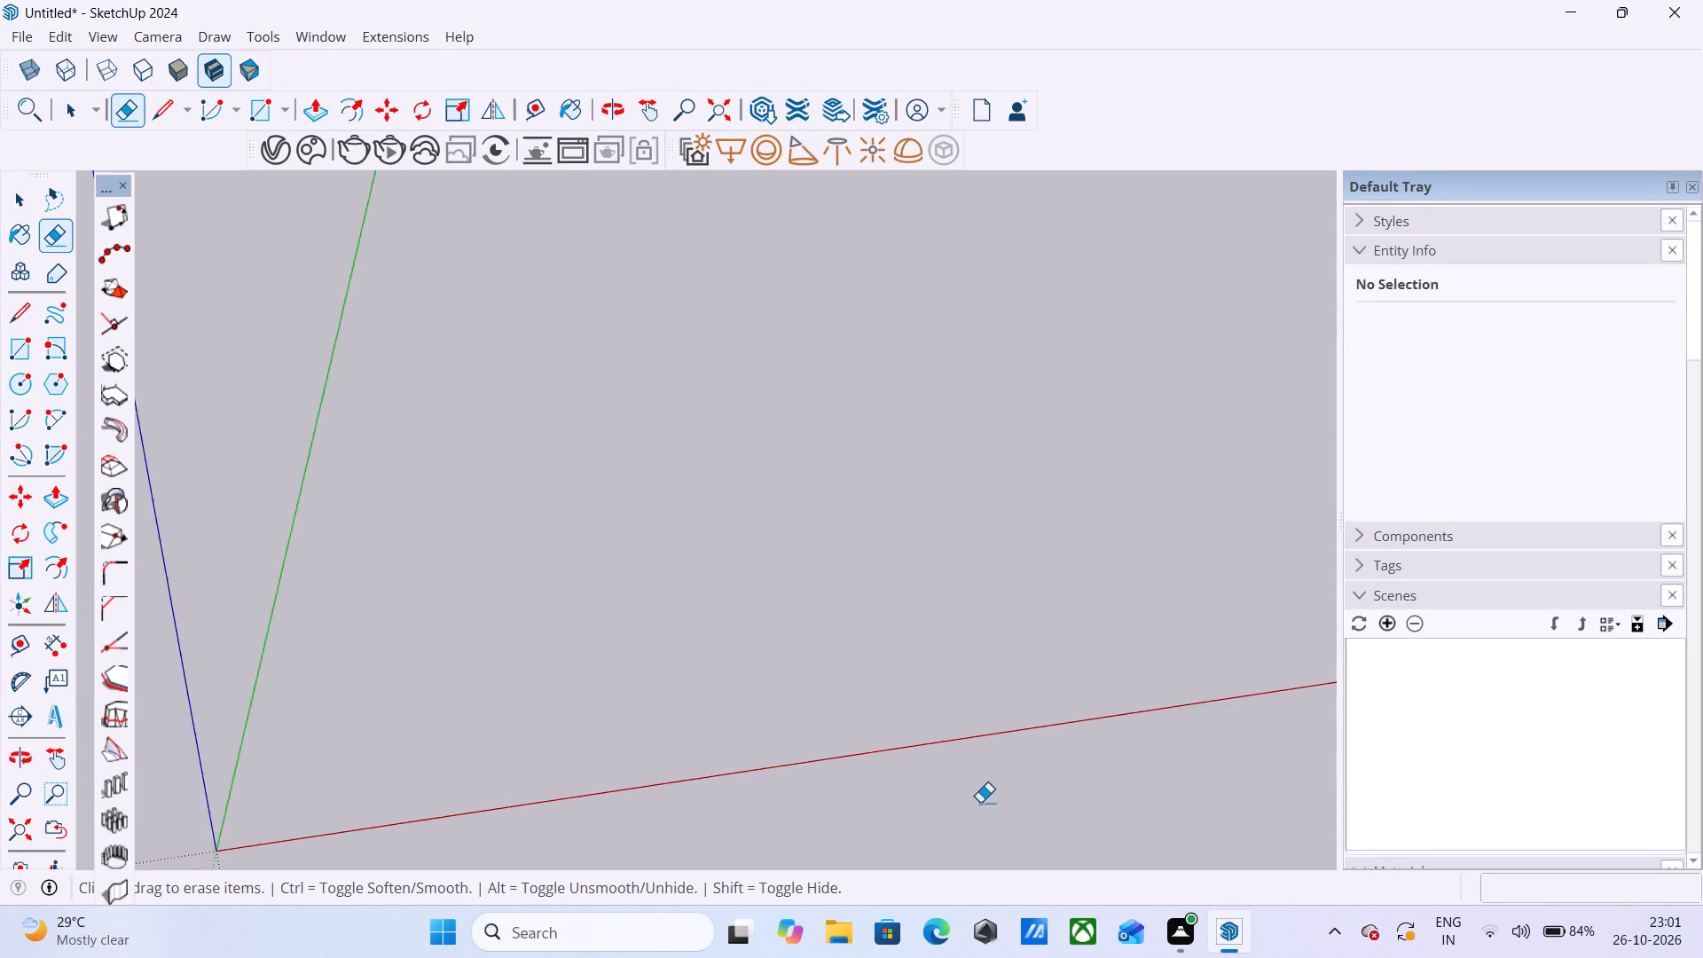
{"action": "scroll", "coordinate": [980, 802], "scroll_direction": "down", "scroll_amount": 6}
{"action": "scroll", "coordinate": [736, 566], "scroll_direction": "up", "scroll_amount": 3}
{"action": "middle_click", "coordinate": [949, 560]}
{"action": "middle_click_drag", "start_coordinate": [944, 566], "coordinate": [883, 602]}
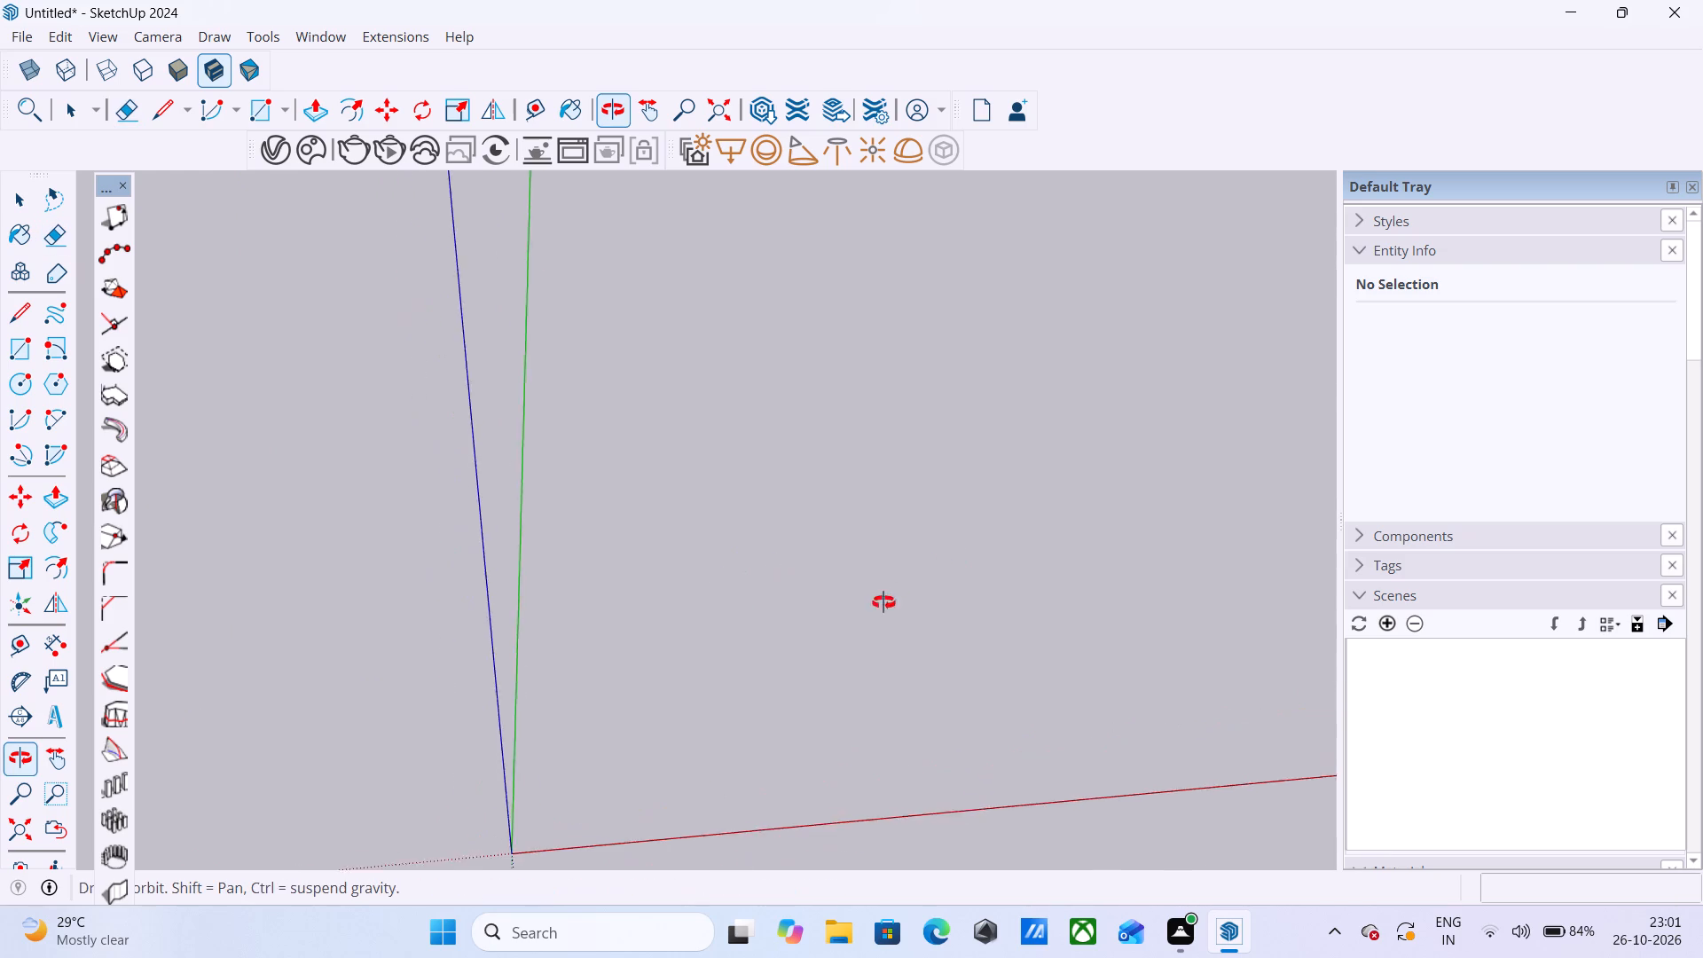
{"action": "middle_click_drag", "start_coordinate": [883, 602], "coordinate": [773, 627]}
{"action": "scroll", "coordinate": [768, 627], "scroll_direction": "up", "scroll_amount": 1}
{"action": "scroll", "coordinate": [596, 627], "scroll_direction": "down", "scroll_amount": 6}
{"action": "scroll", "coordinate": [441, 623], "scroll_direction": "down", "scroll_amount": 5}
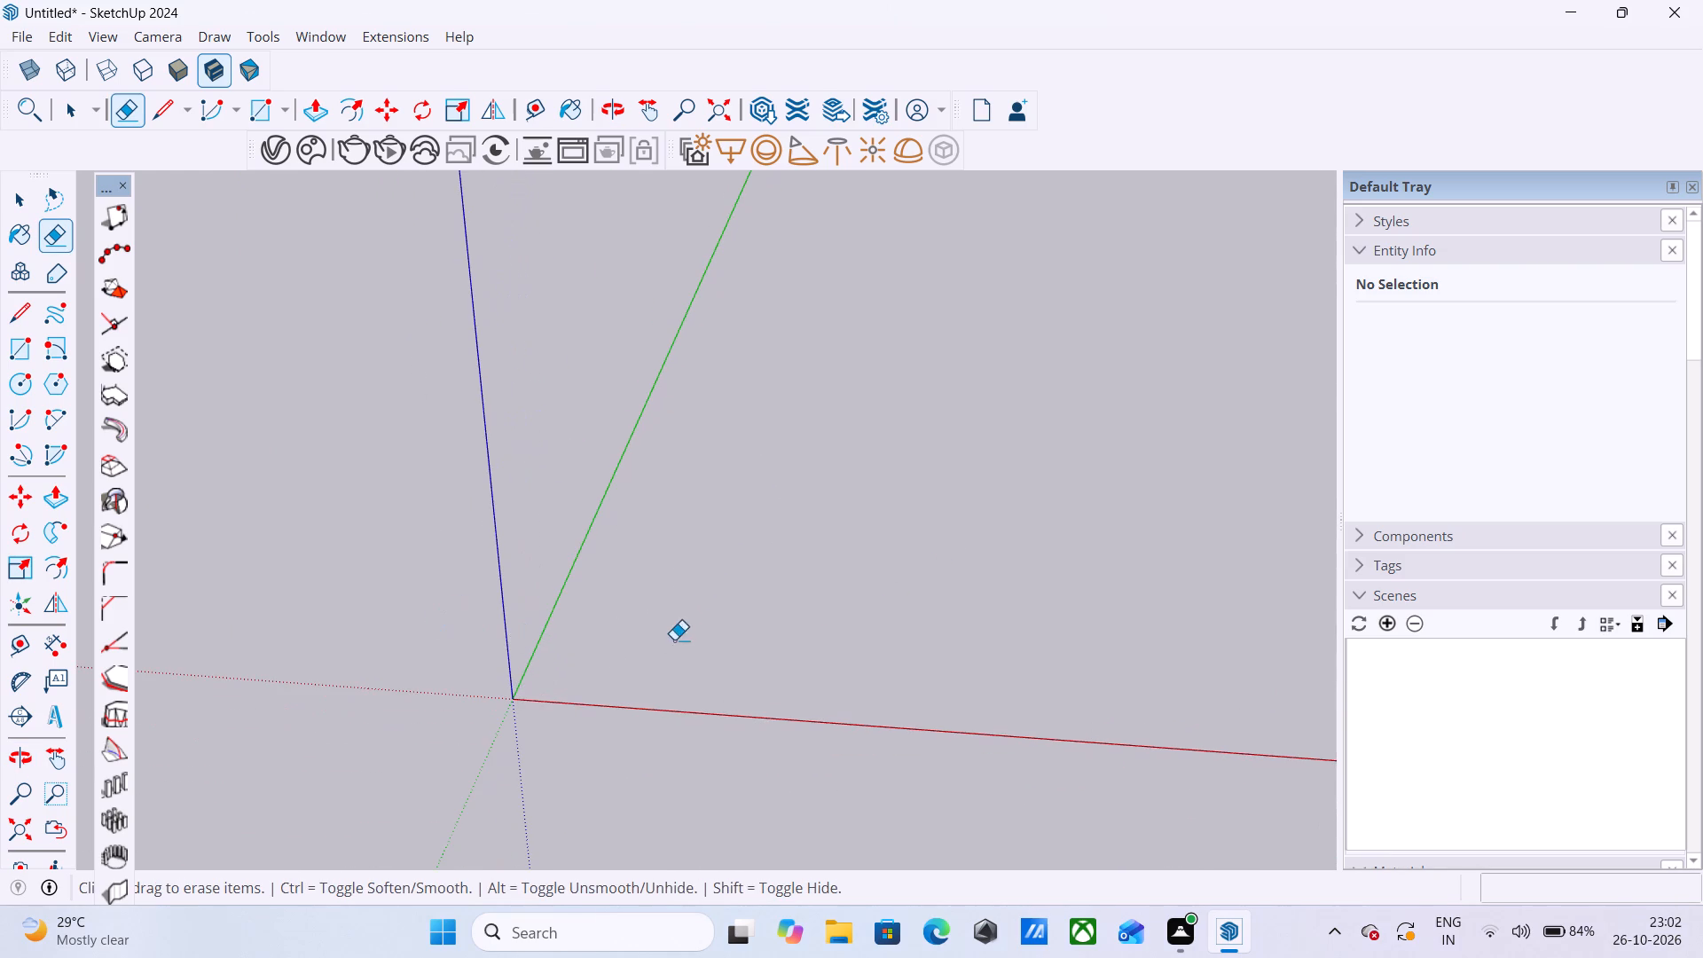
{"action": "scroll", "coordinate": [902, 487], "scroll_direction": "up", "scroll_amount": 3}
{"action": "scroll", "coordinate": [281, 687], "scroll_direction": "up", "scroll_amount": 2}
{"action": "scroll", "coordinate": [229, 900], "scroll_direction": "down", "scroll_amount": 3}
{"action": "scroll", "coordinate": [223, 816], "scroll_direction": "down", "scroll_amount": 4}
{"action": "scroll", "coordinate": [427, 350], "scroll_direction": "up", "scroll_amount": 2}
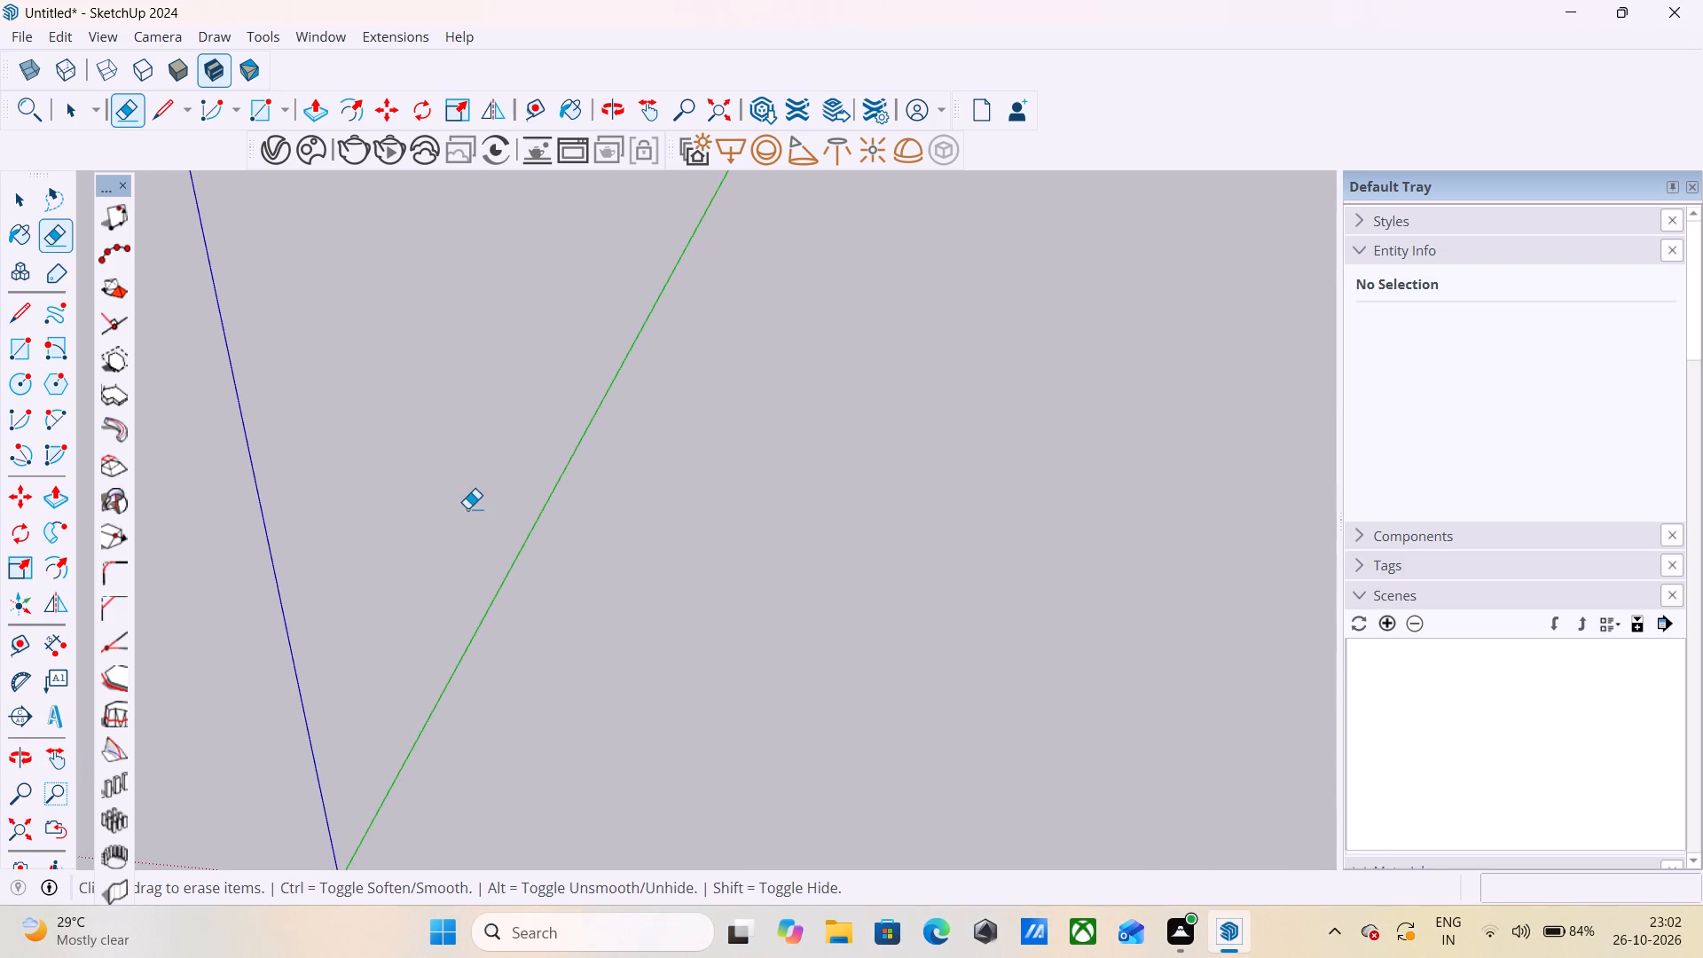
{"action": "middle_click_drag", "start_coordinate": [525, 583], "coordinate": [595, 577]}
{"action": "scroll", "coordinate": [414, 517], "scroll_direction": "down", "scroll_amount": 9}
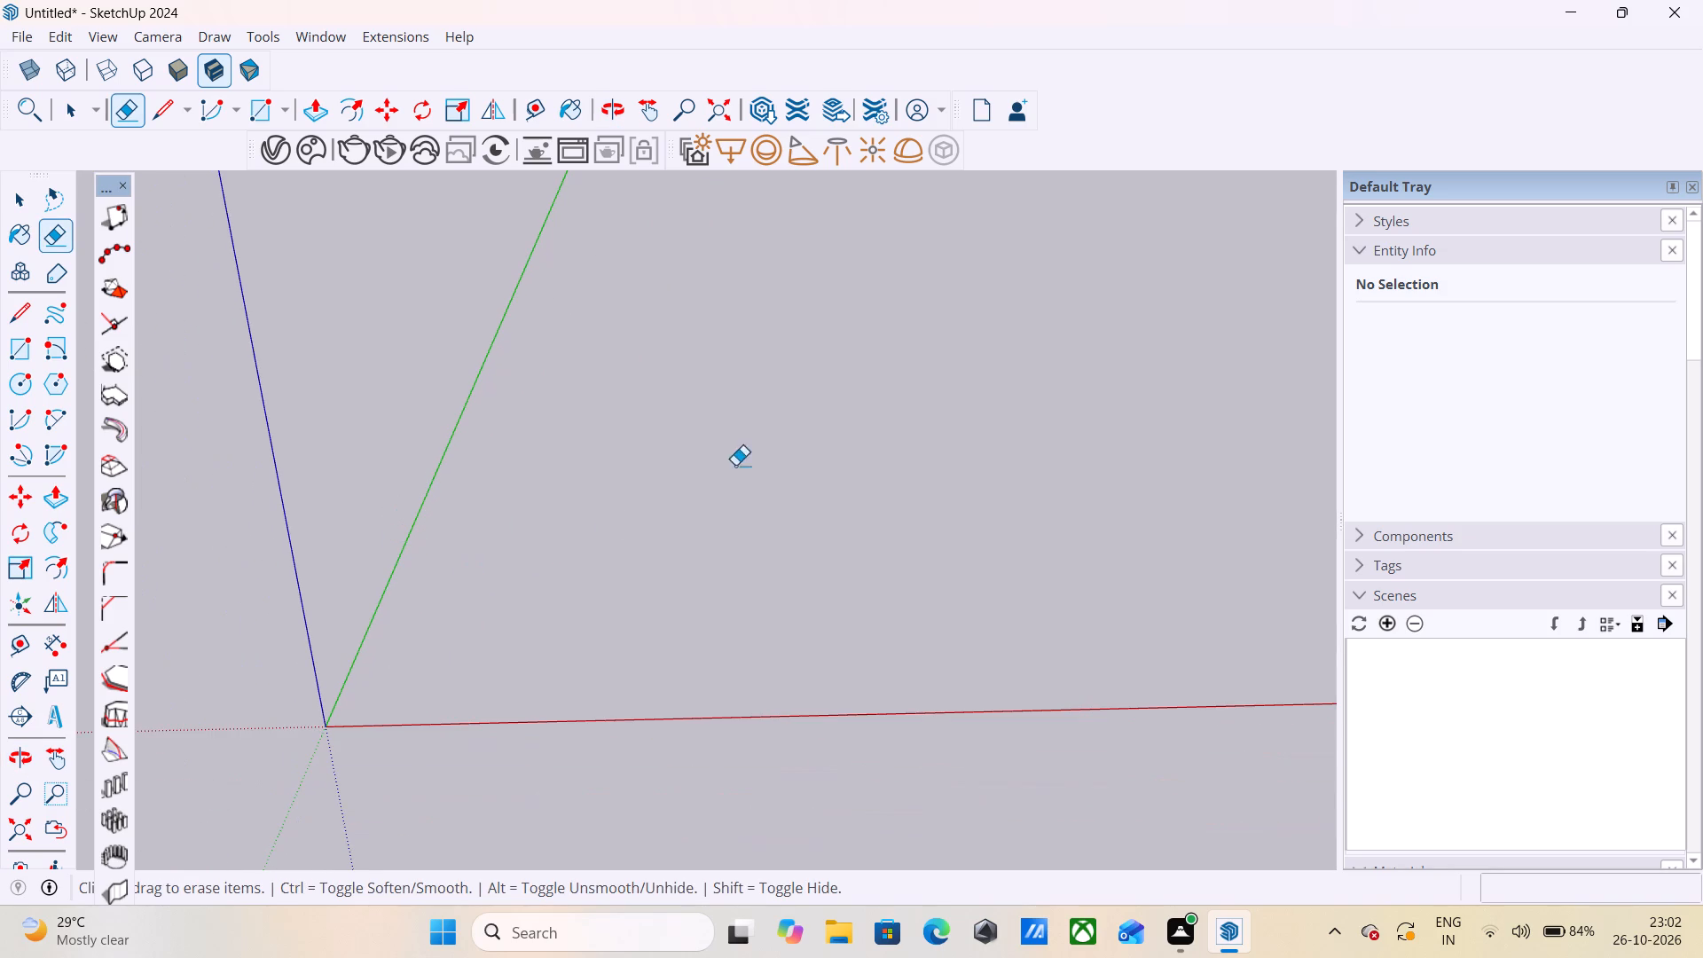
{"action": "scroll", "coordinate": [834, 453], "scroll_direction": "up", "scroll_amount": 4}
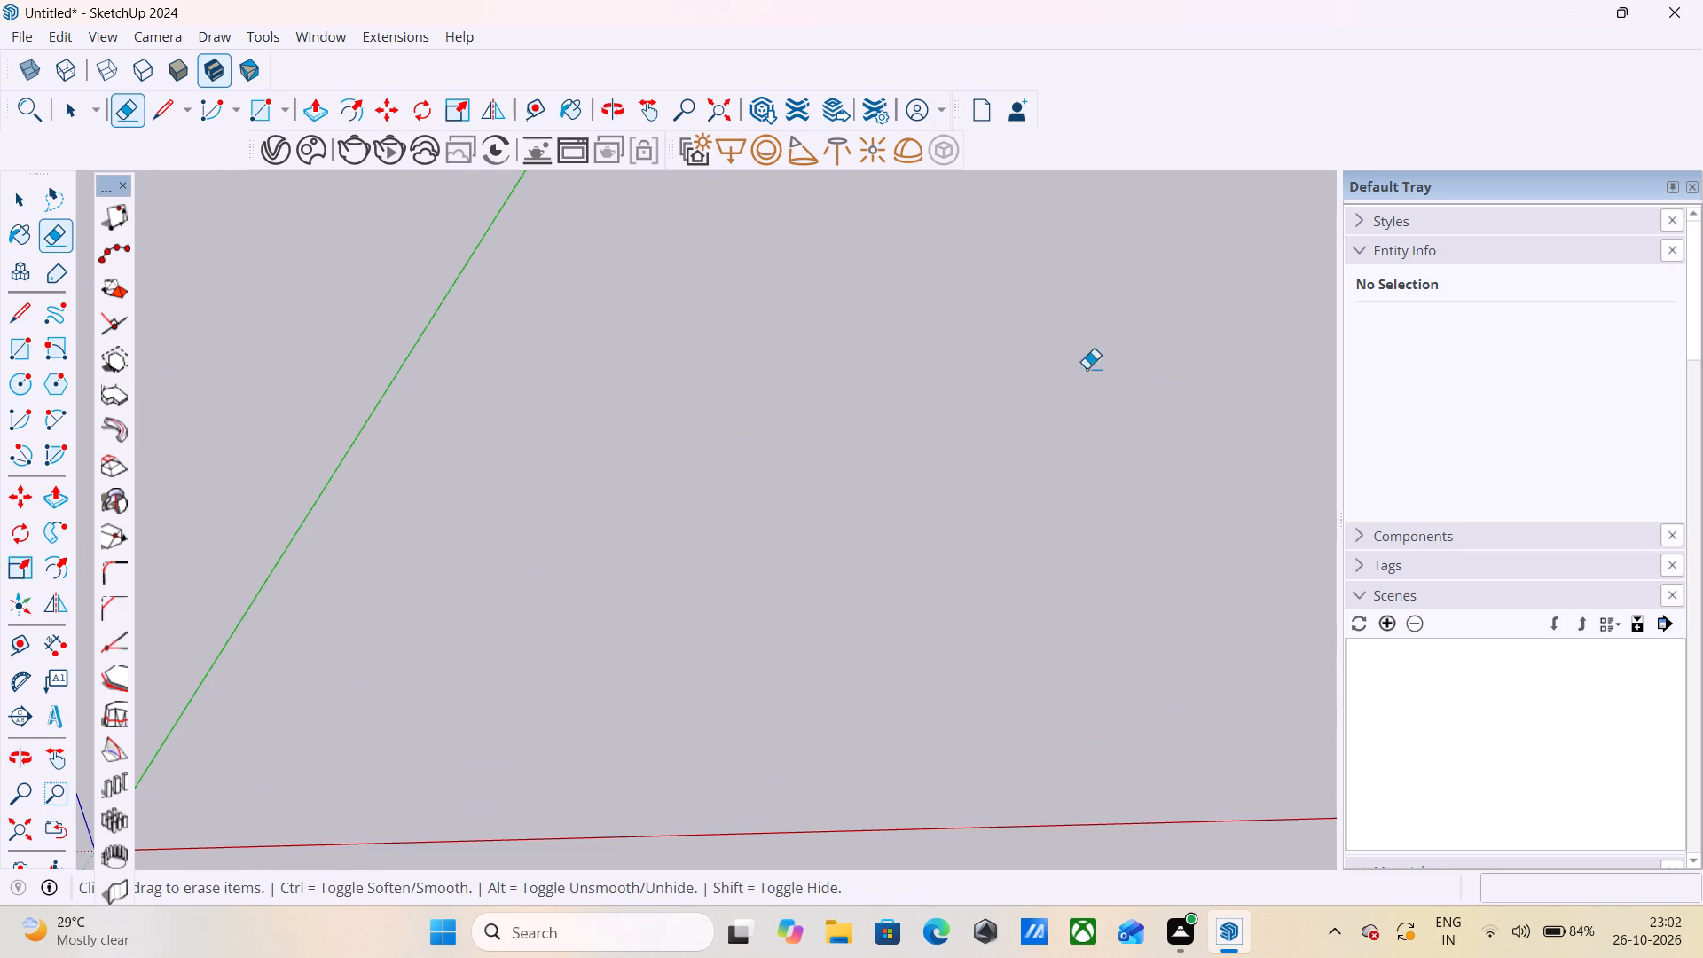
Draw a 15' by 18' rectangle flat on the ground, in the open area between the red and green axes.
{"action": "scroll", "coordinate": [1028, 354], "scroll_direction": "up", "scroll_amount": 2}
{"action": "middle_click_drag", "start_coordinate": [1096, 400], "coordinate": [1055, 455]}
{"action": "key", "text": "r"}
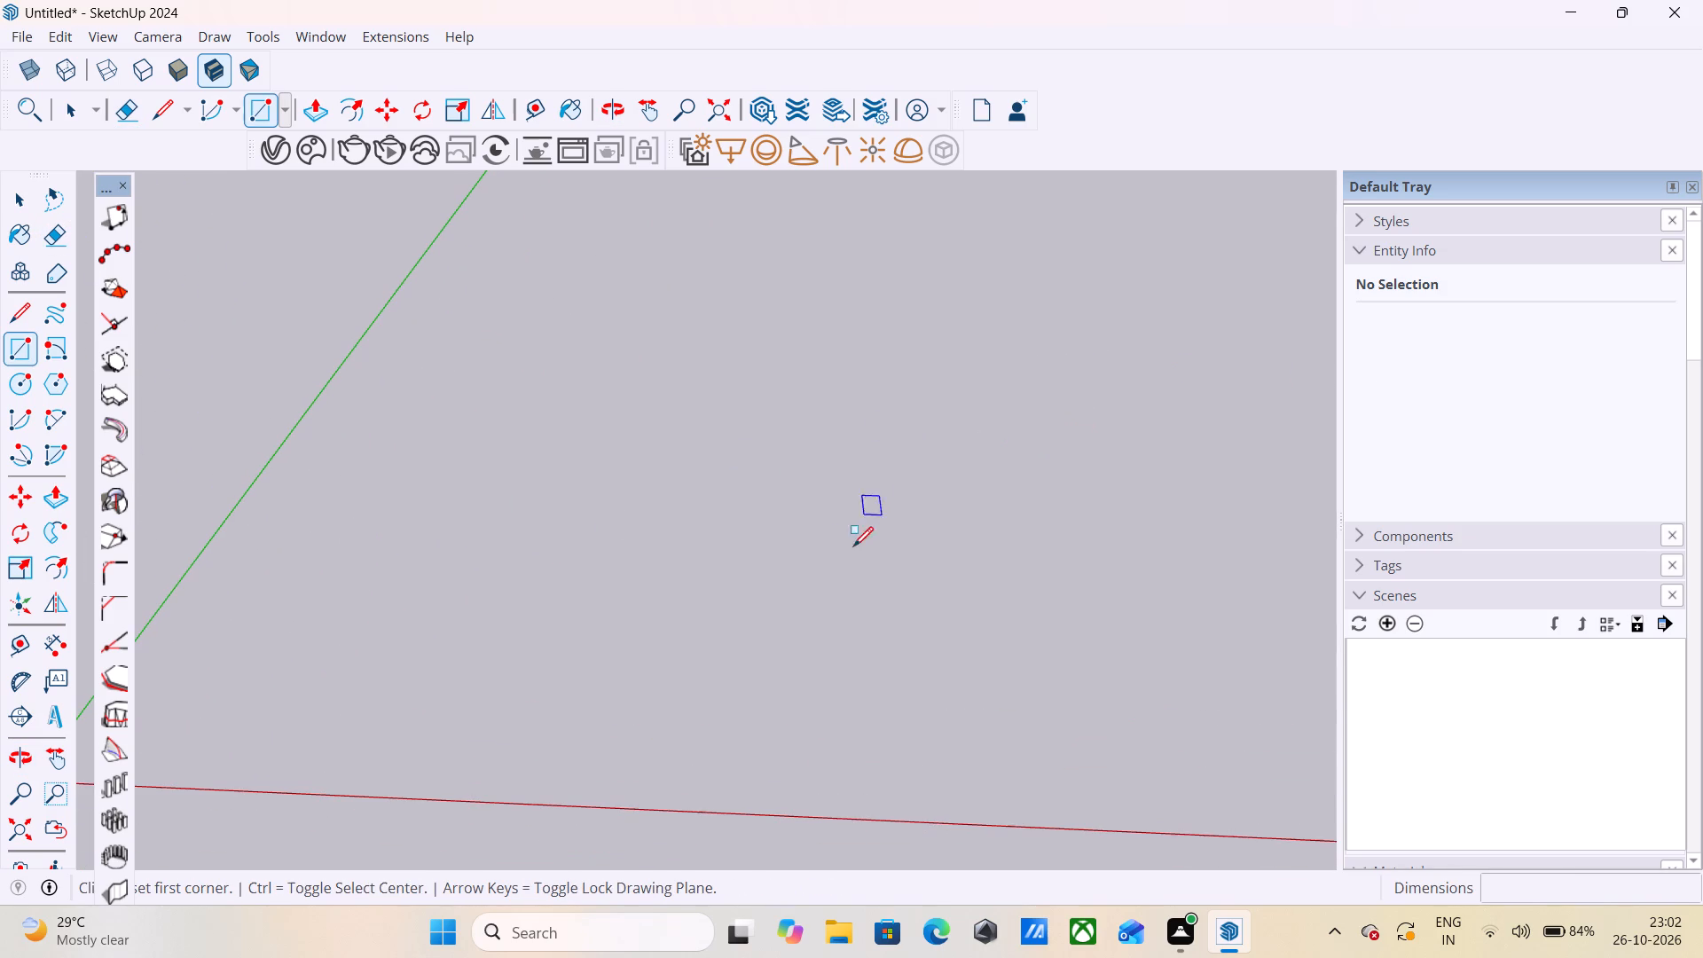
{"action": "left_click", "coordinate": [678, 363]}
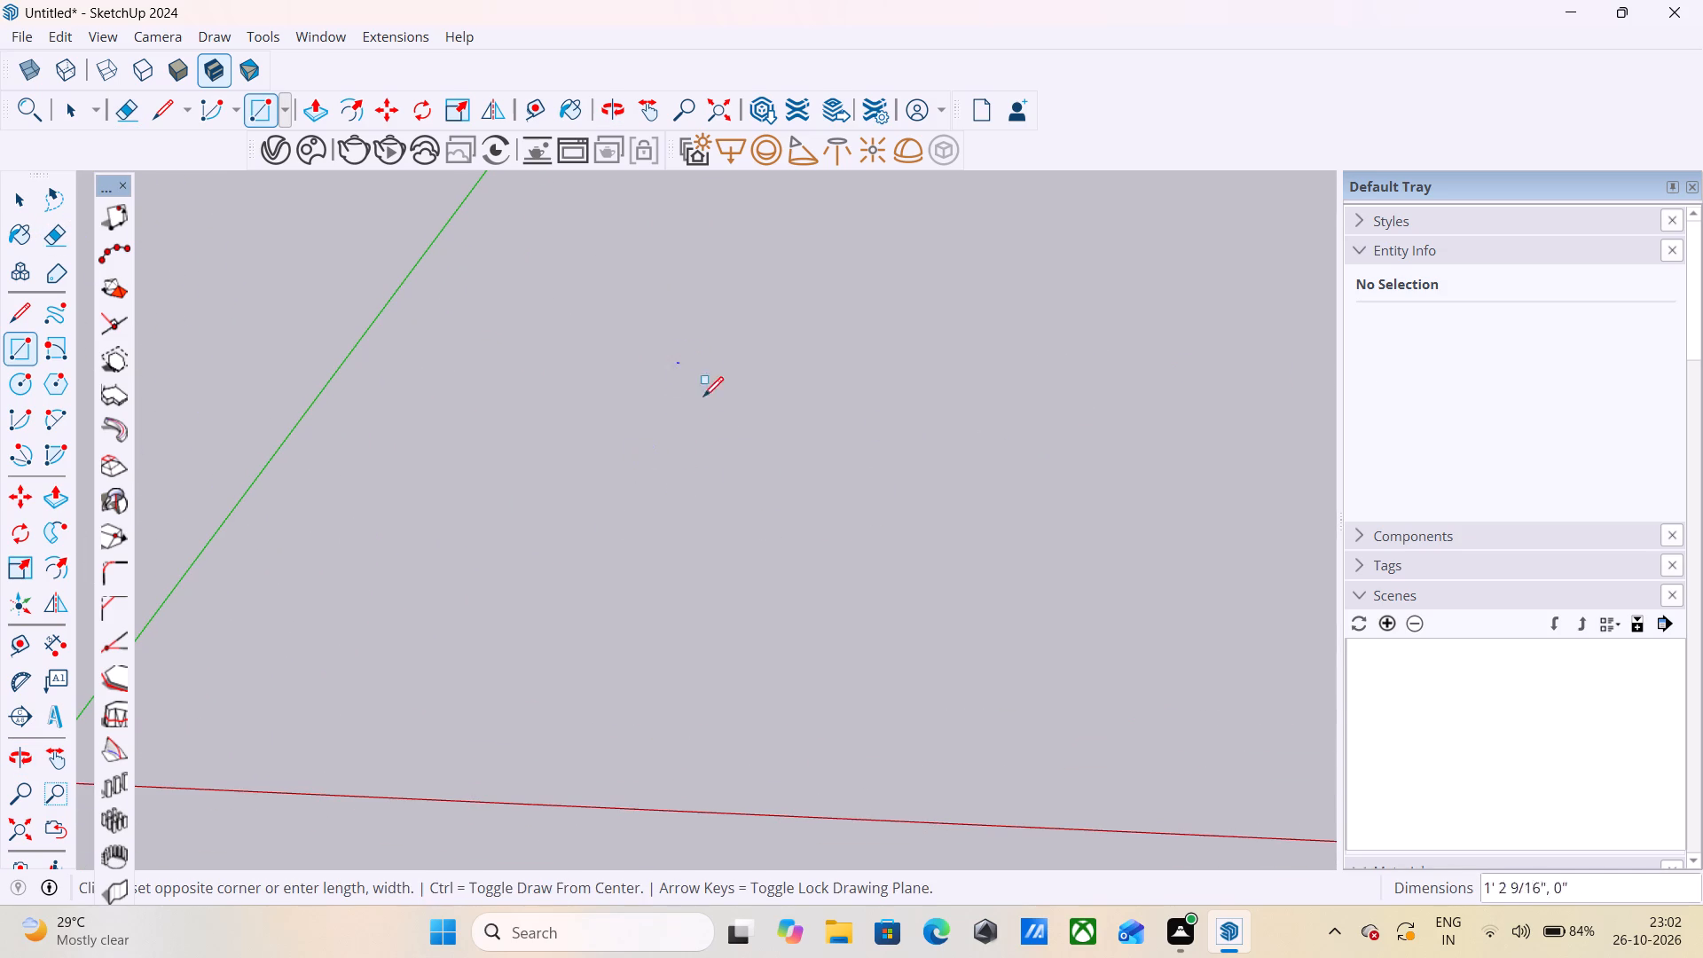
{"action": "type", "text": "15'."}
{"action": "key", "text": "BackSpace"}
{"action": "type", "text": ",1"}
{"action": "key", "text": "8"}
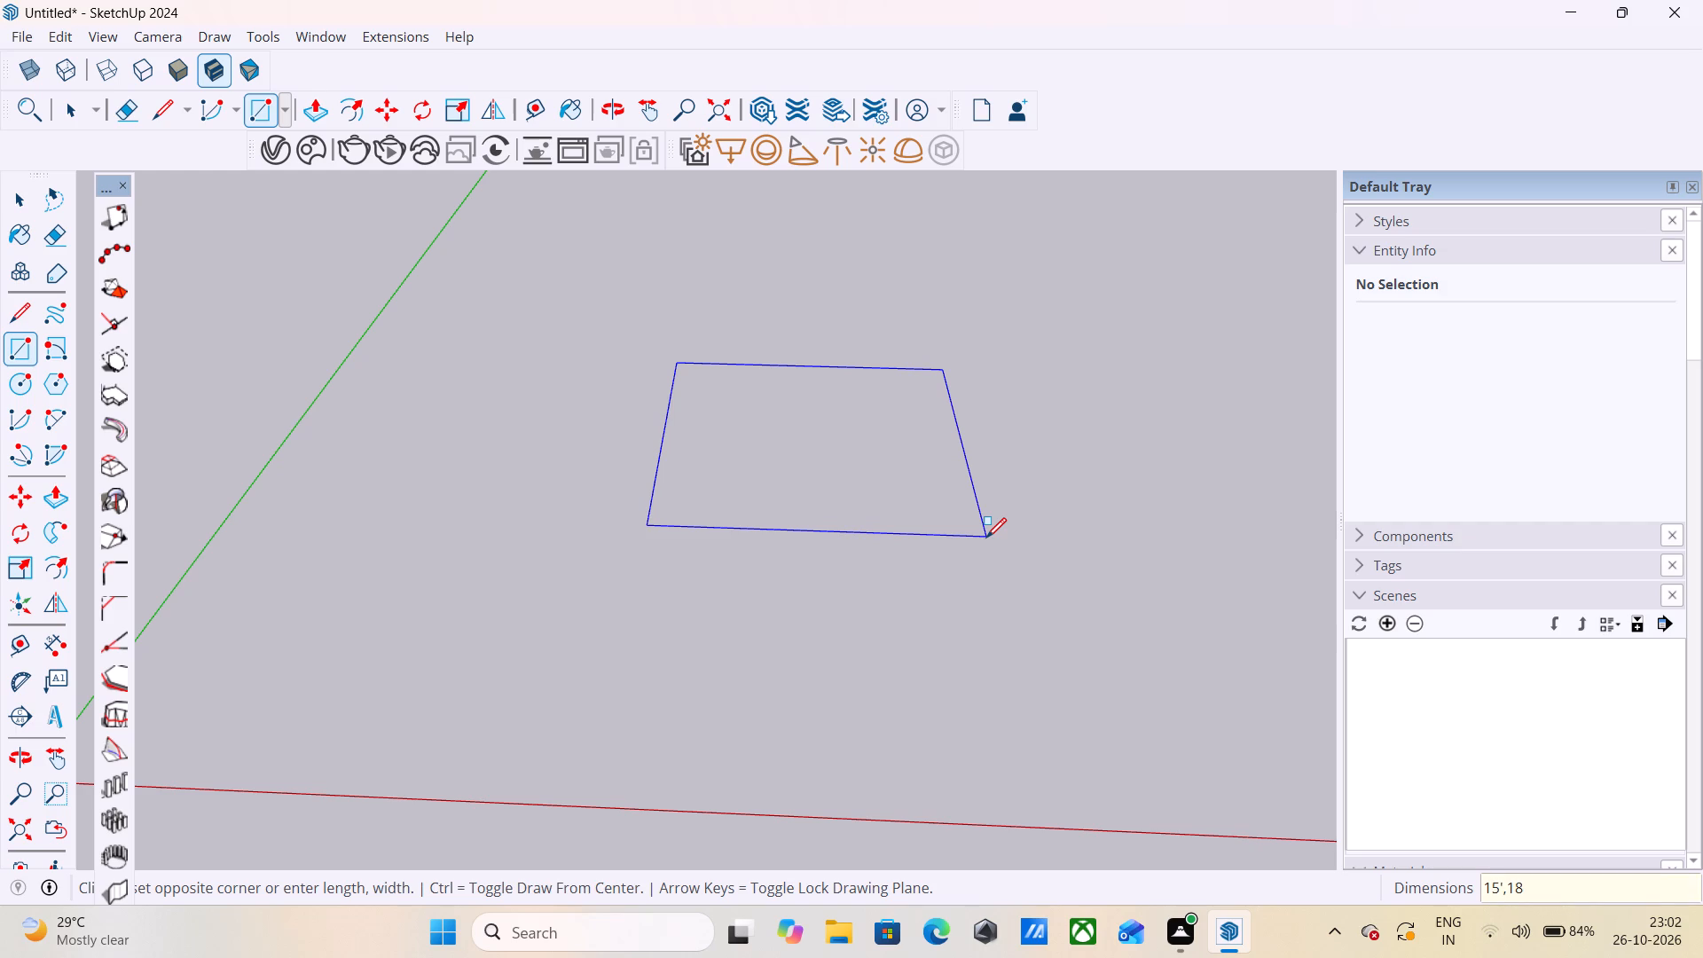
{"action": "key", "text": "apostrophe"}
{"action": "key", "text": "Return"}
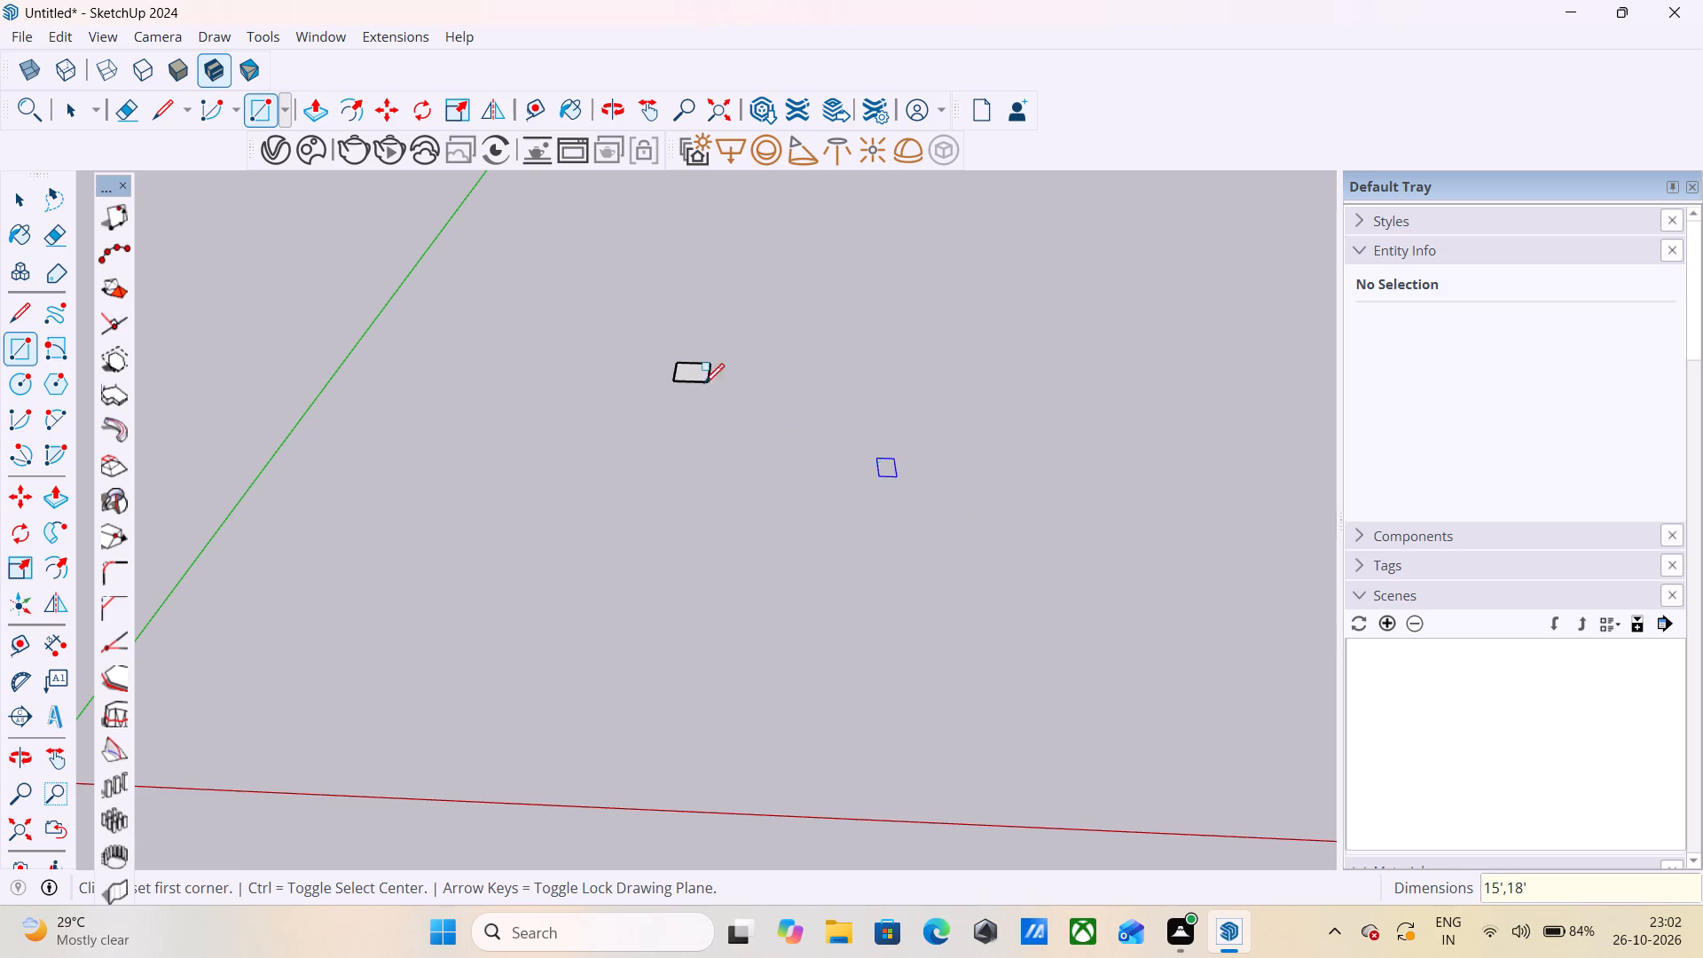
{"action": "key", "text": "space"}
Offset the rectangle's outline 6" inward to mark the wall thickness.
{"action": "scroll", "coordinate": [692, 334], "scroll_direction": "up", "scroll_amount": 20}
{"action": "scroll", "coordinate": [670, 388], "scroll_direction": "up", "scroll_amount": 1}
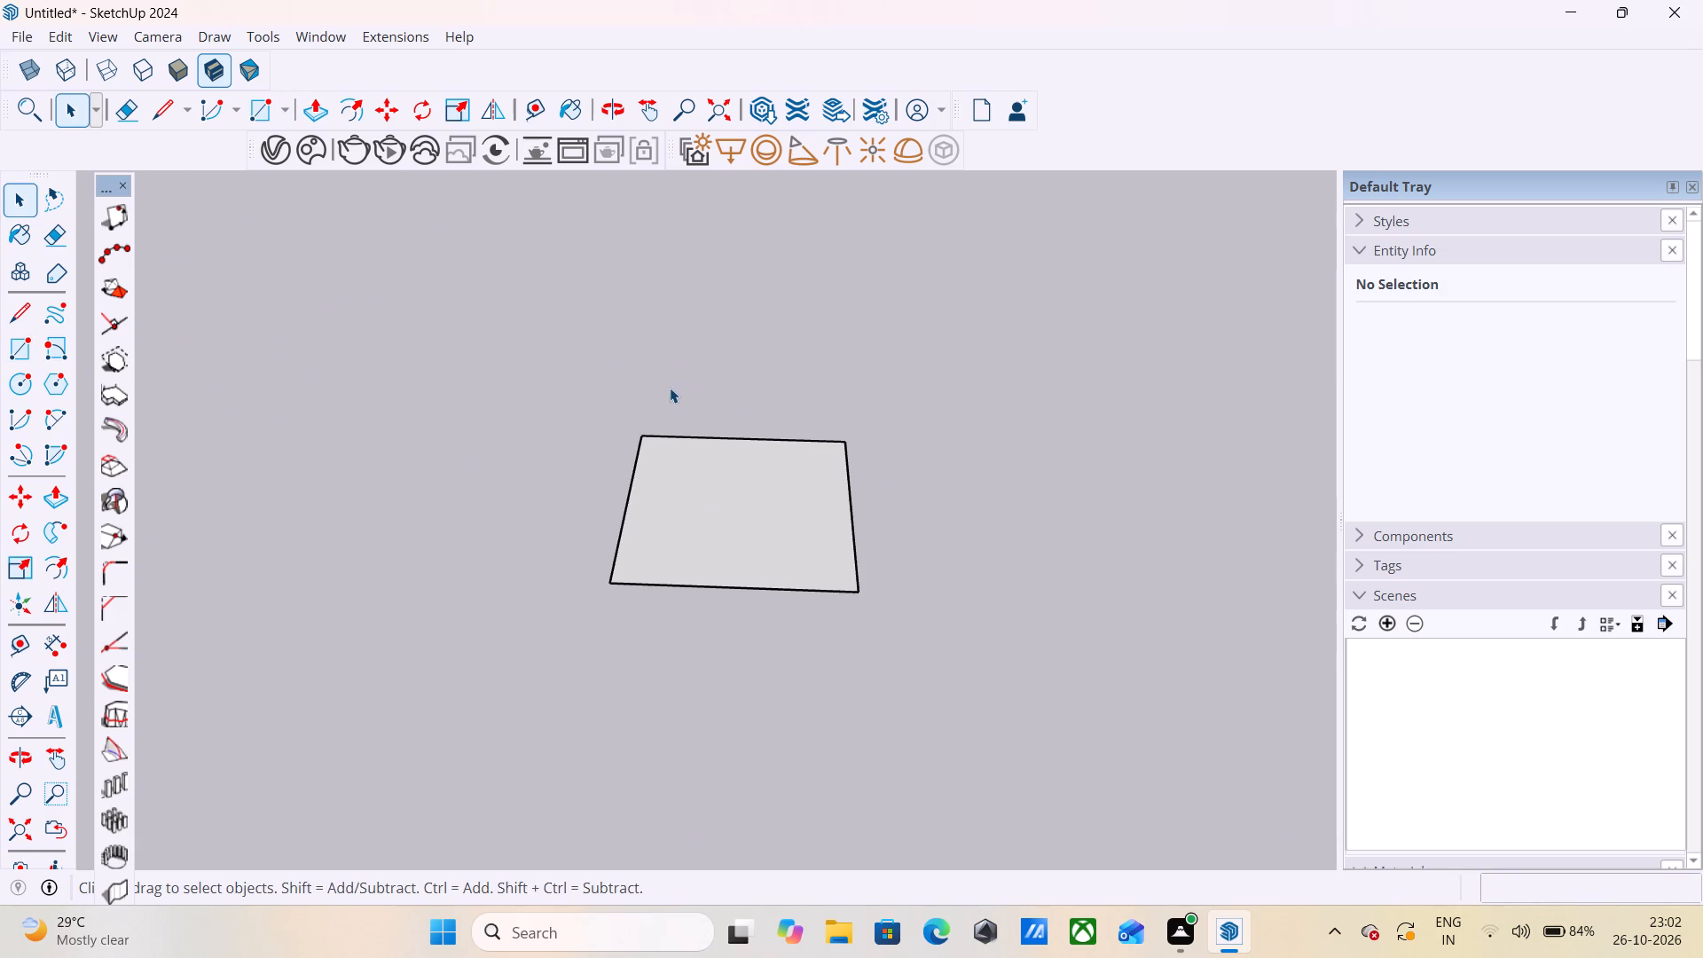
{"action": "key", "text": "f"}
{"action": "left_click", "coordinate": [724, 576]}
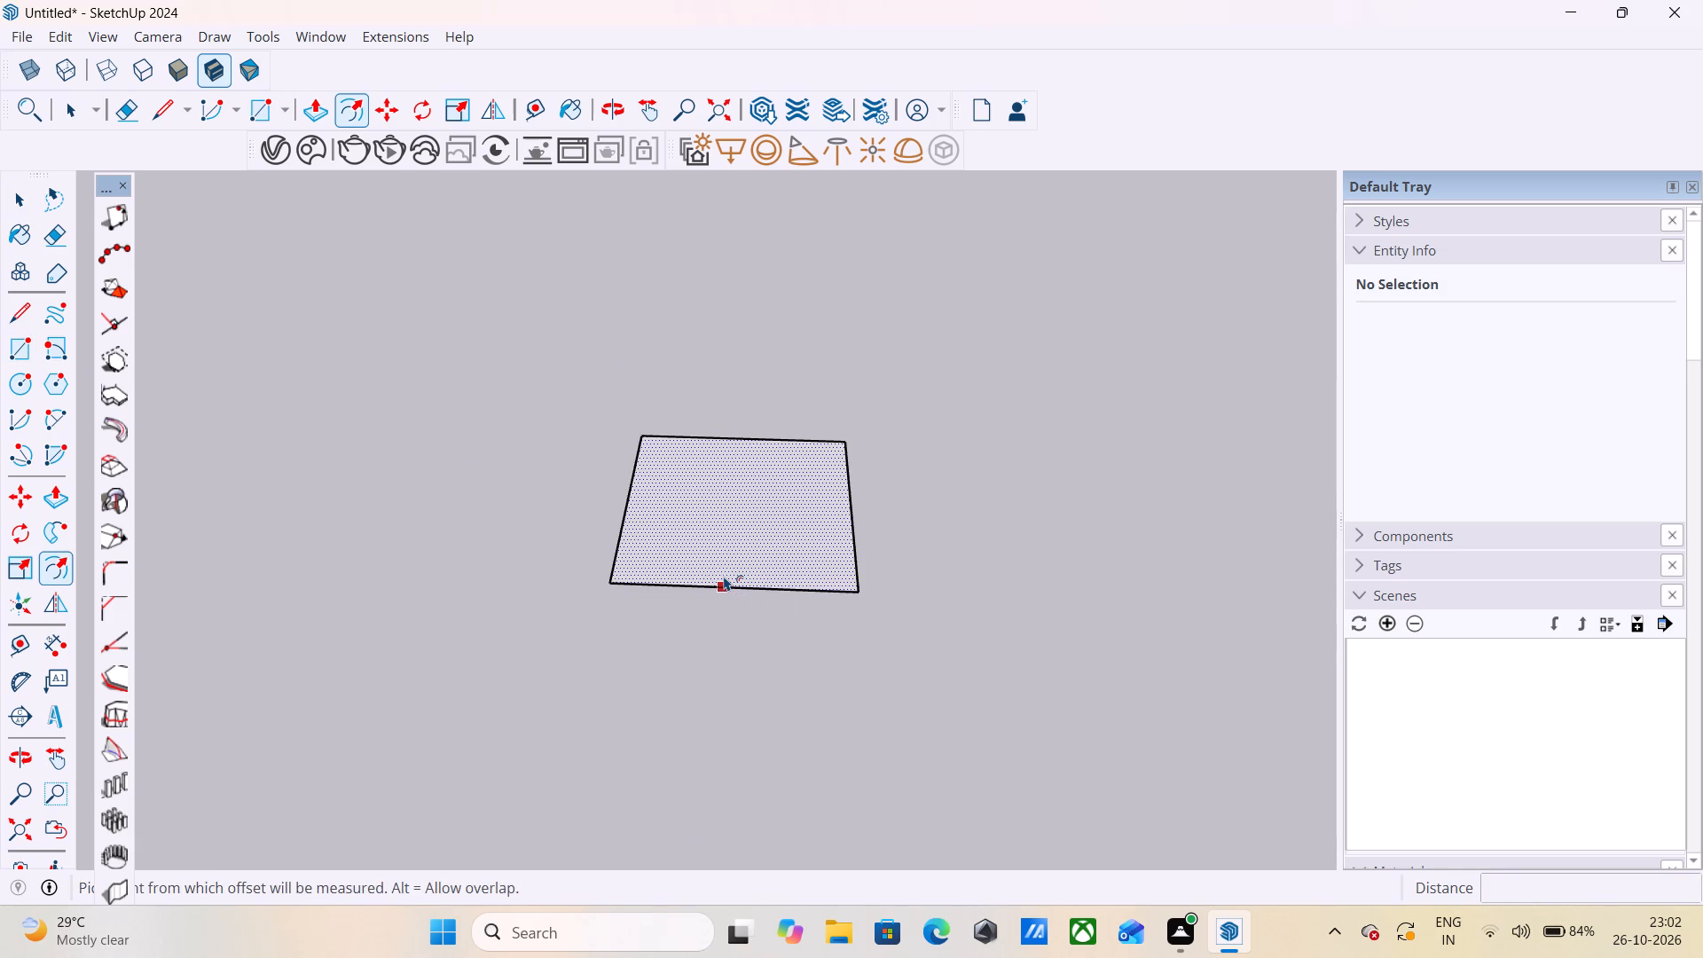
{"action": "key", "text": "6"}
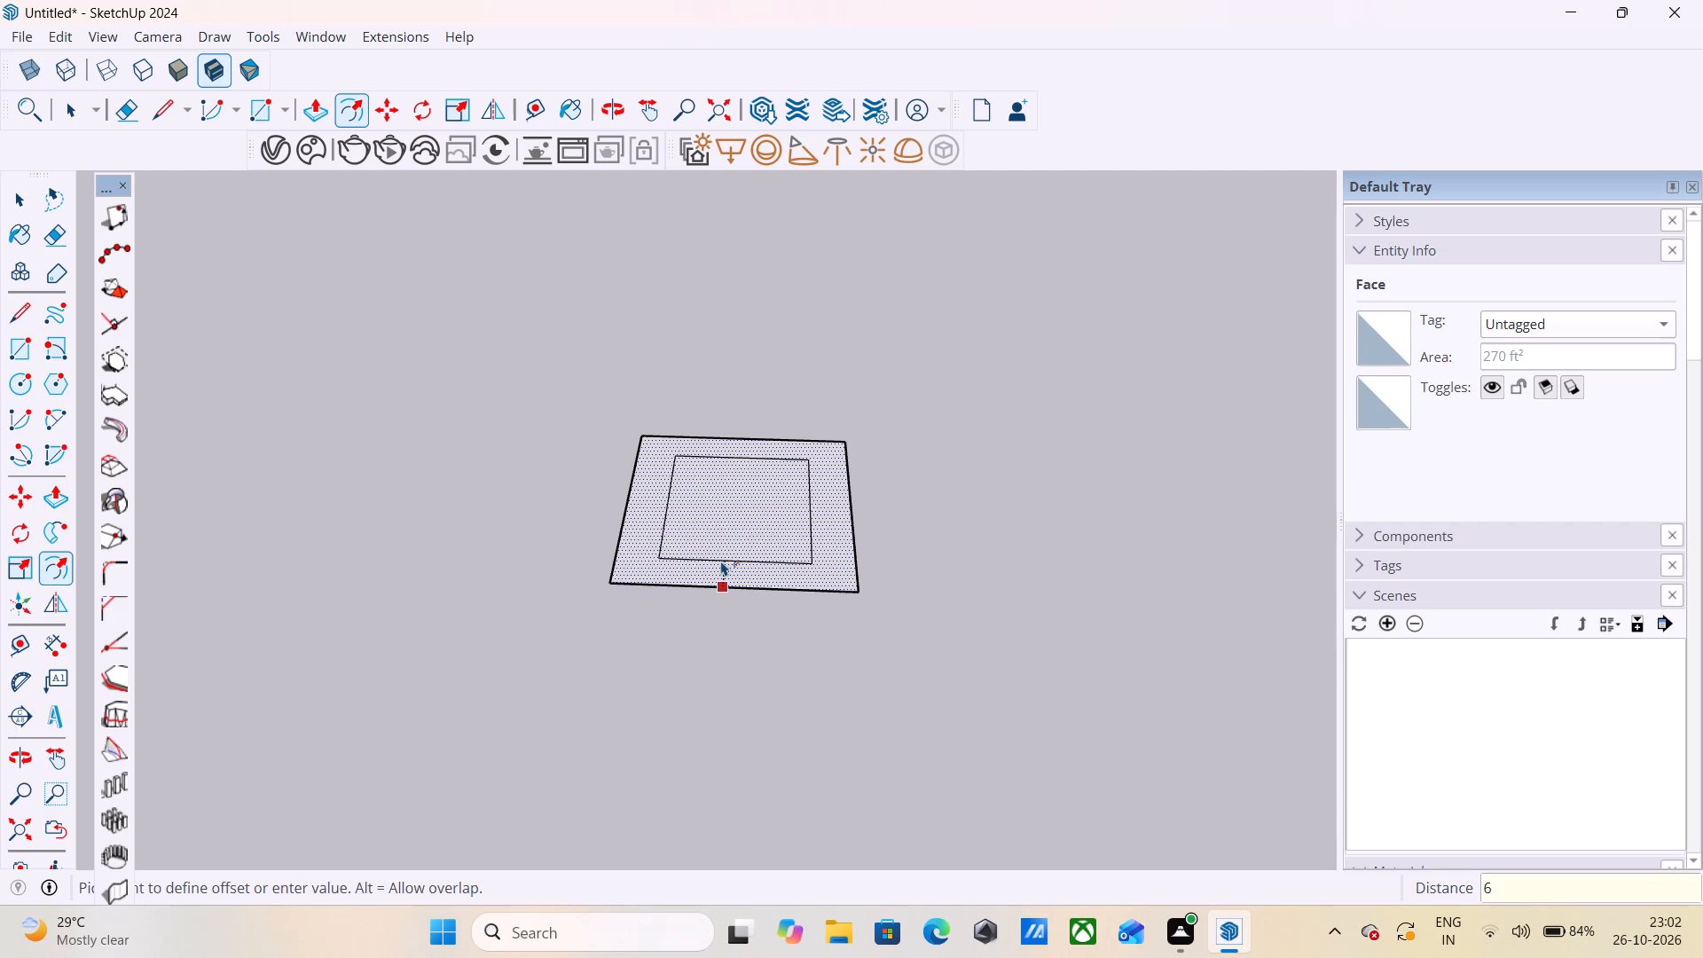
{"action": "key", "text": "Return"}
{"action": "scroll", "coordinate": [760, 533], "scroll_direction": "up", "scroll_amount": 8}
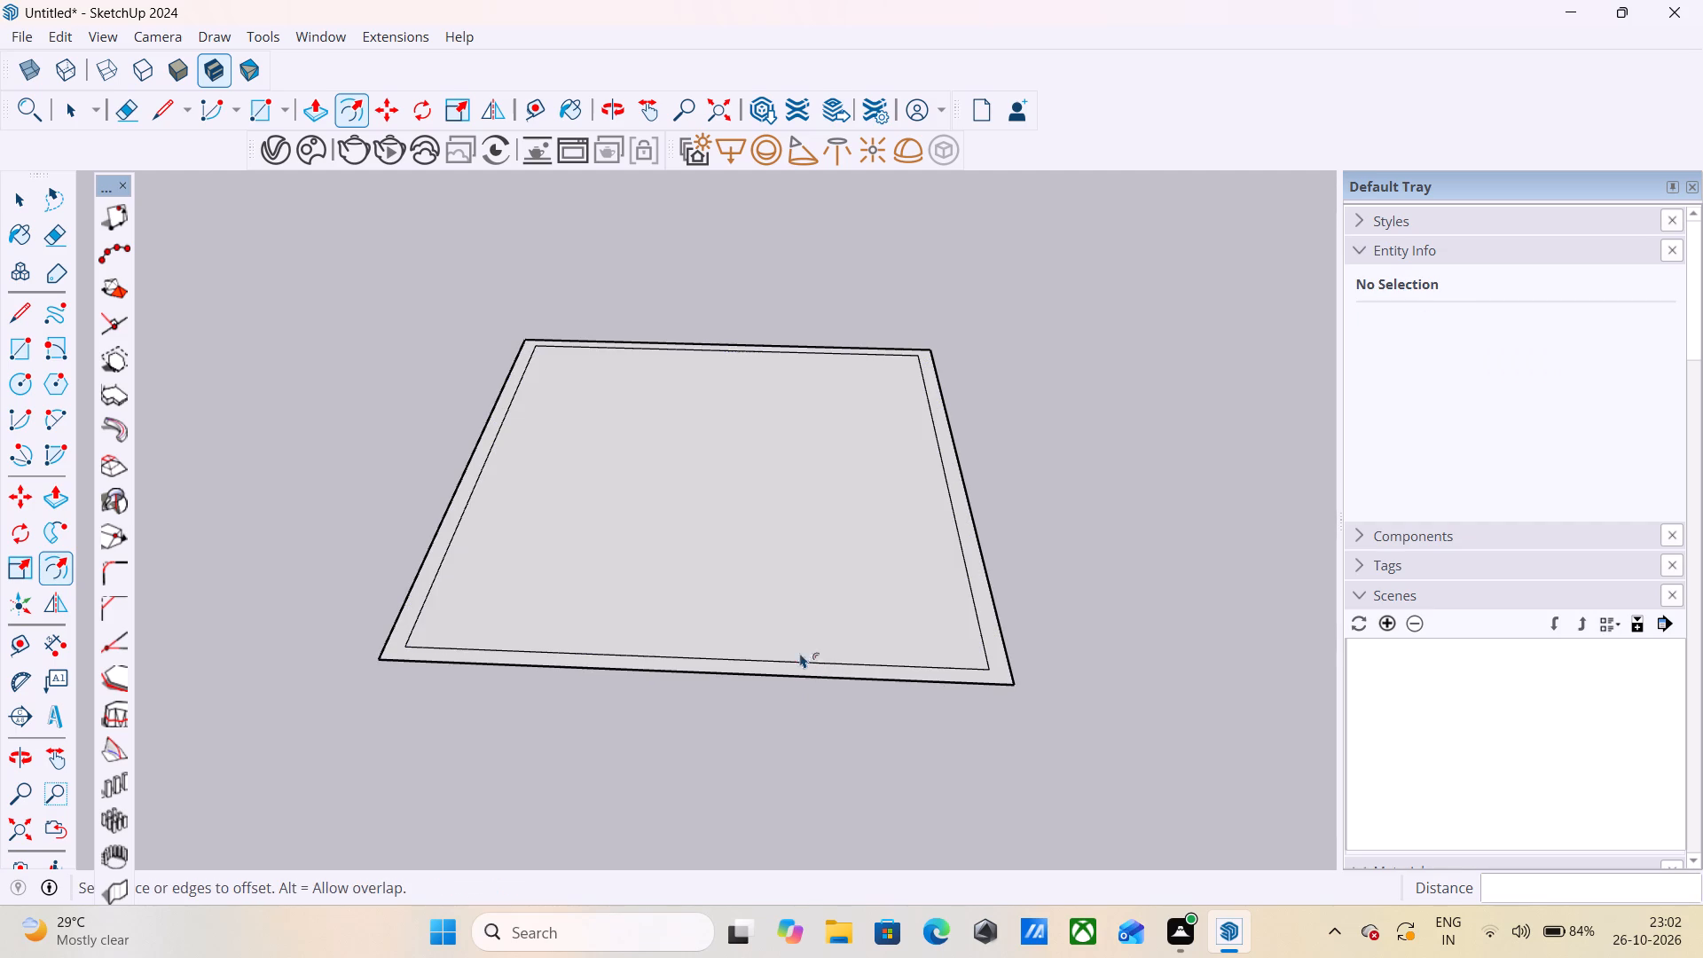
{"action": "key", "text": "space"}
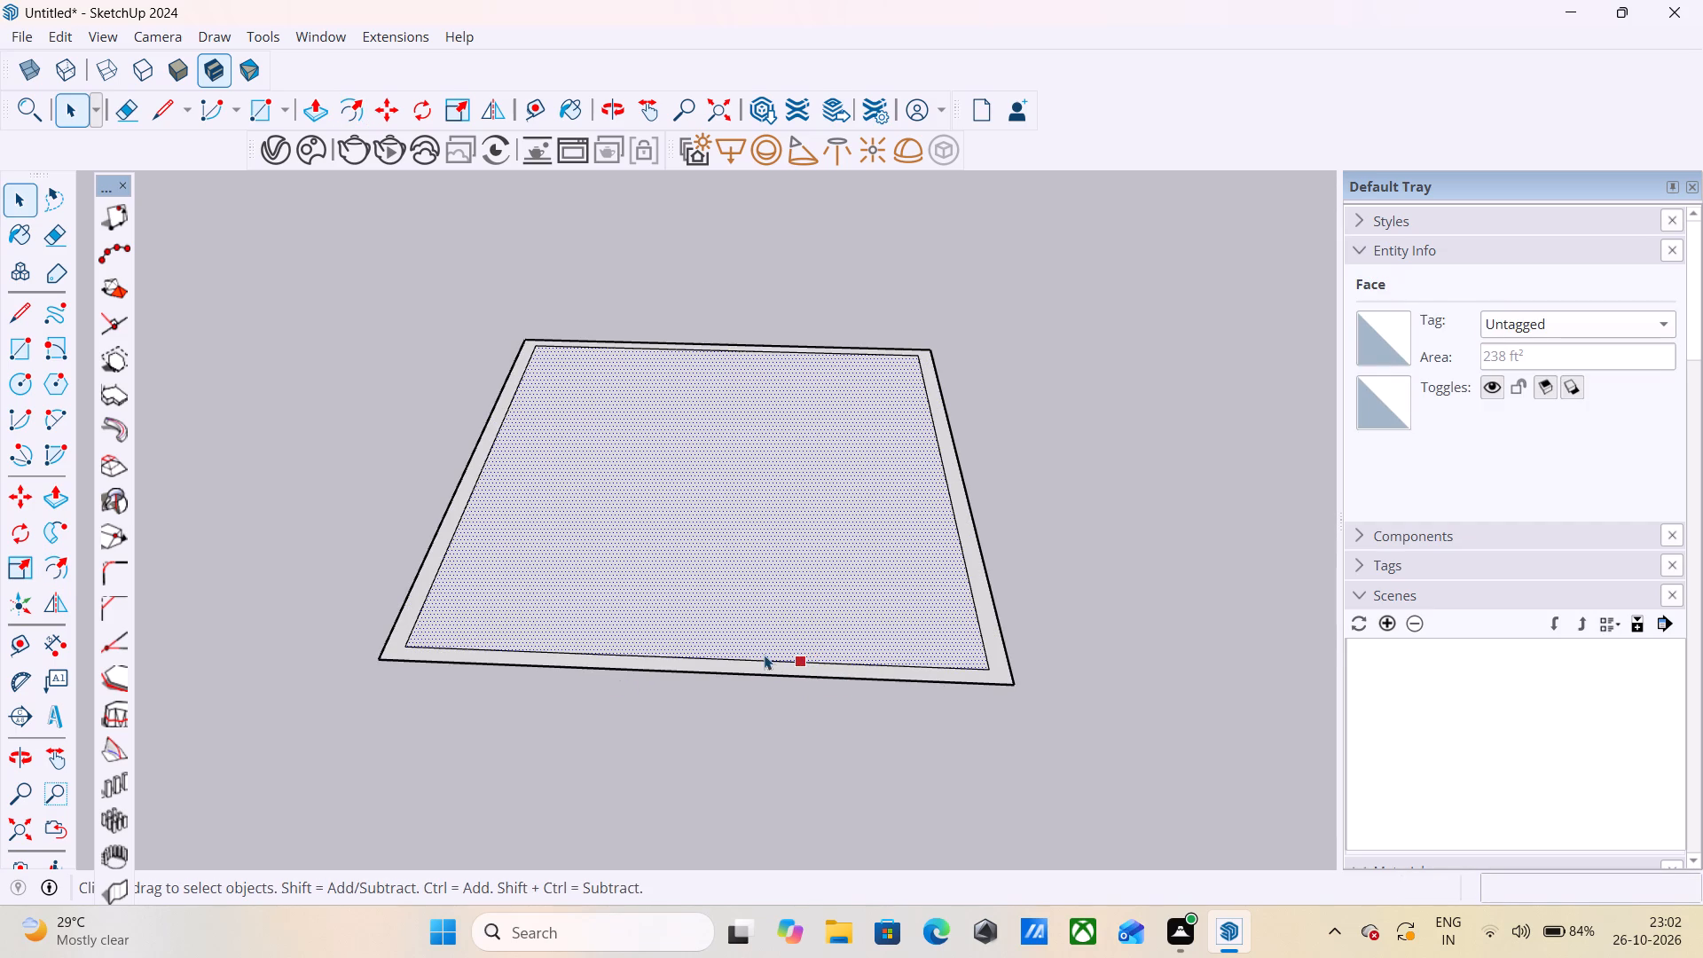
{"action": "key", "text": "space"}
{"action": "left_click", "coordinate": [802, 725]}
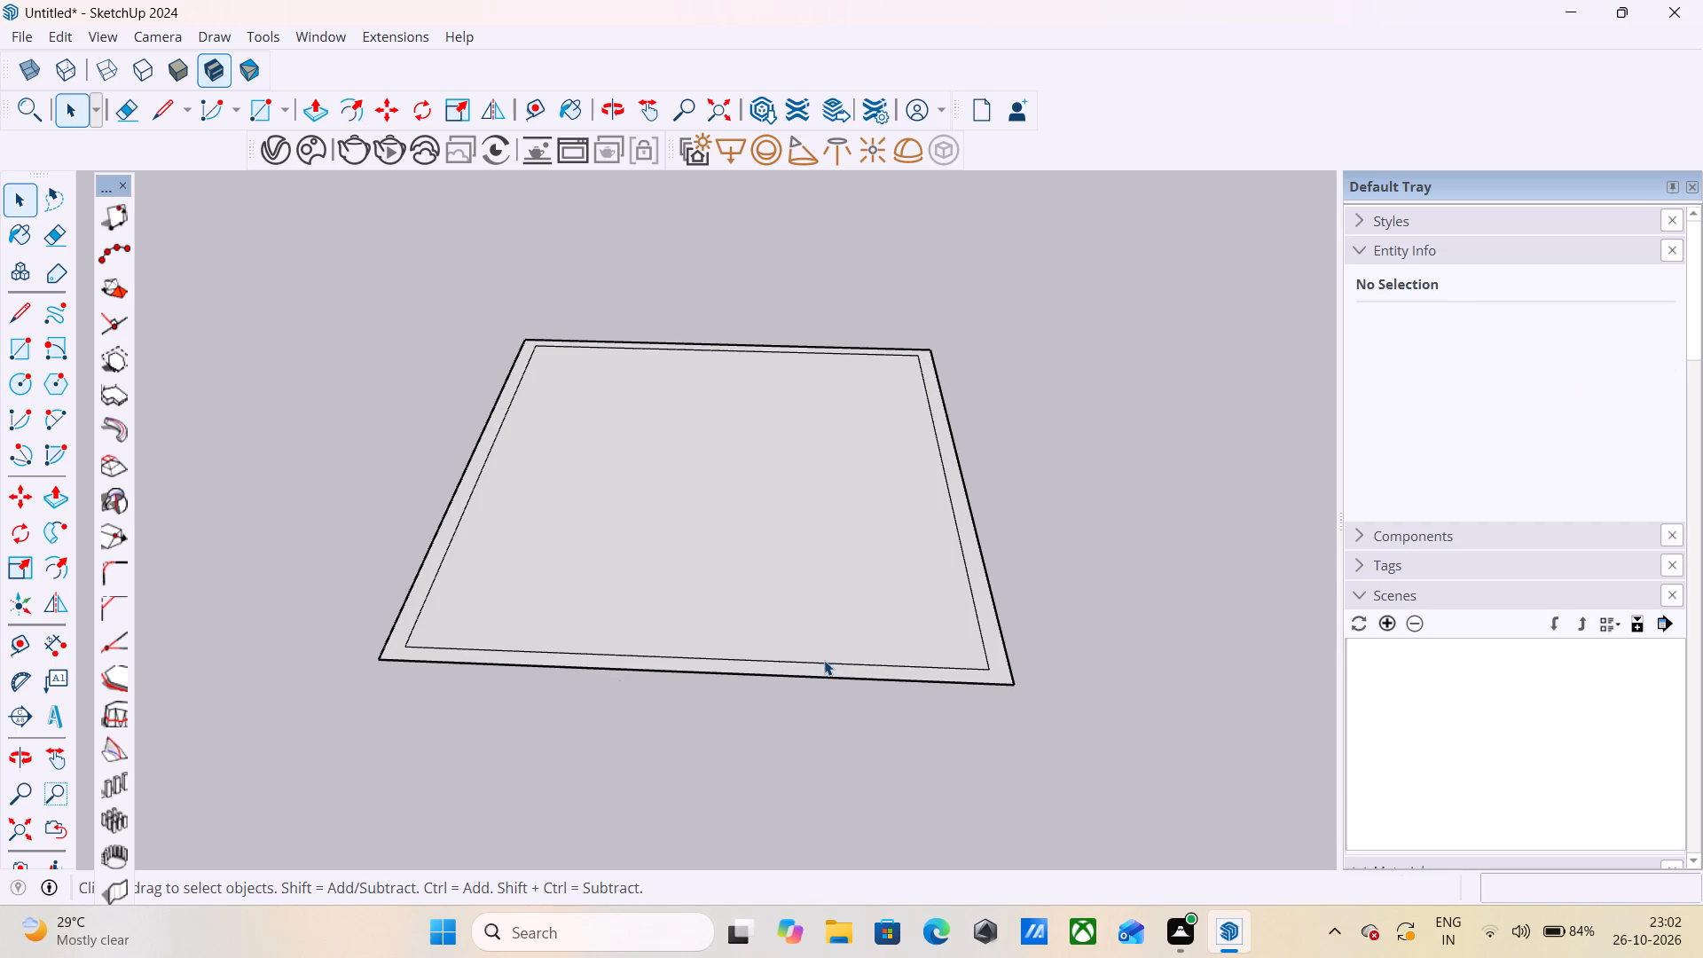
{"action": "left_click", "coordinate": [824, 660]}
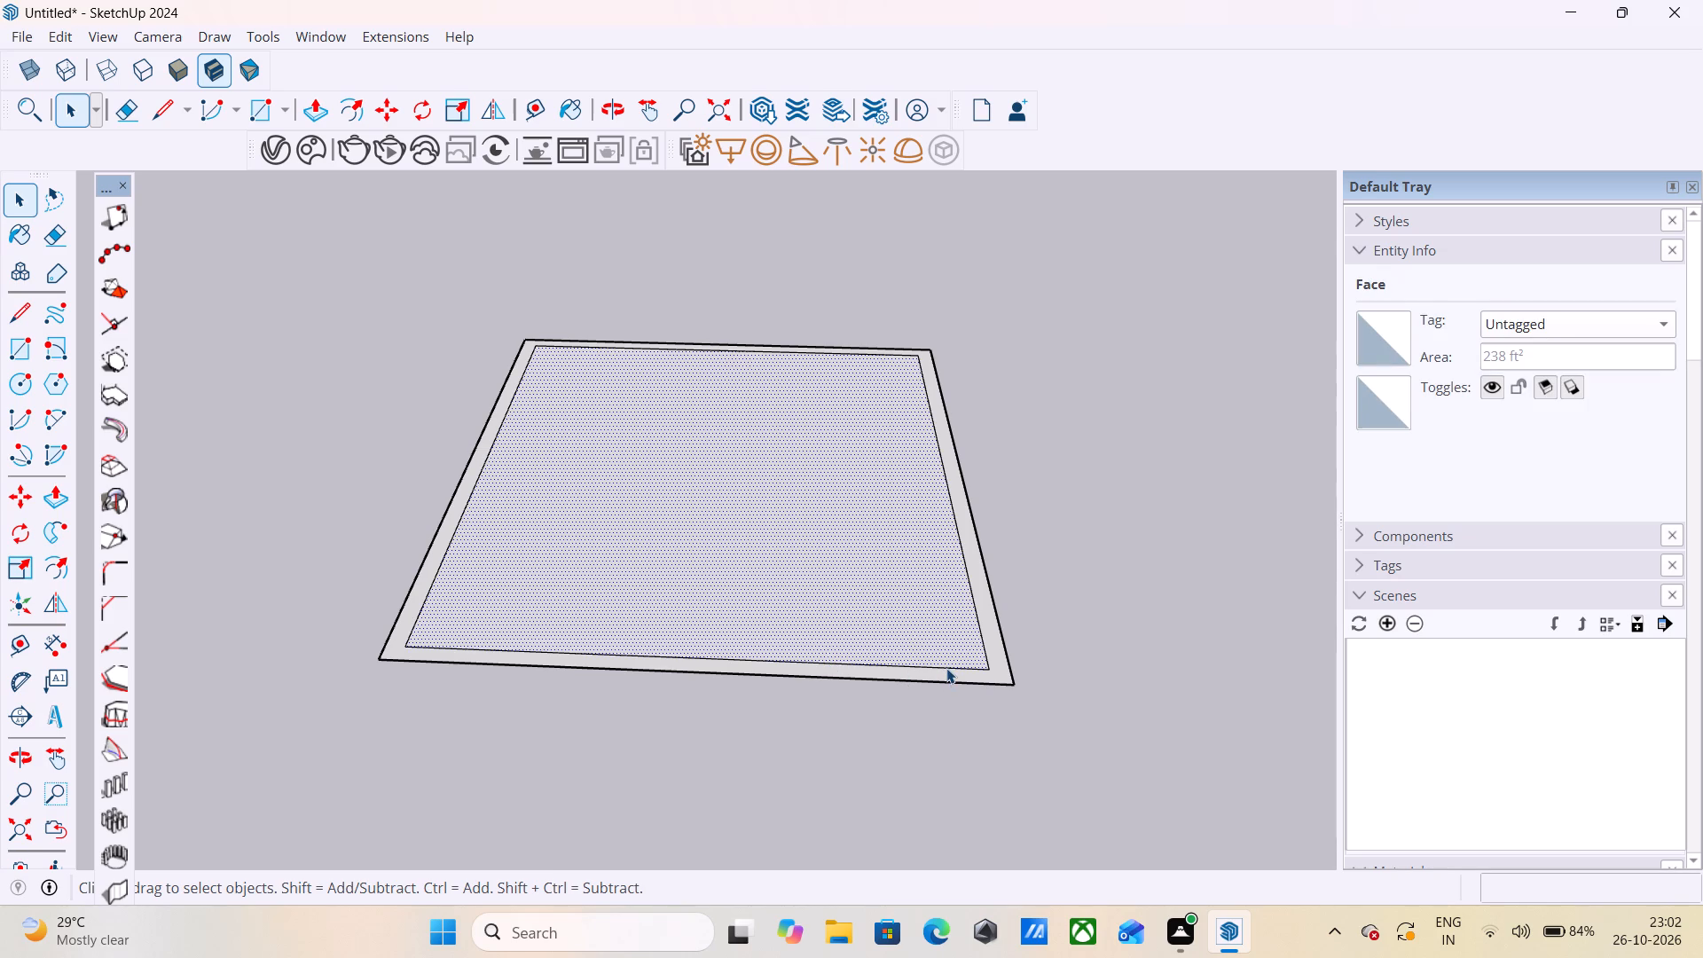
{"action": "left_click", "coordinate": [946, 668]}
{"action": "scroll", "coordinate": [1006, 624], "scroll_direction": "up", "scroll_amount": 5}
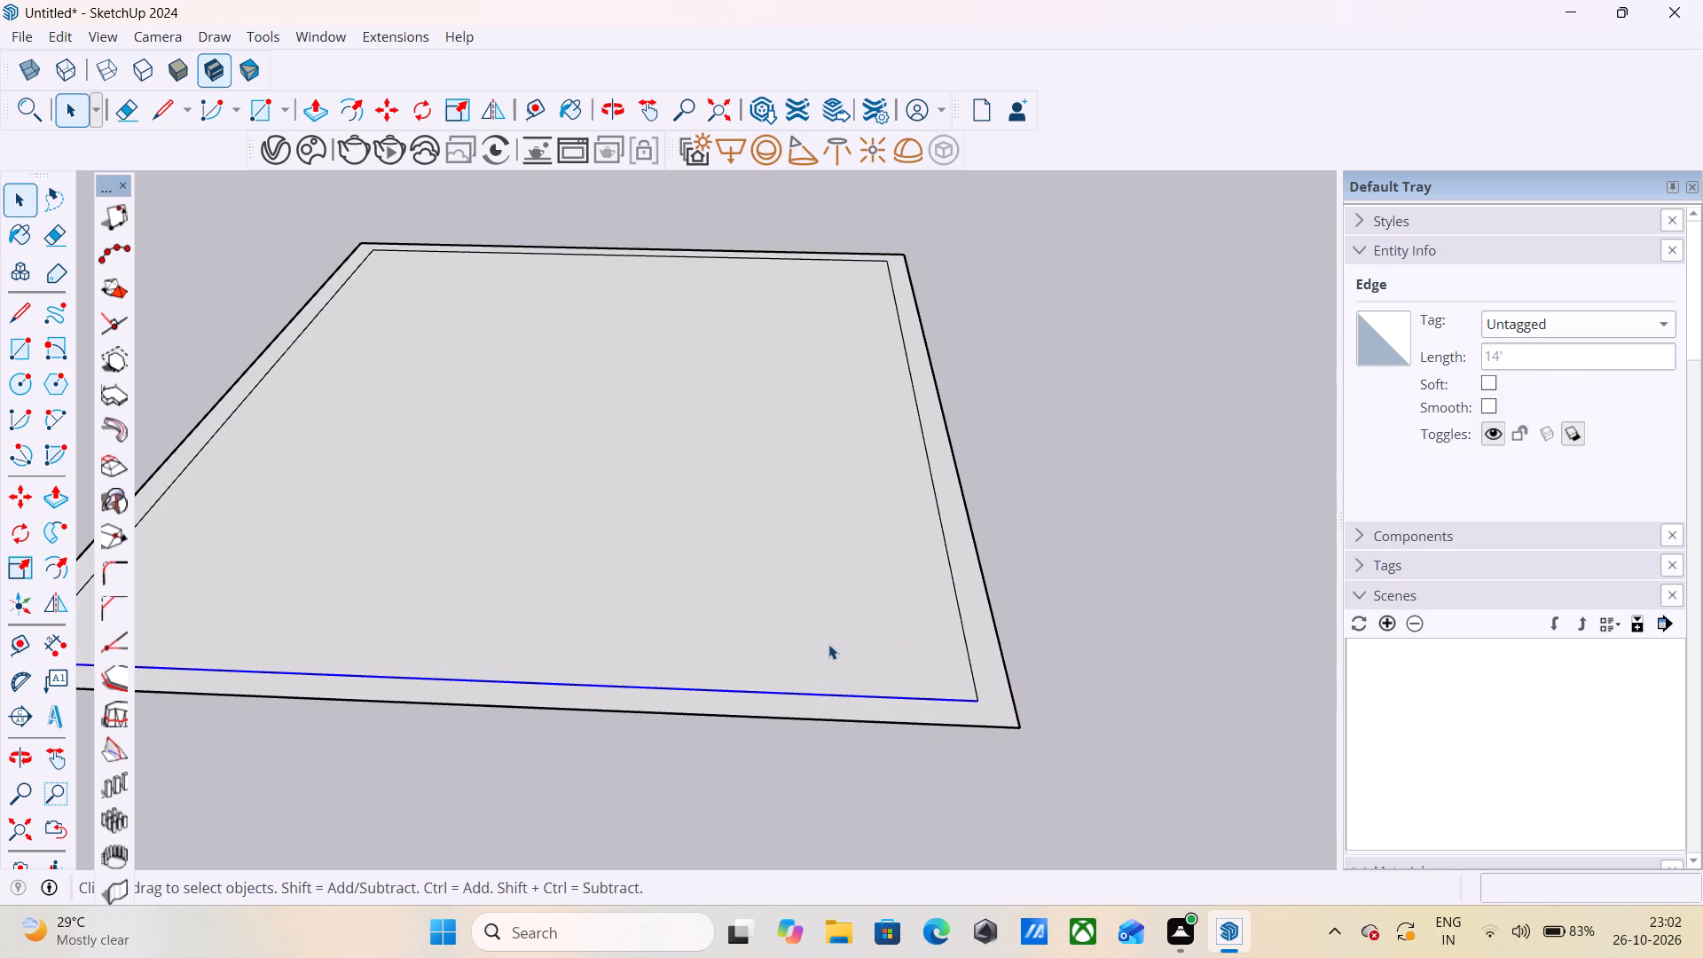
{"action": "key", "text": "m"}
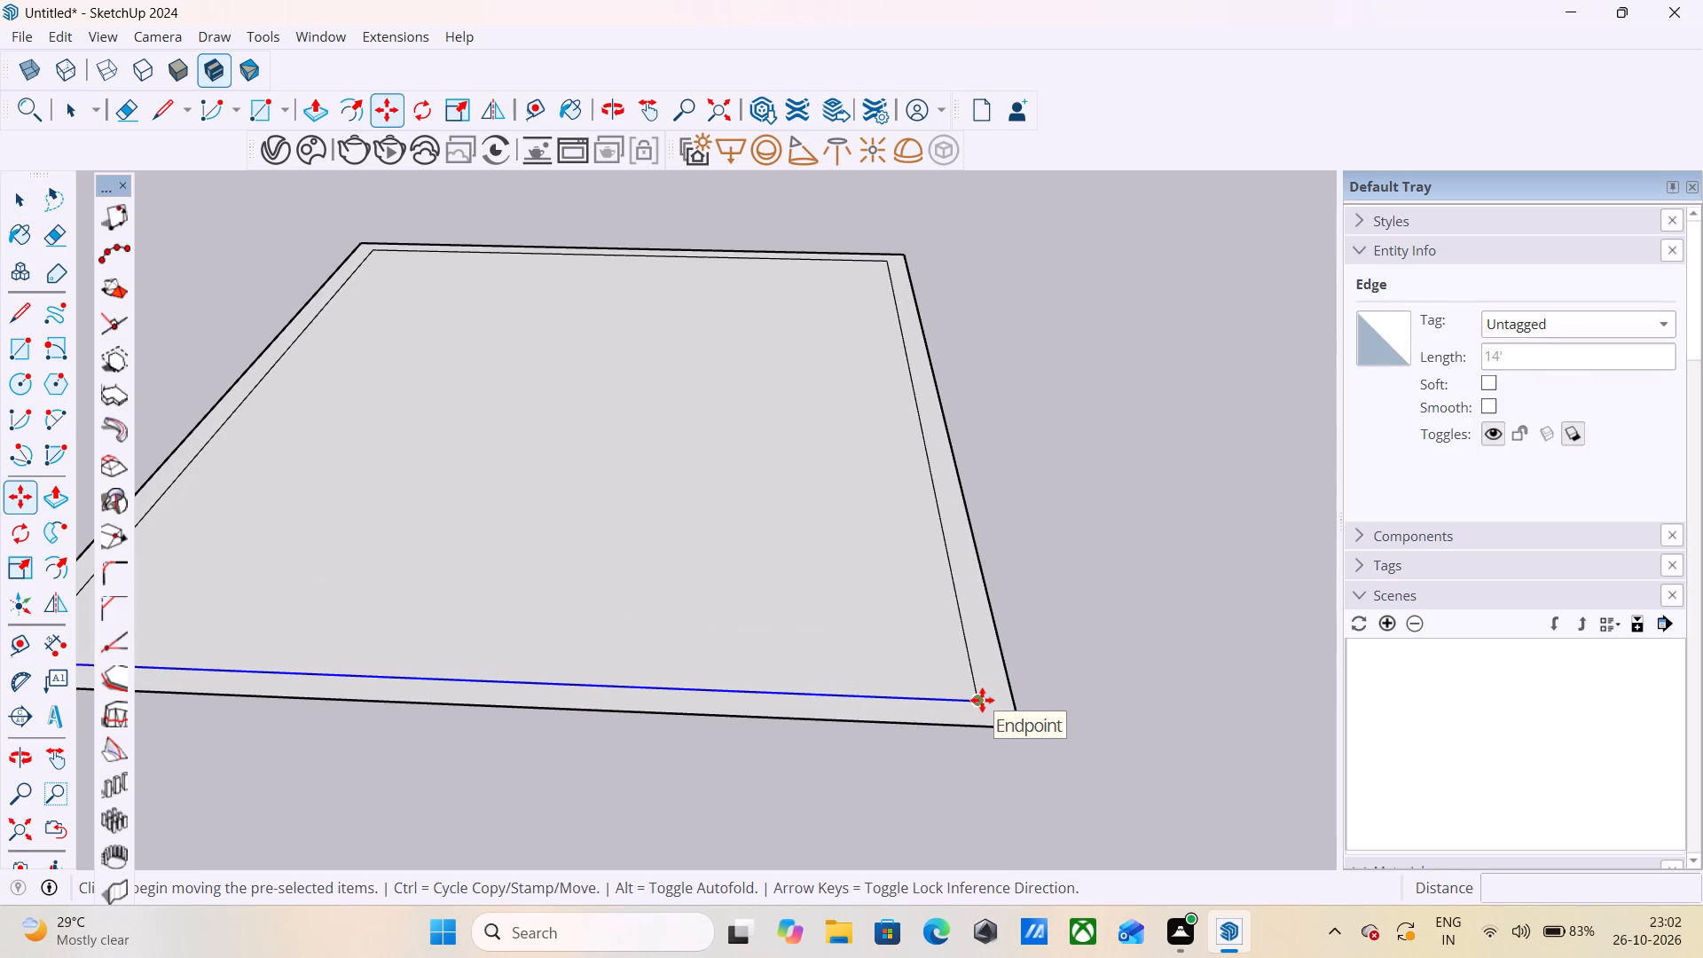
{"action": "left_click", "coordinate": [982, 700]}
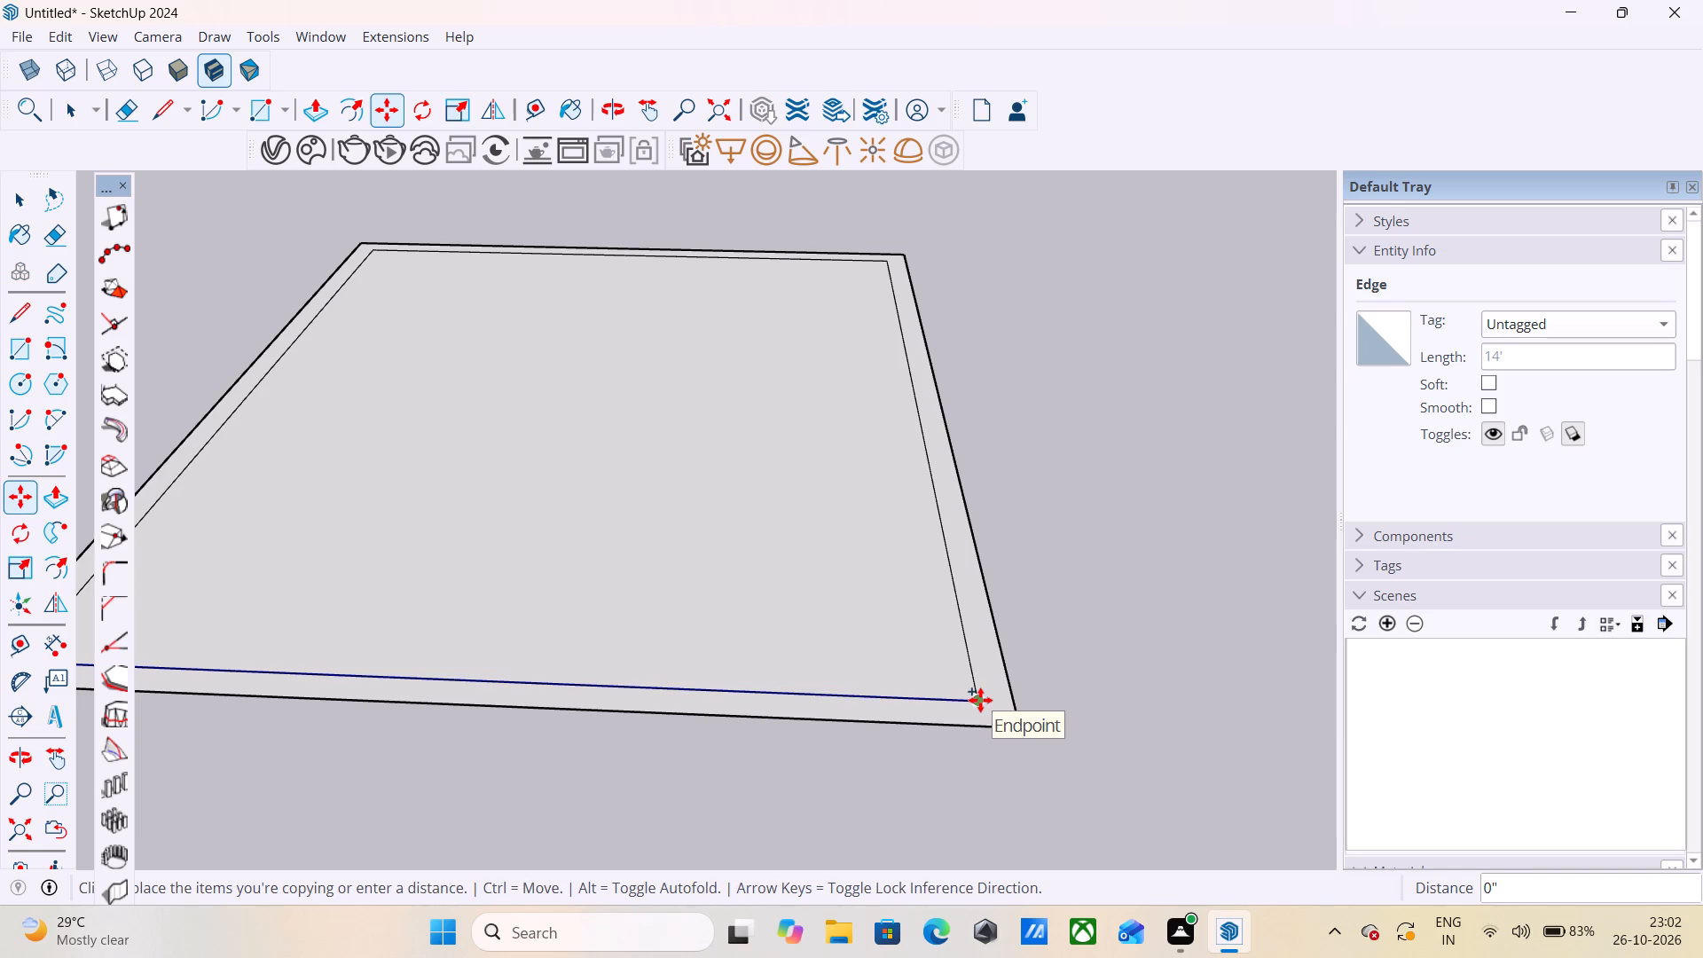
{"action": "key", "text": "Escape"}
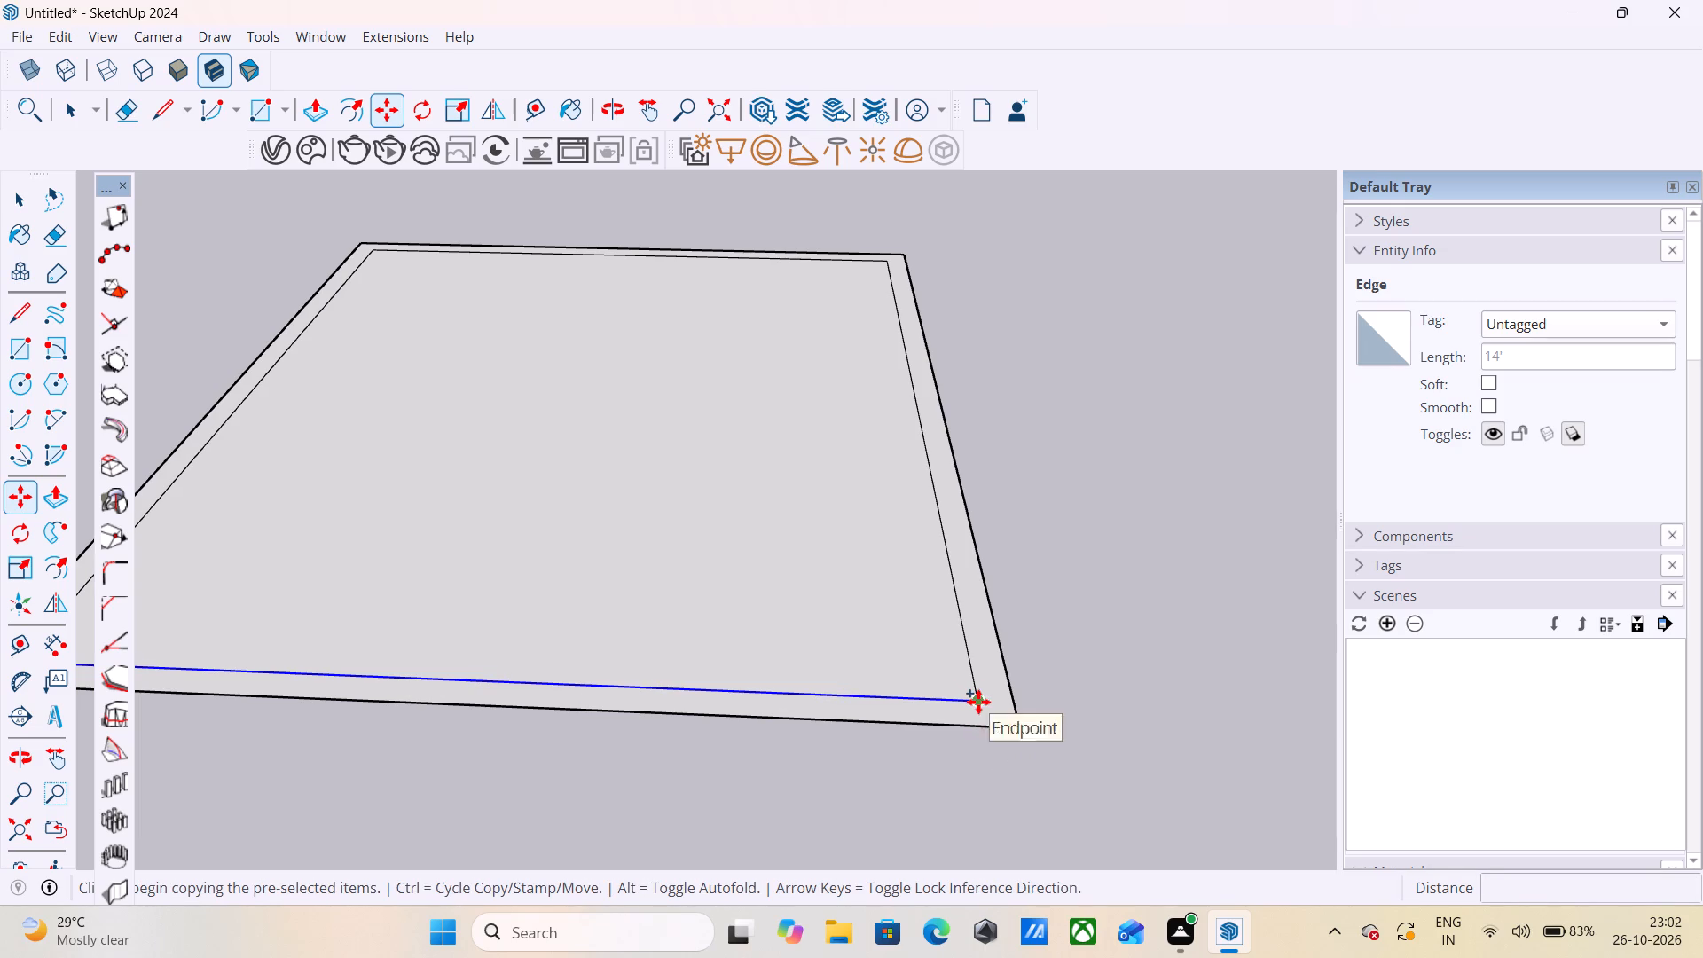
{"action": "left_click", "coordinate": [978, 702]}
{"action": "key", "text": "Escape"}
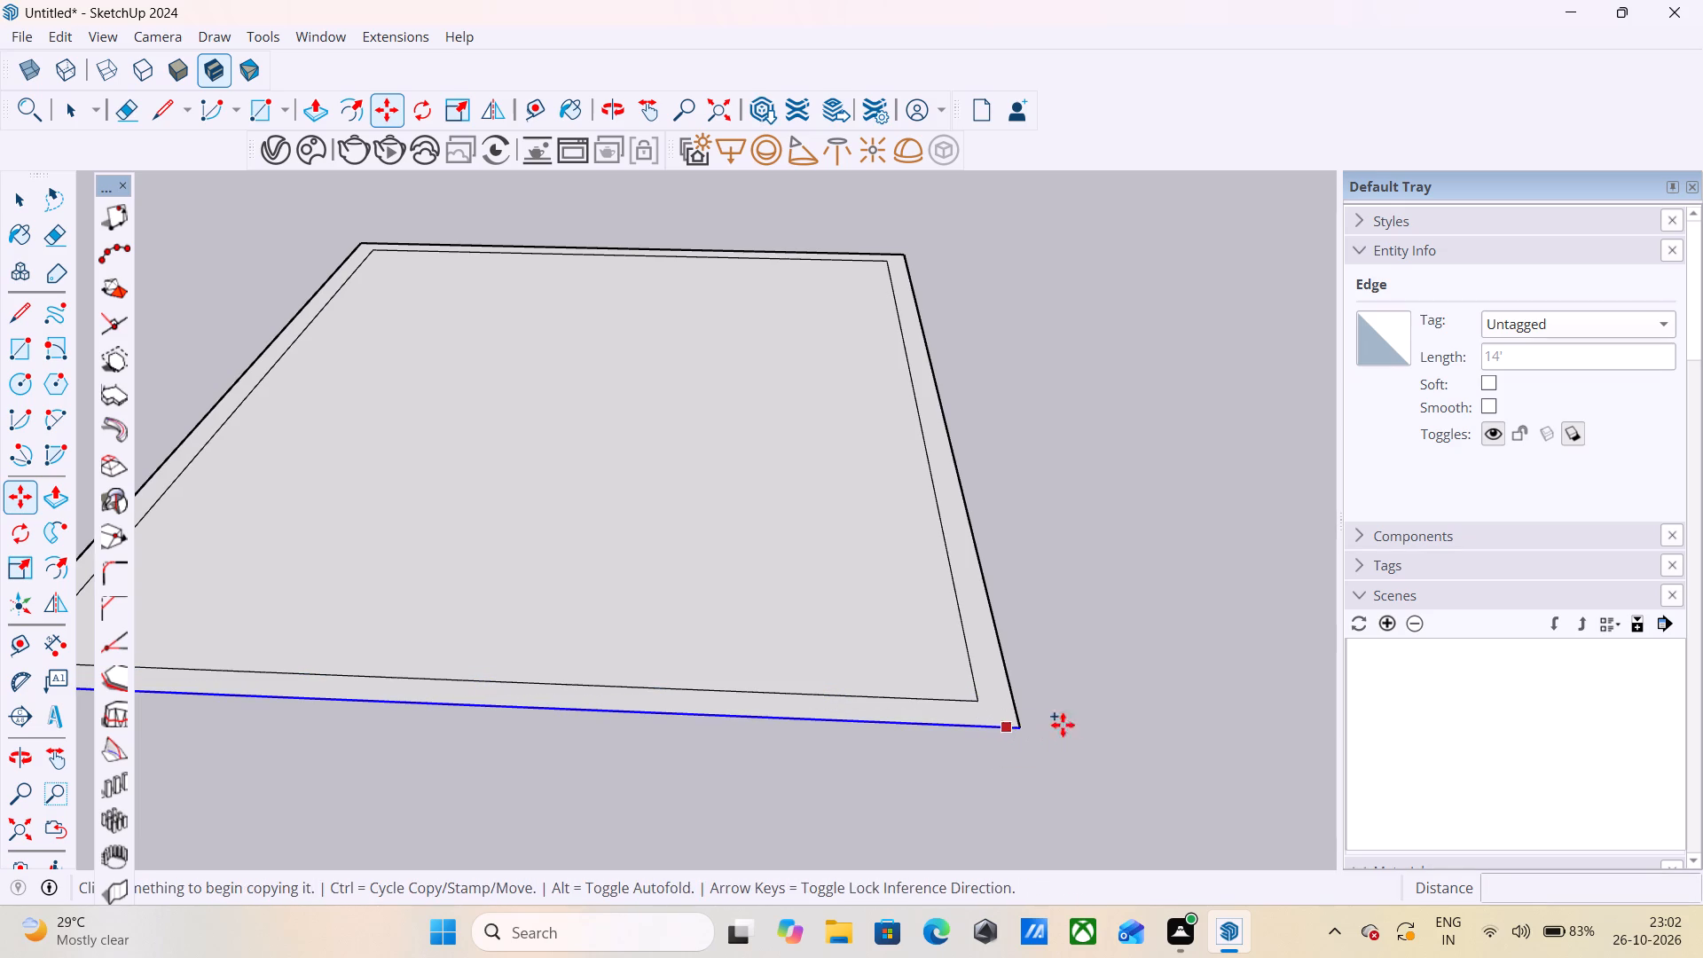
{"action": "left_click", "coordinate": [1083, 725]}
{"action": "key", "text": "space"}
Move the inner outline's front edge 6" outward onto the outer rectangle's front edge.
{"action": "left_click", "coordinate": [949, 696]}
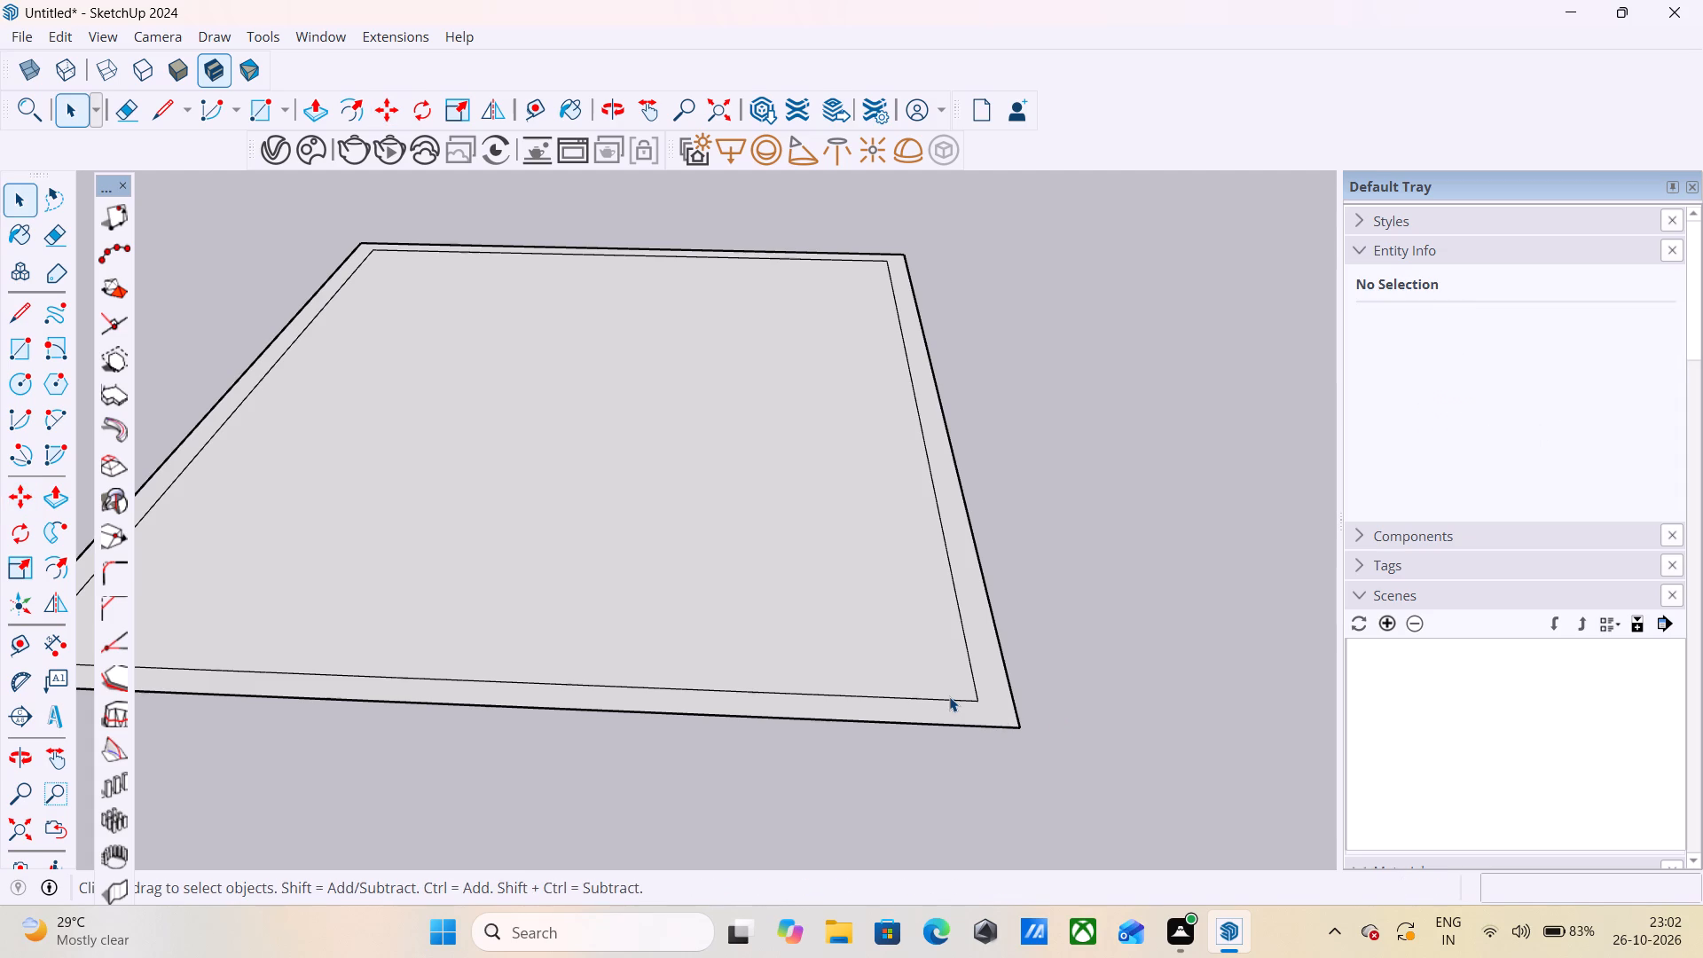
{"action": "left_click", "coordinate": [961, 700]}
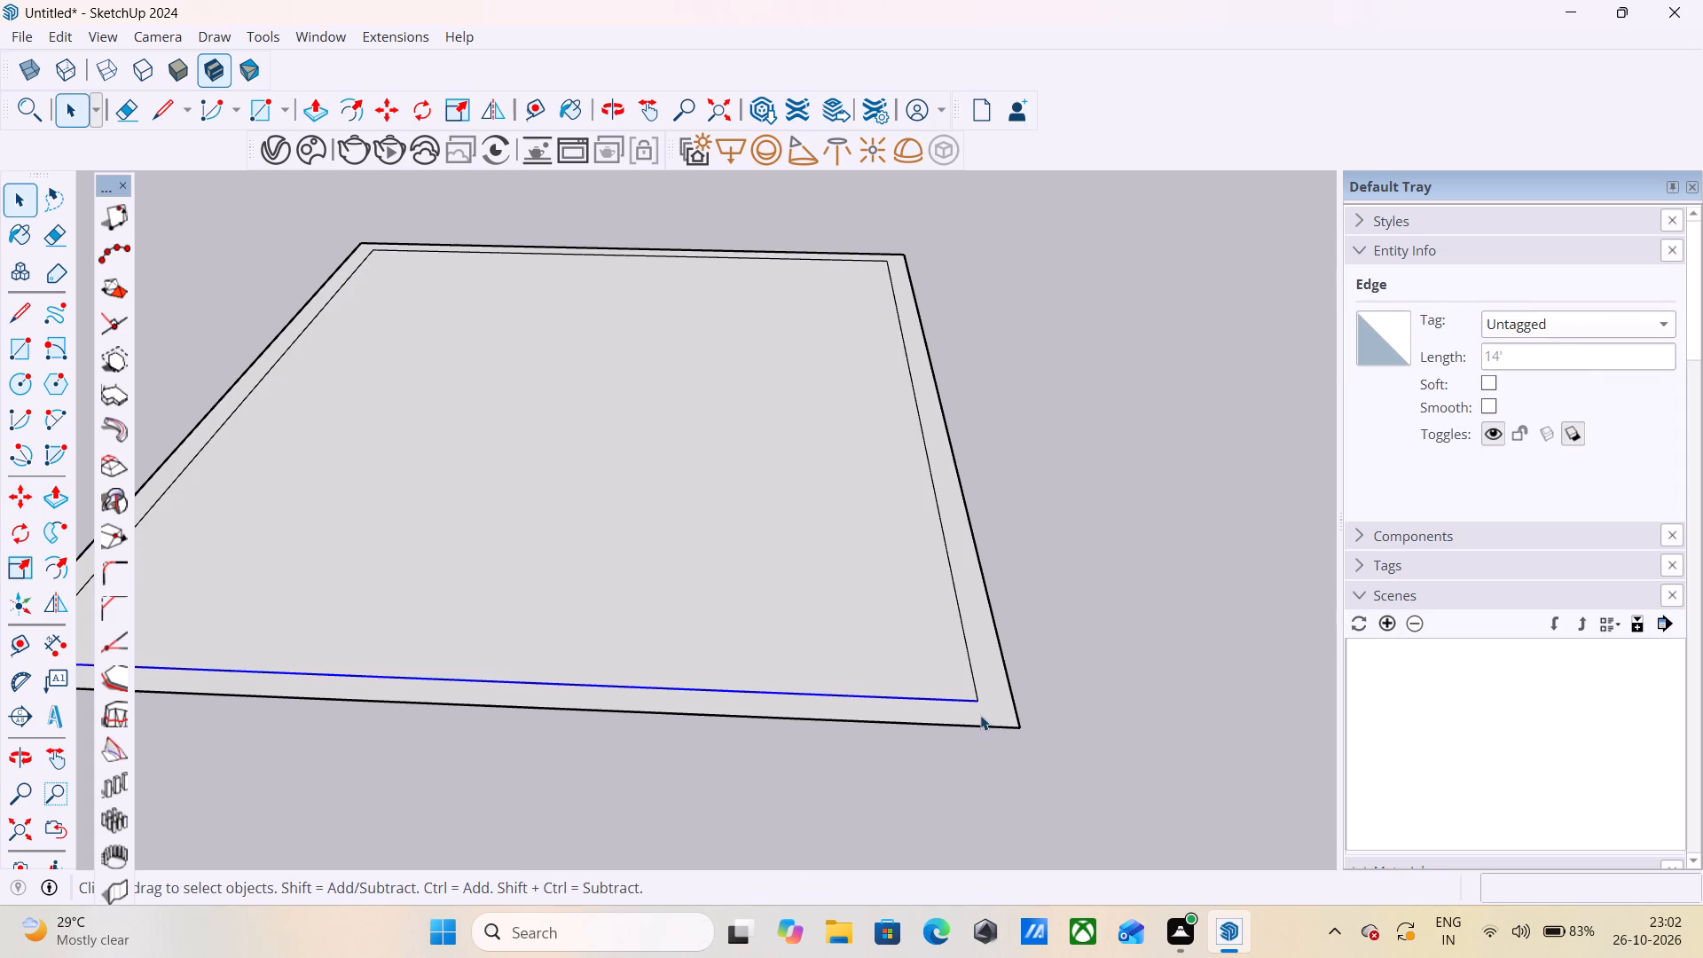
{"action": "key", "text": "m"}
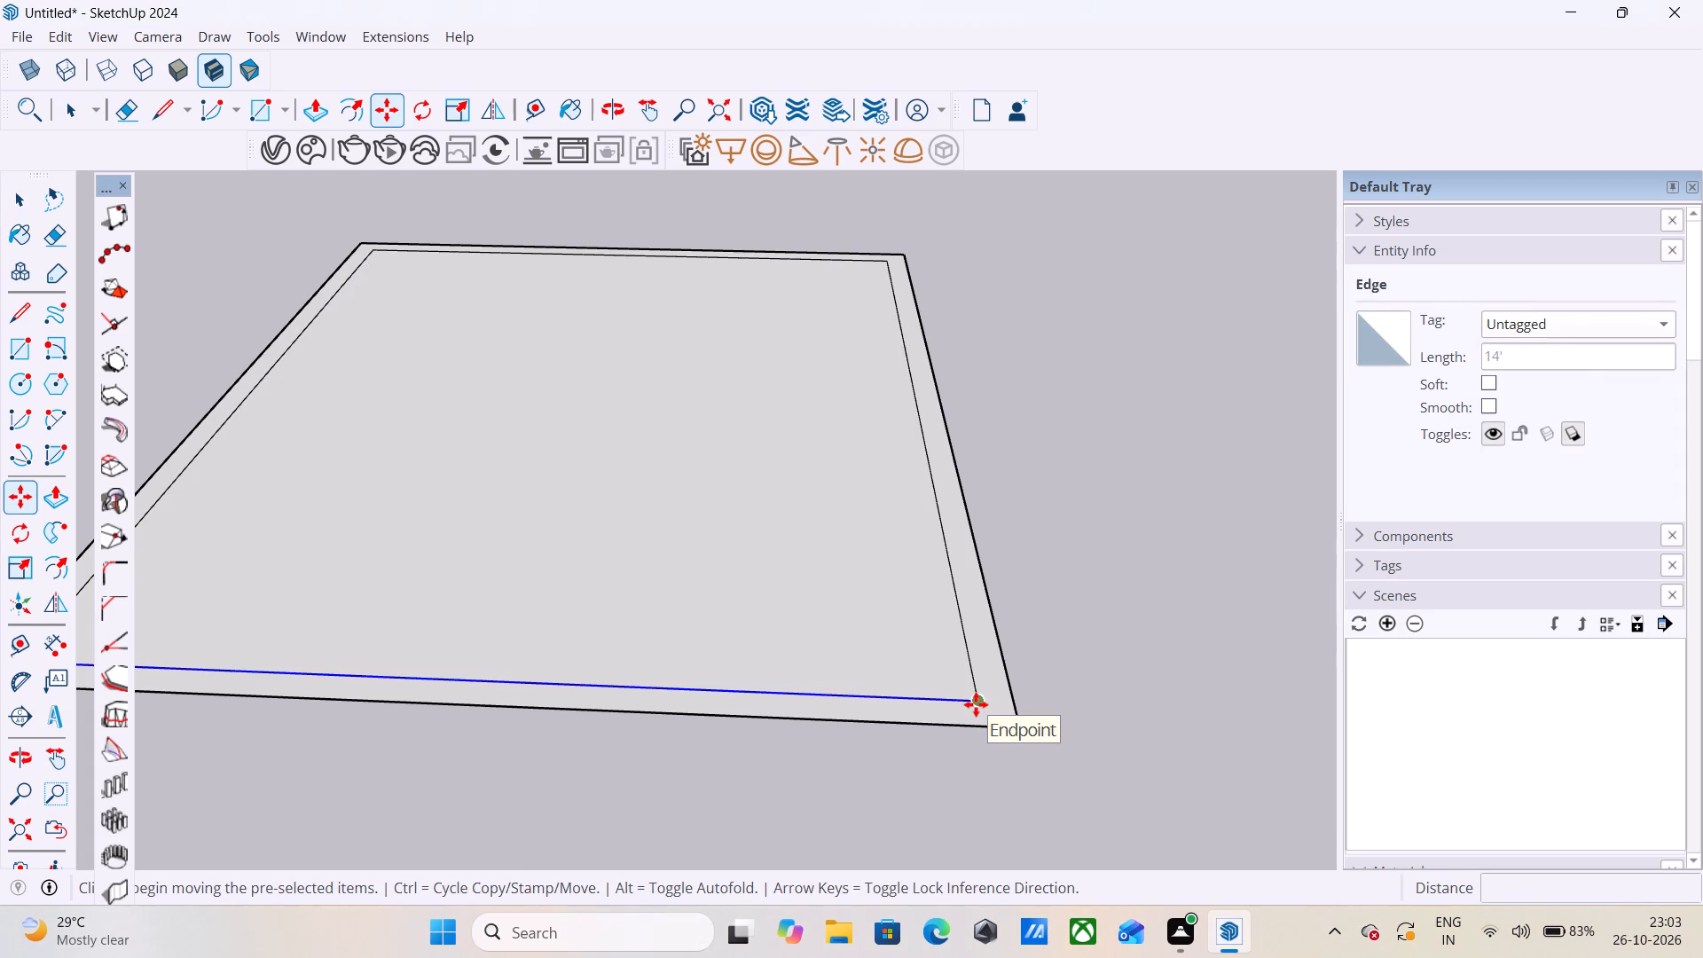
{"action": "left_click", "coordinate": [976, 704]}
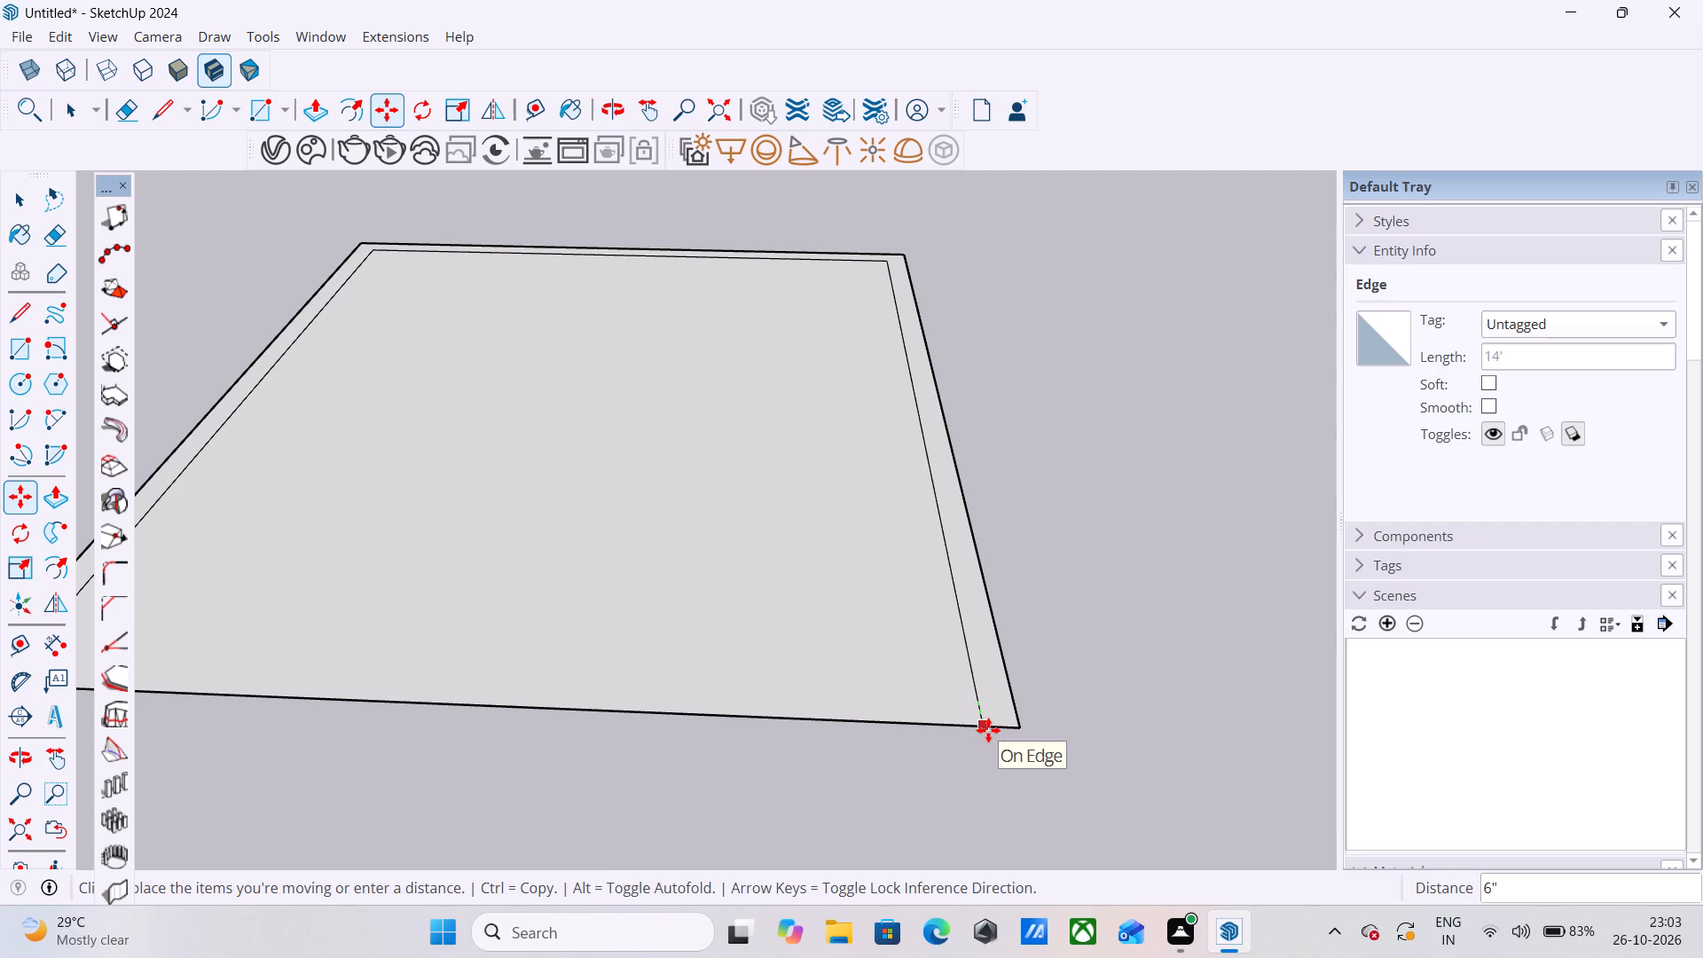
{"action": "left_click", "coordinate": [988, 730]}
Erase the front edge and the inner floor face with it, keeping only a U-shaped wall footprint.
{"action": "scroll", "coordinate": [1115, 643], "scroll_direction": "down", "scroll_amount": 3}
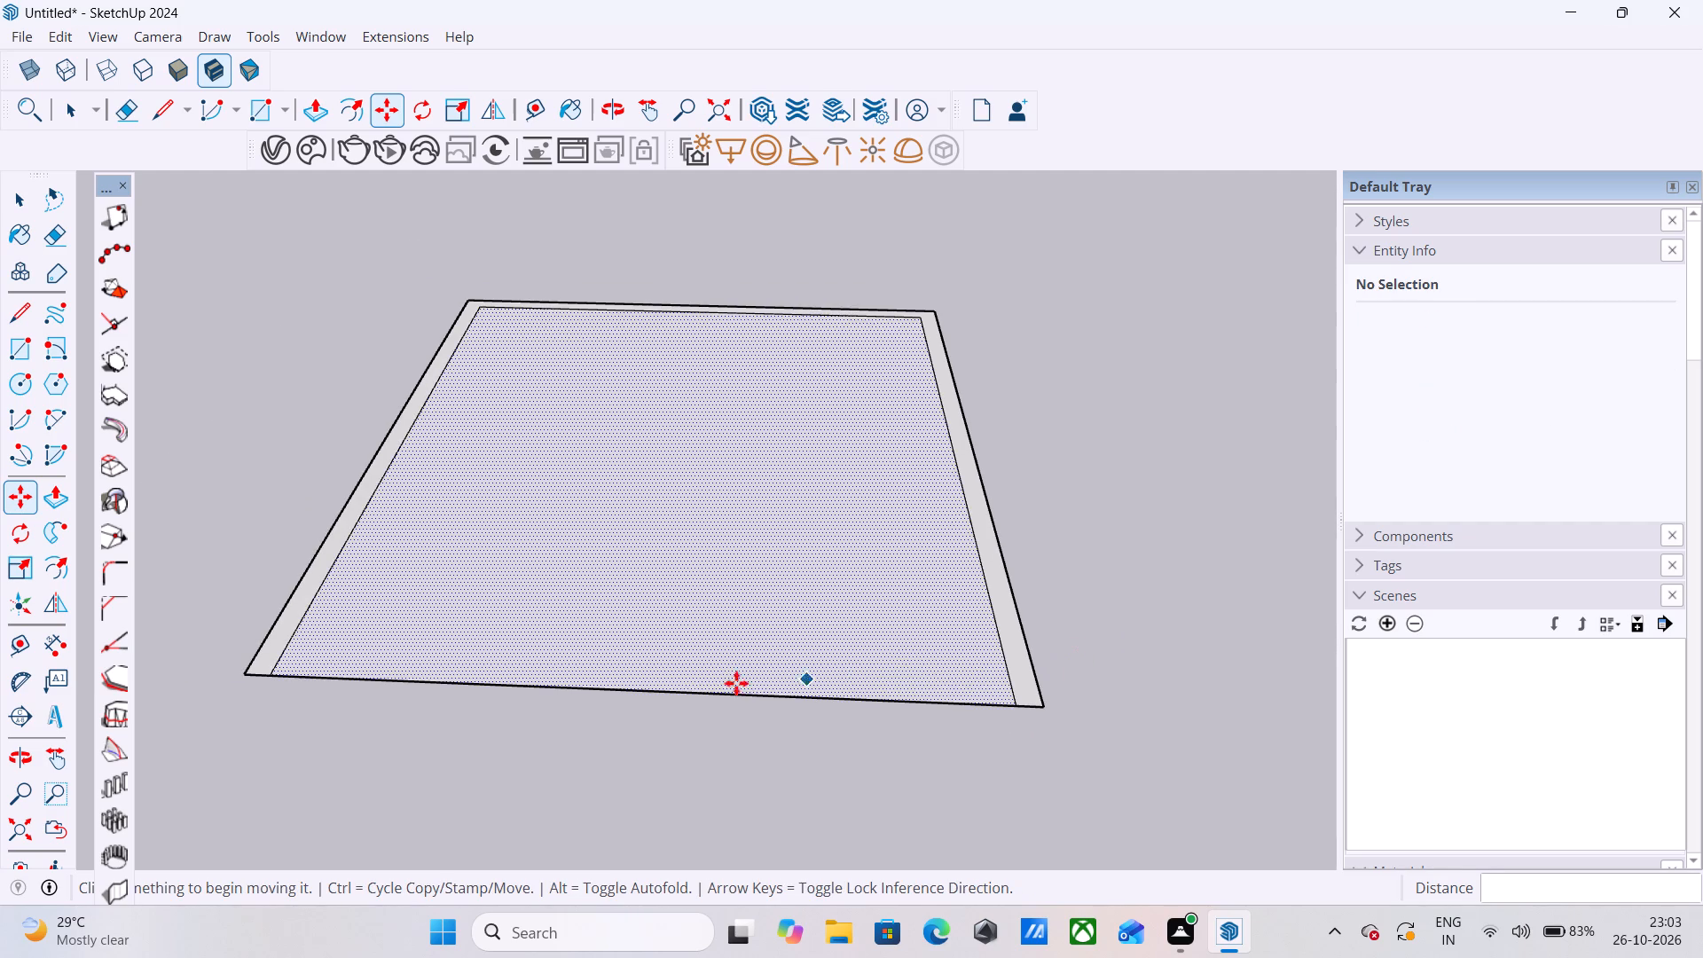
{"action": "key", "text": "e"}
{"action": "left_click_drag", "start_coordinate": [737, 671], "coordinate": [737, 727]}
{"action": "scroll", "coordinate": [1075, 544], "scroll_direction": "down", "scroll_amount": 5}
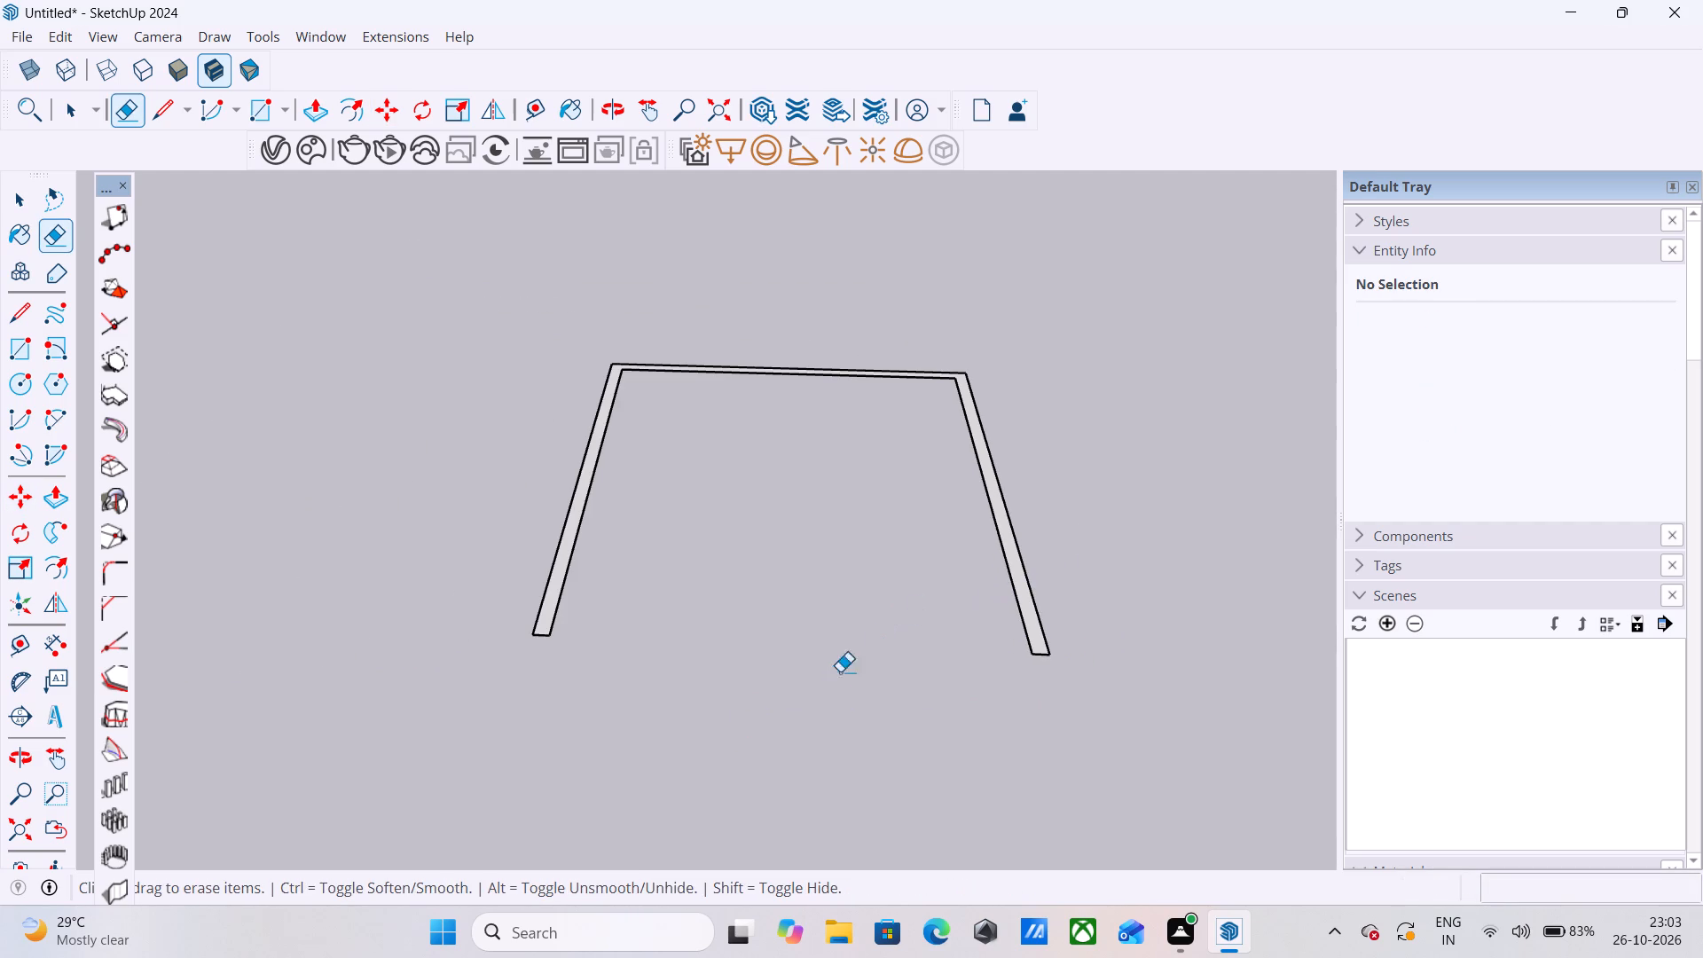
Push/Pull the U-shaped wall footprint up 10' to raise the three walls.
{"action": "key", "text": "p"}
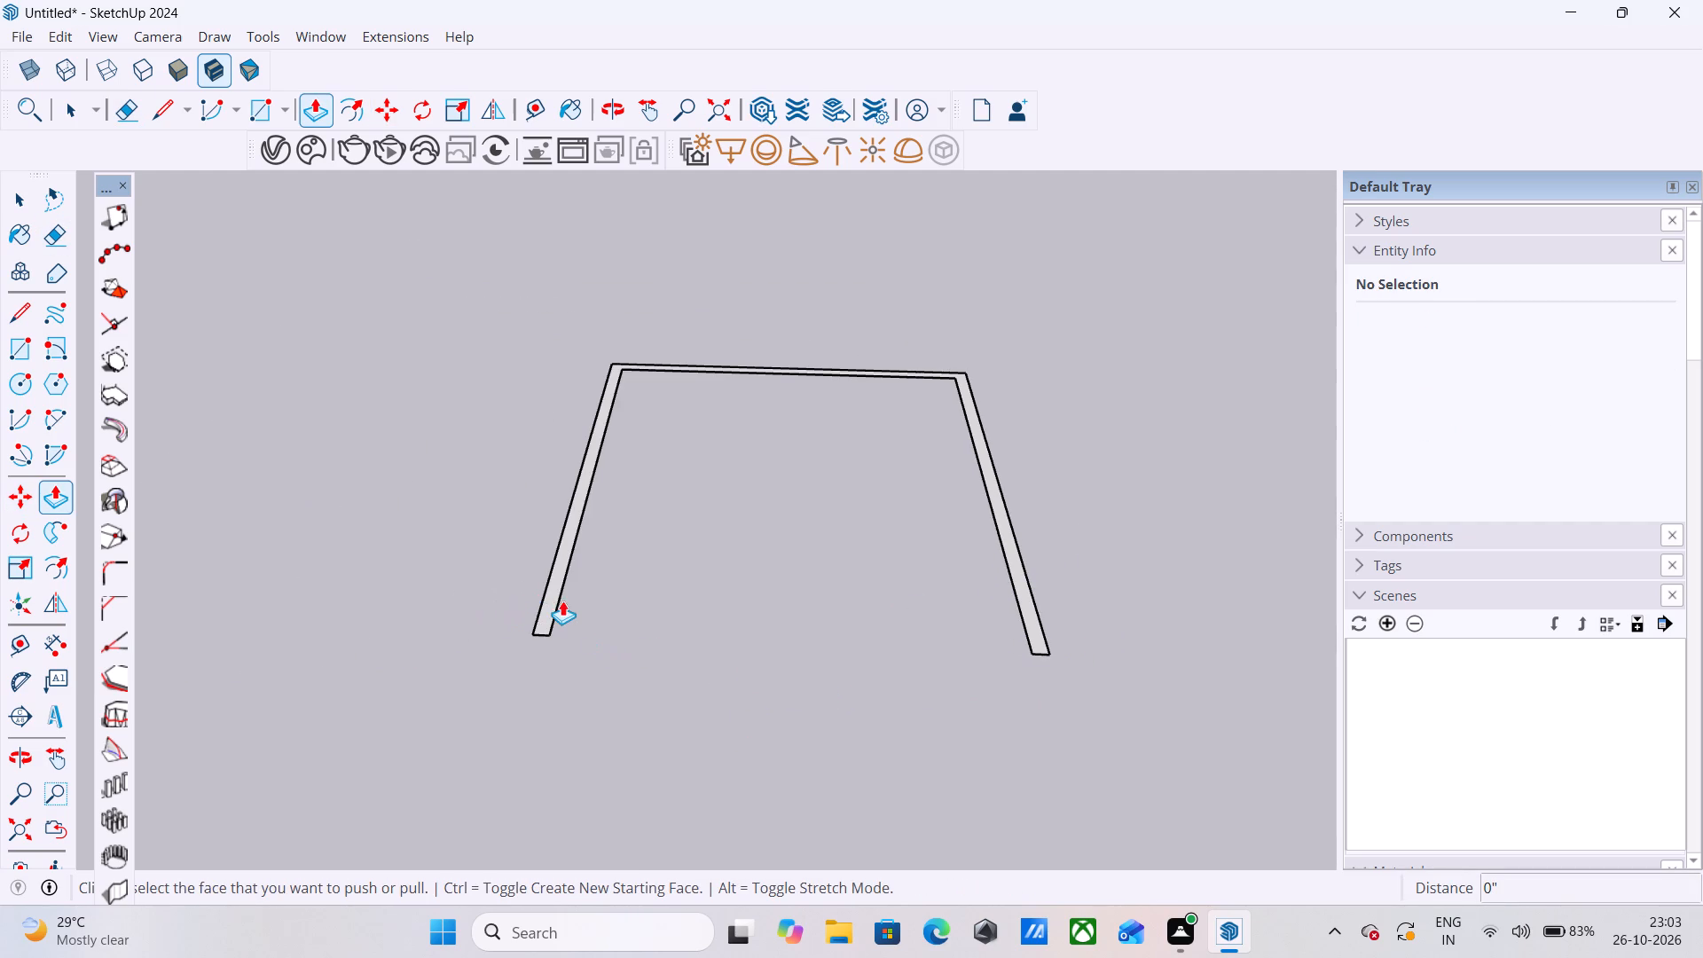
{"action": "left_click", "coordinate": [555, 600]}
{"action": "scroll", "coordinate": [564, 538], "scroll_direction": "down", "scroll_amount": 9}
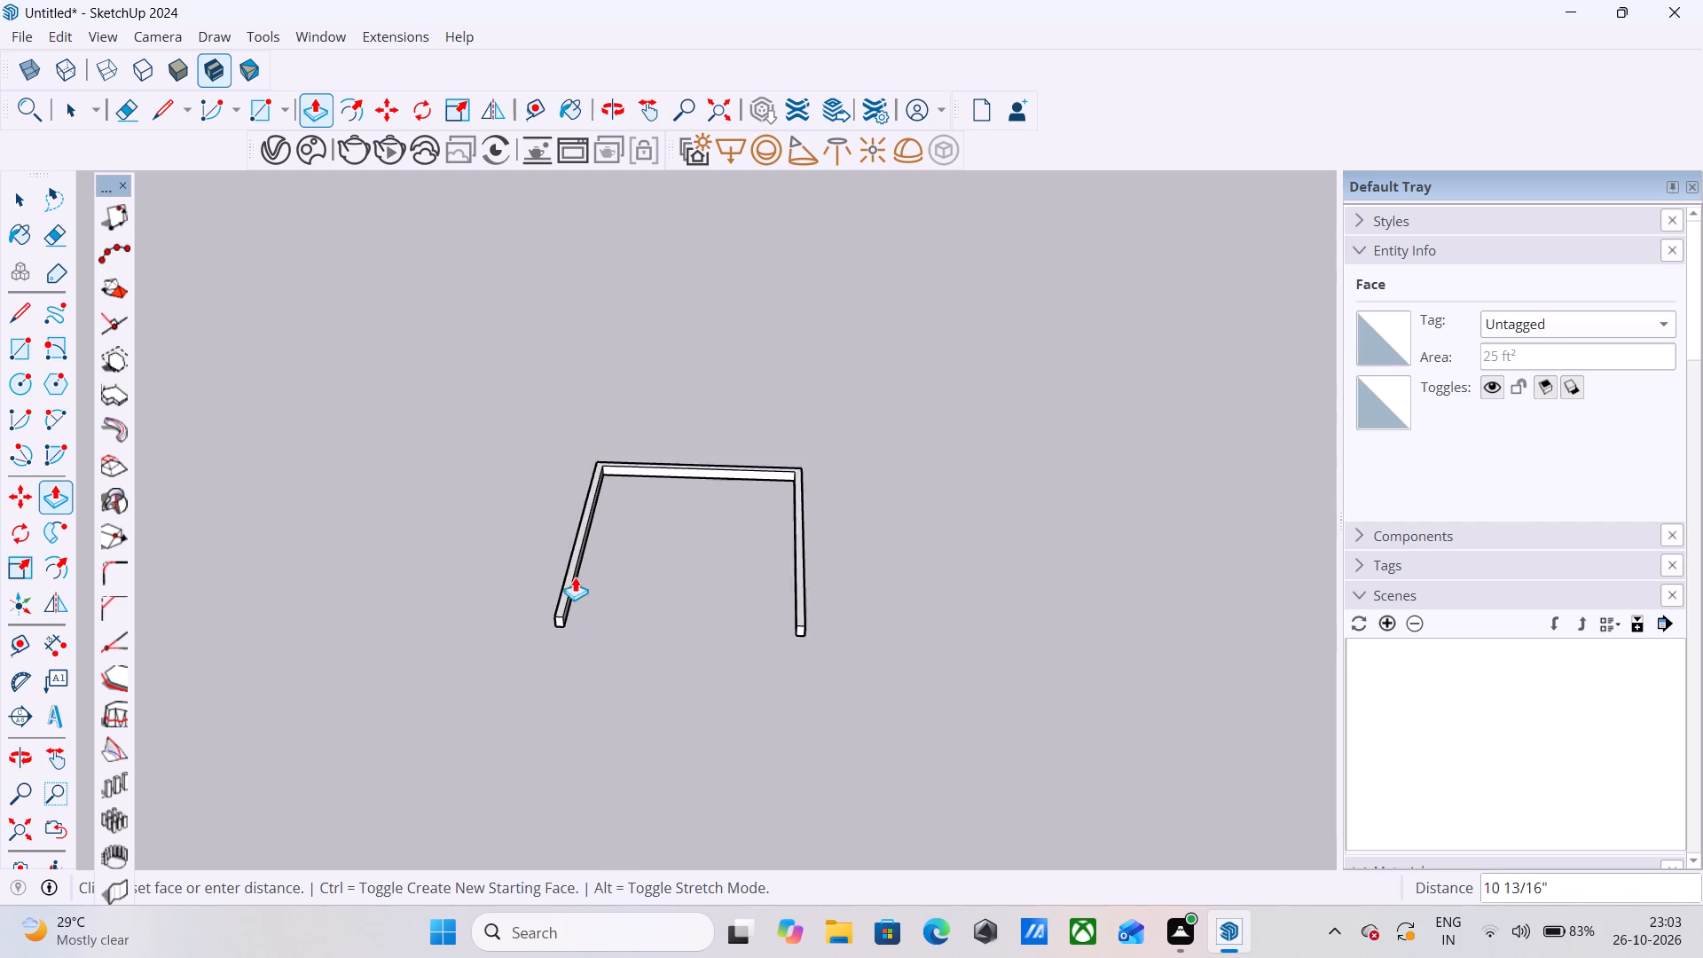
{"action": "type", "text": "10"}
{"action": "key", "text": "apostrophe"}
{"action": "key", "text": "Return"}
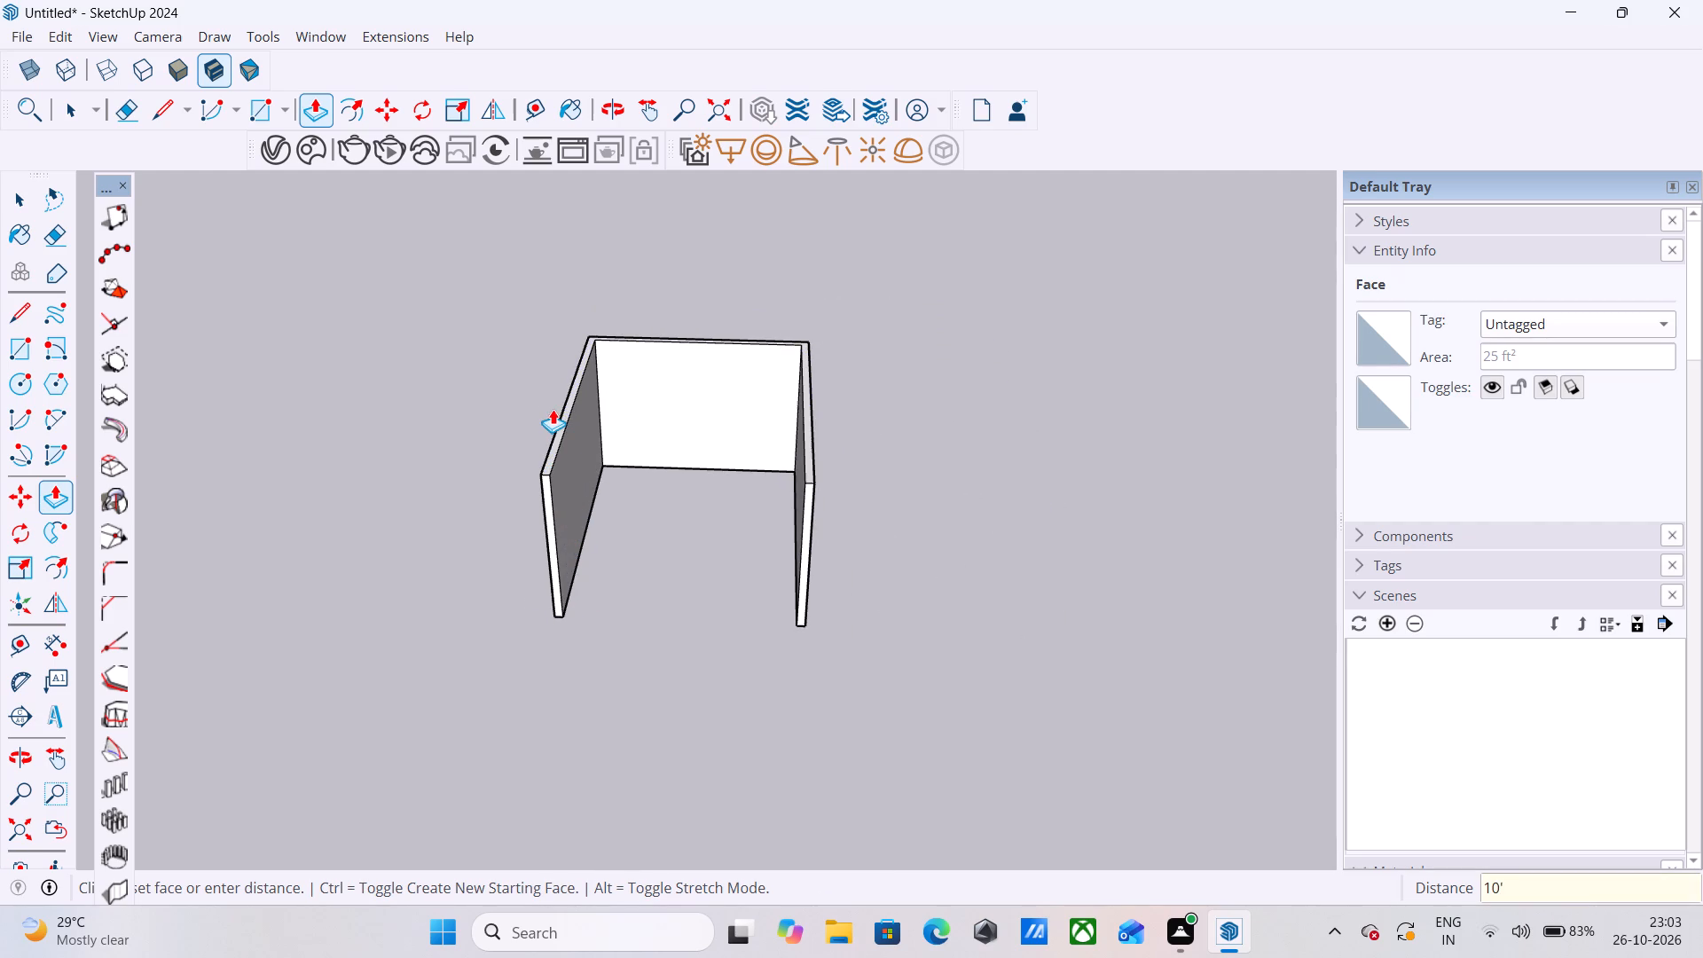
{"action": "scroll", "coordinate": [827, 417], "scroll_direction": "down", "scroll_amount": 4}
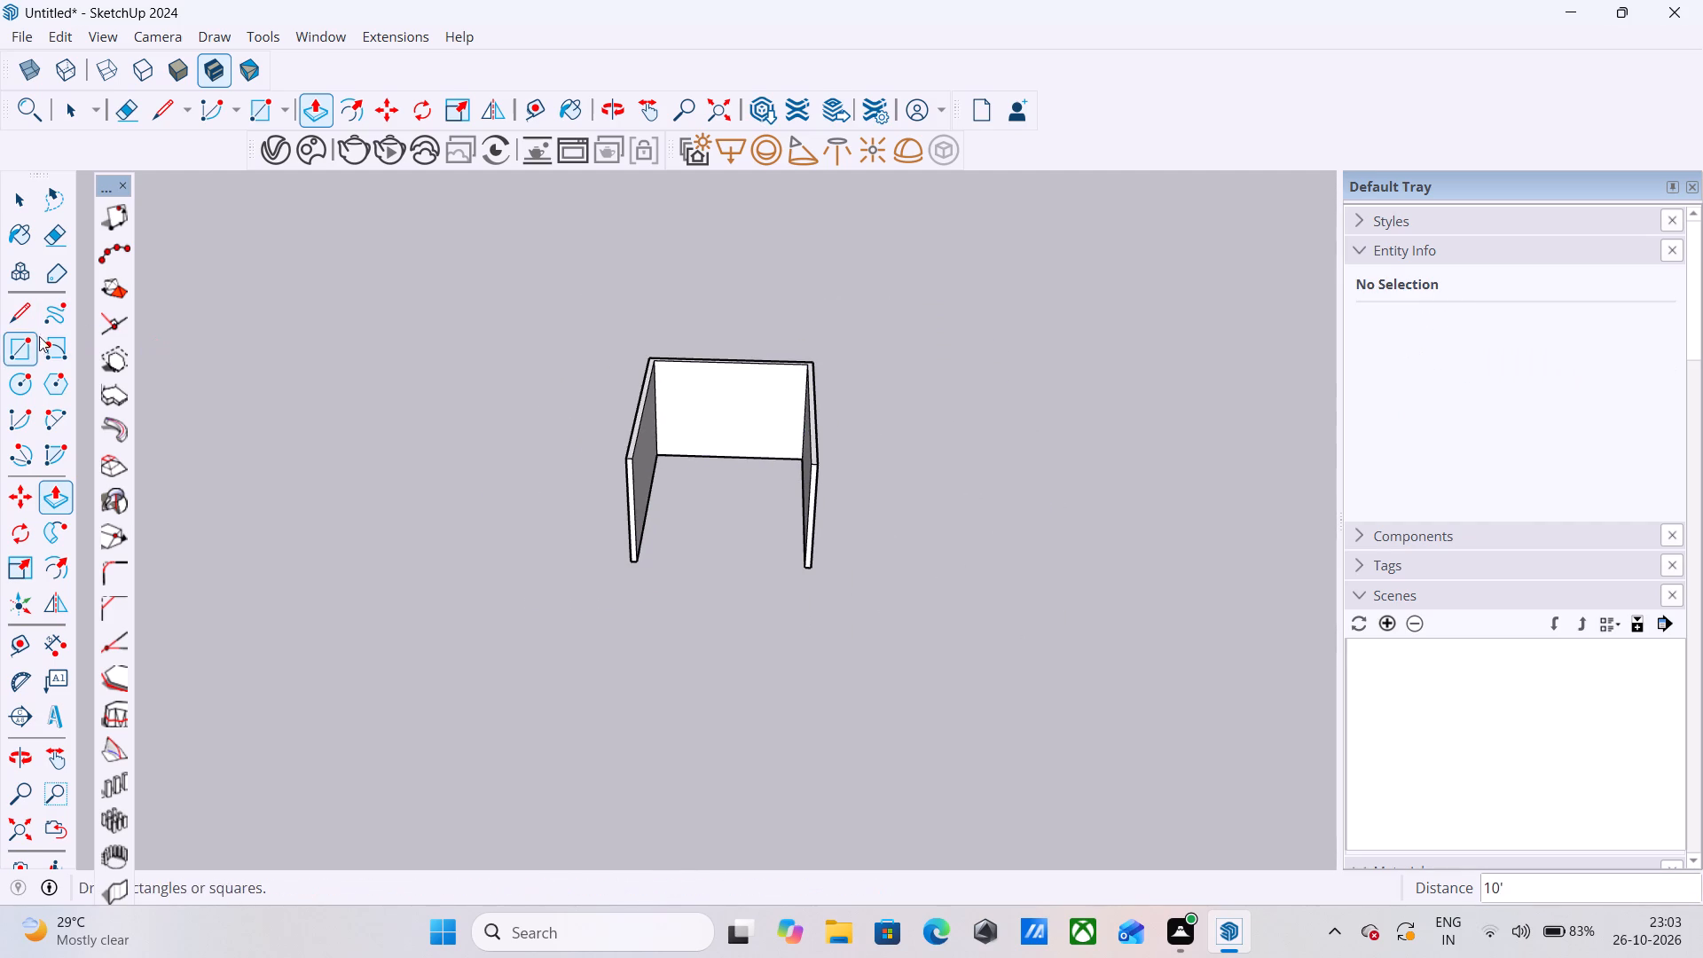
Draw a 15' by 6" vertical Rotated Rectangle extending down from the back wall's outer bottom edge.
{"action": "left_click", "coordinate": [52, 337]}
{"action": "scroll", "coordinate": [710, 480], "scroll_direction": "down", "scroll_amount": 4}
{"action": "scroll", "coordinate": [793, 517], "scroll_direction": "up", "scroll_amount": 1}
{"action": "middle_click_drag", "start_coordinate": [793, 506], "coordinate": [793, 498]}
{"action": "middle_click_drag", "start_coordinate": [790, 474], "coordinate": [798, 293]}
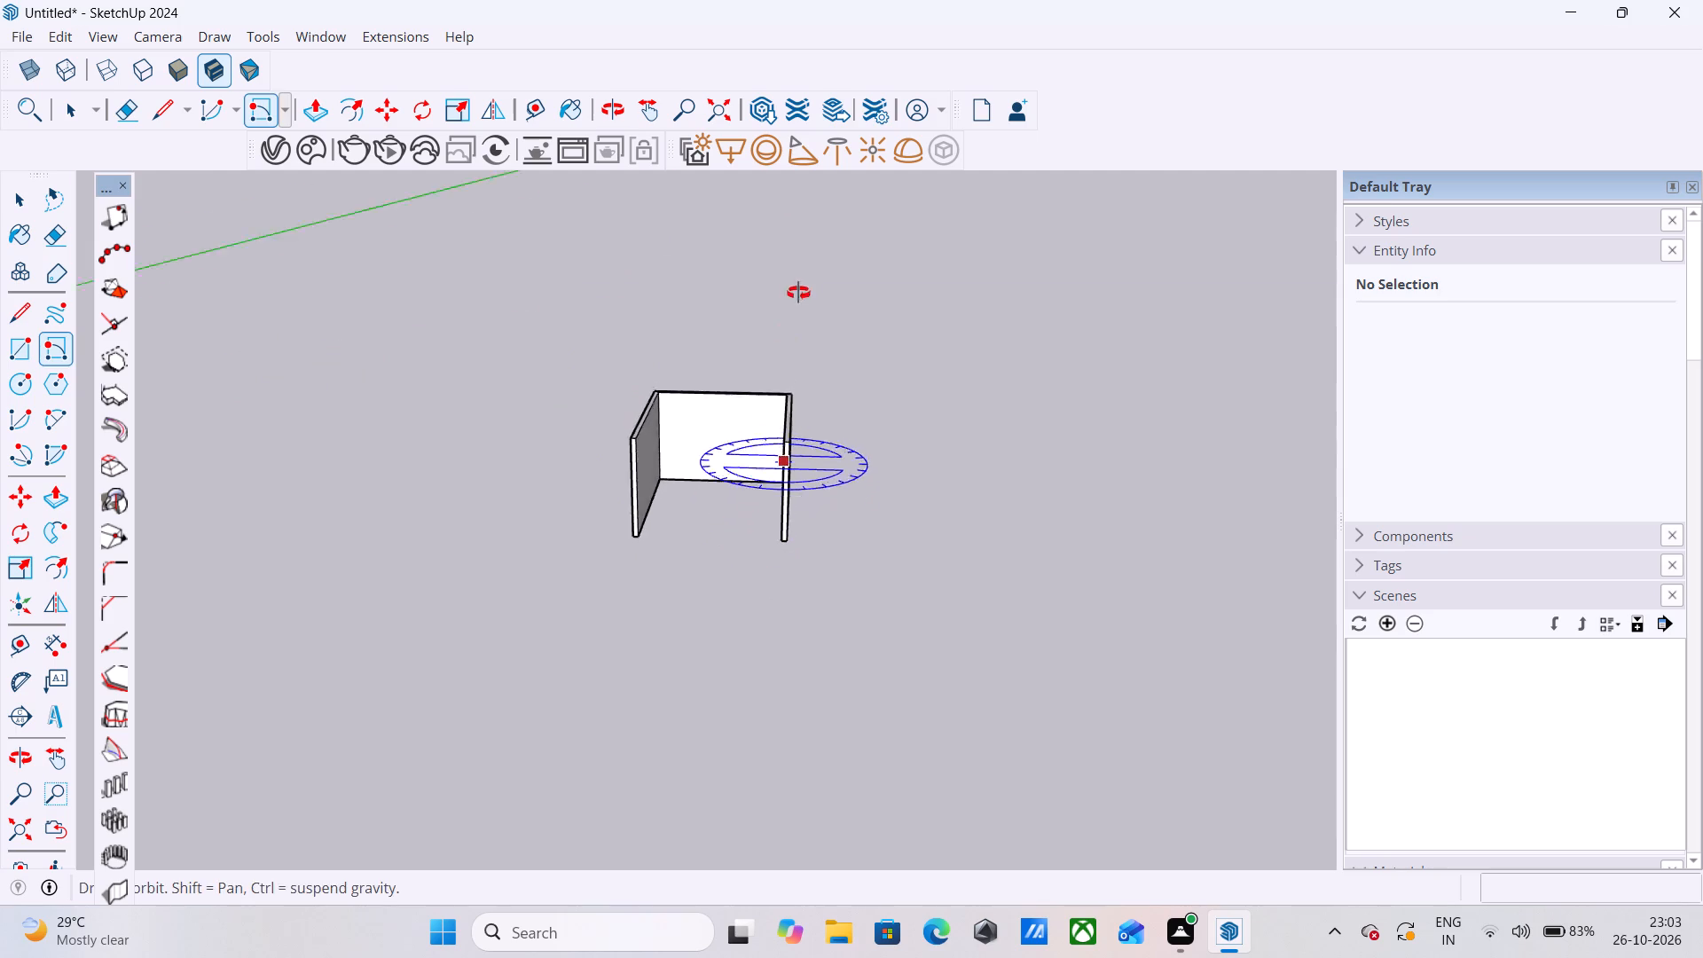
{"action": "middle_click_drag", "start_coordinate": [798, 293], "coordinate": [812, 252]}
{"action": "middle_click_drag", "start_coordinate": [756, 509], "coordinate": [717, 256]}
{"action": "scroll", "coordinate": [742, 510], "scroll_direction": "up", "scroll_amount": 4}
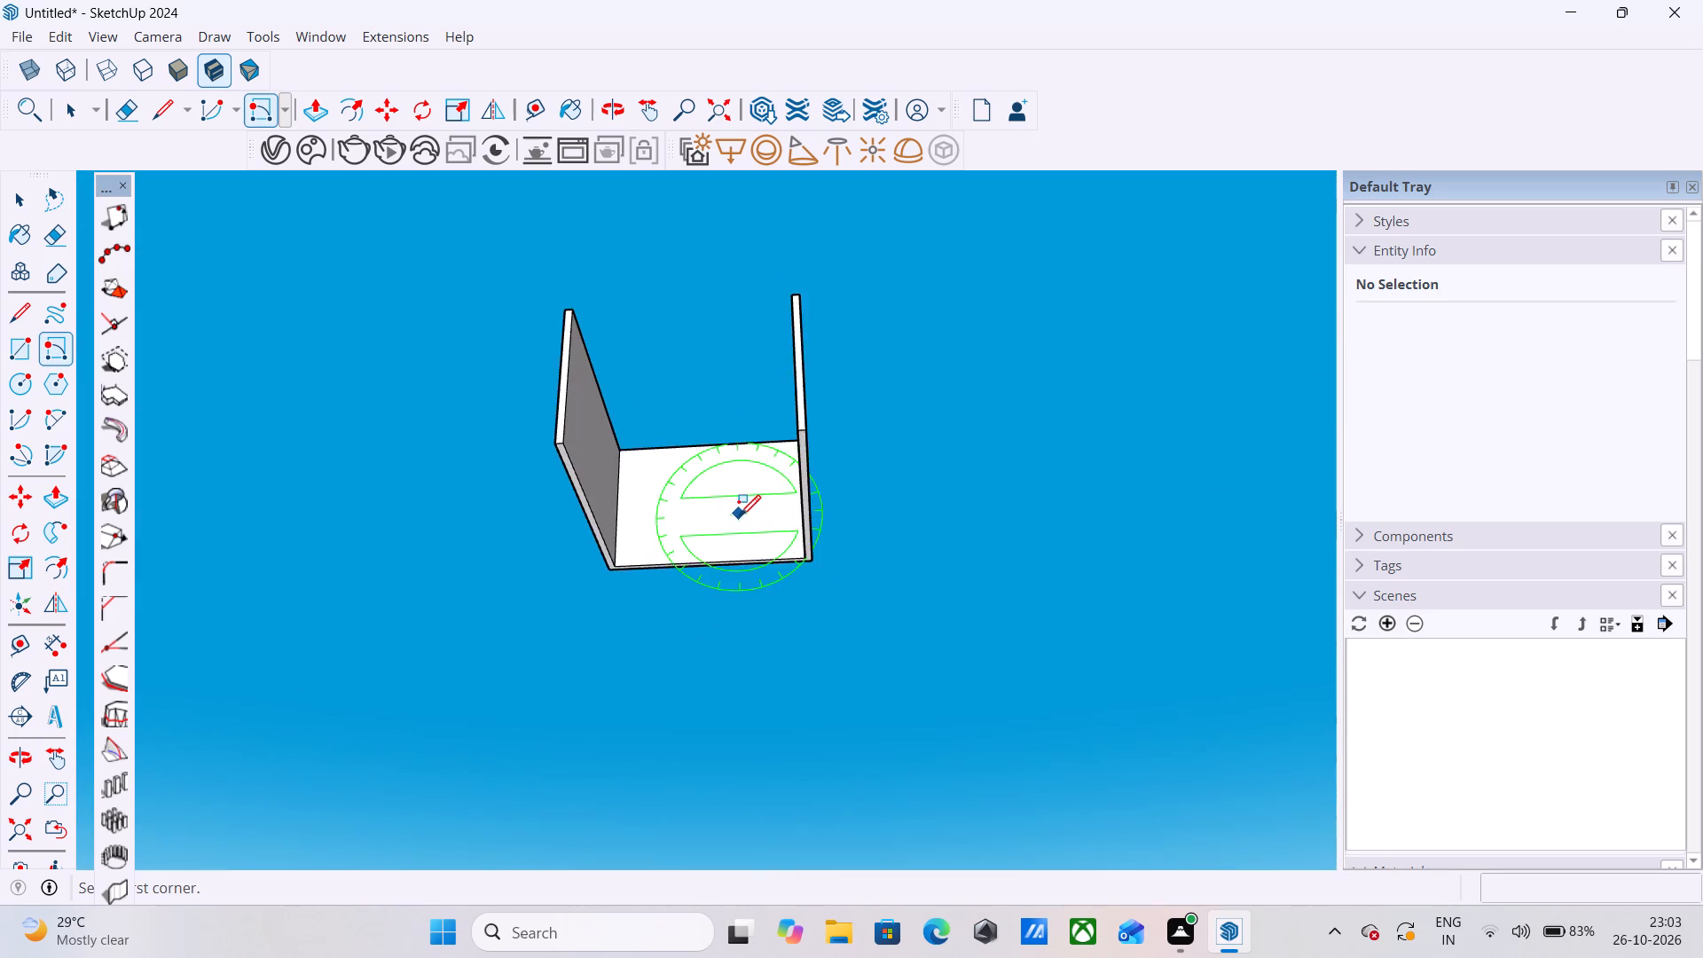
{"action": "scroll", "coordinate": [730, 520], "scroll_direction": "up", "scroll_amount": 5}
{"action": "middle_click_drag", "start_coordinate": [655, 588], "coordinate": [655, 470]}
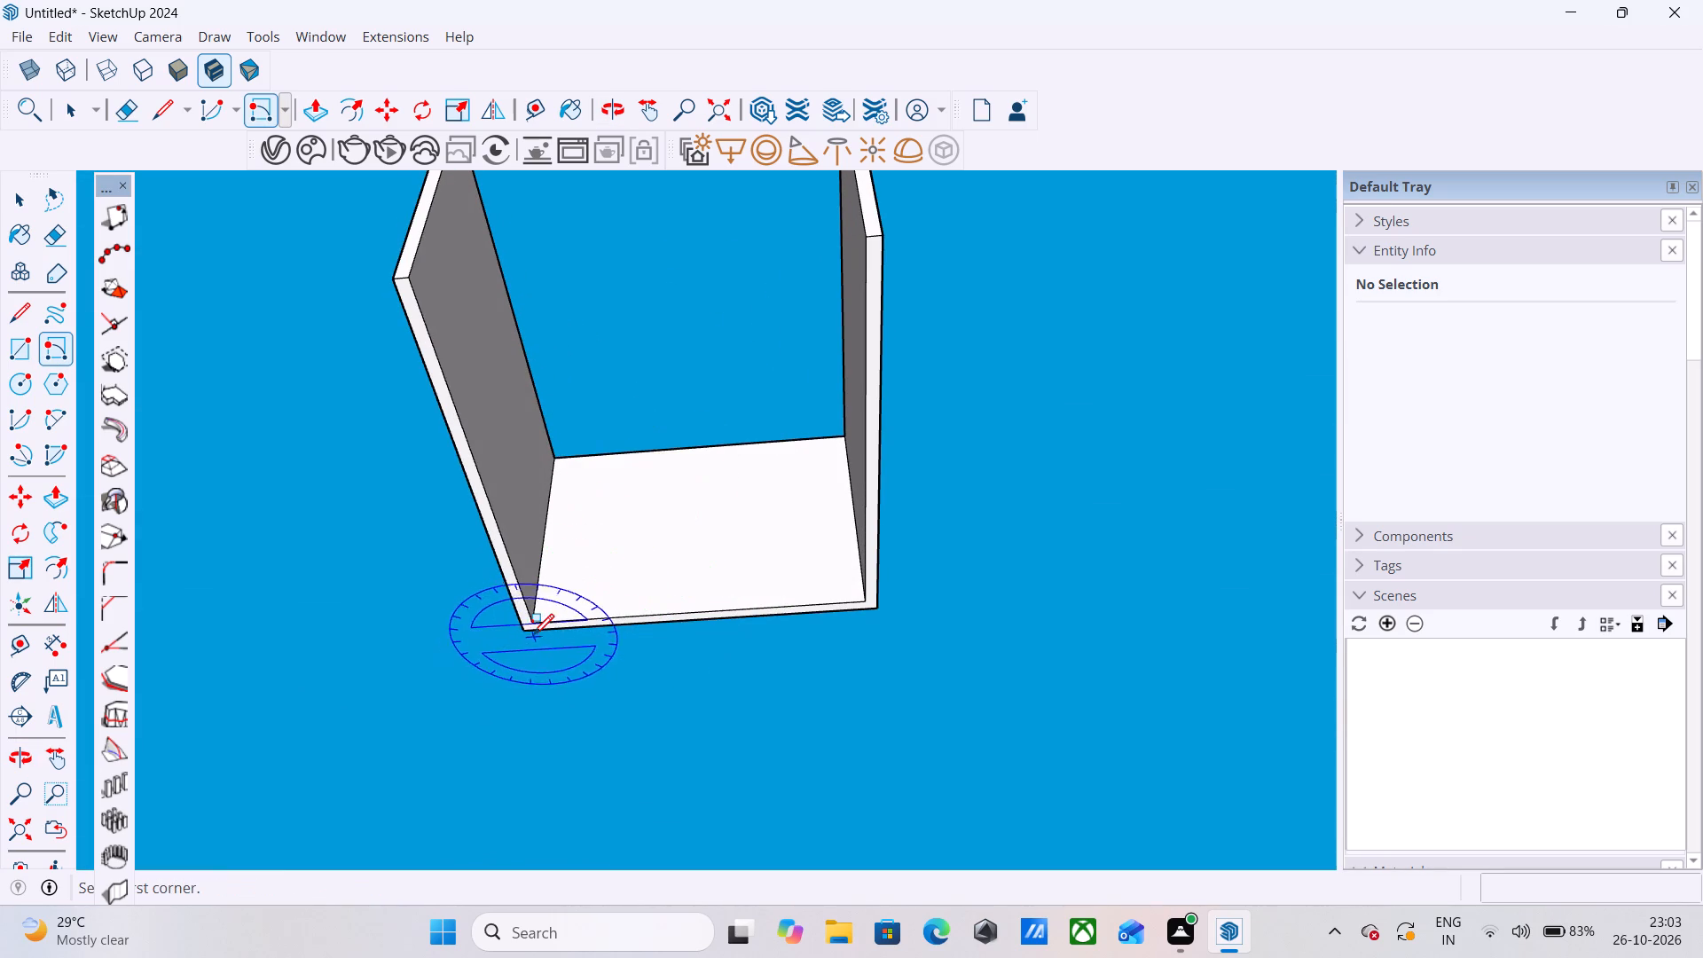
{"action": "left_click", "coordinate": [525, 628]}
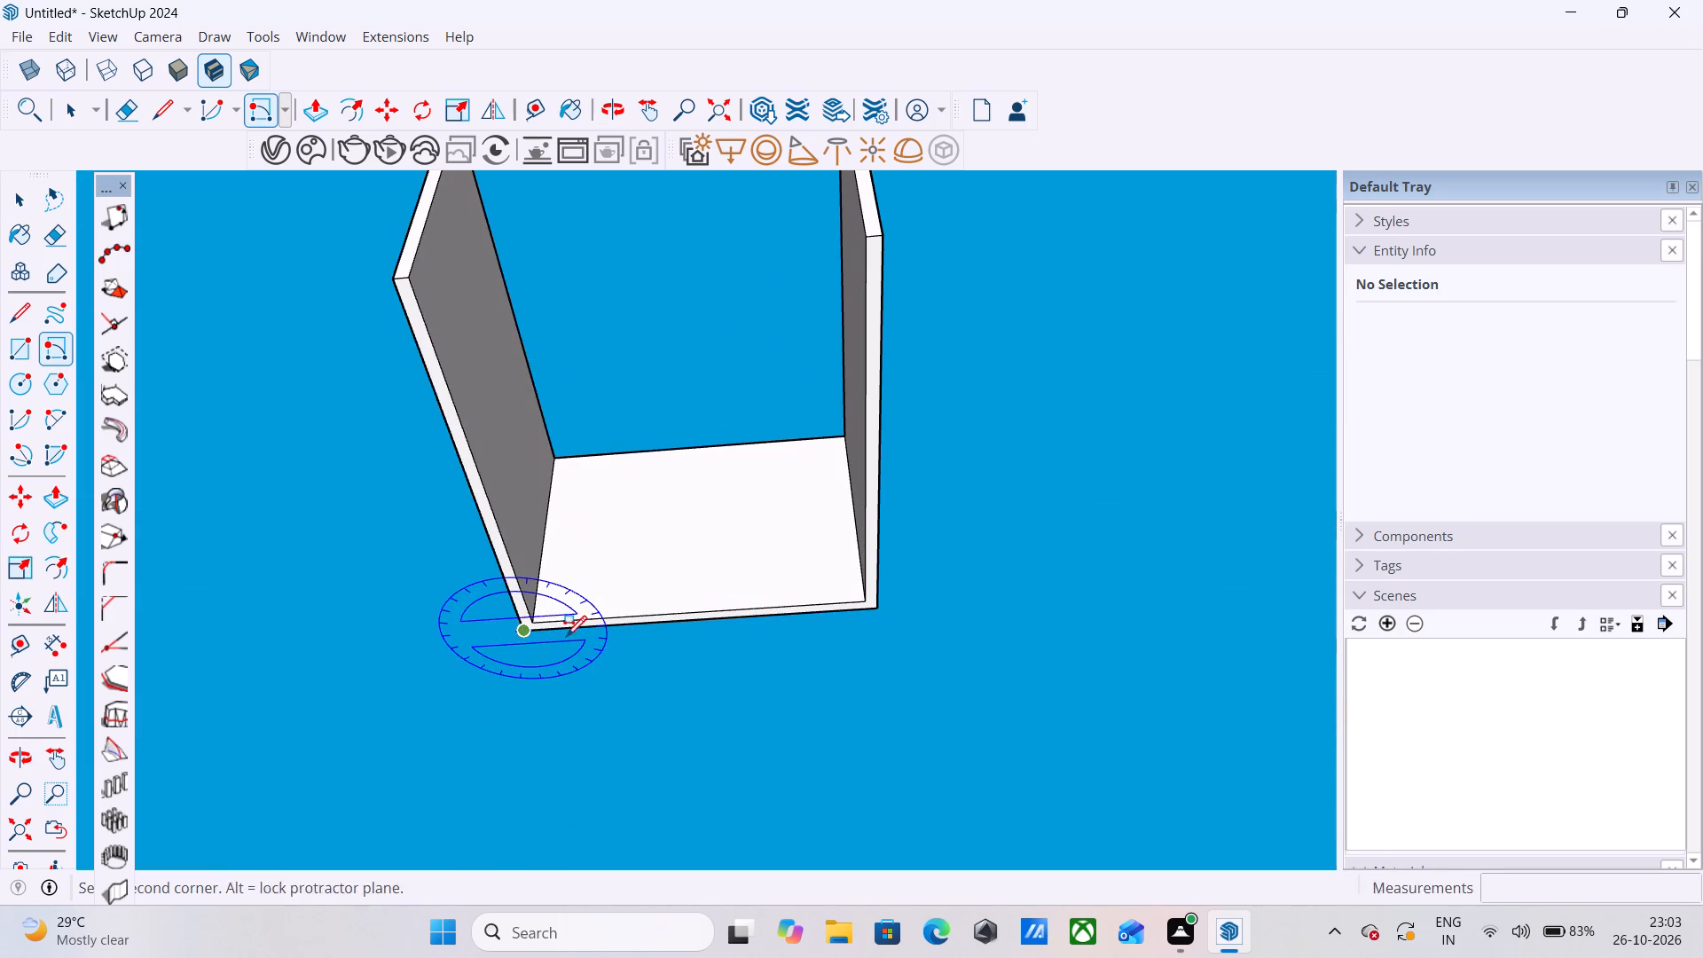
{"action": "left_click", "coordinate": [877, 611]}
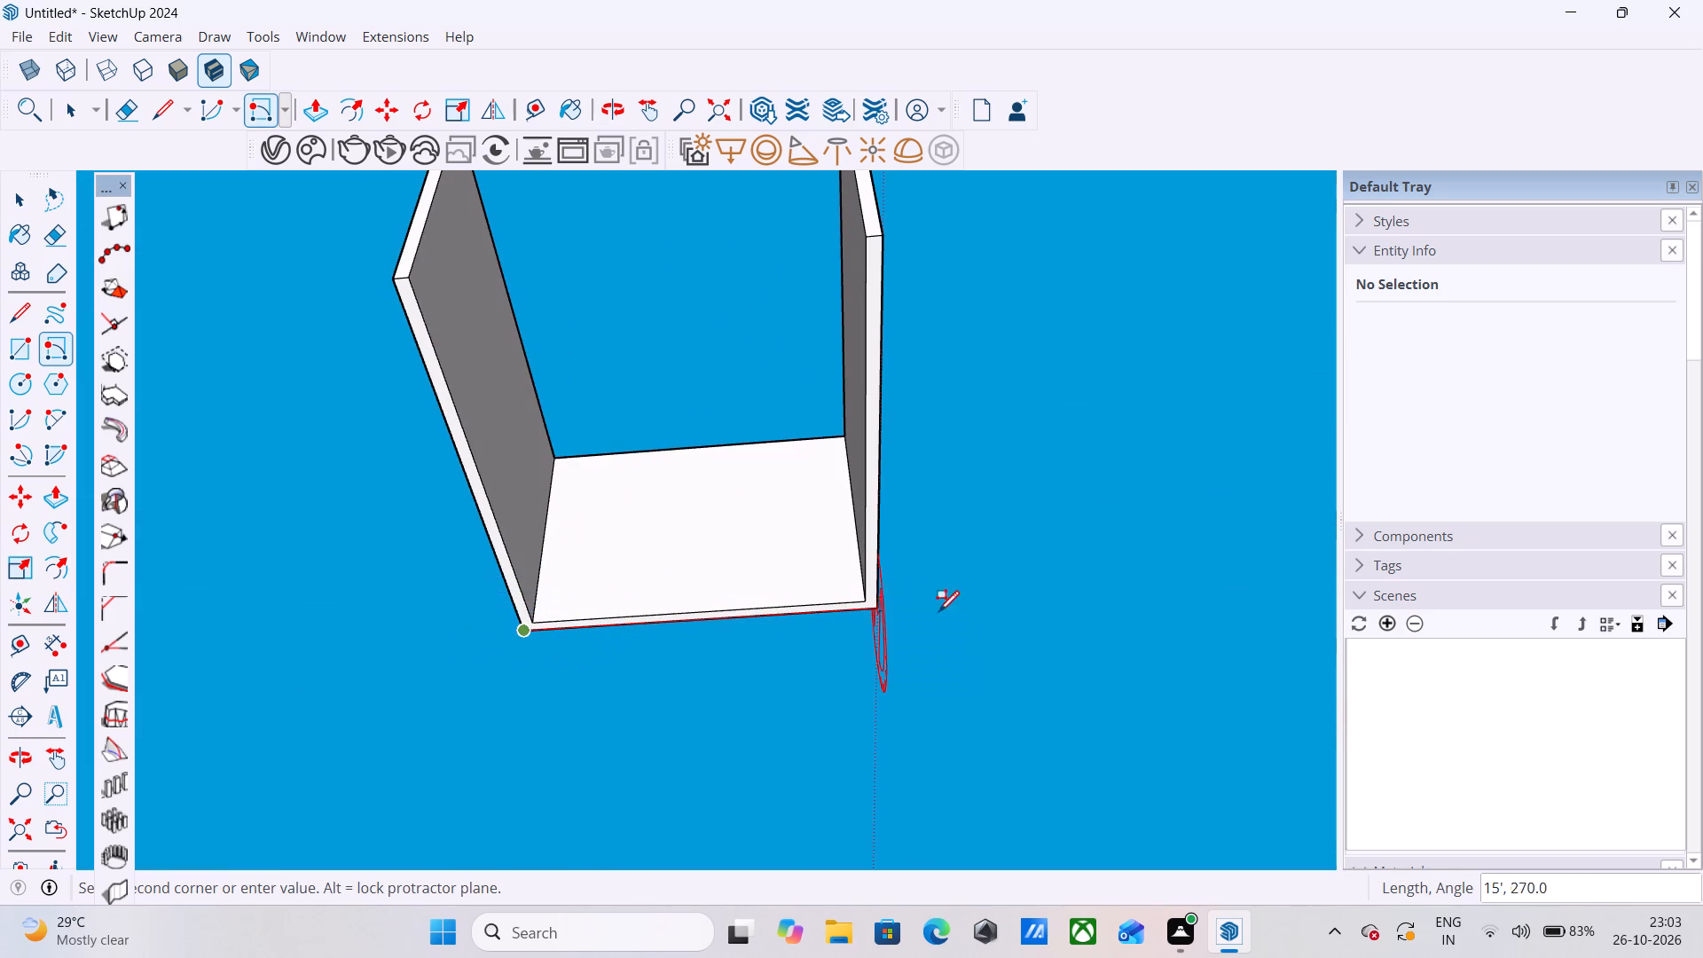
{"action": "middle_click_drag", "start_coordinate": [971, 583], "coordinate": [431, 742]}
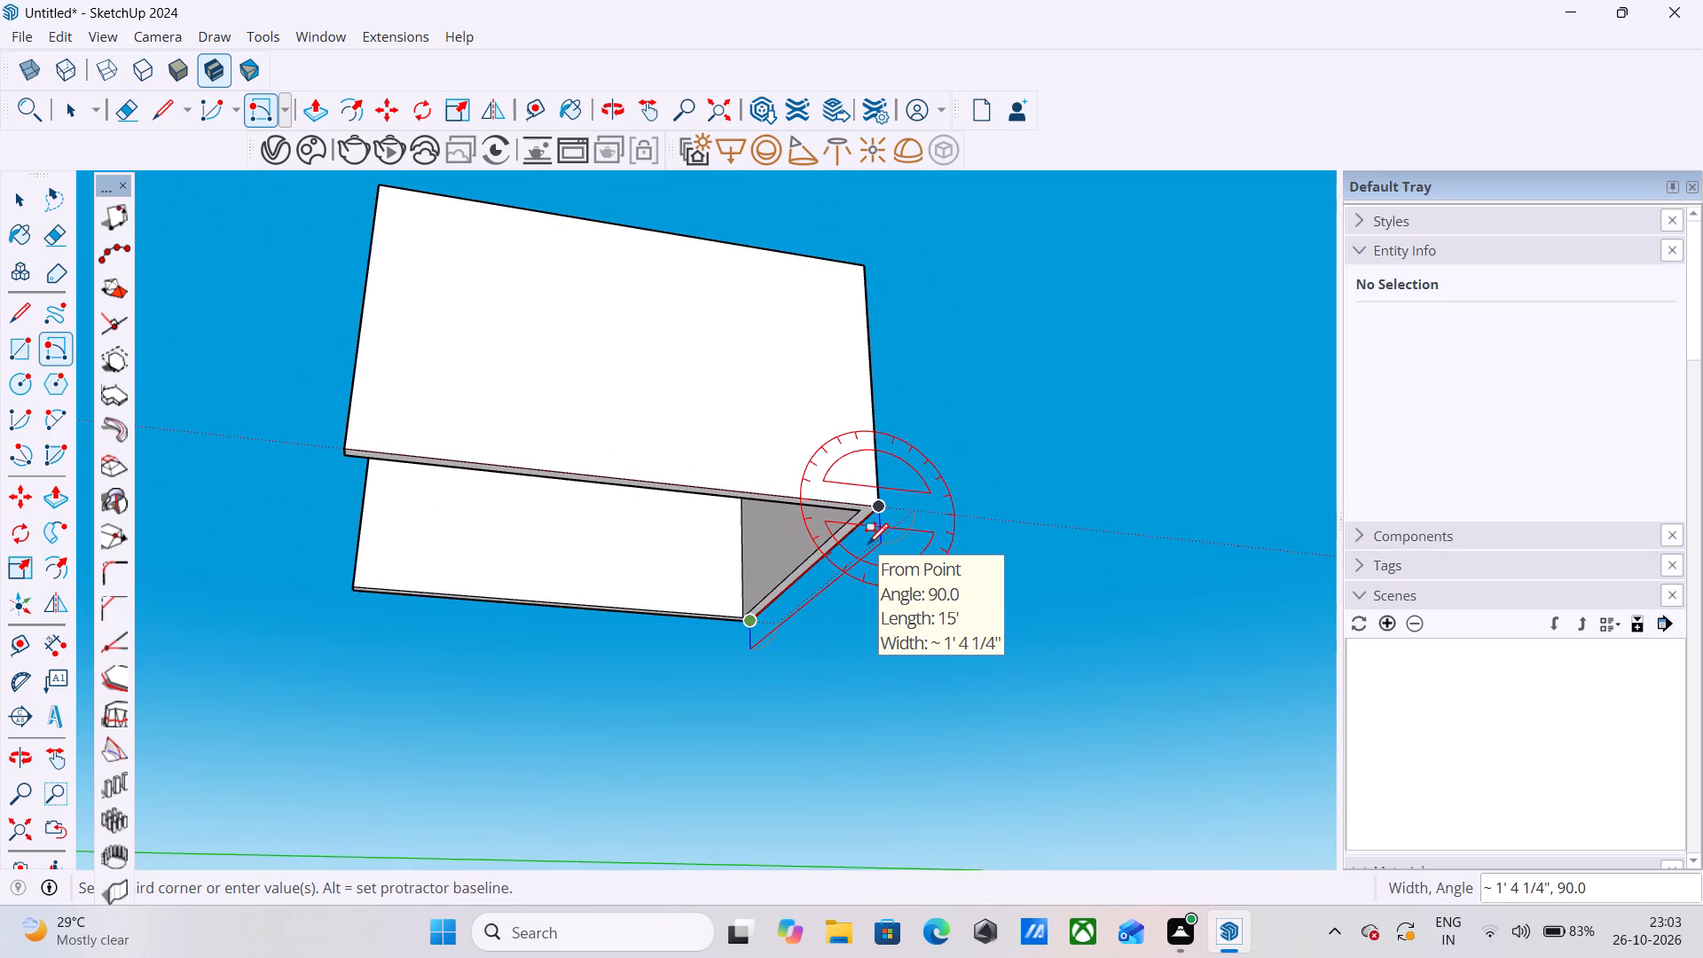
{"action": "key", "text": "6"}
{"action": "key", "text": "Return"}
Draw a second 15' by 6" vertical Rotated Rectangle rising from the back wall's outer top edge.
{"action": "scroll", "coordinate": [967, 489], "scroll_direction": "down", "scroll_amount": 5}
{"action": "scroll", "coordinate": [951, 687], "scroll_direction": "up", "scroll_amount": 1}
{"action": "middle_click_drag", "start_coordinate": [951, 687], "coordinate": [1234, 843]}
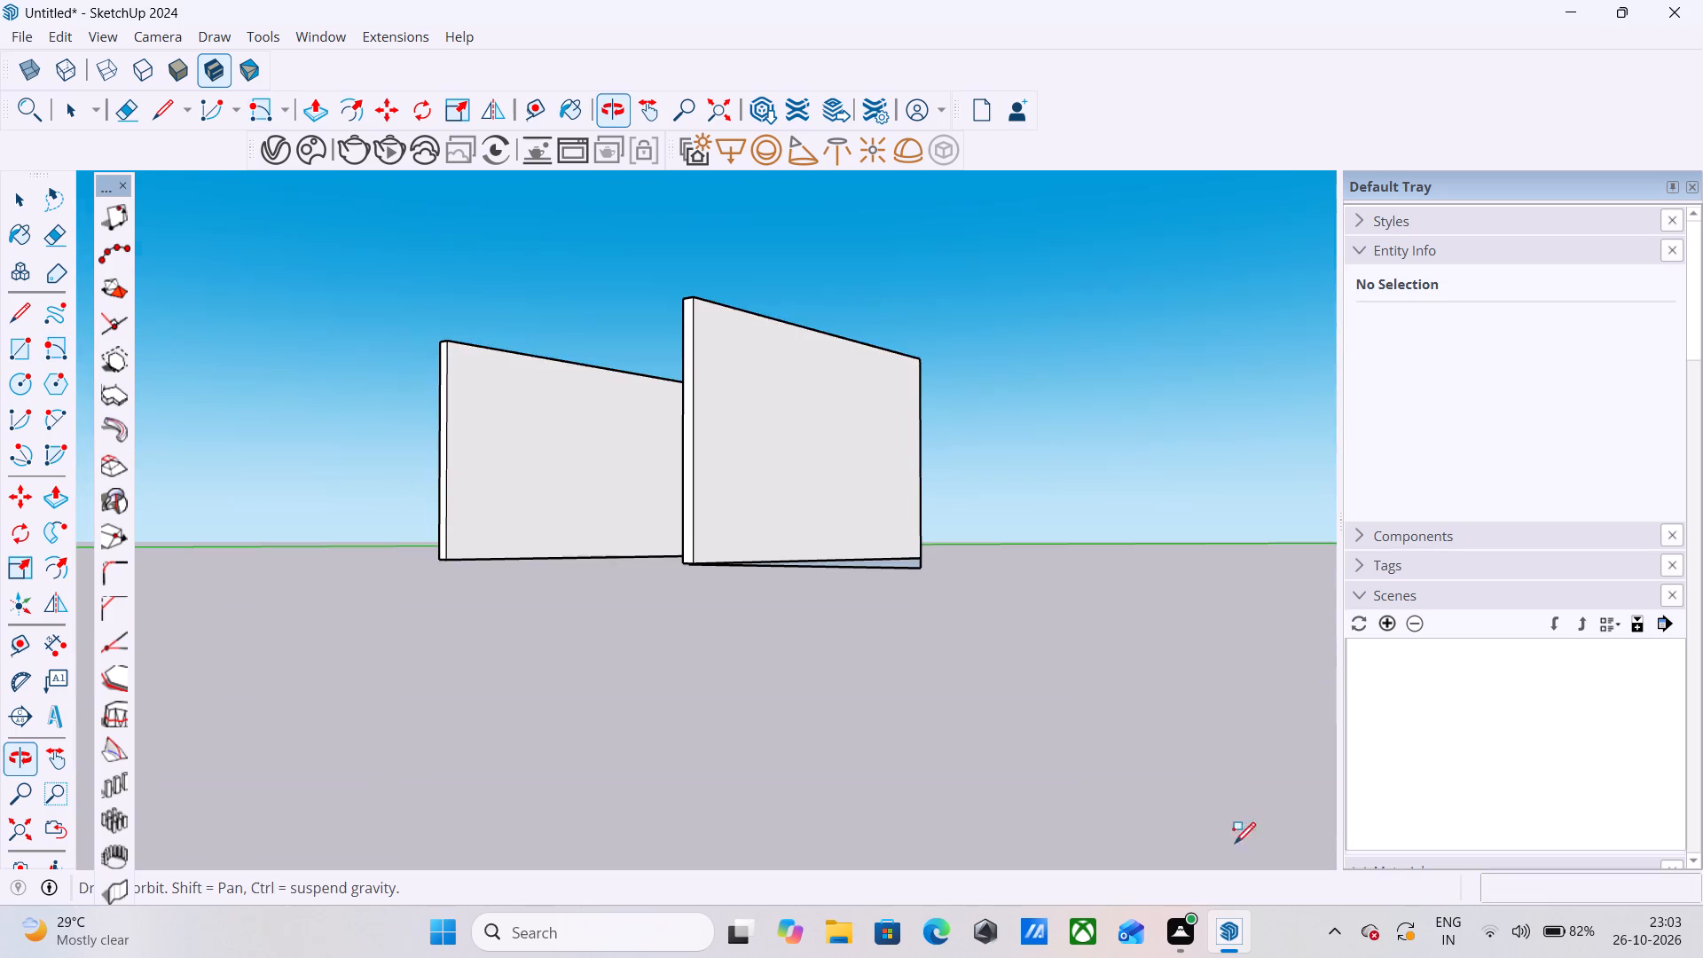
{"action": "middle_click", "coordinate": [1234, 843]}
{"action": "middle_click_drag", "start_coordinate": [725, 678], "coordinate": [996, 737]}
{"action": "middle_click_drag", "start_coordinate": [1005, 771], "coordinate": [888, 803]}
{"action": "scroll", "coordinate": [798, 725], "scroll_direction": "down", "scroll_amount": 9}
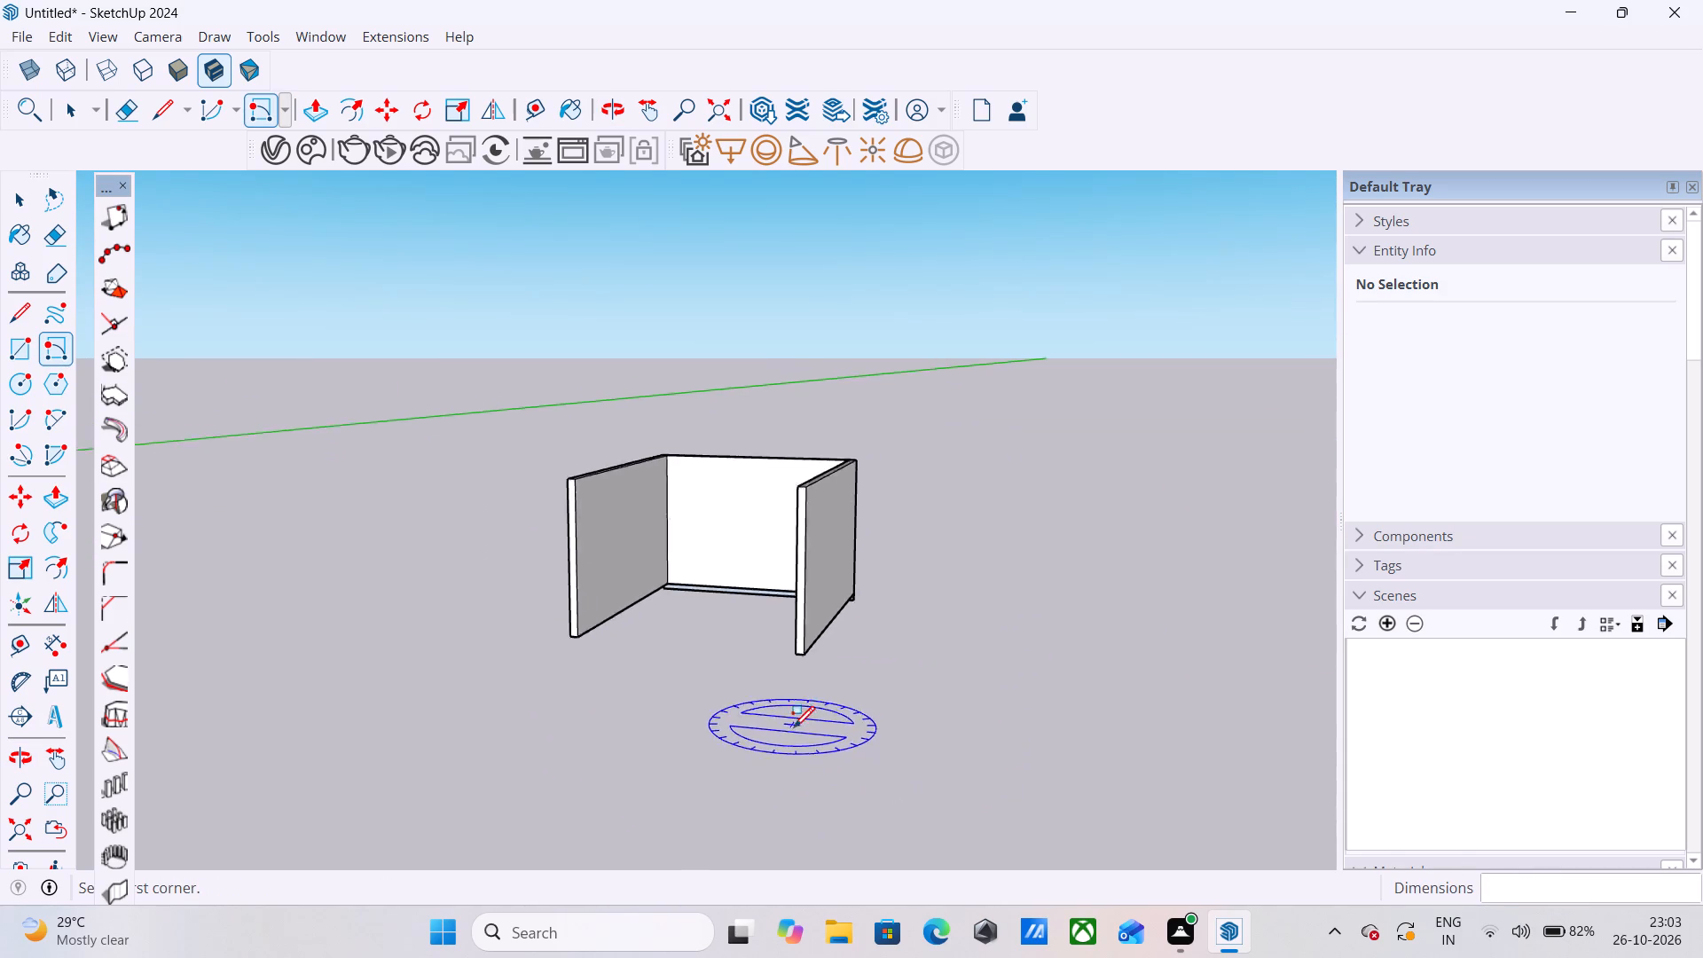
{"action": "scroll", "coordinate": [804, 473], "scroll_direction": "up", "scroll_amount": 9}
{"action": "middle_click_drag", "start_coordinate": [825, 452], "coordinate": [773, 742]}
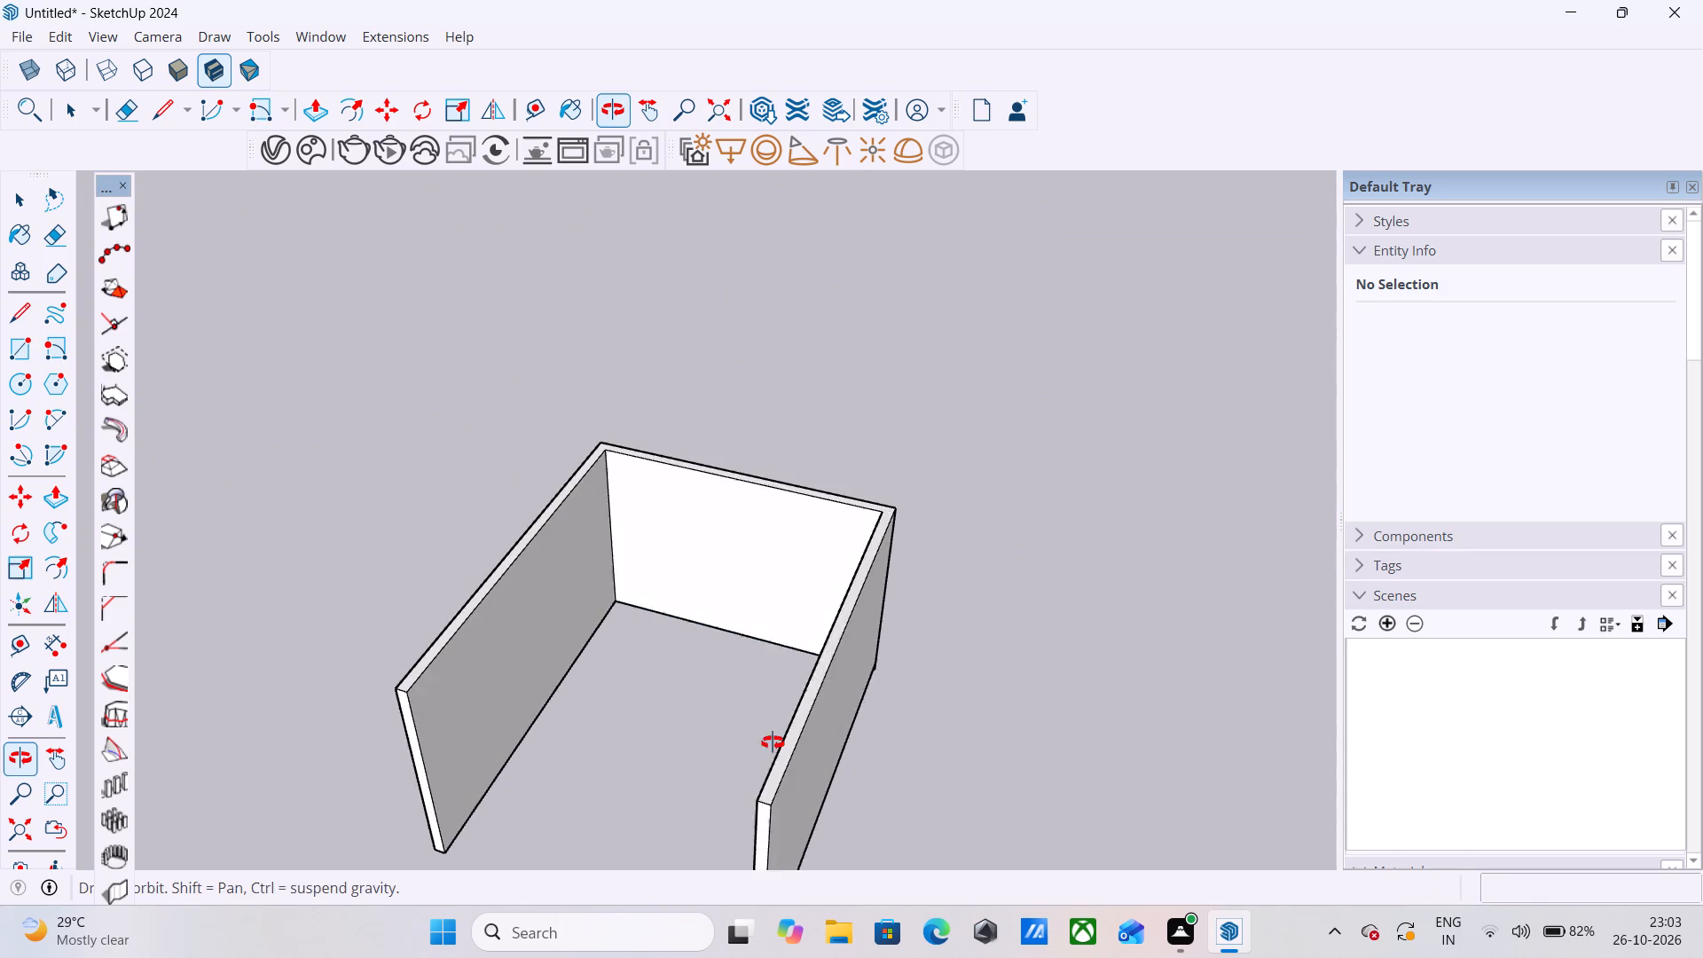
{"action": "middle_click_drag", "start_coordinate": [773, 742], "coordinate": [763, 762]}
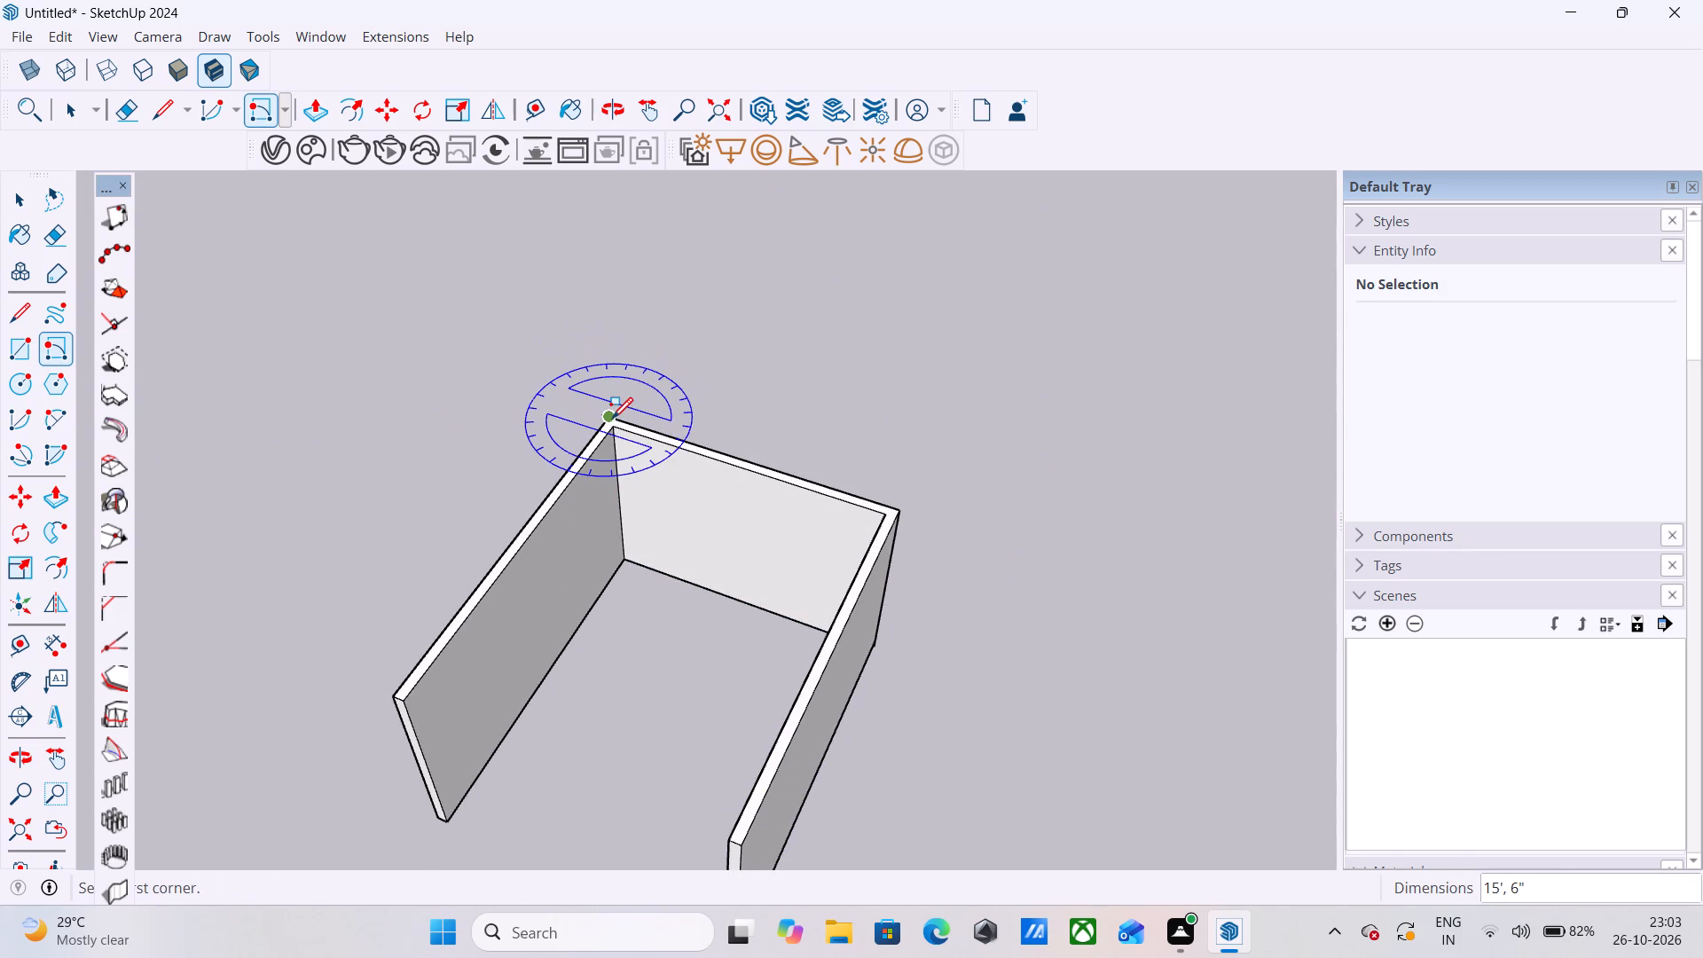
{"action": "left_click", "coordinate": [611, 418]}
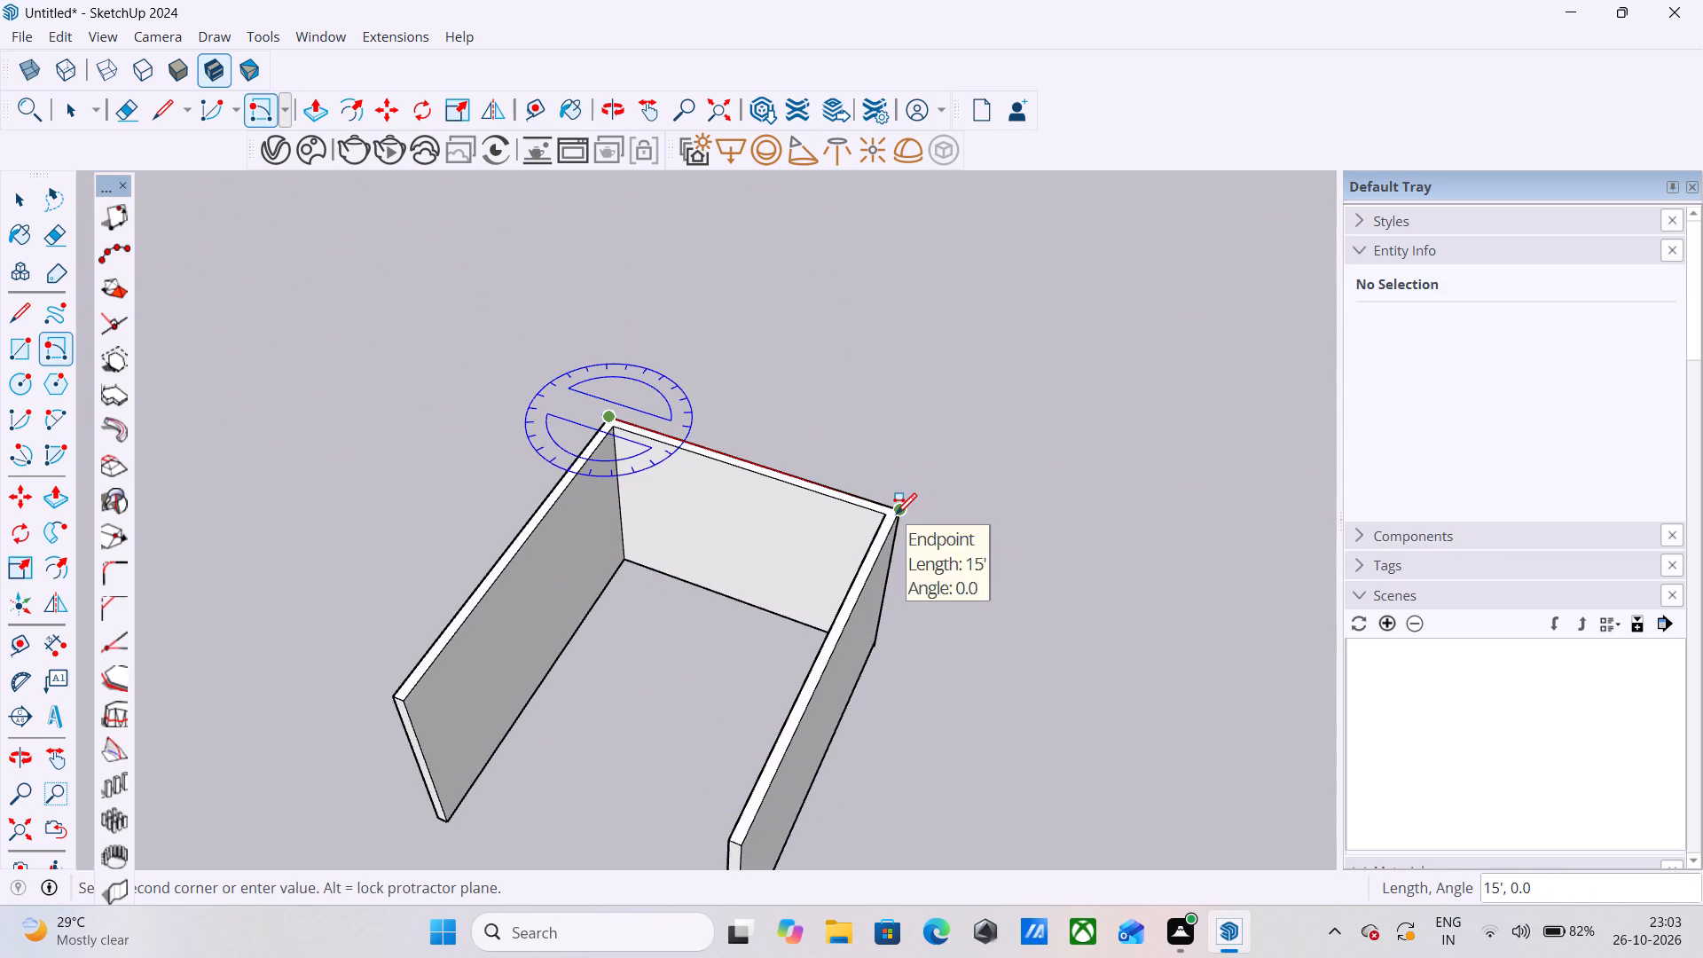
{"action": "left_click", "coordinate": [895, 514]}
{"action": "middle_click_drag", "start_coordinate": [909, 470], "coordinate": [388, 365]}
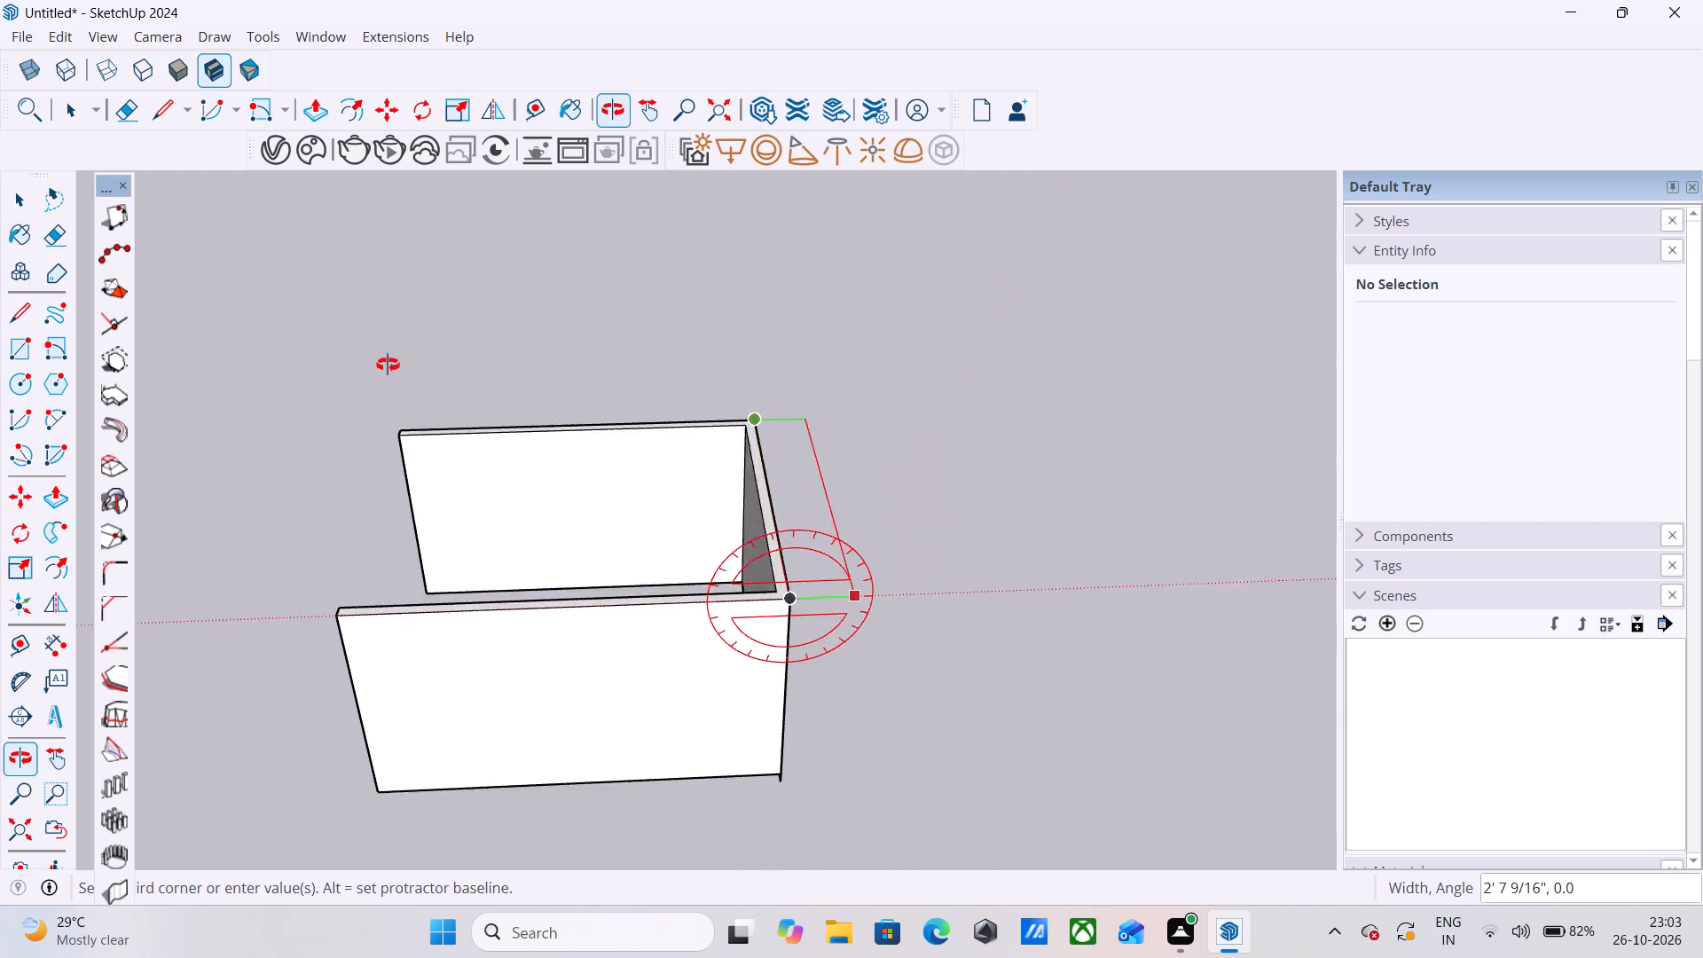
{"action": "middle_click_drag", "start_coordinate": [388, 365], "coordinate": [386, 365]}
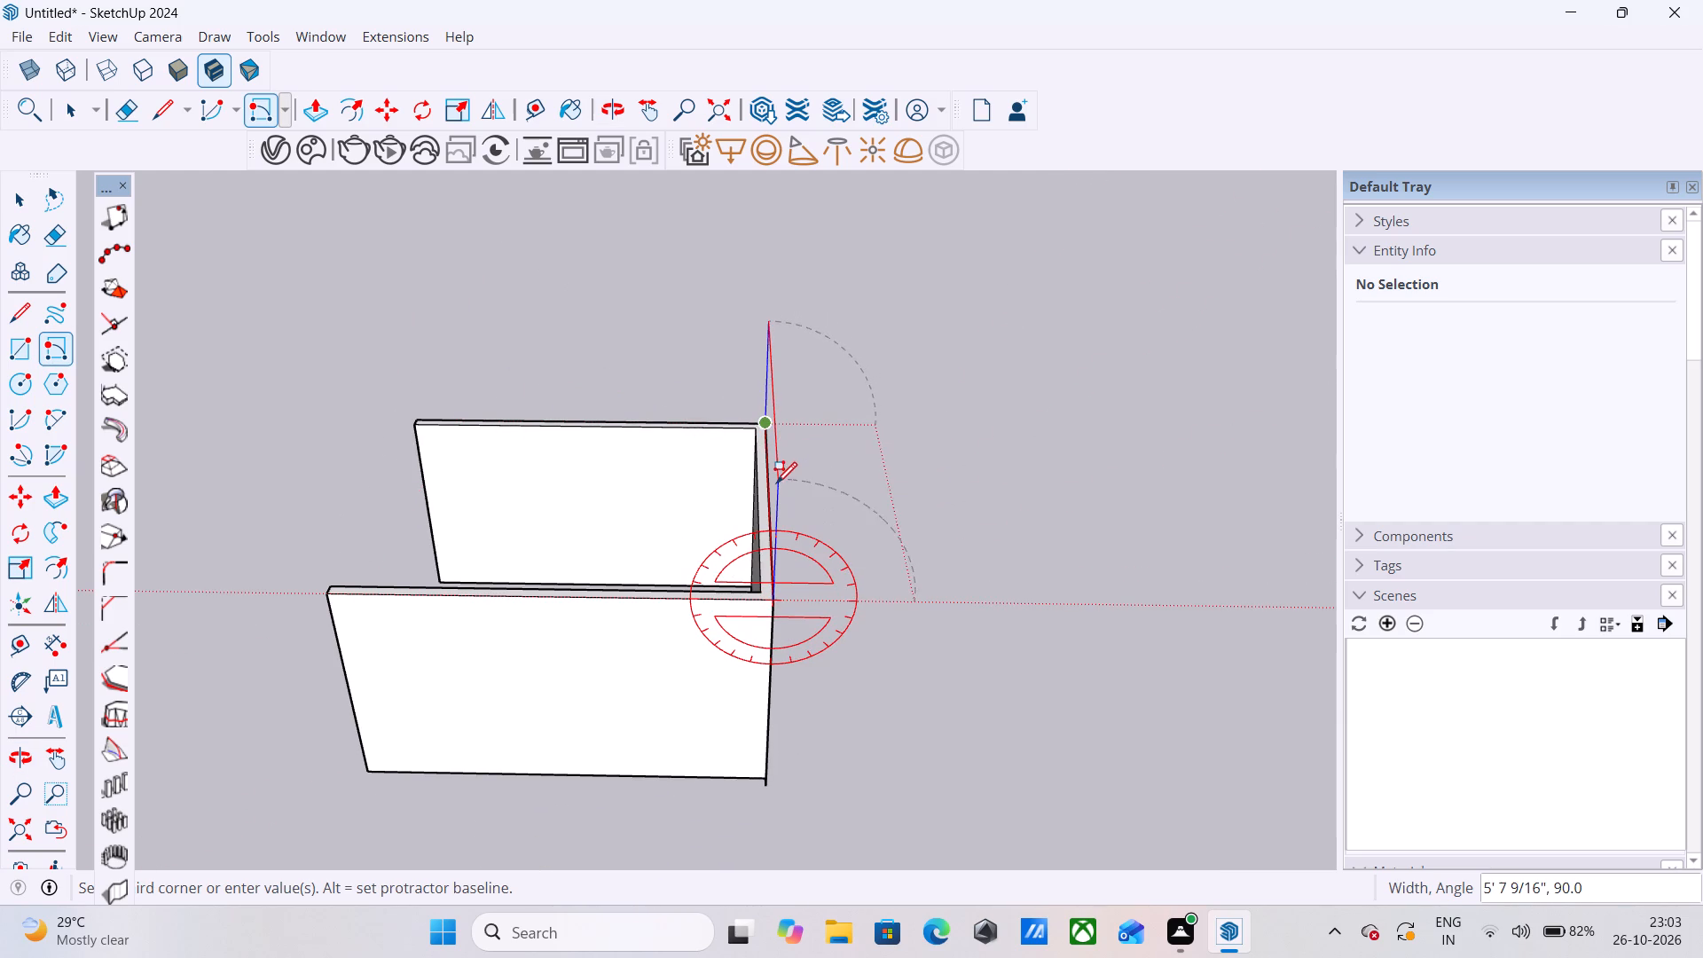
{"action": "key", "text": "6"}
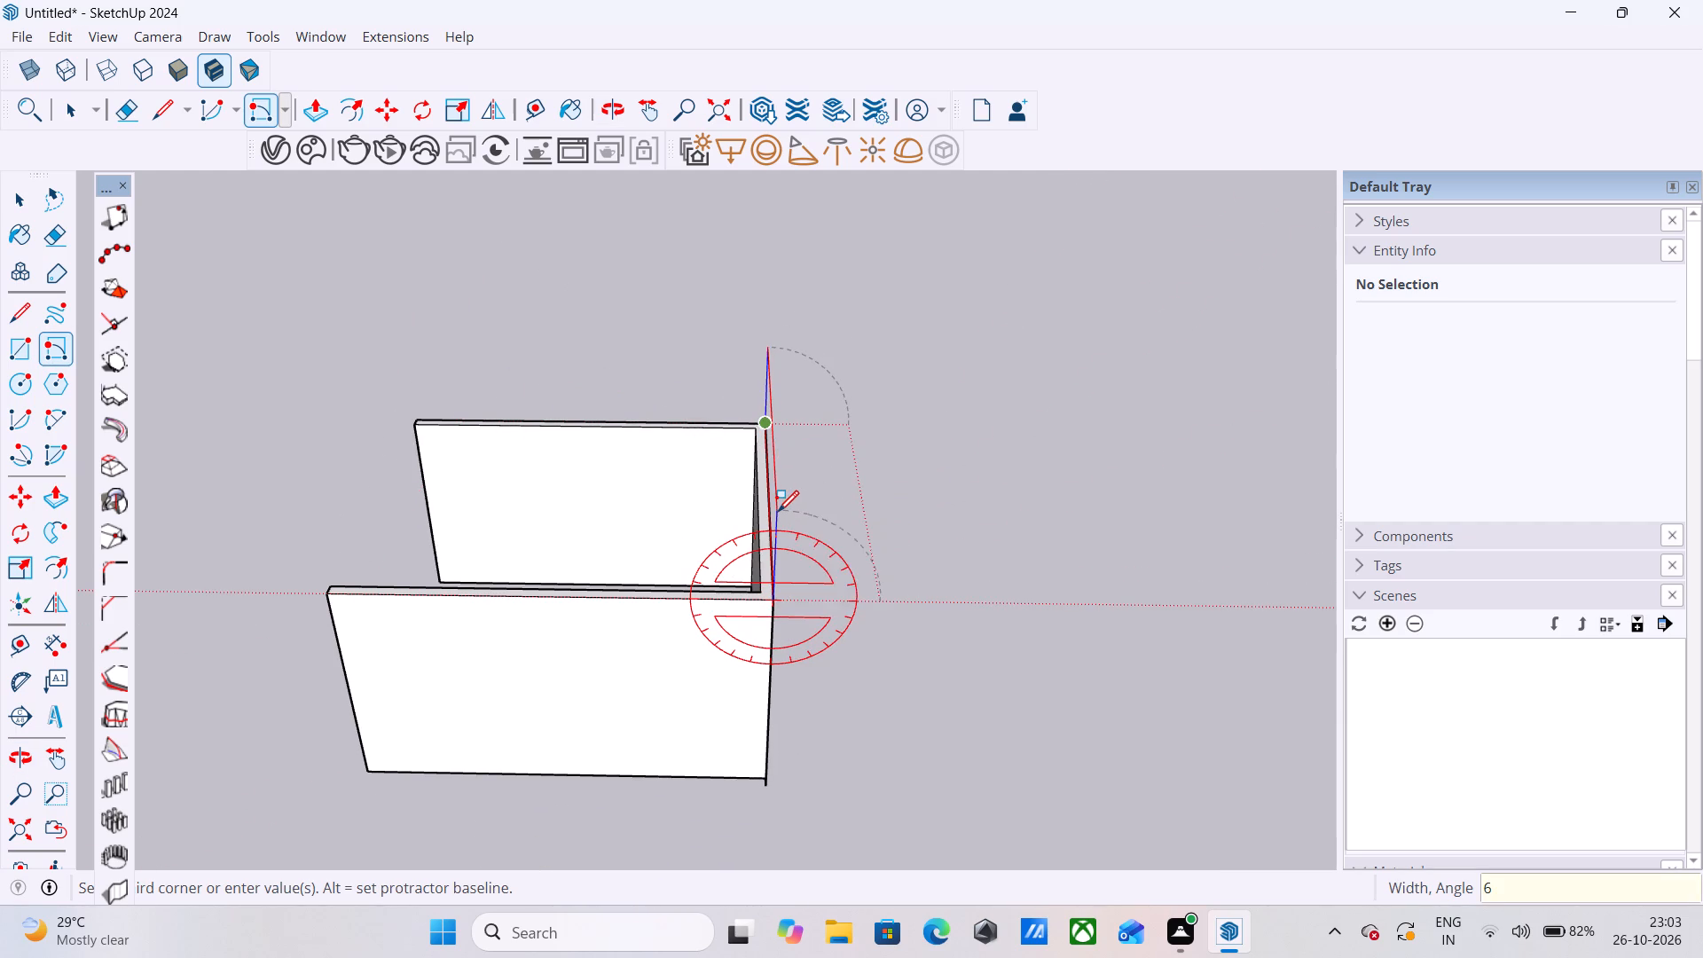
{"action": "key", "text": "Return"}
Push/Pull the strip above the back wall 18' to the front wall ends, forming the roof slab.
{"action": "scroll", "coordinate": [907, 486], "scroll_direction": "down", "scroll_amount": 4}
{"action": "middle_click_drag", "start_coordinate": [784, 567], "coordinate": [1241, 508]}
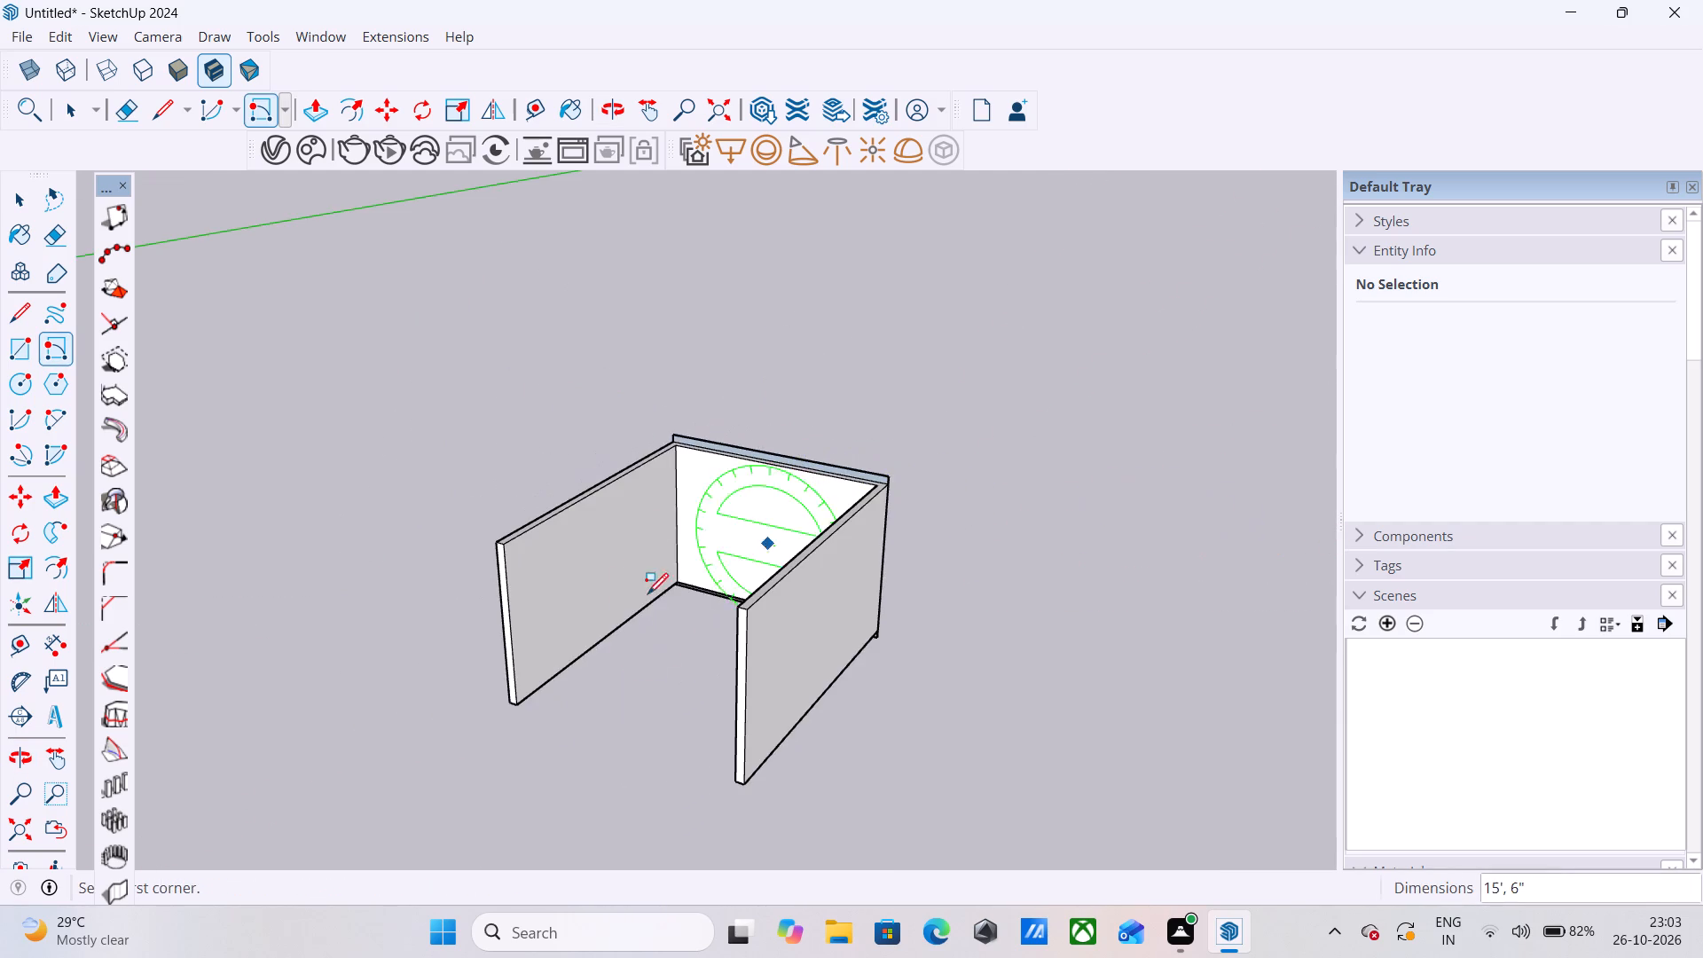
{"action": "middle_click_drag", "start_coordinate": [688, 577], "coordinate": [940, 456]}
{"action": "key", "text": "space"}
{"action": "scroll", "coordinate": [713, 452], "scroll_direction": "up", "scroll_amount": 4}
{"action": "key", "text": "p"}
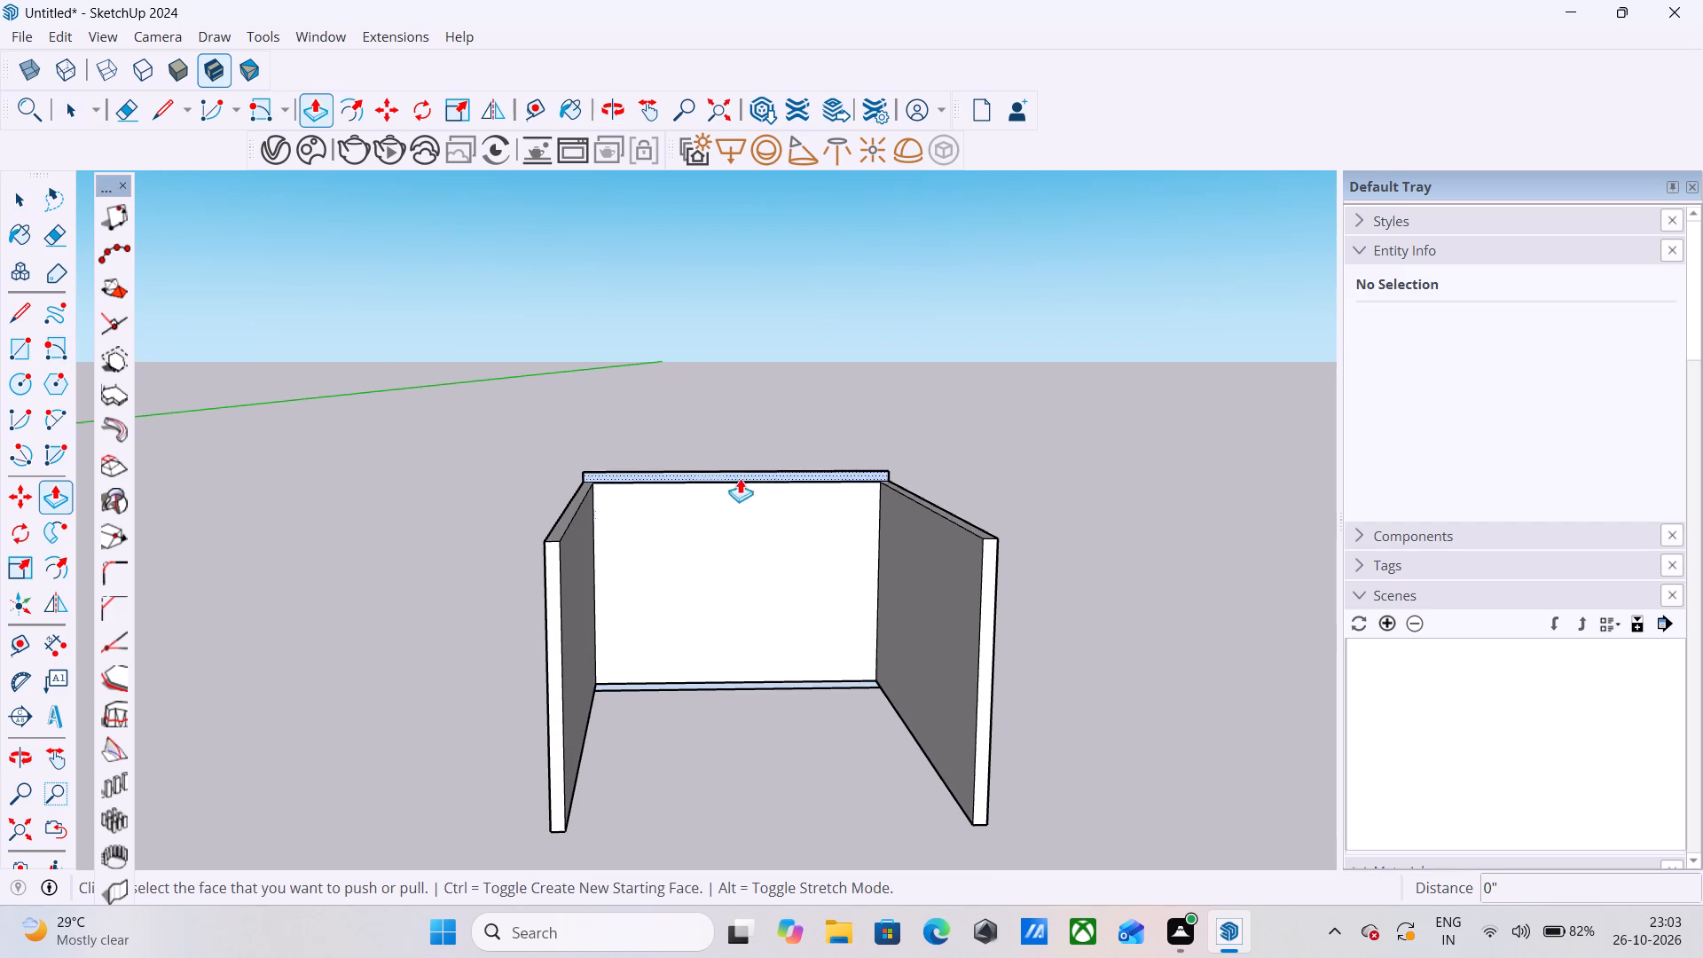
{"action": "left_click", "coordinate": [742, 475]}
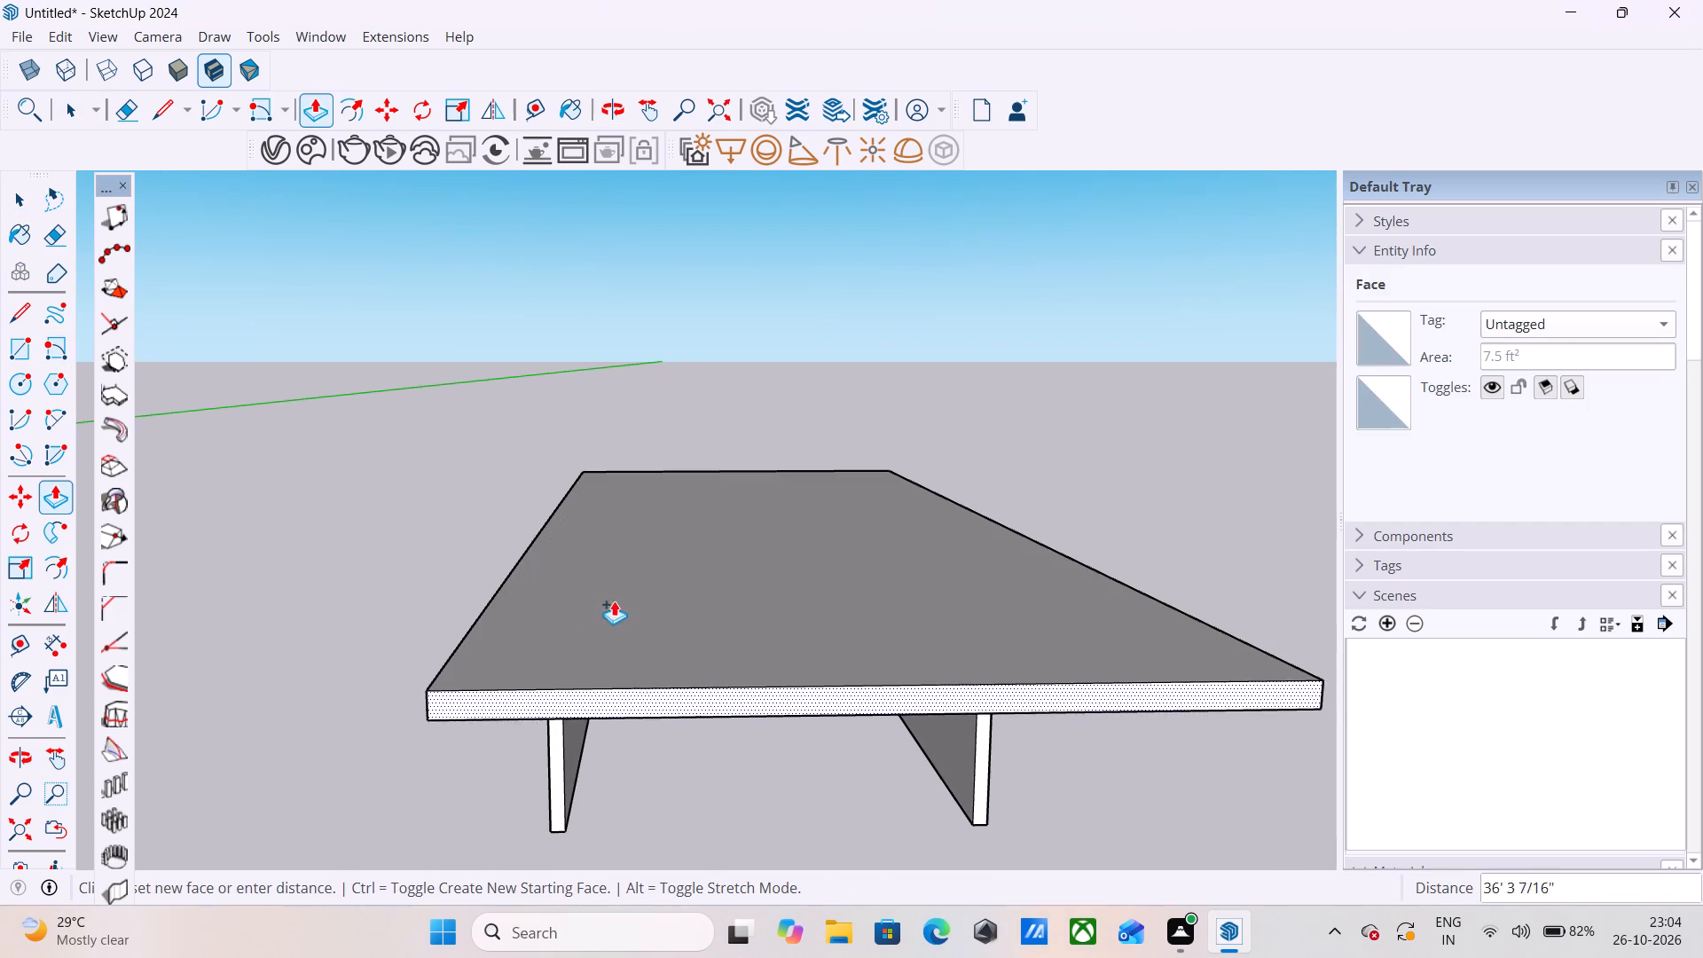
{"action": "middle_click_drag", "start_coordinate": [810, 584], "coordinate": [1207, 588]}
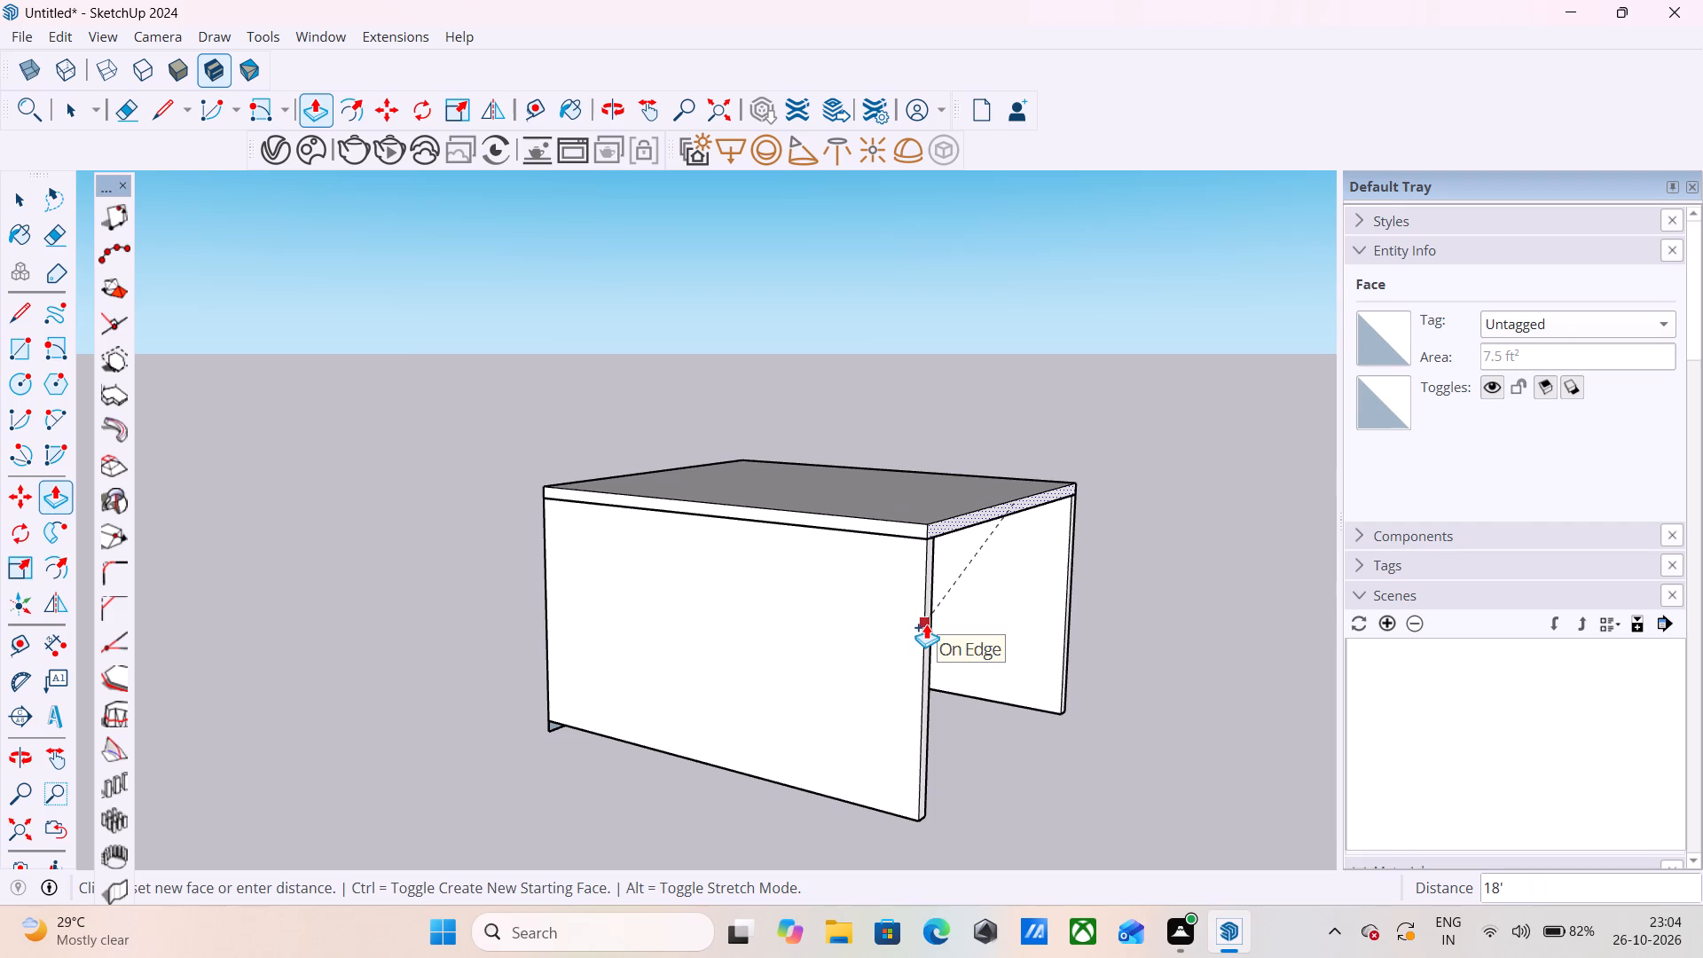
{"action": "left_click", "coordinate": [926, 624]}
Push/Pull the strip below the back wall 18' to the front wall ends, forming the floor slab.
{"action": "middle_click_drag", "start_coordinate": [1056, 623], "coordinate": [836, 616]}
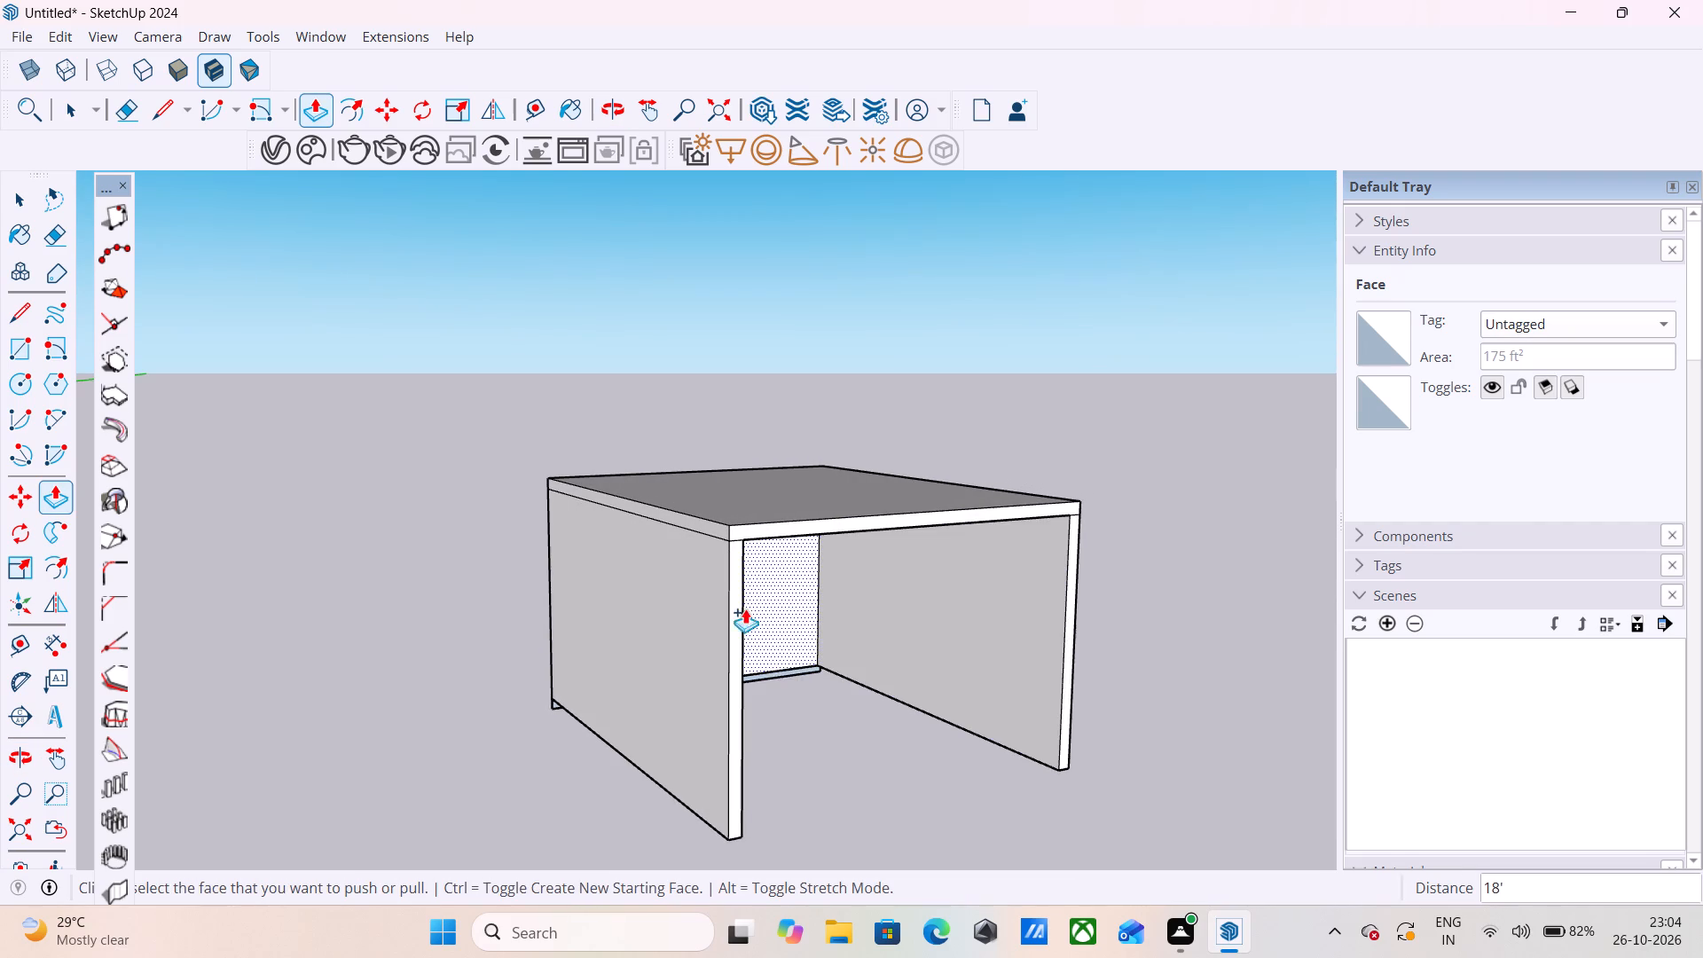
{"action": "left_click", "coordinate": [788, 671]}
{"action": "key", "text": "Escape"}
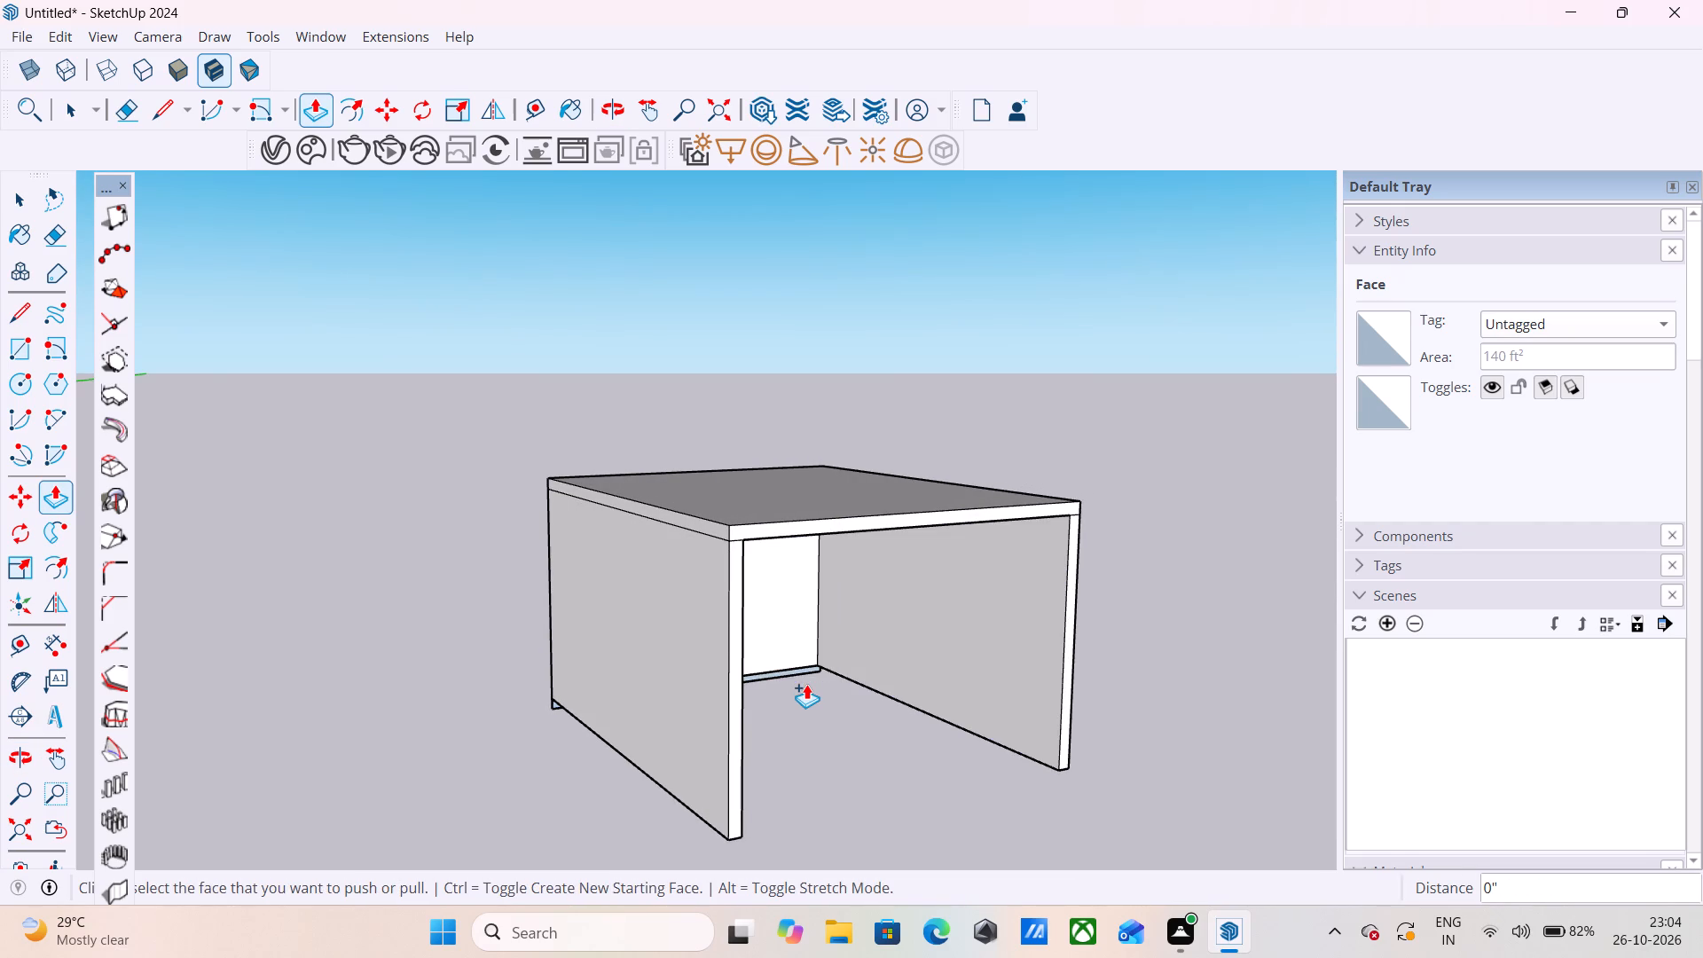
{"action": "left_click", "coordinate": [799, 673]}
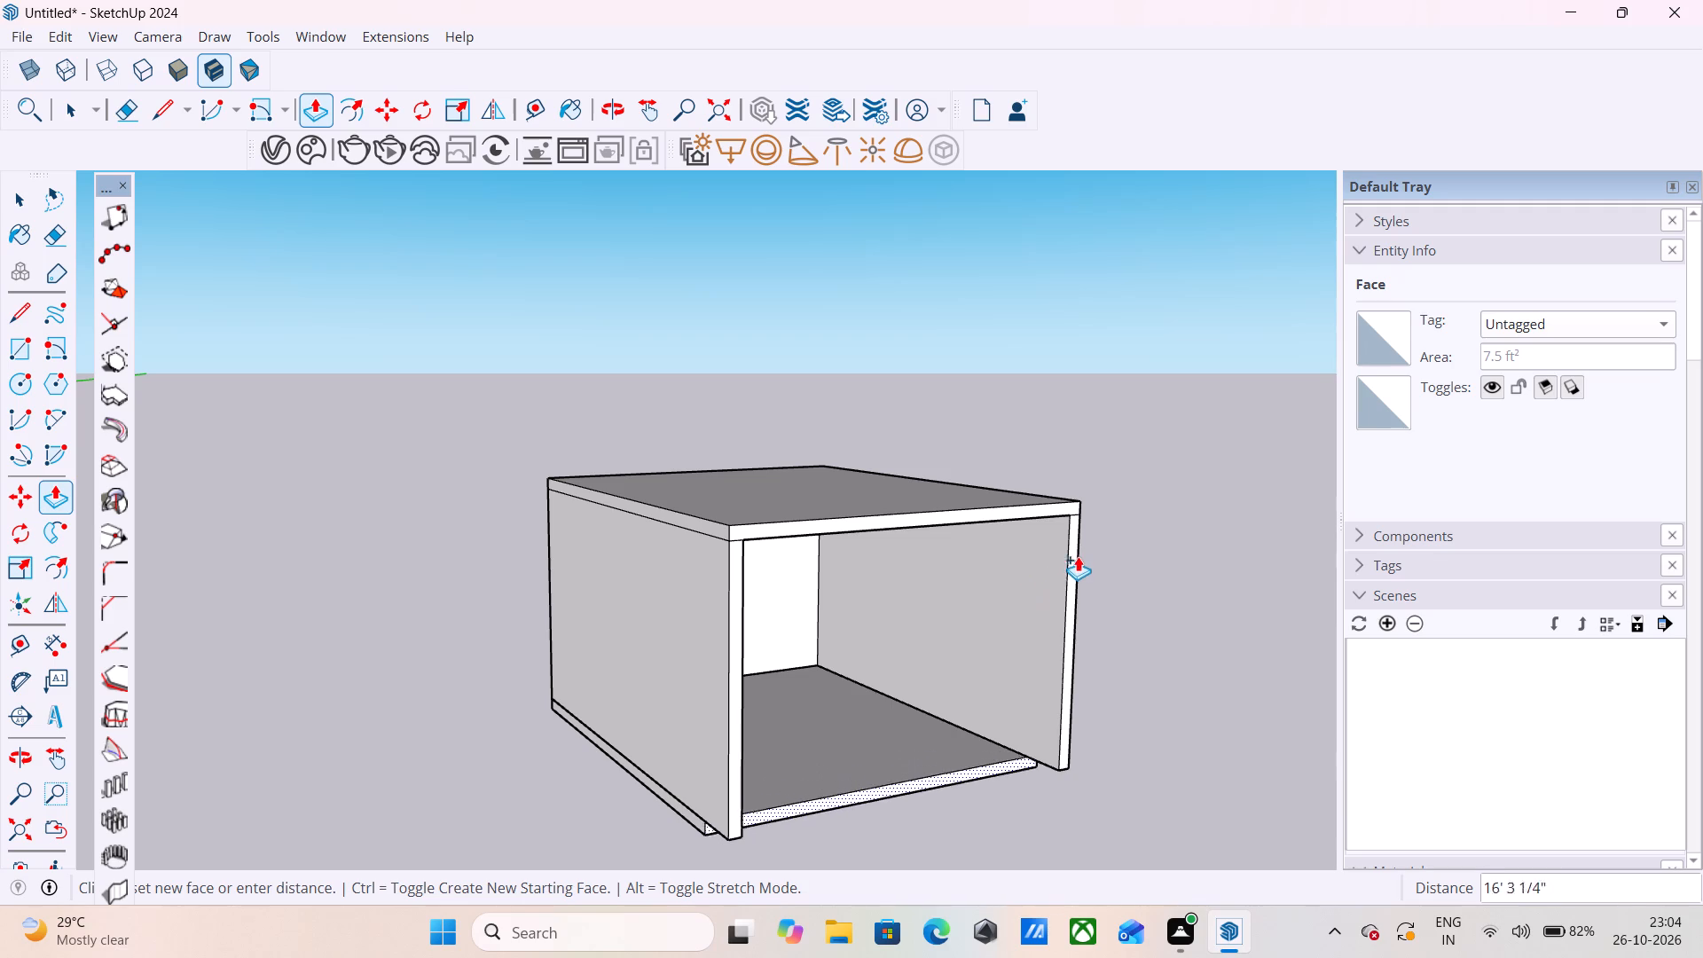
{"action": "left_click", "coordinate": [1079, 553]}
{"action": "scroll", "coordinate": [1205, 538], "scroll_direction": "down", "scroll_amount": 3}
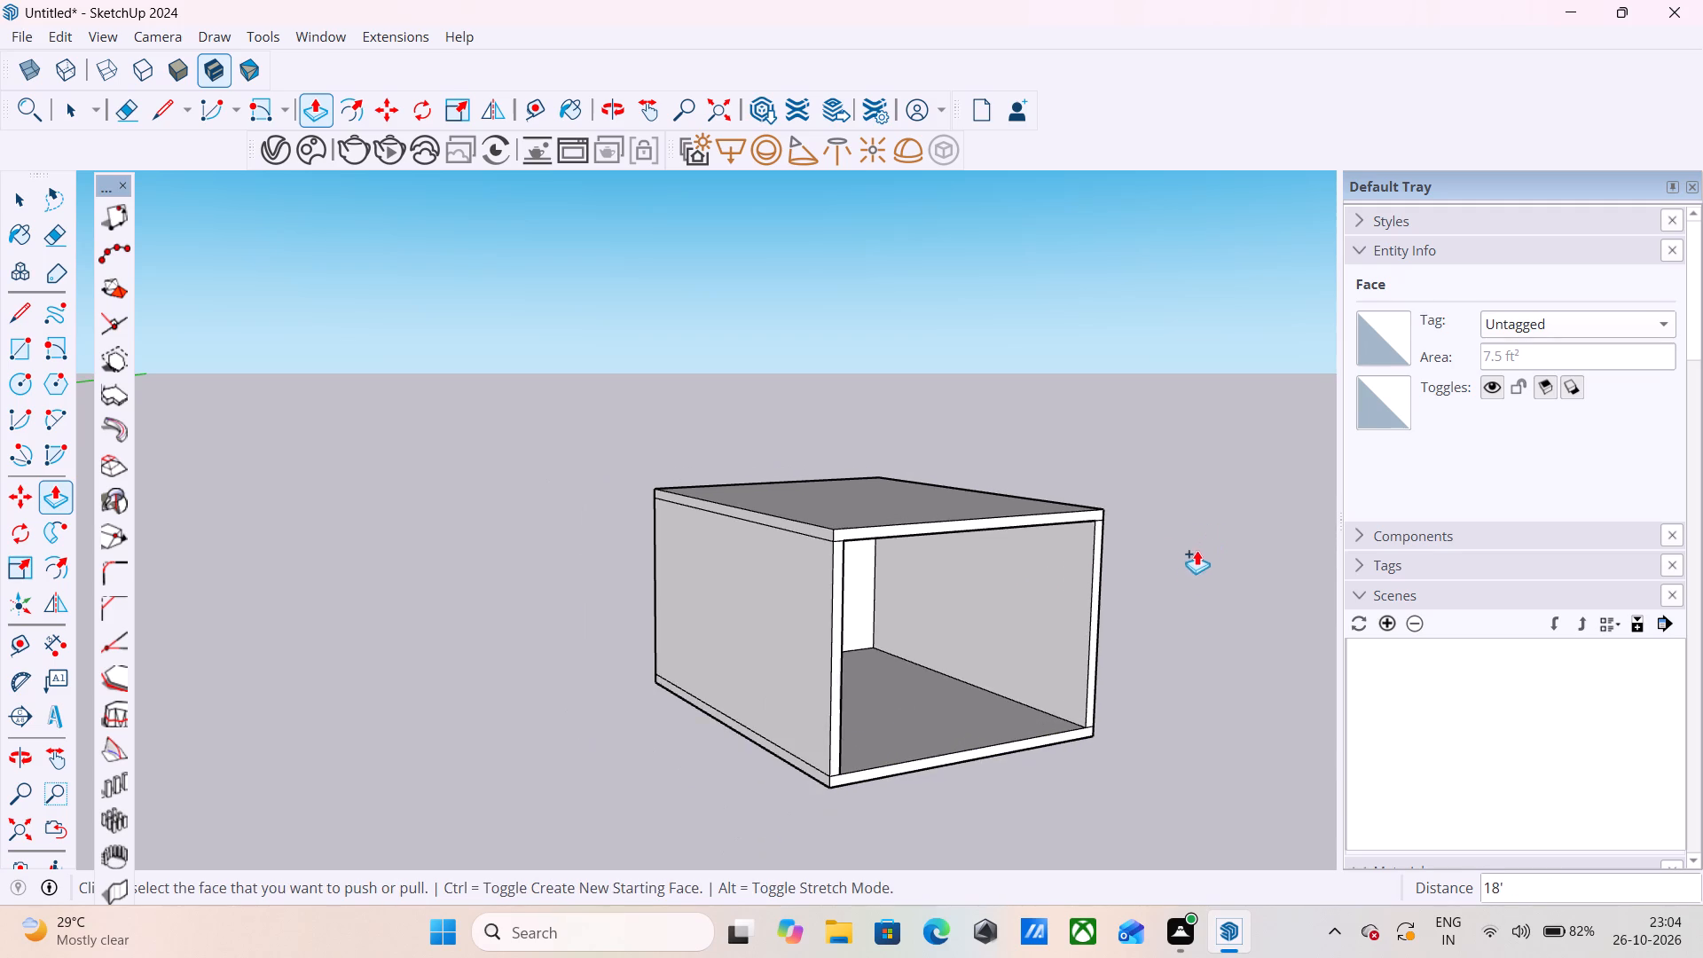
Erase the four short seam lines between the walls and slabs at the corners of the open front.
{"action": "middle_click_drag", "start_coordinate": [1192, 576], "coordinate": [962, 561]}
{"action": "key", "text": "e"}
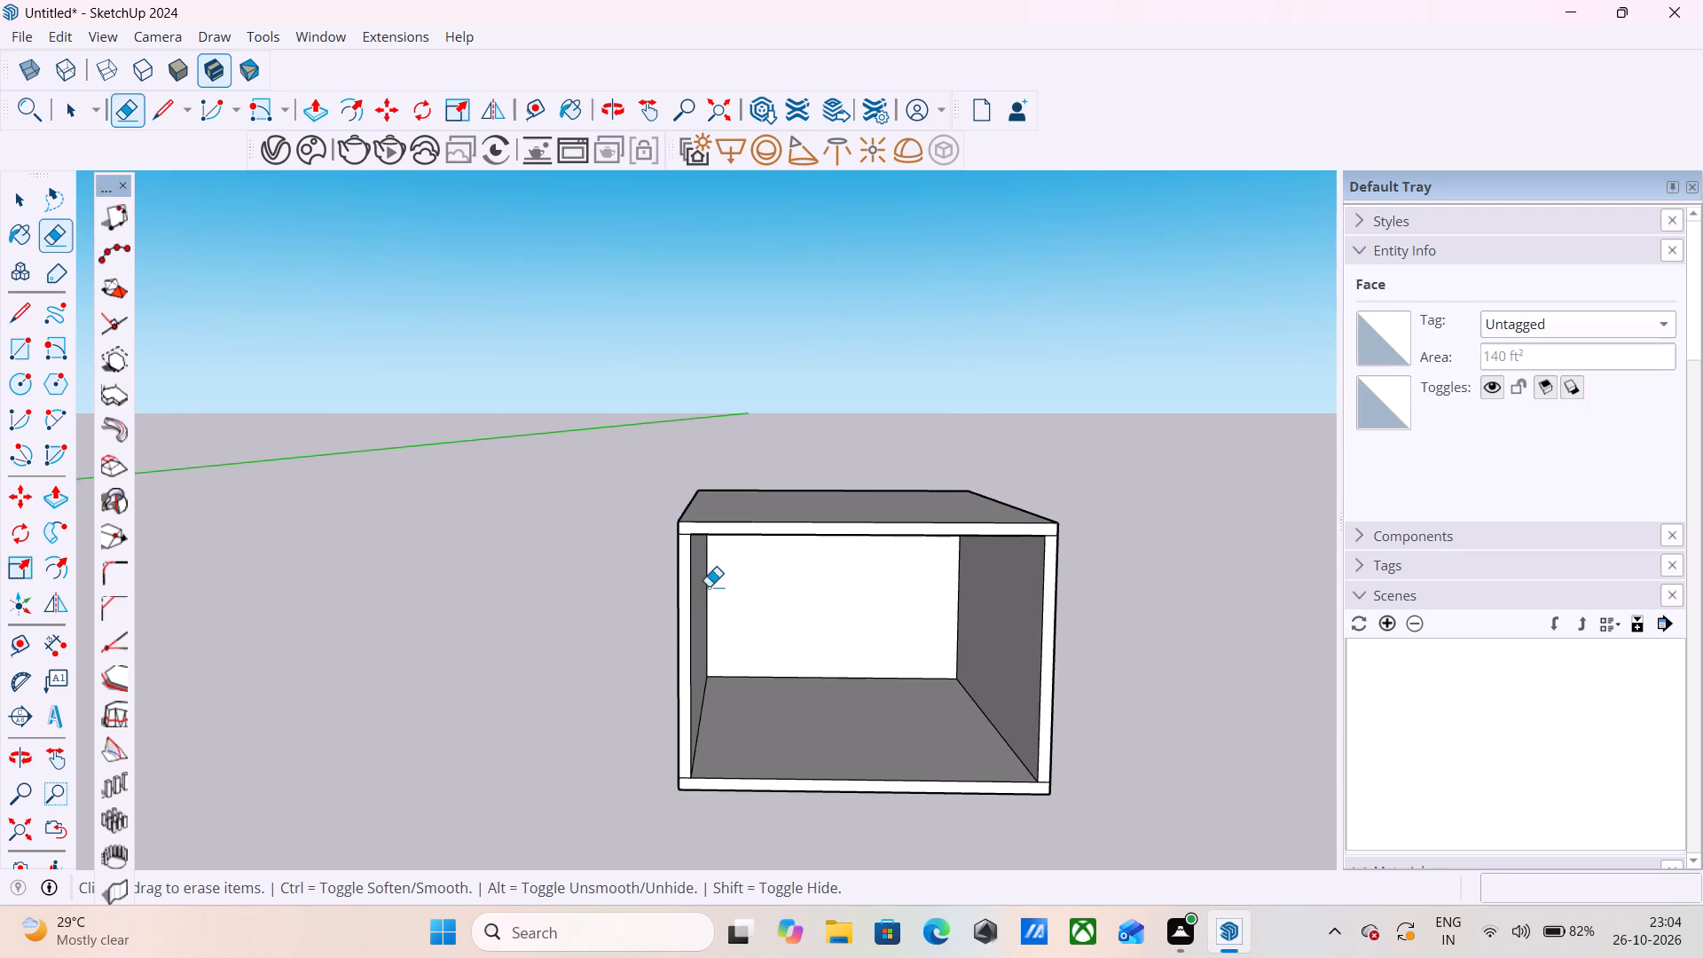
{"action": "scroll", "coordinate": [676, 577], "scroll_direction": "up", "scroll_amount": 5}
{"action": "left_click", "coordinate": [690, 508]}
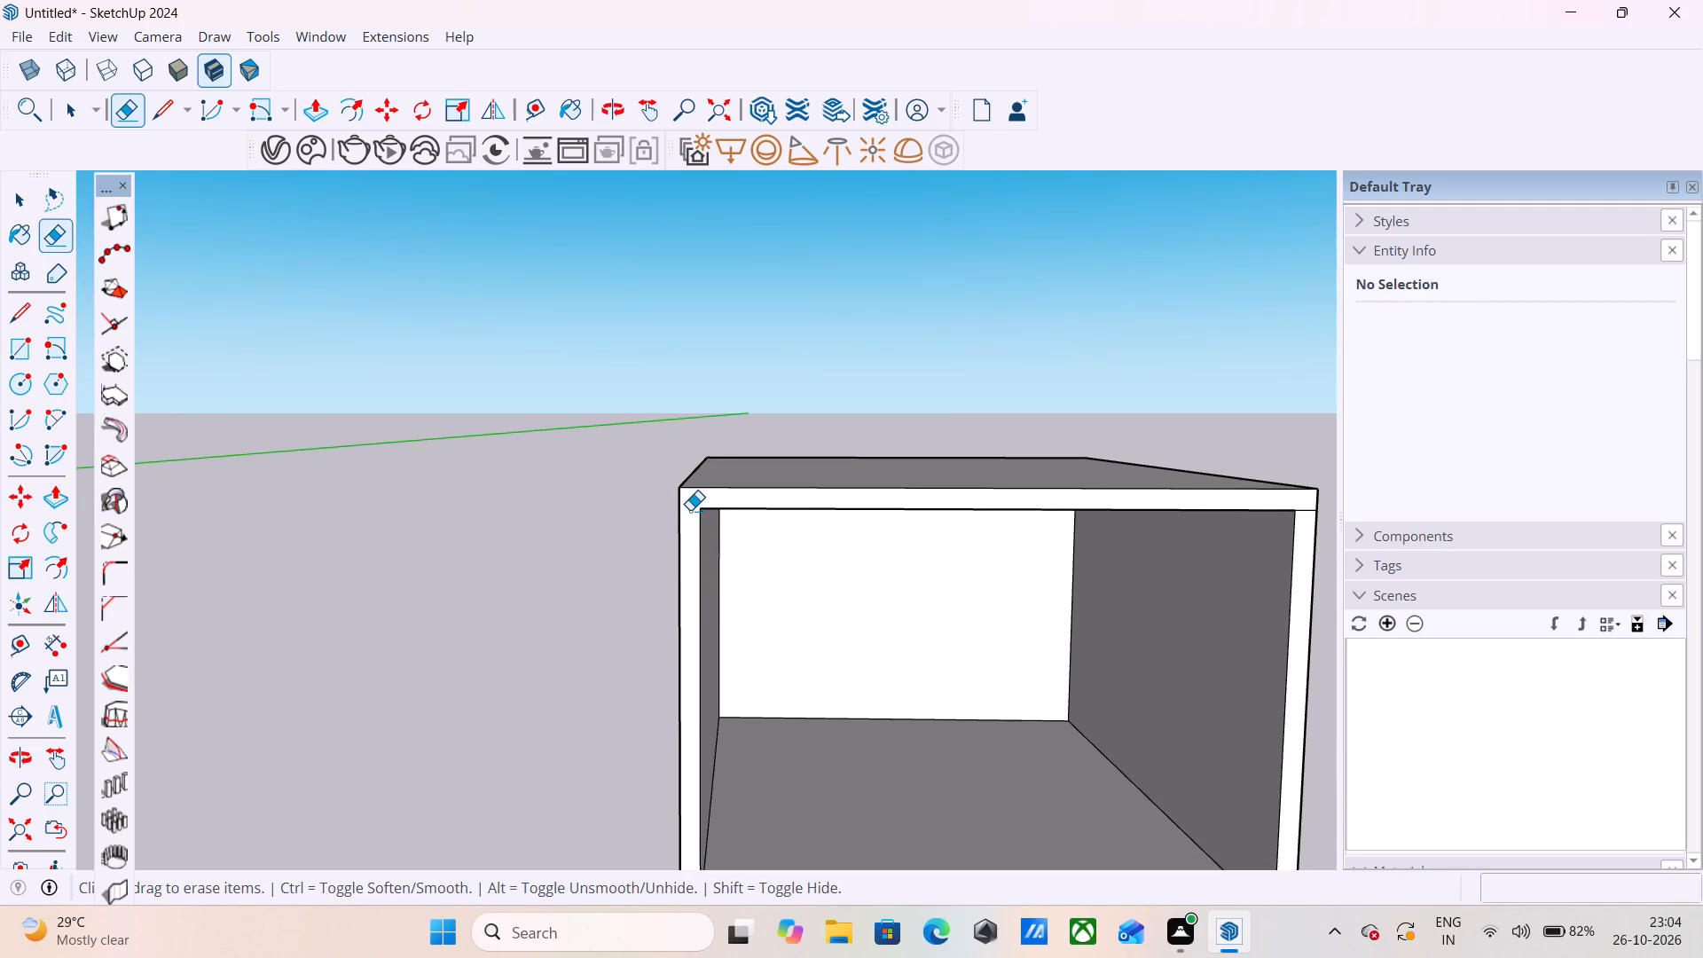
{"action": "scroll", "coordinate": [641, 462], "scroll_direction": "down", "scroll_amount": 5}
{"action": "scroll", "coordinate": [1093, 484], "scroll_direction": "up", "scroll_amount": 8}
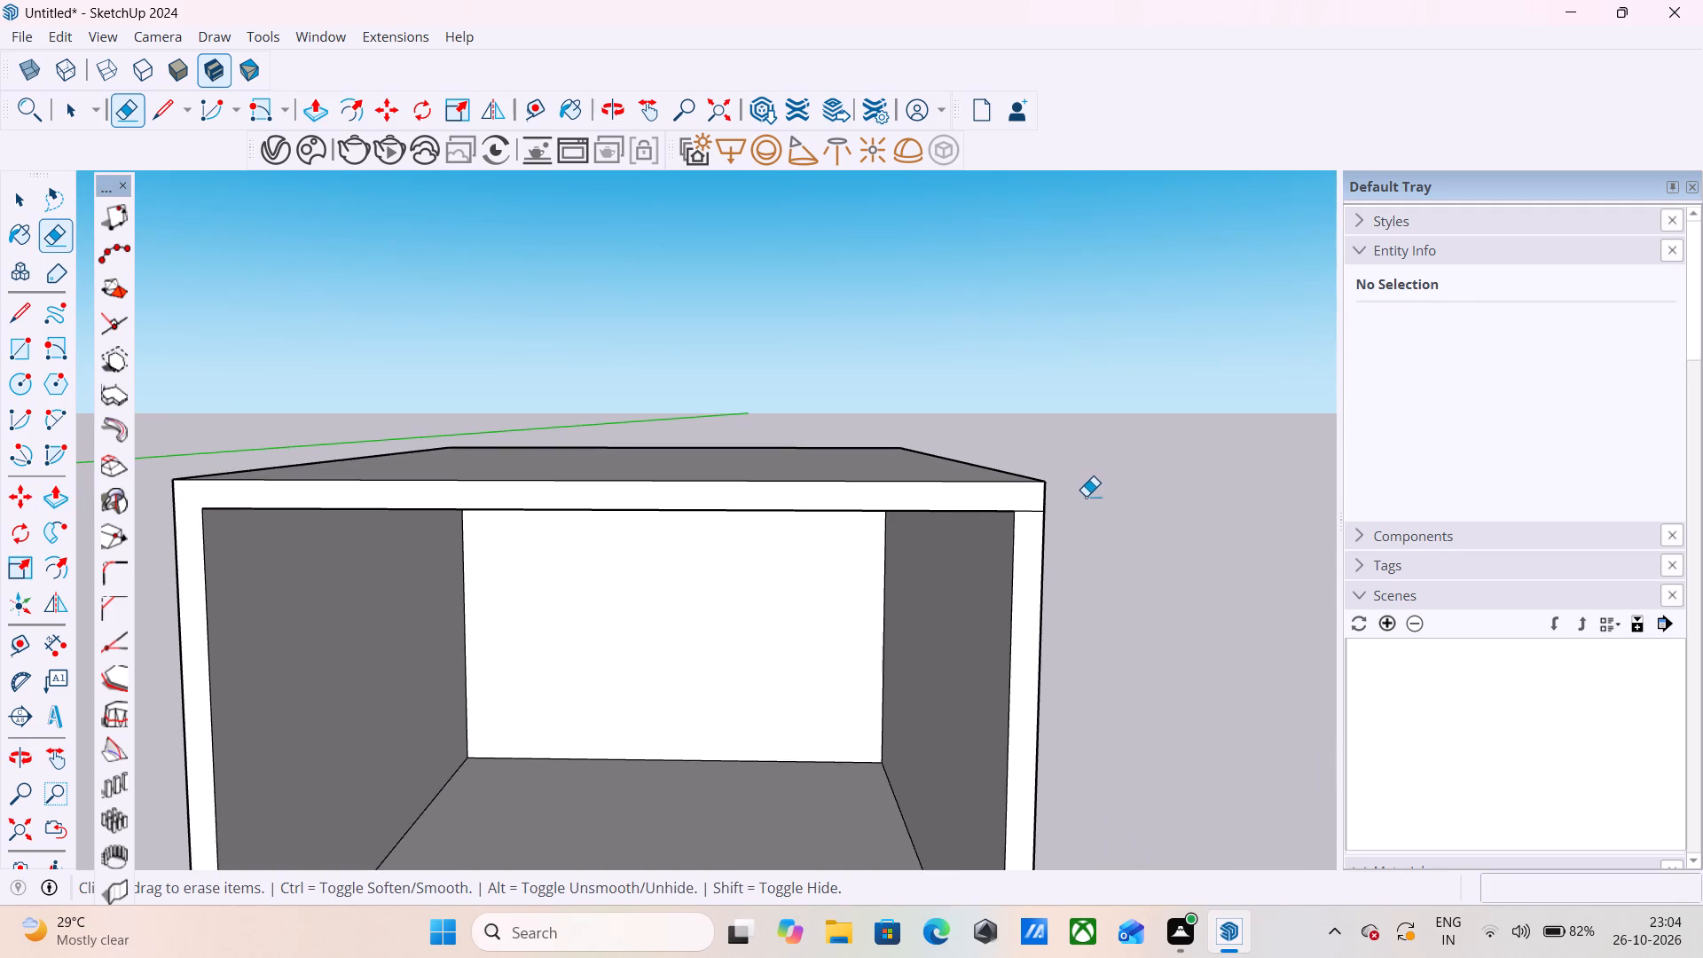
{"action": "left_click", "coordinate": [1025, 508]}
{"action": "scroll", "coordinate": [1016, 416], "scroll_direction": "down", "scroll_amount": 5}
{"action": "scroll", "coordinate": [859, 470], "scroll_direction": "down", "scroll_amount": 4}
{"action": "scroll", "coordinate": [930, 717], "scroll_direction": "up", "scroll_amount": 6}
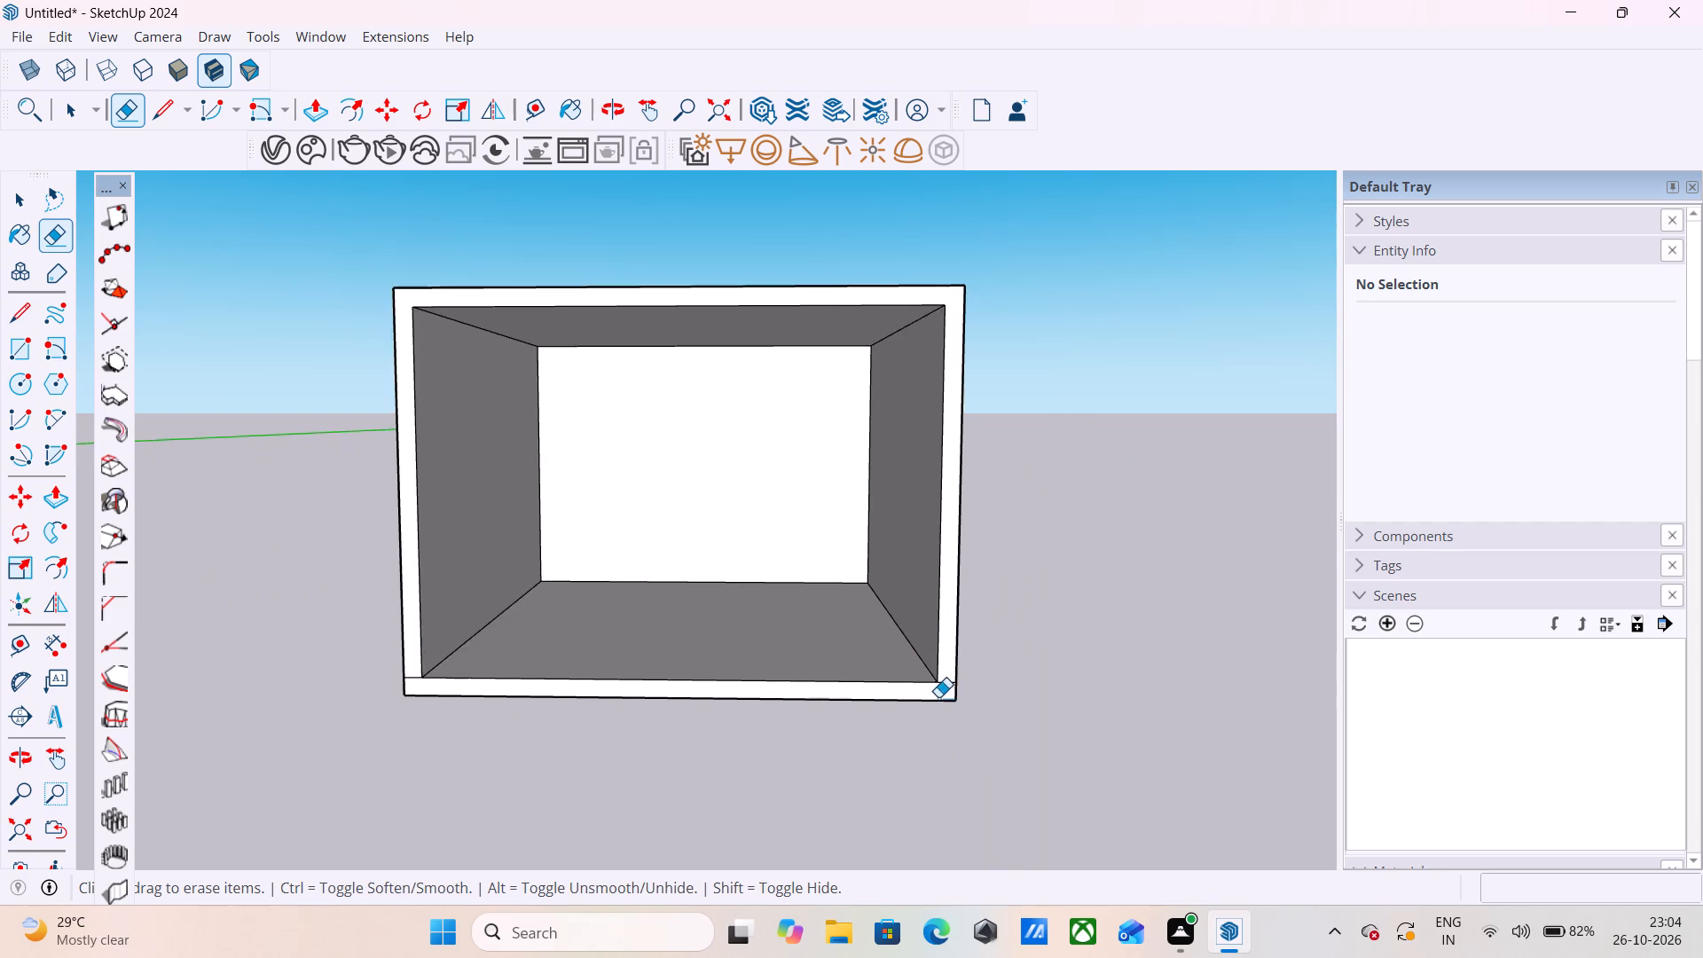
{"action": "scroll", "coordinate": [943, 695], "scroll_direction": "up", "scroll_amount": 4}
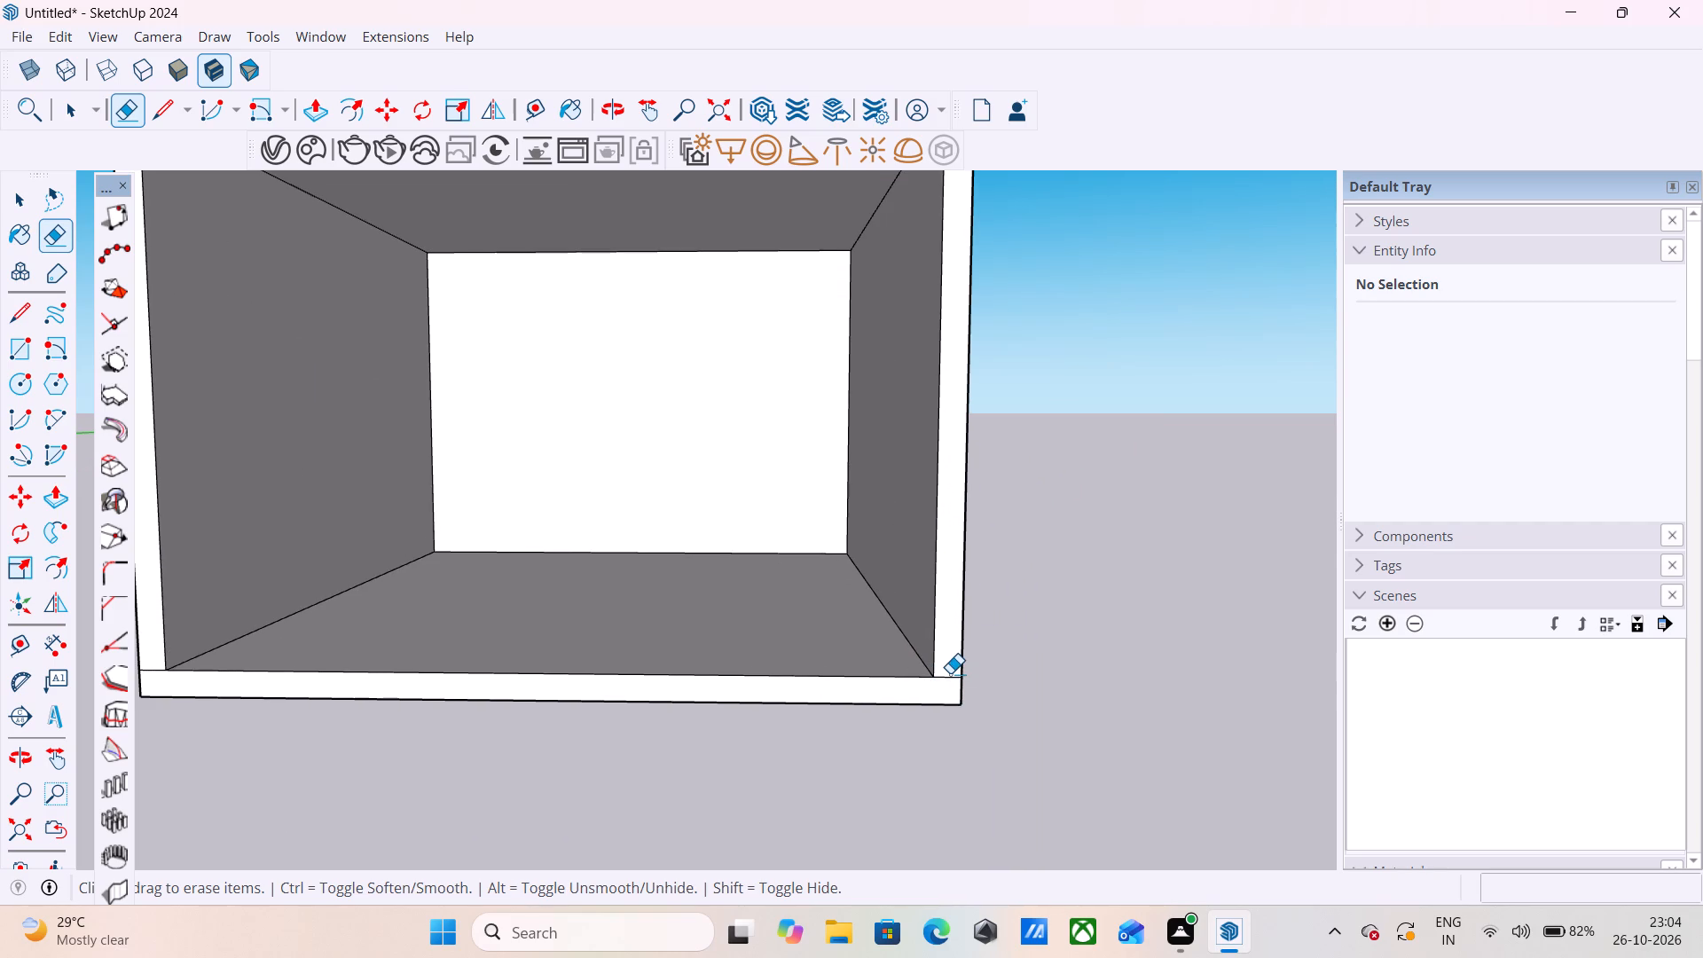
{"action": "left_click", "coordinate": [950, 676]}
{"action": "scroll", "coordinate": [1060, 624], "scroll_direction": "down", "scroll_amount": 3}
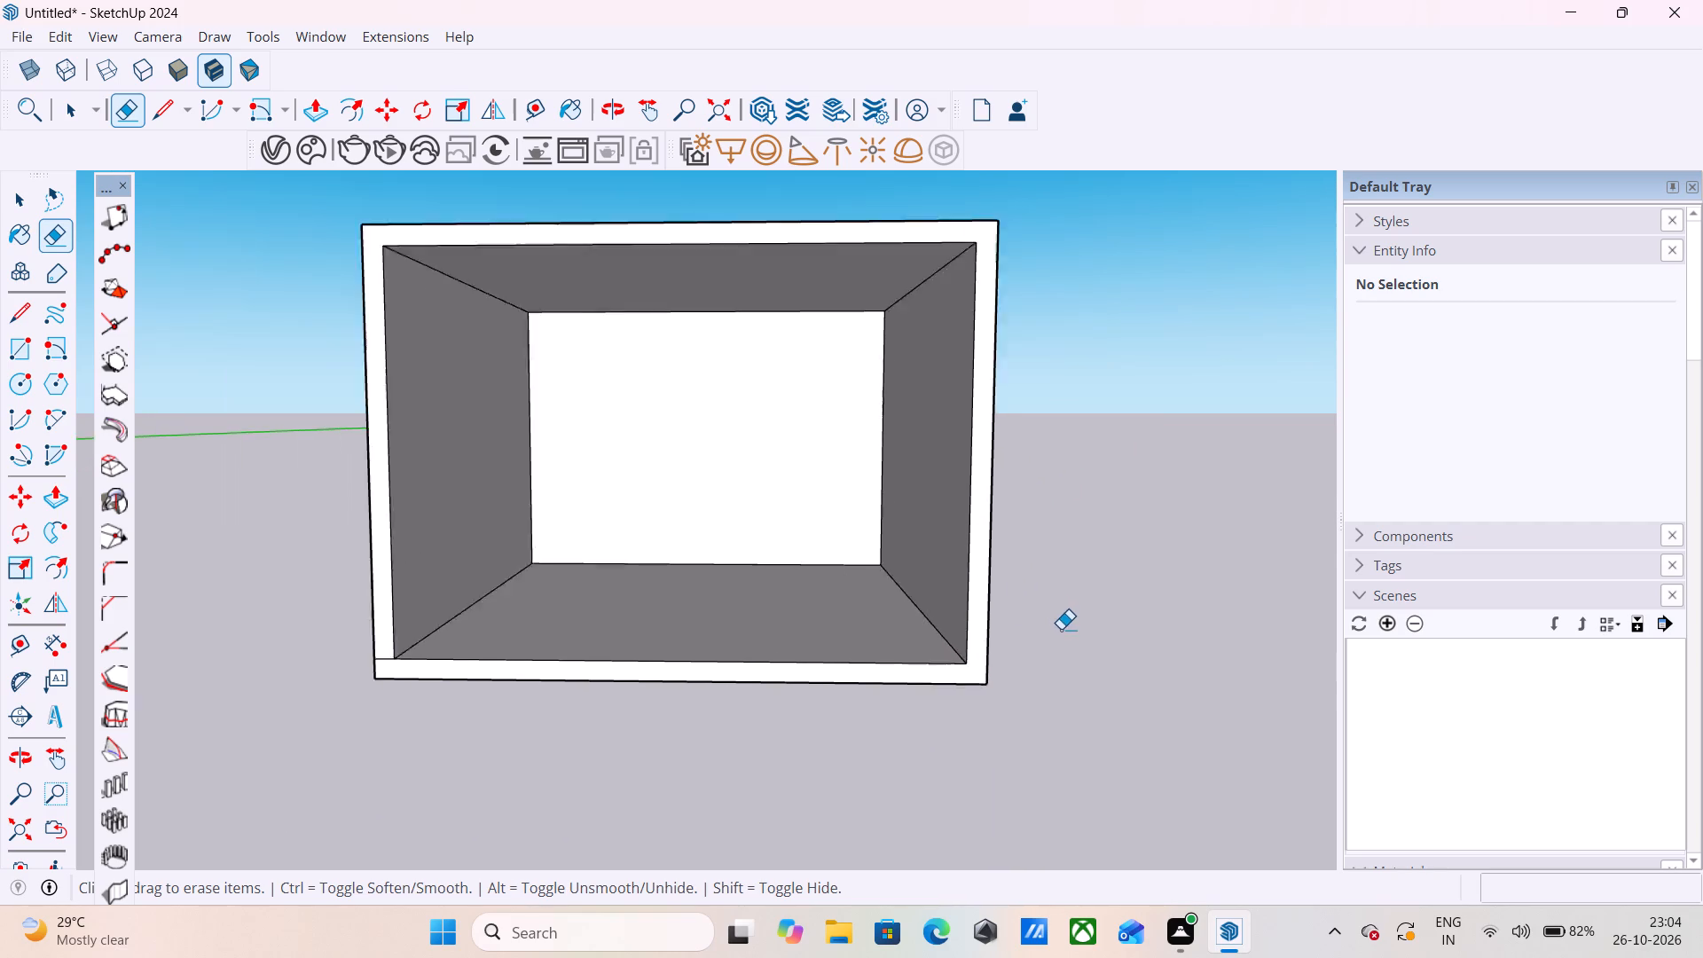
{"action": "scroll", "coordinate": [1061, 629], "scroll_direction": "down", "scroll_amount": 6}
{"action": "scroll", "coordinate": [638, 657], "scroll_direction": "up", "scroll_amount": 10}
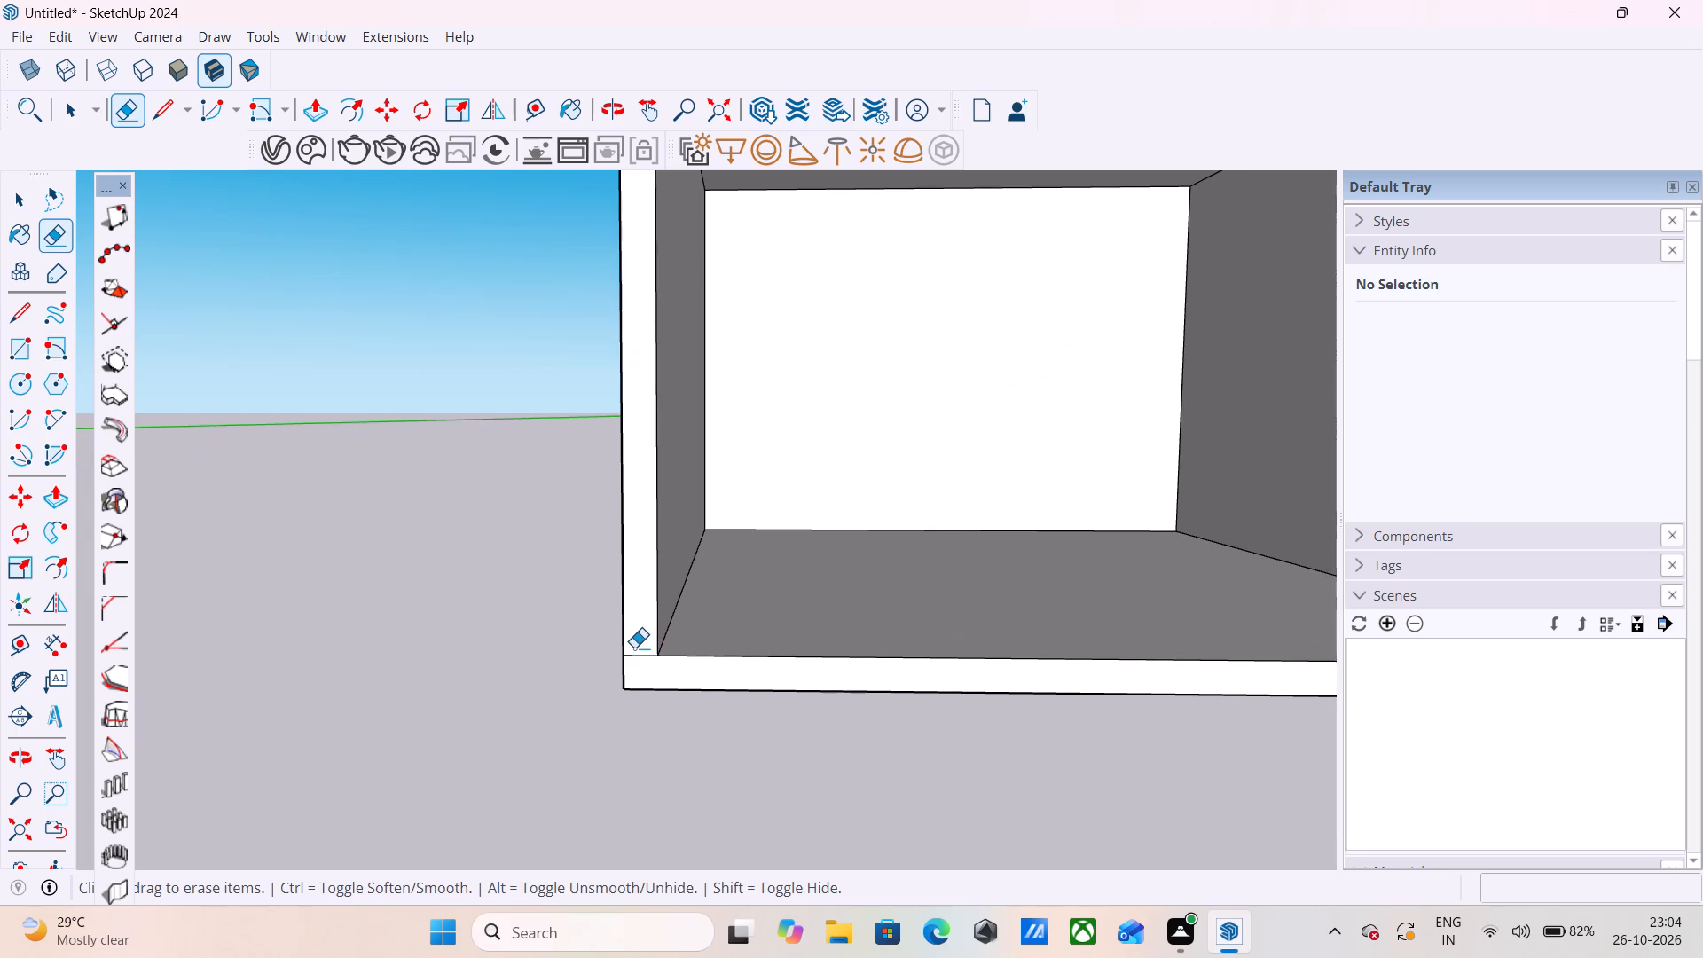
{"action": "left_click", "coordinate": [634, 654]}
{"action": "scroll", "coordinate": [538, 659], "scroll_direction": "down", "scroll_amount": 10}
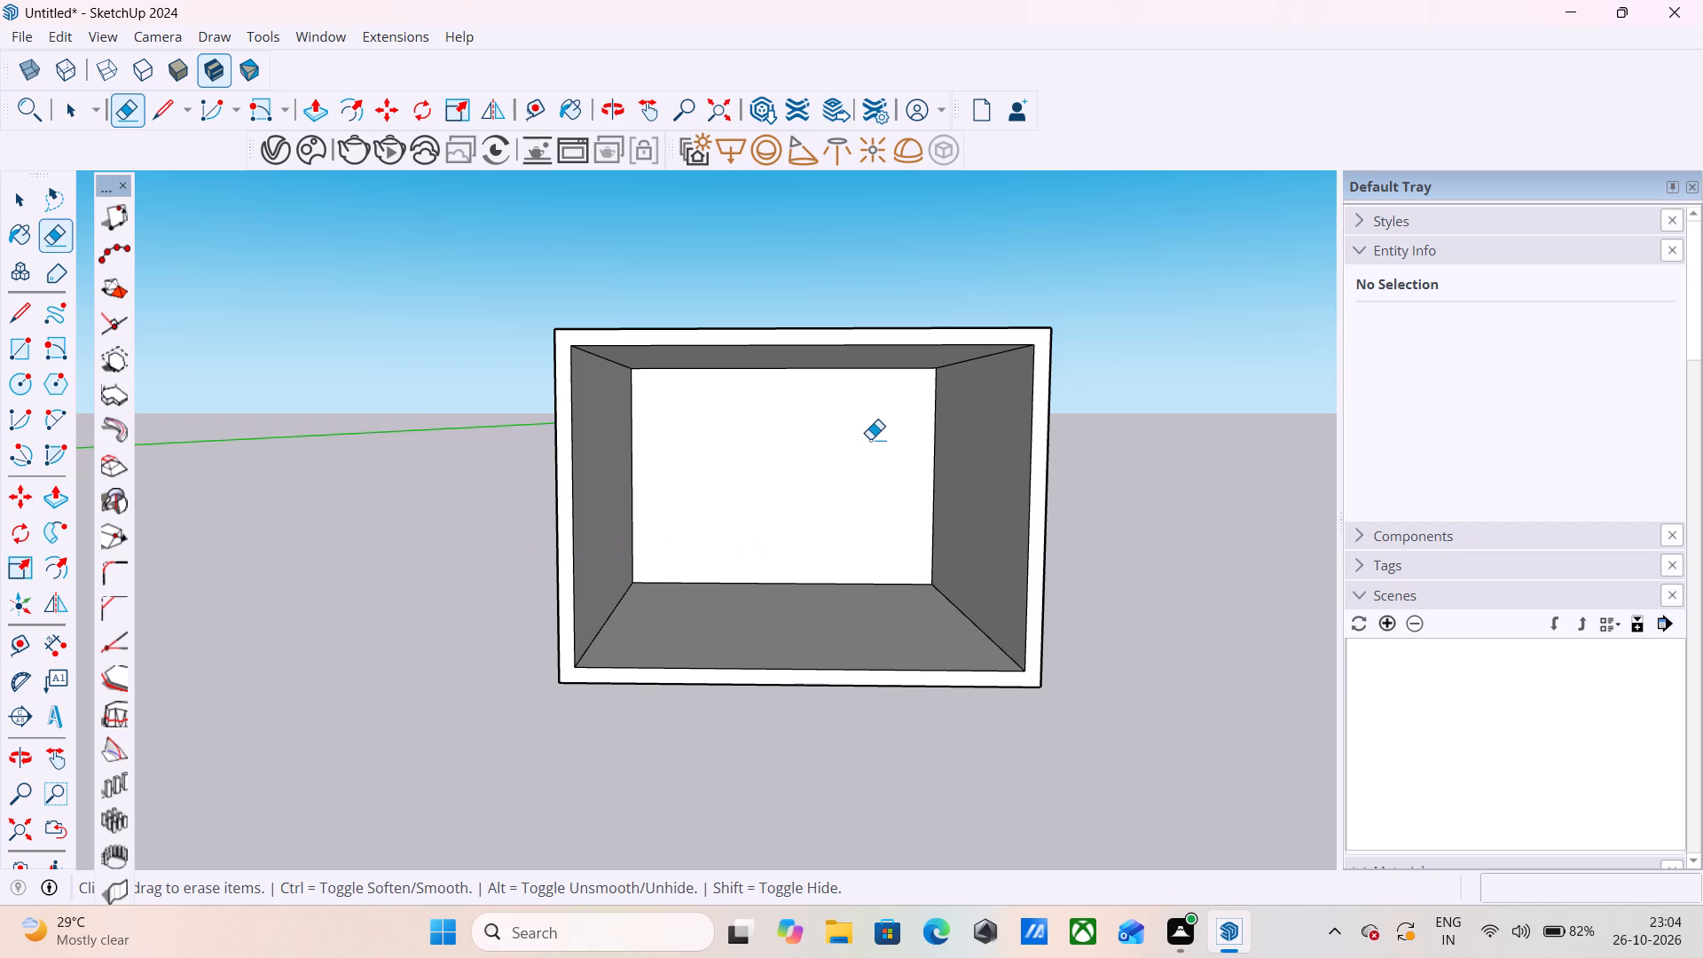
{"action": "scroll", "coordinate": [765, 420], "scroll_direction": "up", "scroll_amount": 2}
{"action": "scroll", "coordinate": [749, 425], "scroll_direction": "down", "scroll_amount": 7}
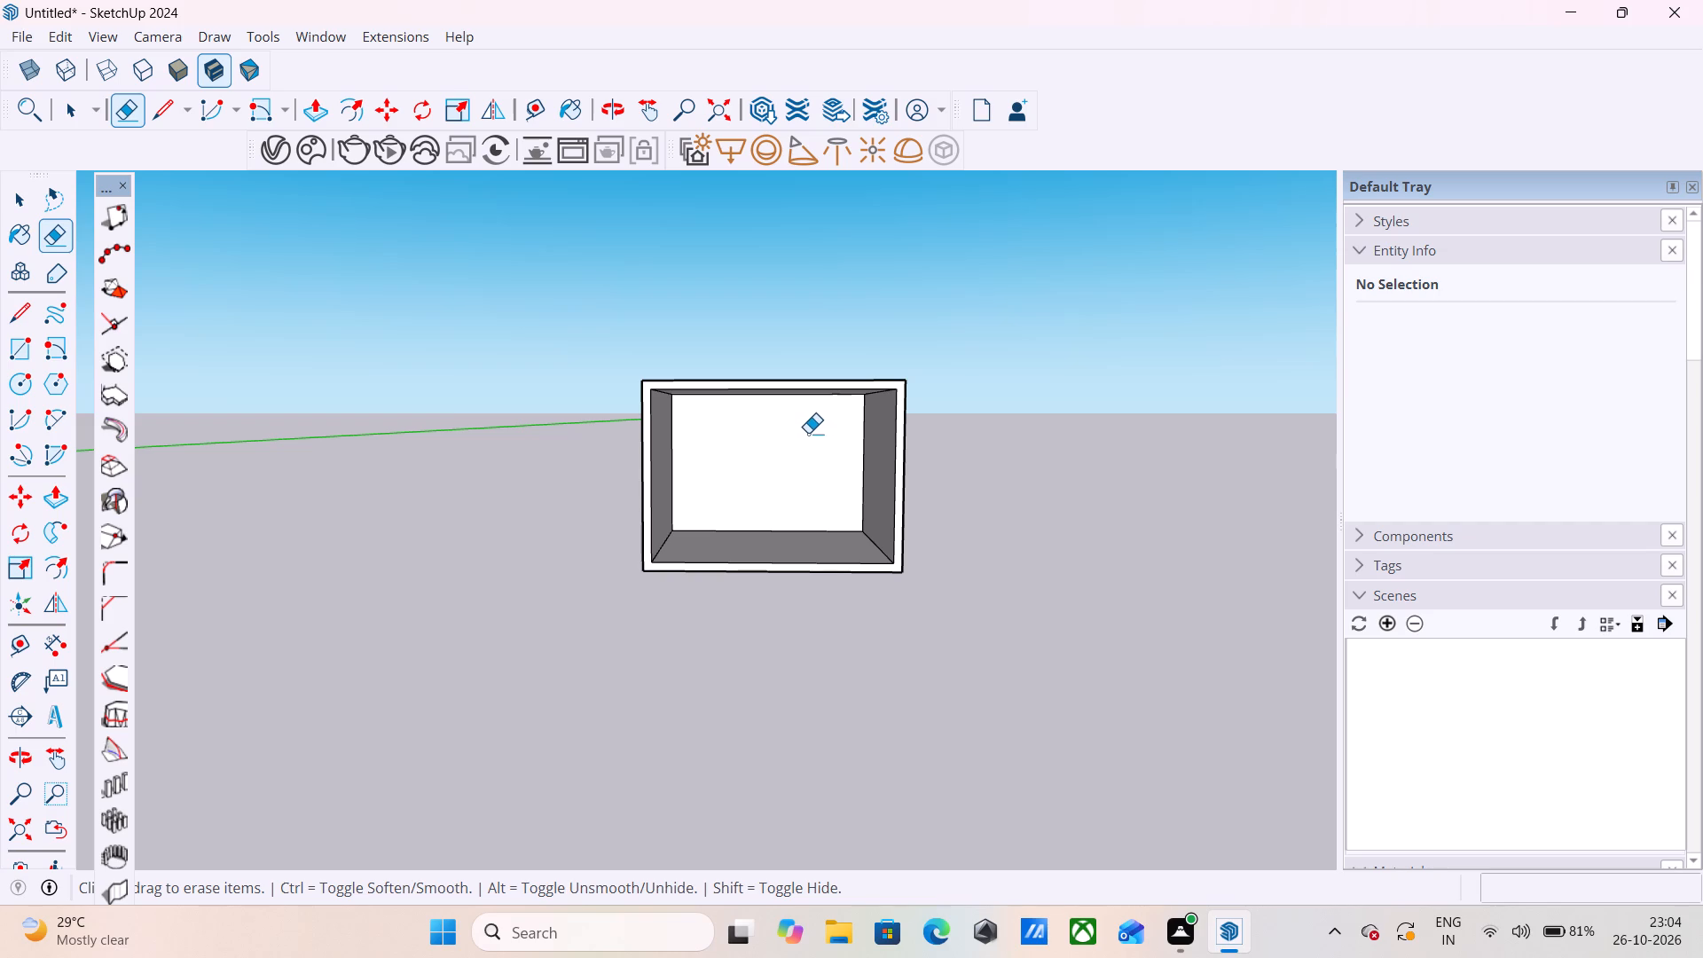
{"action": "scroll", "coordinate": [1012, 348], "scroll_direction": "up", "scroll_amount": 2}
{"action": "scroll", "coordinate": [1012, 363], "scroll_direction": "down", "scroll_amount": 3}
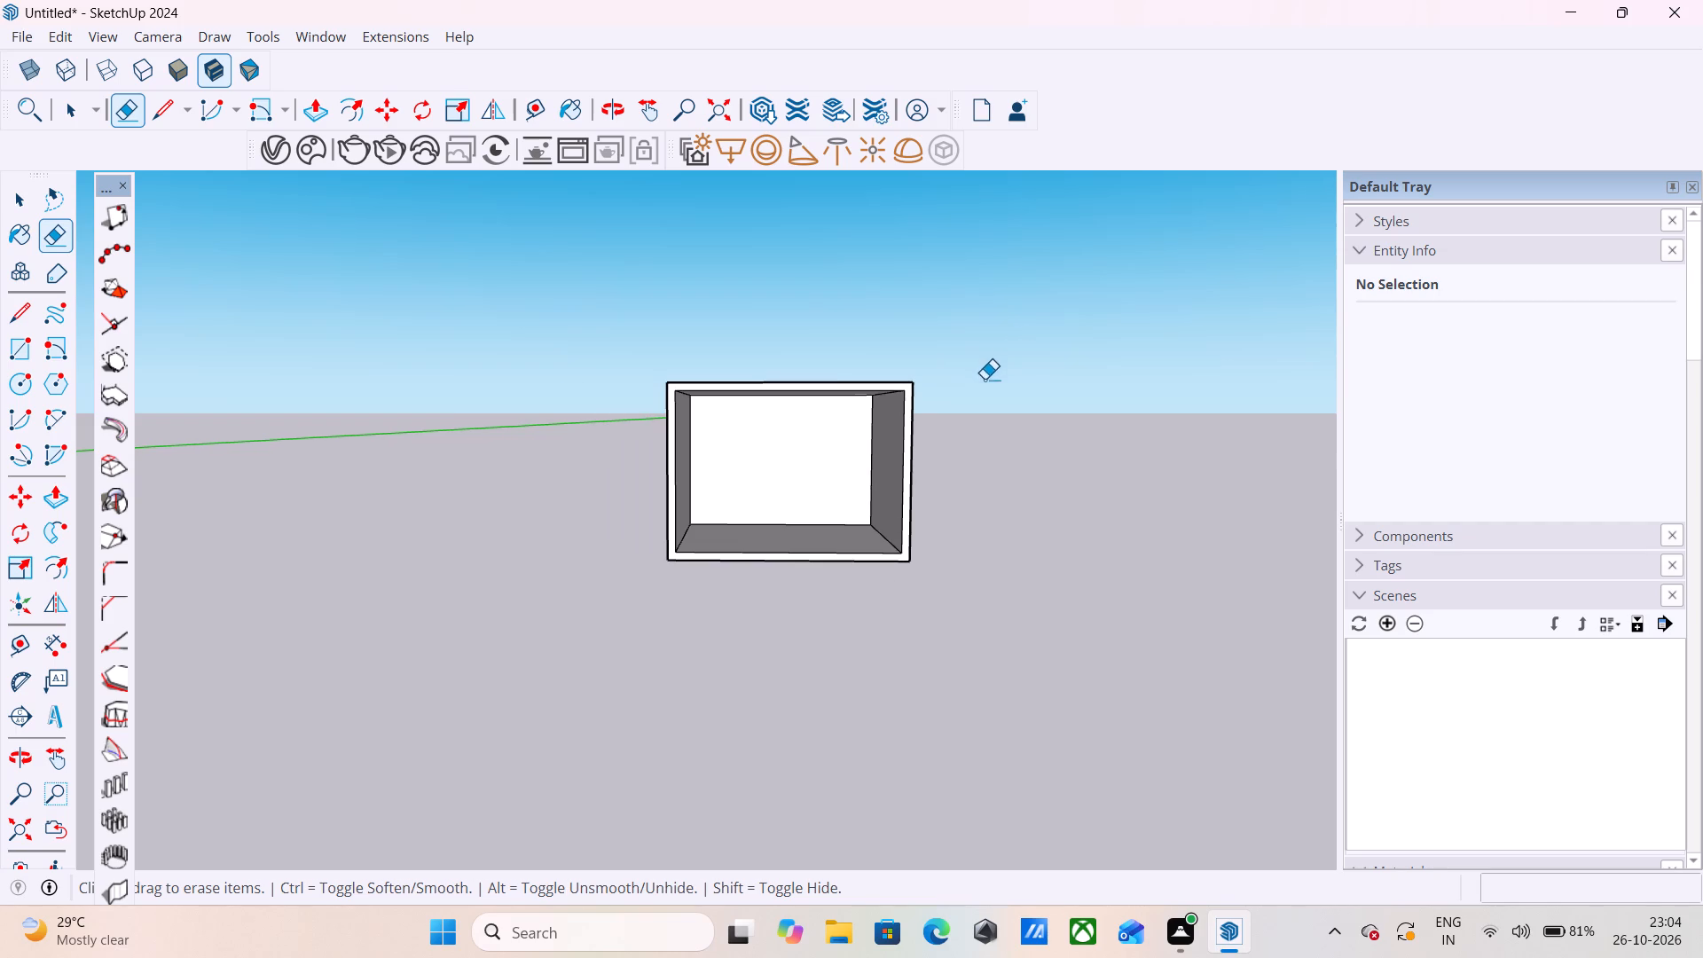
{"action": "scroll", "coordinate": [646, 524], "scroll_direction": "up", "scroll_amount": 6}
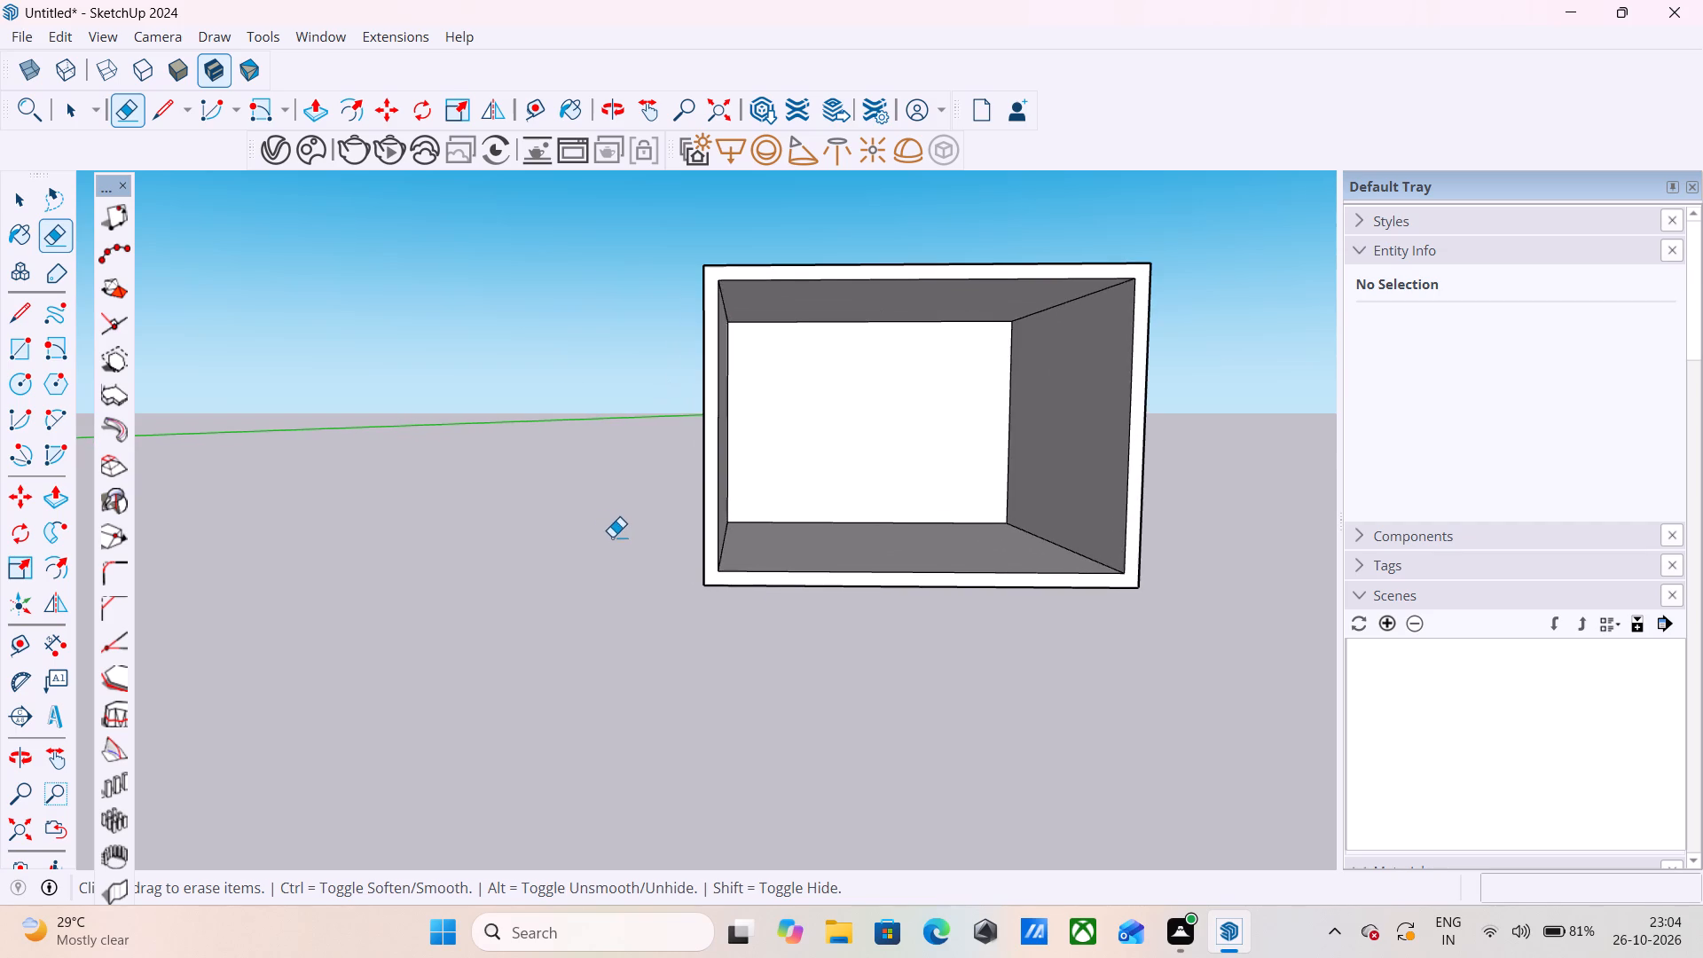
Place a Tape Measure guide 4" above the floor edge on the left side wall's inner face.
{"action": "scroll", "coordinate": [632, 538], "scroll_direction": "up", "scroll_amount": 1}
{"action": "key", "text": "t"}
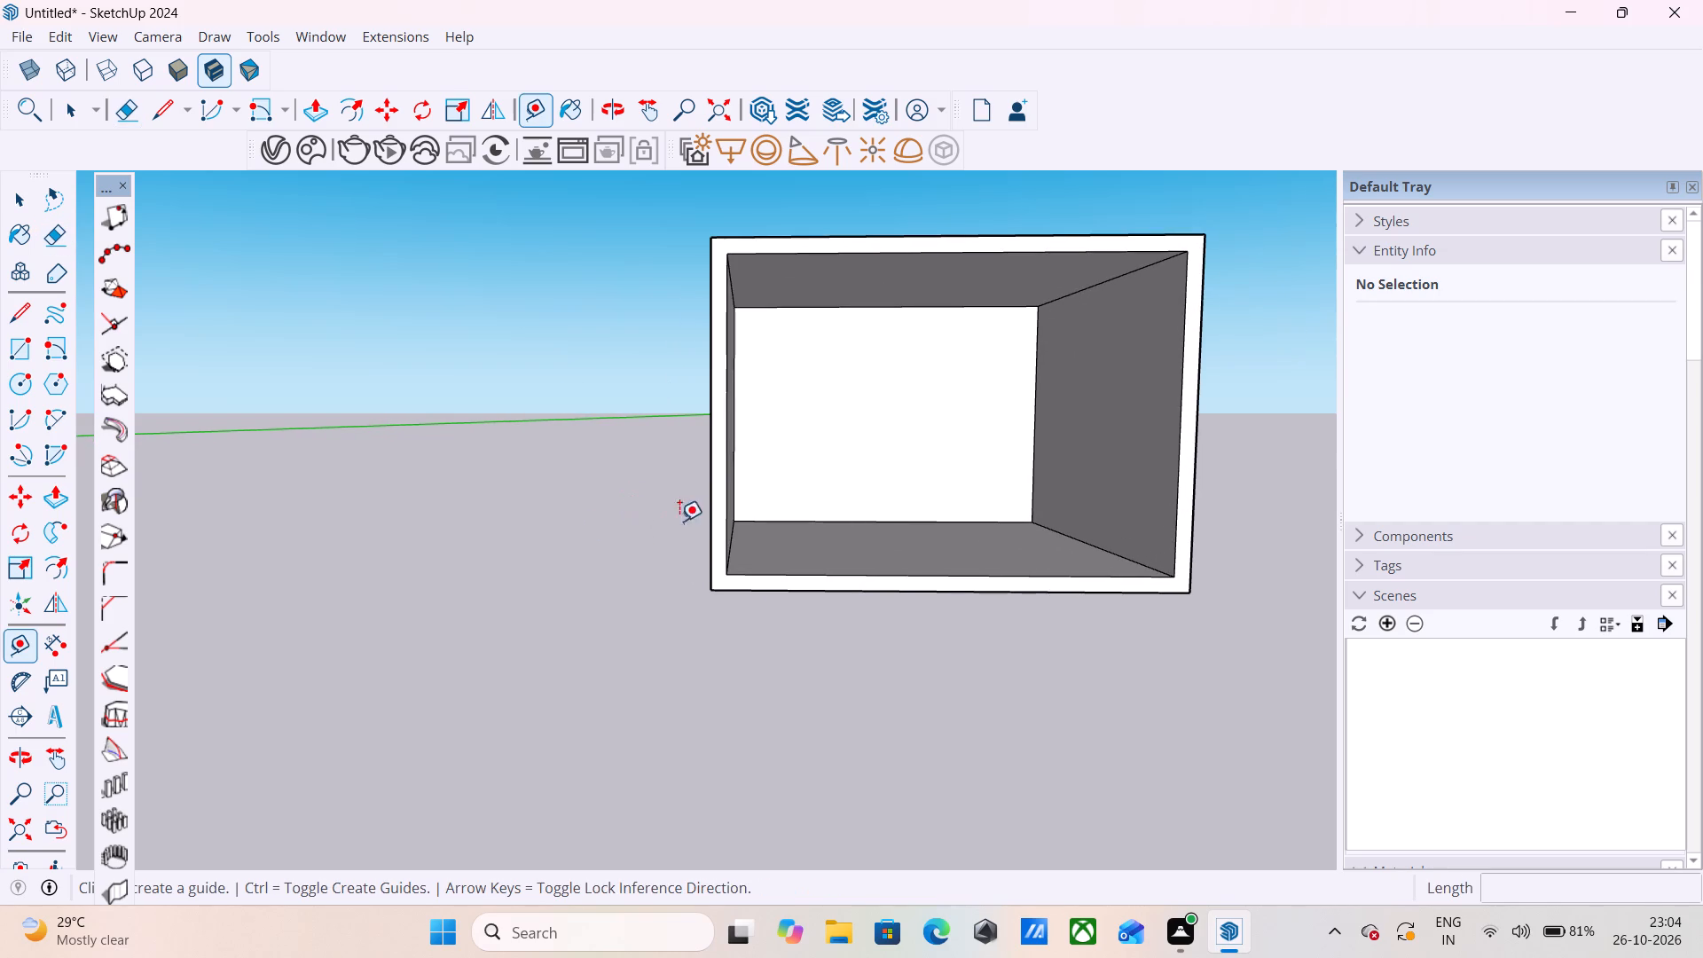
{"action": "scroll", "coordinate": [476, 528], "scroll_direction": "up", "scroll_amount": 1}
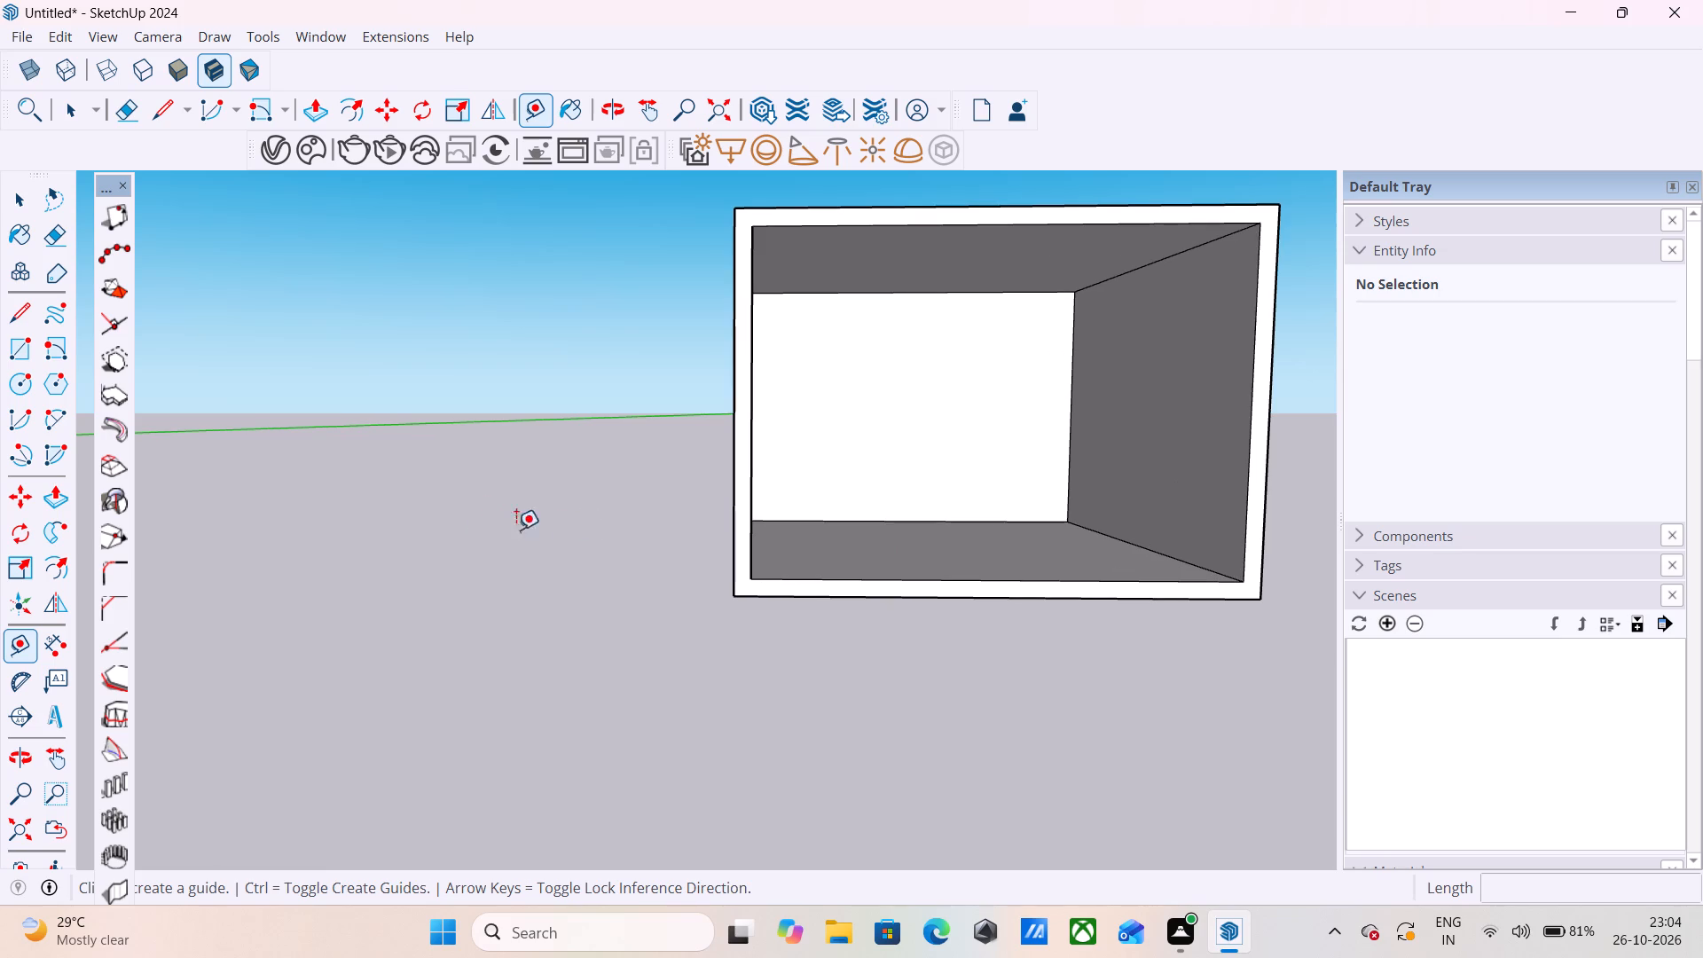
{"action": "middle_click_drag", "start_coordinate": [632, 552], "coordinate": [619, 552]}
{"action": "middle_click_drag", "start_coordinate": [557, 549], "coordinate": [319, 545]}
{"action": "middle_click_drag", "start_coordinate": [299, 549], "coordinate": [255, 563]}
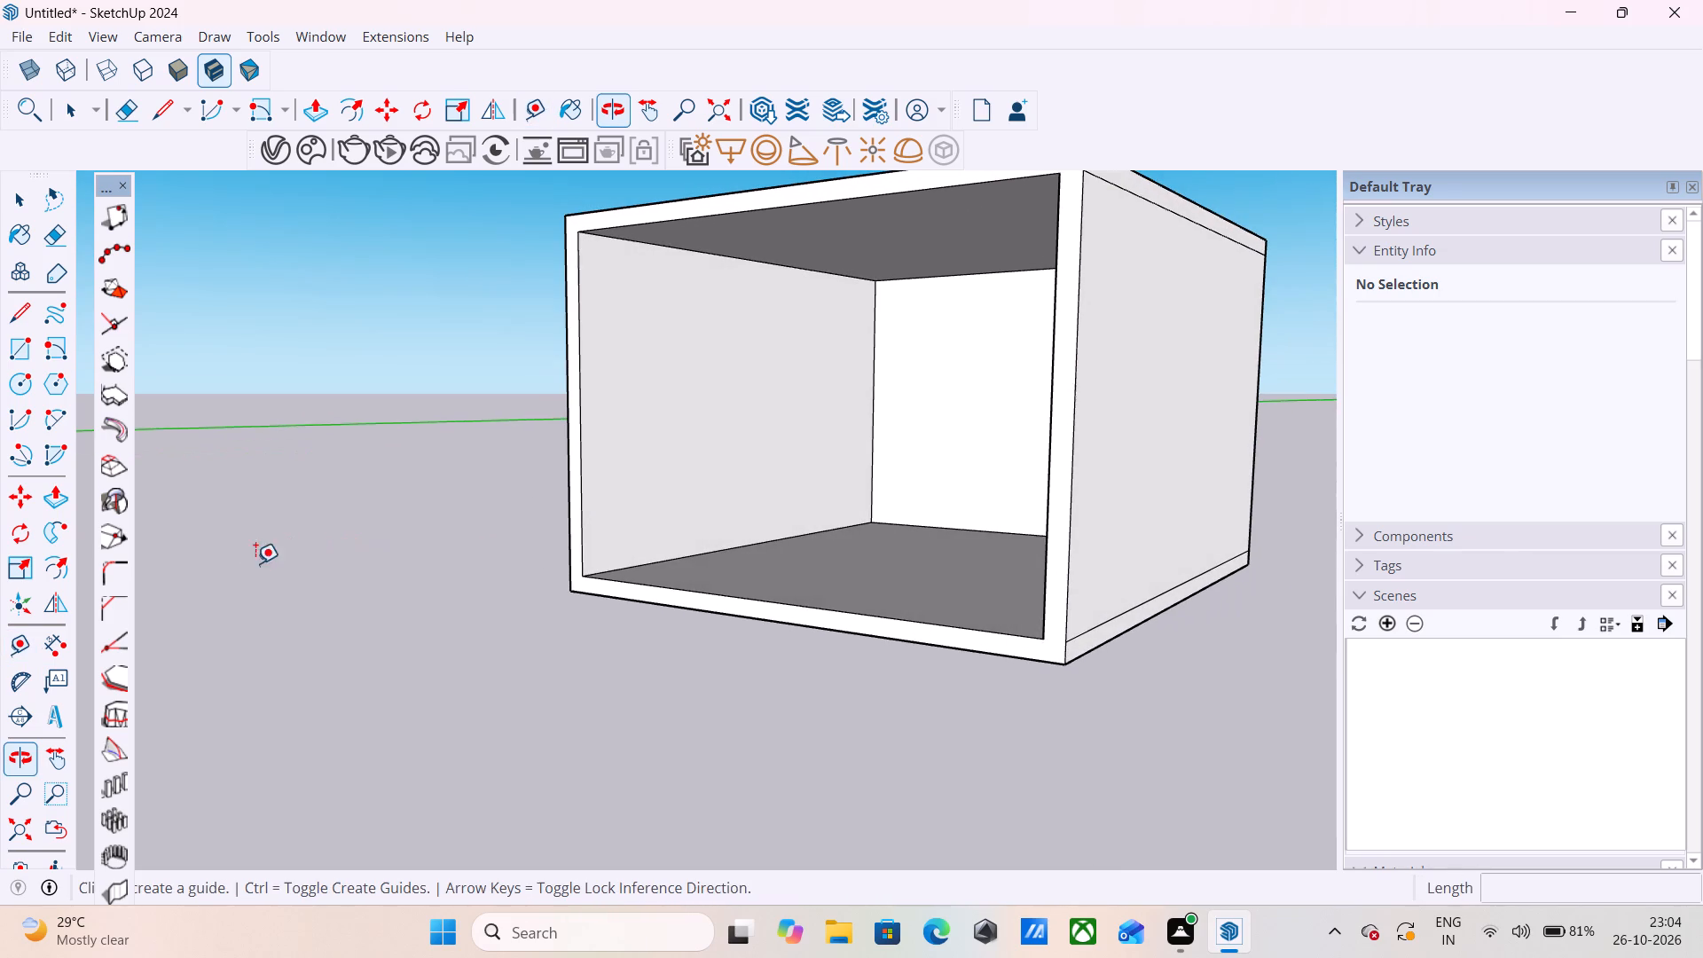
{"action": "scroll", "coordinate": [603, 564], "scroll_direction": "up", "scroll_amount": 11}
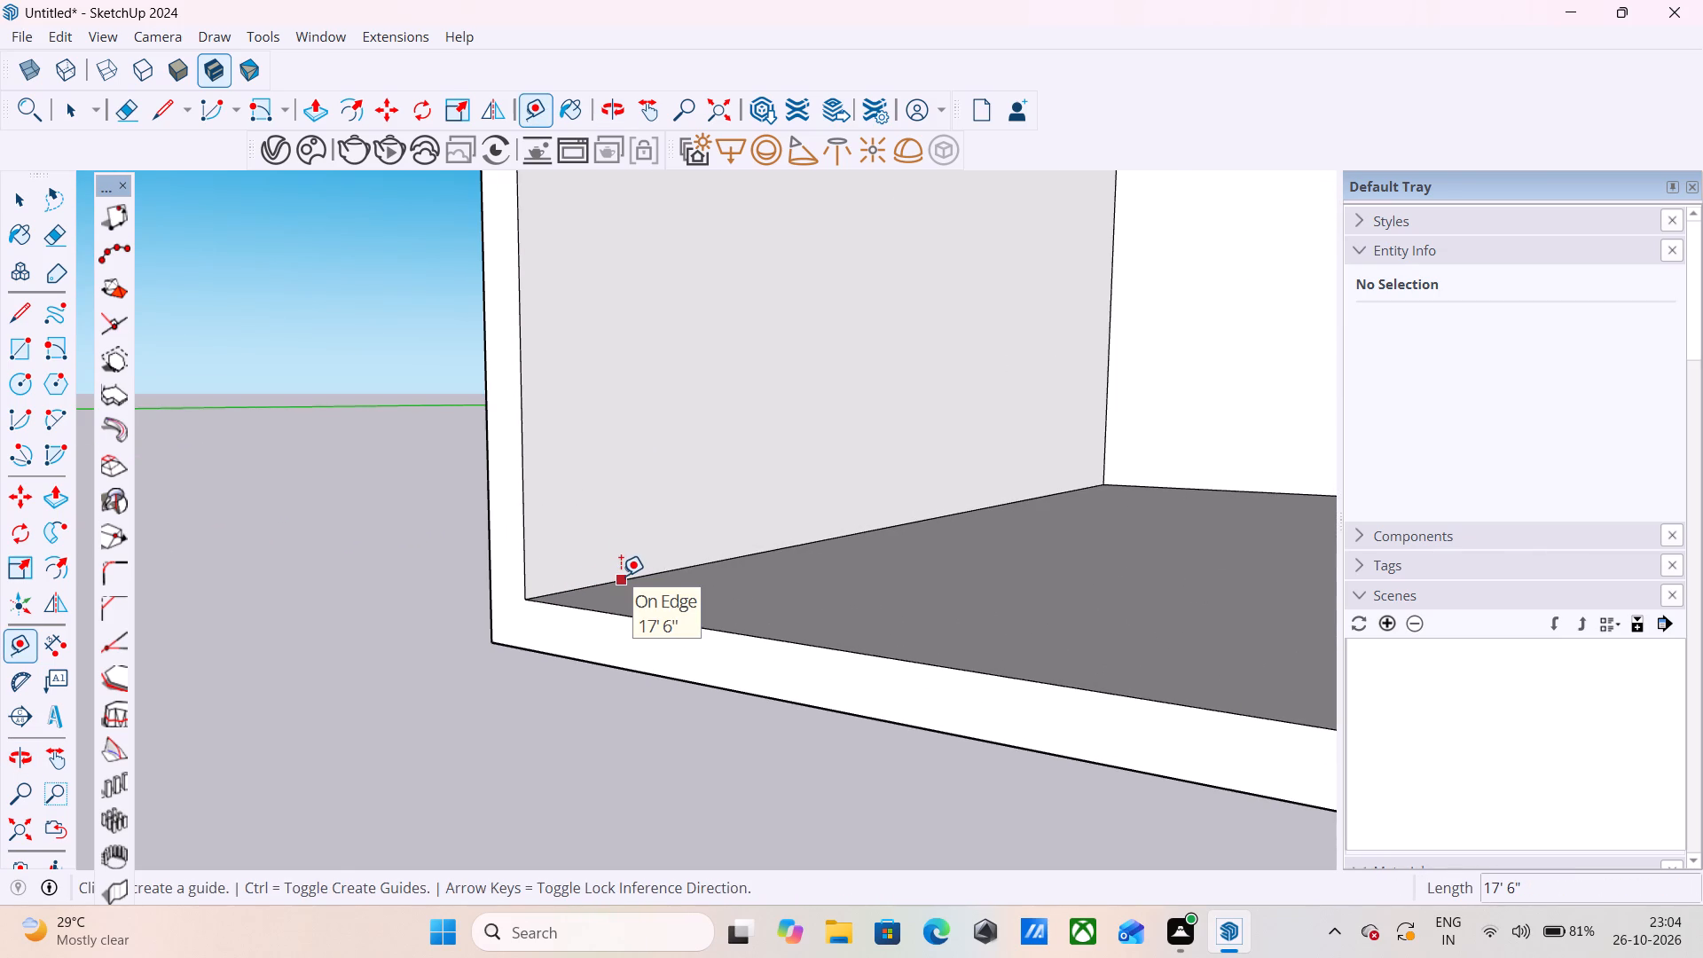
{"action": "left_click", "coordinate": [621, 576]}
{"action": "middle_click_drag", "start_coordinate": [616, 537], "coordinate": [969, 569]}
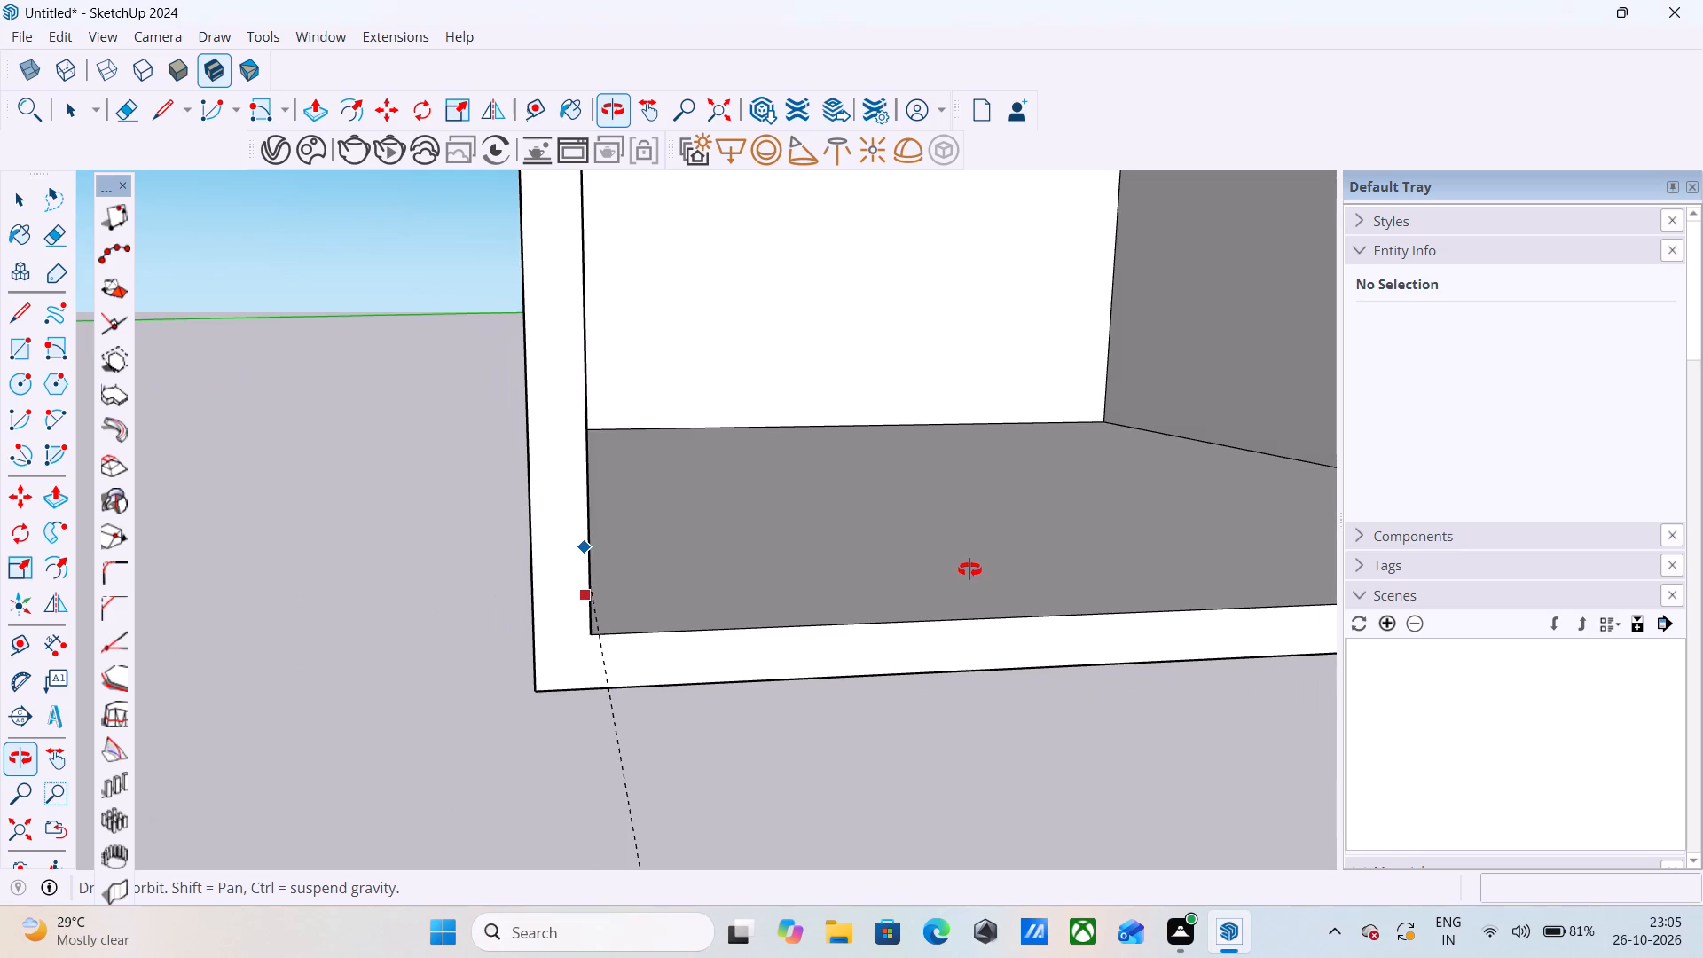
{"action": "middle_click_drag", "start_coordinate": [969, 569], "coordinate": [848, 554]}
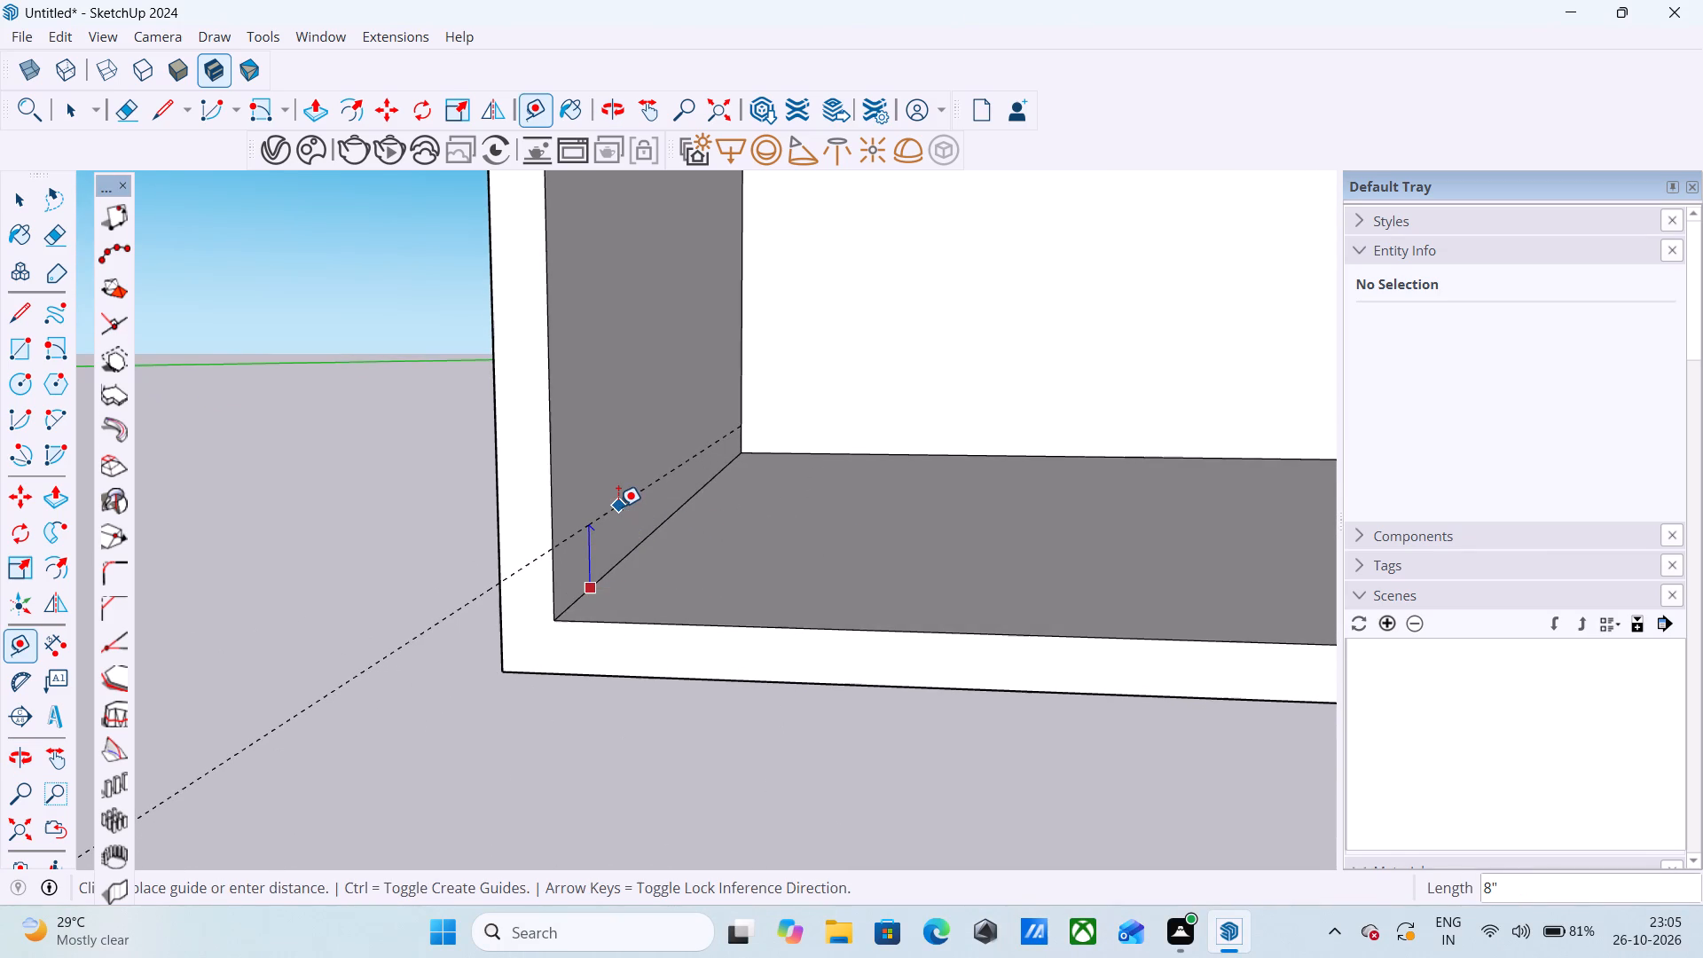
{"action": "key", "text": "4"}
{"action": "key", "text": "Return"}
{"action": "scroll", "coordinate": [708, 483], "scroll_direction": "down", "scroll_amount": 4}
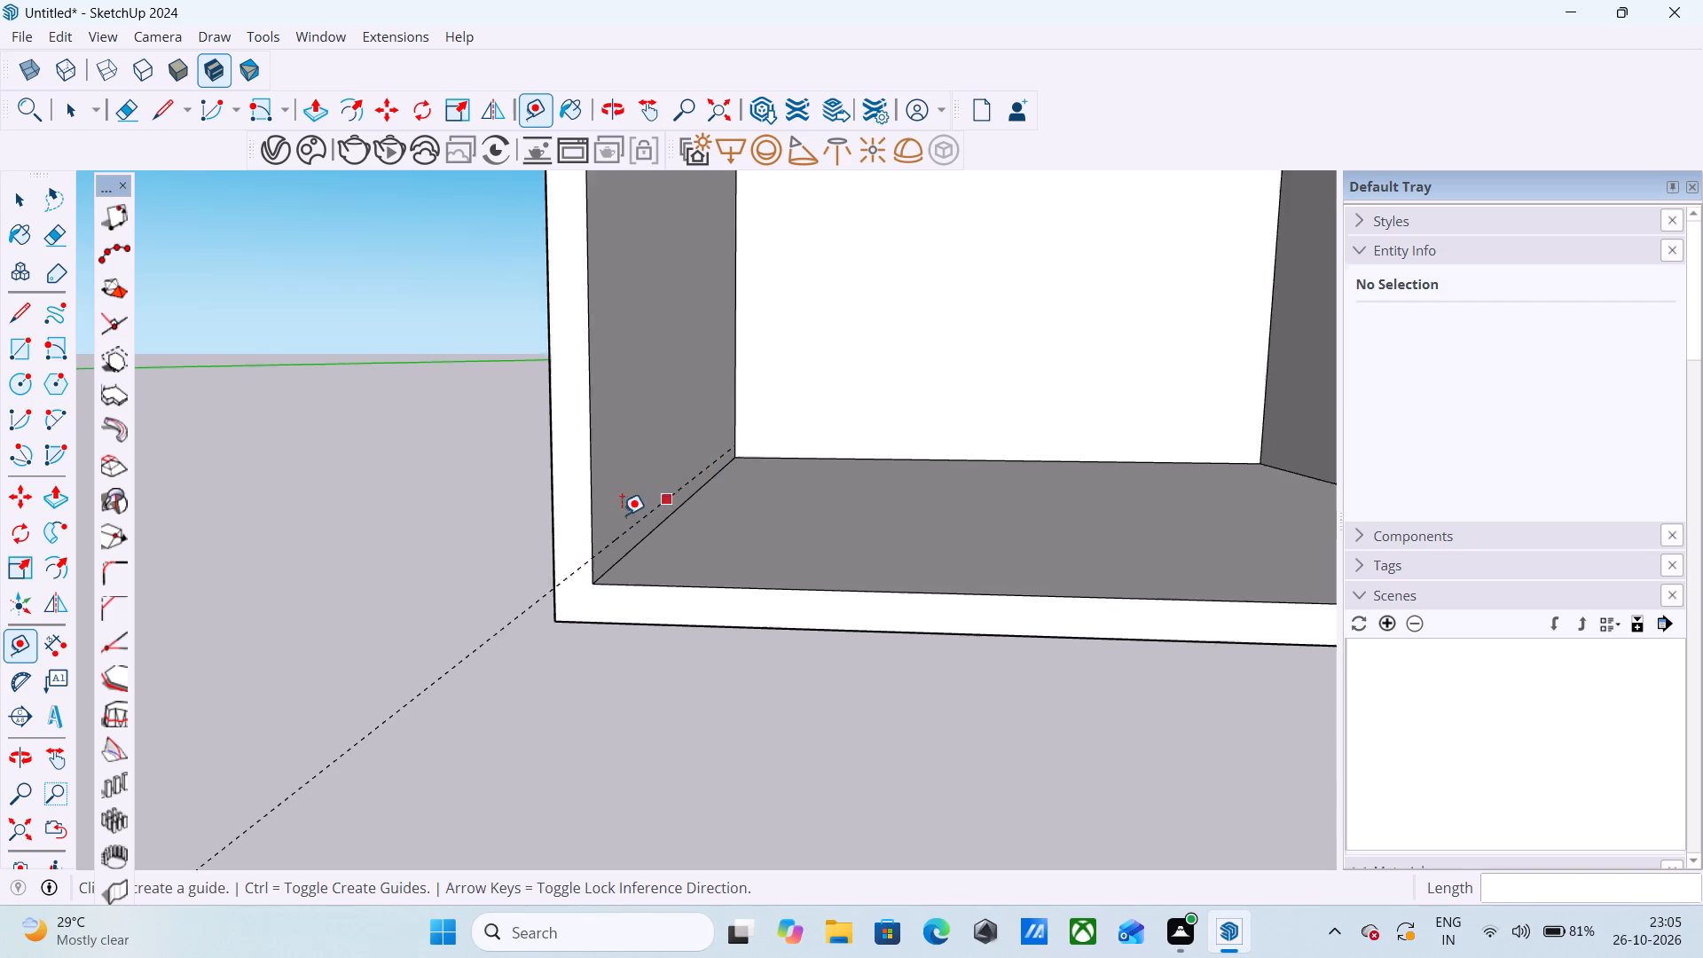
Place a second guide 4" above the floor edge on the back wall's inner face.
{"action": "middle_click_drag", "start_coordinate": [628, 522], "coordinate": [364, 534]}
{"action": "middle_click_drag", "start_coordinate": [364, 534], "coordinate": [584, 537]}
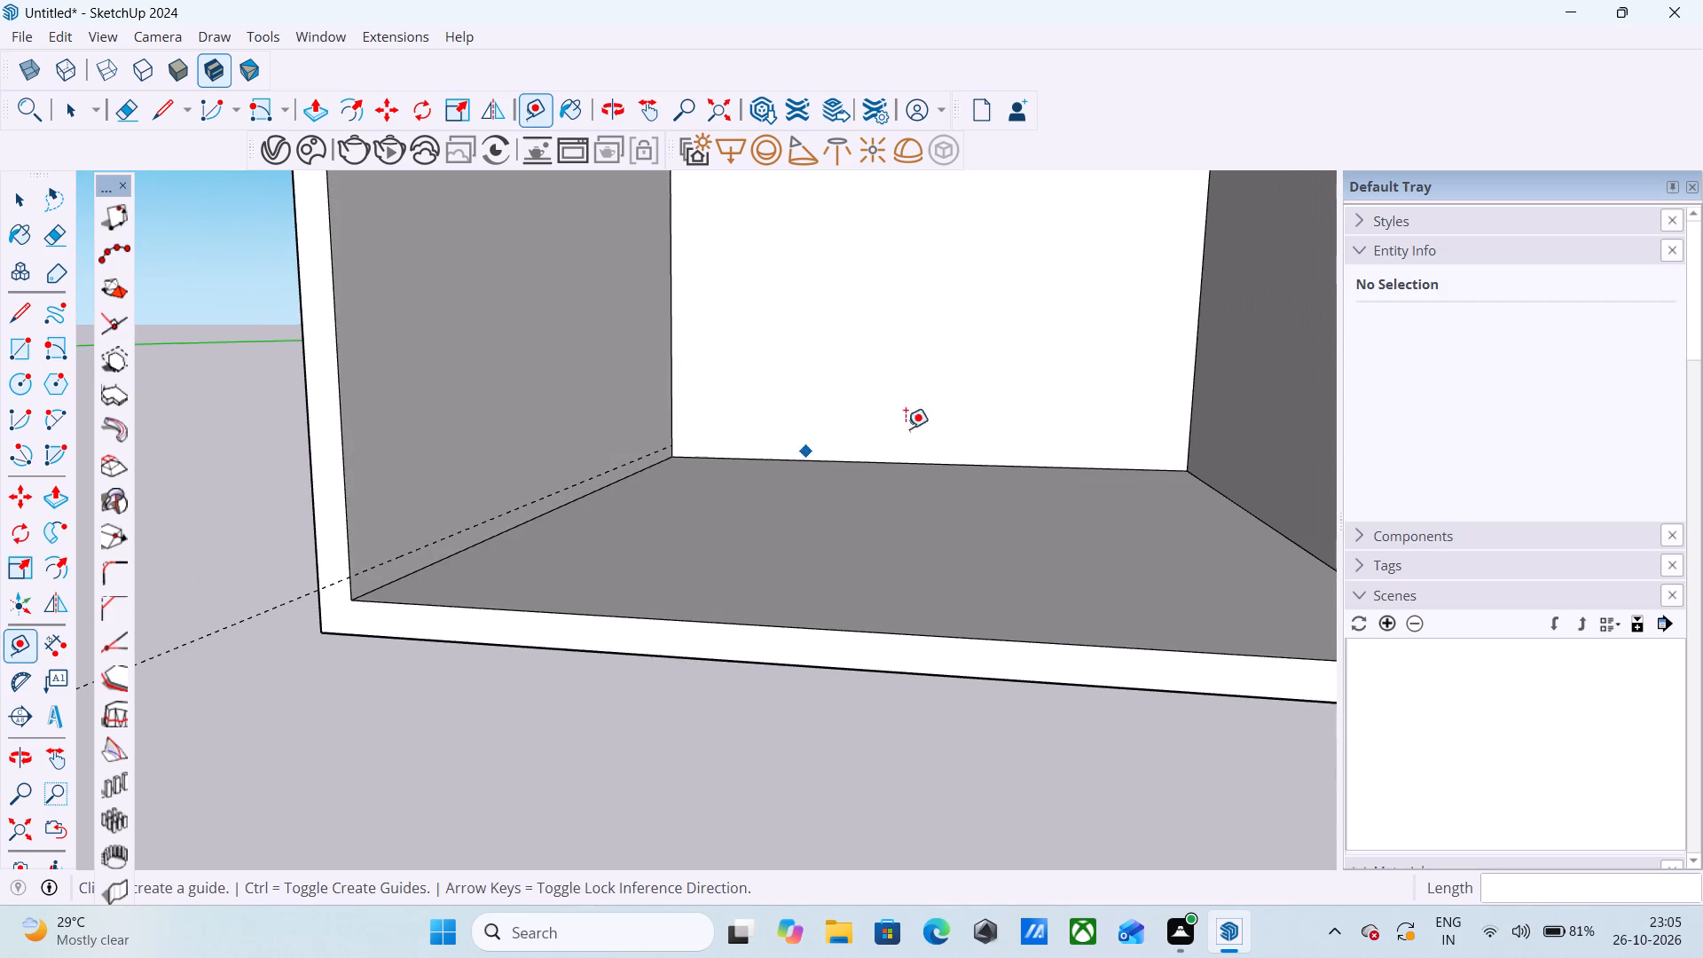
{"action": "scroll", "coordinate": [909, 424], "scroll_direction": "up", "scroll_amount": 6}
{"action": "scroll", "coordinate": [729, 474], "scroll_direction": "up", "scroll_amount": 1}
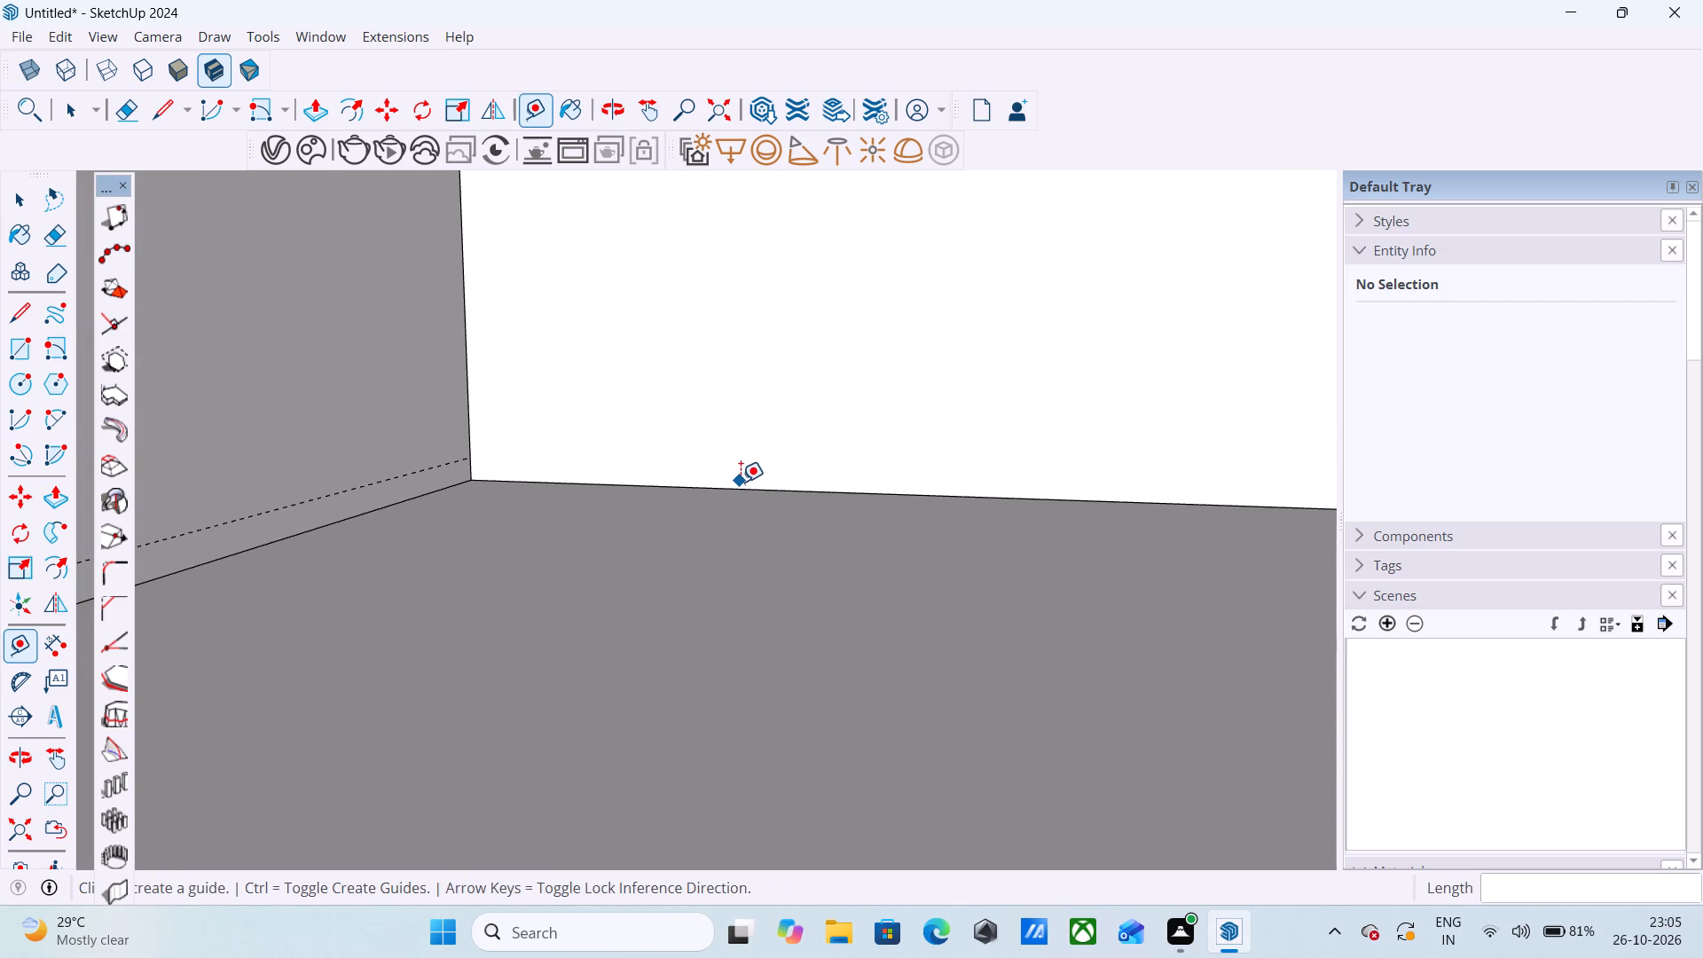
{"action": "left_click", "coordinate": [742, 484]}
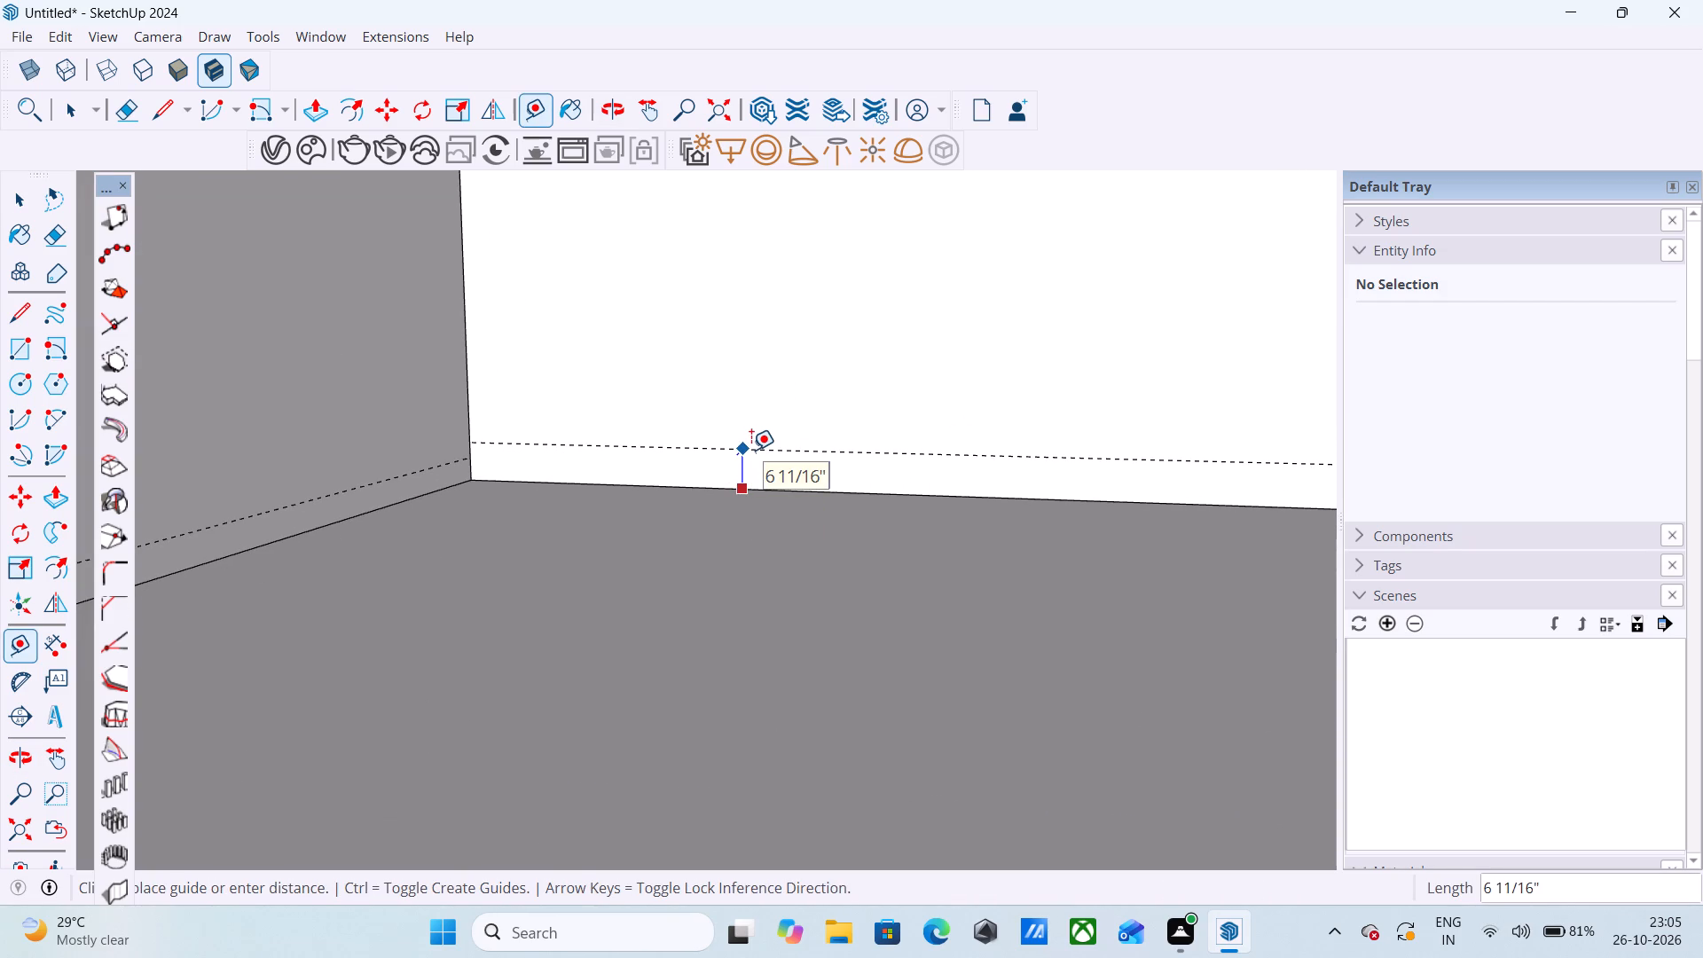
{"action": "key", "text": "4"}
{"action": "key", "text": "Return"}
{"action": "scroll", "coordinate": [769, 450], "scroll_direction": "down", "scroll_amount": 11}
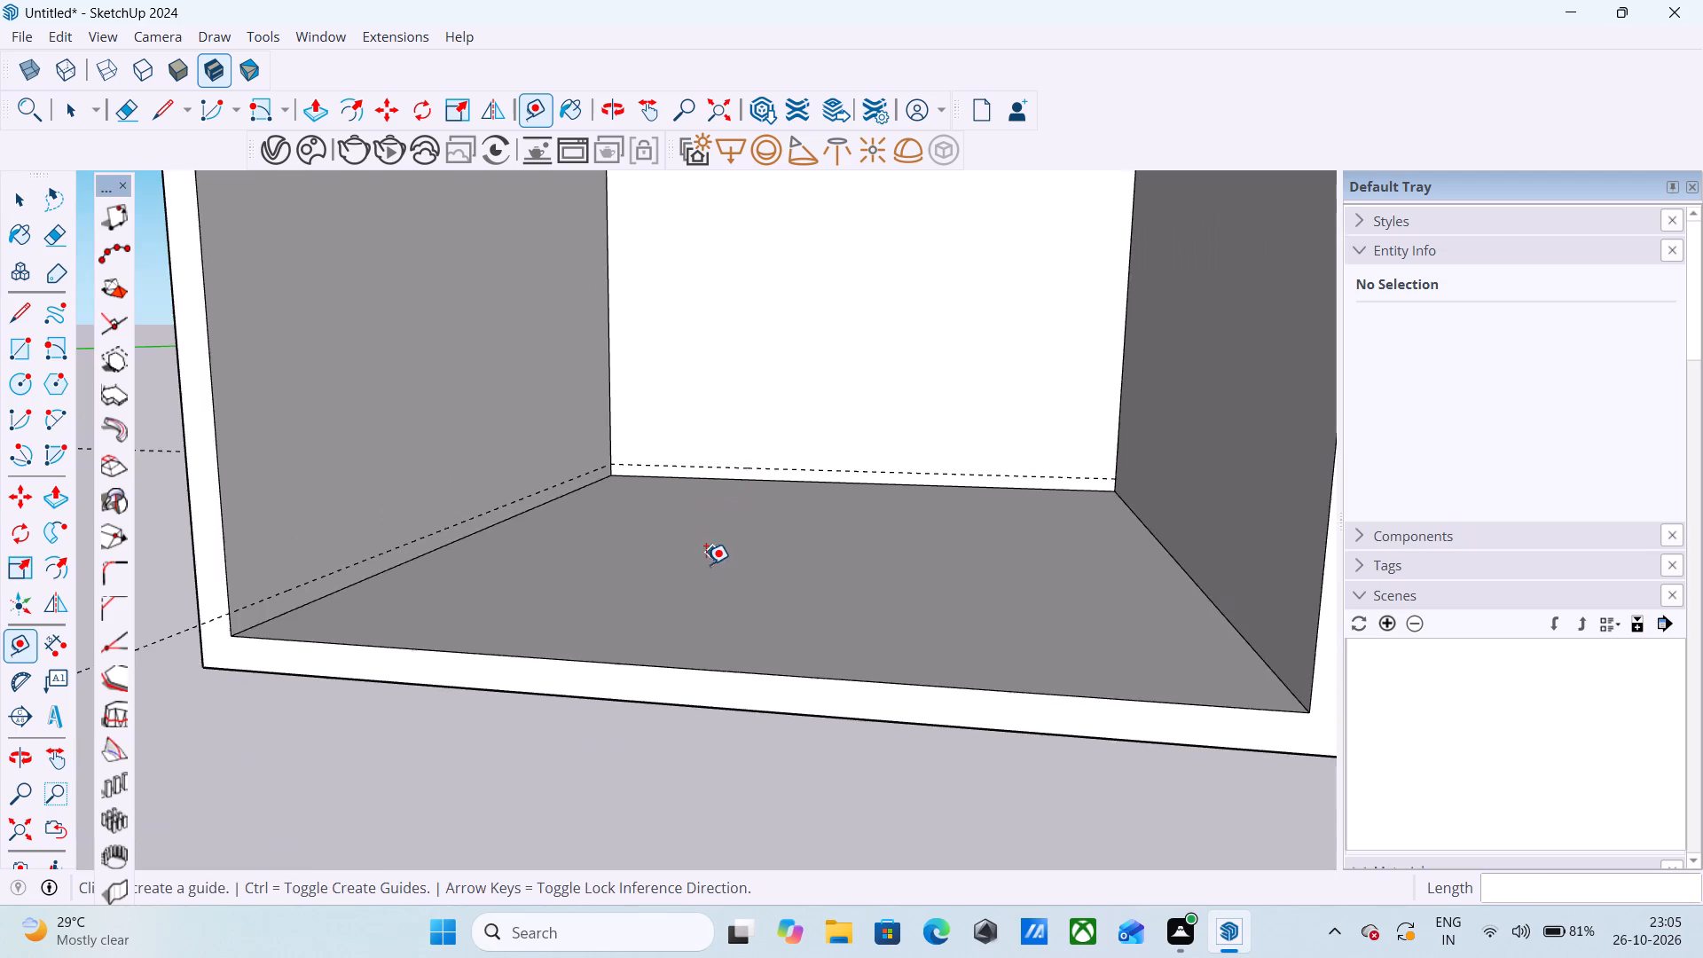
Place a third guide 4" above the floor edge on the right side wall's inner face.
{"action": "middle_click_drag", "start_coordinate": [758, 561], "coordinate": [897, 567]}
{"action": "scroll", "coordinate": [473, 562], "scroll_direction": "down", "scroll_amount": 6}
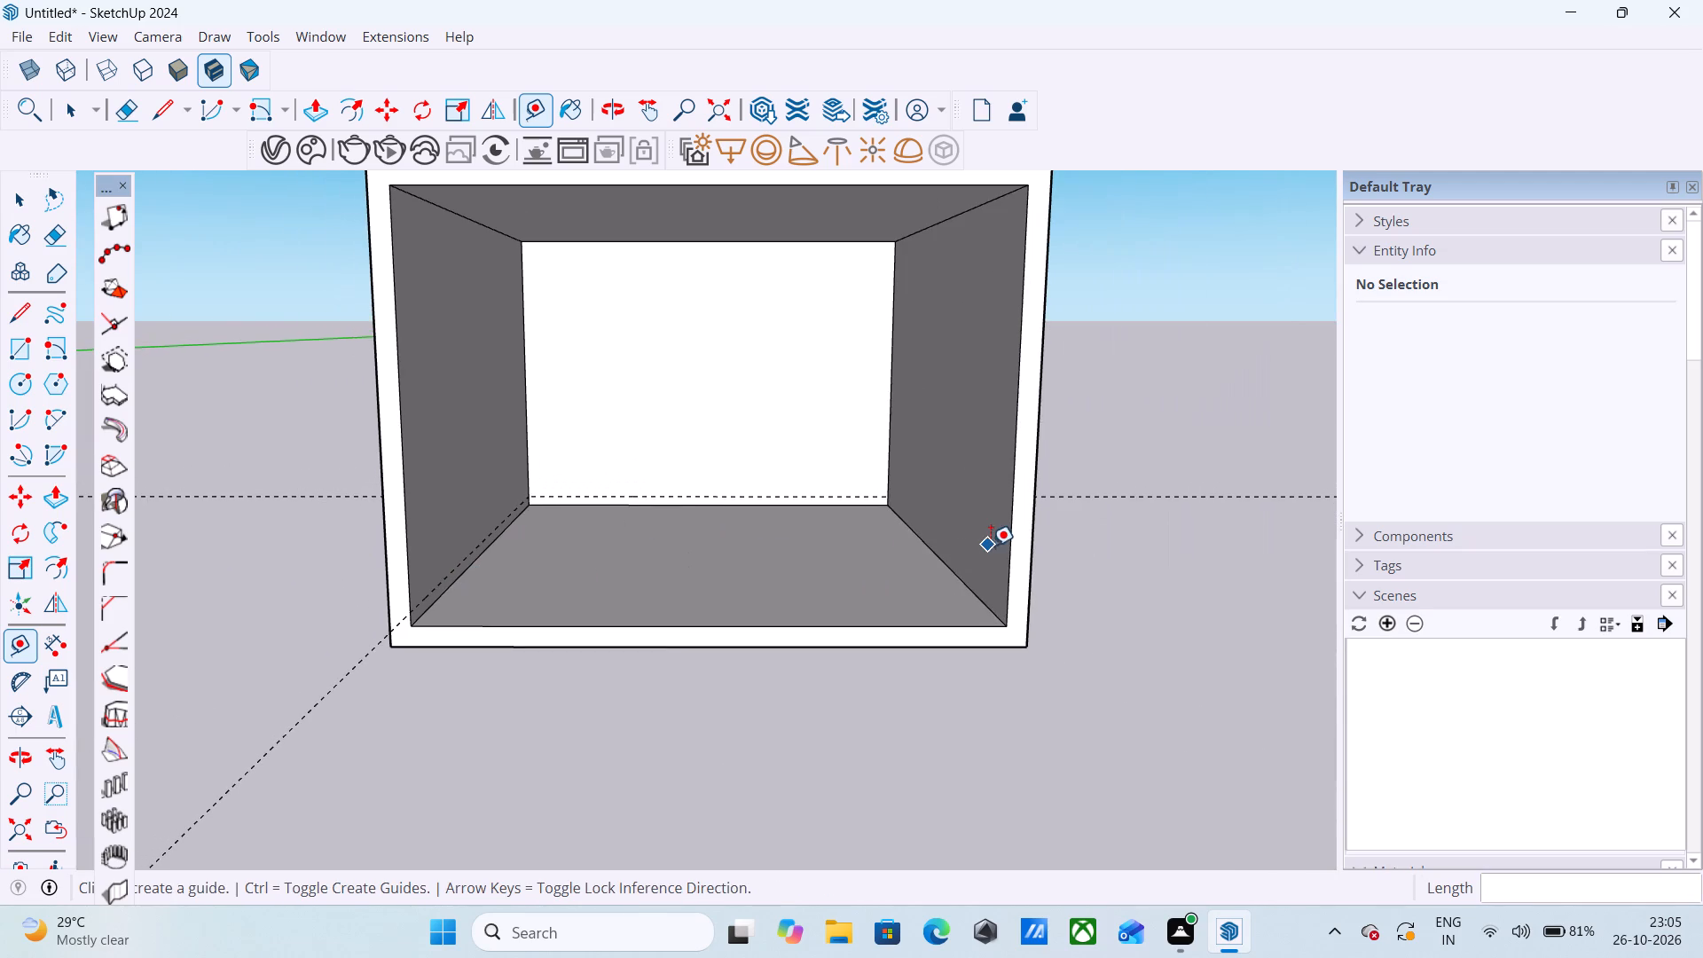
{"action": "scroll", "coordinate": [992, 545], "scroll_direction": "up", "scroll_amount": 6}
{"action": "scroll", "coordinate": [946, 605], "scroll_direction": "up", "scroll_amount": 3}
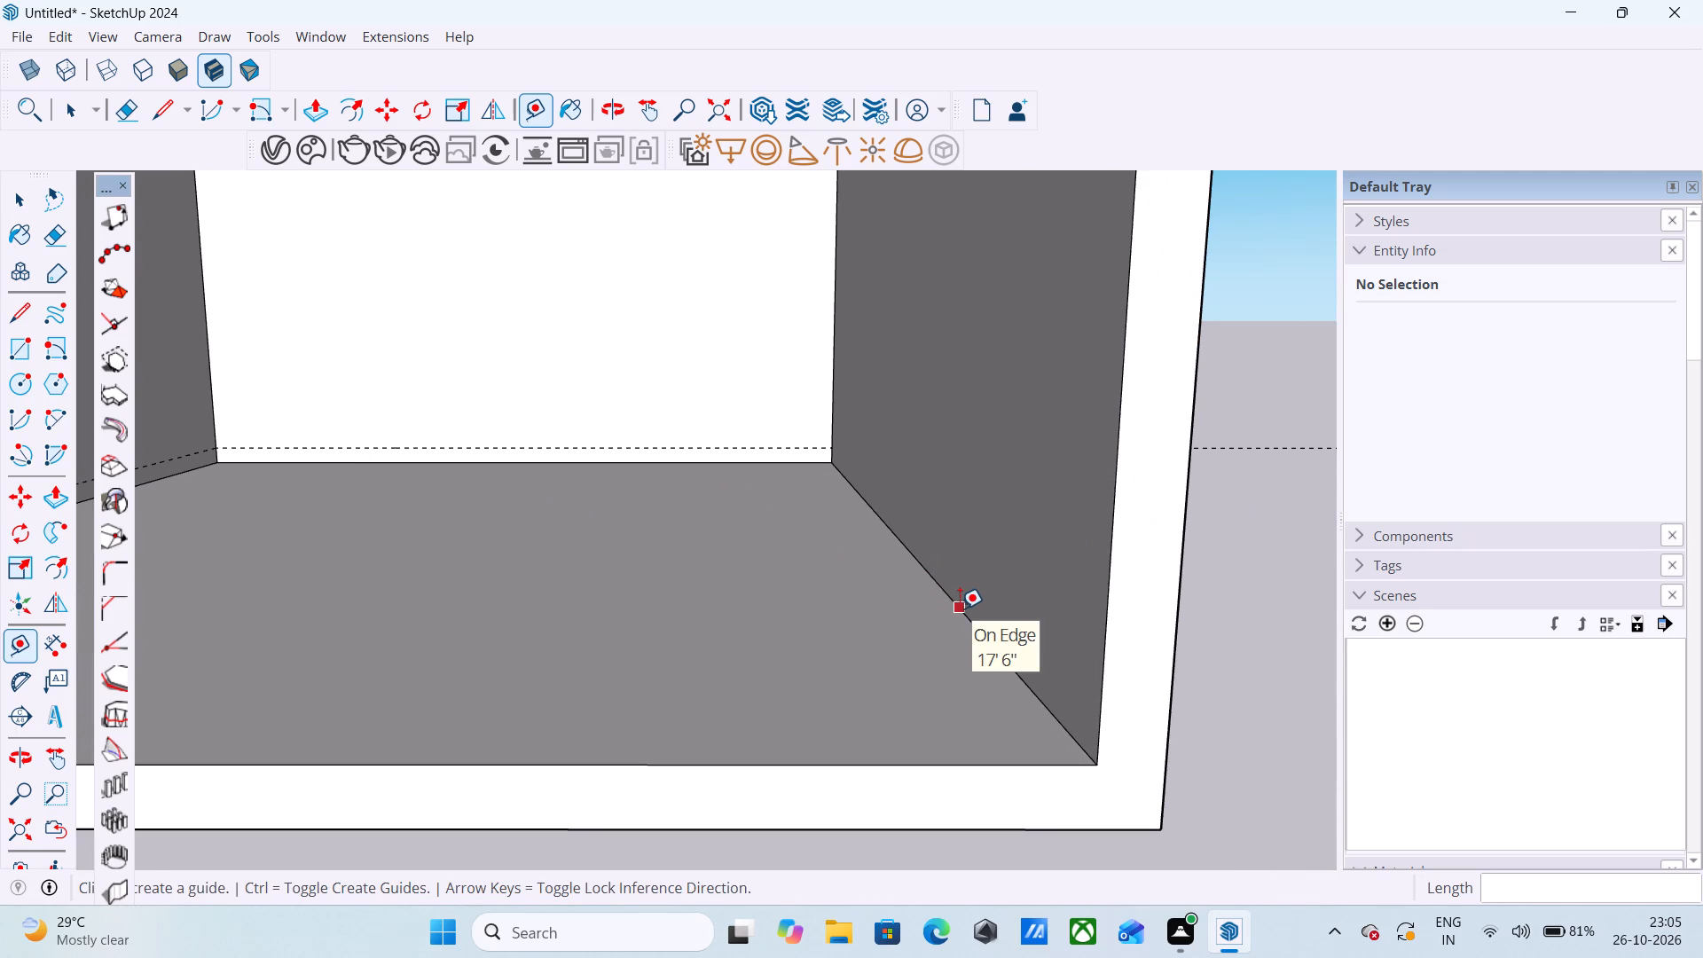
{"action": "left_click", "coordinate": [960, 609]}
{"action": "key", "text": "4"}
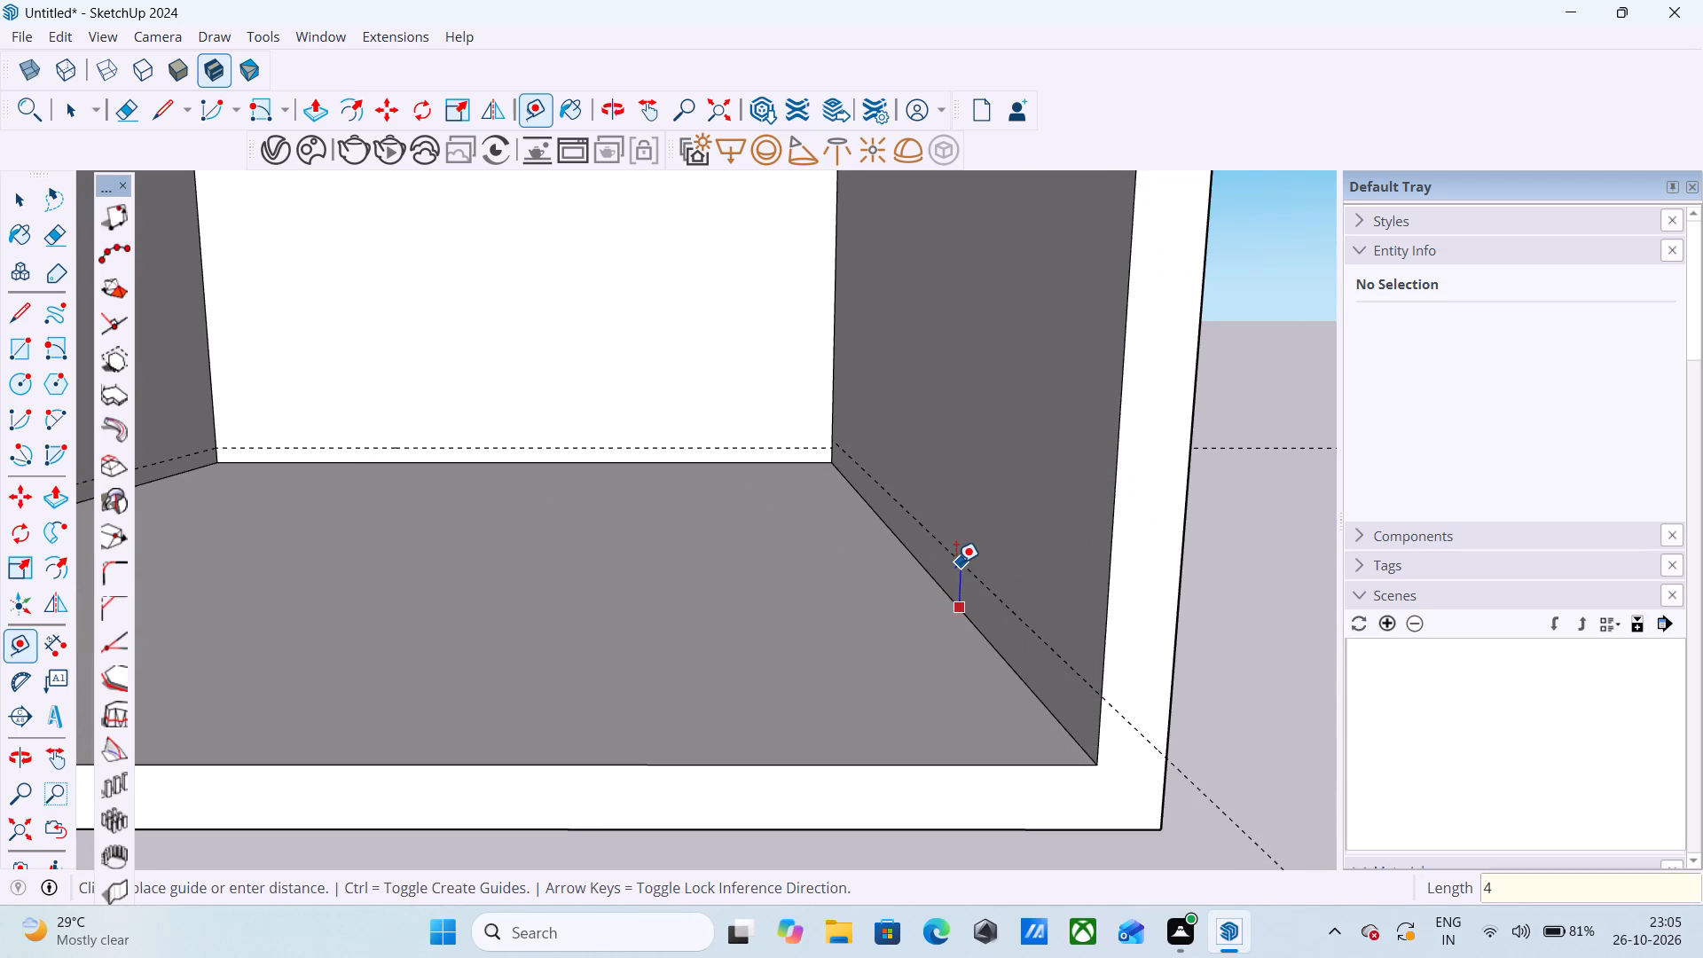
{"action": "key", "text": "Return"}
{"action": "scroll", "coordinate": [1018, 556], "scroll_direction": "down", "scroll_amount": 9}
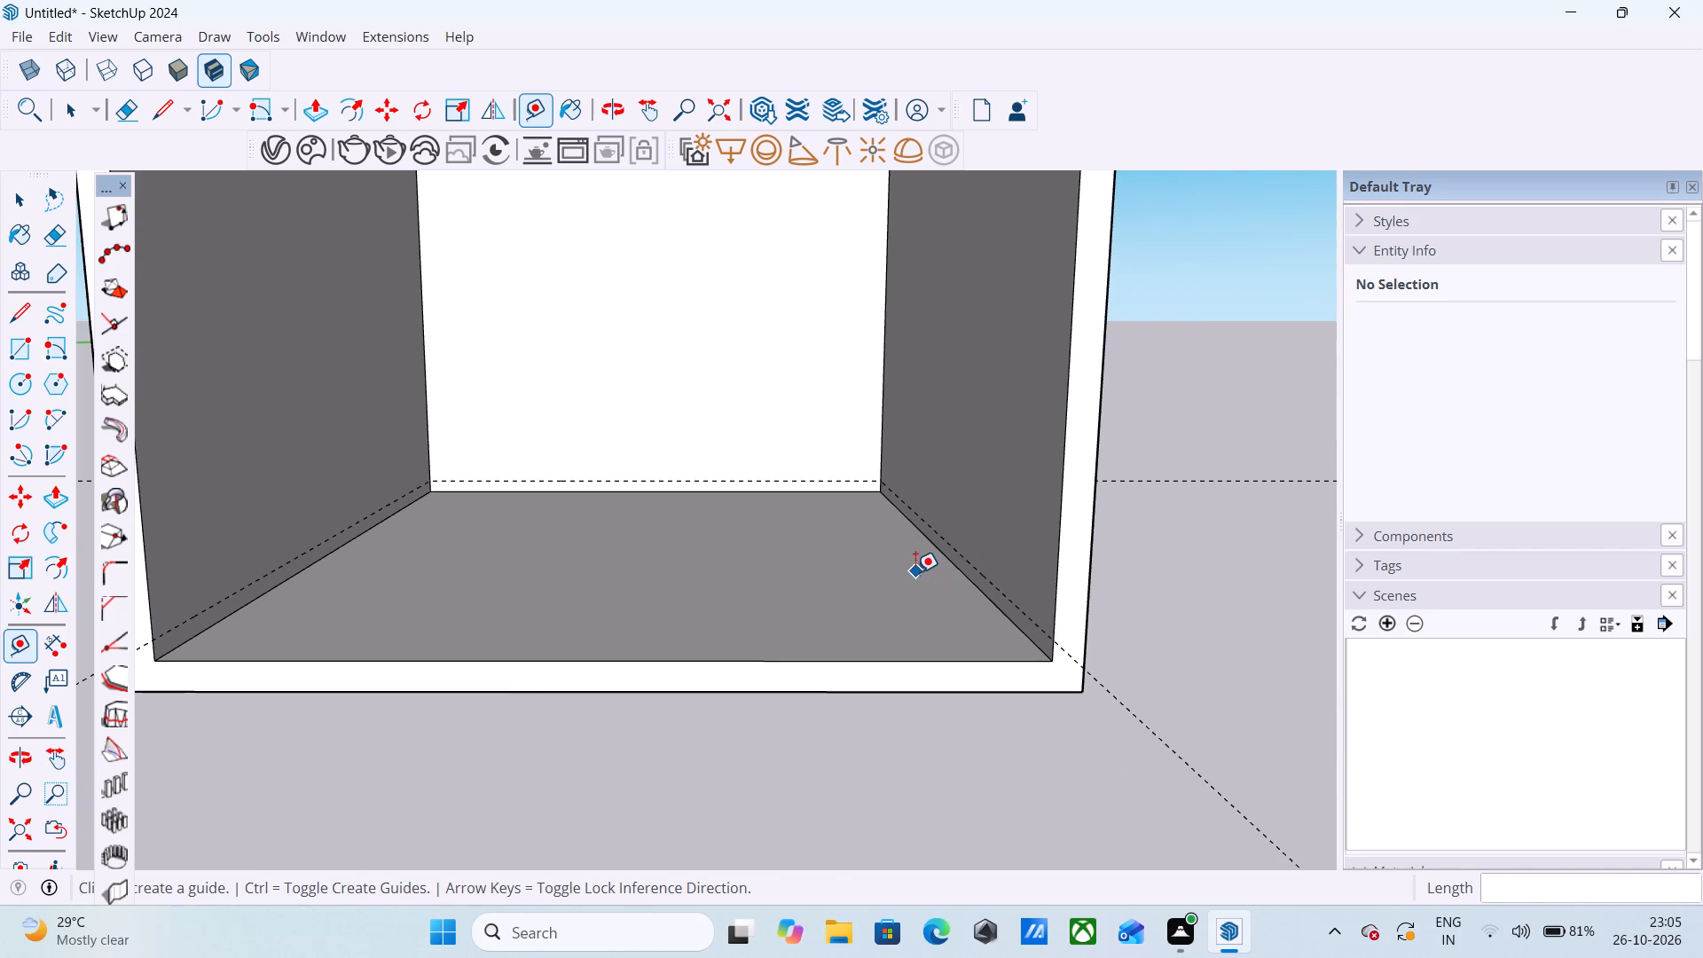
Draw lines over the guides, 17' 6" along the left side wall and 14' along the back wall.
{"action": "key", "text": "l"}
{"action": "scroll", "coordinate": [814, 539], "scroll_direction": "down", "scroll_amount": 5}
{"action": "scroll", "coordinate": [481, 601], "scroll_direction": "up", "scroll_amount": 6}
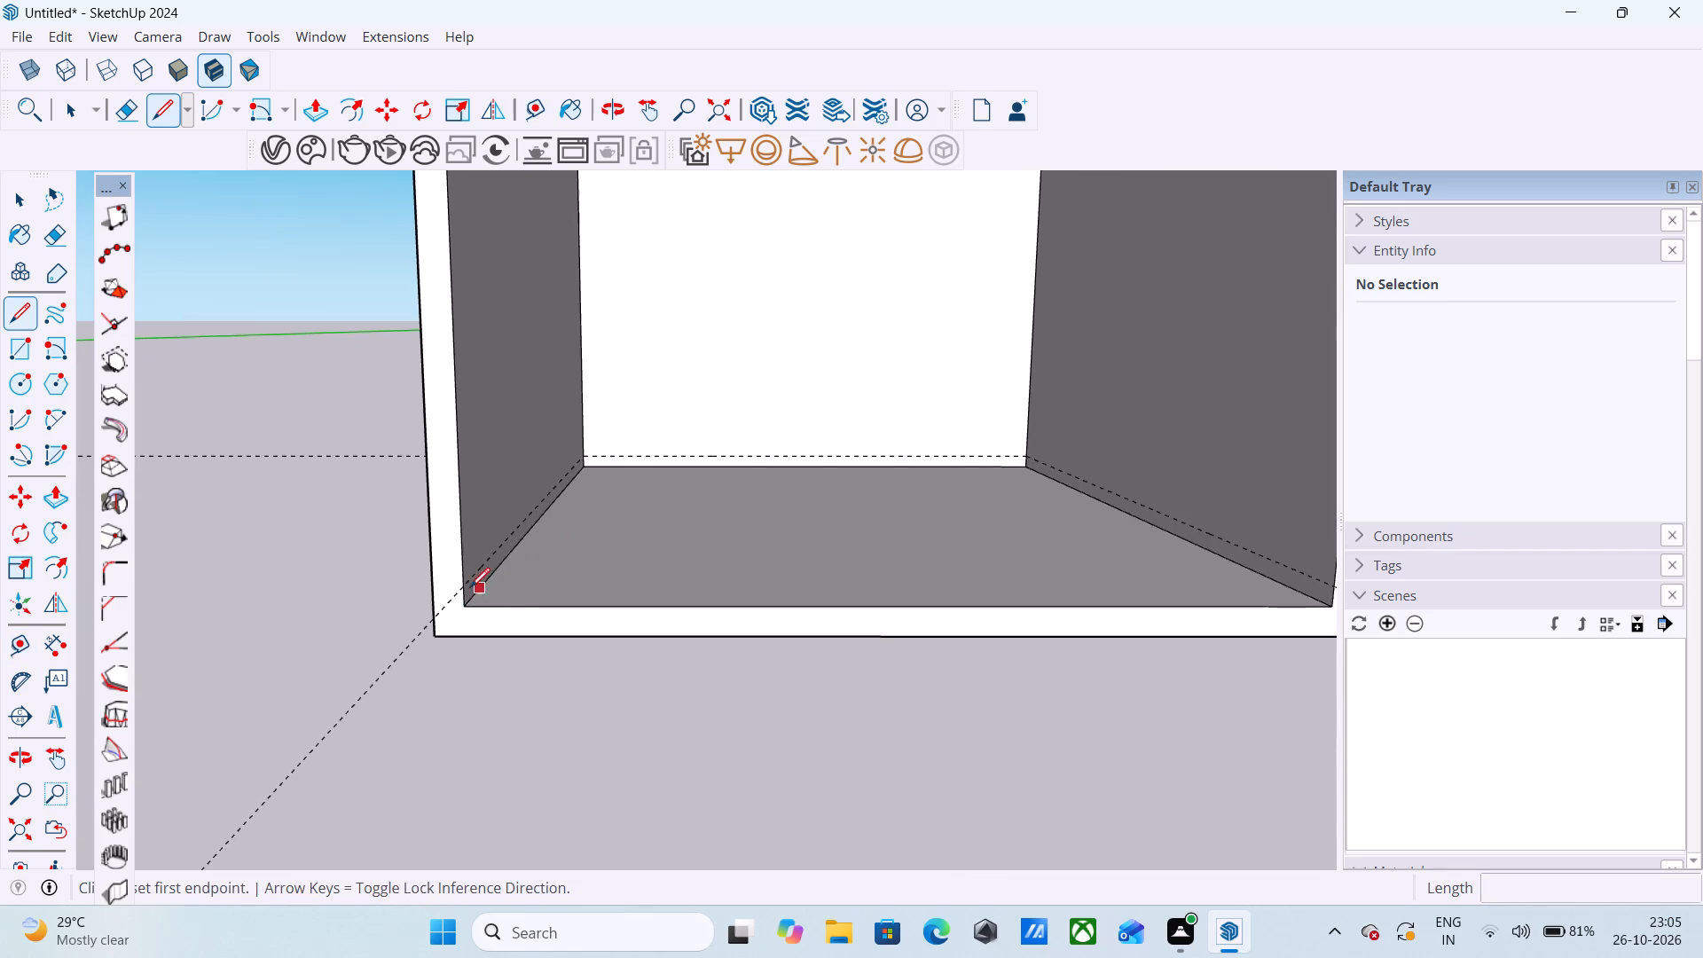
{"action": "scroll", "coordinate": [464, 587], "scroll_direction": "up", "scroll_amount": 5}
{"action": "left_click", "coordinate": [464, 587]}
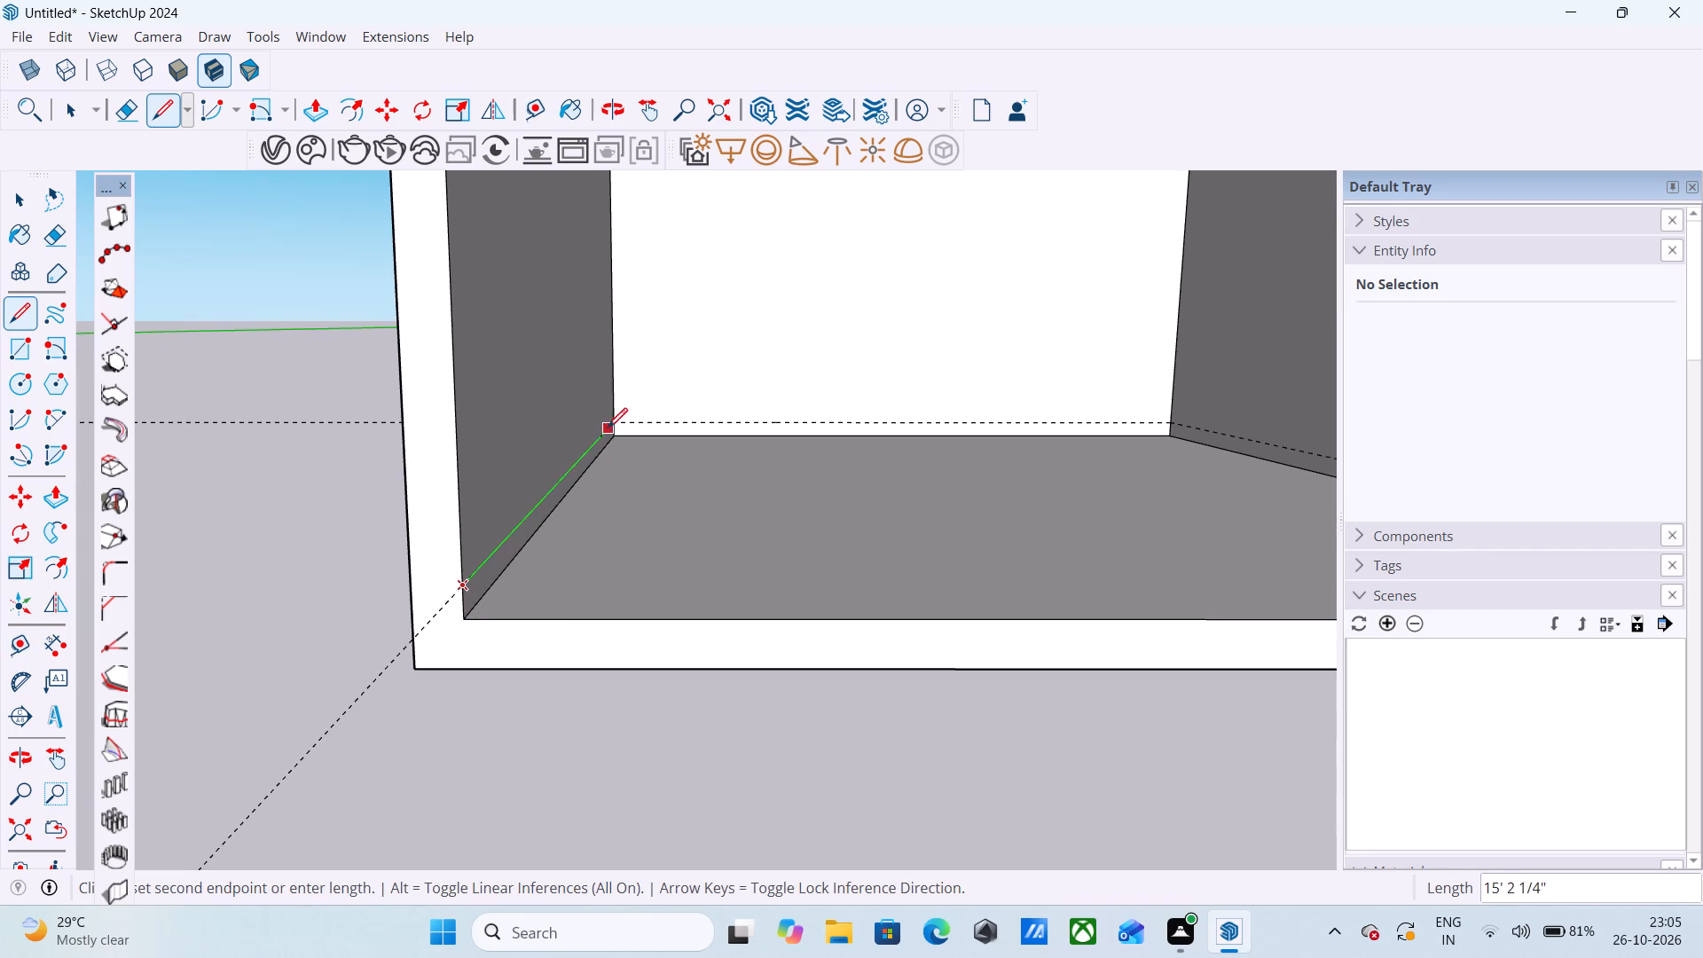
{"action": "left_click", "coordinate": [621, 422]}
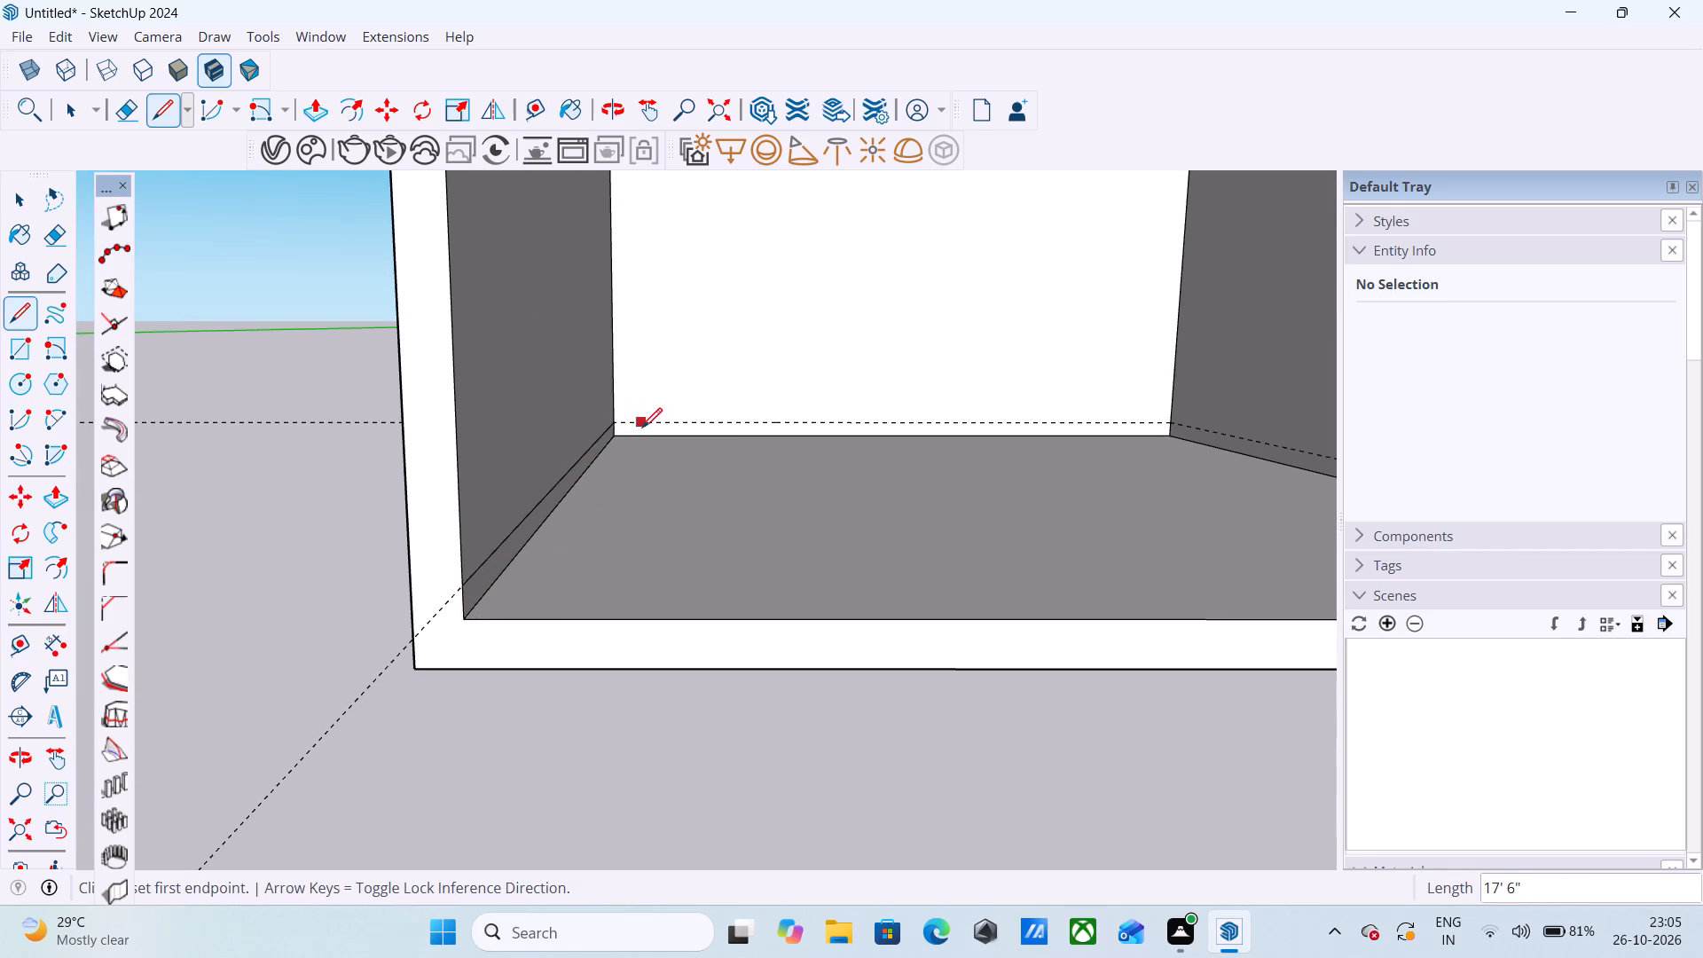
{"action": "left_click", "coordinate": [617, 423]}
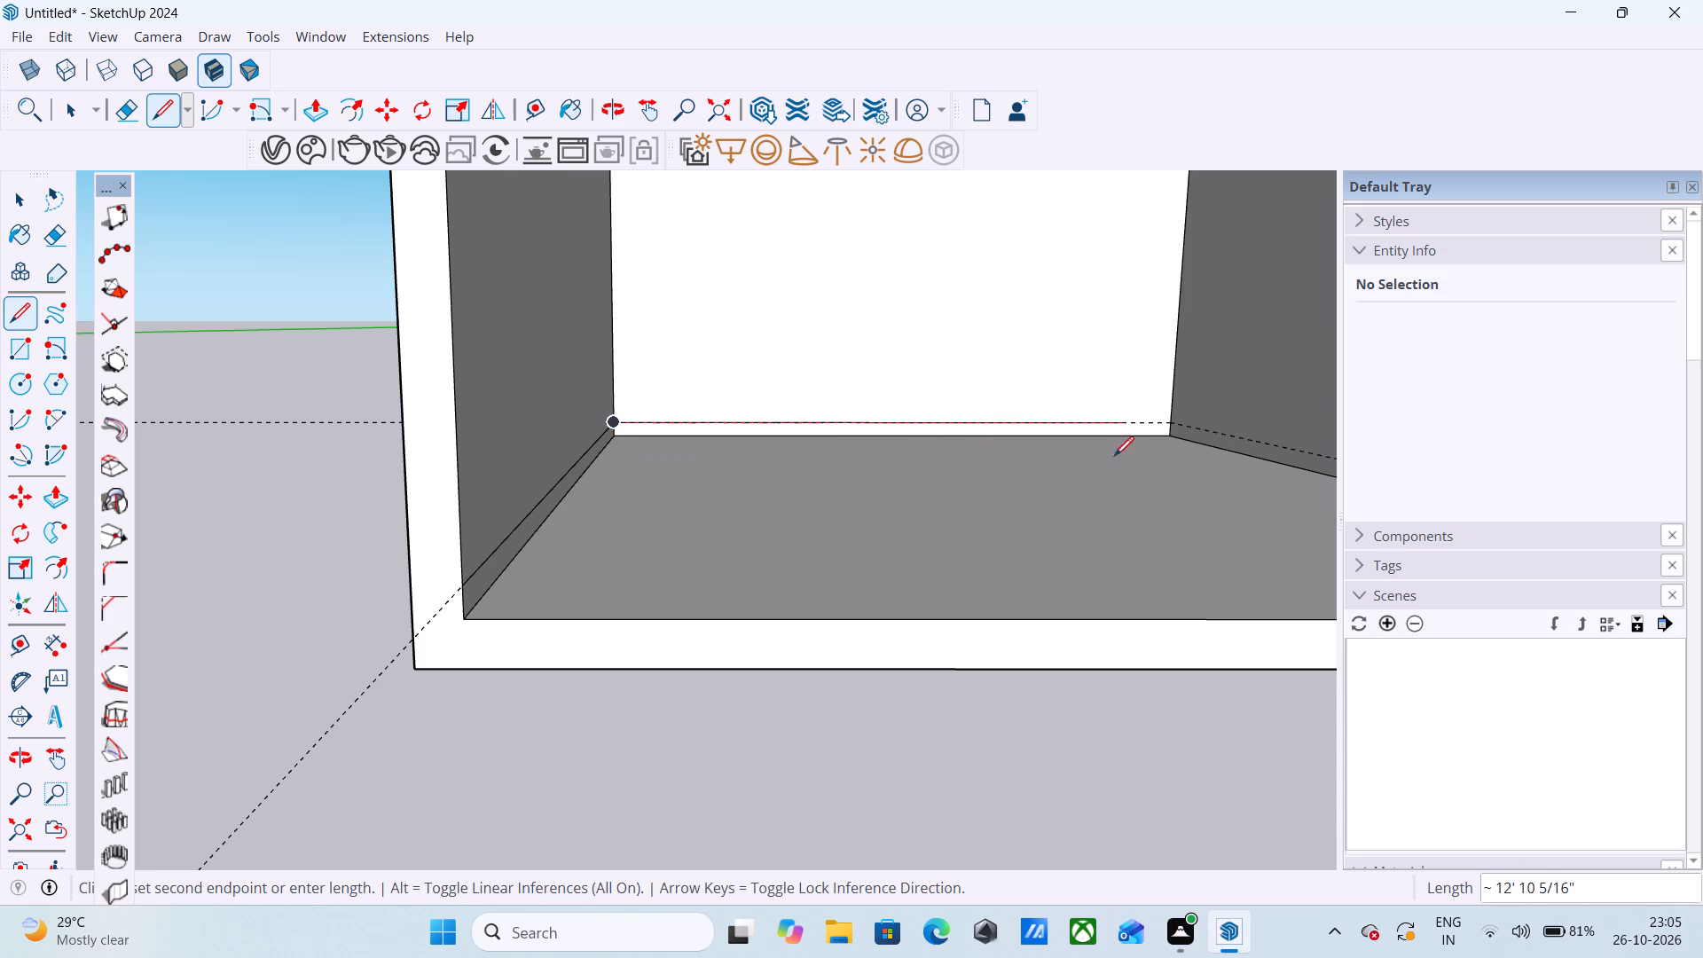
{"action": "left_click", "coordinate": [1166, 423]}
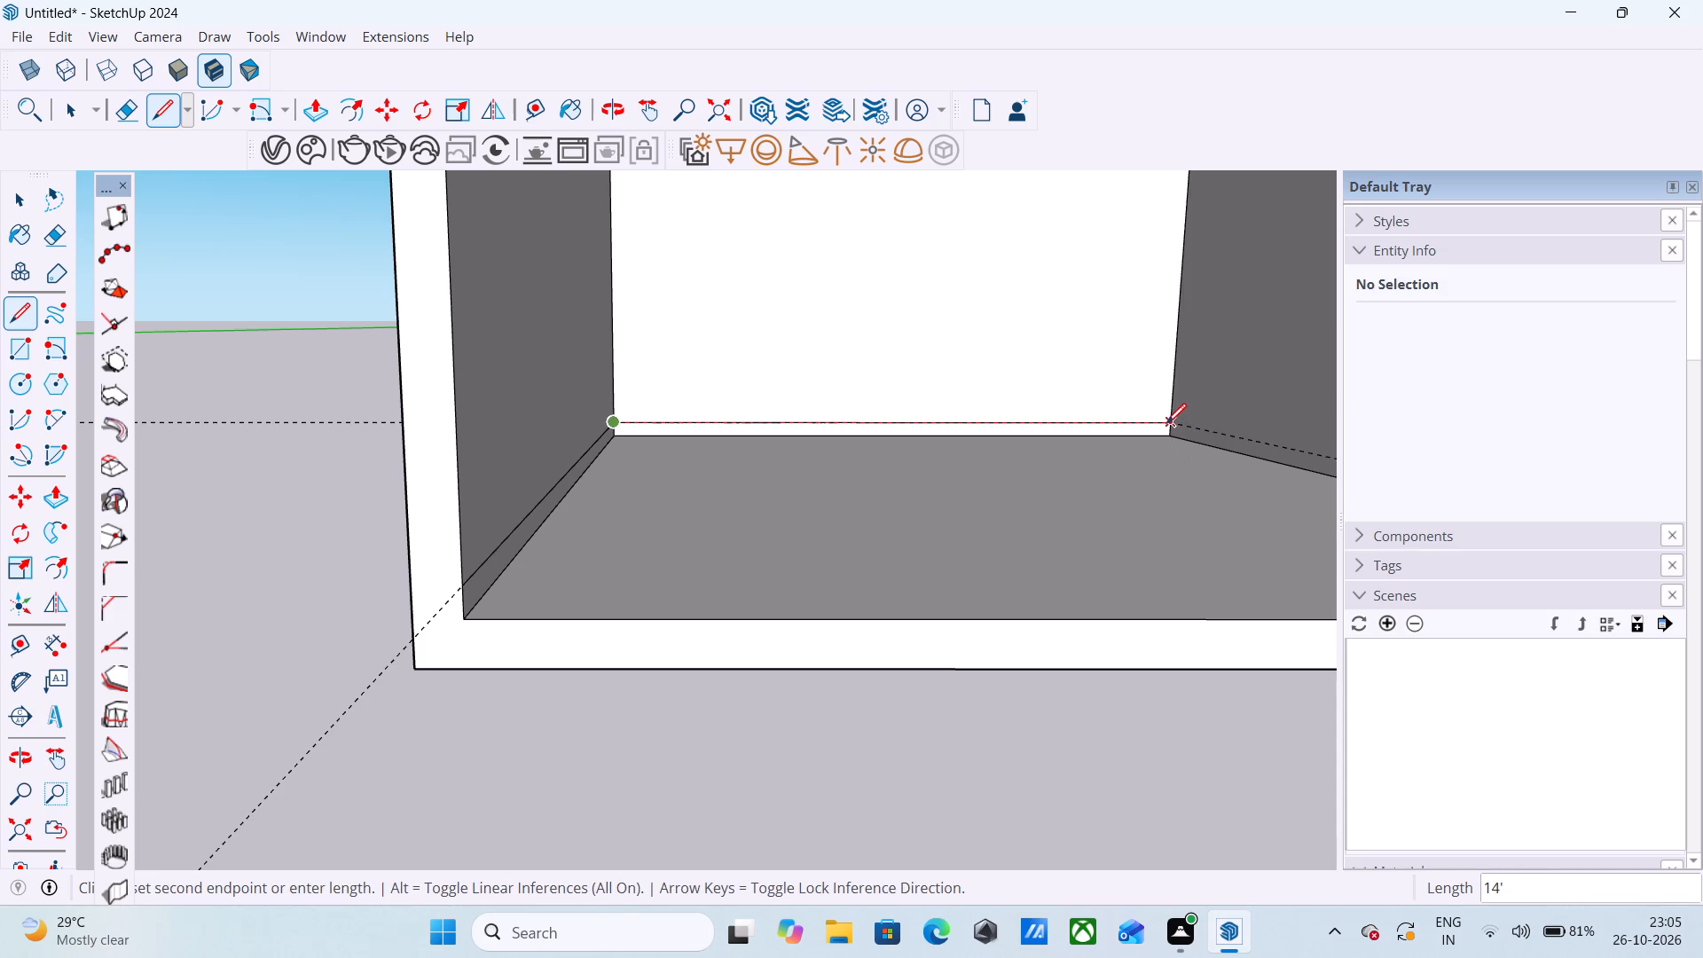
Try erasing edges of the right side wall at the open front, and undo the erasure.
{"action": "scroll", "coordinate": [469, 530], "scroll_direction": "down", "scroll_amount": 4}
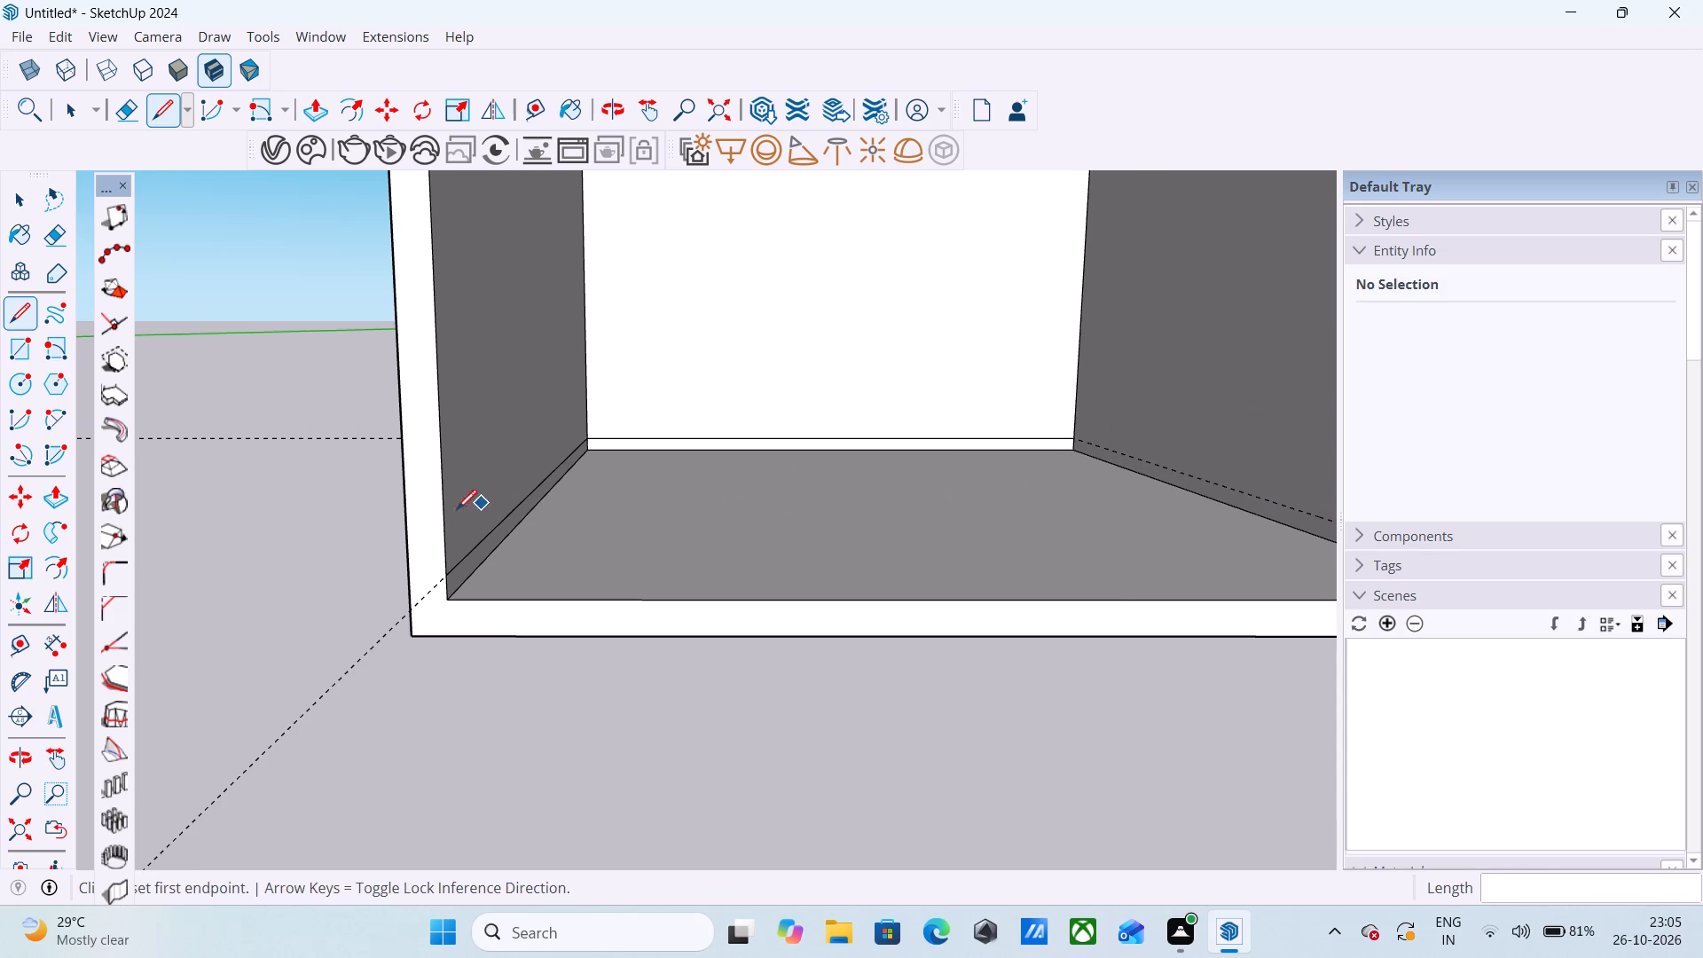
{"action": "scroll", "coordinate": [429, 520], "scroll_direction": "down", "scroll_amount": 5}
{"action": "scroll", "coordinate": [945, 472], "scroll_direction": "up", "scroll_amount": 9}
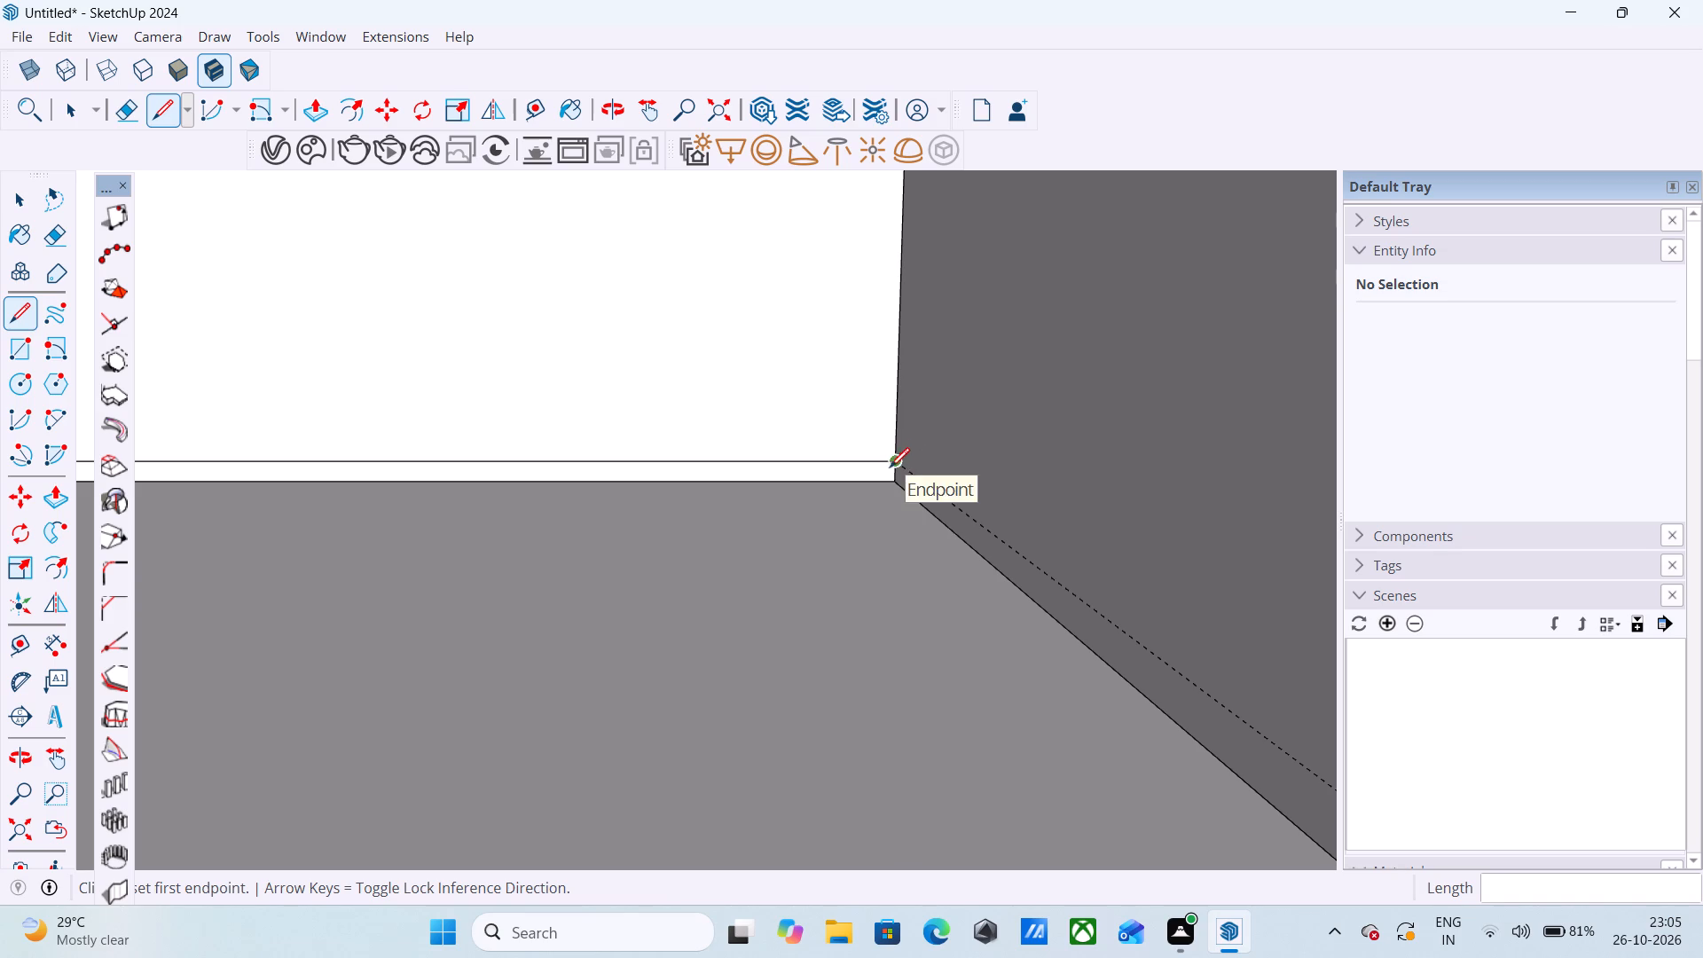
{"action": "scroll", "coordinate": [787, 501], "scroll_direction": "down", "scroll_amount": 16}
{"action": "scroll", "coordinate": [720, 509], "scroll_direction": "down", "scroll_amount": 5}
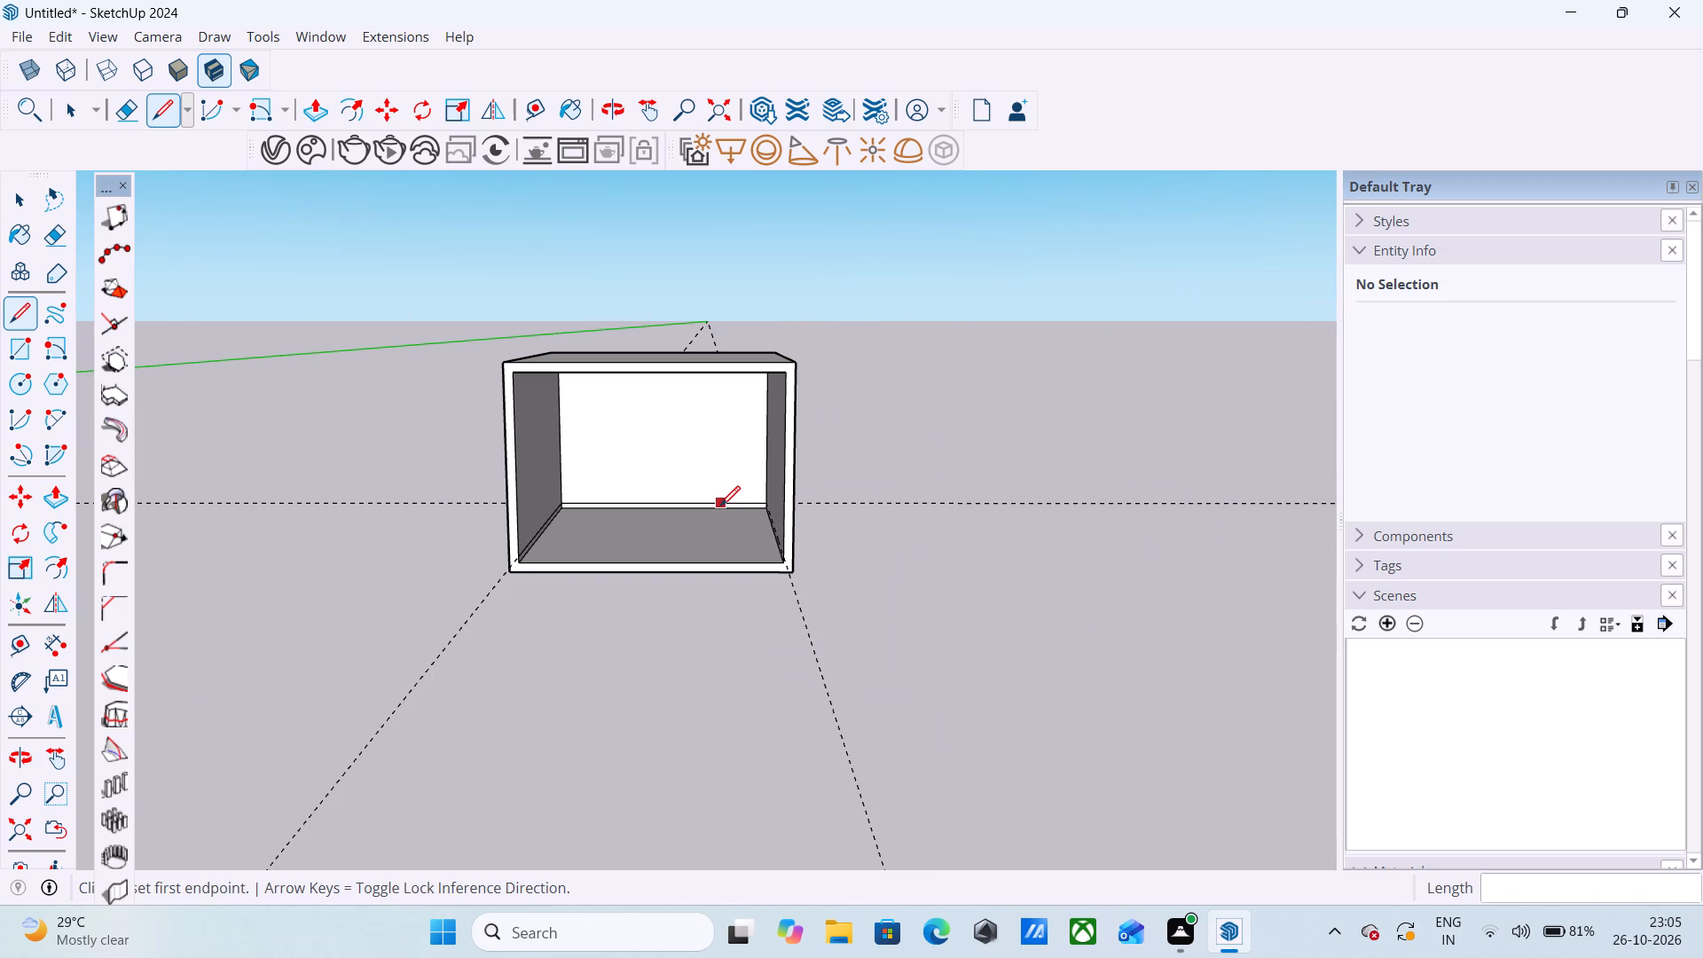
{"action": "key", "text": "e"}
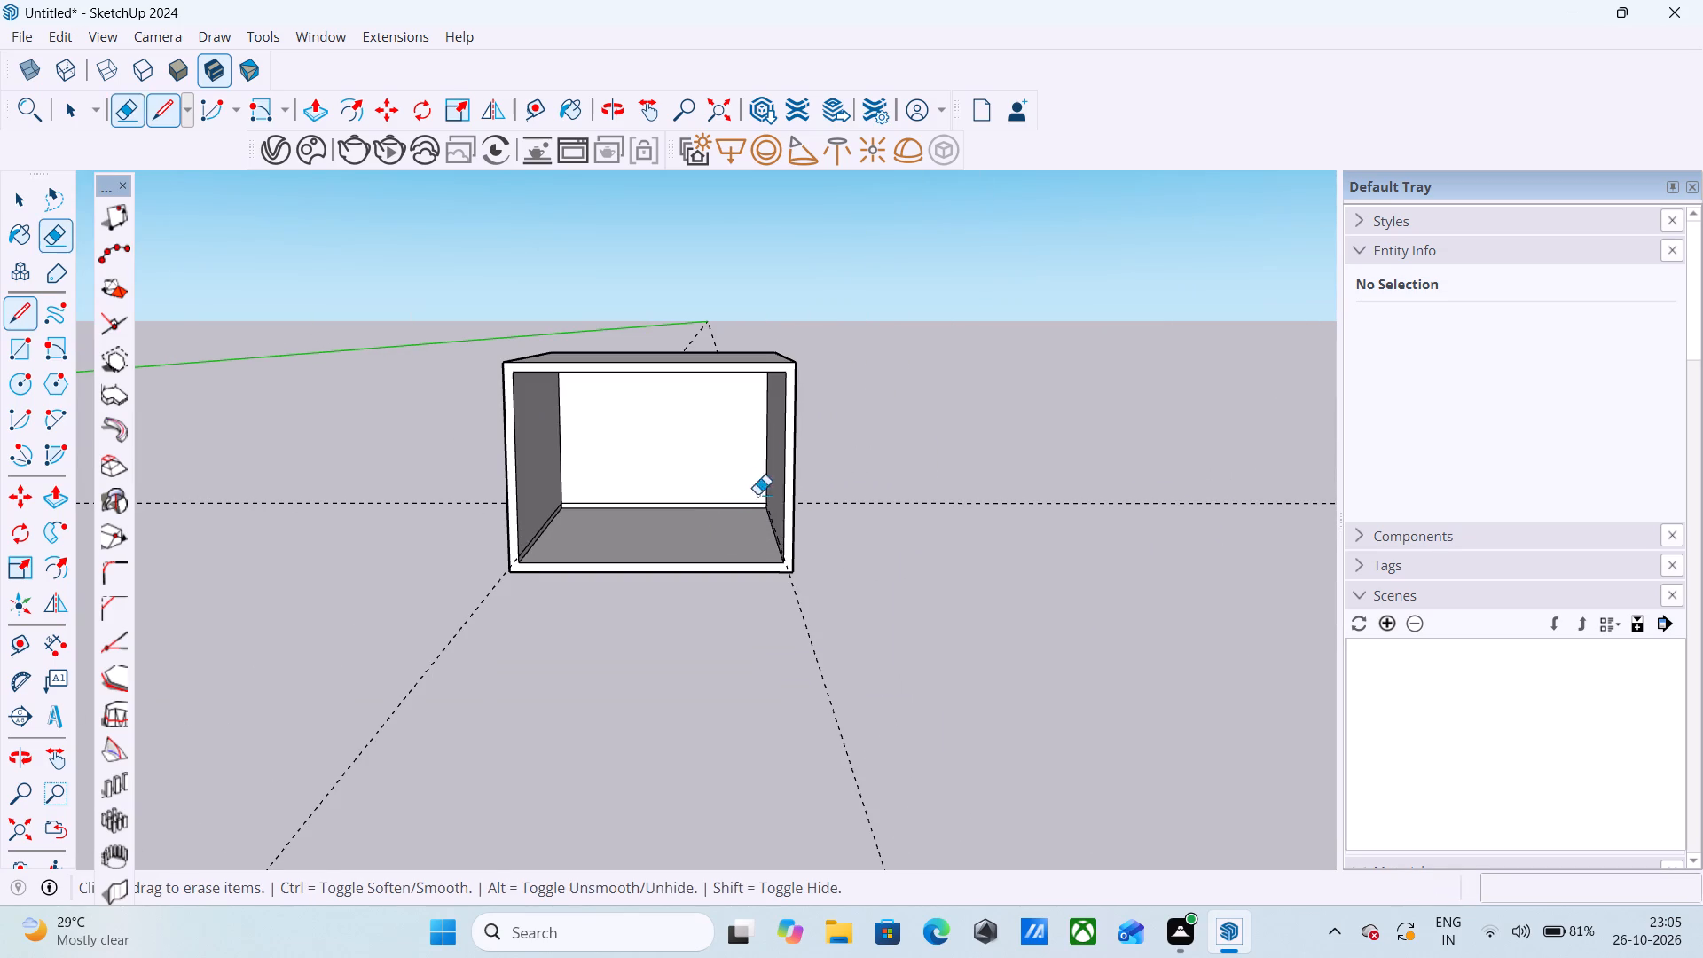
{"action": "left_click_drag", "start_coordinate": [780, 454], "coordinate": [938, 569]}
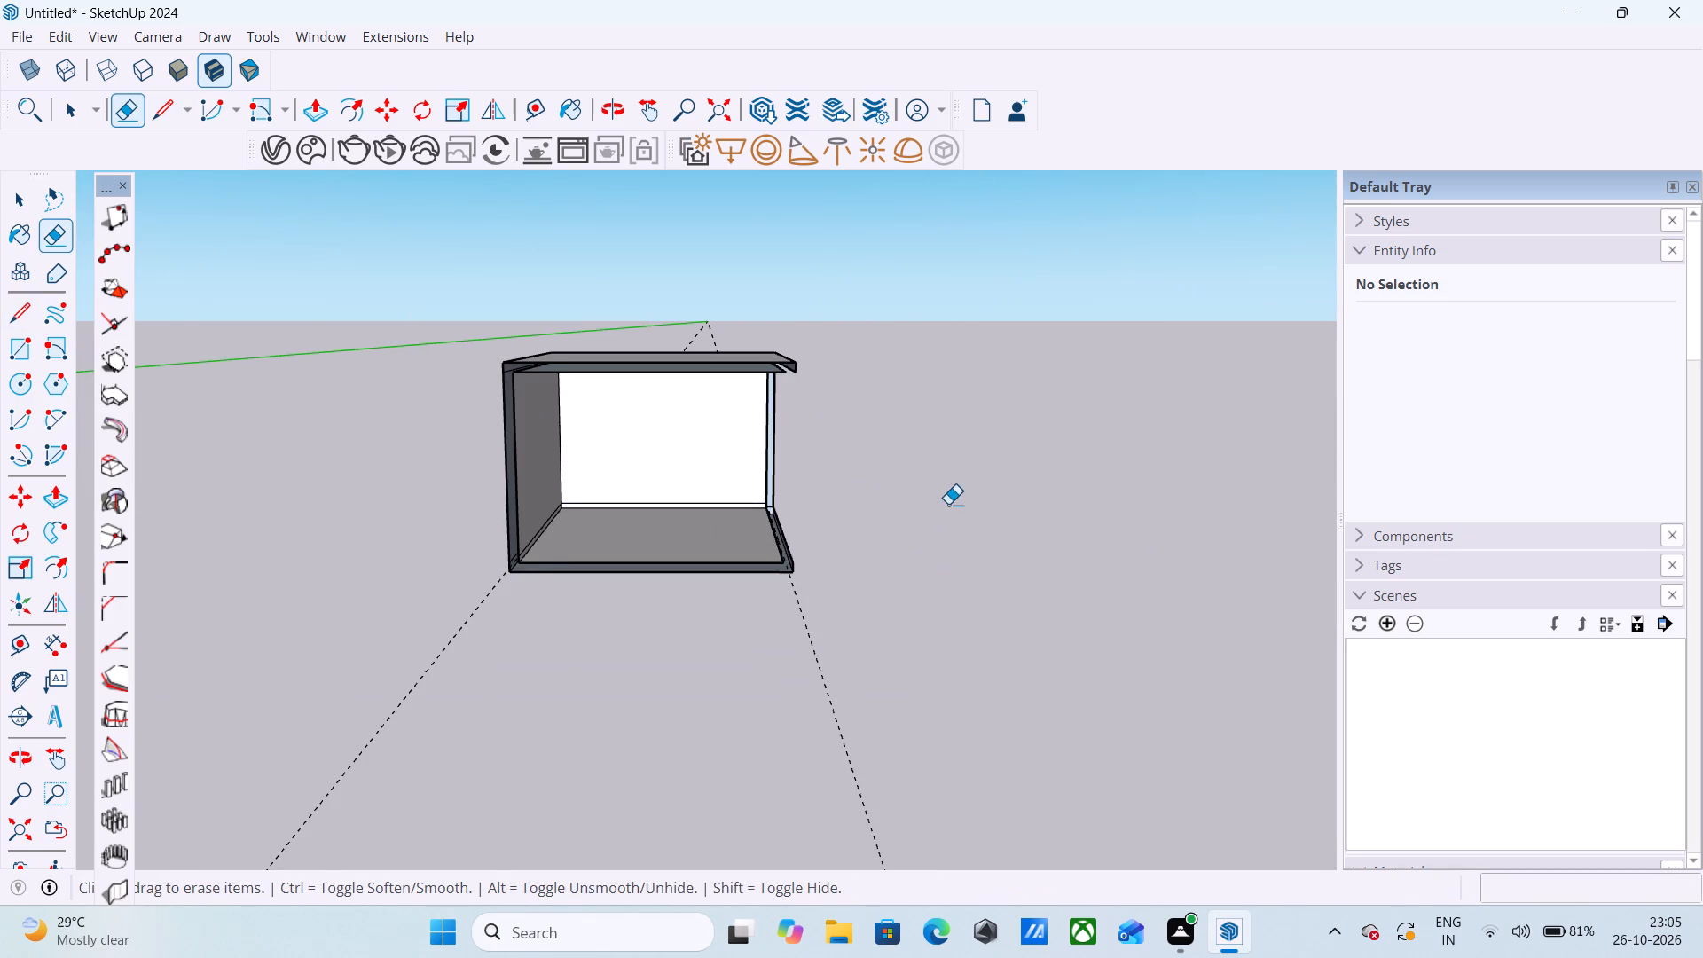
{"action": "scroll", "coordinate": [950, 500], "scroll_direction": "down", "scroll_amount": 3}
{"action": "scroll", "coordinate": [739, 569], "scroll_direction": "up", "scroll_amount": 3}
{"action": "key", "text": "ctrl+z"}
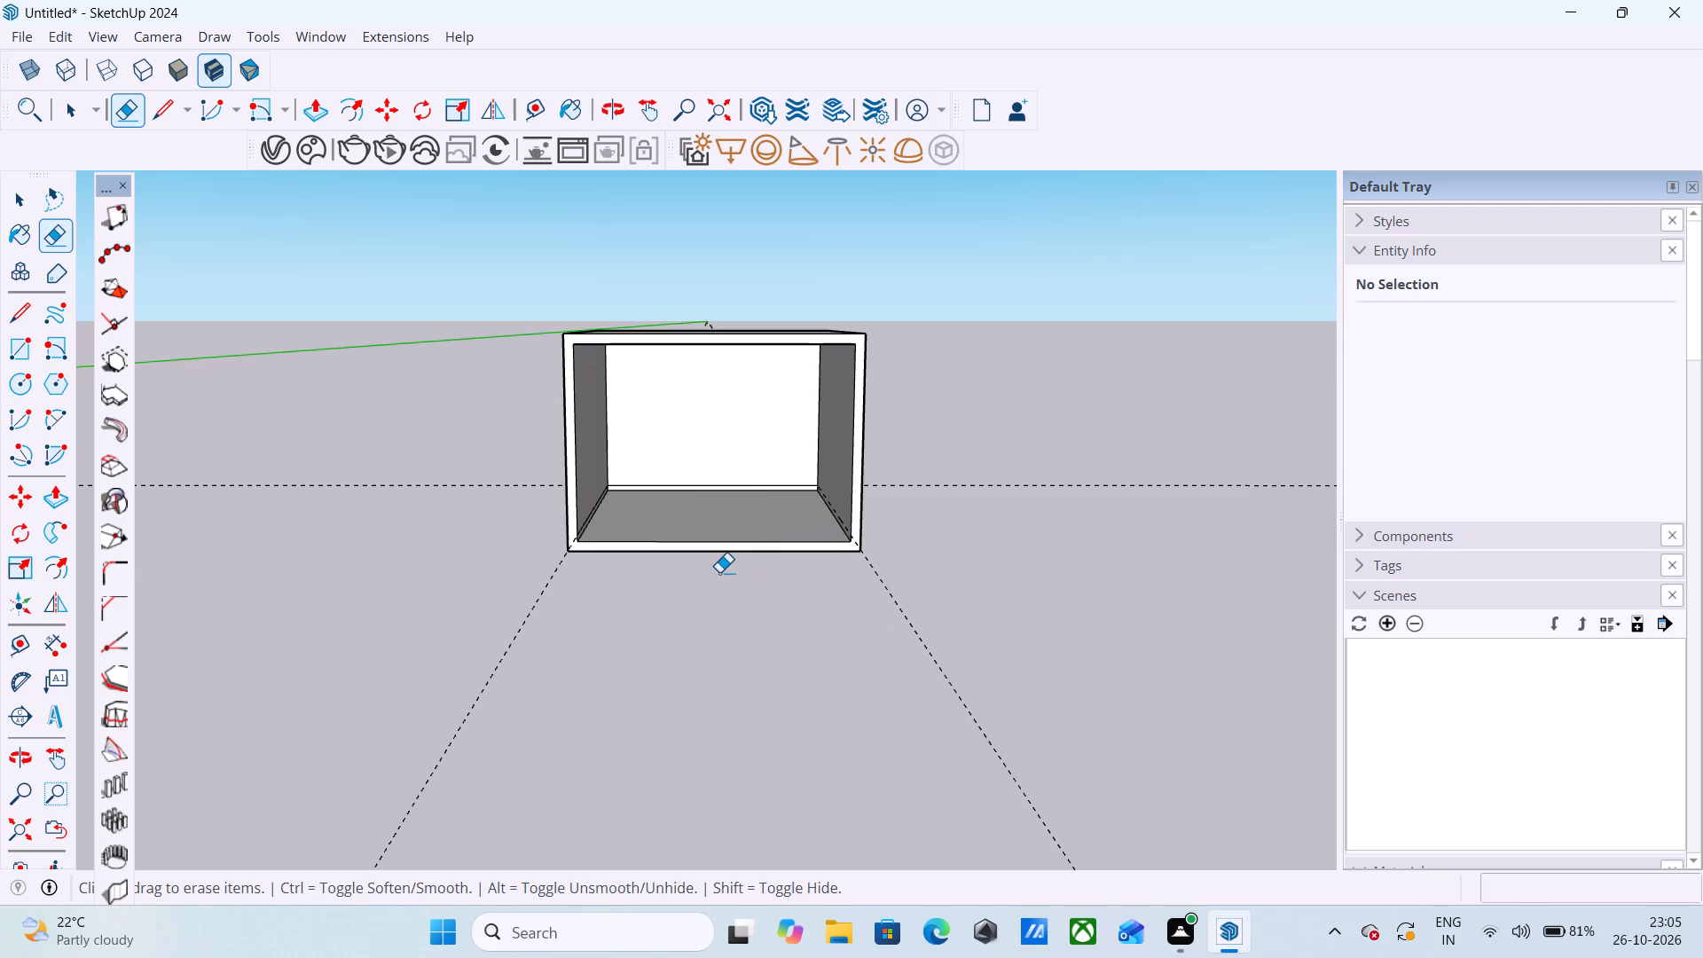
Draw 6" lines across the right side wall's front end at its bottom and top inner corners, separating it from the slabs.
{"action": "scroll", "coordinate": [818, 538], "scroll_direction": "up", "scroll_amount": 8}
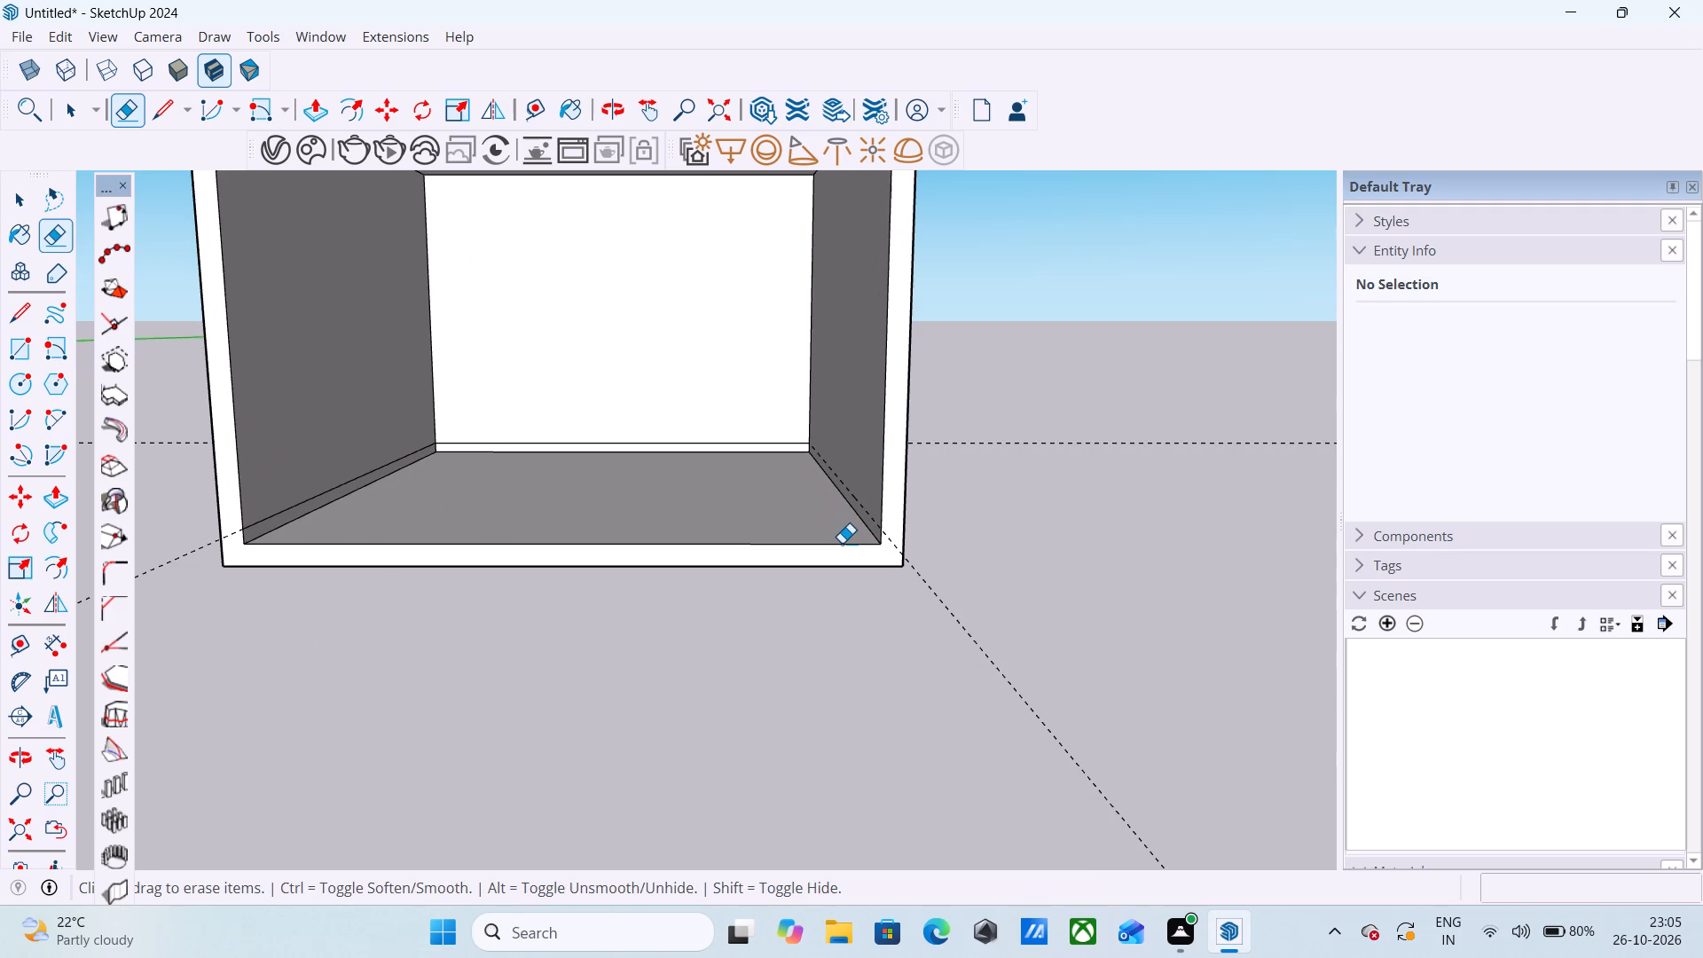
{"action": "key", "text": "l"}
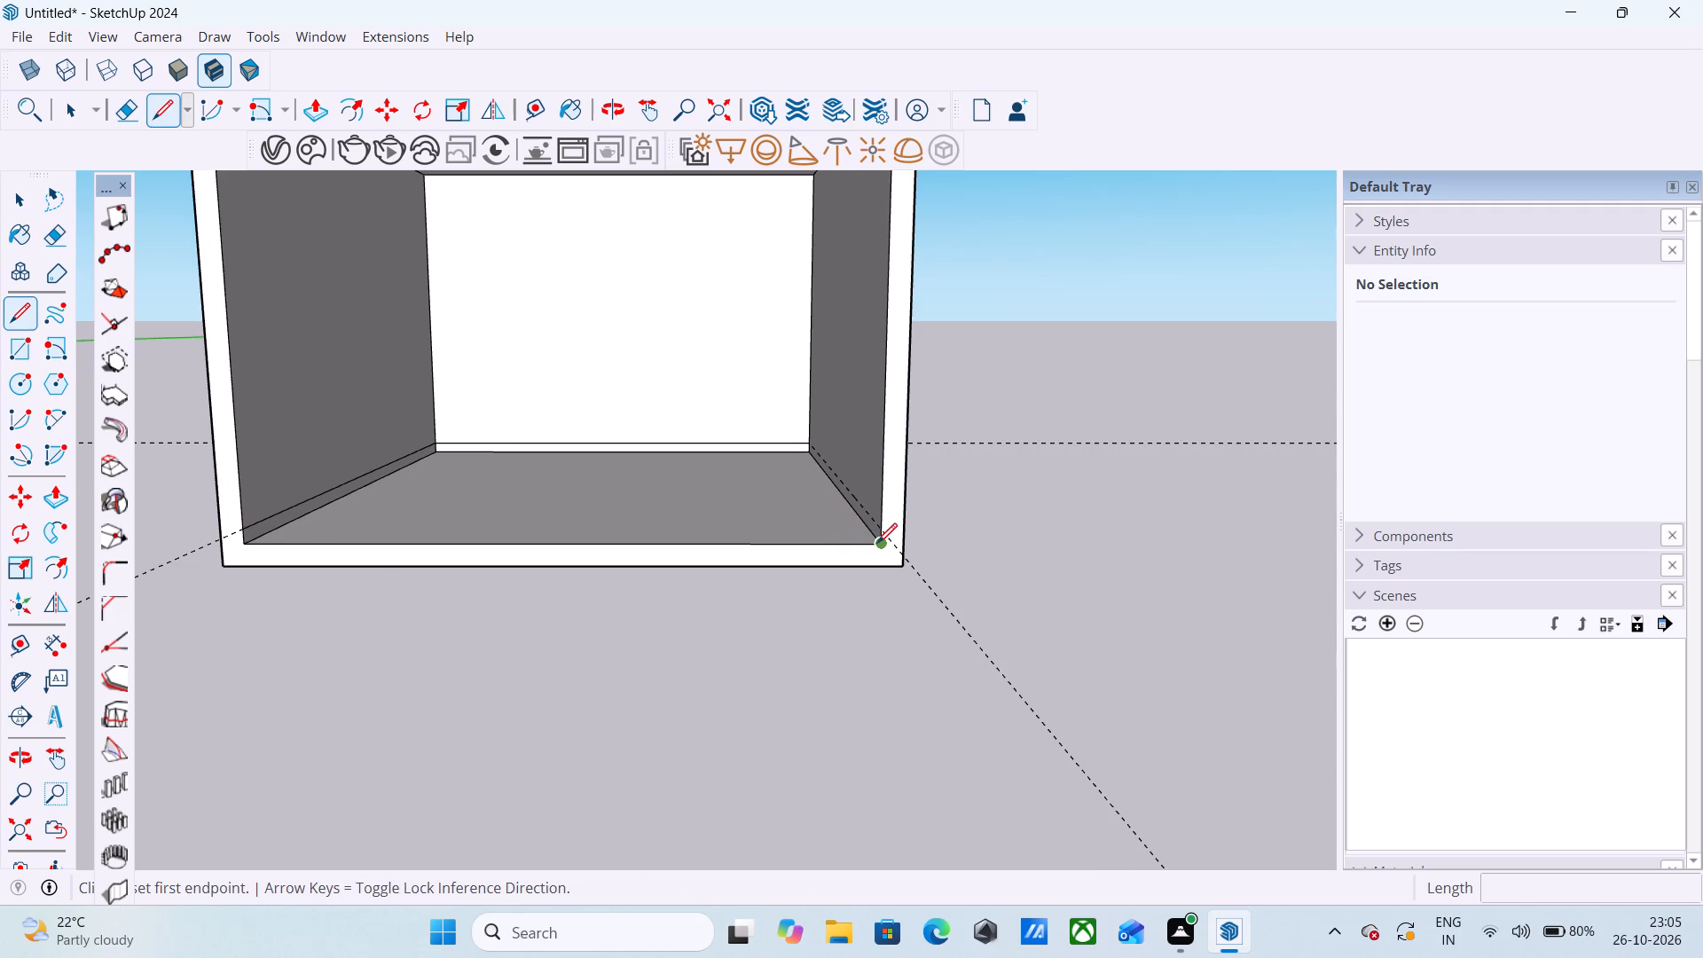
{"action": "left_click", "coordinate": [877, 543]}
{"action": "left_click", "coordinate": [907, 544]}
{"action": "scroll", "coordinate": [777, 612], "scroll_direction": "down", "scroll_amount": 2}
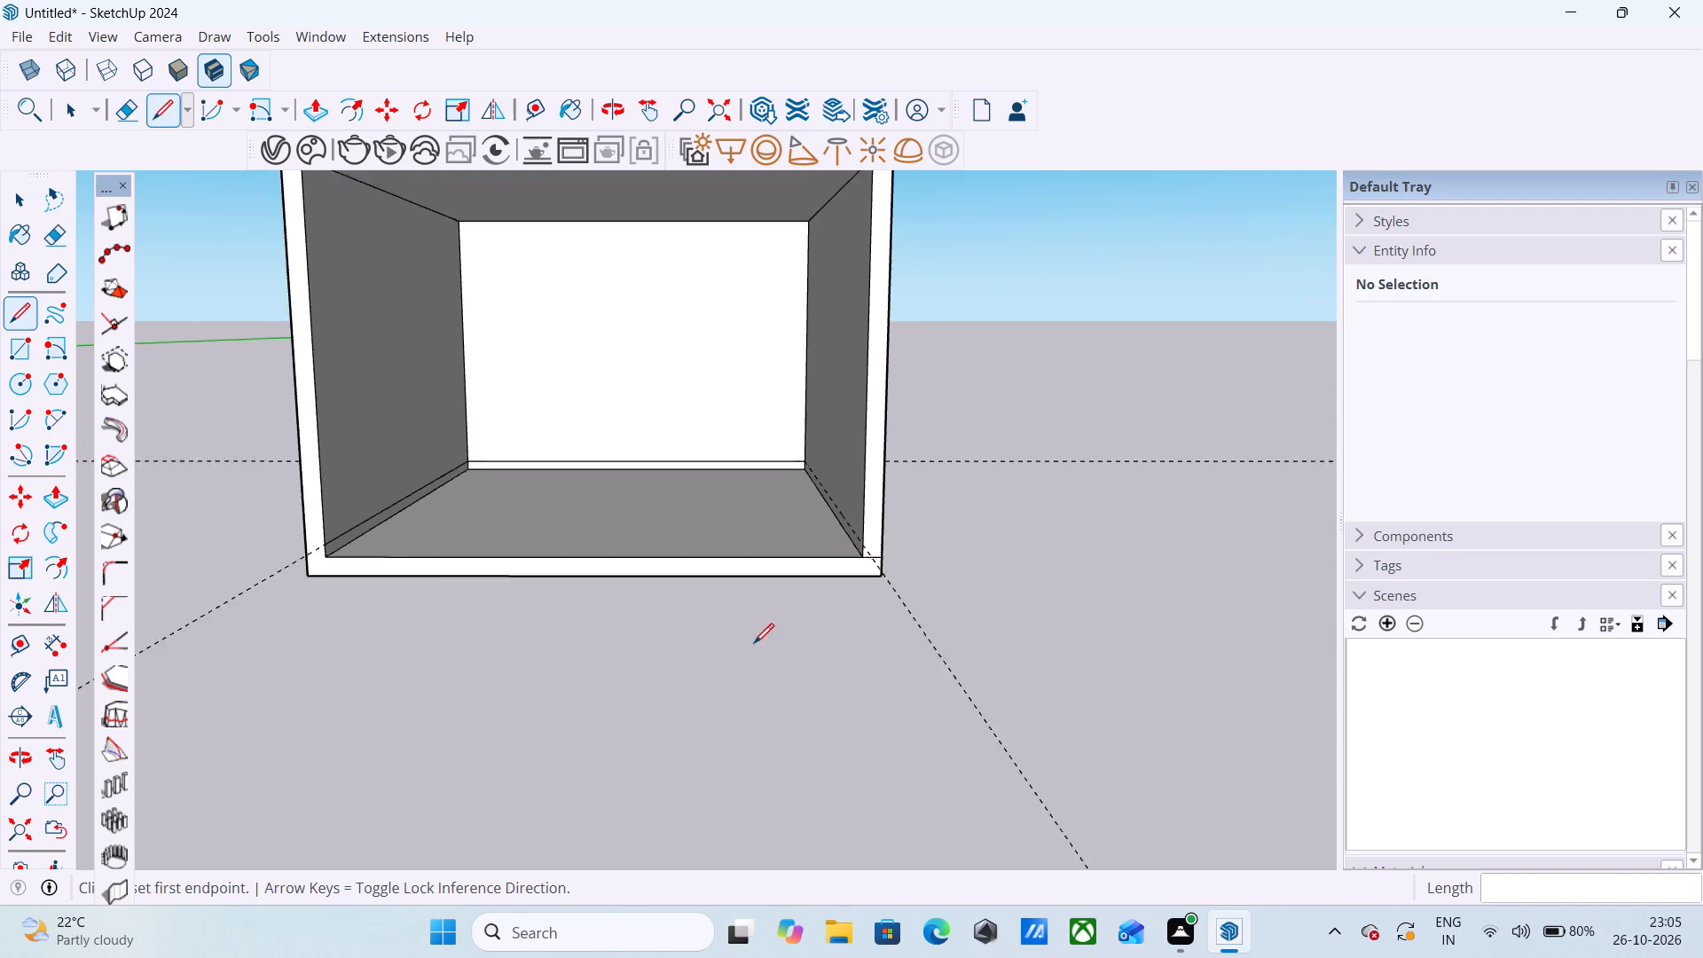
{"action": "scroll", "coordinate": [754, 643], "scroll_direction": "down", "scroll_amount": 5}
{"action": "scroll", "coordinate": [853, 297], "scroll_direction": "up", "scroll_amount": 9}
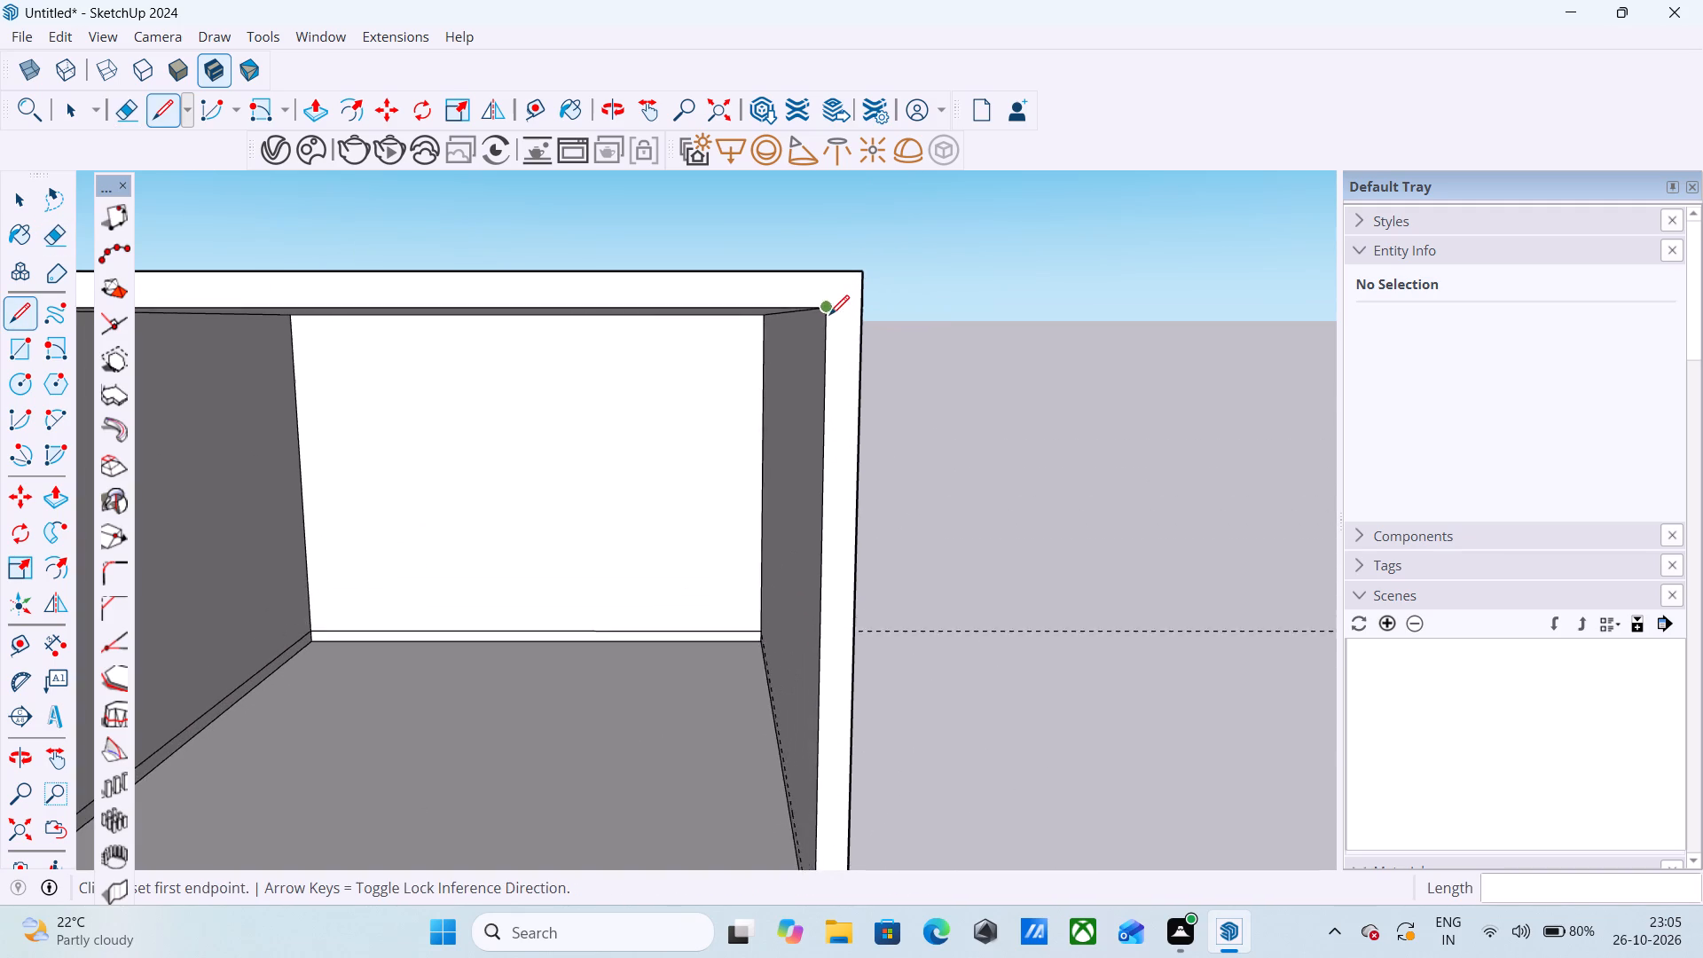
{"action": "left_click", "coordinate": [826, 304]}
{"action": "left_click", "coordinate": [871, 308]}
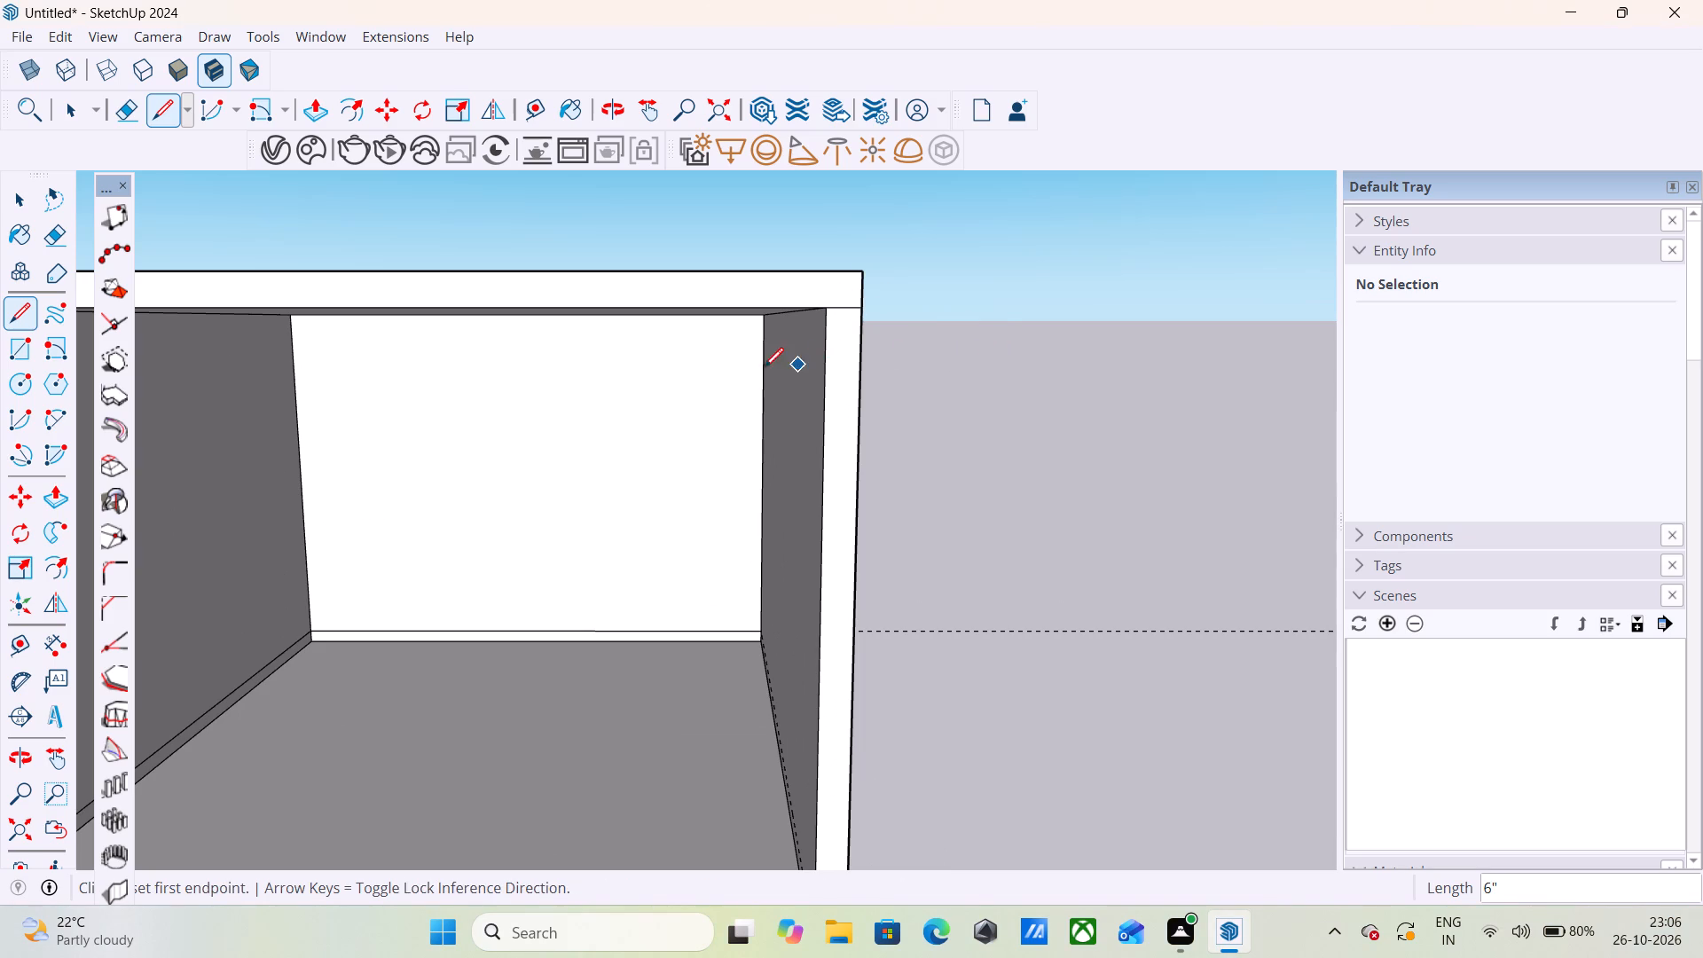
Place a vertical guide 6" in from the back edge on the right side wall's outer face.
{"action": "scroll", "coordinate": [749, 389], "scroll_direction": "down", "scroll_amount": 3}
{"action": "middle_click", "coordinate": [423, 415]}
{"action": "scroll", "coordinate": [854, 411], "scroll_direction": "up", "scroll_amount": 1}
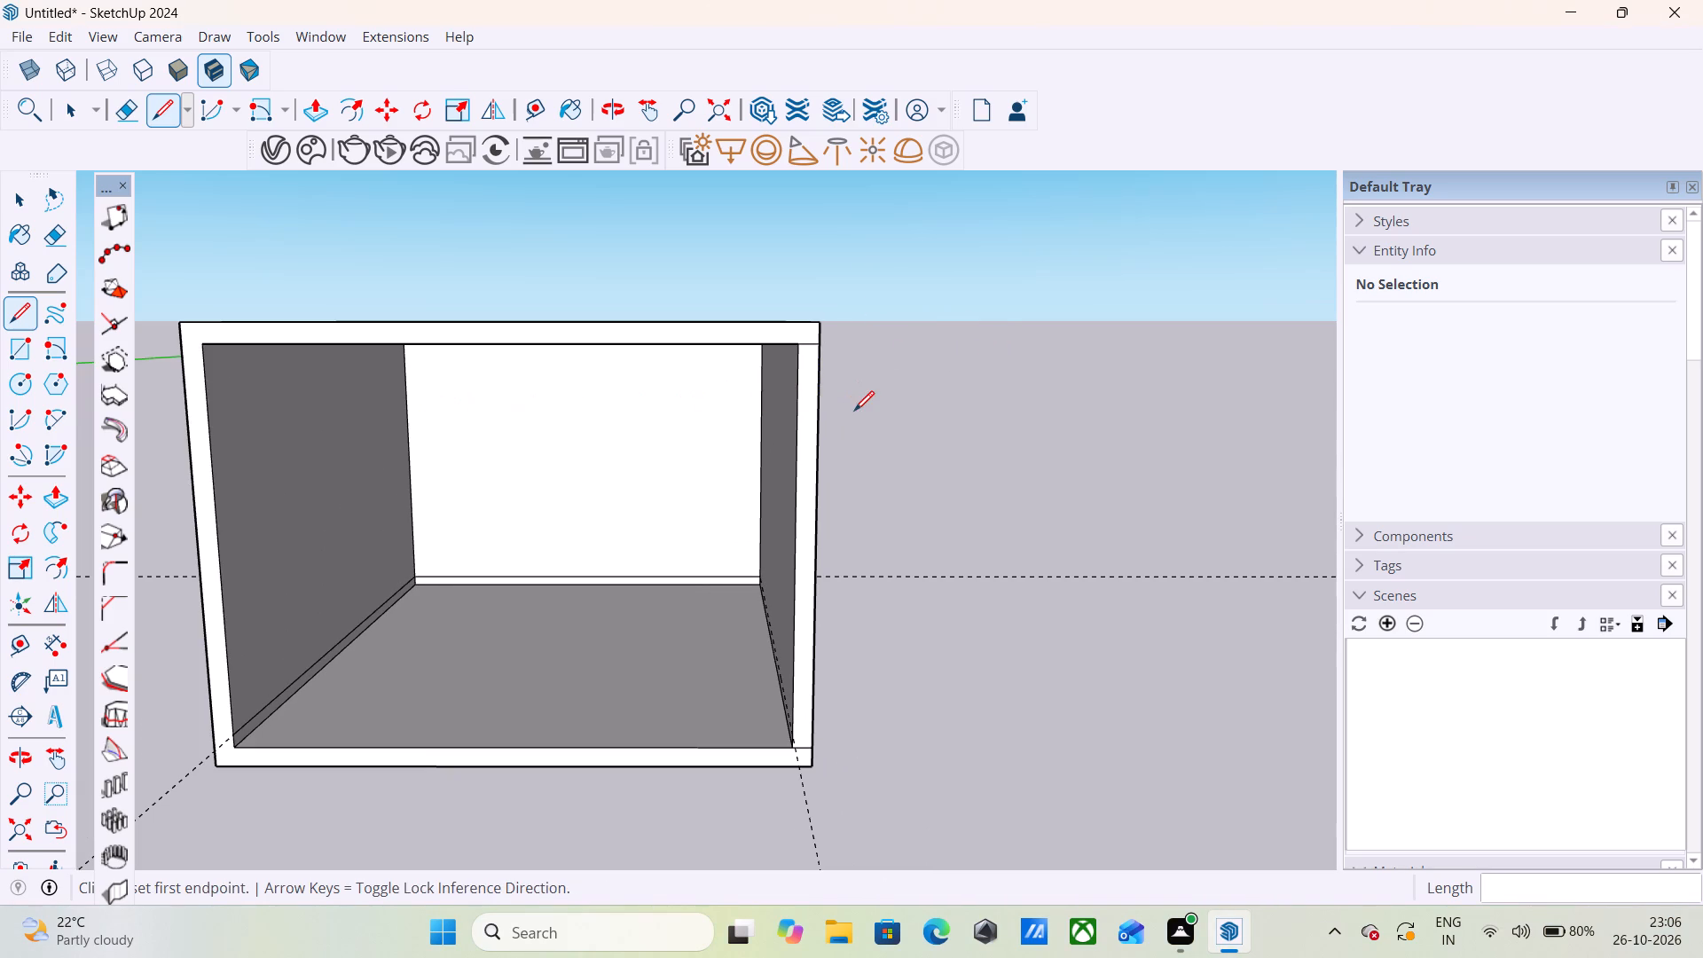
{"action": "middle_click_drag", "start_coordinate": [854, 411], "coordinate": [402, 411]}
{"action": "middle_click_drag", "start_coordinate": [1139, 401], "coordinate": [804, 415]}
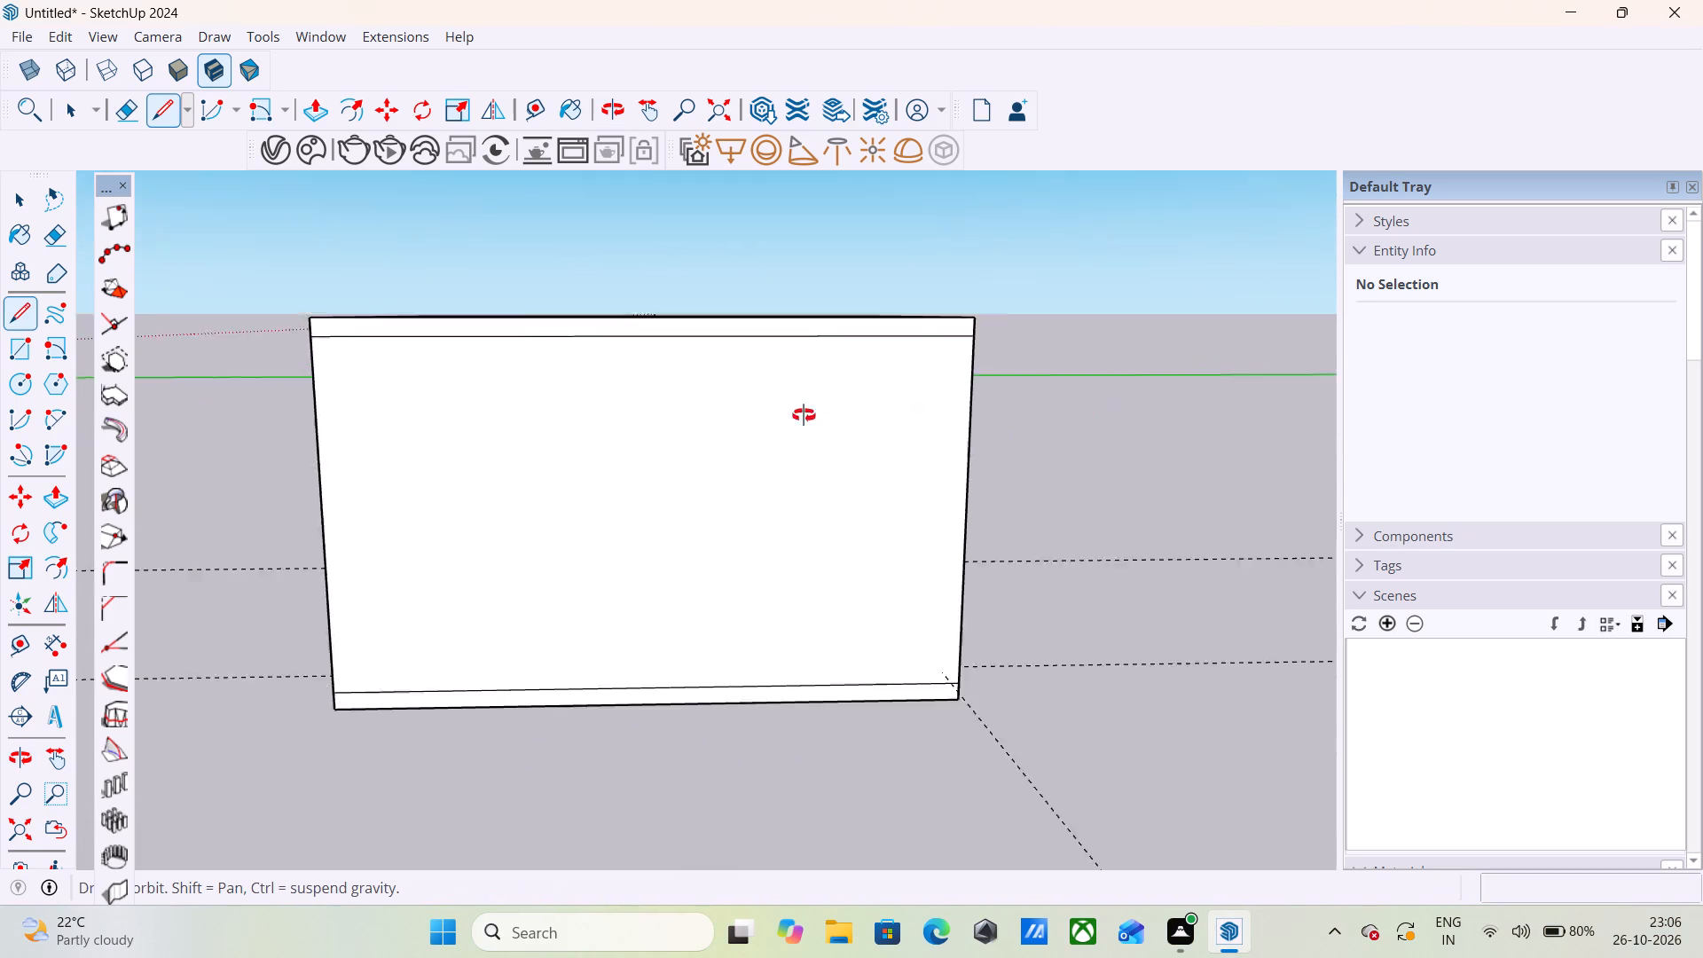
{"action": "middle_click_drag", "start_coordinate": [804, 415], "coordinate": [806, 418]}
{"action": "scroll", "coordinate": [806, 421], "scroll_direction": "up", "scroll_amount": 1}
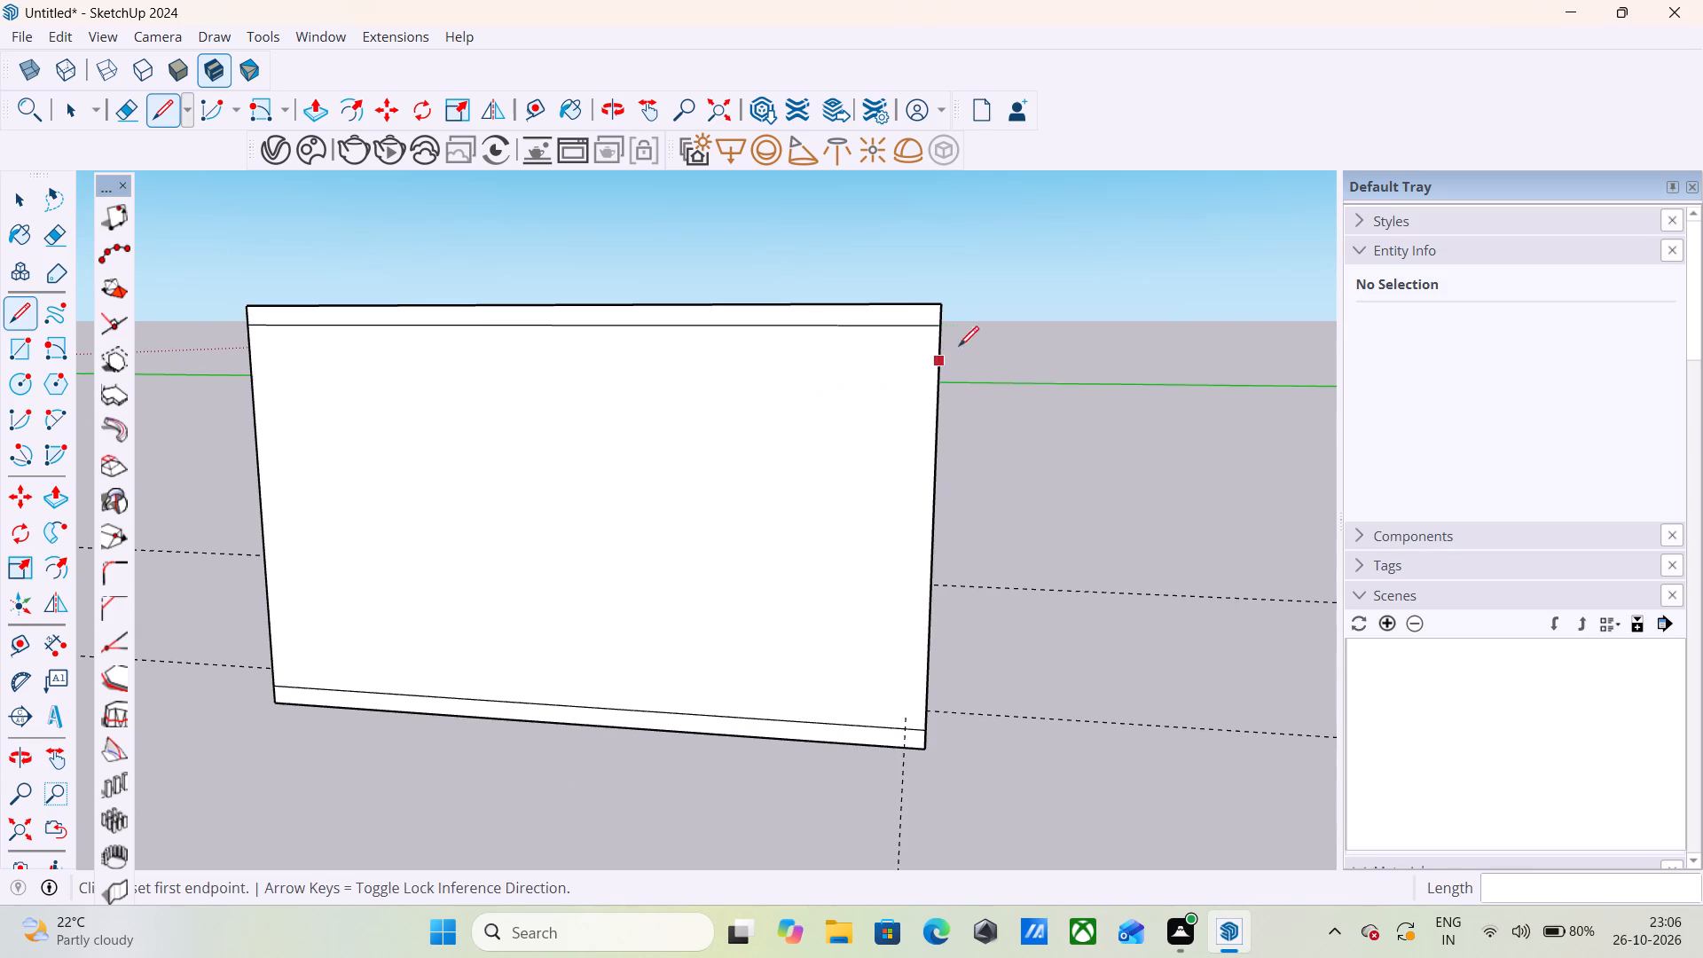
{"action": "scroll", "coordinate": [931, 327], "scroll_direction": "up", "scroll_amount": 4}
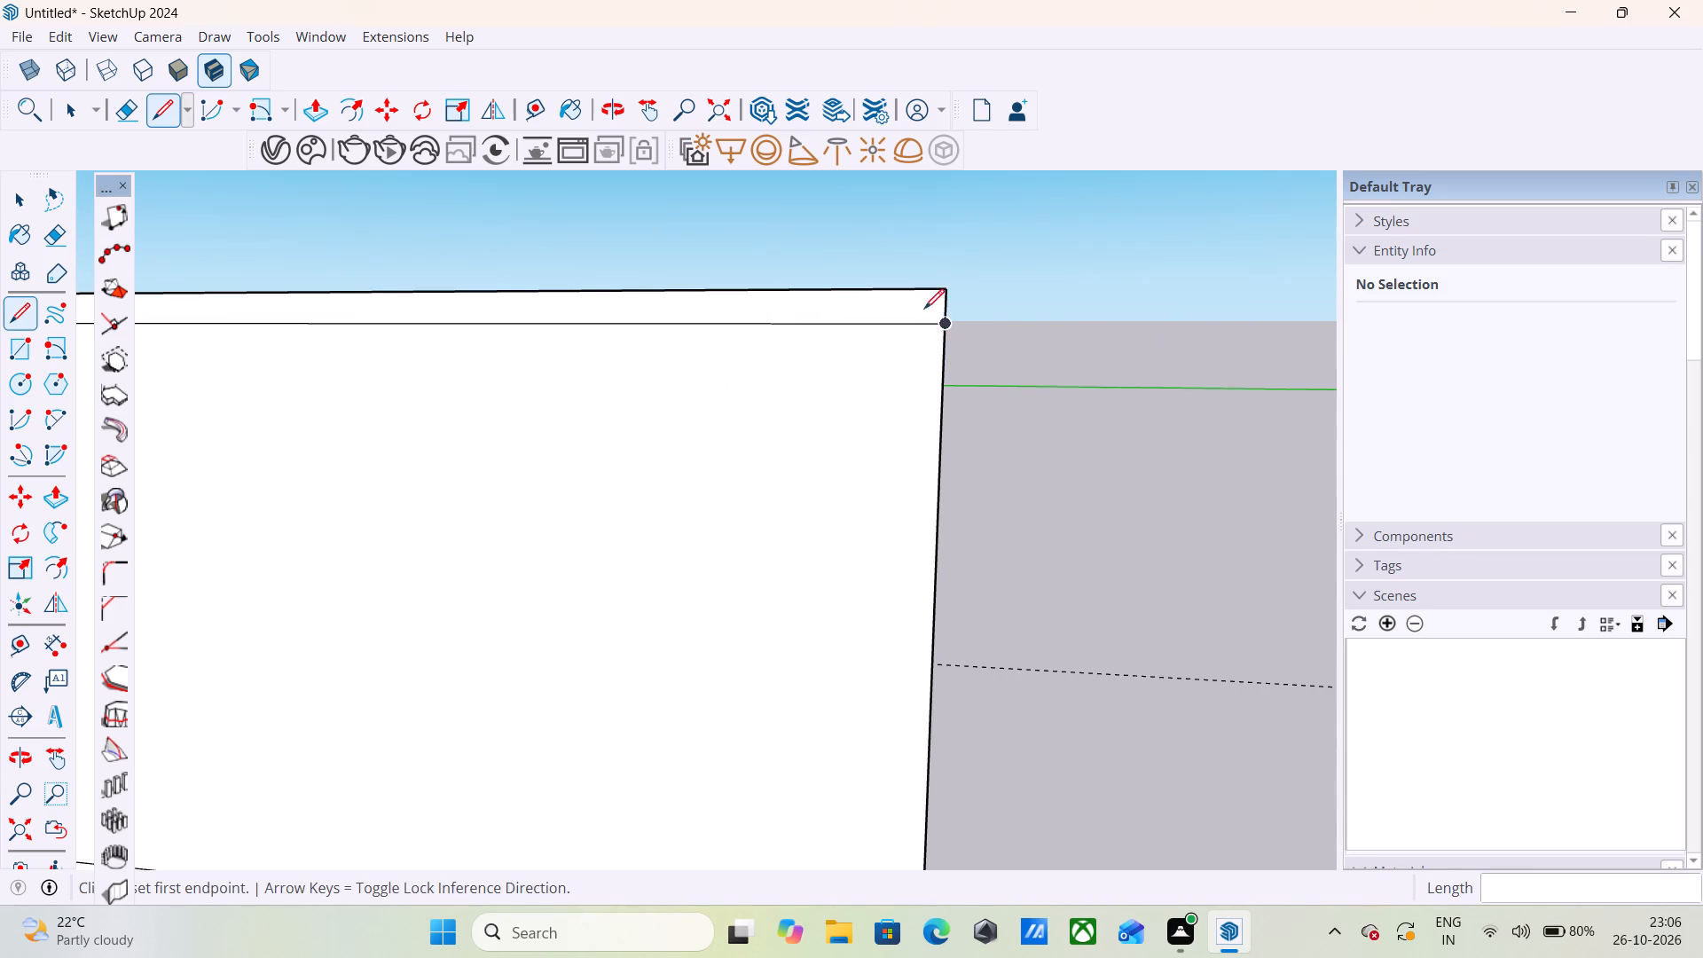
{"action": "middle_click_drag", "start_coordinate": [1018, 371], "coordinate": [1056, 414]}
{"action": "scroll", "coordinate": [1056, 414], "scroll_direction": "up", "scroll_amount": 1}
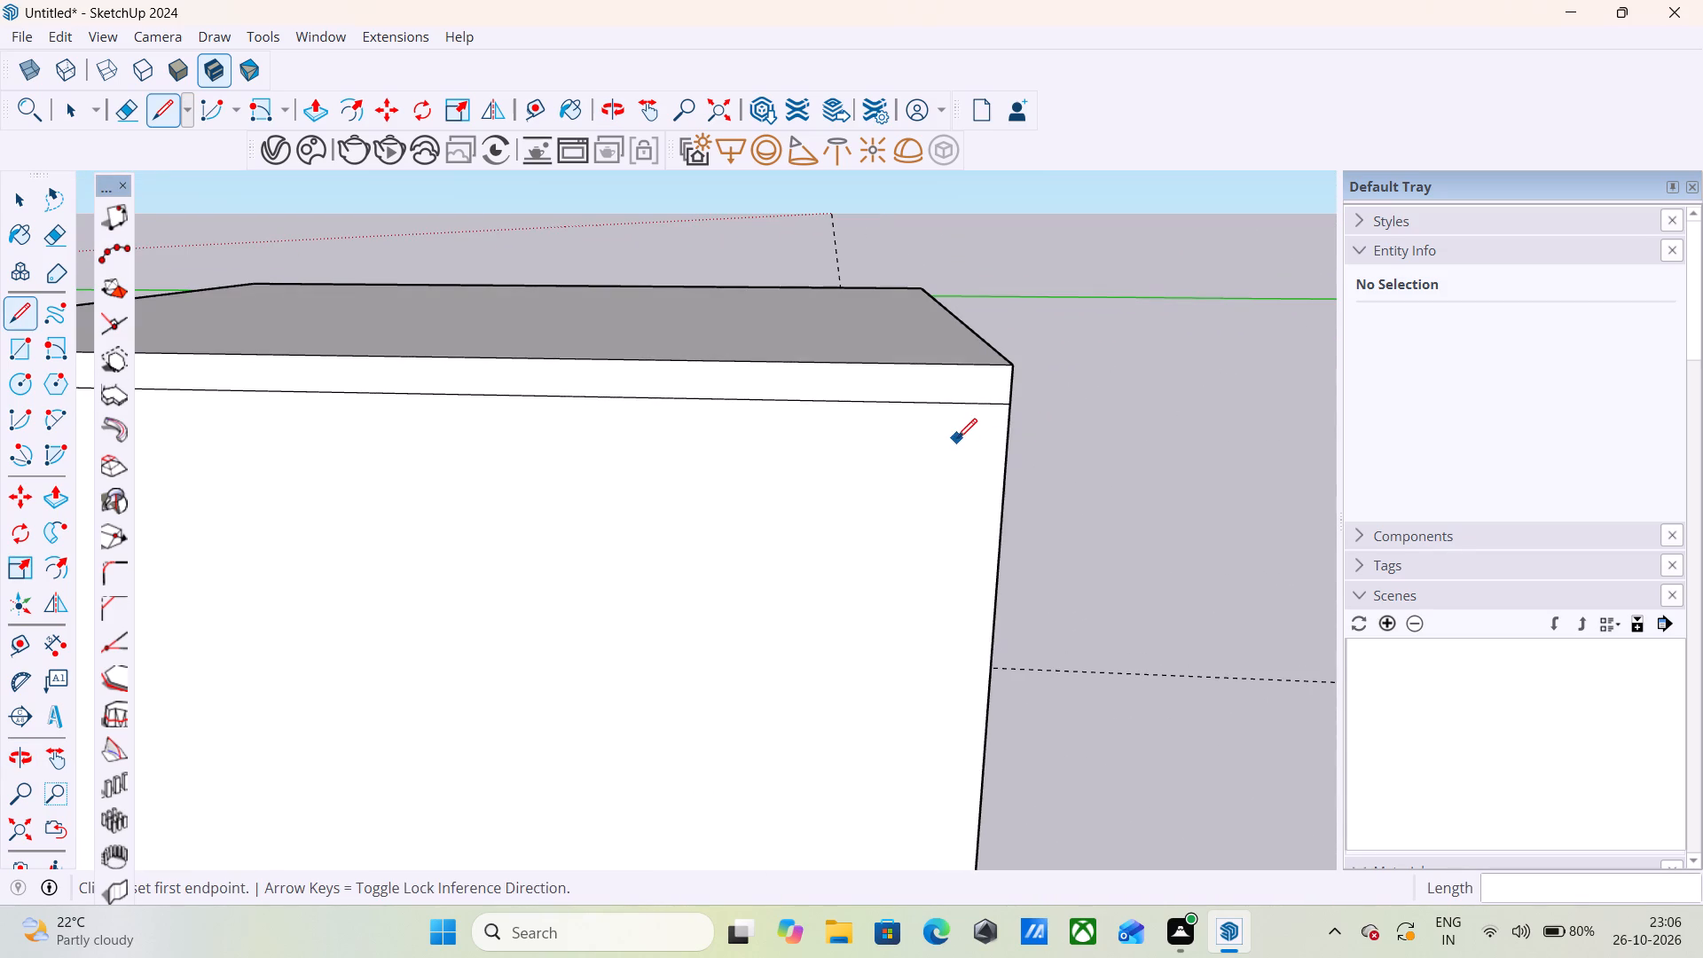
{"action": "key", "text": "t"}
{"action": "left_click", "coordinate": [1012, 440]}
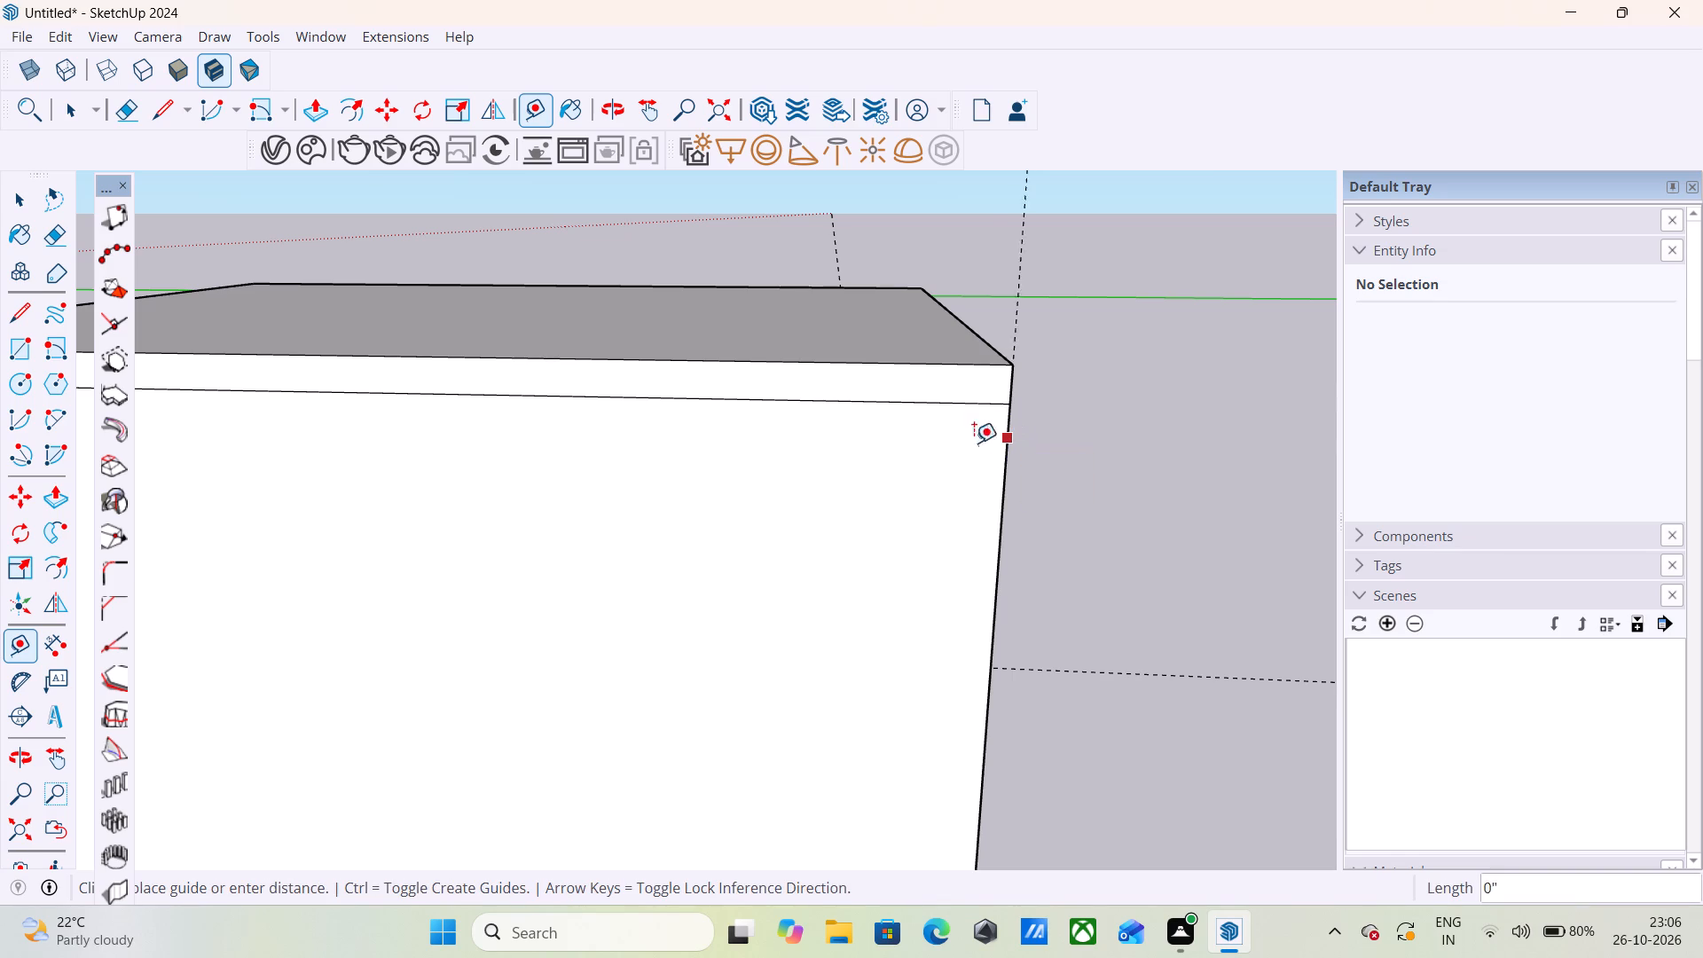
{"action": "key", "text": "6"}
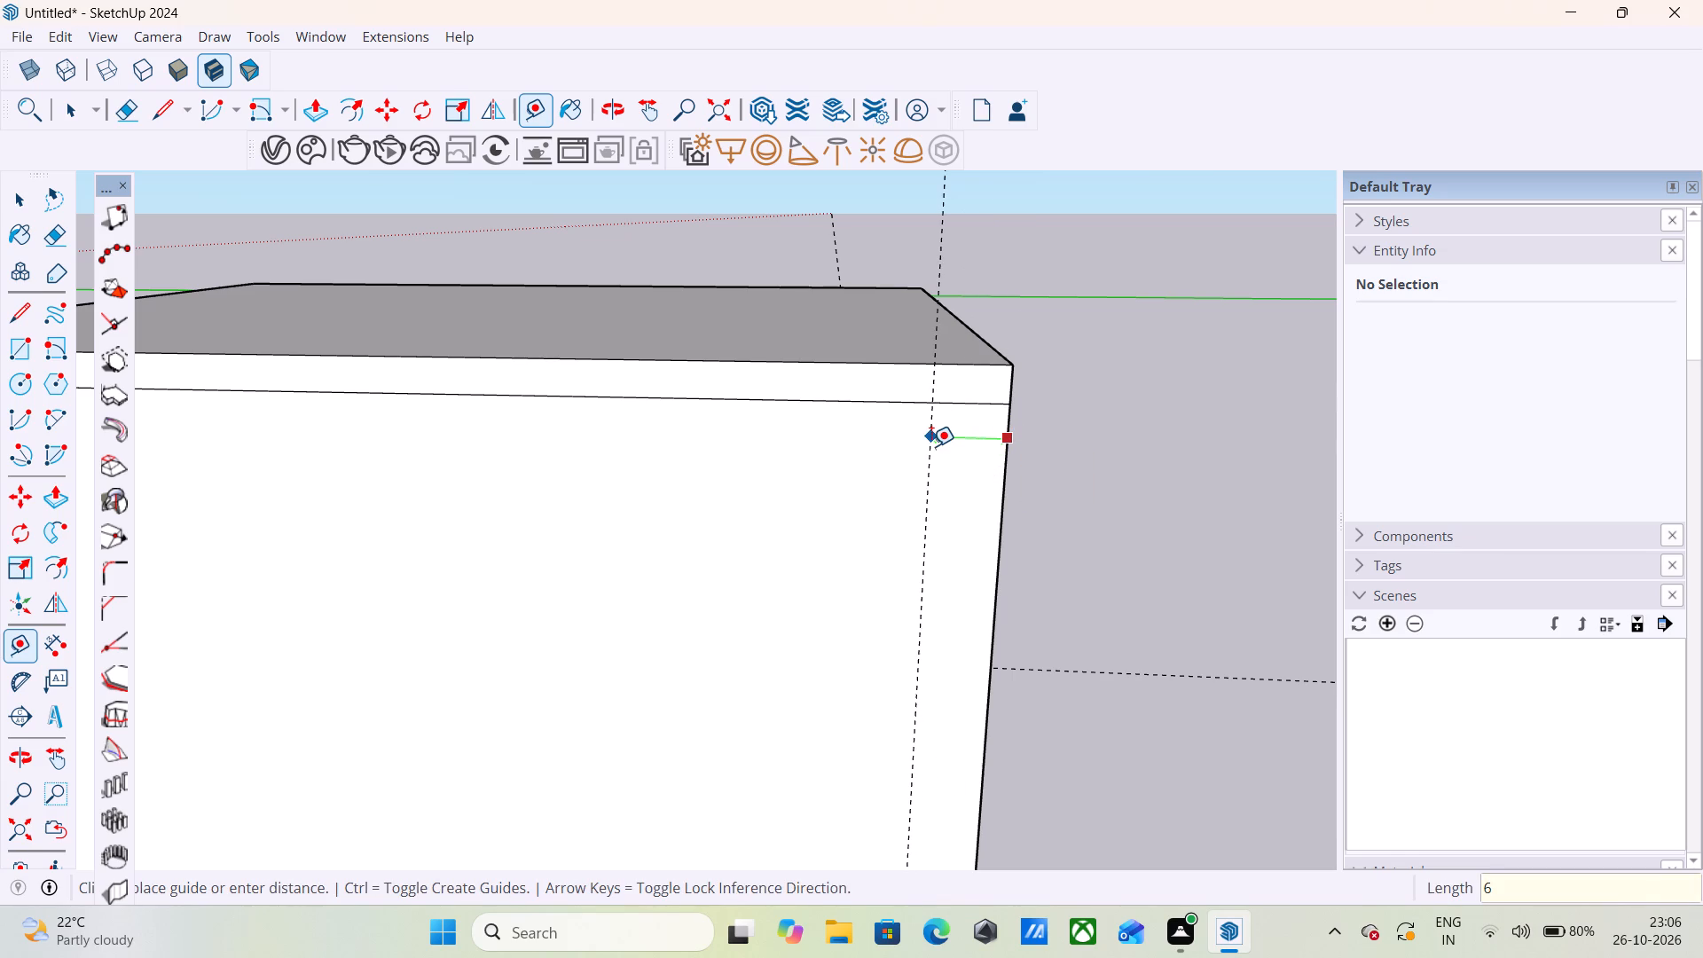
{"action": "key", "text": "Return"}
Draw a vertical line over the guide, from the top slab's upper edge down to the floor slab line.
{"action": "scroll", "coordinate": [860, 401], "scroll_direction": "down", "scroll_amount": 8}
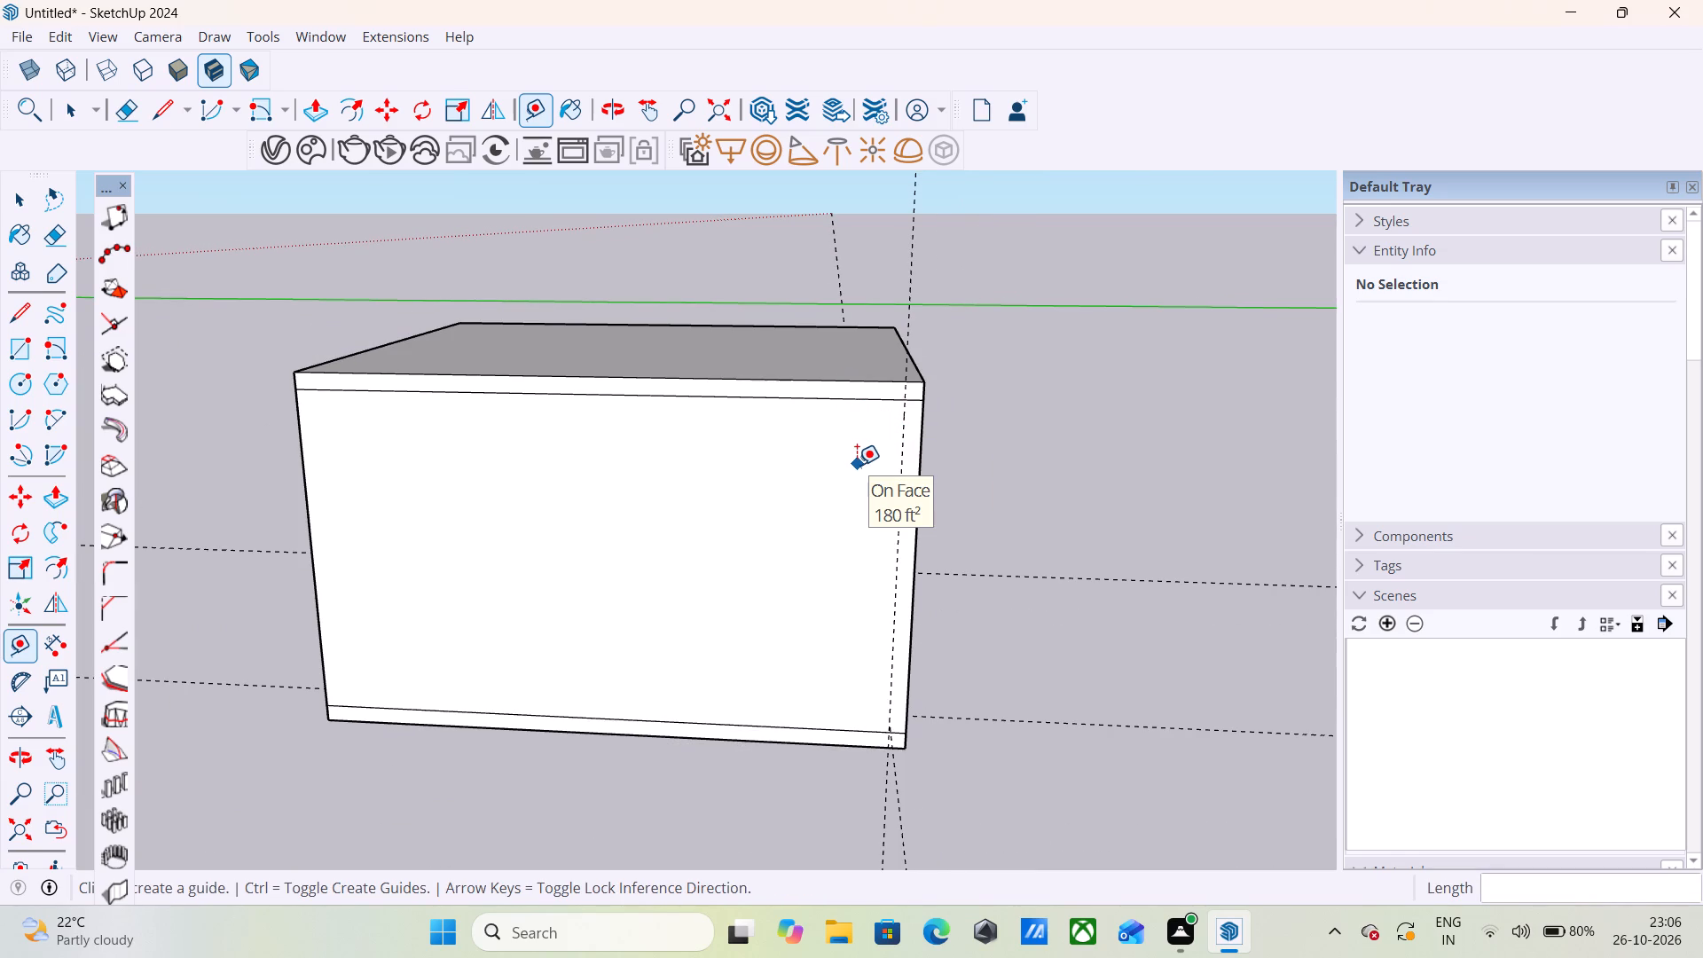
{"action": "key", "text": "l"}
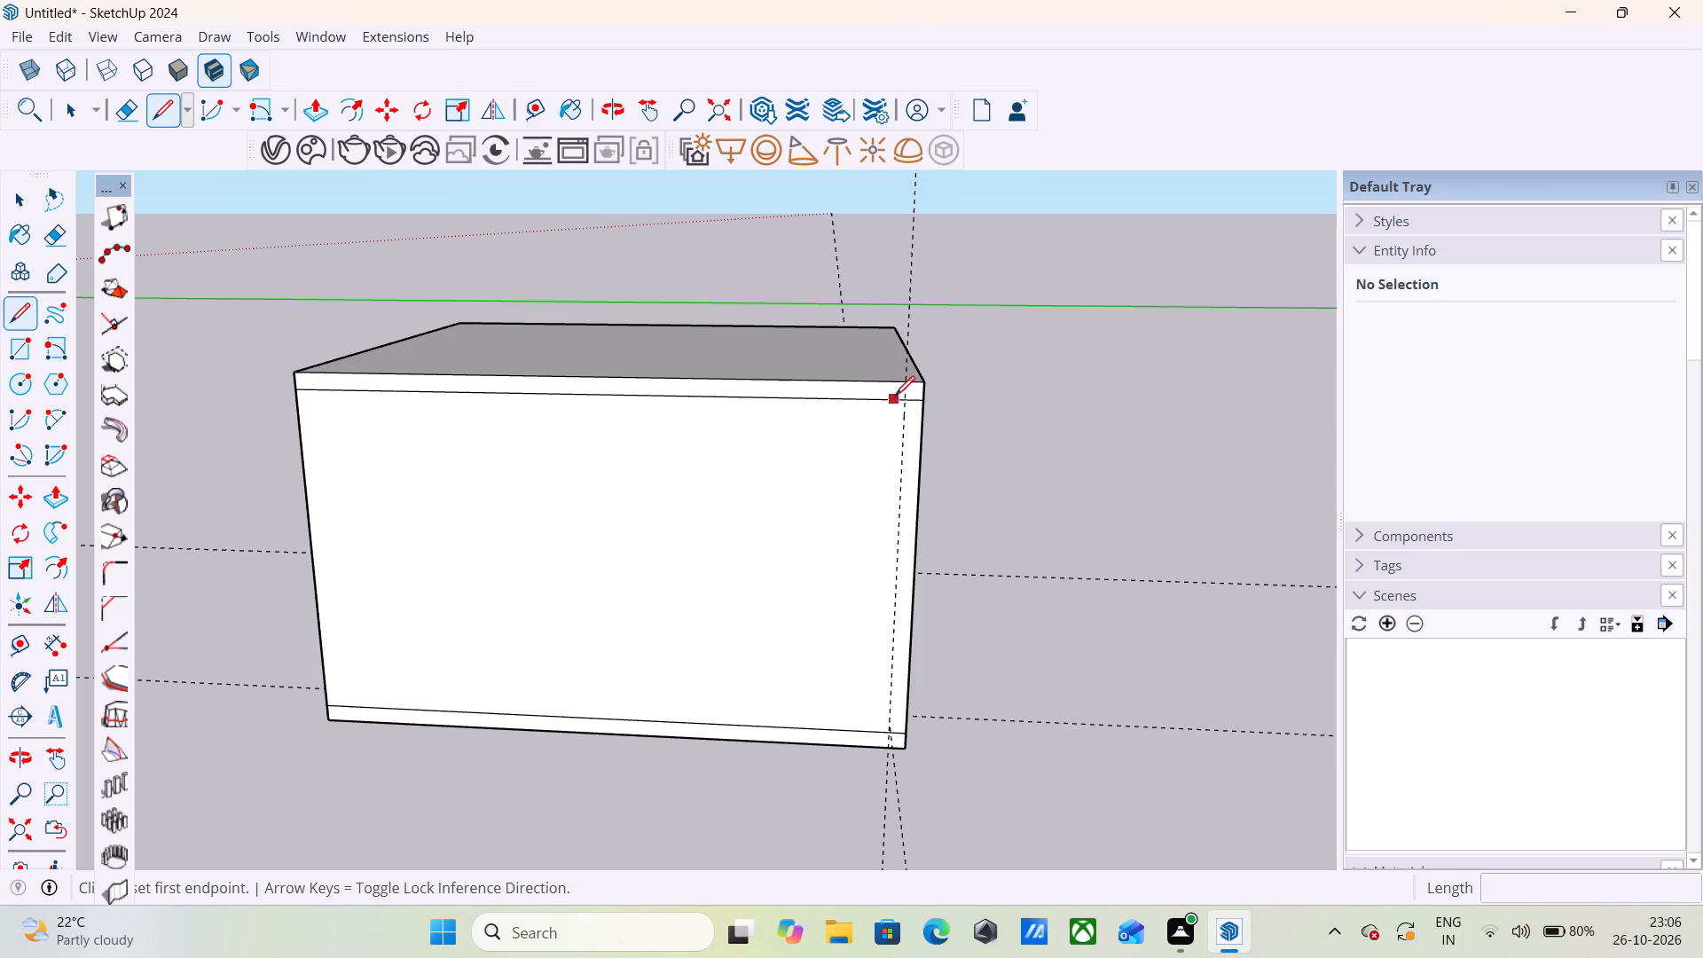
{"action": "double_click", "coordinate": [901, 385]}
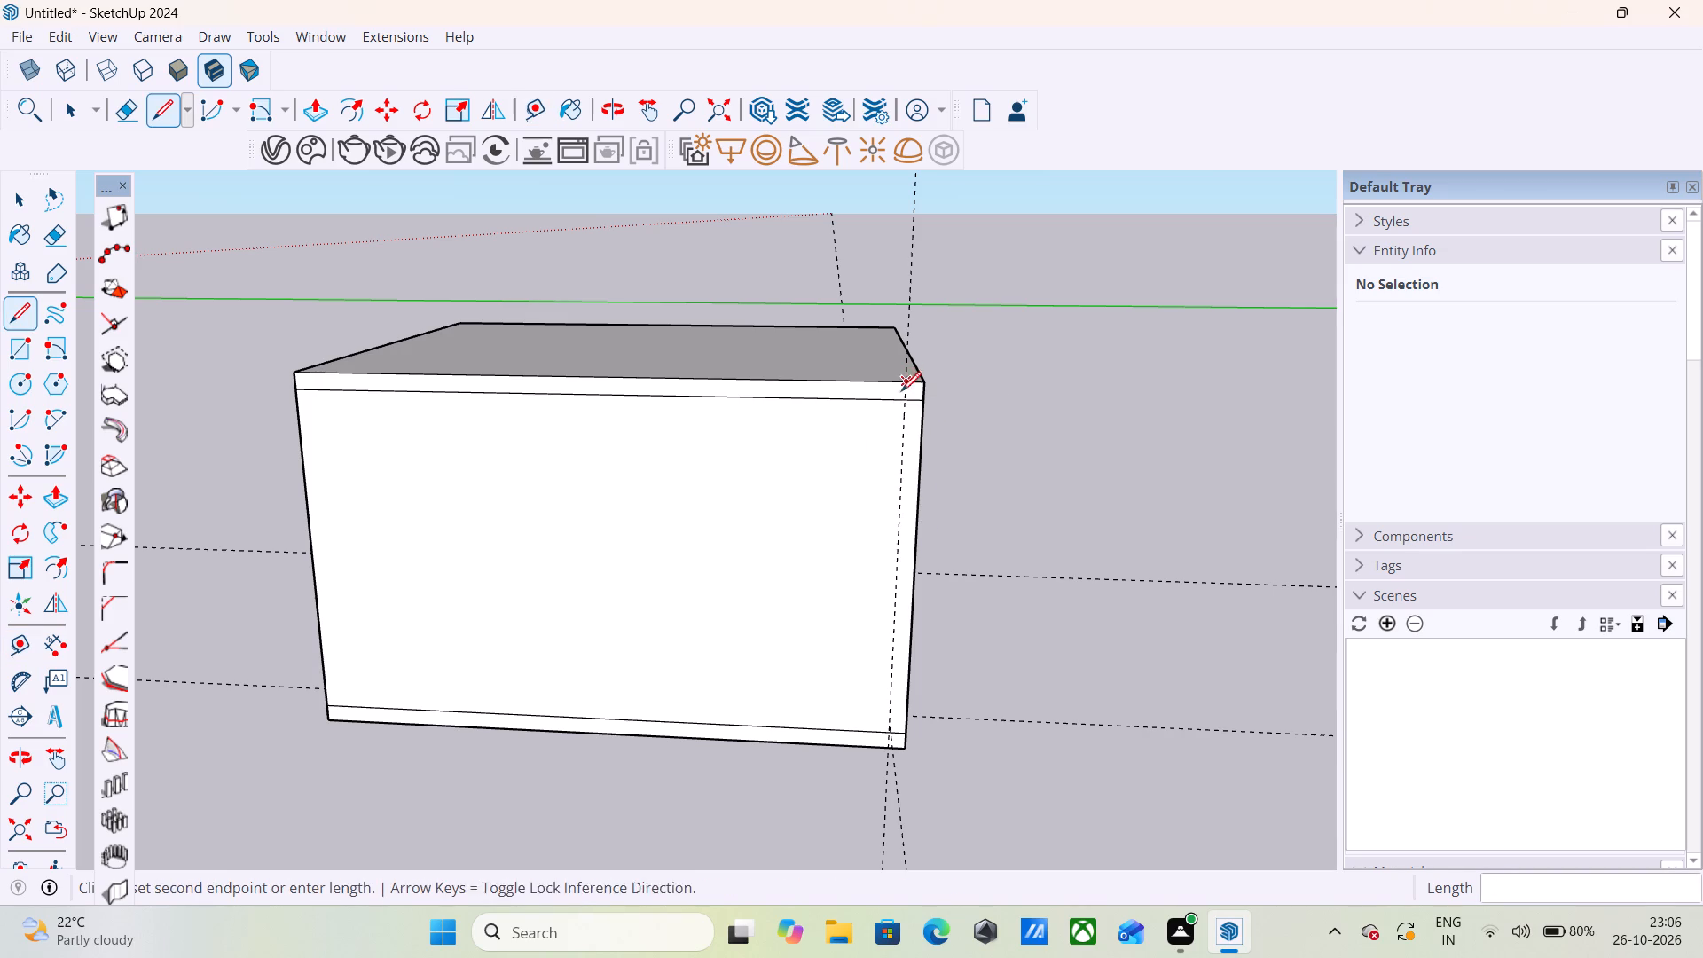
{"action": "middle_click_drag", "start_coordinate": [906, 744], "coordinate": [866, 726]}
{"action": "scroll", "coordinate": [872, 760], "scroll_direction": "up", "scroll_amount": 11}
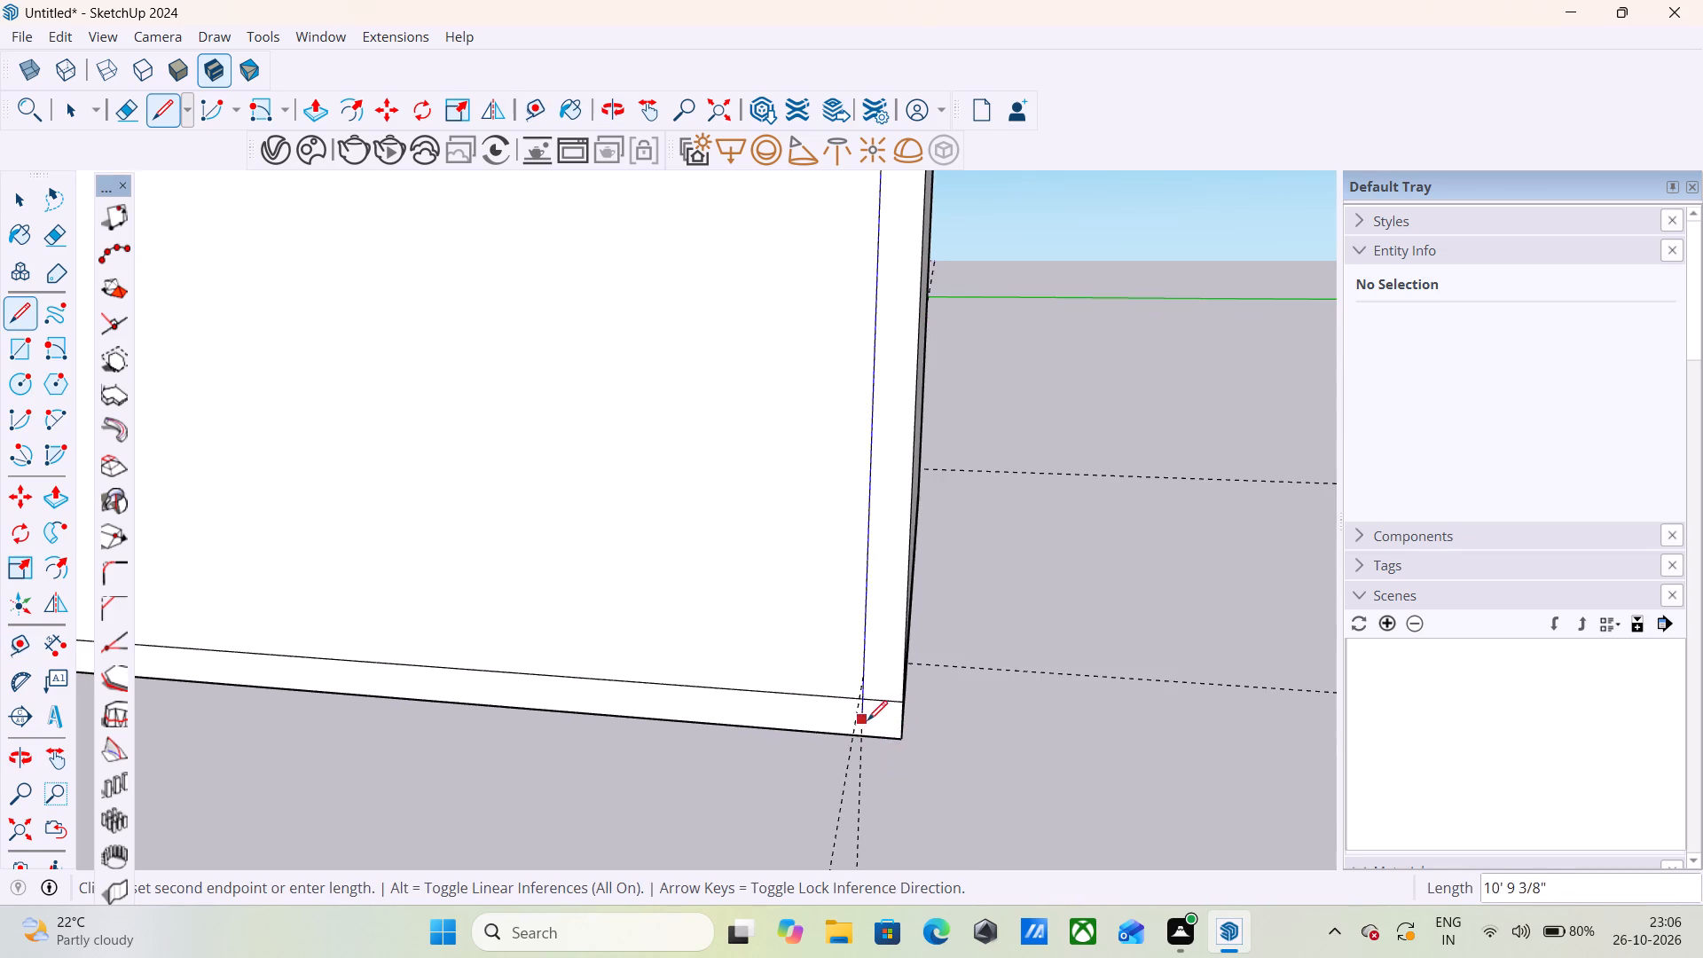
{"action": "scroll", "coordinate": [867, 720], "scroll_direction": "up", "scroll_amount": 6}
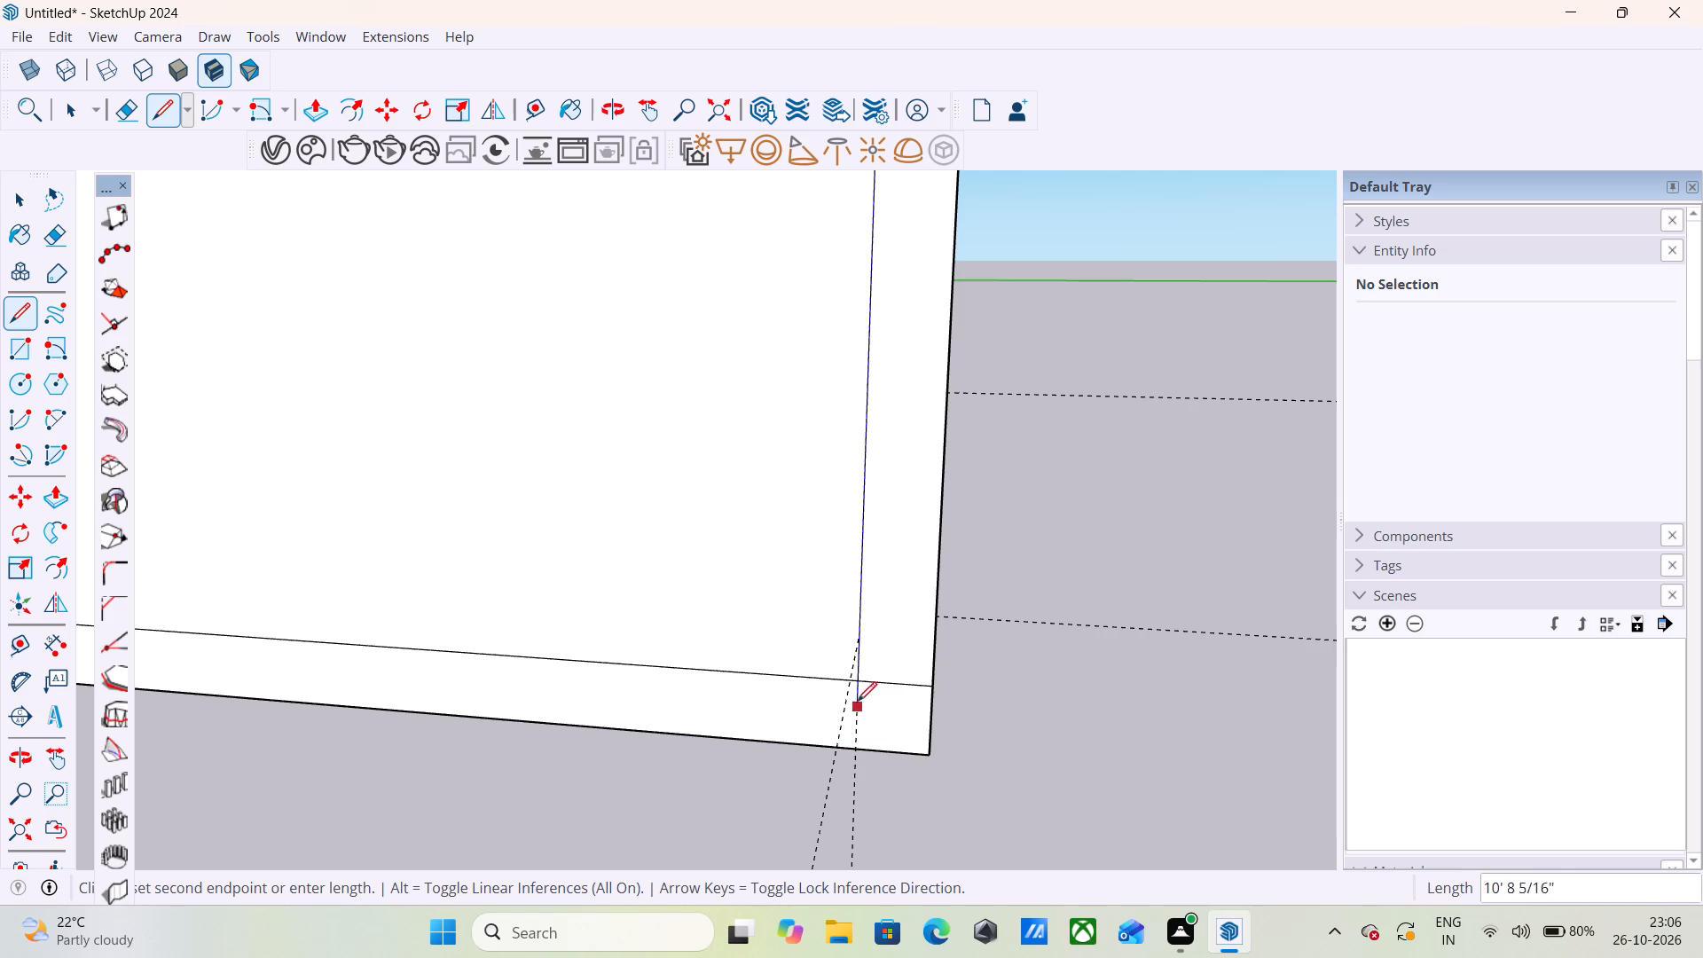
{"action": "left_click", "coordinate": [863, 679]}
Erase the vertical edges at the right side wall's front end to remove that wall and open the side.
{"action": "scroll", "coordinate": [1191, 571], "scroll_direction": "down", "scroll_amount": 11}
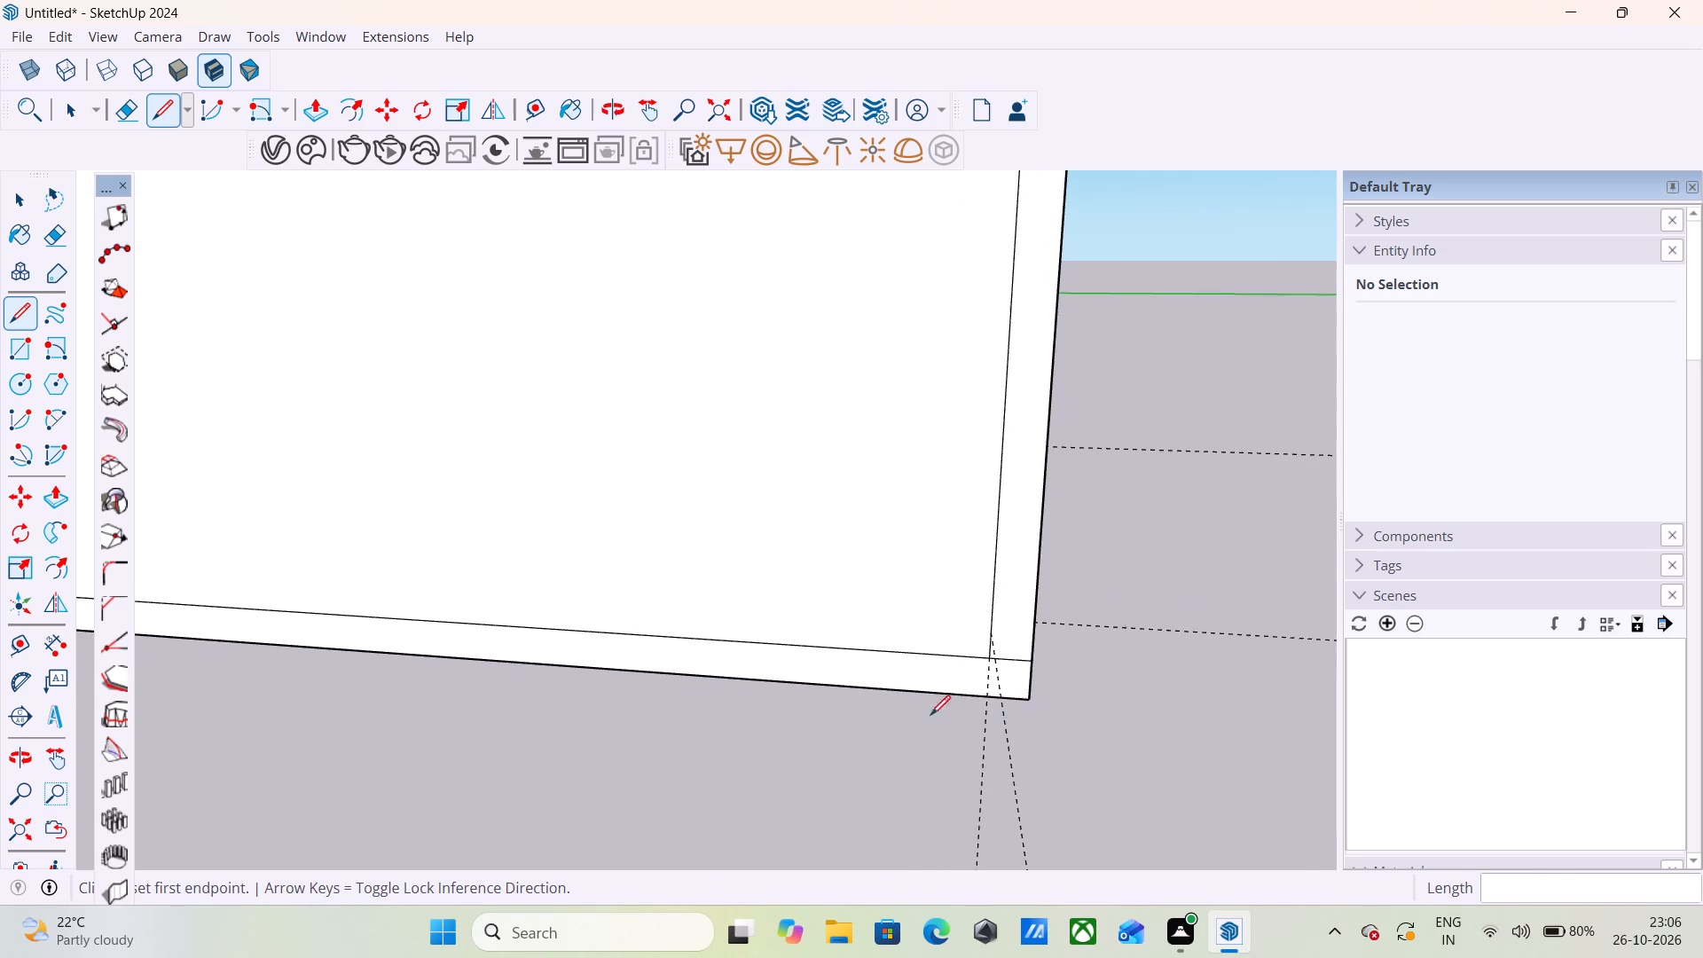
{"action": "middle_click_drag", "start_coordinate": [602, 698], "coordinate": [1677, 682]}
{"action": "scroll", "coordinate": [475, 696], "scroll_direction": "down", "scroll_amount": 5}
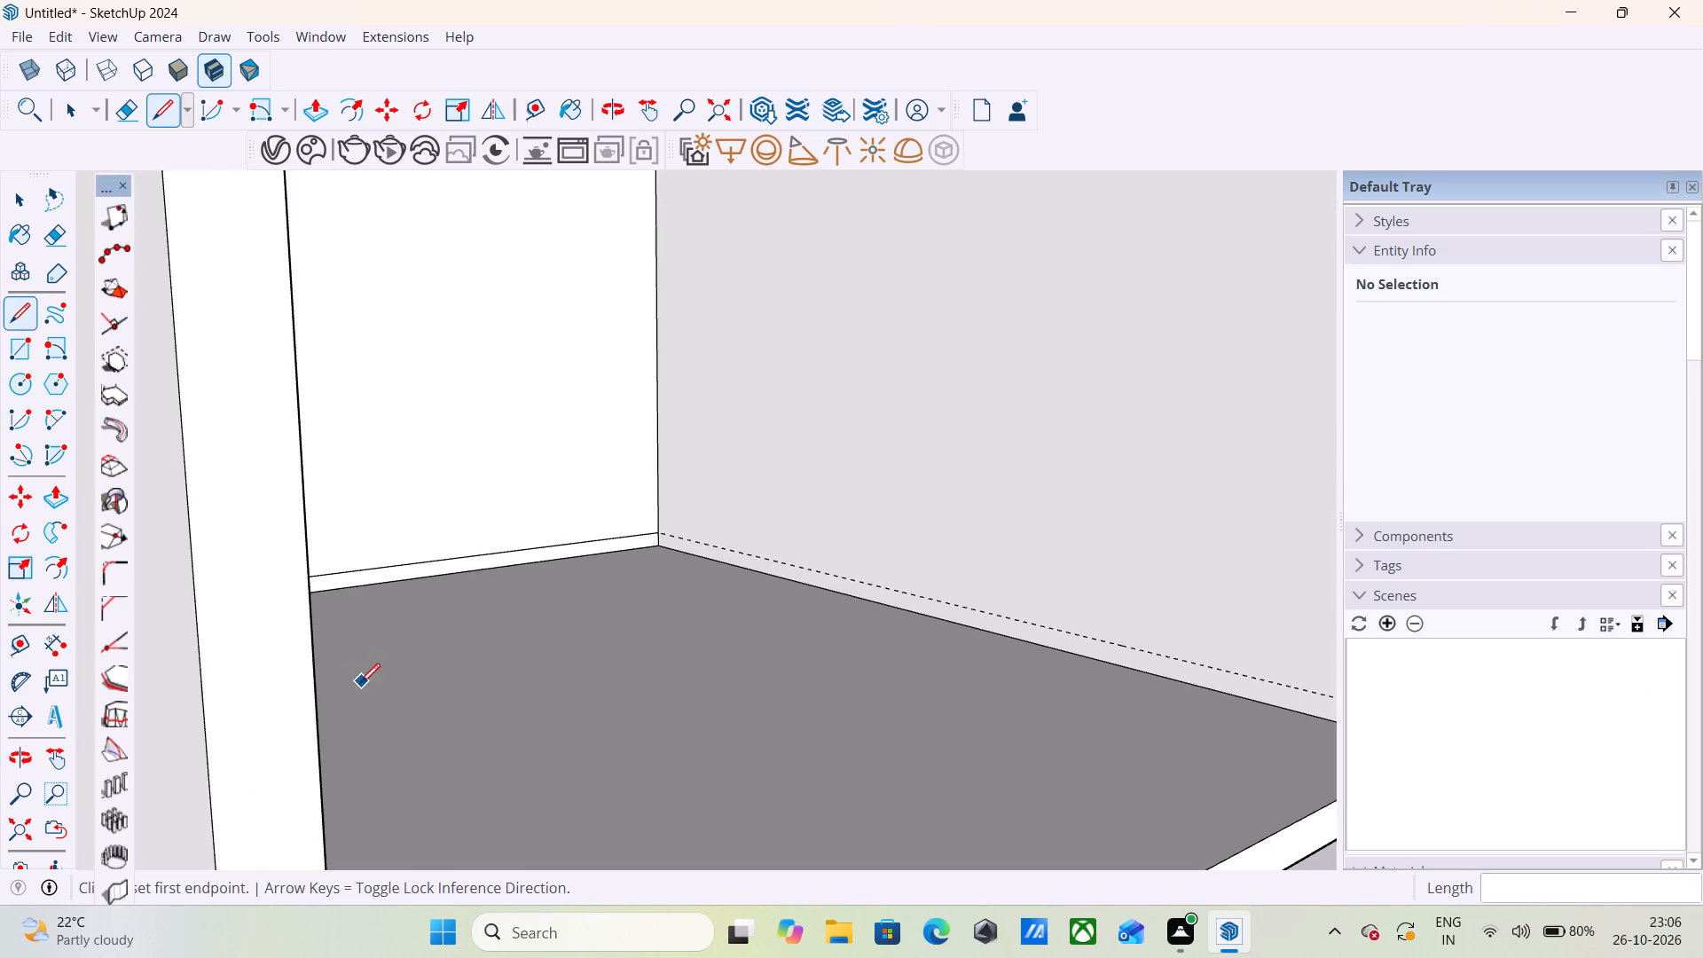
{"action": "scroll", "coordinate": [360, 684], "scroll_direction": "down", "scroll_amount": 11}
{"action": "middle_click_drag", "start_coordinate": [771, 694], "coordinate": [678, 696]}
{"action": "key", "text": "e"}
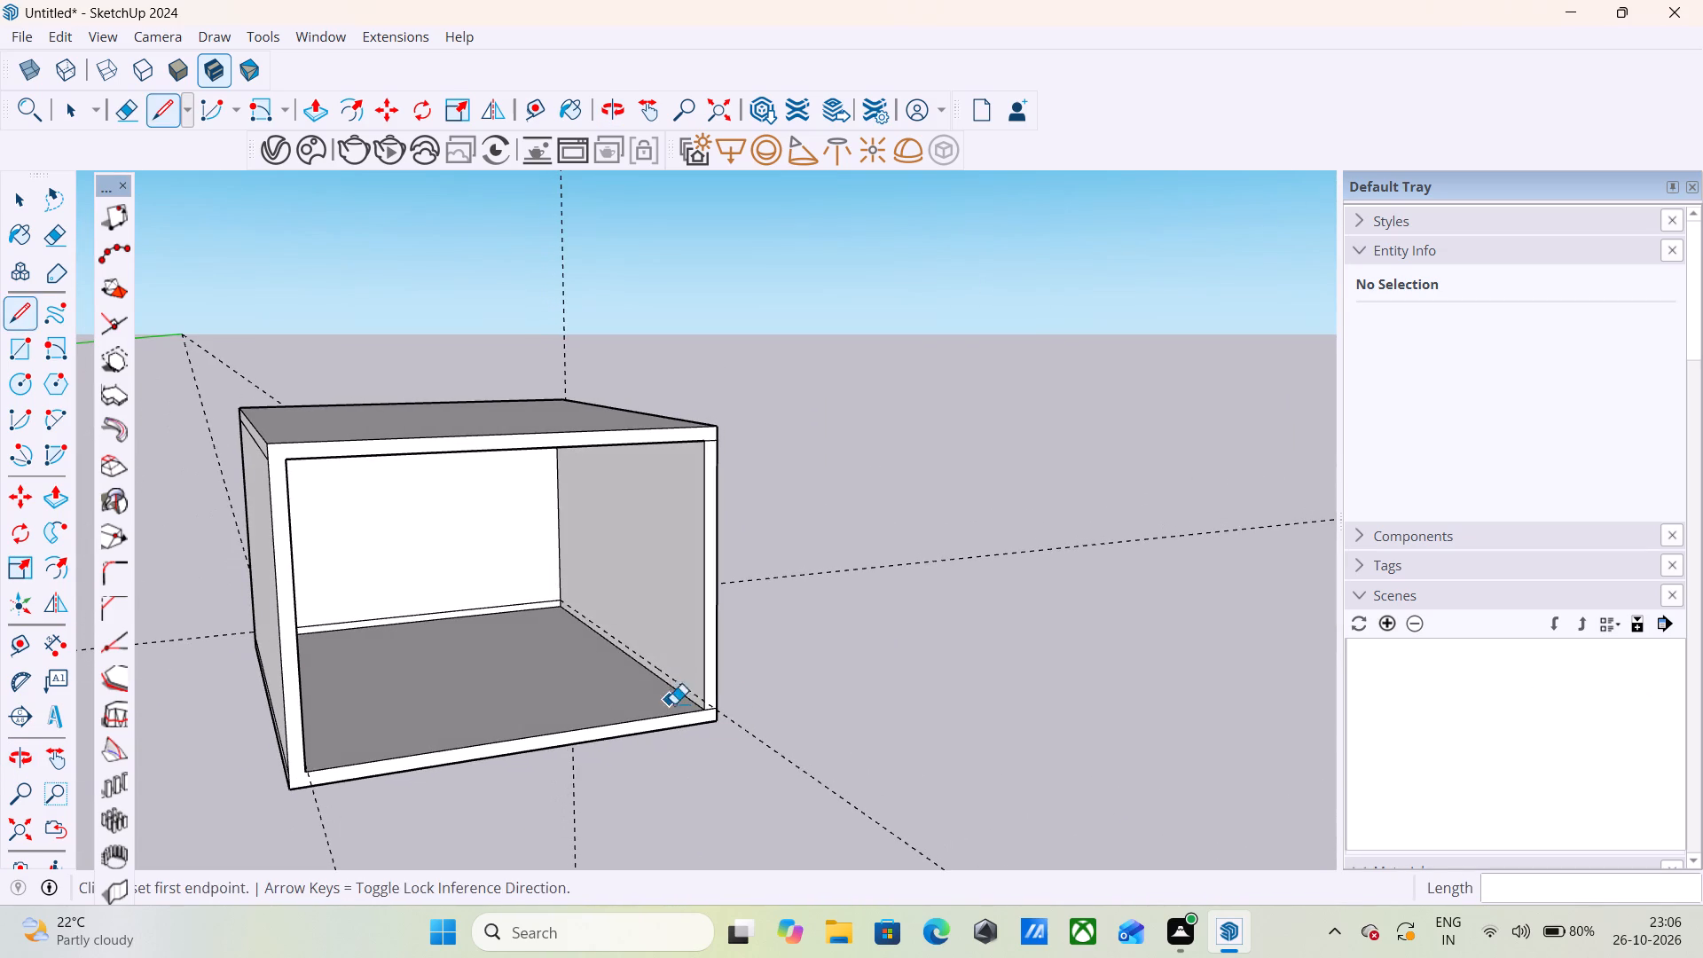
{"action": "left_click_drag", "start_coordinate": [696, 598], "coordinate": [826, 622]}
Push/Pull the back wall's outer face inward 6" as a new face to close the gap at the wall's exposed right end.
{"action": "middle_click_drag", "start_coordinate": [857, 609], "coordinate": [544, 609]}
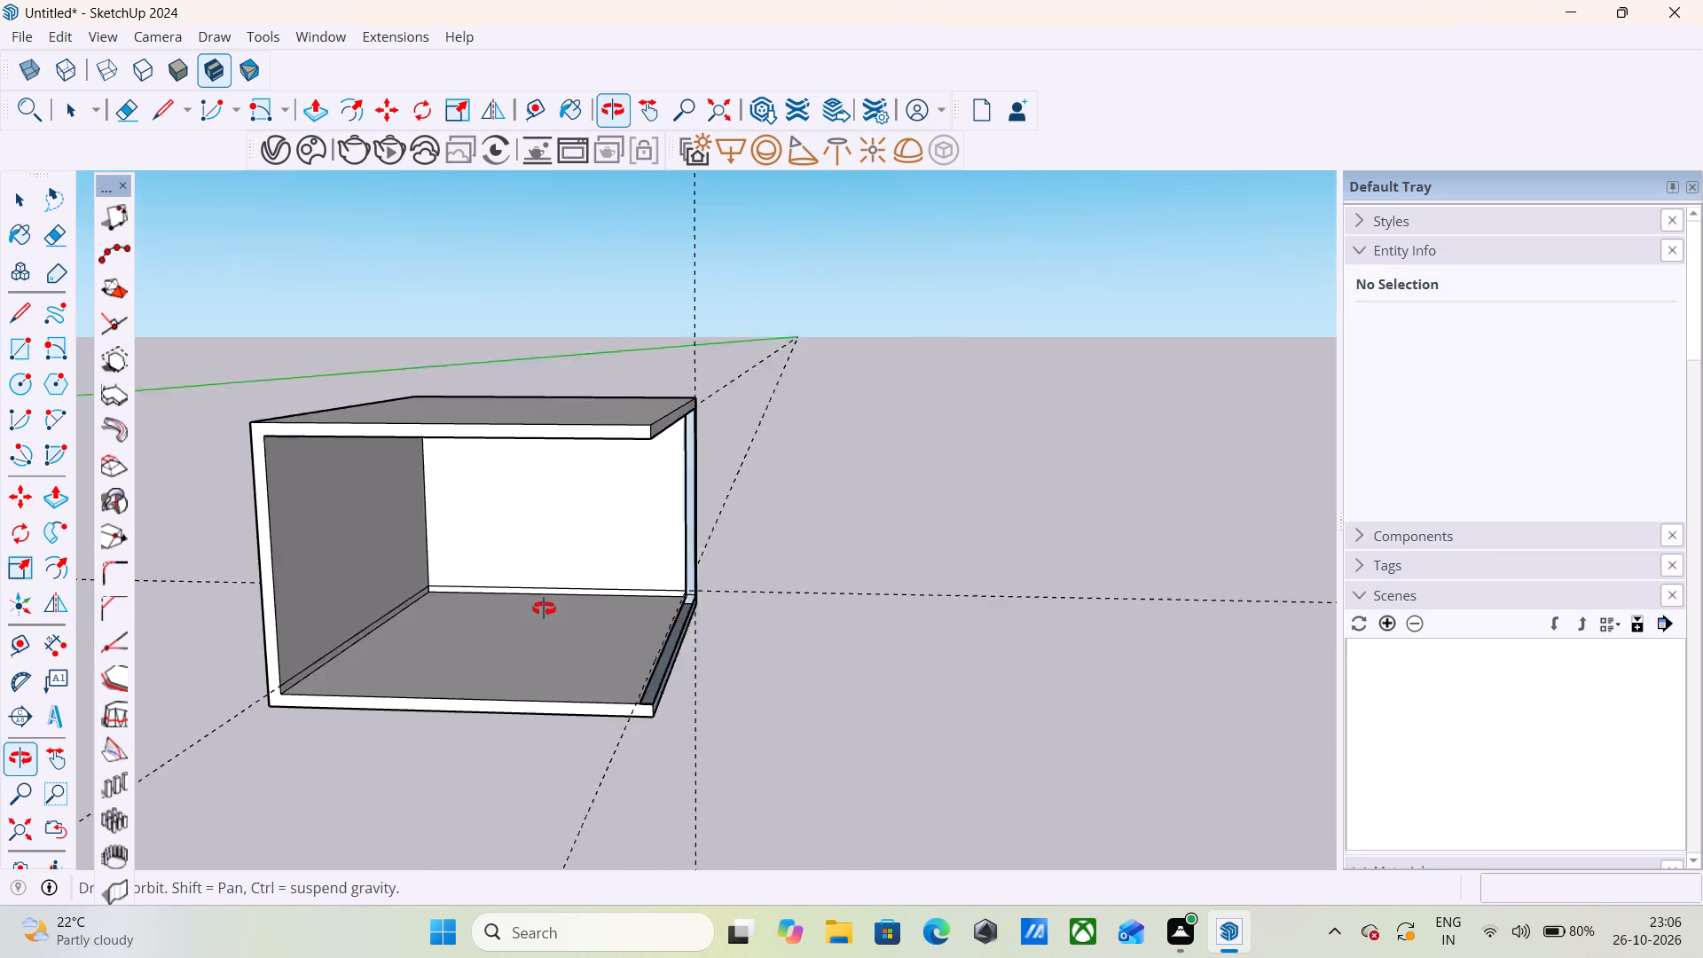
{"action": "middle_click_drag", "start_coordinate": [544, 609], "coordinate": [543, 609]}
{"action": "scroll", "coordinate": [719, 432], "scroll_direction": "up", "scroll_amount": 10}
{"action": "middle_click_drag", "start_coordinate": [801, 449], "coordinate": [127, 462]}
{"action": "scroll", "coordinate": [79, 459], "scroll_direction": "up", "scroll_amount": 1}
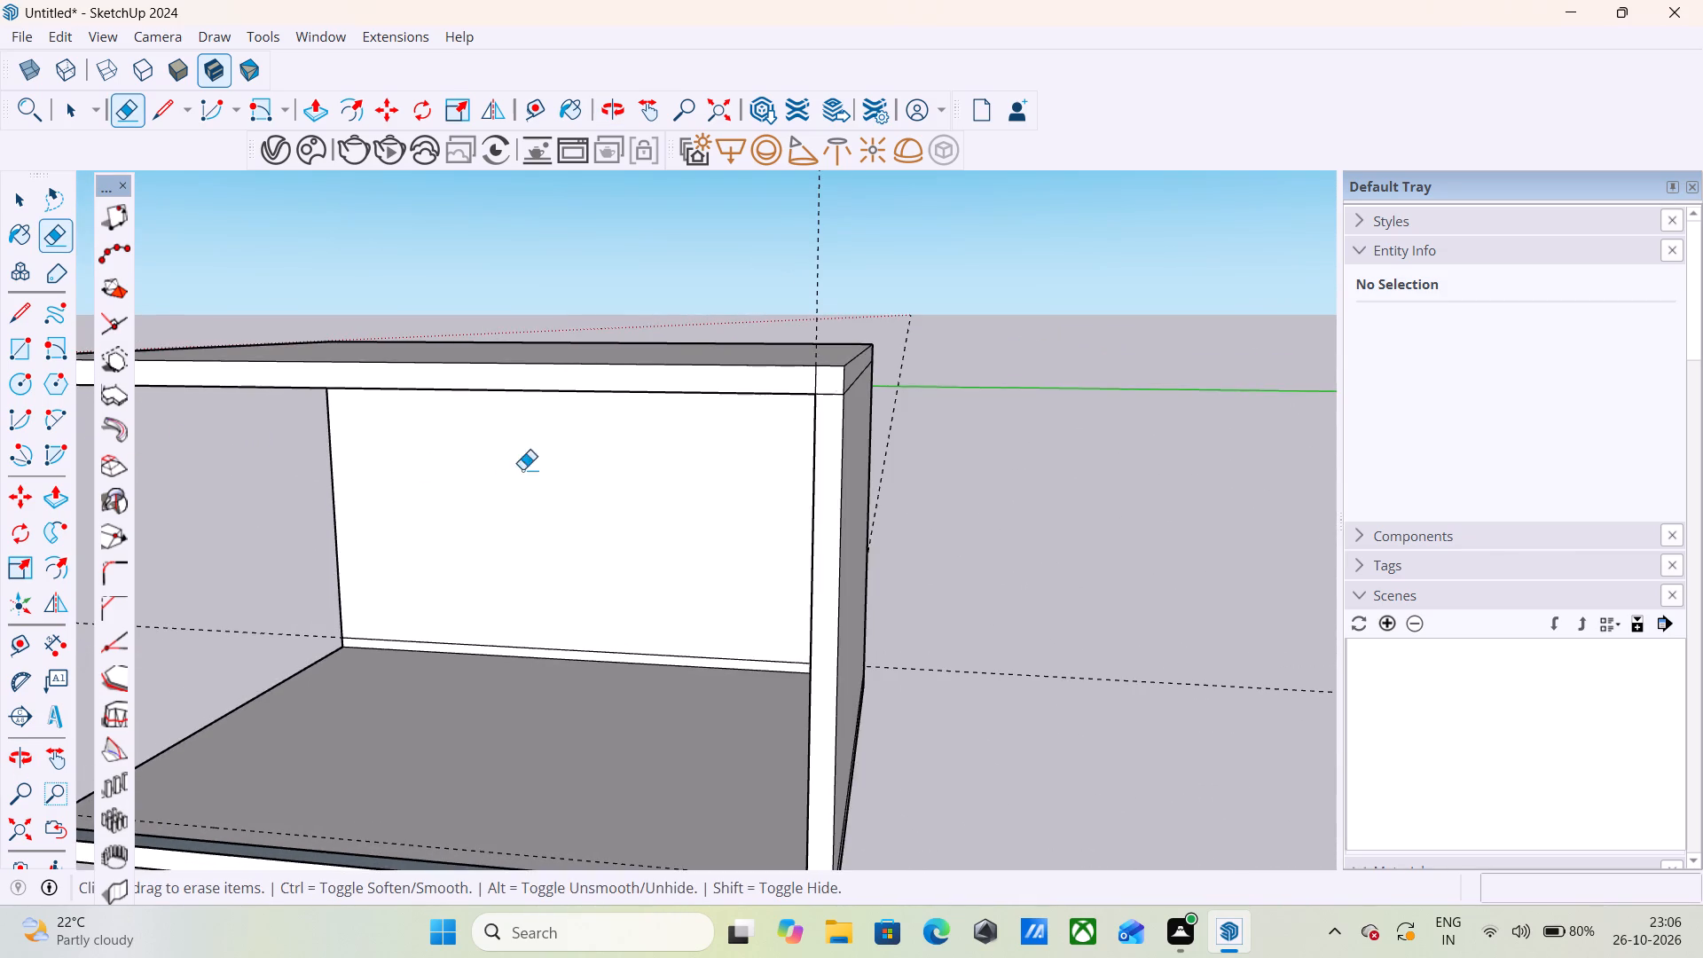
{"action": "scroll", "coordinate": [626, 475], "scroll_direction": "up", "scroll_amount": 4}
{"action": "middle_click_drag", "start_coordinate": [763, 630], "coordinate": [805, 625]}
{"action": "scroll", "coordinate": [805, 625], "scroll_direction": "up", "scroll_amount": 1}
{"action": "scroll", "coordinate": [723, 601], "scroll_direction": "down", "scroll_amount": 5}
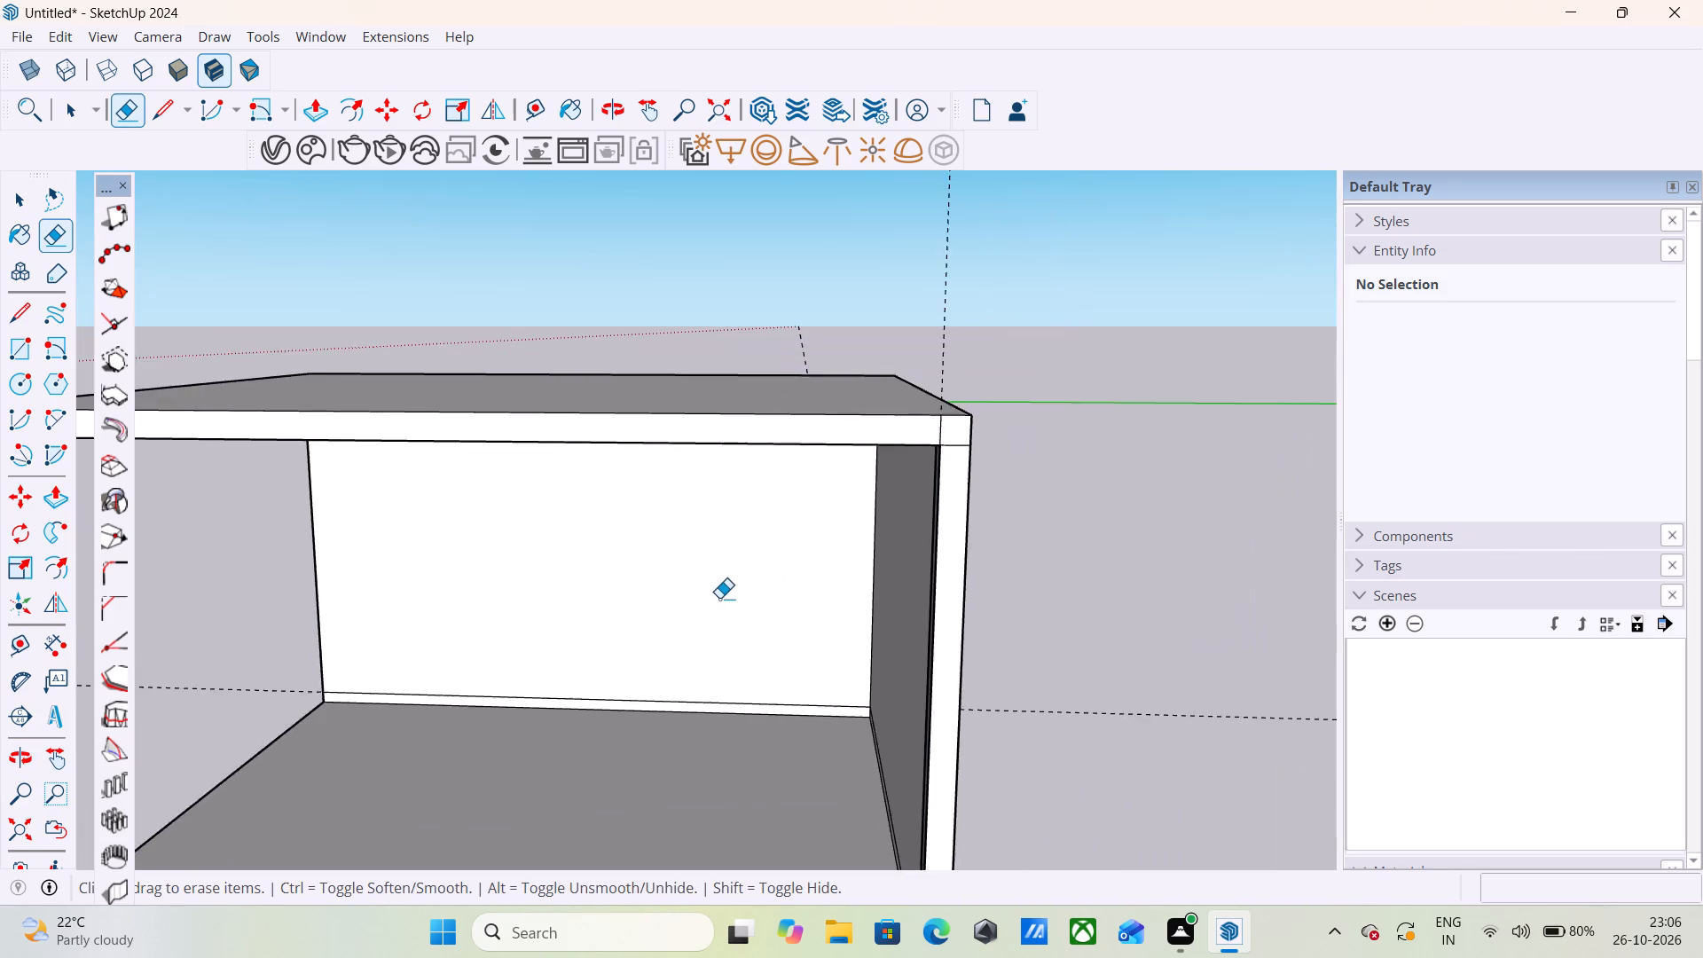
{"action": "scroll", "coordinate": [719, 598], "scroll_direction": "down", "scroll_amount": 5}
{"action": "middle_click_drag", "start_coordinate": [696, 626], "coordinate": [1022, 596]}
{"action": "scroll", "coordinate": [954, 576], "scroll_direction": "up", "scroll_amount": 4}
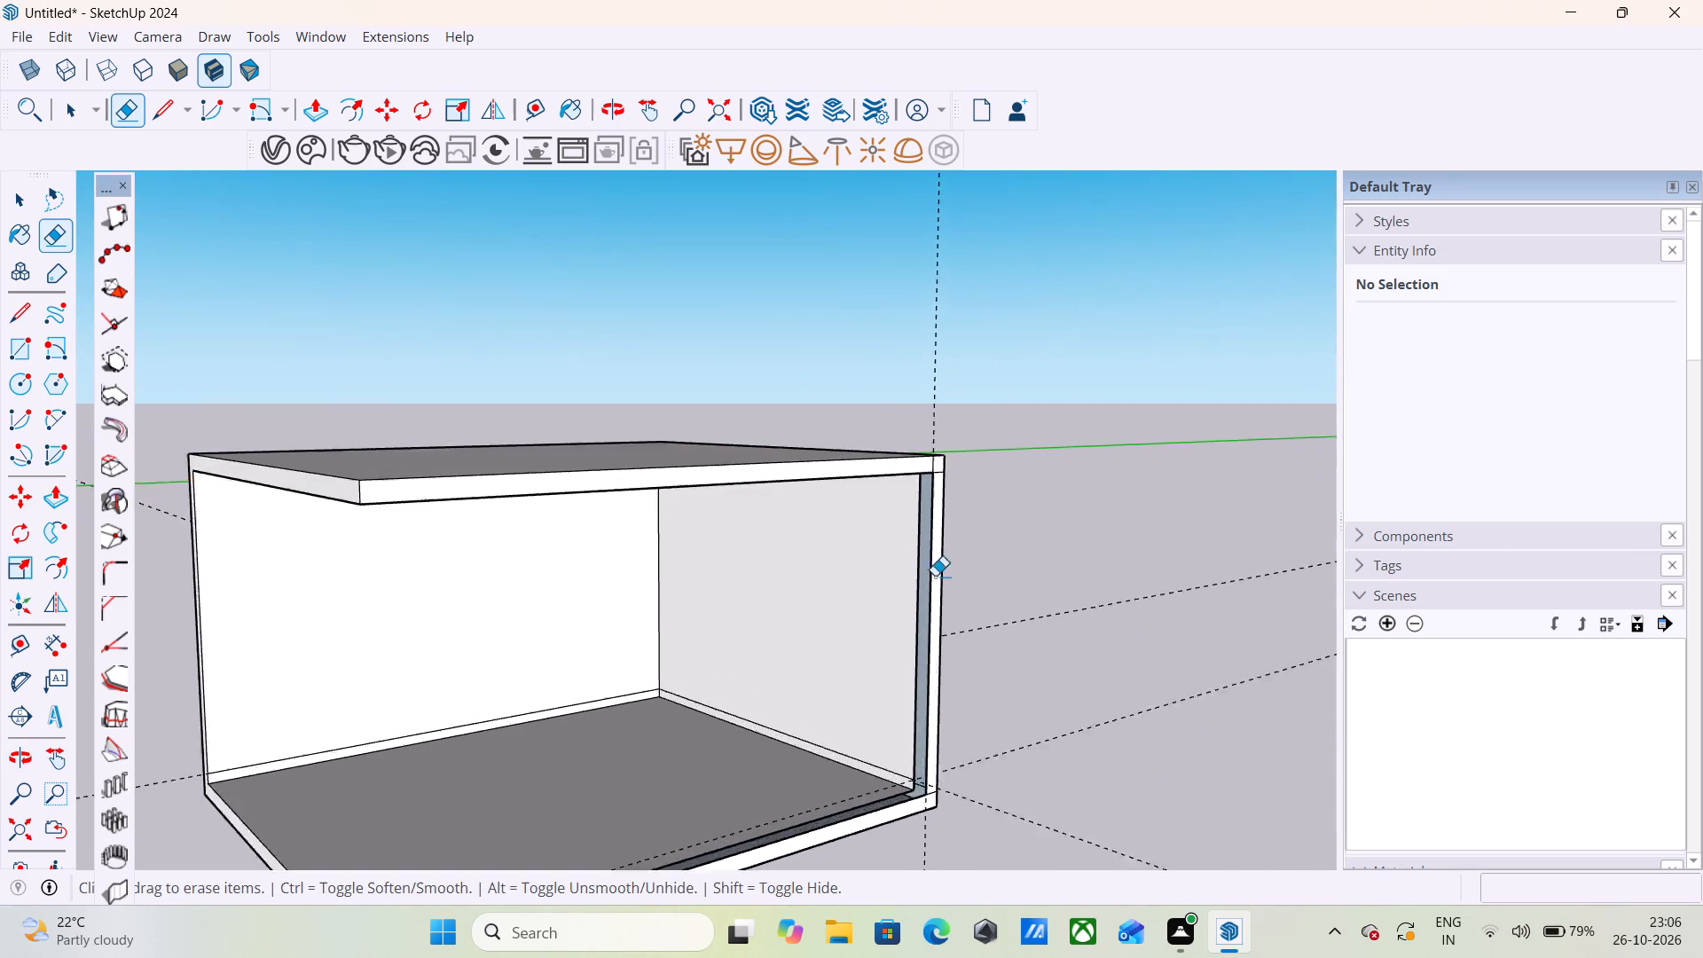
{"action": "scroll", "coordinate": [935, 576], "scroll_direction": "up", "scroll_amount": 5}
{"action": "key", "text": "p"}
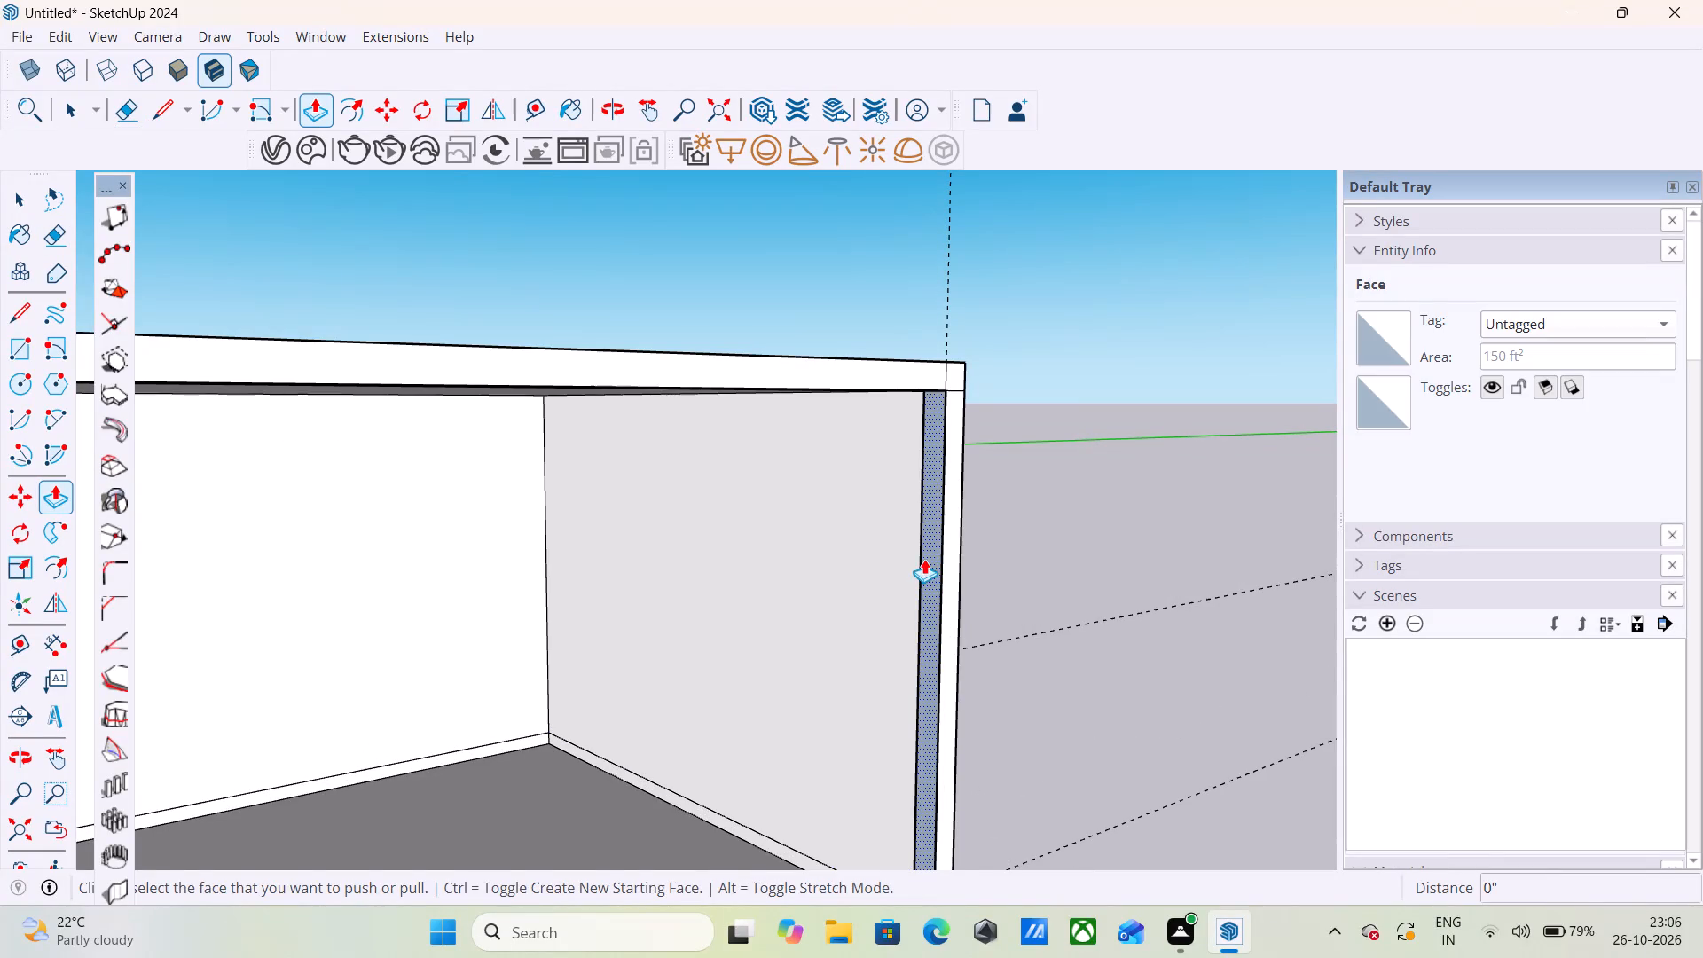
{"action": "left_click", "coordinate": [924, 559]}
{"action": "key", "text": "Escape"}
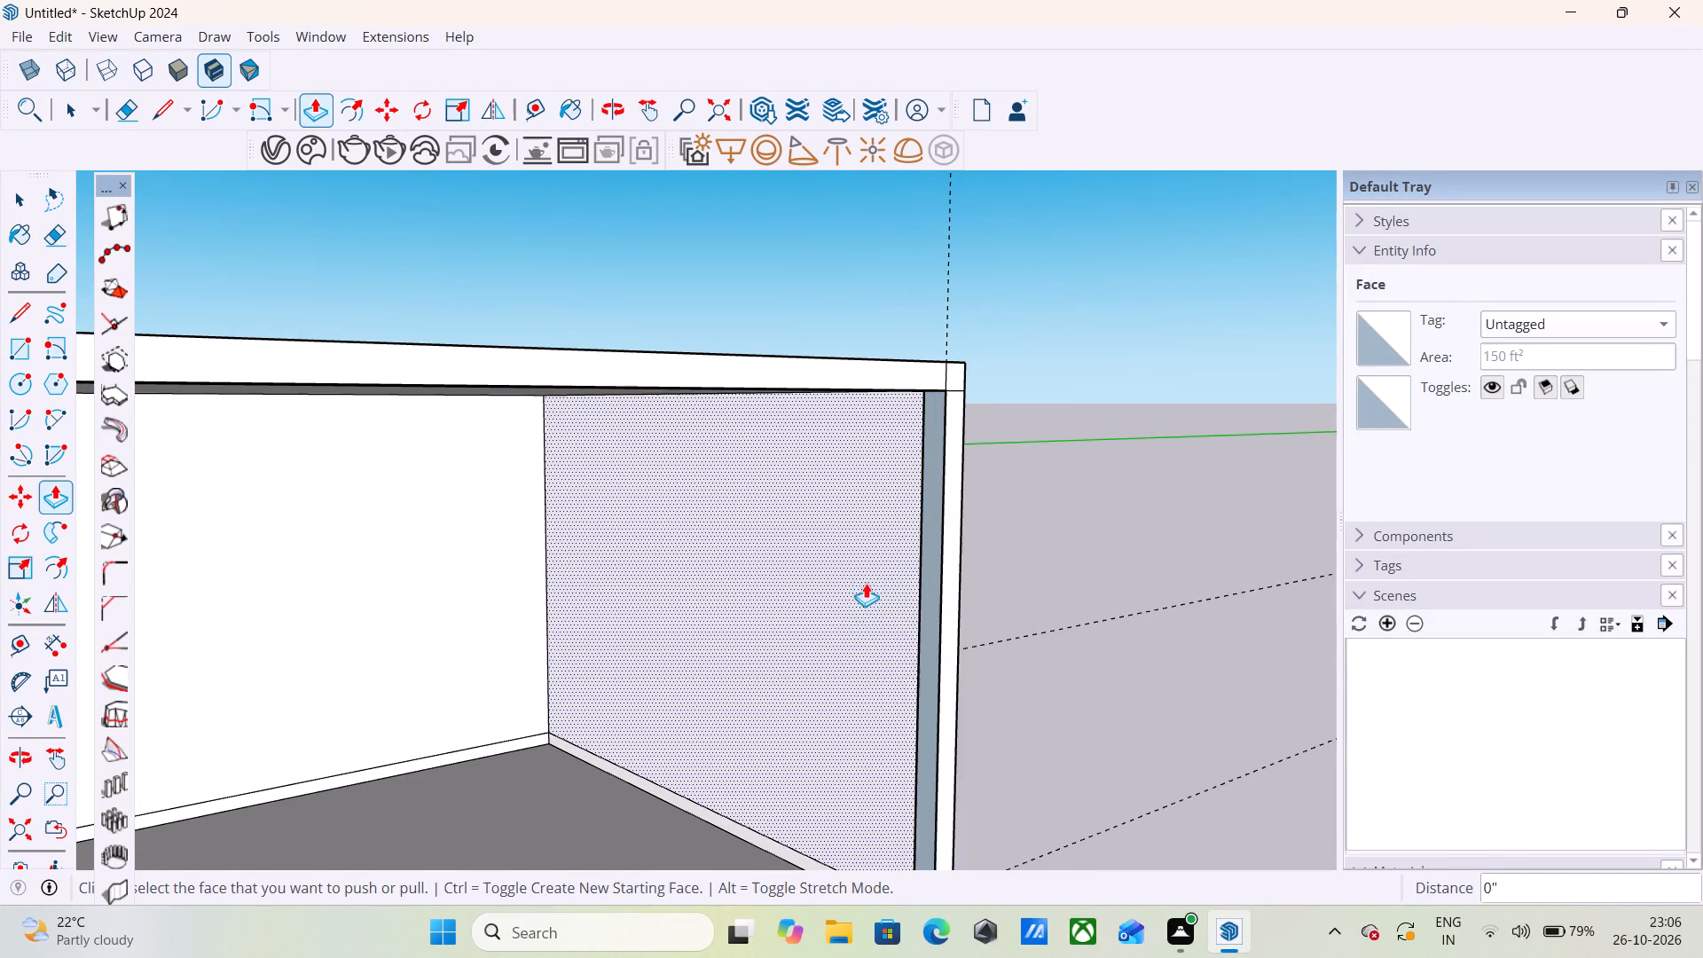
{"action": "middle_click_drag", "start_coordinate": [880, 596], "coordinate": [984, 590]}
{"action": "left_click", "coordinate": [997, 598]}
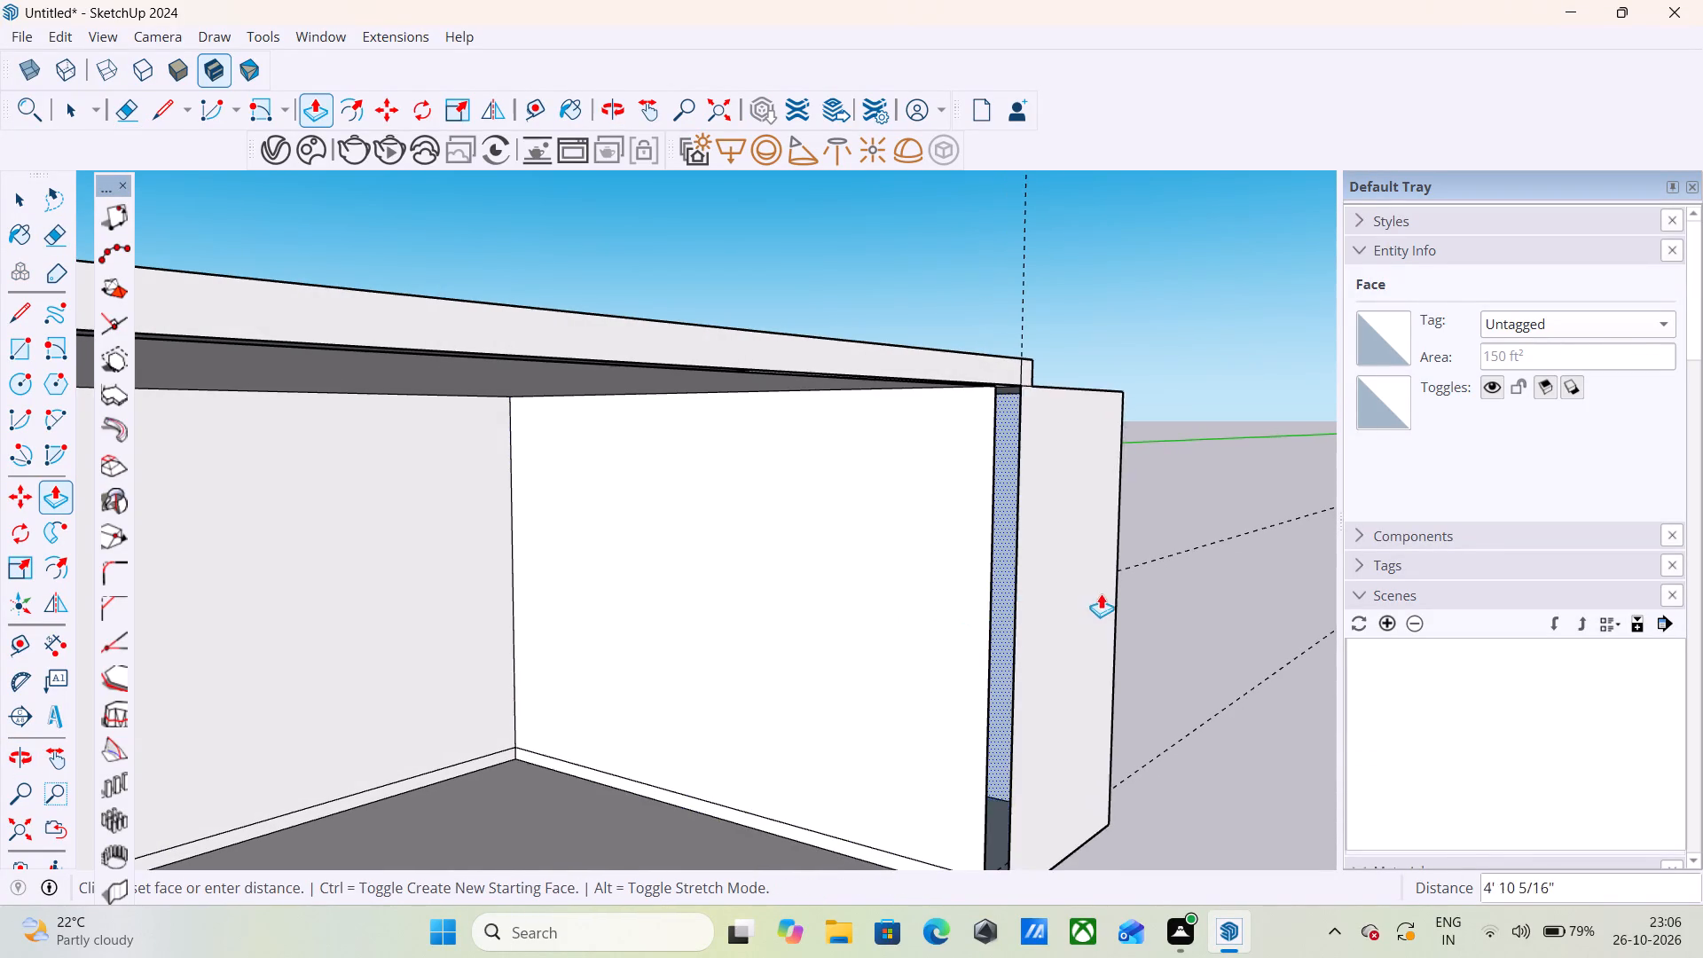
{"action": "middle_click_drag", "start_coordinate": [1100, 591], "coordinate": [453, 609]}
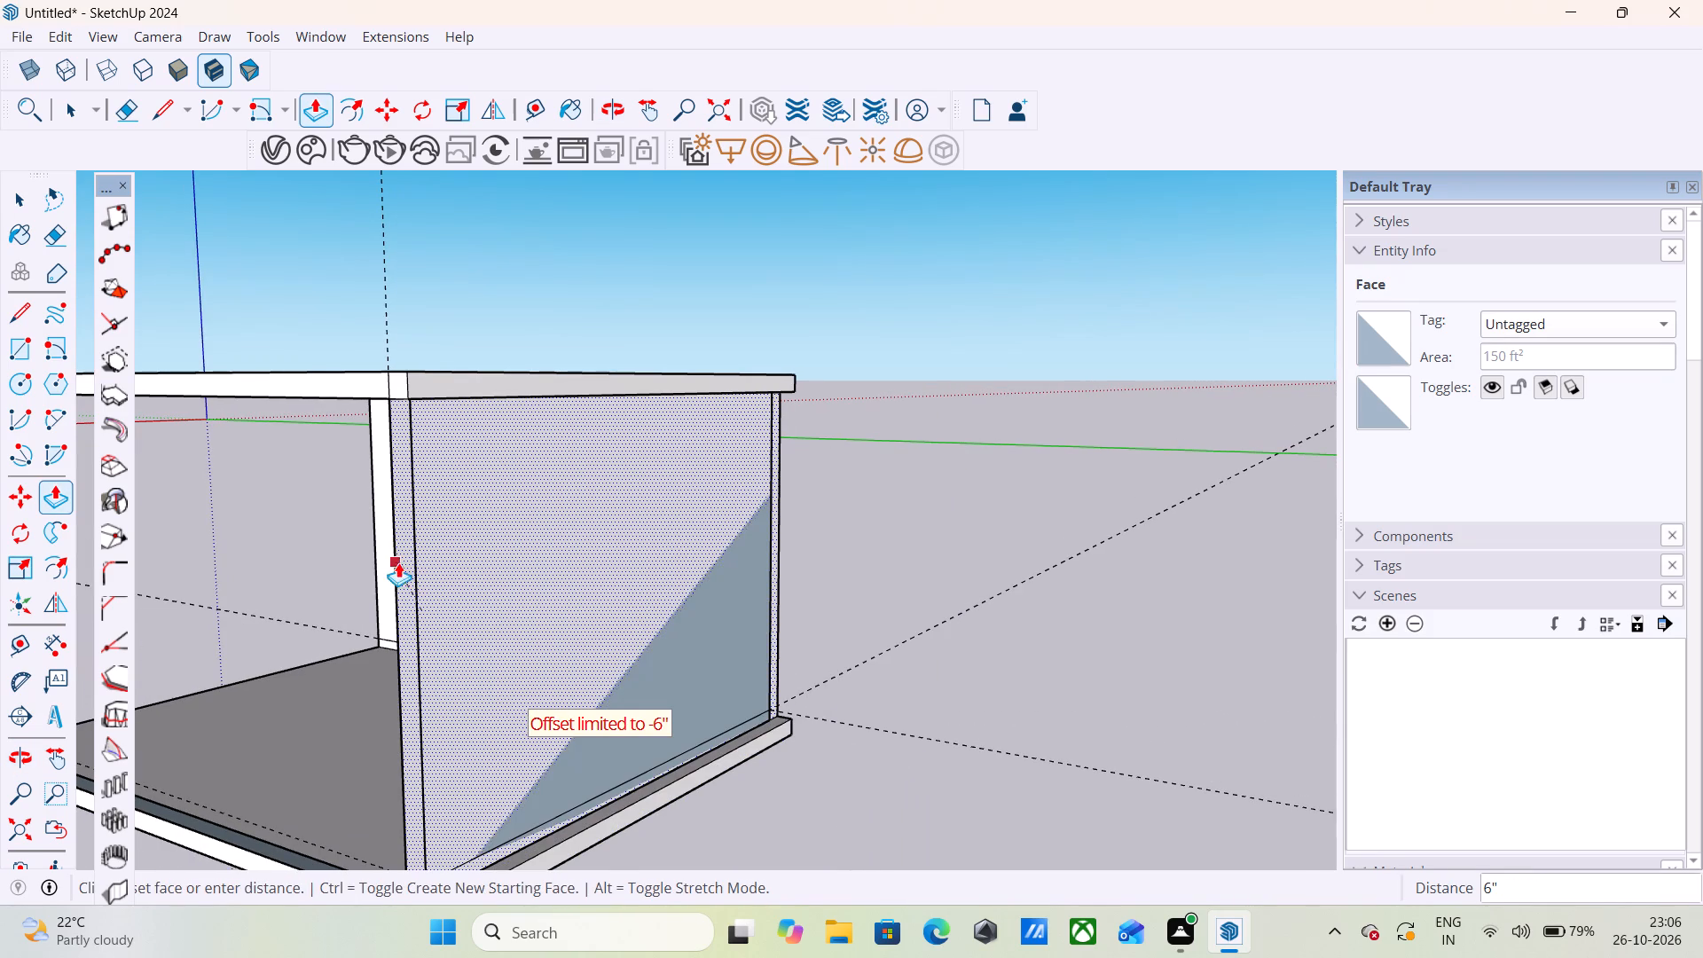
{"action": "middle_click", "coordinate": [310, 544]}
{"action": "middle_click_drag", "start_coordinate": [310, 544], "coordinate": [993, 654]}
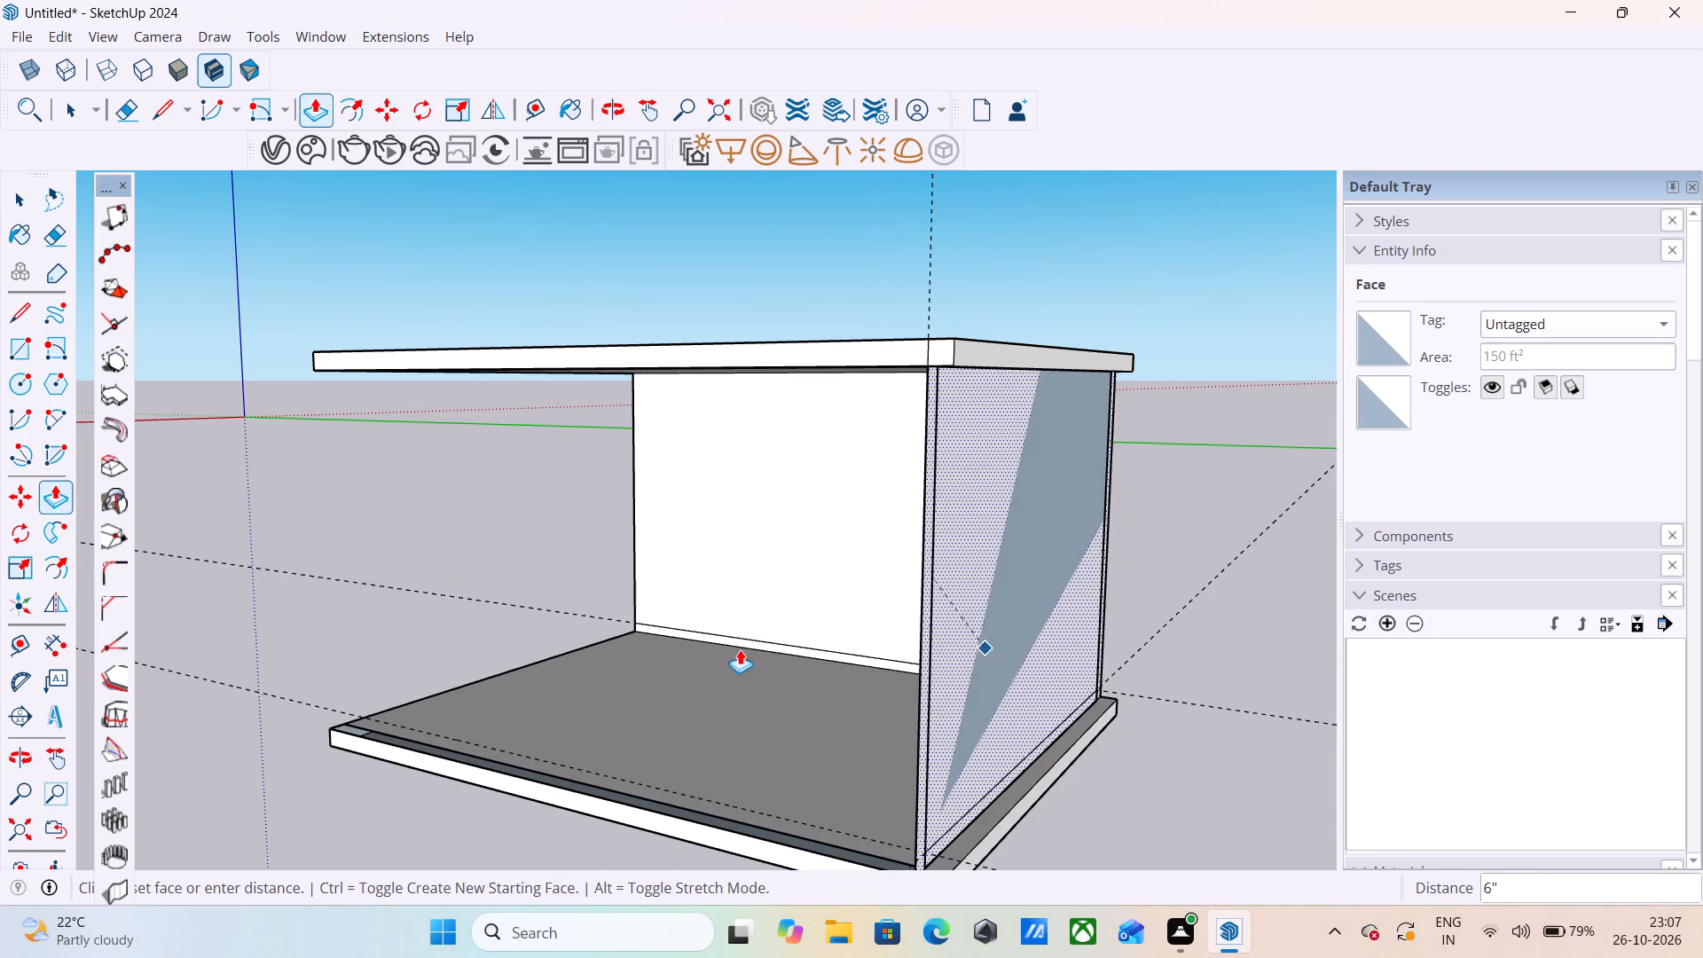
{"action": "middle_click_drag", "start_coordinate": [740, 649], "coordinate": [1214, 664]}
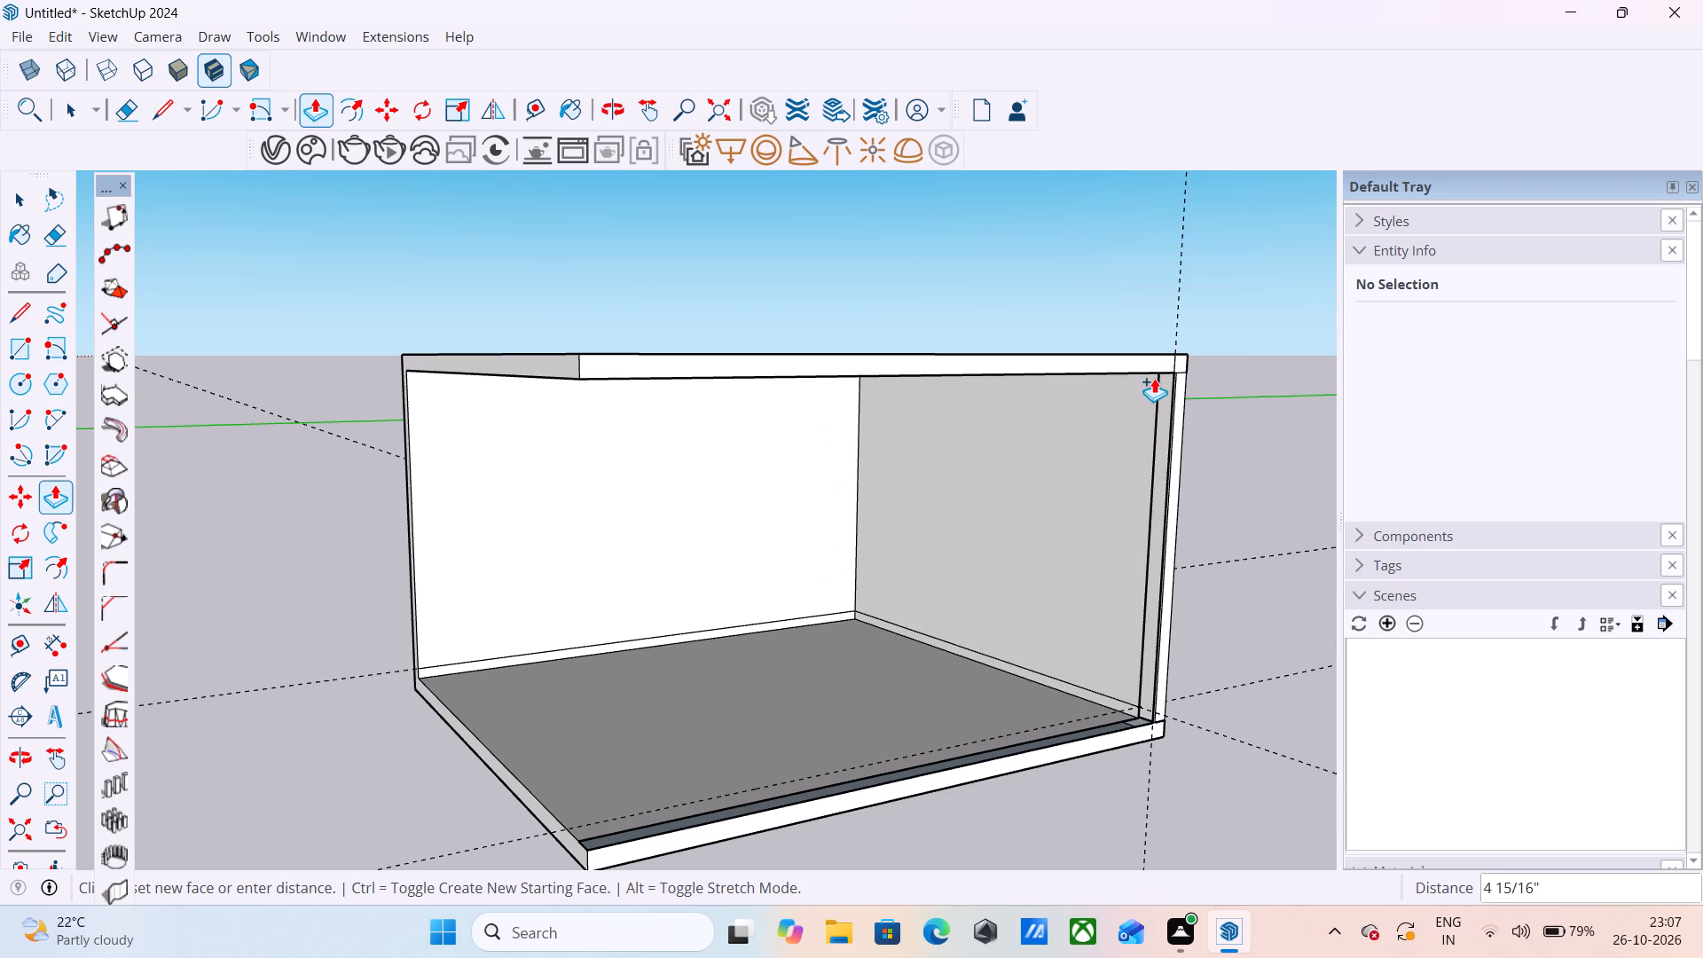
{"action": "scroll", "coordinate": [1175, 378], "scroll_direction": "up", "scroll_amount": 14}
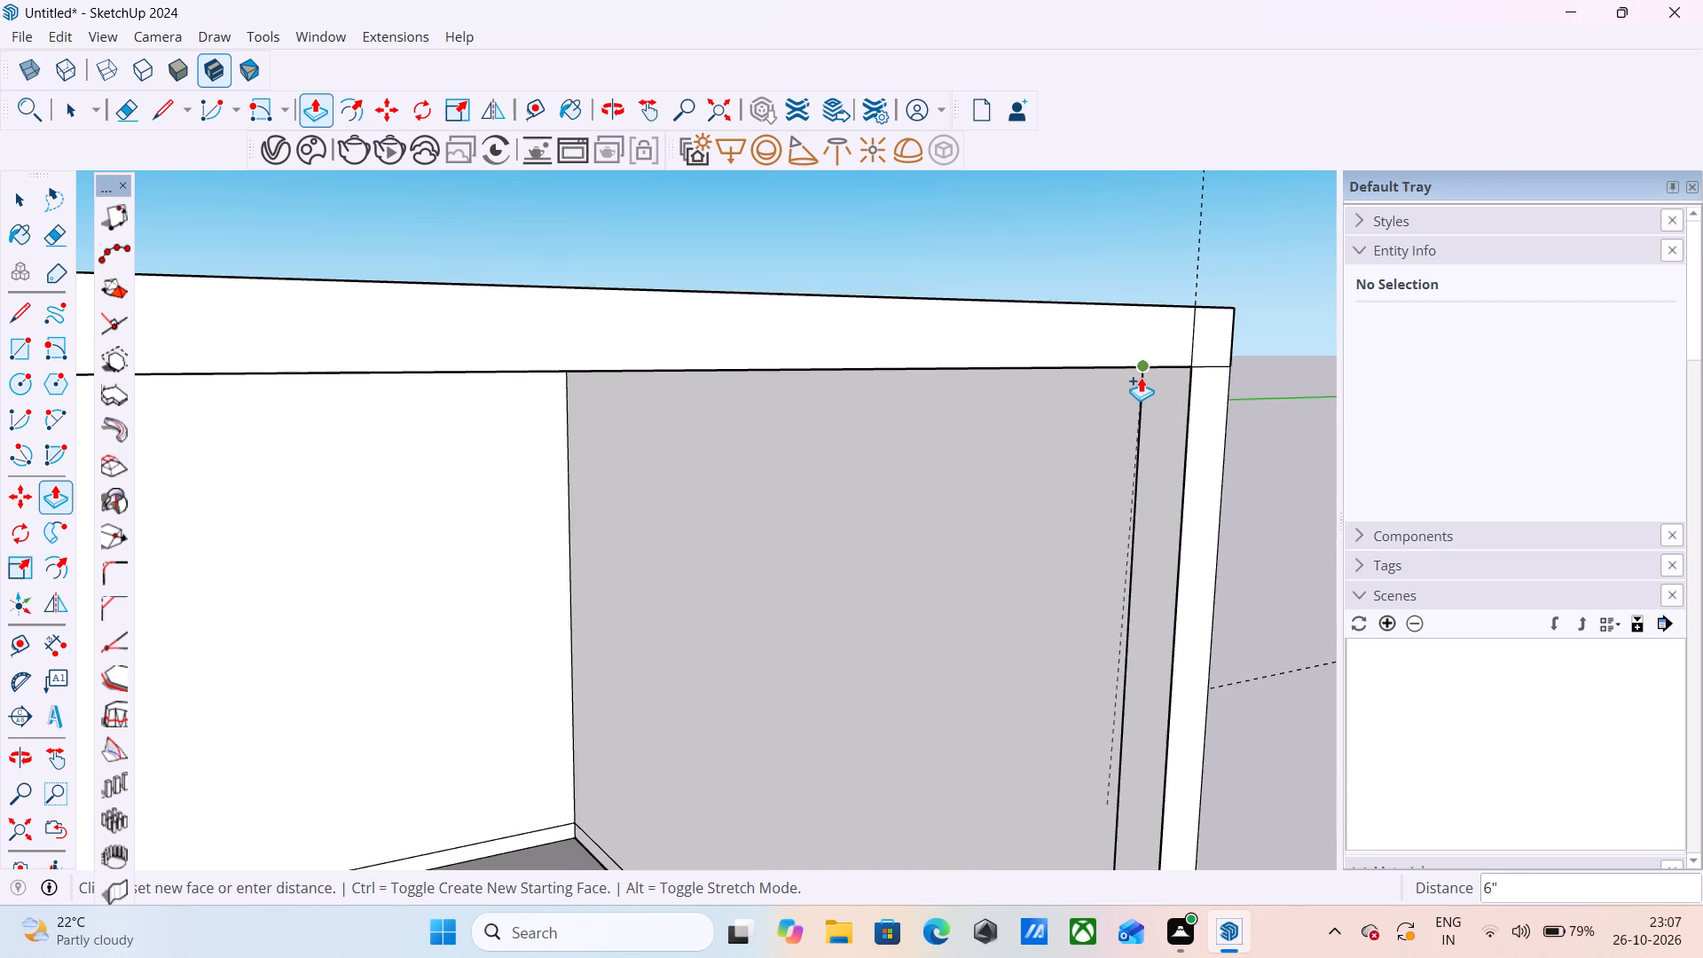
{"action": "scroll", "coordinate": [1141, 377], "scroll_direction": "up", "scroll_amount": 6}
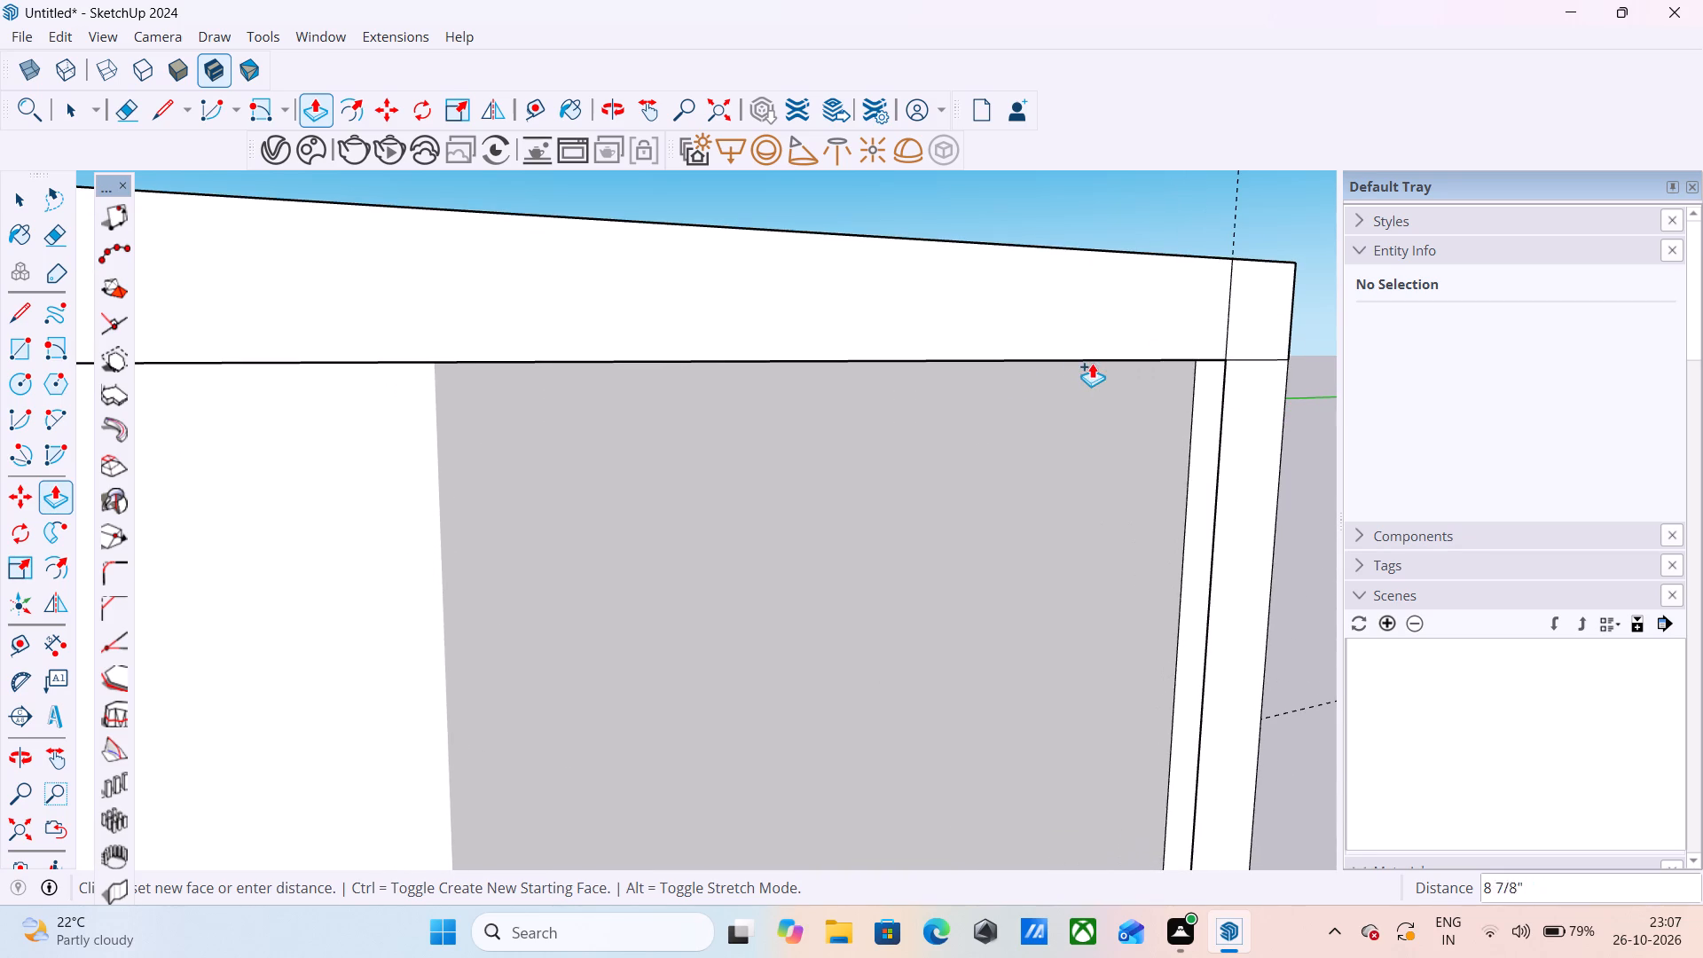
{"action": "middle_click_drag", "start_coordinate": [1092, 363], "coordinate": [824, 348]}
{"action": "scroll", "coordinate": [766, 341], "scroll_direction": "down", "scroll_amount": 12}
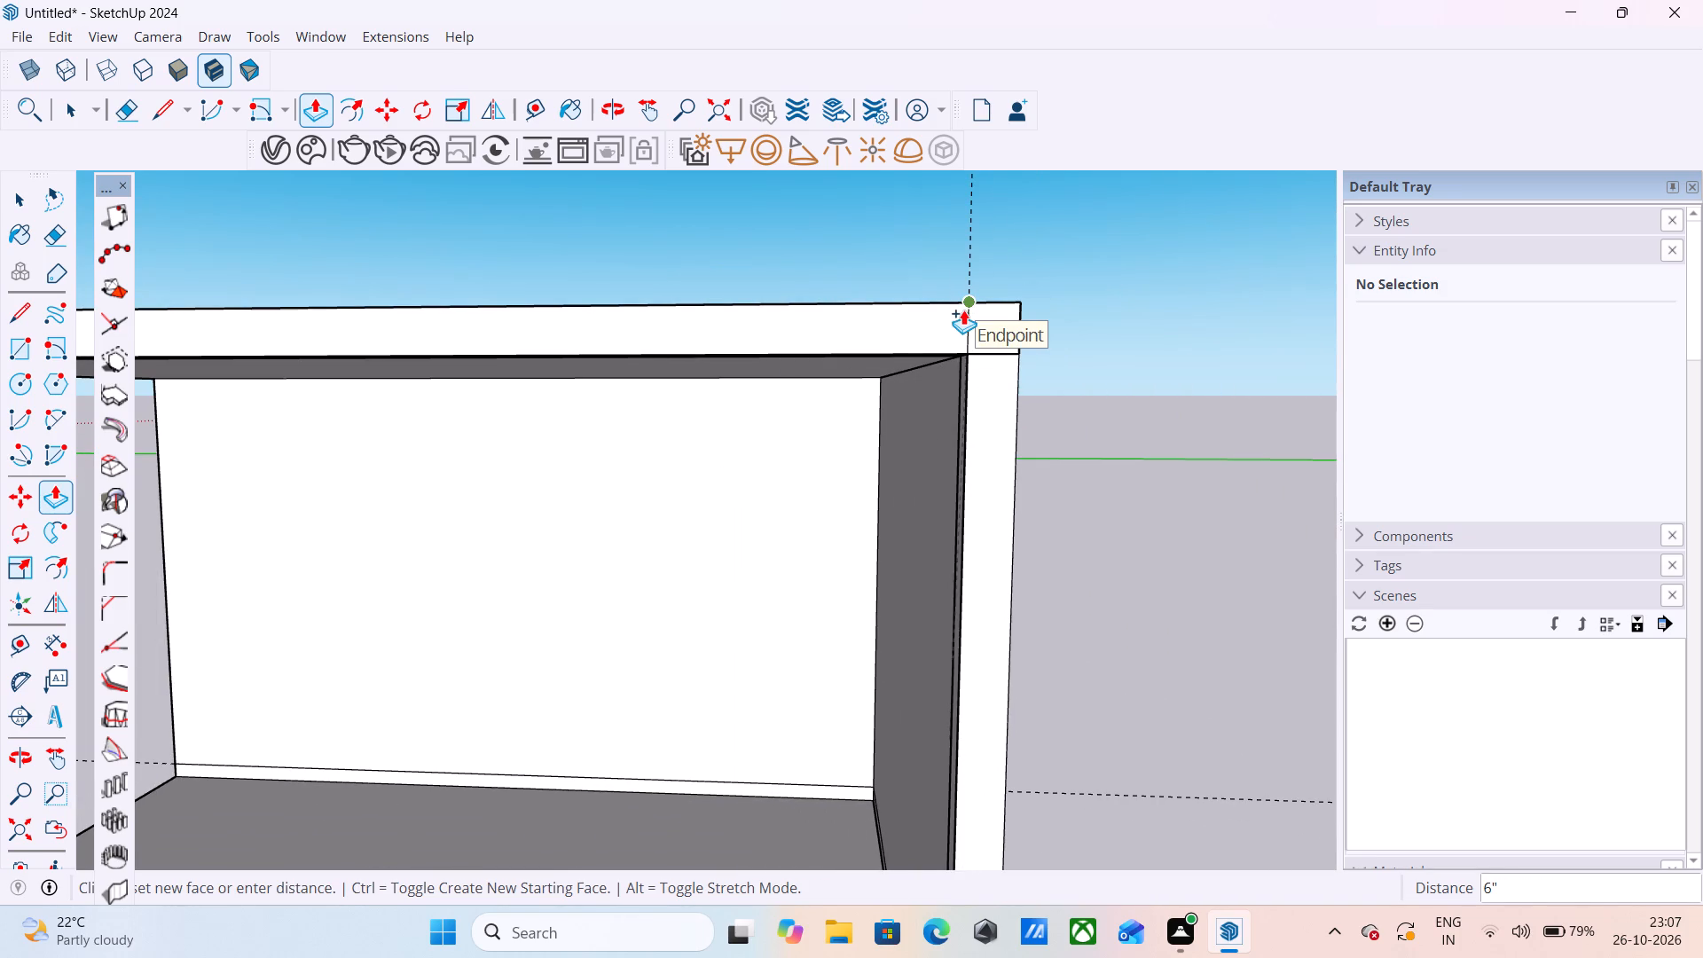
{"action": "middle_click_drag", "start_coordinate": [963, 310], "coordinate": [1079, 312]}
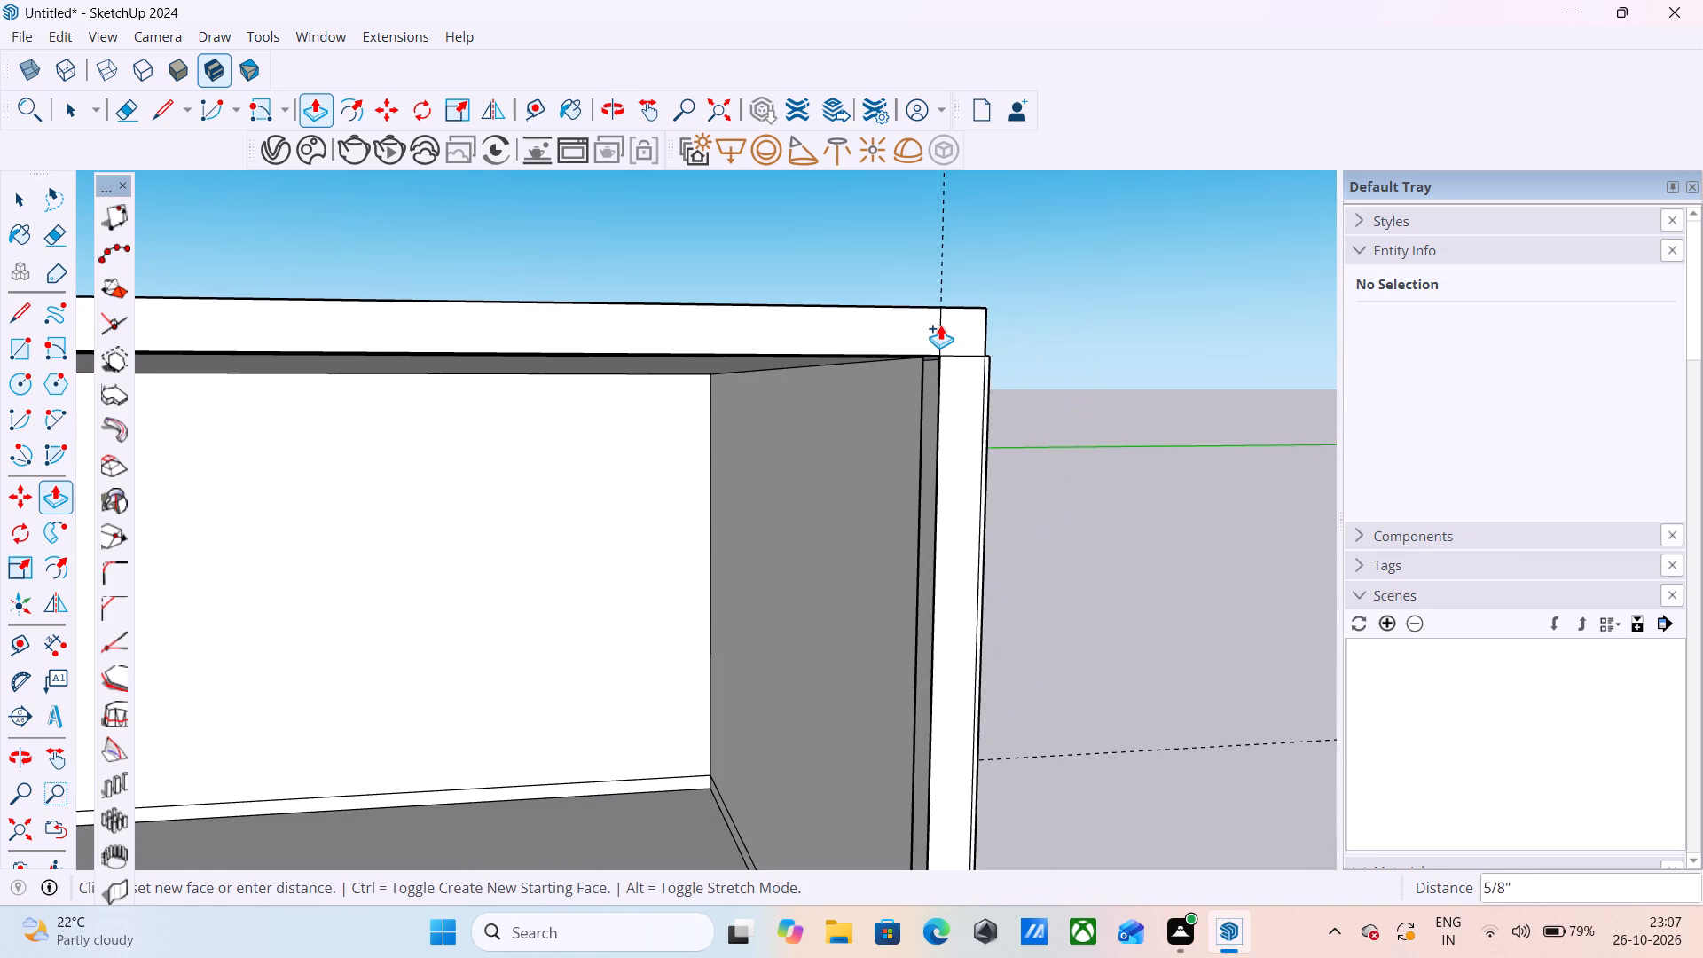
{"action": "left_click", "coordinate": [938, 325]}
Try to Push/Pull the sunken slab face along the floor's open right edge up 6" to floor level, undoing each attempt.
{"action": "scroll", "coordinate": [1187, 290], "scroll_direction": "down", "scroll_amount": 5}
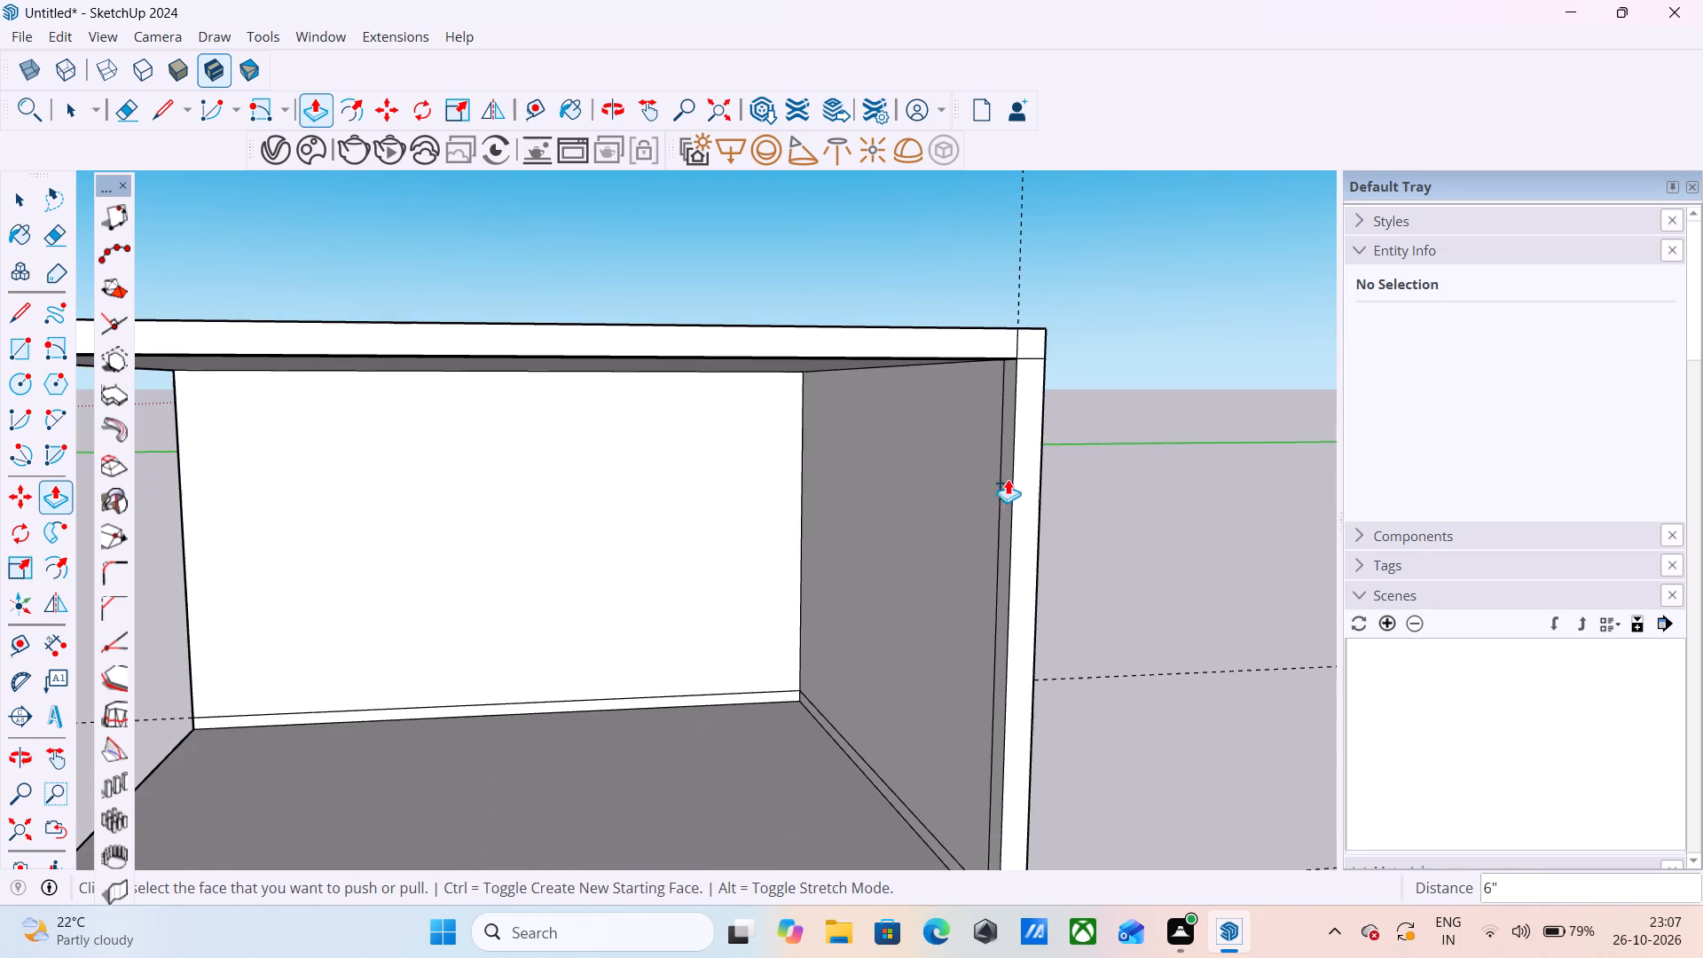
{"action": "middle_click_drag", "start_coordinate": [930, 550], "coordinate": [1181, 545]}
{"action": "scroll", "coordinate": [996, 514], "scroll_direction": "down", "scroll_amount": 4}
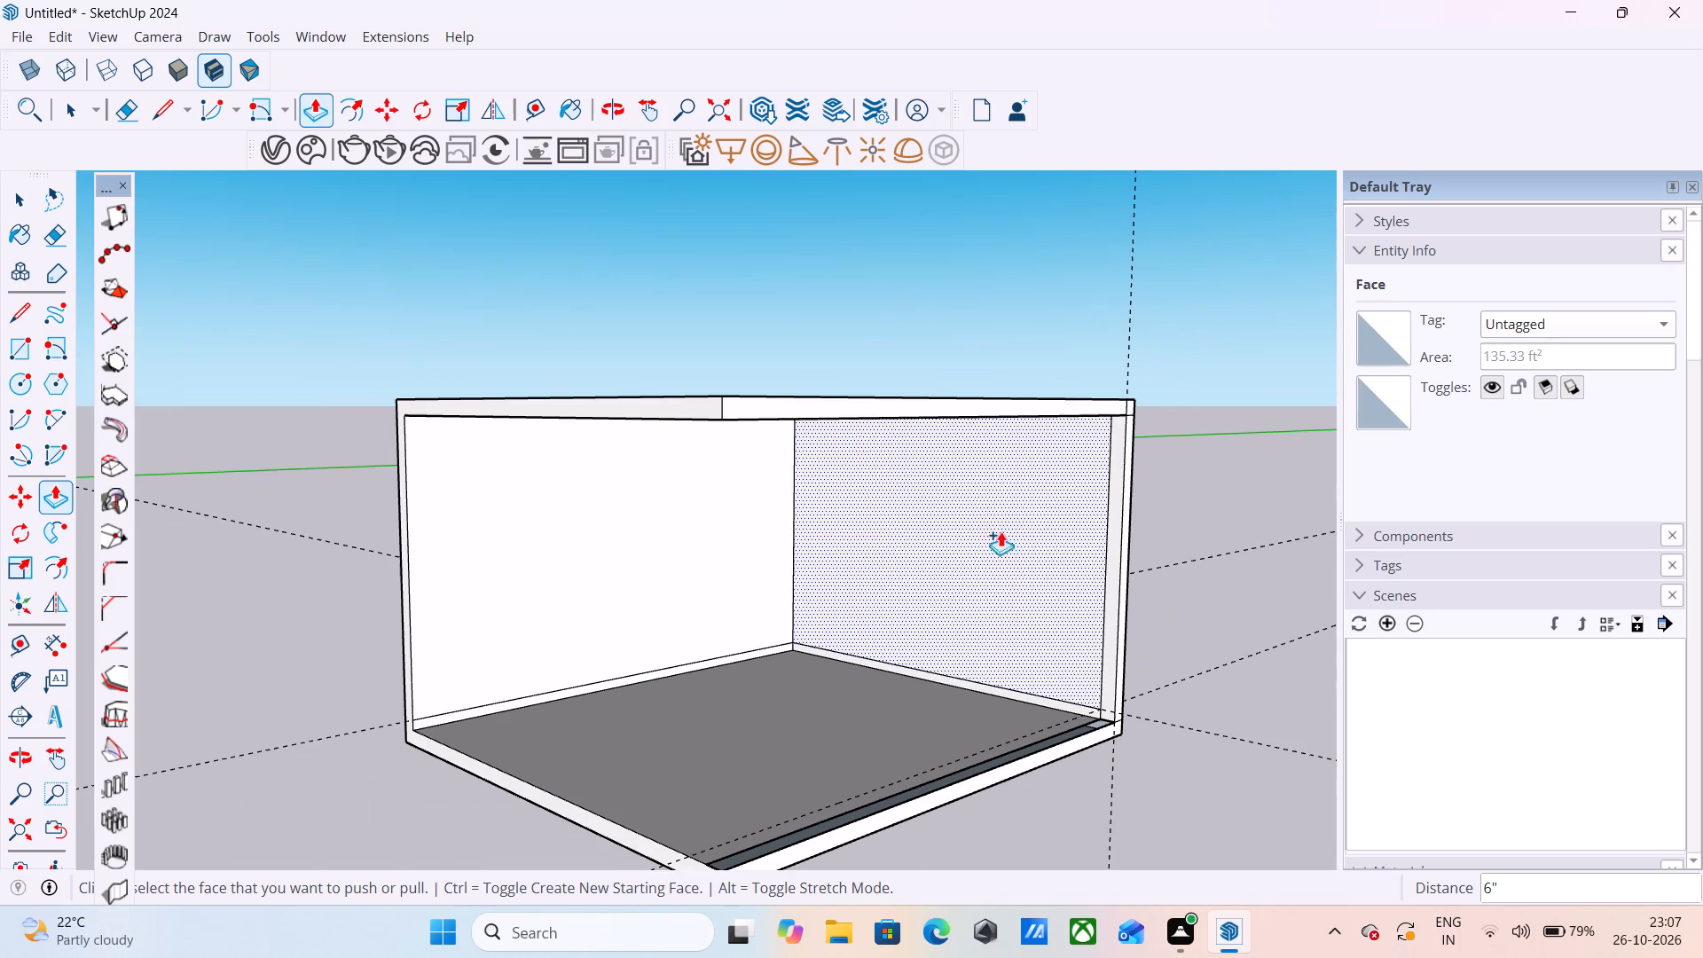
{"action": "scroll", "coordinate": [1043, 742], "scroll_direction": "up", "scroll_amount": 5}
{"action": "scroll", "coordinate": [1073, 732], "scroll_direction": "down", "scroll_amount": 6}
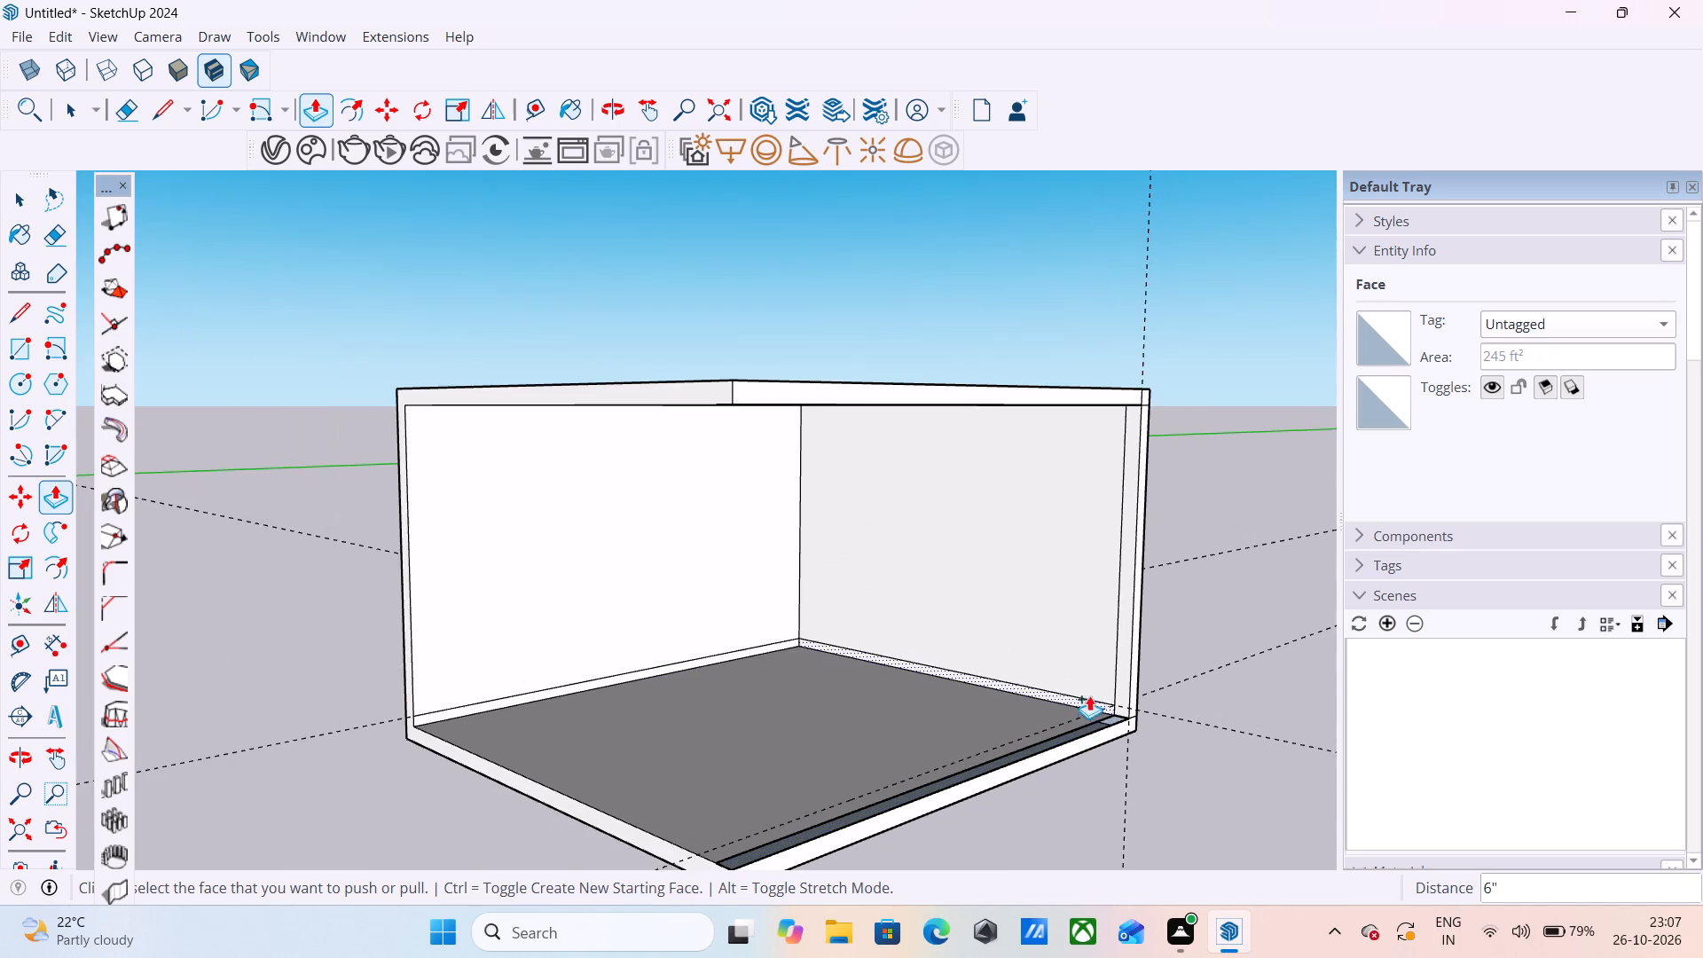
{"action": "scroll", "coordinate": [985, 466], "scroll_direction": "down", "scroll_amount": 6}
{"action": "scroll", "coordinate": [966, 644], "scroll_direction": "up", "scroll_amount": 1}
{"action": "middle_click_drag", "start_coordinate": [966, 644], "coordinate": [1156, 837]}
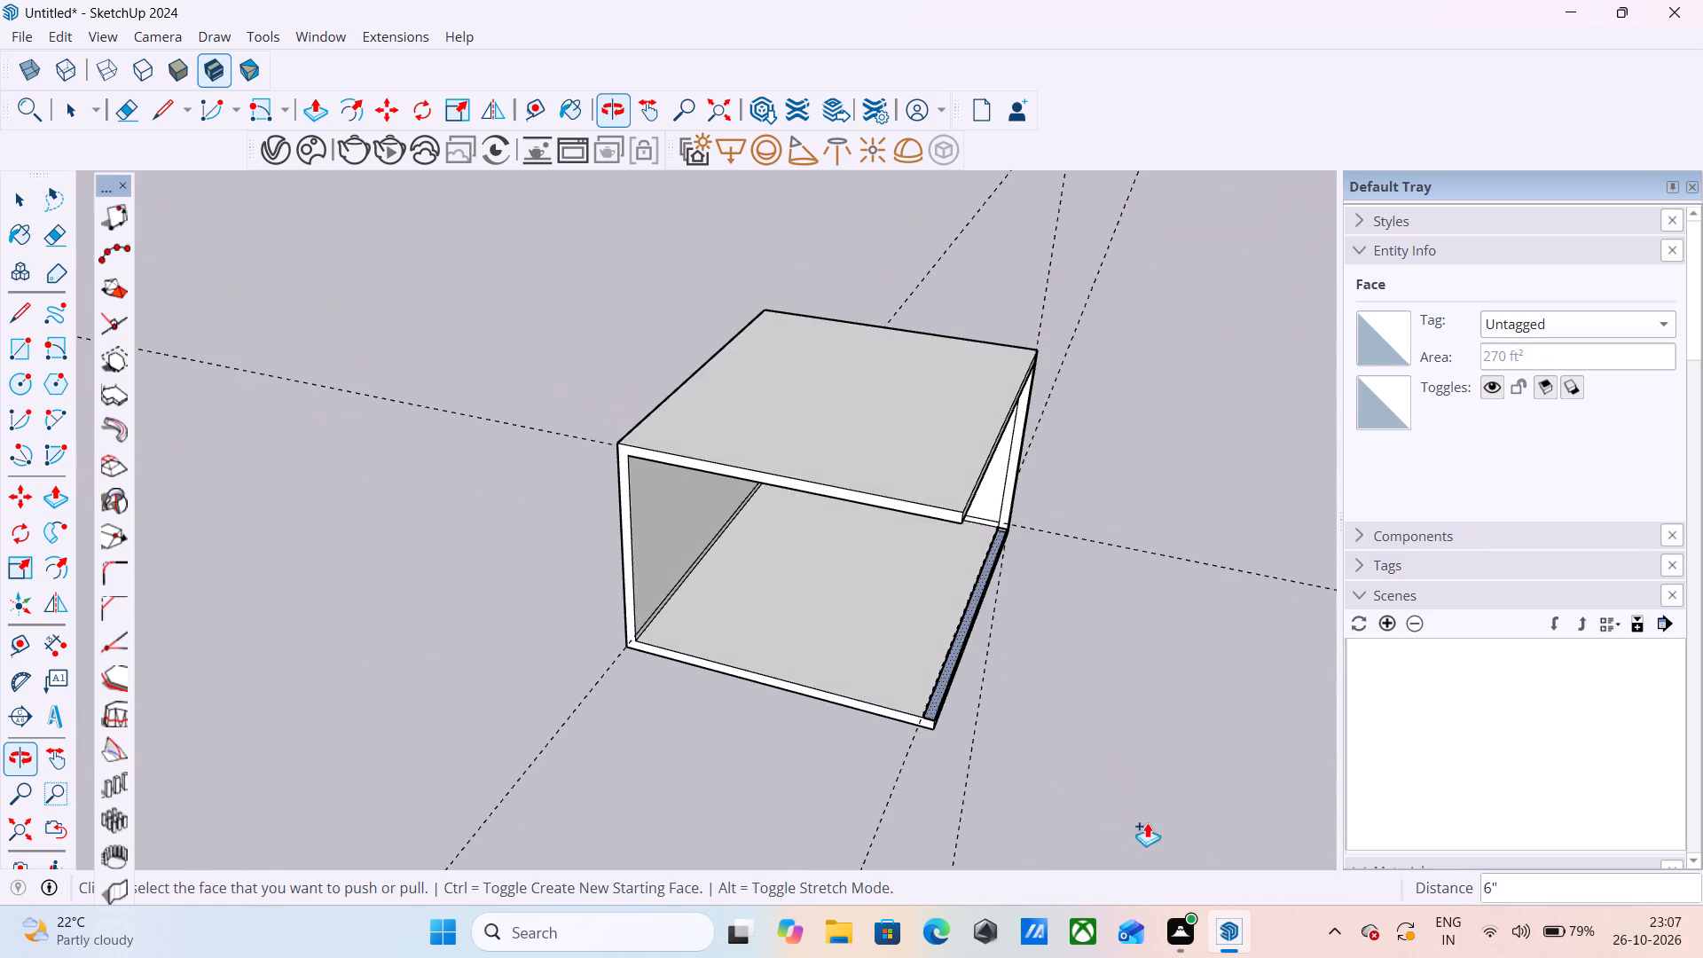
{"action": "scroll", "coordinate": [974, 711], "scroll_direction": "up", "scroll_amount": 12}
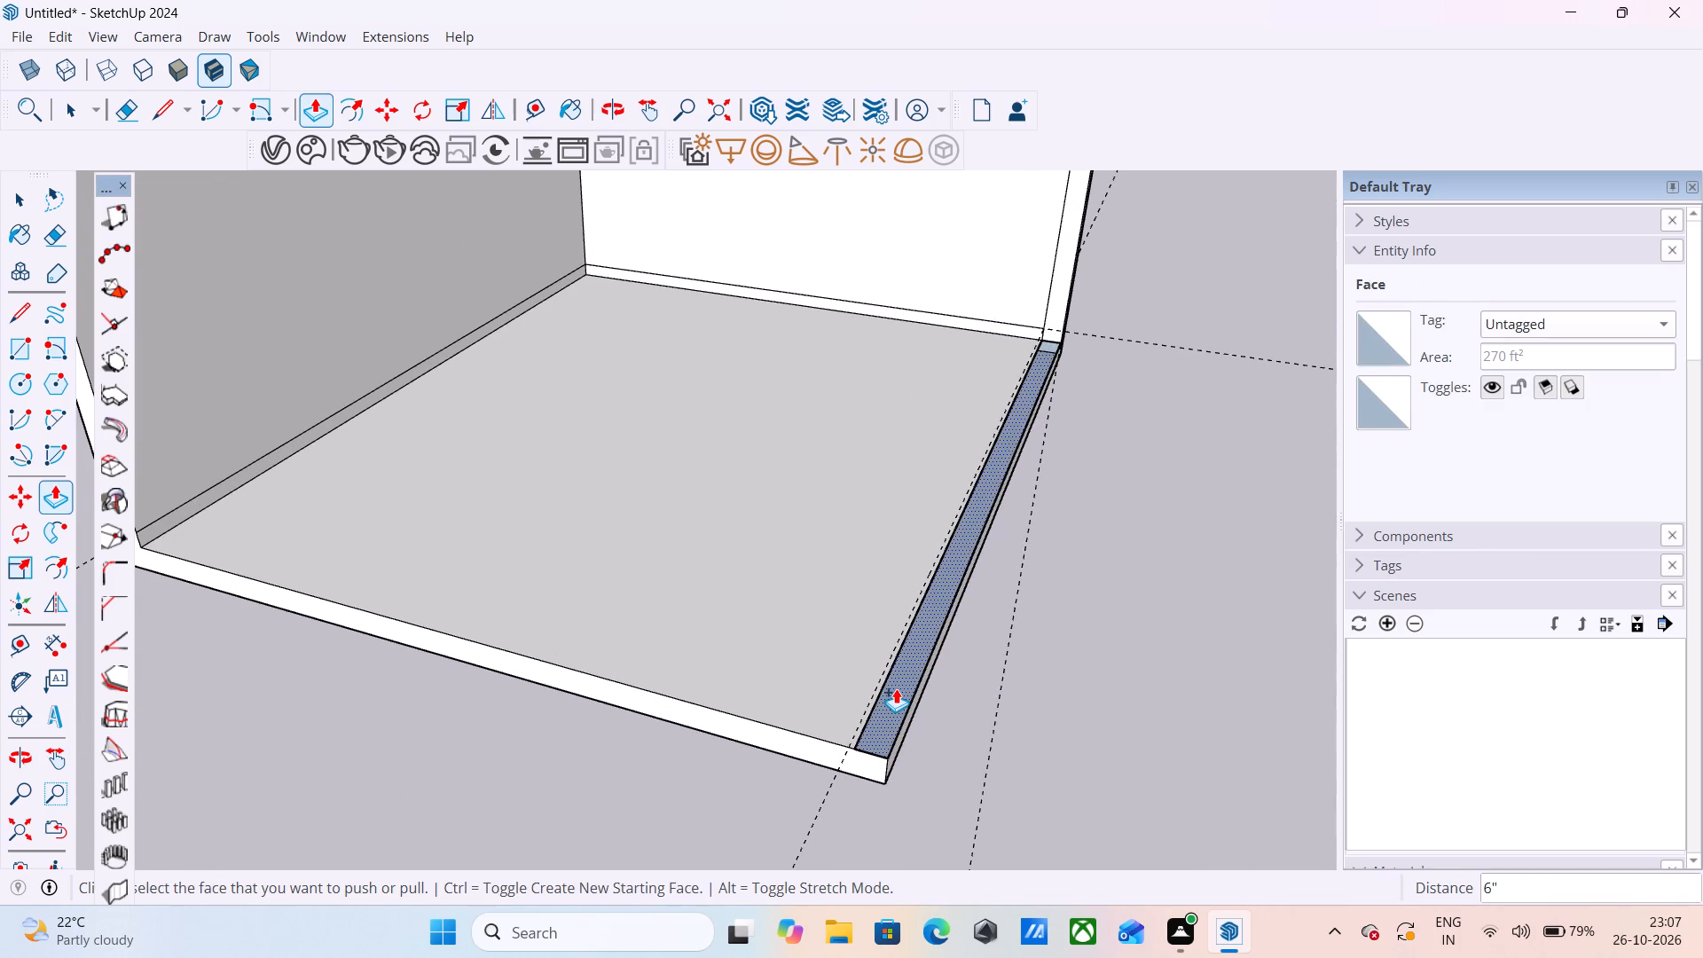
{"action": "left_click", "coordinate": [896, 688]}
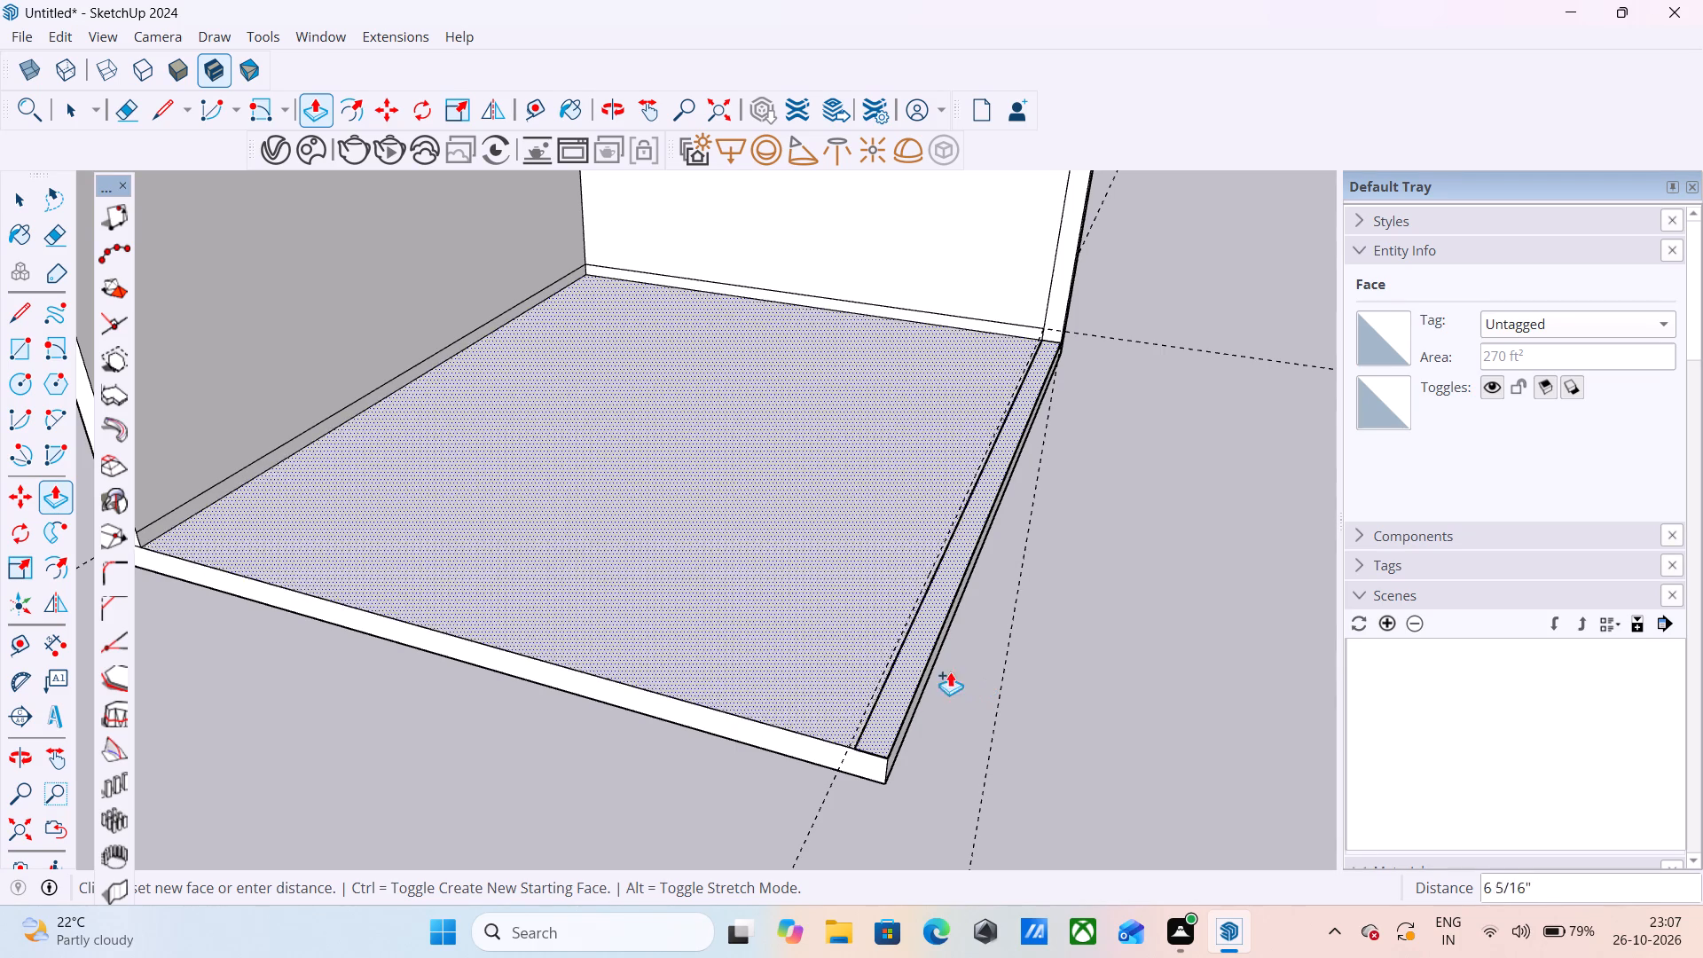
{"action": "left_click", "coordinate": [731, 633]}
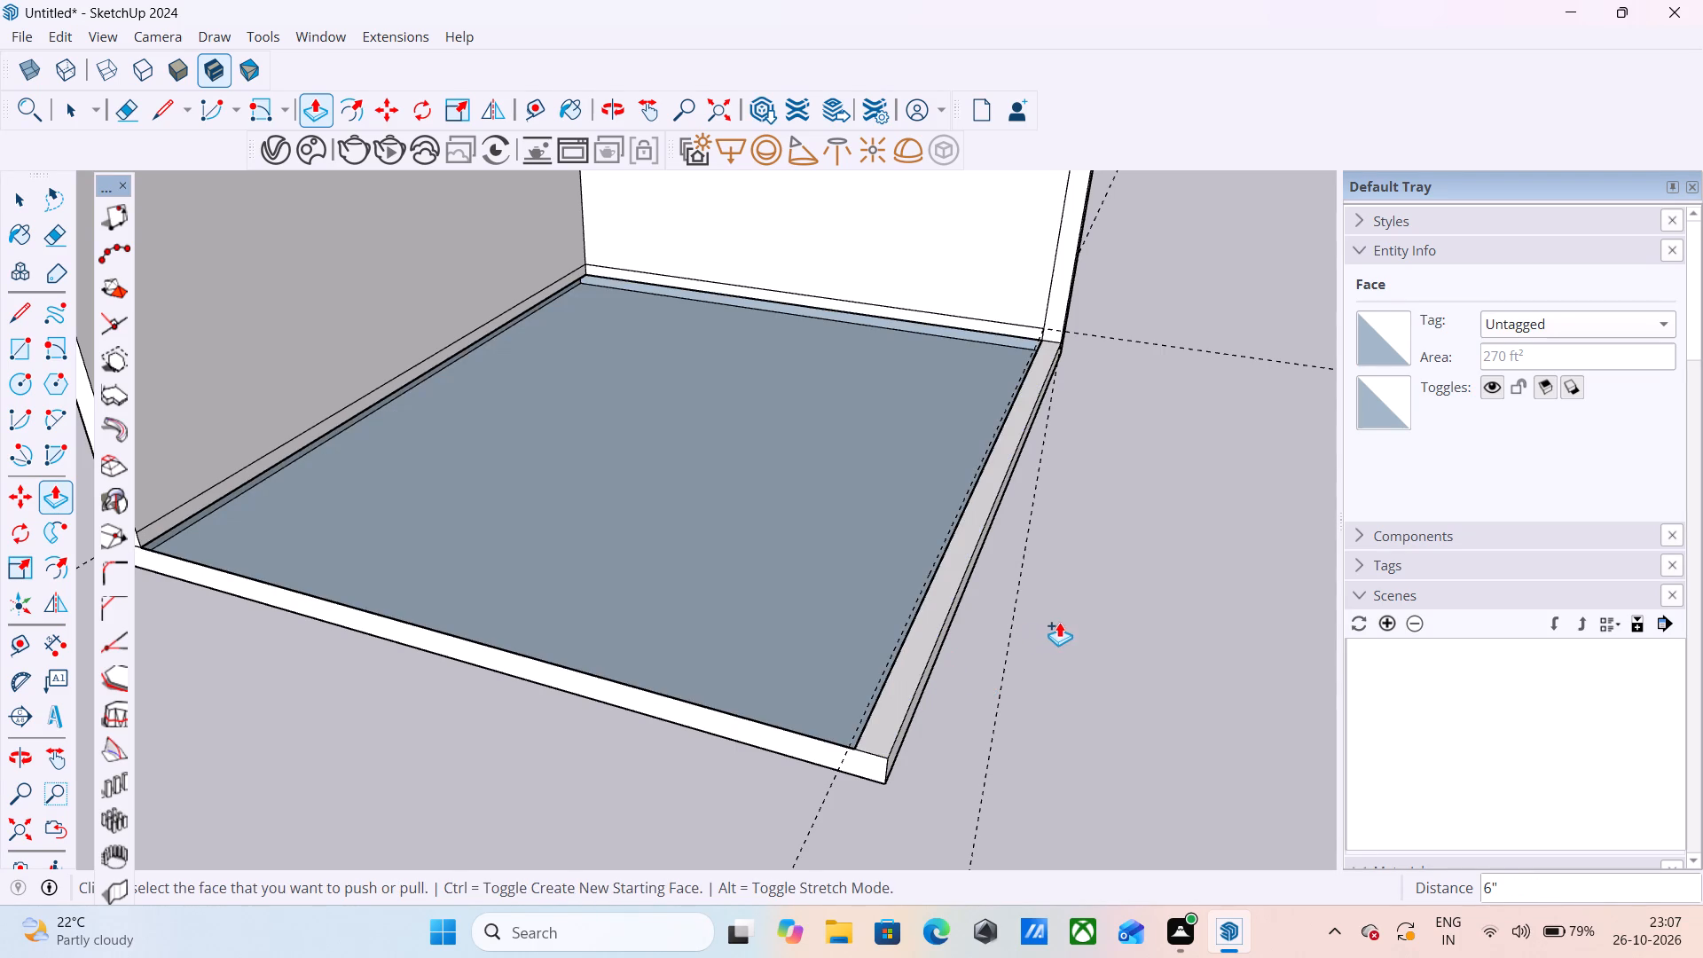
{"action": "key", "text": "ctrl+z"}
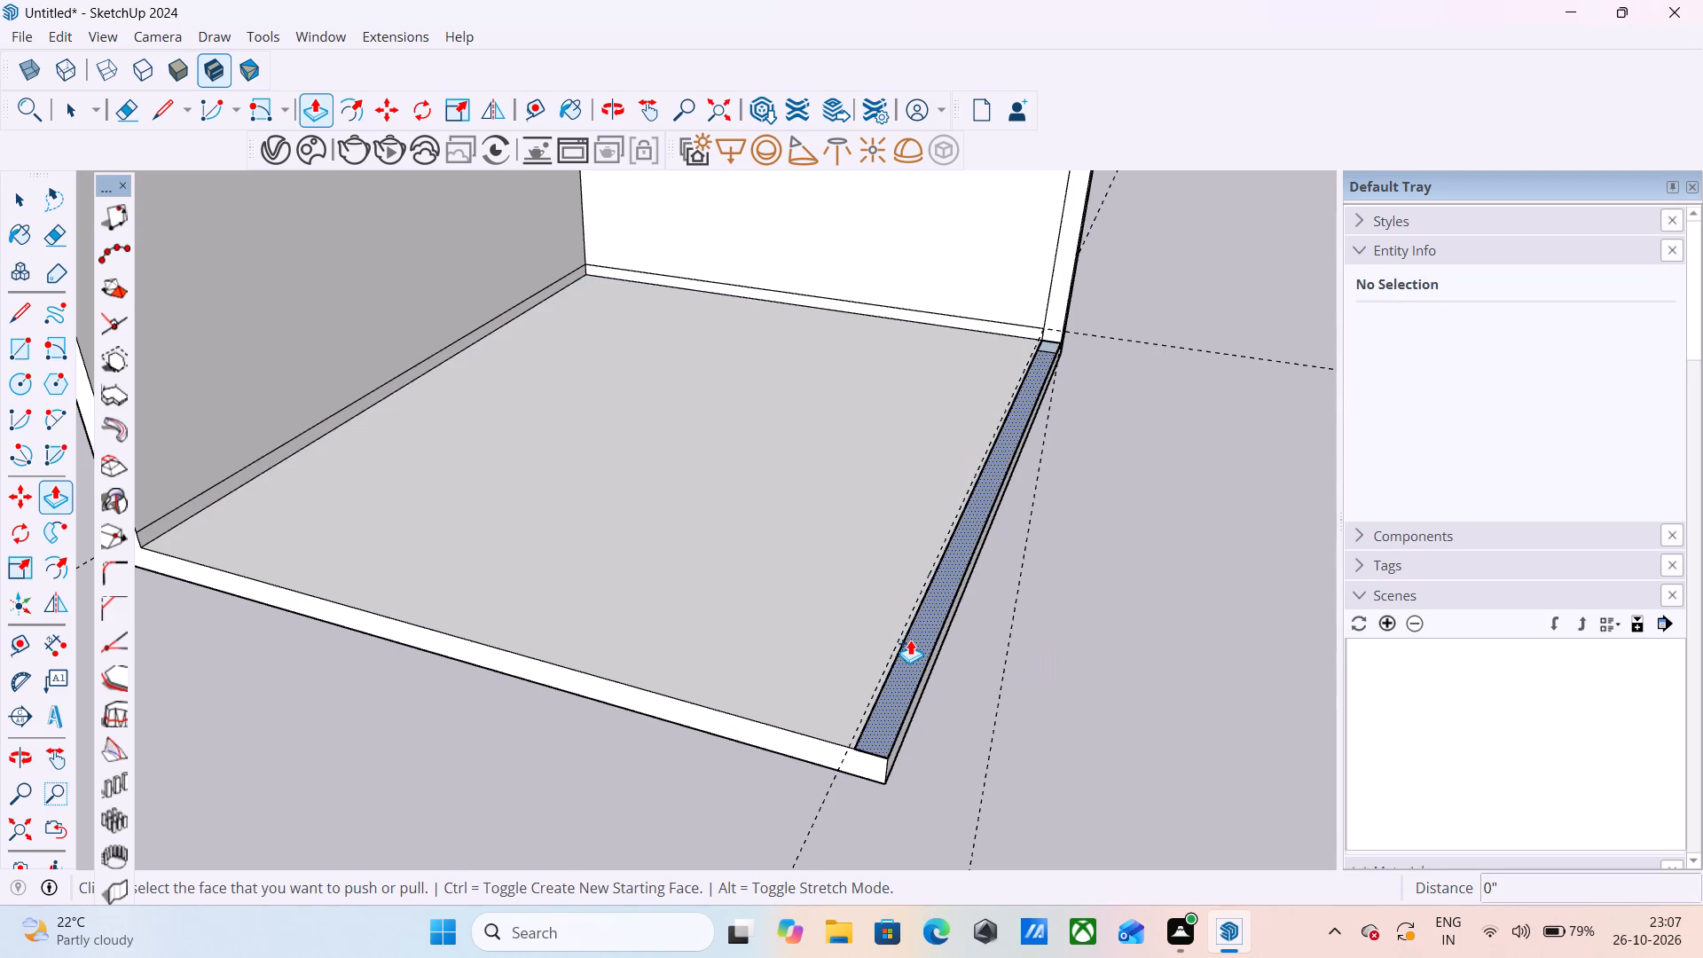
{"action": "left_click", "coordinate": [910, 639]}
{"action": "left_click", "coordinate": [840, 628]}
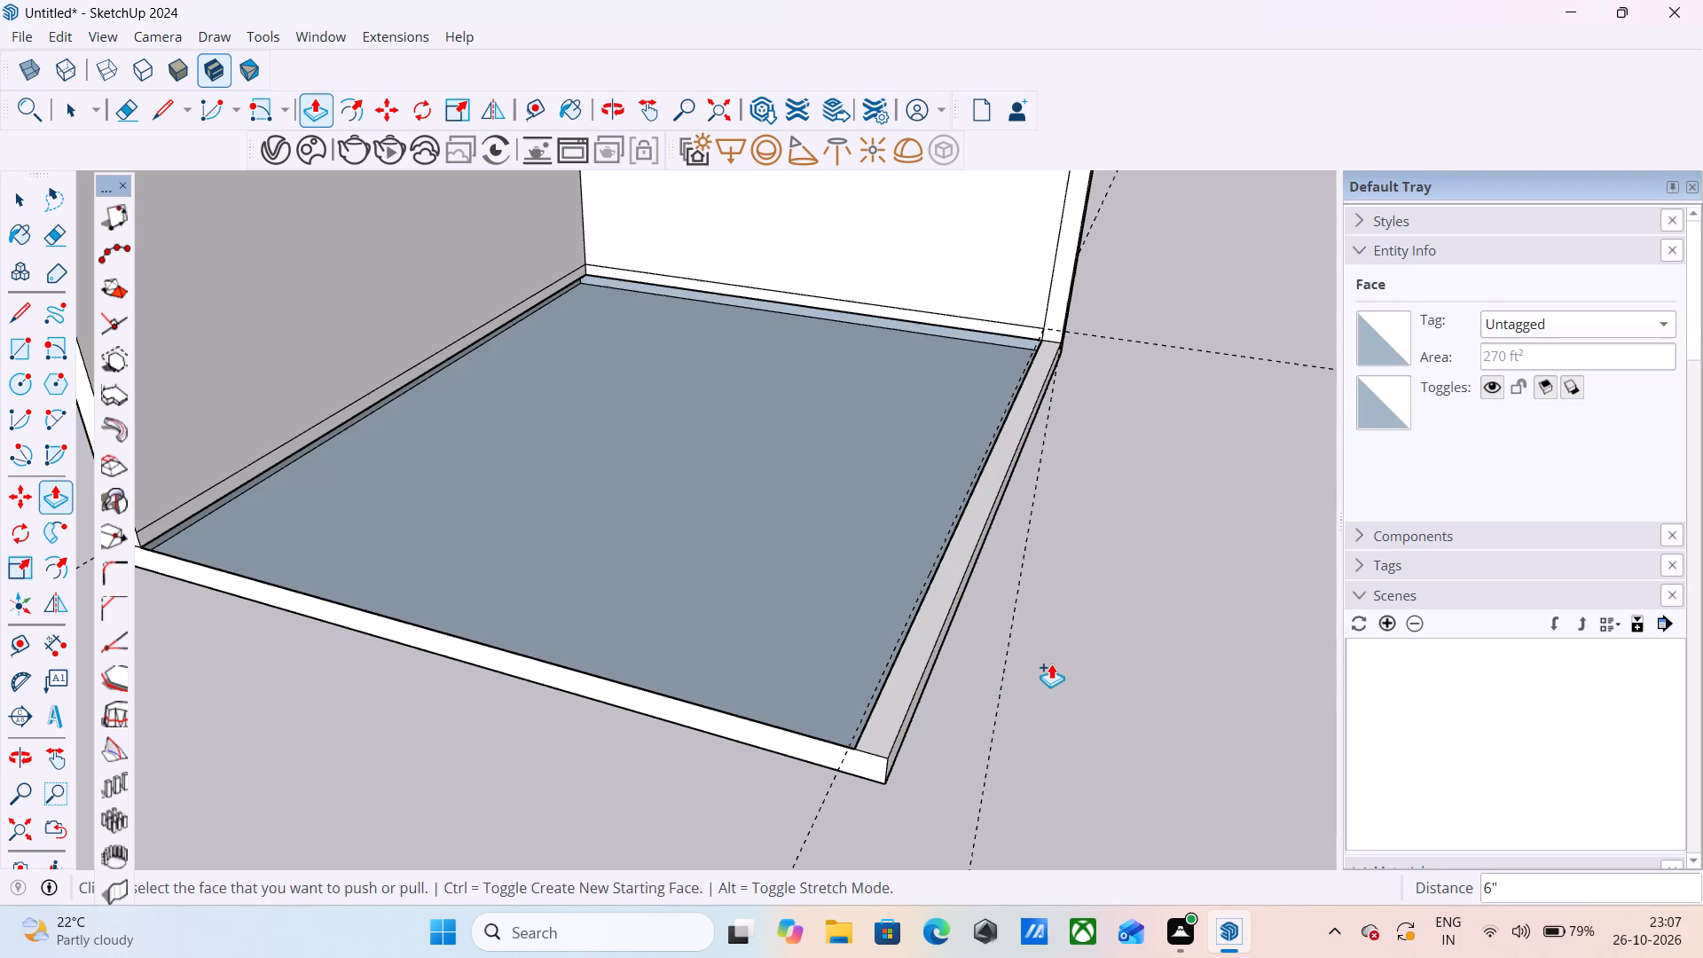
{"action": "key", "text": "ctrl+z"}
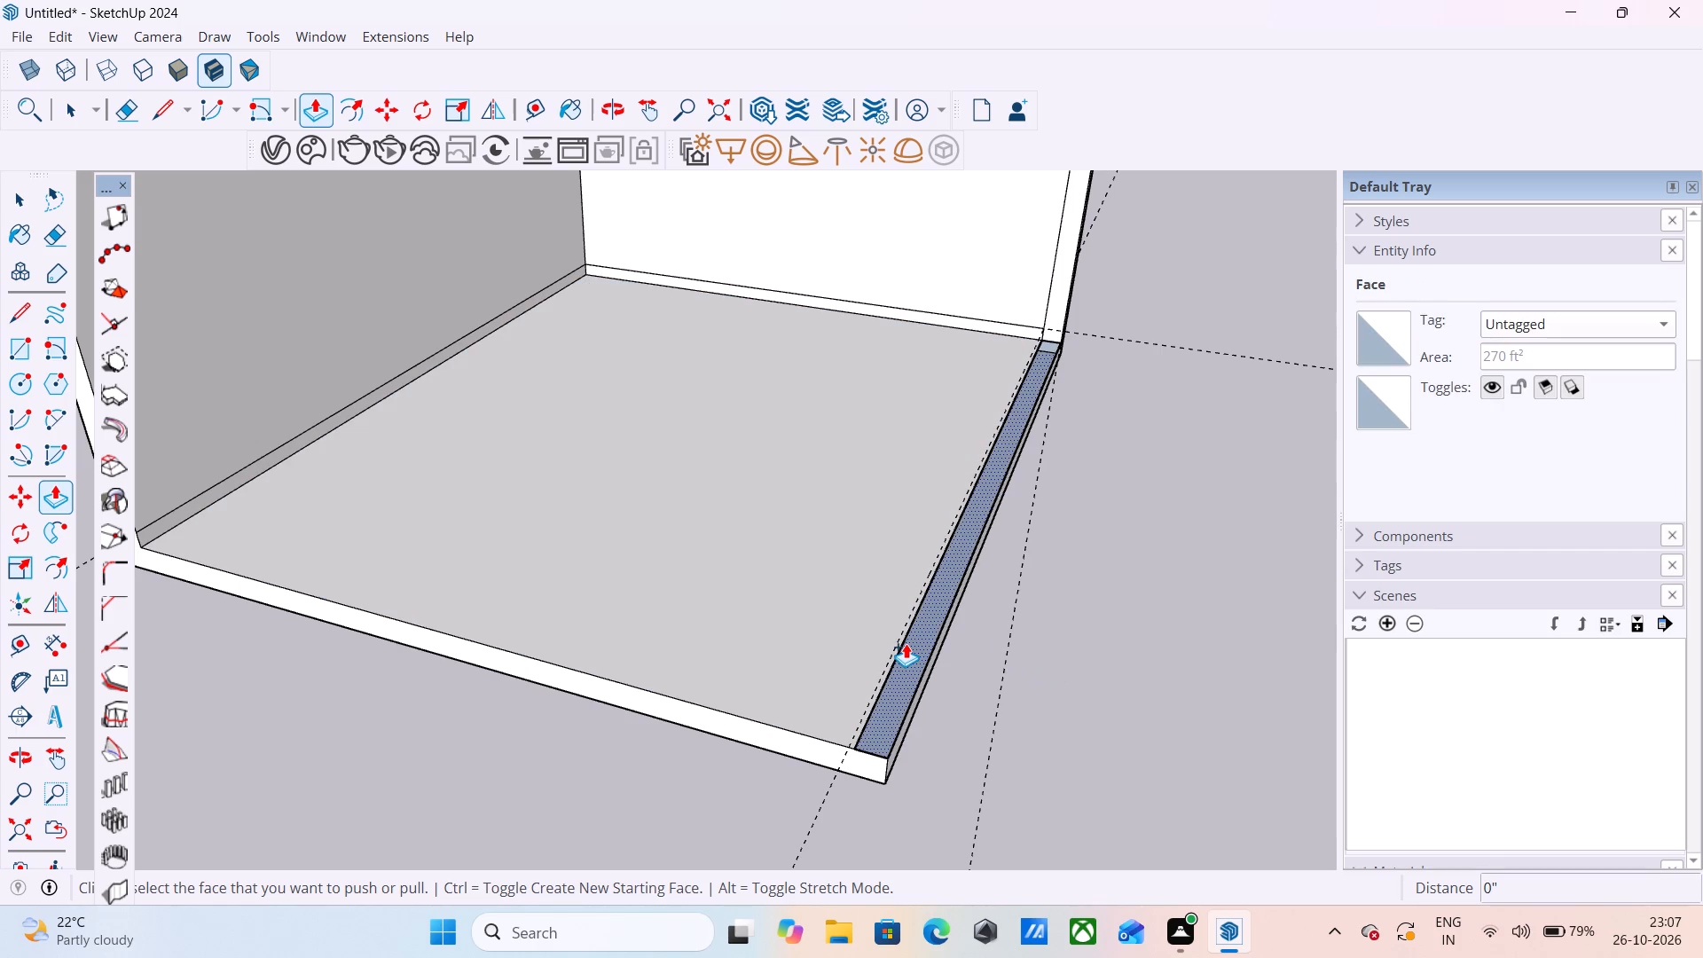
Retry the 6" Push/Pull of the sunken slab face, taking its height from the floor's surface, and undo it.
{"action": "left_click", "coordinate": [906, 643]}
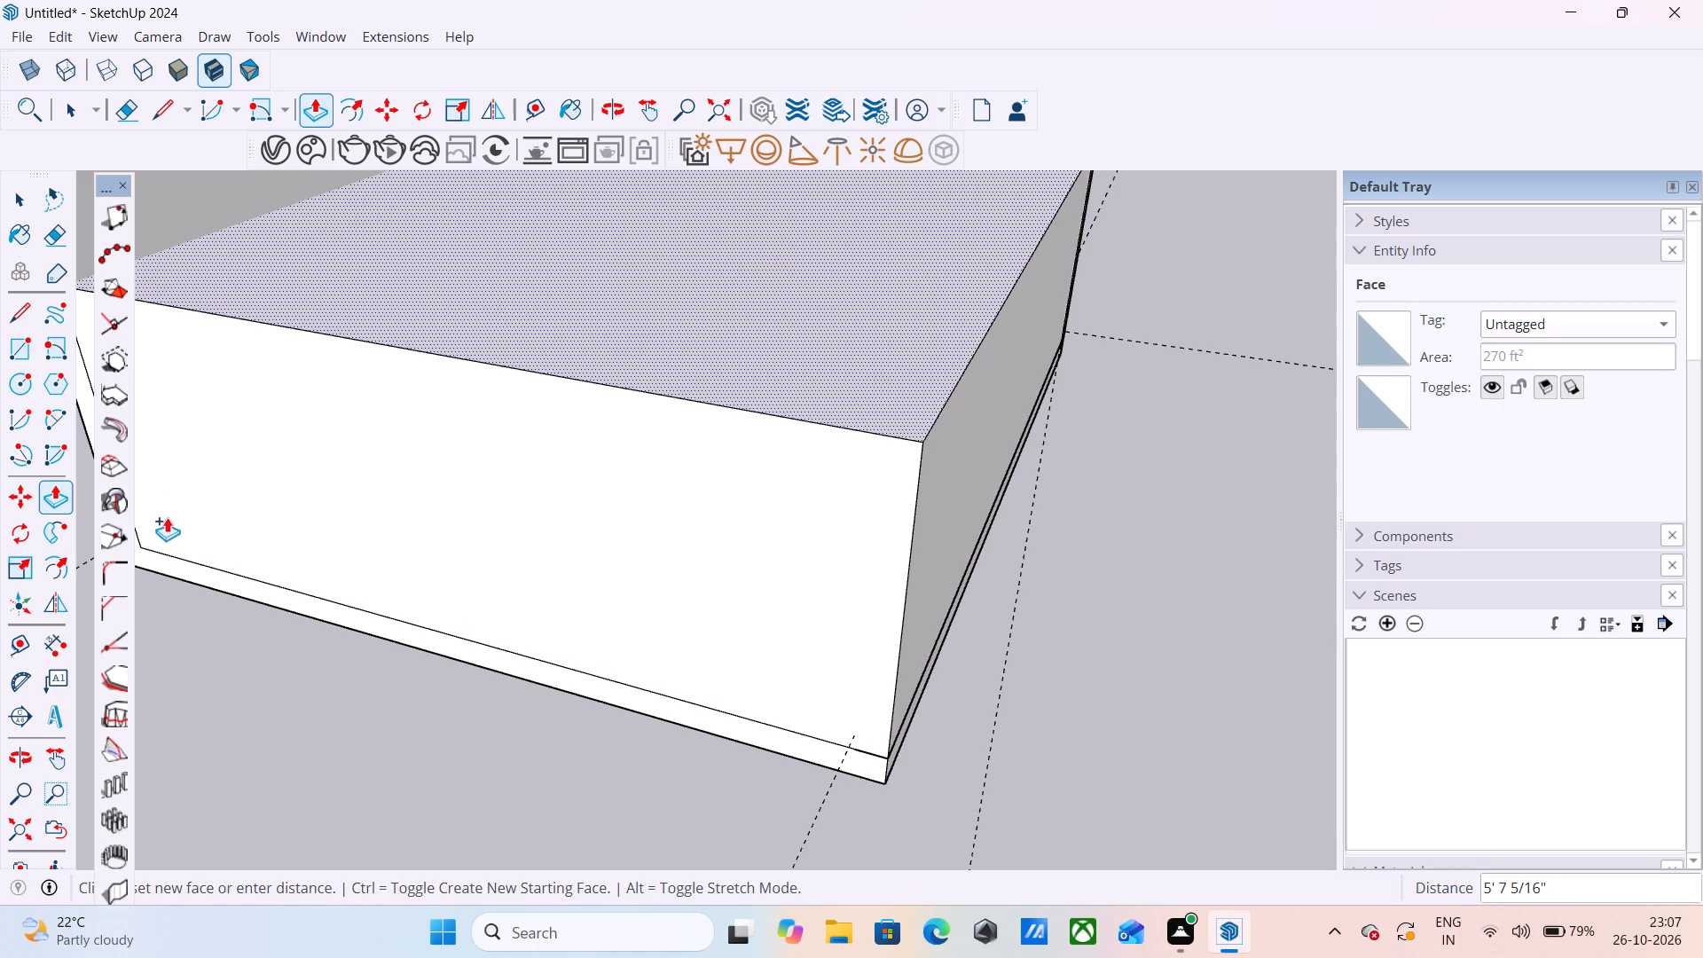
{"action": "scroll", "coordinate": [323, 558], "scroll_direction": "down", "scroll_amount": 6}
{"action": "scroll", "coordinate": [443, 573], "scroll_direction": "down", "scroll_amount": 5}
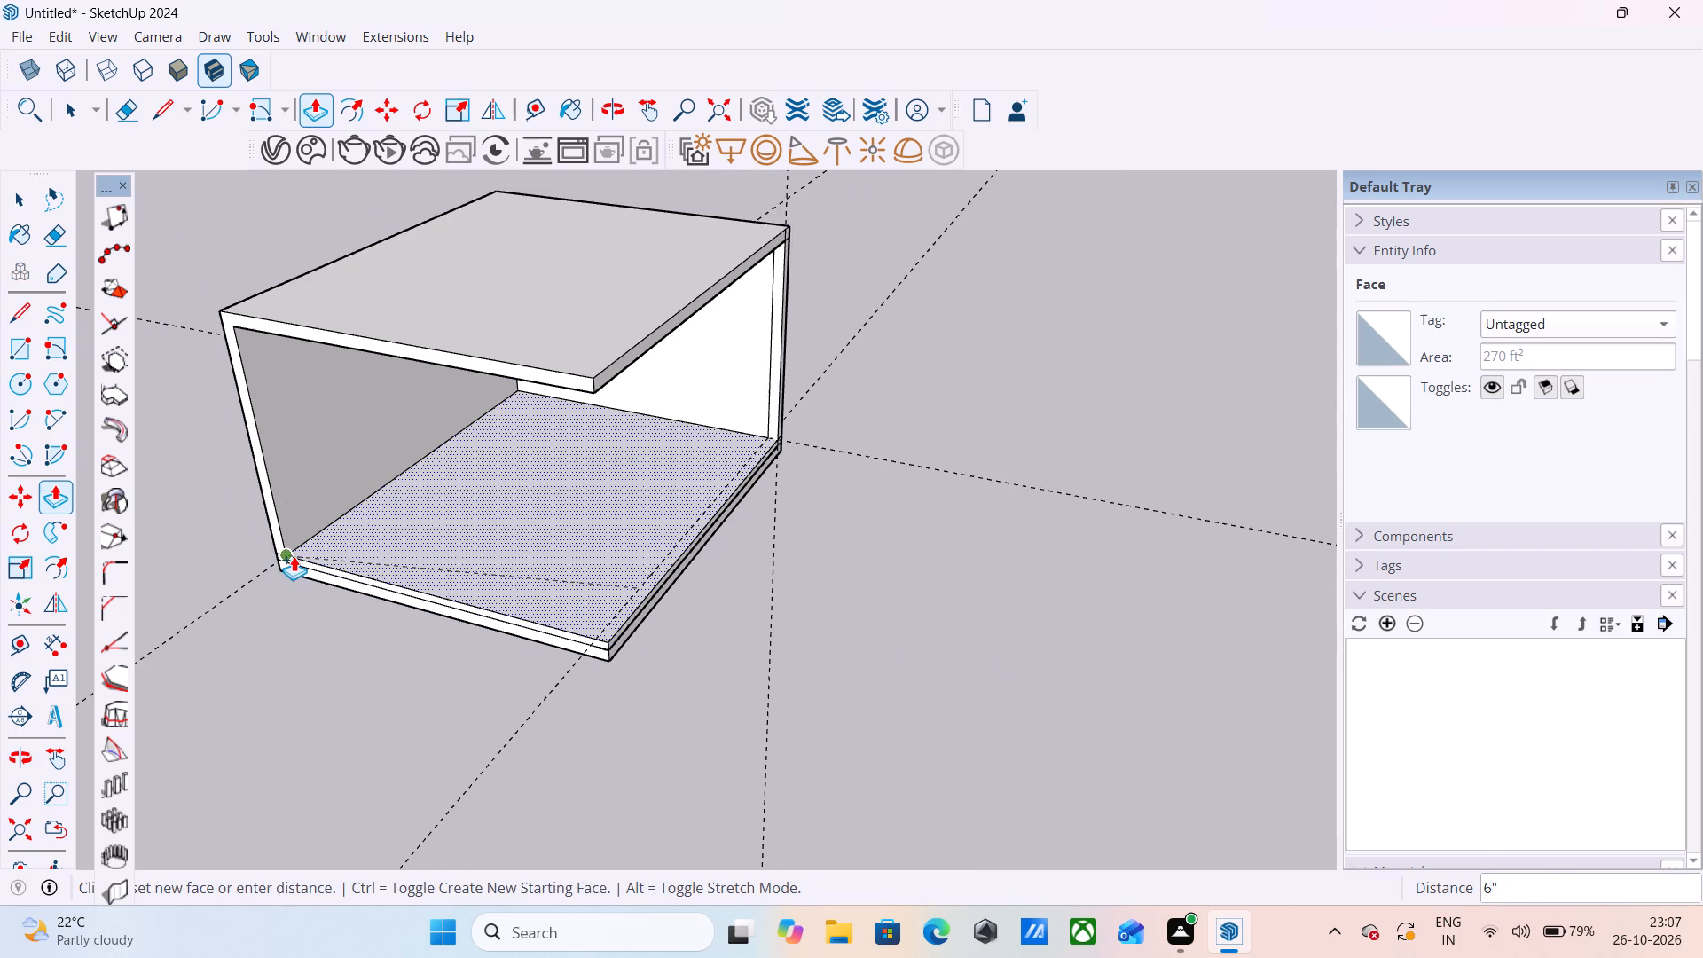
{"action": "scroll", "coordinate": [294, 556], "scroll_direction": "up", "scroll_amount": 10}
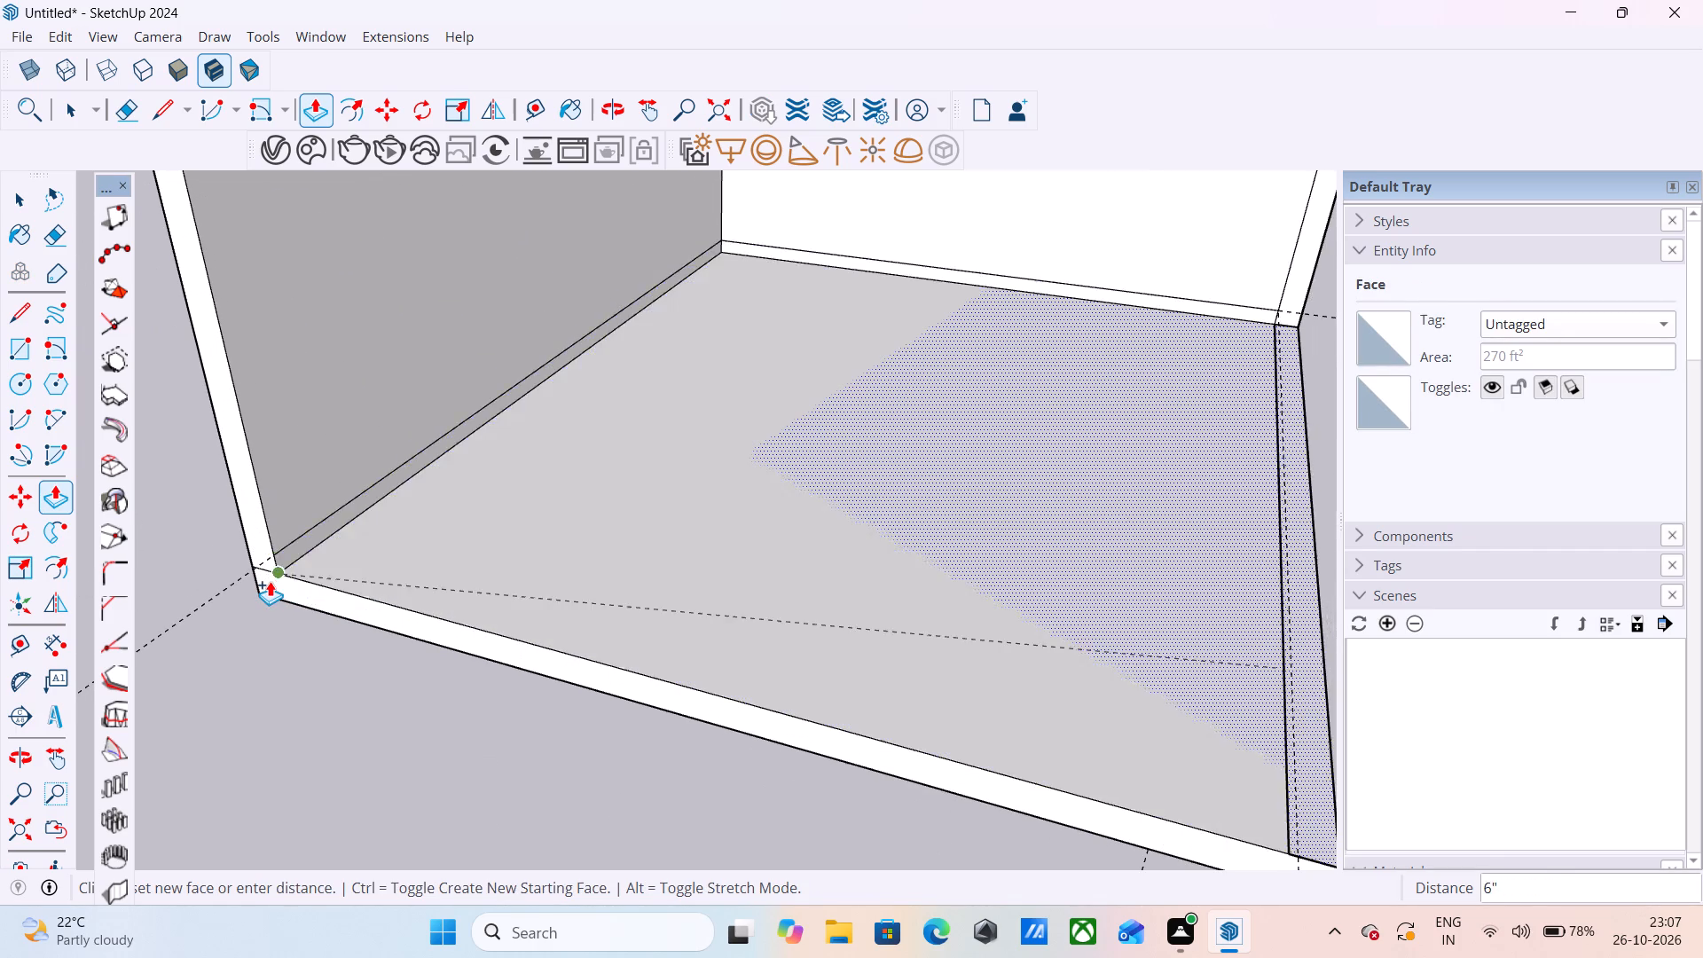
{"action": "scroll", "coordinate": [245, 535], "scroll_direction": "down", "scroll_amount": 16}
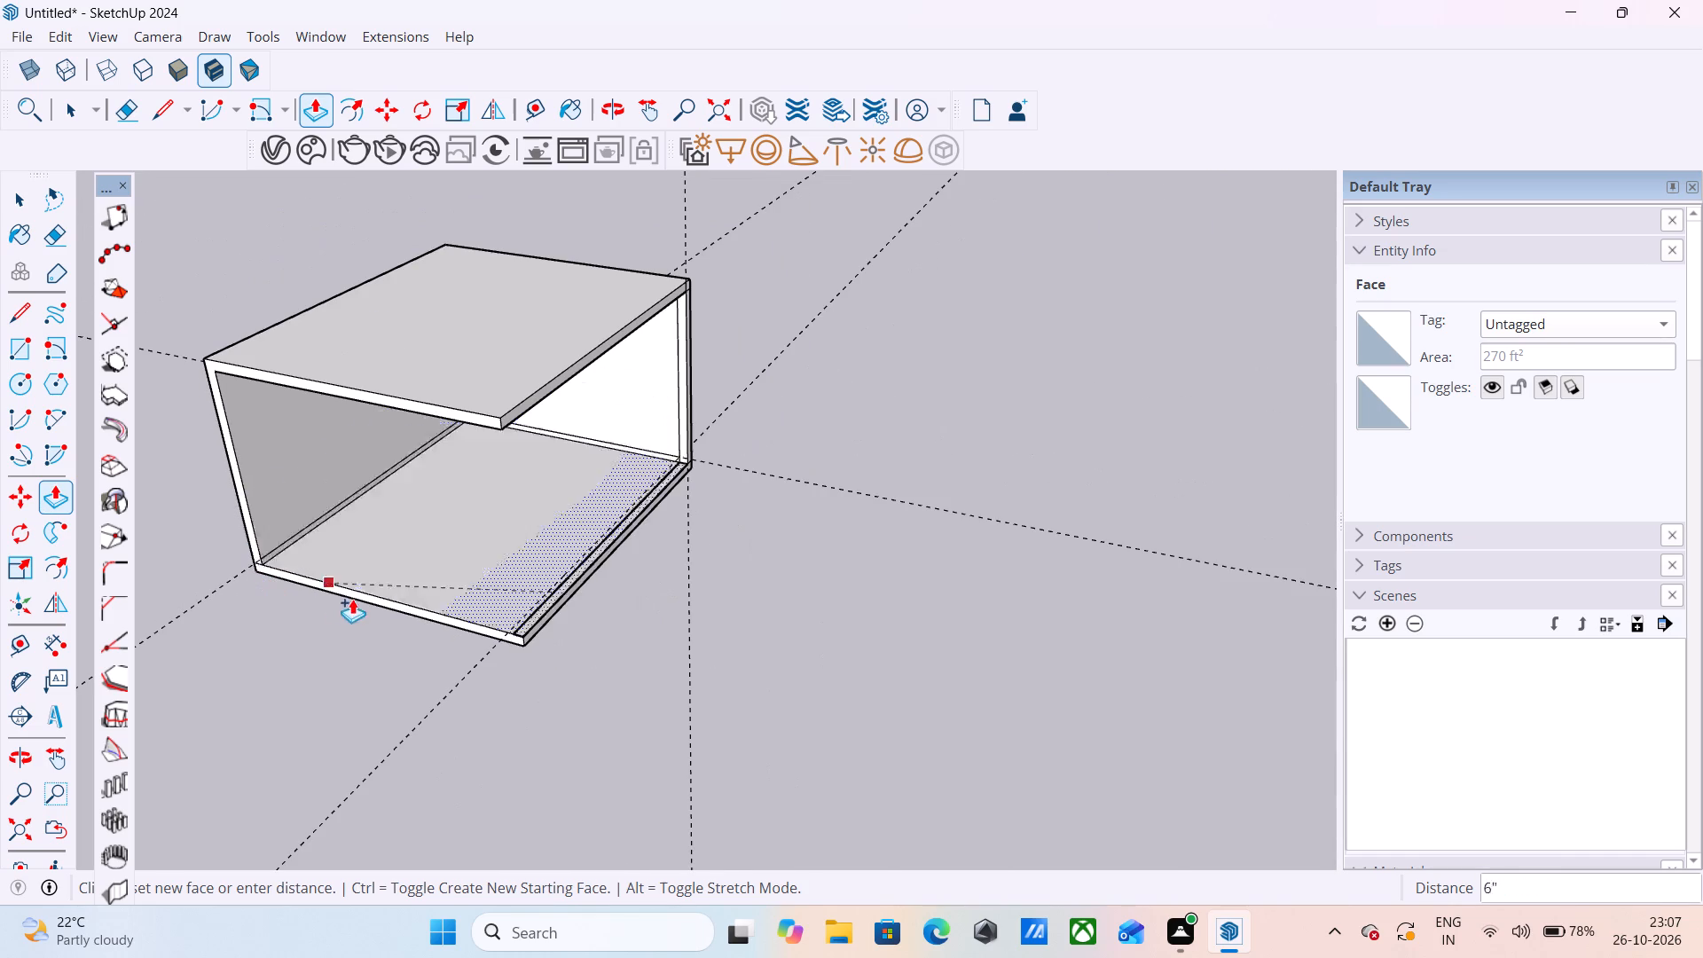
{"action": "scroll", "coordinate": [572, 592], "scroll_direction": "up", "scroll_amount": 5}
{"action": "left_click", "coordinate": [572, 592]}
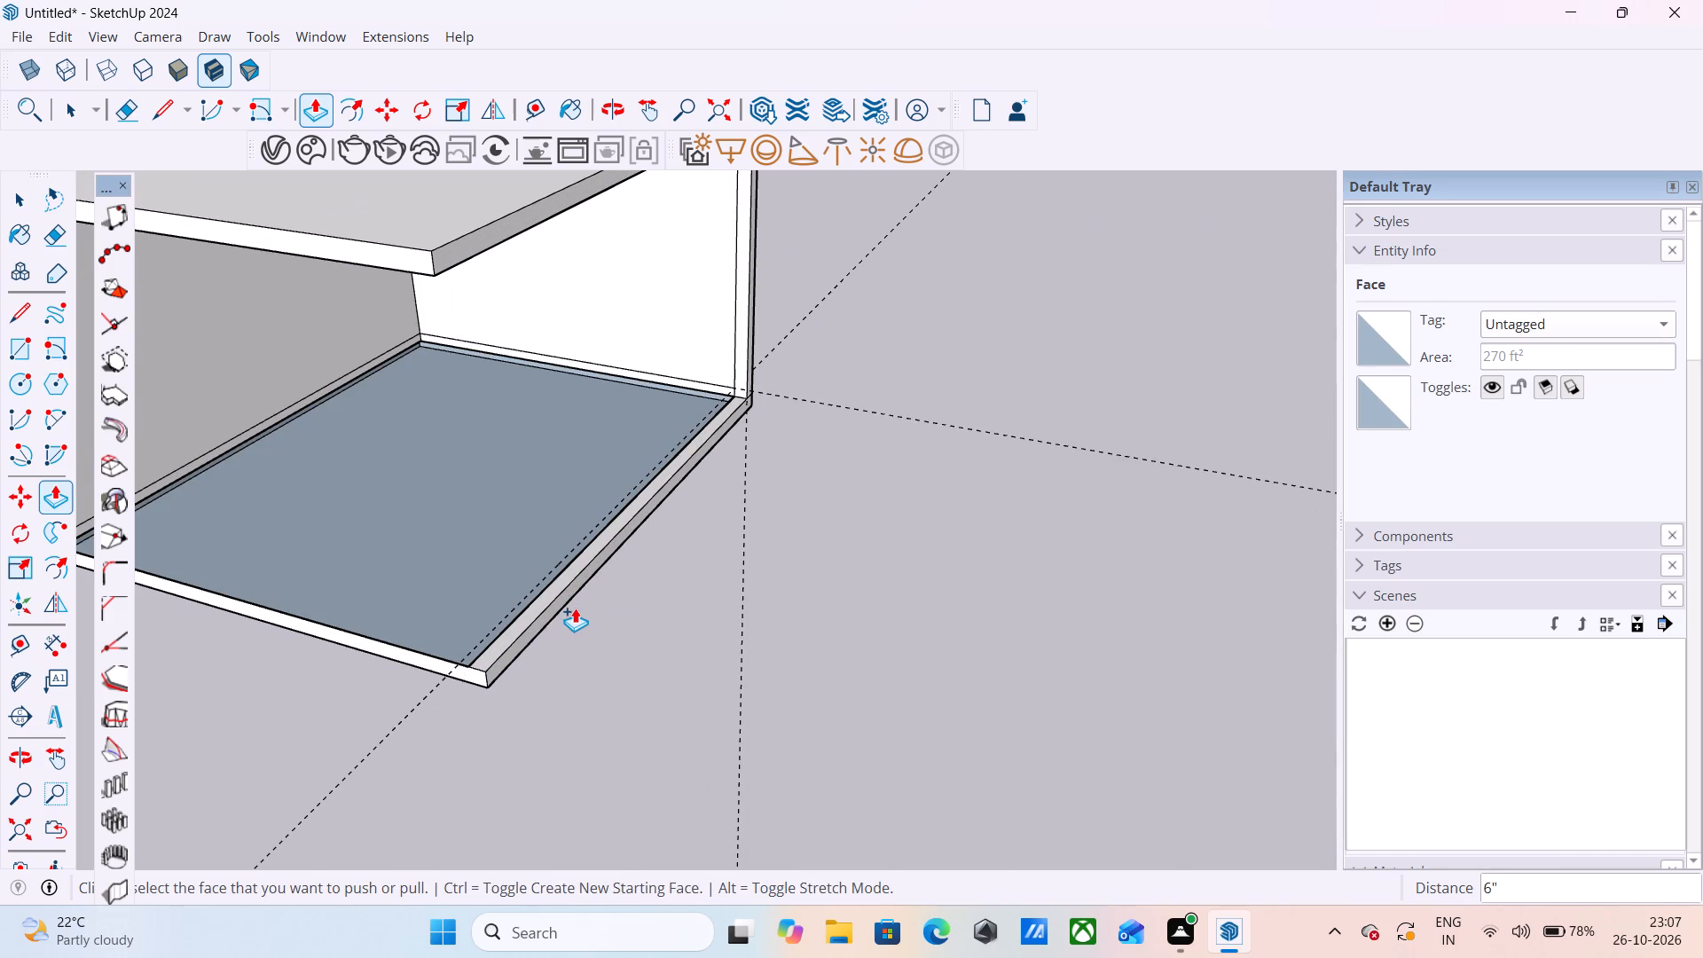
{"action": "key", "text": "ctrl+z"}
Erase all the remaining construction guides around the room.
{"action": "scroll", "coordinate": [338, 444], "scroll_direction": "down", "scroll_amount": 6}
{"action": "middle_click_drag", "start_coordinate": [616, 648], "coordinate": [584, 459]}
{"action": "scroll", "coordinate": [601, 568], "scroll_direction": "down", "scroll_amount": 5}
{"action": "middle_click_drag", "start_coordinate": [677, 628], "coordinate": [577, 614]}
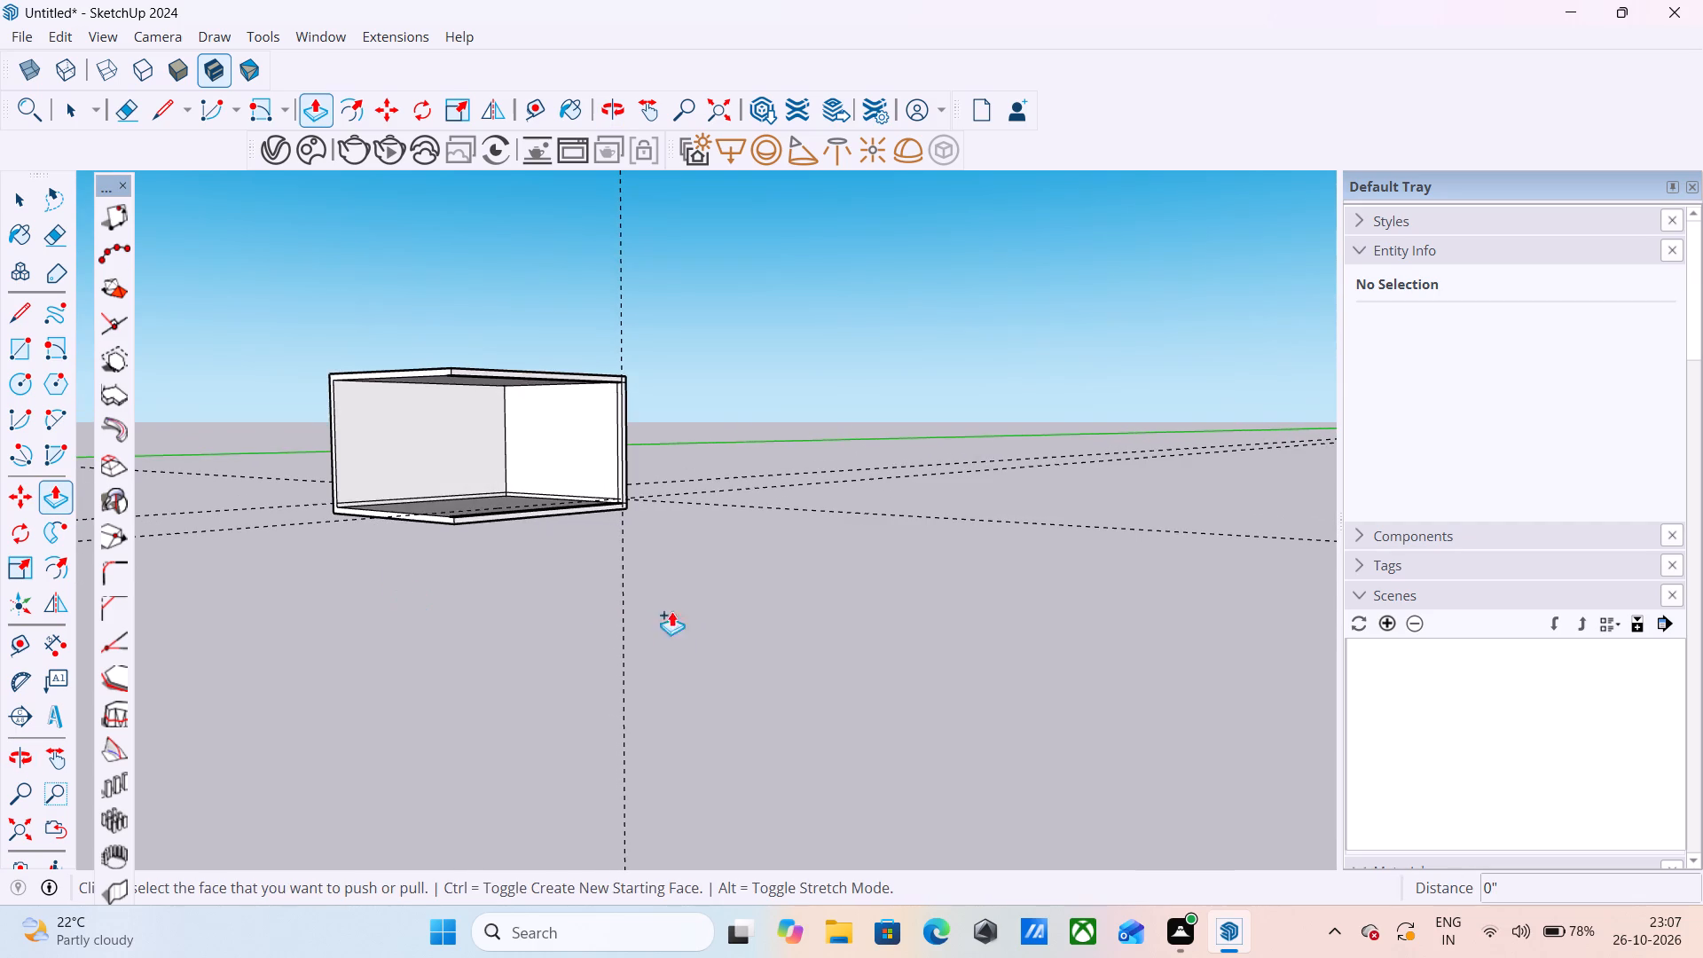
{"action": "scroll", "coordinate": [729, 629], "scroll_direction": "down", "scroll_amount": 3}
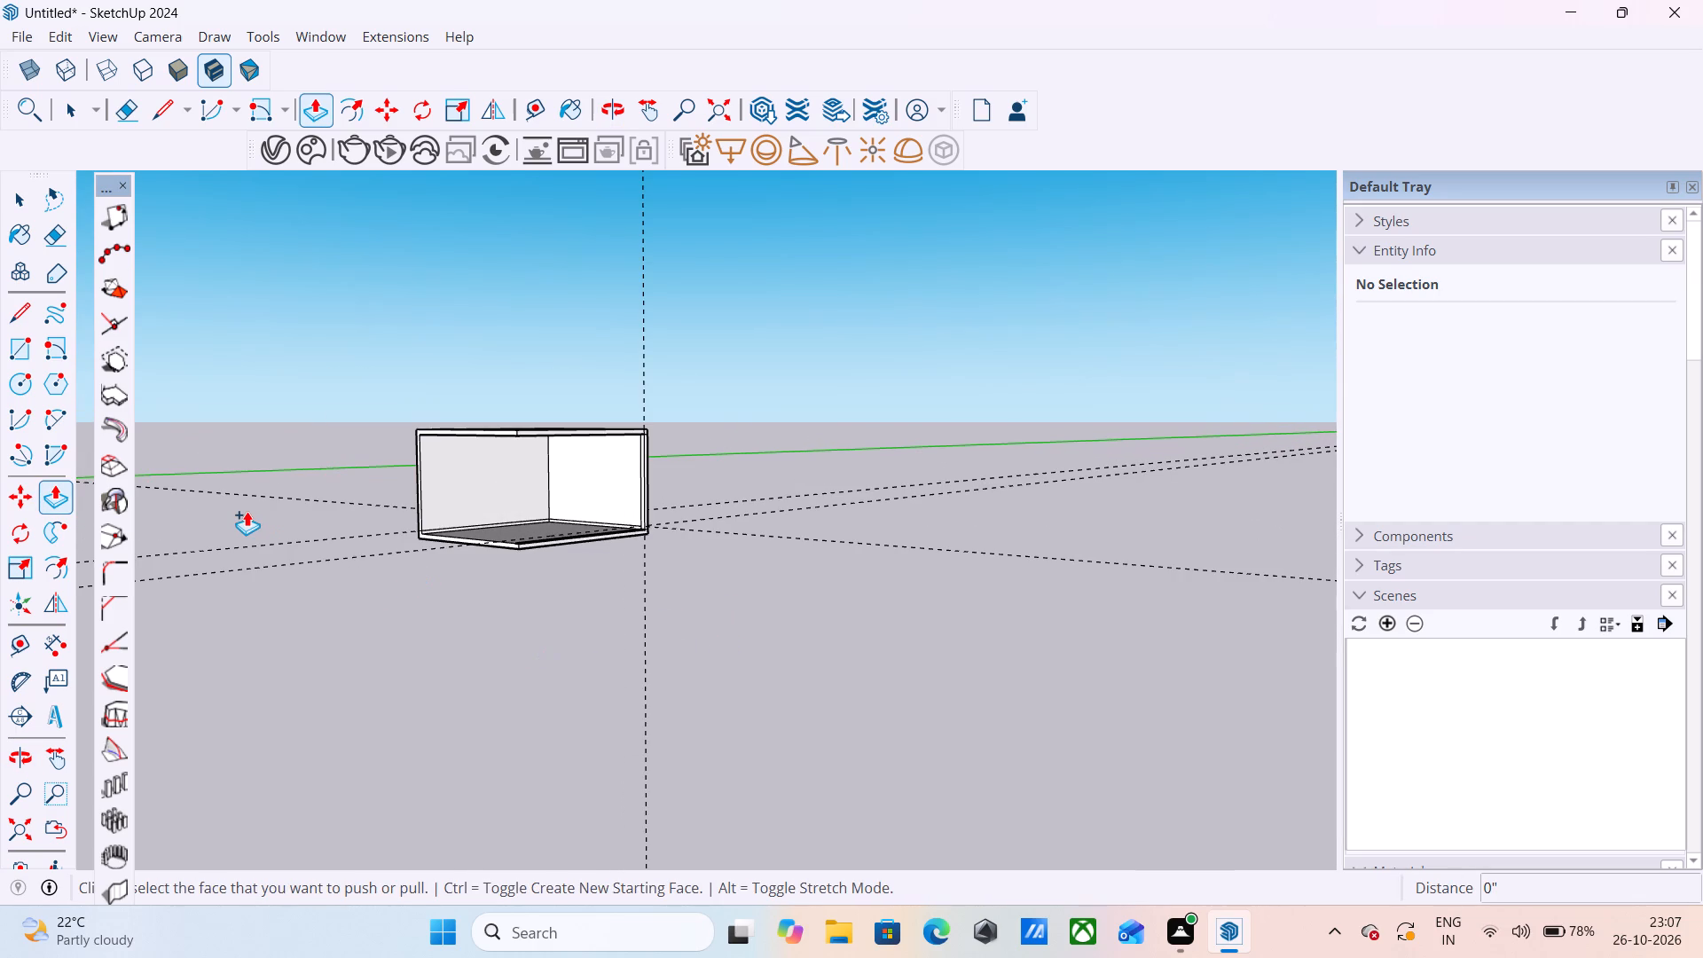
{"action": "key", "text": "e"}
{"action": "left_click_drag", "start_coordinate": [833, 455], "coordinate": [928, 870]}
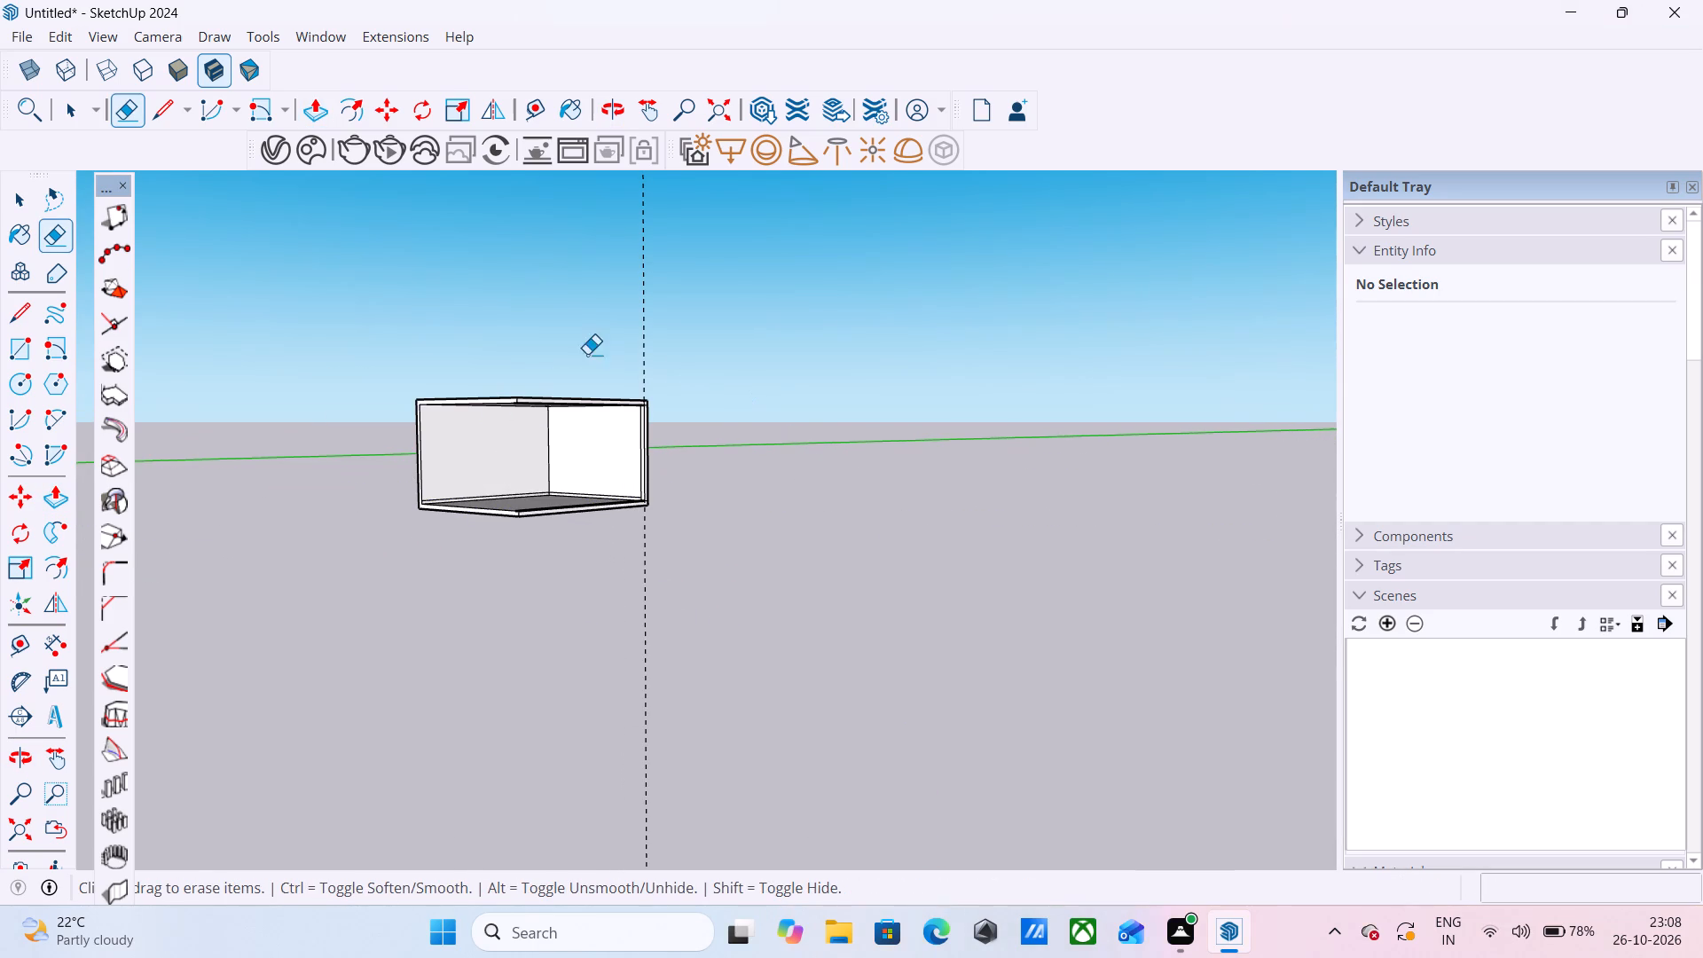
{"action": "left_click_drag", "start_coordinate": [606, 320], "coordinate": [777, 335]}
Push/Pull the skirting strip on the left side wall 2" out into the room.
{"action": "scroll", "coordinate": [444, 629], "scroll_direction": "down", "scroll_amount": 1}
{"action": "scroll", "coordinate": [500, 459], "scroll_direction": "up", "scroll_amount": 10}
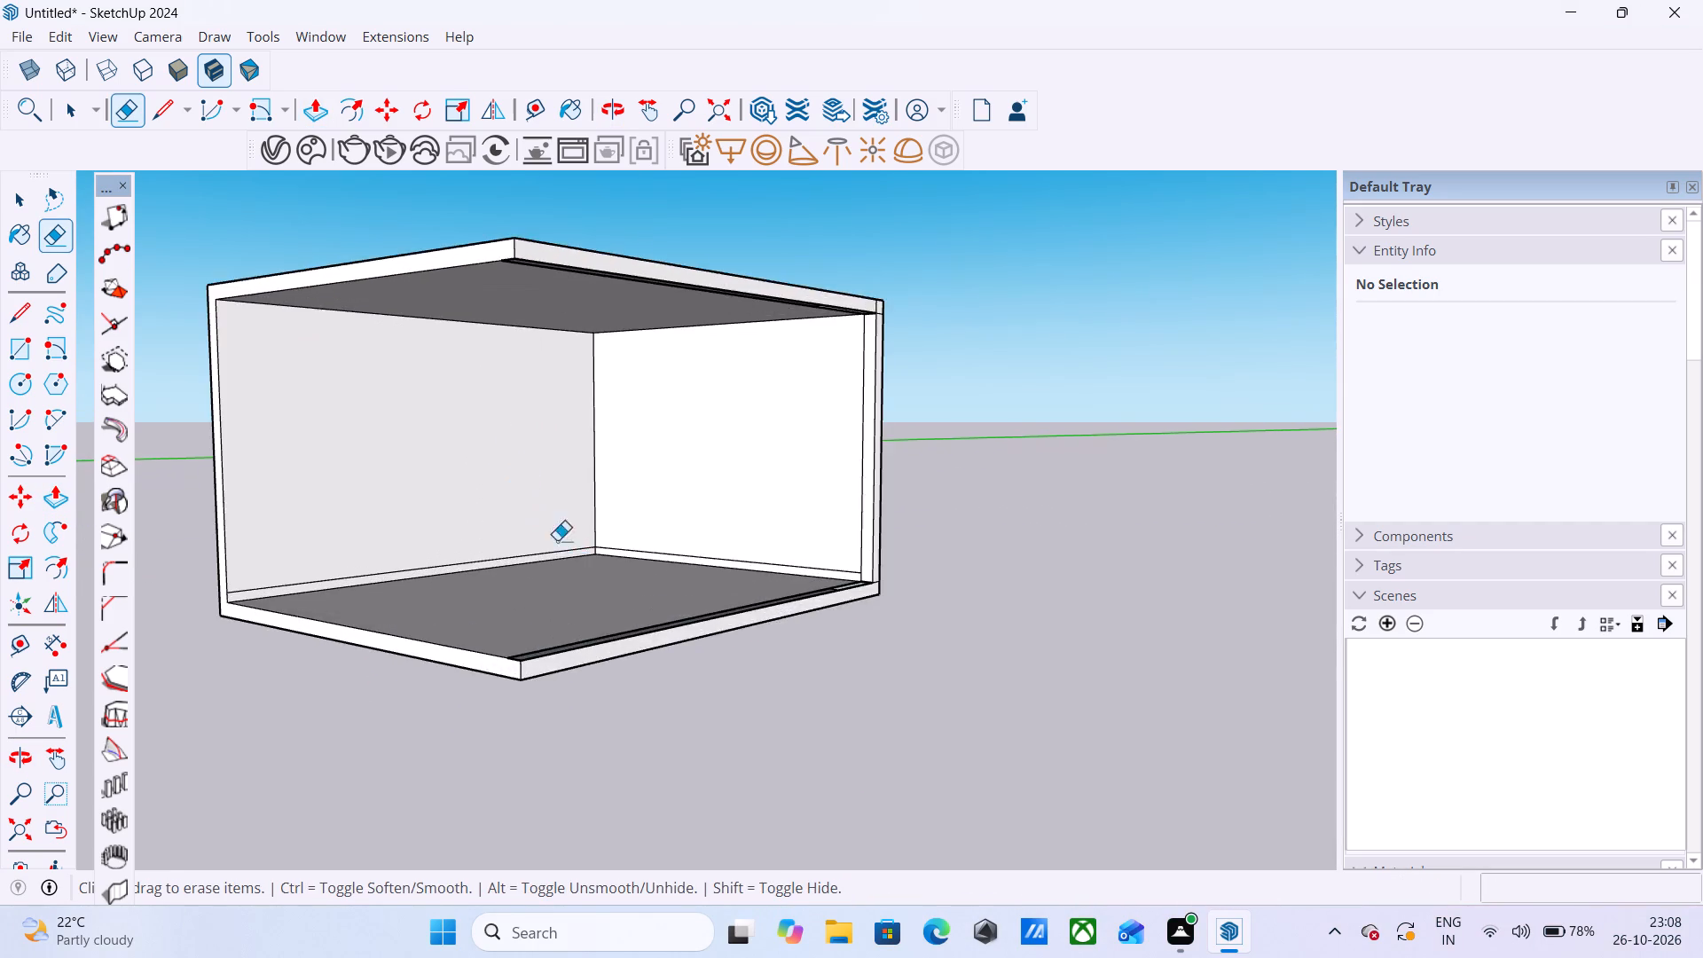
{"action": "middle_click_drag", "start_coordinate": [571, 551], "coordinate": [617, 734]}
{"action": "middle_click_drag", "start_coordinate": [553, 626], "coordinate": [519, 440]}
{"action": "scroll", "coordinate": [516, 497], "scroll_direction": "down", "scroll_amount": 4}
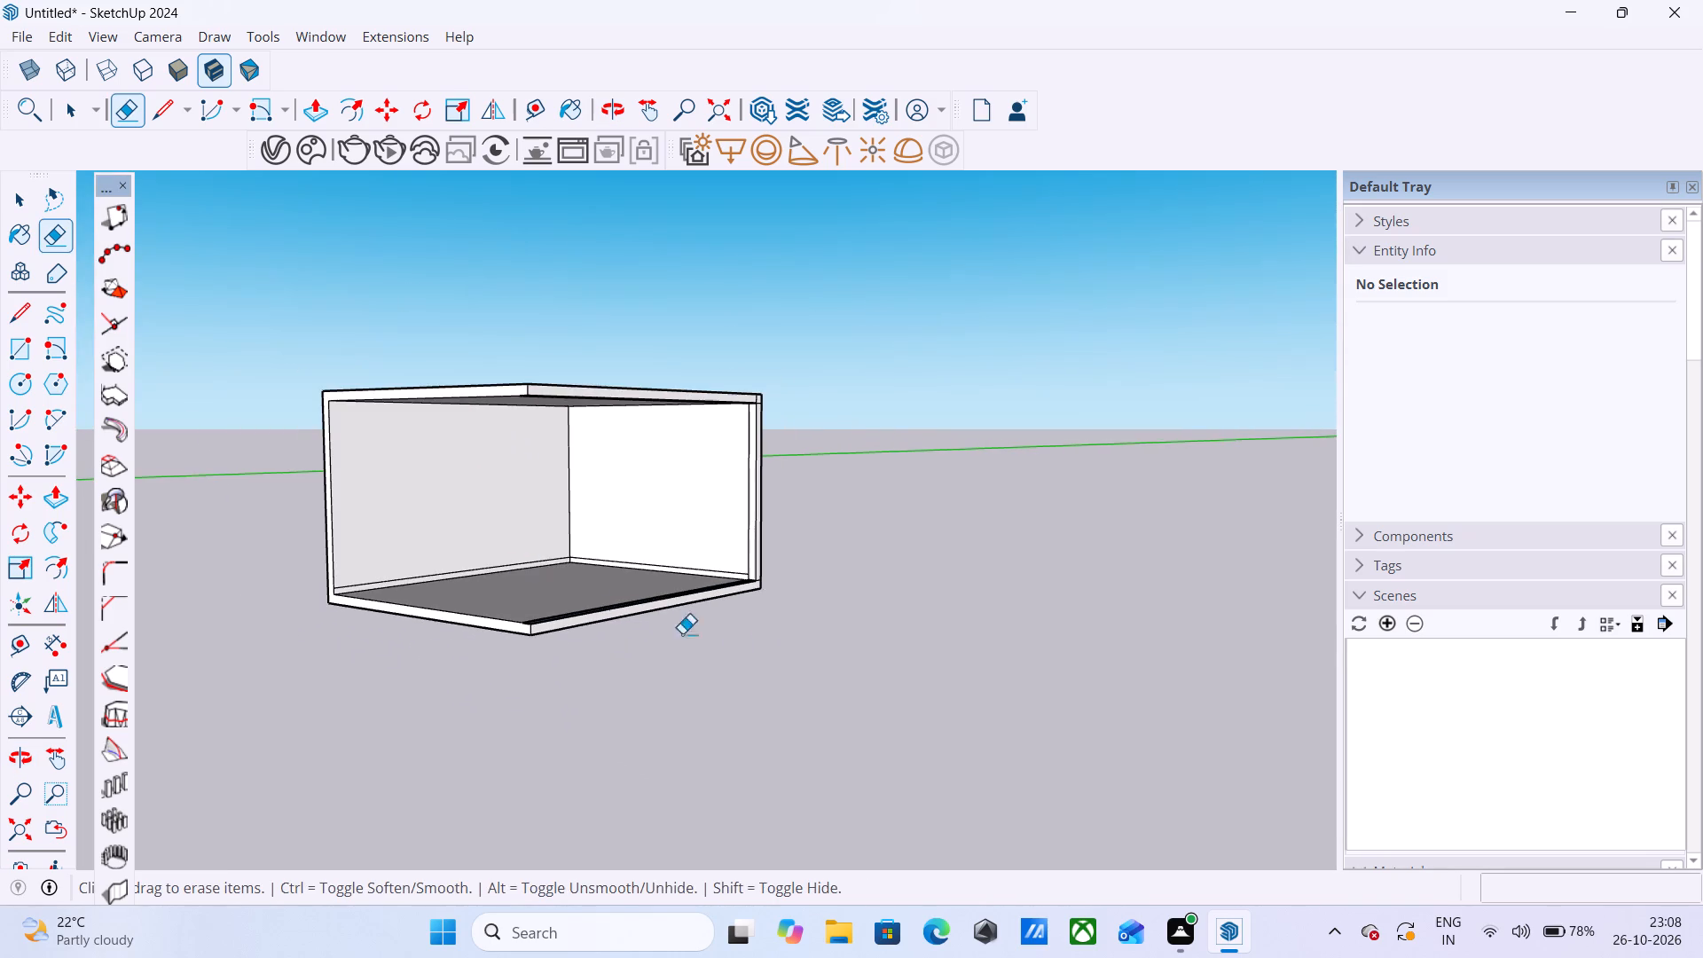
{"action": "middle_click_drag", "start_coordinate": [762, 653], "coordinate": [524, 656]}
{"action": "scroll", "coordinate": [385, 586], "scroll_direction": "up", "scroll_amount": 4}
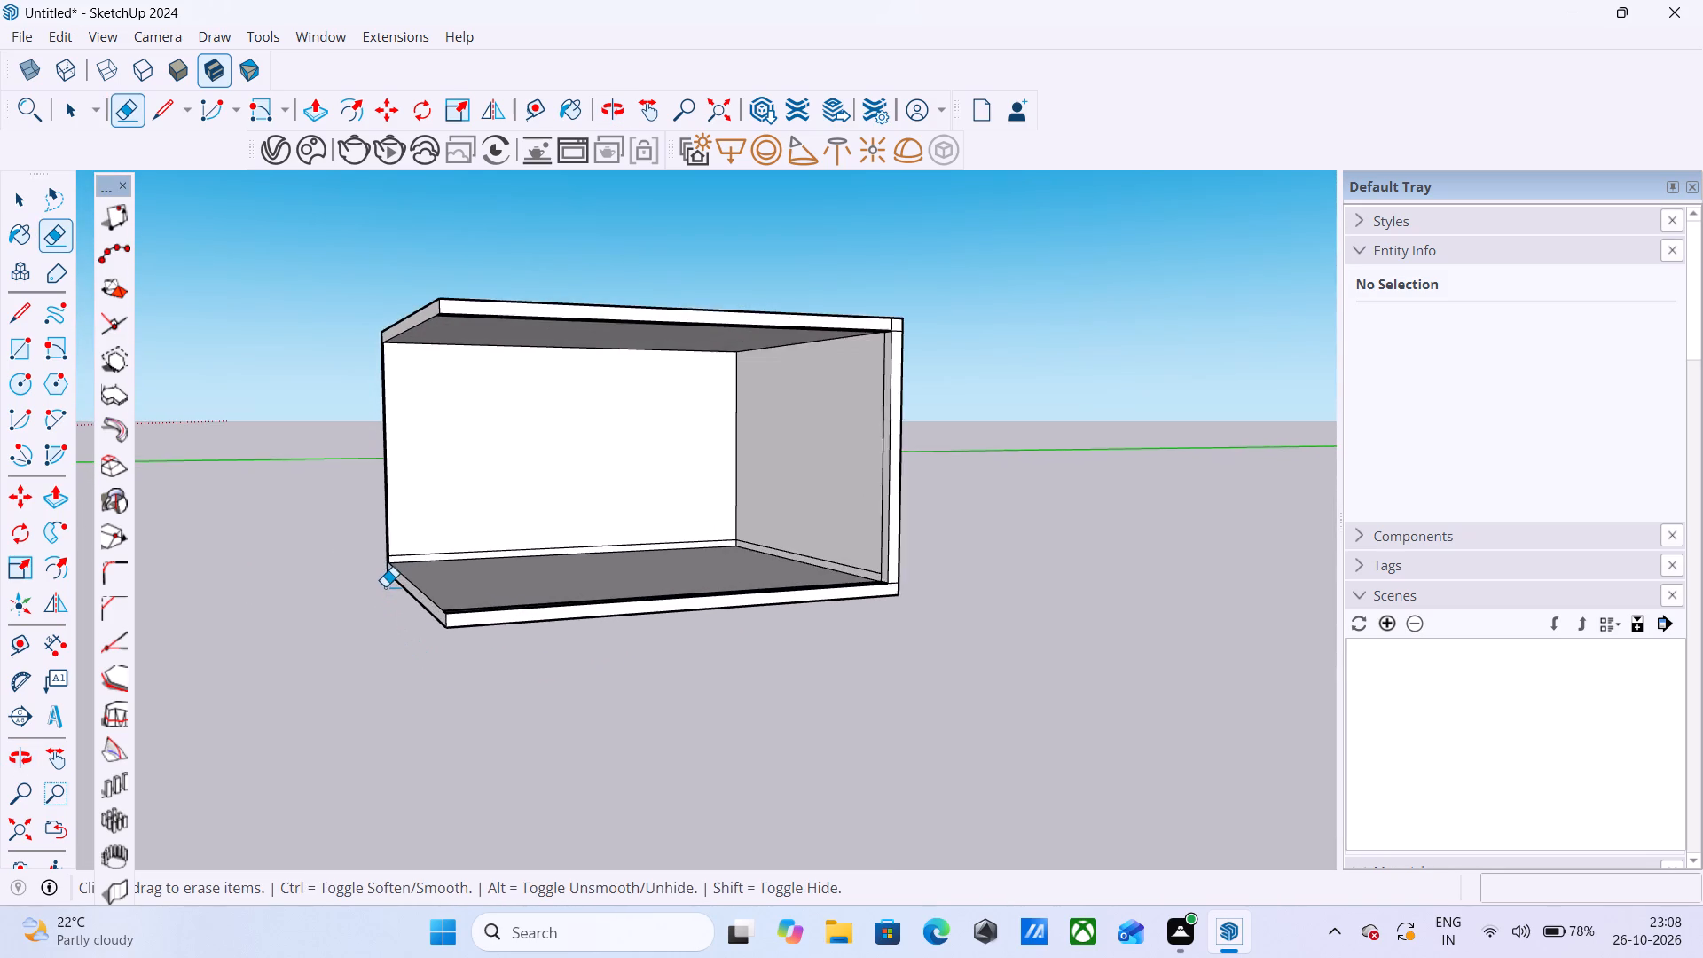
{"action": "scroll", "coordinate": [385, 586], "scroll_direction": "up", "scroll_amount": 5}
{"action": "key", "text": "p"}
{"action": "scroll", "coordinate": [382, 533], "scroll_direction": "up", "scroll_amount": 2}
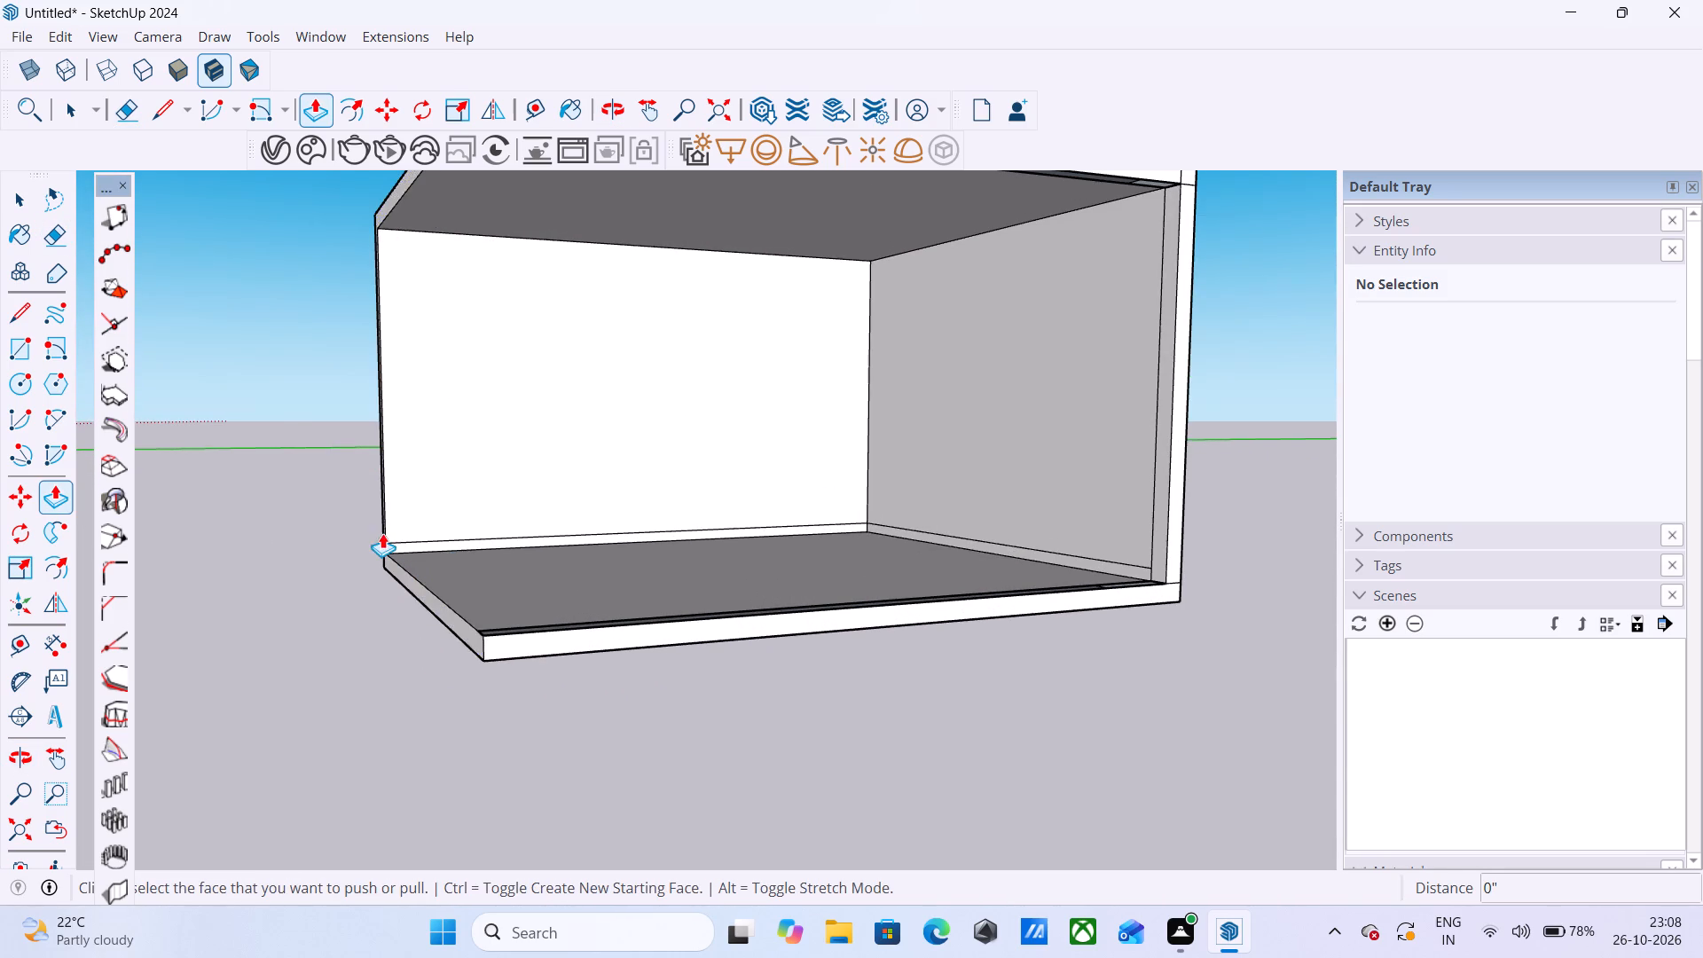
{"action": "scroll", "coordinate": [382, 533], "scroll_direction": "up", "scroll_amount": 13}
{"action": "middle_click_drag", "start_coordinate": [393, 551], "coordinate": [903, 601]}
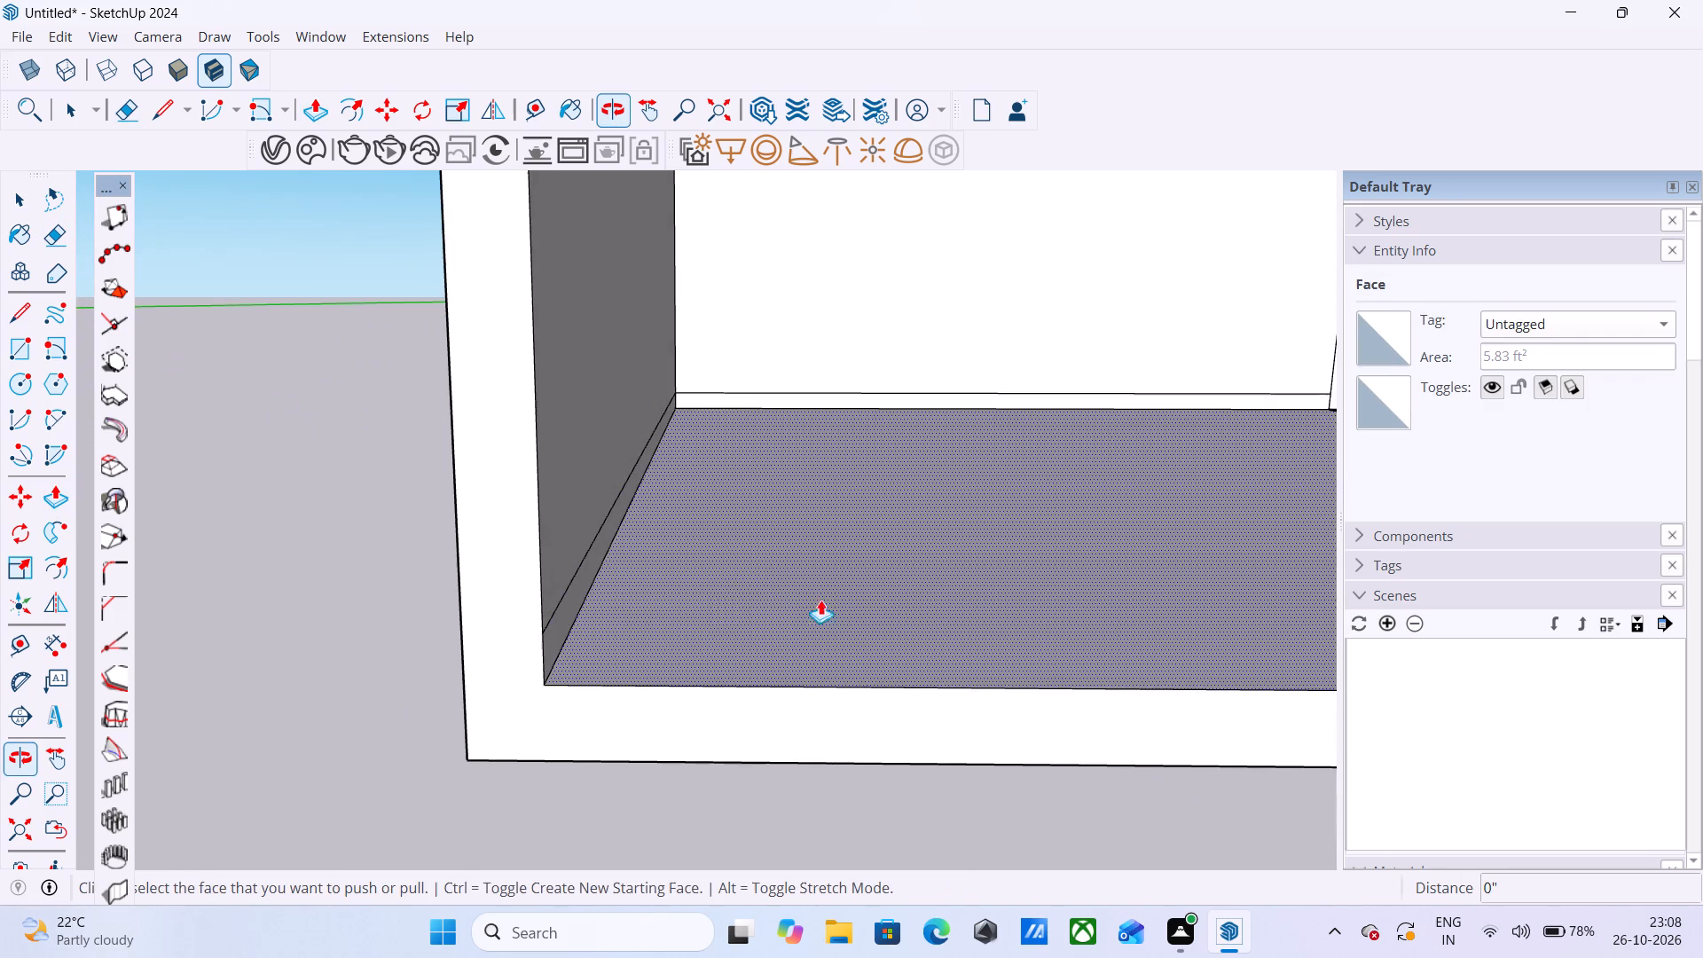
{"action": "left_click", "coordinate": [559, 630]}
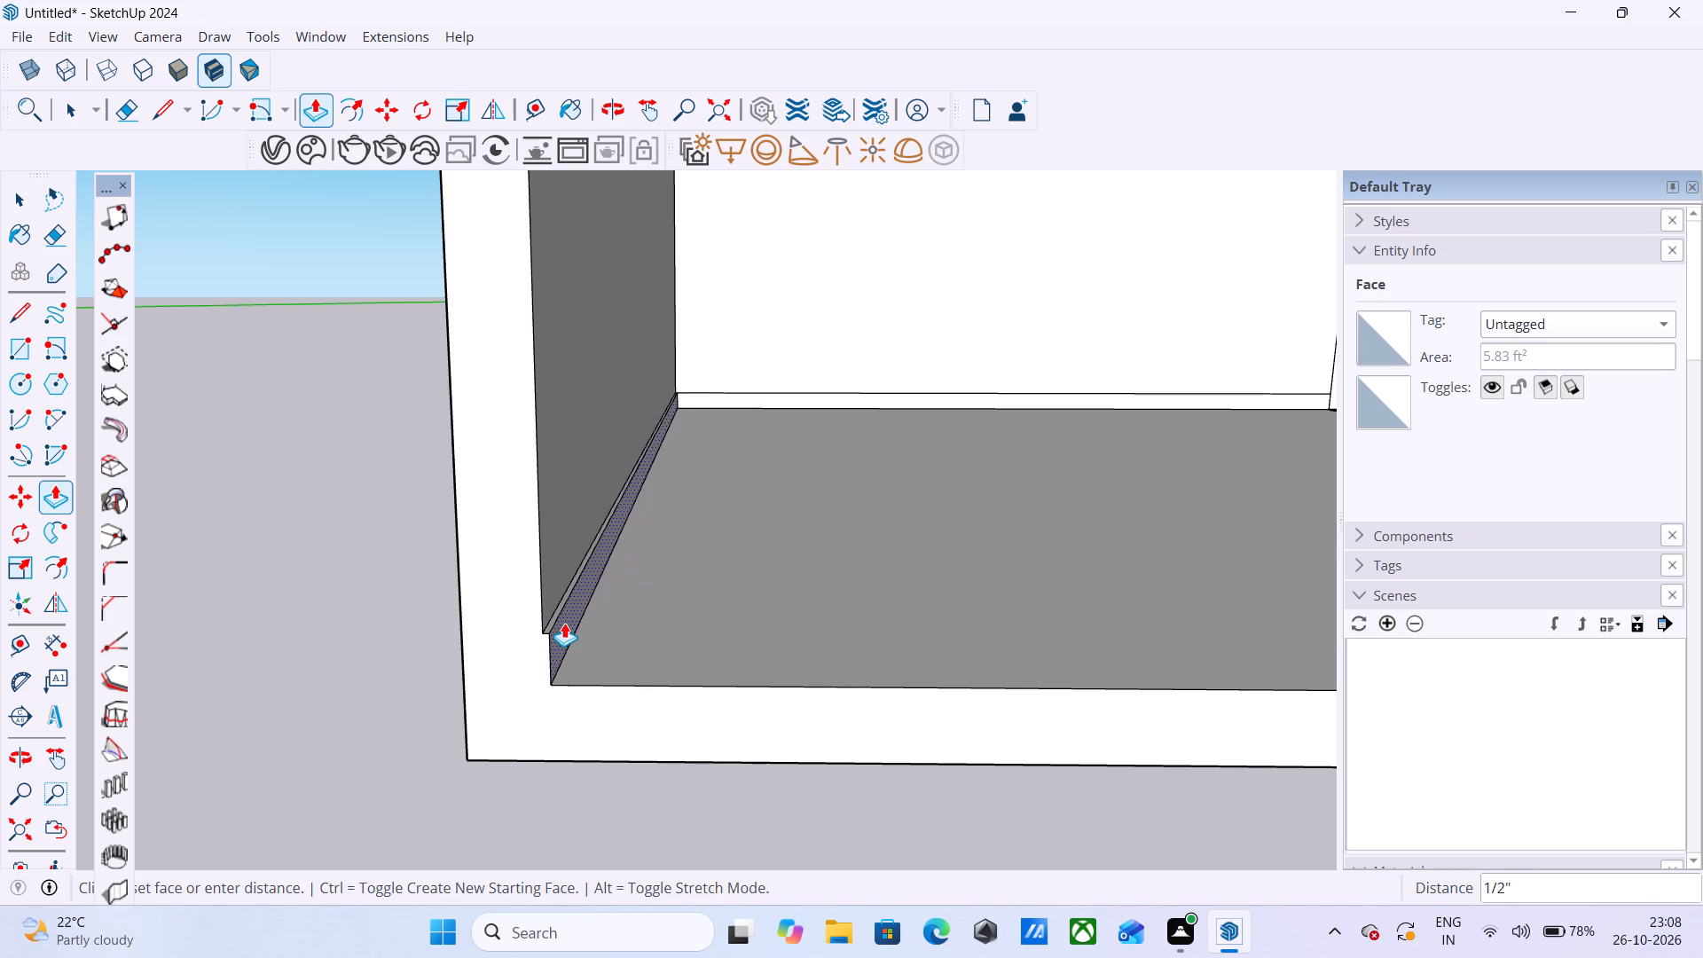
{"action": "key", "text": "2"}
{"action": "key", "text": "Return"}
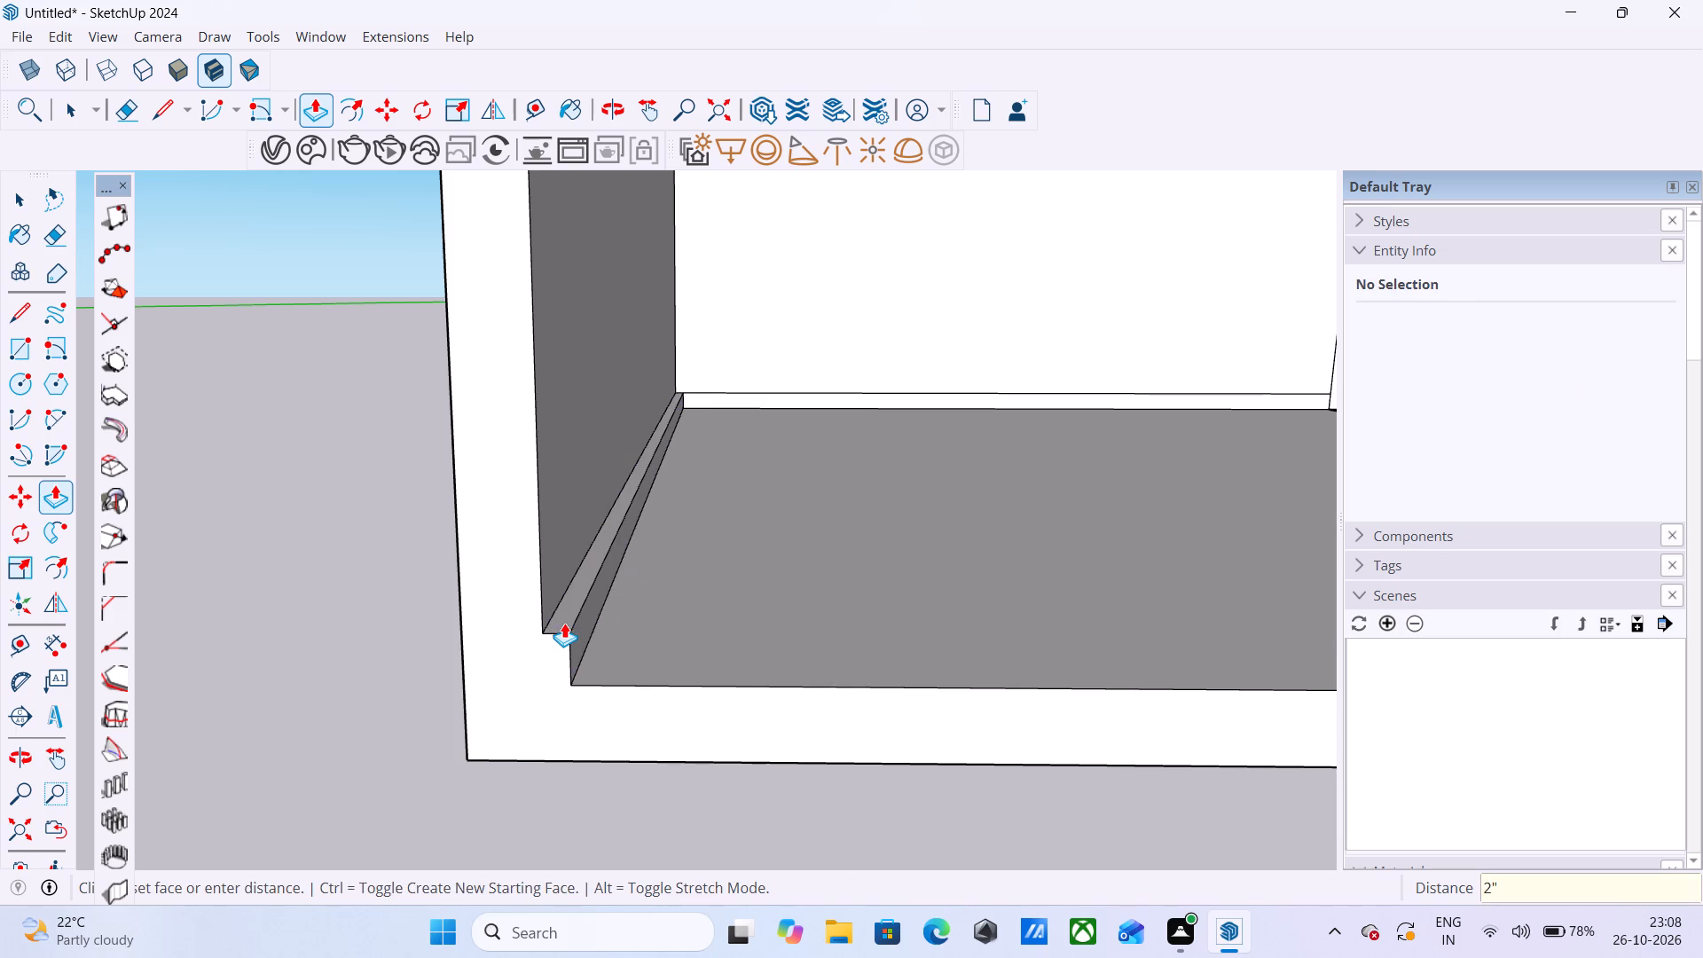
Push/Pull the skirting strip on the back wall 2" out into the room.
{"action": "scroll", "coordinate": [468, 629], "scroll_direction": "down", "scroll_amount": 19}
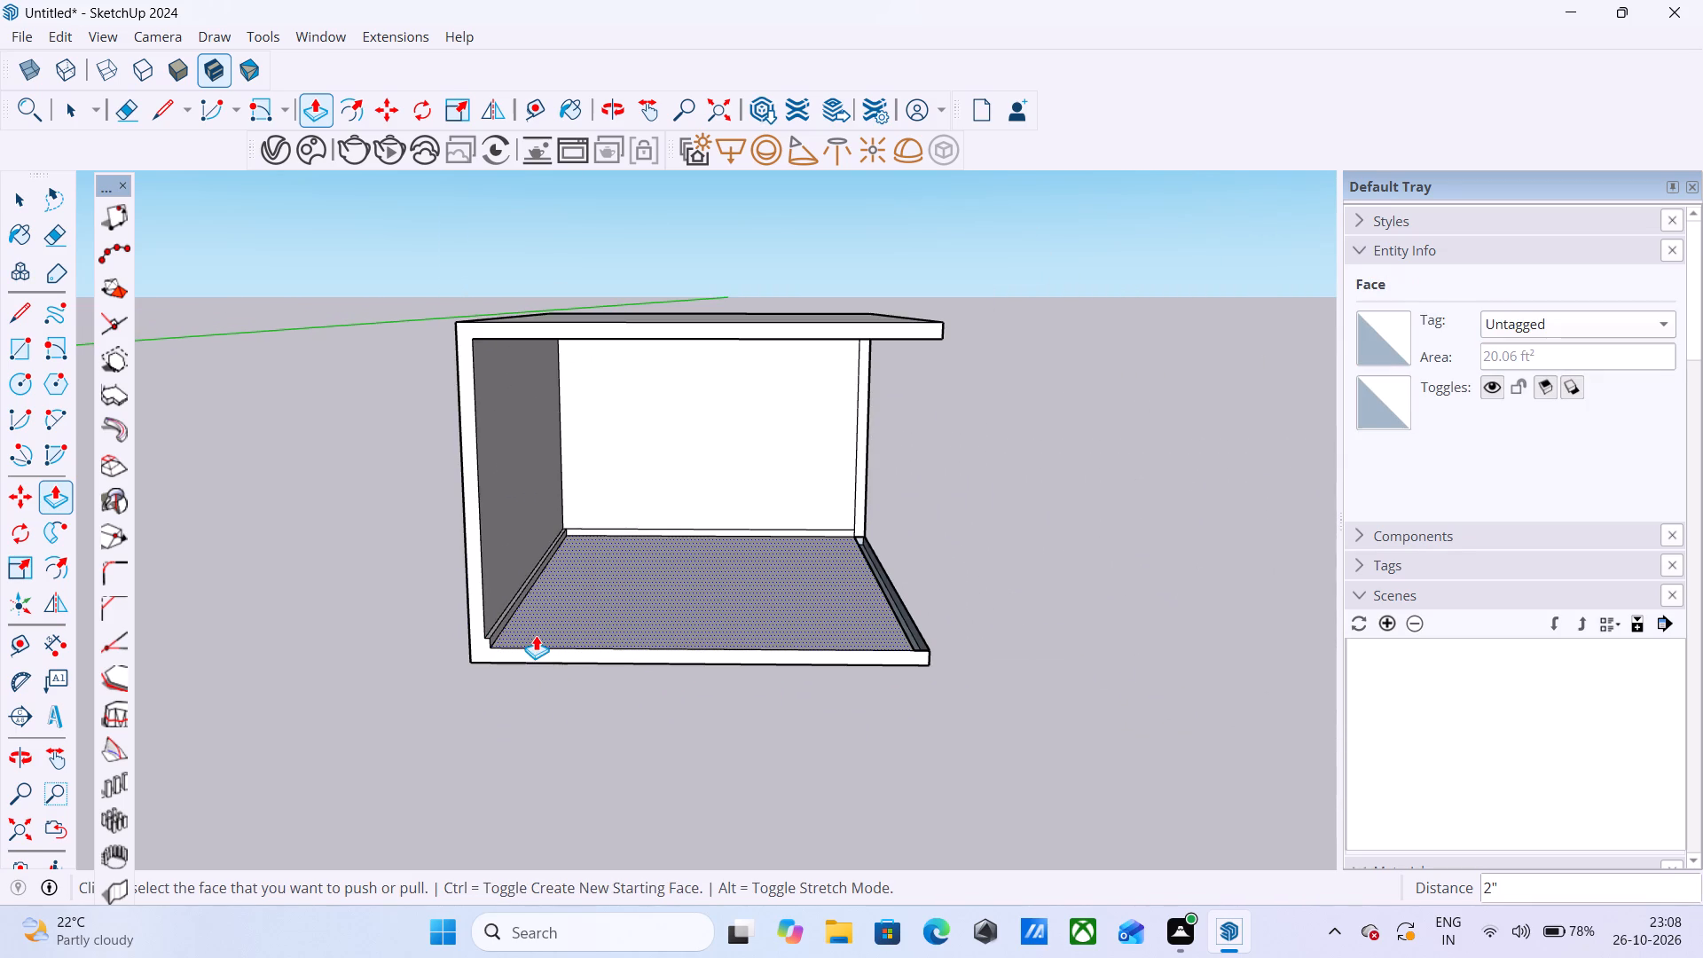
{"action": "scroll", "coordinate": [725, 530], "scroll_direction": "up", "scroll_amount": 5}
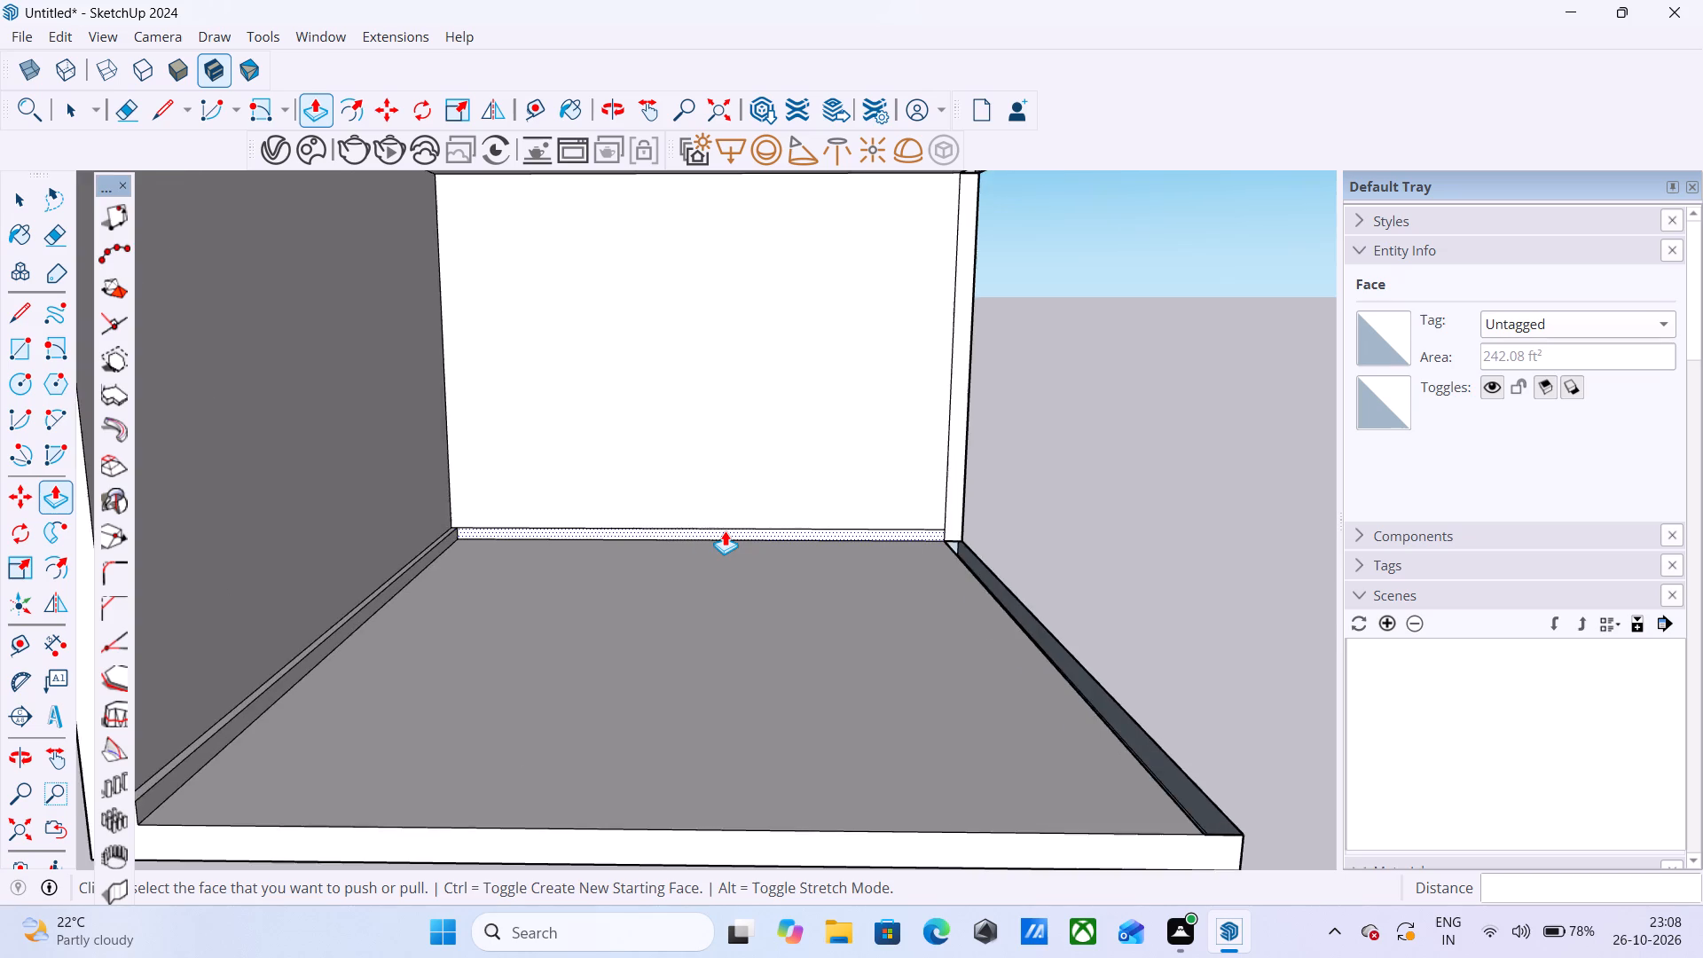
{"action": "scroll", "coordinate": [725, 530], "scroll_direction": "up", "scroll_amount": 4}
{"action": "left_click", "coordinate": [725, 530]}
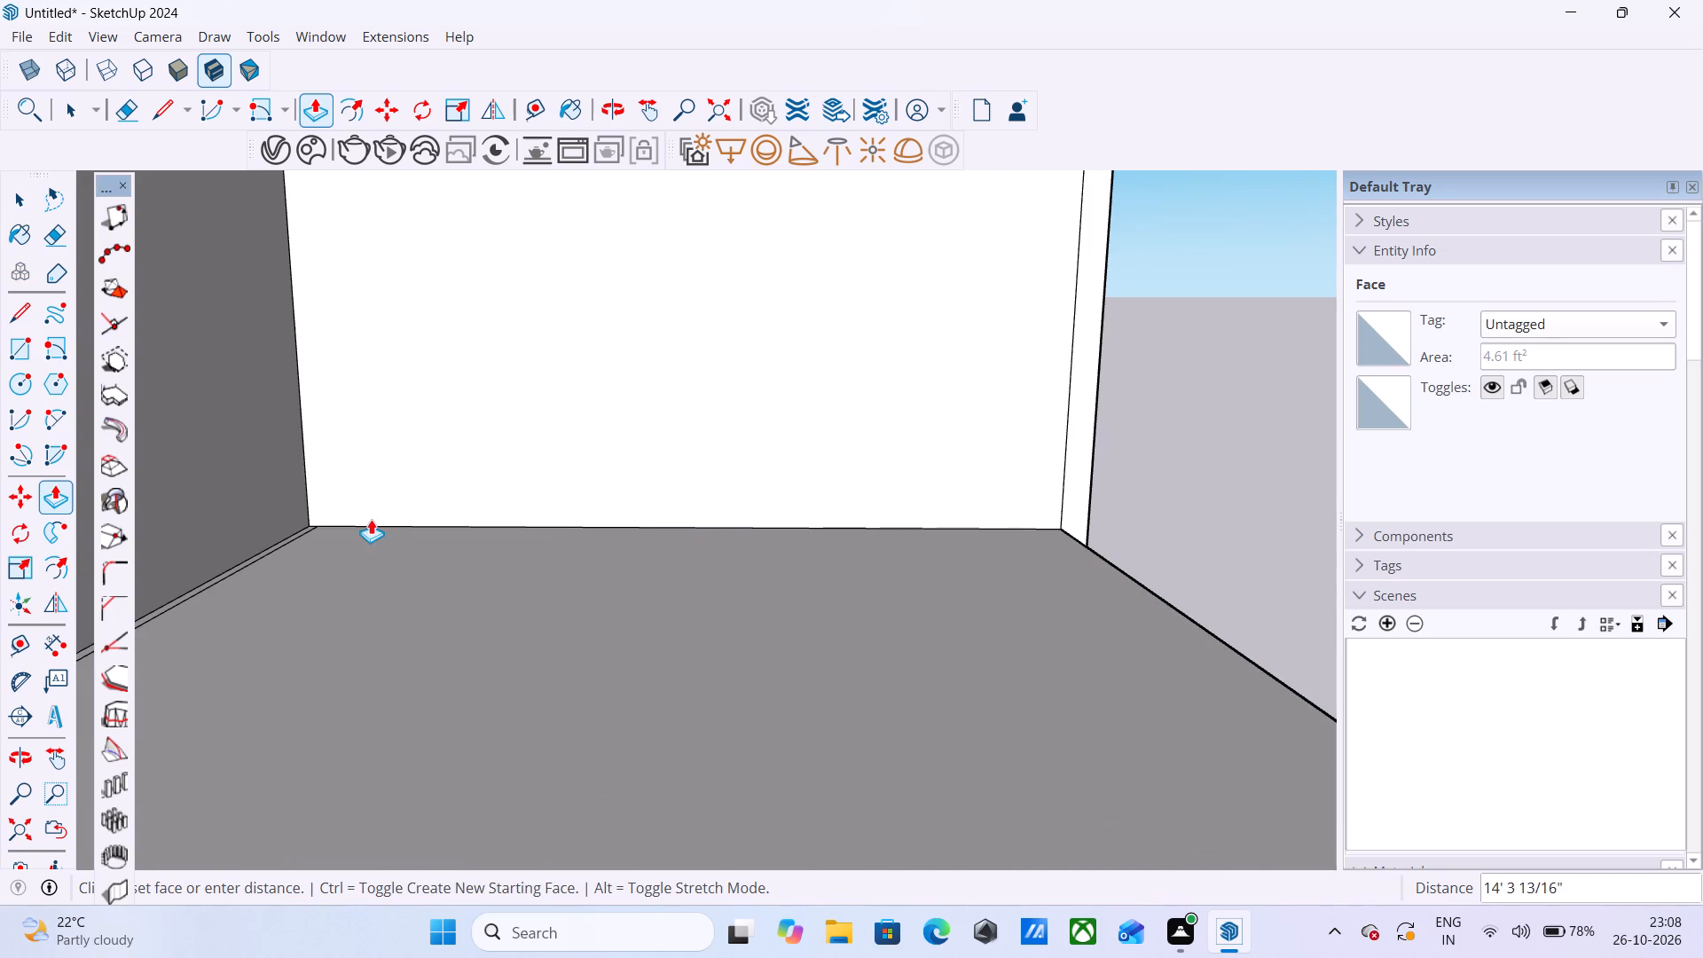
{"action": "key", "text": "2"}
{"action": "key", "text": "Return"}
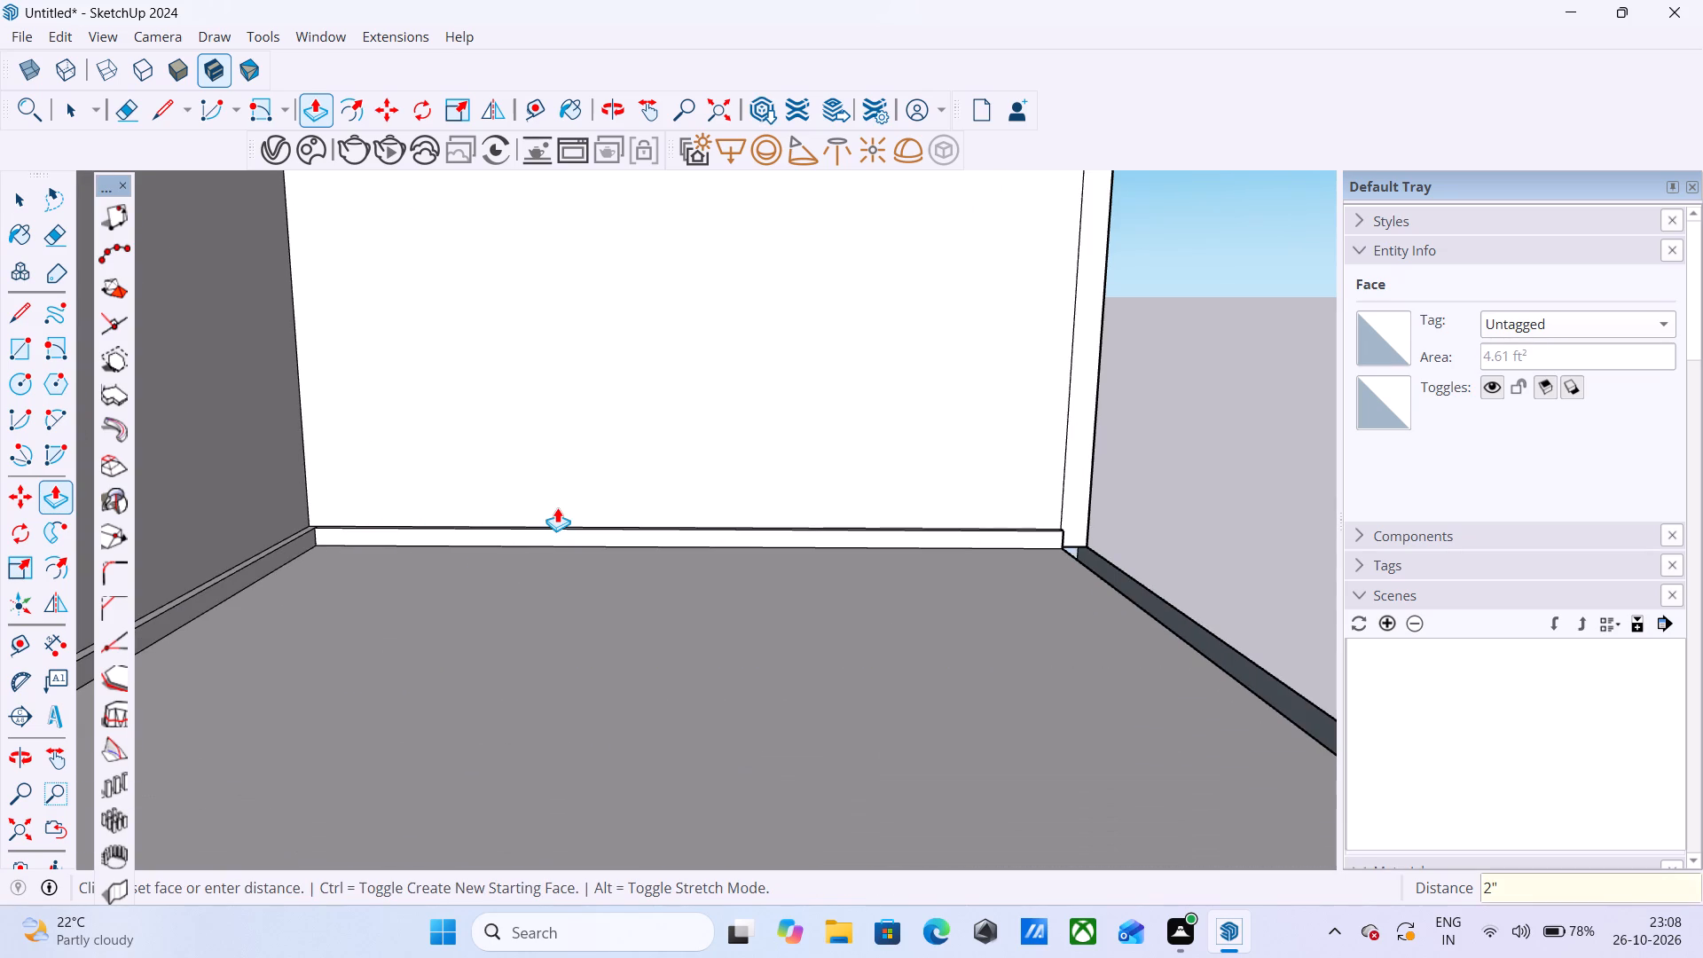
Place a horizontal guide on the left side wall 2' above the top edge of its skirting.
{"action": "scroll", "coordinate": [557, 507], "scroll_direction": "down", "scroll_amount": 9}
{"action": "middle_click_drag", "start_coordinate": [347, 739], "coordinate": [547, 669]}
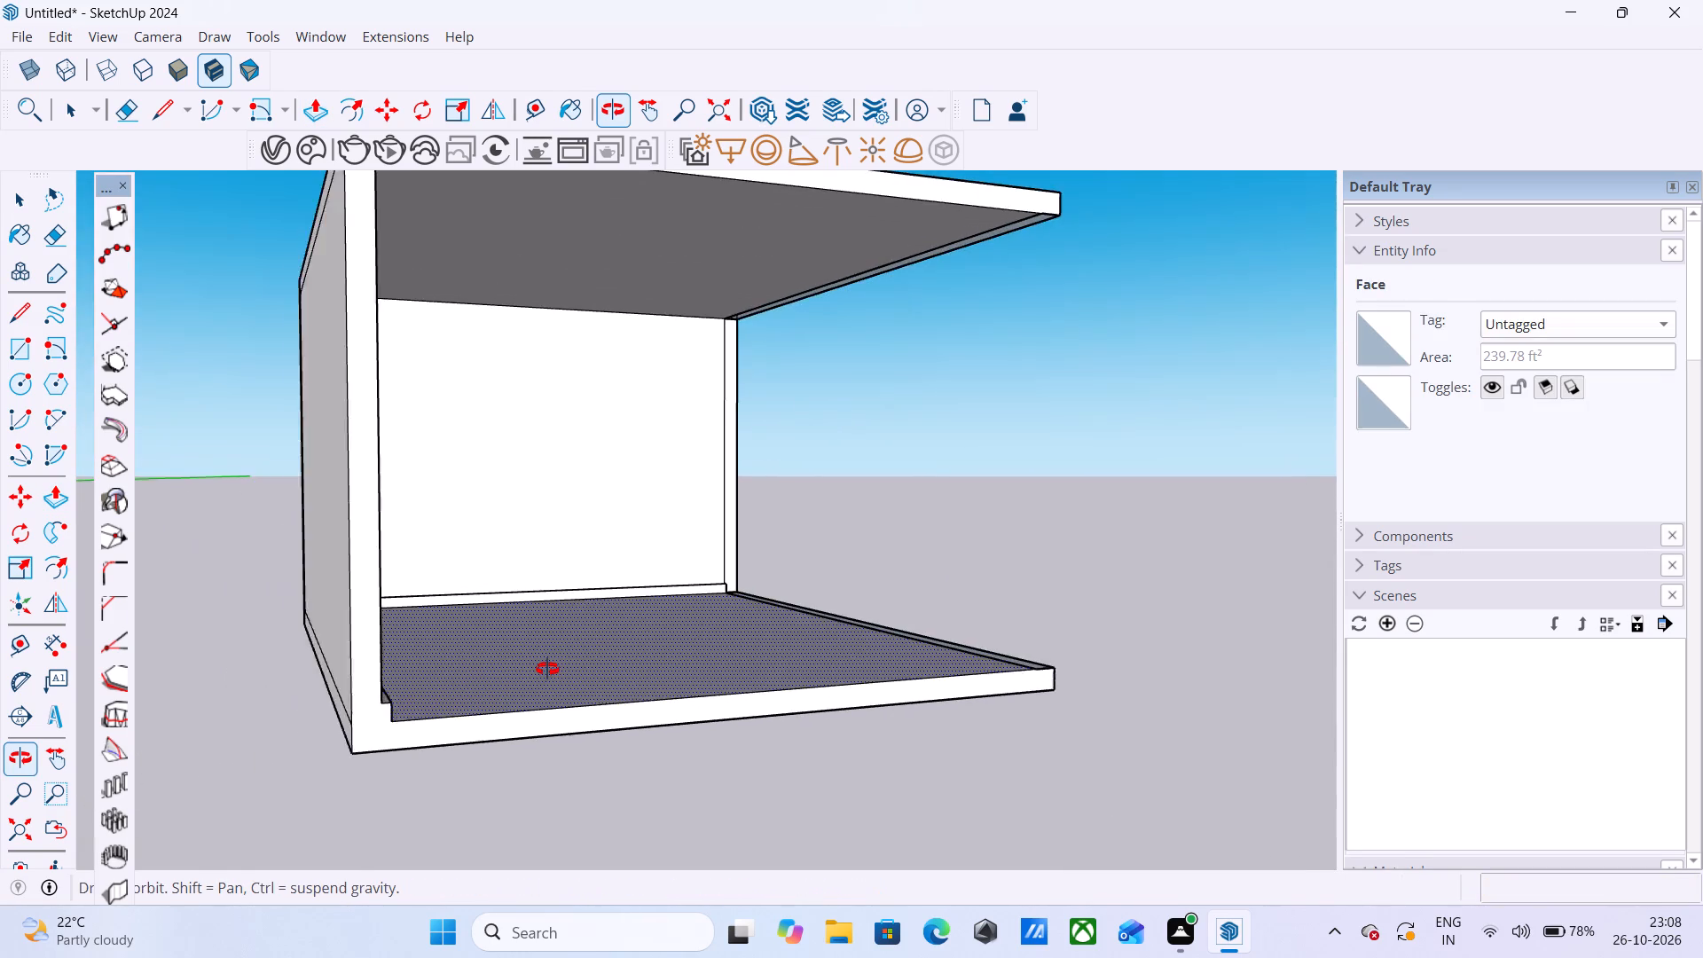
{"action": "middle_click_drag", "start_coordinate": [547, 669], "coordinate": [403, 684]}
{"action": "scroll", "coordinate": [420, 658], "scroll_direction": "down", "scroll_amount": 5}
{"action": "key", "text": "space"}
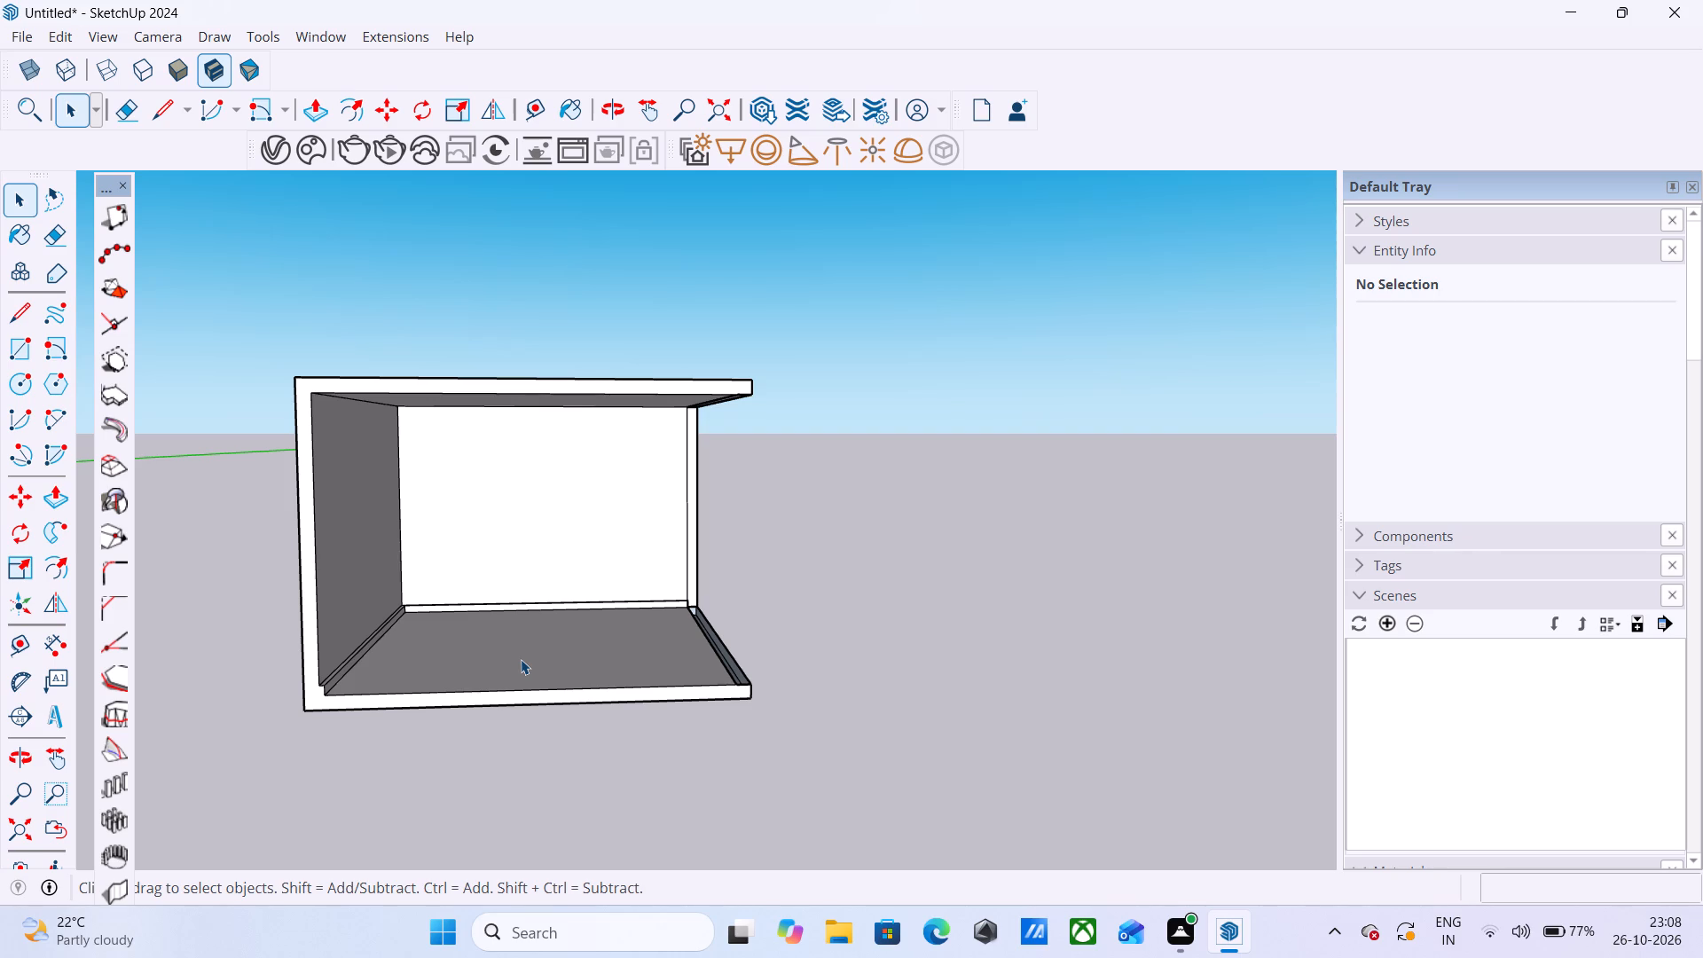
{"action": "scroll", "coordinate": [327, 530], "scroll_direction": "up", "scroll_amount": 4}
{"action": "middle_click_drag", "start_coordinate": [577, 598], "coordinate": [70, 592]}
{"action": "scroll", "coordinate": [561, 590], "scroll_direction": "up", "scroll_amount": 1}
{"action": "scroll", "coordinate": [171, 587], "scroll_direction": "up", "scroll_amount": 9}
{"action": "scroll", "coordinate": [321, 593], "scroll_direction": "up", "scroll_amount": 5}
{"action": "key", "text": "t"}
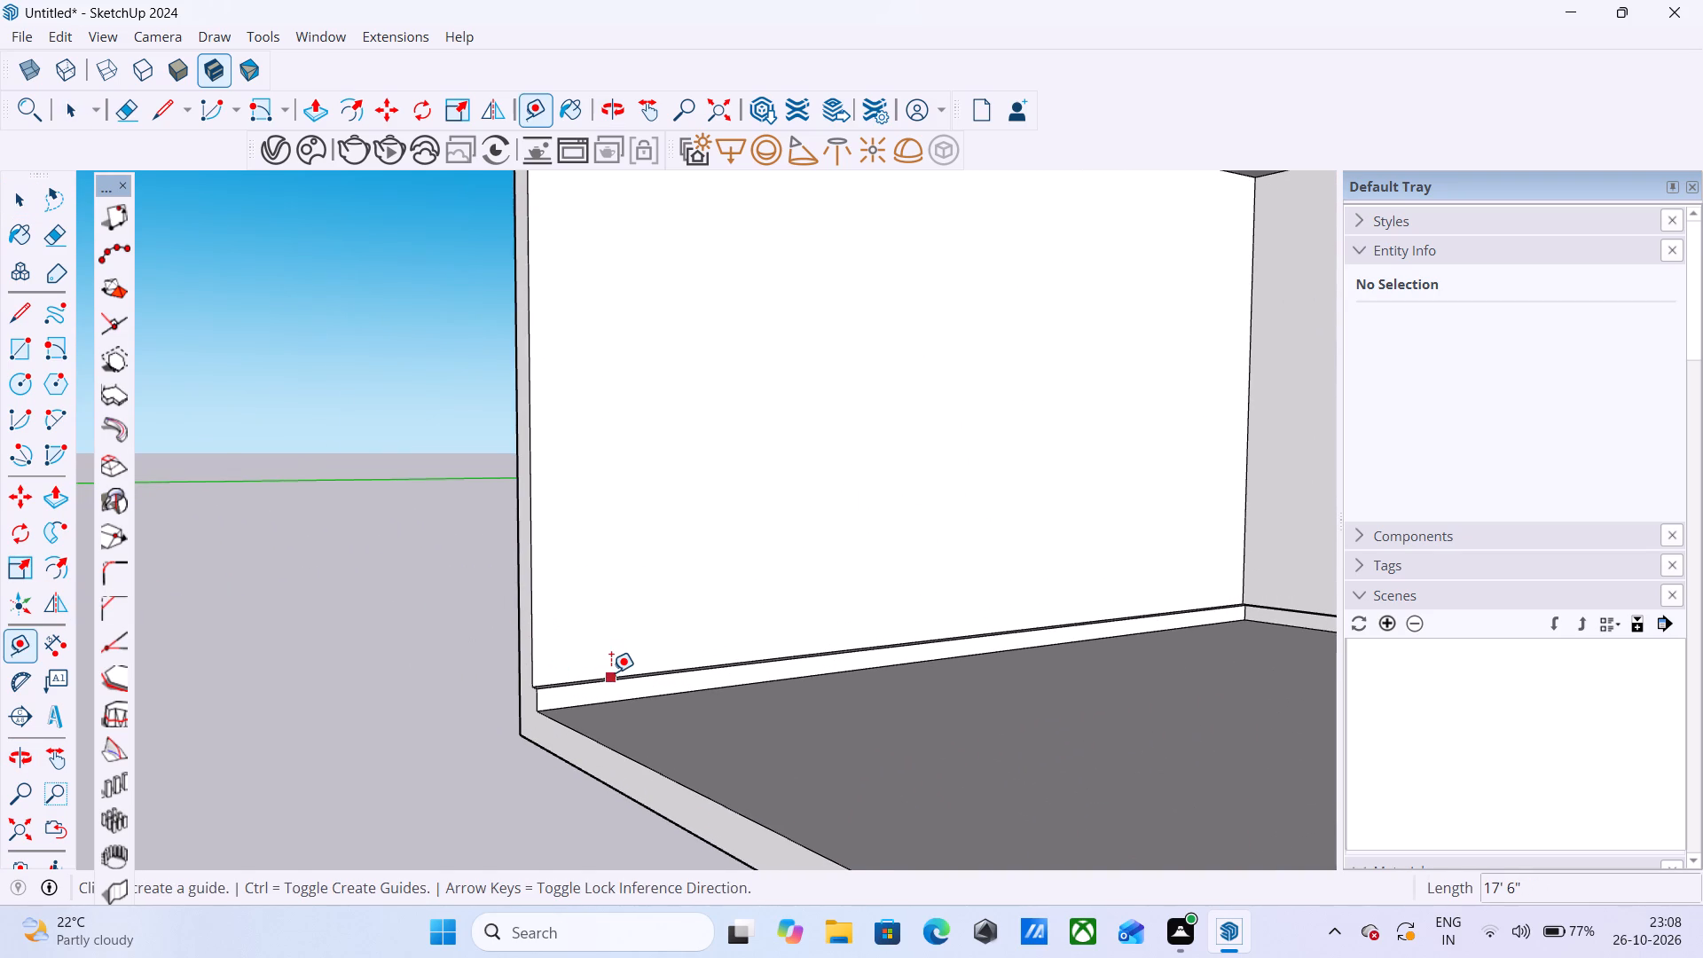
{"action": "scroll", "coordinate": [611, 672], "scroll_direction": "up", "scroll_amount": 15}
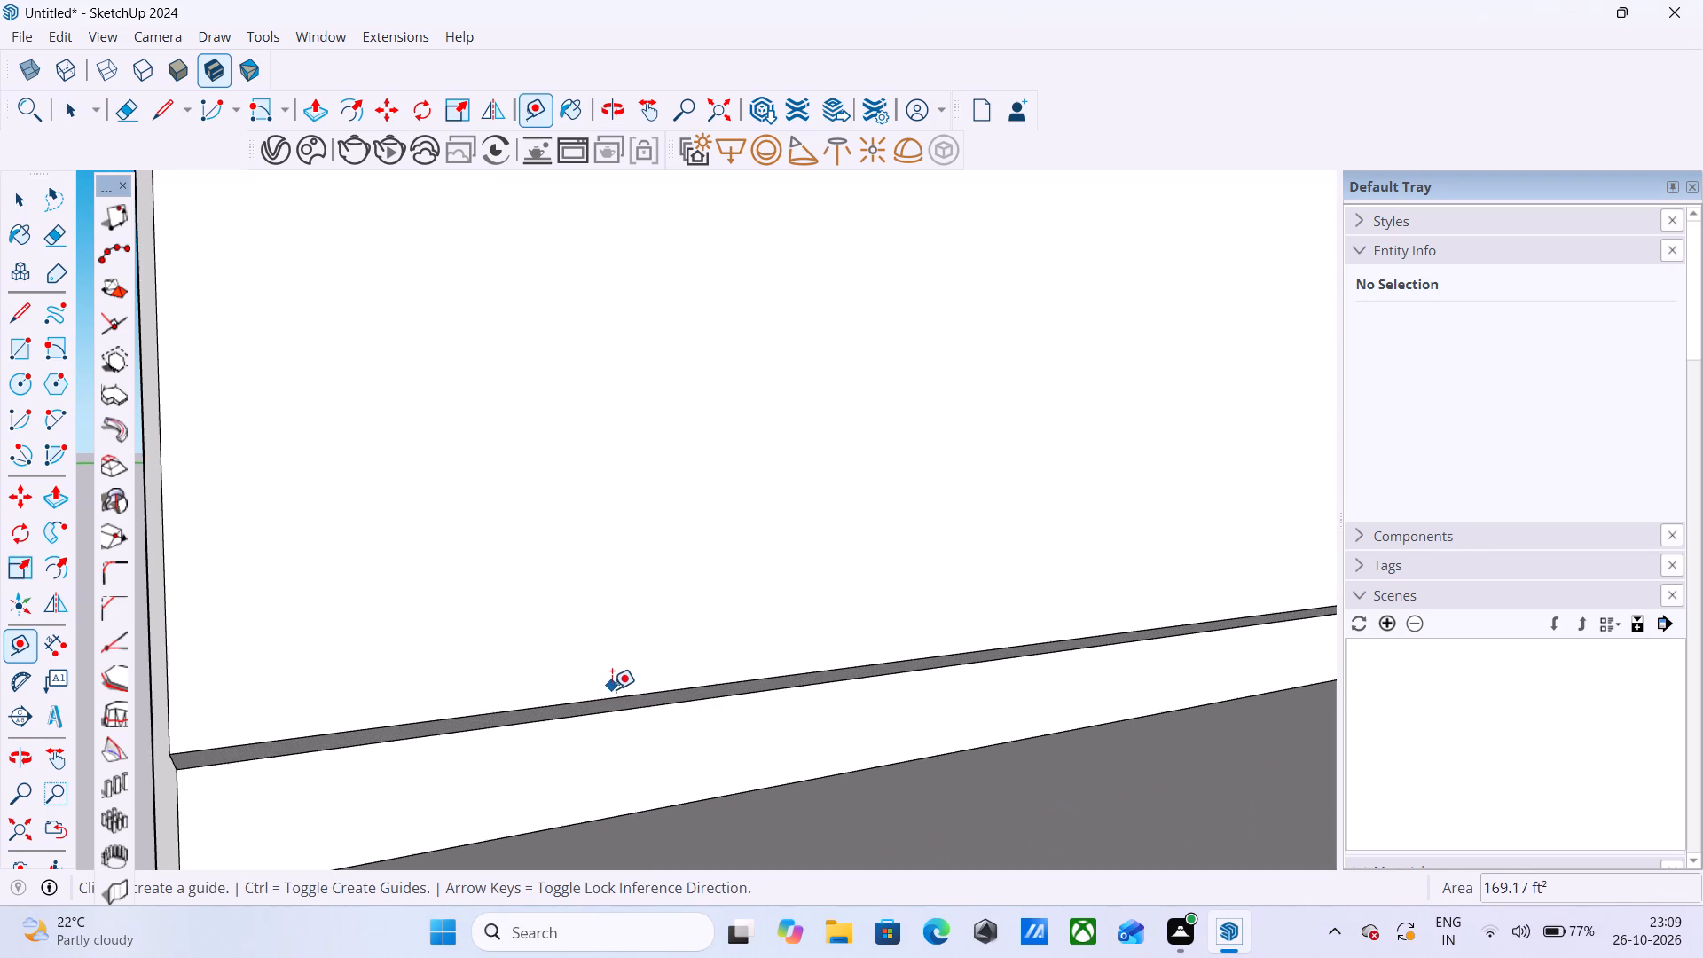
{"action": "left_click", "coordinate": [612, 695]}
{"action": "middle_click_drag", "start_coordinate": [619, 638], "coordinate": [854, 672]}
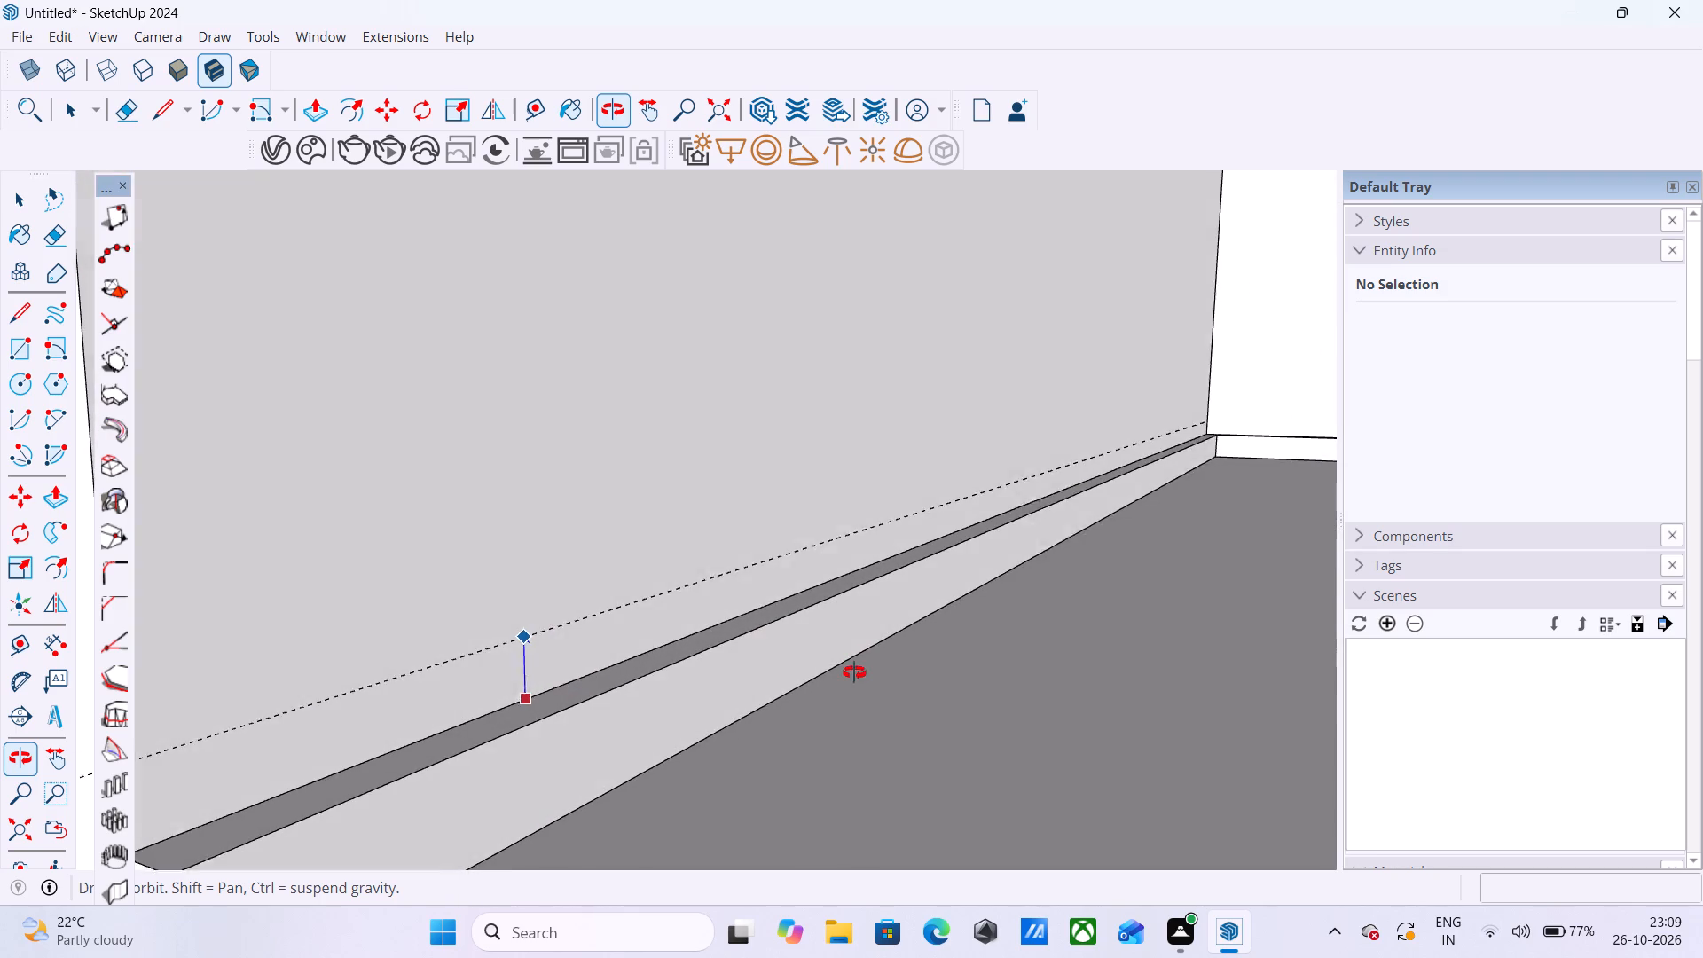
{"action": "middle_click_drag", "start_coordinate": [854, 672], "coordinate": [856, 672]}
{"action": "type", "text": "2'"}
{"action": "key", "text": "Return"}
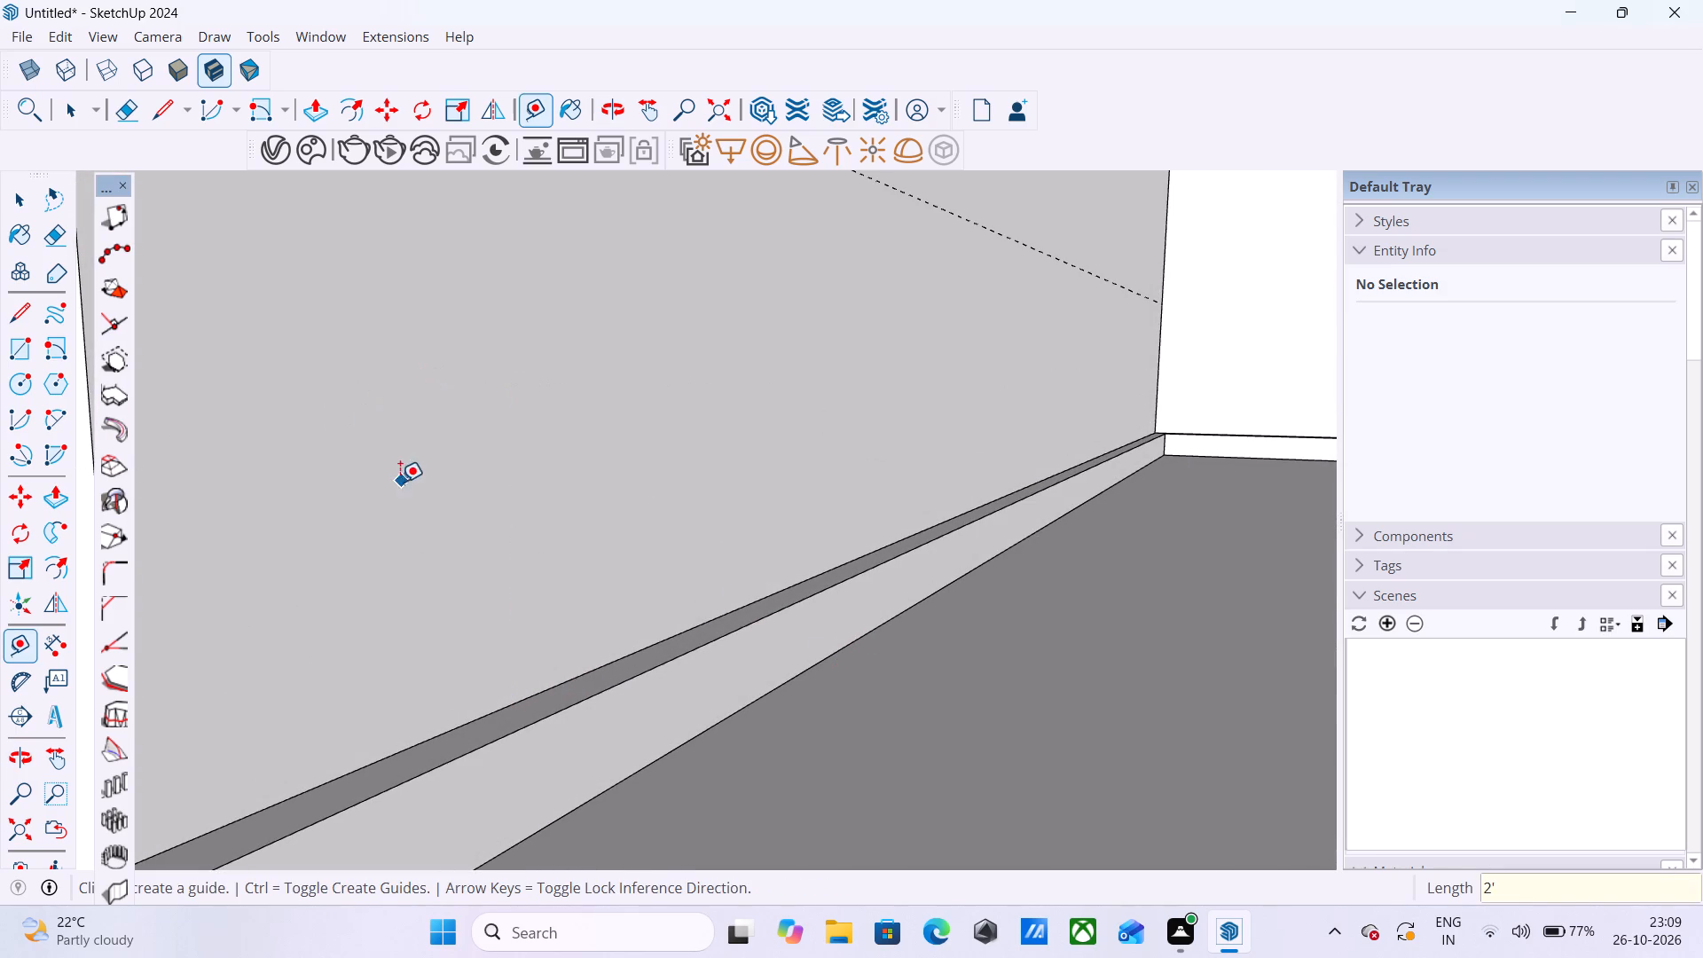
Add two more horizontal guides up the left side wall, each 2' above the previous one.
{"action": "scroll", "coordinate": [440, 467], "scroll_direction": "down", "scroll_amount": 7}
{"action": "scroll", "coordinate": [472, 468], "scroll_direction": "down", "scroll_amount": 18}
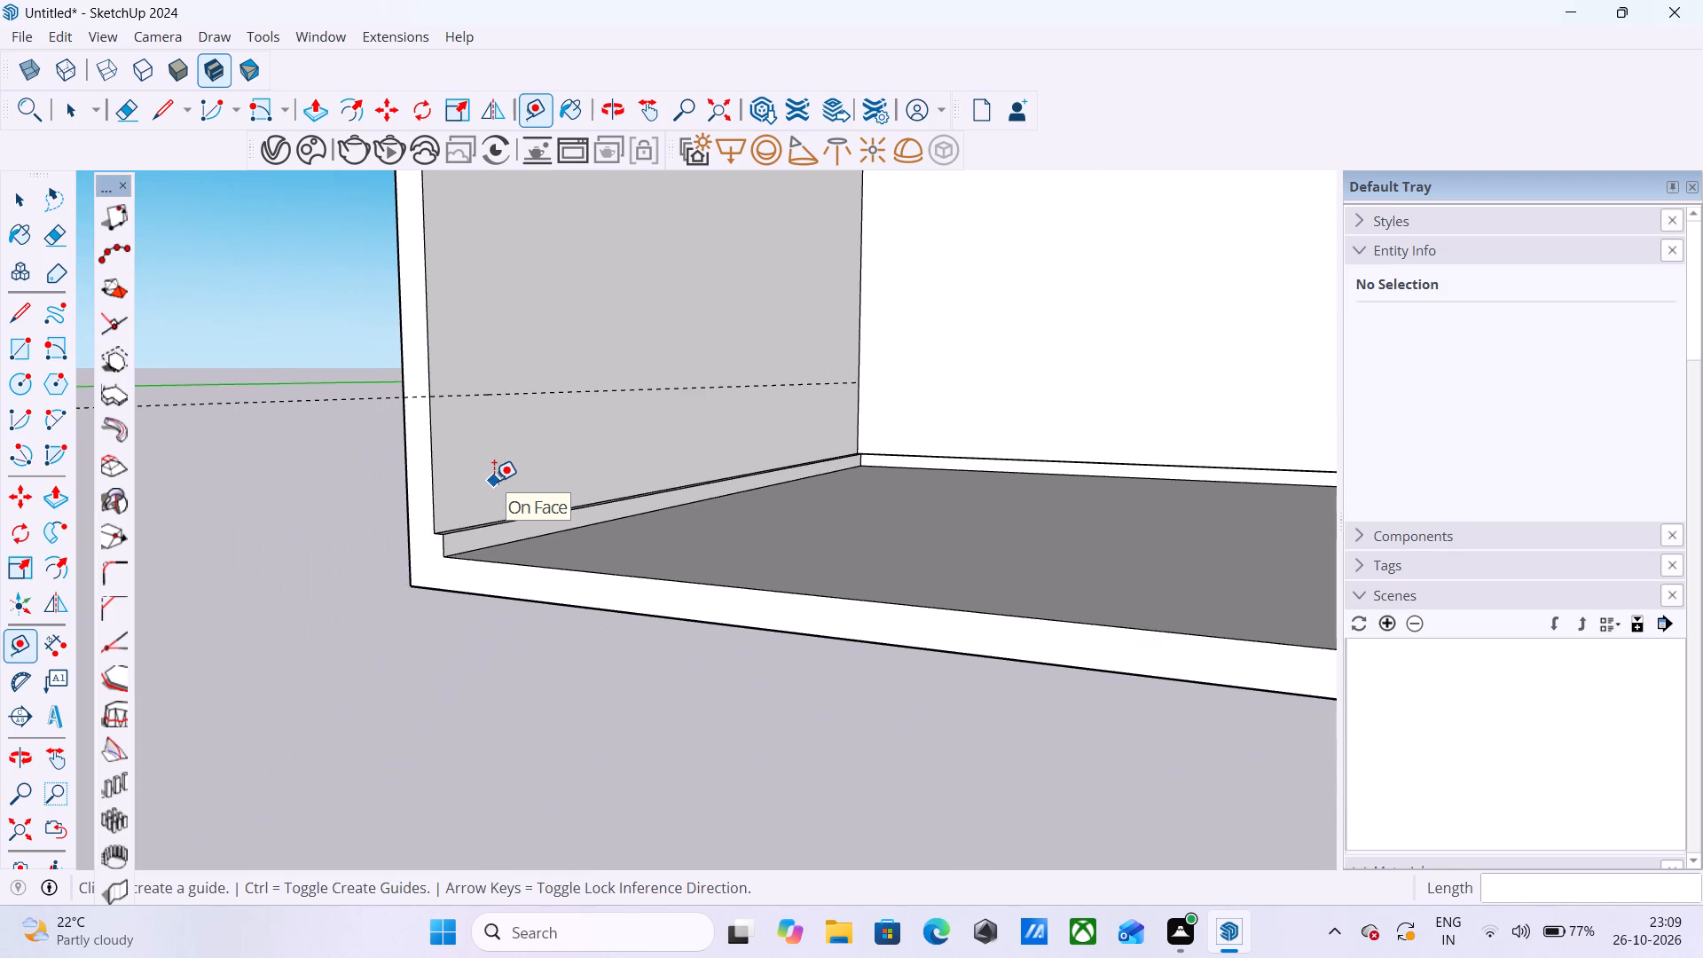
{"action": "middle_click_drag", "start_coordinate": [623, 497], "coordinate": [555, 514]}
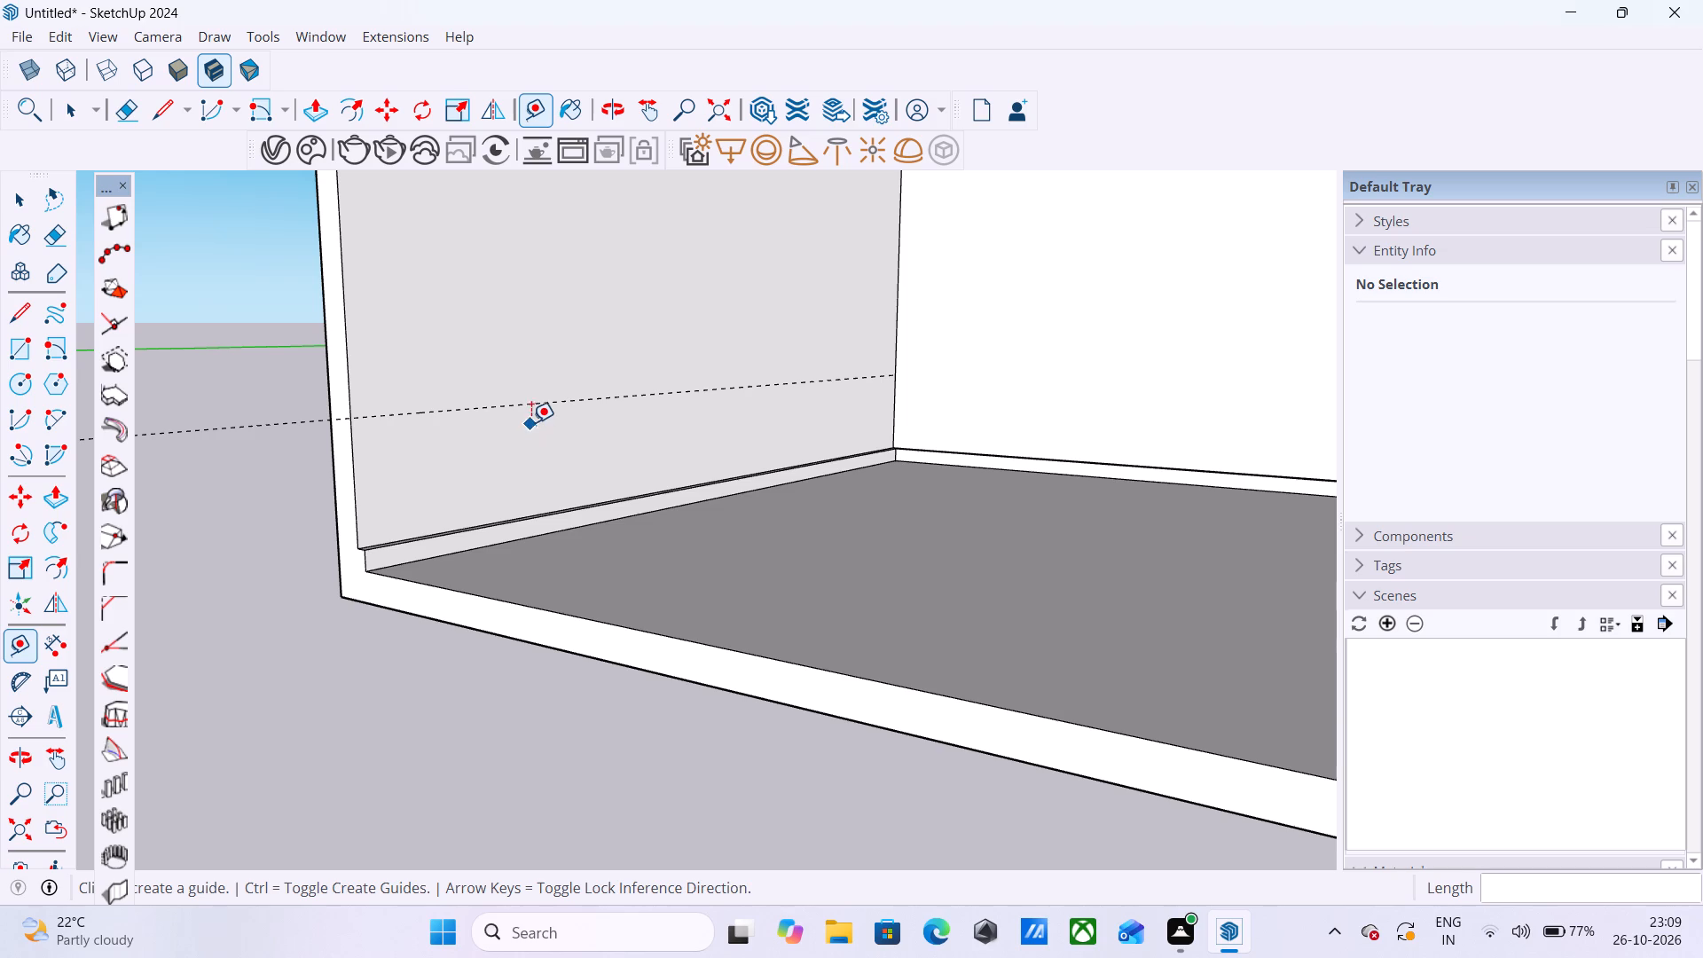
{"action": "left_click", "coordinate": [531, 404]}
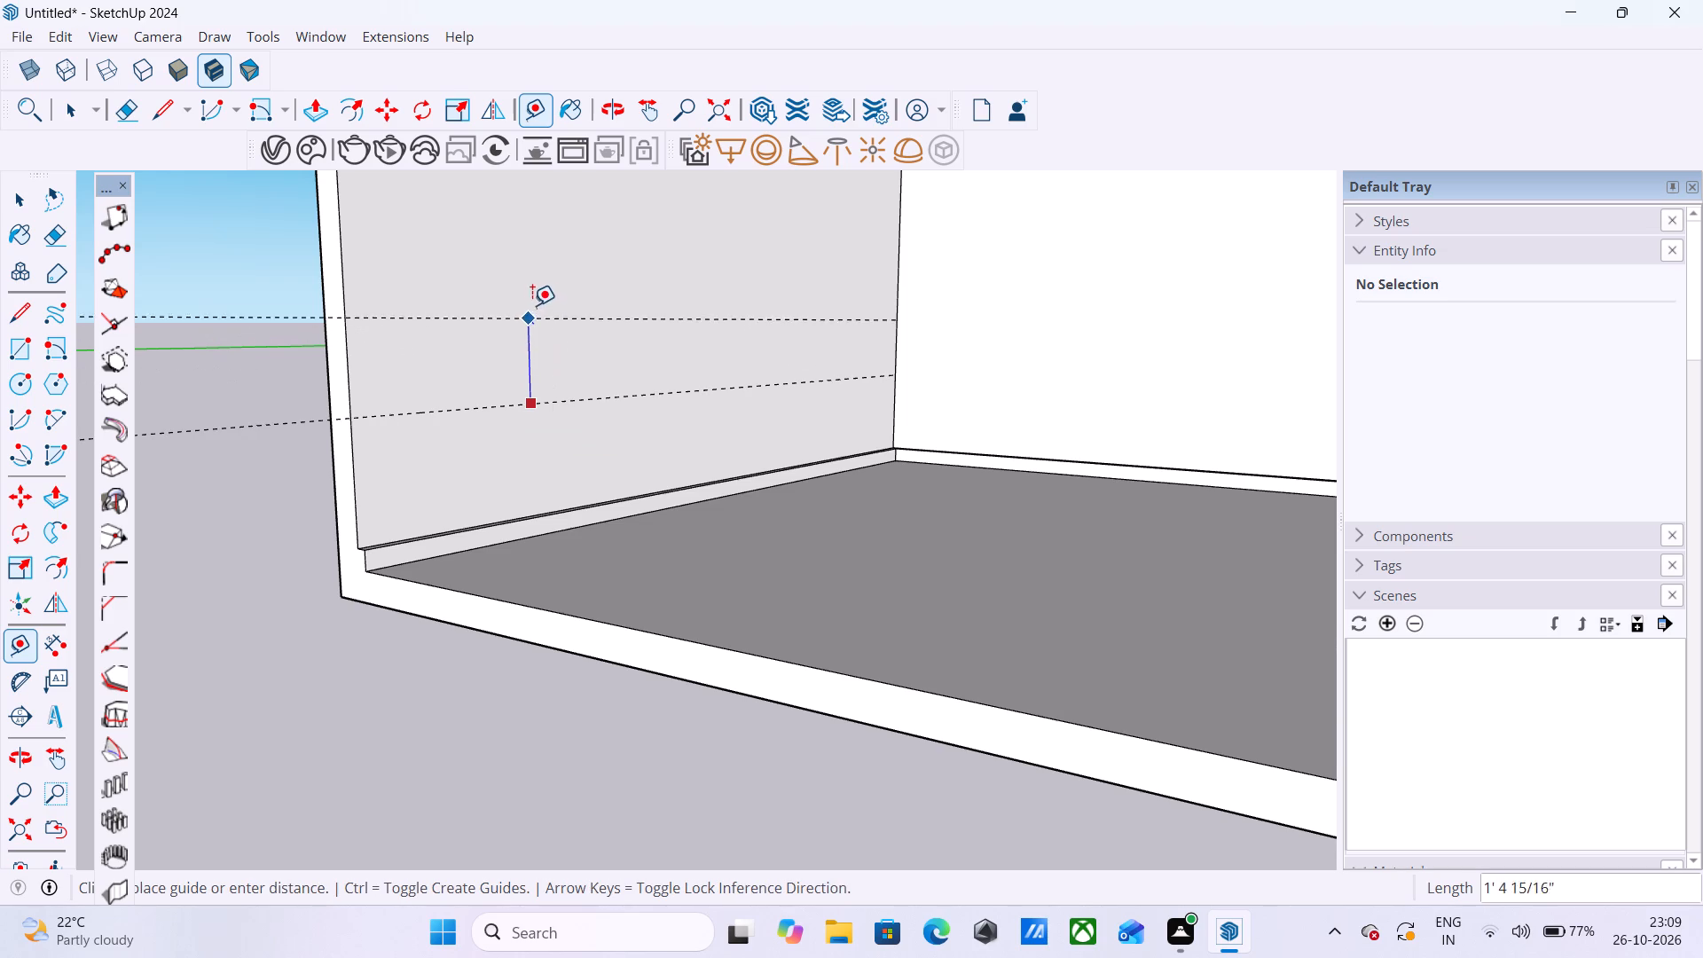
{"action": "type", "text": "2'"}
{"action": "key", "text": "Return"}
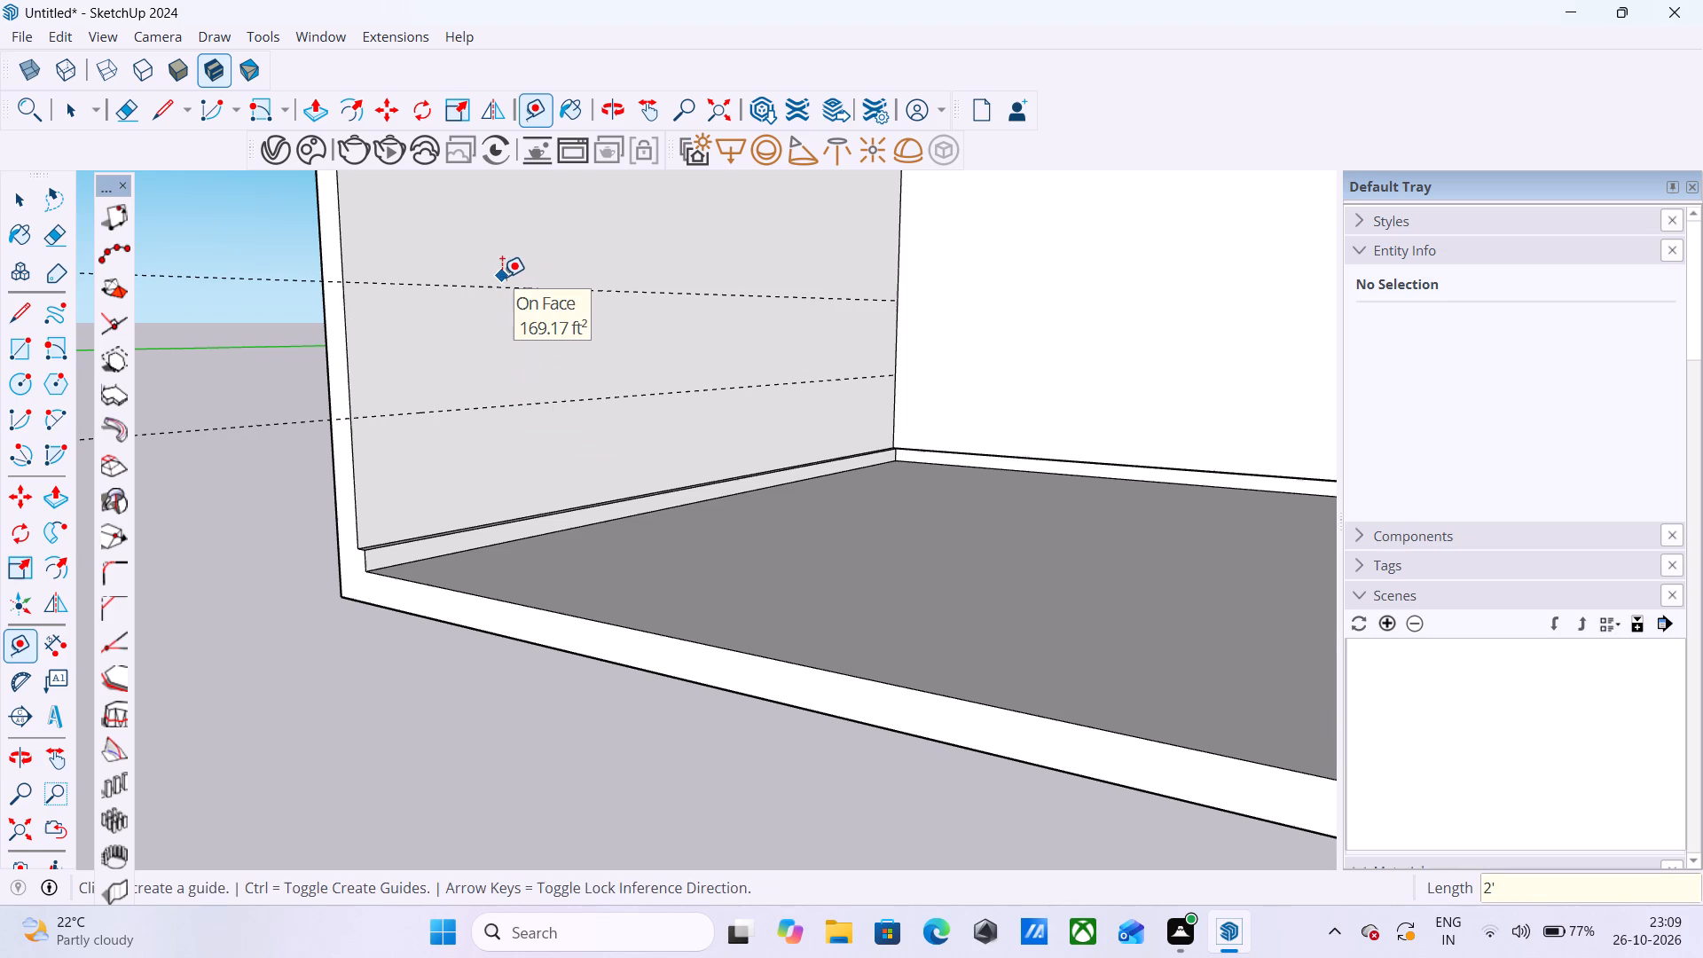
{"action": "scroll", "coordinate": [498, 310], "scroll_direction": "down", "scroll_amount": 10}
{"action": "scroll", "coordinate": [538, 396], "scroll_direction": "down", "scroll_amount": 4}
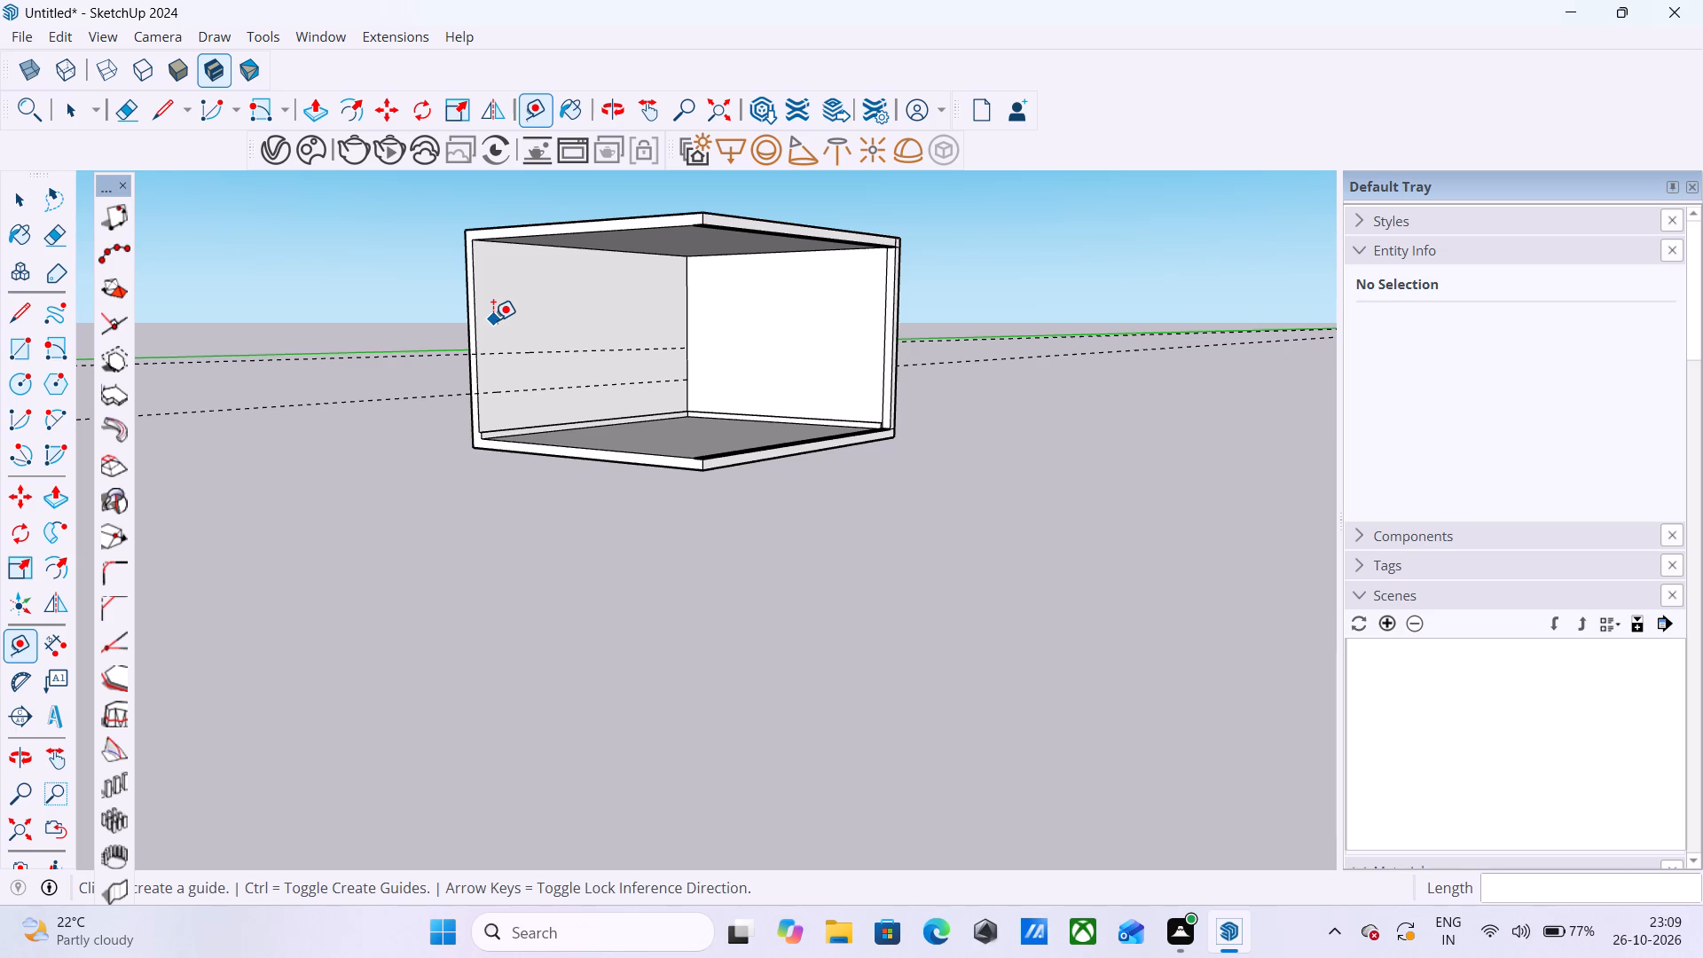
{"action": "scroll", "coordinate": [513, 311], "scroll_direction": "up", "scroll_amount": 9}
{"action": "scroll", "coordinate": [524, 420], "scroll_direction": "down", "scroll_amount": 5}
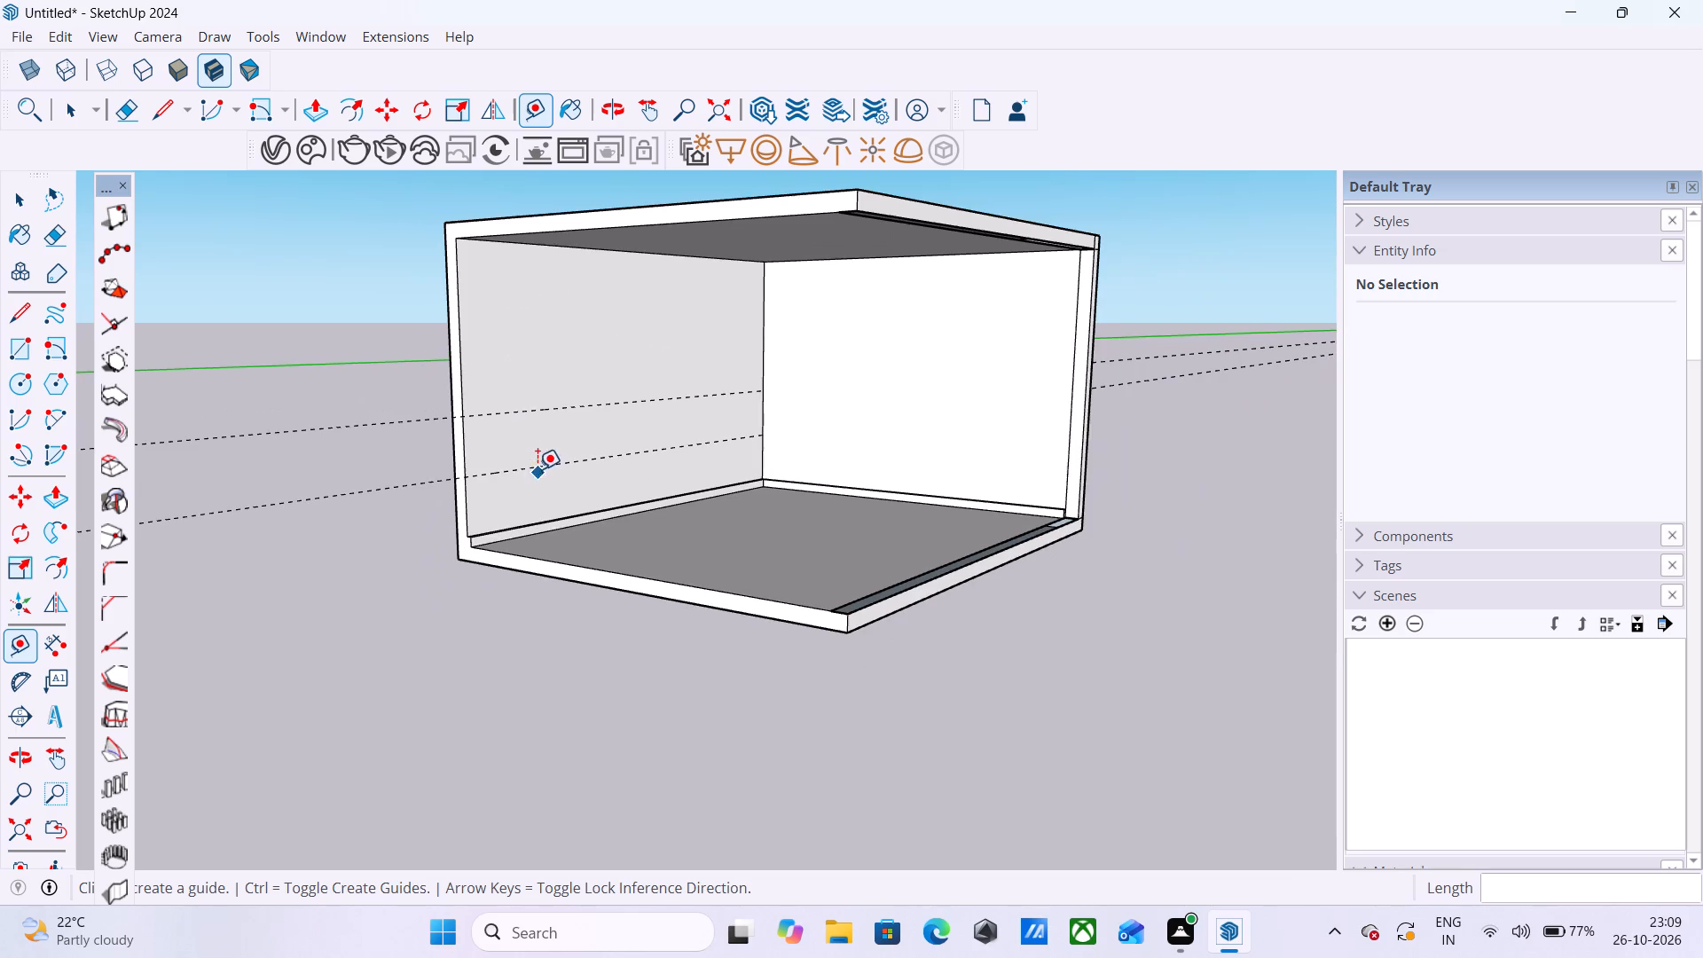
{"action": "left_click", "coordinate": [534, 407]}
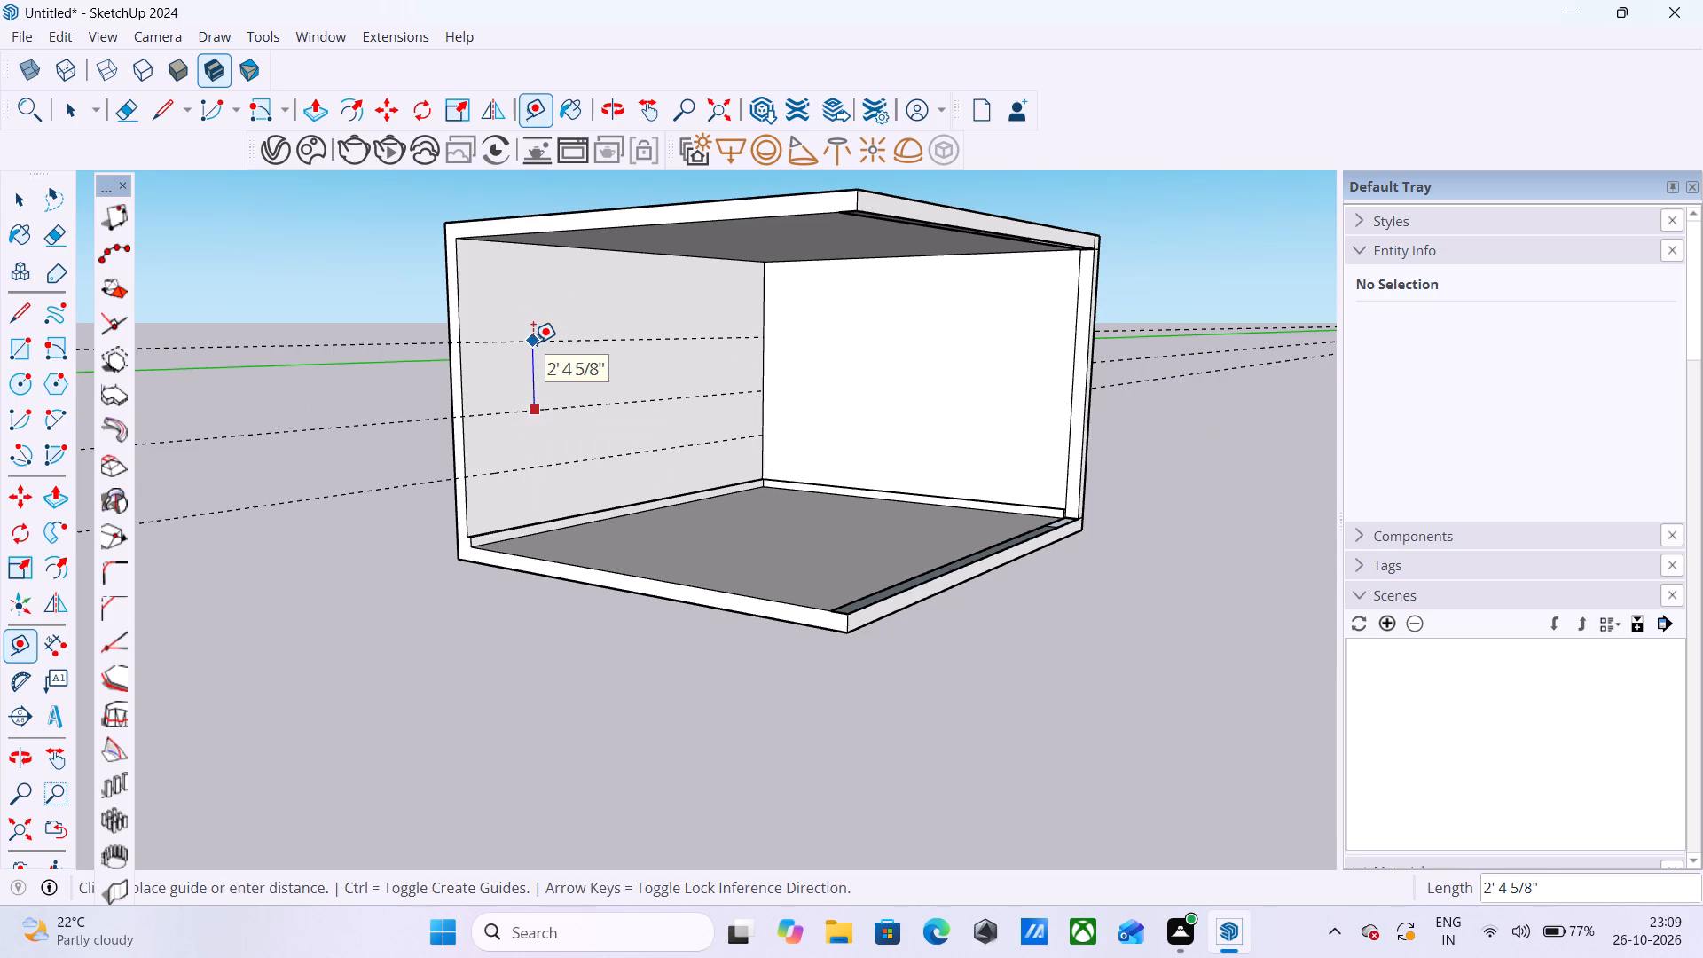
{"action": "type", "text": "2'"}
{"action": "key", "text": "Return"}
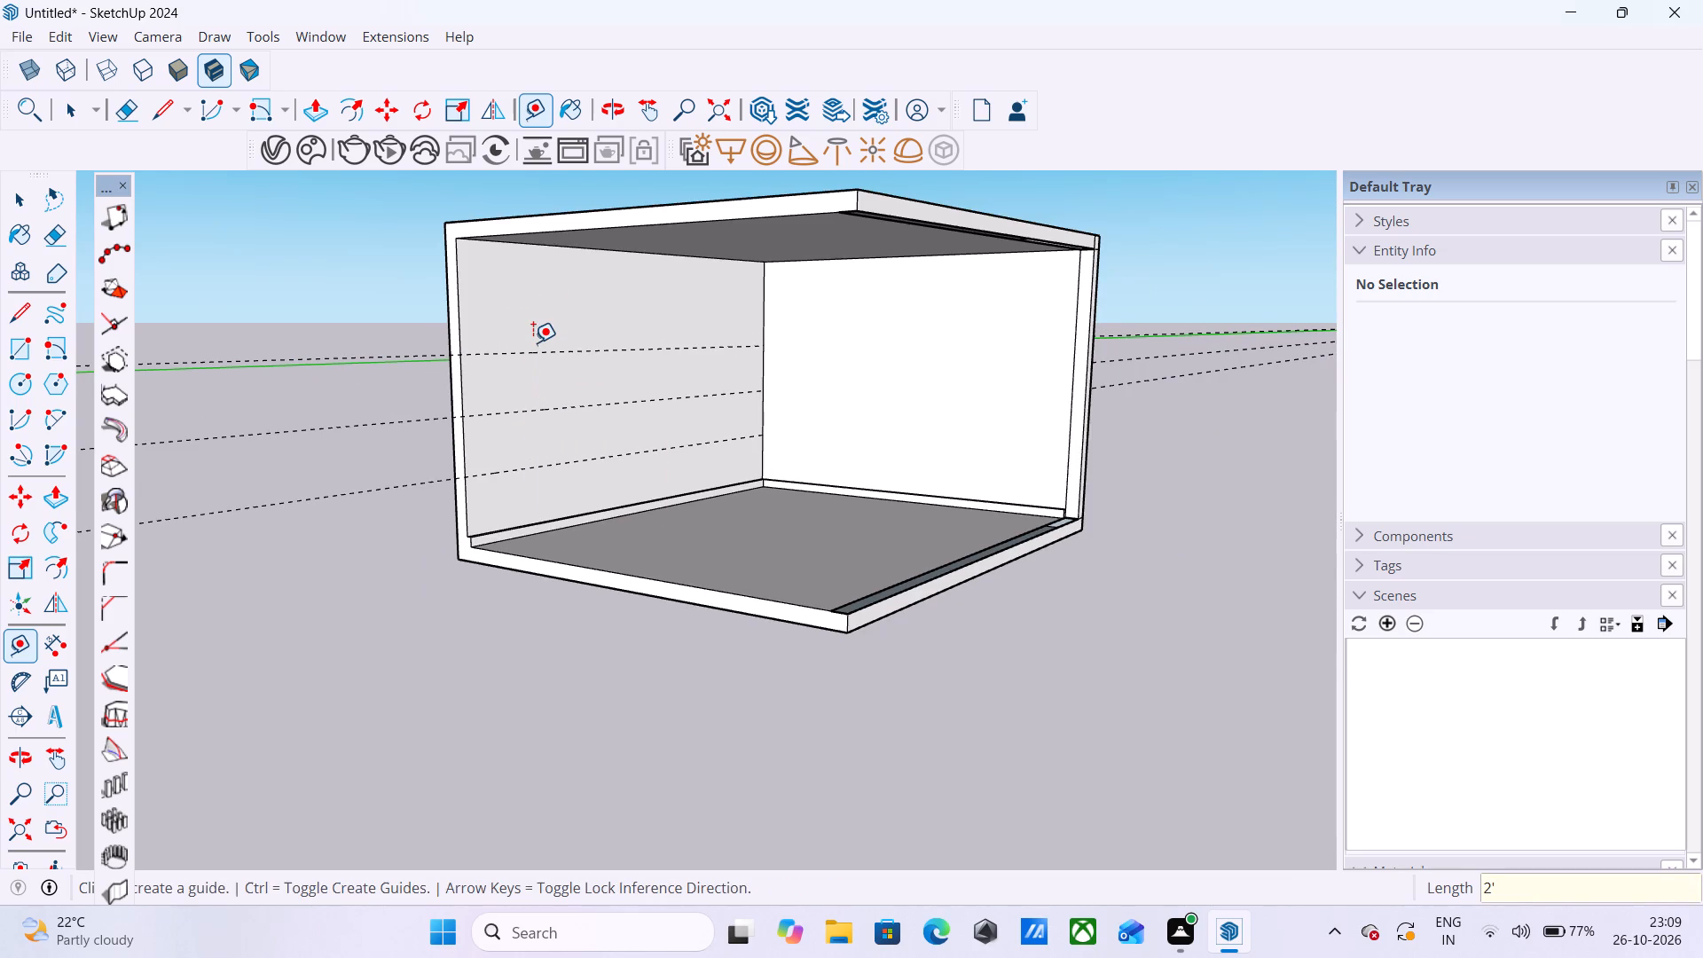
Place a horizontal guide on the back wall 2' above the top edge of its skirting.
{"action": "scroll", "coordinate": [533, 342], "scroll_direction": "down", "scroll_amount": 4}
{"action": "scroll", "coordinate": [568, 362], "scroll_direction": "up", "scroll_amount": 1}
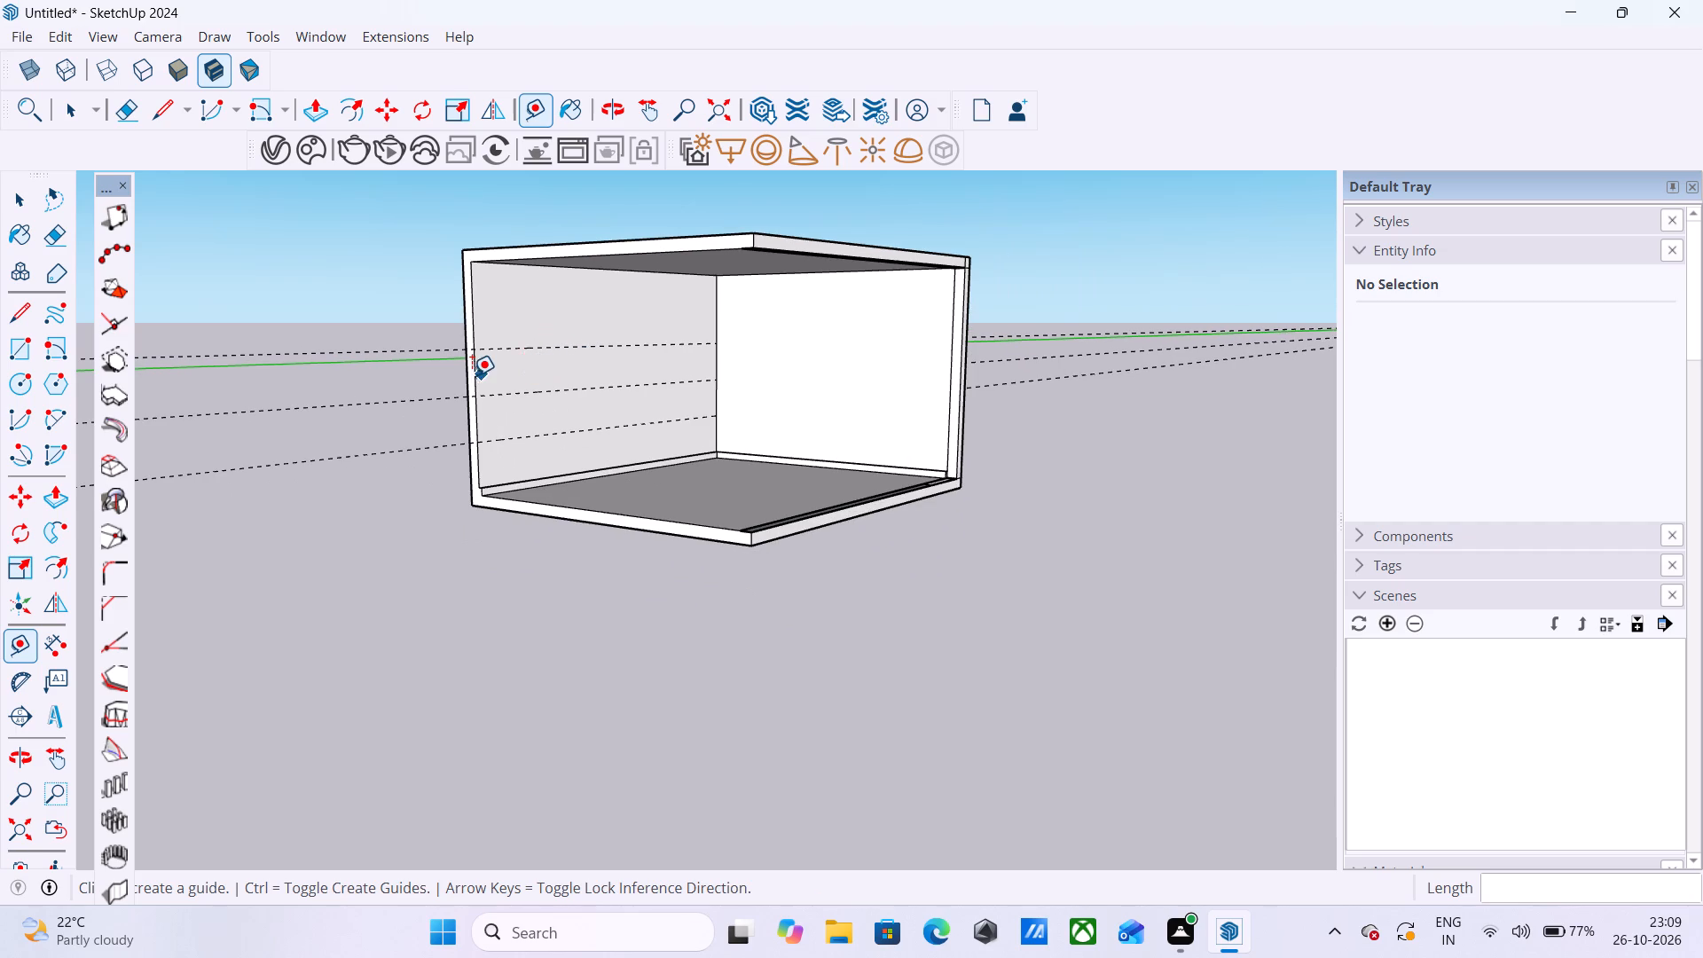
{"action": "scroll", "coordinate": [471, 375], "scroll_direction": "up", "scroll_amount": 1}
{"action": "scroll", "coordinate": [467, 355], "scroll_direction": "down", "scroll_amount": 6}
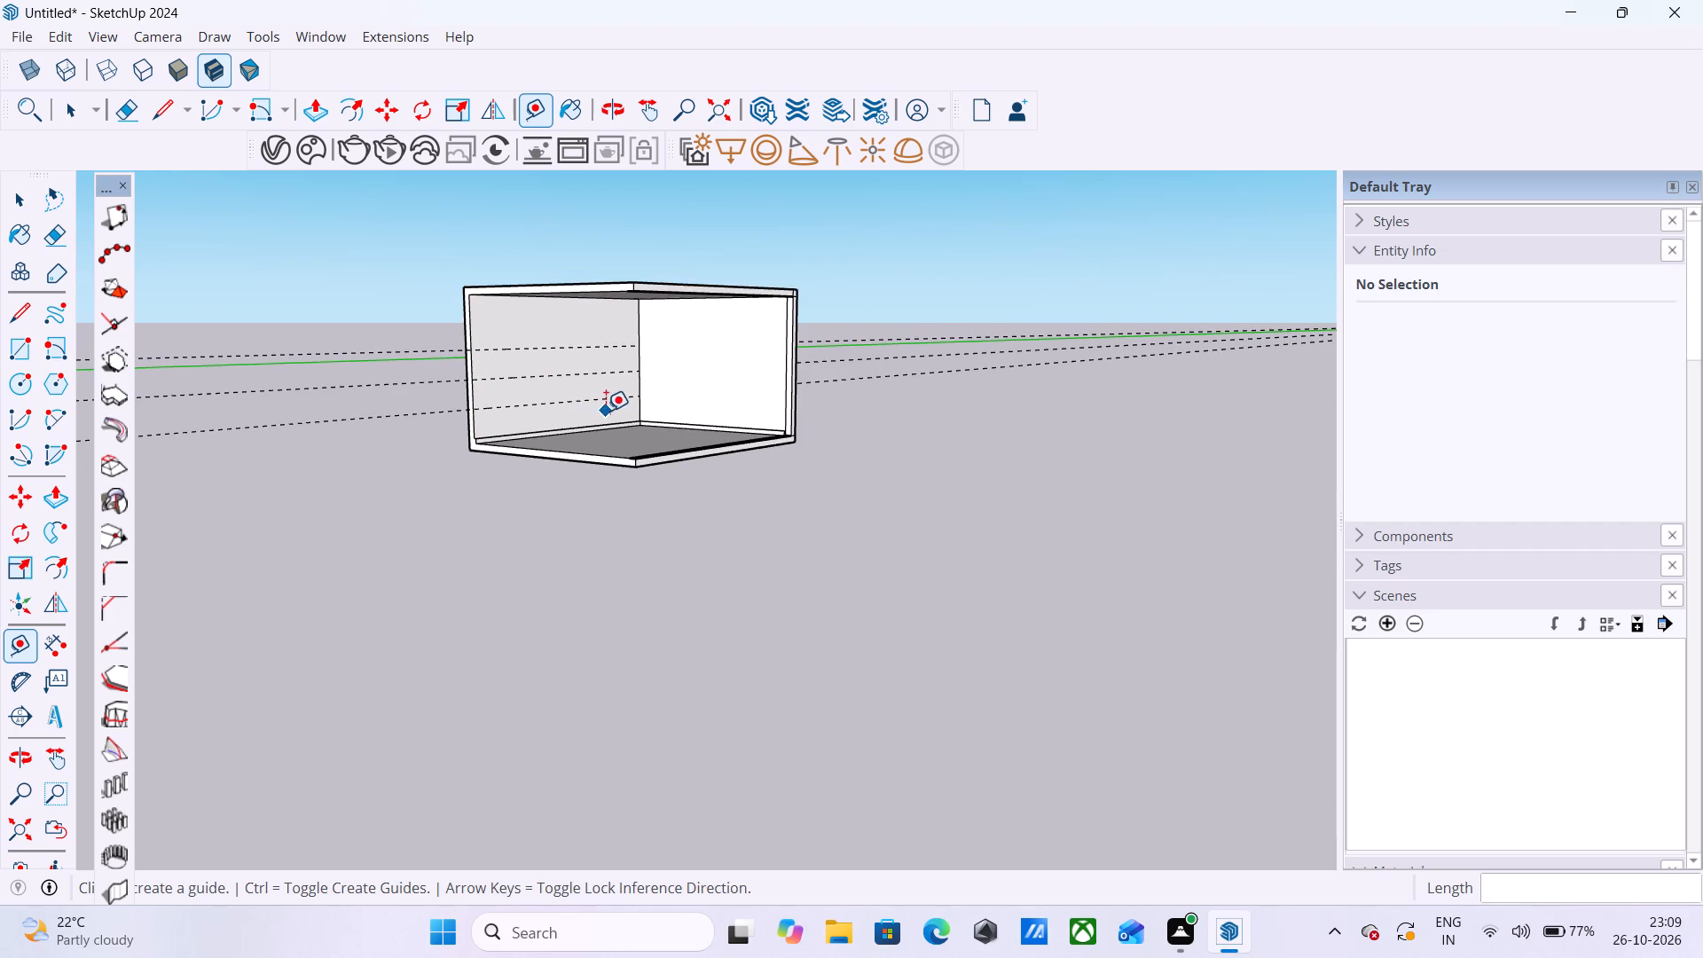
{"action": "scroll", "coordinate": [607, 410], "scroll_direction": "up", "scroll_amount": 13}
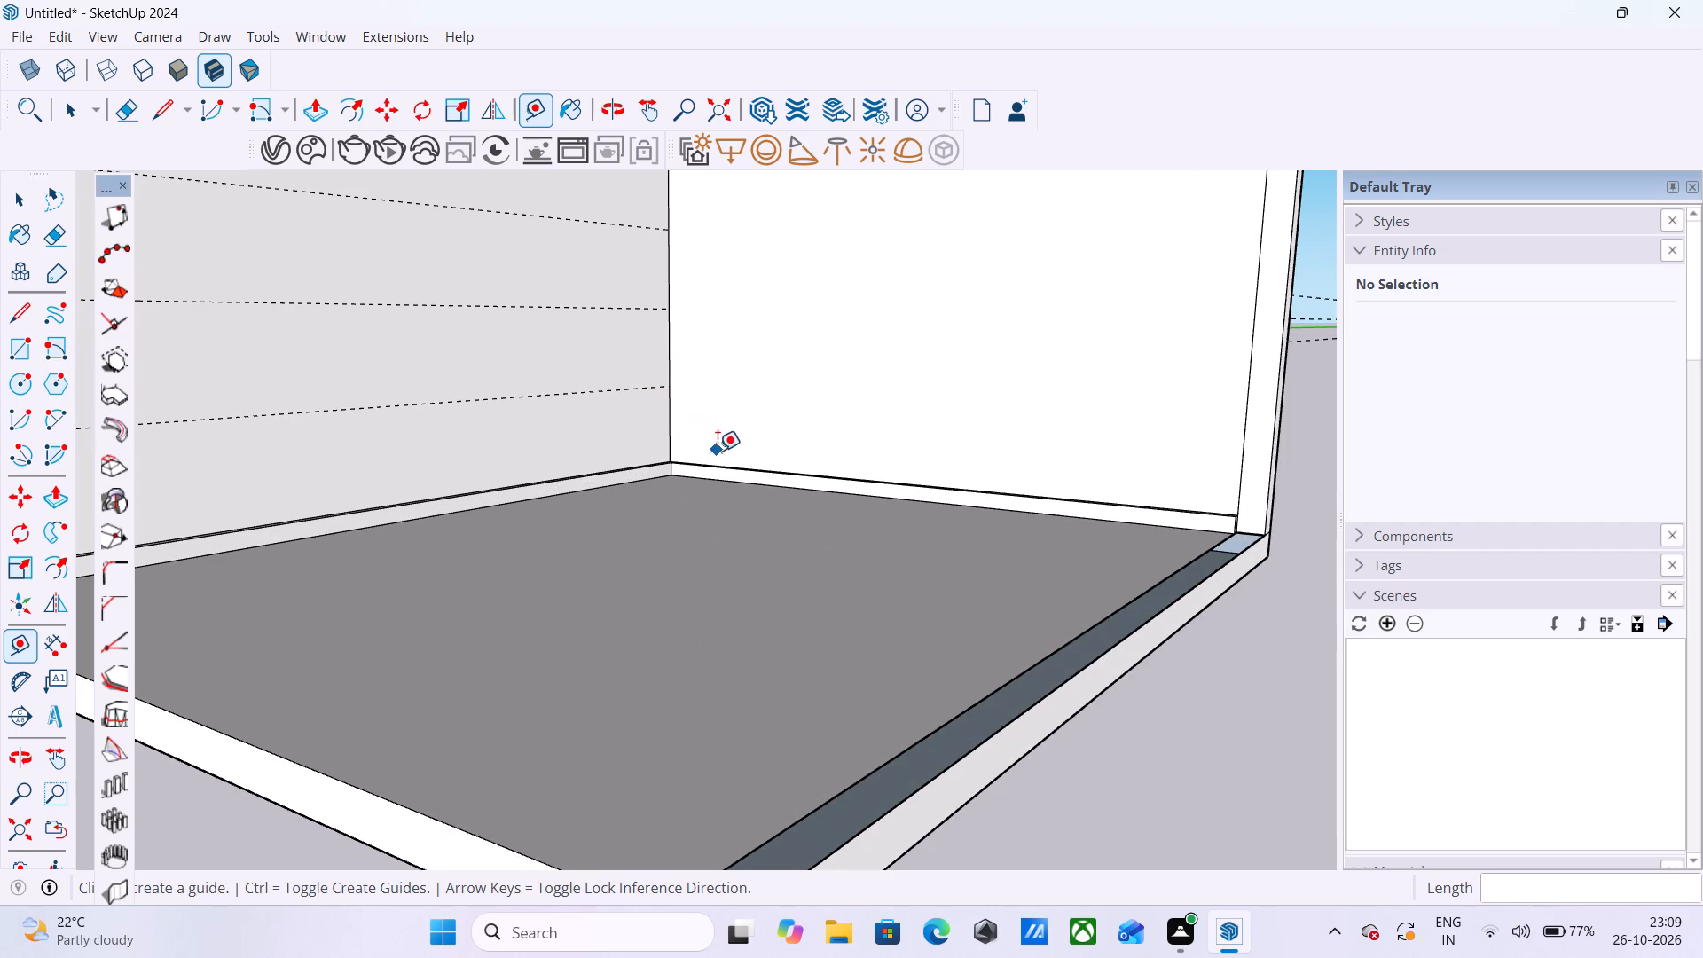
{"action": "middle_click_drag", "start_coordinate": [829, 471], "coordinate": [570, 477]}
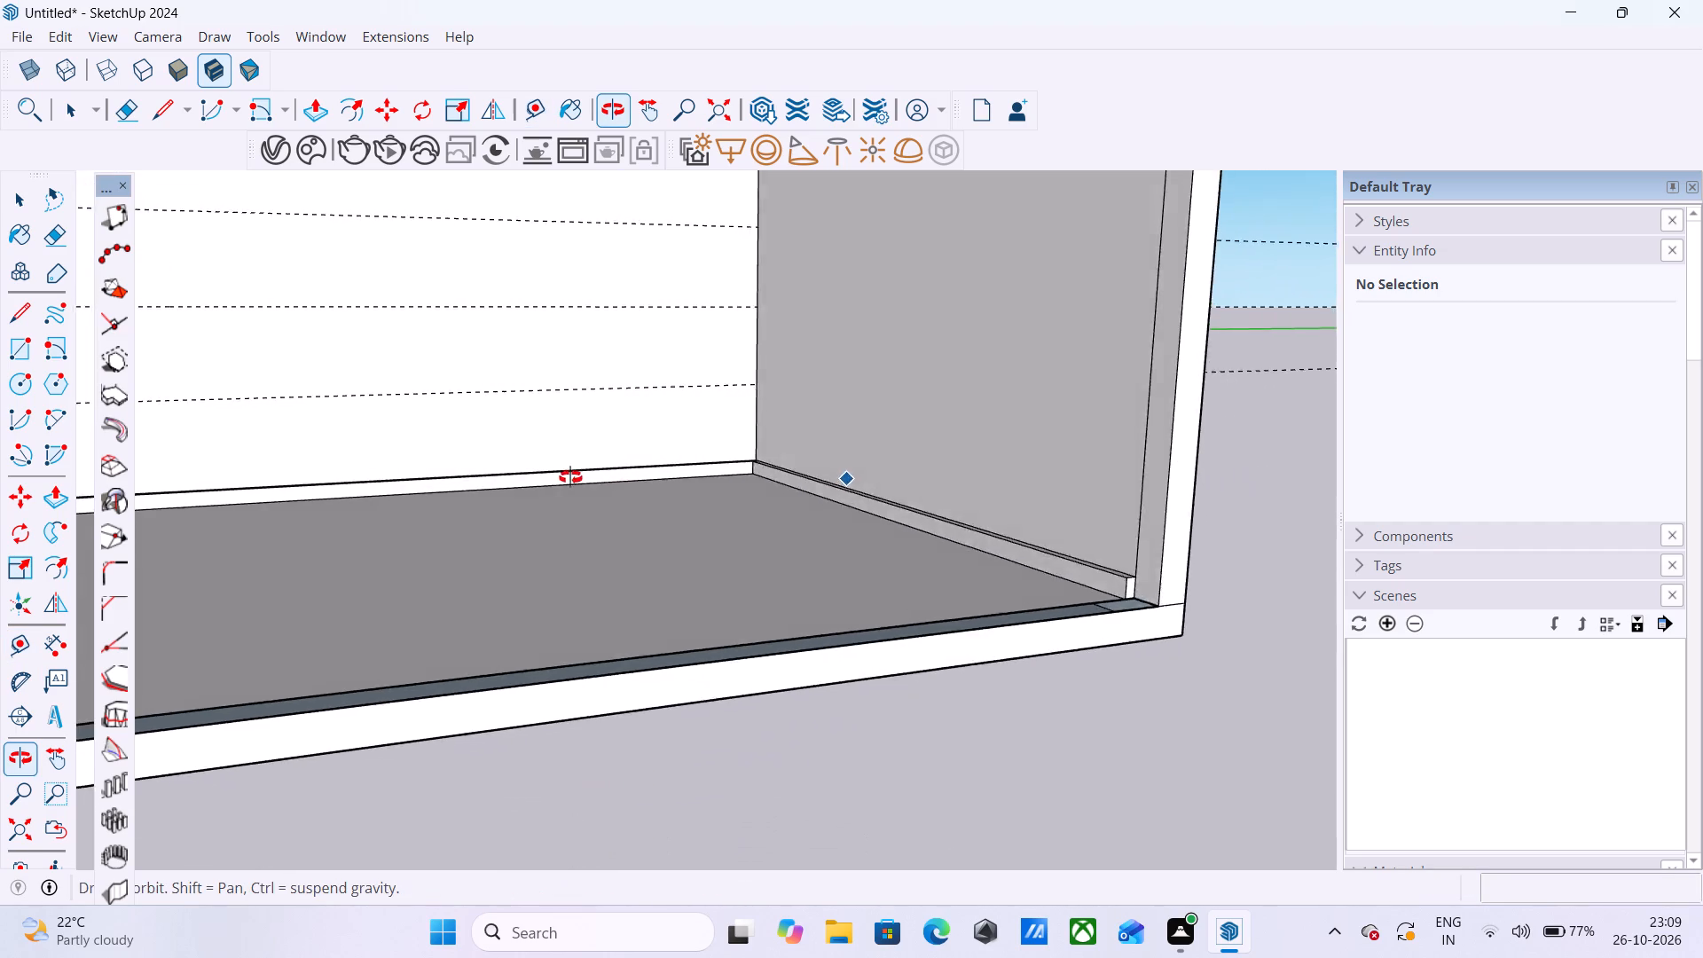
{"action": "middle_click_drag", "start_coordinate": [570, 477], "coordinate": [399, 487]}
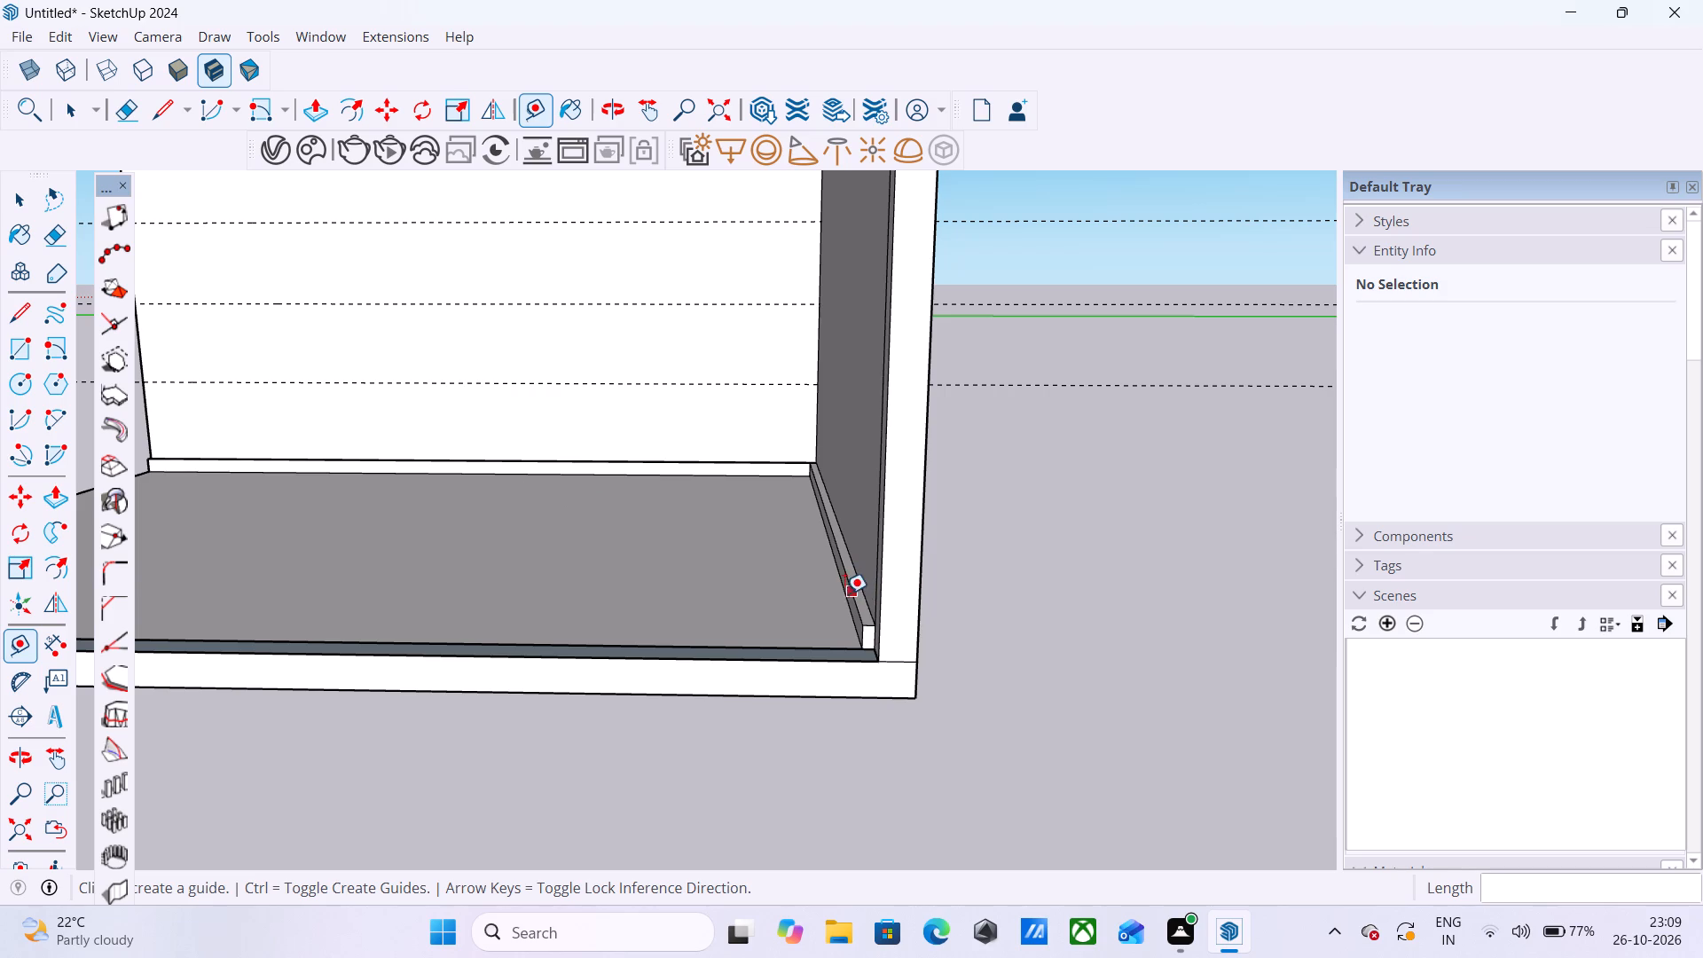
{"action": "middle_click_drag", "start_coordinate": [844, 593], "coordinate": [1117, 678]}
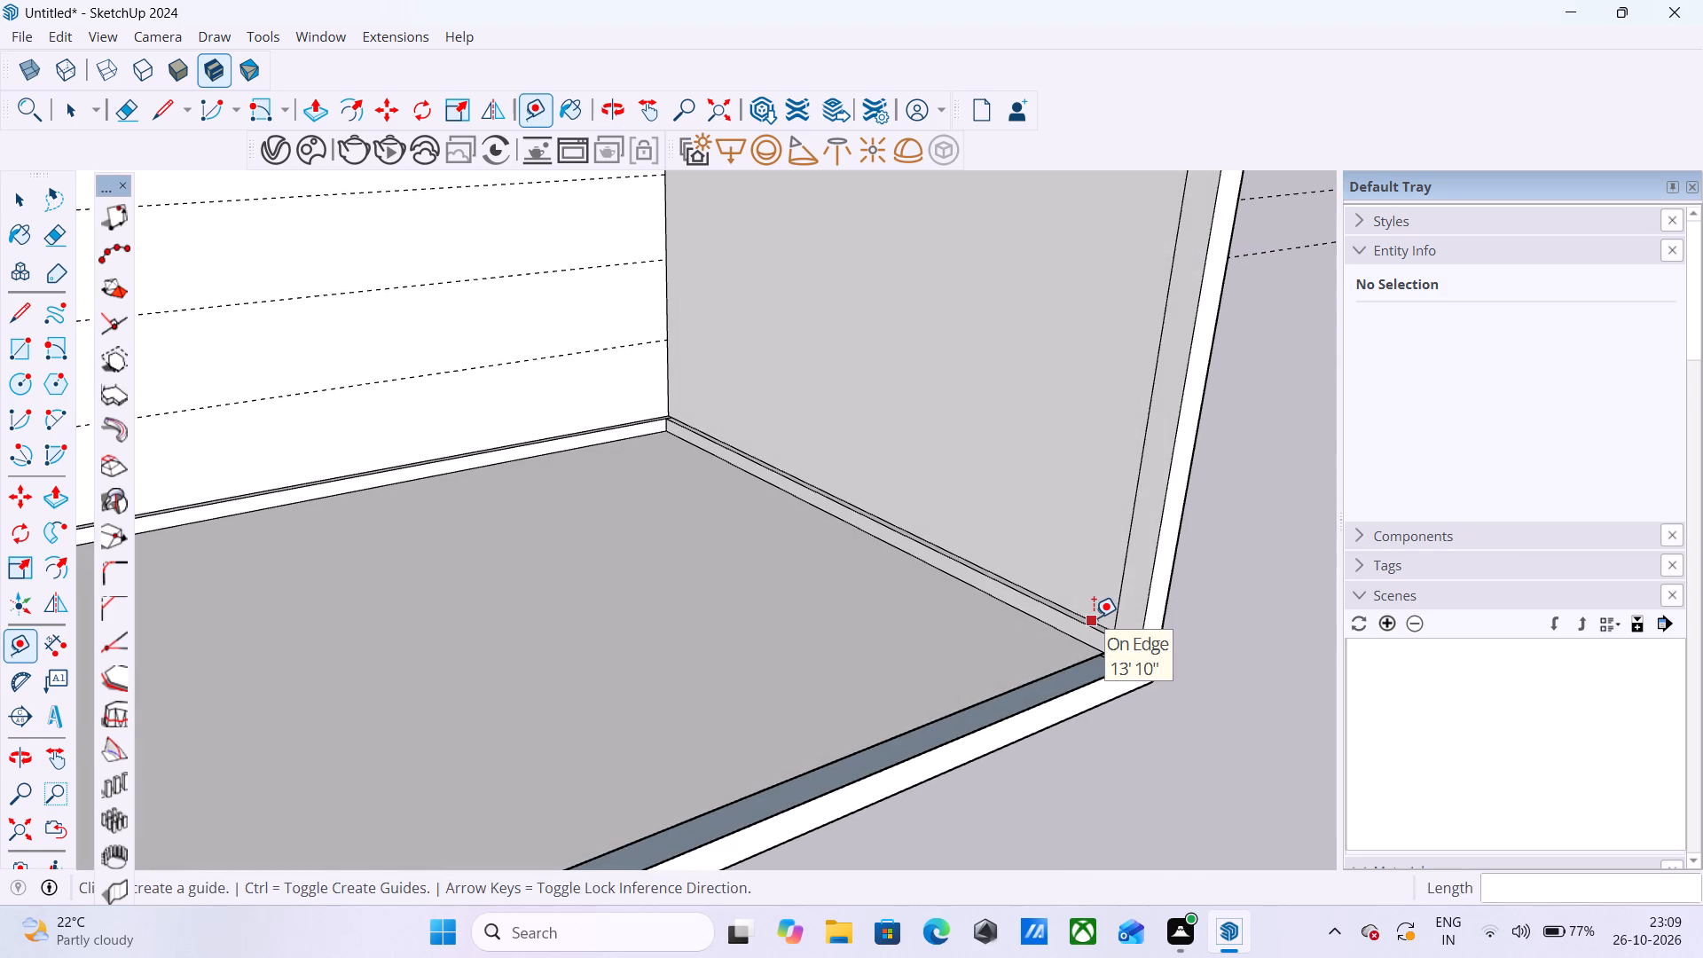
{"action": "scroll", "coordinate": [1093, 616], "scroll_direction": "up", "scroll_amount": 7}
{"action": "left_click", "coordinate": [1093, 622]}
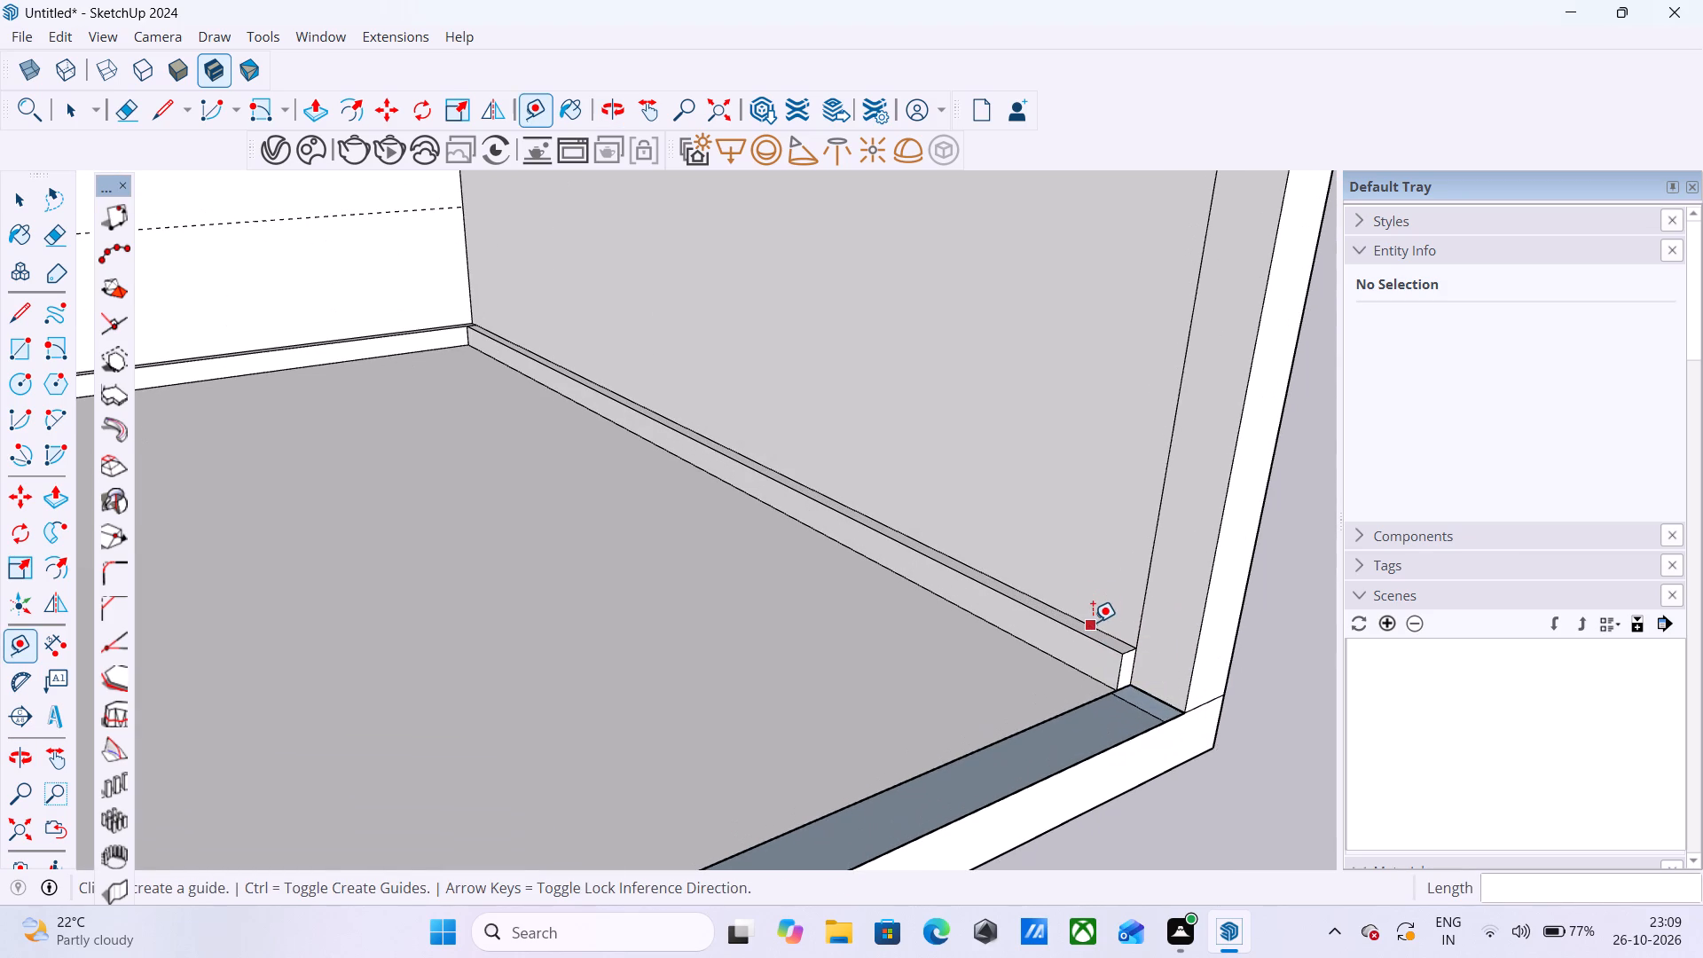
{"action": "type", "text": "2'"}
{"action": "key", "text": "Return"}
Add two more horizontal guides up the back wall, each 2' above the previous one.
{"action": "scroll", "coordinate": [1110, 449], "scroll_direction": "down", "scroll_amount": 5}
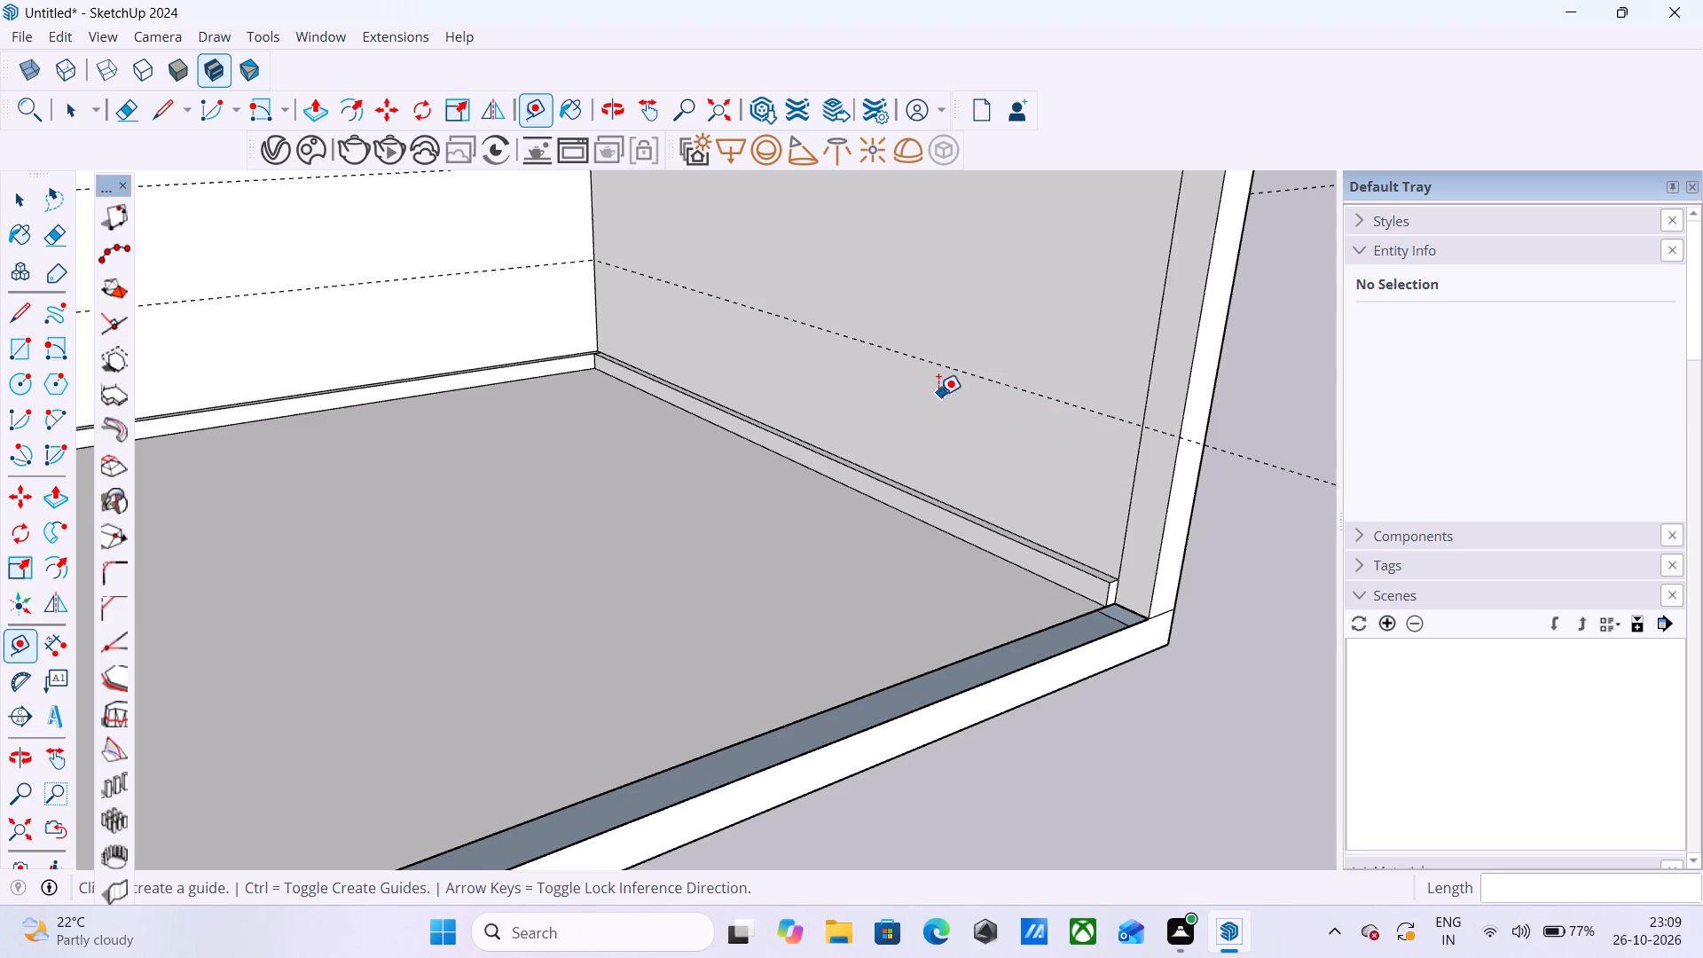
{"action": "scroll", "coordinate": [876, 475], "scroll_direction": "down", "scroll_amount": 10}
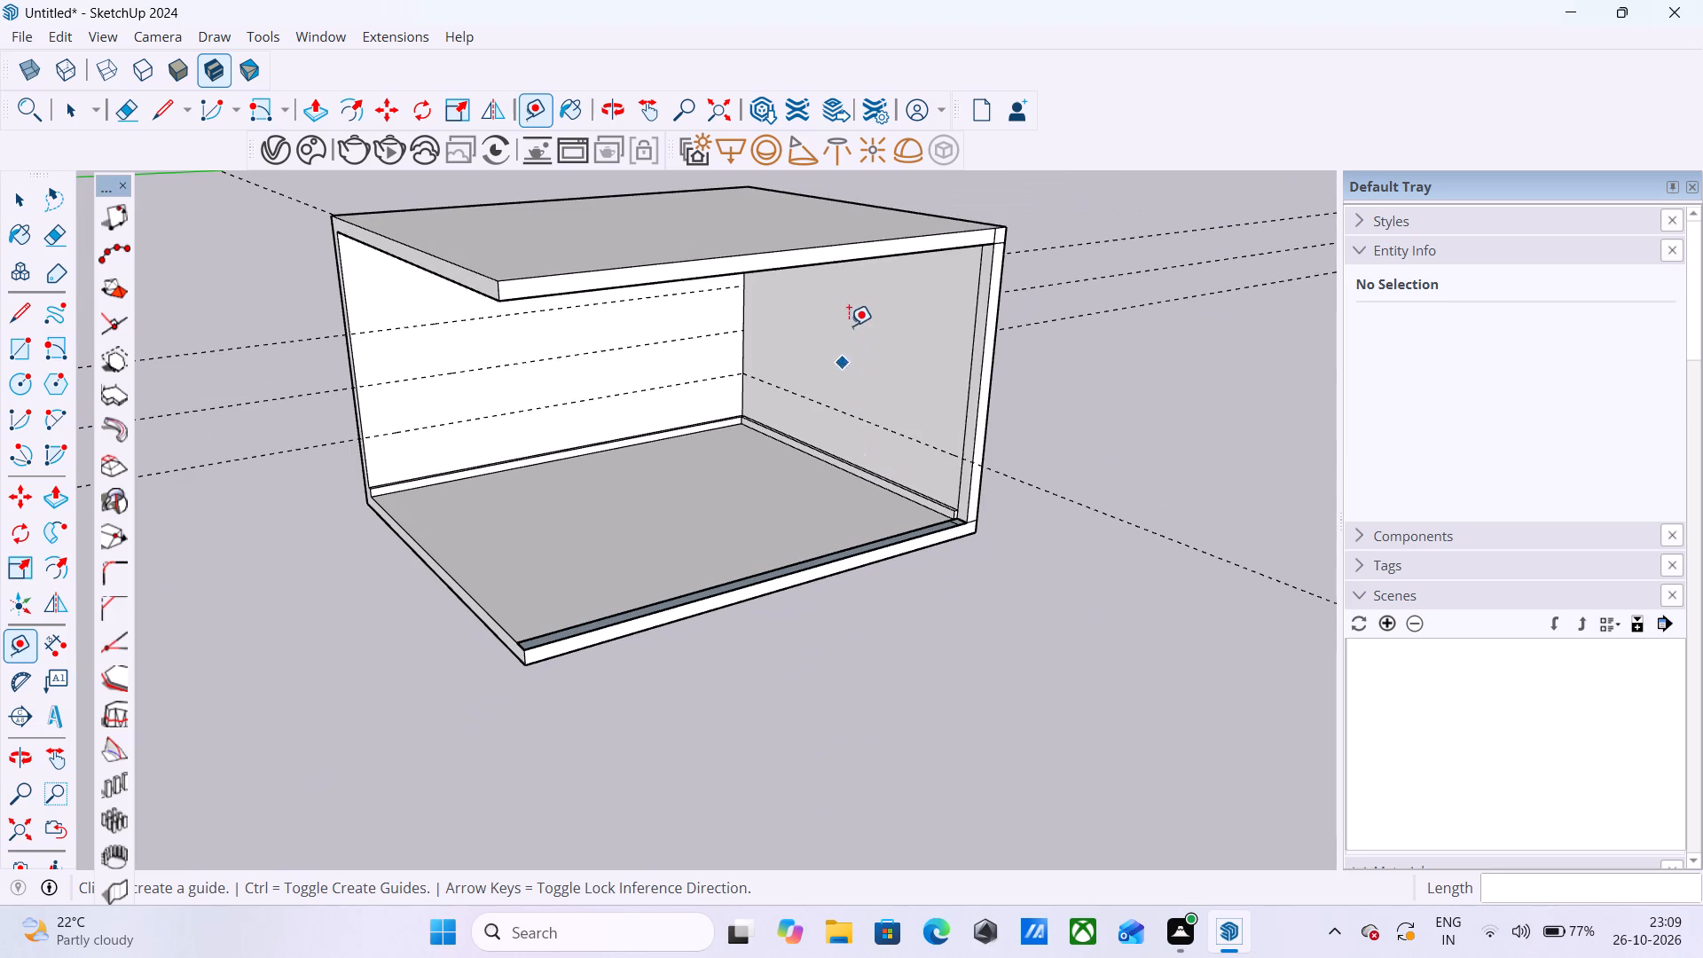
{"action": "scroll", "coordinate": [858, 296], "scroll_direction": "up", "scroll_amount": 5}
{"action": "middle_click_drag", "start_coordinate": [817, 344], "coordinate": [832, 250]}
{"action": "scroll", "coordinate": [832, 250], "scroll_direction": "up", "scroll_amount": 1}
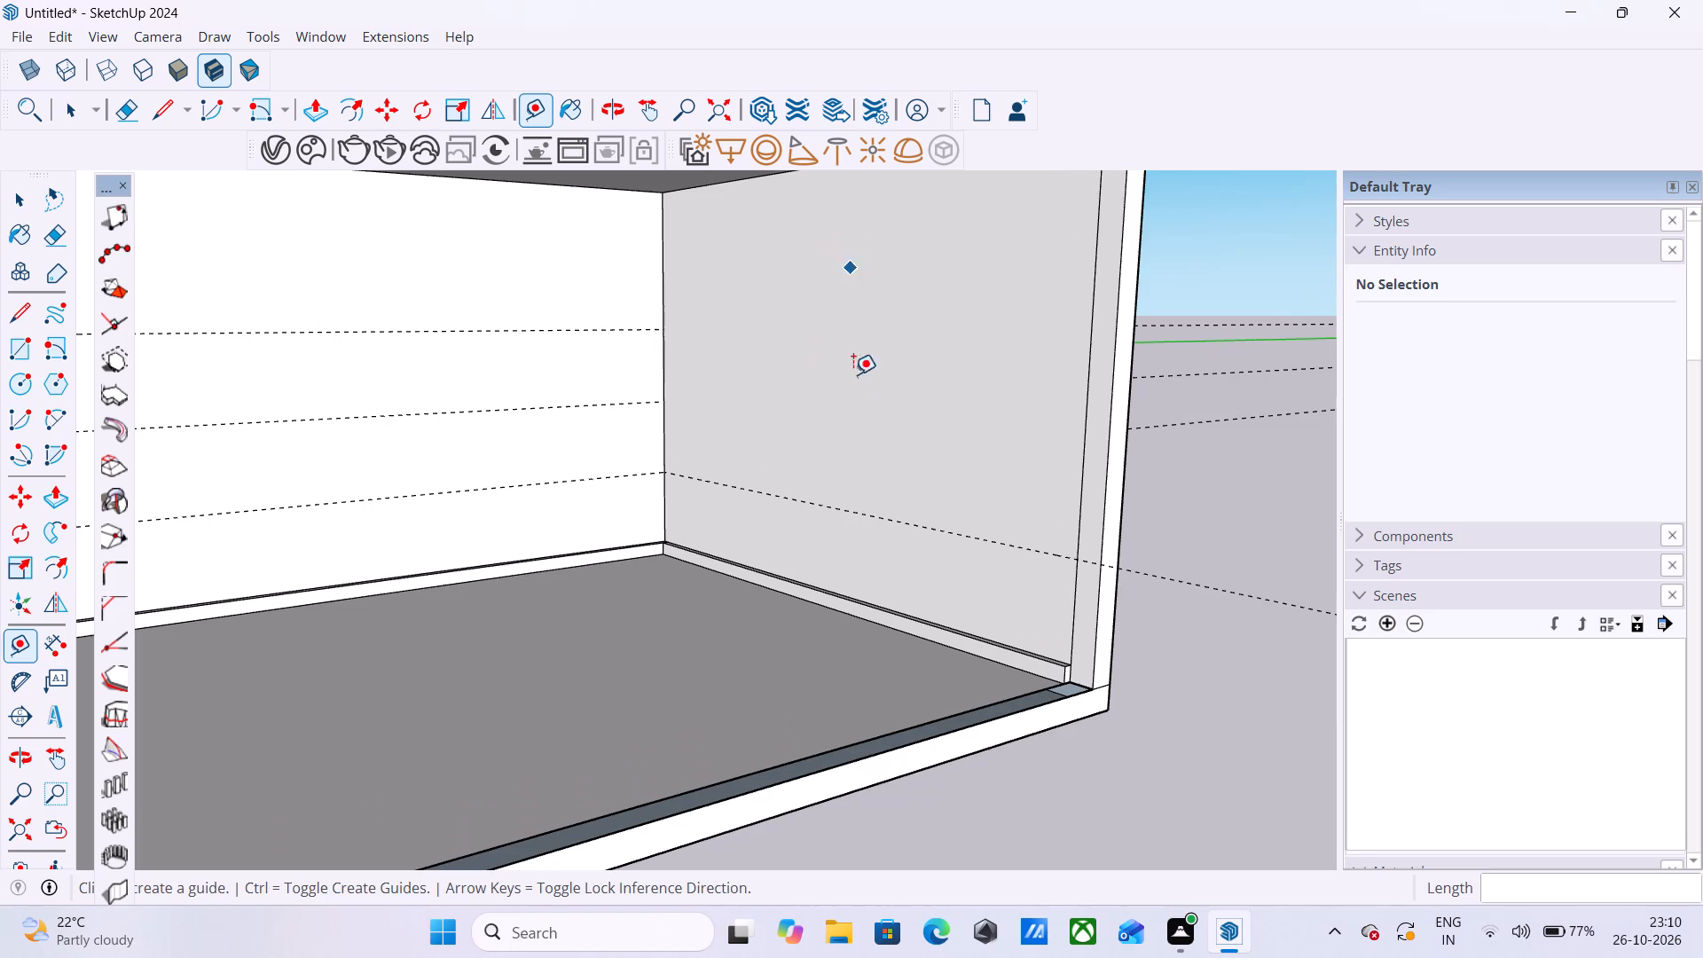
{"action": "scroll", "coordinate": [813, 565], "scroll_direction": "down", "scroll_amount": 5}
{"action": "scroll", "coordinate": [883, 363], "scroll_direction": "up", "scroll_amount": 6}
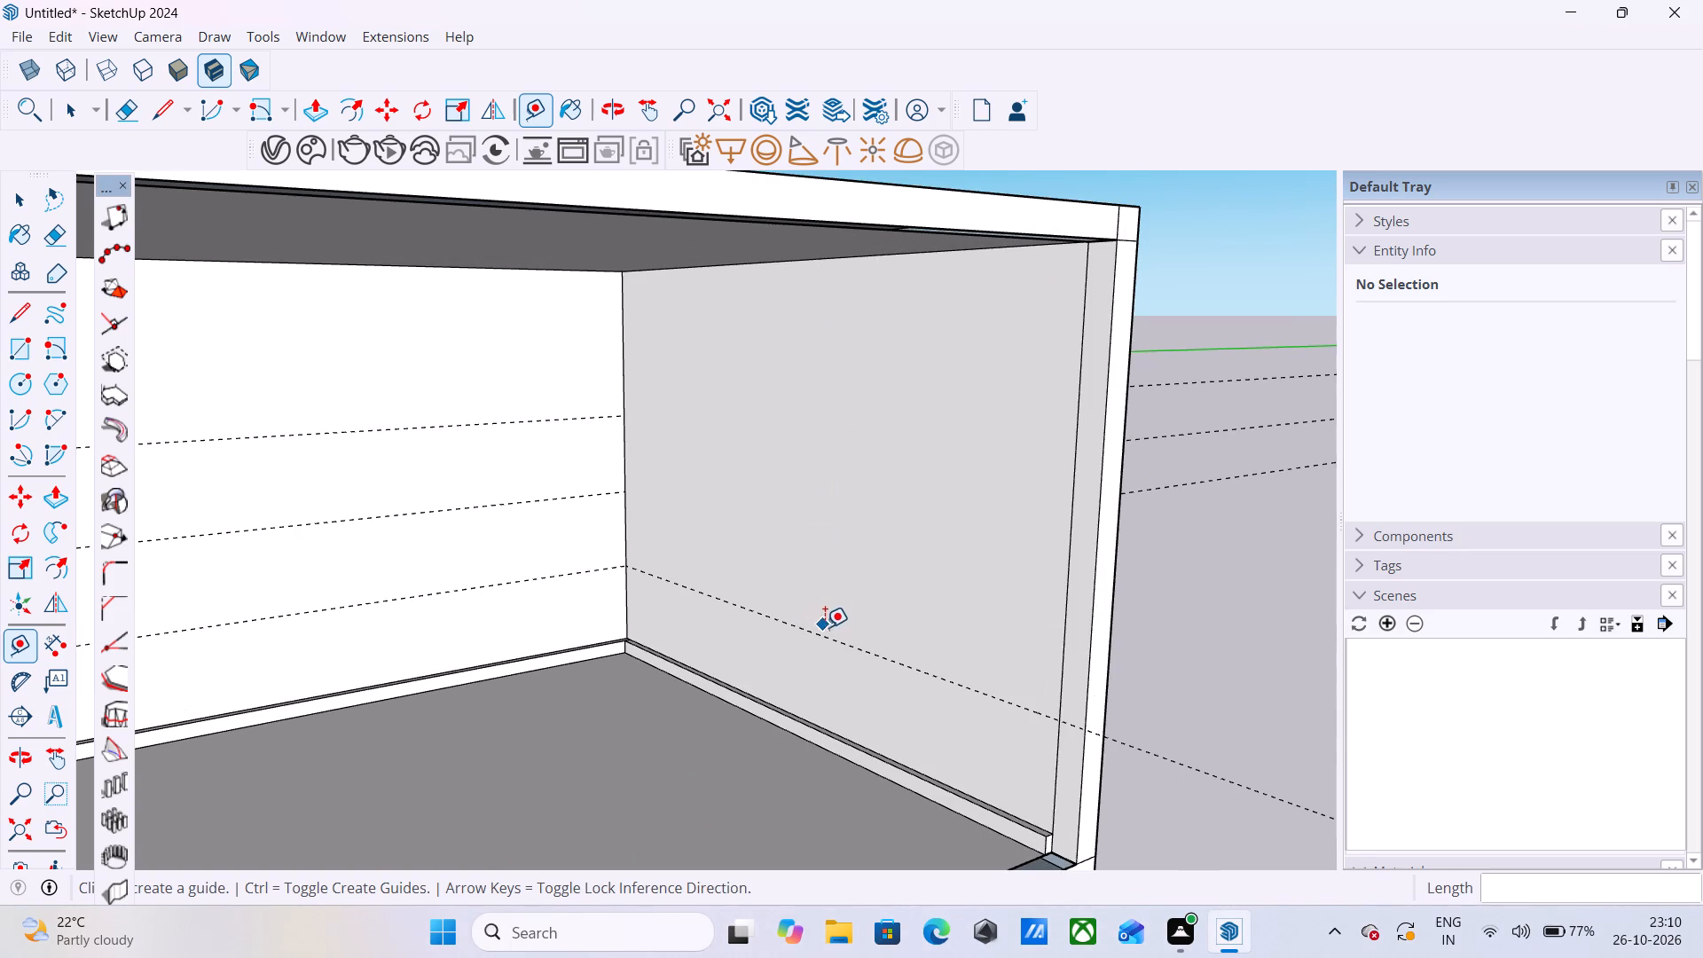
{"action": "left_click", "coordinate": [842, 639]}
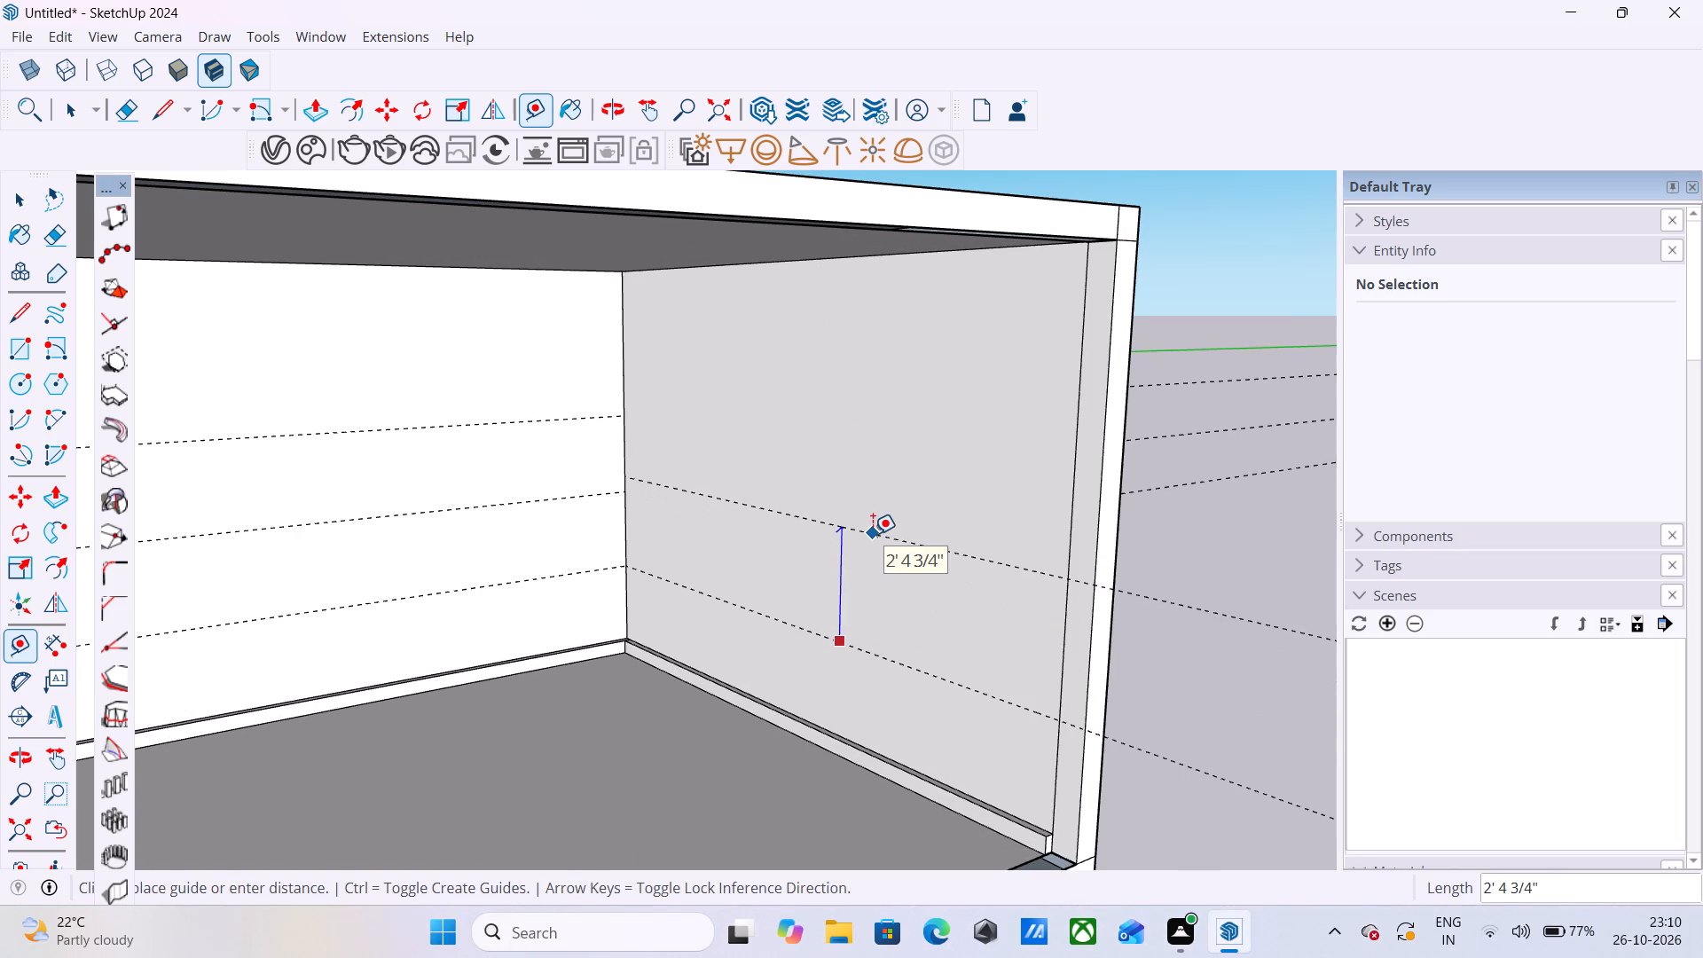
{"action": "type", "text": "2'"}
{"action": "key", "text": "Return"}
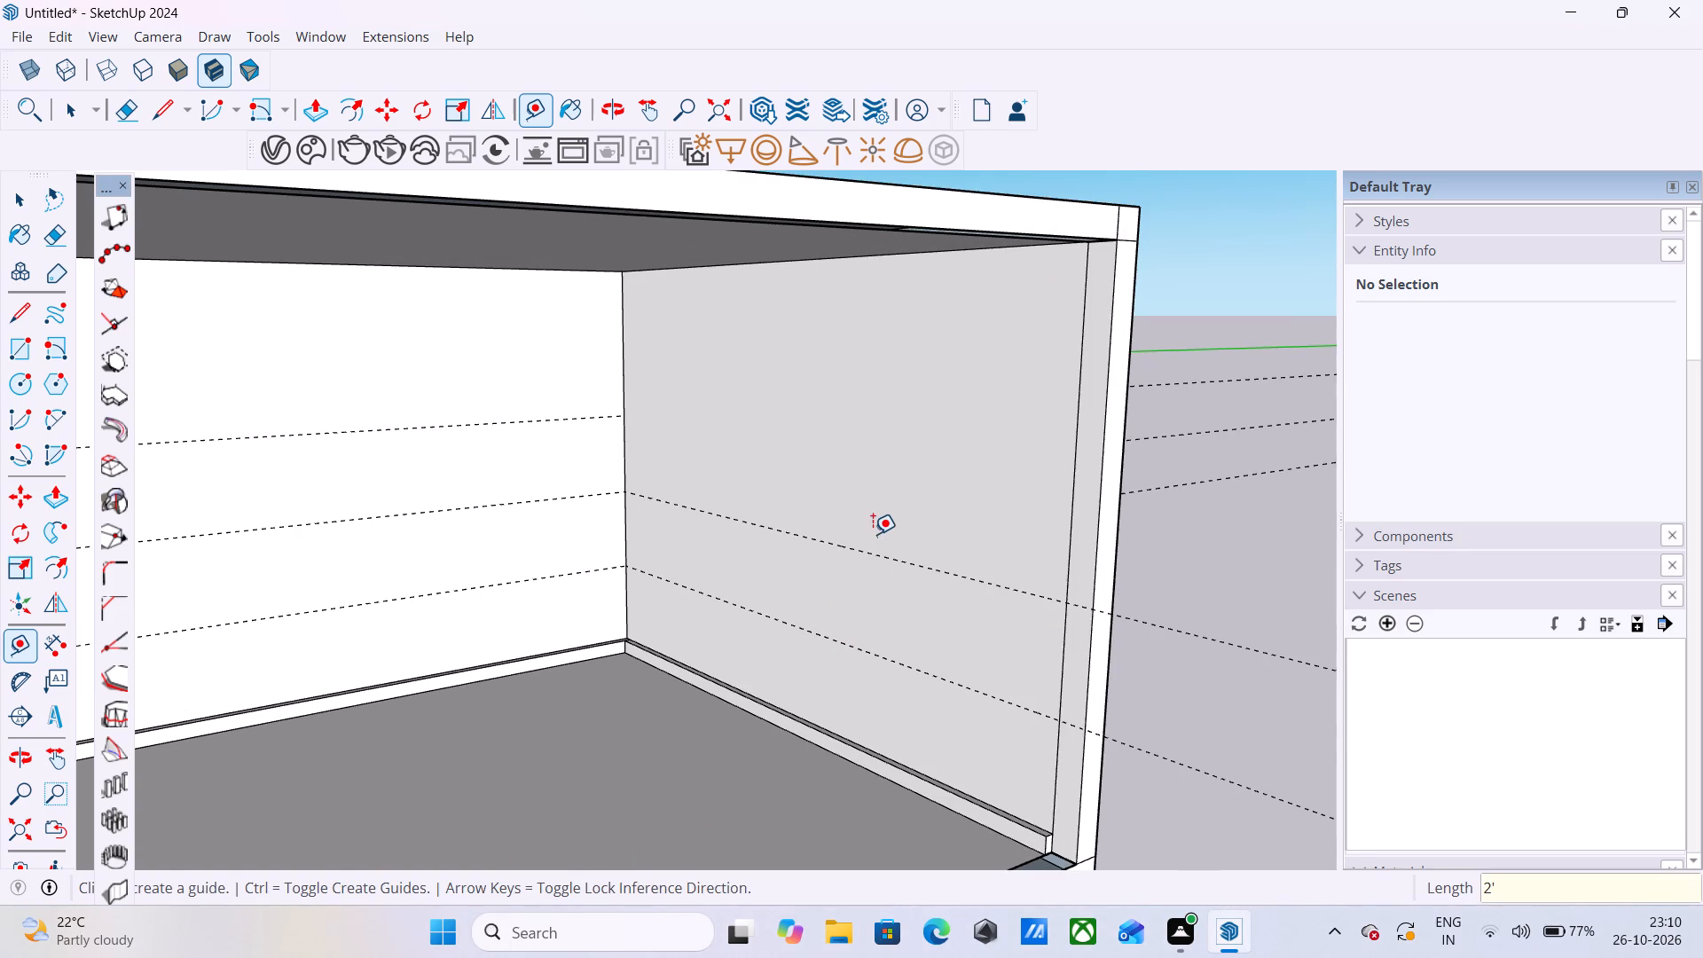
{"action": "left_click", "coordinate": [882, 551]}
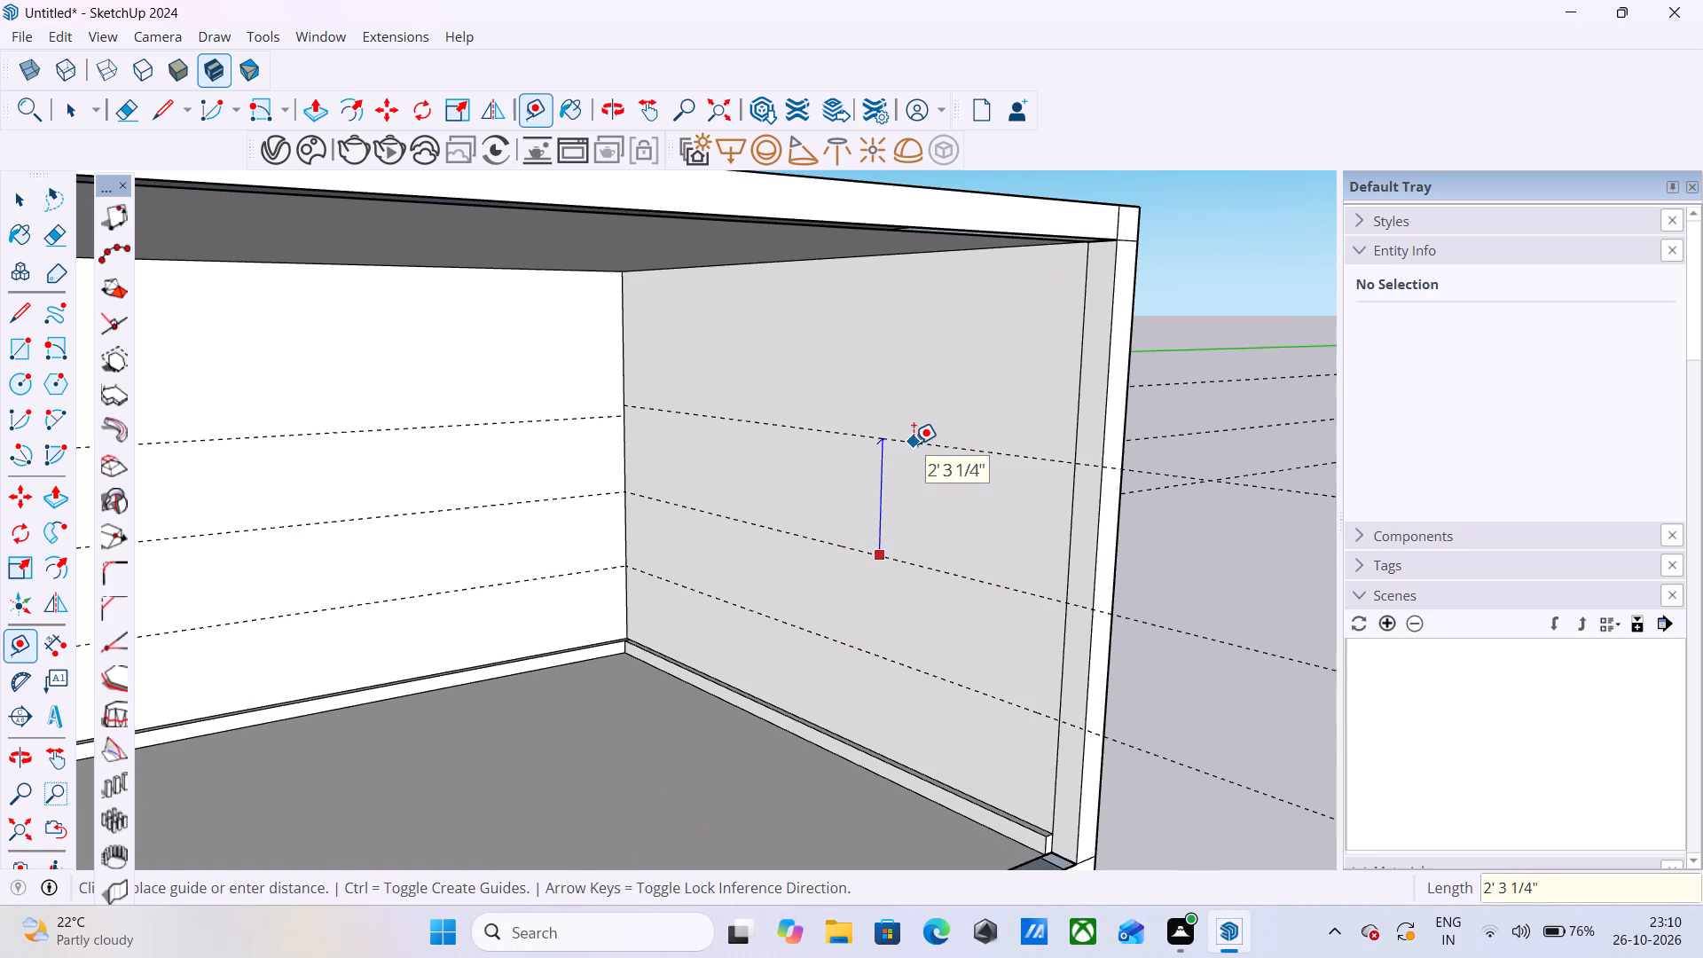
{"action": "type", "text": "2'"}
{"action": "key", "text": "Return"}
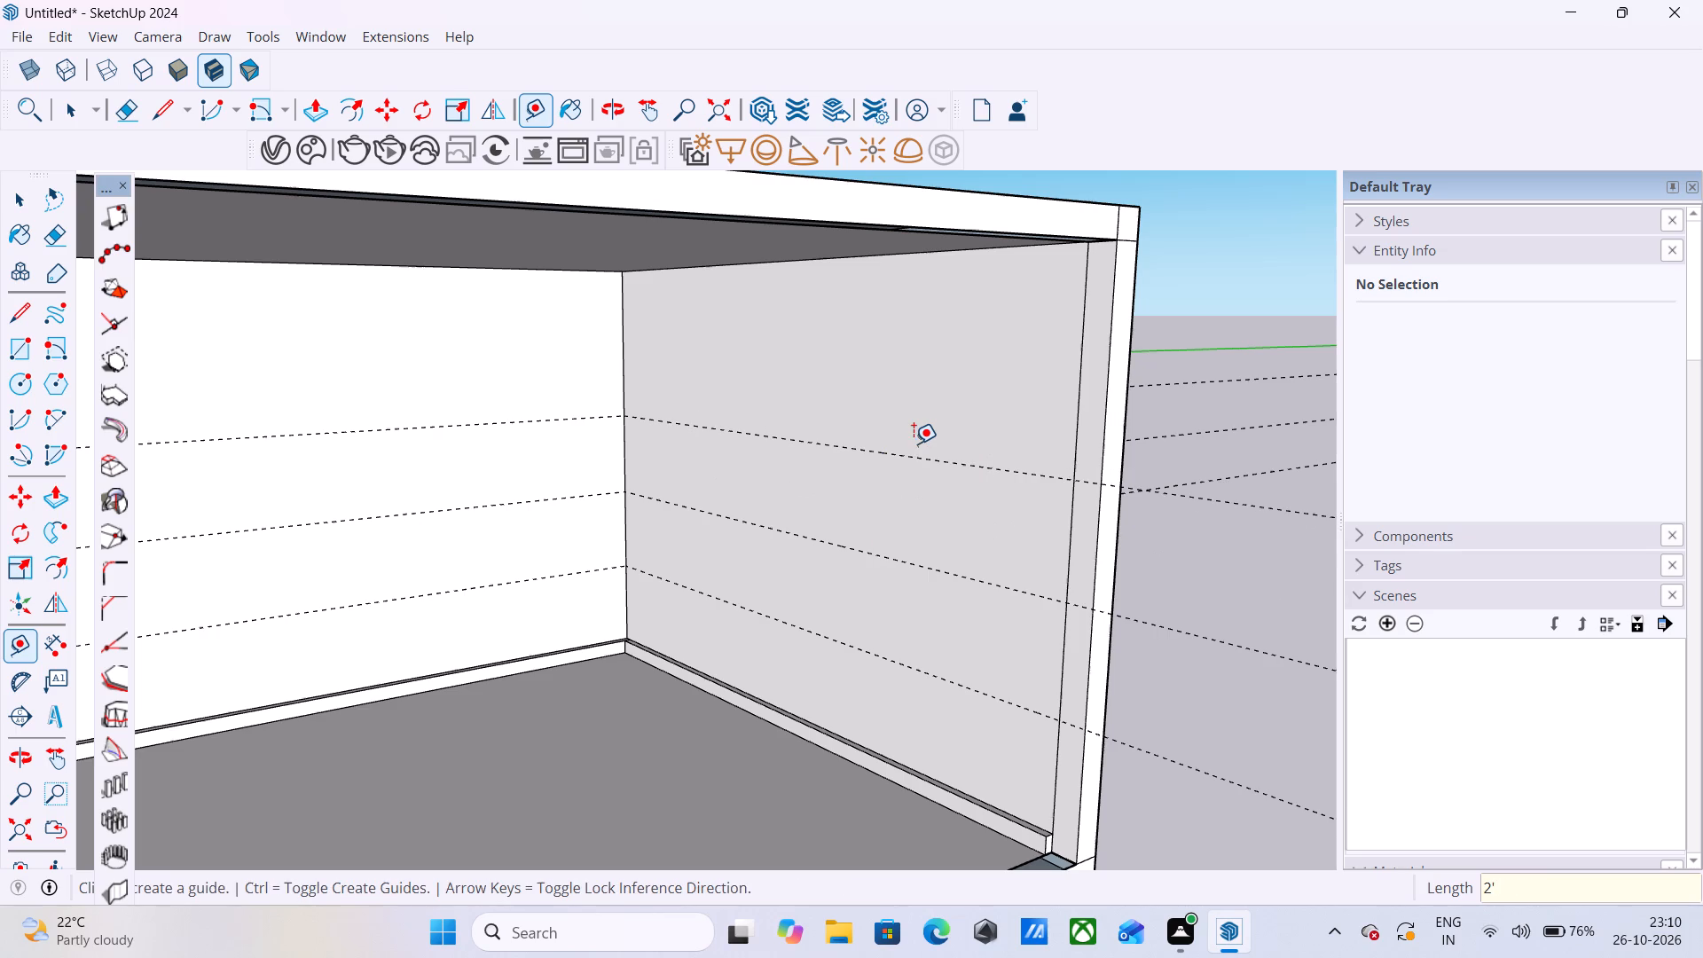
Draw a line along the lowest guide across the full length of the left side wall.
{"action": "scroll", "coordinate": [1063, 439], "scroll_direction": "down", "scroll_amount": 11}
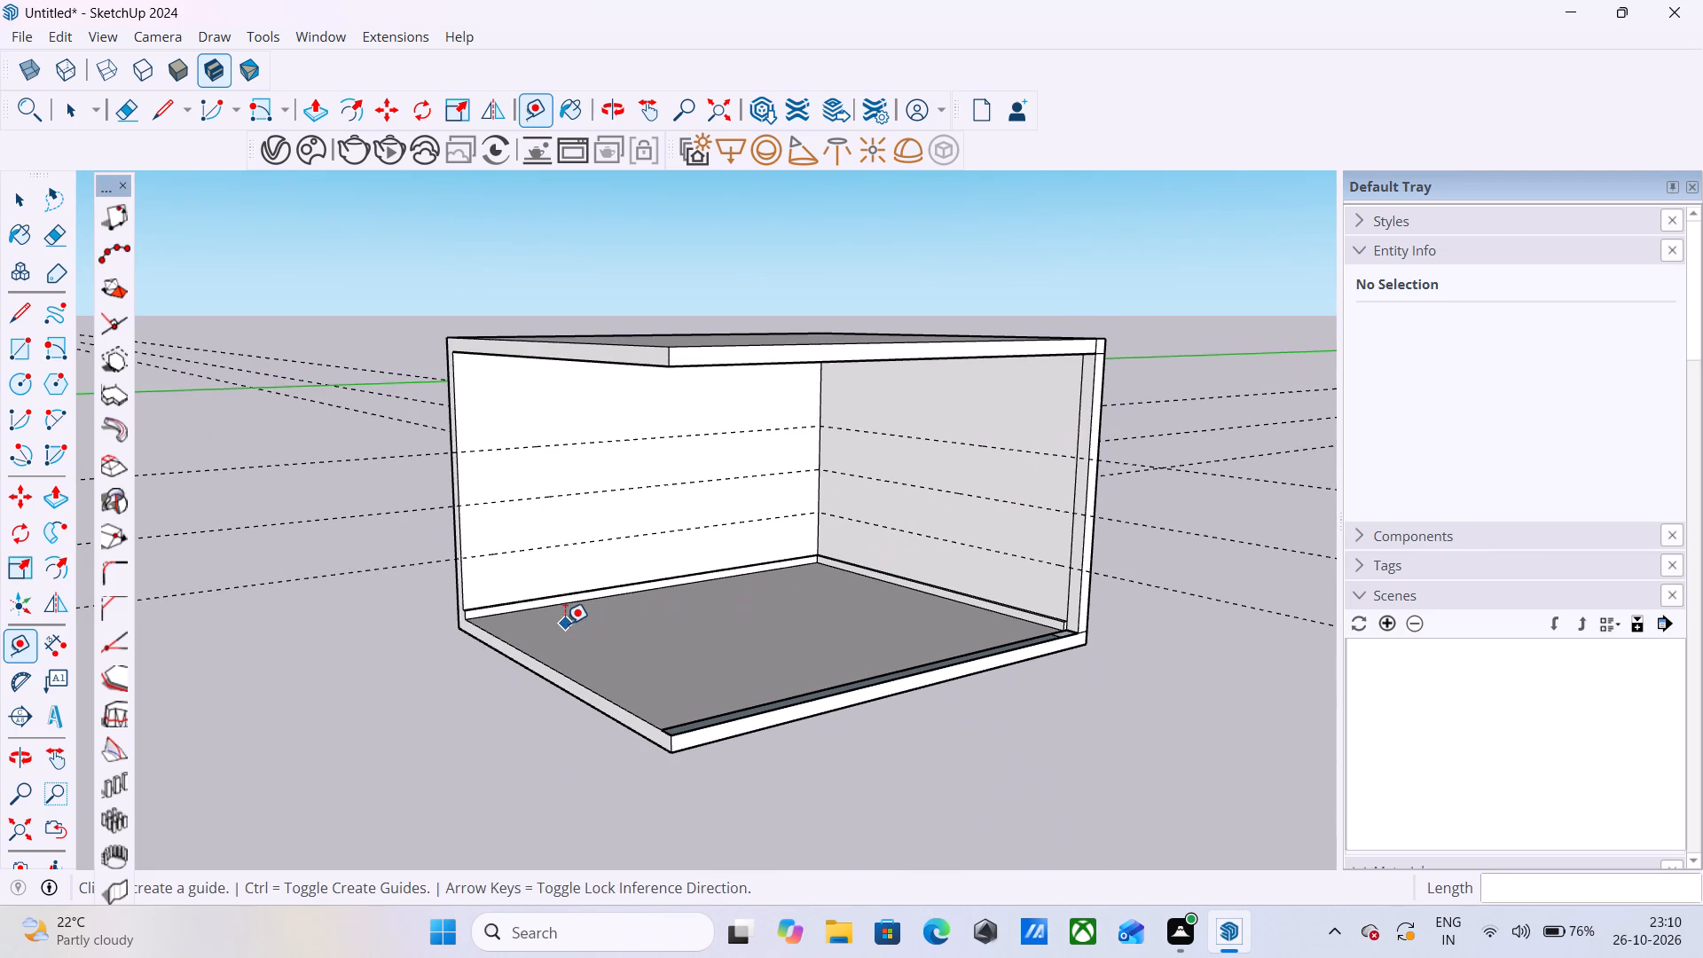
{"action": "key", "text": "l"}
{"action": "scroll", "coordinate": [466, 554], "scroll_direction": "up", "scroll_amount": 10}
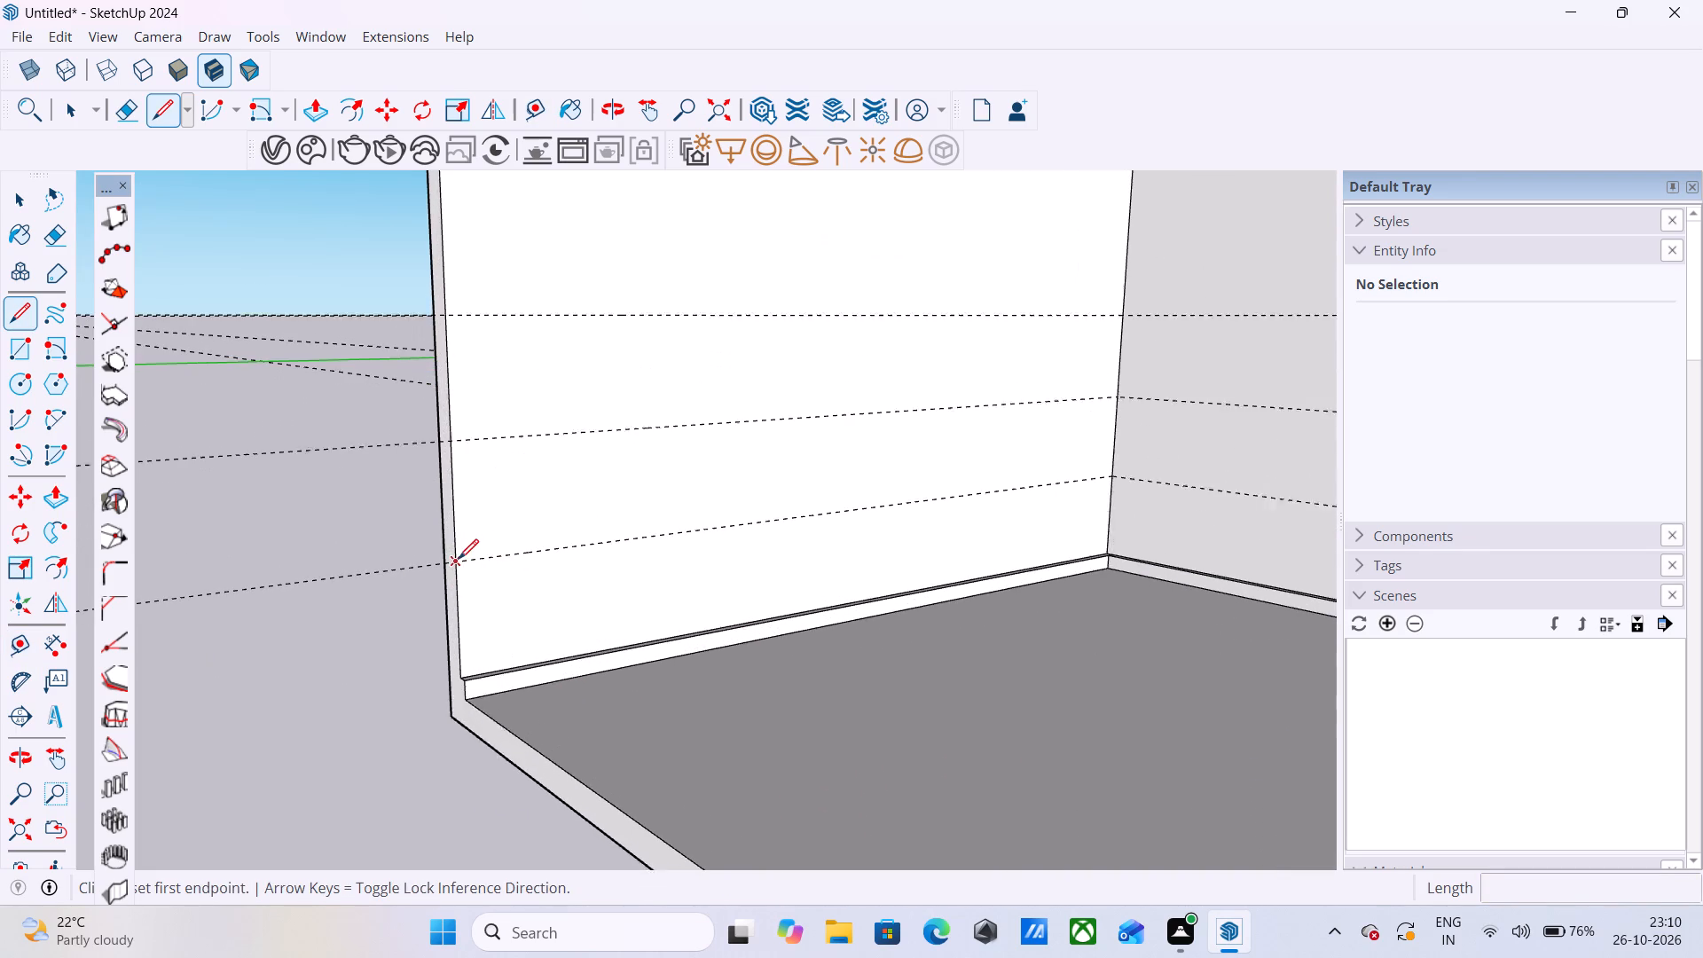
{"action": "left_click", "coordinate": [459, 559]}
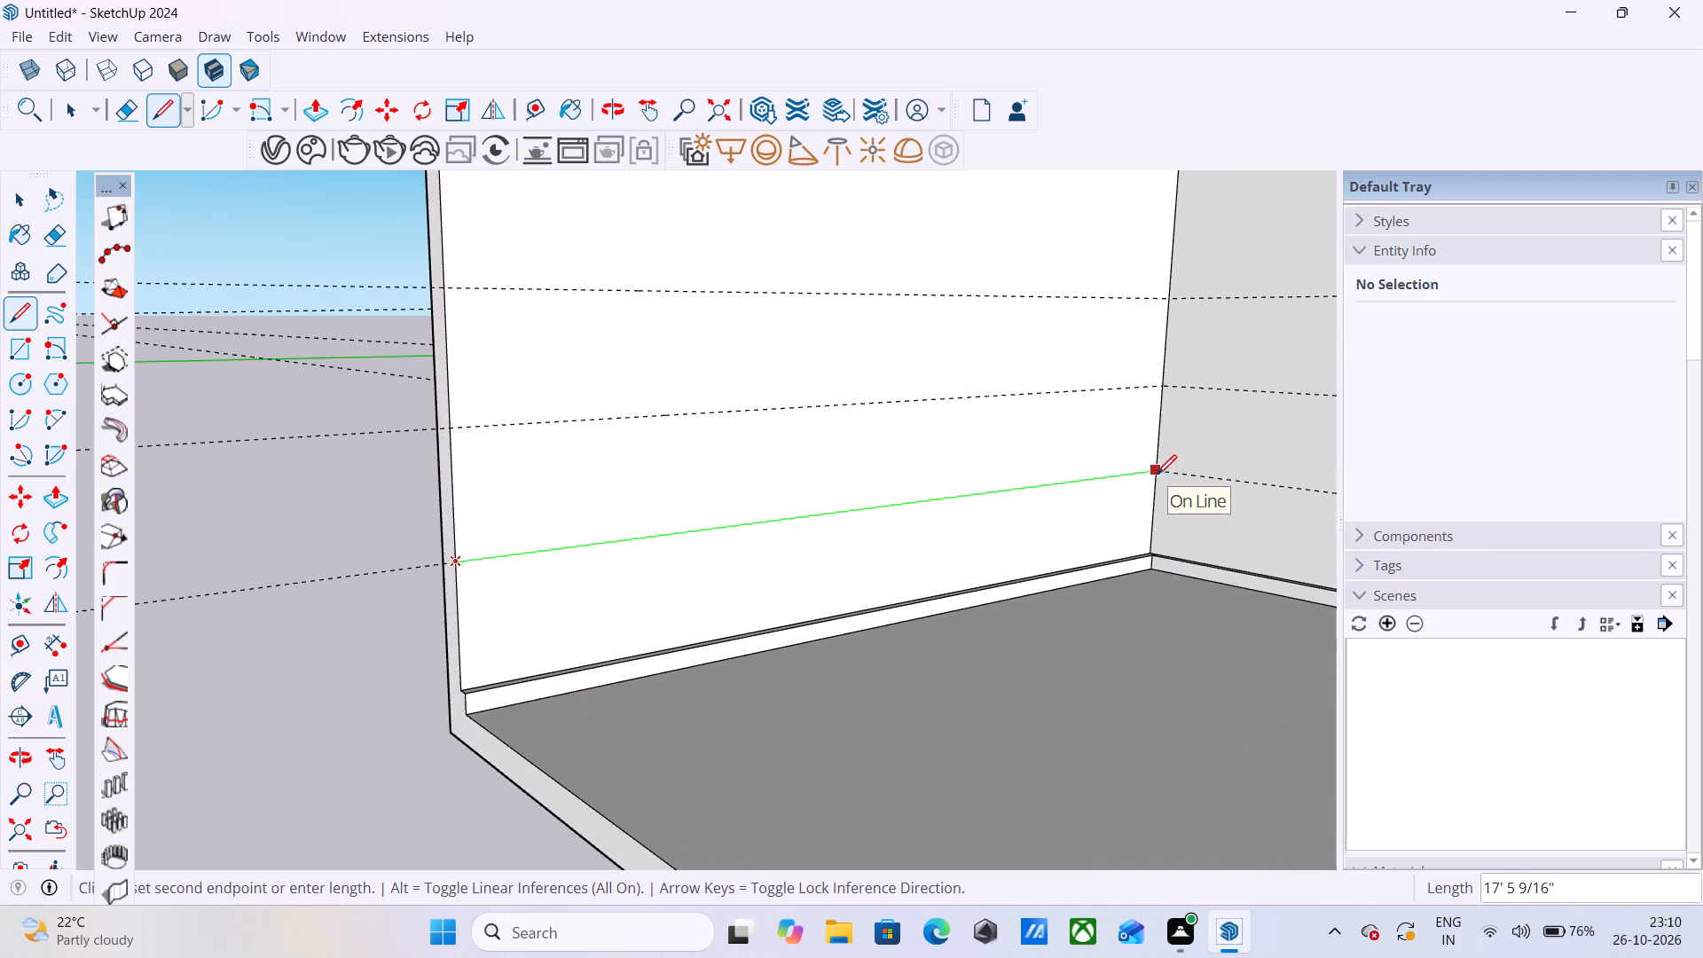
{"action": "left_click", "coordinate": [1160, 469]}
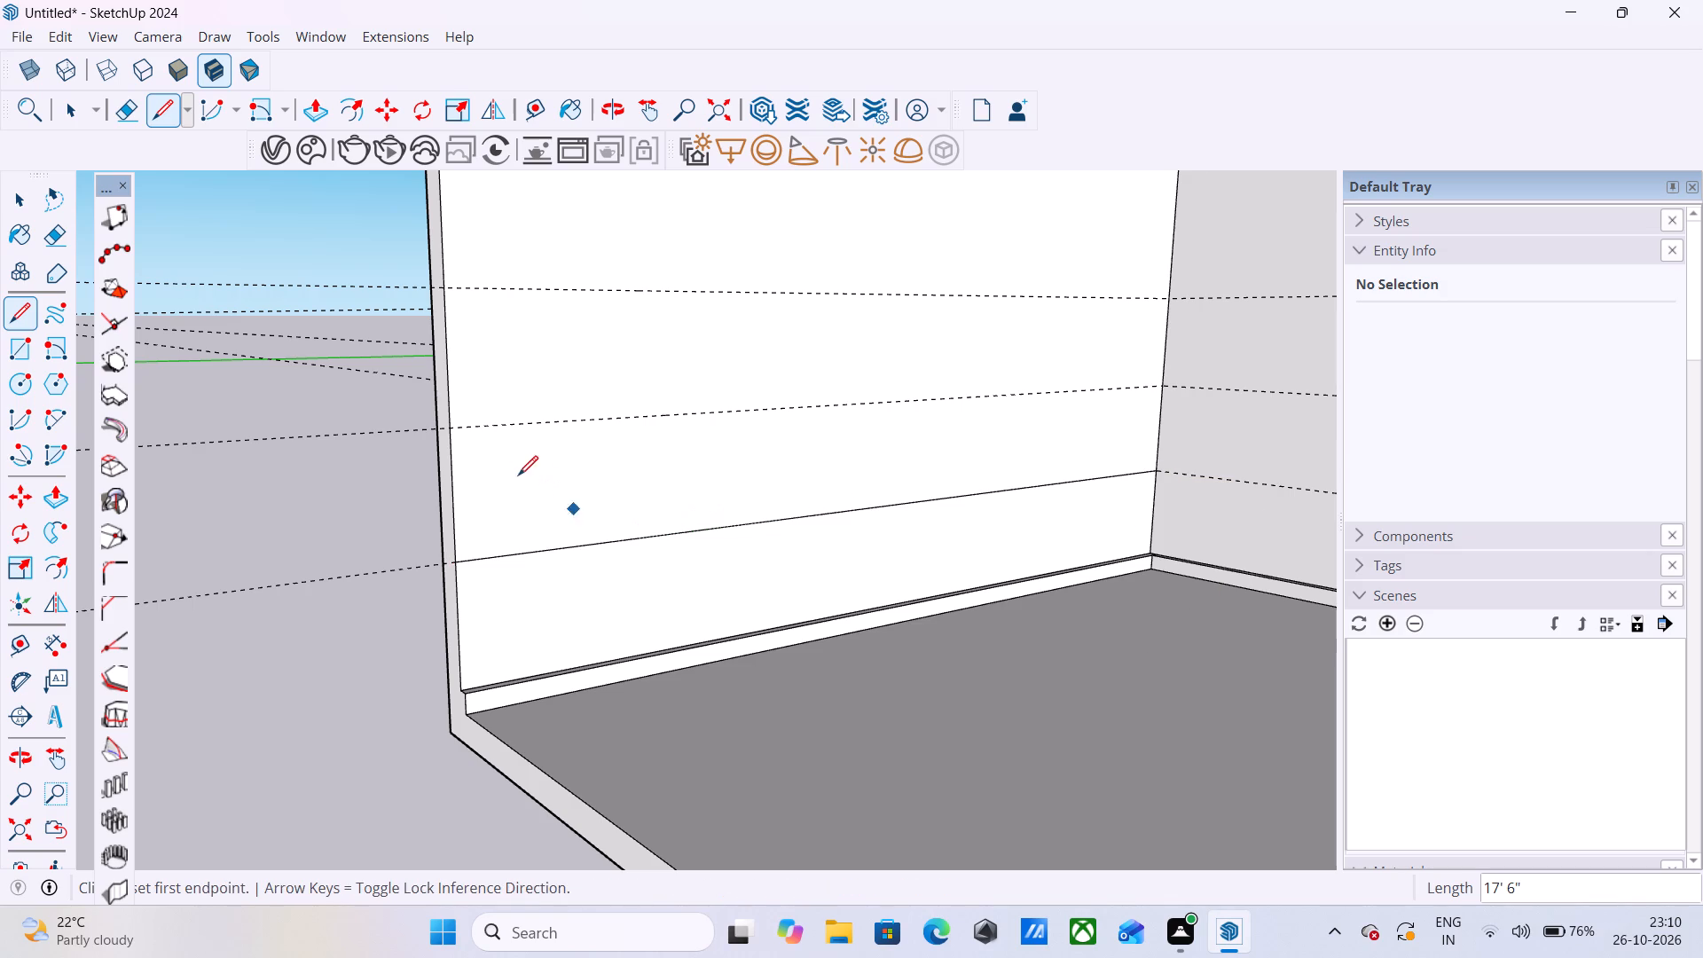
Draw lines along the middle and top guides across the full length of the left side wall.
{"action": "left_click", "coordinate": [447, 428]}
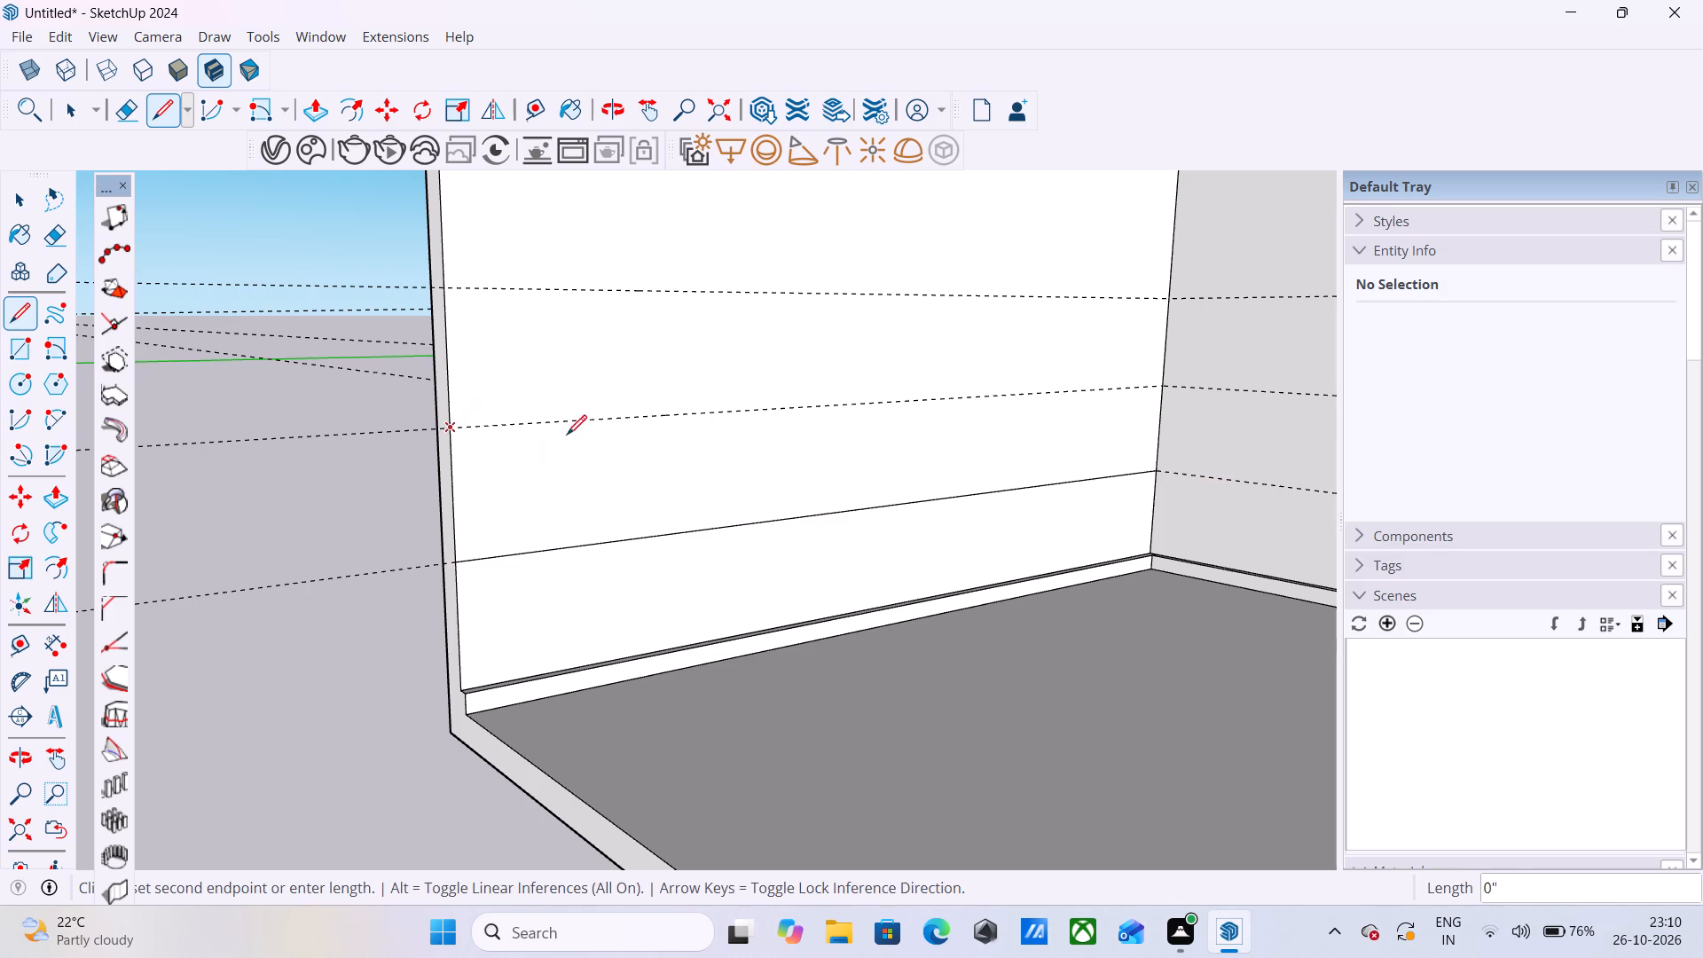
{"action": "left_click", "coordinate": [1167, 387]}
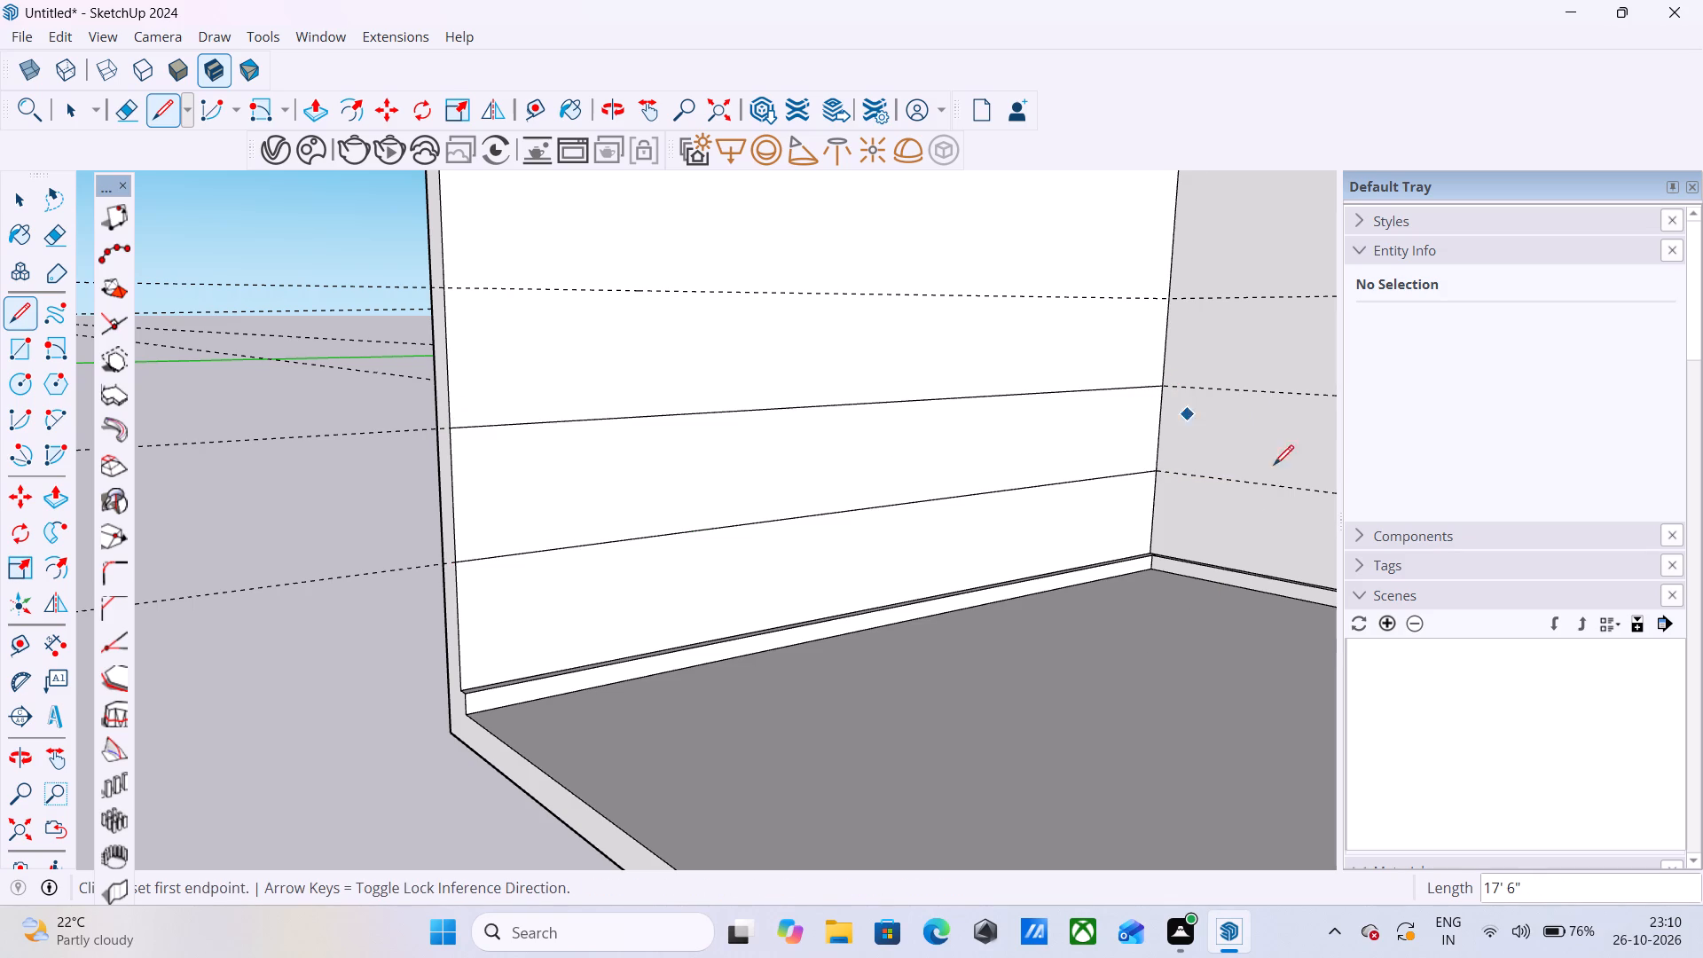
{"action": "left_click", "coordinate": [447, 287]}
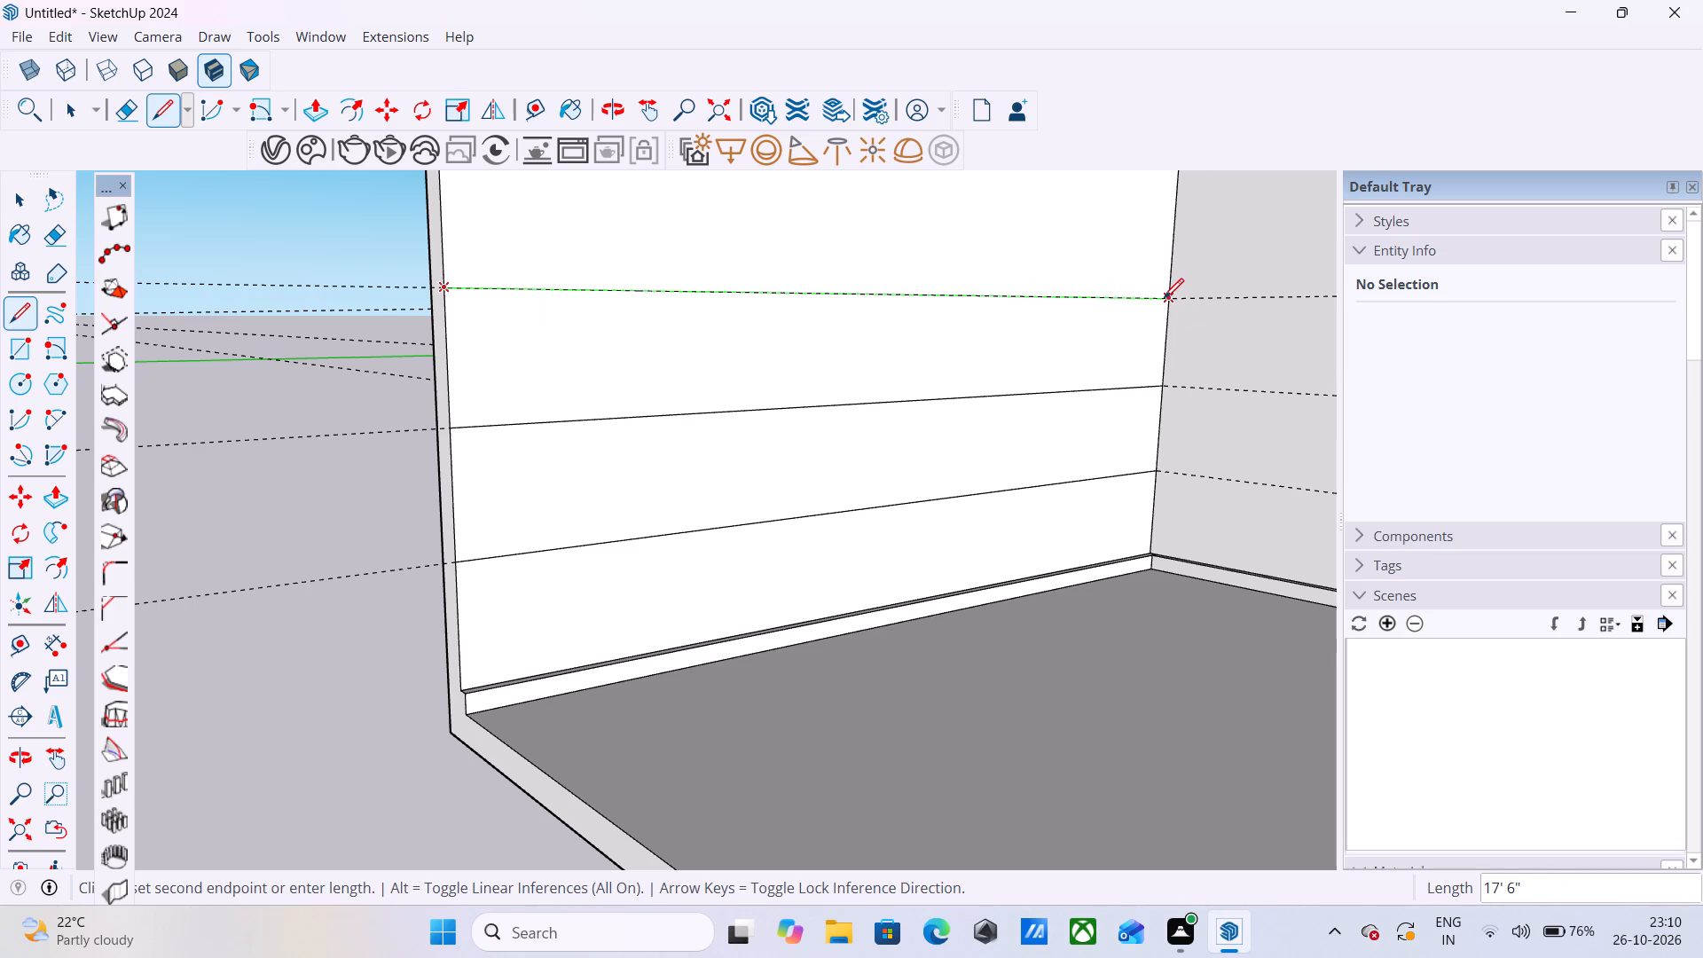
{"action": "left_click", "coordinate": [1164, 298]}
Draw a line along the lowest guide on the back wall, from the inner corner to the wall's outer end edge.
{"action": "scroll", "coordinate": [749, 333], "scroll_direction": "down", "scroll_amount": 12}
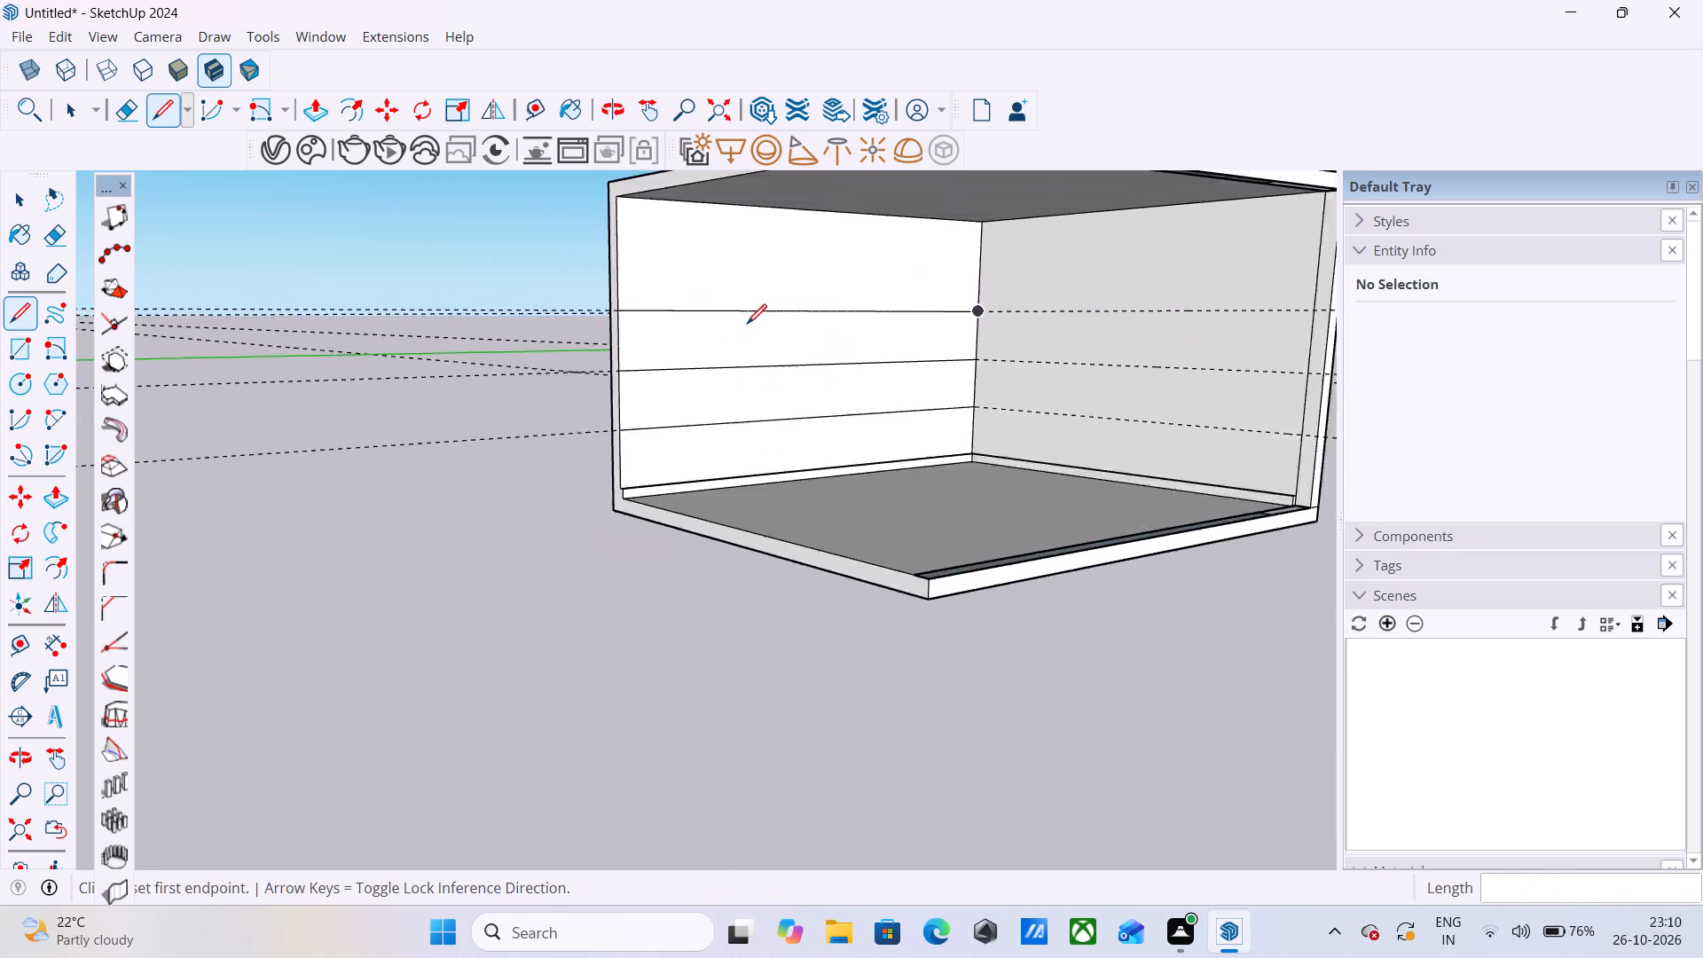
{"action": "scroll", "coordinate": [746, 324], "scroll_direction": "down", "scroll_amount": 6}
{"action": "scroll", "coordinate": [991, 369], "scroll_direction": "up", "scroll_amount": 7}
{"action": "scroll", "coordinate": [867, 358], "scroll_direction": "up", "scroll_amount": 6}
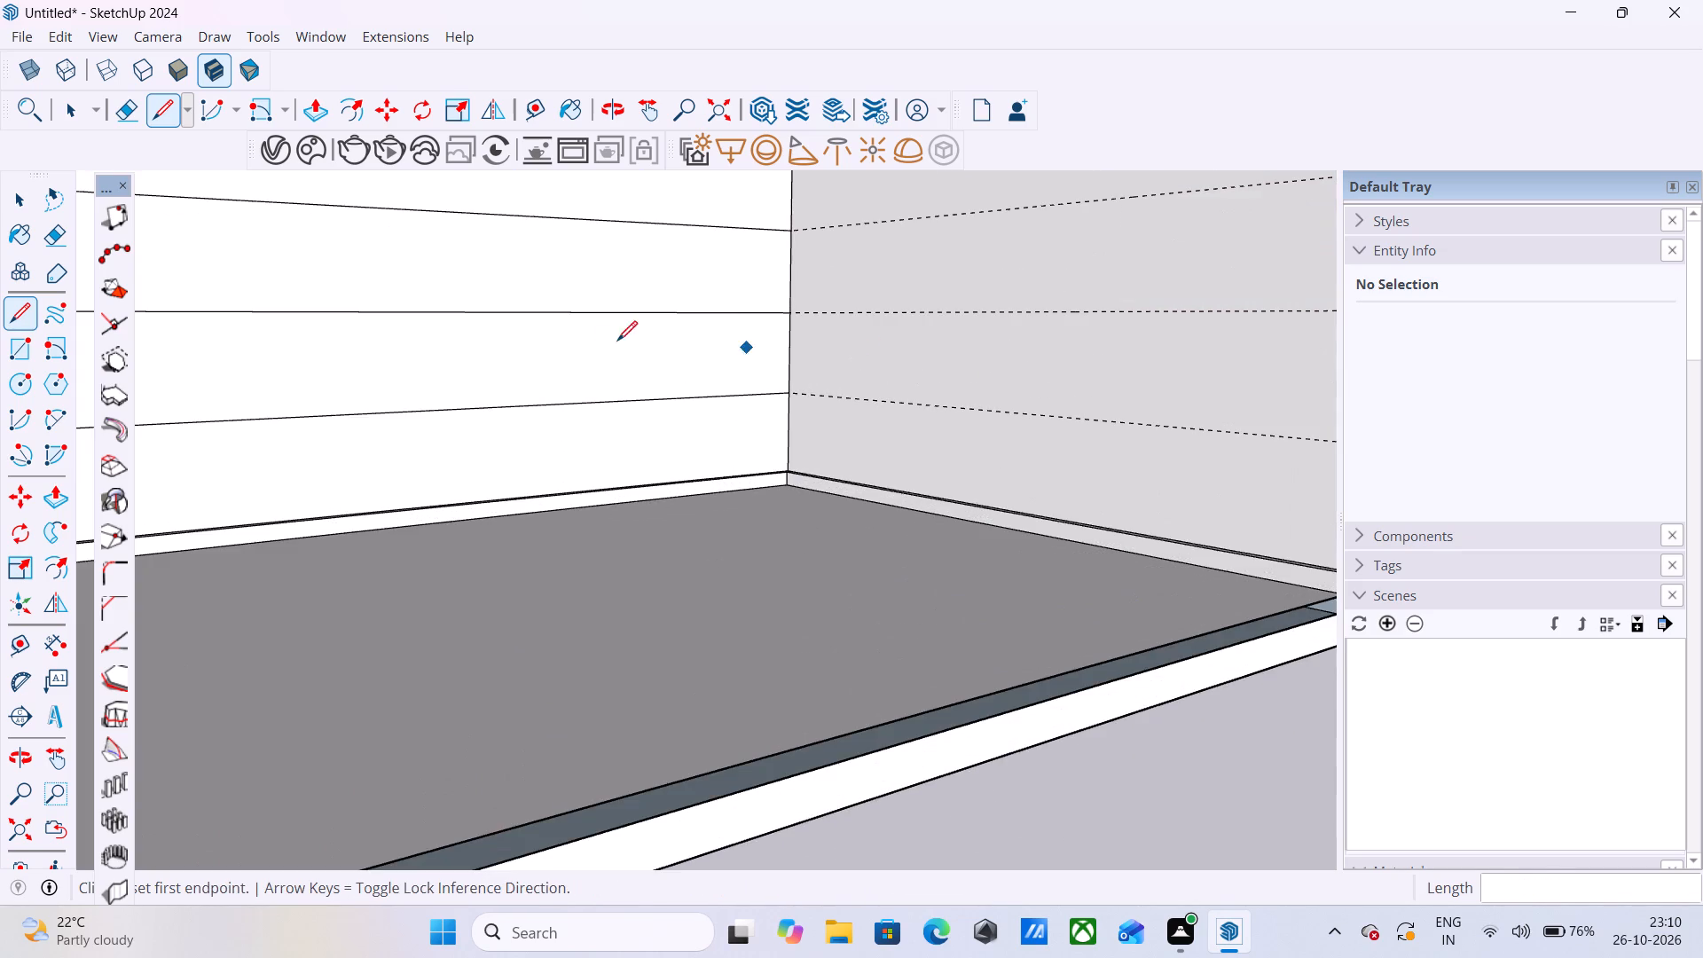
{"action": "scroll", "coordinate": [564, 403], "scroll_direction": "down", "scroll_amount": 13}
{"action": "middle_click_drag", "start_coordinate": [561, 397], "coordinate": [886, 411]}
{"action": "middle_click", "coordinate": [886, 411]}
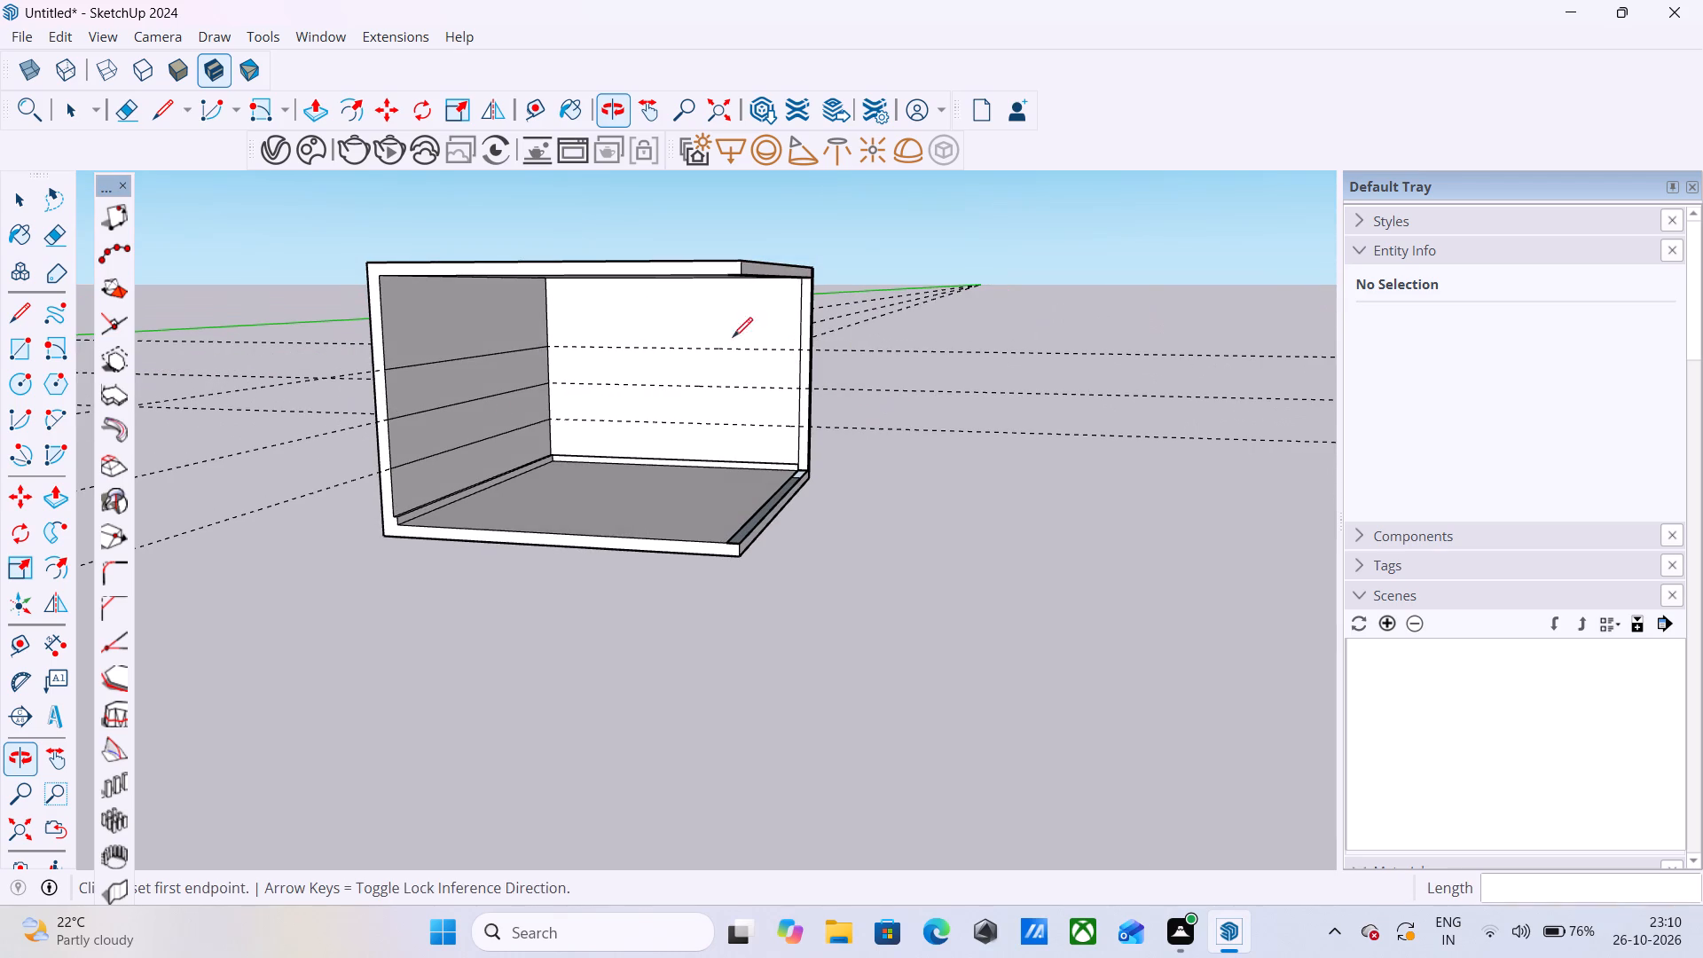
{"action": "scroll", "coordinate": [550, 364], "scroll_direction": "up", "scroll_amount": 6}
{"action": "scroll", "coordinate": [584, 482], "scroll_direction": "up", "scroll_amount": 4}
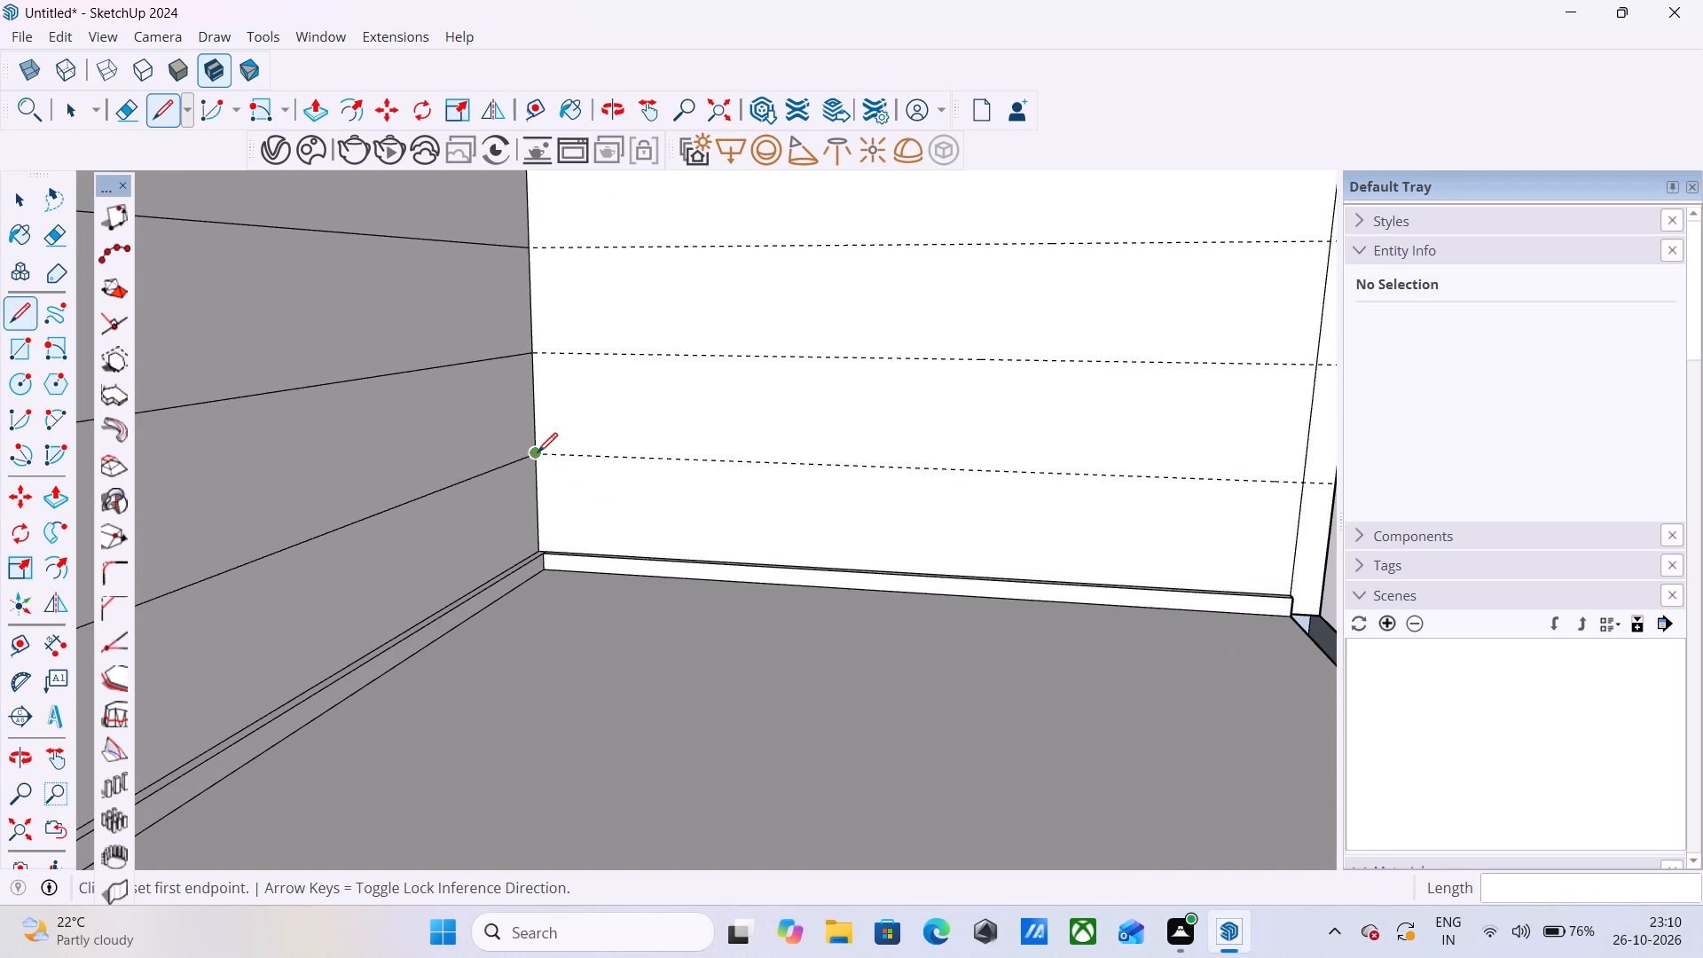
{"action": "left_click", "coordinate": [538, 452]}
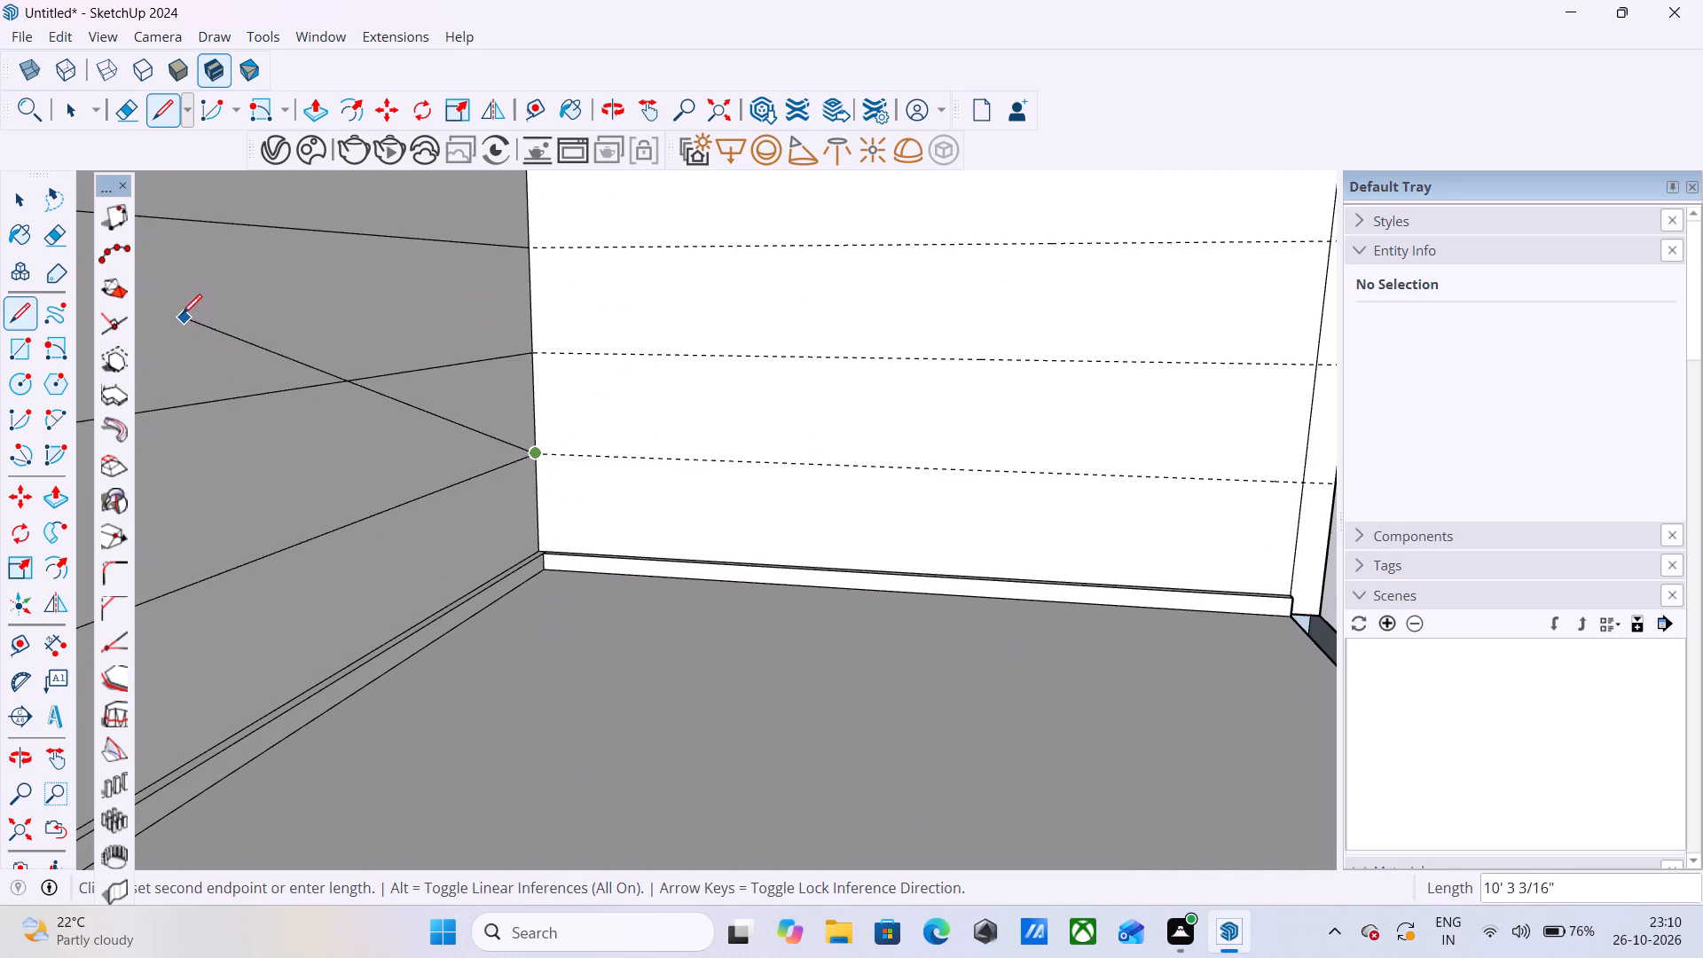
{"action": "scroll", "coordinate": [181, 314], "scroll_direction": "down", "scroll_amount": 6}
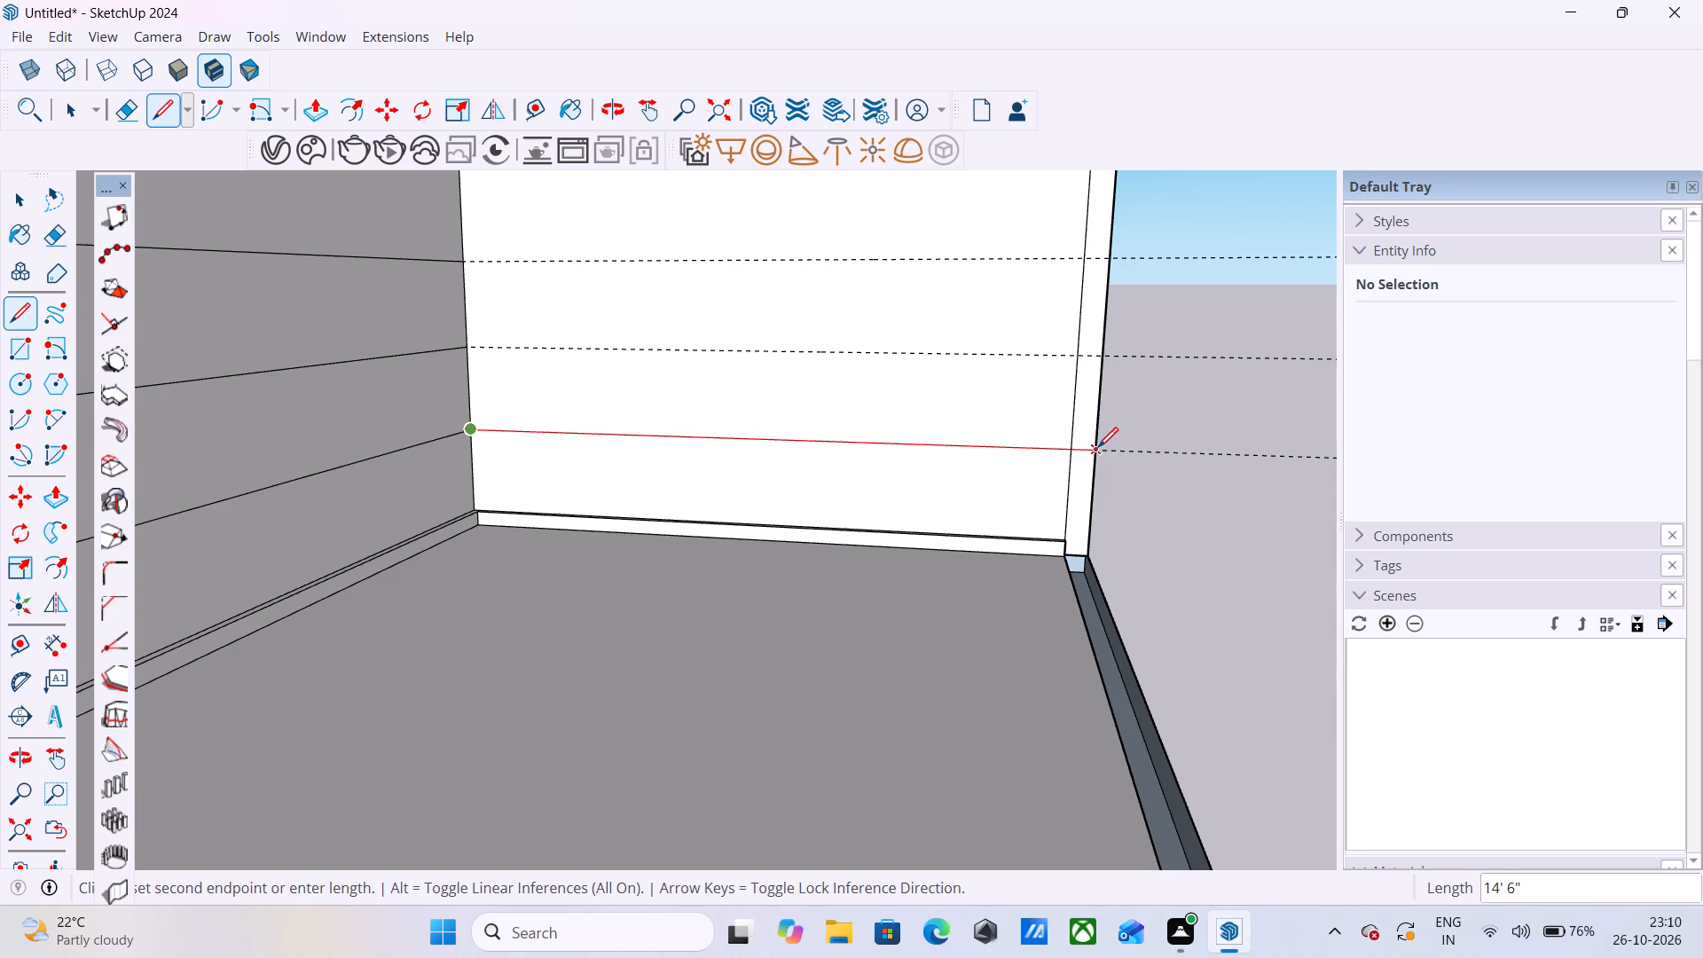
{"action": "left_click", "coordinate": [1098, 447]}
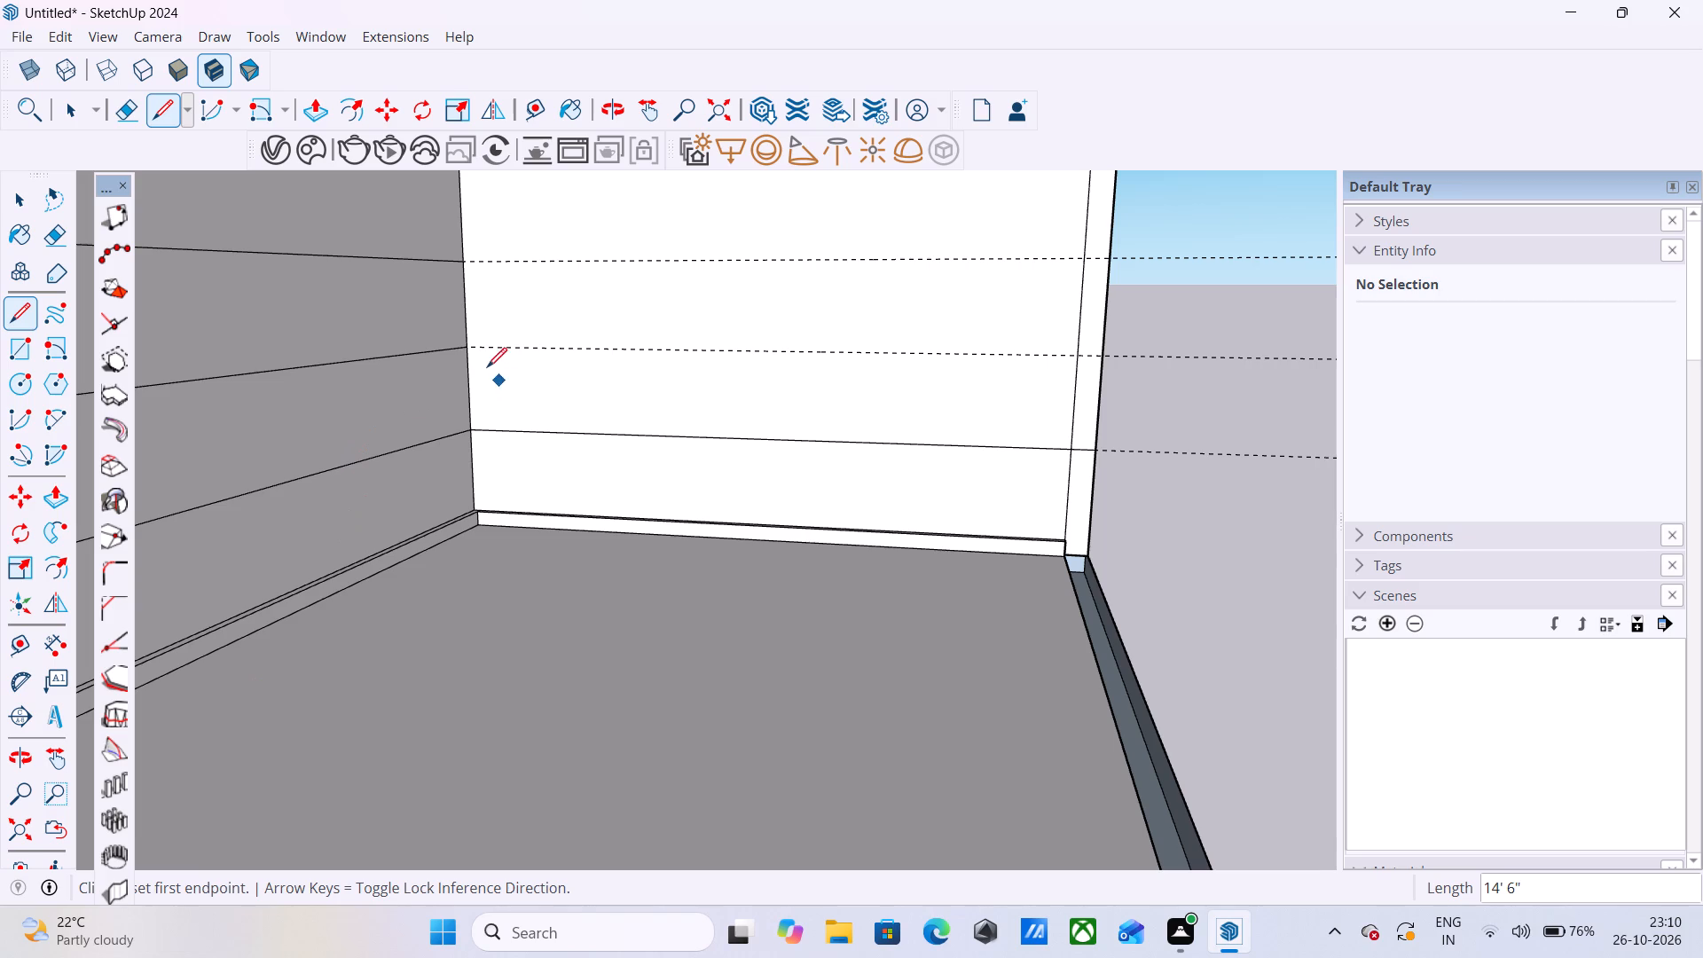
Draw lines along the middle and top guides across the full length of the back wall.
{"action": "left_click", "coordinate": [470, 345]}
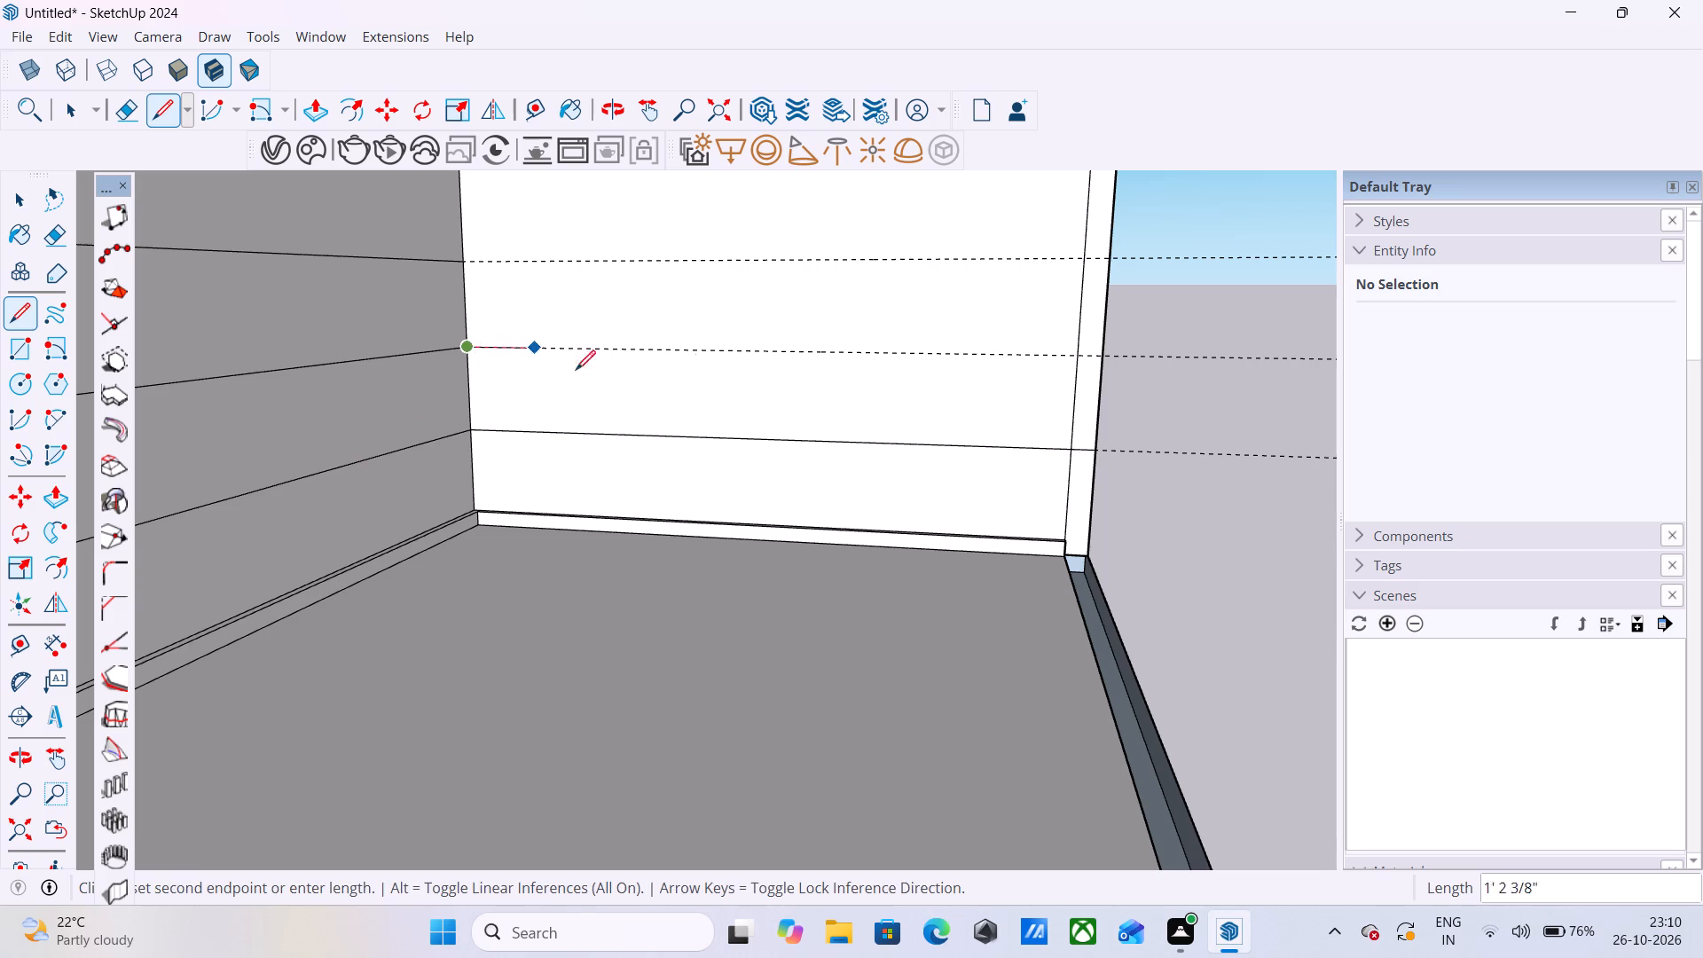
{"action": "left_click", "coordinate": [1103, 357]}
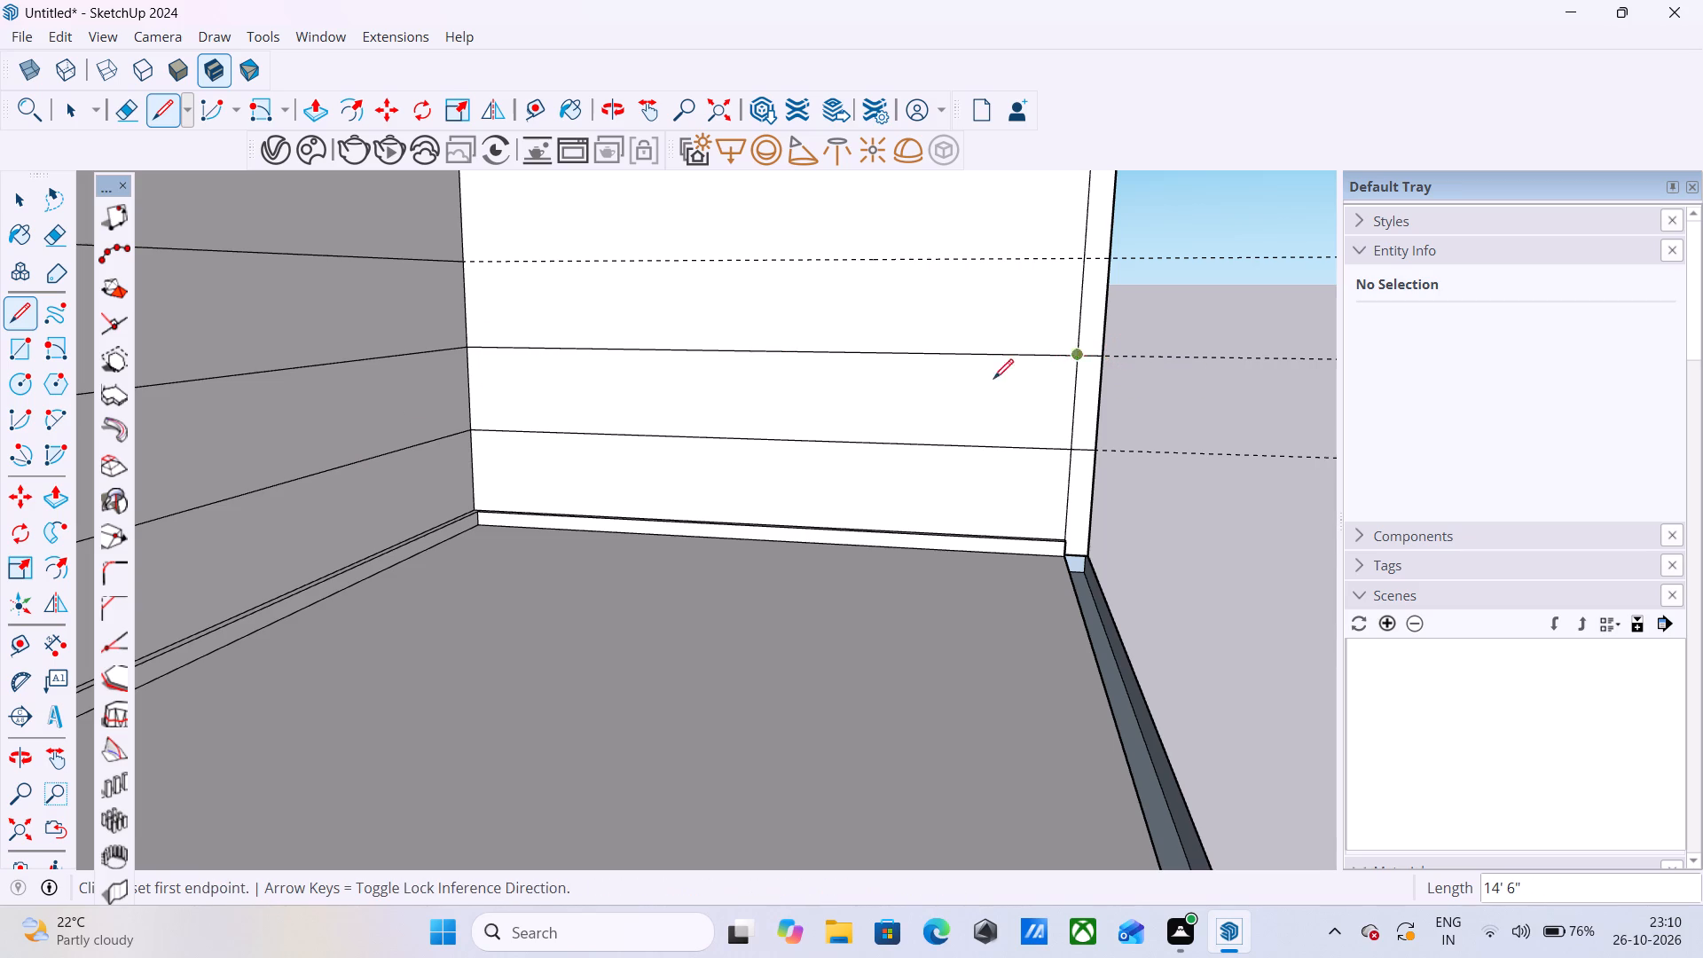
{"action": "left_click", "coordinate": [465, 261]}
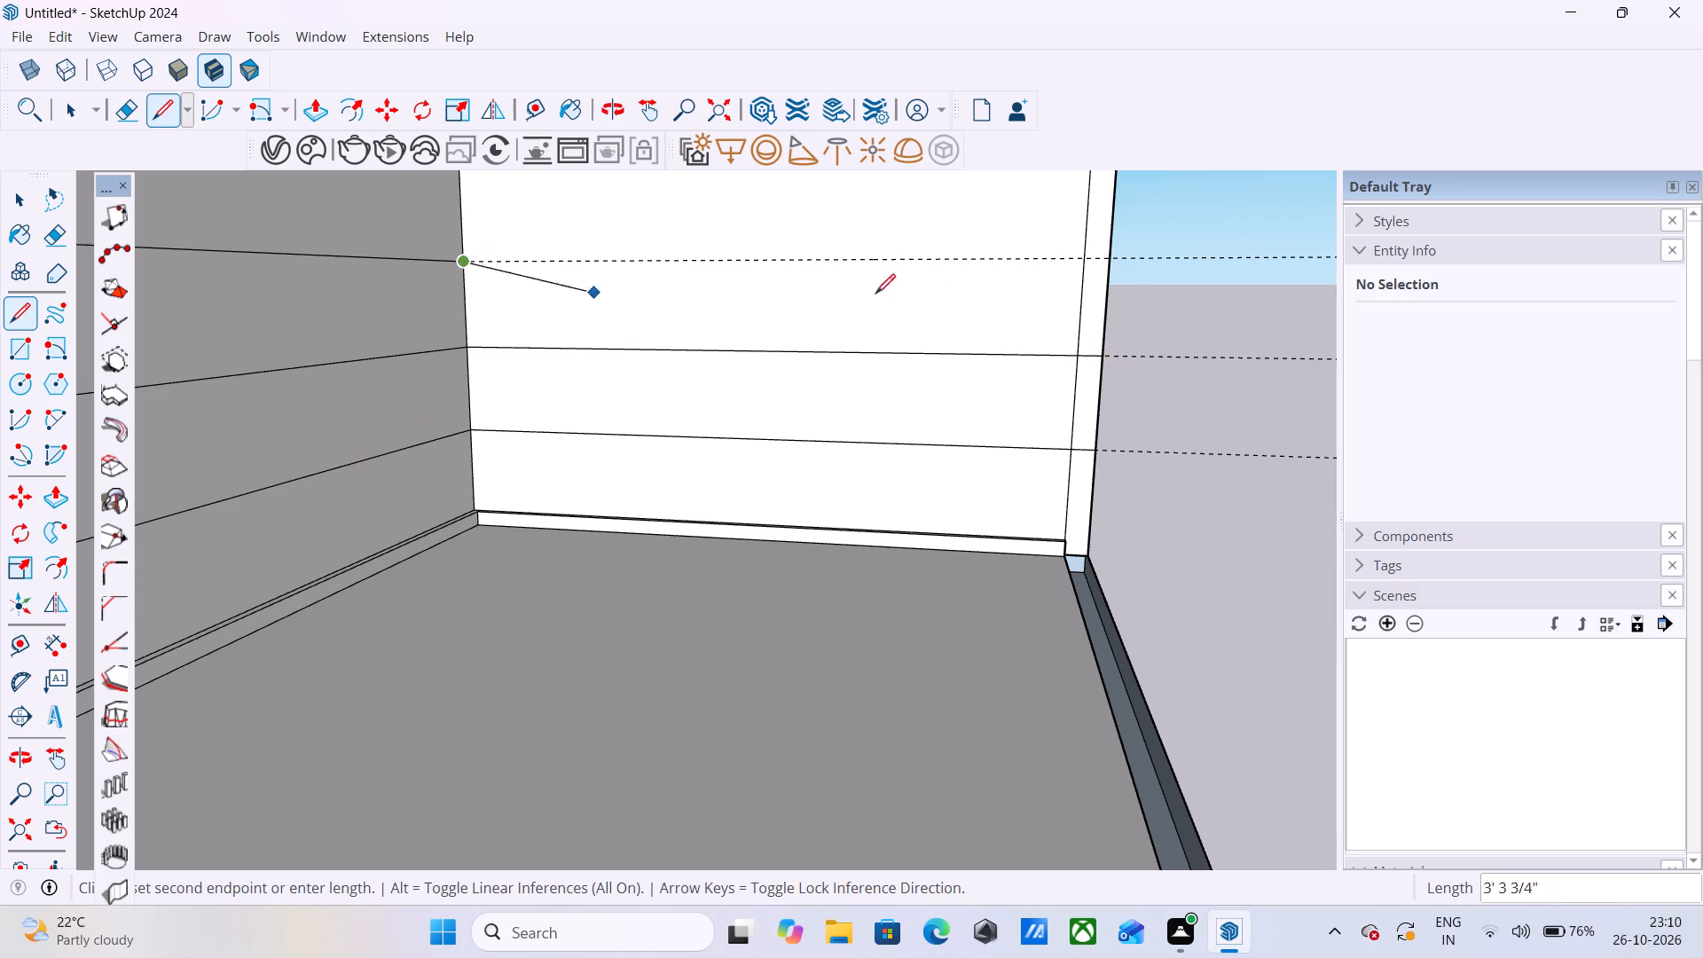
{"action": "left_click", "coordinate": [1110, 261]}
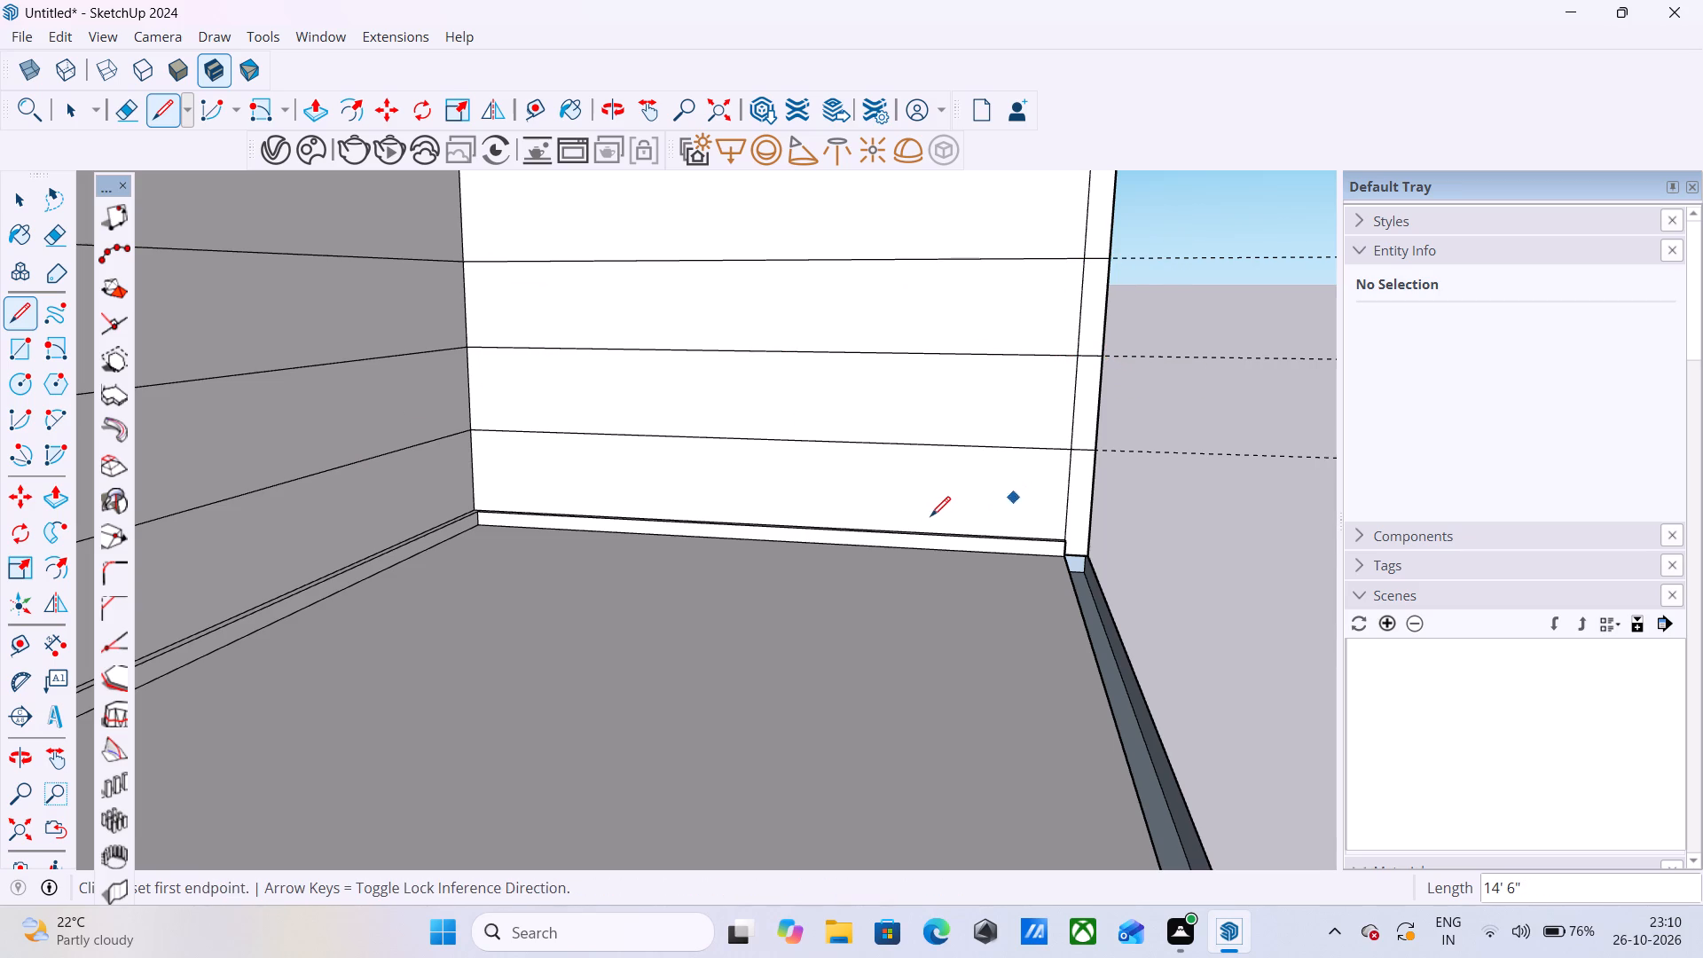
Erase the three vertical edge segments near the back wall's open end, from the top band line down to the skirting.
{"action": "key", "text": "e"}
{"action": "left_click", "coordinate": [1083, 330]}
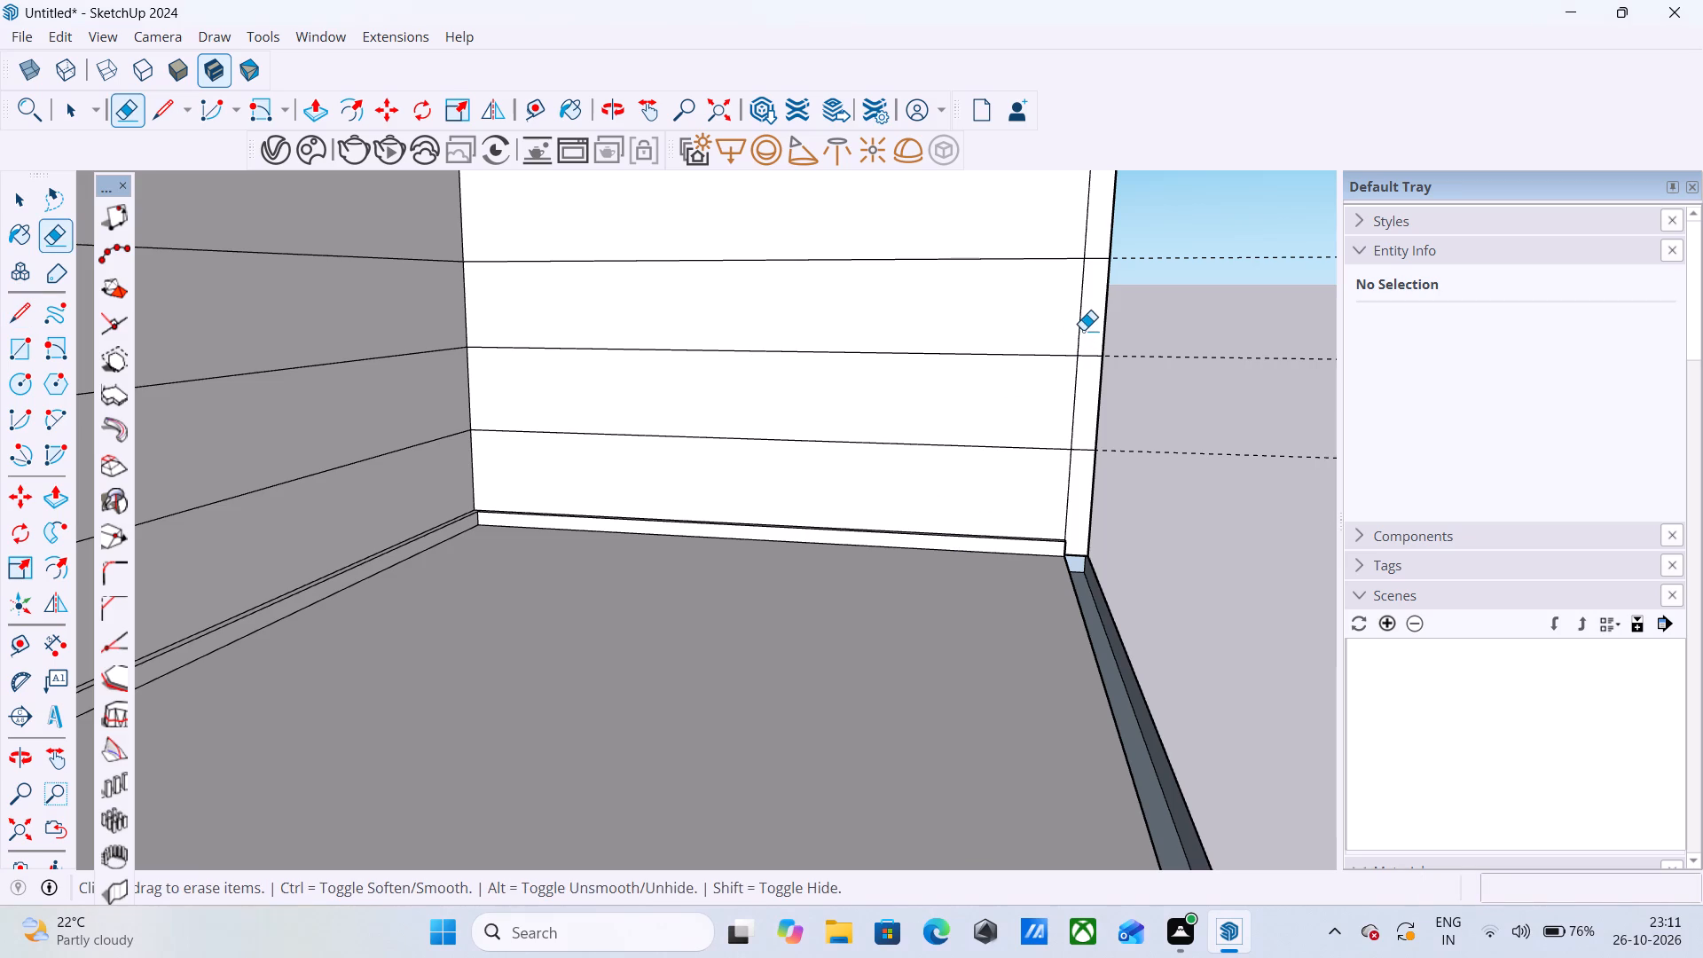
{"action": "left_click", "coordinate": [1083, 330]}
{"action": "left_click", "coordinate": [1083, 330]}
{"action": "left_click", "coordinate": [1080, 310]}
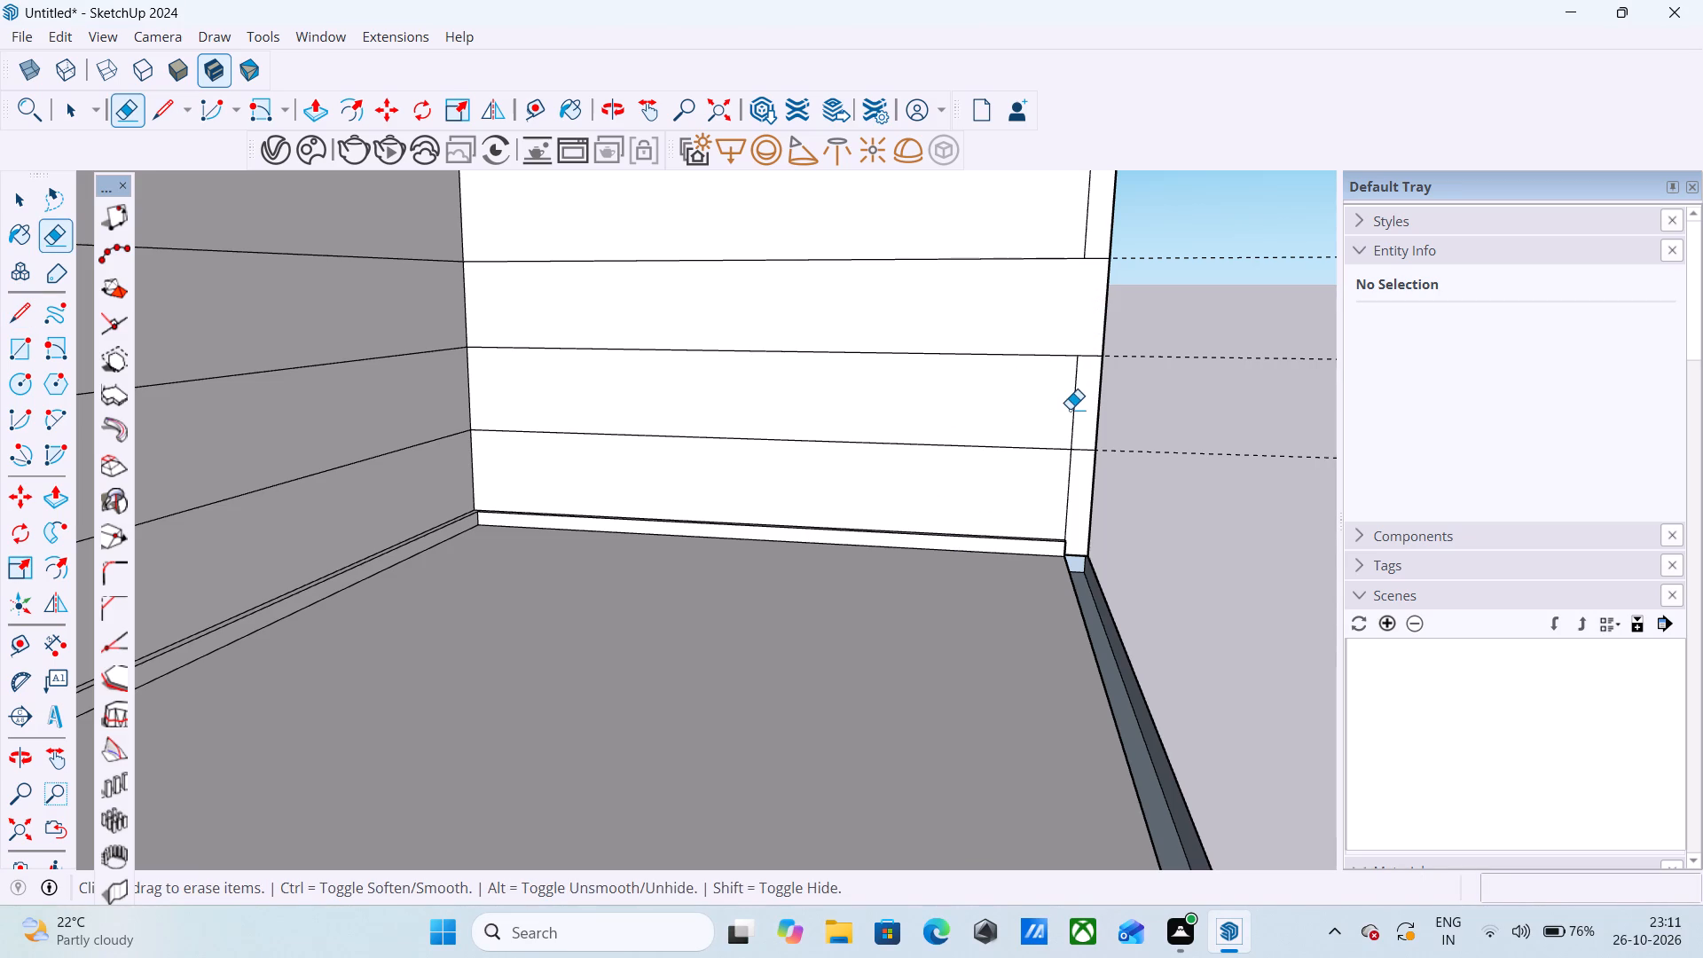
{"action": "left_click", "coordinate": [1074, 409]}
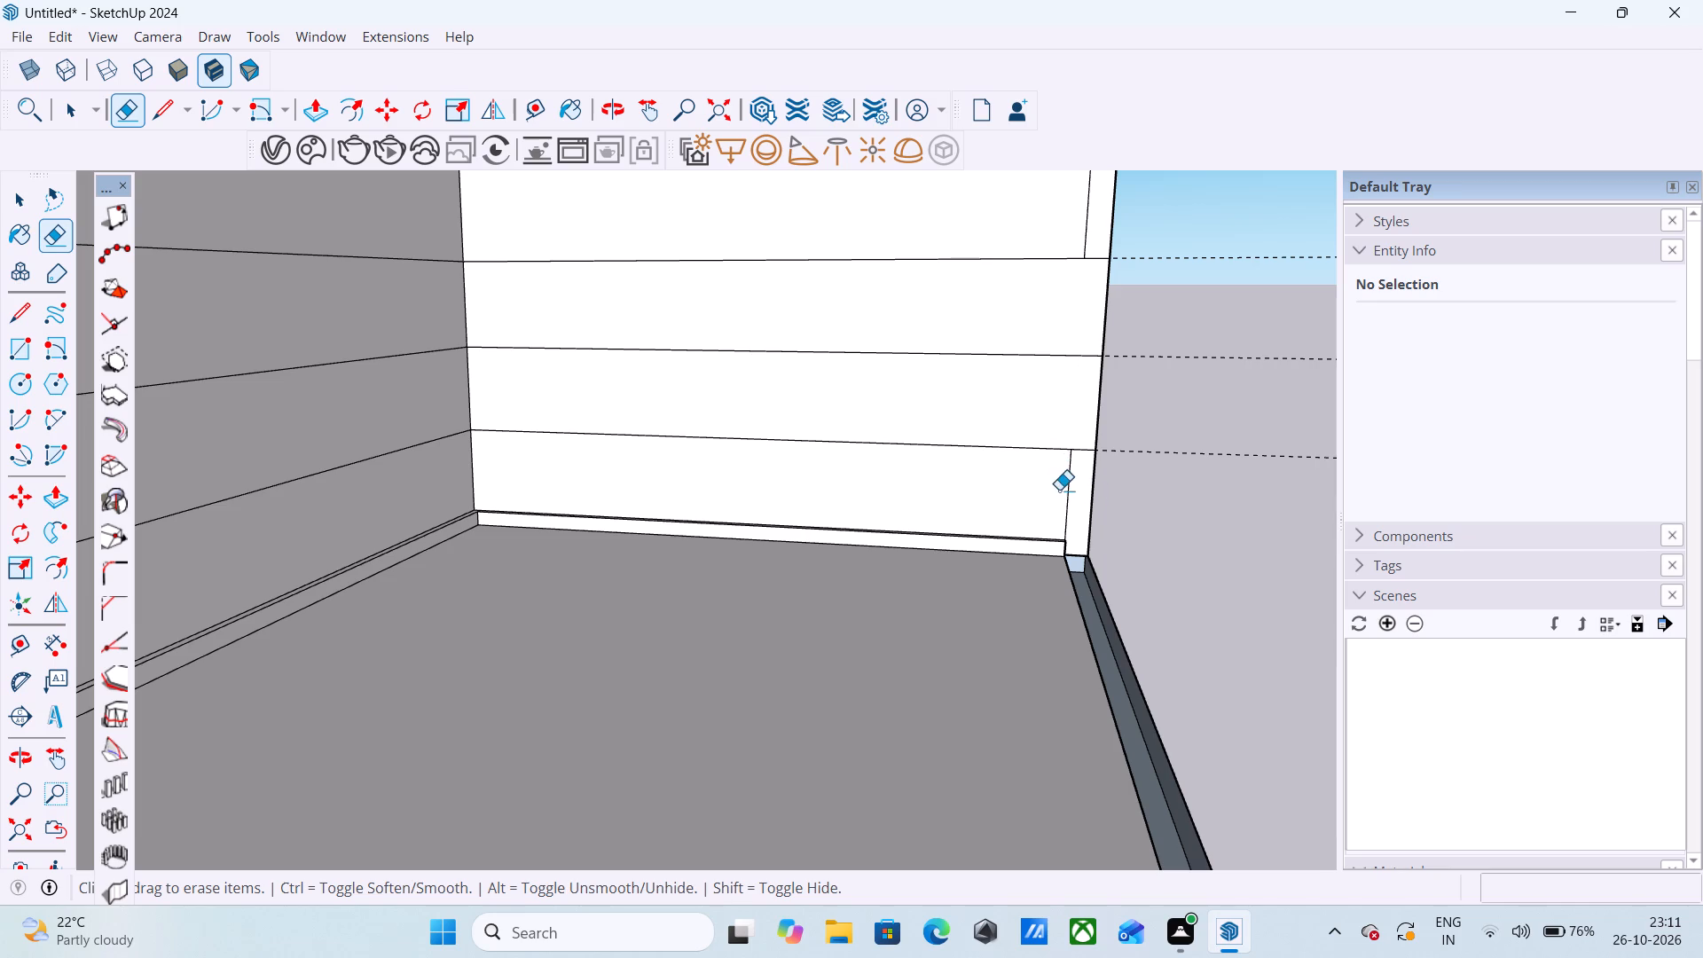
{"action": "left_click", "coordinate": [1069, 493]}
Erase all the dashed guides extending beyond the left side and back walls.
{"action": "scroll", "coordinate": [809, 526], "scroll_direction": "down", "scroll_amount": 11}
{"action": "middle_click_drag", "start_coordinate": [912, 499], "coordinate": [928, 404]}
{"action": "middle_click_drag", "start_coordinate": [938, 409], "coordinate": [946, 445]}
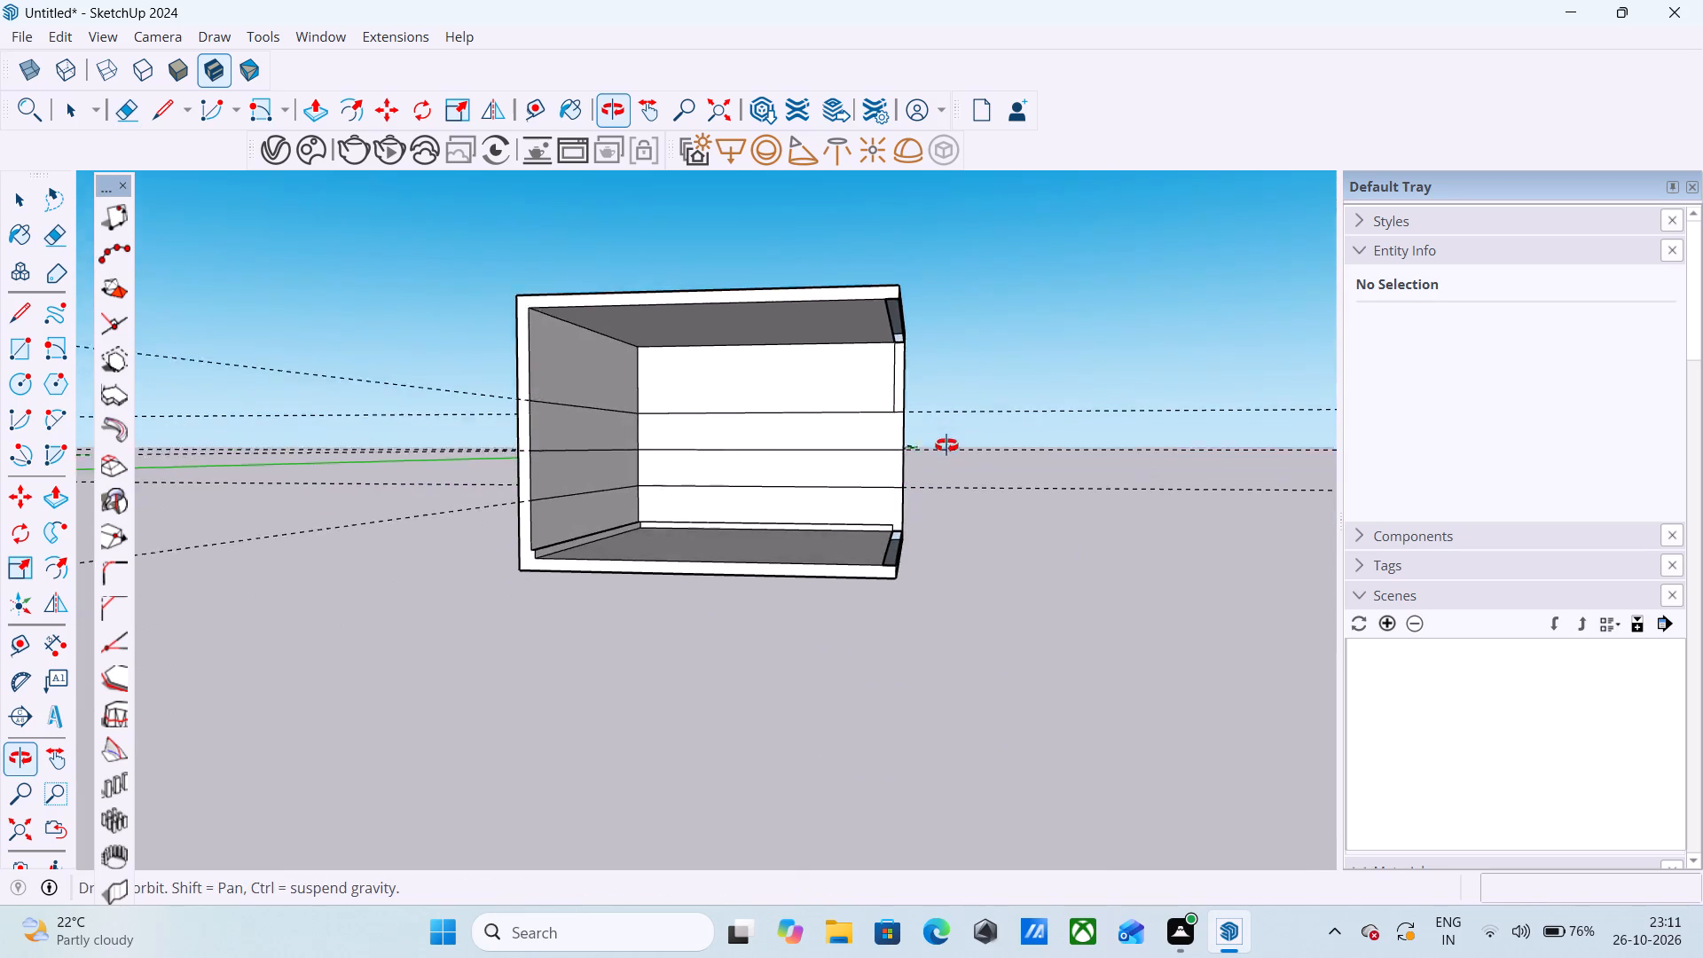
{"action": "middle_click_drag", "start_coordinate": [946, 445], "coordinate": [946, 448]}
{"action": "middle_click_drag", "start_coordinate": [814, 456], "coordinate": [614, 456]}
{"action": "scroll", "coordinate": [394, 428], "scroll_direction": "up", "scroll_amount": 6}
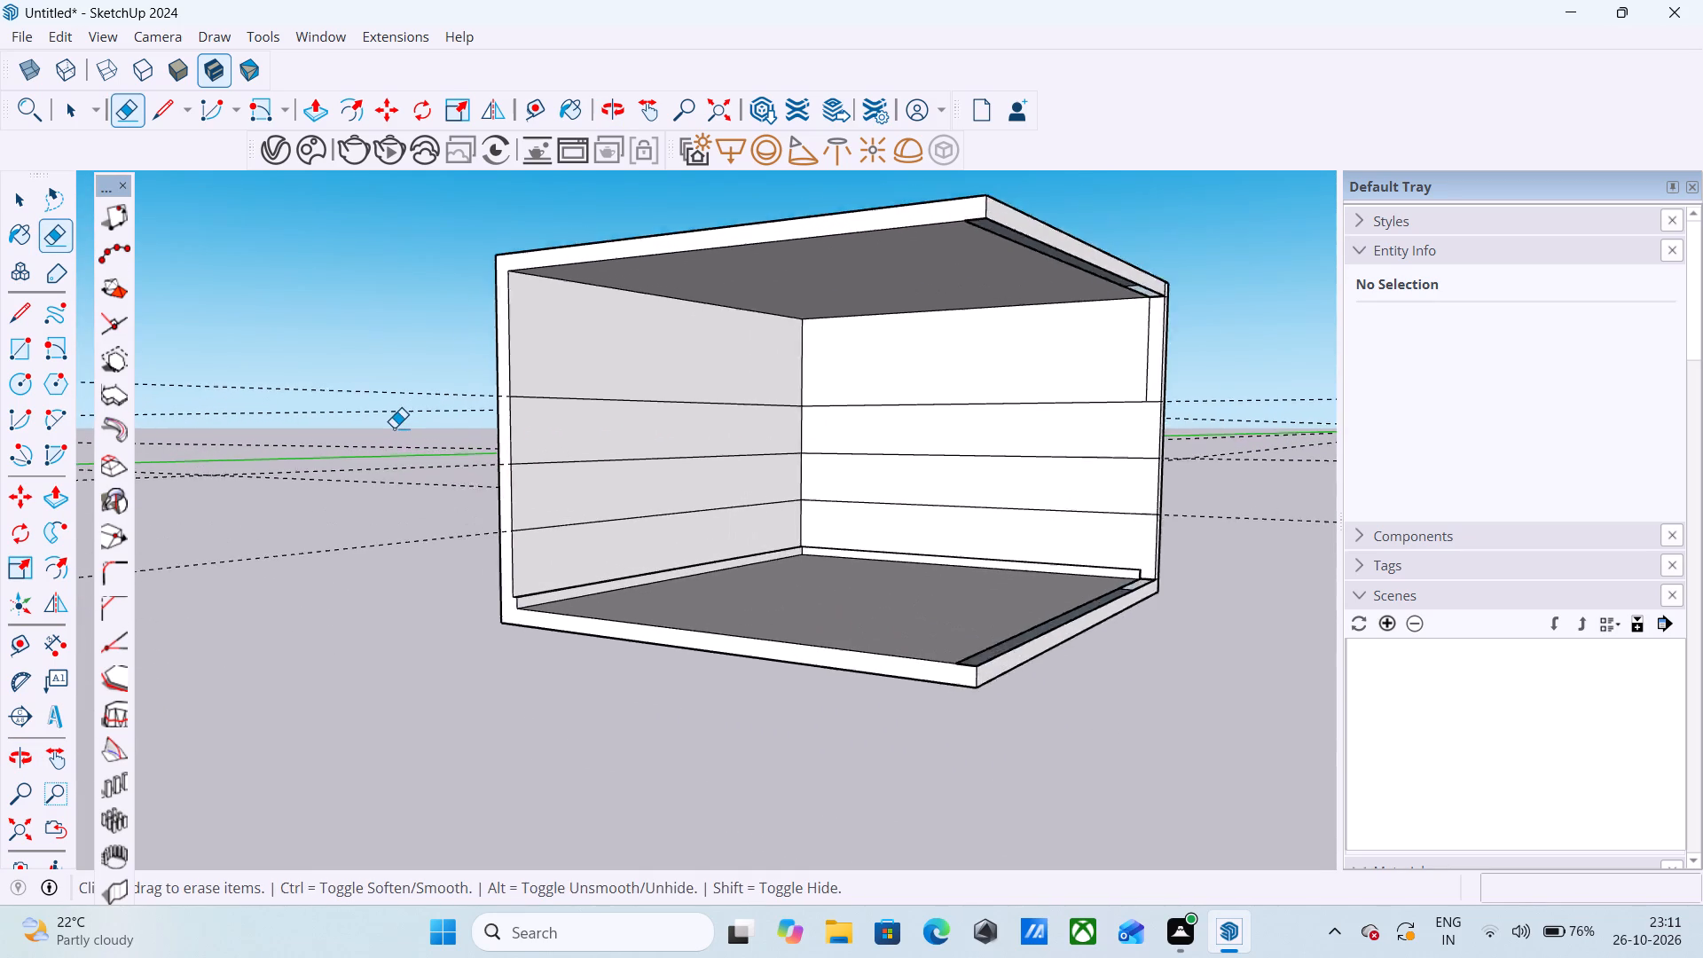
{"action": "key", "text": "p"}
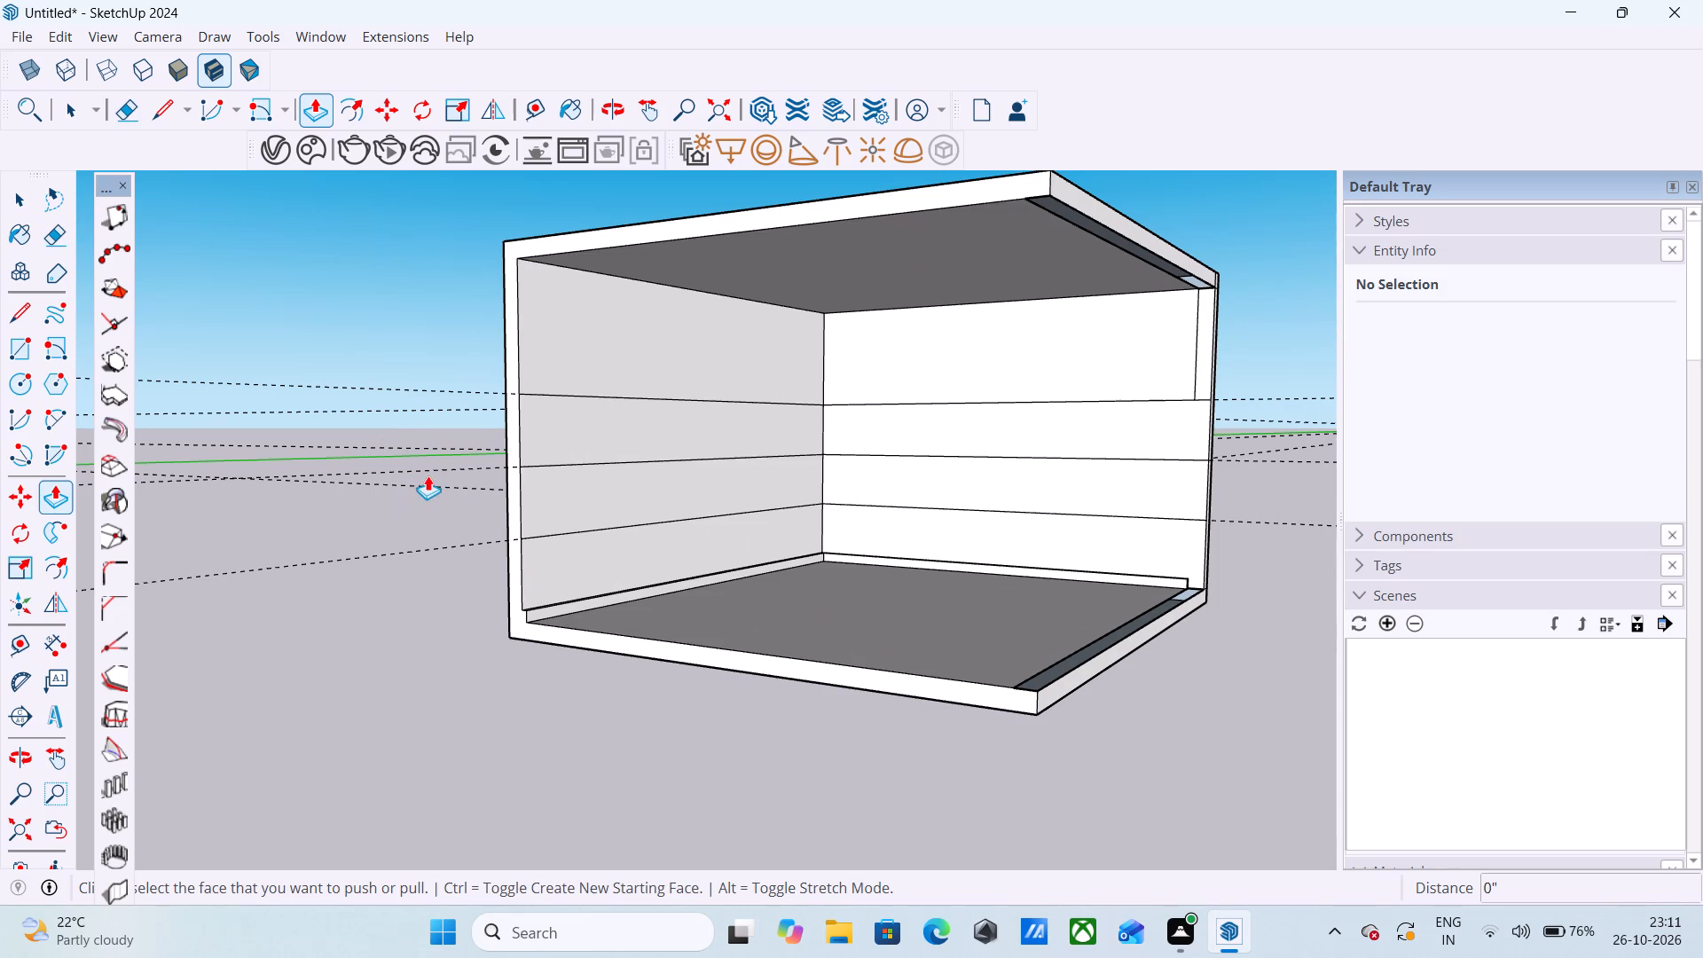
{"action": "key", "text": "e"}
{"action": "left_click_drag", "start_coordinate": [339, 385], "coordinate": [349, 554]}
{"action": "left_click_drag", "start_coordinate": [332, 528], "coordinate": [367, 595]}
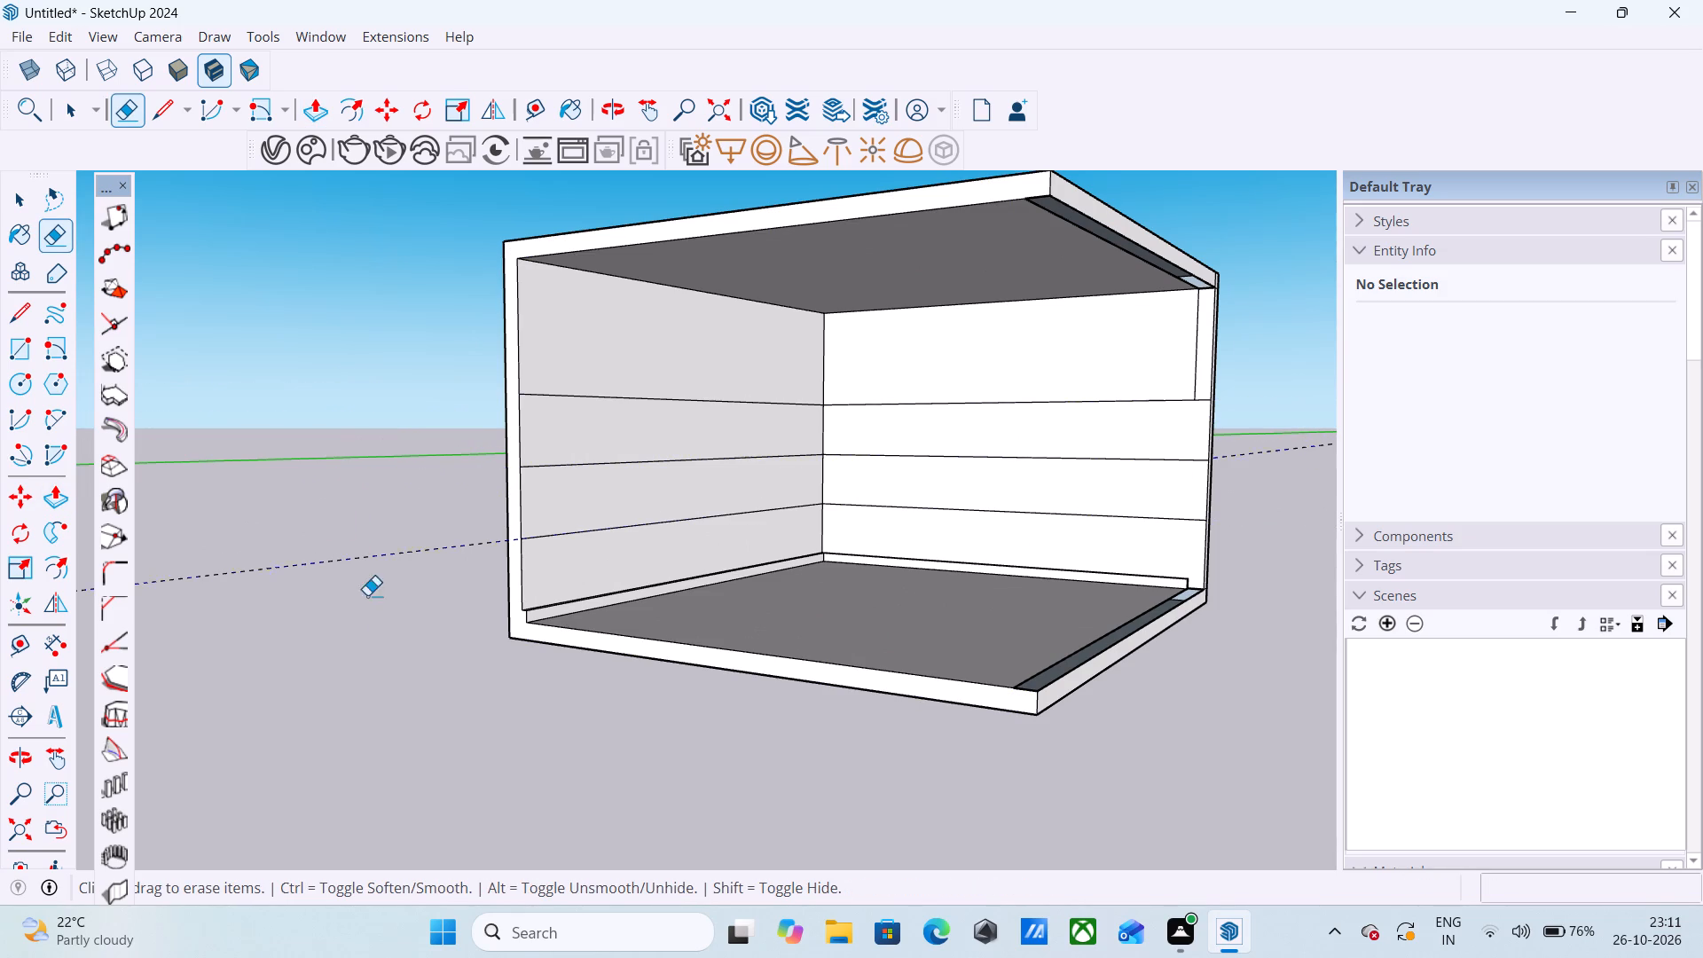
{"action": "left_click_drag", "start_coordinate": [367, 595], "coordinate": [375, 631]}
{"action": "scroll", "coordinate": [329, 559], "scroll_direction": "down", "scroll_amount": 6}
{"action": "scroll", "coordinate": [326, 559], "scroll_direction": "up", "scroll_amount": 5}
{"action": "scroll", "coordinate": [326, 559], "scroll_direction": "down", "scroll_amount": 5}
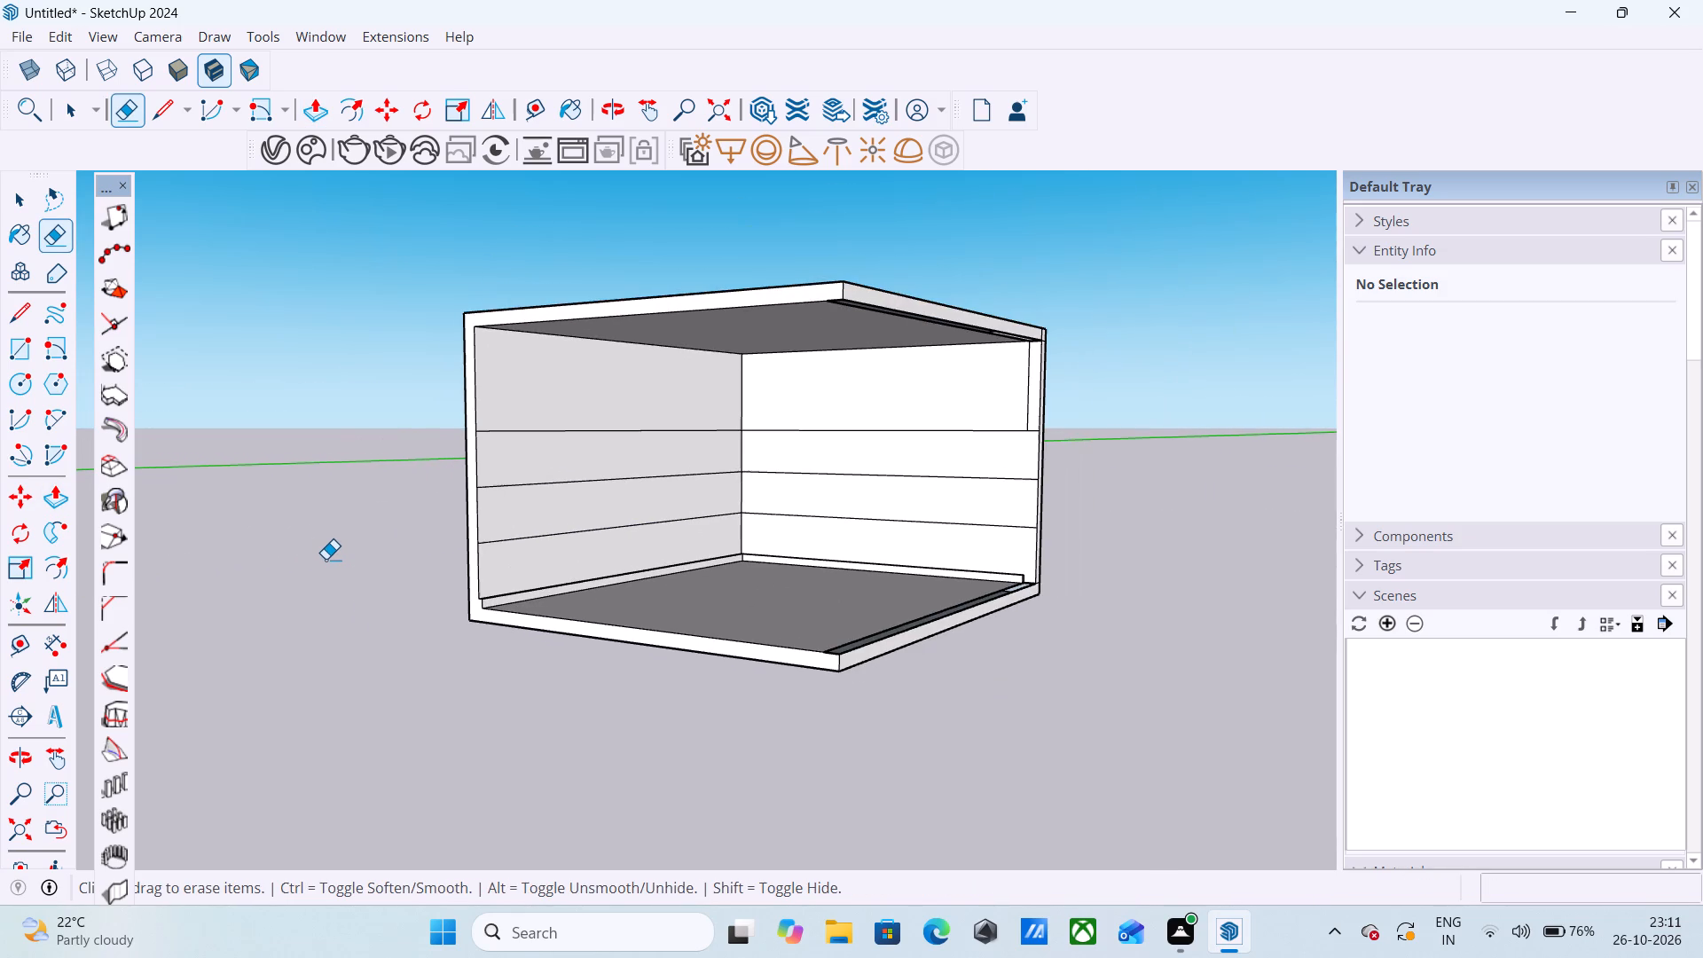
{"action": "scroll", "coordinate": [326, 559], "scroll_direction": "up", "scroll_amount": 3}
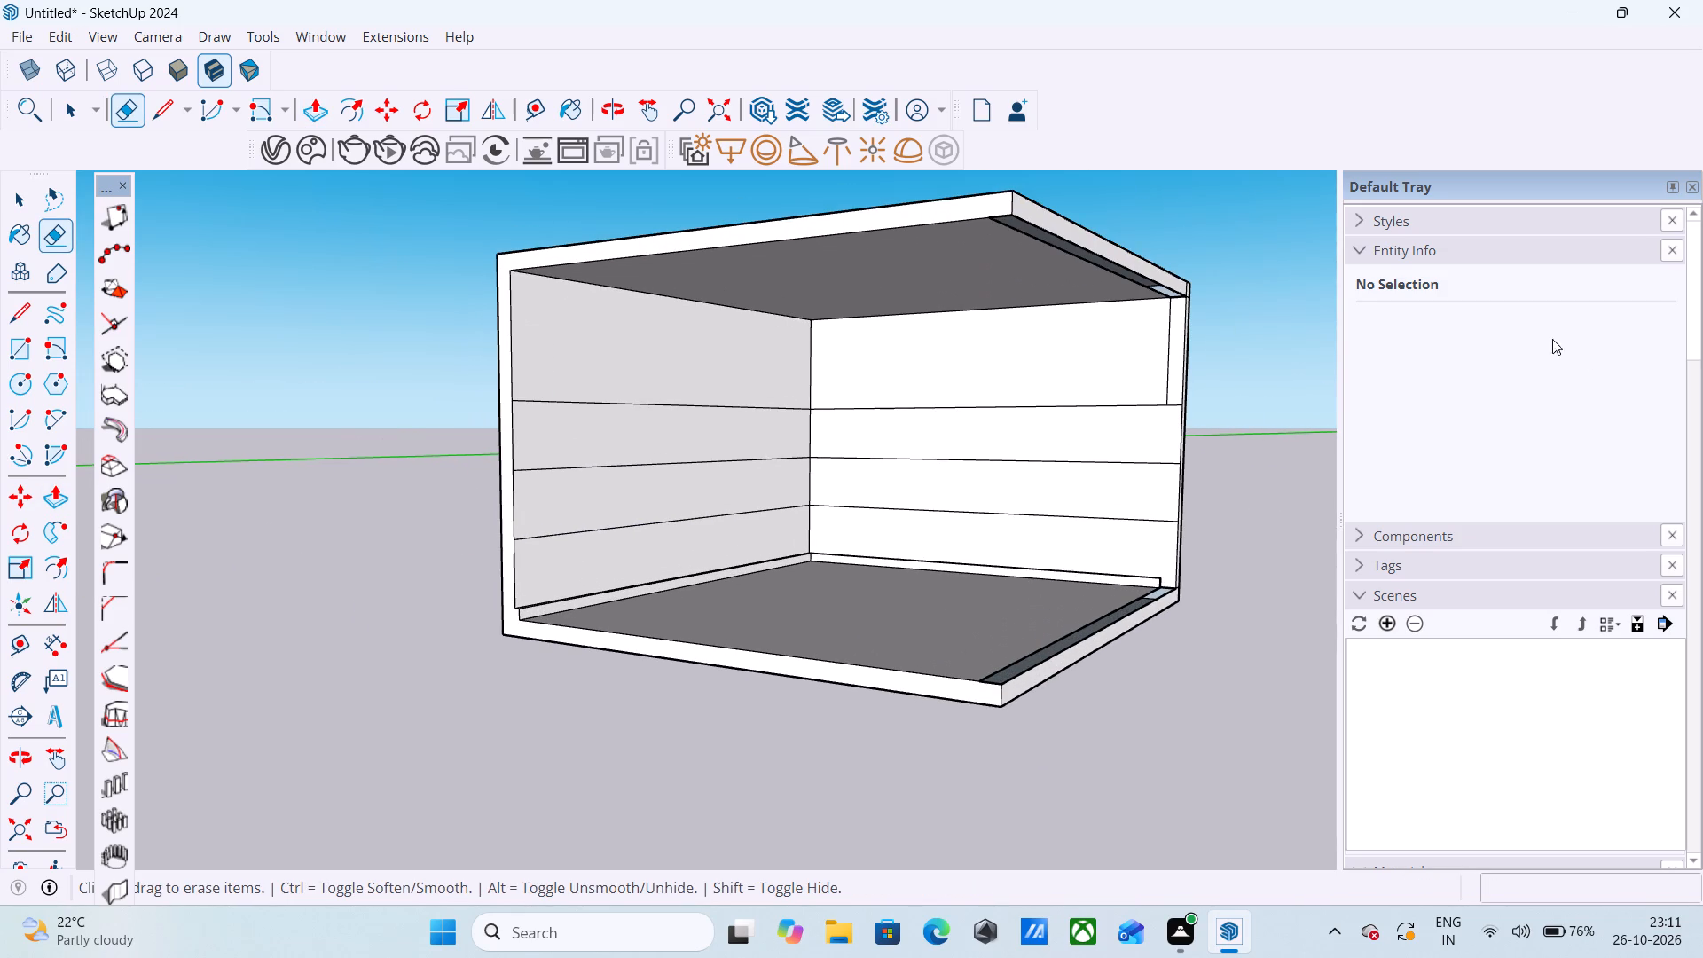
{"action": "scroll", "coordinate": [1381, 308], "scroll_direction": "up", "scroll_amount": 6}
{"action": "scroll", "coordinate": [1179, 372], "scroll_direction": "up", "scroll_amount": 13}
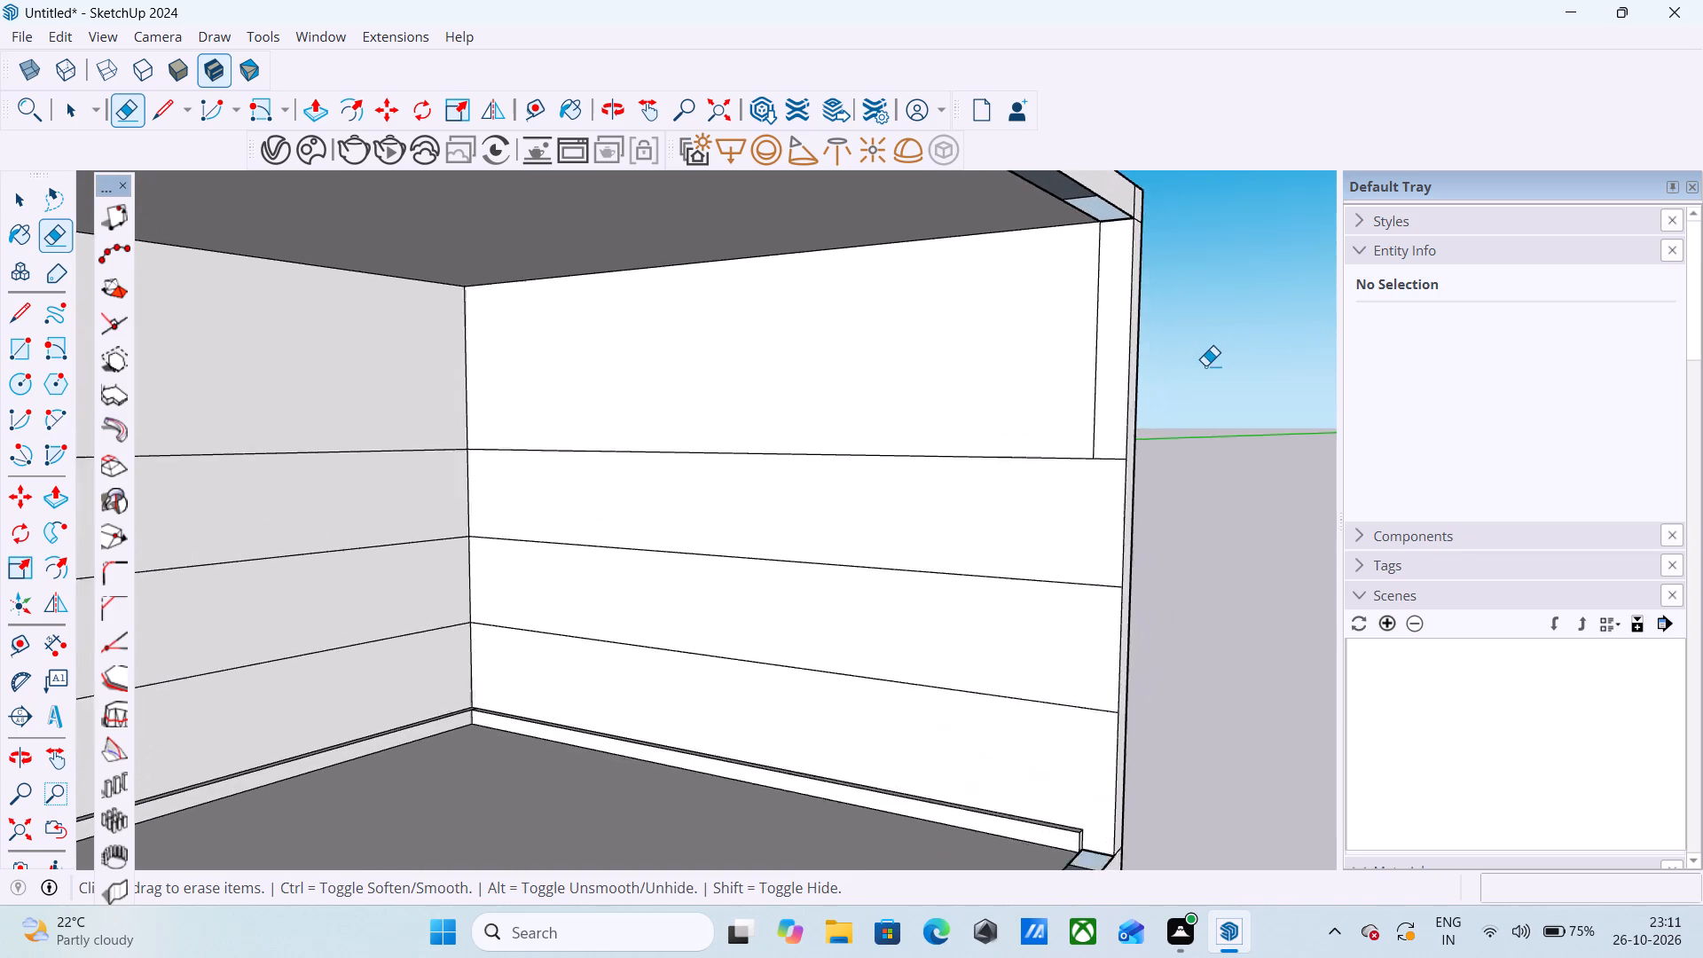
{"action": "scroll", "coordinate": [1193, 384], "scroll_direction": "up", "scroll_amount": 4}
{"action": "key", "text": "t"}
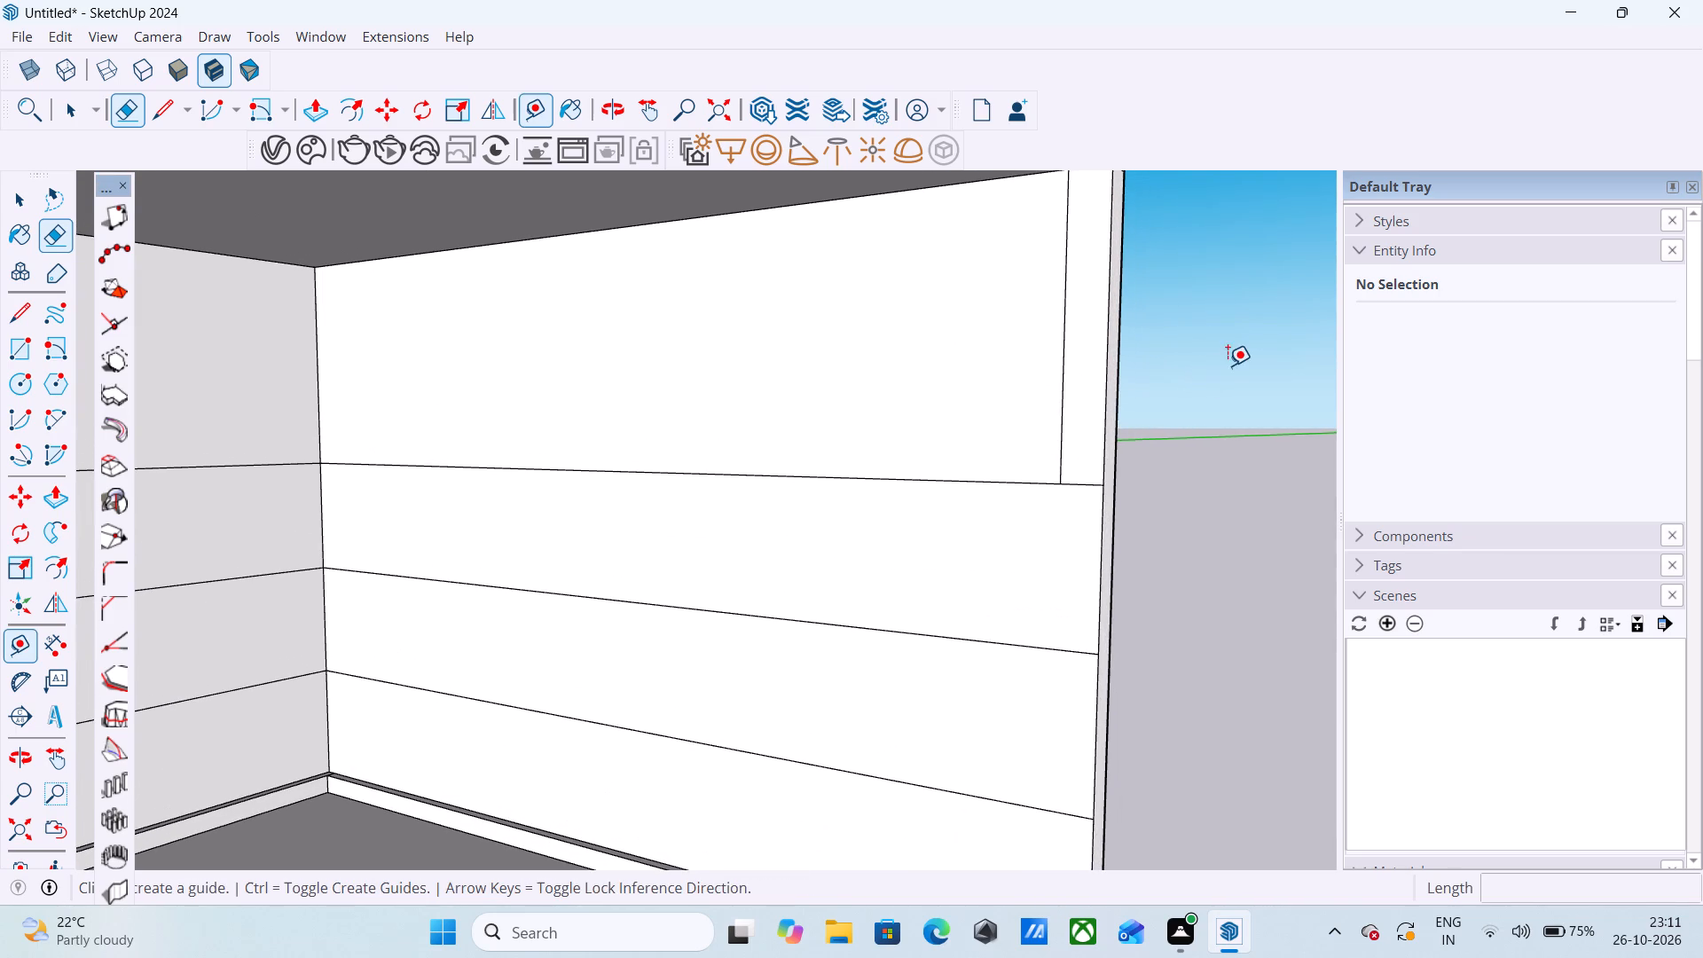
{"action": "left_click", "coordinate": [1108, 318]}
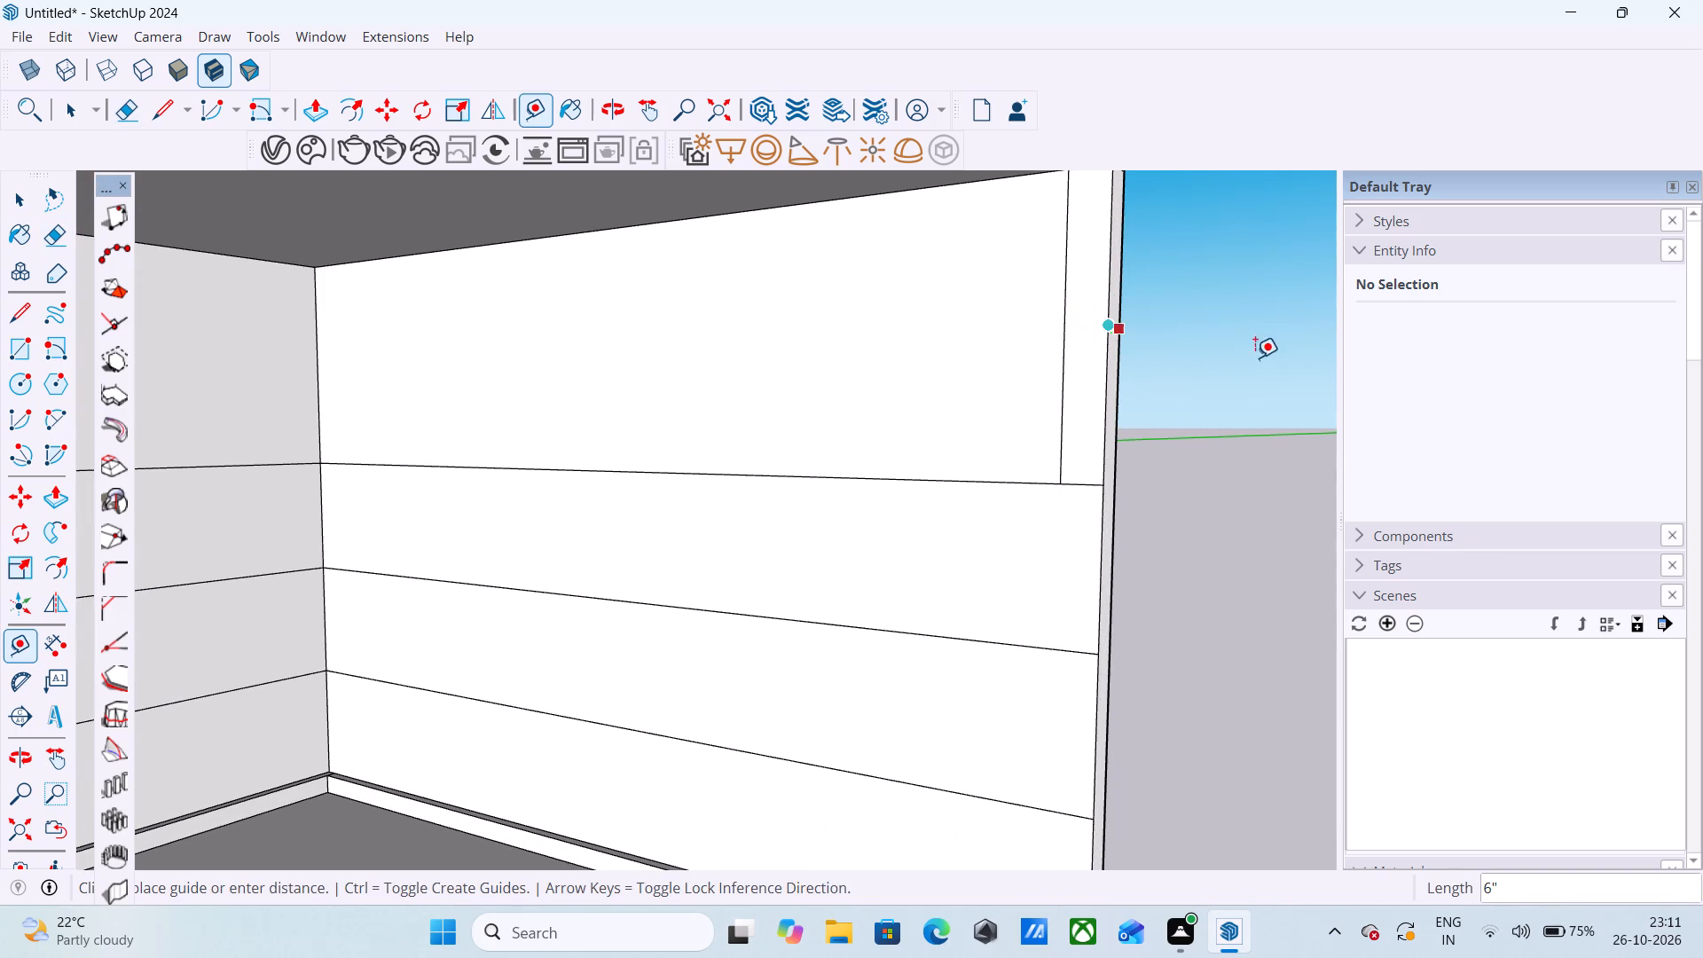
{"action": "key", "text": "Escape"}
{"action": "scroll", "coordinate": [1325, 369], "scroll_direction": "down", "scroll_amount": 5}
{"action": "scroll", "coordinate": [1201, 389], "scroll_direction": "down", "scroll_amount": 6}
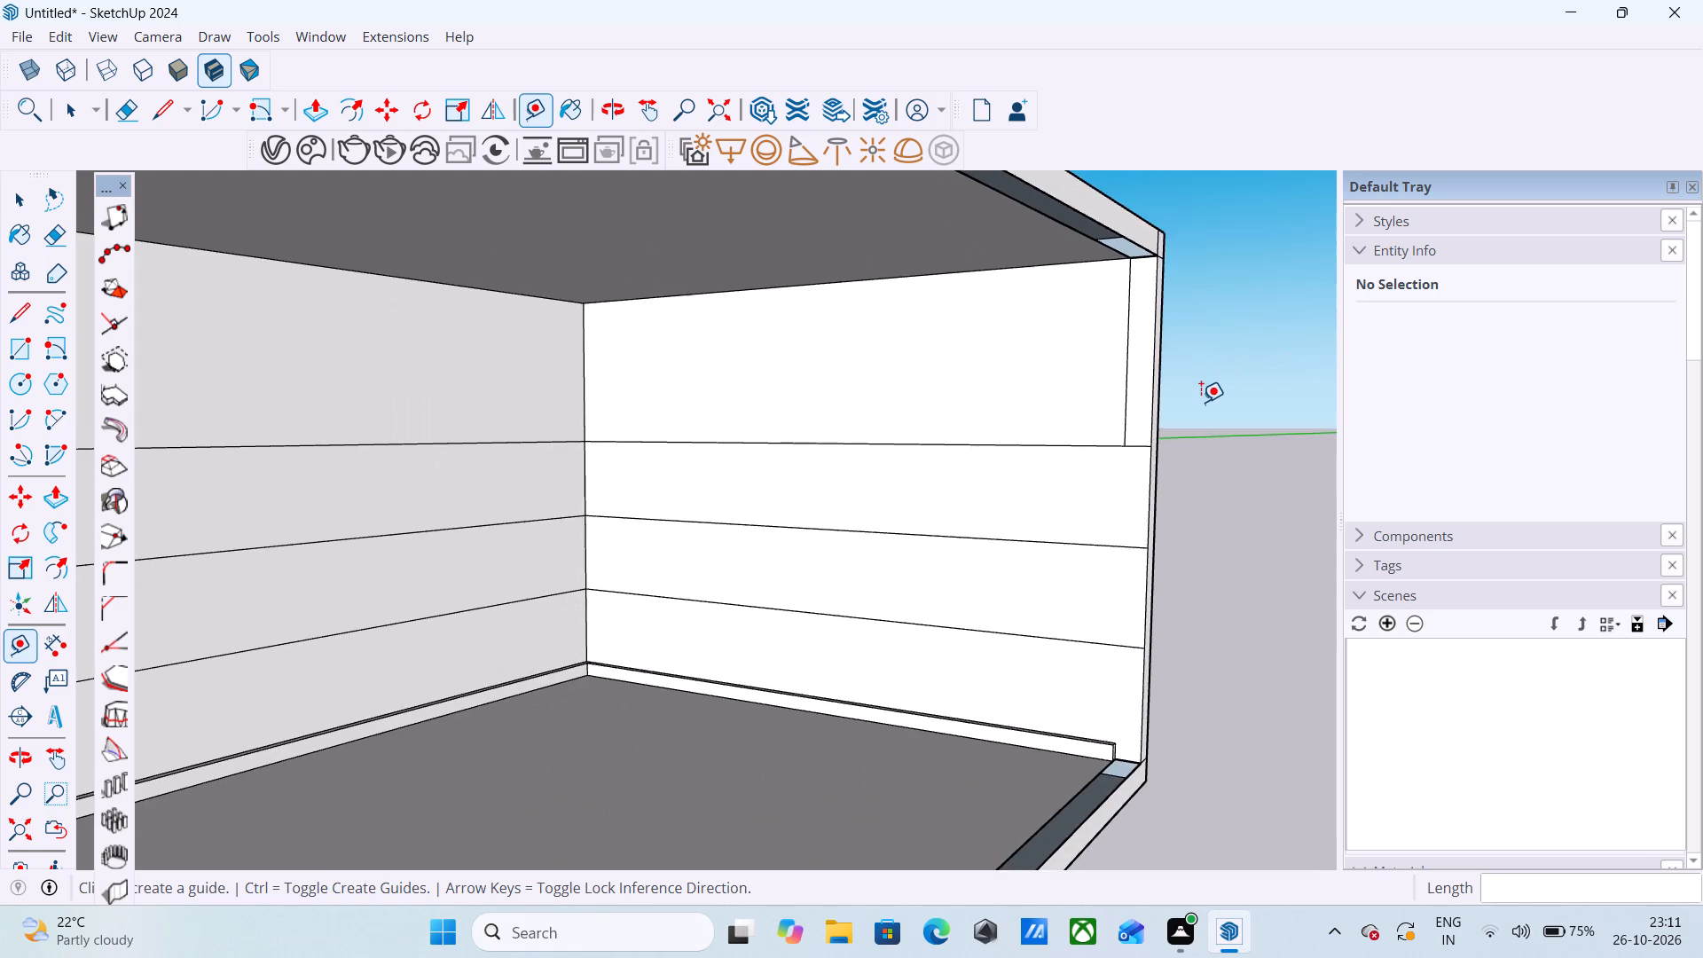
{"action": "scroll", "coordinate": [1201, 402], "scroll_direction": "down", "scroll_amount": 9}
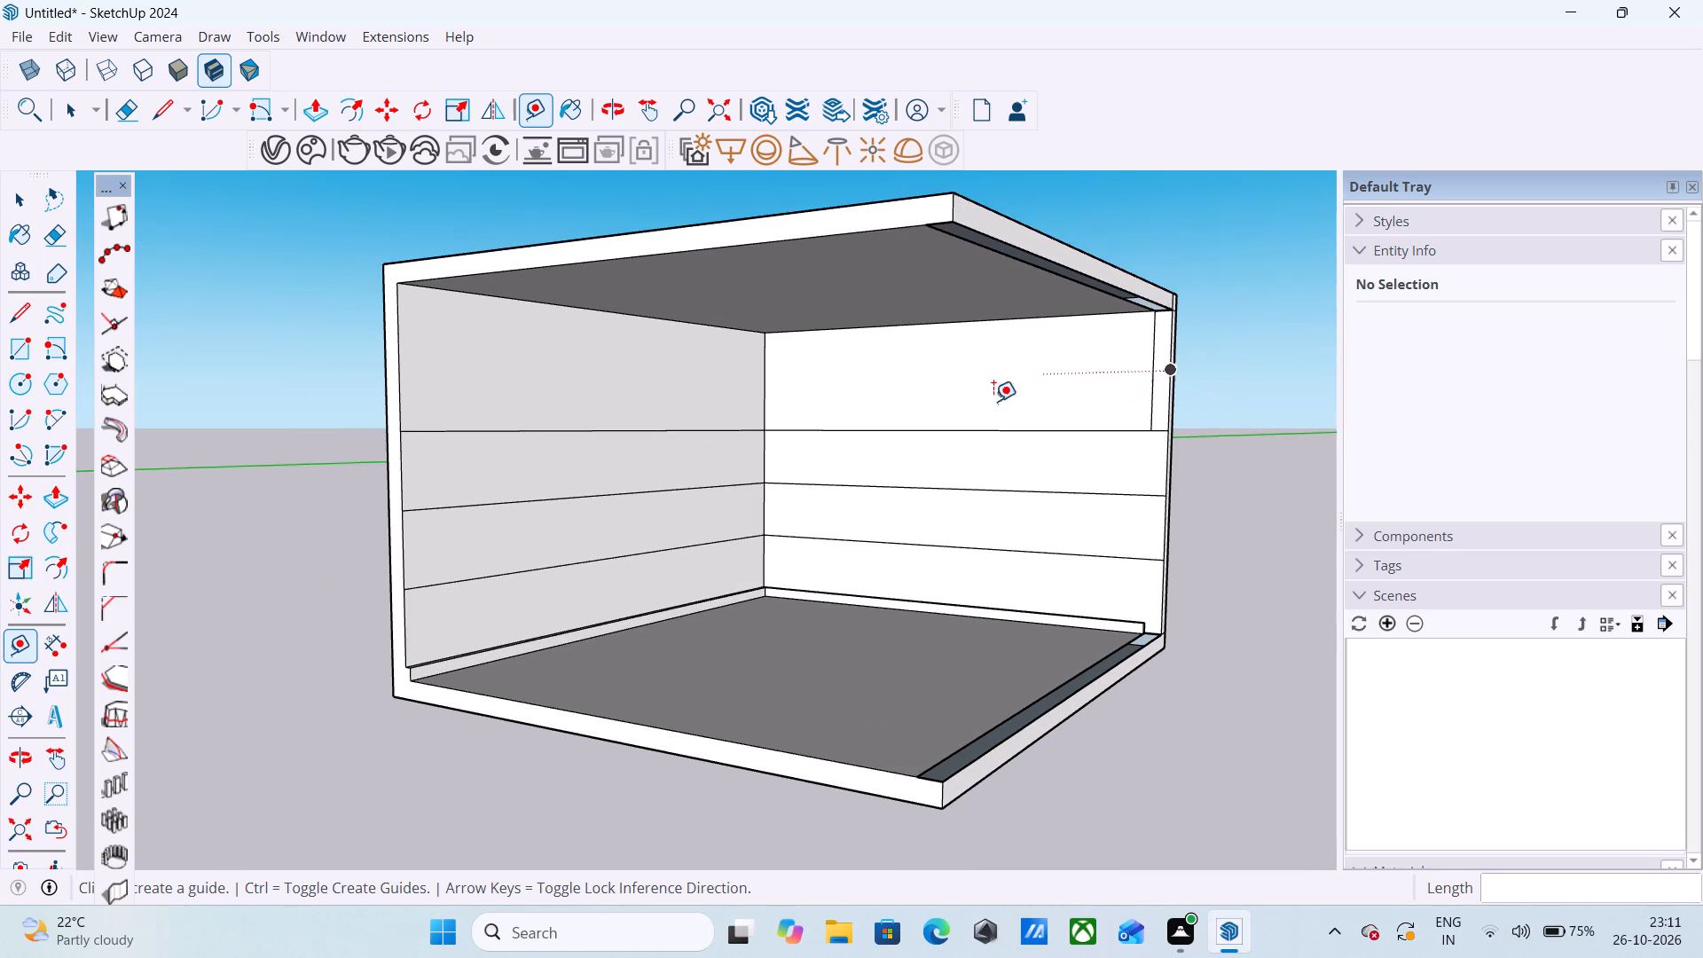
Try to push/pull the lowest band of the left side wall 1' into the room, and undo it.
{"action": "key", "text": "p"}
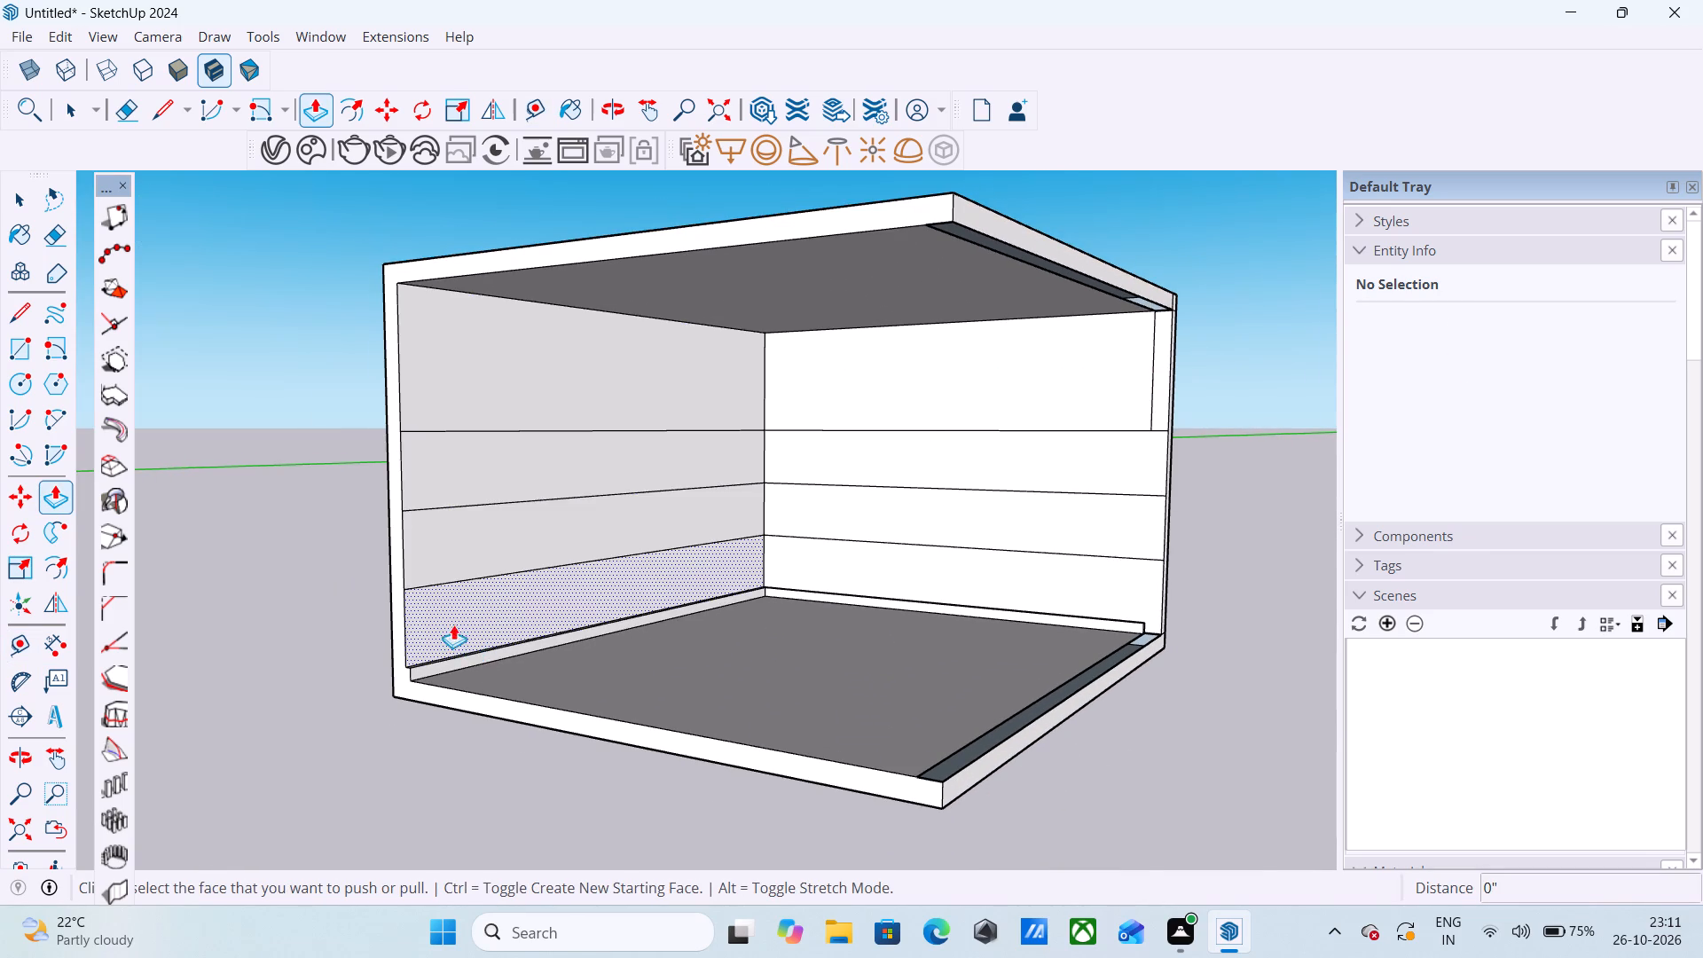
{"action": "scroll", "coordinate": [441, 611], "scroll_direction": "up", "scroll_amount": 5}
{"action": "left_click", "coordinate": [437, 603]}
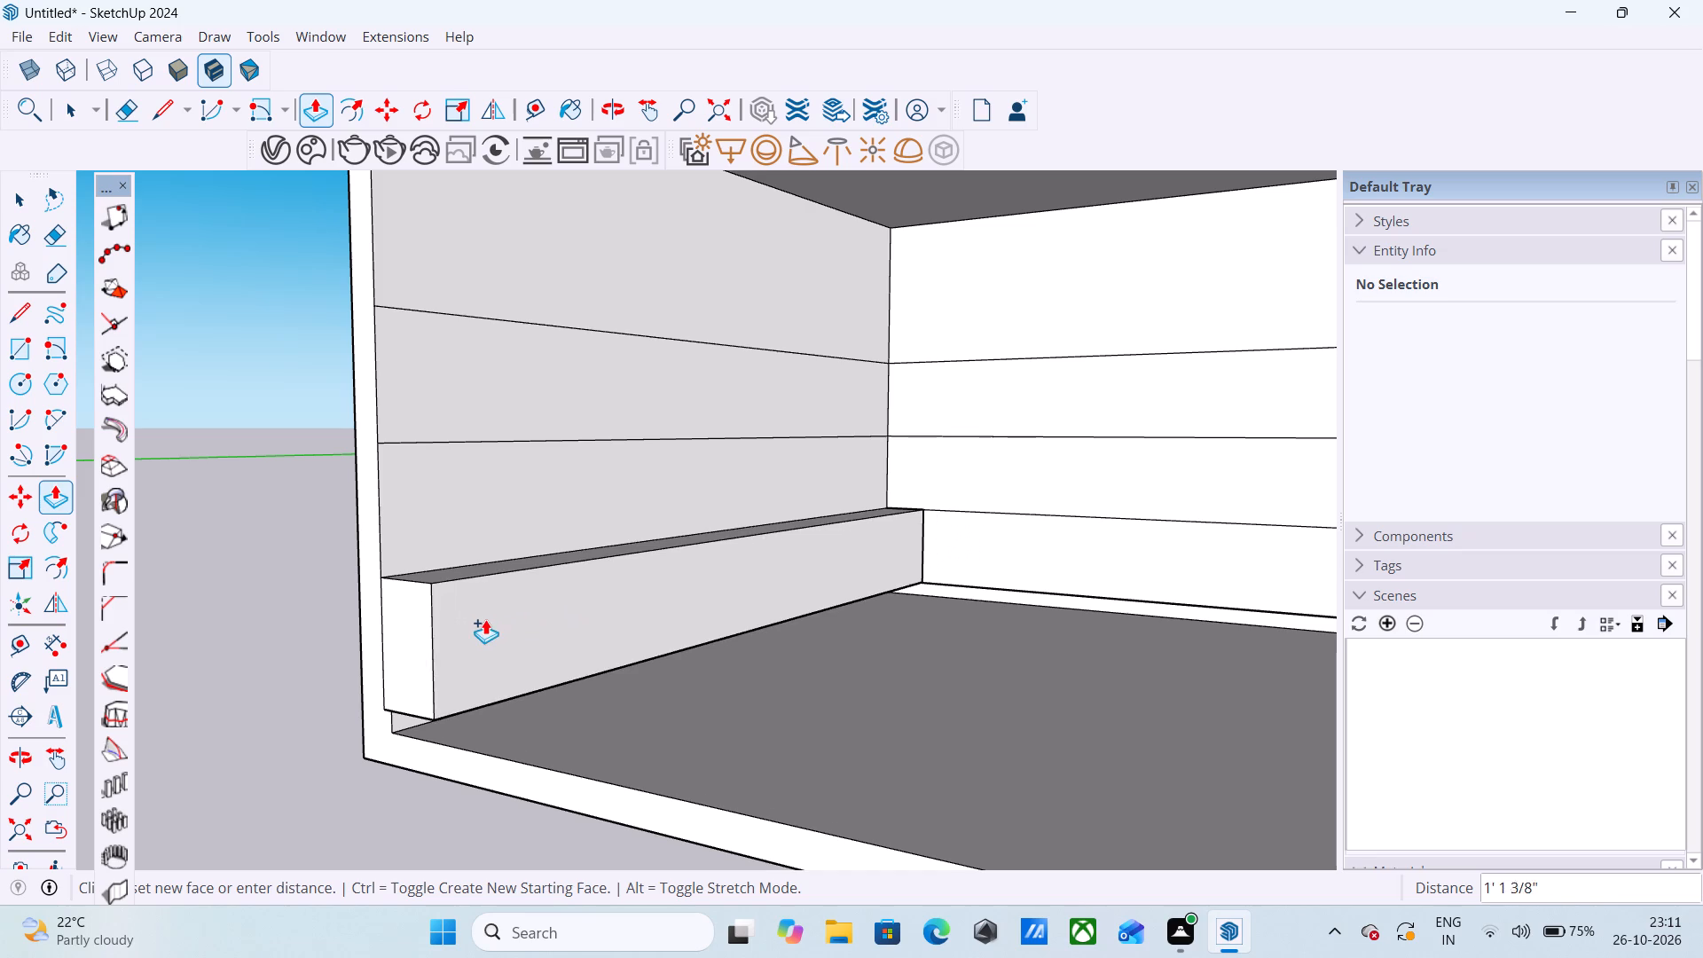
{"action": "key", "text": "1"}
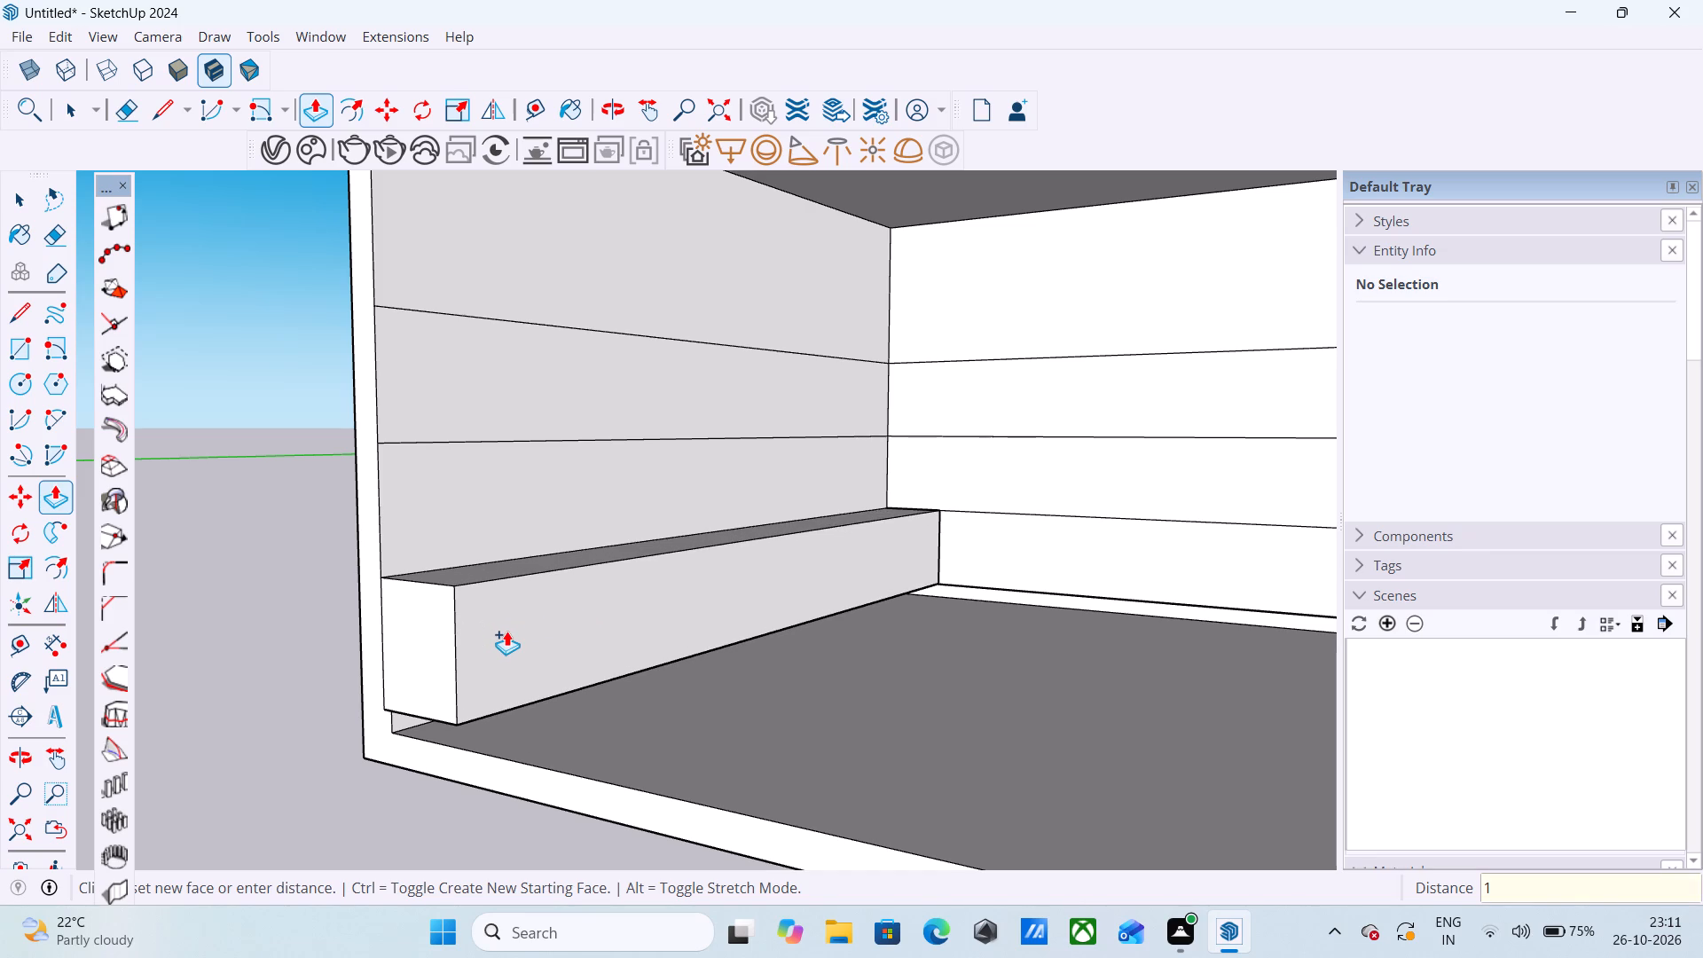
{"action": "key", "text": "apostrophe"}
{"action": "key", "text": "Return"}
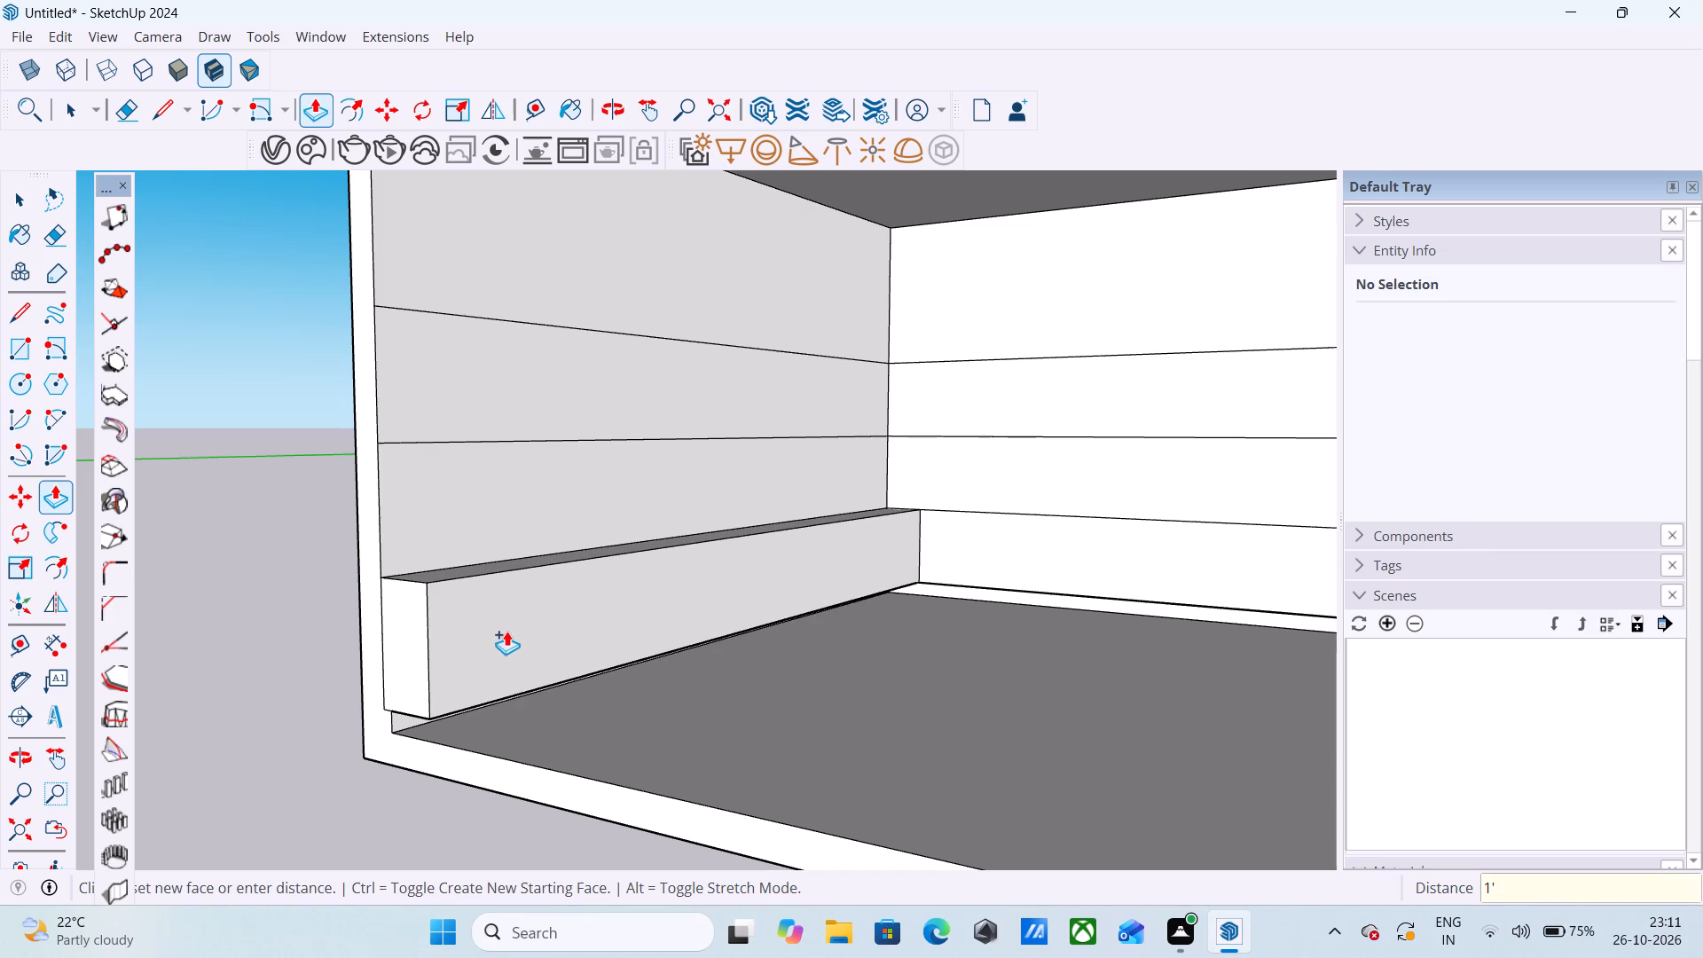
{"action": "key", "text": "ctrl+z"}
Push/pull the lowest band and the third band up on the left side wall 2' into the room.
{"action": "left_click", "coordinate": [459, 605]}
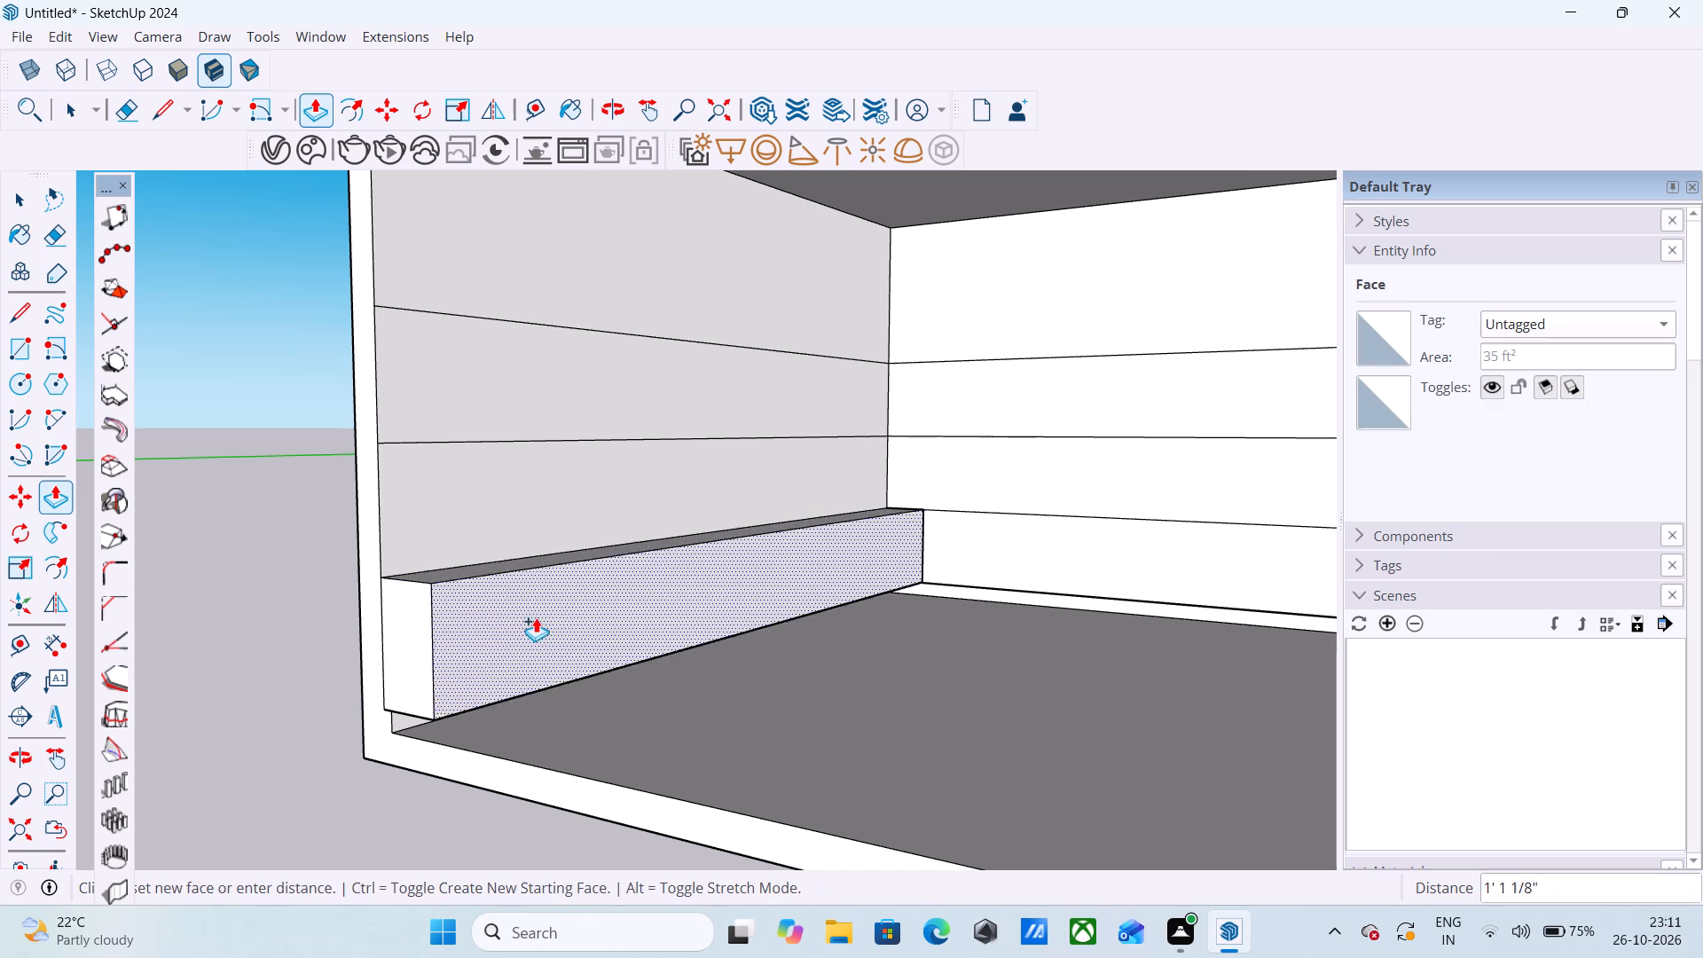
{"action": "key", "text": "2"}
{"action": "key", "text": "apostrophe"}
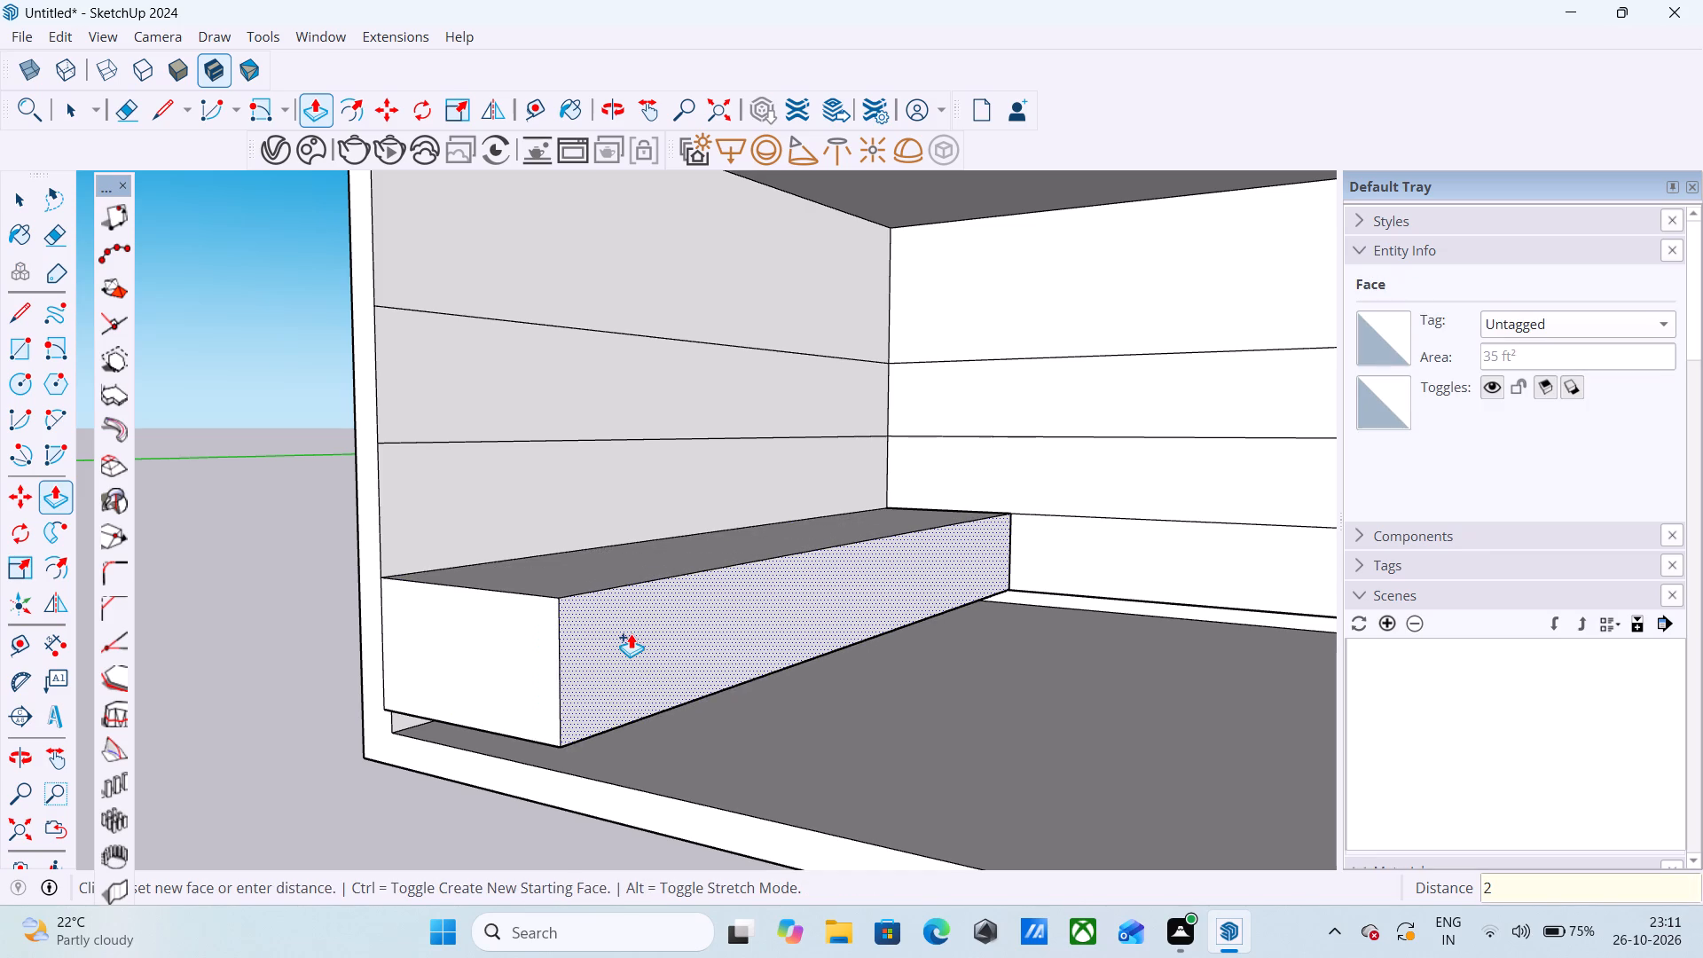
{"action": "key", "text": "Return"}
{"action": "scroll", "coordinate": [637, 606], "scroll_direction": "down", "scroll_amount": 4}
{"action": "middle_click_drag", "start_coordinate": [656, 616], "coordinate": [617, 624]}
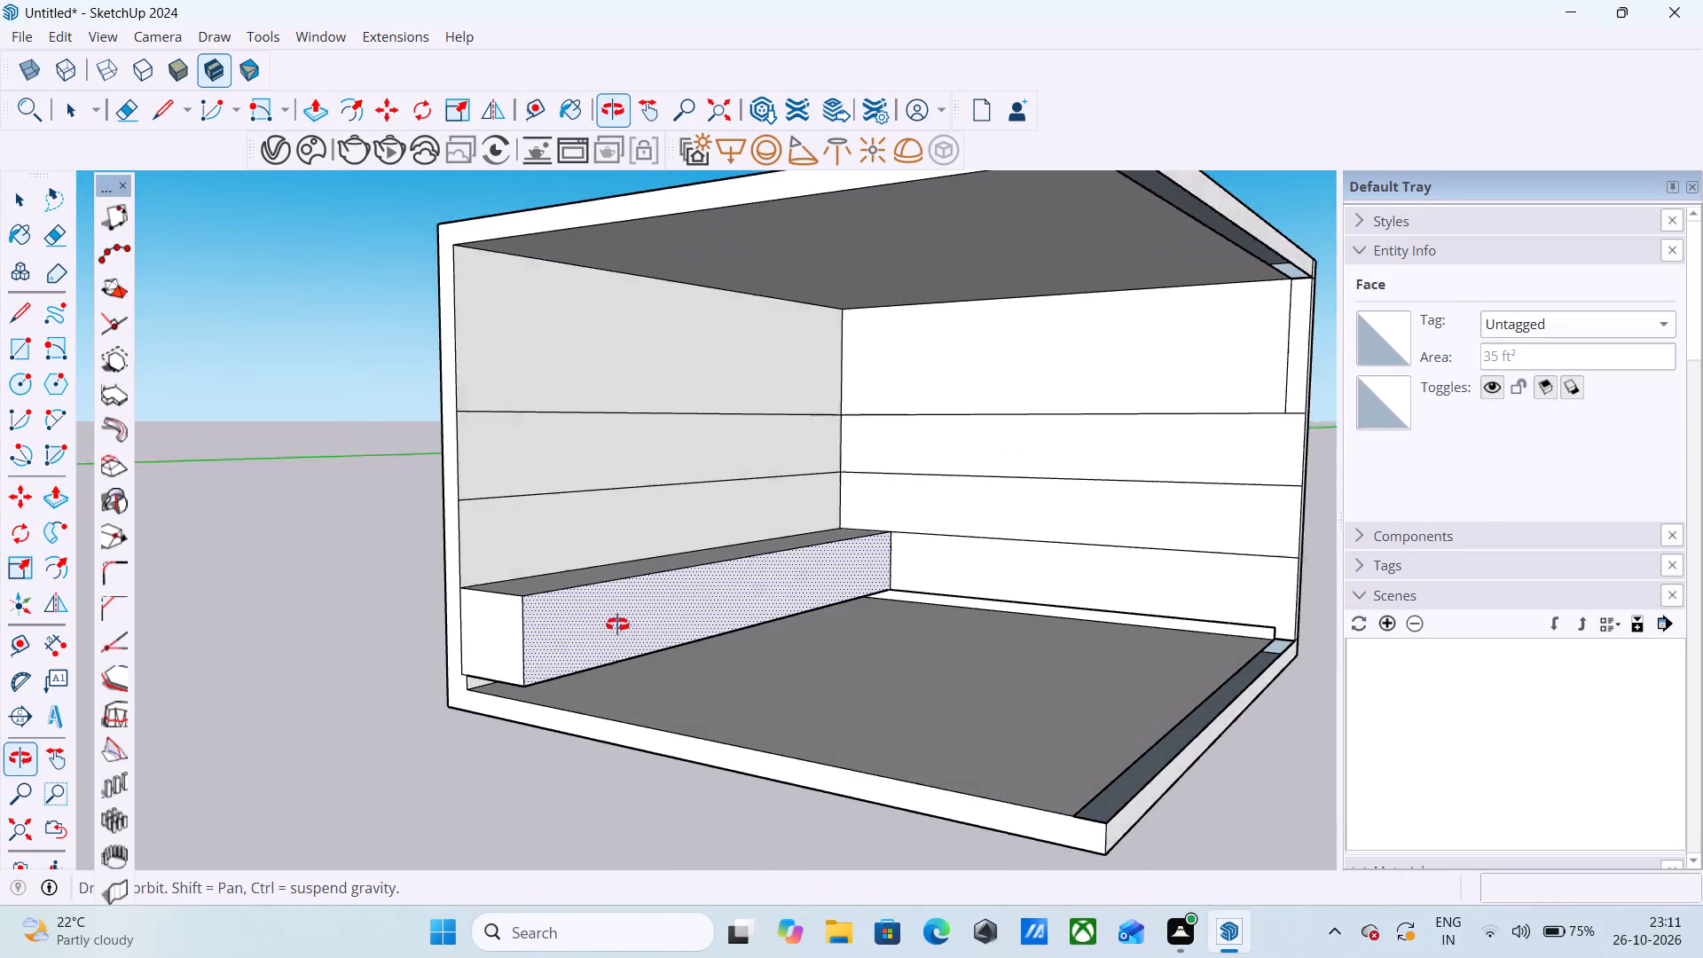
{"action": "middle_click_drag", "start_coordinate": [617, 624], "coordinate": [441, 690]}
{"action": "left_click", "coordinate": [495, 456]}
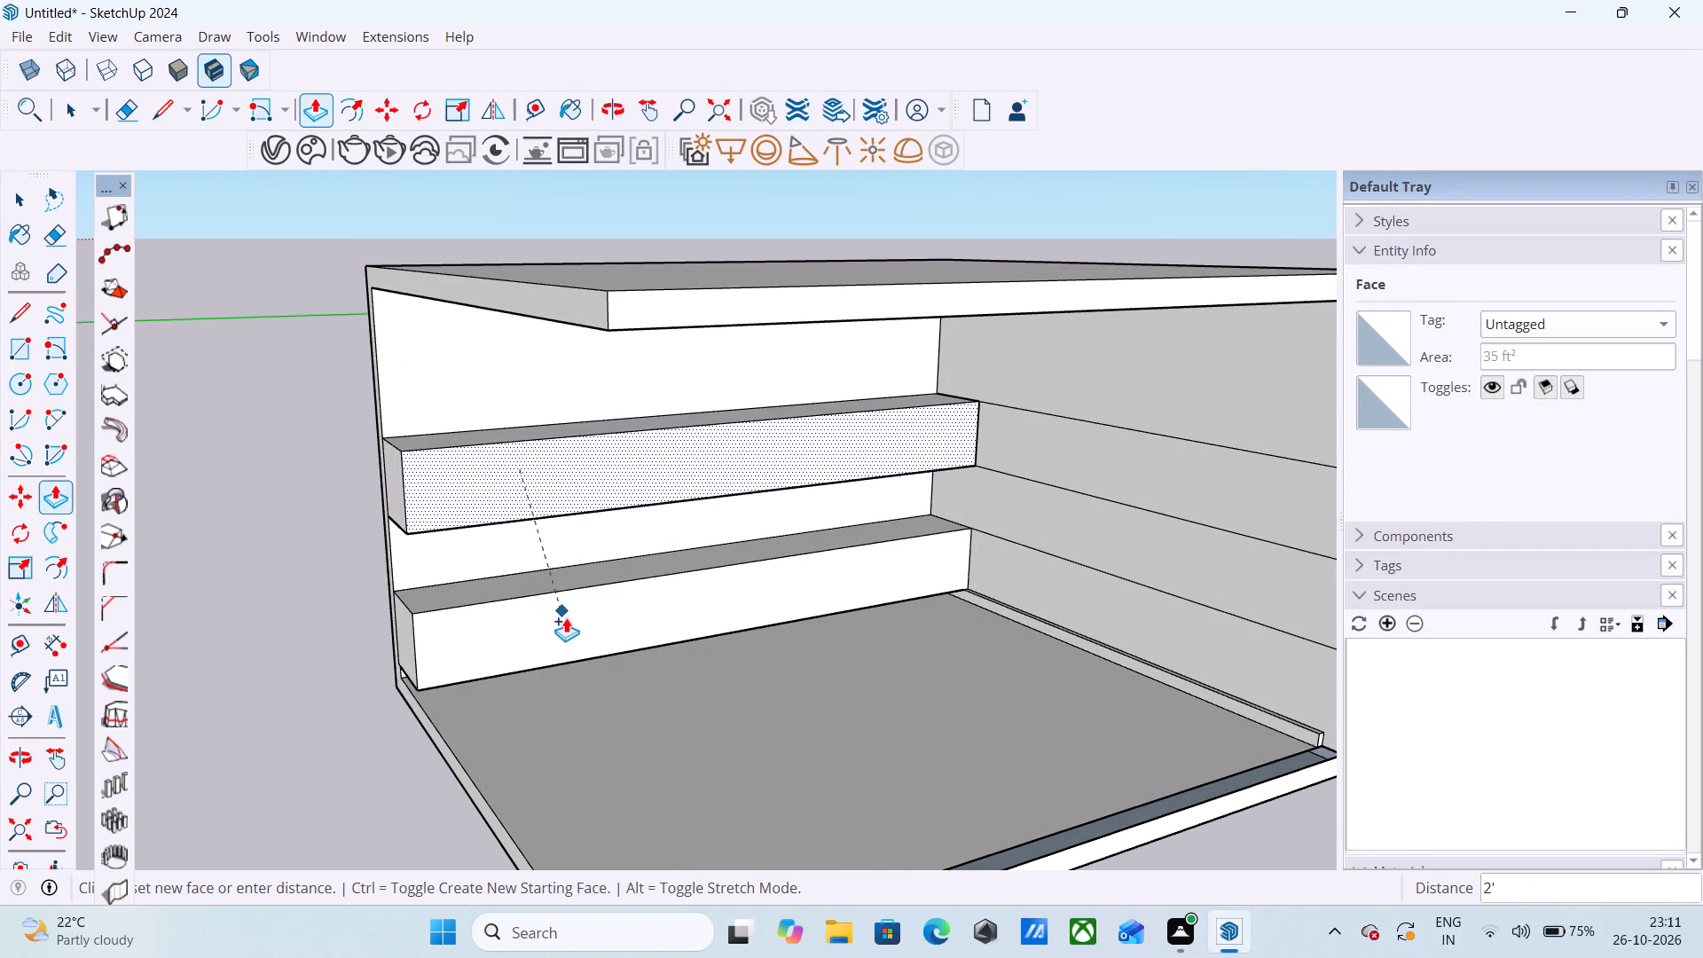
{"action": "left_click", "coordinate": [566, 617]}
Push/pull the back wall's lowest band and third band up 2' into the room, matching the left side wall.
{"action": "middle_click_drag", "start_coordinate": [300, 619], "coordinate": [580, 563]}
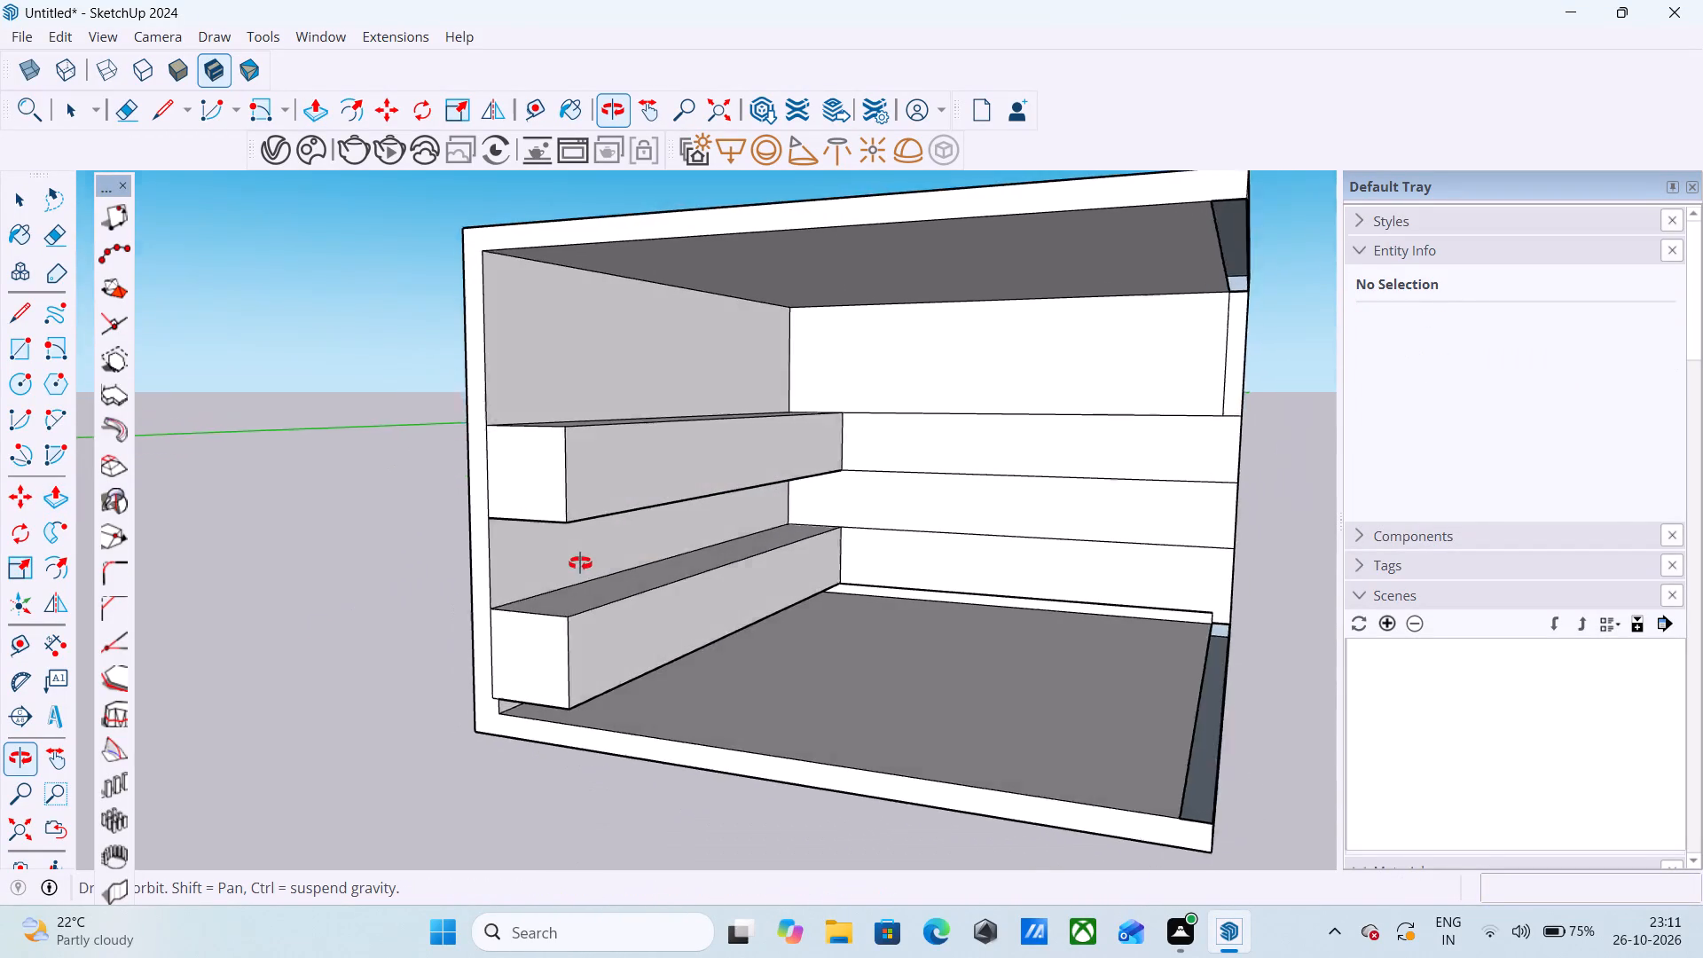
{"action": "middle_click_drag", "start_coordinate": [580, 563], "coordinate": [530, 566]}
{"action": "scroll", "coordinate": [544, 566], "scroll_direction": "up", "scroll_amount": 1}
{"action": "left_click", "coordinate": [1058, 573]}
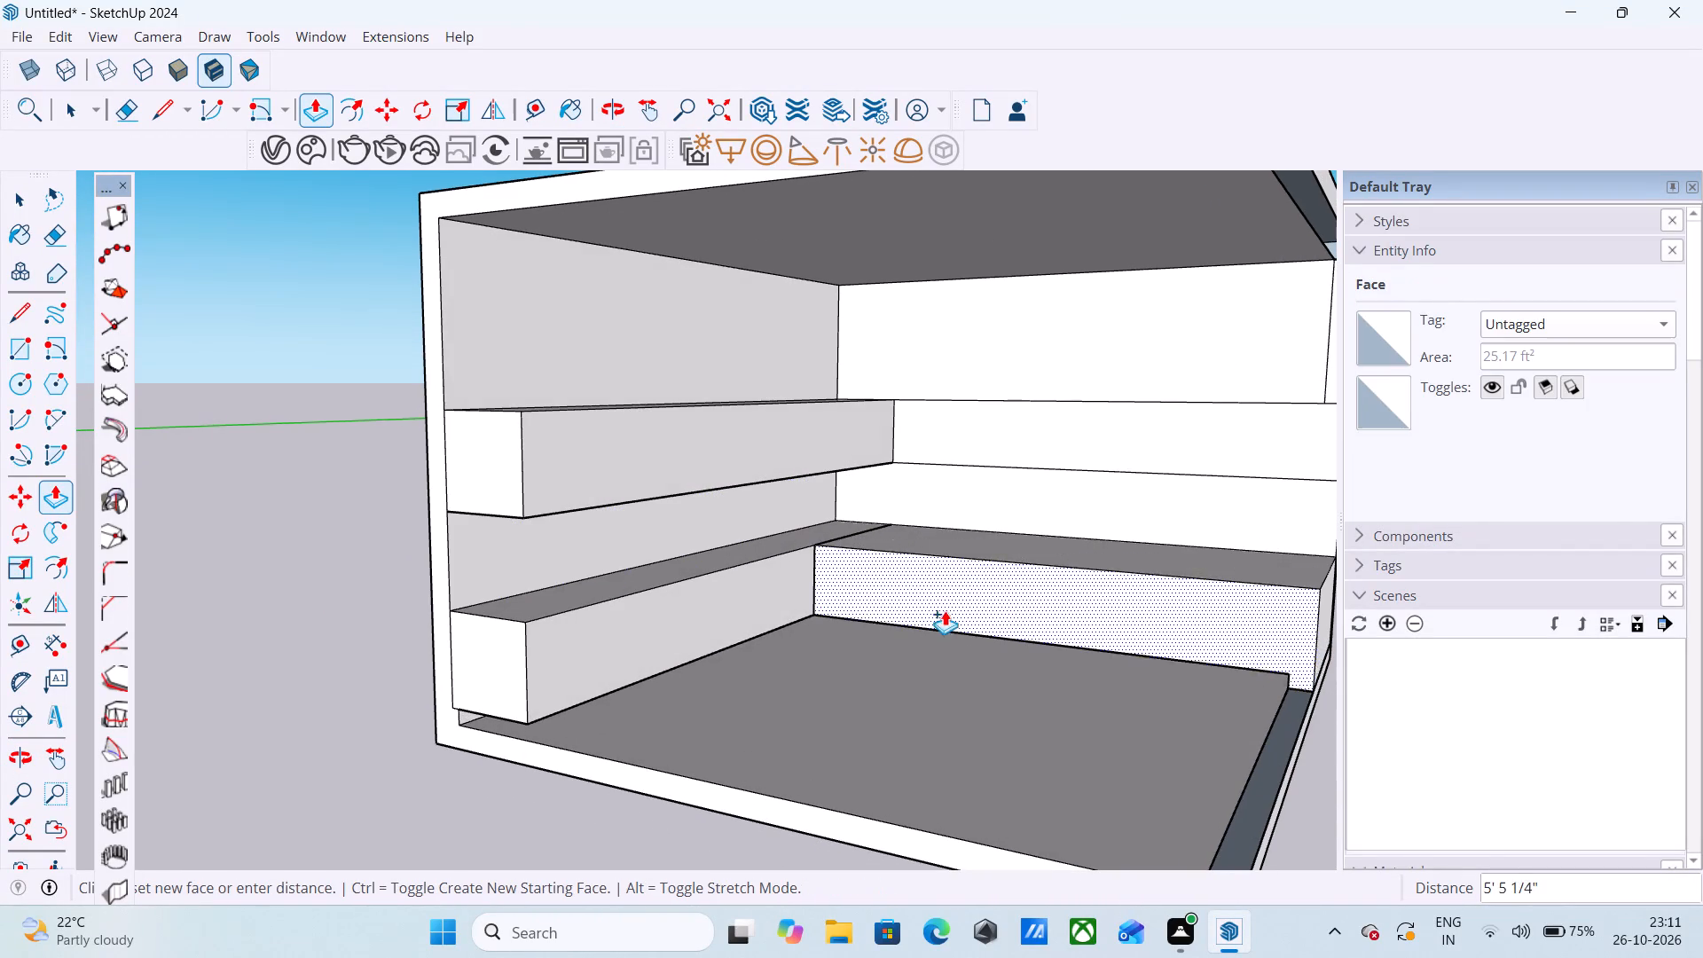
{"action": "type", "text": "2'"}
{"action": "key", "text": "Return"}
{"action": "left_click", "coordinate": [1032, 435]}
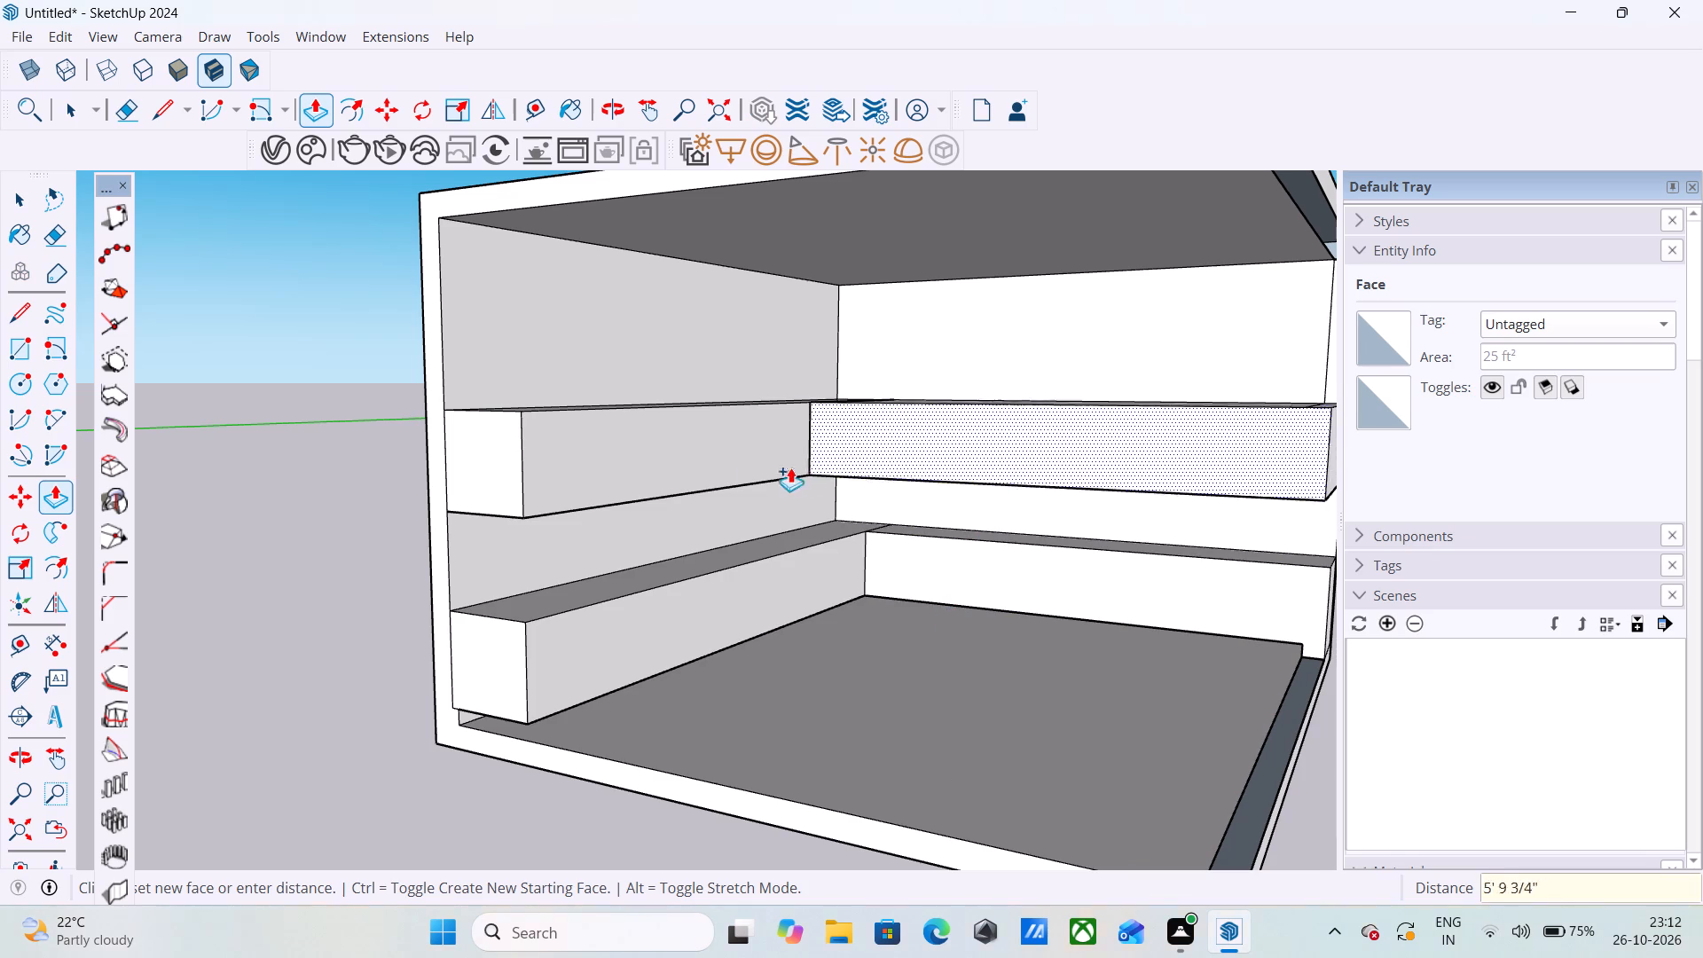
{"action": "left_click", "coordinate": [1077, 569]}
Push/pull the uppermost faces of the left side and back walls 2' out, flush with the projecting bands below them.
{"action": "scroll", "coordinate": [892, 541], "scroll_direction": "down", "scroll_amount": 5}
{"action": "middle_click_drag", "start_coordinate": [1114, 542], "coordinate": [632, 514]}
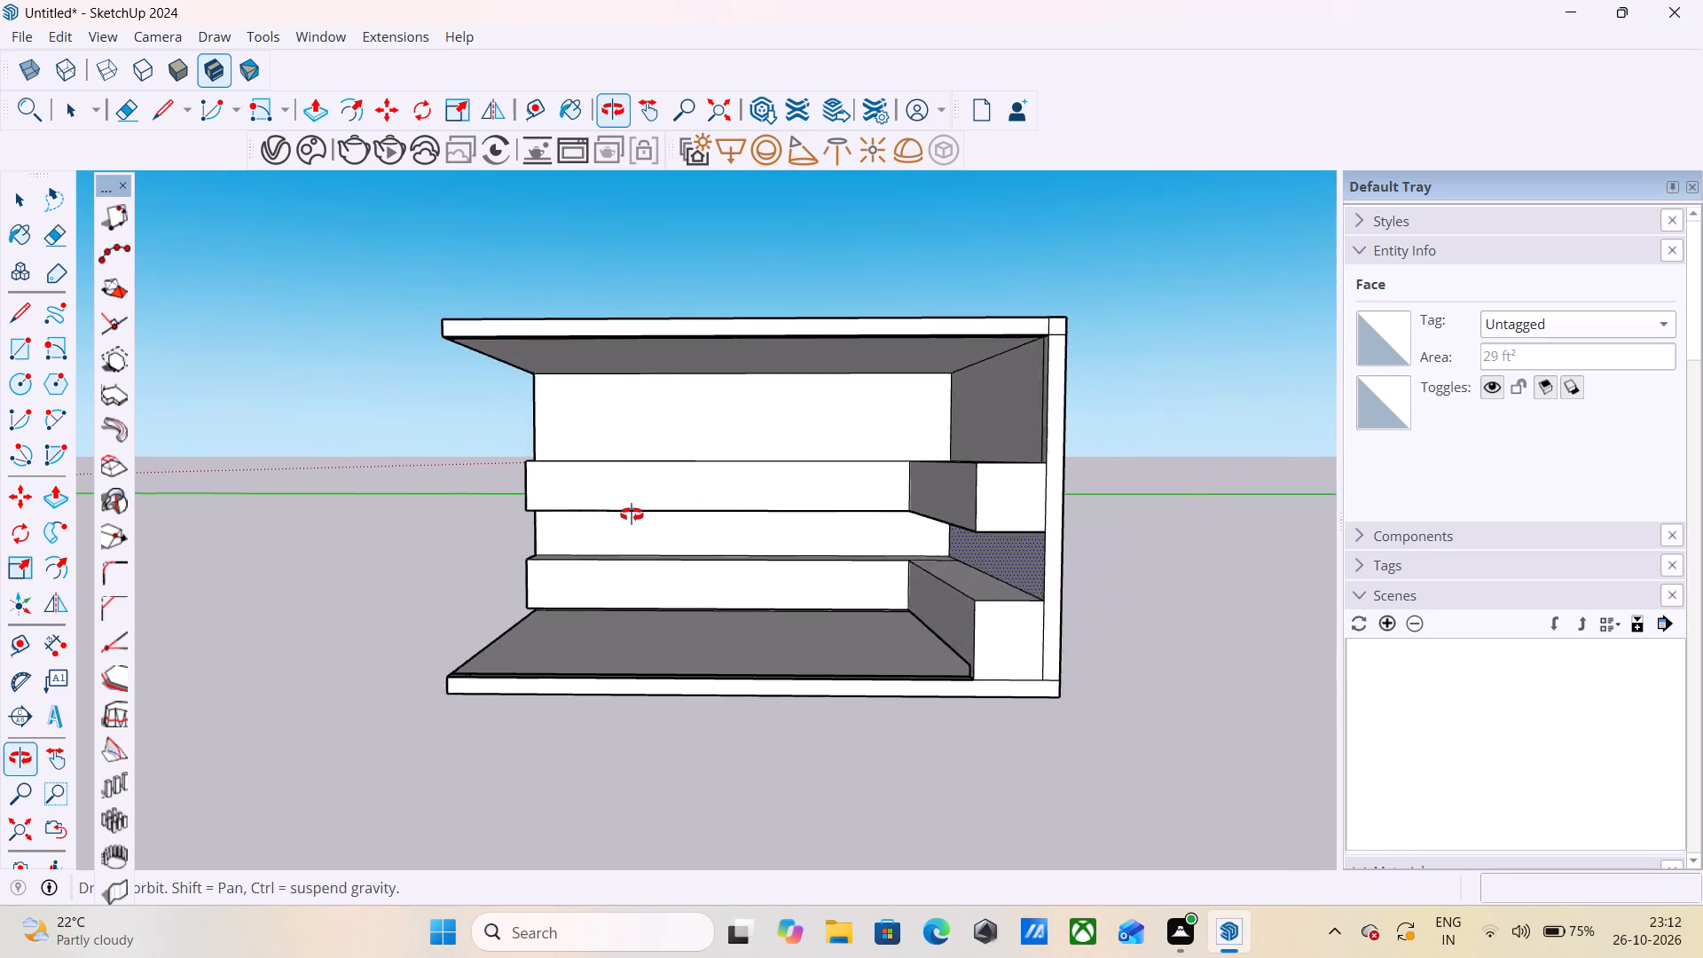
{"action": "middle_click_drag", "start_coordinate": [632, 514], "coordinate": [908, 518]}
{"action": "scroll", "coordinate": [1027, 397], "scroll_direction": "up", "scroll_amount": 6}
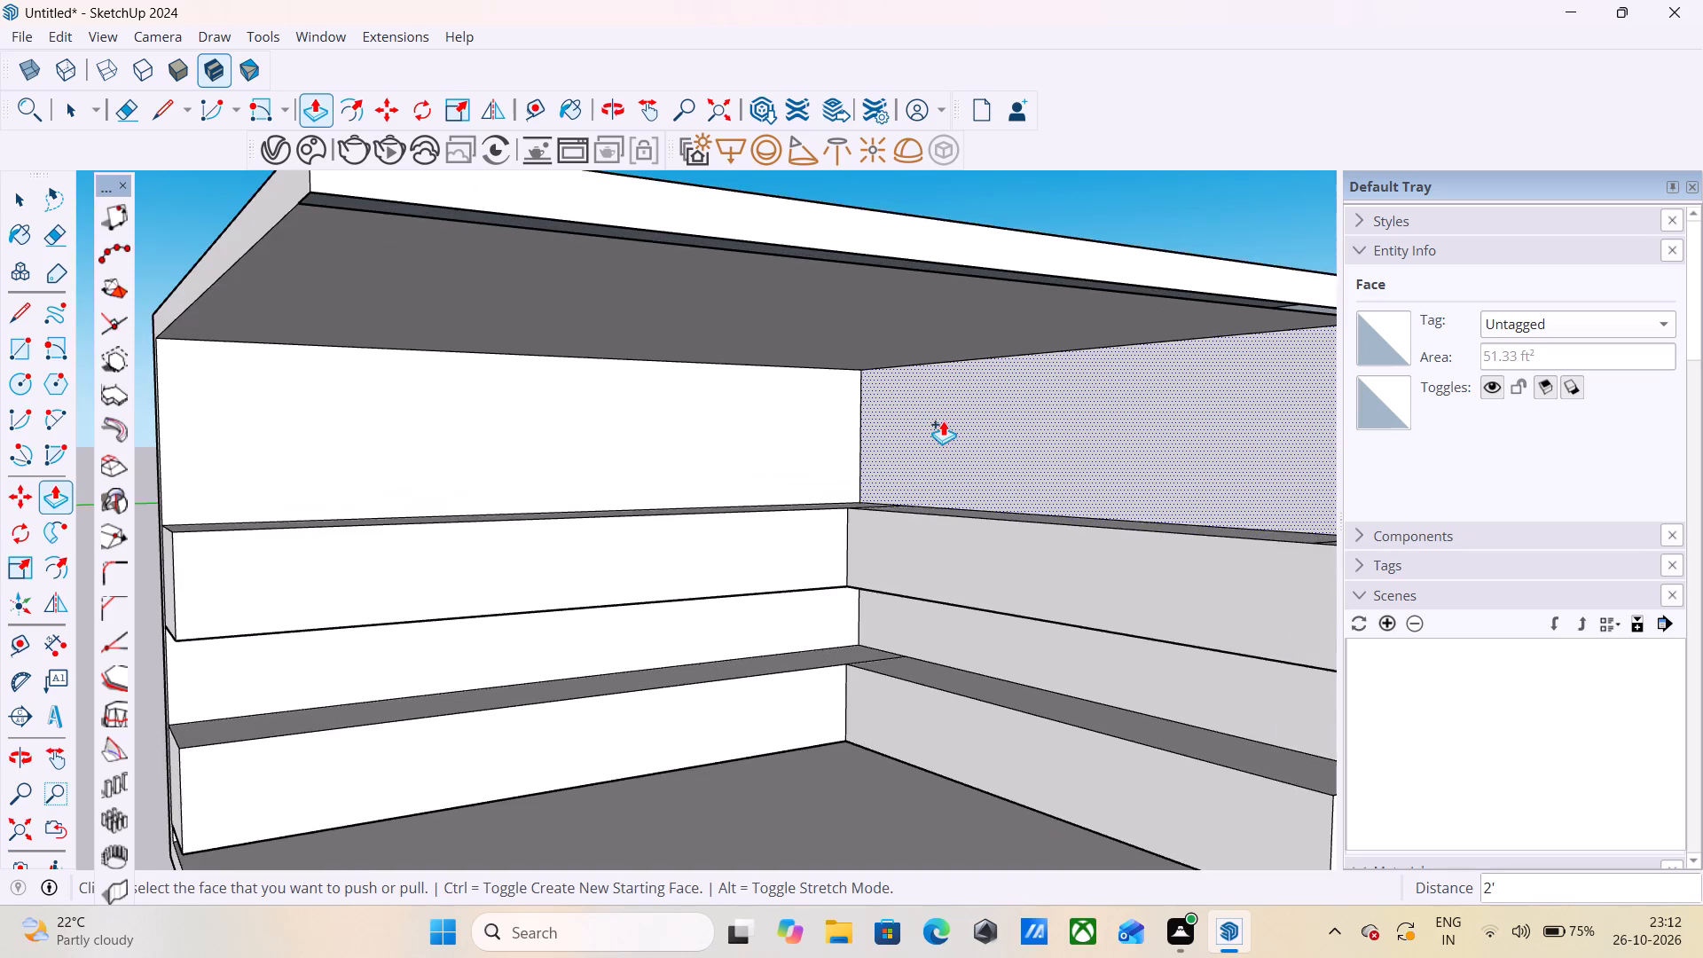
{"action": "scroll", "coordinate": [947, 426], "scroll_direction": "down", "scroll_amount": 5}
{"action": "left_click", "coordinate": [636, 453]}
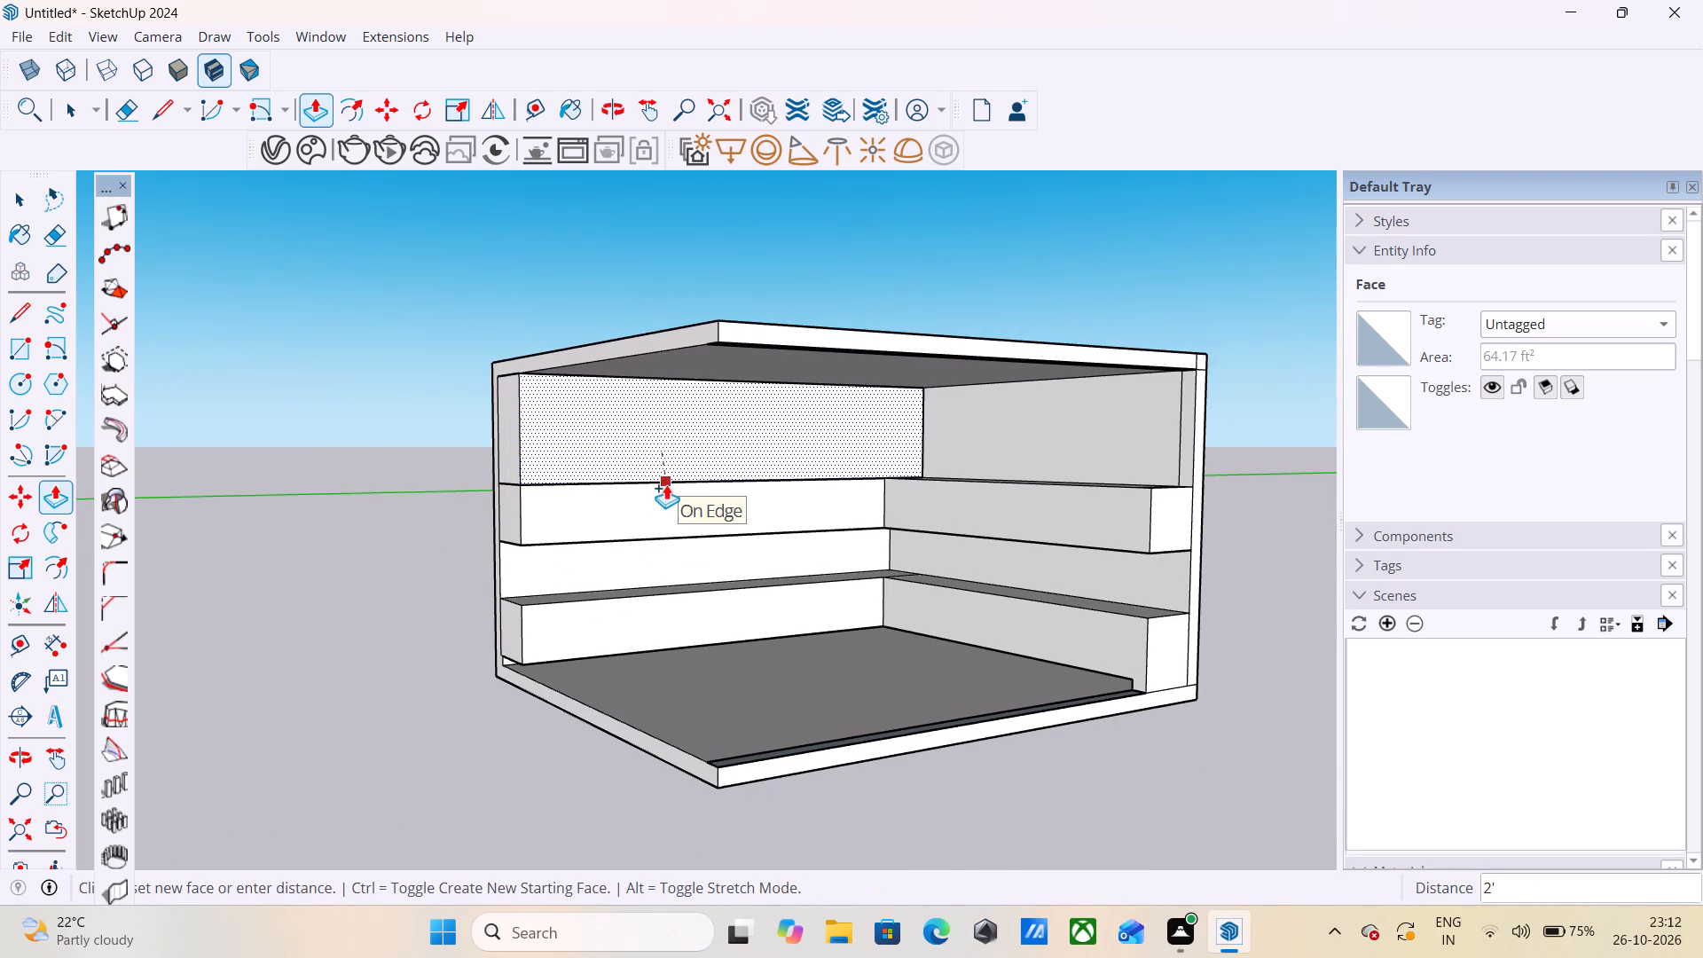
{"action": "left_click", "coordinate": [664, 490]}
{"action": "left_click", "coordinate": [1022, 427]}
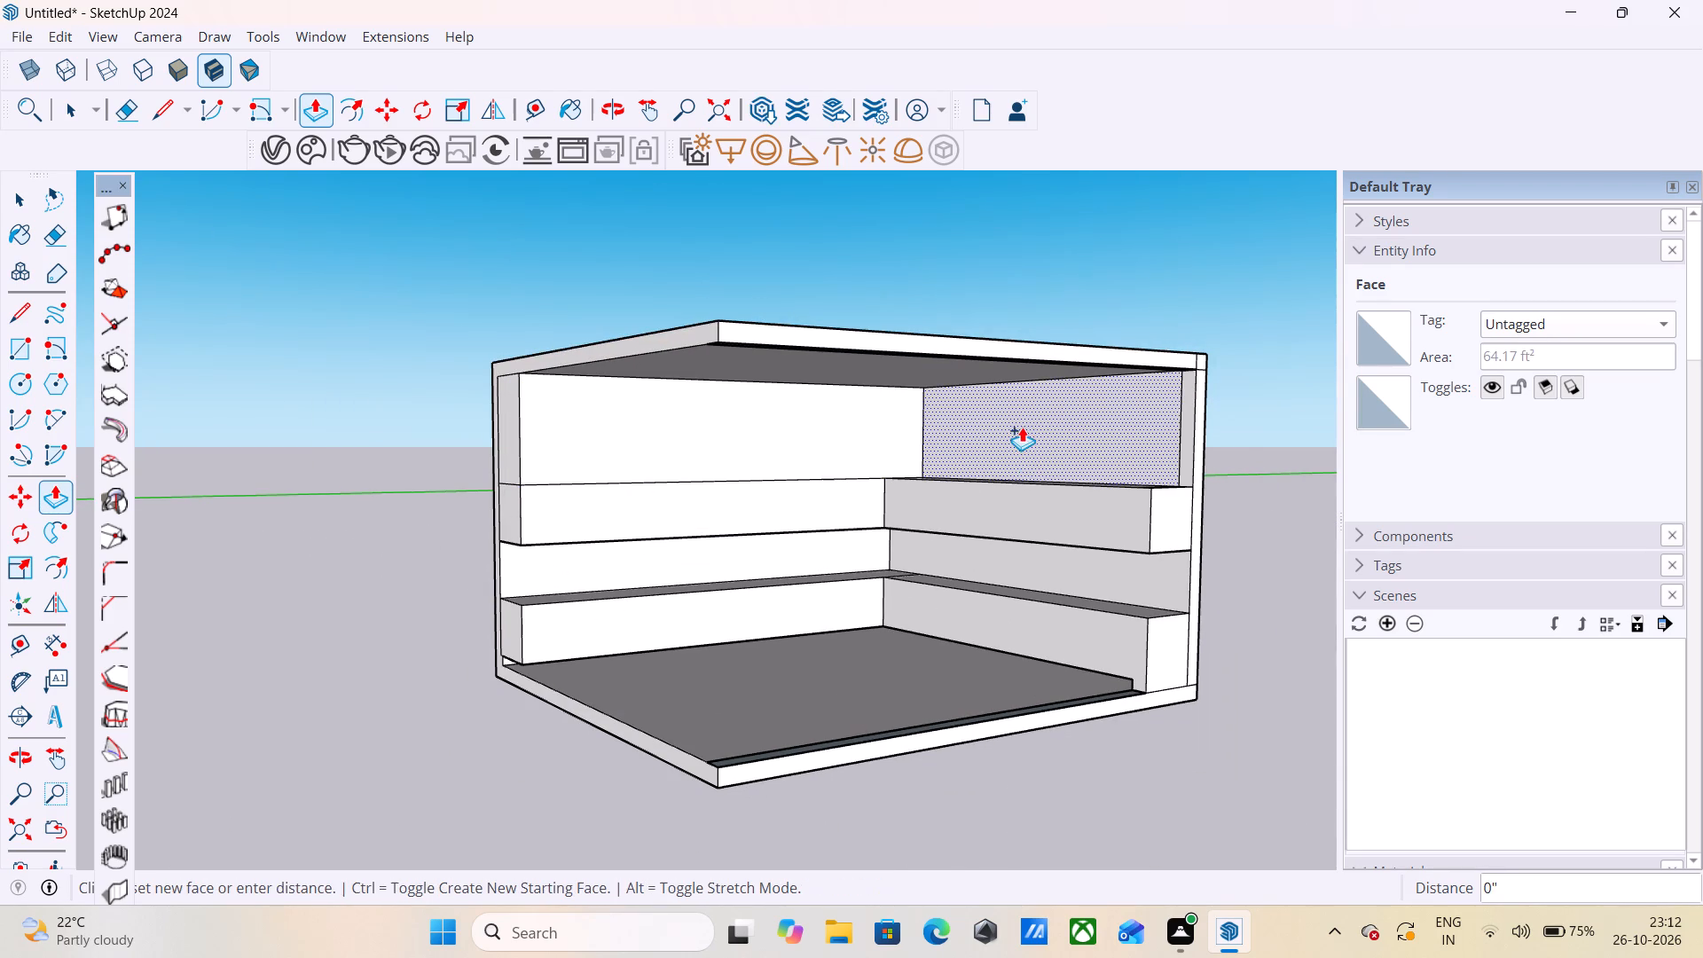
{"action": "left_click", "coordinate": [1024, 511]}
Extend the end face of the back wall's uppermost block 6" outward, flush with the end of the band below.
{"action": "scroll", "coordinate": [1147, 385], "scroll_direction": "down", "scroll_amount": 6}
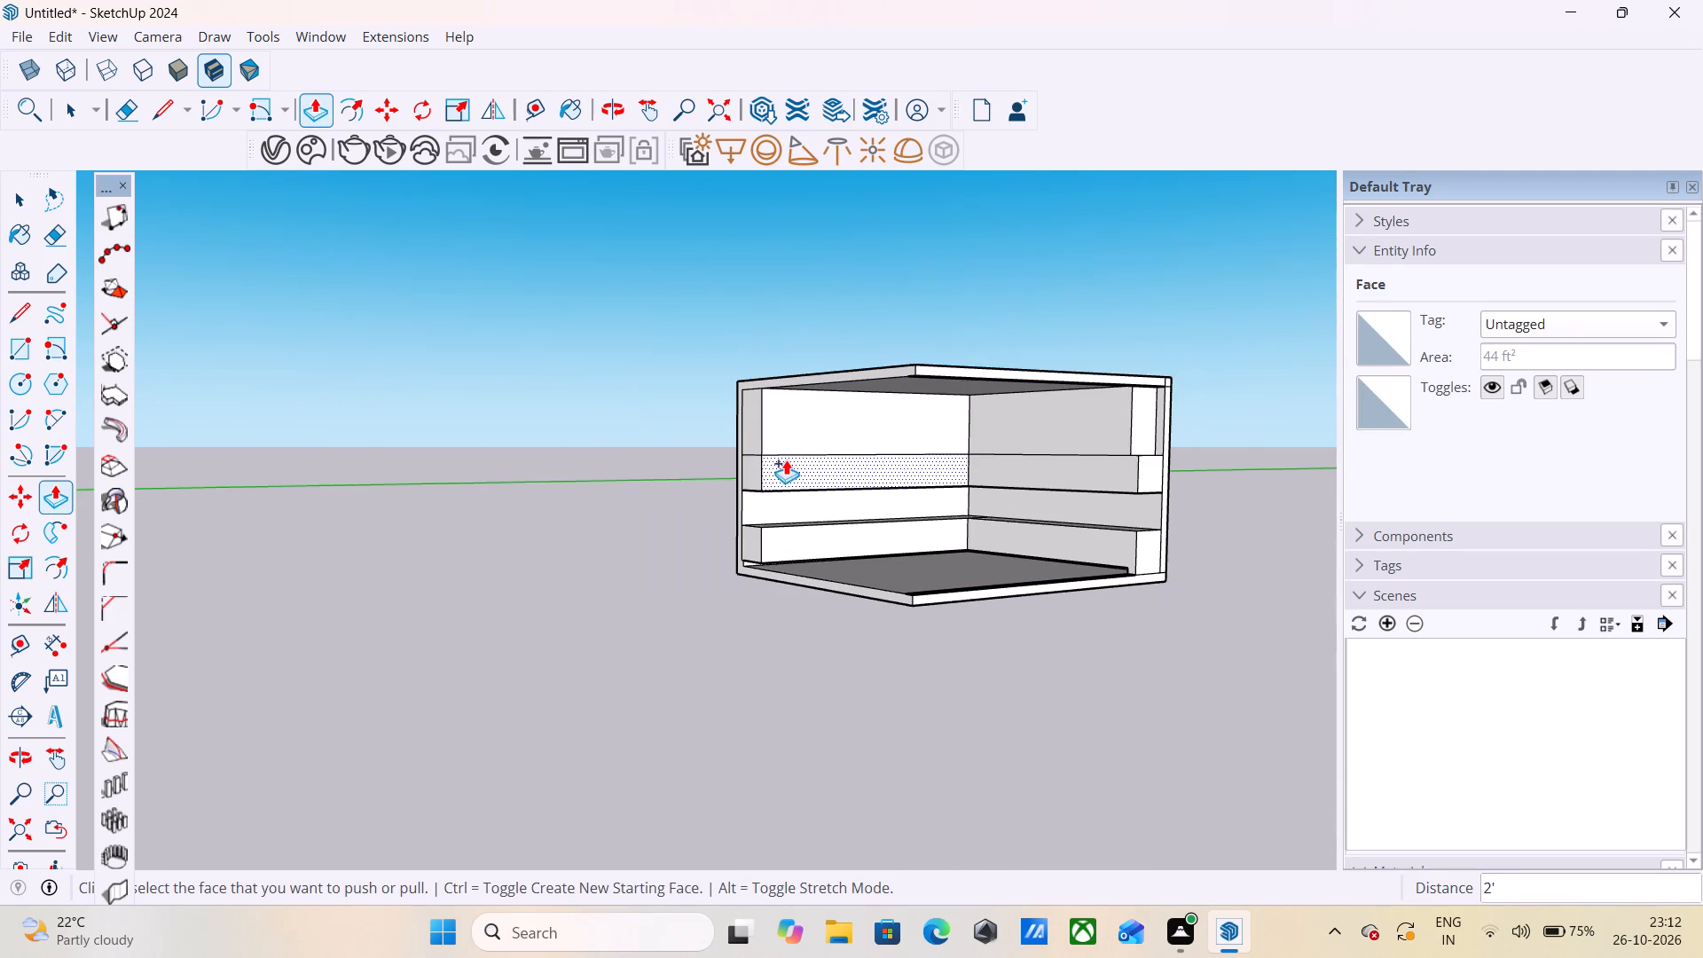
{"action": "scroll", "coordinate": [1173, 419], "scroll_direction": "up", "scroll_amount": 11}
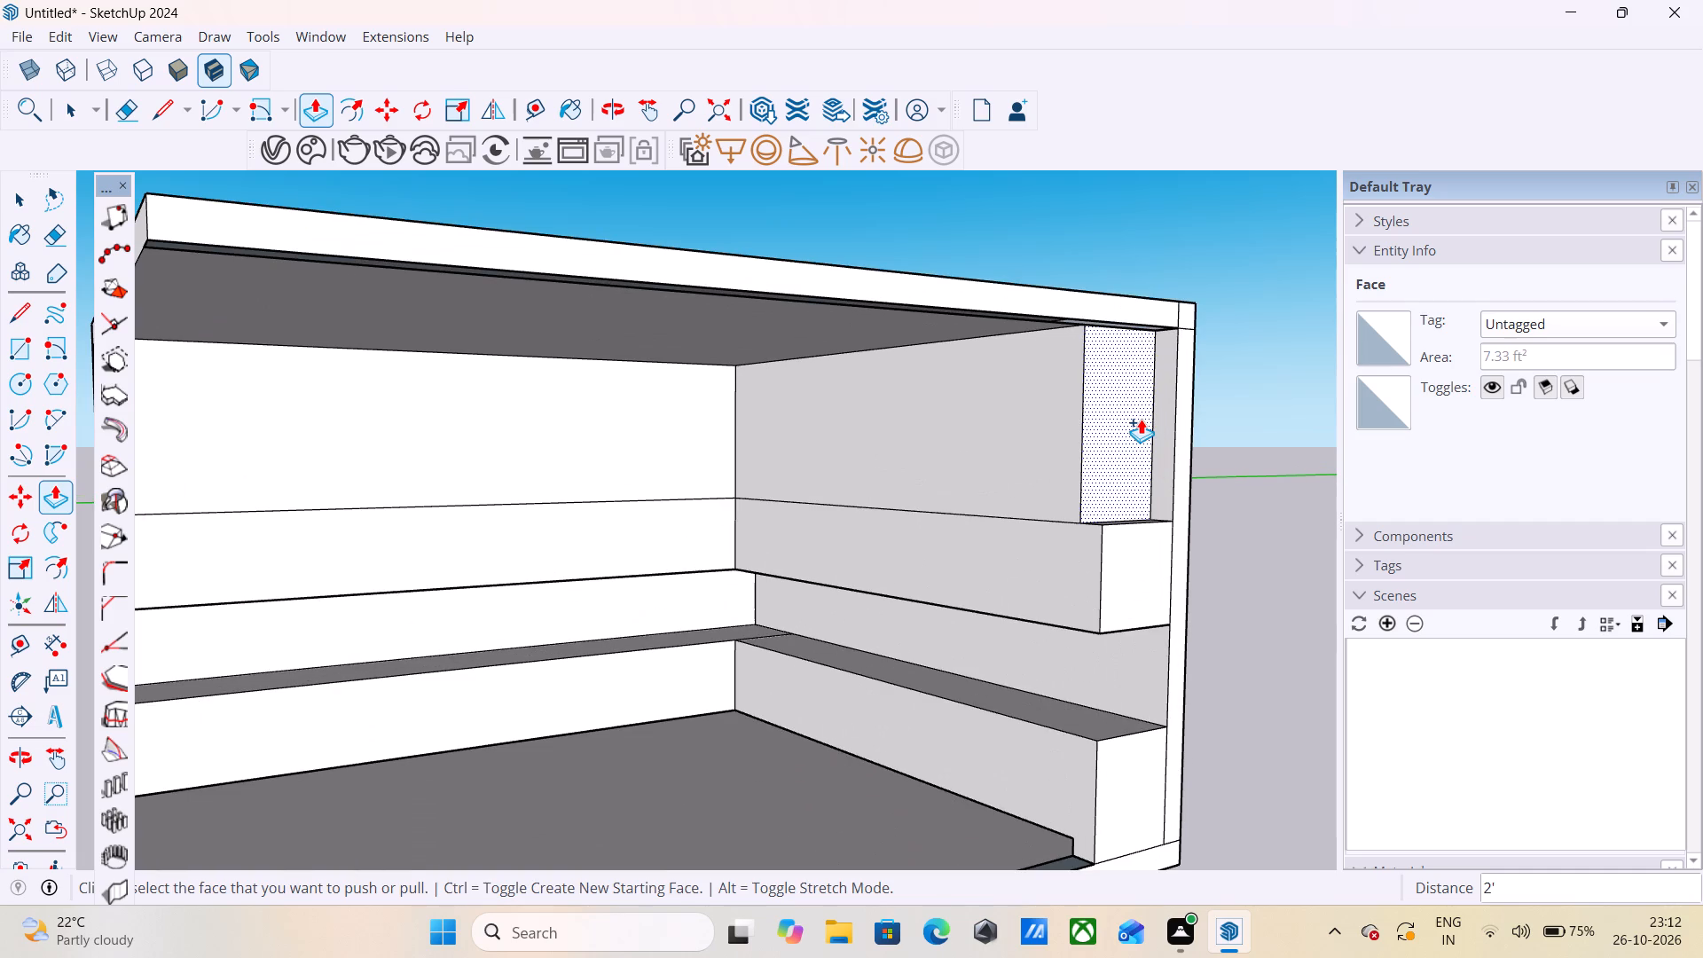
{"action": "left_click", "coordinate": [1141, 419]}
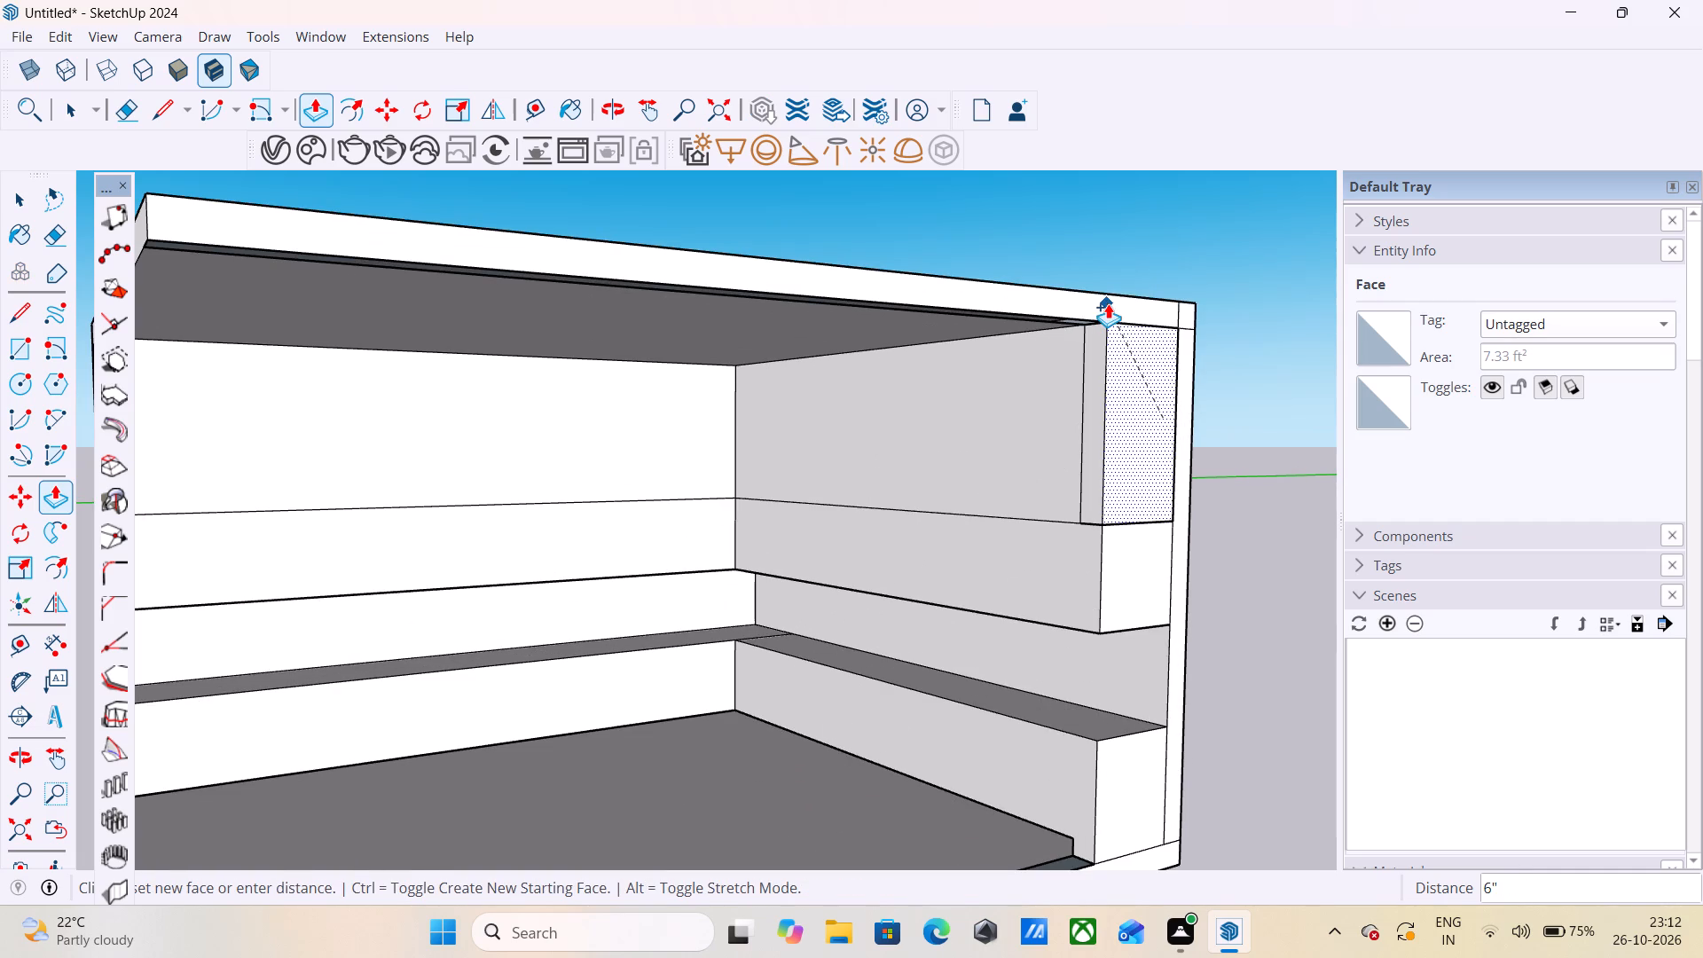
{"action": "left_click", "coordinate": [1108, 303]}
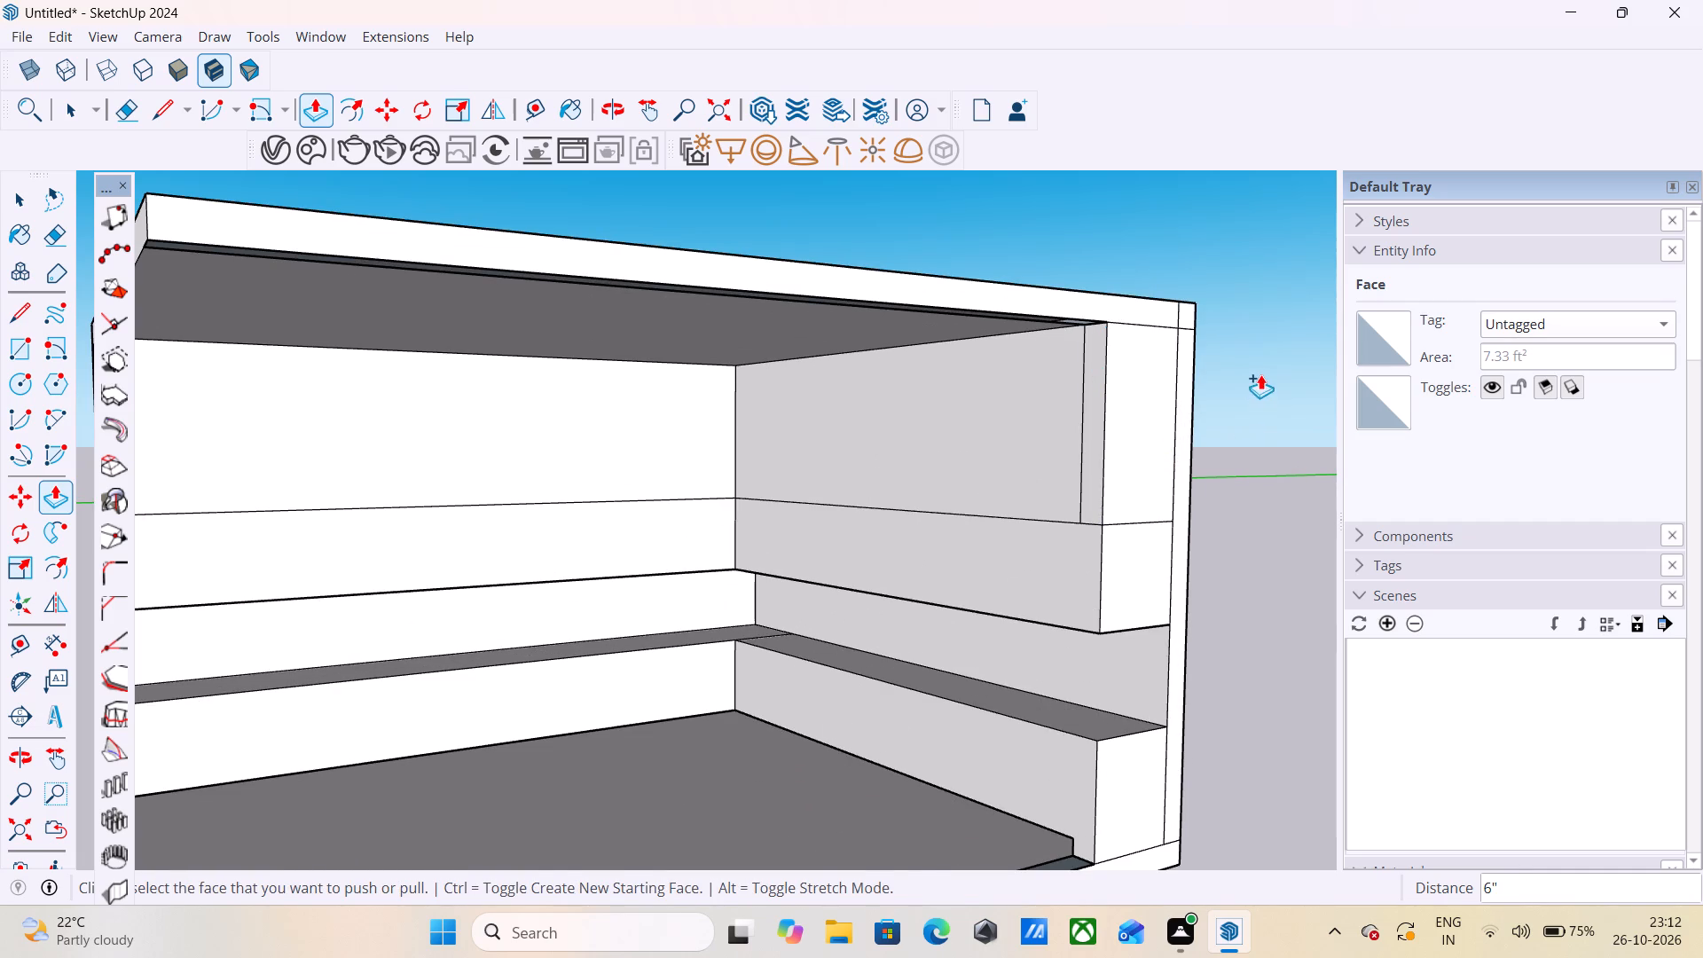
Erase the leftover vertical seam near the open end of the back wall's uppermost block.
{"action": "scroll", "coordinate": [1260, 374], "scroll_direction": "down", "scroll_amount": 4}
{"action": "scroll", "coordinate": [1075, 369], "scroll_direction": "up", "scroll_amount": 8}
{"action": "key", "text": "e"}
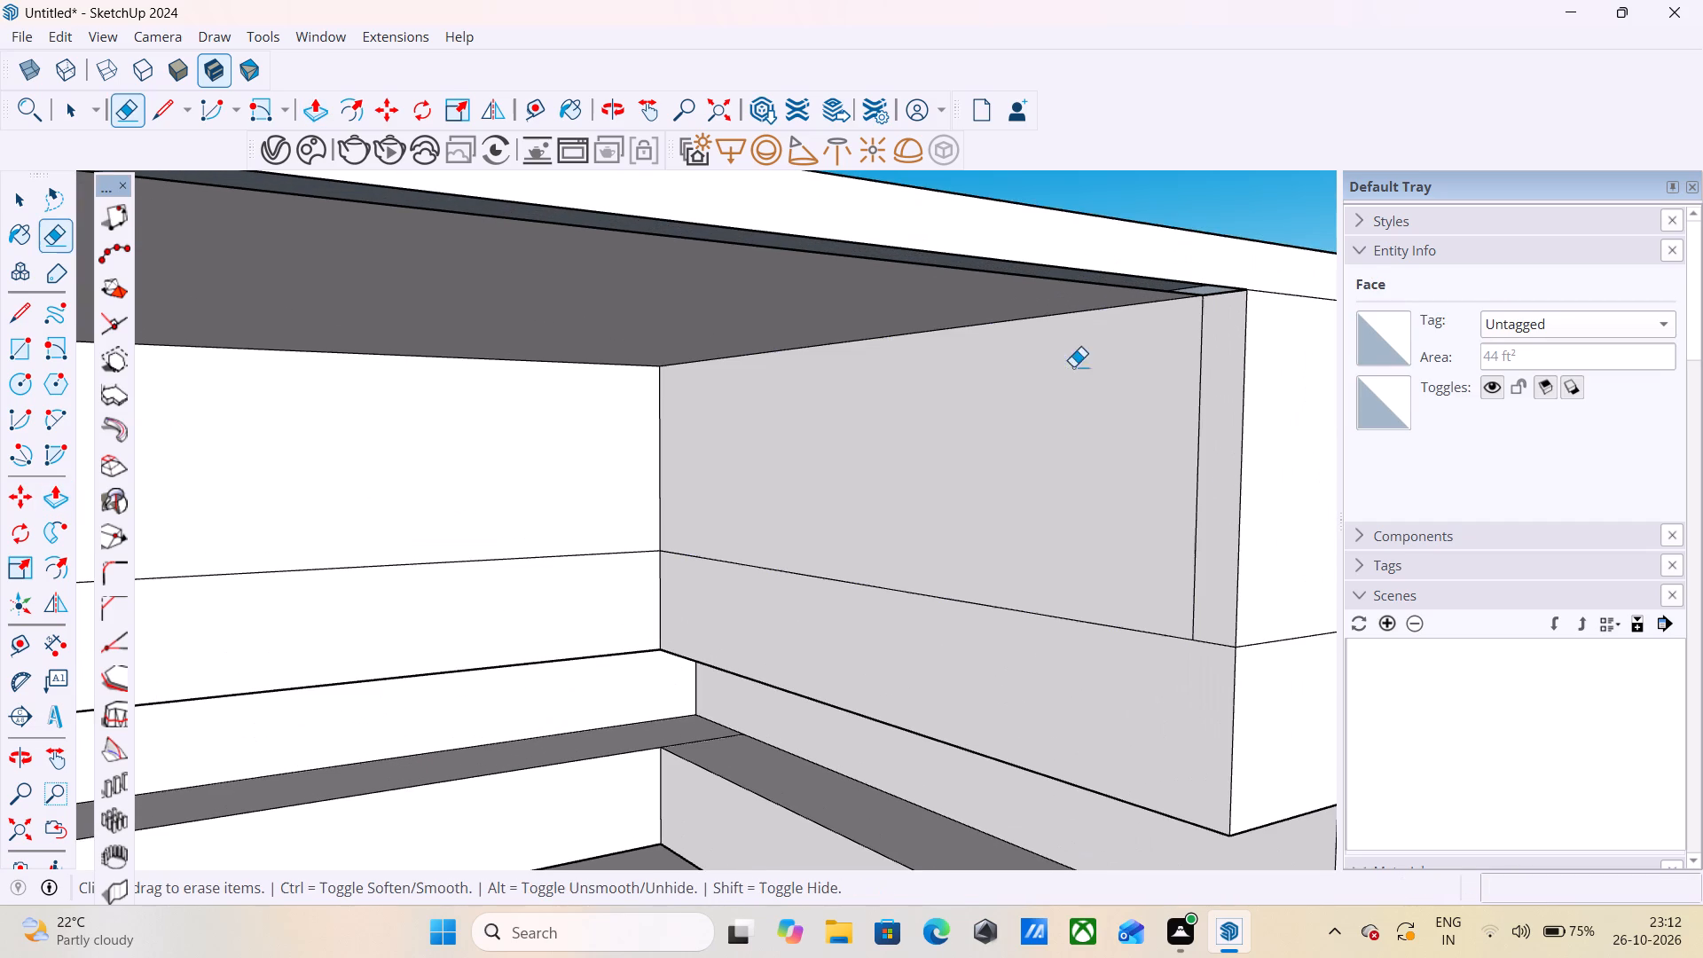
{"action": "left_click_drag", "start_coordinate": [1209, 380], "coordinate": [1171, 390]}
Copy the uppermost left-wall block's vertical end edge 15' 6" to the inner corner, dividing the face into 5 equal panels.
{"action": "scroll", "coordinate": [1209, 380], "scroll_direction": "up", "scroll_amount": 1}
{"action": "scroll", "coordinate": [1047, 394], "scroll_direction": "down", "scroll_amount": 11}
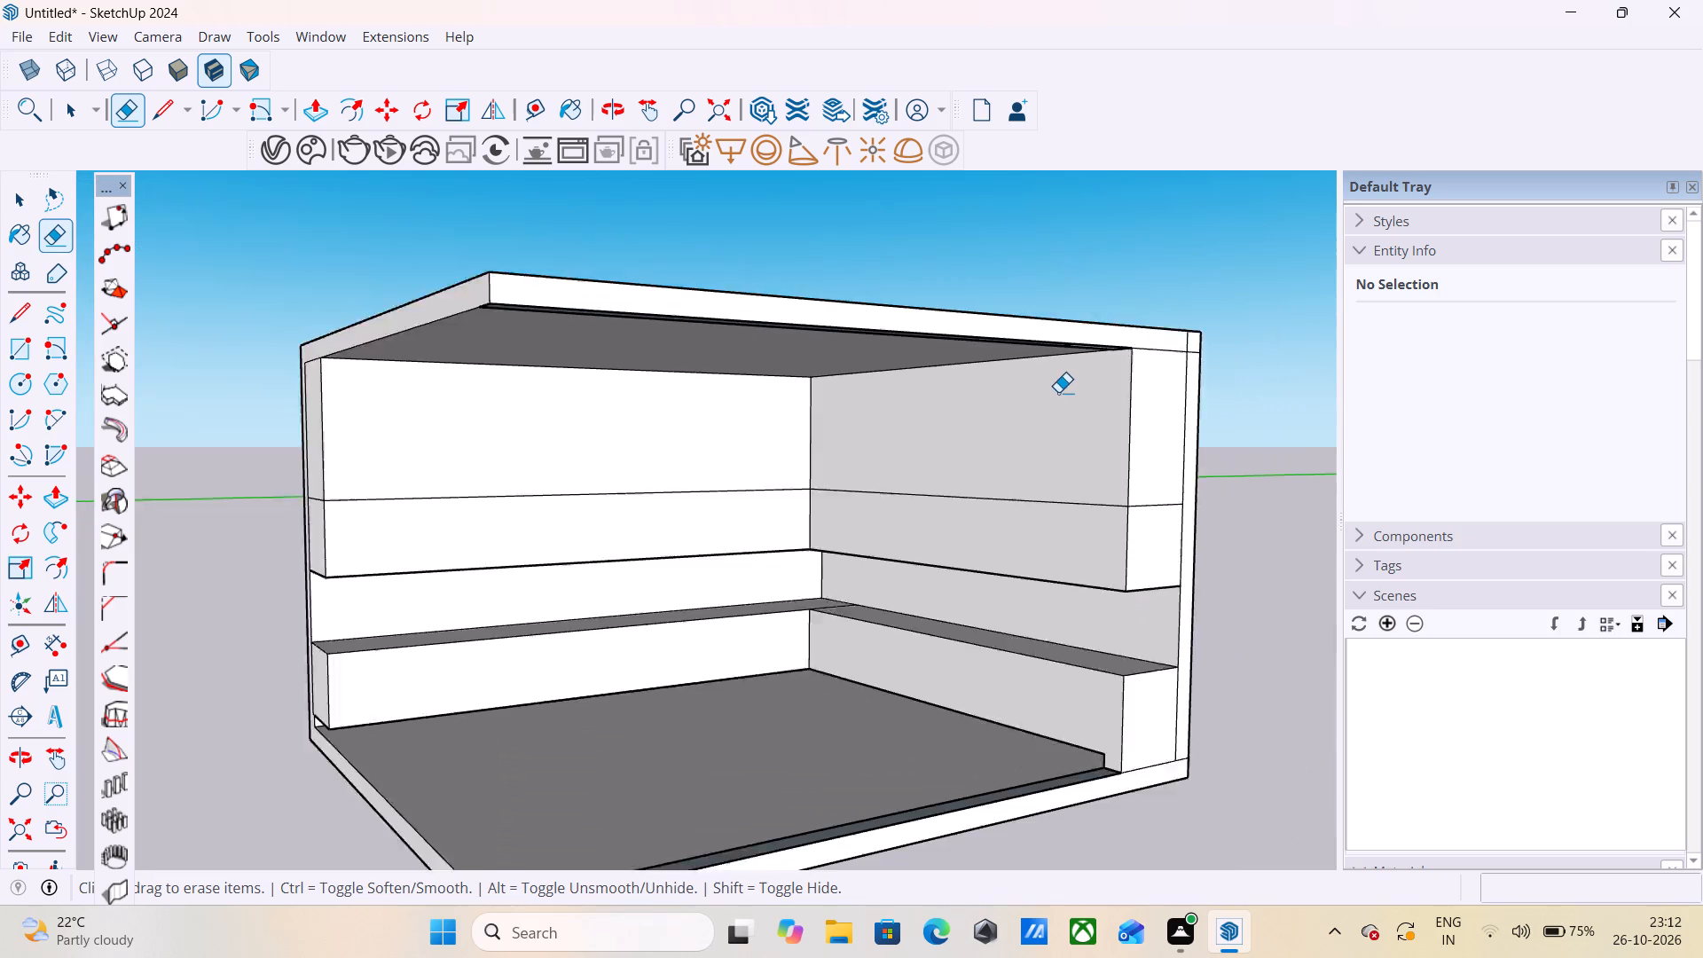
{"action": "scroll", "coordinate": [1058, 392], "scroll_direction": "down", "scroll_amount": 7}
{"action": "scroll", "coordinate": [589, 454], "scroll_direction": "up", "scroll_amount": 6}
{"action": "key", "text": "space"}
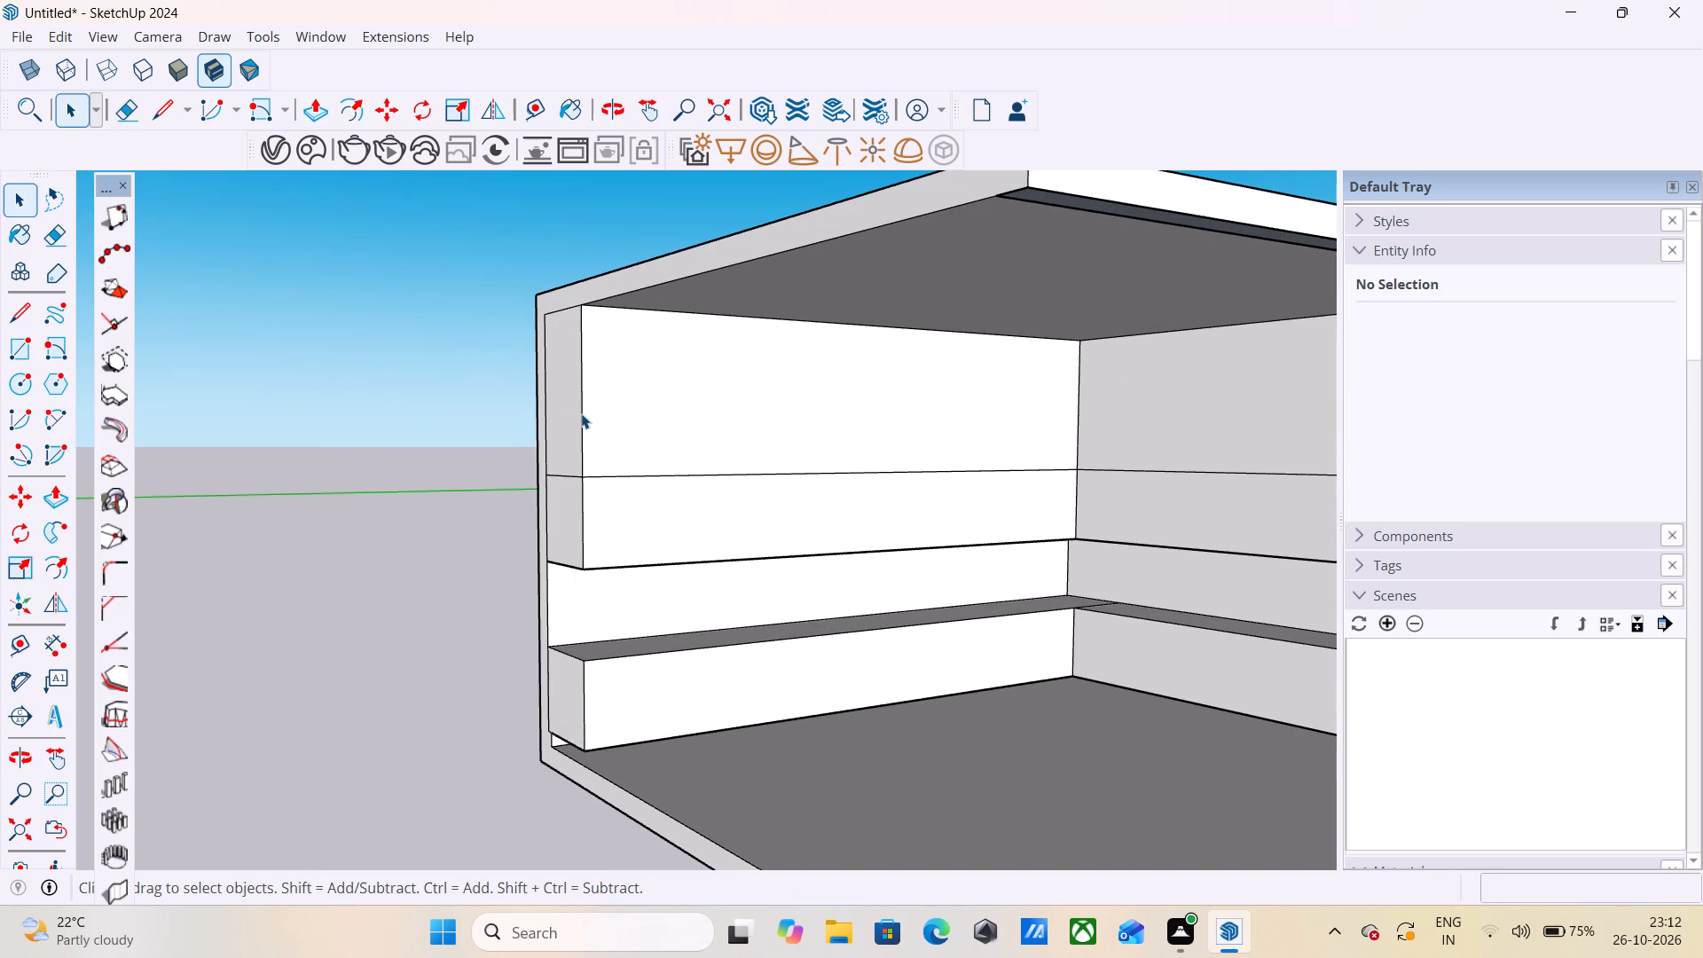
{"action": "scroll", "coordinate": [584, 423], "scroll_direction": "up", "scroll_amount": 5}
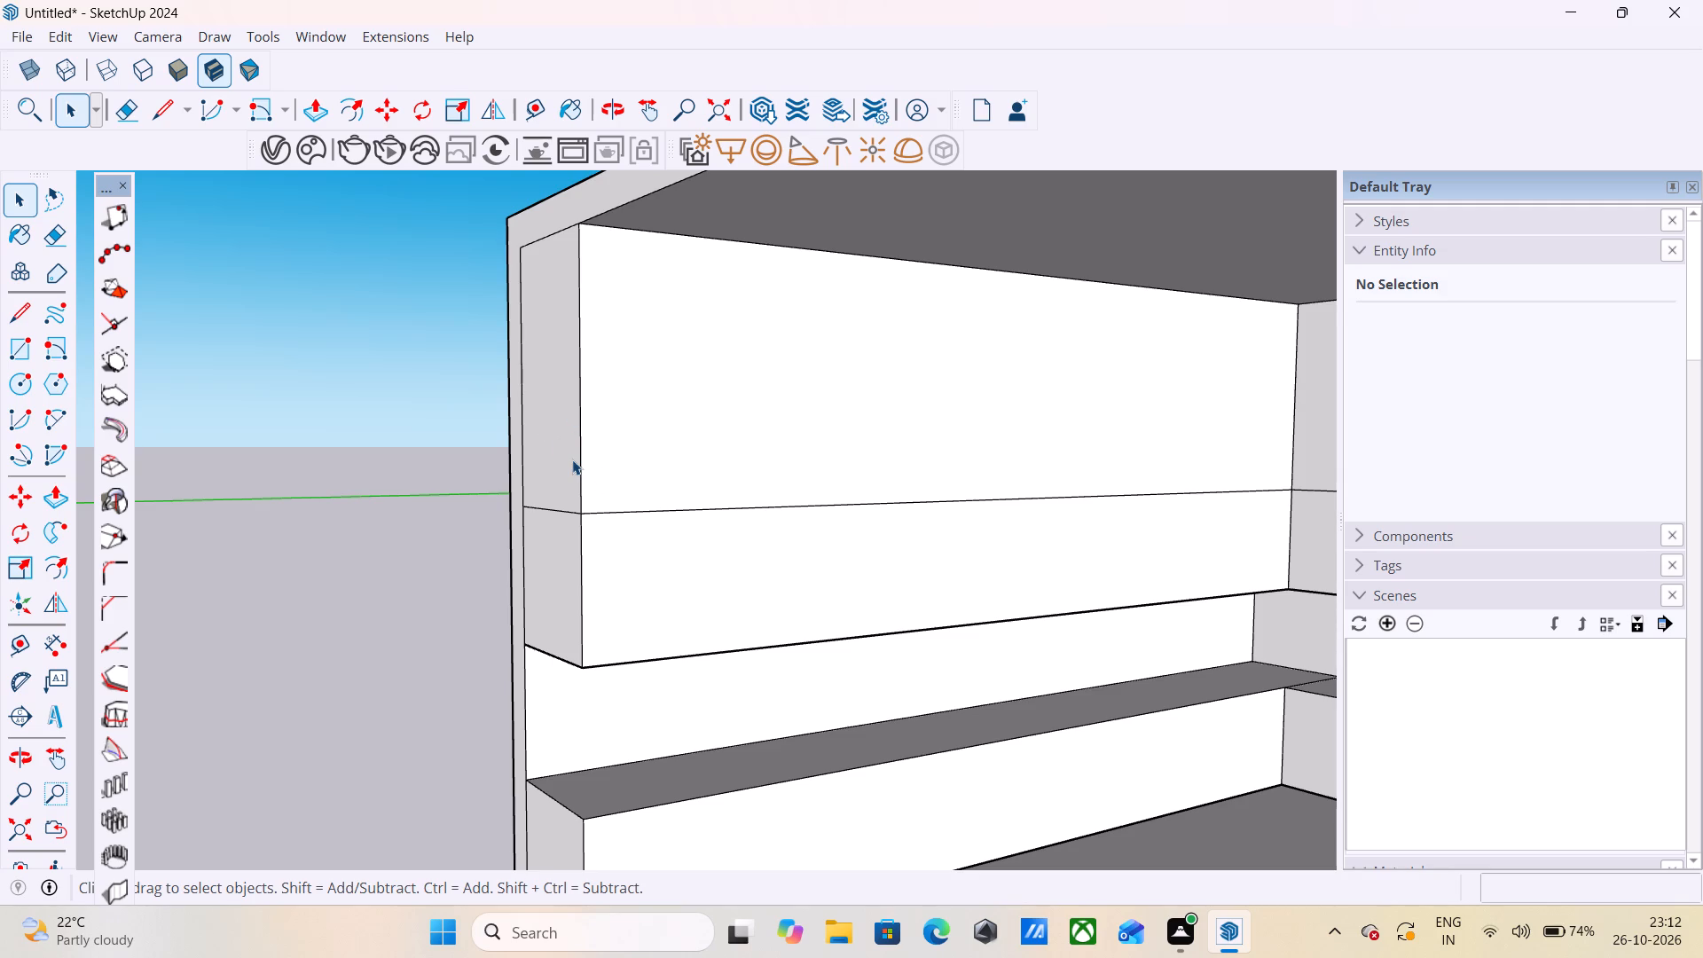
{"action": "left_click", "coordinate": [579, 482]}
{"action": "scroll", "coordinate": [525, 453], "scroll_direction": "down", "scroll_amount": 5}
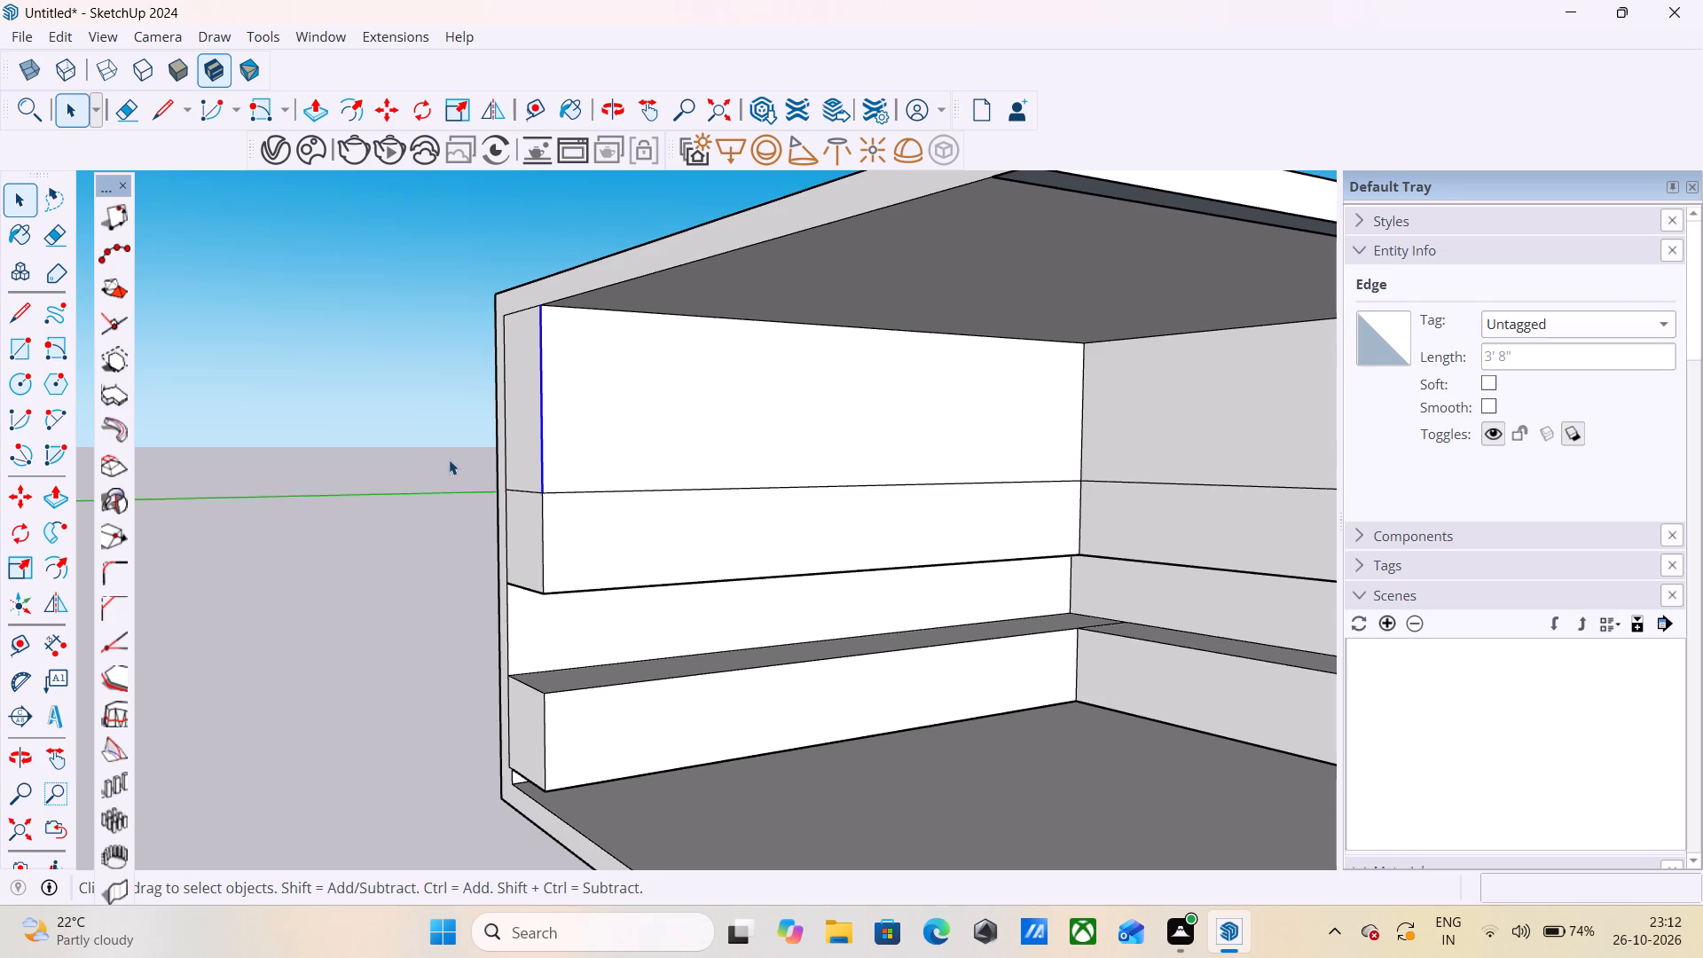
{"action": "key", "text": "m"}
{"action": "scroll", "coordinate": [550, 482], "scroll_direction": "up", "scroll_amount": 4}
{"action": "scroll", "coordinate": [331, 473], "scroll_direction": "down", "scroll_amount": 5}
{"action": "scroll", "coordinate": [502, 475], "scroll_direction": "up", "scroll_amount": 4}
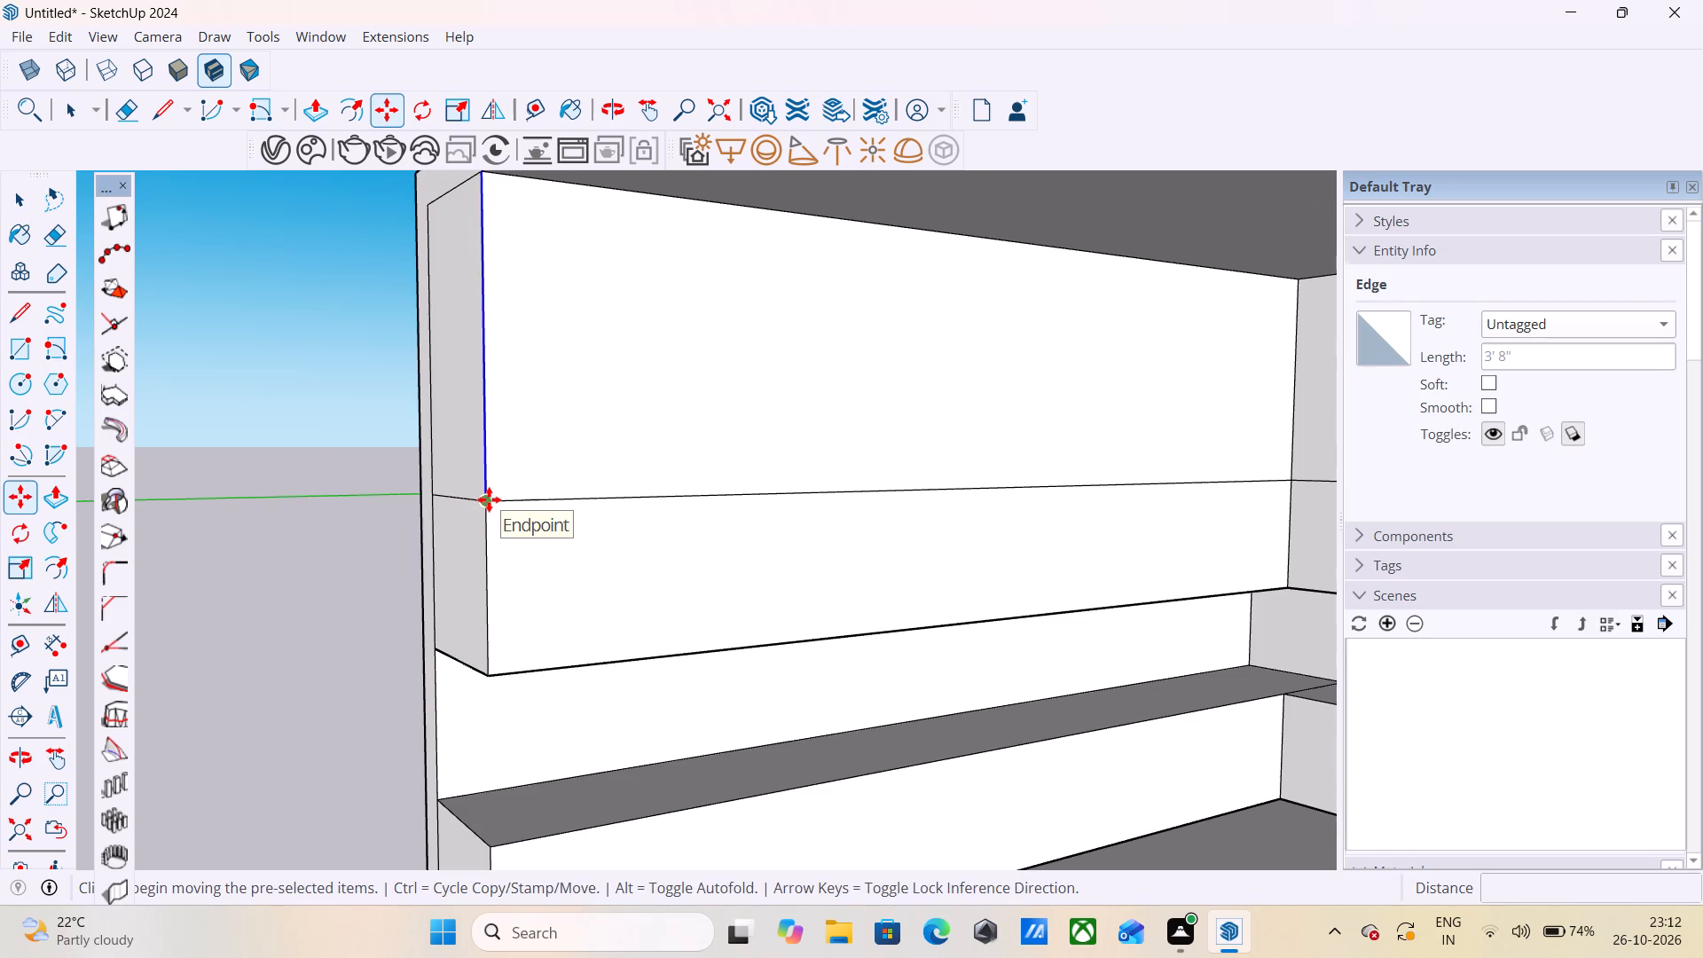
{"action": "left_click", "coordinate": [489, 499]}
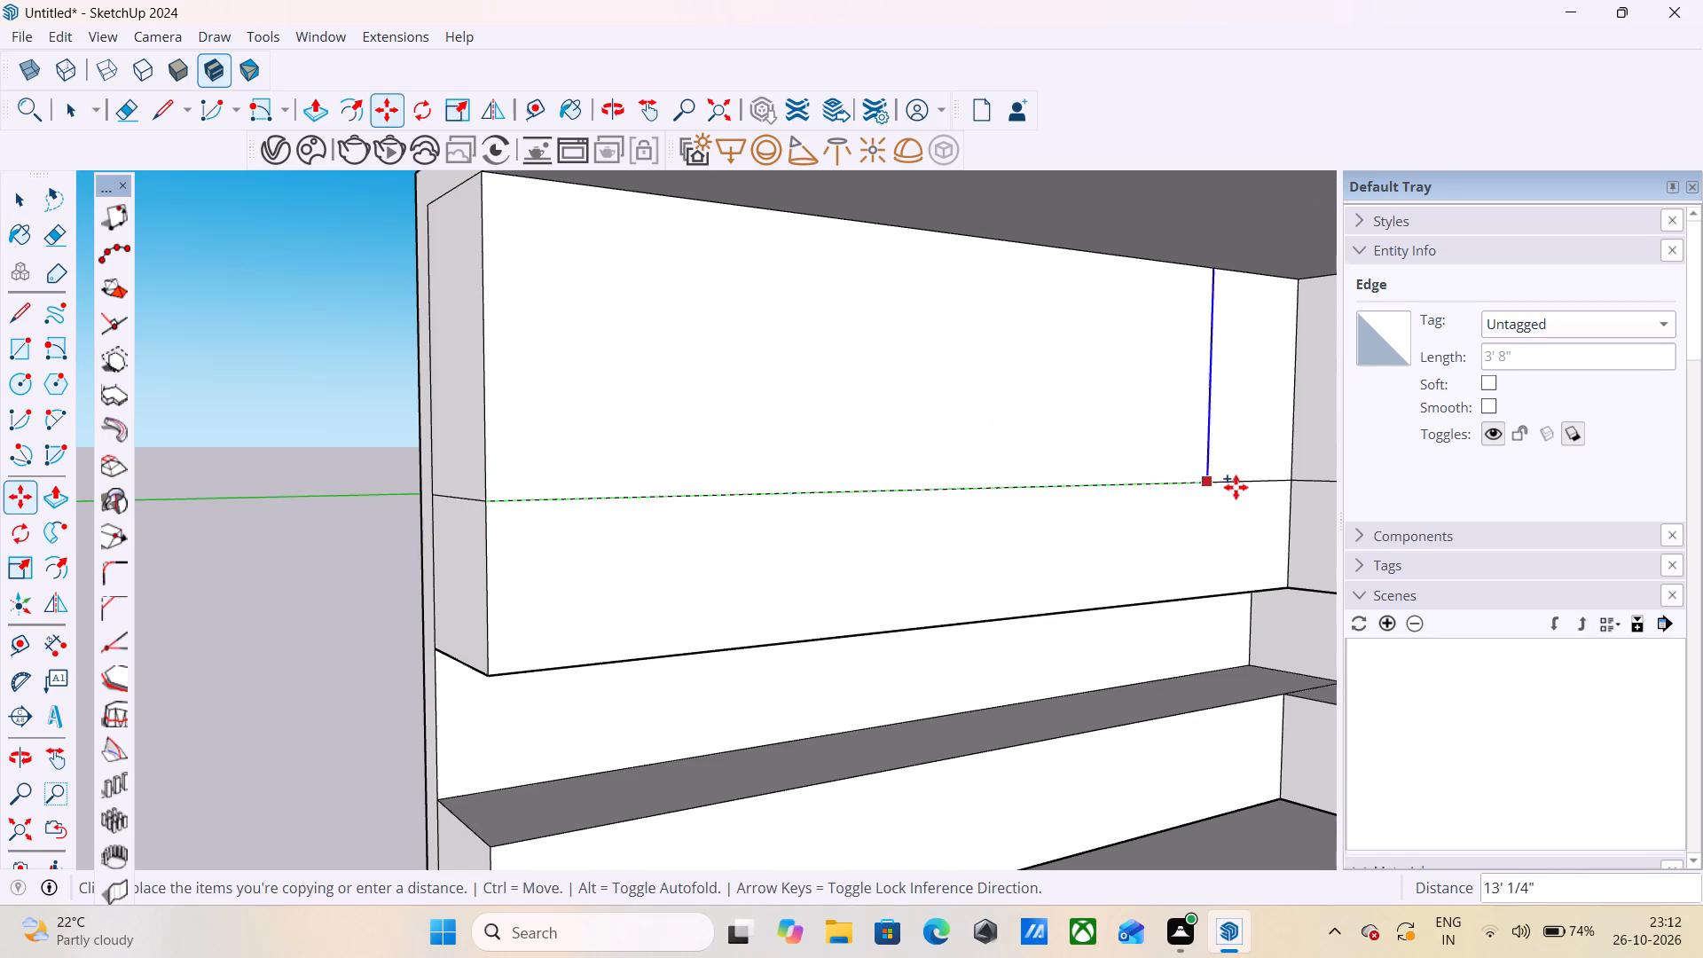
{"action": "left_click", "coordinate": [1293, 481]}
{"action": "type", "text": "/5"}
{"action": "key", "text": "Return"}
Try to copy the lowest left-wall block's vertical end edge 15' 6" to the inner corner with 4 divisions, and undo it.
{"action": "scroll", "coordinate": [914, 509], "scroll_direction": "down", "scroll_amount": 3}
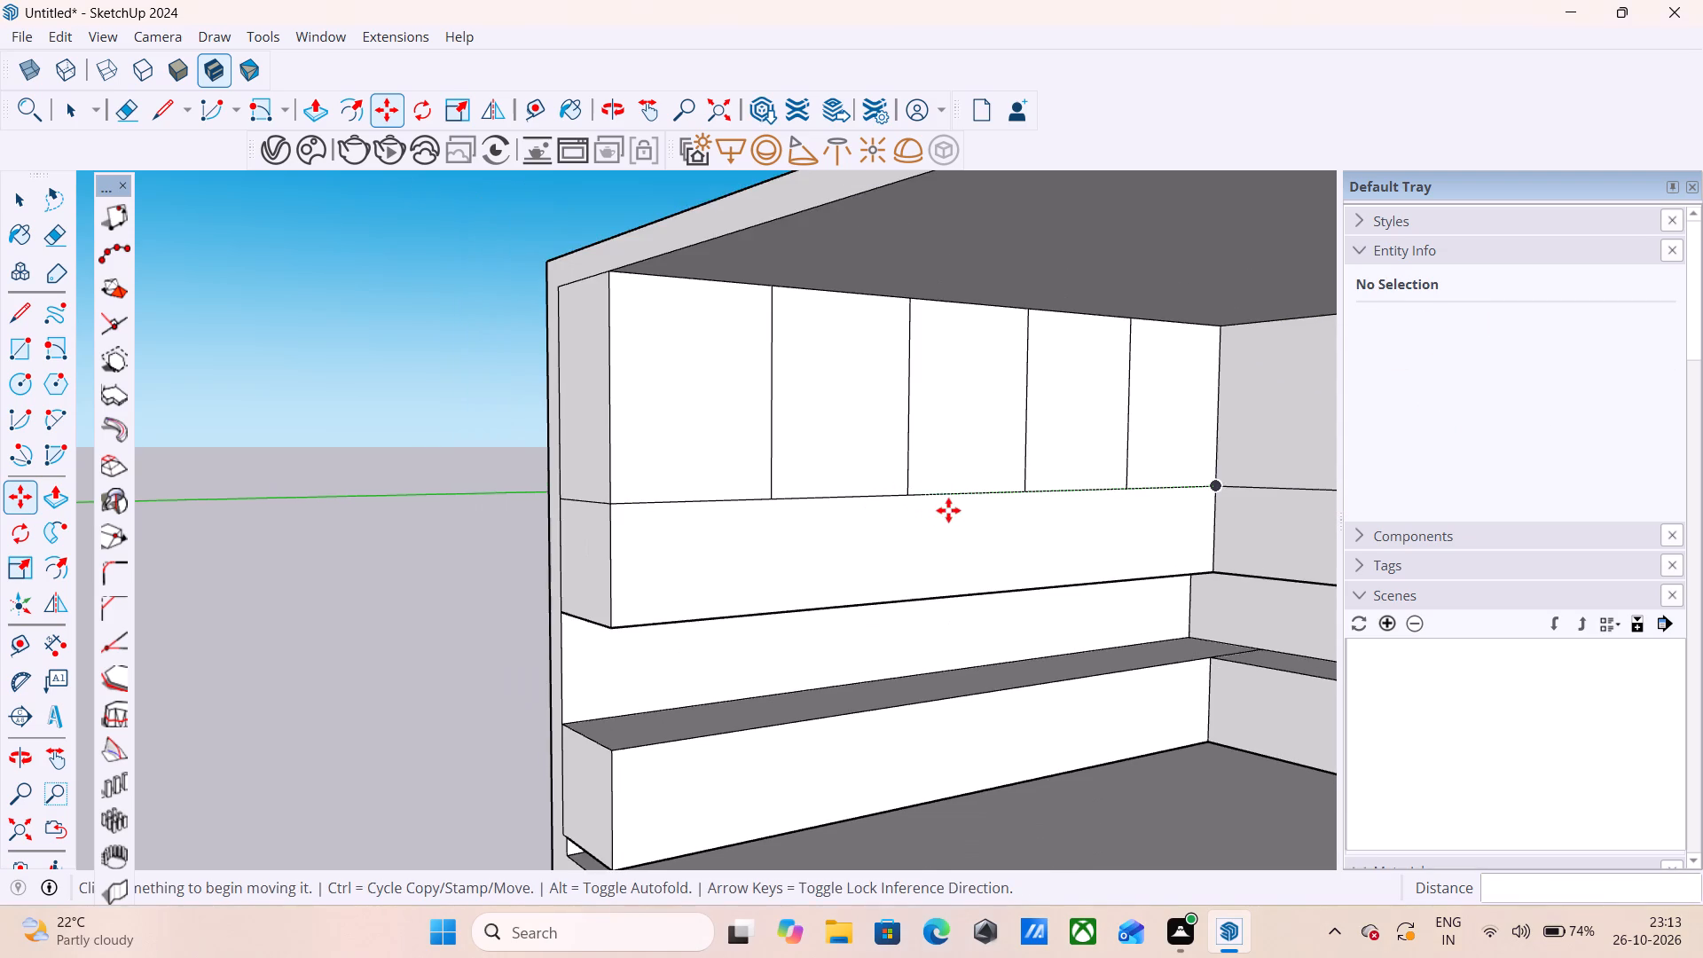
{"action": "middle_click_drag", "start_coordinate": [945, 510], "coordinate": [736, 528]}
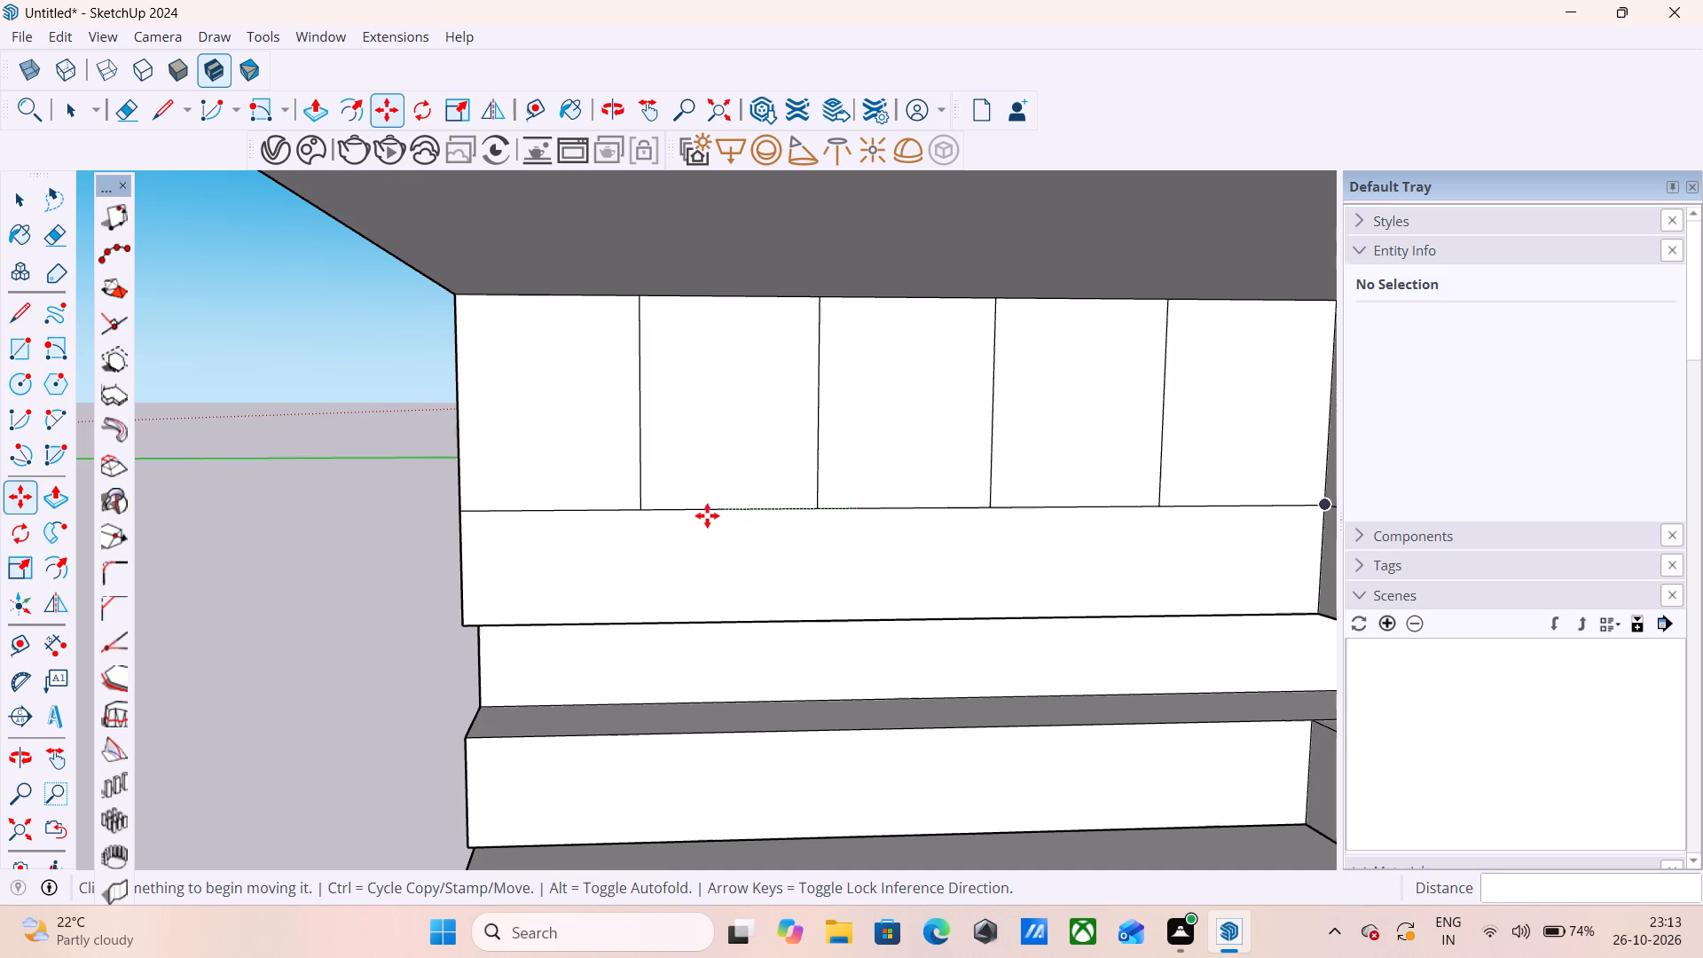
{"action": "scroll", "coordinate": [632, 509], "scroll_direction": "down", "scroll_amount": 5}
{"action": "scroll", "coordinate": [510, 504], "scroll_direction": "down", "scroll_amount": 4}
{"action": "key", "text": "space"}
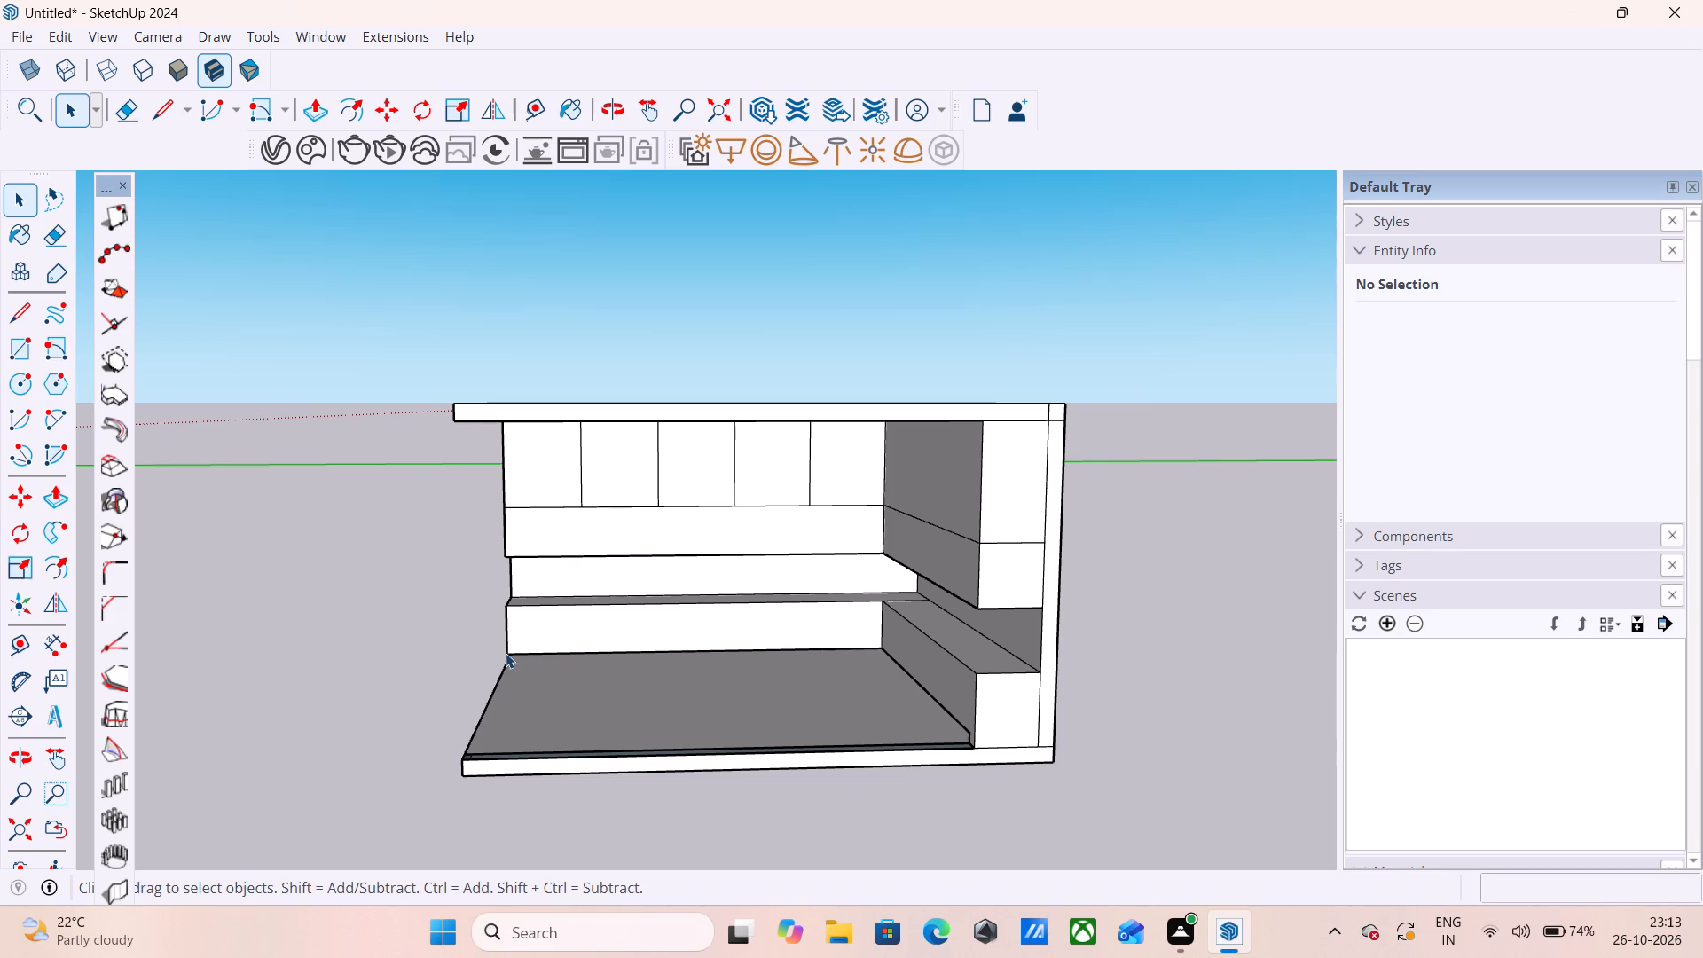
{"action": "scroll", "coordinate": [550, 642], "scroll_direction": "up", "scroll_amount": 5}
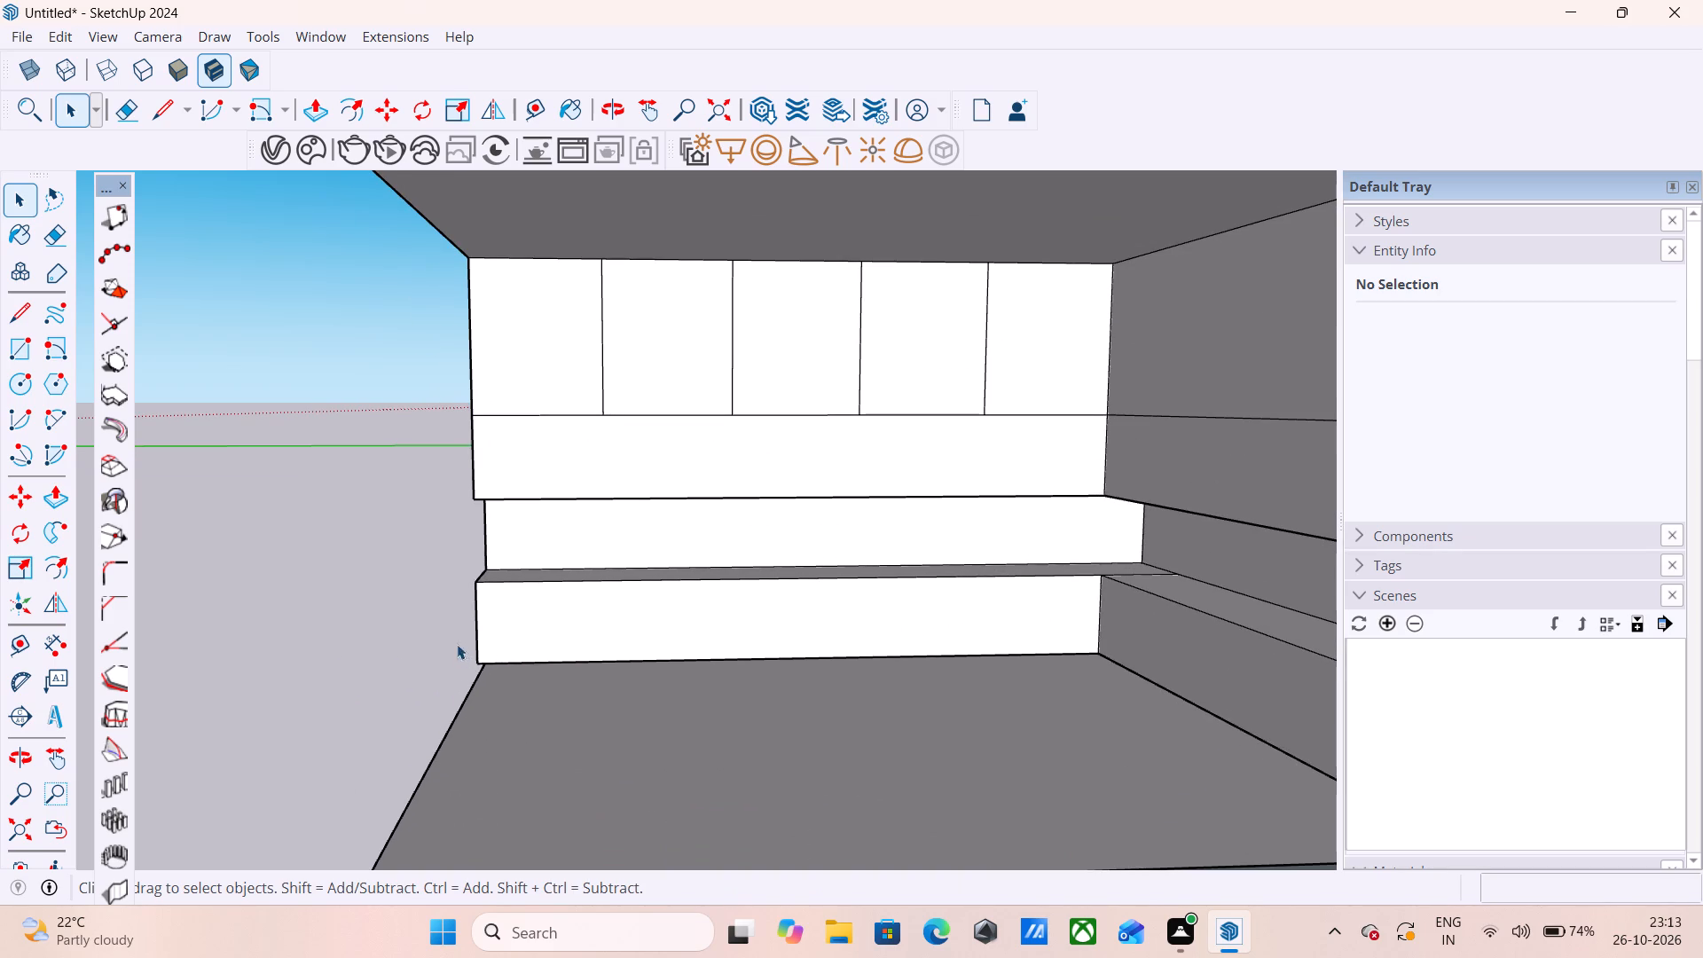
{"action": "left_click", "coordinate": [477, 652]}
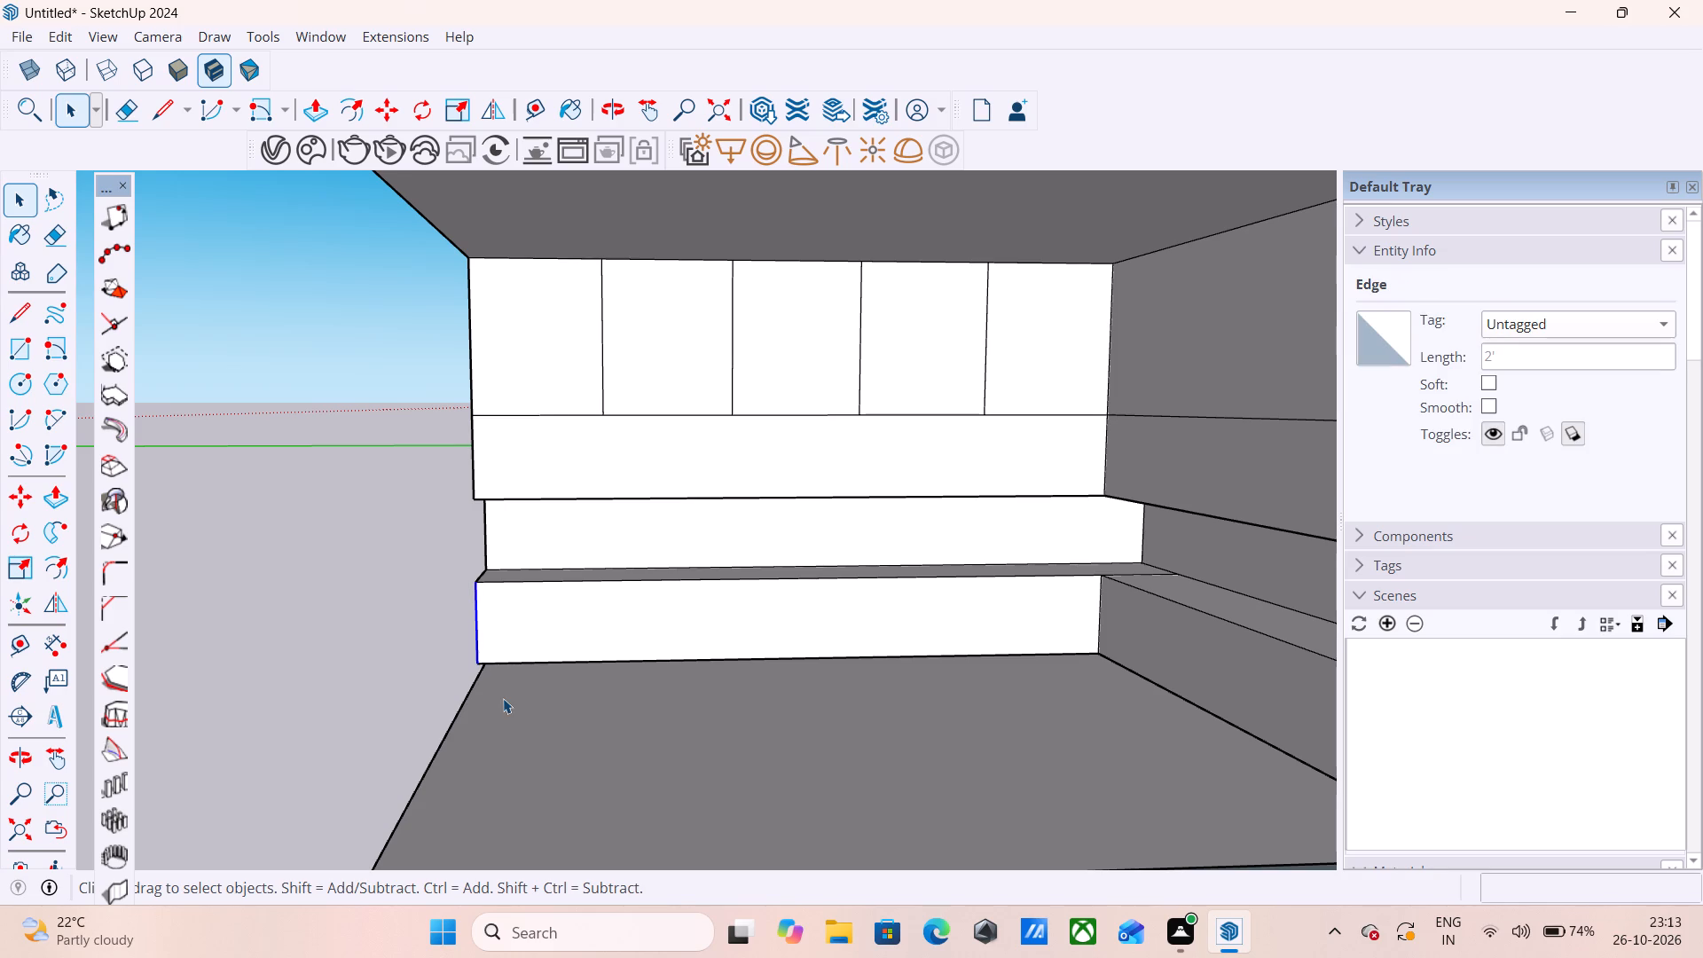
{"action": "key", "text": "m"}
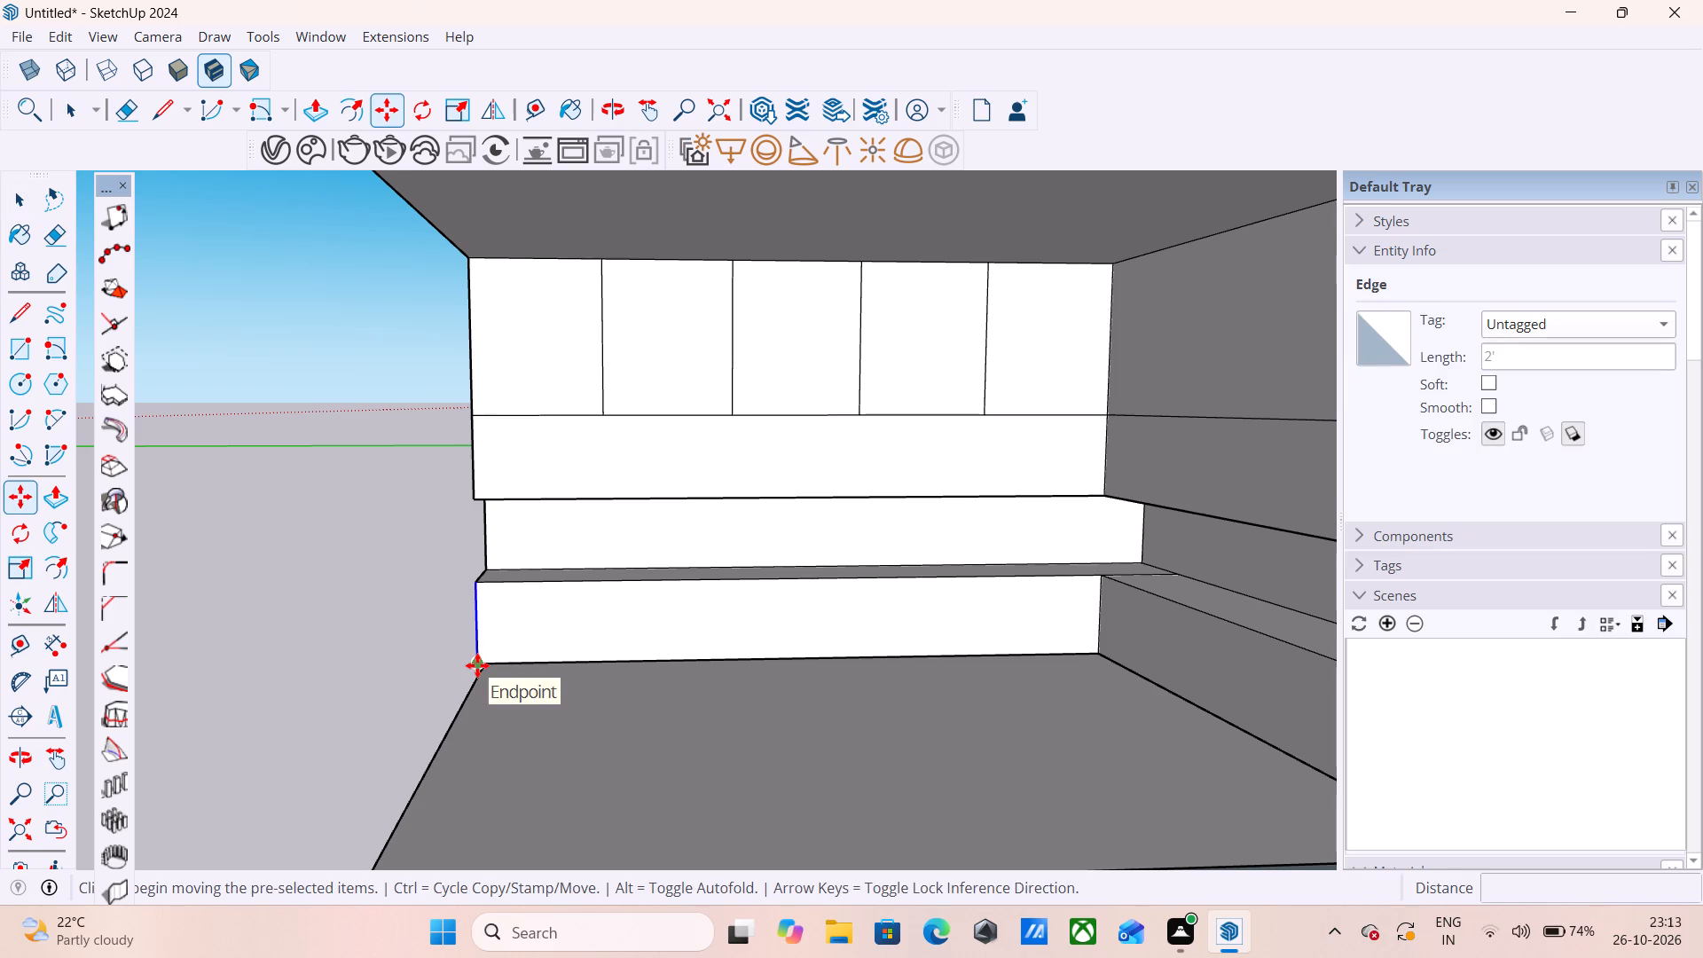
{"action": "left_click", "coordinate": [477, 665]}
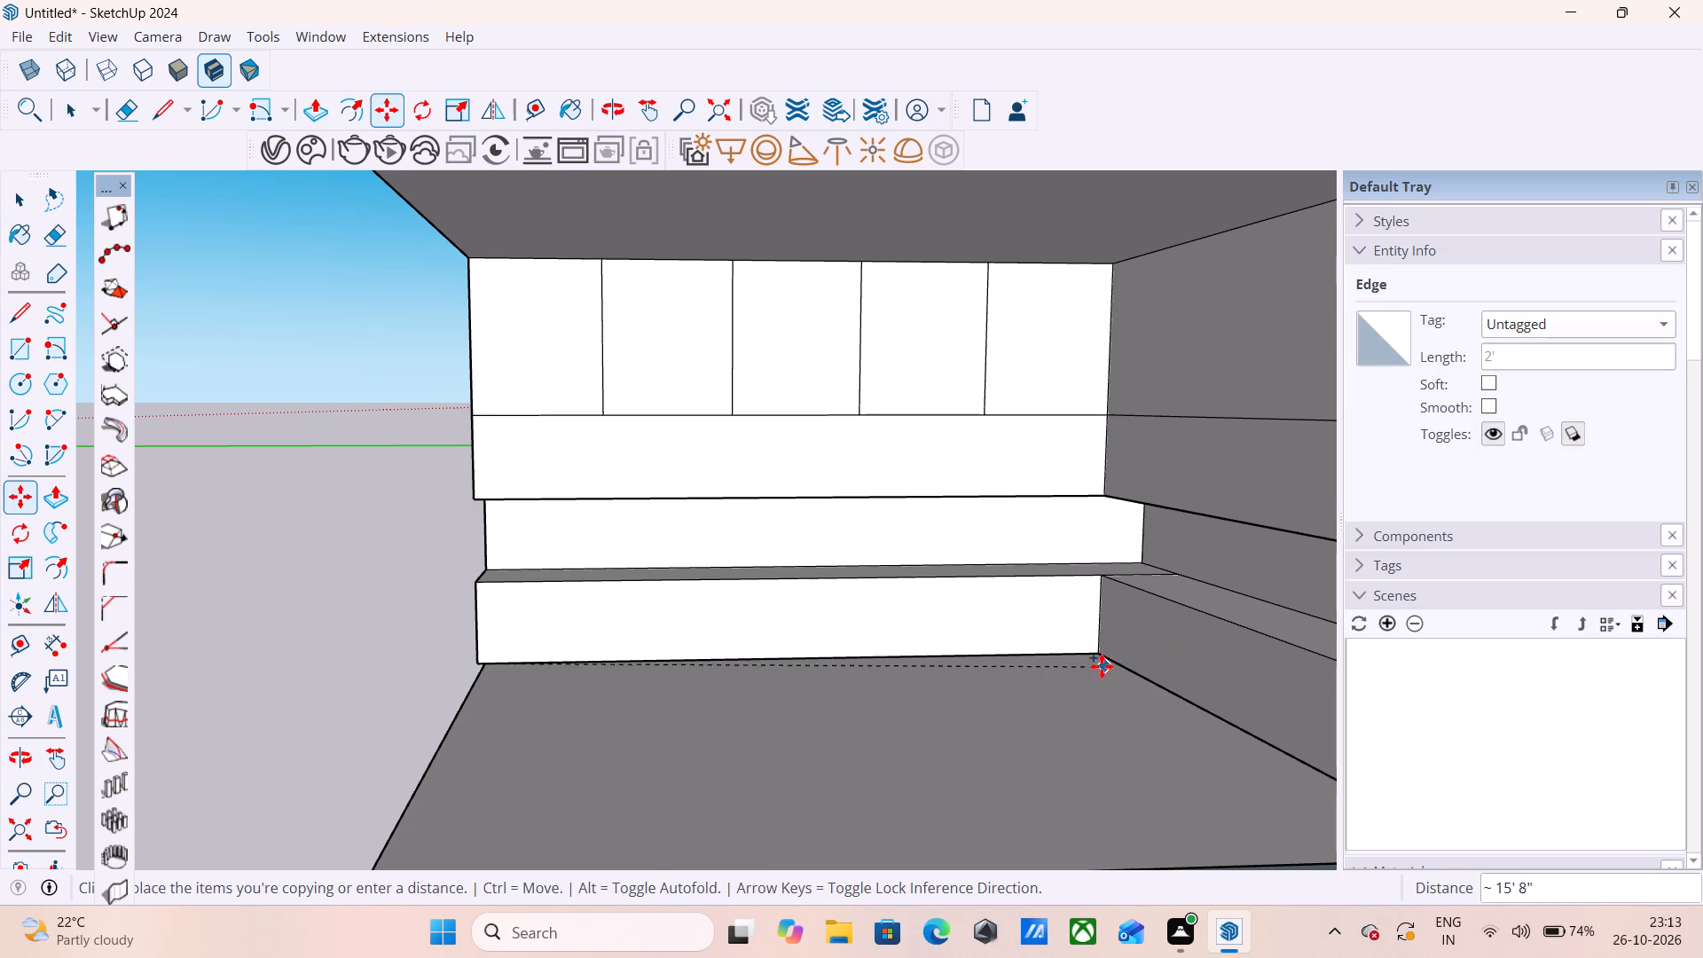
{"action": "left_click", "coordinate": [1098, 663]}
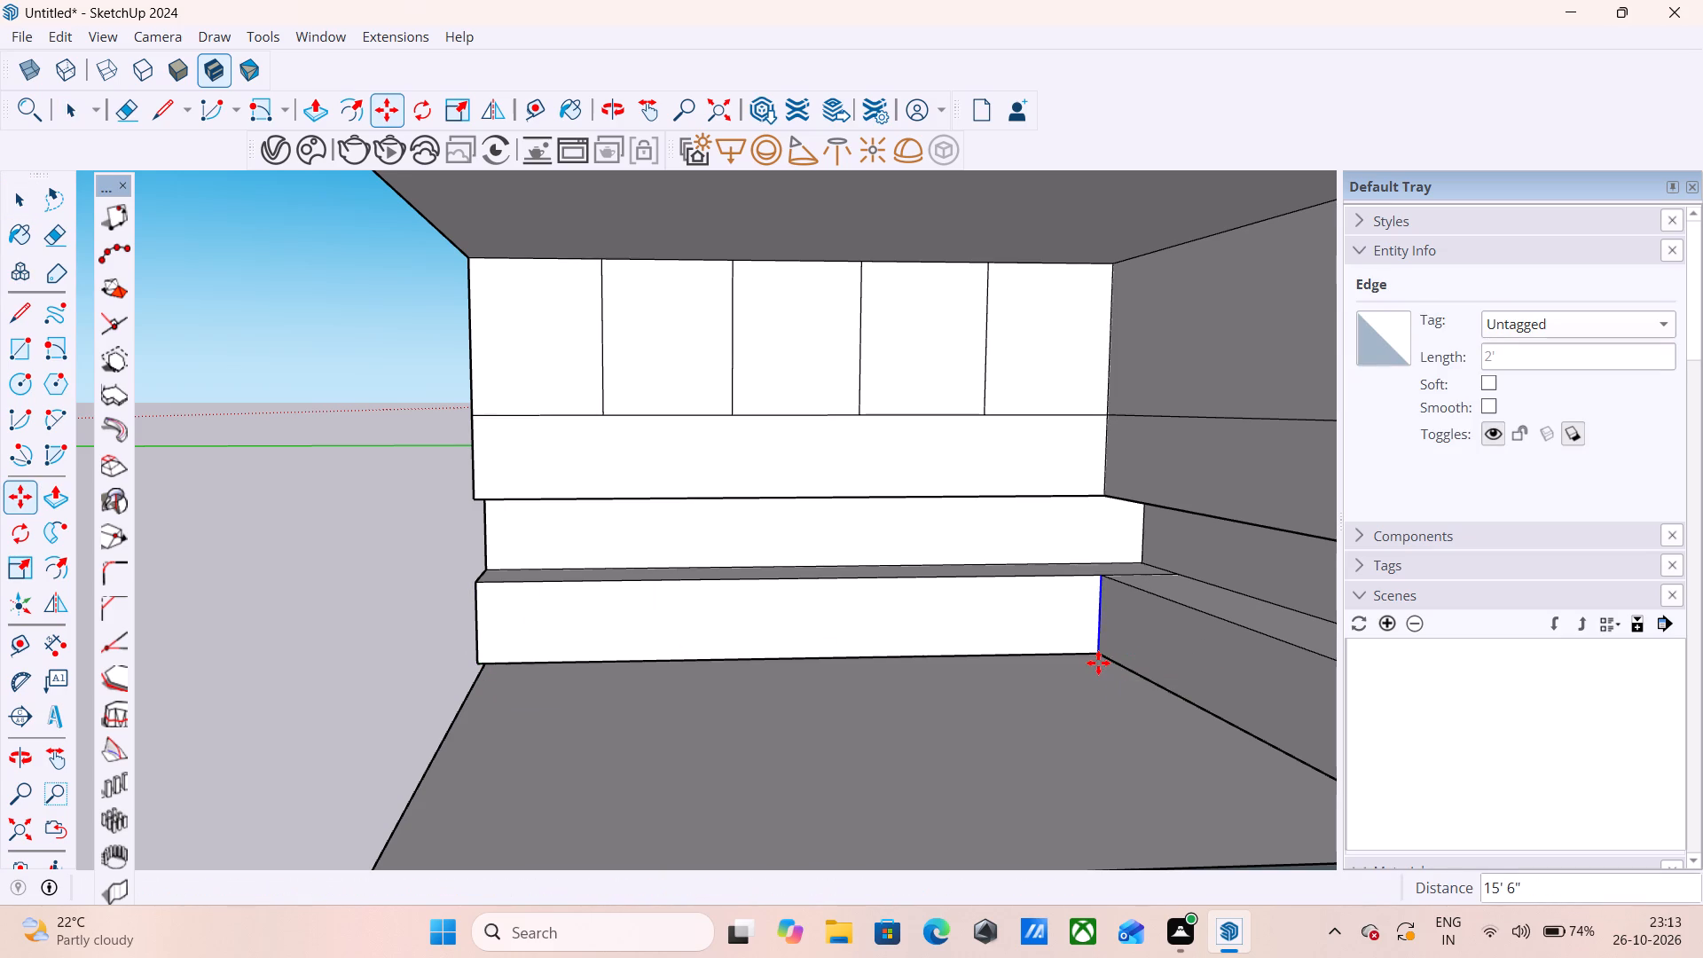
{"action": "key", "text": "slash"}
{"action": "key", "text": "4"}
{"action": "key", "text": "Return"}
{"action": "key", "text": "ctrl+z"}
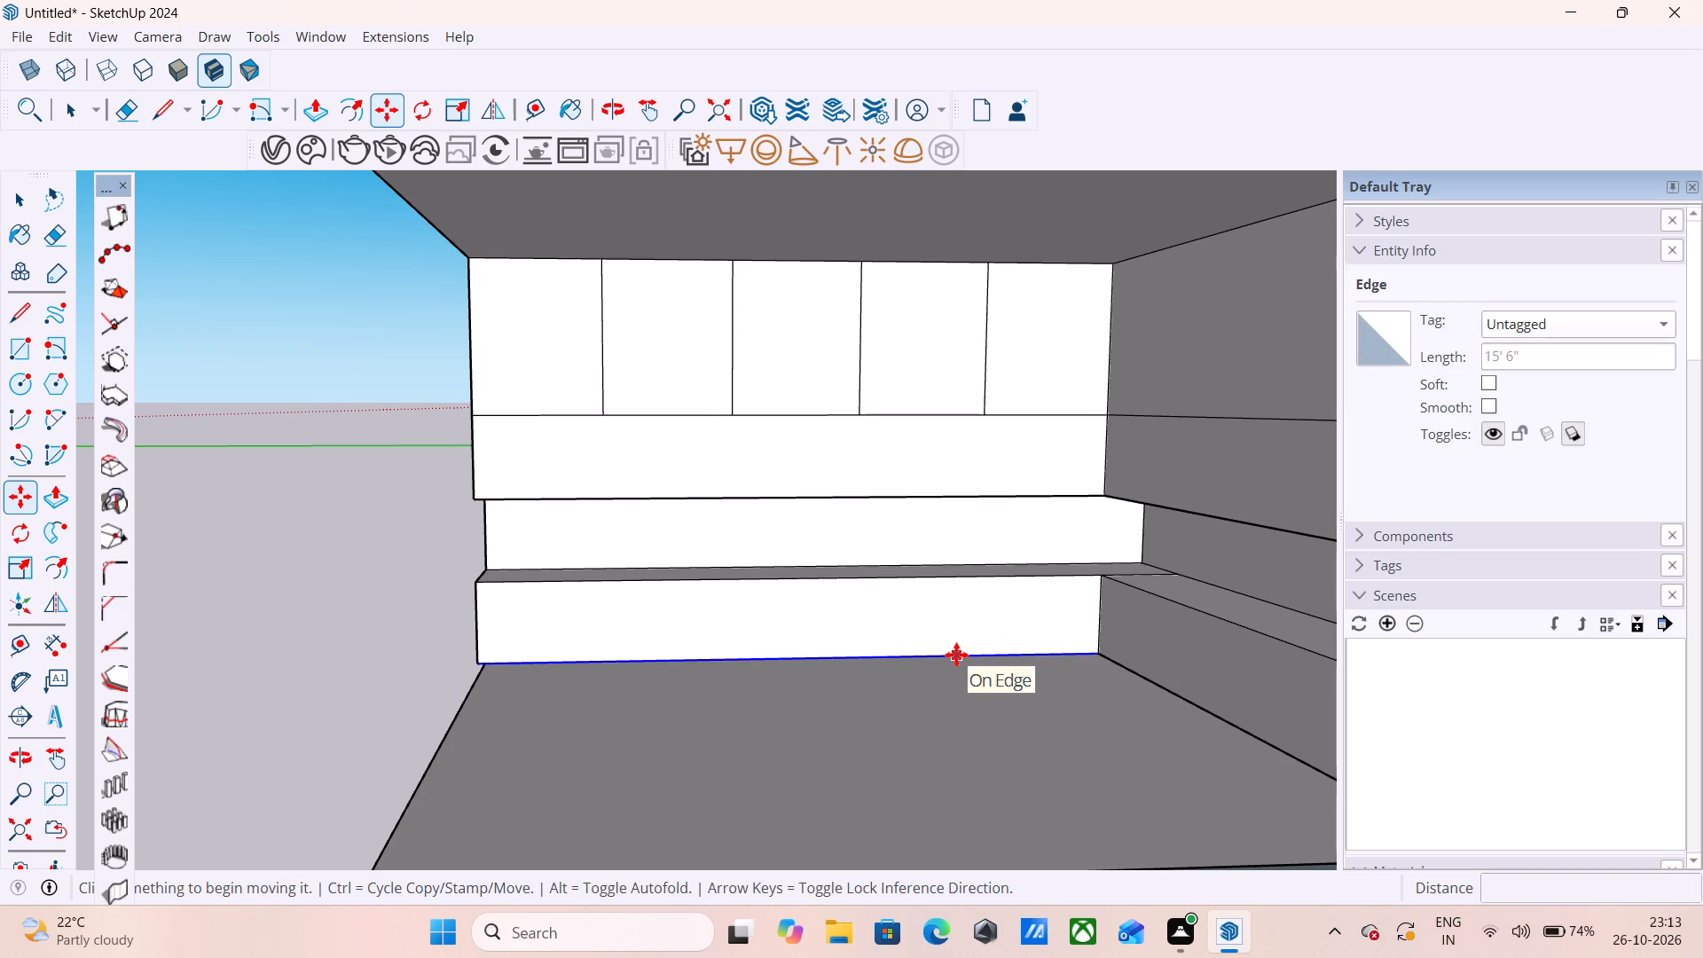
Copy the lowest left-wall block's vertical end edge 15' 6" to the inner corner, dividing the face into 5 equal panels.
{"action": "type", "text": "/5"}
{"action": "key", "text": "Return"}
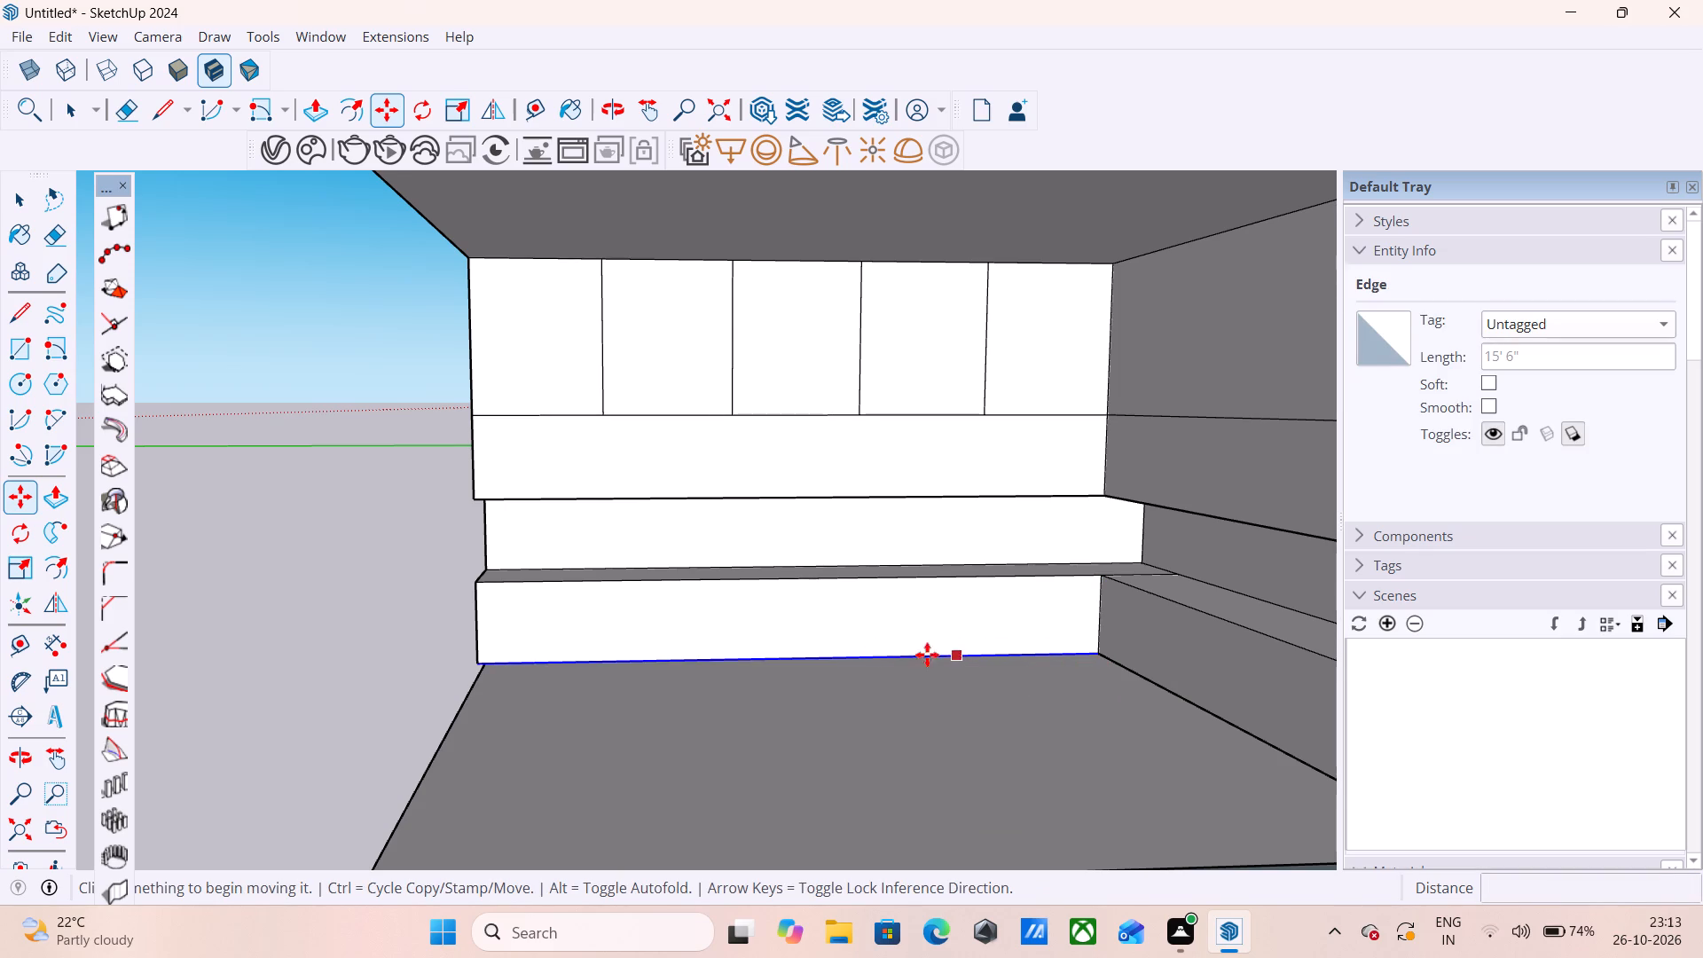
{"action": "scroll", "coordinate": [376, 664], "scroll_direction": "up", "scroll_amount": 4}
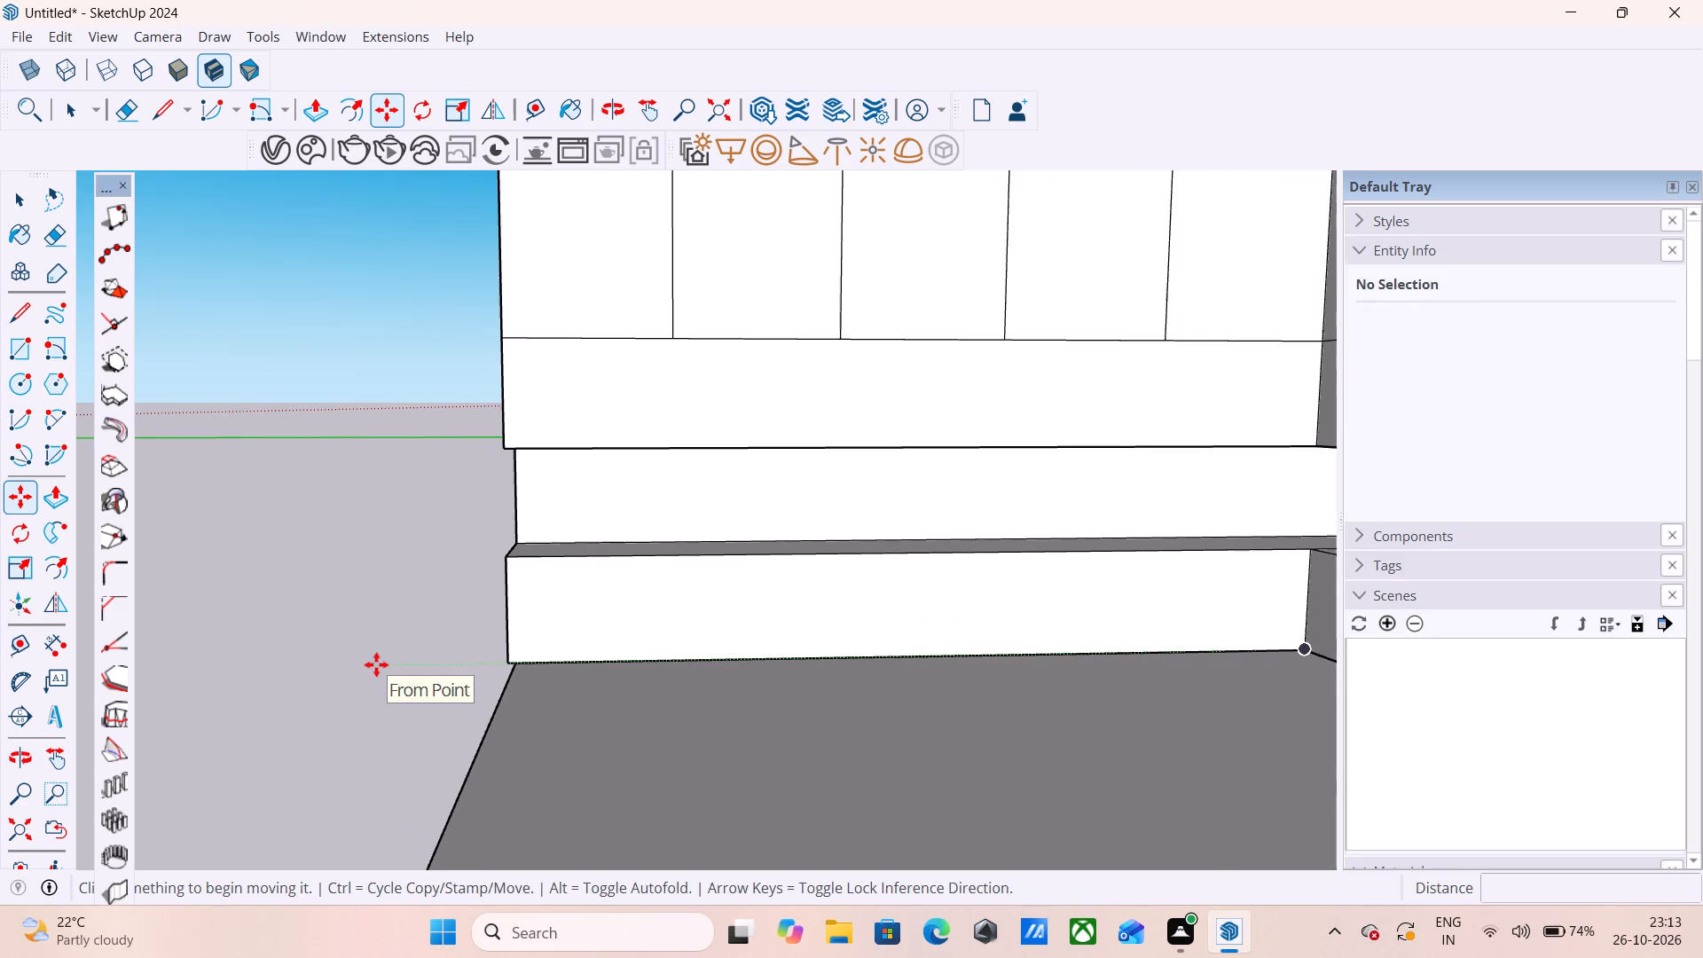
{"action": "key", "text": "space"}
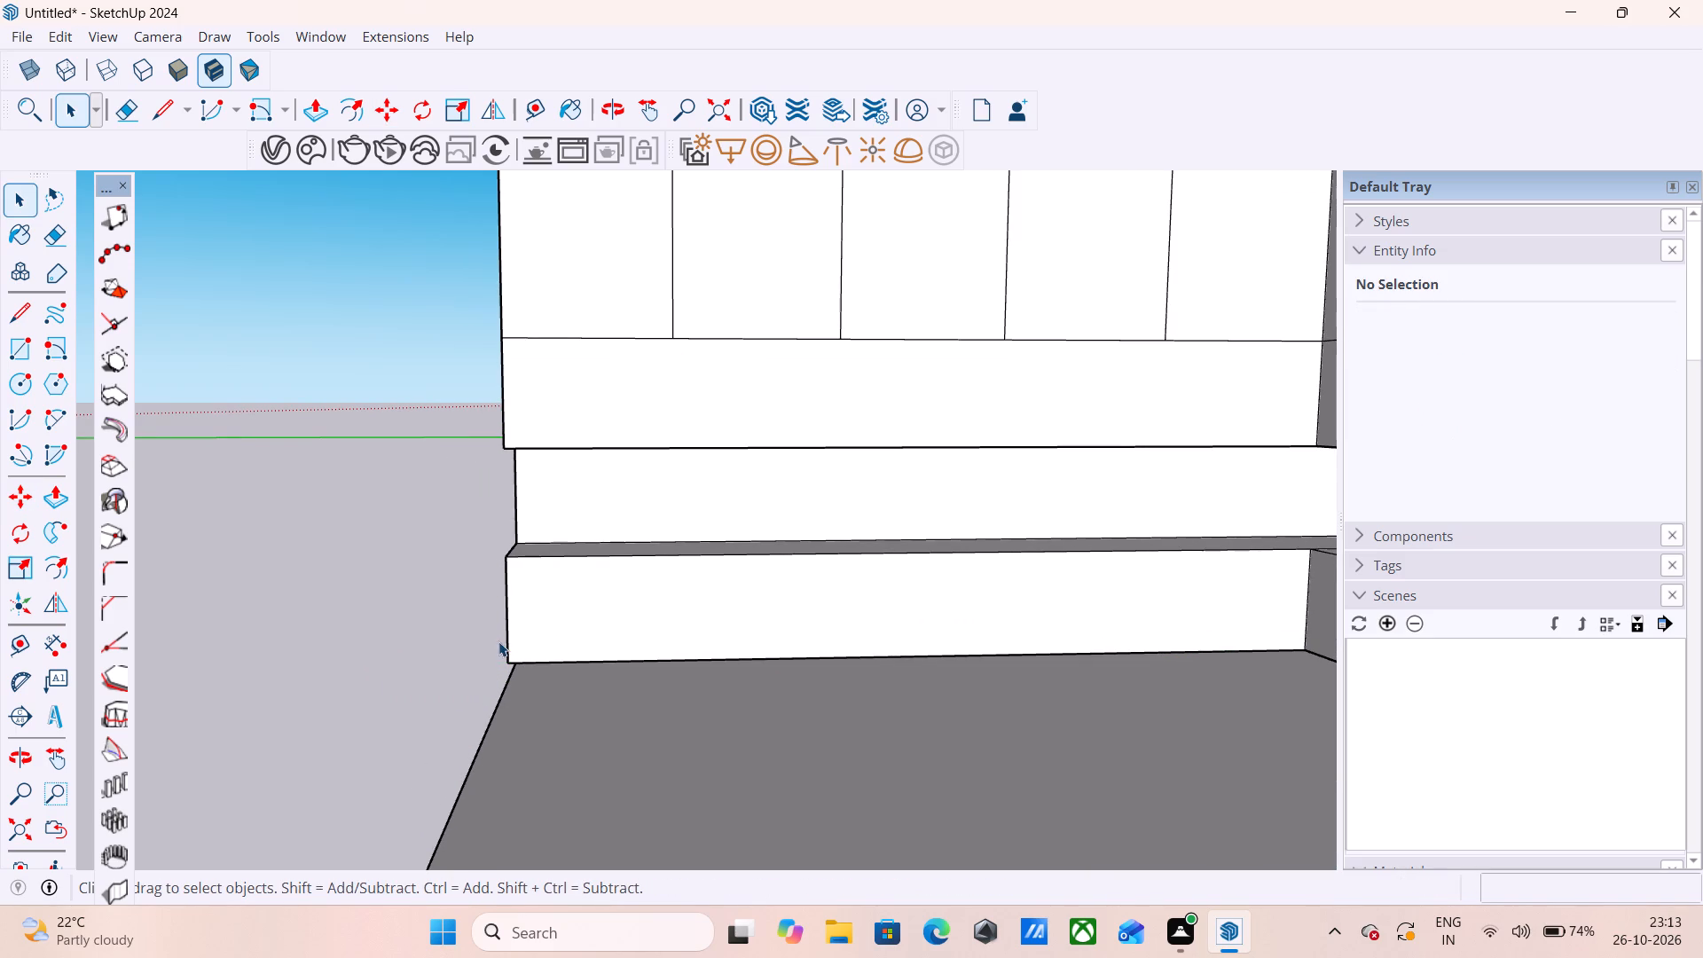
{"action": "left_click", "coordinate": [508, 647]}
{"action": "key", "text": "m"}
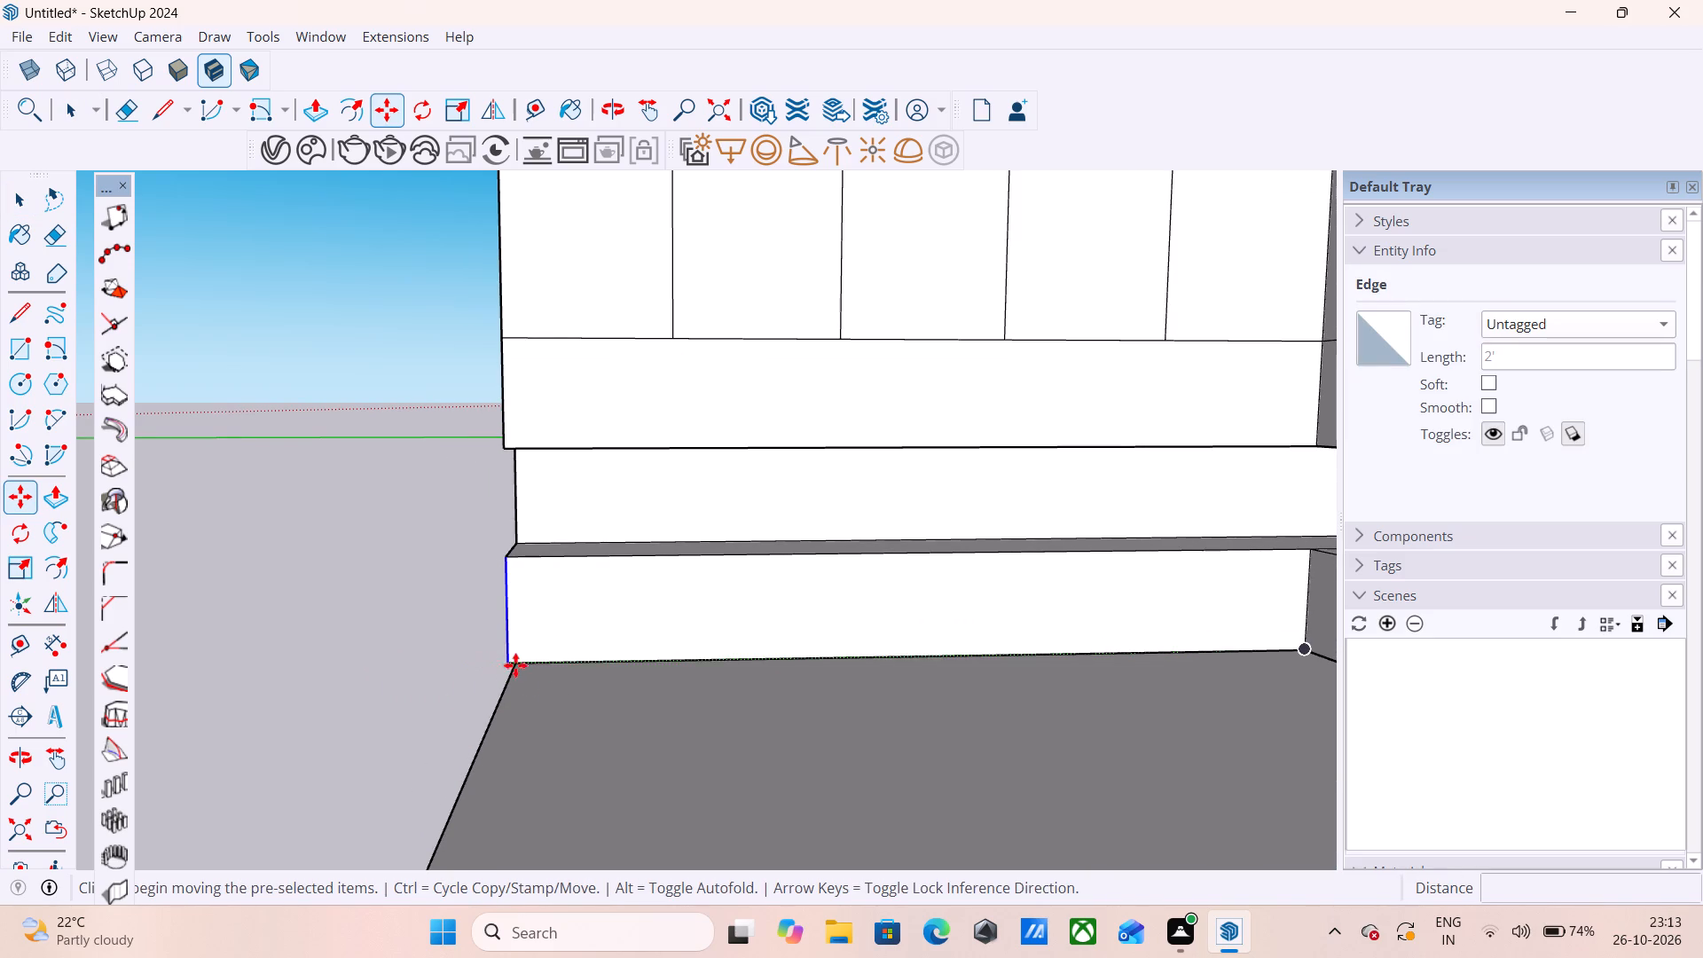
{"action": "left_click", "coordinate": [510, 663]}
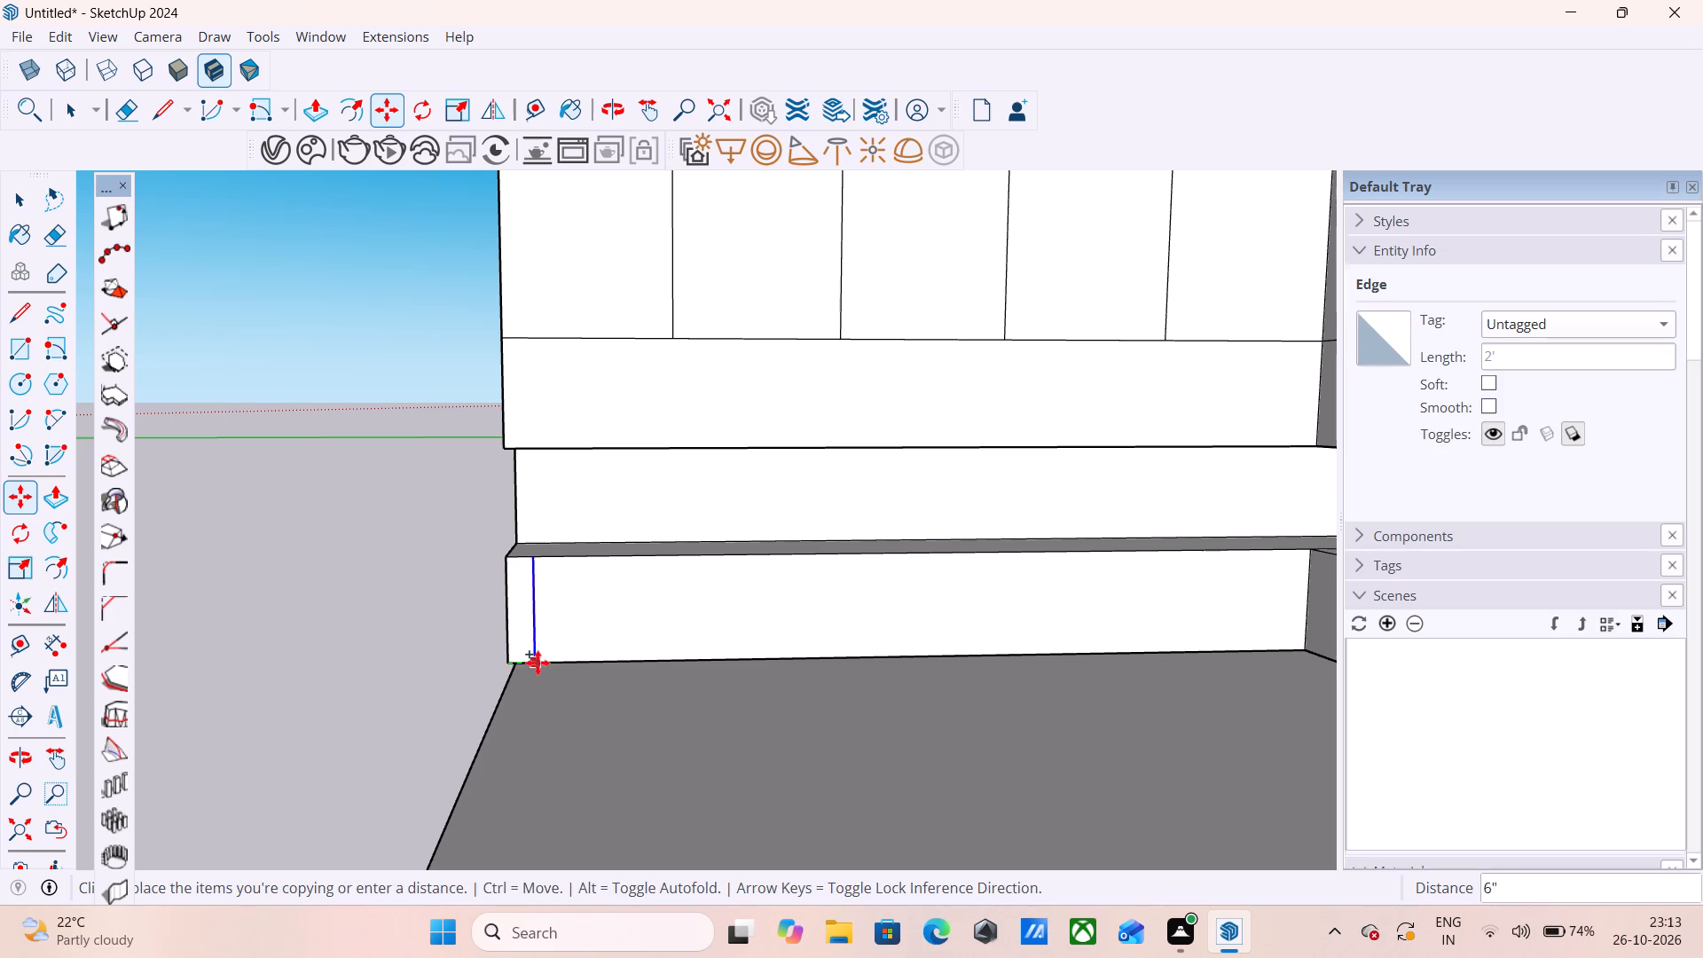
{"action": "scroll", "coordinate": [408, 631], "scroll_direction": "down", "scroll_amount": 5}
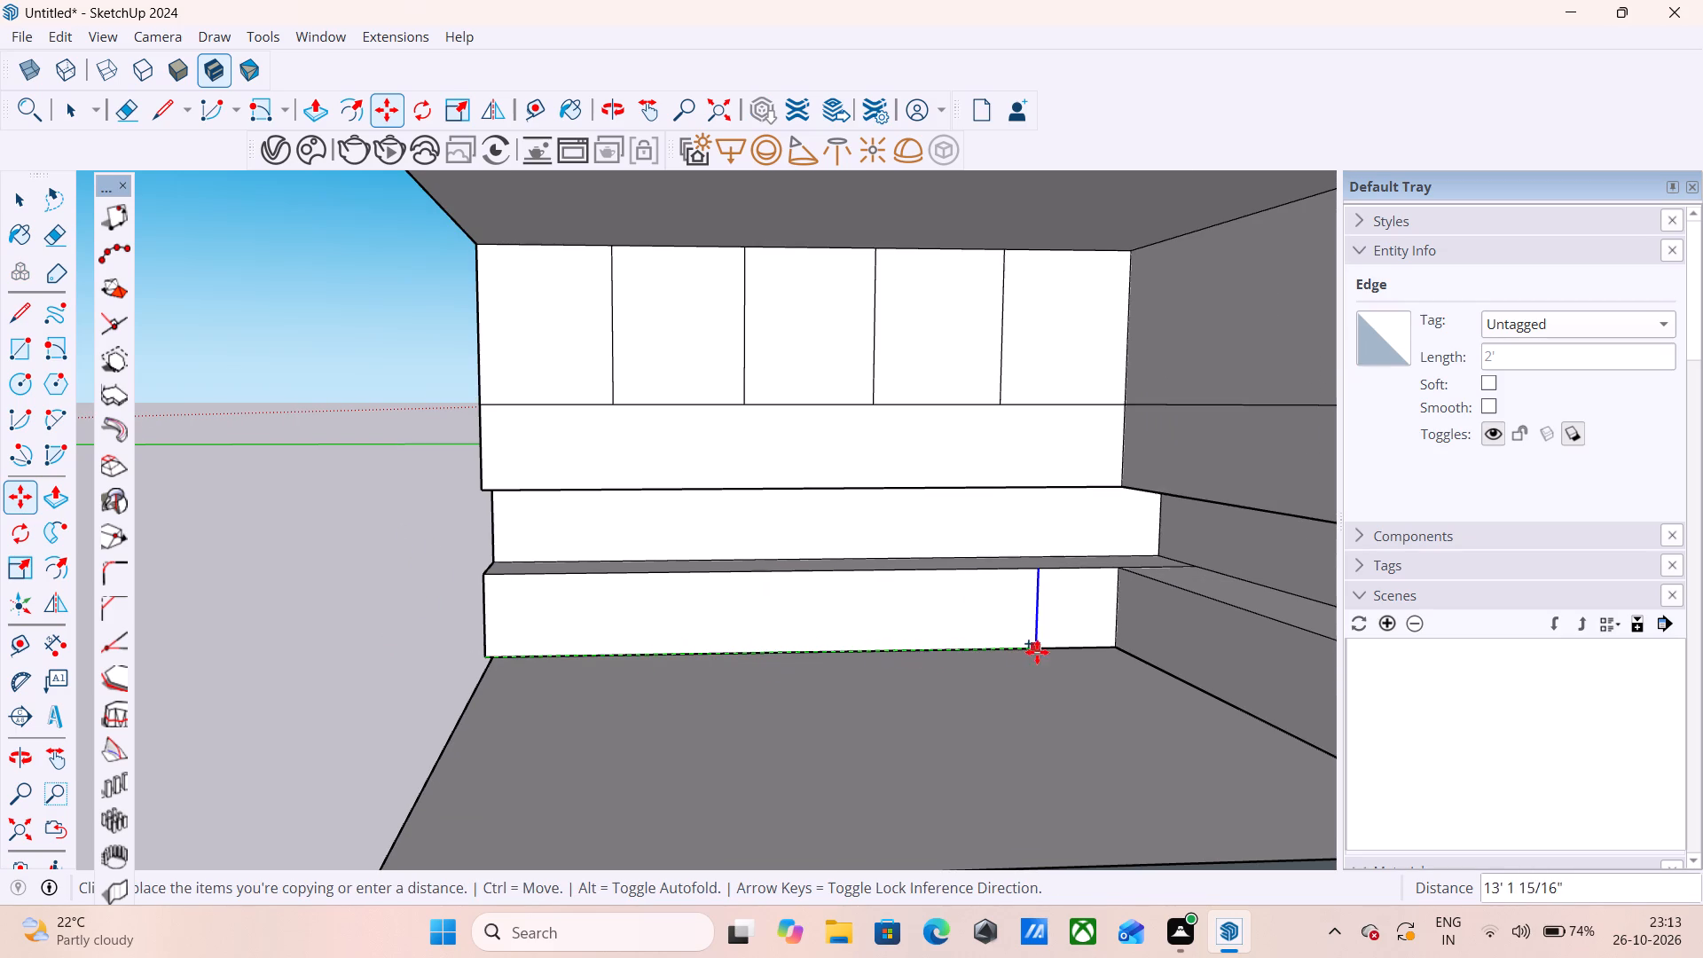
{"action": "left_click", "coordinate": [1124, 647]}
{"action": "key", "text": "slash"}
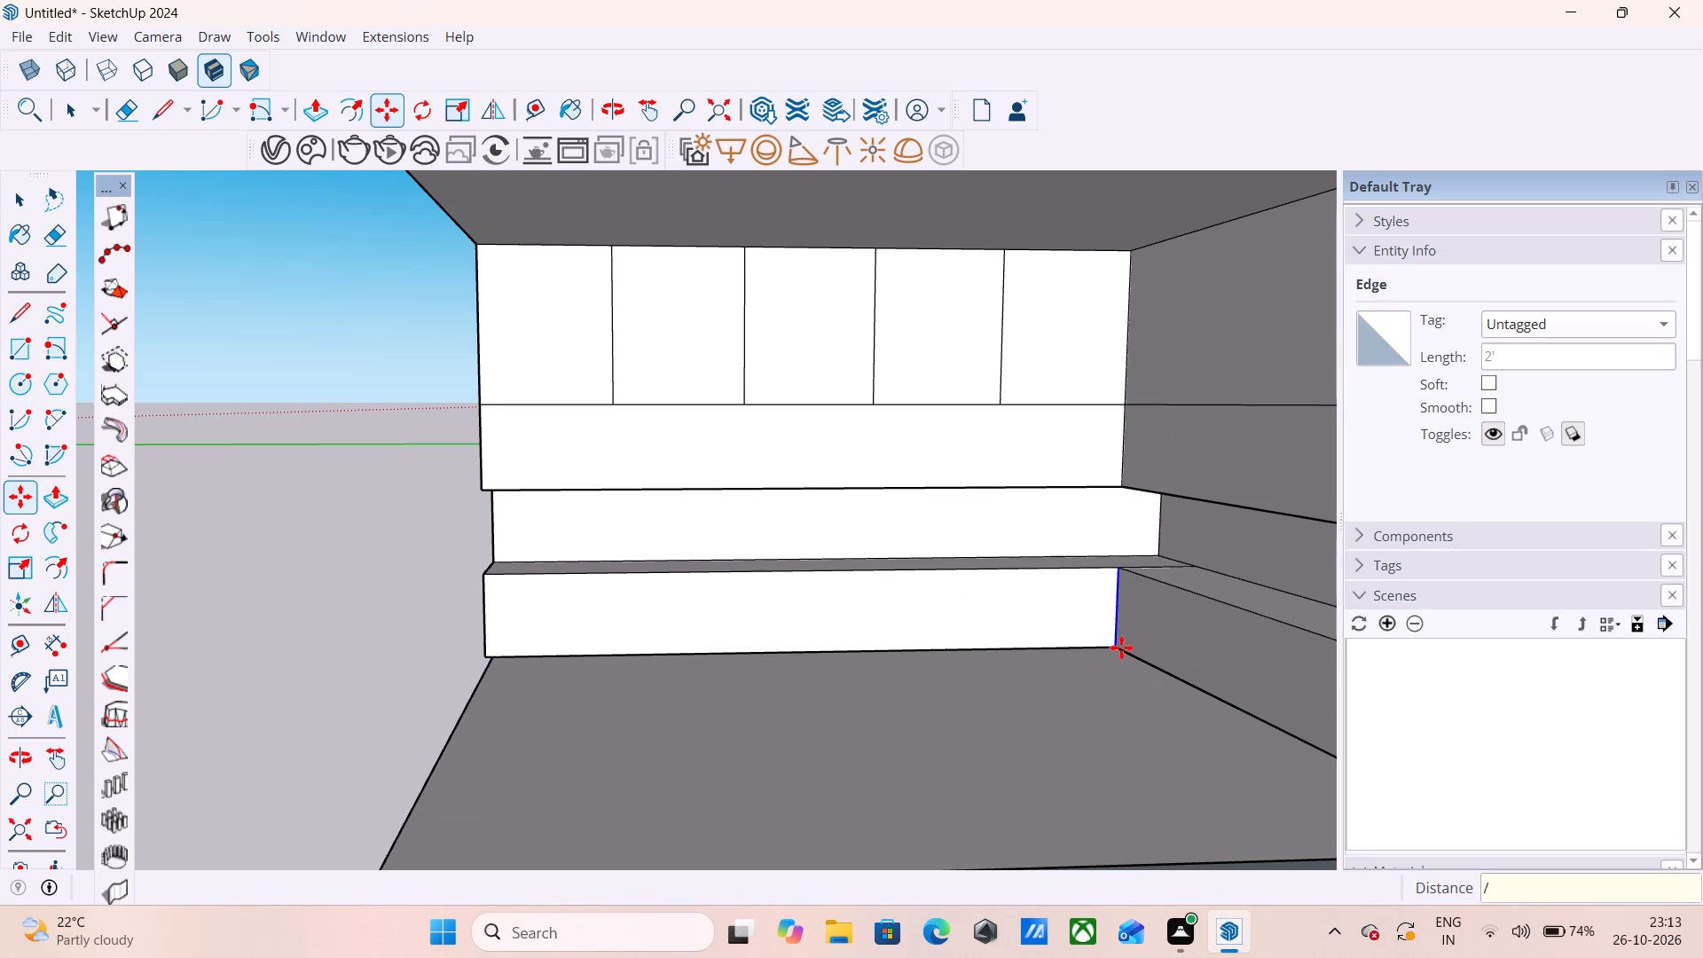
{"action": "key", "text": "5"}
{"action": "key", "text": "Return"}
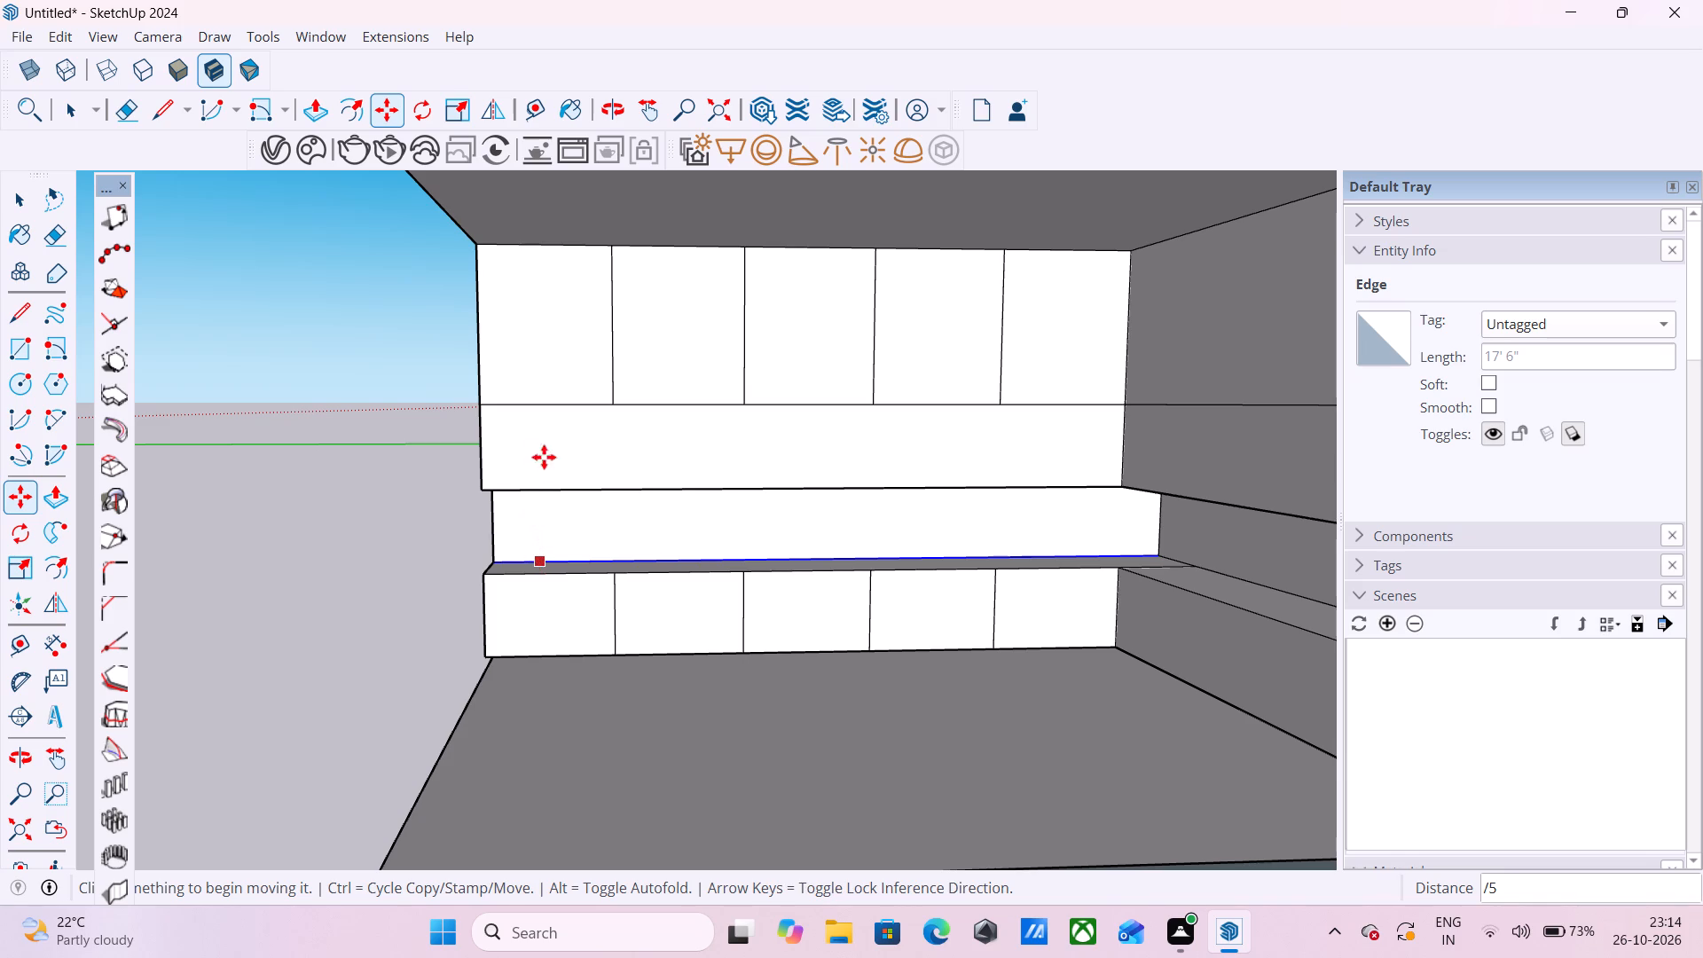
Draw two vertical 2' lines across the left wall's middle block, the first continuing the second divider above, to form three panels.
{"action": "key", "text": "l"}
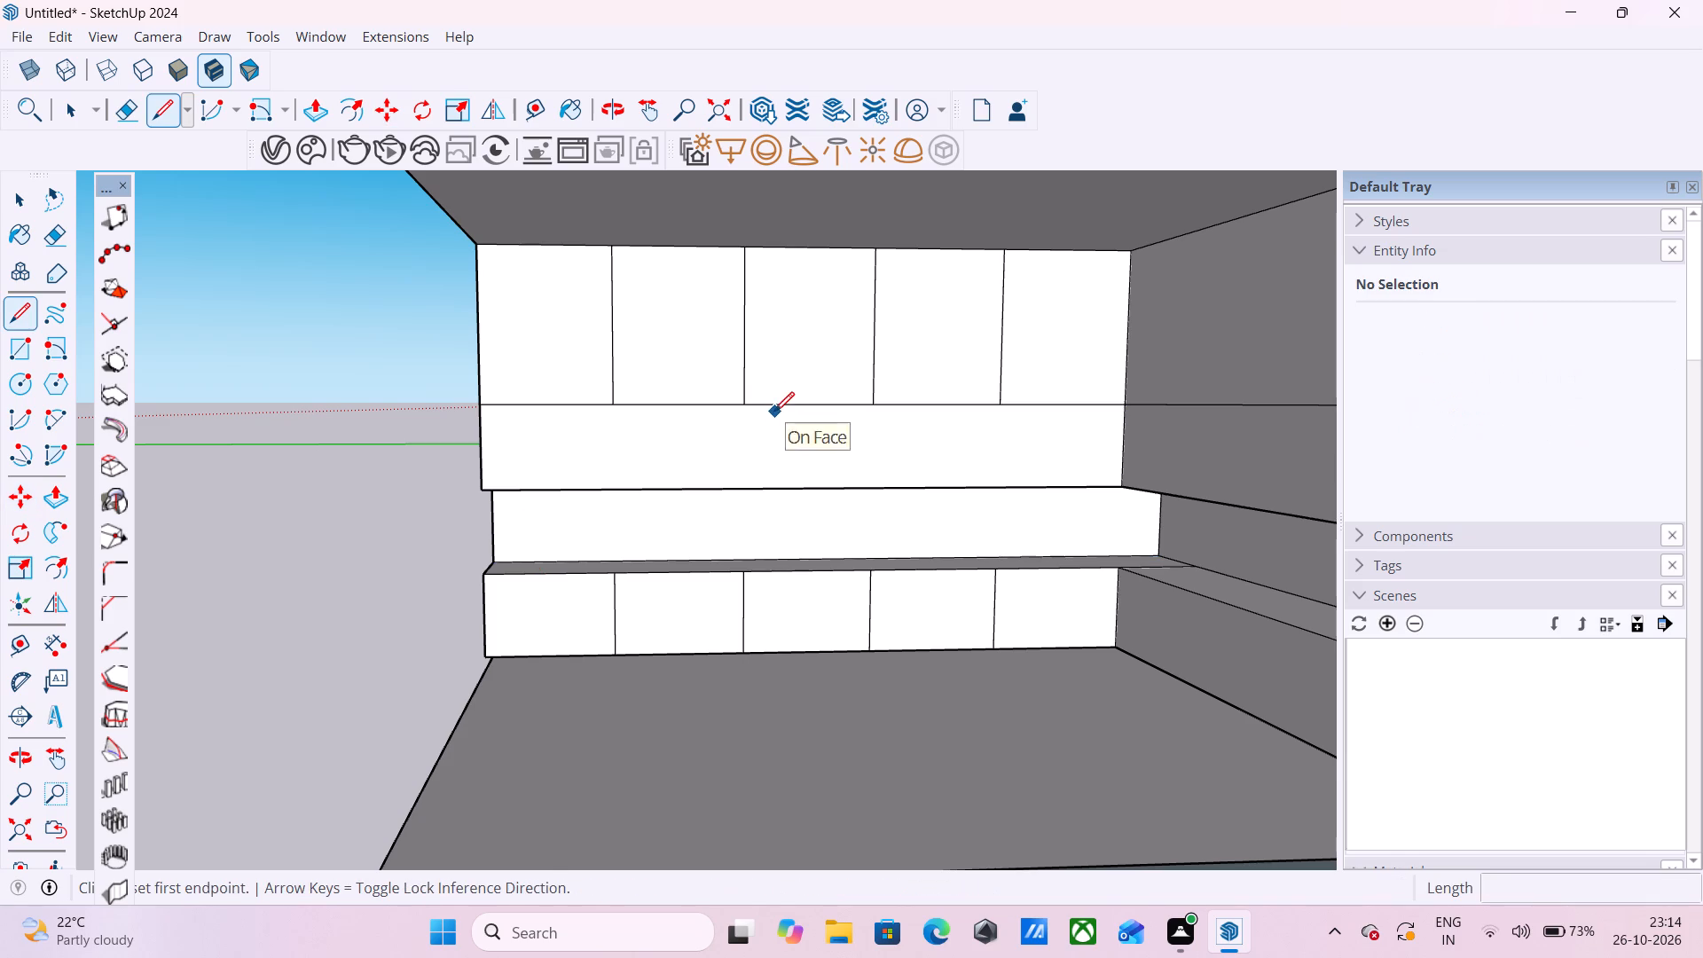
{"action": "left_click", "coordinate": [743, 406]}
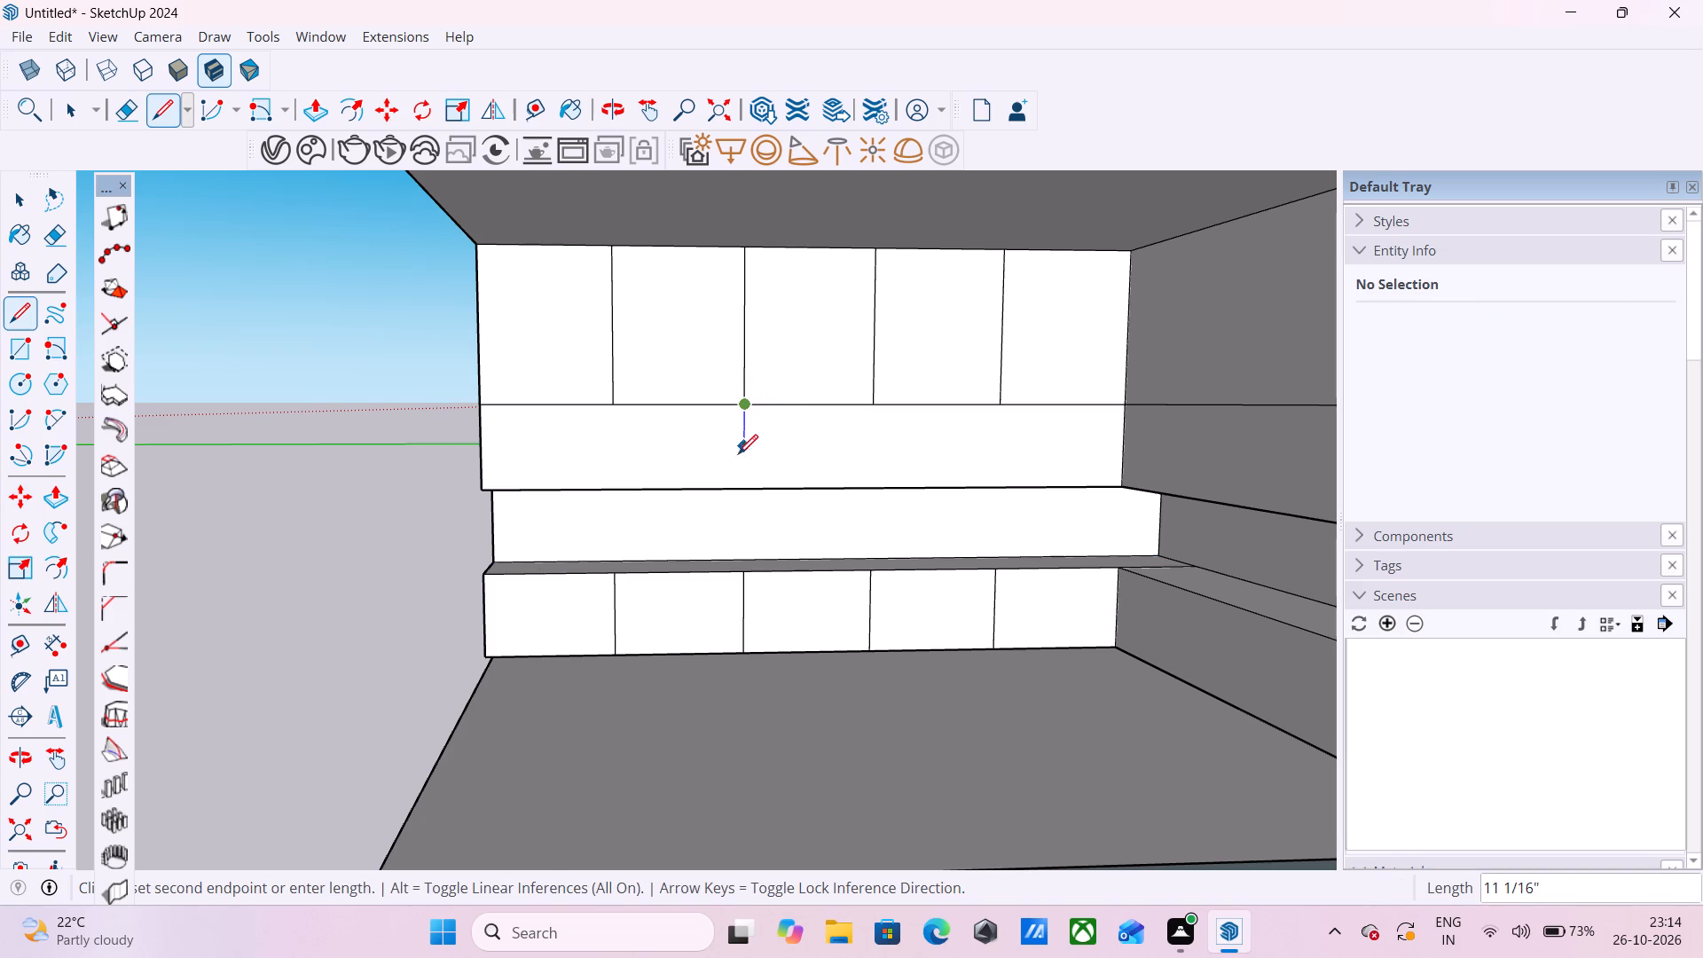
{"action": "left_click", "coordinate": [746, 488]}
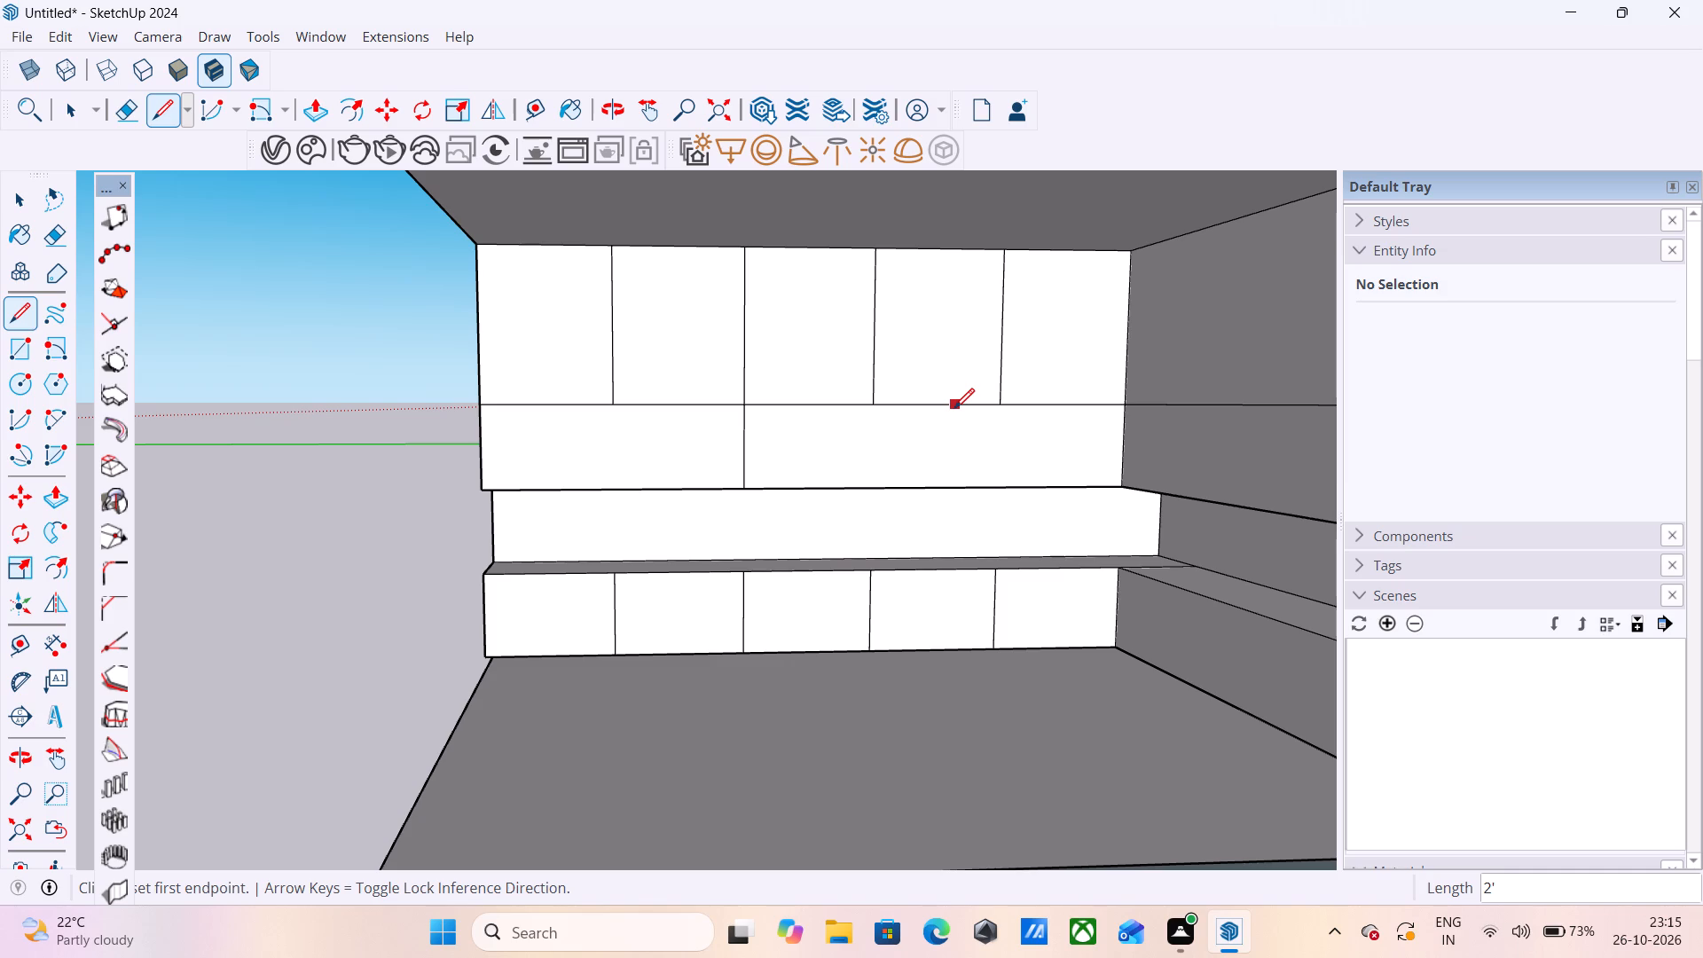
{"action": "left_click", "coordinate": [954, 408]}
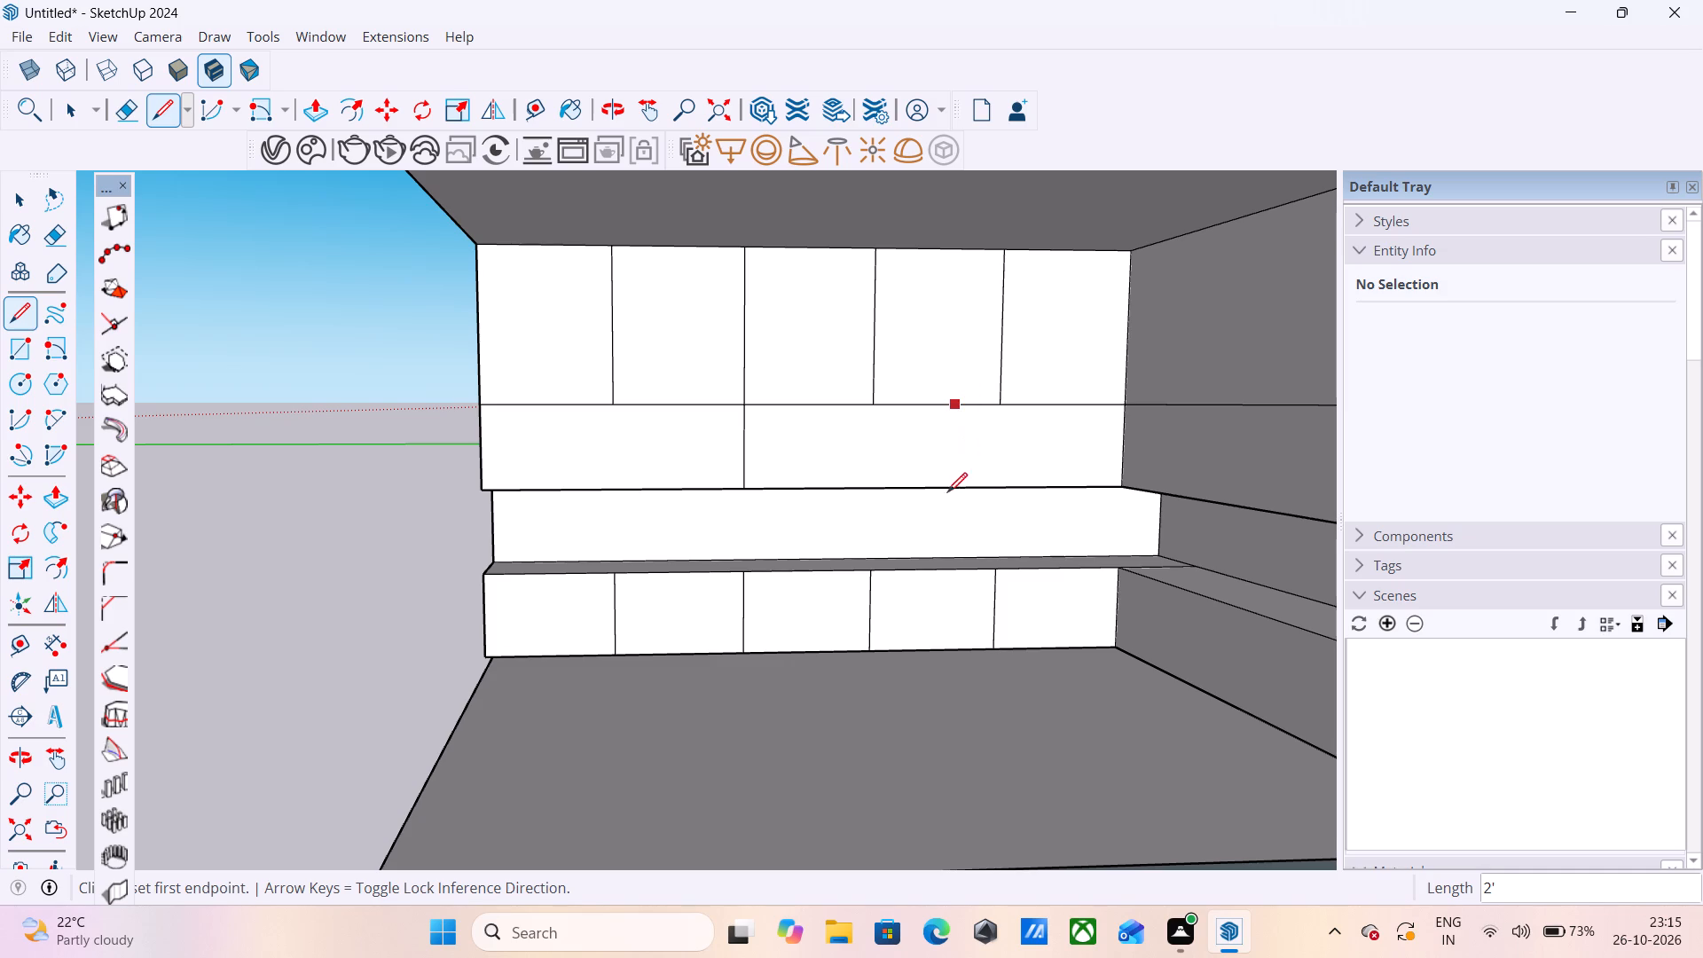
{"action": "left_click", "coordinate": [952, 488]}
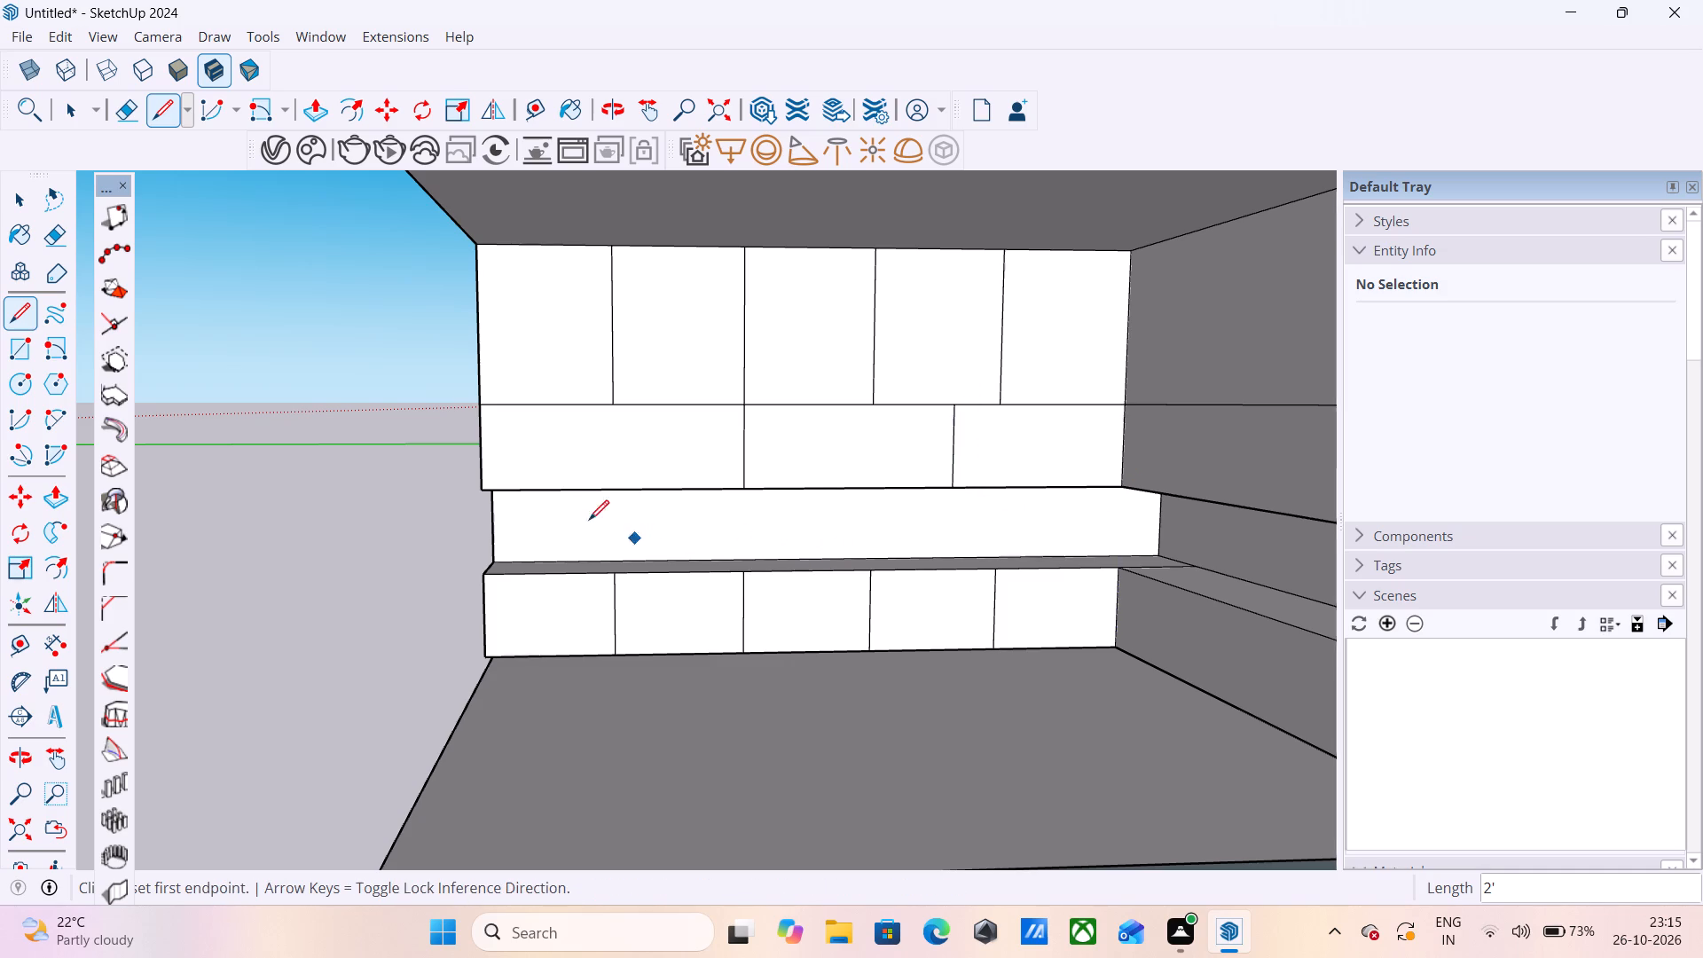
Pull the uppermost left-wall panel nearest the inner corner out 6".
{"action": "key", "text": "p"}
{"action": "middle_click_drag", "start_coordinate": [475, 494], "coordinate": [551, 494]}
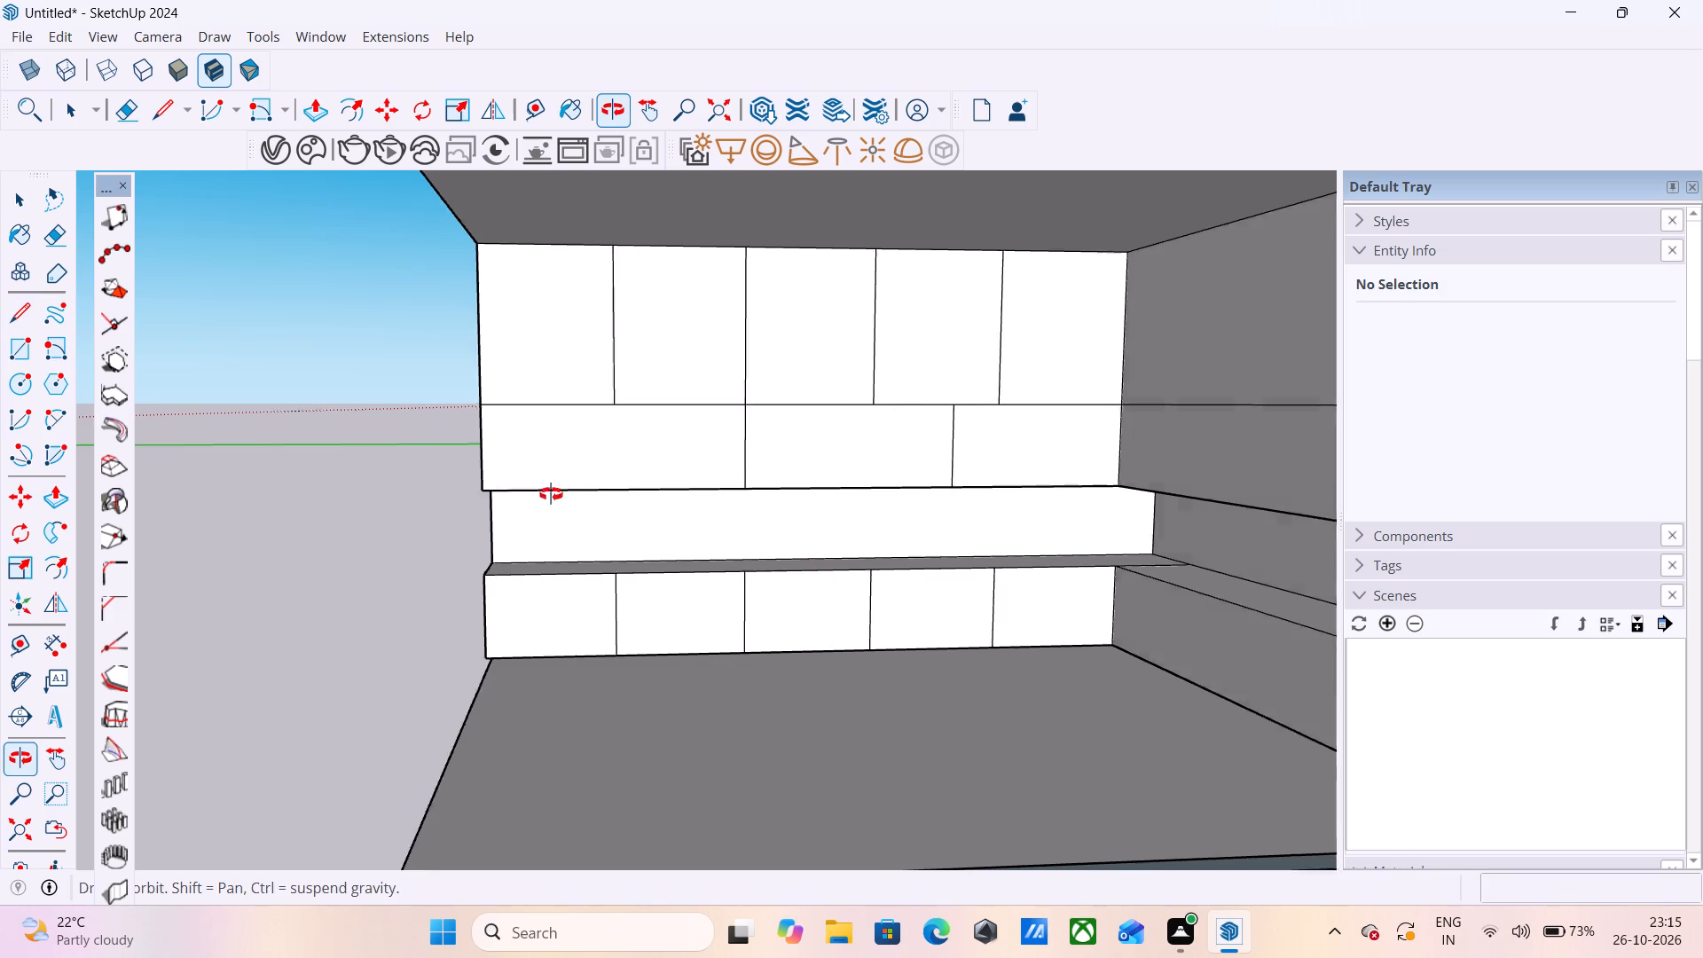
{"action": "middle_click_drag", "start_coordinate": [551, 494], "coordinate": [785, 495]}
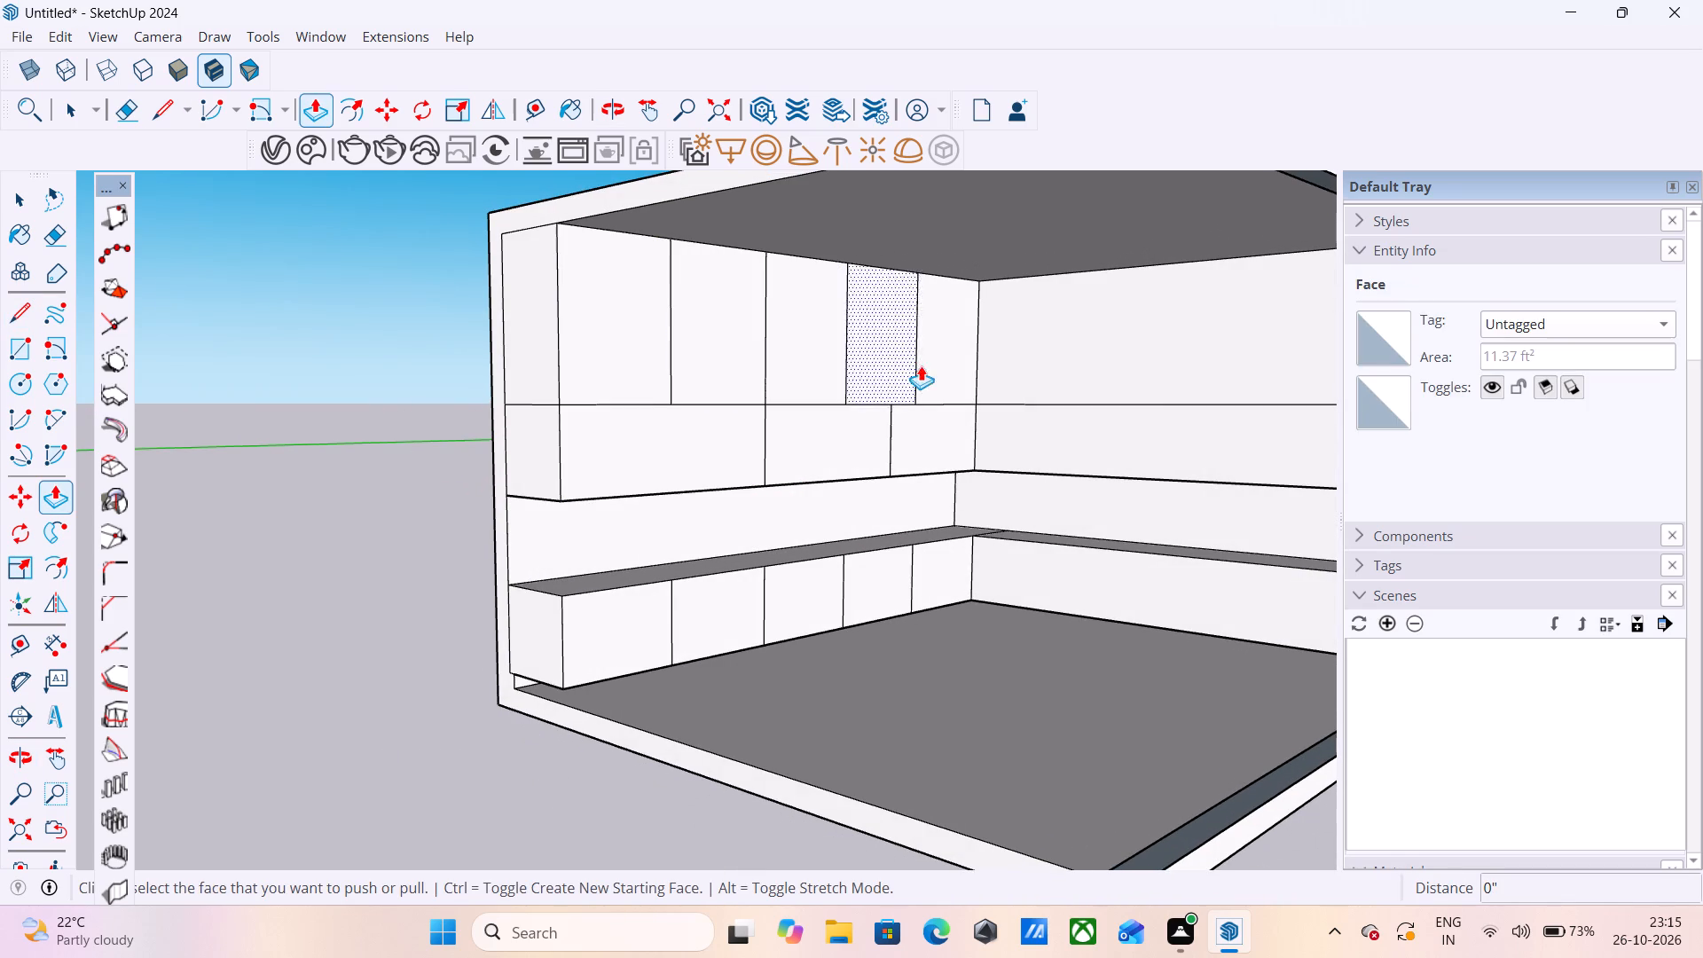
{"action": "left_click", "coordinate": [934, 365]}
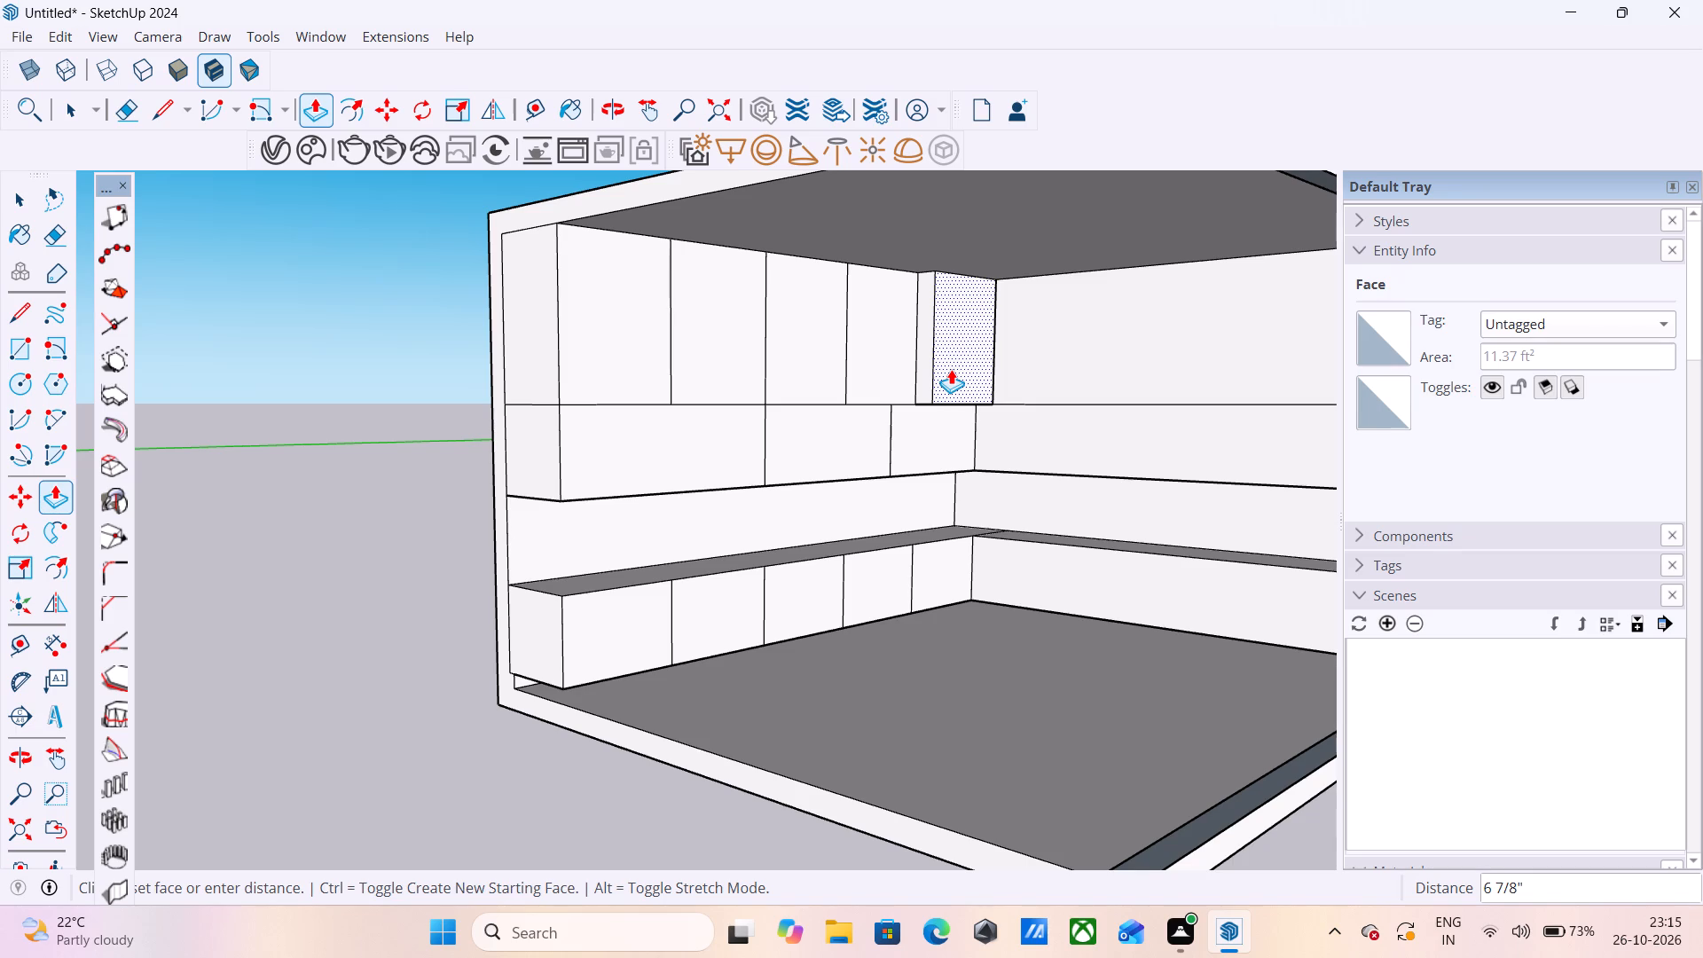
{"action": "key", "text": "6"}
{"action": "key", "text": "Return"}
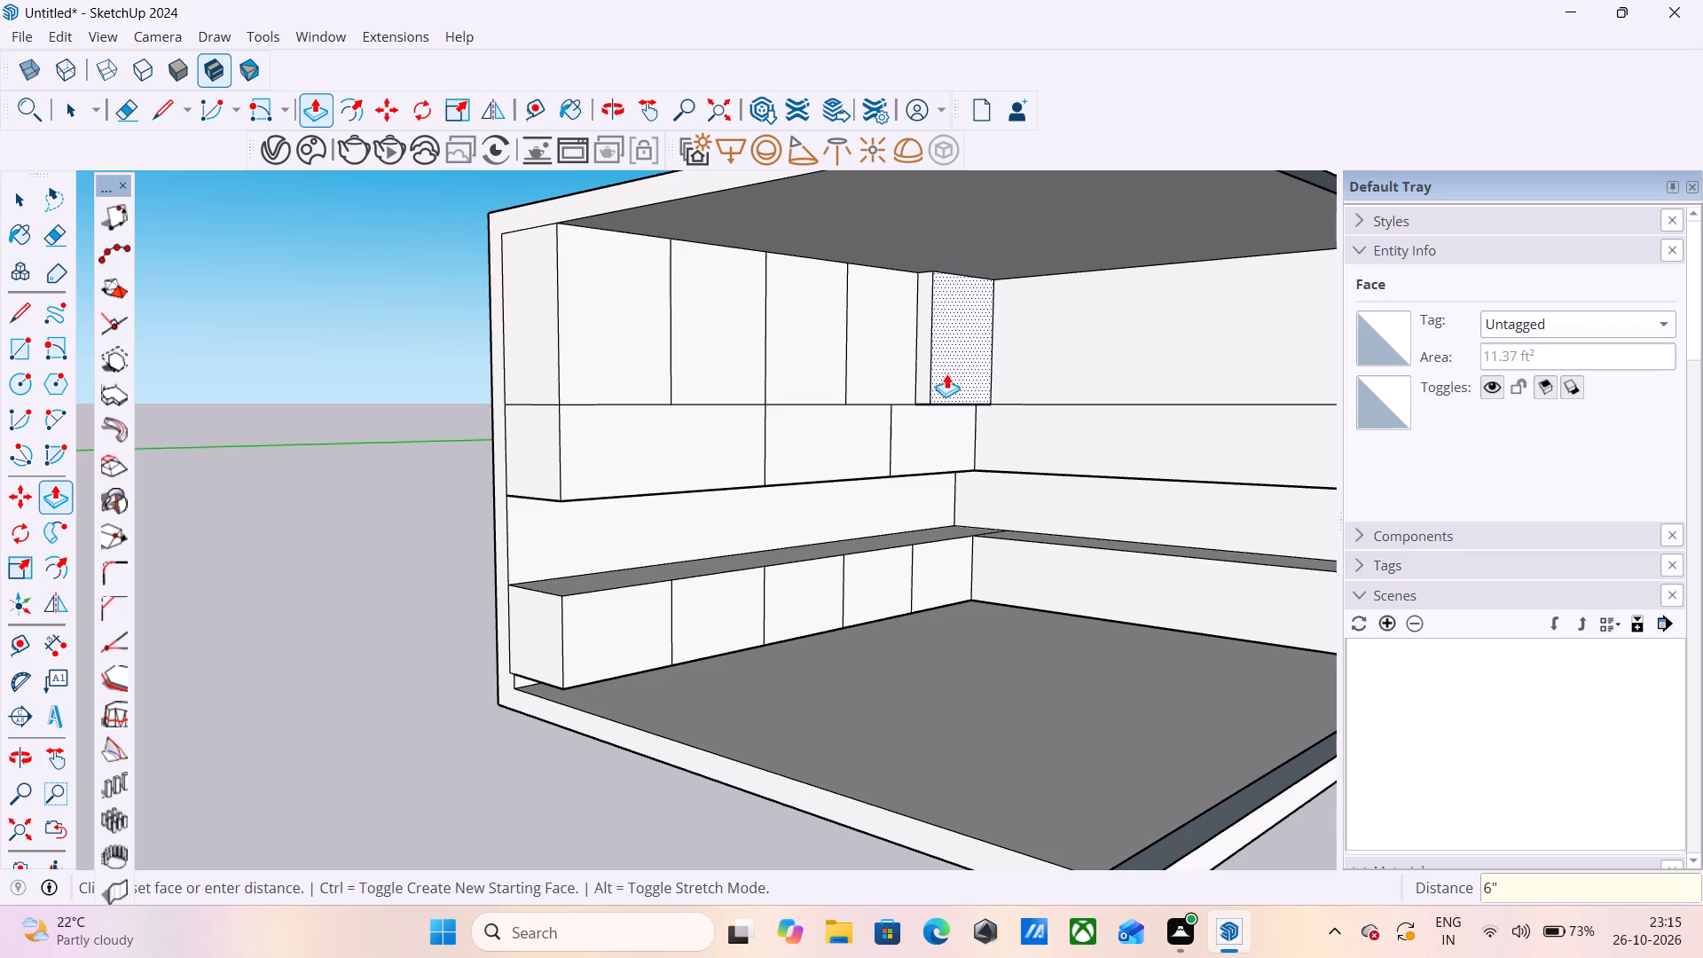
Pull the other four uppermost left-wall panels out 6", flush with the panel at the inner corner.
{"action": "left_click", "coordinate": [842, 366]}
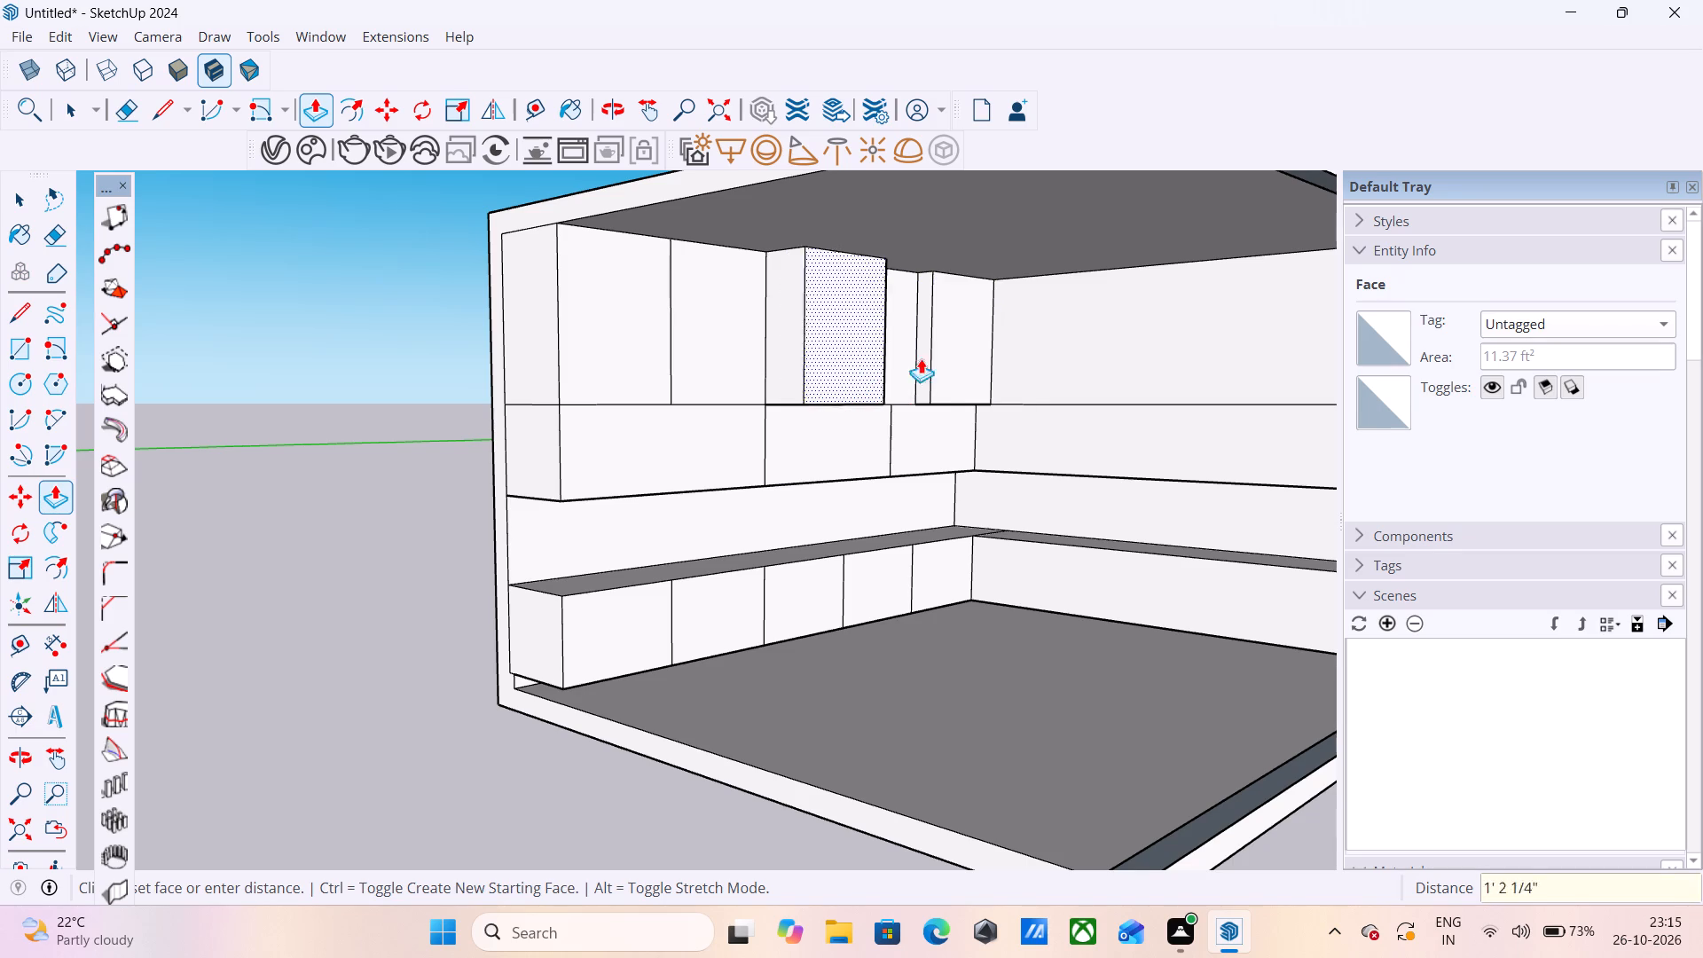
{"action": "key", "text": "space"}
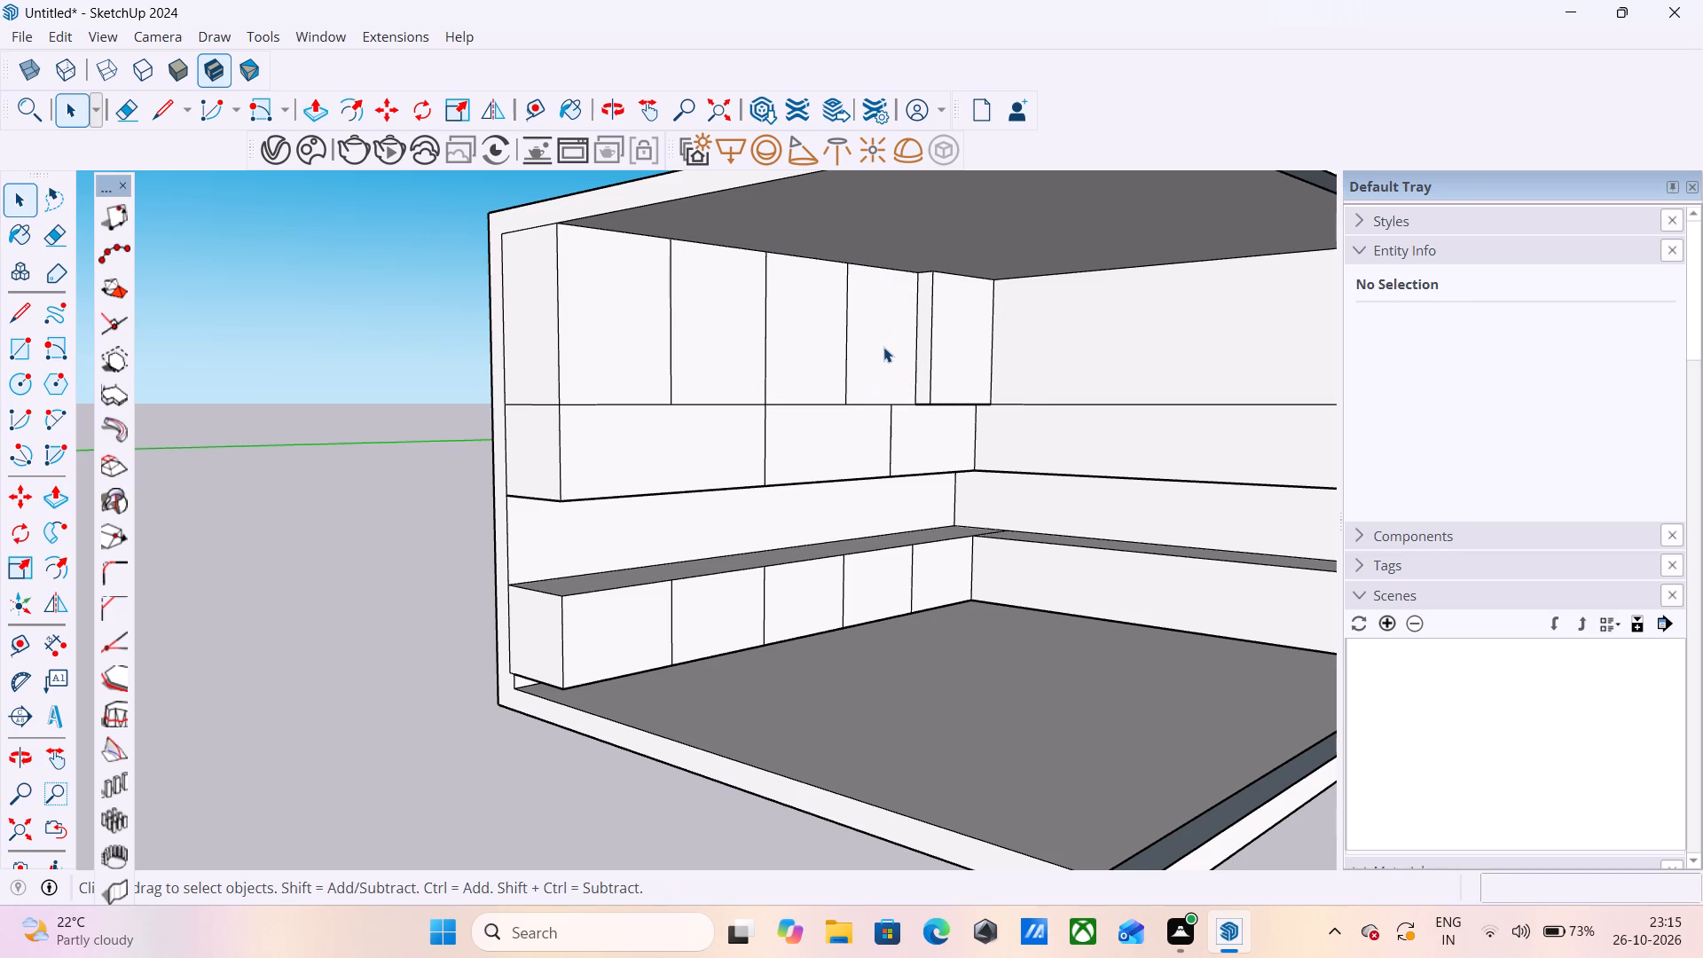
{"action": "key", "text": "p"}
{"action": "left_click", "coordinate": [883, 351]}
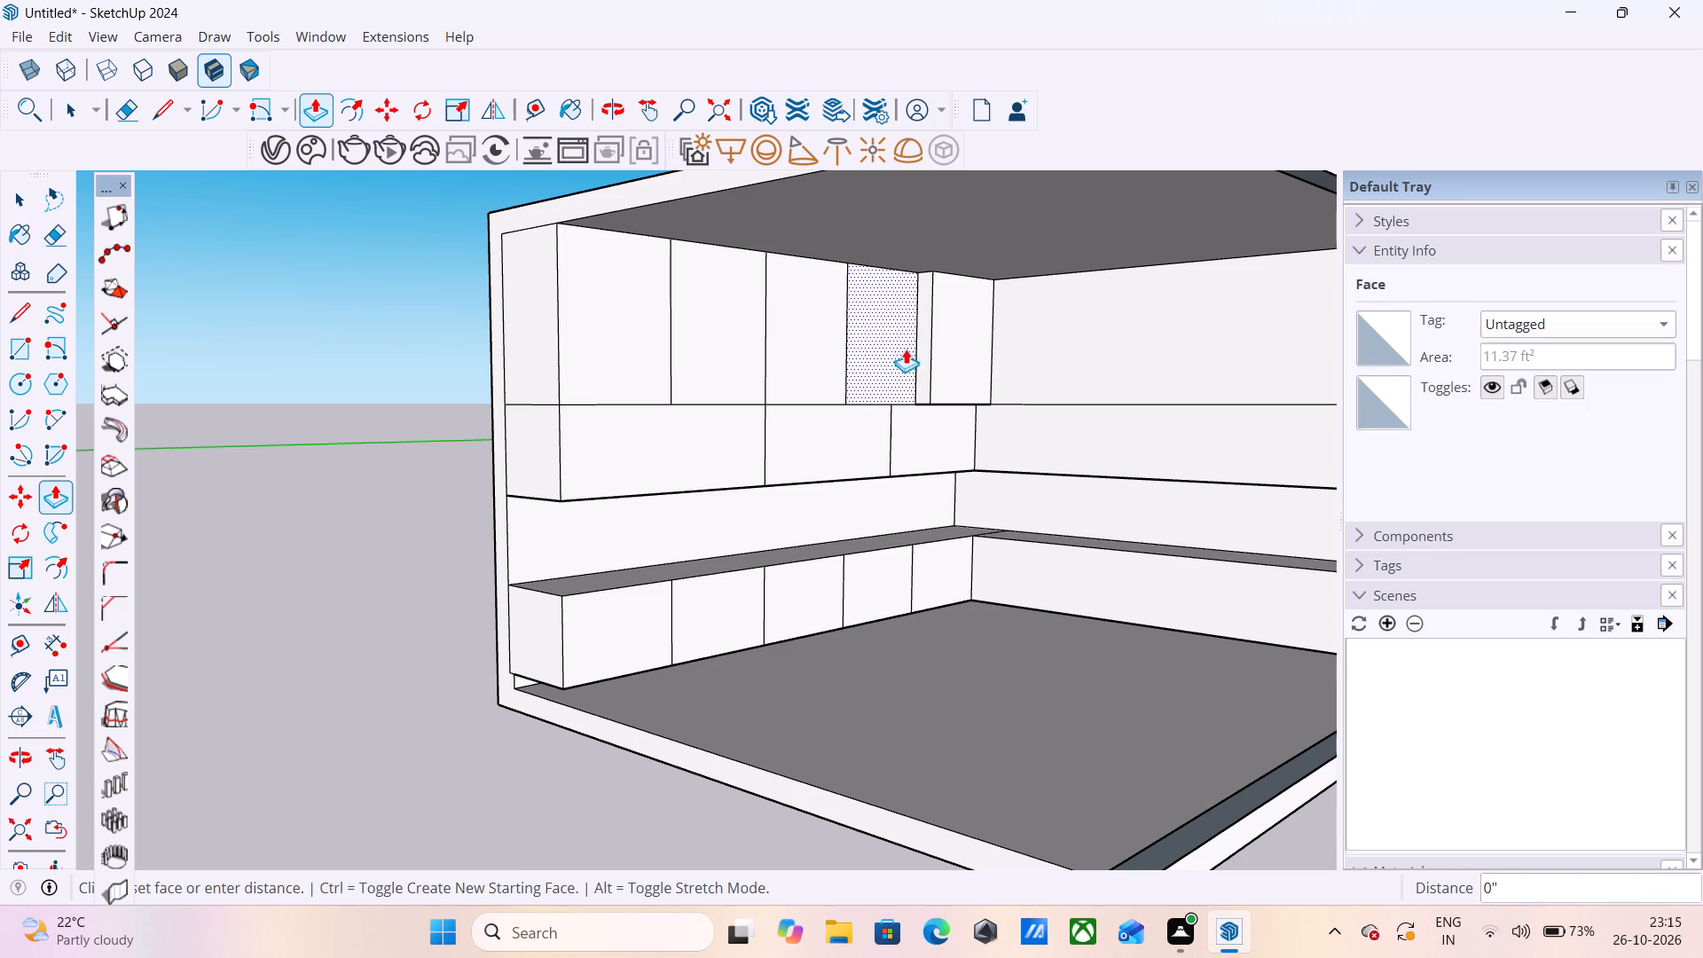
{"action": "left_click", "coordinate": [960, 340]}
{"action": "left_click", "coordinate": [829, 363]}
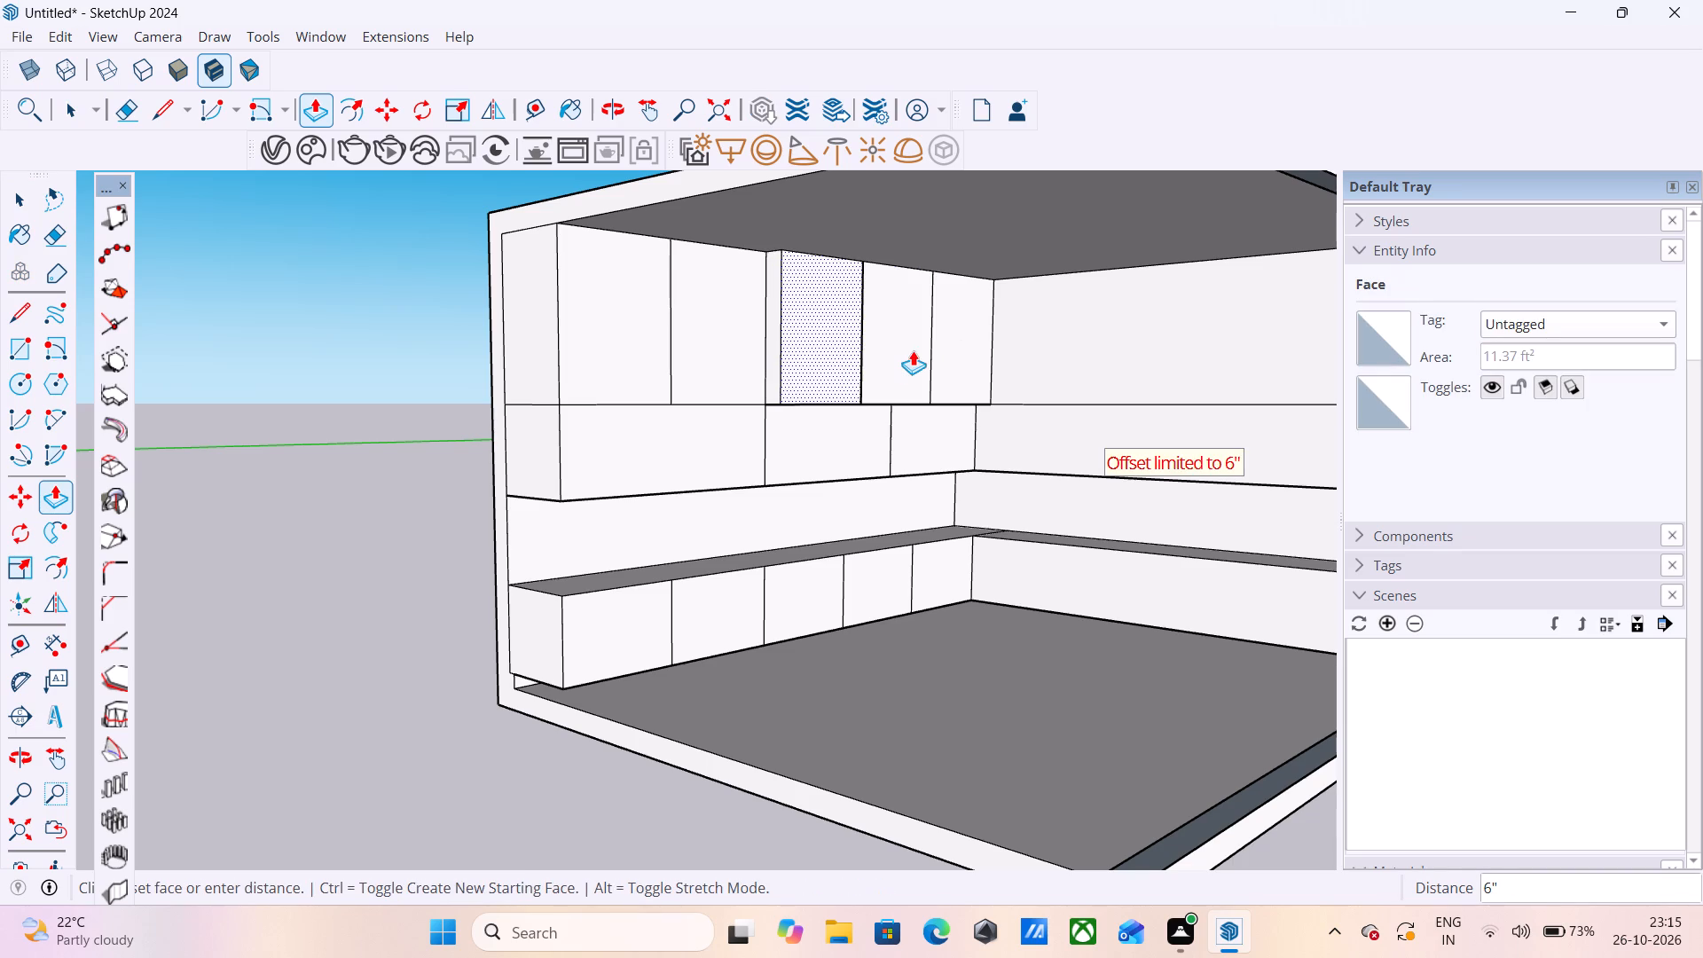
{"action": "left_click", "coordinate": [909, 348]}
{"action": "left_click", "coordinate": [741, 352]}
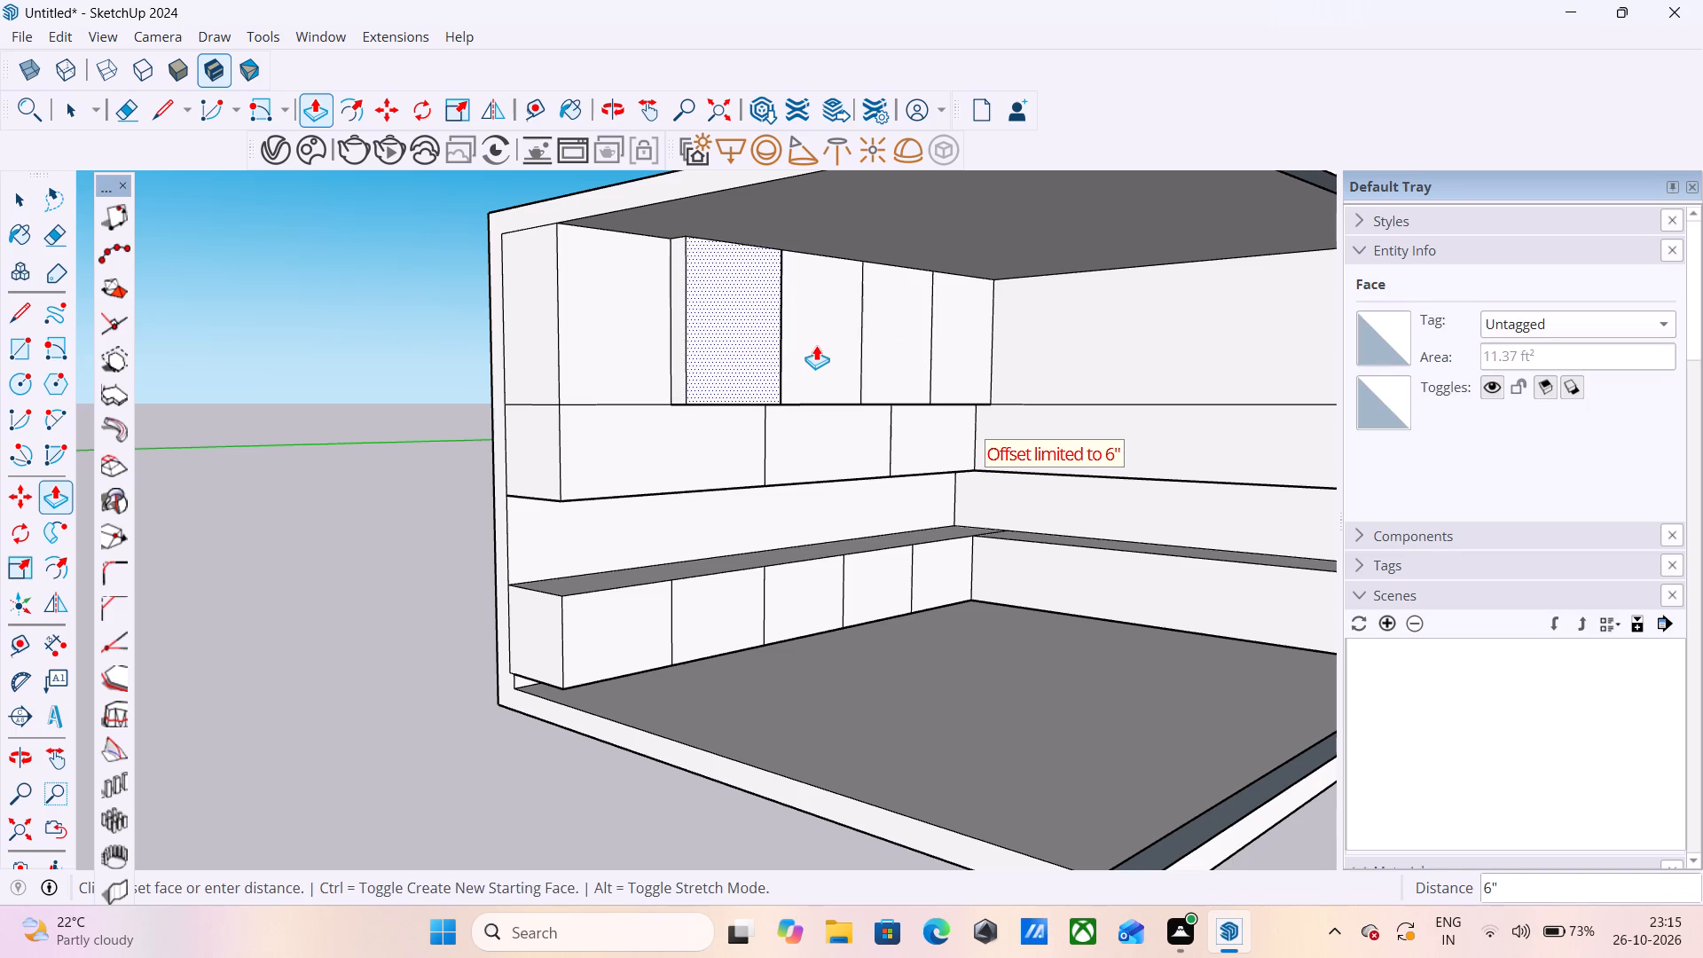
{"action": "left_click", "coordinate": [816, 345]}
{"action": "left_click", "coordinate": [640, 351]}
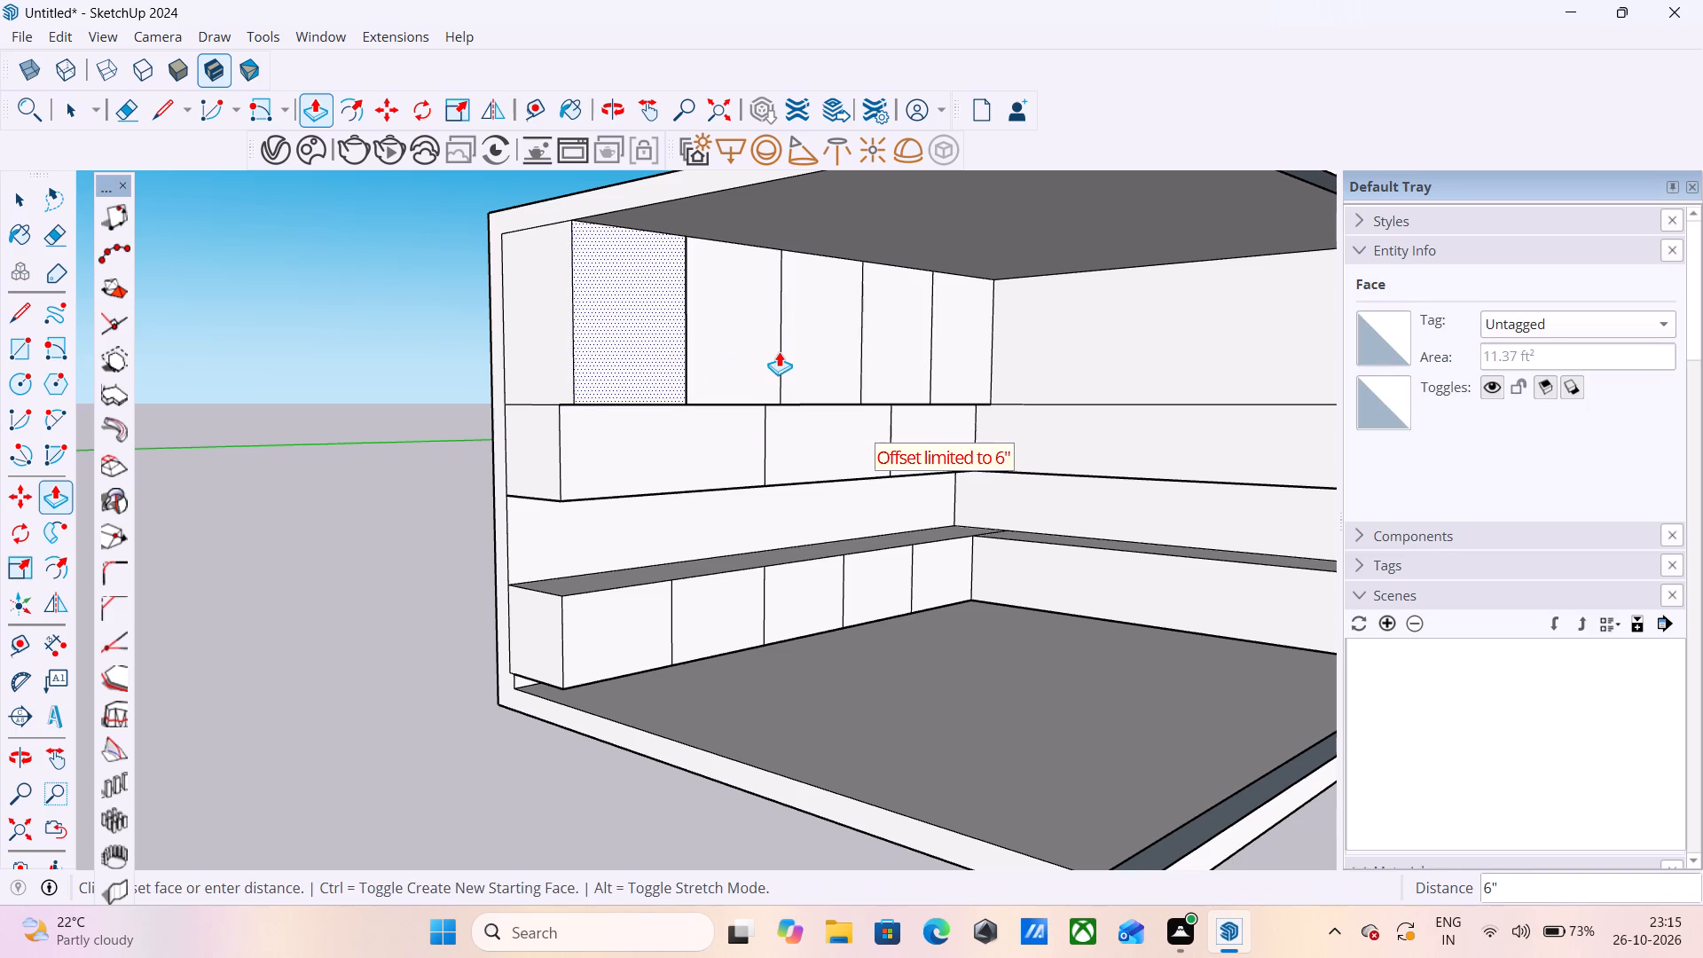
{"action": "left_click", "coordinate": [779, 350]}
Pull the lowest left-wall panel nearest the open end out 6".
{"action": "scroll", "coordinate": [710, 404], "scroll_direction": "down", "scroll_amount": 4}
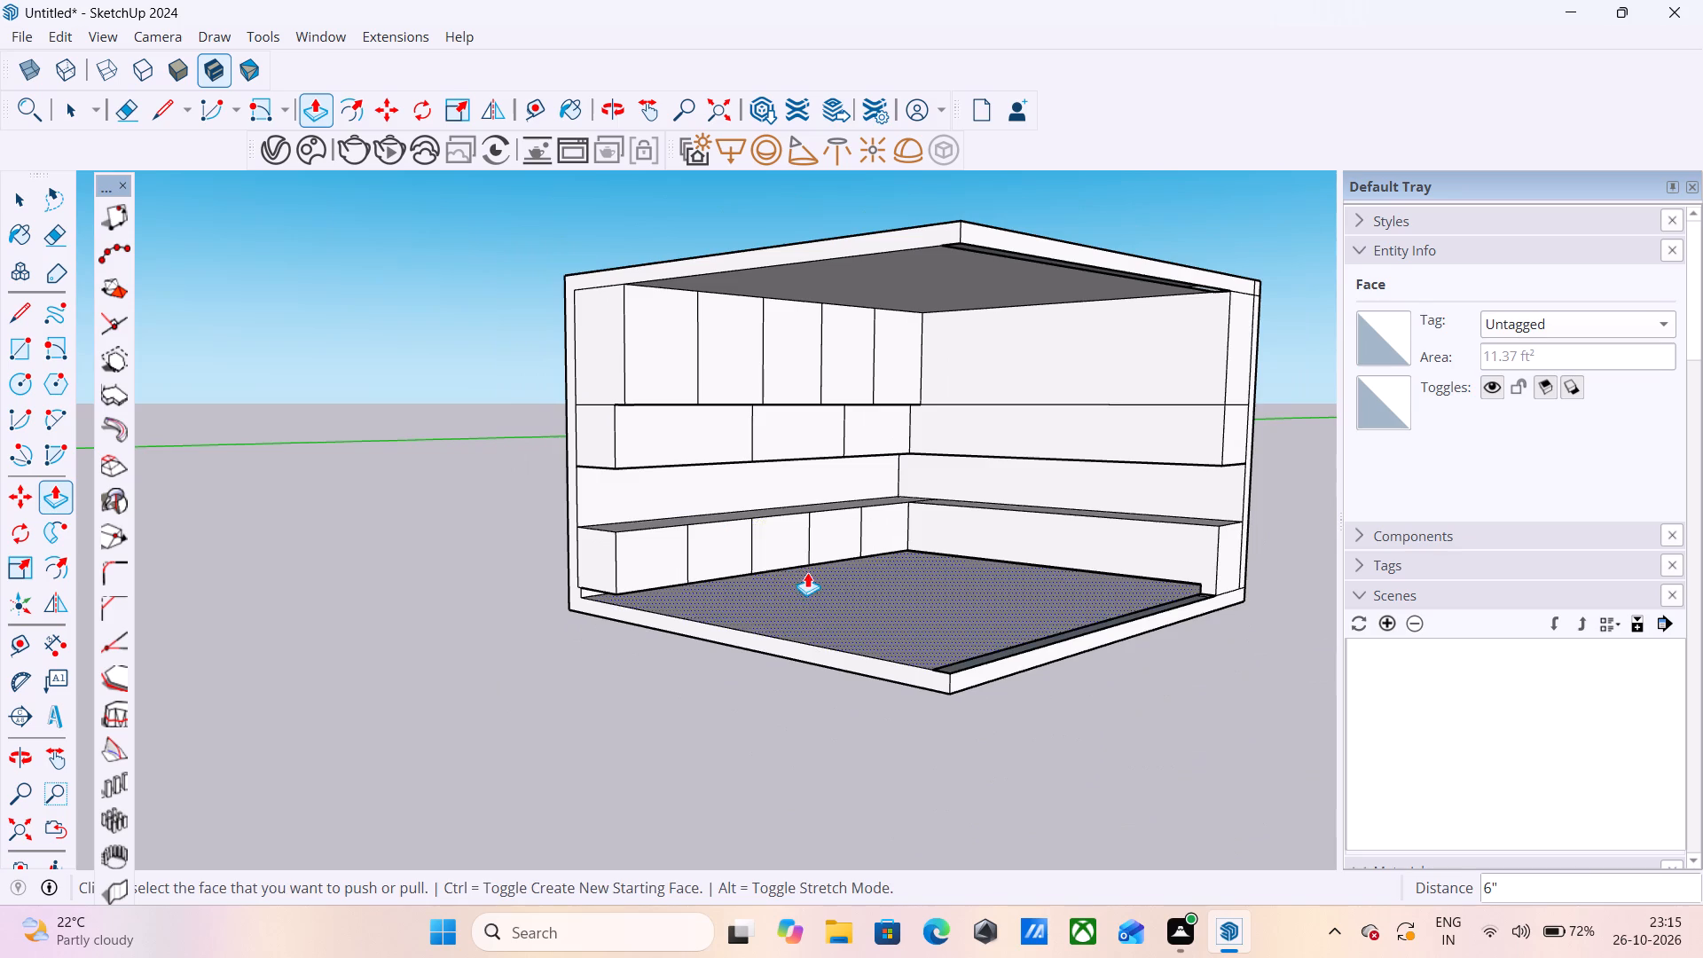
{"action": "middle_click_drag", "start_coordinate": [775, 553], "coordinate": [670, 413]}
{"action": "scroll", "coordinate": [654, 357], "scroll_direction": "up", "scroll_amount": 8}
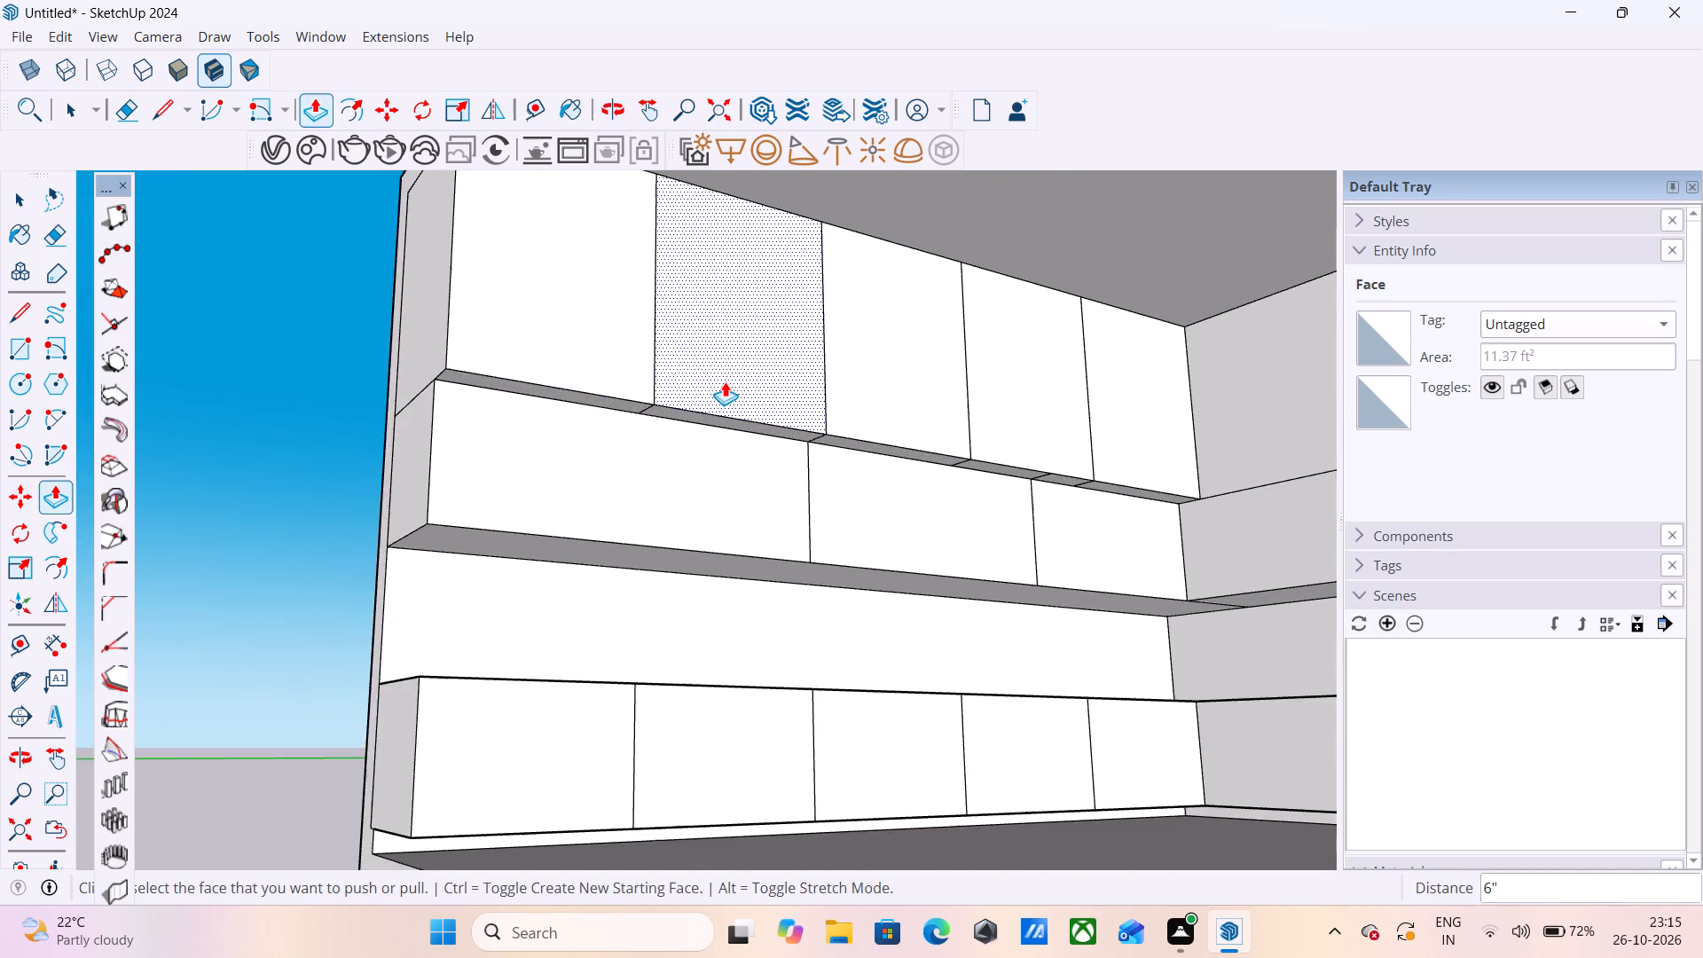
{"action": "middle_click_drag", "start_coordinate": [725, 381], "coordinate": [793, 561]}
{"action": "scroll", "coordinate": [783, 436], "scroll_direction": "down", "scroll_amount": 10}
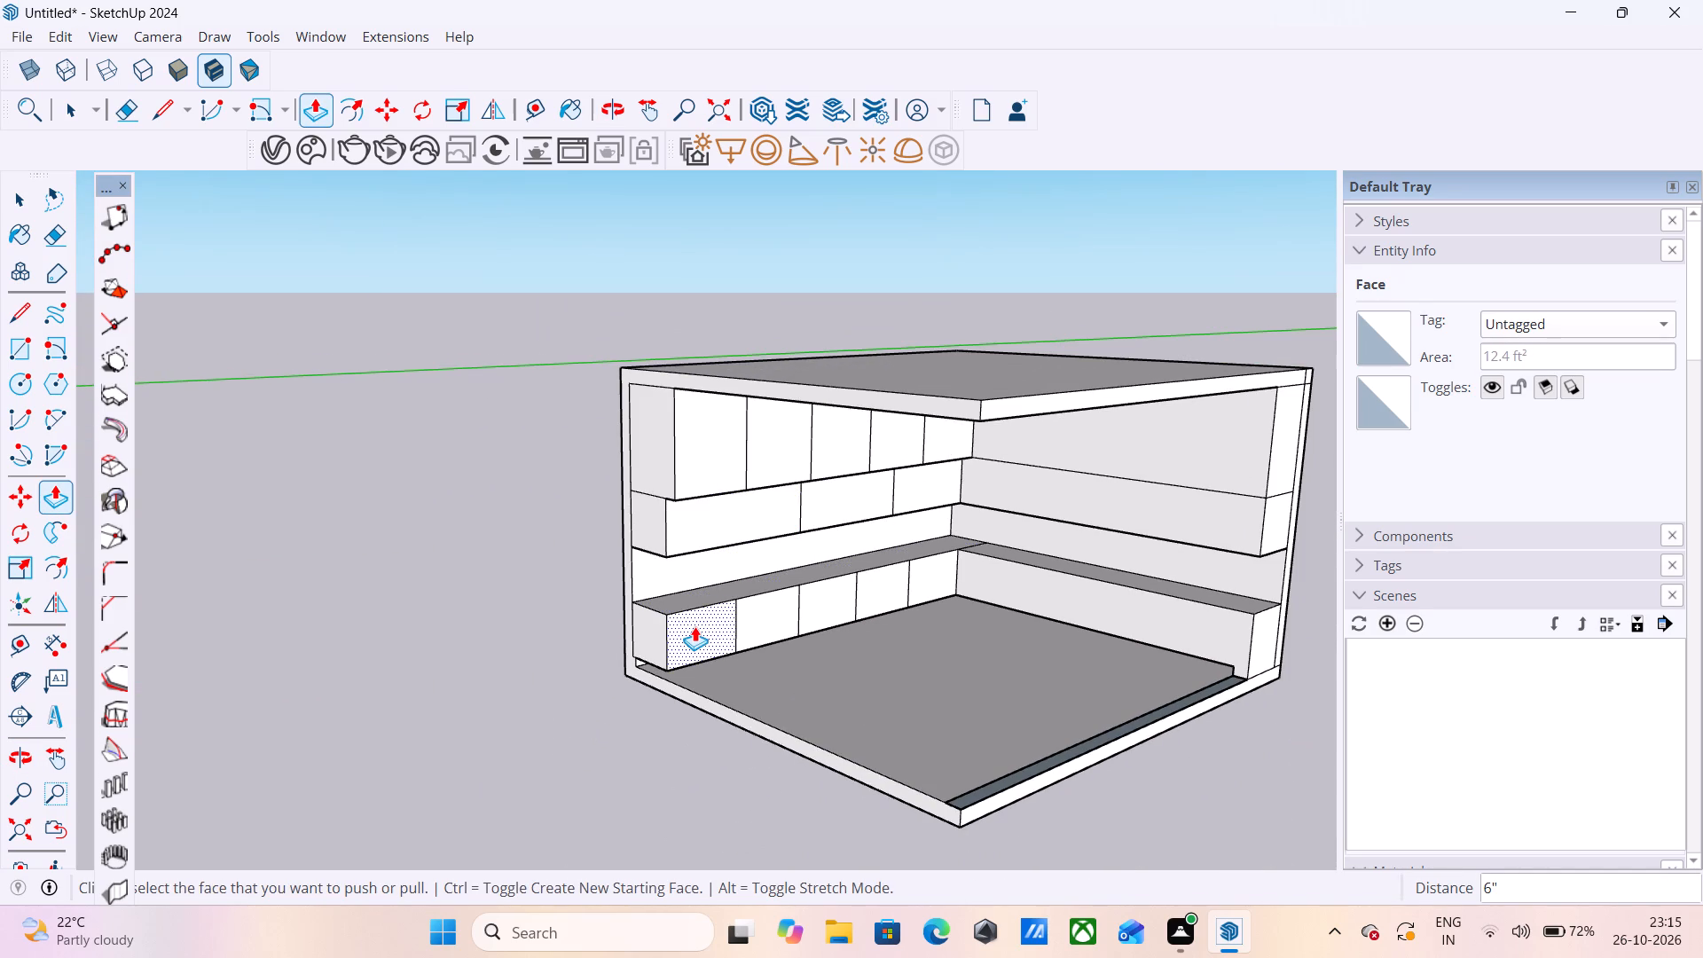
{"action": "scroll", "coordinate": [686, 623], "scroll_direction": "down", "scroll_amount": 1}
{"action": "scroll", "coordinate": [686, 623], "scroll_direction": "up", "scroll_amount": 7}
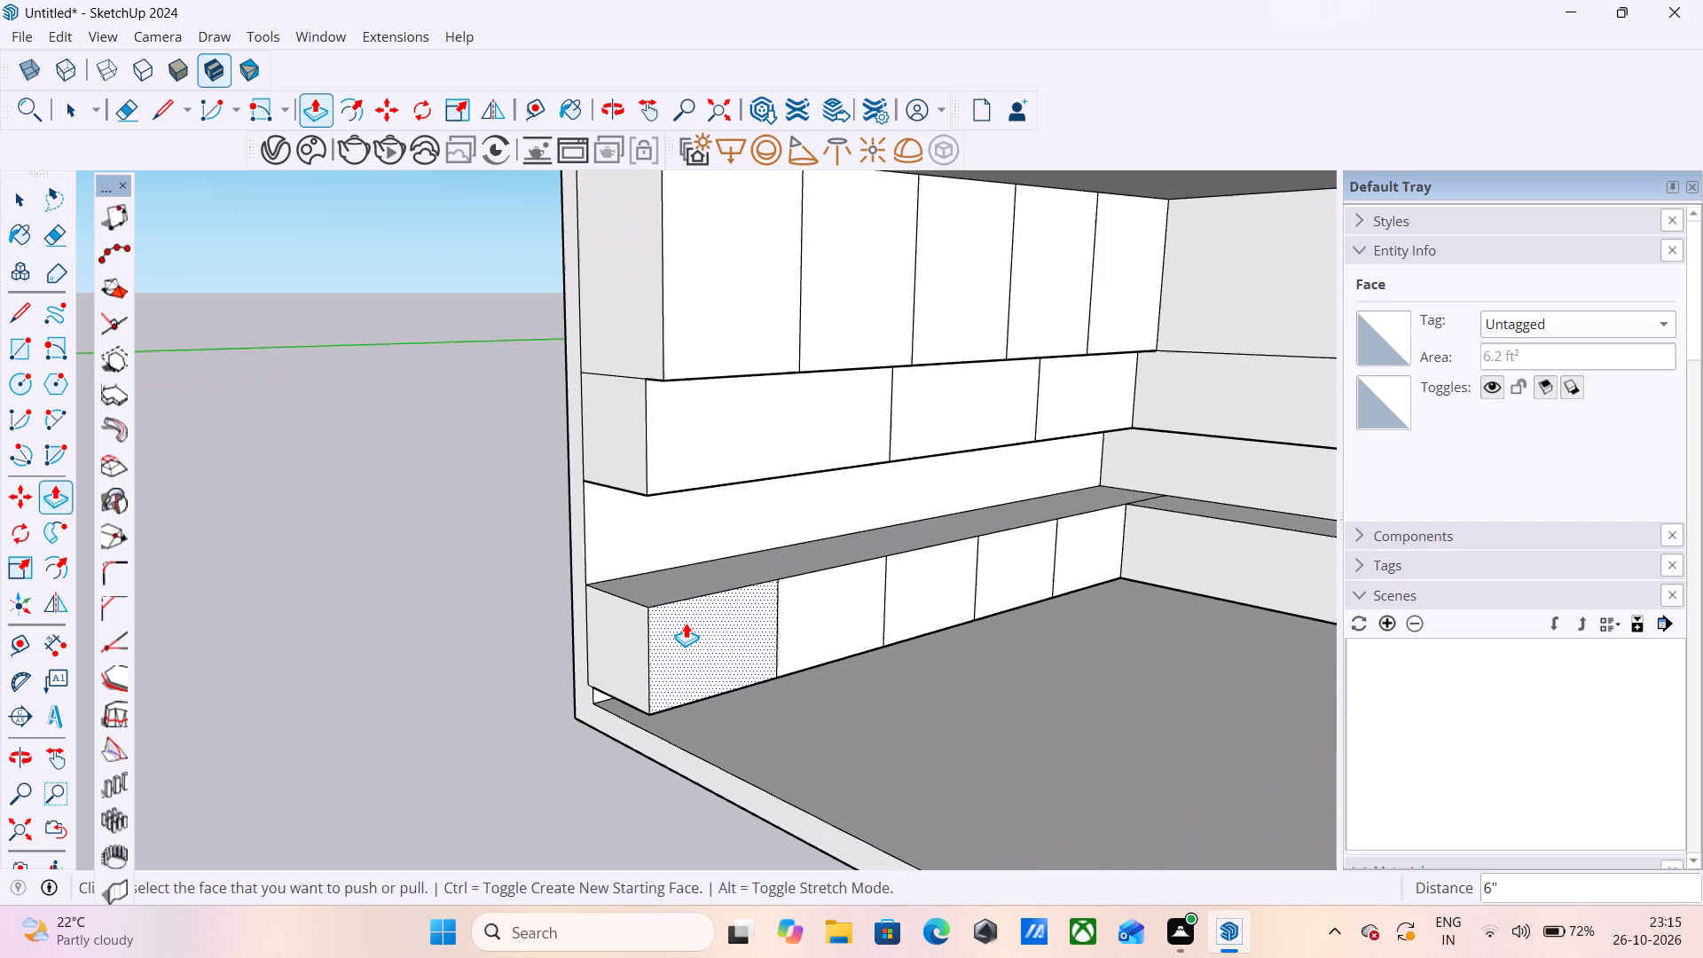
{"action": "left_click", "coordinate": [686, 623]}
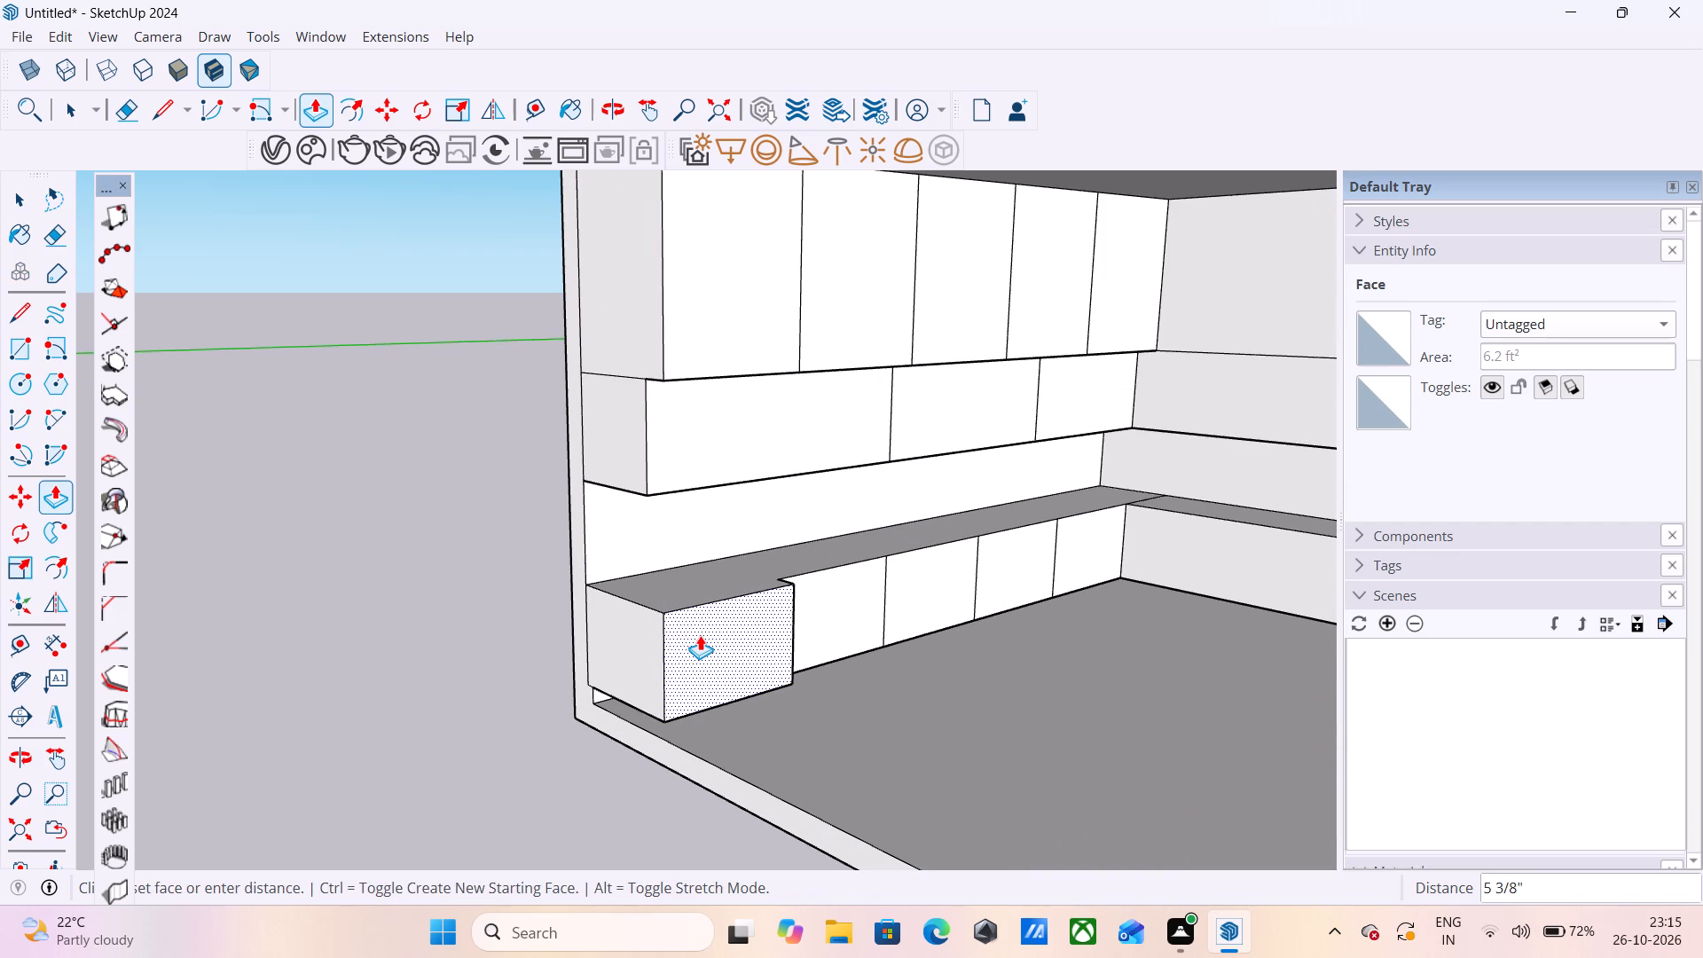
{"action": "key", "text": "6"}
{"action": "key", "text": "Return"}
Pull the remaining four lowest left-wall panels out 6", flush with the panel at the open end.
{"action": "left_click", "coordinate": [837, 617]}
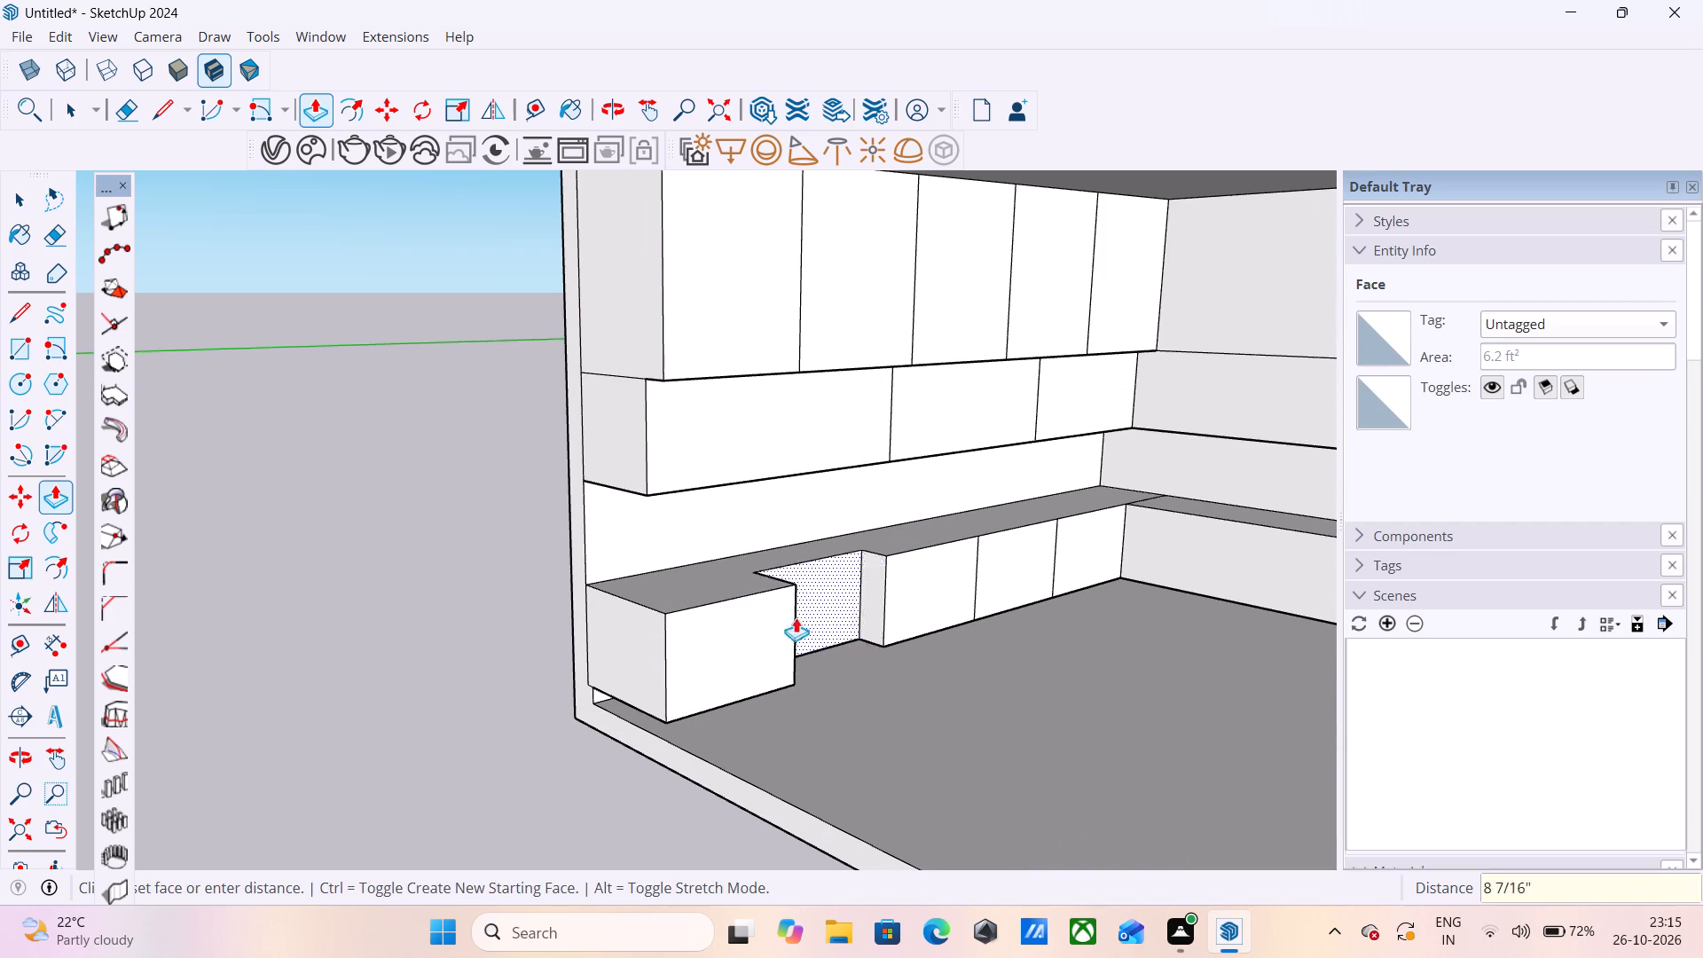
{"action": "left_click", "coordinate": [777, 618]}
{"action": "left_click", "coordinate": [934, 600]}
{"action": "left_click", "coordinate": [862, 601]}
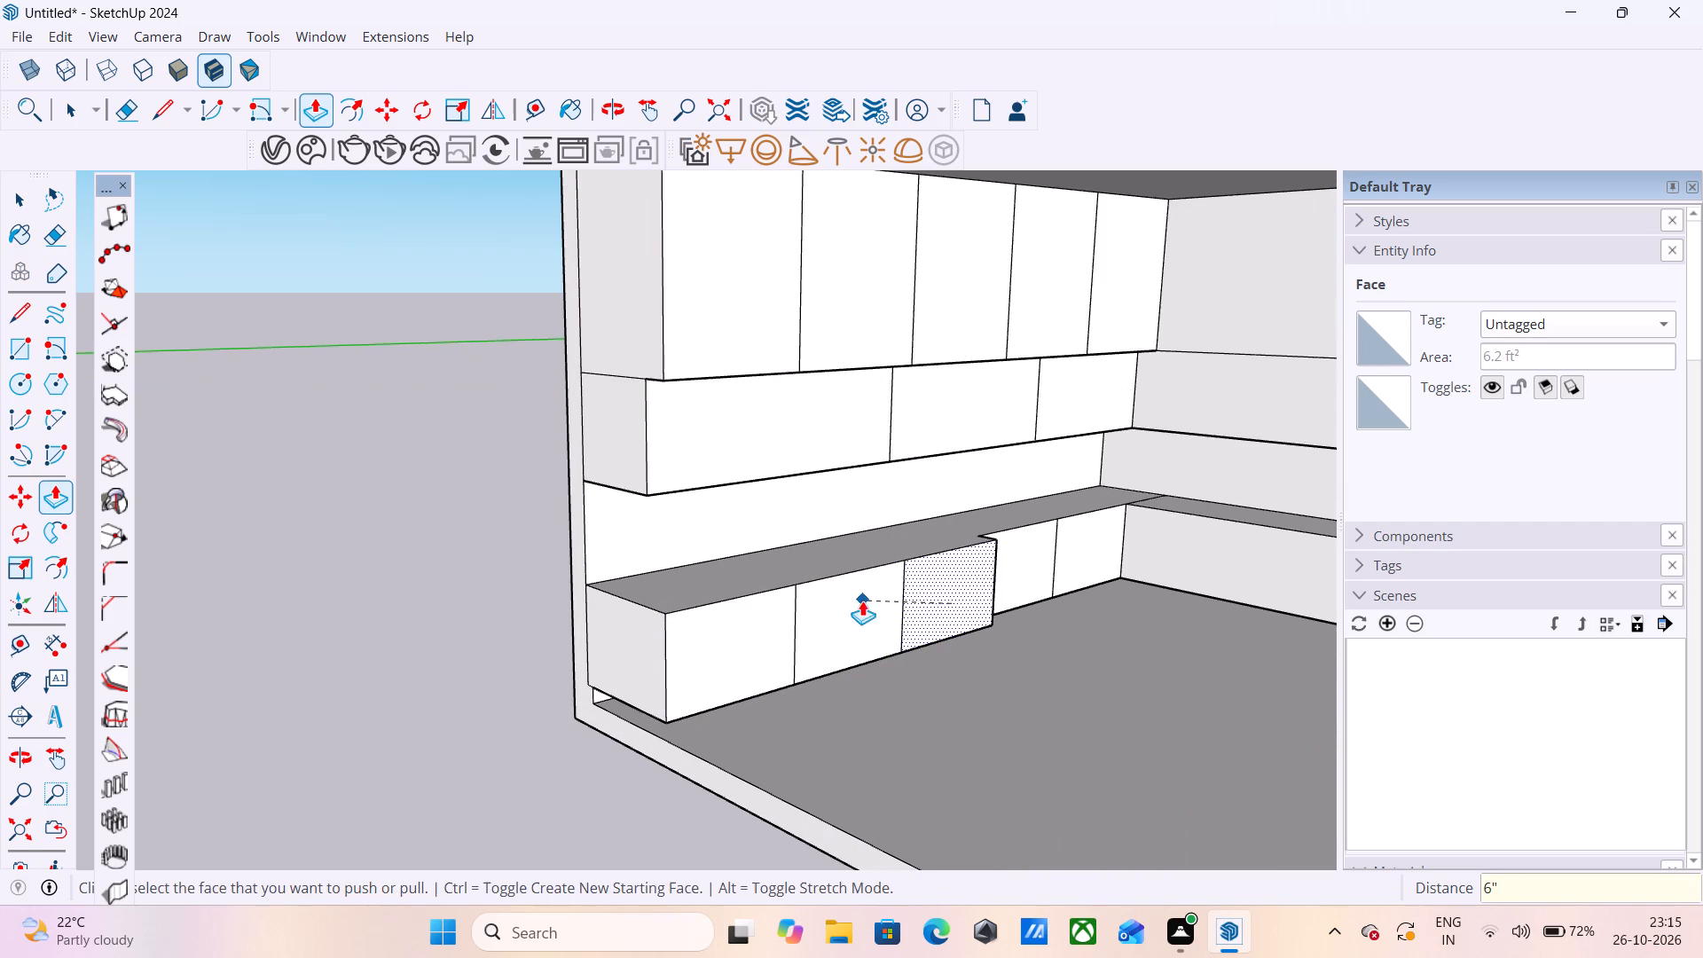
{"action": "left_click", "coordinate": [1025, 550]}
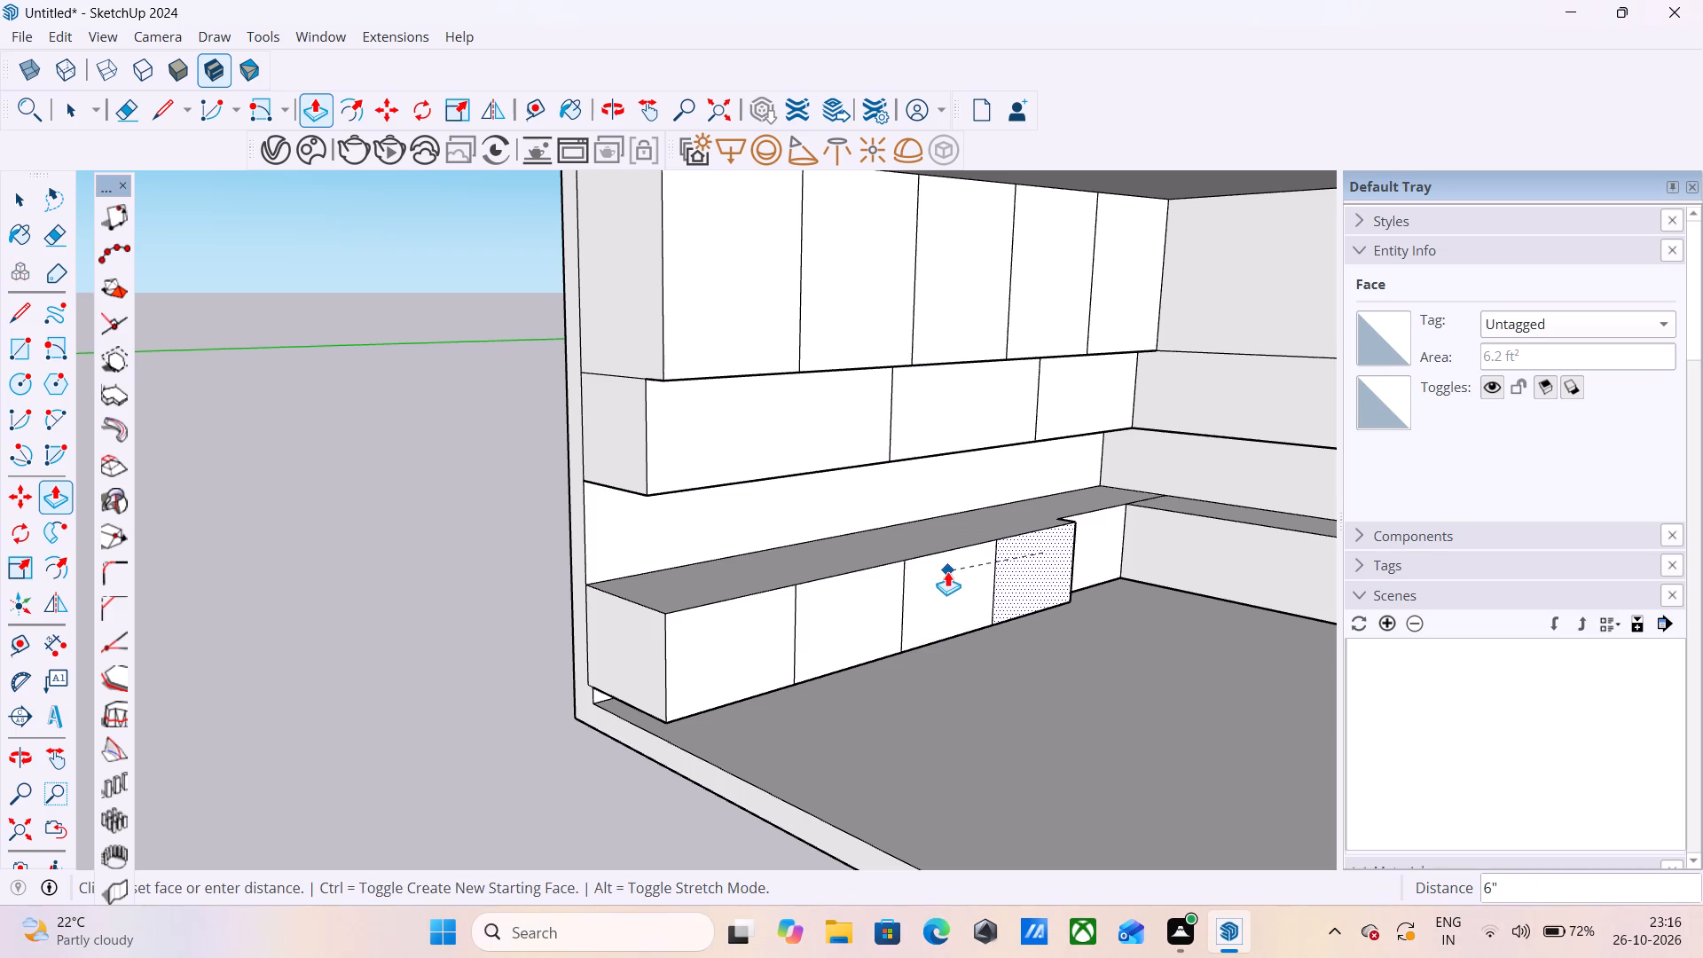
{"action": "left_click", "coordinate": [947, 571]}
{"action": "left_click", "coordinate": [1102, 545]}
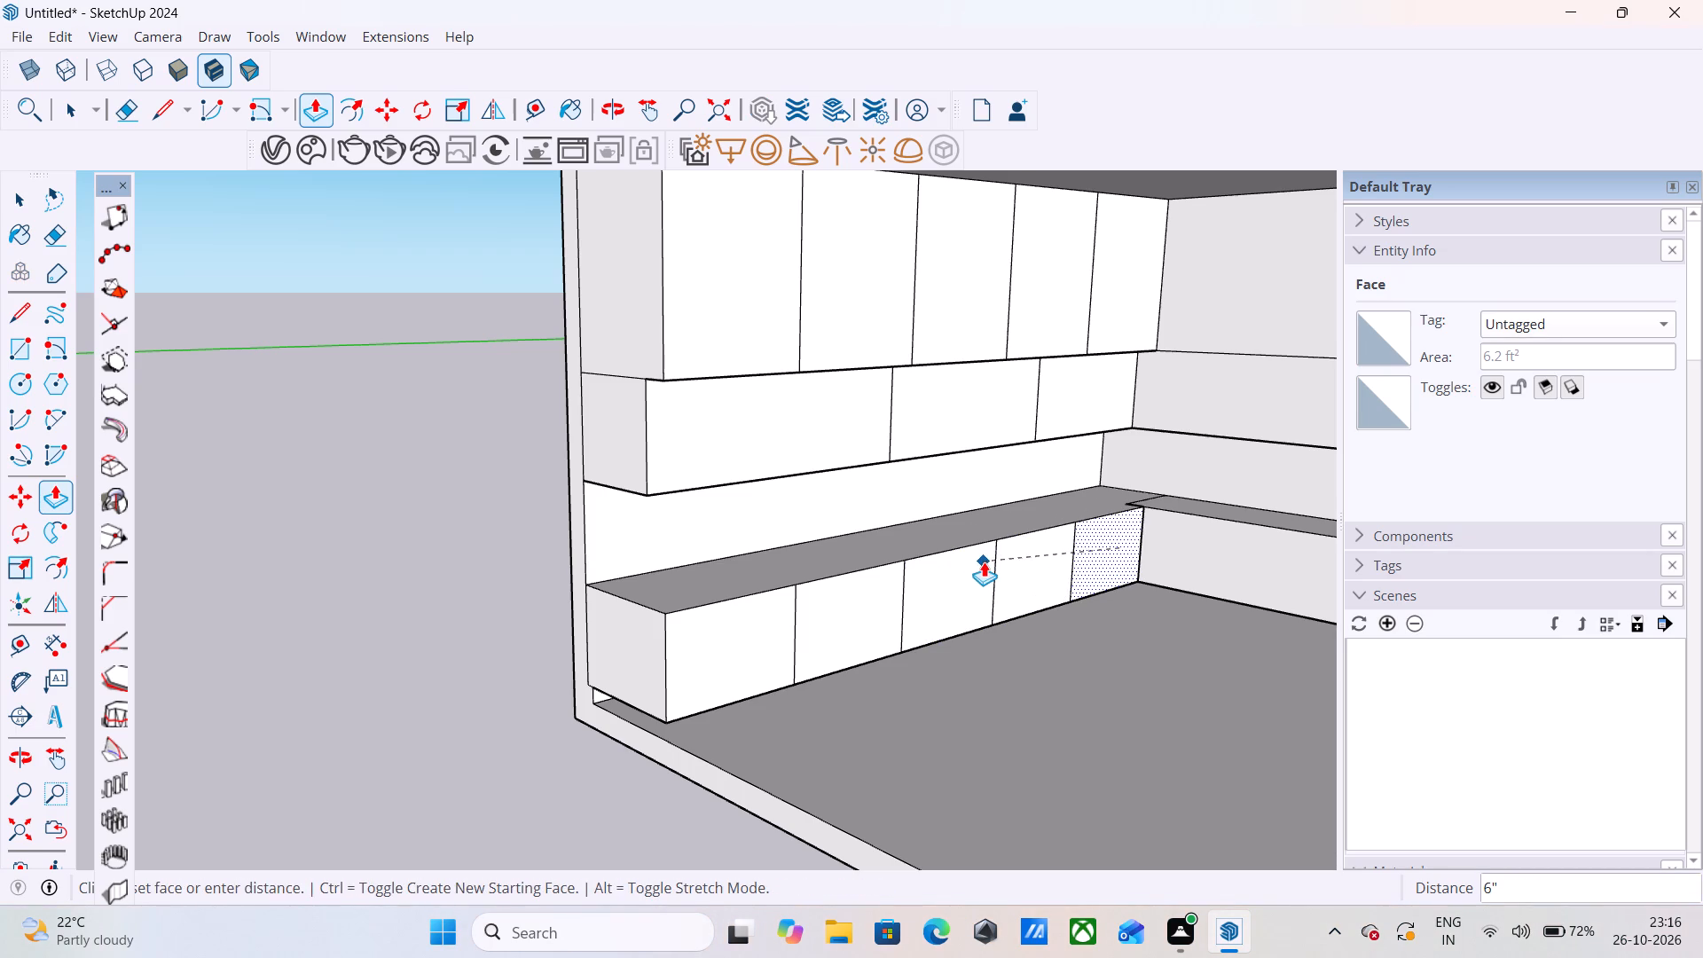
{"action": "left_click", "coordinate": [984, 561]}
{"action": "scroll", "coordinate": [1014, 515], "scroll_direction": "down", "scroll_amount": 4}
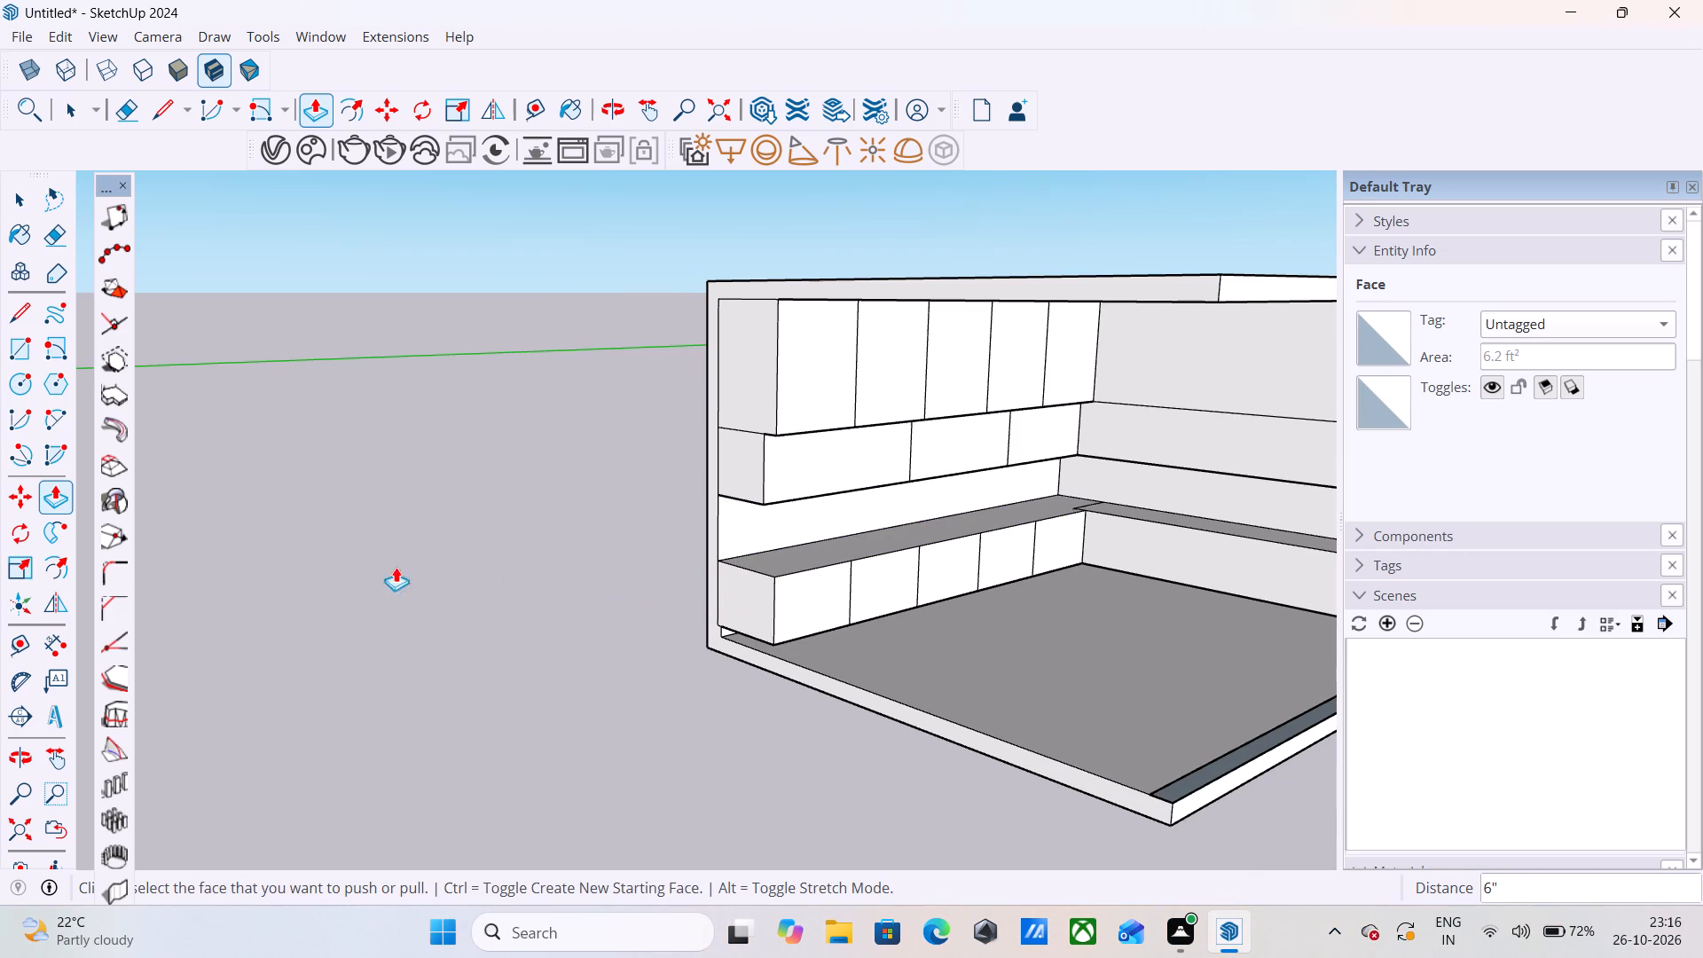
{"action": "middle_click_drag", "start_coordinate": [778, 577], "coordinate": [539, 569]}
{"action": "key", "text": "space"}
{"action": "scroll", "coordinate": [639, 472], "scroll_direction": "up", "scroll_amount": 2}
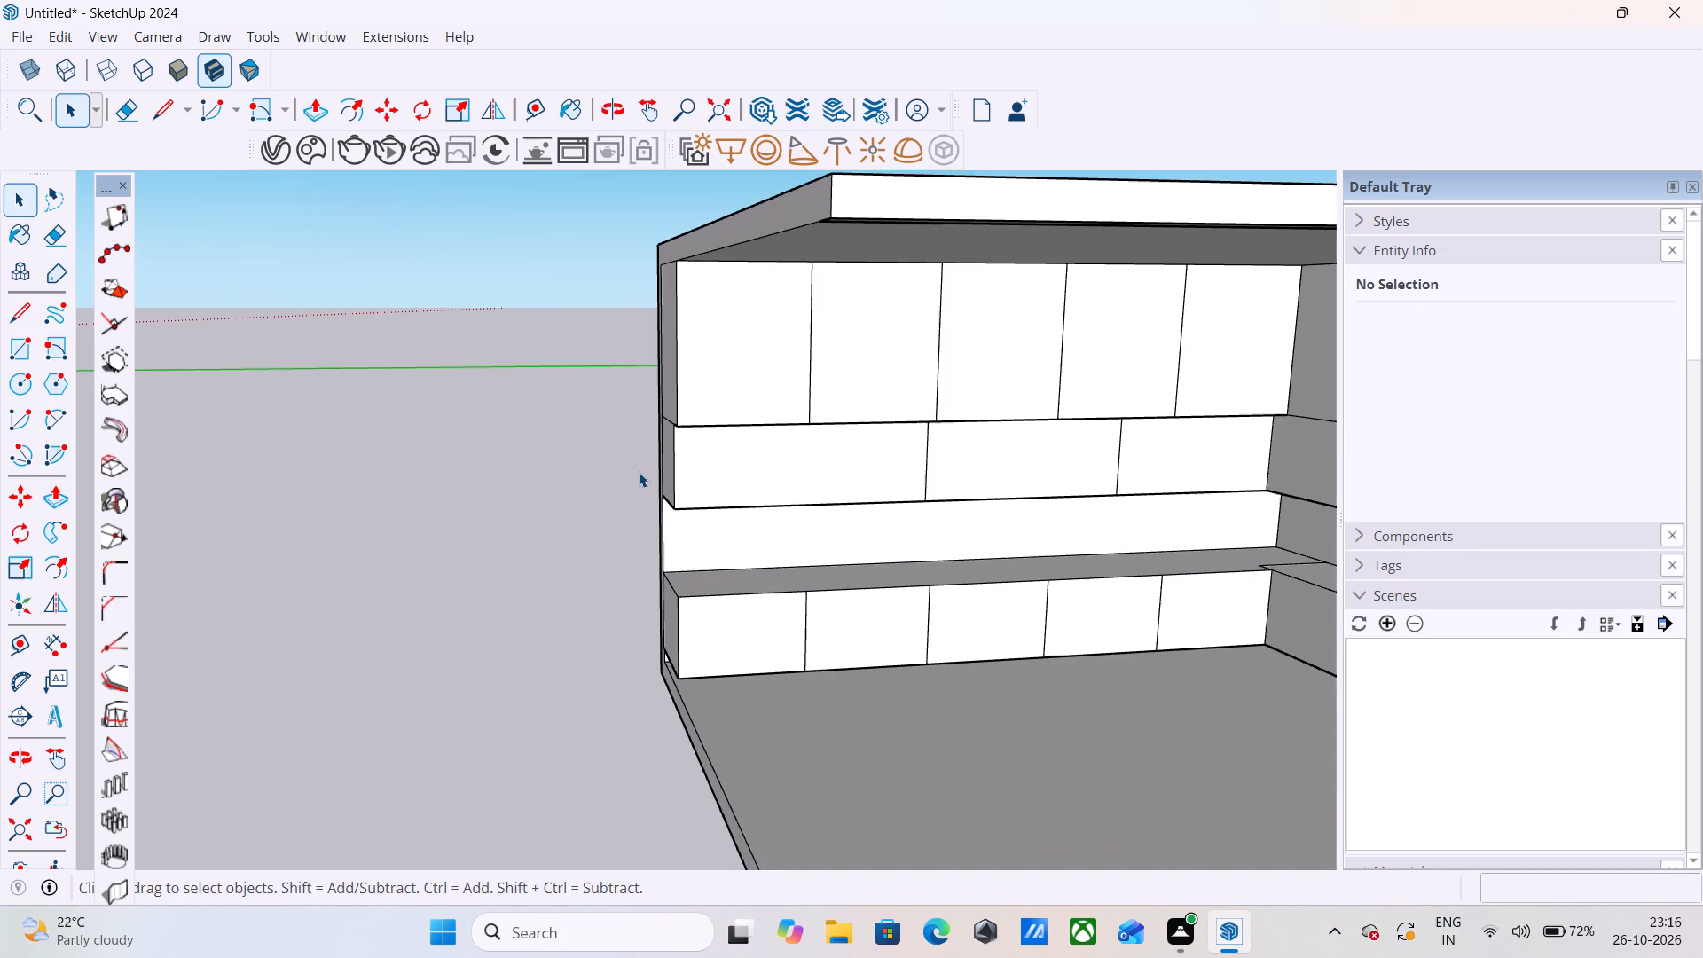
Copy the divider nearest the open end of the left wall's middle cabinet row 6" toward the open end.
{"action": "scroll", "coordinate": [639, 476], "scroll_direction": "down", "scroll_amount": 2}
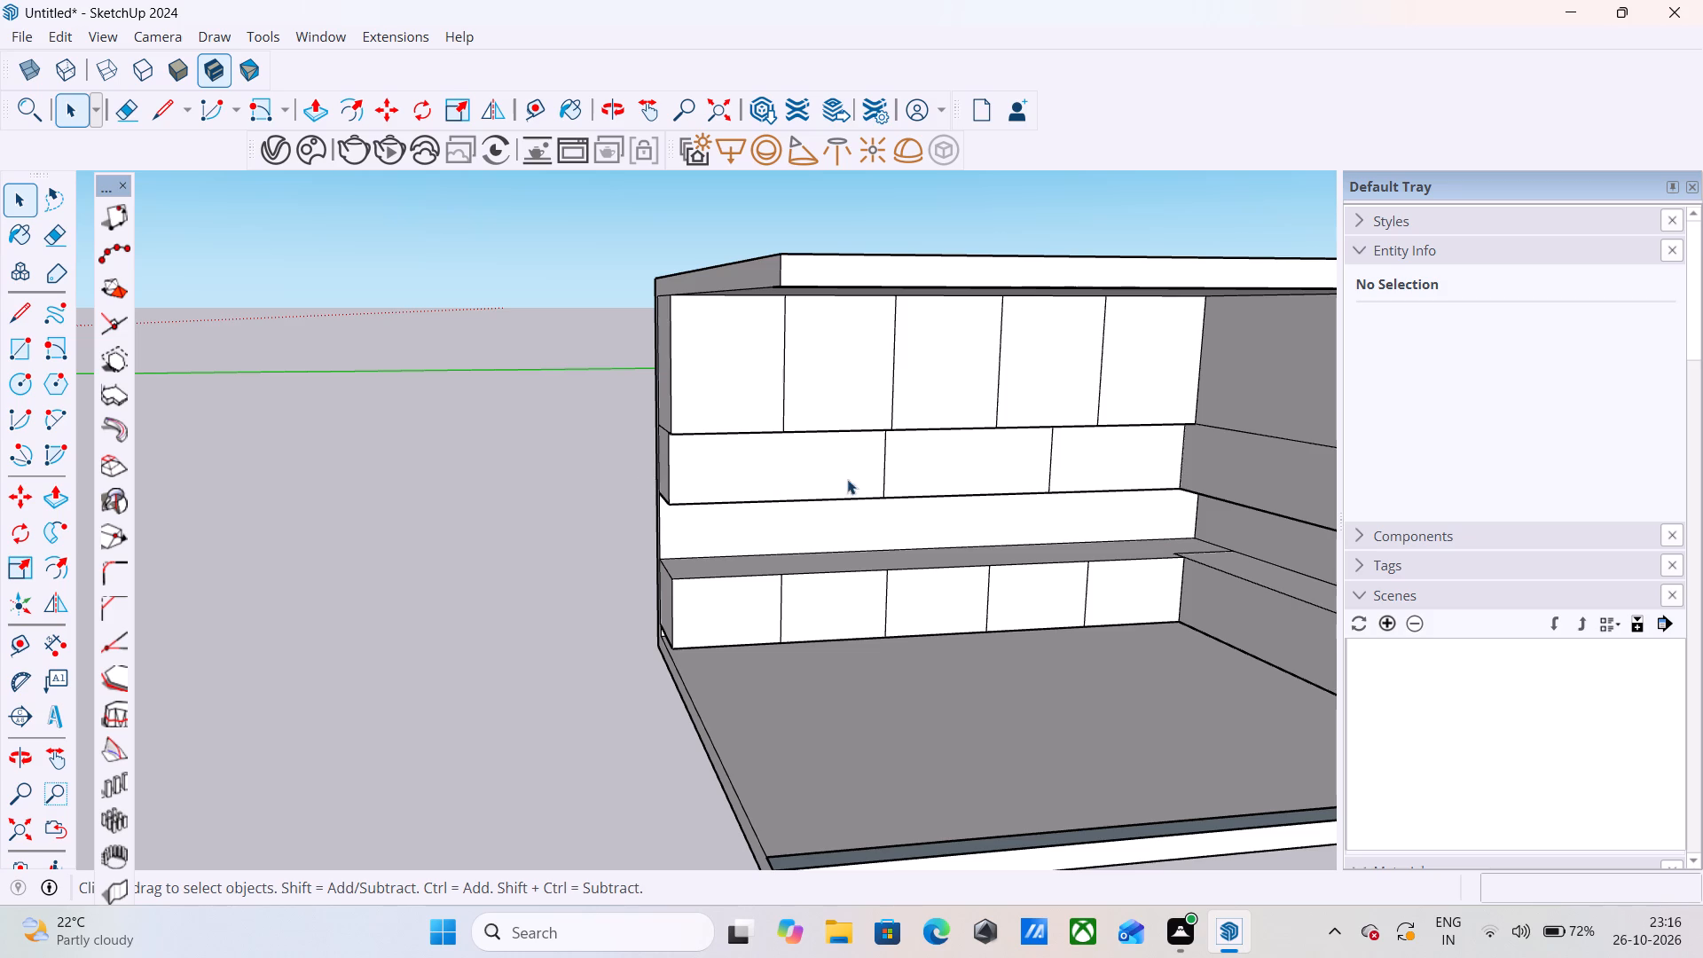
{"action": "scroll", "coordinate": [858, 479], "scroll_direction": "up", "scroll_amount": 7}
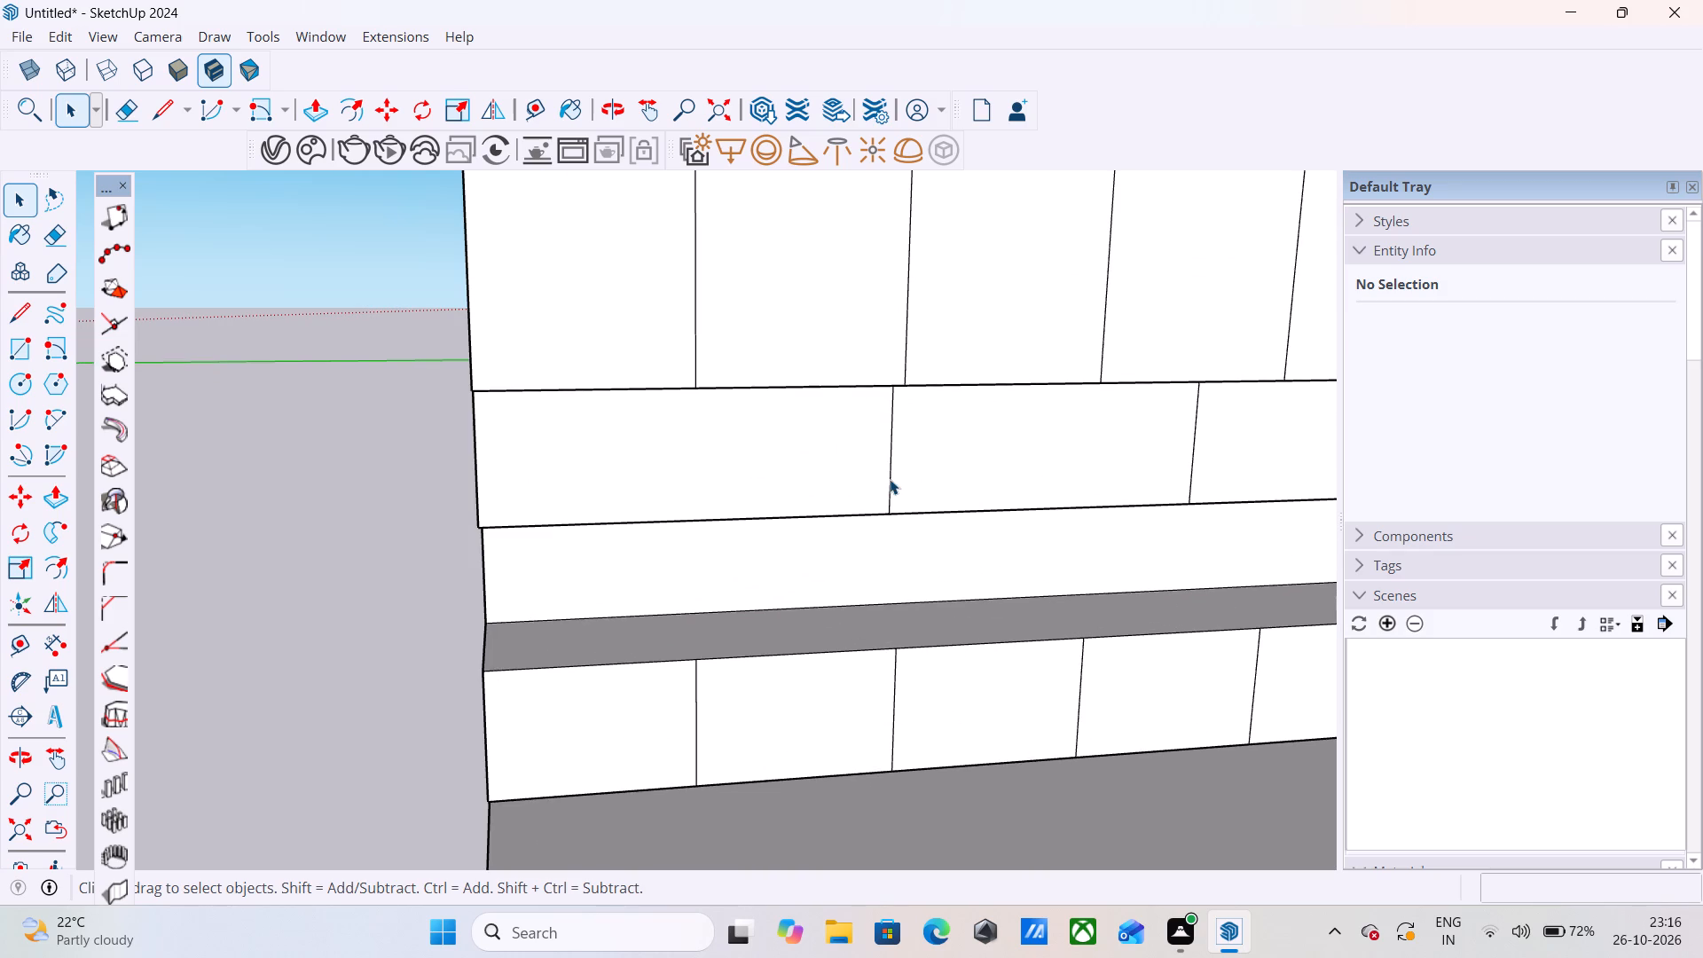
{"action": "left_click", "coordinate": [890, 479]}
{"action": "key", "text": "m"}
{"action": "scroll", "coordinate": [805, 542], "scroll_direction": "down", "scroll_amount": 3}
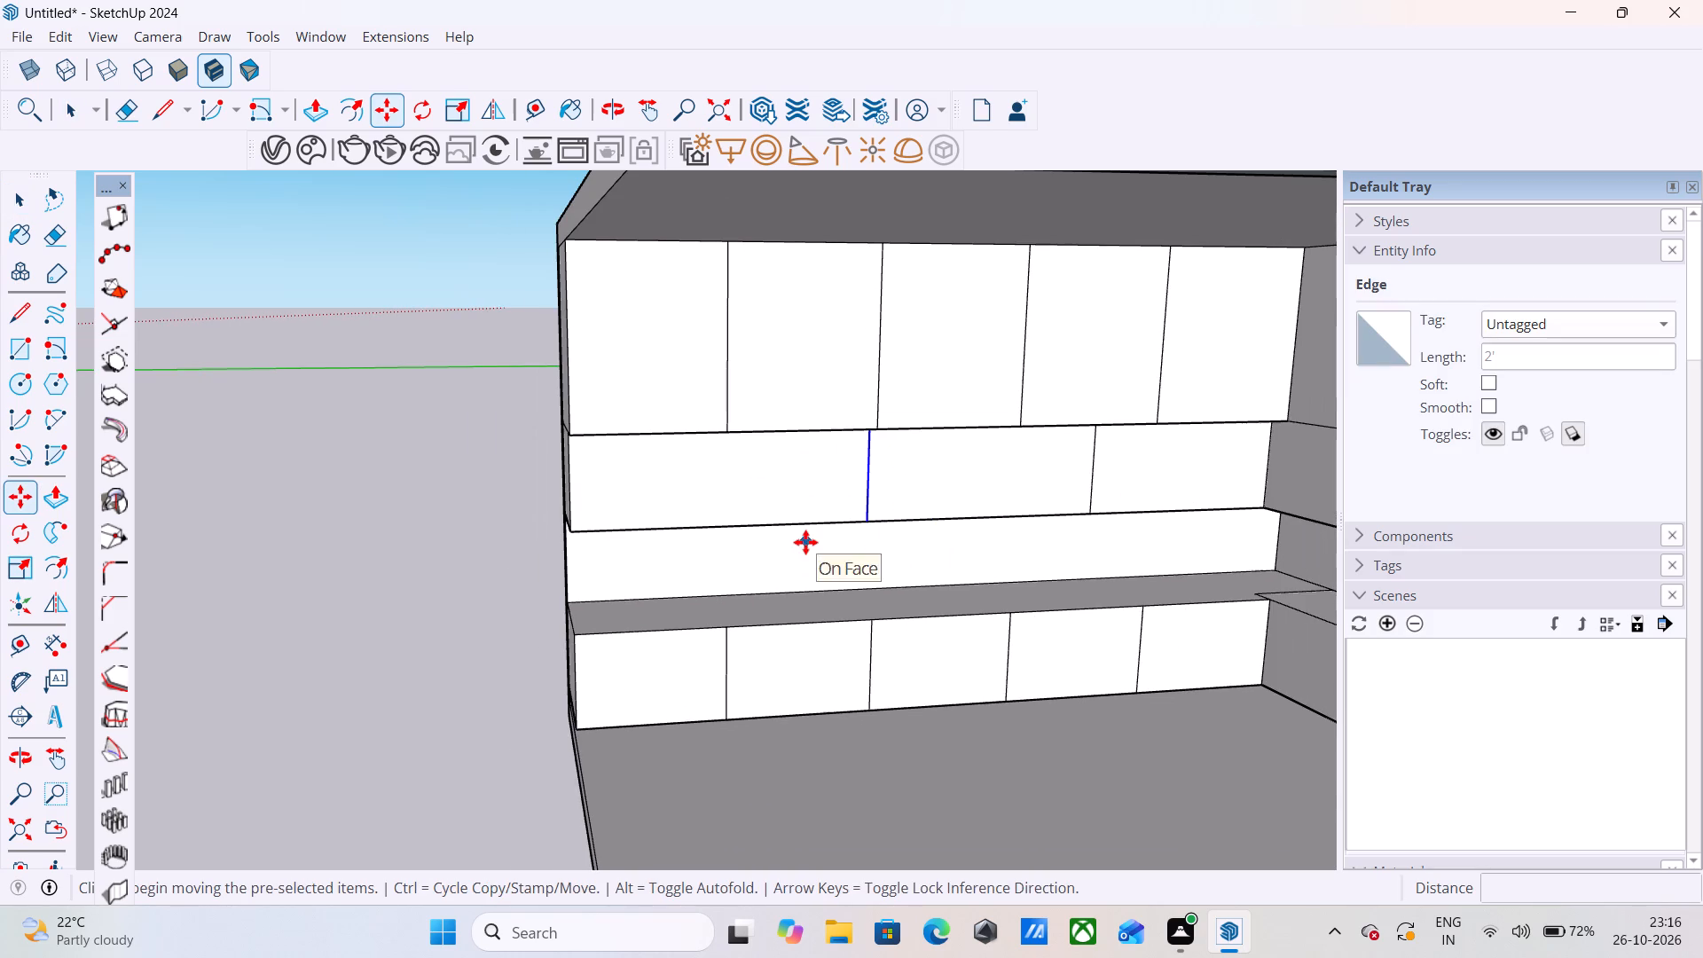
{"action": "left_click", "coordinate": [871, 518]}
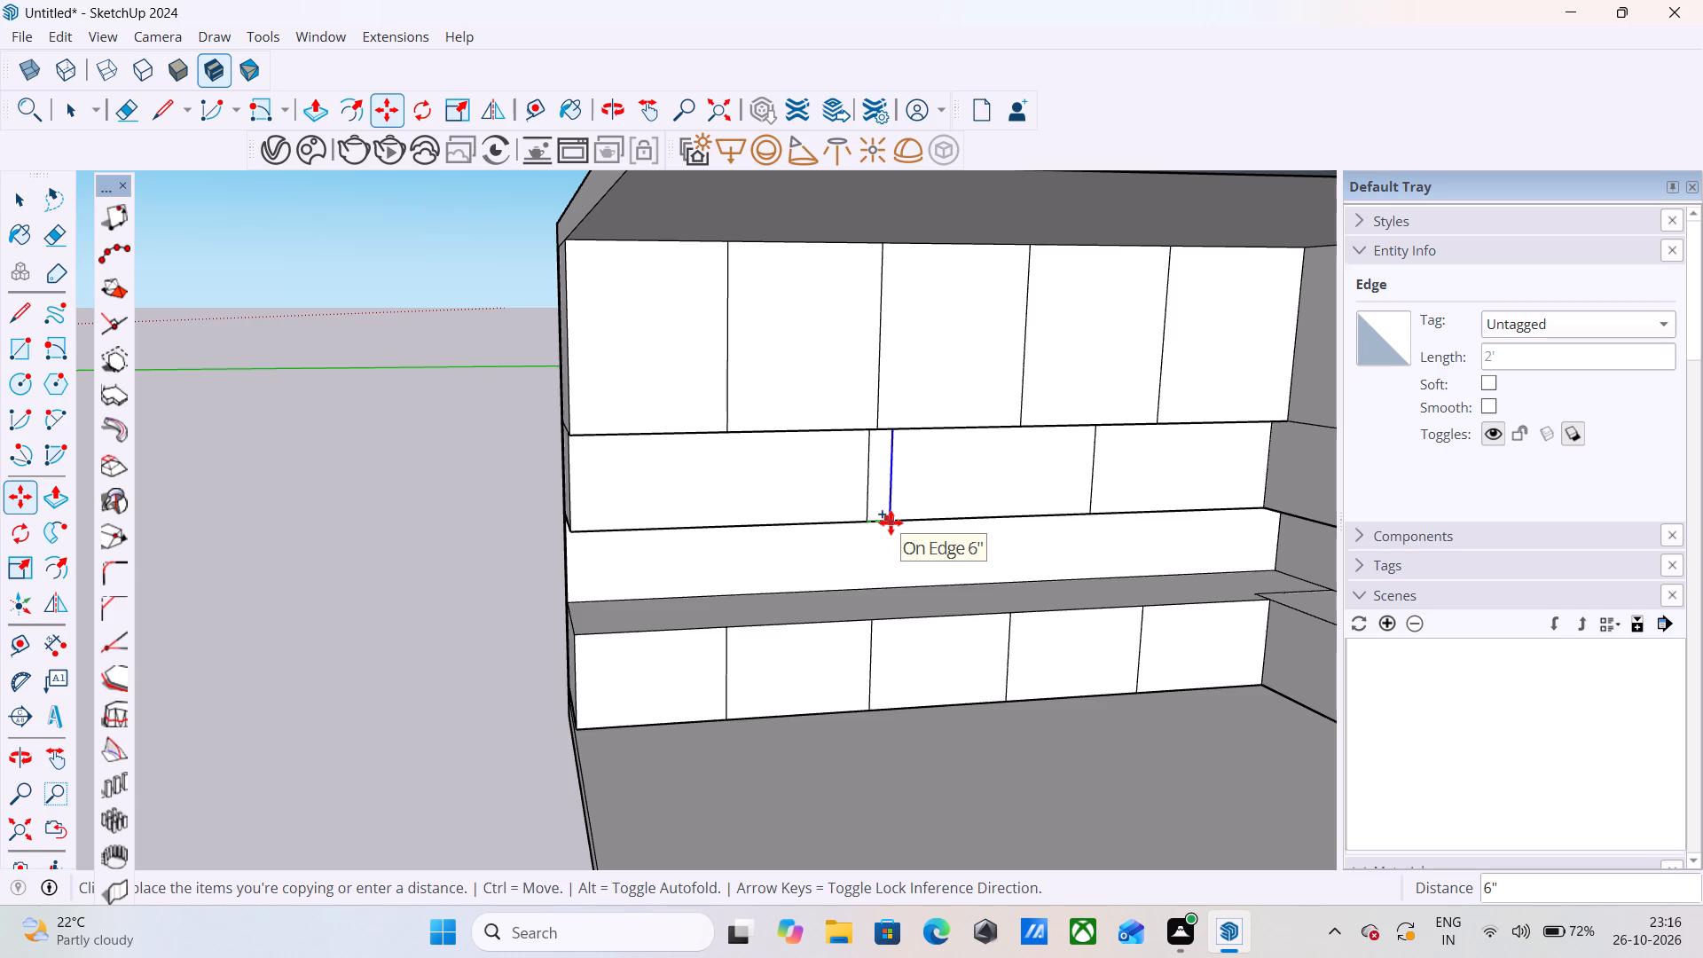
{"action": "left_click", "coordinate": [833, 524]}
Erase all vertical dividers from the left wall's middle cabinet row, leaving one undivided front.
{"action": "key", "text": "e"}
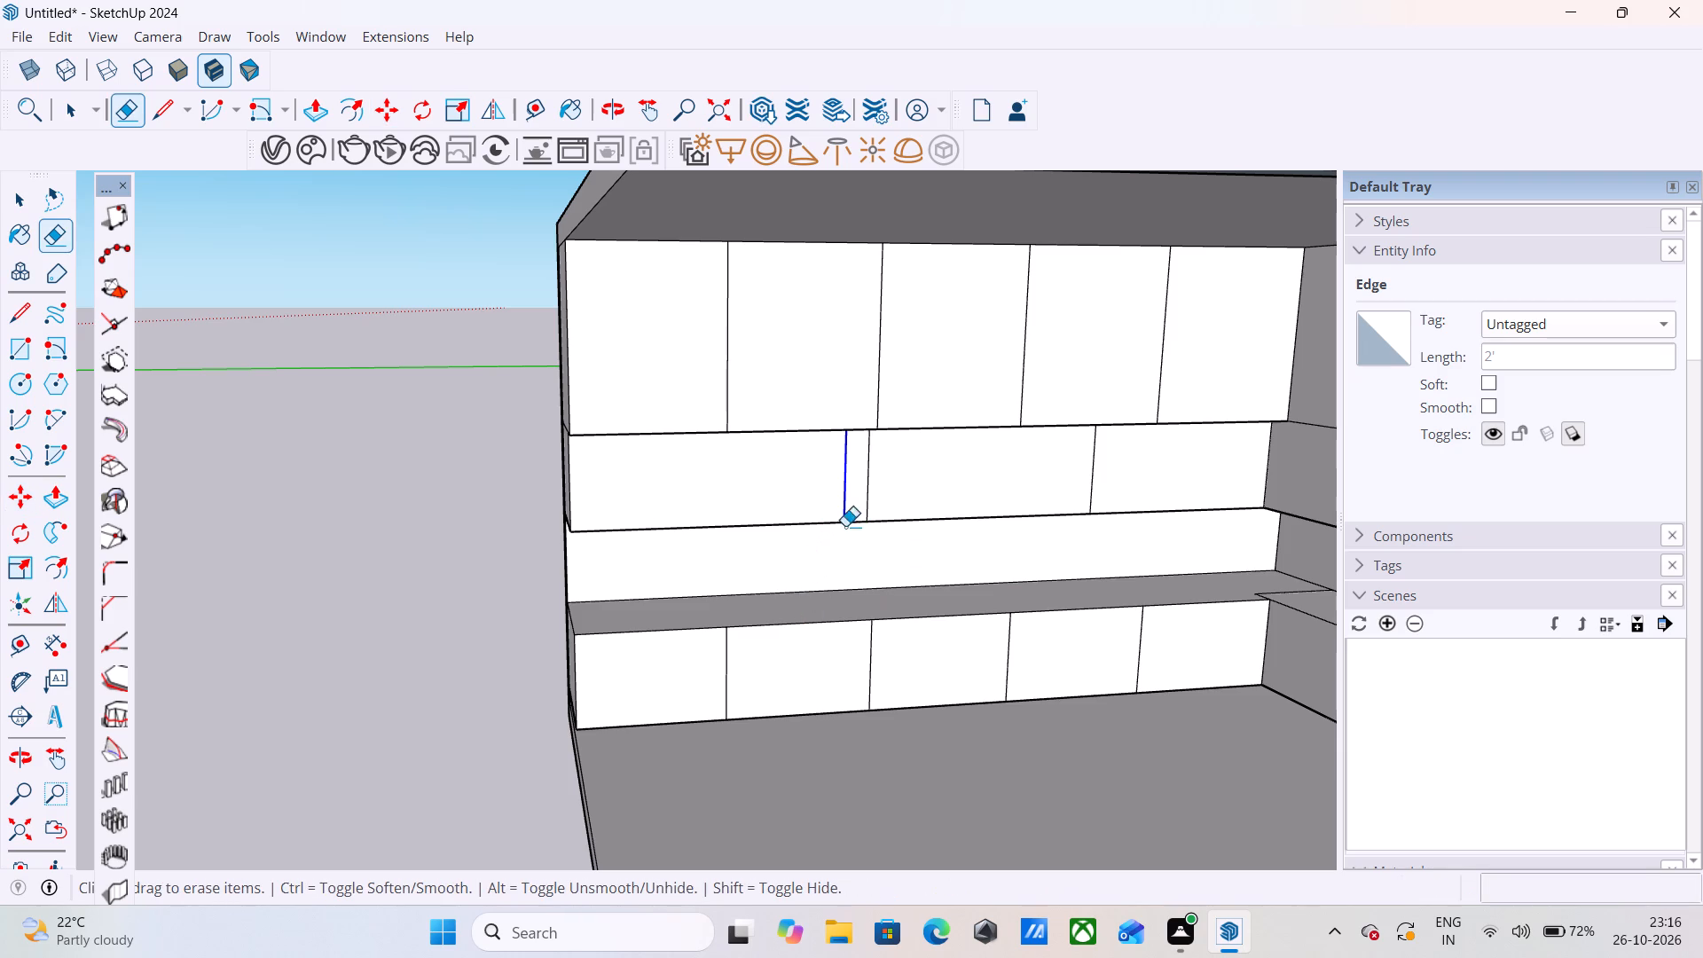
{"action": "left_click", "coordinate": [867, 488]}
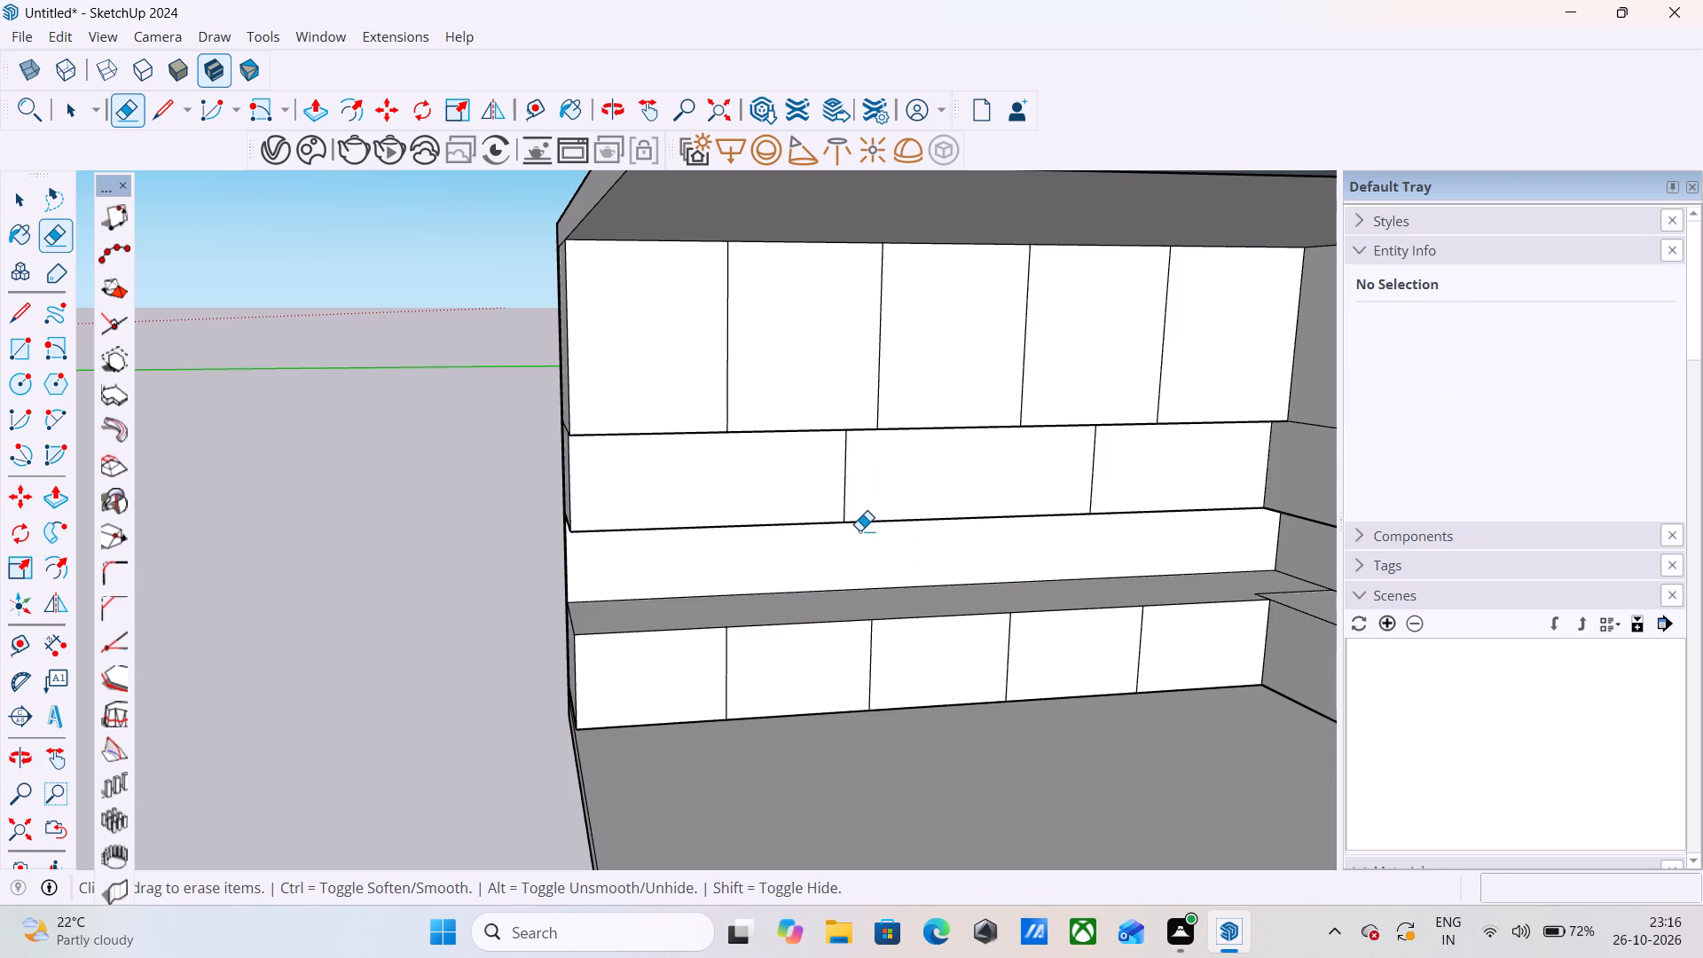
{"action": "left_click", "coordinate": [845, 481]}
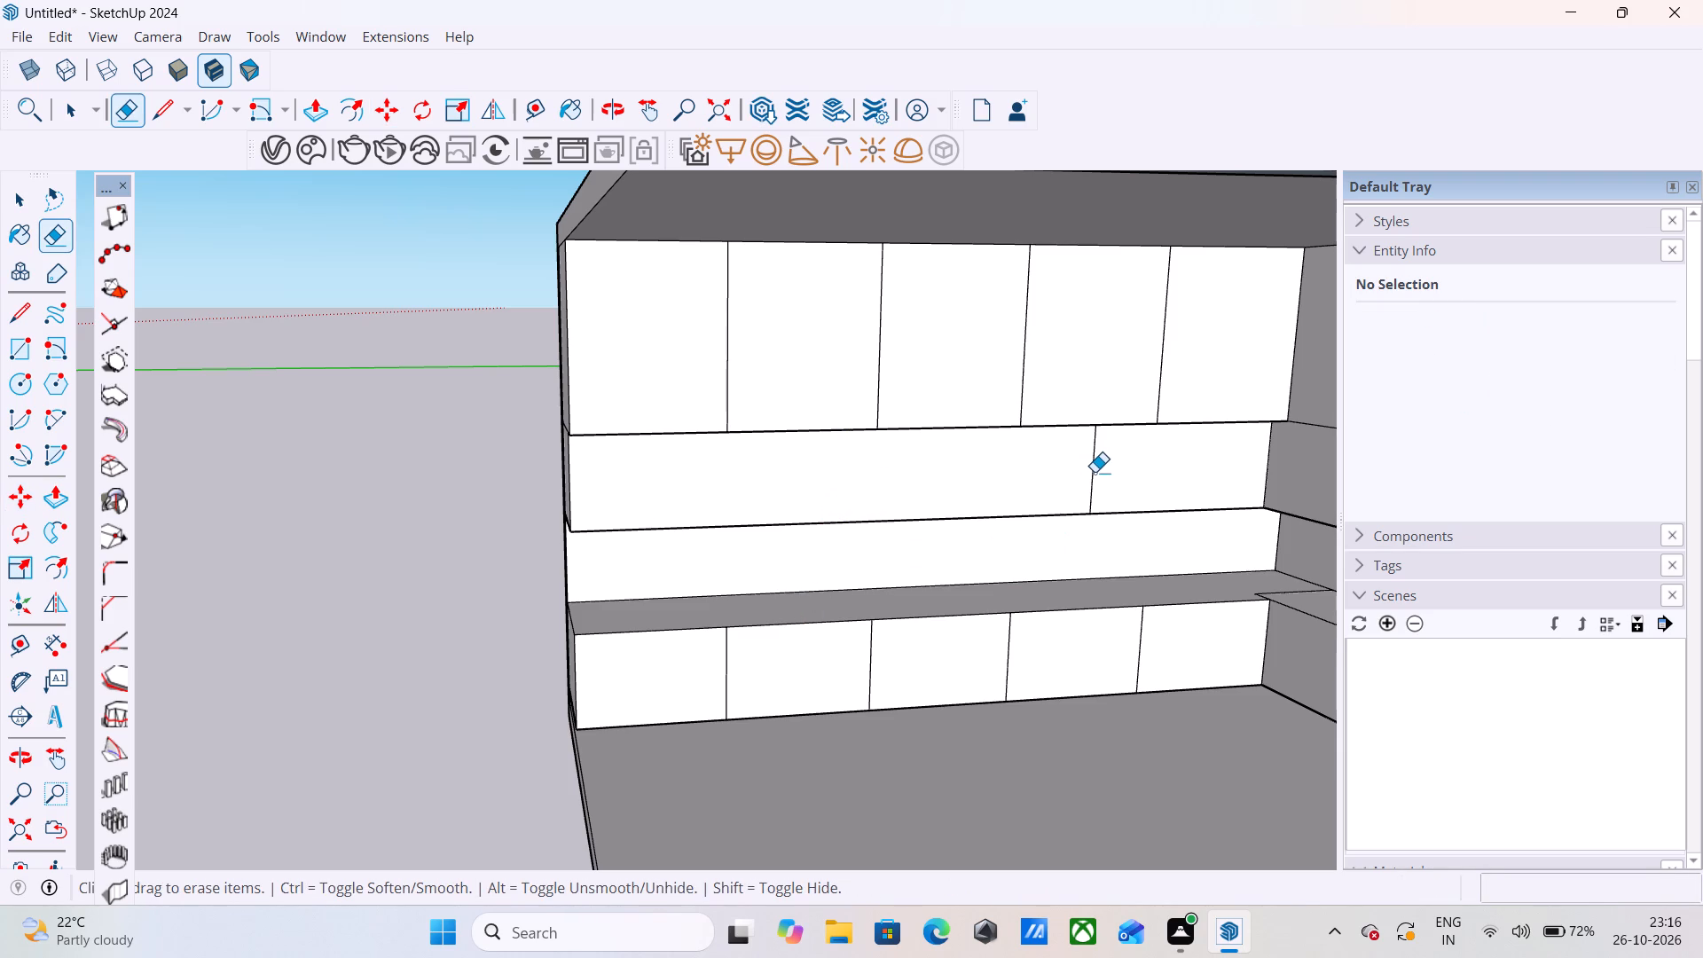
{"action": "left_click", "coordinate": [1091, 476]}
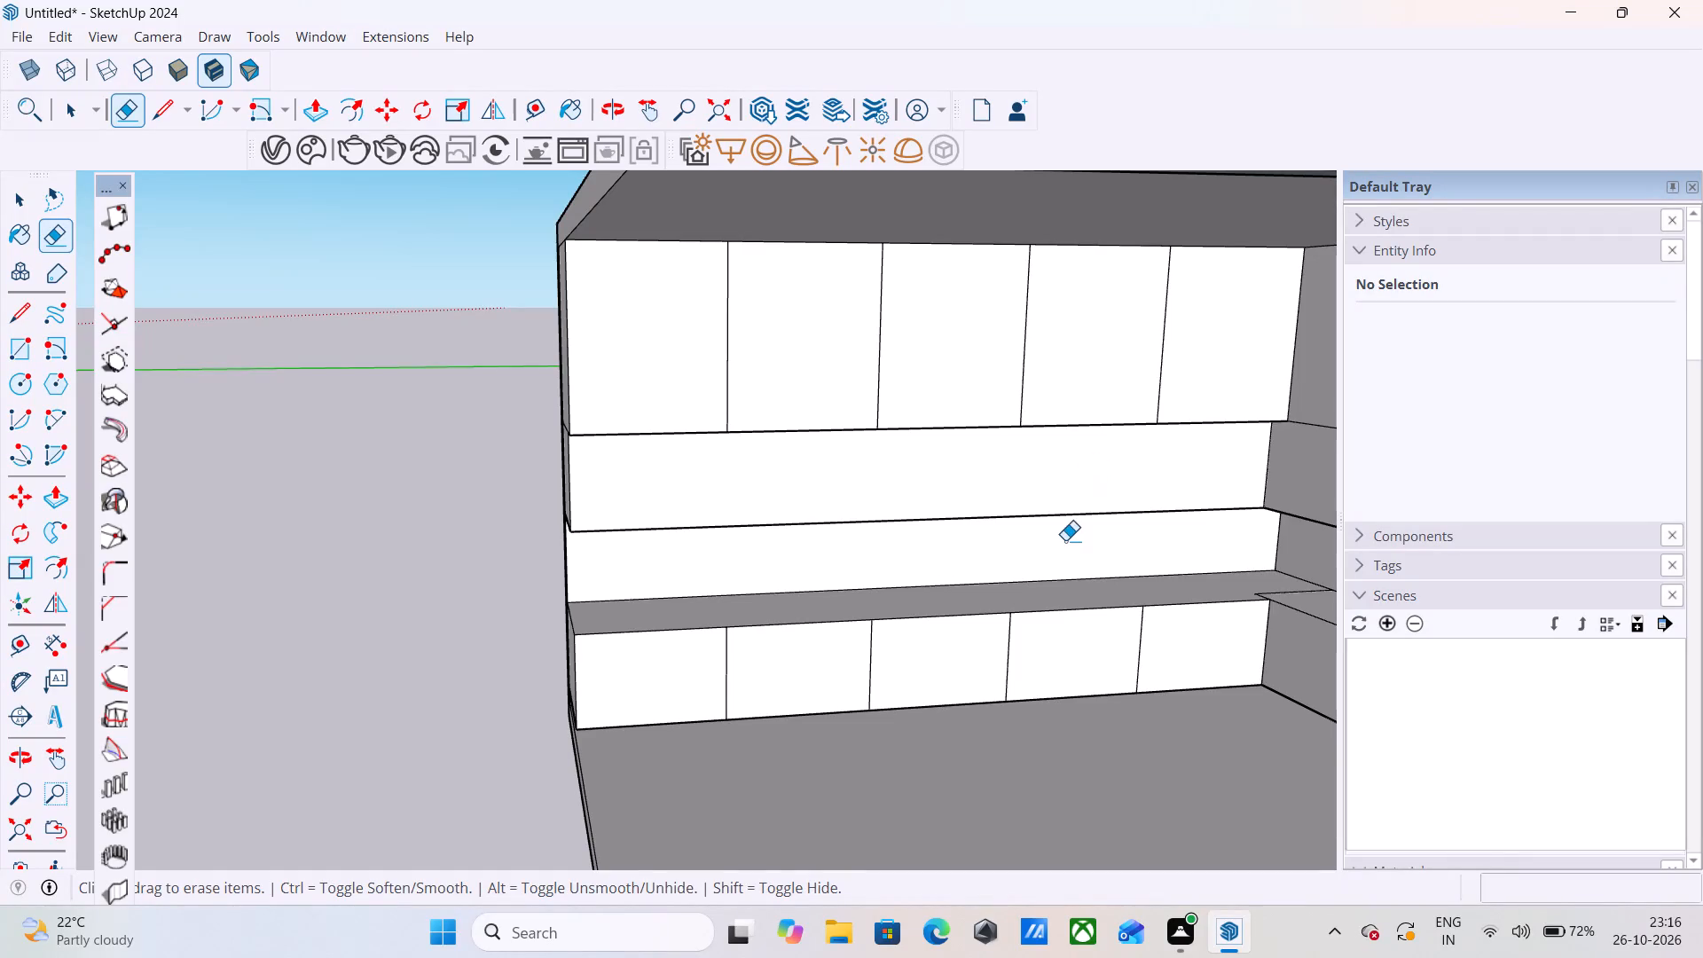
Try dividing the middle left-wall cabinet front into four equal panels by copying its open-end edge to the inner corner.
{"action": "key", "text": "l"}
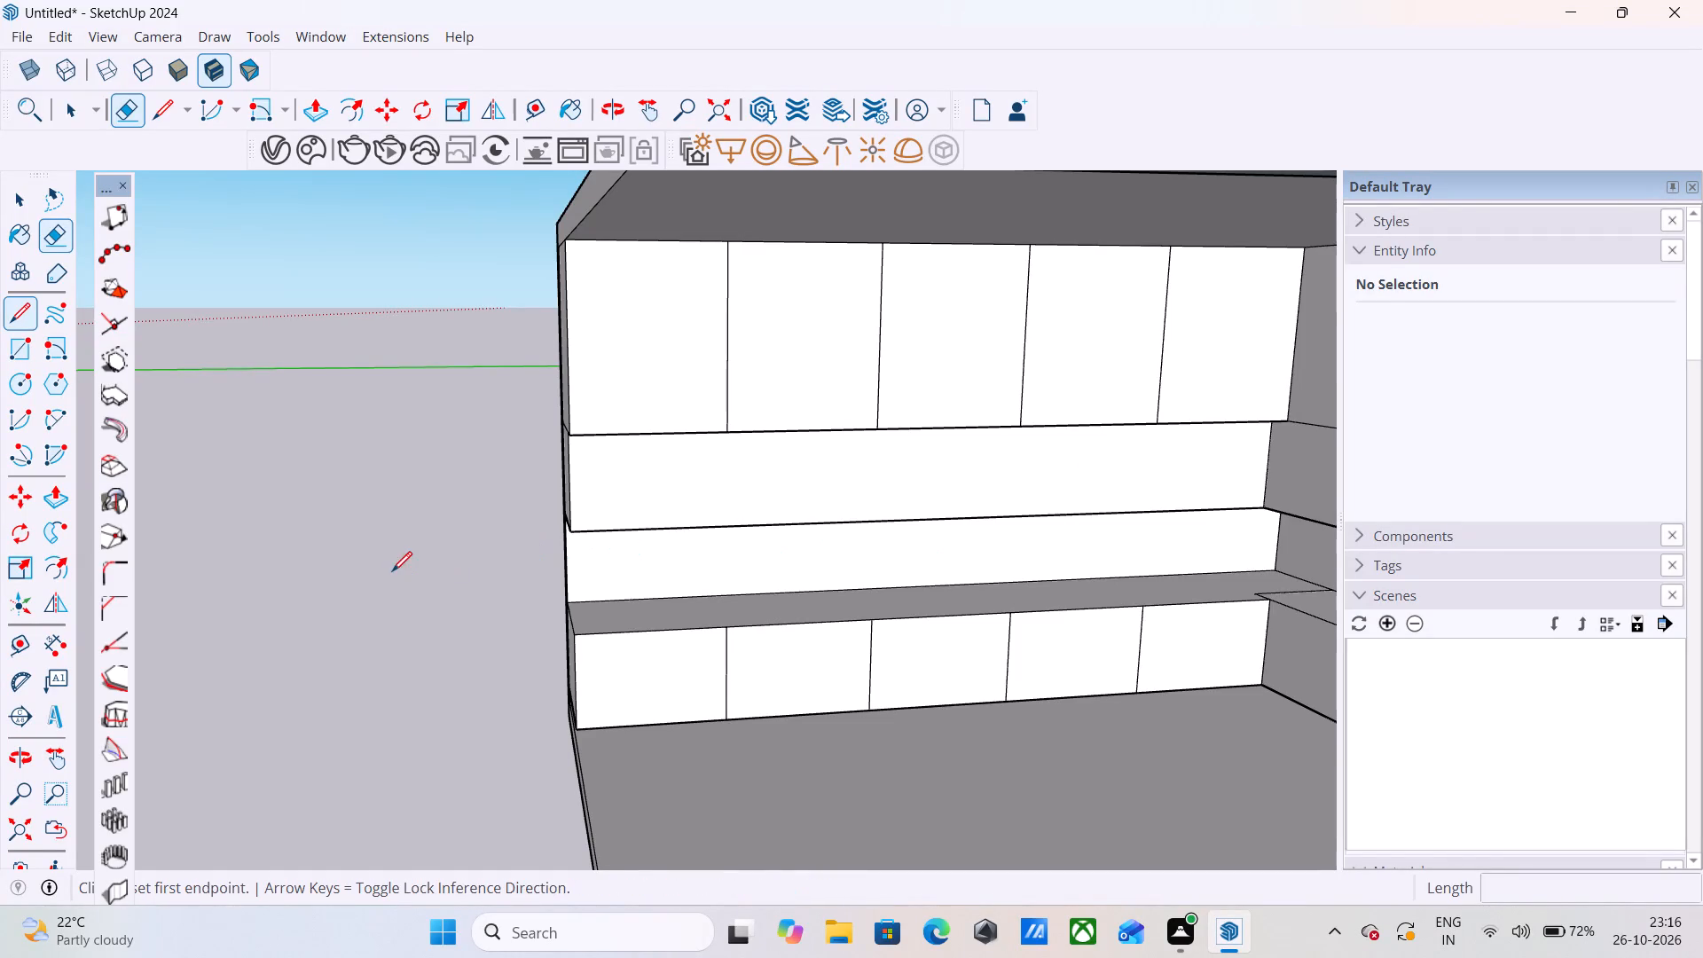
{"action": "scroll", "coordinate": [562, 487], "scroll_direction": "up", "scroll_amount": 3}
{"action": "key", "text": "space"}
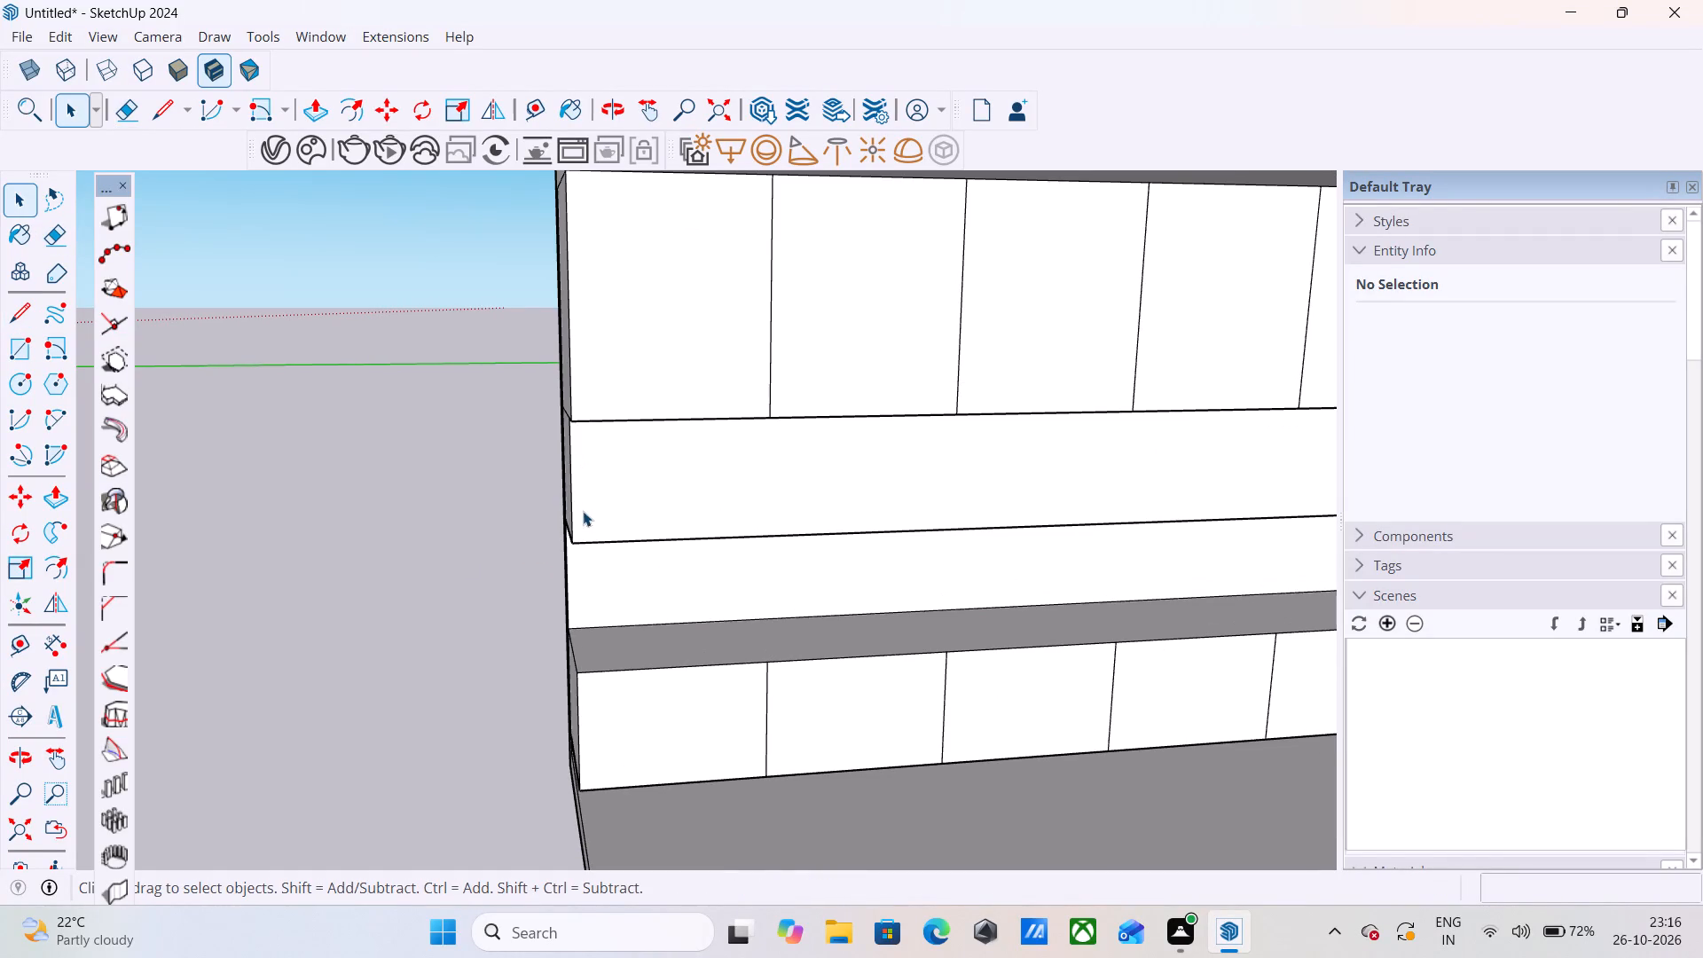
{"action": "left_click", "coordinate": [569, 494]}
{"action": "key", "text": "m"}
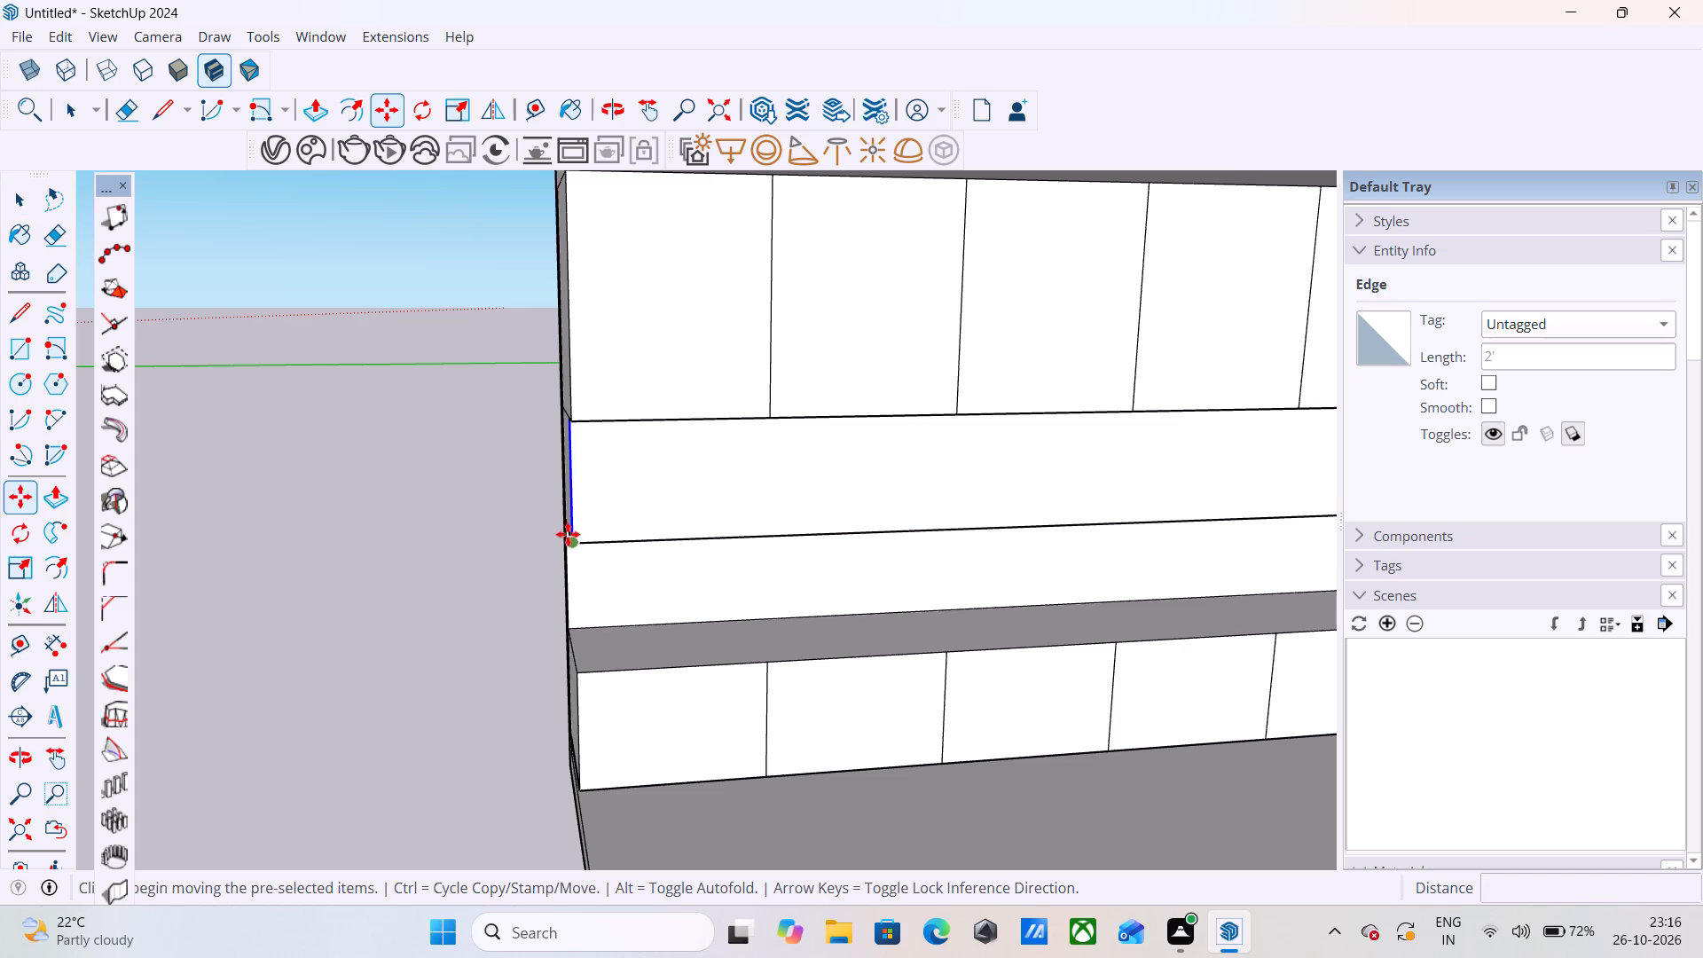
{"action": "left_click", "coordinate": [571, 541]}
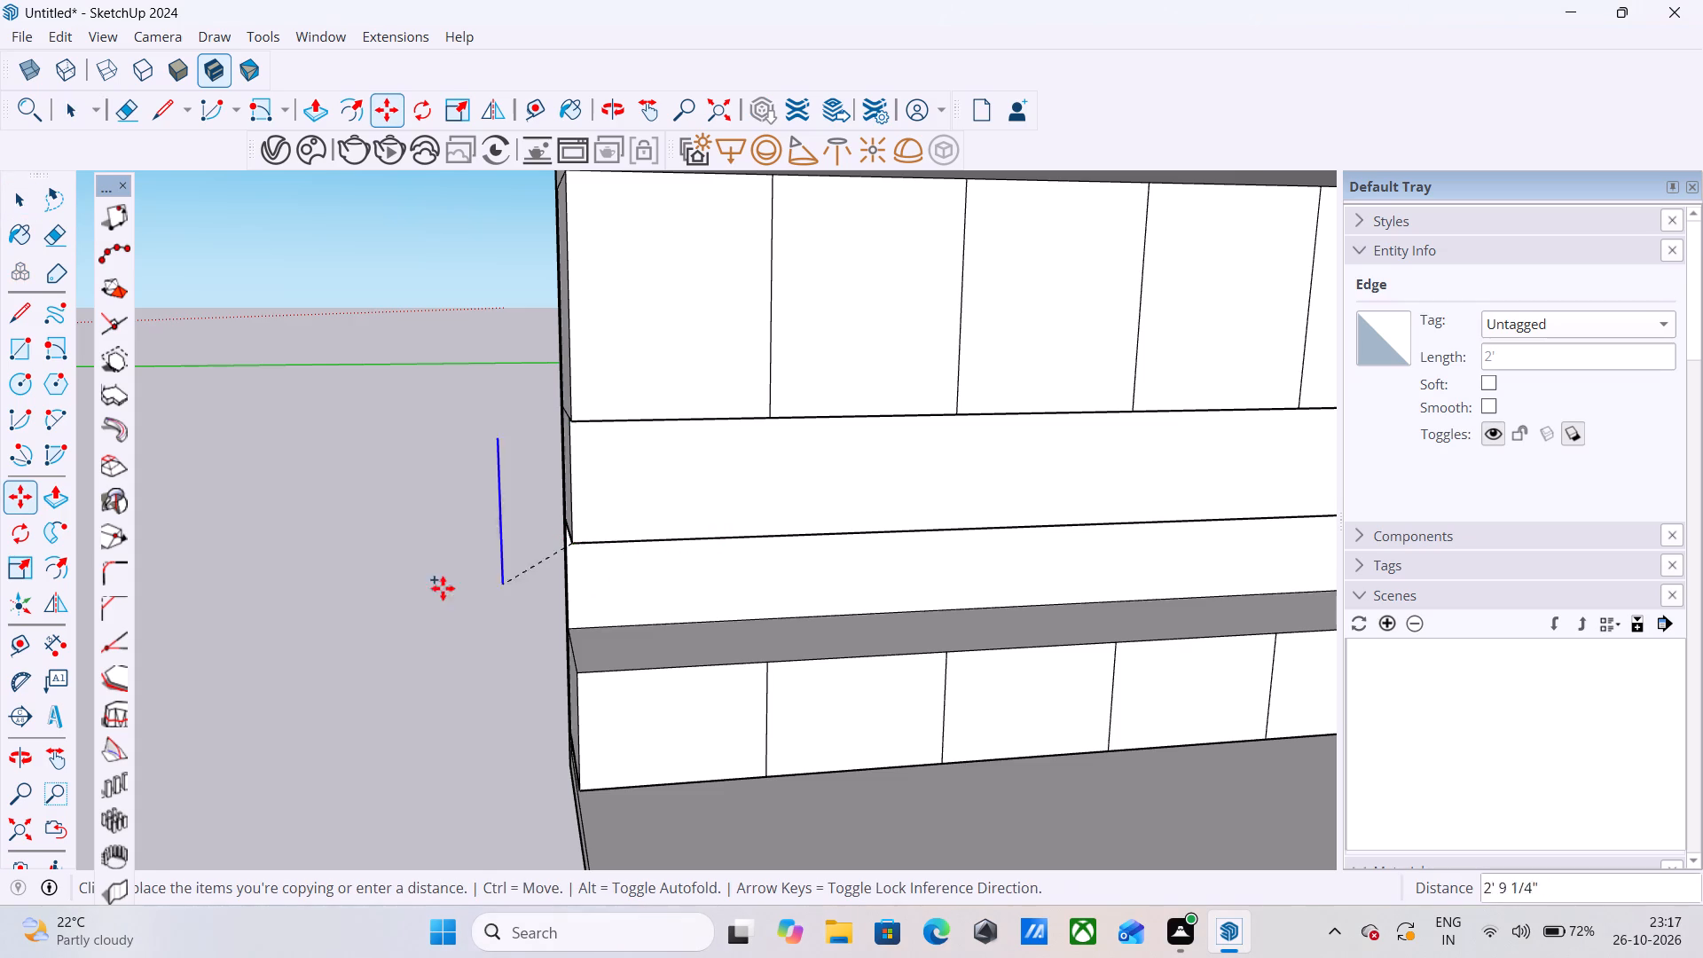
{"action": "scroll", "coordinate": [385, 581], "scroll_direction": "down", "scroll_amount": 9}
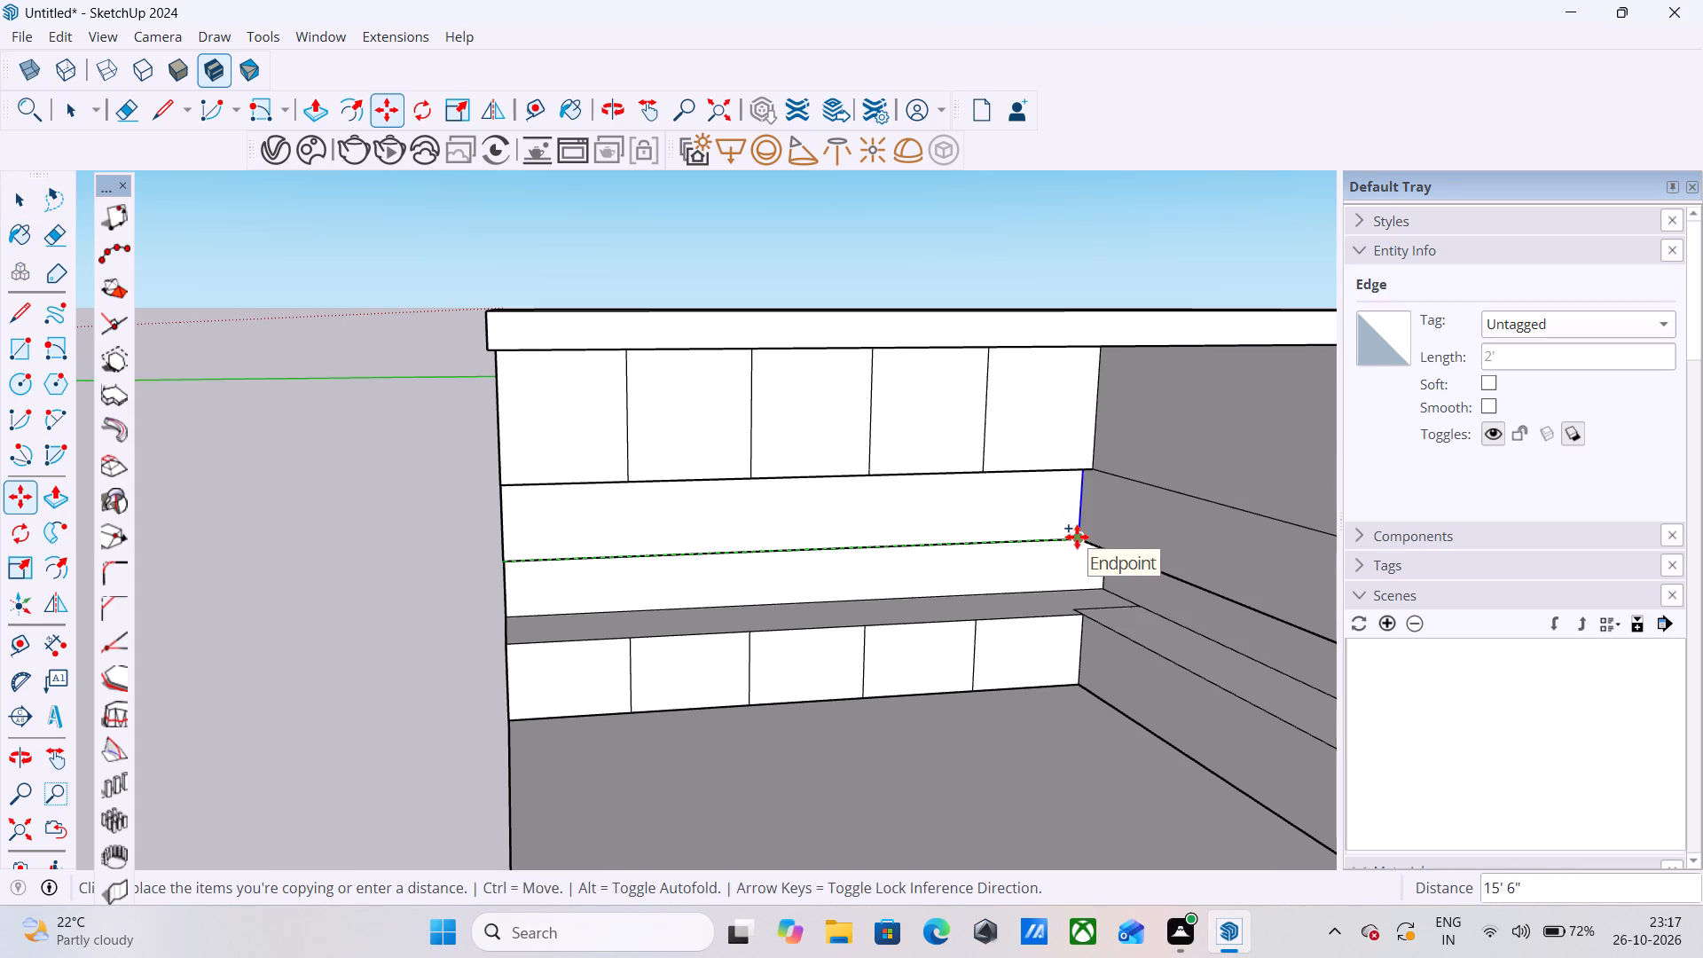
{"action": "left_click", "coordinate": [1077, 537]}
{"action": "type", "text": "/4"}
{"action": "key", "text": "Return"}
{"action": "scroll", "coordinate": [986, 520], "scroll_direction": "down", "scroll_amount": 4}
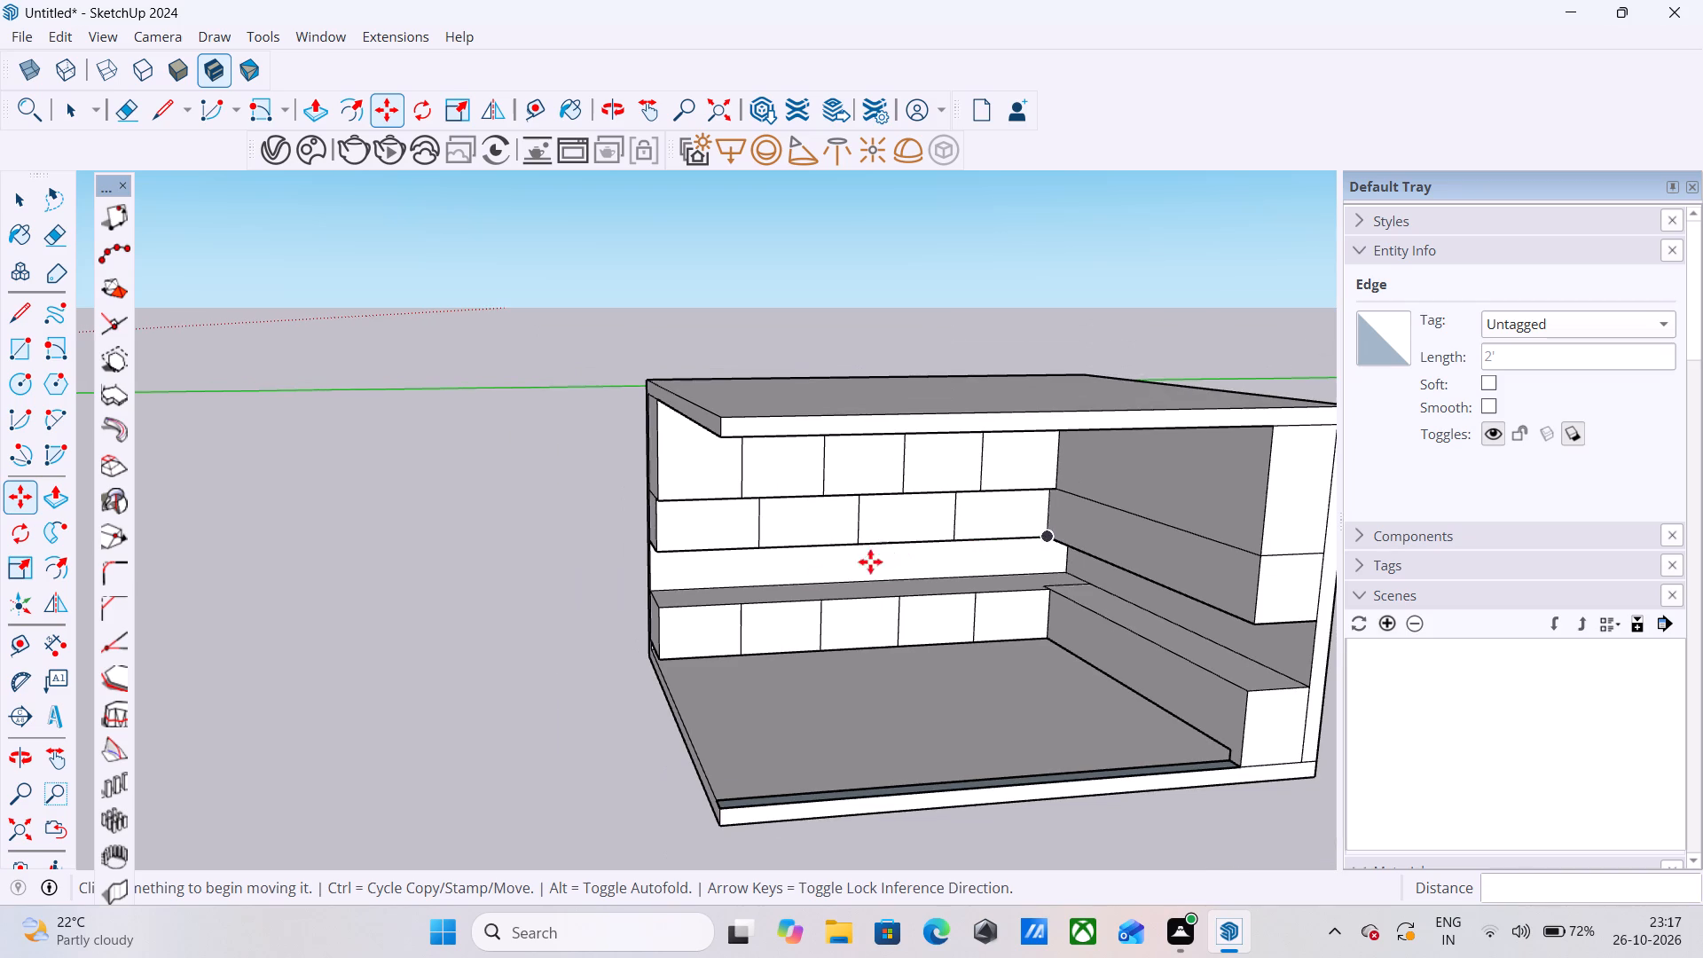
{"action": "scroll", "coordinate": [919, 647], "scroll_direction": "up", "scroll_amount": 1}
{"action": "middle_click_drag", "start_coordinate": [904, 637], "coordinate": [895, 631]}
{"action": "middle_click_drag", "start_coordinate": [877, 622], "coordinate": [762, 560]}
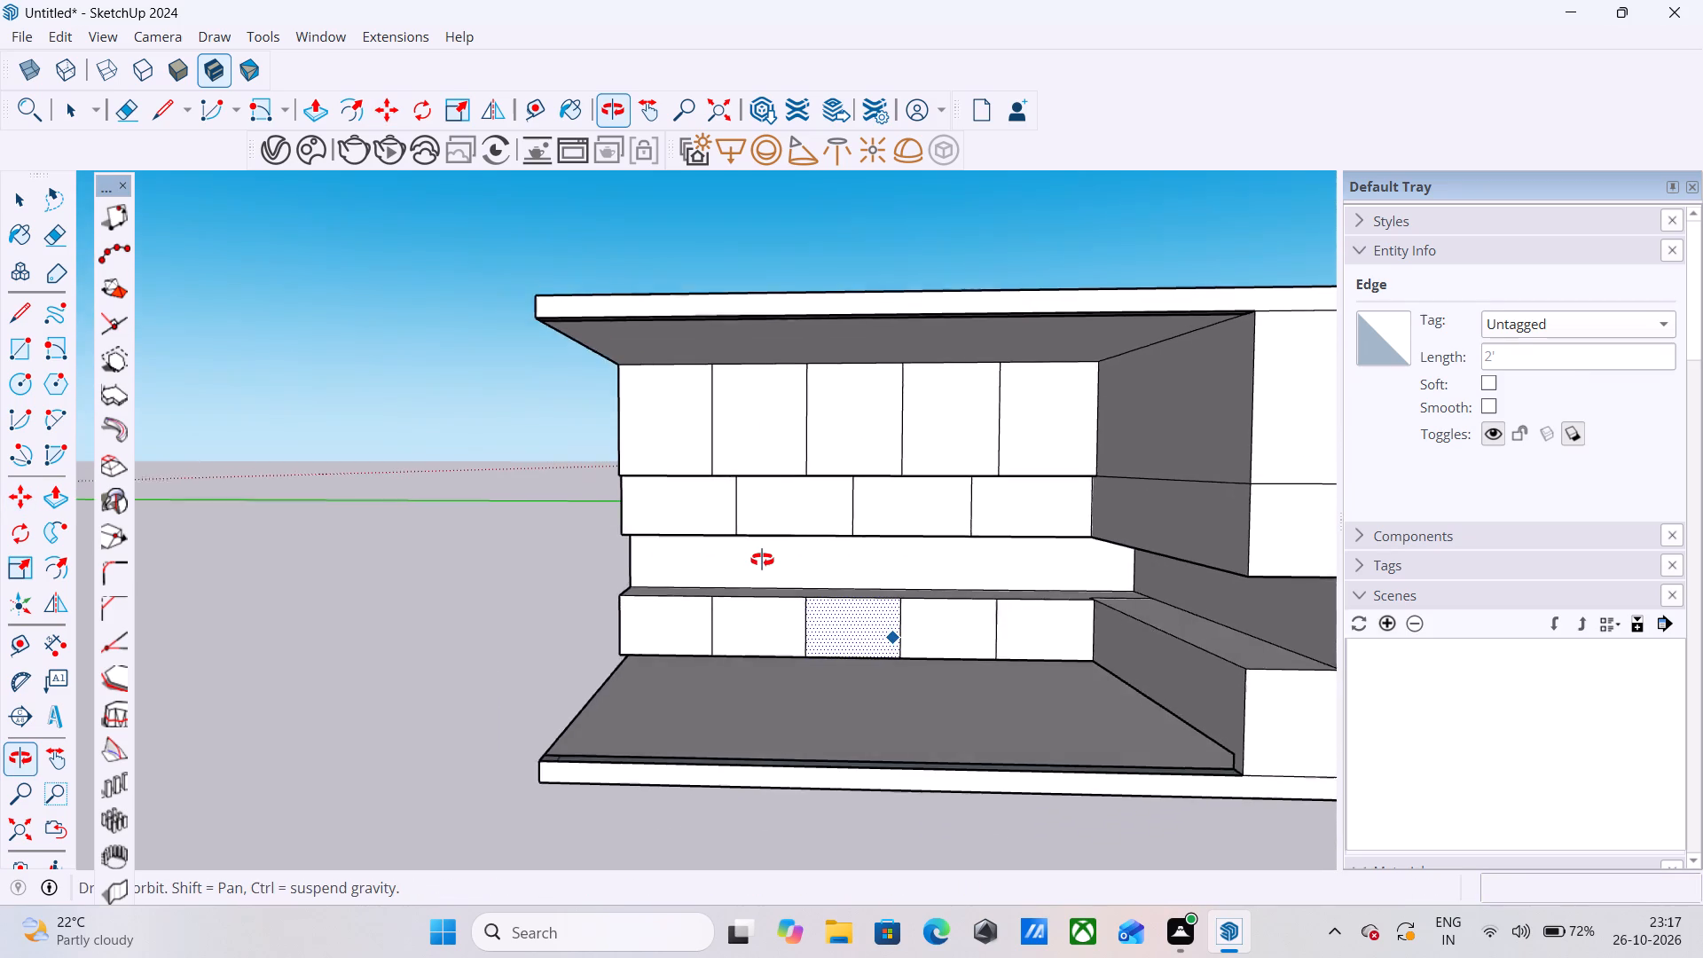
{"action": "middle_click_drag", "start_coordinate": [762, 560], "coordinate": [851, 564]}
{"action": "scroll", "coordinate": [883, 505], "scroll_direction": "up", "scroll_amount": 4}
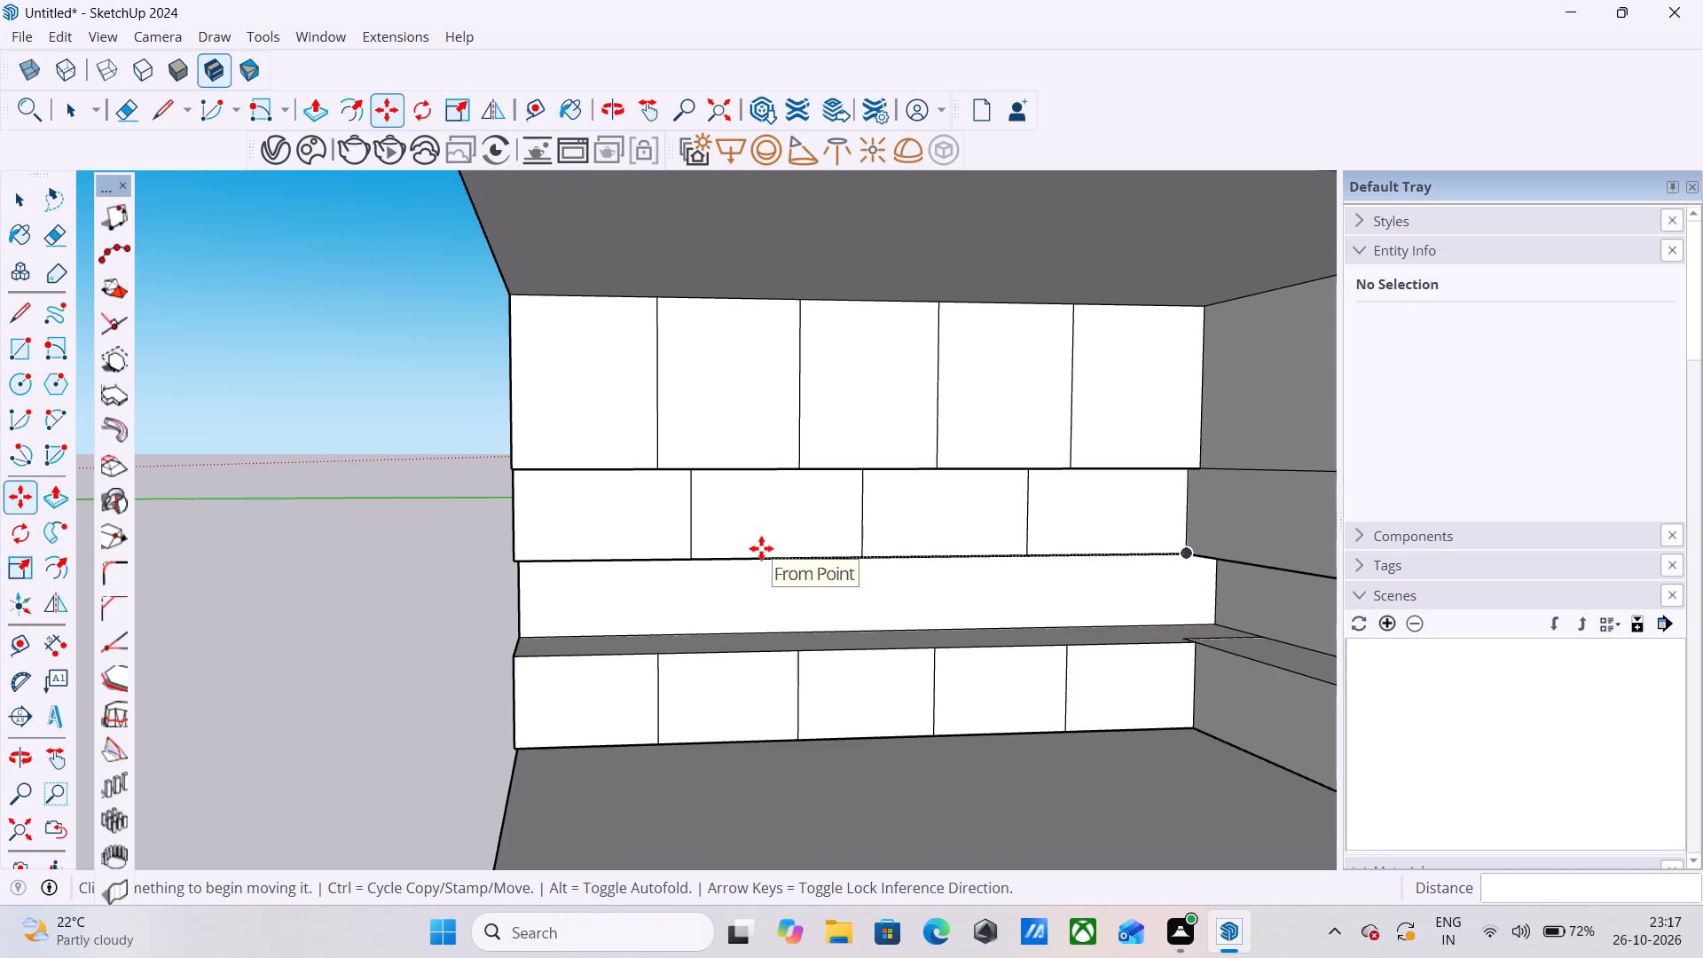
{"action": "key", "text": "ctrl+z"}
Divide the middle left-wall cabinet front into five equal panels by copying its open-end vertical edge to the inner corner.
{"action": "key", "text": "m"}
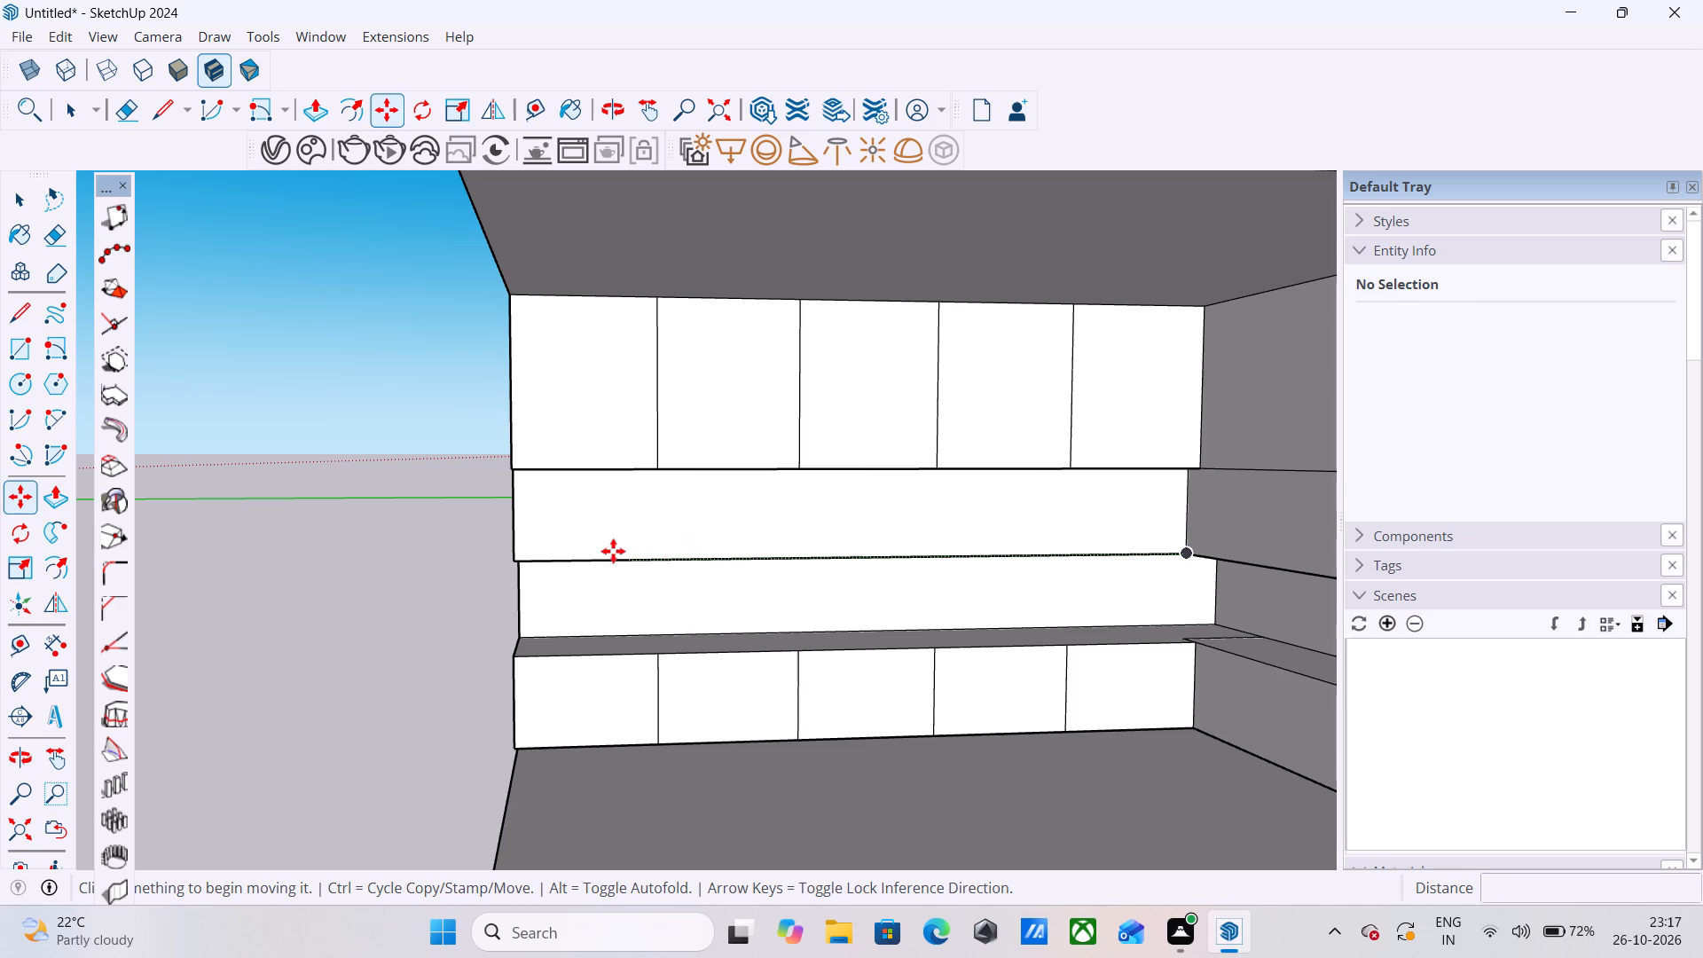
{"action": "key", "text": "space"}
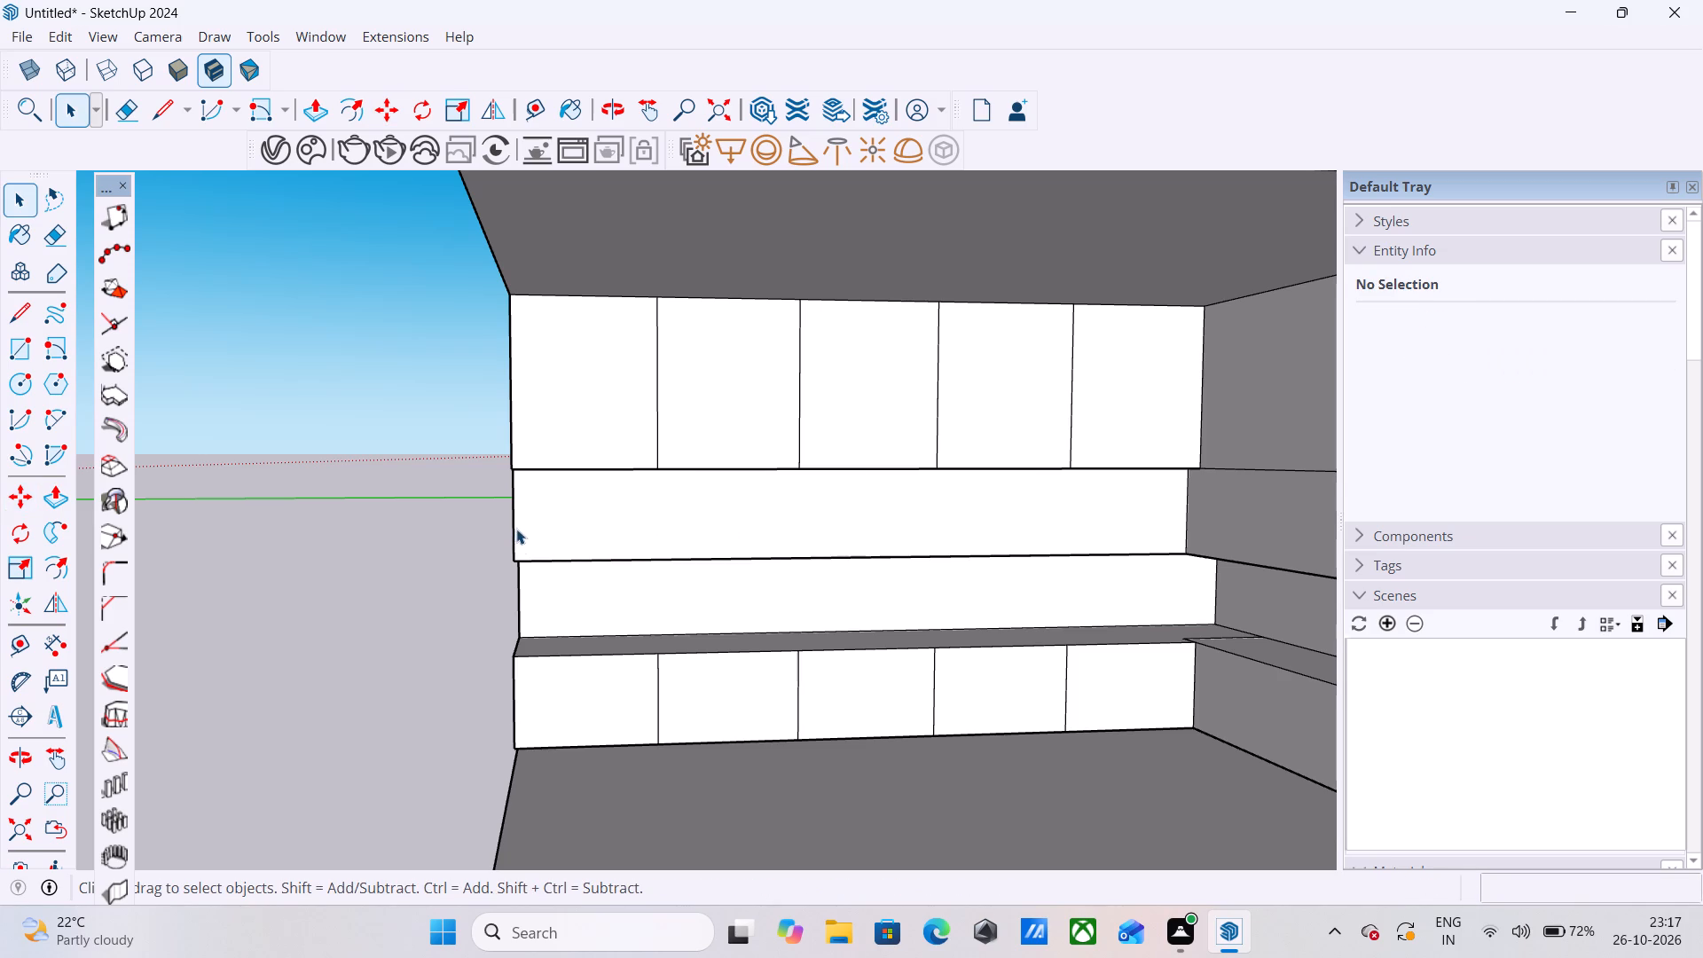
{"action": "left_click", "coordinate": [514, 532]}
{"action": "key", "text": "m"}
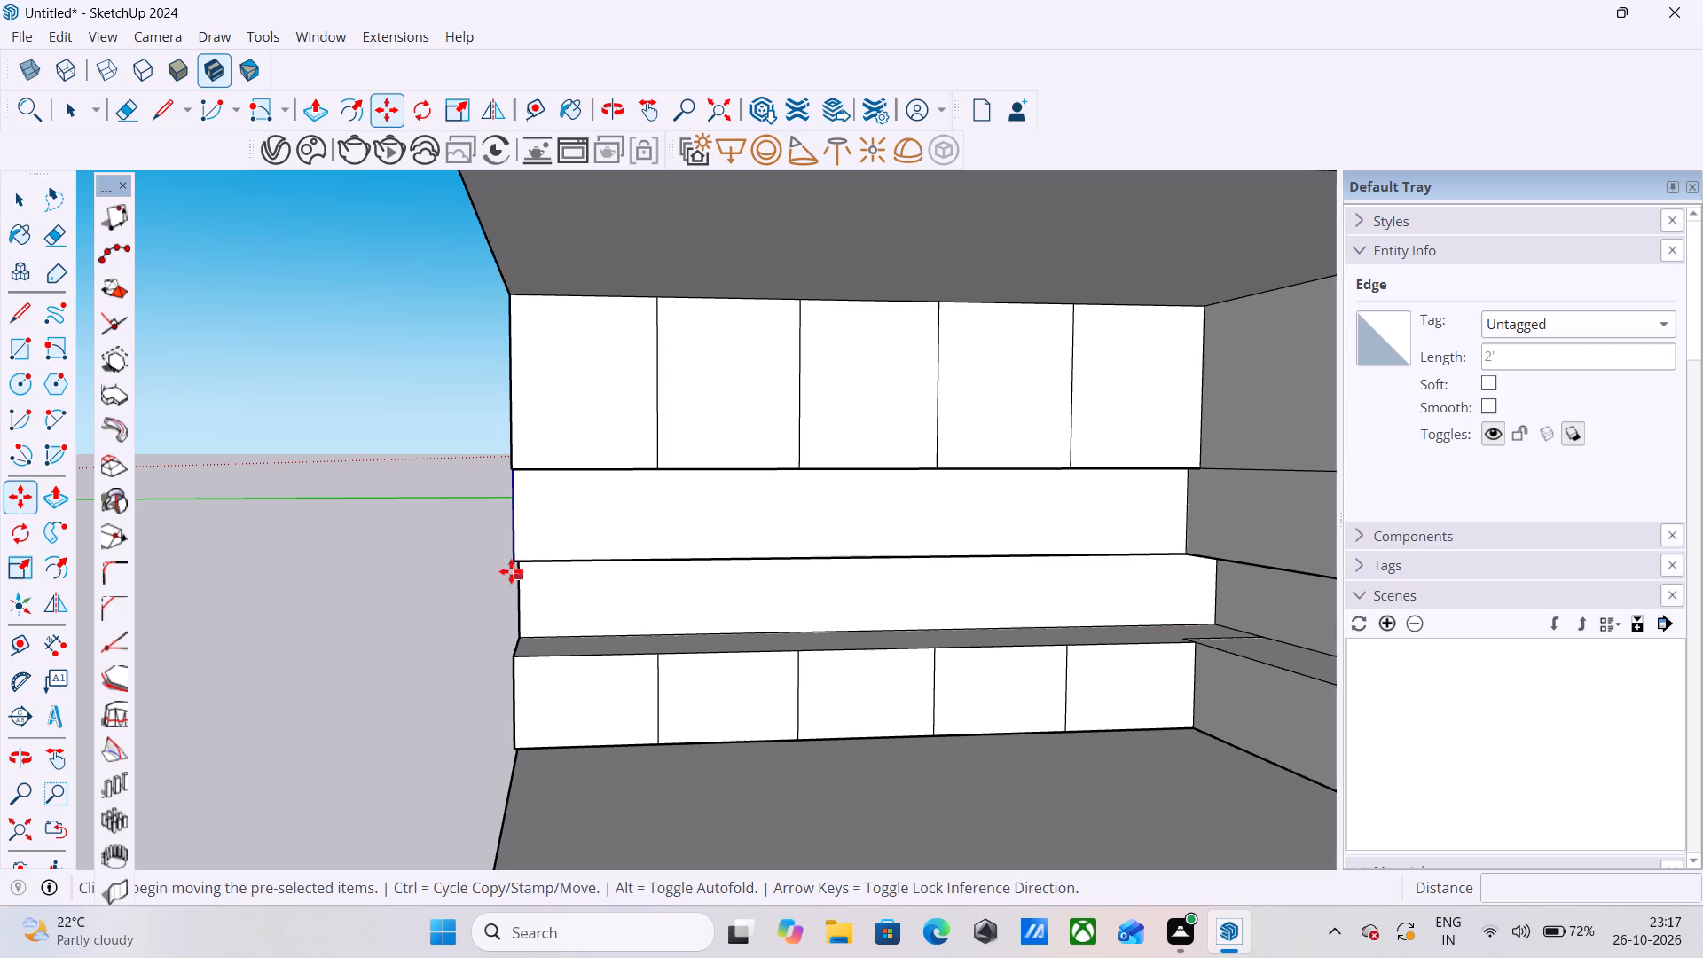
{"action": "left_click", "coordinate": [519, 561]}
{"action": "left_click", "coordinate": [1189, 550]}
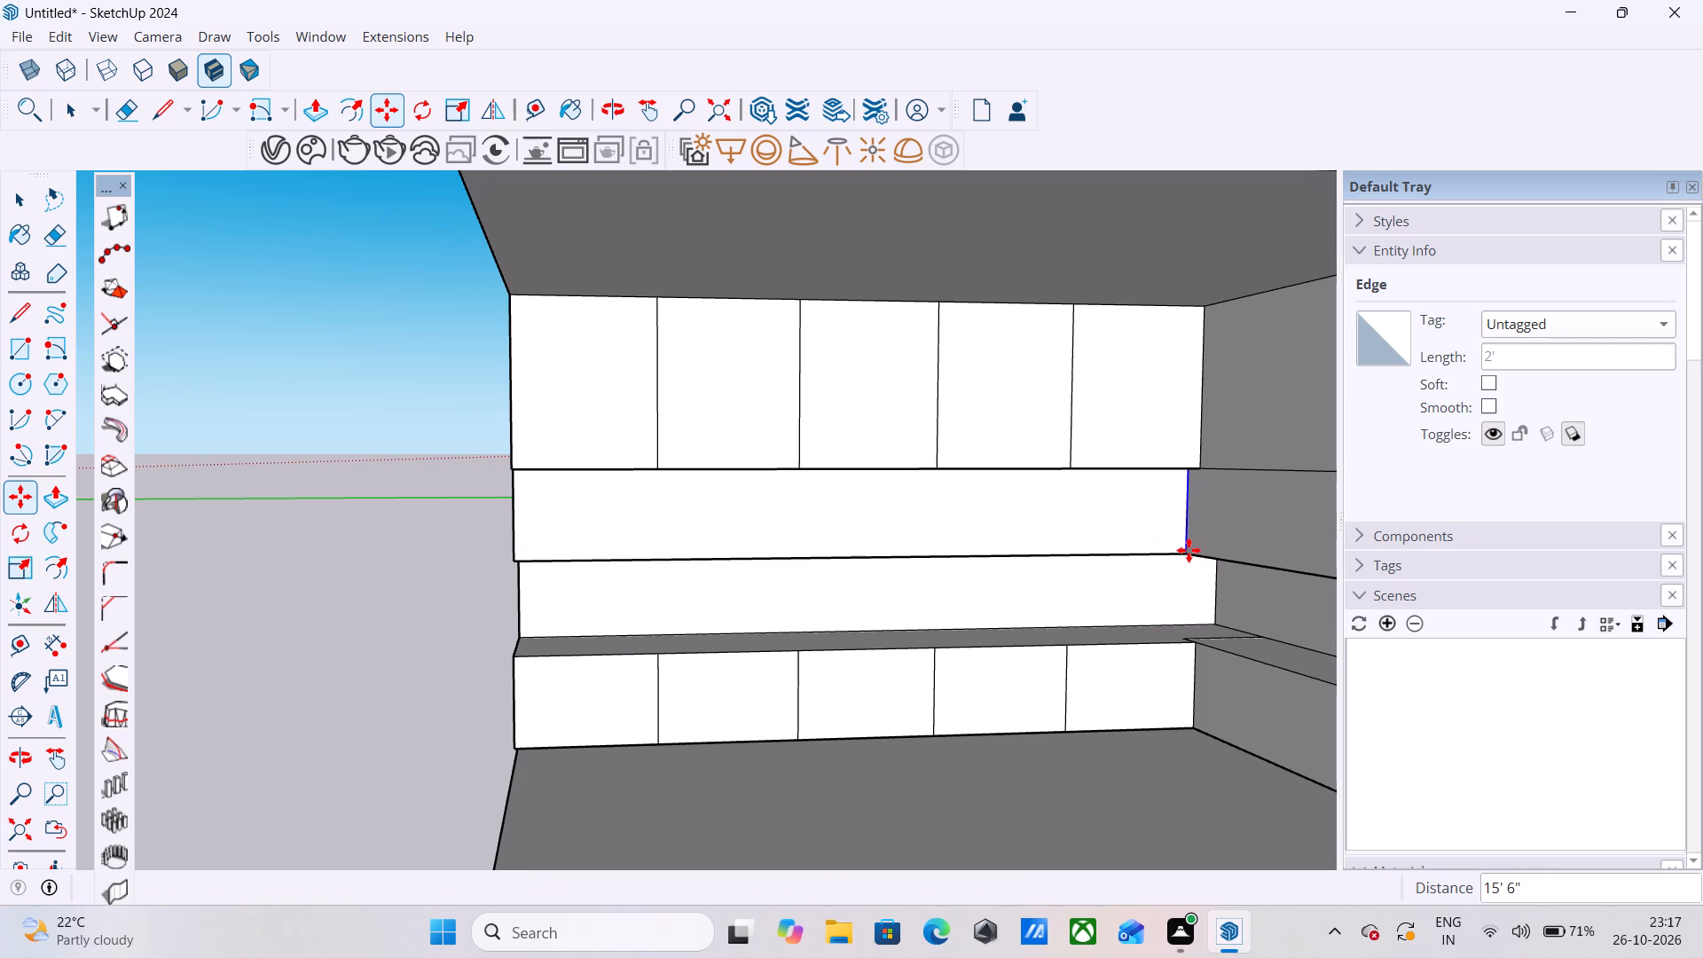
{"action": "key", "text": "slash"}
{"action": "key", "text": "5"}
{"action": "key", "text": "Return"}
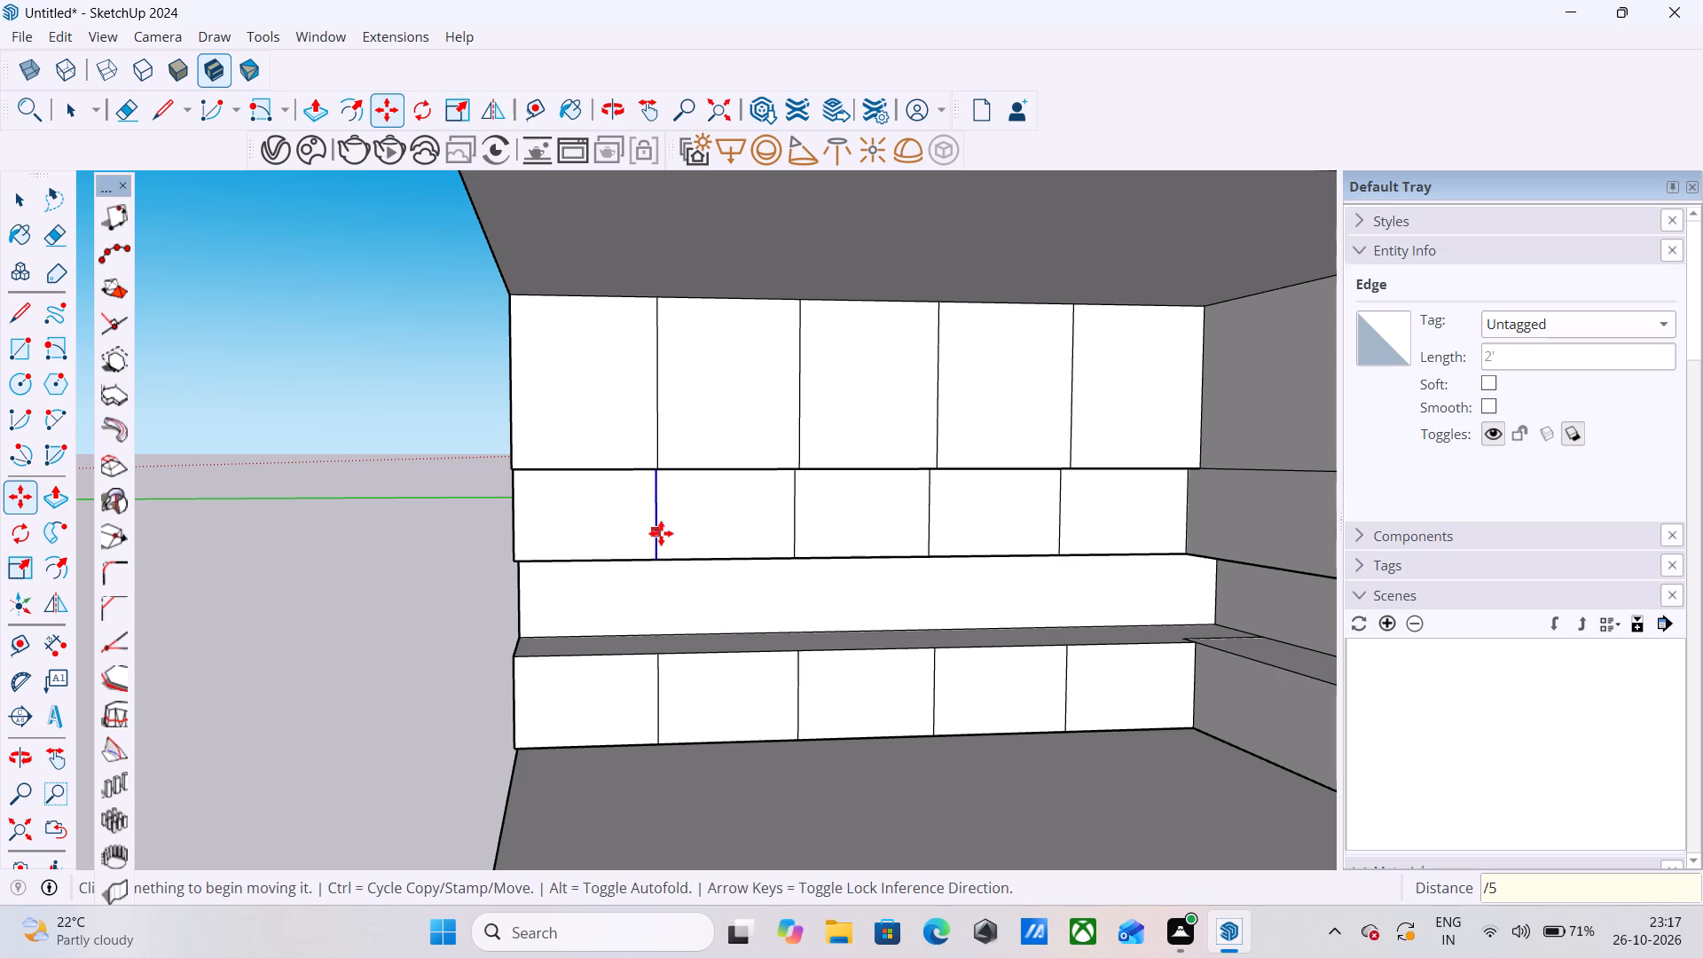
Copy the middle row's second divider from the open end 6" toward the open end.
{"action": "scroll", "coordinate": [664, 531], "scroll_direction": "up", "scroll_amount": 2}
{"action": "scroll", "coordinate": [664, 531], "scroll_direction": "down", "scroll_amount": 2}
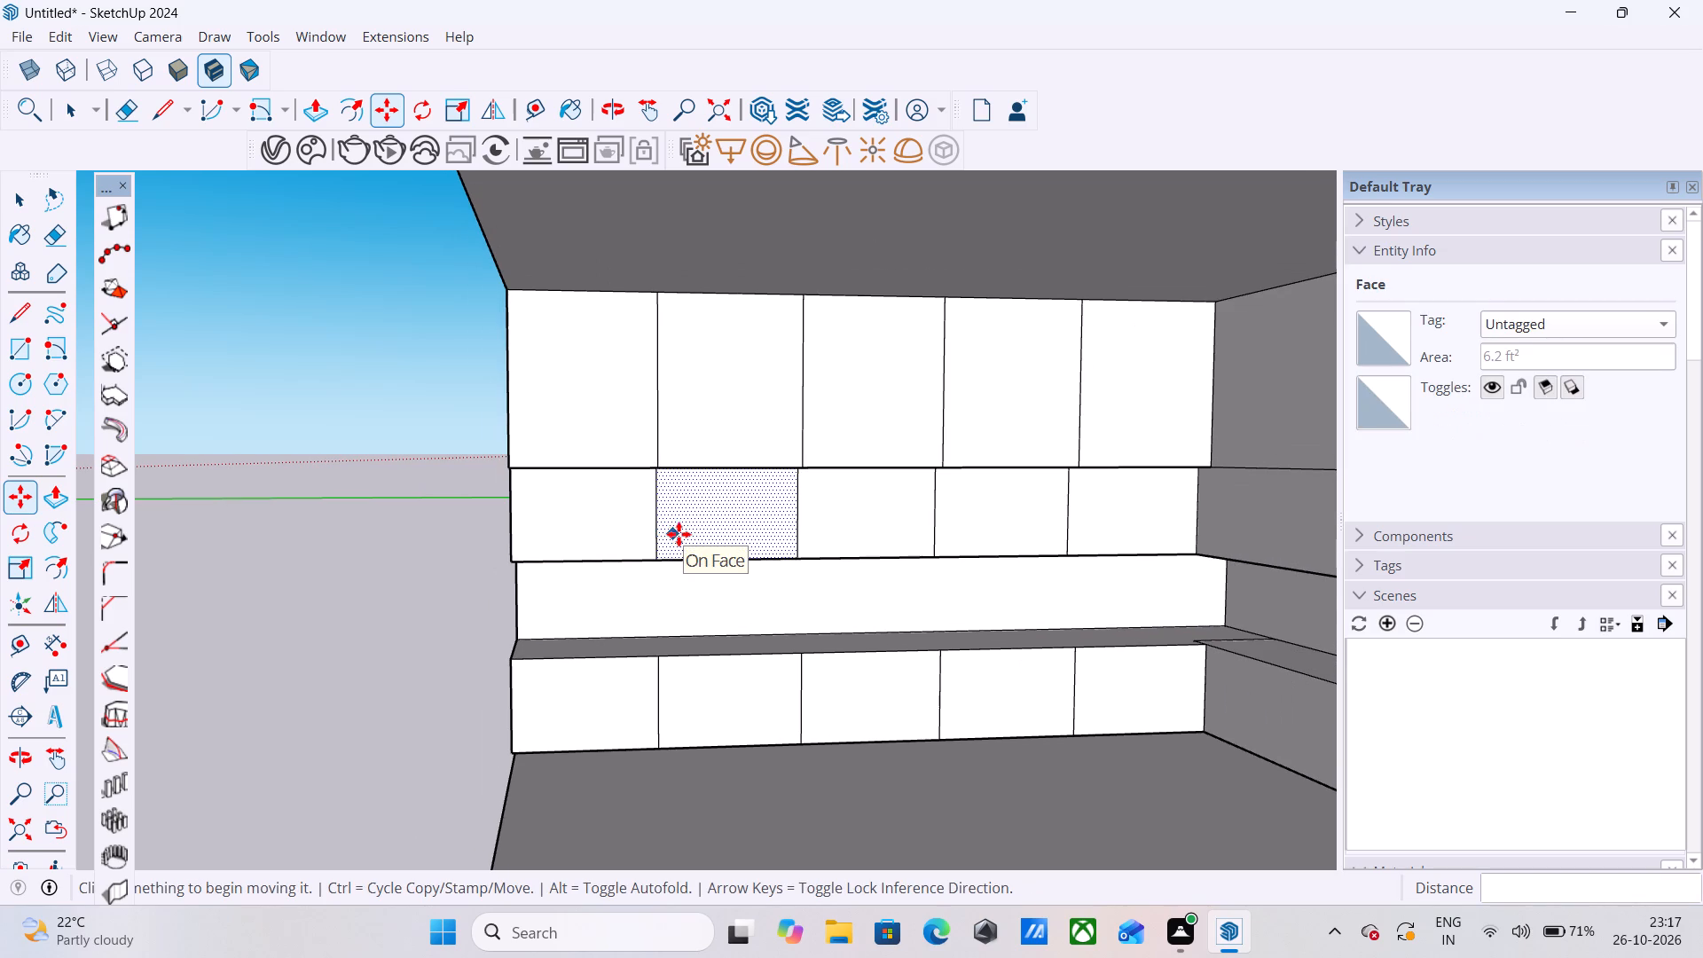
{"action": "scroll", "coordinate": [775, 584], "scroll_direction": "down", "scroll_amount": 3}
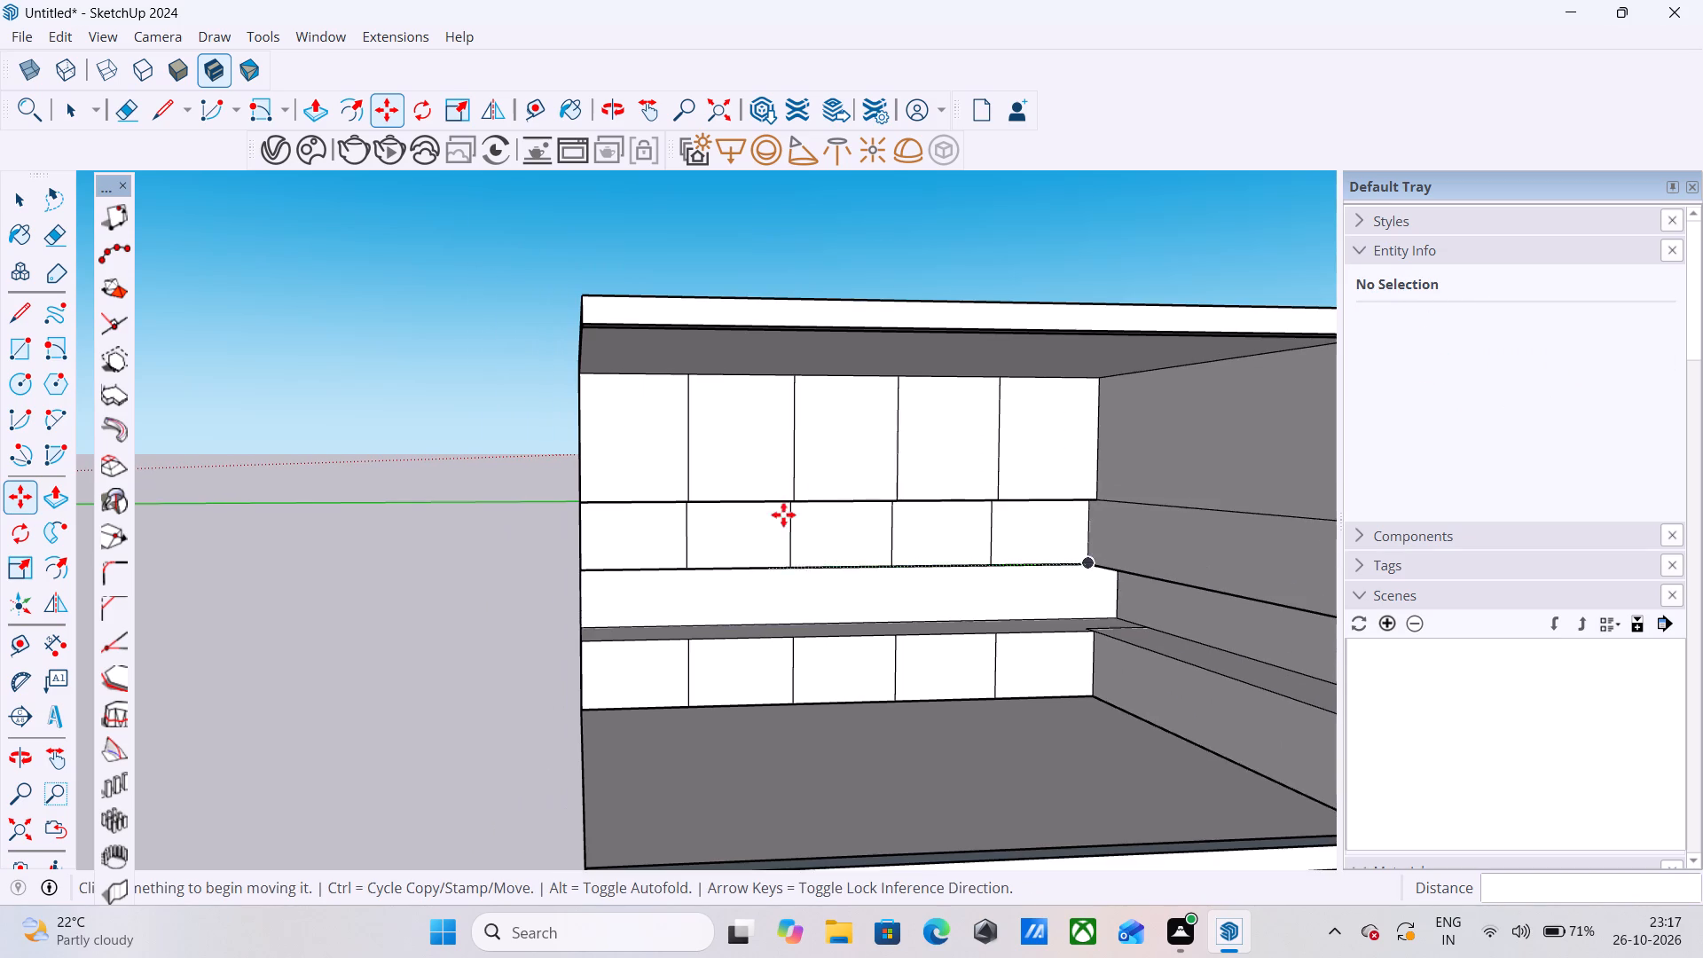
{"action": "scroll", "coordinate": [819, 497], "scroll_direction": "up", "scroll_amount": 6}
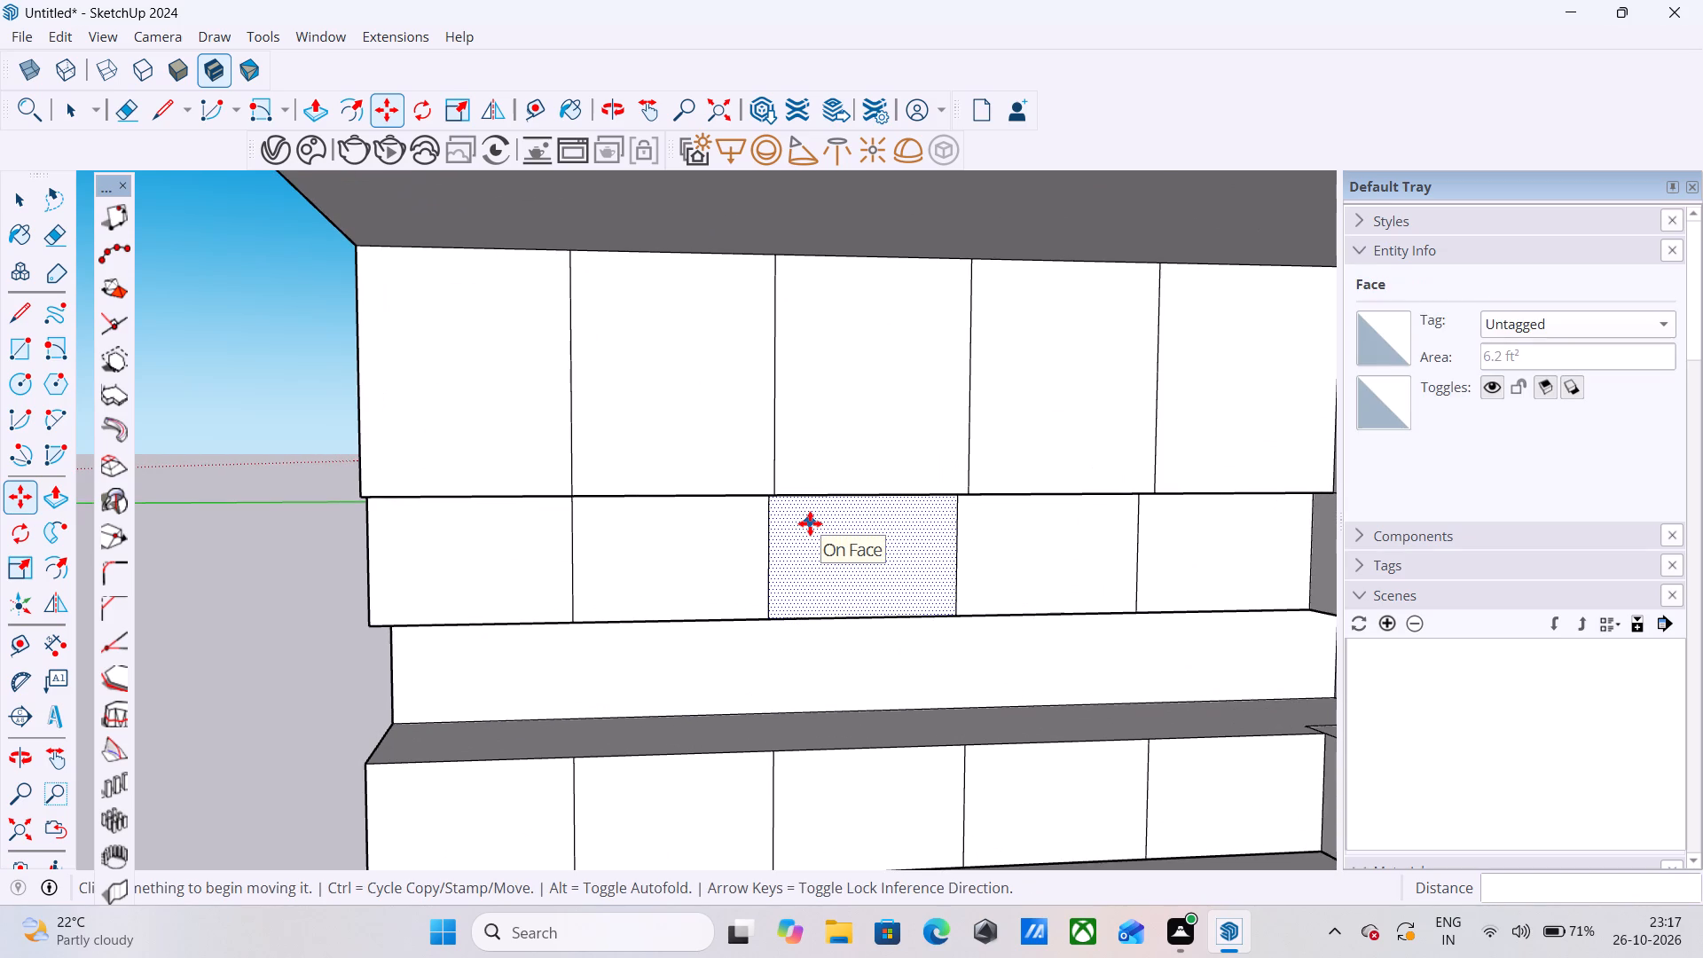
{"action": "key", "text": "space"}
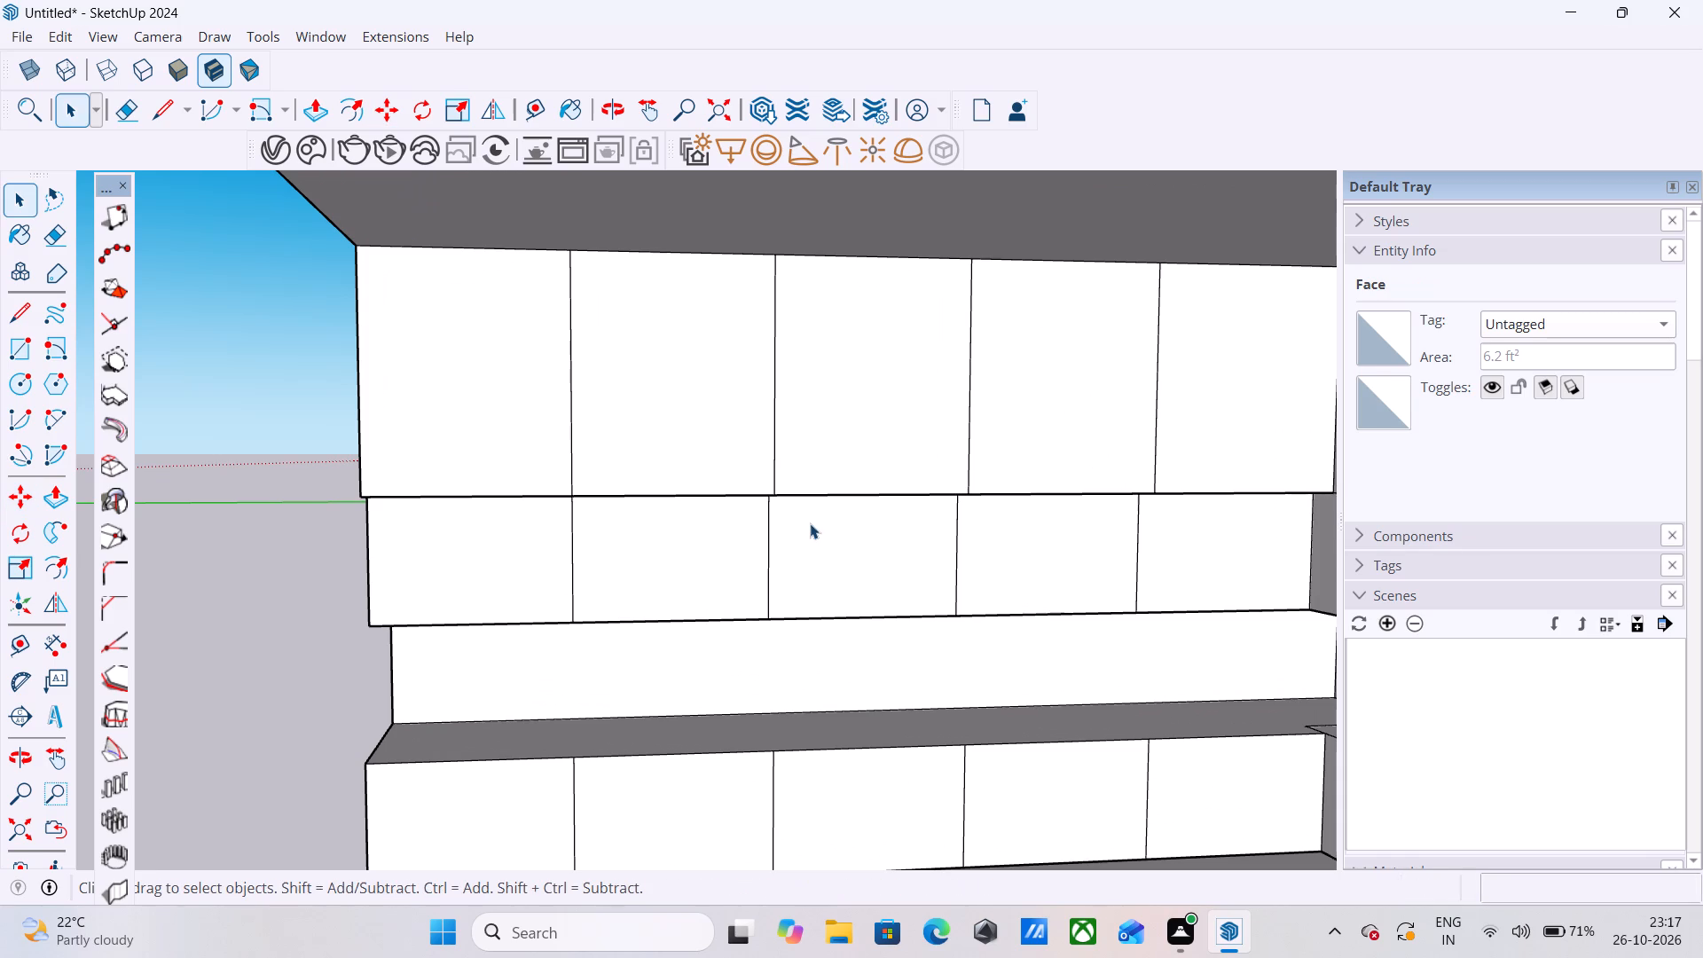
{"action": "left_click", "coordinate": [768, 581]}
{"action": "key", "text": "m"}
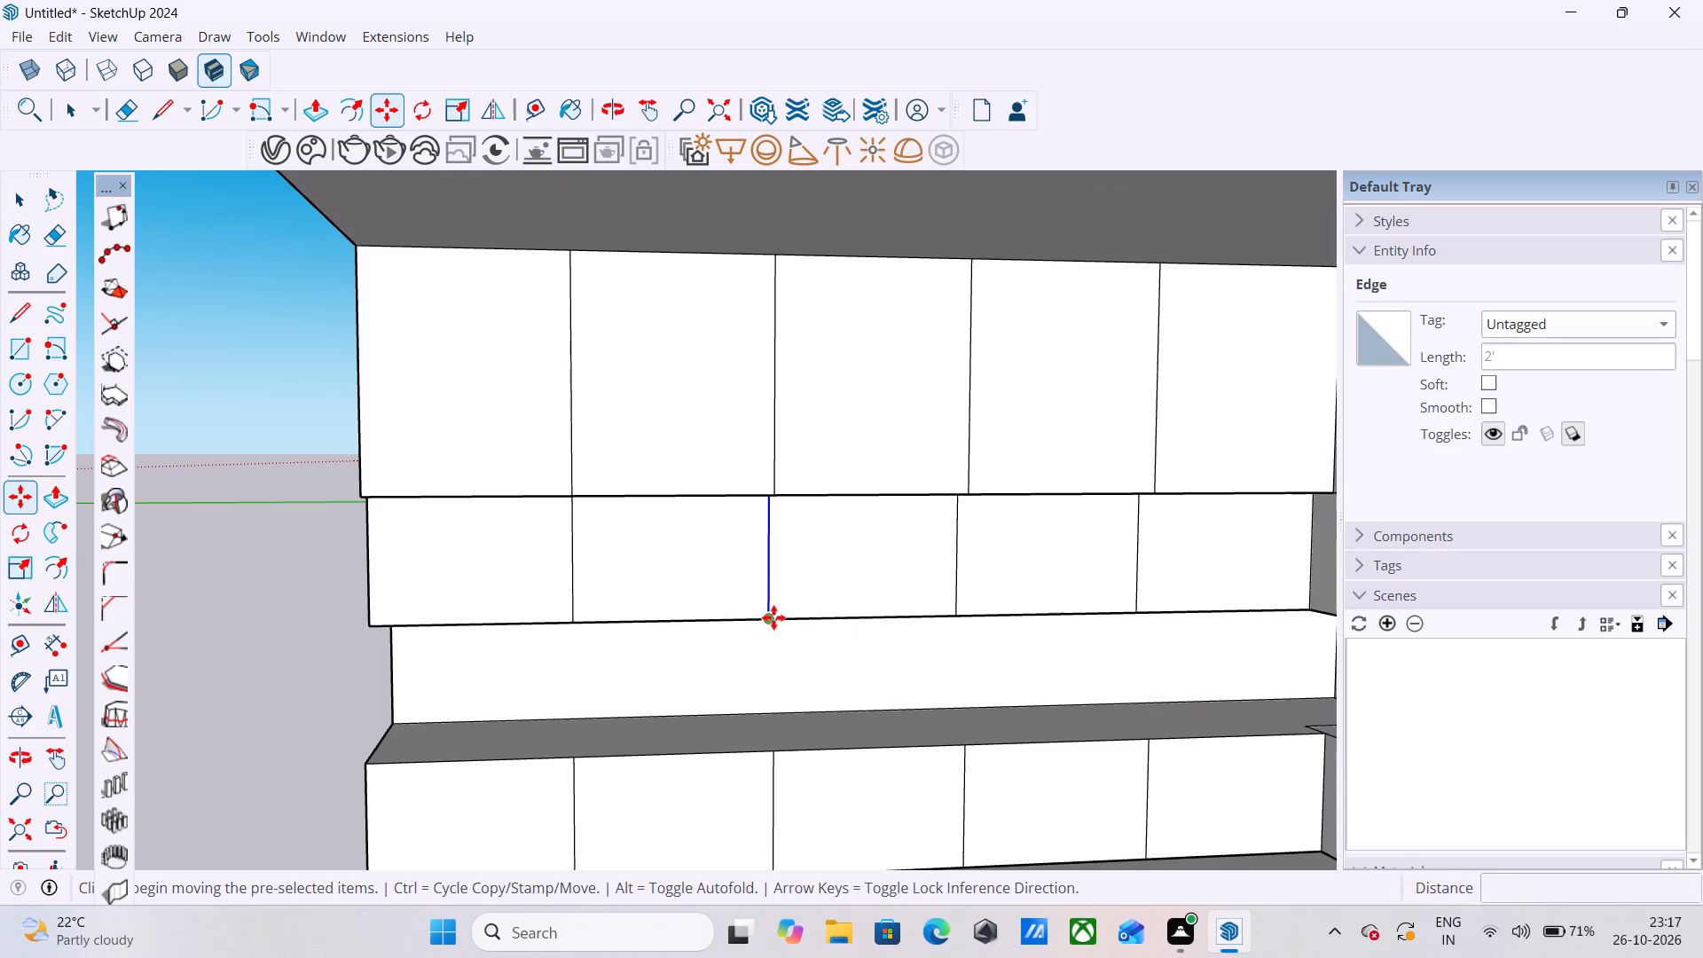
{"action": "left_click", "coordinate": [773, 617]}
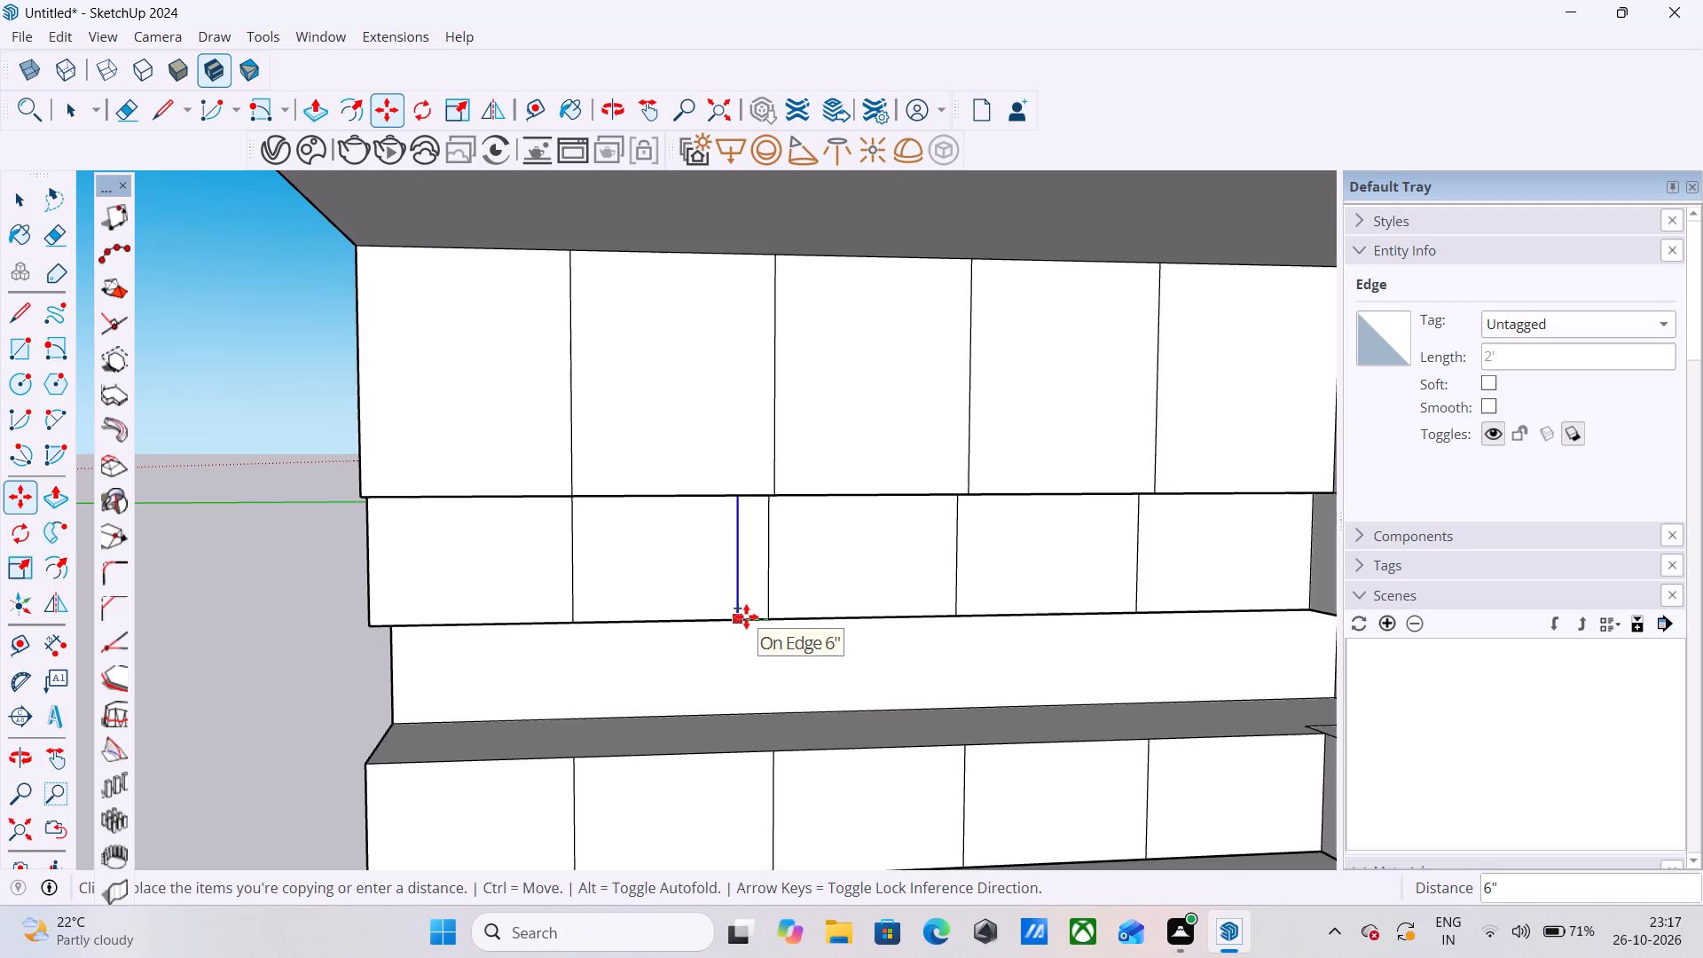
{"action": "left_click", "coordinate": [746, 616]}
Copy the middle row's third divider from the open end 6" toward the inner corner.
{"action": "key", "text": "space"}
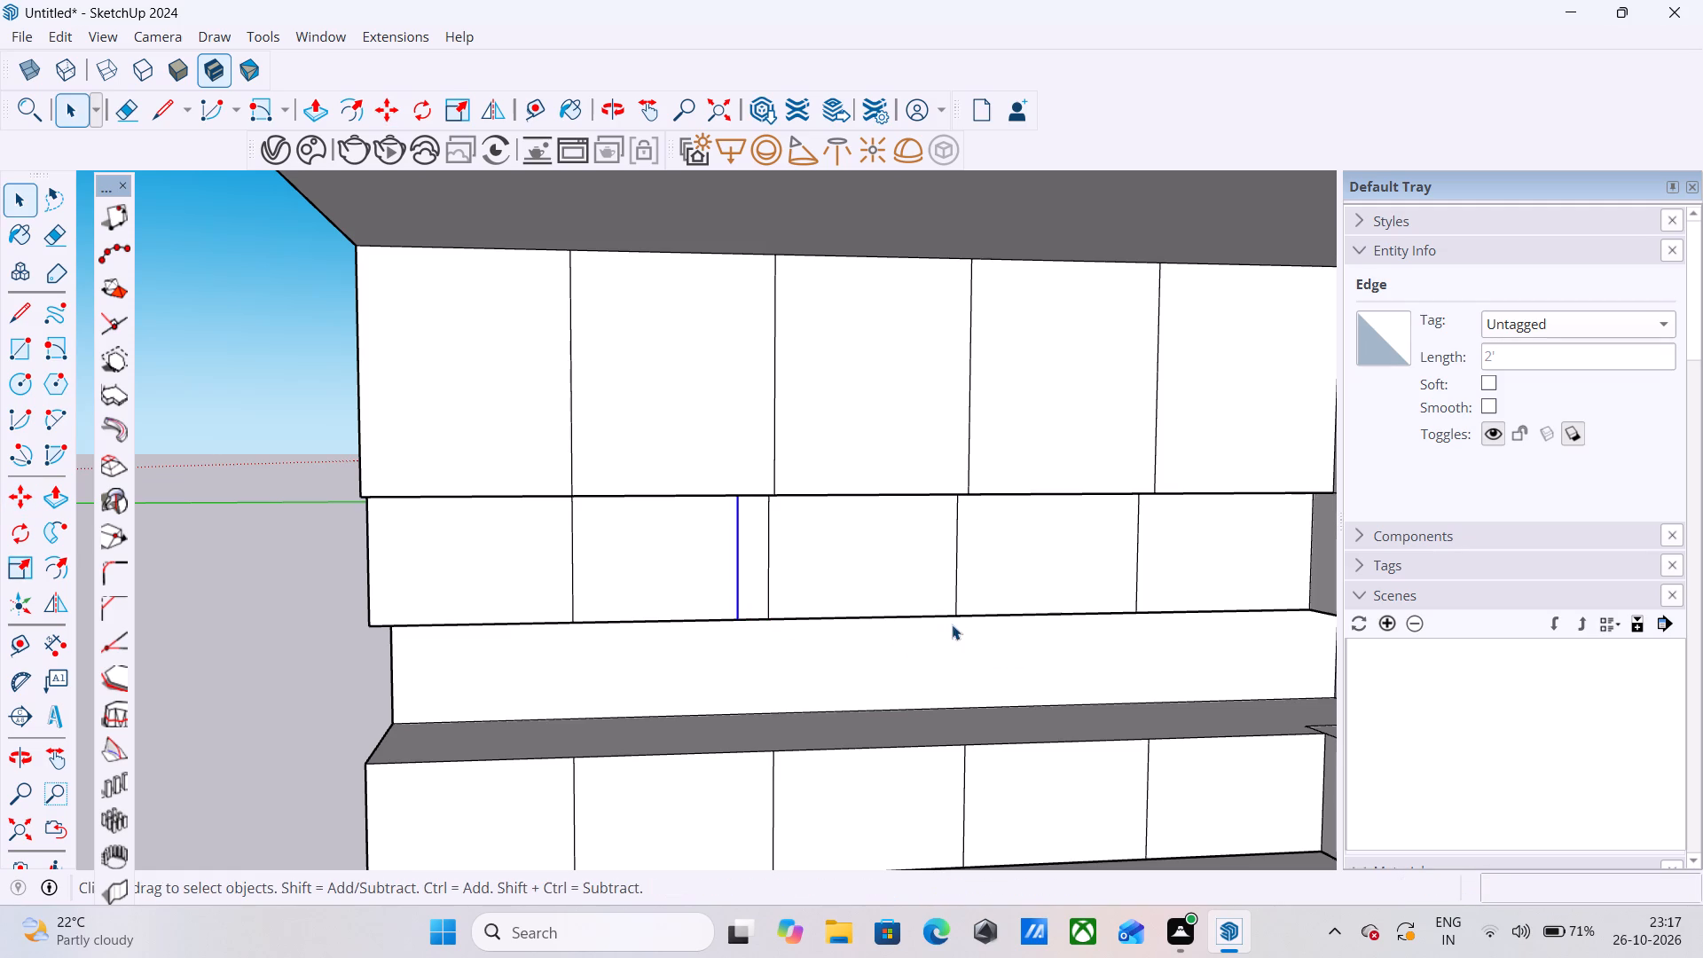
{"action": "left_click", "coordinate": [956, 569]}
{"action": "key", "text": "m"}
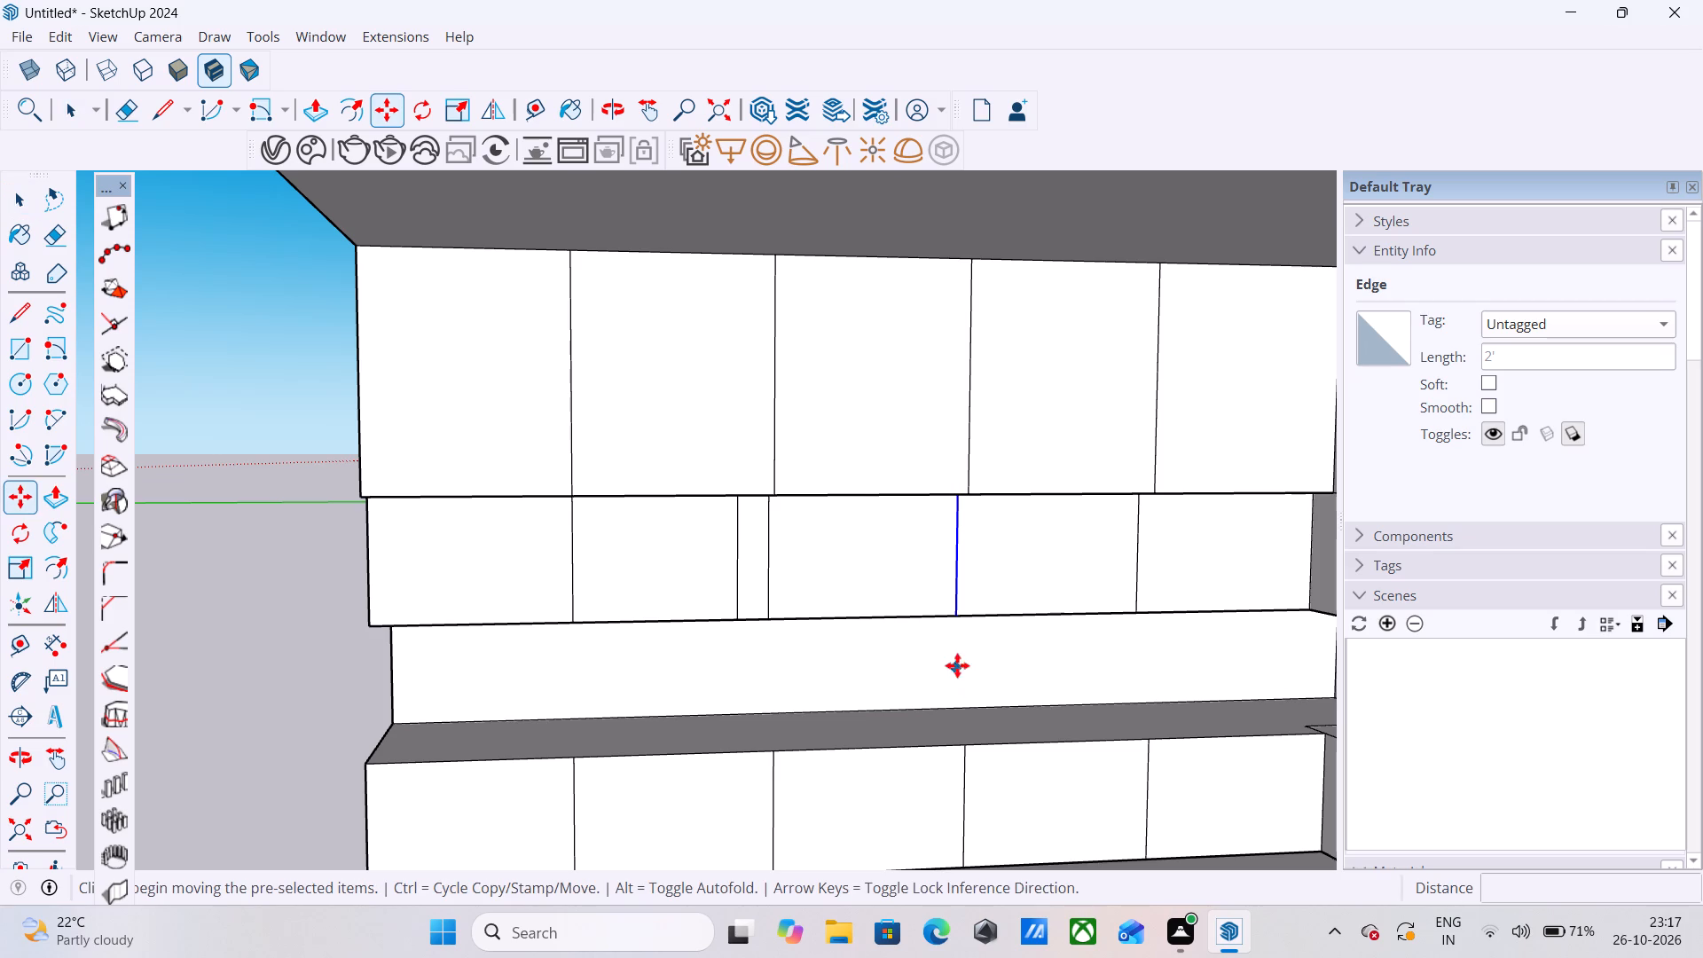
{"action": "left_click", "coordinate": [954, 612]}
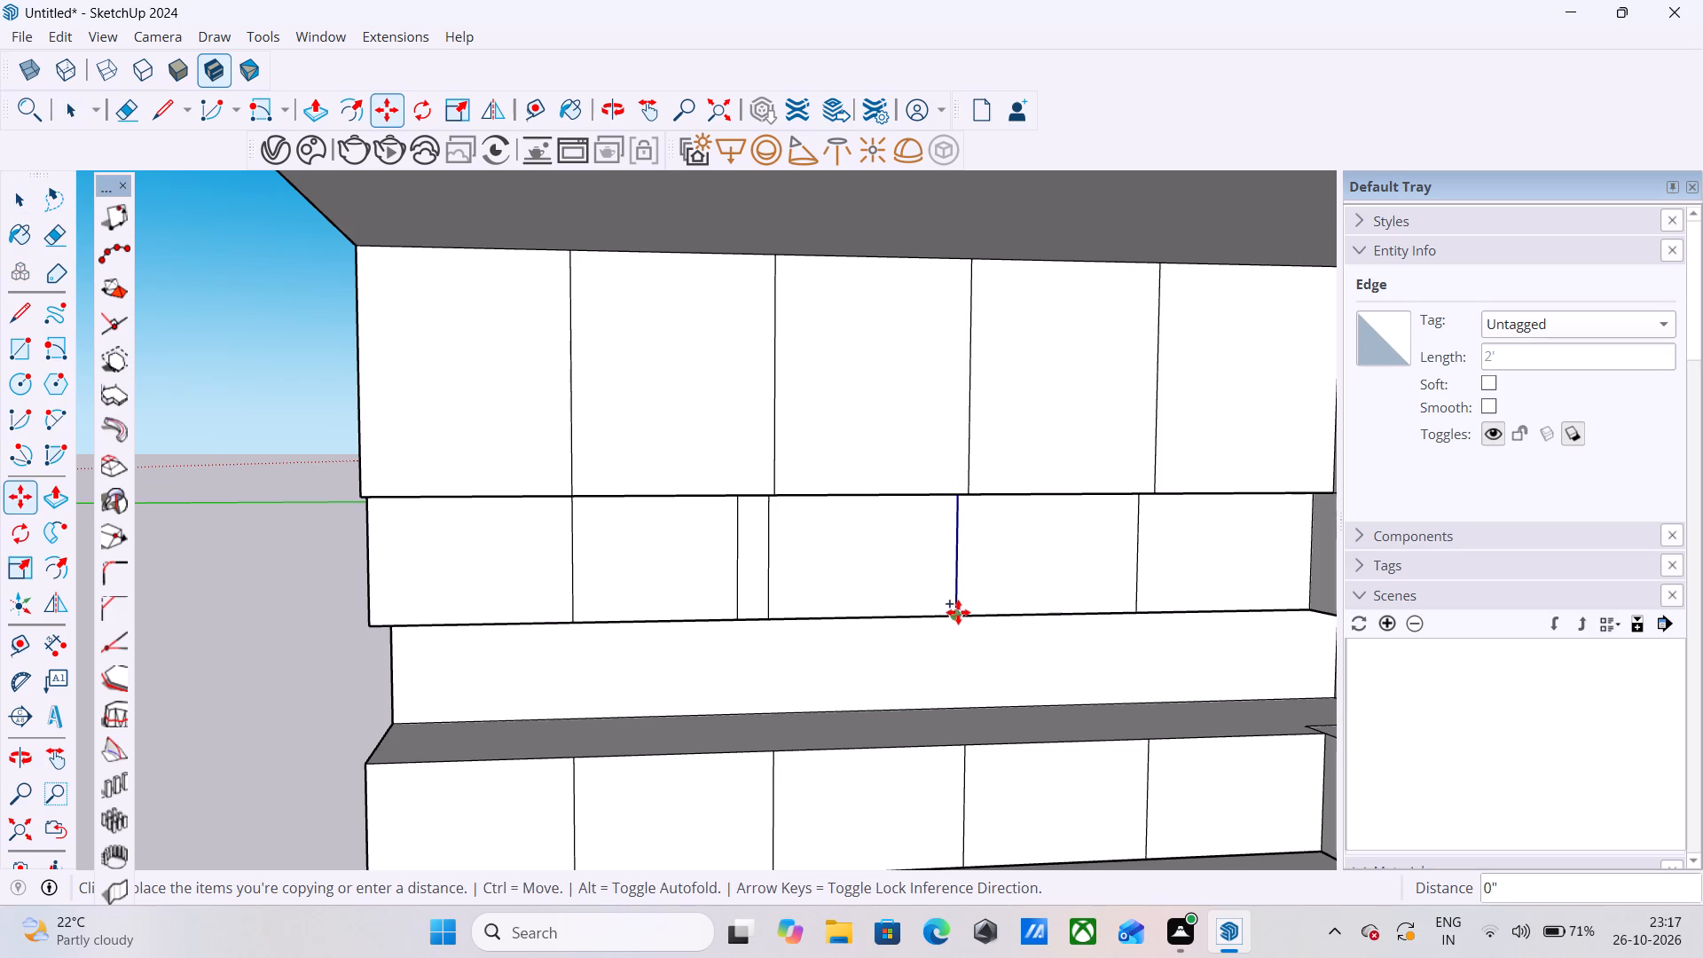
{"action": "left_click", "coordinate": [976, 612]}
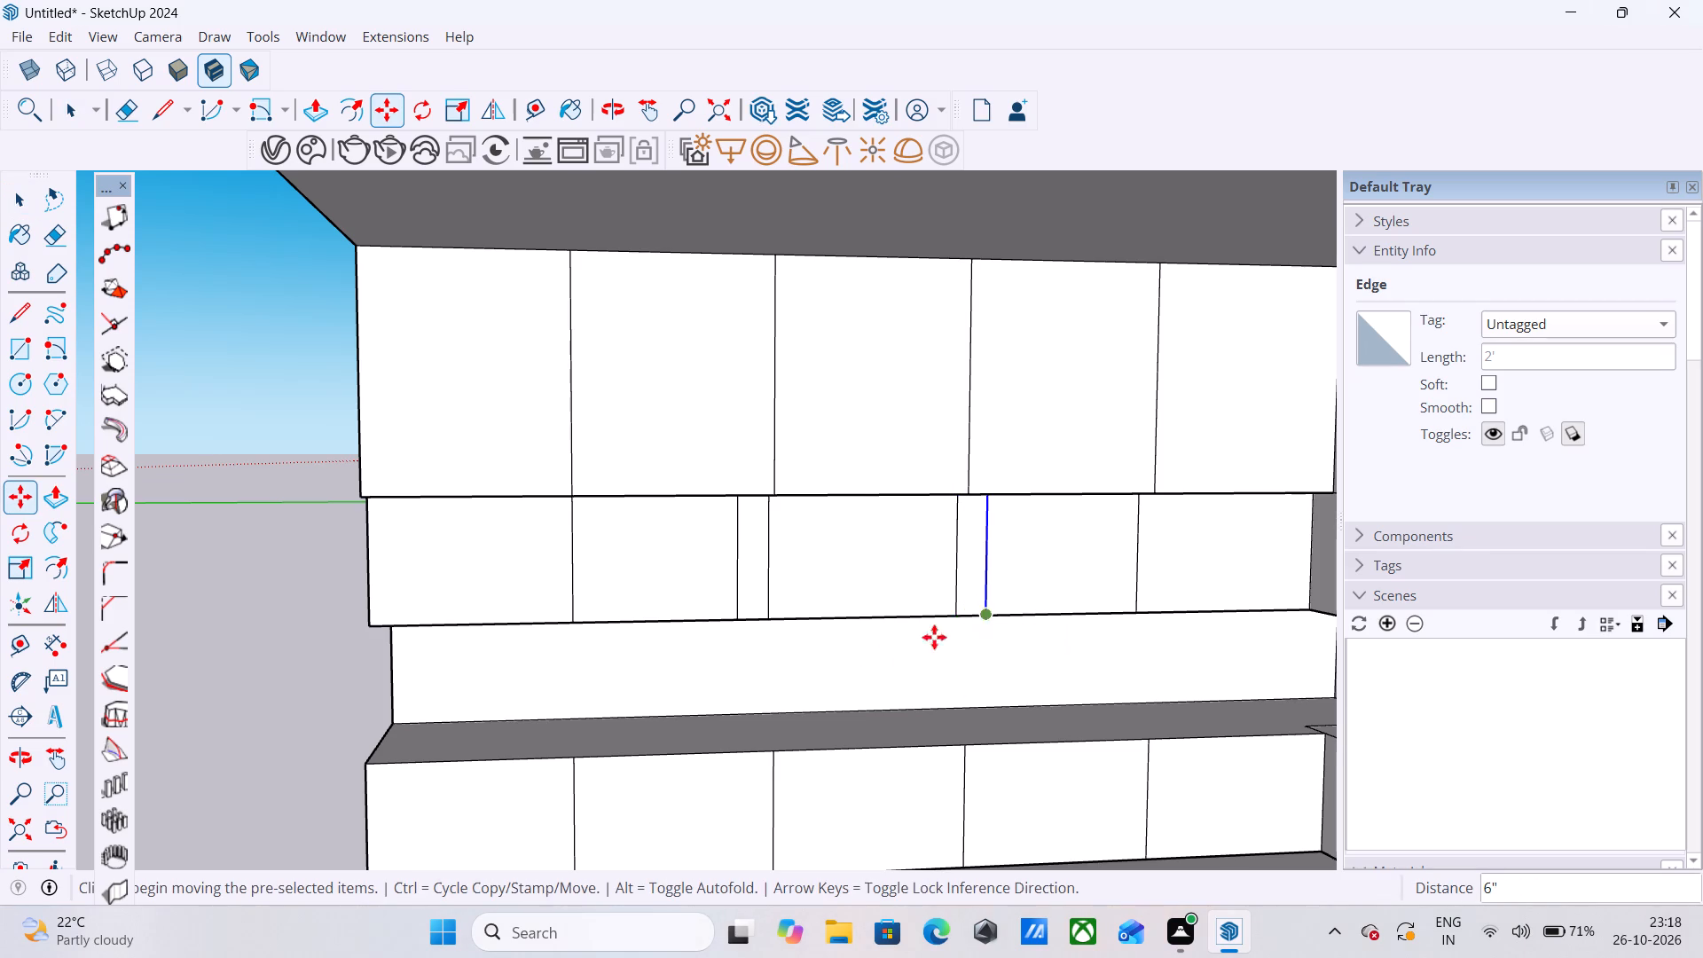
Erase the four original equal-spacing dividers from the middle left-wall cabinet row, keeping only the two 6" offset copies.
{"action": "key", "text": "e"}
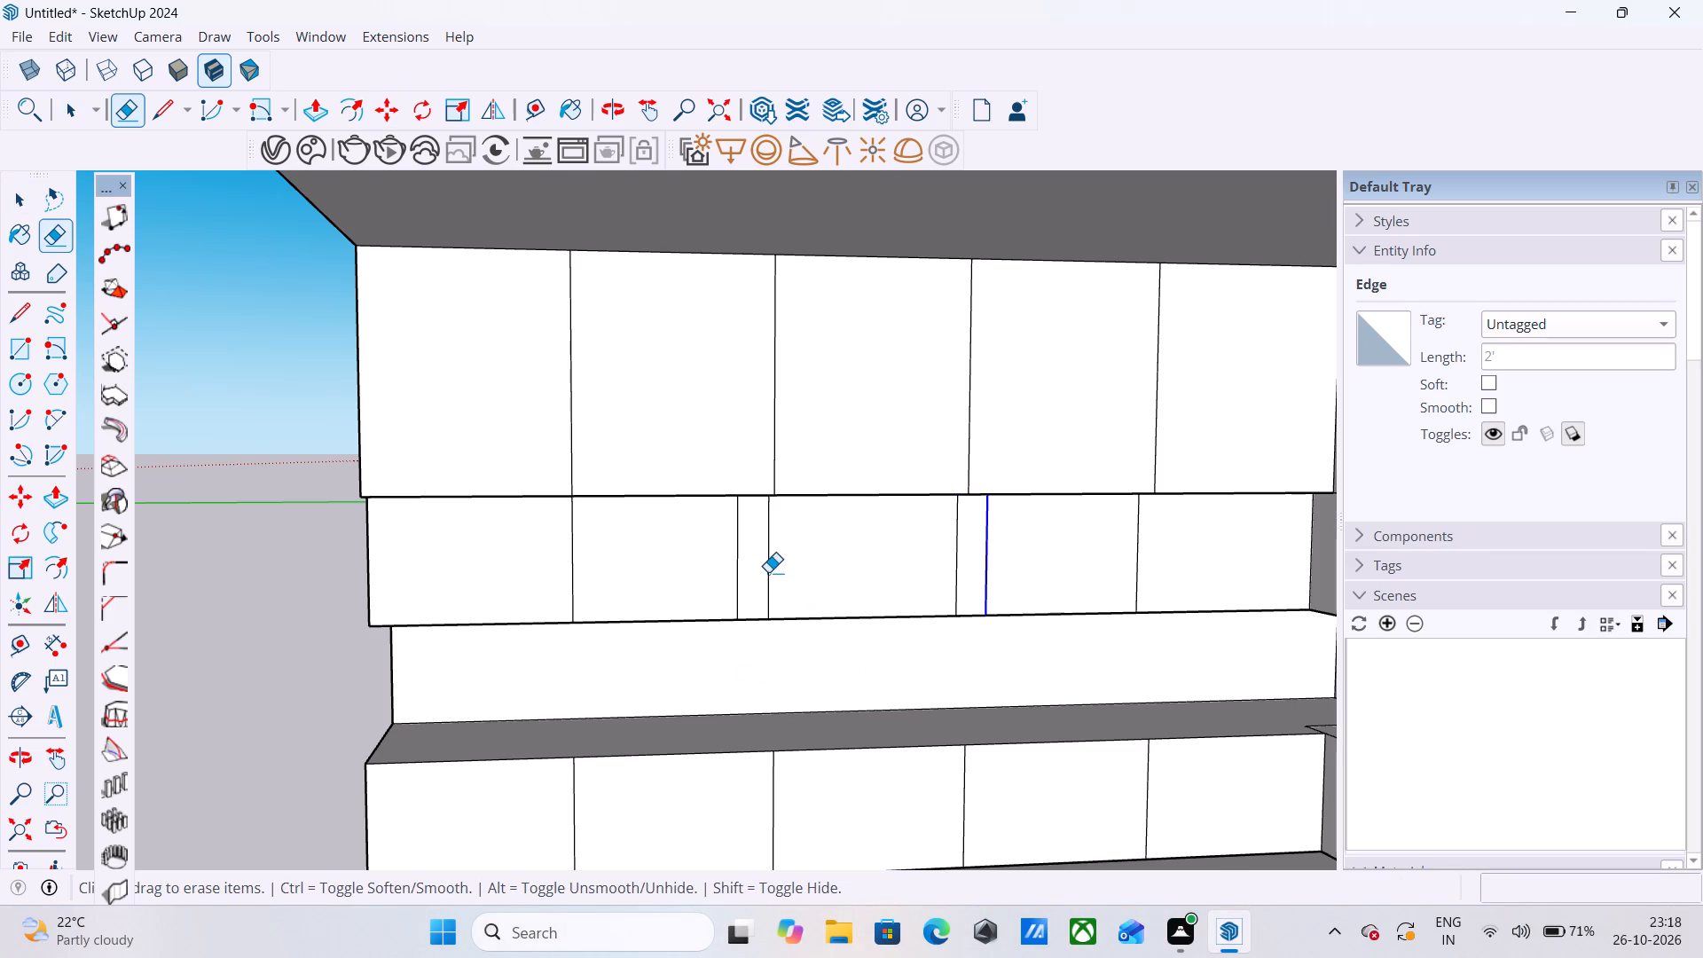
{"action": "left_click", "coordinate": [768, 572]}
{"action": "left_click", "coordinate": [956, 556]}
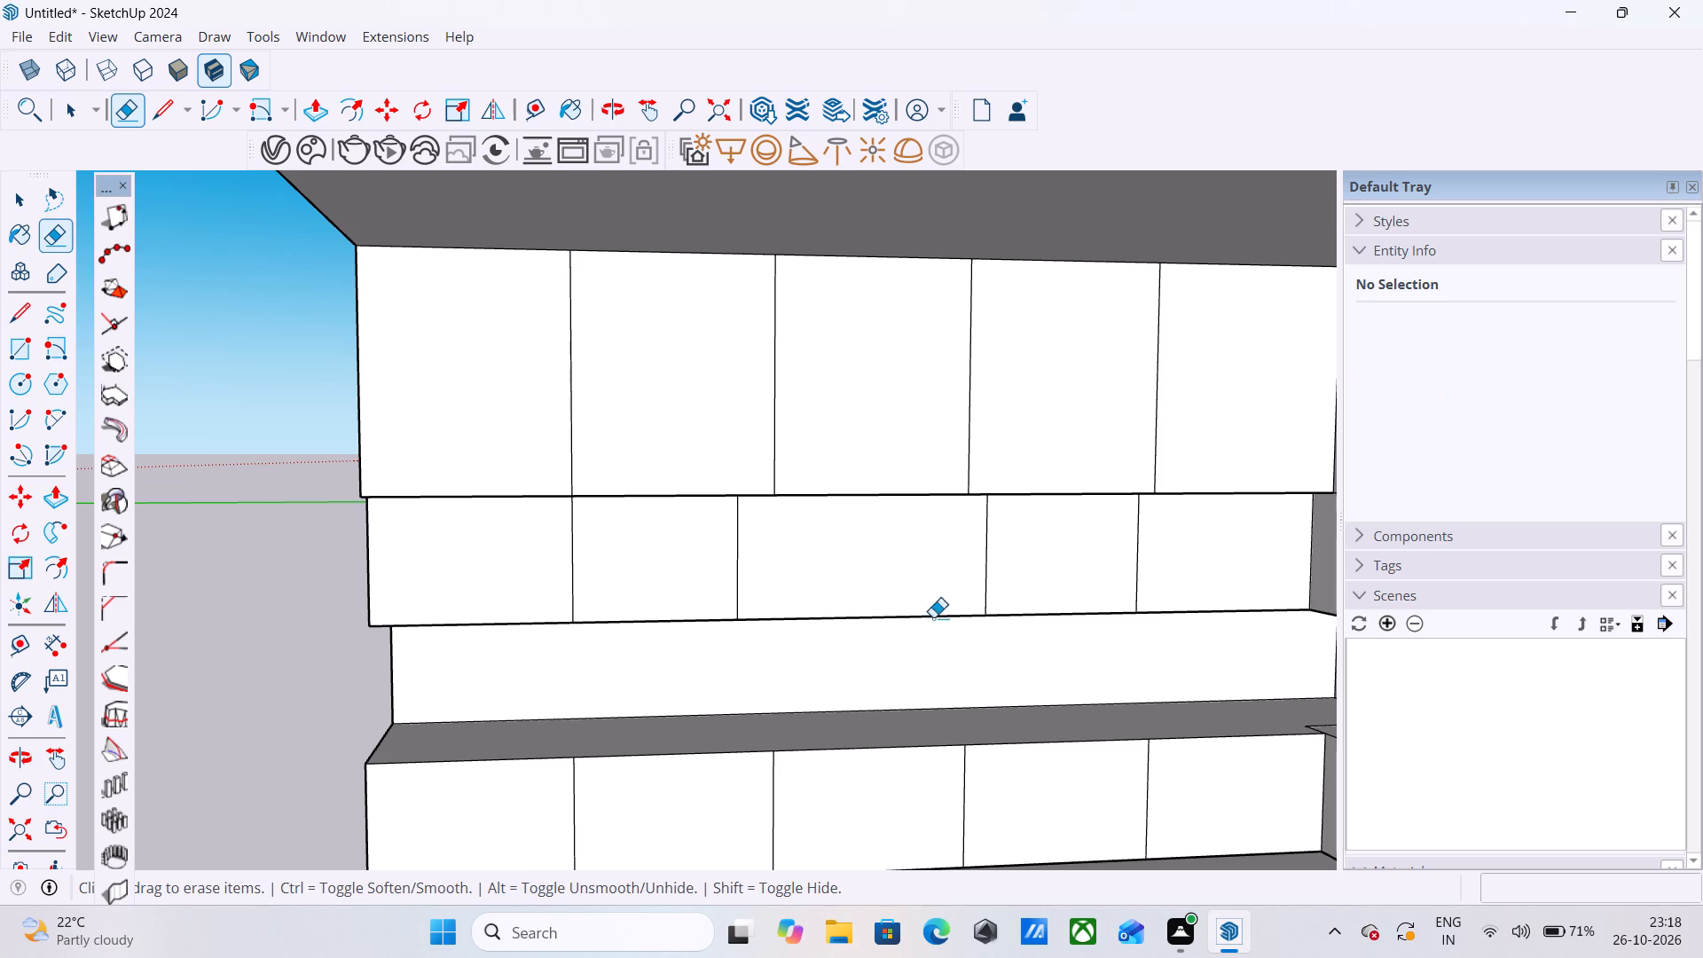
{"action": "scroll", "coordinate": [561, 594], "scroll_direction": "down", "scroll_amount": 3}
{"action": "left_click", "coordinate": [569, 581]}
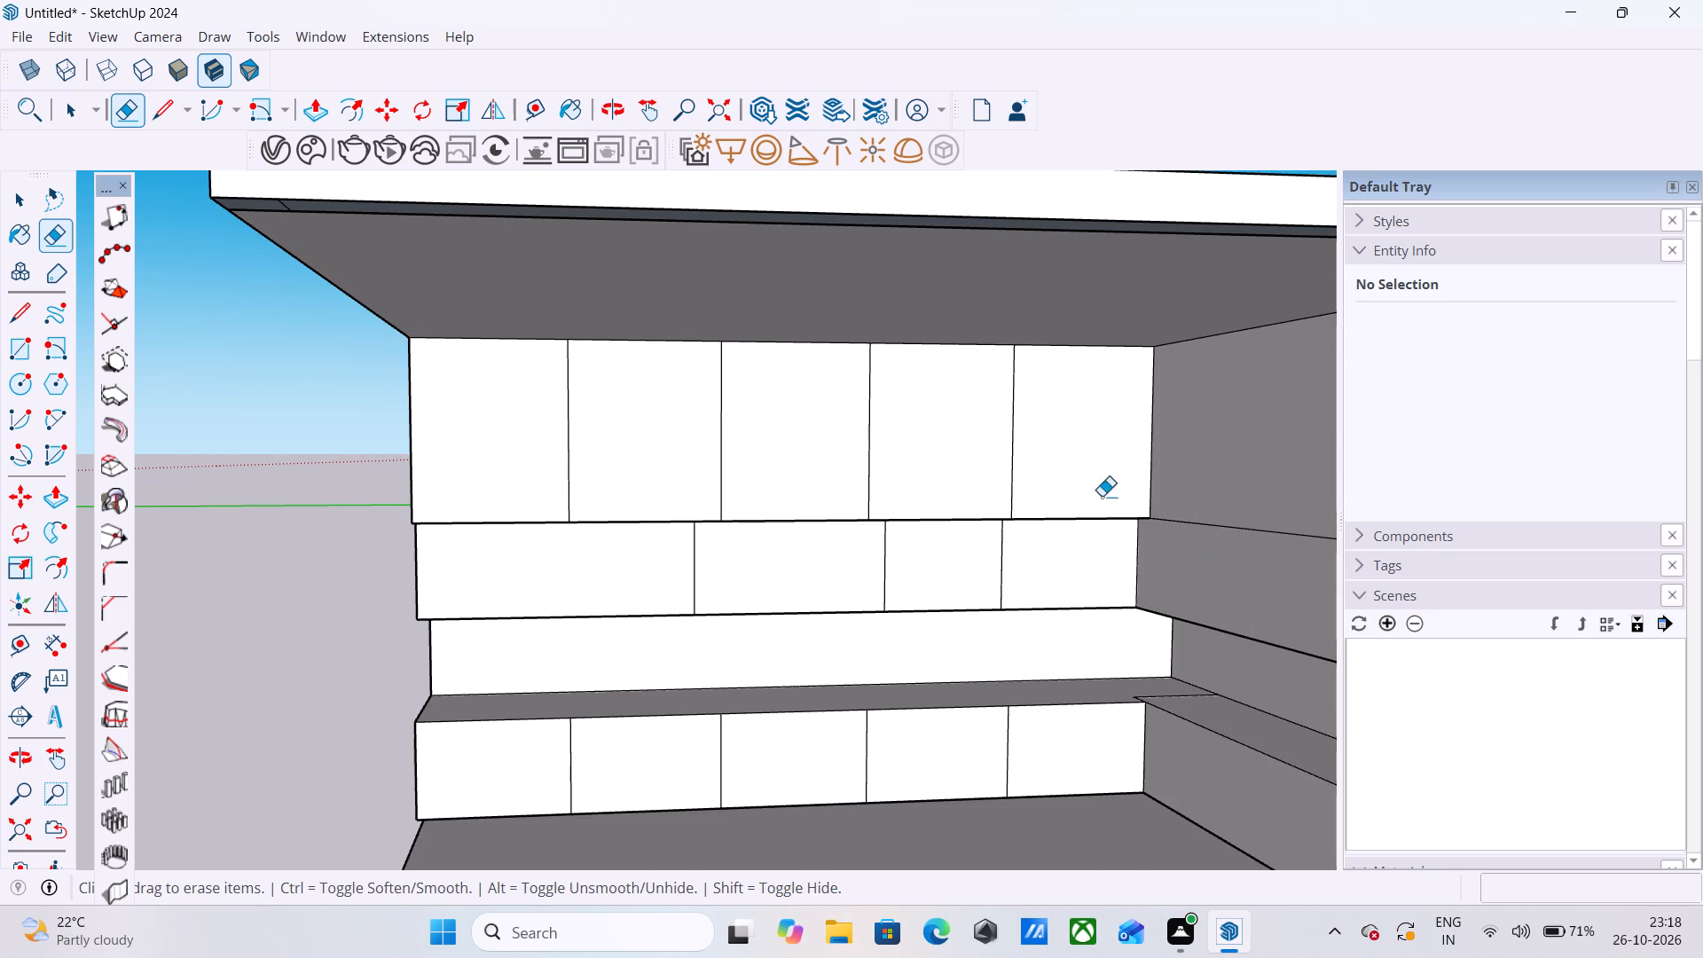
{"action": "left_click", "coordinate": [1003, 569]}
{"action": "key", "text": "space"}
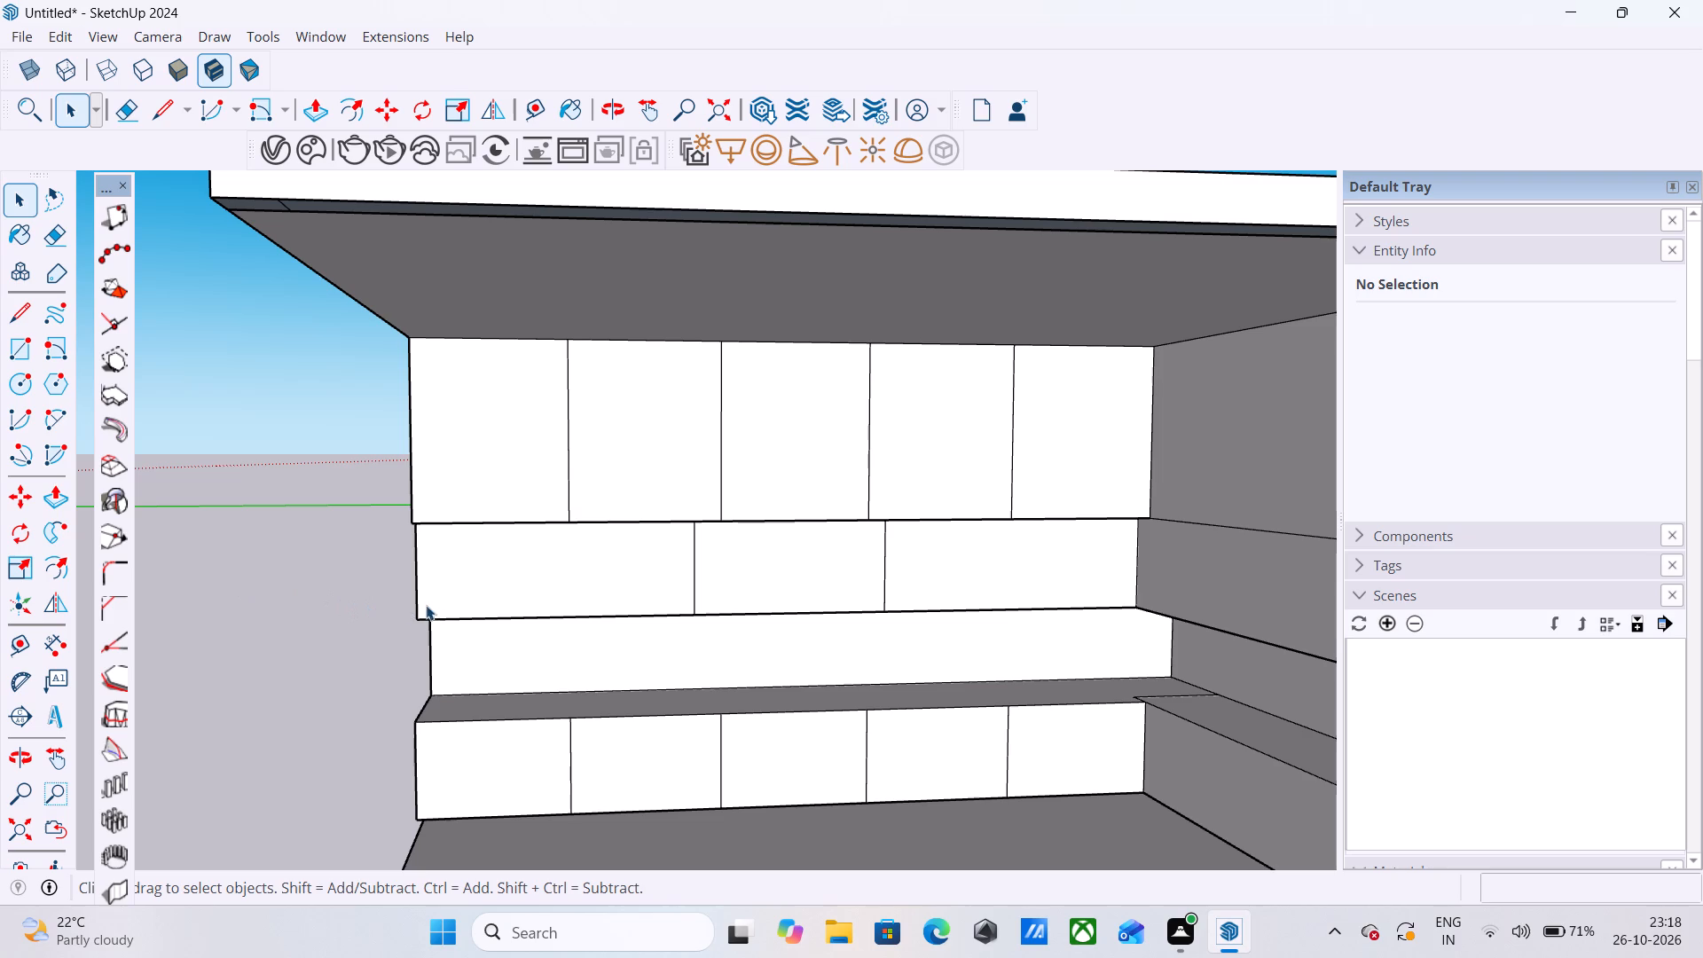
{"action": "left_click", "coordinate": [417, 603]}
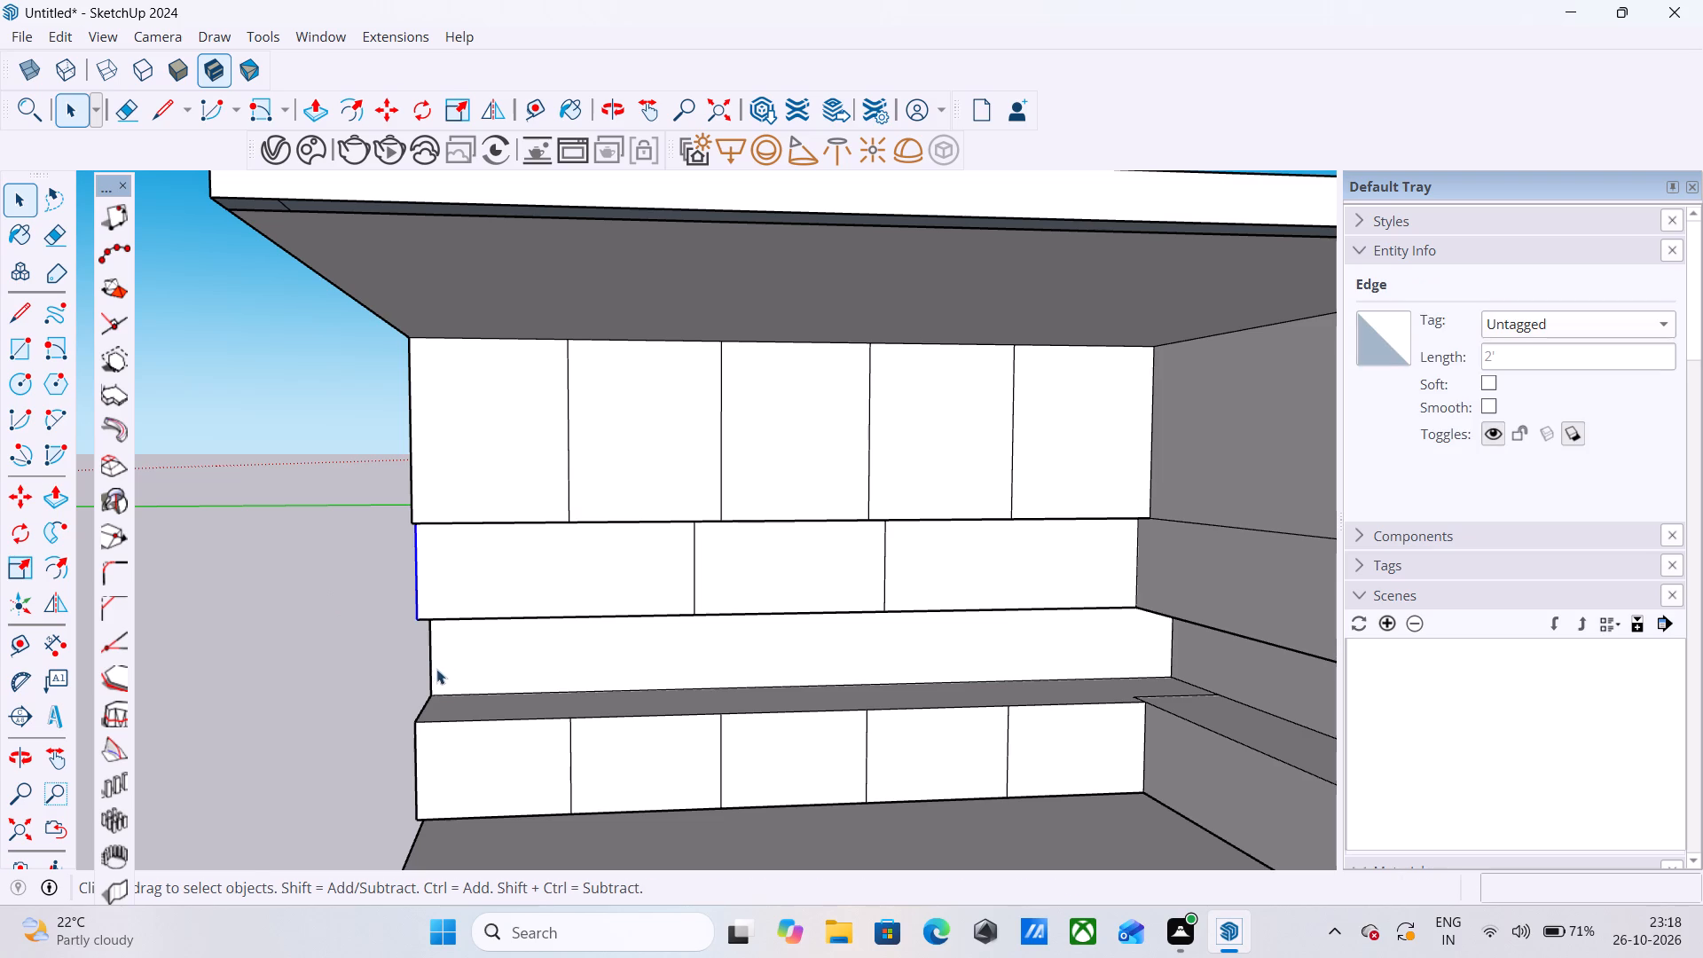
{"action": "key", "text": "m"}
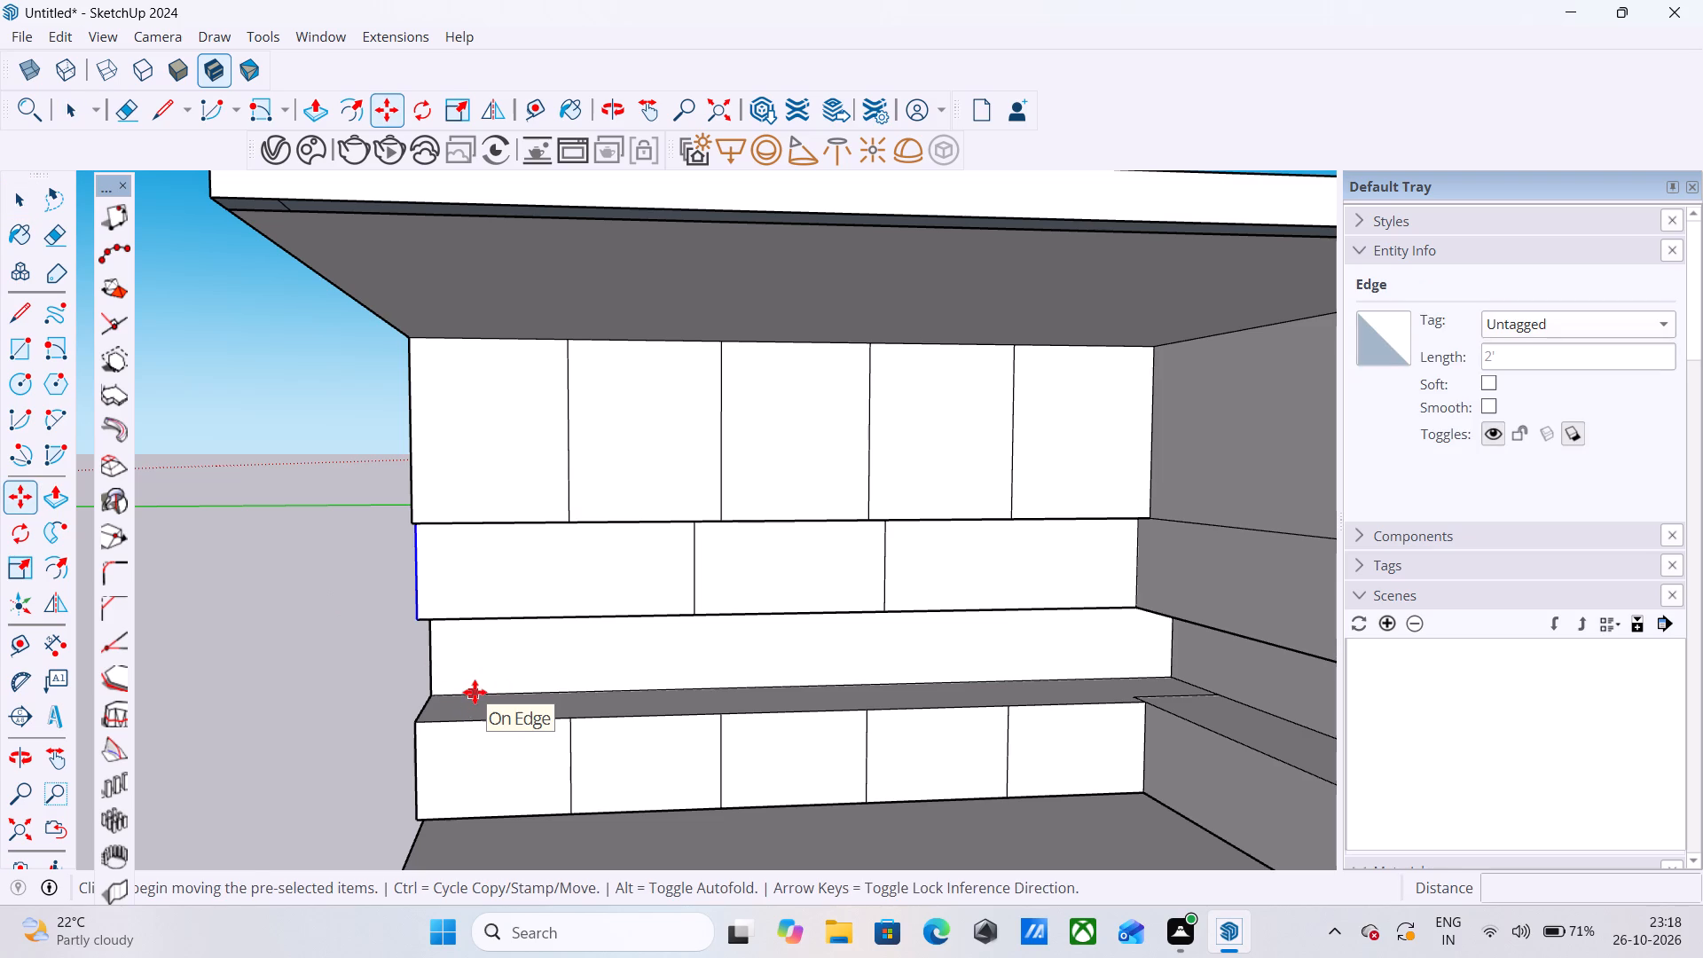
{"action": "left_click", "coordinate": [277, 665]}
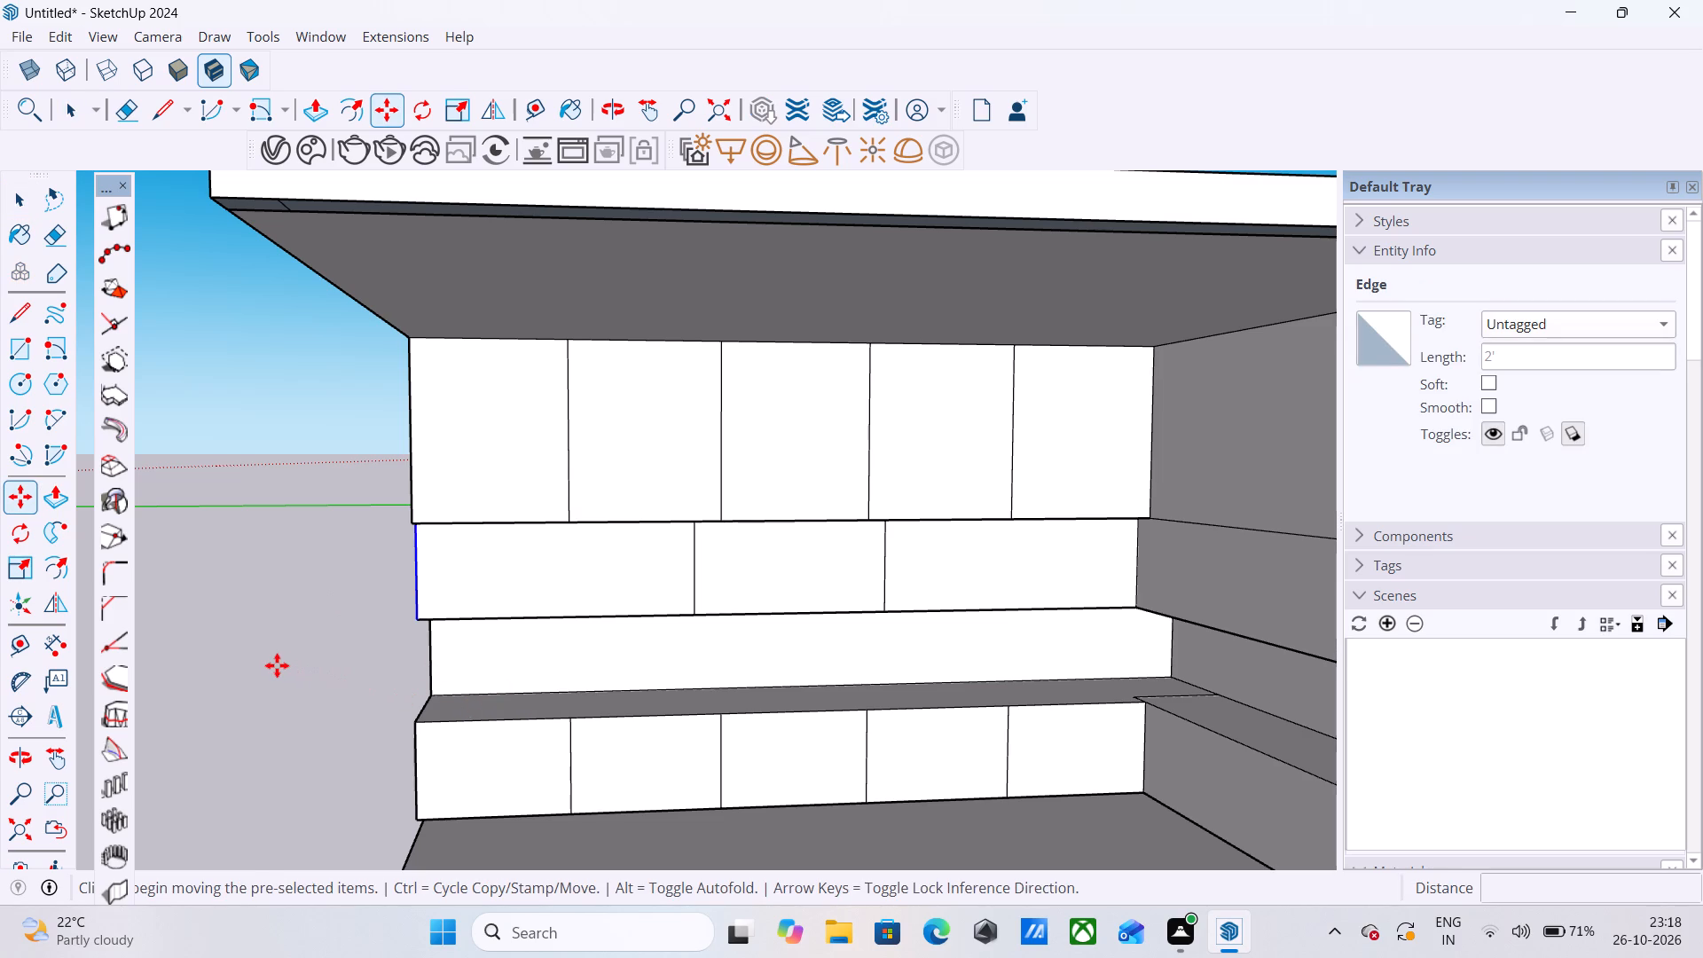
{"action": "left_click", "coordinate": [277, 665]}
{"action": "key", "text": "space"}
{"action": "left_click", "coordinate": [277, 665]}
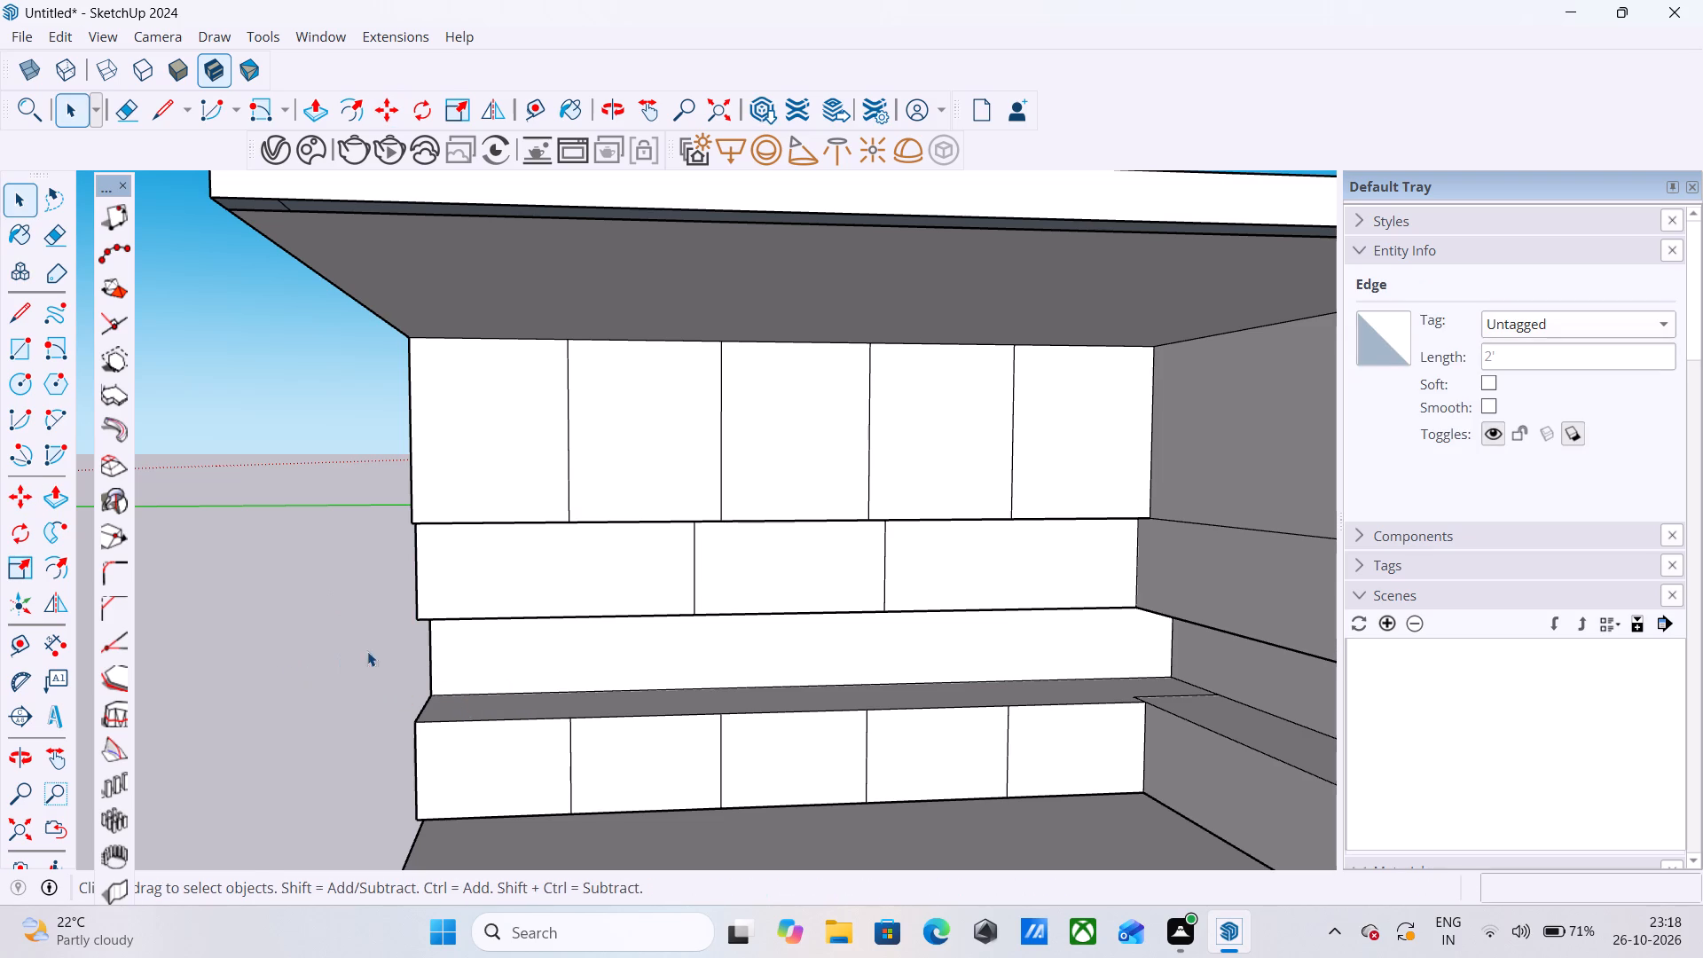
Copy the middle row's divider nearest the open end 6" toward the open end.
{"action": "left_click", "coordinate": [692, 582]}
{"action": "left_click", "coordinate": [694, 582]}
{"action": "key", "text": "m"}
{"action": "scroll", "coordinate": [689, 606], "scroll_direction": "up", "scroll_amount": 1}
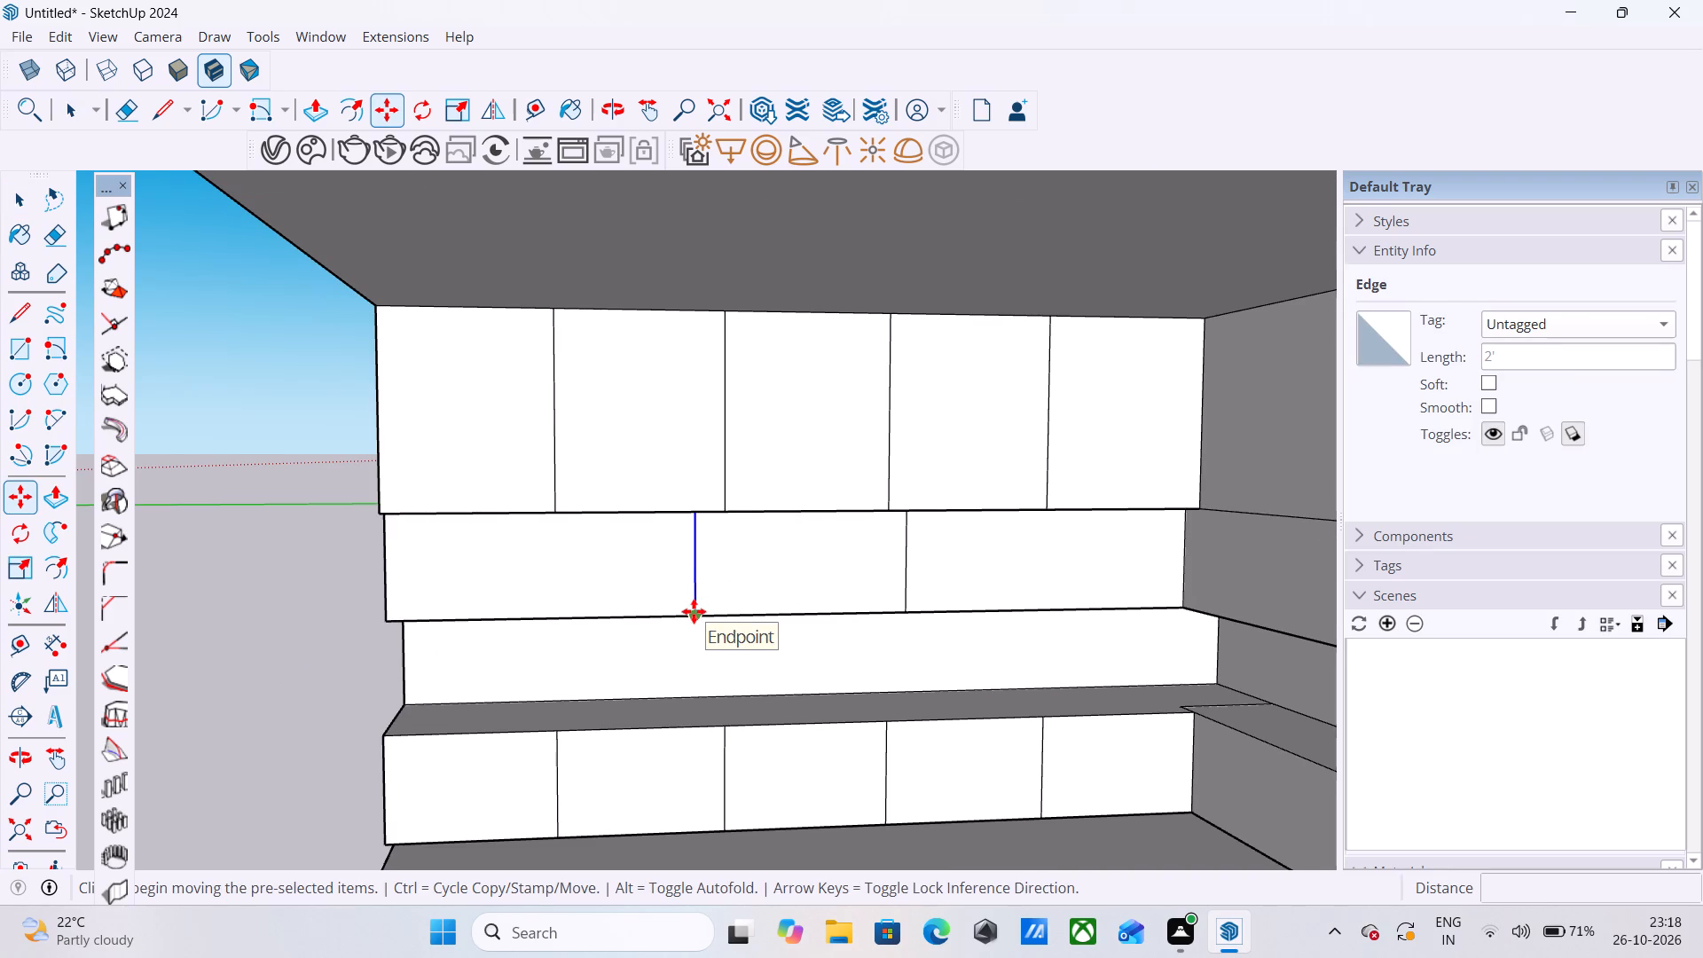
{"action": "left_click", "coordinate": [695, 616]}
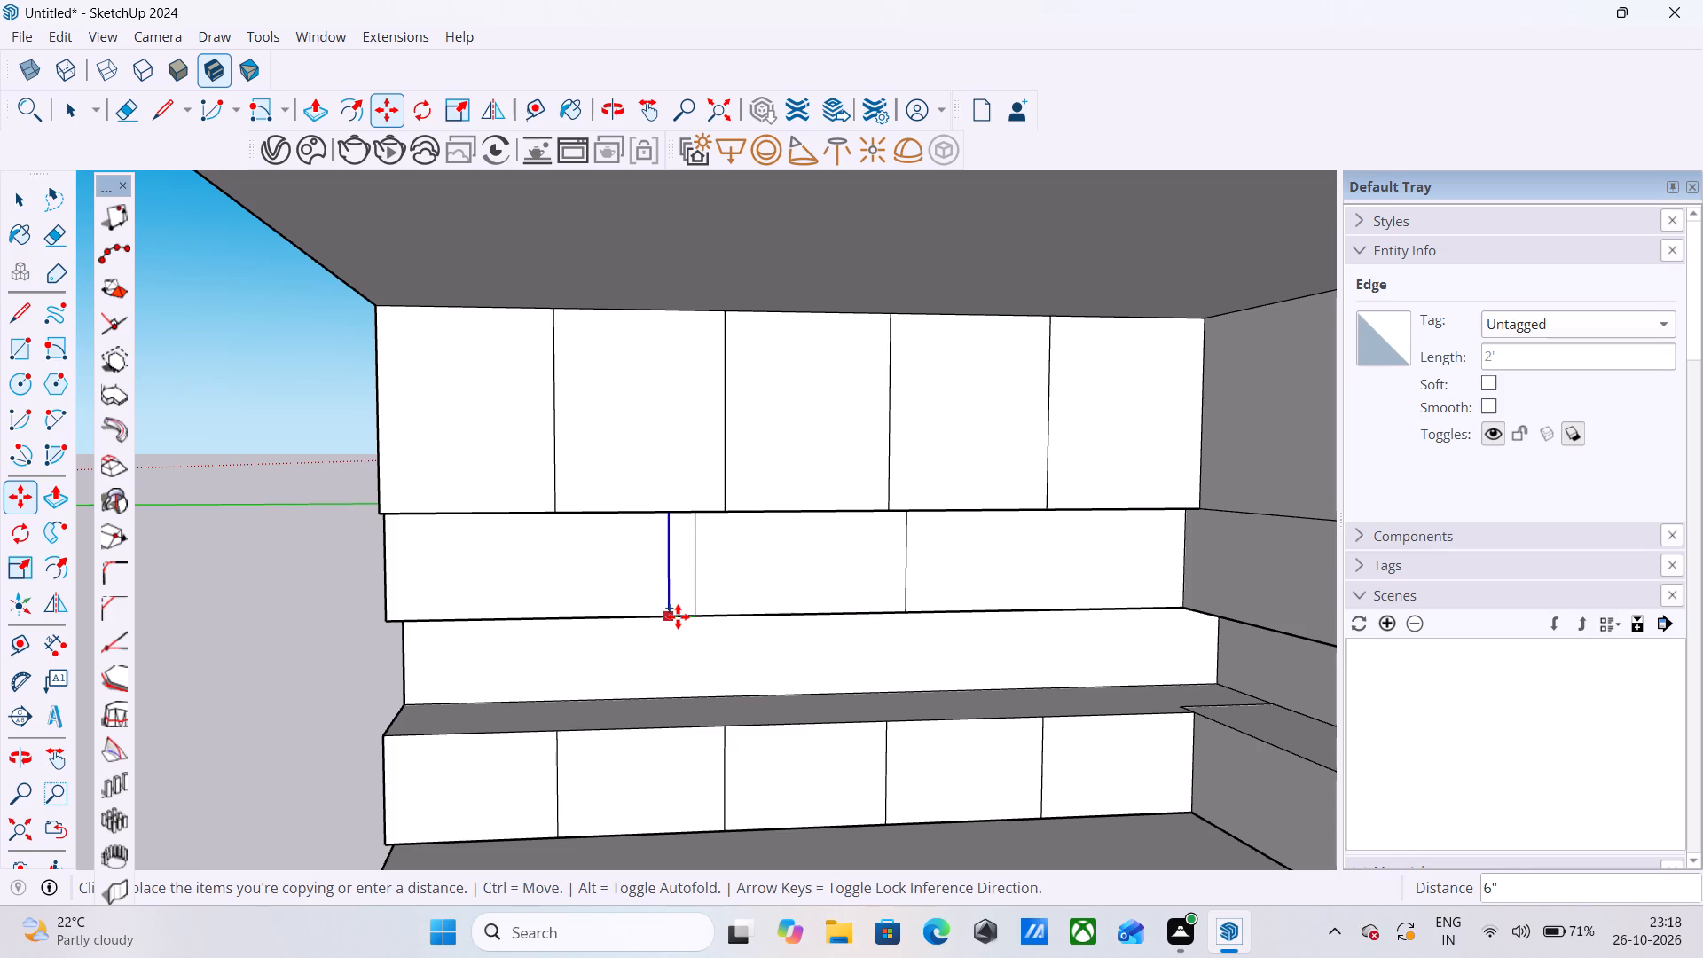
{"action": "left_click", "coordinate": [678, 616]}
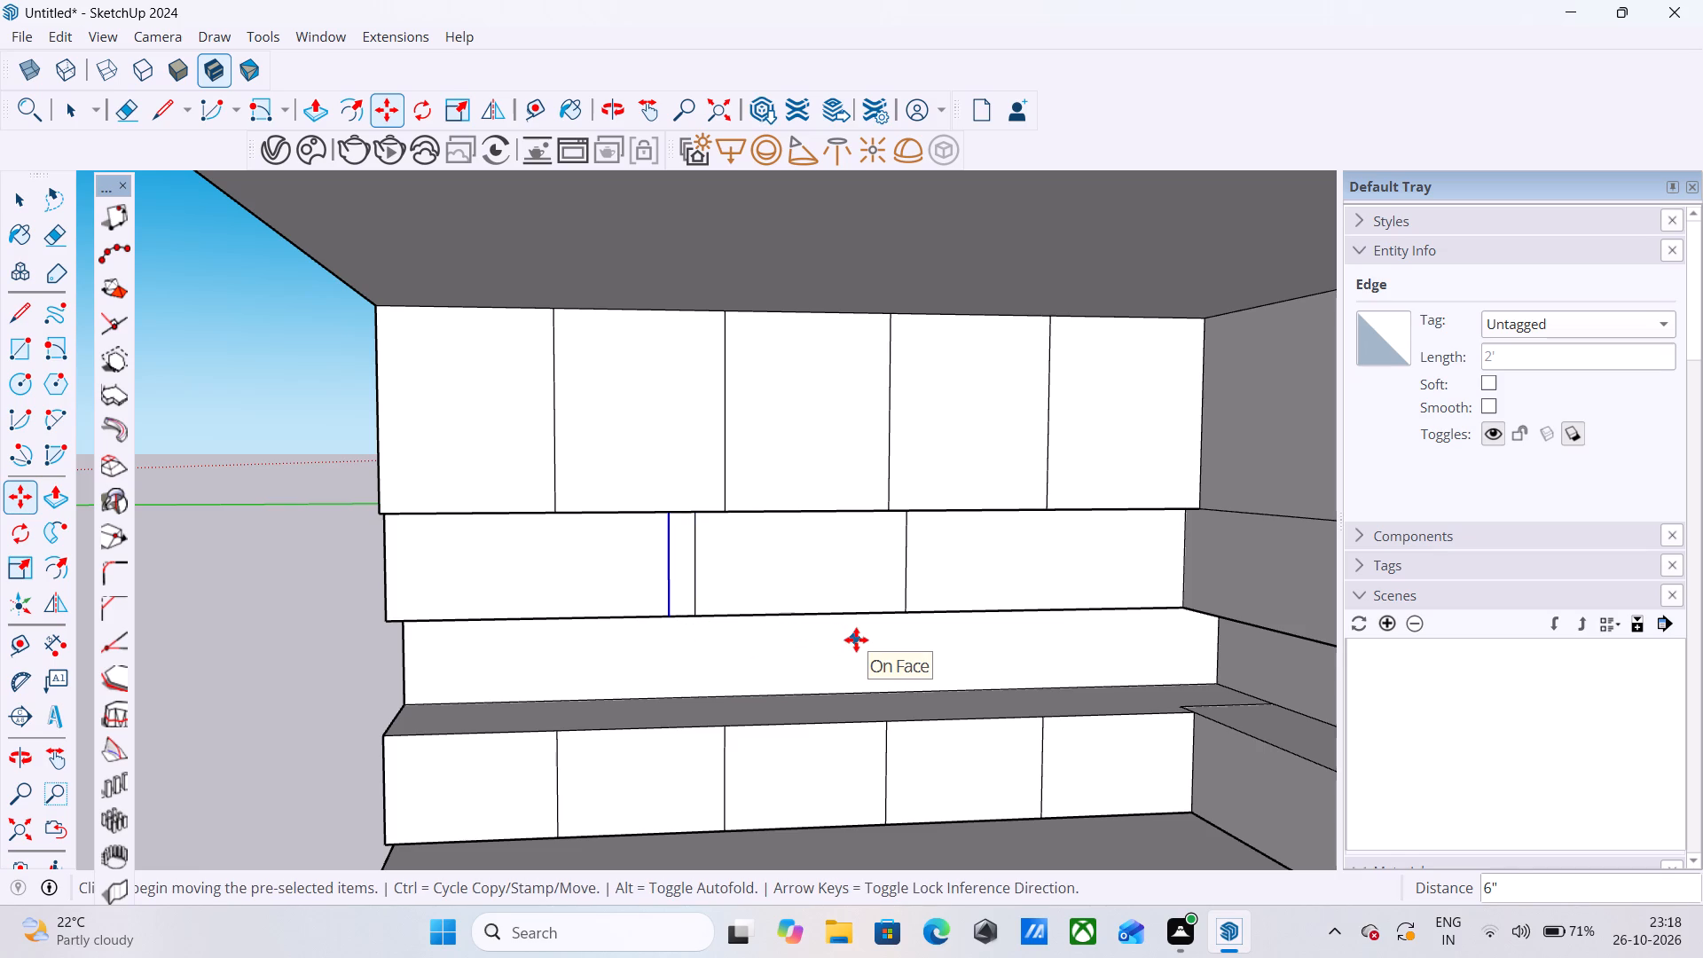
Copy the middle row's divider nearest the inner corner 6" toward the inner corner.
{"action": "key", "text": "space"}
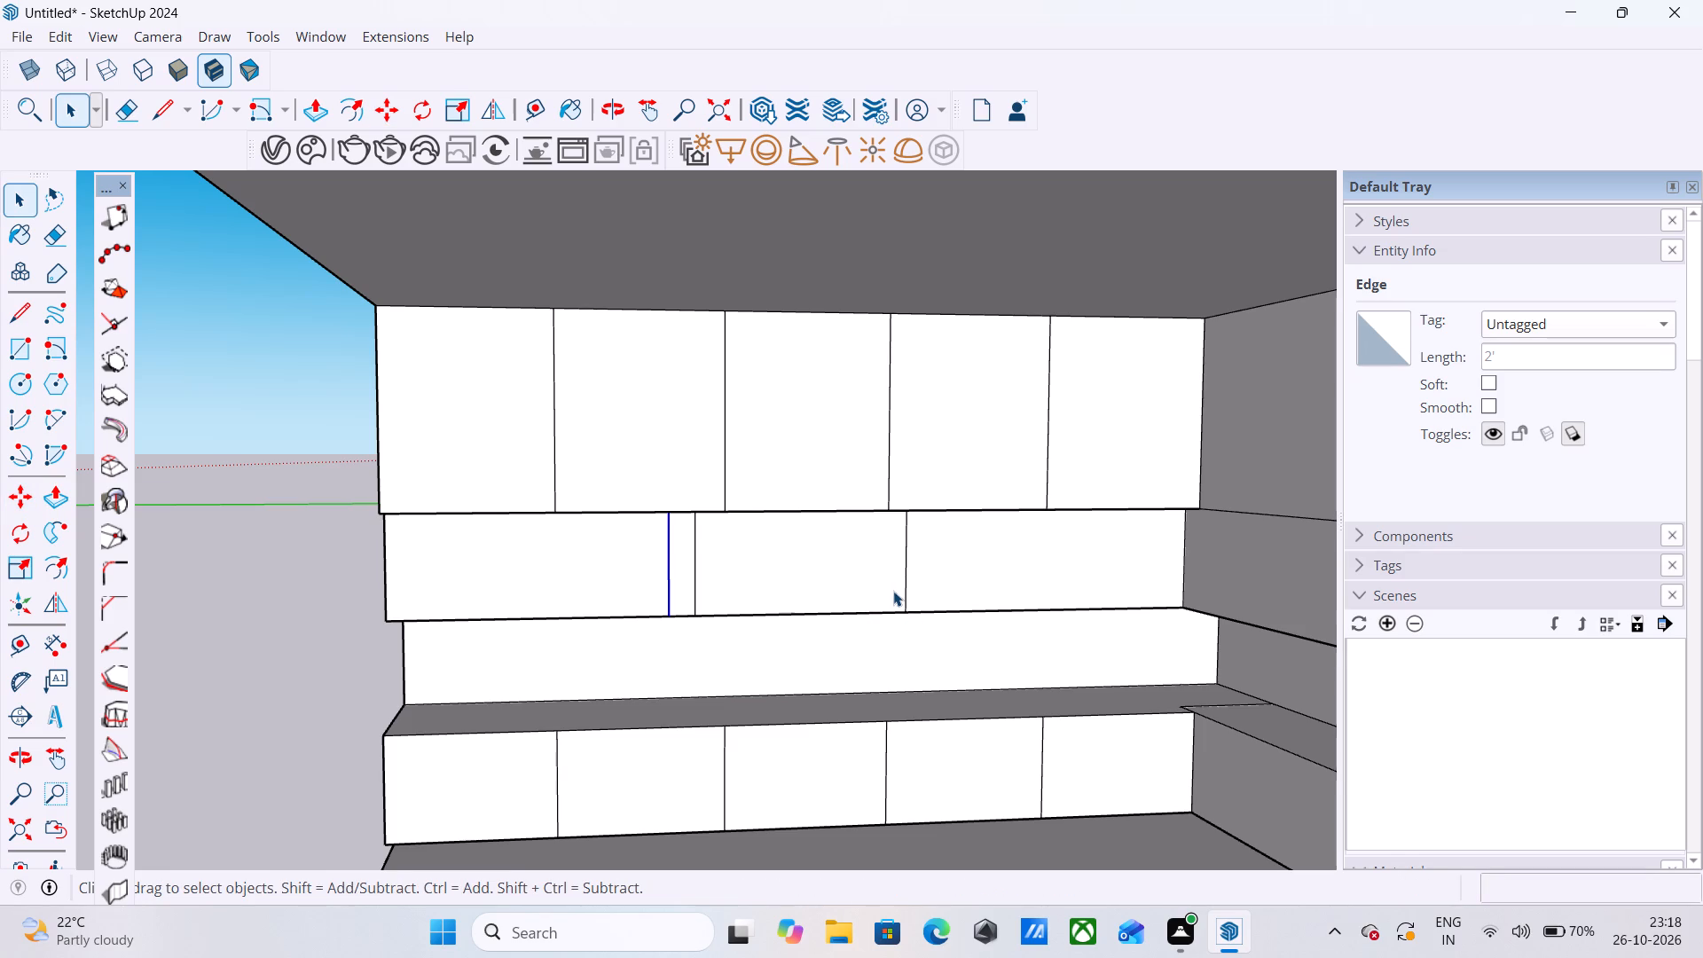
{"action": "left_click", "coordinate": [904, 587]}
{"action": "key", "text": "m"}
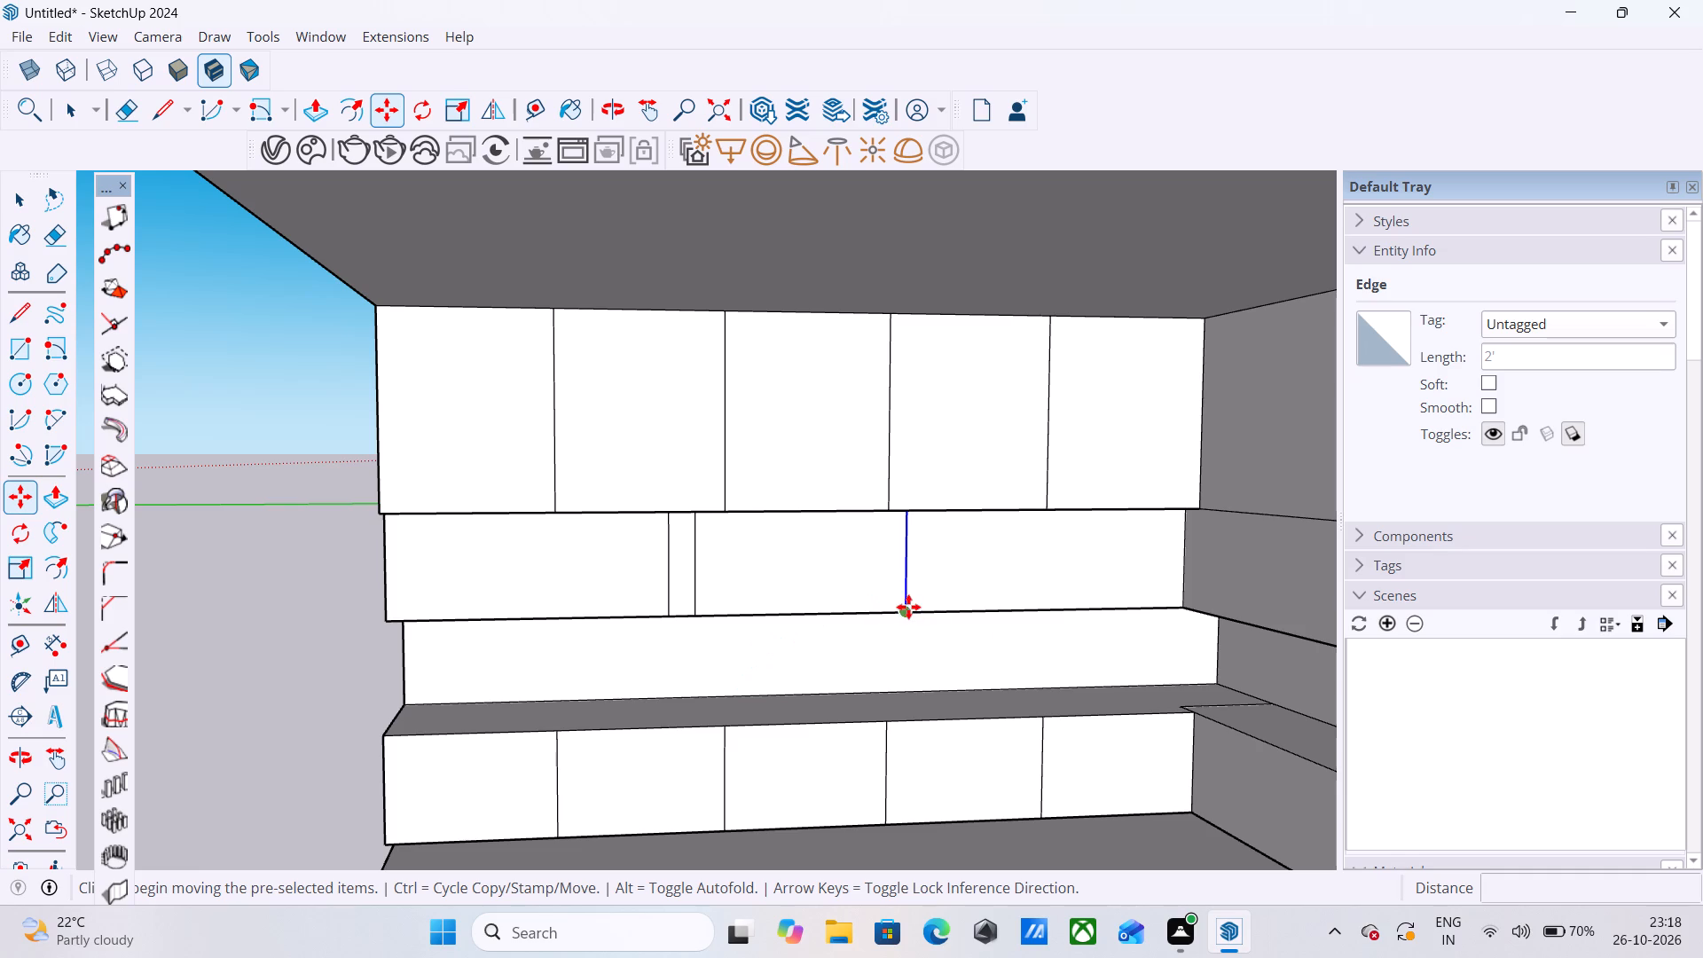
{"action": "left_click", "coordinate": [906, 608]}
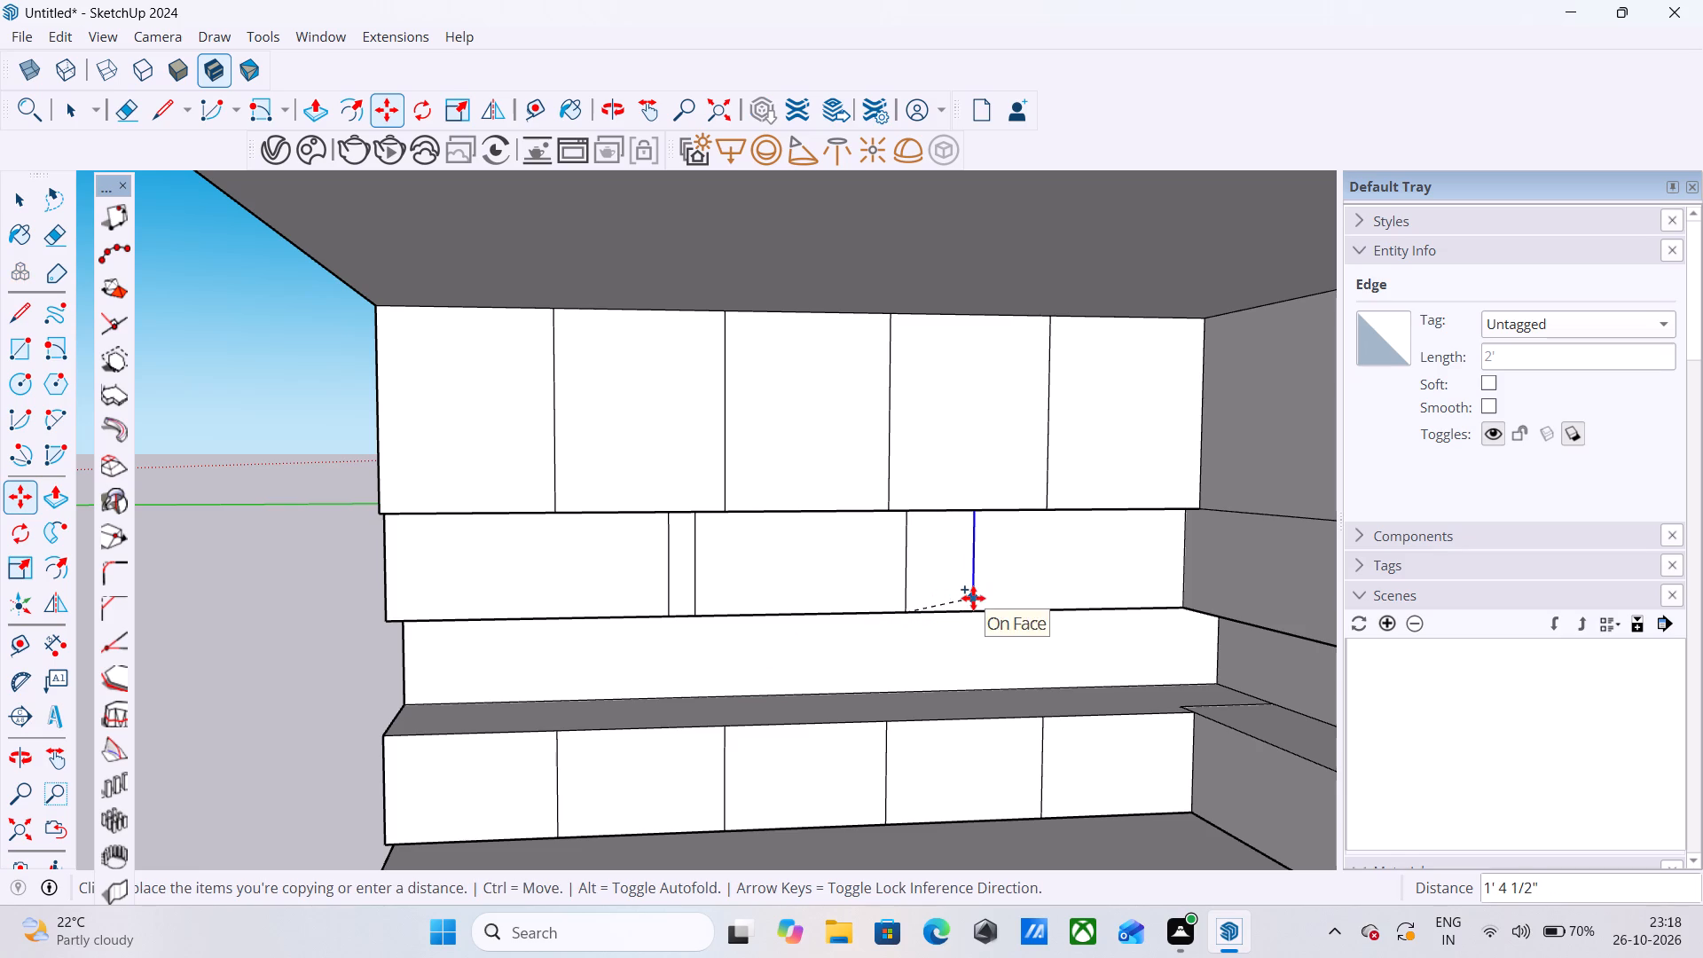
{"action": "left_click", "coordinate": [920, 616]}
Erase the two source dividers in the middle row, keeping their outer 6" copies around the wide central panel.
{"action": "key", "text": "r"}
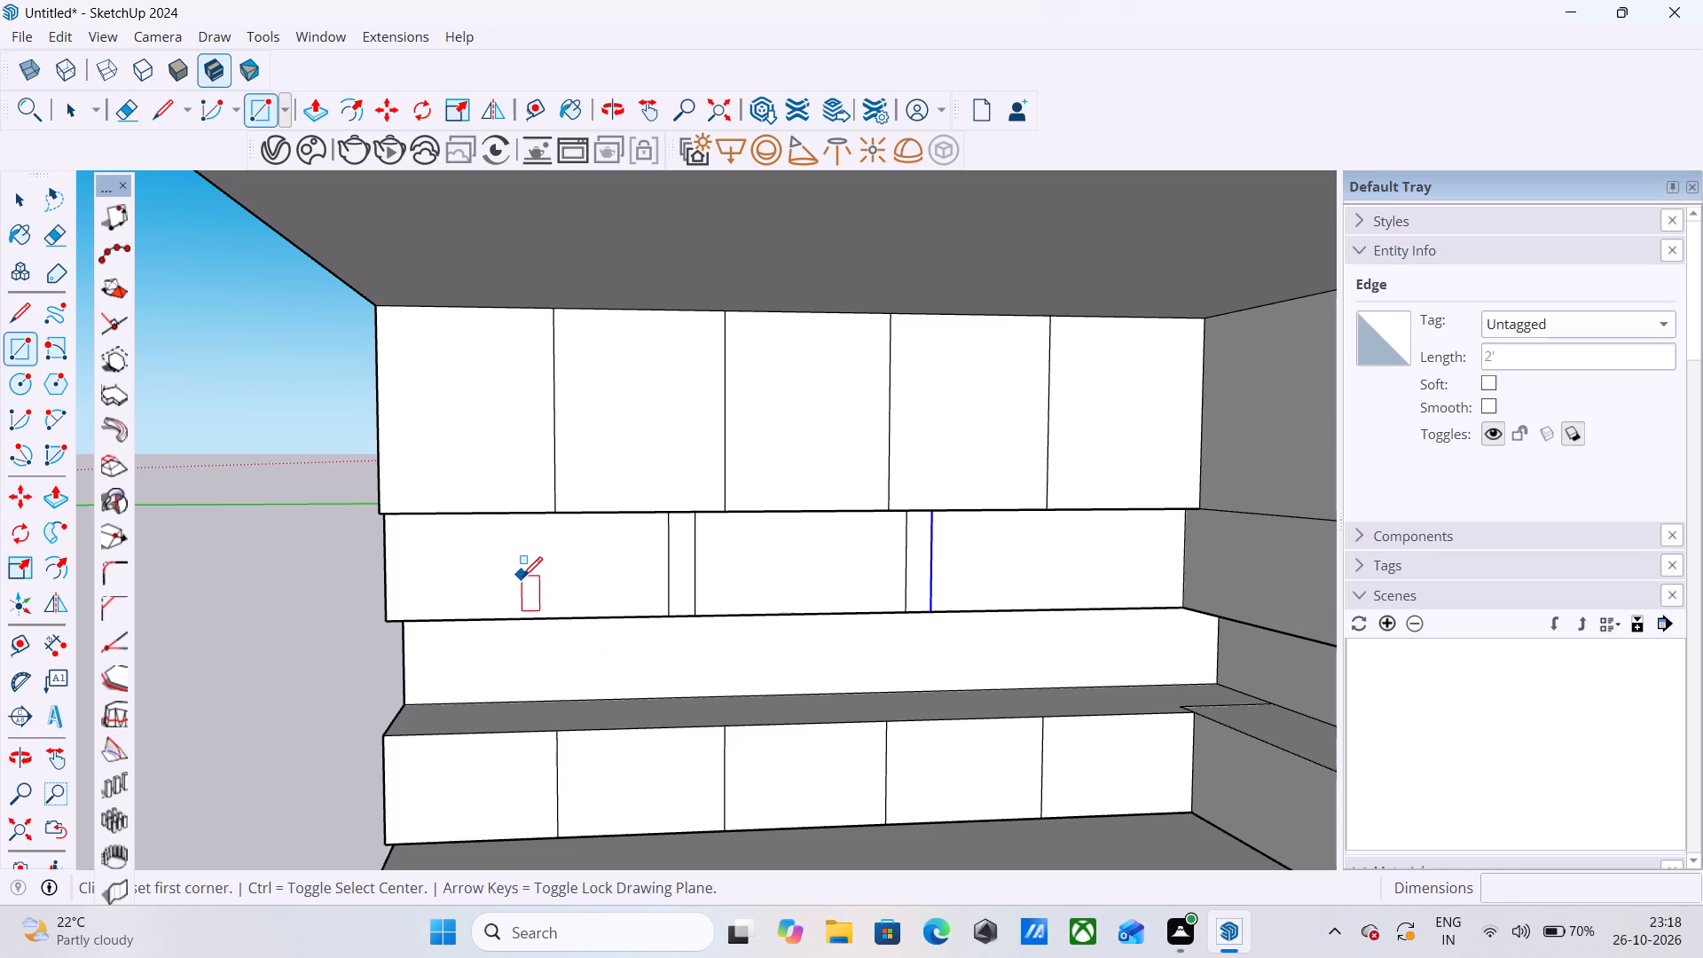
{"action": "key", "text": "e"}
{"action": "left_click", "coordinate": [695, 561]}
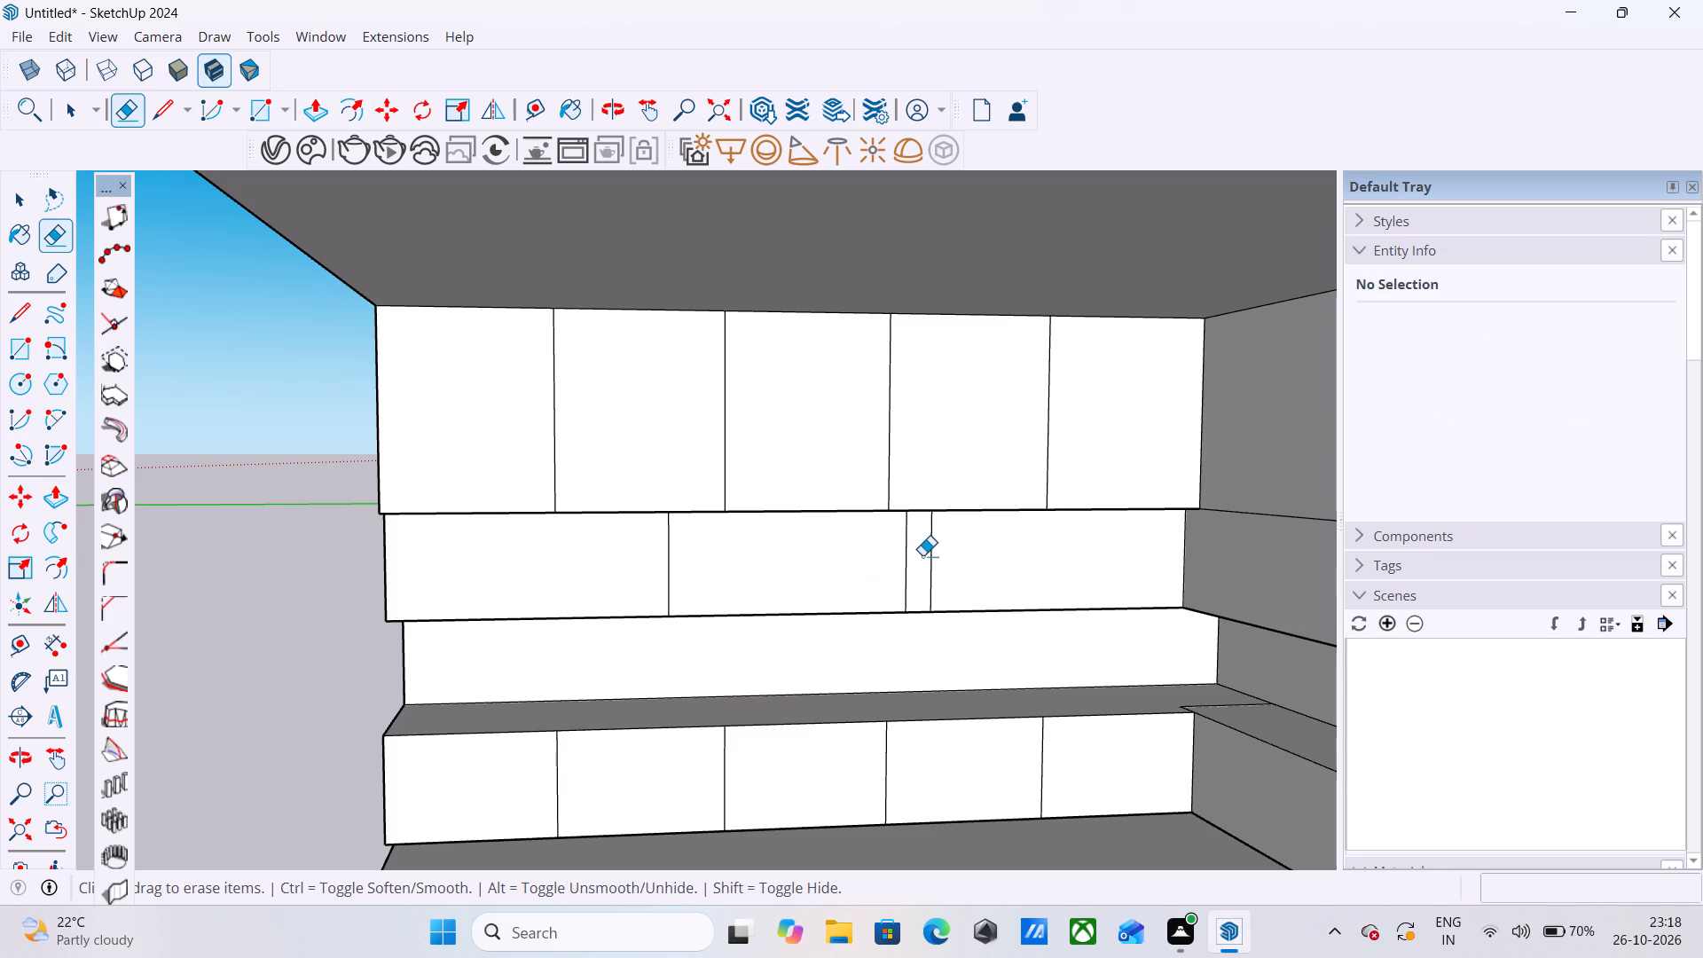
{"action": "left_click", "coordinate": [905, 561]}
Divide the middle row's open-end panel into two equal panels by copying its open-end edge to the first divider.
{"action": "key", "text": "space"}
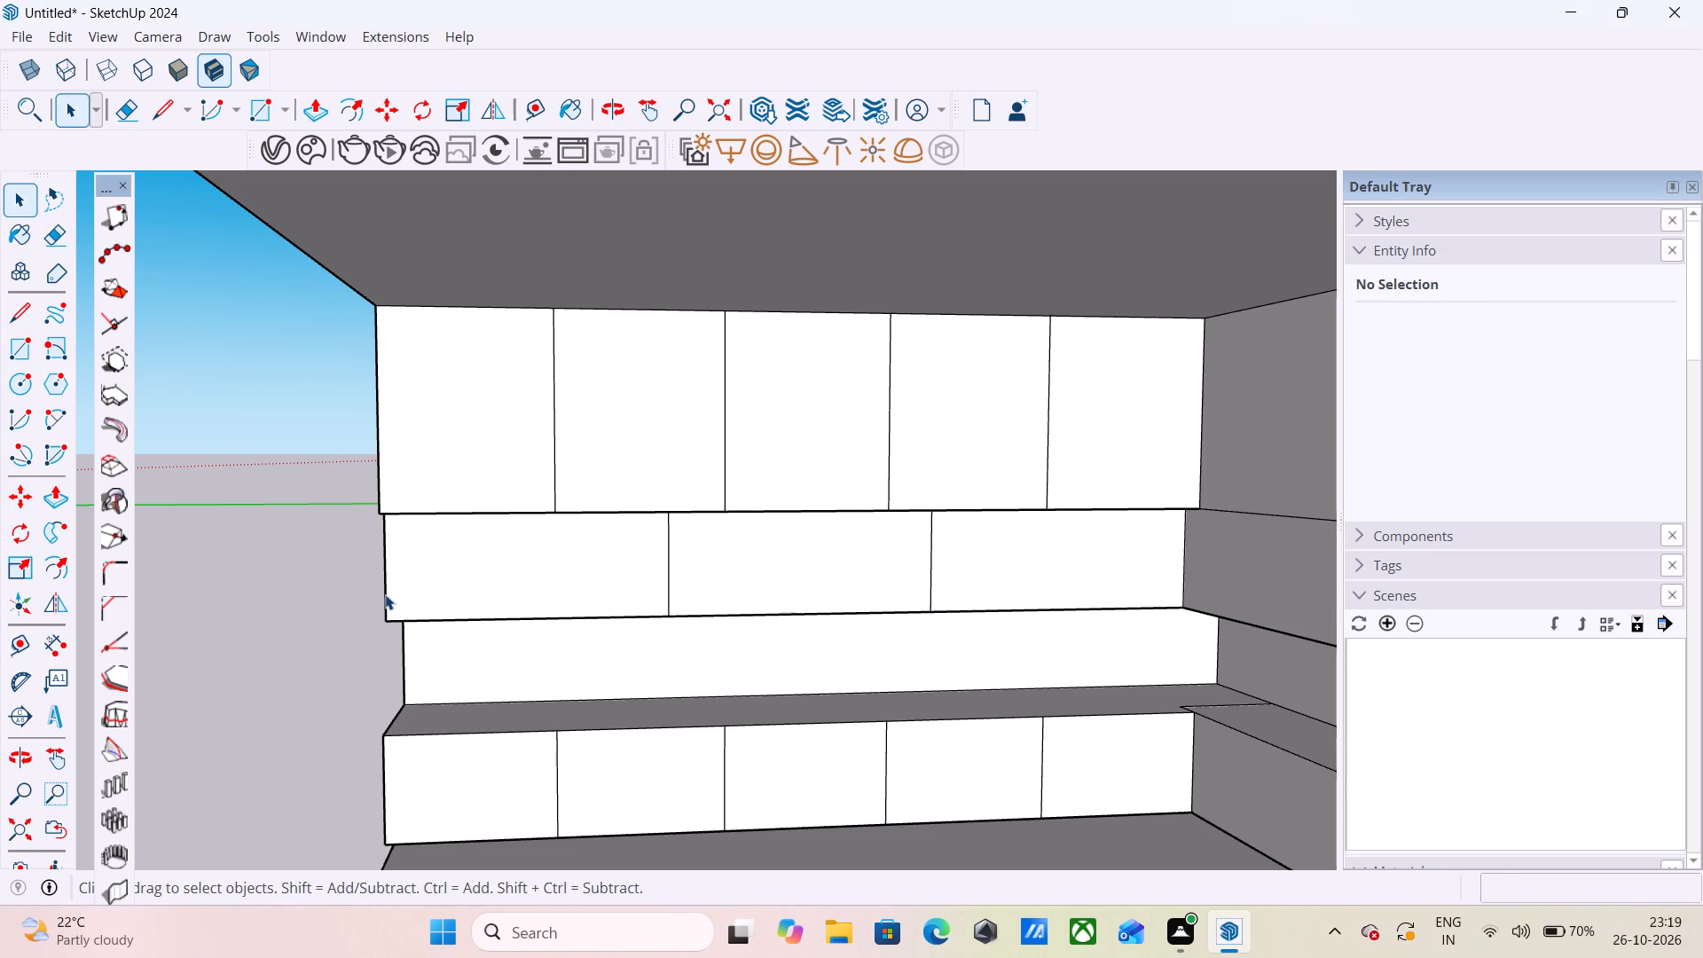
{"action": "left_click", "coordinate": [385, 594]}
{"action": "key", "text": "m"}
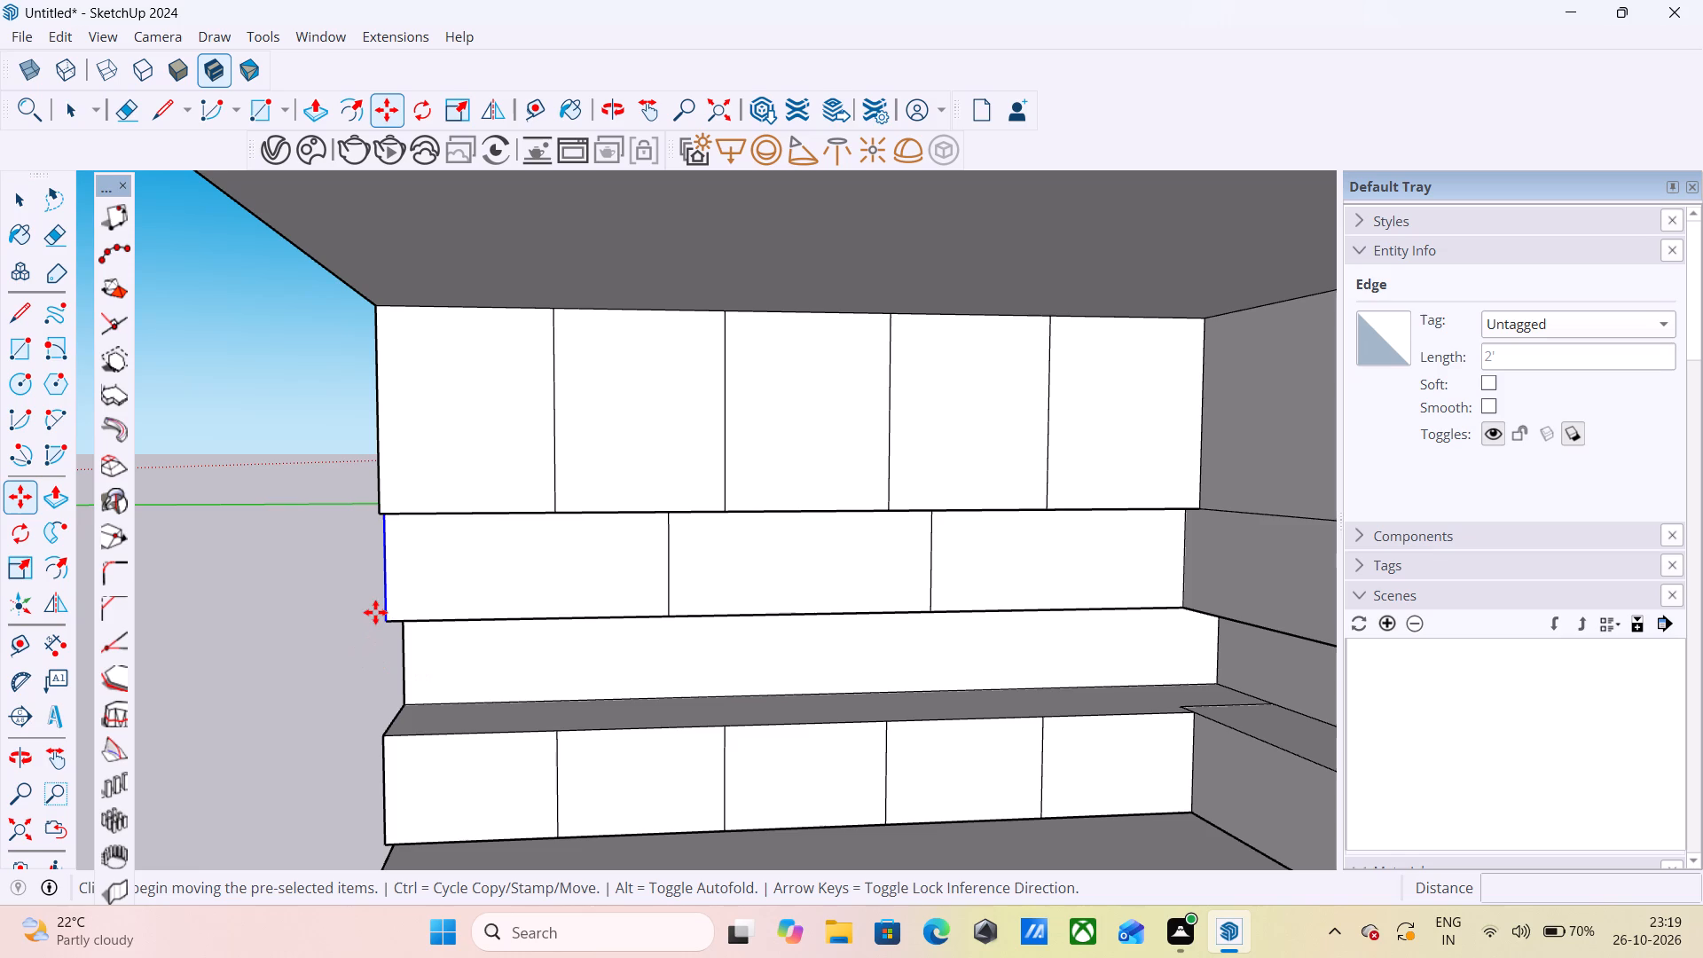
{"action": "left_click", "coordinate": [388, 622]}
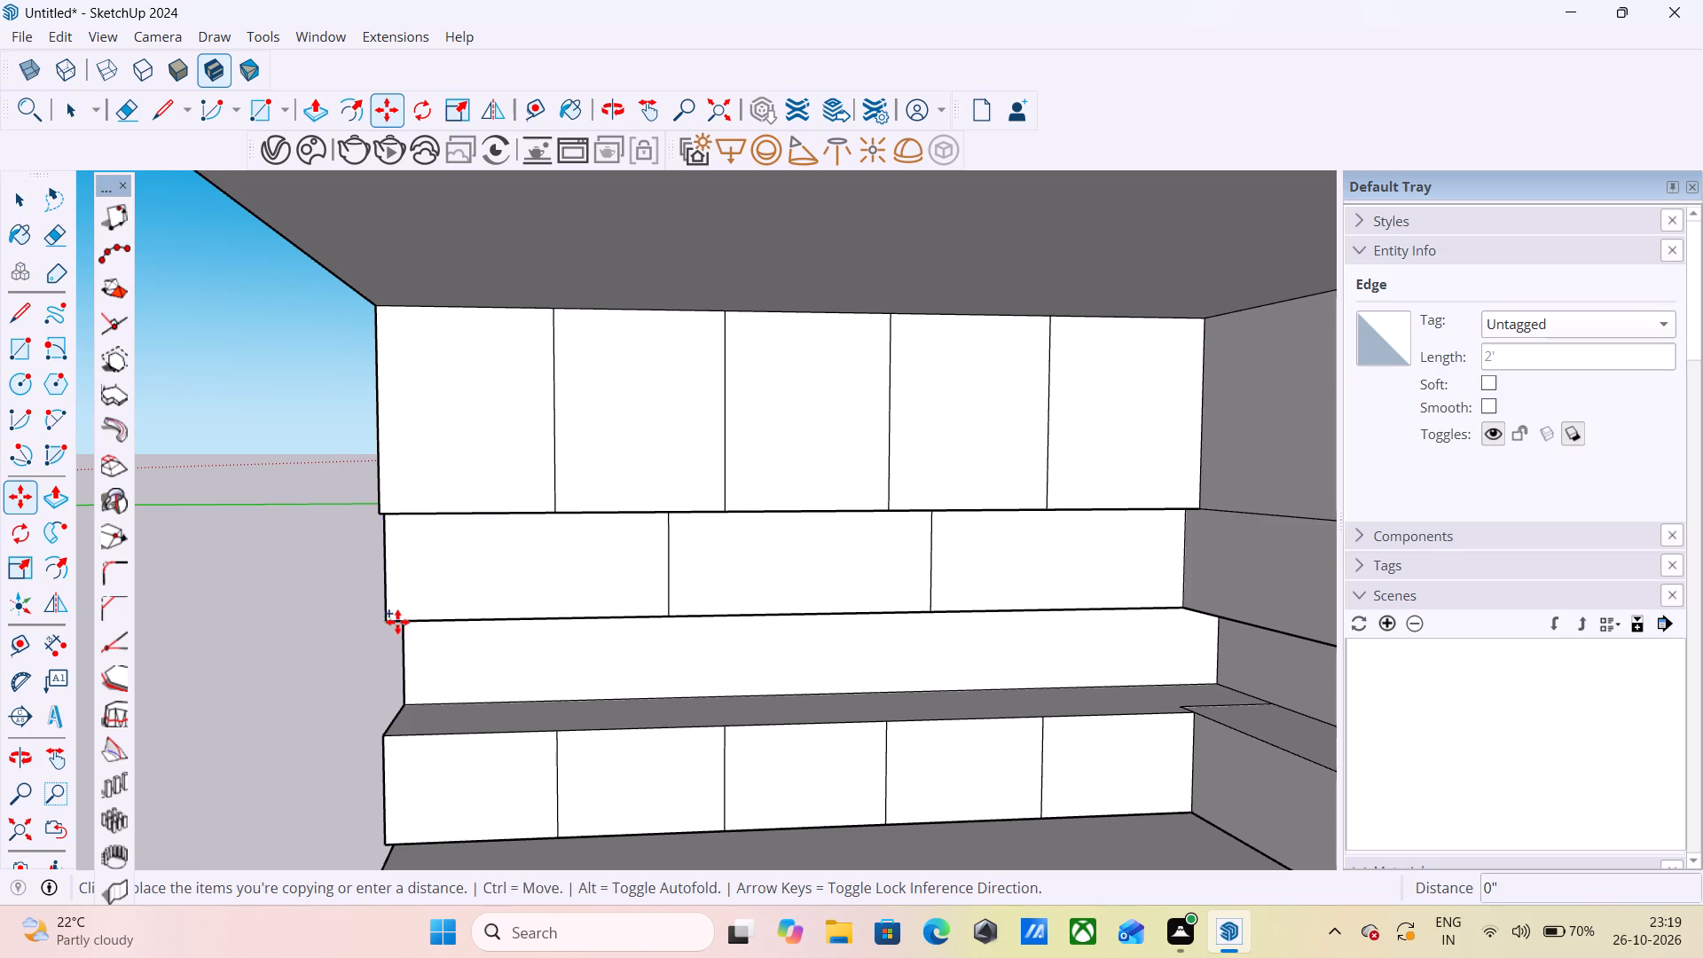
{"action": "left_click", "coordinate": [676, 619]}
{"action": "type", "text": "/2"}
{"action": "key", "text": "Return"}
Divide the middle row's inner-corner panel into two equal panels by copying its divider to the inner corner edge.
{"action": "scroll", "coordinate": [309, 580], "scroll_direction": "down", "scroll_amount": 5}
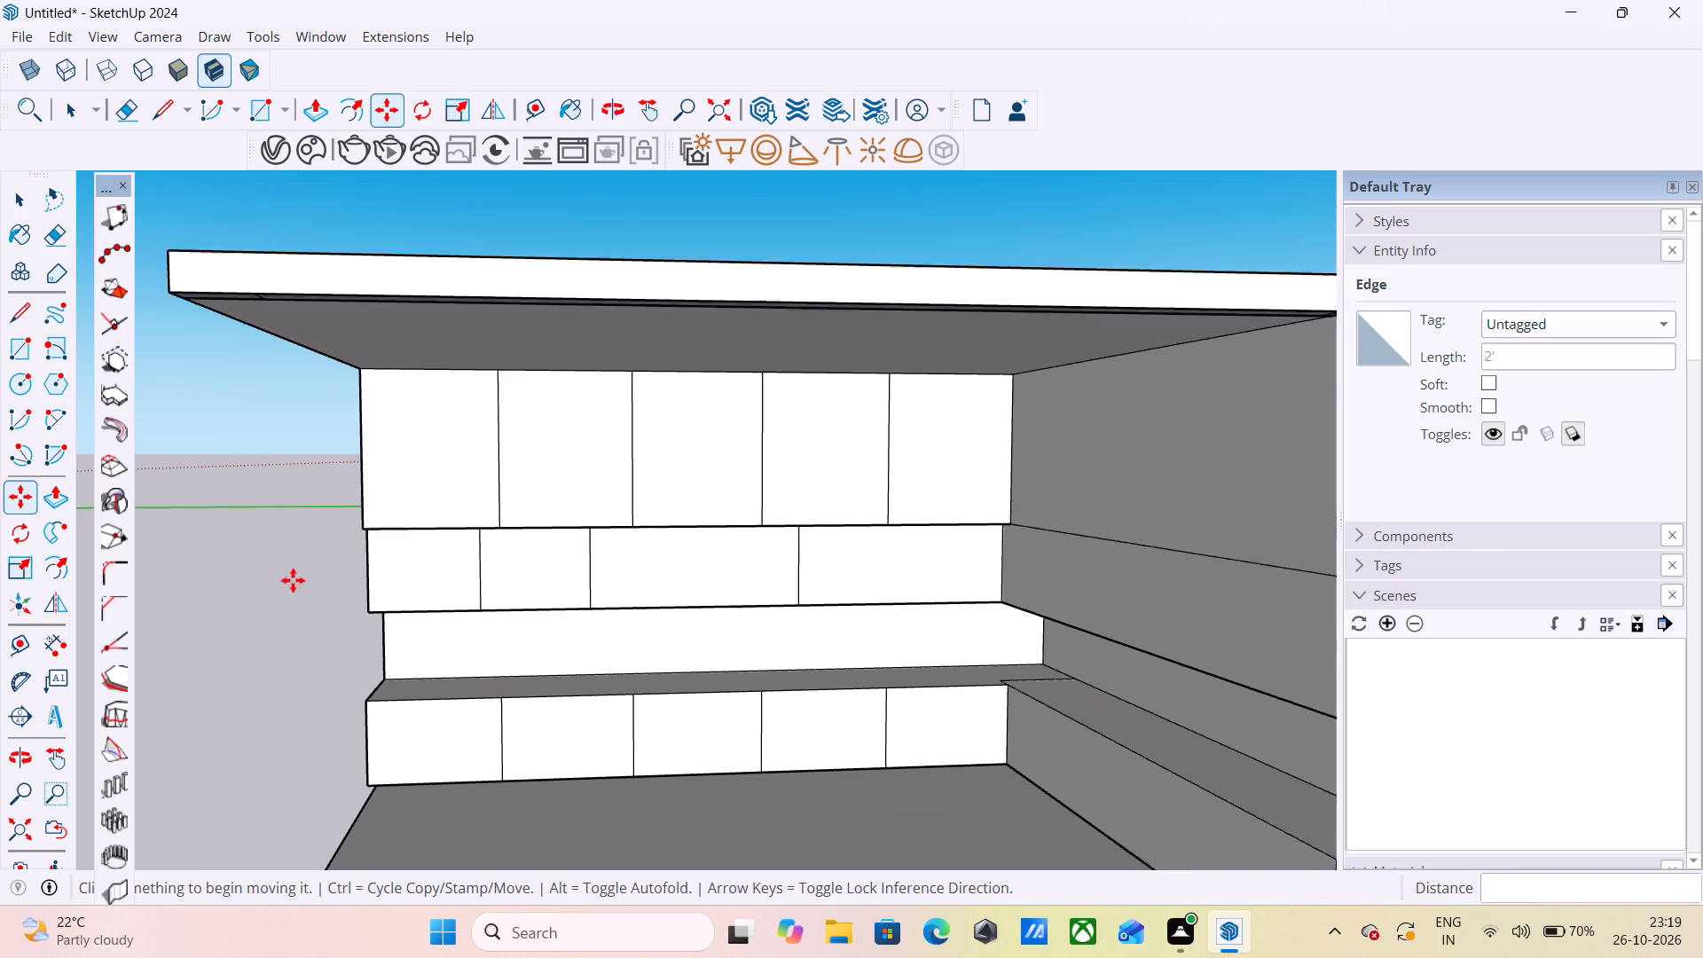
{"action": "scroll", "coordinate": [846, 559], "scroll_direction": "up", "scroll_amount": 2}
{"action": "scroll", "coordinate": [1056, 523], "scroll_direction": "up", "scroll_amount": 3}
{"action": "key", "text": "space"}
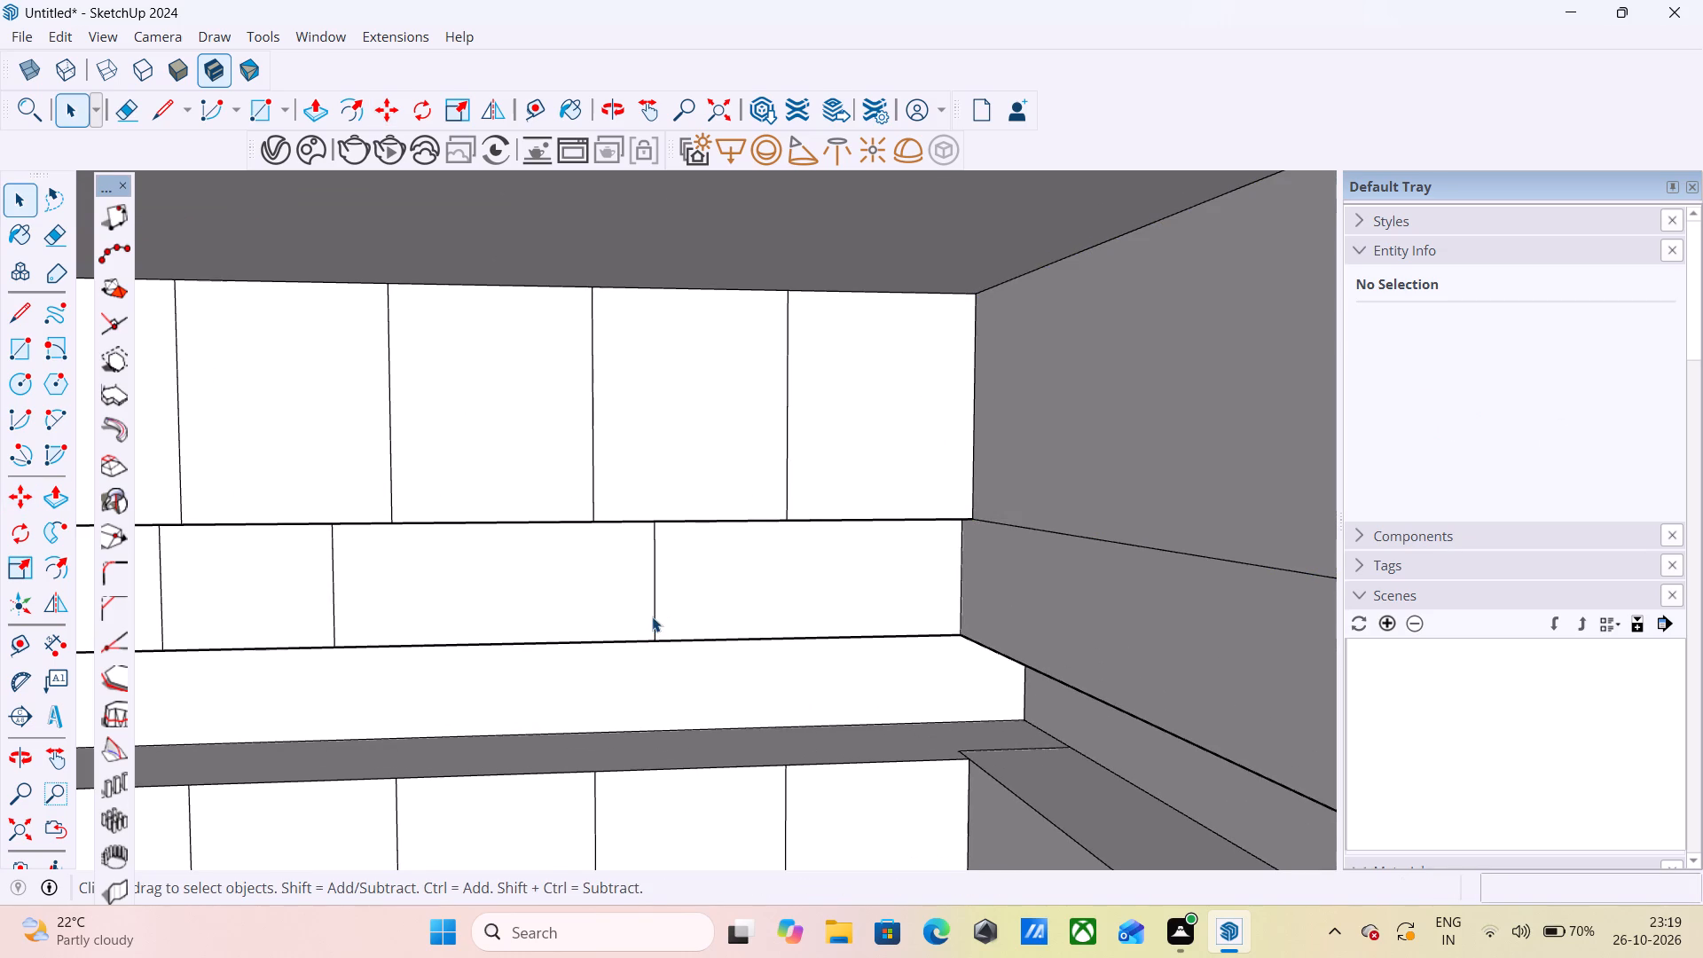
{"action": "left_click", "coordinate": [652, 616]}
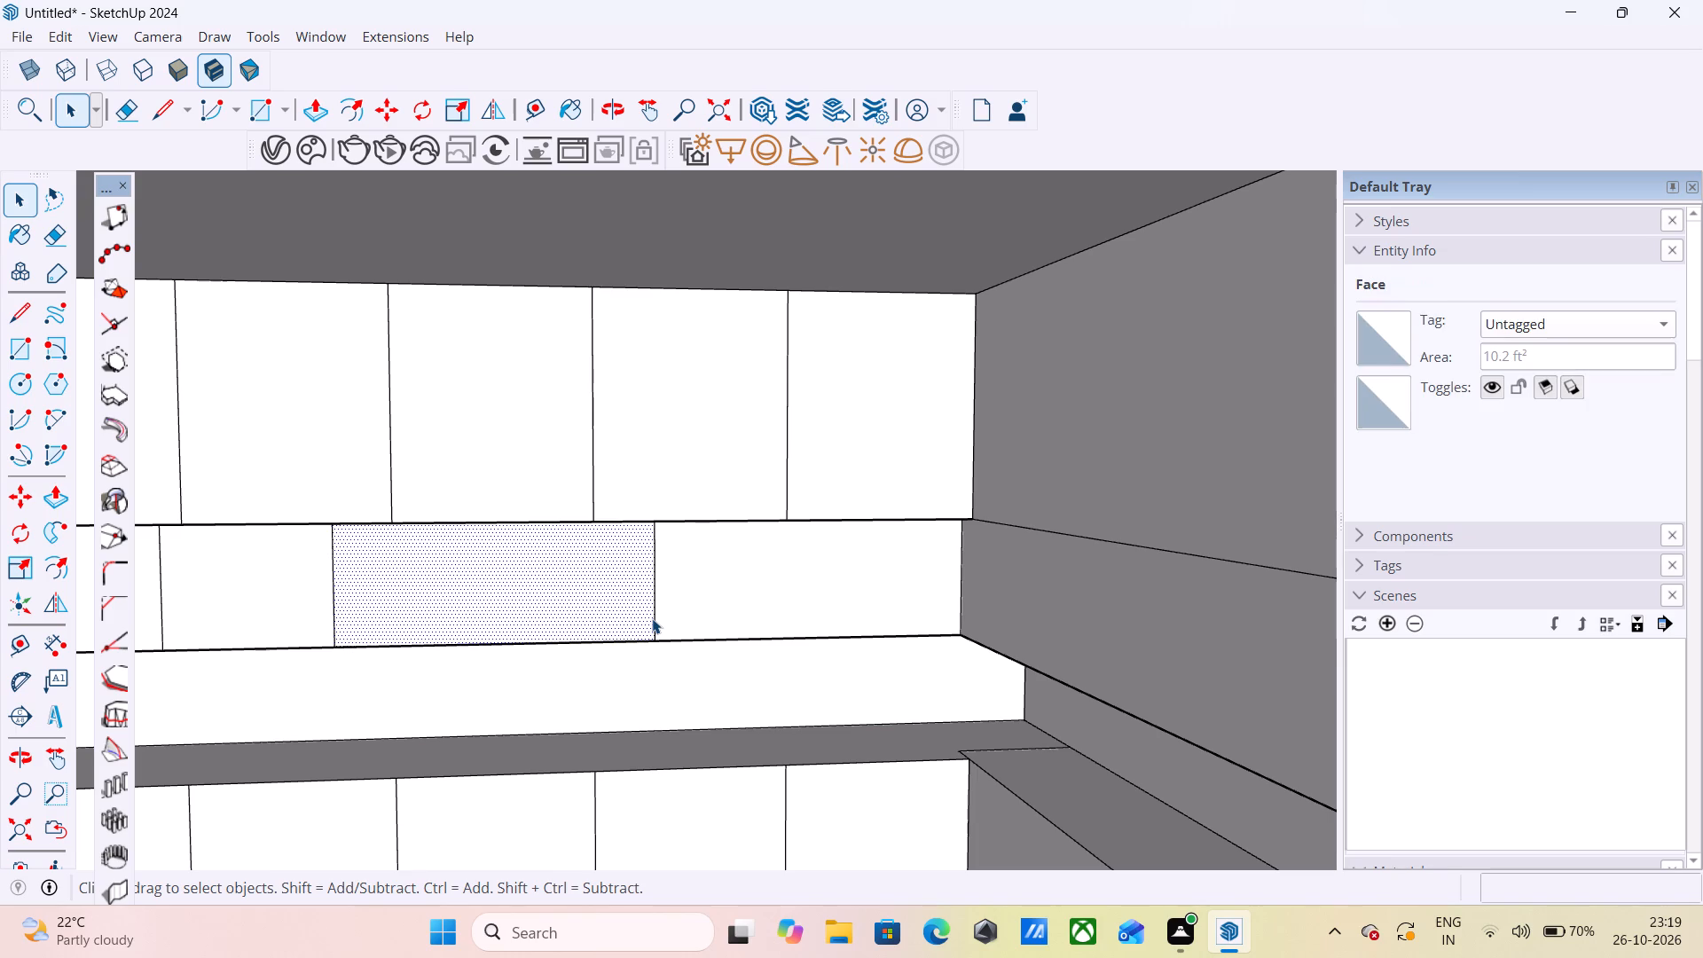
{"action": "left_click", "coordinate": [652, 622]}
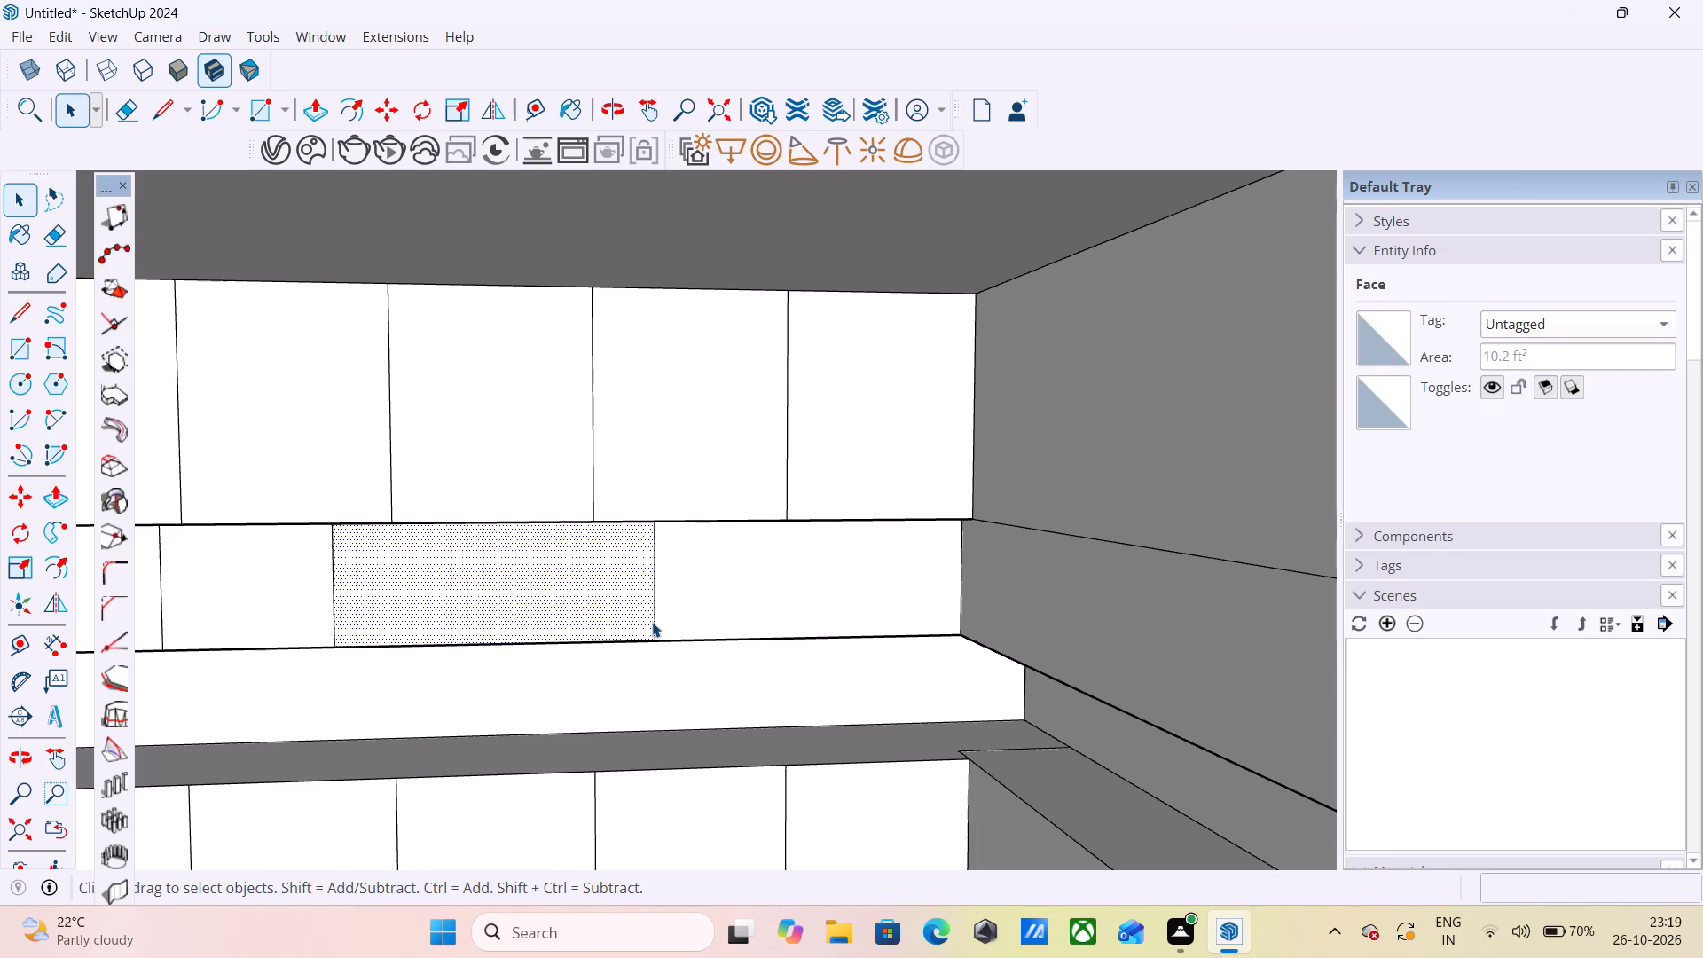
{"action": "left_click", "coordinate": [655, 616]}
{"action": "key", "text": "m"}
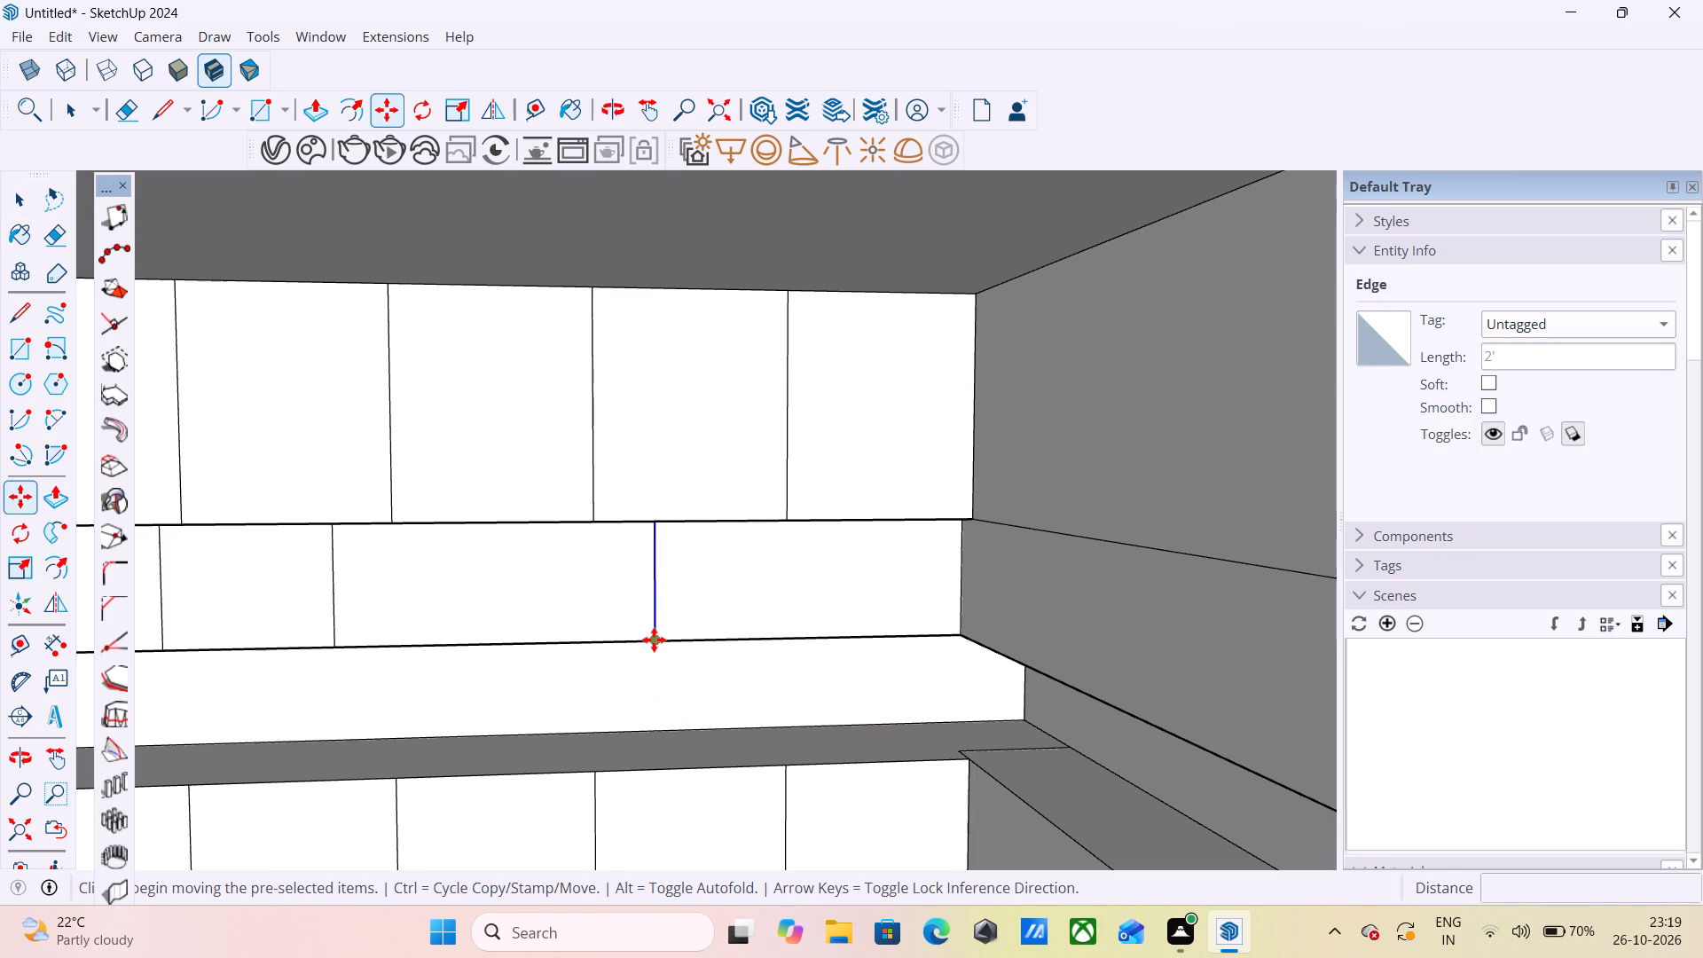
{"action": "left_click", "coordinate": [654, 640]}
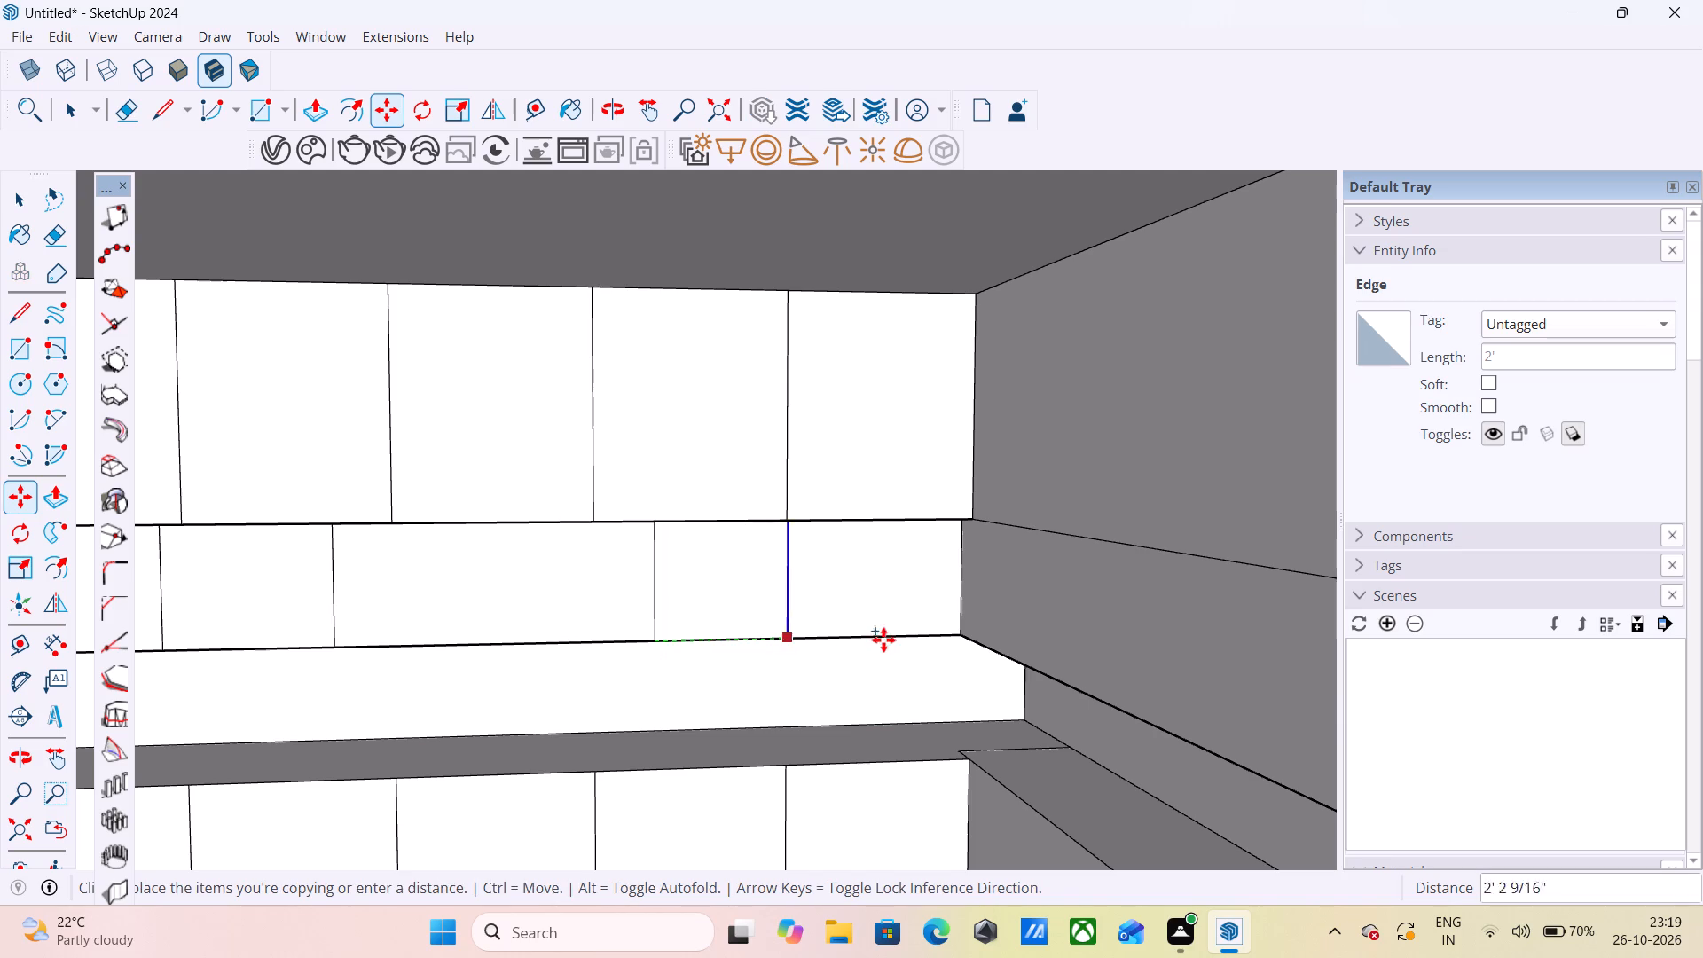
{"action": "left_click", "coordinate": [963, 634]}
{"action": "key", "text": "slash"}
{"action": "key", "text": "2"}
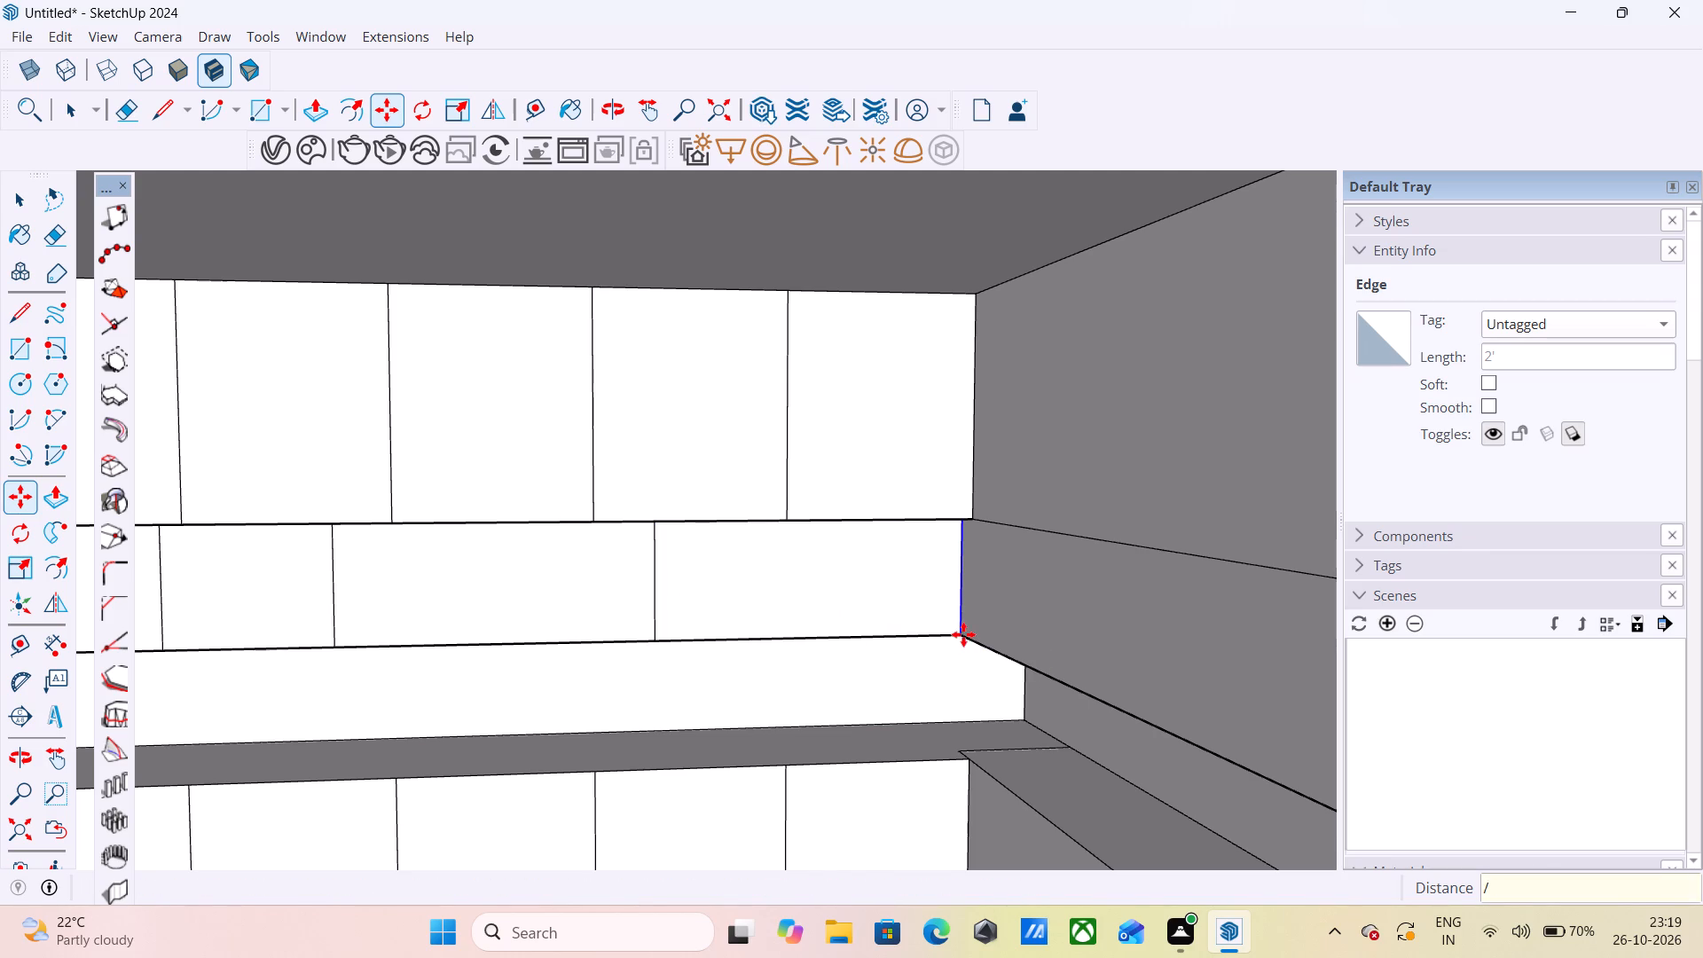
{"action": "key", "text": "Return"}
Examine the whole room model and the panel layout of the left-wall cabinet fronts.
{"action": "scroll", "coordinate": [957, 632], "scroll_direction": "down", "scroll_amount": 5}
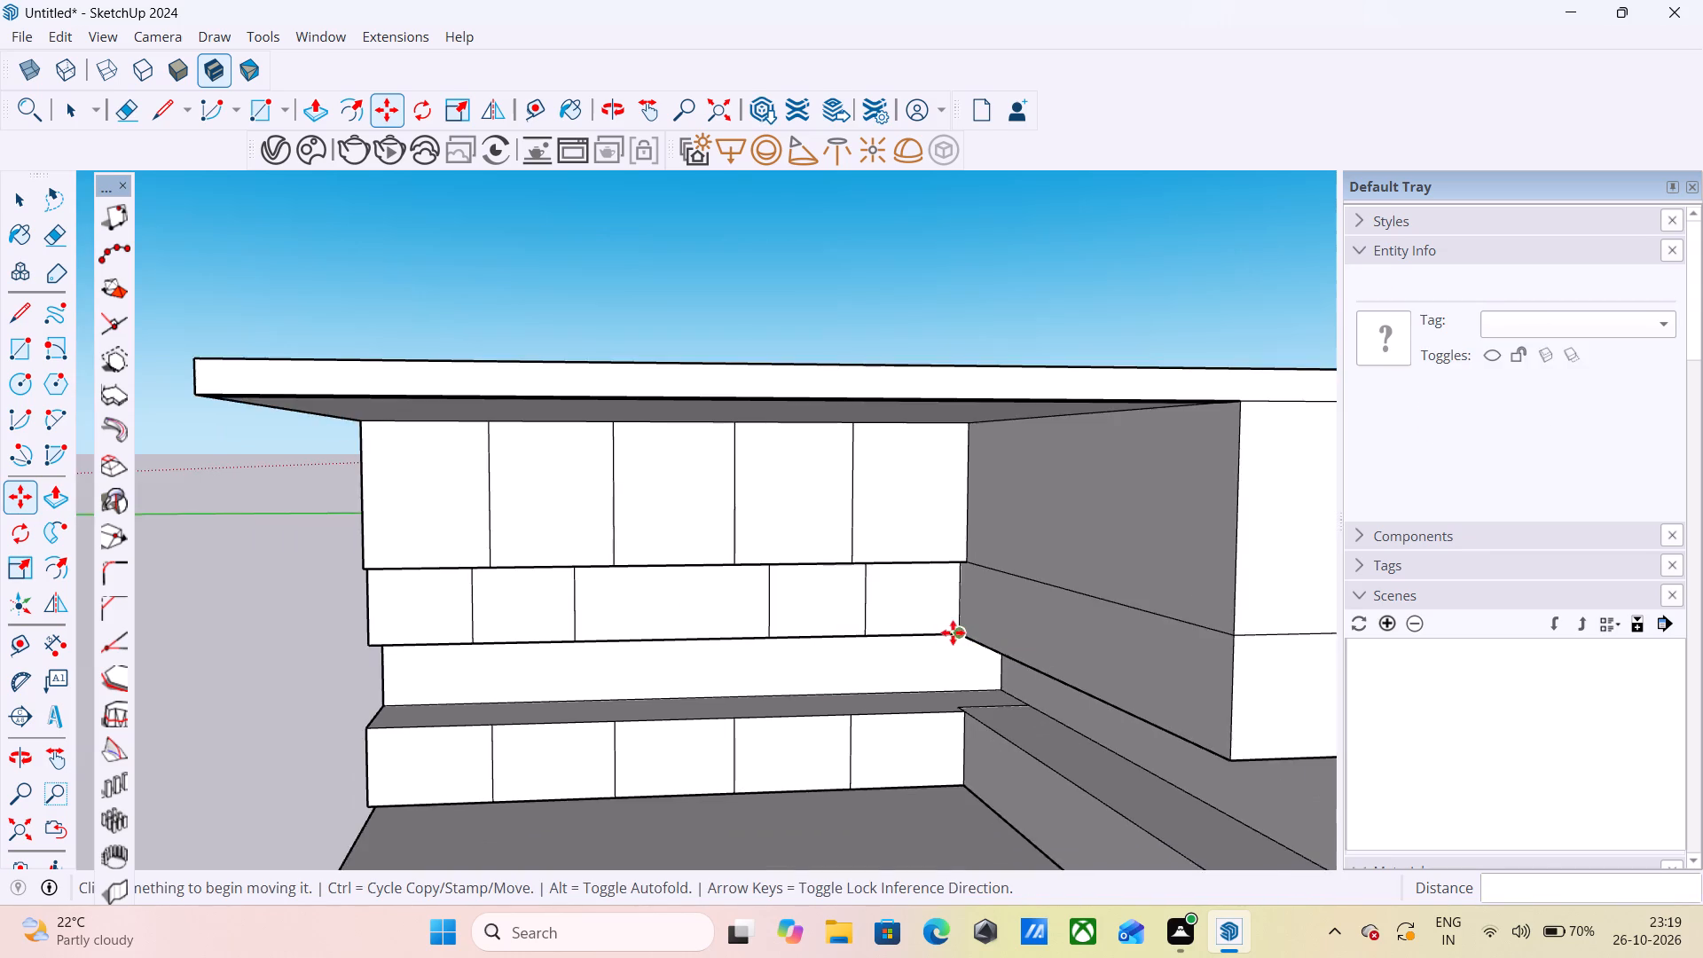
{"action": "scroll", "coordinate": [953, 632], "scroll_direction": "down", "scroll_amount": 7}
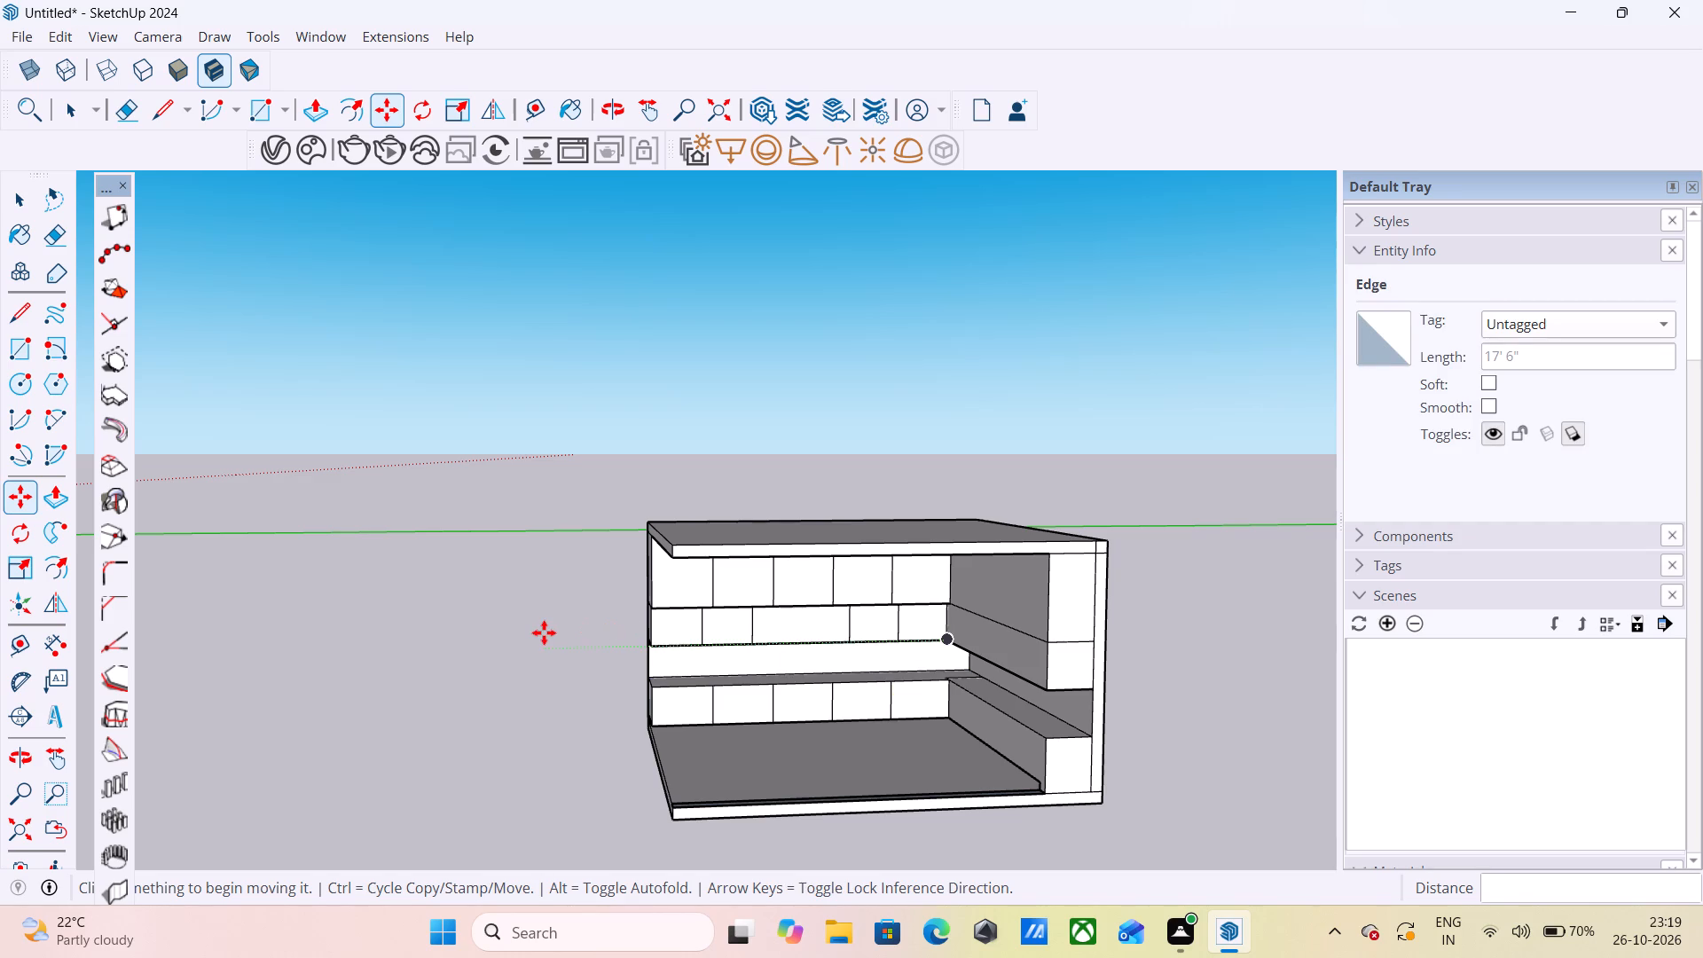
{"action": "scroll", "coordinate": [543, 632], "scroll_direction": "down", "scroll_amount": 2}
{"action": "scroll", "coordinate": [542, 632], "scroll_direction": "up", "scroll_amount": 3}
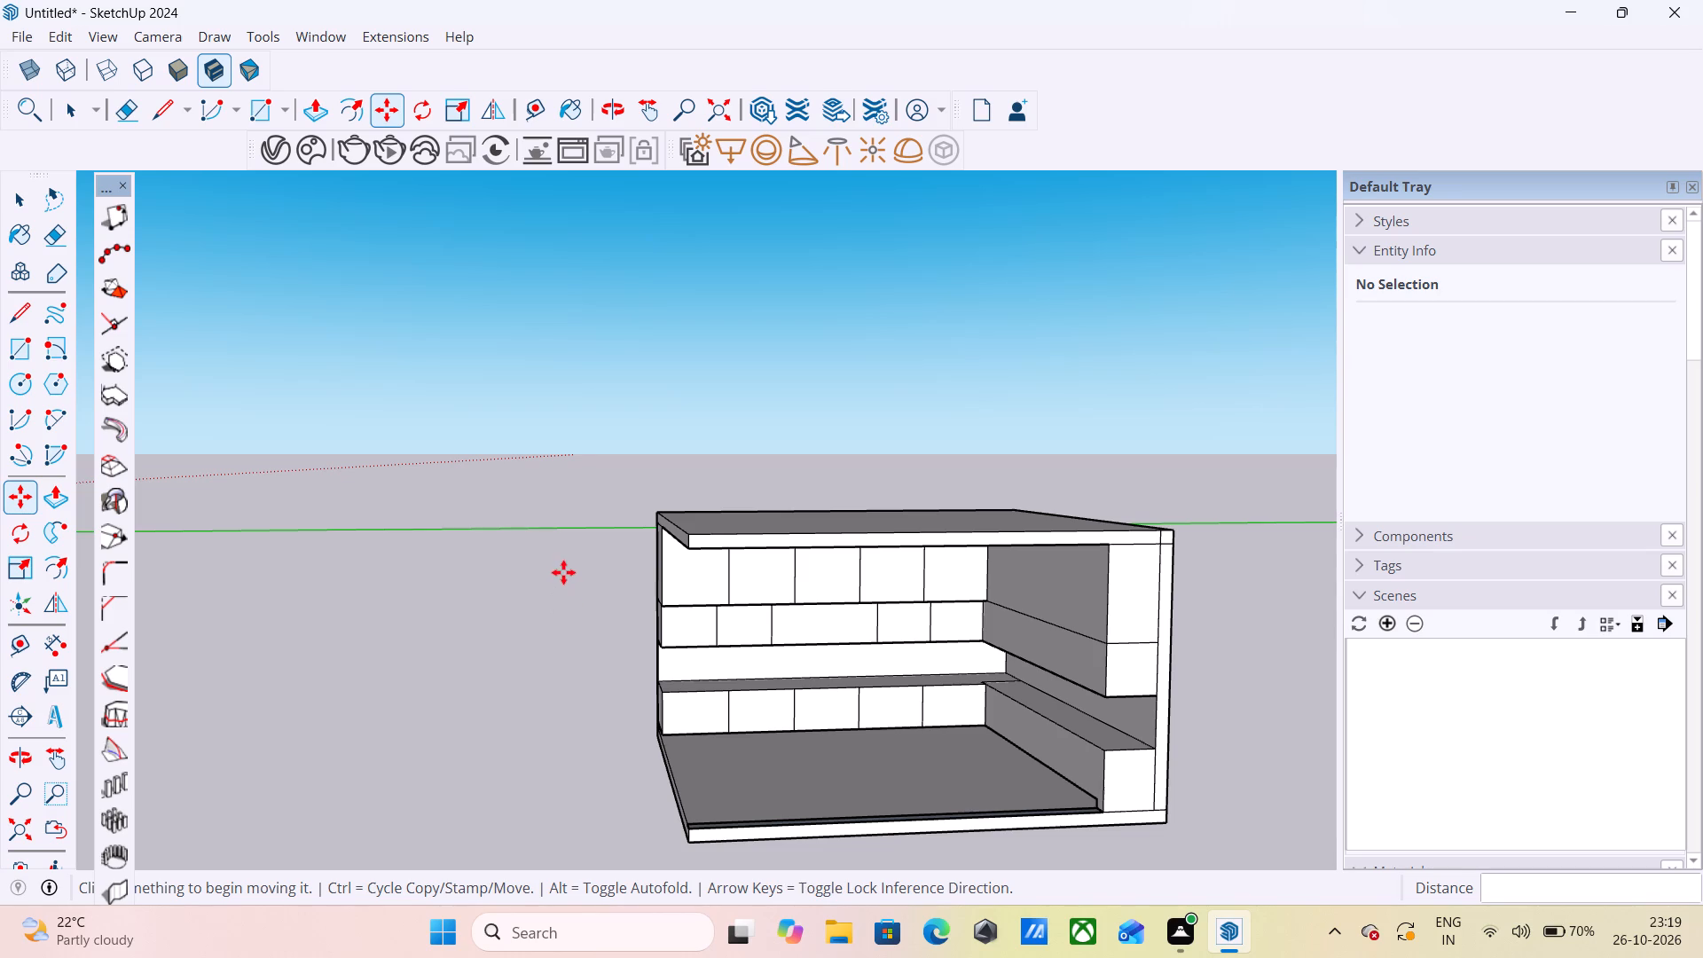
{"action": "key", "text": "space"}
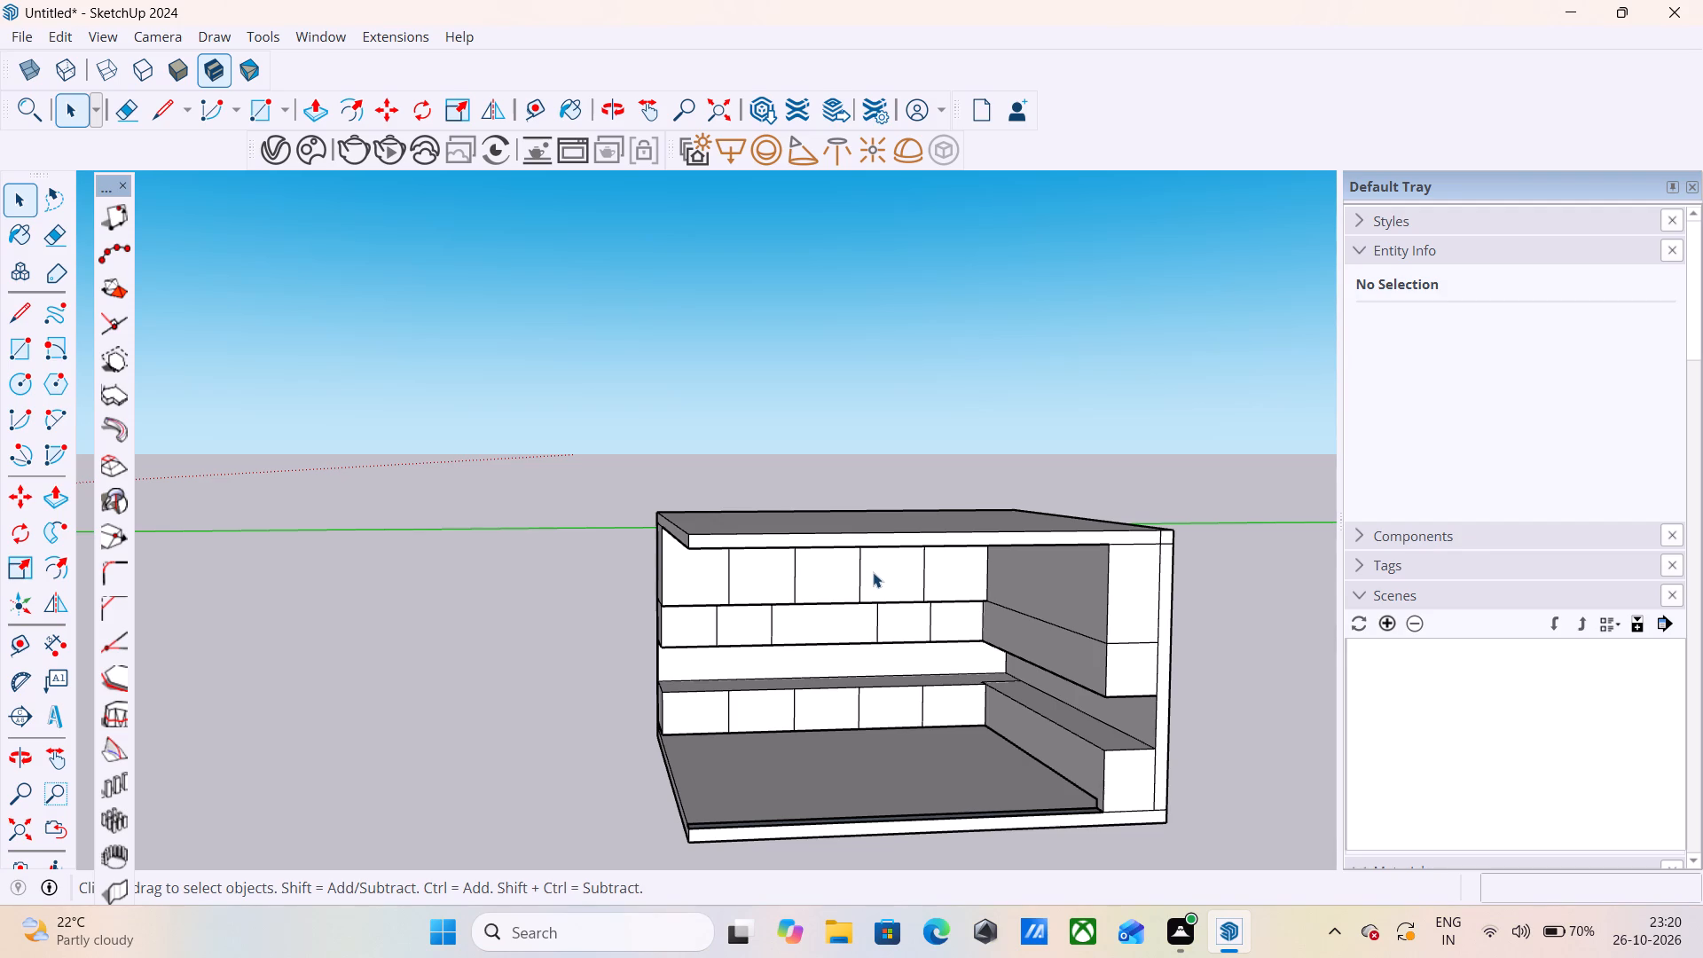
{"action": "scroll", "coordinate": [876, 588], "scroll_direction": "up", "scroll_amount": 6}
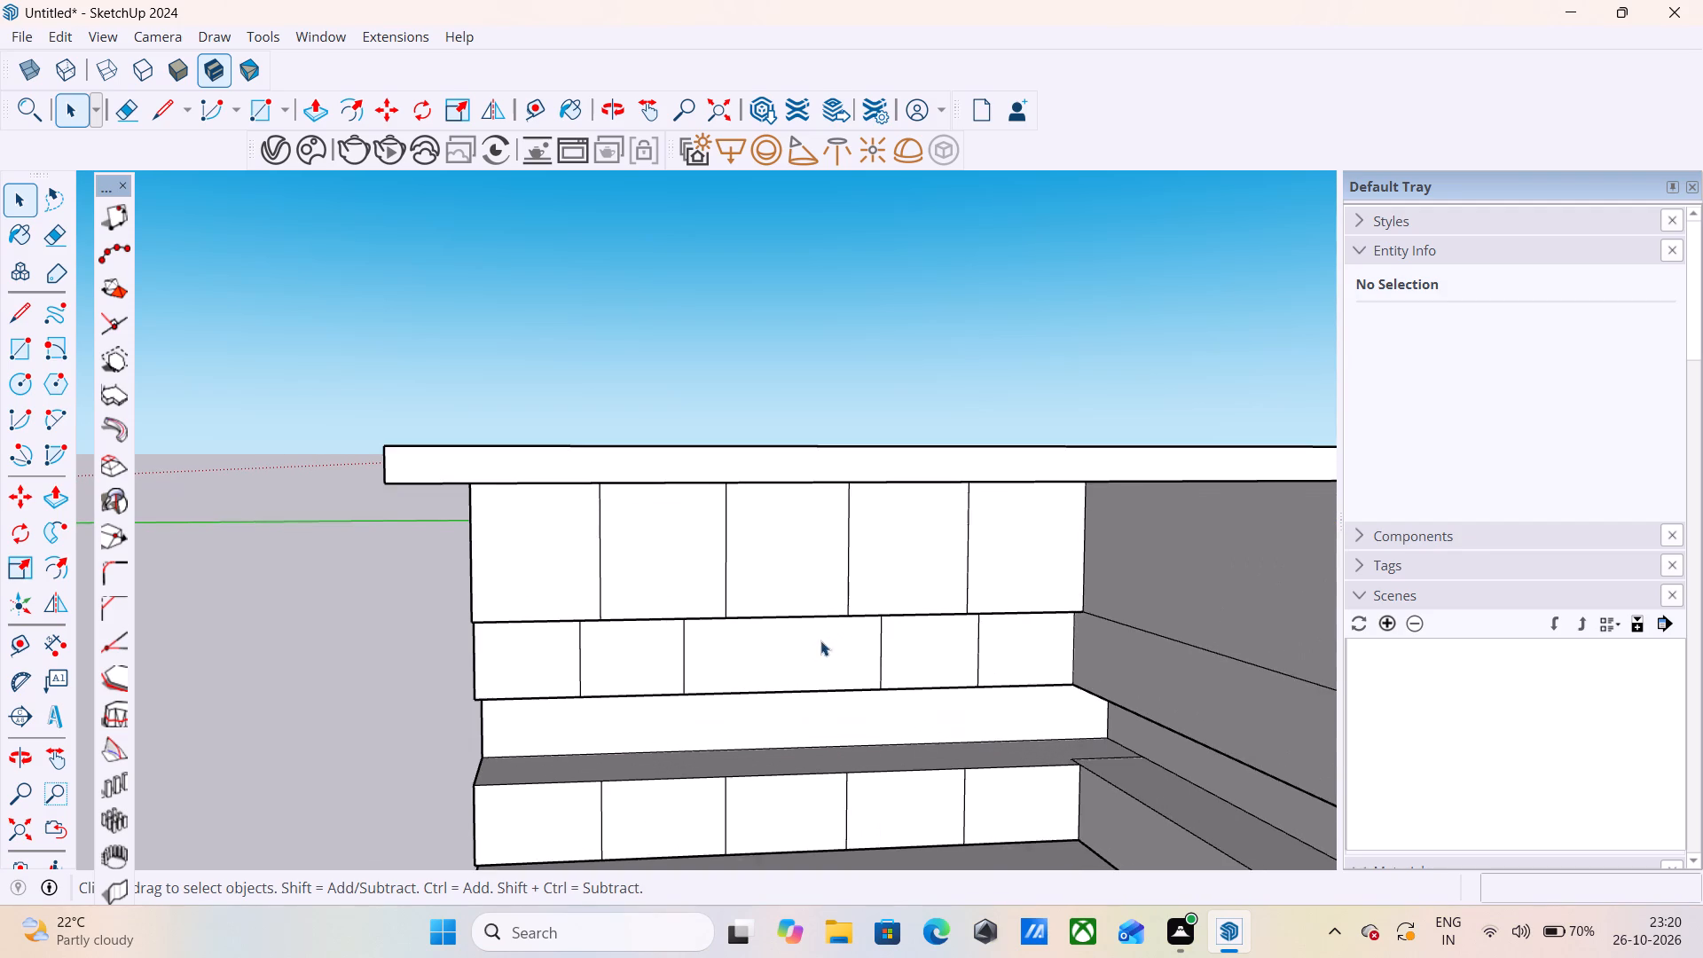
Examine the middle row's wide central panel and the underside beneath it on the left-wall cabinets.
{"action": "scroll", "coordinate": [795, 657], "scroll_direction": "up", "scroll_amount": 1}
{"action": "middle_click_drag", "start_coordinate": [775, 620], "coordinate": [756, 505]}
{"action": "scroll", "coordinate": [765, 425], "scroll_direction": "up", "scroll_amount": 1}
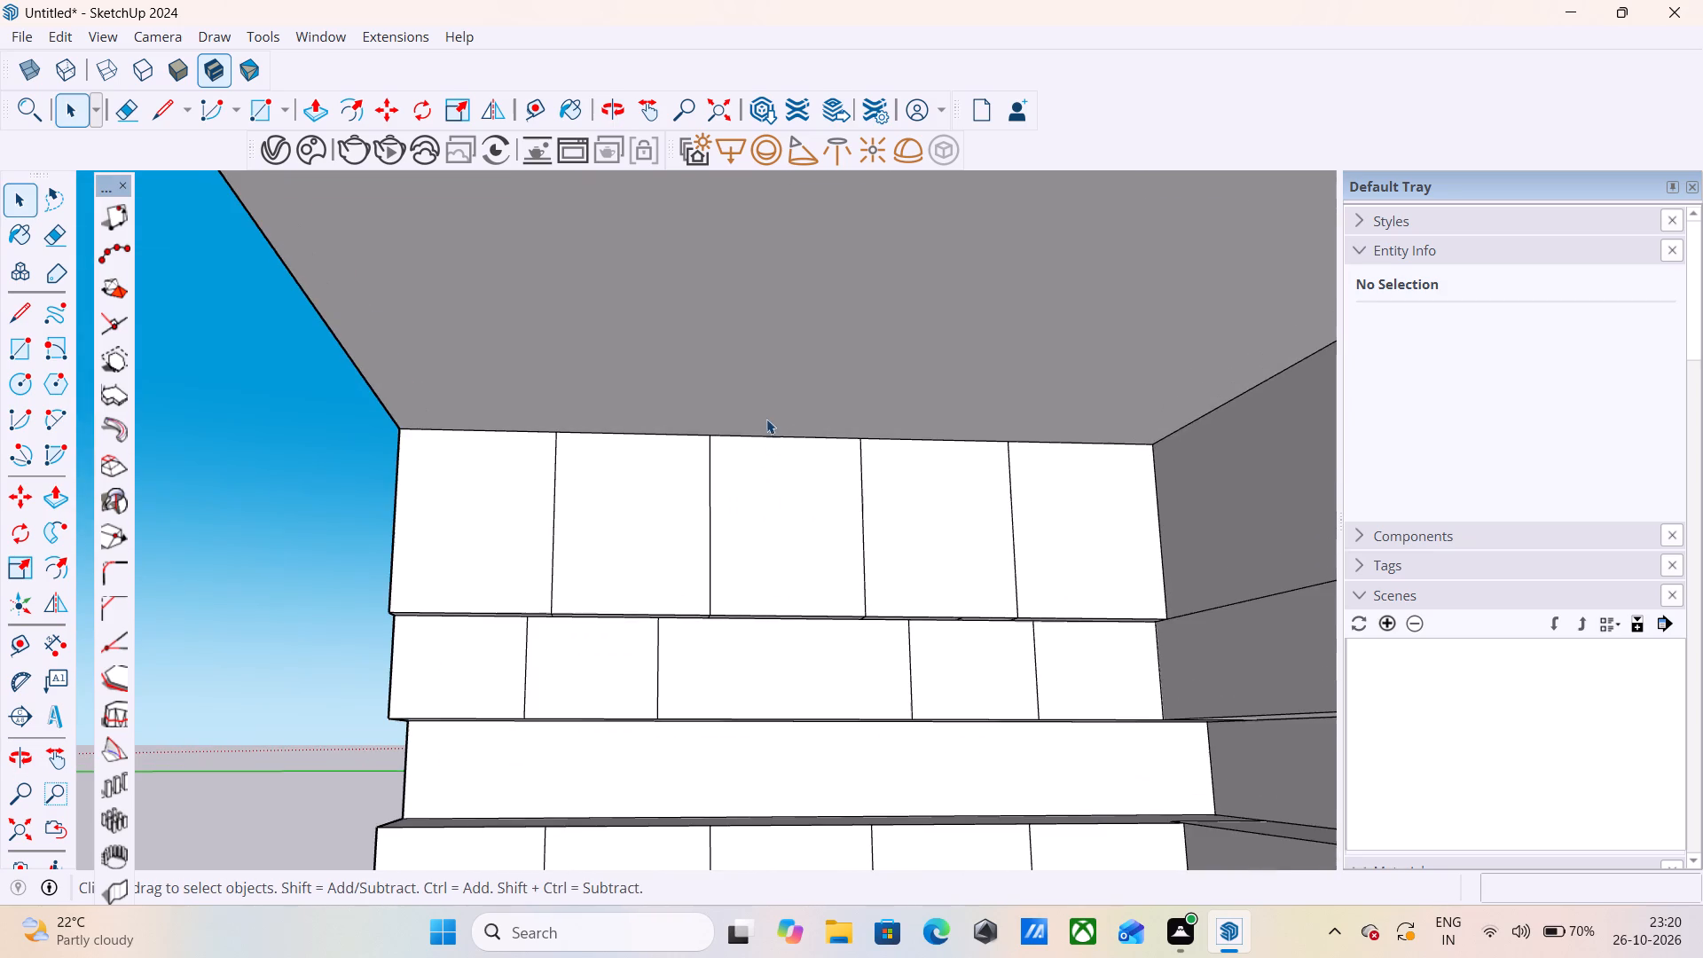
{"action": "scroll", "coordinate": [730, 721], "scroll_direction": "up", "scroll_amount": 5}
{"action": "middle_click_drag", "start_coordinate": [734, 725], "coordinate": [752, 632]}
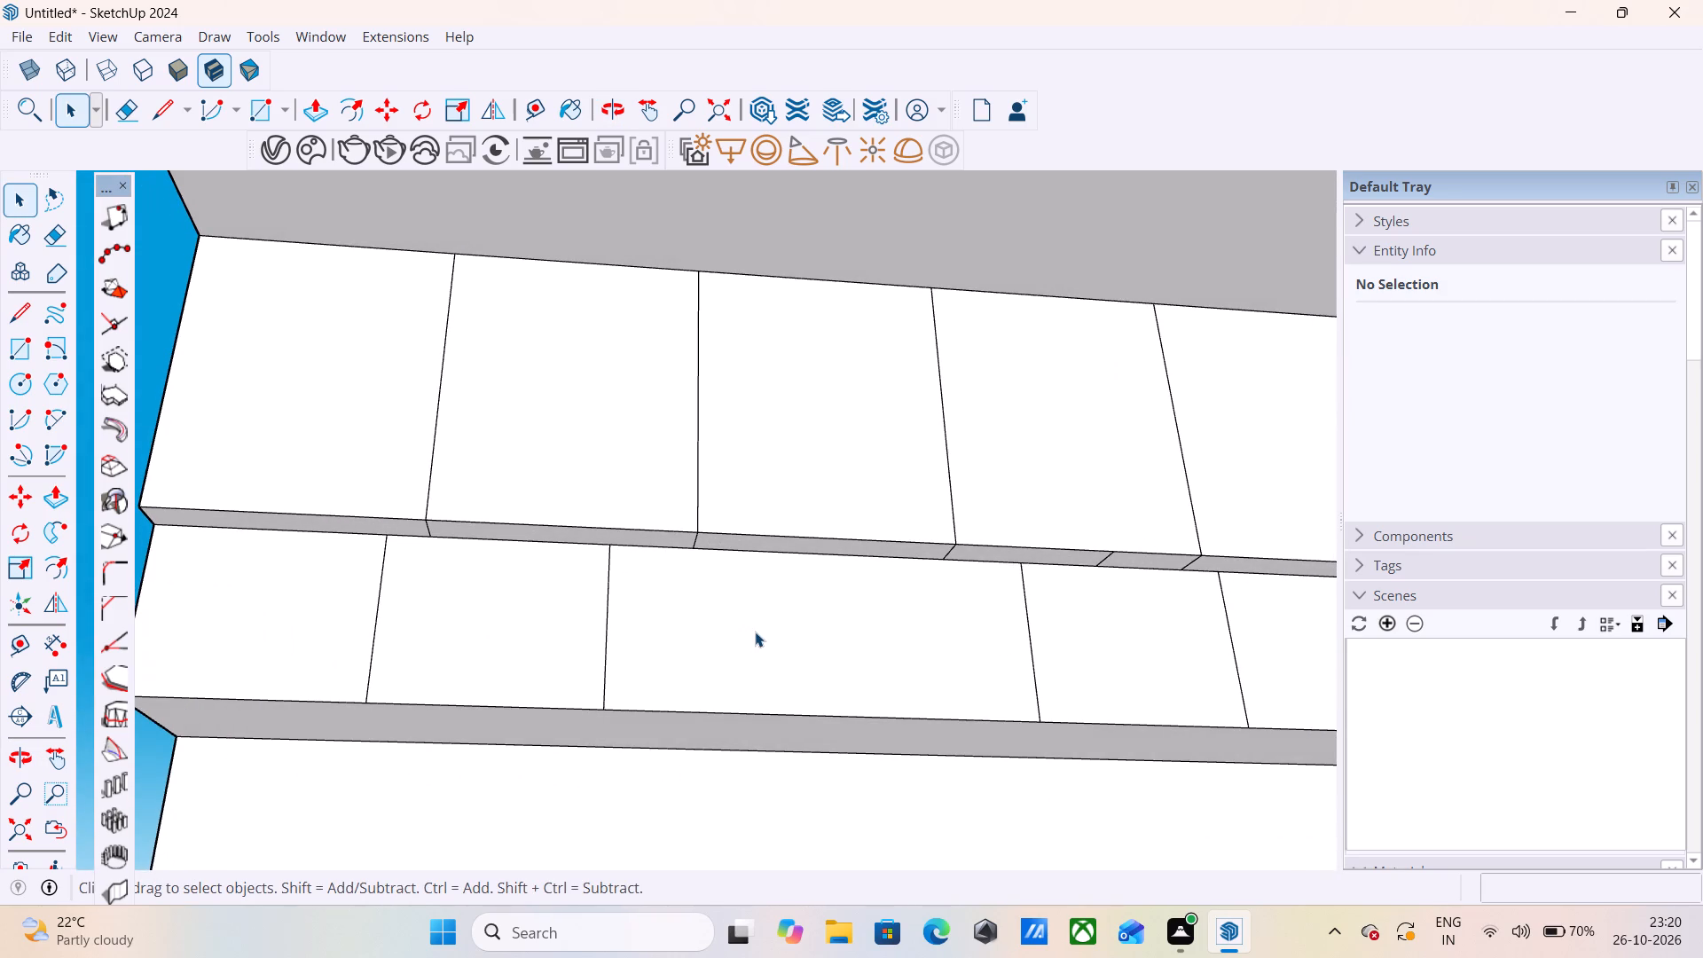
{"action": "scroll", "coordinate": [749, 632], "scroll_direction": "down", "scroll_amount": 3}
{"action": "scroll", "coordinate": [747, 691], "scroll_direction": "up", "scroll_amount": 3}
{"action": "key", "text": "p"}
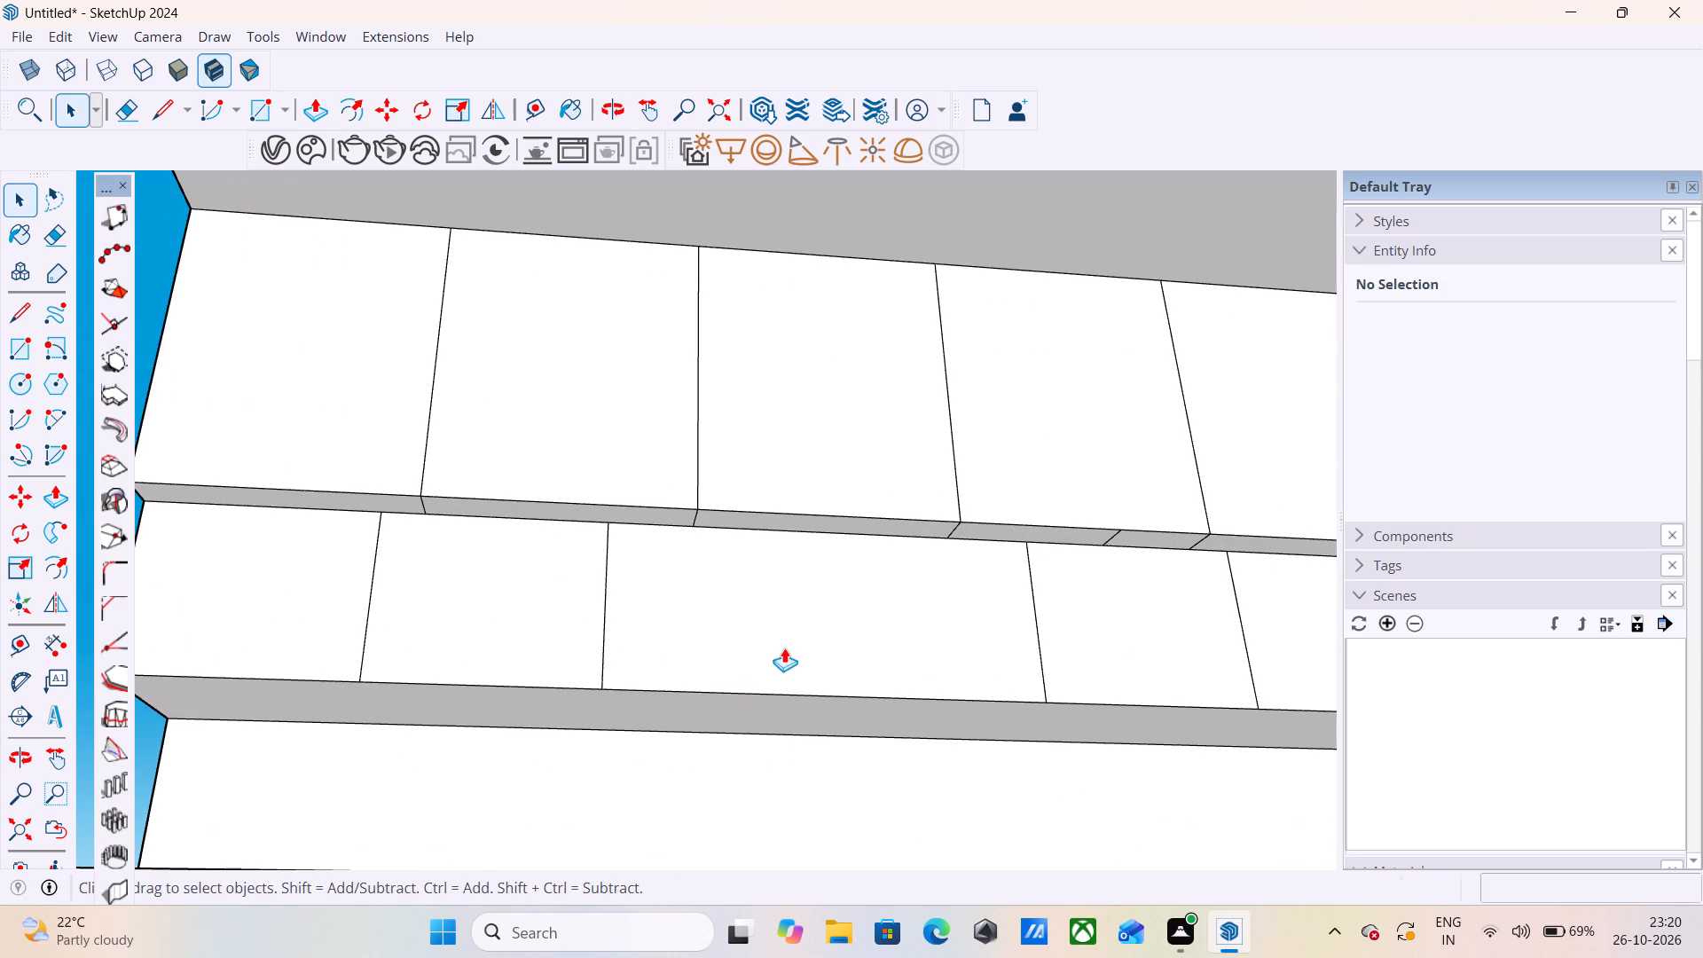
{"action": "scroll", "coordinate": [571, 781], "scroll_direction": "up", "scroll_amount": 1}
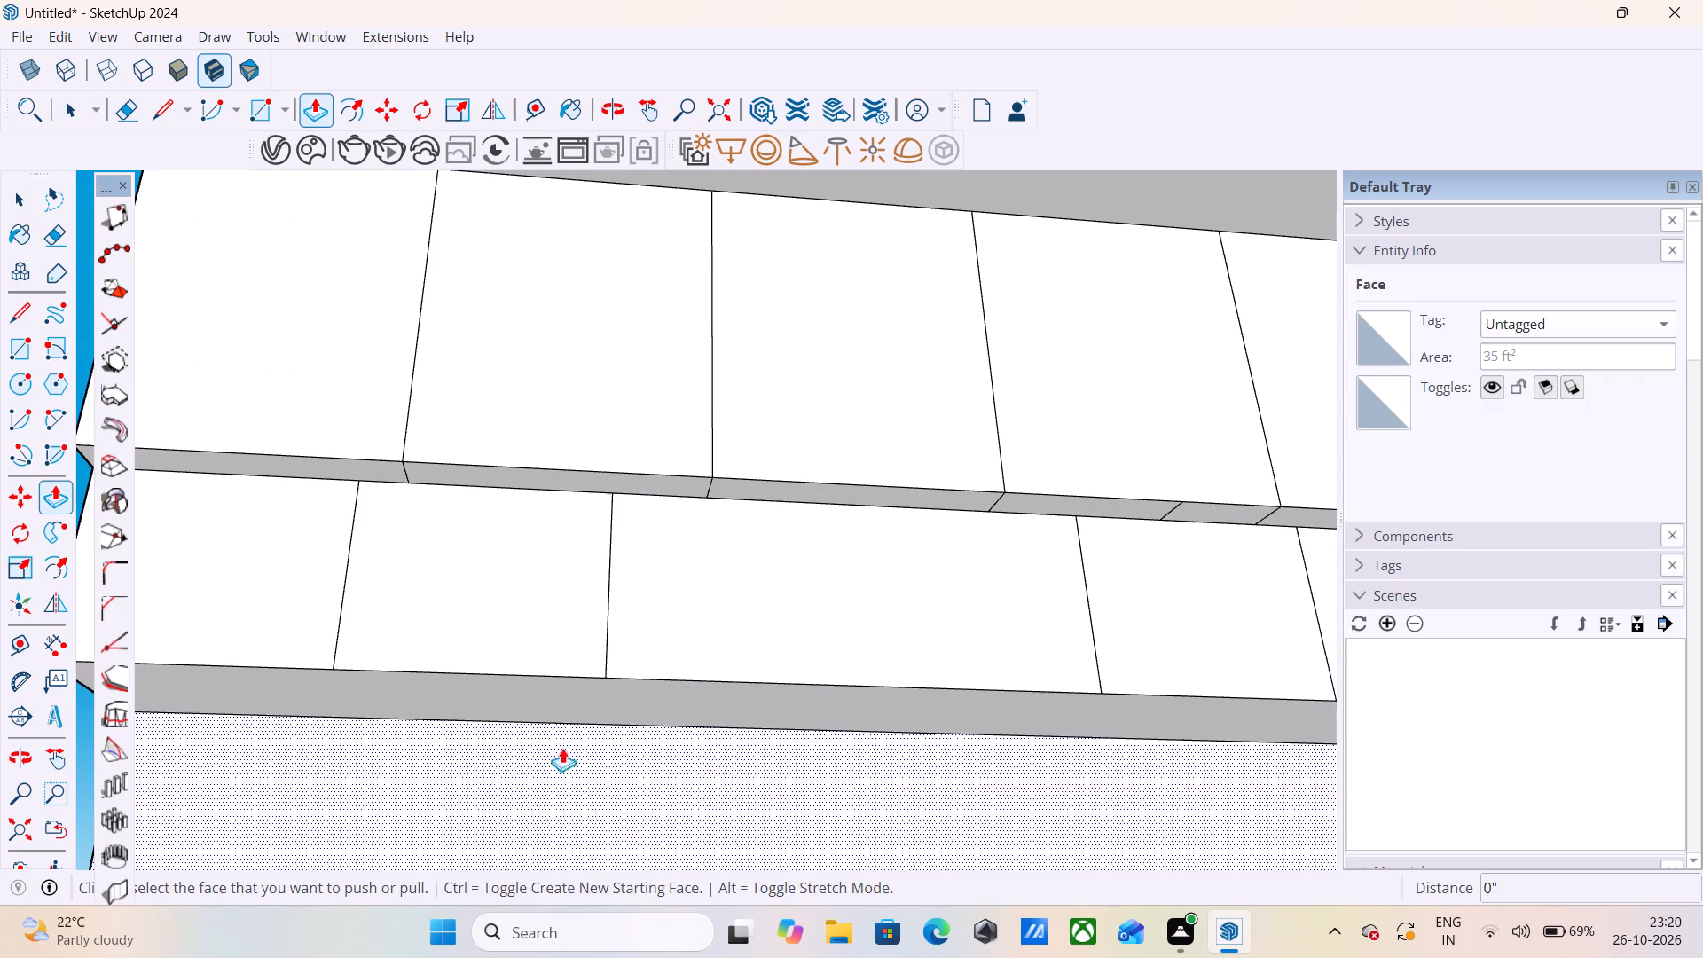
{"action": "middle_click_drag", "start_coordinate": [568, 713], "coordinate": [572, 701]}
{"action": "middle_click", "coordinate": [573, 695]}
{"action": "middle_click_drag", "start_coordinate": [574, 680], "coordinate": [574, 671]}
{"action": "scroll", "coordinate": [574, 671], "scroll_direction": "up", "scroll_amount": 1}
{"action": "middle_click_drag", "start_coordinate": [573, 731], "coordinate": [572, 646]}
{"action": "middle_click", "coordinate": [572, 653]}
{"action": "middle_click_drag", "start_coordinate": [572, 653], "coordinate": [577, 686]}
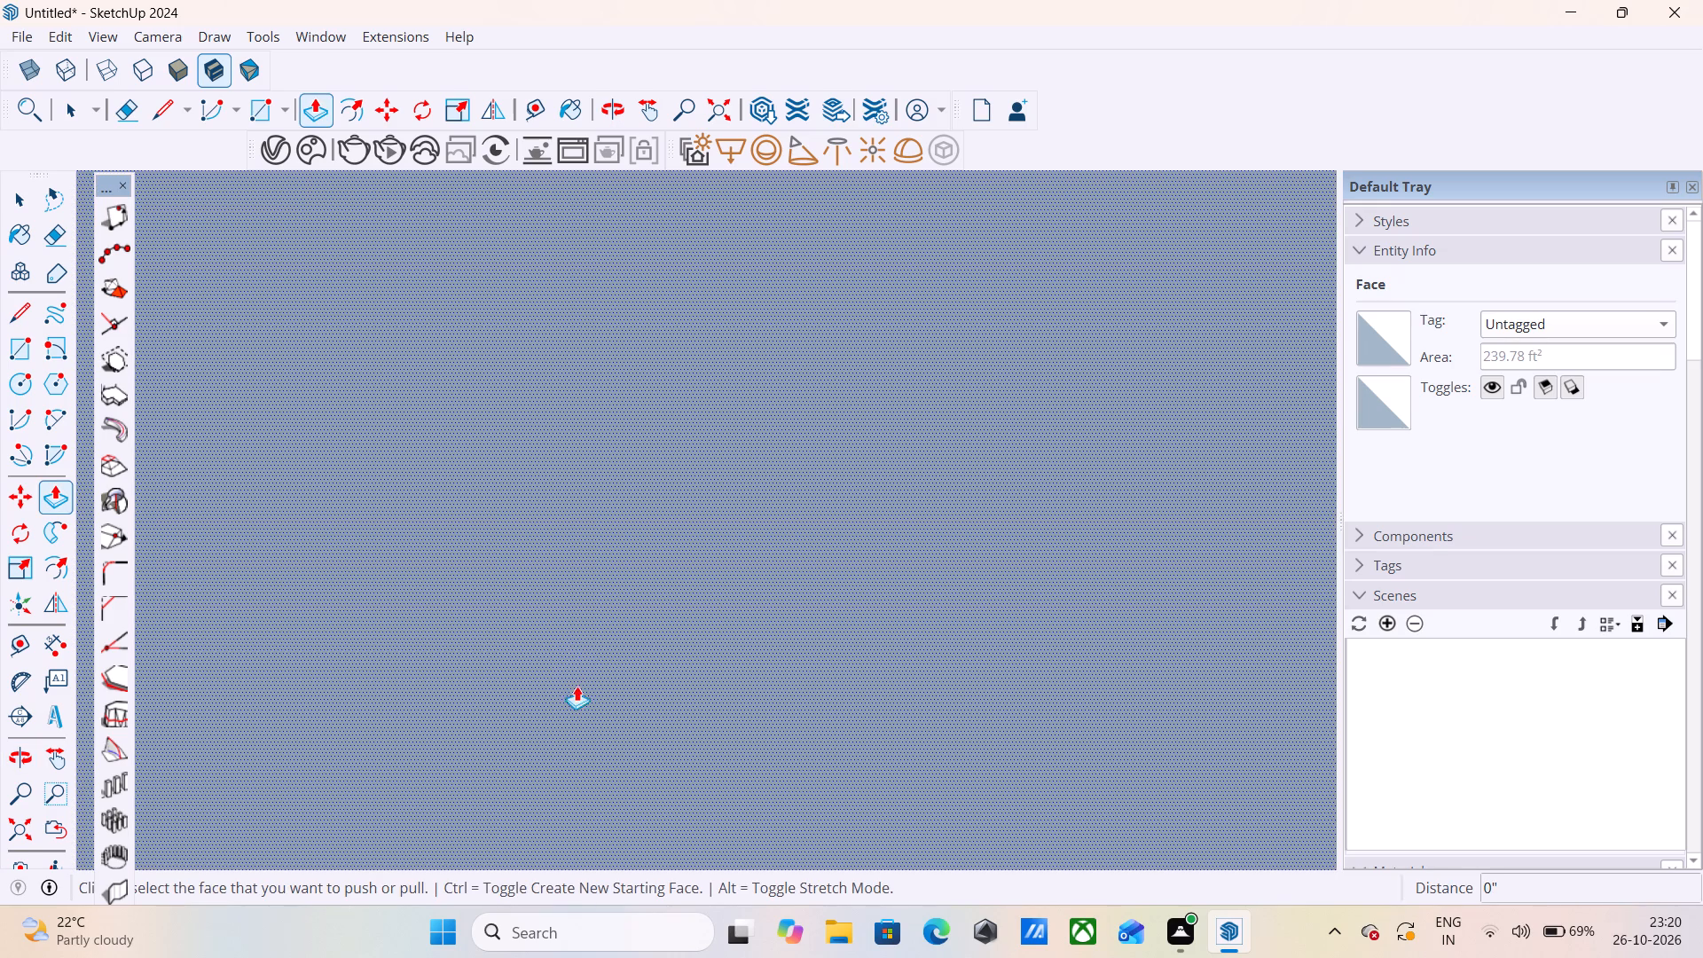
{"action": "middle_click_drag", "start_coordinate": [577, 686], "coordinate": [564, 846]}
{"action": "middle_click_drag", "start_coordinate": [625, 599], "coordinate": [631, 757]}
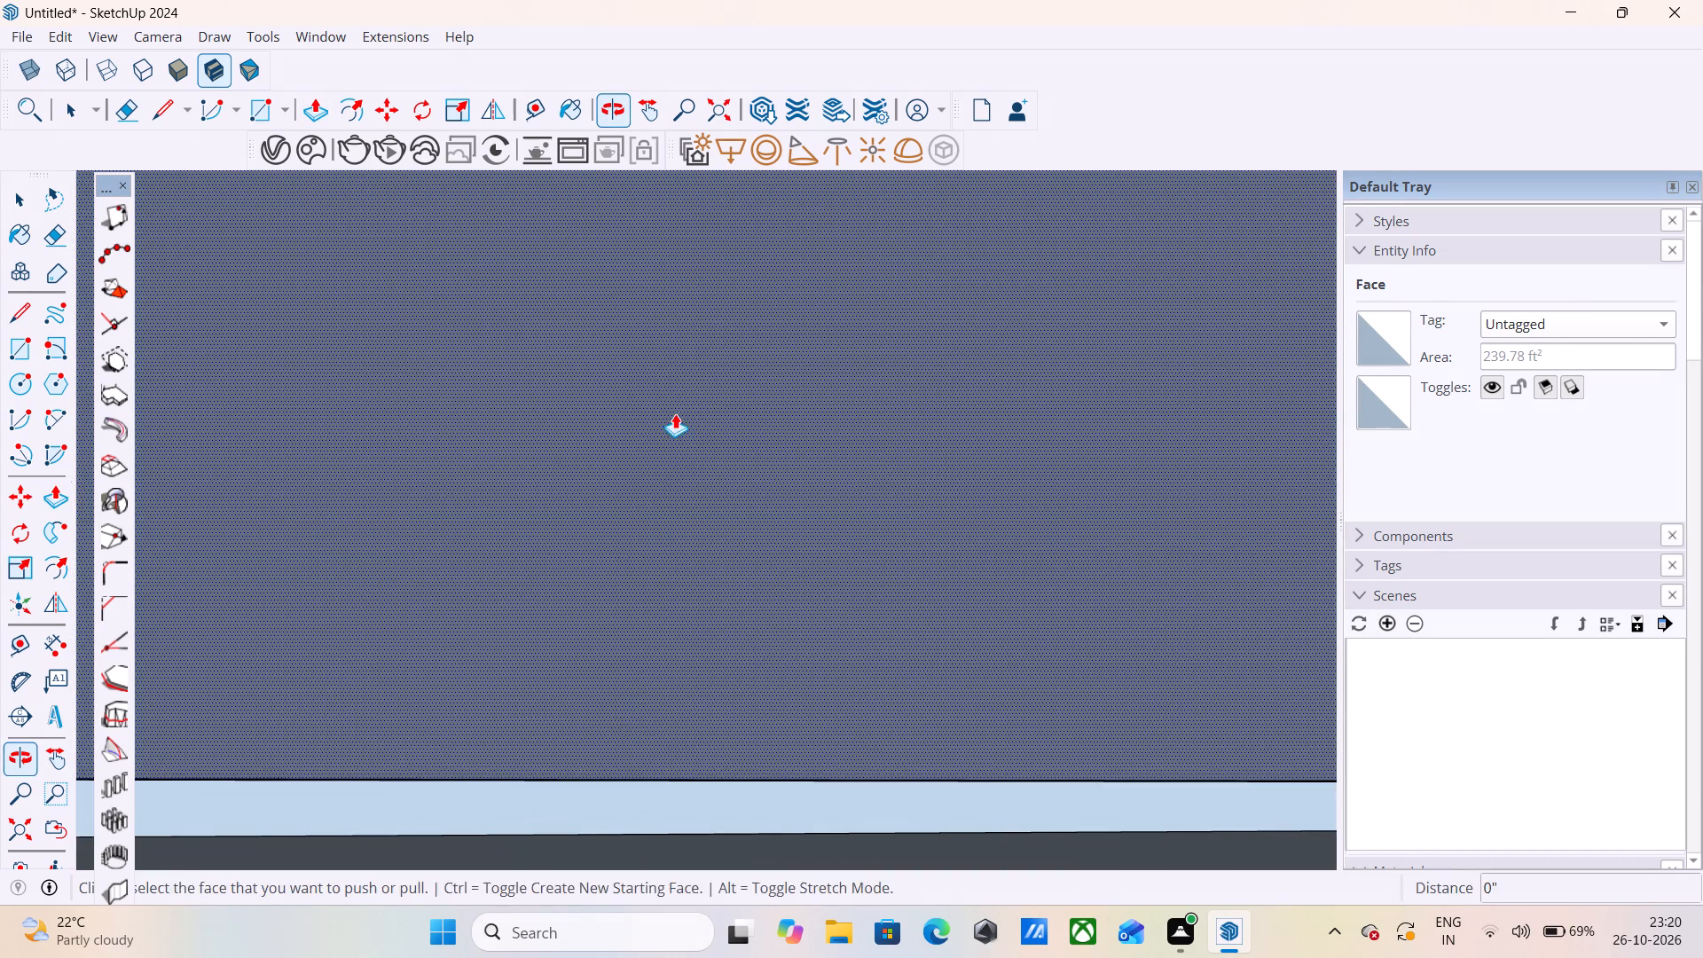
{"action": "middle_click_drag", "start_coordinate": [675, 407], "coordinate": [665, 642]}
{"action": "scroll", "coordinate": [656, 576], "scroll_direction": "down", "scroll_amount": 8}
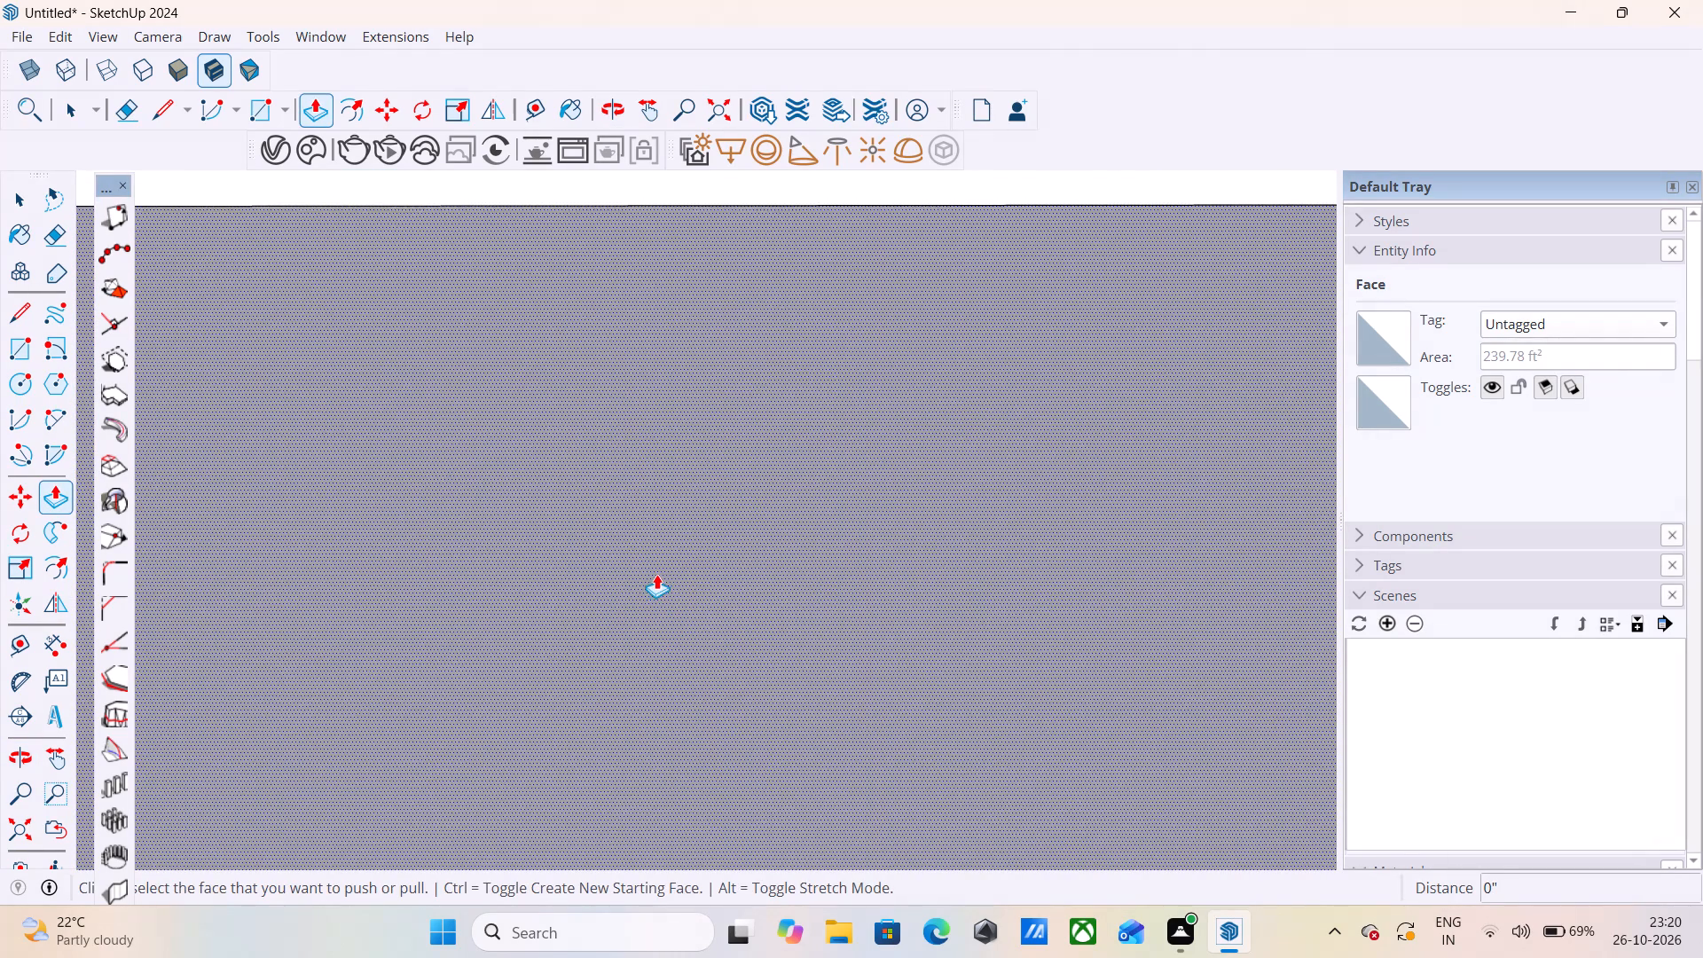
{"action": "scroll", "coordinate": [656, 574], "scroll_direction": "down", "scroll_amount": 4}
{"action": "scroll", "coordinate": [656, 572], "scroll_direction": "down", "scroll_amount": 20}
{"action": "scroll", "coordinate": [656, 572], "scroll_direction": "down", "scroll_amount": 13}
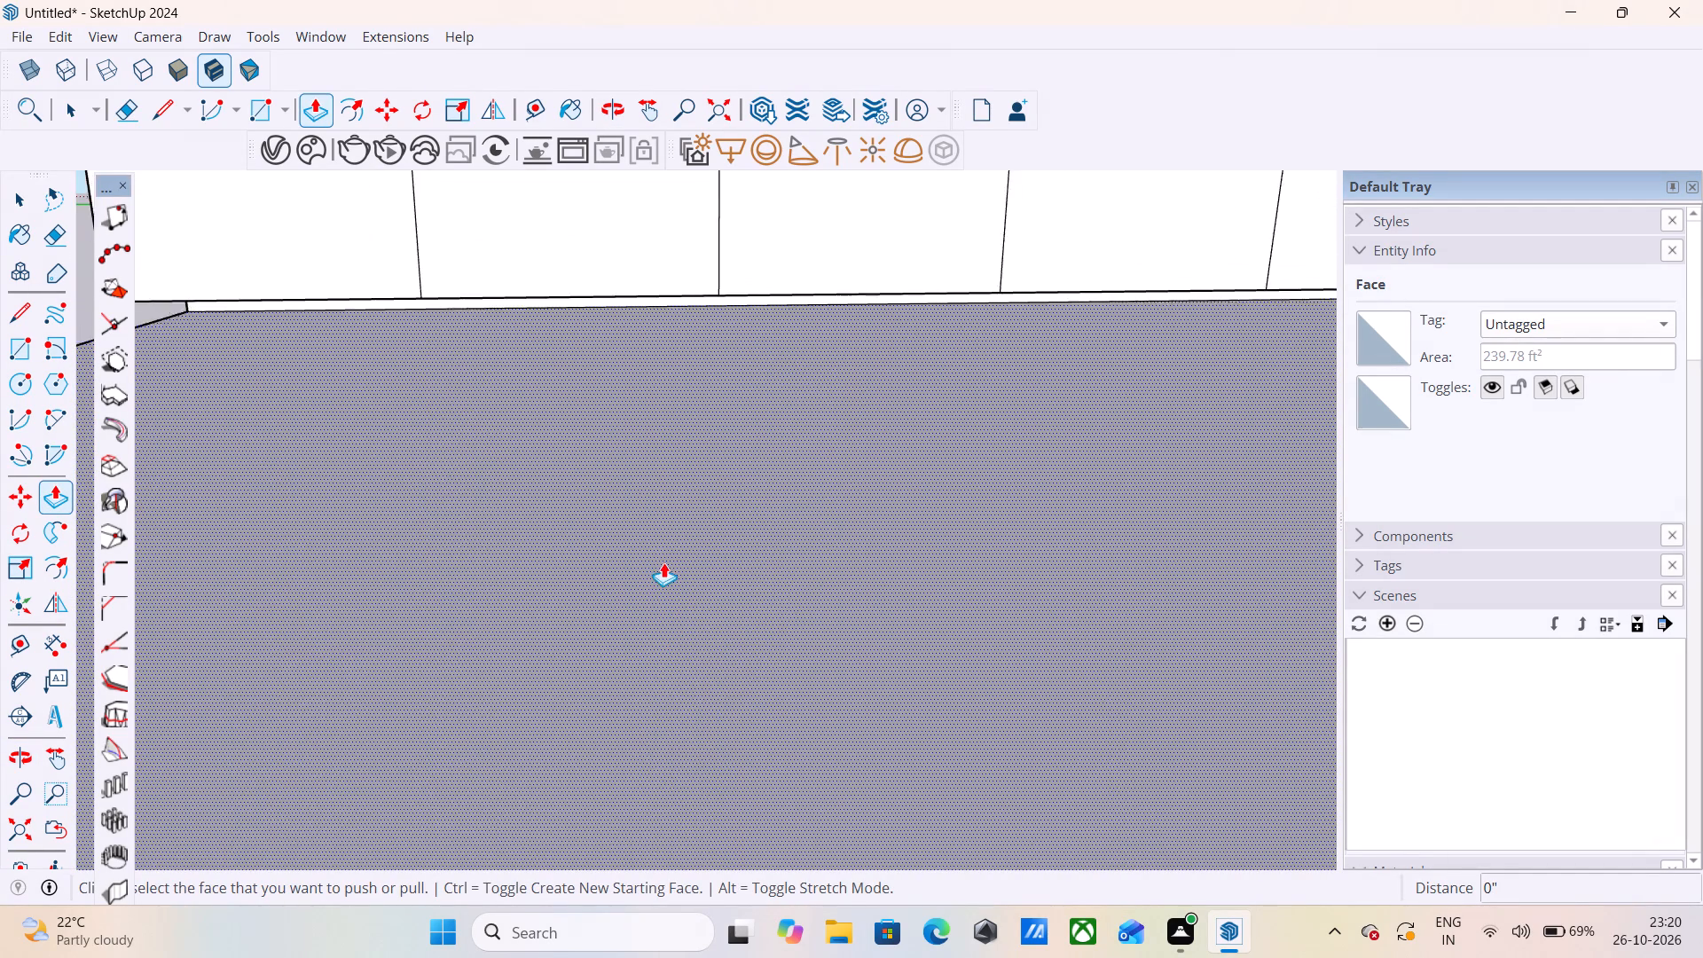
{"action": "scroll", "coordinate": [663, 562], "scroll_direction": "down", "scroll_amount": 19}
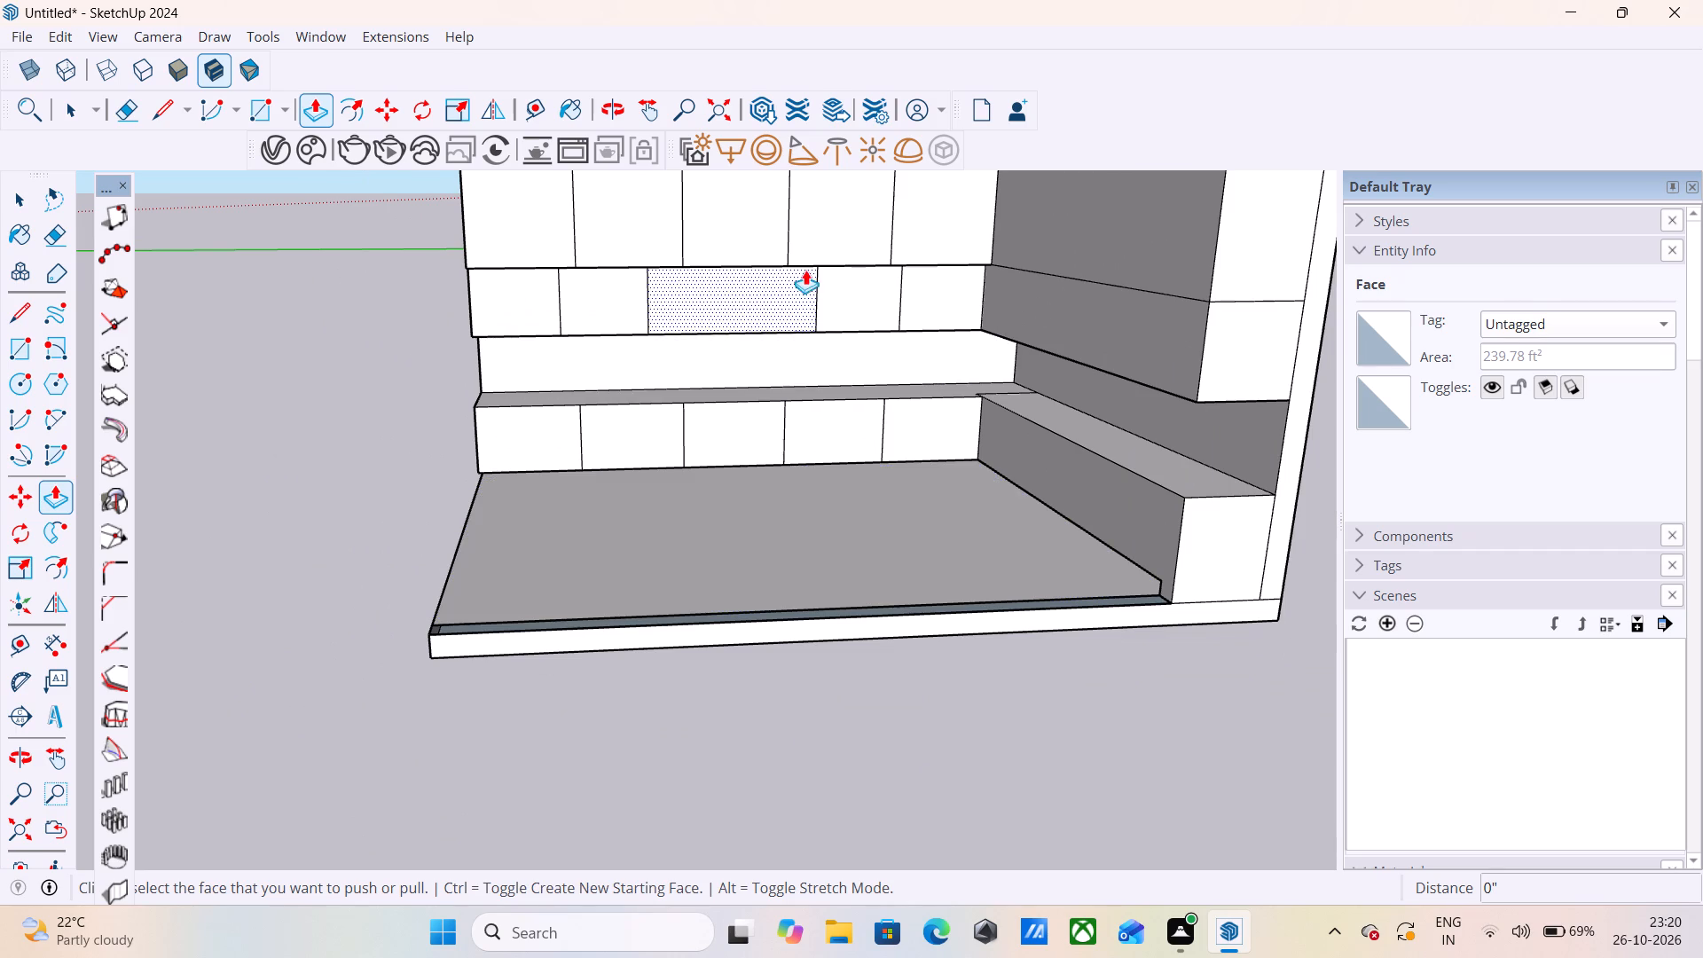
Draw a line across the middle row's underside, from the foot of the central panel's open-end divider to the back edge.
{"action": "scroll", "coordinate": [789, 248], "scroll_direction": "up", "scroll_amount": 5}
{"action": "scroll", "coordinate": [746, 389], "scroll_direction": "up", "scroll_amount": 1}
{"action": "middle_click_drag", "start_coordinate": [736, 389], "coordinate": [749, 244]}
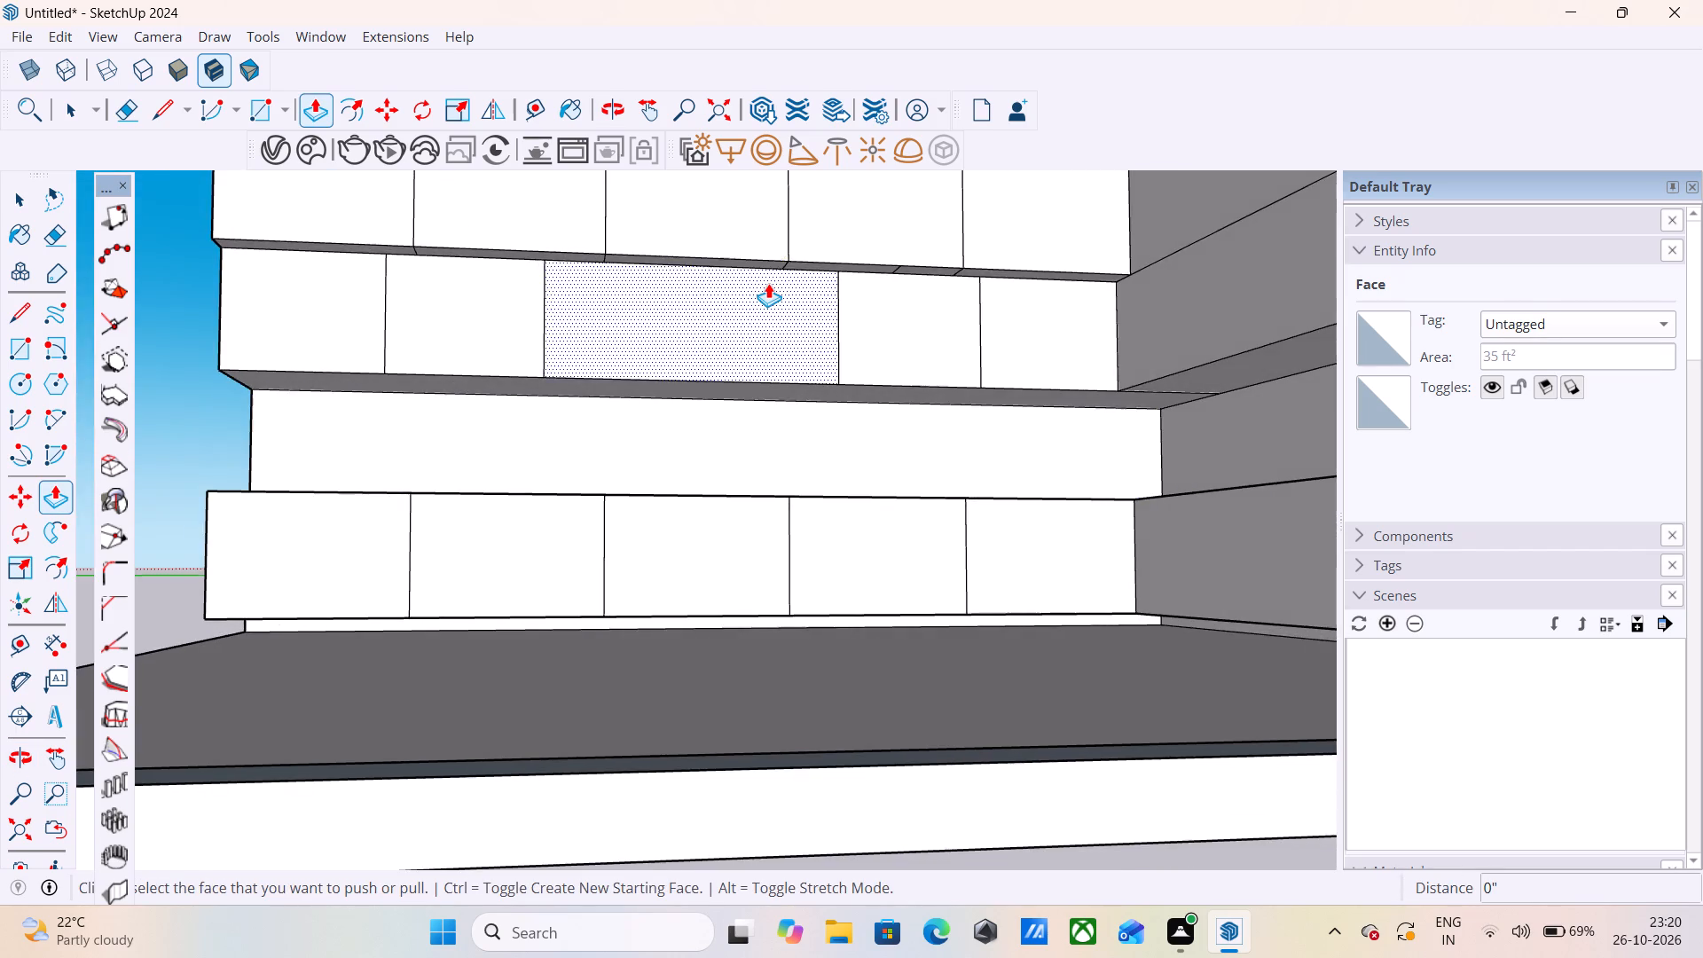
{"action": "scroll", "coordinate": [768, 284], "scroll_direction": "up", "scroll_amount": 5}
{"action": "middle_click_drag", "start_coordinate": [685, 399], "coordinate": [679, 365]}
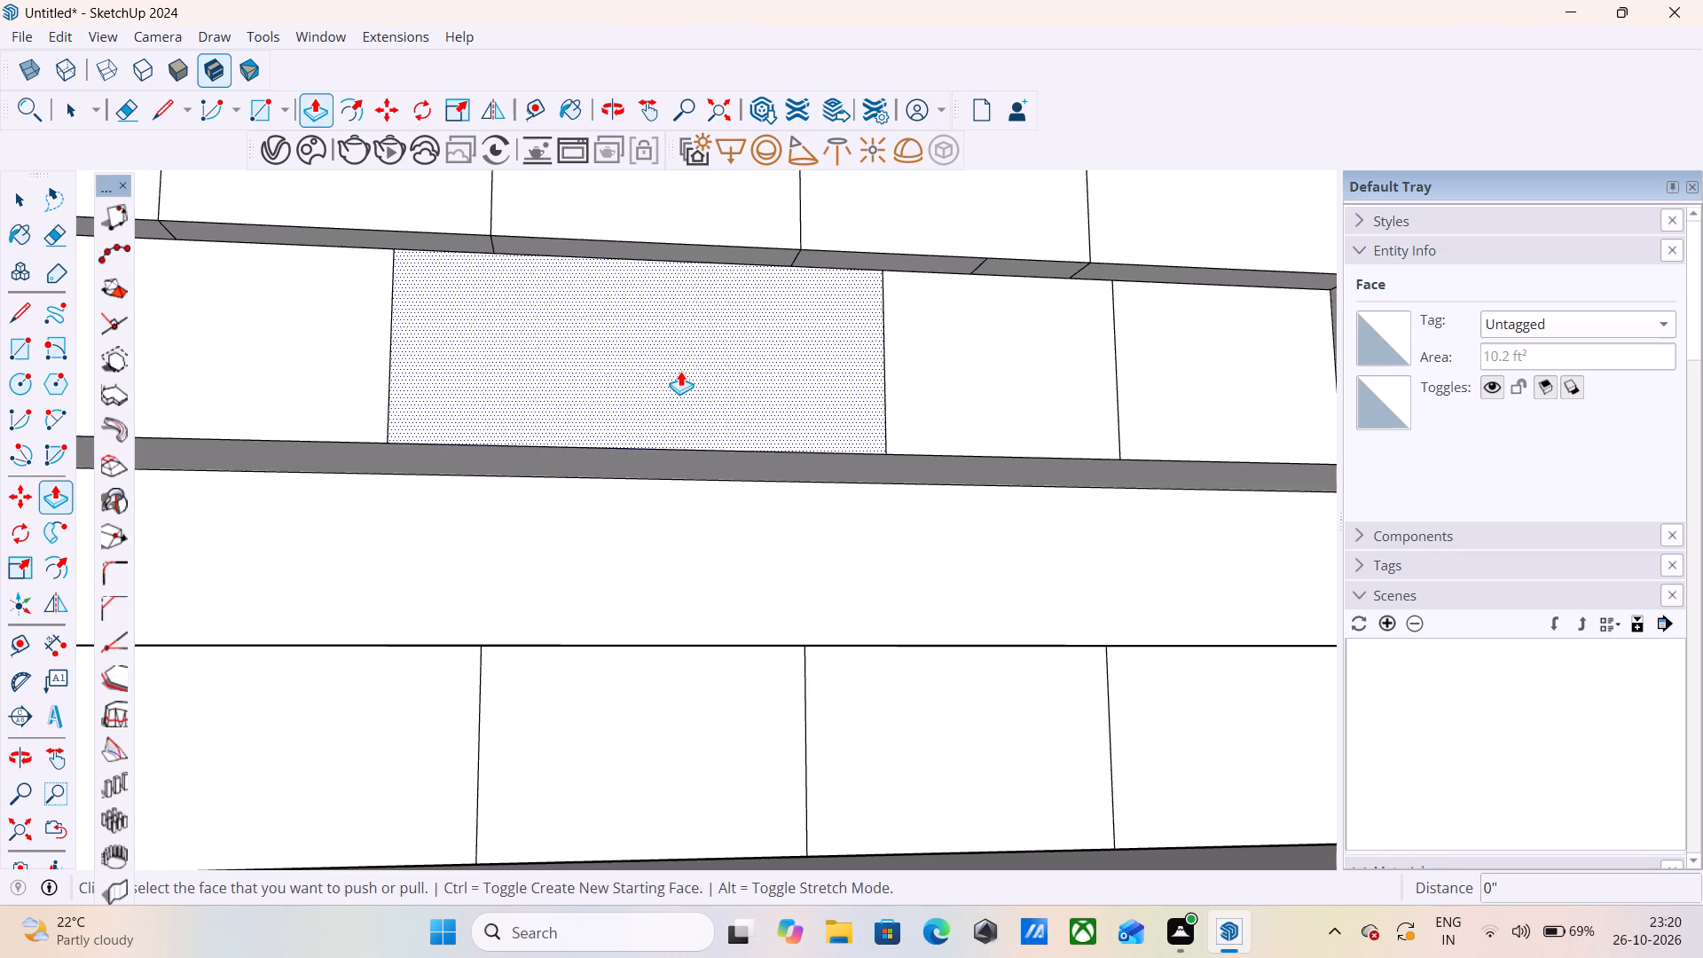
{"action": "scroll", "coordinate": [680, 371], "scroll_direction": "up", "scroll_amount": 2}
{"action": "scroll", "coordinate": [969, 392], "scroll_direction": "down", "scroll_amount": 3}
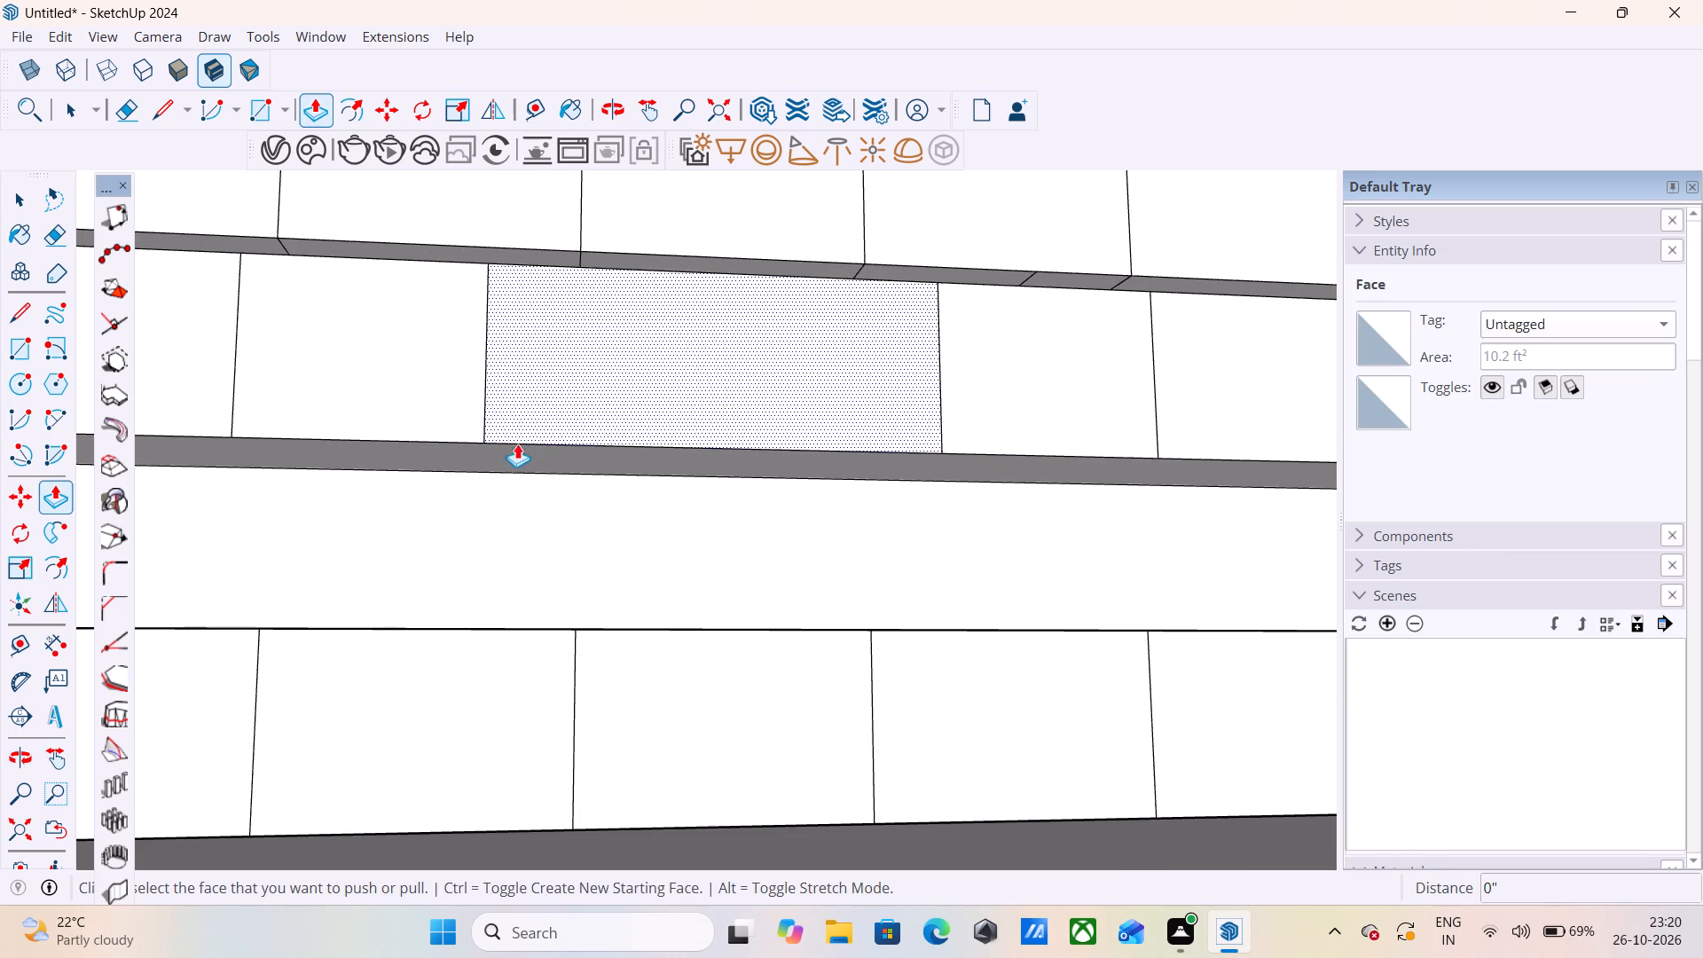
{"action": "scroll", "coordinate": [516, 428], "scroll_direction": "up", "scroll_amount": 3}
{"action": "key", "text": "l"}
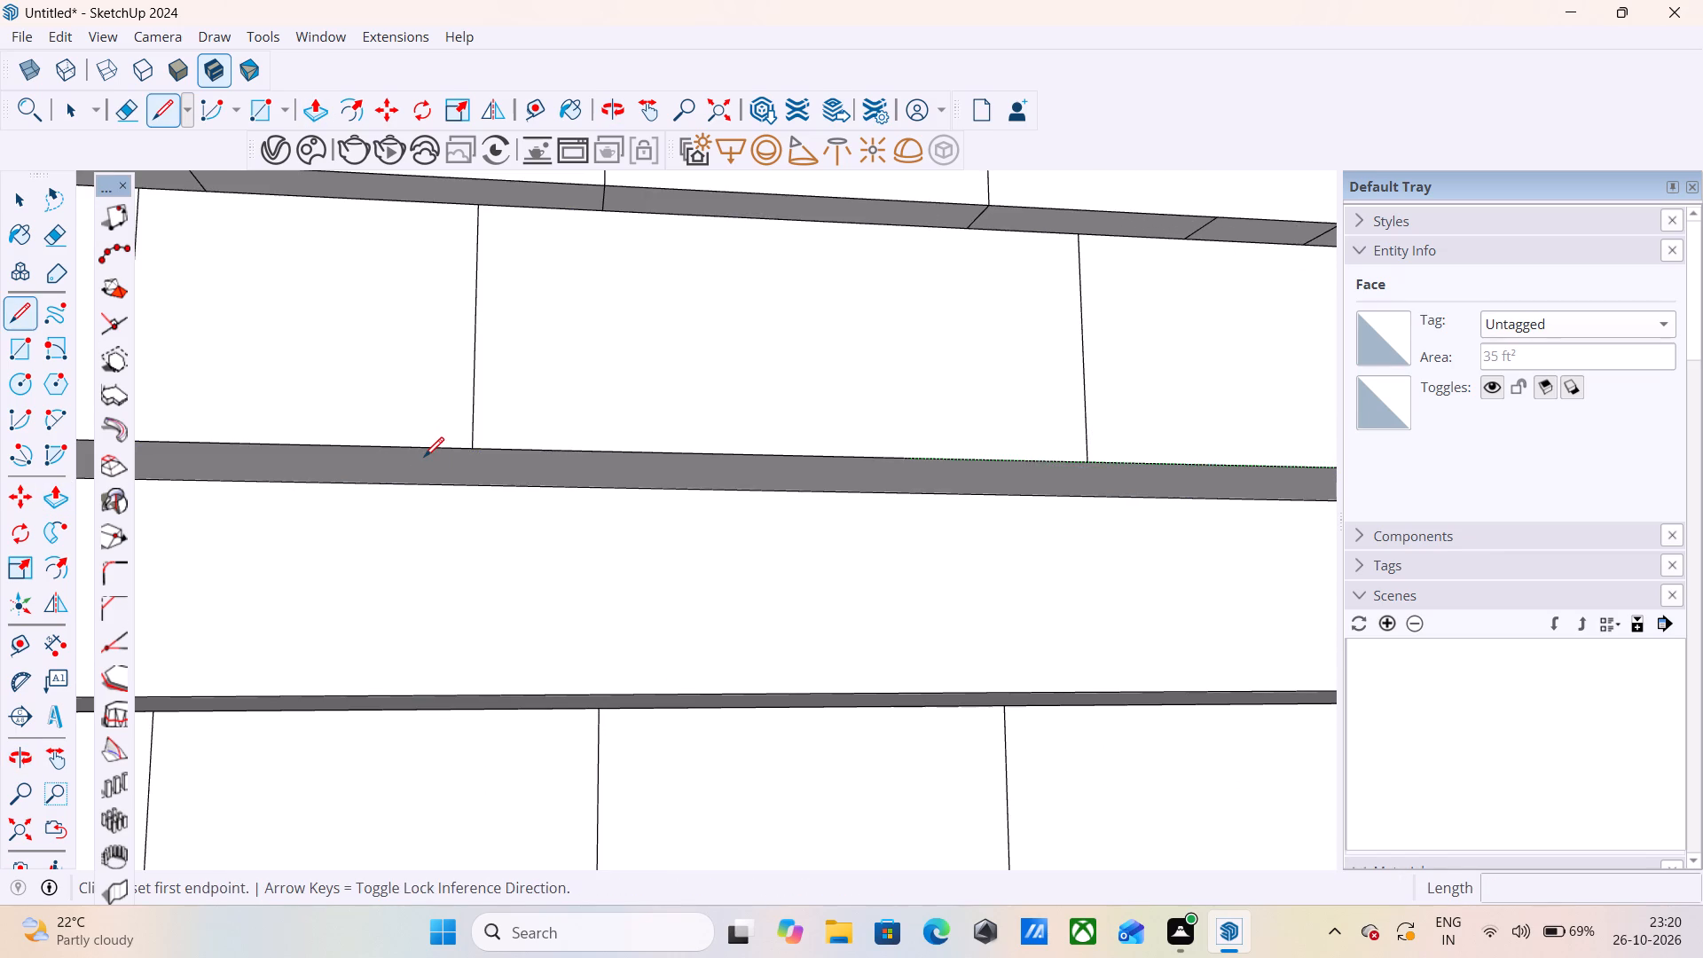
{"action": "scroll", "coordinate": [417, 461], "scroll_direction": "up", "scroll_amount": 4}
{"action": "left_click", "coordinate": [498, 445]}
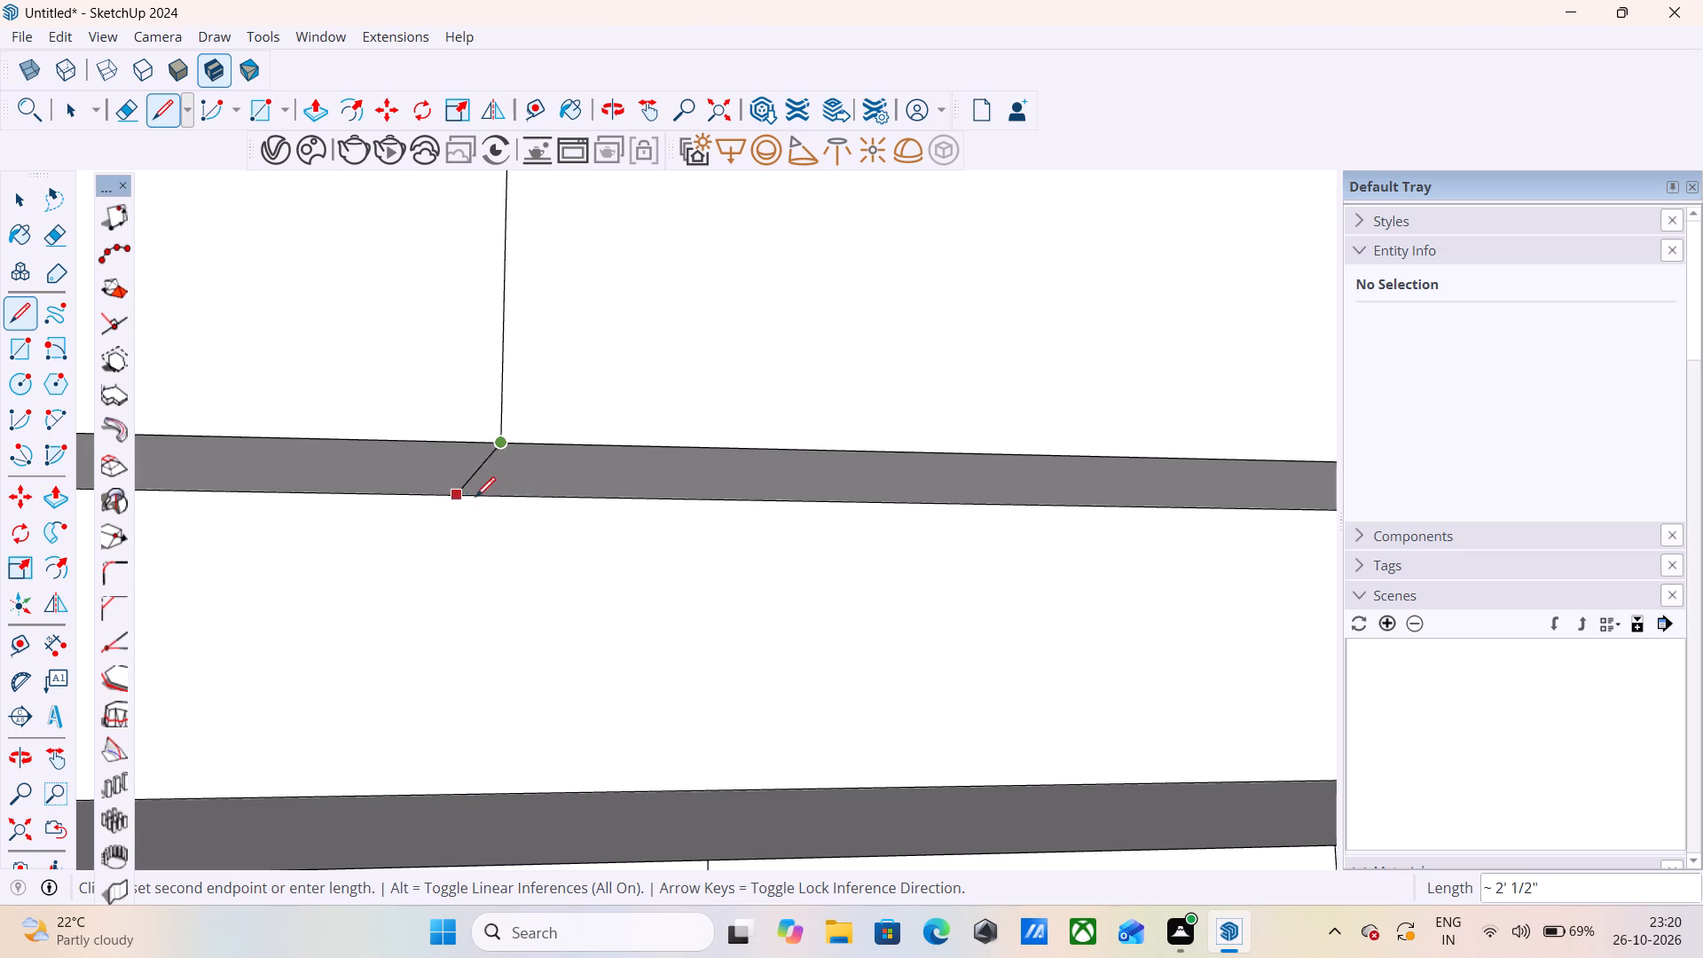
{"action": "left_click", "coordinate": [522, 494]}
{"action": "scroll", "coordinate": [346, 414], "scroll_direction": "down", "scroll_amount": 3}
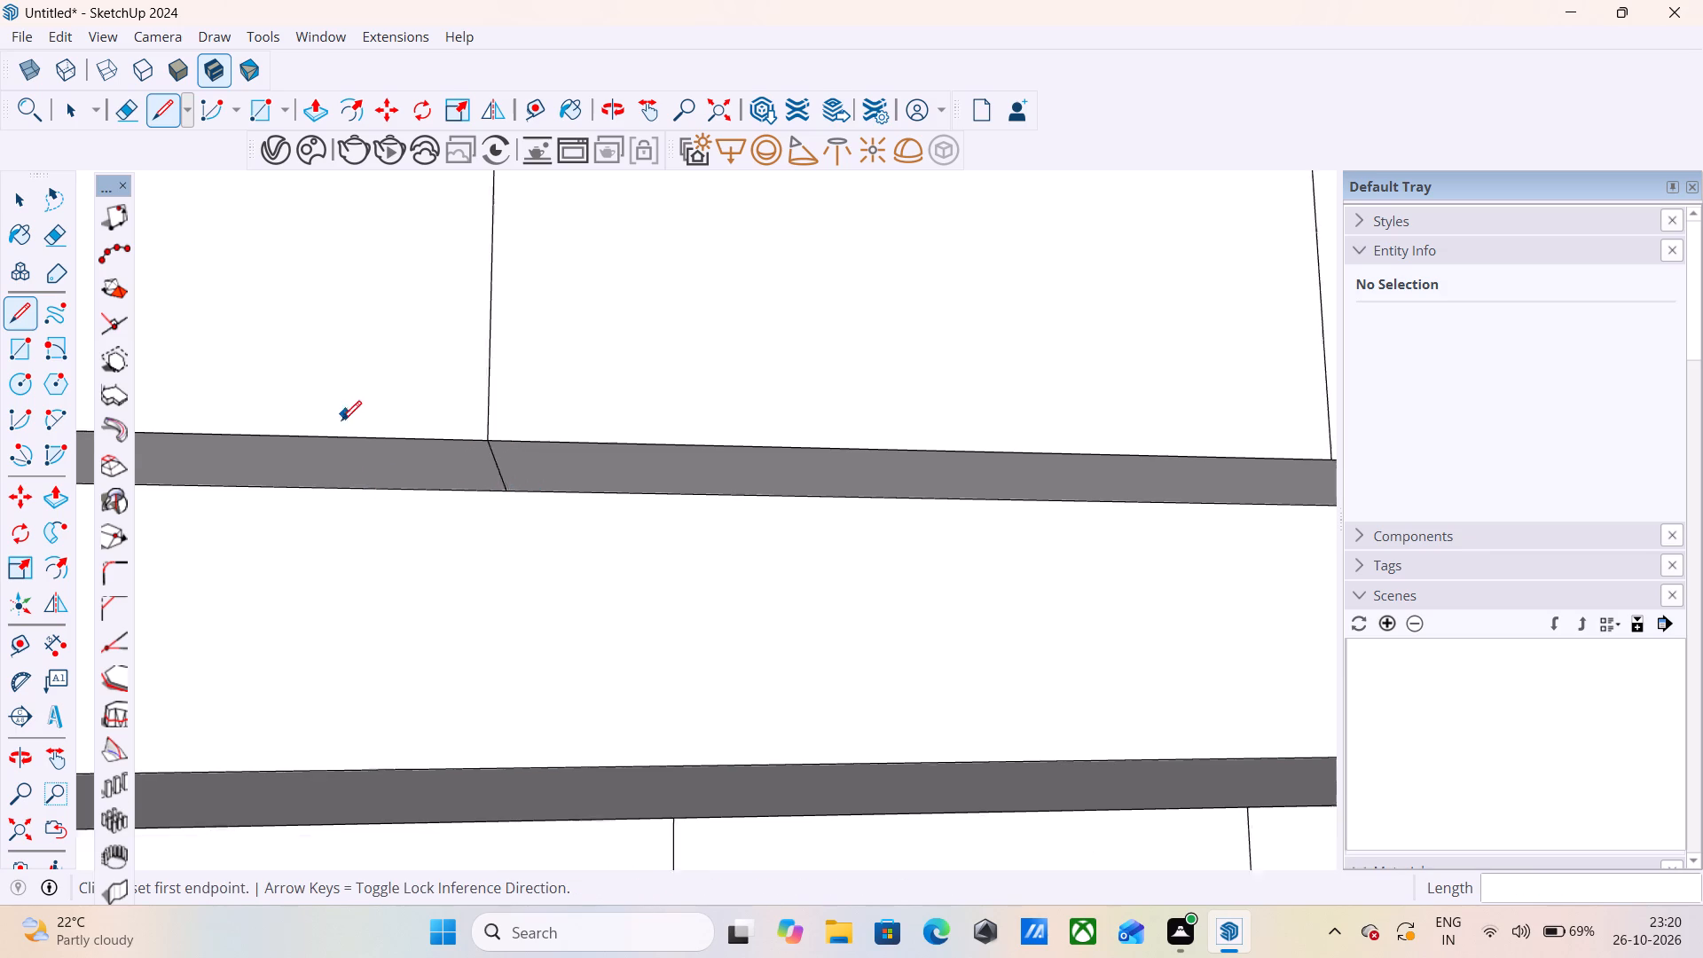
Draw a 2' line across the middle row's underside, from the foot of the central panel's inner-corner divider to the back edge.
{"action": "scroll", "coordinate": [341, 420], "scroll_direction": "down", "scroll_amount": 7}
{"action": "scroll", "coordinate": [1057, 436], "scroll_direction": "up", "scroll_amount": 5}
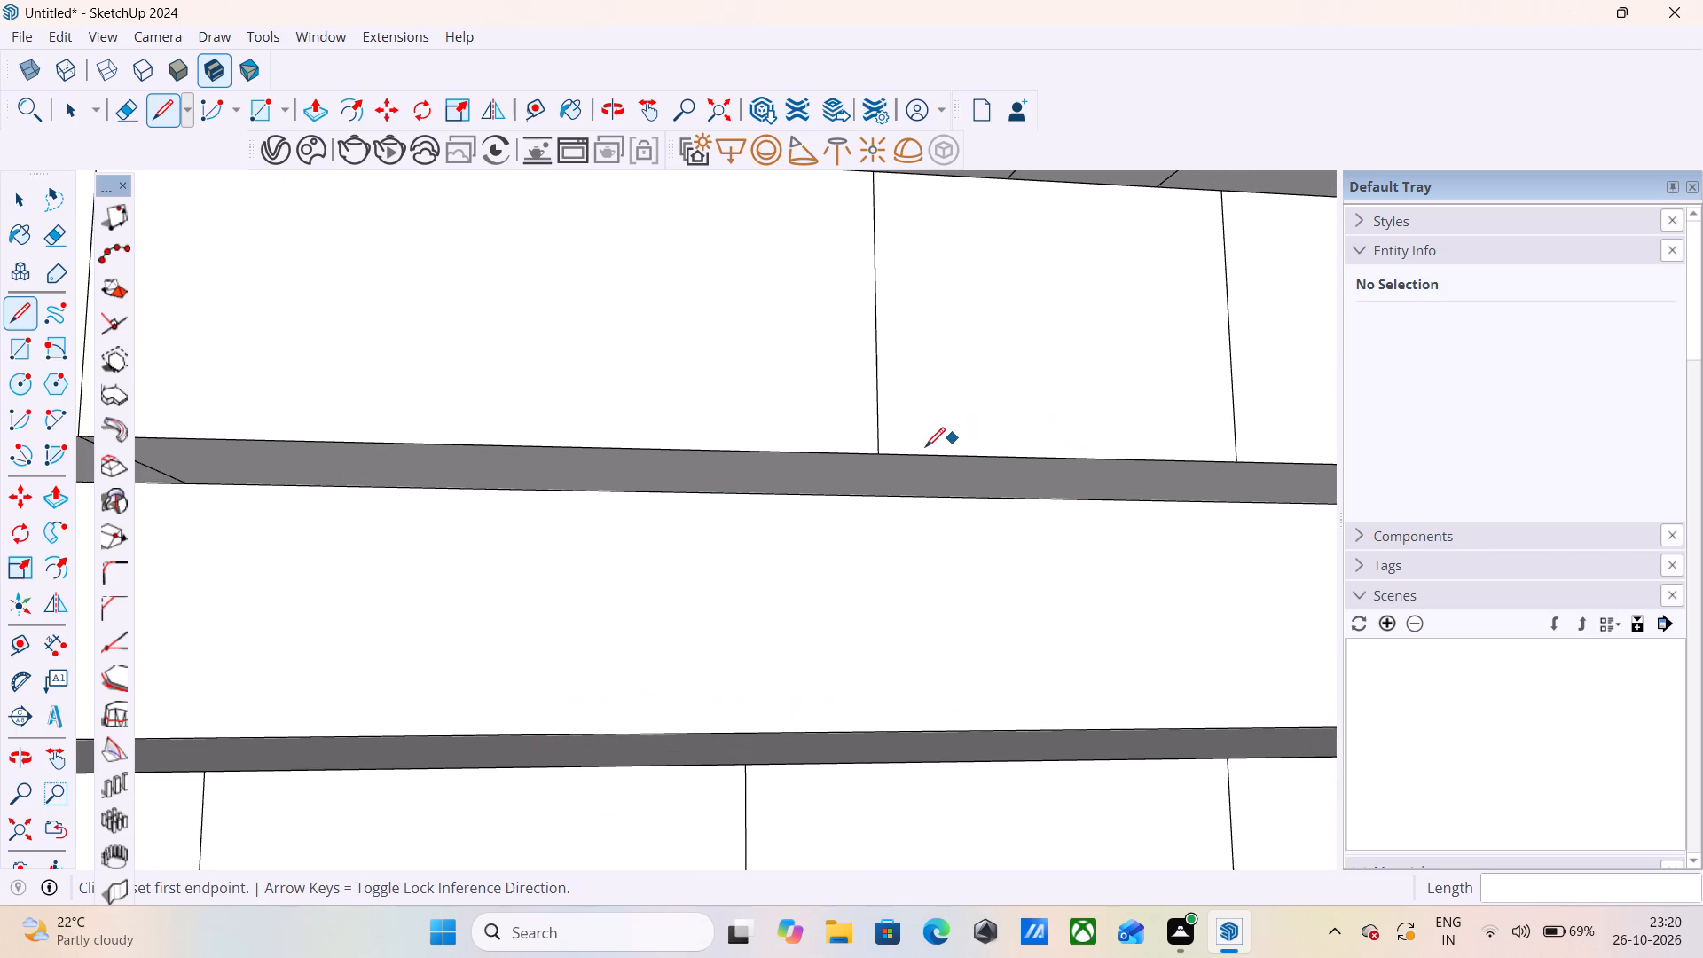
{"action": "left_click", "coordinate": [883, 458]}
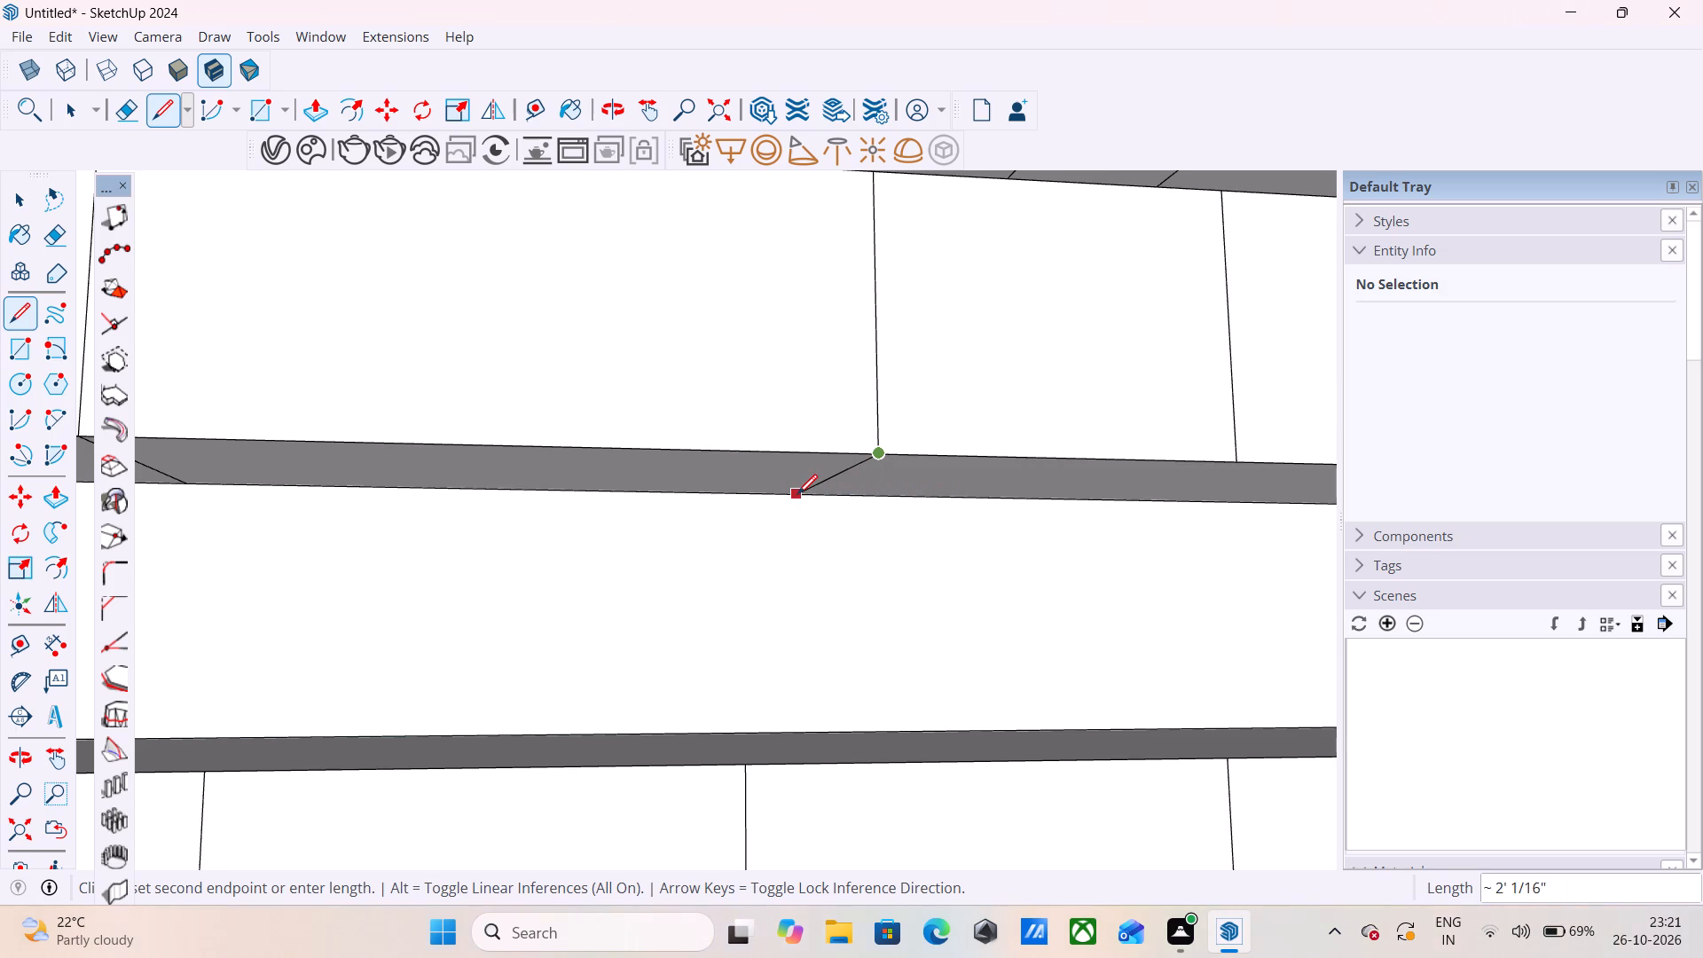
{"action": "left_click", "coordinate": [824, 494]}
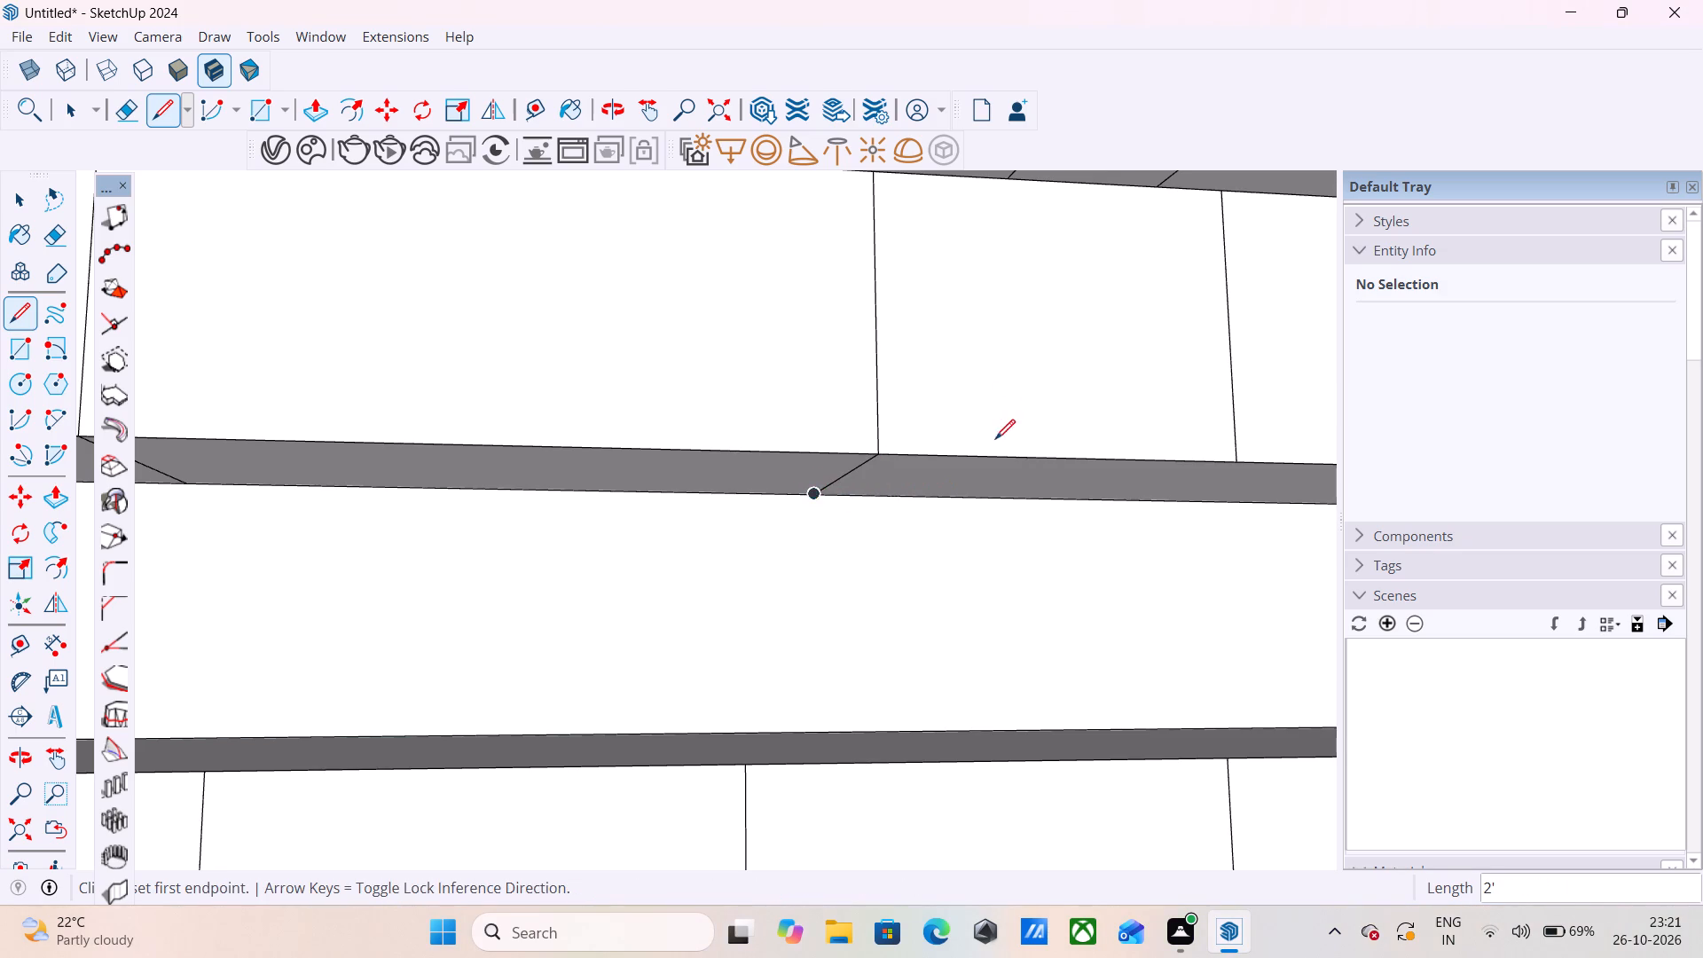
Examine the two new underside lines and the whole room model.
{"action": "scroll", "coordinate": [1000, 396], "scroll_direction": "down", "scroll_amount": 4}
{"action": "scroll", "coordinate": [466, 462], "scroll_direction": "up", "scroll_amount": 8}
{"action": "middle_click_drag", "start_coordinate": [428, 464], "coordinate": [417, 384]}
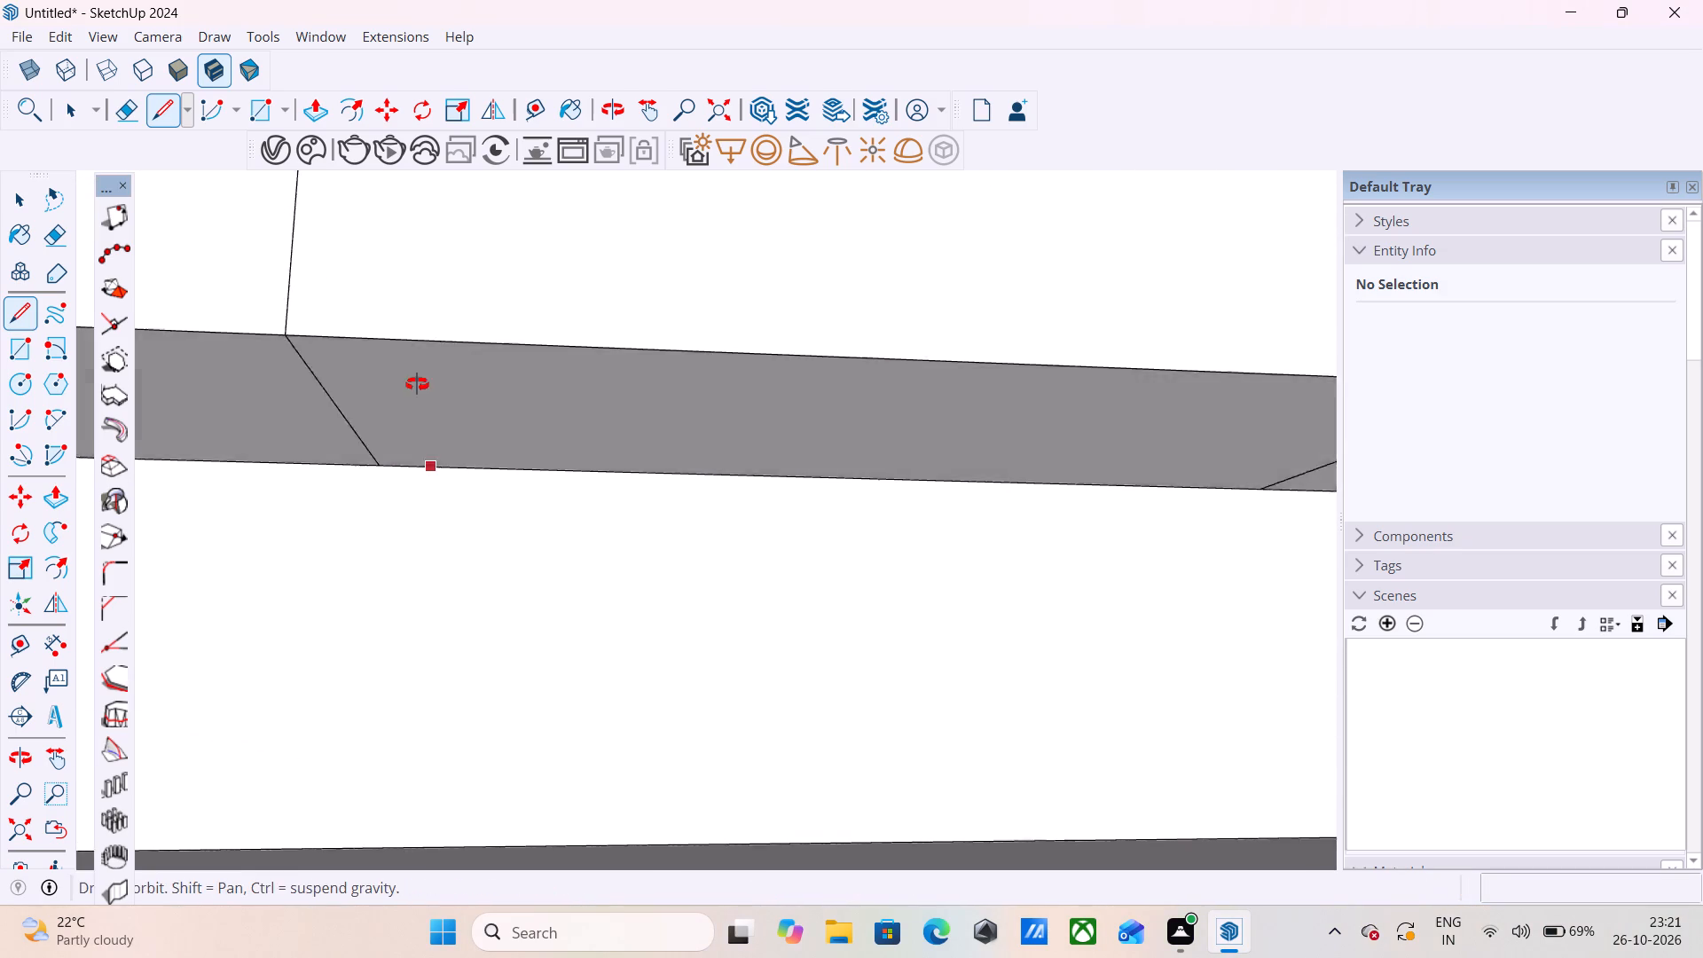
{"action": "middle_click_drag", "start_coordinate": [417, 384], "coordinate": [409, 349]}
{"action": "scroll", "coordinate": [373, 430], "scroll_direction": "up", "scroll_amount": 11}
{"action": "scroll", "coordinate": [336, 432], "scroll_direction": "down", "scroll_amount": 5}
{"action": "key", "text": "c"}
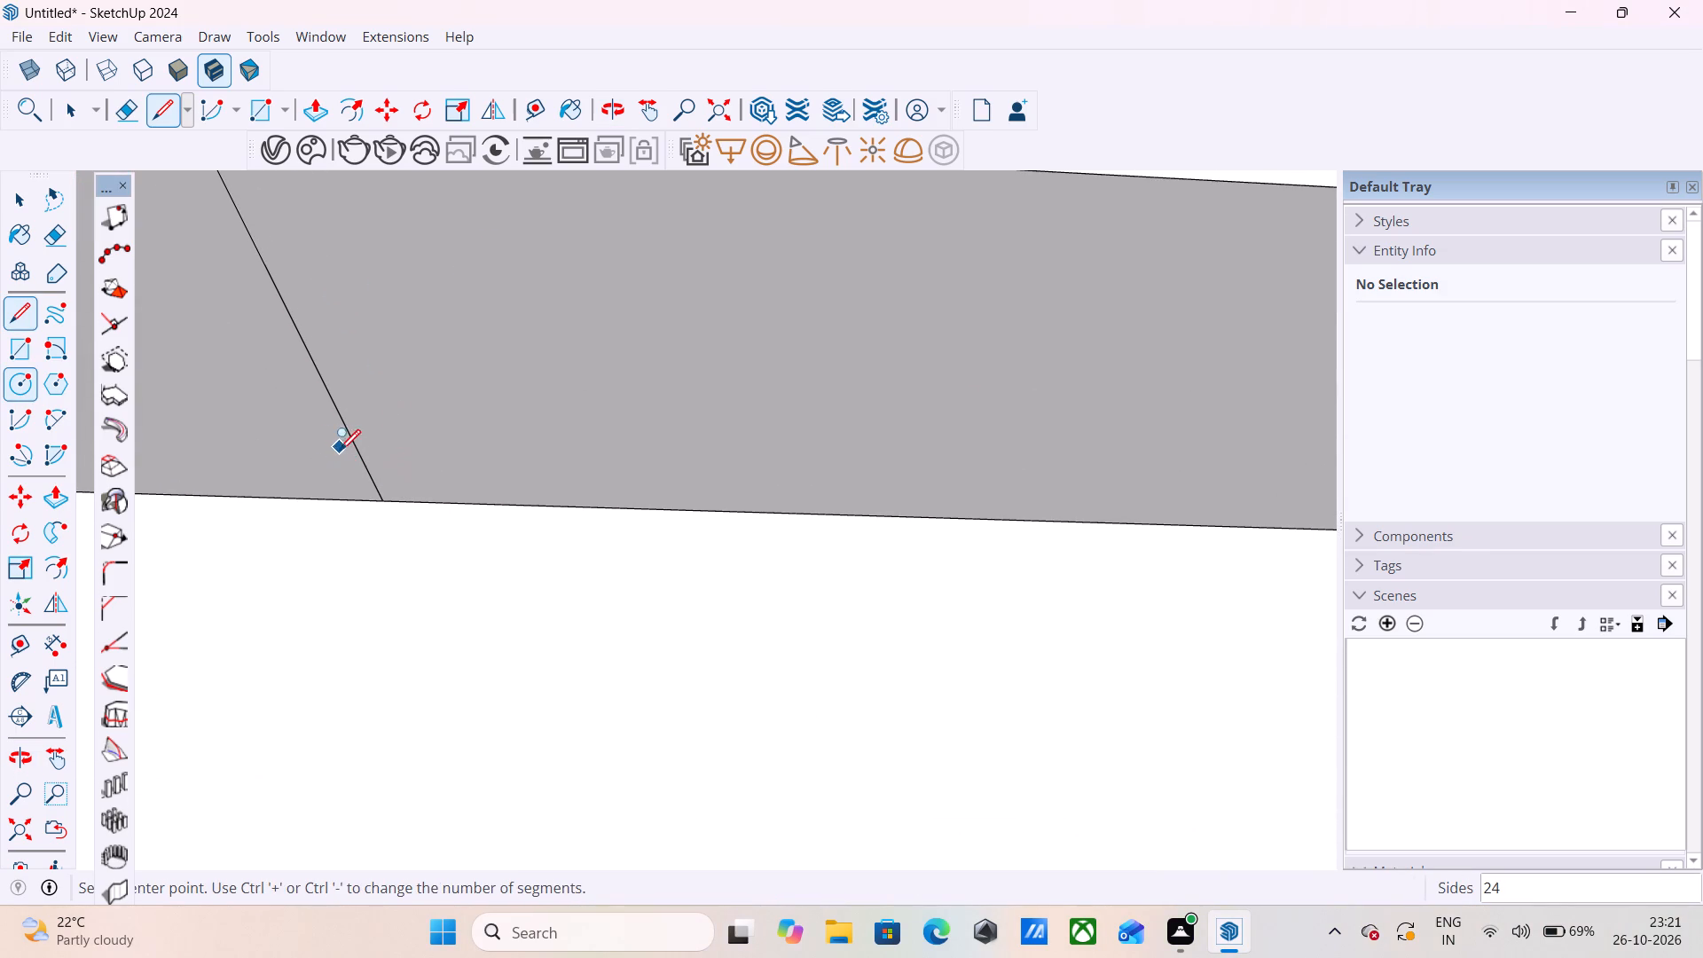
{"action": "key", "text": "space"}
{"action": "scroll", "coordinate": [252, 424], "scroll_direction": "down", "scroll_amount": 9}
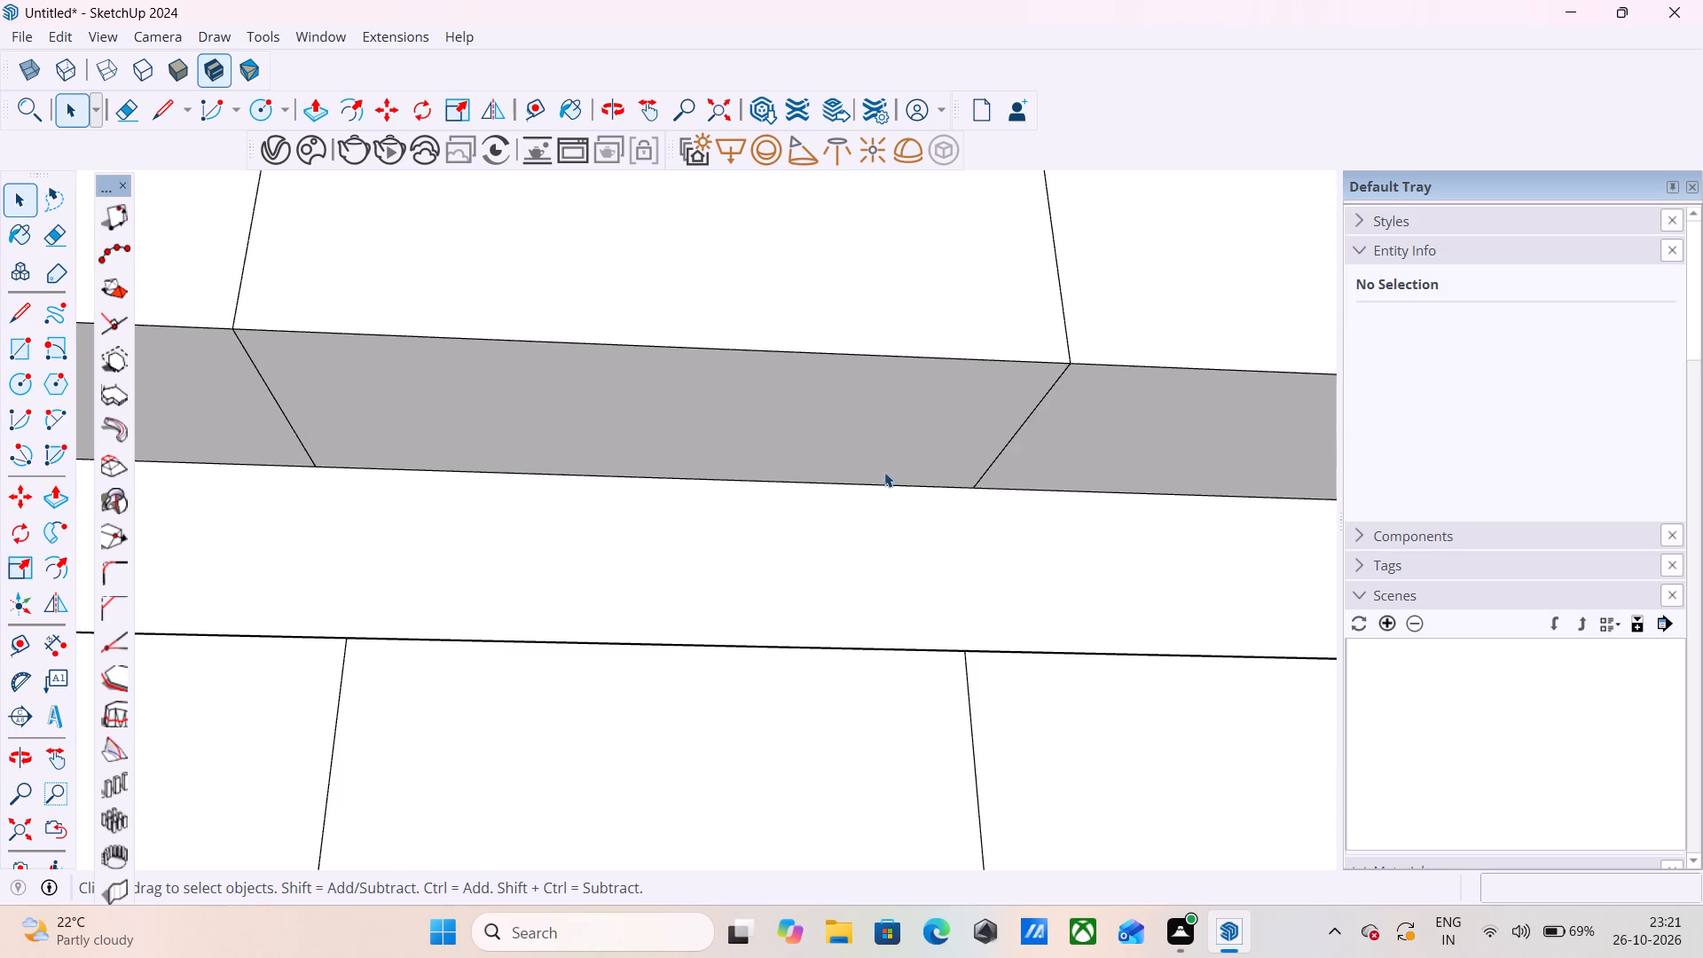
{"action": "scroll", "coordinate": [1162, 448], "scroll_direction": "up", "scroll_amount": 3}
{"action": "scroll", "coordinate": [1128, 423], "scroll_direction": "down", "scroll_amount": 5}
{"action": "scroll", "coordinate": [742, 420], "scroll_direction": "down", "scroll_amount": 4}
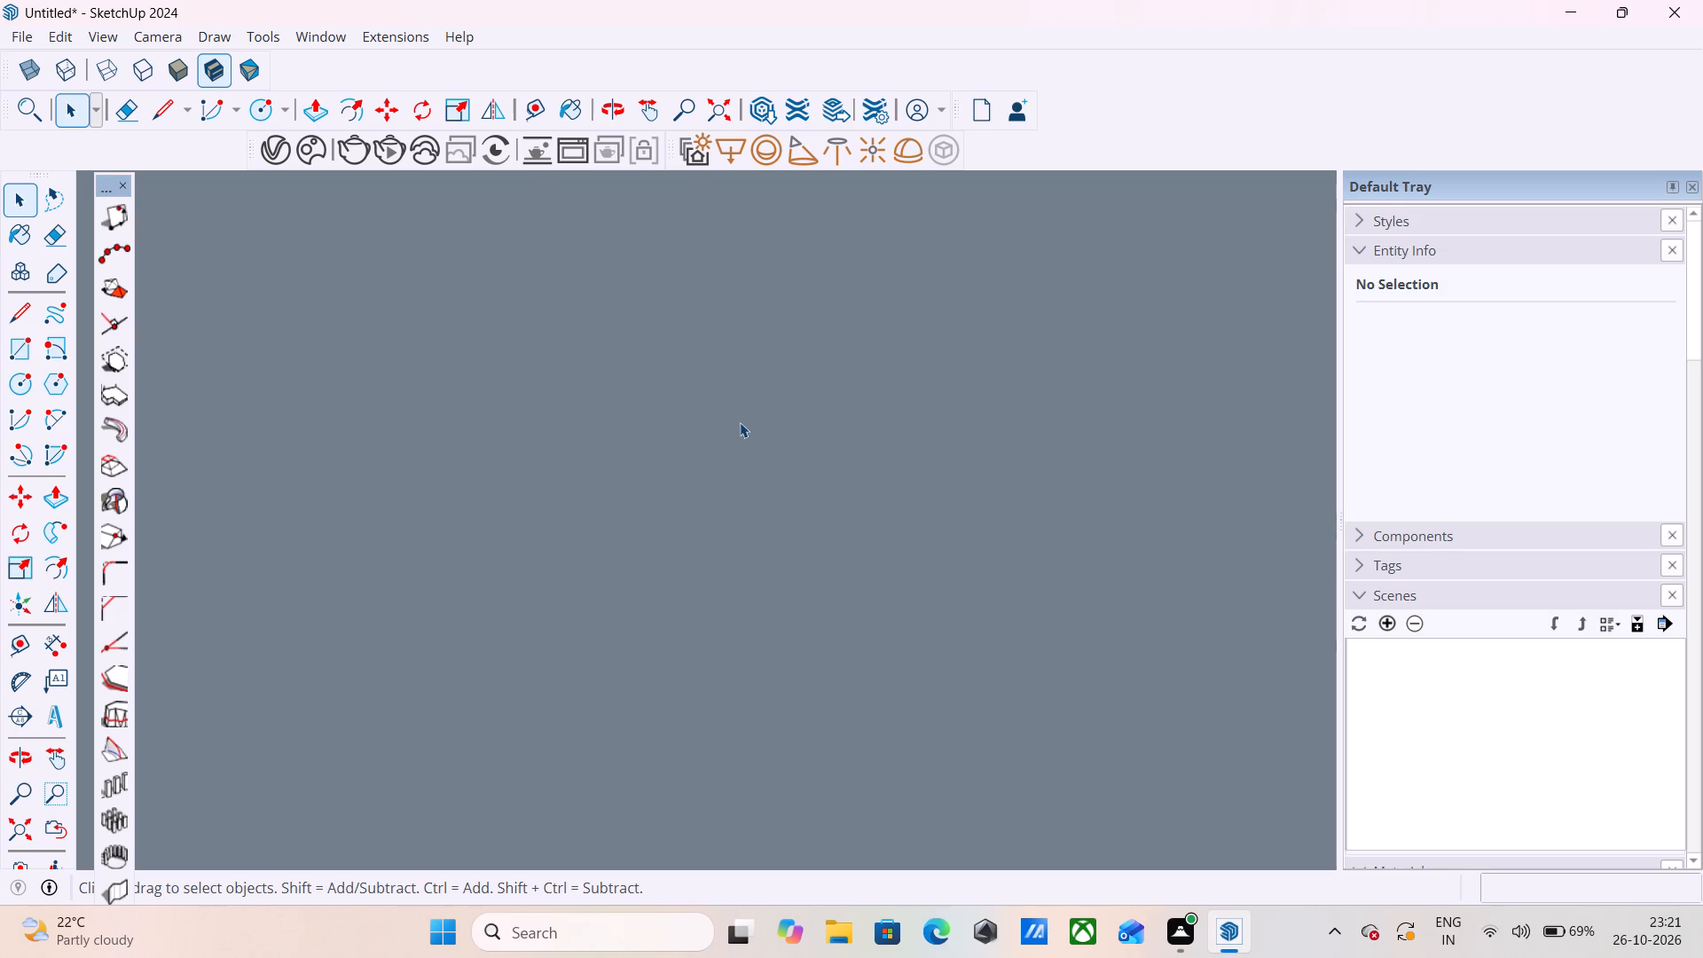
{"action": "middle_click_drag", "start_coordinate": [740, 422], "coordinate": [750, 744]}
{"action": "middle_click_drag", "start_coordinate": [655, 454], "coordinate": [692, 538]}
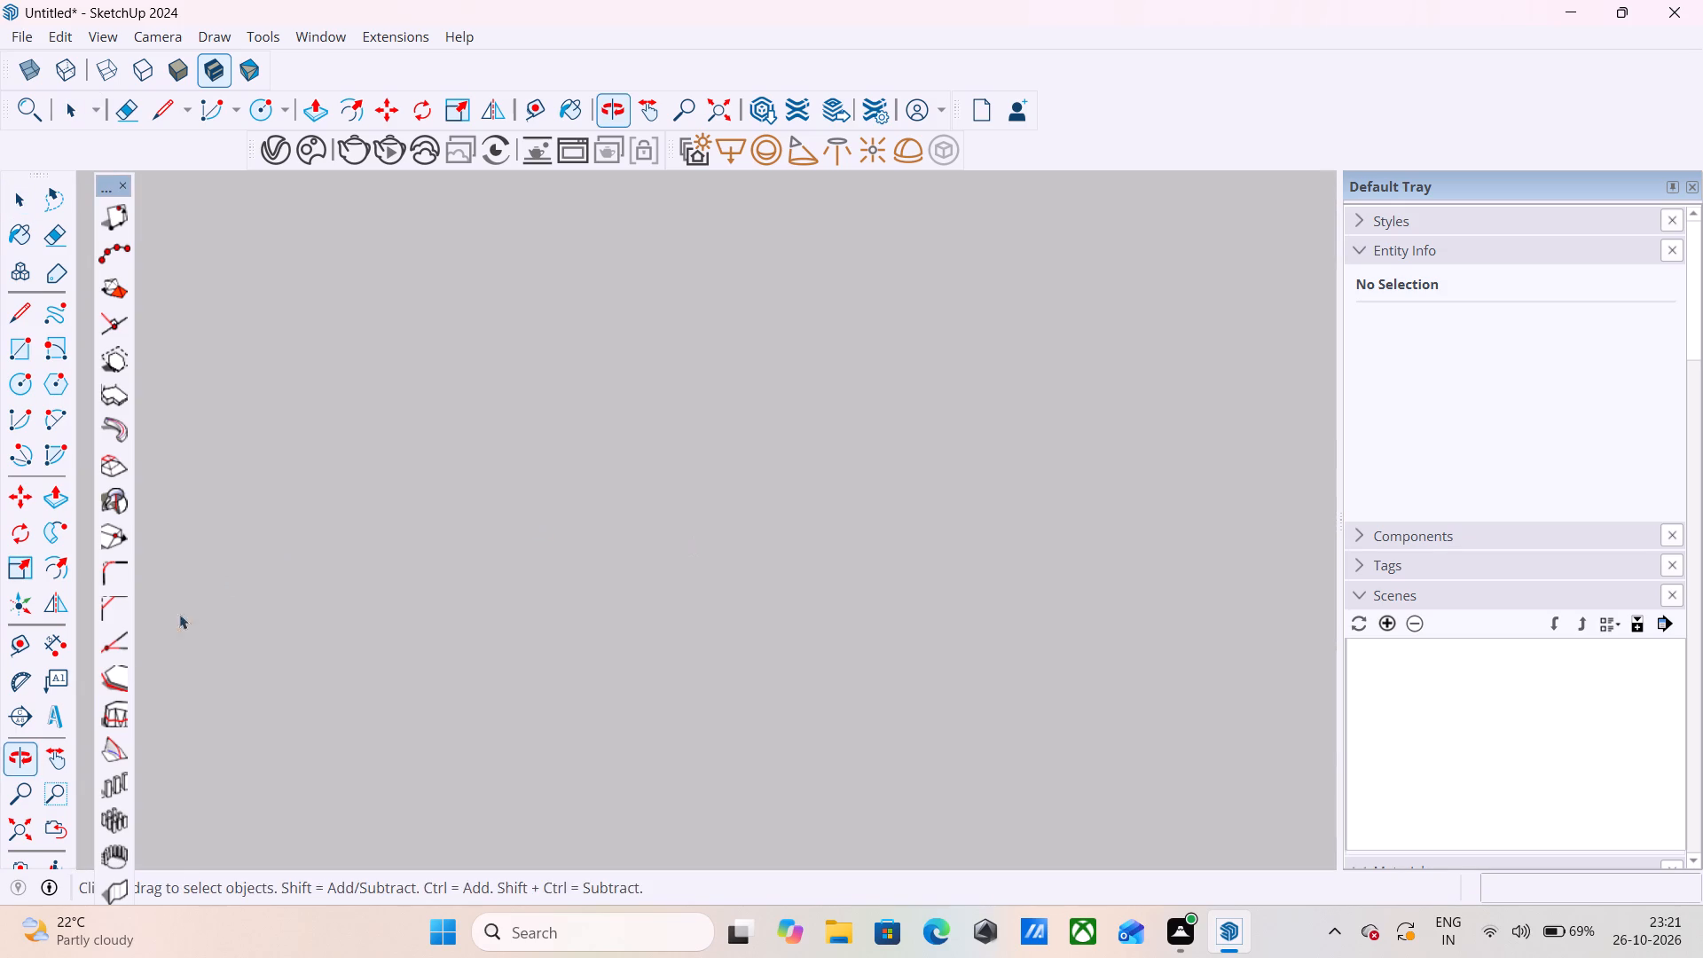
{"action": "left_click", "coordinate": [35, 824]}
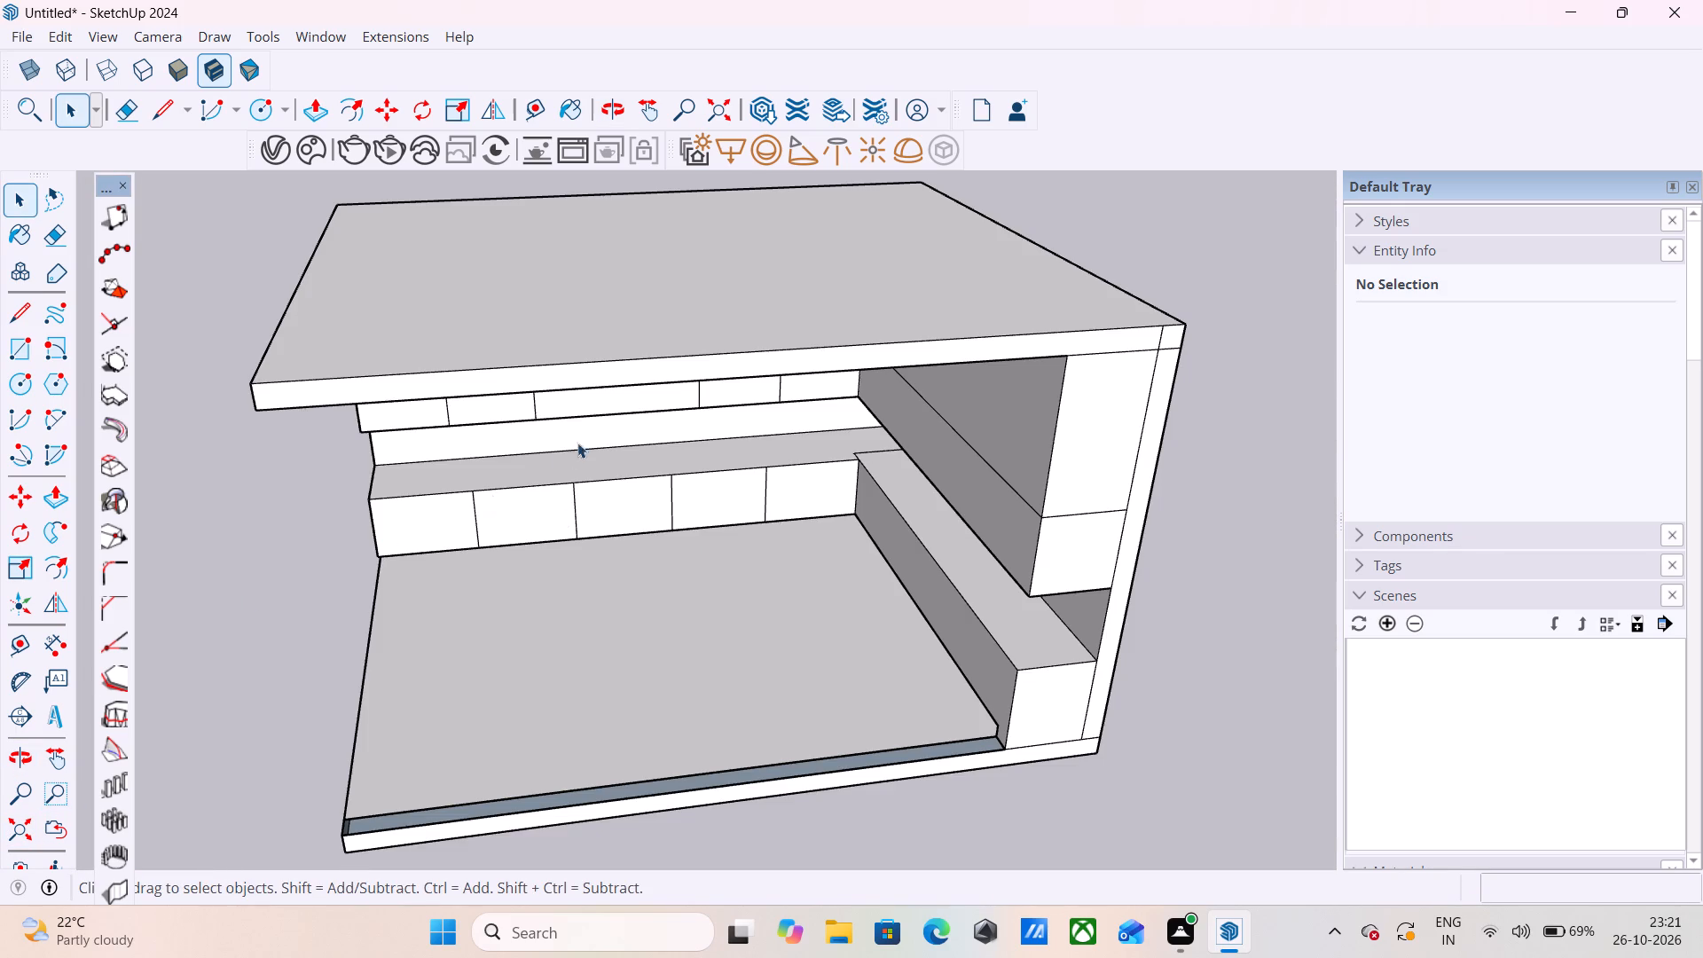
{"action": "scroll", "coordinate": [534, 658], "scroll_direction": "down", "scroll_amount": 4}
{"action": "scroll", "coordinate": [702, 390], "scroll_direction": "up", "scroll_amount": 3}
{"action": "scroll", "coordinate": [472, 566], "scroll_direction": "up", "scroll_amount": 1}
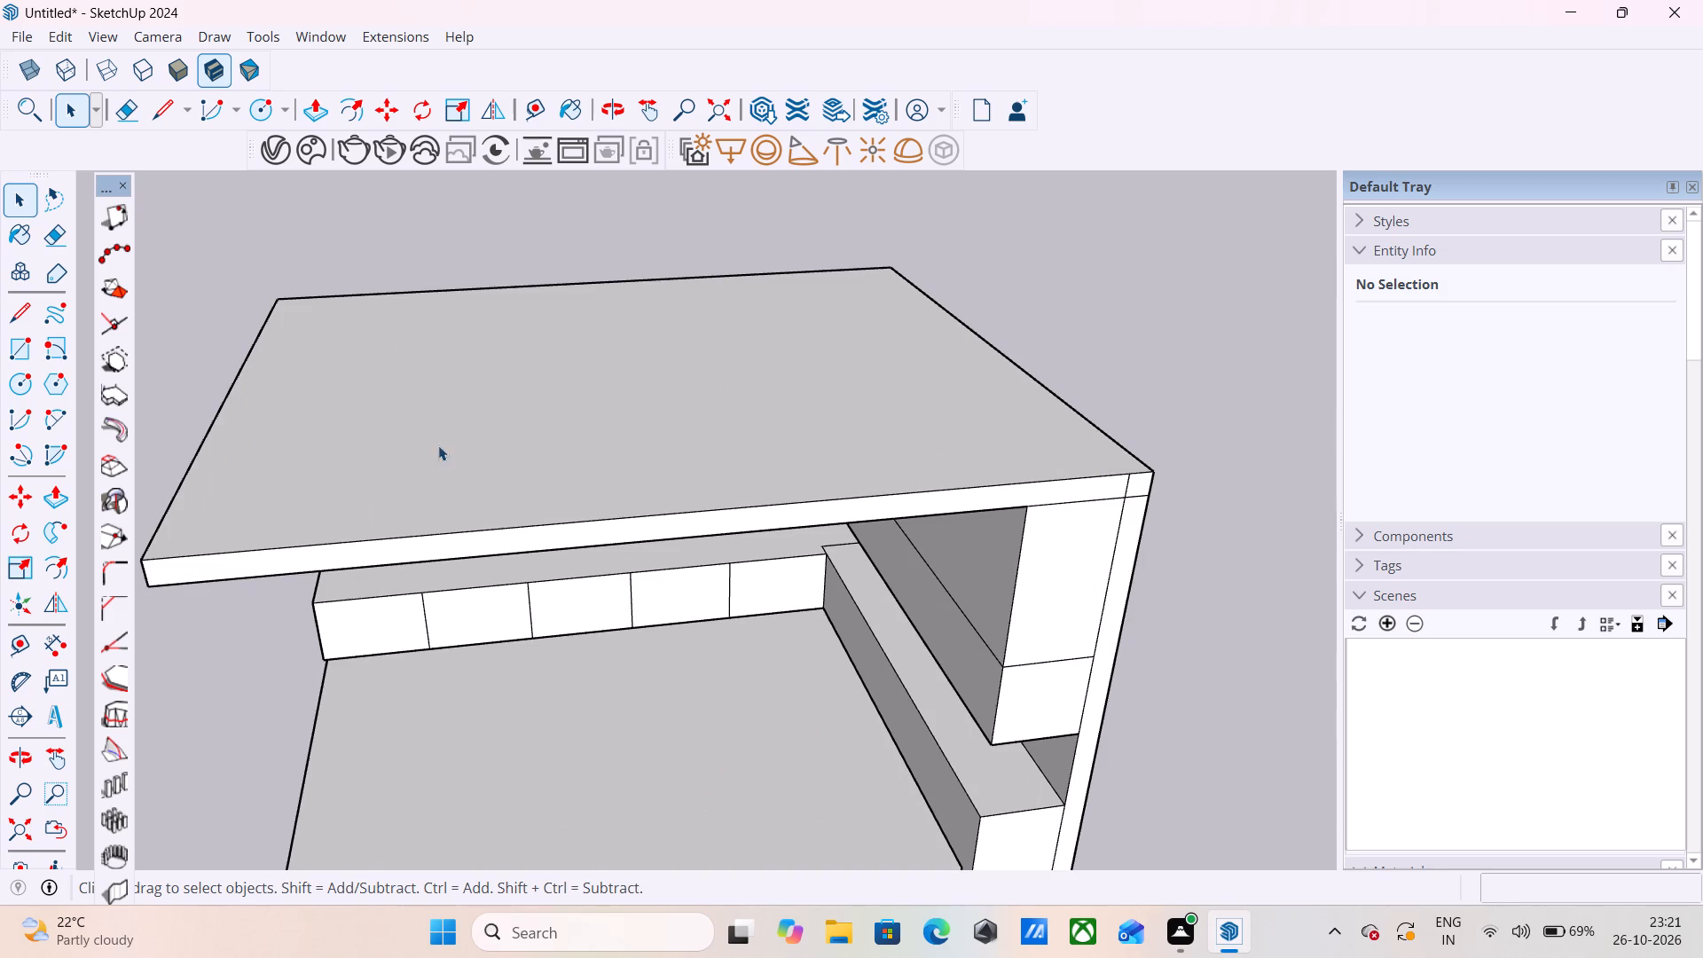
{"action": "middle_click", "coordinate": [616, 609]}
Push the underside face between the two lines up about 1' to cut a recess beneath the middle row's central panel.
{"action": "scroll", "coordinate": [606, 523], "scroll_direction": "up", "scroll_amount": 1}
{"action": "middle_click_drag", "start_coordinate": [573, 561], "coordinate": [610, 376]}
{"action": "scroll", "coordinate": [506, 398], "scroll_direction": "up", "scroll_amount": 3}
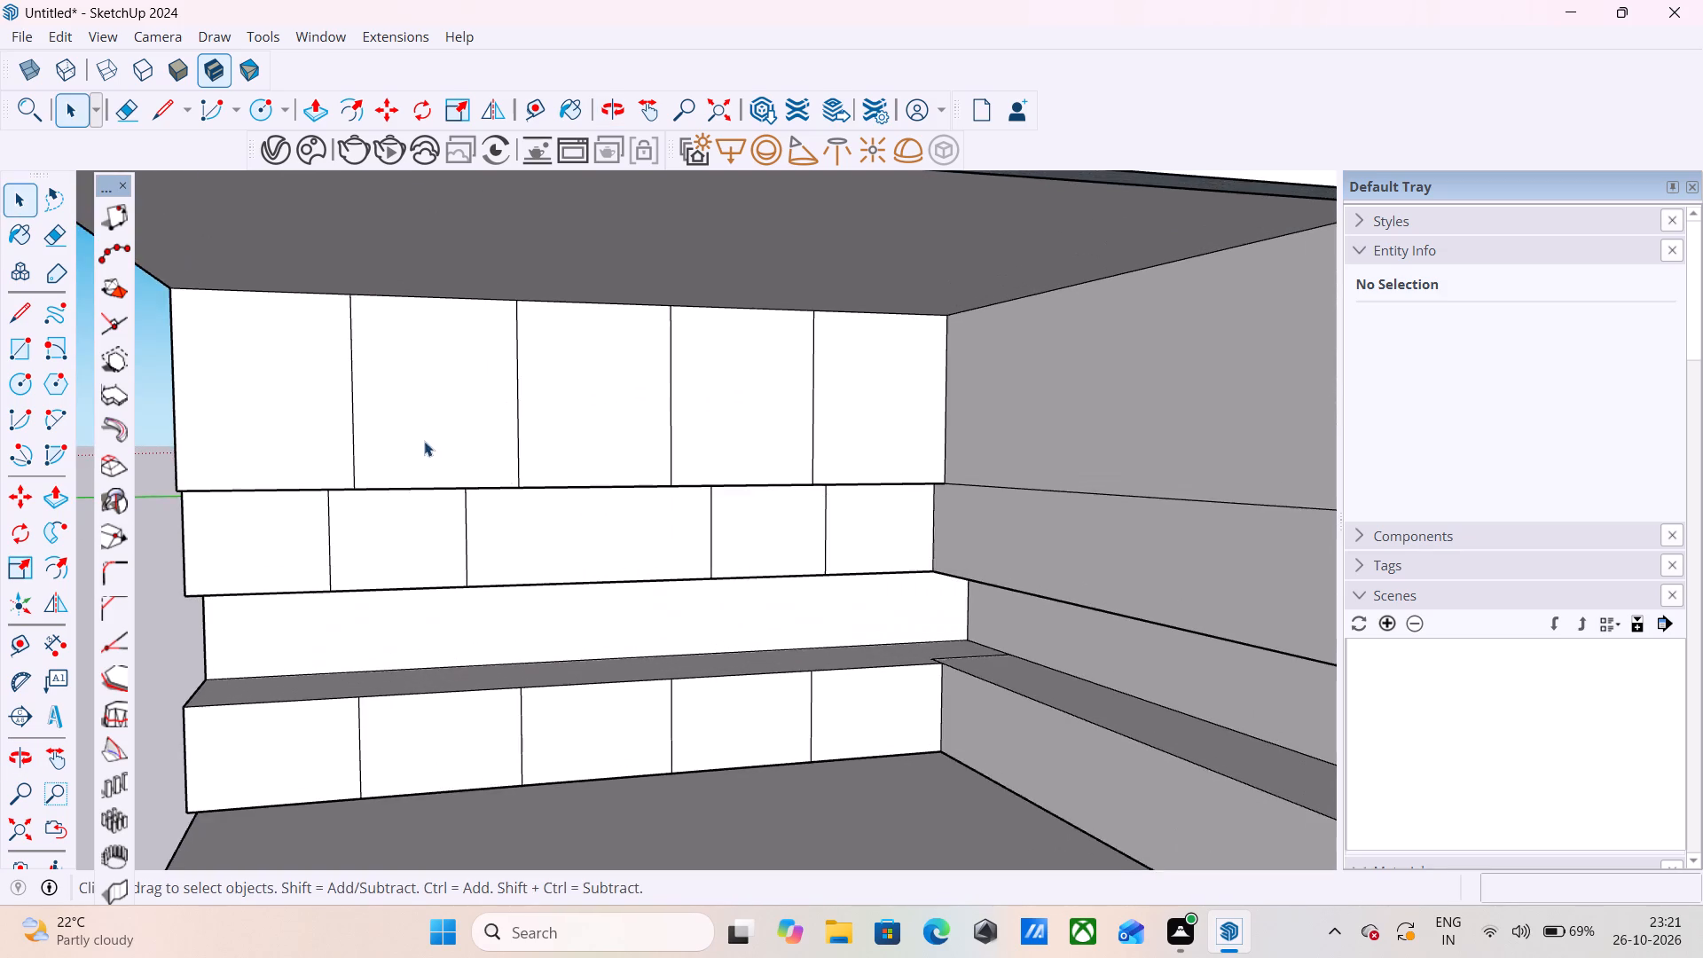
{"action": "scroll", "coordinate": [526, 474], "scroll_direction": "up", "scroll_amount": 5}
{"action": "middle_click_drag", "start_coordinate": [446, 578], "coordinate": [394, 464]}
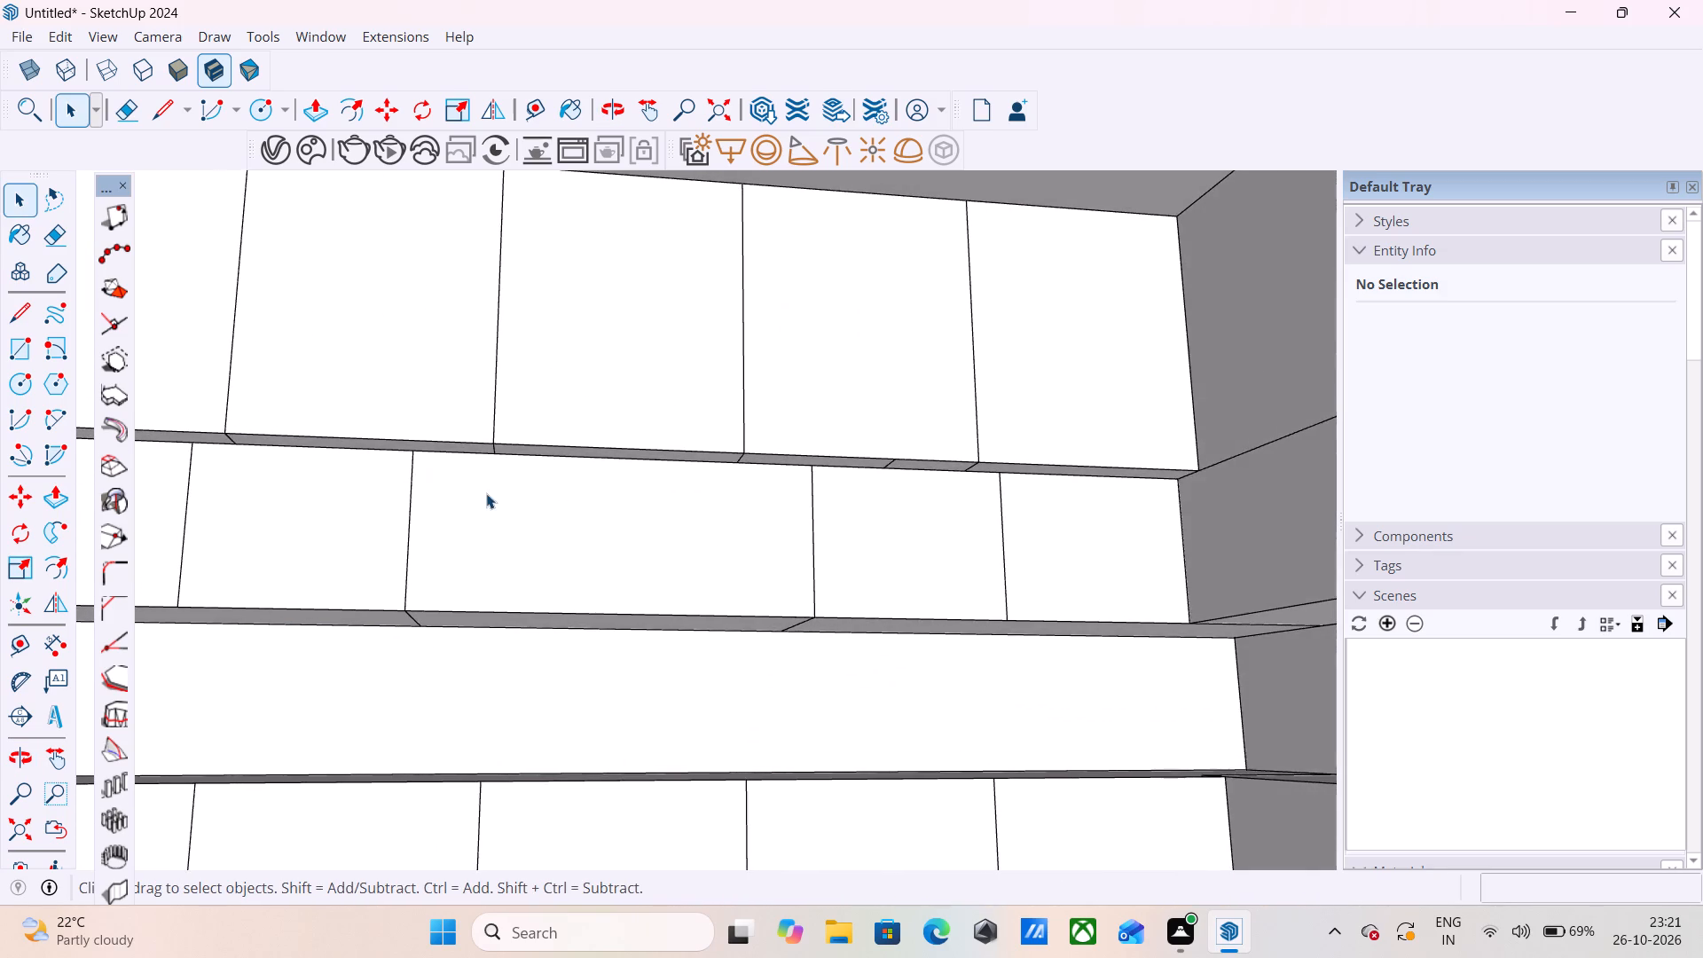
{"action": "scroll", "coordinate": [486, 493], "scroll_direction": "up", "scroll_amount": 3}
{"action": "middle_click_drag", "start_coordinate": [1239, 537], "coordinate": [1224, 533]}
{"action": "middle_click_drag", "start_coordinate": [1203, 529], "coordinate": [1170, 525]}
{"action": "scroll", "coordinate": [1167, 475], "scroll_direction": "down", "scroll_amount": 2}
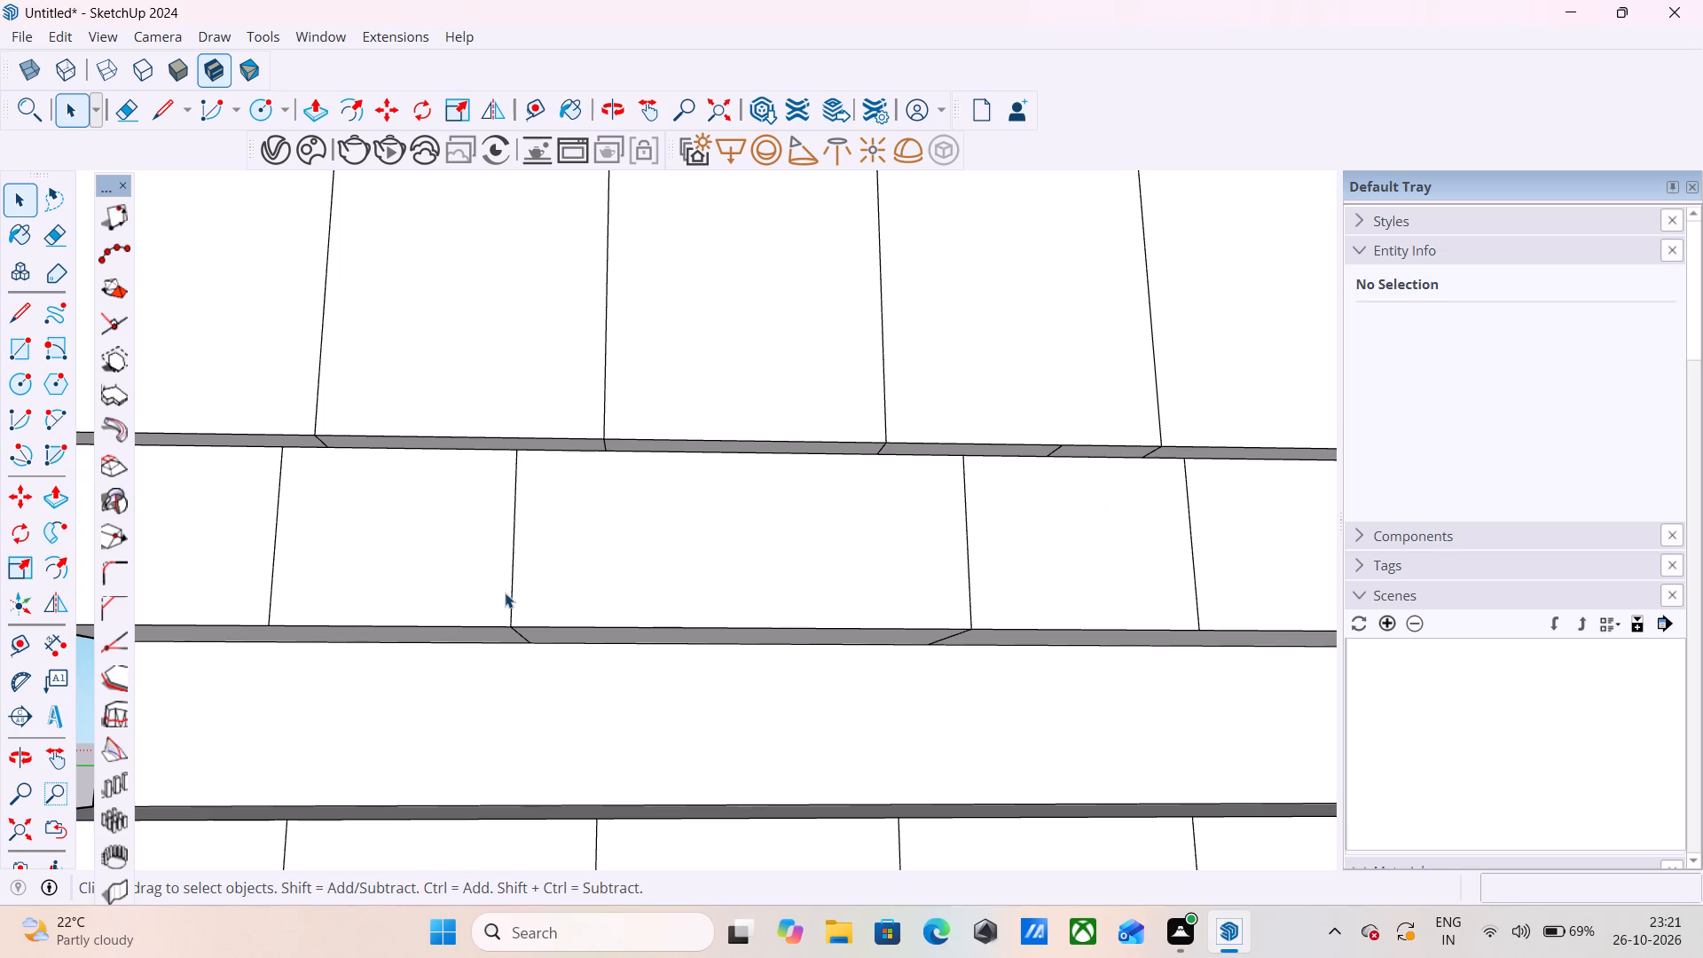
{"action": "middle_click", "coordinate": [504, 581]}
{"action": "key", "text": "p"}
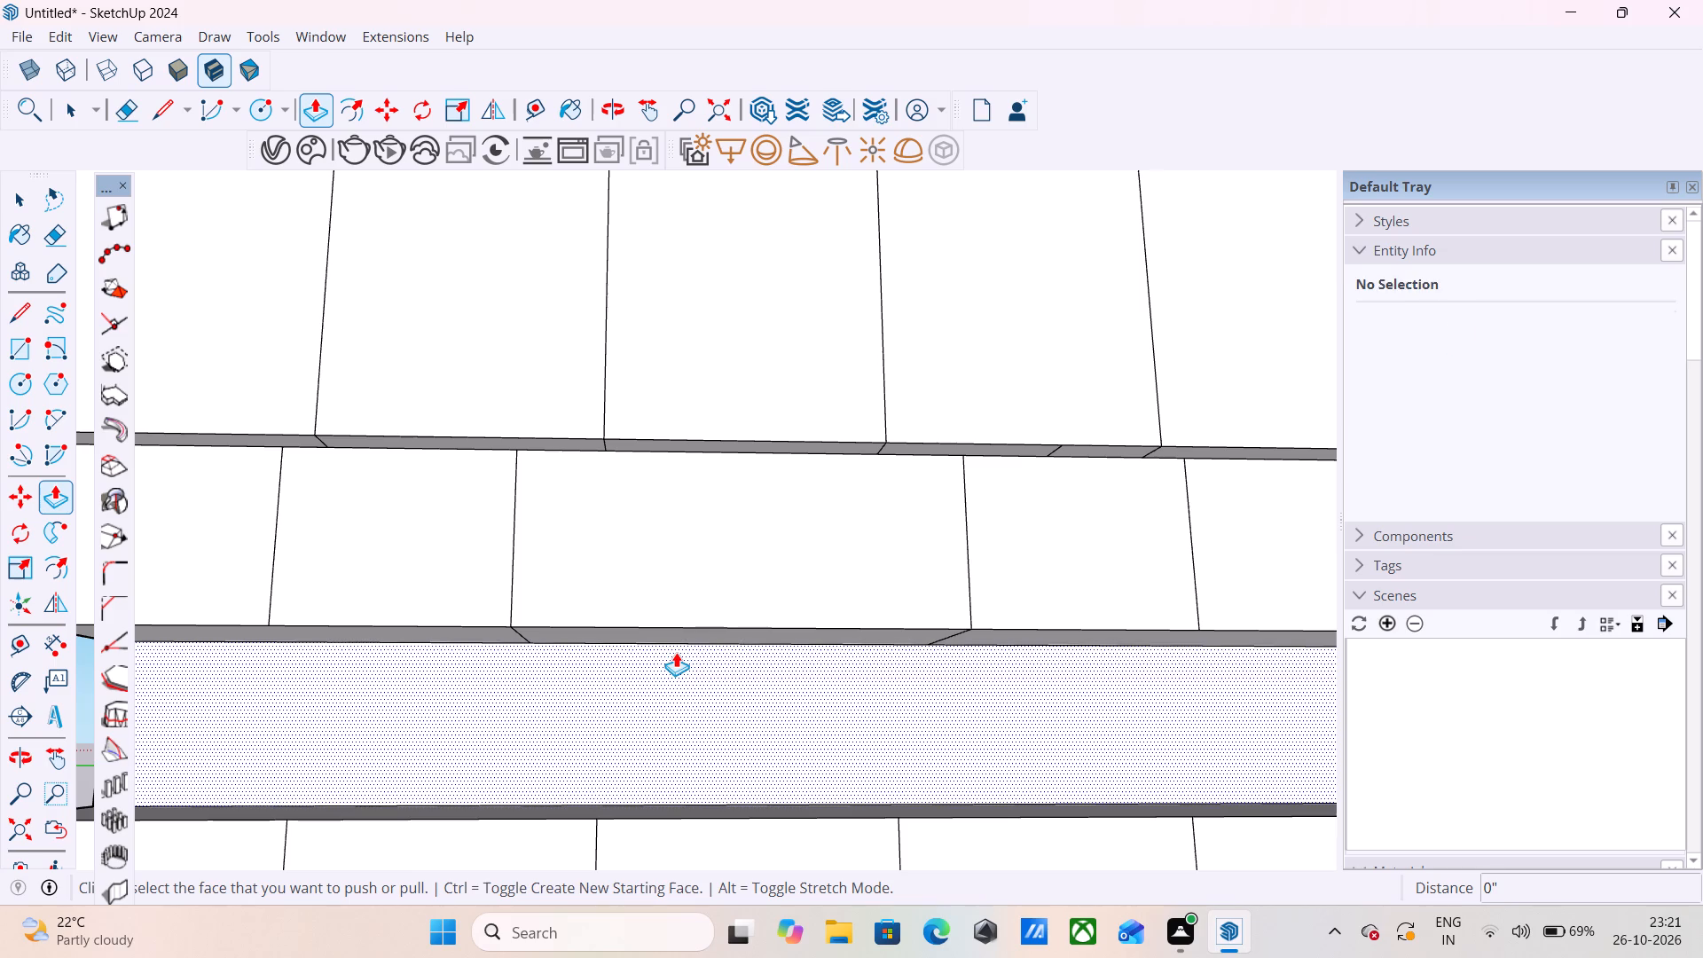
{"action": "left_click", "coordinate": [679, 633]}
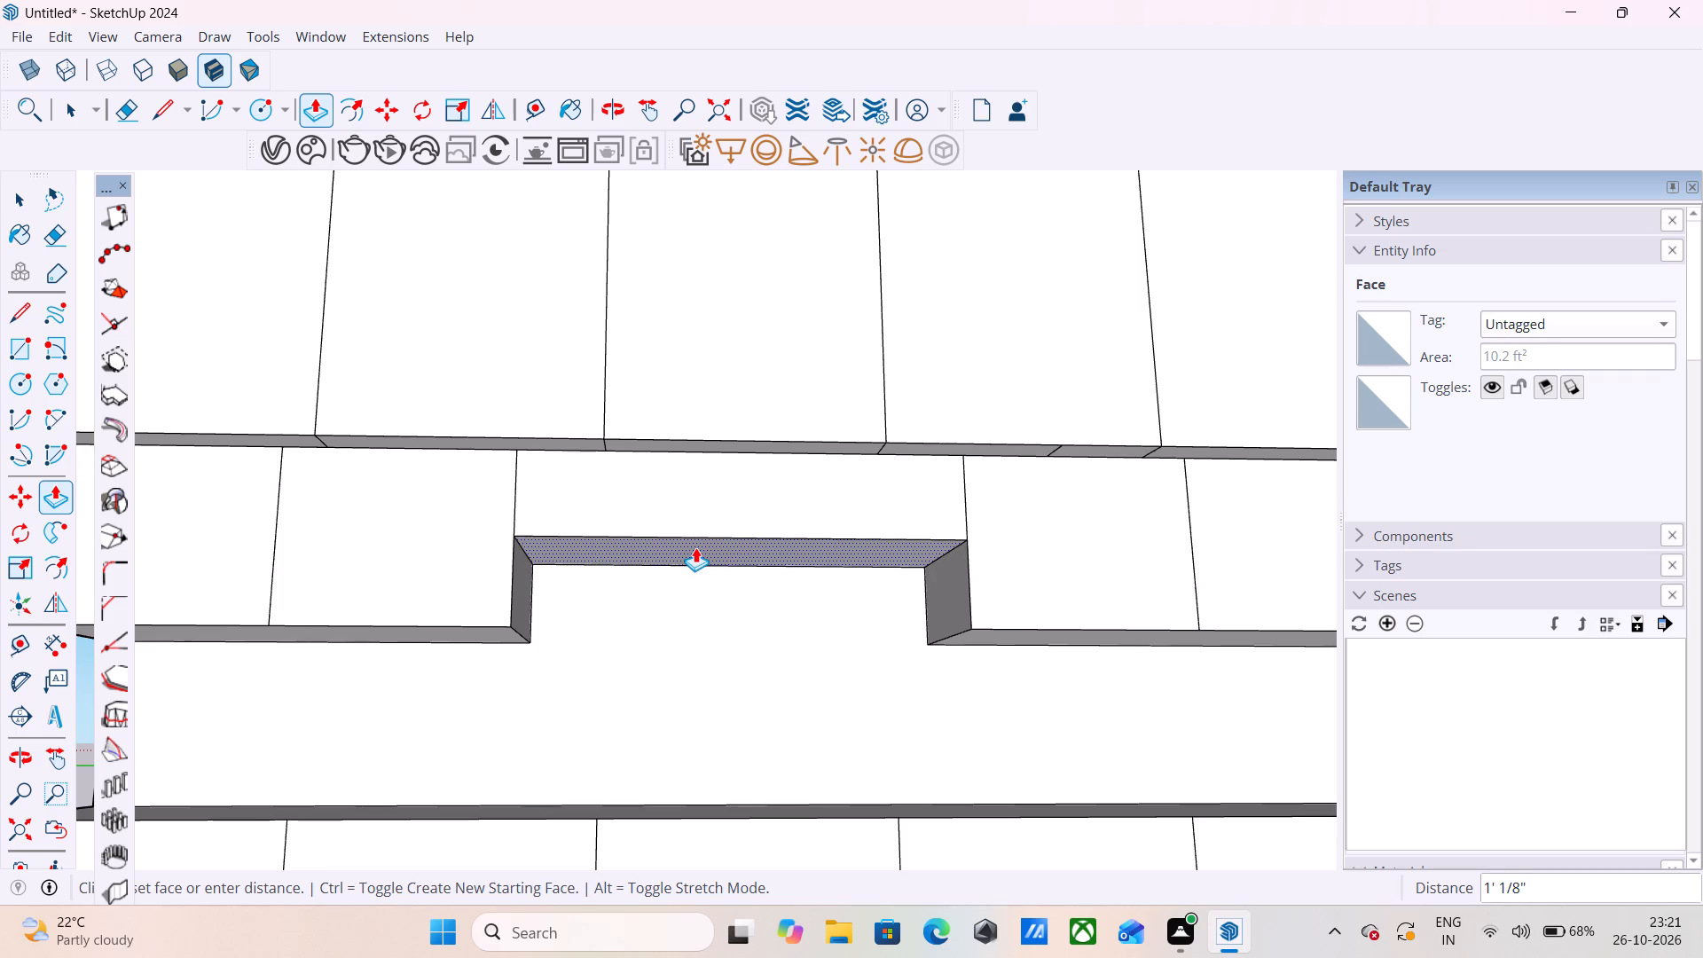
{"action": "left_click", "coordinate": [695, 547]}
{"action": "key", "text": "space"}
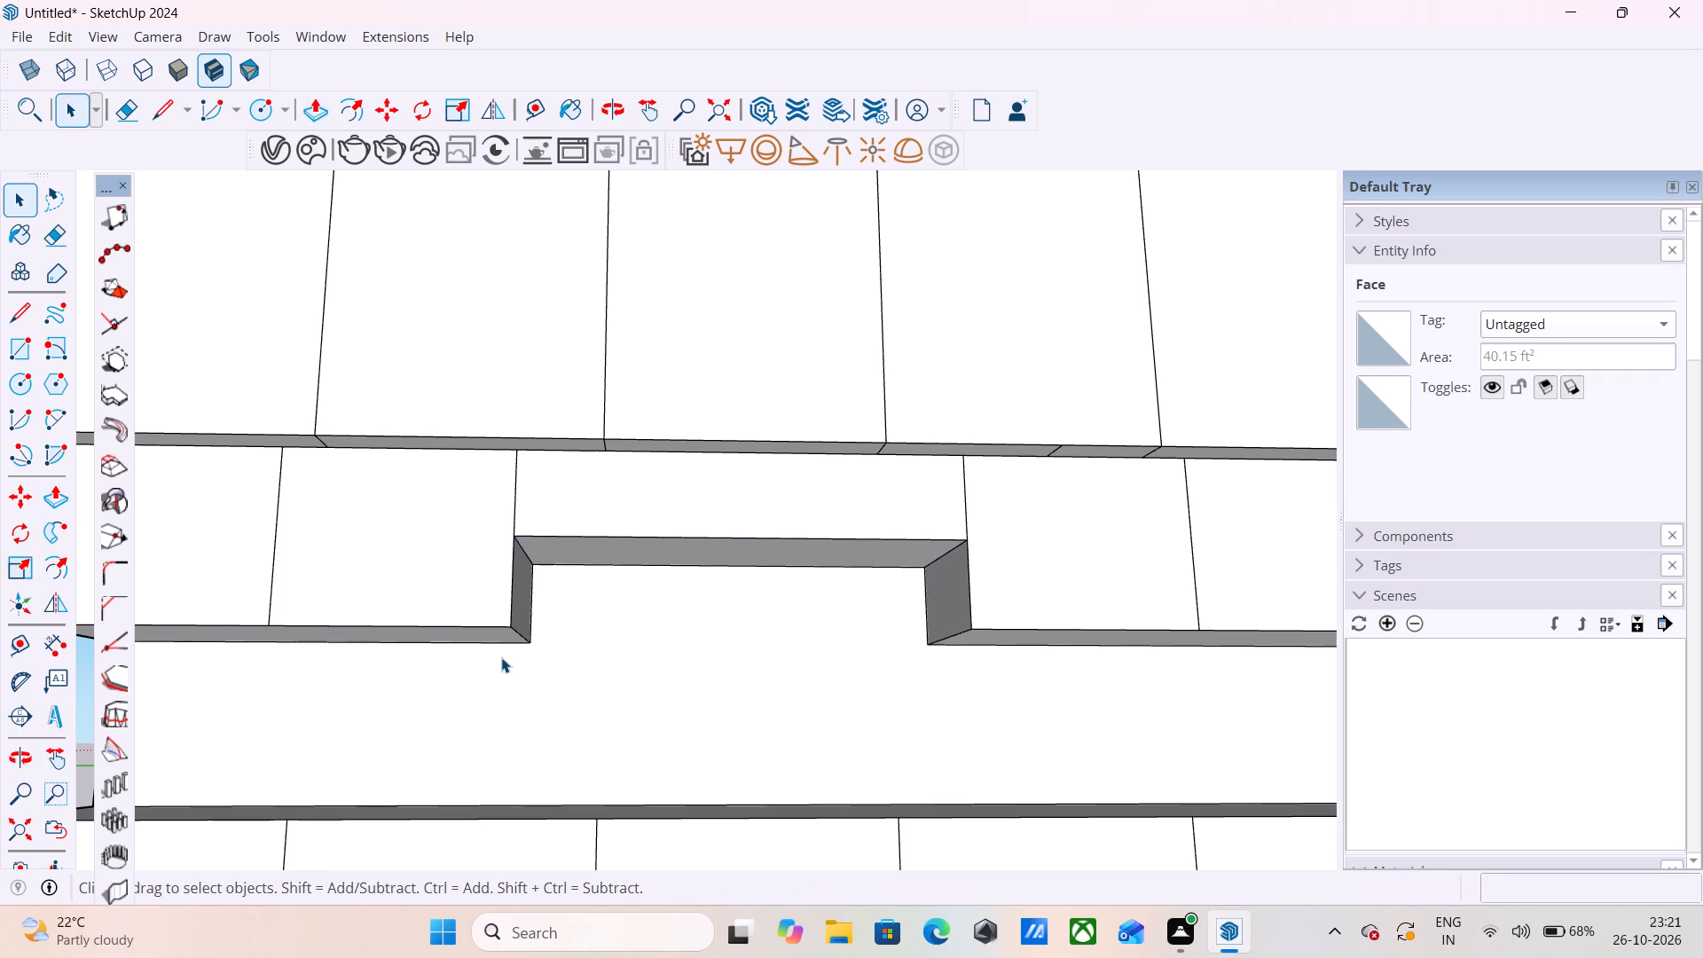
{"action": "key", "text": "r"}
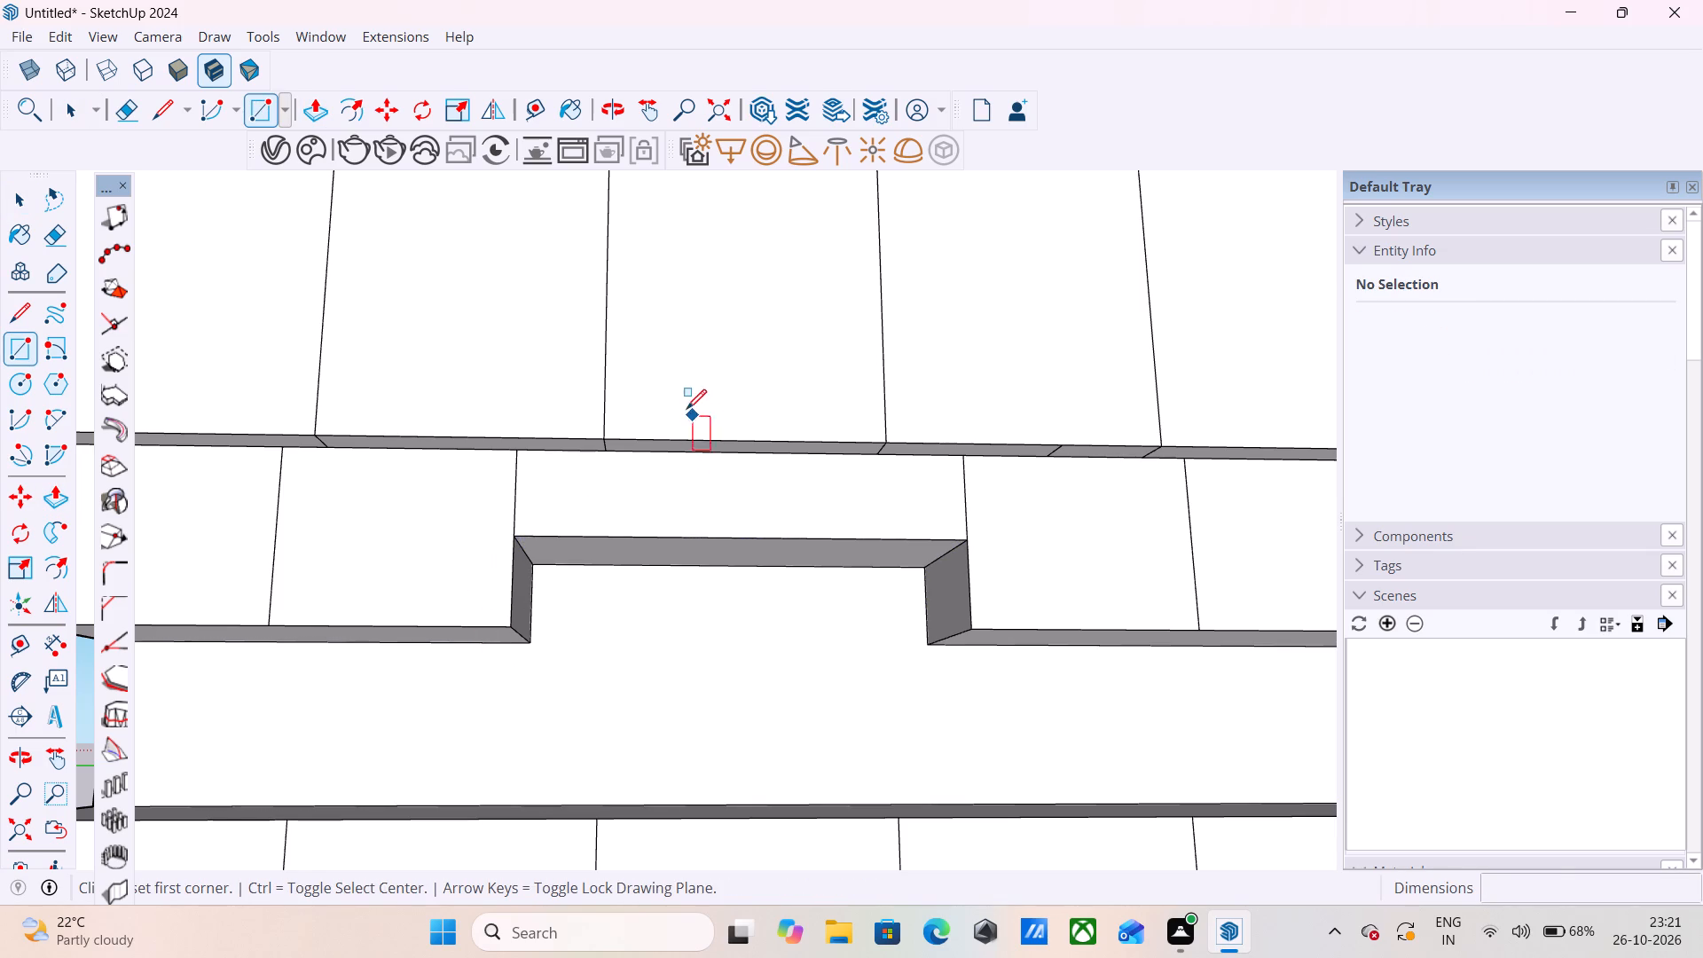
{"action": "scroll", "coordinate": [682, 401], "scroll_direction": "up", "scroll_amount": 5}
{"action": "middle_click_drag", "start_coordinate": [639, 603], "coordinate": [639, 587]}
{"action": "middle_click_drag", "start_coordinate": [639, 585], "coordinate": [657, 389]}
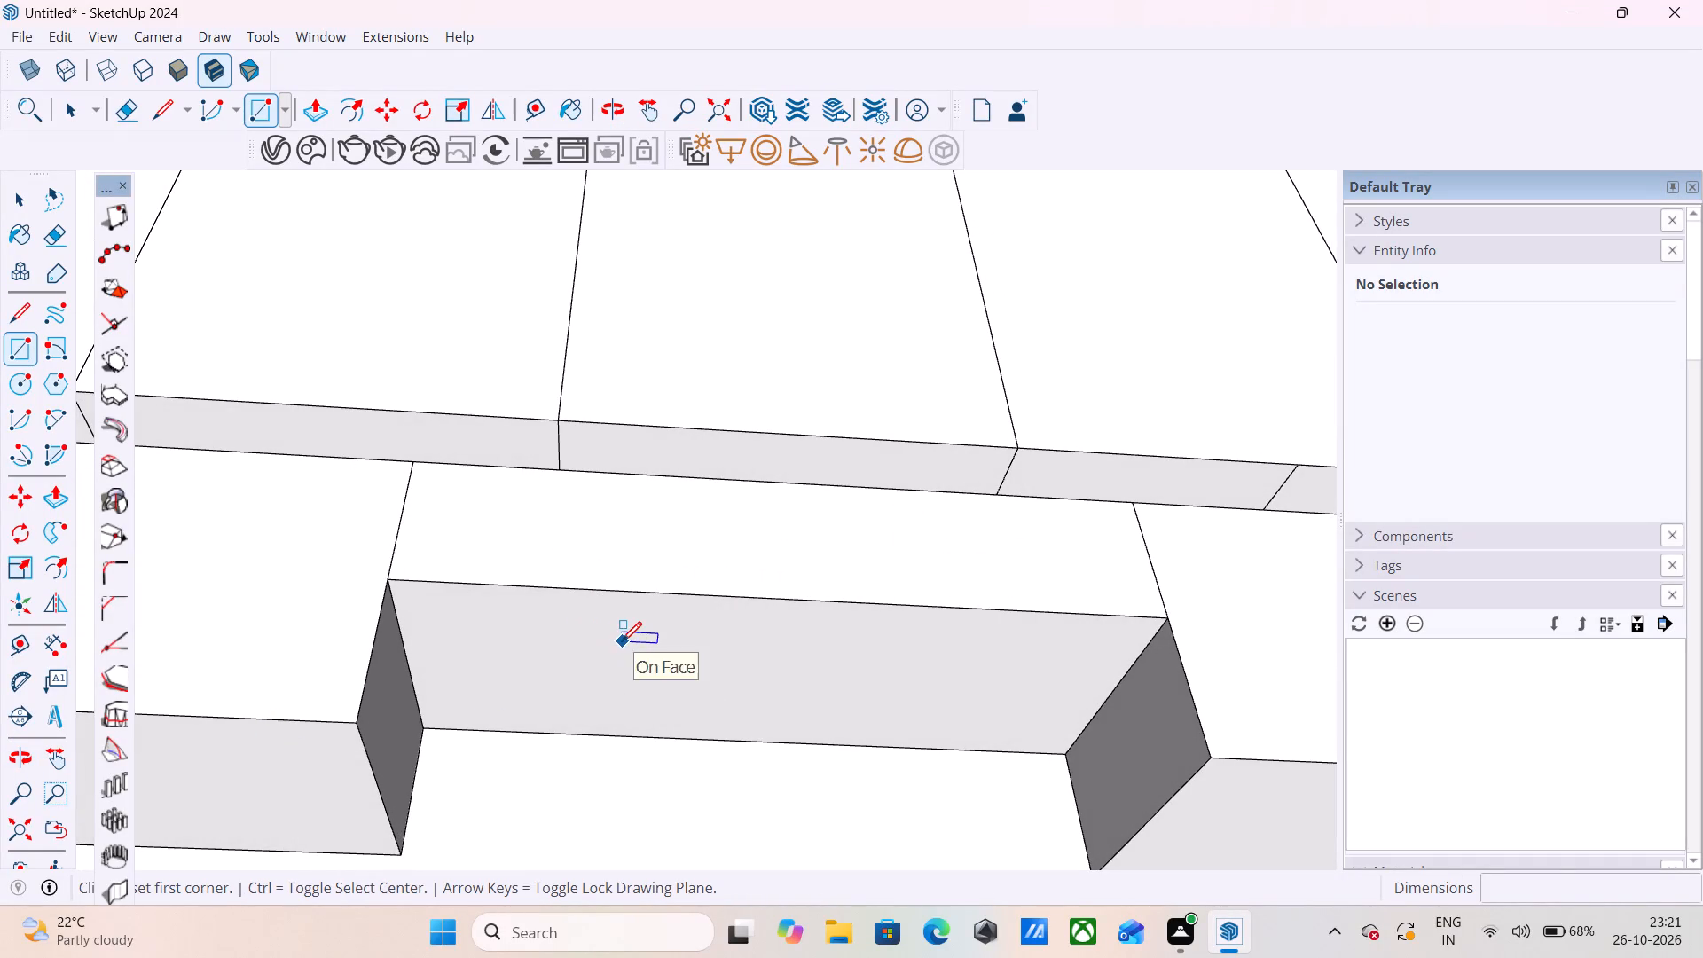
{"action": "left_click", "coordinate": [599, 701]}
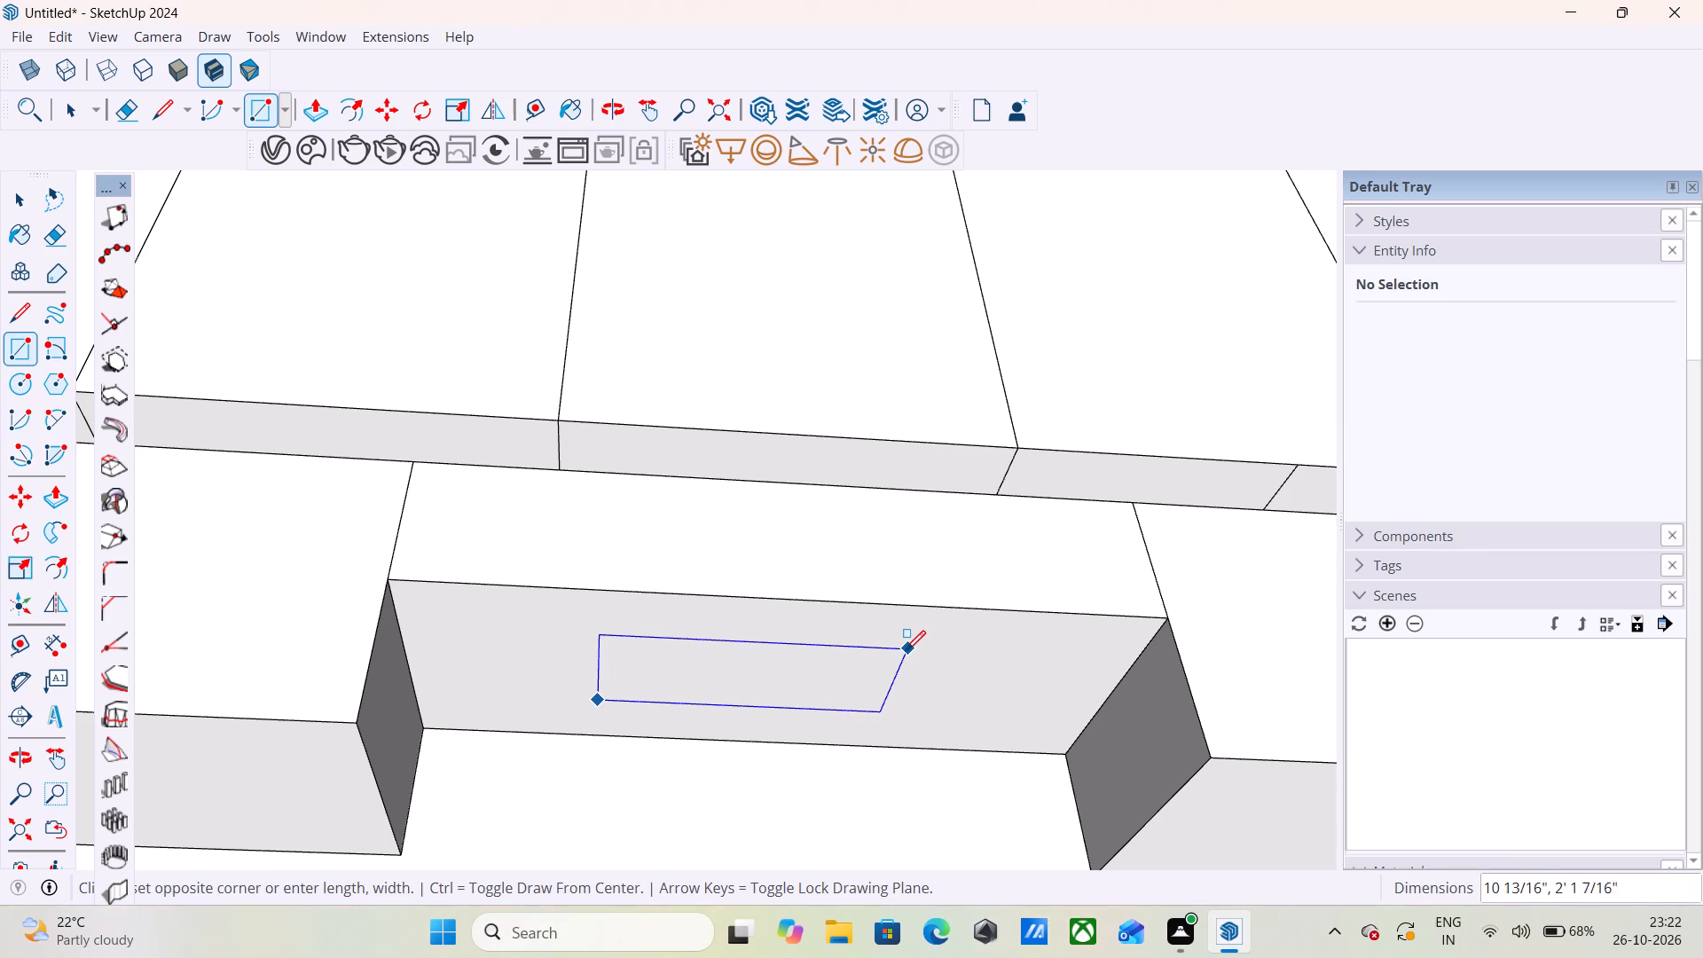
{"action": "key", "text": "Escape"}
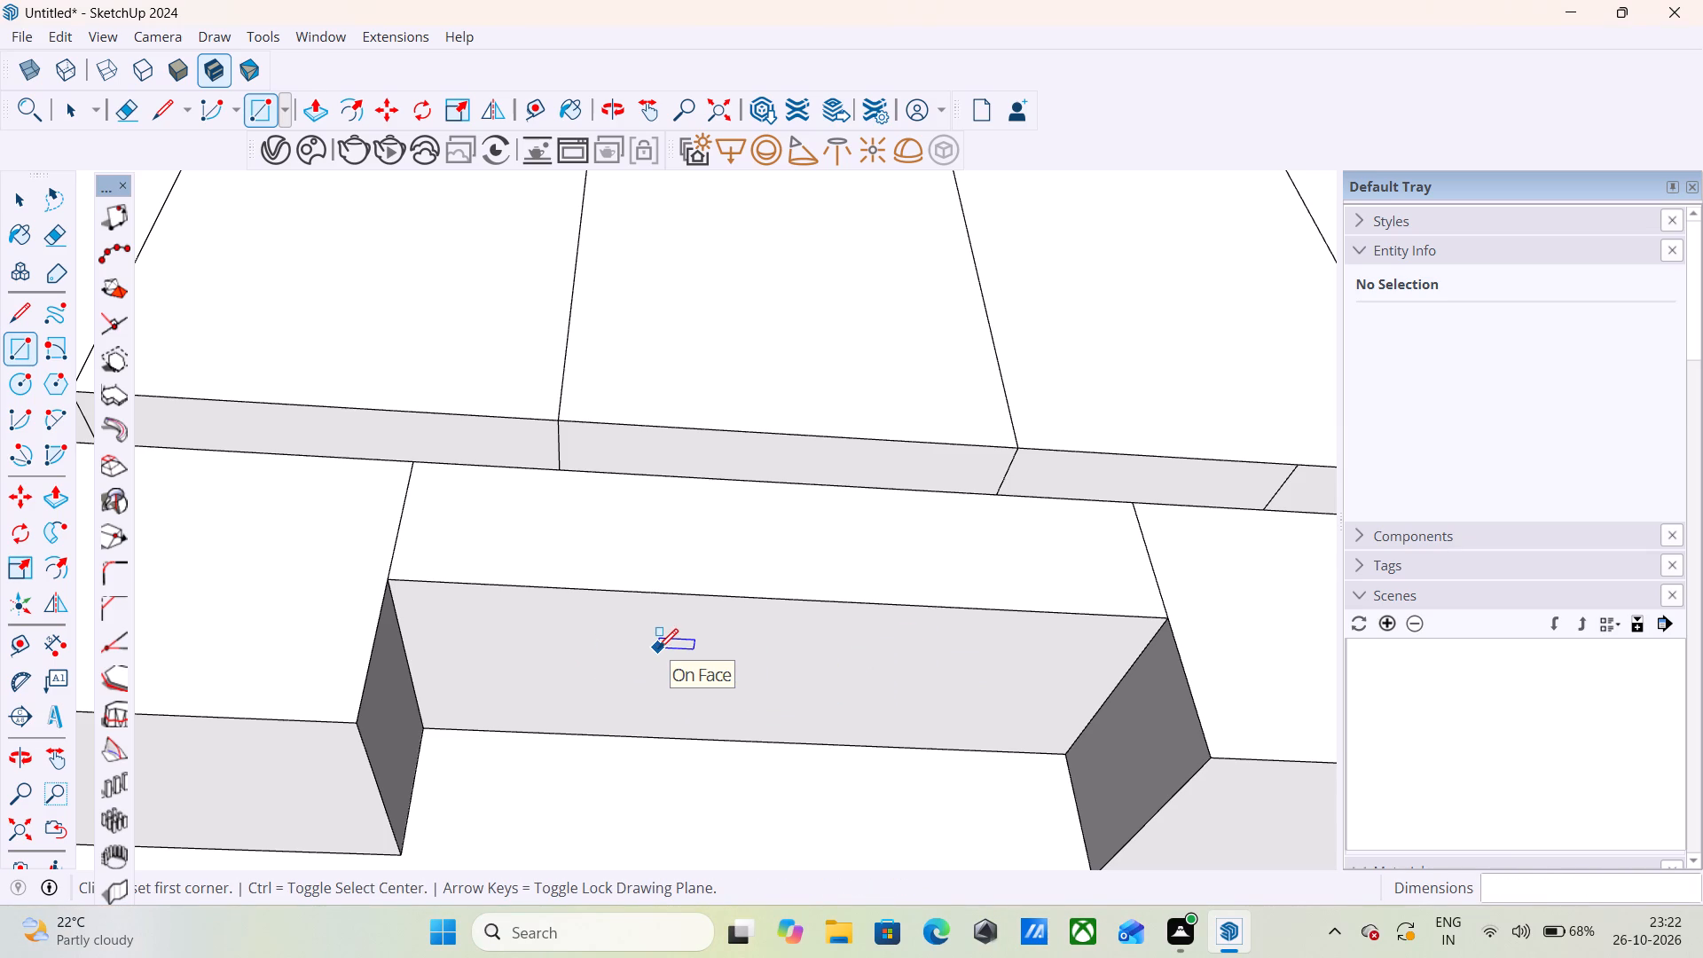
Examine the room model from below and in front, including the recess beneath the middle row's central panel.
{"action": "scroll", "coordinate": [751, 680], "scroll_direction": "right", "scroll_amount": 6}
{"action": "scroll", "coordinate": [751, 680], "scroll_direction": "left", "scroll_amount": 6}
{"action": "scroll", "coordinate": [751, 680], "scroll_direction": "right", "scroll_amount": 8}
{"action": "key", "text": "space"}
{"action": "scroll", "coordinate": [751, 680], "scroll_direction": "left", "scroll_amount": 20}
{"action": "scroll", "coordinate": [751, 680], "scroll_direction": "left", "scroll_amount": 4}
{"action": "scroll", "coordinate": [751, 680], "scroll_direction": "down", "scroll_amount": 20}
{"action": "scroll", "coordinate": [751, 680], "scroll_direction": "down", "scroll_amount": 20}
{"action": "scroll", "coordinate": [751, 680], "scroll_direction": "down", "scroll_amount": 15}
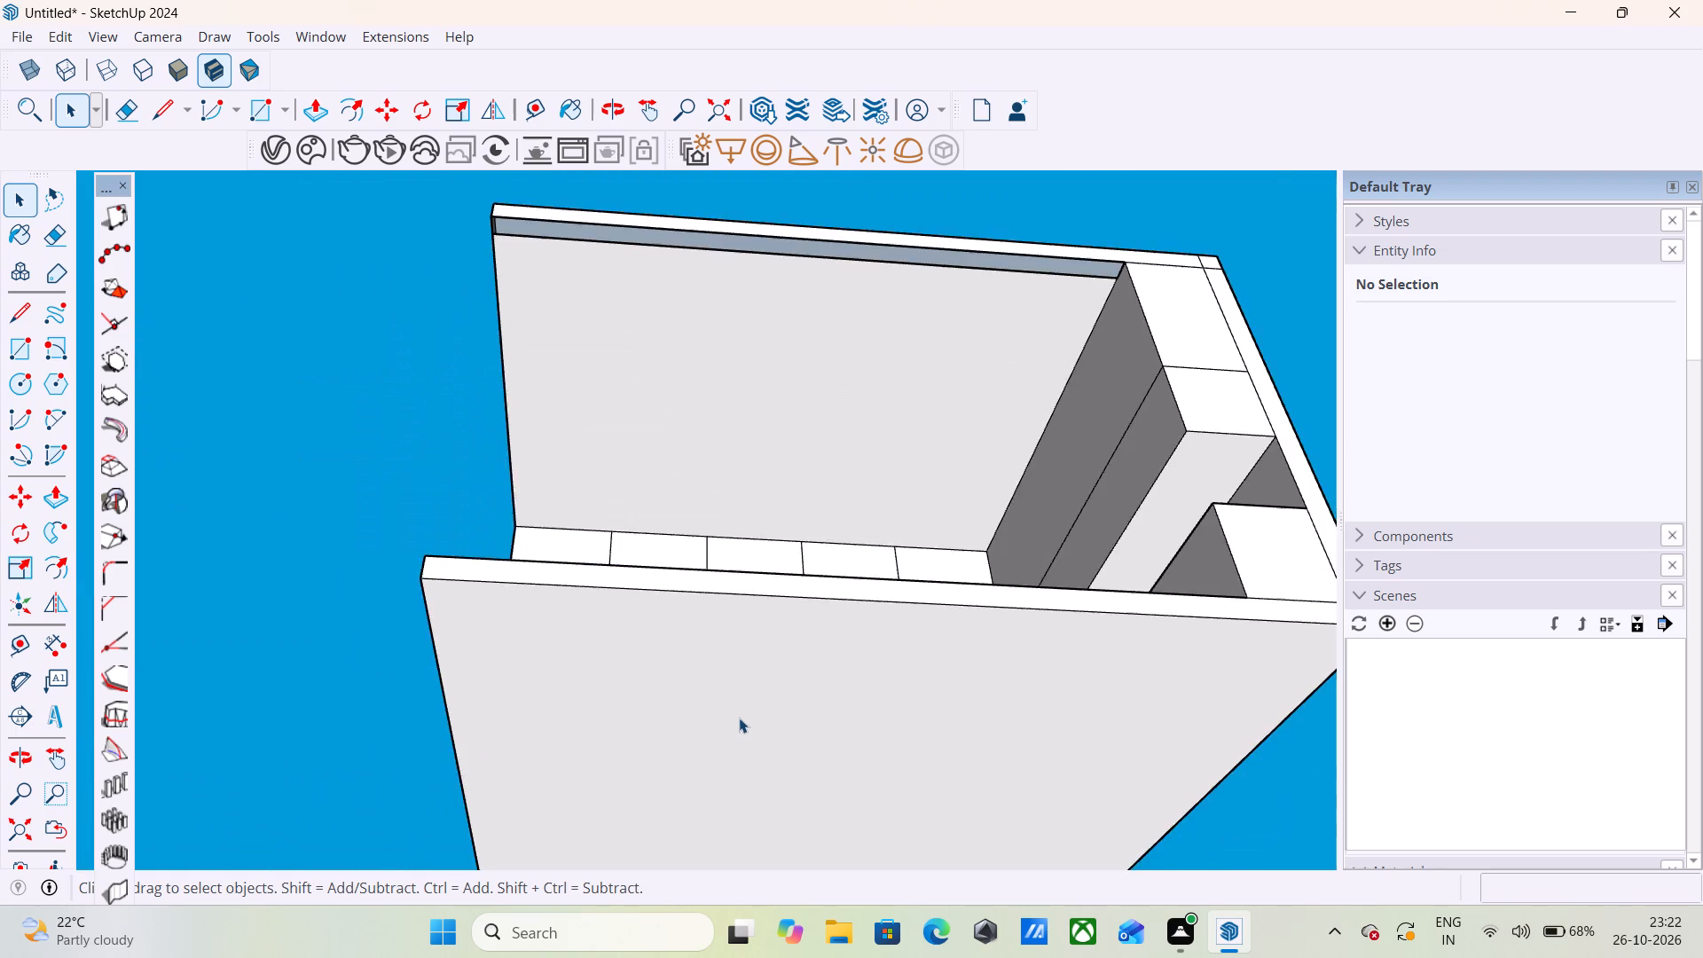
{"action": "scroll", "coordinate": [739, 718], "scroll_direction": "down", "scroll_amount": 10}
{"action": "middle_click_drag", "start_coordinate": [743, 711], "coordinate": [710, 859]}
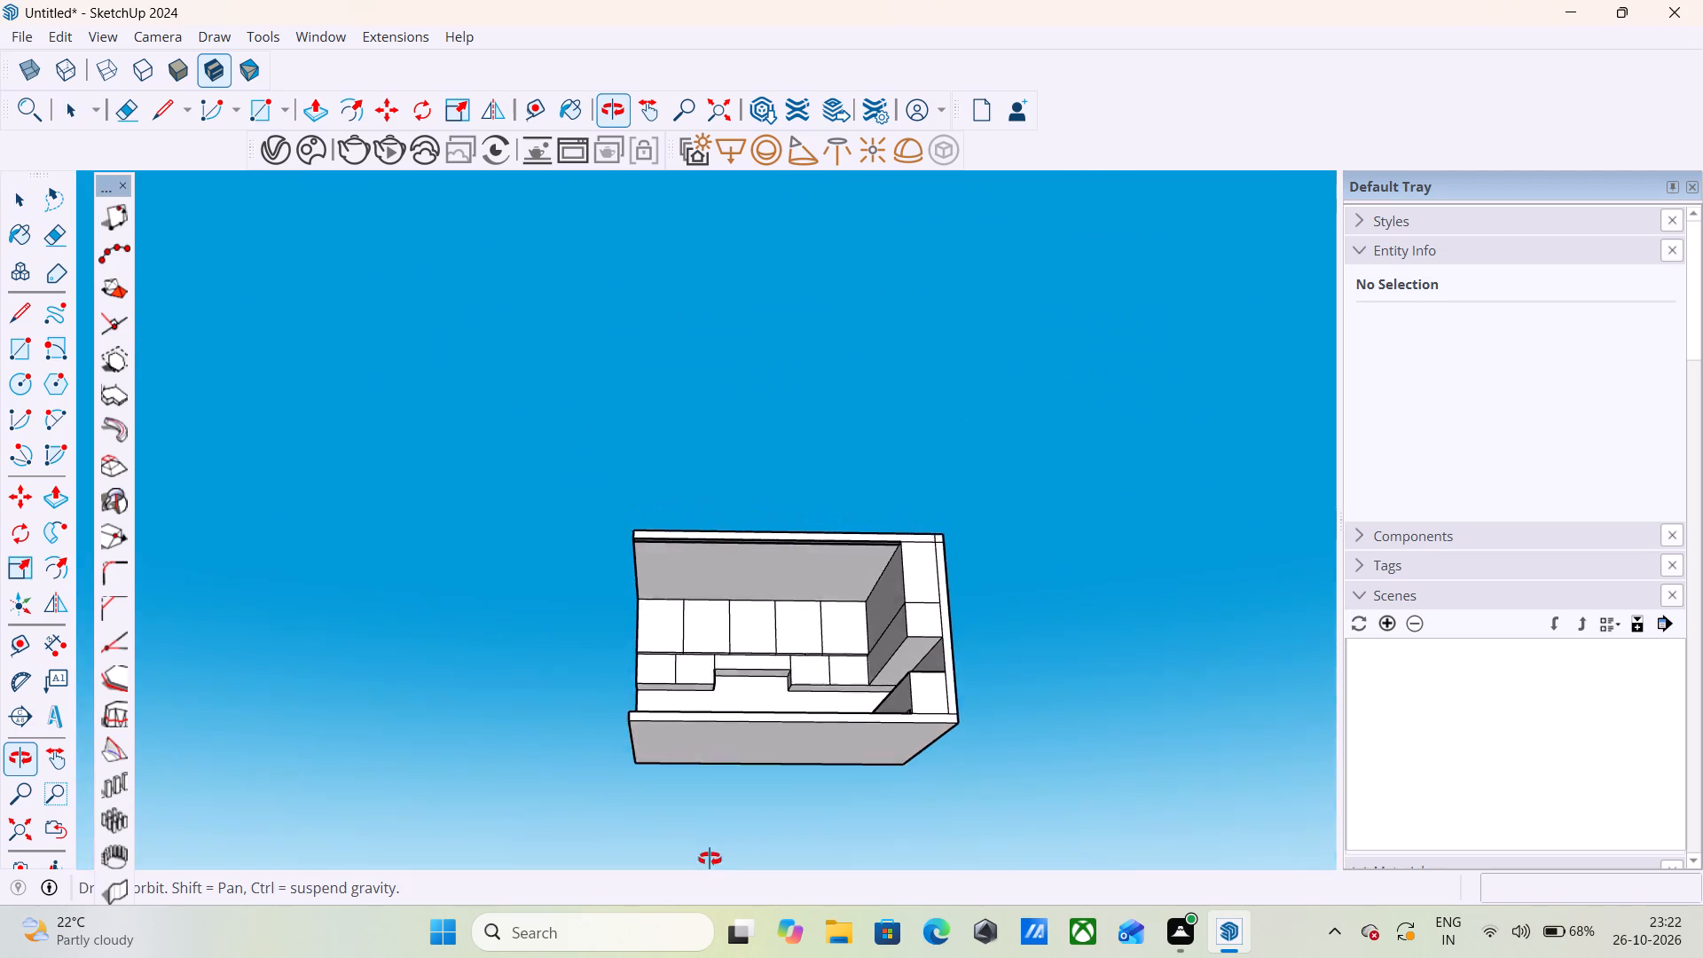
{"action": "middle_click_drag", "start_coordinate": [710, 859], "coordinate": [687, 882]}
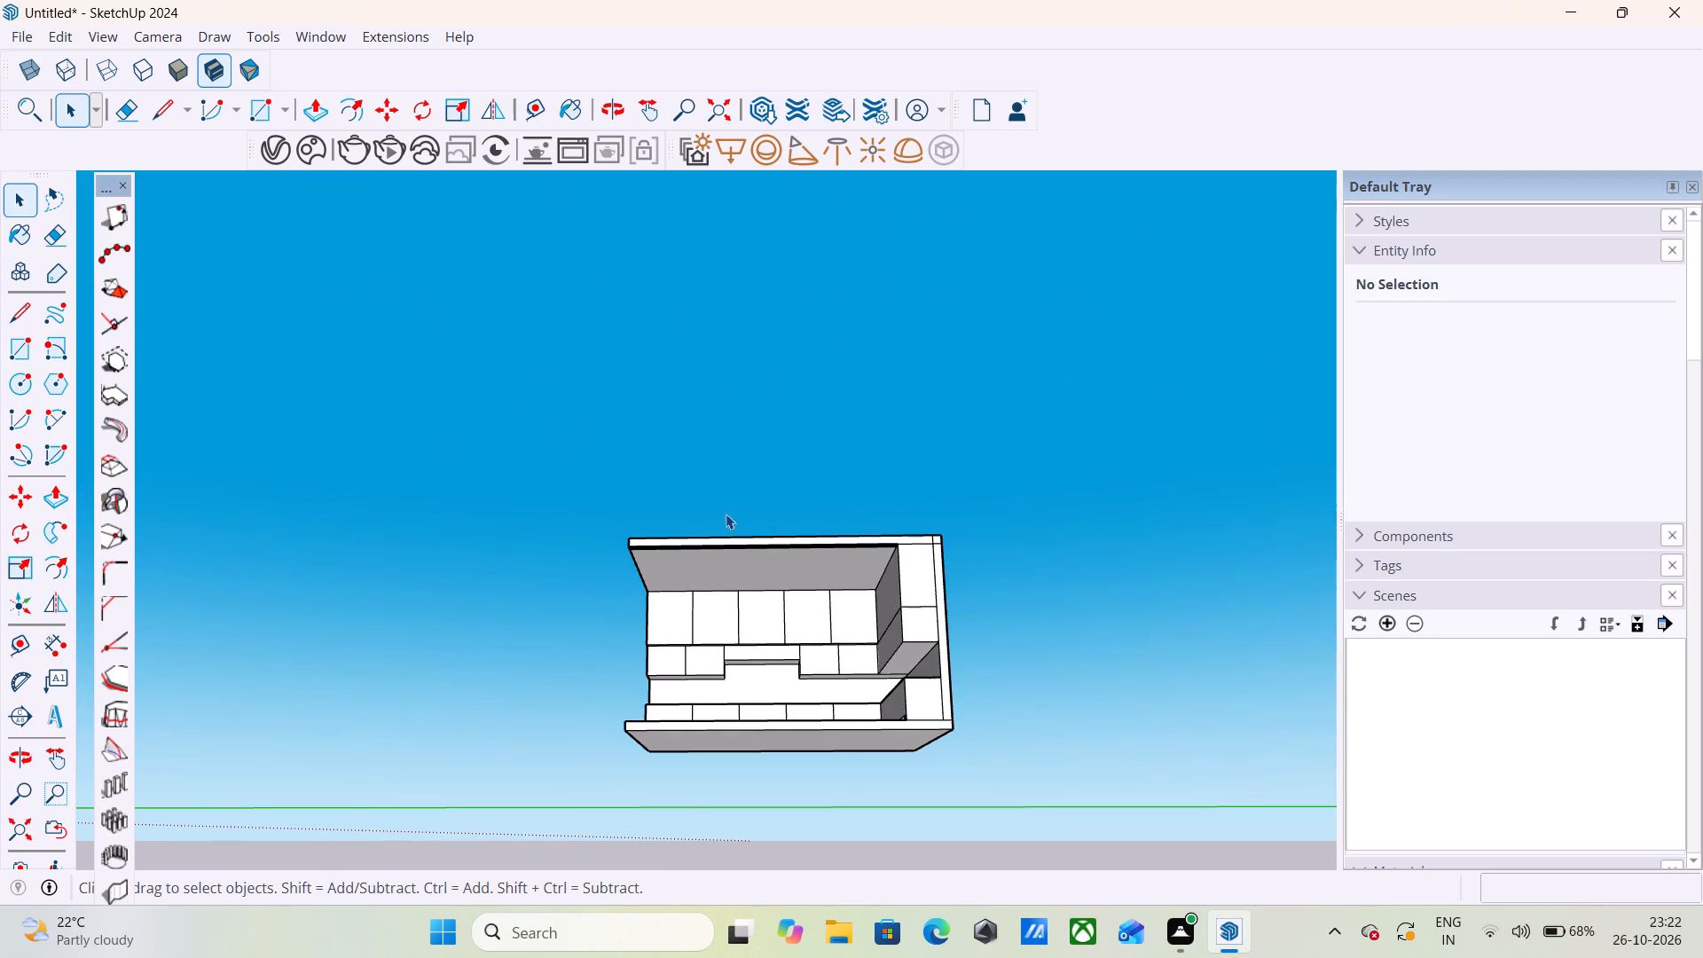
{"action": "middle_click_drag", "start_coordinate": [701, 491], "coordinate": [705, 529]}
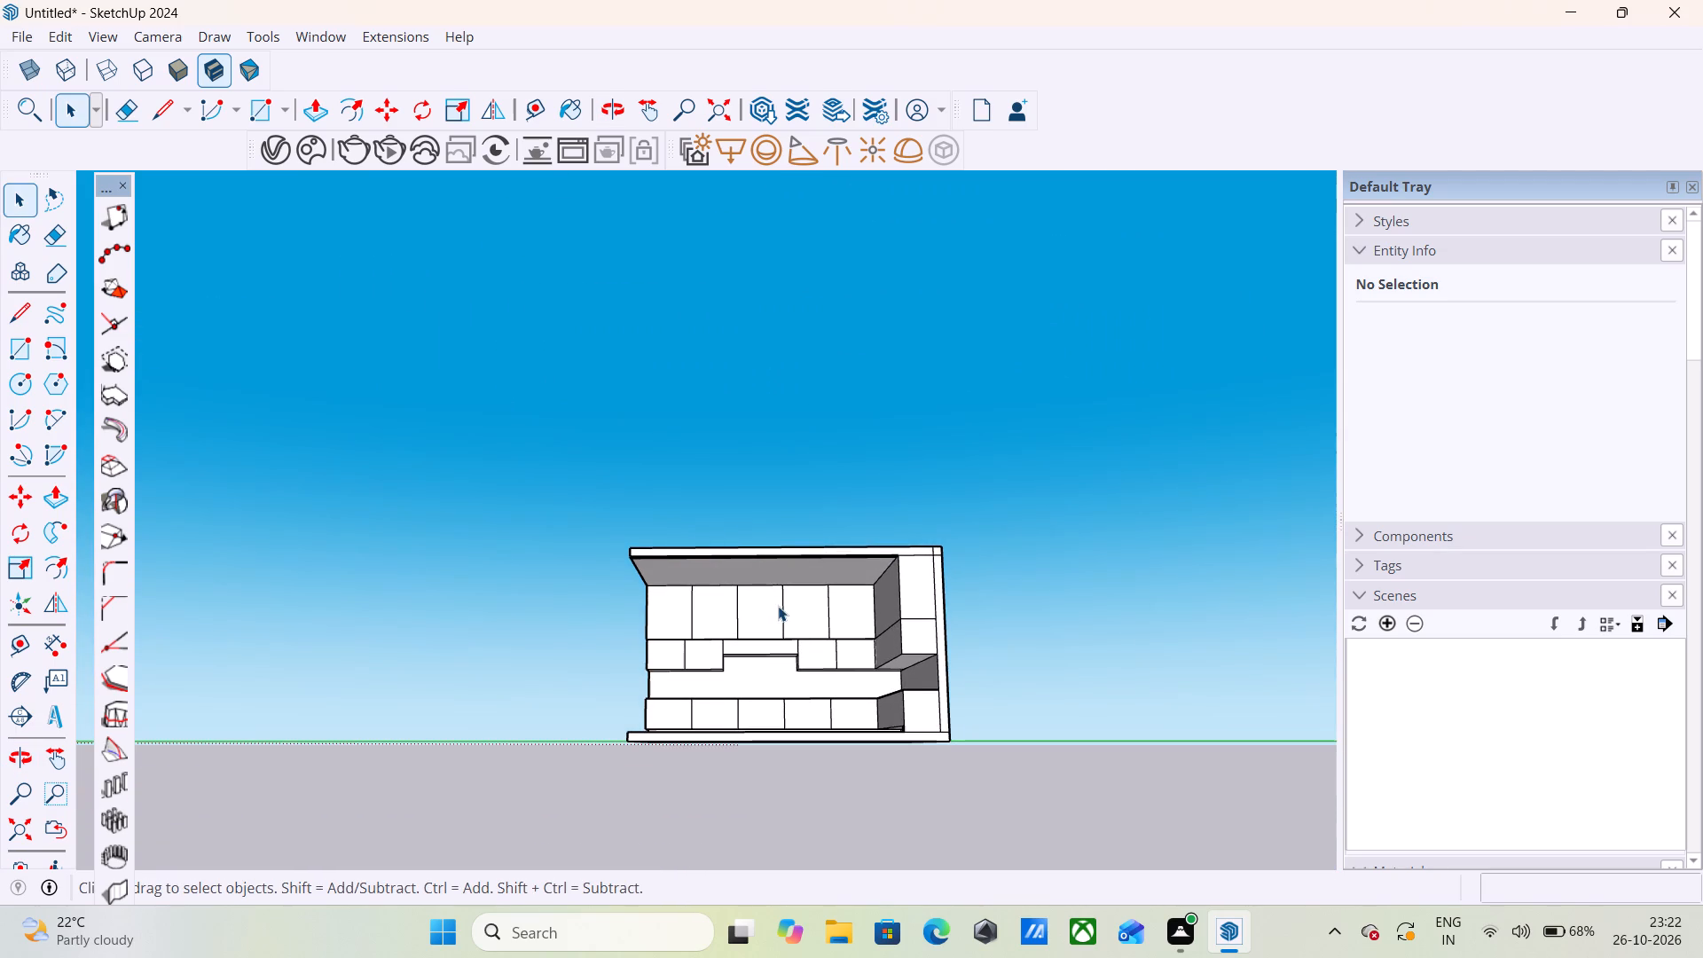
{"action": "scroll", "coordinate": [778, 606], "scroll_direction": "up", "scroll_amount": 4}
{"action": "scroll", "coordinate": [761, 687], "scroll_direction": "up", "scroll_amount": 2}
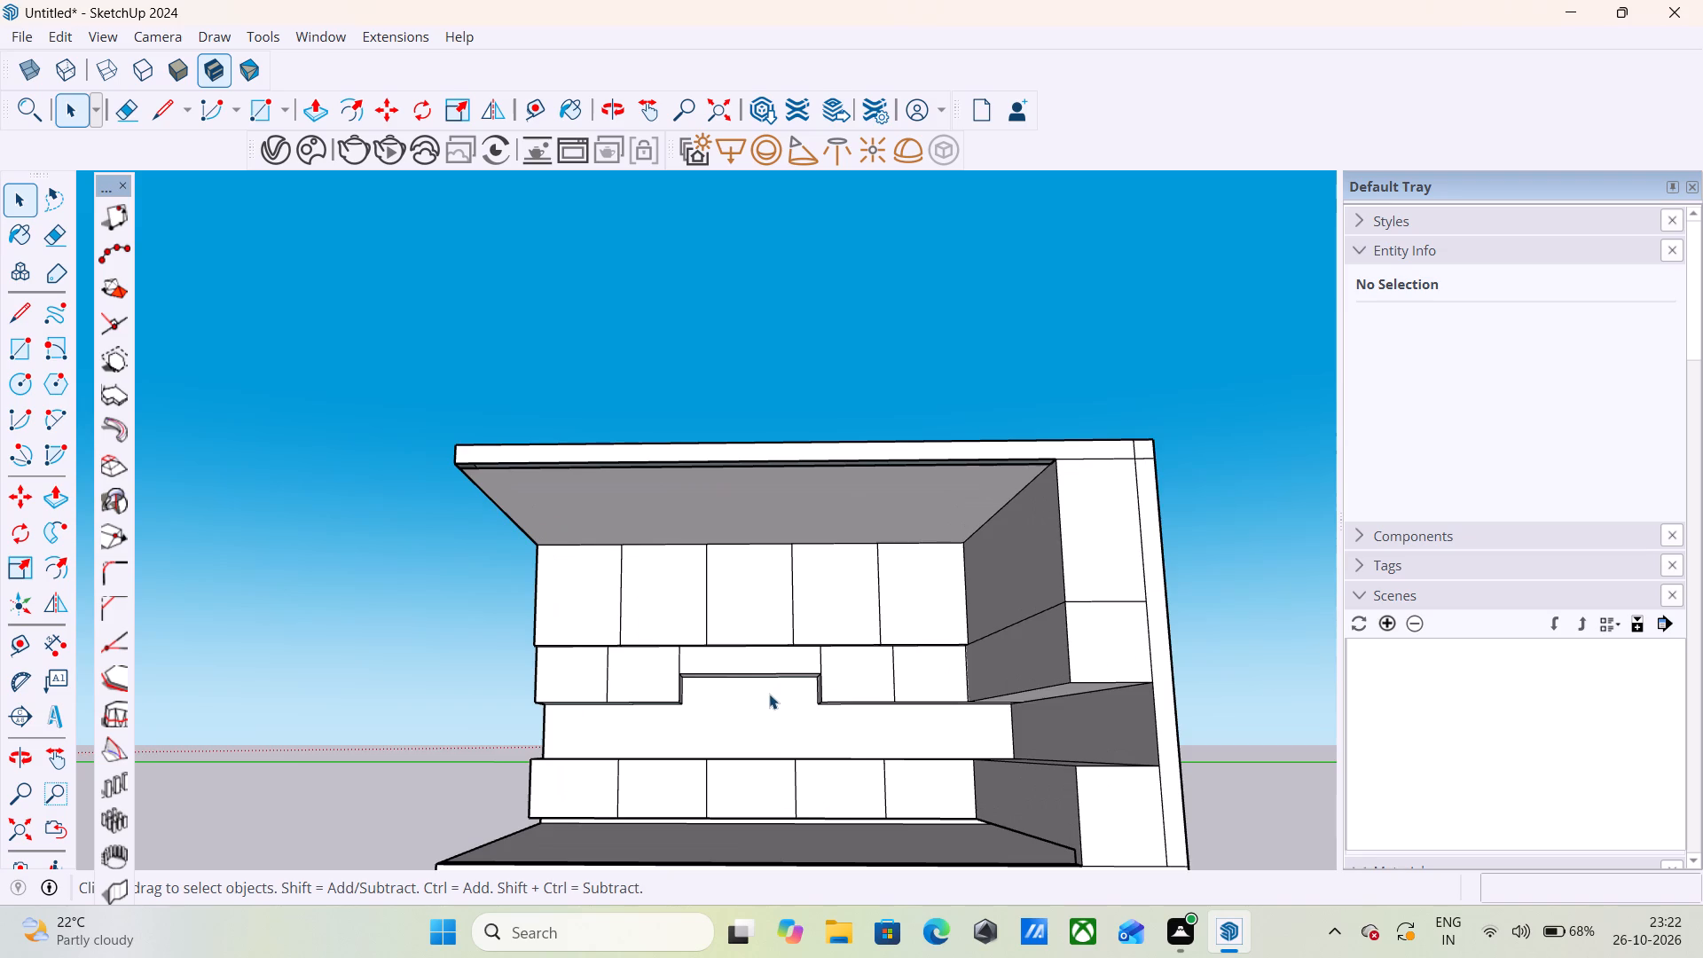
{"action": "scroll", "coordinate": [736, 671], "scroll_direction": "up", "scroll_amount": 10}
{"action": "scroll", "coordinate": [632, 661], "scroll_direction": "up", "scroll_amount": 8}
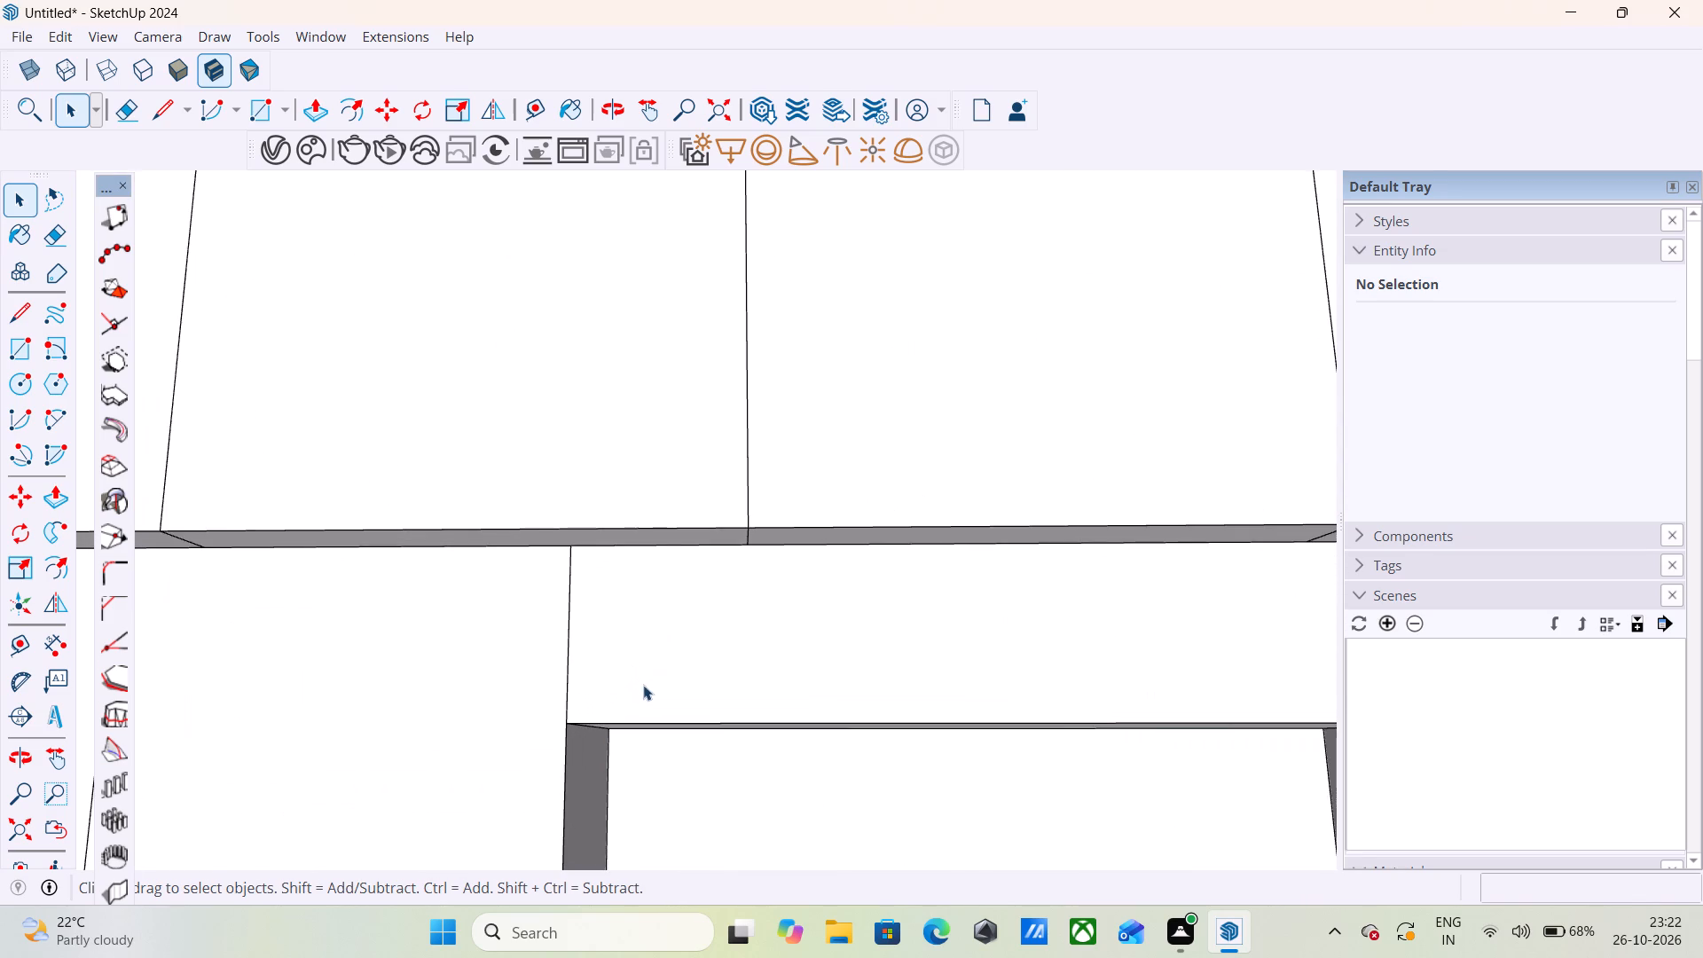
{"action": "middle_click_drag", "start_coordinate": [648, 685], "coordinate": [650, 553]}
{"action": "scroll", "coordinate": [534, 597], "scroll_direction": "down", "scroll_amount": 3}
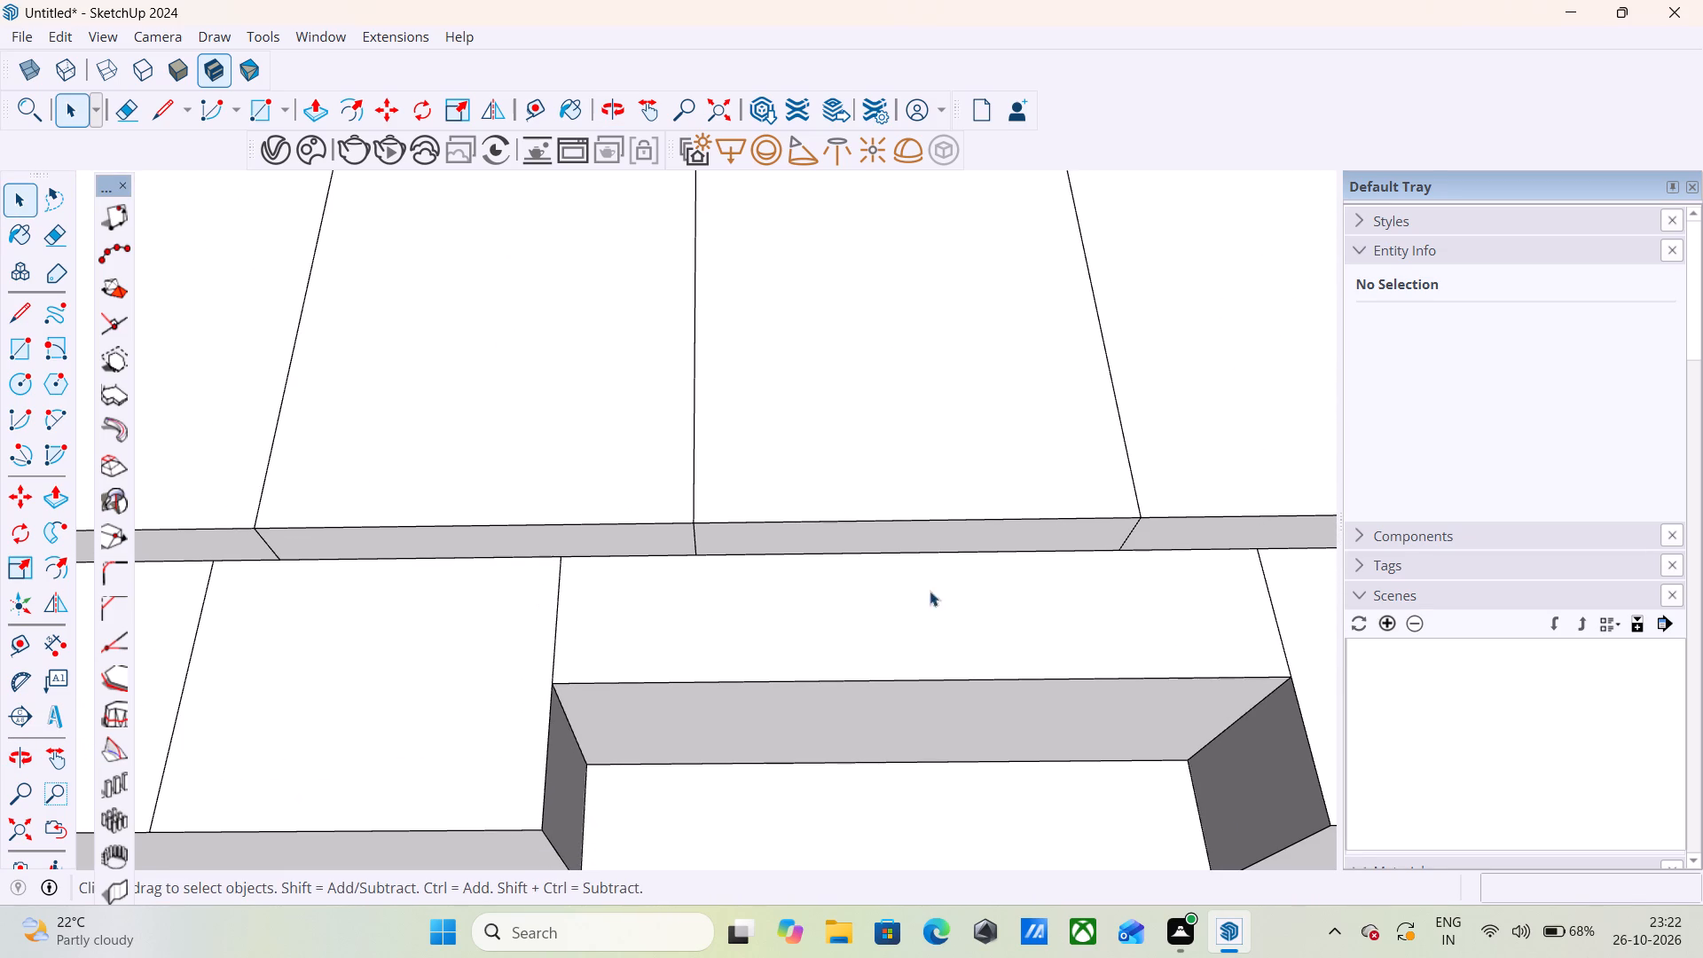
{"action": "scroll", "coordinate": [1284, 561], "scroll_direction": "up", "scroll_amount": 2}
{"action": "scroll", "coordinate": [574, 594], "scroll_direction": "down", "scroll_amount": 3}
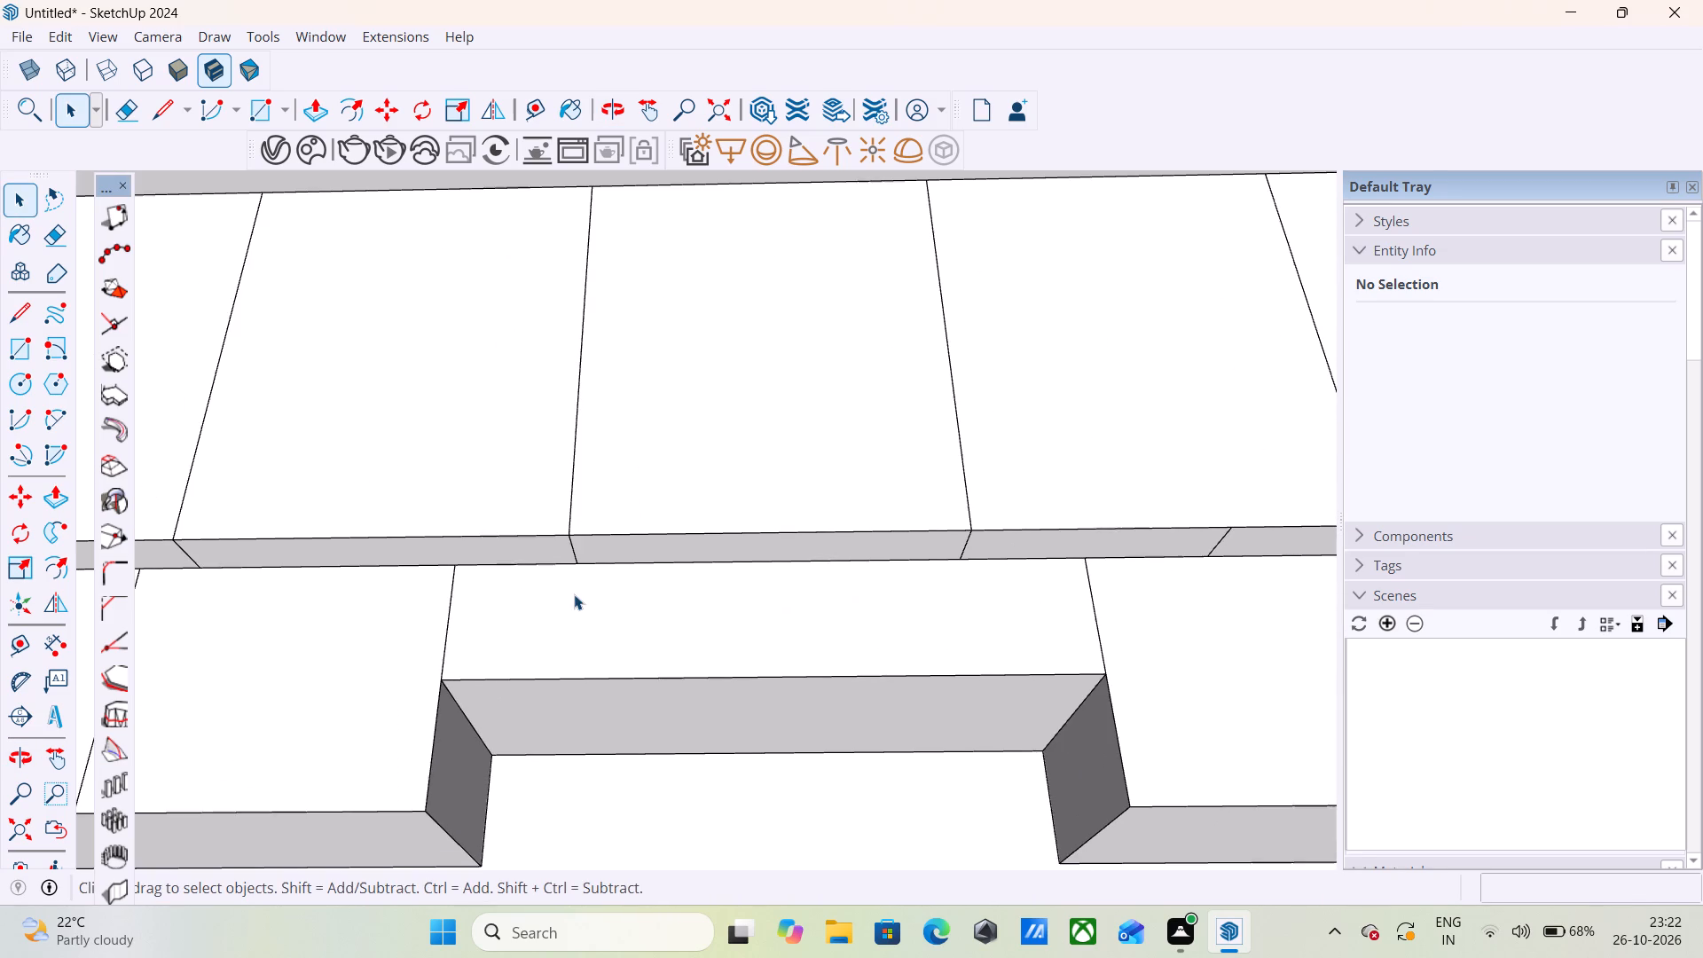
{"action": "scroll", "coordinate": [720, 725], "scroll_direction": "up", "scroll_amount": 1}
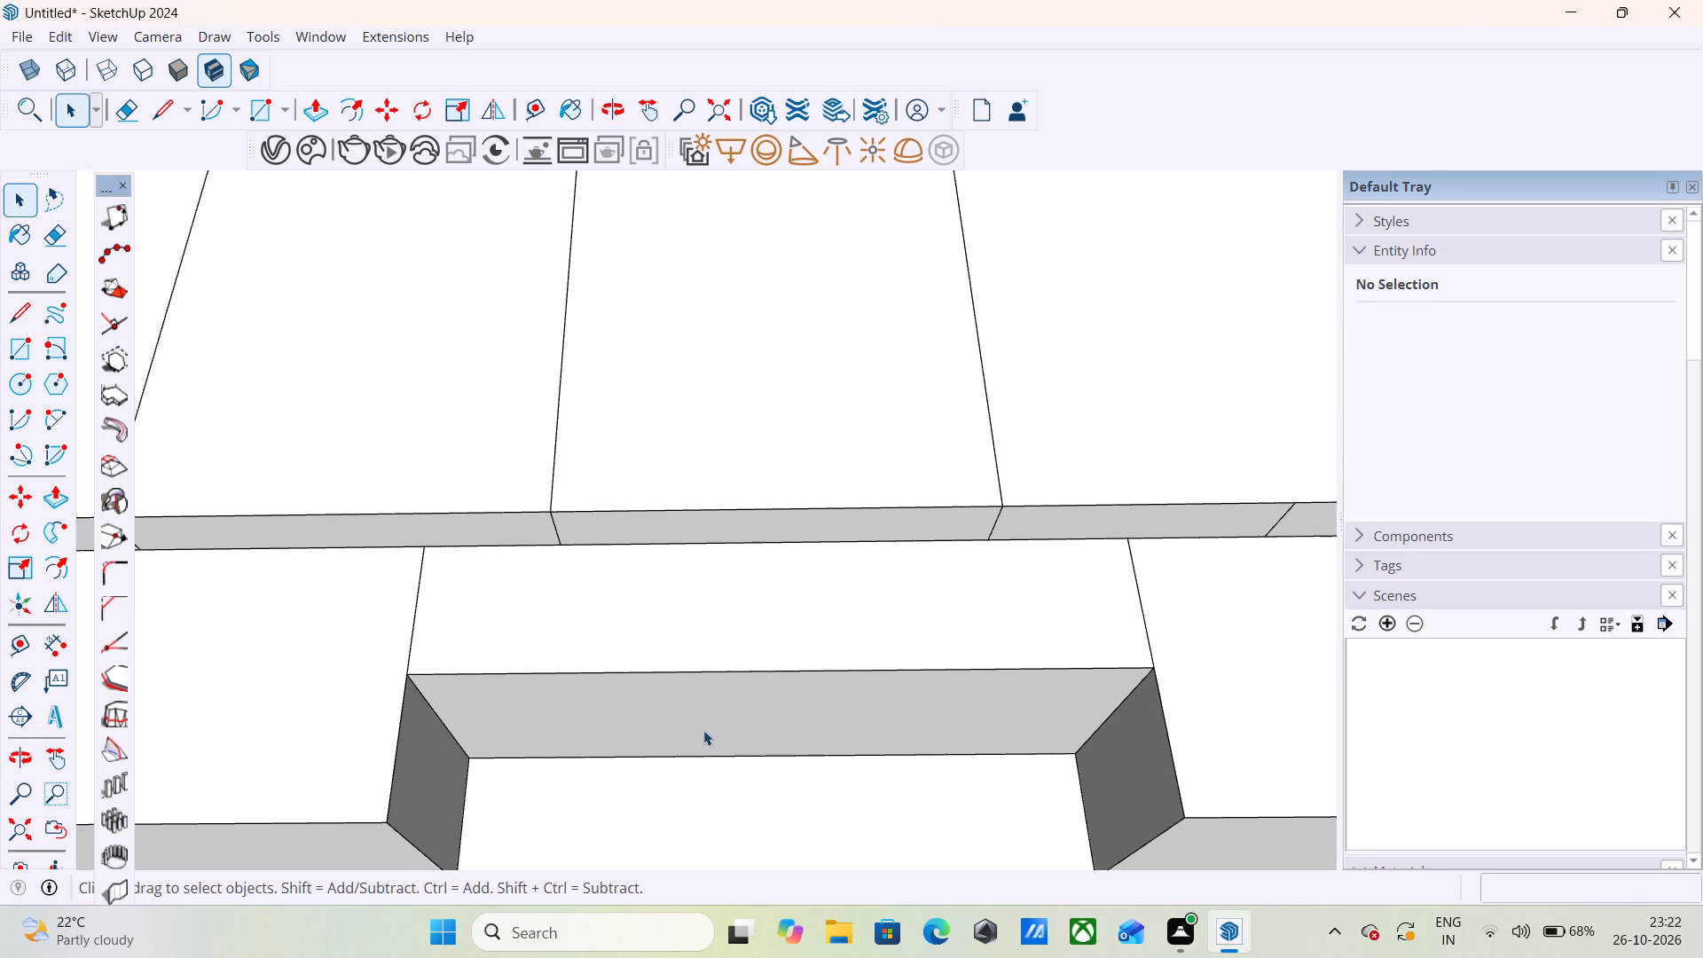
Copy the recess ceiling's open-end edge to its inner-corner edge, dividing the span by 2 to create a centre line.
{"action": "left_click", "coordinate": [453, 734]}
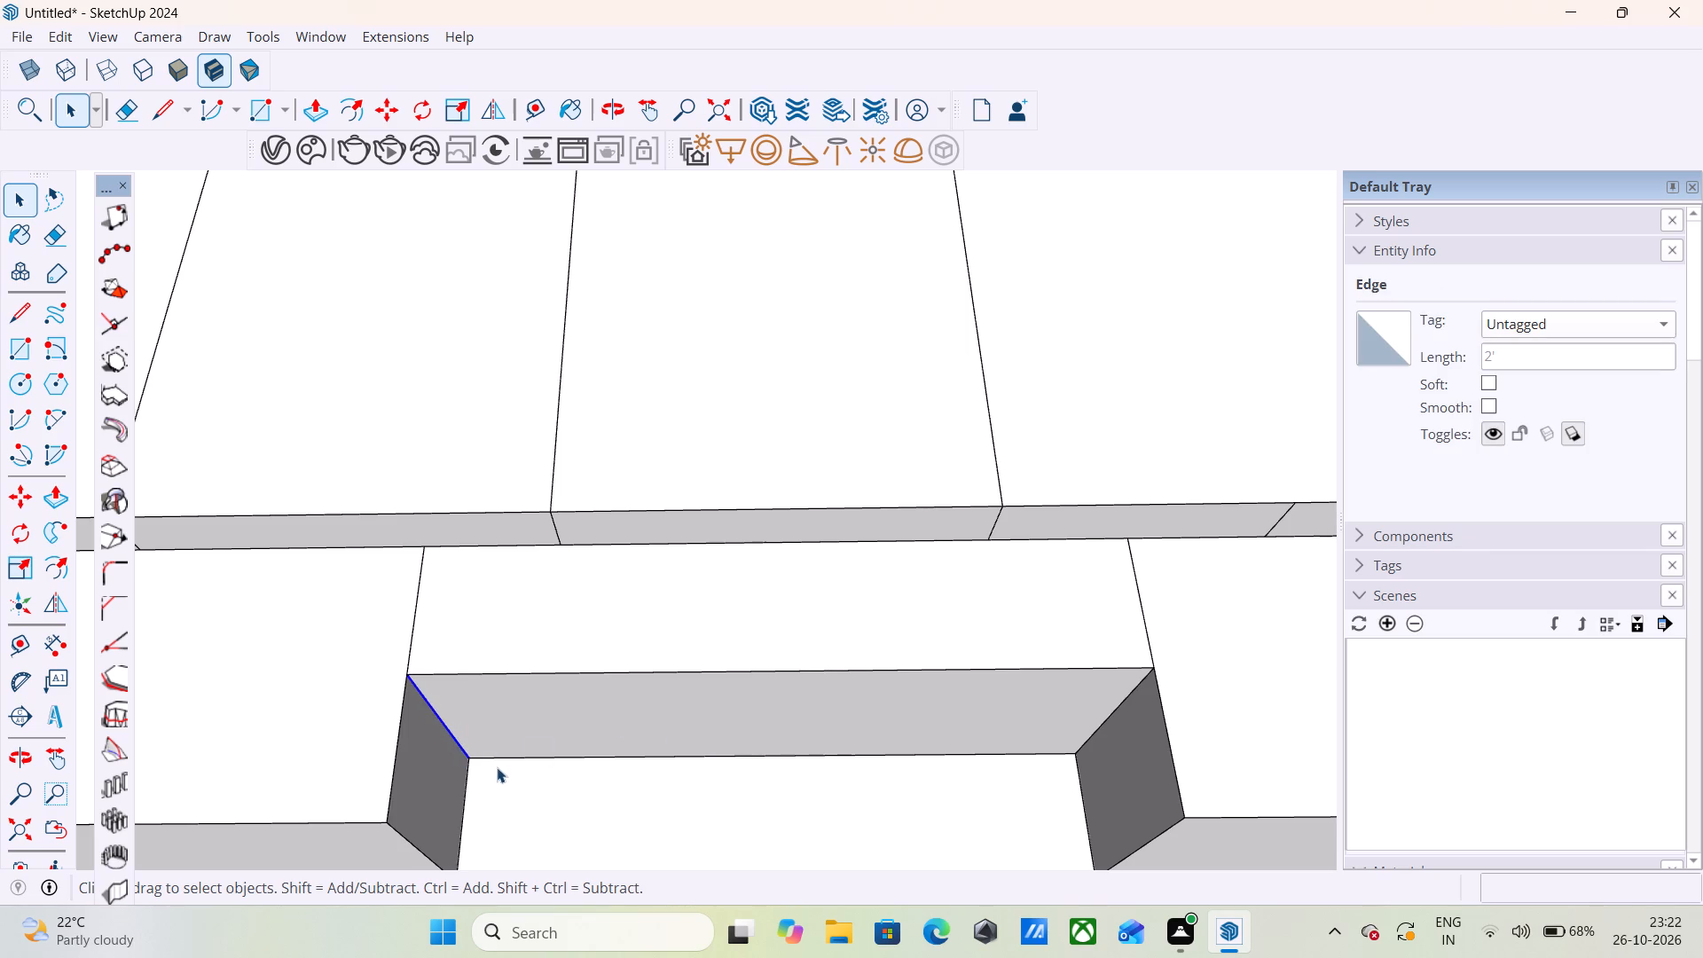
{"action": "key", "text": "m"}
{"action": "left_click", "coordinate": [410, 676]}
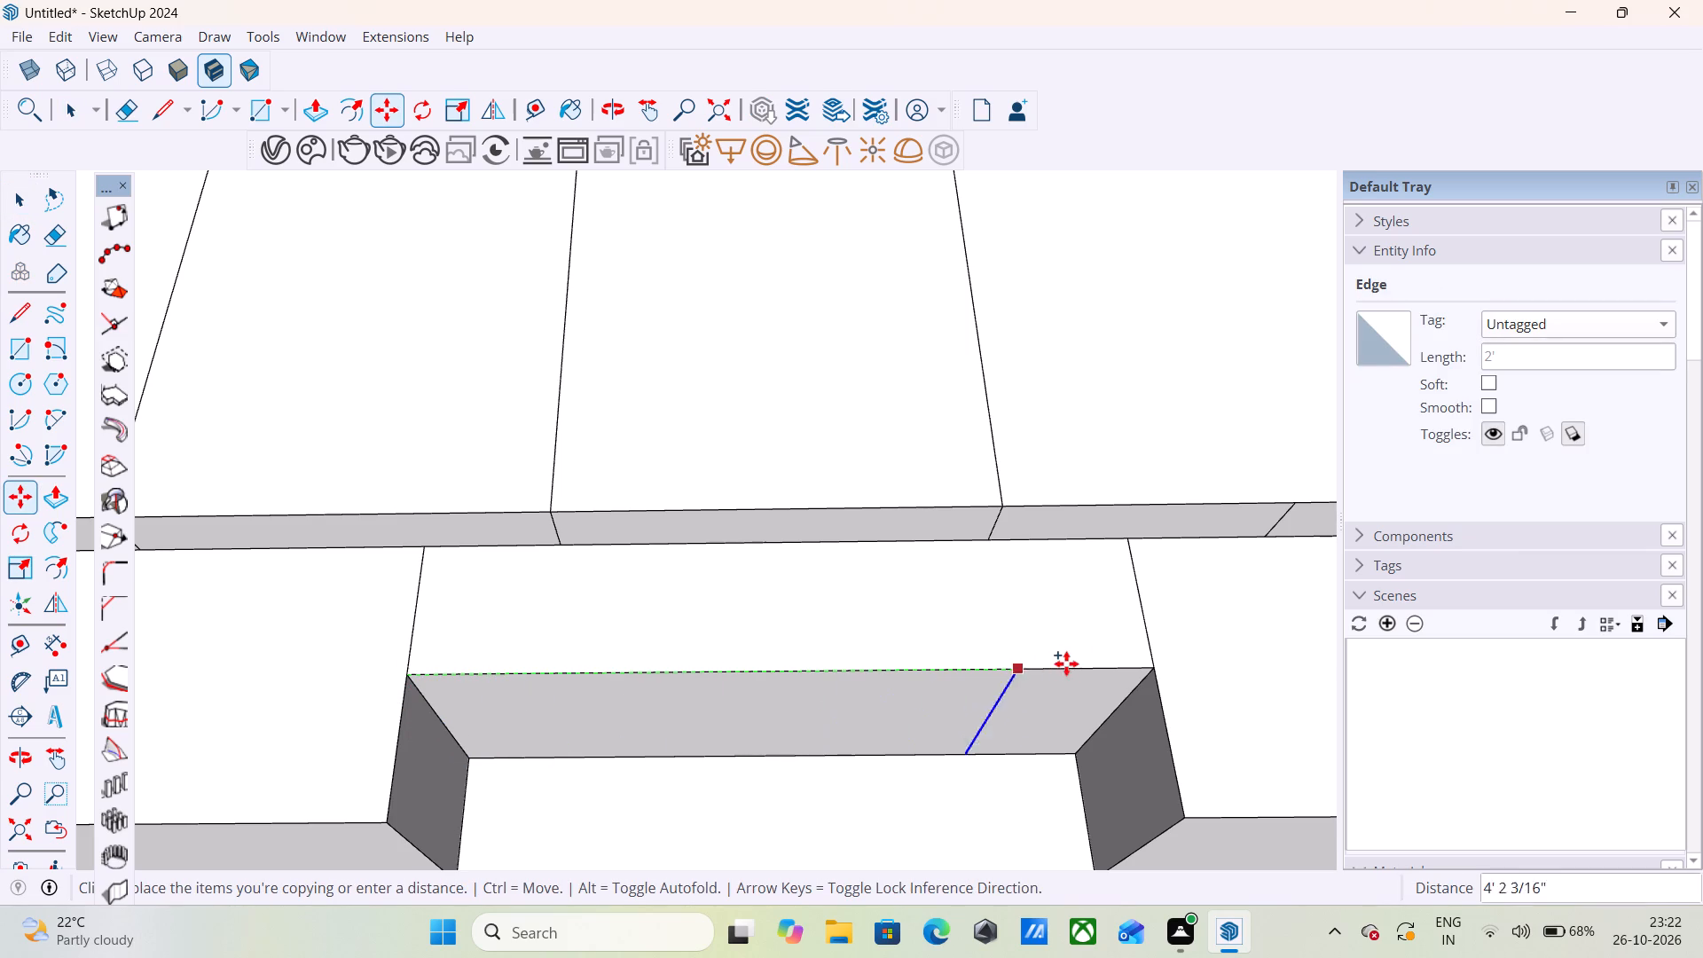
{"action": "left_click", "coordinate": [1151, 671]}
{"action": "type", "text": "/2"}
{"action": "key", "text": "Return"}
{"action": "scroll", "coordinate": [1110, 603], "scroll_direction": "down", "scroll_amount": 2}
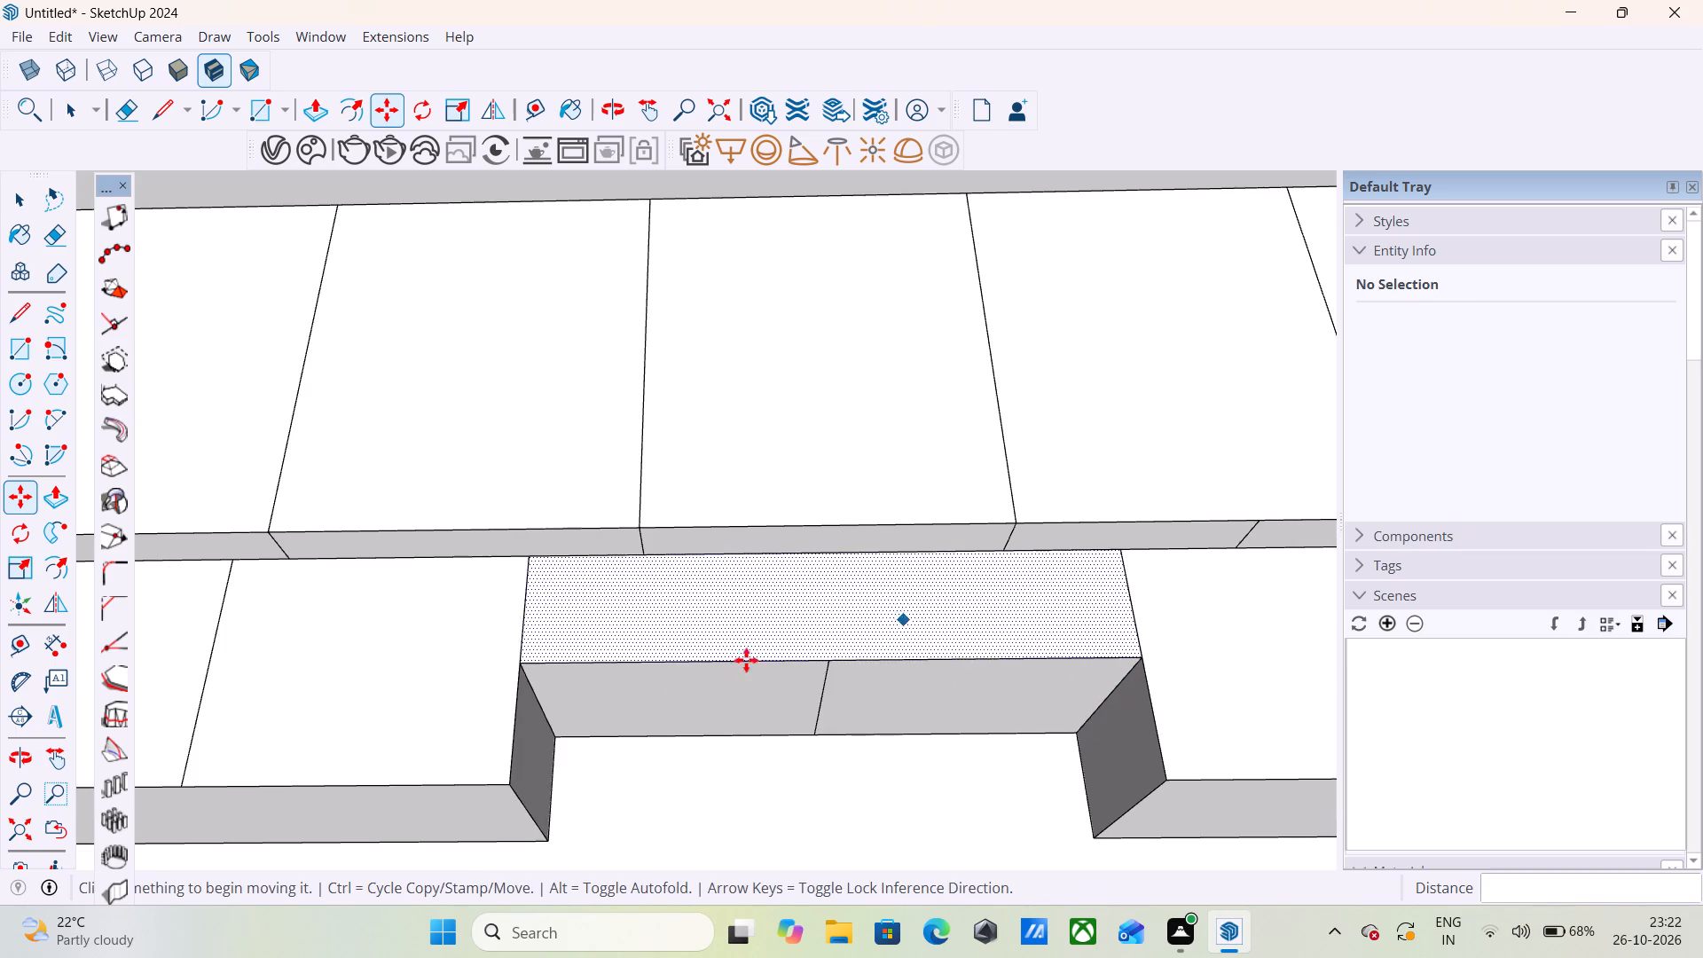
{"action": "scroll", "coordinate": [782, 662], "scroll_direction": "up", "scroll_amount": 3}
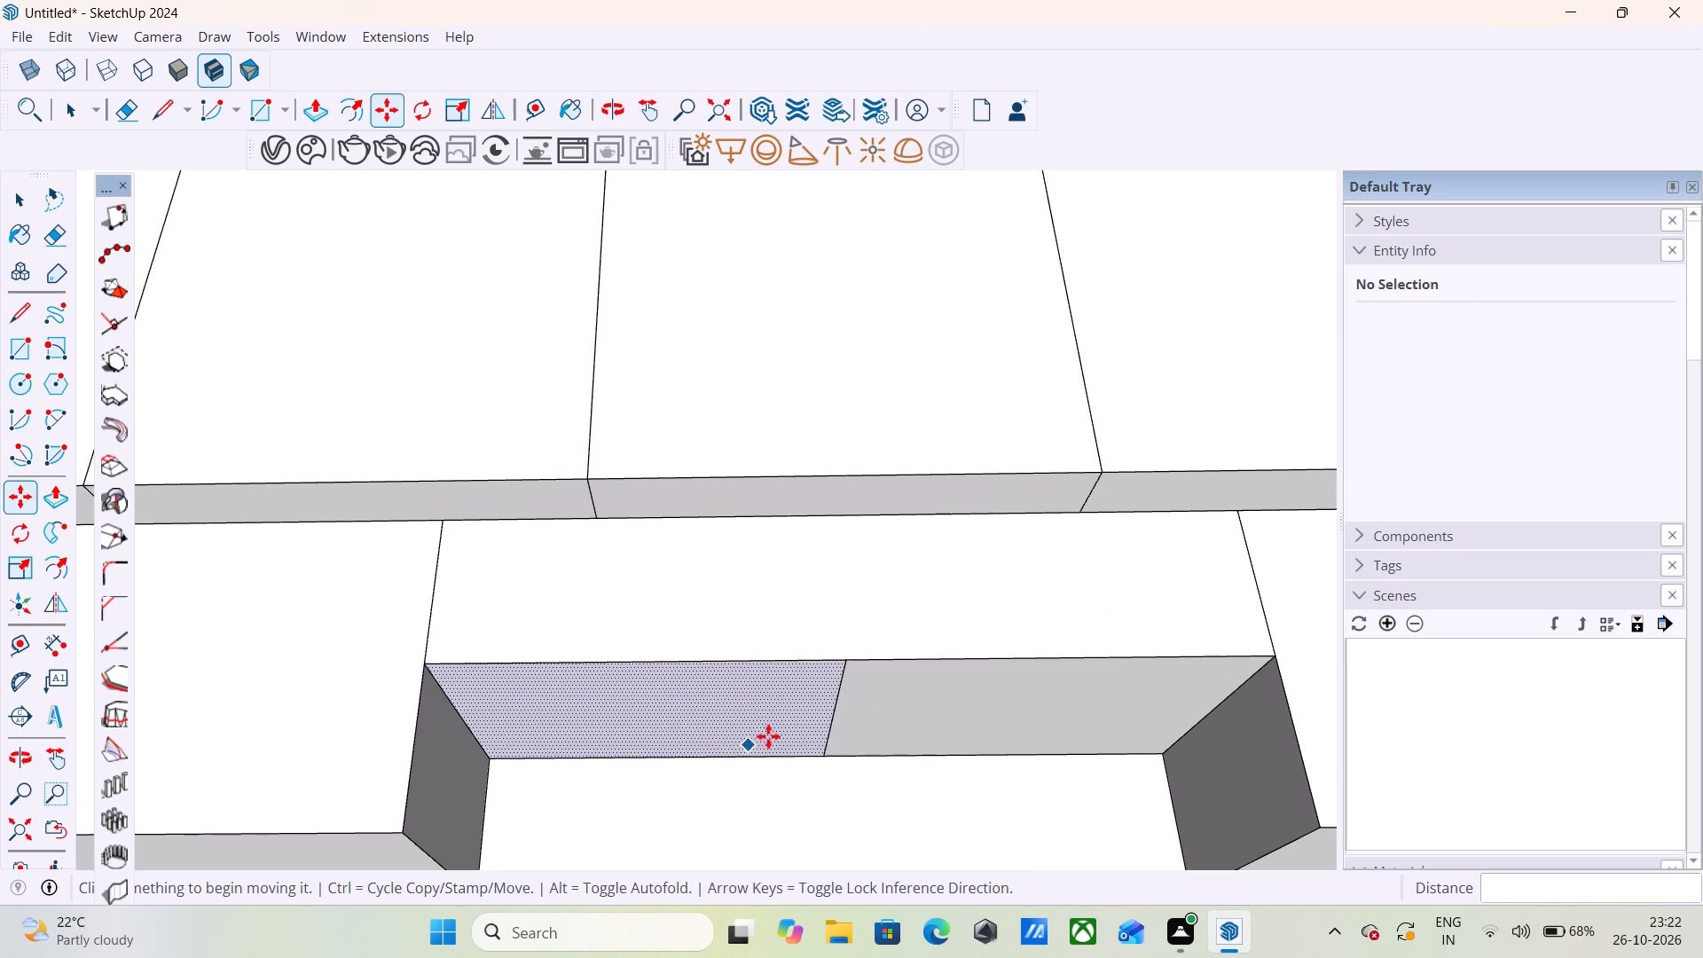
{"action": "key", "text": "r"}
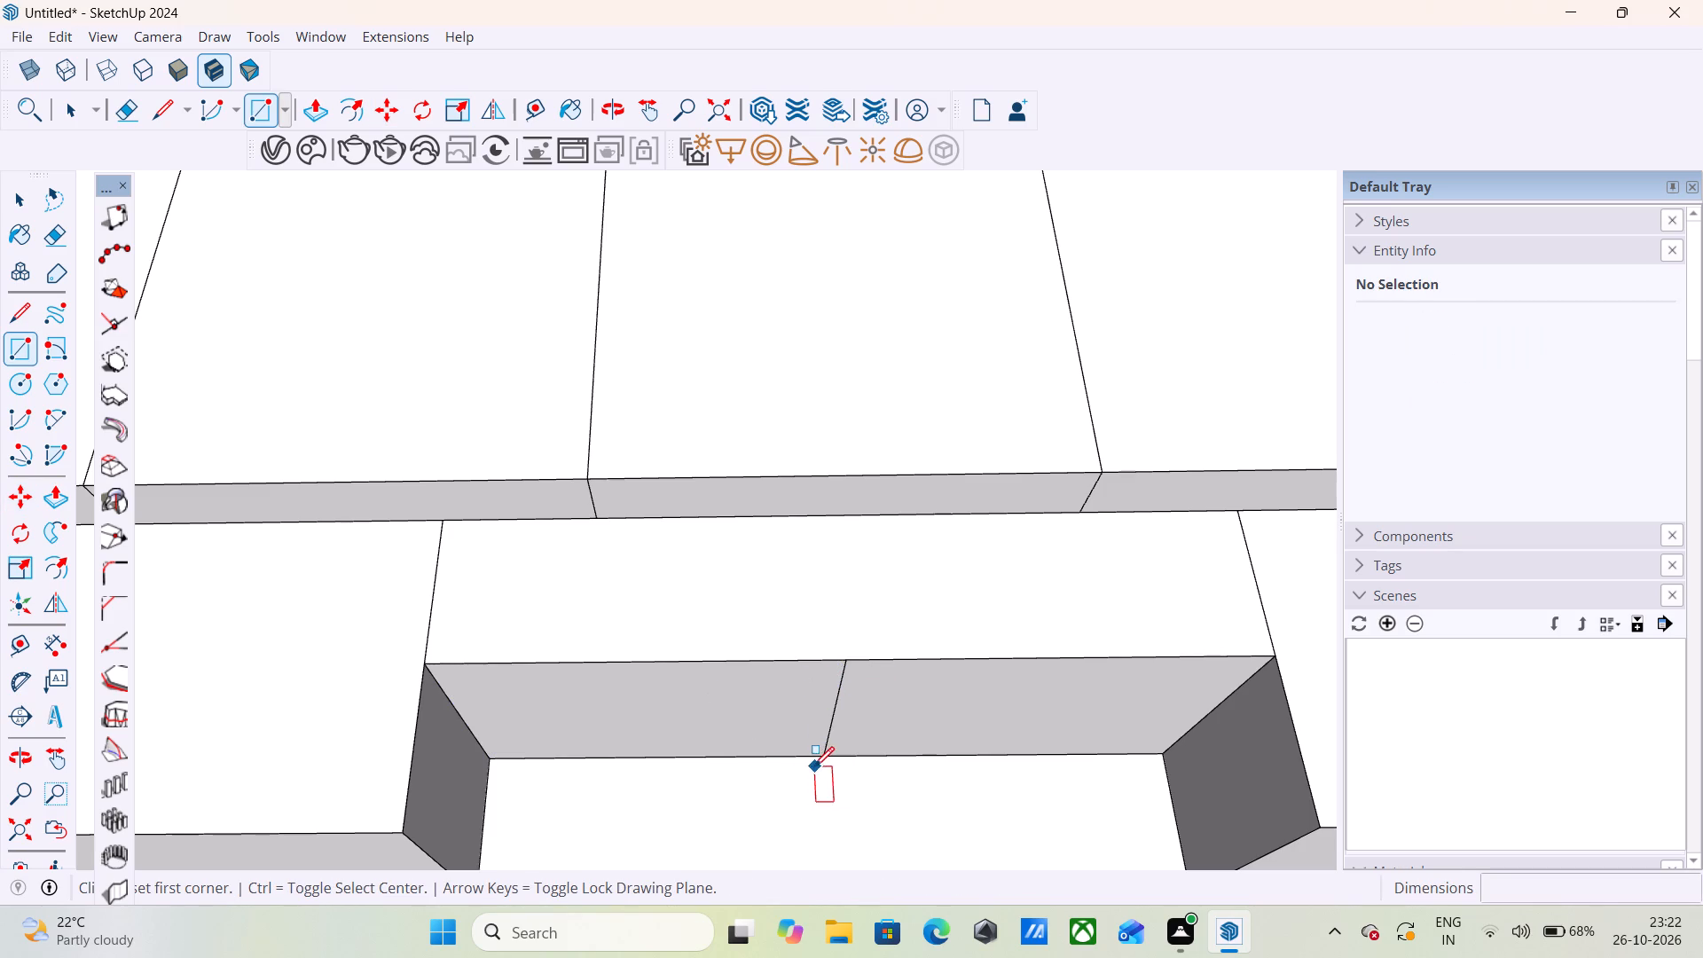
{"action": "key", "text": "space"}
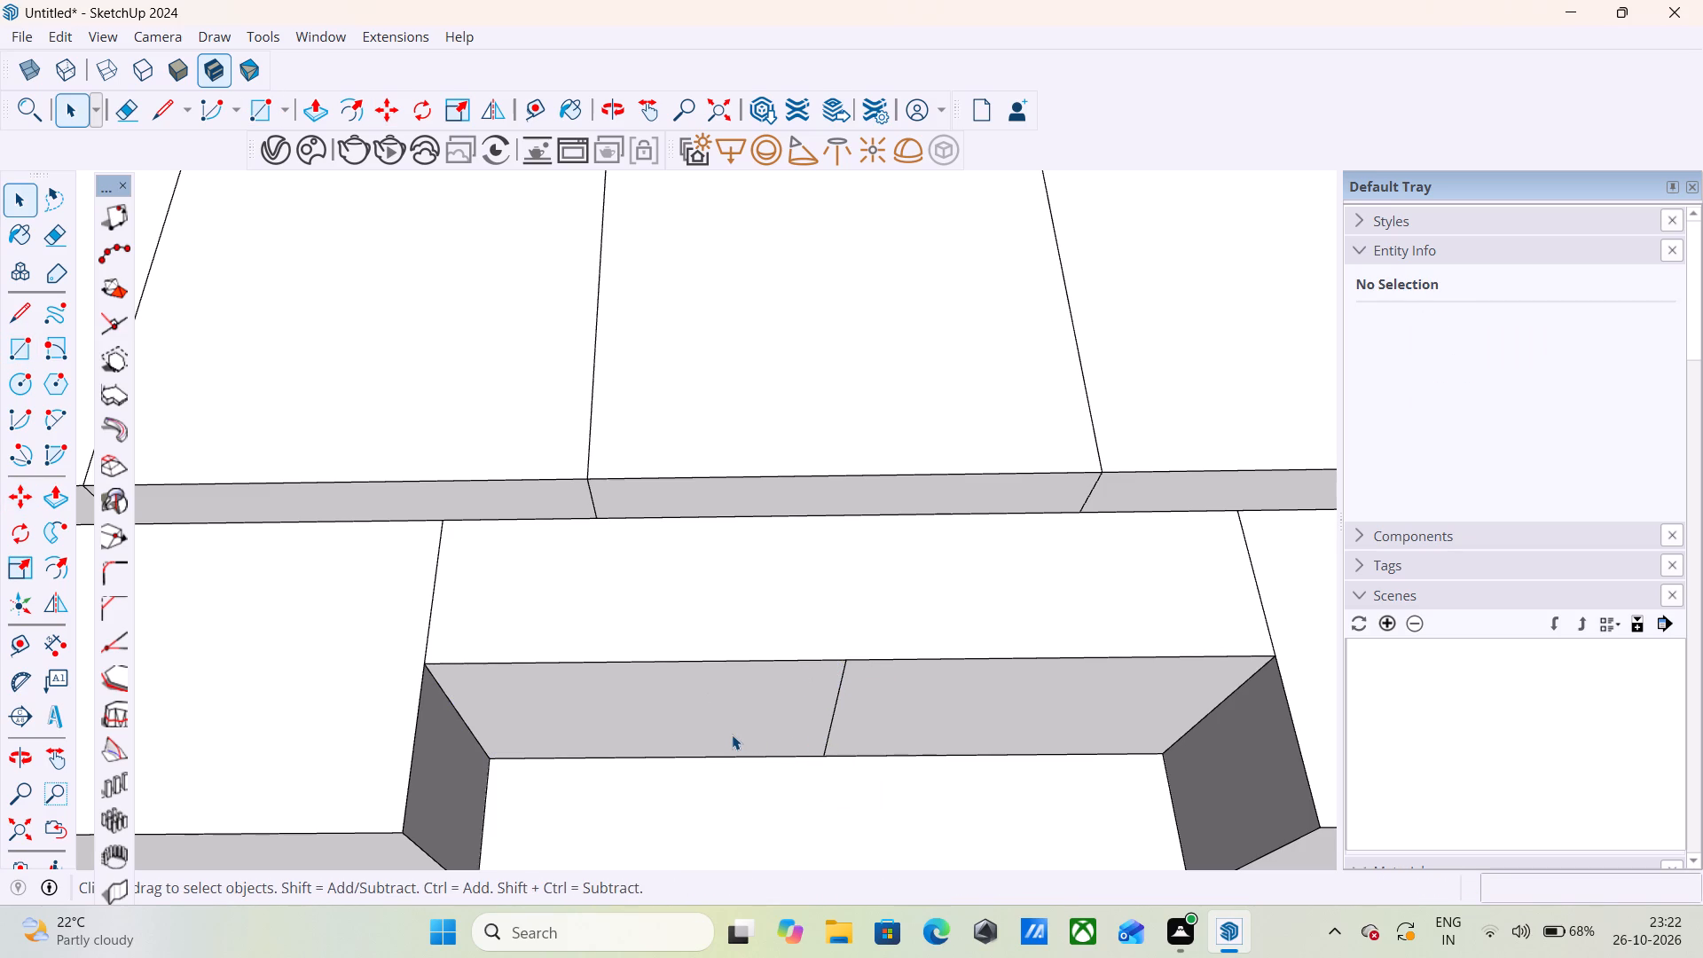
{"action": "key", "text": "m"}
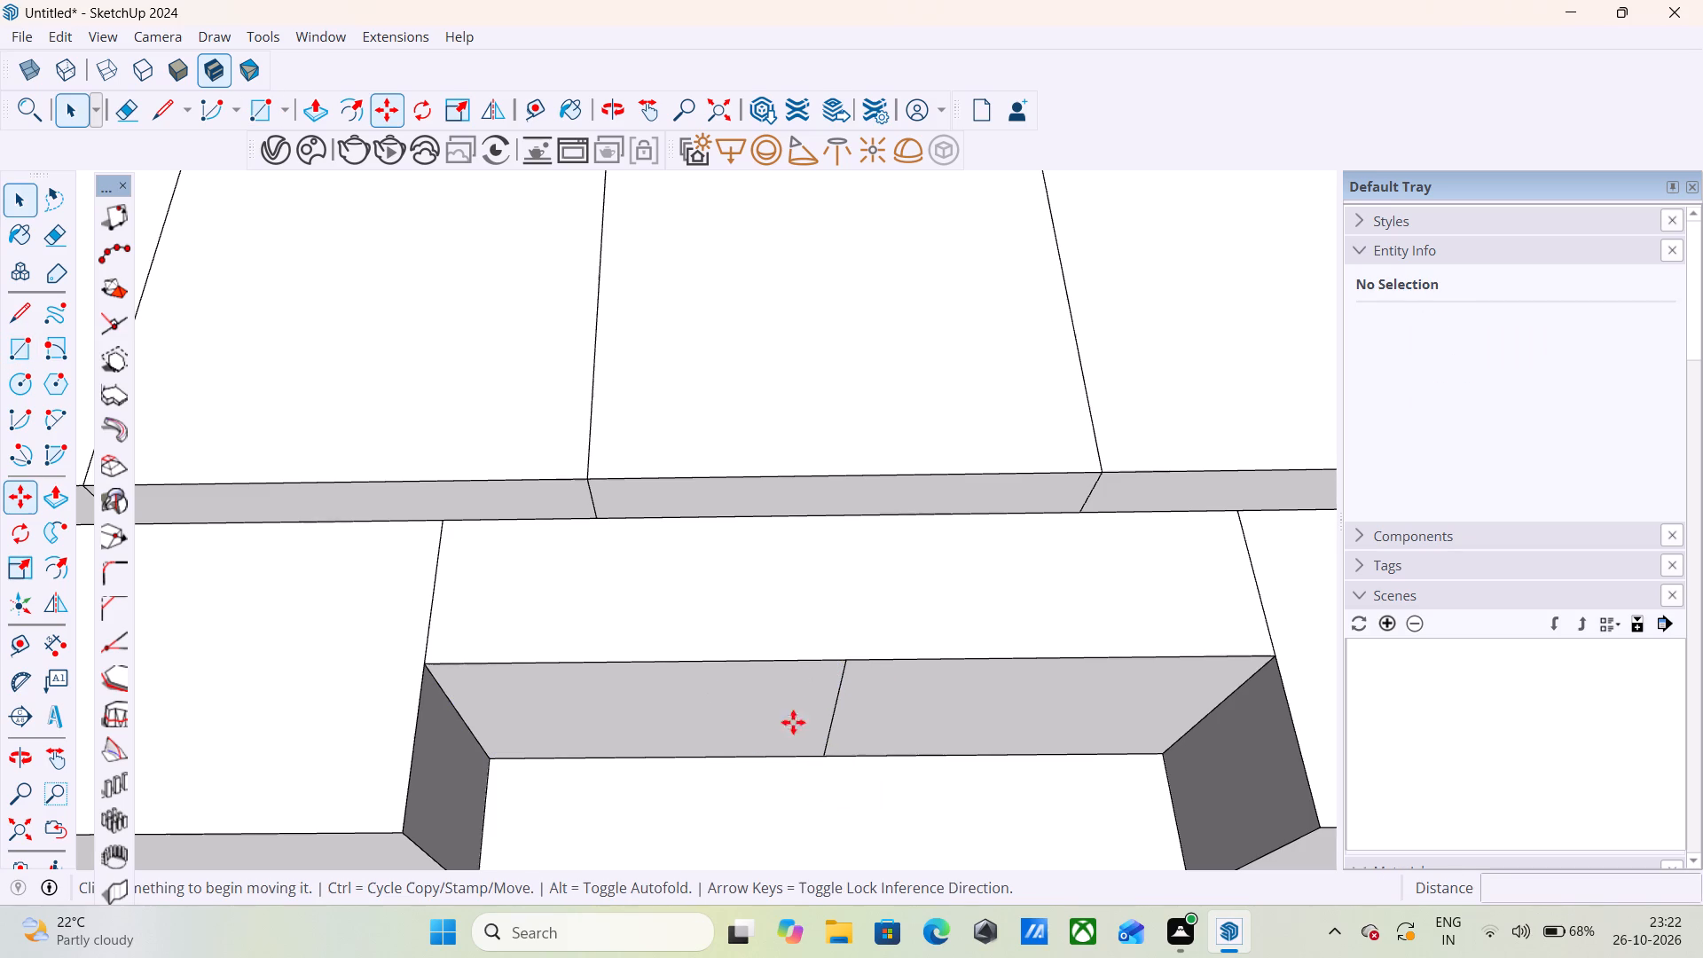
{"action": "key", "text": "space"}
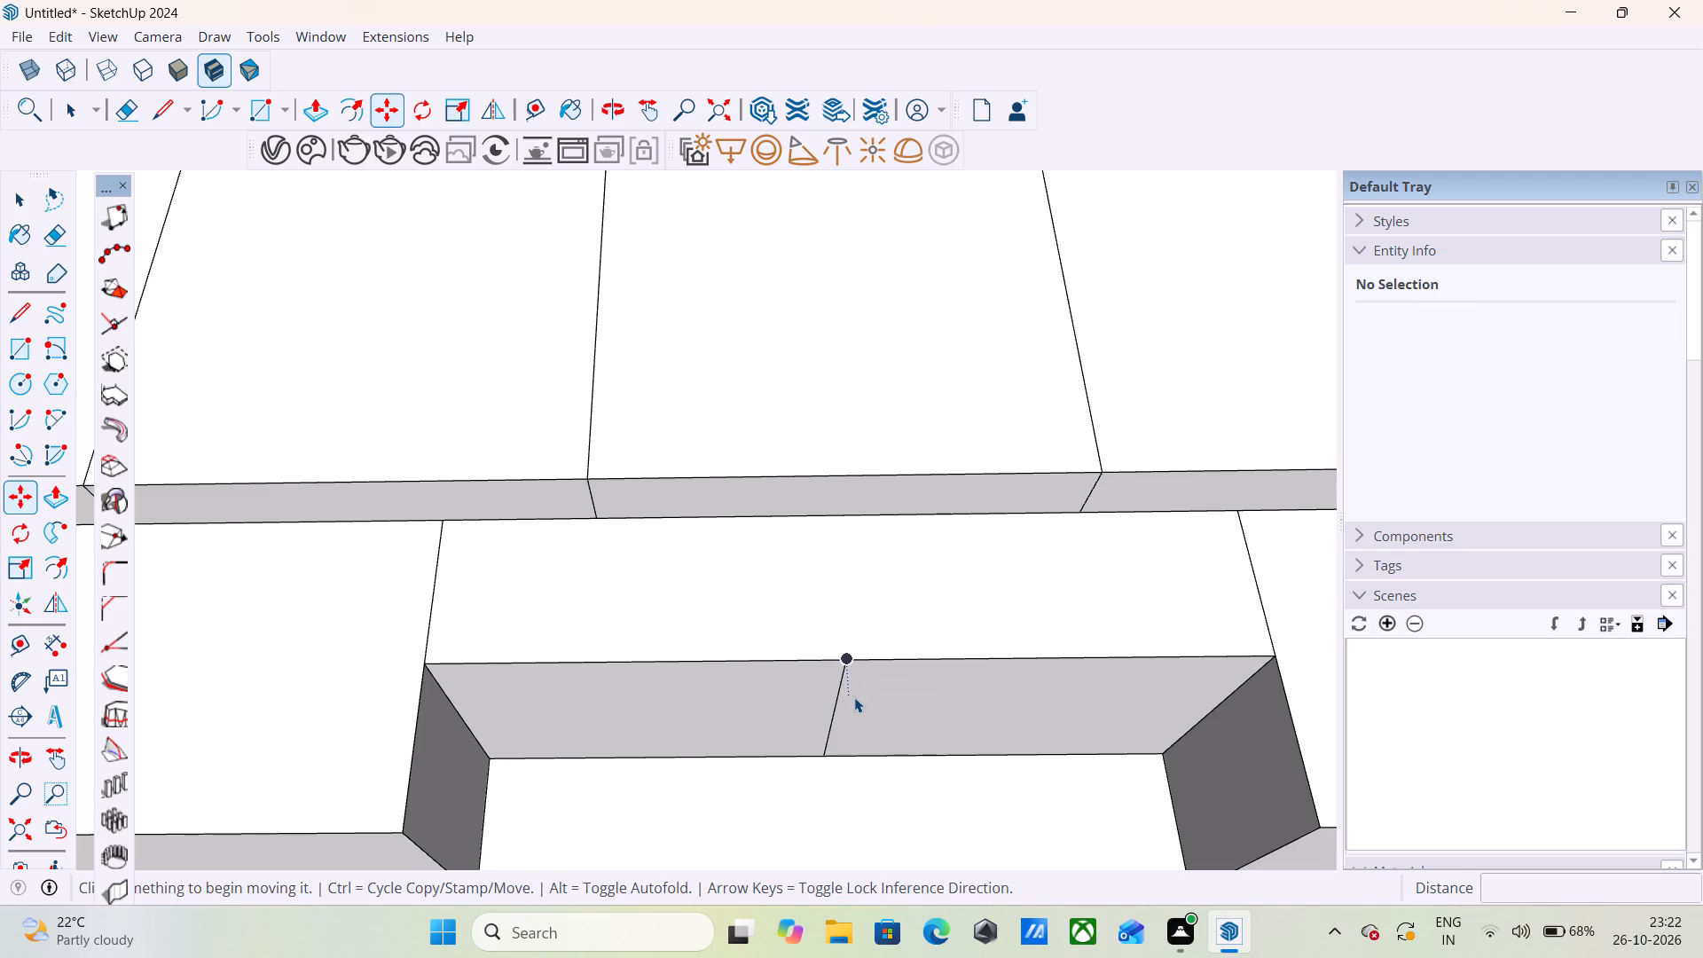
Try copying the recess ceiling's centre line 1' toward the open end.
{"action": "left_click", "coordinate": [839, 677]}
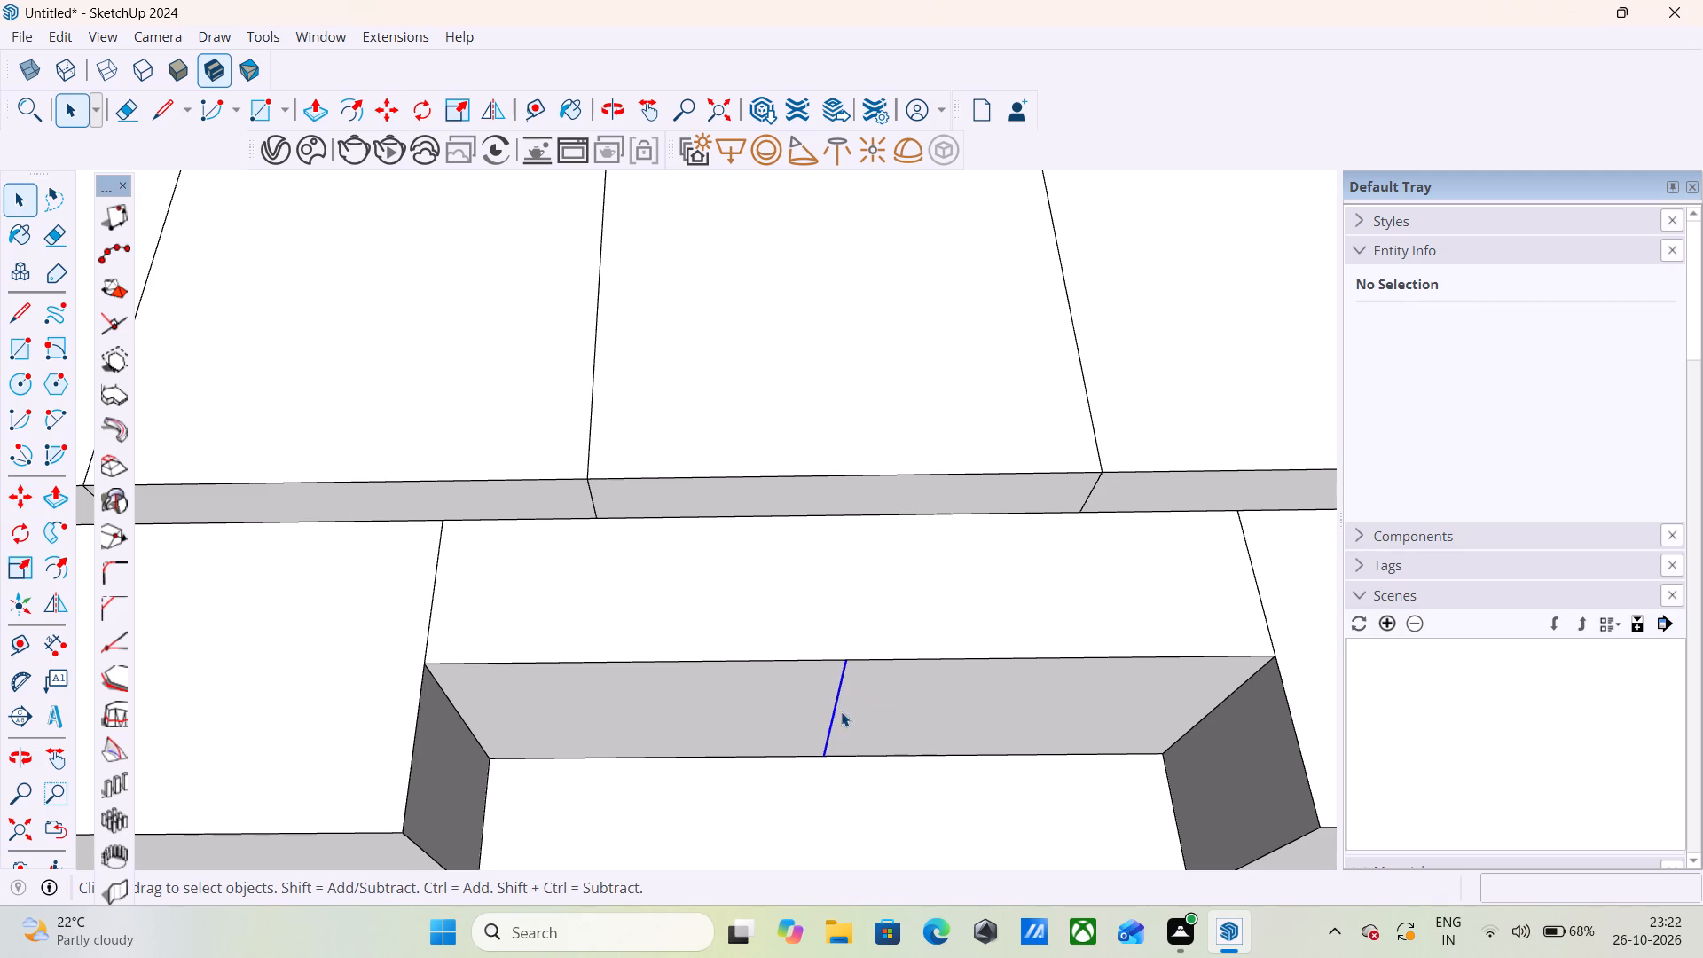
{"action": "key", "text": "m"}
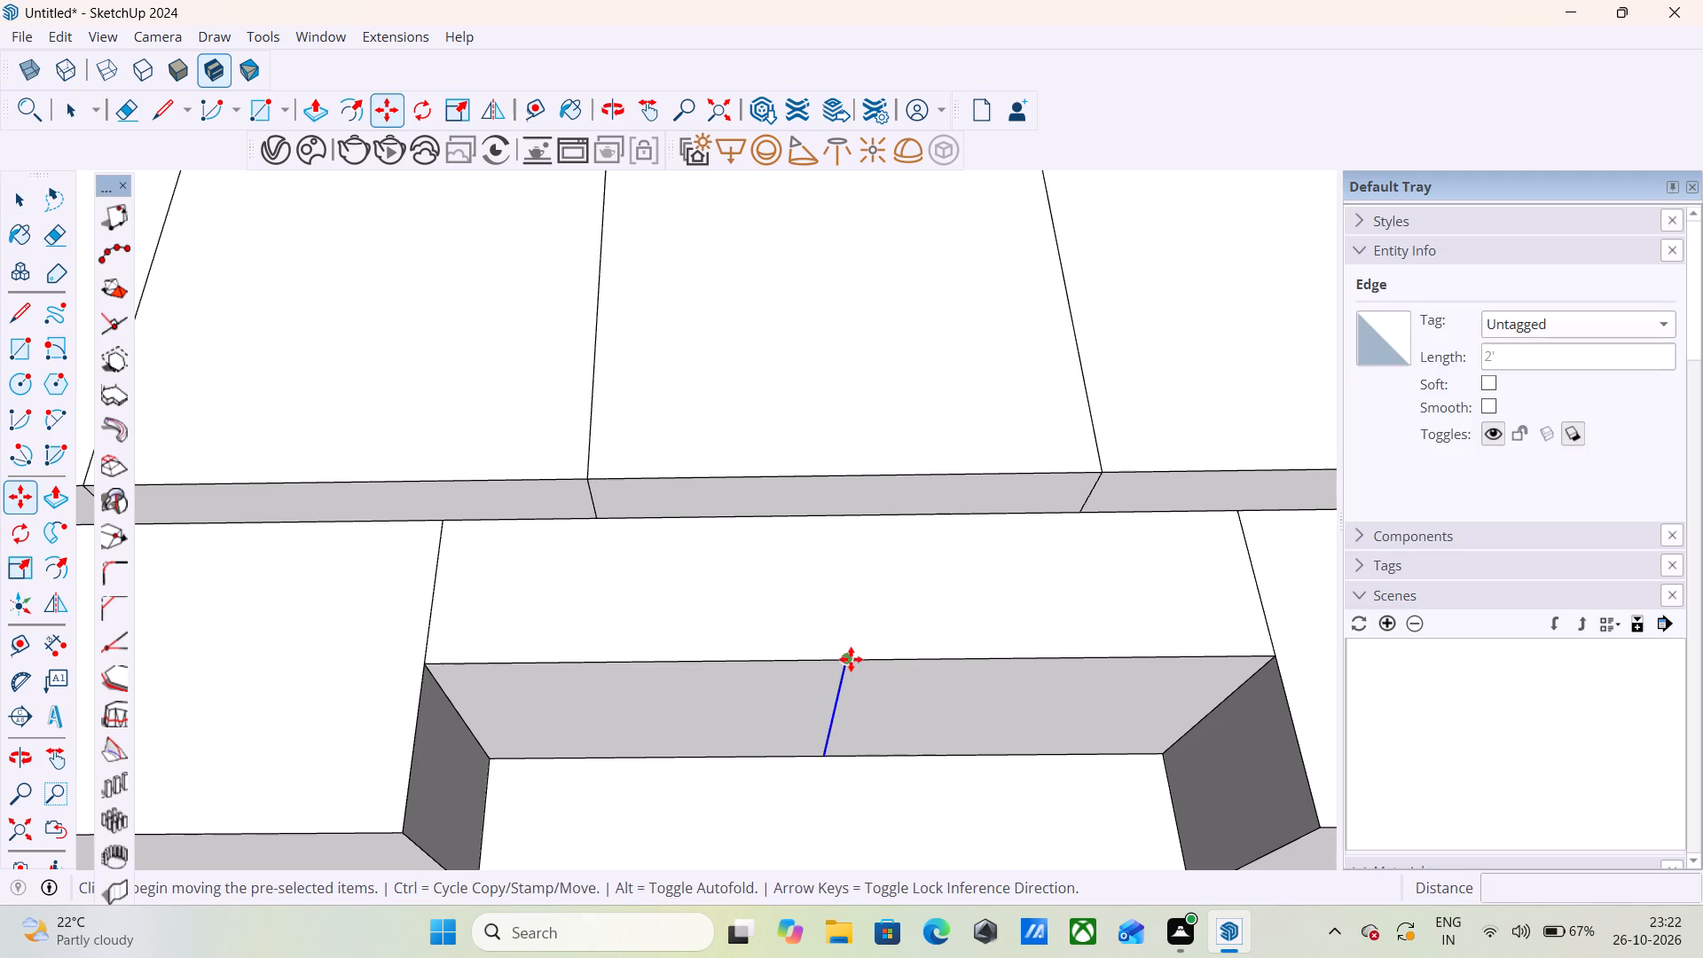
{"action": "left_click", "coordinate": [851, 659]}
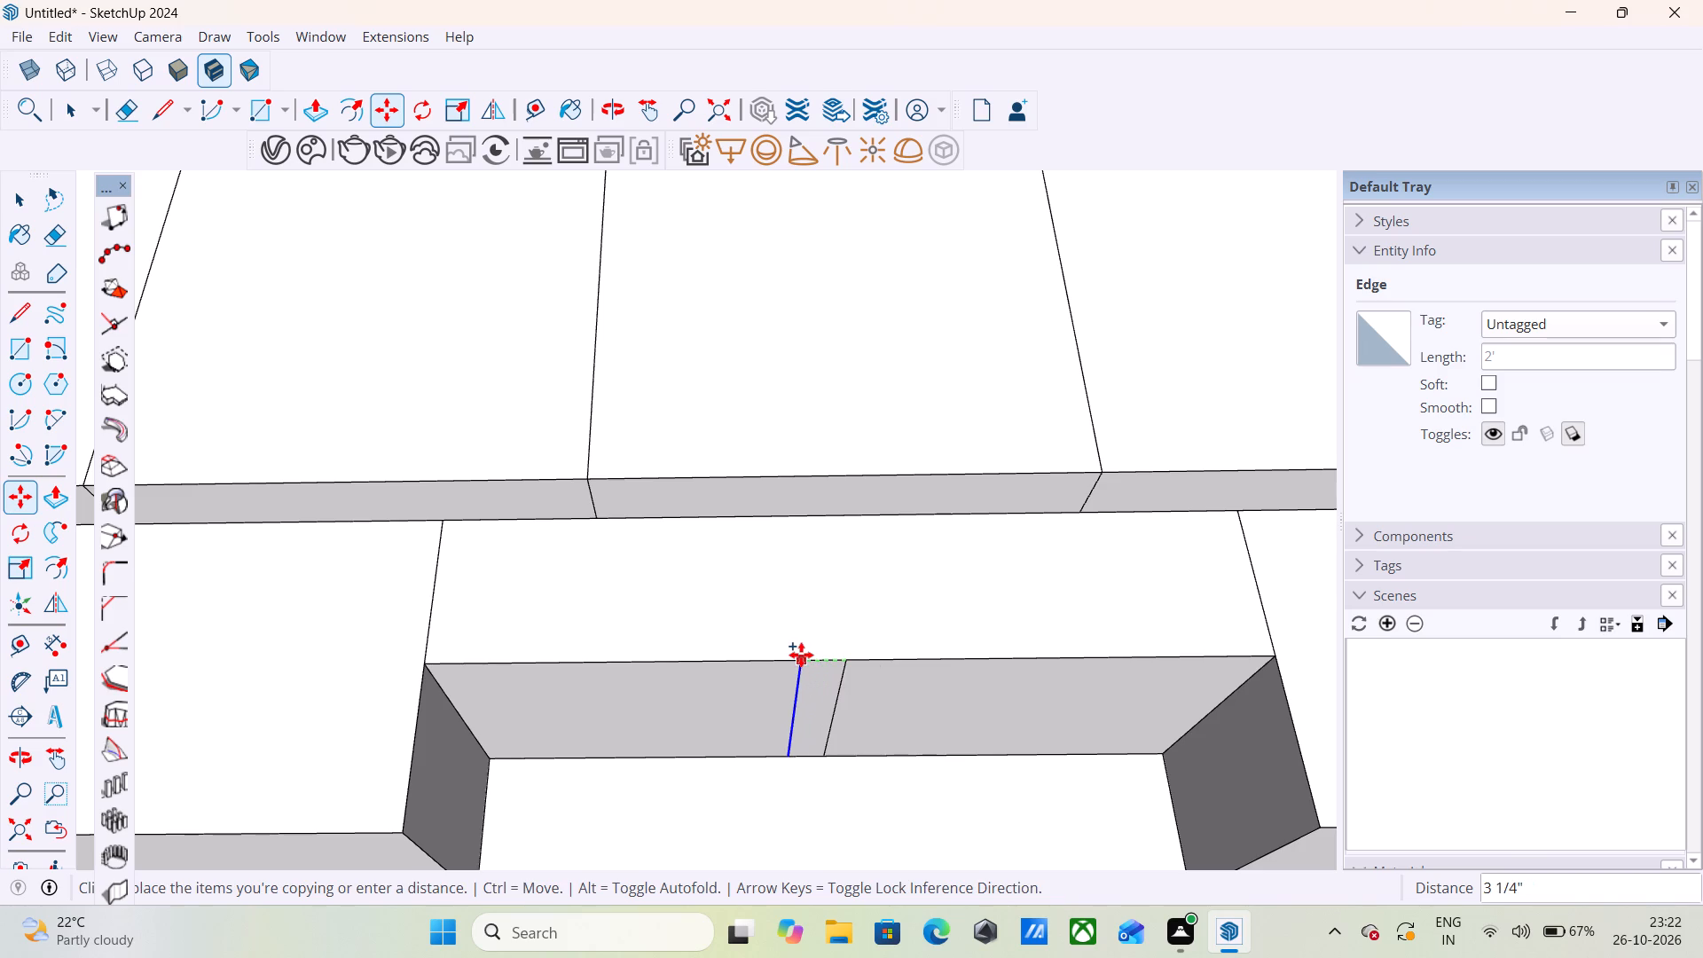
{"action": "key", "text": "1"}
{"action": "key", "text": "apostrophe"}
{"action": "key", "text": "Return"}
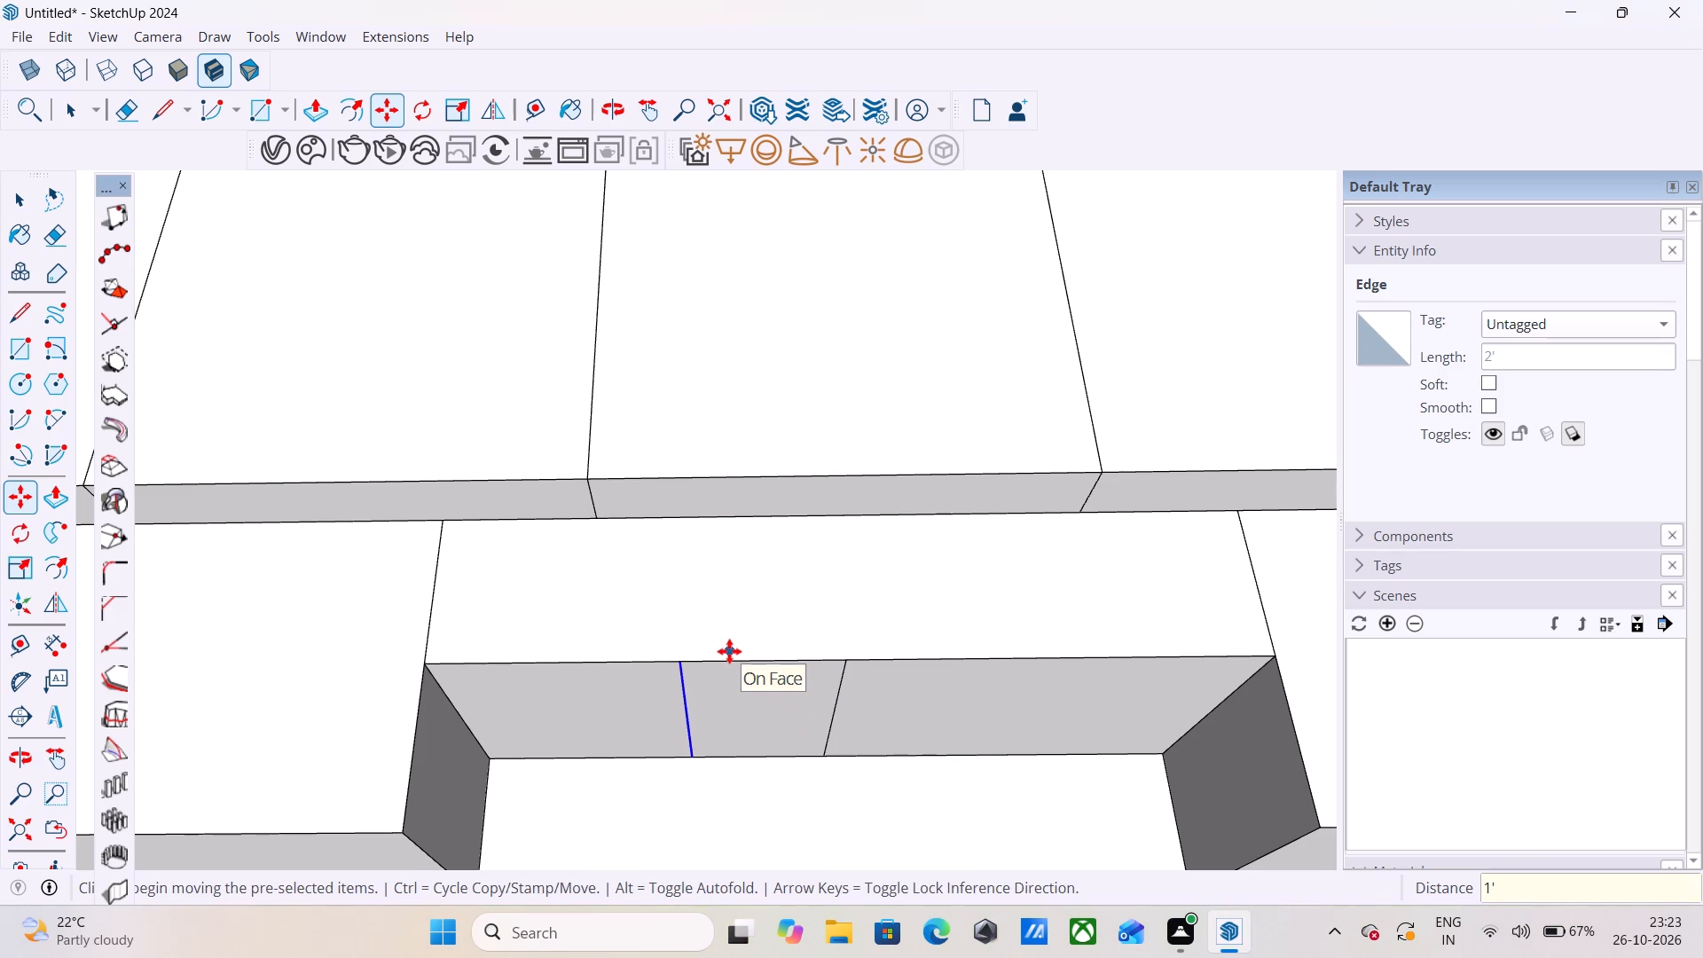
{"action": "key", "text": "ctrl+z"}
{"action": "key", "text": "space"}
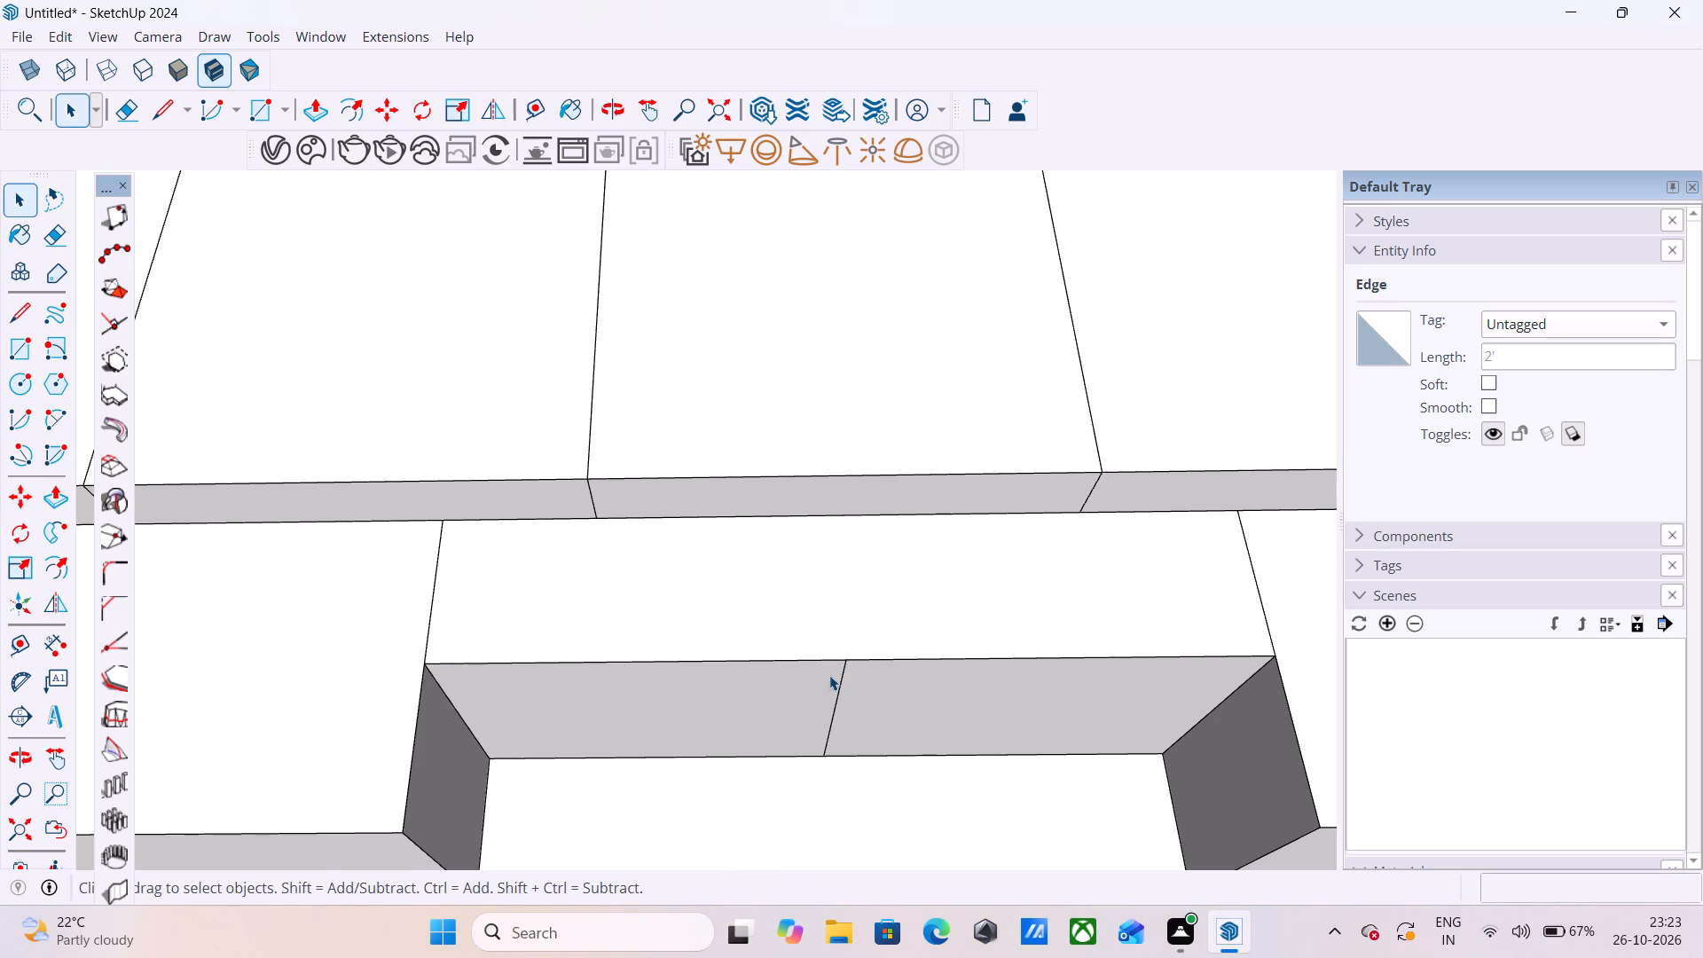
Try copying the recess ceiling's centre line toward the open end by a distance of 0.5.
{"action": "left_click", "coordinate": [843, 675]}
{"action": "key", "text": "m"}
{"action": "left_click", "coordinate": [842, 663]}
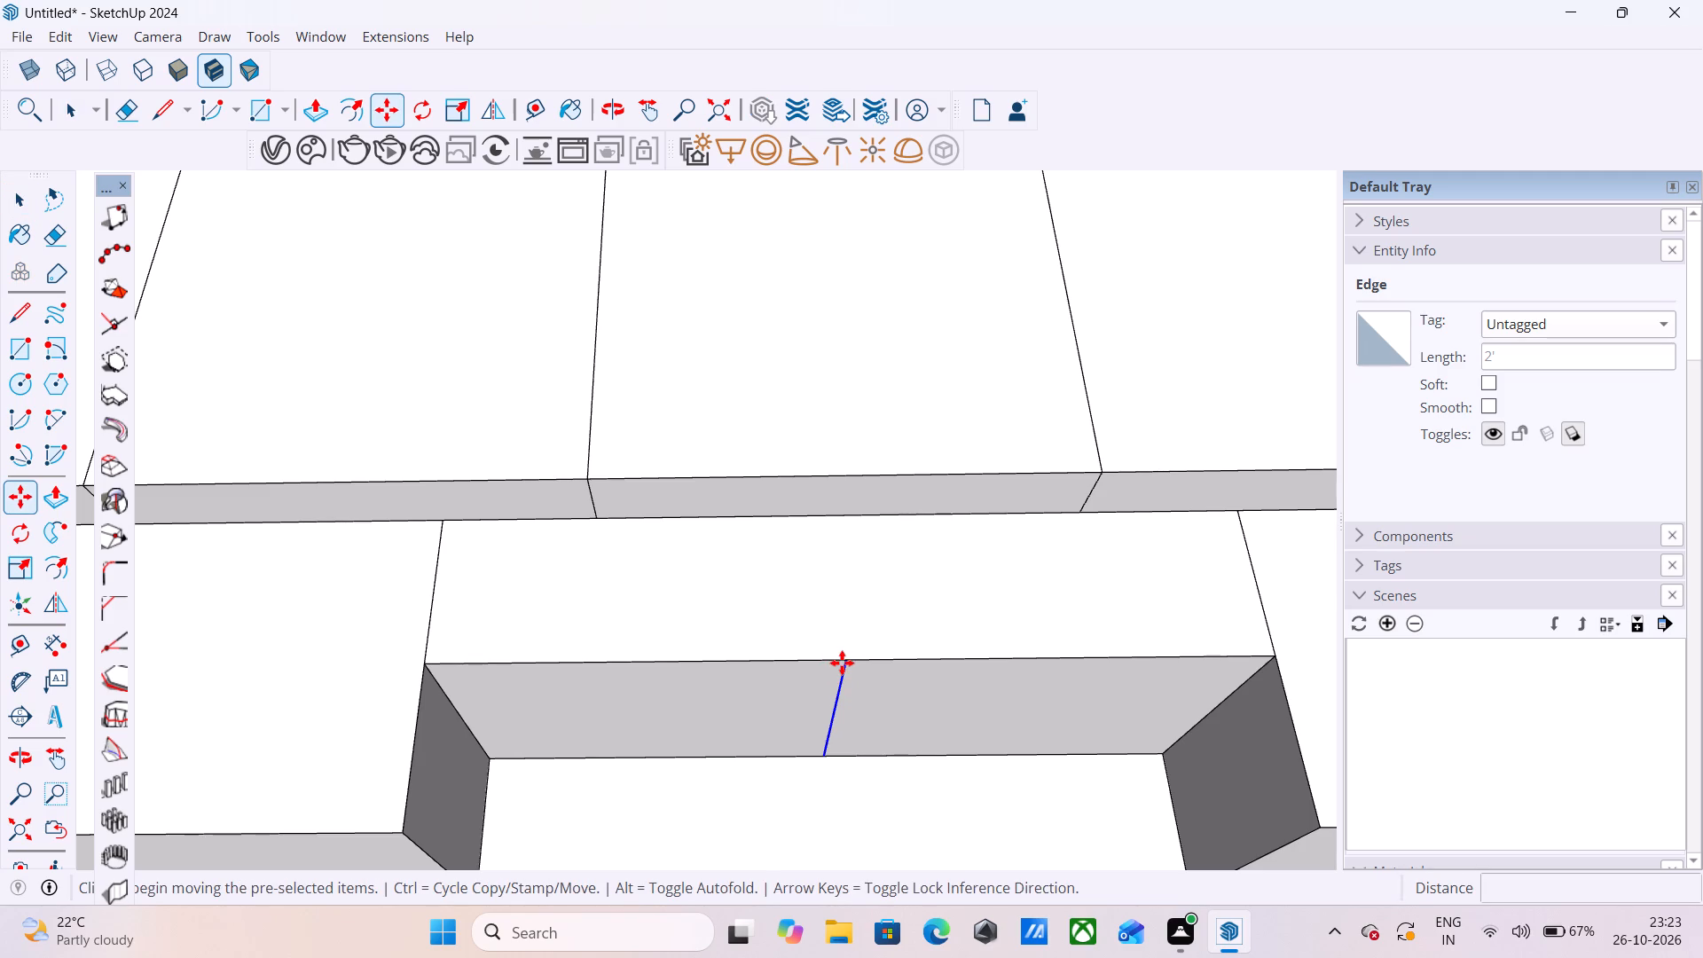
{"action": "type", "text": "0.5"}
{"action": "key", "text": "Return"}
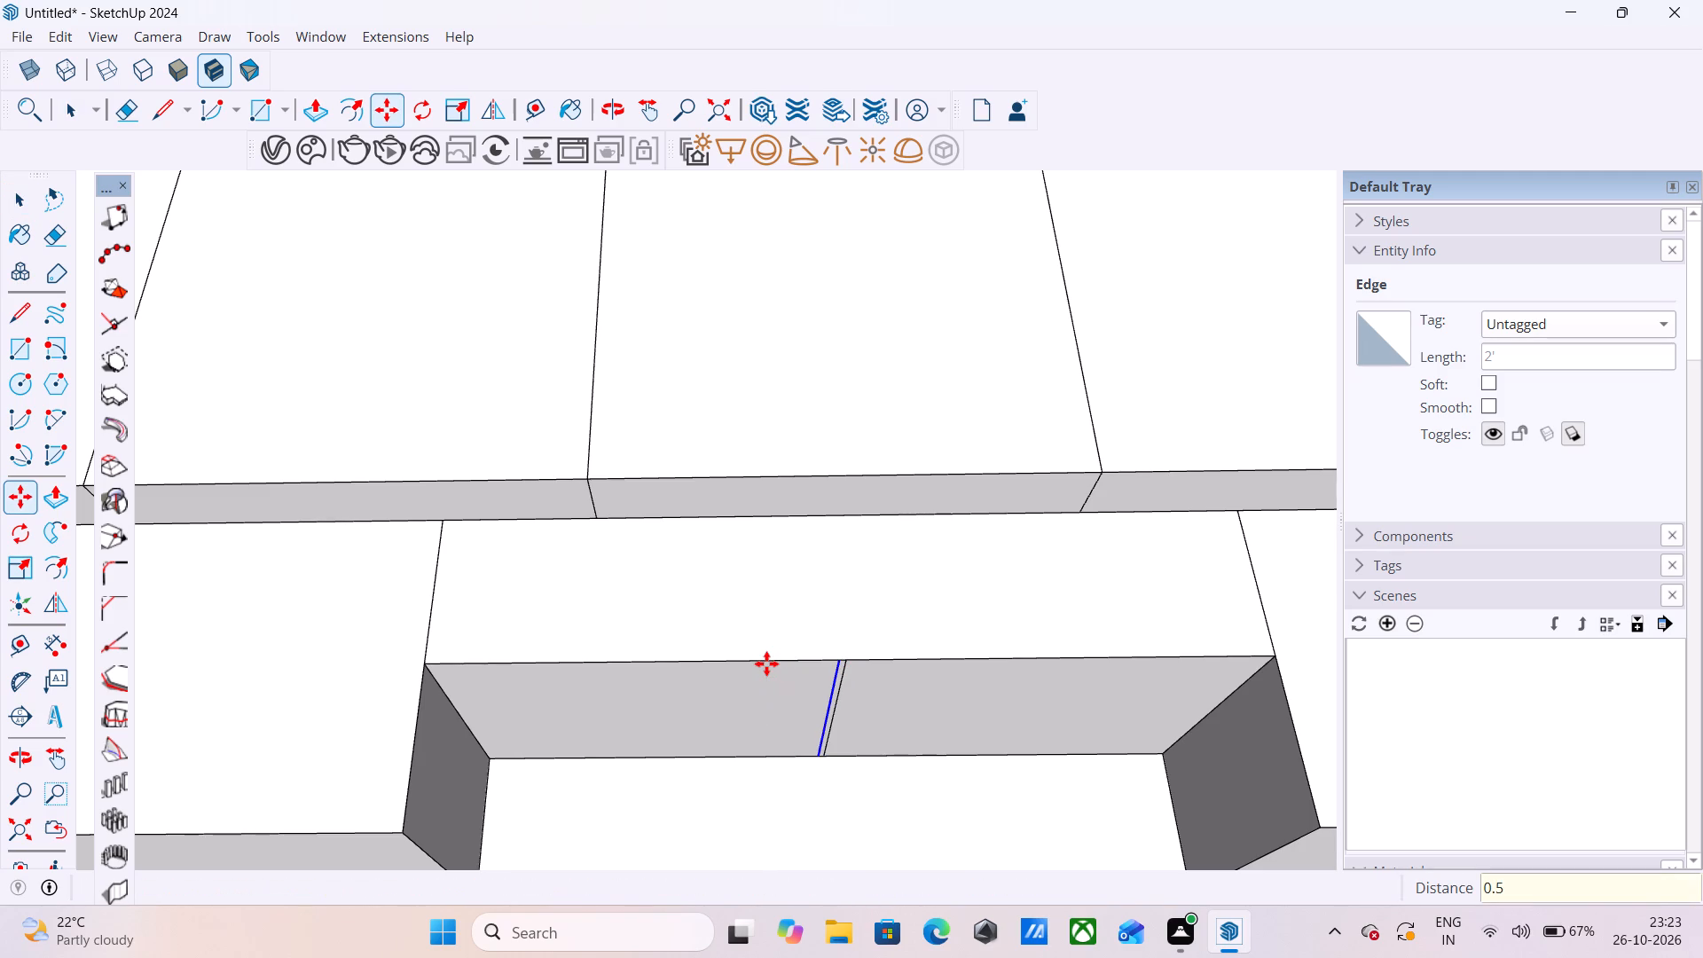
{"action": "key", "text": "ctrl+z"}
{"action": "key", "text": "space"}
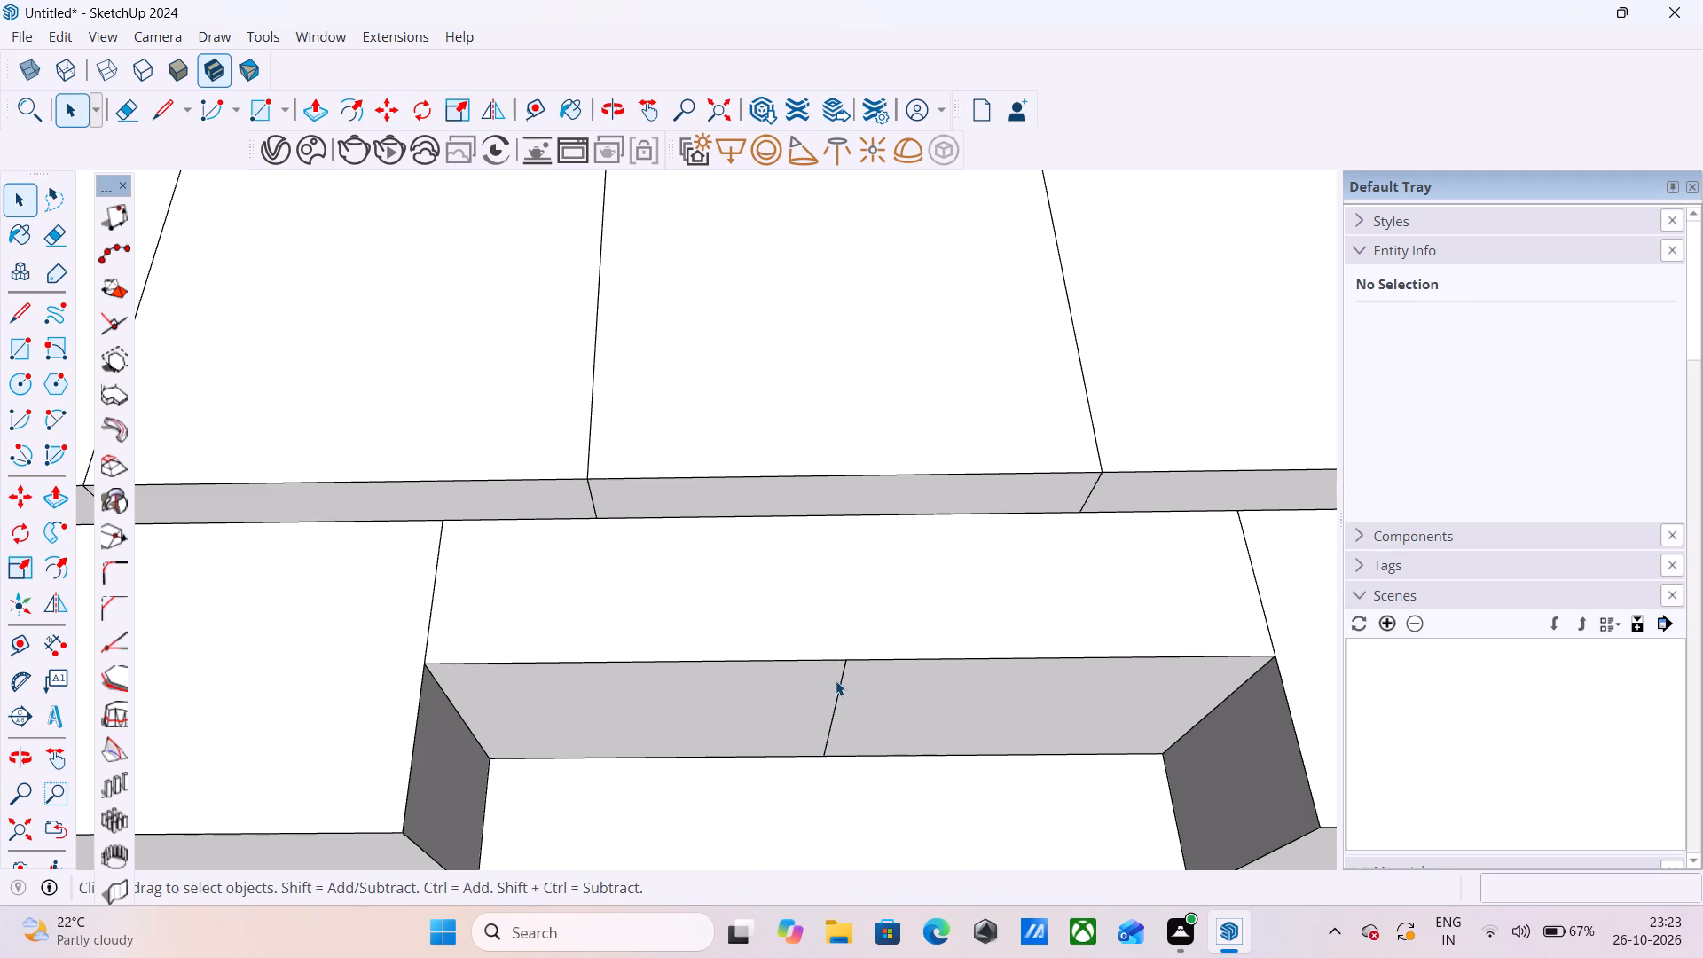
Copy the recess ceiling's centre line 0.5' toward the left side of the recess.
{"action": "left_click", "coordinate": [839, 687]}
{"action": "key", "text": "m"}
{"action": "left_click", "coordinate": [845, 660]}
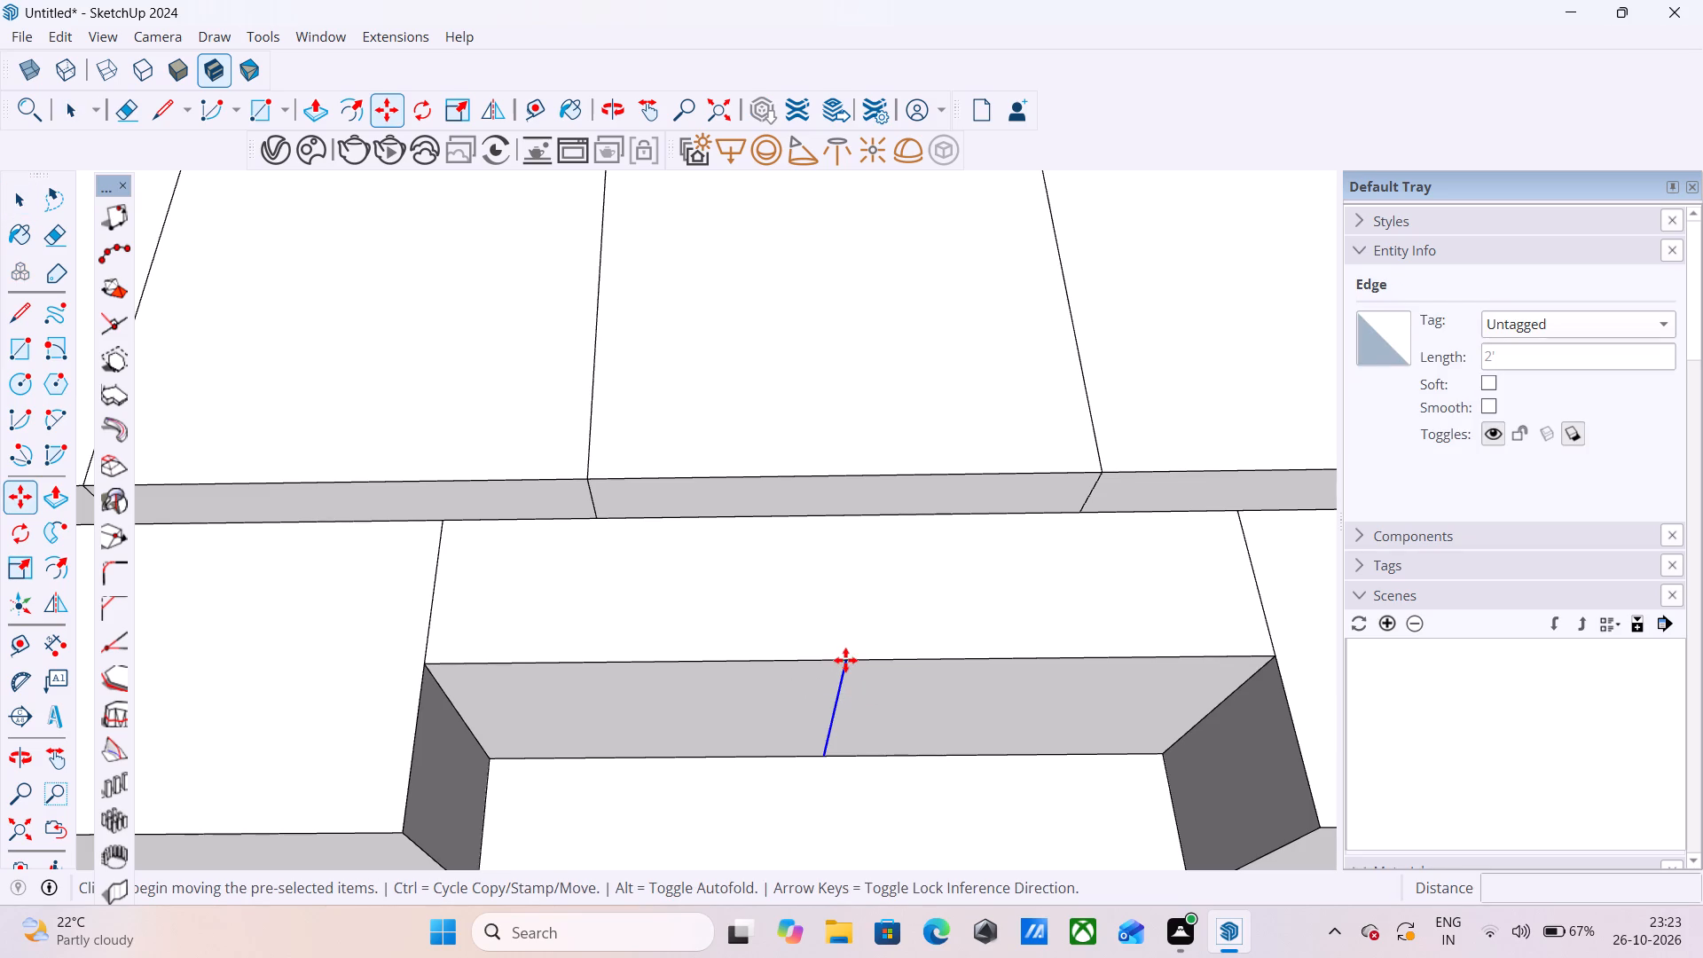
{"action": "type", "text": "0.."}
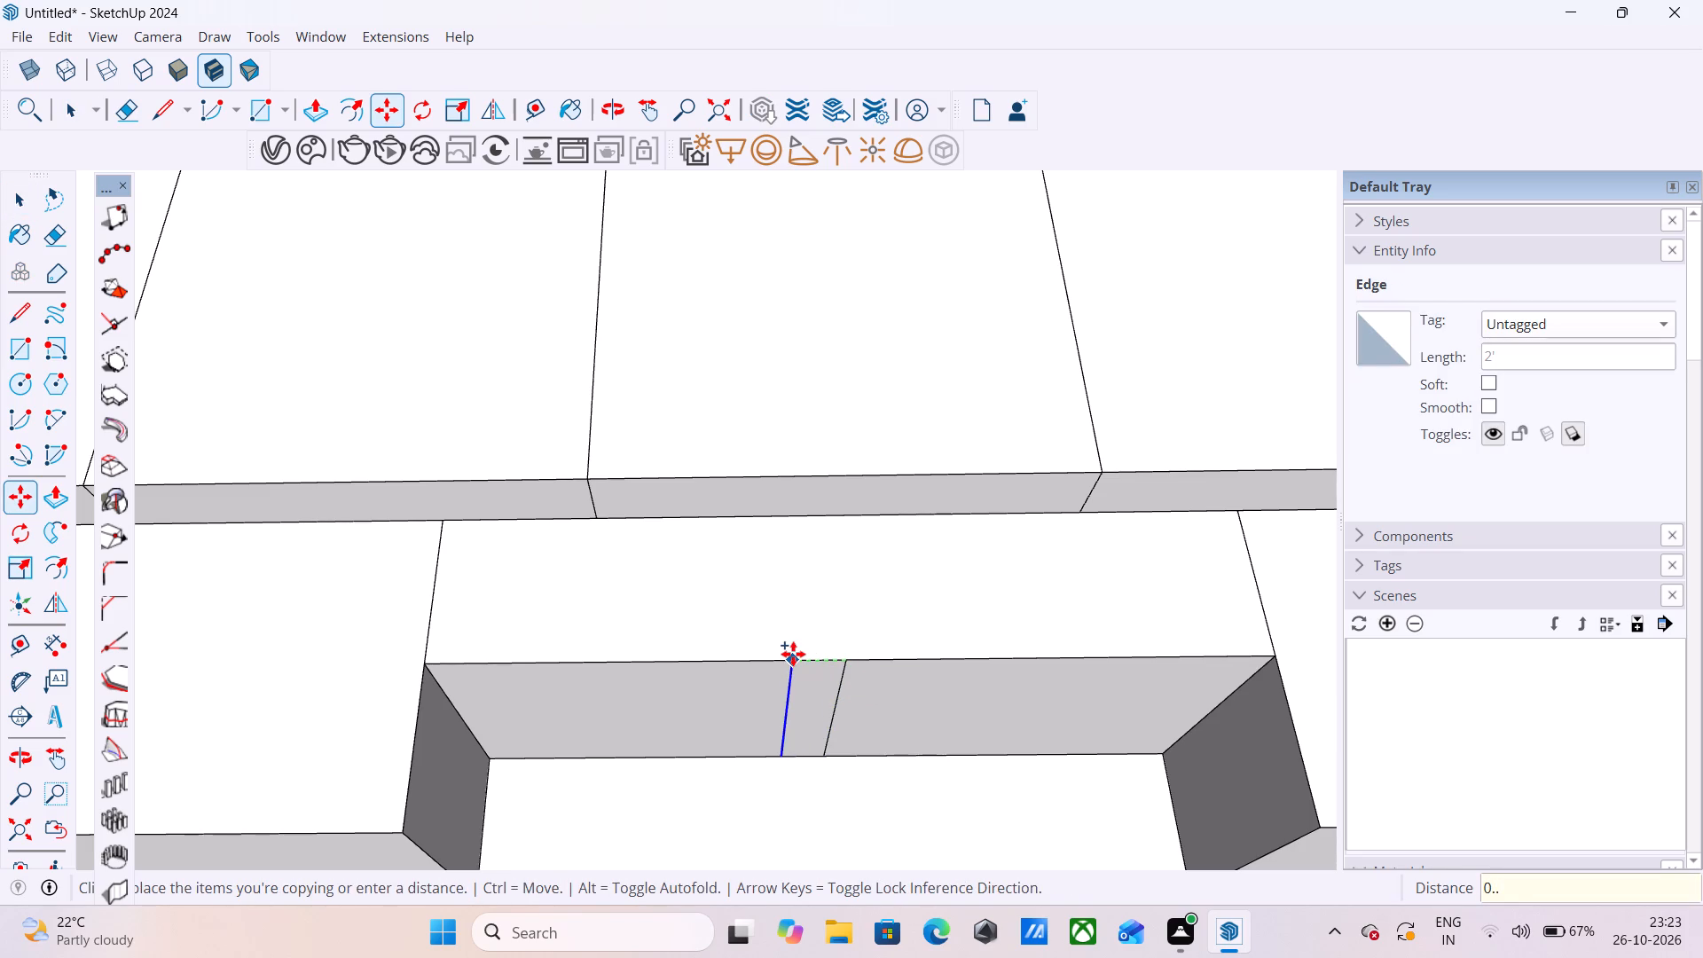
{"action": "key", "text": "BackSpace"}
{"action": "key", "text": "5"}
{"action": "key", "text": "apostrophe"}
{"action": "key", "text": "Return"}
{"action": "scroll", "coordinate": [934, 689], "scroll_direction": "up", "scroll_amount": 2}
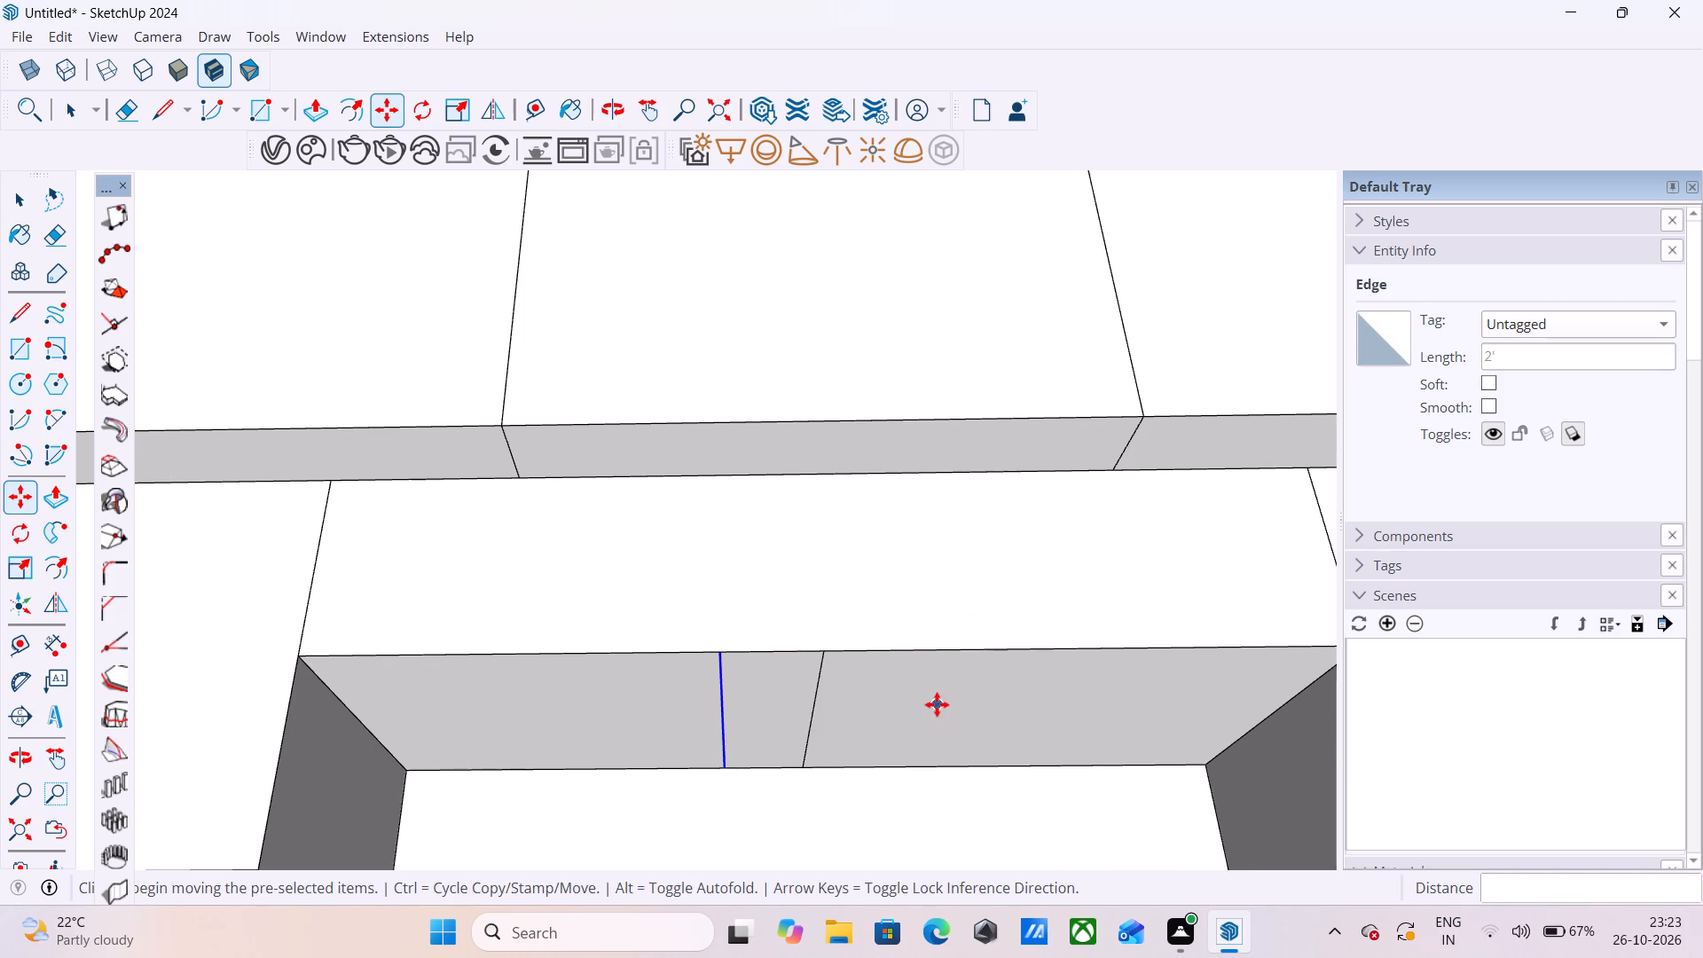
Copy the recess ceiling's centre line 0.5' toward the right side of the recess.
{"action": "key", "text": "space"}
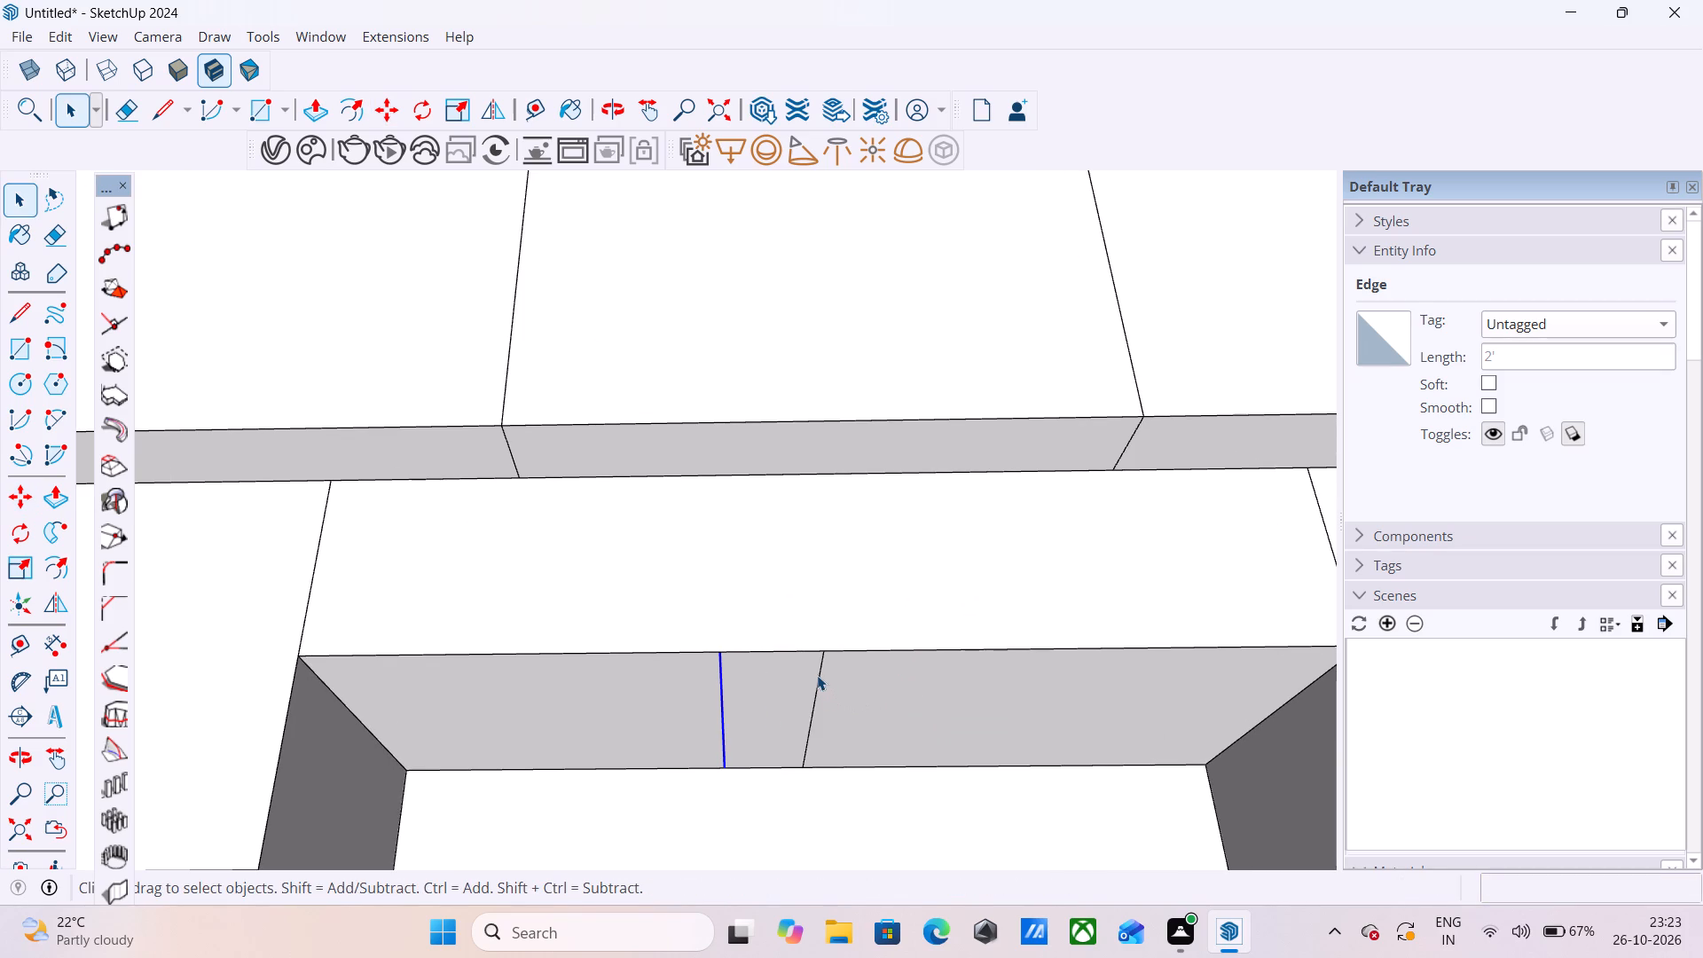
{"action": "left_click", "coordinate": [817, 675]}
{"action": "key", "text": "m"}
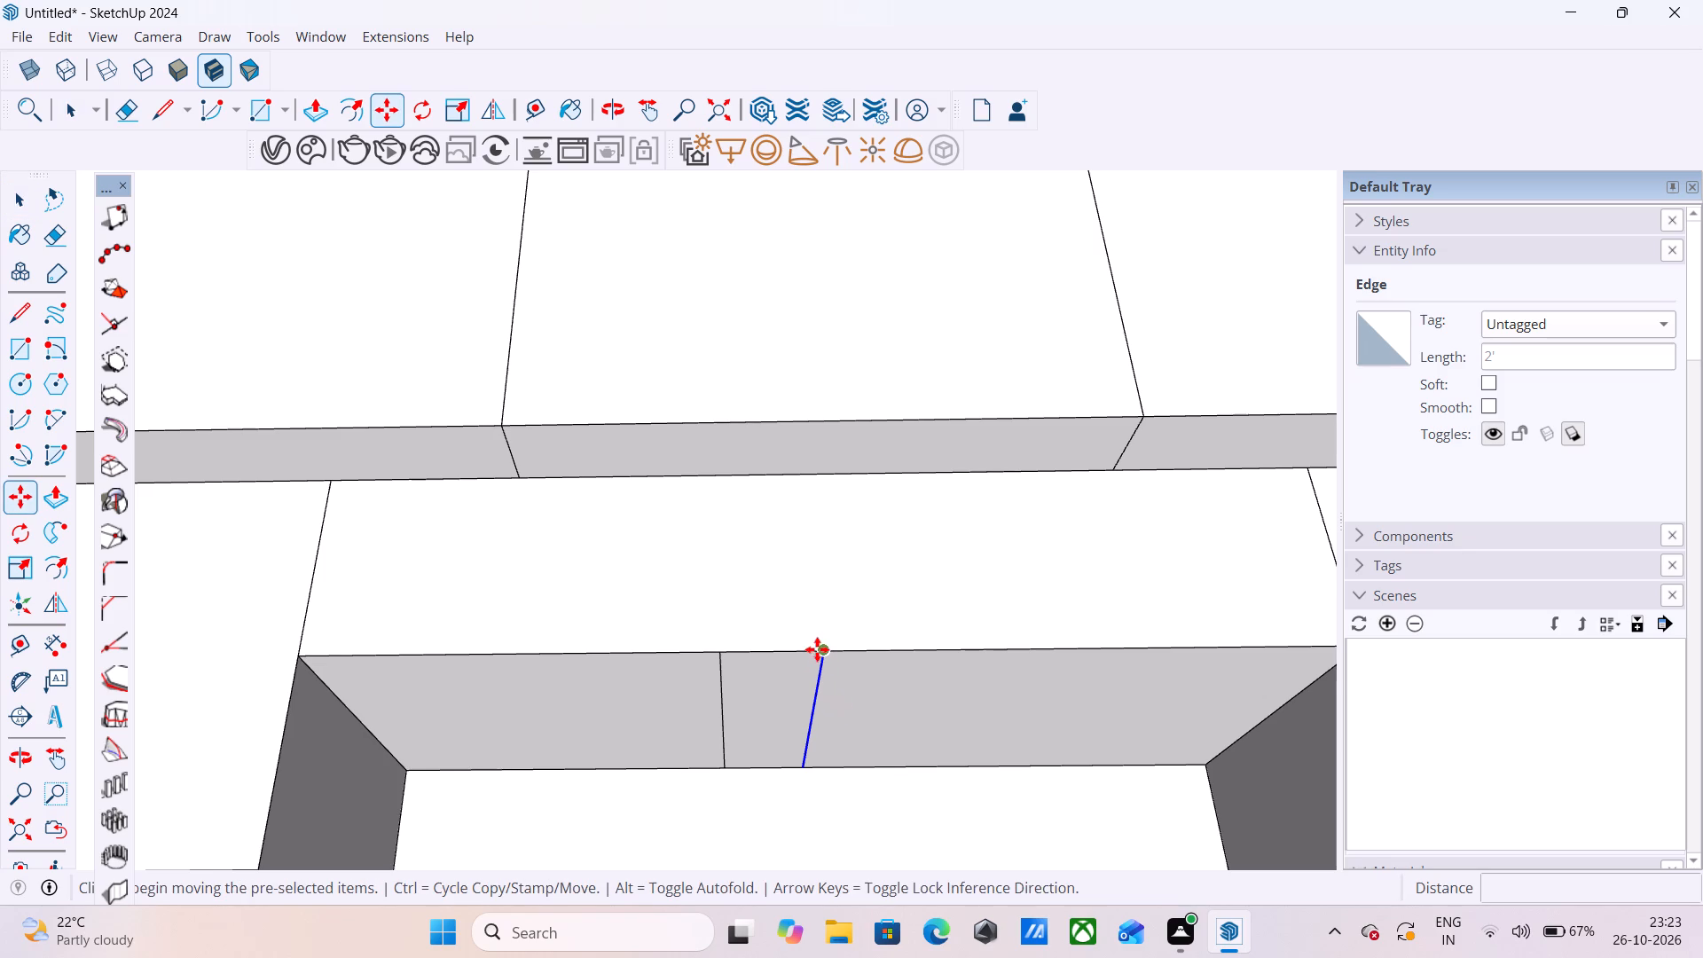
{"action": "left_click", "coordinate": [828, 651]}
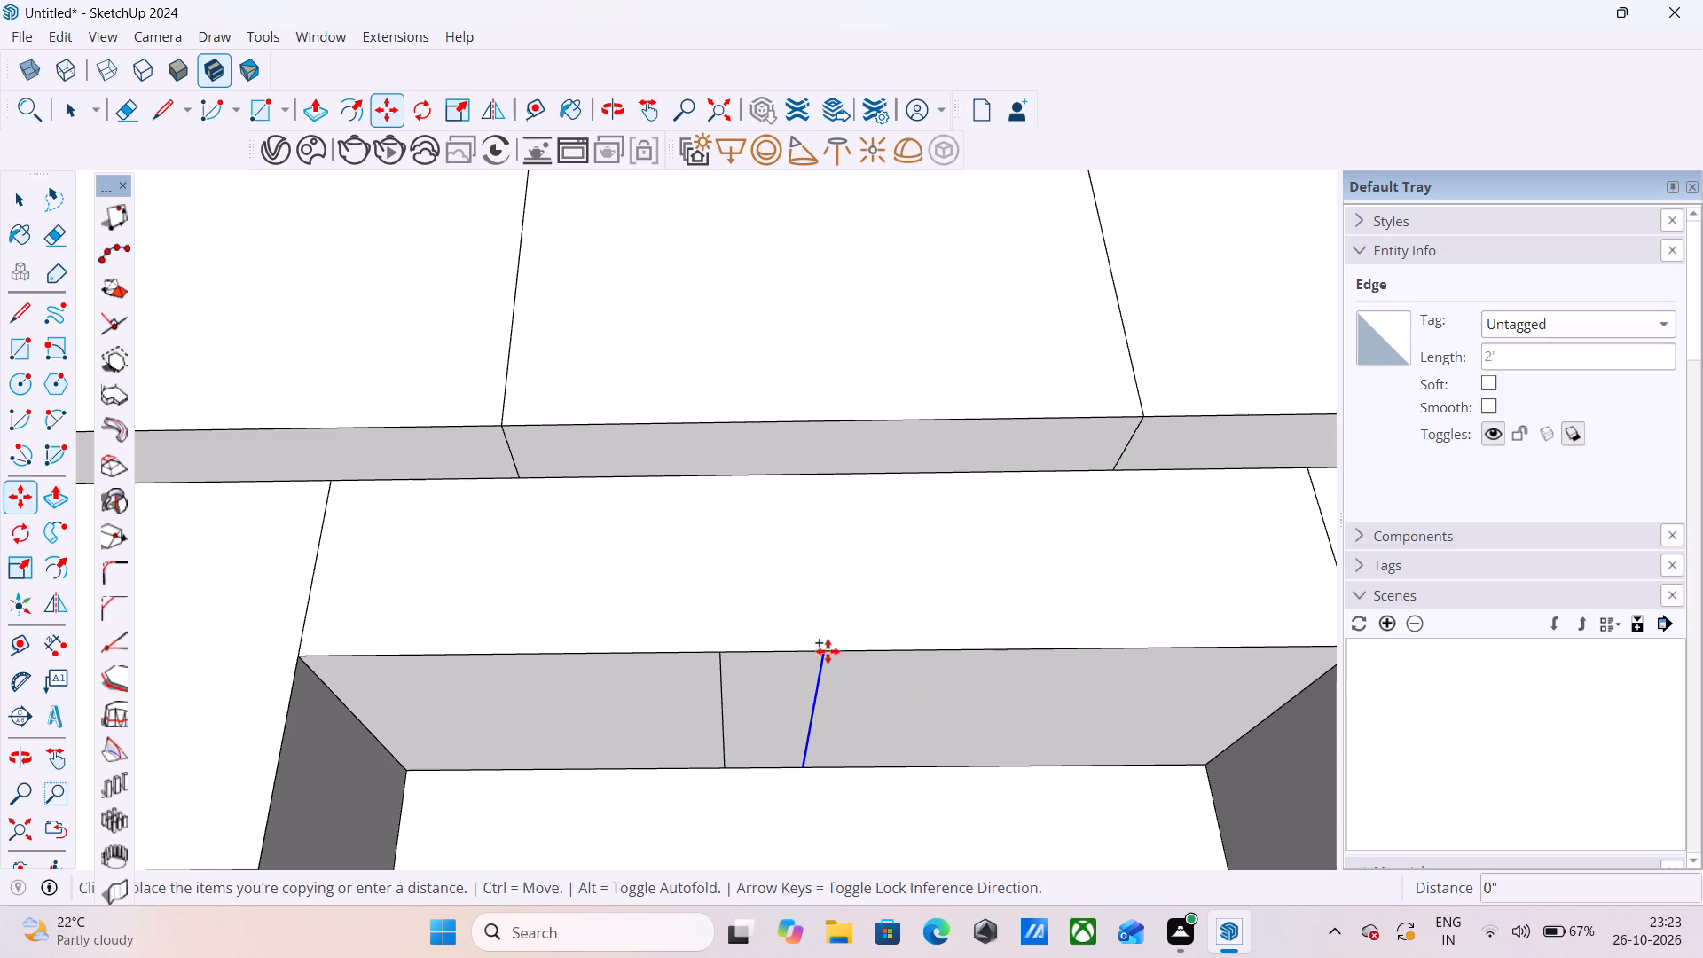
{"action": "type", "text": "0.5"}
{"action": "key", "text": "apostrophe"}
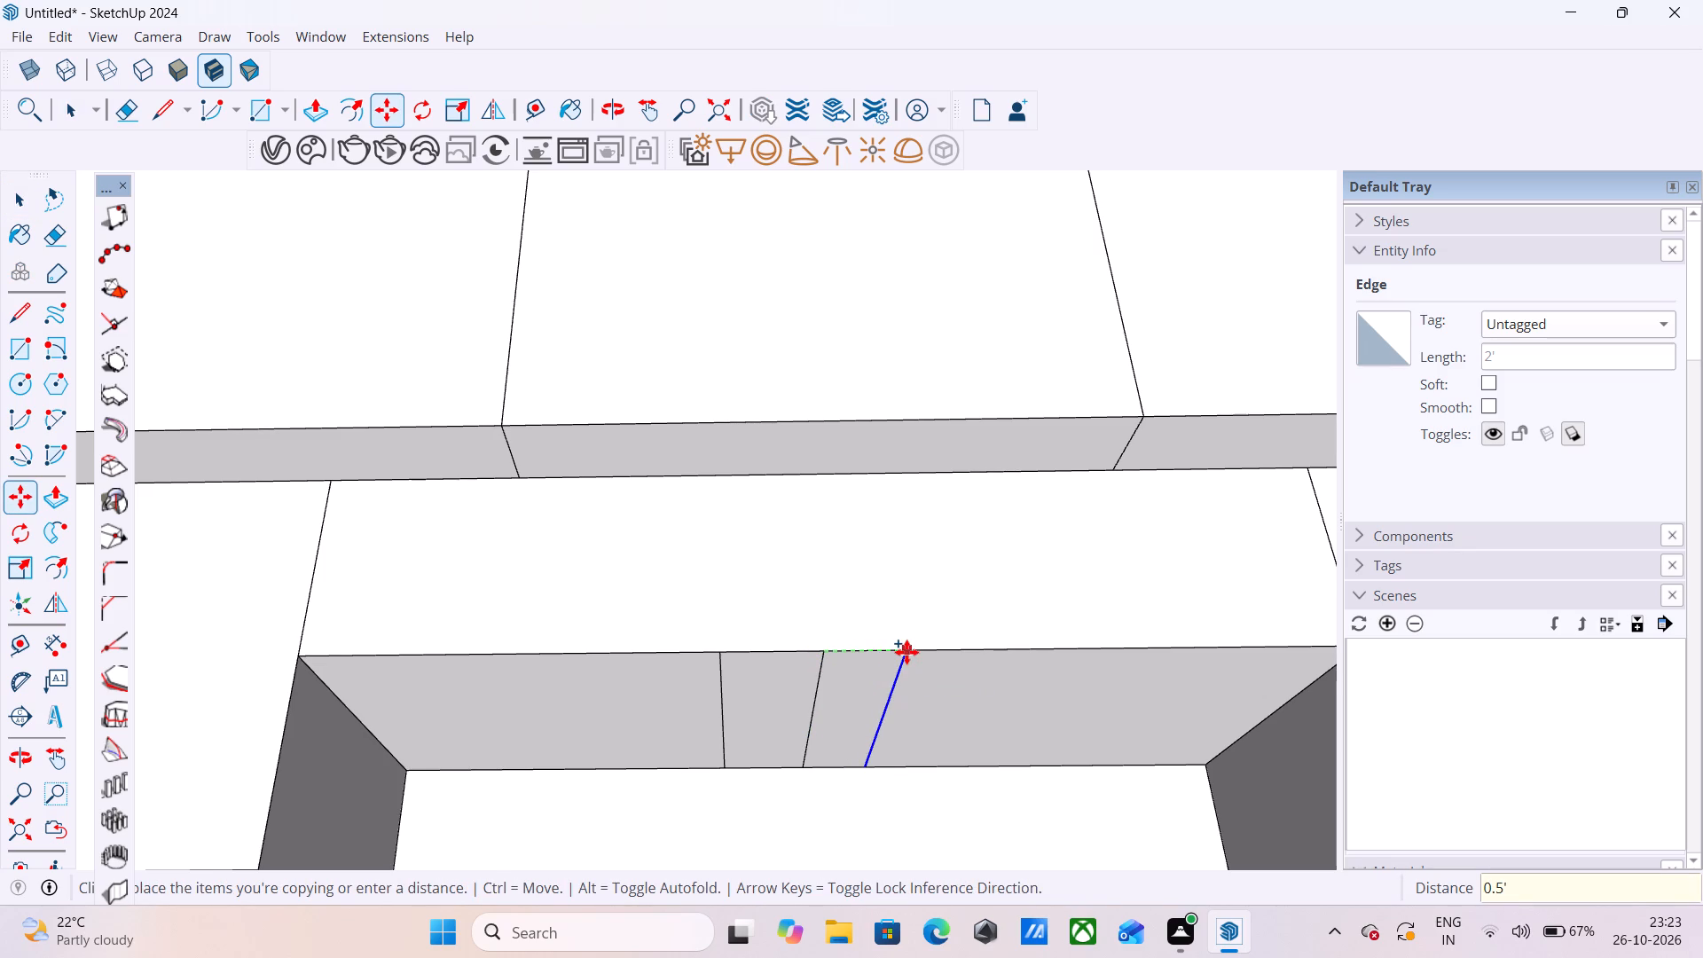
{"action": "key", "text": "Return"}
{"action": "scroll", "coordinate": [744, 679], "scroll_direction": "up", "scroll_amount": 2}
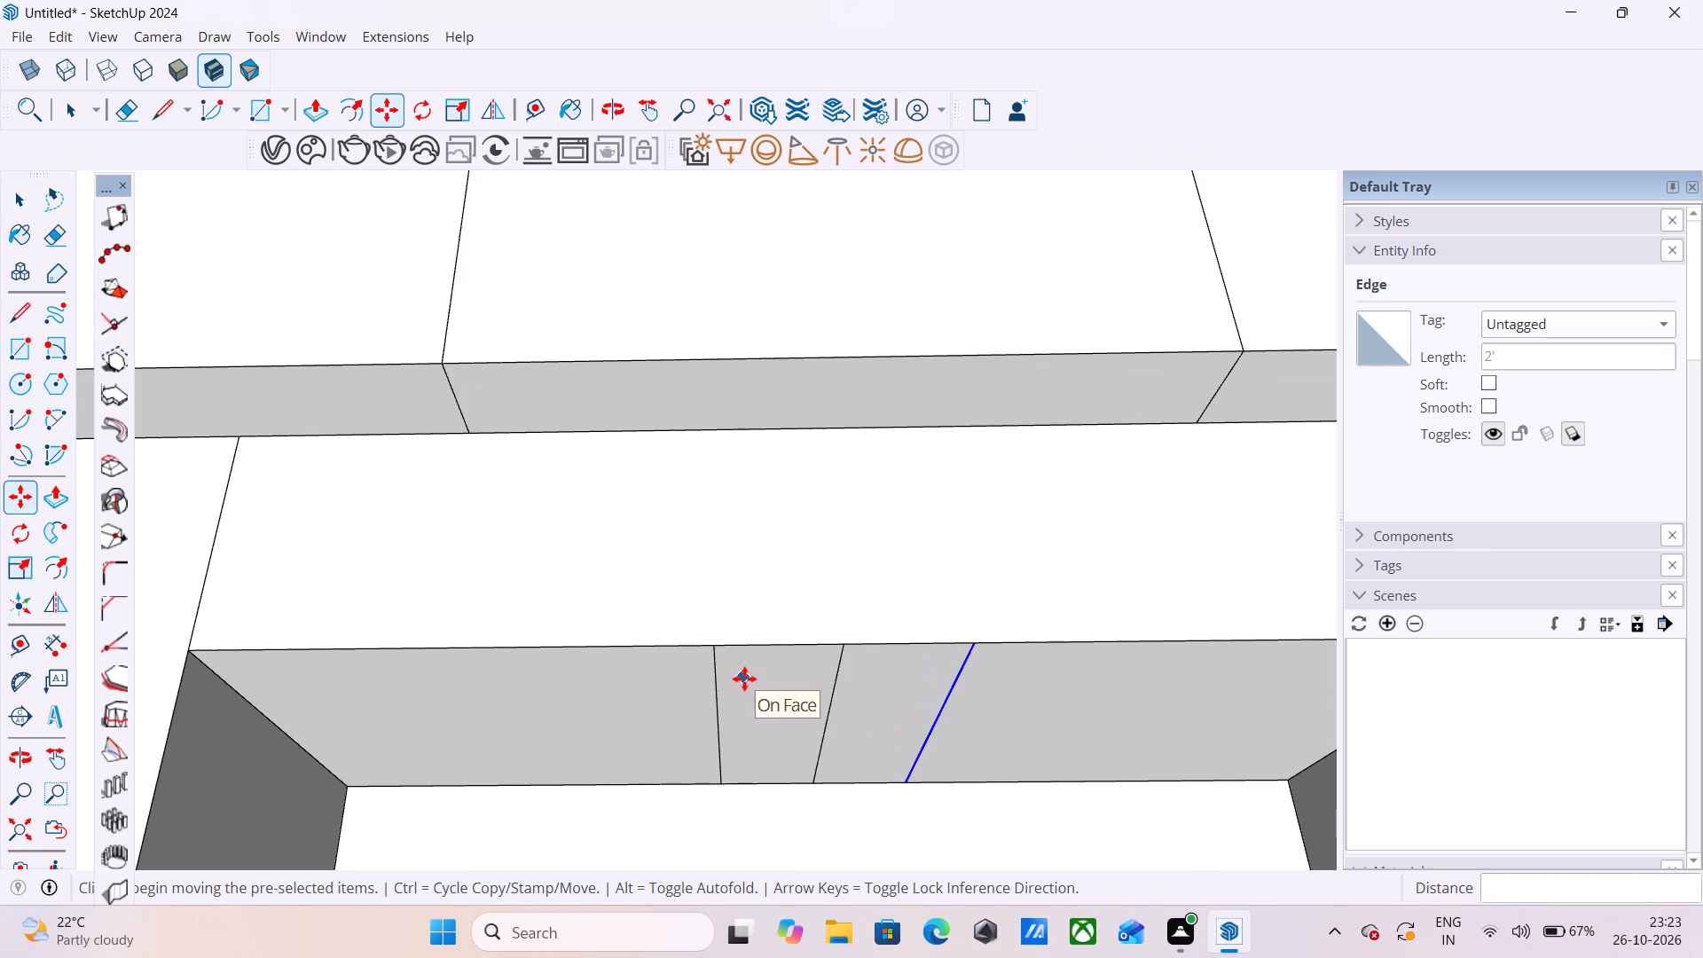
Erase the original centre line between the two offset copies on the recess ceiling.
{"action": "key", "text": "r"}
{"action": "key", "text": "space"}
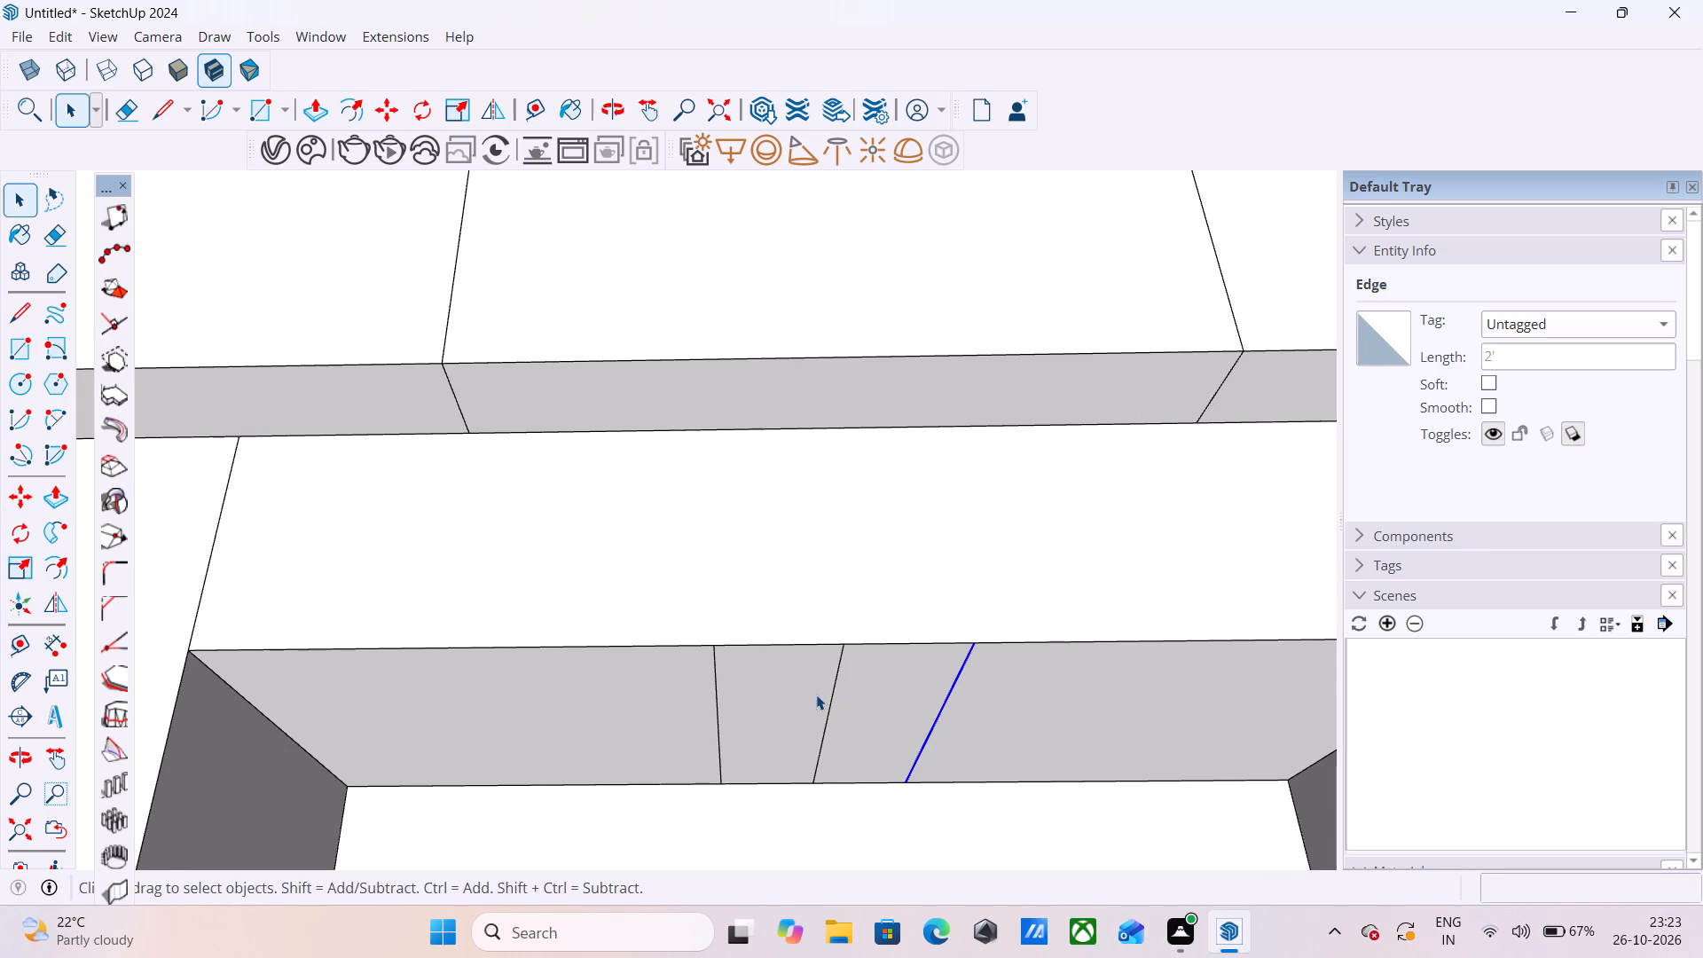
{"action": "type", "text": "e"}
{"action": "left_click", "coordinate": [833, 686]}
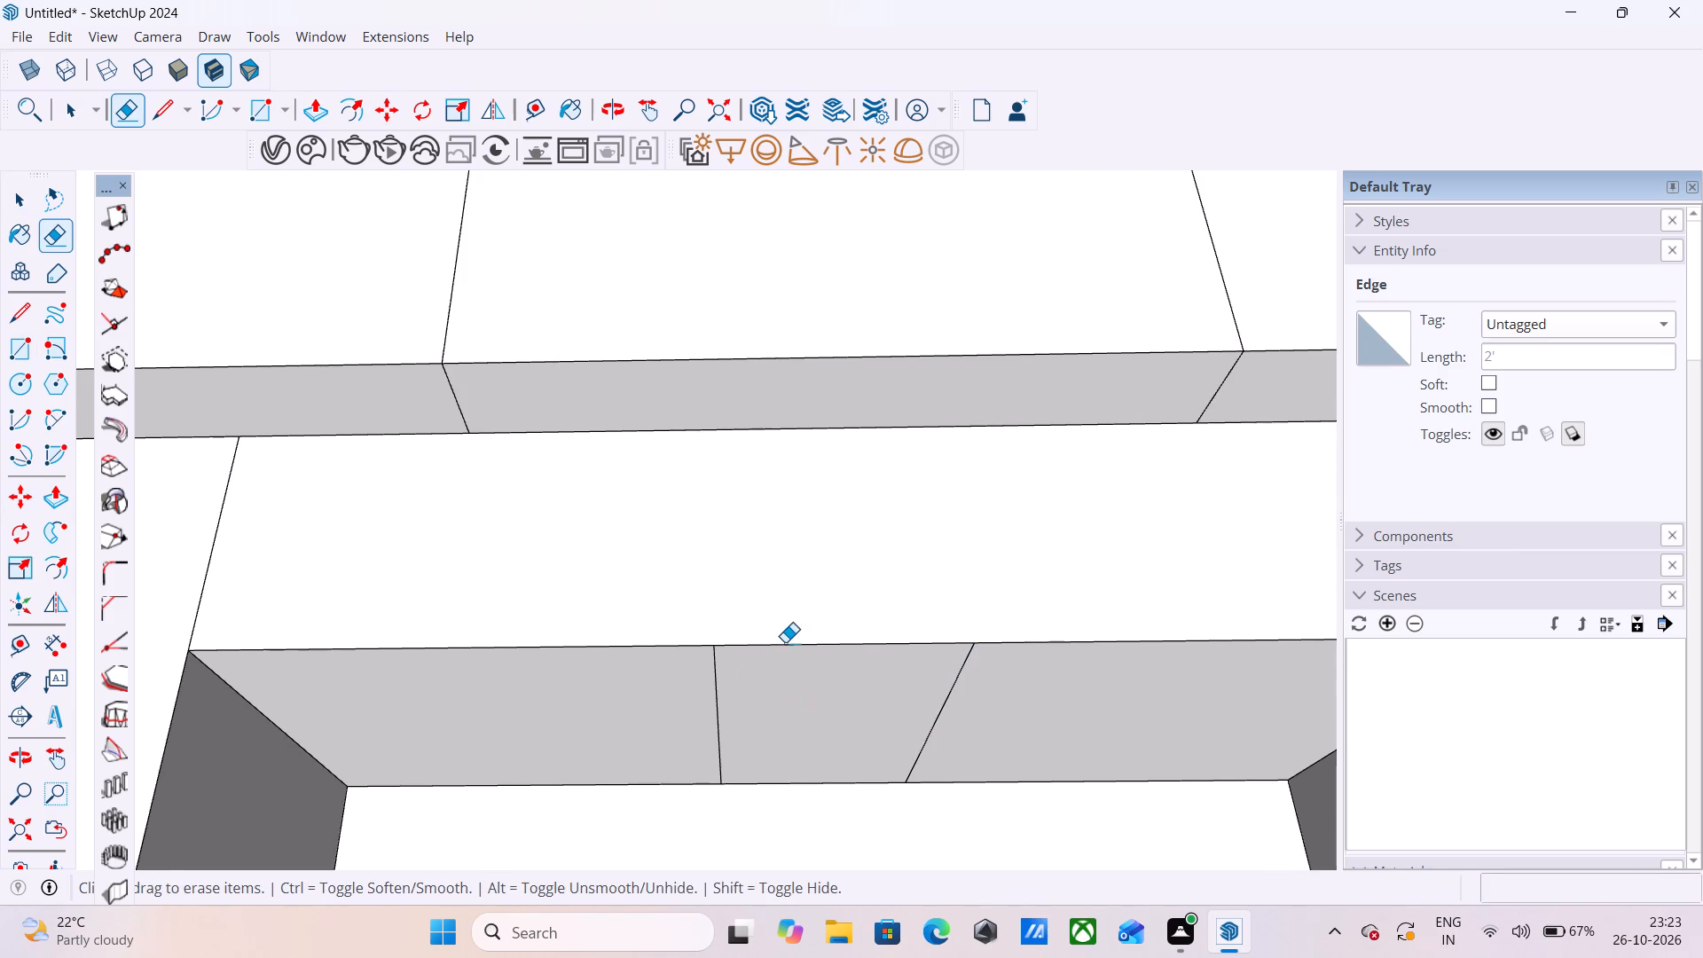
Draw a rectangle about 11 3/4" by 1' 7 7/16" on the recess ceiling, spanning across both offset lines.
{"action": "scroll", "coordinate": [785, 642], "scroll_direction": "down", "scroll_amount": 3}
{"action": "scroll", "coordinate": [780, 787], "scroll_direction": "up", "scroll_amount": 5}
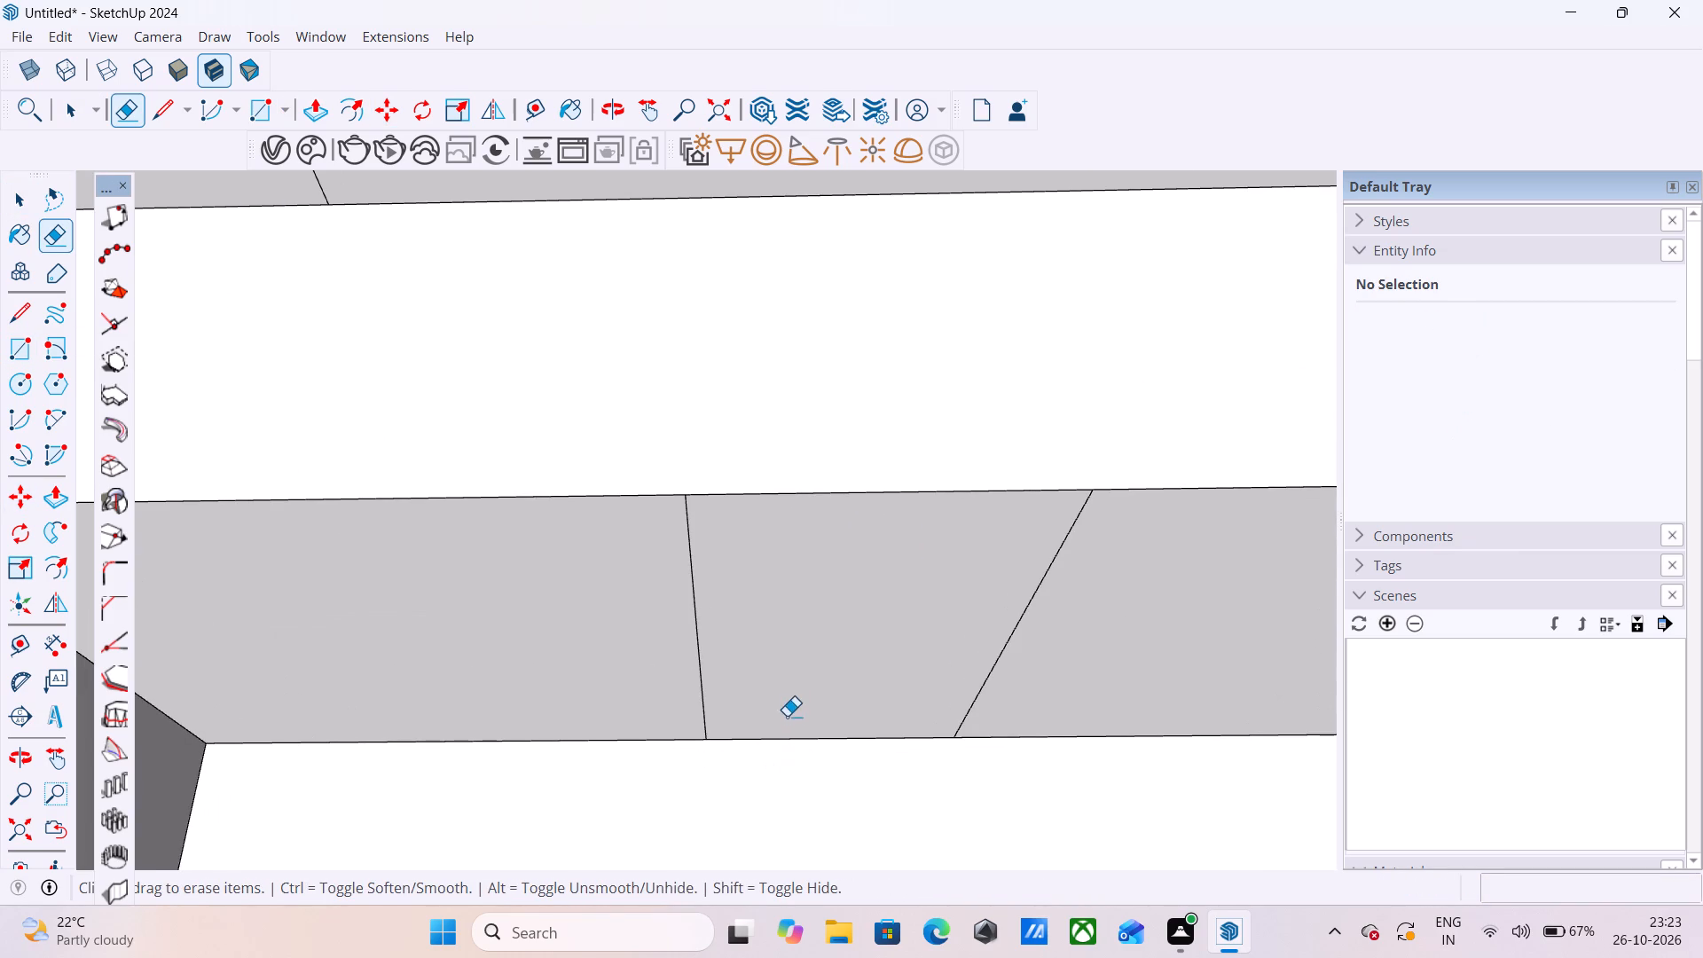
{"action": "middle_click_drag", "start_coordinate": [773, 753], "coordinate": [770, 661]}
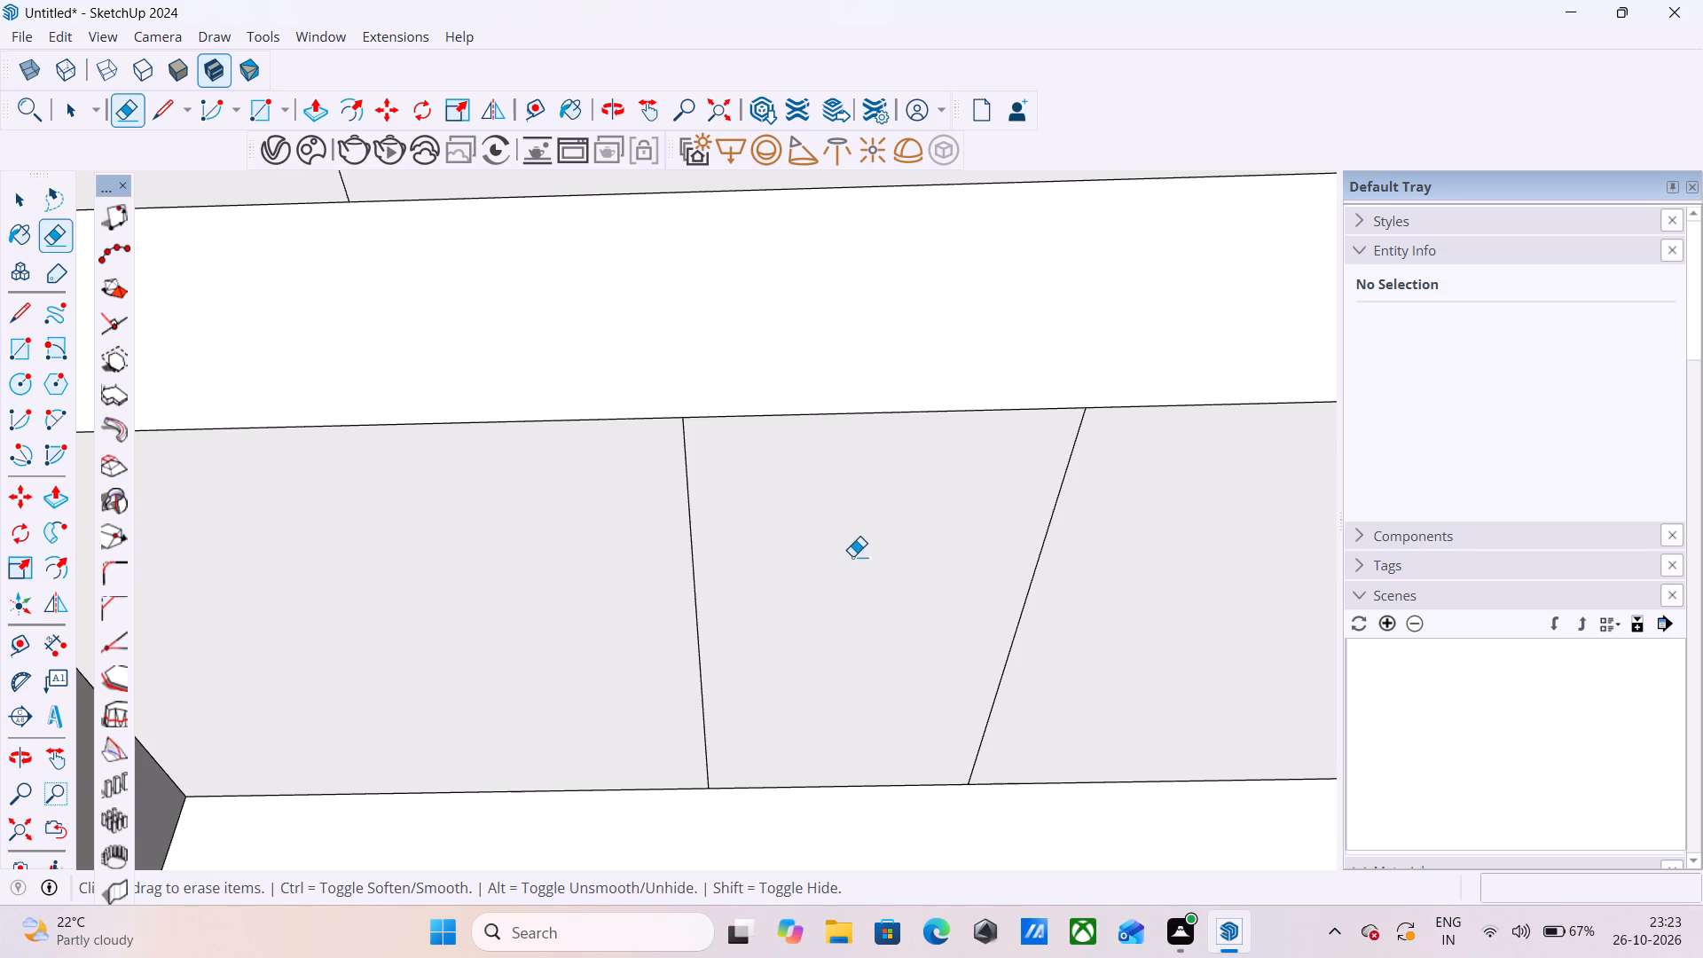
{"action": "key", "text": "r"}
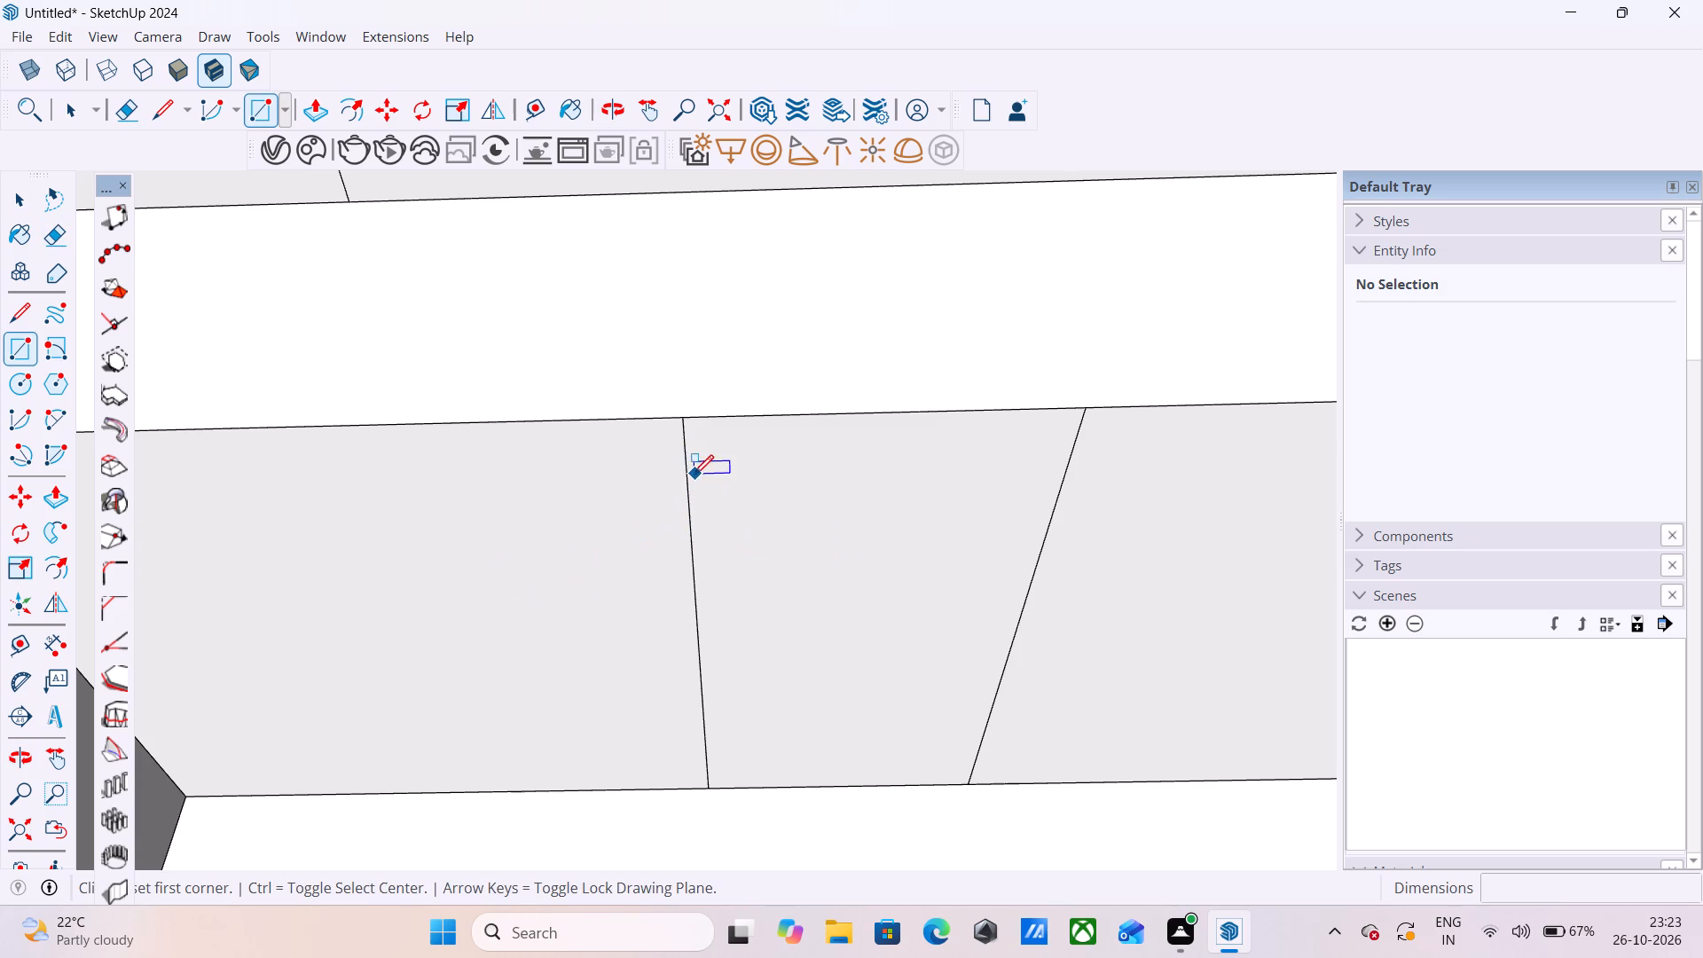
{"action": "left_click", "coordinate": [616, 533]}
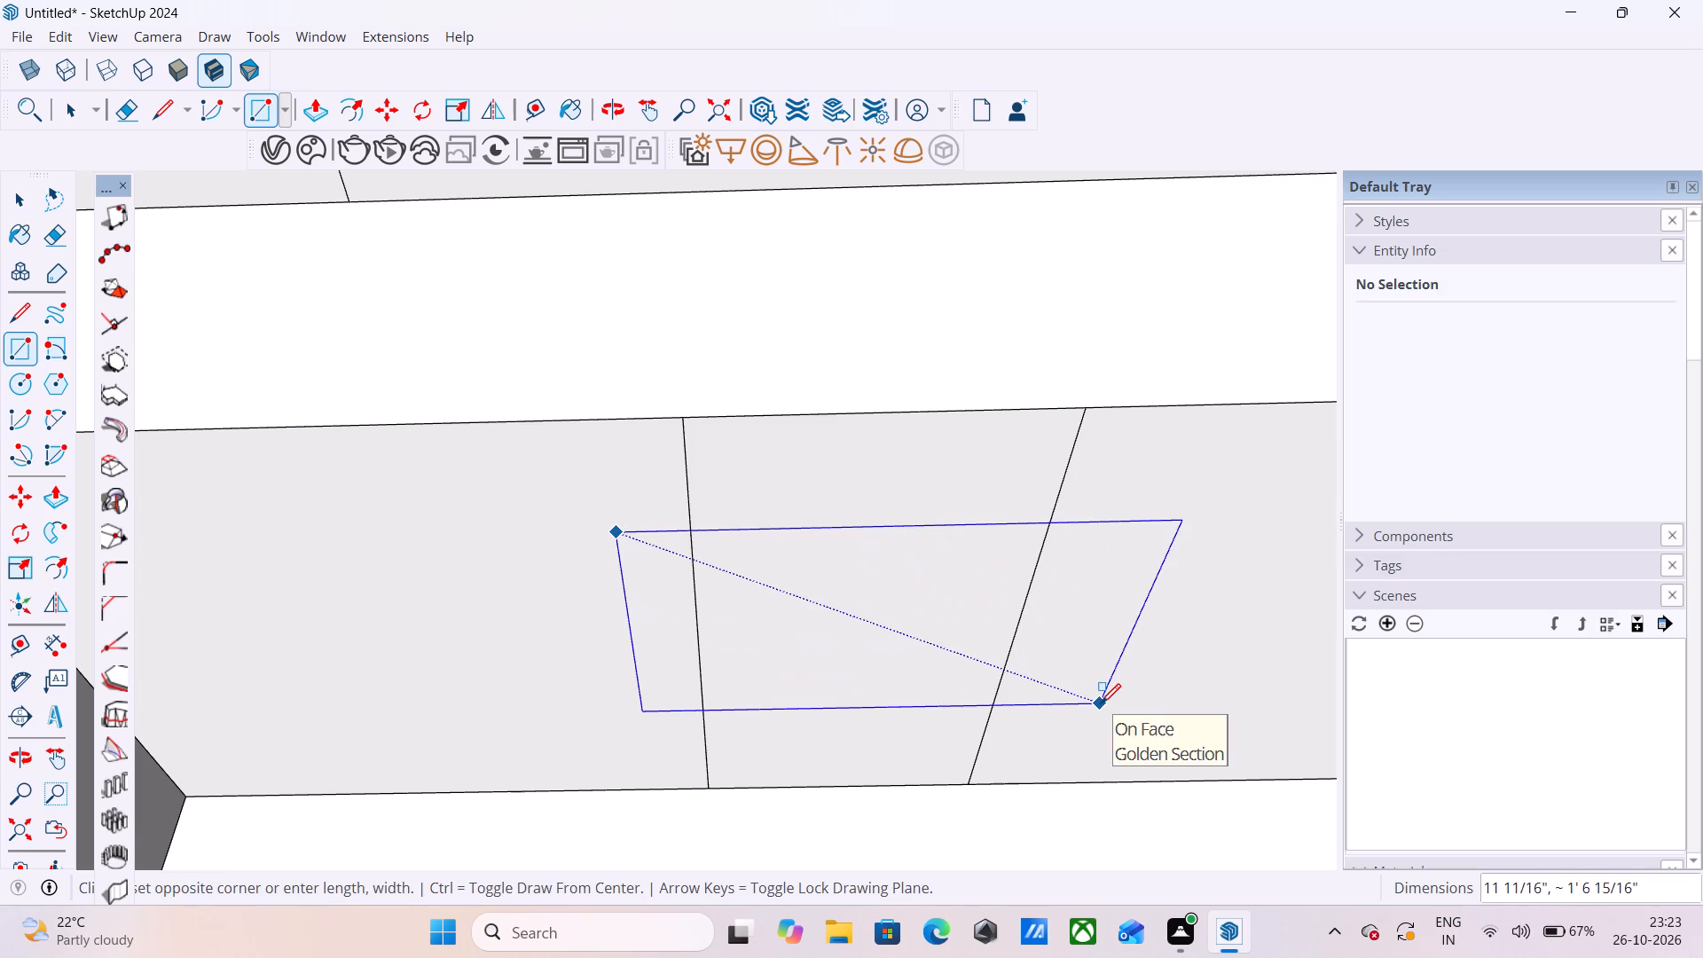
{"action": "left_click", "coordinate": [1113, 705]}
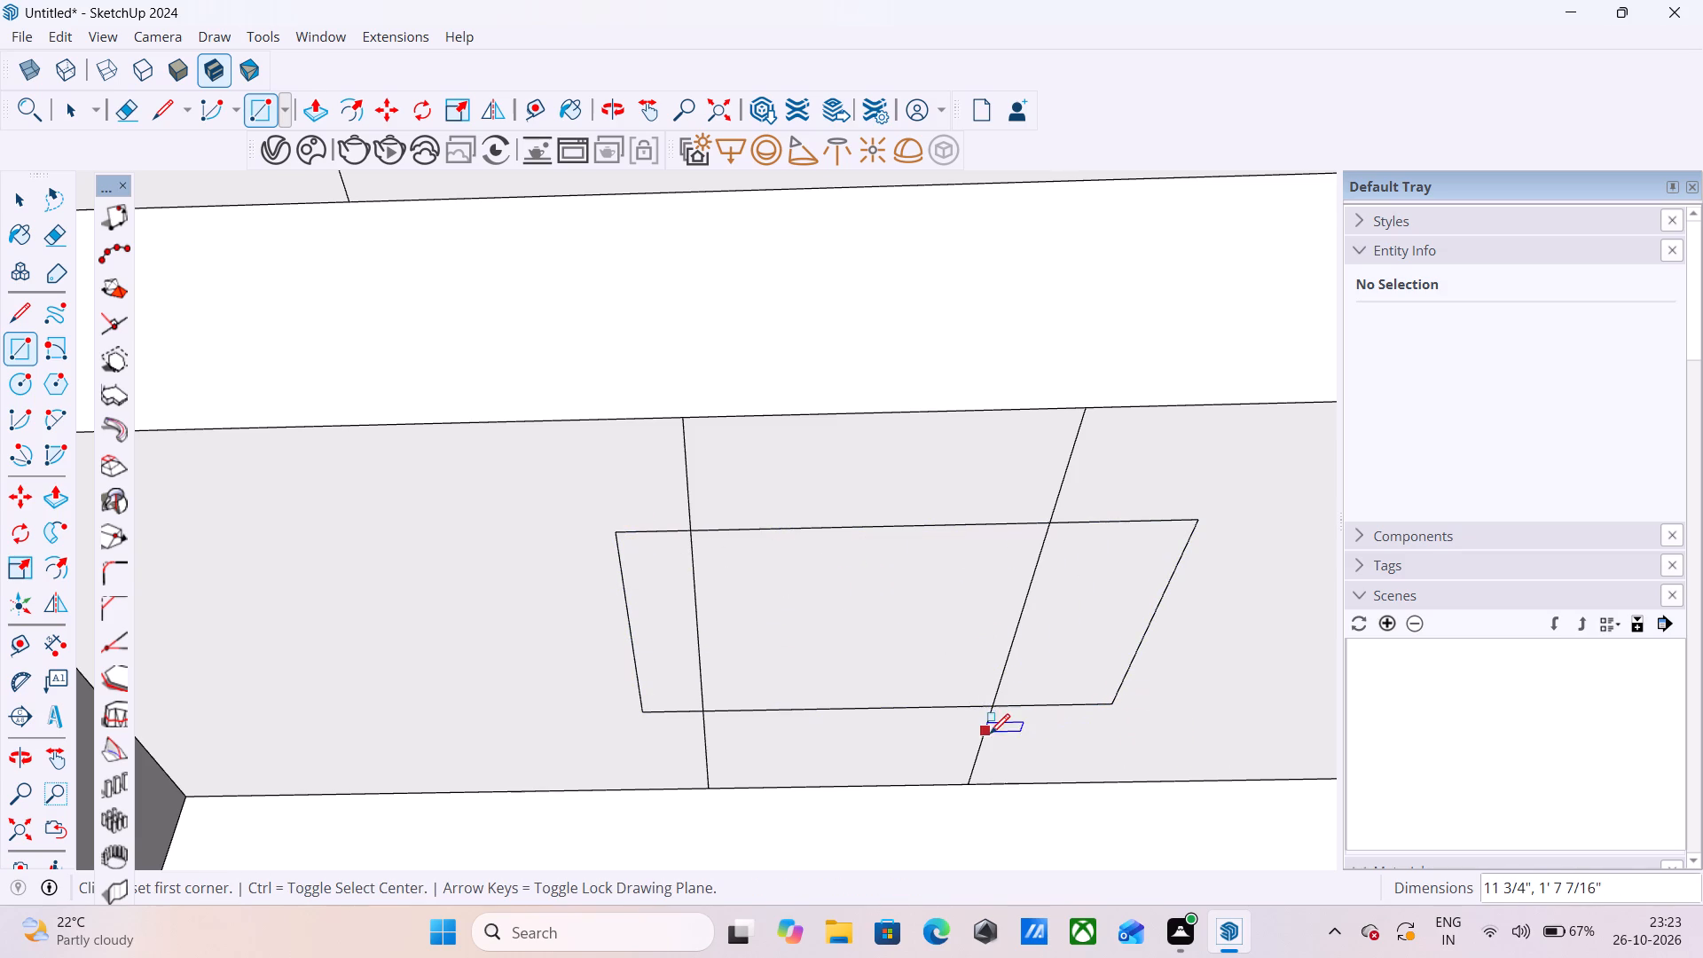
Erase all segments of the two offset lines inside and outside the rectangle, leaving only the rectangle's outline.
{"action": "key", "text": "e"}
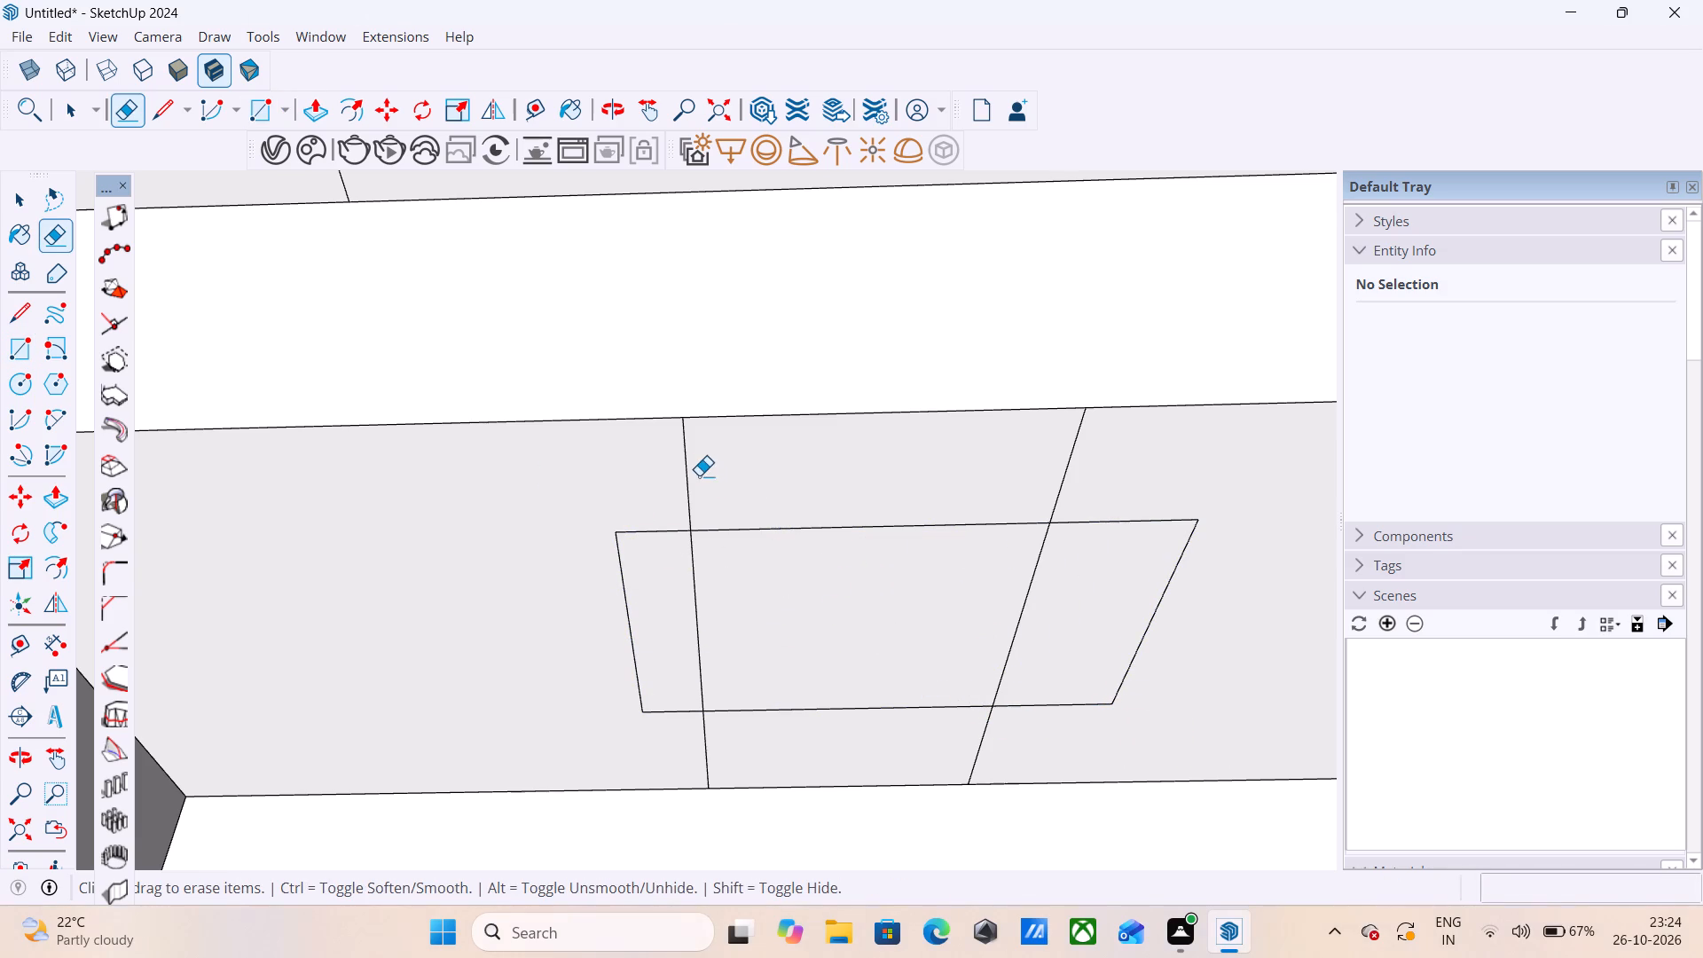
{"action": "left_click_drag", "start_coordinate": [699, 475], "coordinate": [640, 477]}
{"action": "left_click_drag", "start_coordinate": [1092, 486], "coordinate": [1017, 484]}
{"action": "left_click_drag", "start_coordinate": [1040, 616], "coordinate": [992, 616]}
{"action": "left_click_drag", "start_coordinate": [675, 626], "coordinate": [741, 643]}
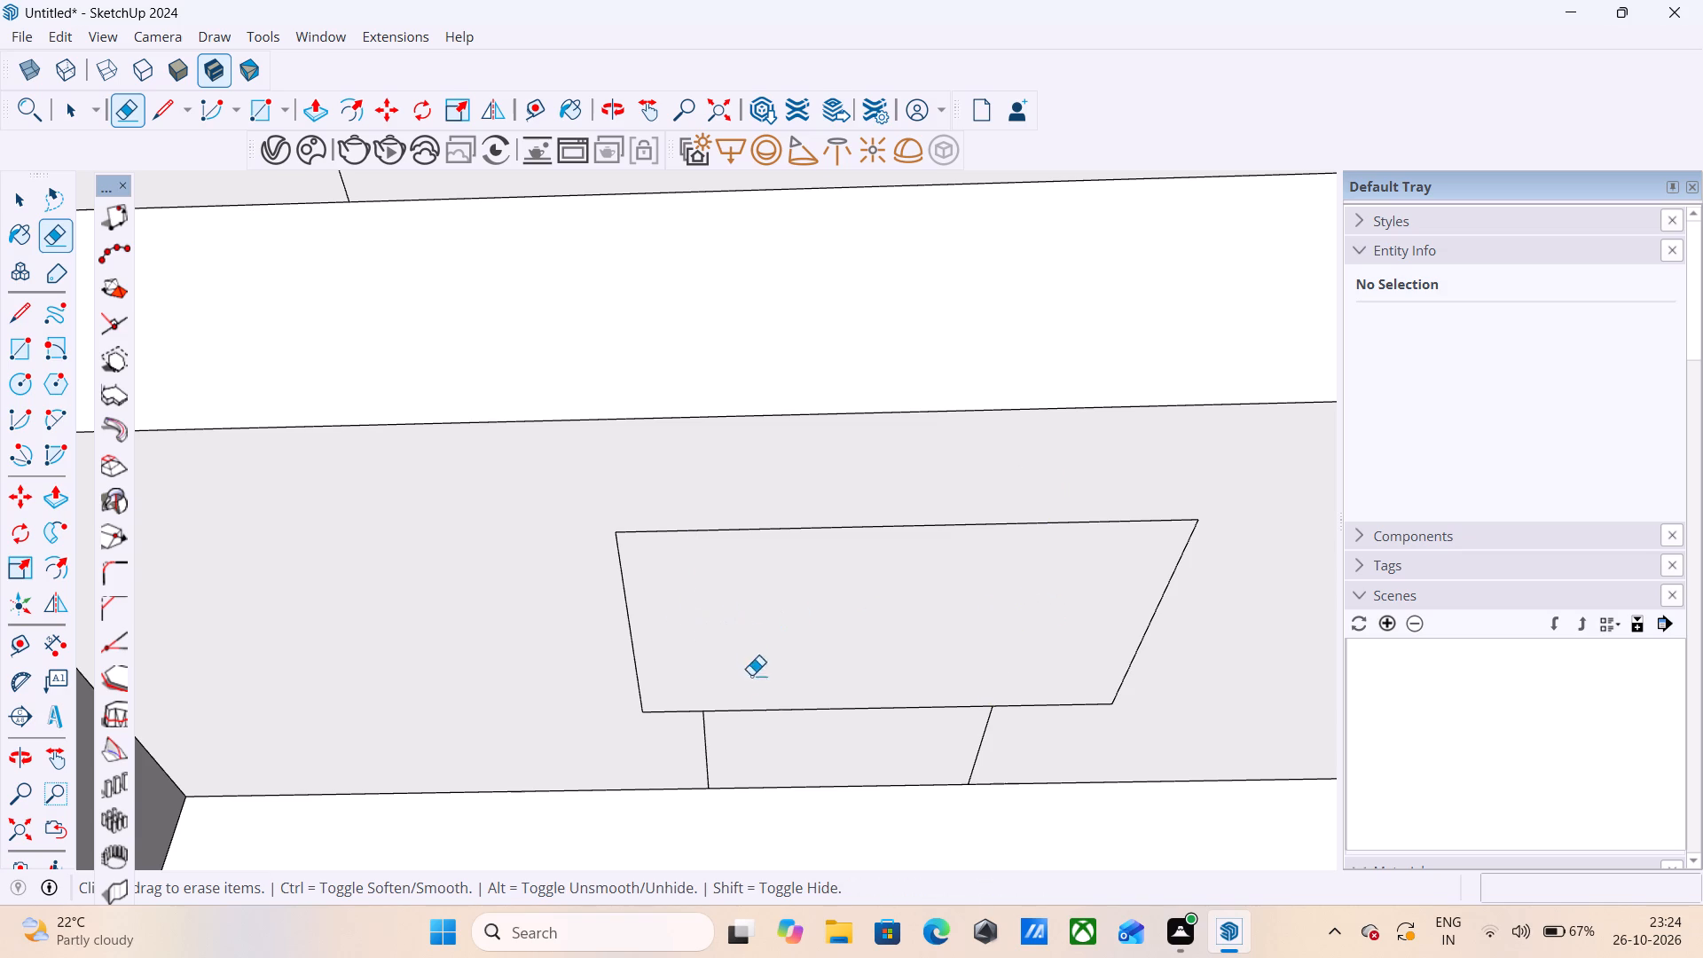
{"action": "left_click_drag", "start_coordinate": [714, 751], "coordinate": [694, 751]}
{"action": "left_click_drag", "start_coordinate": [979, 758], "coordinate": [951, 758]}
Push/Pull the rectangle on the recess ceiling down 8 1/2" to form a hanging block.
{"action": "scroll", "coordinate": [484, 665], "scroll_direction": "down", "scroll_amount": 8}
{"action": "key", "text": "p"}
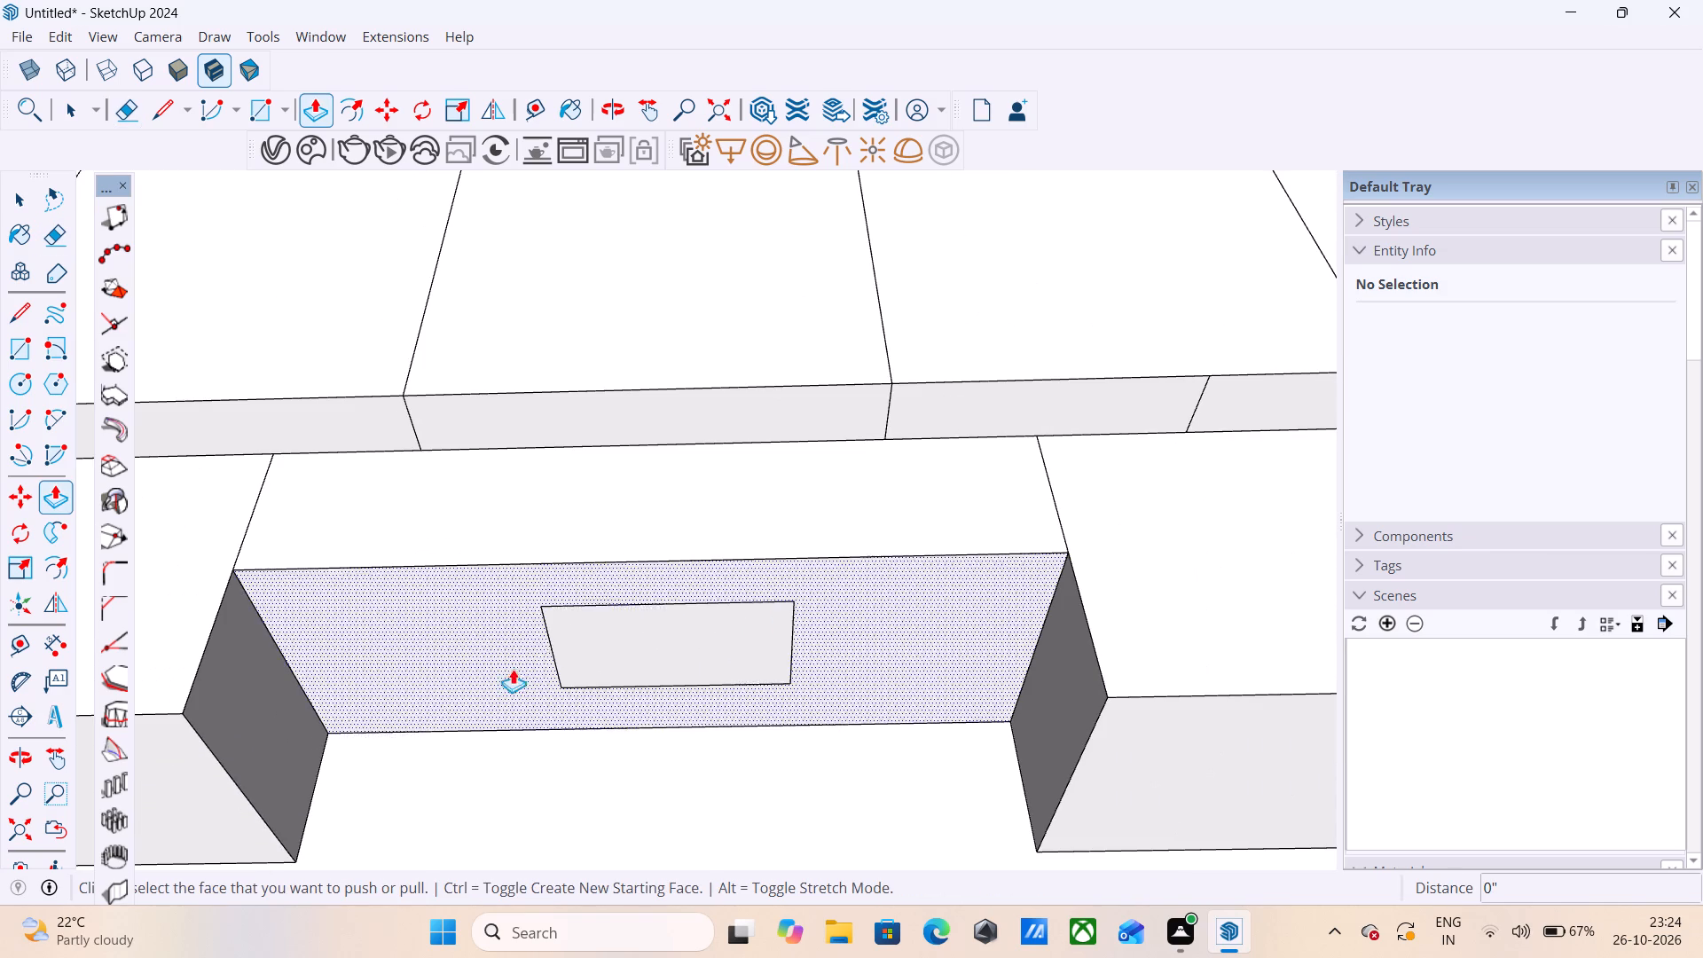
{"action": "left_click", "coordinate": [654, 642]}
{"action": "middle_click_drag", "start_coordinate": [654, 692], "coordinate": [765, 810]}
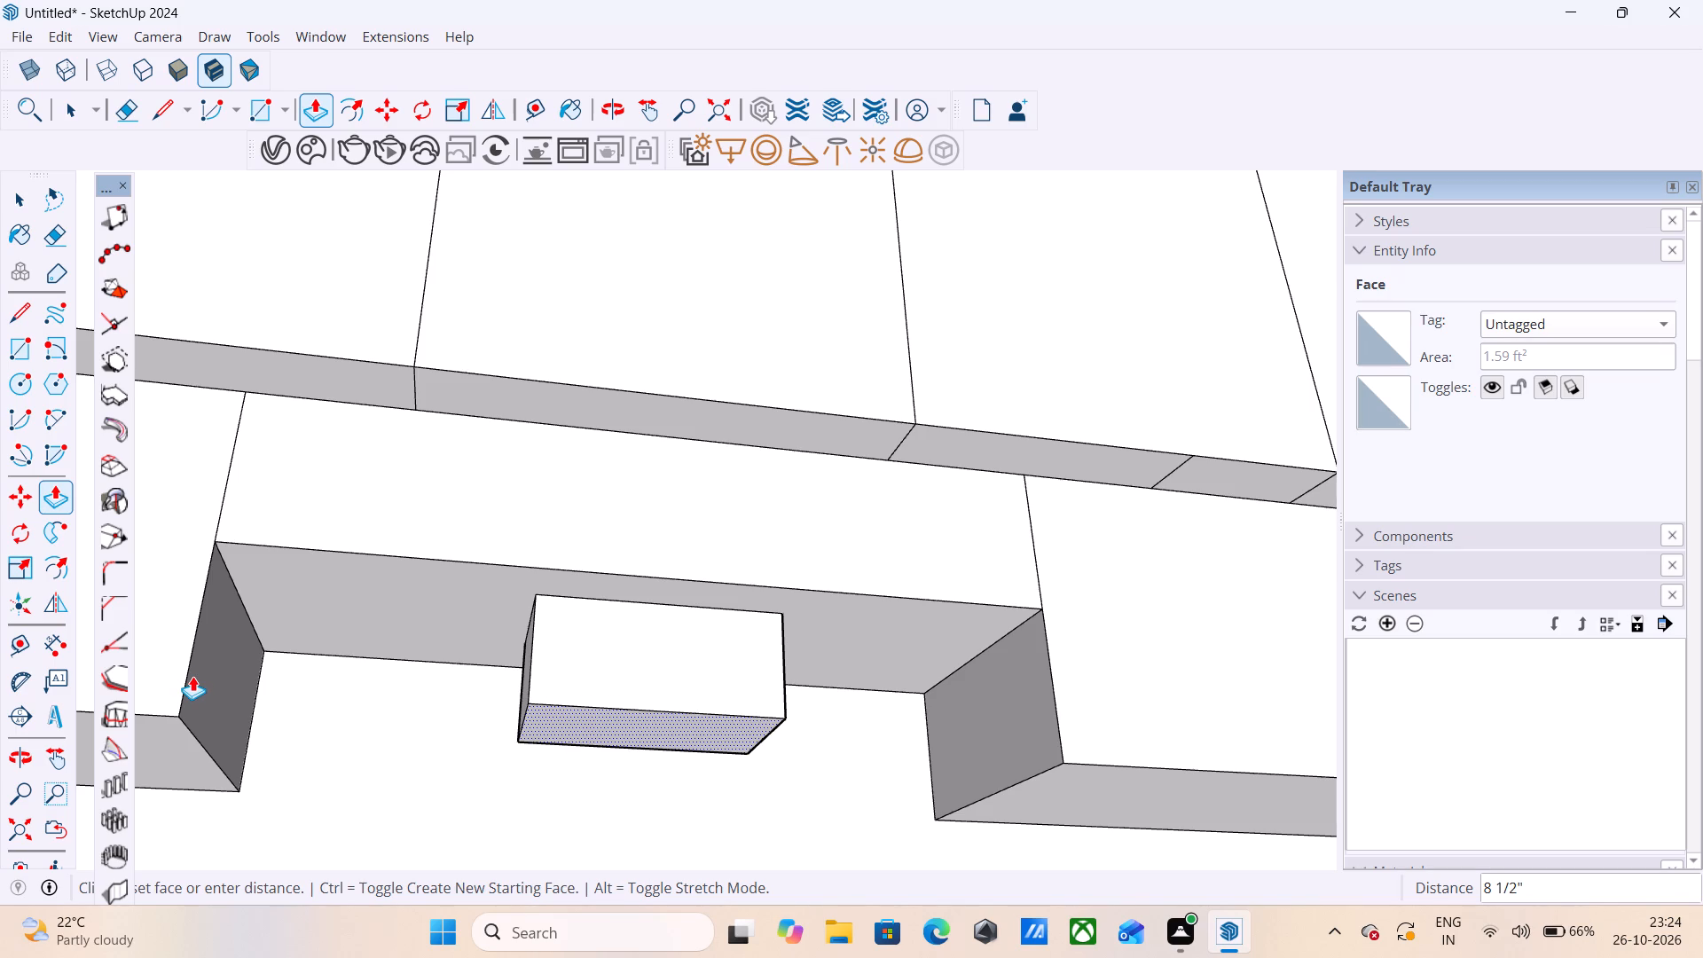
{"action": "left_click", "coordinate": [192, 676]}
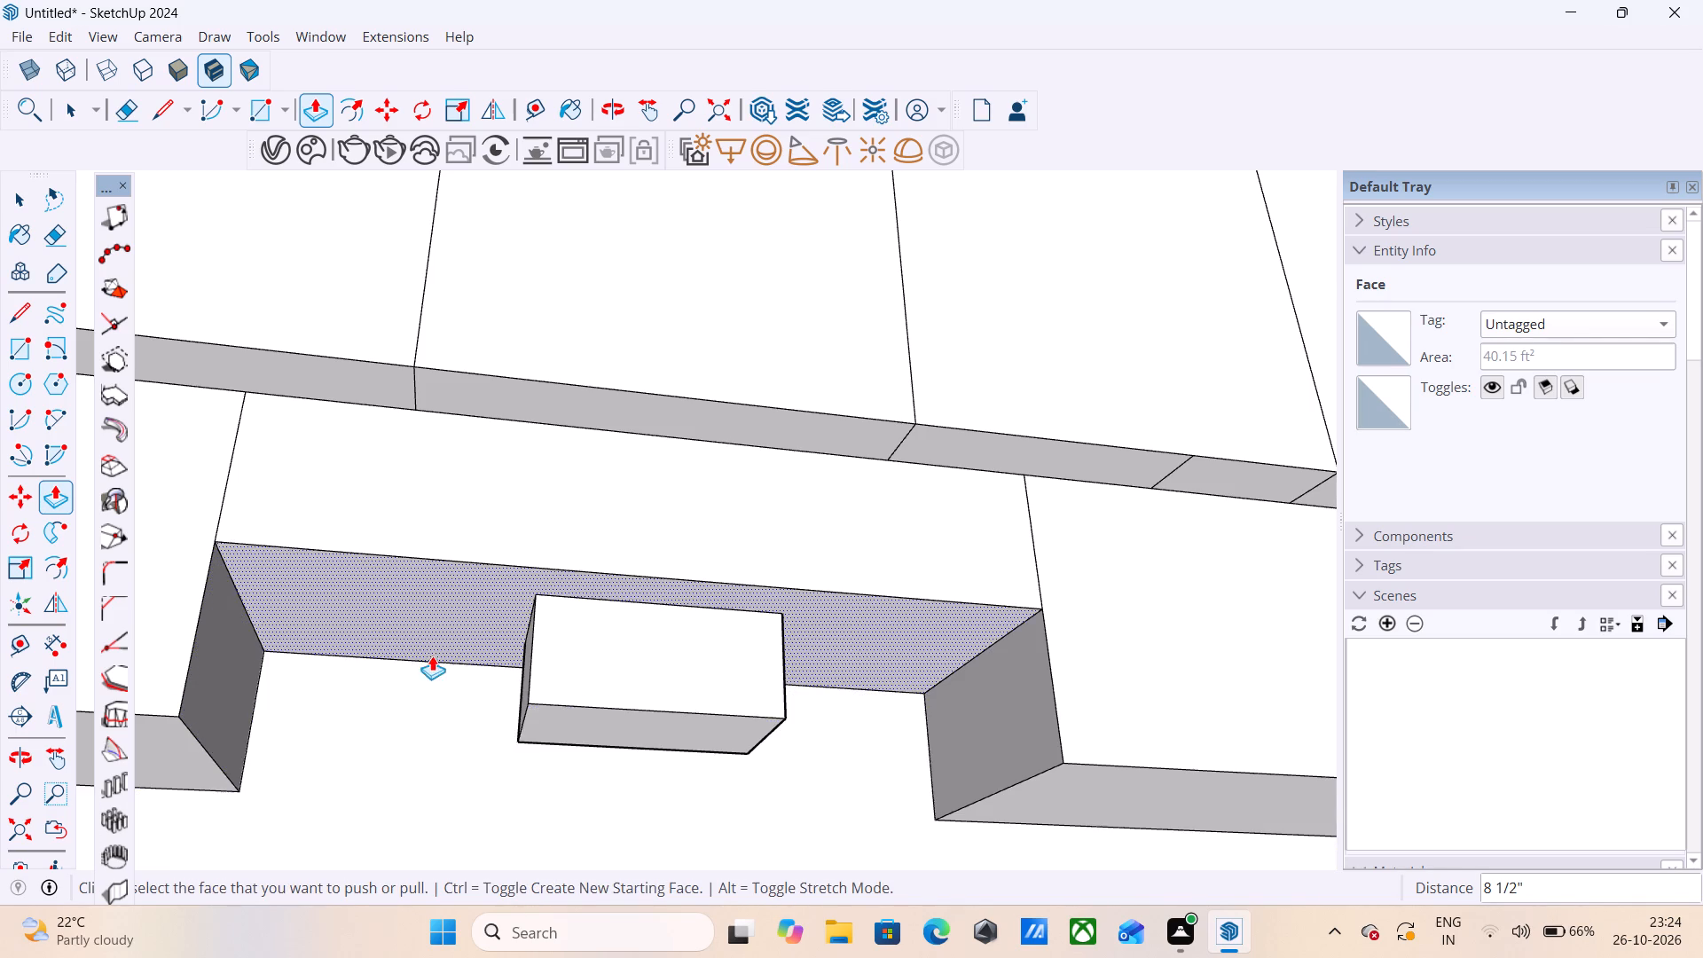
Move the block's left lower edge about 1' 6 5/16" outward to the recess's left side wall, sloping that side.
{"action": "middle_click_drag", "start_coordinate": [432, 656], "coordinate": [415, 703]}
{"action": "key", "text": "m"}
{"action": "middle_click_drag", "start_coordinate": [480, 713], "coordinate": [679, 751]}
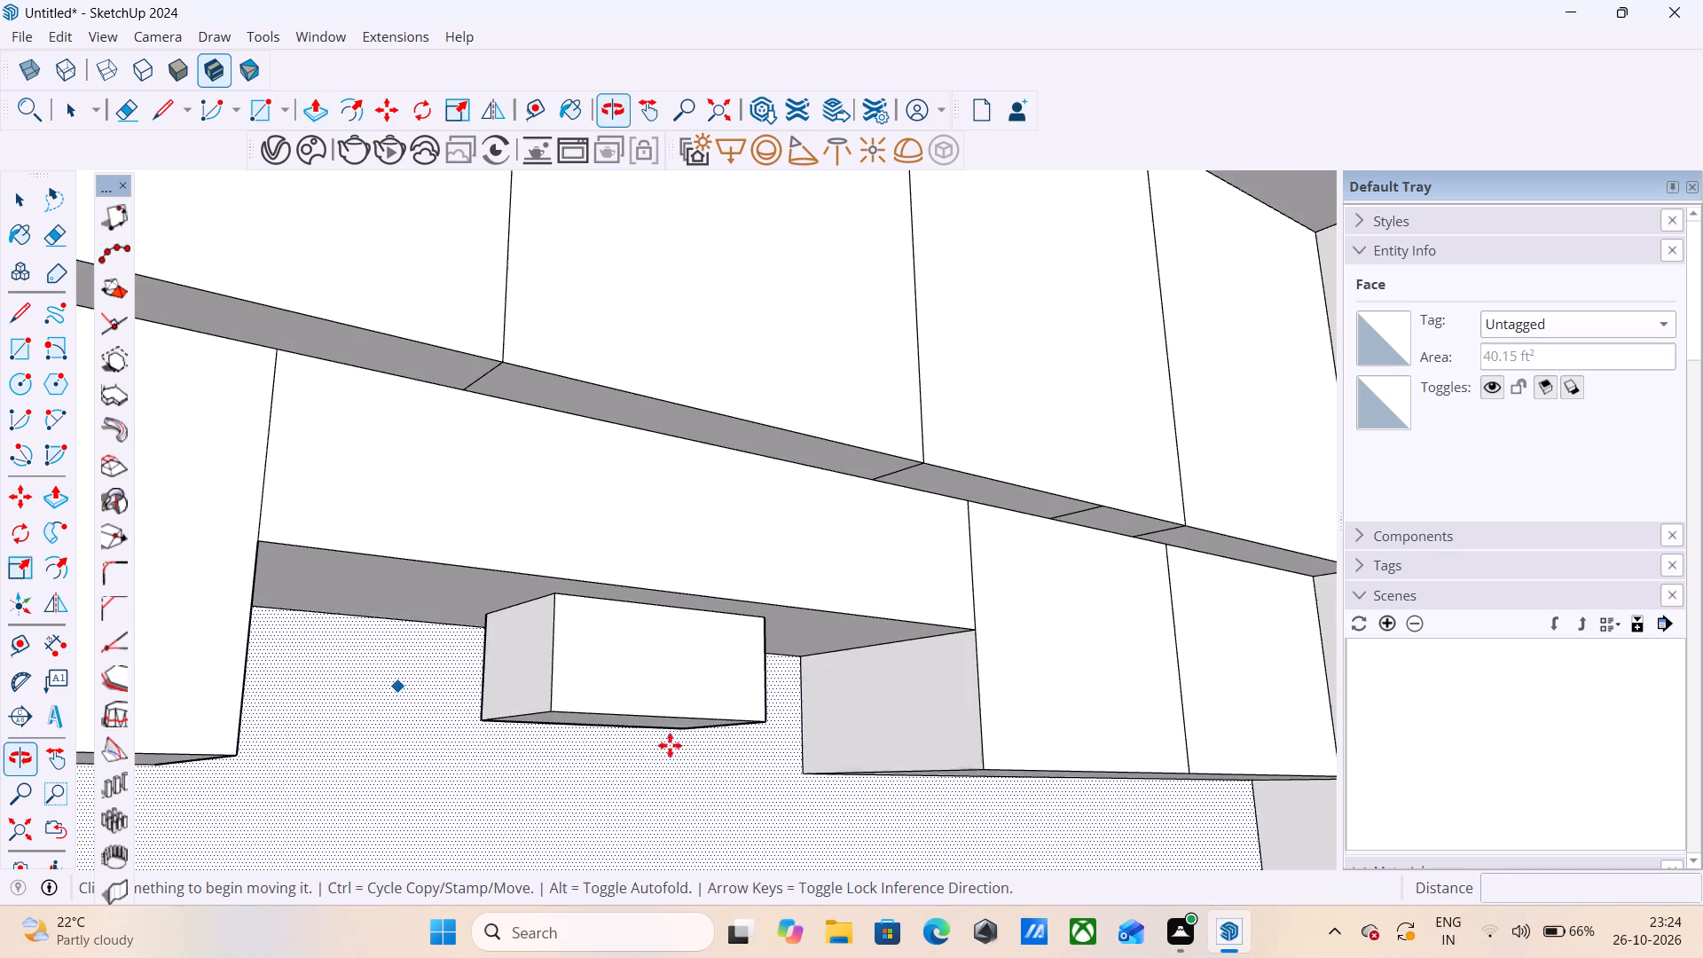
{"action": "left_click", "coordinate": [523, 721]}
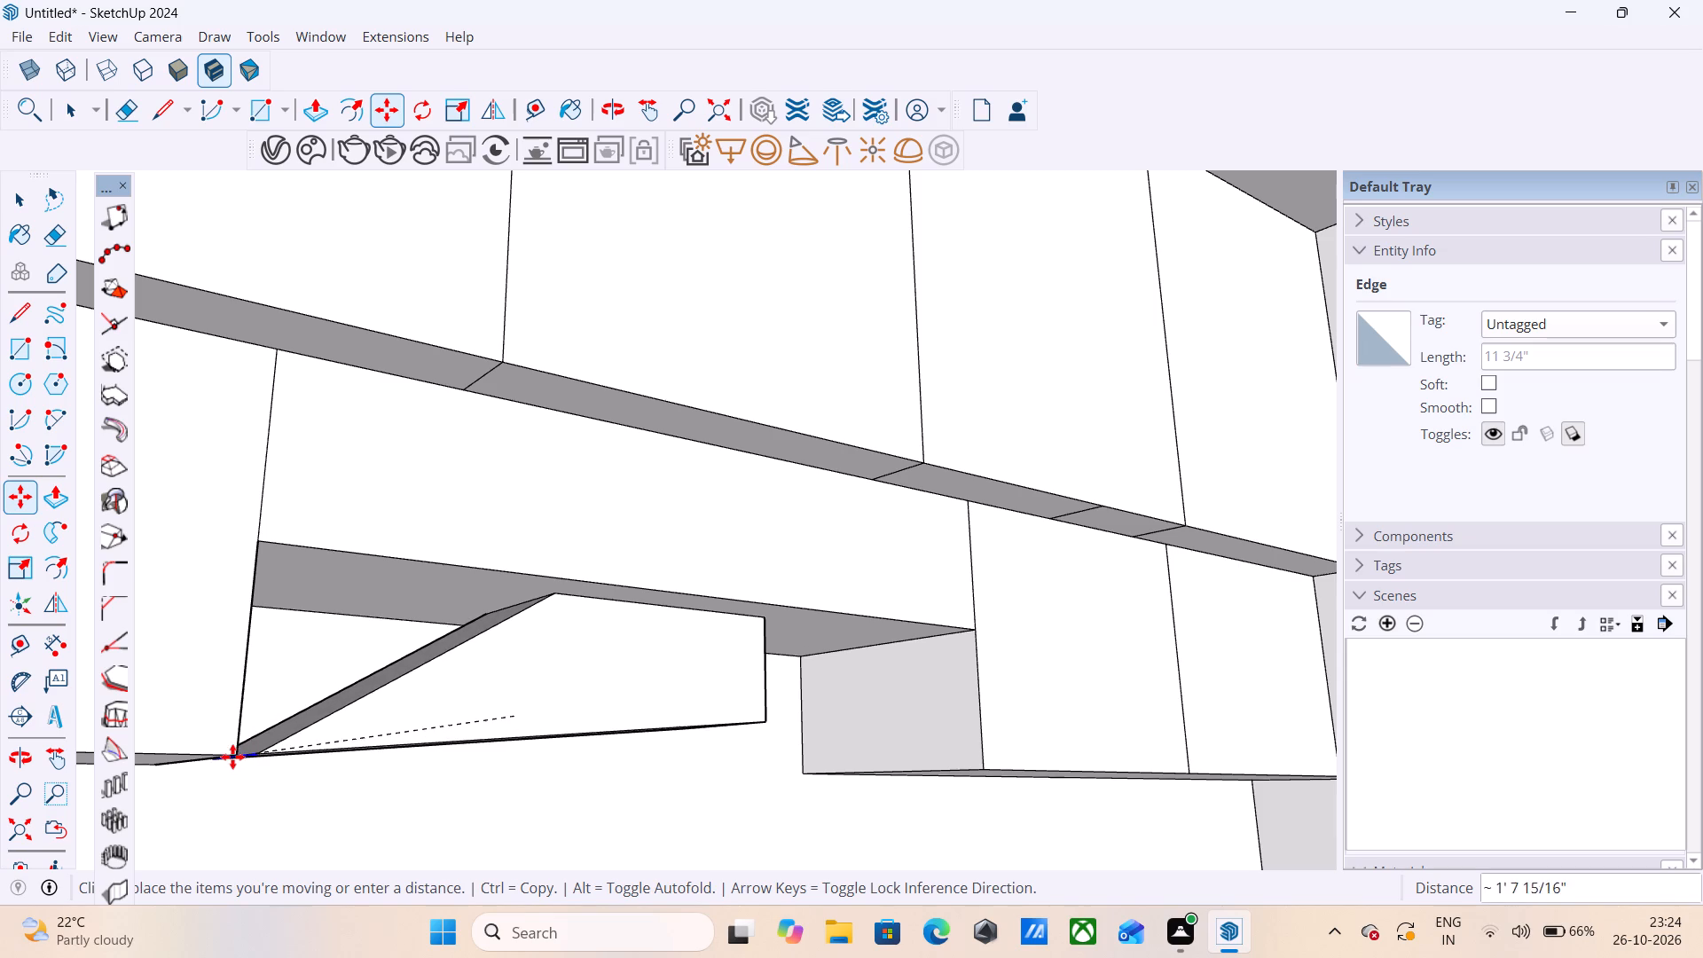
{"action": "left_click", "coordinate": [260, 756]}
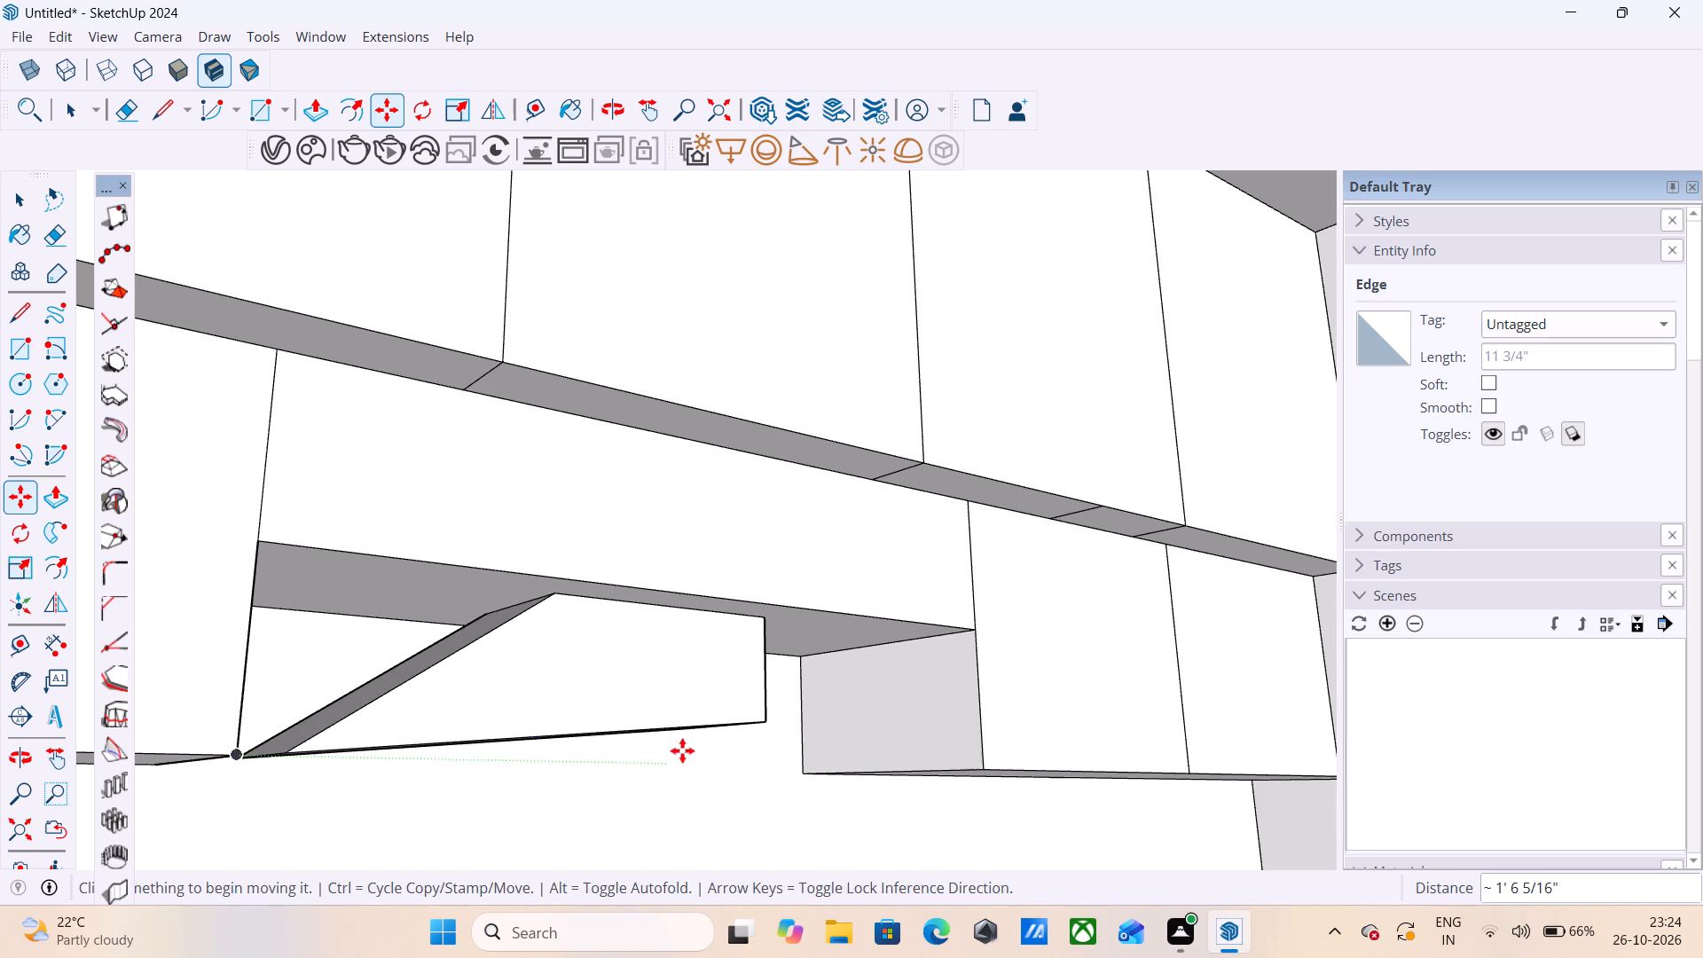
Move the block's right lower edge about 1' 5 1/4" outward to the recess's right side wall, sloping that side.
{"action": "middle_click_drag", "start_coordinate": [684, 749], "coordinate": [291, 742]}
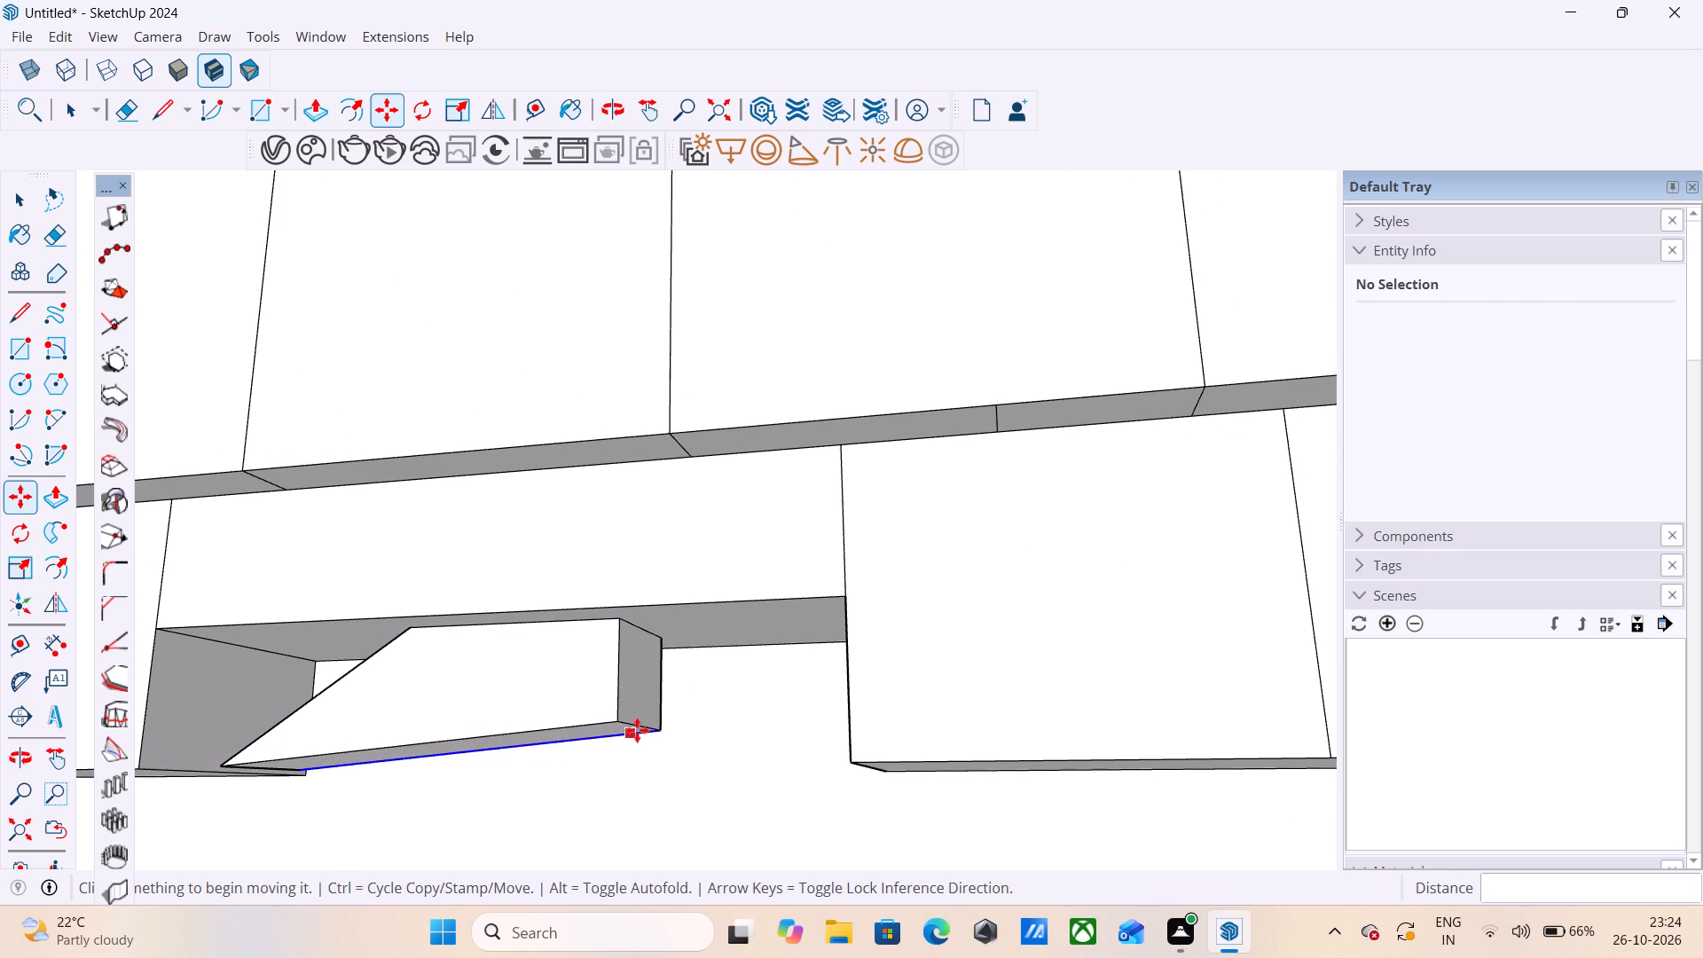
{"action": "left_click", "coordinate": [637, 730]}
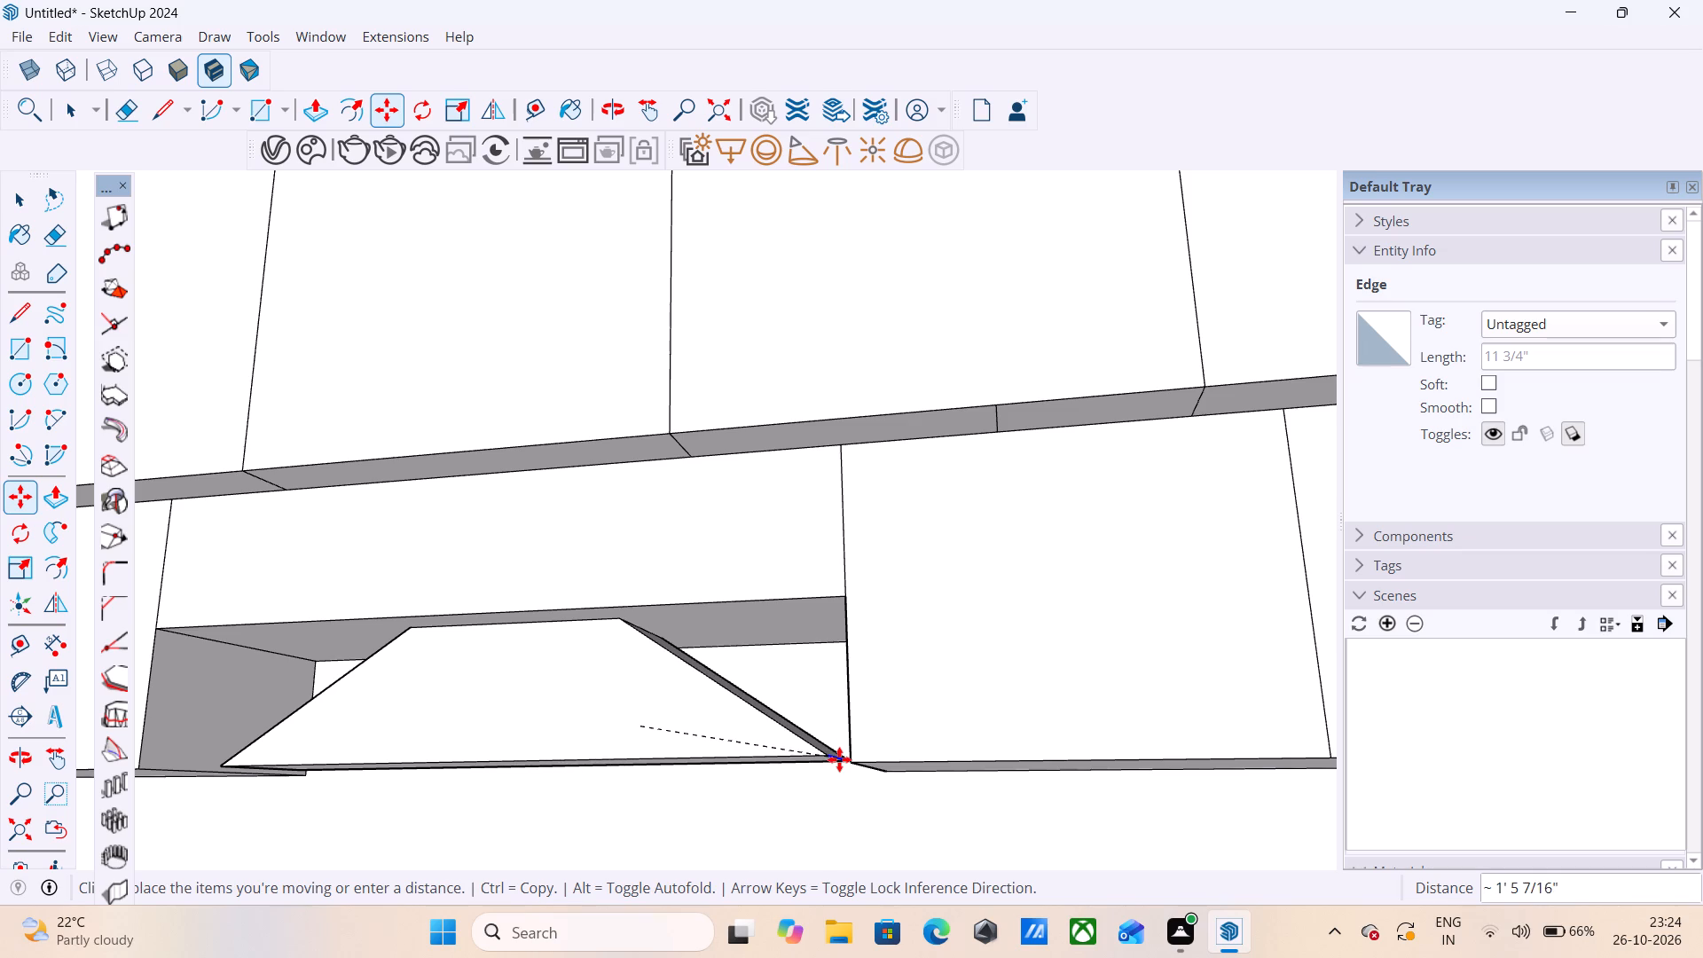
{"action": "left_click", "coordinate": [837, 761]}
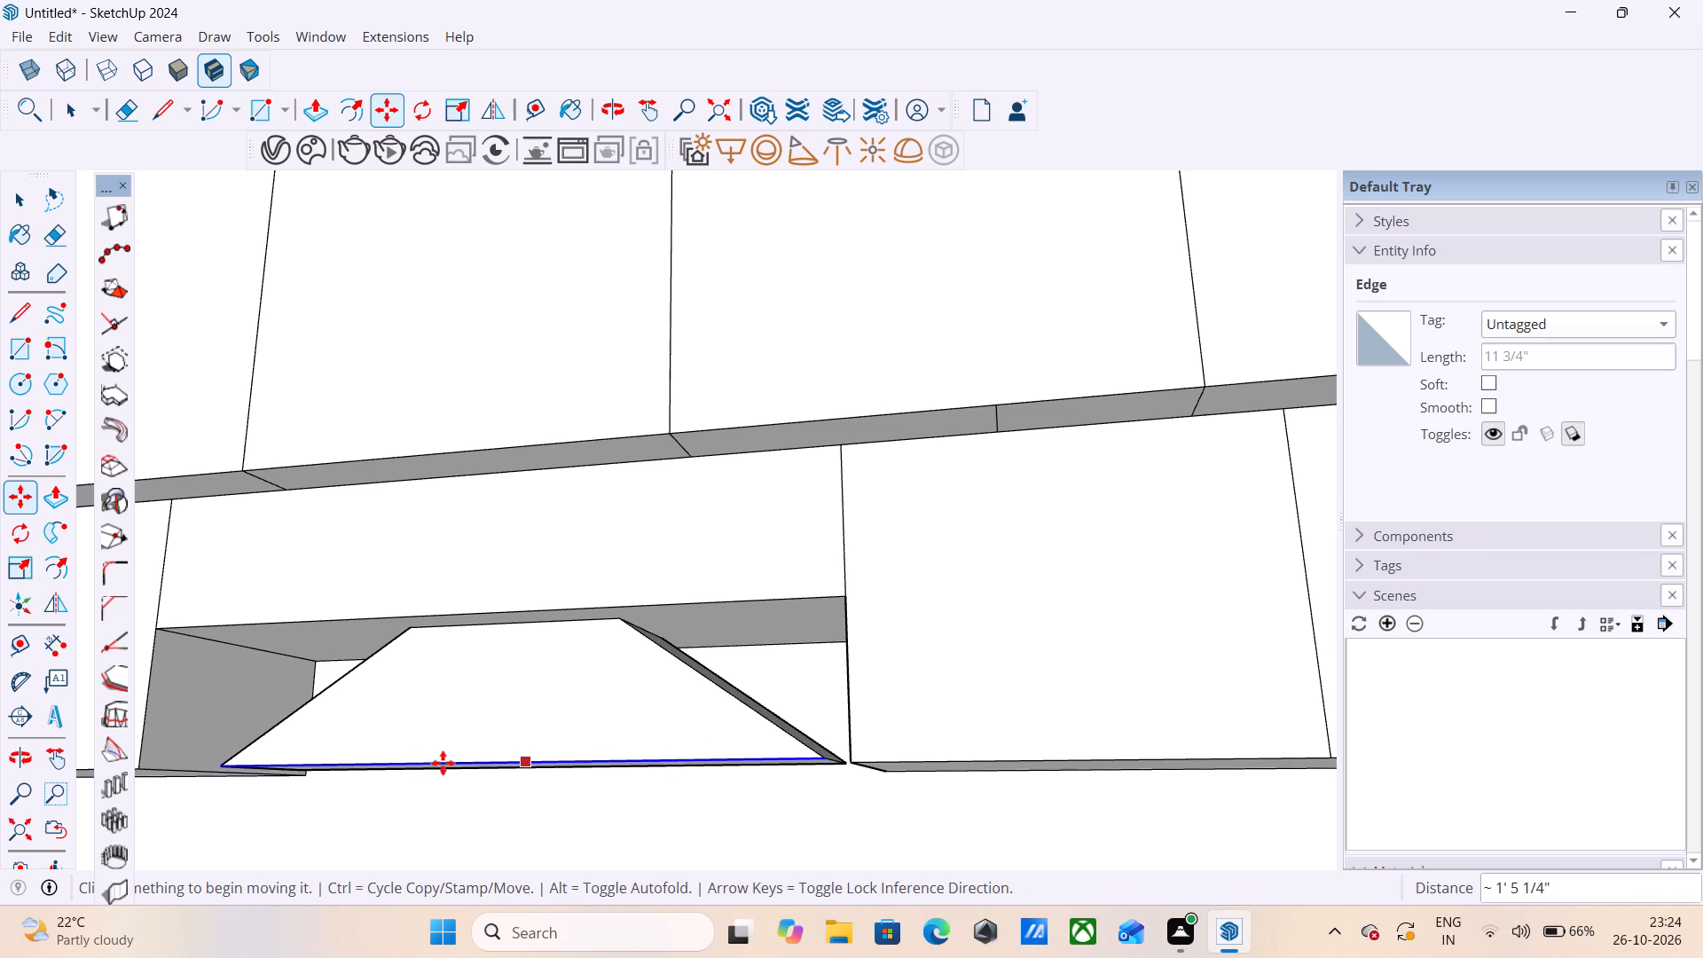
Move the block's long front lower edge 6" along the red axis toward the back wall.
{"action": "left_click", "coordinate": [485, 767]}
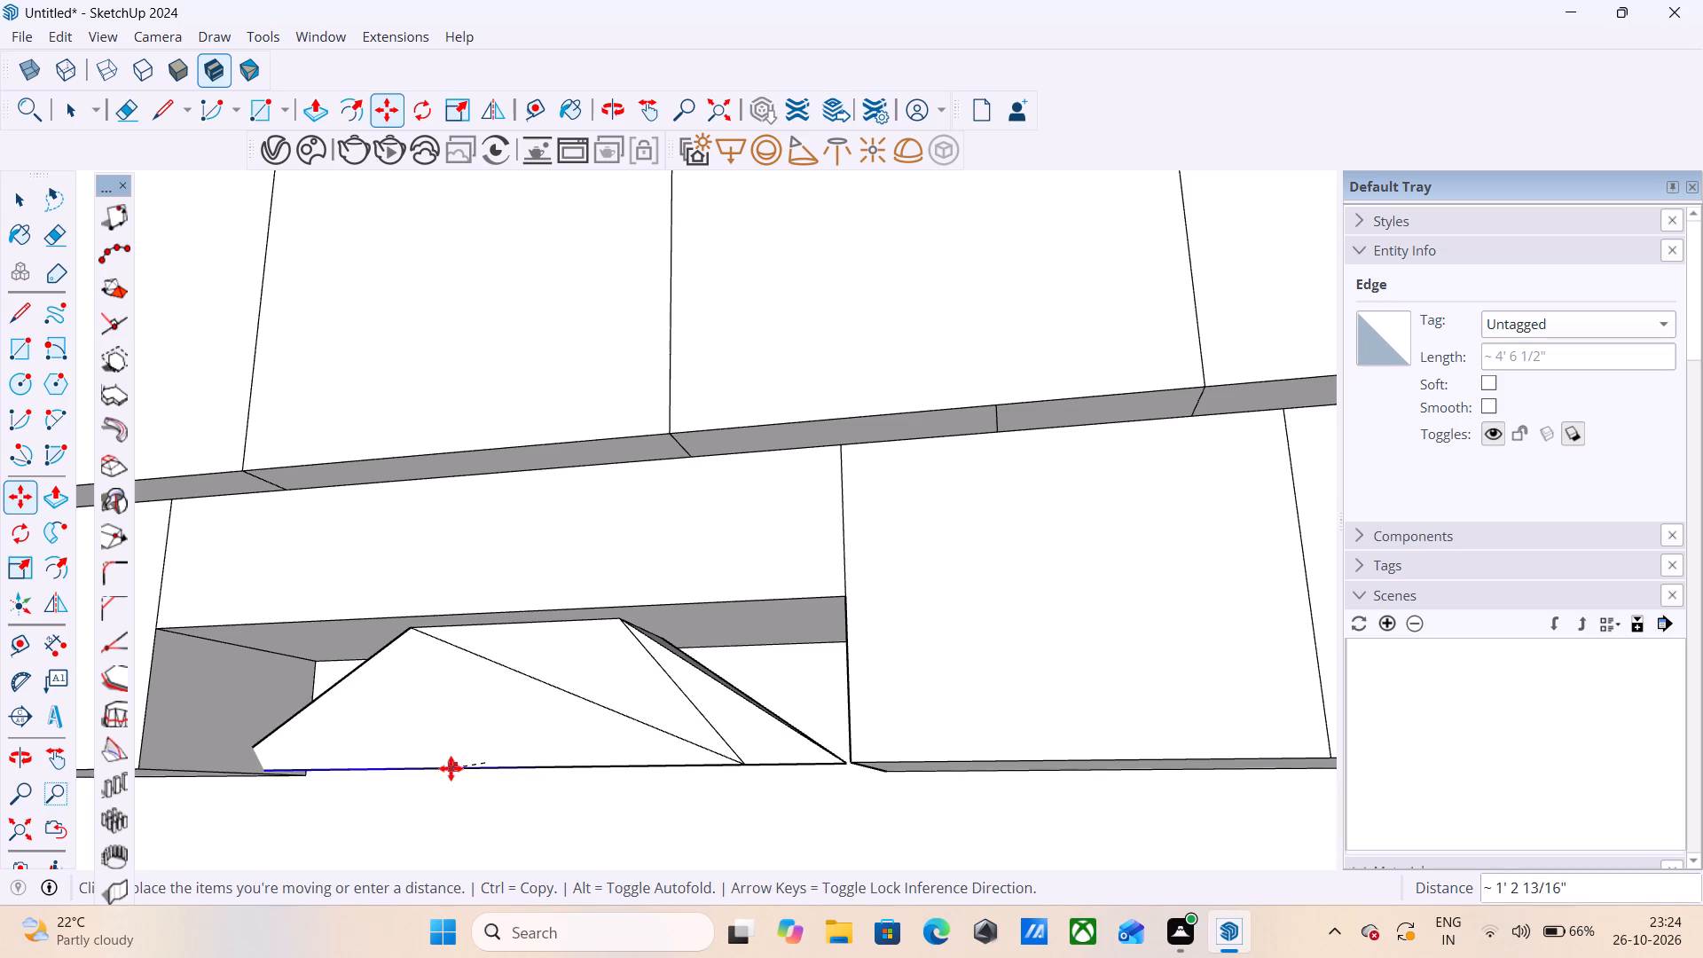
{"action": "middle_click_drag", "start_coordinate": [409, 772], "coordinate": [419, 772]}
{"action": "middle_click_drag", "start_coordinate": [440, 772], "coordinate": [478, 779]}
{"action": "scroll", "coordinate": [514, 759], "scroll_direction": "down", "scroll_amount": 5}
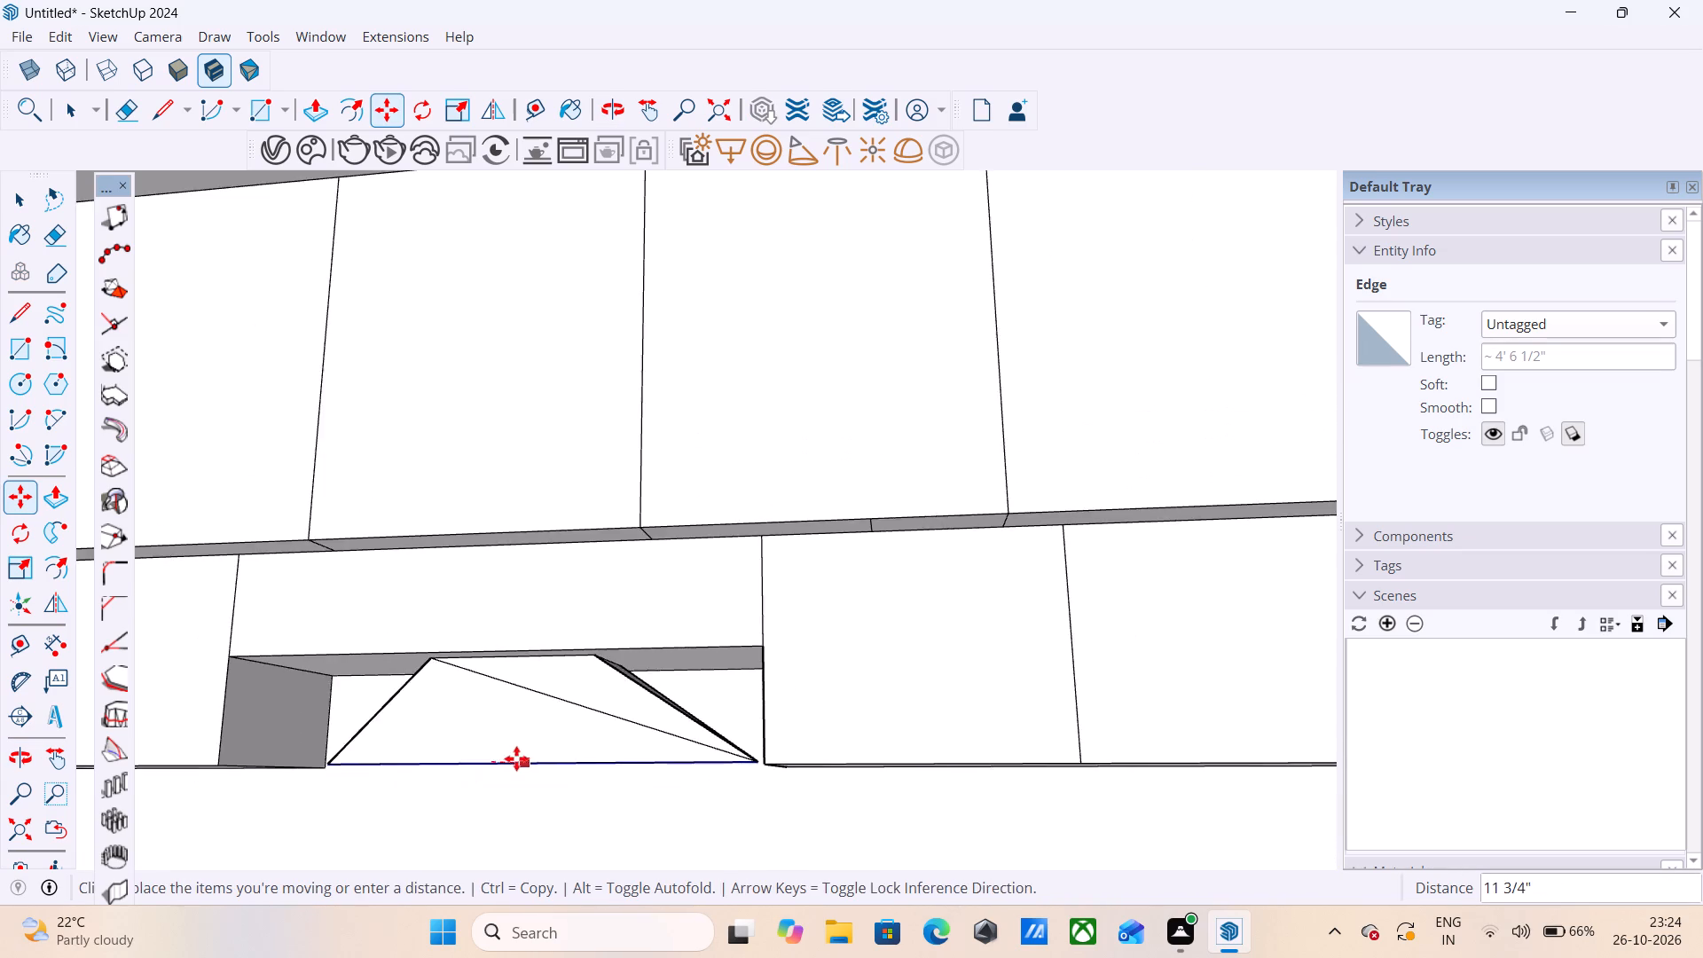
{"action": "scroll", "coordinate": [515, 758], "scroll_direction": "down", "scroll_amount": 4}
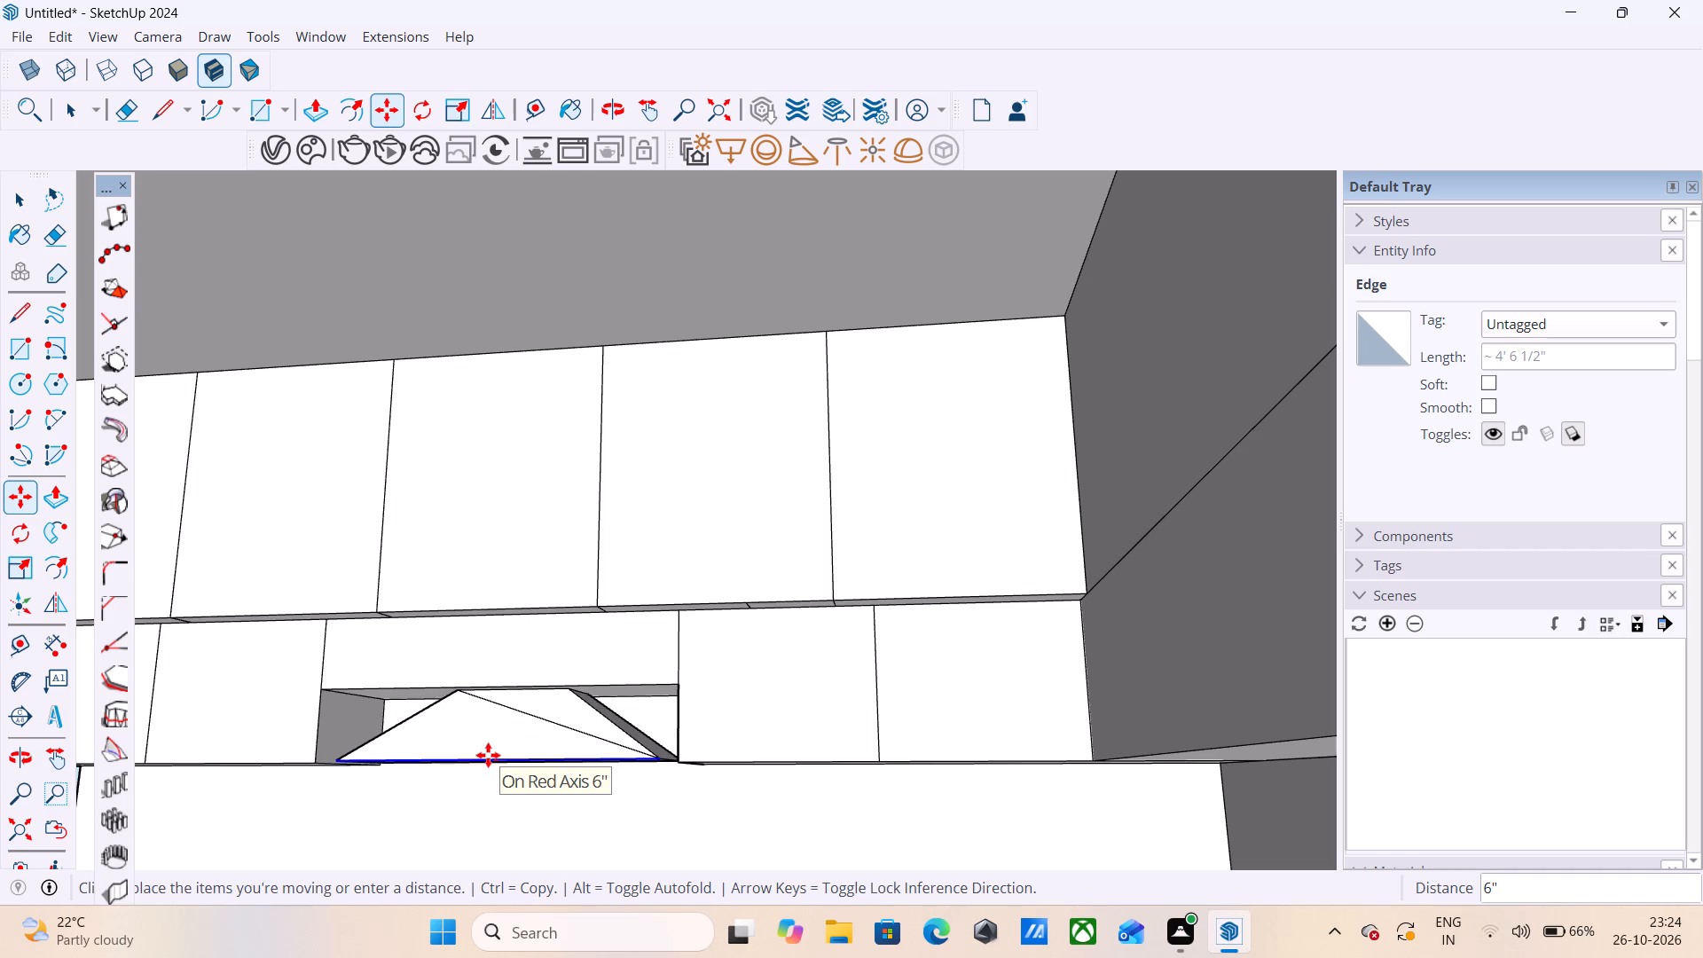
{"action": "left_click", "coordinate": [488, 755]}
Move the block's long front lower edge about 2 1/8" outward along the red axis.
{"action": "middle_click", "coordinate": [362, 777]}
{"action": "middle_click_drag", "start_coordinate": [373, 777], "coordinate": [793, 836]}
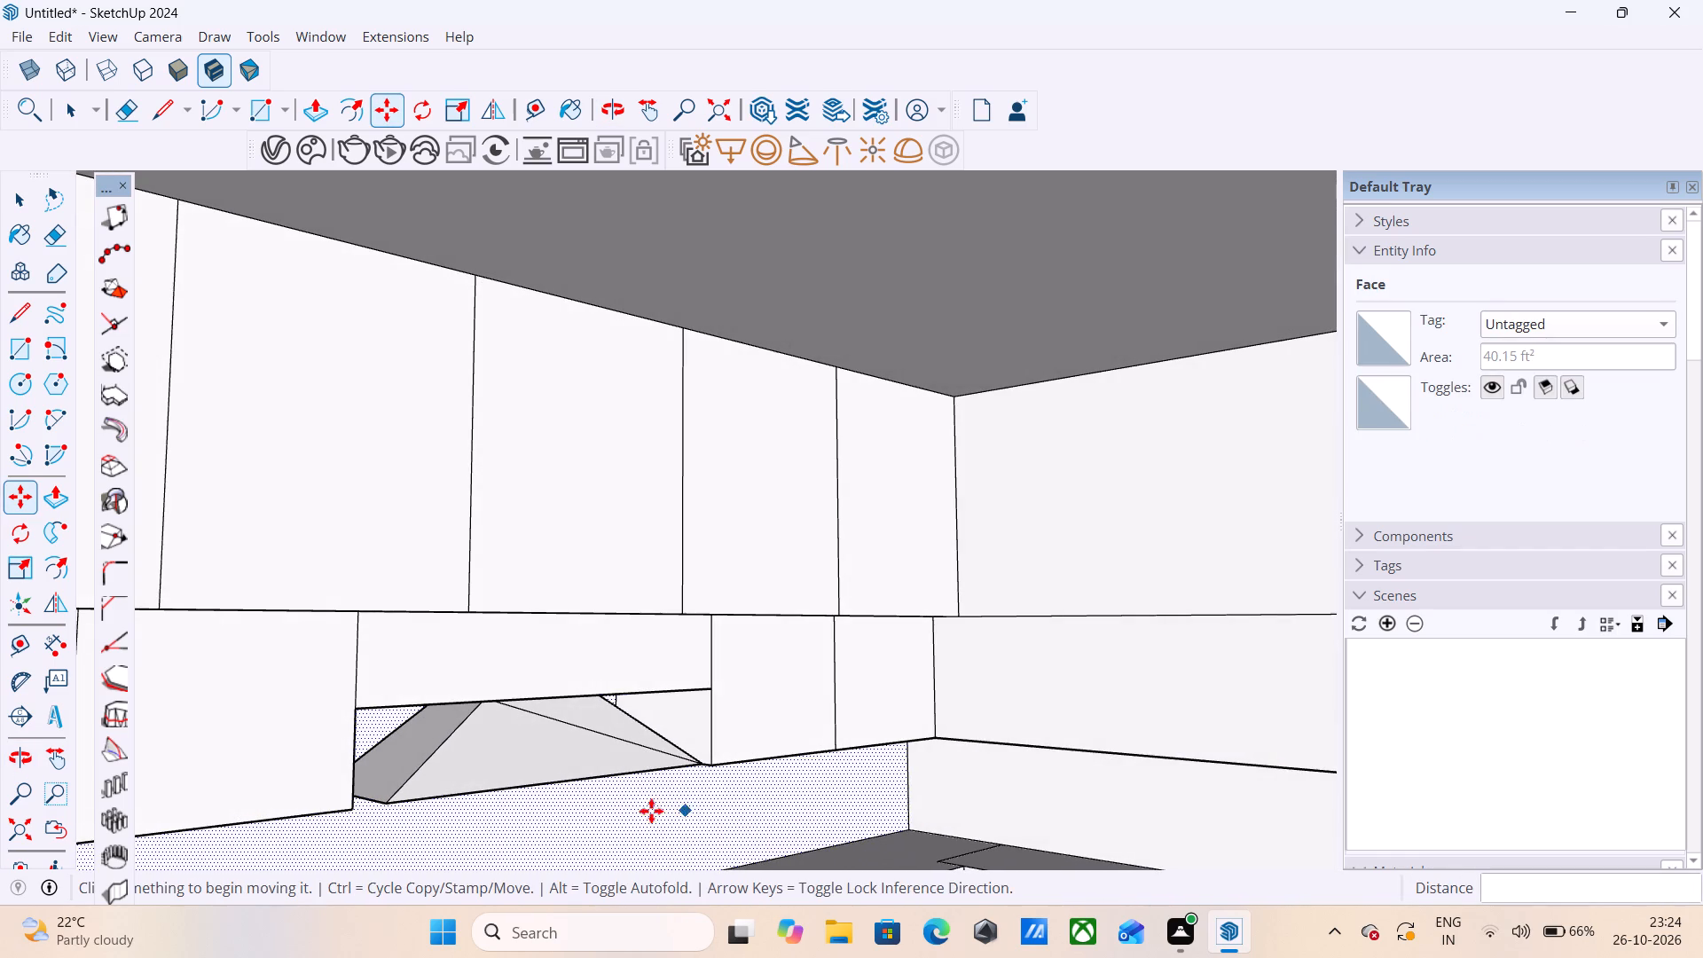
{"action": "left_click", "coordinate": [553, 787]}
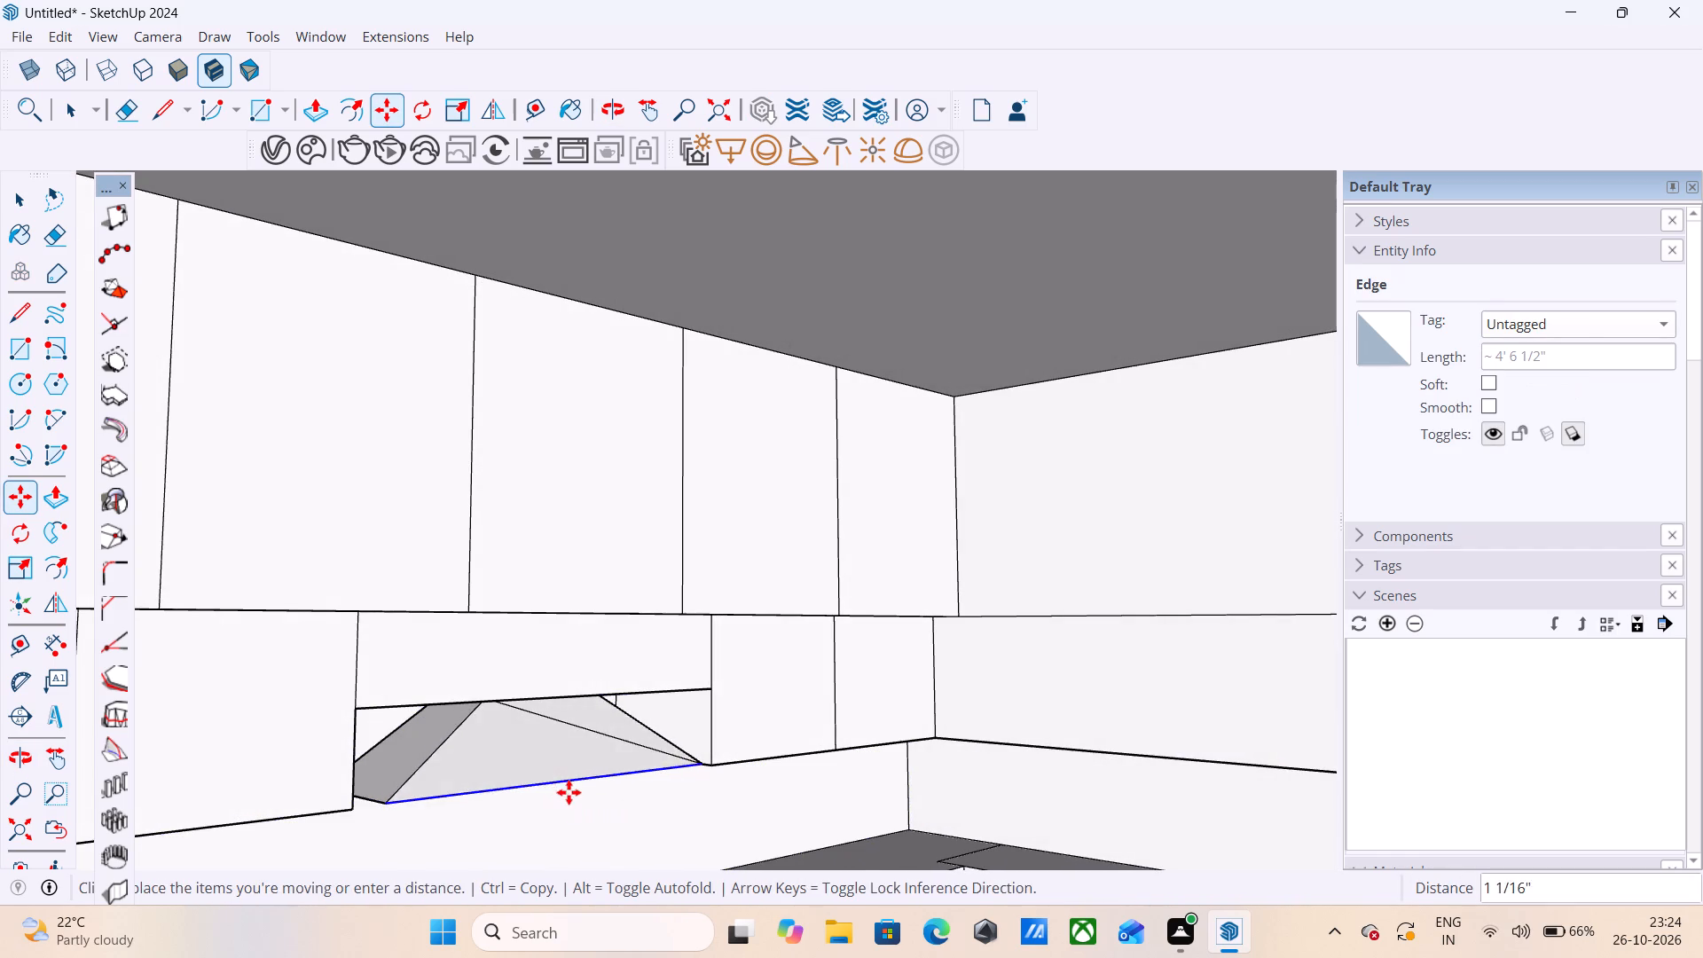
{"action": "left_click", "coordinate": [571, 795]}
Undo the front, right and left lower edge moves back to the straight rectangular hanging block.
{"action": "scroll", "coordinate": [220, 564], "scroll_direction": "down", "scroll_amount": 3}
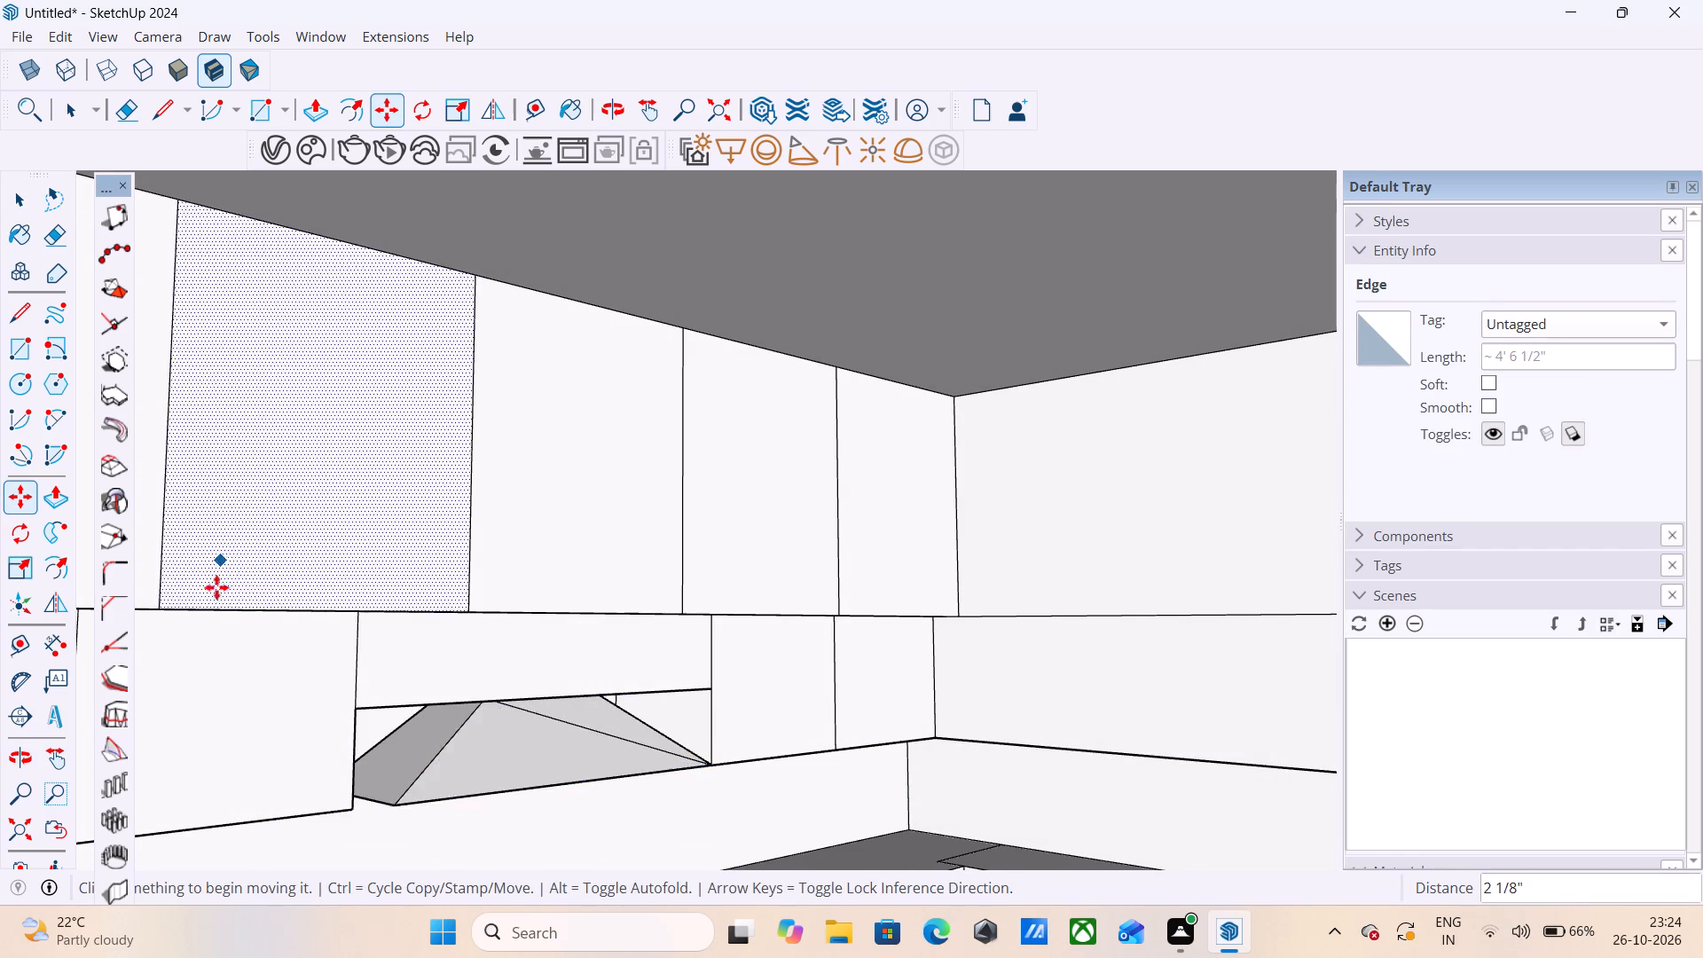
{"action": "scroll", "coordinate": [216, 587], "scroll_direction": "down", "scroll_amount": 5}
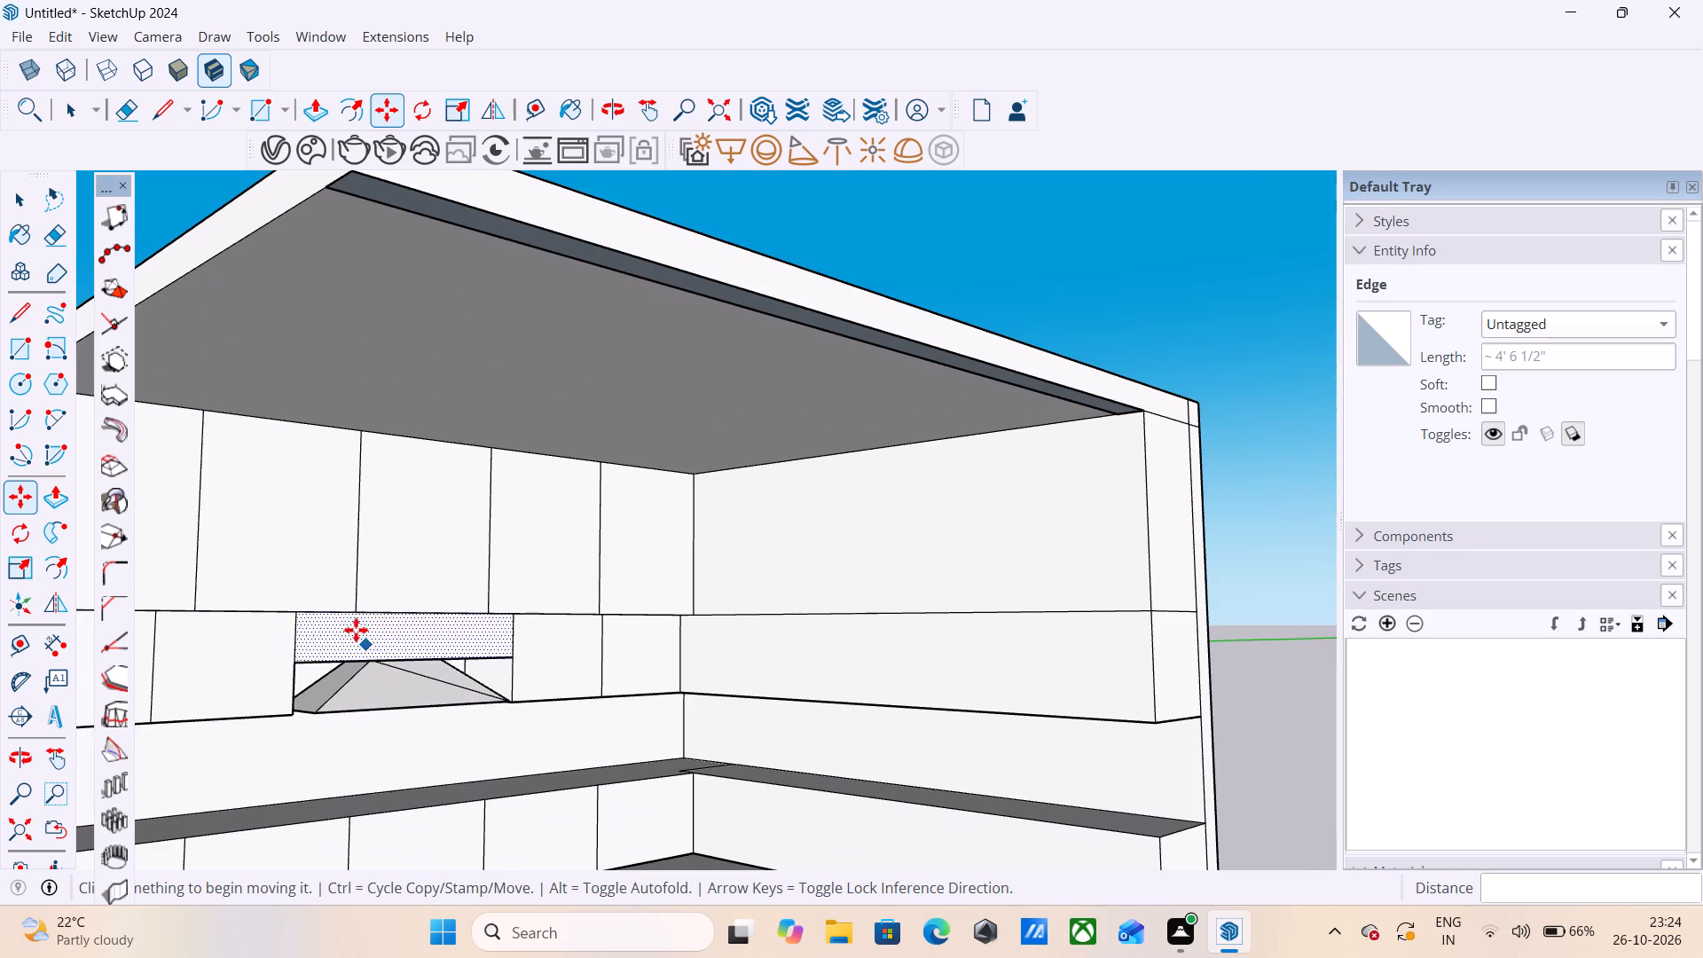
{"action": "scroll", "coordinate": [318, 580], "scroll_direction": "up", "scroll_amount": 1}
{"action": "middle_click_drag", "start_coordinate": [317, 672], "coordinate": [244, 557]}
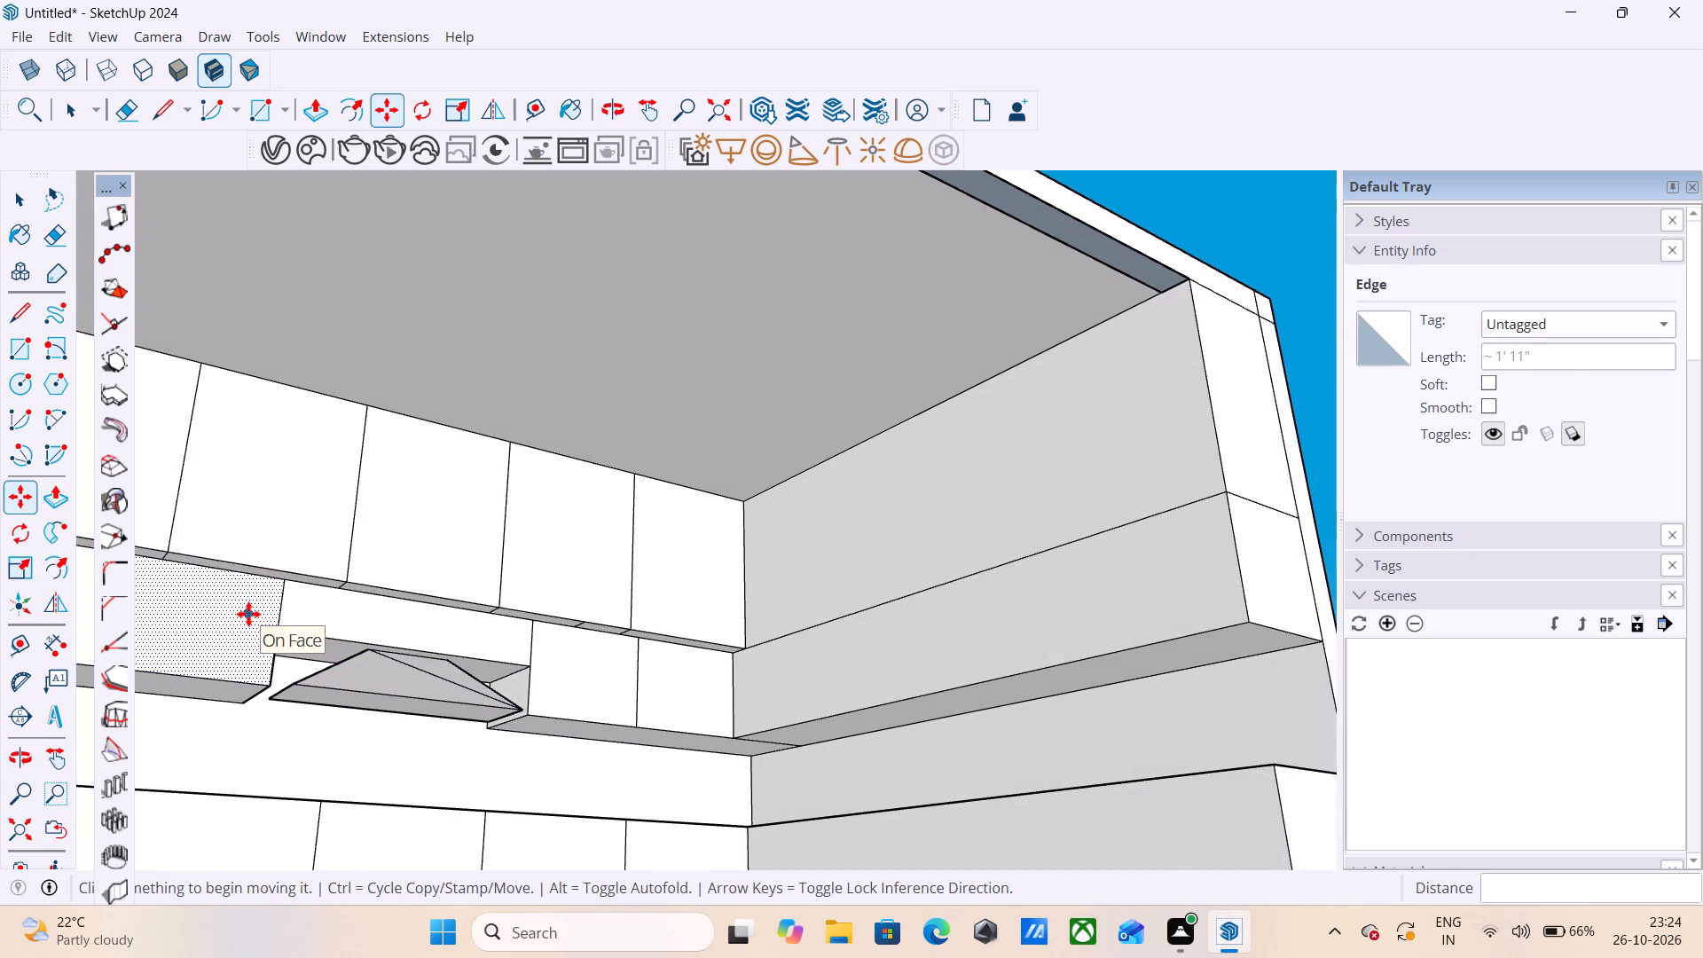
{"action": "key", "text": "ctrl+z"}
{"action": "key", "text": "ctrl+z"}
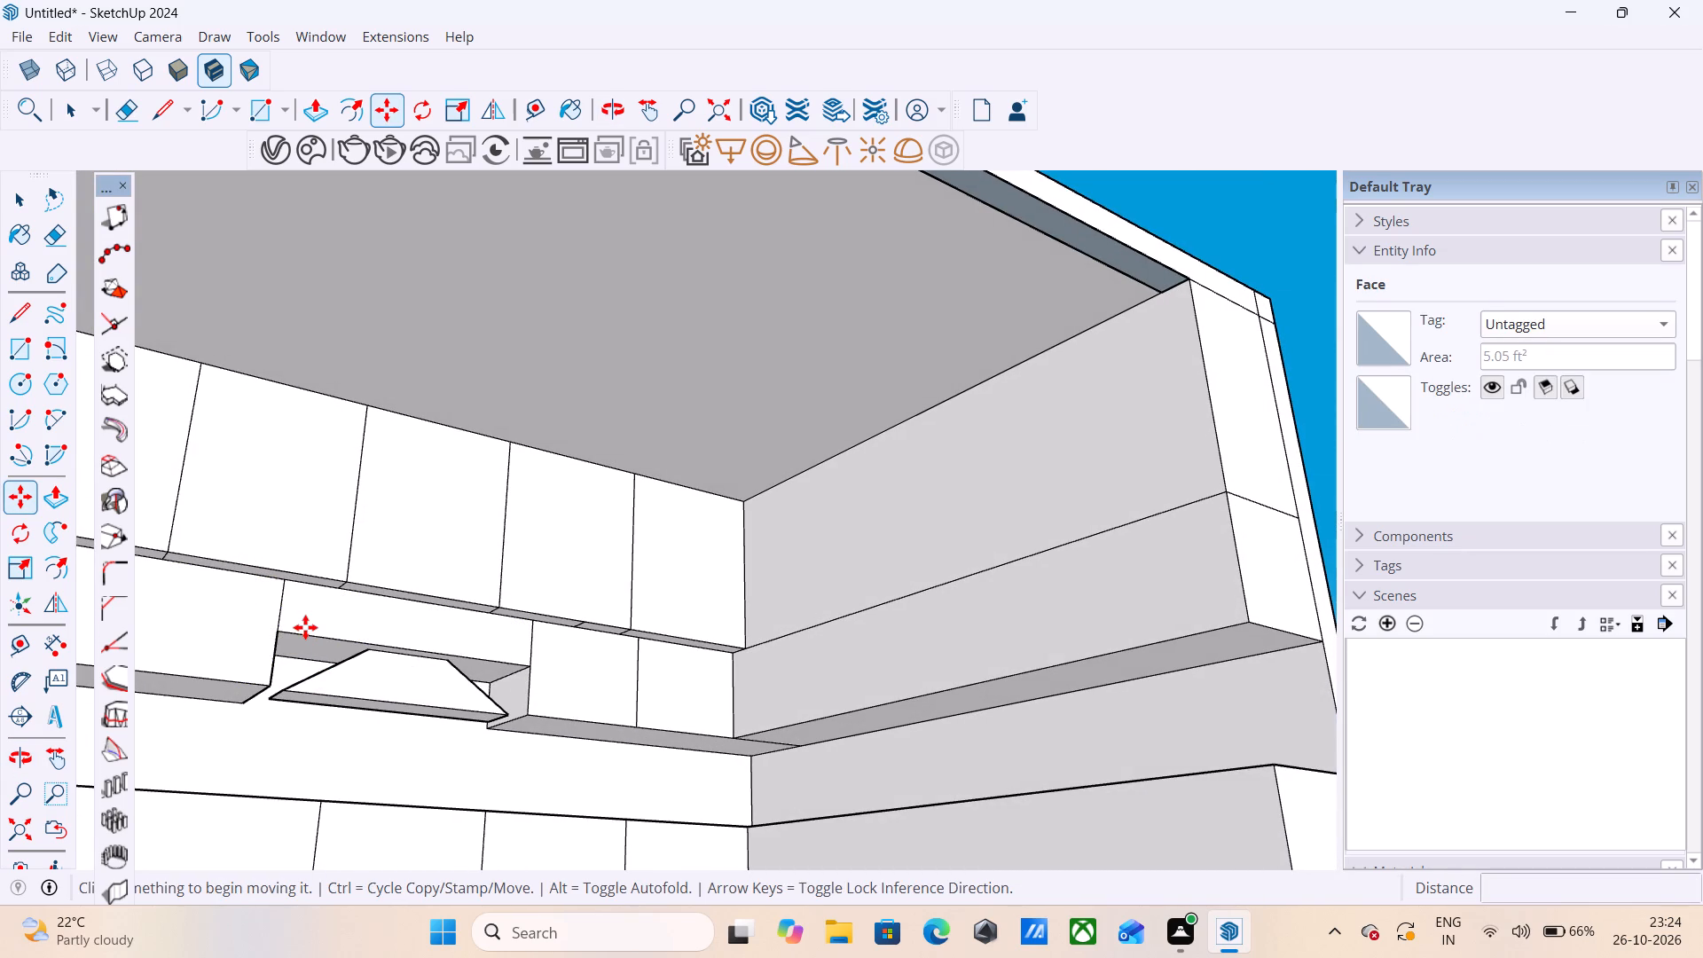
{"action": "key", "text": "ctrl+z"}
{"action": "key", "text": "ctrl+z"}
Push/Pull the hanging block's underside down about 2 7/16" as a new section, keeping the dividing edge above it.
{"action": "scroll", "coordinate": [297, 669], "scroll_direction": "up", "scroll_amount": 2}
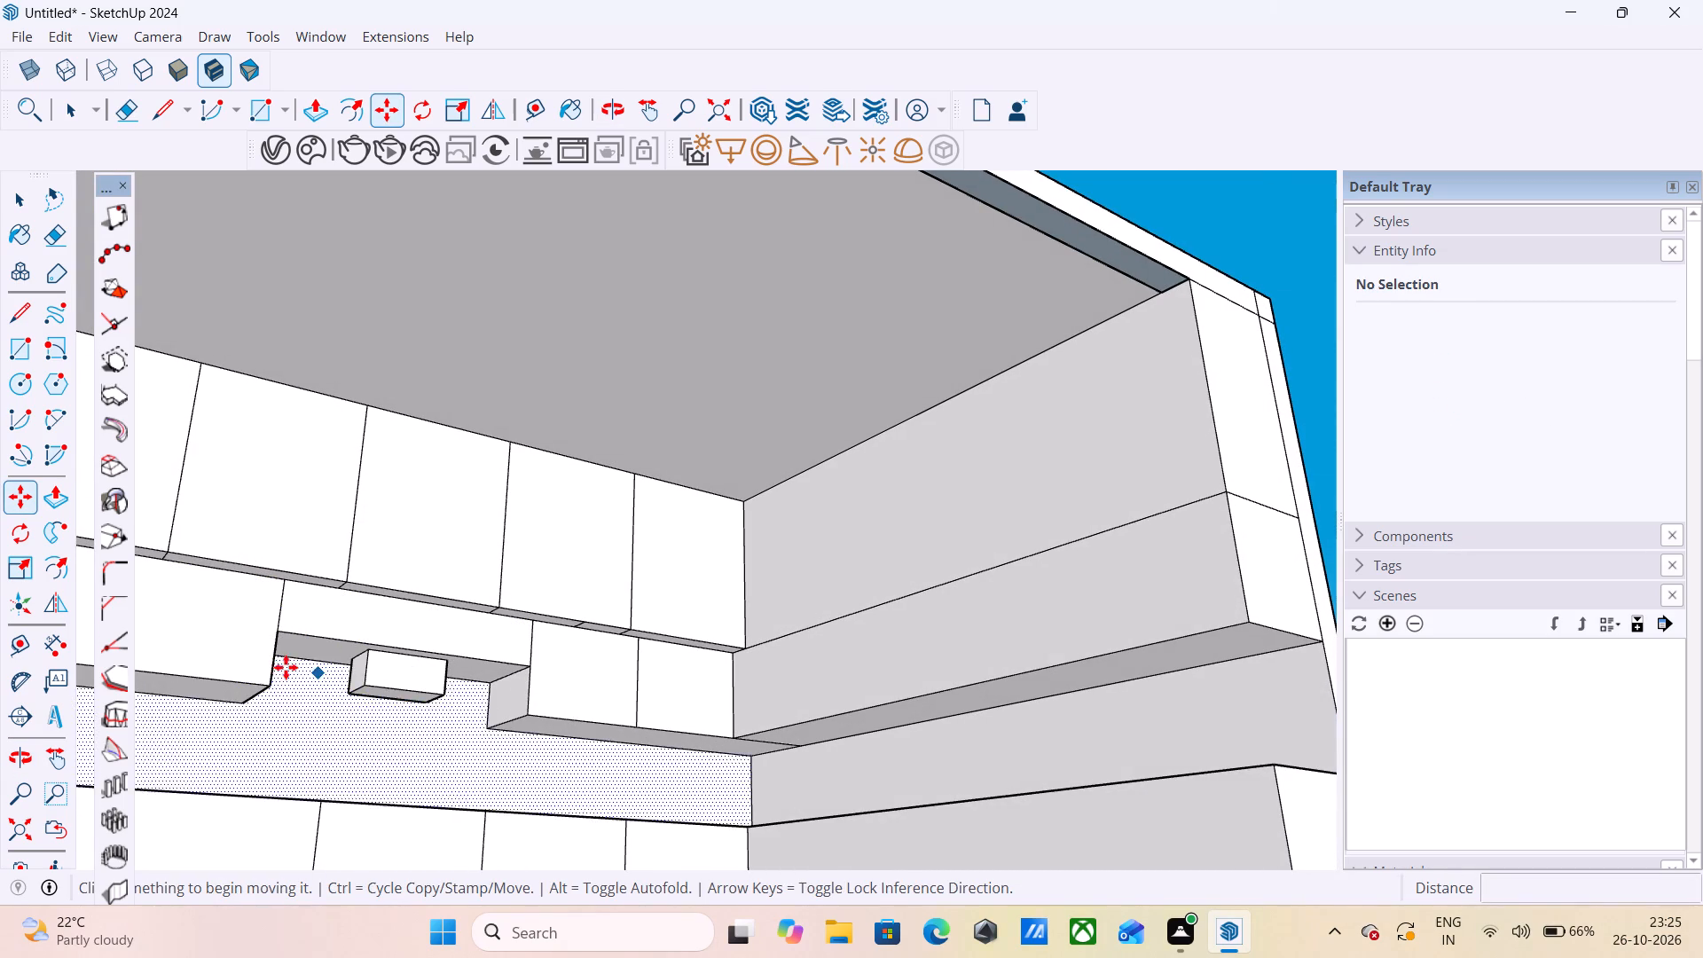
{"action": "scroll", "coordinate": [286, 667], "scroll_direction": "up", "scroll_amount": 2}
{"action": "scroll", "coordinate": [412, 683], "scroll_direction": "up", "scroll_amount": 4}
{"action": "middle_click_drag", "start_coordinate": [460, 716], "coordinate": [405, 652]}
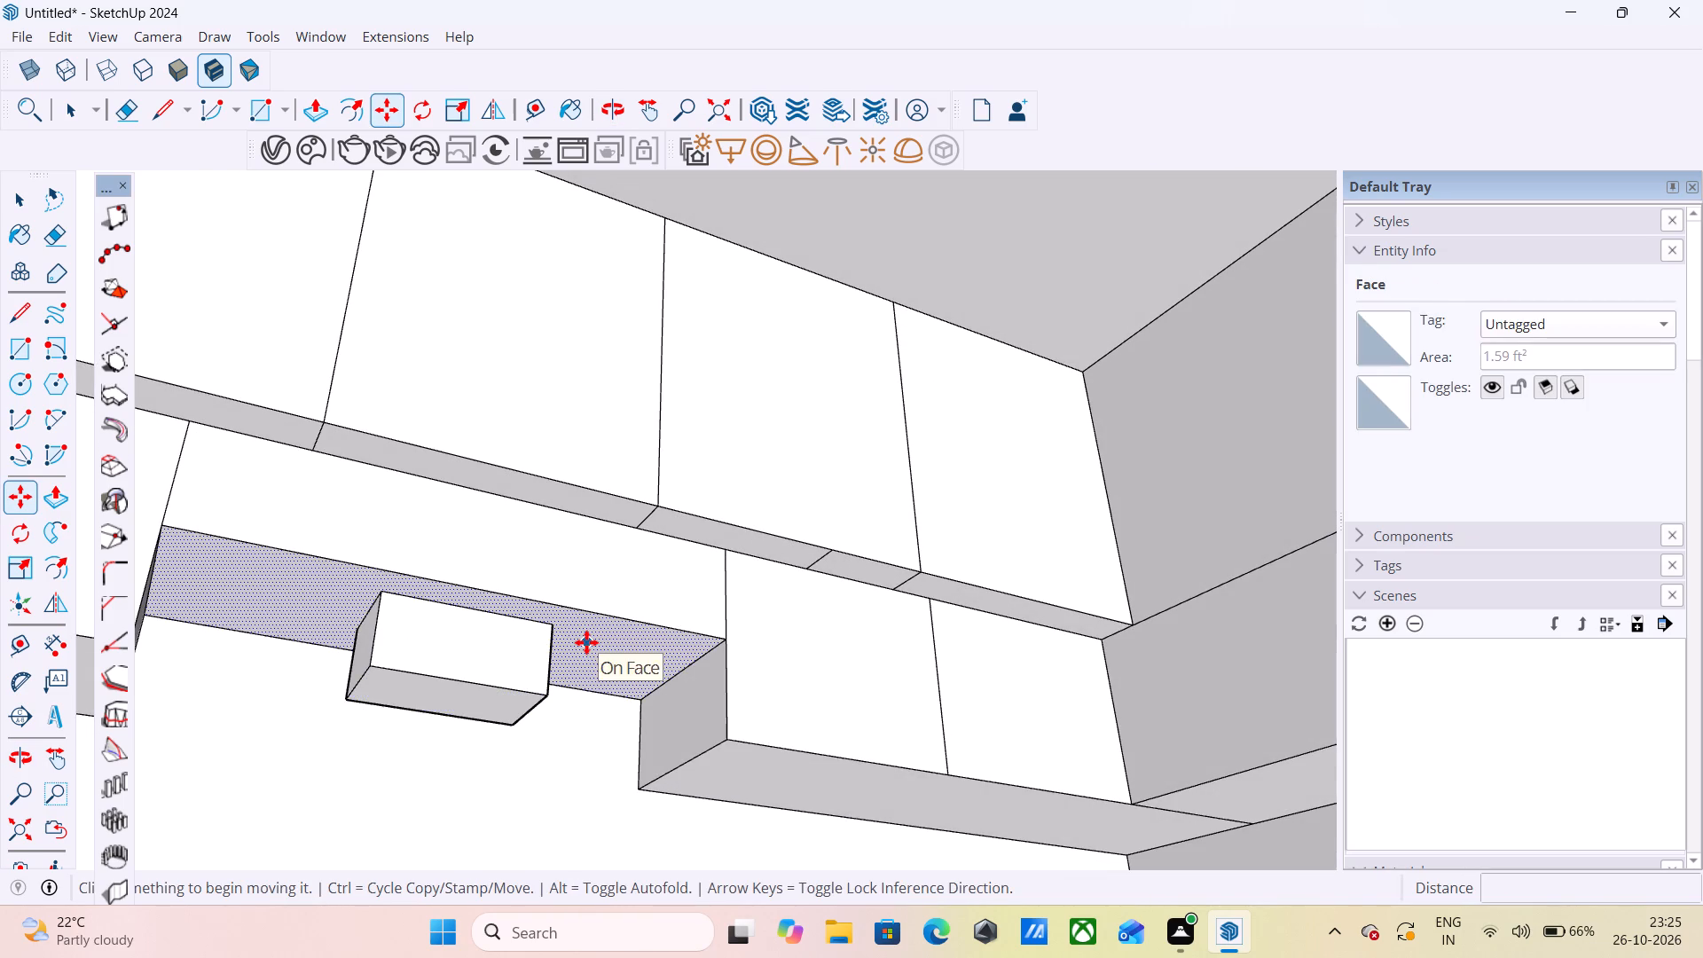
{"action": "key", "text": "p"}
{"action": "middle_click_drag", "start_coordinate": [432, 689], "coordinate": [368, 625]}
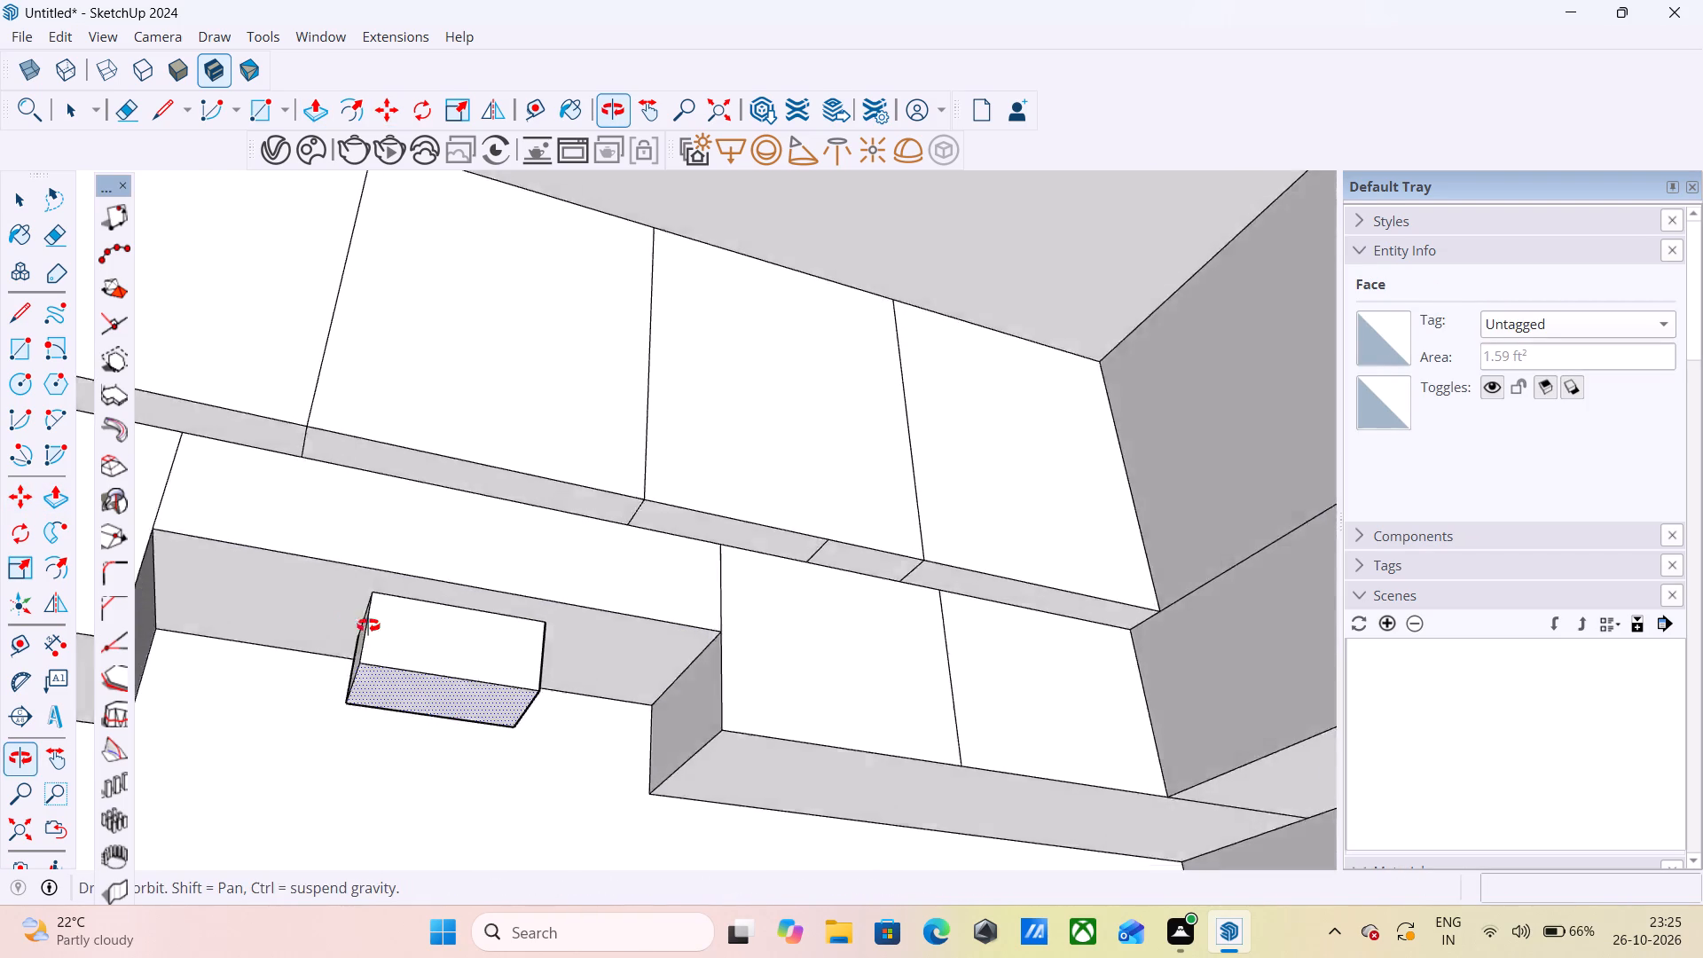
{"action": "middle_click_drag", "start_coordinate": [368, 625], "coordinate": [359, 602]}
{"action": "middle_click_drag", "start_coordinate": [404, 674], "coordinate": [458, 808]}
{"action": "middle_click_drag", "start_coordinate": [469, 638], "coordinate": [493, 665]}
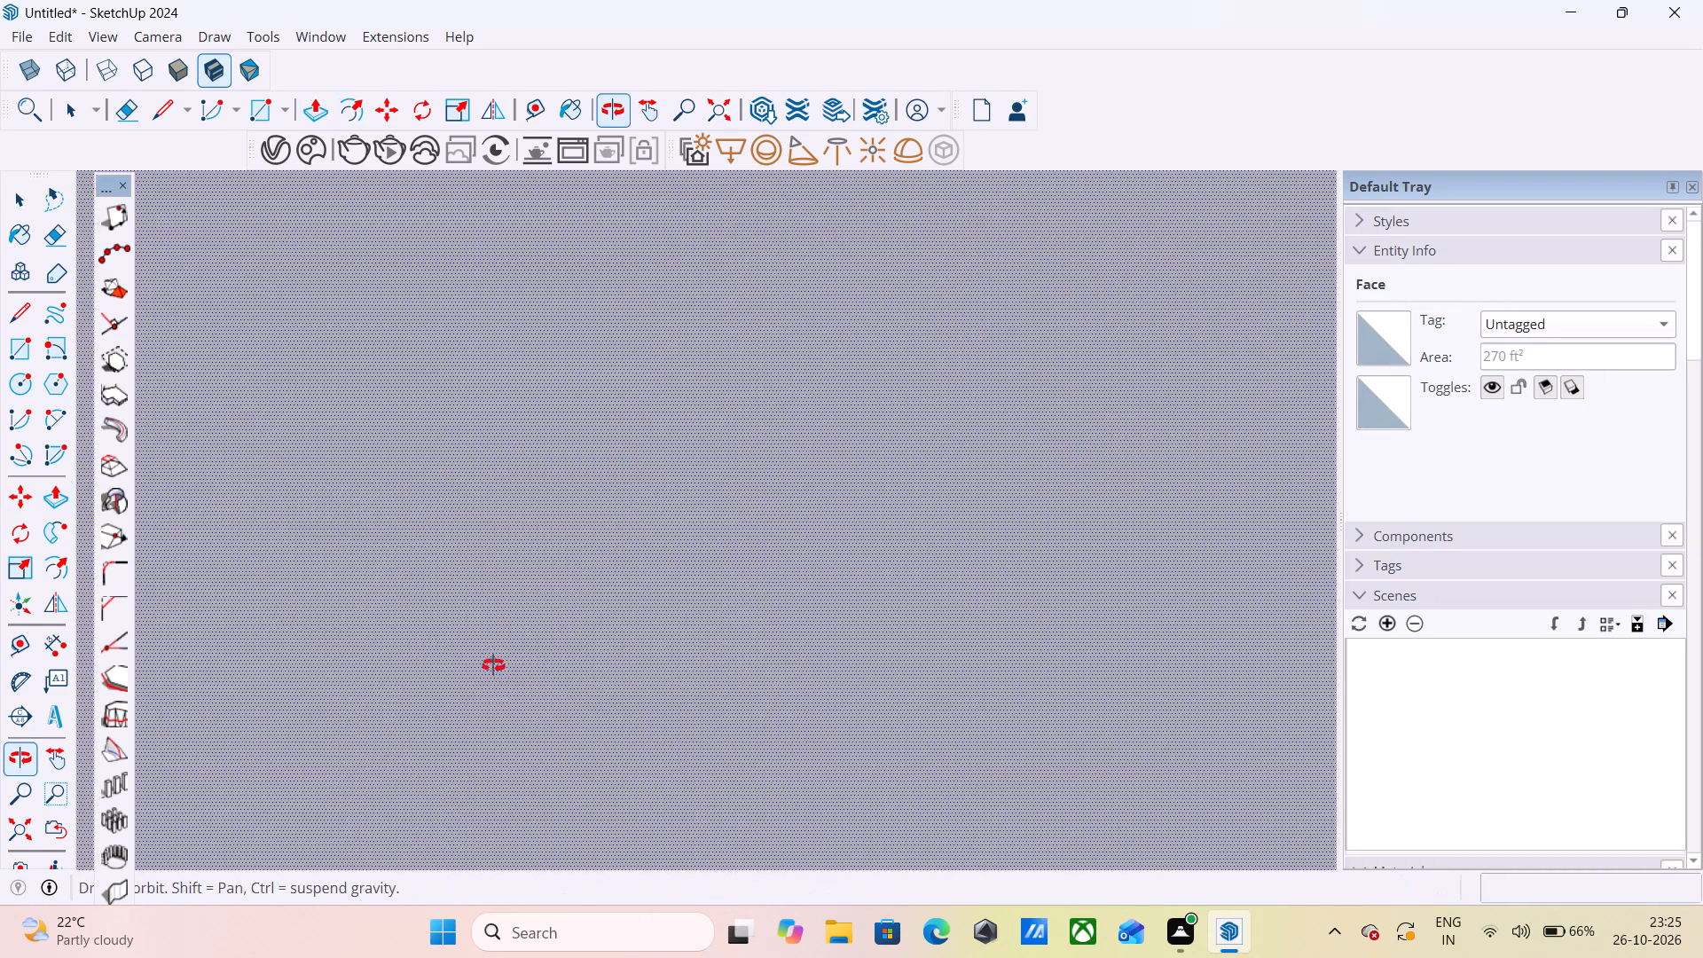
{"action": "middle_click_drag", "start_coordinate": [493, 665], "coordinate": [592, 868]}
{"action": "scroll", "coordinate": [606, 677], "scroll_direction": "down", "scroll_amount": 10}
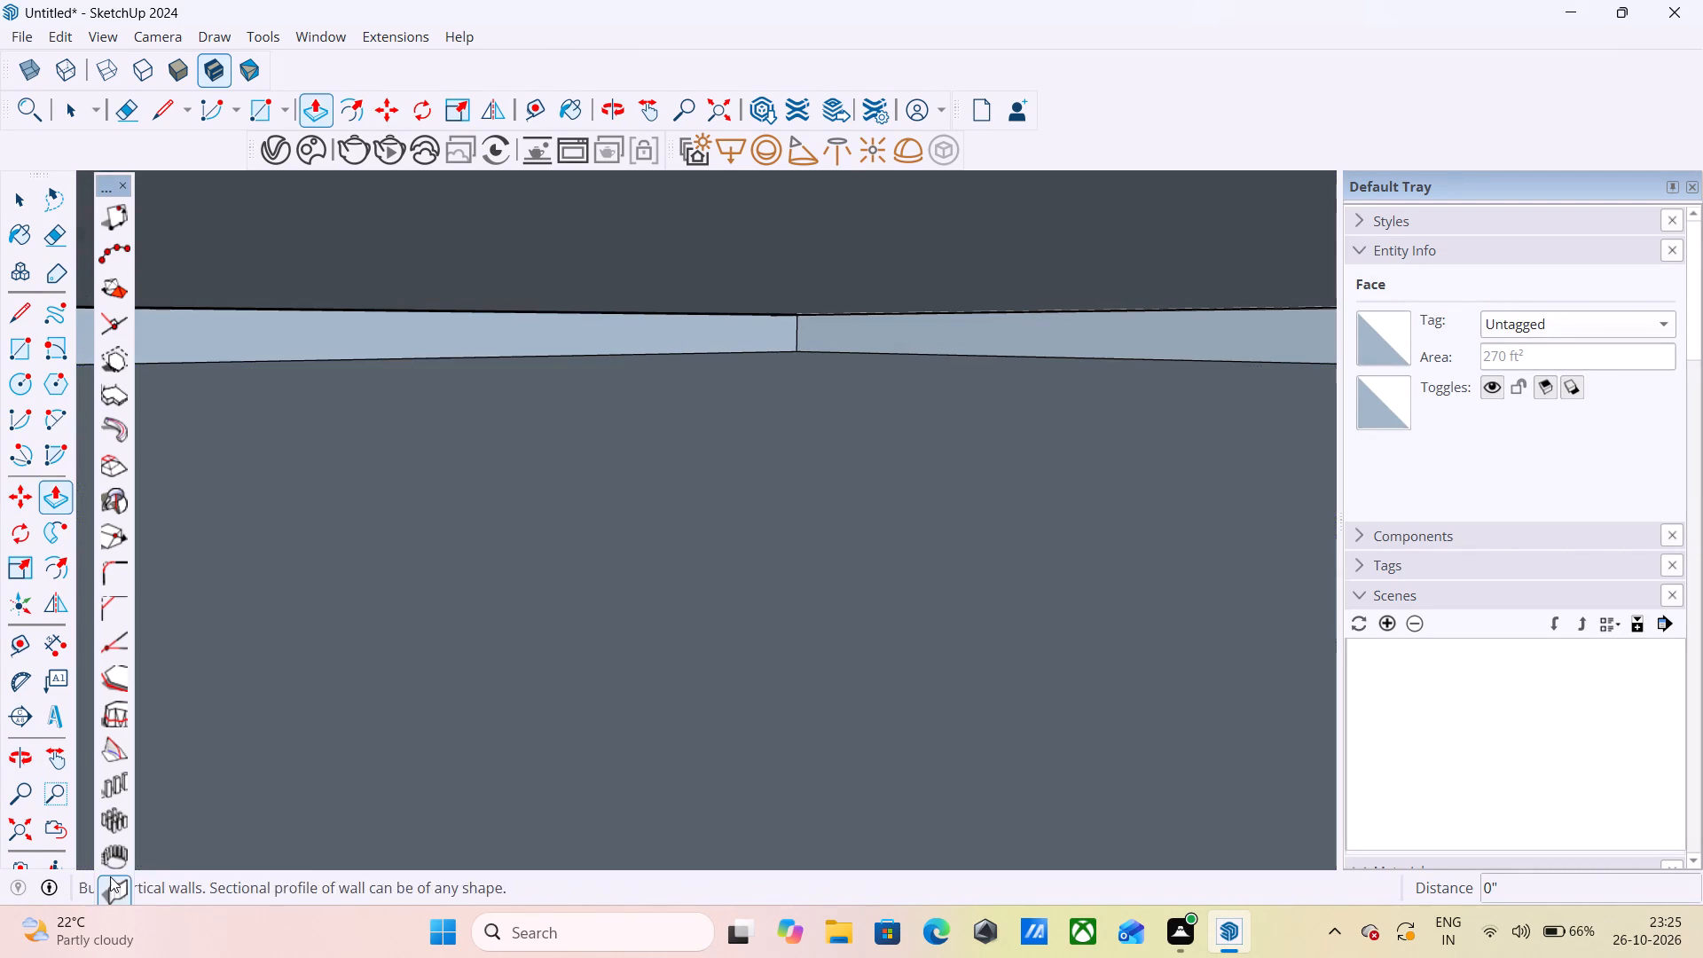
{"action": "left_click", "coordinate": [16, 836]}
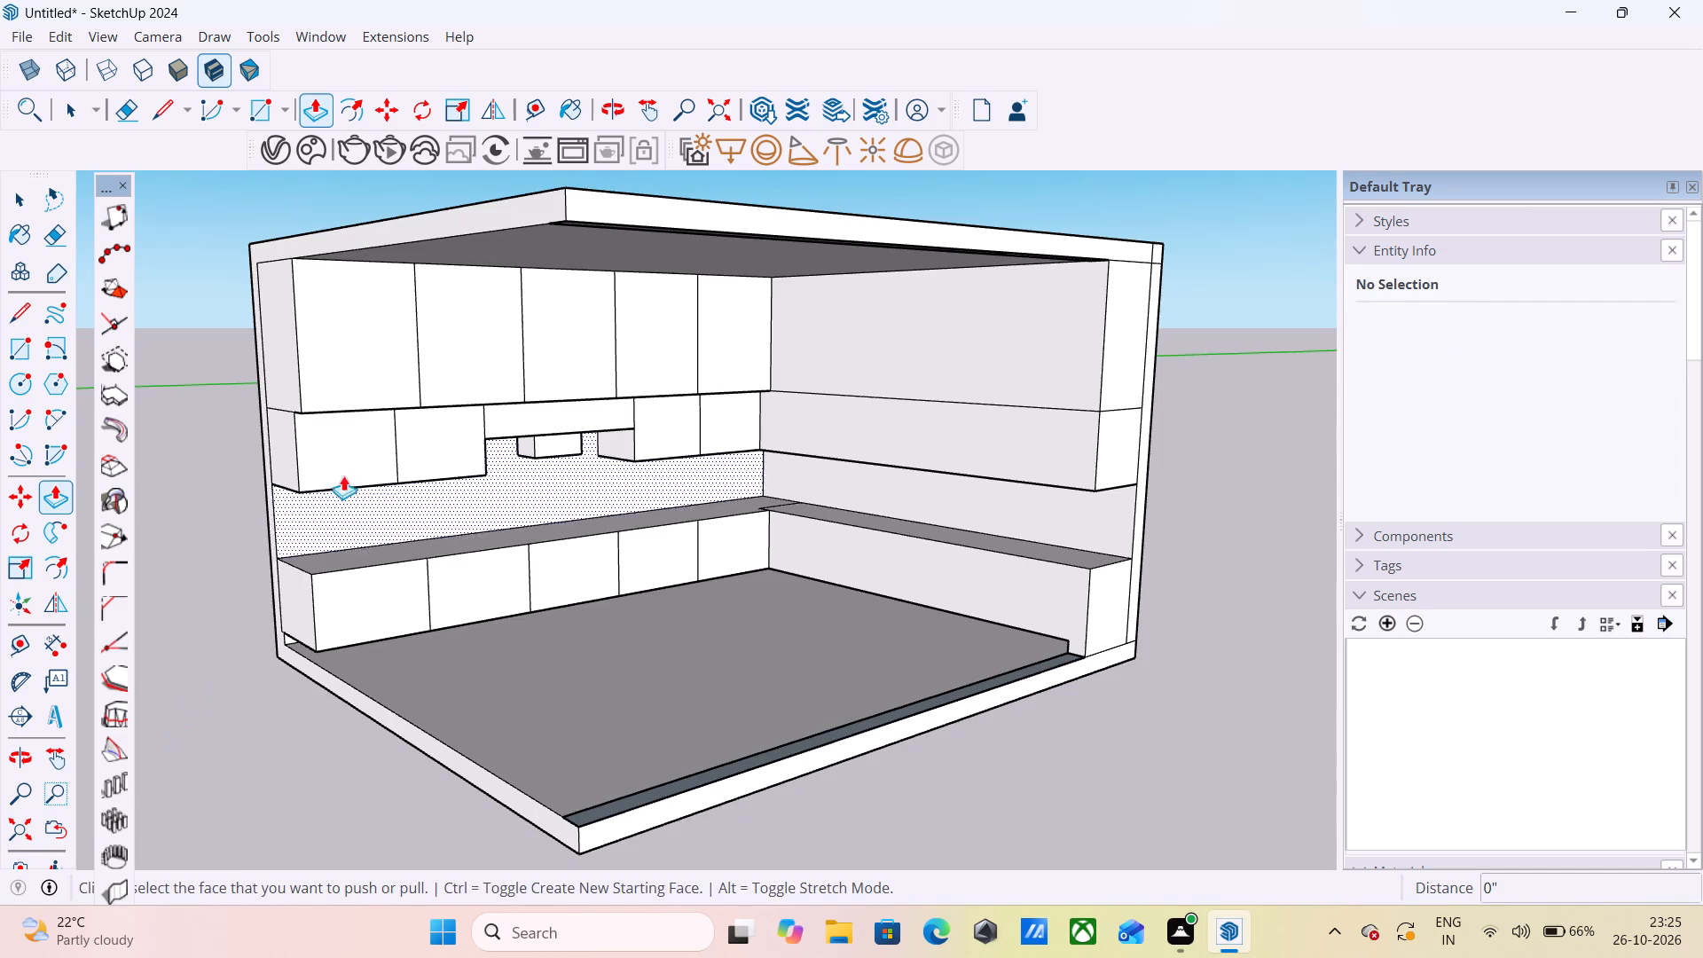
{"action": "scroll", "coordinate": [576, 360], "scroll_direction": "up", "scroll_amount": 10}
{"action": "scroll", "coordinate": [460, 543], "scroll_direction": "up", "scroll_amount": 5}
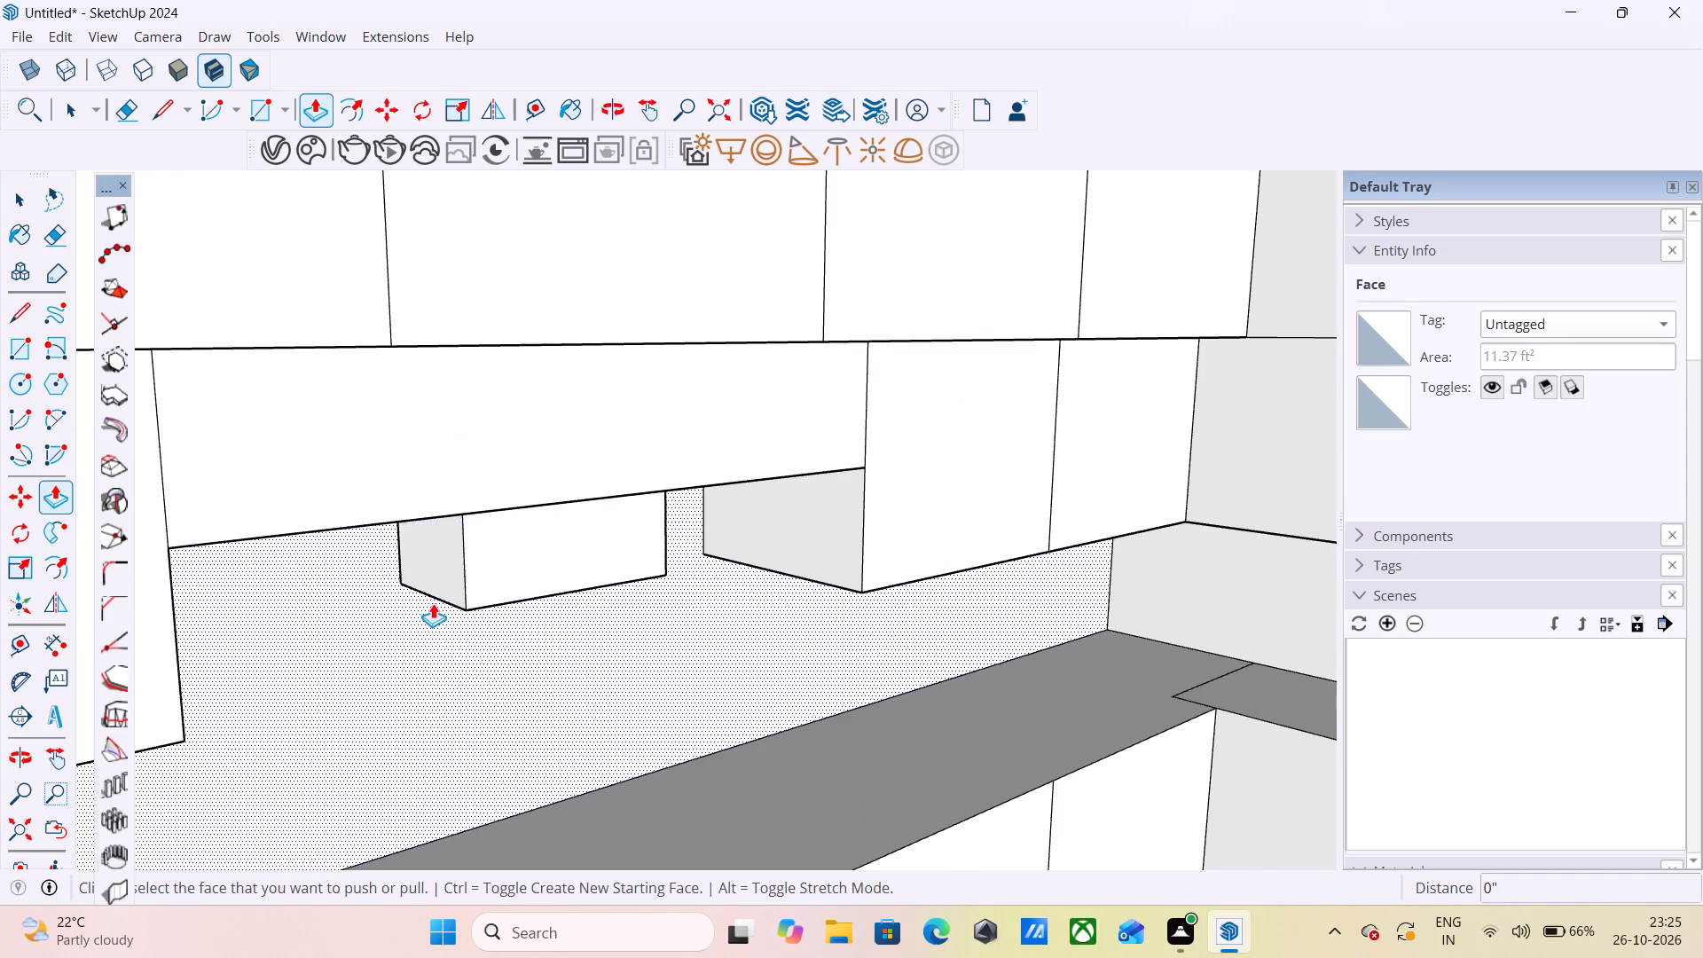
{"action": "middle_click_drag", "start_coordinate": [426, 601], "coordinate": [352, 410]}
{"action": "scroll", "coordinate": [414, 585], "scroll_direction": "up", "scroll_amount": 1}
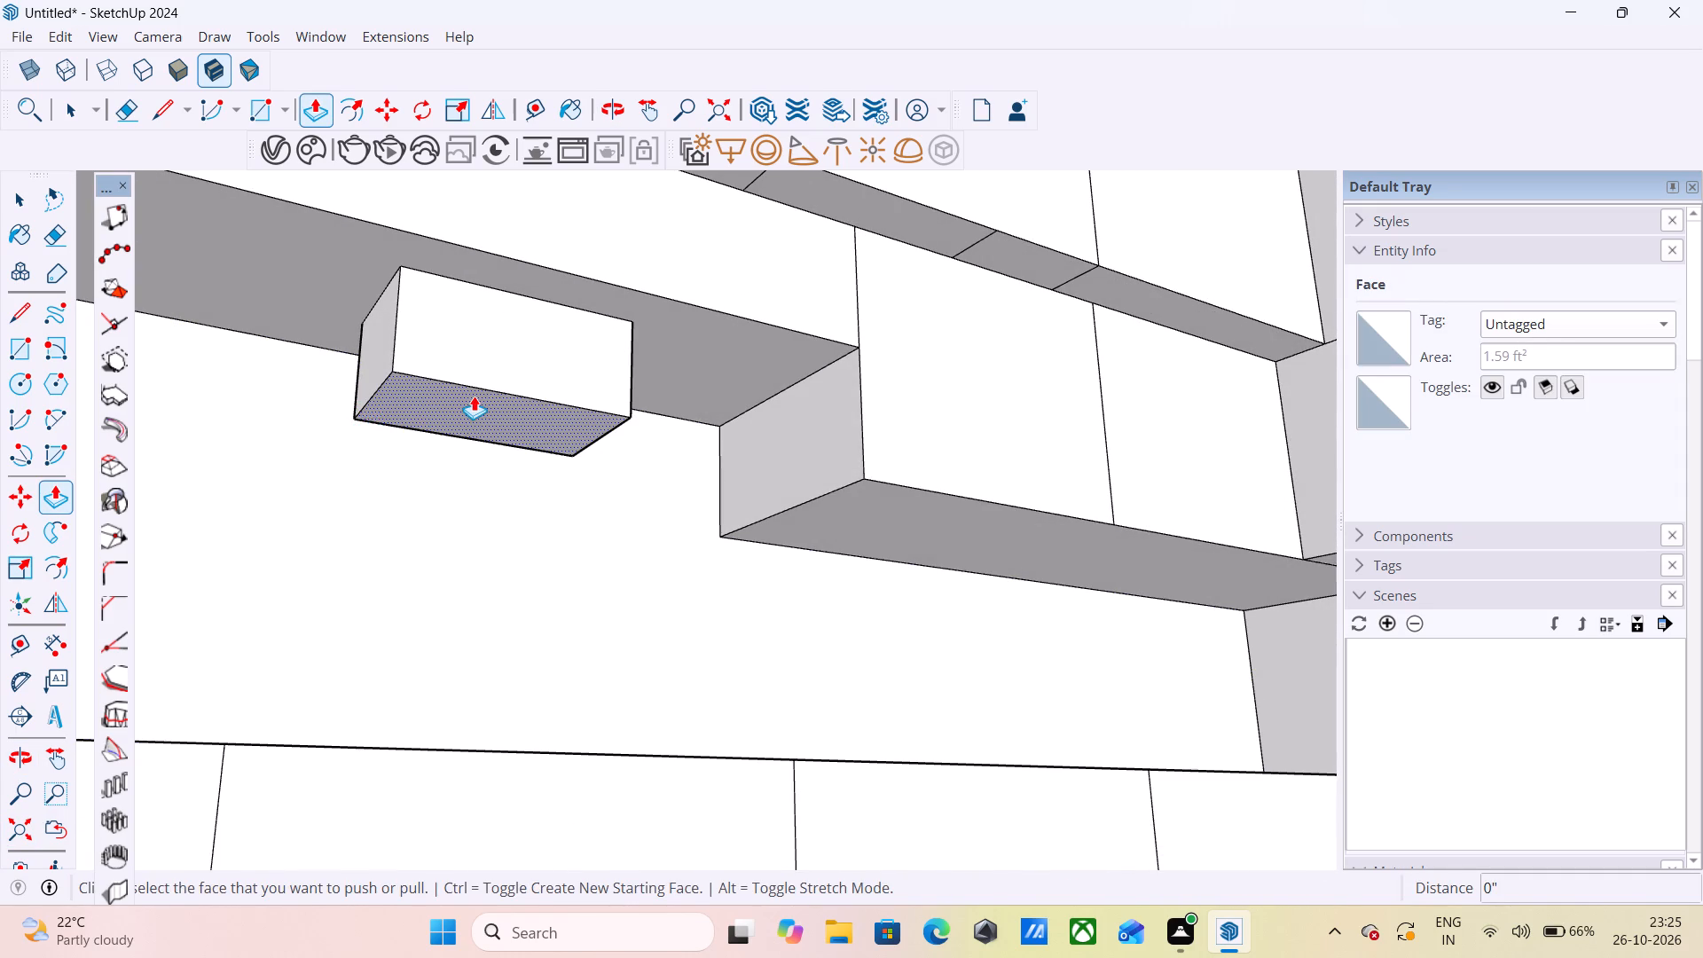
{"action": "left_click", "coordinate": [474, 396]}
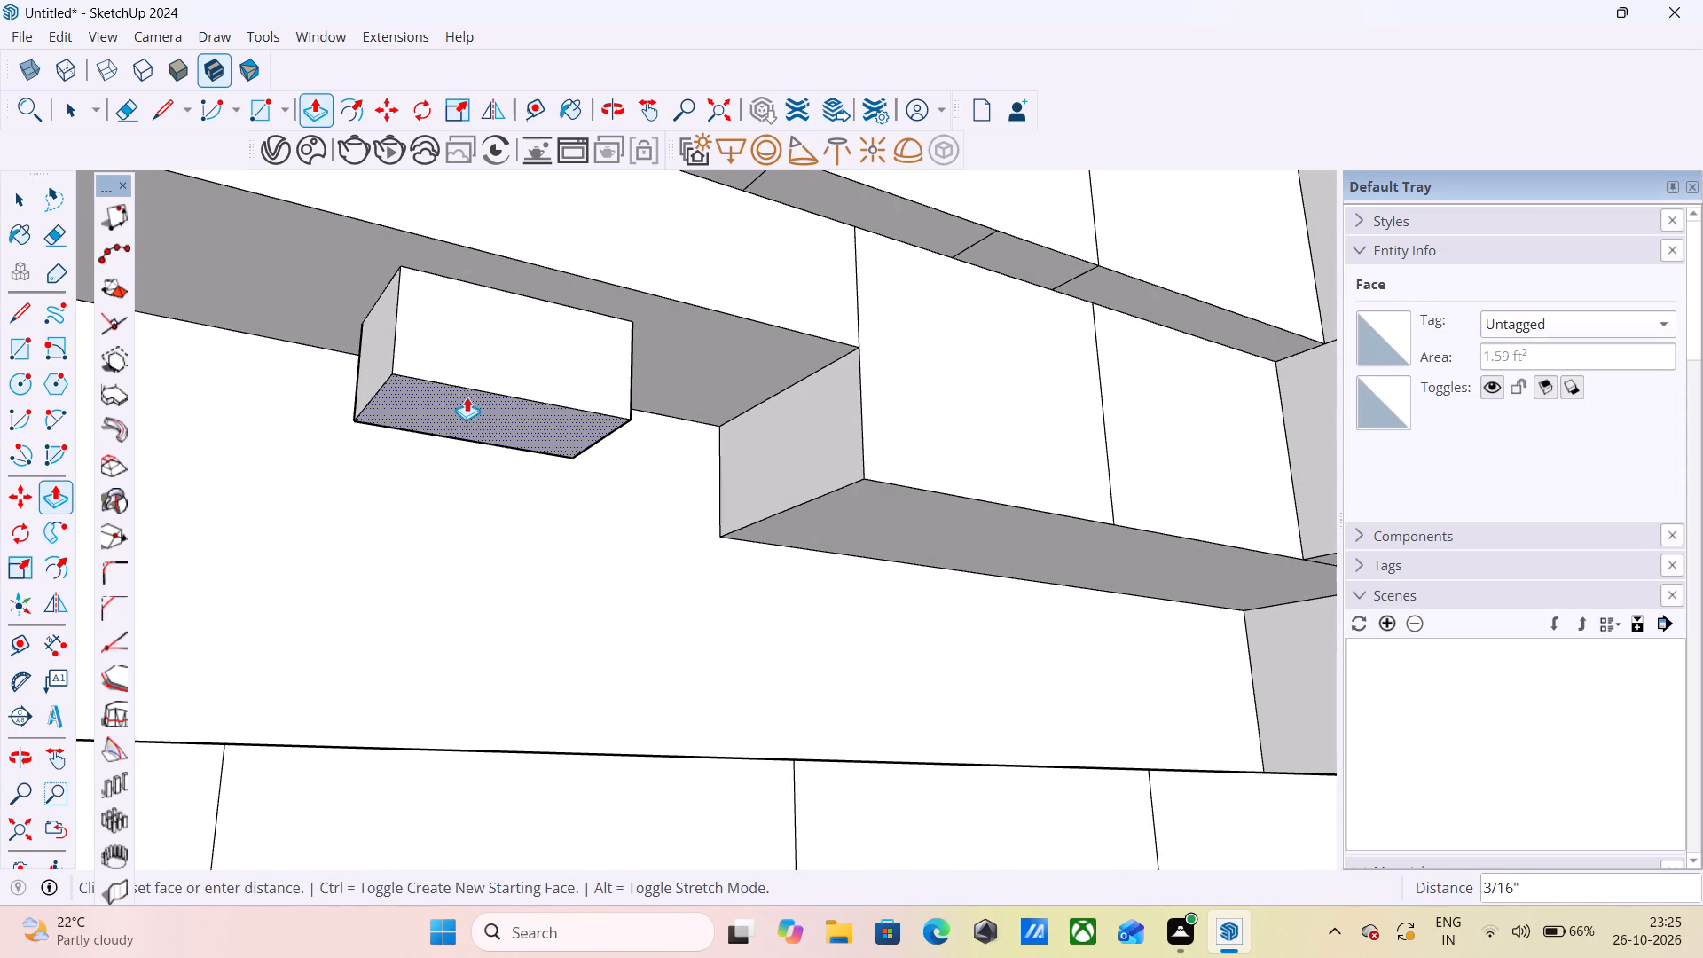
{"action": "key", "text": "Escape"}
{"action": "left_click", "coordinate": [467, 404]}
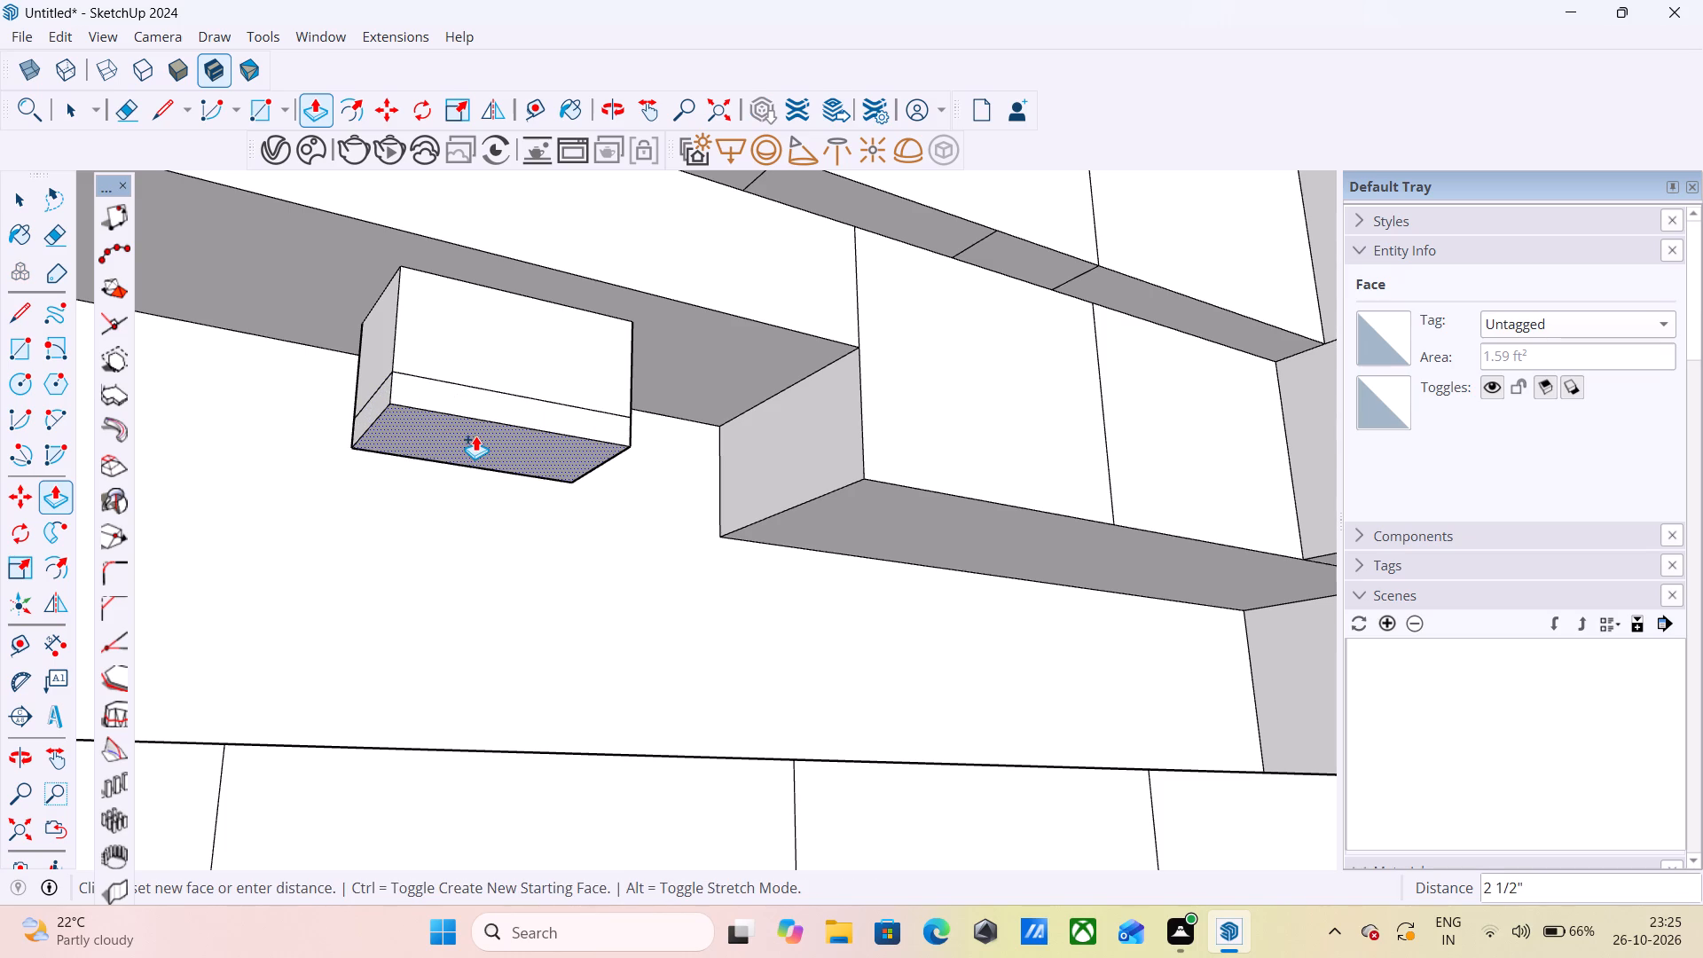
{"action": "left_click", "coordinate": [475, 435]}
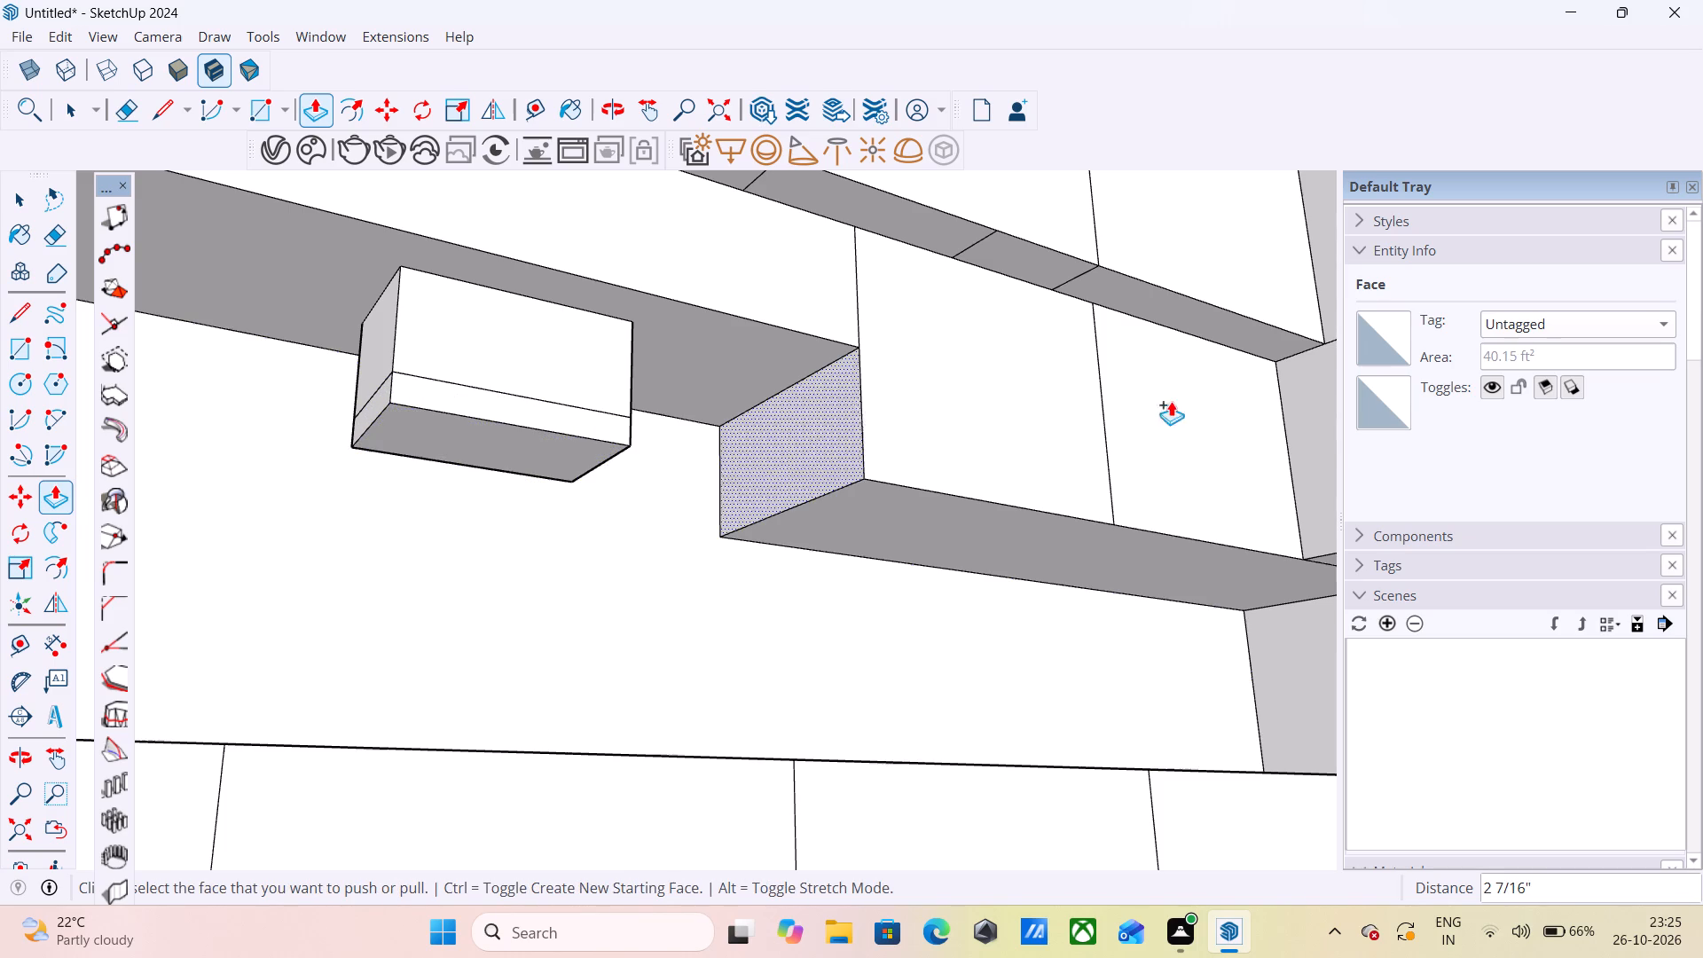
Move the new section's left lower edge about 1' 7 1/4" along the green axis toward the recess's left side wall.
{"action": "key", "text": "p"}
{"action": "key", "text": "m"}
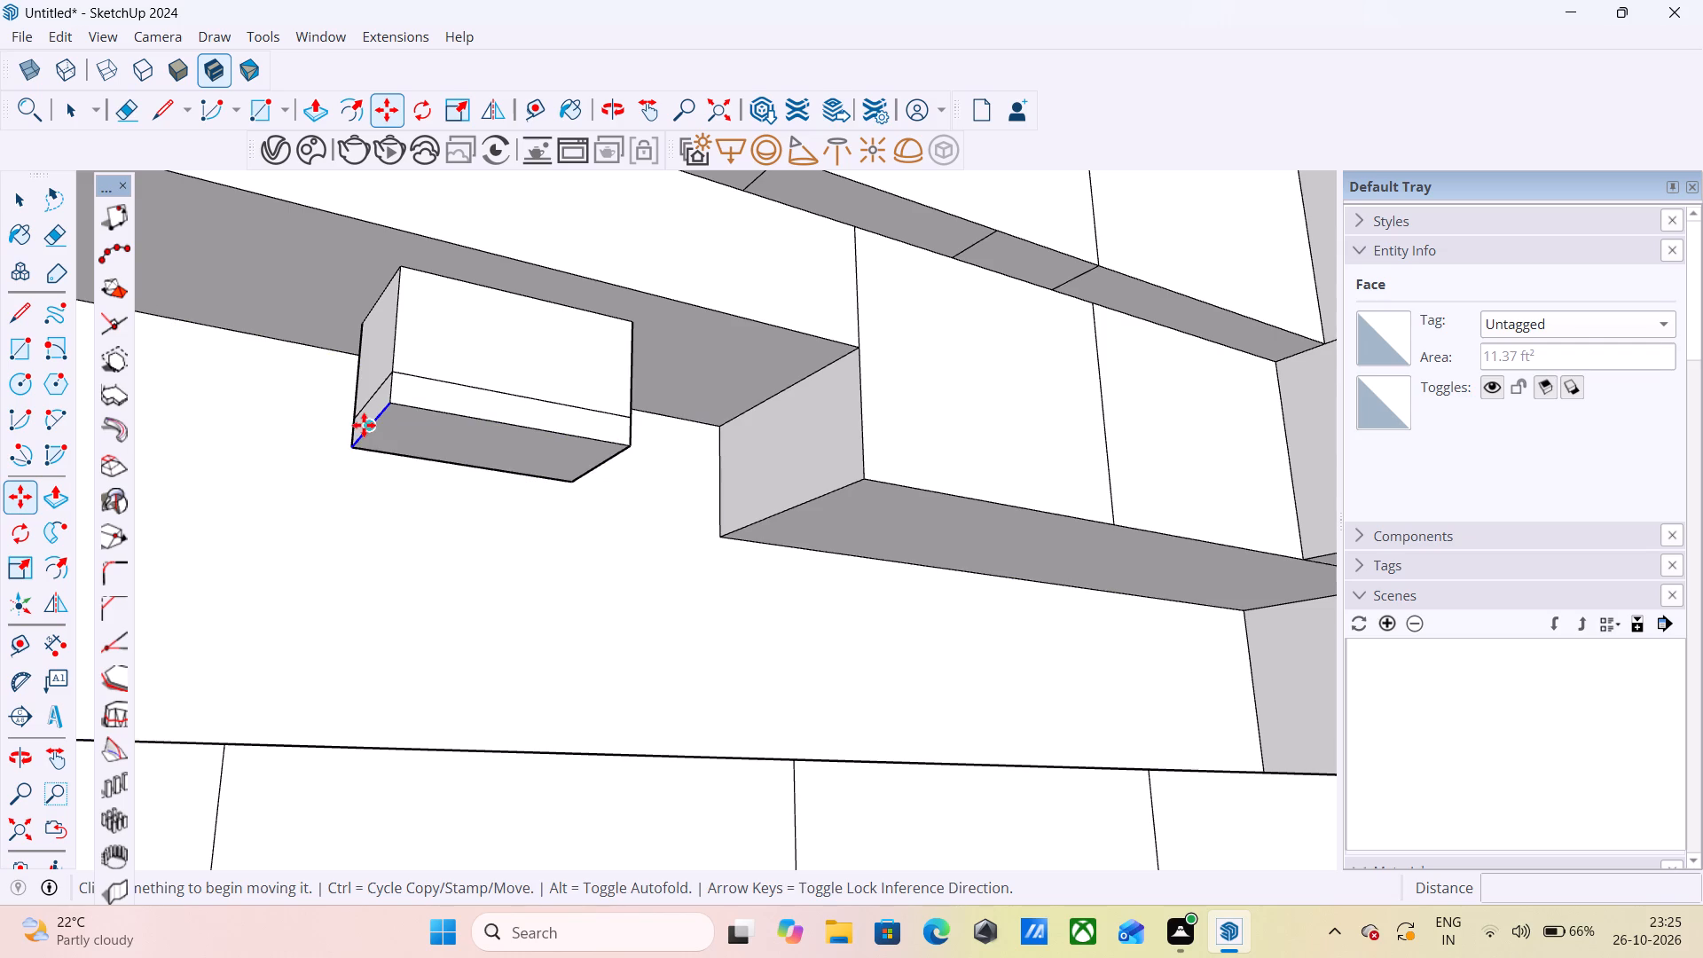
{"action": "left_click_drag", "start_coordinate": [364, 425], "coordinate": [355, 425]}
{"action": "scroll", "coordinate": [292, 430], "scroll_direction": "down", "scroll_amount": 7}
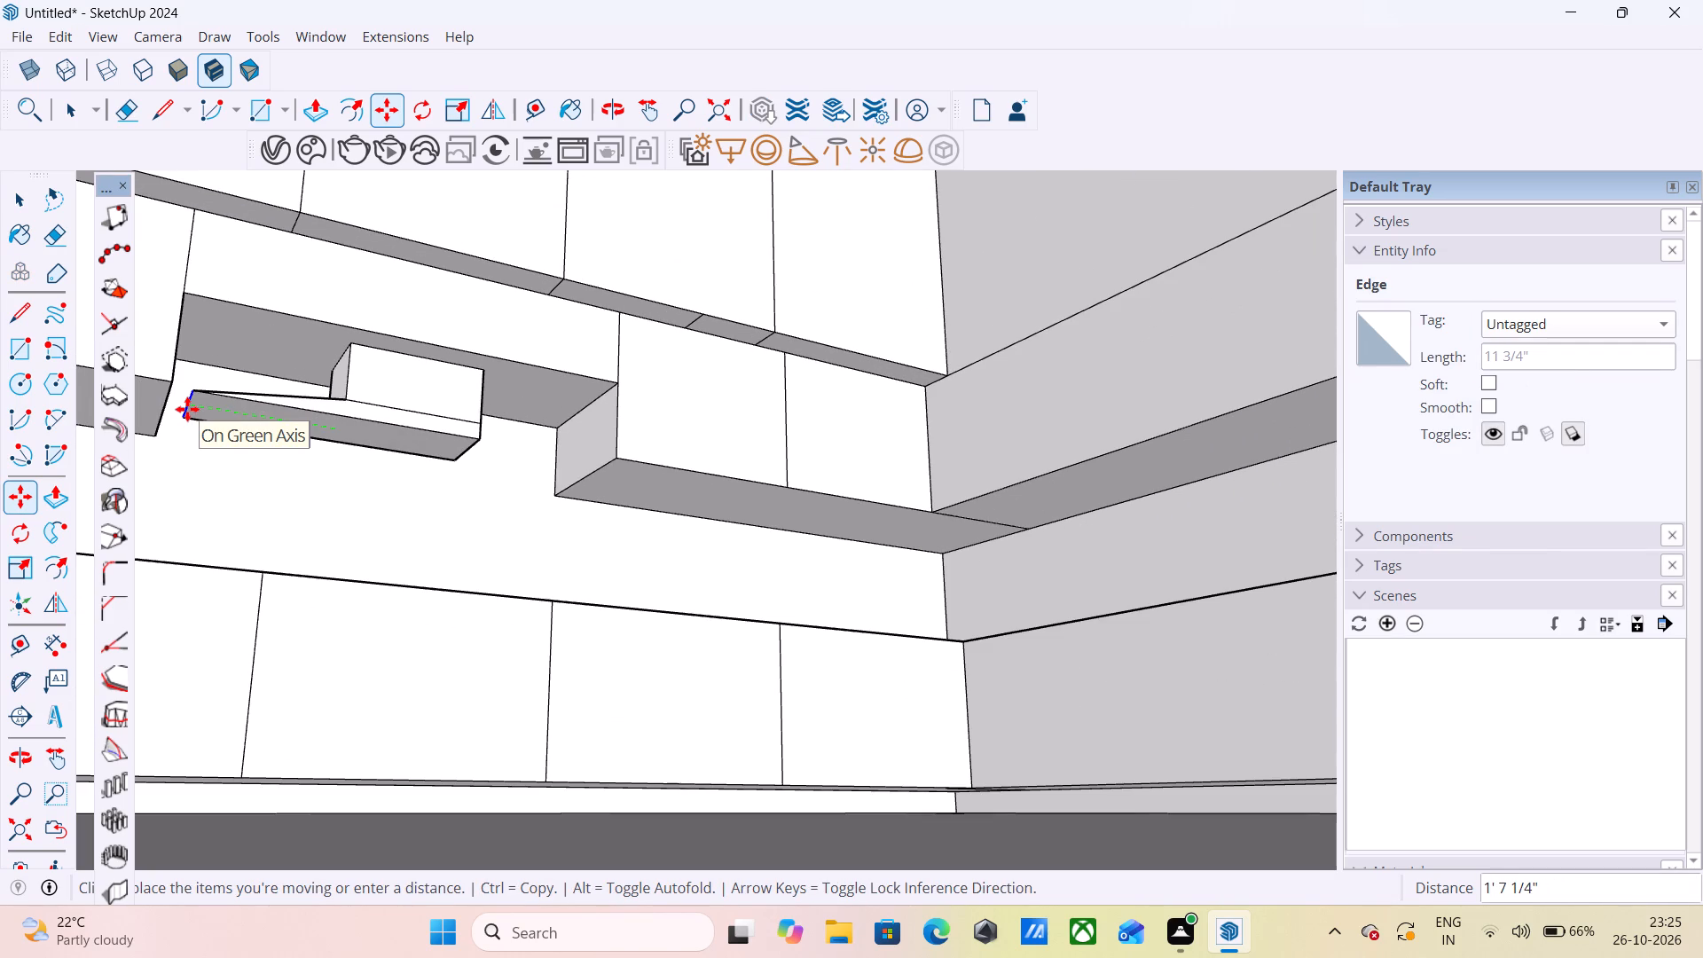
{"action": "left_click", "coordinate": [187, 409]}
Move the new section's right lower edge about 1' 1 1/16" along the green axis toward the recess's right side wall.
{"action": "middle_click_drag", "start_coordinate": [472, 403], "coordinate": [431, 400]}
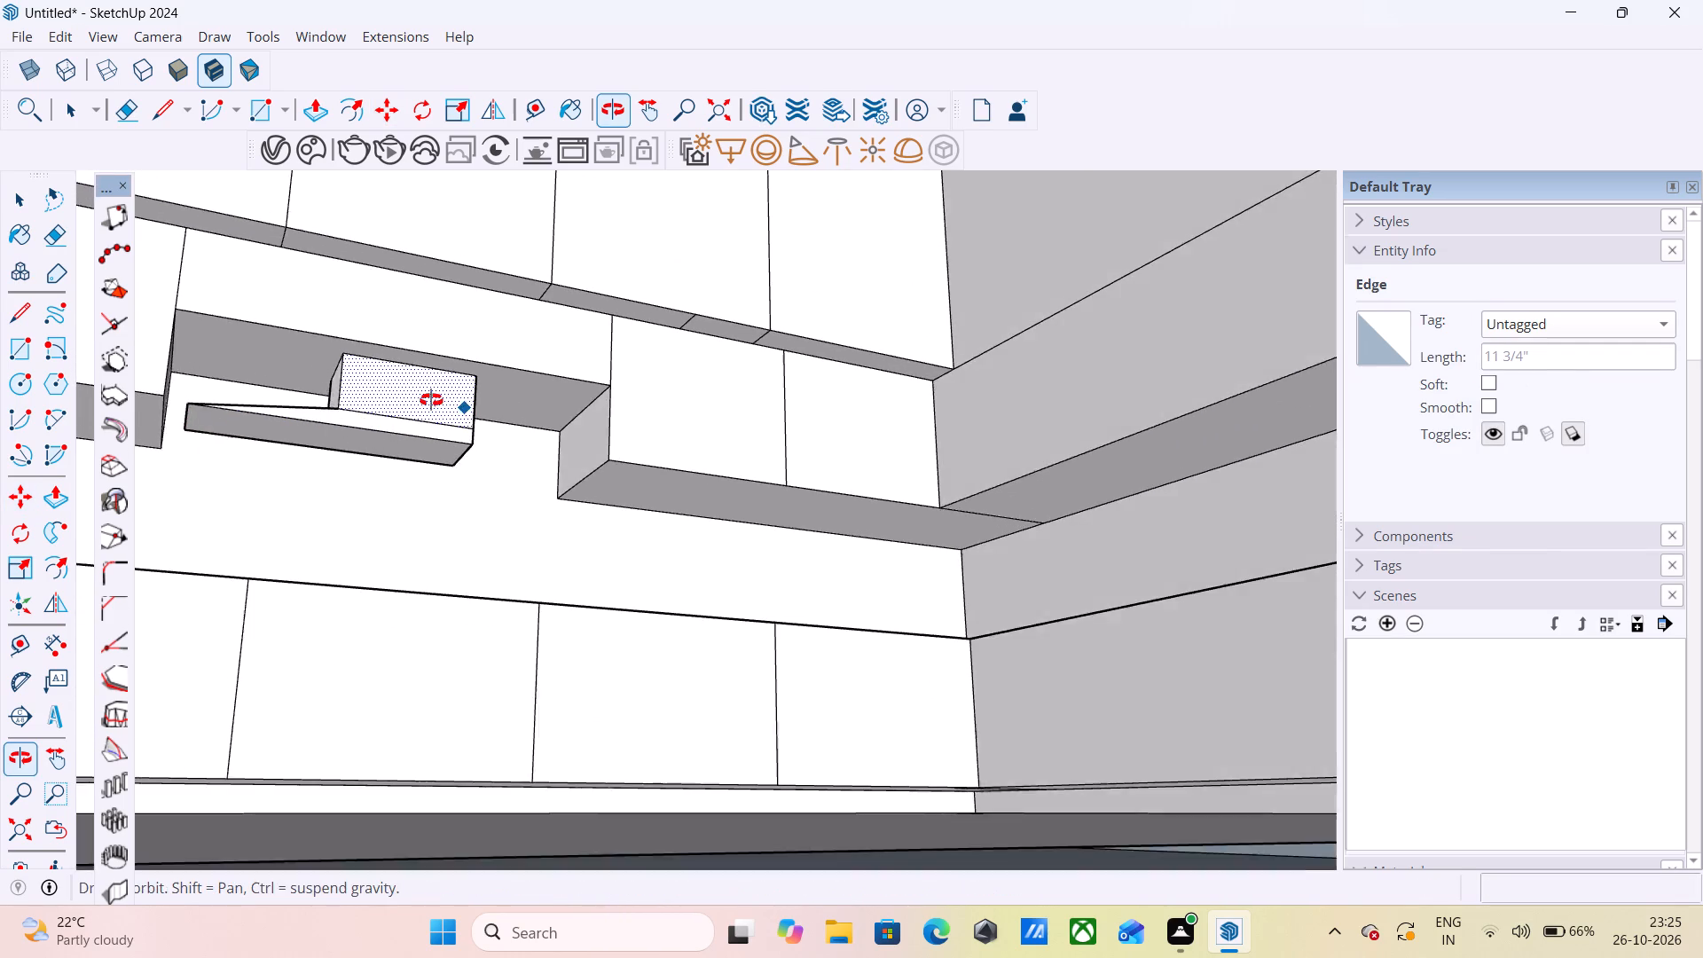
{"action": "middle_click_drag", "start_coordinate": [431, 400], "coordinate": [404, 398]}
{"action": "middle_click_drag", "start_coordinate": [424, 412], "coordinate": [420, 462]}
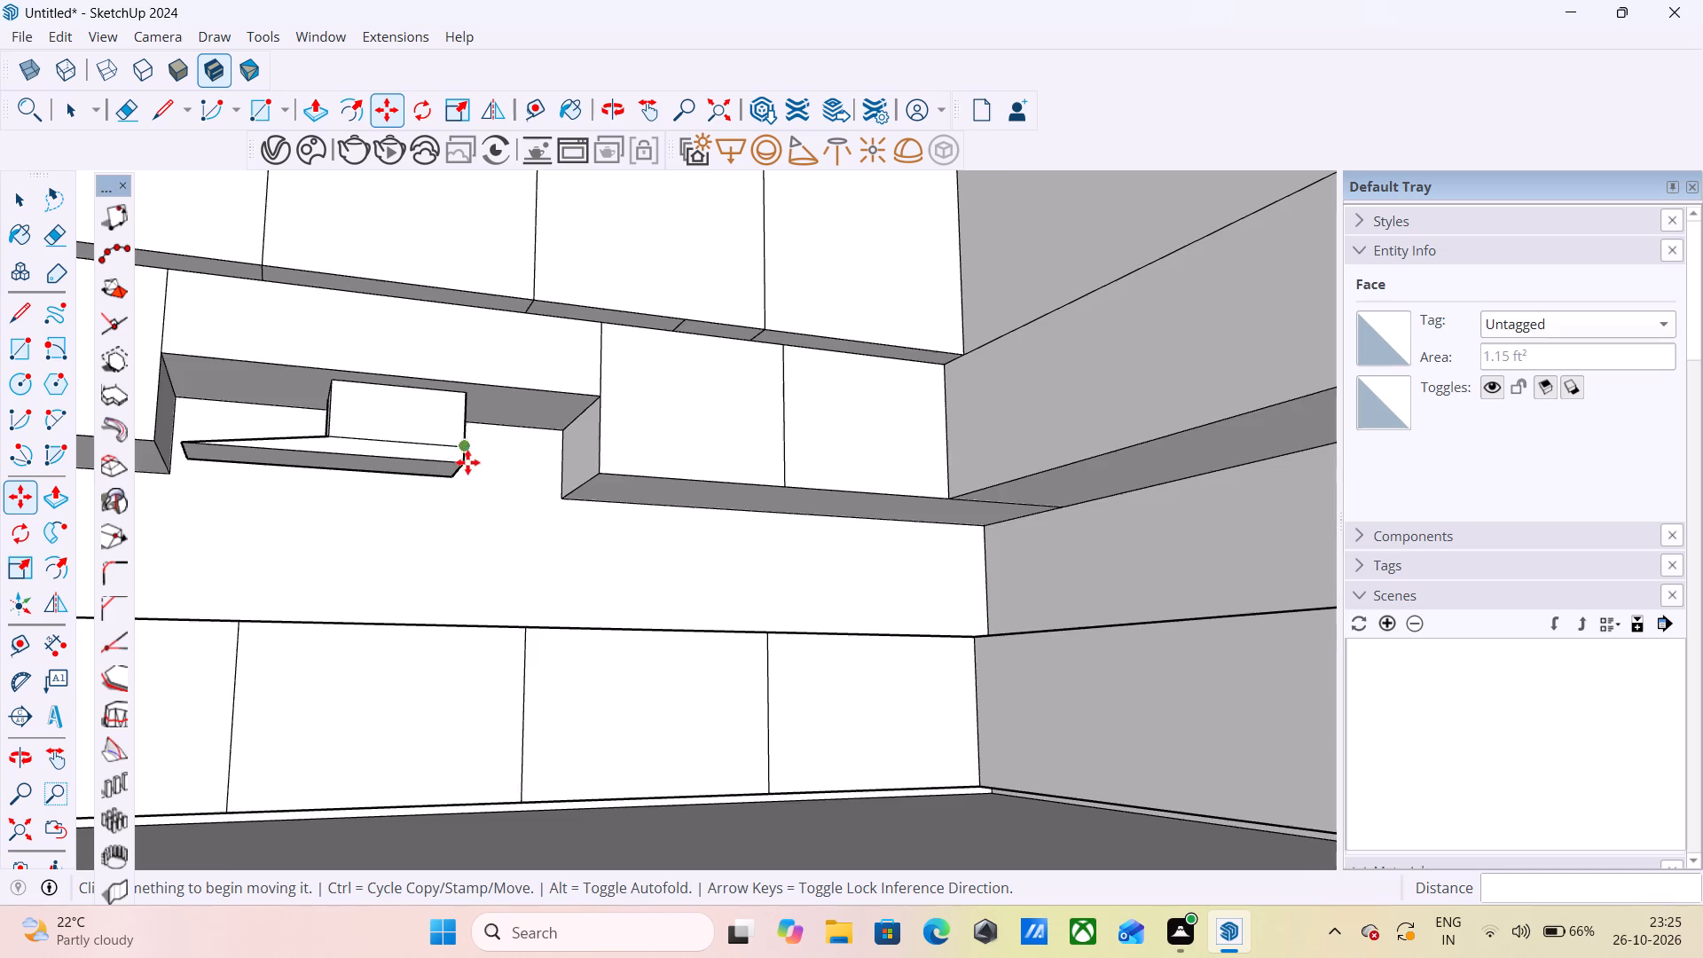
{"action": "scroll", "coordinate": [467, 462], "scroll_direction": "up", "scroll_amount": 5}
{"action": "scroll", "coordinate": [524, 436], "scroll_direction": "down", "scroll_amount": 2}
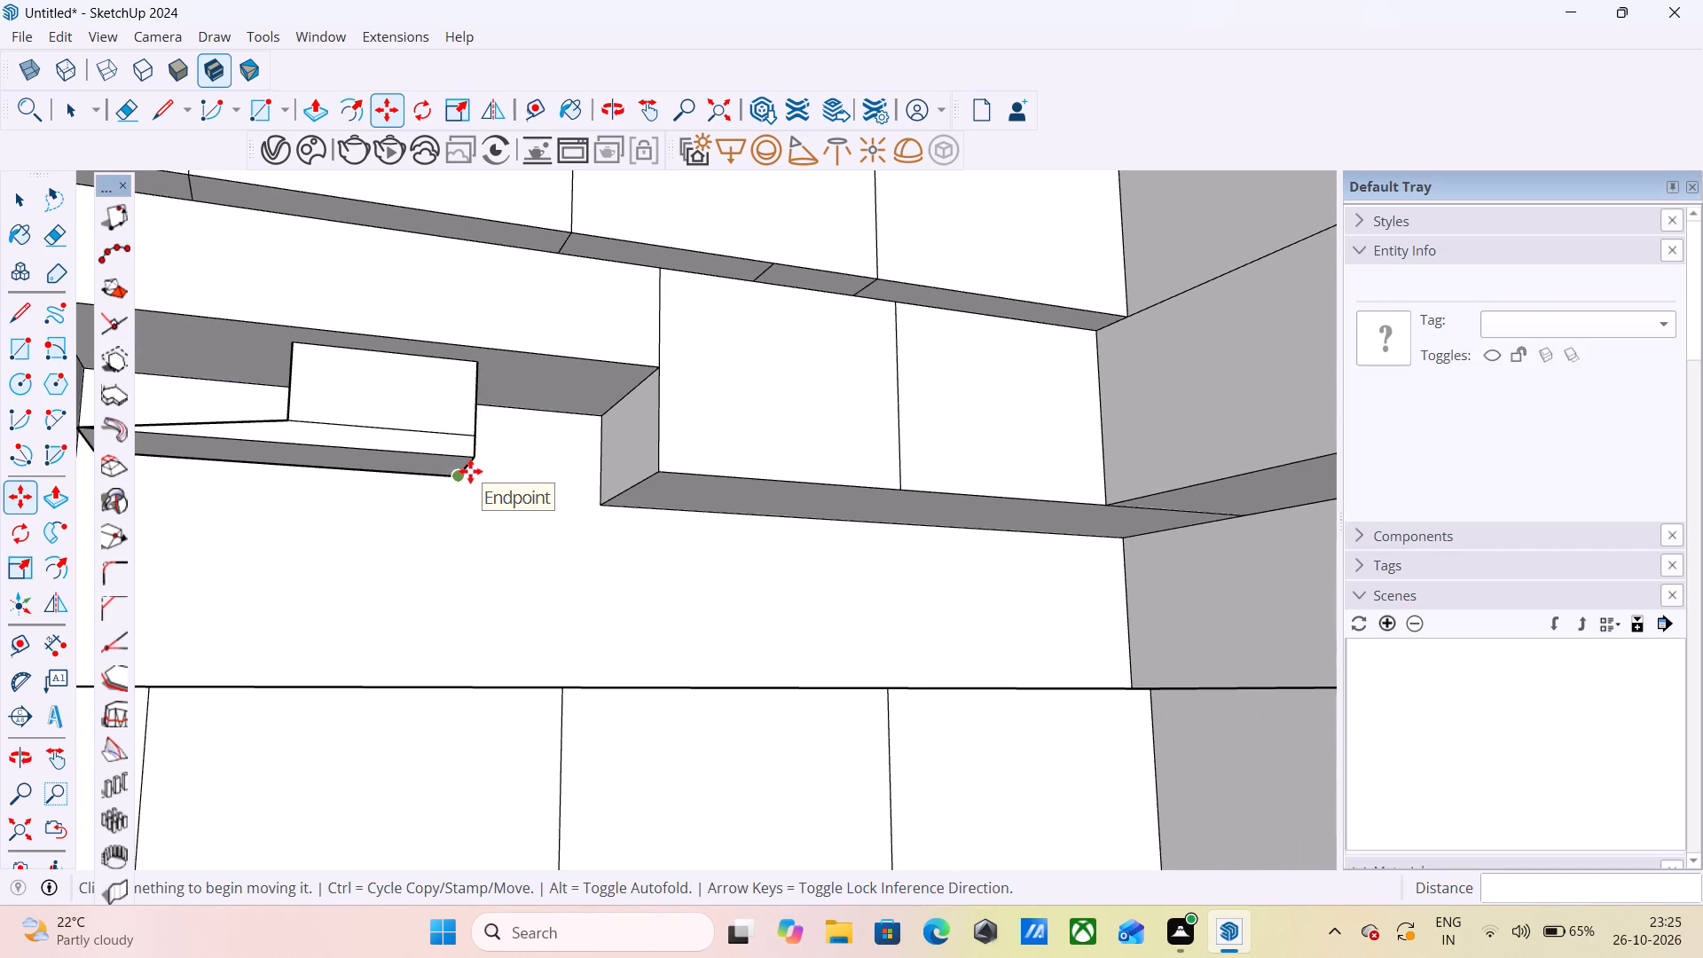
{"action": "scroll", "coordinate": [470, 471], "scroll_direction": "up", "scroll_amount": 2}
{"action": "left_click", "coordinate": [471, 469]}
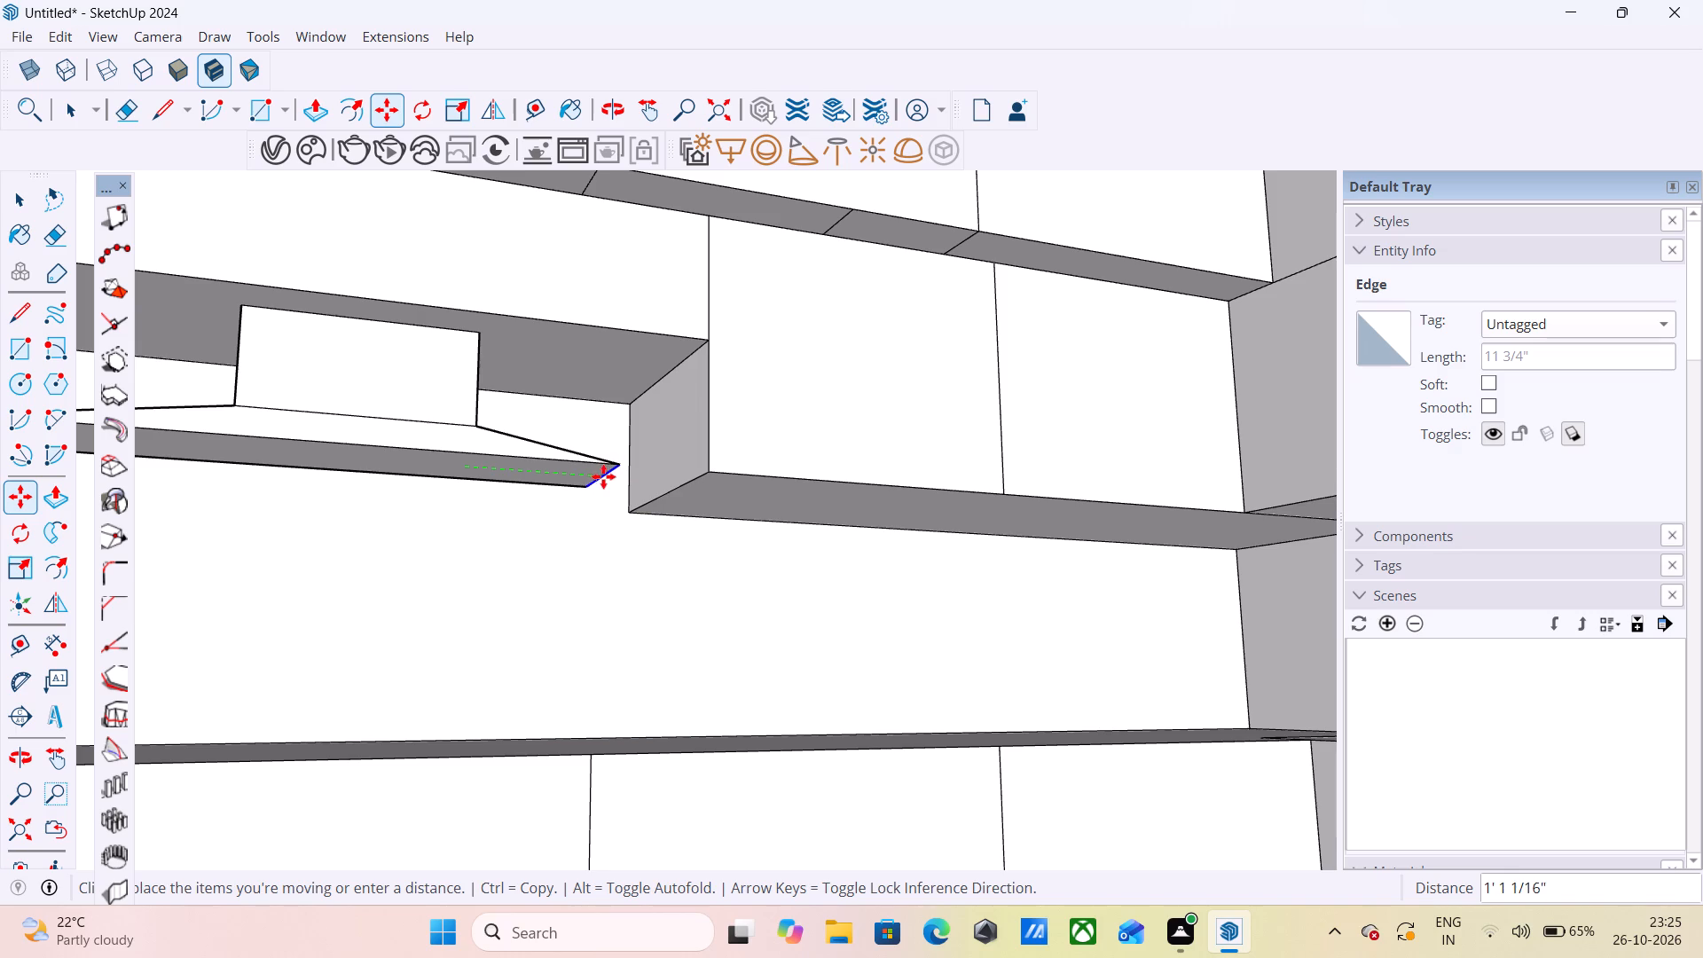
{"action": "left_click", "coordinate": [603, 476]}
Move the hood's long front lower edge about 10 11/16" along the red axis away from the back wall, and clear the selection.
{"action": "left_click", "coordinate": [404, 449]}
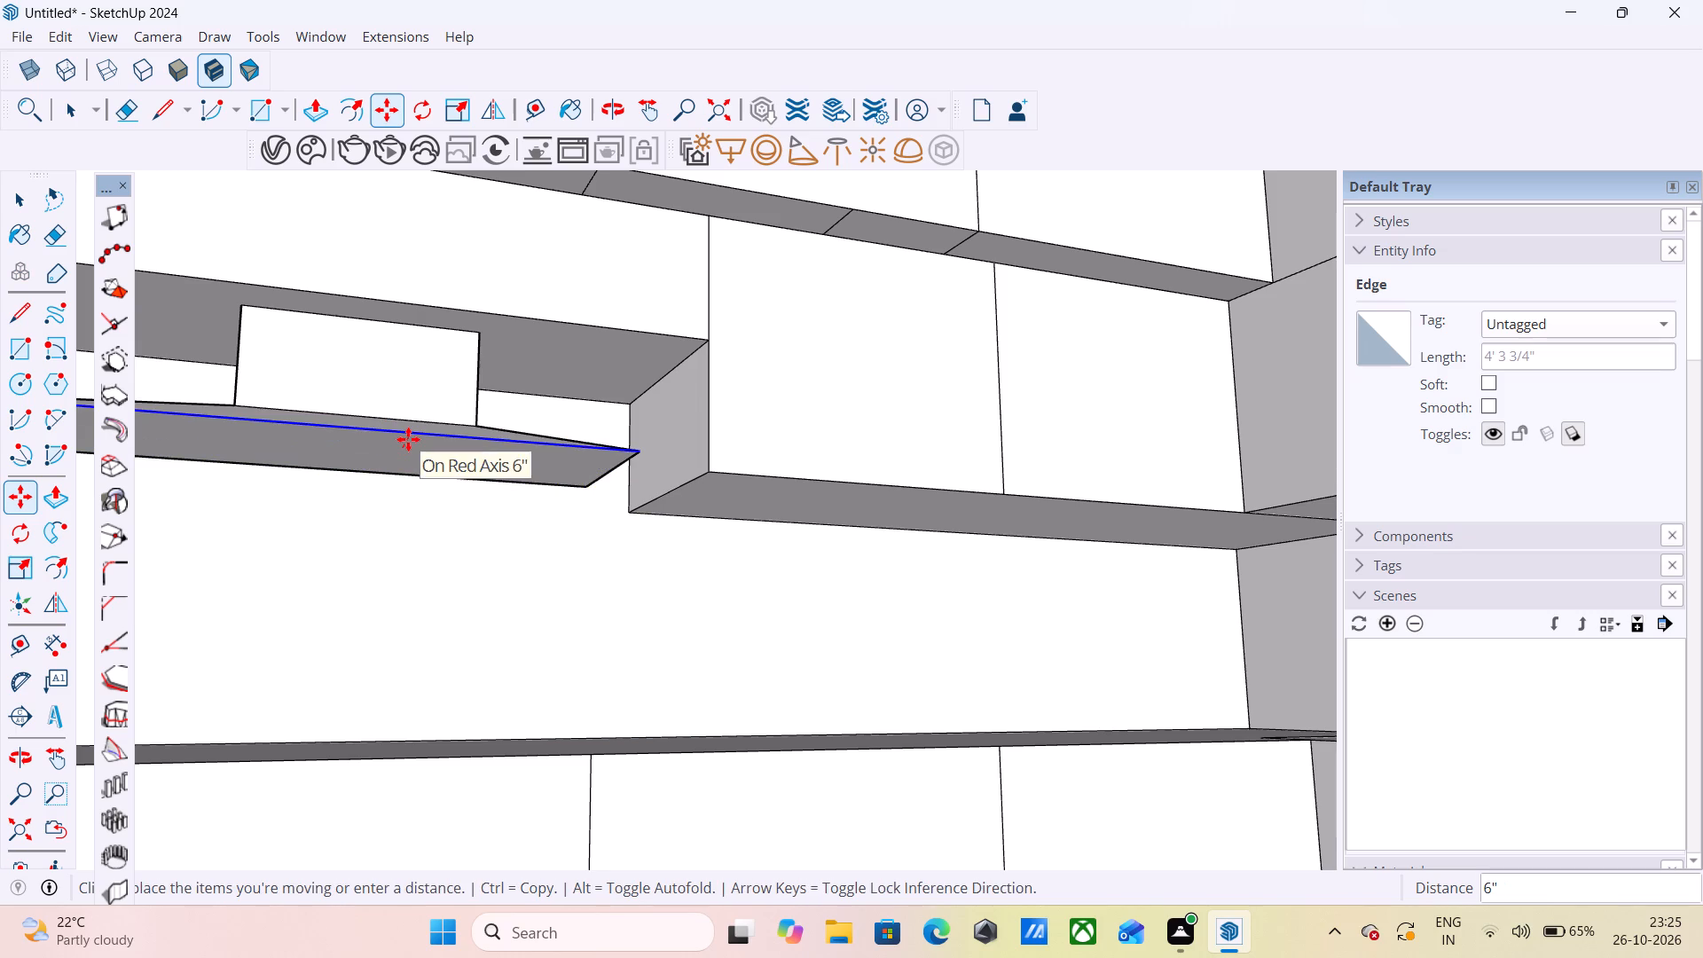
{"action": "middle_click_drag", "start_coordinate": [413, 445], "coordinate": [672, 632]}
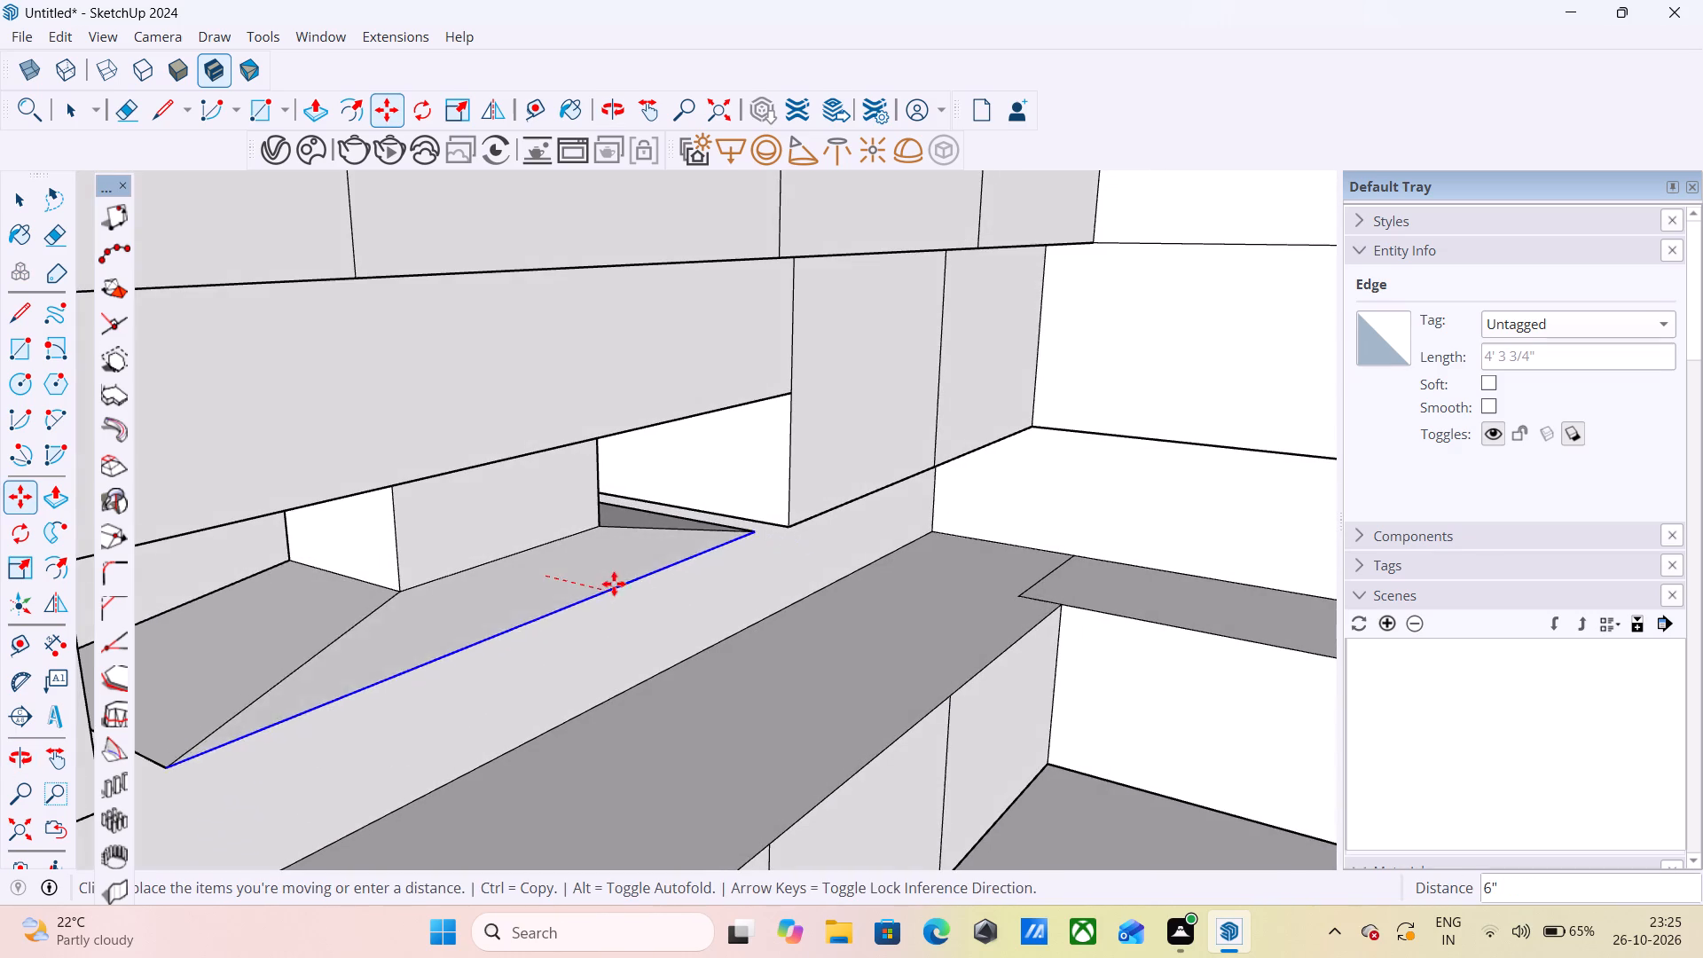
{"action": "left_click", "coordinate": [663, 592]}
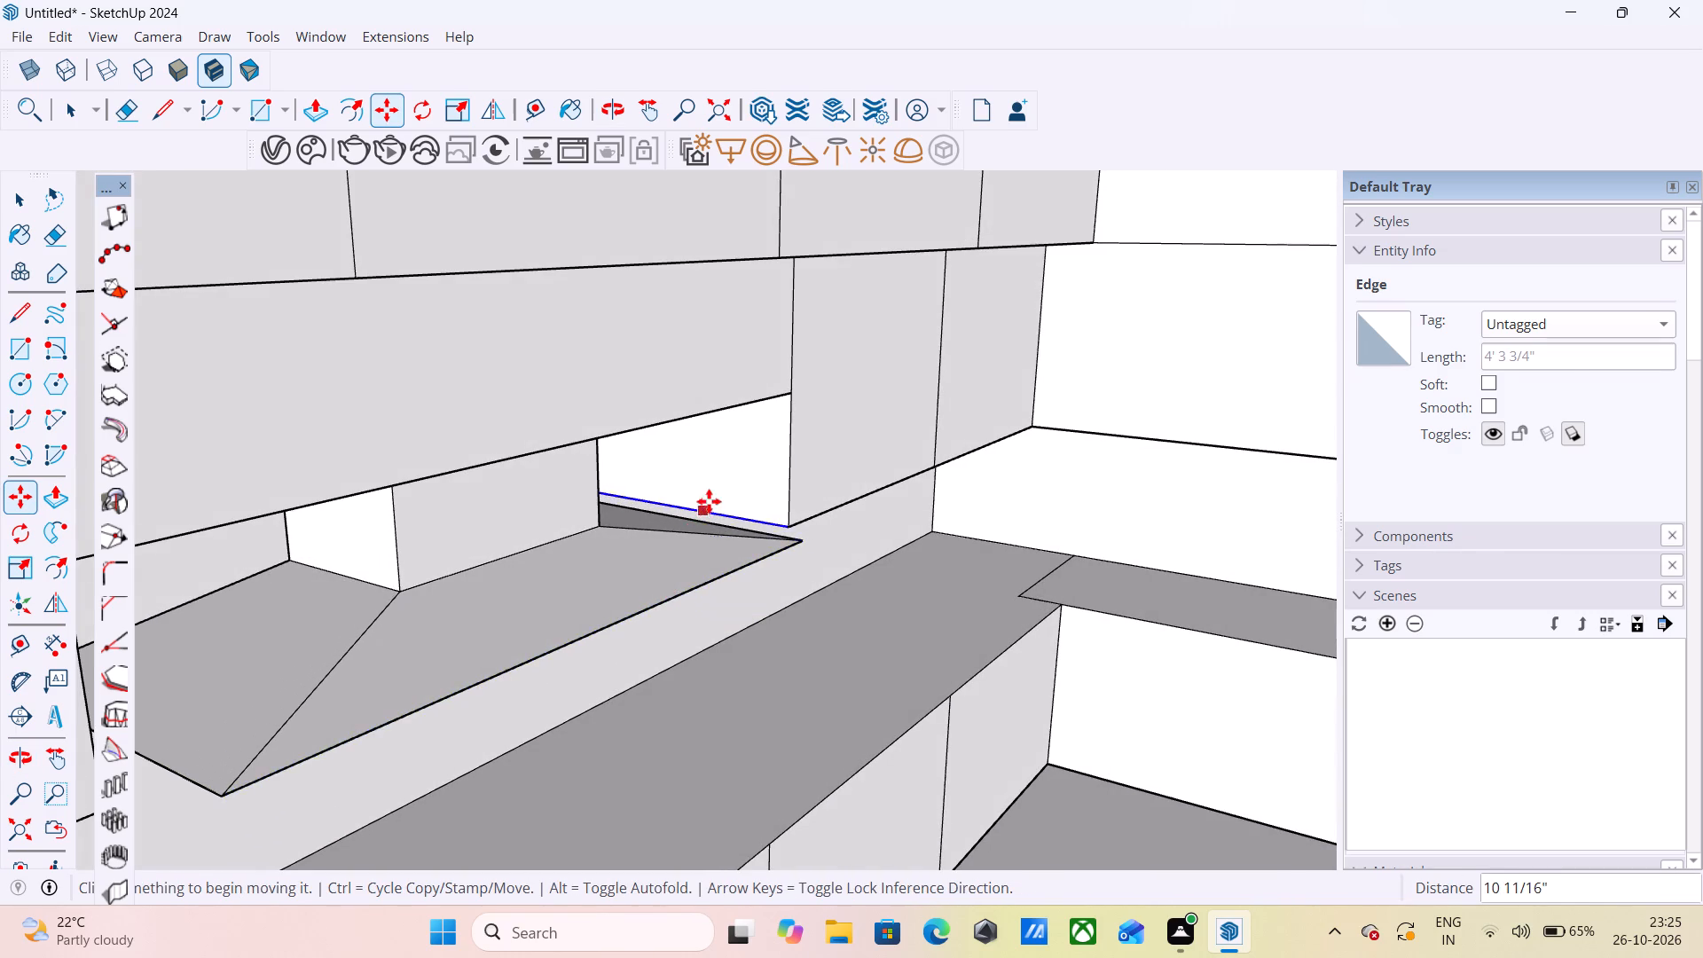
{"action": "scroll", "coordinate": [717, 489], "scroll_direction": "down", "scroll_amount": 14}
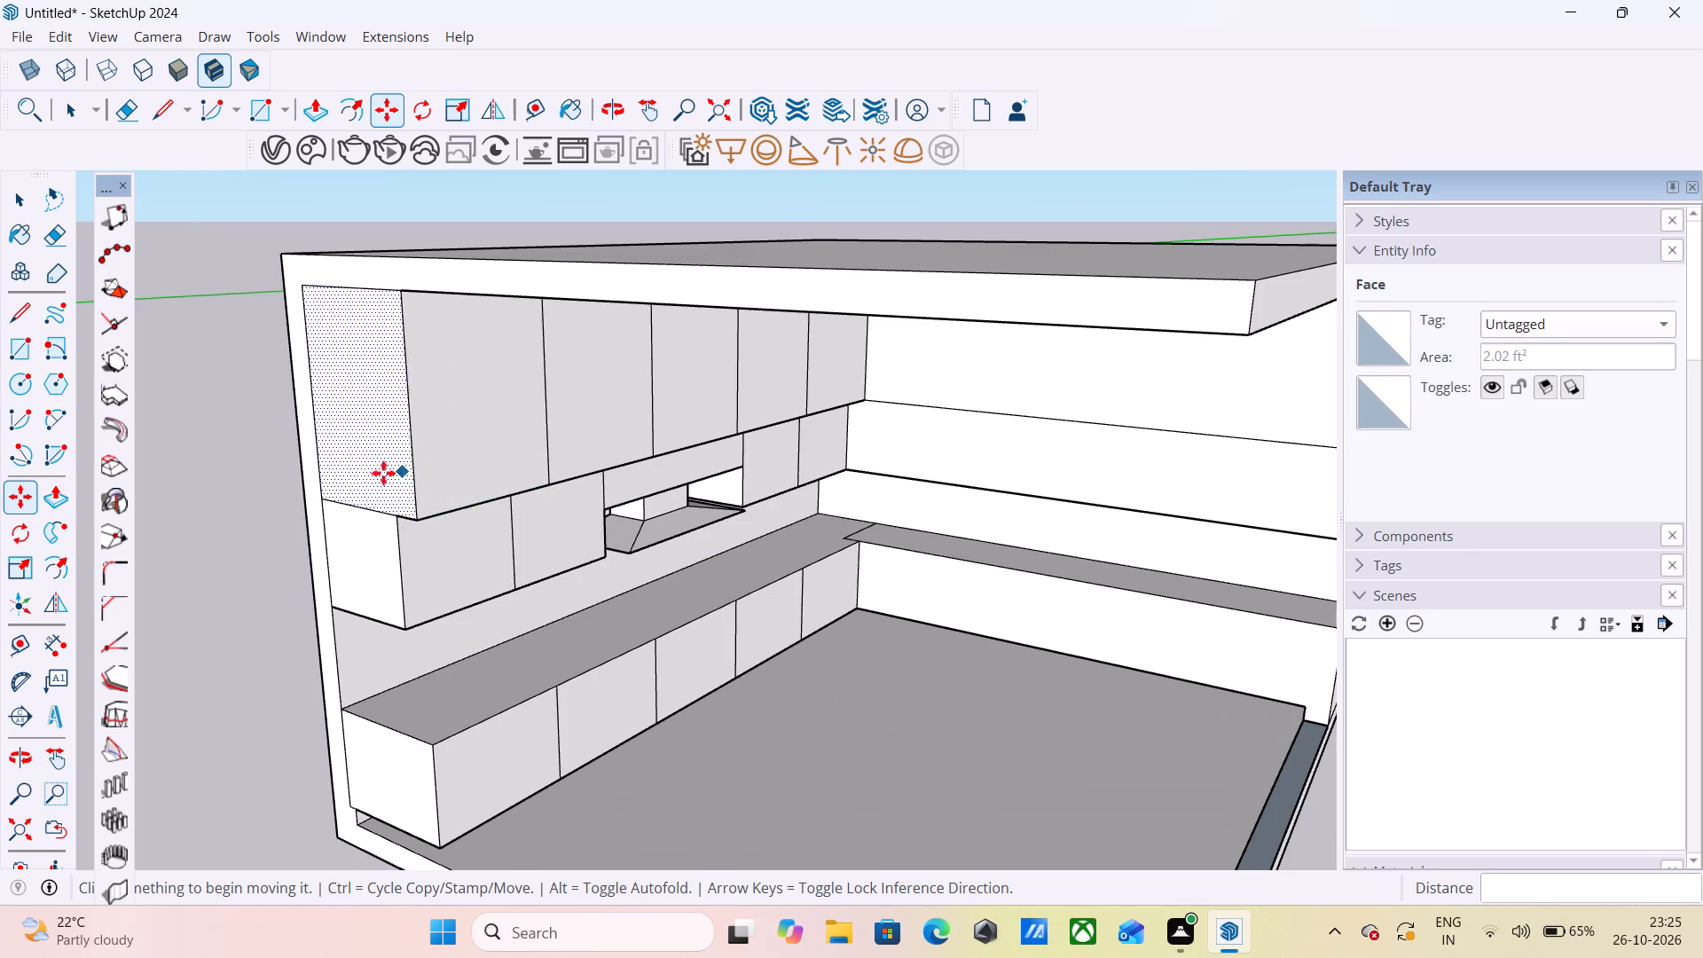
{"action": "middle_click_drag", "start_coordinate": [687, 546], "coordinate": [256, 522]}
{"action": "middle_click_drag", "start_coordinate": [250, 524], "coordinate": [346, 522]}
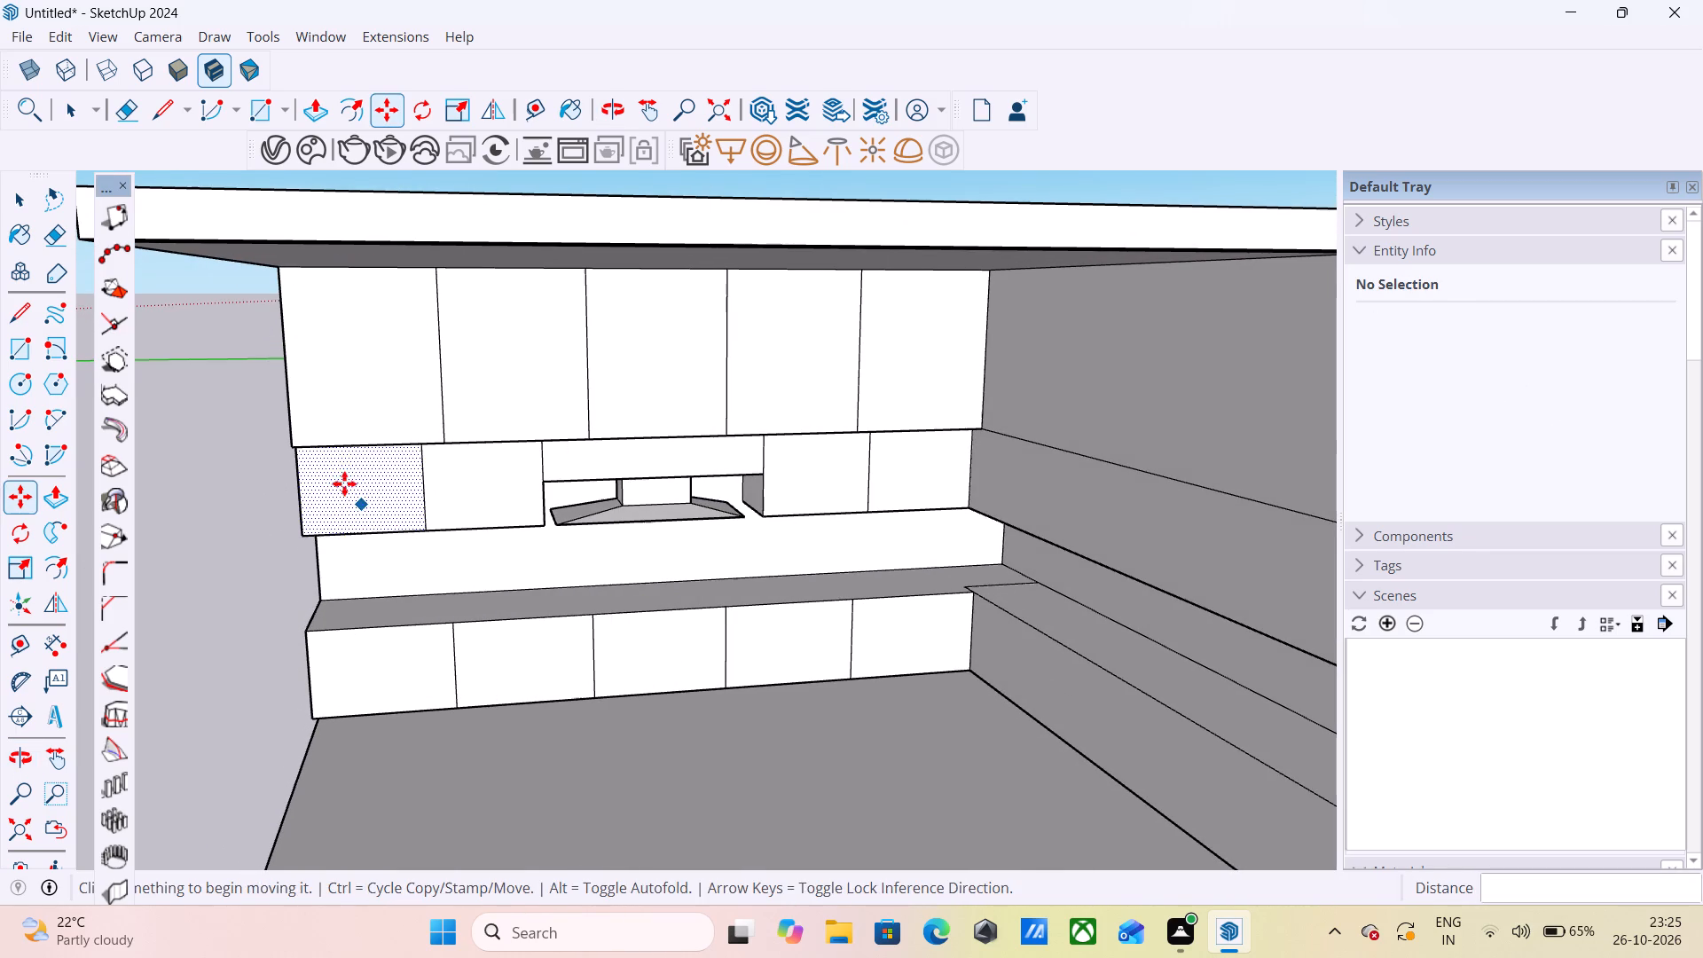
{"action": "key", "text": "space"}
{"action": "left_click", "coordinate": [192, 495]}
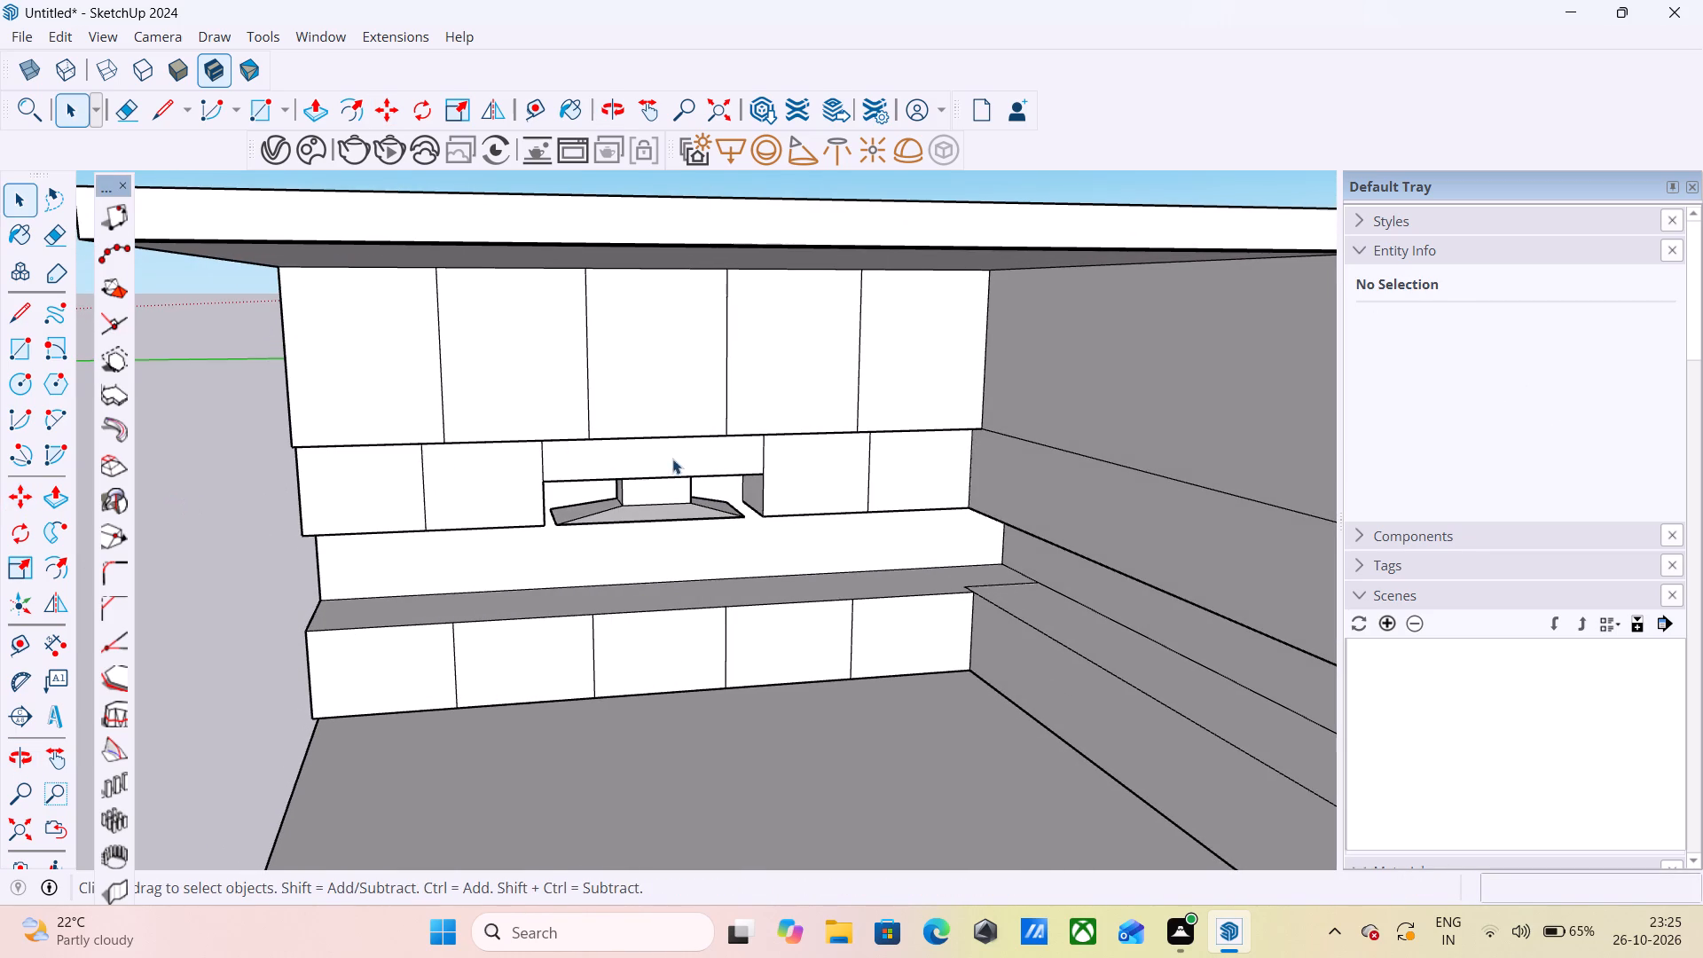
Move the hood's right lower edge about 3 1/2" farther outward toward the recess's right side wall.
{"action": "scroll", "coordinate": [723, 464], "scroll_direction": "up", "scroll_amount": 5}
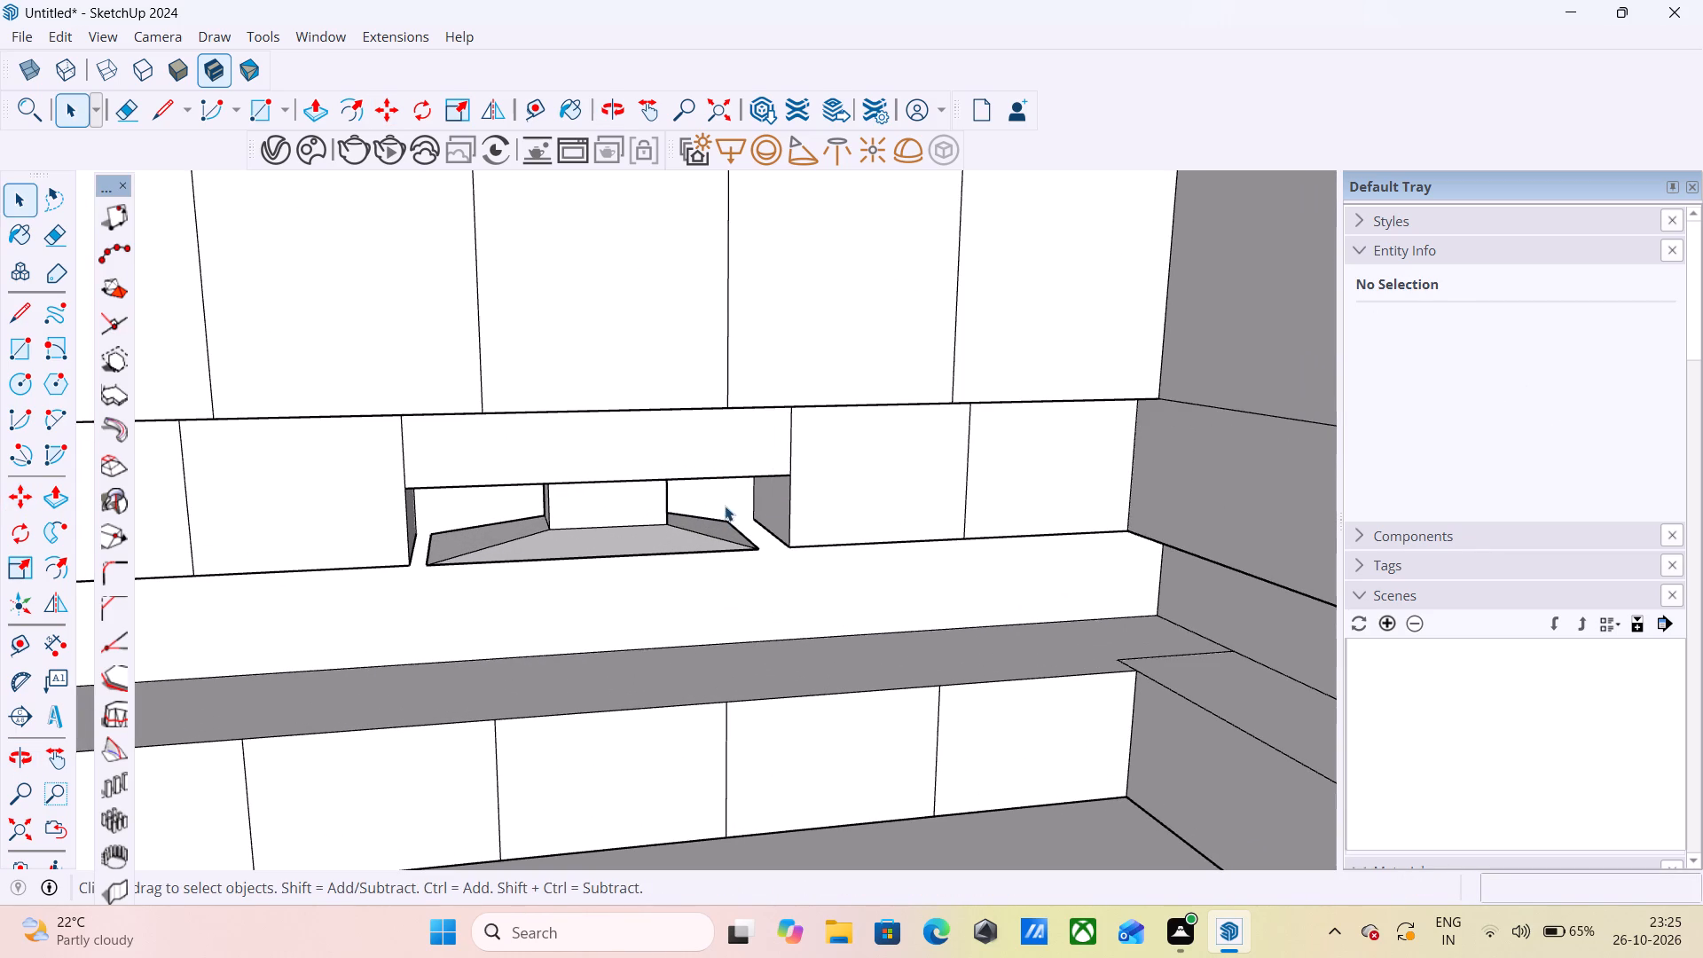
{"action": "scroll", "coordinate": [729, 488], "scroll_direction": "up", "scroll_amount": 1}
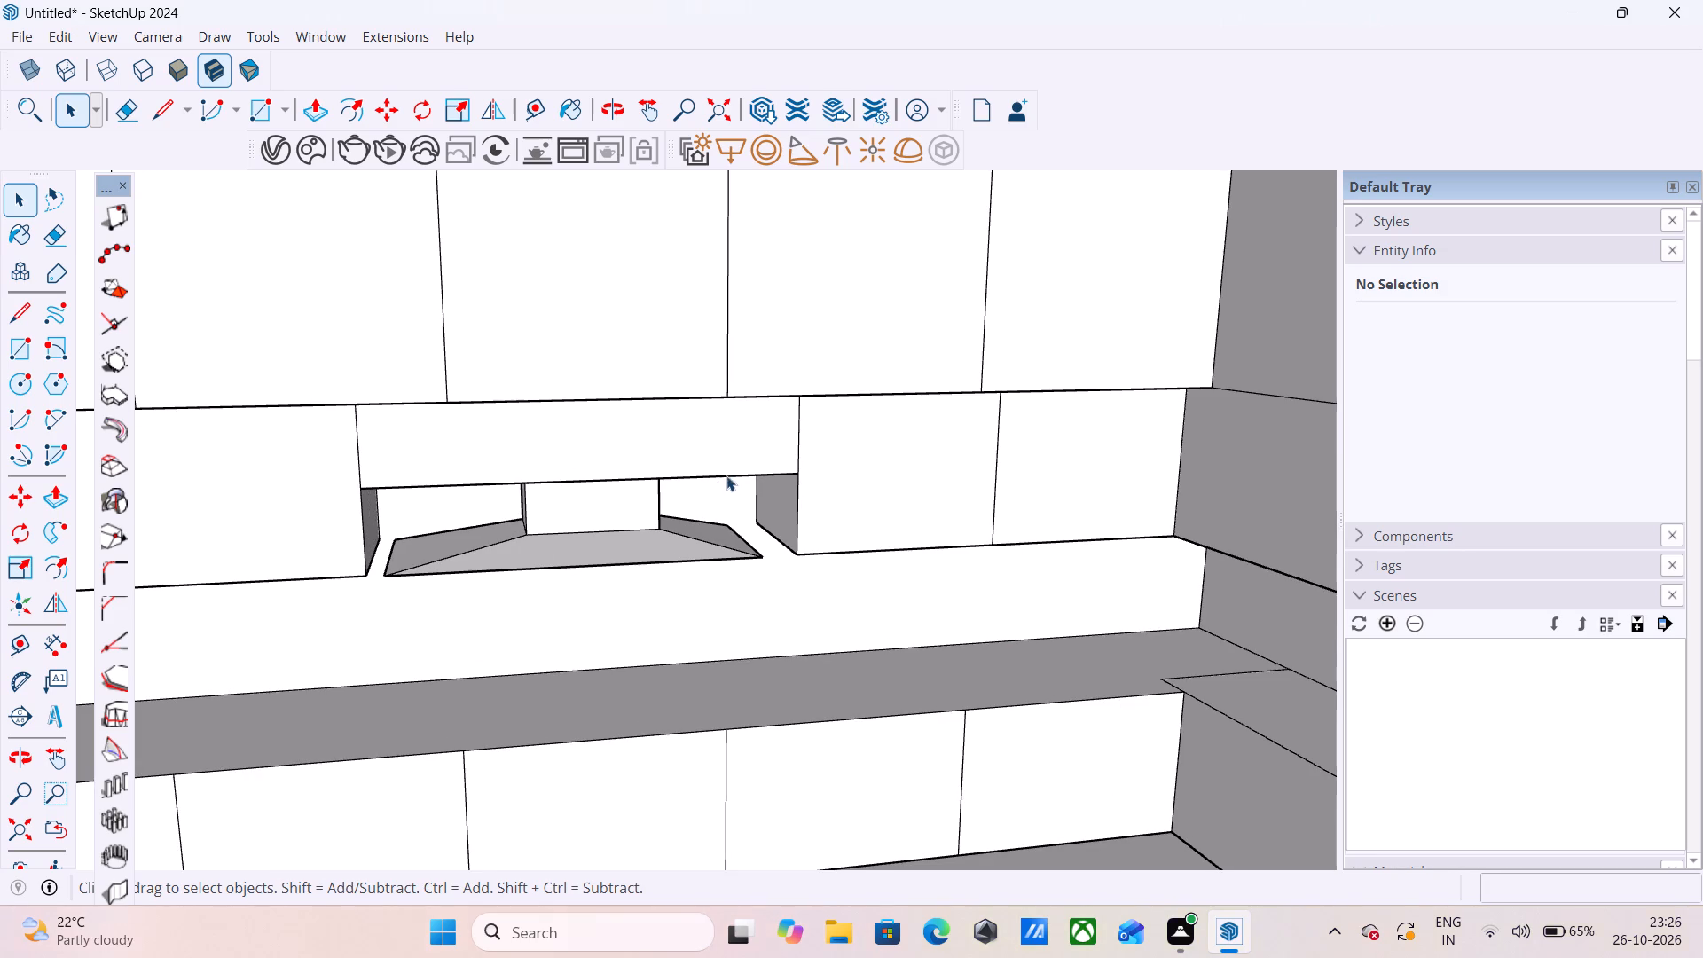
{"action": "key", "text": "m"}
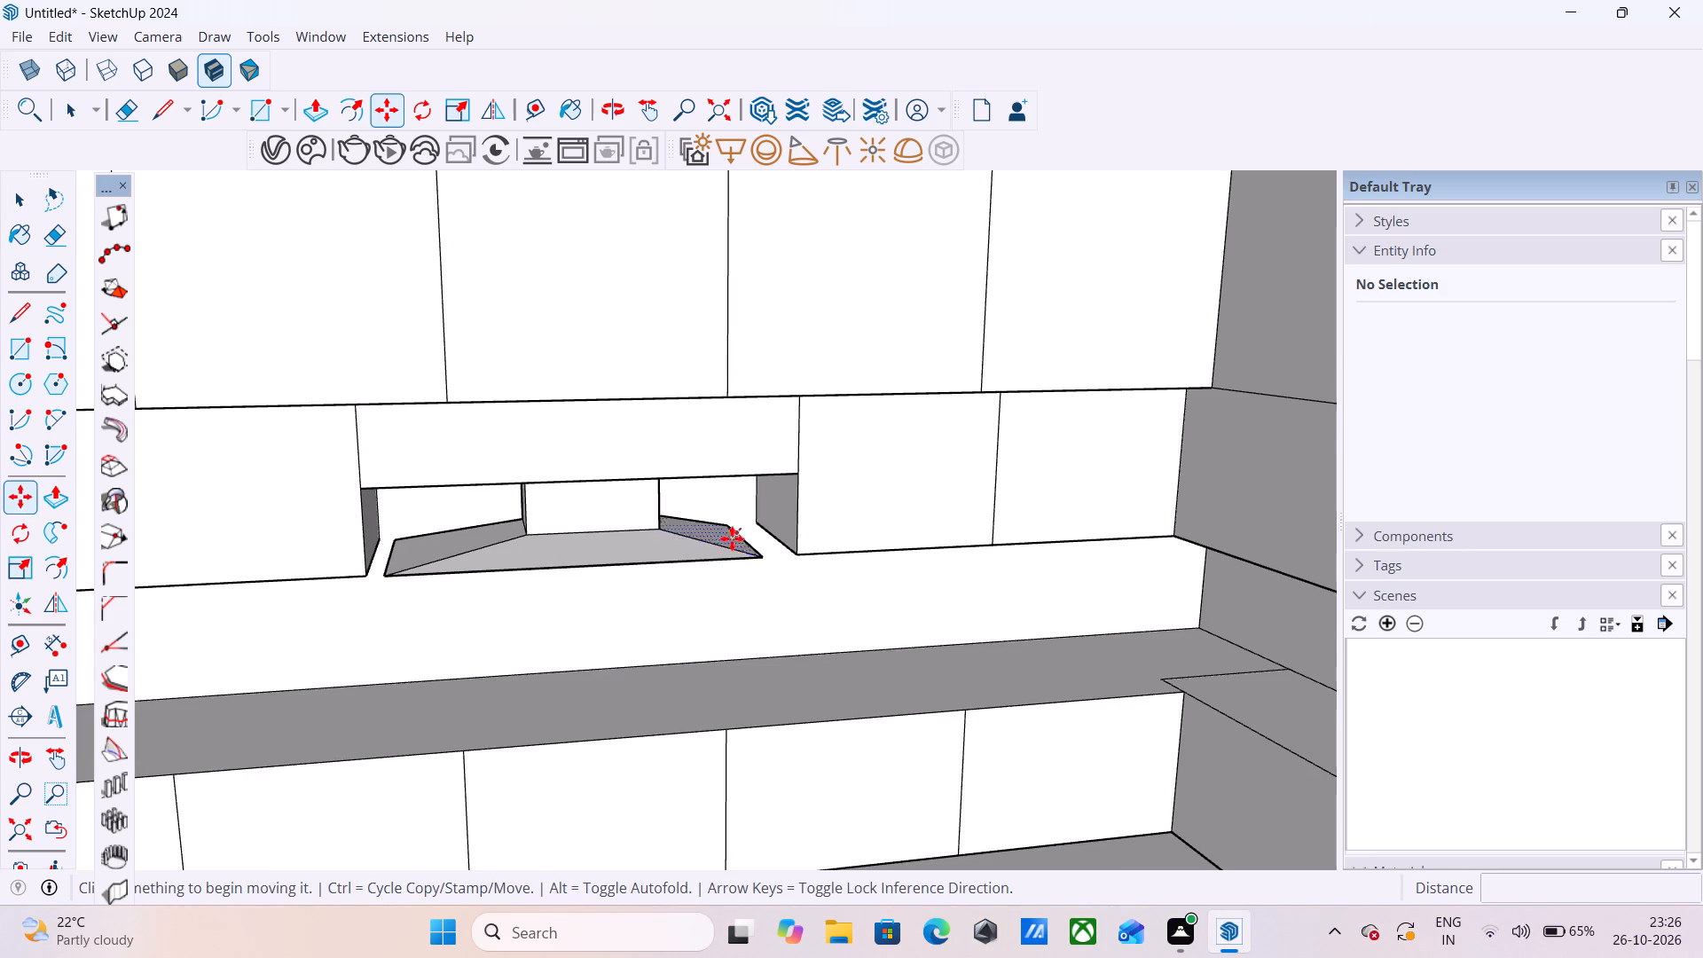
{"action": "left_click", "coordinate": [741, 538]}
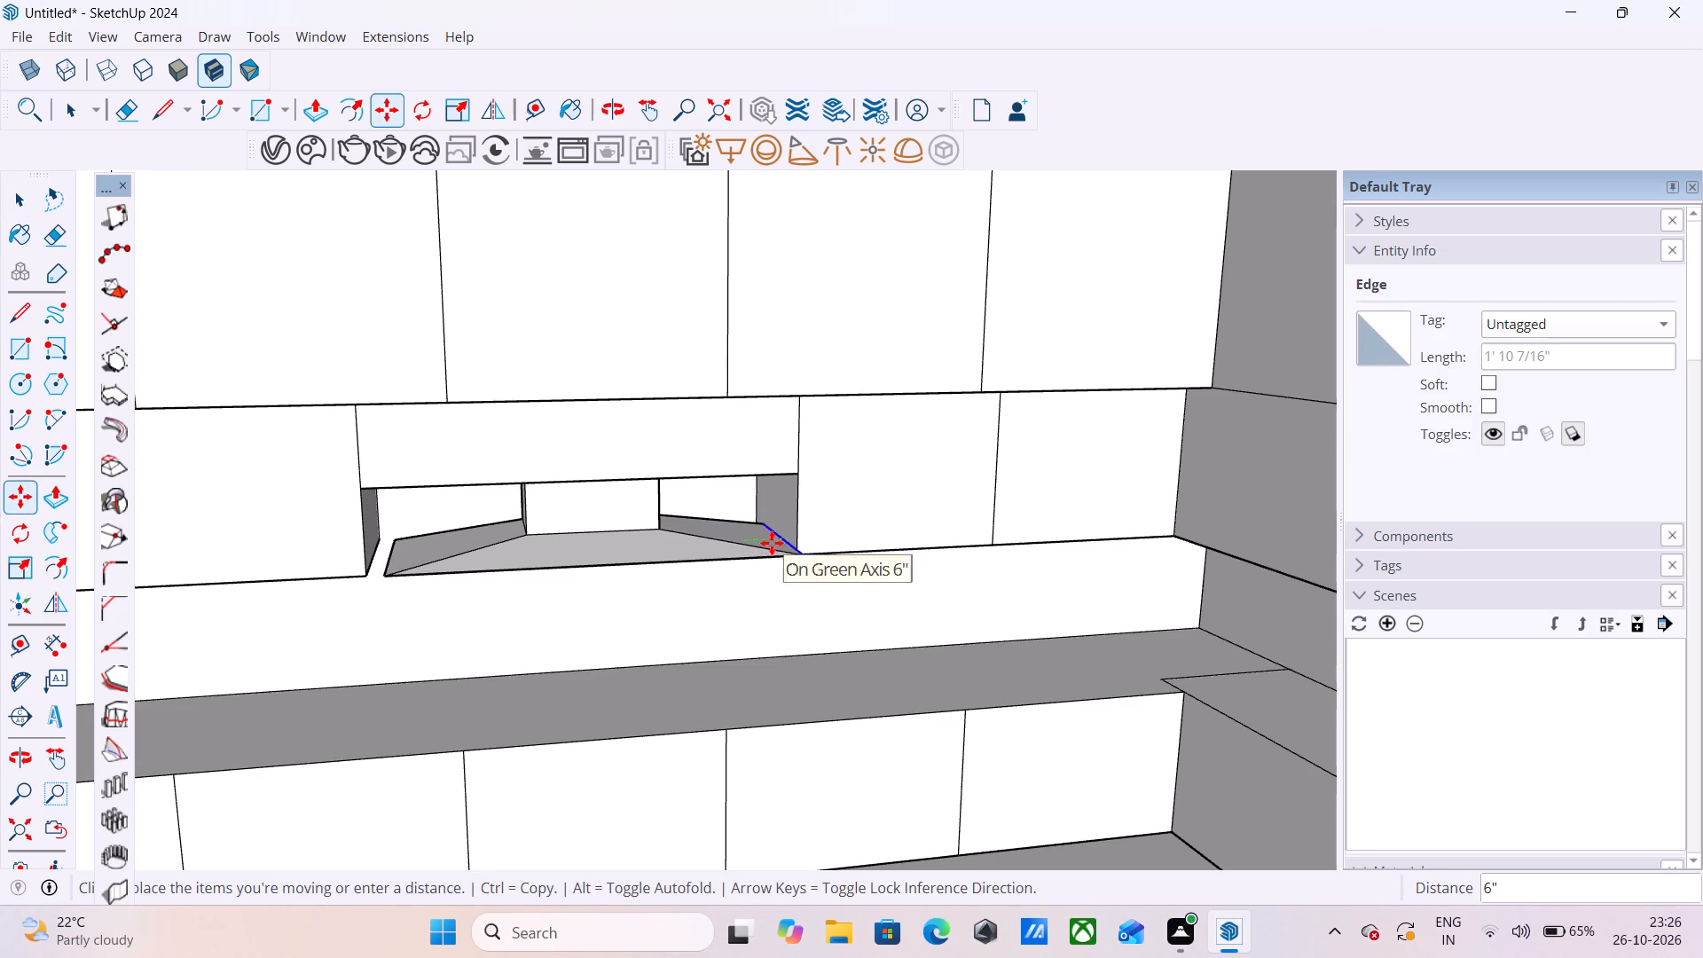
{"action": "left_click", "coordinate": [767, 546]}
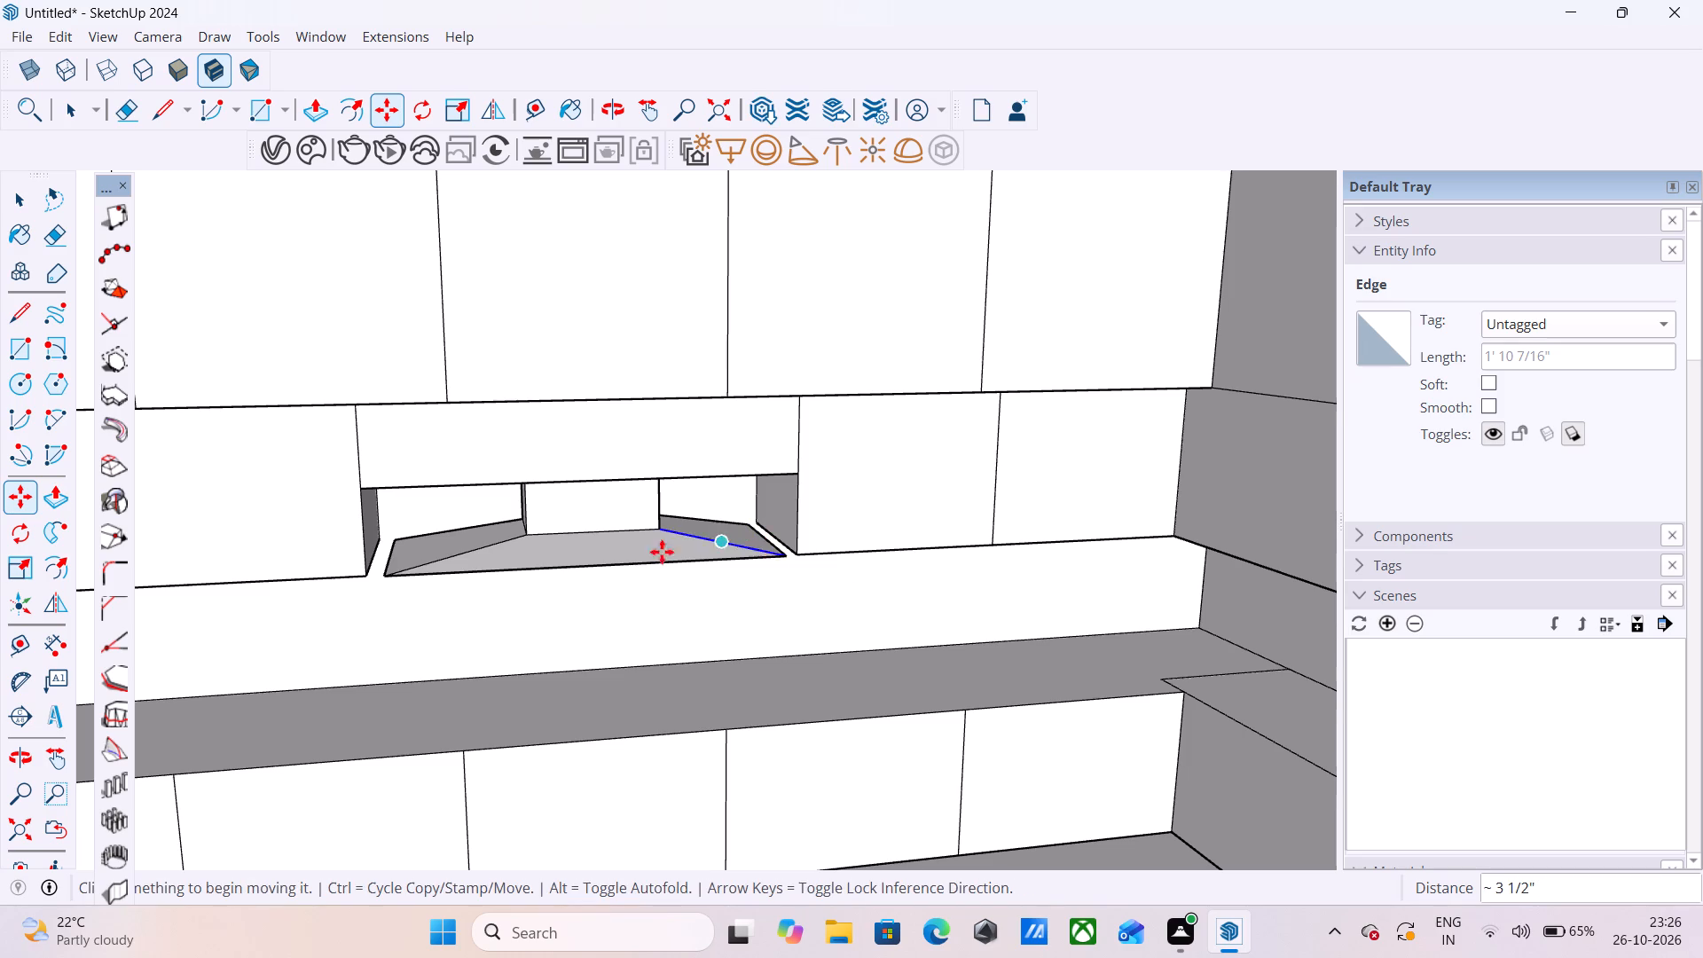
{"action": "scroll", "coordinate": [522, 530], "scroll_direction": "down", "scroll_amount": 3}
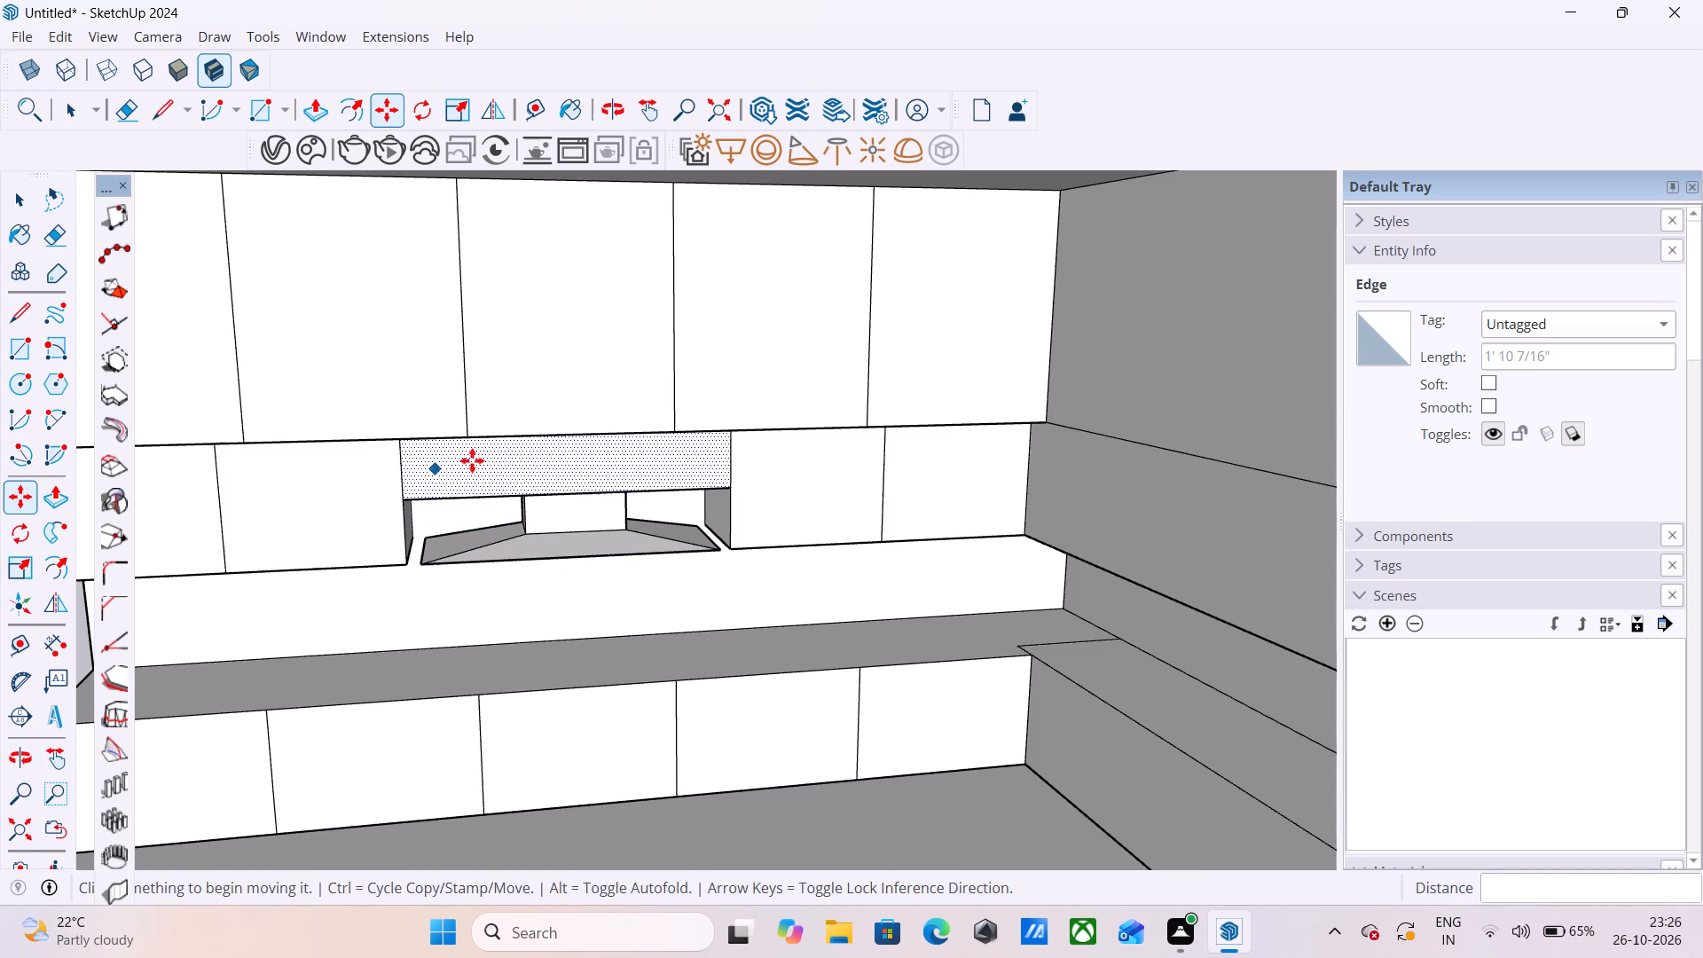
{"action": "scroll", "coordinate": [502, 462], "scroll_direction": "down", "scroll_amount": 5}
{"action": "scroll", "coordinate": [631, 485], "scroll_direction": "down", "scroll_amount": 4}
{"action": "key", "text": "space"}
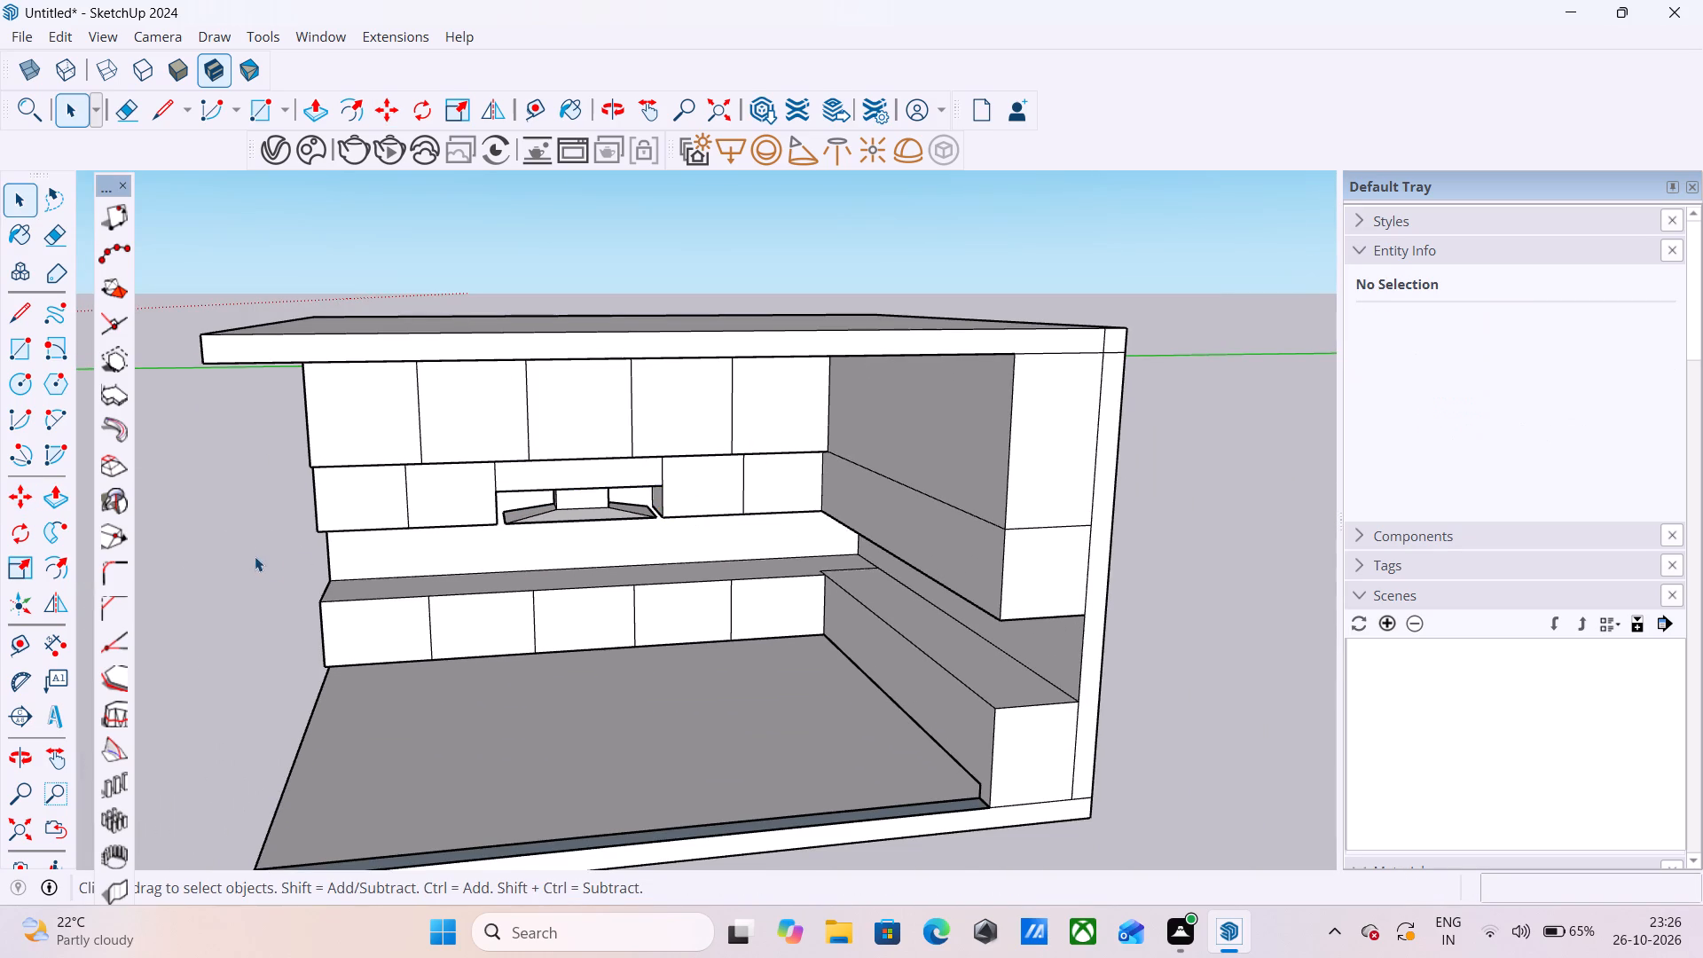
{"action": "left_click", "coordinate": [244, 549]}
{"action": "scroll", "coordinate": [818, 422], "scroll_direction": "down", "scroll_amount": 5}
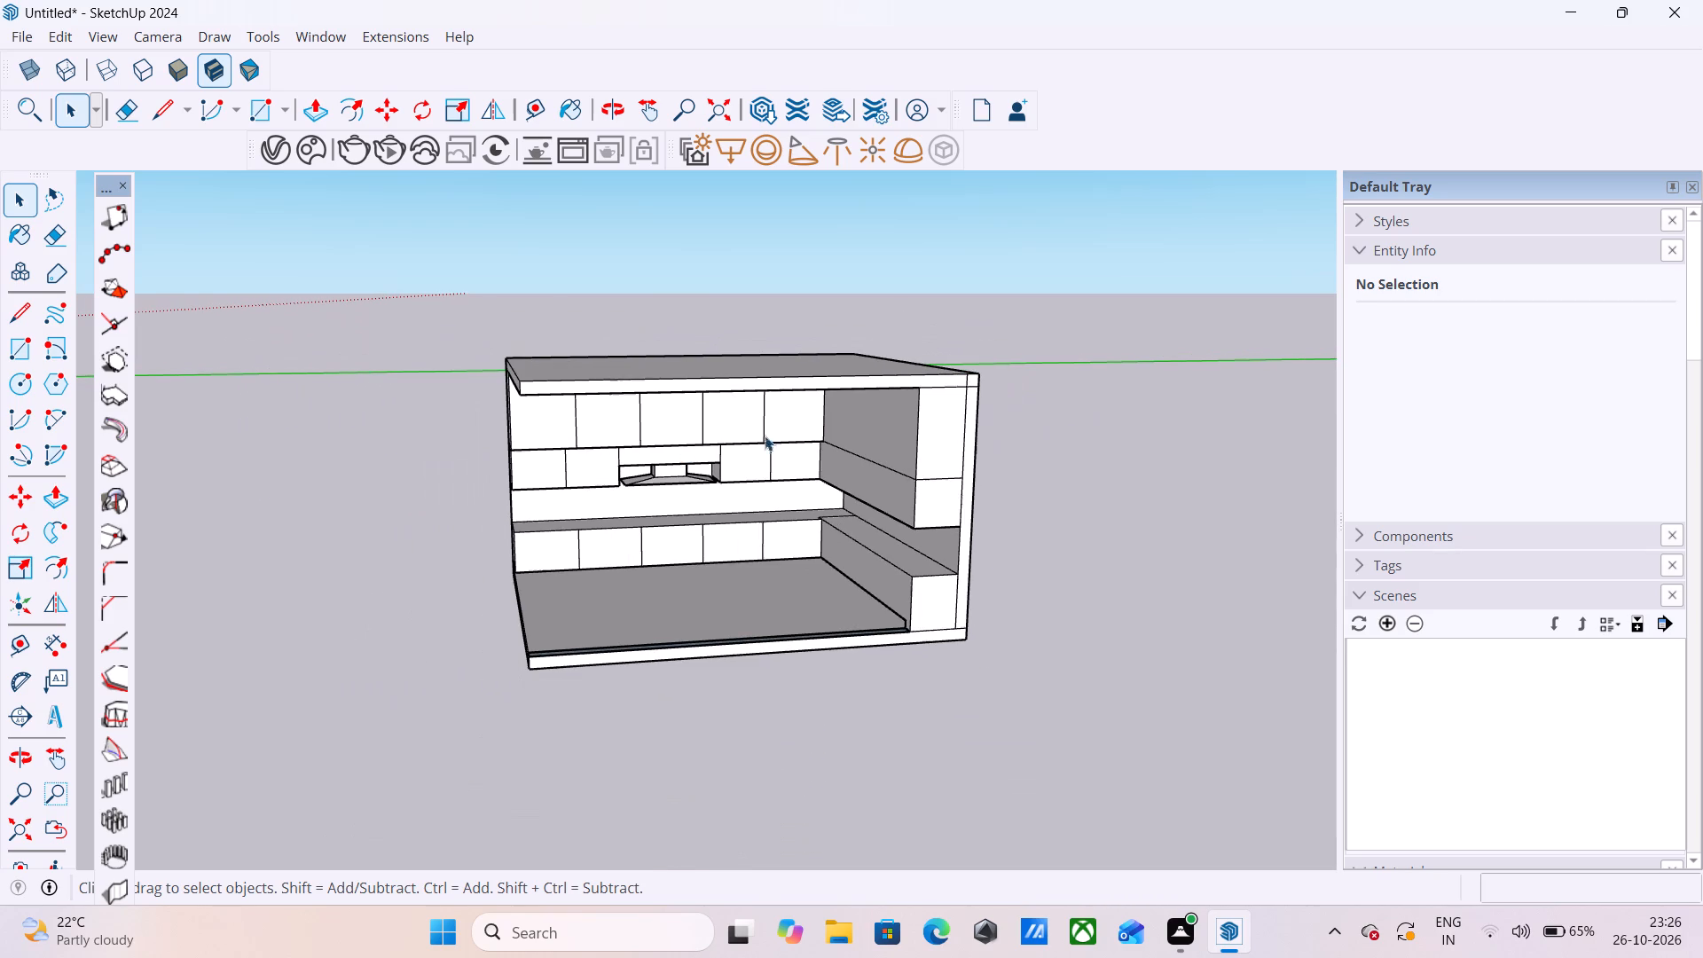
Draw a strip rectangle about 5' 2 7/16" by 1 7/16" on the back wall, directly beneath the middle row's cabinets left of the recess.
{"action": "scroll", "coordinate": [477, 437], "scroll_direction": "up", "scroll_amount": 1}
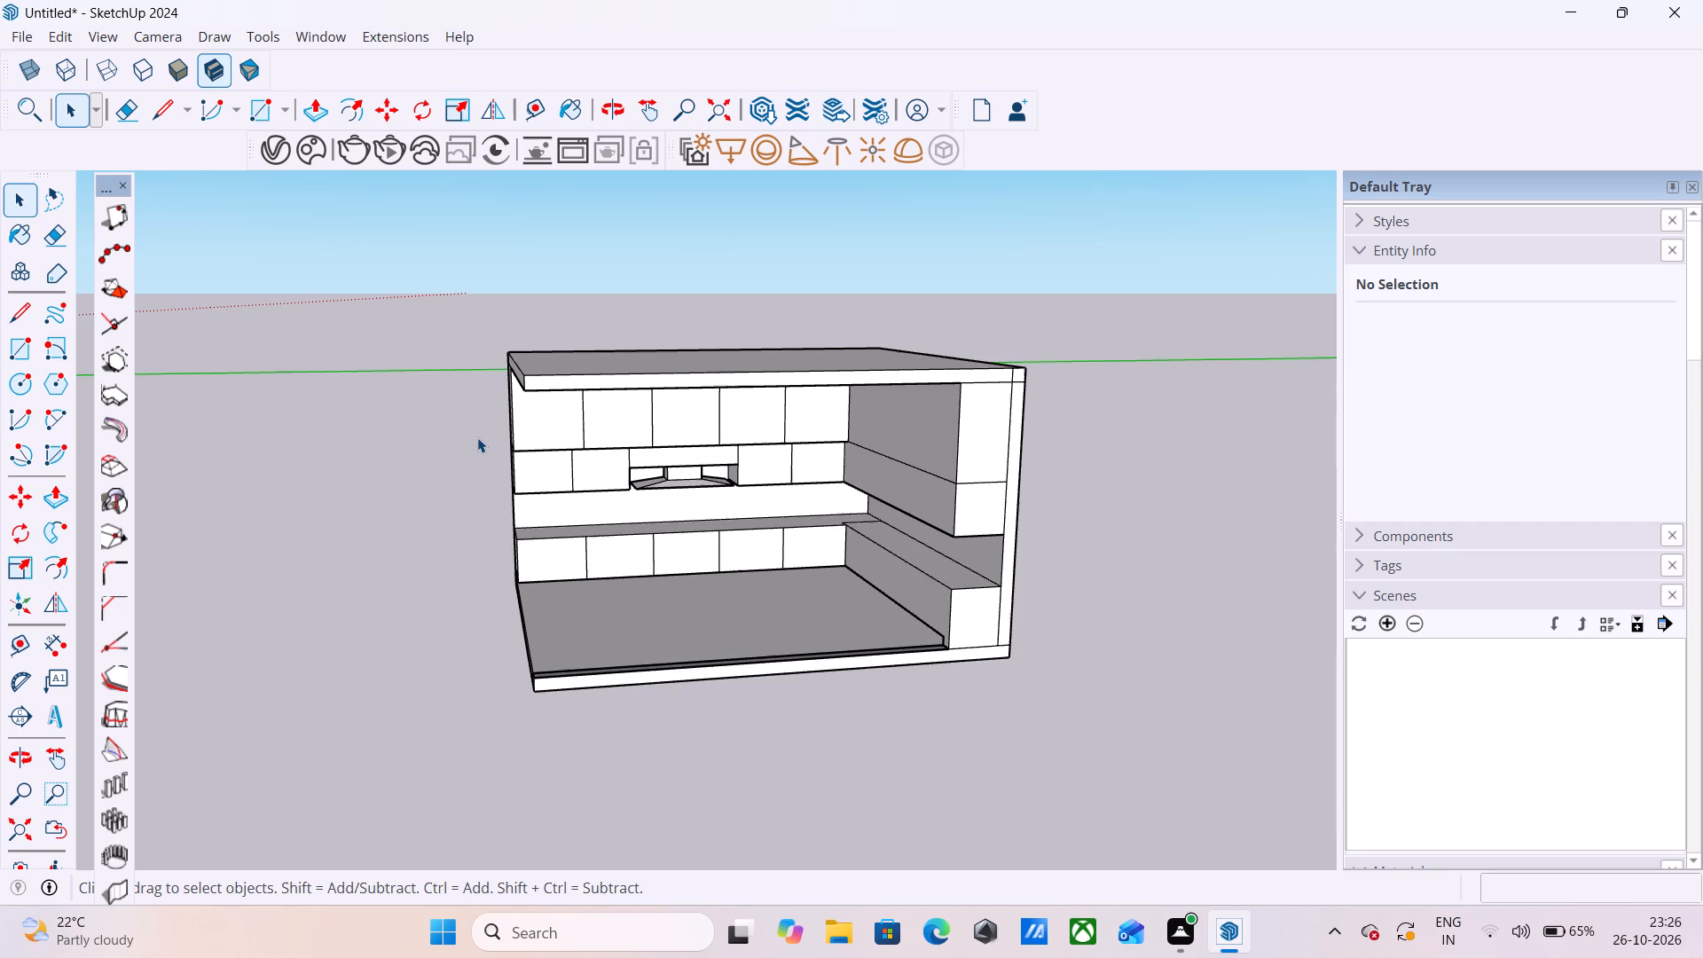
{"action": "scroll", "coordinate": [476, 436], "scroll_direction": "up", "scroll_amount": 8}
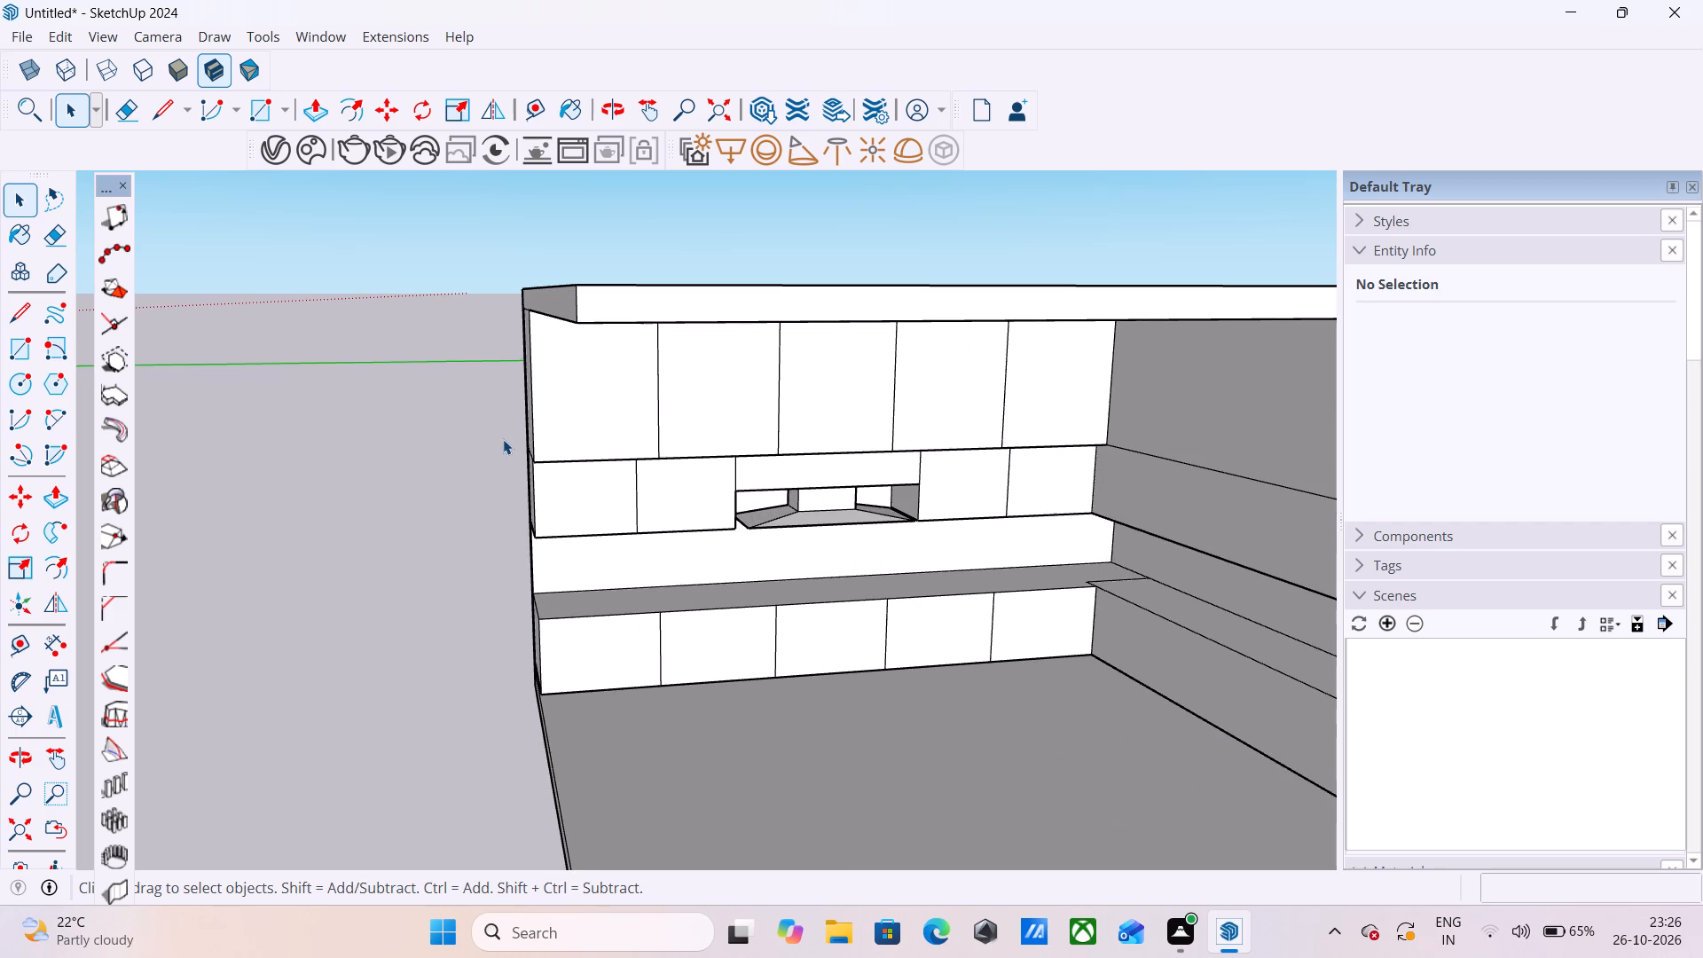
{"action": "middle_click_drag", "start_coordinate": [503, 438], "coordinate": [486, 377]}
{"action": "scroll", "coordinate": [620, 531], "scroll_direction": "up", "scroll_amount": 1}
{"action": "middle_click_drag", "start_coordinate": [617, 531], "coordinate": [558, 380]}
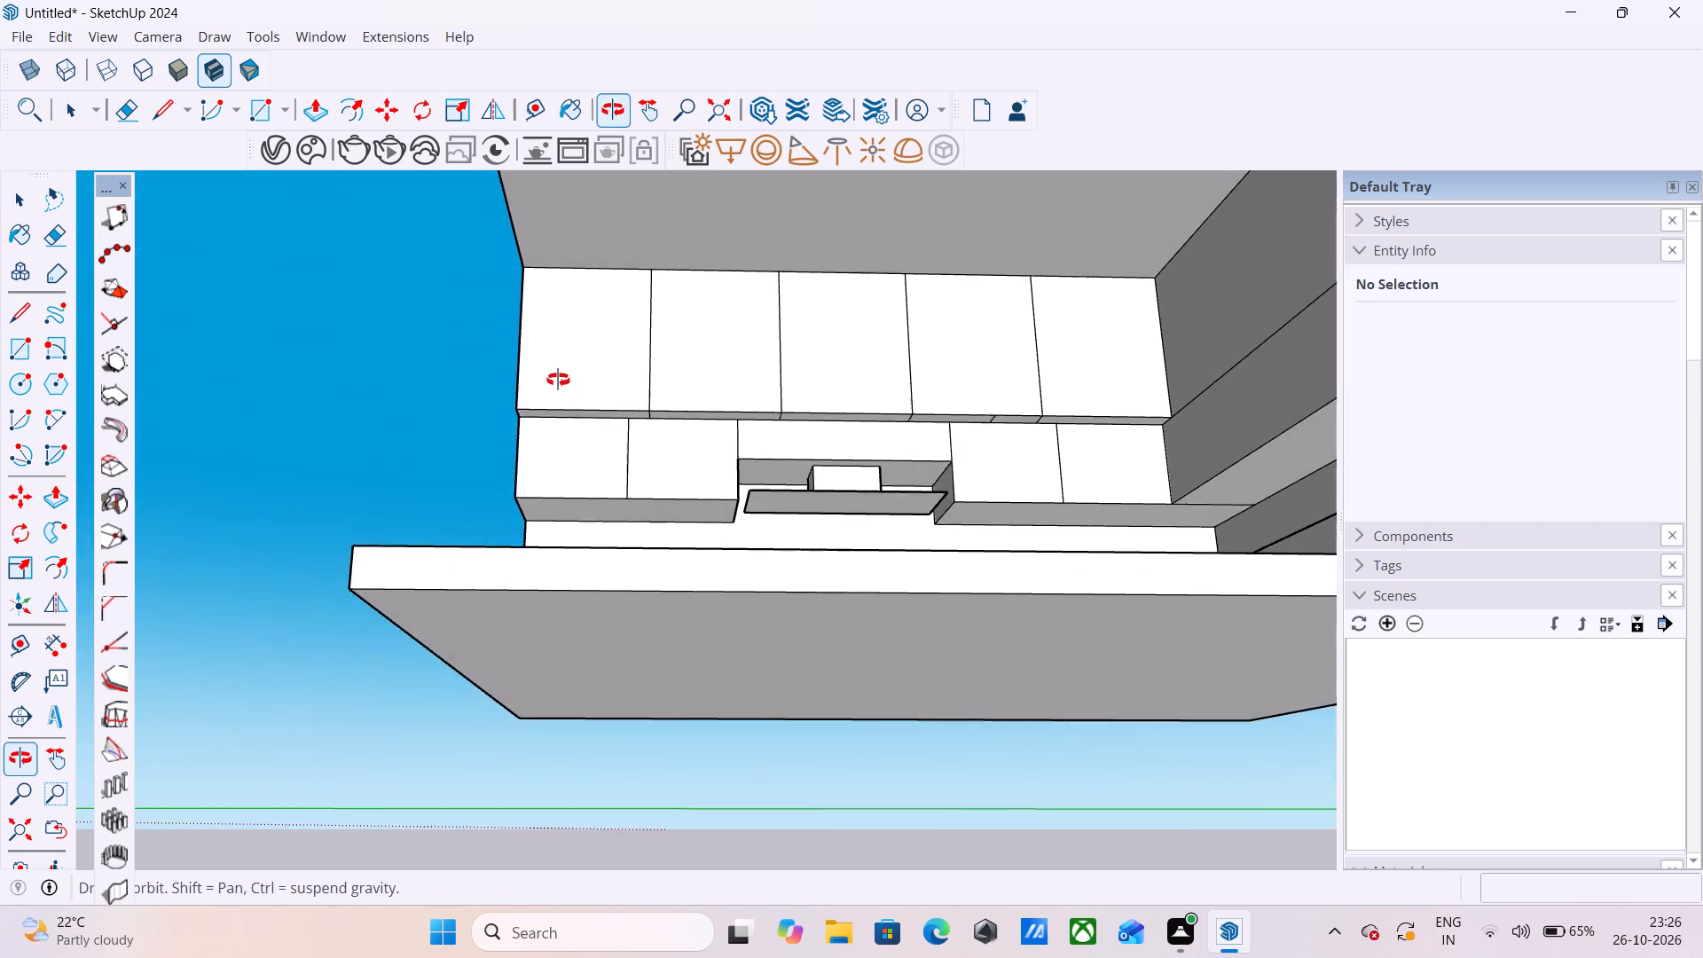
{"action": "middle_click_drag", "start_coordinate": [558, 380], "coordinate": [546, 408]}
{"action": "scroll", "coordinate": [544, 439], "scroll_direction": "up", "scroll_amount": 9}
{"action": "middle_click_drag", "start_coordinate": [571, 538], "coordinate": [573, 507]}
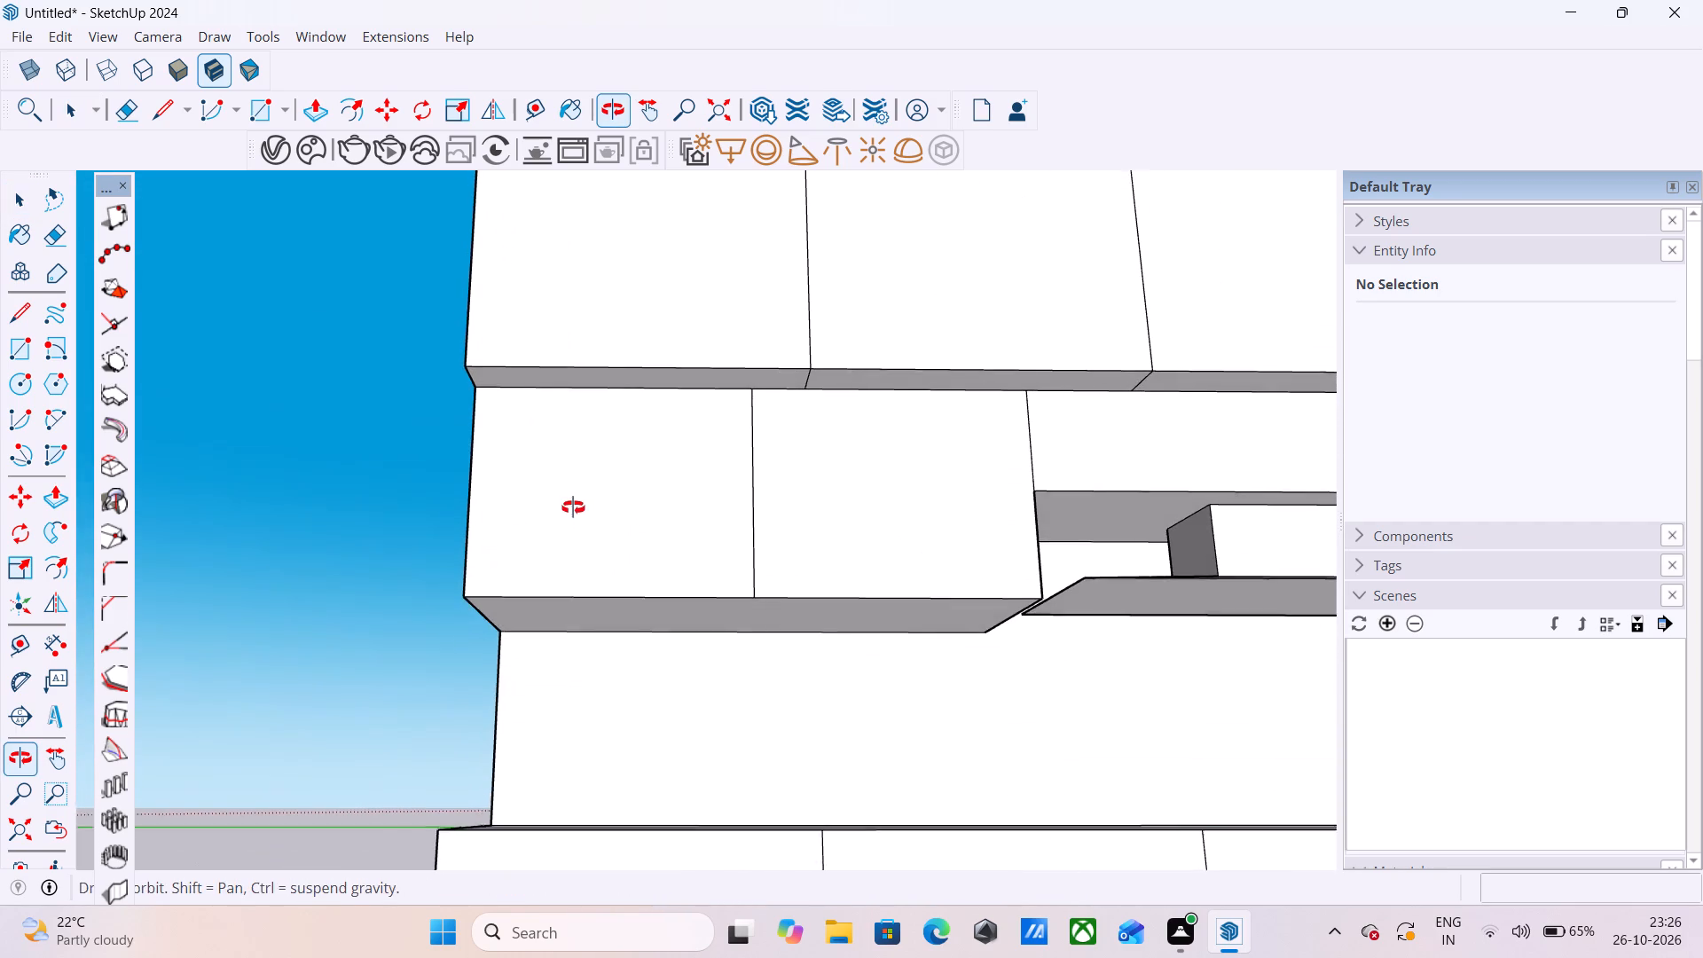
{"action": "middle_click_drag", "start_coordinate": [573, 507], "coordinate": [573, 506]}
{"action": "scroll", "coordinate": [499, 653], "scroll_direction": "up", "scroll_amount": 5}
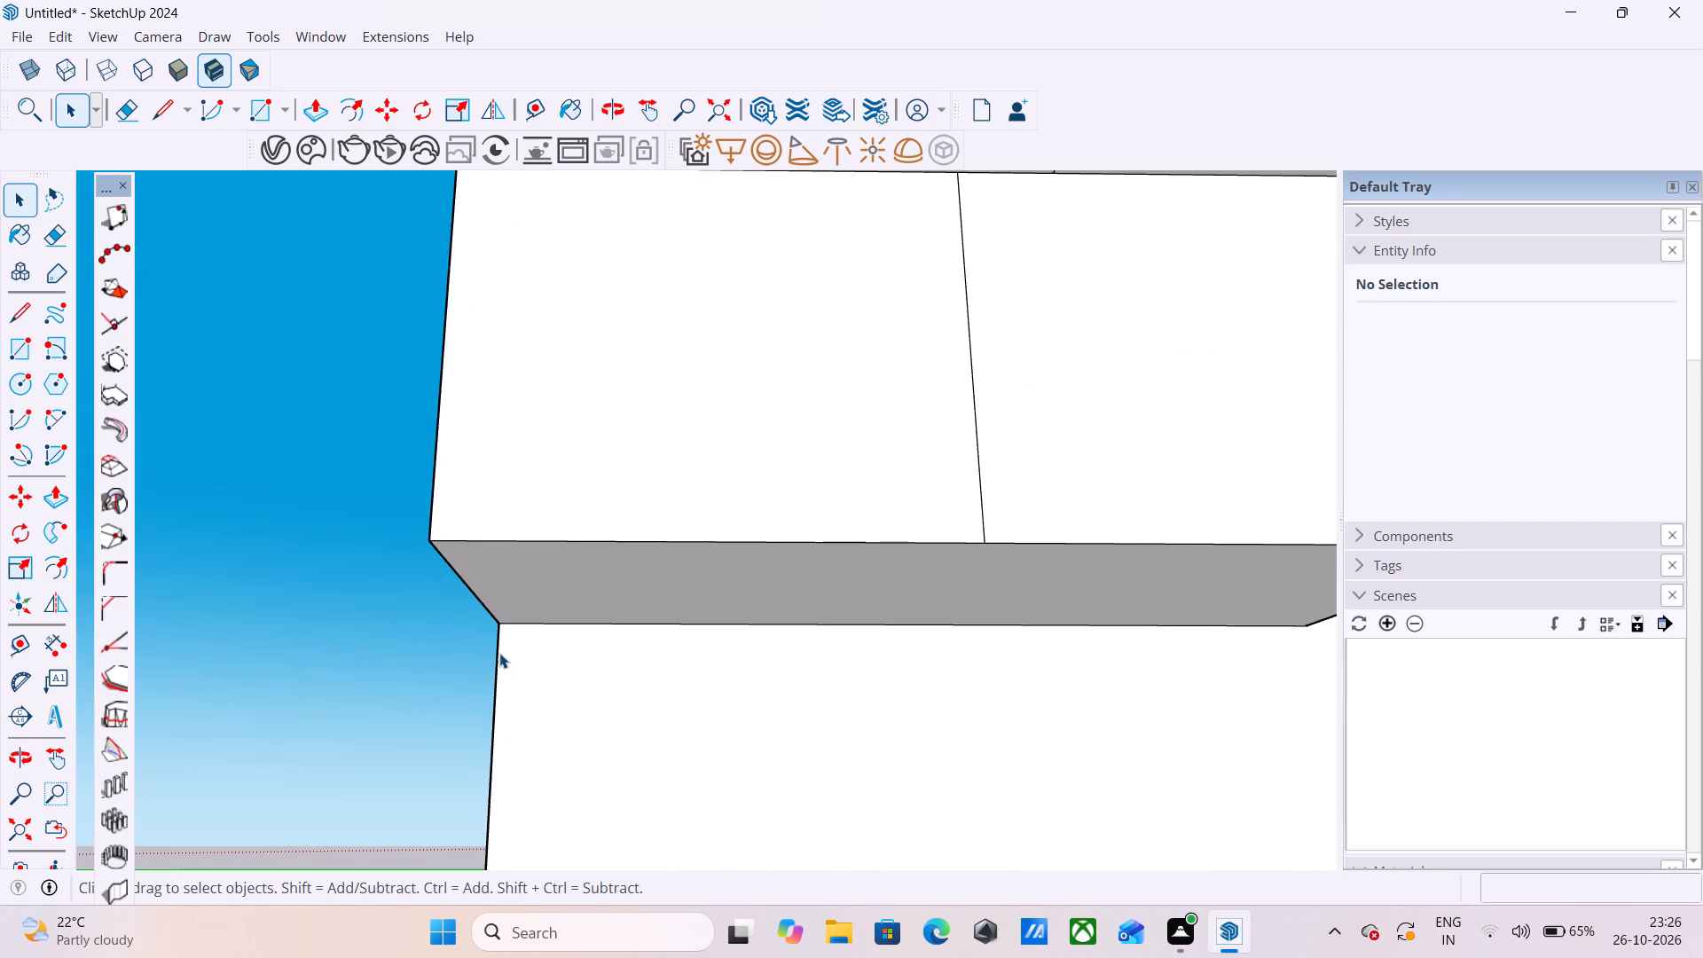
{"action": "key", "text": "l"}
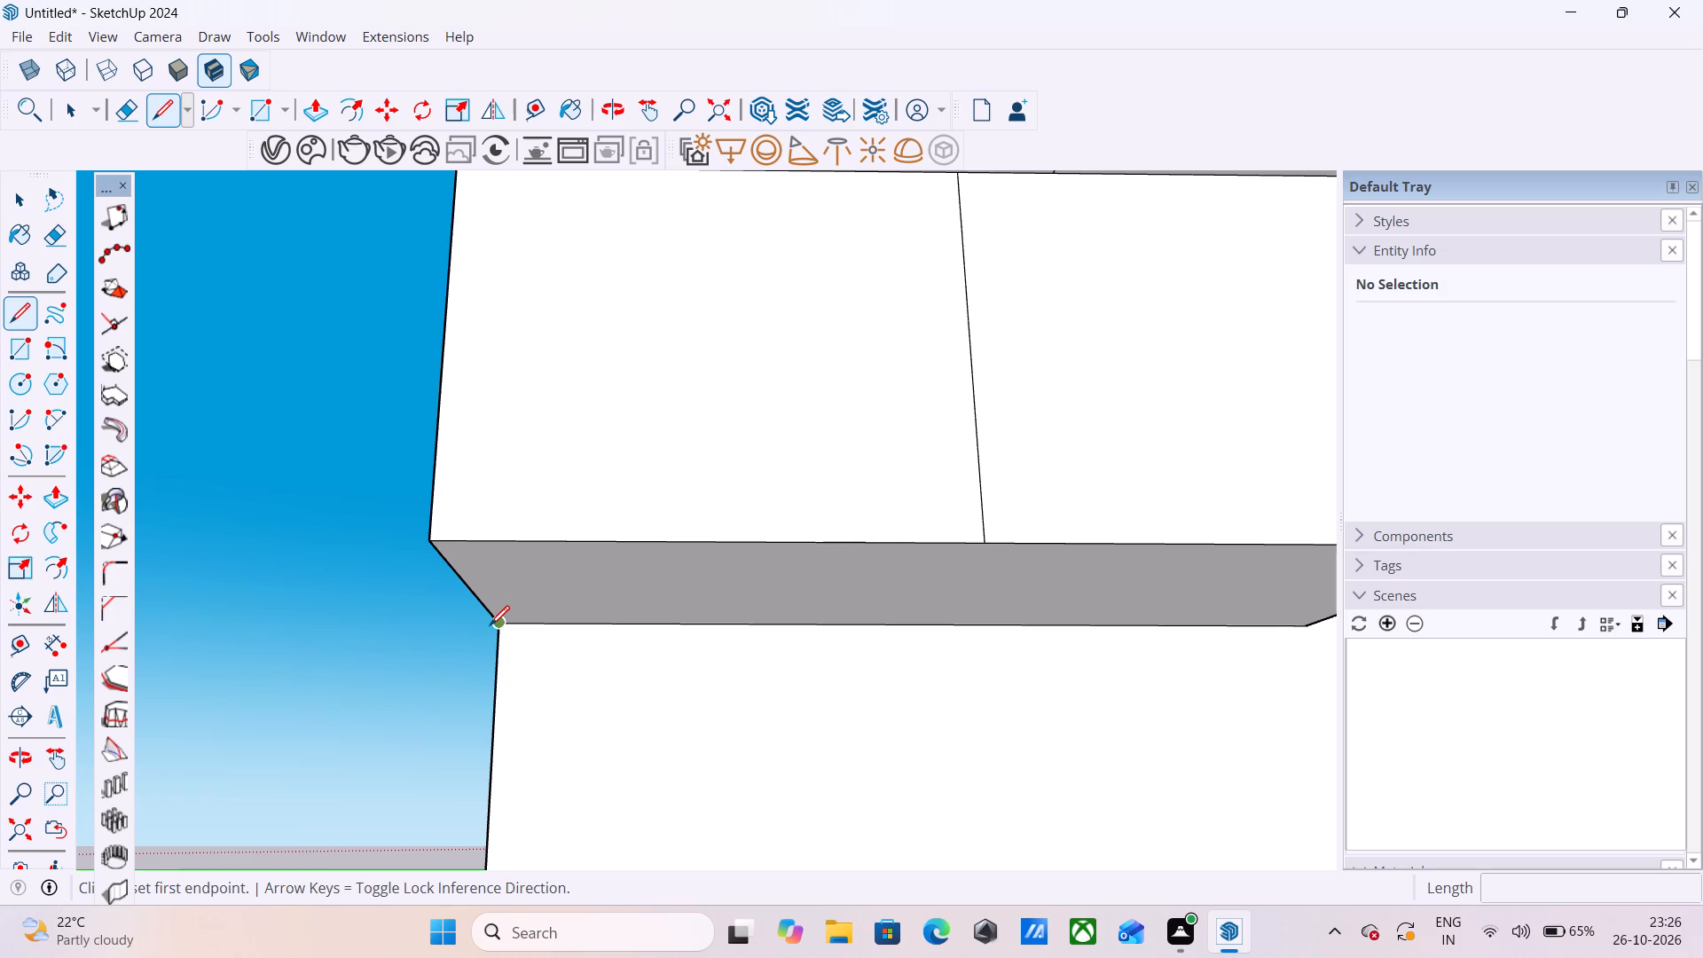
{"action": "key", "text": "r"}
{"action": "left_click", "coordinate": [500, 628]}
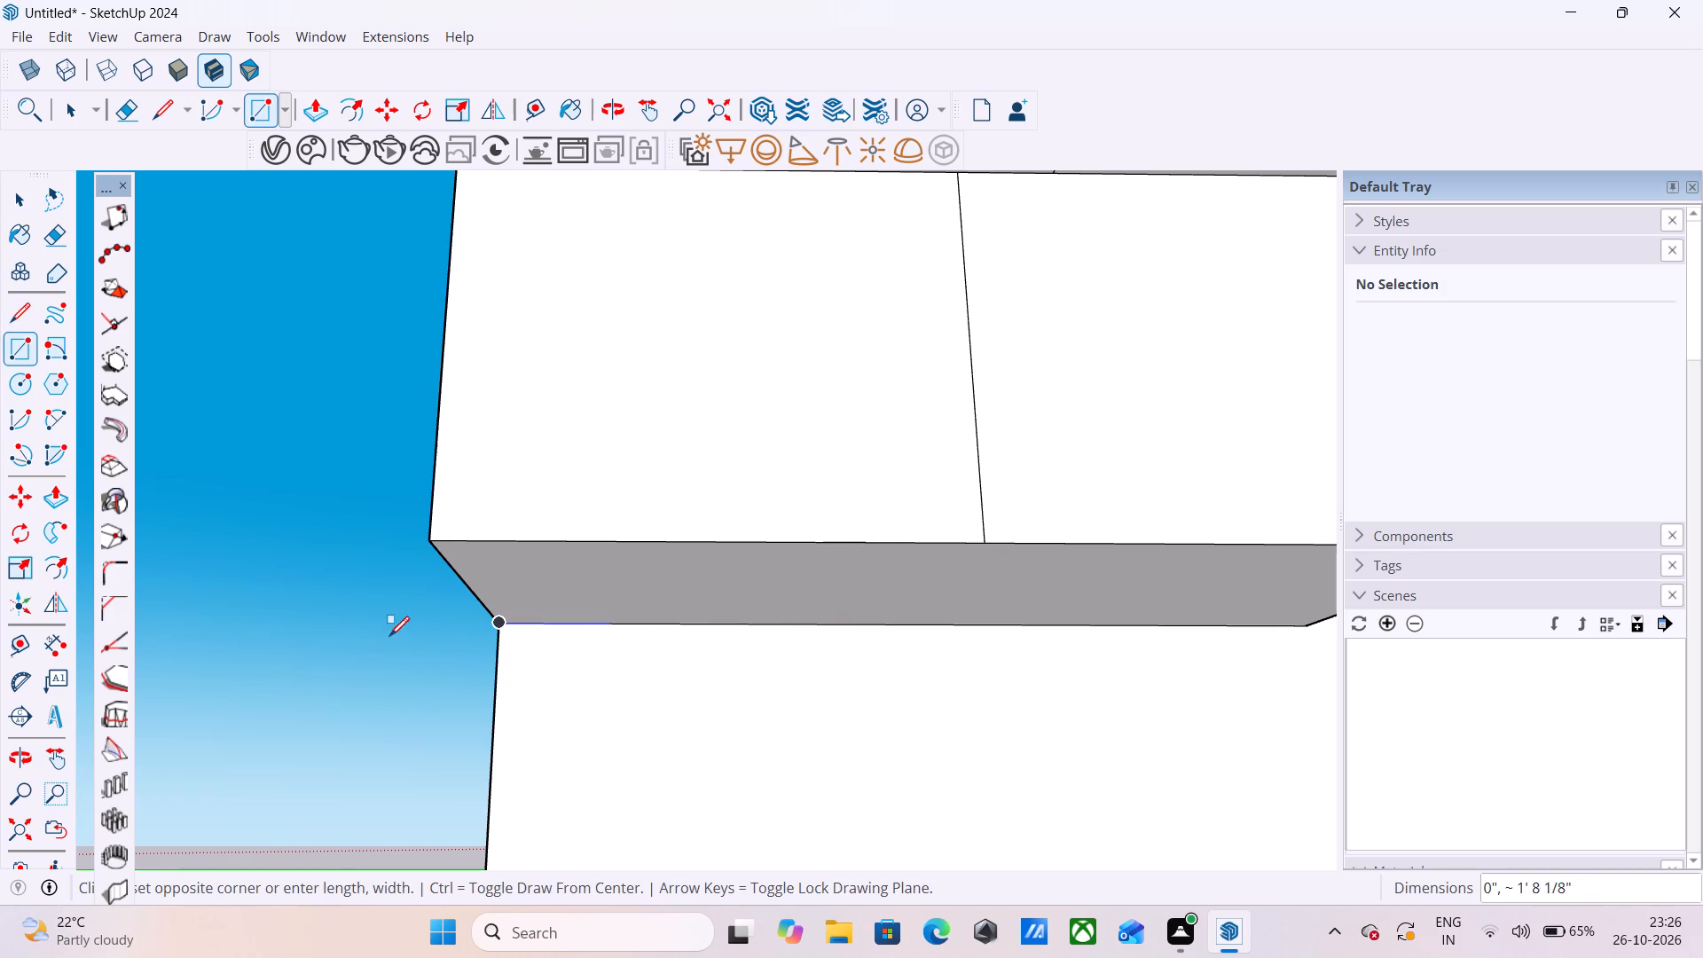
{"action": "scroll", "coordinate": [274, 631], "scroll_direction": "down", "scroll_amount": 5}
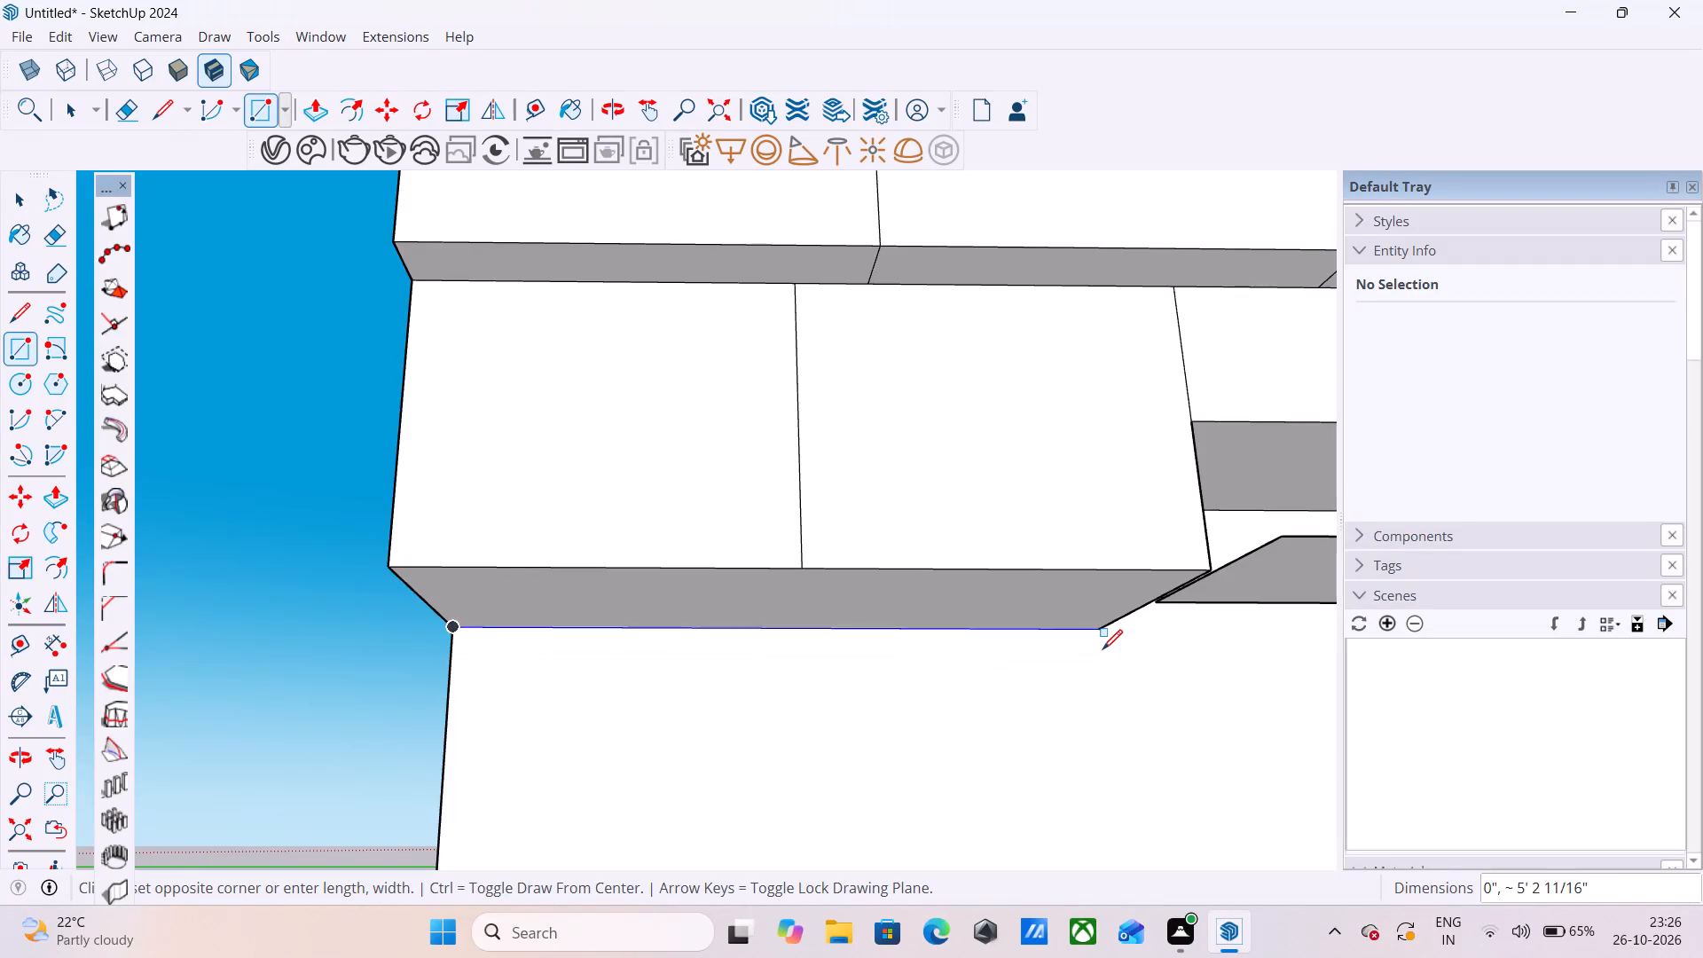
{"action": "scroll", "coordinate": [1103, 649], "scroll_direction": "up", "scroll_amount": 12}
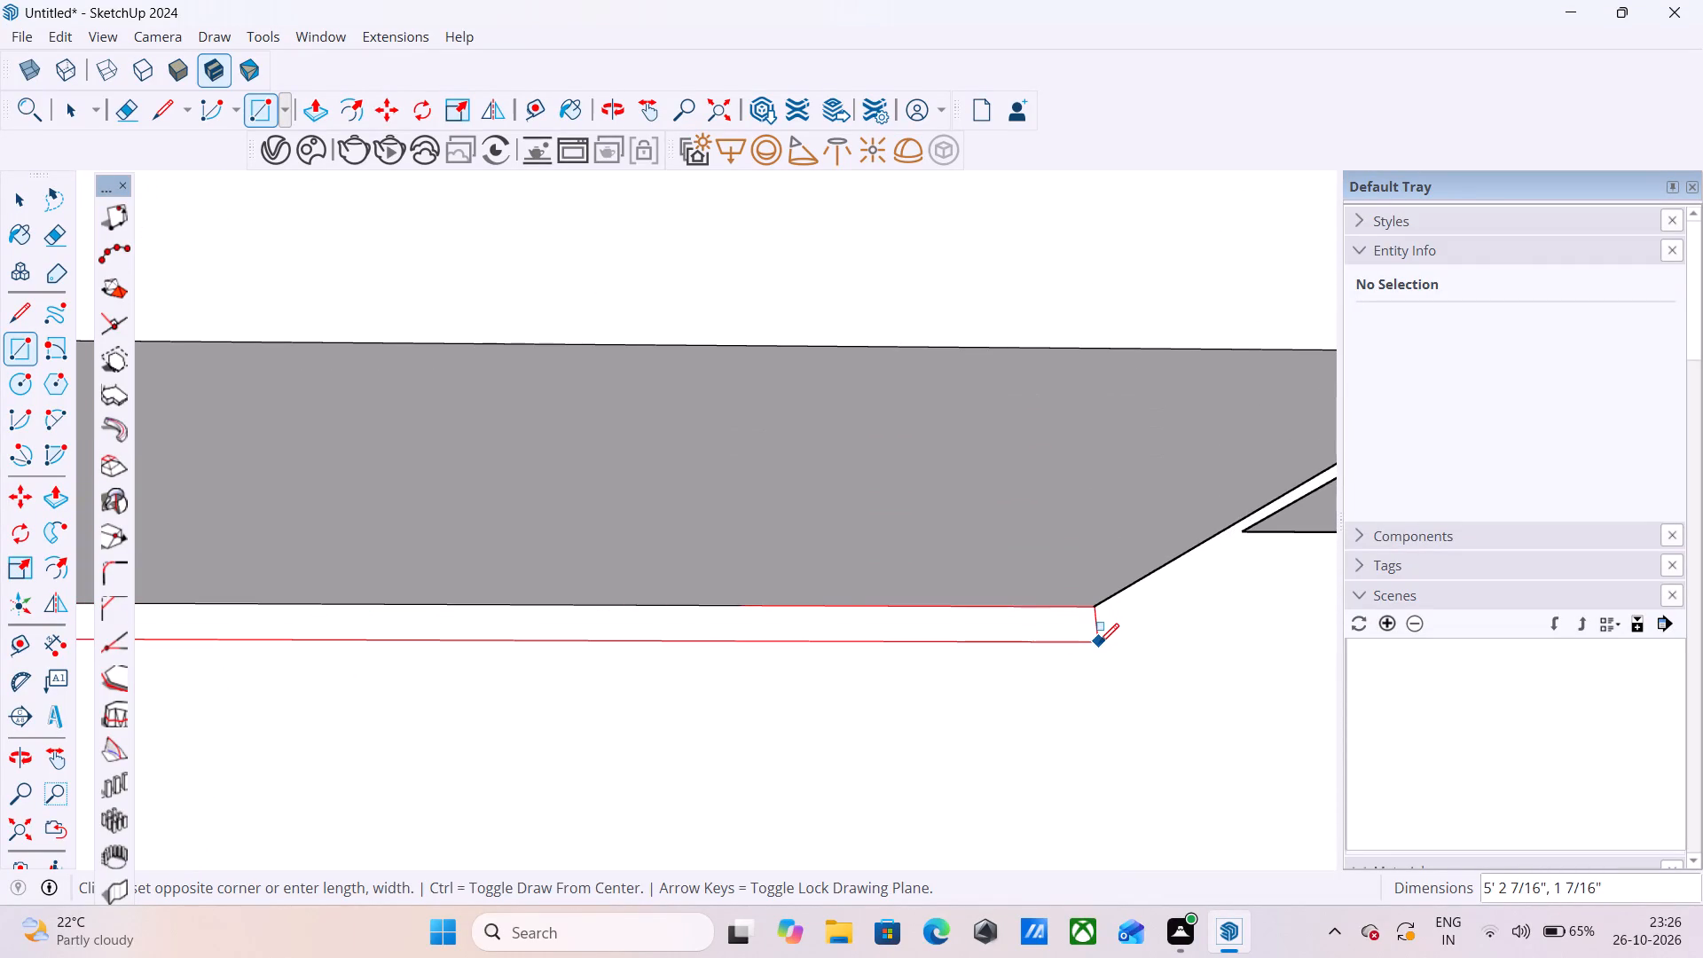
{"action": "left_click", "coordinate": [1099, 643]}
Draw a rectangle about 12' 3 9/16" by 1 7/16" beneath the middle row, from the right side wall to the left strip's end.
{"action": "scroll", "coordinate": [784, 674], "scroll_direction": "down", "scroll_amount": 5}
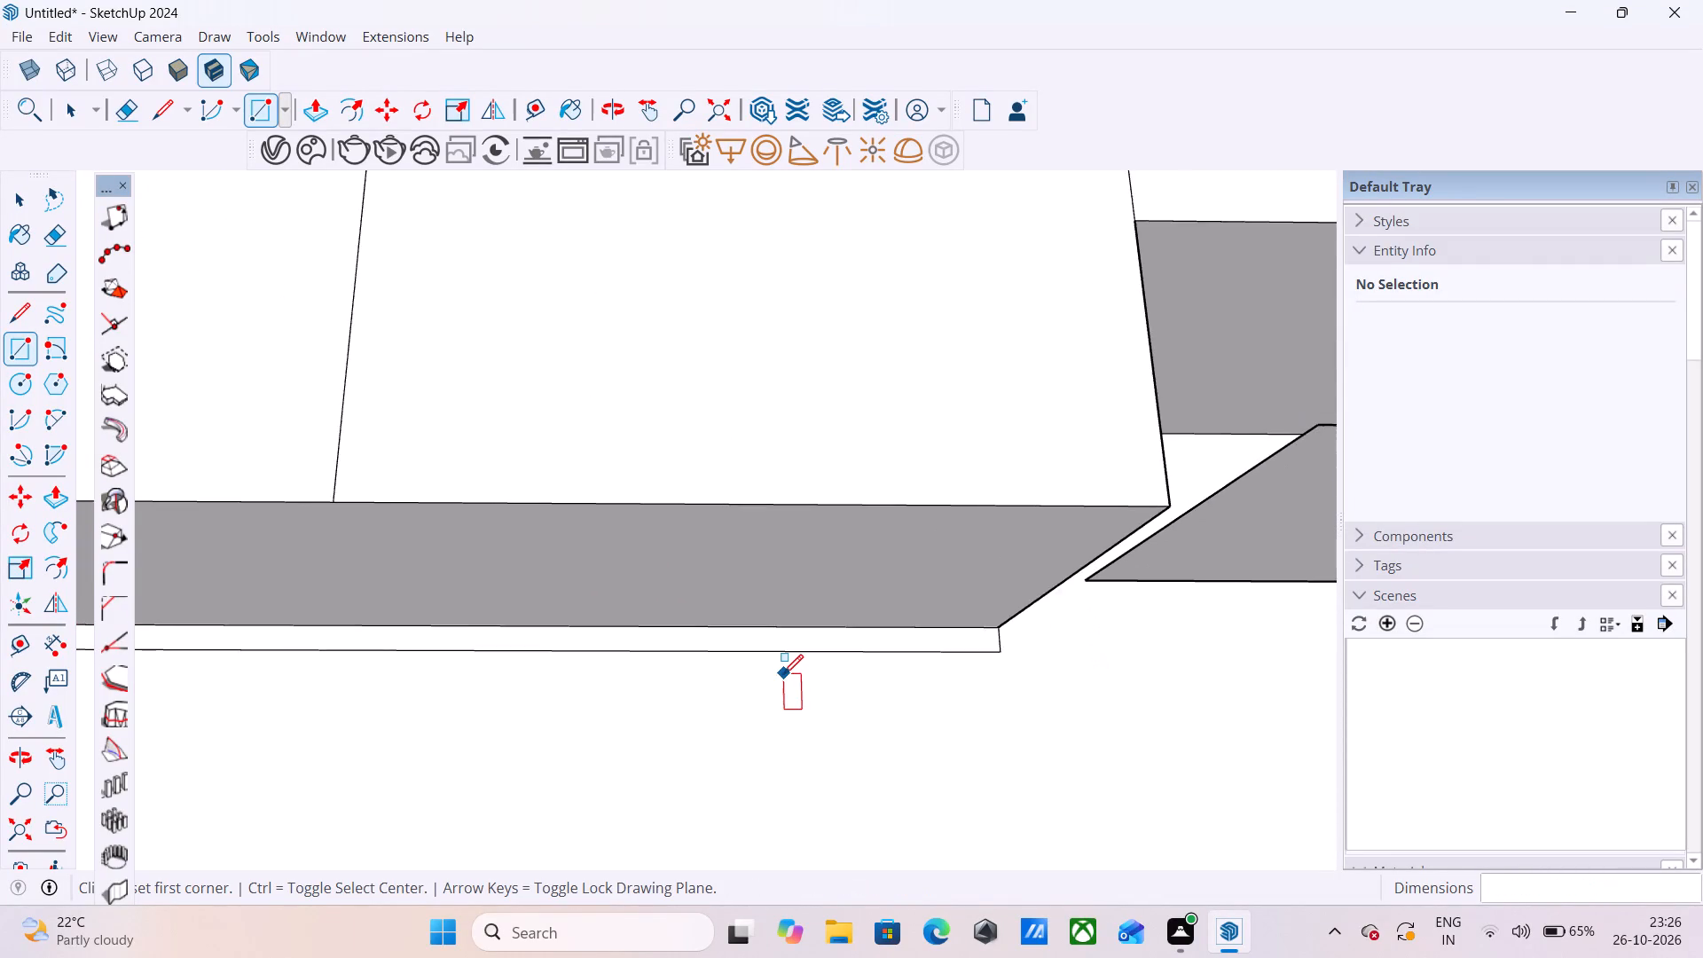
{"action": "scroll", "coordinate": [779, 694], "scroll_direction": "down", "scroll_amount": 12}
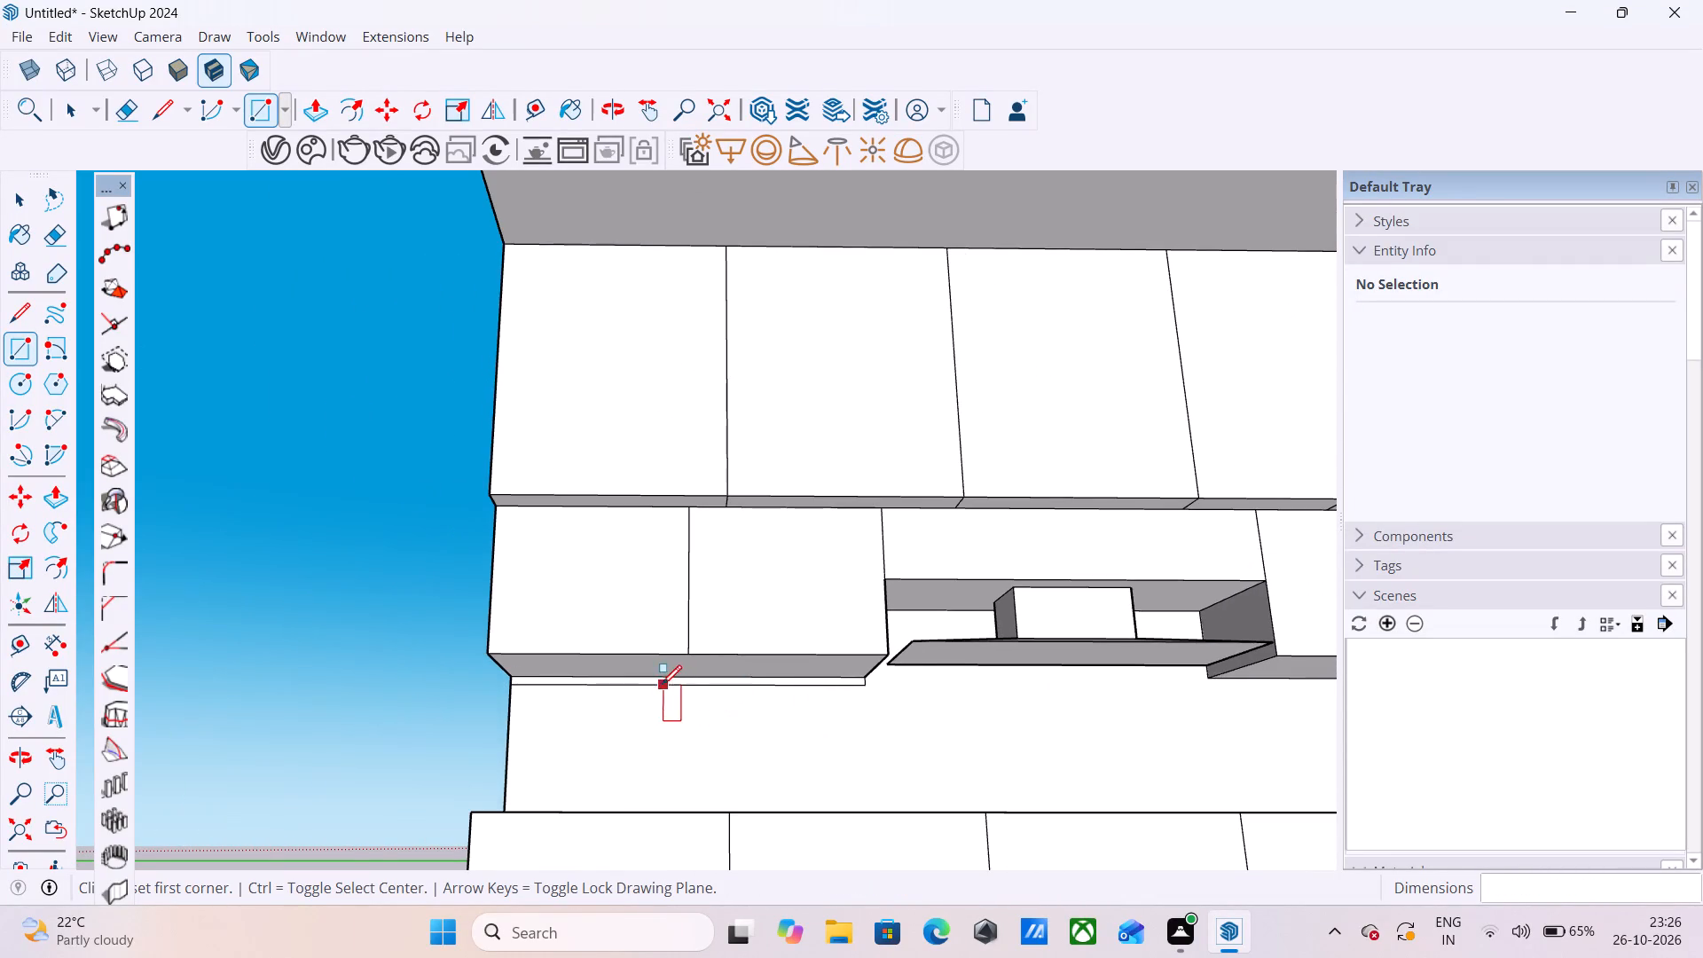
{"action": "scroll", "coordinate": [655, 681], "scroll_direction": "up", "scroll_amount": 4}
{"action": "scroll", "coordinate": [562, 686], "scroll_direction": "down", "scroll_amount": 10}
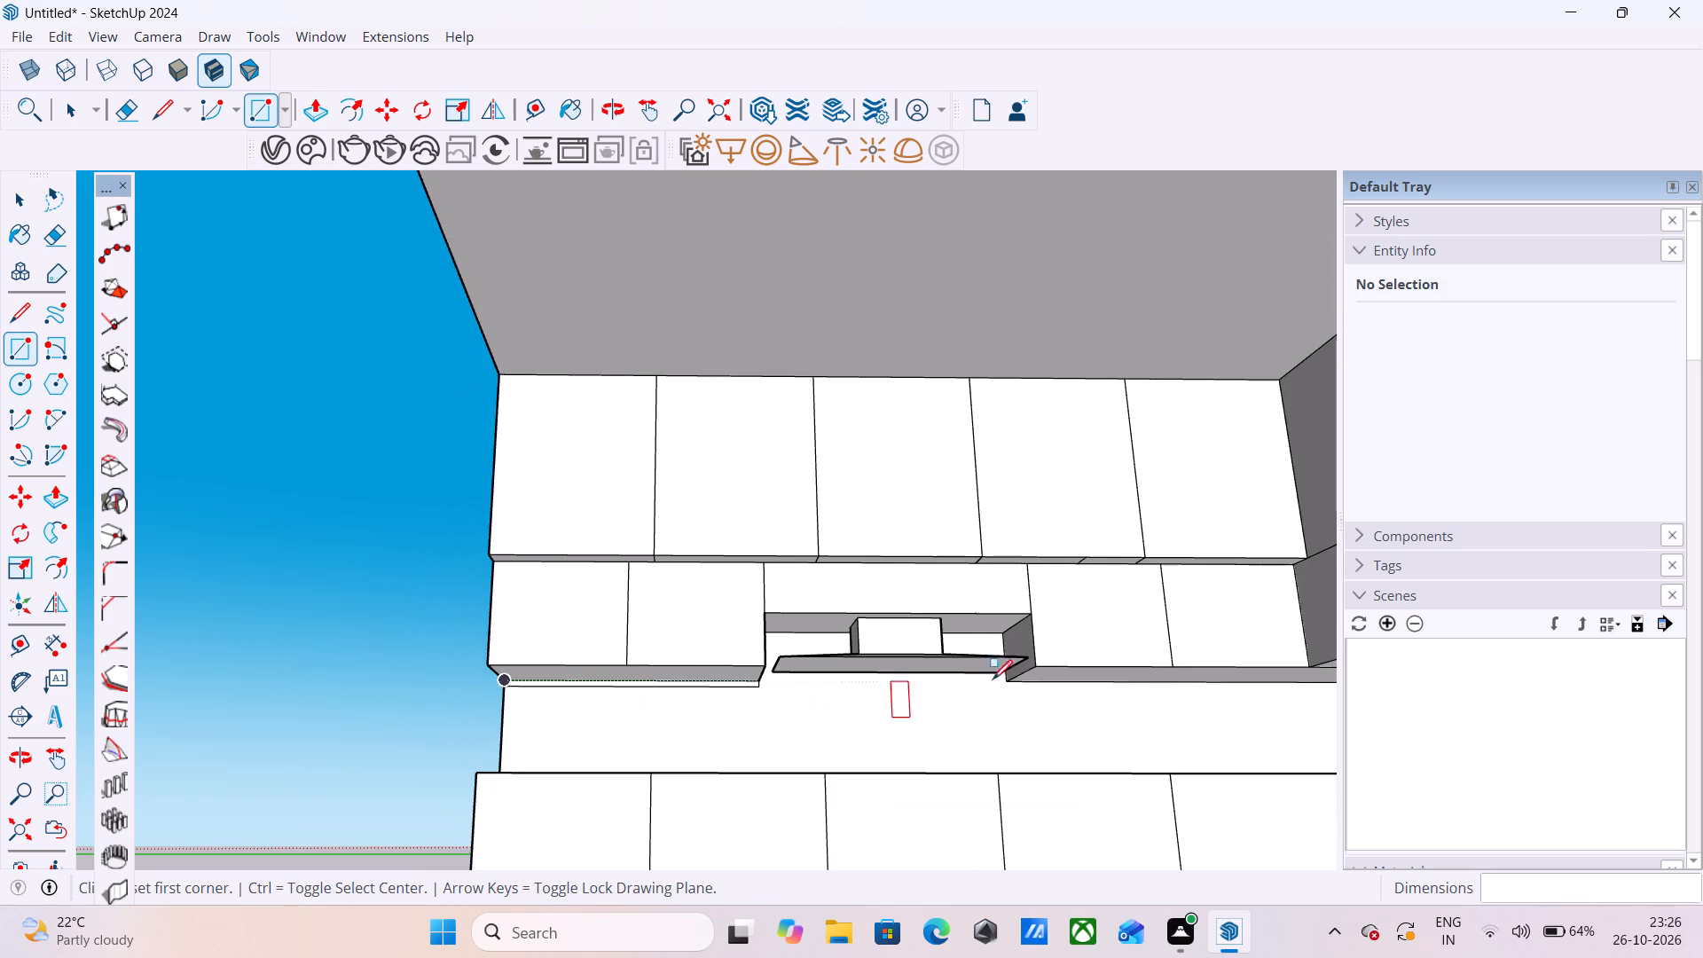
{"action": "scroll", "coordinate": [1193, 682], "scroll_direction": "up", "scroll_amount": 5}
{"action": "scroll", "coordinate": [812, 688], "scroll_direction": "down", "scroll_amount": 9}
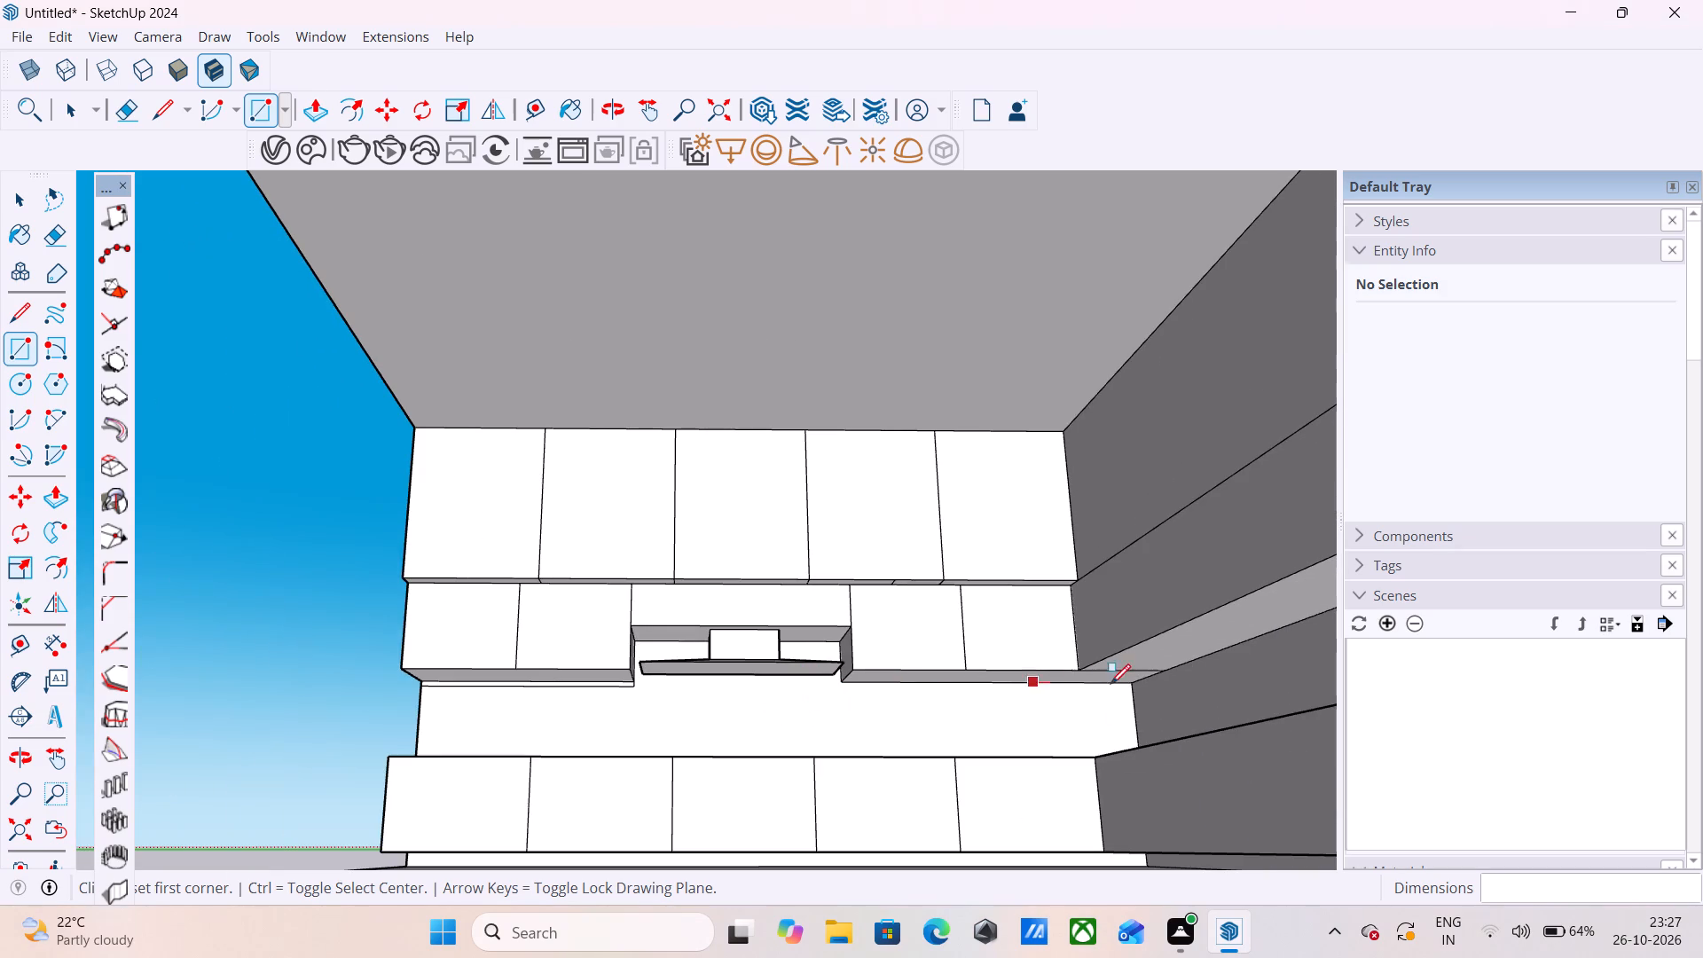
{"action": "scroll", "coordinate": [1135, 693], "scroll_direction": "up", "scroll_amount": 5}
{"action": "left_click", "coordinate": [1134, 681]}
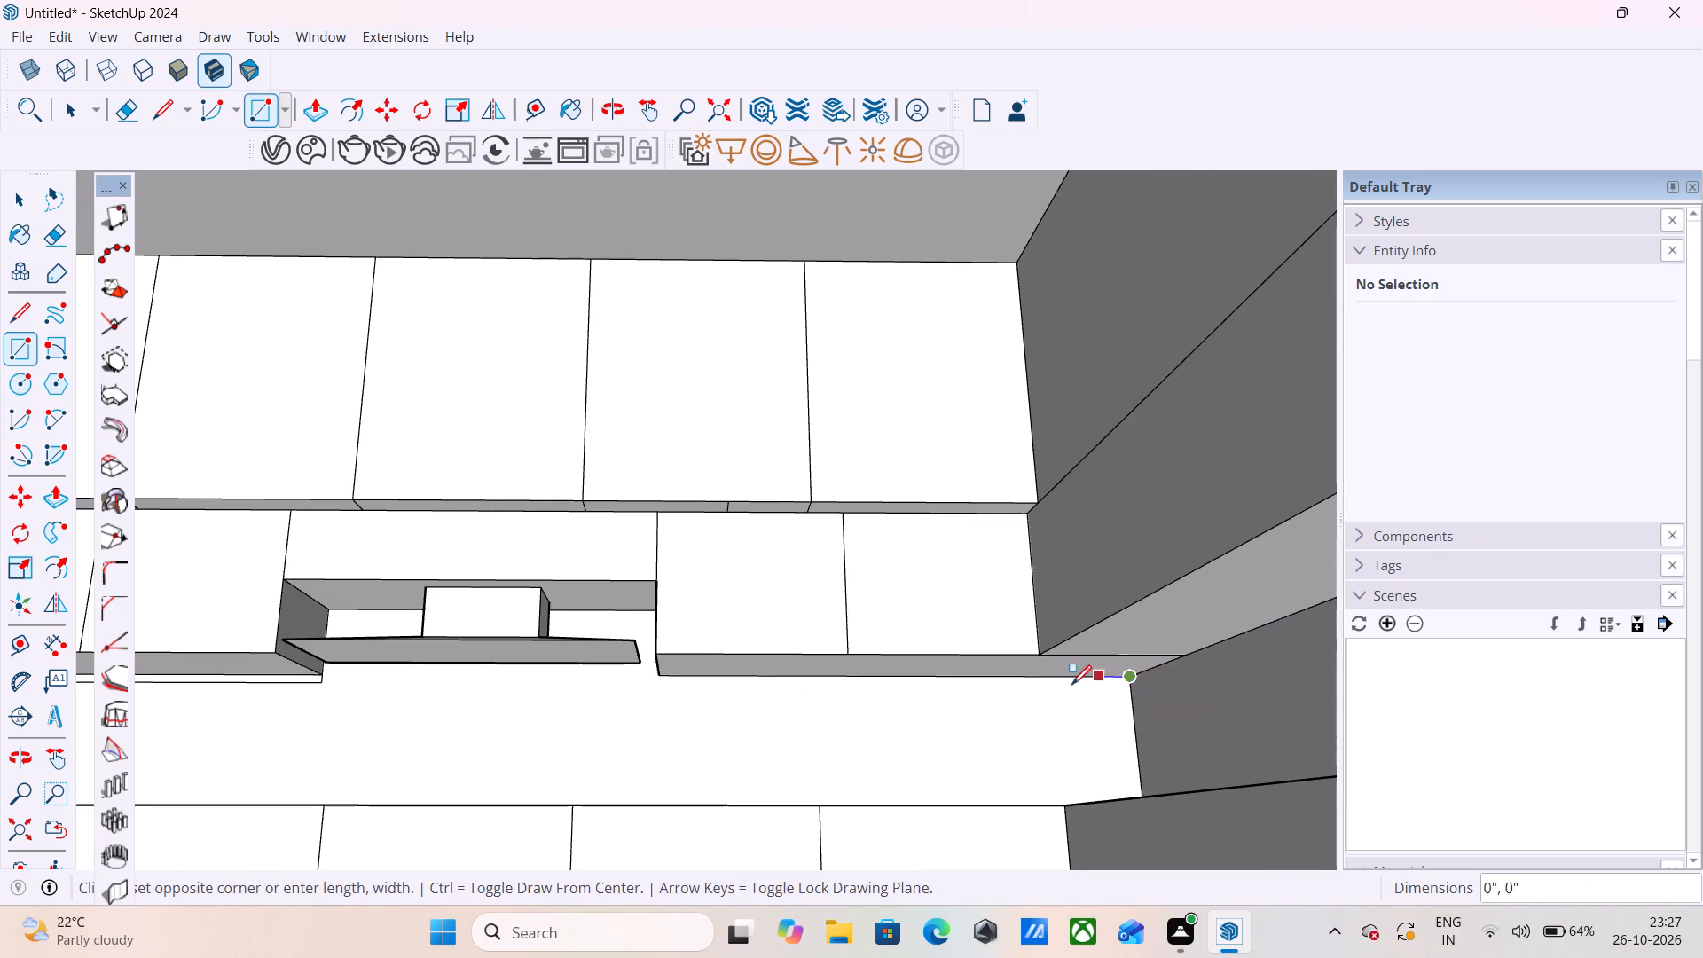
{"action": "left_click", "coordinate": [322, 687]}
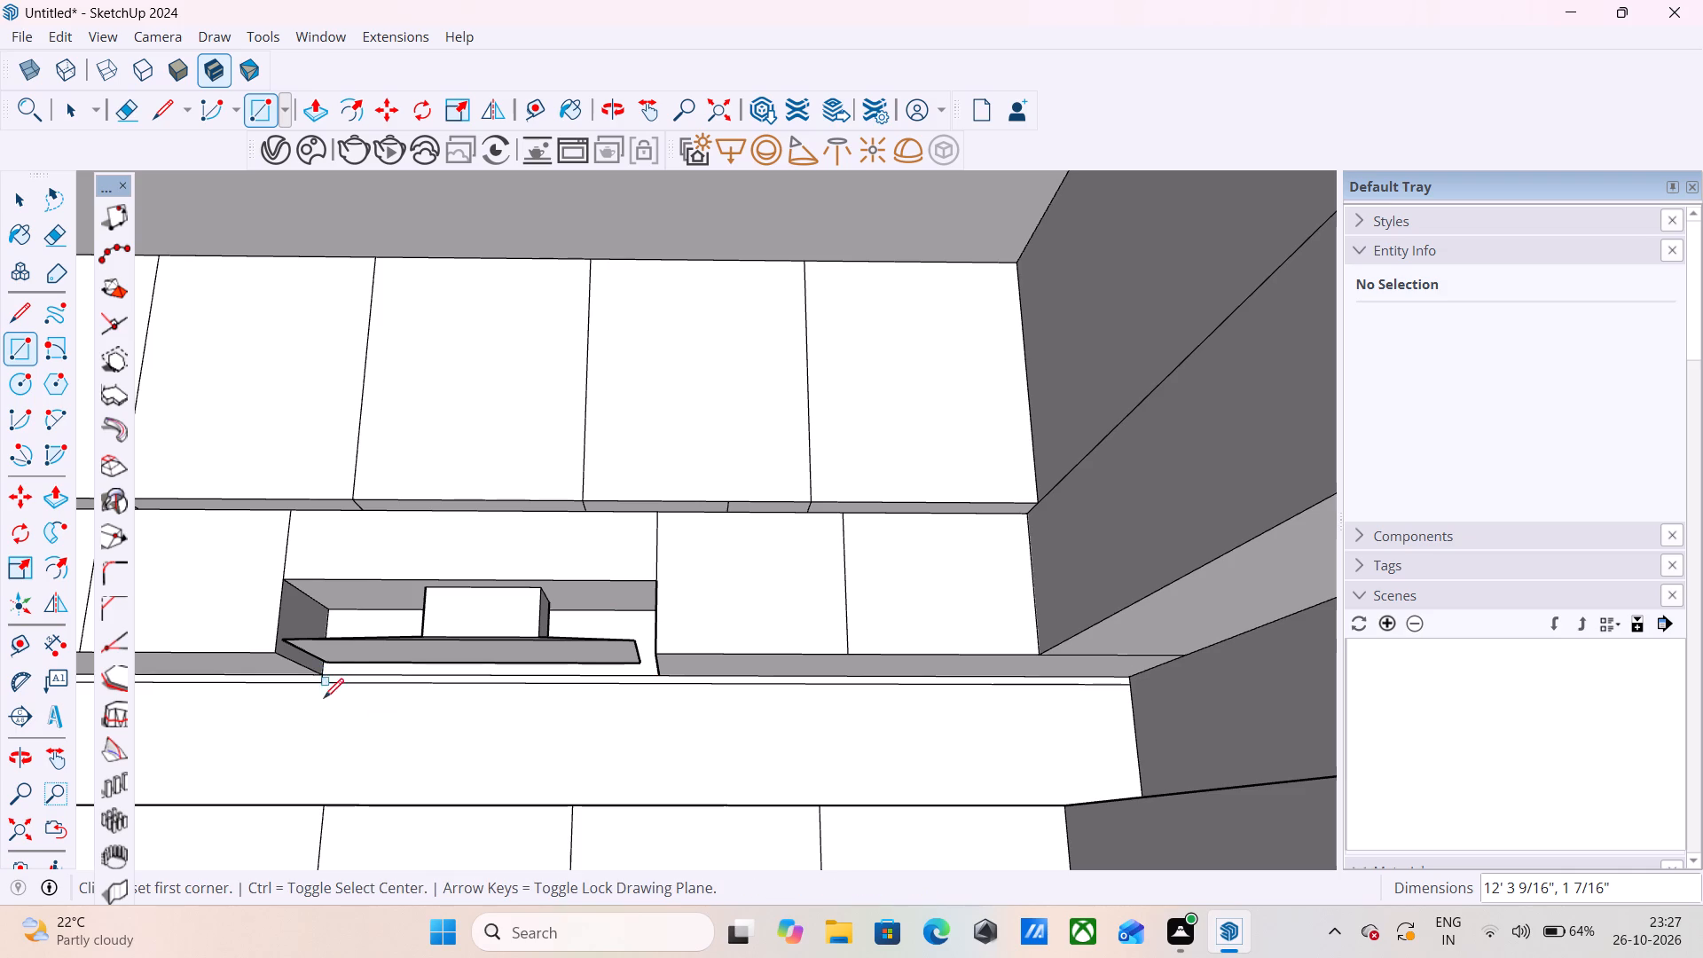
Divide the long strip with a vertical line at the recess's right edge and erase the portion beneath the recess.
{"action": "key", "text": "l"}
{"action": "scroll", "coordinate": [686, 659], "scroll_direction": "up", "scroll_amount": 4}
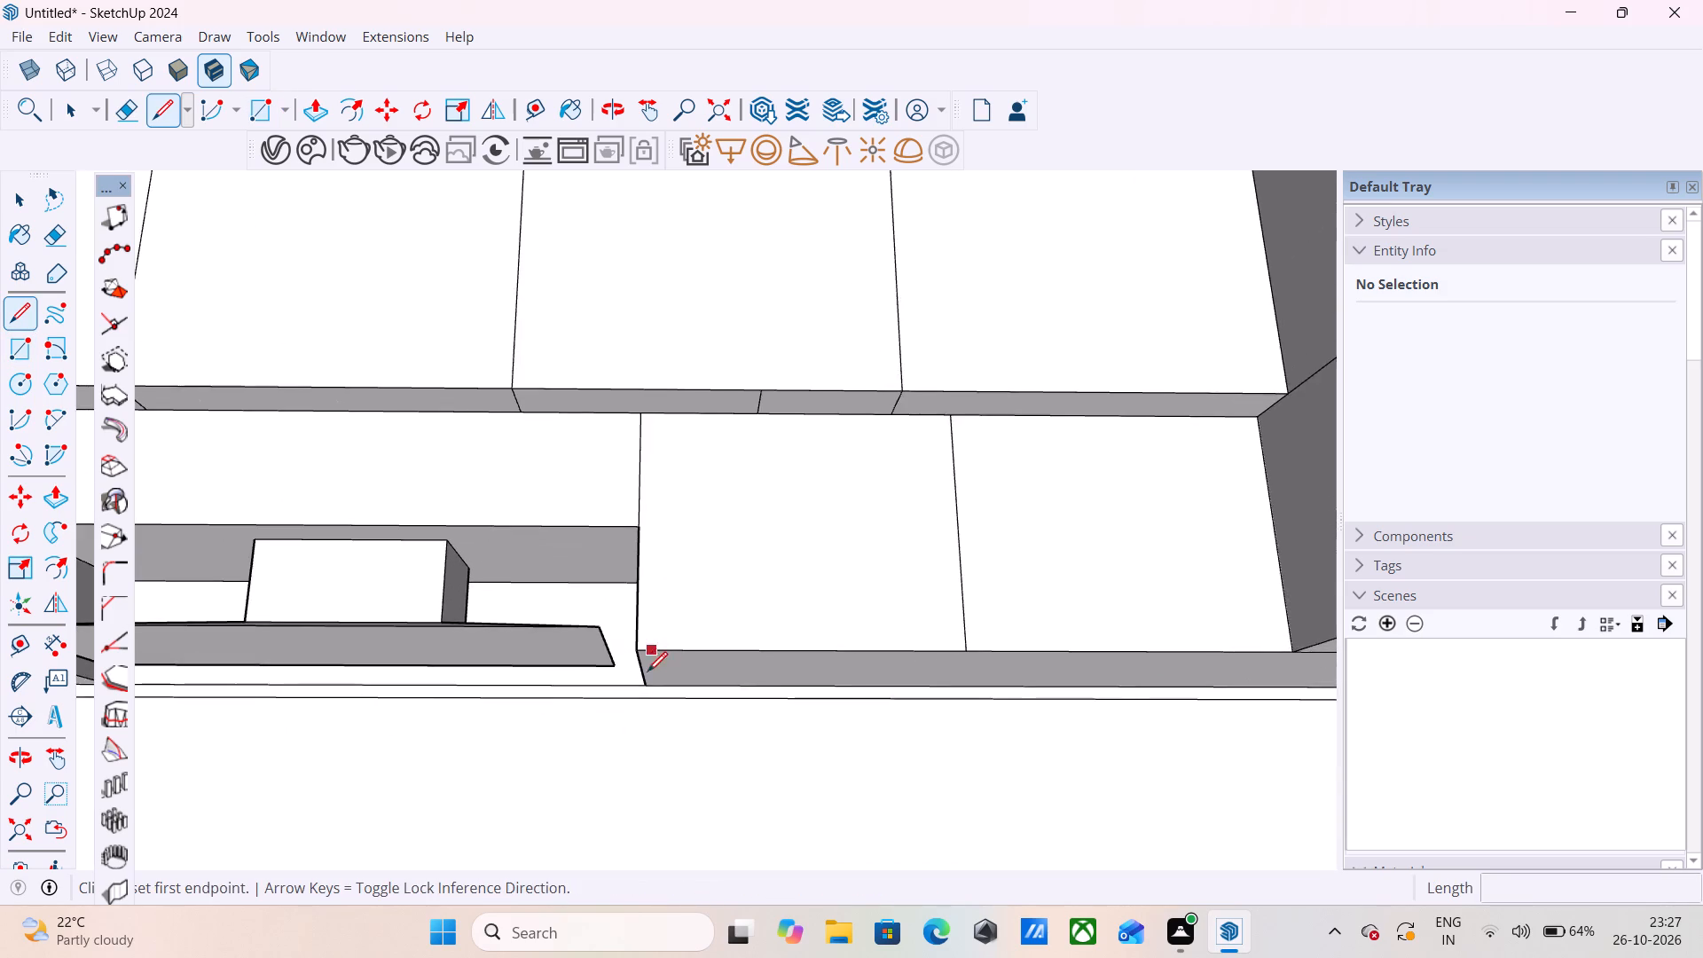
{"action": "scroll", "coordinate": [647, 671], "scroll_direction": "up", "scroll_amount": 6}
{"action": "left_click", "coordinate": [644, 687]}
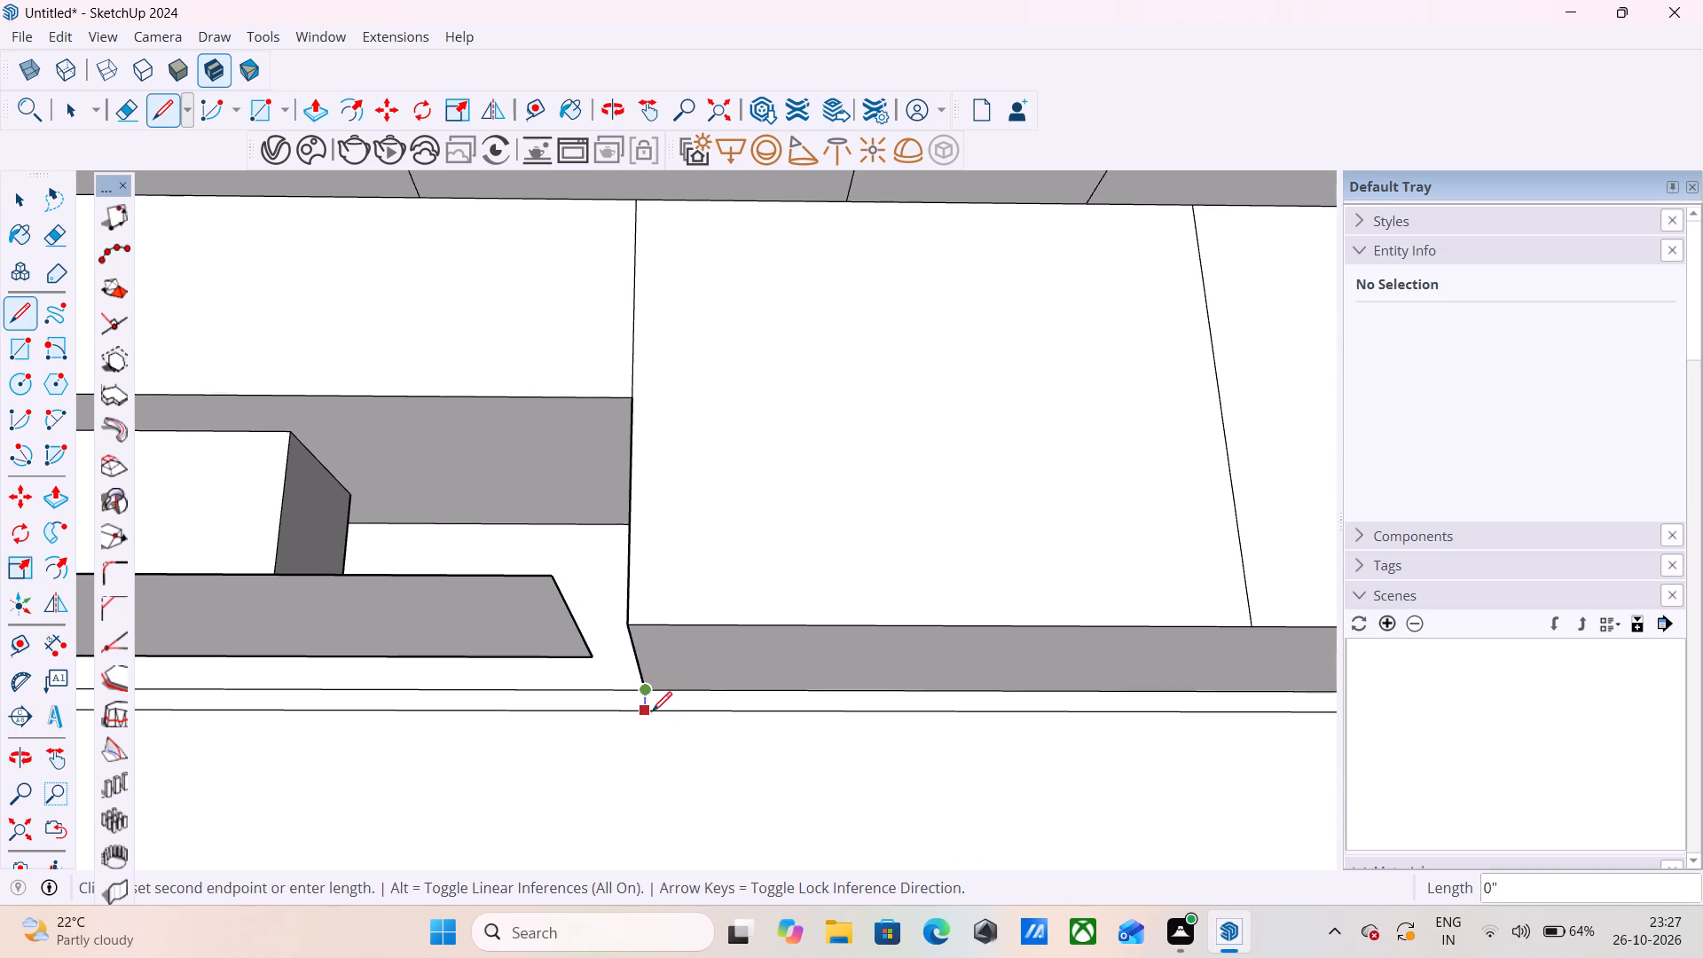
{"action": "left_click", "coordinate": [650, 713]}
{"action": "key", "text": "e"}
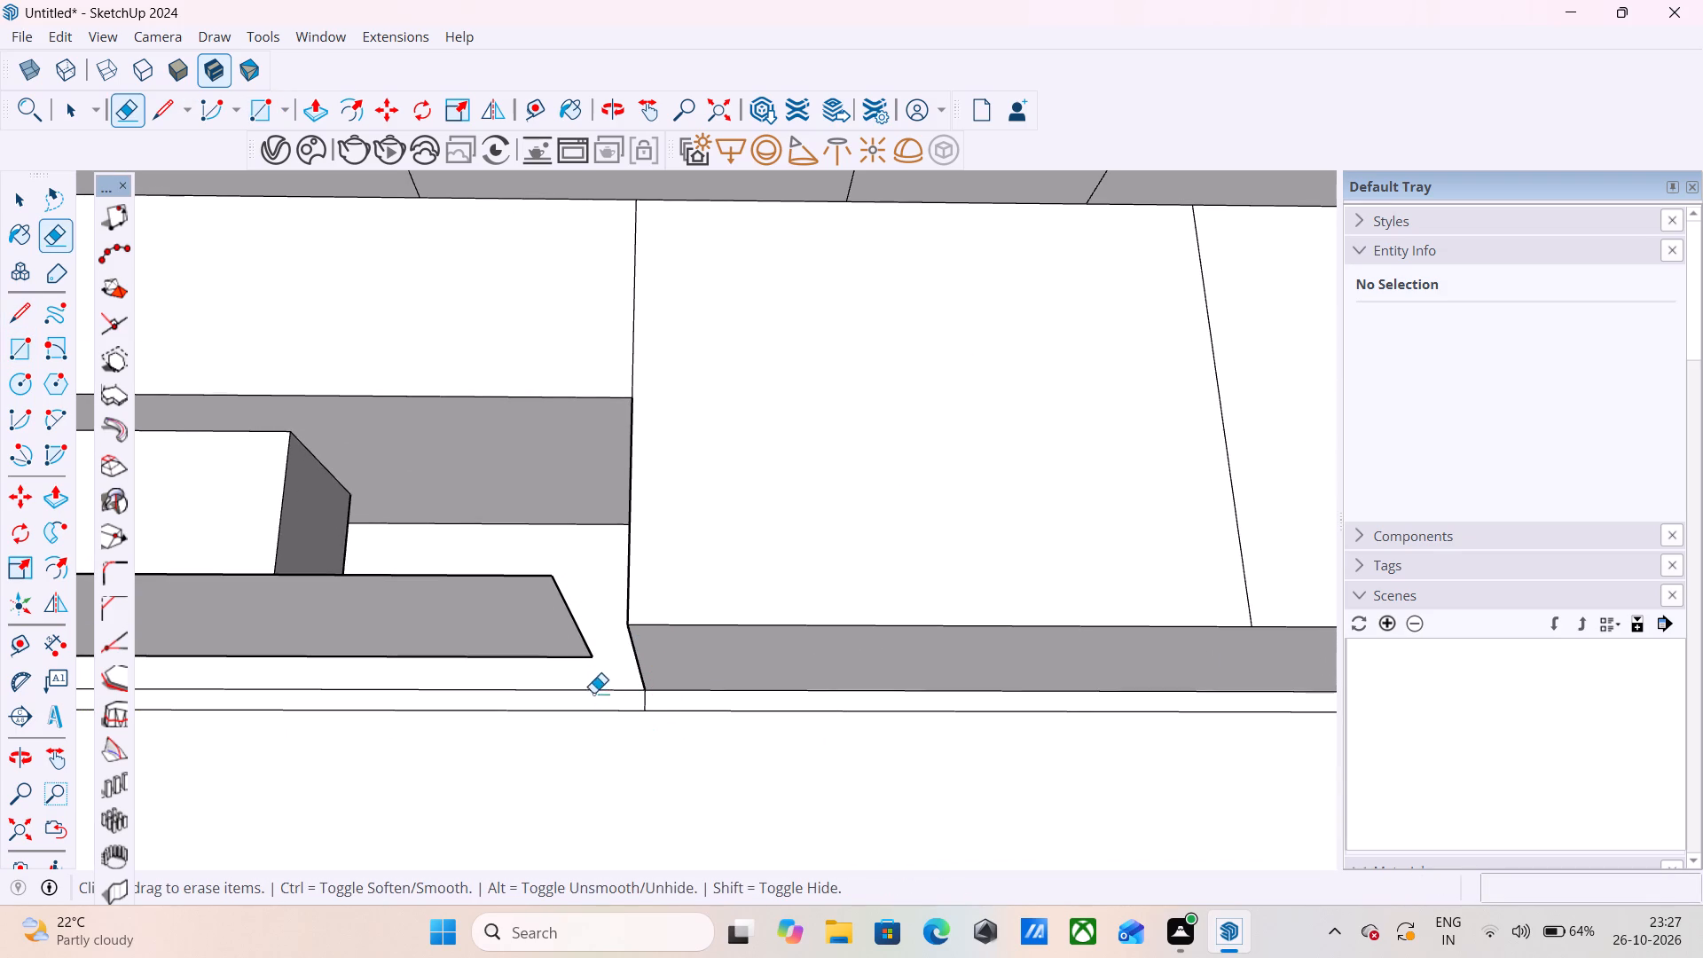
{"action": "left_click_drag", "start_coordinate": [592, 687], "coordinate": [600, 746]}
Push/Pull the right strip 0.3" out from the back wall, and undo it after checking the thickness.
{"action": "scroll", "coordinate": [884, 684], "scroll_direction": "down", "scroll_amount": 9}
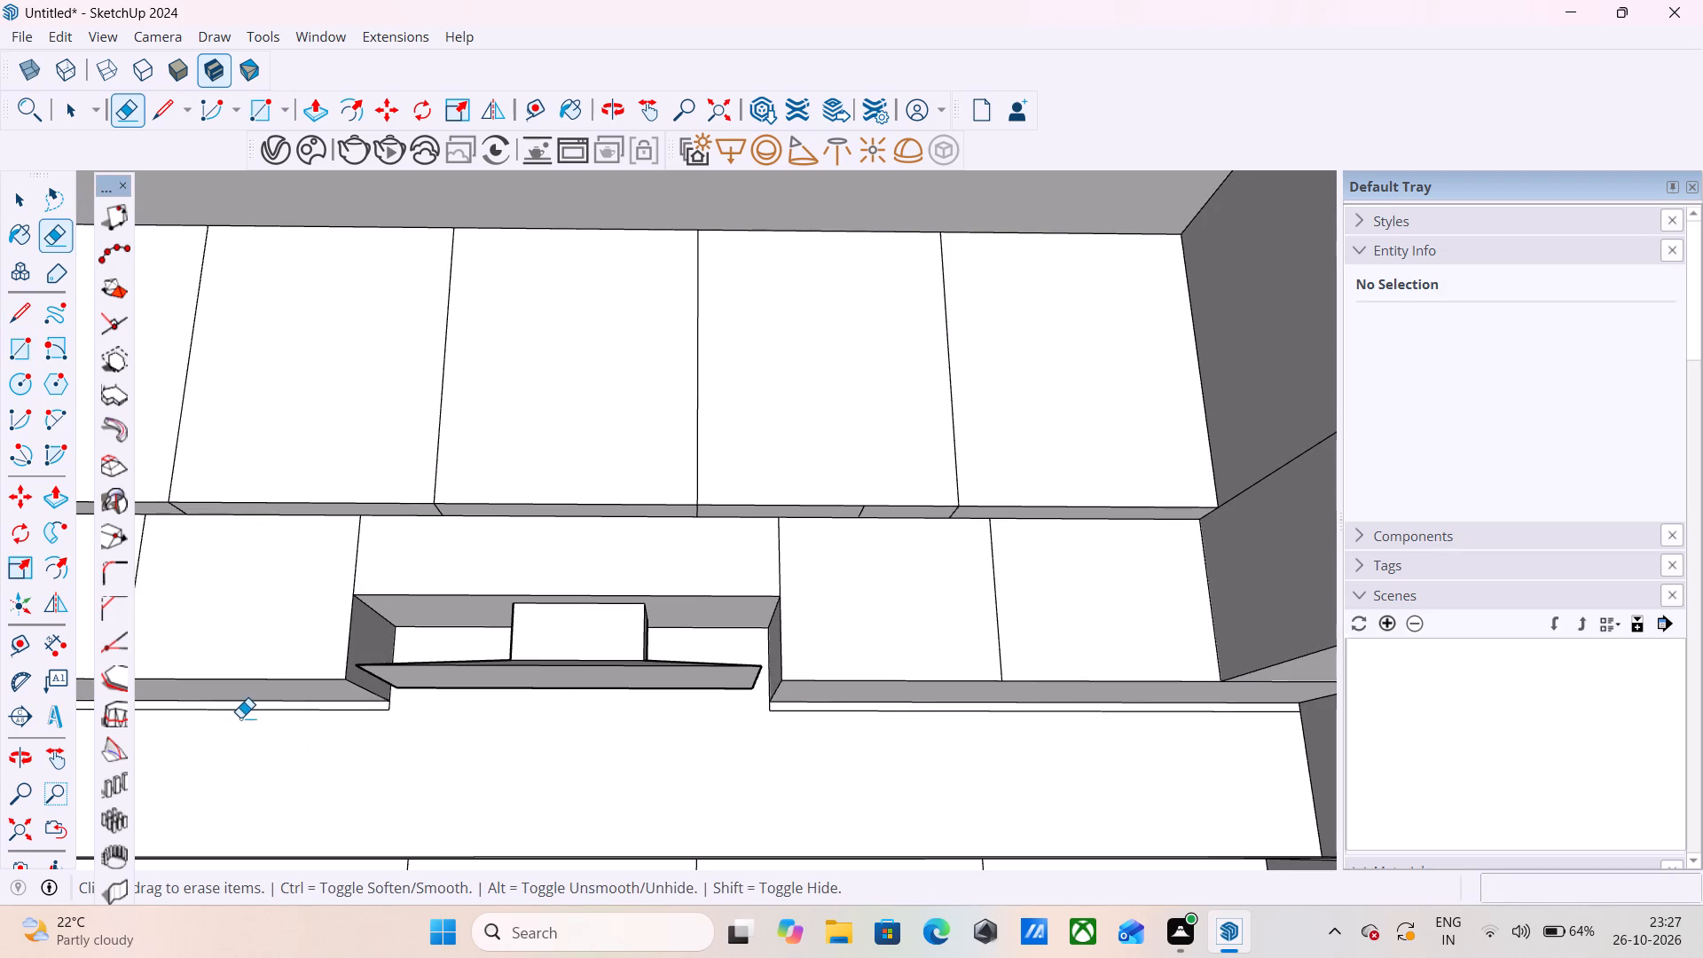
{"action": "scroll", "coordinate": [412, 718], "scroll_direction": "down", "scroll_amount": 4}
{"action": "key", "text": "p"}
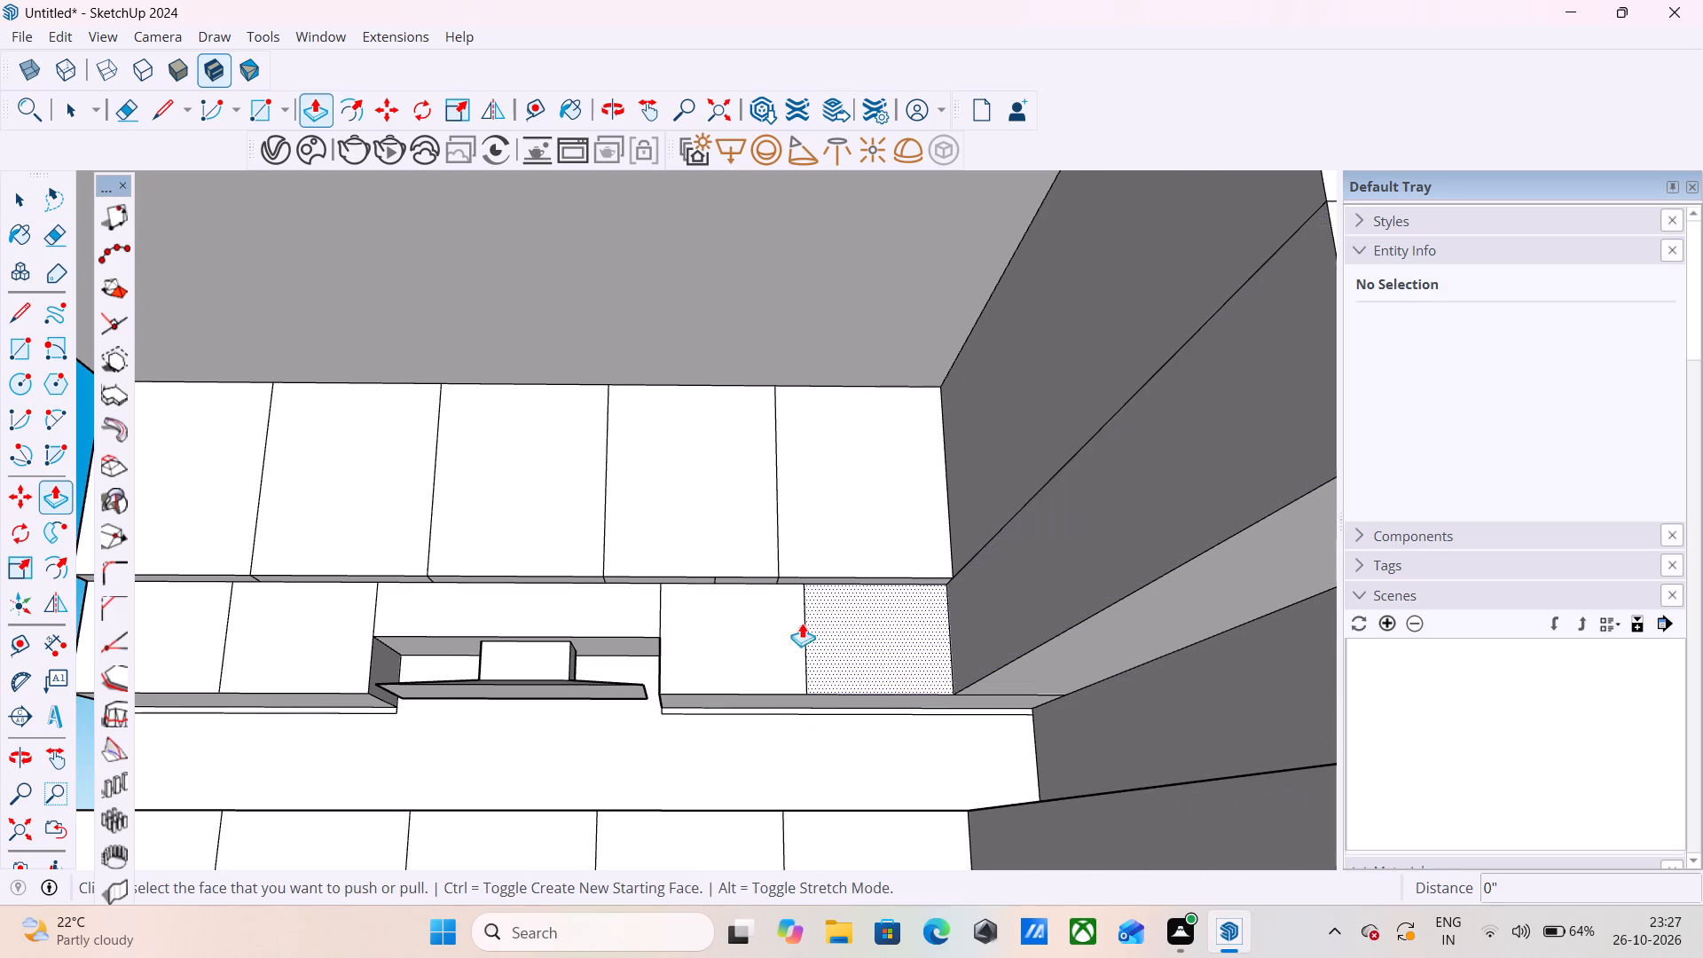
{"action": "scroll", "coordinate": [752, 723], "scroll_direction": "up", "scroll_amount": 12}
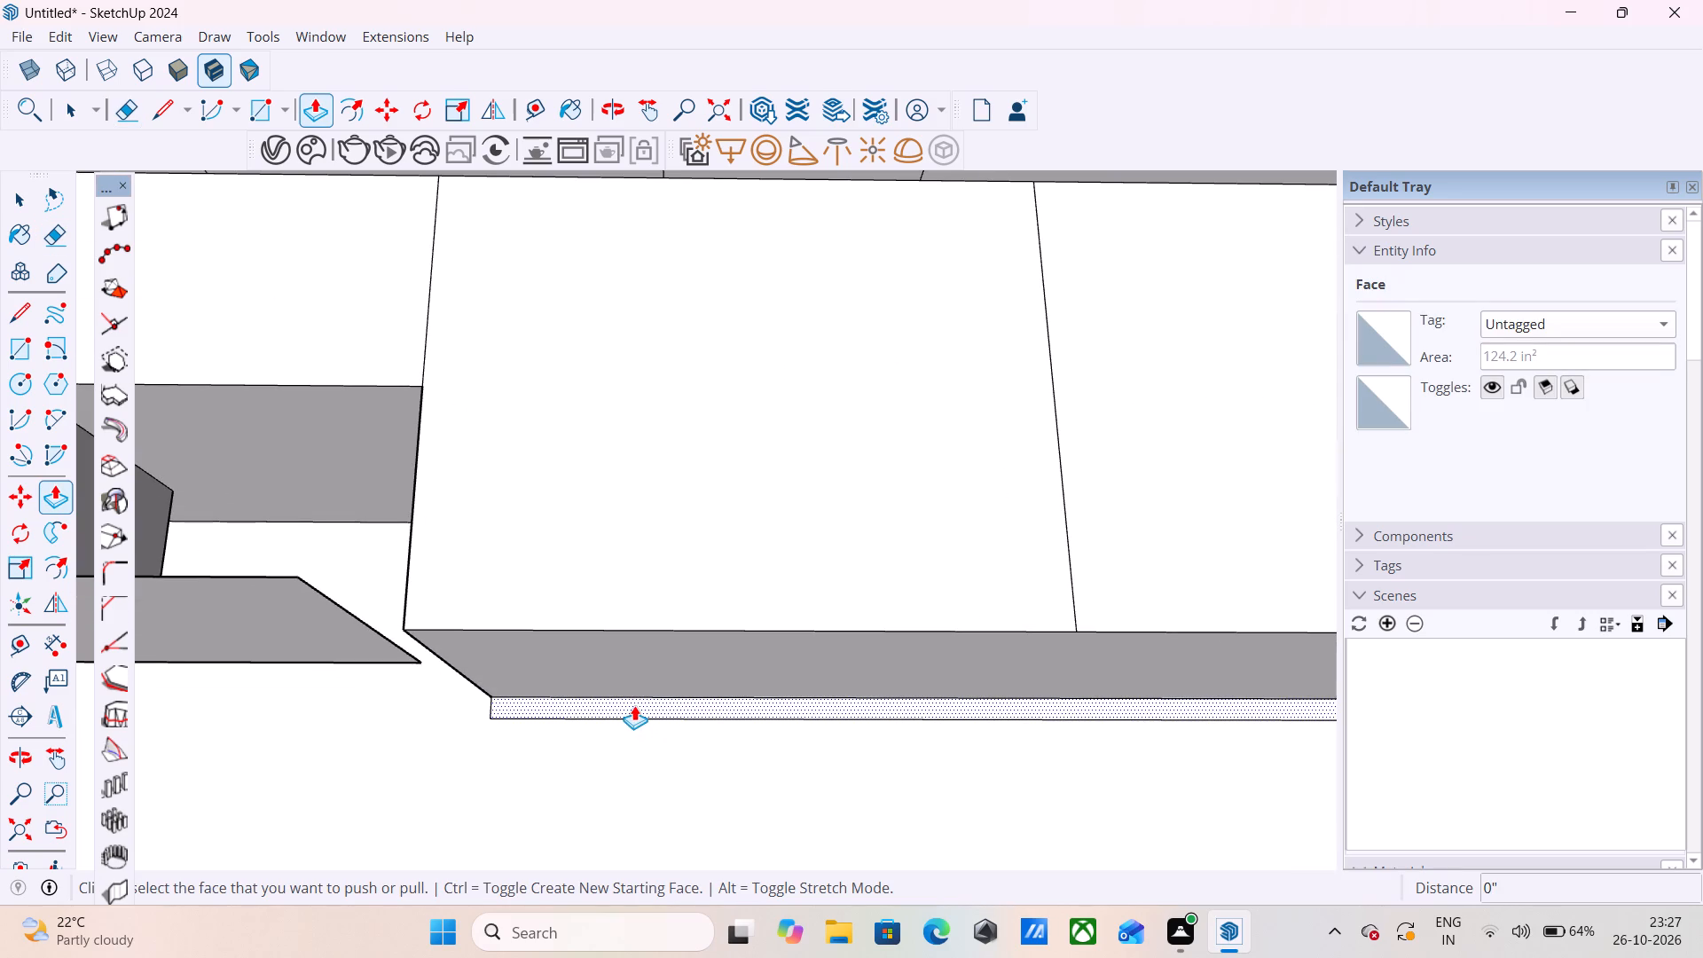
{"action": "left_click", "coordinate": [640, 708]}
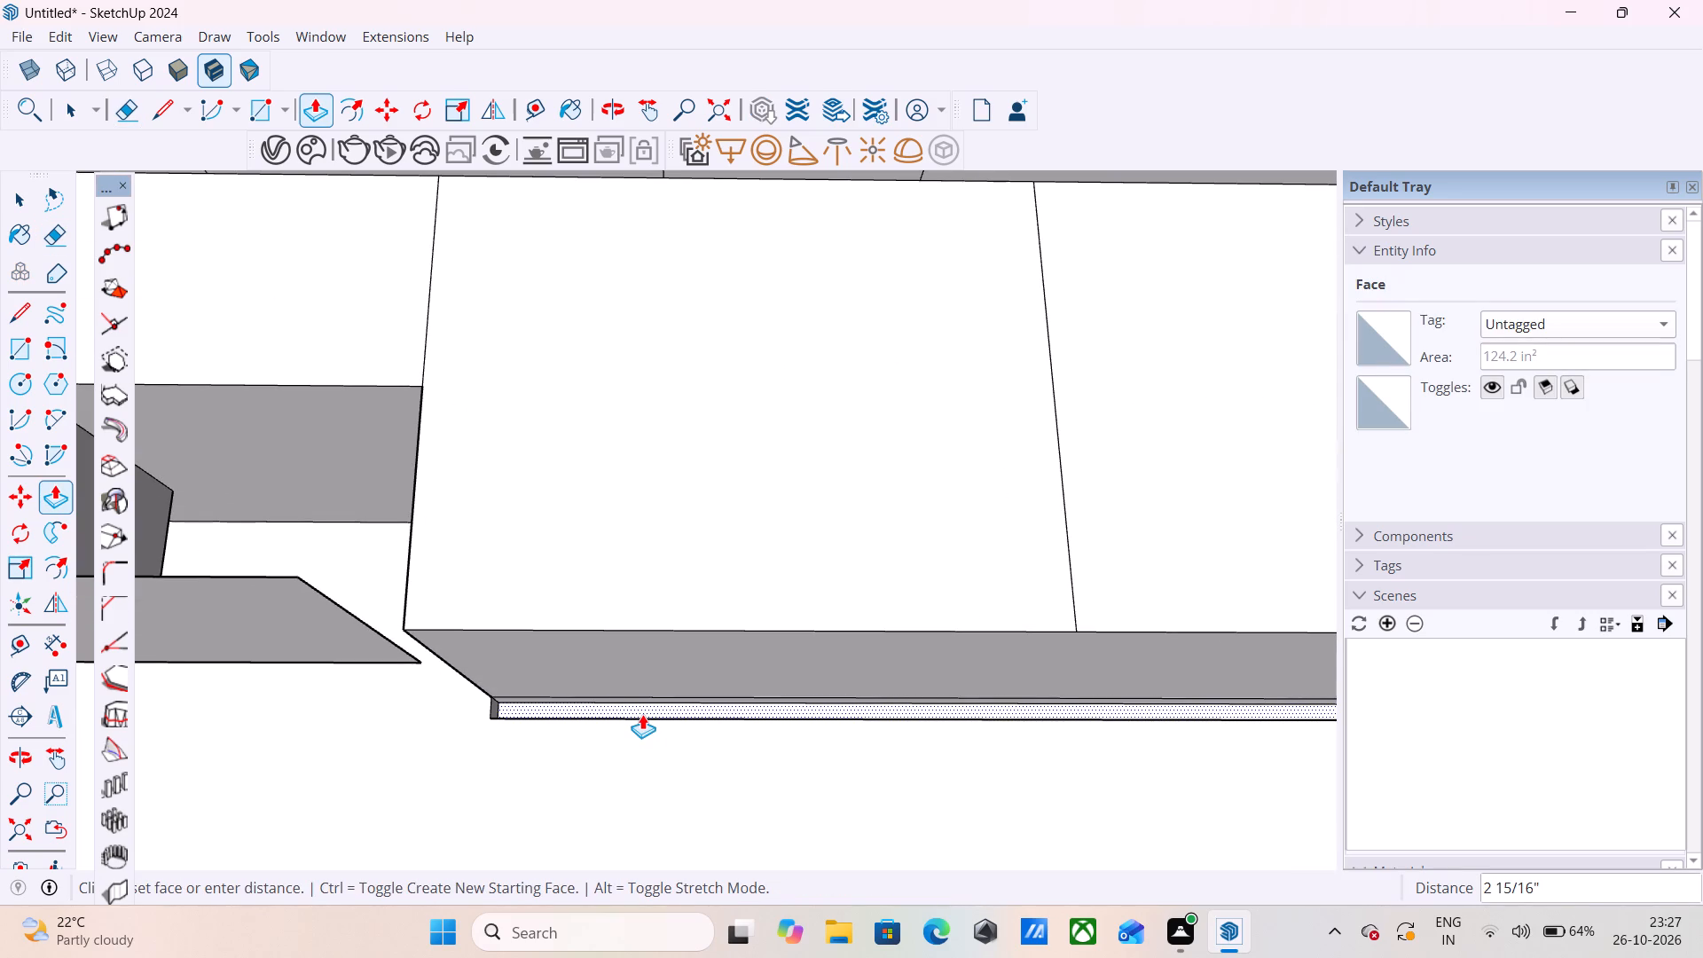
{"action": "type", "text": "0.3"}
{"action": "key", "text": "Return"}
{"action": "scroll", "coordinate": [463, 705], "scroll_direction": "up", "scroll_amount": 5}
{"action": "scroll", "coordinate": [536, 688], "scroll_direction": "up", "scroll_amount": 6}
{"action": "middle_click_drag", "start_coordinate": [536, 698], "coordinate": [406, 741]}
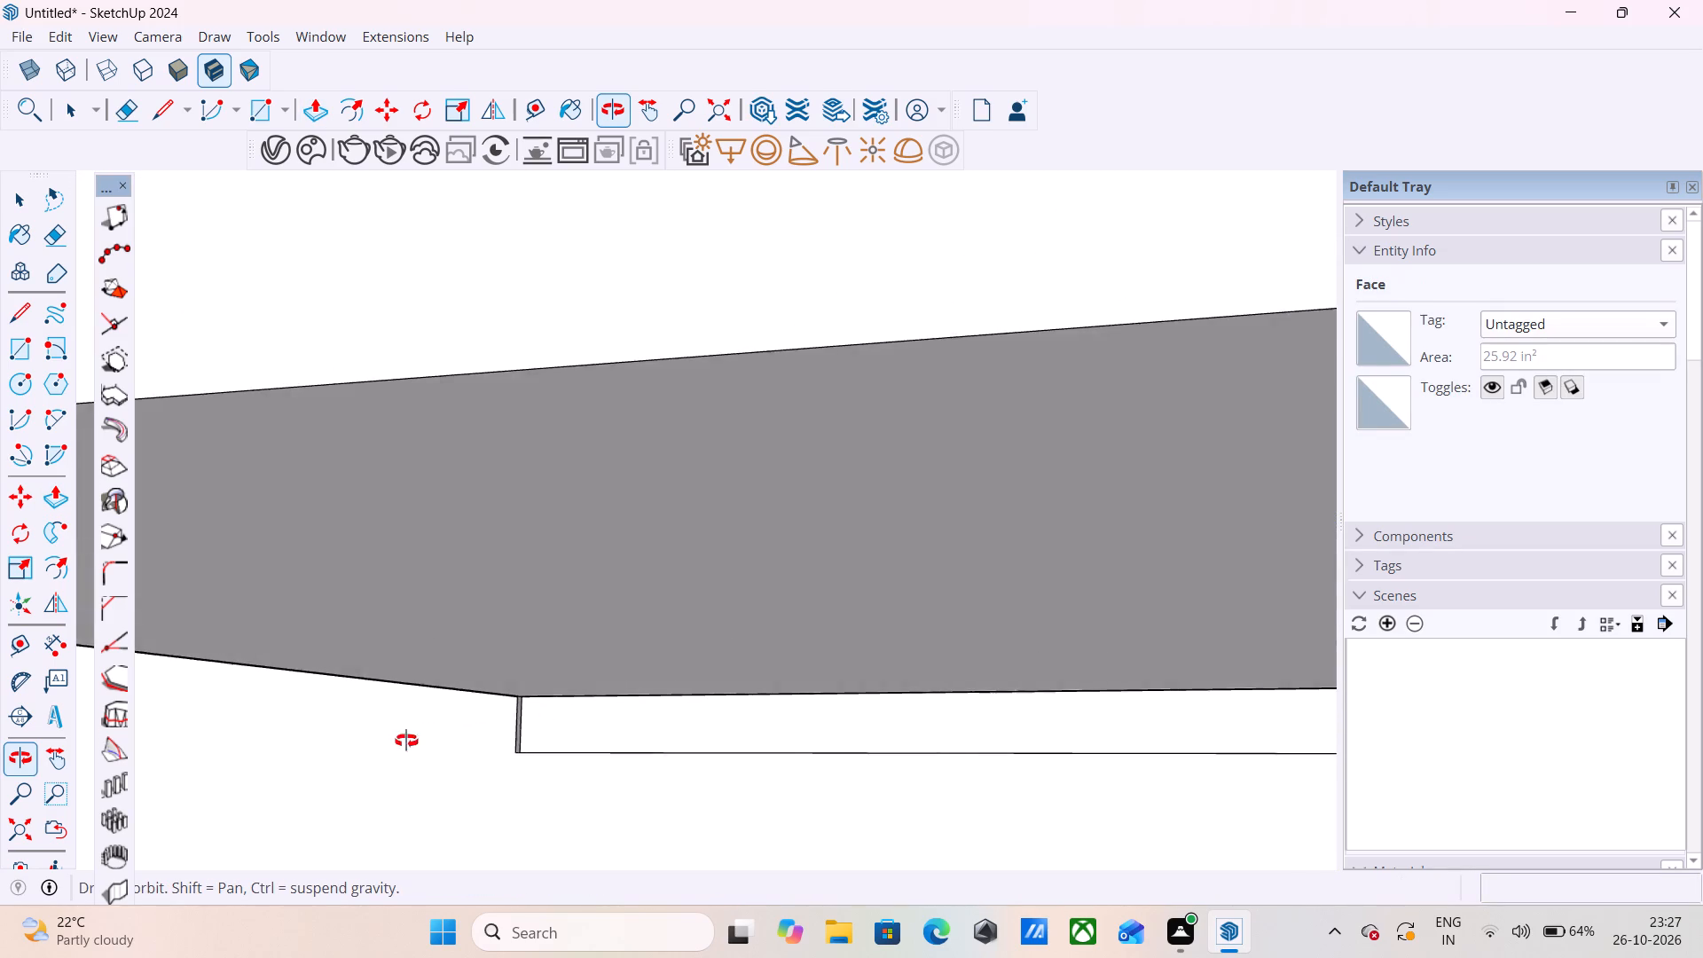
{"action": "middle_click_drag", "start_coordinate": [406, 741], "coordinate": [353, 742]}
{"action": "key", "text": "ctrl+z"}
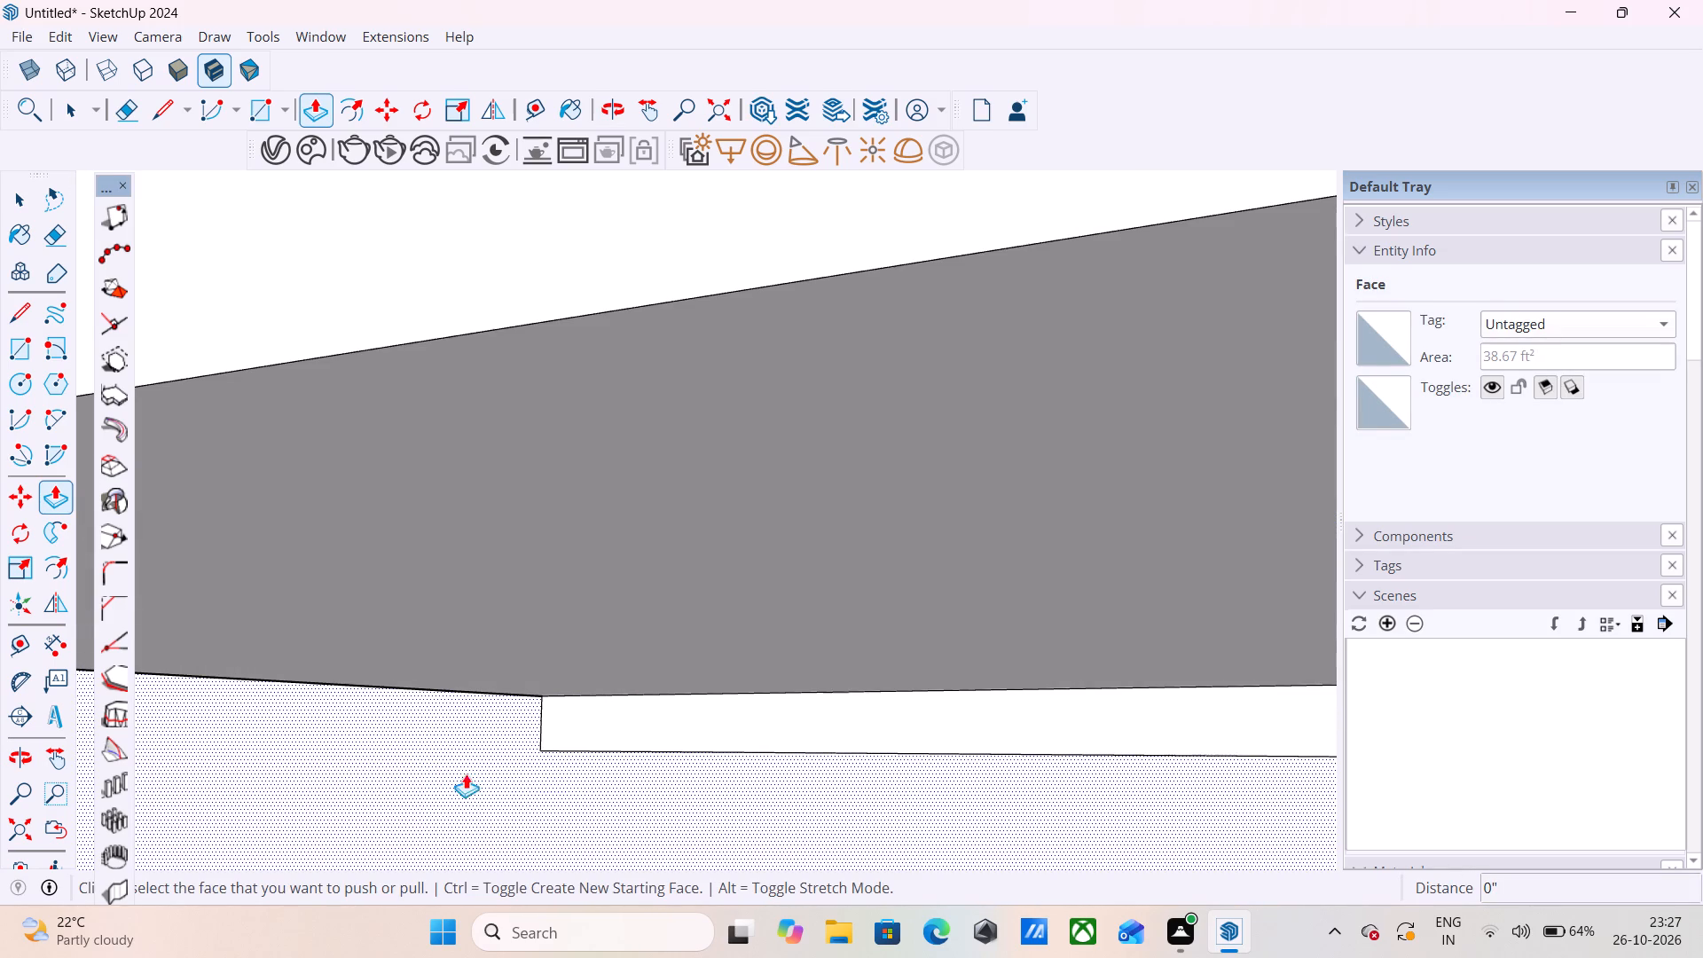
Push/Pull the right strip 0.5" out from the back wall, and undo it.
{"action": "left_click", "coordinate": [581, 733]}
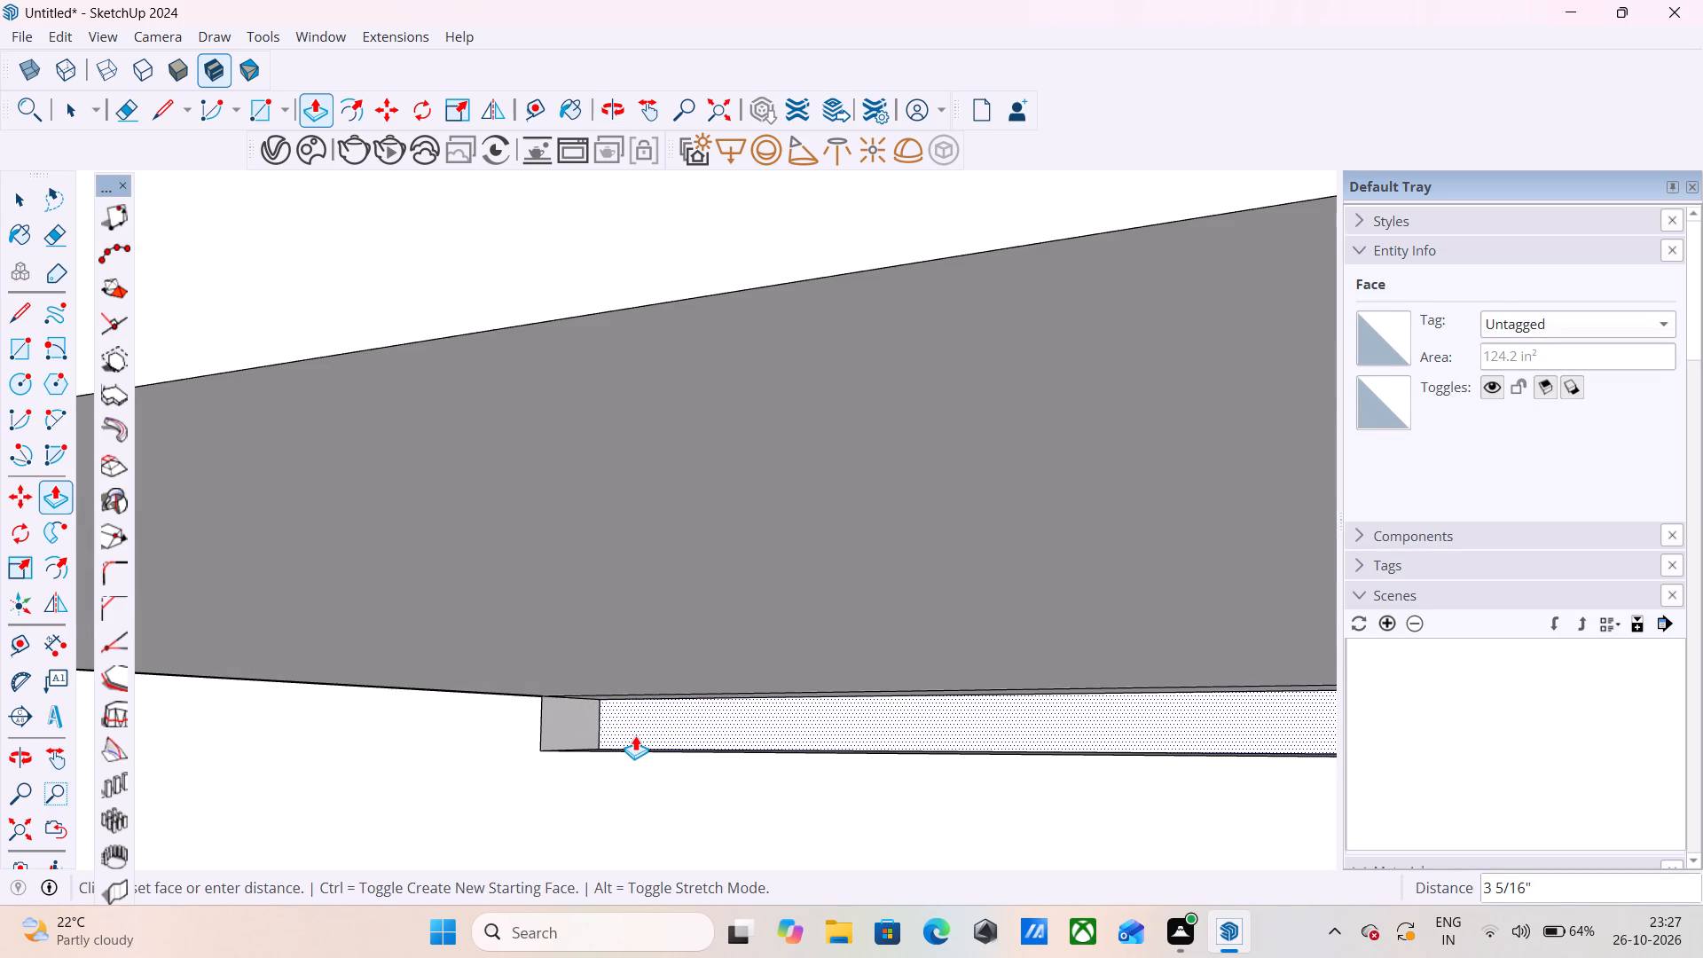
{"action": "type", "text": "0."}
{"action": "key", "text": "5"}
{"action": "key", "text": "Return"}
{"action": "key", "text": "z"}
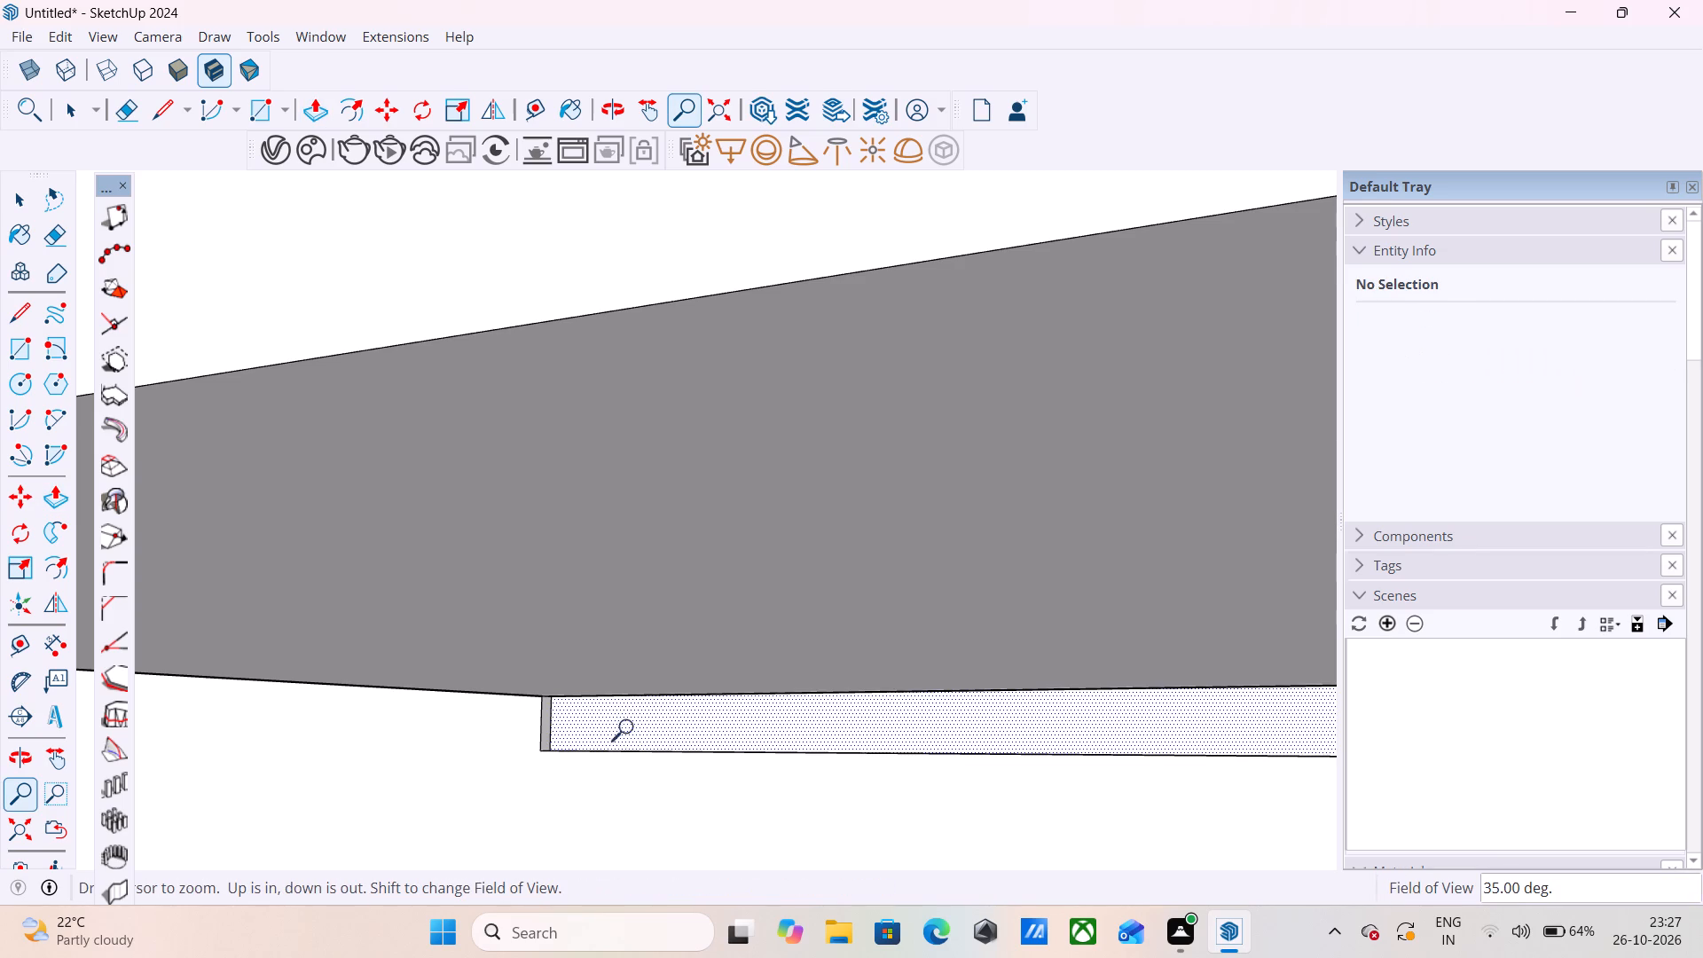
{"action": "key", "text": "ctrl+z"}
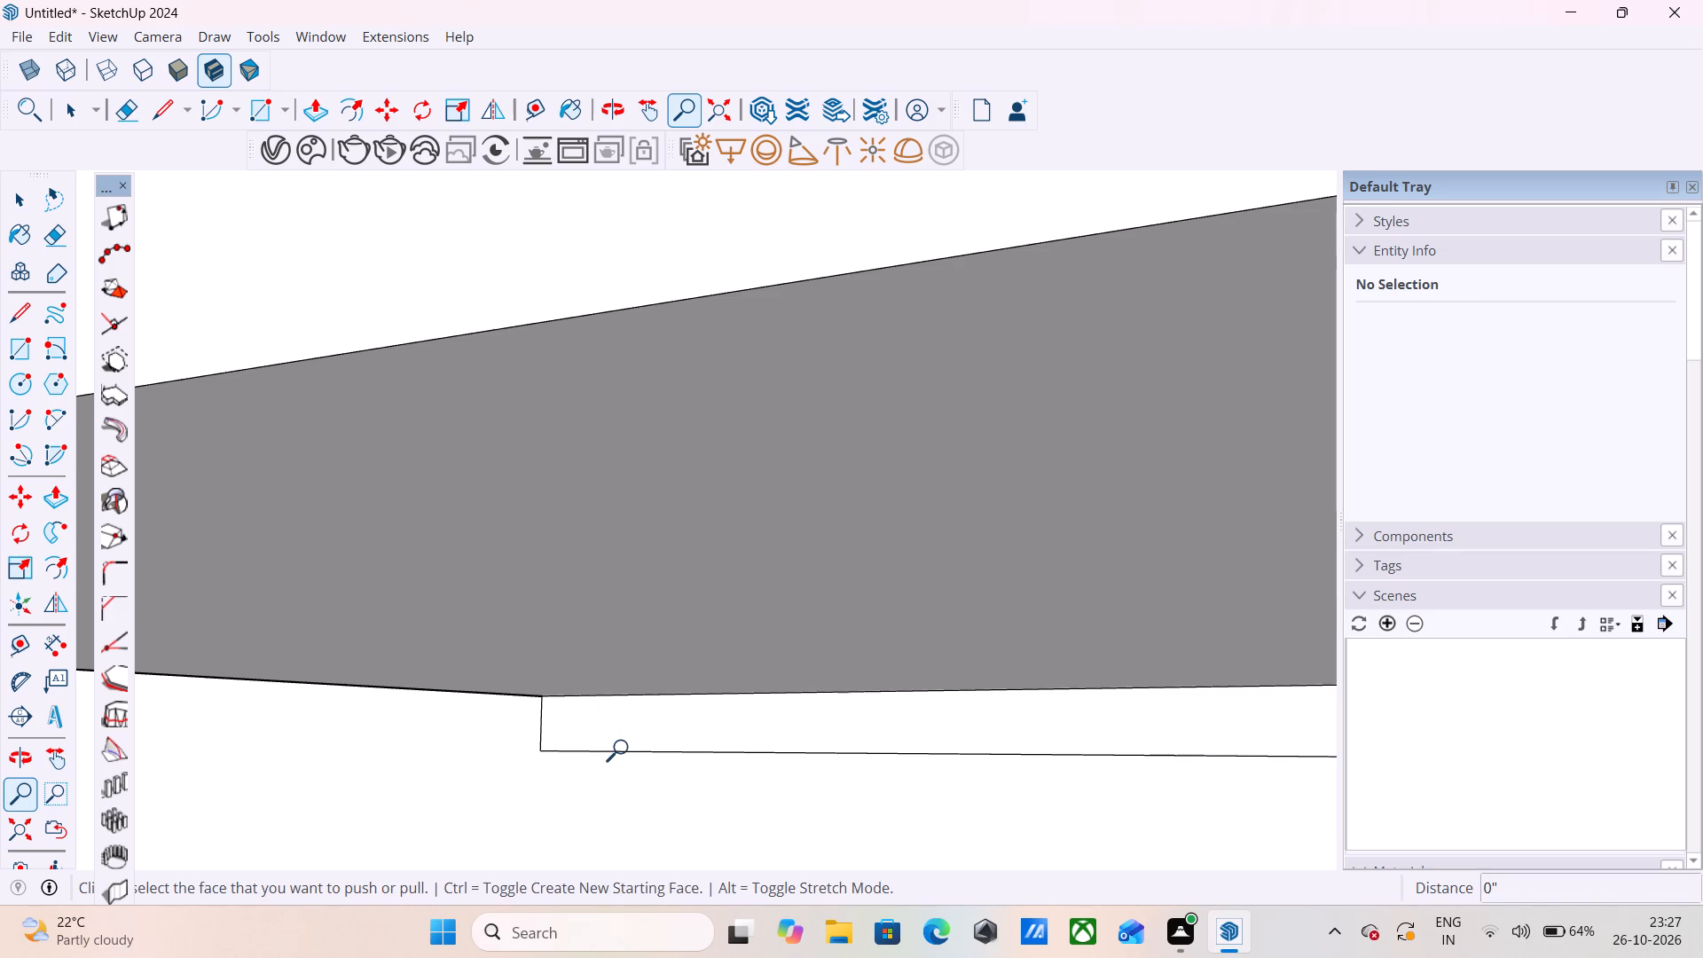
Push/Pull the right strip beneath the middle-row cabinets 1" out from the back wall.
{"action": "key", "text": "m"}
{"action": "key", "text": "p"}
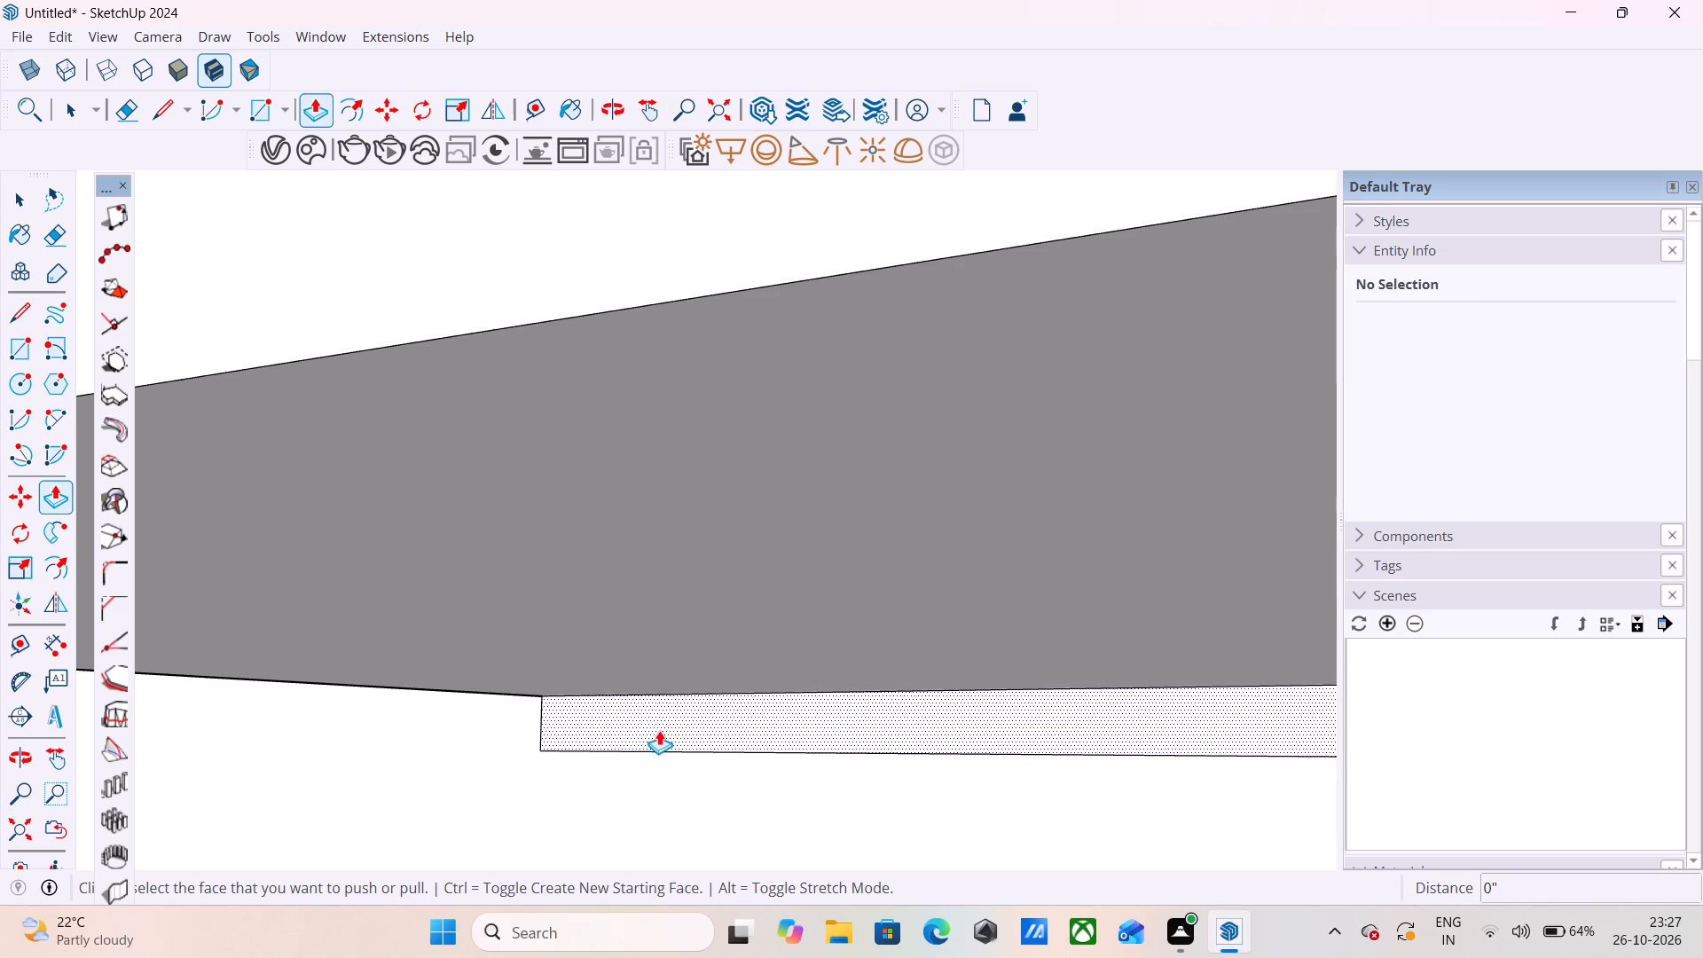
{"action": "left_click", "coordinate": [659, 730]}
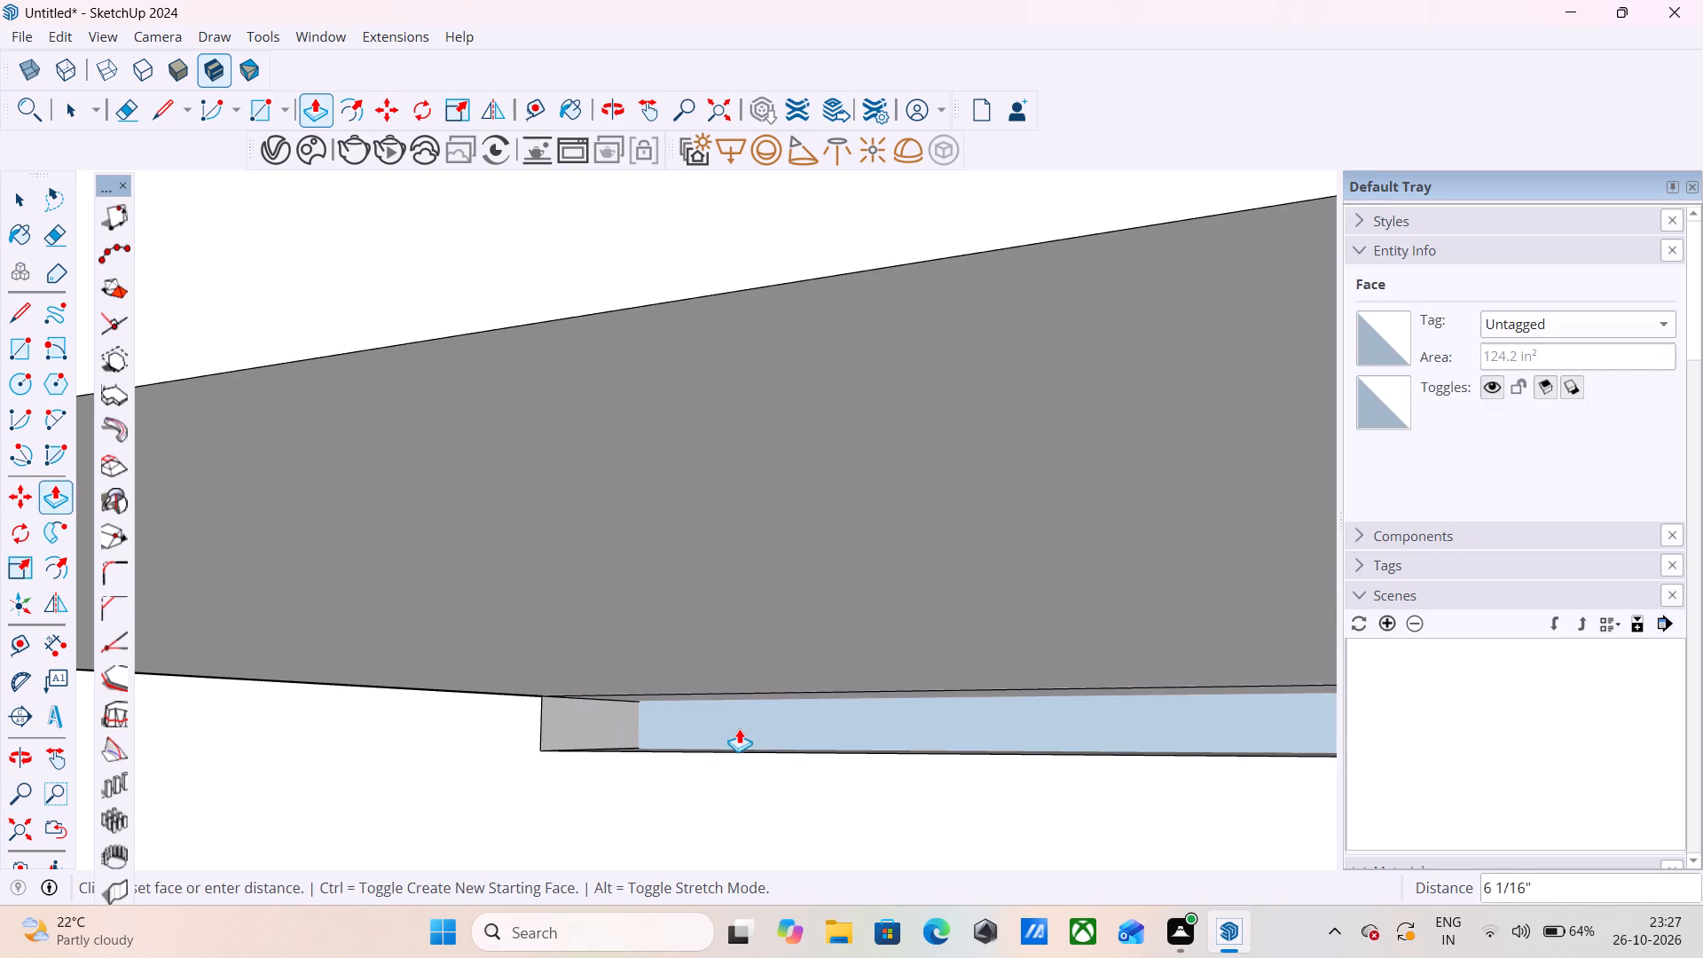
{"action": "key", "text": "1"}
{"action": "key", "text": "Return"}
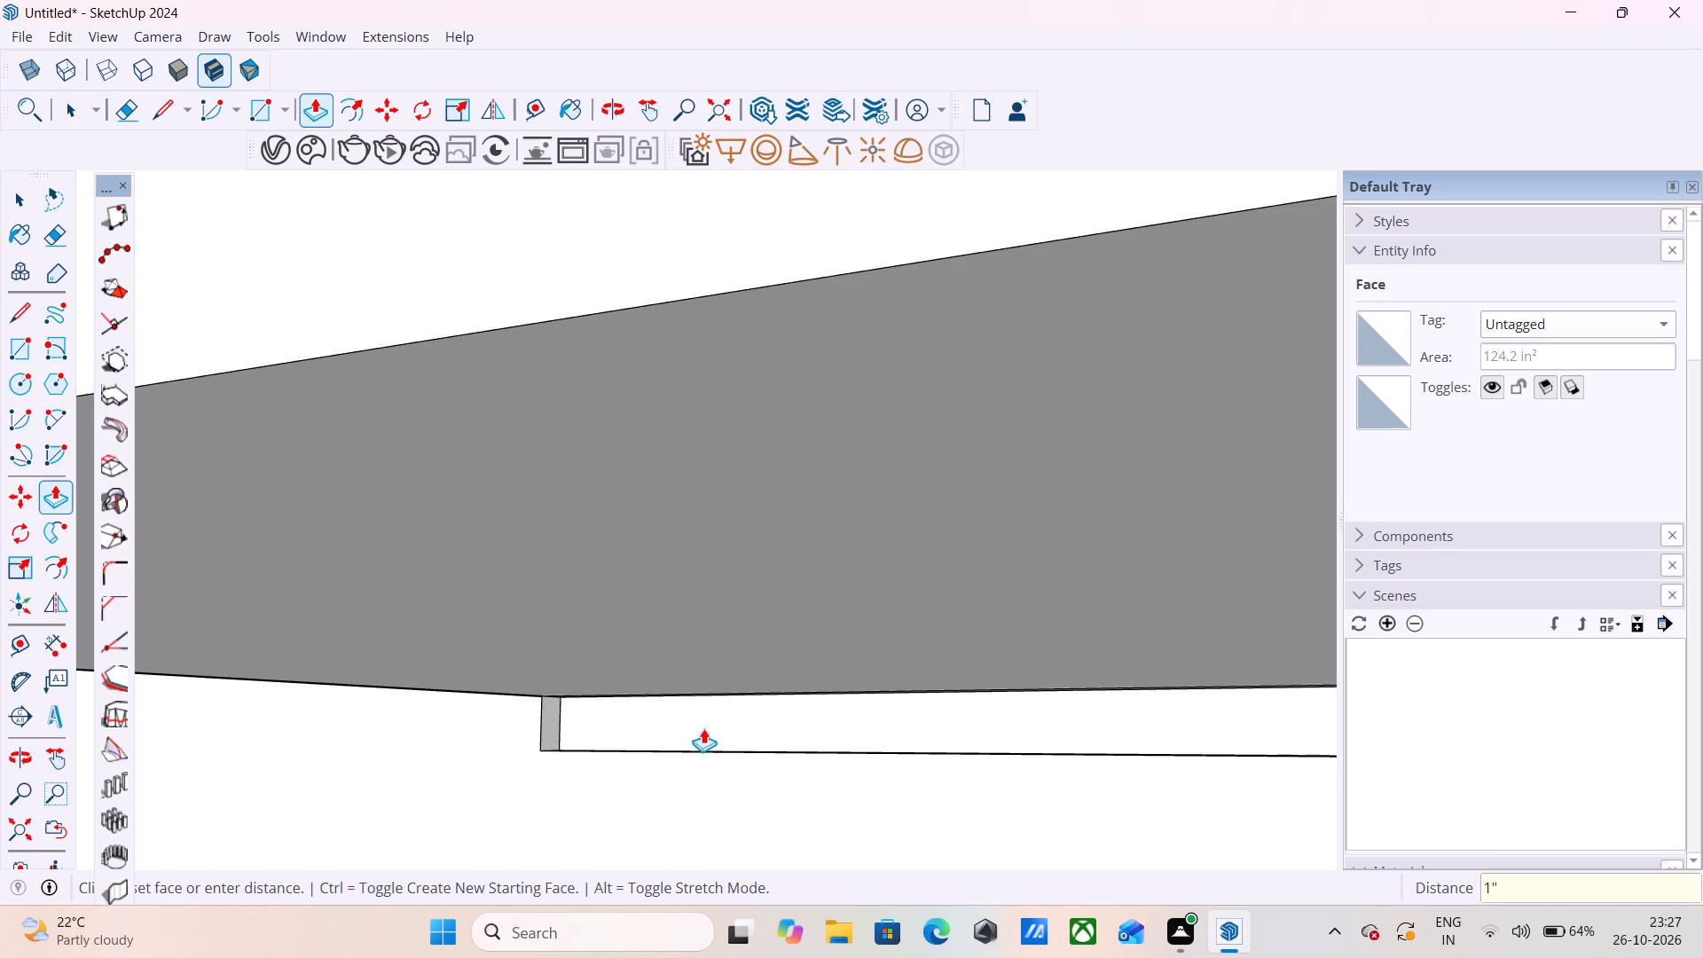
Push/Pull the left strip beneath the middle-row cabinets 1" out from the back wall.
{"action": "scroll", "coordinate": [762, 711], "scroll_direction": "down", "scroll_amount": 4}
{"action": "middle_click_drag", "start_coordinate": [606, 738], "coordinate": [867, 751]}
{"action": "scroll", "coordinate": [898, 742], "scroll_direction": "down", "scroll_amount": 5}
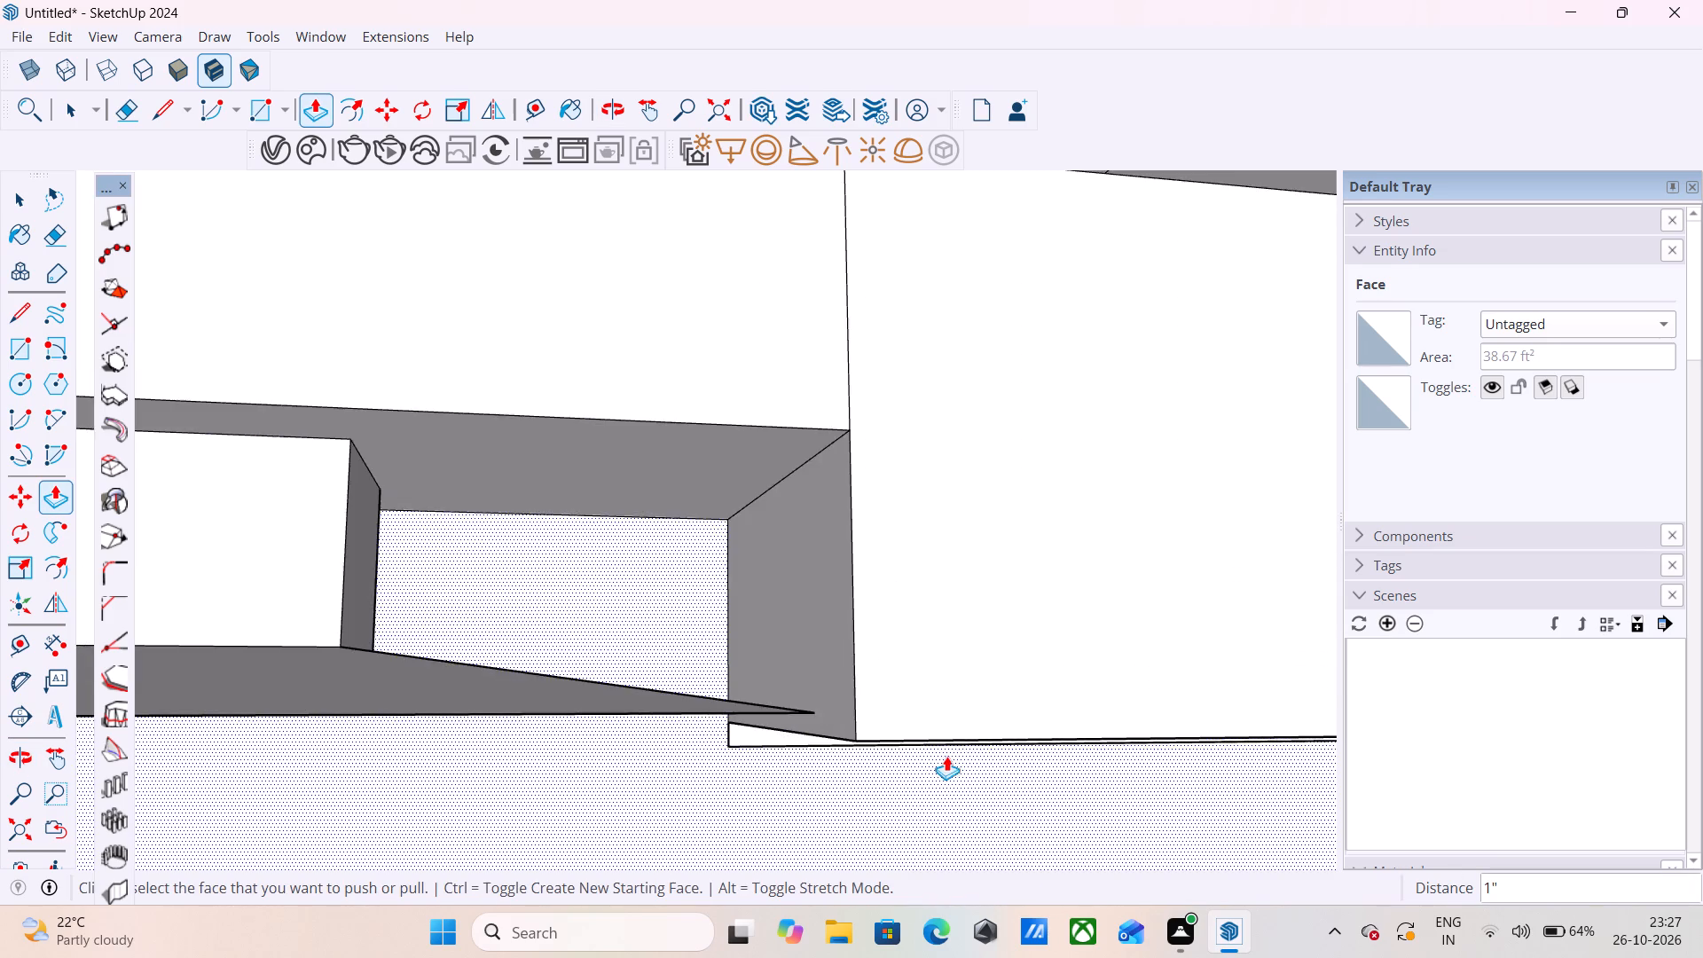
{"action": "scroll", "coordinate": [946, 756], "scroll_direction": "down", "scroll_amount": 11}
{"action": "scroll", "coordinate": [941, 745], "scroll_direction": "down", "scroll_amount": 11}
{"action": "scroll", "coordinate": [487, 754], "scroll_direction": "up", "scroll_amount": 15}
{"action": "middle_click_drag", "start_coordinate": [536, 757], "coordinate": [578, 695]}
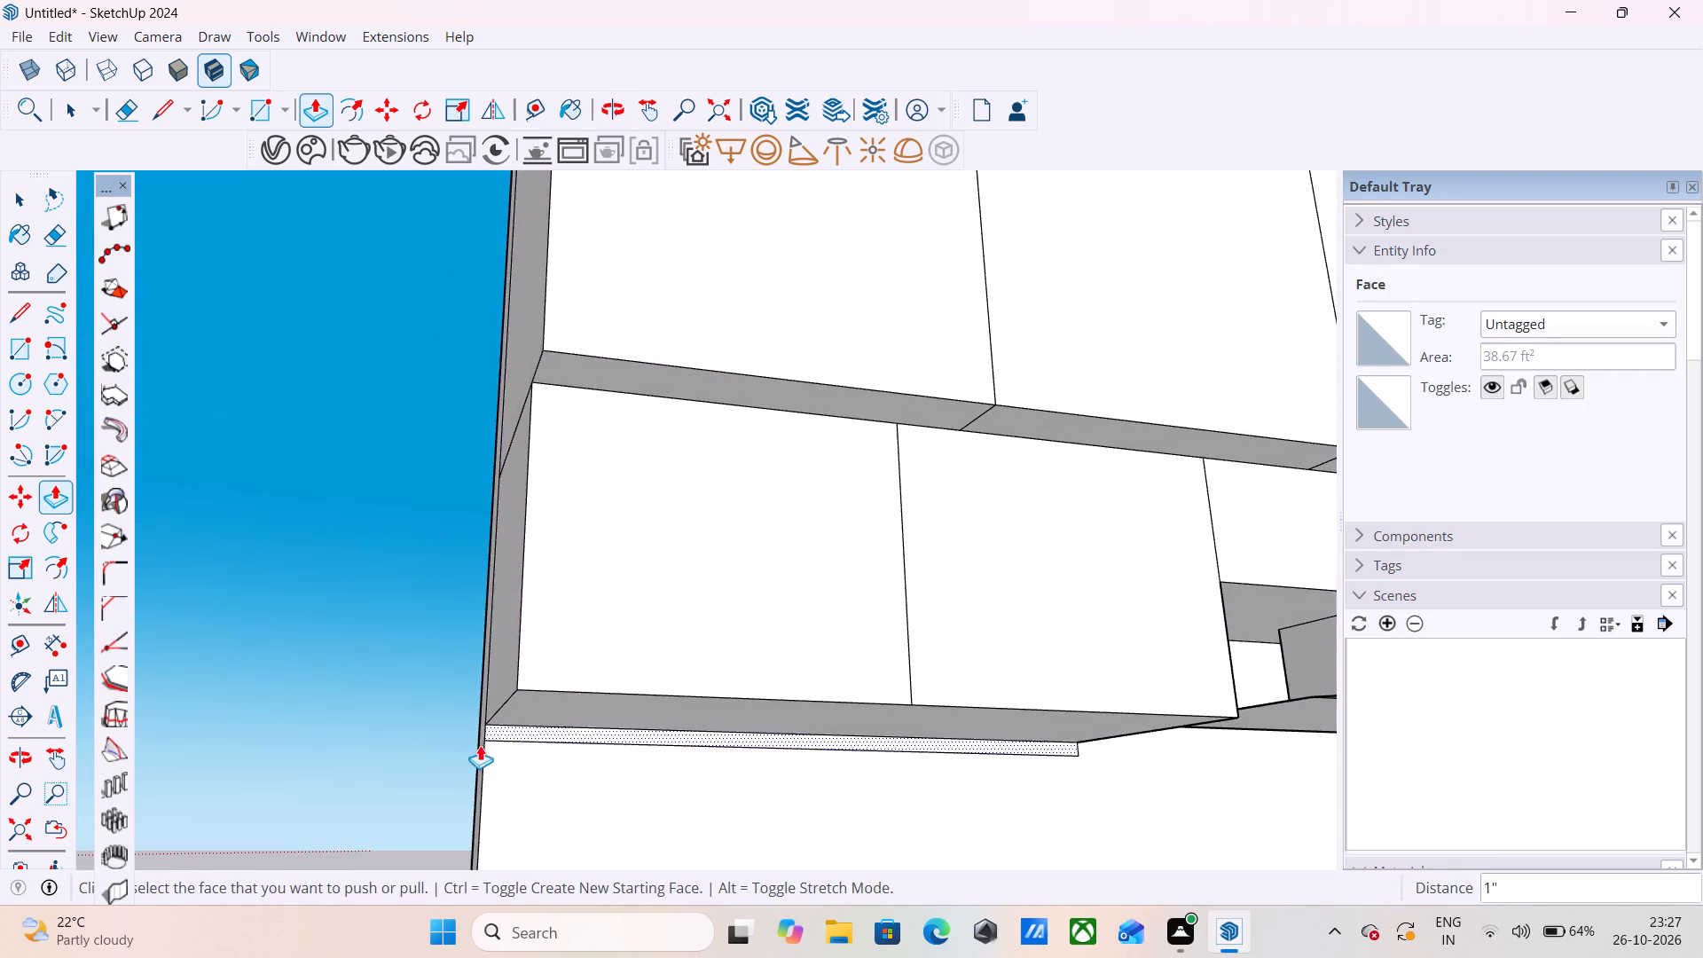
{"action": "scroll", "coordinate": [472, 743], "scroll_direction": "up", "scroll_amount": 7}
{"action": "left_click", "coordinate": [522, 728]}
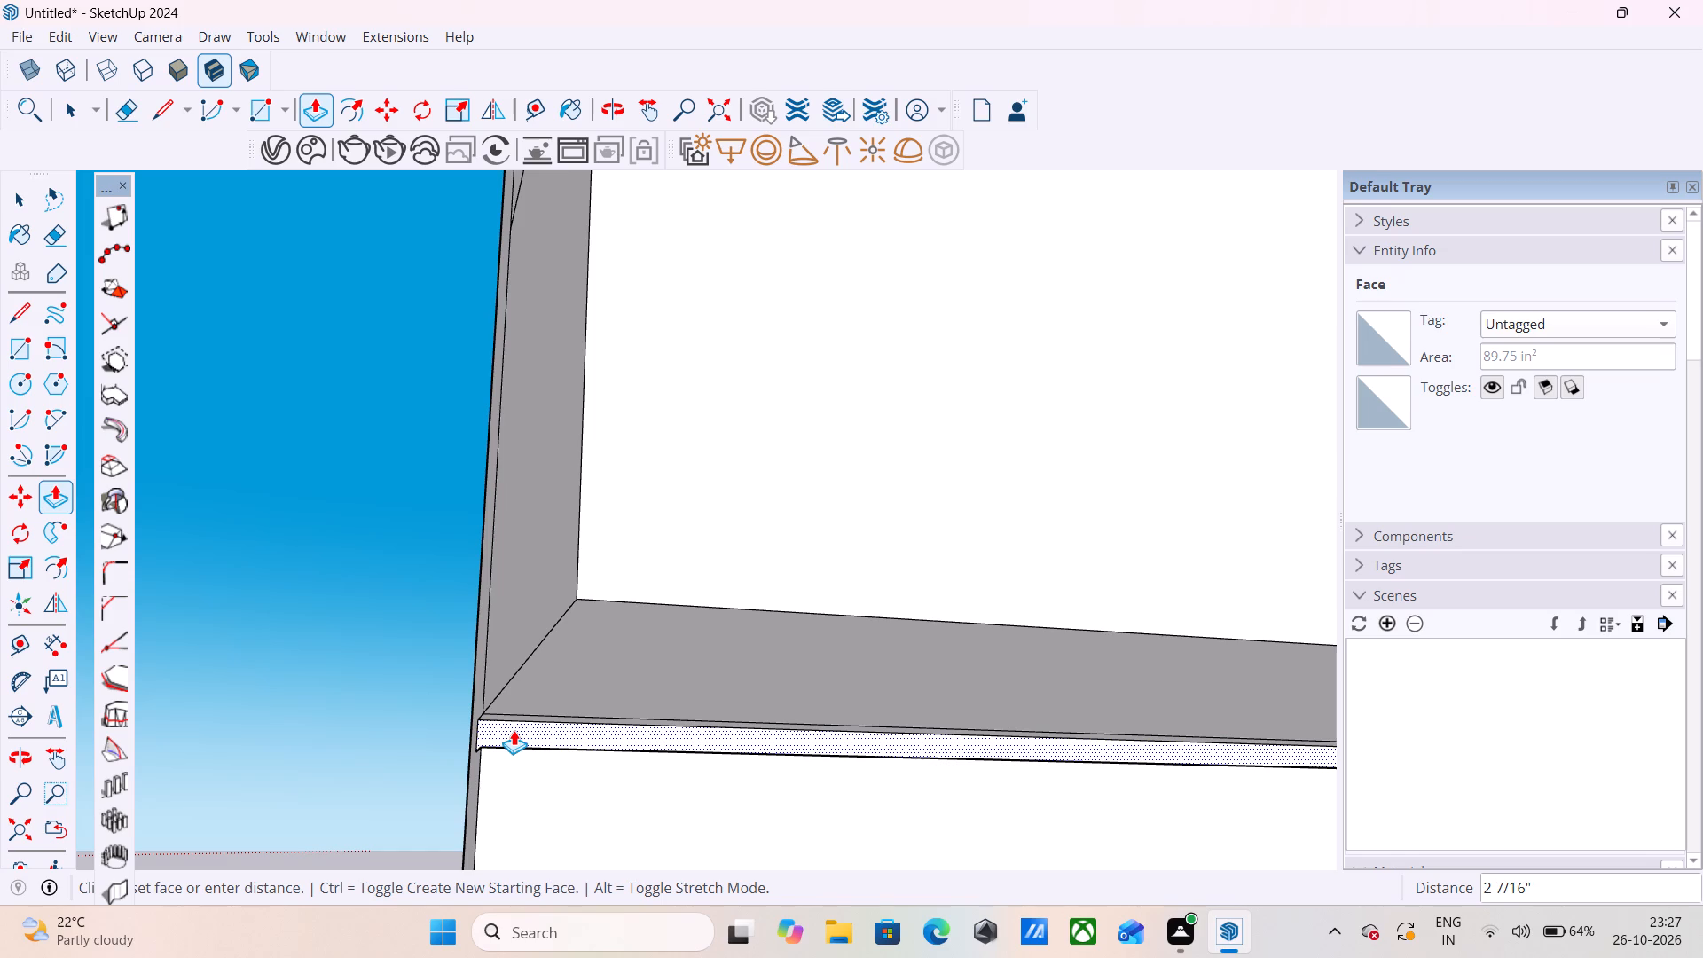
{"action": "key", "text": "1"}
{"action": "key", "text": "Return"}
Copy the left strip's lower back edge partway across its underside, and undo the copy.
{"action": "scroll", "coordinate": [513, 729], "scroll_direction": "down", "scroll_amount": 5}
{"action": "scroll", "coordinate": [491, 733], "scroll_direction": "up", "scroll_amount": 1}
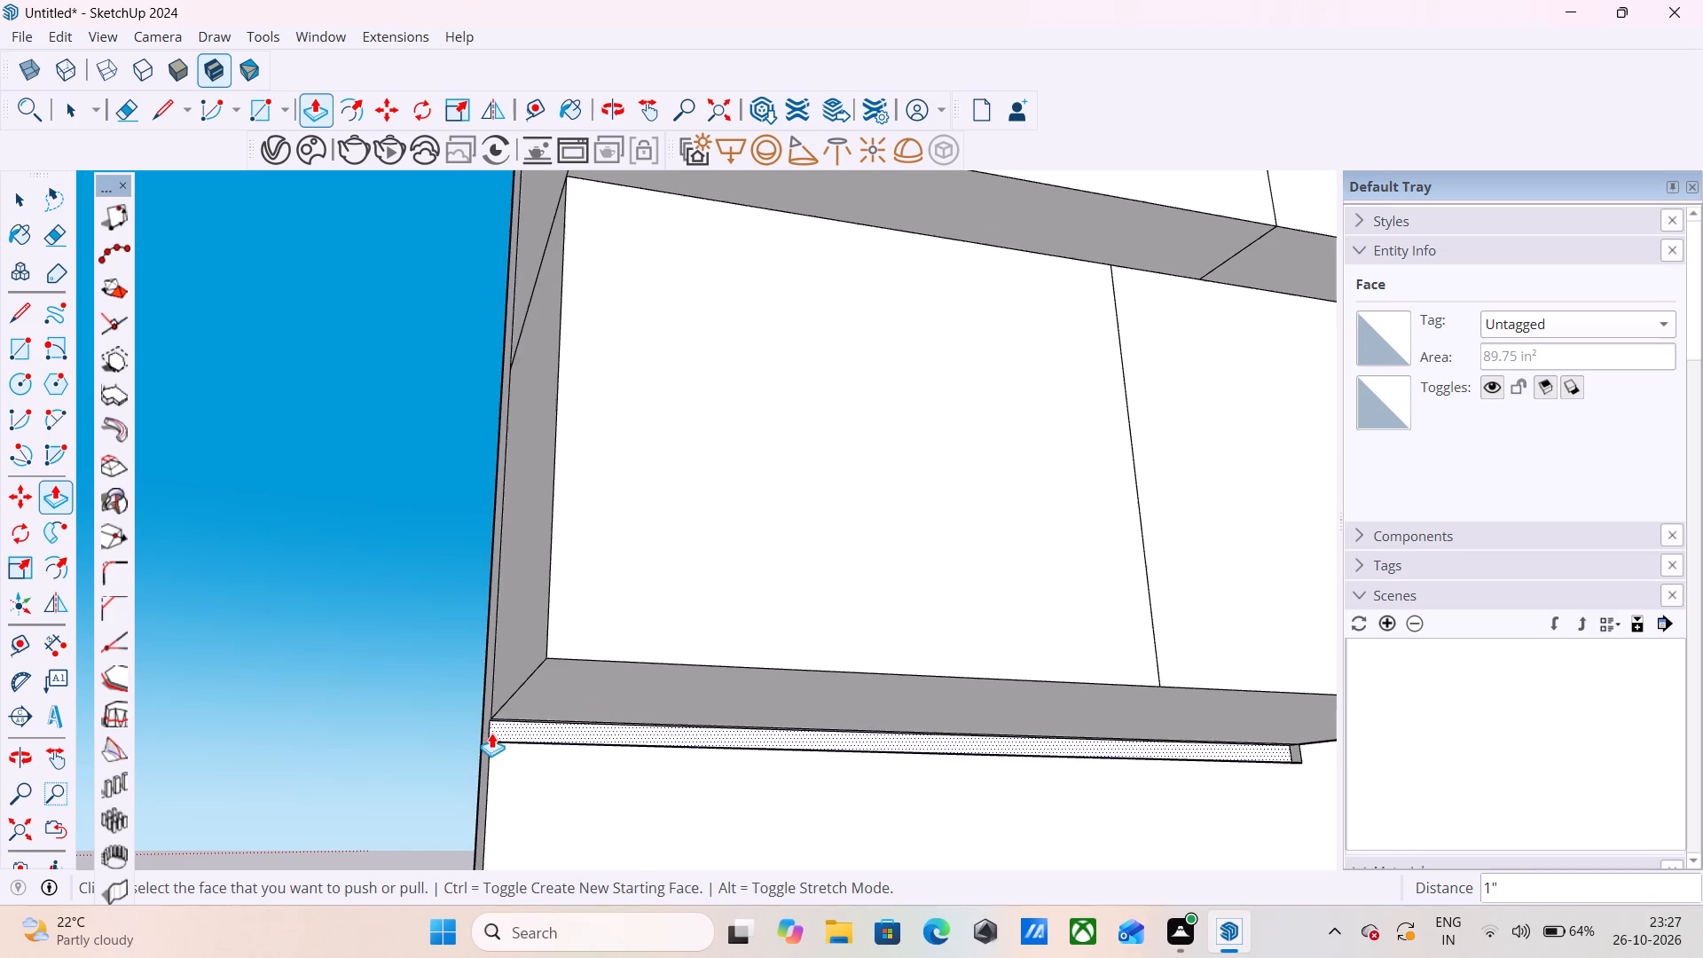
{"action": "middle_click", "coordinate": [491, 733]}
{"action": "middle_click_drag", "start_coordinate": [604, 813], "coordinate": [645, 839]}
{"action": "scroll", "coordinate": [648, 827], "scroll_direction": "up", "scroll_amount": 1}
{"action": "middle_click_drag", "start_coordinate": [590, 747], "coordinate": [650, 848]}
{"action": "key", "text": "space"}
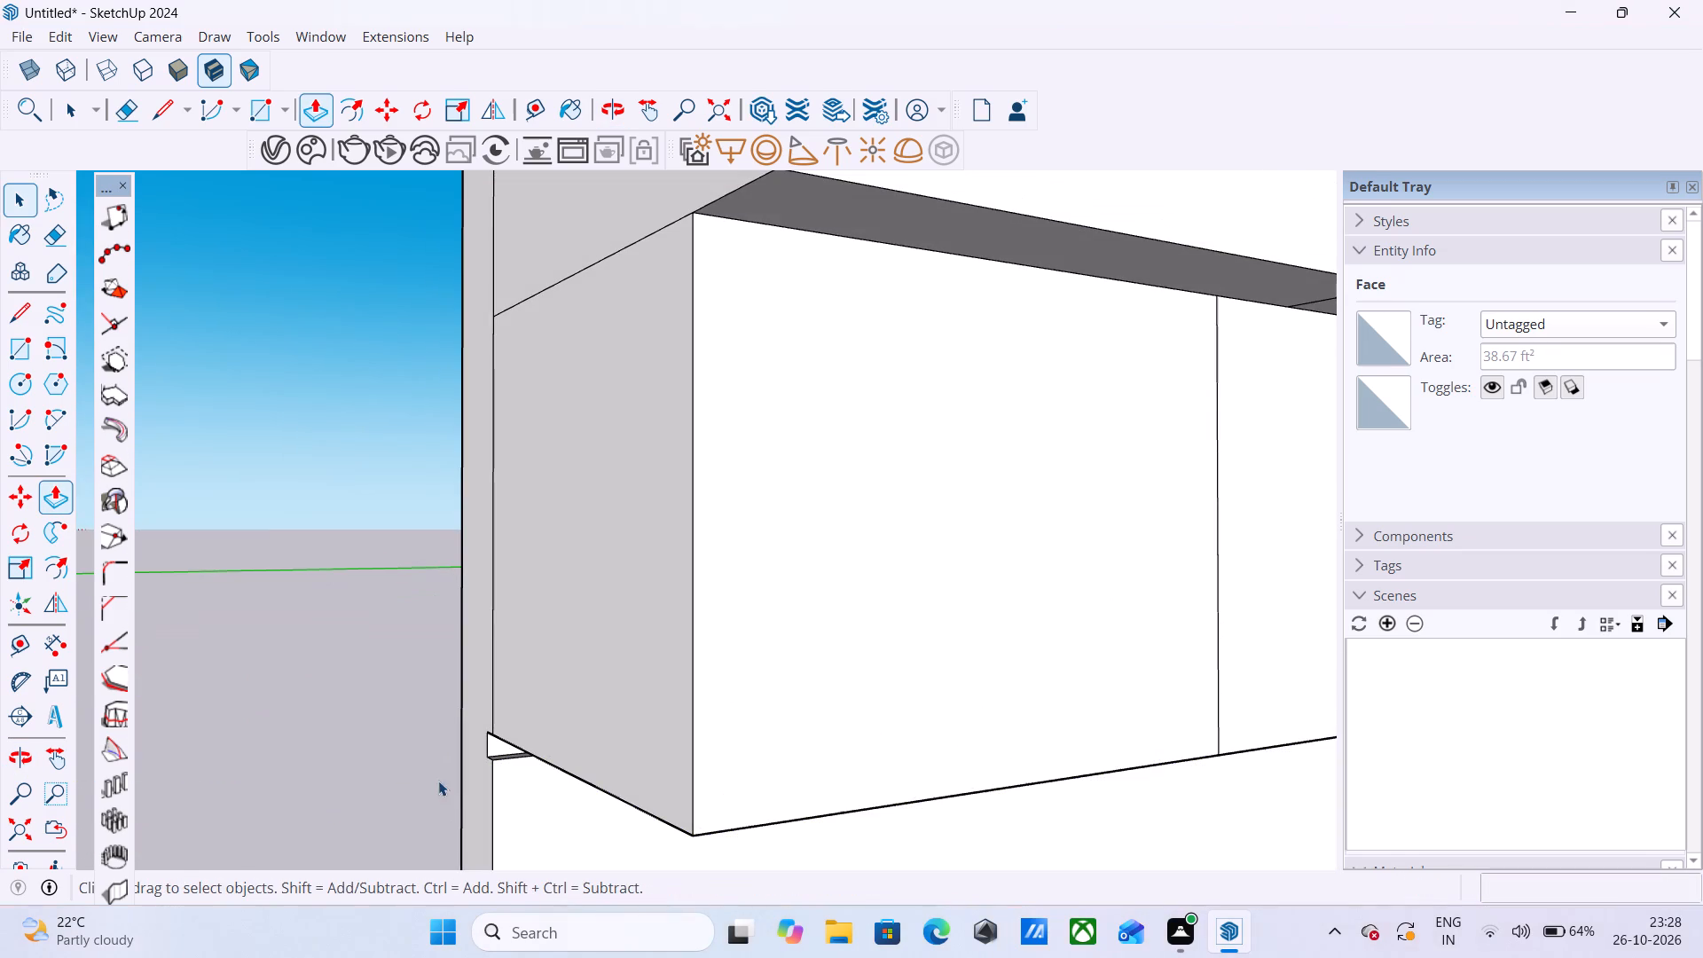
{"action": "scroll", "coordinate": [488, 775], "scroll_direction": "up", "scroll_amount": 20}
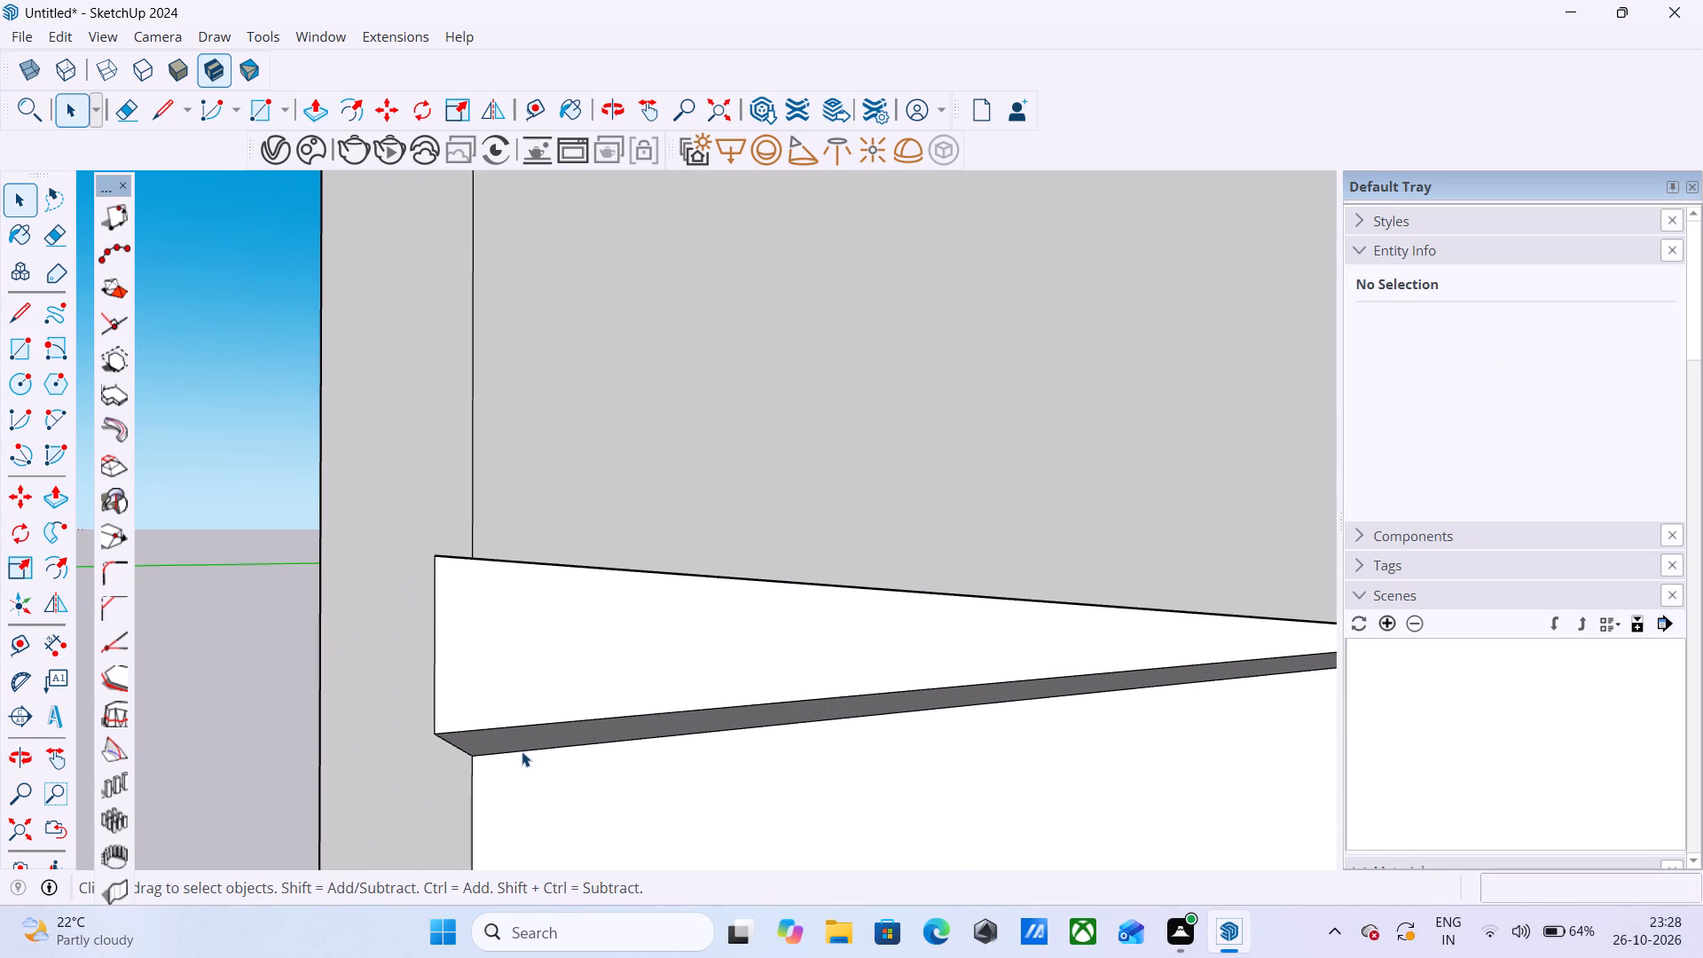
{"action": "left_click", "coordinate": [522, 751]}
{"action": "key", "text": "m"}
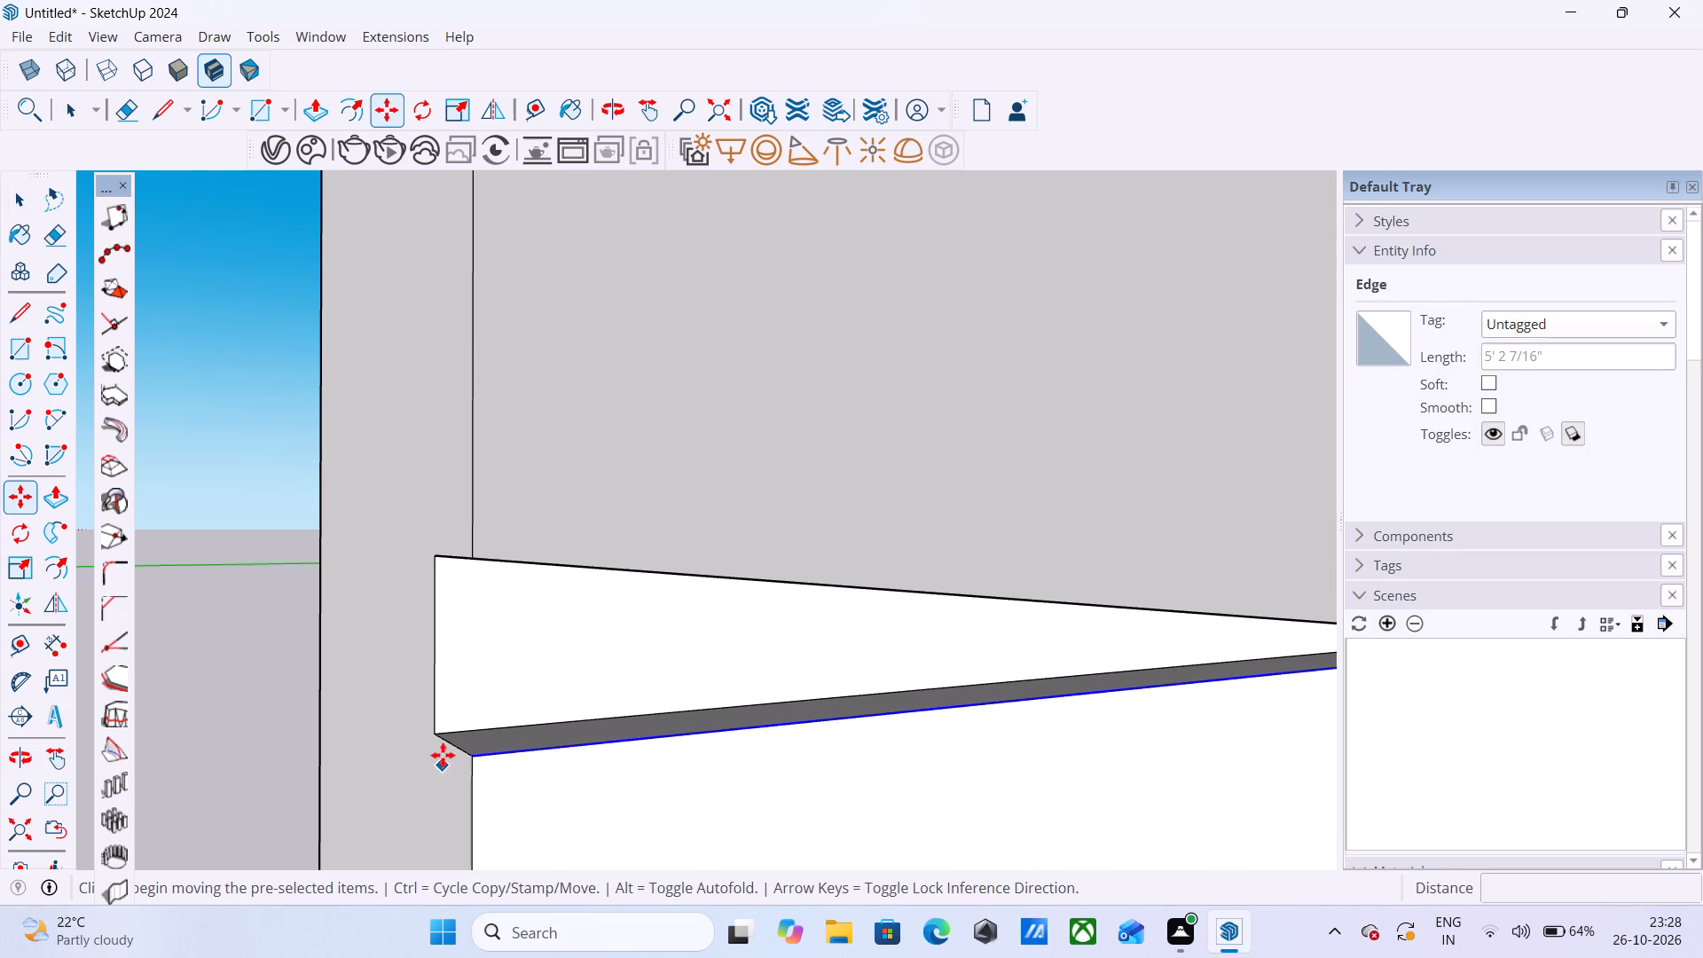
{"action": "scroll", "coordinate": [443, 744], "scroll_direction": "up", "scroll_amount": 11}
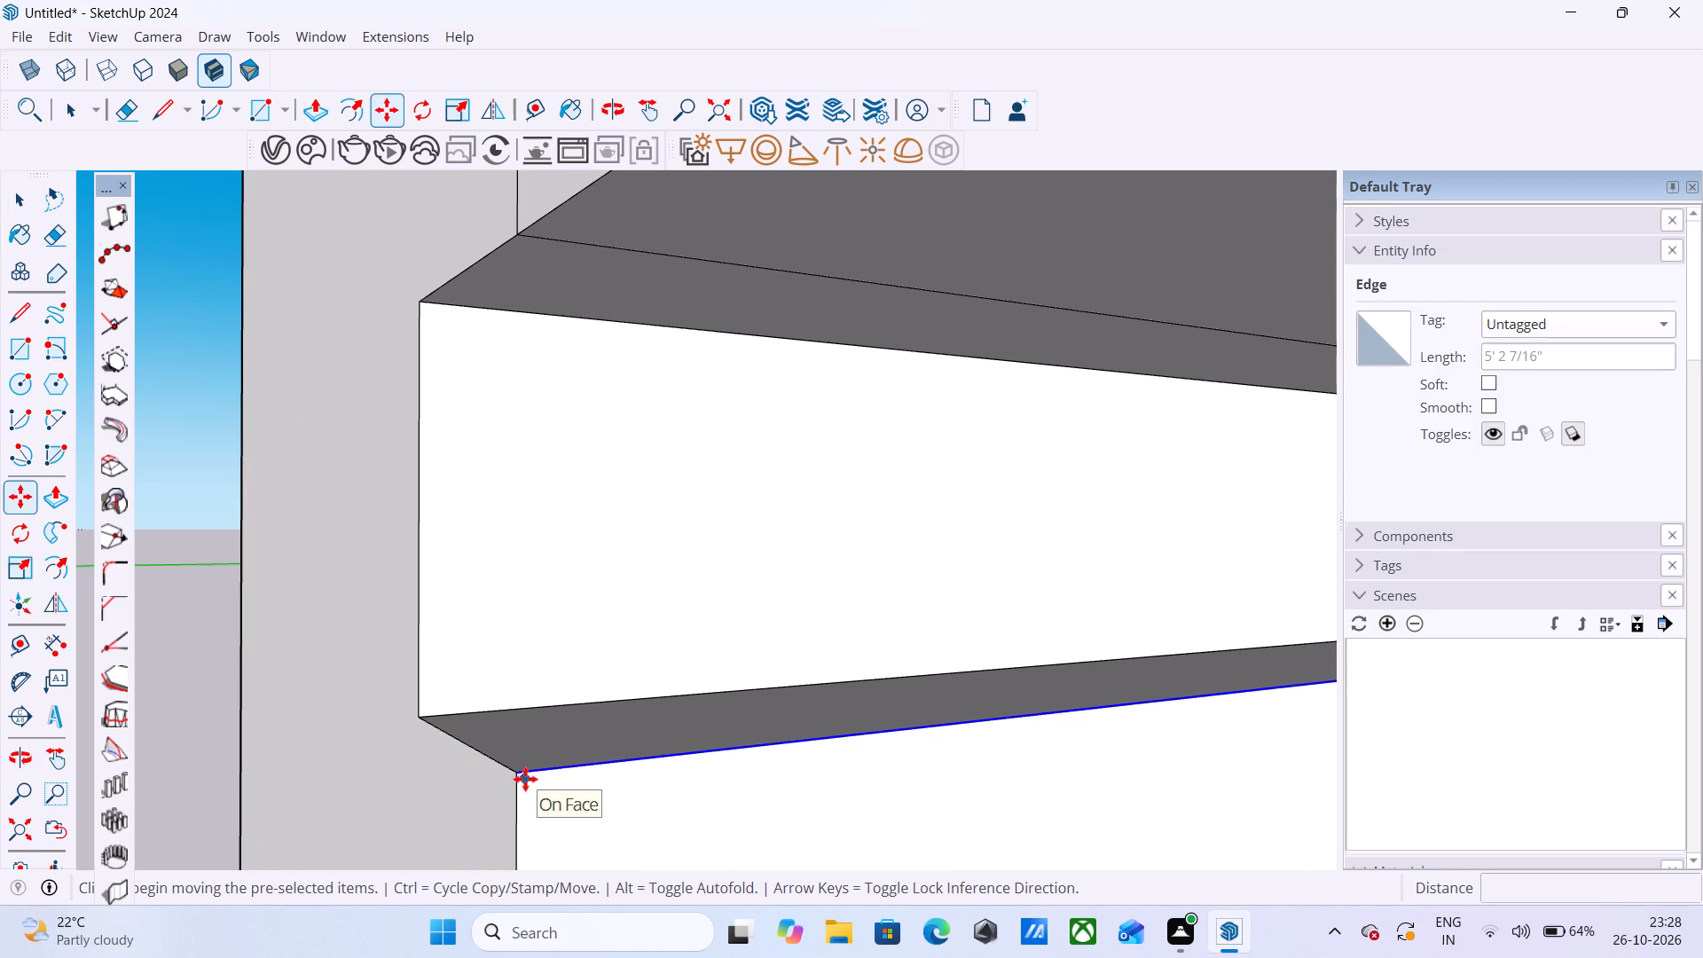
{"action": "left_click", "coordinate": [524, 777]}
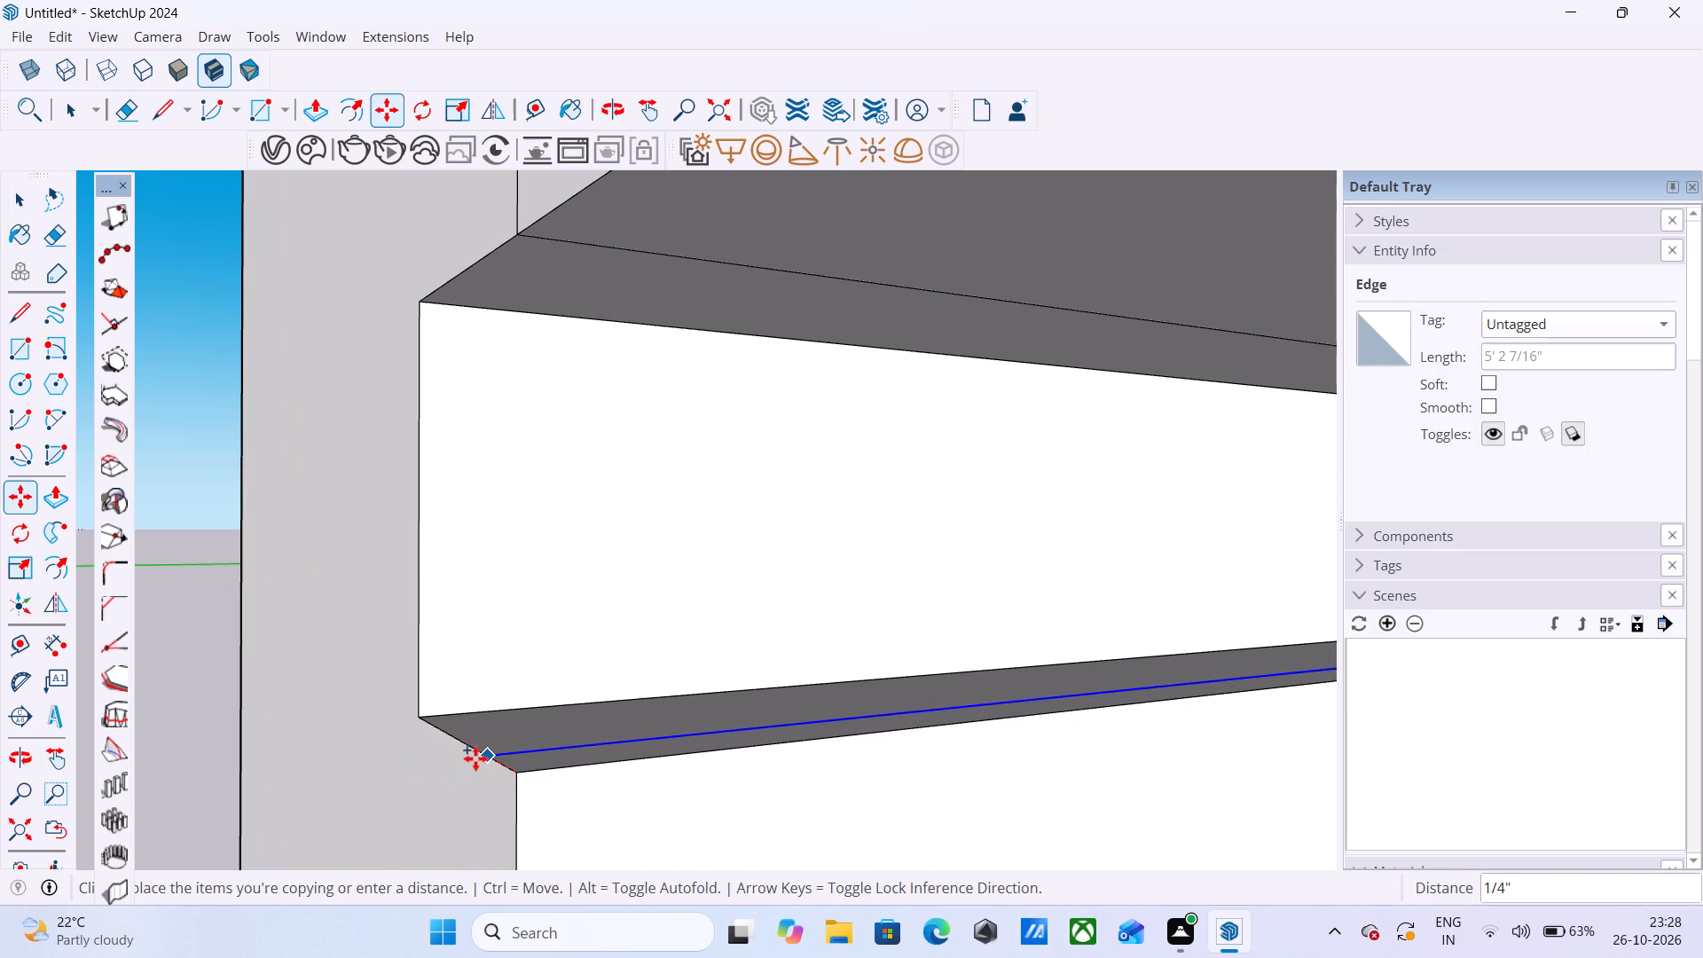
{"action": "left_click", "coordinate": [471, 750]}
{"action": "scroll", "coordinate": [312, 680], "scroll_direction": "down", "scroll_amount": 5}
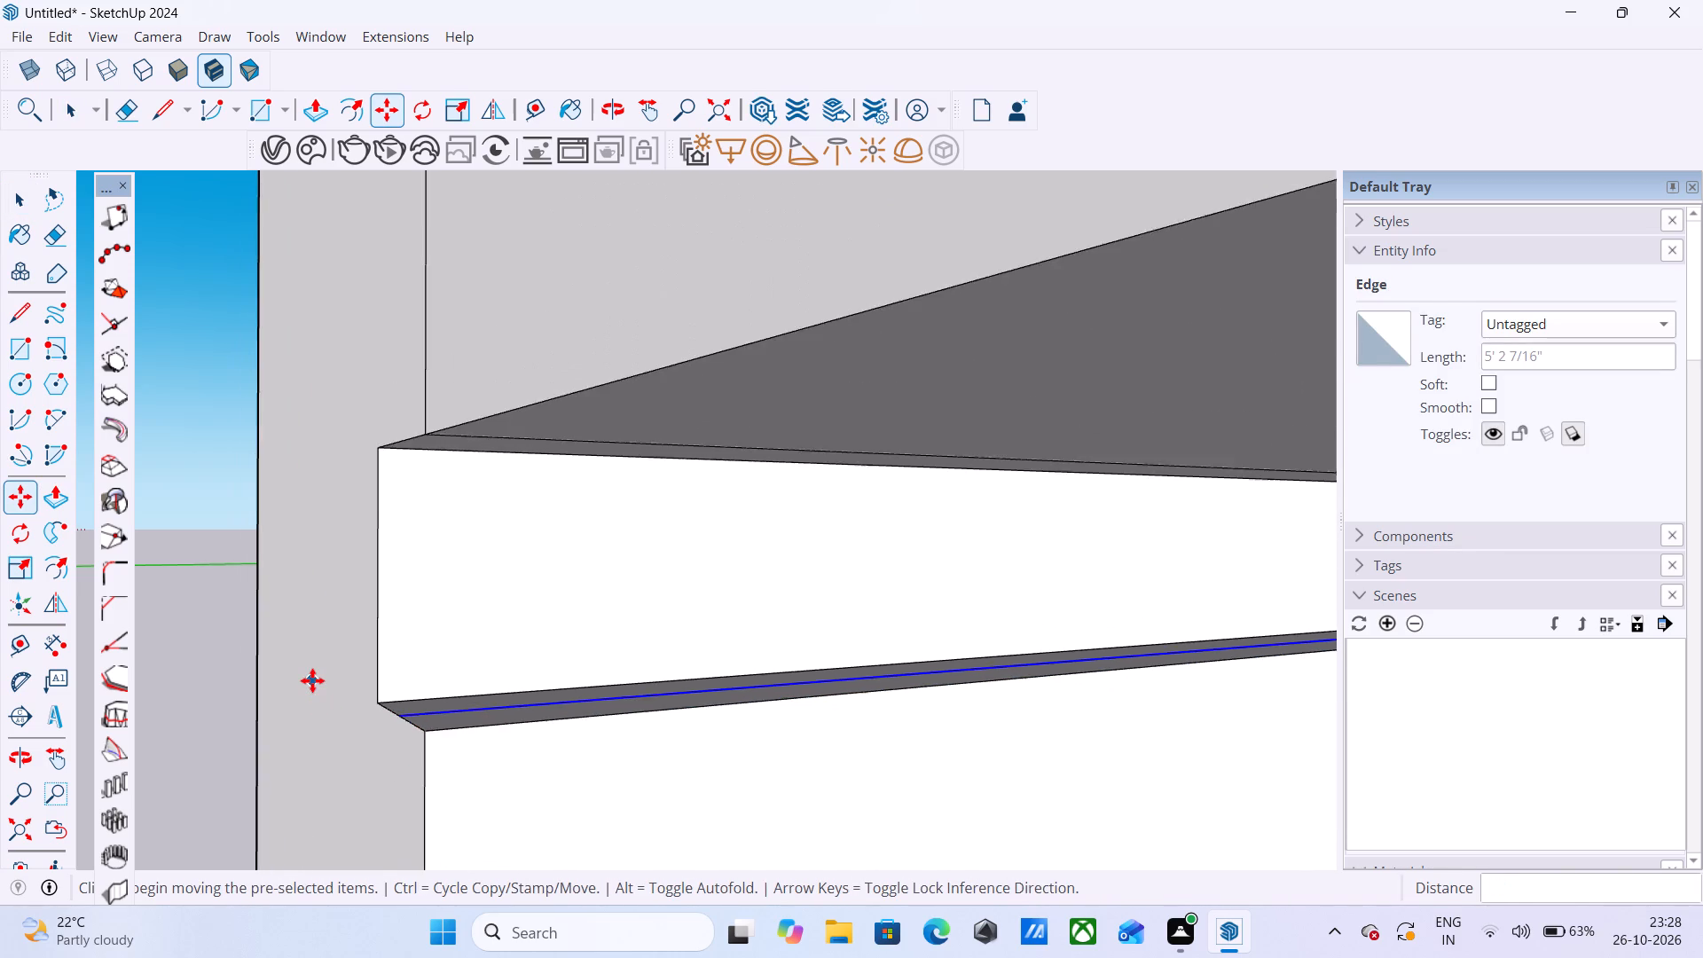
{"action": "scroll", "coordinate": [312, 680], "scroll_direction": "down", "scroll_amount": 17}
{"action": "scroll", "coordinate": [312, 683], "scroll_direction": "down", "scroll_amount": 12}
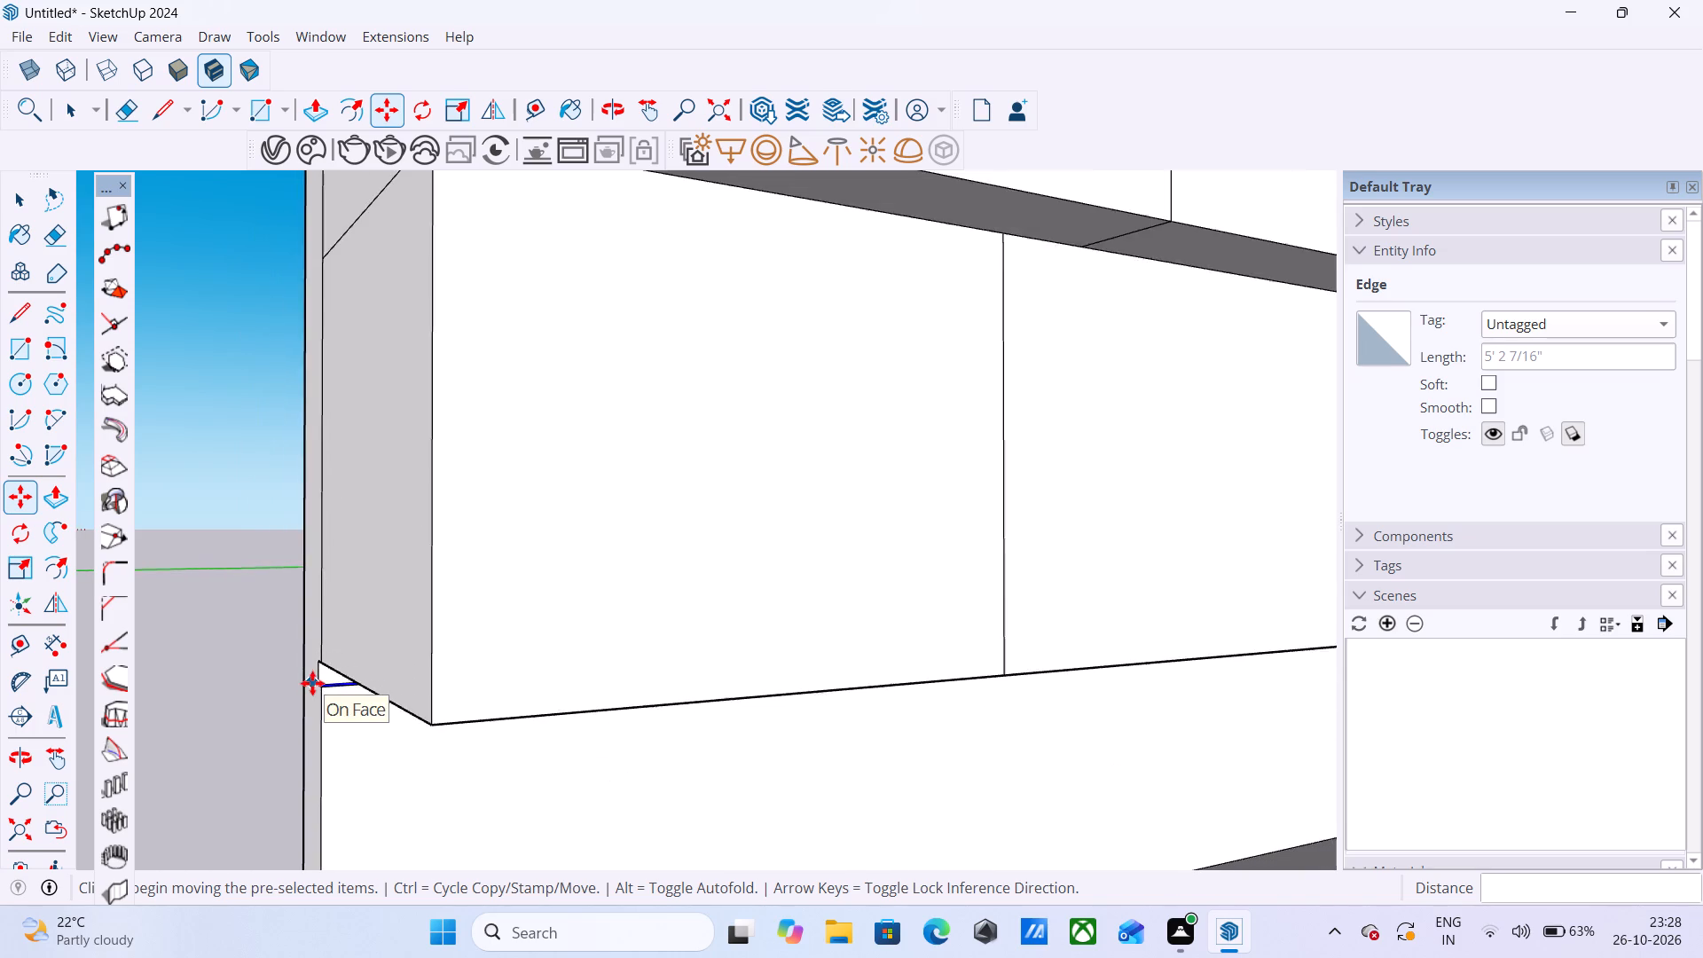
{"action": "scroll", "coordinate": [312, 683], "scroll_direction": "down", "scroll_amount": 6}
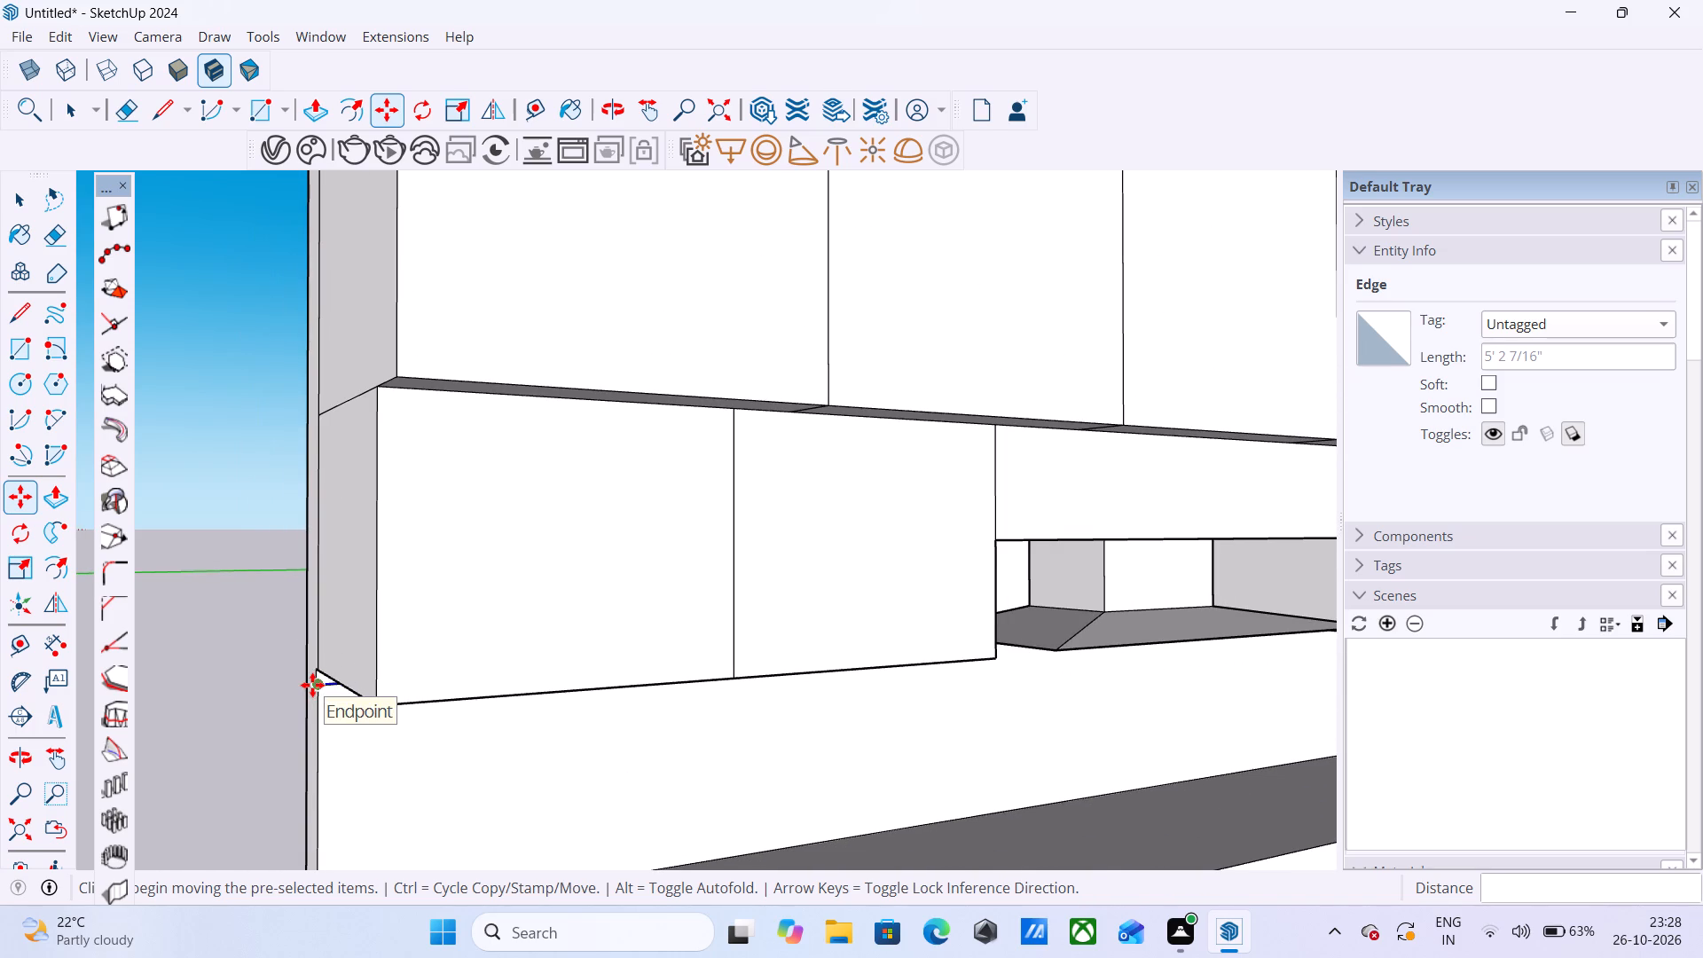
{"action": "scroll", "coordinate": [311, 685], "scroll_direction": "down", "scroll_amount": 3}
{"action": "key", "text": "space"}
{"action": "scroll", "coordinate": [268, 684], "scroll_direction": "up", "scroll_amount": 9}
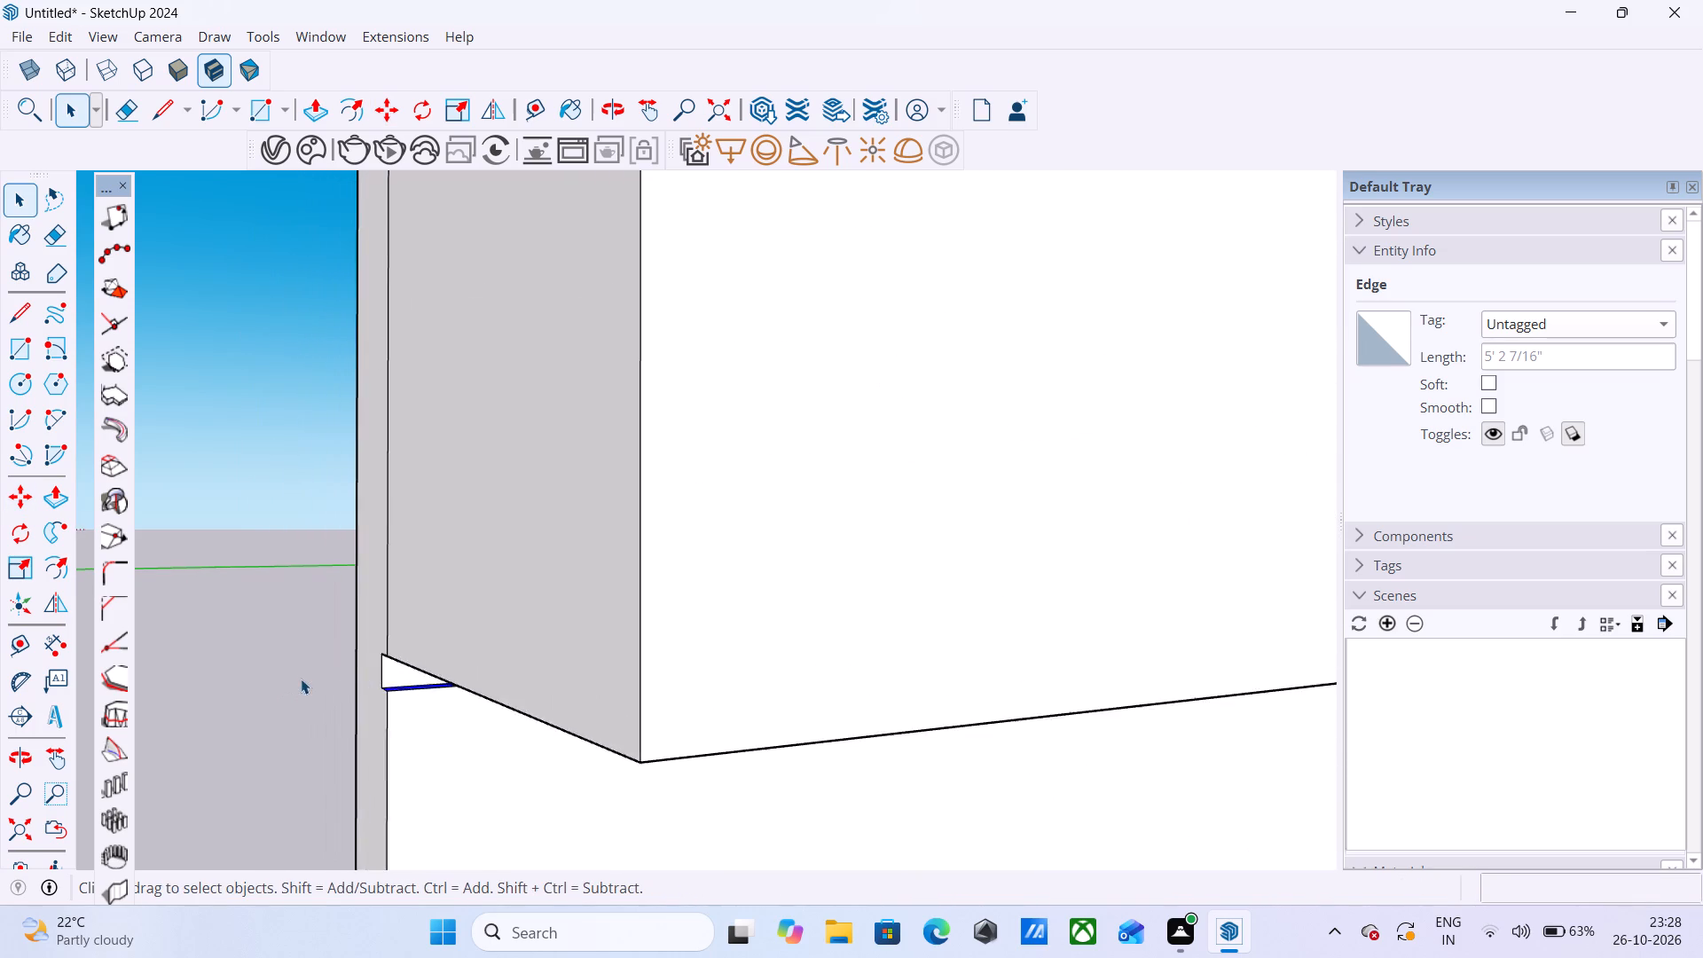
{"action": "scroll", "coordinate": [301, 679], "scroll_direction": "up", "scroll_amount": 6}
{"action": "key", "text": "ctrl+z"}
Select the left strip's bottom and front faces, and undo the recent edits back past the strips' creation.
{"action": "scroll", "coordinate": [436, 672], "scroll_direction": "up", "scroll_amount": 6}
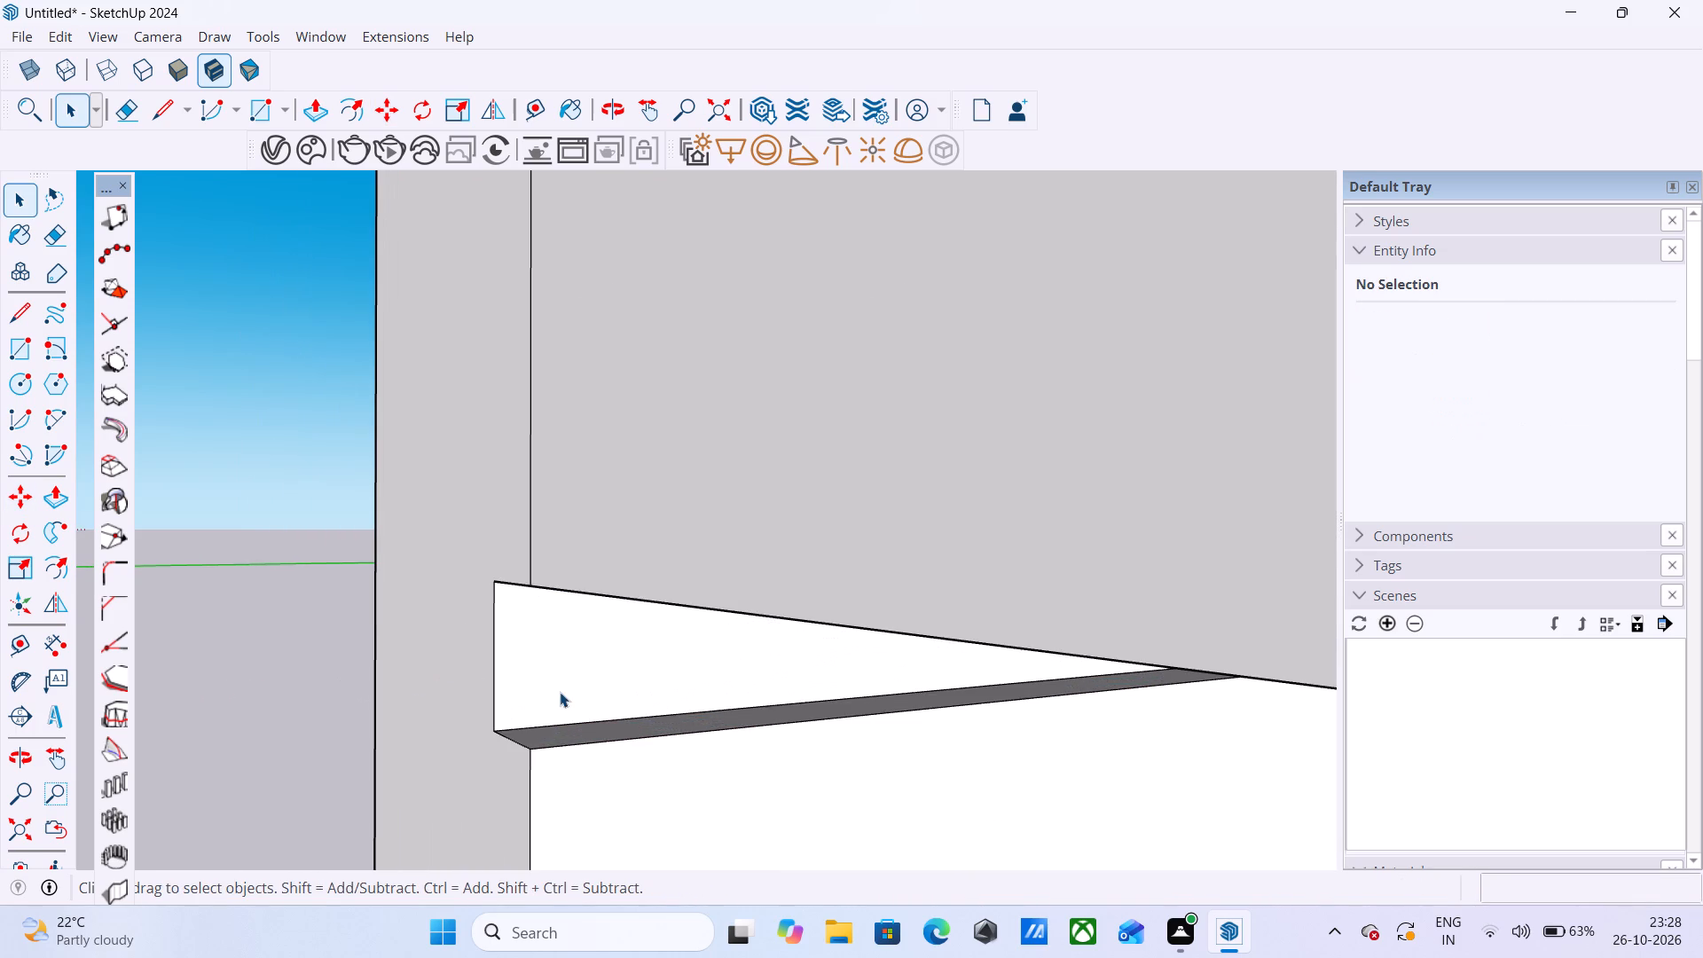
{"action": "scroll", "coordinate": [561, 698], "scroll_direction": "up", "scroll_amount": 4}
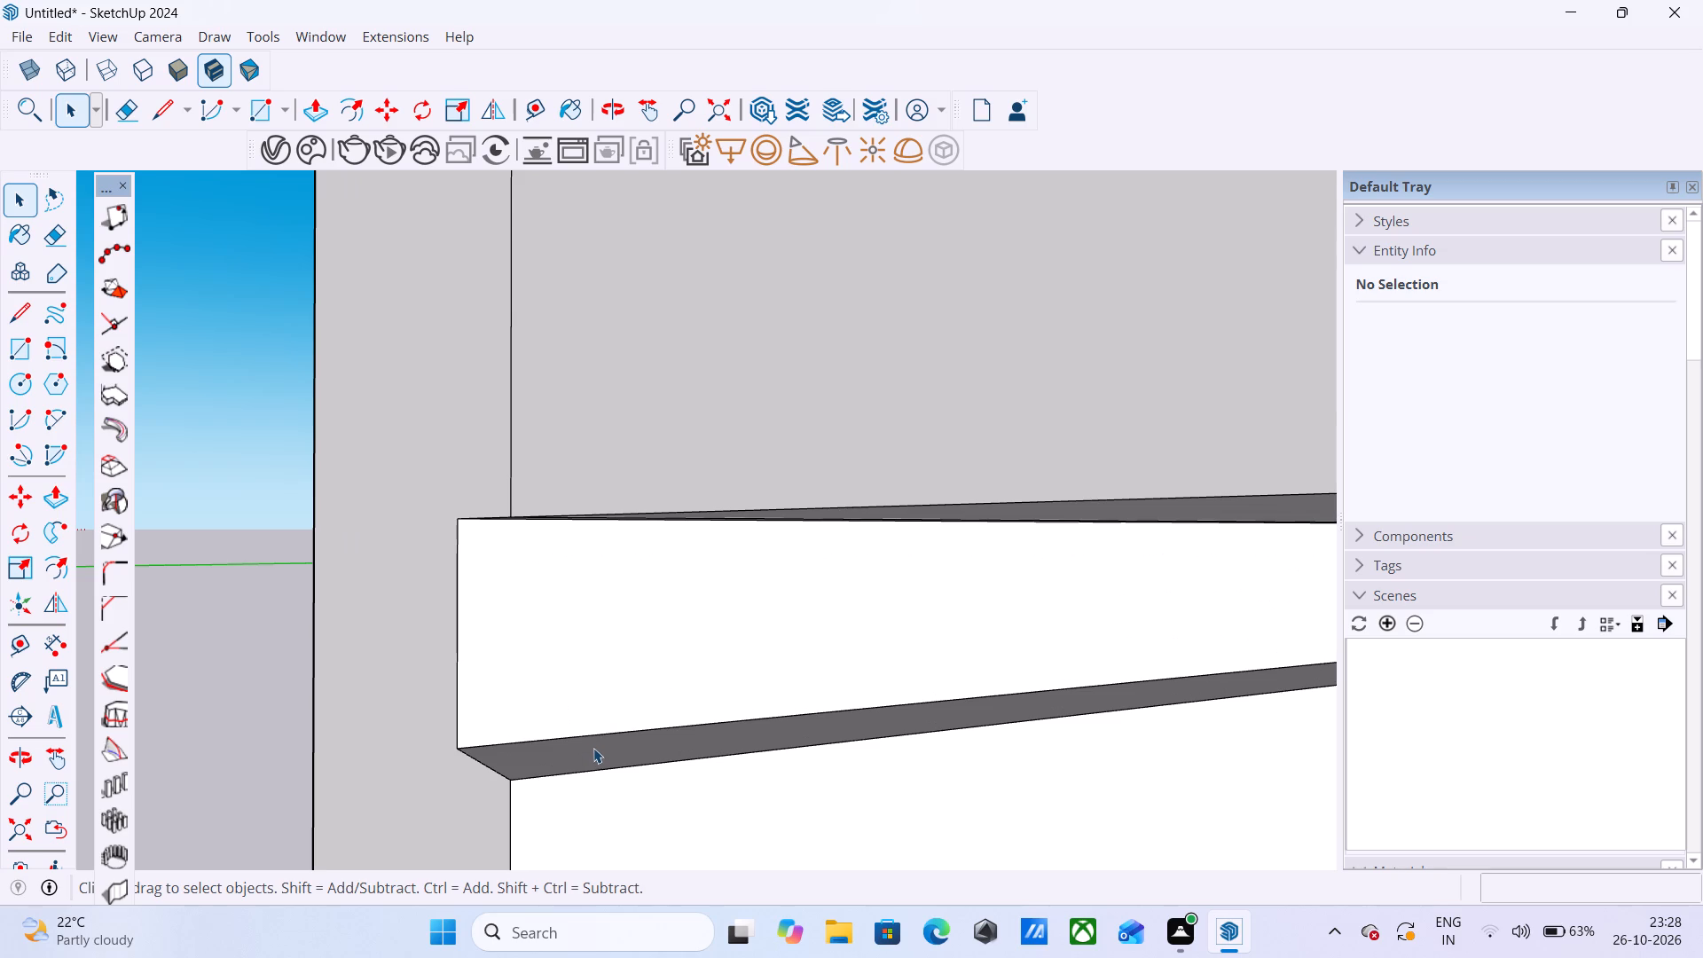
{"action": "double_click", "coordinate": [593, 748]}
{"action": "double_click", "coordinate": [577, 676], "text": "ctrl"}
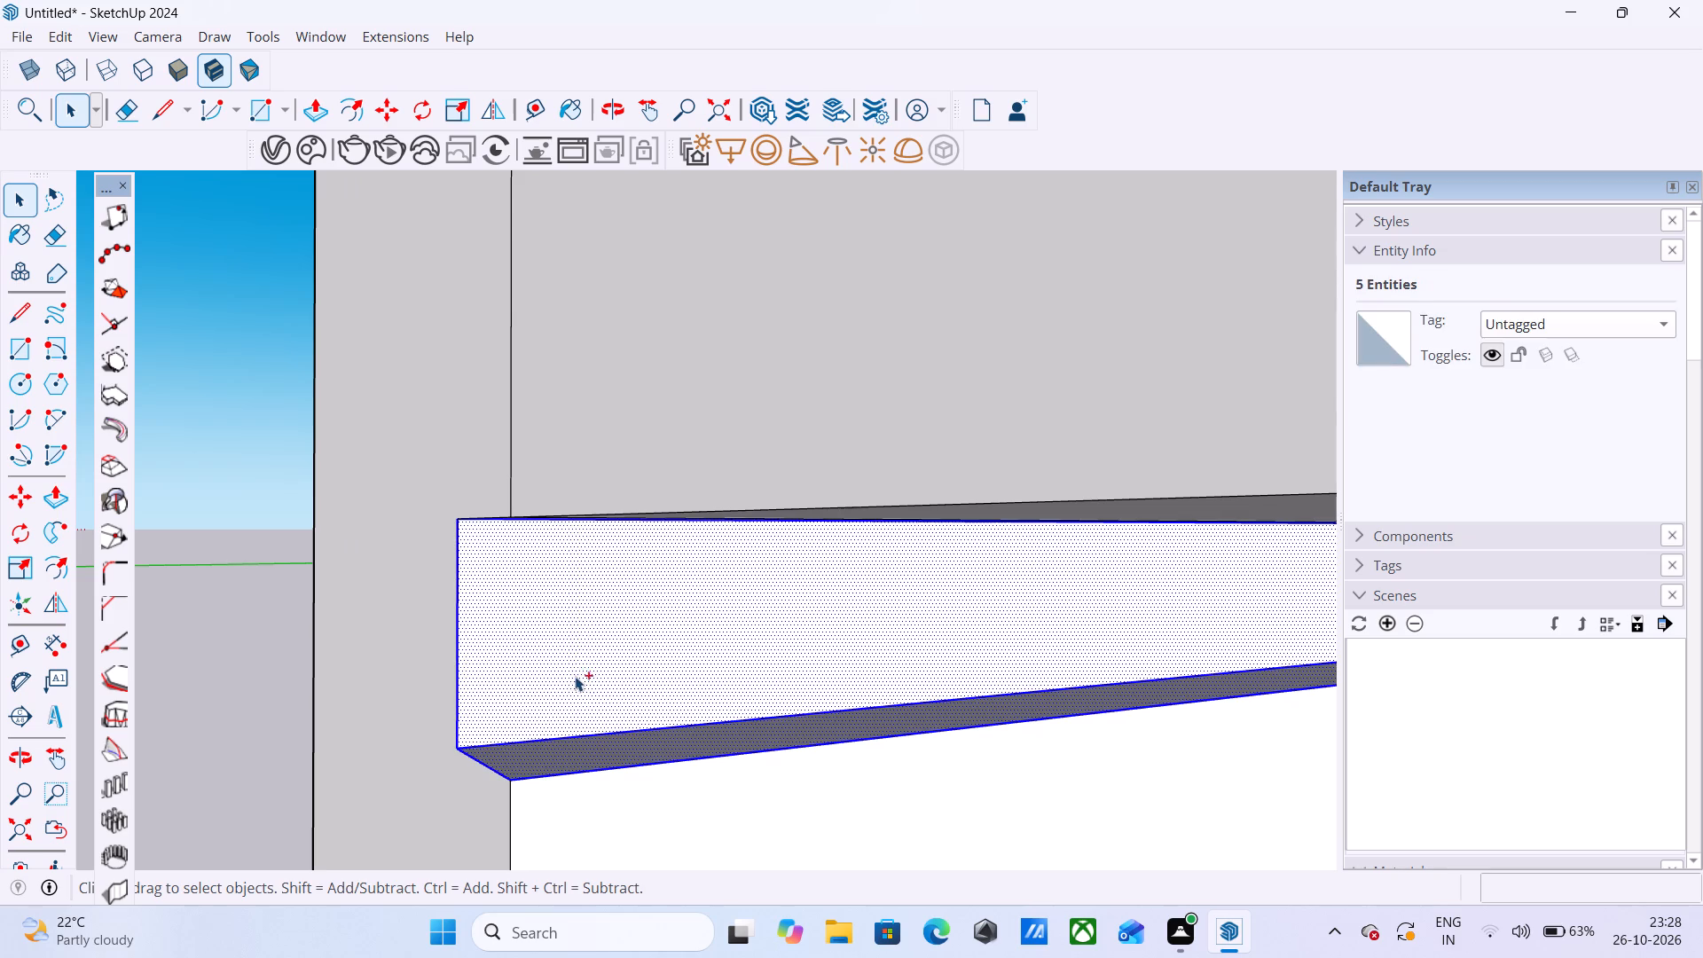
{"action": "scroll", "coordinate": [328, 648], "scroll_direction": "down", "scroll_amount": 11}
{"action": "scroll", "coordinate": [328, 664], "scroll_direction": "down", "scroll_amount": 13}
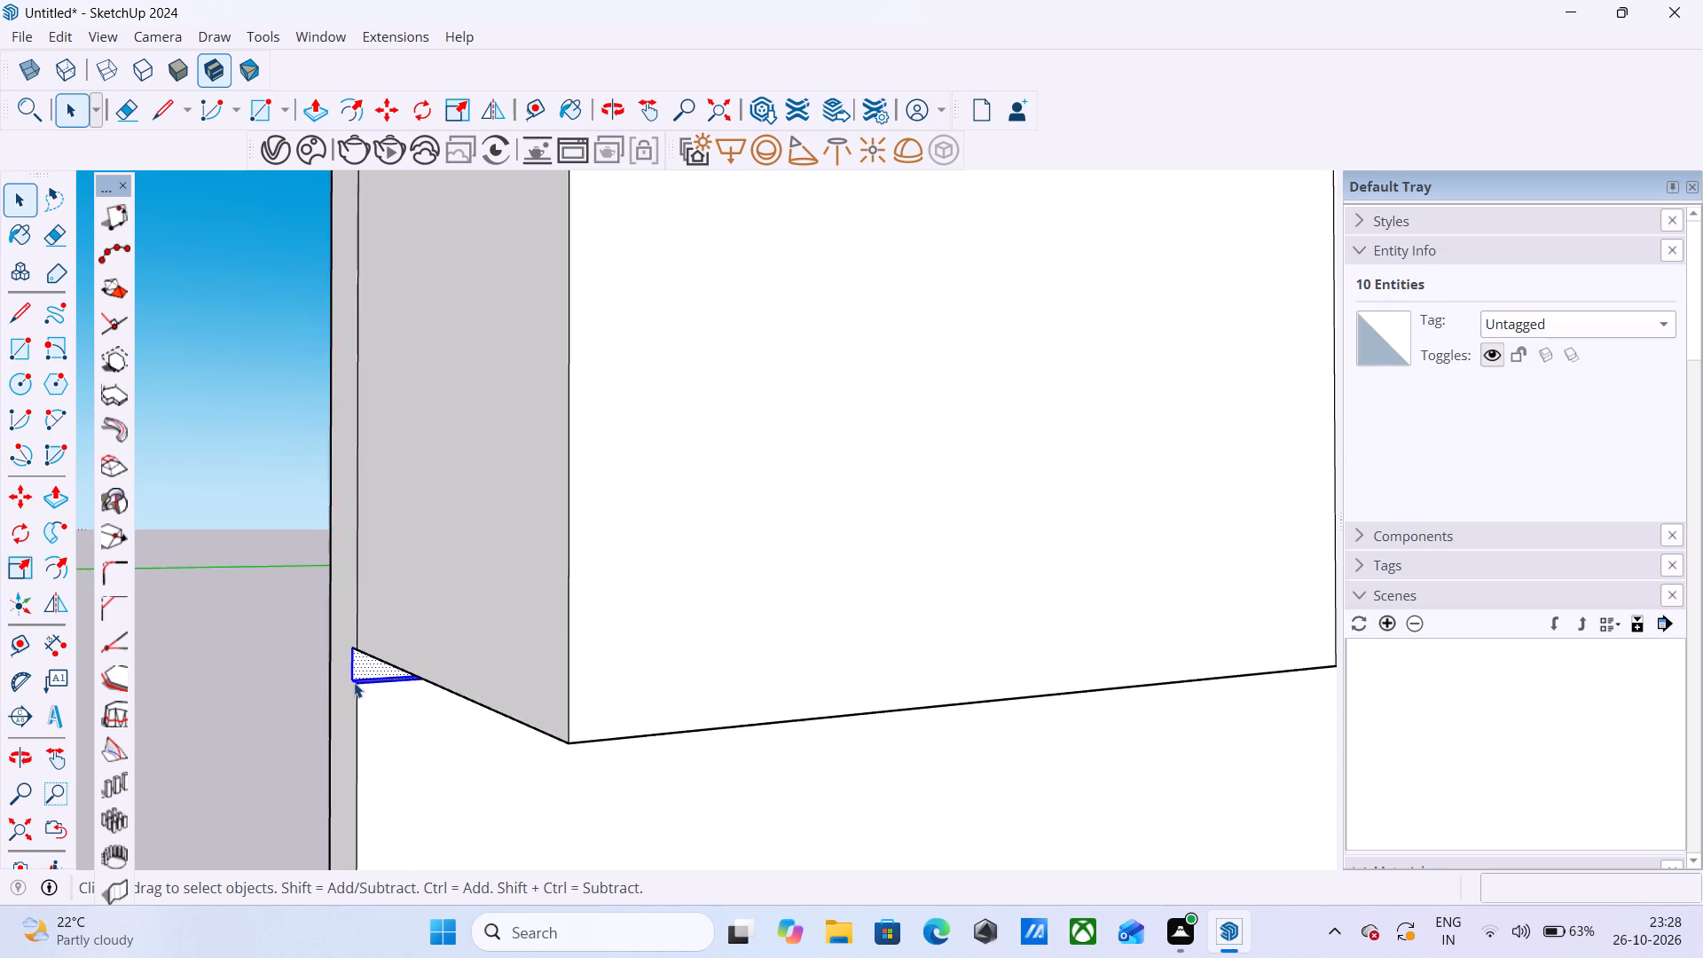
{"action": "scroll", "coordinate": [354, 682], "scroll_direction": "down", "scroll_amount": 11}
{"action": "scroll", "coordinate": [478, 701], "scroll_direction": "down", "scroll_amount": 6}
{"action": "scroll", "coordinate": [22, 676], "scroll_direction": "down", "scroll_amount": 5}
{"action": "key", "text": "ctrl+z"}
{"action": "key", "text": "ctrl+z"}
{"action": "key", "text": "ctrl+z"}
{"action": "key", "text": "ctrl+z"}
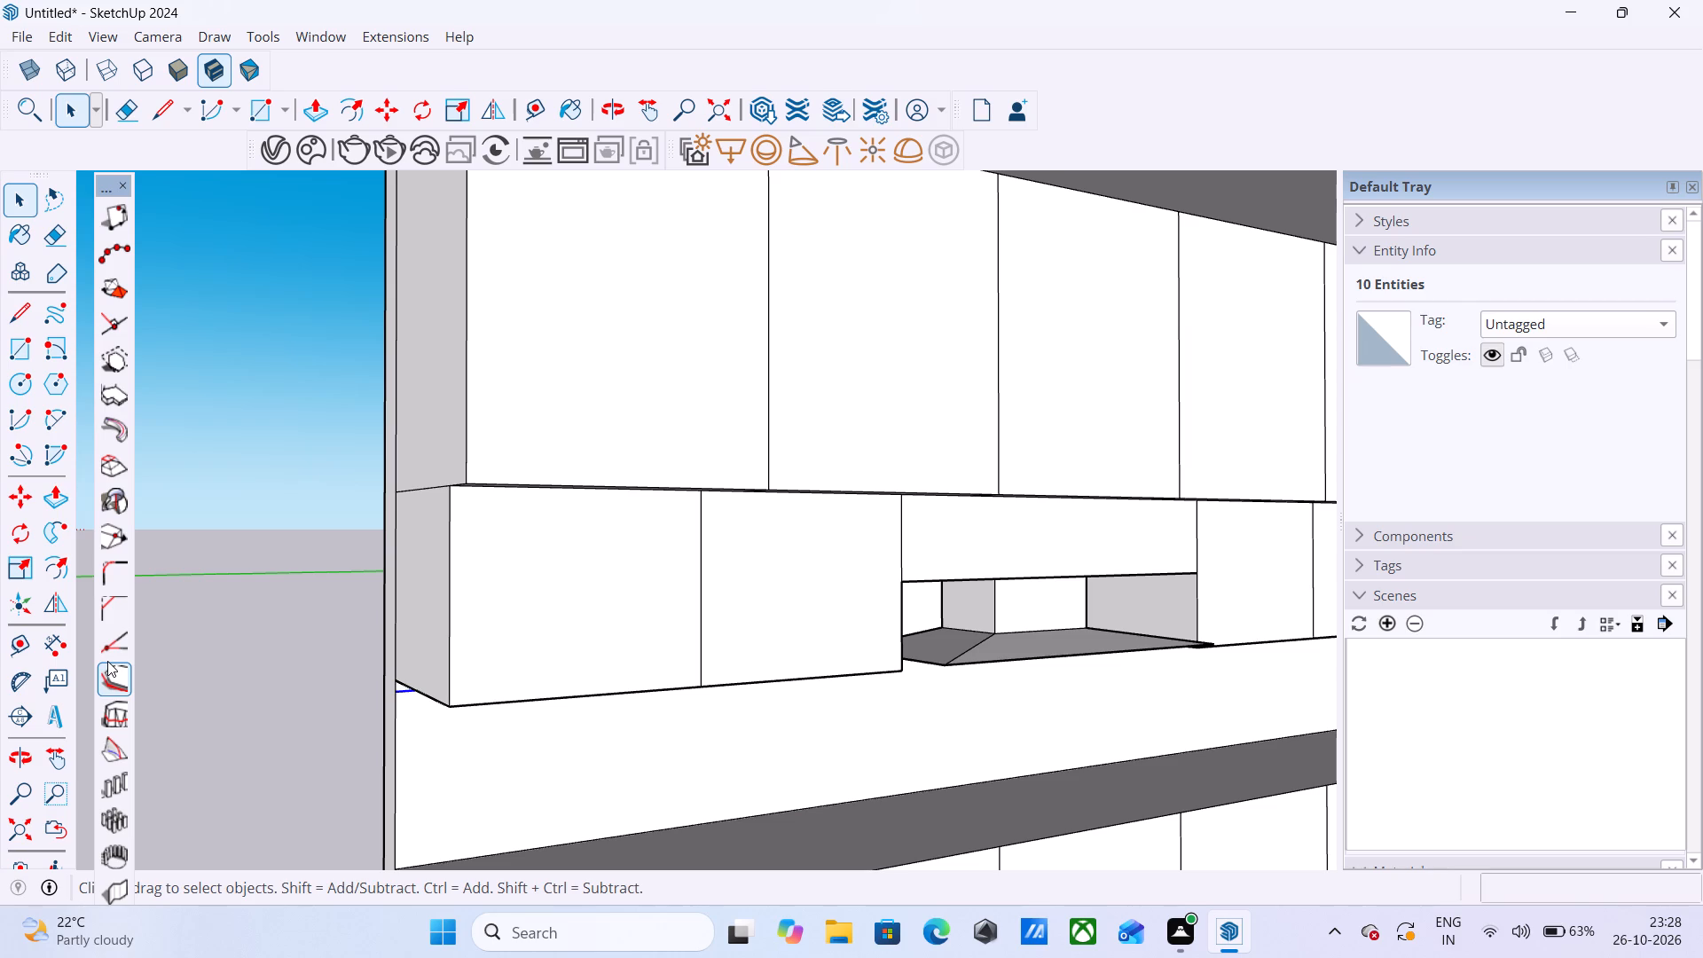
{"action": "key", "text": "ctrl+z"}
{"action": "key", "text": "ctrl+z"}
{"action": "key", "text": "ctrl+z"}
Redo the last undone edit to the right side of the hood's flared base.
{"action": "scroll", "coordinate": [239, 682], "scroll_direction": "up", "scroll_amount": 2}
{"action": "middle_click_drag", "start_coordinate": [239, 682], "coordinate": [190, 386]}
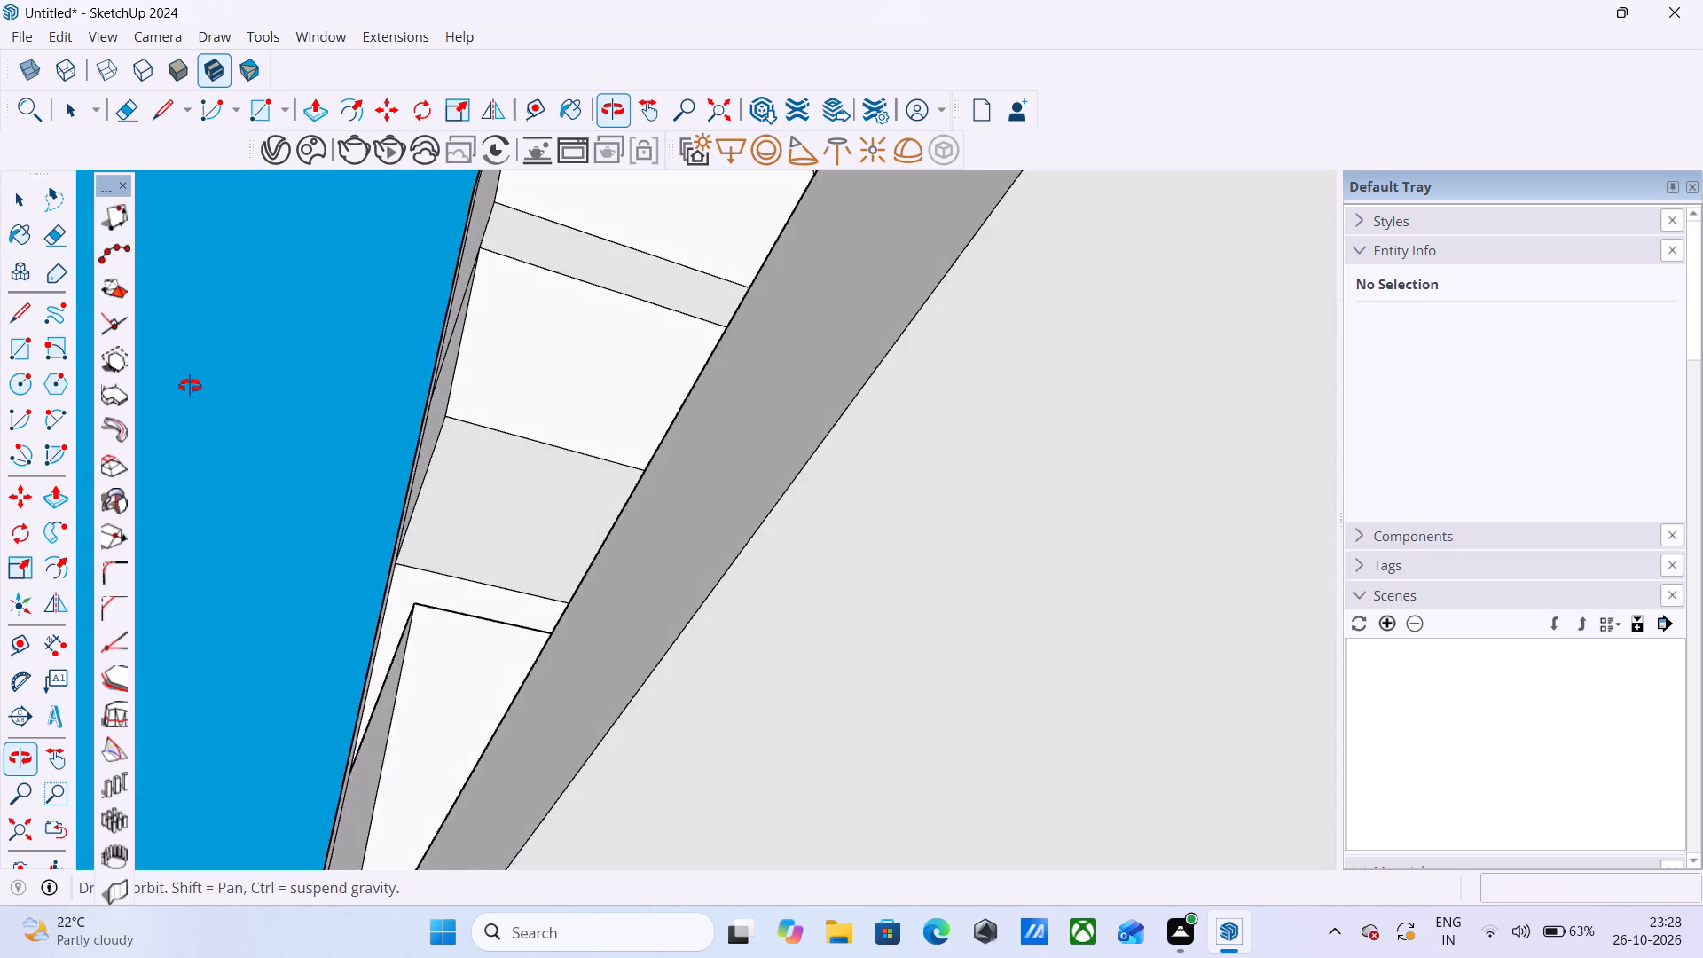
{"action": "middle_click_drag", "start_coordinate": [190, 386], "coordinate": [192, 507]}
{"action": "scroll", "coordinate": [162, 492], "scroll_direction": "down", "scroll_amount": 10}
{"action": "middle_click_drag", "start_coordinate": [205, 516], "coordinate": [205, 534]}
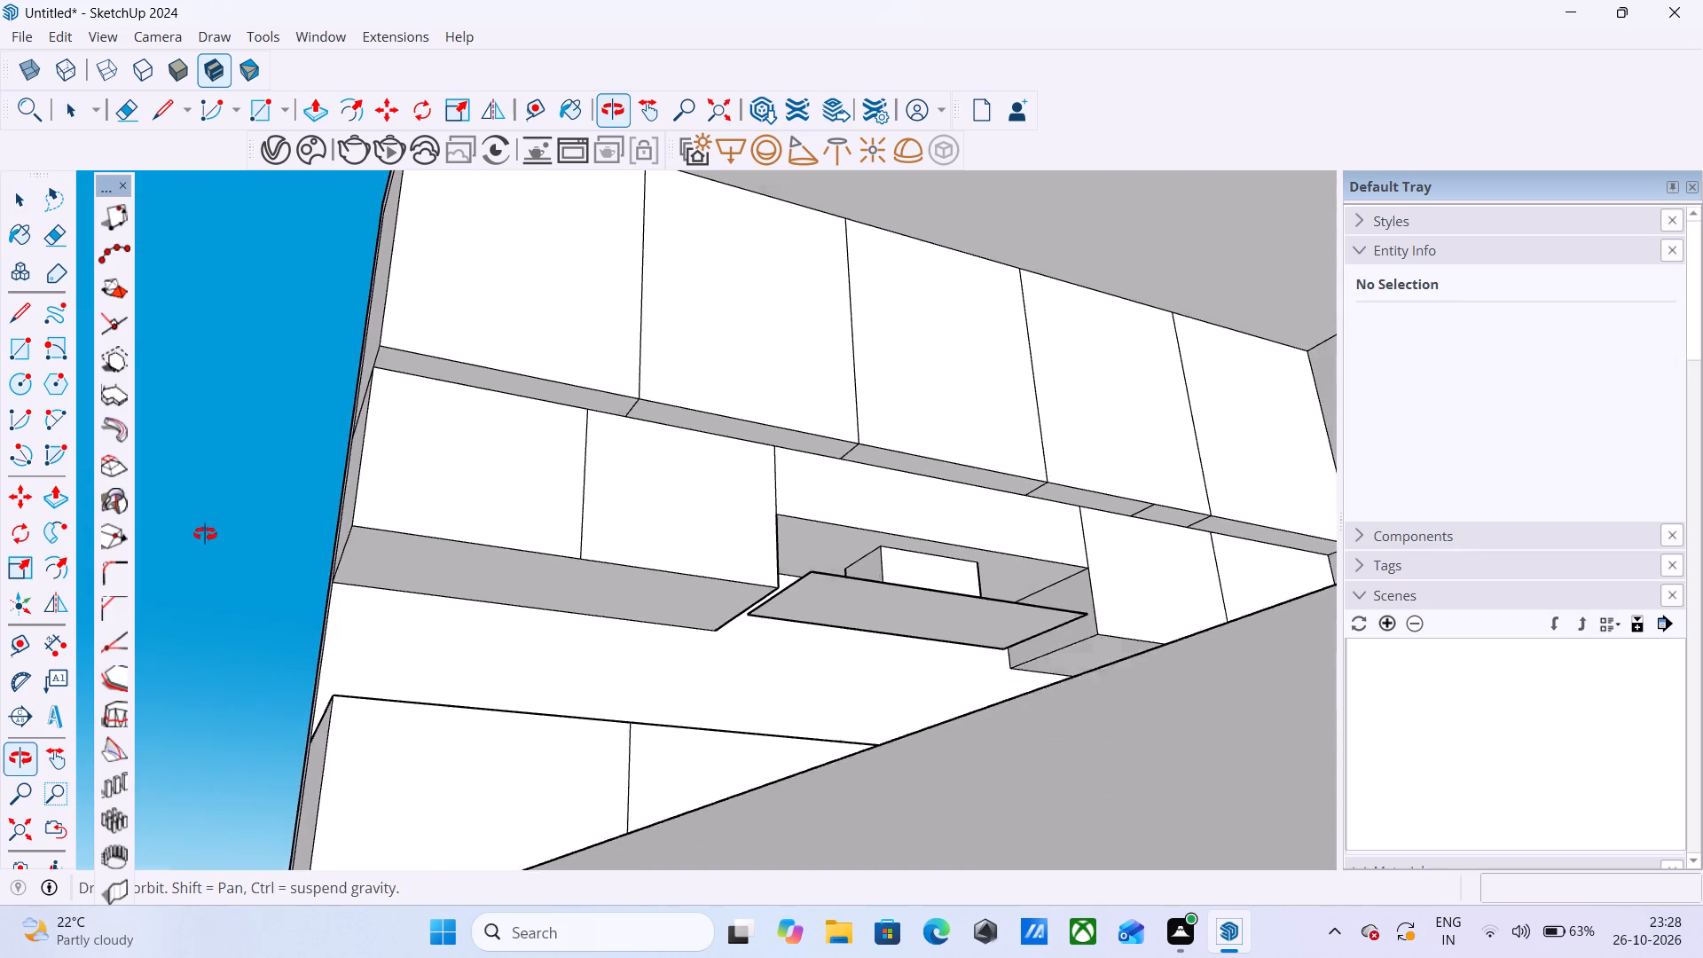
{"action": "middle_click_drag", "start_coordinate": [205, 534], "coordinate": [169, 798]}
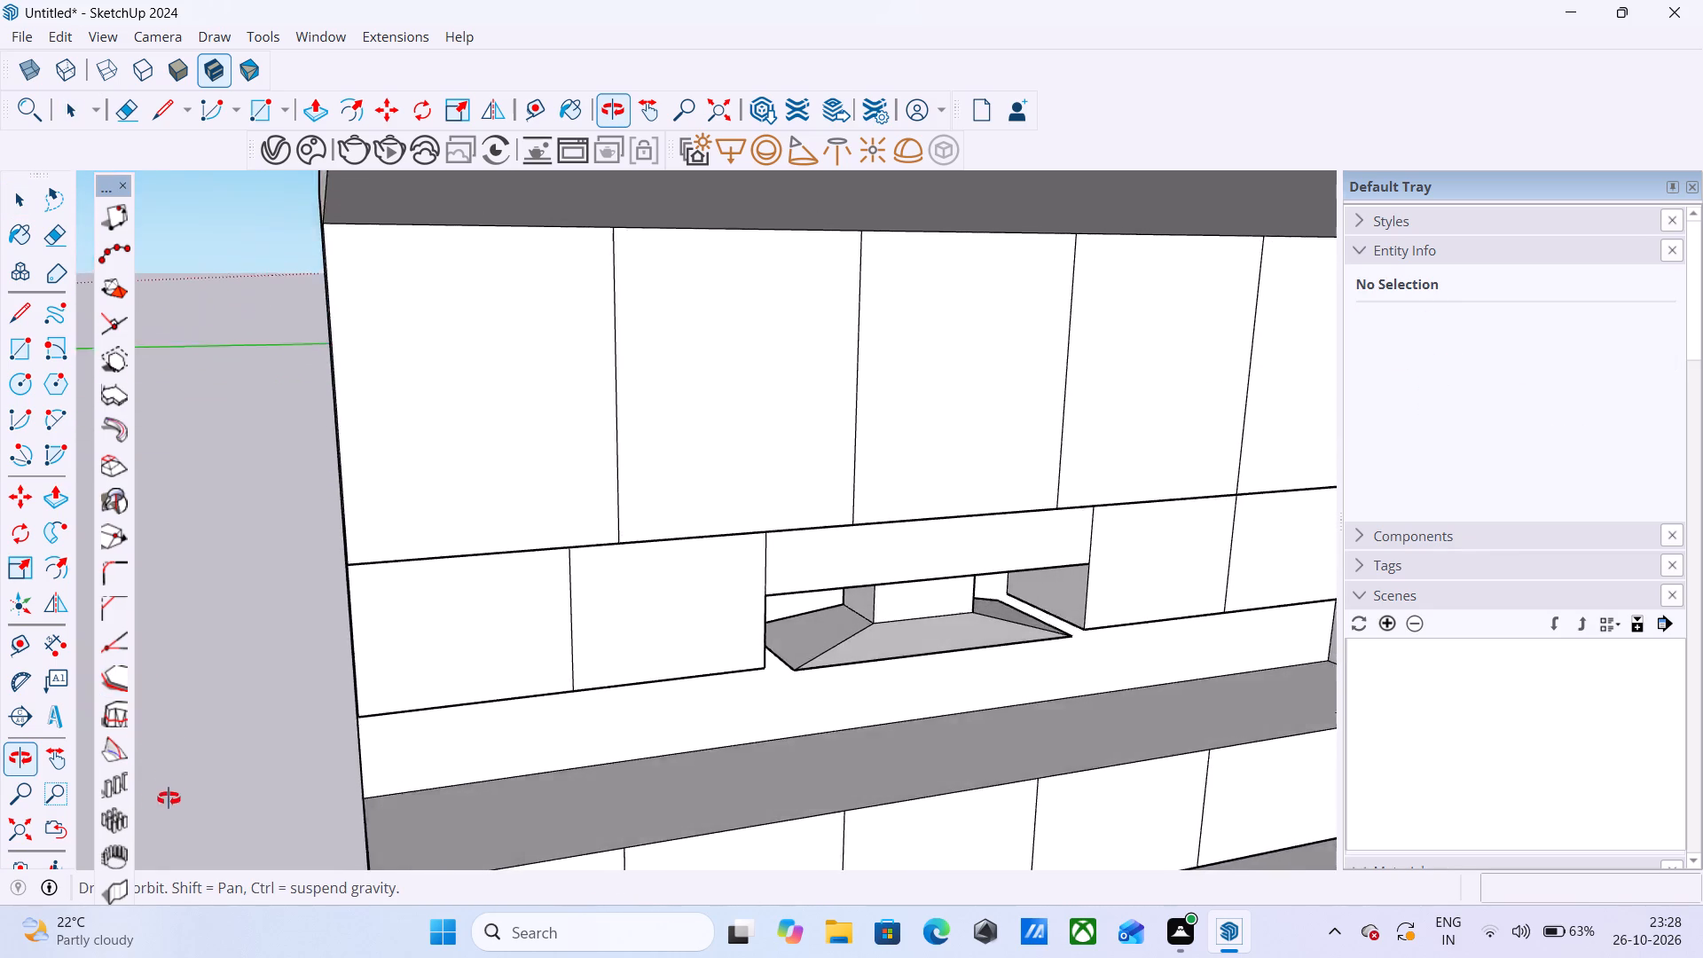
{"action": "middle_click_drag", "start_coordinate": [169, 798], "coordinate": [0, 807]}
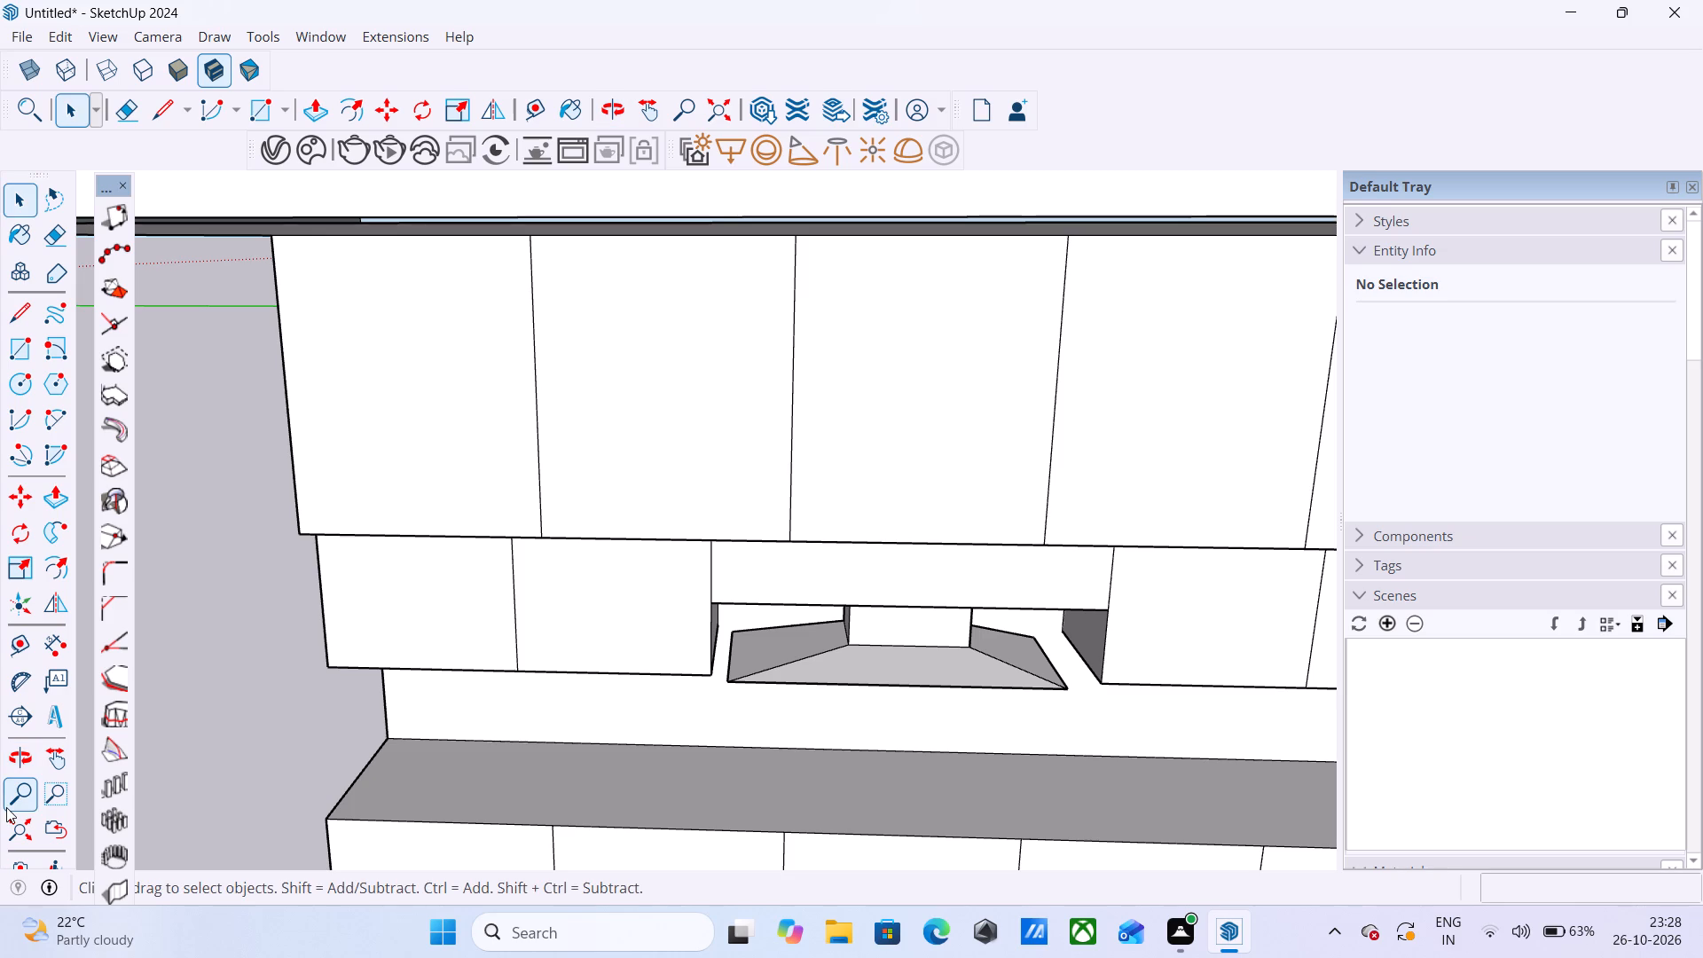
{"action": "key", "text": "ctrl+y"}
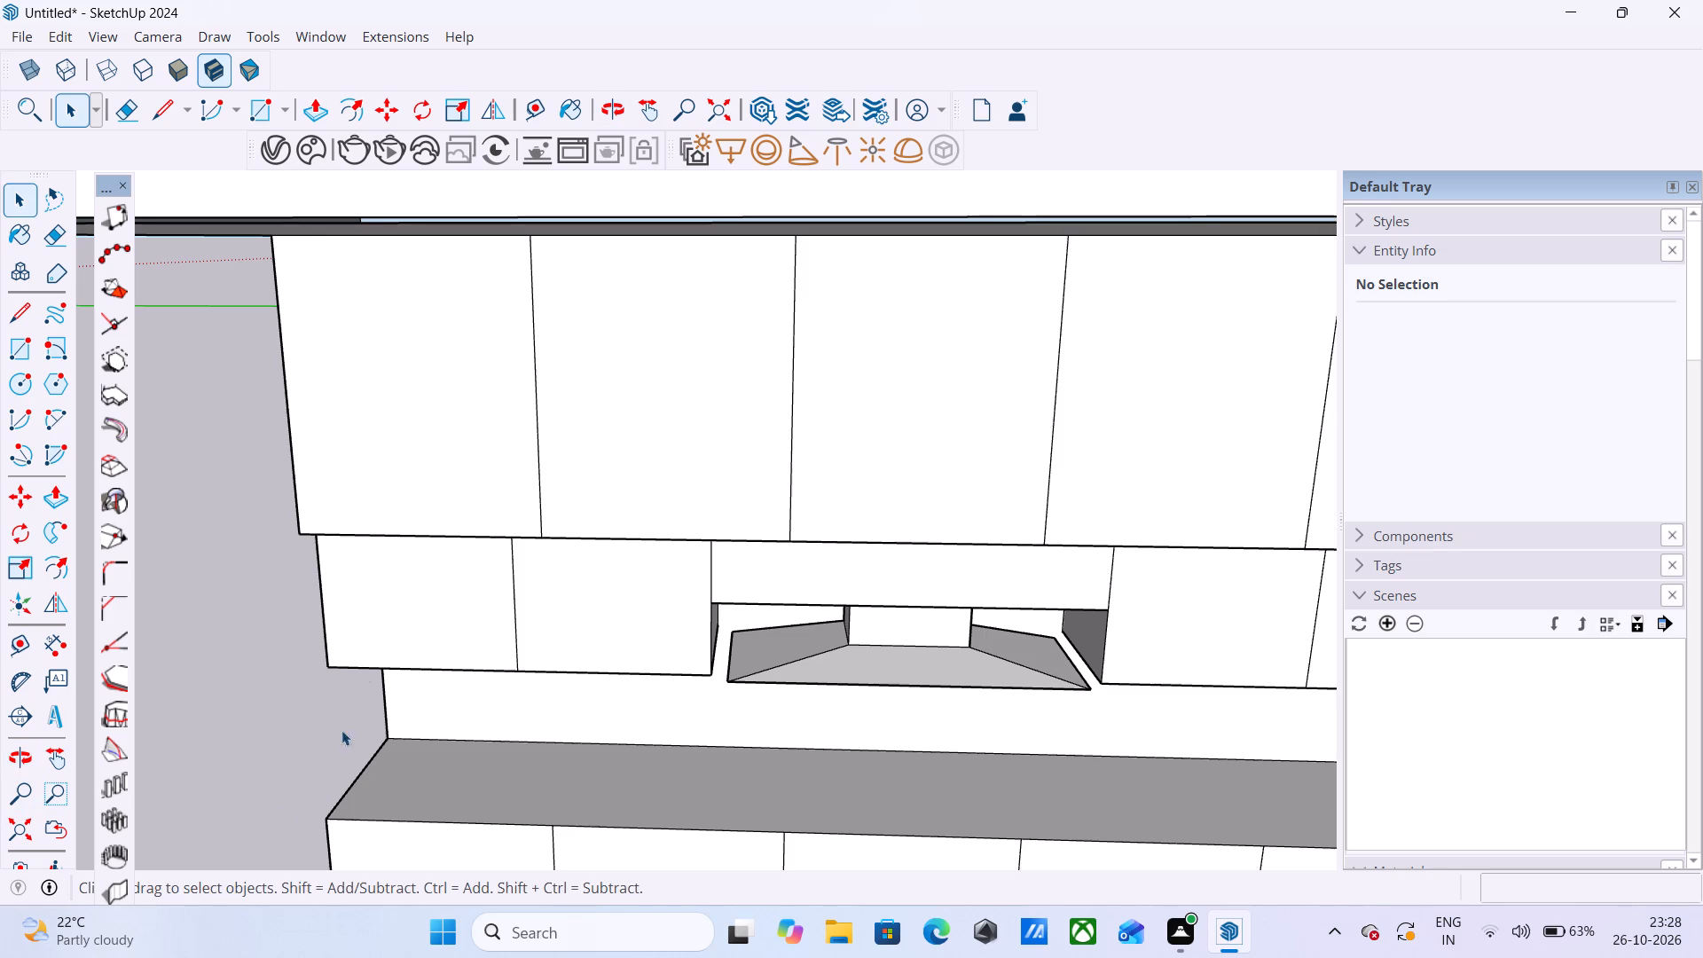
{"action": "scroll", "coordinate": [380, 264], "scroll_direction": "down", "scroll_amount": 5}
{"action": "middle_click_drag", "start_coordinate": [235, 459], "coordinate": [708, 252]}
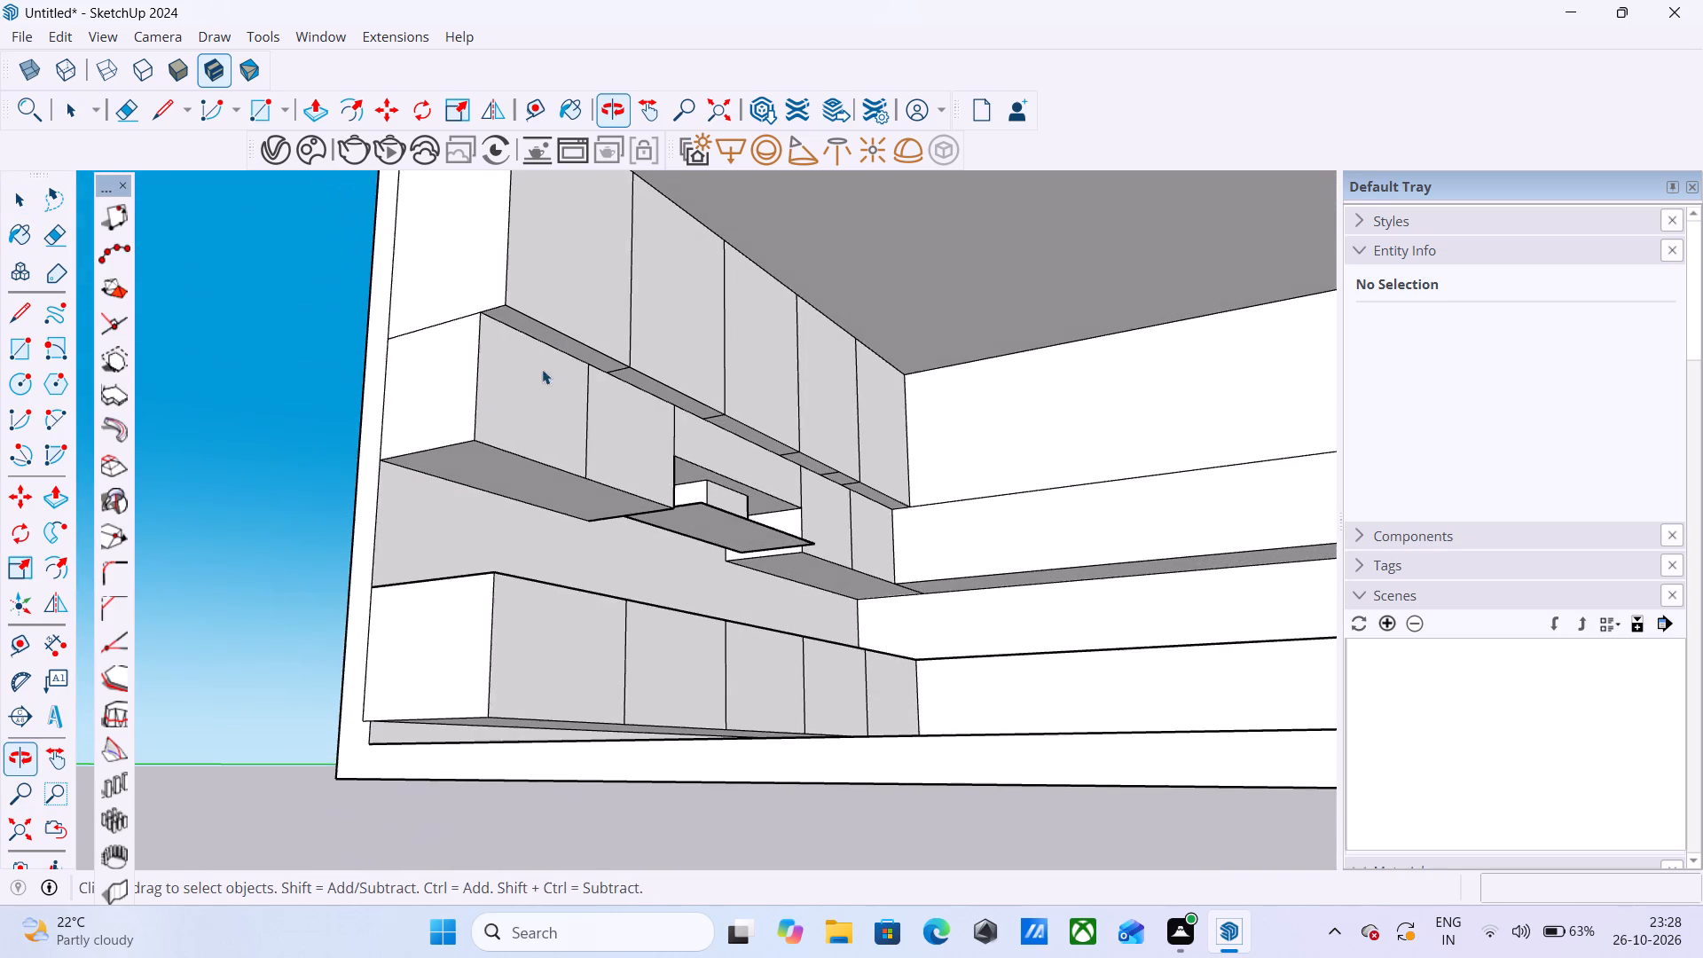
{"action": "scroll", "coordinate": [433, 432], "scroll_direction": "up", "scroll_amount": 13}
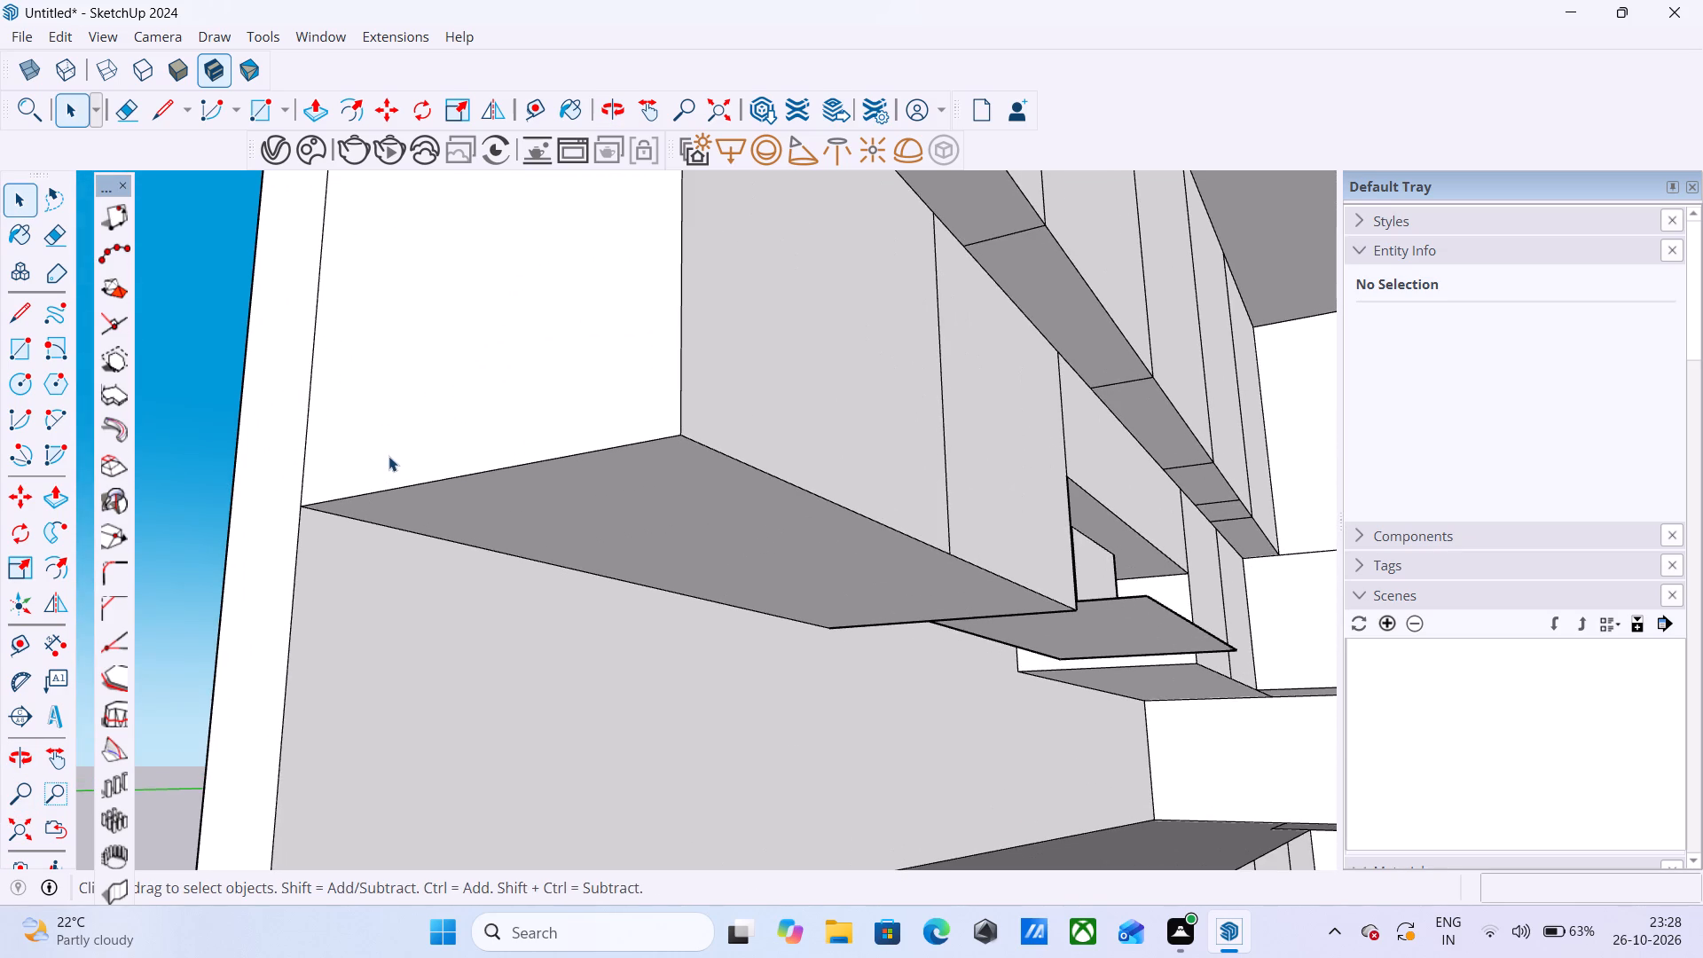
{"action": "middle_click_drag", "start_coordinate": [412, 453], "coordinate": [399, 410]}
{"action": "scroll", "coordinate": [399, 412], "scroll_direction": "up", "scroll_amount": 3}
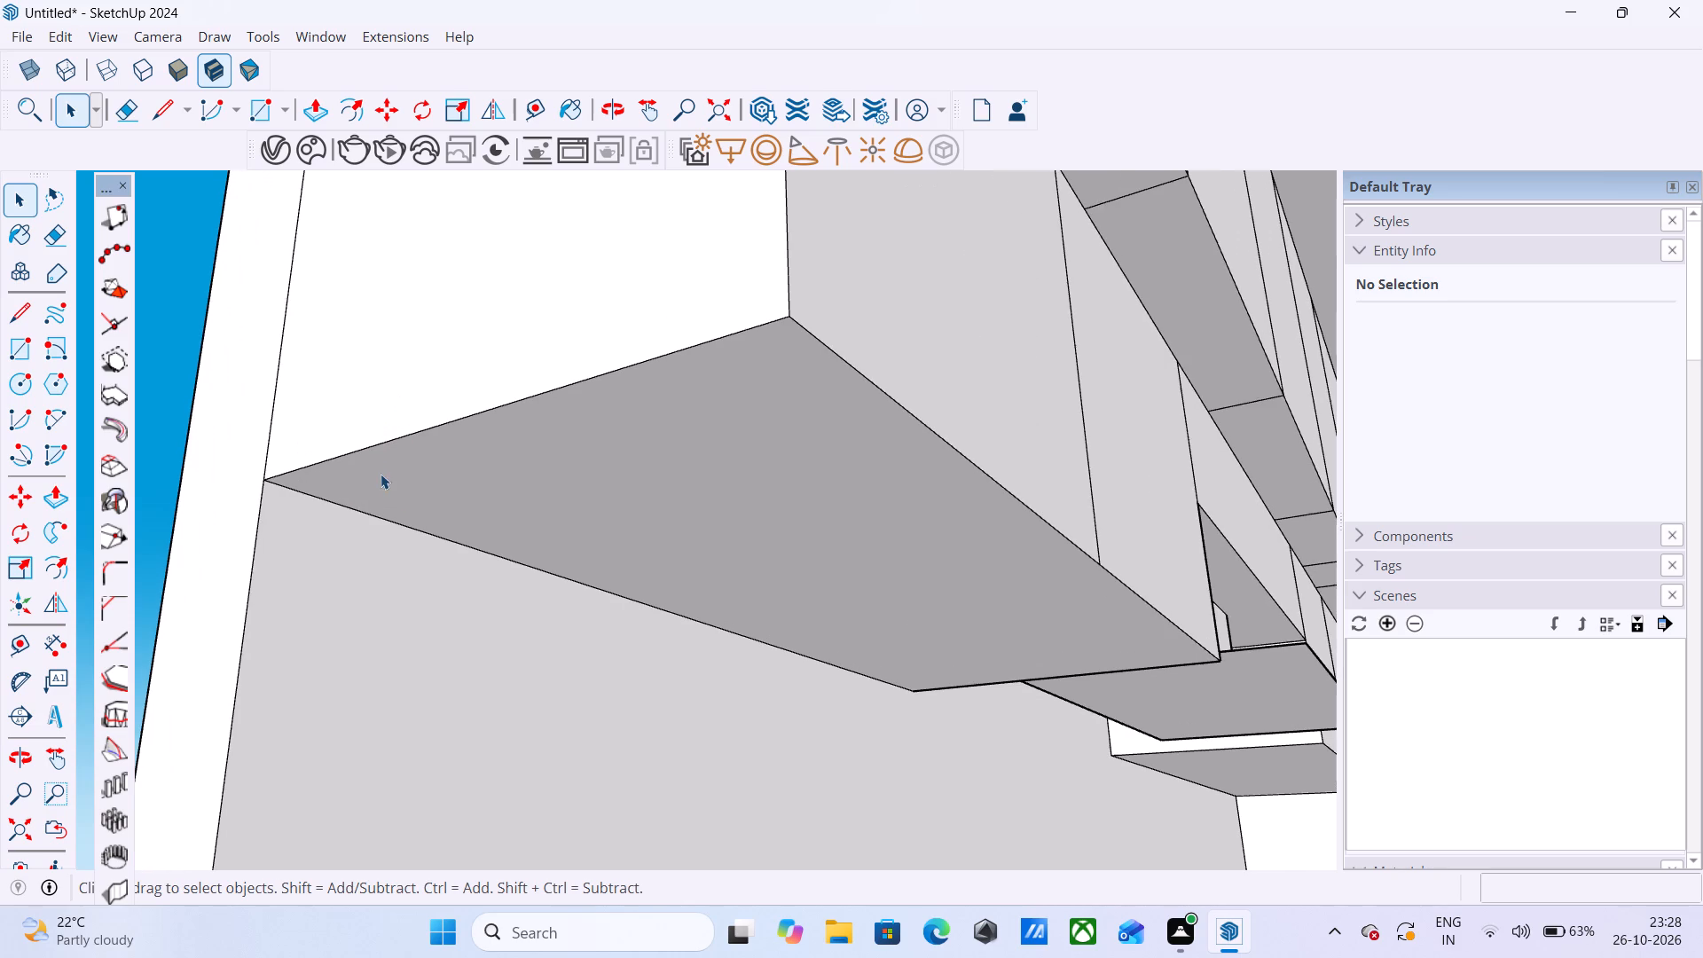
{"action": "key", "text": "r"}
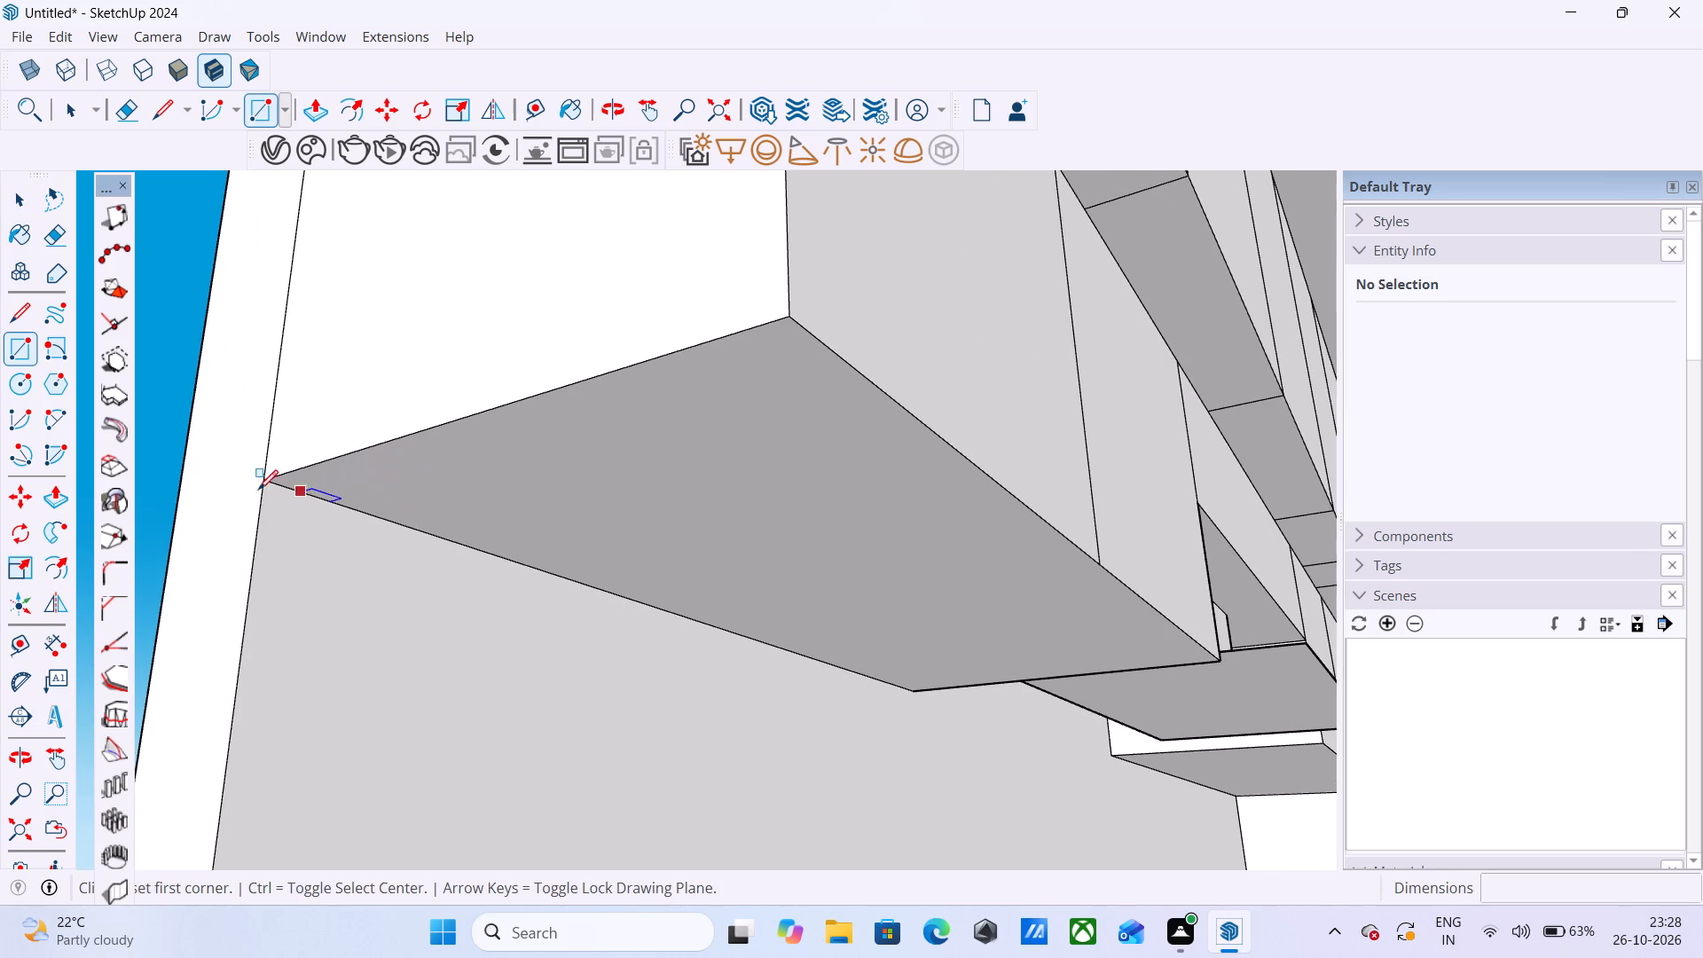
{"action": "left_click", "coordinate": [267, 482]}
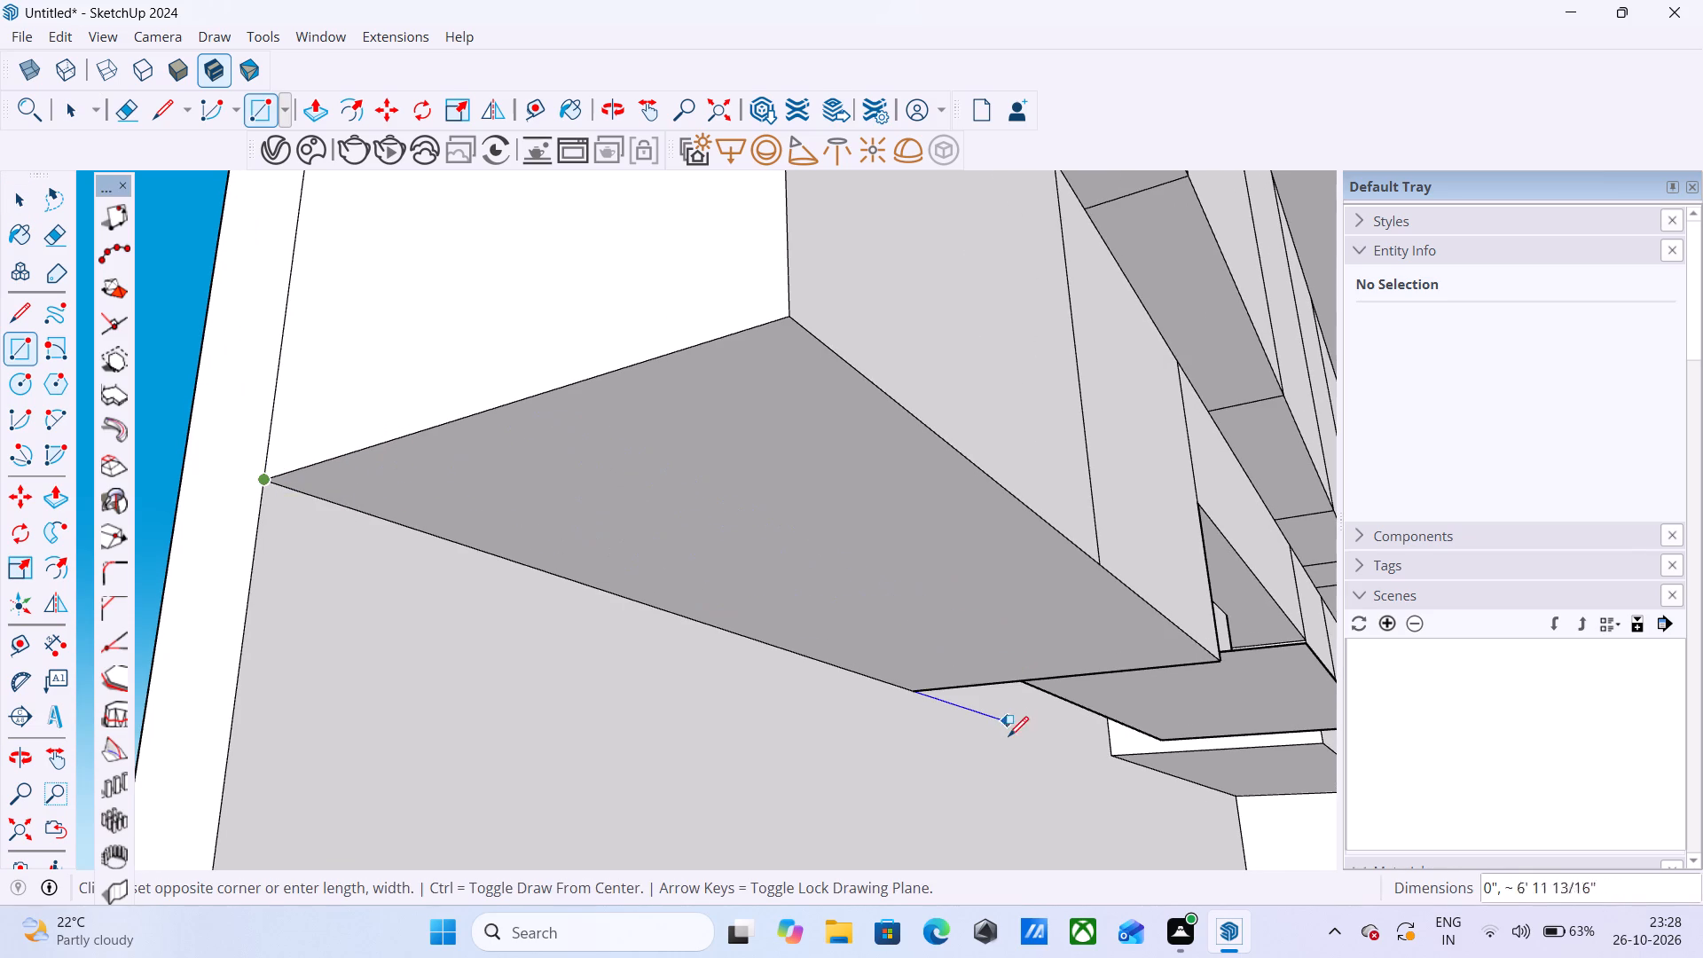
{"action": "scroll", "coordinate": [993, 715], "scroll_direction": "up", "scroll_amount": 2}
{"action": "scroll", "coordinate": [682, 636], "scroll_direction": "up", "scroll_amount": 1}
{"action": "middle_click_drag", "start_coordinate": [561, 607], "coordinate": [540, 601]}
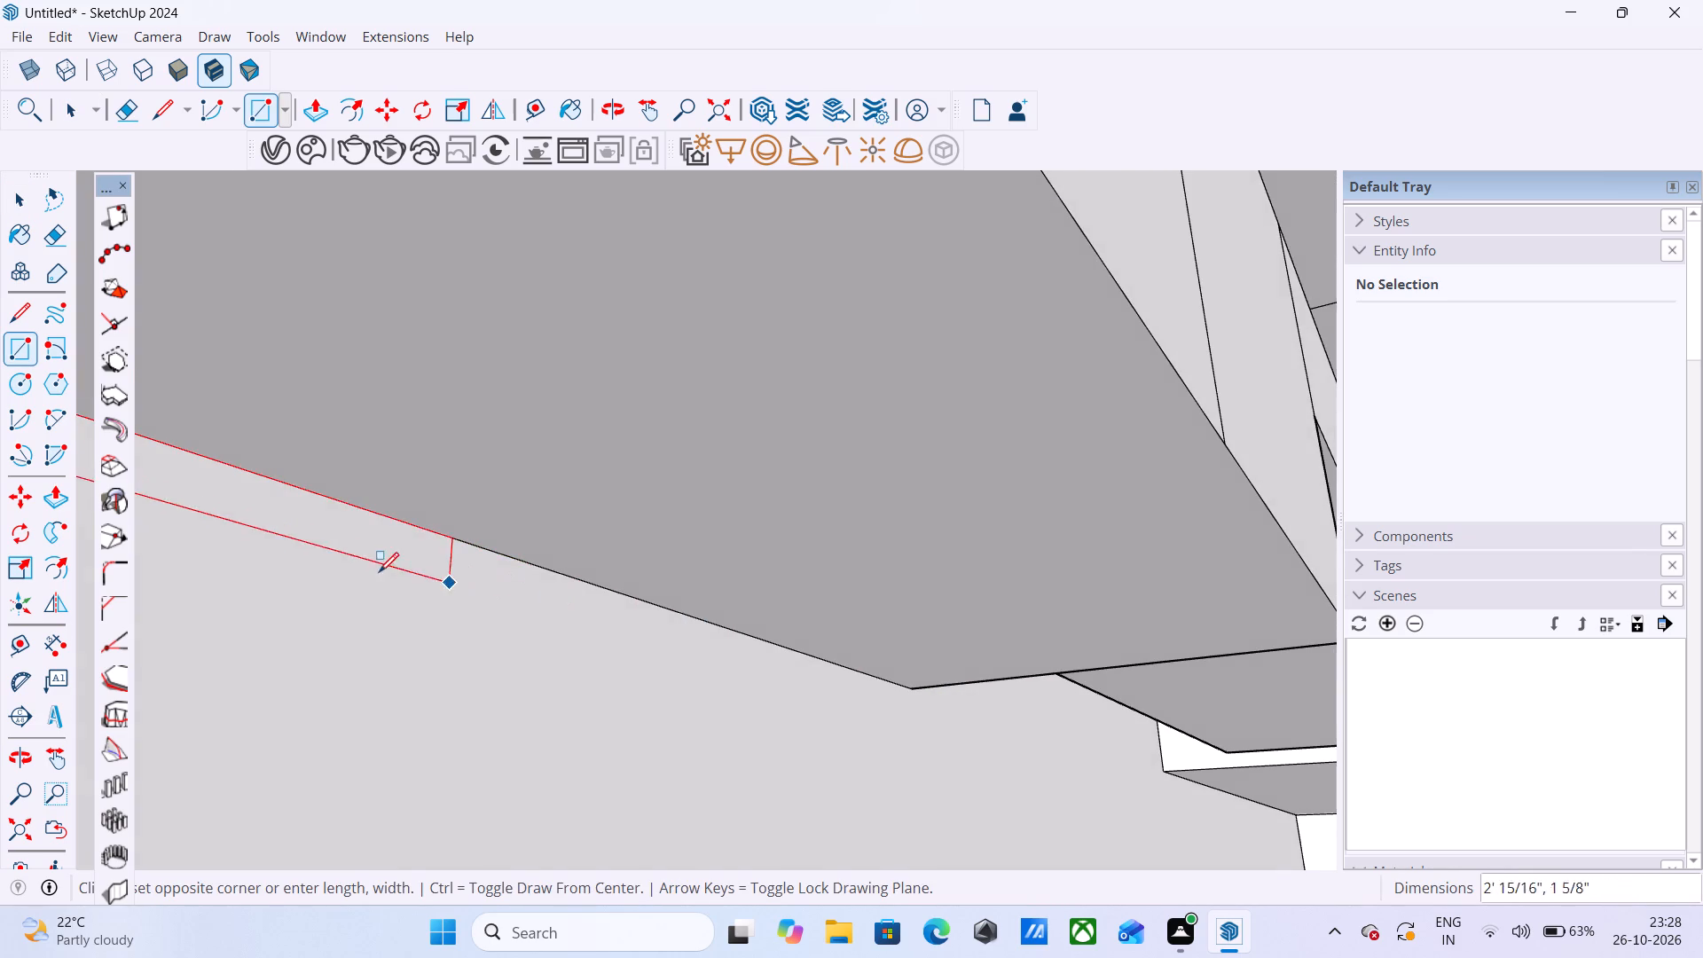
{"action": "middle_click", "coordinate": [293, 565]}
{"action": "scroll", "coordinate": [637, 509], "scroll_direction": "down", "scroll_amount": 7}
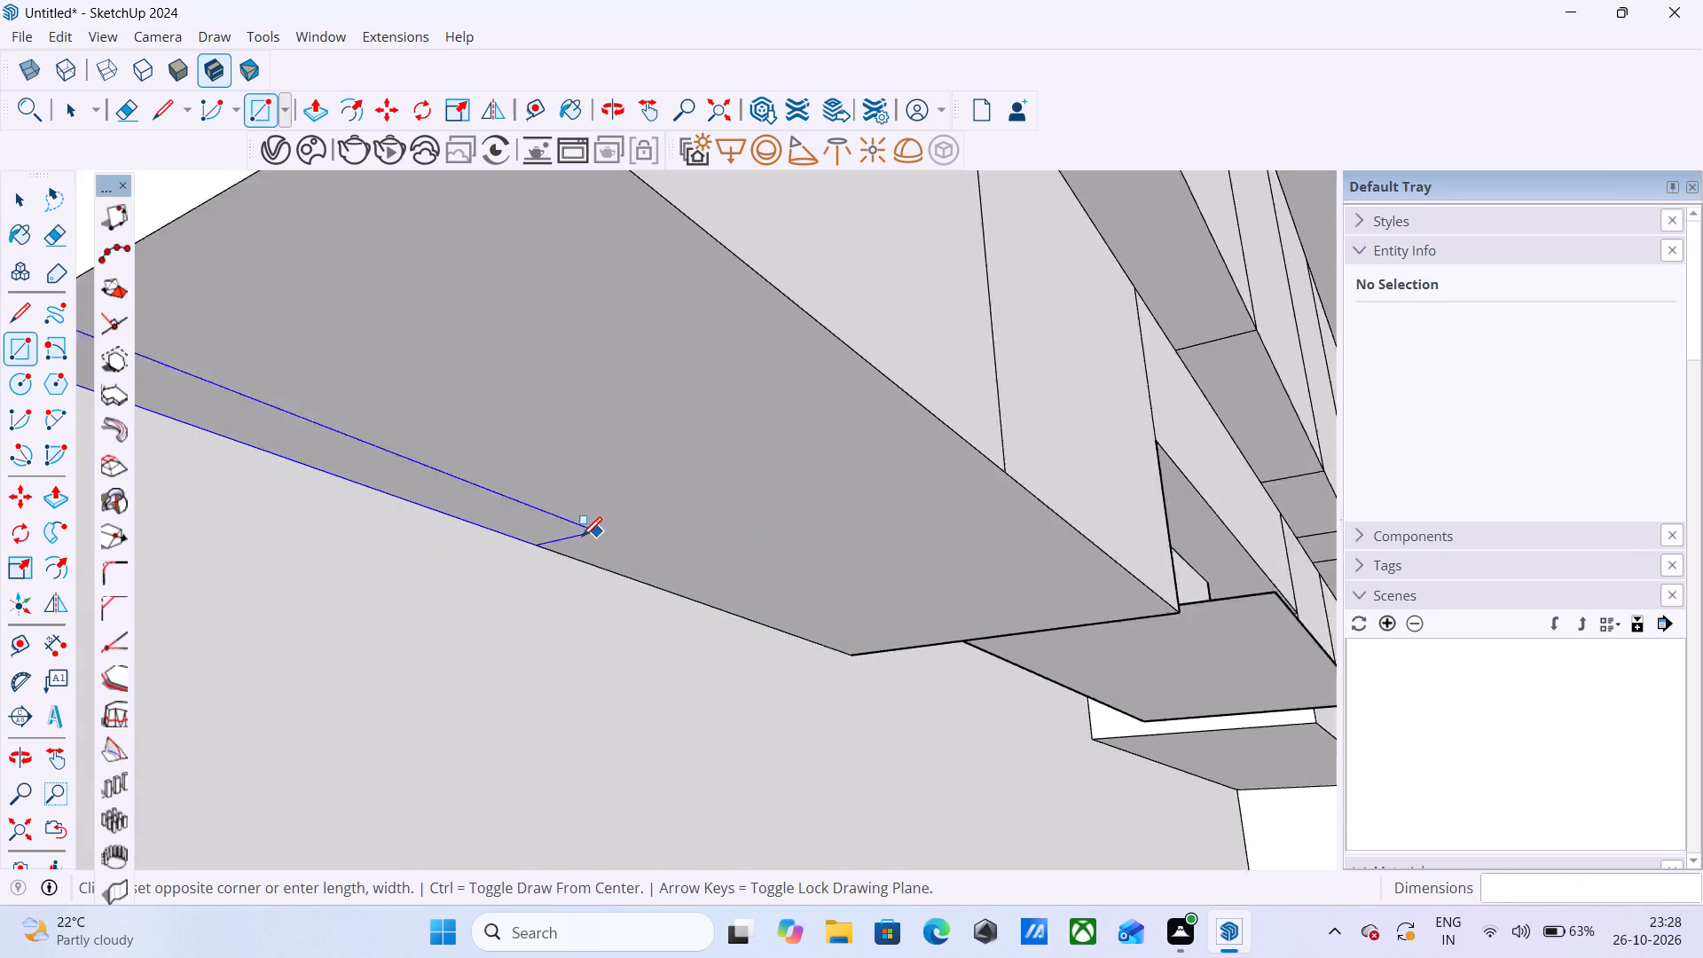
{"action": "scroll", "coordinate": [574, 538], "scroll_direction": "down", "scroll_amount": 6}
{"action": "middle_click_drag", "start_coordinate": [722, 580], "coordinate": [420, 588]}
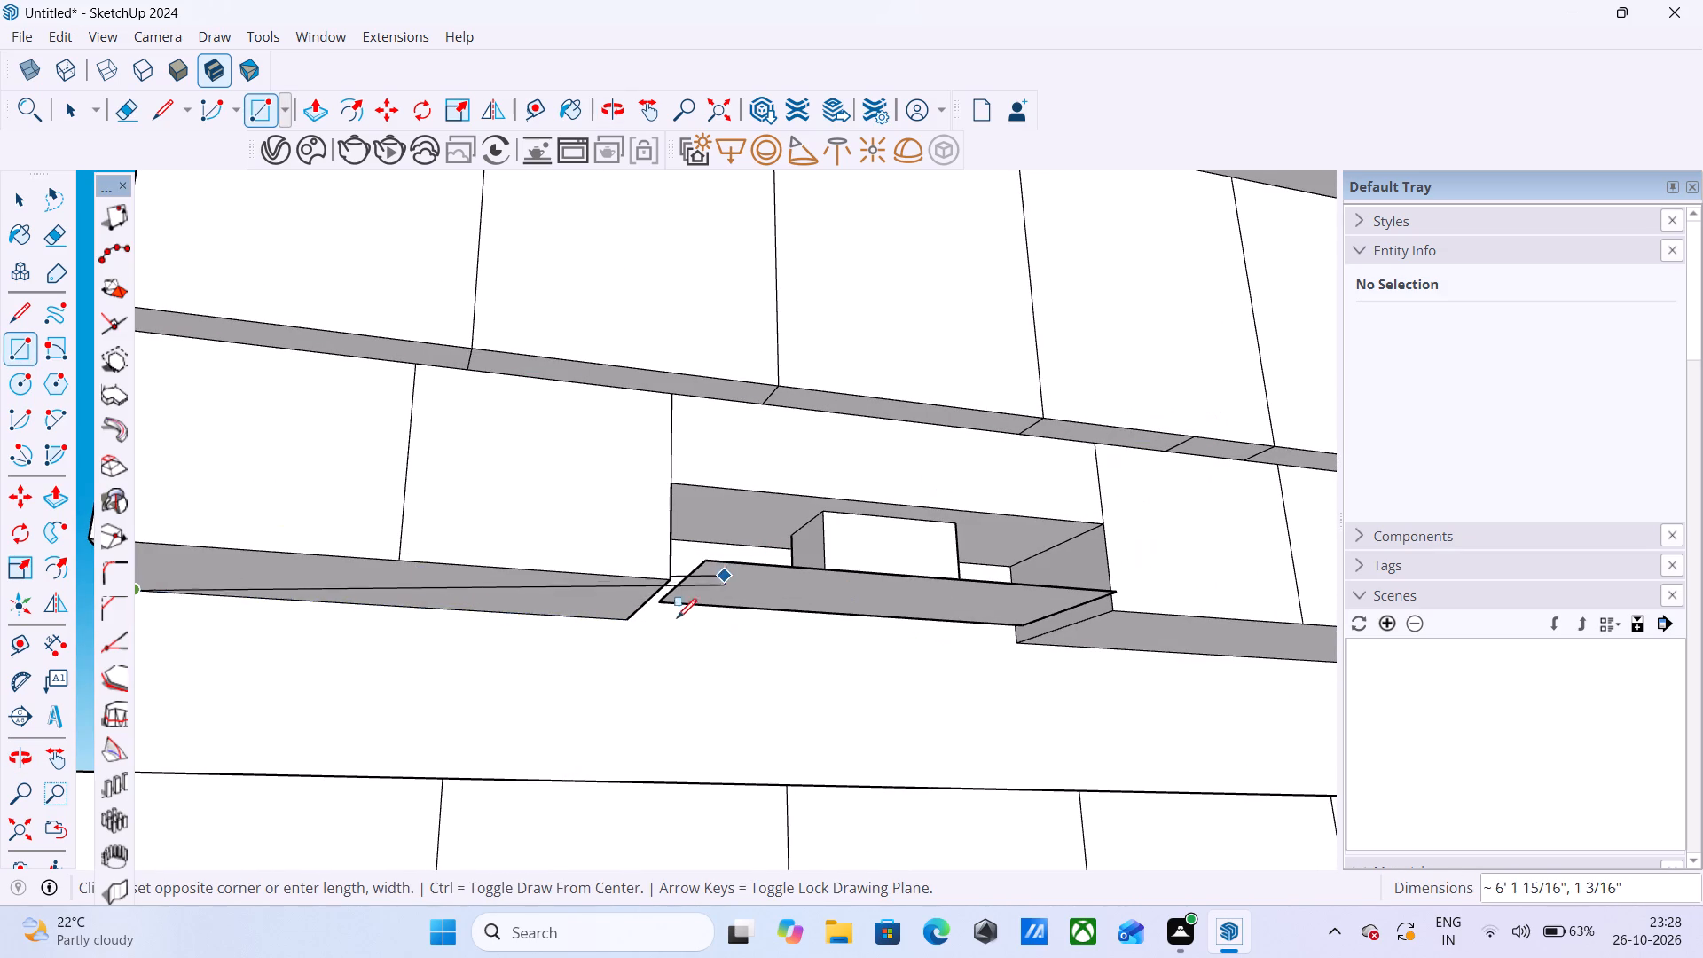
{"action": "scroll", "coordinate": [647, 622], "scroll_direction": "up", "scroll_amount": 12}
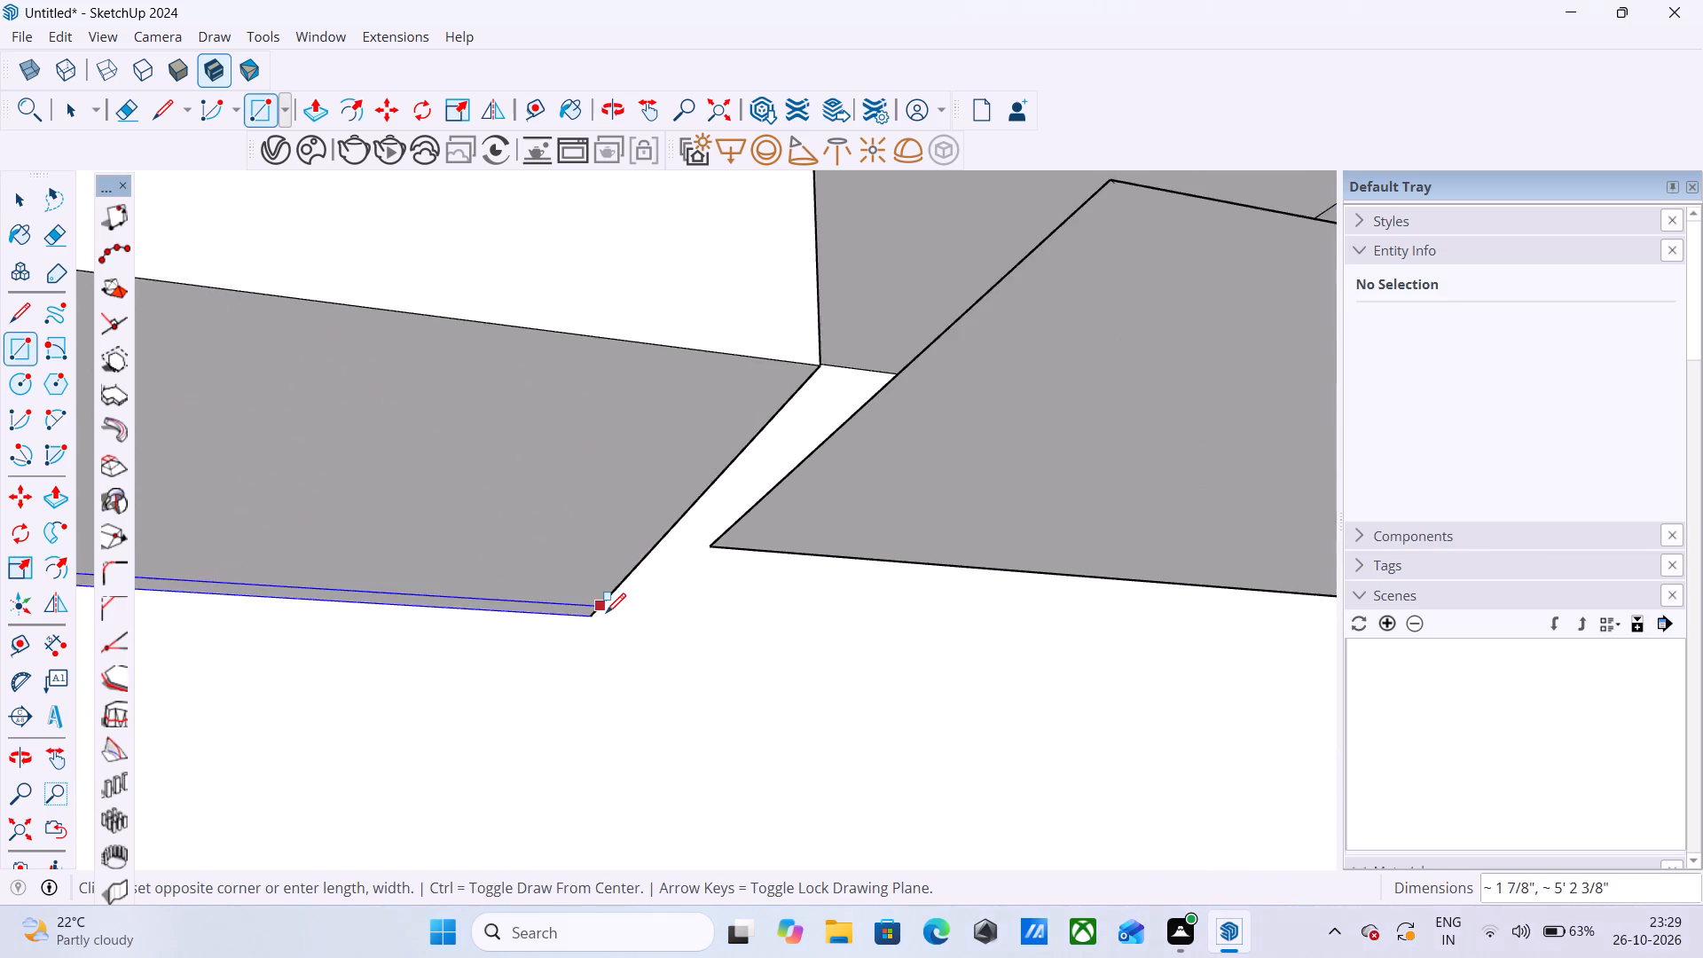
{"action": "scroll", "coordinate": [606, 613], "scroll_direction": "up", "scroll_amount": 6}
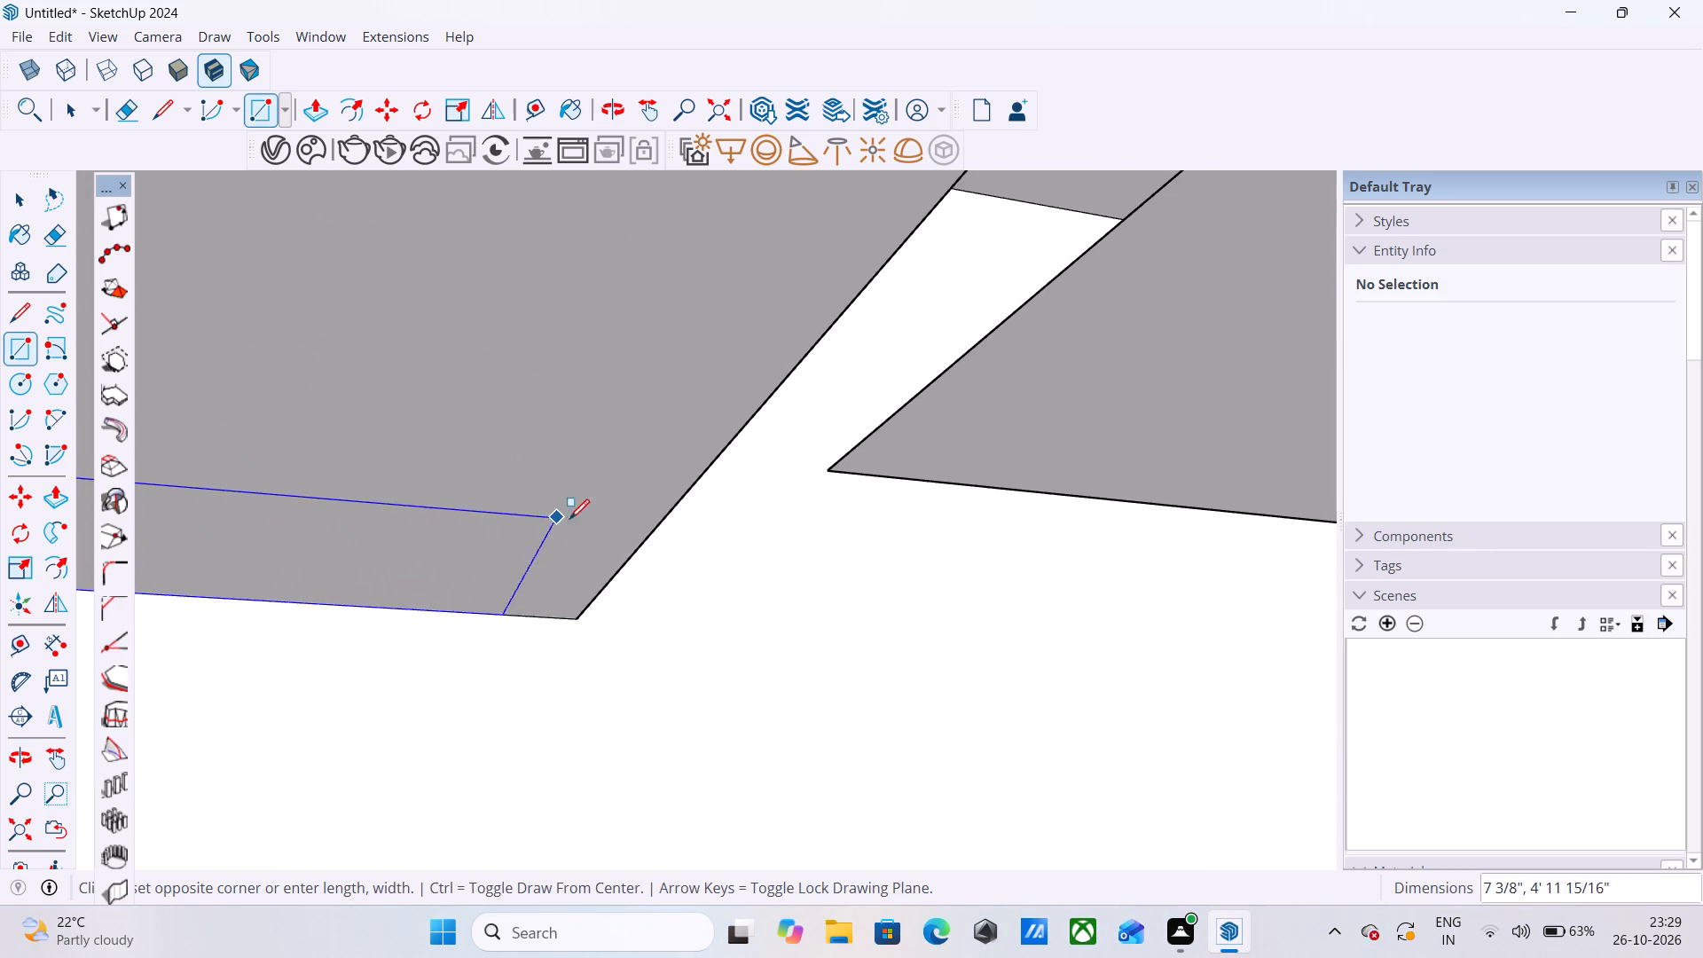
Redo the remaining undone edits to restore the raised strips beneath the middle-row cabinets.
{"action": "key", "text": "ctrl+y"}
{"action": "key", "text": "ctrl+y"}
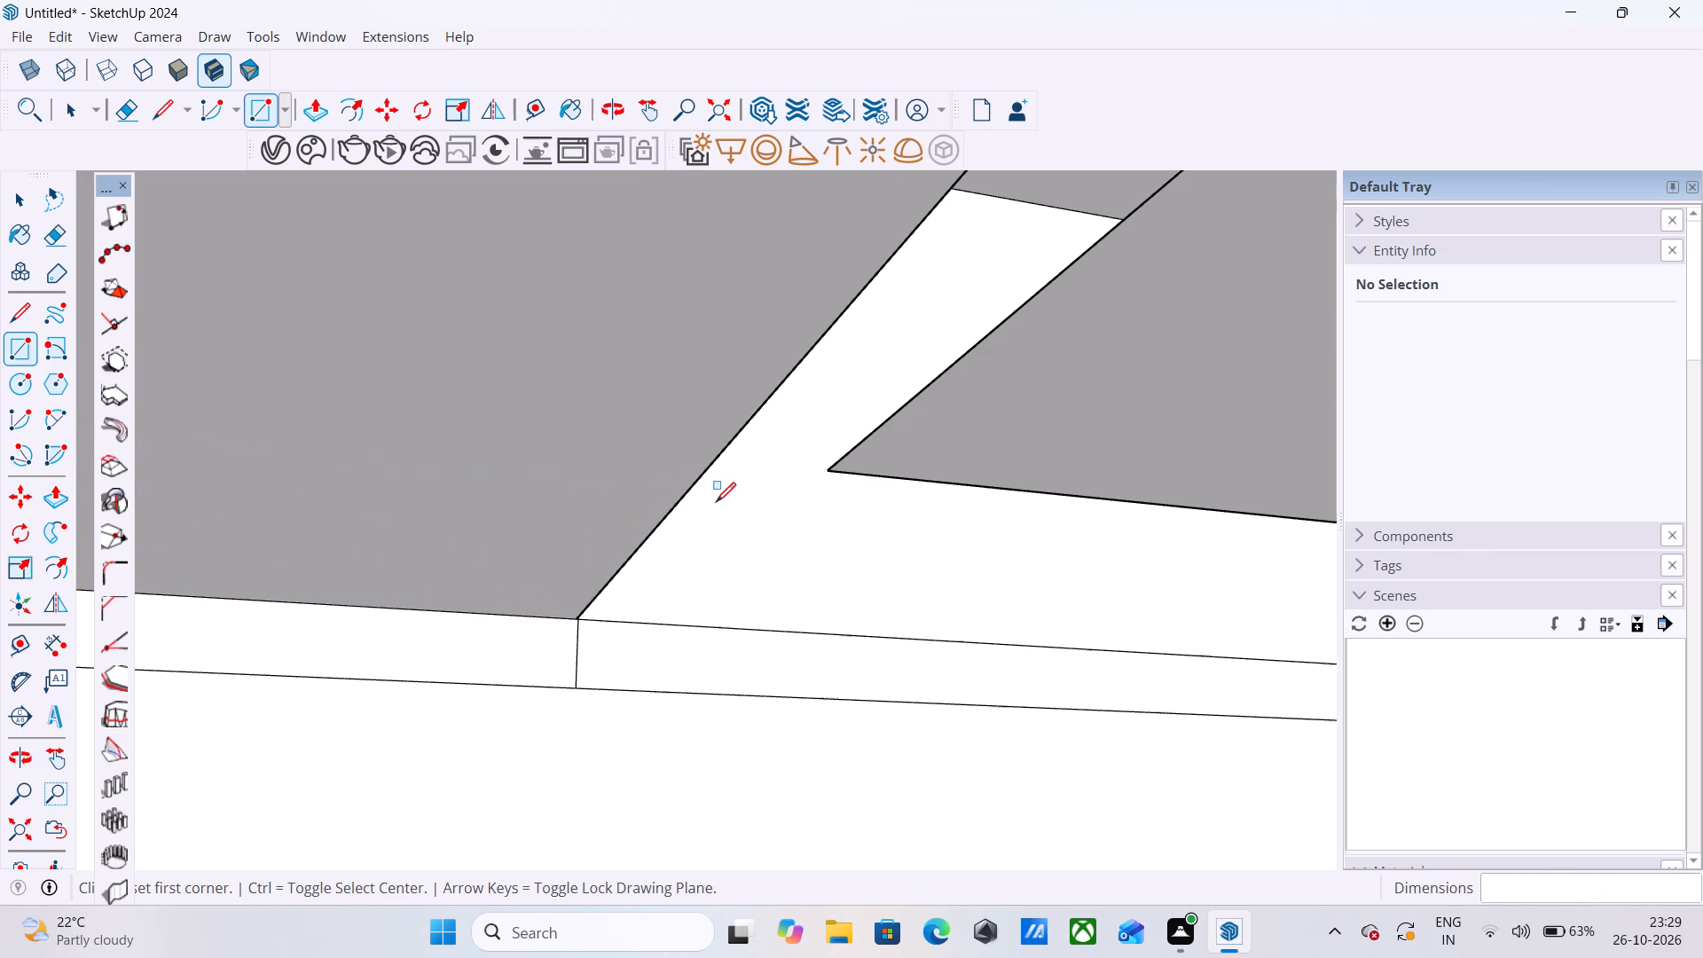
{"action": "key", "text": "ctrl+y"}
{"action": "key", "text": "ctrl+y"}
{"action": "key", "text": "ctrl+y"}
{"action": "key", "text": "ctrl+y"}
{"action": "key", "text": "ctrl+y"}
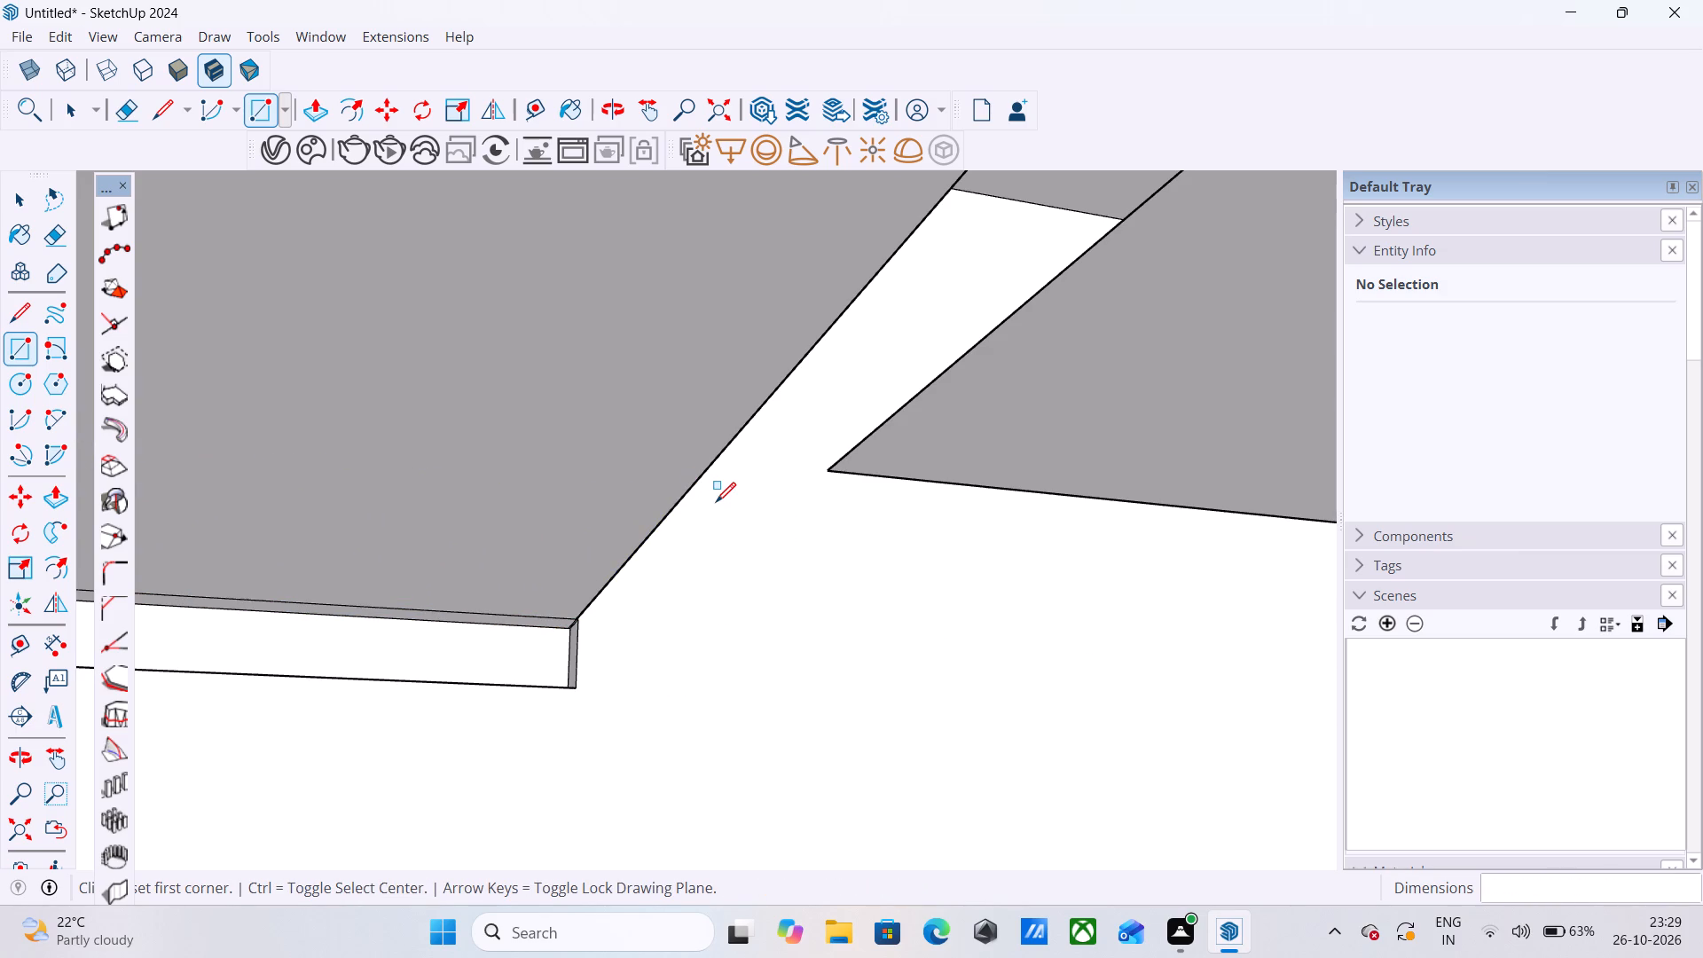
Select the faces and bounding edges of the left raised strip beneath the middle-row cabinets.
{"action": "scroll", "coordinate": [746, 599], "scroll_direction": "down", "scroll_amount": 15}
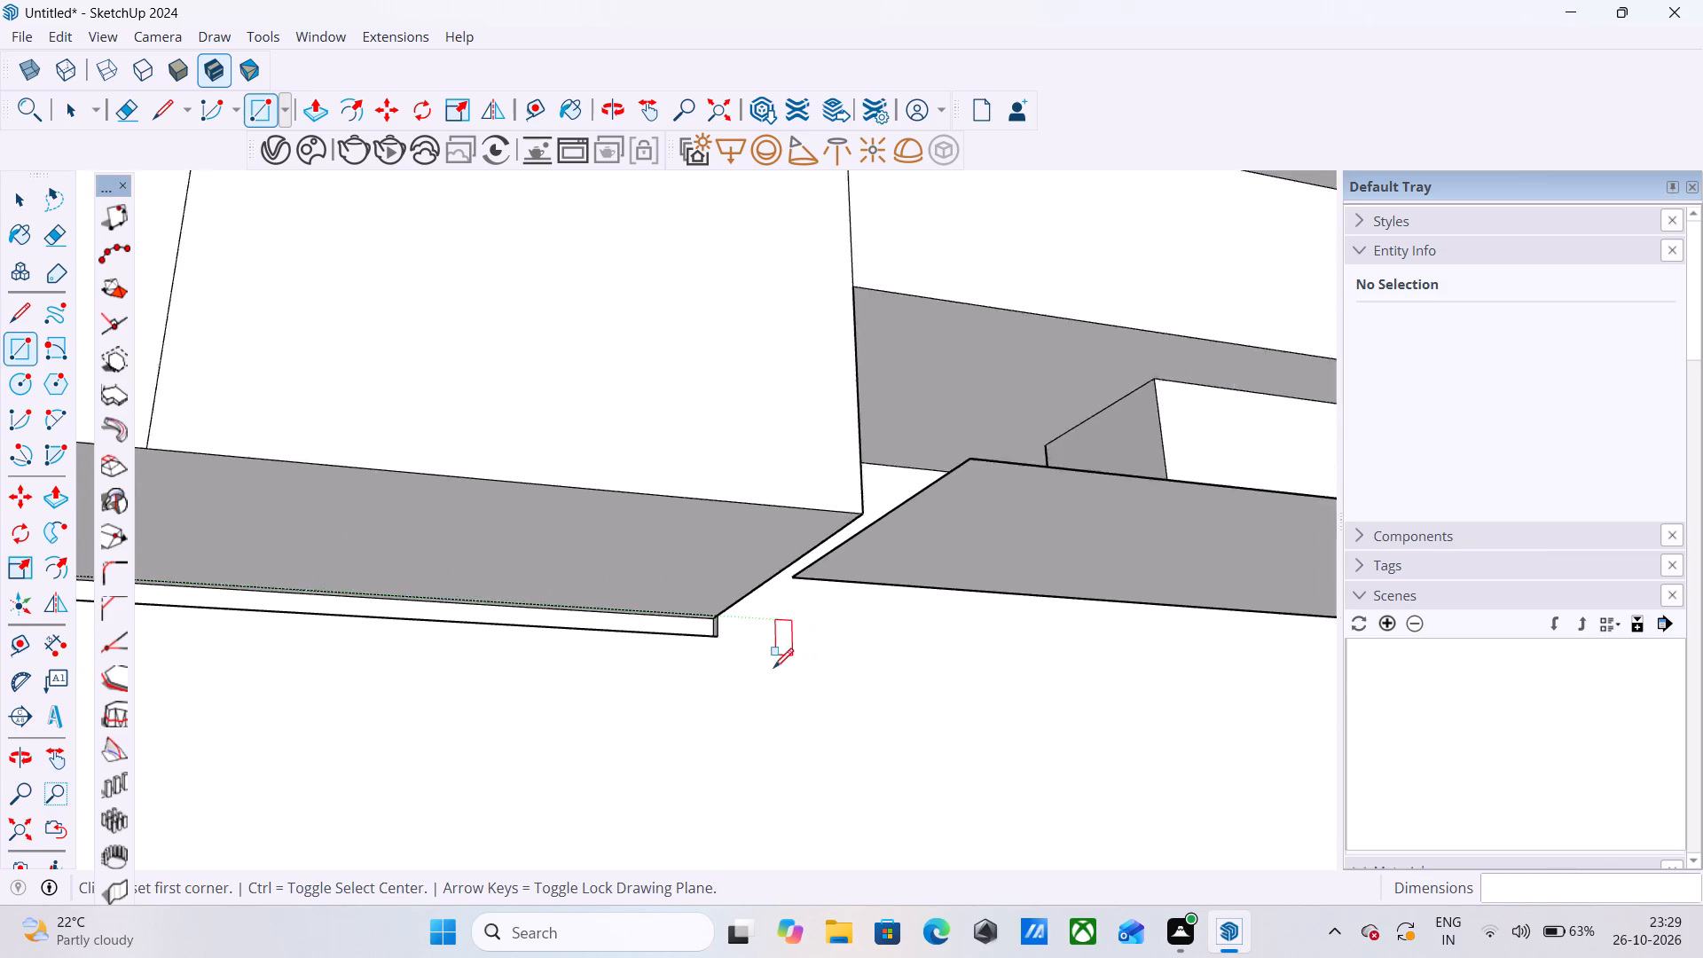
{"action": "scroll", "coordinate": [773, 668], "scroll_direction": "down", "scroll_amount": 9}
{"action": "scroll", "coordinate": [637, 656], "scroll_direction": "down", "scroll_amount": 6}
{"action": "key", "text": "space"}
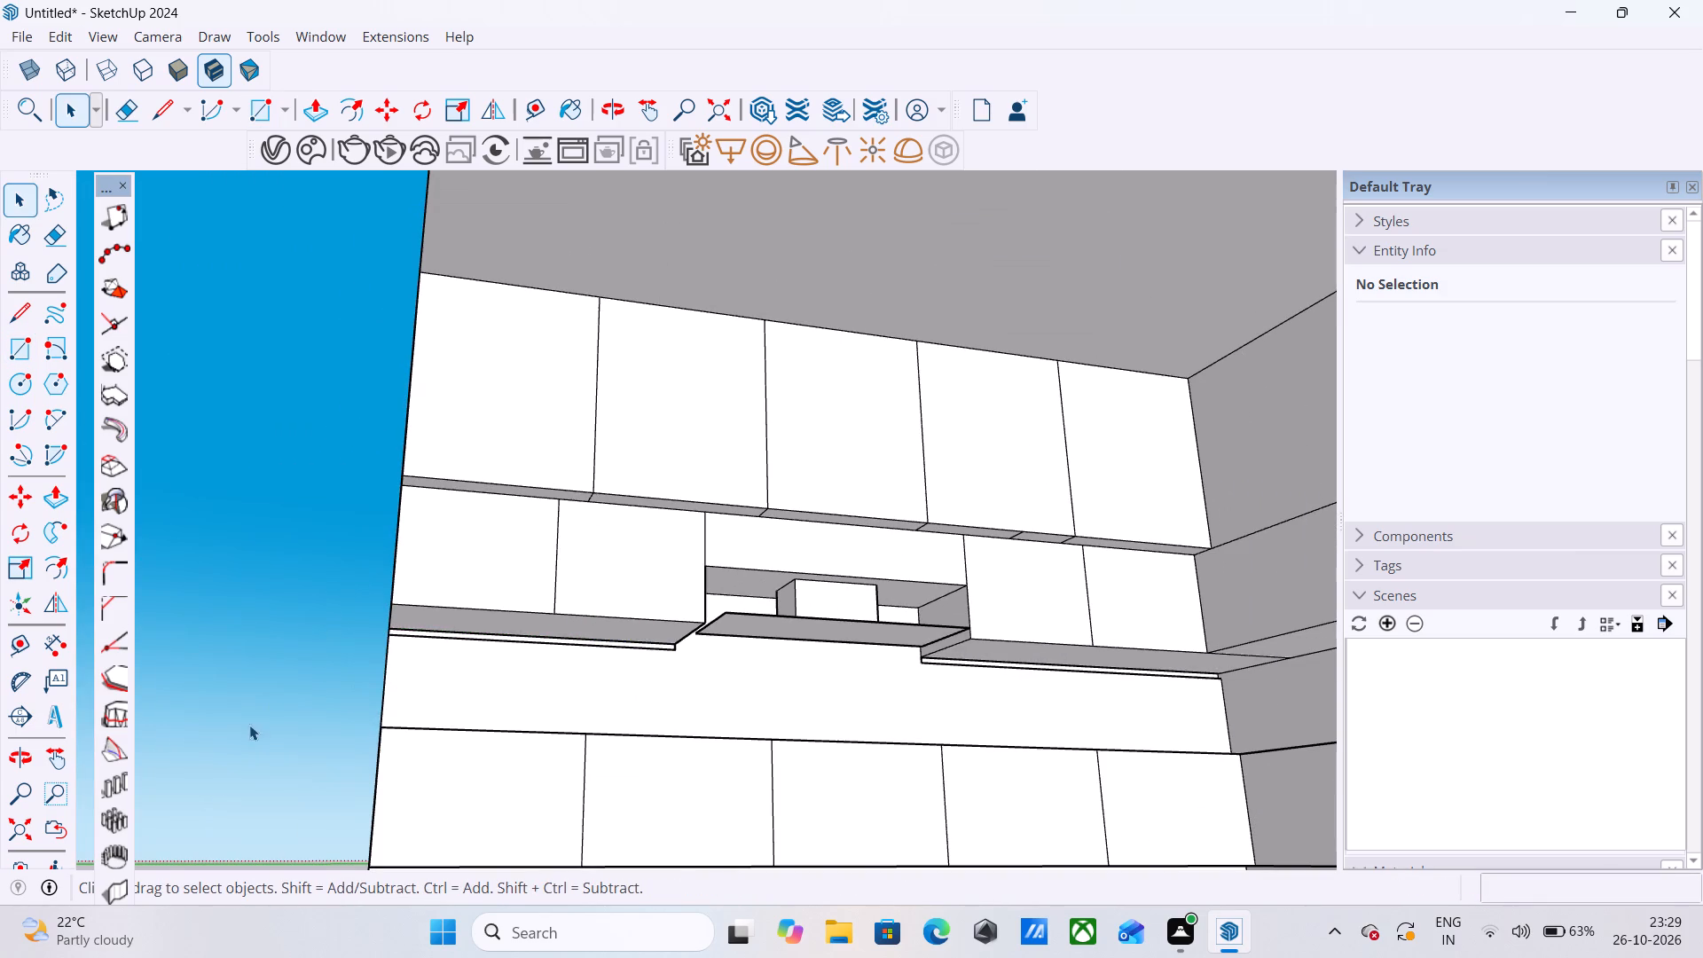
{"action": "scroll", "coordinate": [357, 566], "scroll_direction": "up", "scroll_amount": 12}
{"action": "scroll", "coordinate": [403, 689], "scroll_direction": "up", "scroll_amount": 6}
{"action": "scroll", "coordinate": [506, 670], "scroll_direction": "up", "scroll_amount": 3}
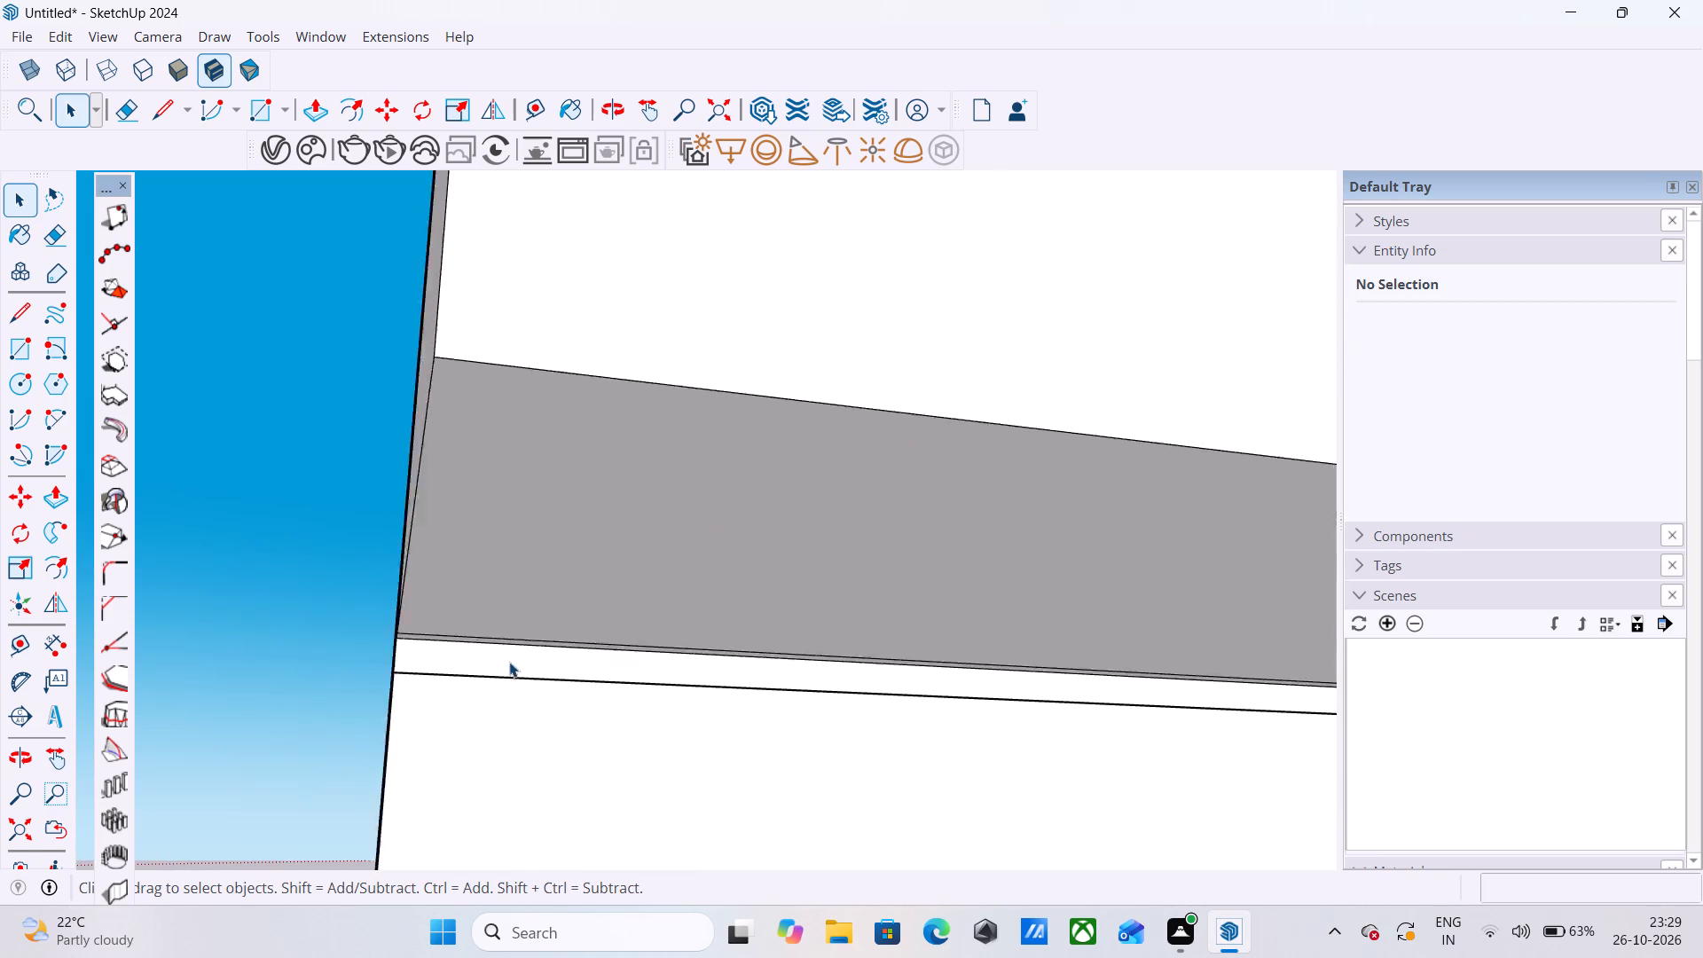
{"action": "scroll", "coordinate": [509, 662], "scroll_direction": "up", "scroll_amount": 8}
{"action": "double_click", "coordinate": [468, 671]}
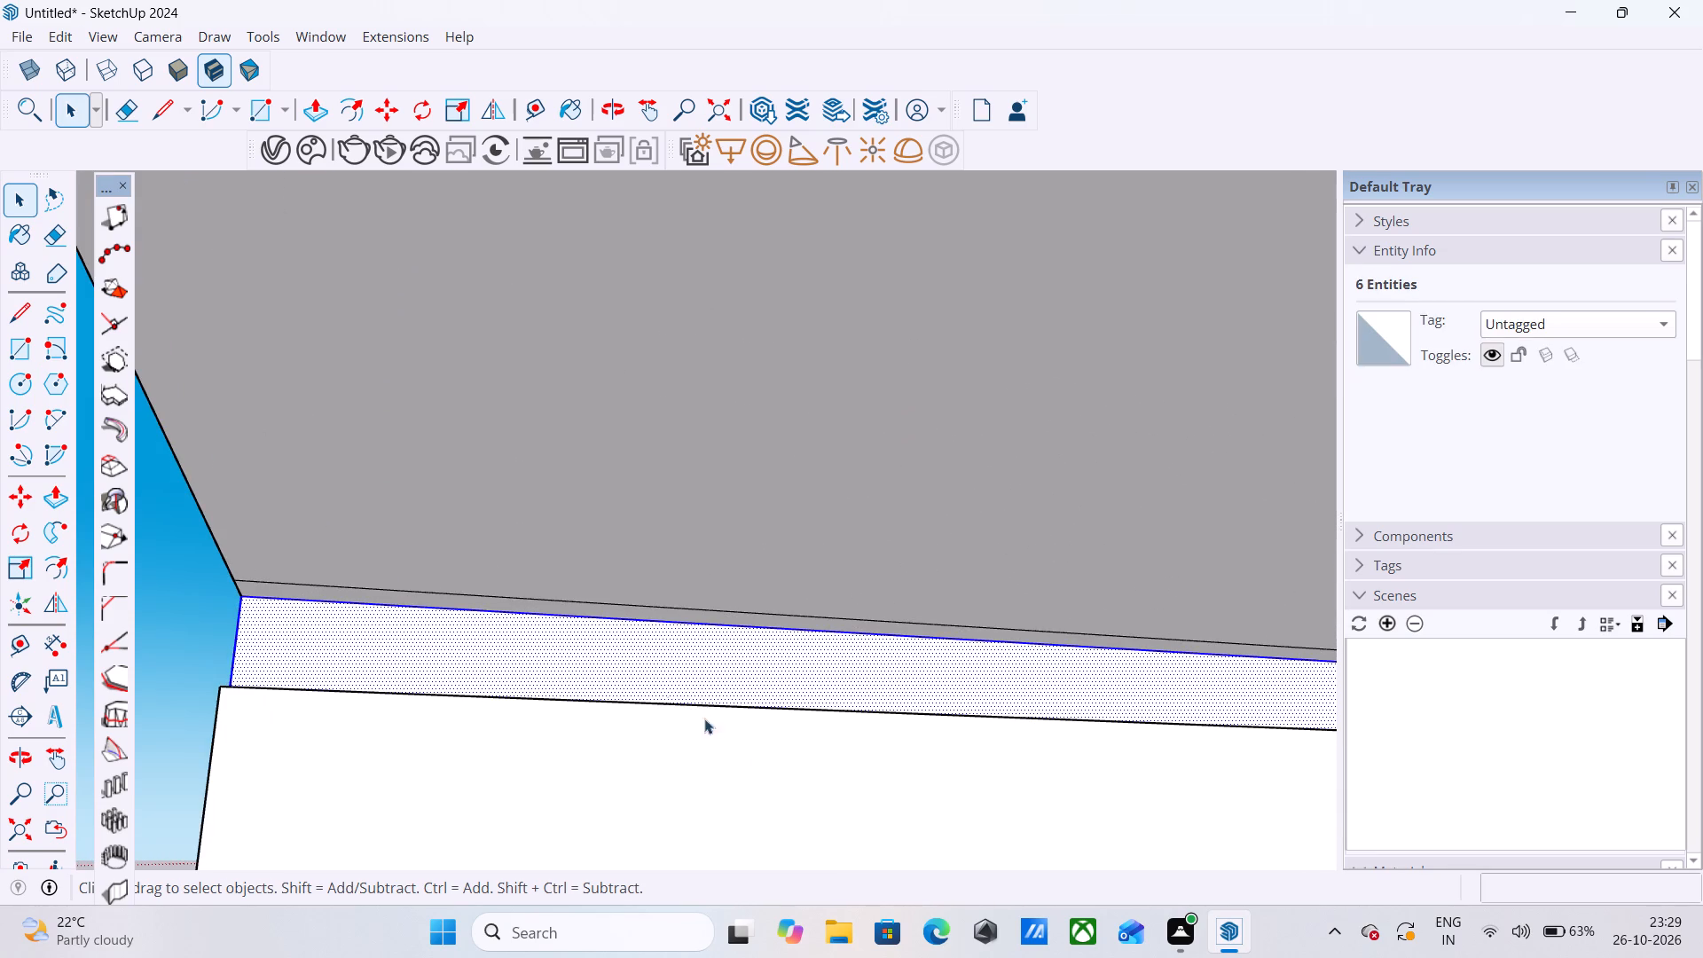
{"action": "middle_click_drag", "start_coordinate": [757, 751], "coordinate": [878, 846]}
{"action": "scroll", "coordinate": [873, 843], "scroll_direction": "up", "scroll_amount": 1}
{"action": "middle_click_drag", "start_coordinate": [600, 614], "coordinate": [917, 719]}
{"action": "scroll", "coordinate": [917, 719], "scroll_direction": "up", "scroll_amount": 1}
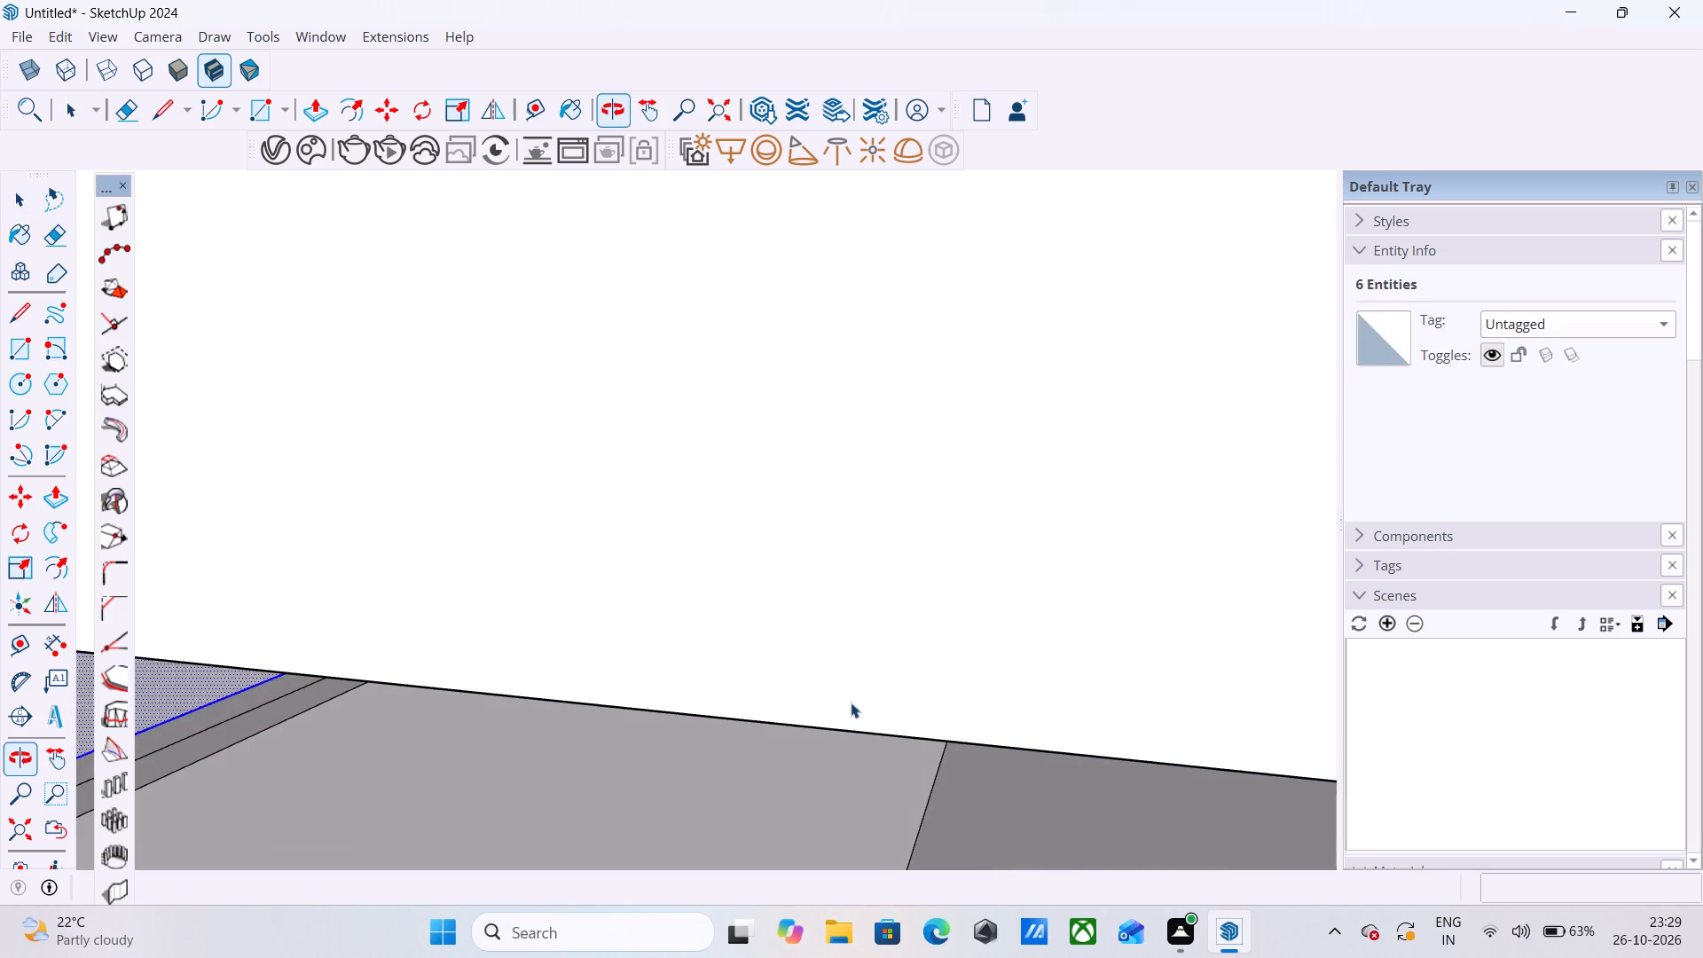
{"action": "scroll", "coordinate": [733, 641], "scroll_direction": "down", "scroll_amount": 11}
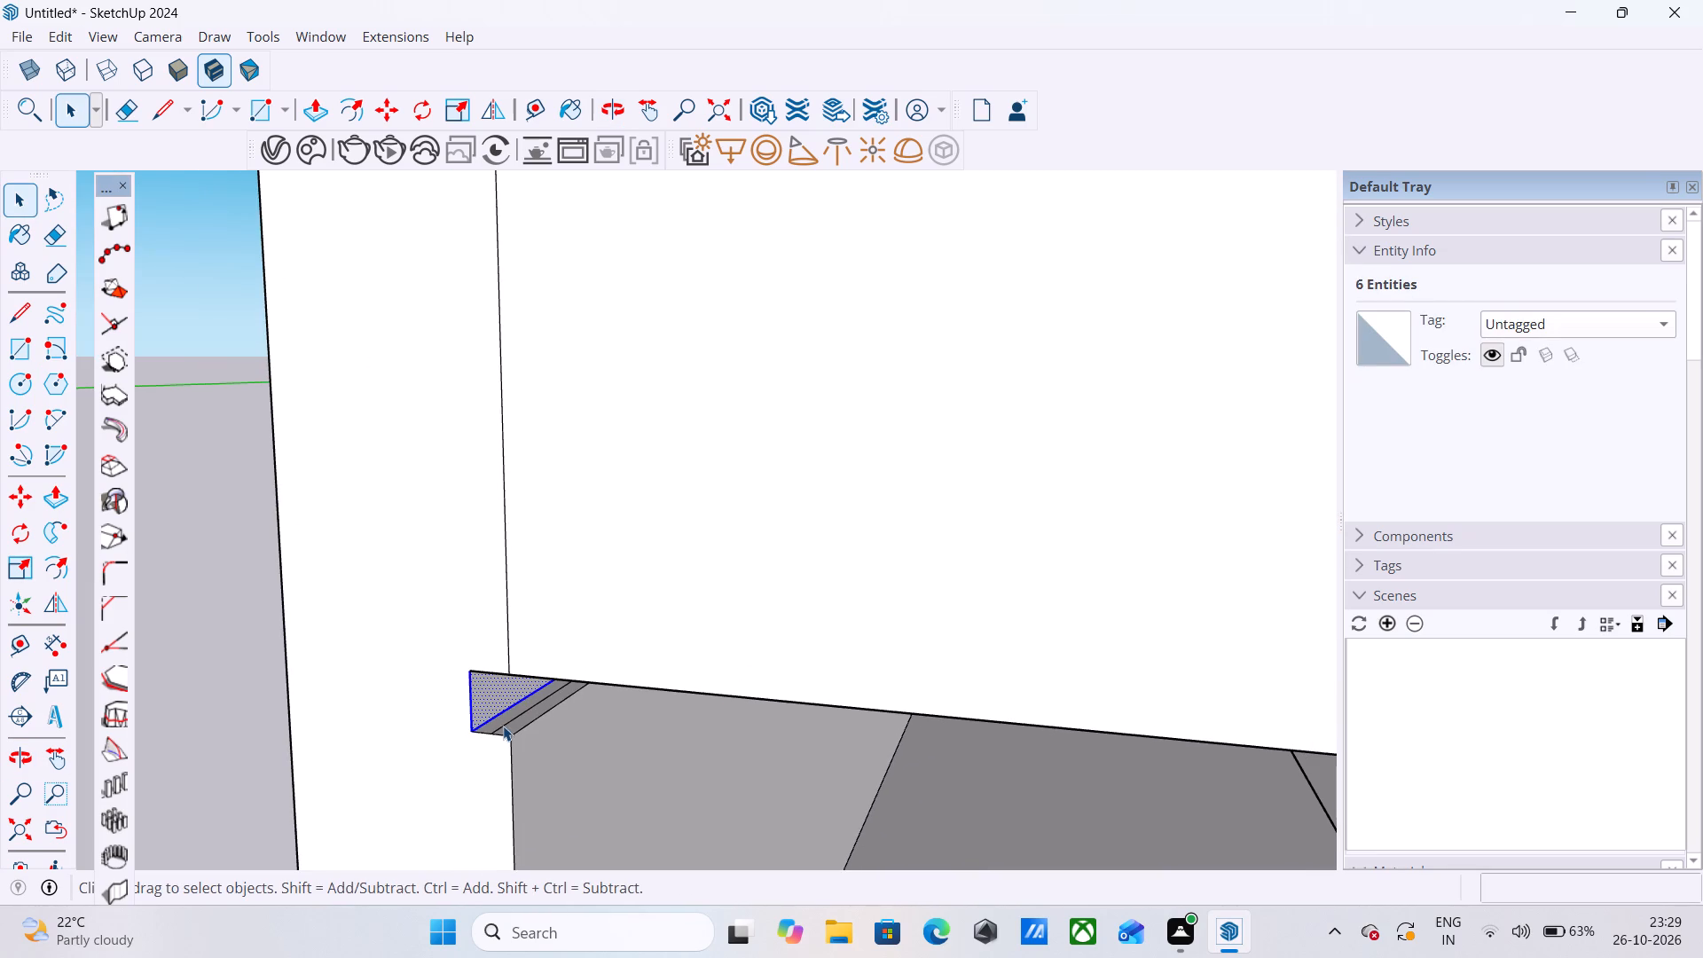
{"action": "scroll", "coordinate": [498, 717], "scroll_direction": "up", "scroll_amount": 5}
{"action": "scroll", "coordinate": [499, 718], "scroll_direction": "up", "scroll_amount": 3, "text": "ctrl"}
{"action": "double_click", "coordinate": [501, 721], "text": "ctrl"}
{"action": "double_click", "coordinate": [563, 728], "text": "ctrl"}
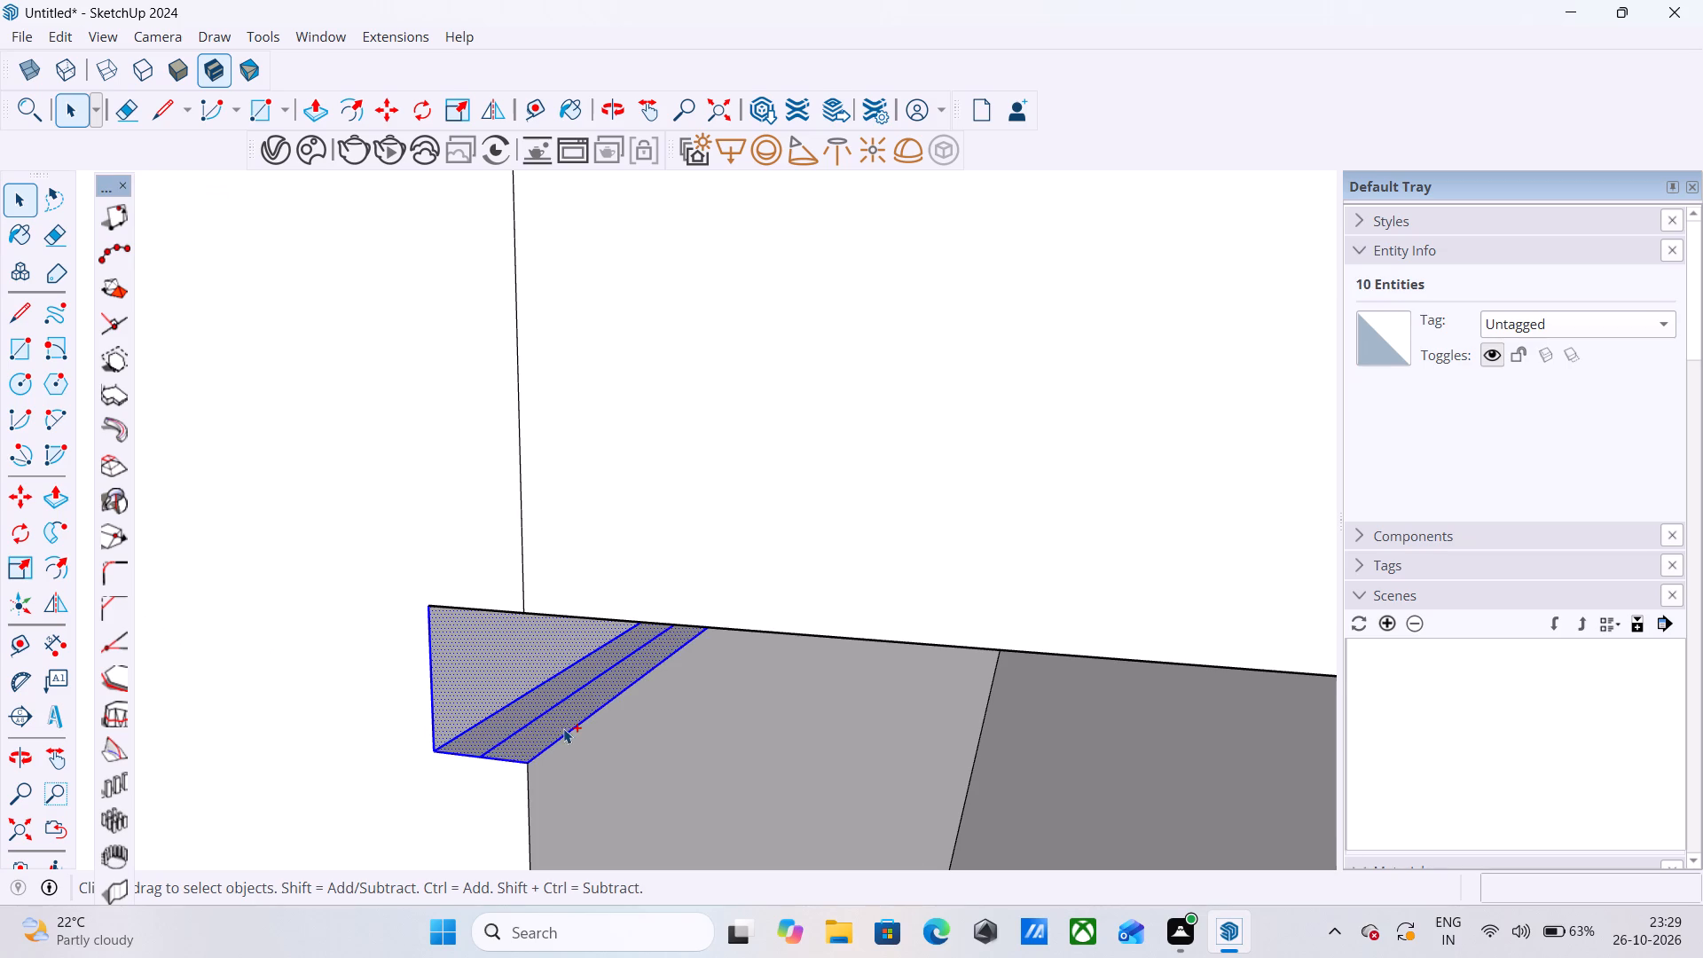
Add the right raised strip's two long exposed faces and their edges to the selection, and make everything selected one group.
{"action": "scroll", "coordinate": [365, 687], "scroll_direction": "down", "scroll_amount": 12}
{"action": "scroll", "coordinate": [356, 640], "scroll_direction": "down", "scroll_amount": 16}
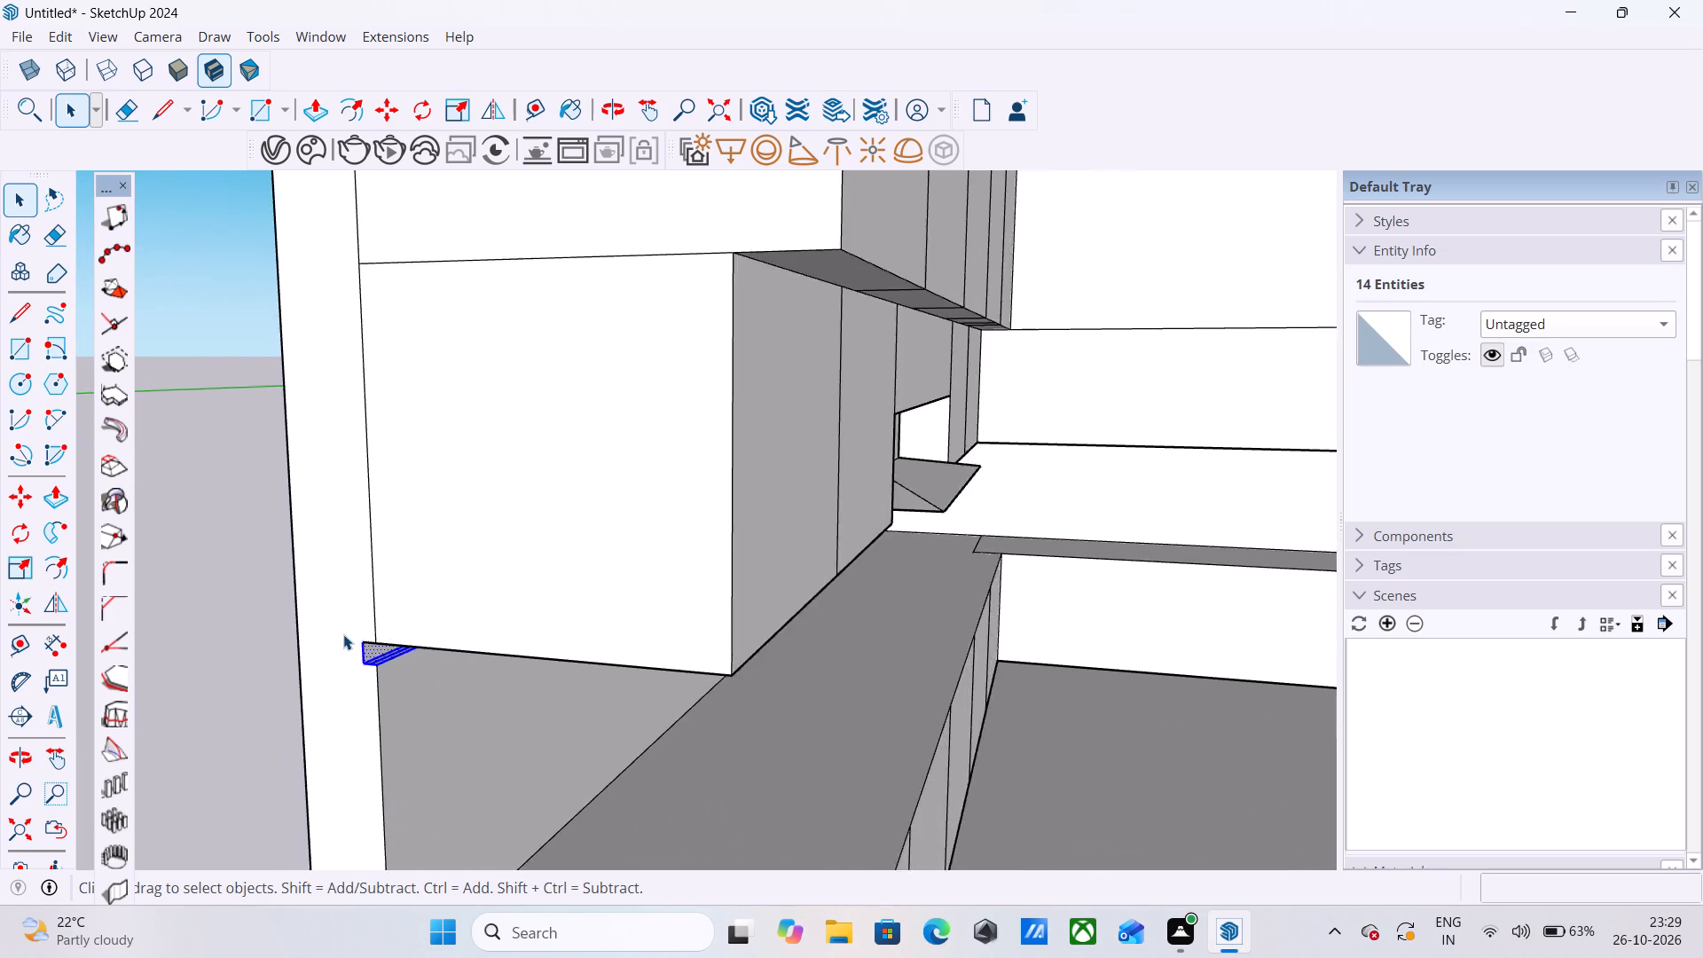
{"action": "scroll", "coordinate": [343, 634], "scroll_direction": "down", "scroll_amount": 12}
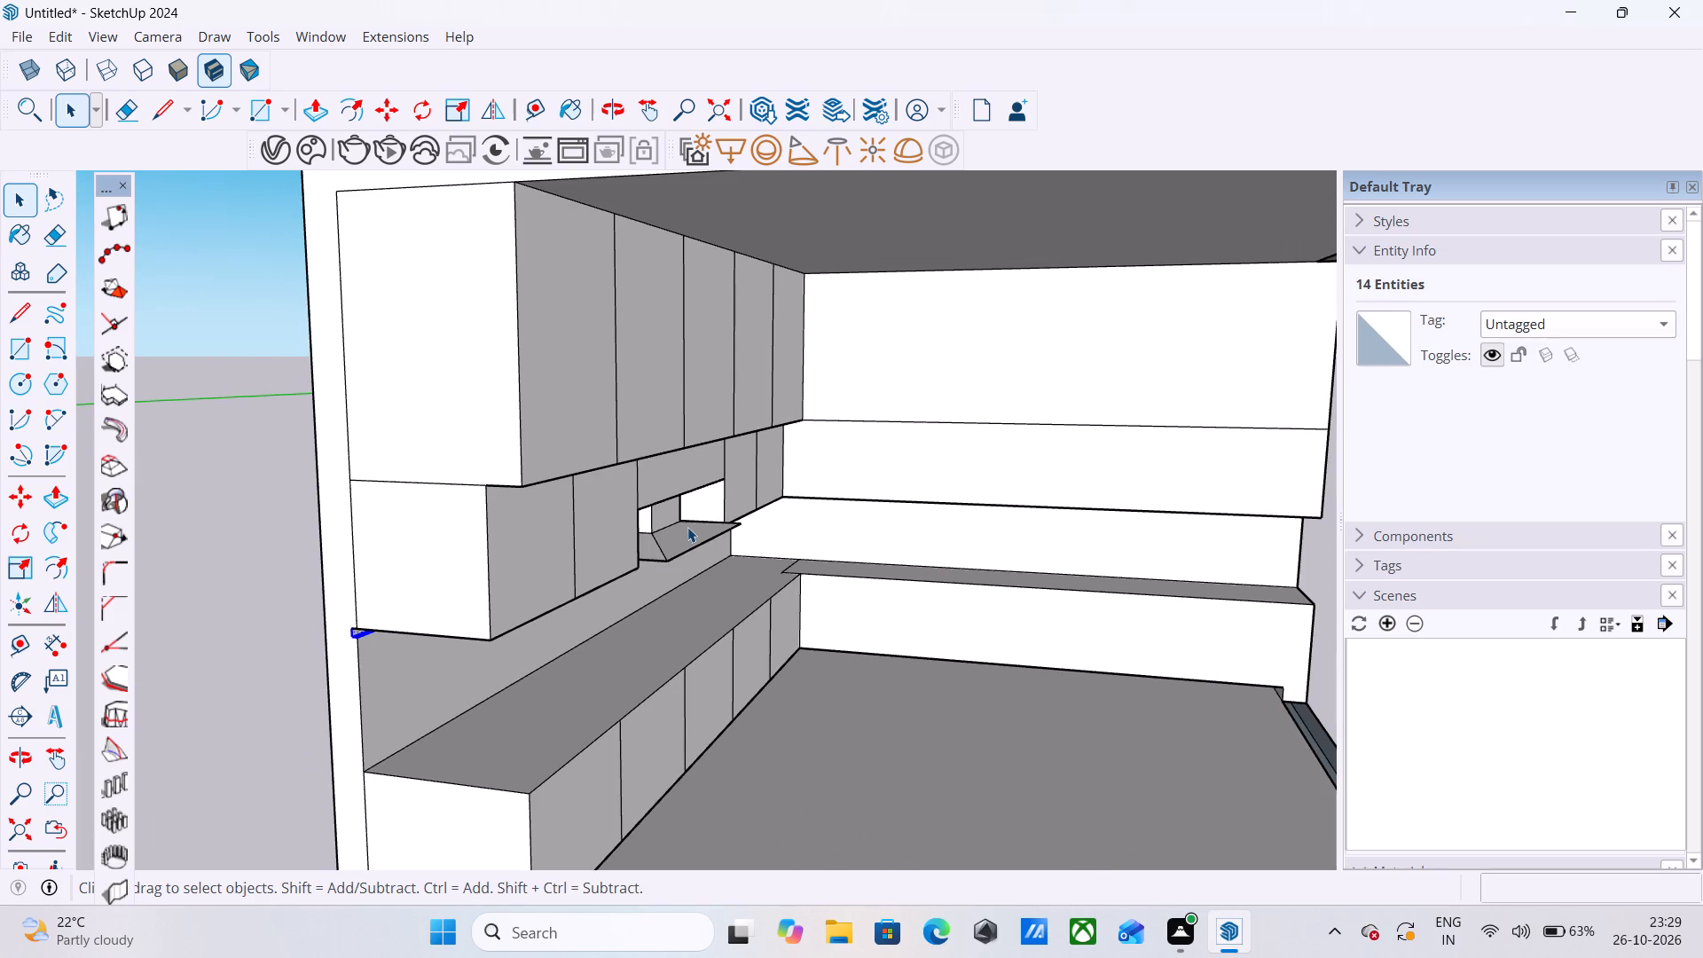
{"action": "scroll", "coordinate": [755, 504], "scroll_direction": "up", "scroll_amount": 15}
{"action": "middle_click_drag", "start_coordinate": [750, 568], "coordinate": [448, 464]}
{"action": "scroll", "coordinate": [450, 465], "scroll_direction": "up", "scroll_amount": 10}
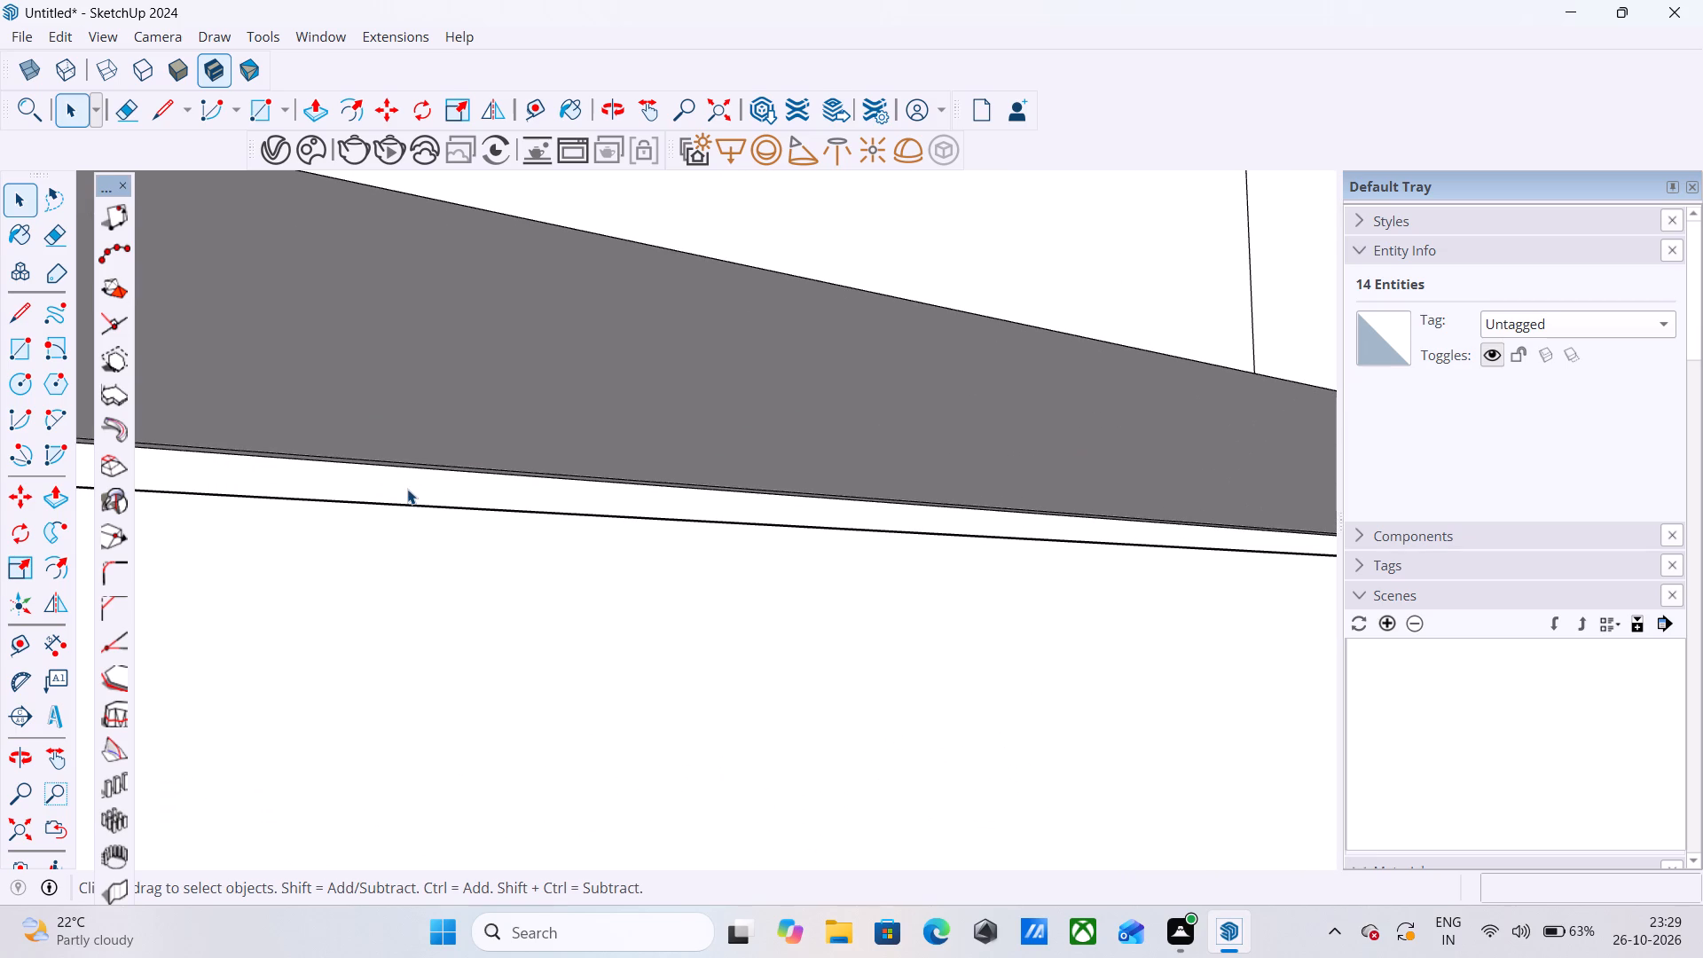
{"action": "middle_click_drag", "start_coordinate": [629, 572], "coordinate": [638, 575]}
{"action": "middle_click_drag", "start_coordinate": [653, 582], "coordinate": [806, 639]}
{"action": "scroll", "coordinate": [806, 639], "scroll_direction": "up", "scroll_amount": 1}
{"action": "middle_click_drag", "start_coordinate": [806, 639], "coordinate": [913, 666]}
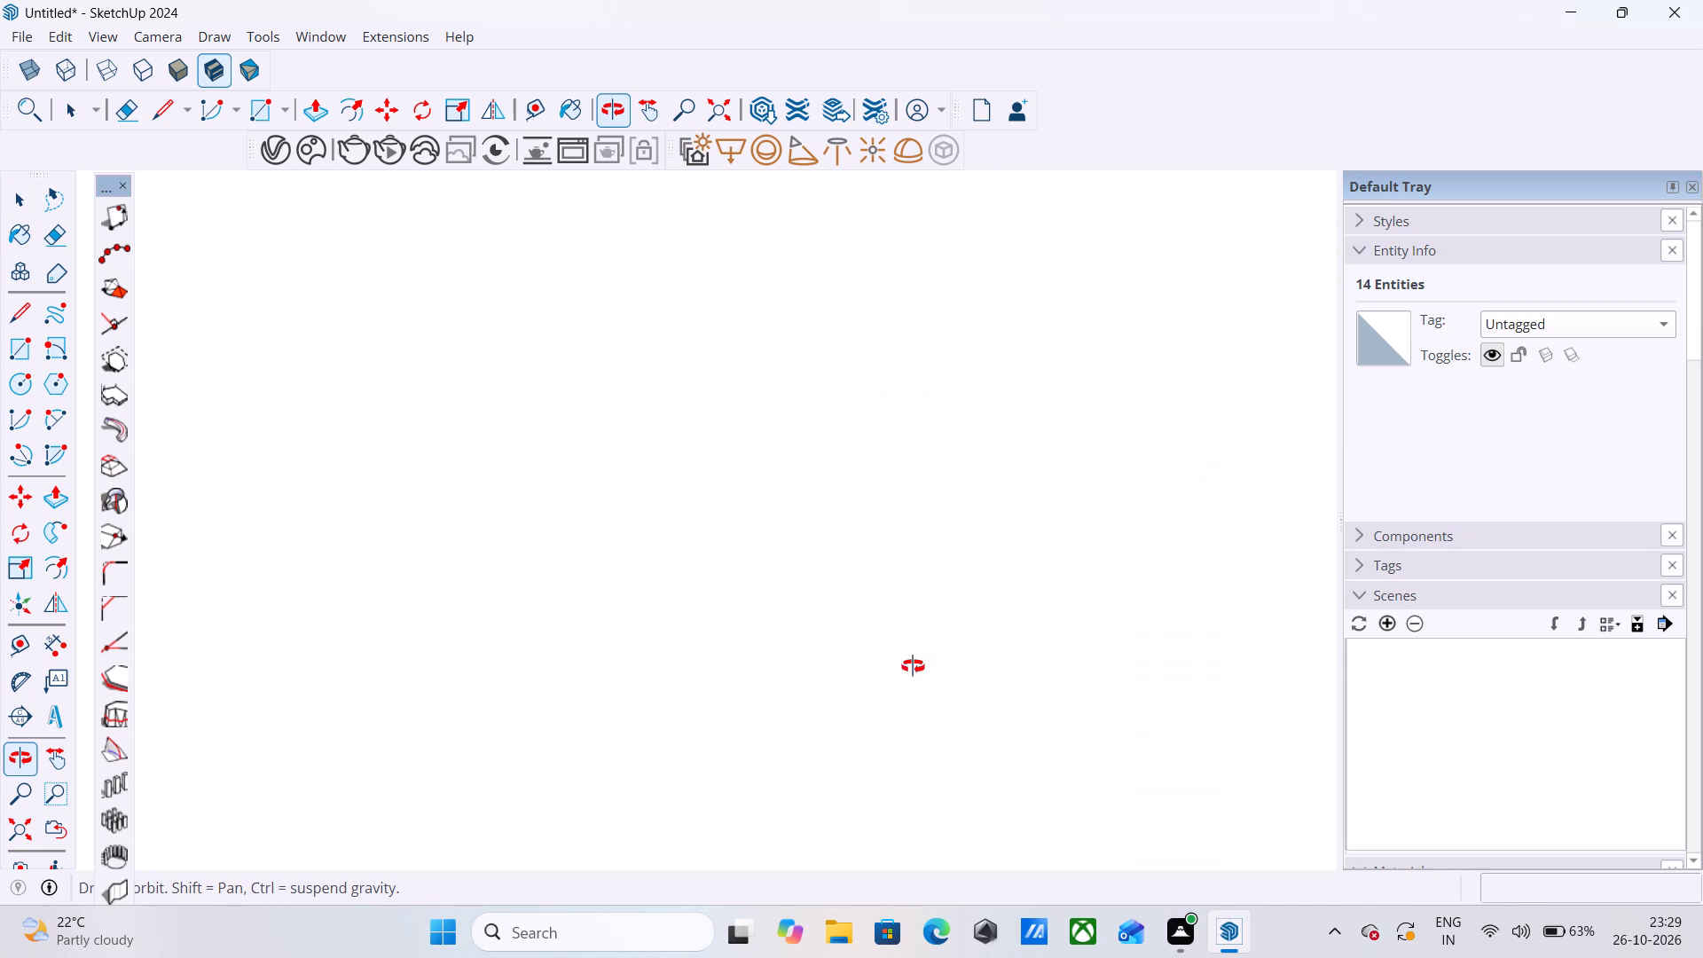
{"action": "middle_click_drag", "start_coordinate": [913, 666], "coordinate": [834, 604]}
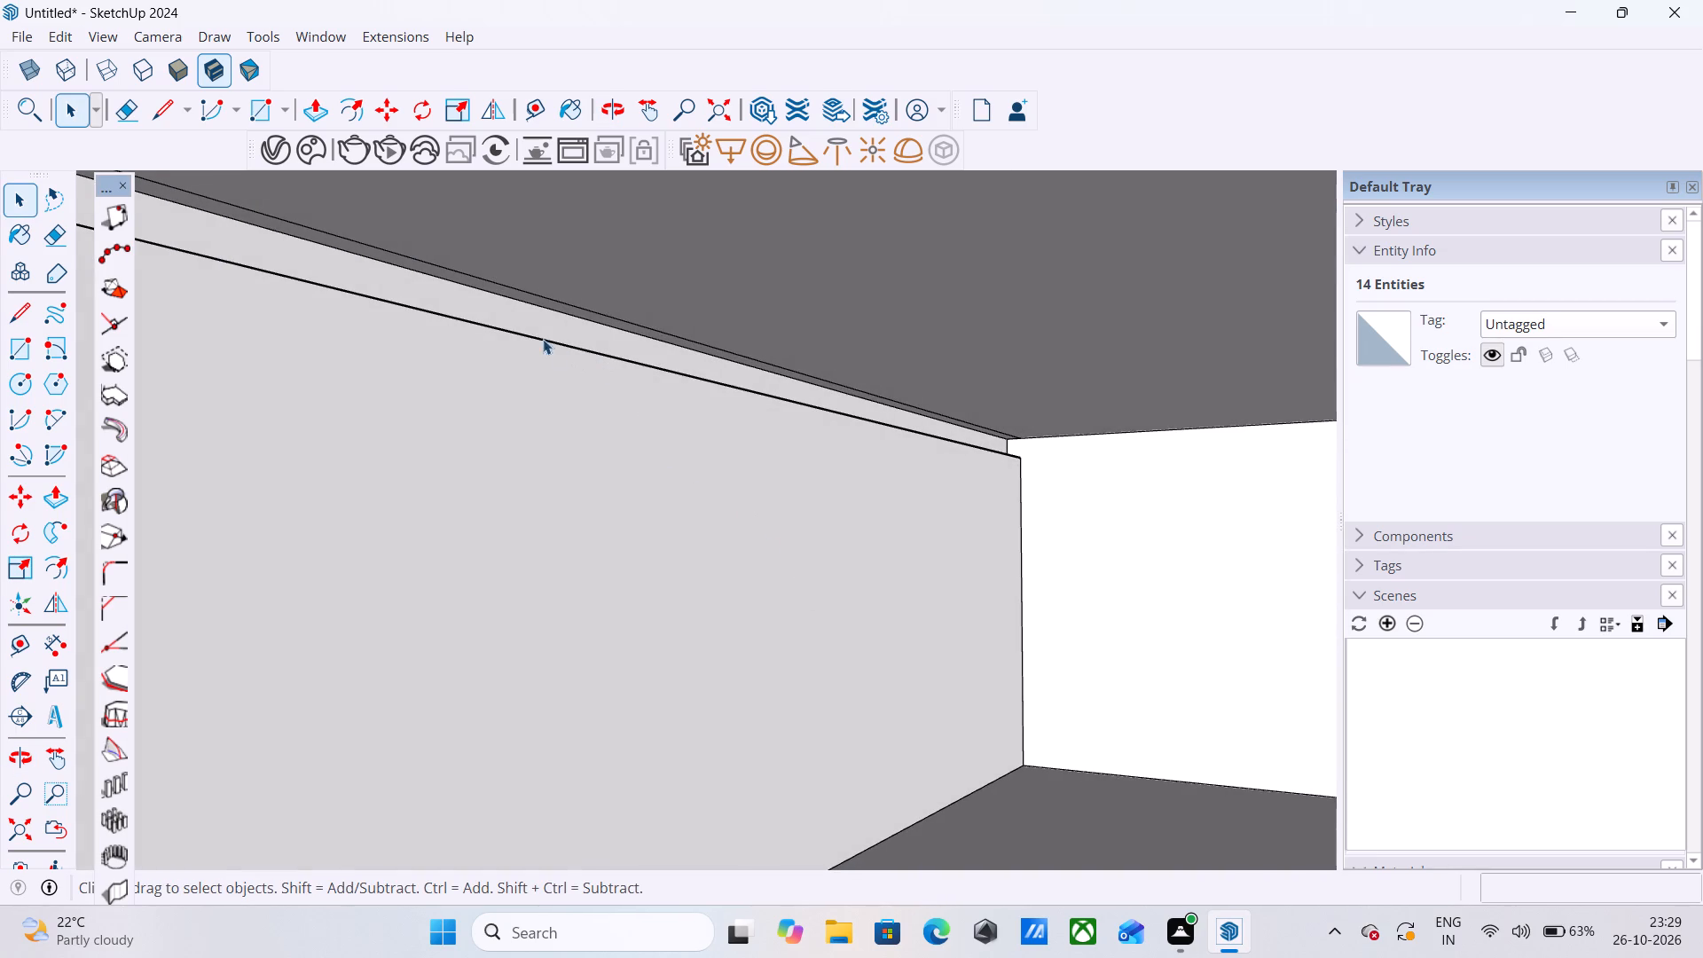
{"action": "scroll", "coordinate": [538, 338], "scroll_direction": "up", "scroll_amount": 11}
{"action": "double_click", "coordinate": [513, 310], "text": "ctrl"}
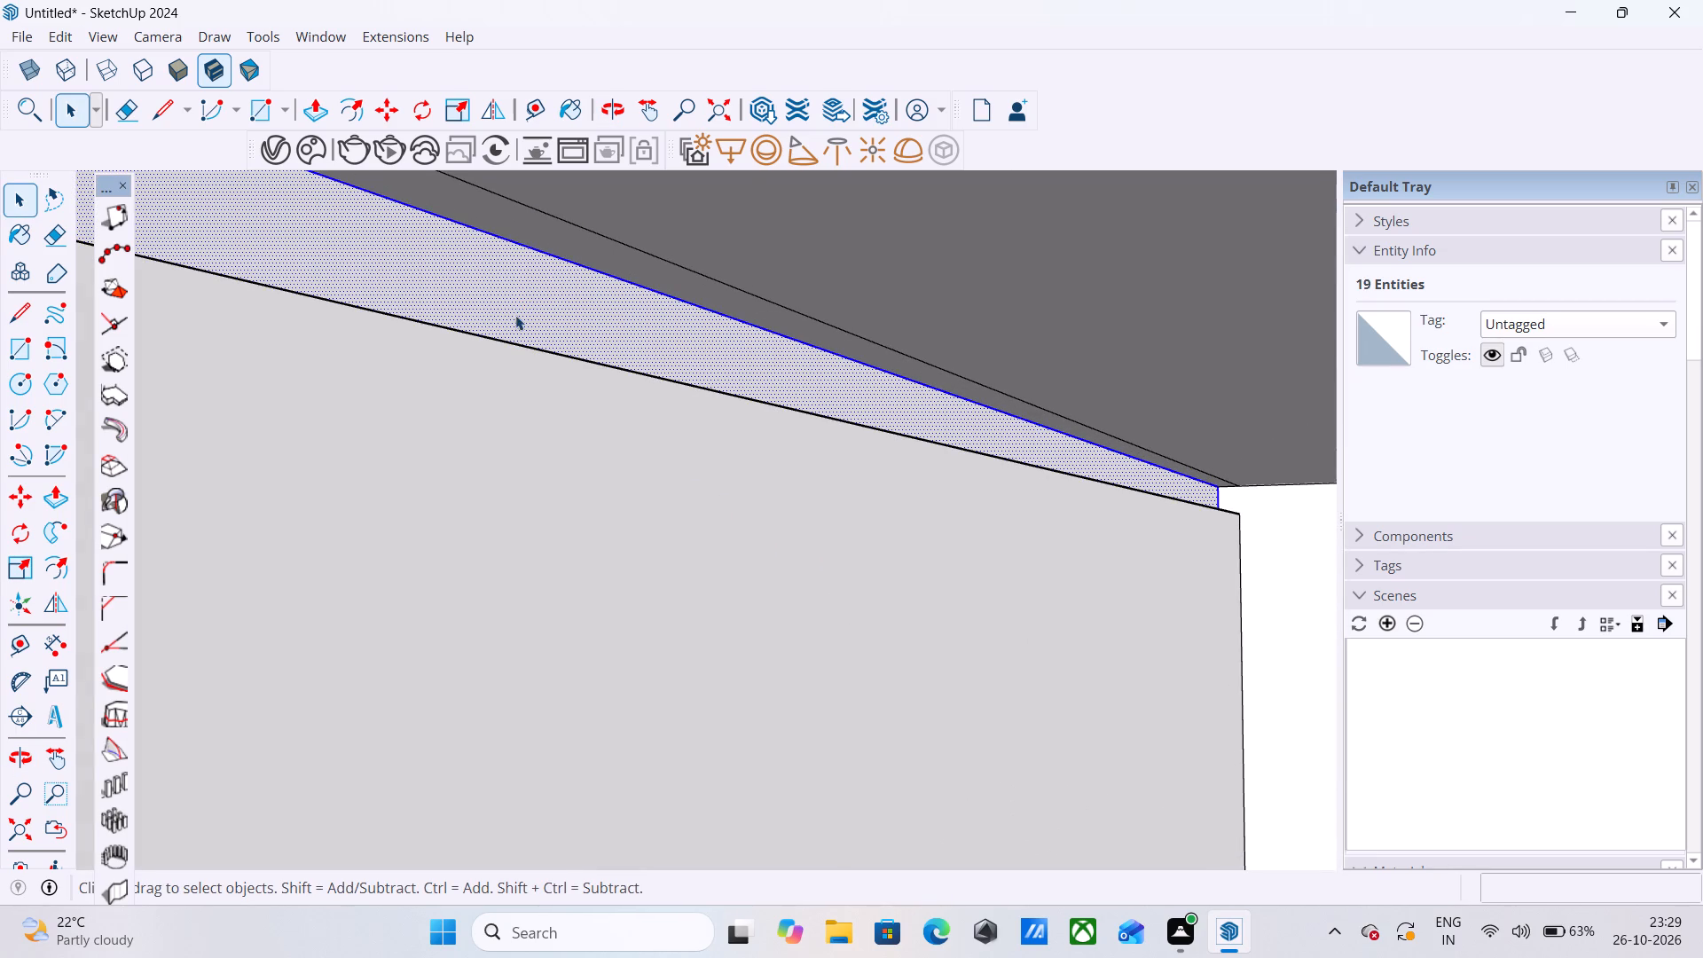
{"action": "middle_click_drag", "start_coordinate": [529, 342], "coordinate": [607, 463]}
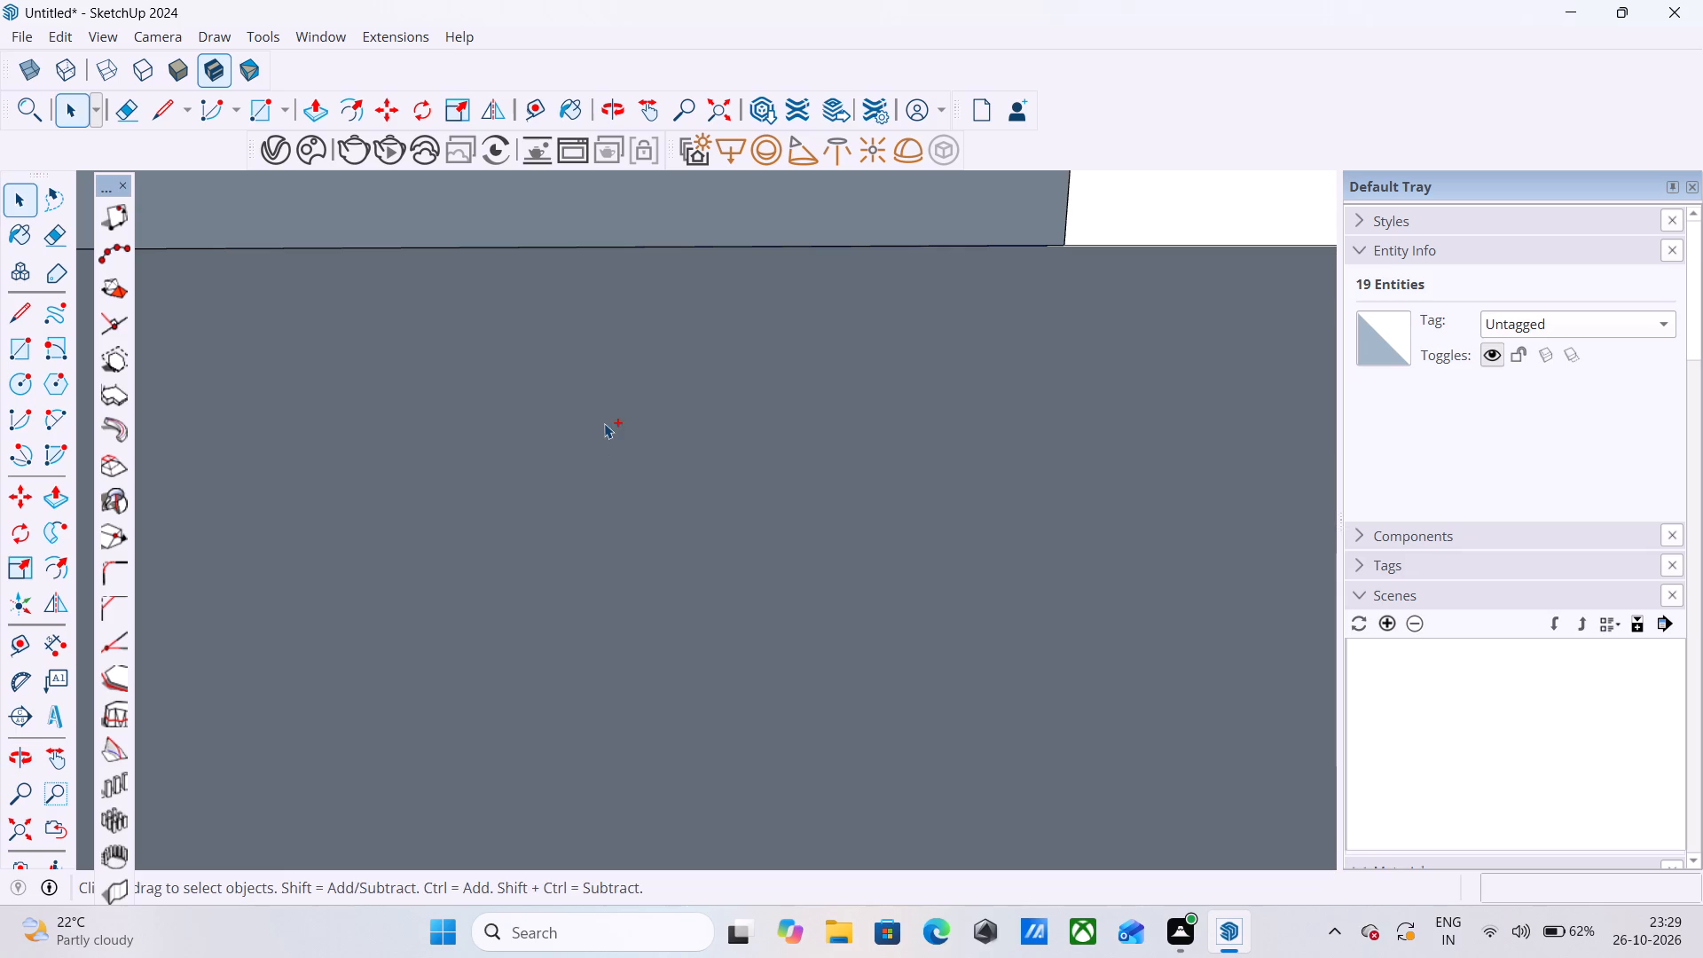
{"action": "middle_click_drag", "start_coordinate": [593, 422], "coordinate": [580, 317]}
{"action": "scroll", "coordinate": [593, 414], "scroll_direction": "up", "scroll_amount": 1}
{"action": "scroll", "coordinate": [560, 609], "scroll_direction": "up", "scroll_amount": 2}
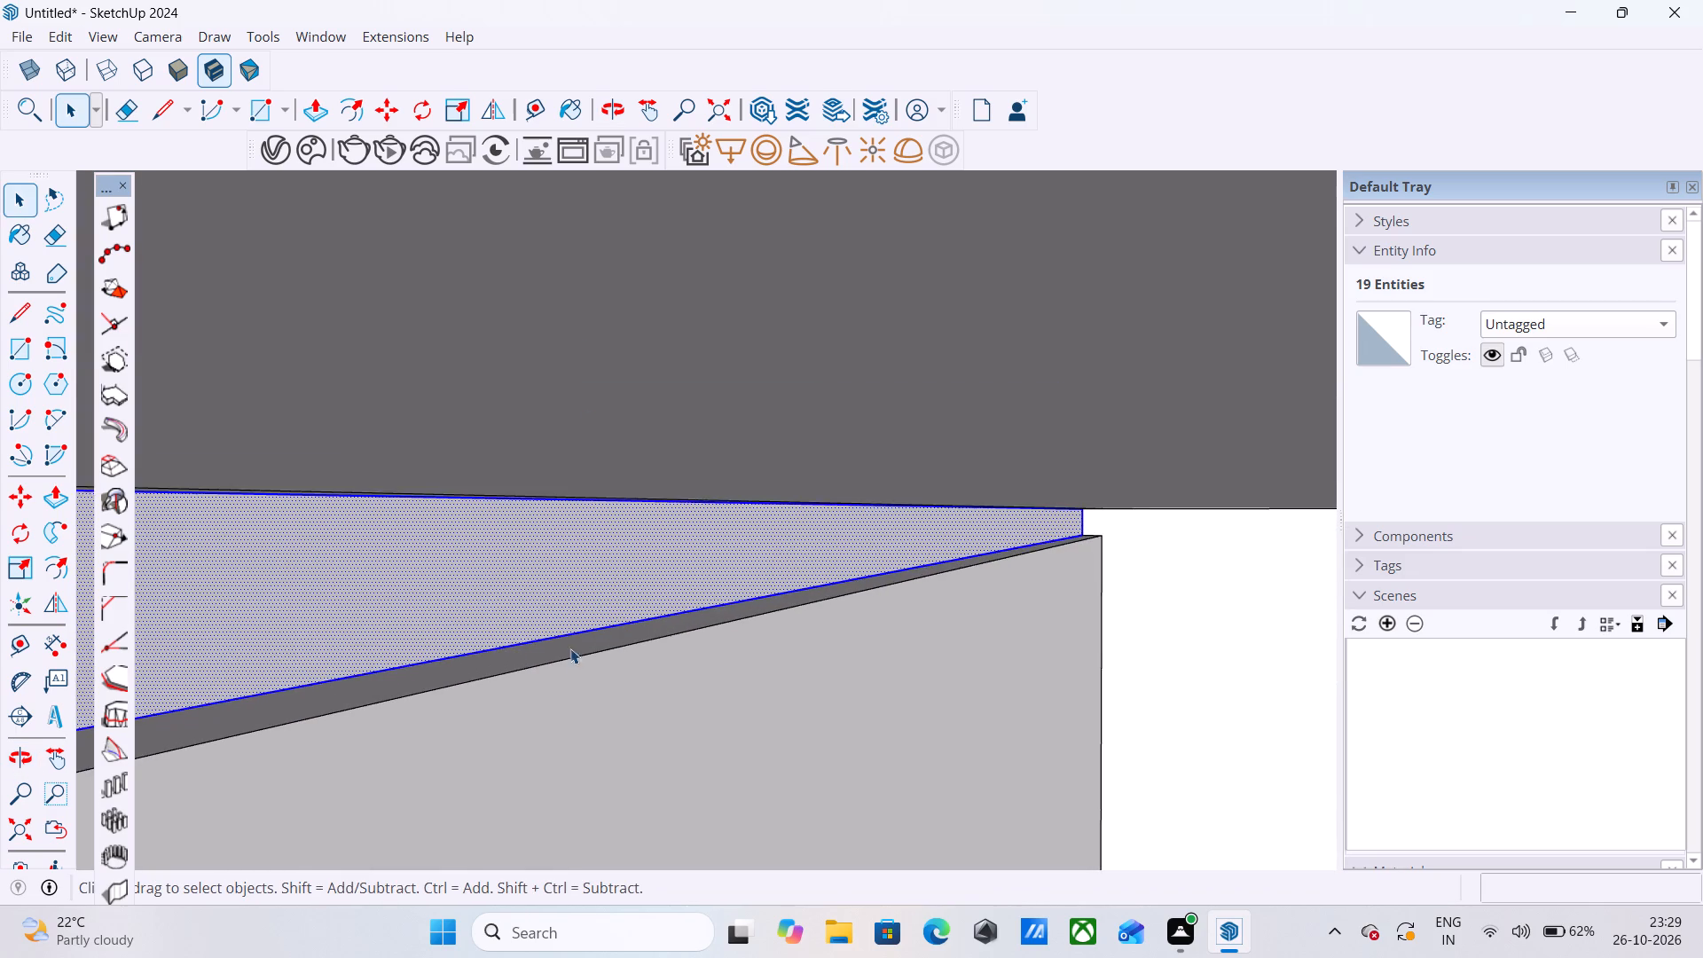
{"action": "scroll", "coordinate": [570, 648], "scroll_direction": "up", "scroll_amount": 2}
{"action": "double_click", "coordinate": [569, 646], "text": "ctrl"}
{"action": "scroll", "coordinate": [1184, 492], "scroll_direction": "down", "scroll_amount": 6}
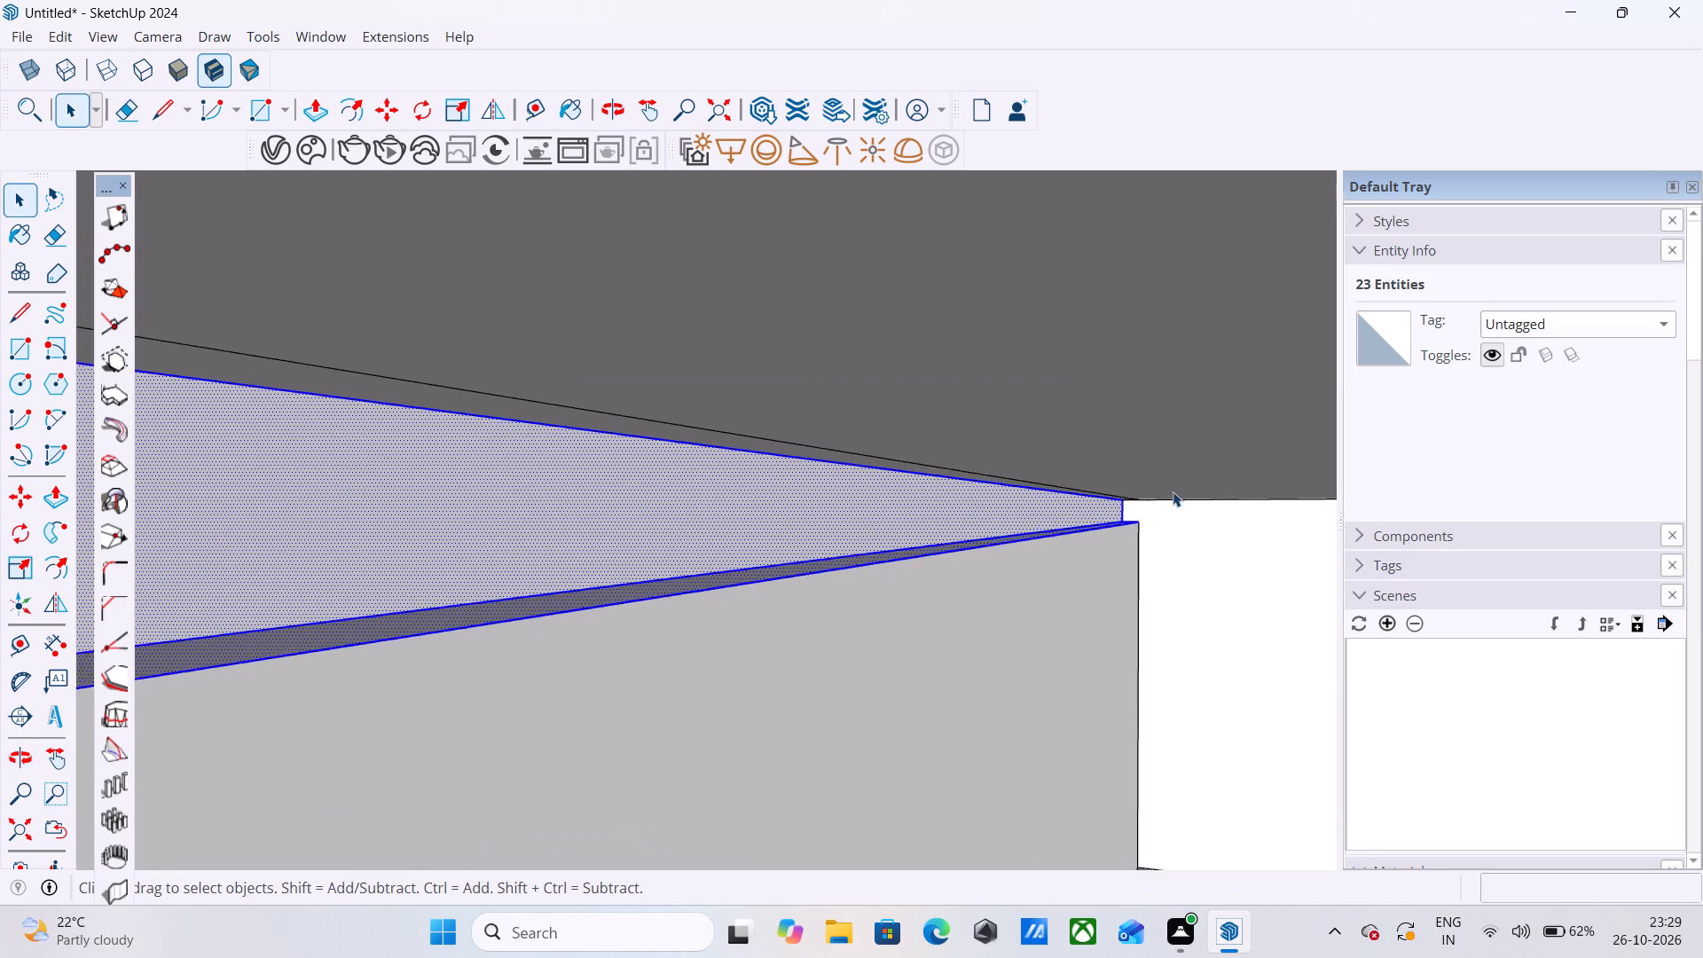
{"action": "scroll", "coordinate": [989, 465], "scroll_direction": "down", "scroll_amount": 12}
{"action": "scroll", "coordinate": [900, 491], "scroll_direction": "down", "scroll_amount": 13}
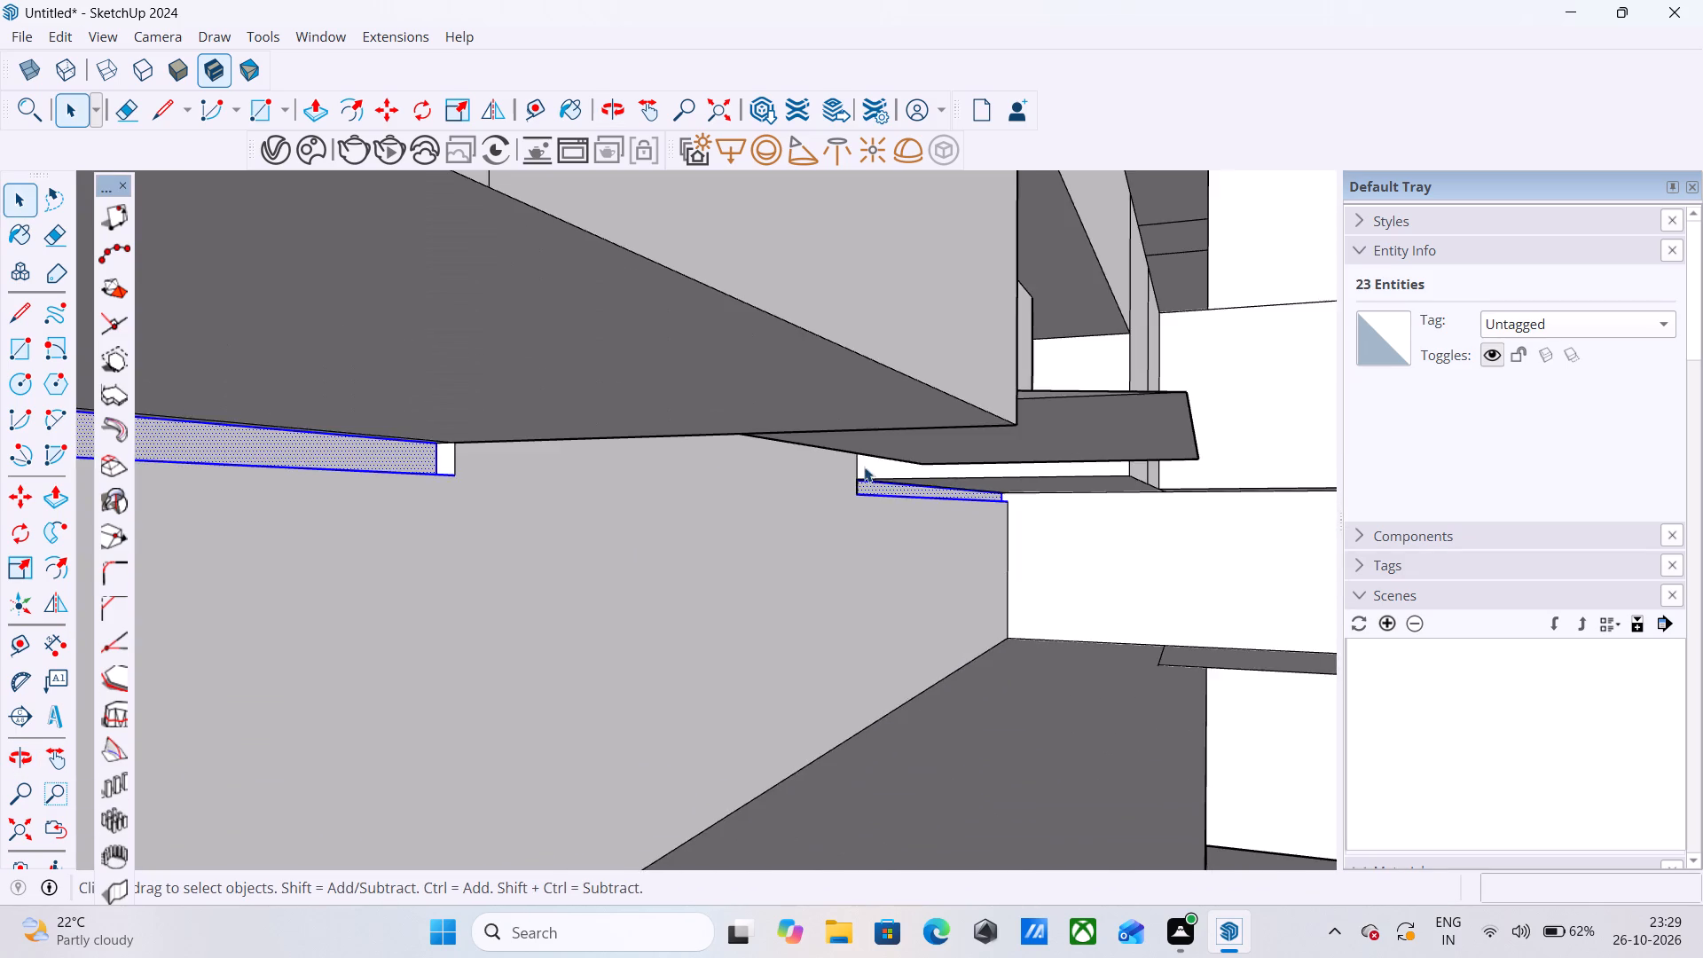
{"action": "scroll", "coordinate": [864, 467], "scroll_direction": "down", "scroll_amount": 10}
{"action": "scroll", "coordinate": [622, 439], "scroll_direction": "up", "scroll_amount": 12}
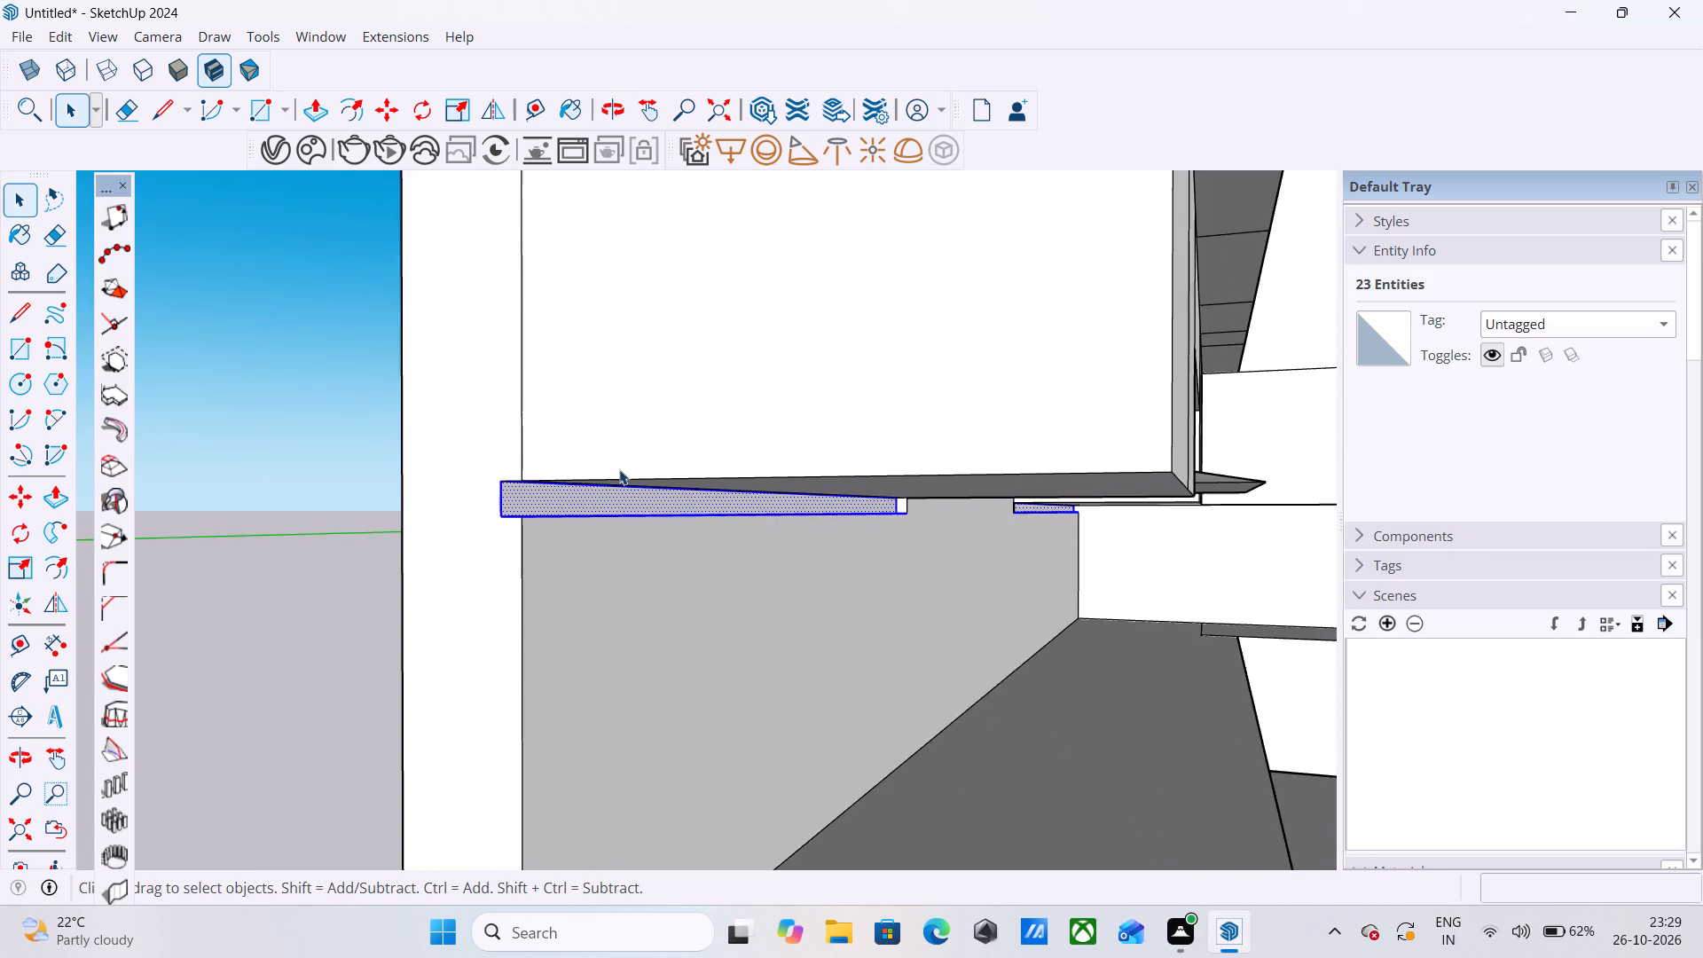
{"action": "scroll", "coordinate": [620, 499], "scroll_direction": "up", "scroll_amount": 7}
{"action": "right_click", "coordinate": [618, 492]}
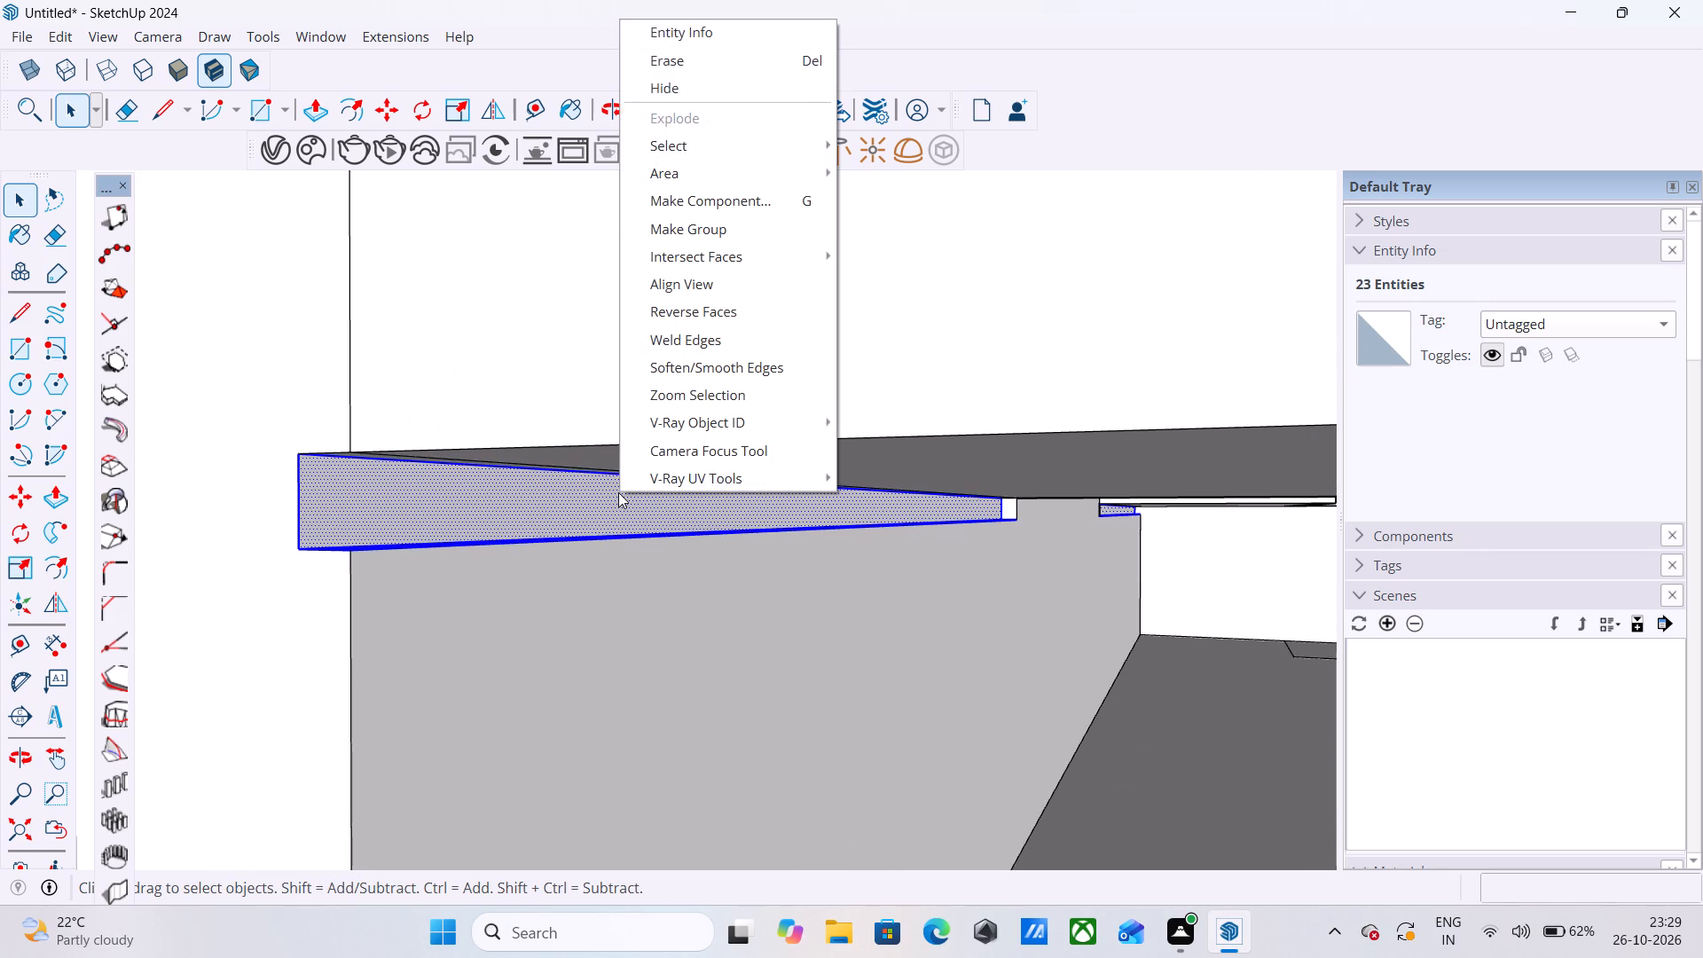
{"action": "left_click", "coordinate": [767, 233]}
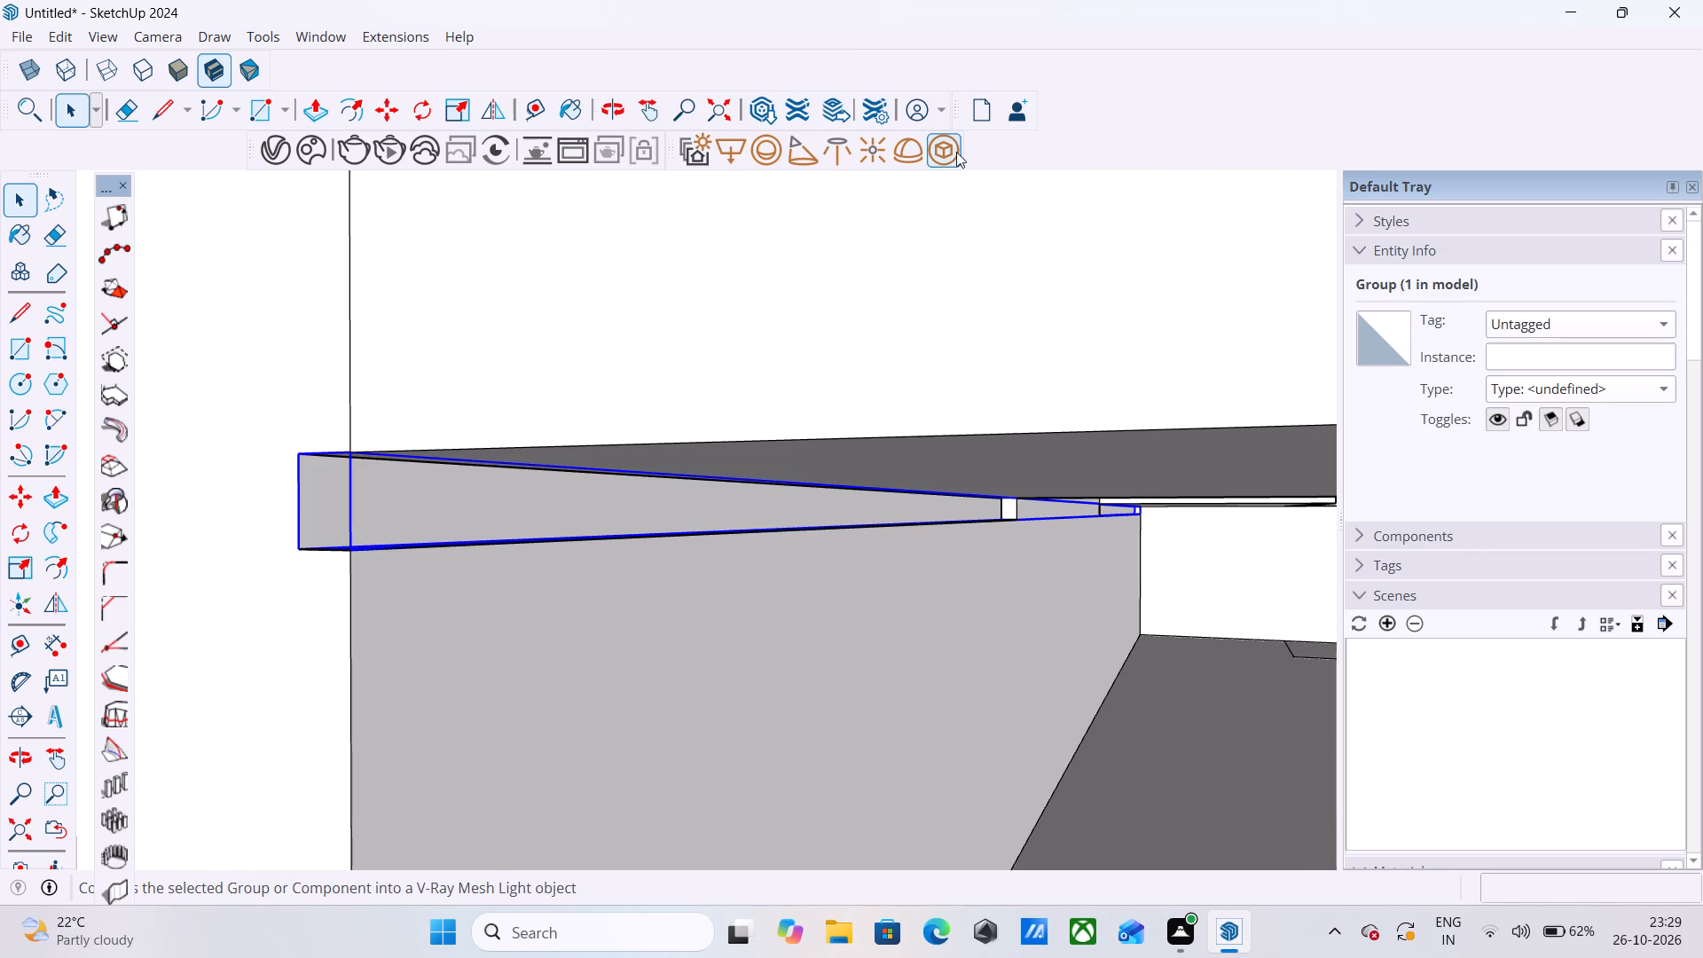
Convert the grouped strips into a V-Ray Mesh Light.
{"action": "left_click", "coordinate": [956, 152]}
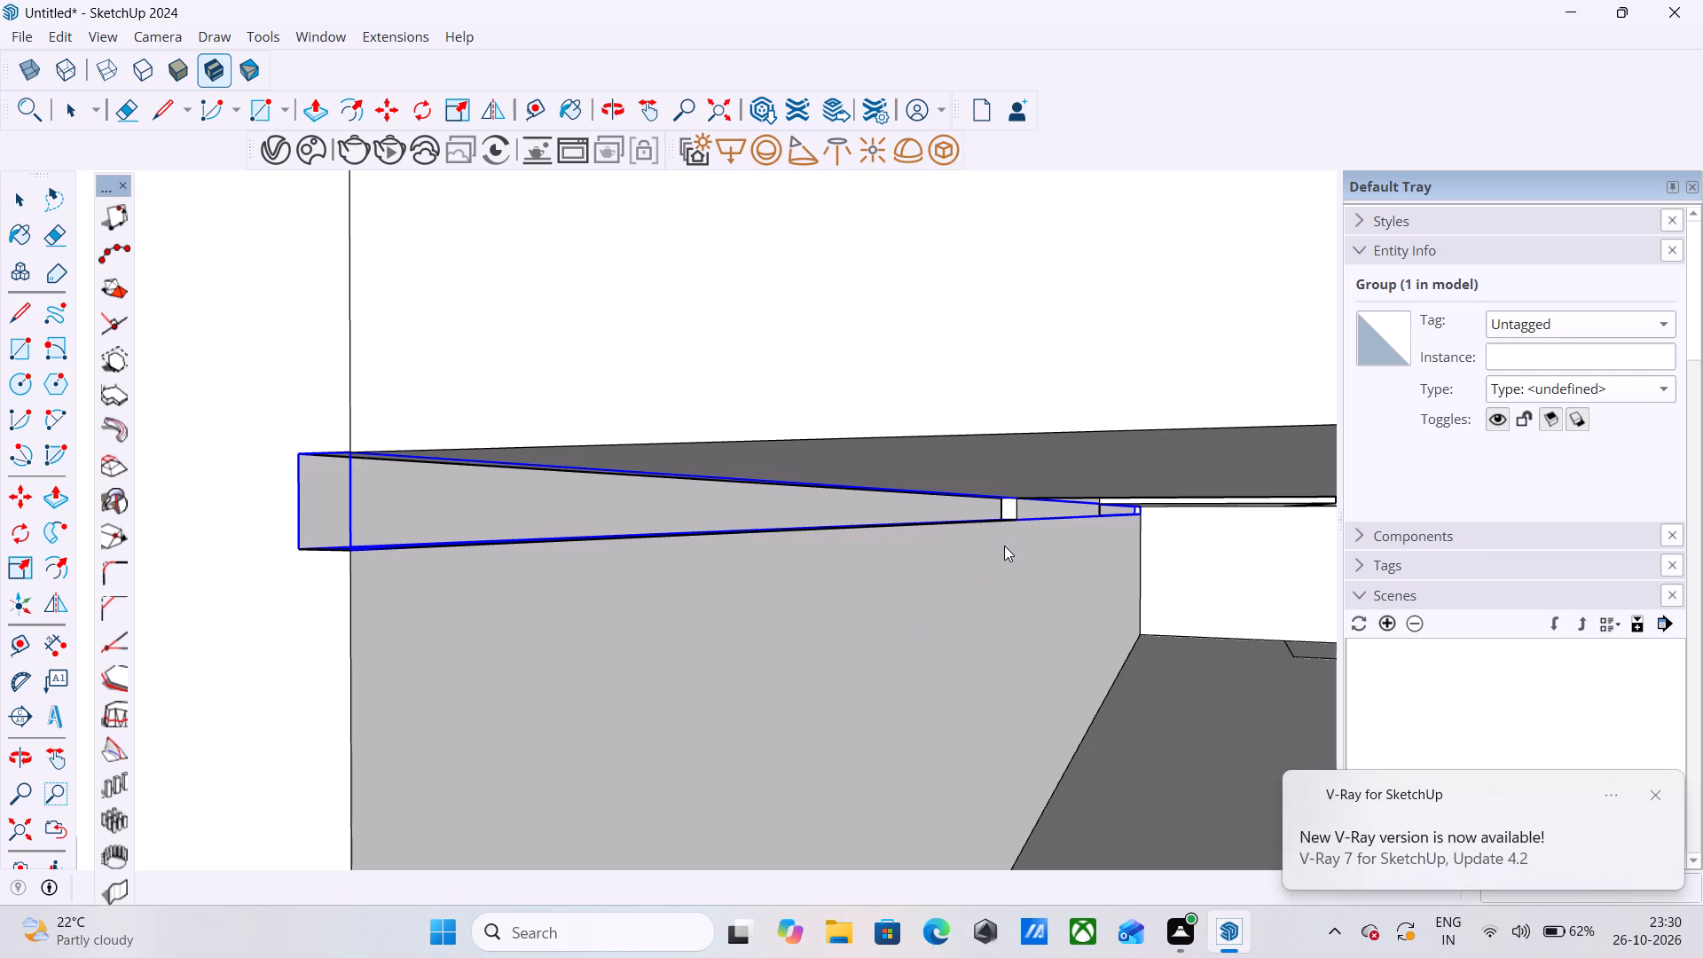
Render the cabinet wall with V-Ray to check the strip lighting, and close the frame buffer.
{"action": "scroll", "coordinate": [698, 557], "scroll_direction": "down", "scroll_amount": 5}
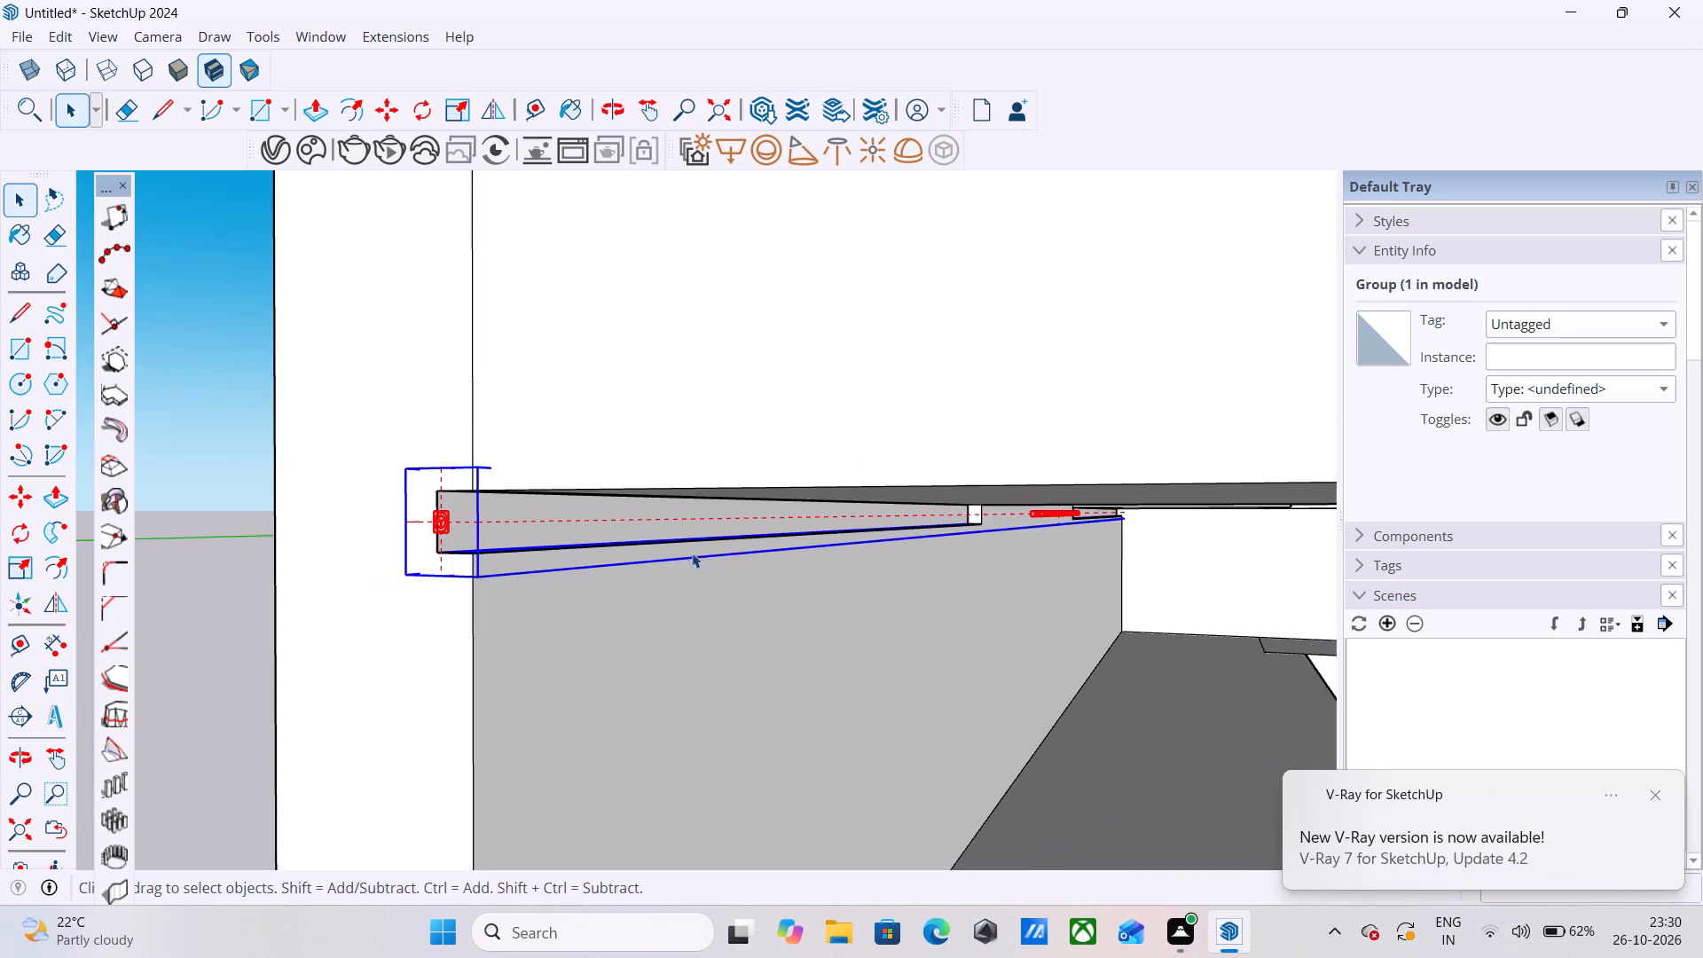
{"action": "scroll", "coordinate": [692, 553], "scroll_direction": "down", "scroll_amount": 3}
{"action": "middle_click_drag", "start_coordinate": [947, 547], "coordinate": [747, 524]}
{"action": "scroll", "coordinate": [752, 524], "scroll_direction": "down", "scroll_amount": 4}
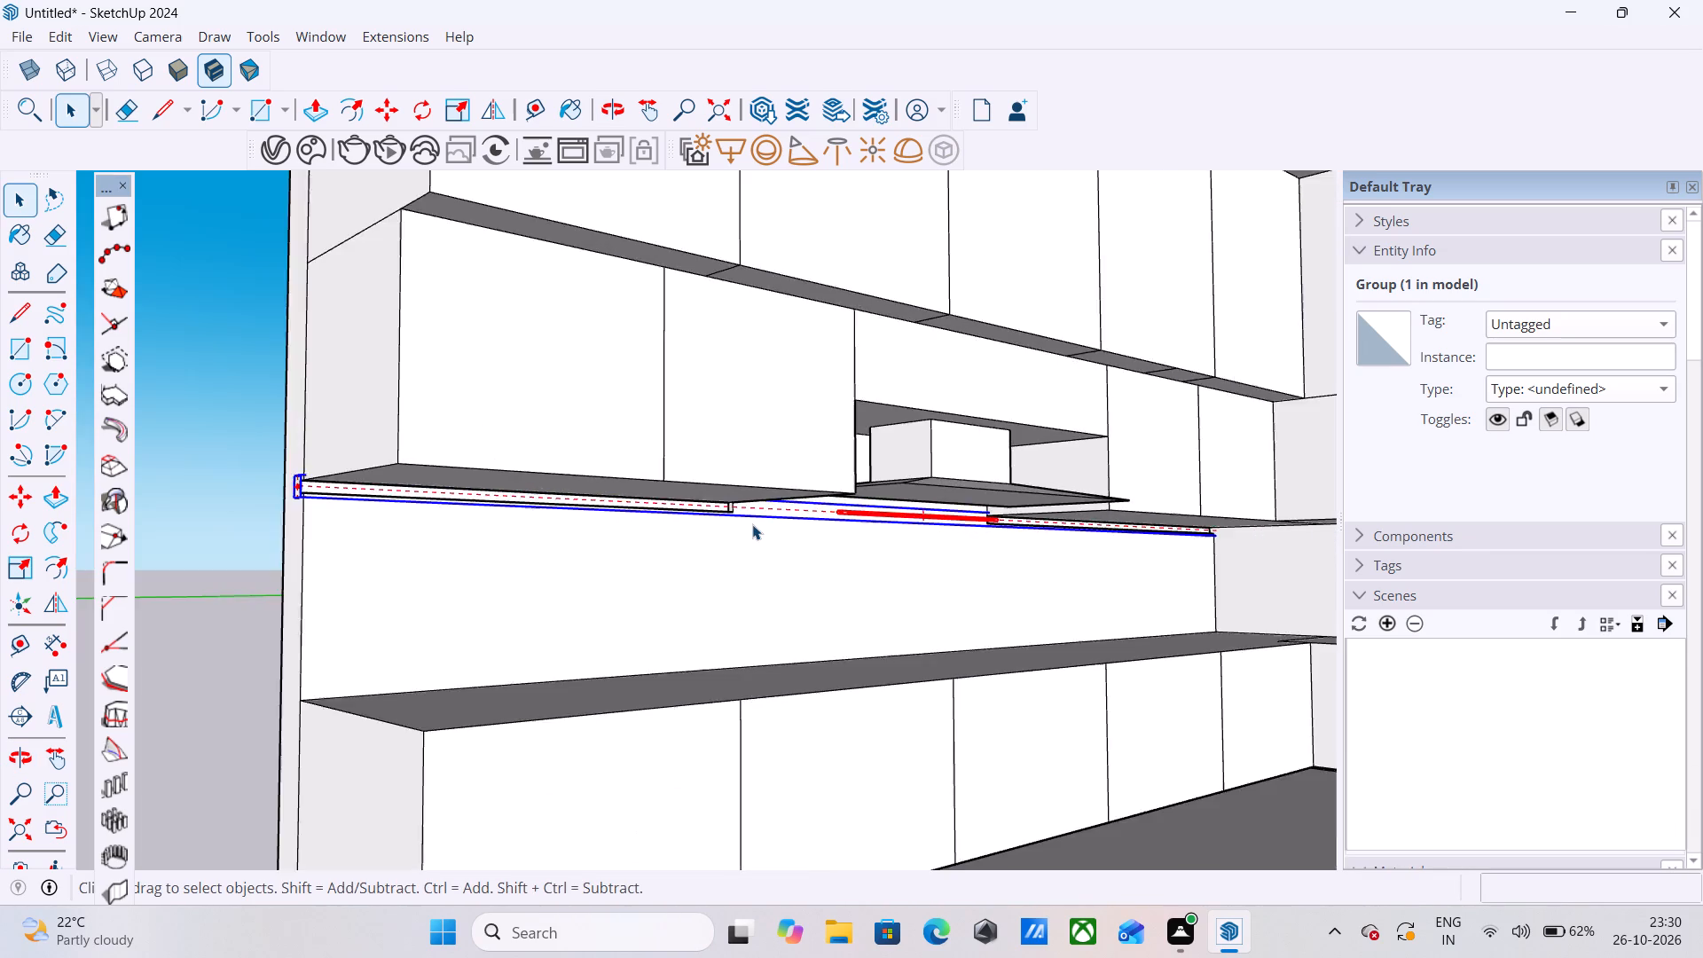
{"action": "scroll", "coordinate": [752, 524], "scroll_direction": "down", "scroll_amount": 7}
{"action": "scroll", "coordinate": [933, 561], "scroll_direction": "up", "scroll_amount": 4}
{"action": "middle_click_drag", "start_coordinate": [997, 555], "coordinate": [923, 554]}
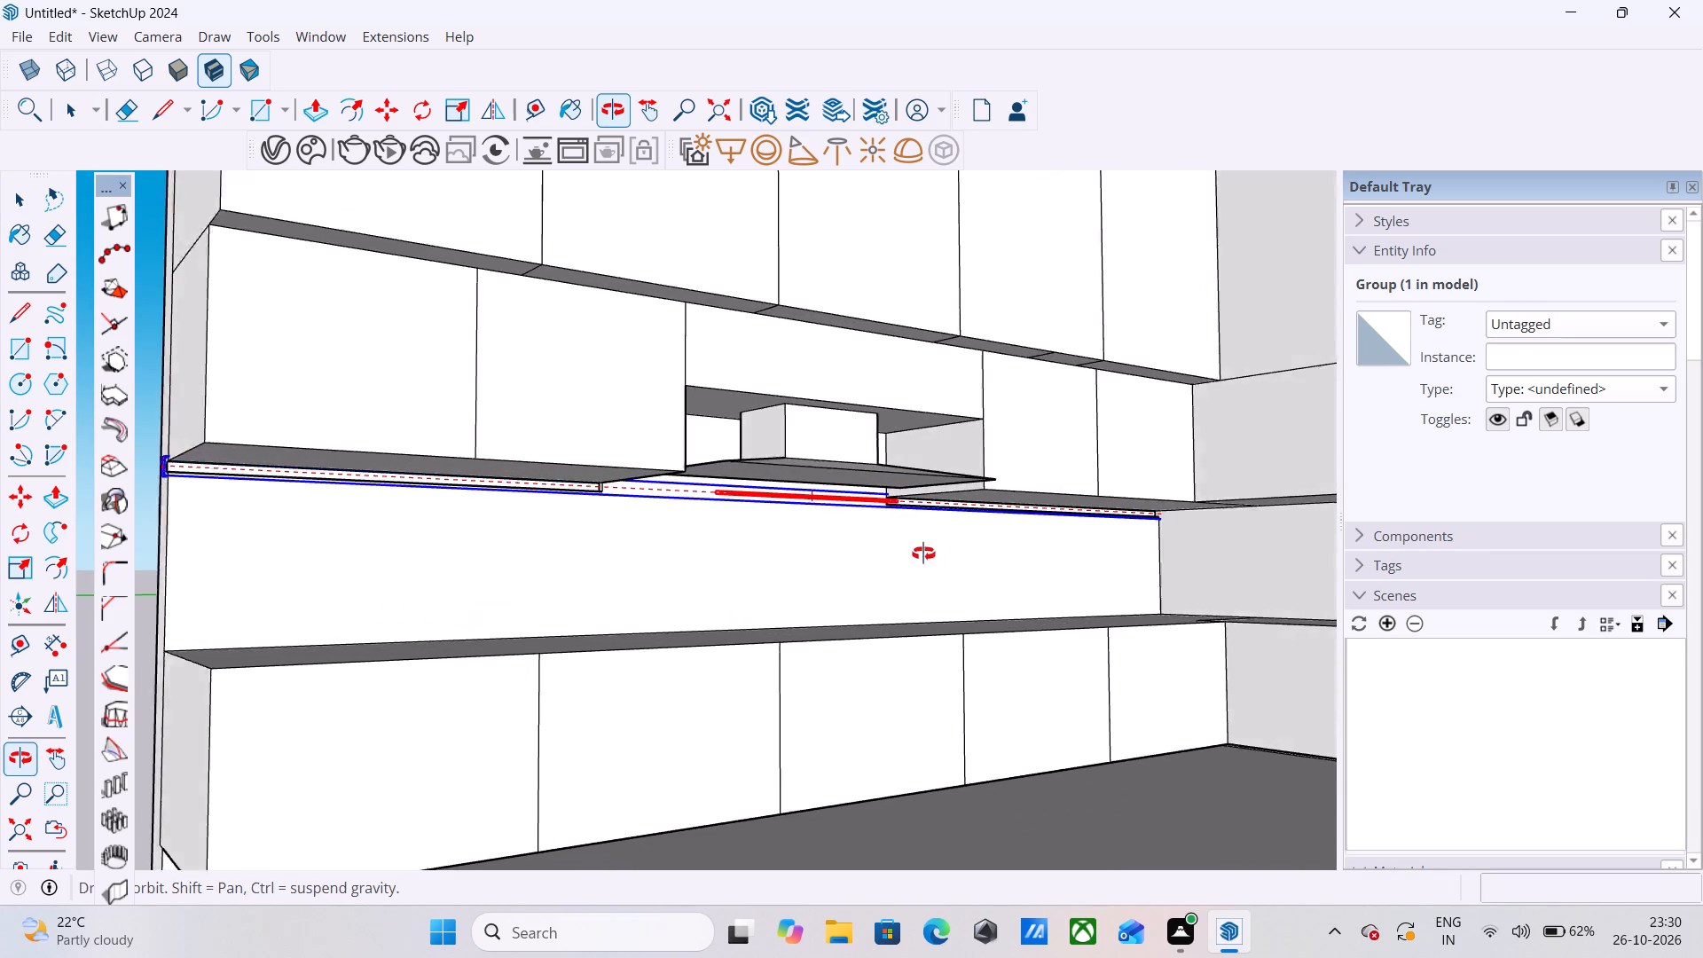
{"action": "middle_click_drag", "start_coordinate": [923, 554], "coordinate": [896, 550]}
{"action": "scroll", "coordinate": [955, 481], "scroll_direction": "down", "scroll_amount": 5}
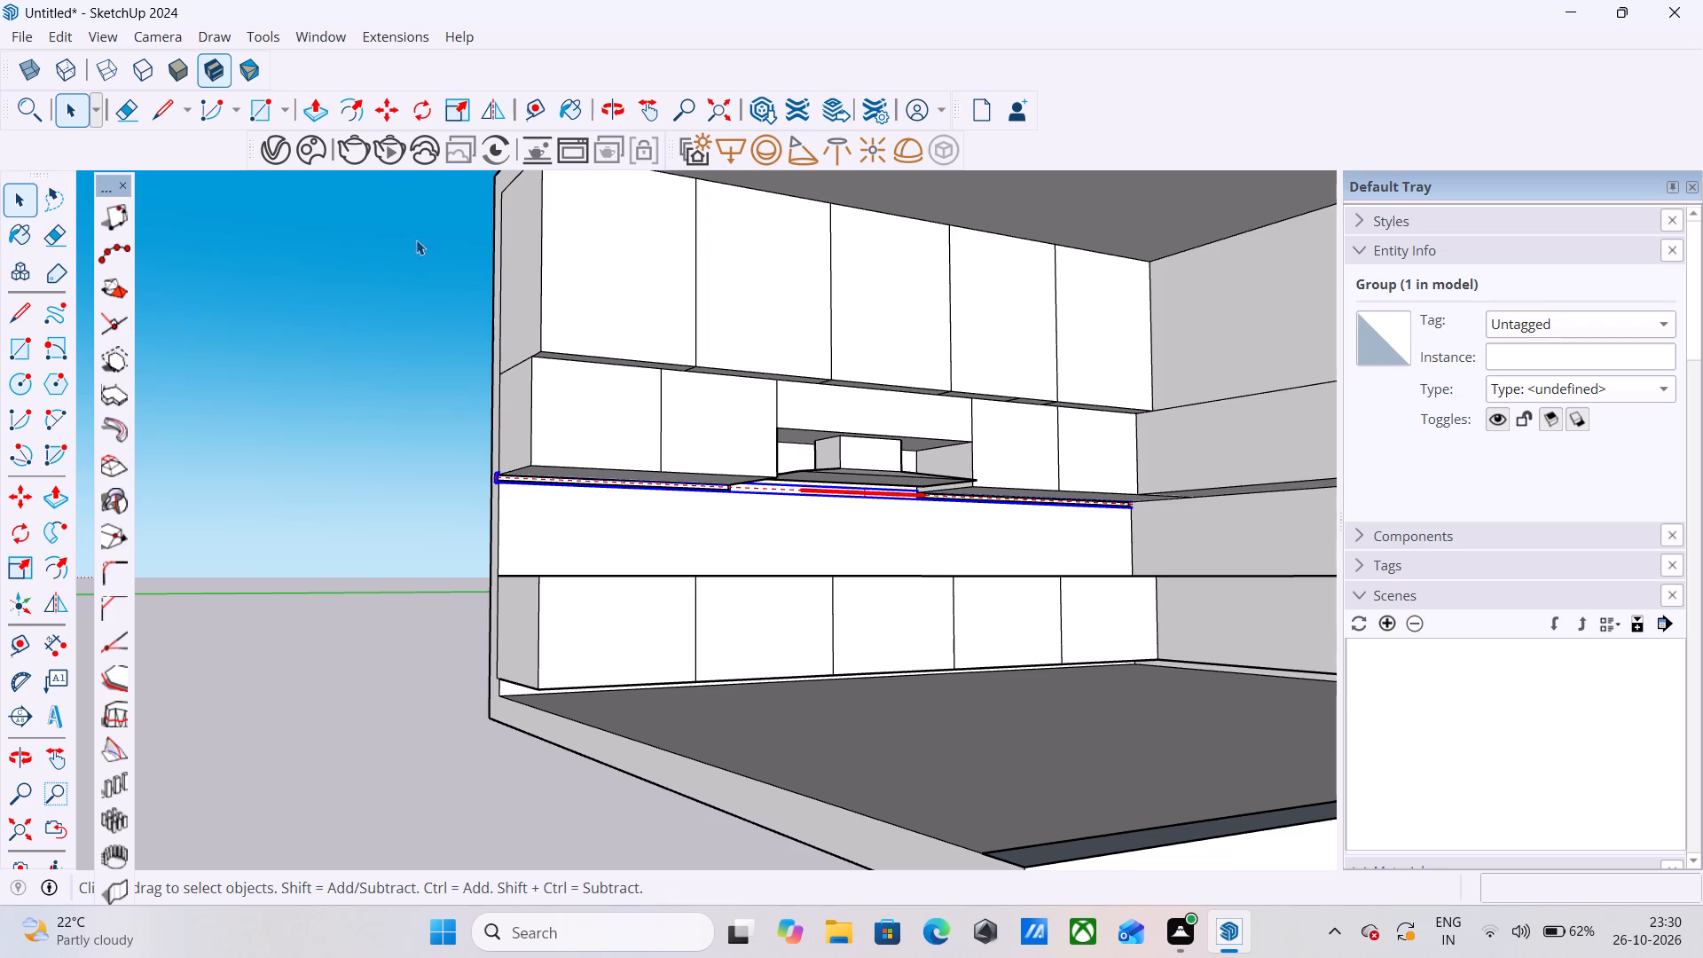
{"action": "left_click", "coordinate": [354, 153]}
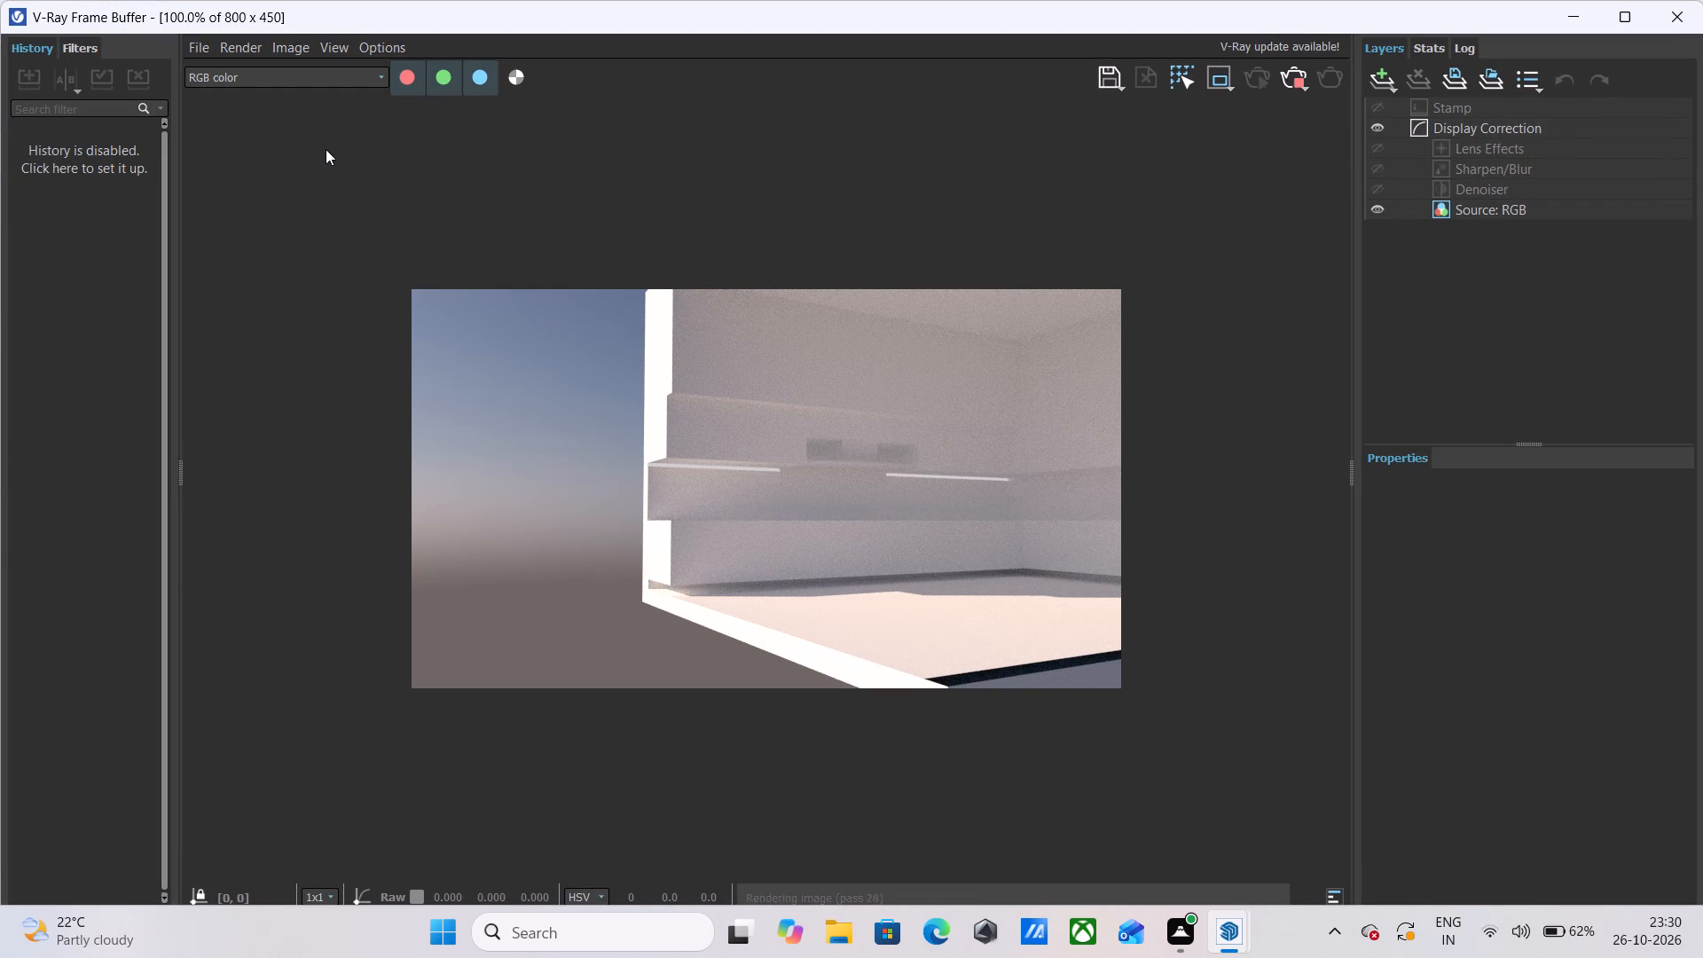
{"action": "left_click", "coordinate": [1671, 17]}
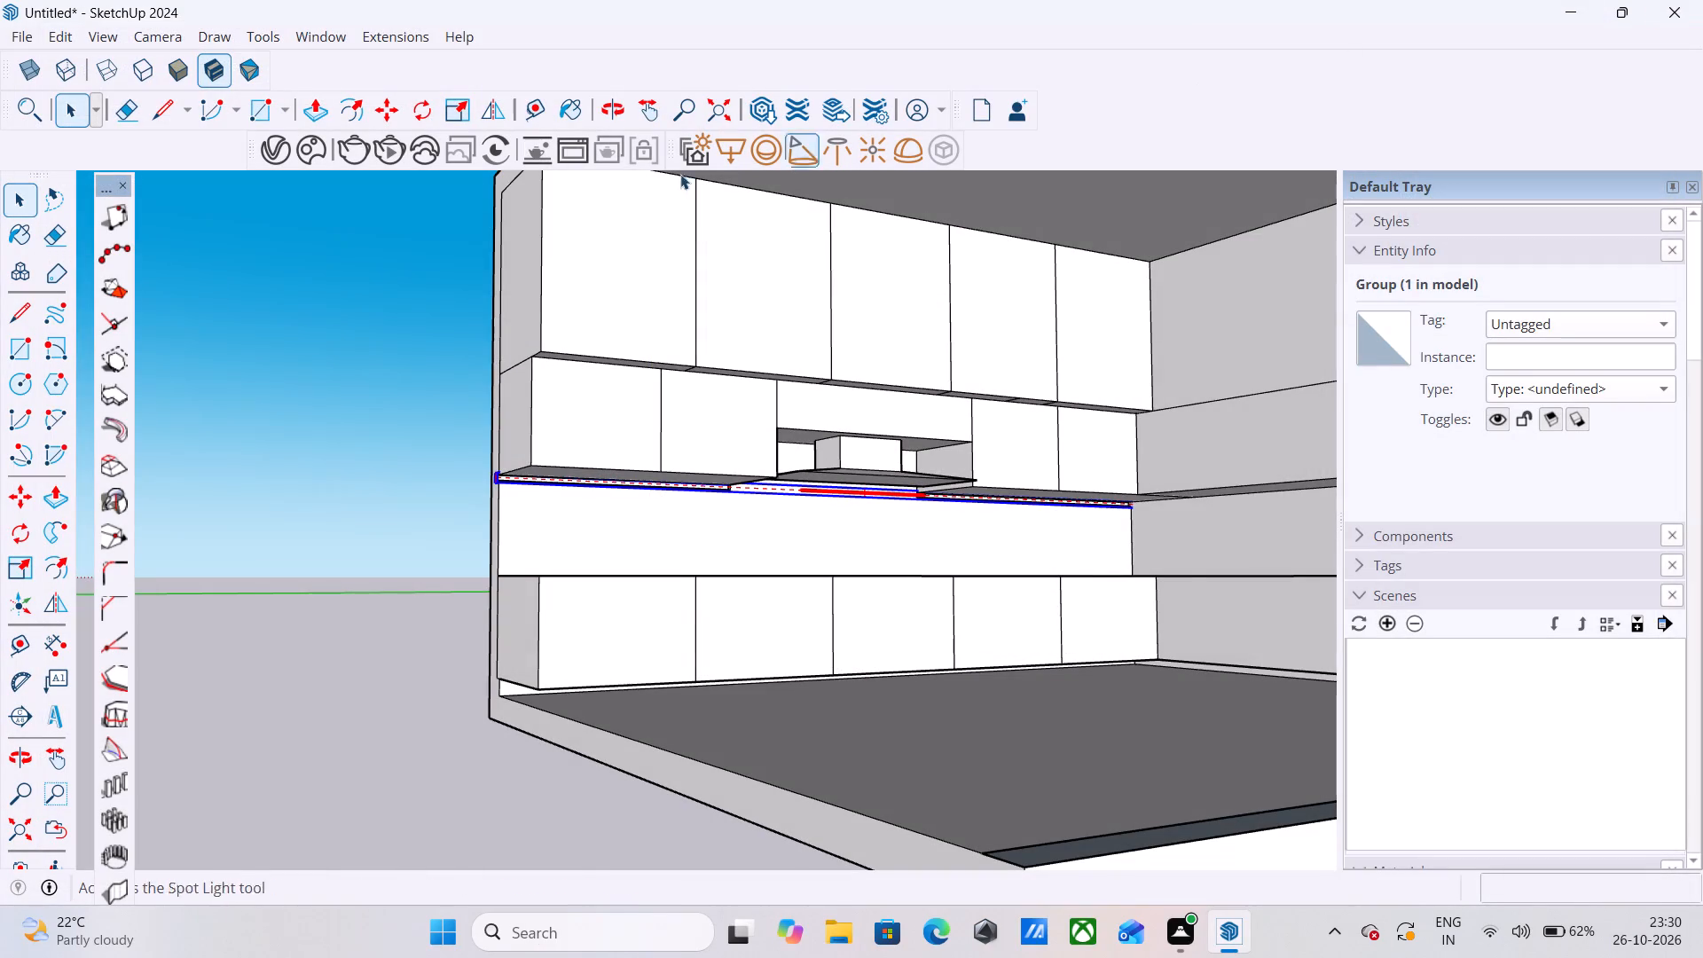
{"action": "scroll", "coordinate": [508, 307], "scroll_direction": "down", "scroll_amount": 4}
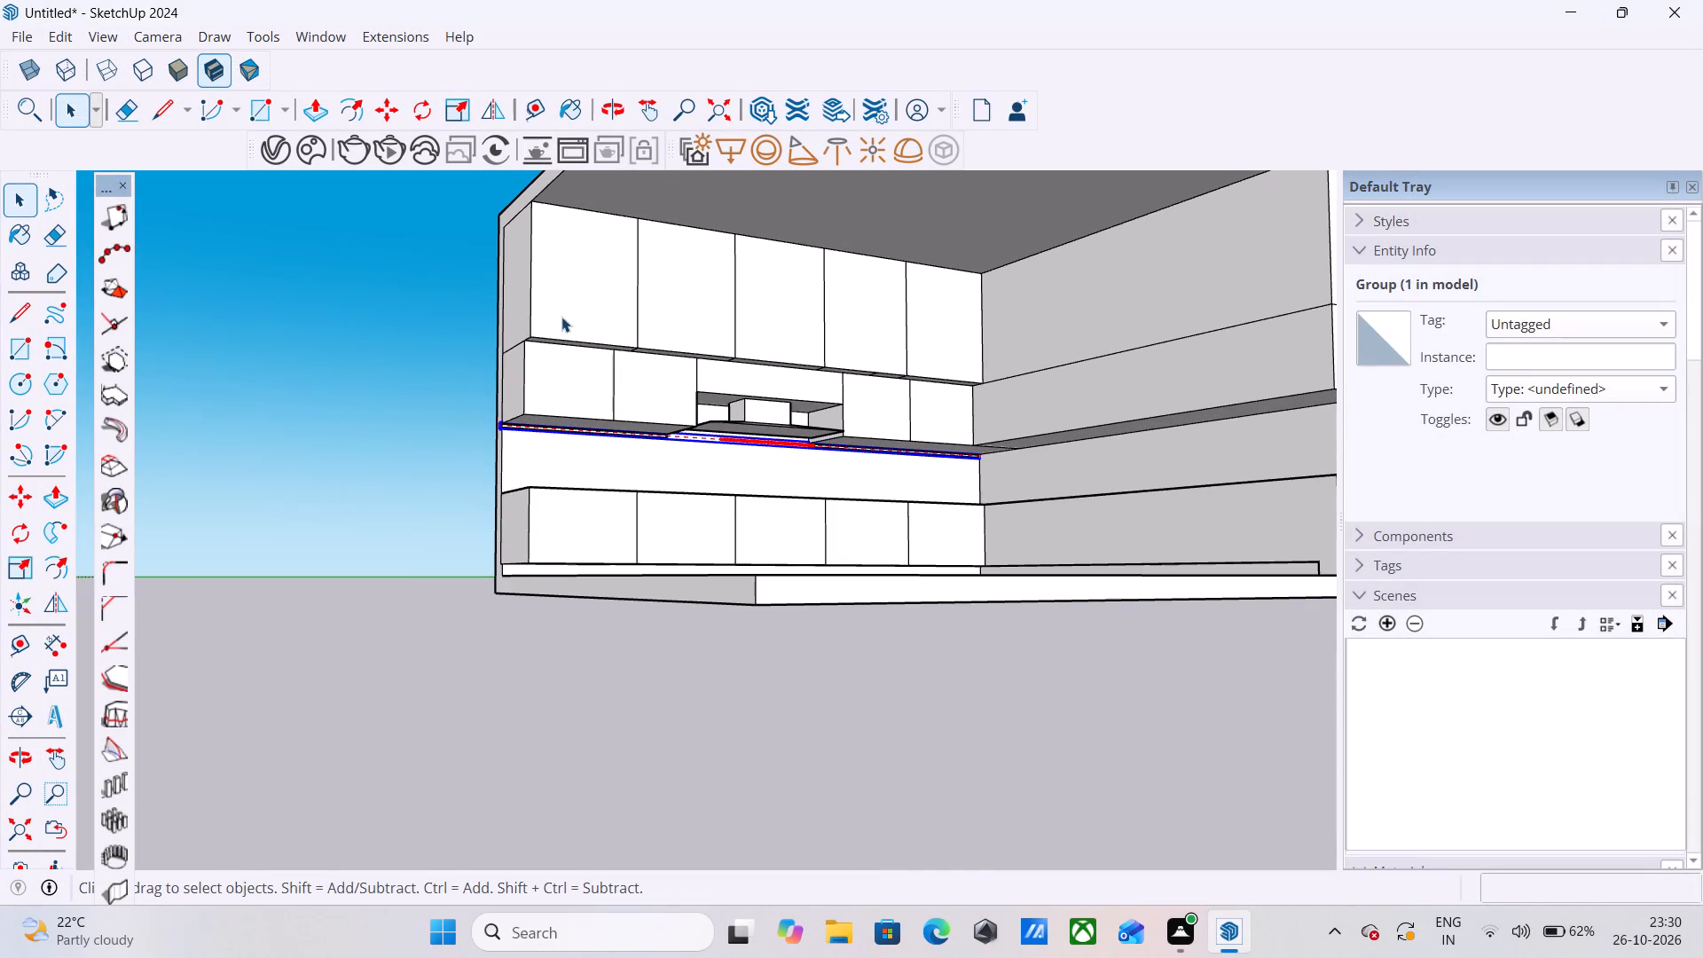
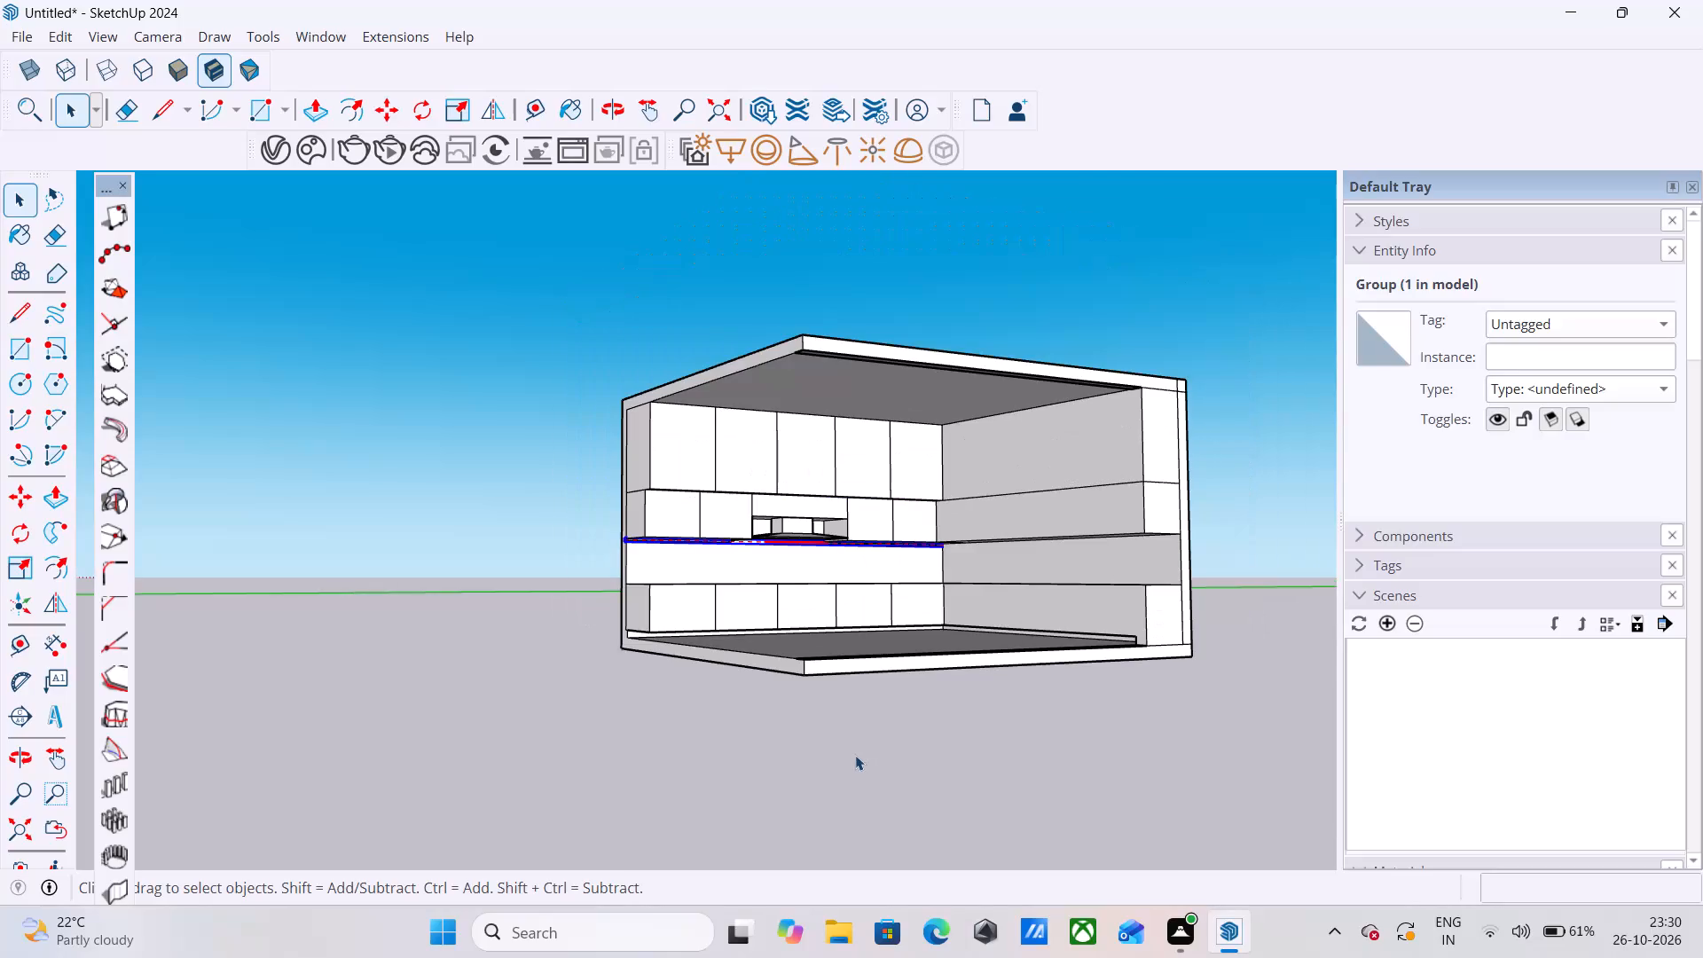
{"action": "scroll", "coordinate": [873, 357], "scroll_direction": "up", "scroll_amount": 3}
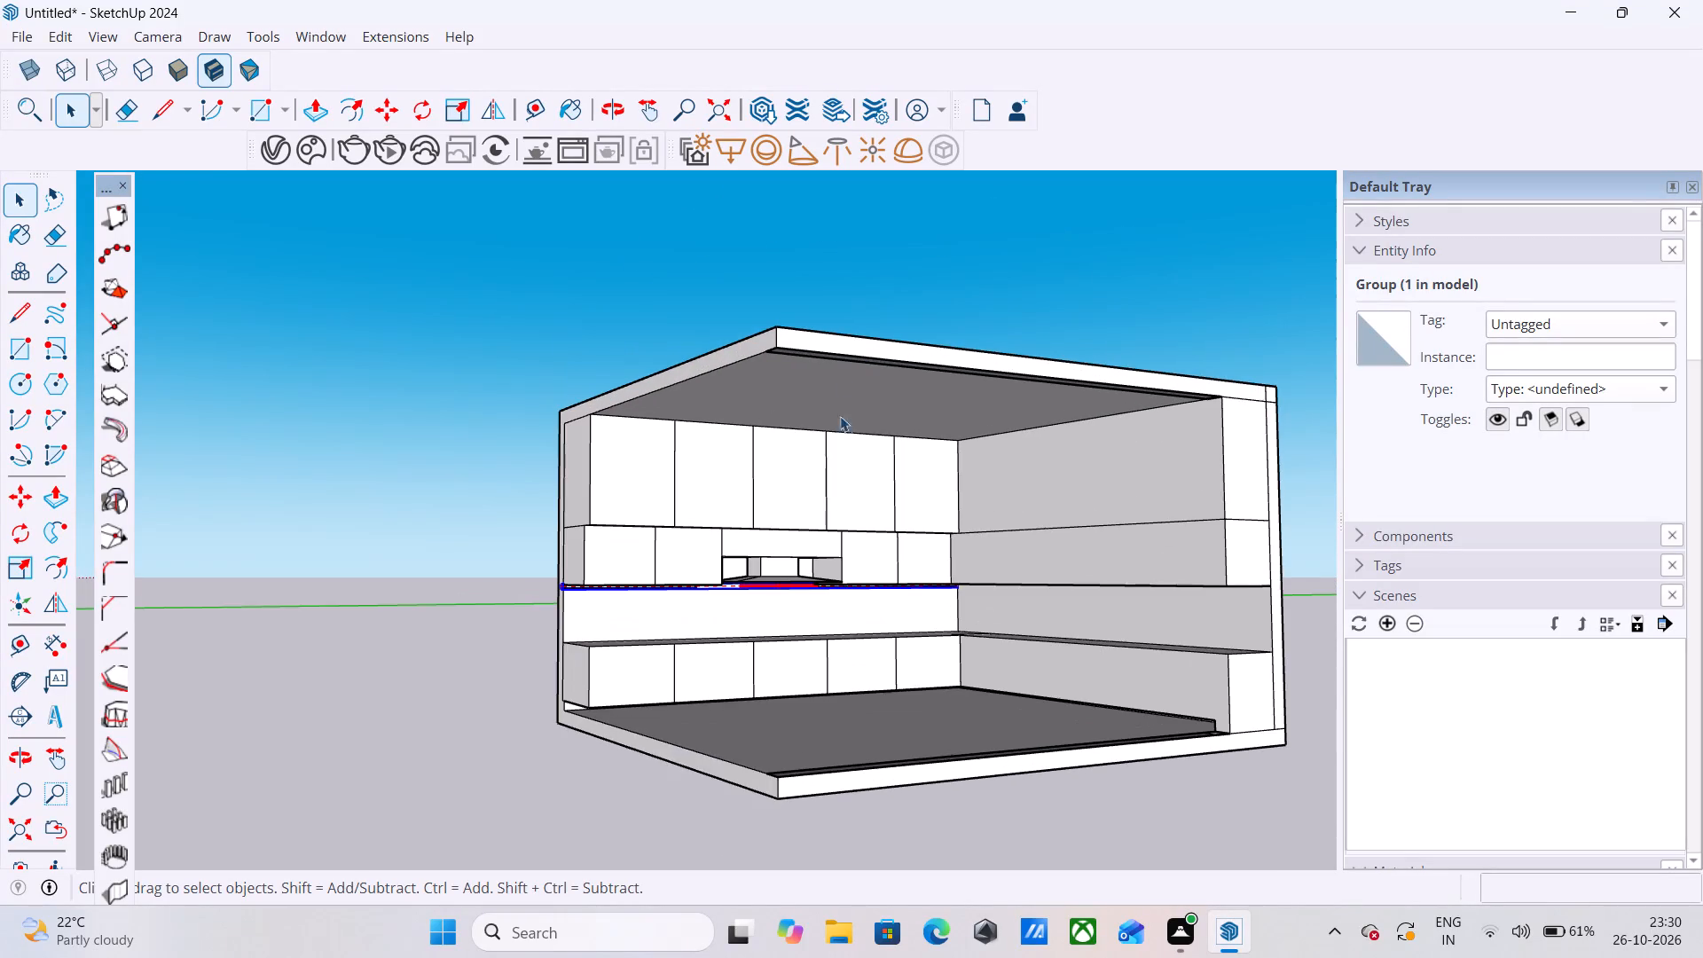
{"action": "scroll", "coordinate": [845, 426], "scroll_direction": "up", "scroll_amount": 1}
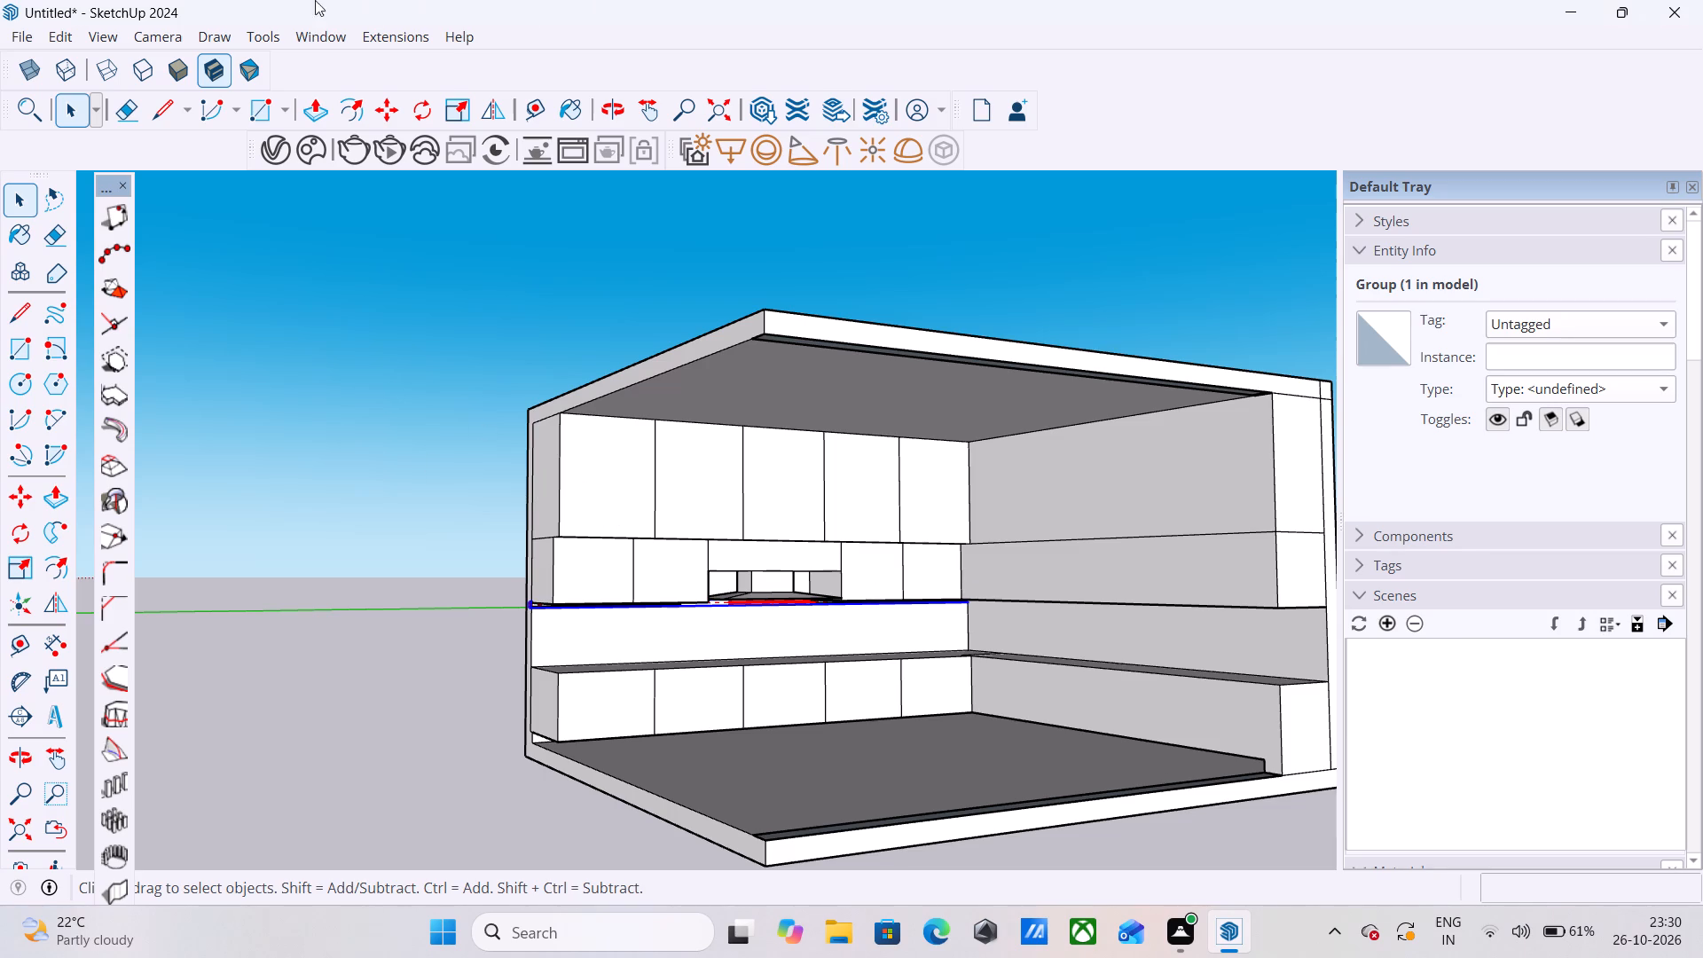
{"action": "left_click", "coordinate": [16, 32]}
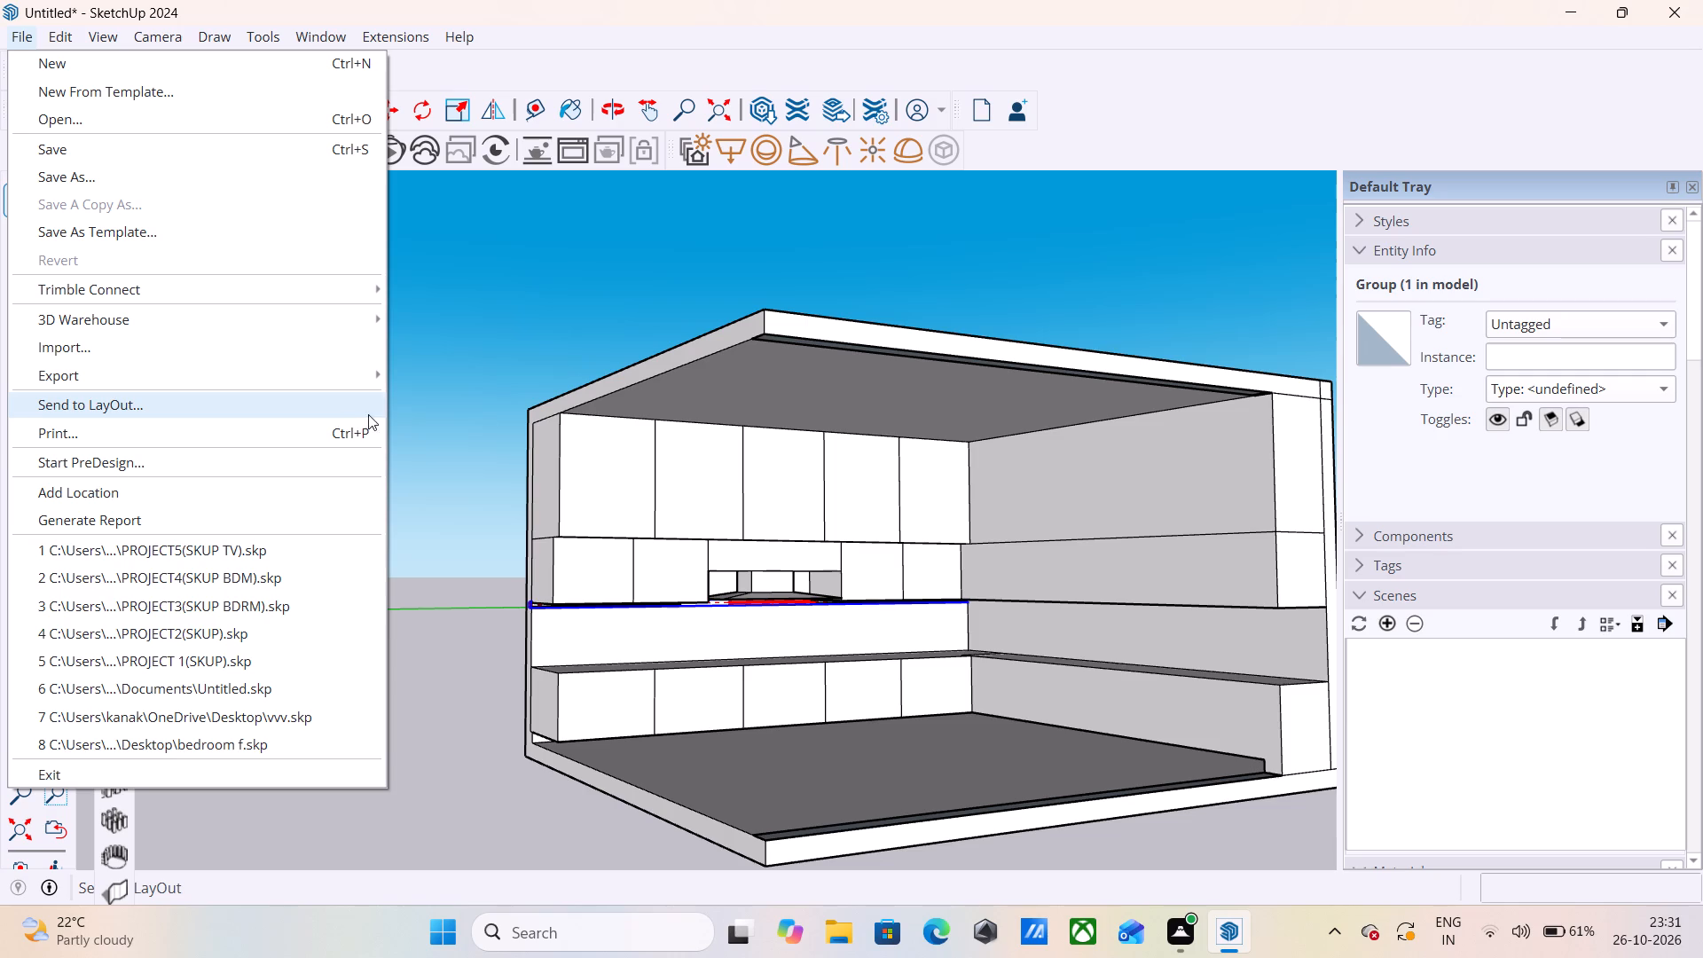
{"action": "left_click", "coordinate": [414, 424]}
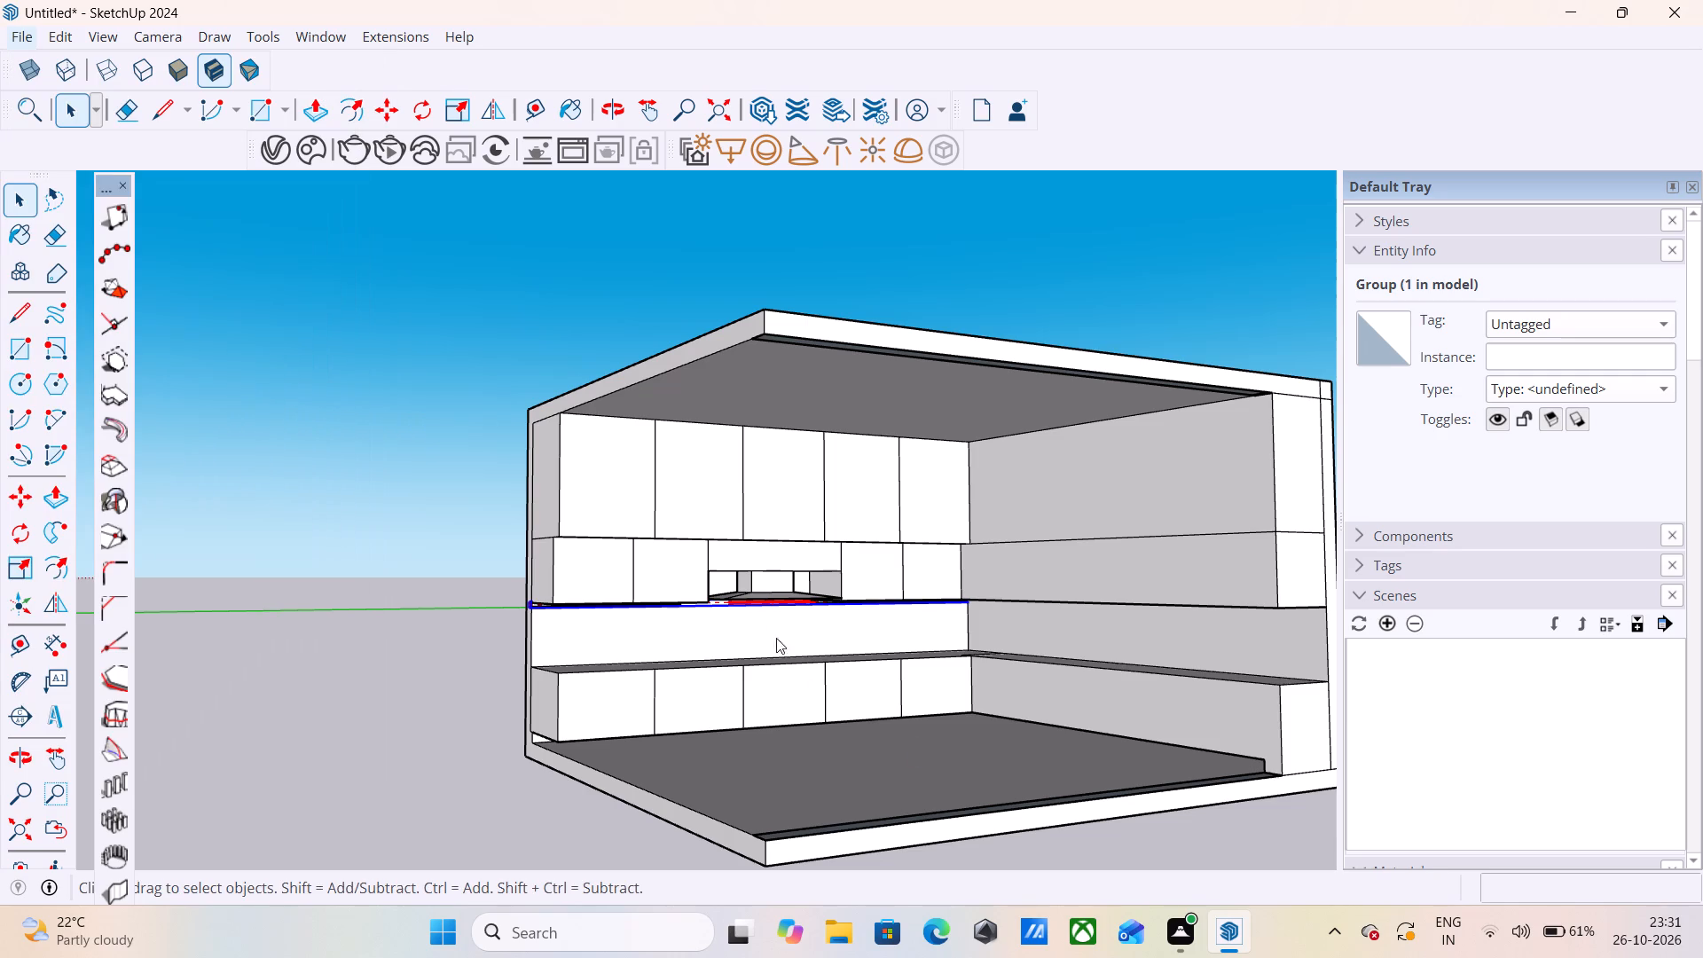
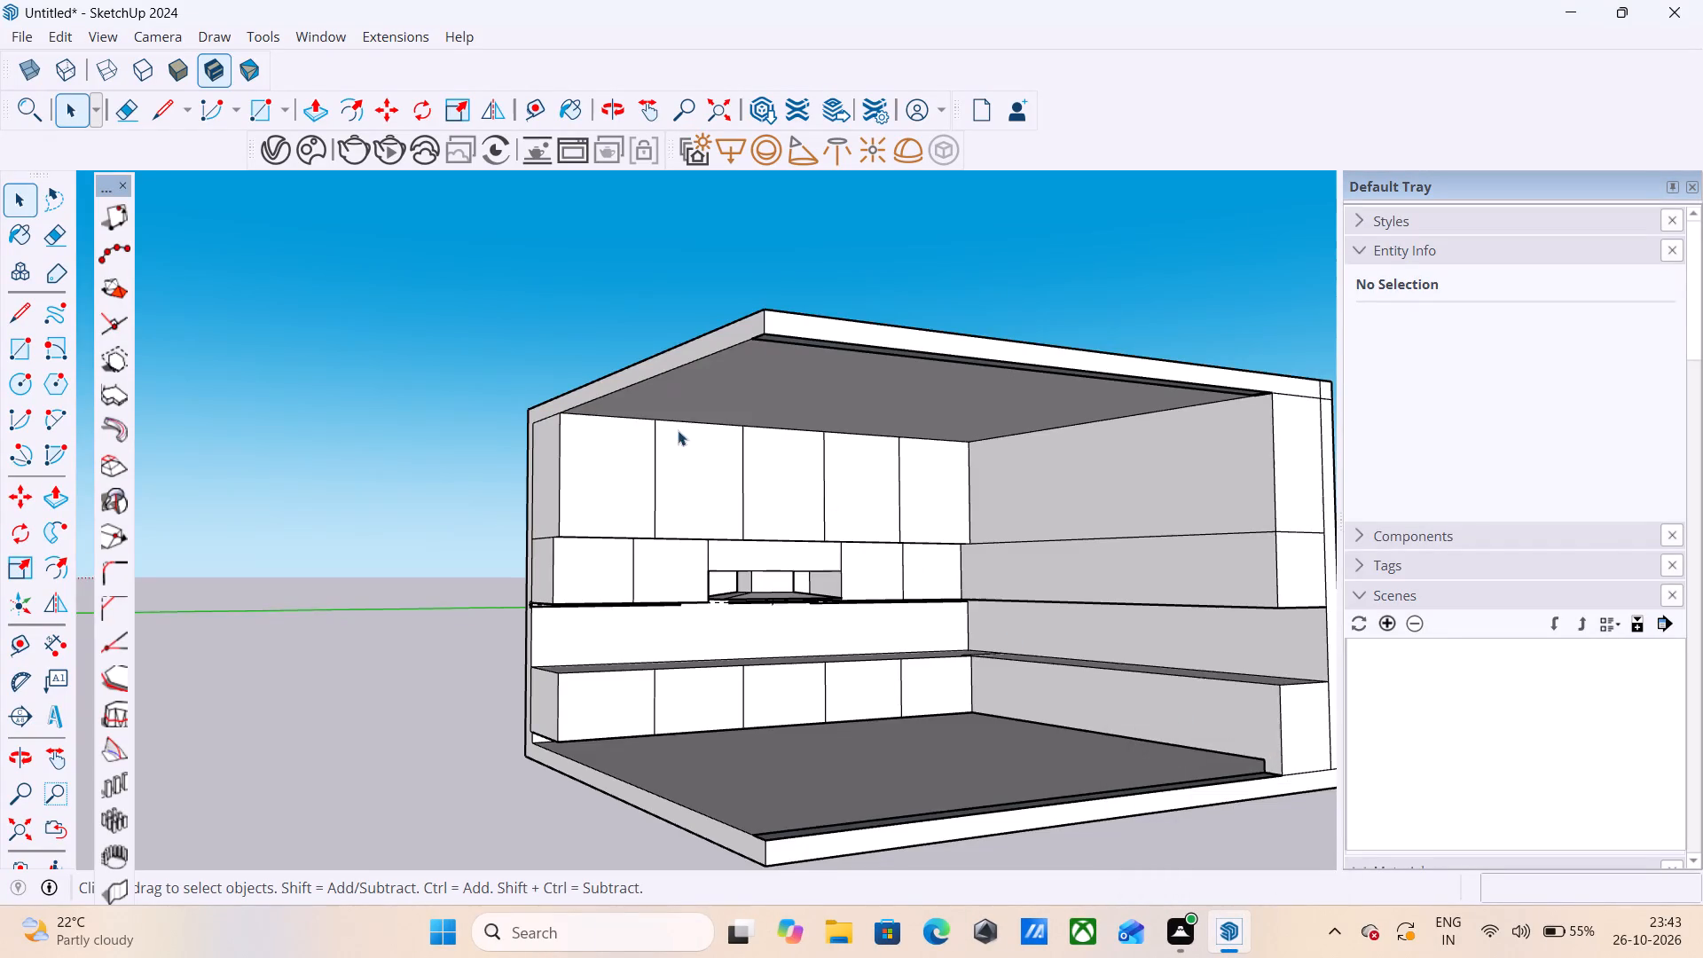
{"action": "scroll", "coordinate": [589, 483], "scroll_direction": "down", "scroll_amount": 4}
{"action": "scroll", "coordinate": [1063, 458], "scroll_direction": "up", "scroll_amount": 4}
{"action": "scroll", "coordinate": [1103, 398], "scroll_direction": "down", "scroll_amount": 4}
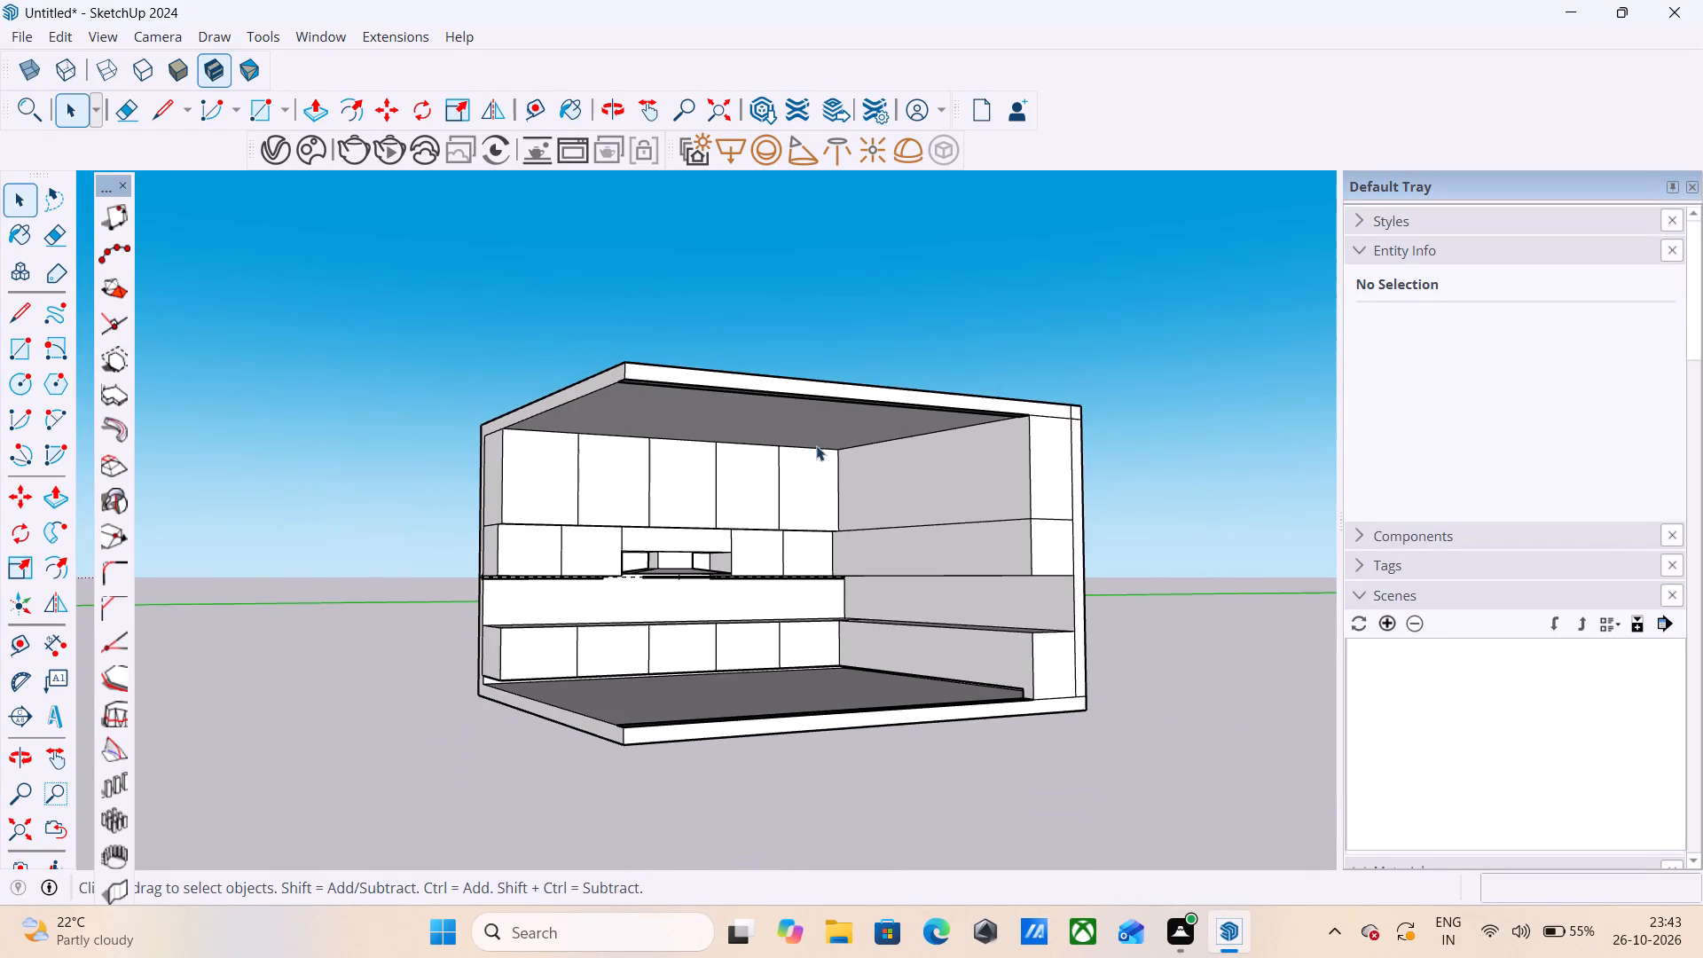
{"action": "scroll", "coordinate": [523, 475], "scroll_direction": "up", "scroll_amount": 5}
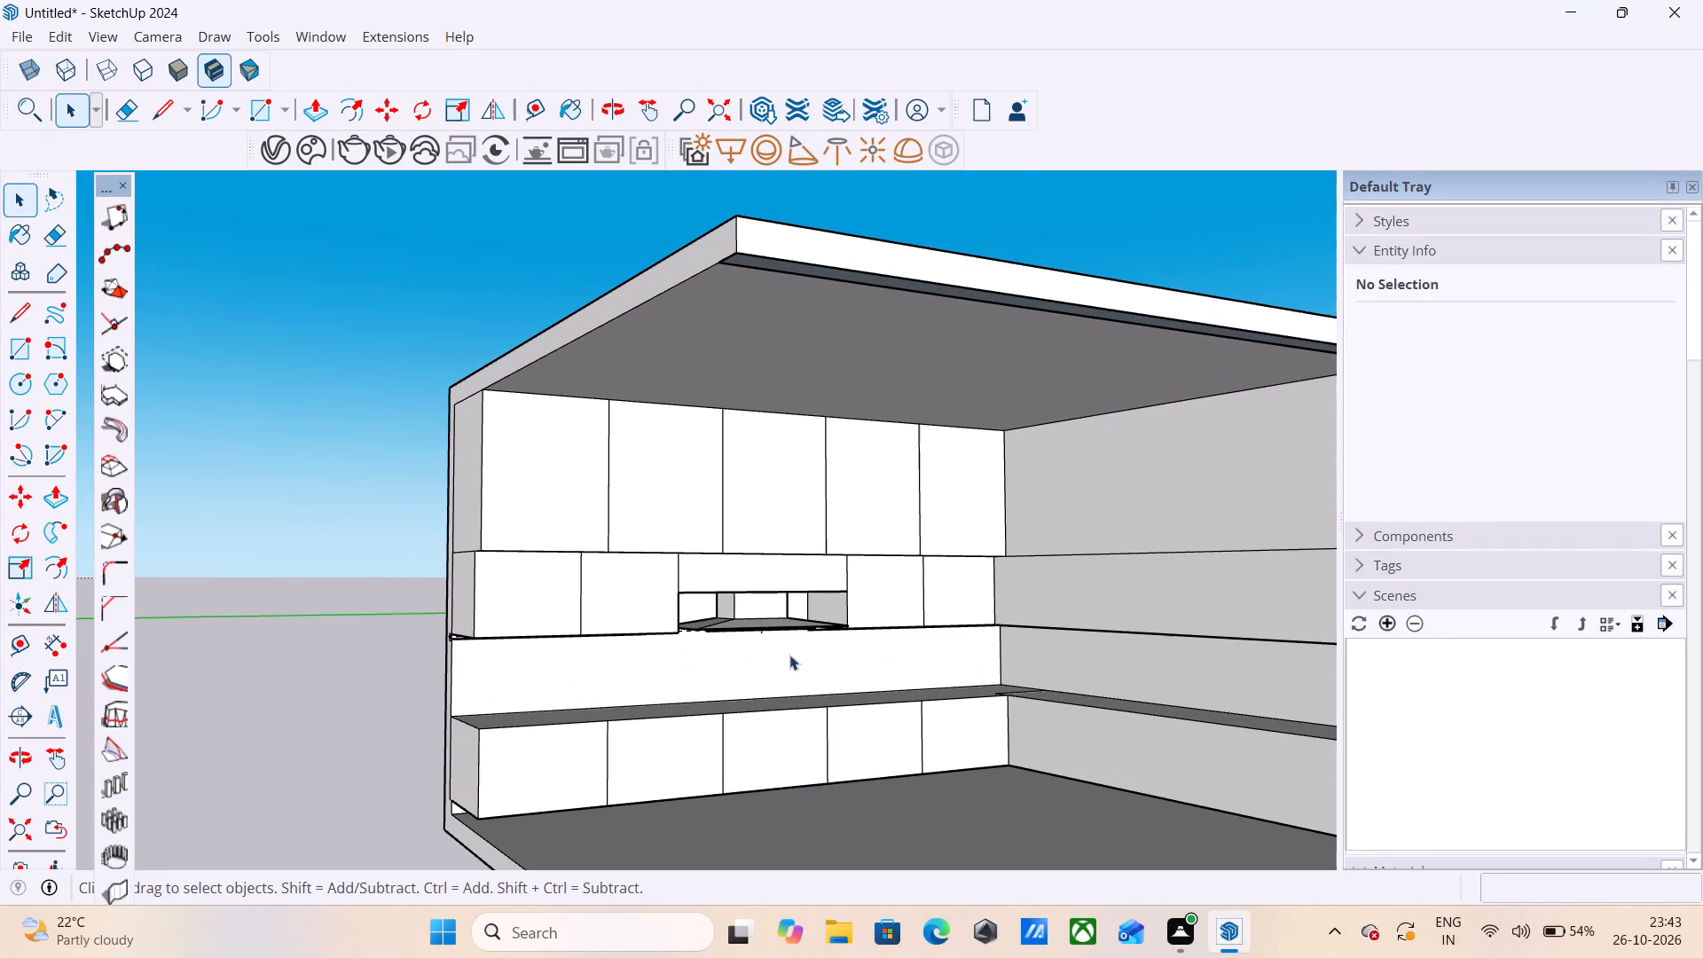
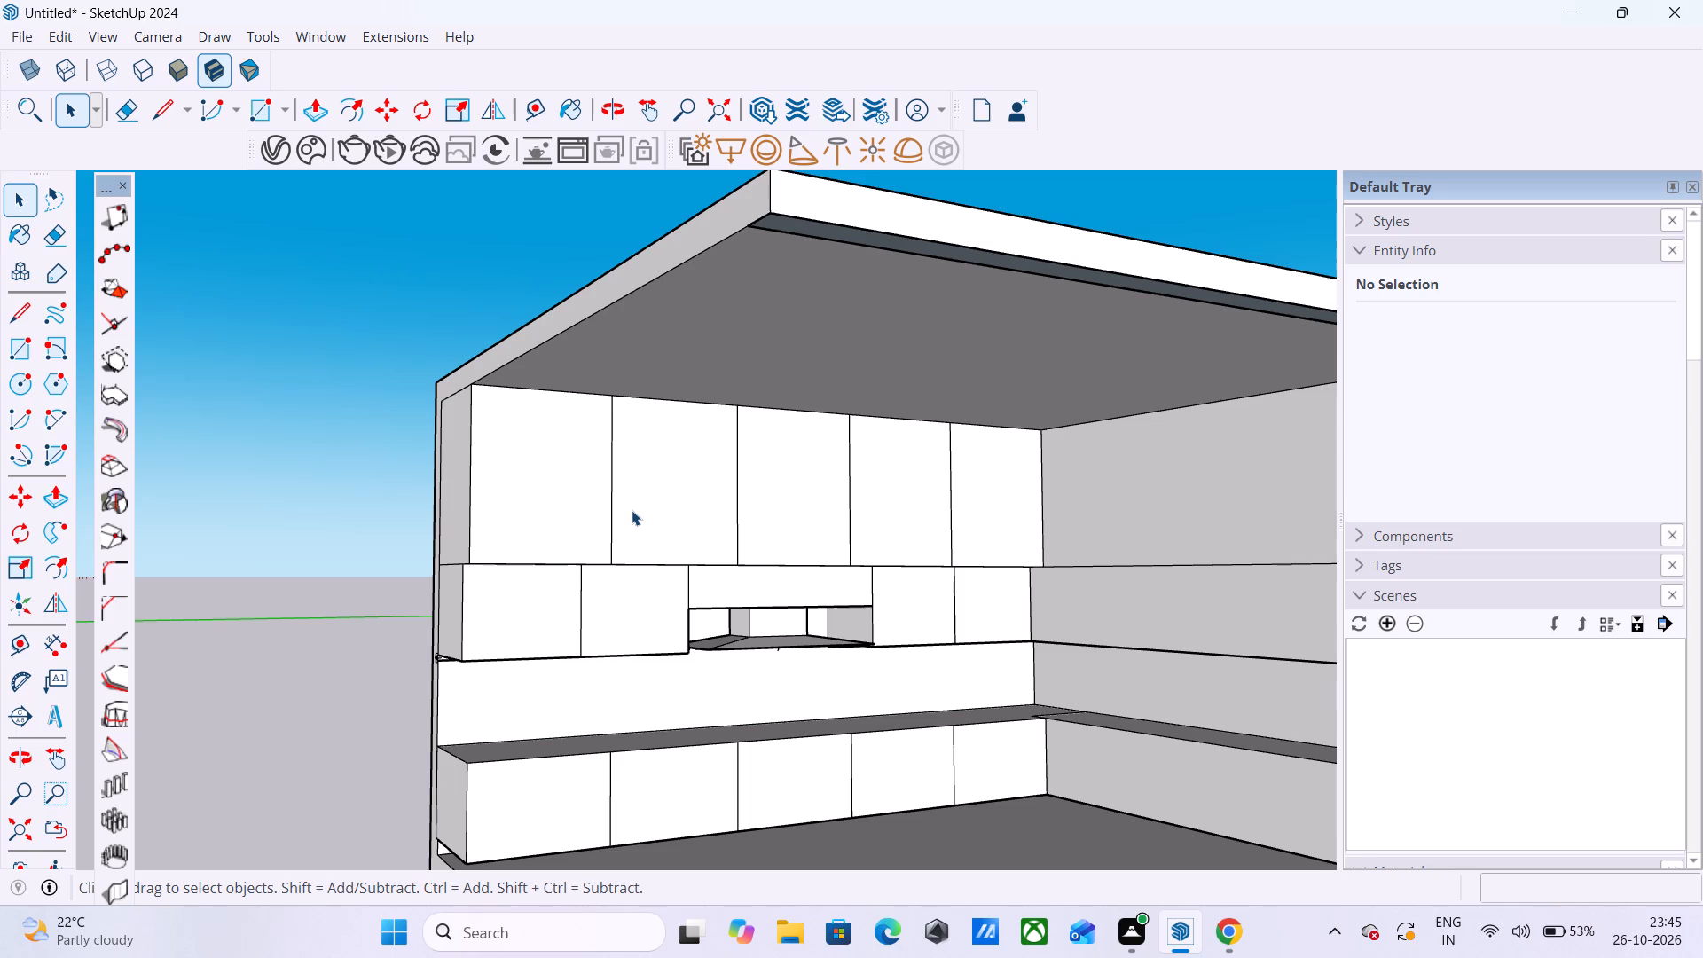
Import the Bosch+Stove model from the Downloads folder and place it on the countertop below the hood.
{"action": "scroll", "coordinate": [650, 424], "scroll_direction": "down", "scroll_amount": 8}
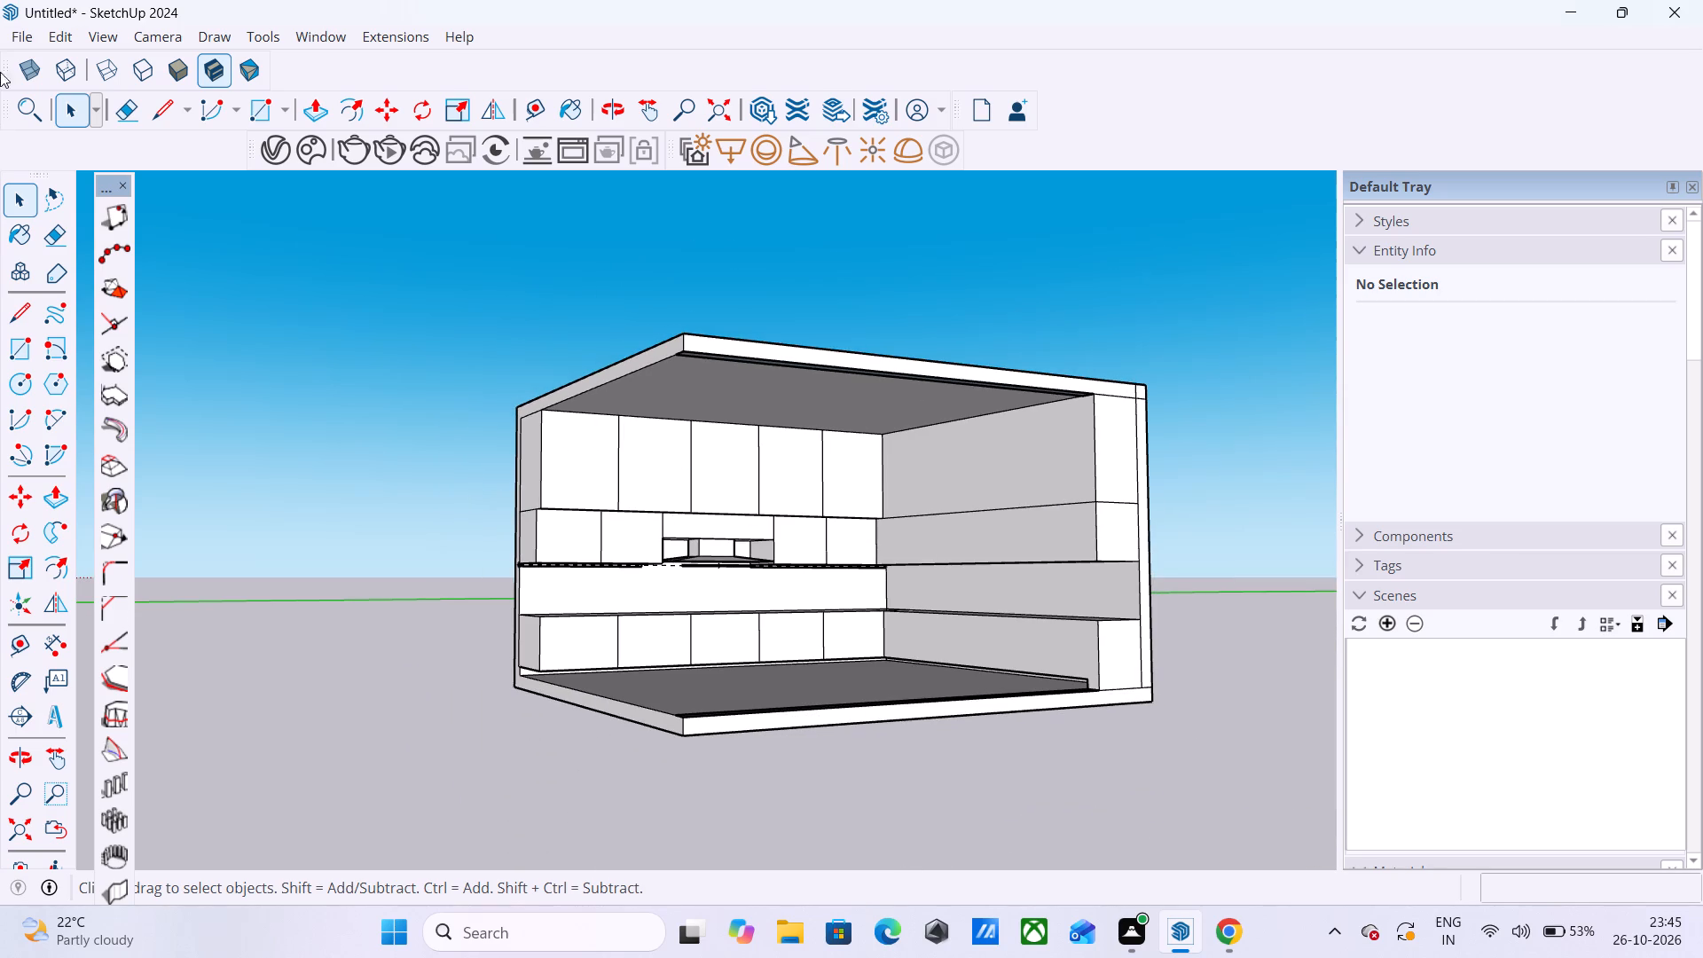
{"action": "left_click", "coordinate": [24, 39]}
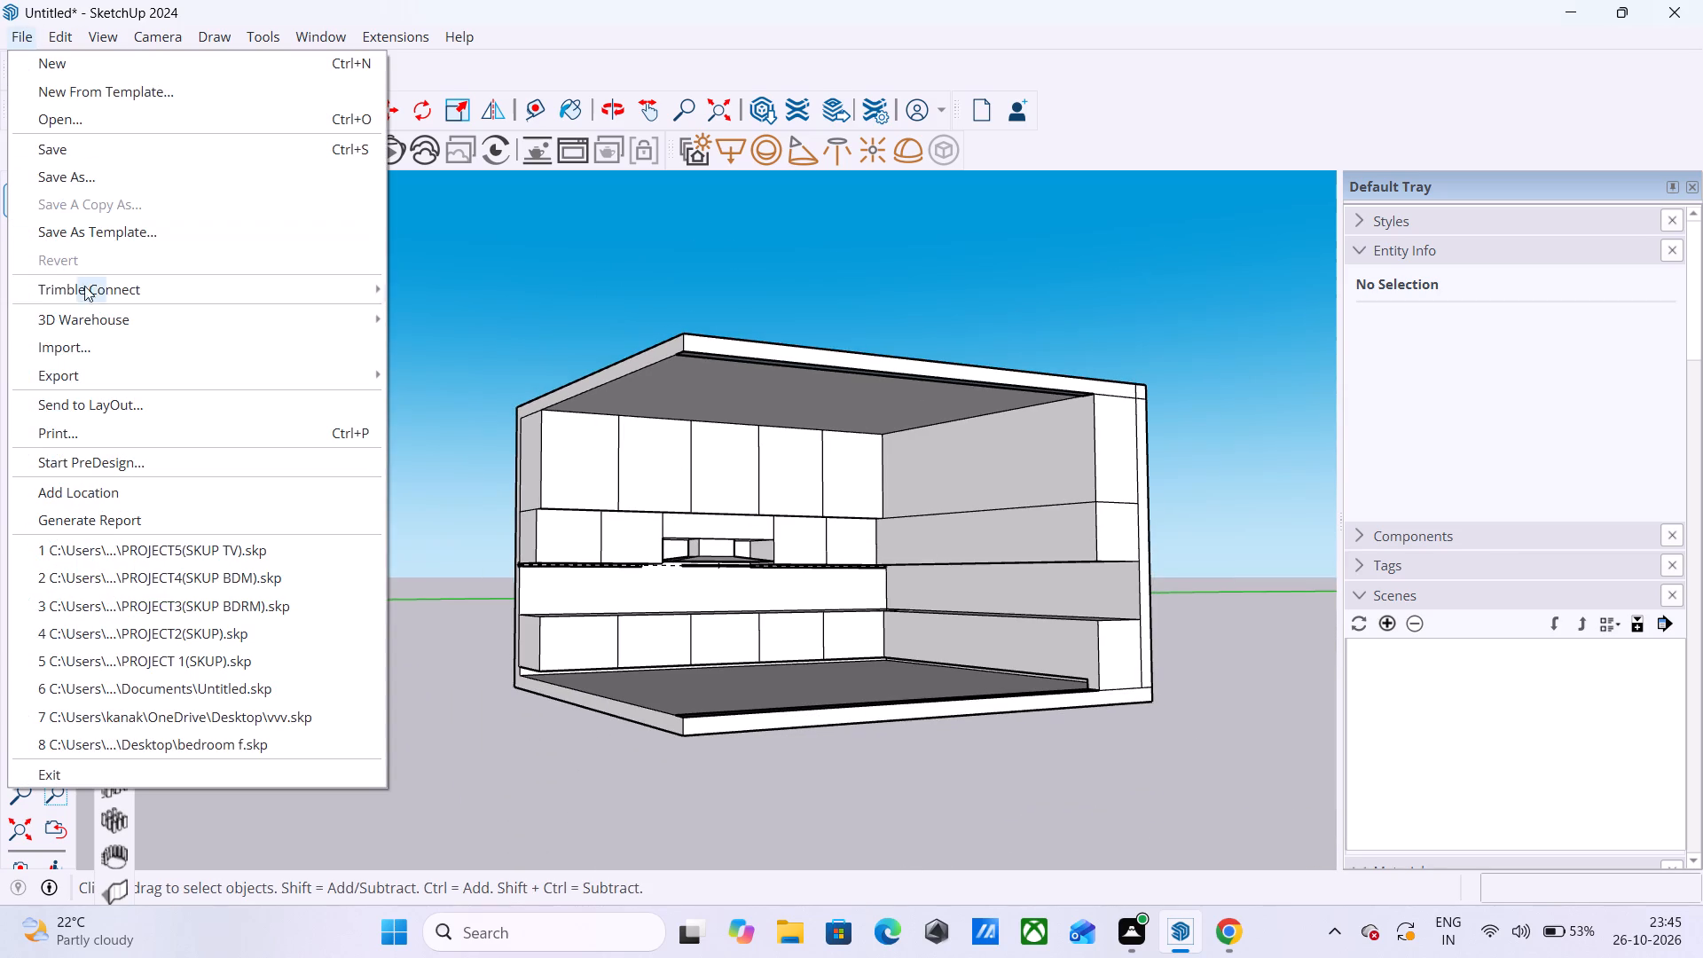
{"action": "left_click", "coordinate": [126, 360]}
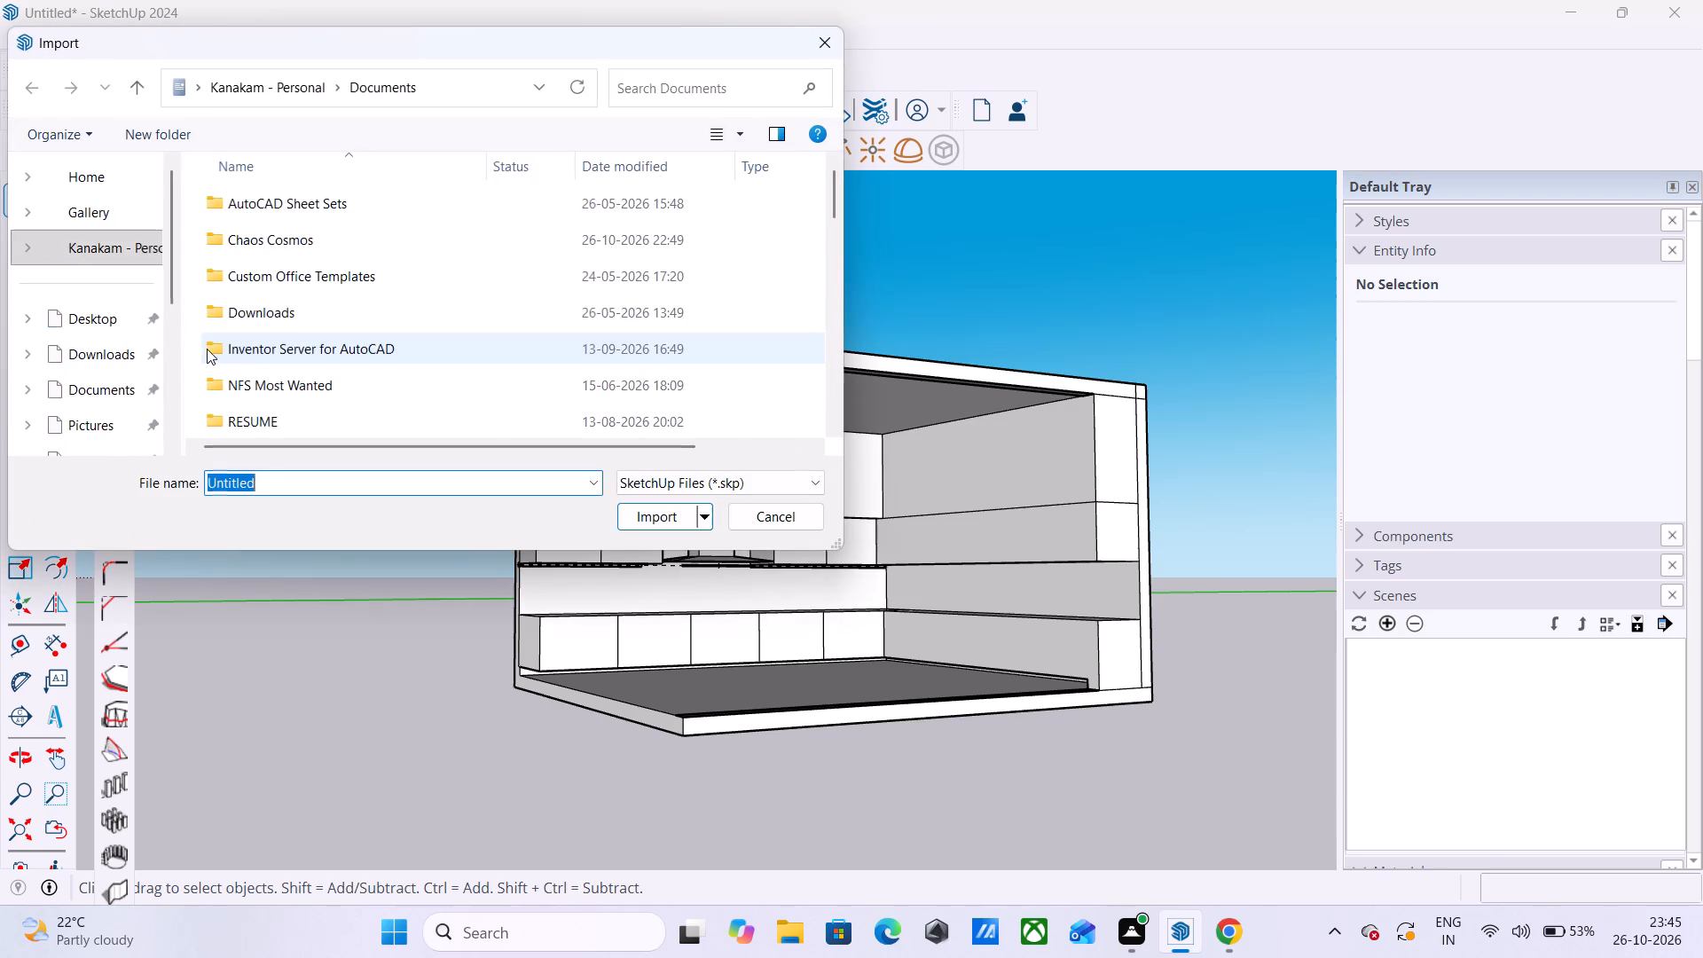
{"action": "left_click", "coordinate": [72, 369]}
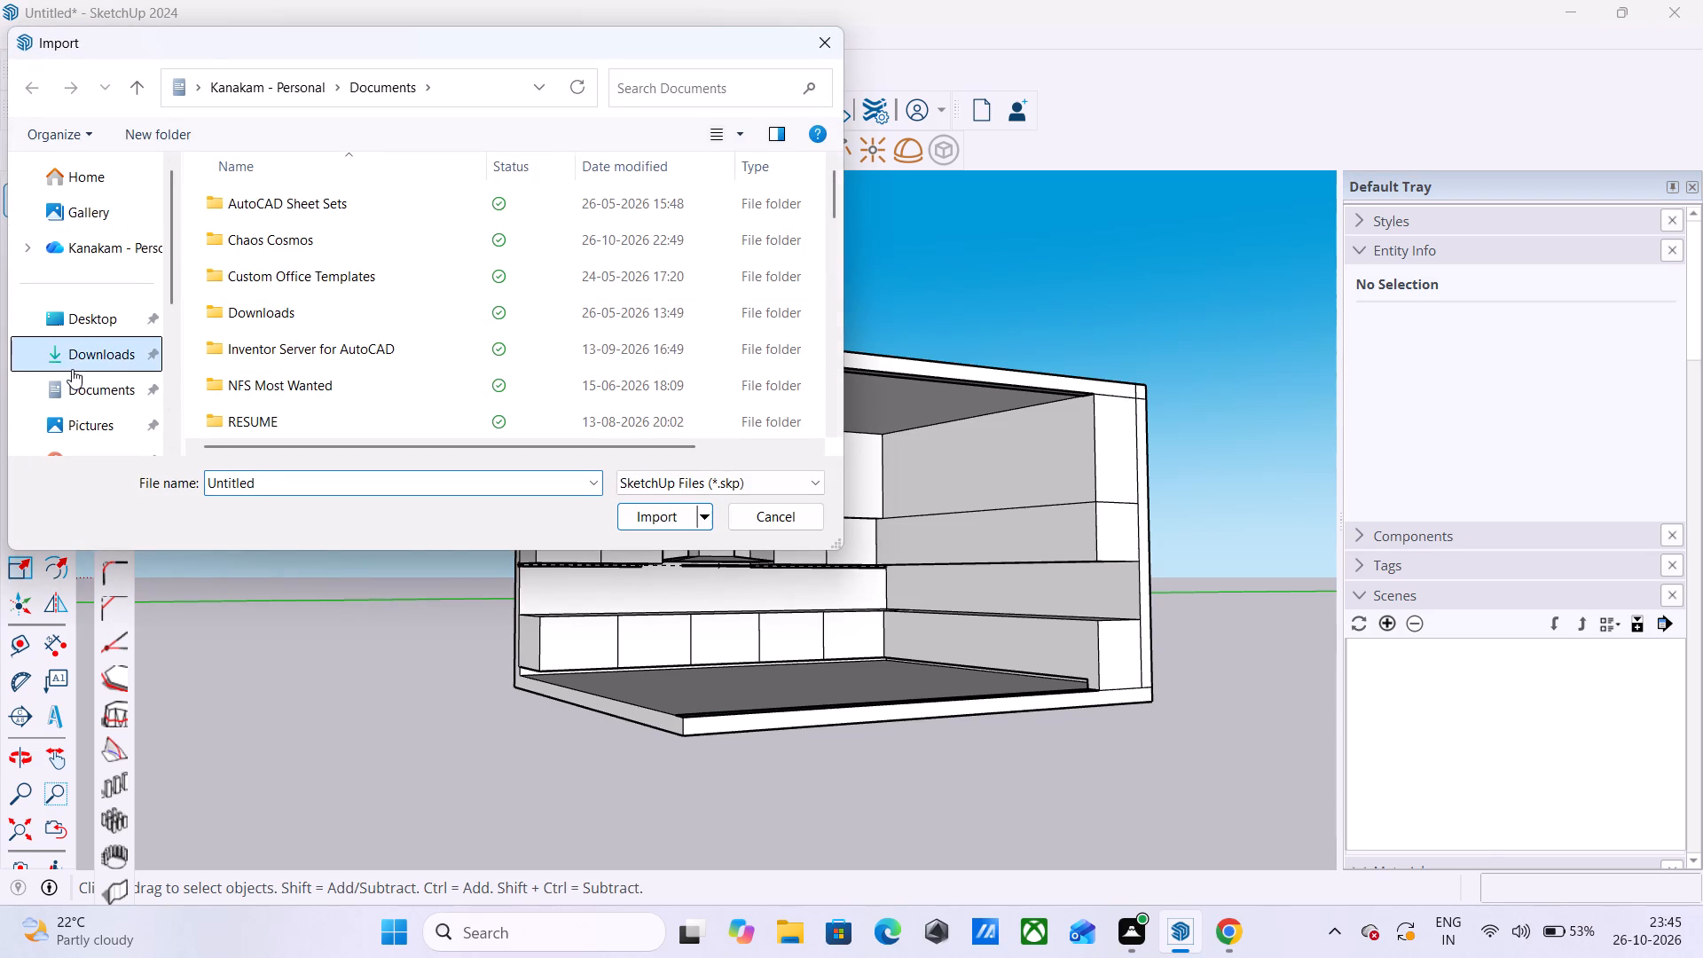
{"action": "scroll", "coordinate": [428, 347], "scroll_direction": "down", "scroll_amount": 2}
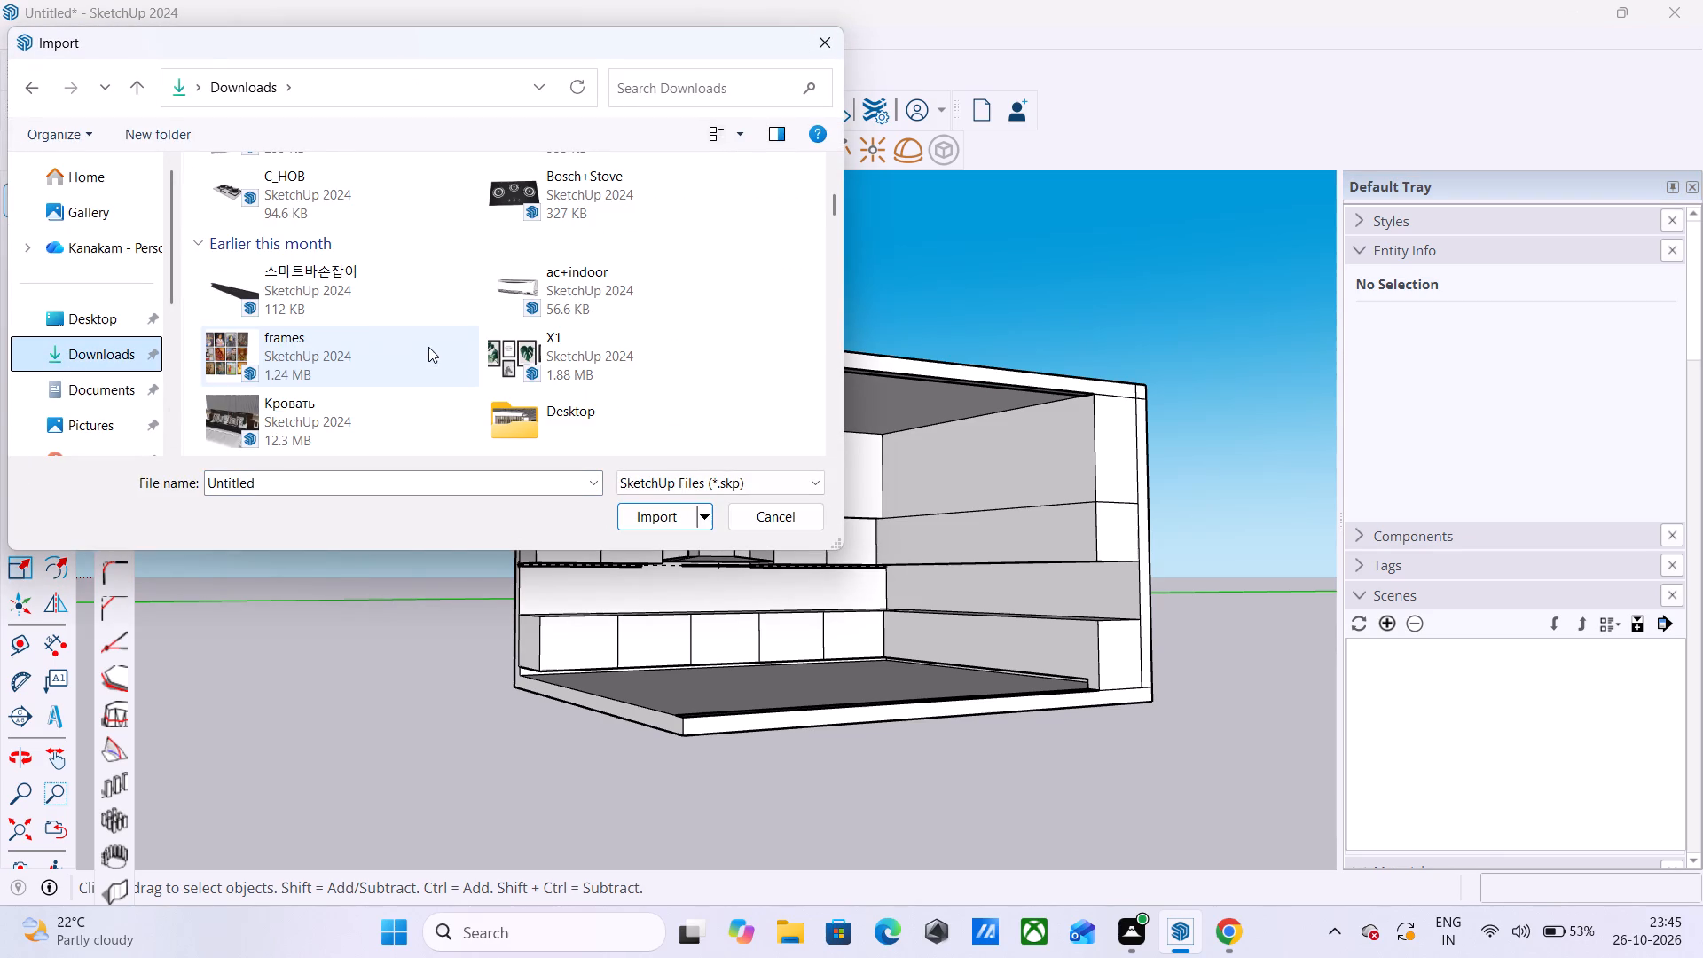
{"action": "scroll", "coordinate": [428, 347], "scroll_direction": "up", "scroll_amount": 1}
{"action": "left_click", "coordinate": [527, 393]}
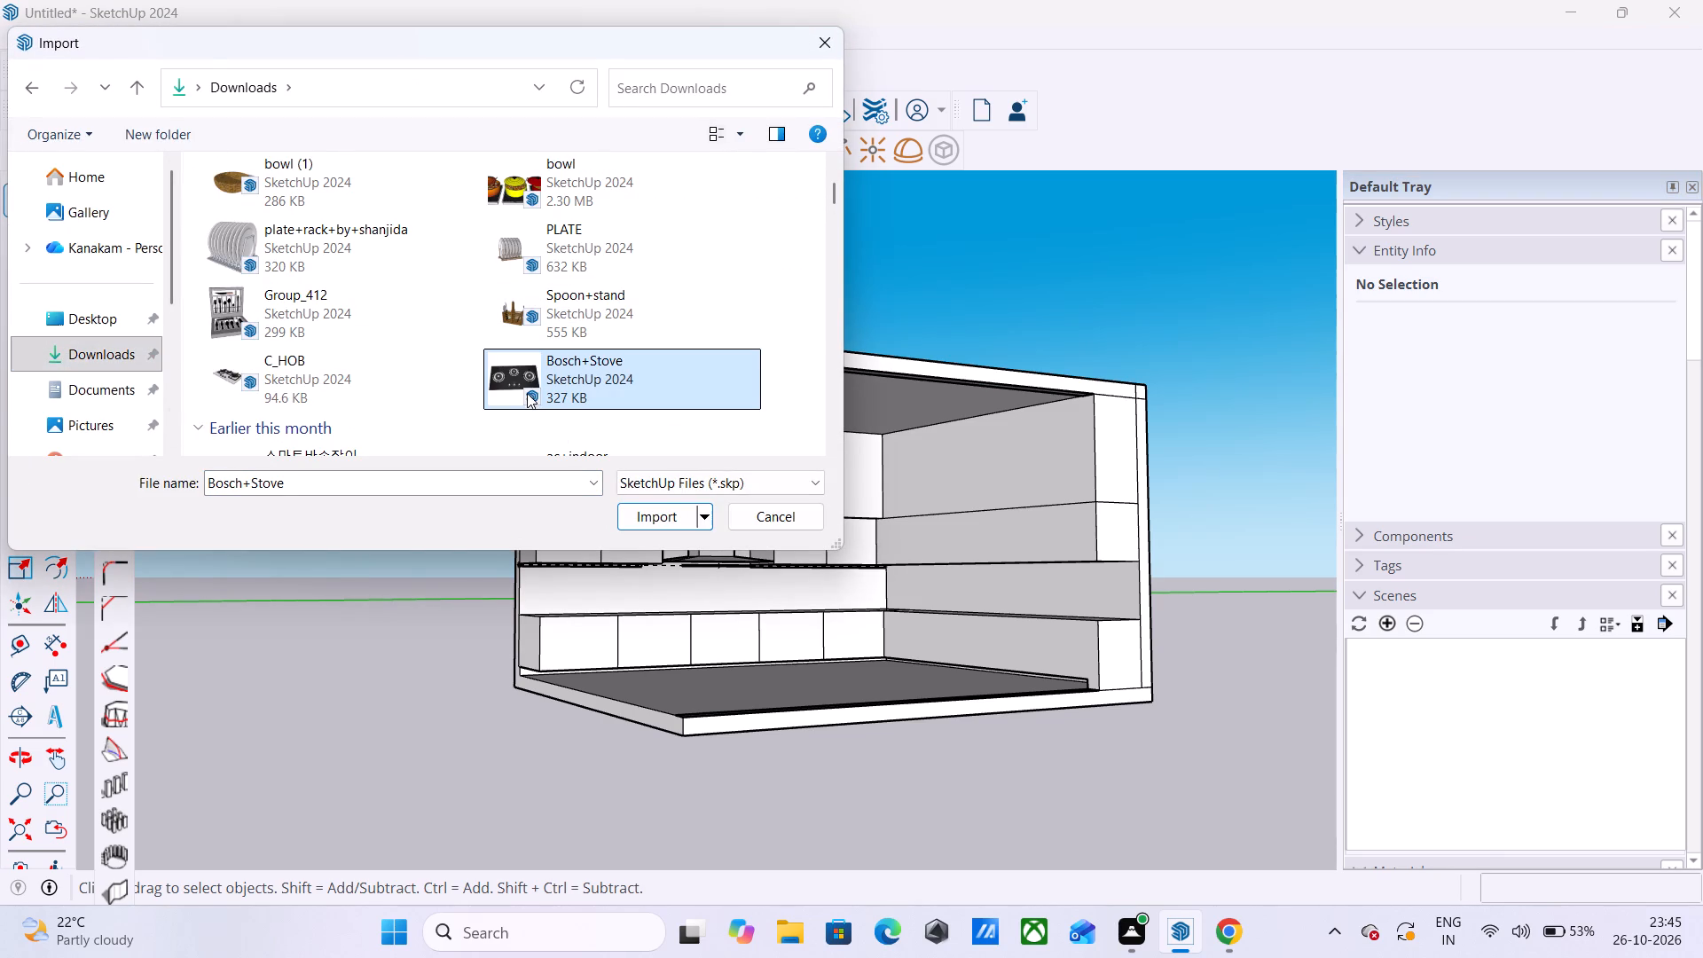
{"action": "left_click", "coordinate": [631, 514]}
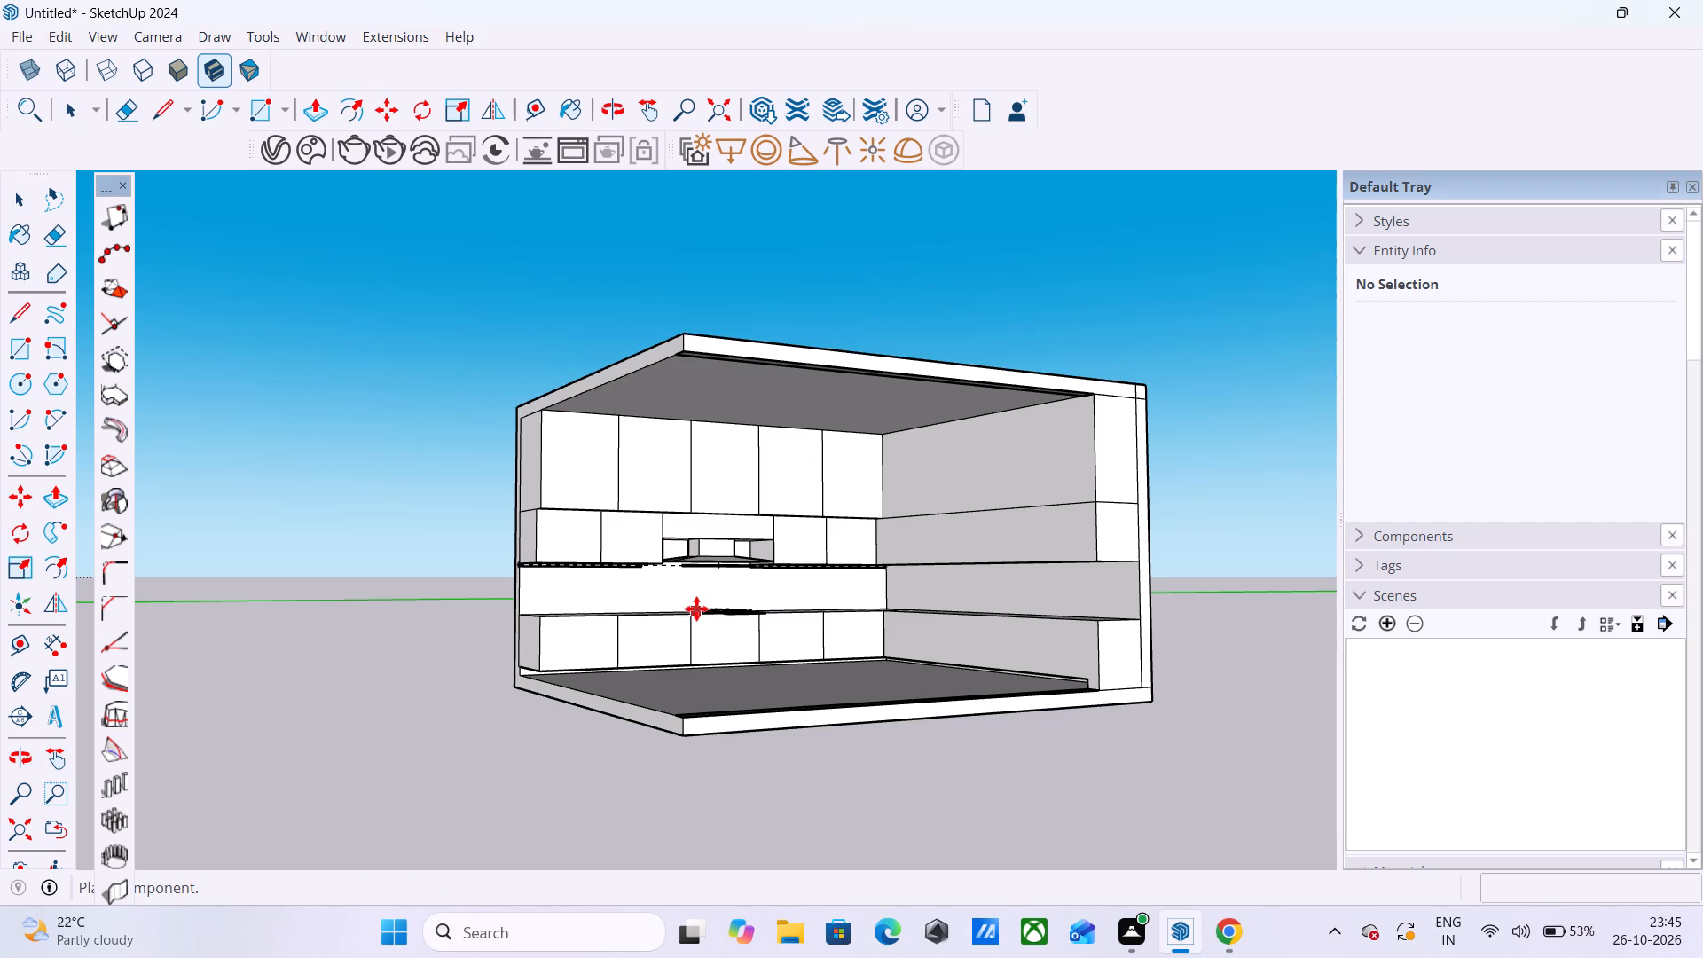
{"action": "scroll", "coordinate": [696, 609], "scroll_direction": "up", "scroll_amount": 16}
{"action": "middle_click_drag", "start_coordinate": [675, 591], "coordinate": [677, 624]}
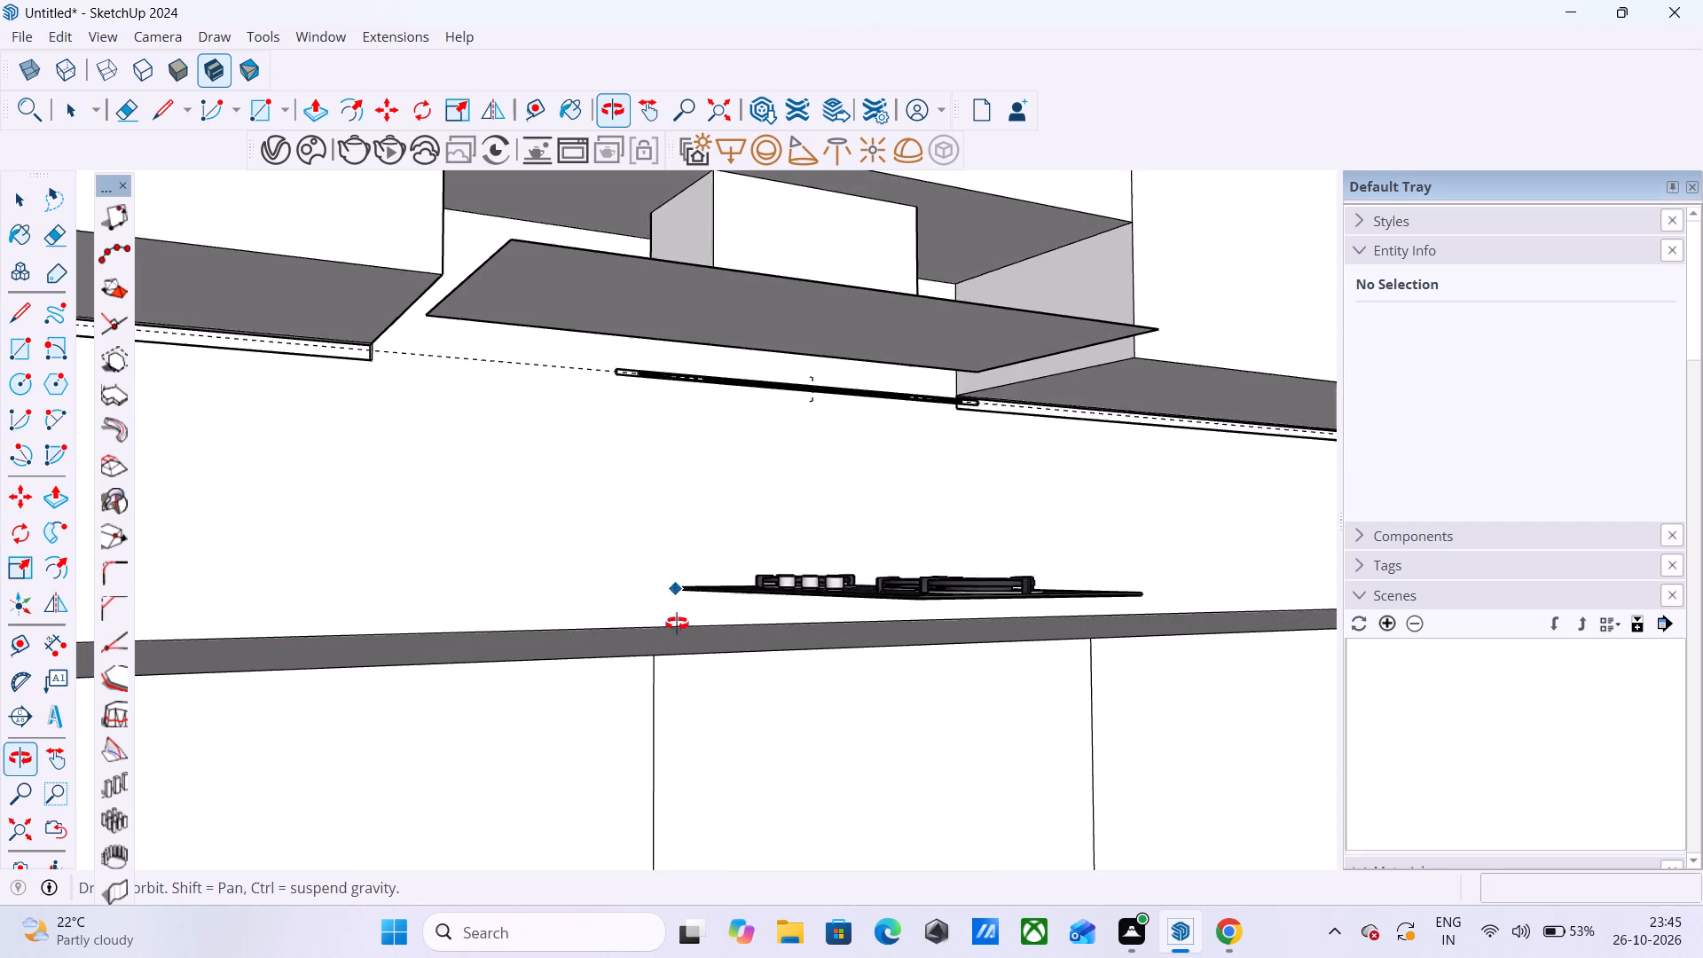
{"action": "middle_click_drag", "start_coordinate": [677, 624], "coordinate": [733, 749]}
{"action": "left_click", "coordinate": [679, 616]}
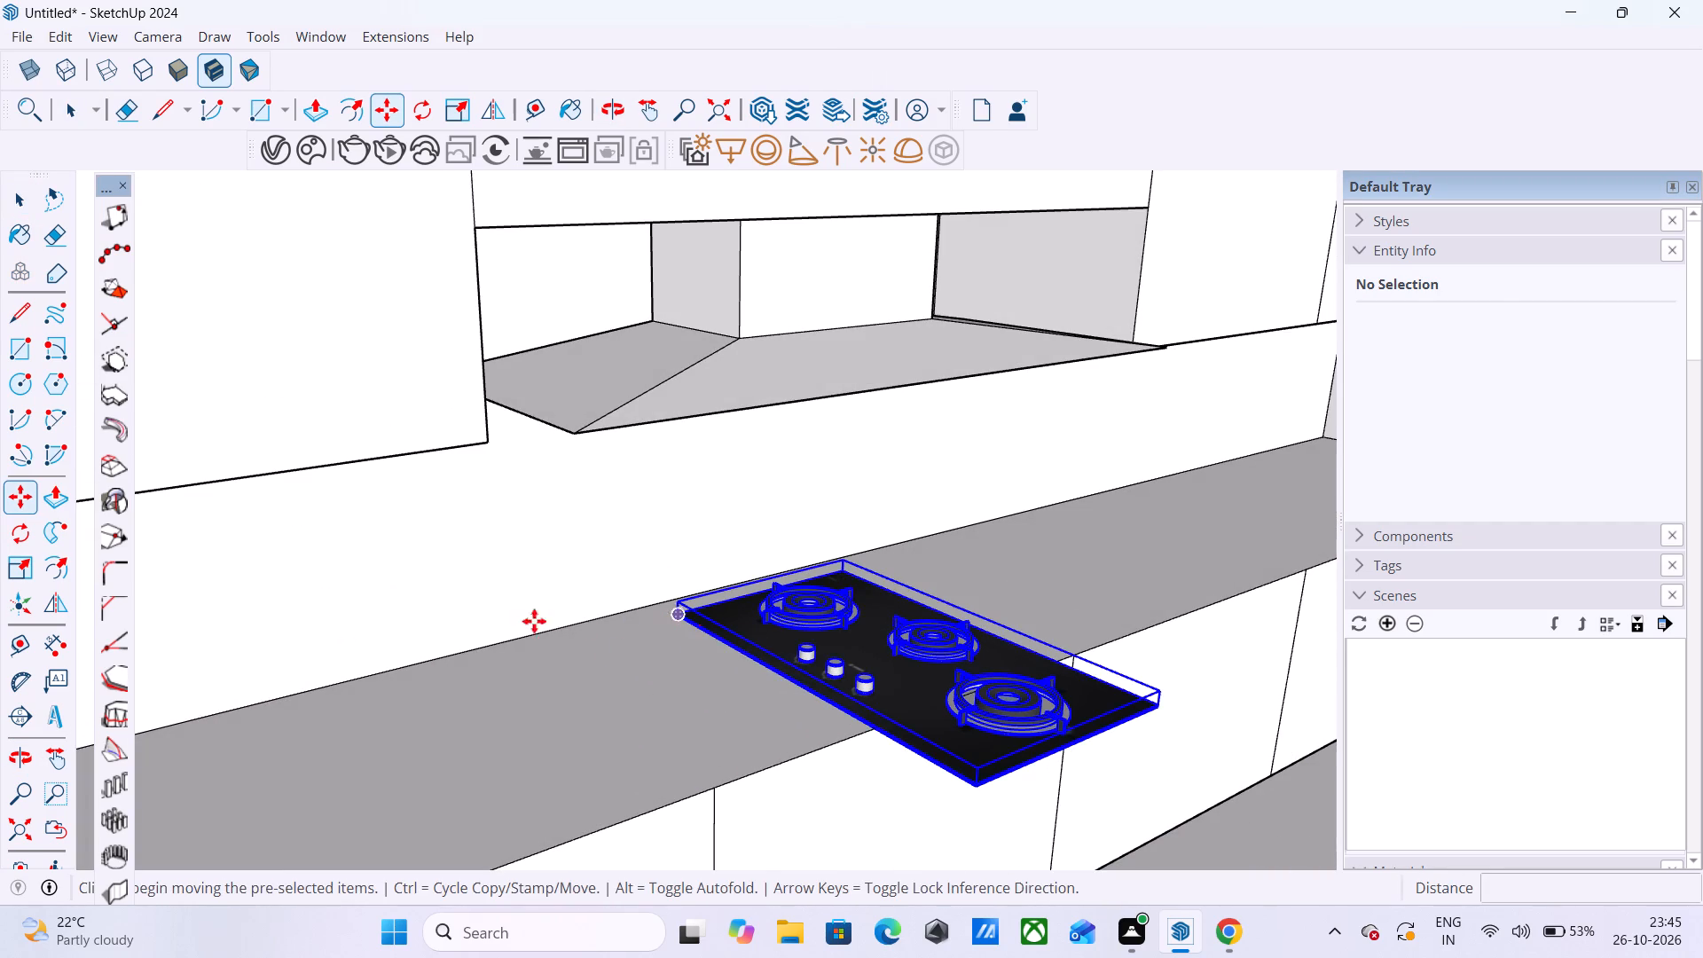
Rotate the stove 90° in the countertop plane to align it lengthwise with the counter.
{"action": "left_click", "coordinate": [24, 532]}
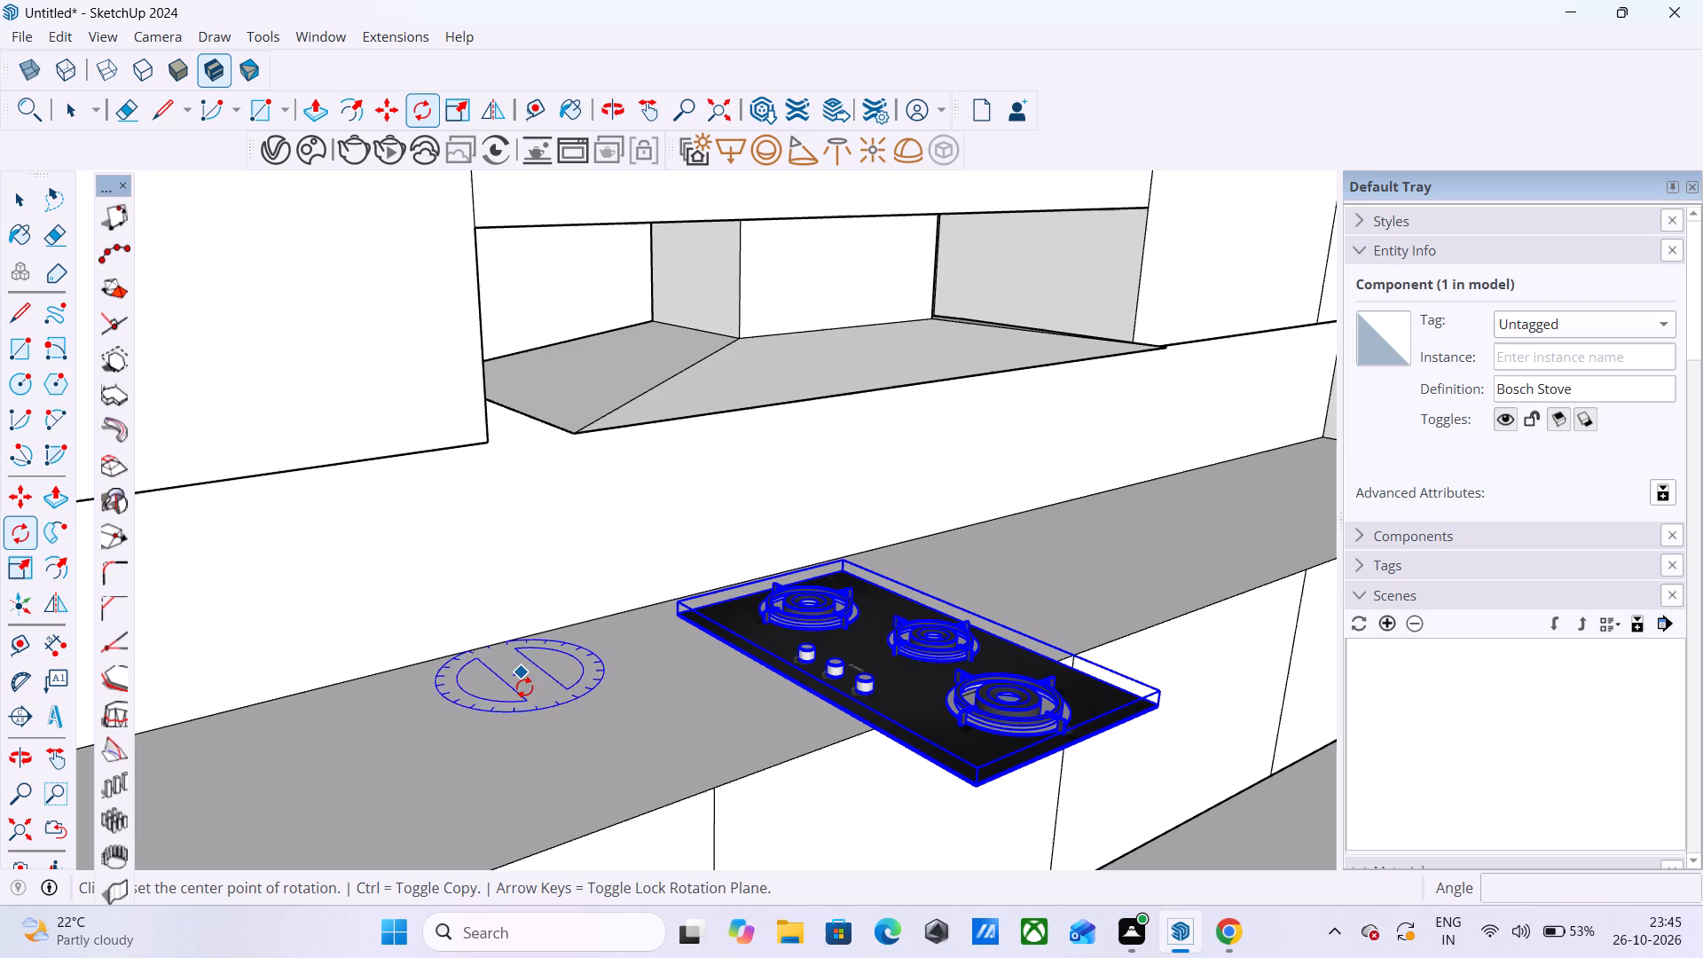
{"action": "left_click", "coordinate": [522, 686]}
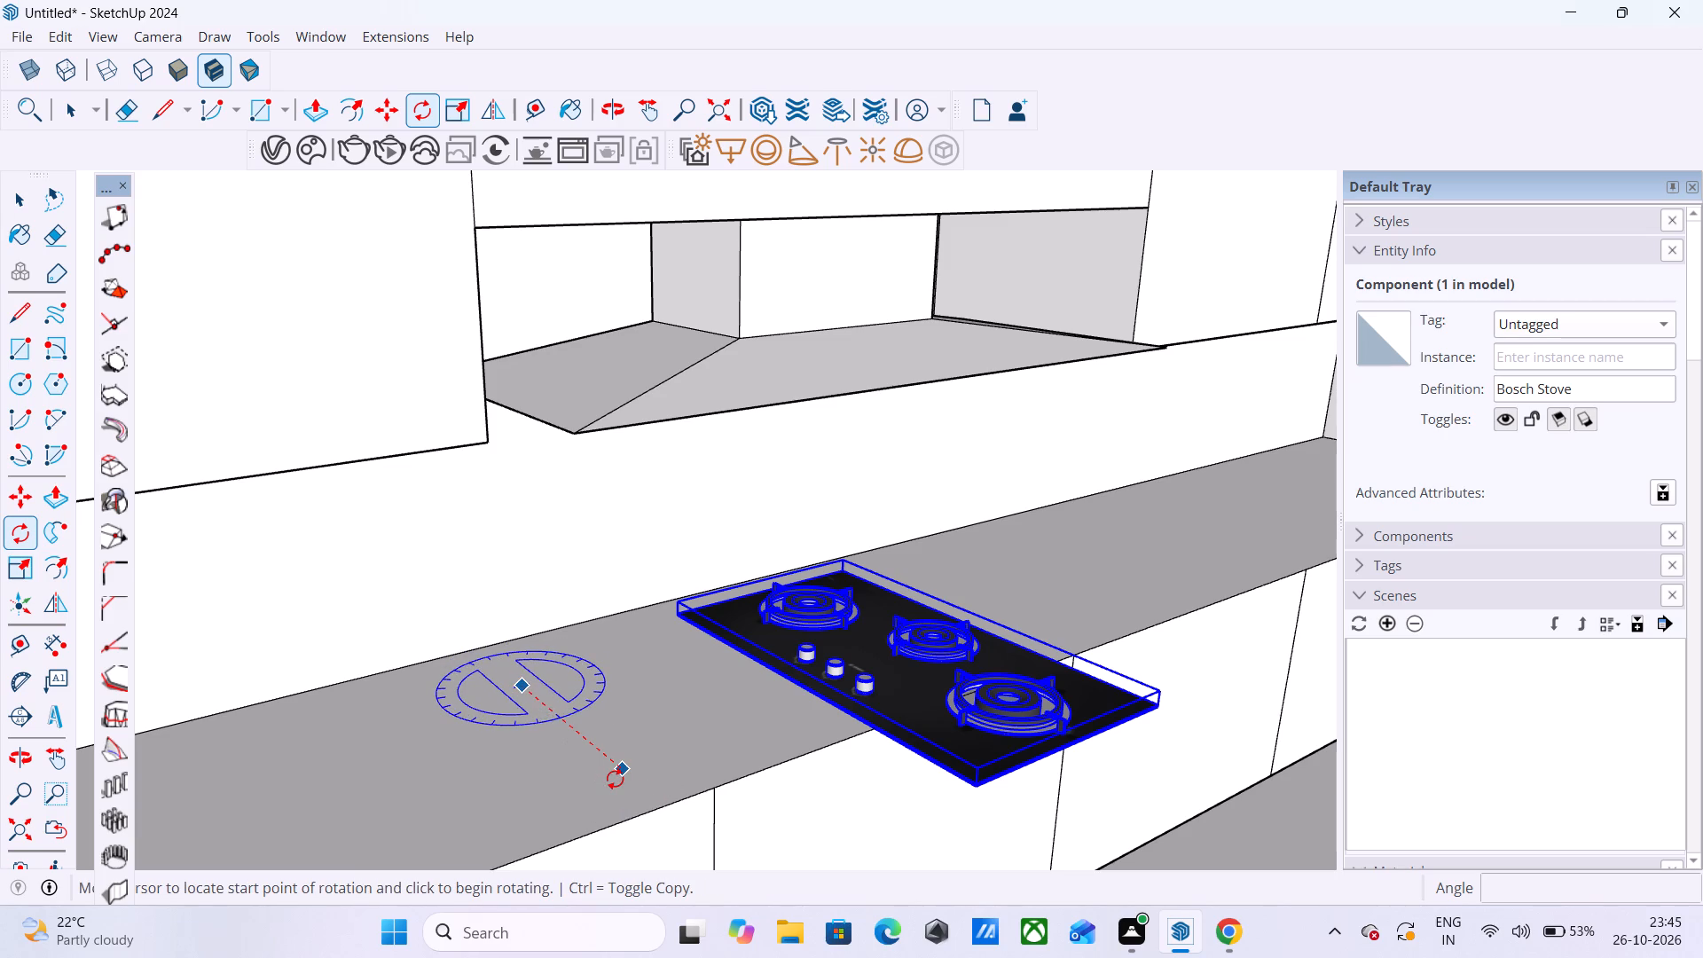
{"action": "left_click", "coordinate": [615, 779]}
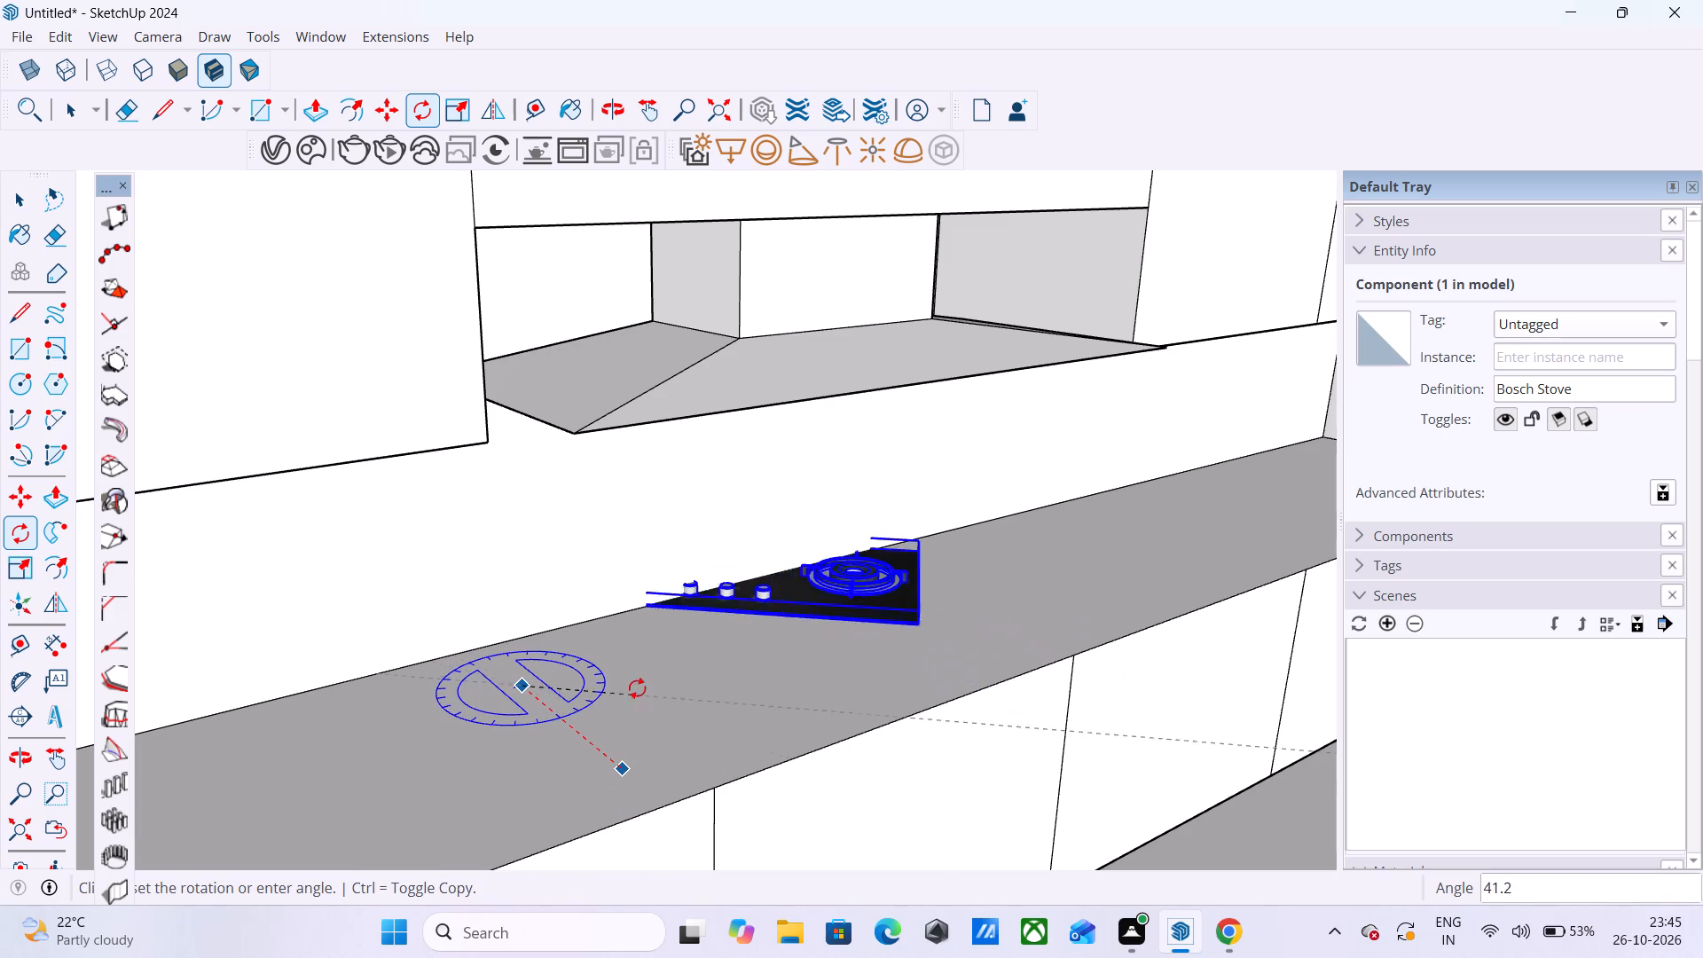
{"action": "left_click", "coordinate": [591, 663]}
{"action": "scroll", "coordinate": [1065, 522], "scroll_direction": "down", "scroll_amount": 5}
{"action": "key", "text": "space"}
Move the rotated stove about 3' 6" from behind the wall onto the countertop beneath the hood.
{"action": "scroll", "coordinate": [1065, 522], "scroll_direction": "down", "scroll_amount": 11}
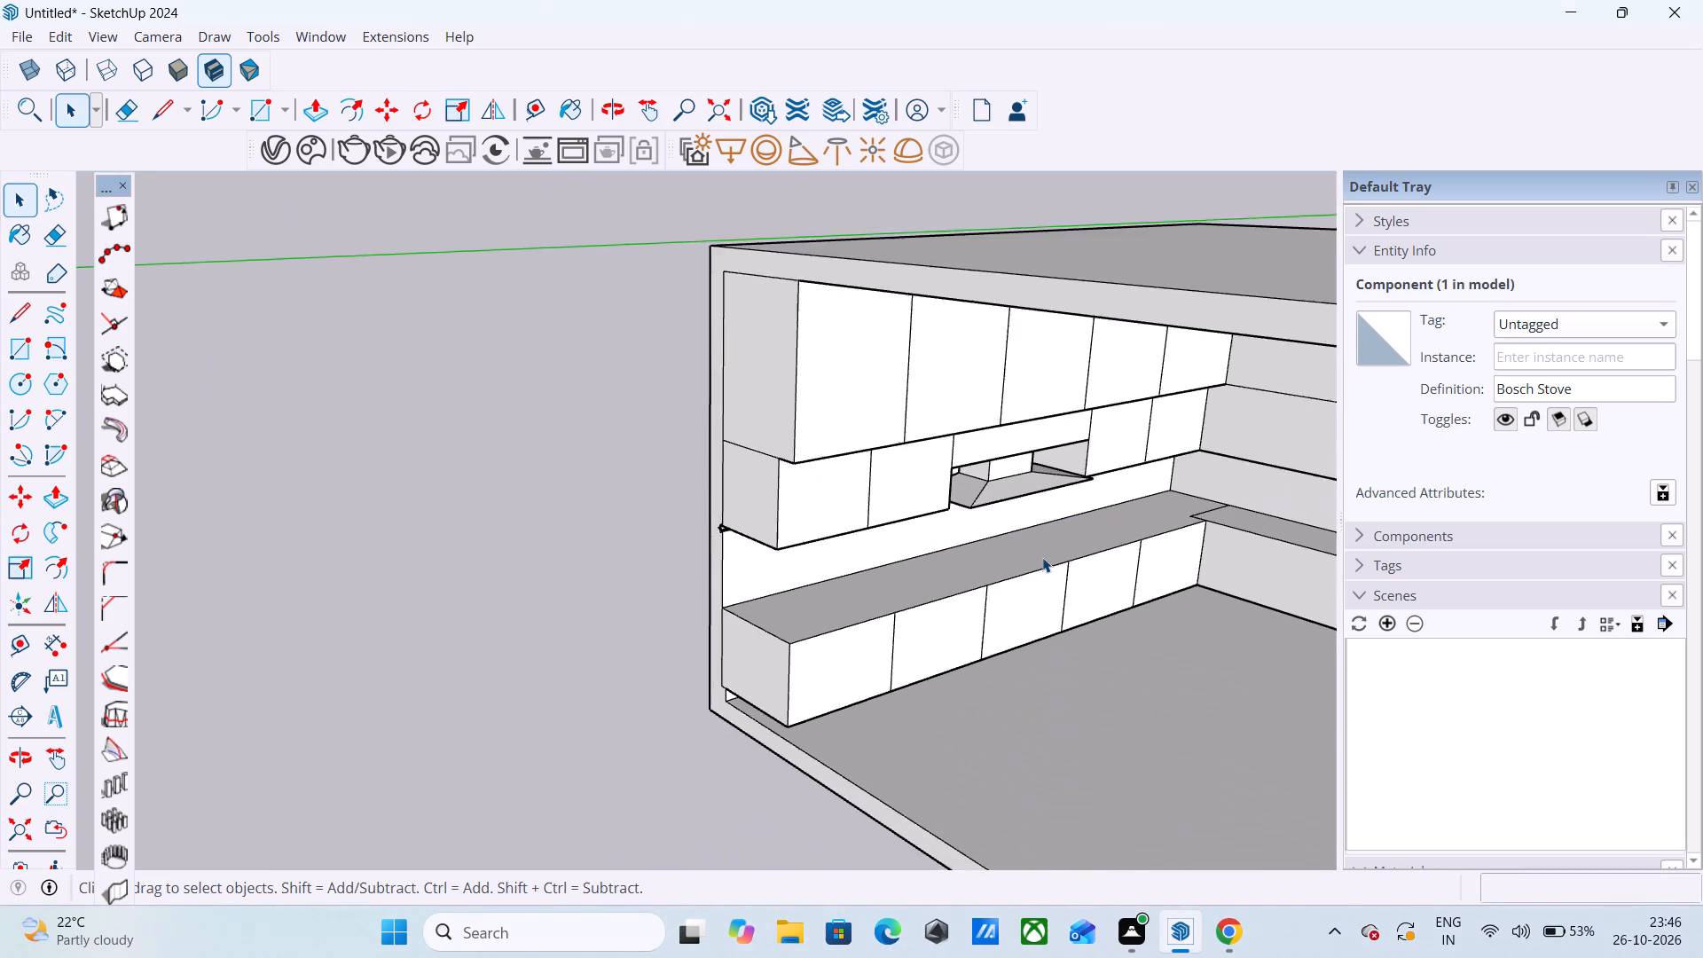
{"action": "scroll", "coordinate": [470, 593], "scroll_direction": "up", "scroll_amount": 4}
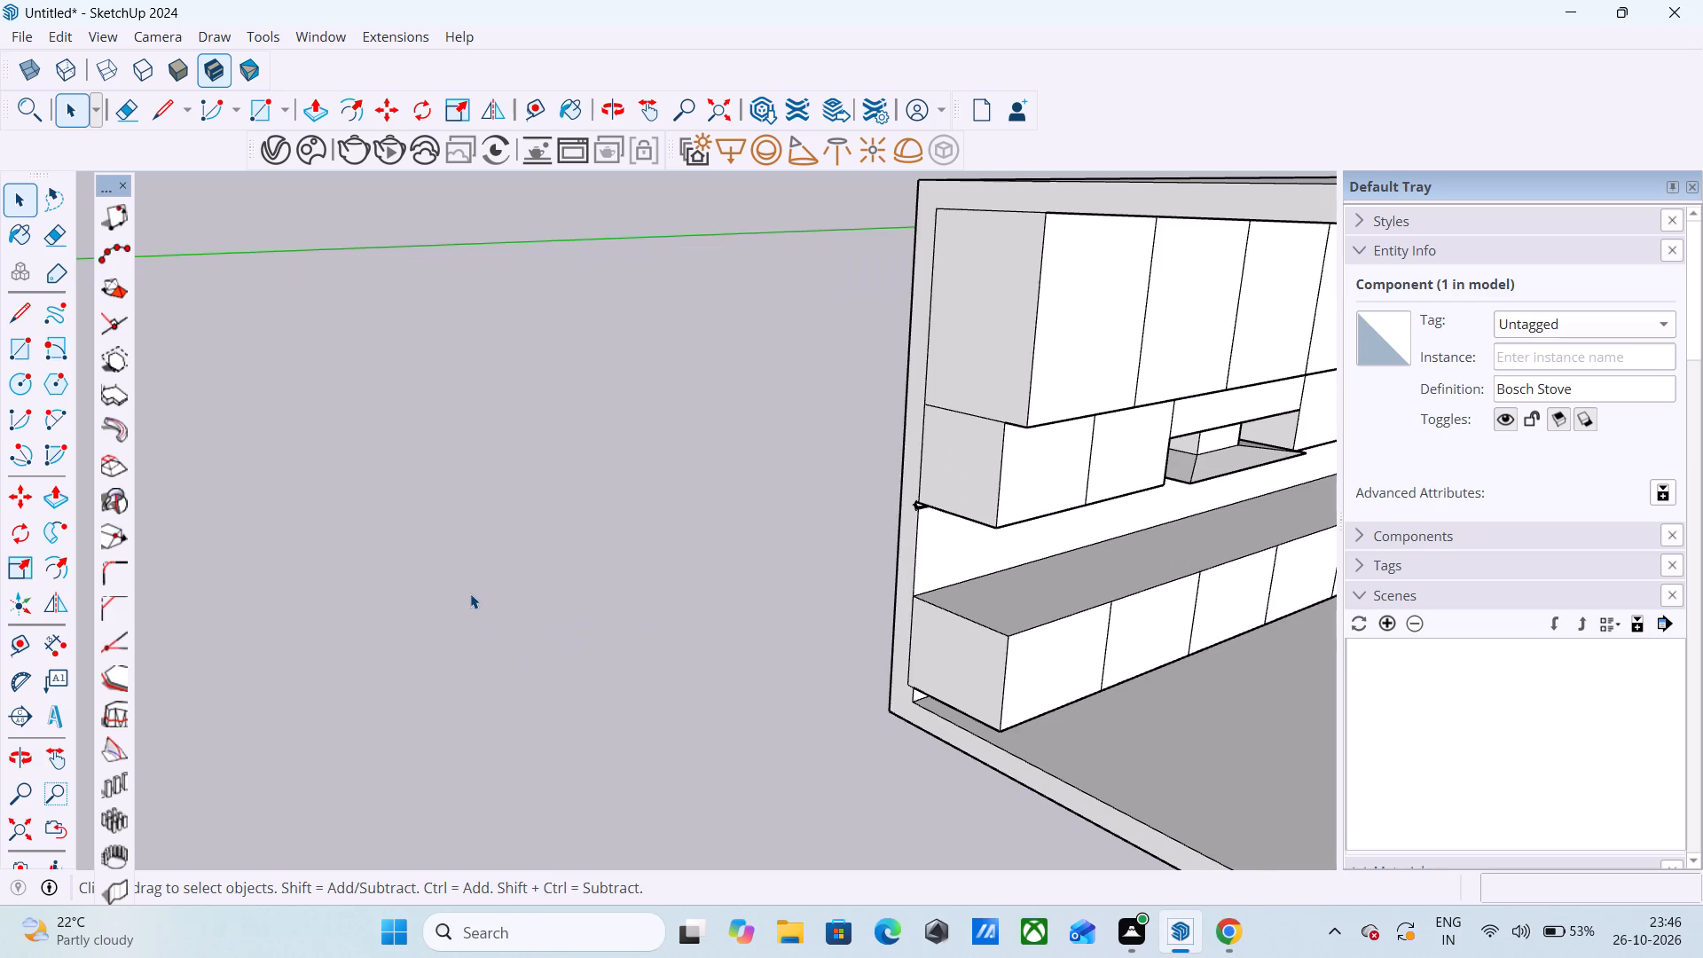
{"action": "key", "text": "m"}
{"action": "scroll", "coordinate": [635, 551], "scroll_direction": "up", "scroll_amount": 6}
{"action": "middle_click_drag", "start_coordinate": [708, 541], "coordinate": [945, 543]}
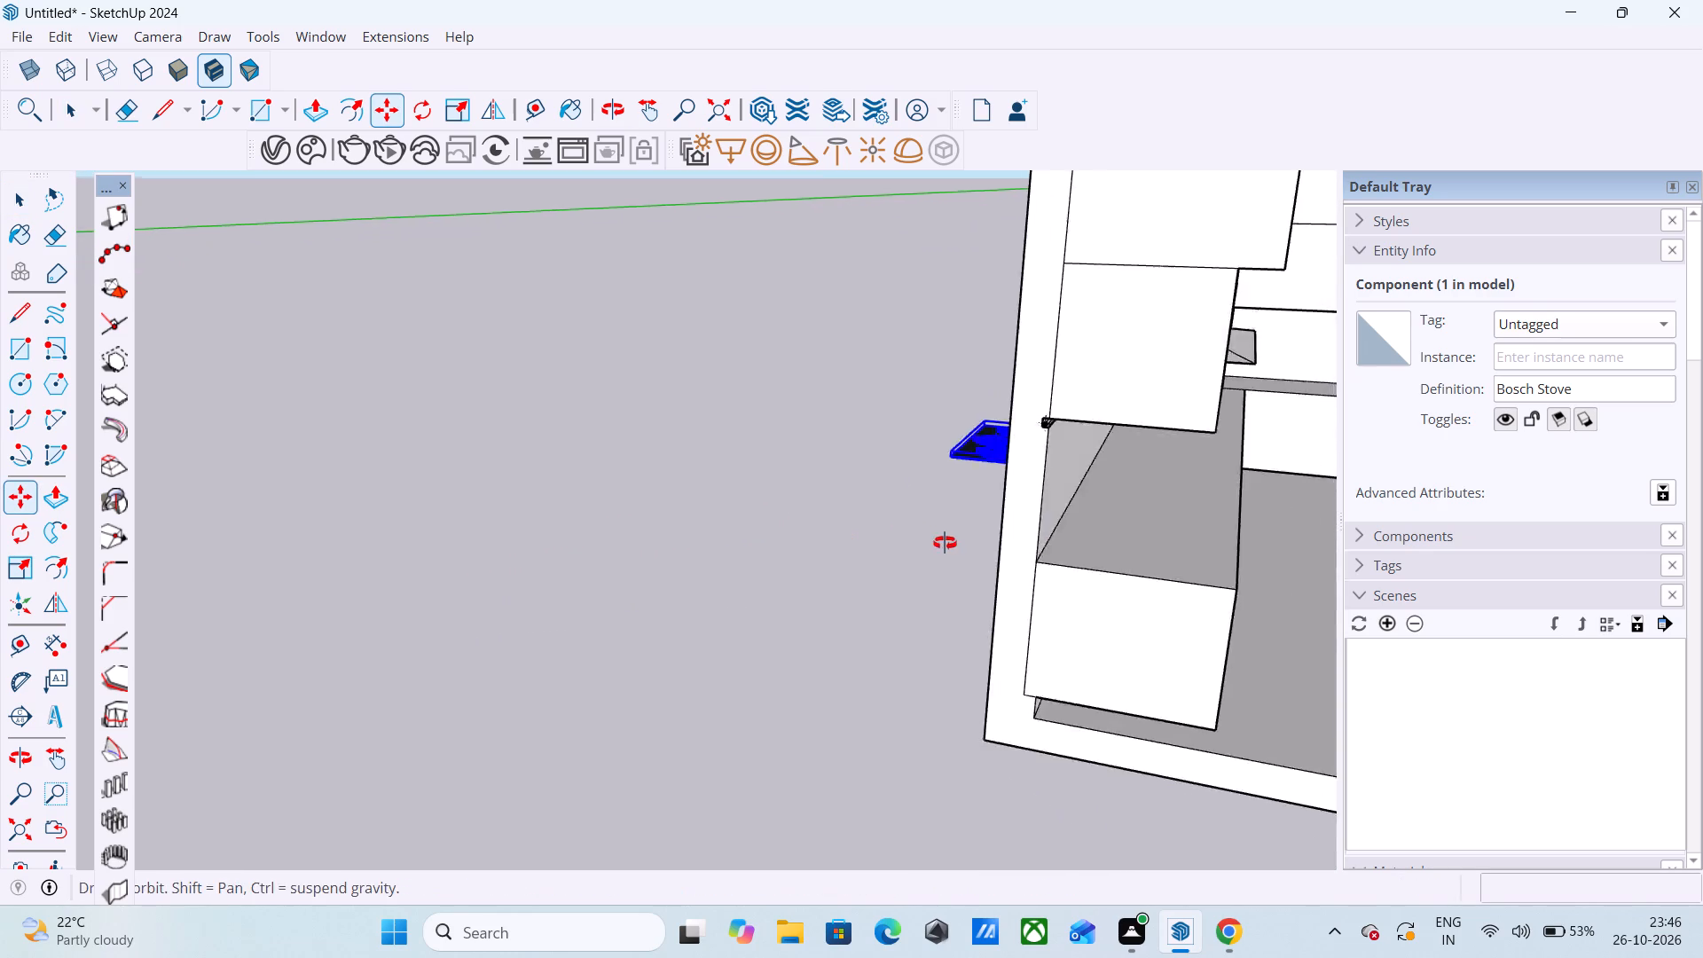
{"action": "middle_click_drag", "start_coordinate": [945, 543], "coordinate": [1095, 545]}
{"action": "left_click", "coordinate": [872, 452]}
{"action": "middle_click_drag", "start_coordinate": [1100, 459], "coordinate": [1094, 461]}
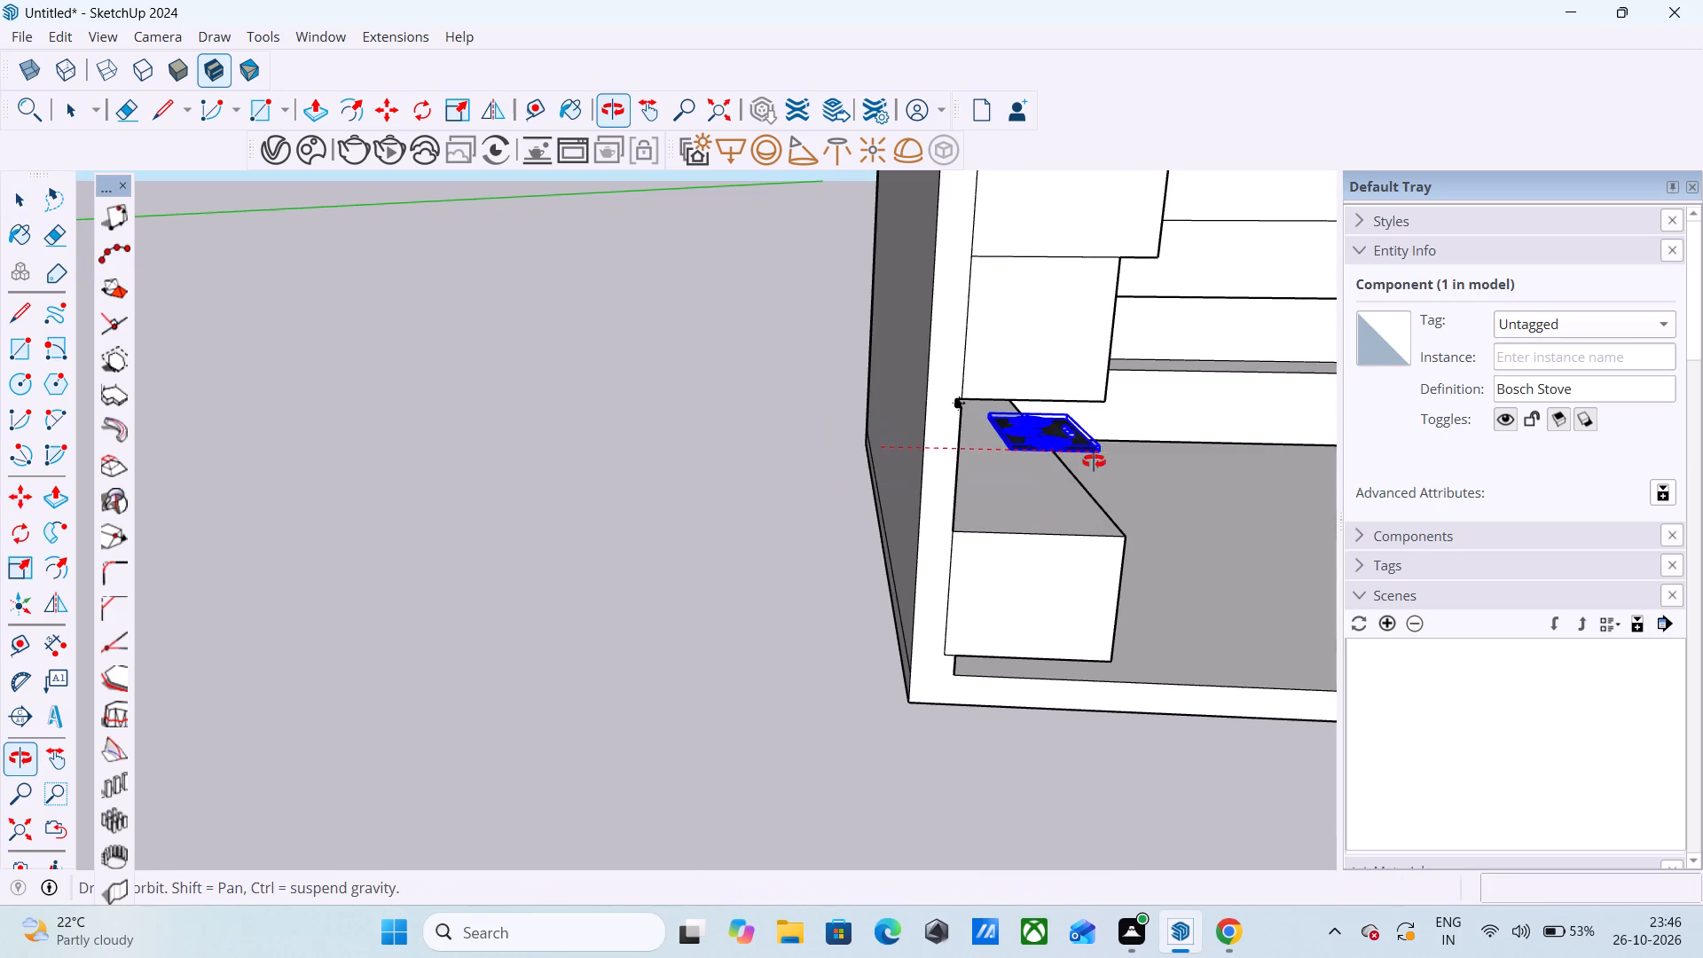
{"action": "middle_click_drag", "start_coordinate": [1094, 461], "coordinate": [679, 461]}
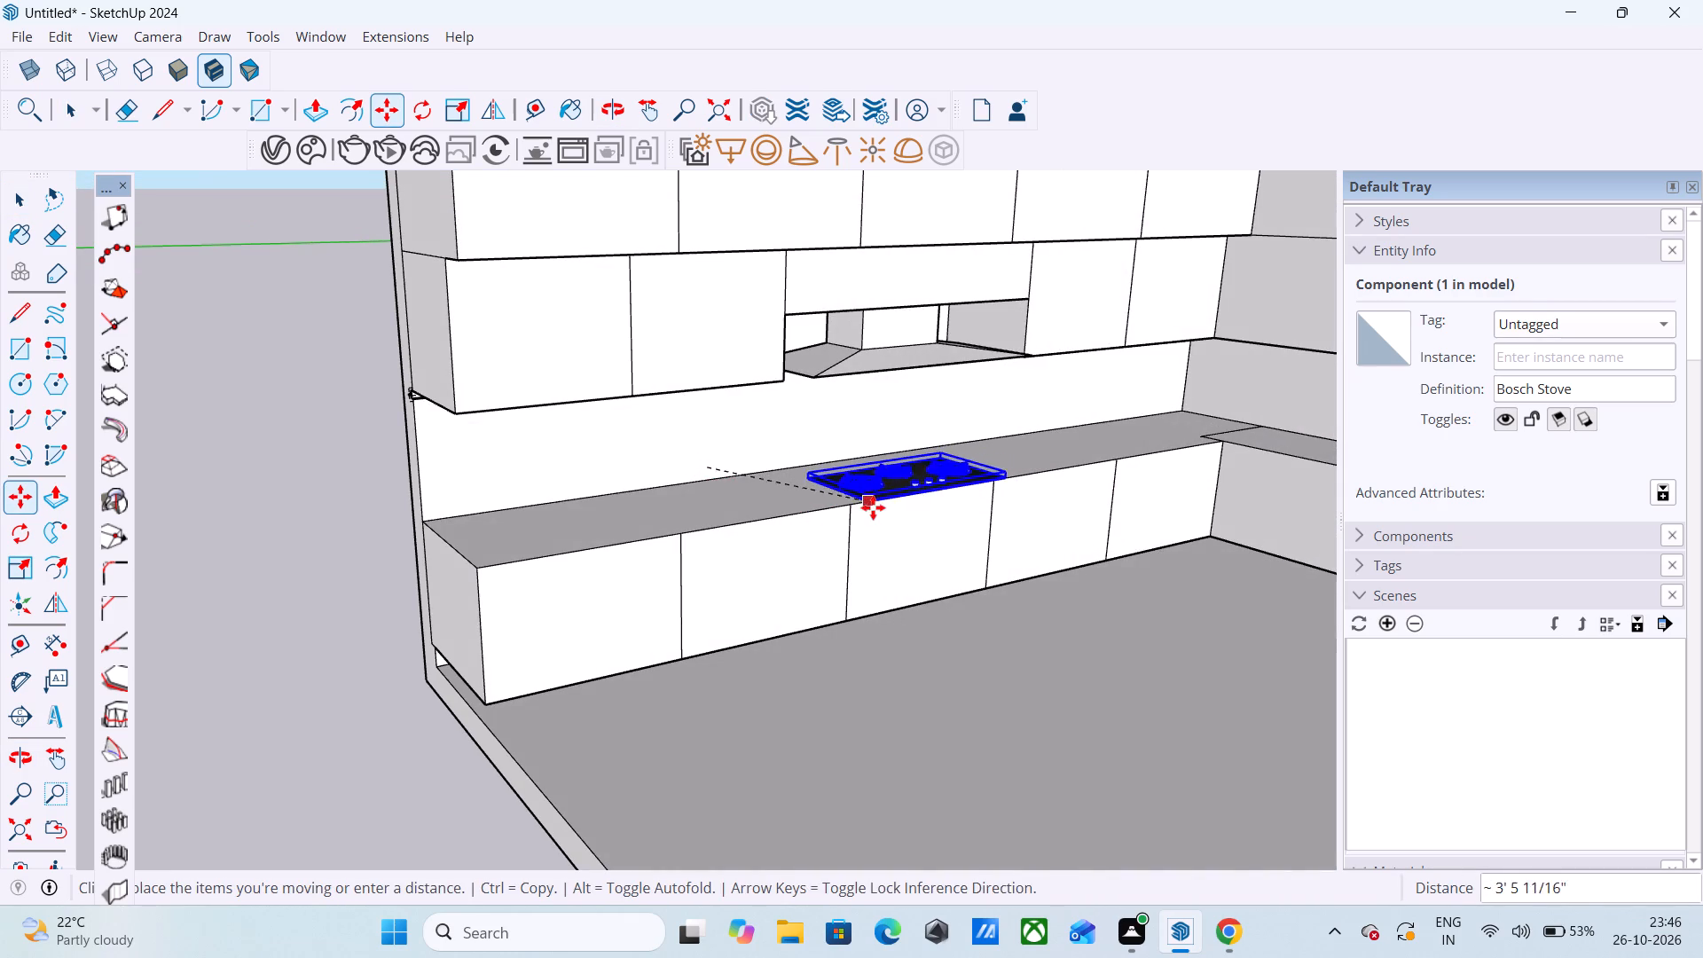
{"action": "left_click", "coordinate": [868, 493]}
Shift the stove about 1 3/16" to refine its position on the countertop.
{"action": "scroll", "coordinate": [998, 454], "scroll_direction": "up", "scroll_amount": 3}
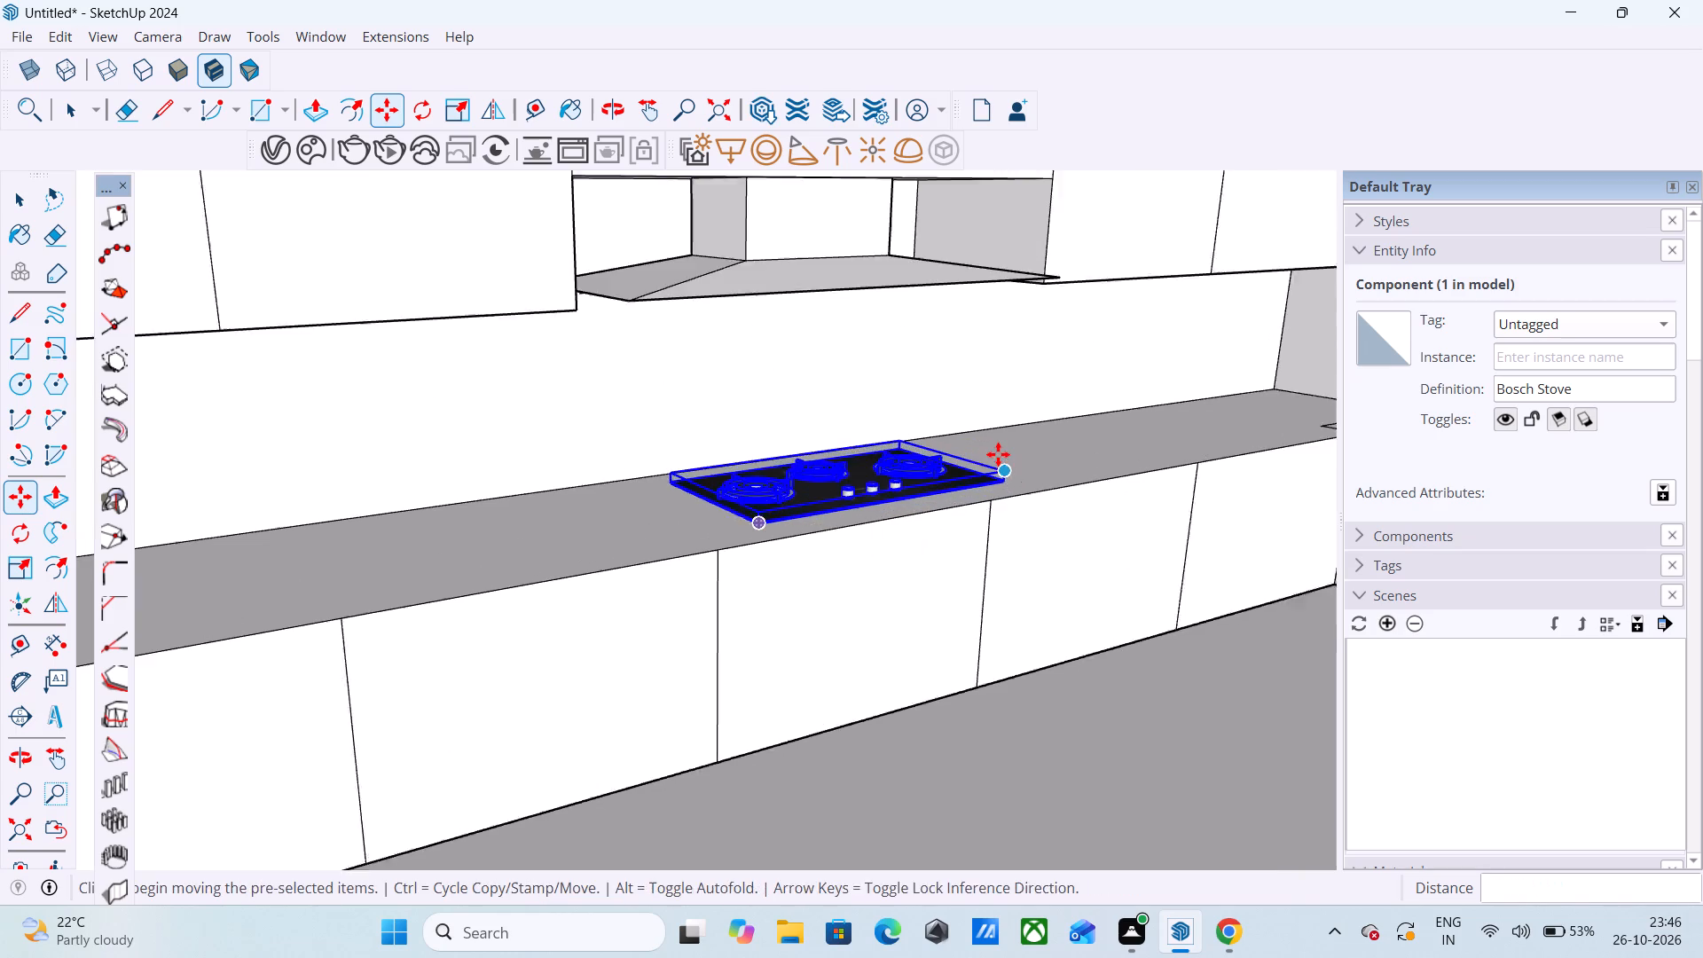
{"action": "scroll", "coordinate": [998, 454], "scroll_direction": "up", "scroll_amount": 6}
{"action": "middle_click_drag", "start_coordinate": [789, 514], "coordinate": [709, 548]}
{"action": "scroll", "coordinate": [993, 425], "scroll_direction": "down", "scroll_amount": 2}
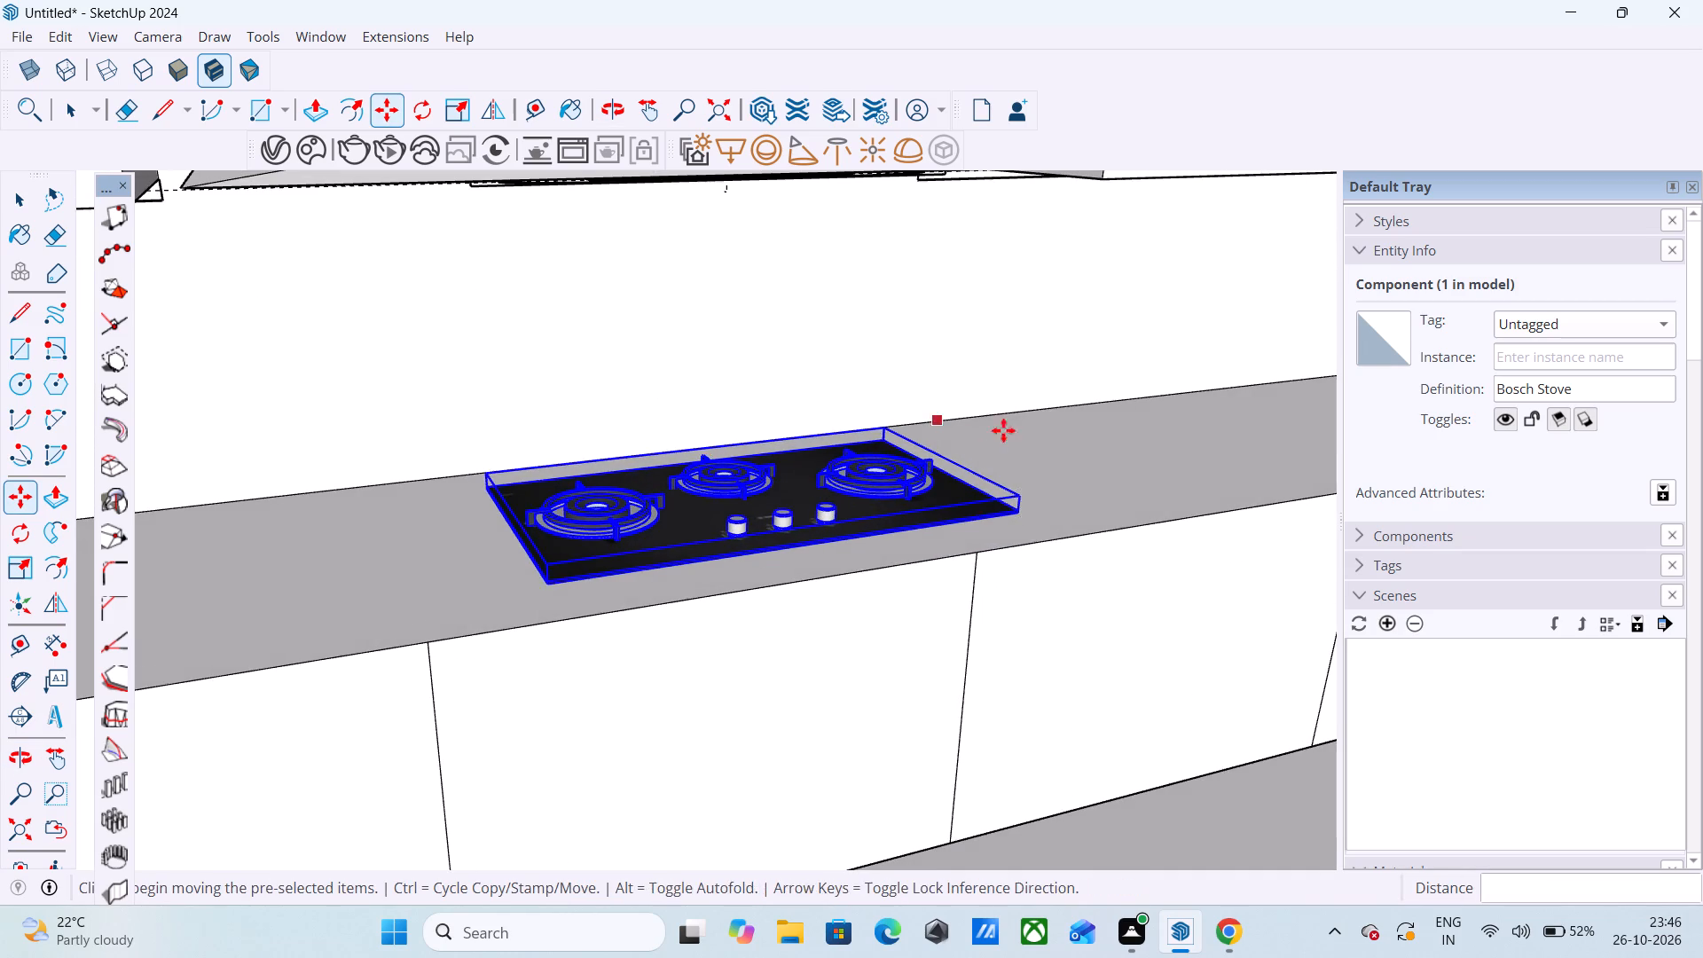
{"action": "scroll", "coordinate": [1003, 430], "scroll_direction": "down", "scroll_amount": 3}
{"action": "scroll", "coordinate": [678, 524], "scroll_direction": "up", "scroll_amount": 4}
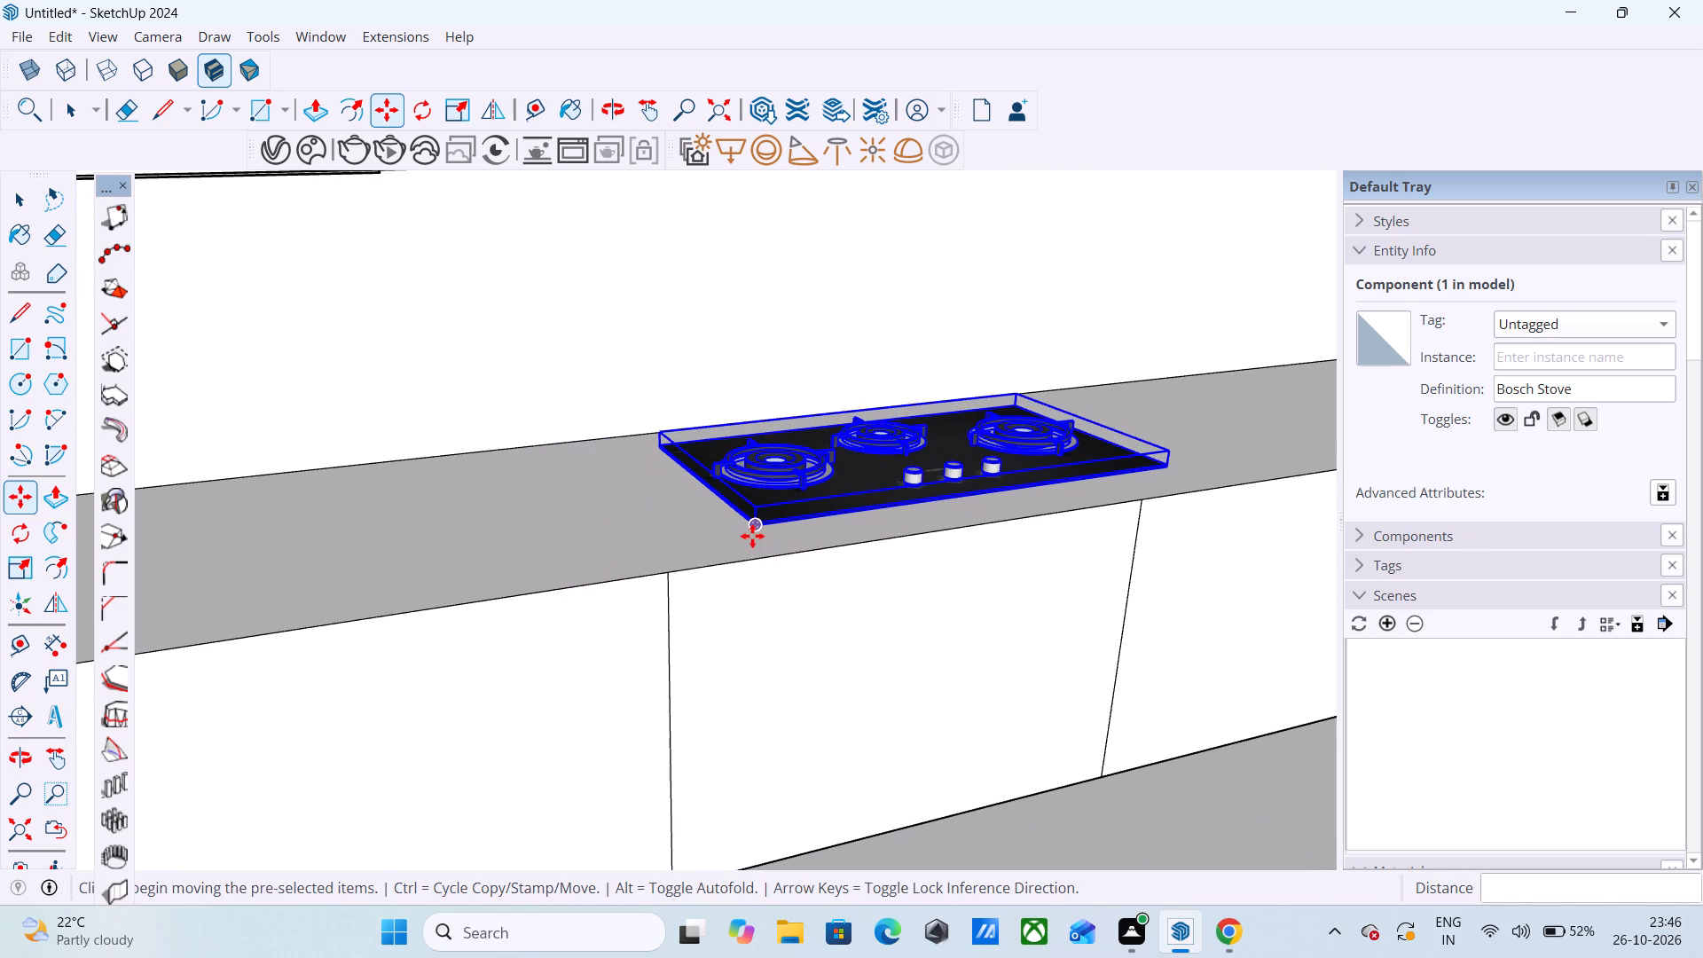
{"action": "left_click", "coordinate": [752, 536]}
{"action": "left_click", "coordinate": [740, 532]}
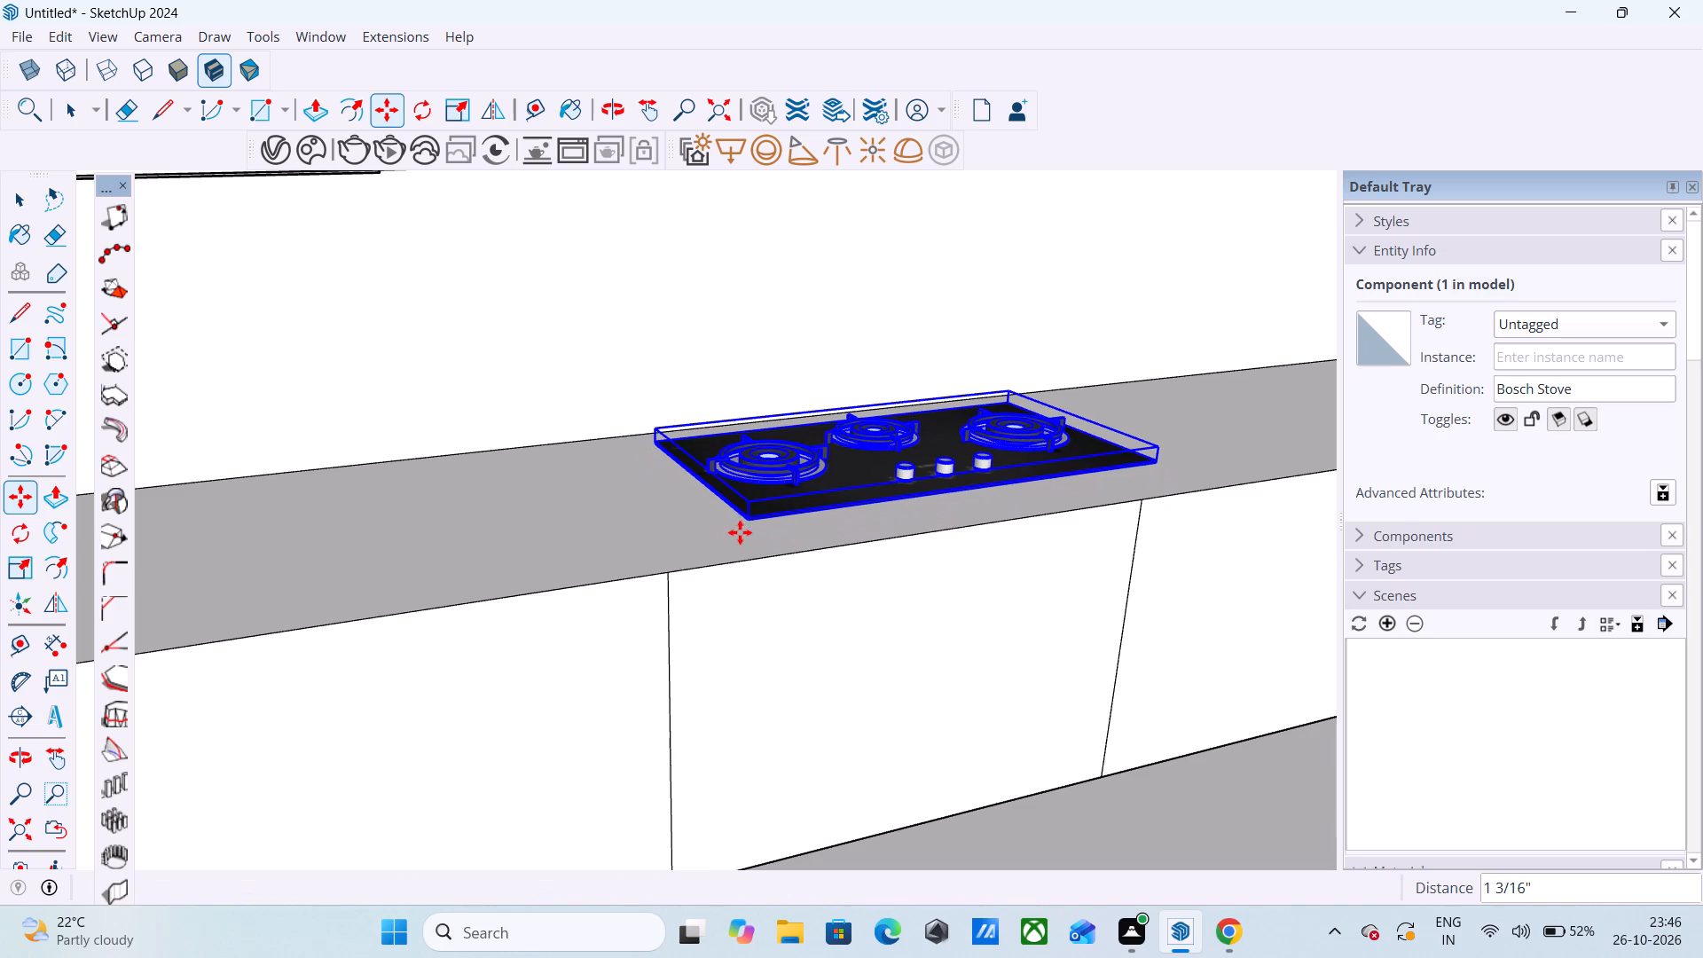
Stretch the stove lengthwise from both short ends, using a red-axis scale of 1.02 at the second end.
{"action": "scroll", "coordinate": [410, 544], "scroll_direction": "down", "scroll_amount": 5}
{"action": "scroll", "coordinate": [977, 266], "scroll_direction": "up", "scroll_amount": 1}
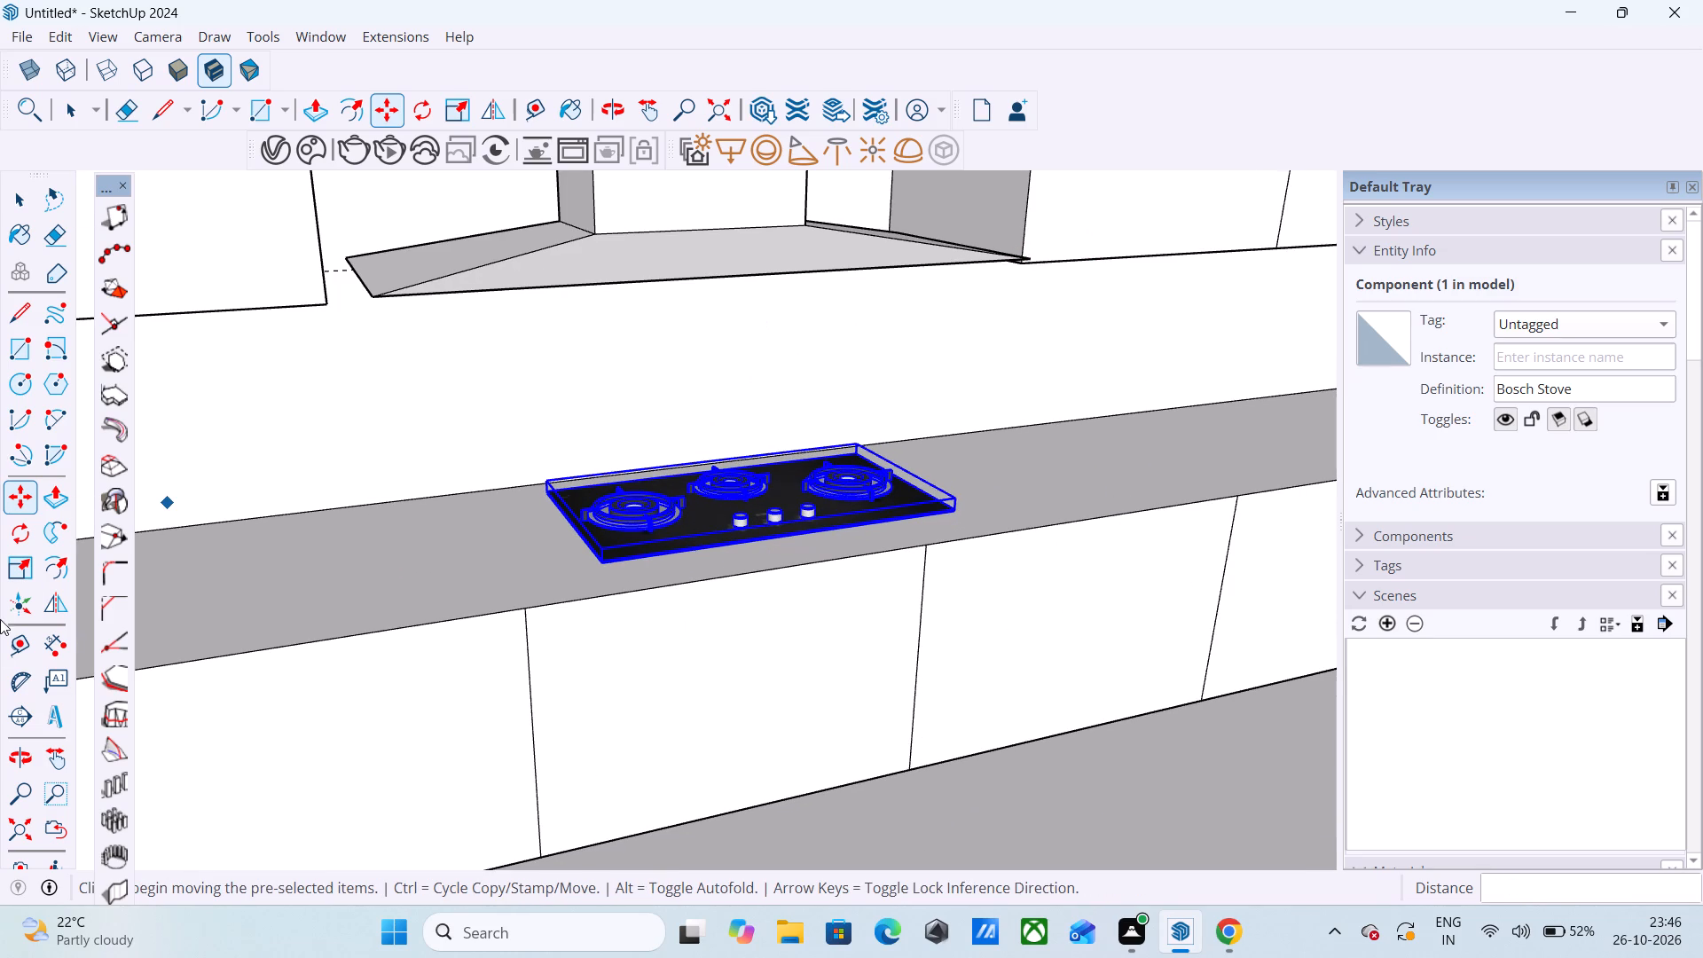
{"action": "left_click", "coordinate": [25, 577]}
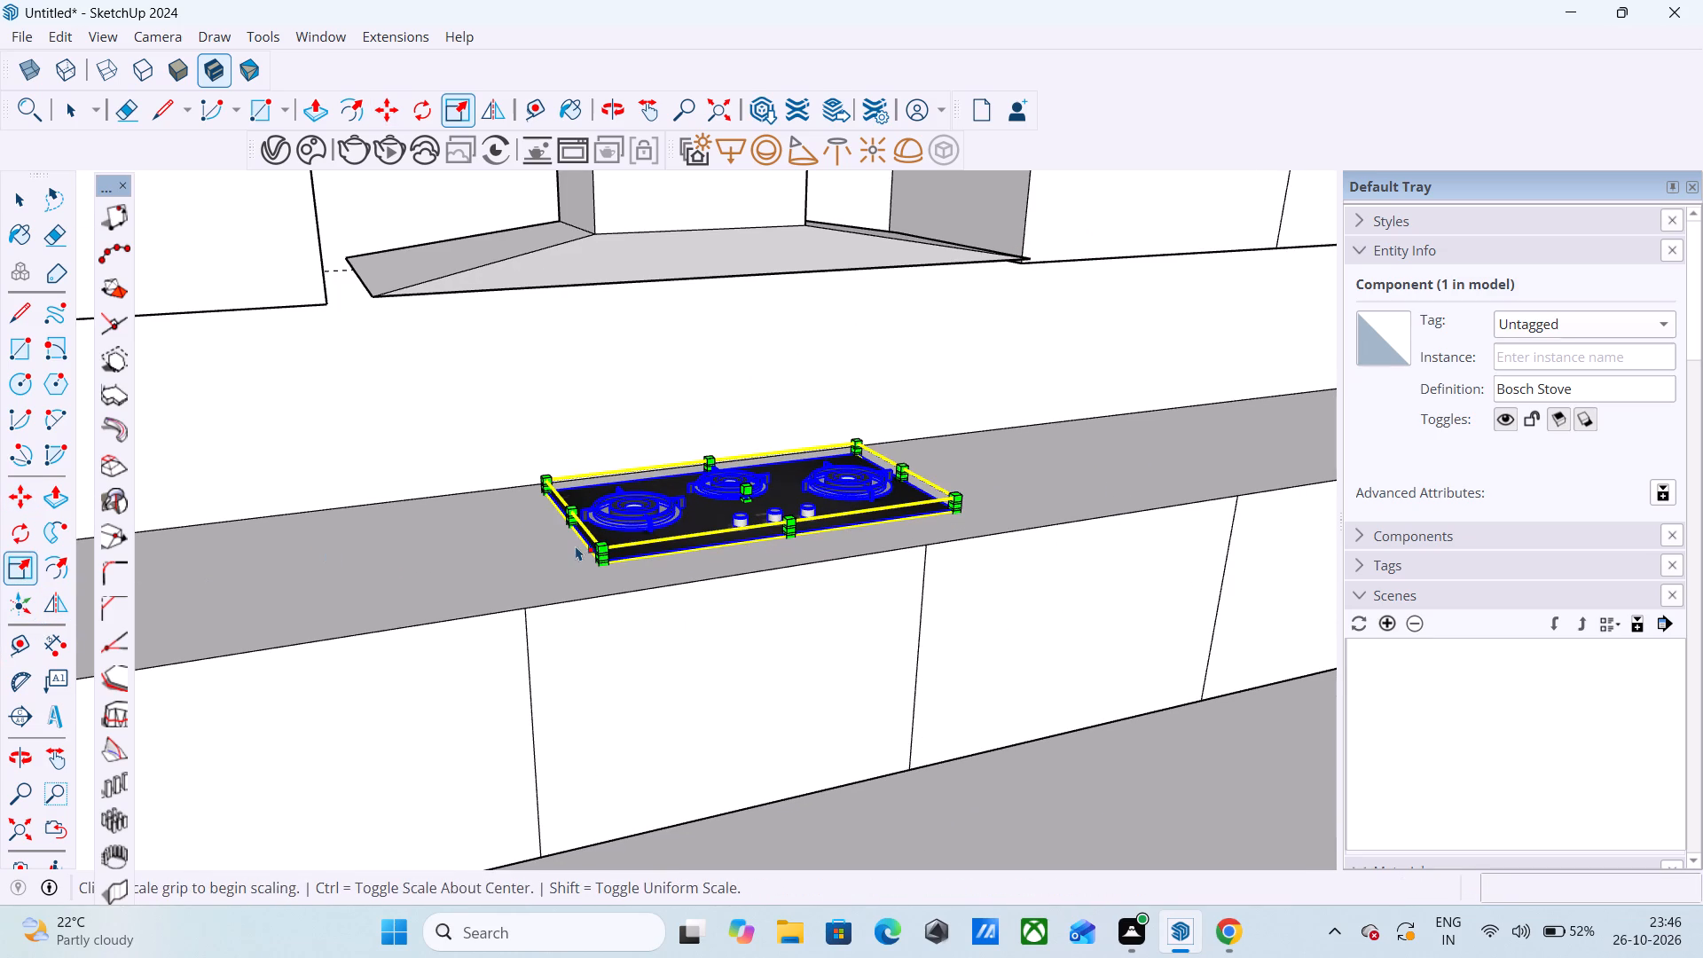
{"action": "scroll", "coordinate": [582, 520], "scroll_direction": "down", "scroll_amount": 1}
{"action": "scroll", "coordinate": [572, 514], "scroll_direction": "up", "scroll_amount": 9}
{"action": "left_click", "coordinate": [578, 520]}
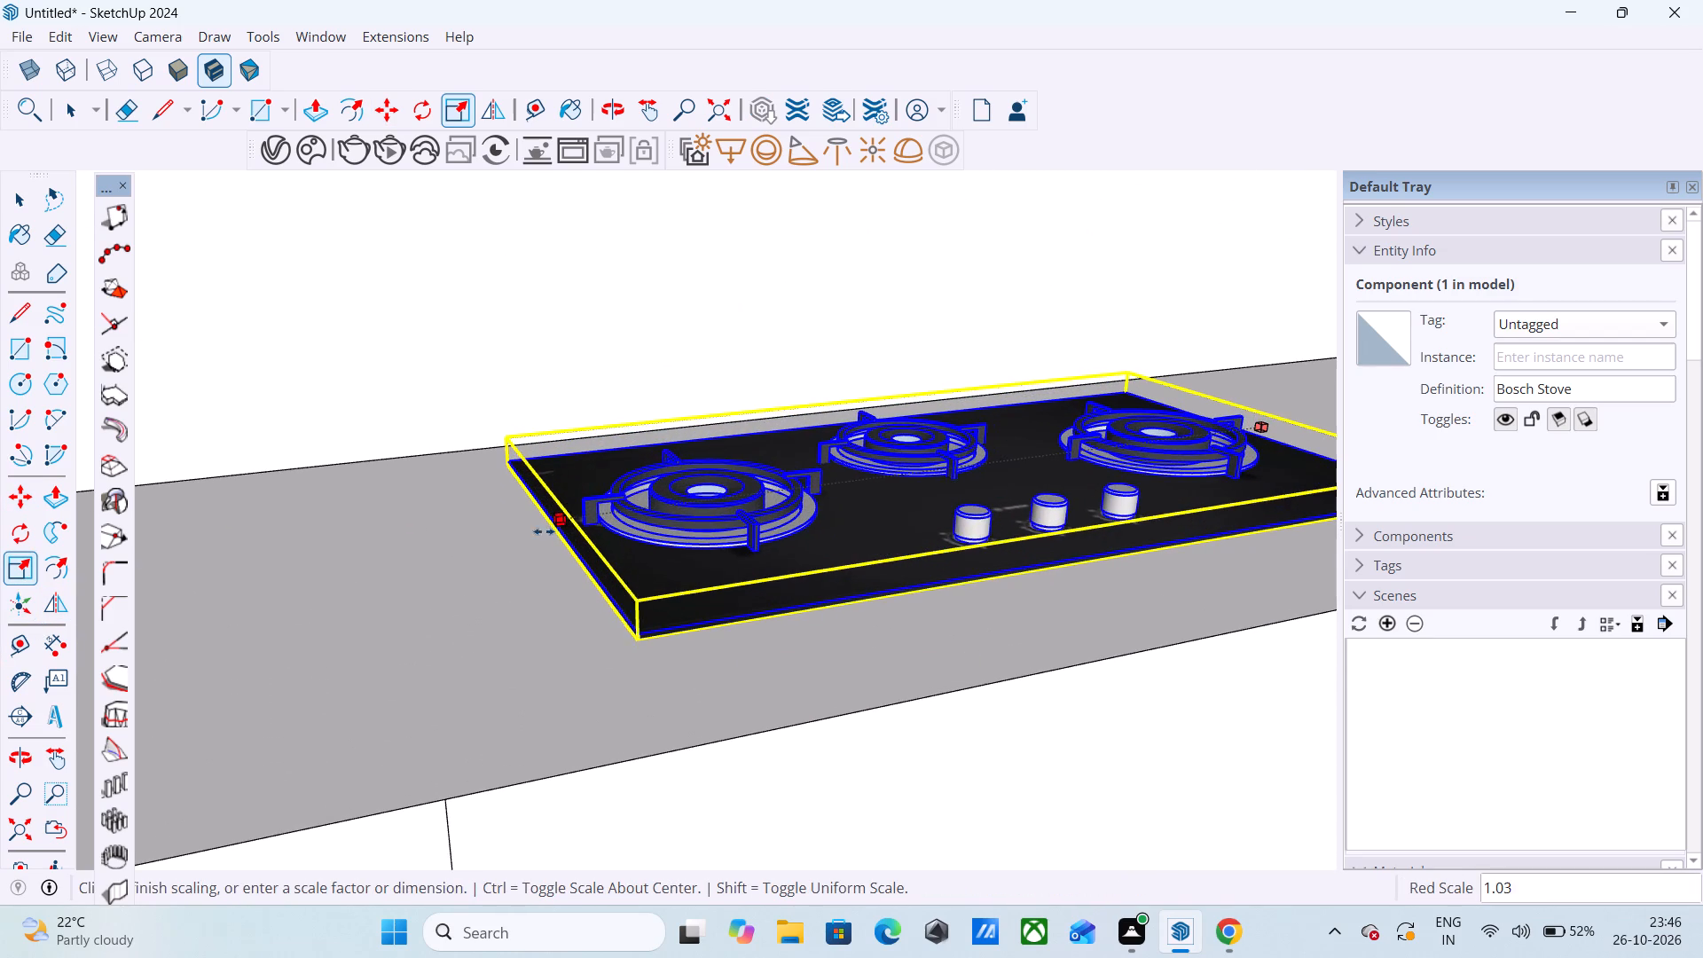
{"action": "left_click", "coordinate": [515, 539]}
{"action": "scroll", "coordinate": [408, 600], "scroll_direction": "down", "scroll_amount": 4}
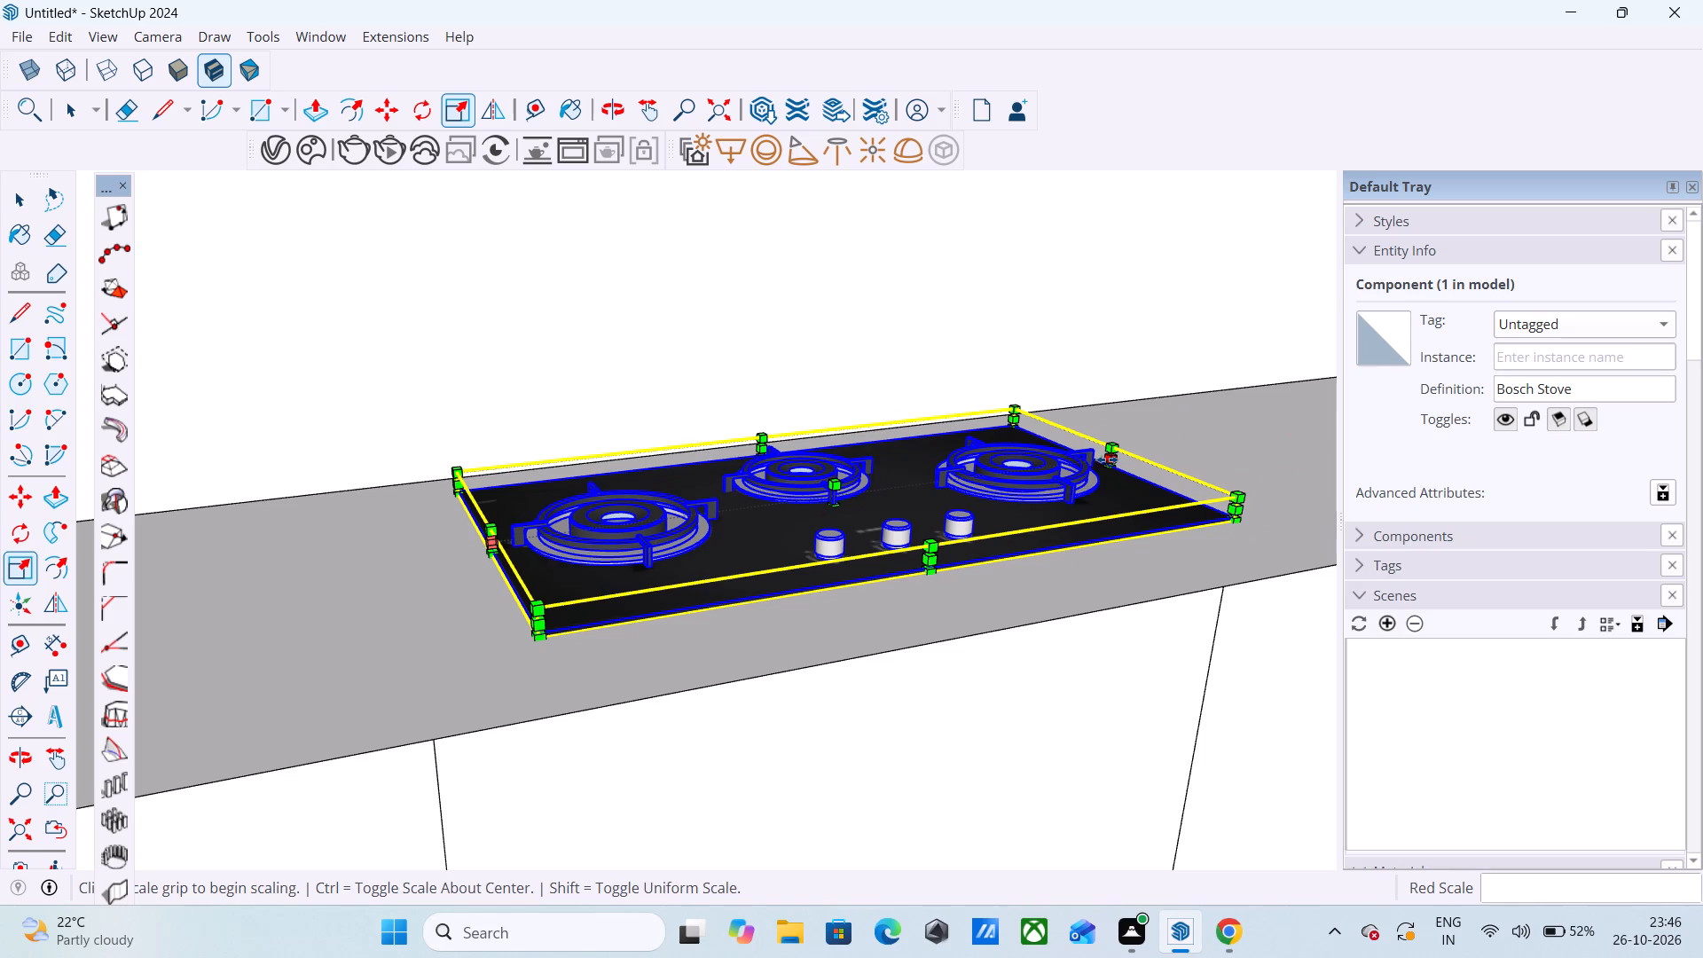
{"action": "left_click", "coordinate": [1106, 465]}
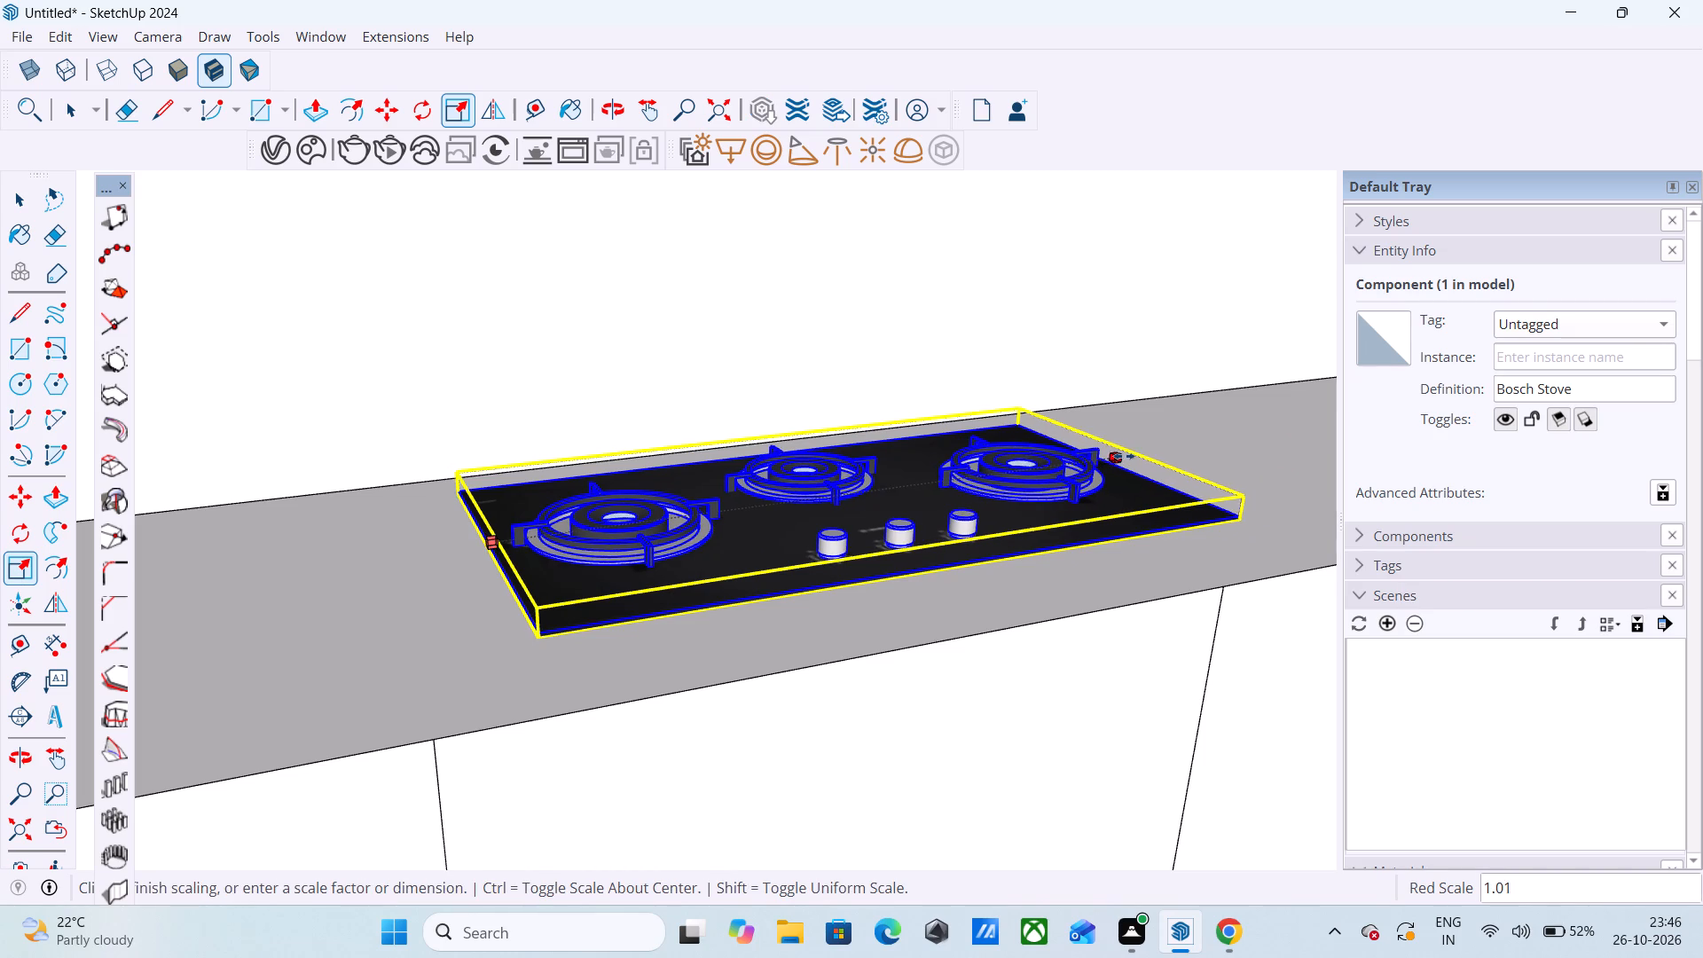
{"action": "left_click", "coordinate": [1118, 457]}
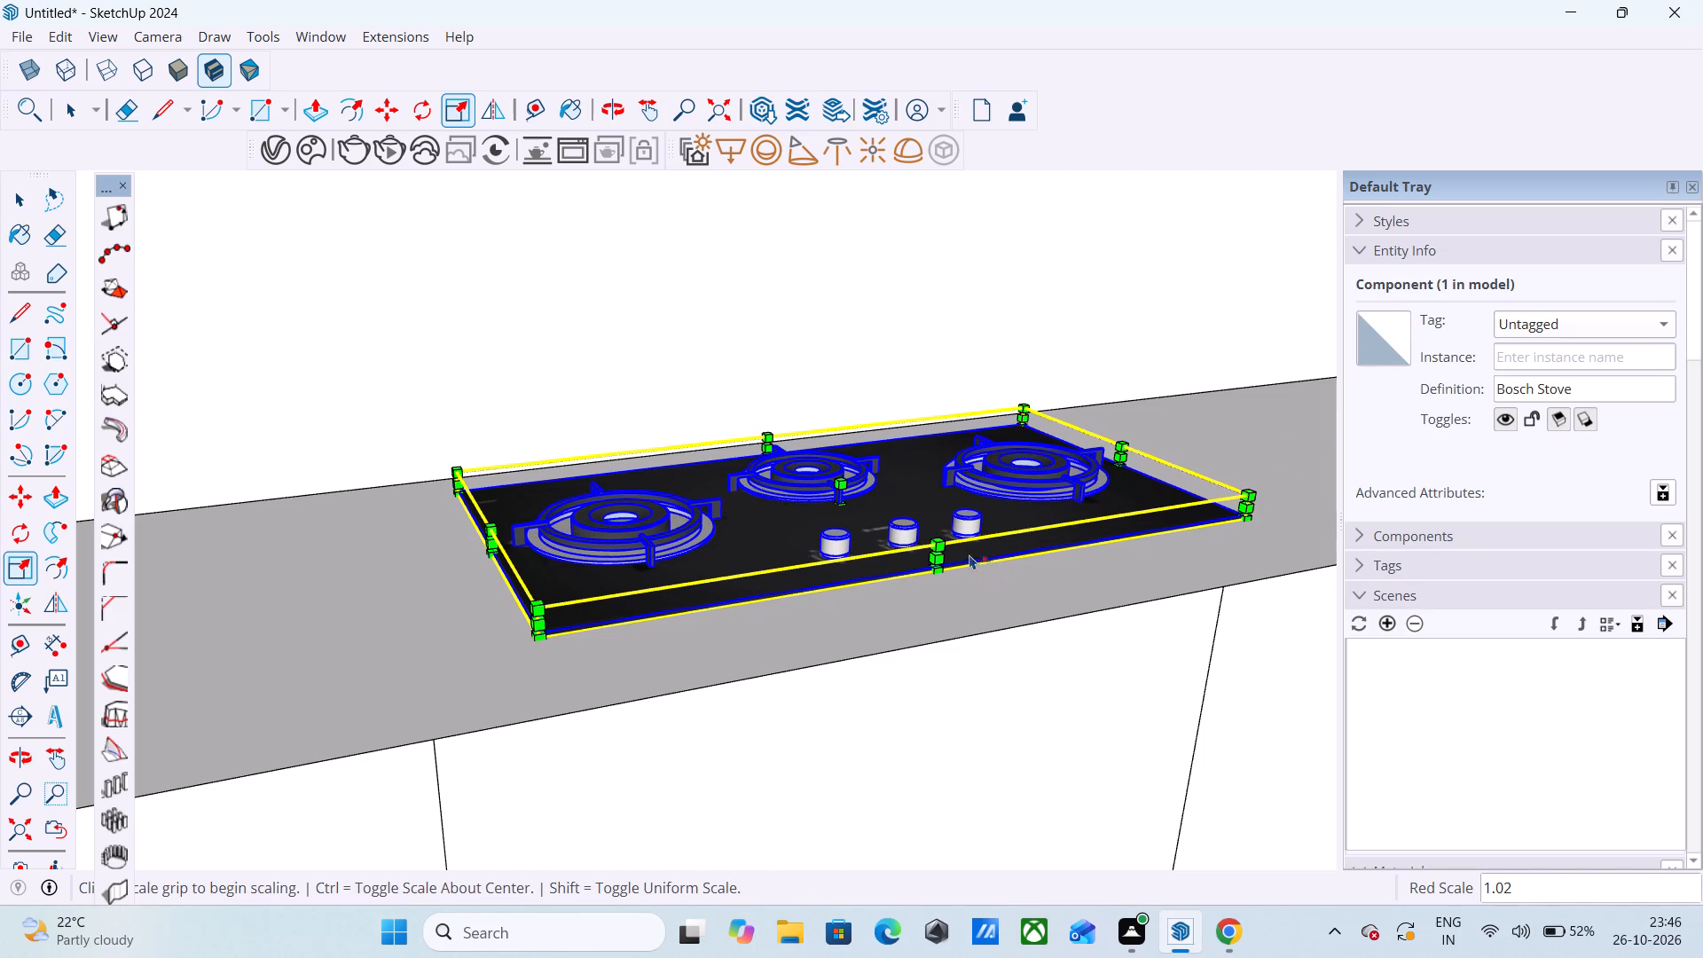
Scale the stove's depth by 1.04 along the green axis, and enlarge it slightly in uniform scale from a front corner.
{"action": "left_click", "coordinate": [938, 559]}
{"action": "left_click", "coordinate": [942, 569]}
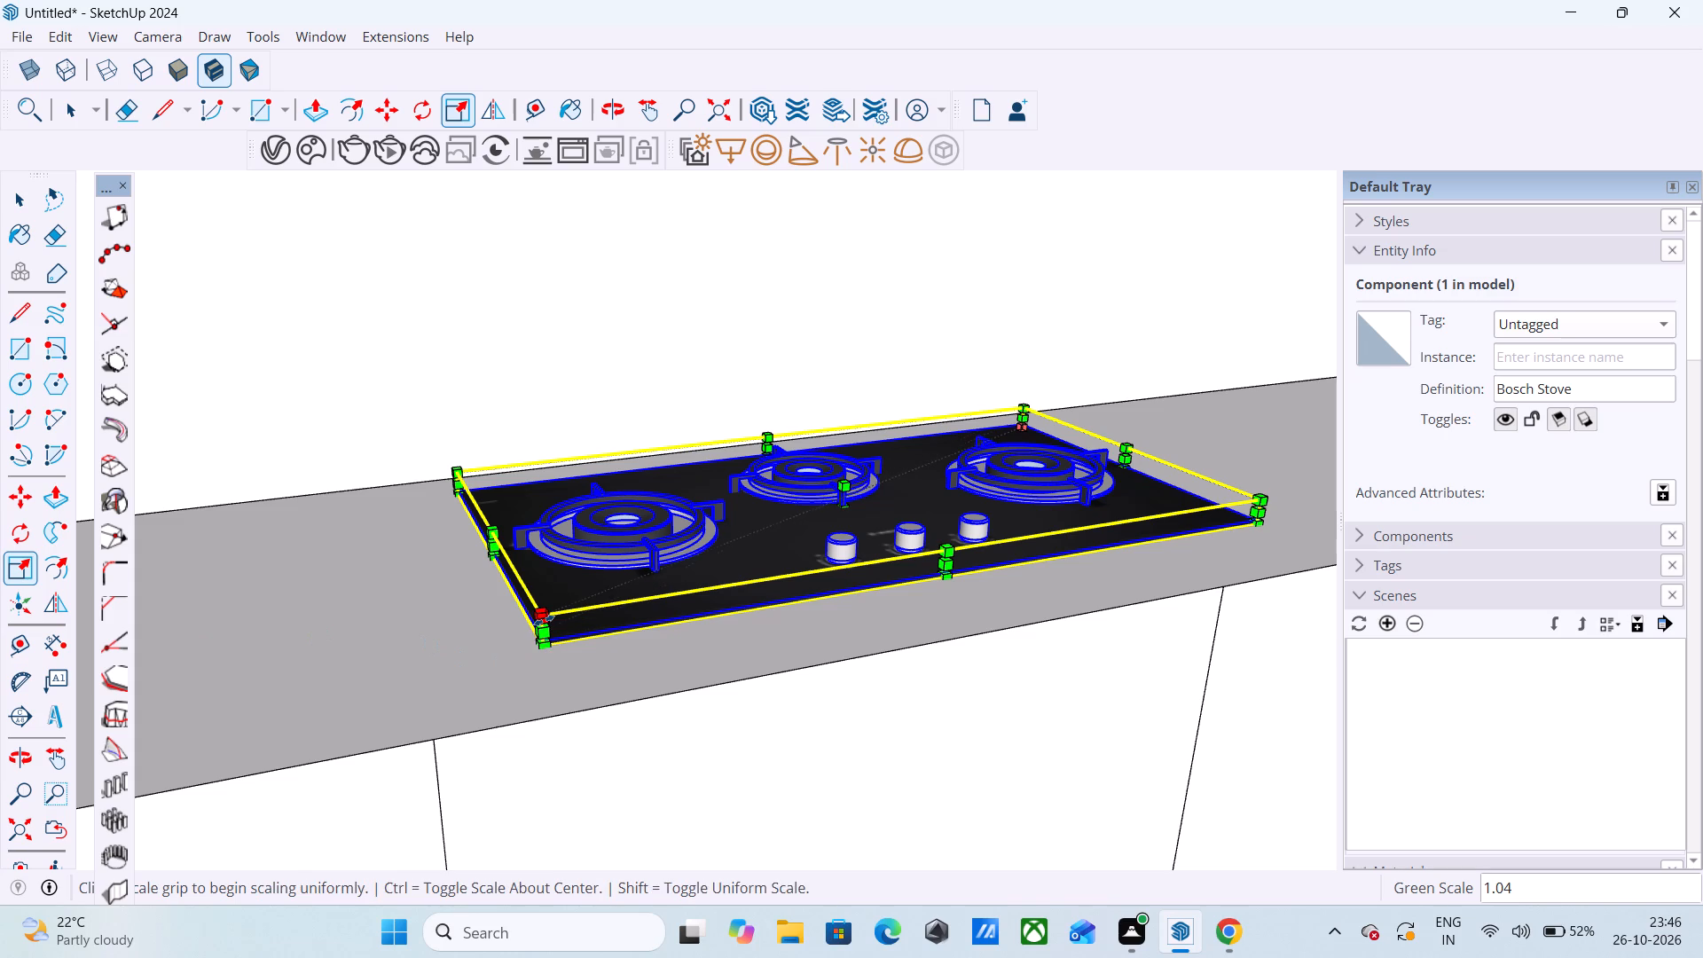
{"action": "left_click", "coordinate": [544, 619]}
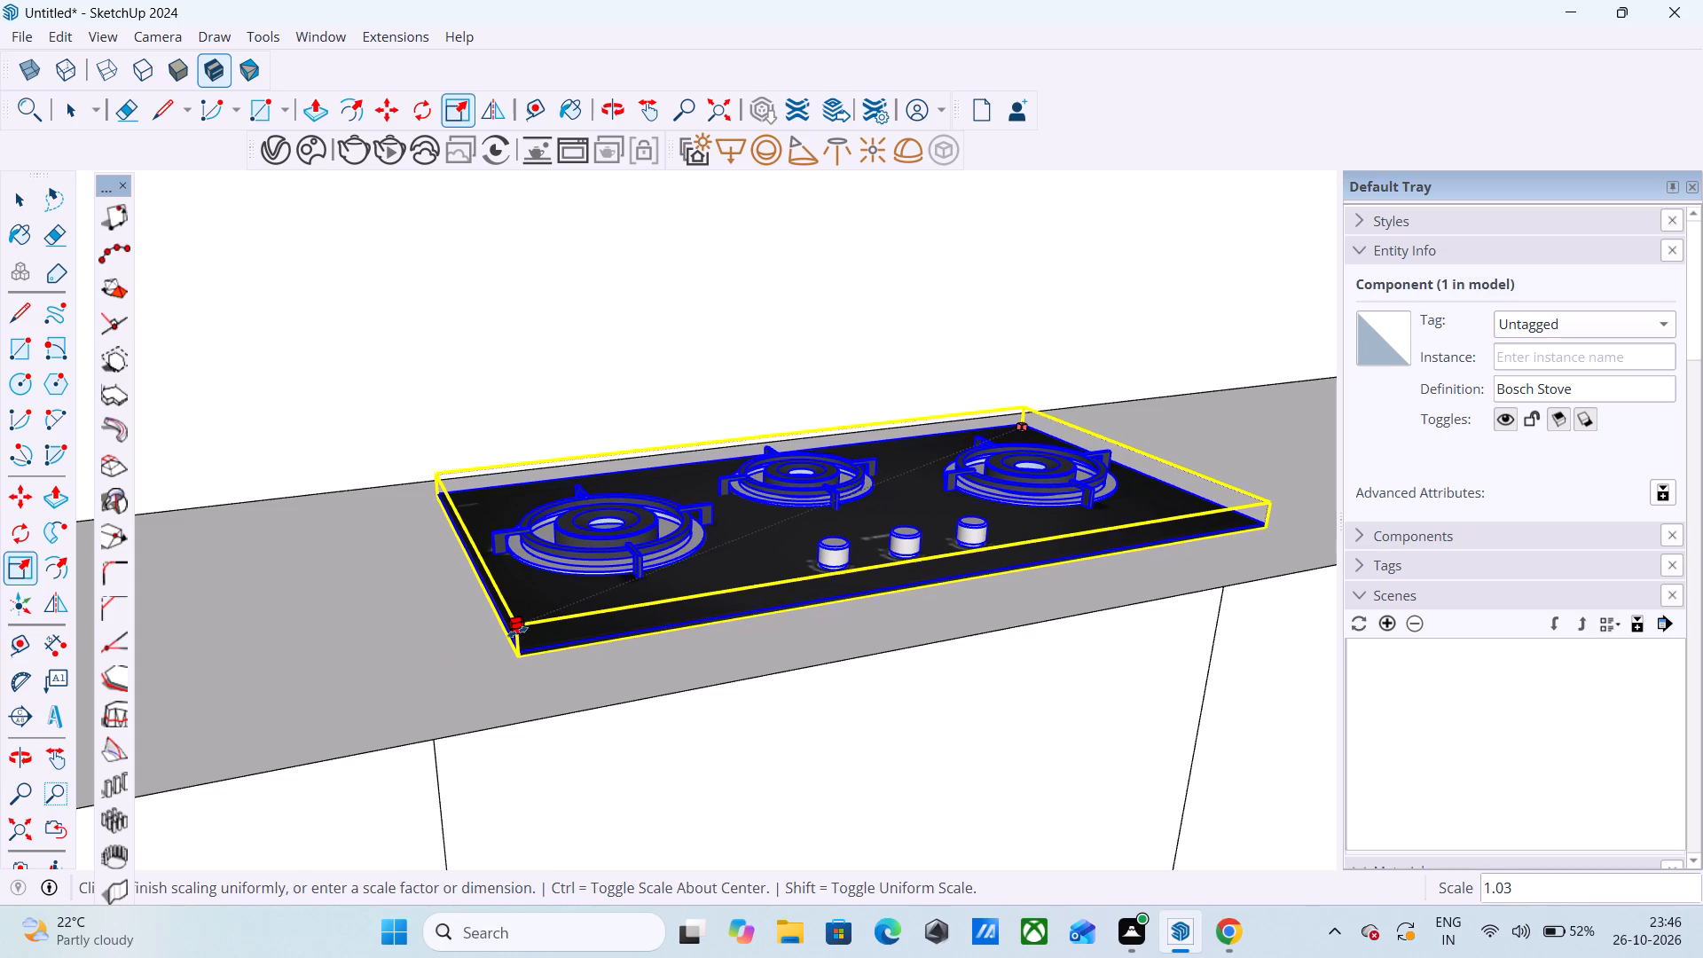
{"action": "left_click", "coordinate": [506, 643]}
{"action": "scroll", "coordinate": [417, 580], "scroll_direction": "down", "scroll_amount": 8}
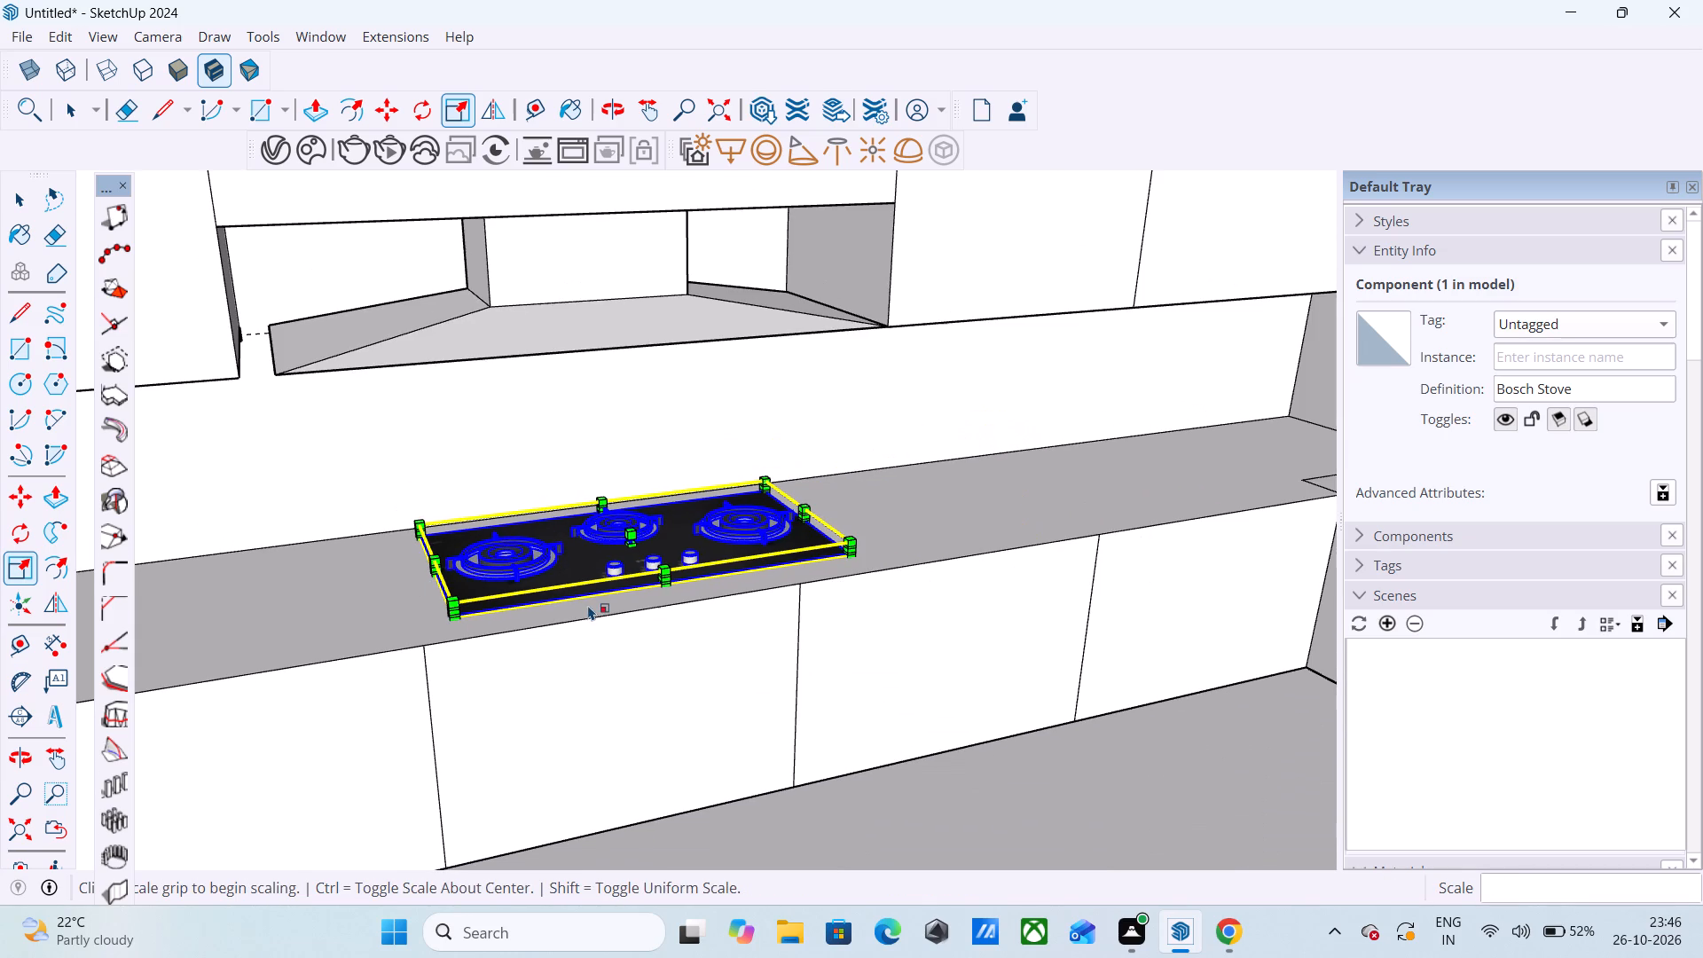
{"action": "key", "text": "space"}
{"action": "left_click", "coordinate": [848, 780]}
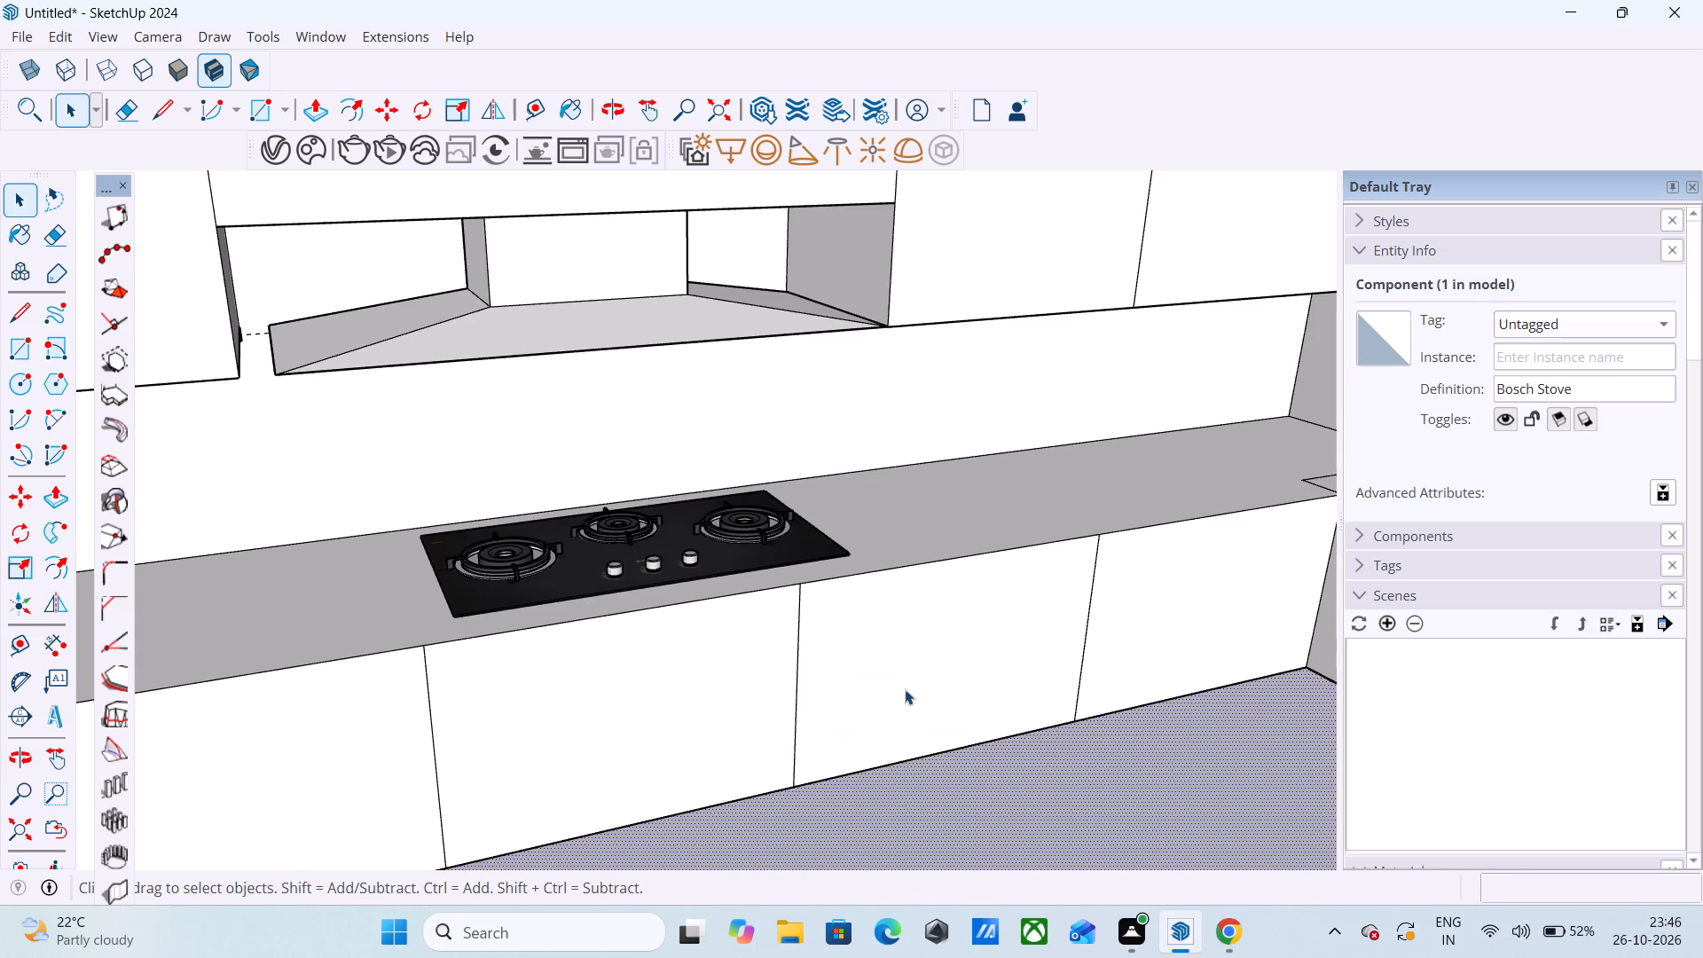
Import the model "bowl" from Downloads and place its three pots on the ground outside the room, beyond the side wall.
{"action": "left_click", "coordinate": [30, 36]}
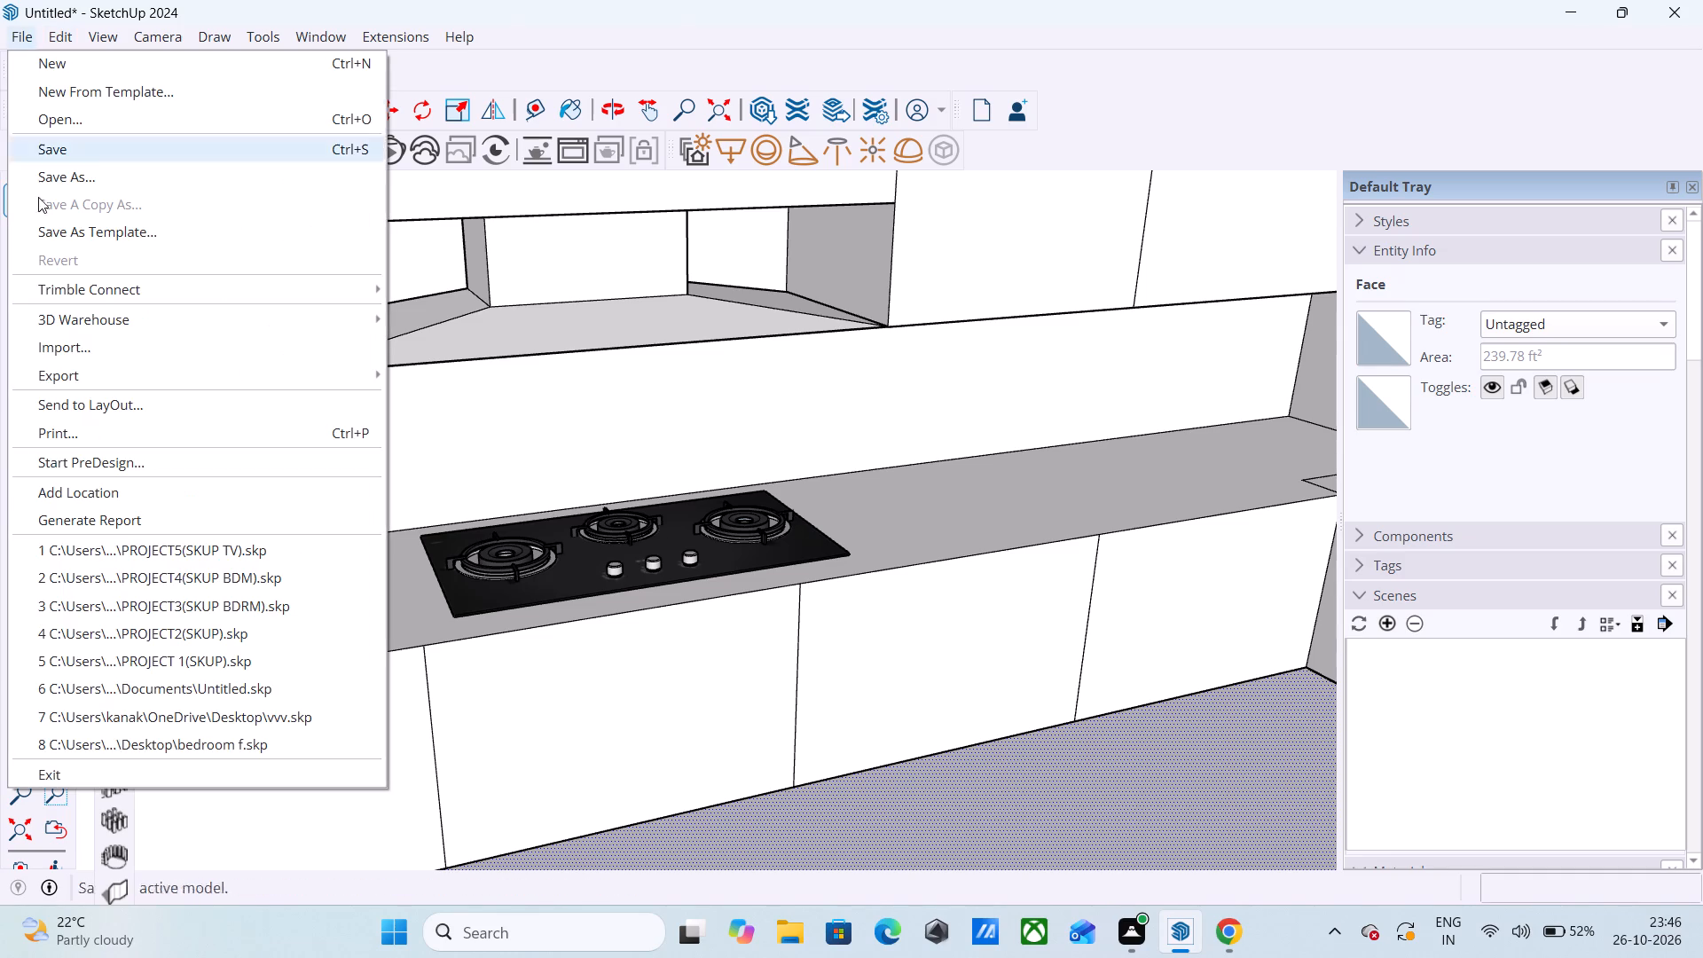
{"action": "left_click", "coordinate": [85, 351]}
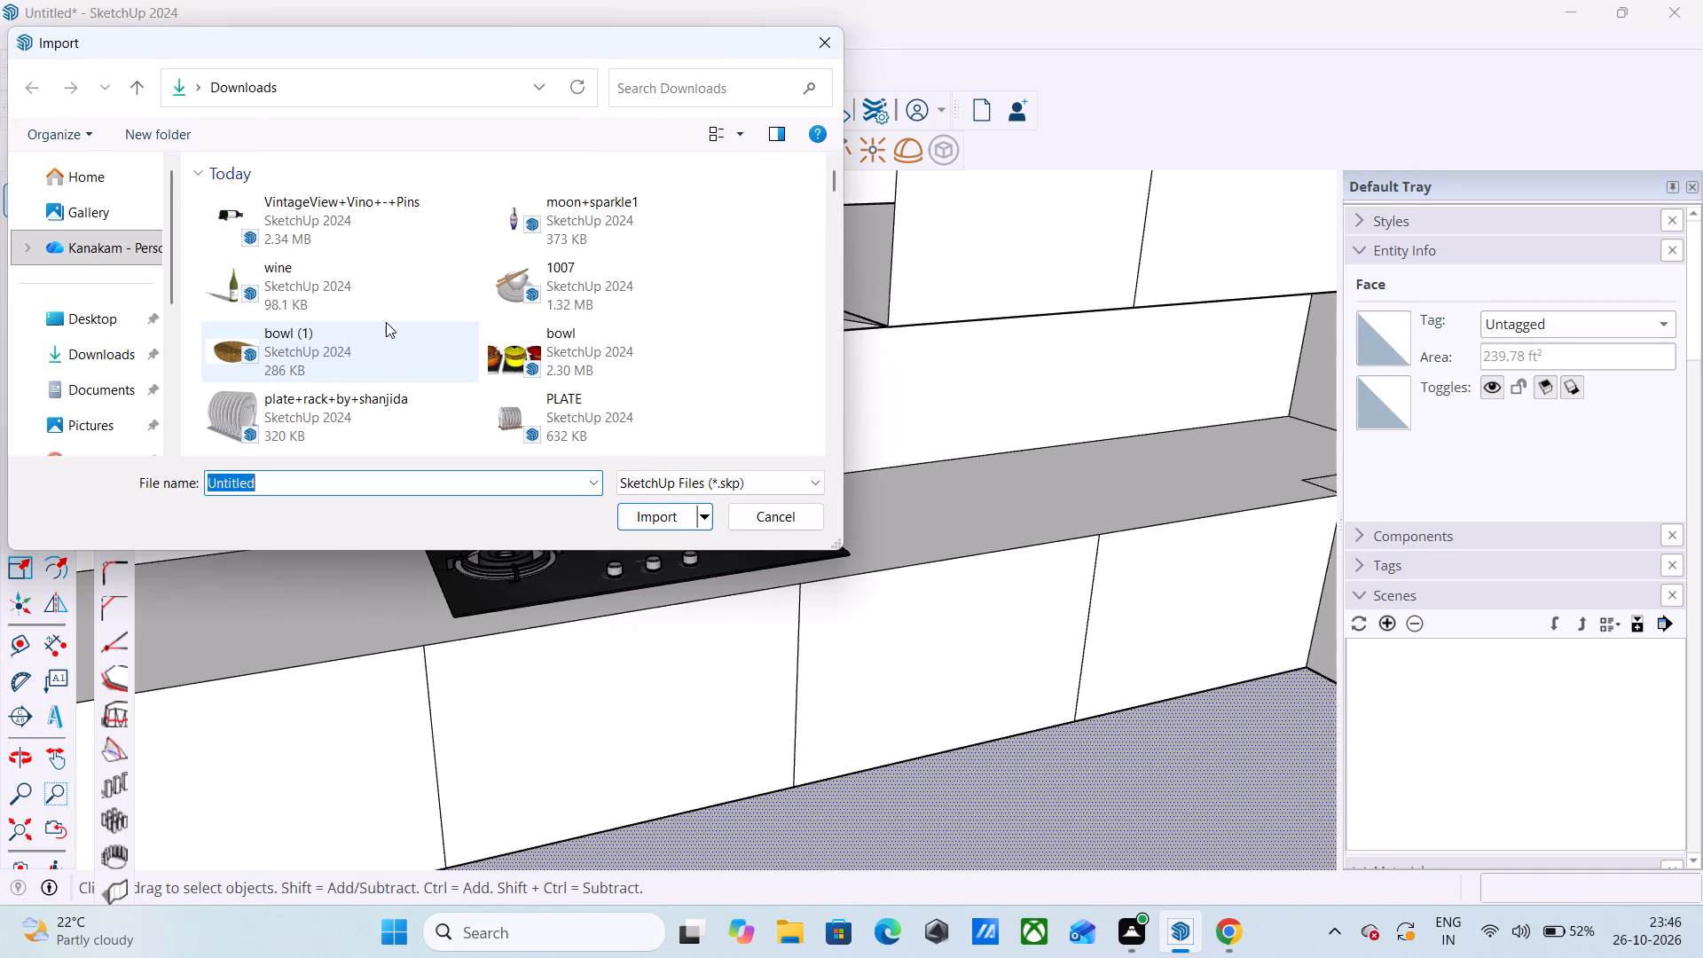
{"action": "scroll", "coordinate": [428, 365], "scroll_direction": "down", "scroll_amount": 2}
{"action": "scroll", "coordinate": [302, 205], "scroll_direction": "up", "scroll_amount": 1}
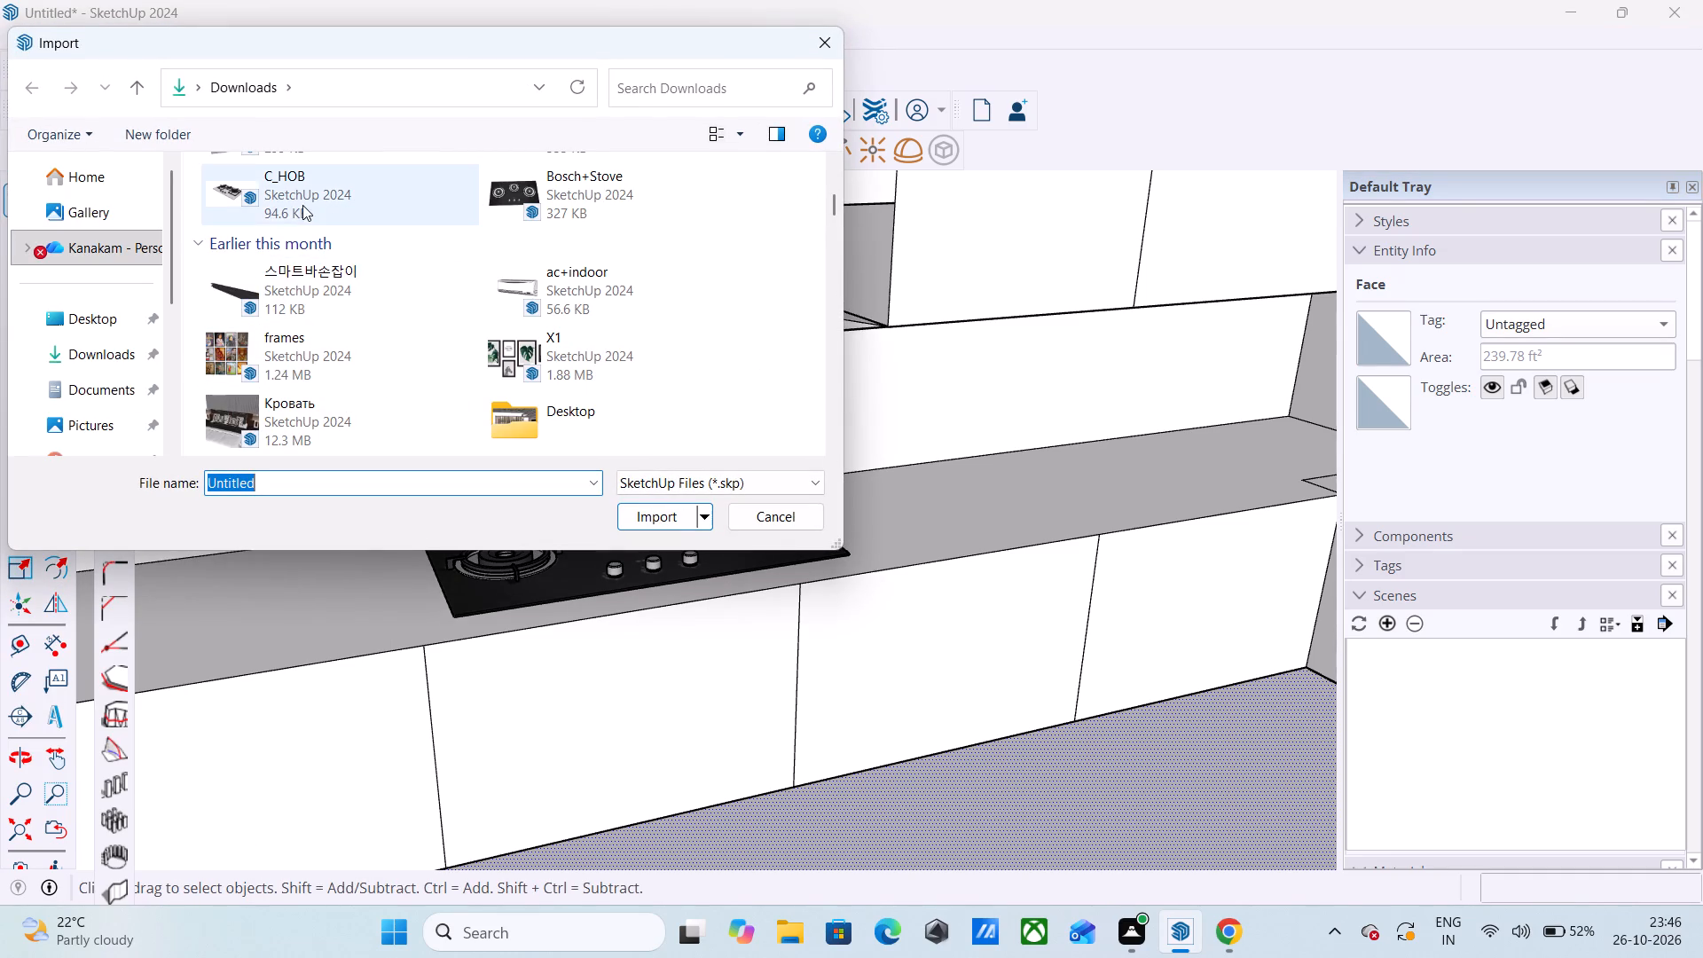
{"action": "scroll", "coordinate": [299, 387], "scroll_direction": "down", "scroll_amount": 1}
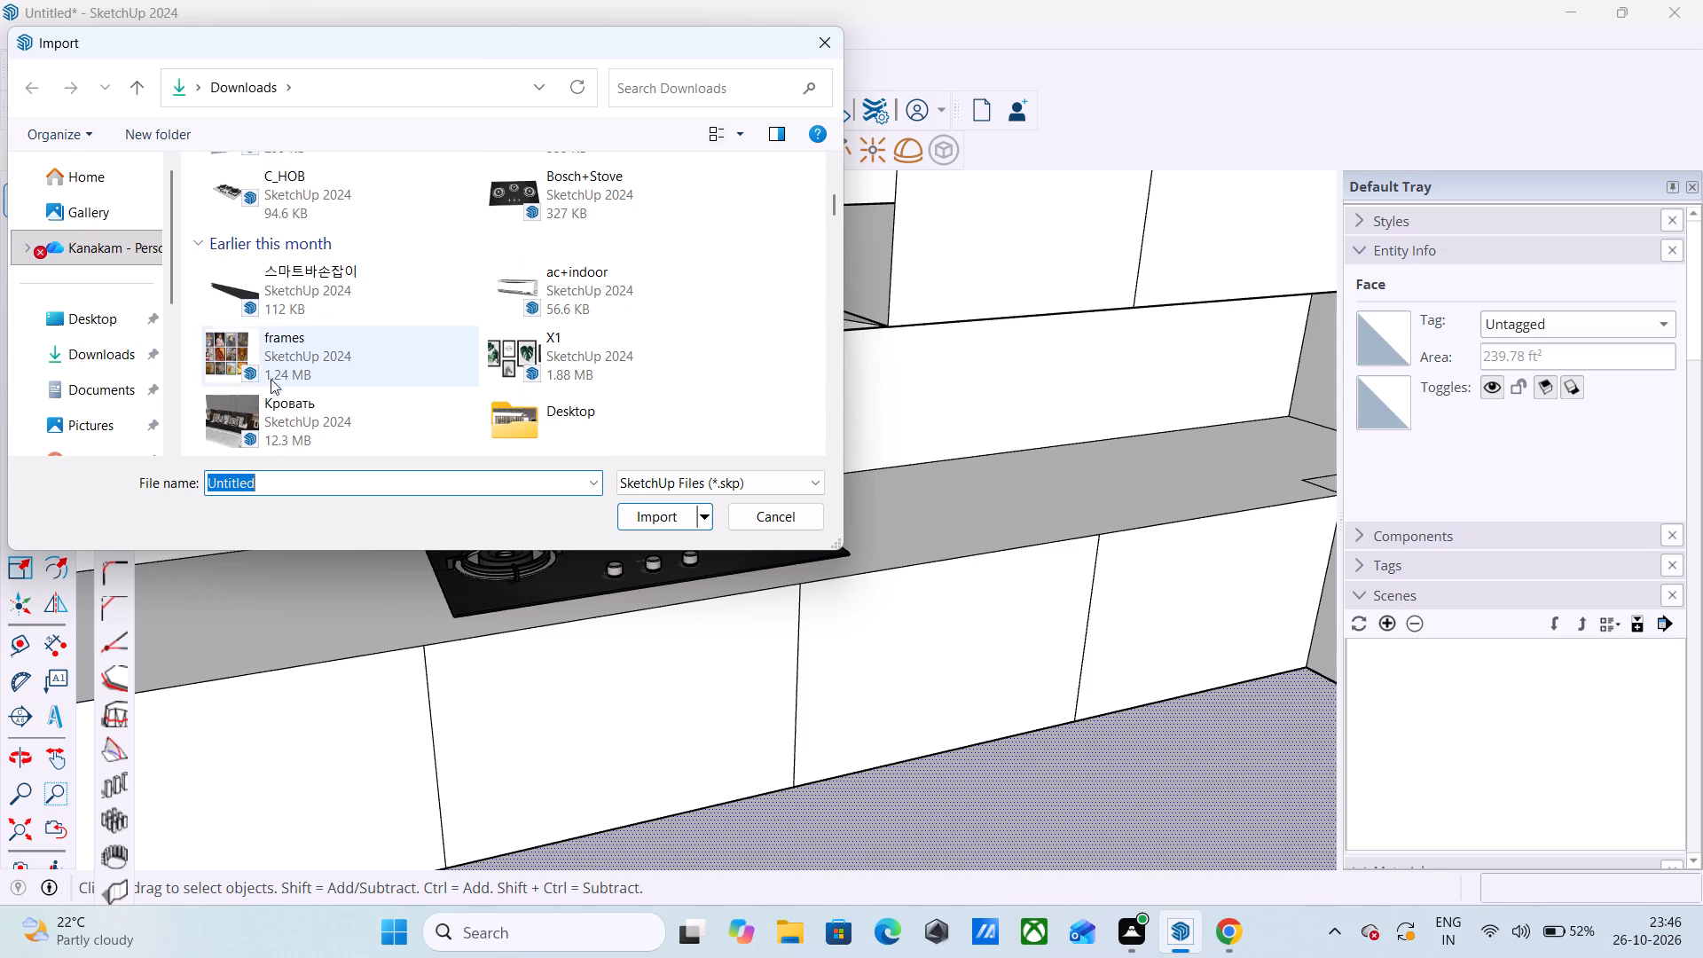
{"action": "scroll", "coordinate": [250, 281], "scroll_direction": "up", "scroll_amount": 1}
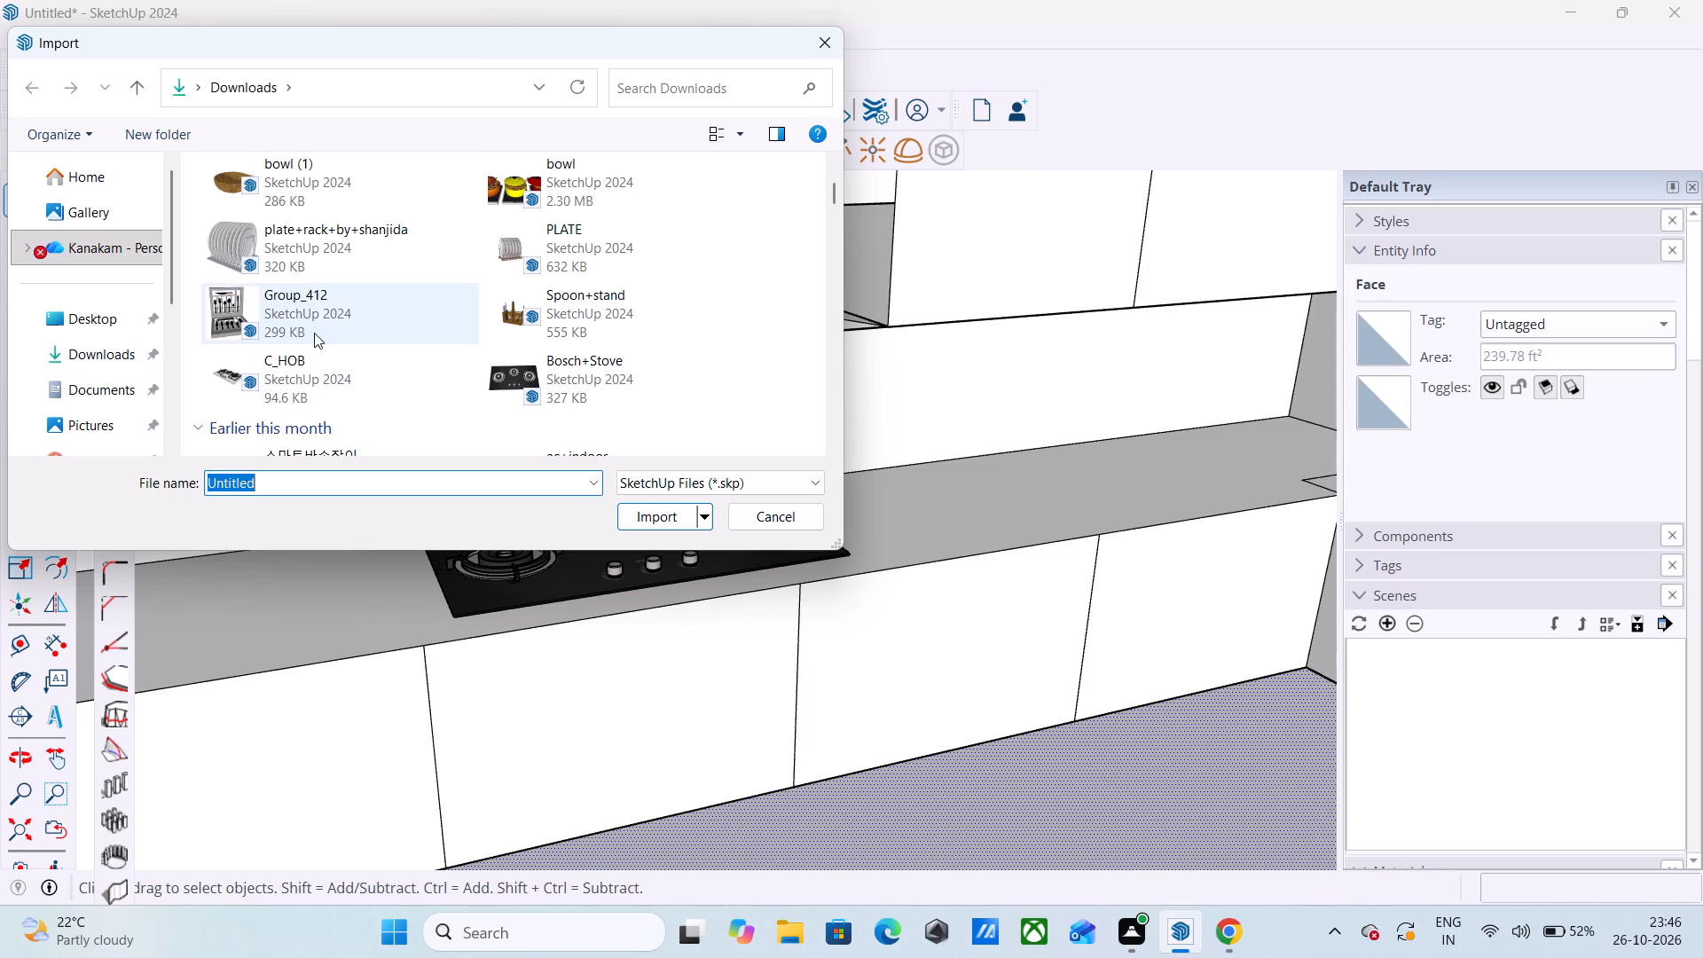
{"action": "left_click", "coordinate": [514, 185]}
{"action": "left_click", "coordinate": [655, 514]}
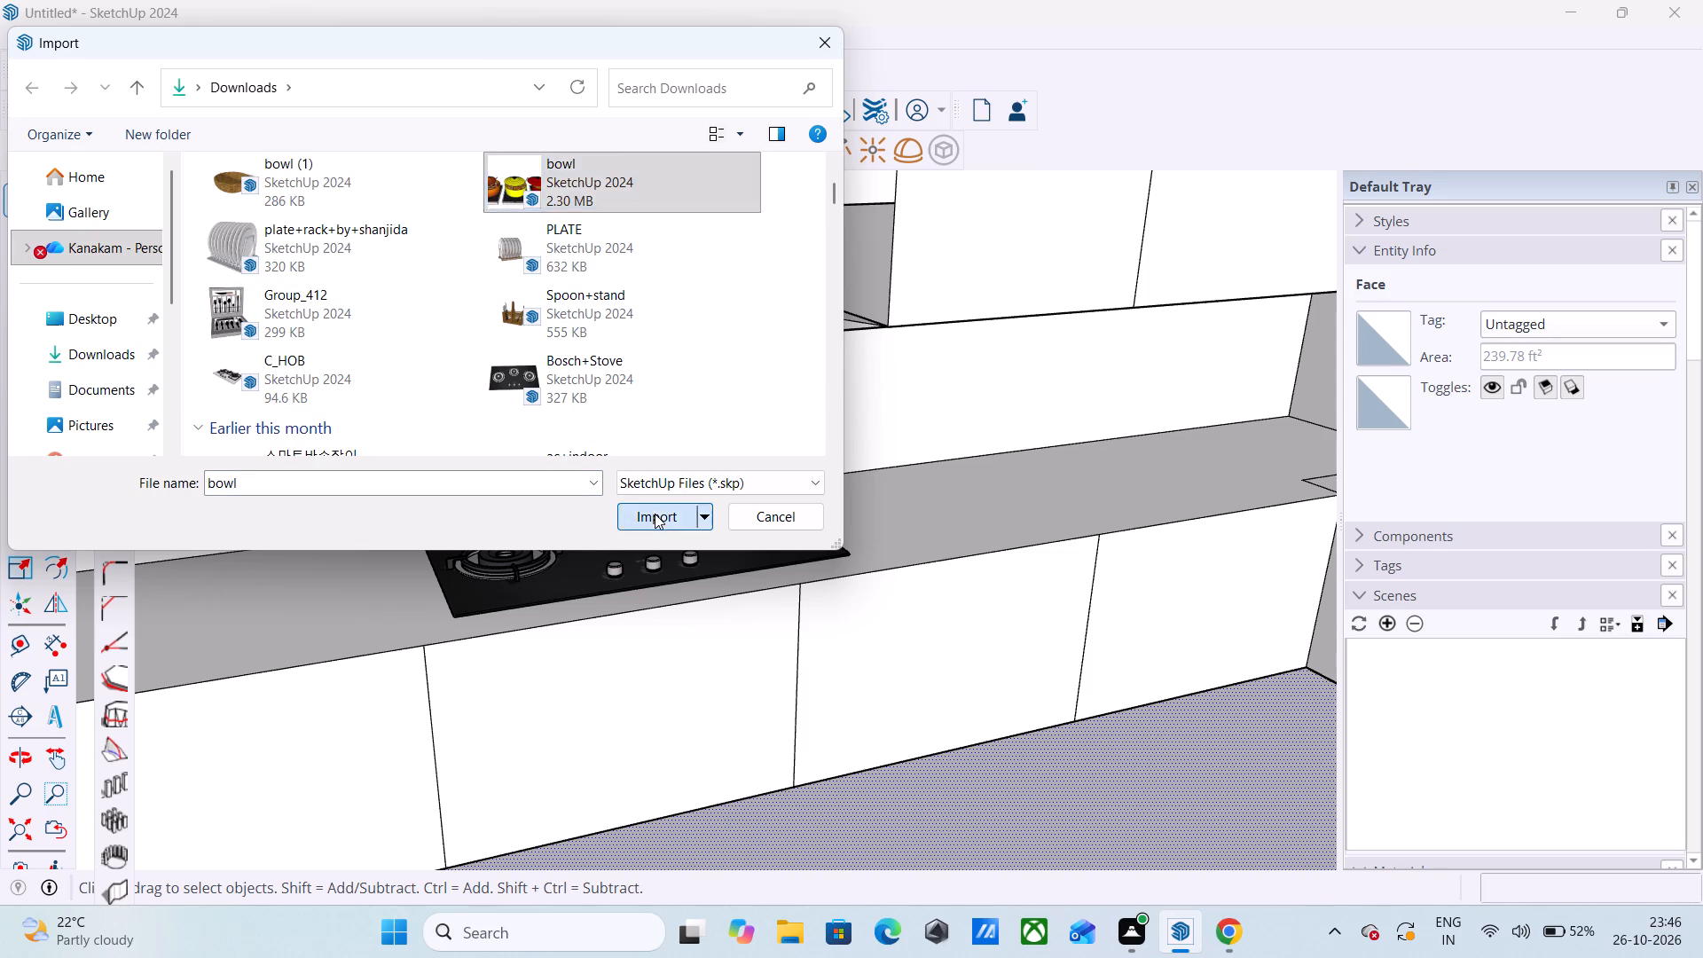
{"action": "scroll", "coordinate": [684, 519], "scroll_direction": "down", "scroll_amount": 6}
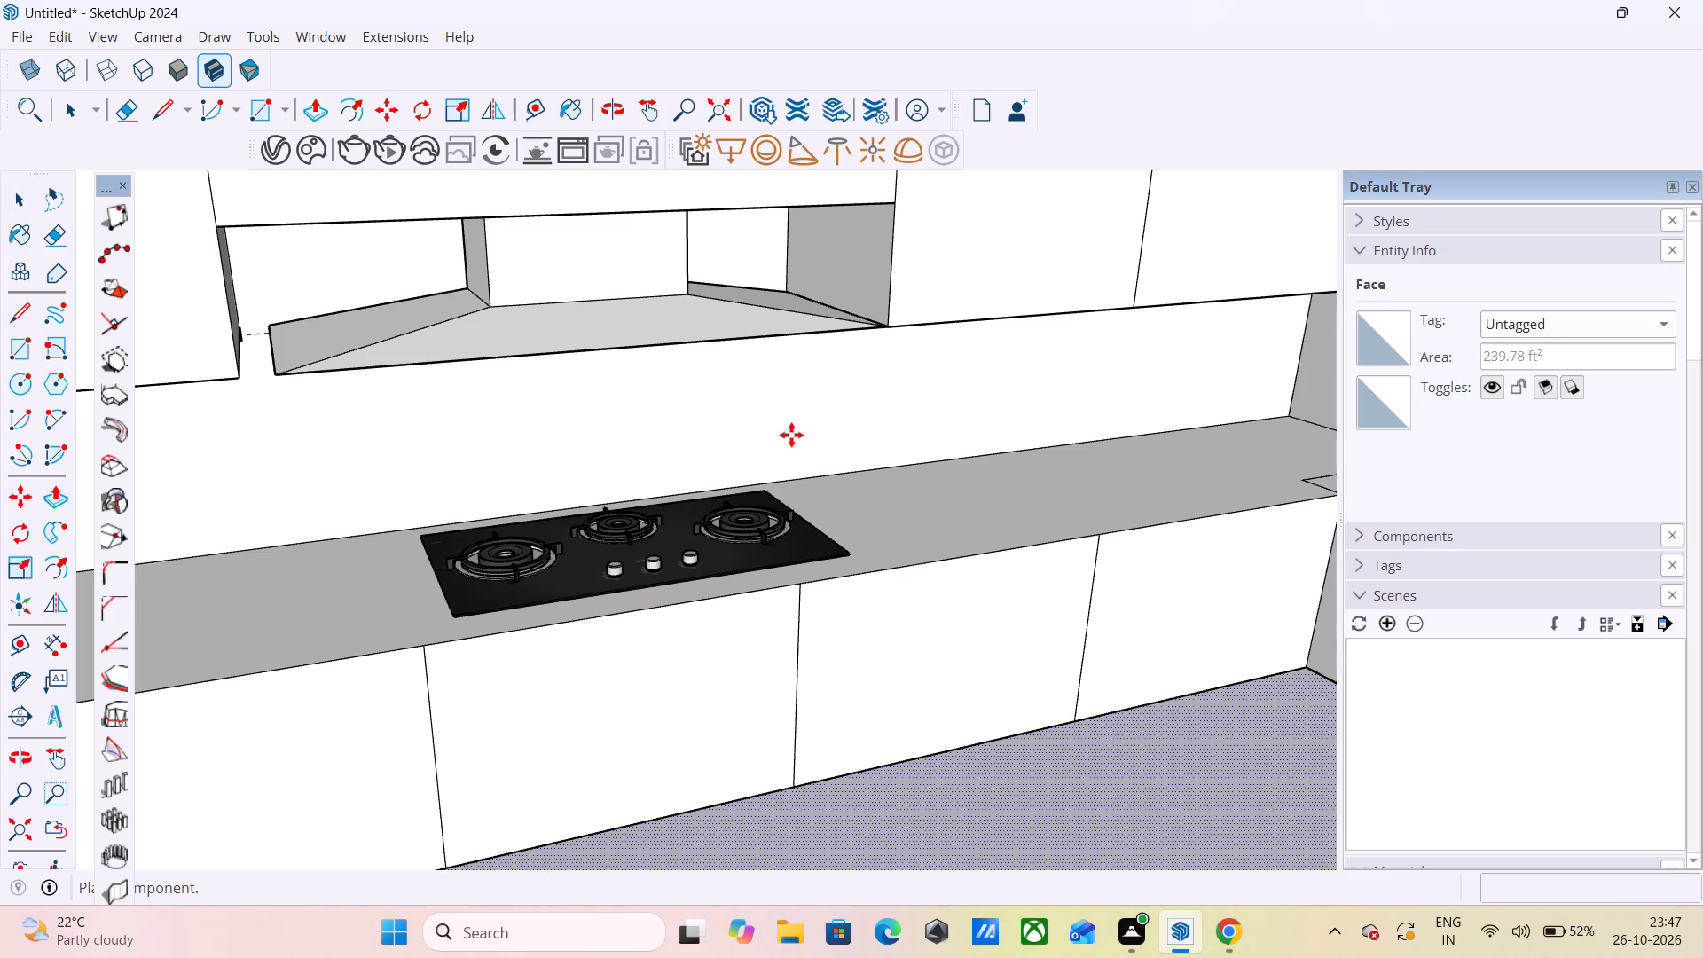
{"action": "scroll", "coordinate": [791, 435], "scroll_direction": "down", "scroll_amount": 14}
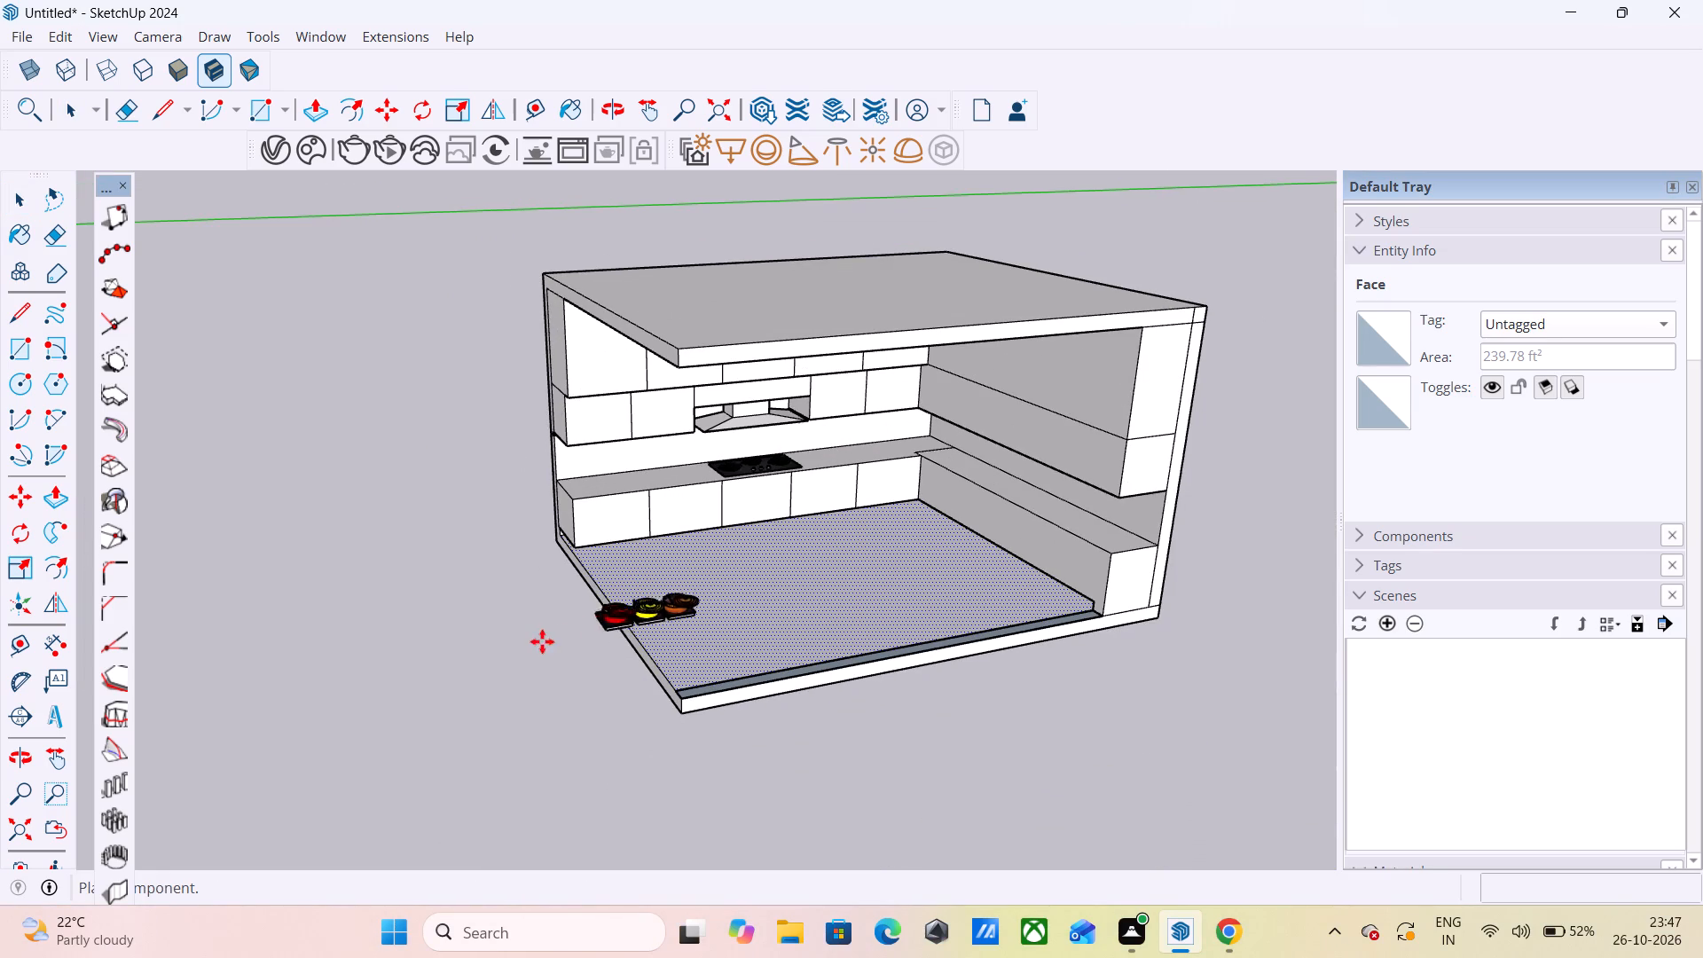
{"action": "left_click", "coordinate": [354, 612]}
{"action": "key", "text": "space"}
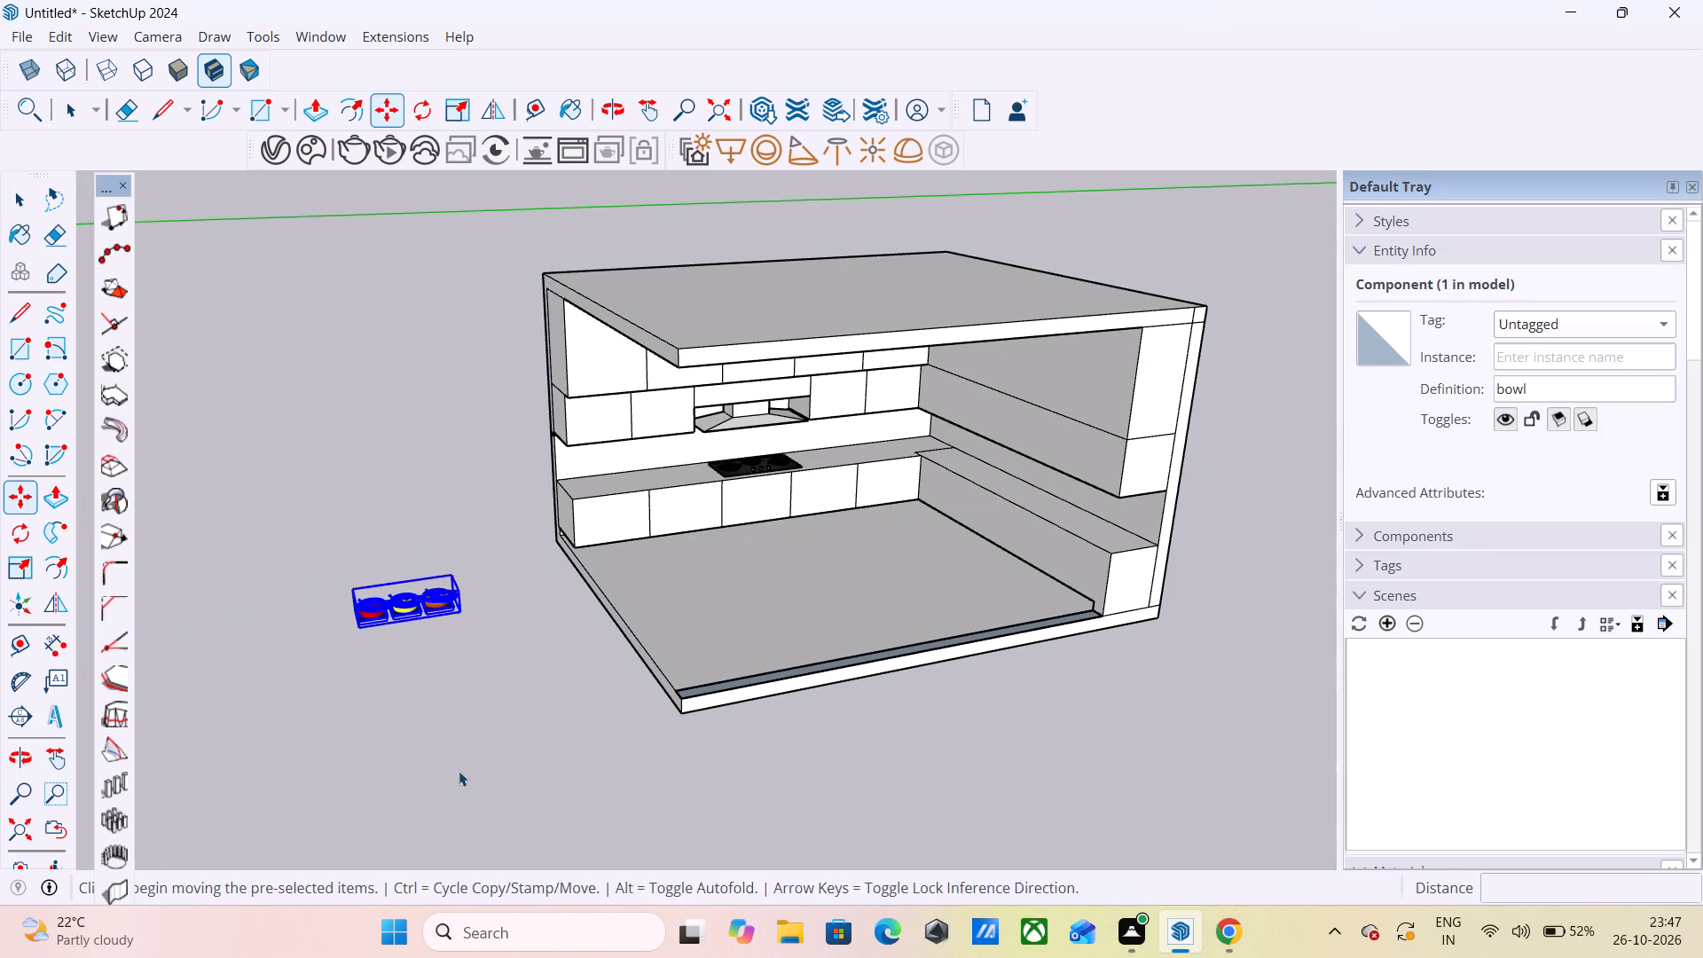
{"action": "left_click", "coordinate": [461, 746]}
Examine the nested groups of the imported pot set, checking the orange pot's body, lid and burner base.
{"action": "scroll", "coordinate": [438, 522], "scroll_direction": "up", "scroll_amount": 4}
{"action": "scroll", "coordinate": [381, 639], "scroll_direction": "up", "scroll_amount": 19}
{"action": "scroll", "coordinate": [195, 606], "scroll_direction": "up", "scroll_amount": 1}
{"action": "scroll", "coordinate": [195, 606], "scroll_direction": "down", "scroll_amount": 2}
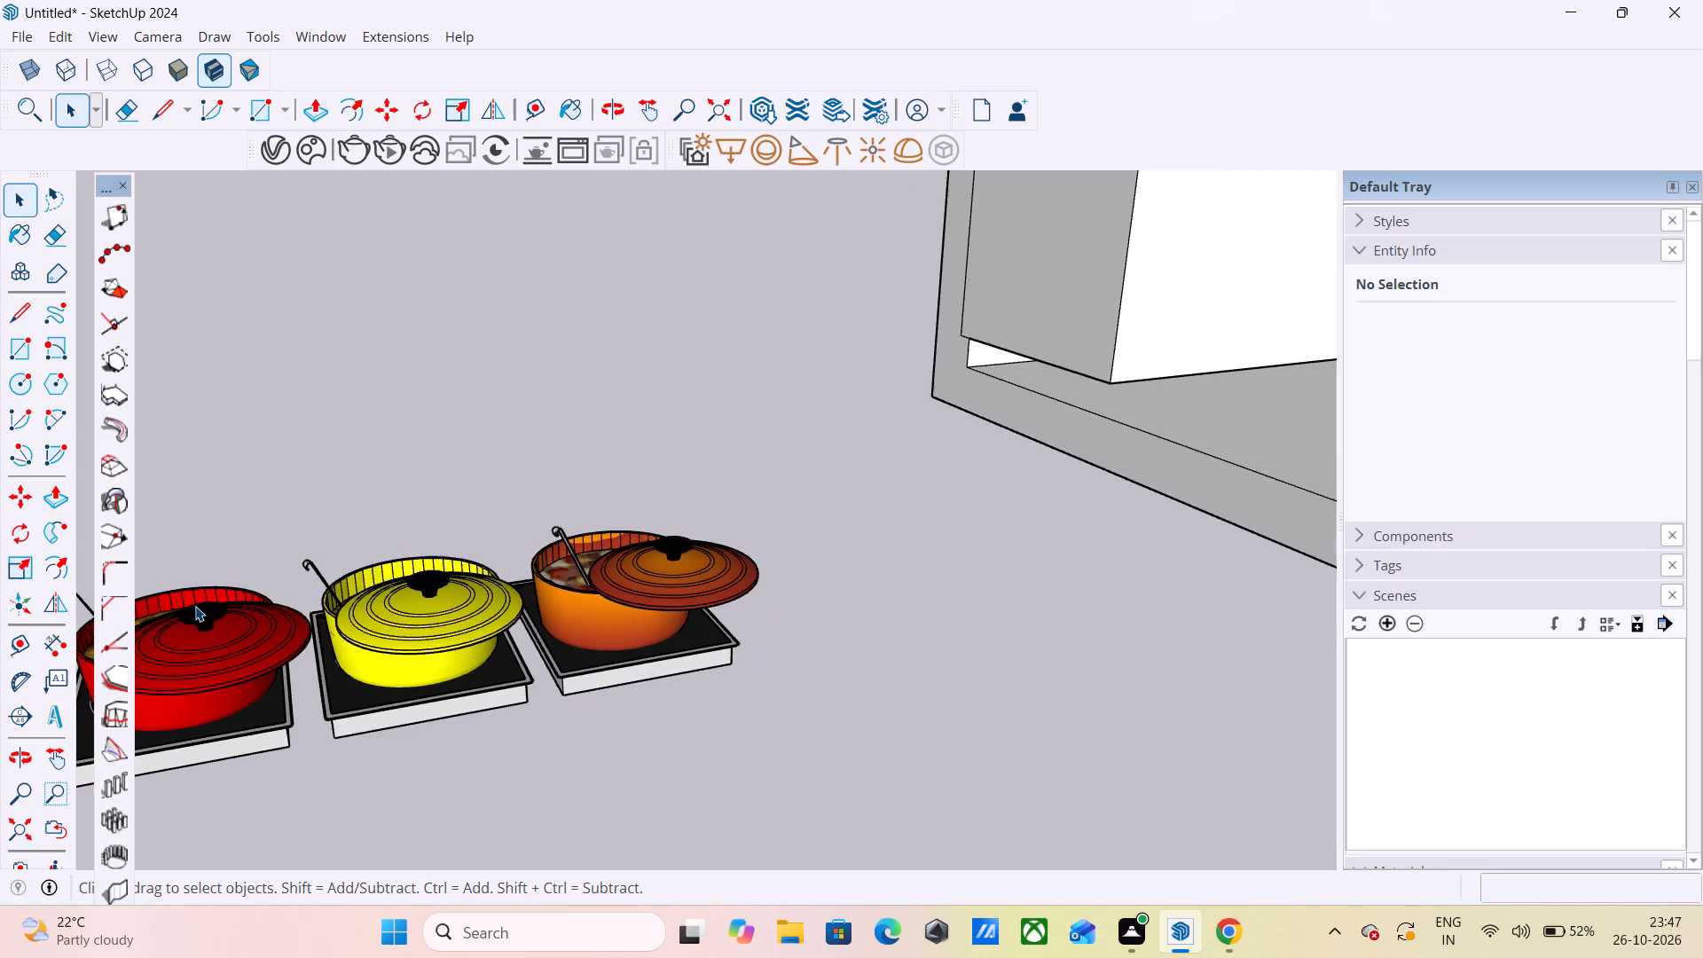
{"action": "scroll", "coordinate": [195, 606], "scroll_direction": "down", "scroll_amount": 6}
{"action": "scroll", "coordinate": [329, 595], "scroll_direction": "down", "scroll_amount": 4}
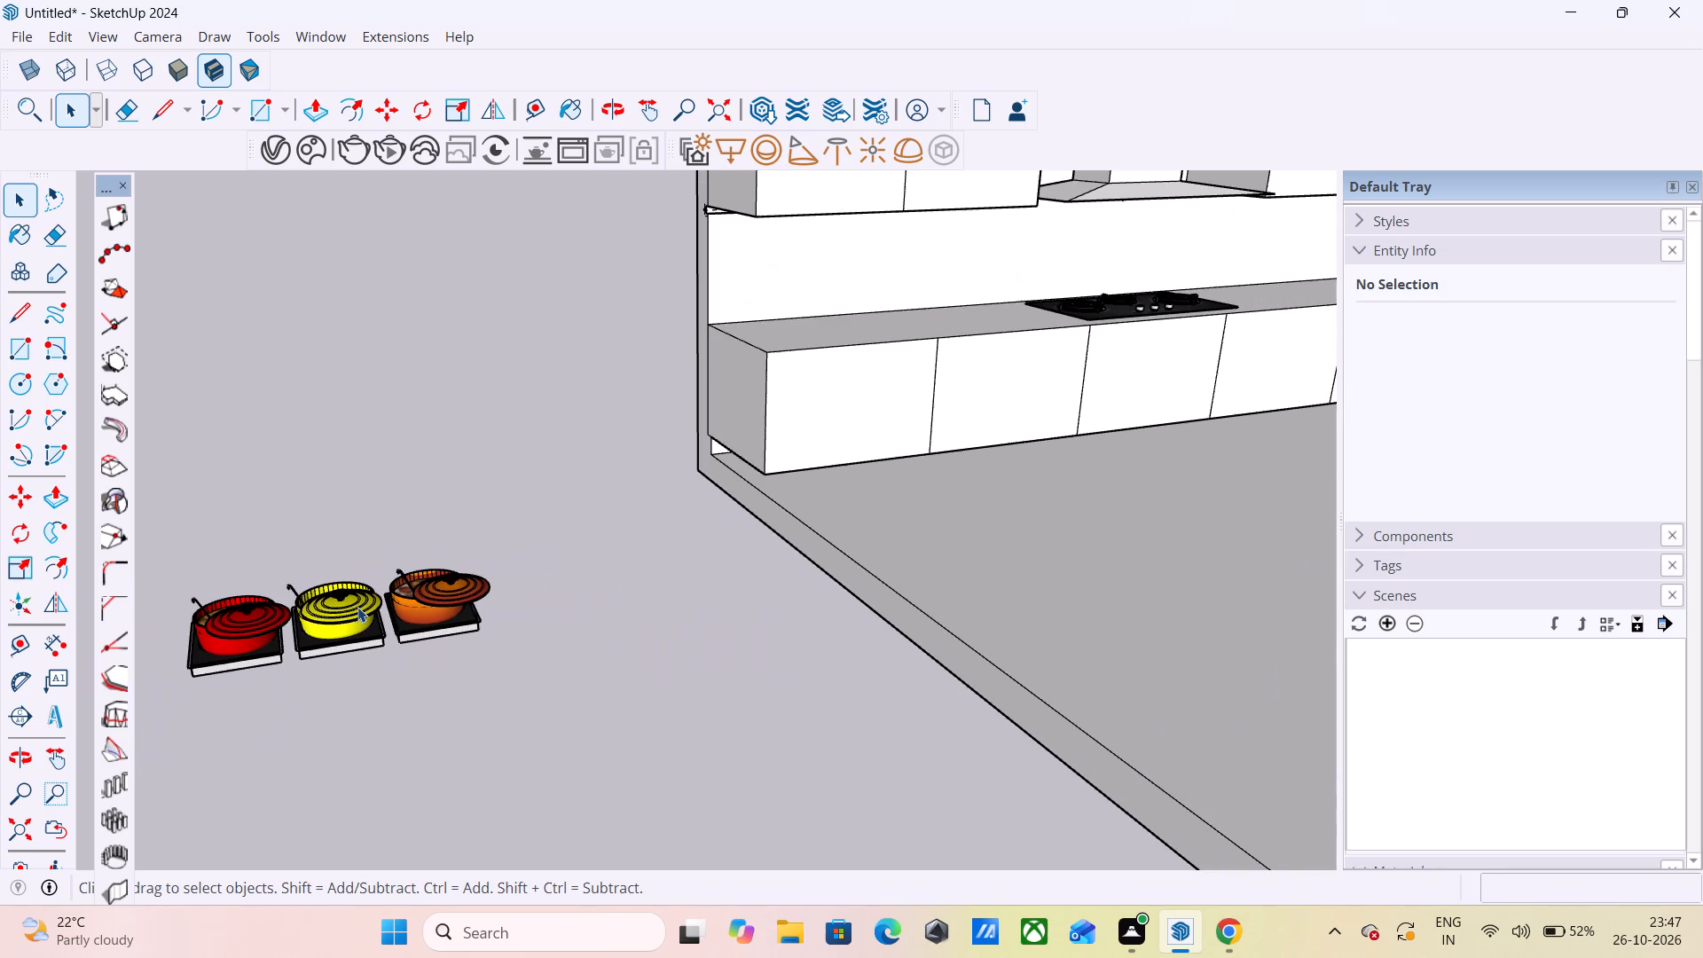
{"action": "scroll", "coordinate": [426, 598], "scroll_direction": "up", "scroll_amount": 7}
{"action": "triple_click", "coordinate": [403, 624]}
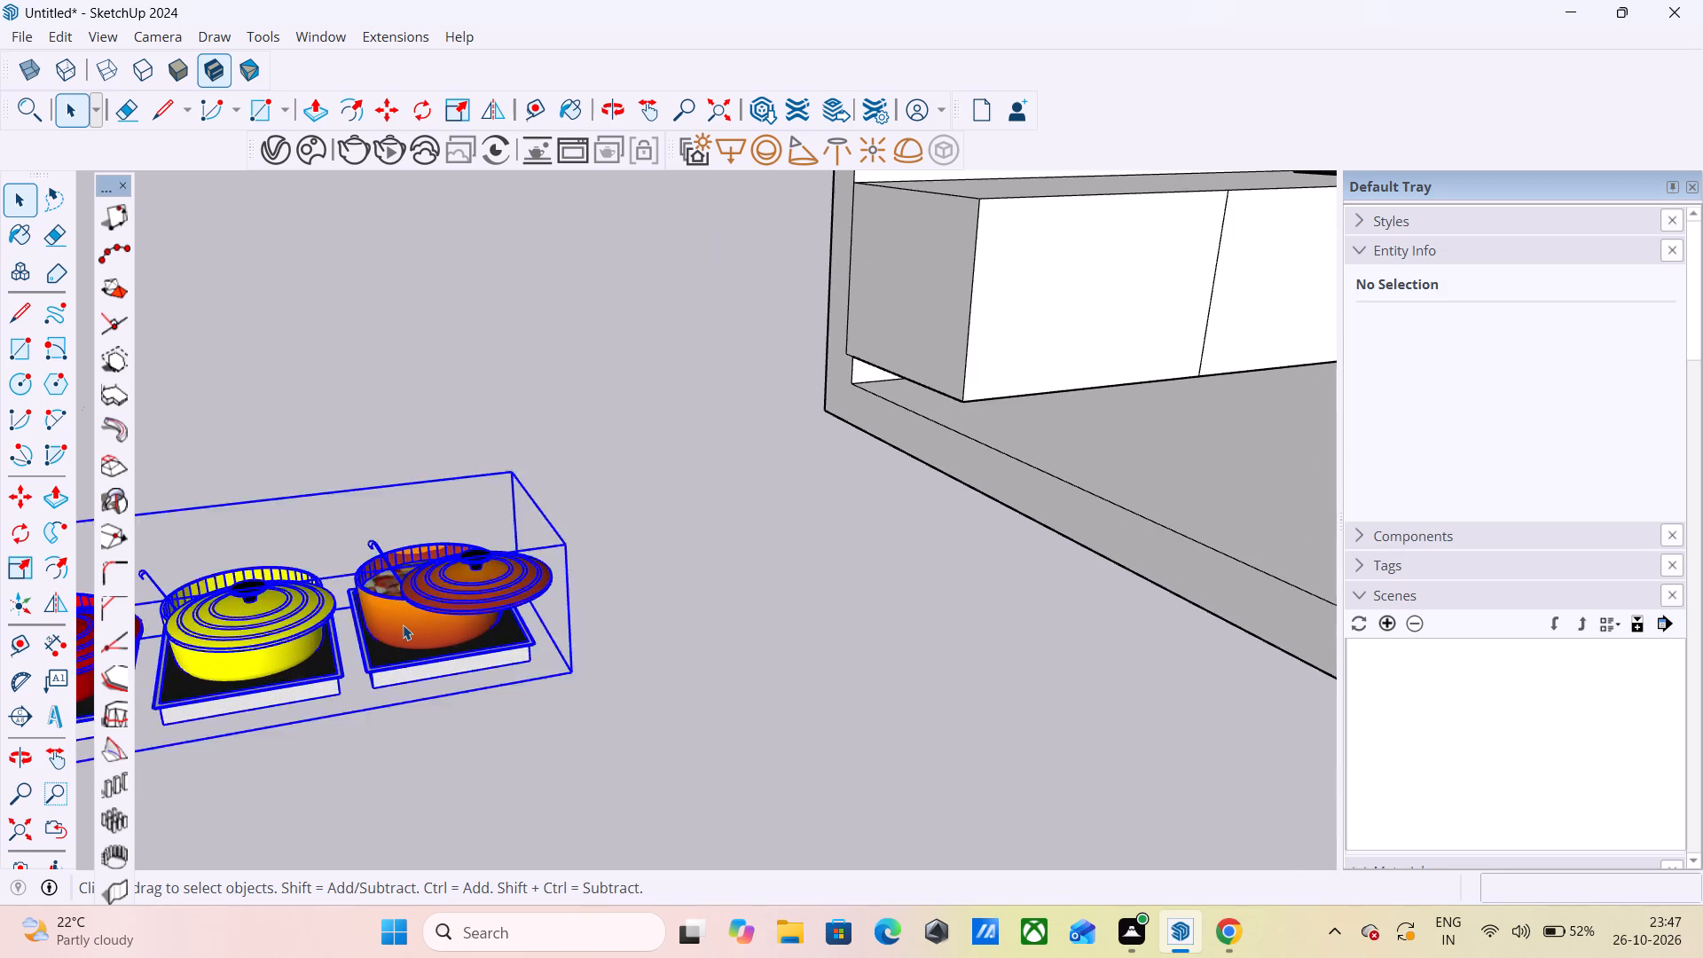
{"action": "left_click", "coordinate": [403, 624]}
{"action": "left_click", "coordinate": [403, 624]}
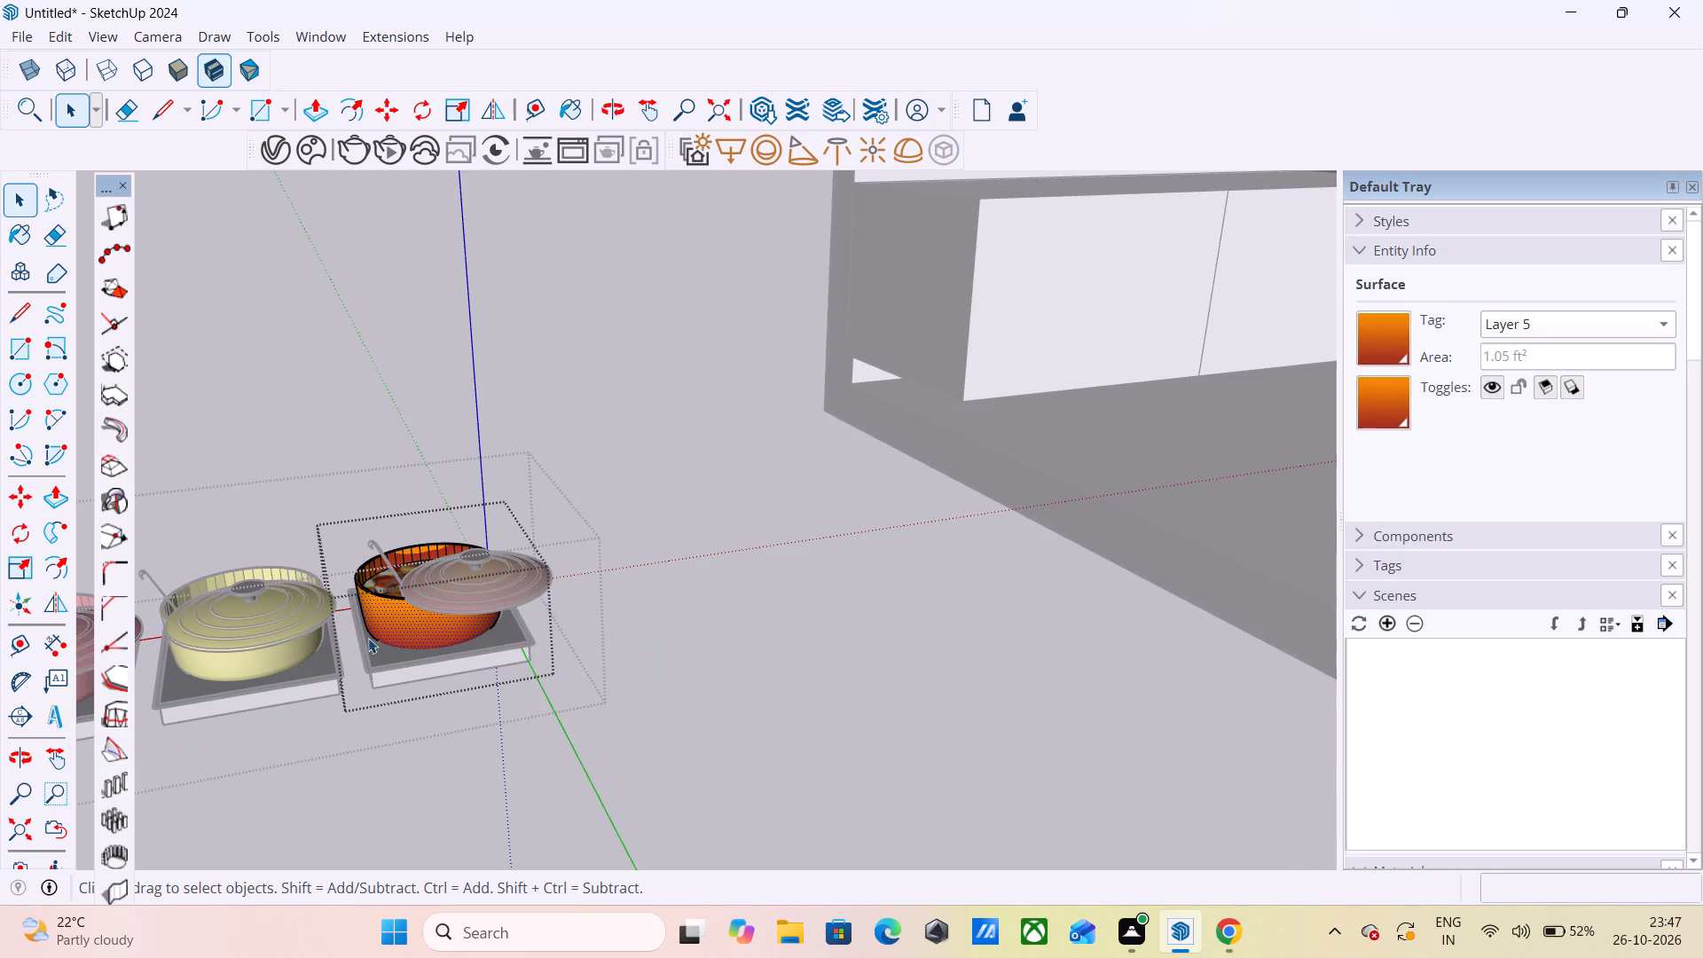
{"action": "double_click", "coordinate": [419, 584]}
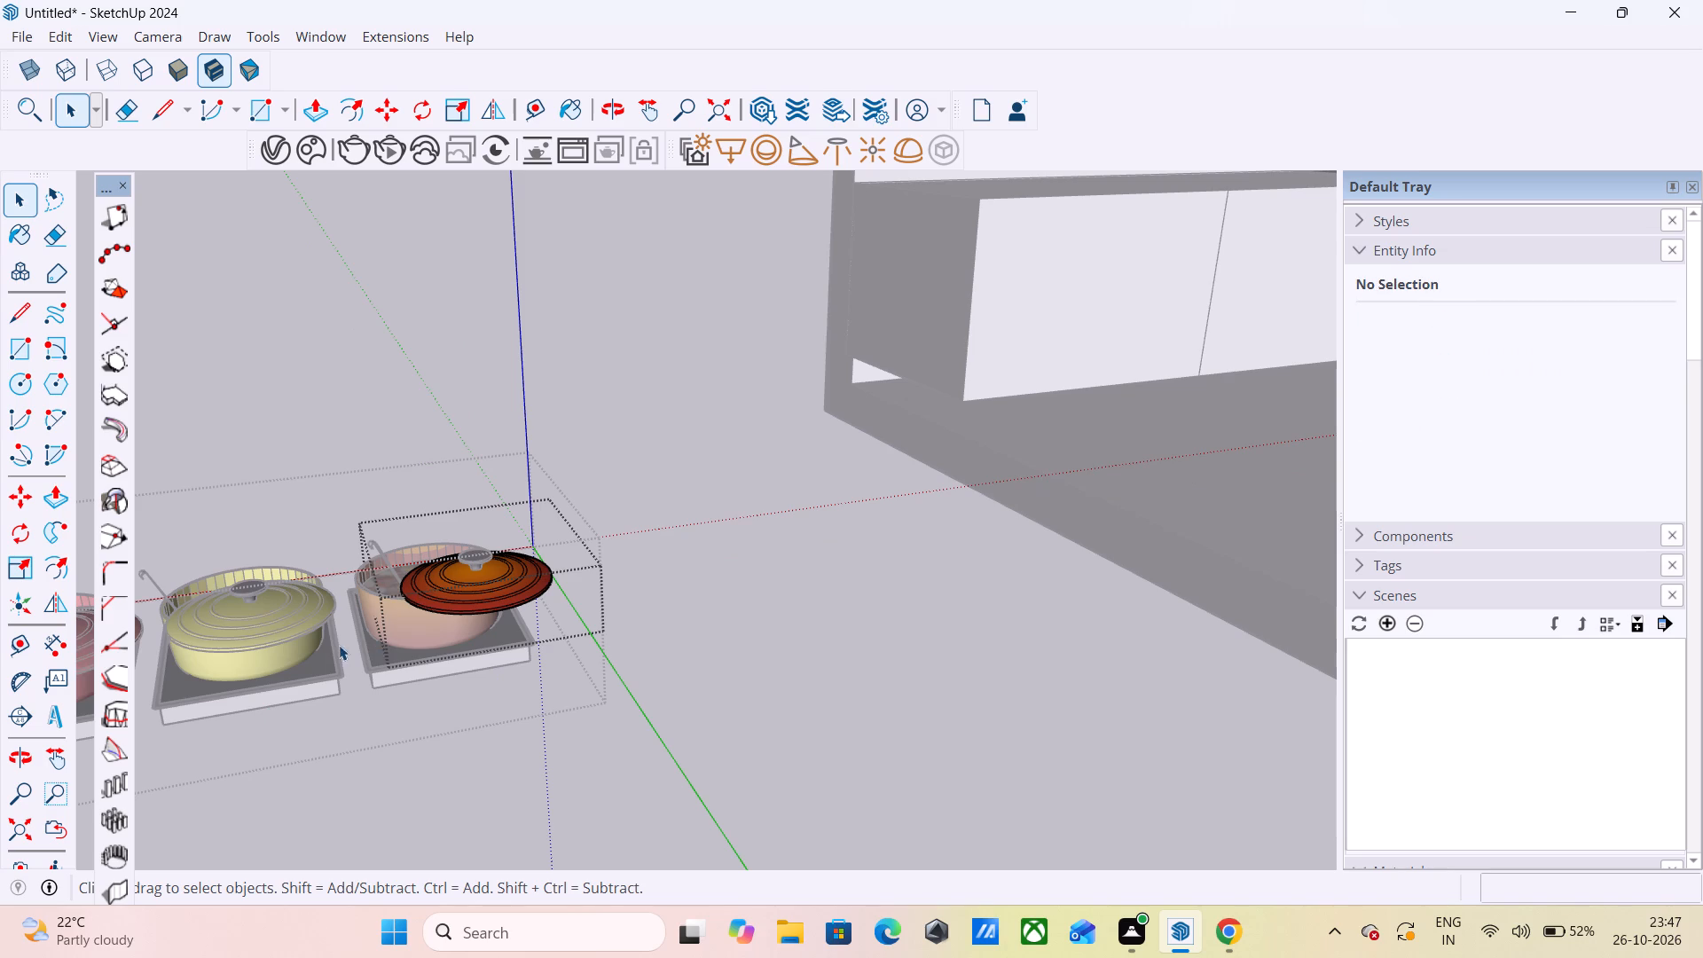
{"action": "triple_click", "coordinate": [387, 664]}
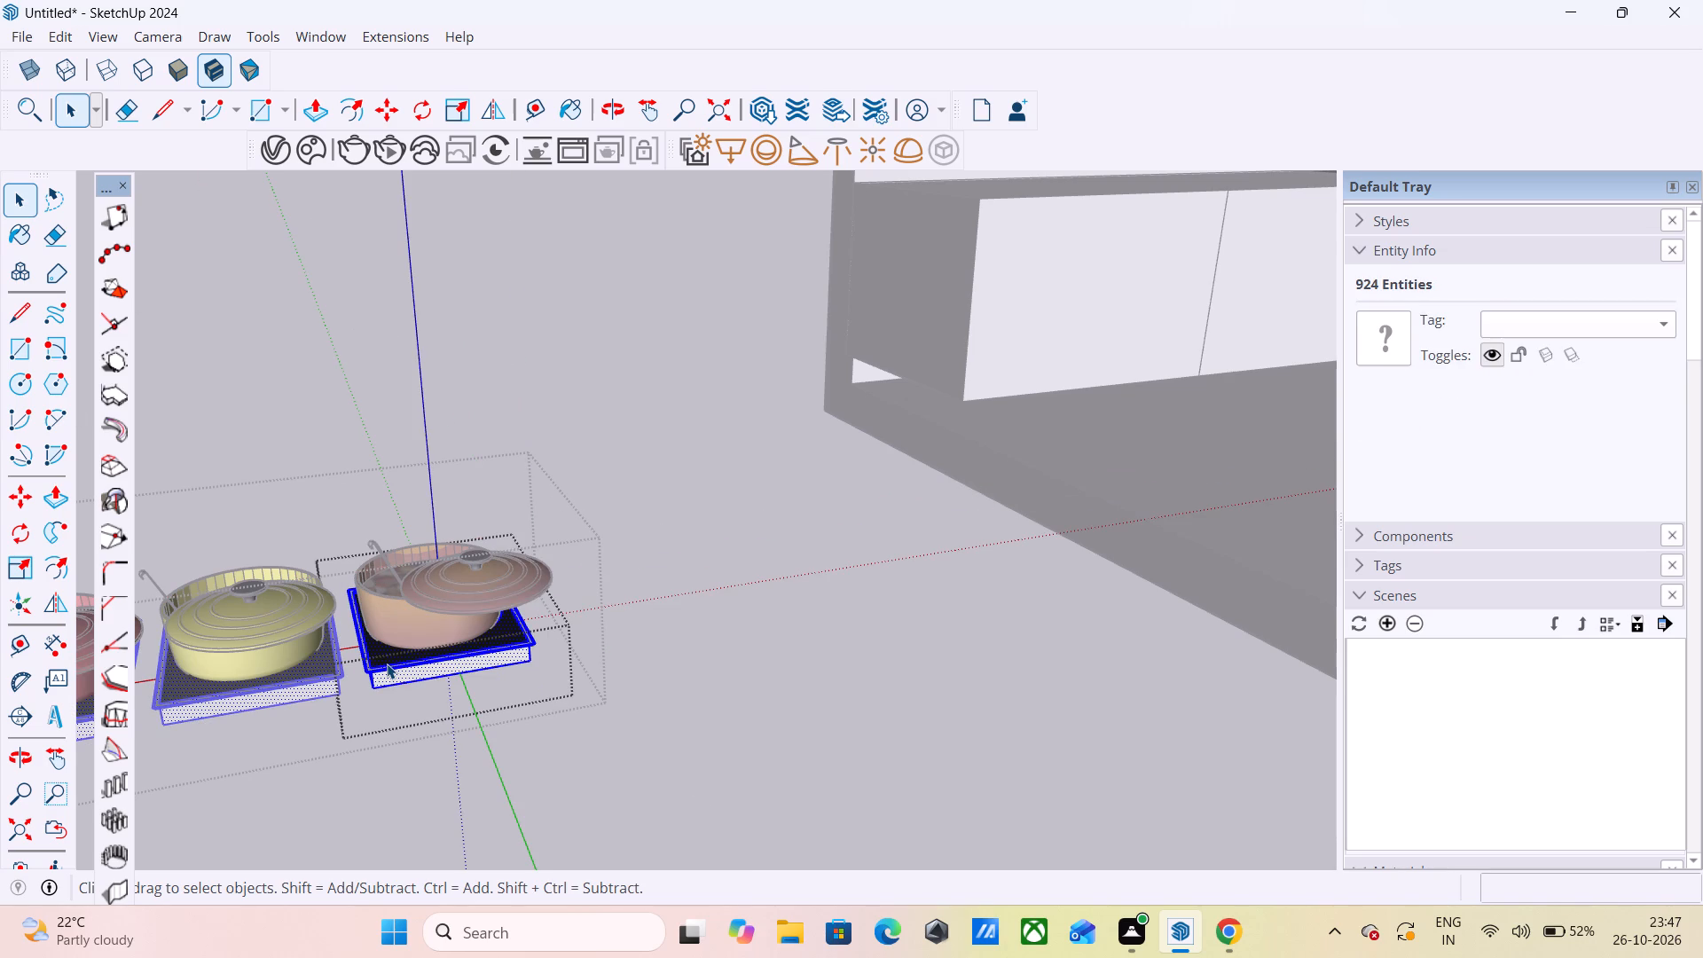
{"action": "scroll", "coordinate": [387, 657], "scroll_direction": "down", "scroll_amount": 7}
{"action": "left_click", "coordinate": [336, 675]}
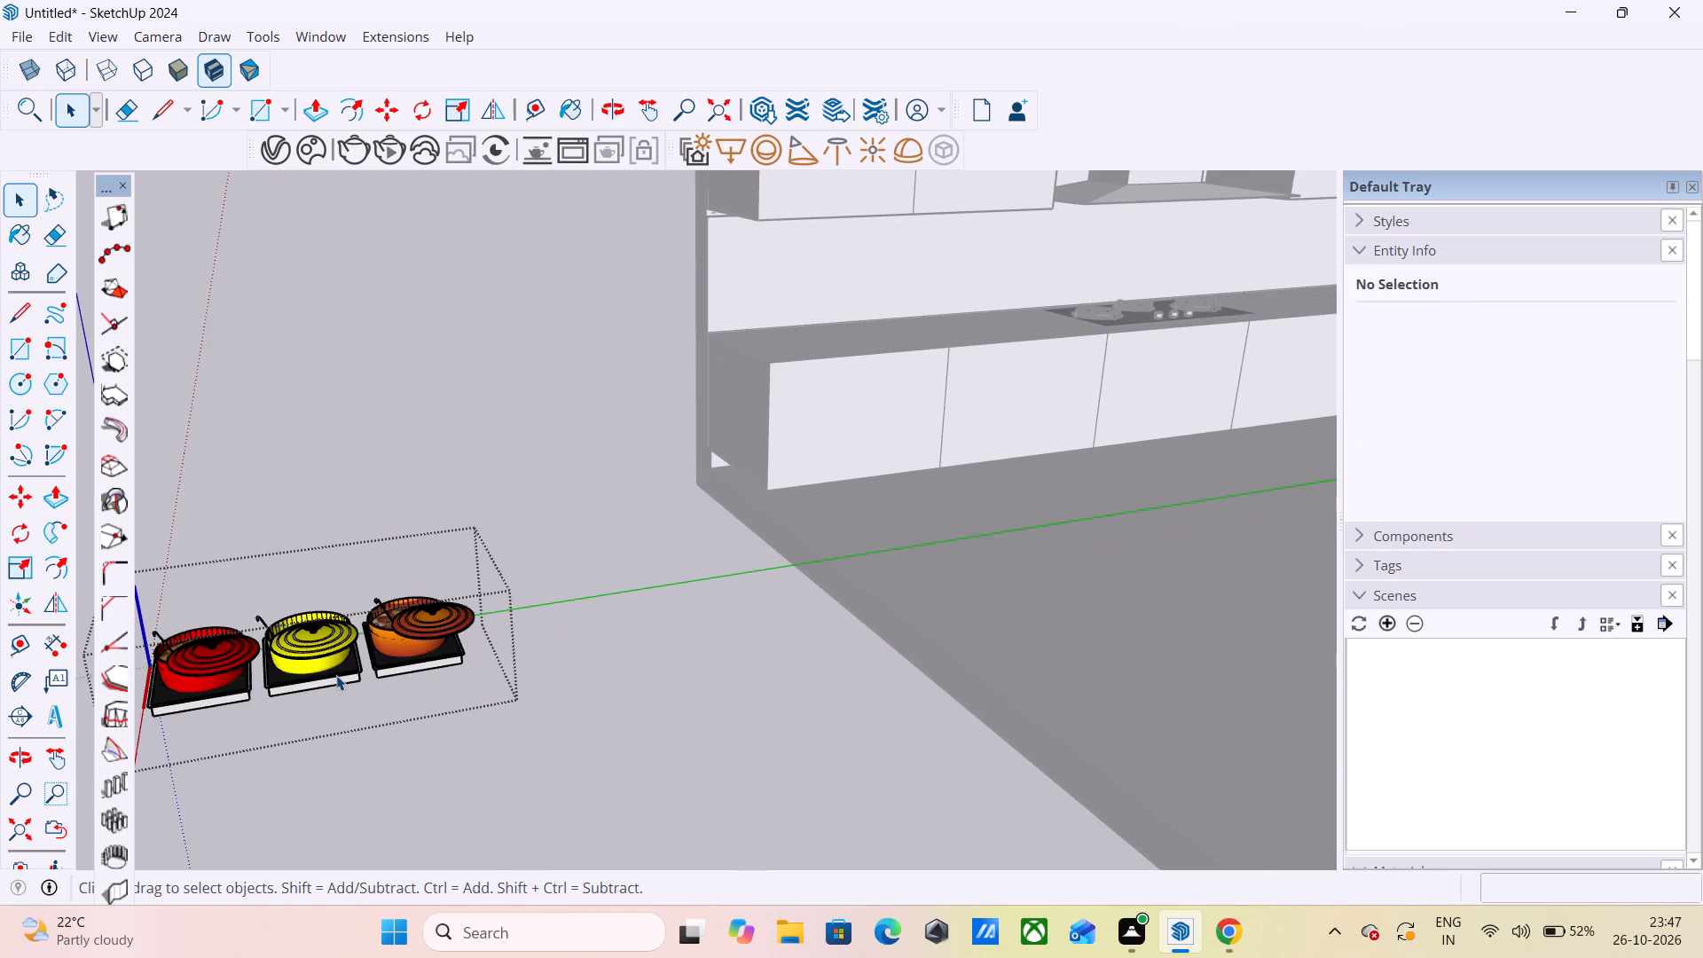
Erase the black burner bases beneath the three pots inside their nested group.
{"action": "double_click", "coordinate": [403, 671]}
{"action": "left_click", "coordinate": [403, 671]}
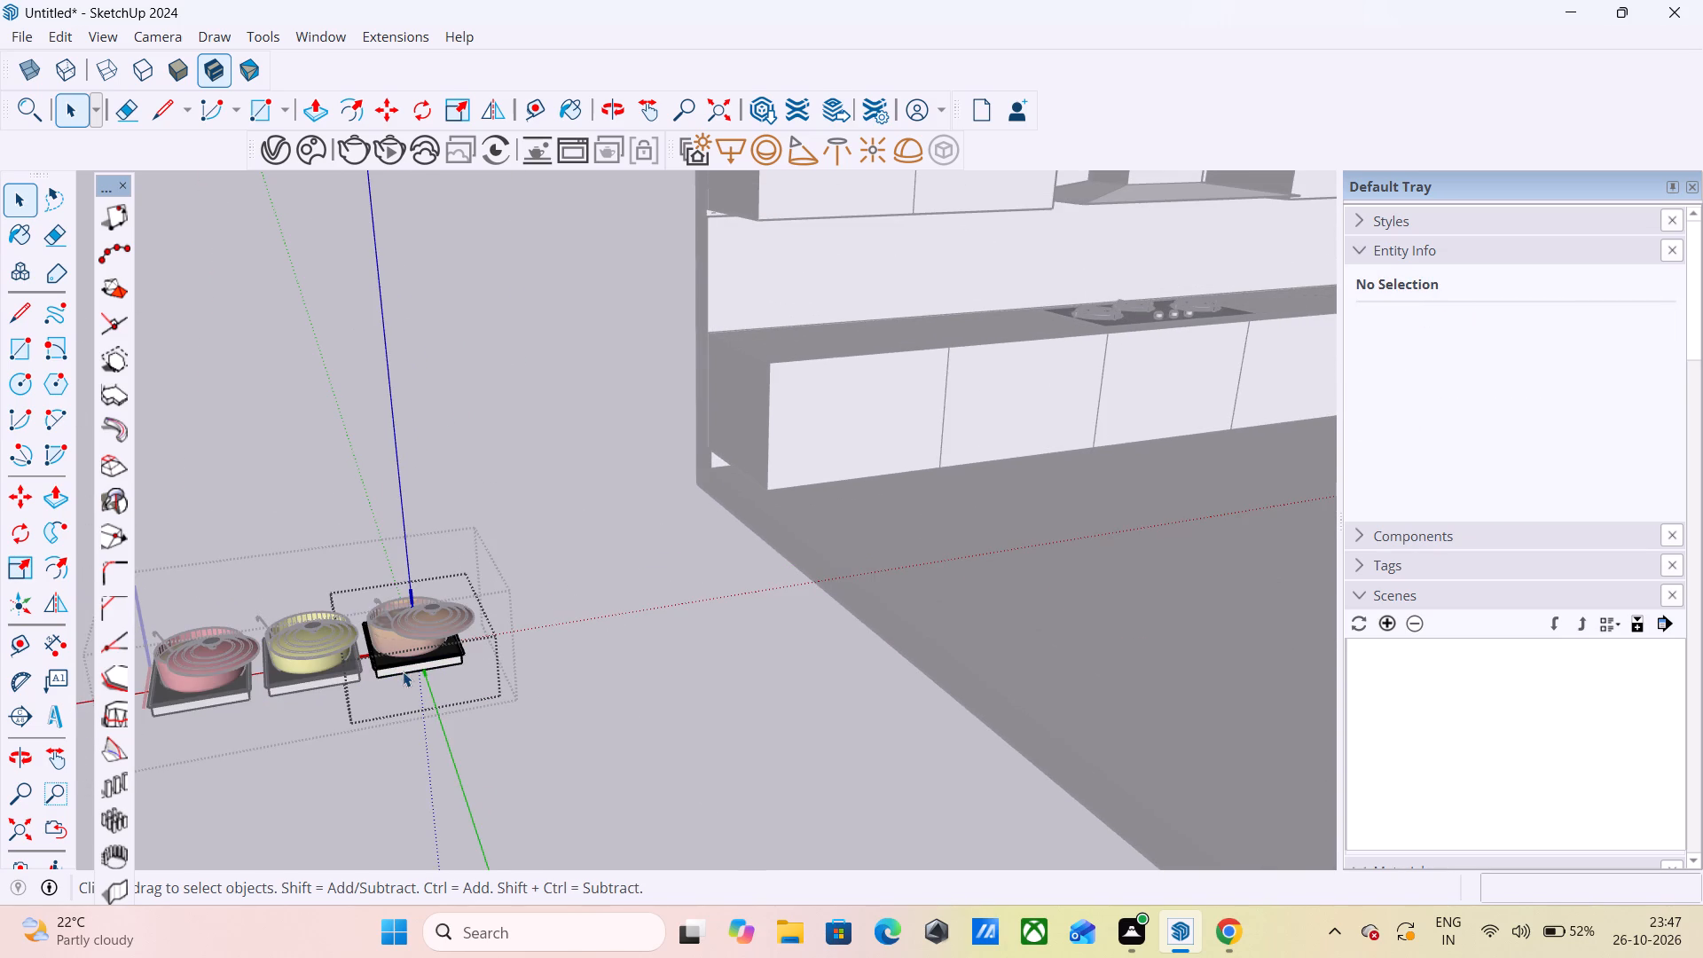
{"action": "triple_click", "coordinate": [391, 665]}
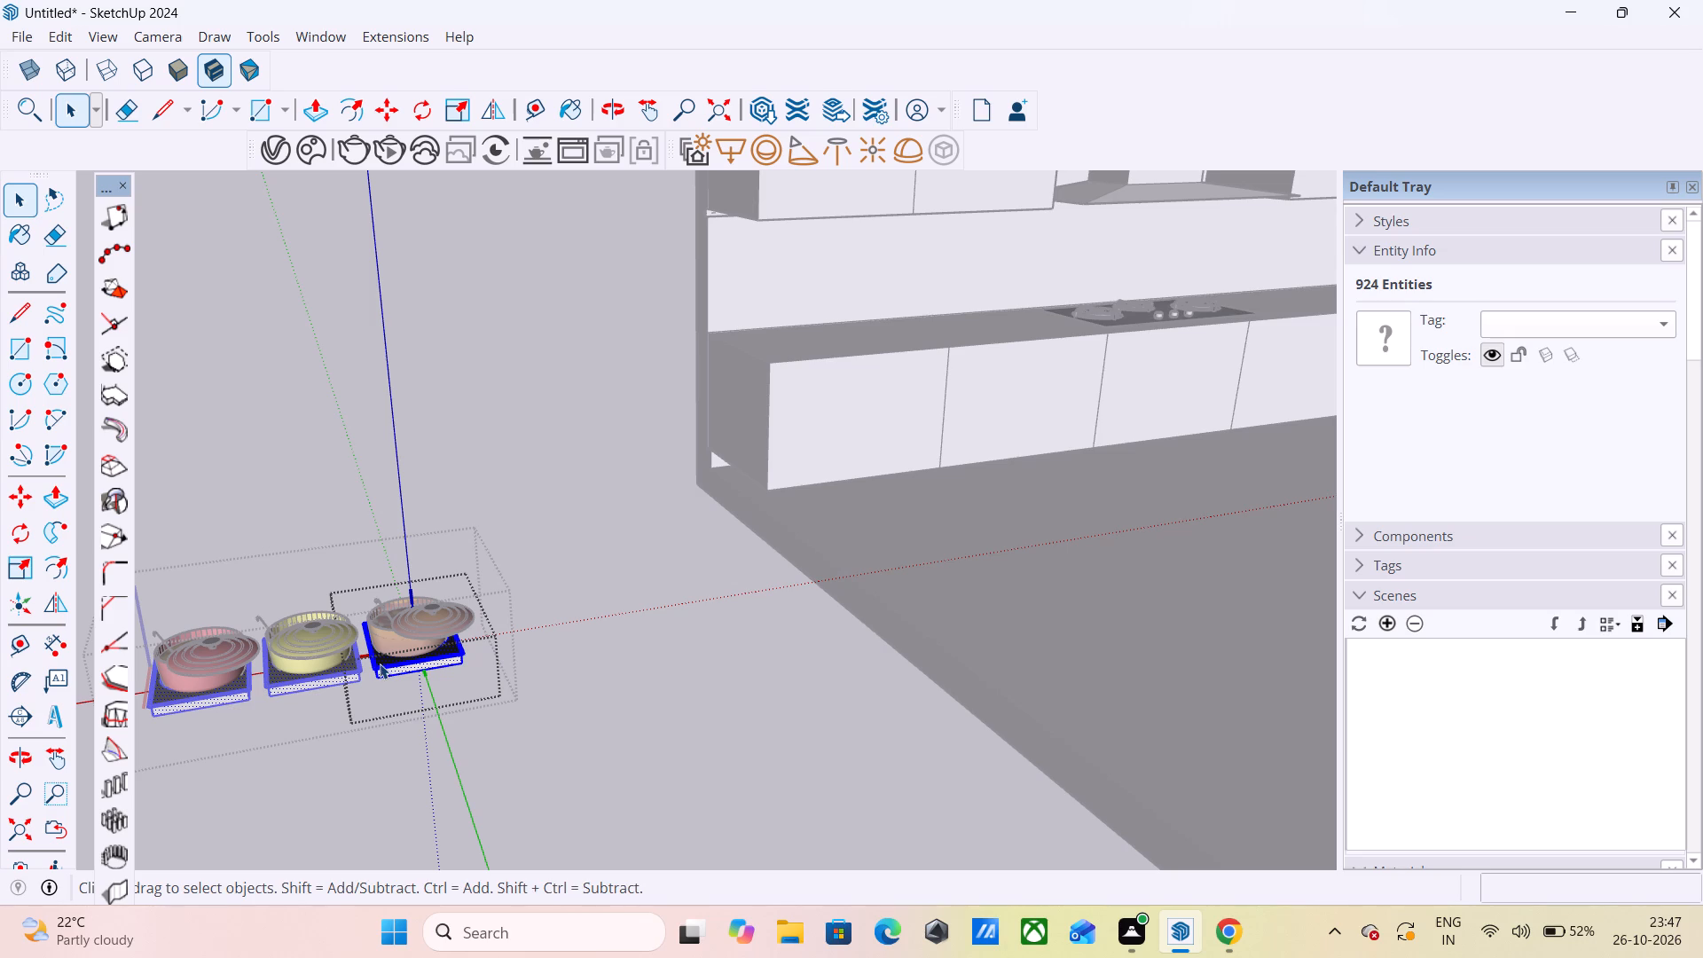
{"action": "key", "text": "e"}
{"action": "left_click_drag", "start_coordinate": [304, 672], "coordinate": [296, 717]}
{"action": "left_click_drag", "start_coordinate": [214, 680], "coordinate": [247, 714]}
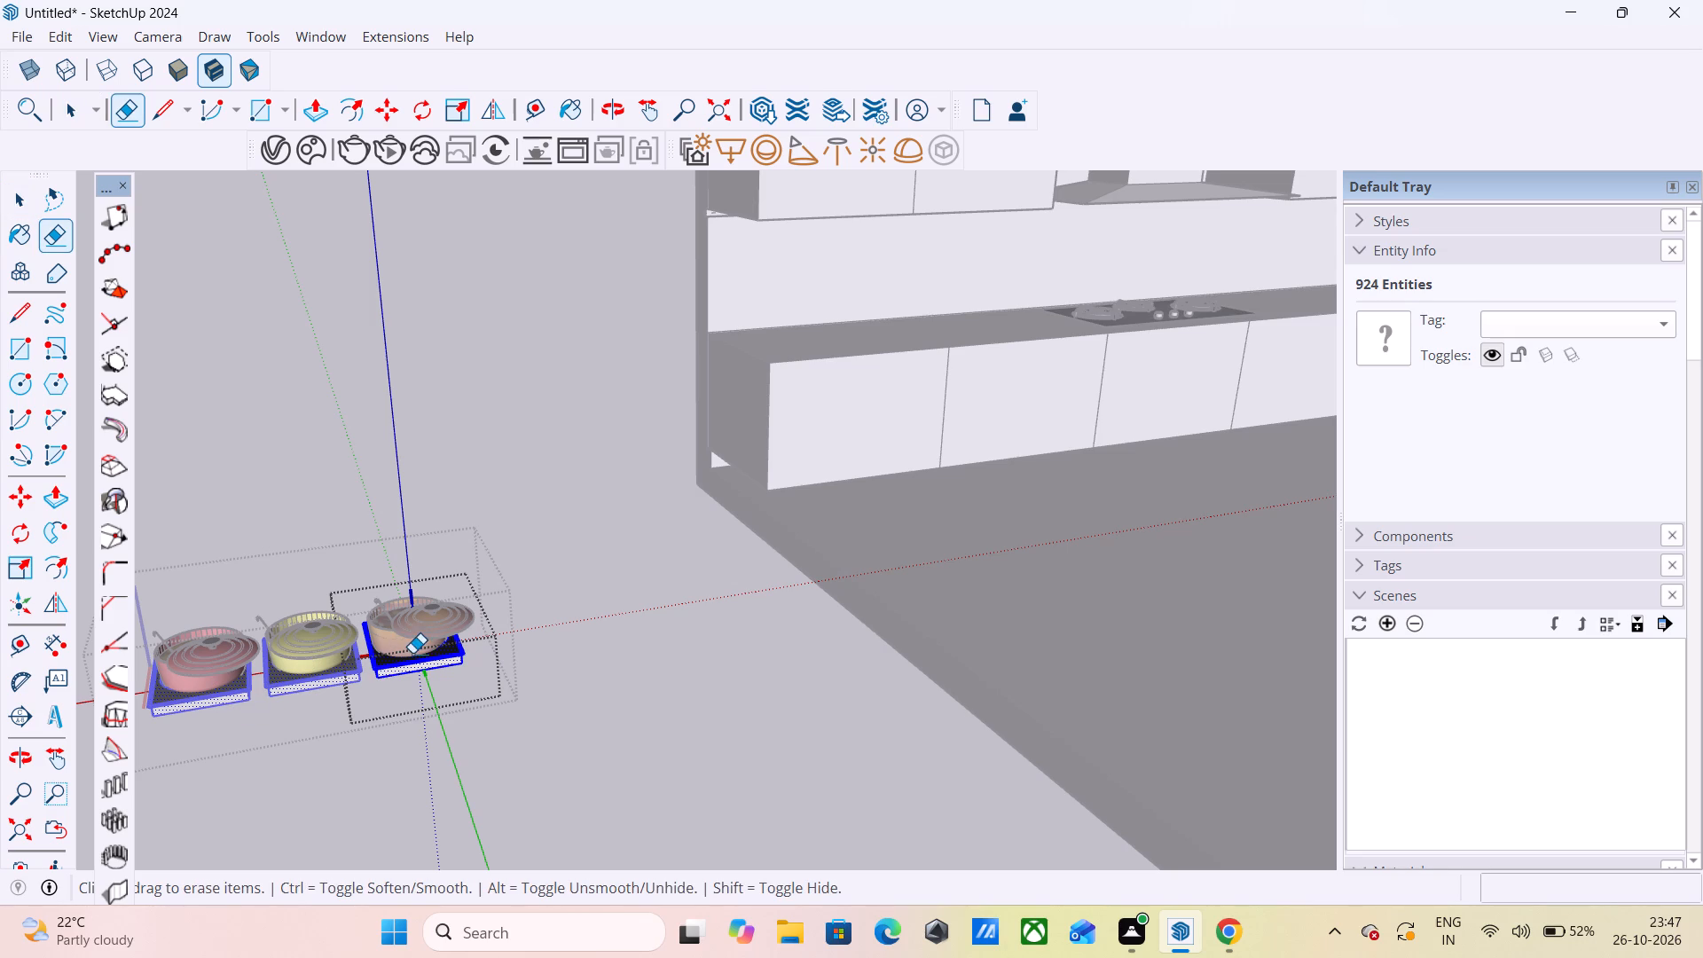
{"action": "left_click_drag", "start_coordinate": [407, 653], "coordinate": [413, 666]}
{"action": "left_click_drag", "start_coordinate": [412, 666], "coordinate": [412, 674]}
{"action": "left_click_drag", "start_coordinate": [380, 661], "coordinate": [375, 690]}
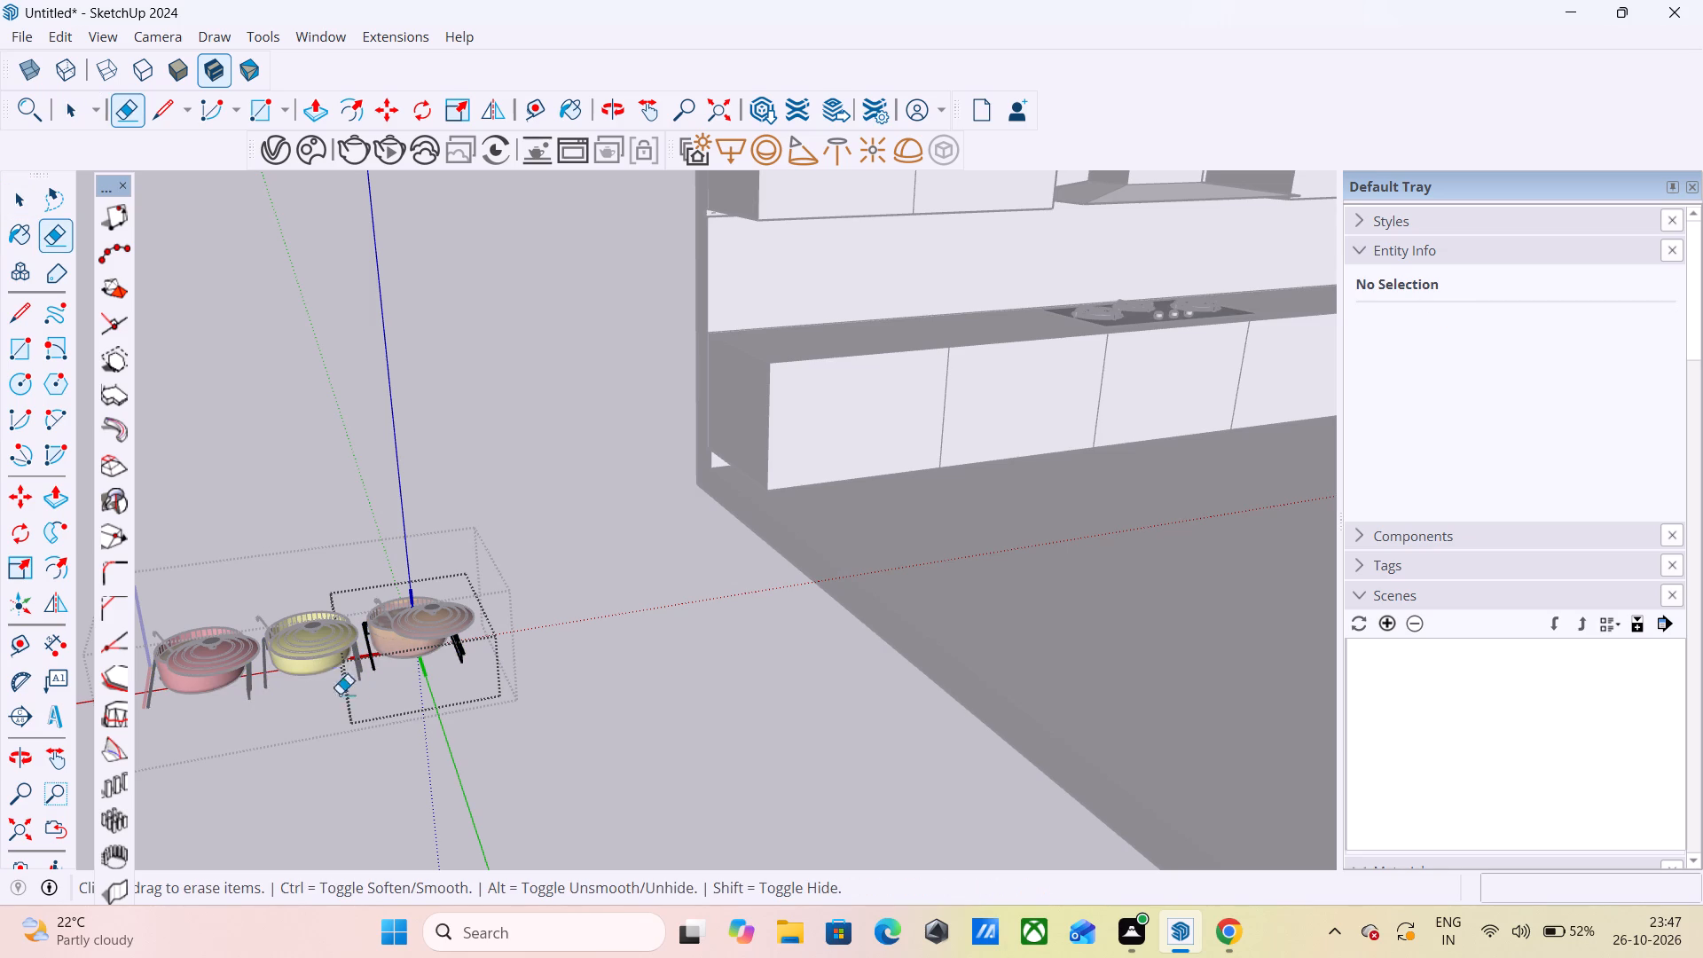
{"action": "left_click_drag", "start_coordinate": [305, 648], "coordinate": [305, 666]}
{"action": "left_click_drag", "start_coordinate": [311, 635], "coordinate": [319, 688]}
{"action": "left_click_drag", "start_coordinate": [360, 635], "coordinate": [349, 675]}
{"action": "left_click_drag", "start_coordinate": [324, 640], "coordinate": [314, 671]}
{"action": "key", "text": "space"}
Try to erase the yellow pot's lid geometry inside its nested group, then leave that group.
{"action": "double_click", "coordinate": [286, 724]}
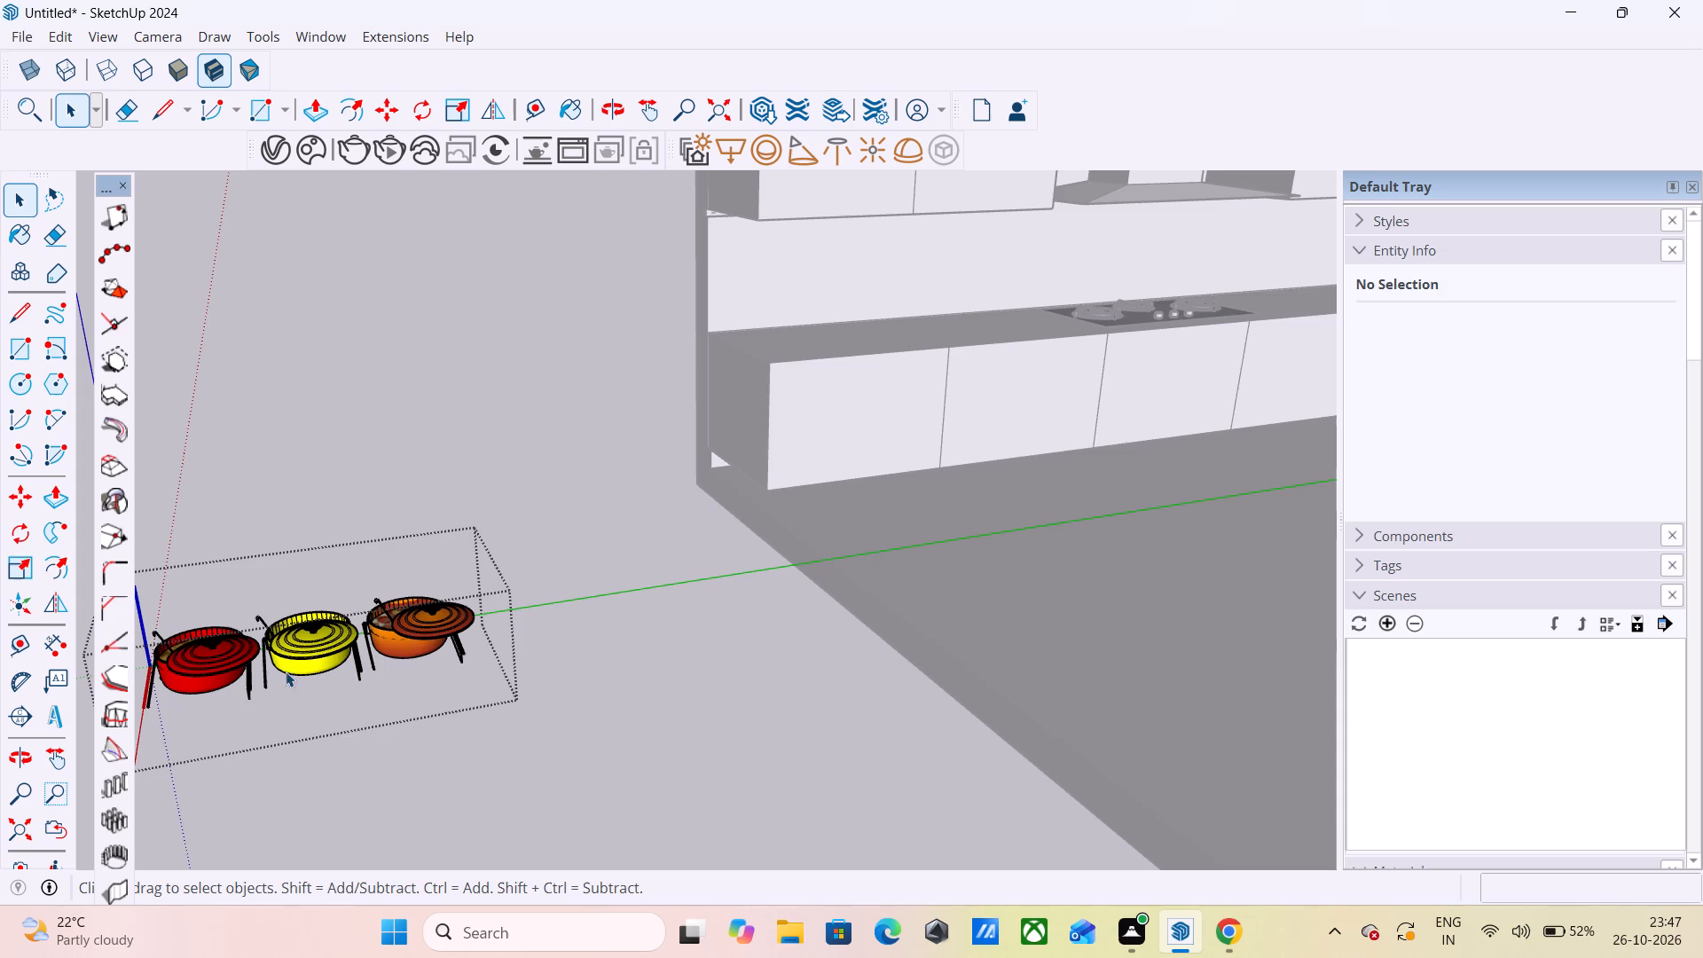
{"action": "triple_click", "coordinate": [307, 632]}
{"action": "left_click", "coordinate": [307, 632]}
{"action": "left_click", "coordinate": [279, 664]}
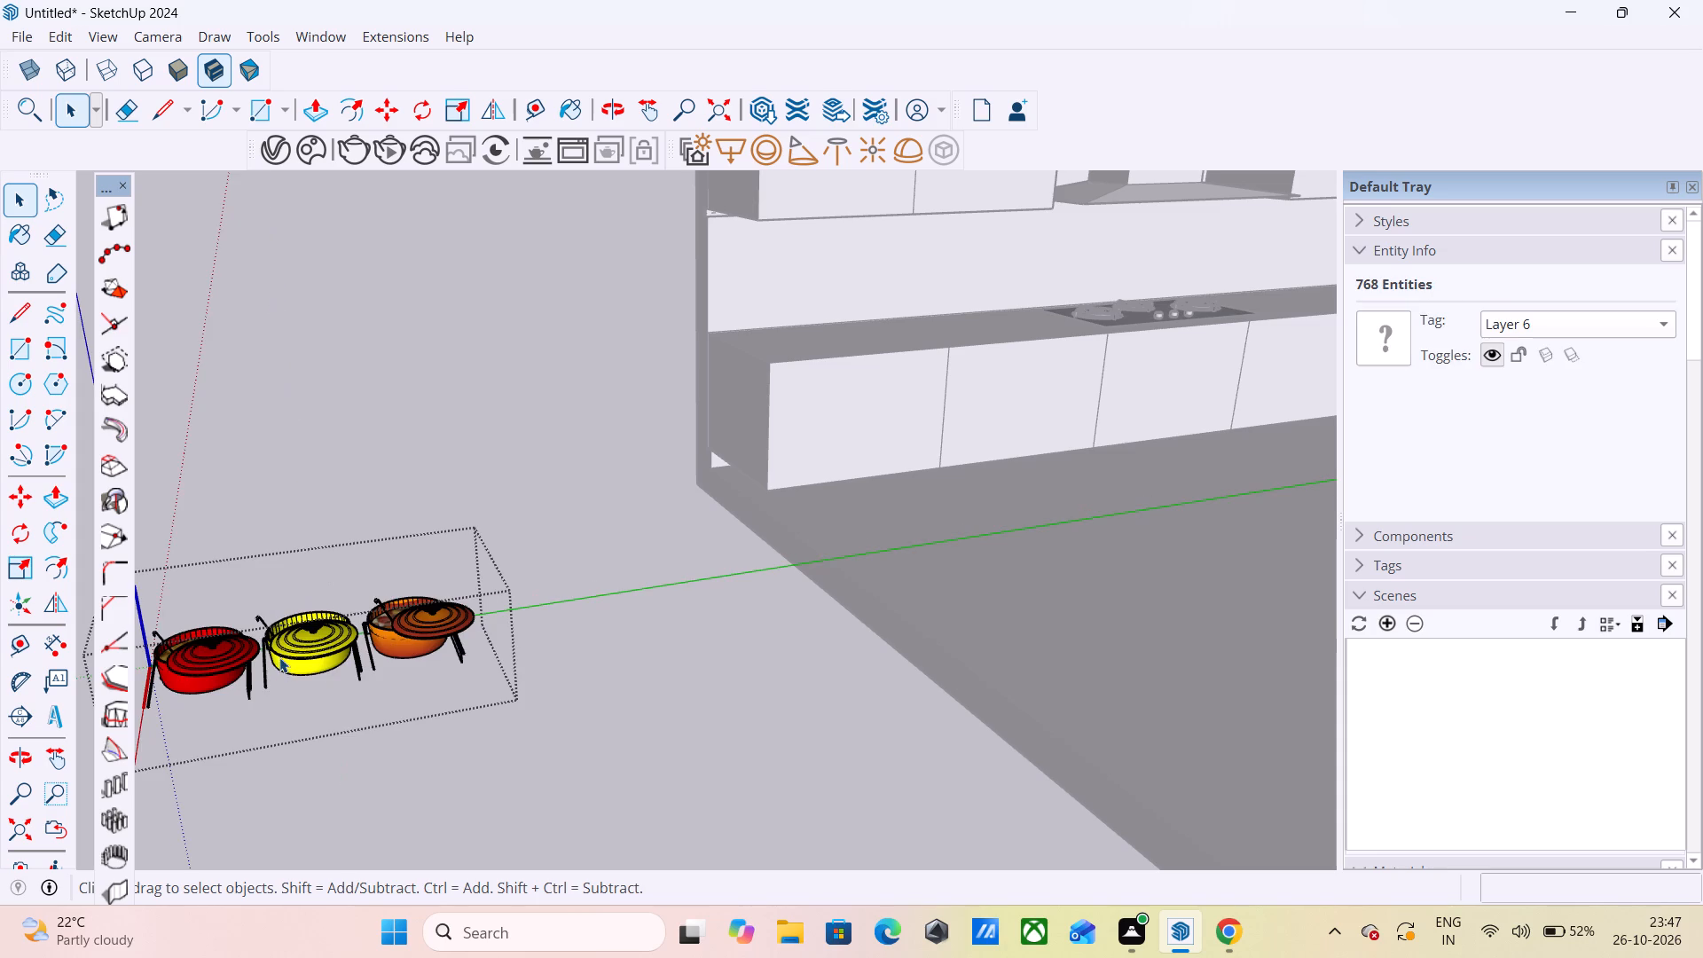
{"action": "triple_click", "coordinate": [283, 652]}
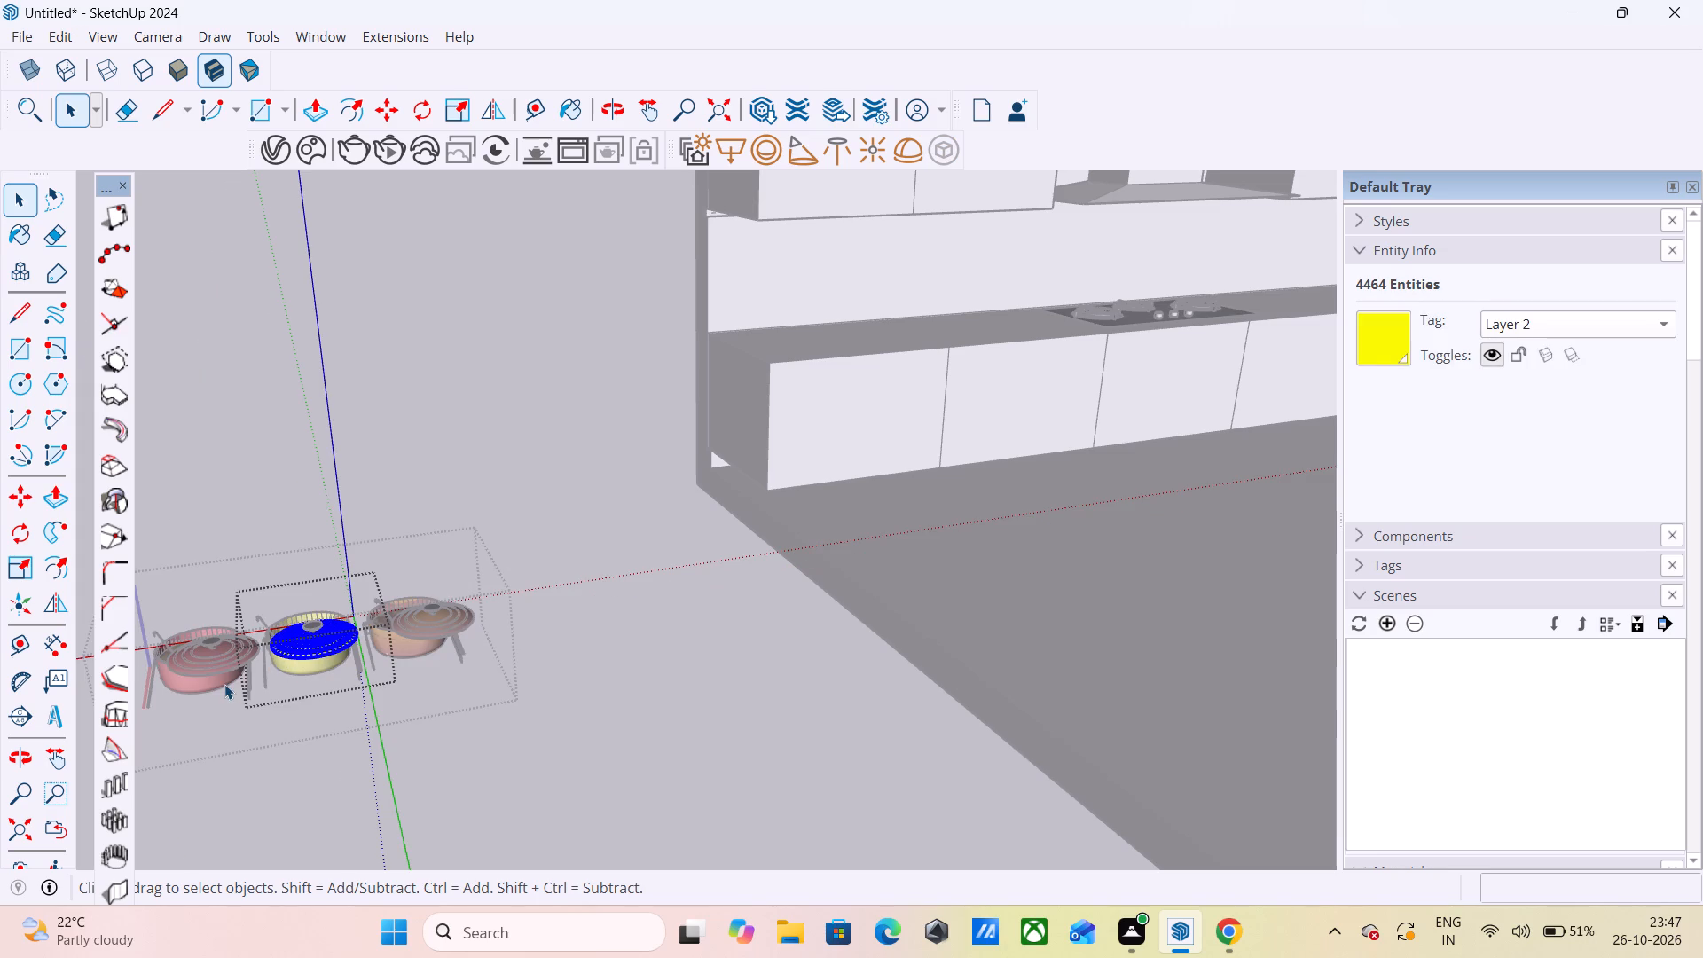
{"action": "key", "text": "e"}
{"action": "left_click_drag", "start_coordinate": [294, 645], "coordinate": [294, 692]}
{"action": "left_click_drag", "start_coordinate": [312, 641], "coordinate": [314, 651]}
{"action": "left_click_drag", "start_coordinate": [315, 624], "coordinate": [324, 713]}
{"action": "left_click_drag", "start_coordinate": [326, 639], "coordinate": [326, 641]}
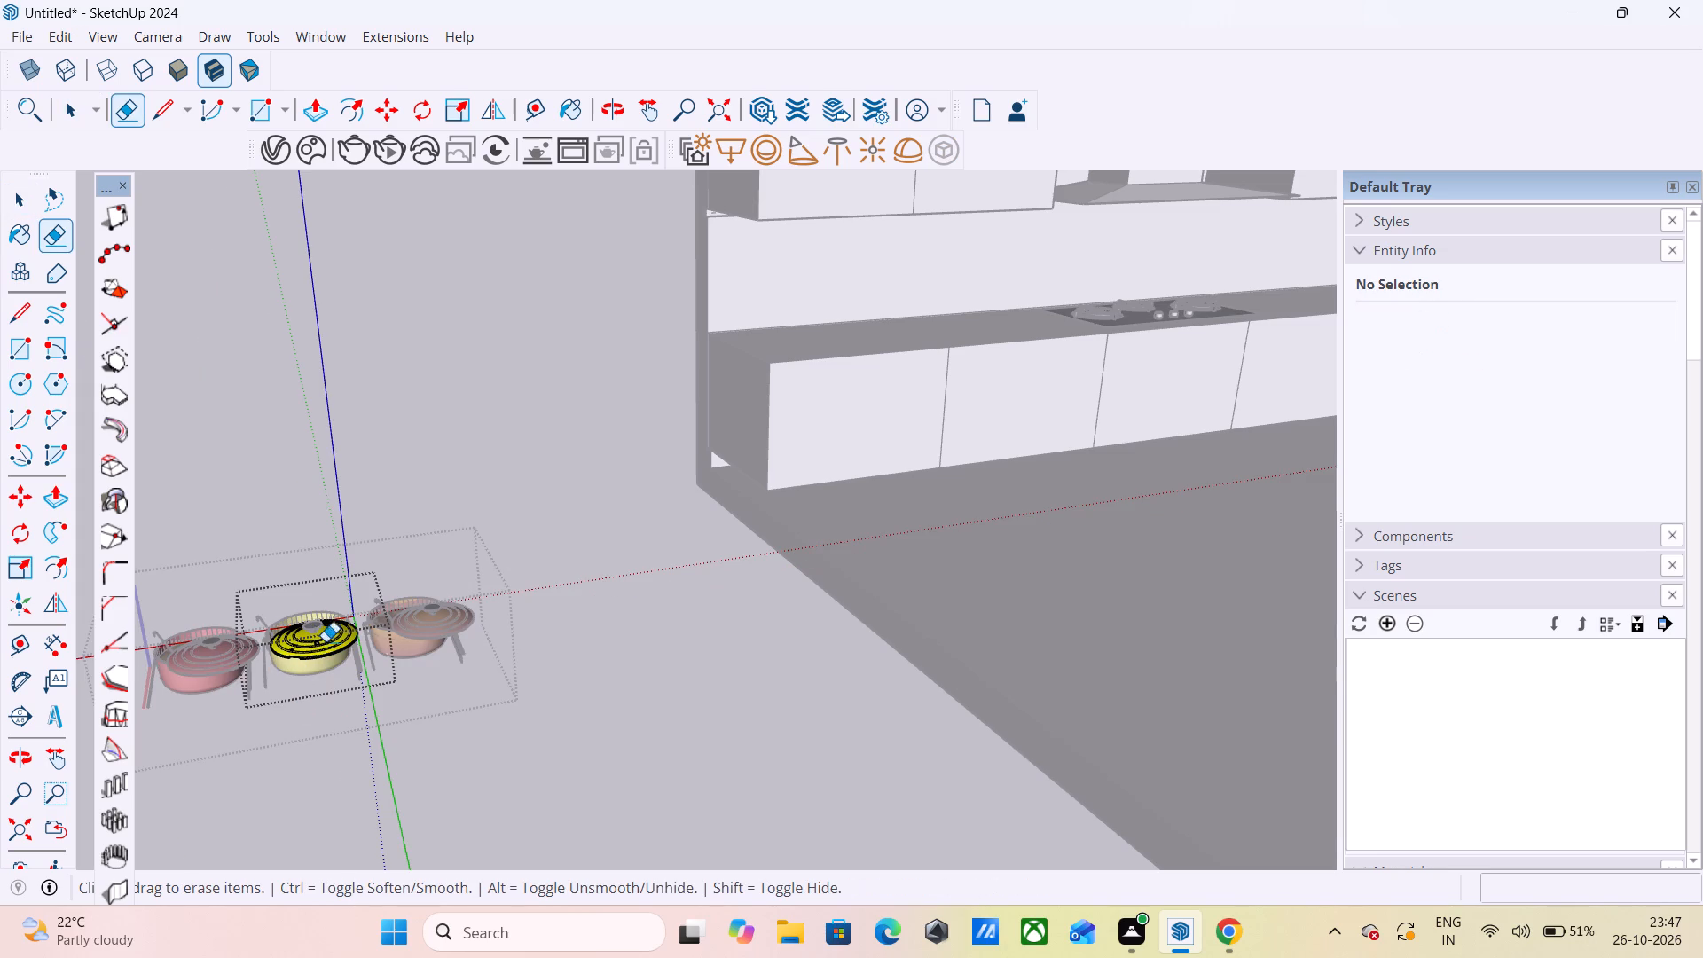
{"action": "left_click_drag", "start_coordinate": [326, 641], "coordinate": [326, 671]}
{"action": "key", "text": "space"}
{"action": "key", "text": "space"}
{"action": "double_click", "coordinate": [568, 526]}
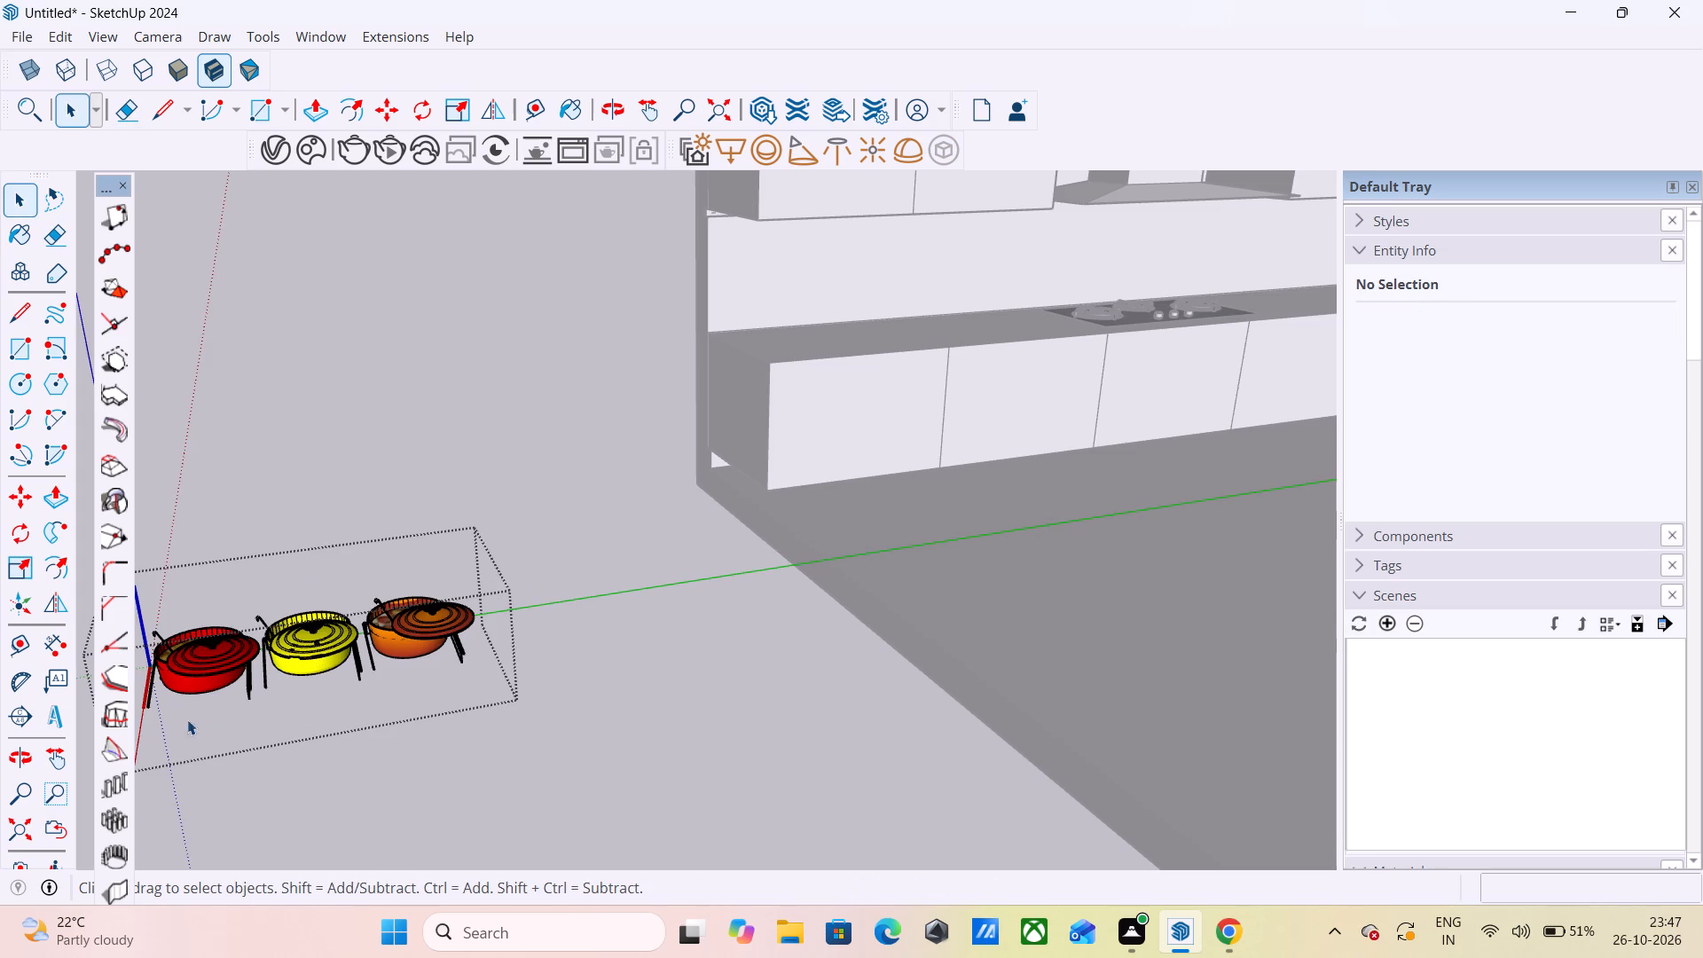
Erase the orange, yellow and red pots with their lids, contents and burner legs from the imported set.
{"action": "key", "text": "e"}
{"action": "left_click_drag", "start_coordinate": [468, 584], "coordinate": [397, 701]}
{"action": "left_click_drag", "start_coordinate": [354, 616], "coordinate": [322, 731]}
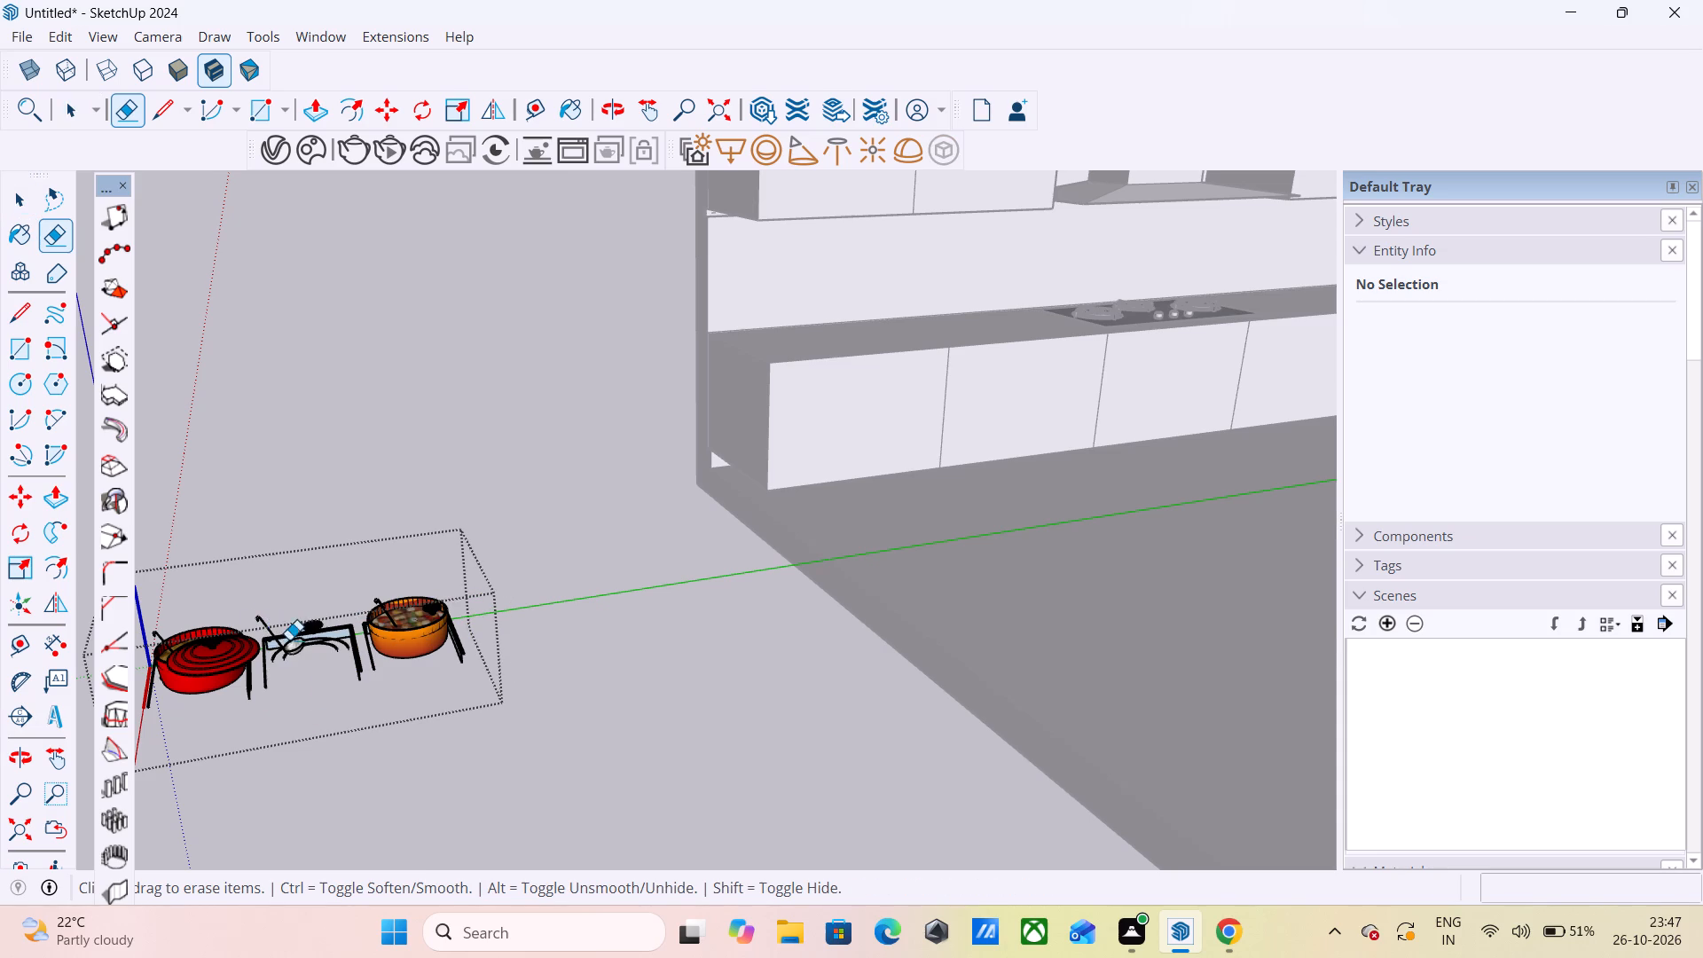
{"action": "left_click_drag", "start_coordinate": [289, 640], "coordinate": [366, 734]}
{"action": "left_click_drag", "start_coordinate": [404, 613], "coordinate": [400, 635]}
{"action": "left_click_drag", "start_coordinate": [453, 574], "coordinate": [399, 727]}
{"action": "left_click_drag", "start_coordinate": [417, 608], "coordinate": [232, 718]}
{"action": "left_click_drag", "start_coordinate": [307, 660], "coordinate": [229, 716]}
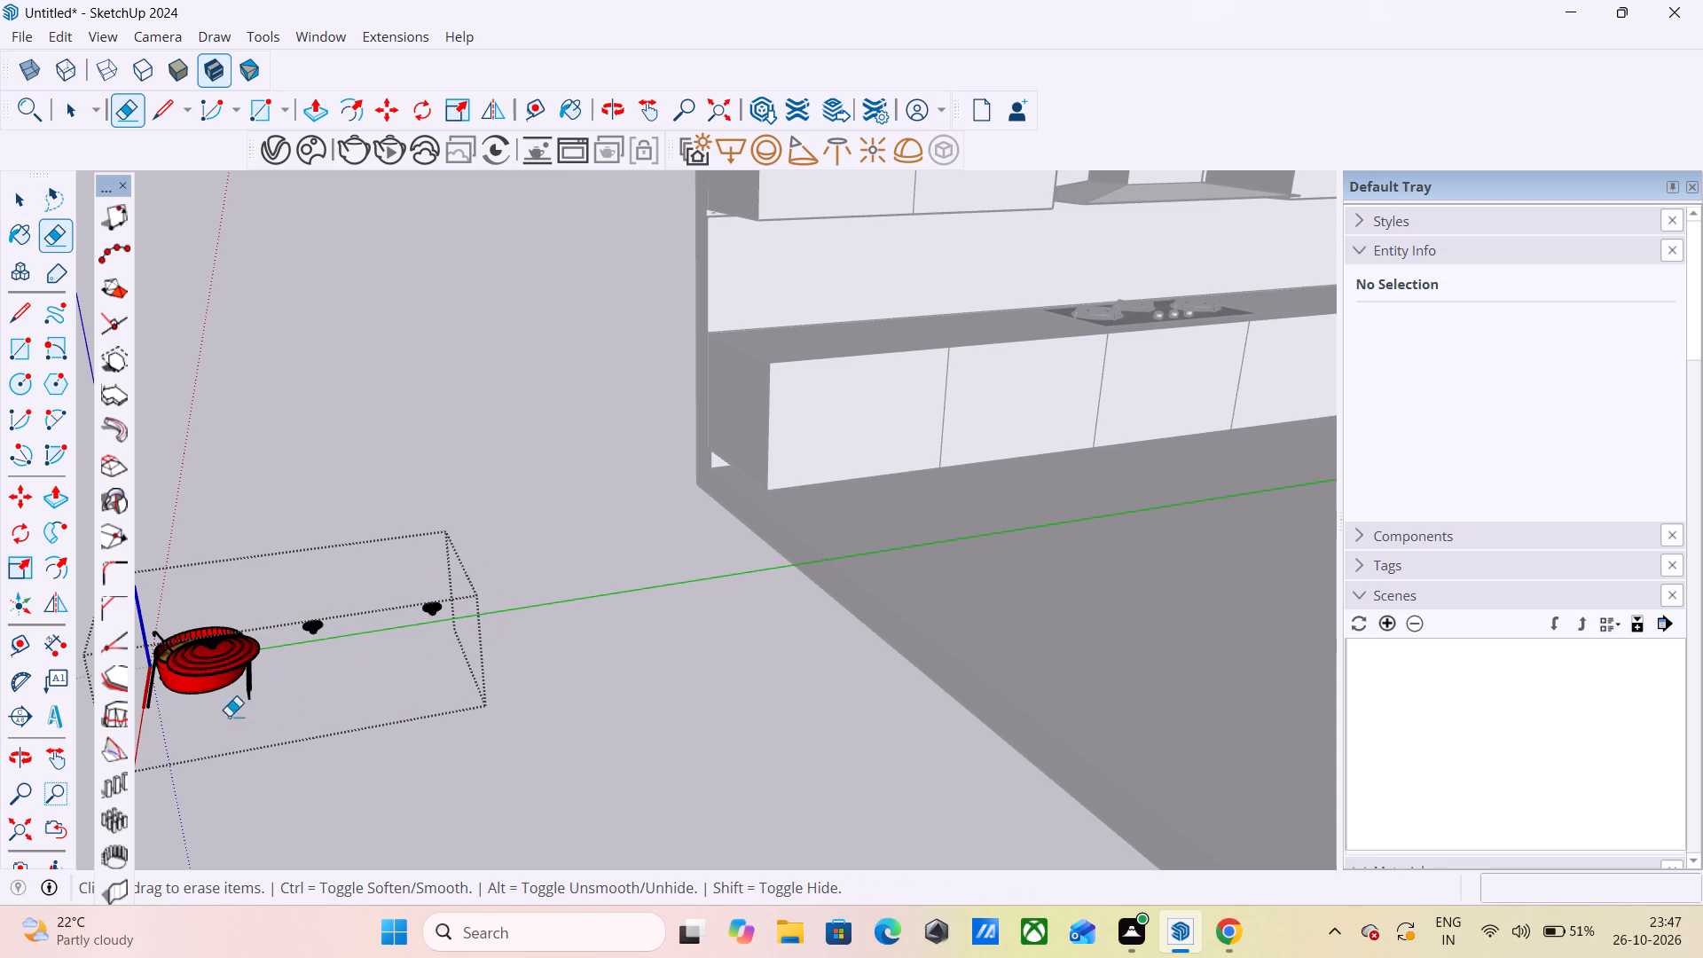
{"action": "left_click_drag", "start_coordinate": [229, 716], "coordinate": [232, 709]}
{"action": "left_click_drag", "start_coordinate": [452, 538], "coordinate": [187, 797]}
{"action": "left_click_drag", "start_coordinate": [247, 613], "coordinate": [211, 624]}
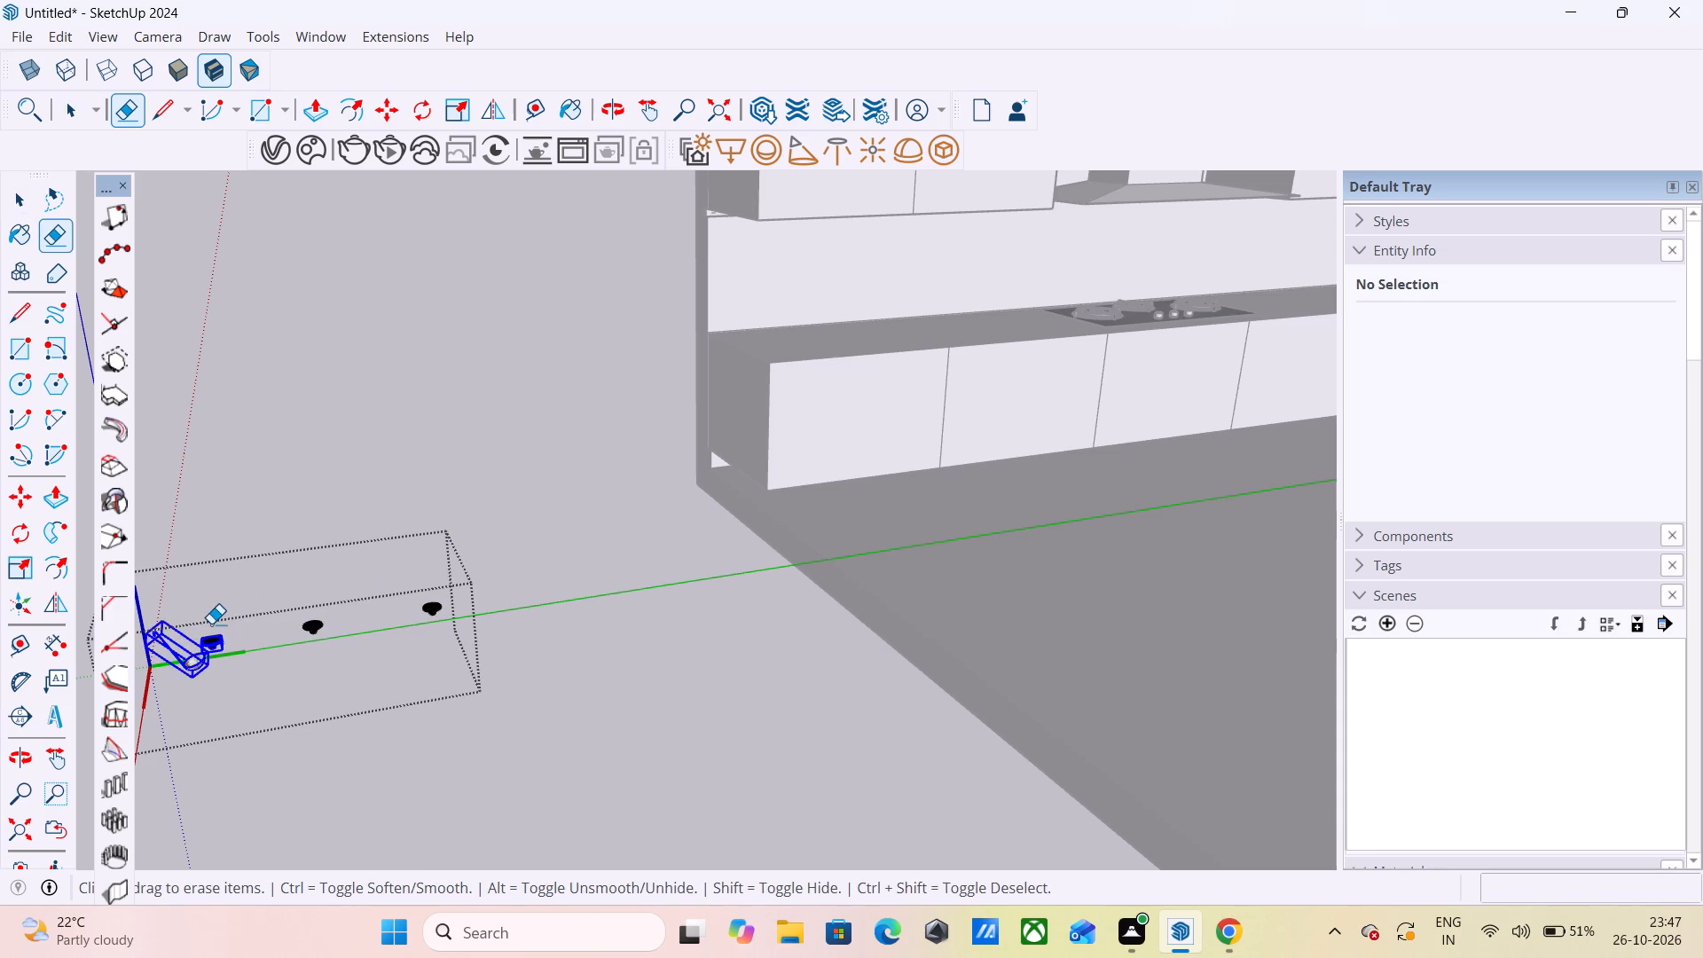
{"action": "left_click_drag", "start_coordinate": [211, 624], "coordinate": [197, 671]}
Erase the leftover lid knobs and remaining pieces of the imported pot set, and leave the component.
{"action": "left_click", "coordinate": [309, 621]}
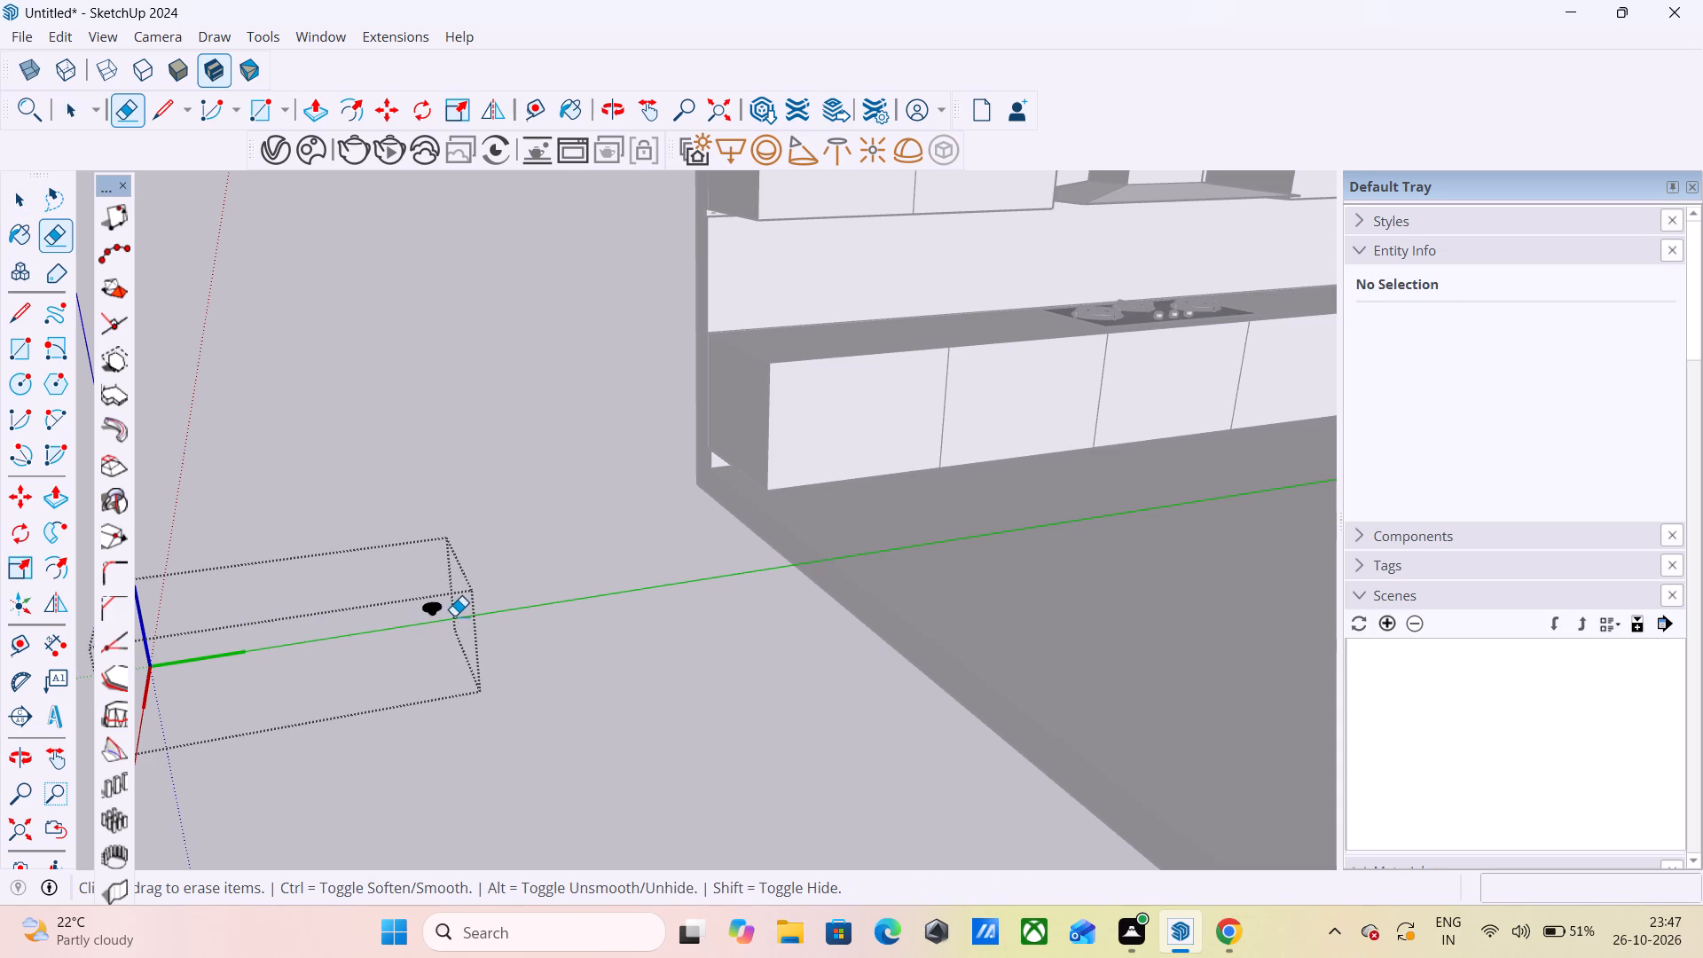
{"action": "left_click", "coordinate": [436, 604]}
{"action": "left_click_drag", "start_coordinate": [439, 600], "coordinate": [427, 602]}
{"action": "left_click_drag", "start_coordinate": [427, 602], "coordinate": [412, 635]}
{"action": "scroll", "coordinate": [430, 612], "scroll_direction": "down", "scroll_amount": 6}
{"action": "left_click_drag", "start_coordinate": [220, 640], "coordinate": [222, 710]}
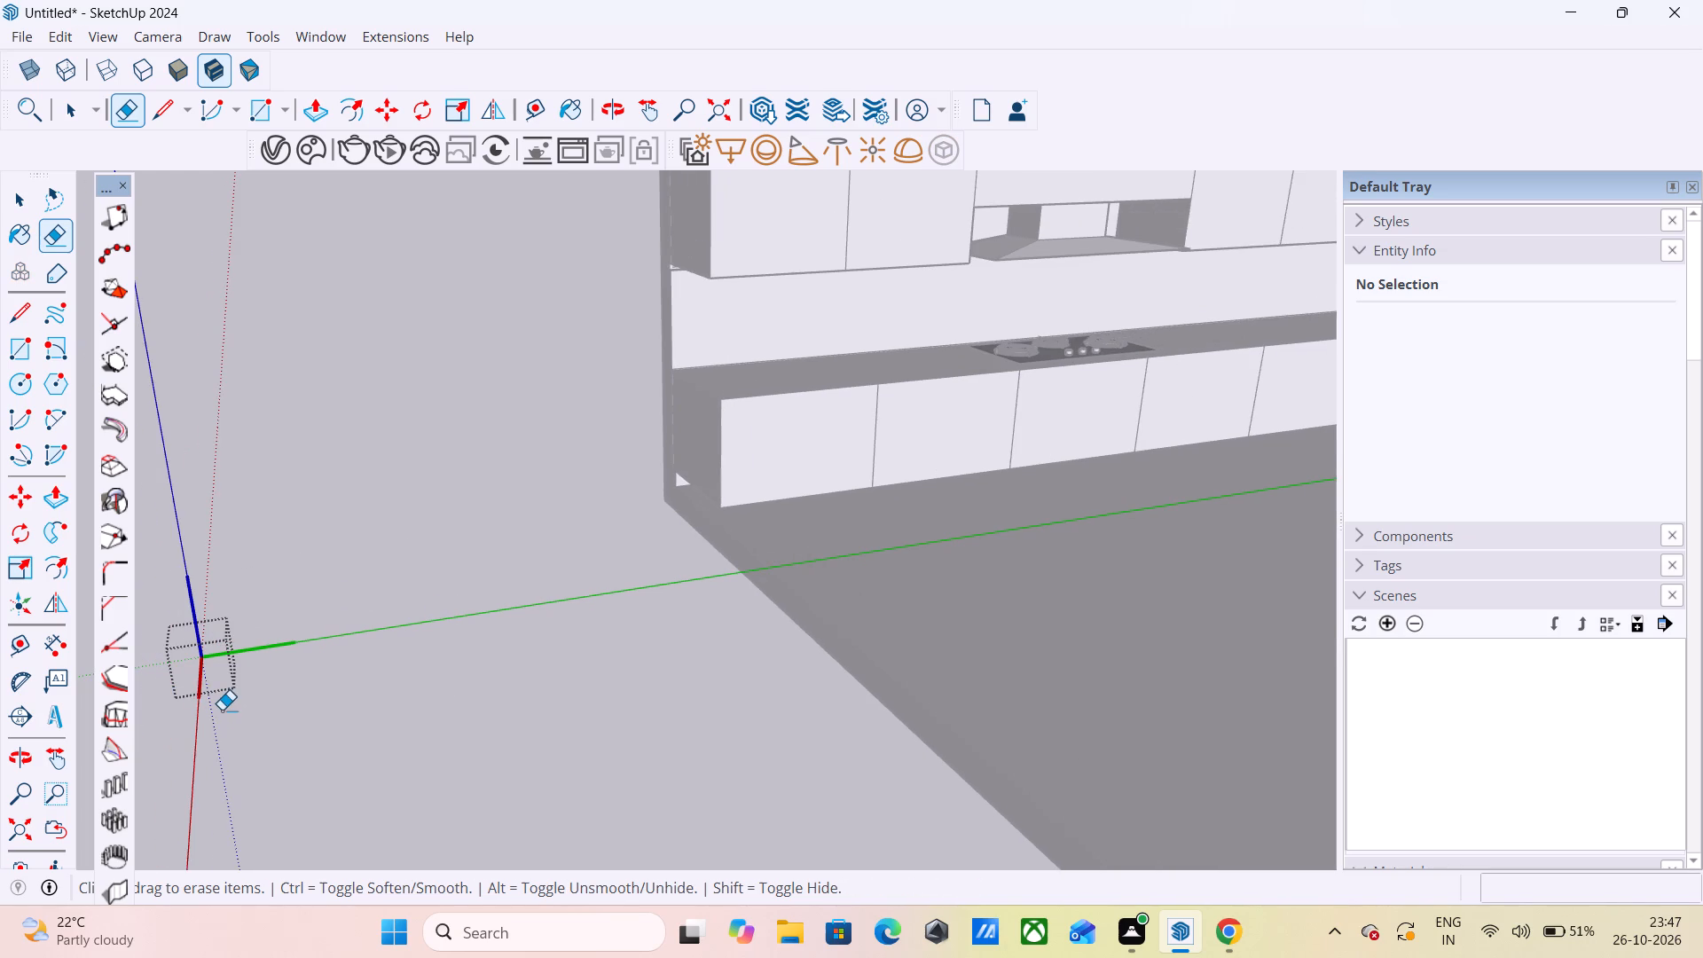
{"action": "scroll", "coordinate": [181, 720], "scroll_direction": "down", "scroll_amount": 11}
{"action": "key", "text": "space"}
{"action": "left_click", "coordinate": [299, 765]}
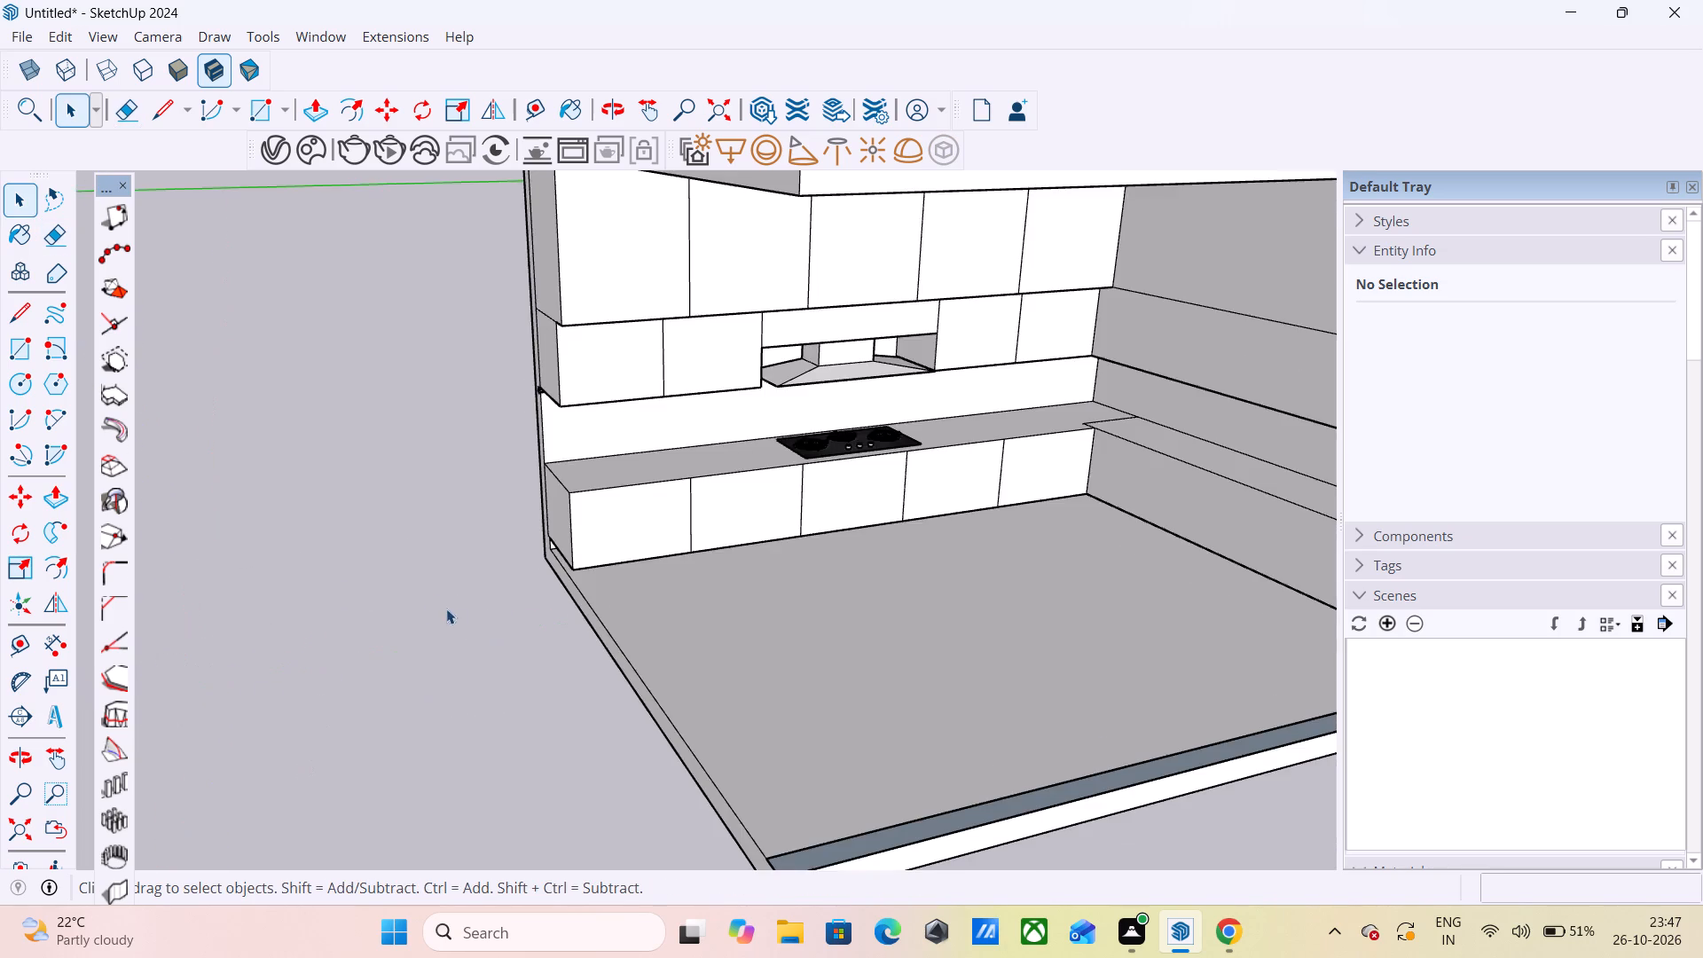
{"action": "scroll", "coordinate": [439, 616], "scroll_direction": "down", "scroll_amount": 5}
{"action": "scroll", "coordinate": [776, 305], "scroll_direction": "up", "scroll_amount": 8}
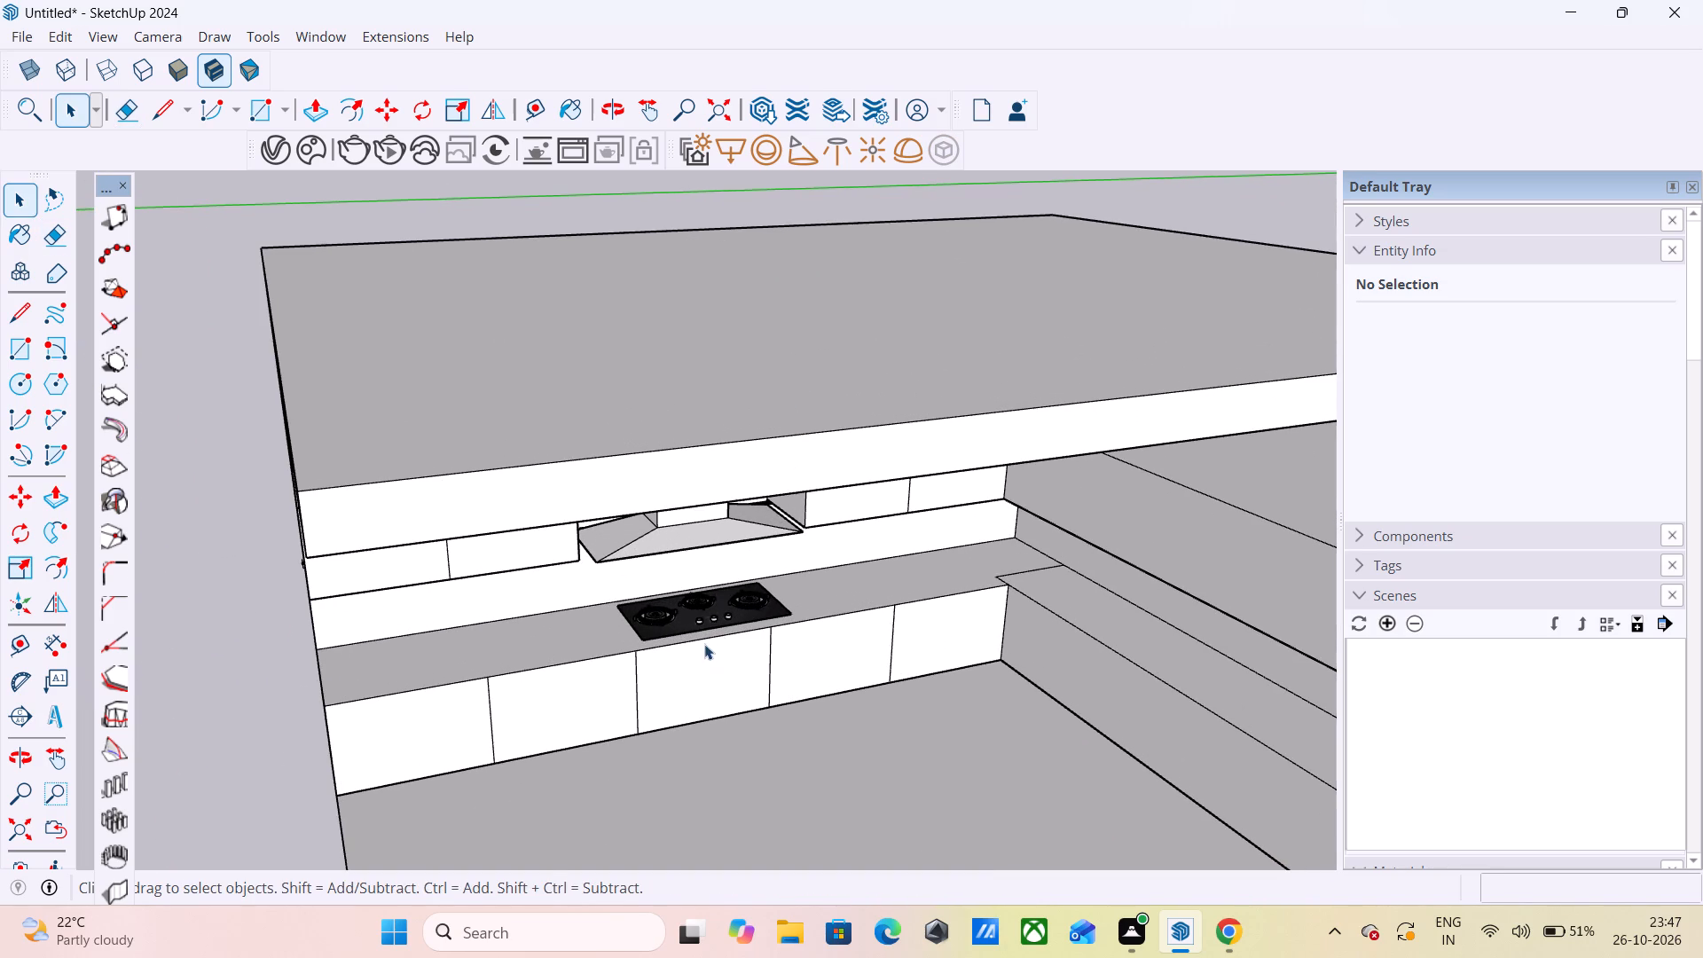
Import the PLATE model from Downloads and place it near the countertop beside the stove.
{"action": "key", "text": "space"}
{"action": "left_click", "coordinate": [20, 35]}
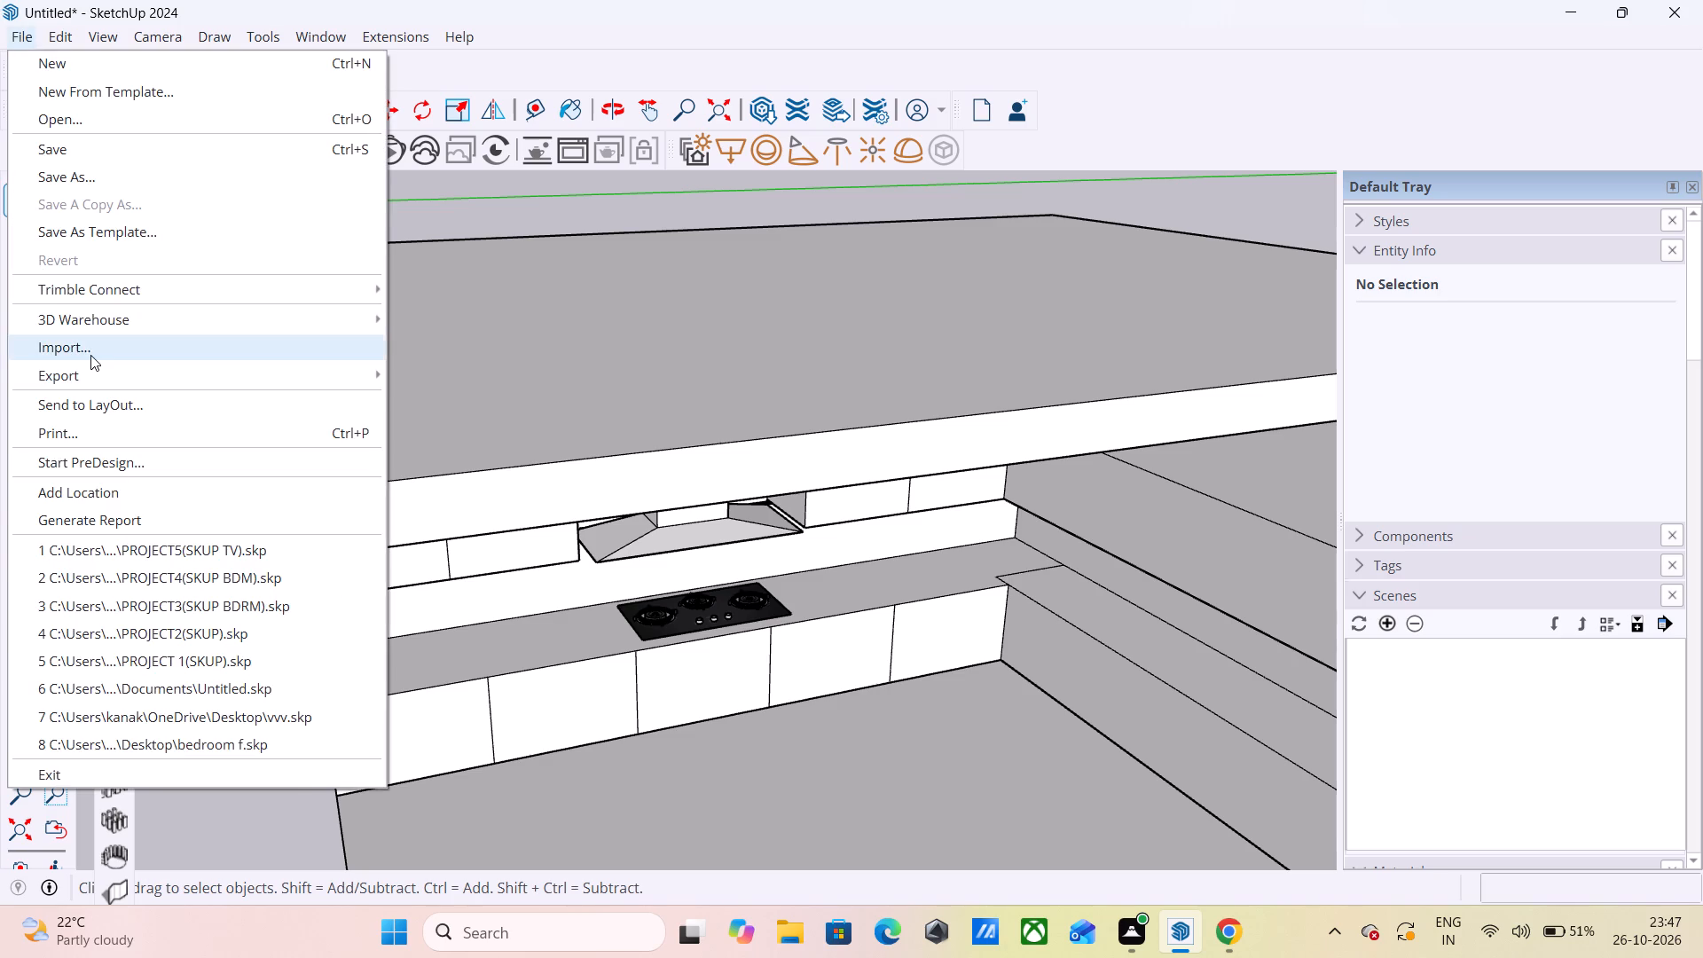
{"action": "left_click", "coordinate": [90, 355]}
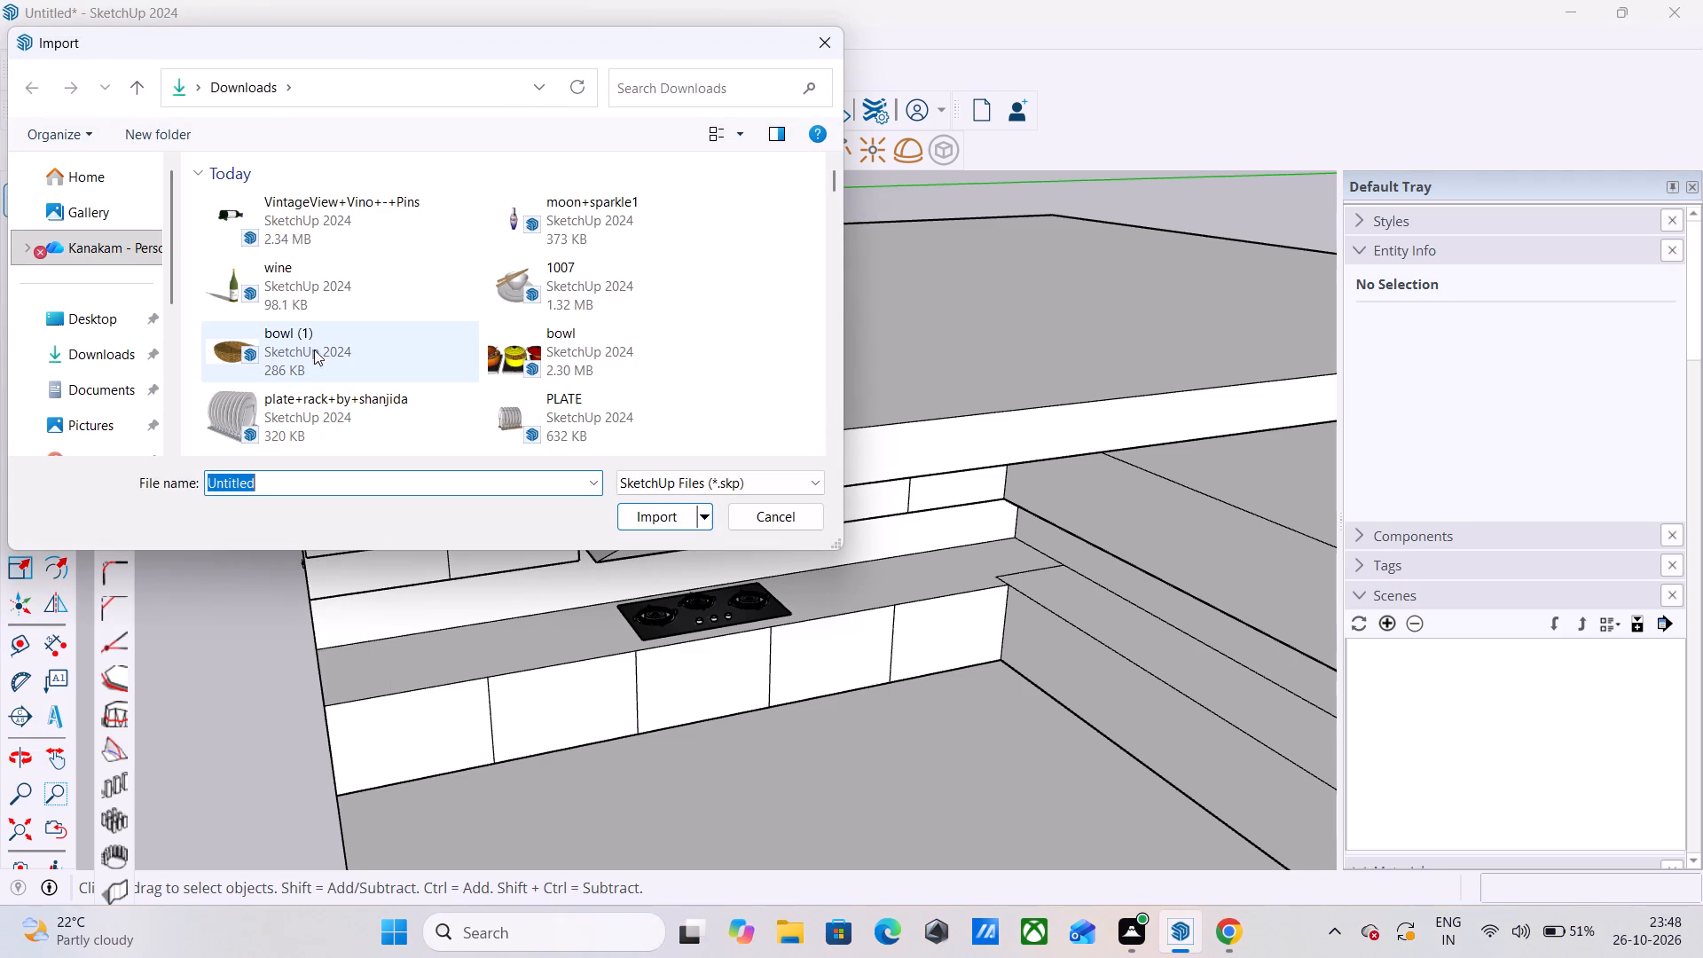
{"action": "left_click", "coordinate": [501, 355]}
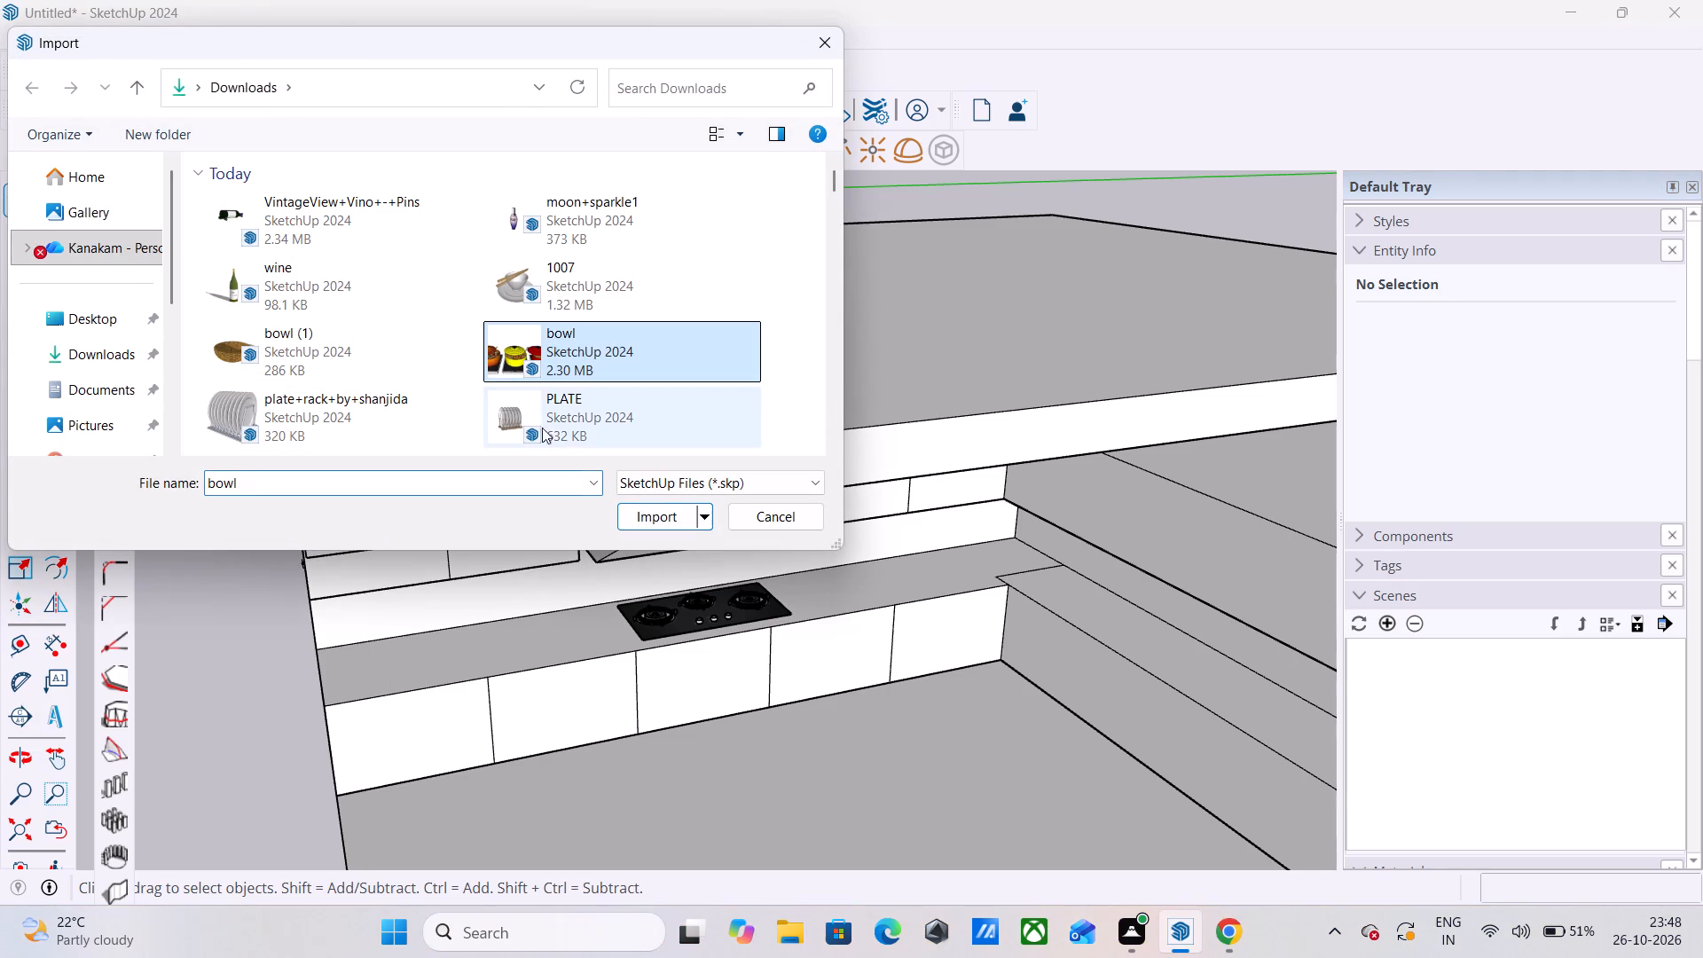
{"action": "left_click", "coordinate": [510, 401]}
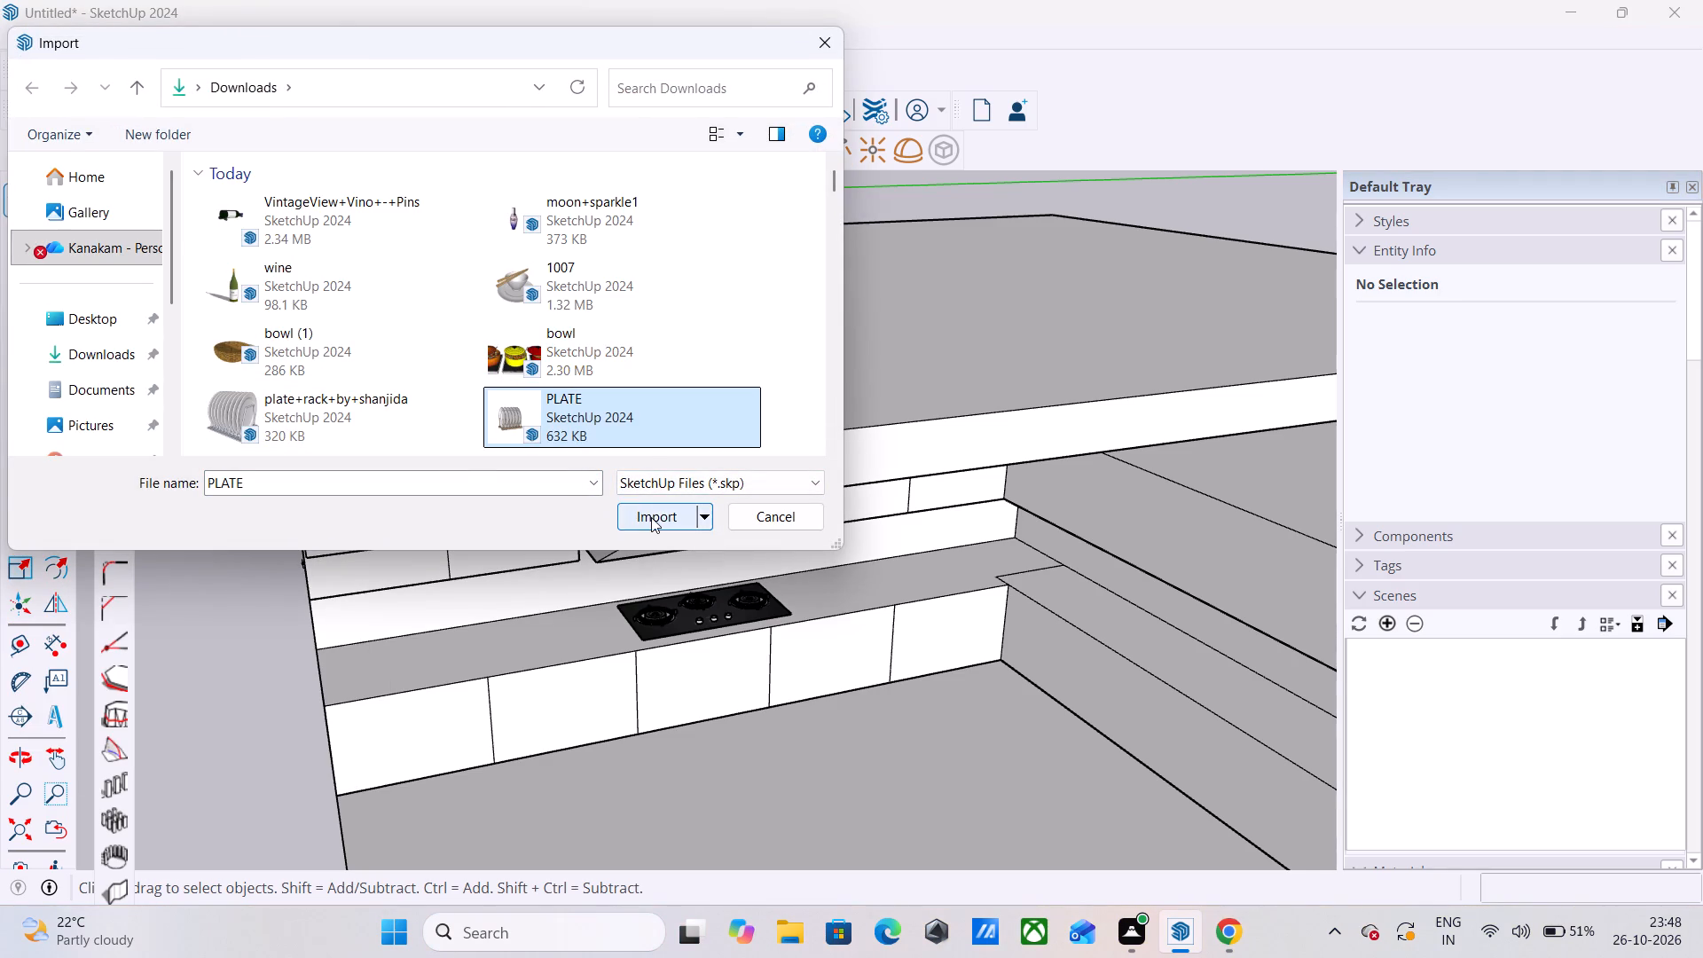
{"action": "left_click", "coordinate": [651, 517]}
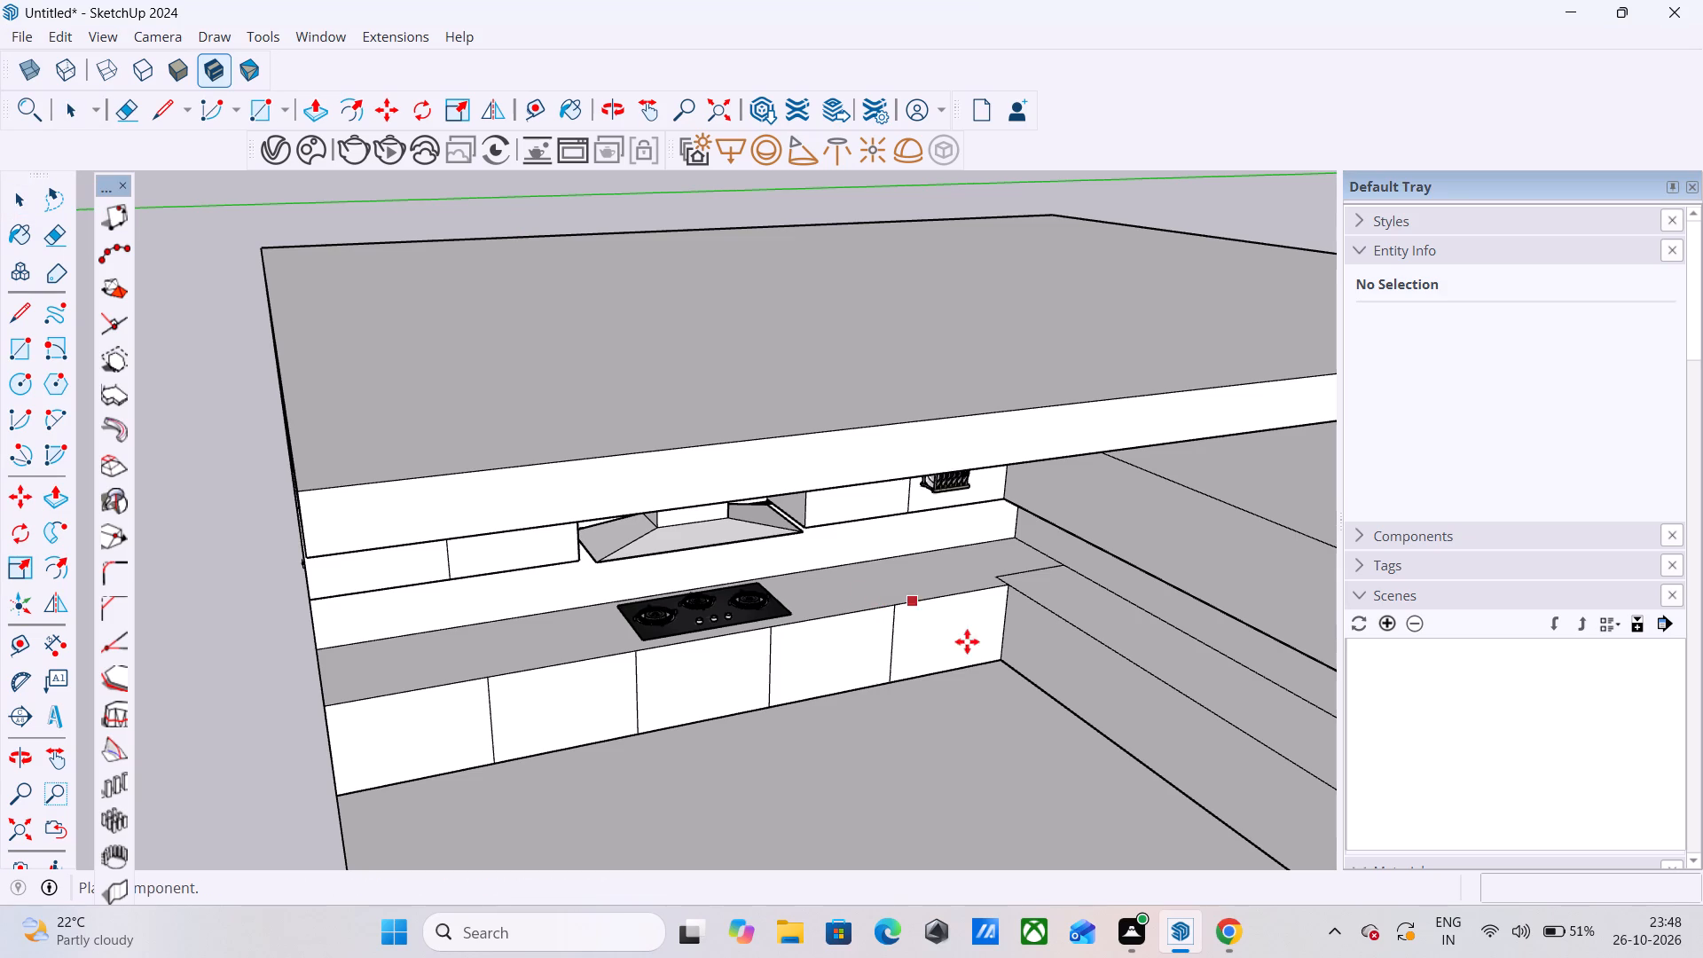
{"action": "scroll", "coordinate": [903, 663], "scroll_direction": "up", "scroll_amount": 10}
{"action": "left_click", "coordinate": [829, 728]}
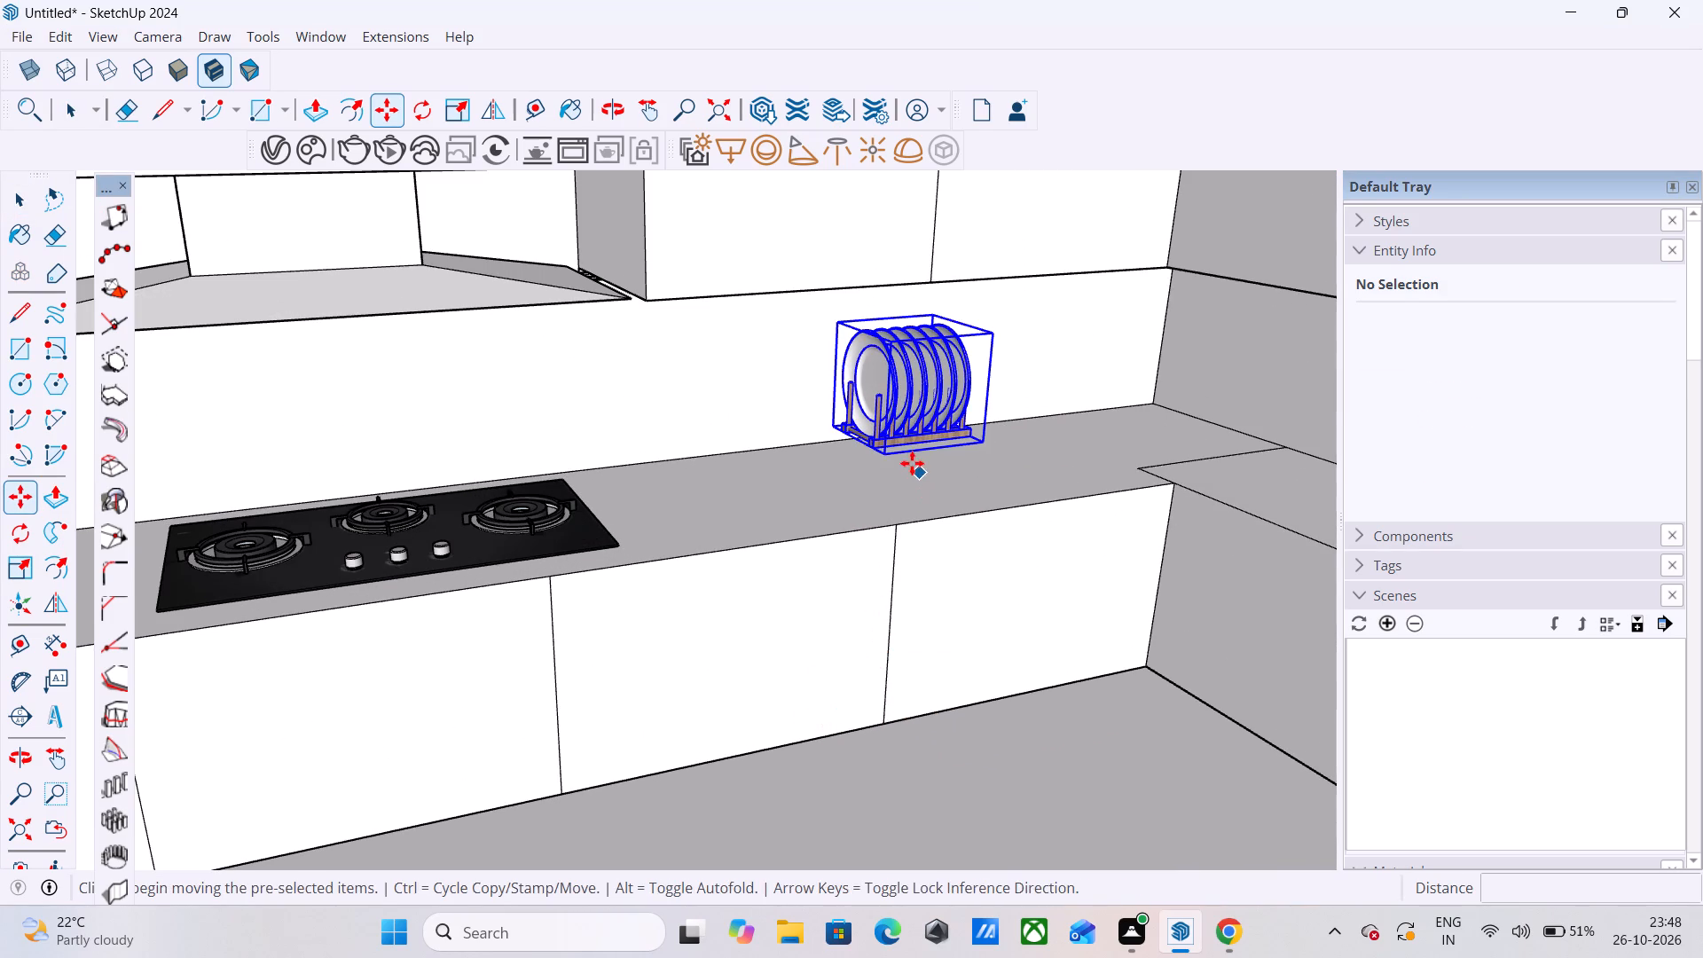
Move the plate rack down onto the countertop and shift it about 3 3/8" towards the stove.
{"action": "left_click", "coordinate": [884, 452]}
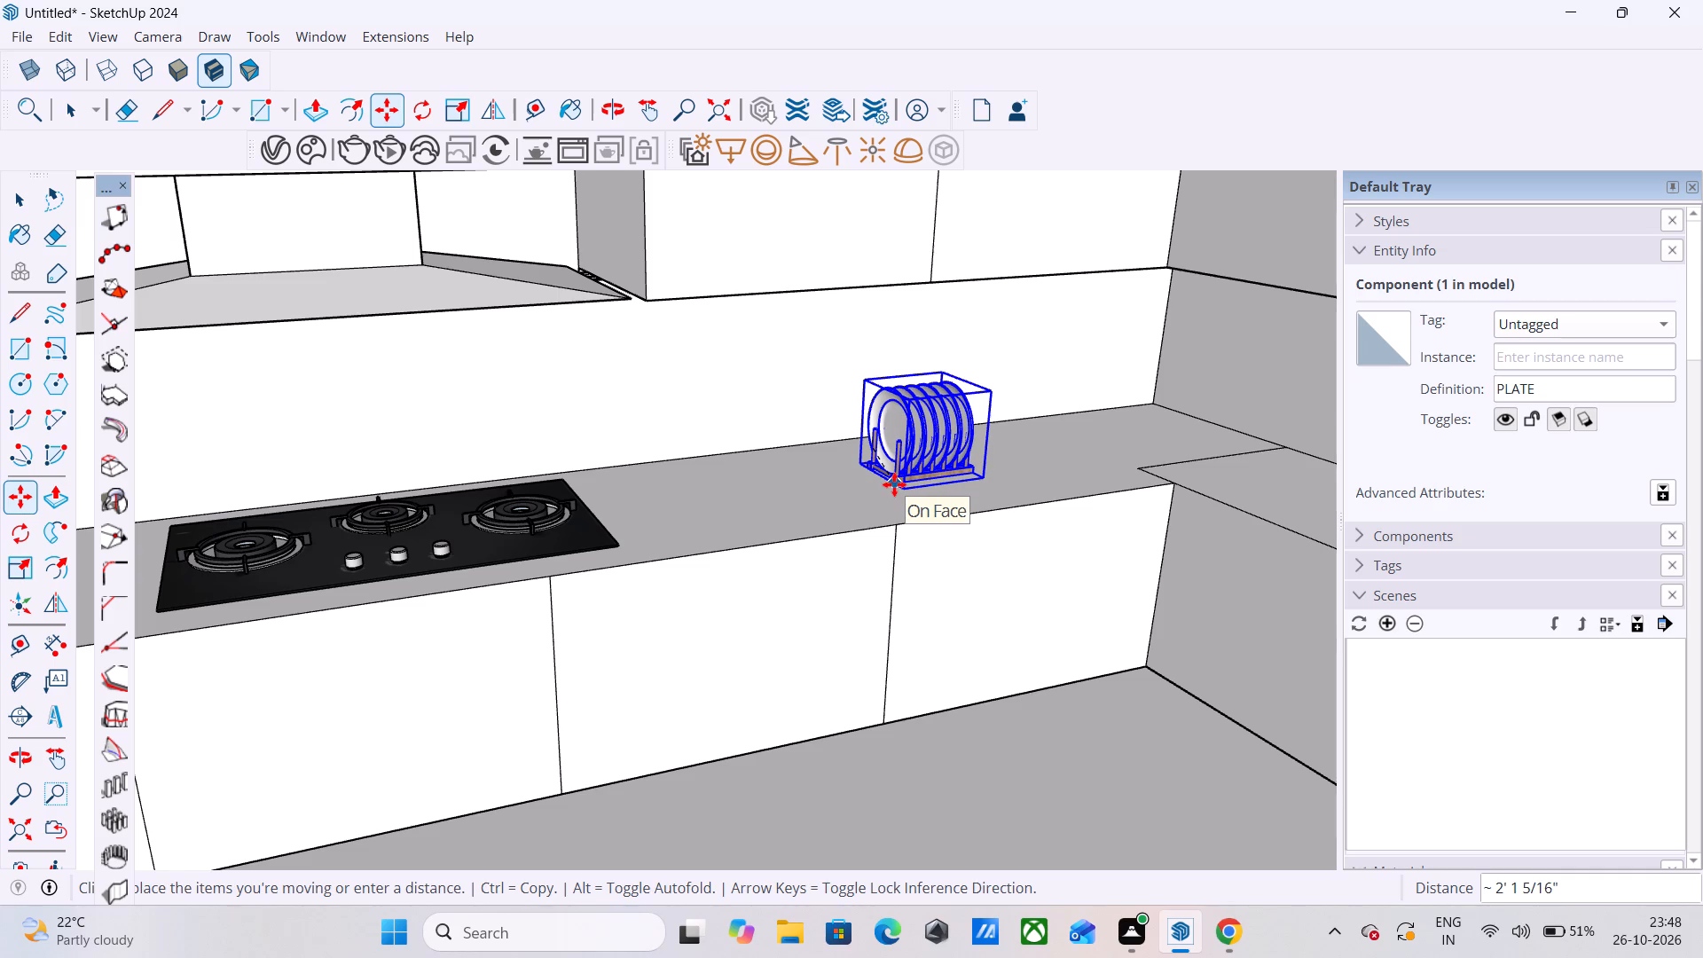
{"action": "left_click", "coordinate": [894, 486]}
{"action": "scroll", "coordinate": [993, 344], "scroll_direction": "up", "scroll_amount": 4}
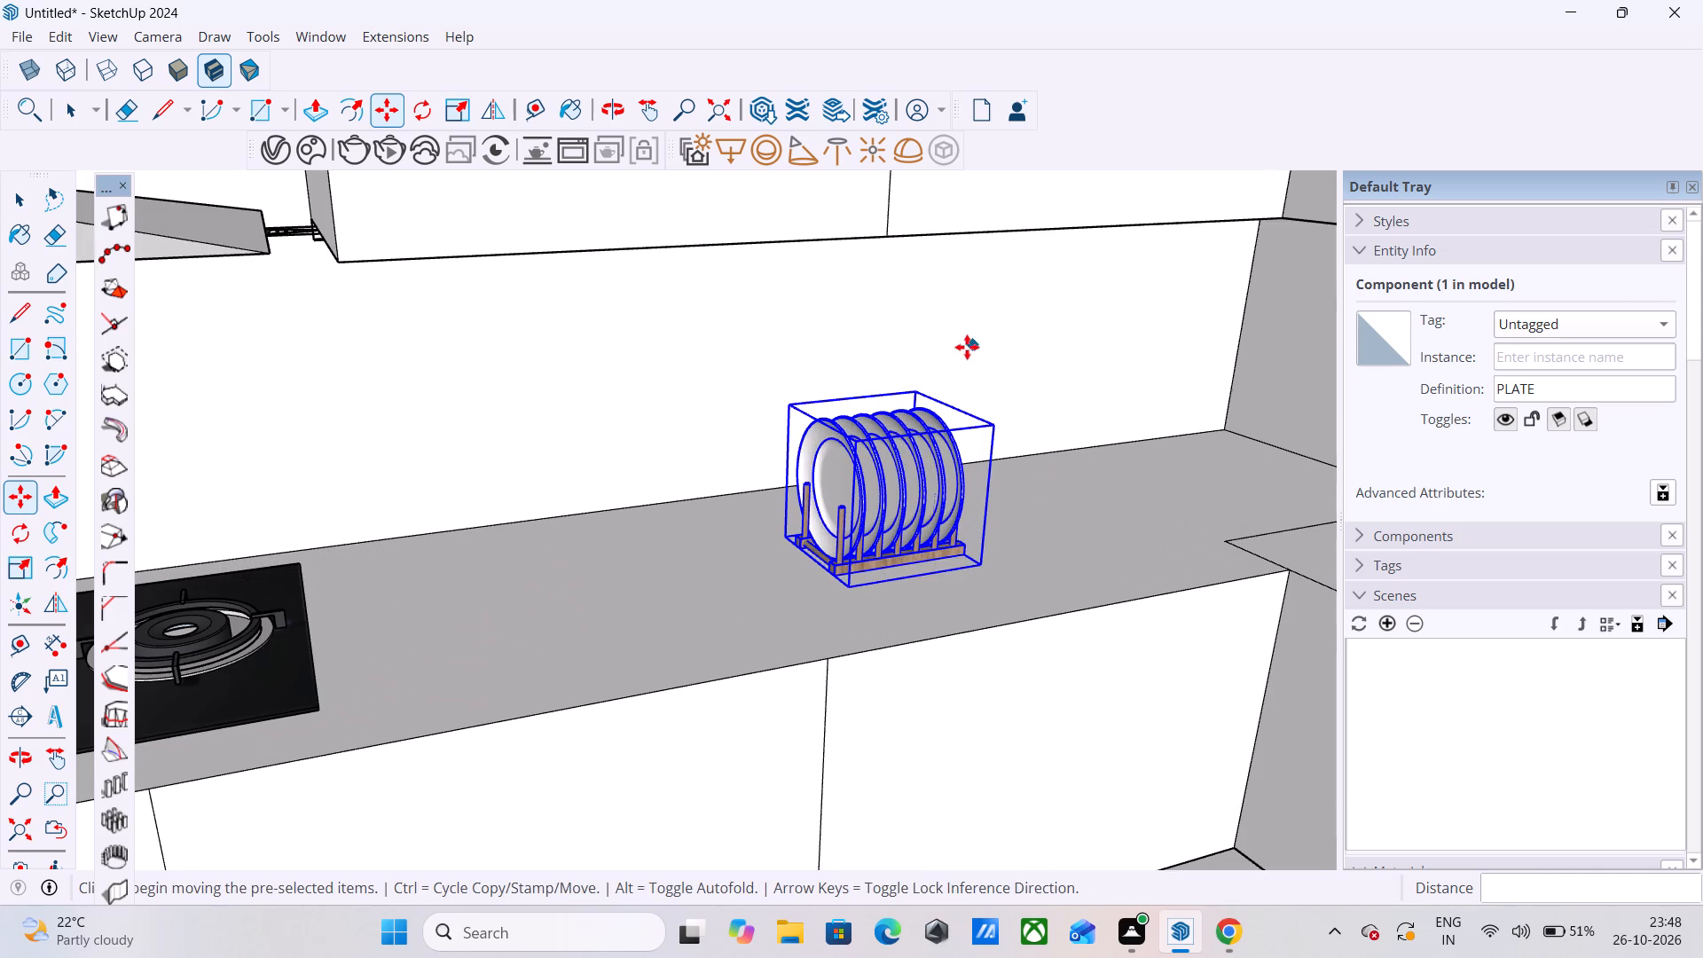
{"action": "scroll", "coordinate": [759, 510], "scroll_direction": "up", "scroll_amount": 6}
{"action": "left_click", "coordinate": [807, 555]}
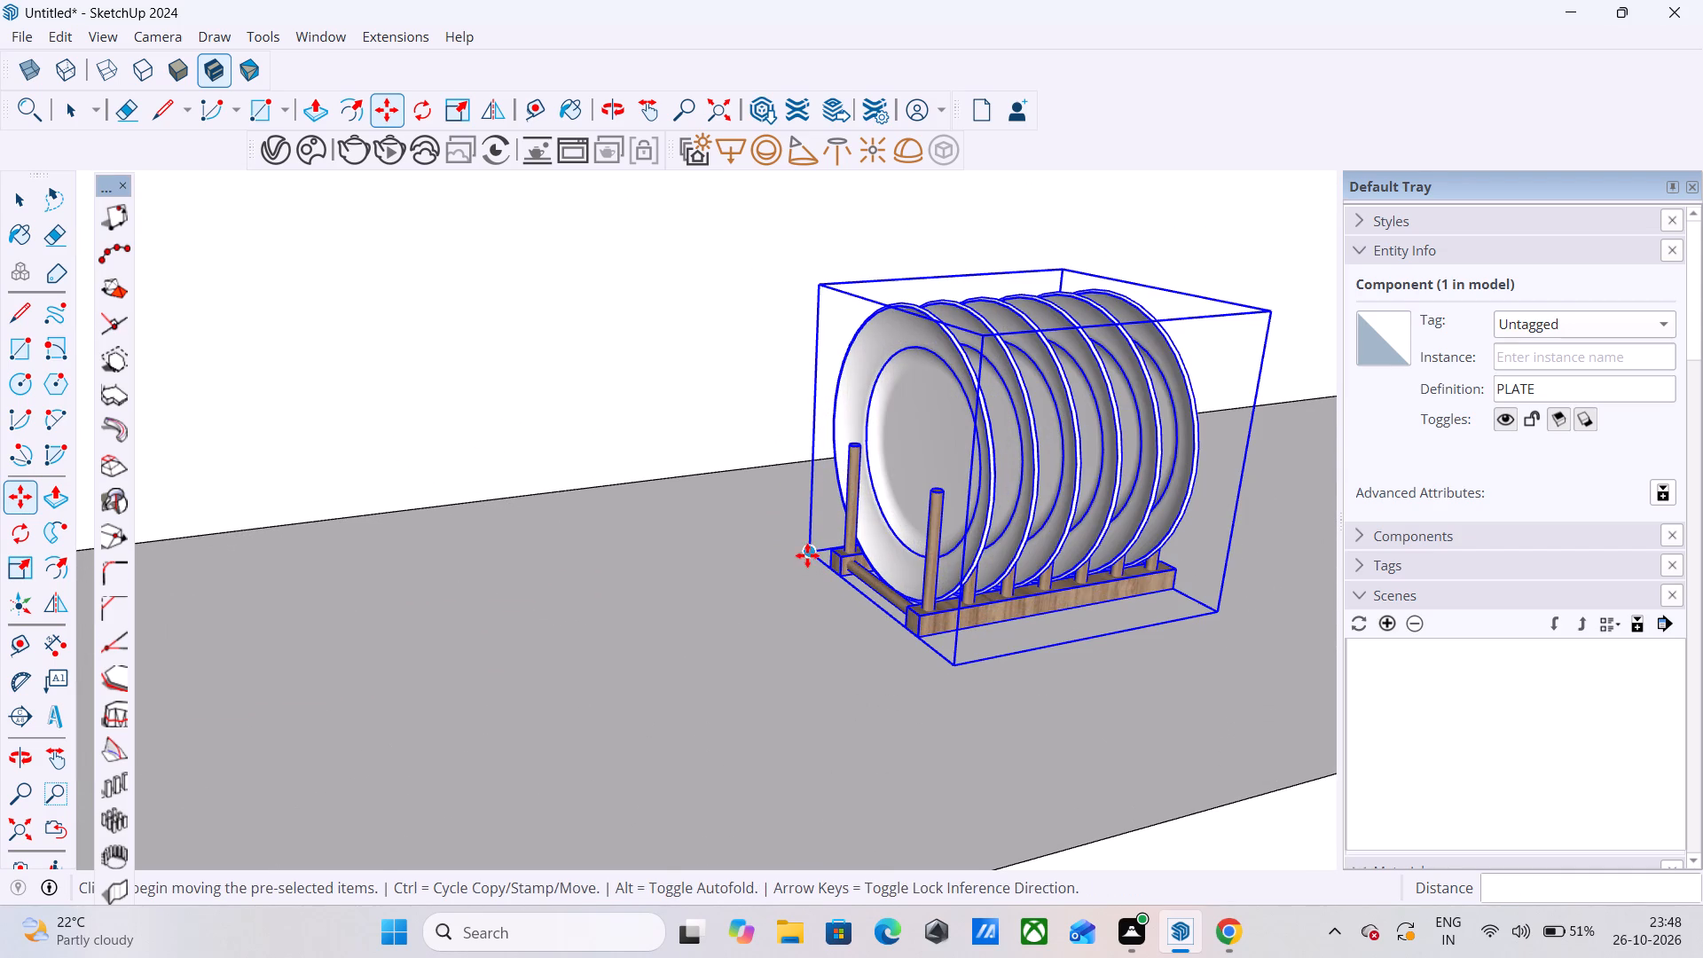
{"action": "left_click", "coordinate": [776, 523]}
{"action": "scroll", "coordinate": [618, 508], "scroll_direction": "down", "scroll_amount": 11}
{"action": "scroll", "coordinate": [1017, 389], "scroll_direction": "down", "scroll_amount": 3}
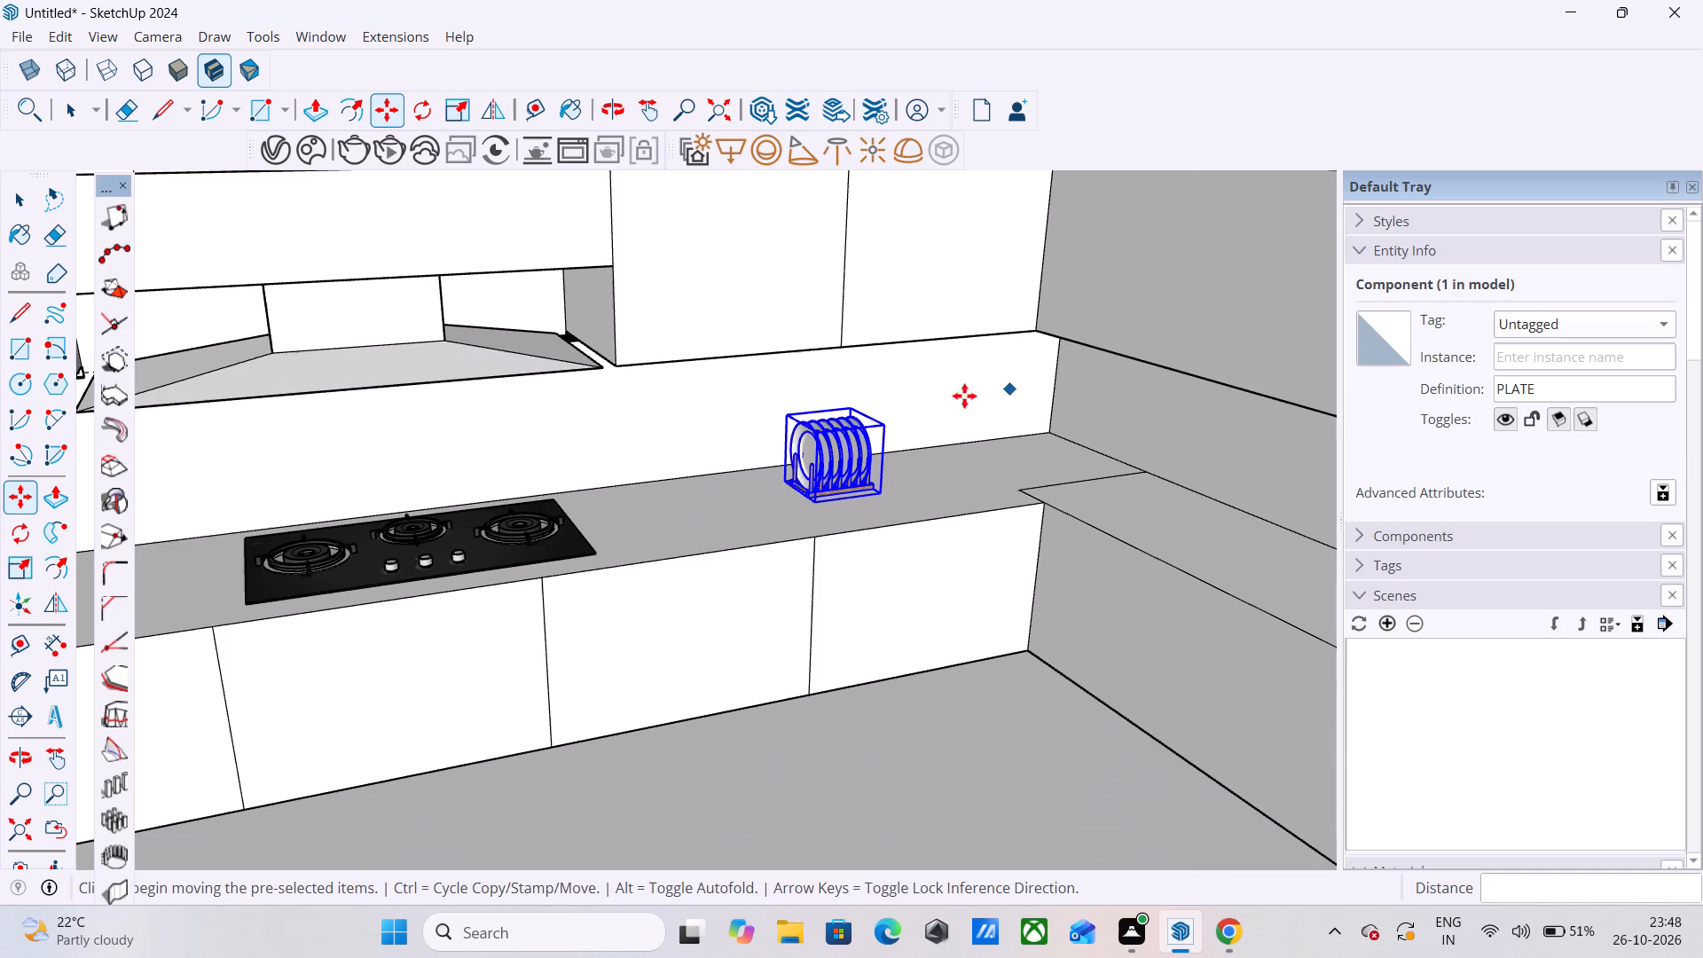
Stretch the plate rack lengthwise along the green axis by a factor of about 1.56.
{"action": "left_click", "coordinate": [31, 550]}
{"action": "left_click", "coordinate": [18, 564]}
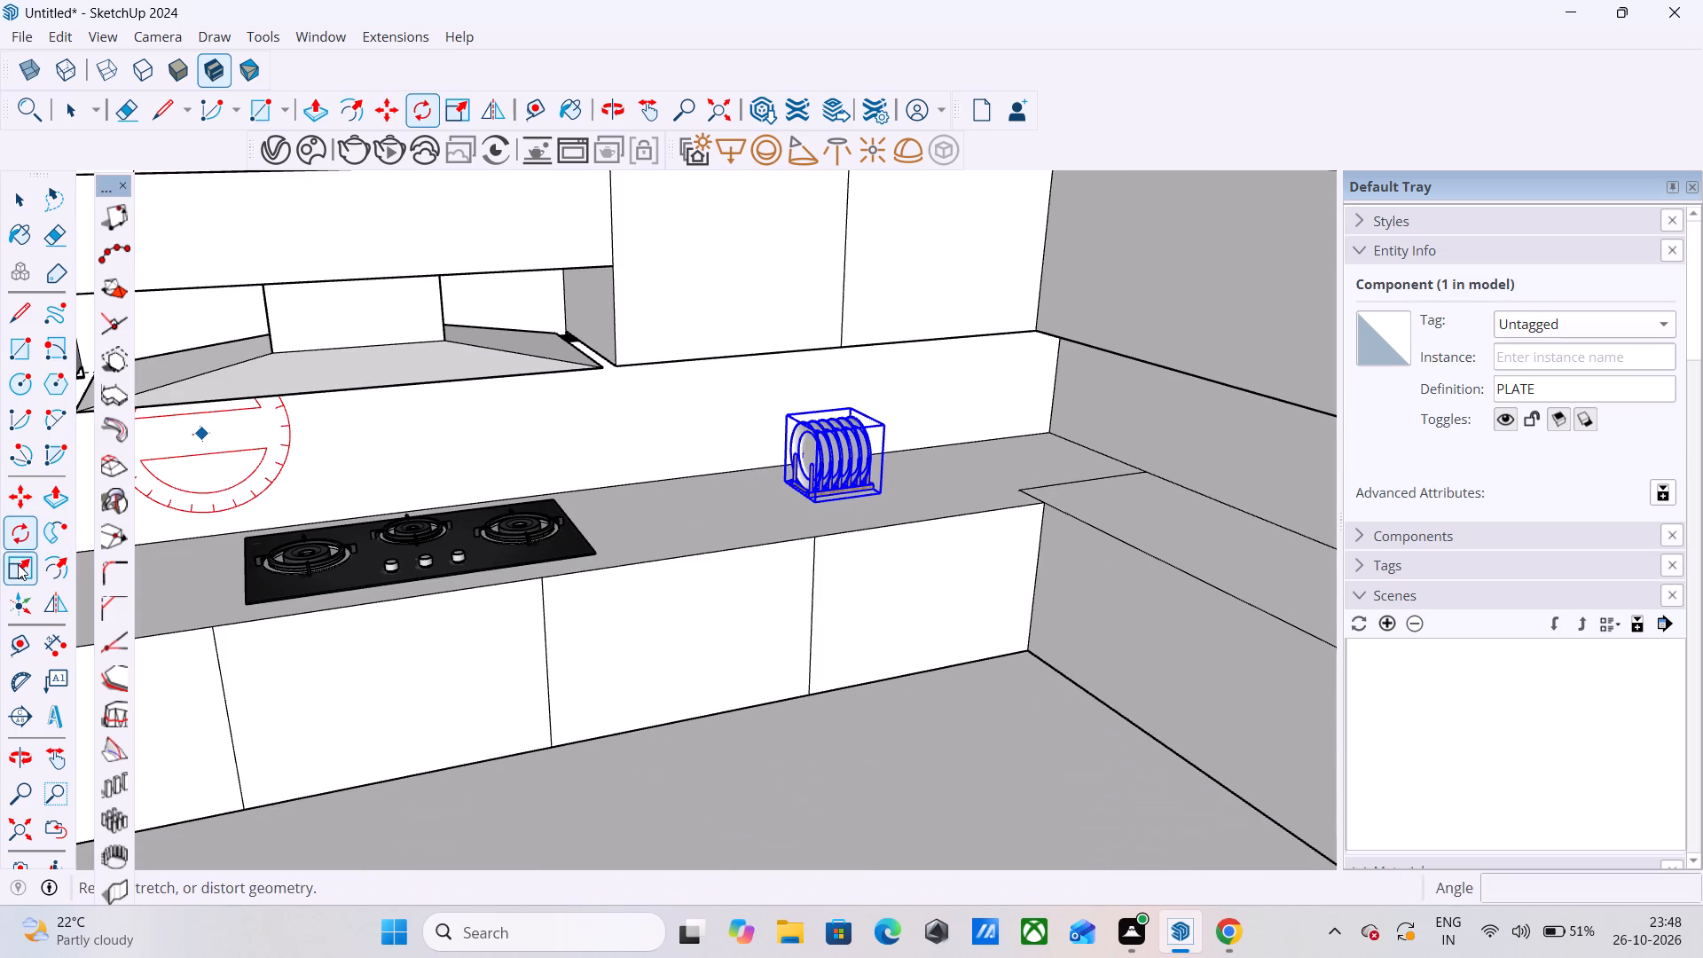
{"action": "scroll", "coordinate": [804, 440], "scroll_direction": "up", "scroll_amount": 4}
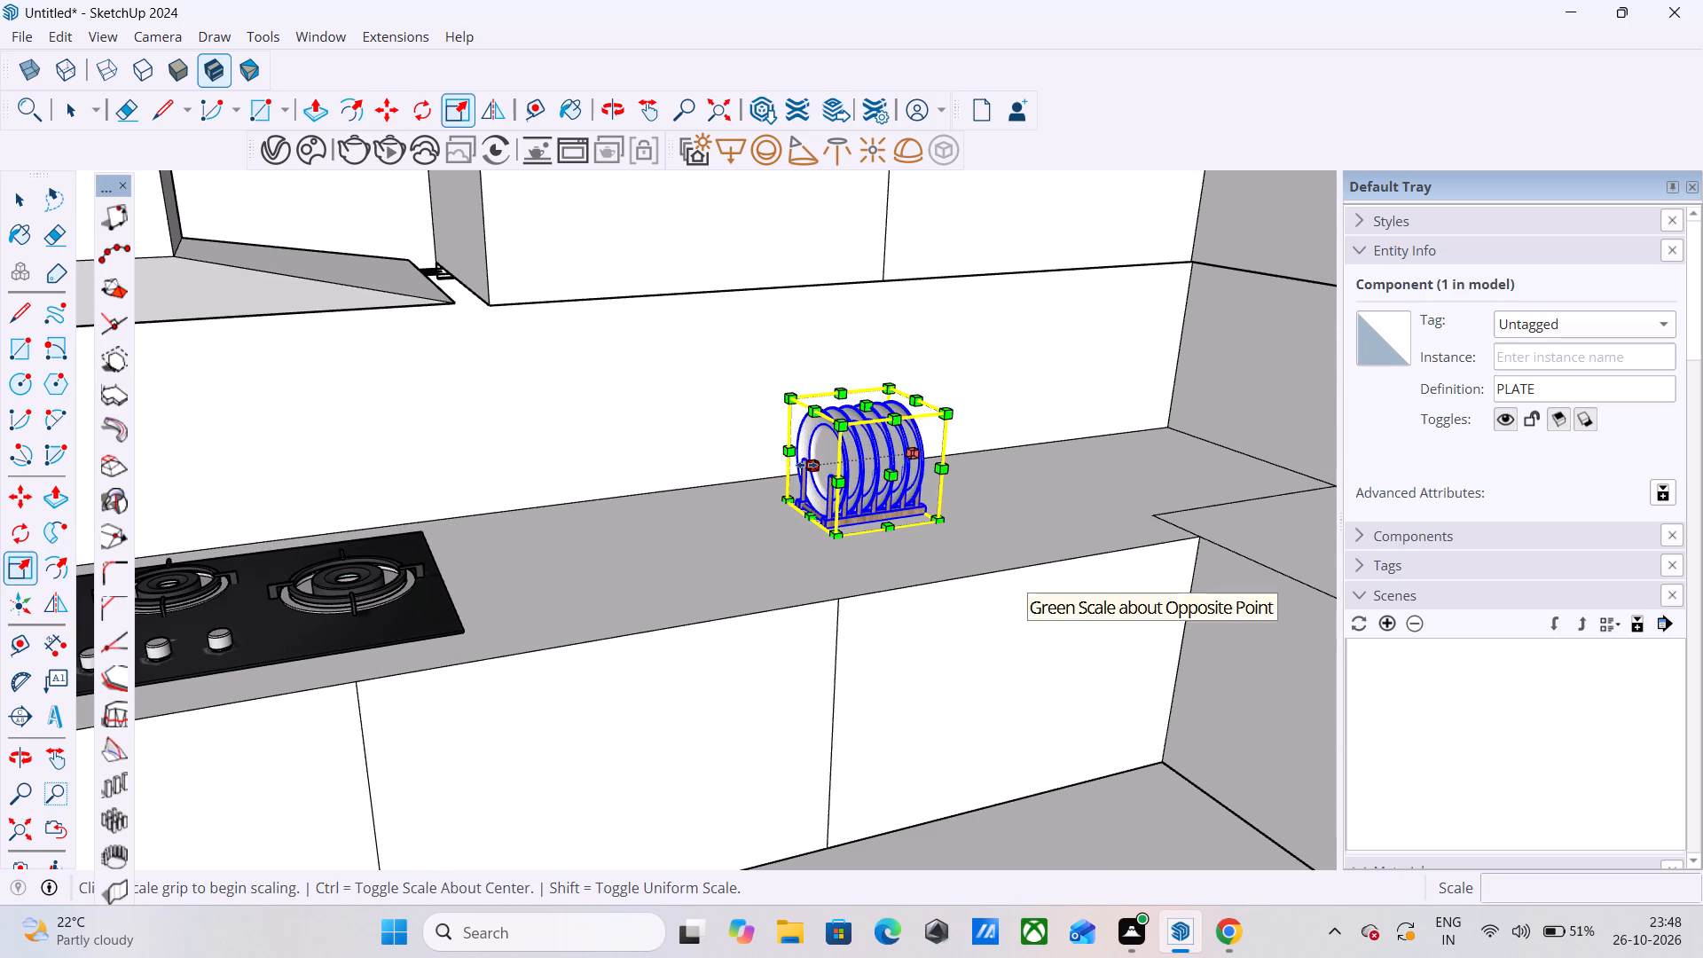
{"action": "left_click", "coordinate": [806, 465]}
{"action": "left_click", "coordinate": [756, 486]}
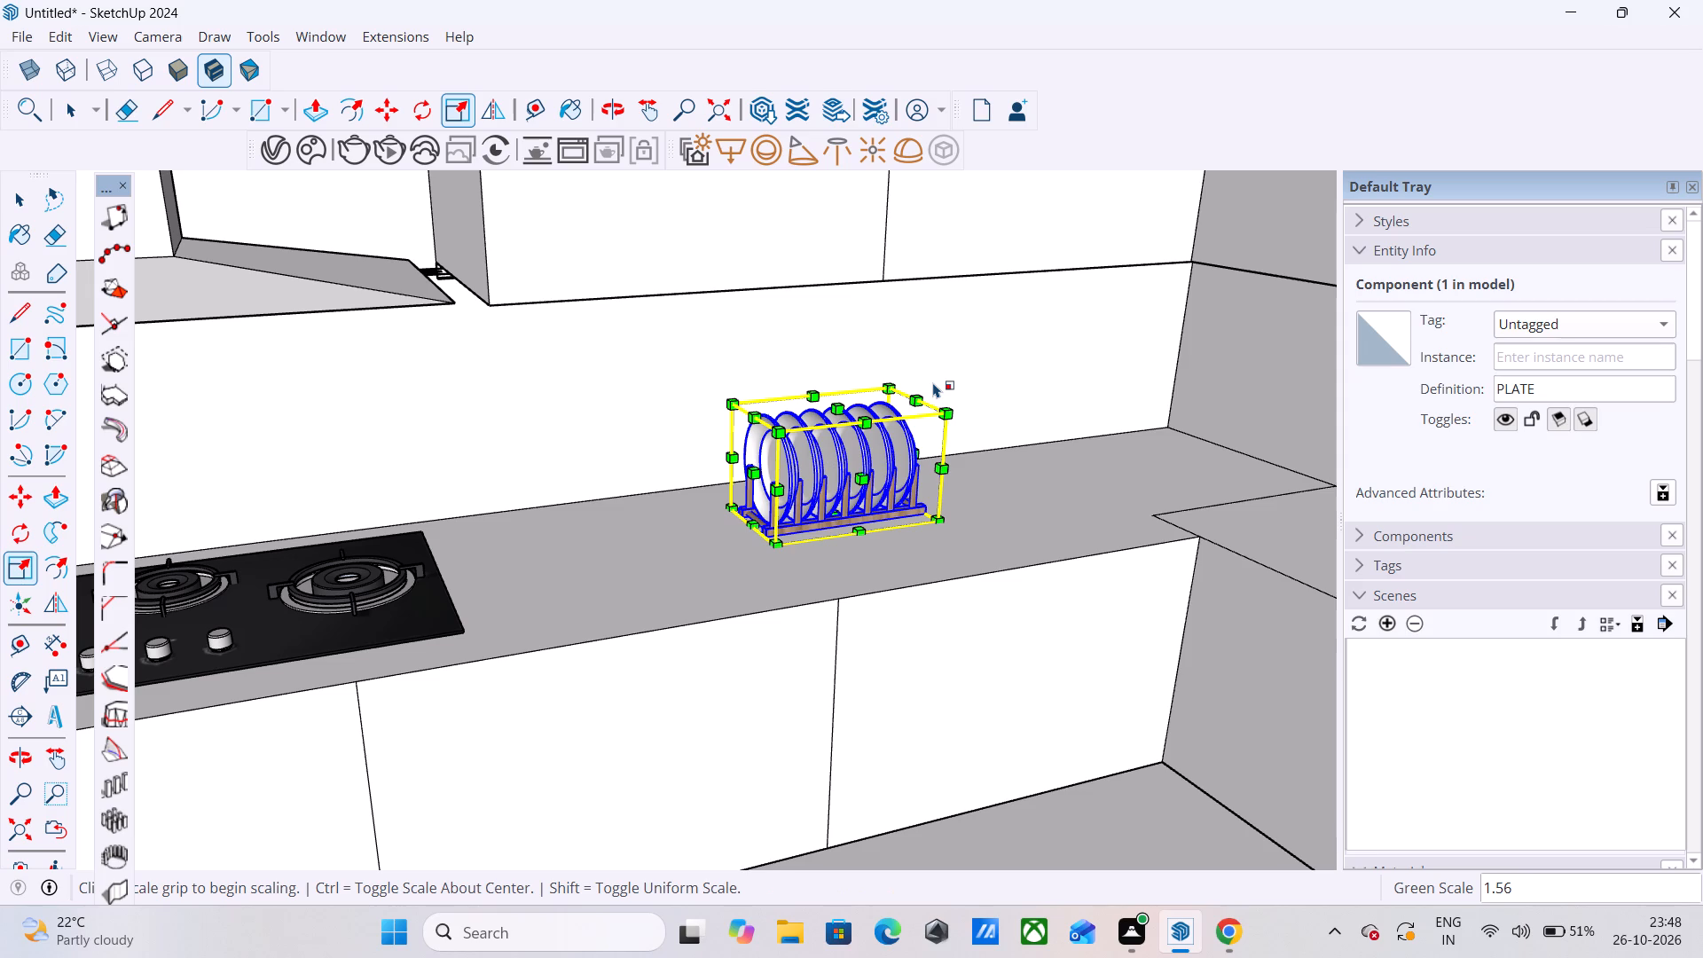
{"action": "scroll", "coordinate": [933, 382], "scroll_direction": "down", "scroll_amount": 3}
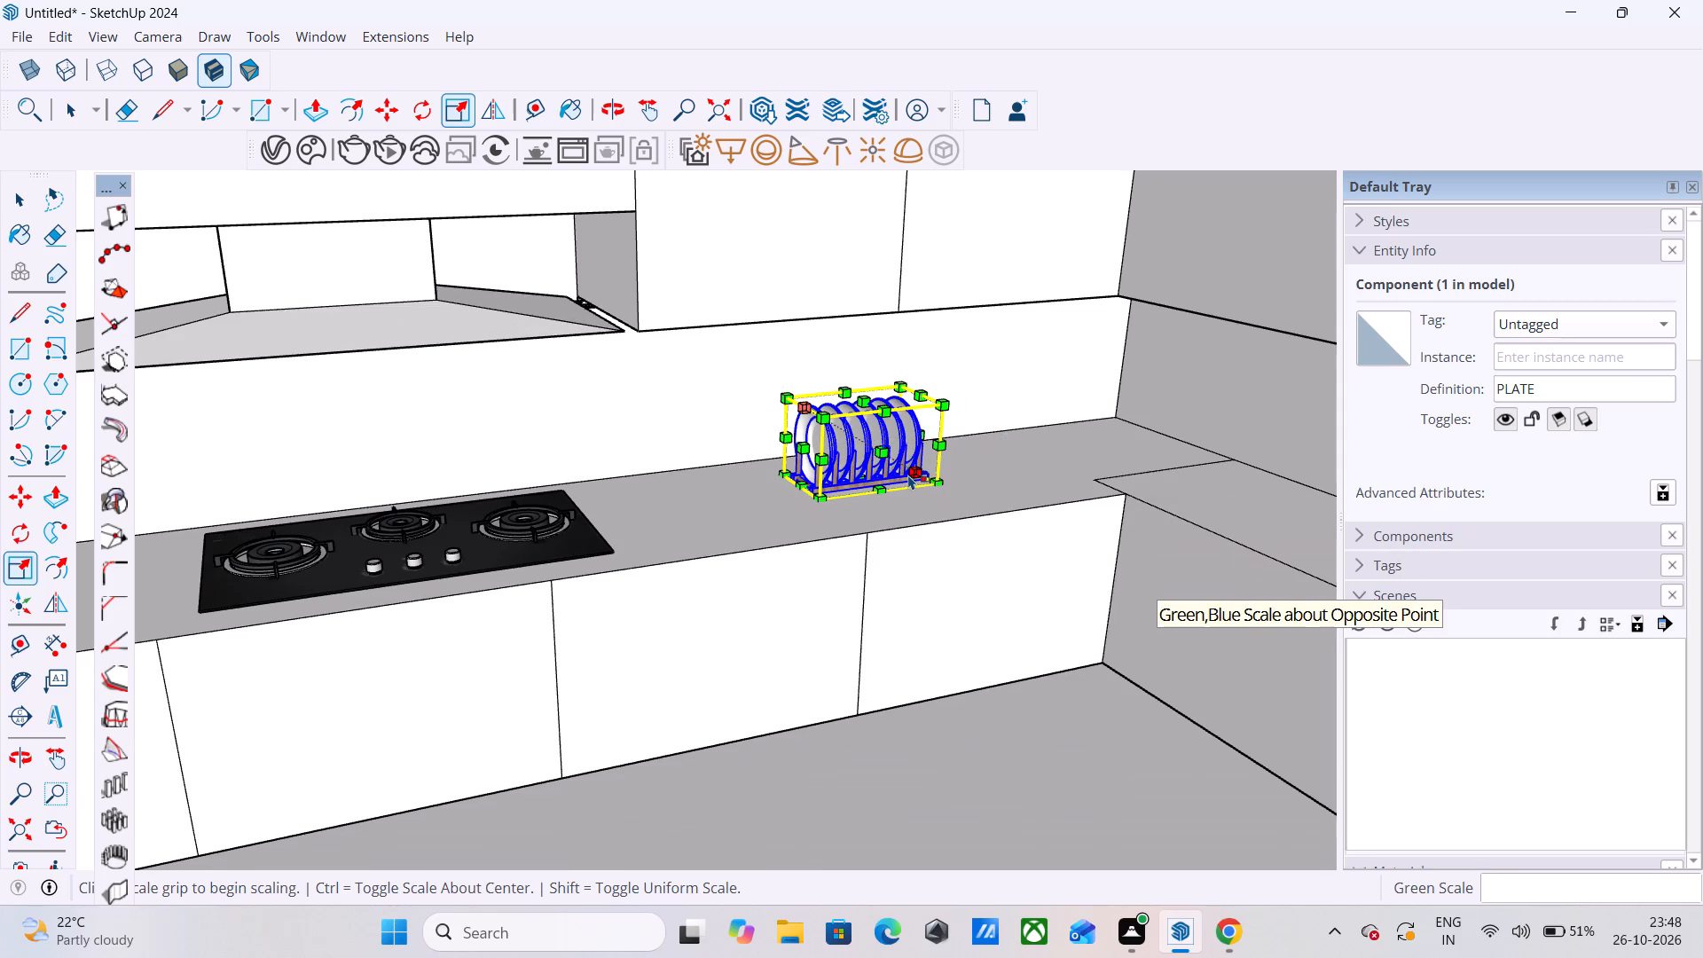
Move the plate rack about 8 5/16" along the countertop, away from the stove and towards the corner.
{"action": "key", "text": "m"}
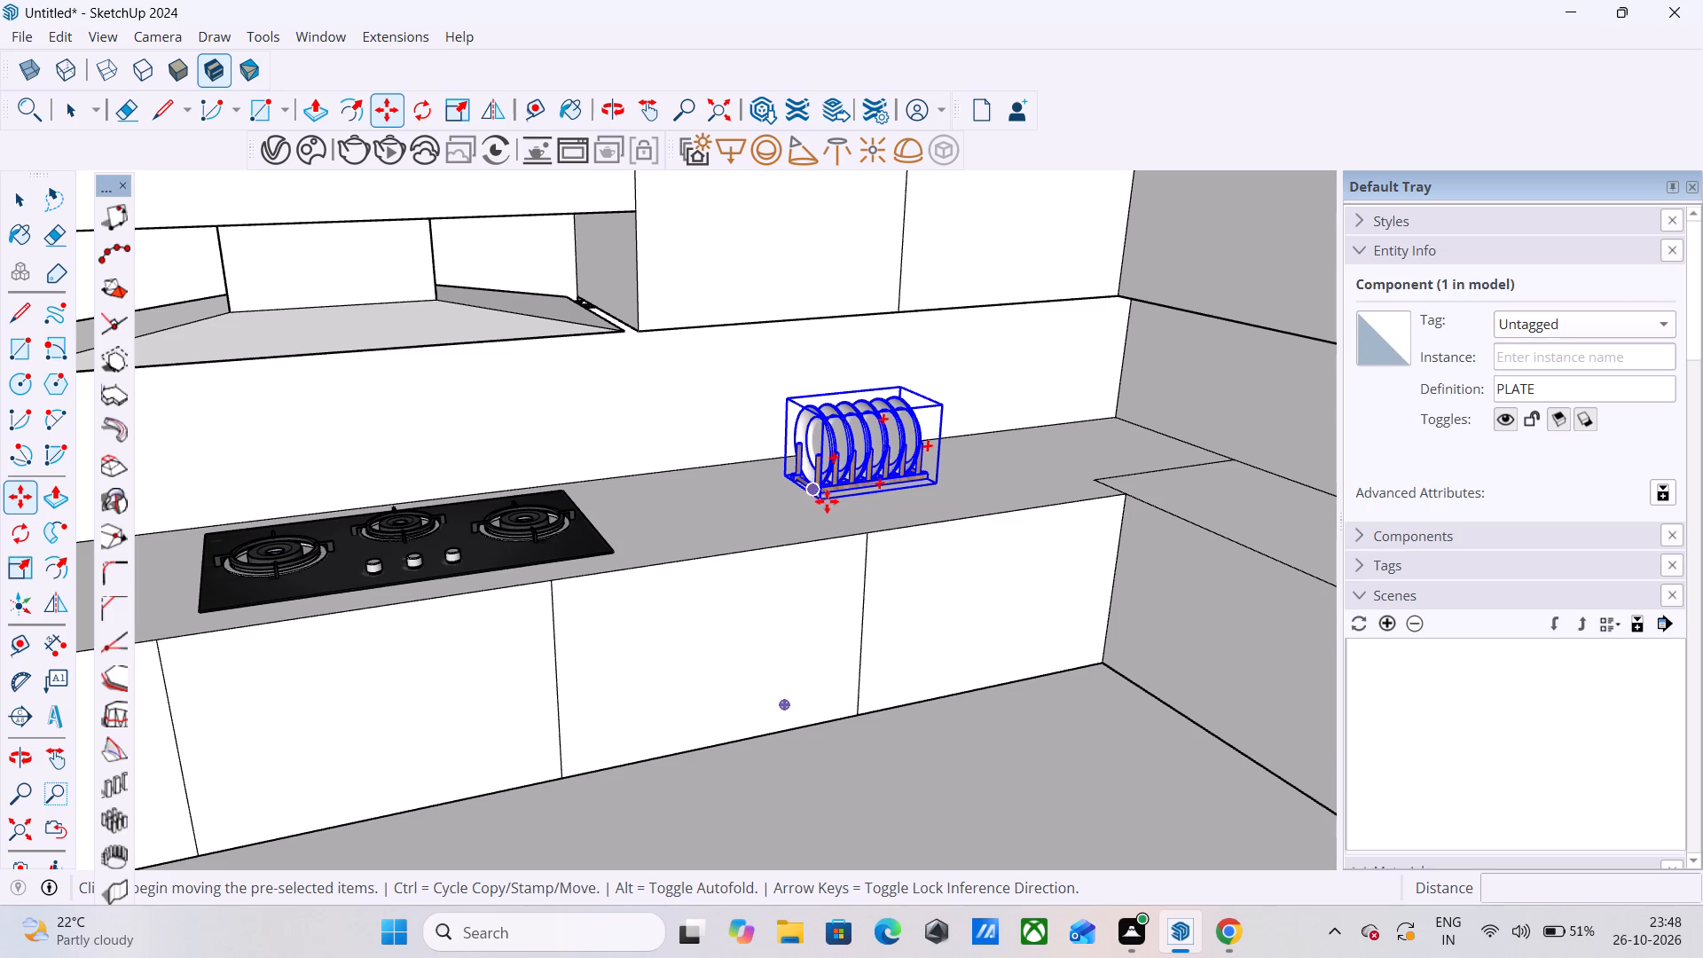
{"action": "left_click", "coordinate": [828, 503]}
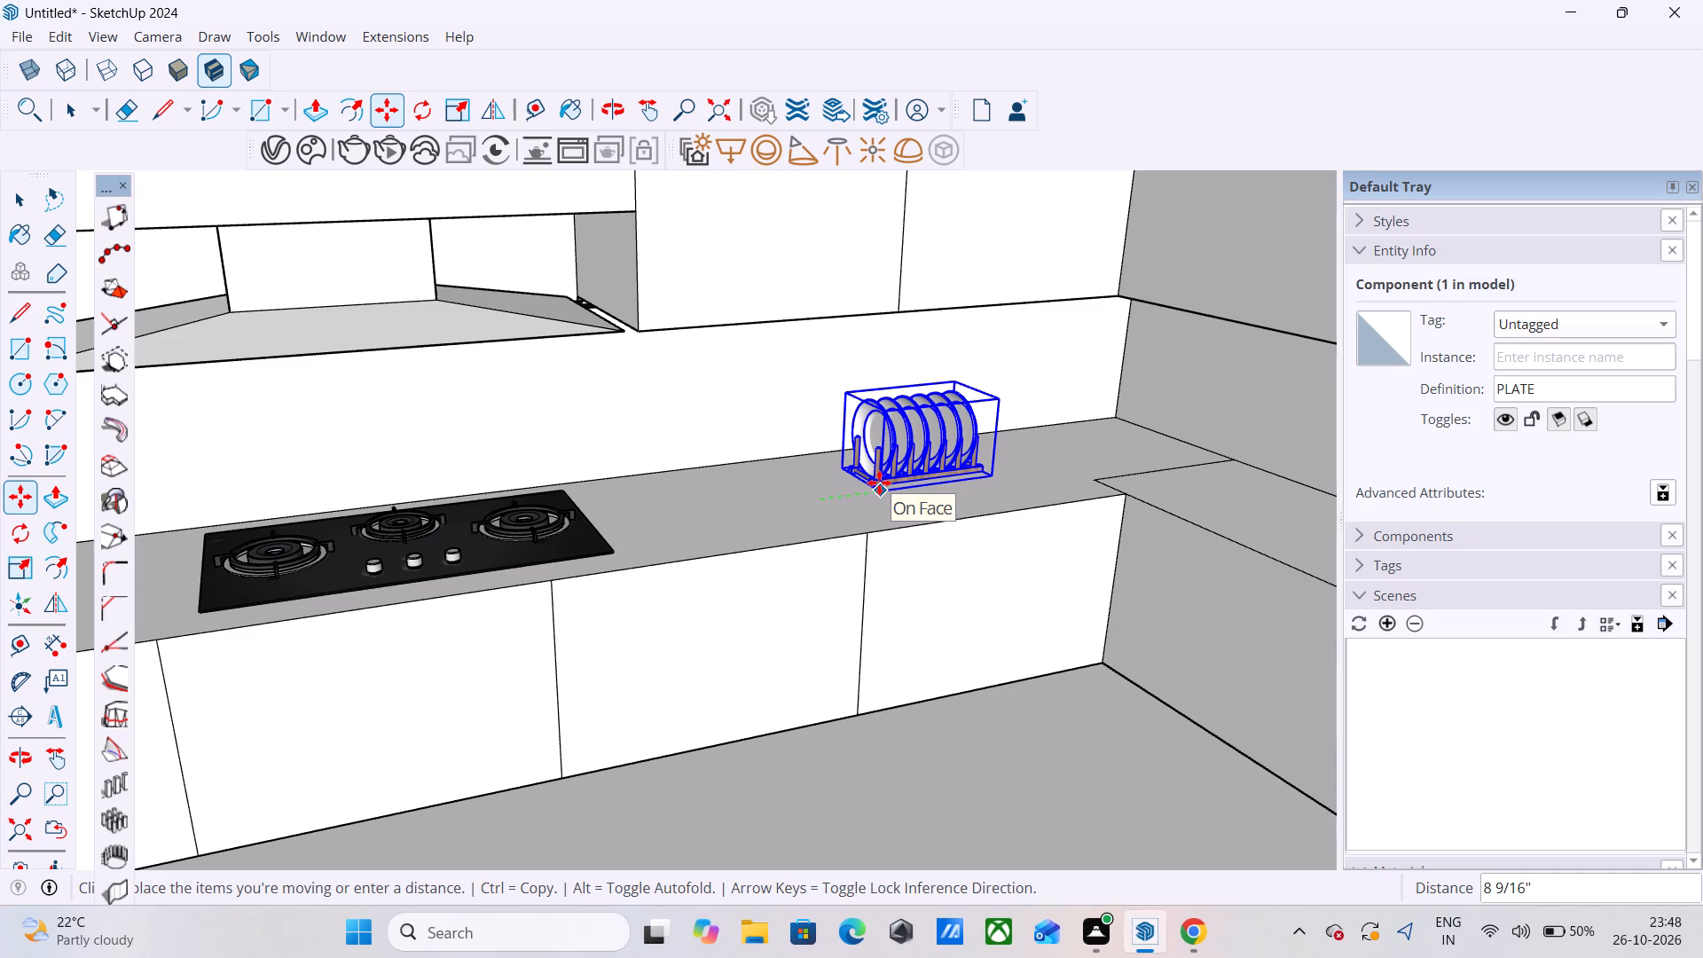
{"action": "left_click", "coordinate": [878, 483]}
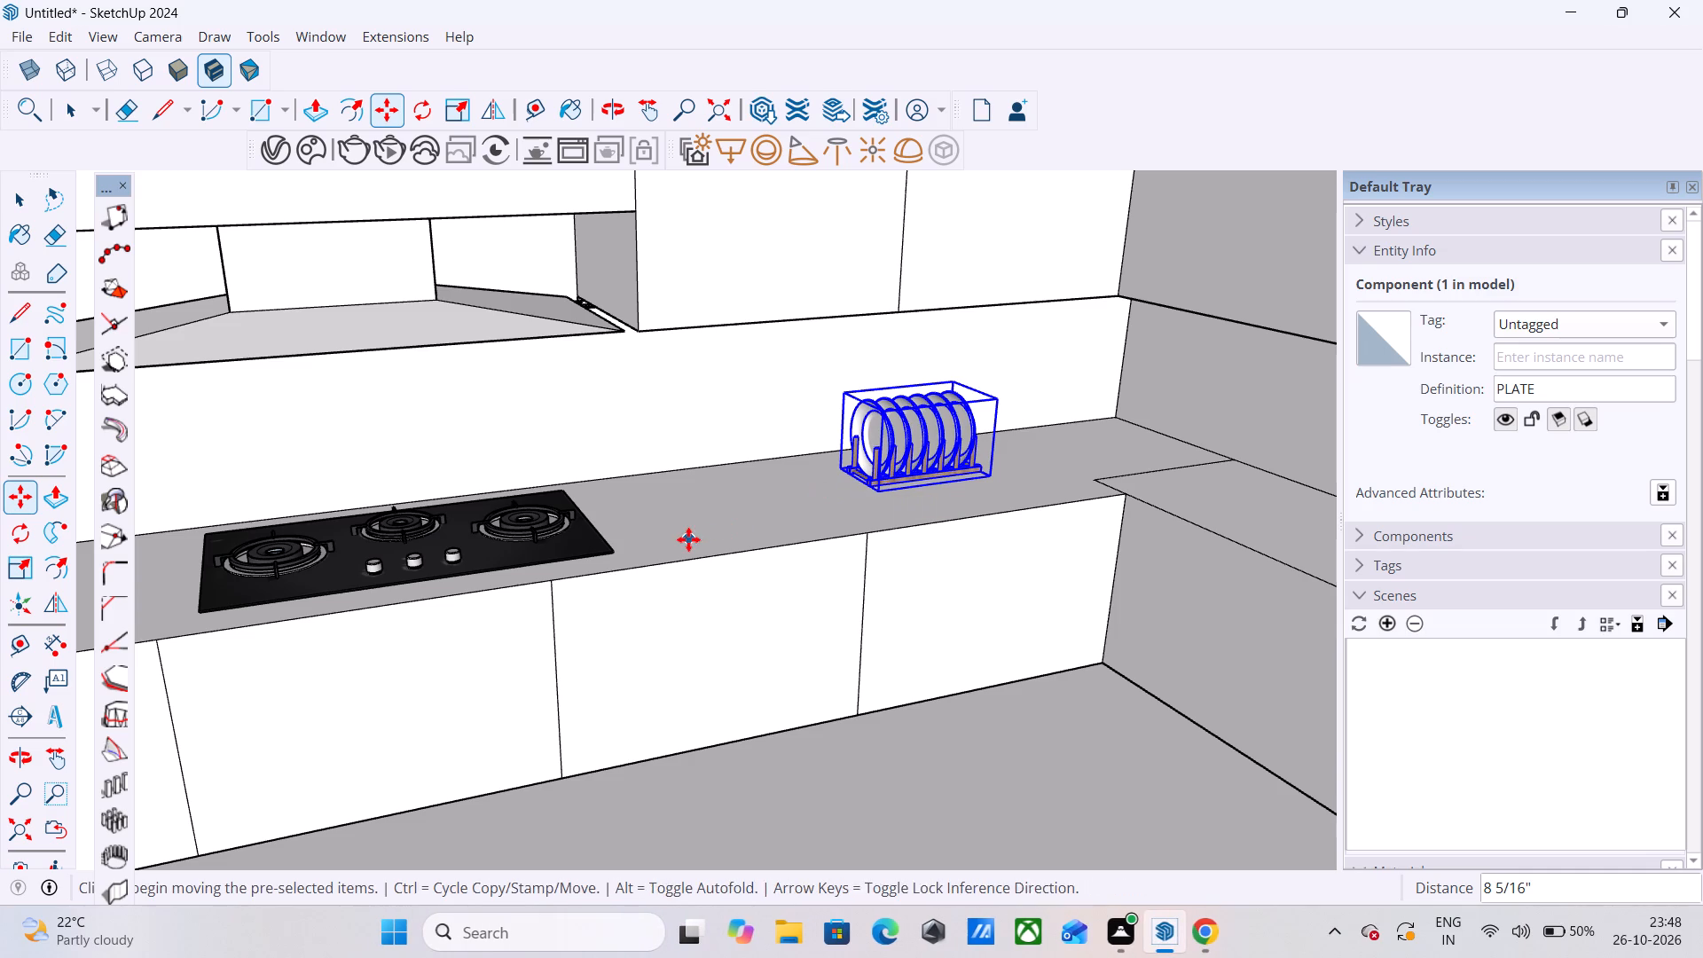
{"action": "key", "text": "space"}
{"action": "left_click", "coordinate": [857, 671]}
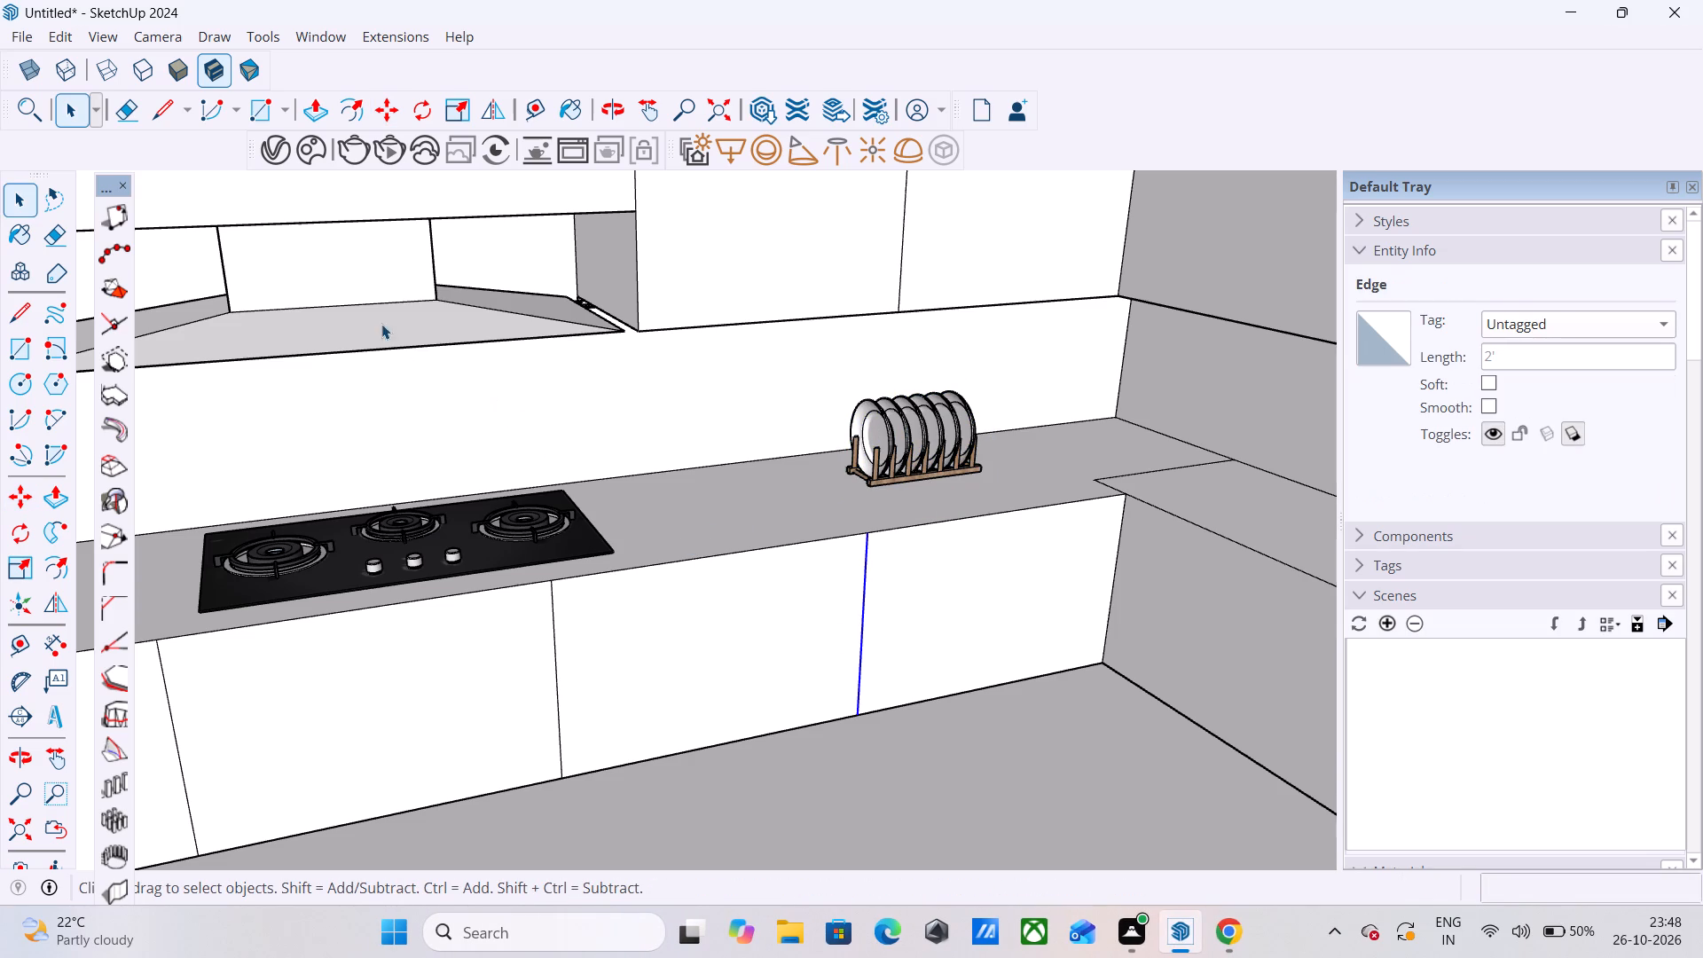
Import the bowl (1) model from Downloads into the kitchen model.
{"action": "left_click", "coordinate": [12, 37]}
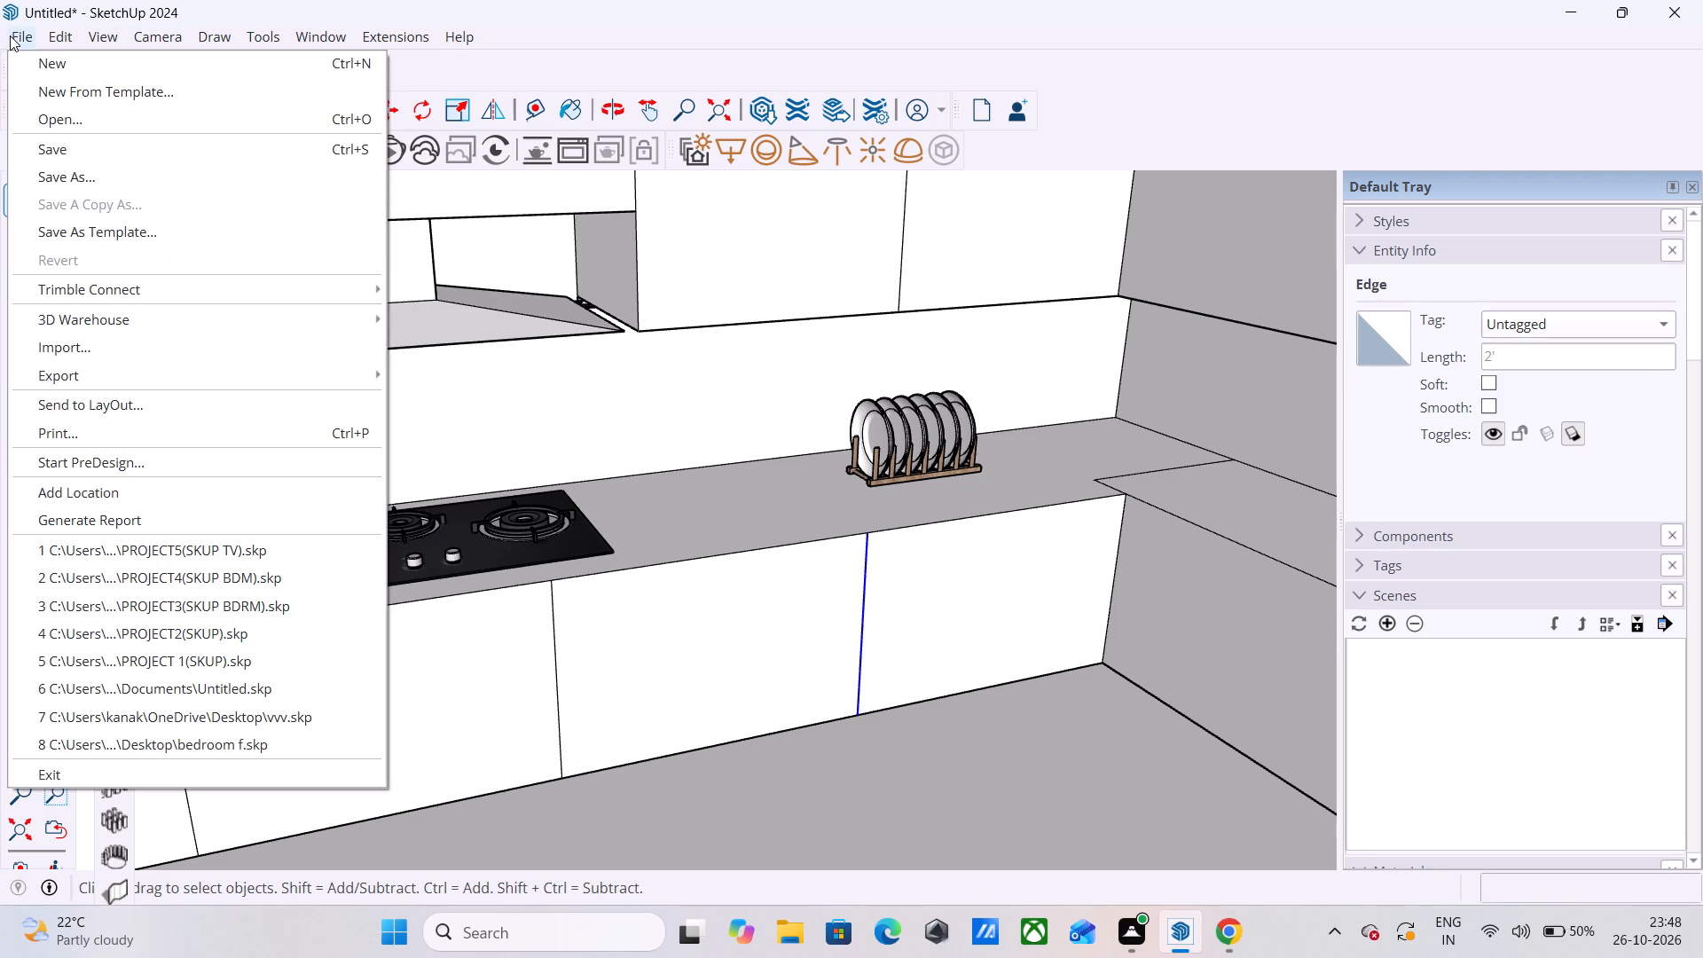
{"action": "left_click", "coordinate": [103, 353]}
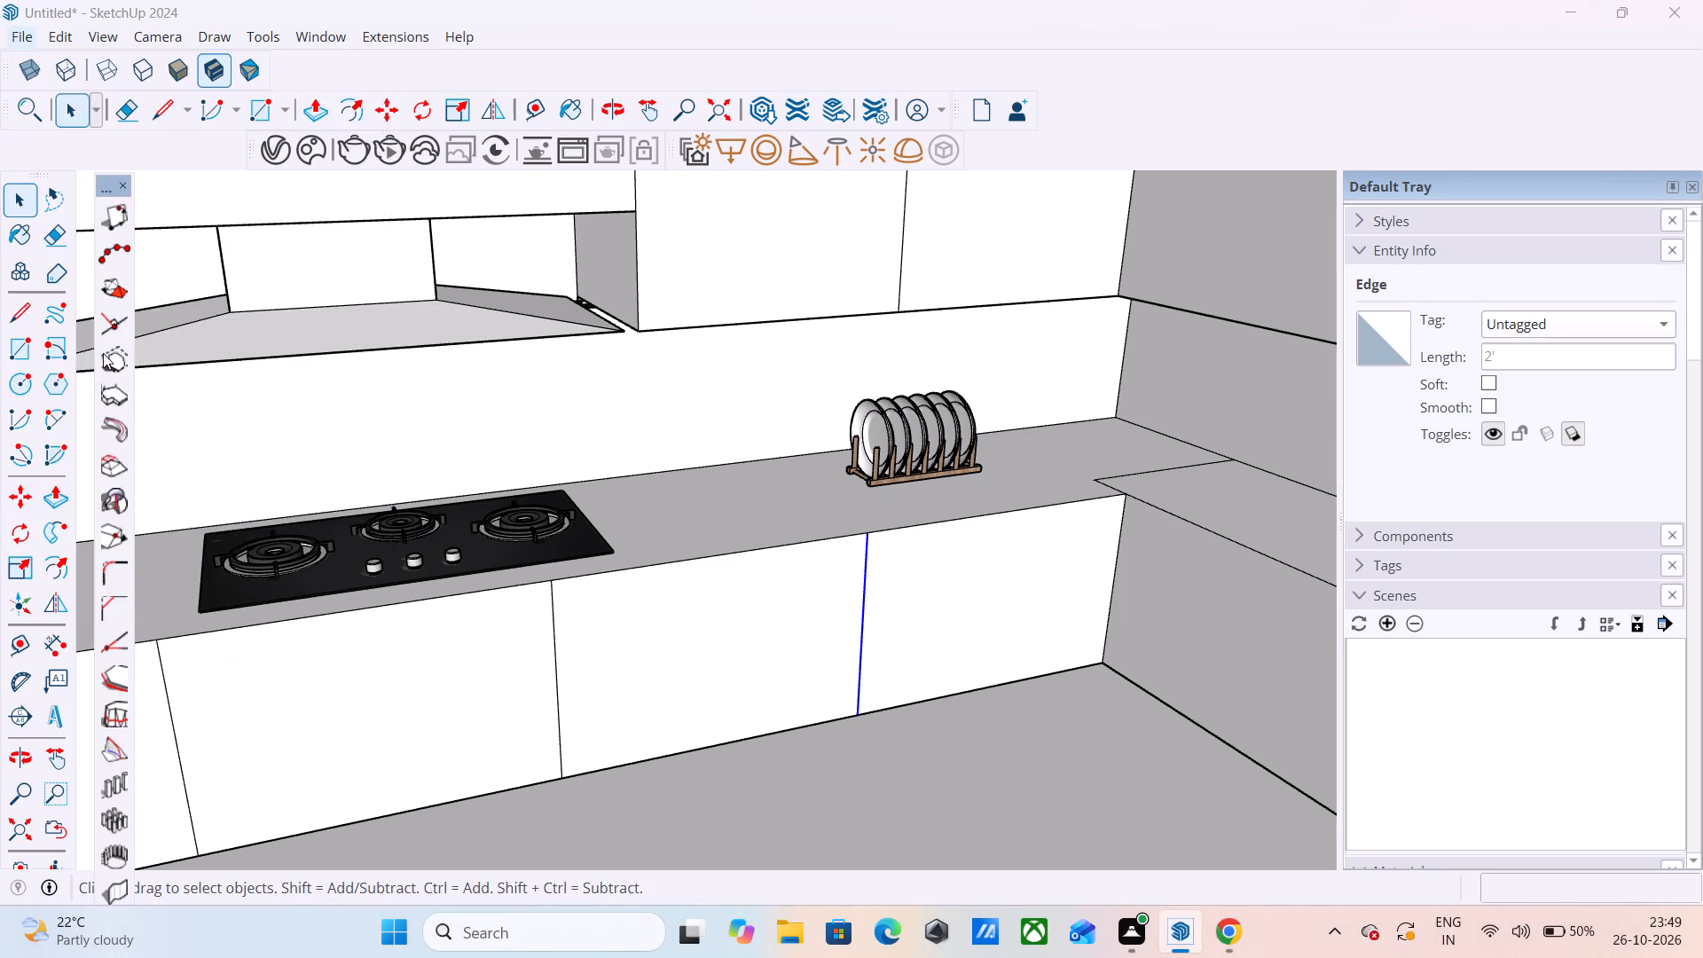
{"action": "scroll", "coordinate": [613, 294], "scroll_direction": "down", "scroll_amount": 3}
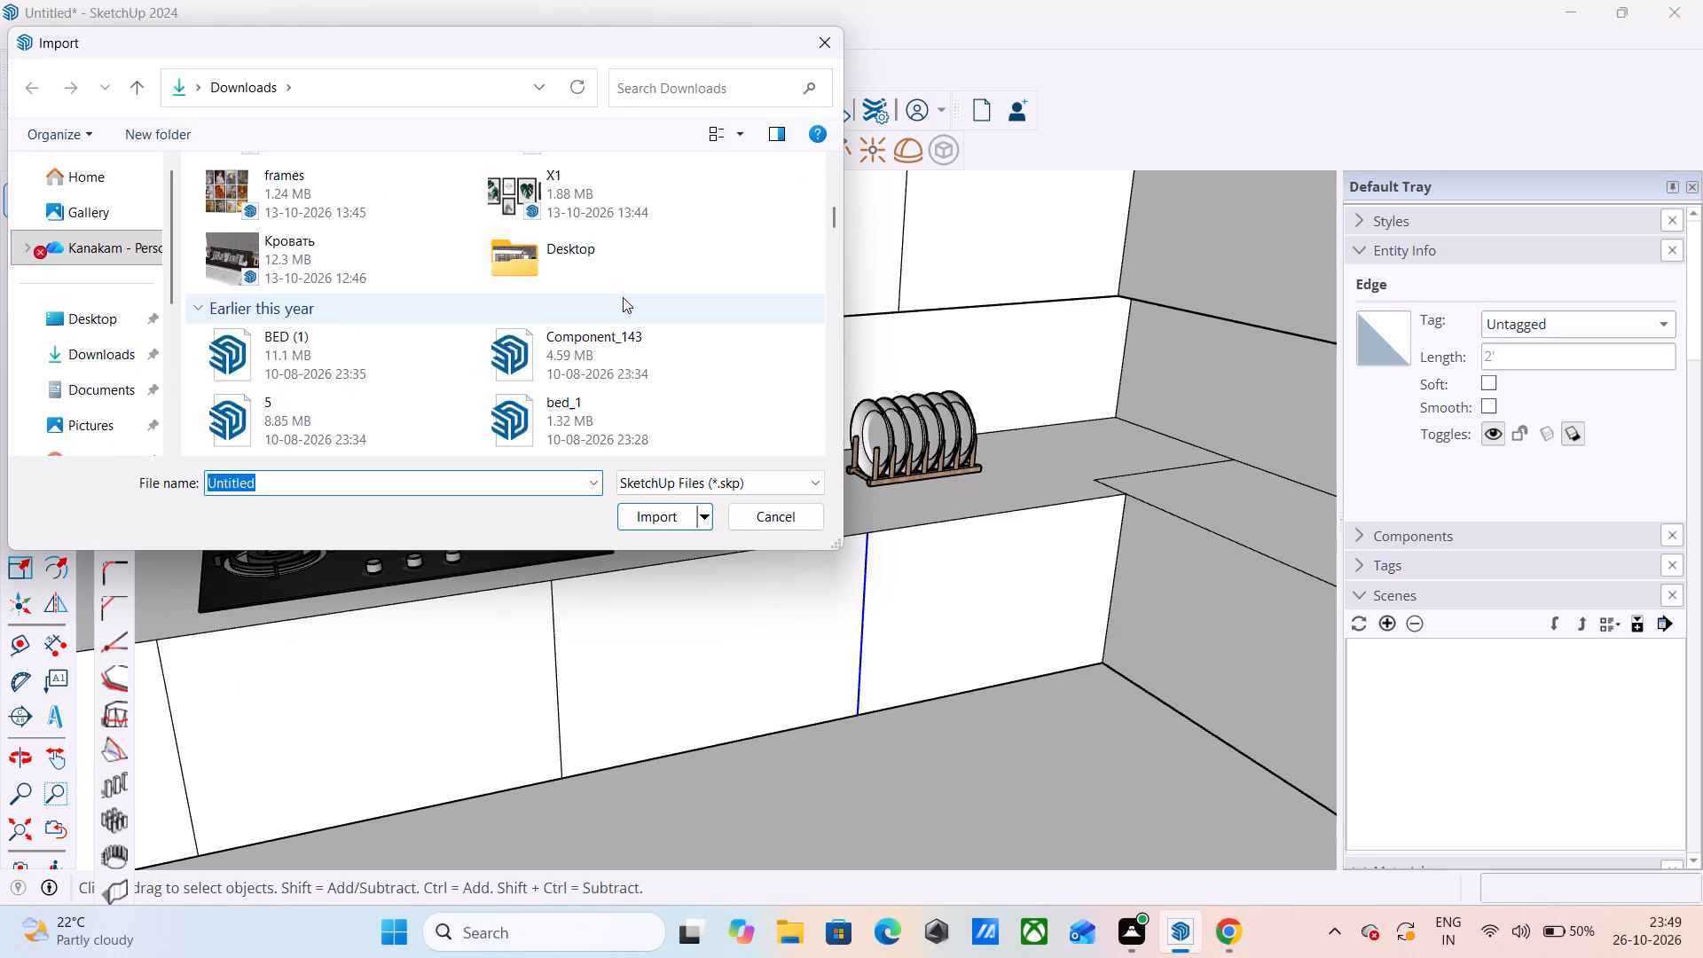
{"action": "scroll", "coordinate": [552, 299], "scroll_direction": "up", "scroll_amount": 3}
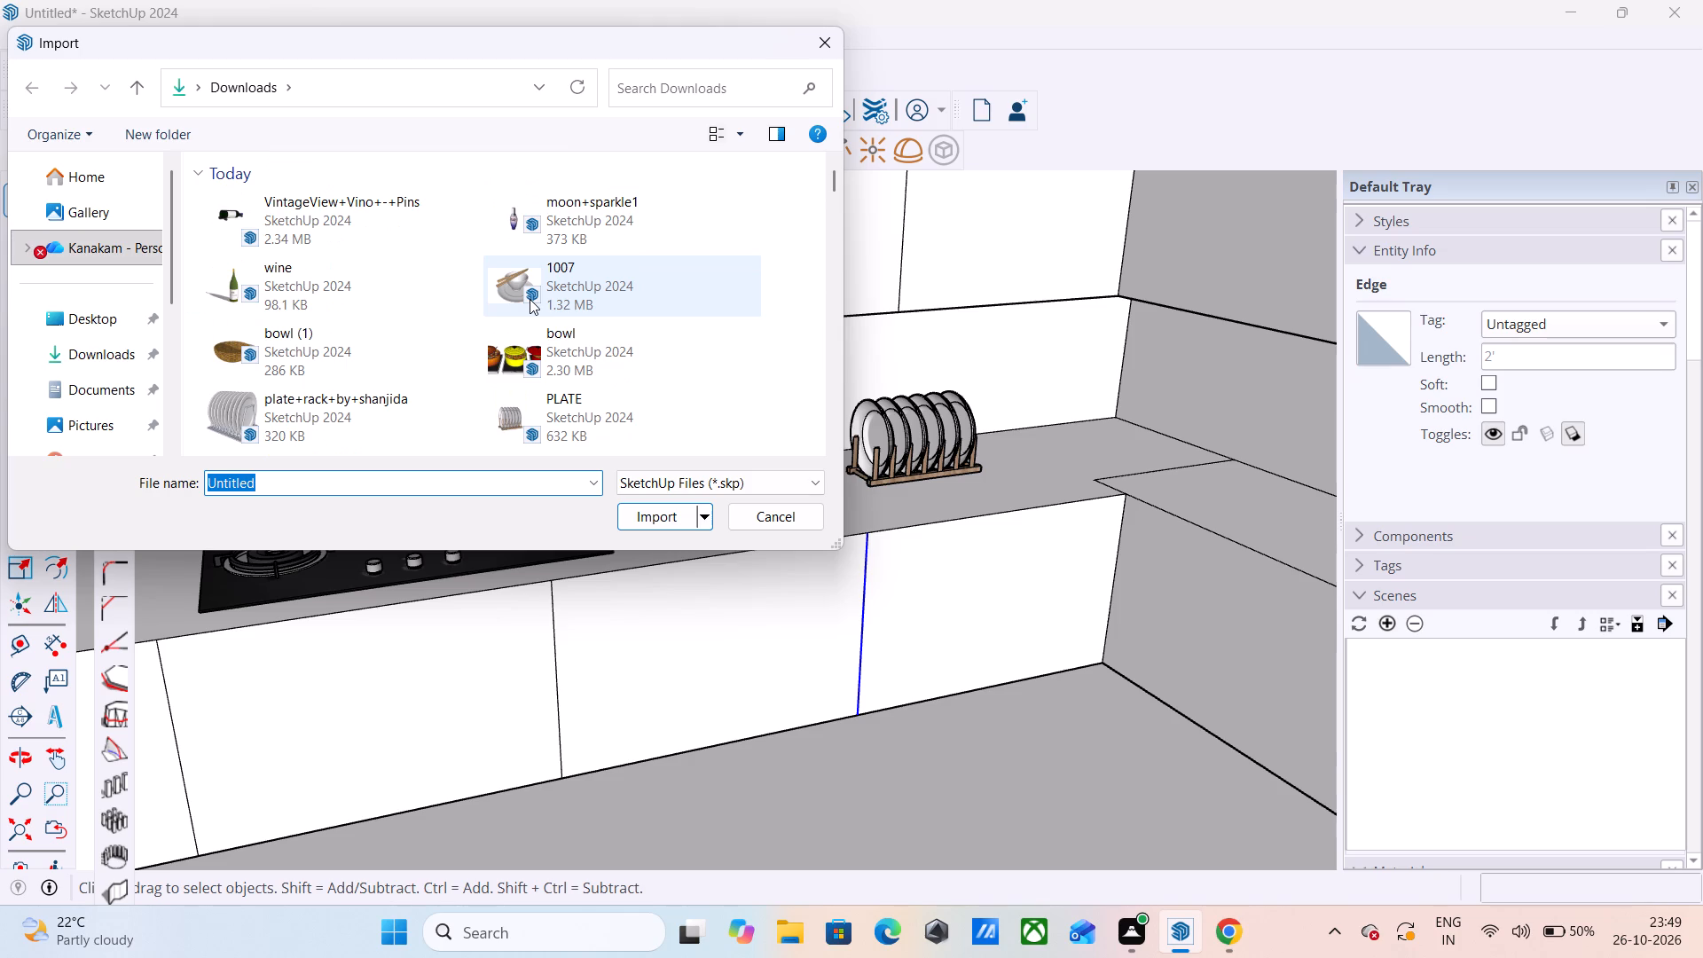
{"action": "scroll", "coordinate": [530, 299], "scroll_direction": "down", "scroll_amount": 1}
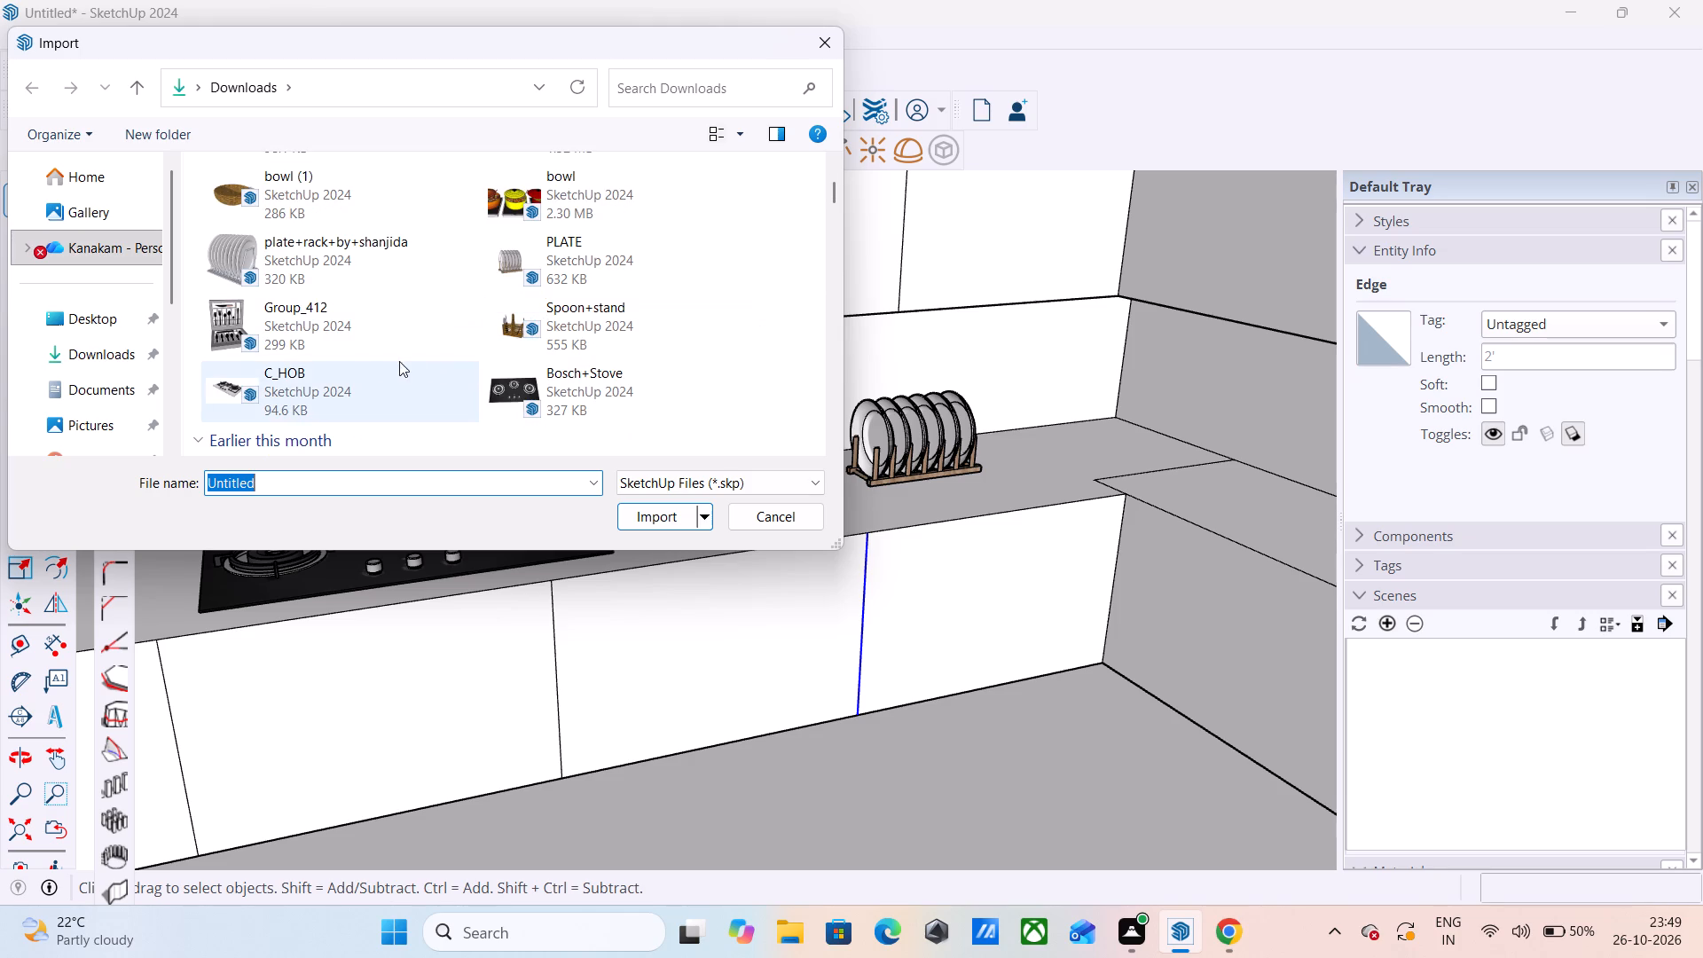
{"action": "scroll", "coordinate": [226, 271], "scroll_direction": "up", "scroll_amount": 1}
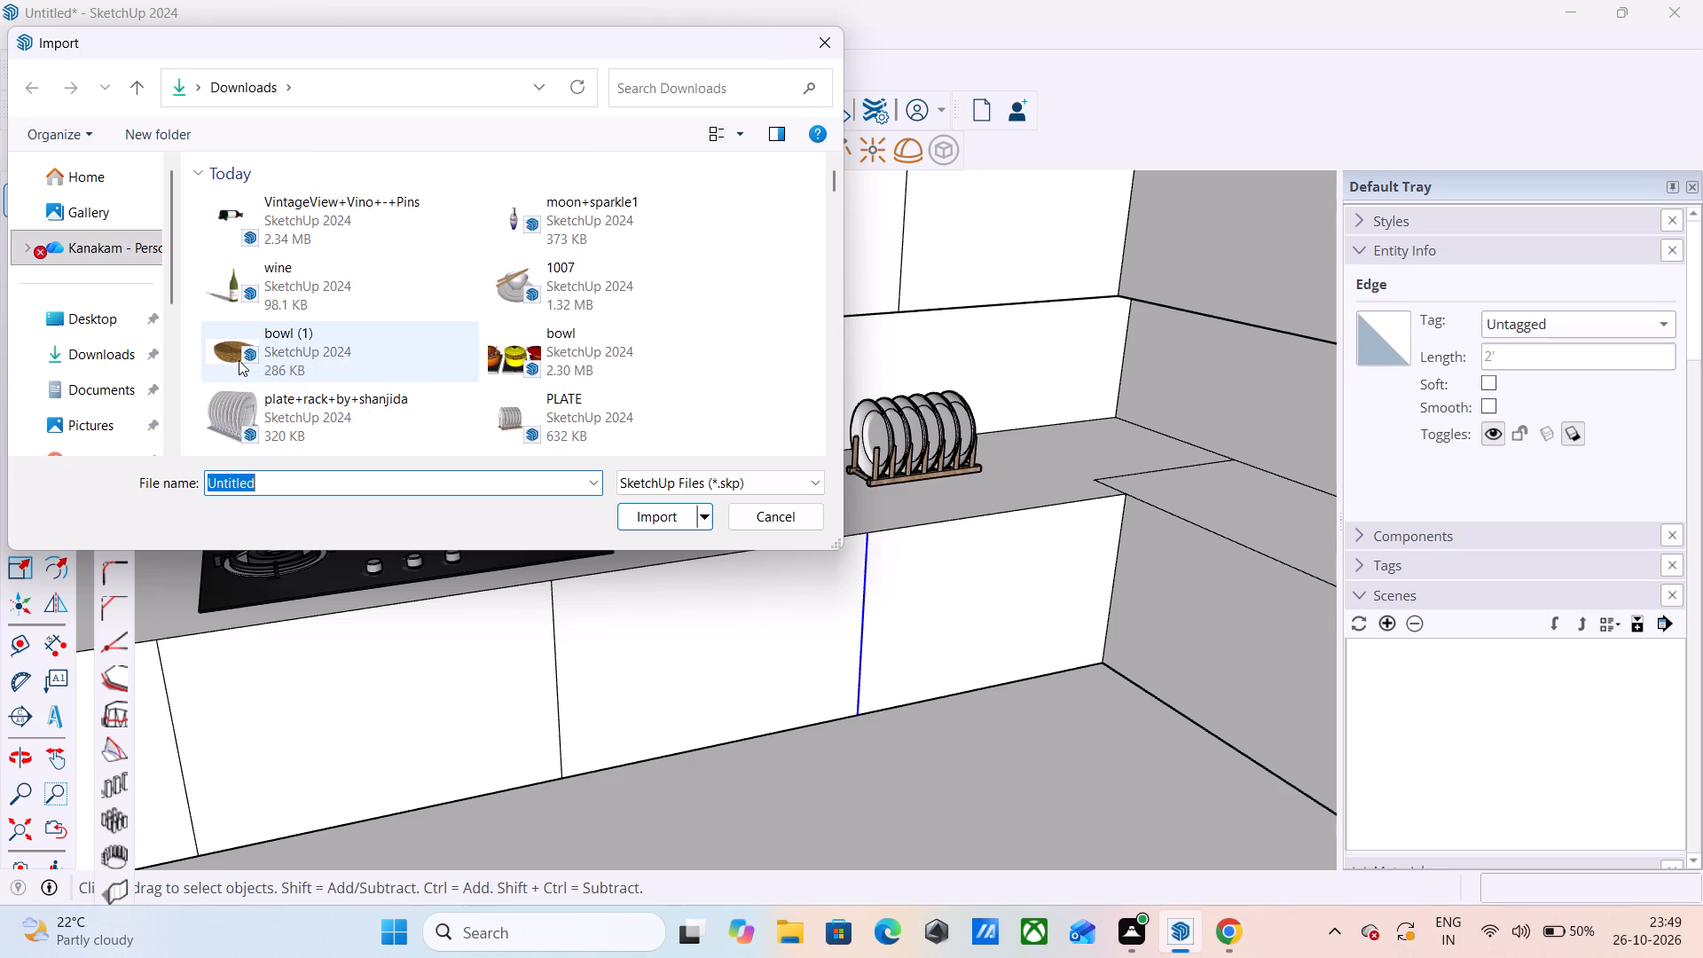
{"action": "left_click", "coordinate": [216, 346]}
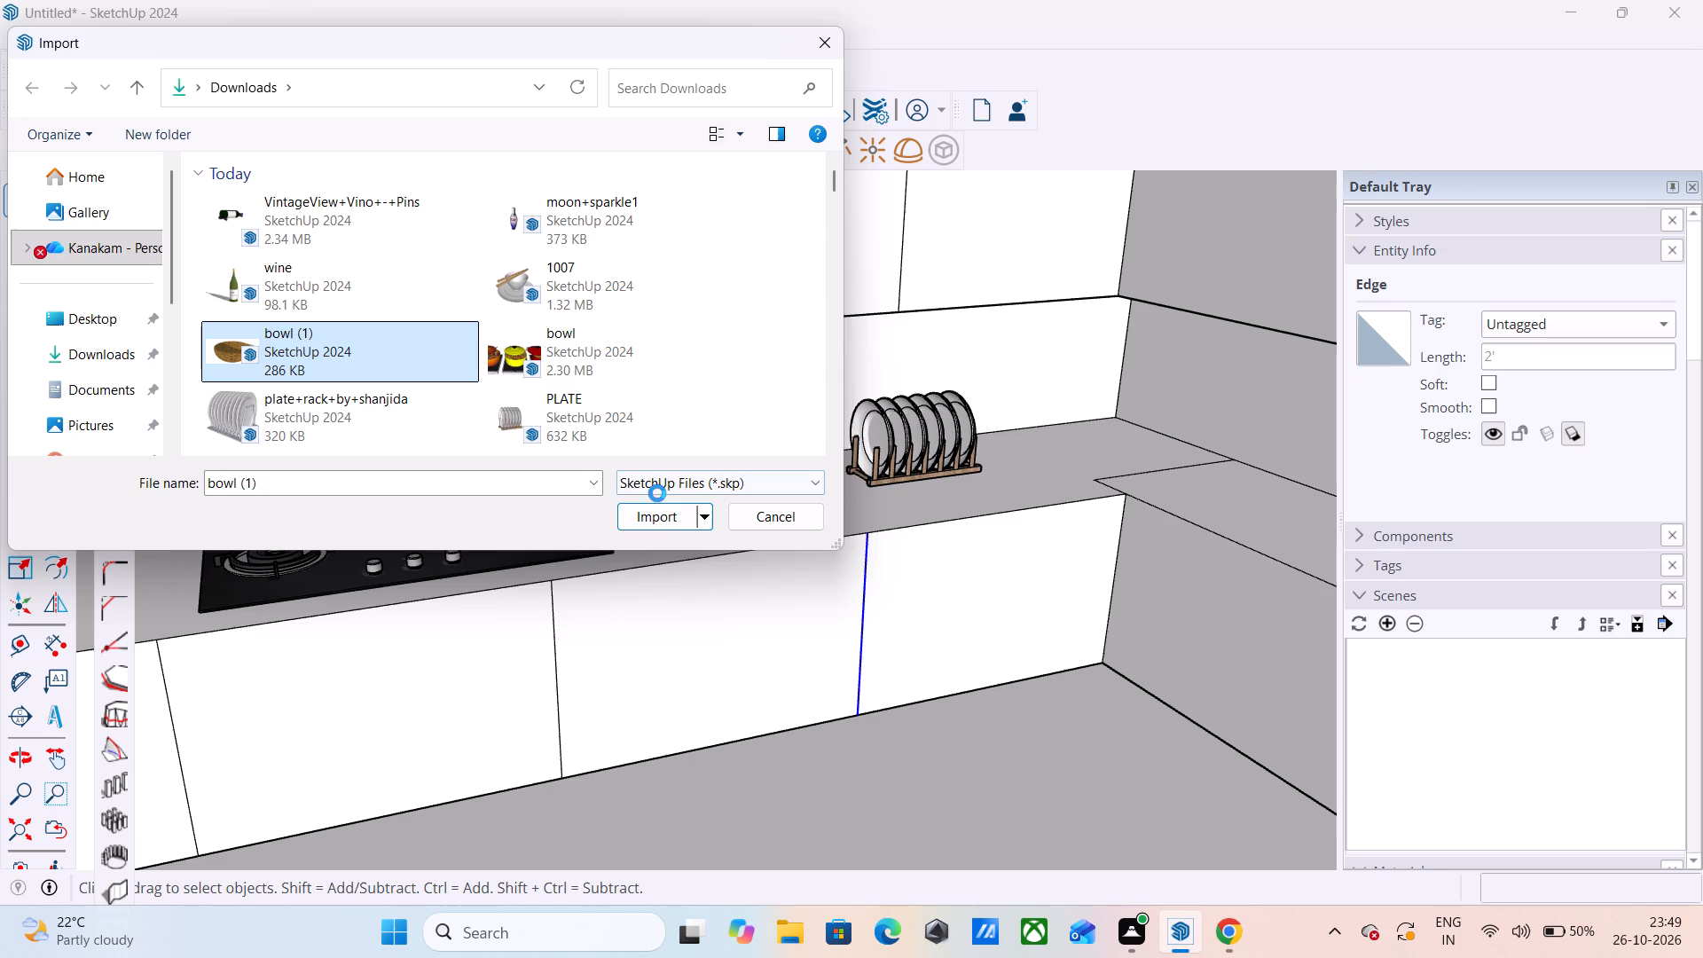
{"action": "left_click", "coordinate": [666, 523]}
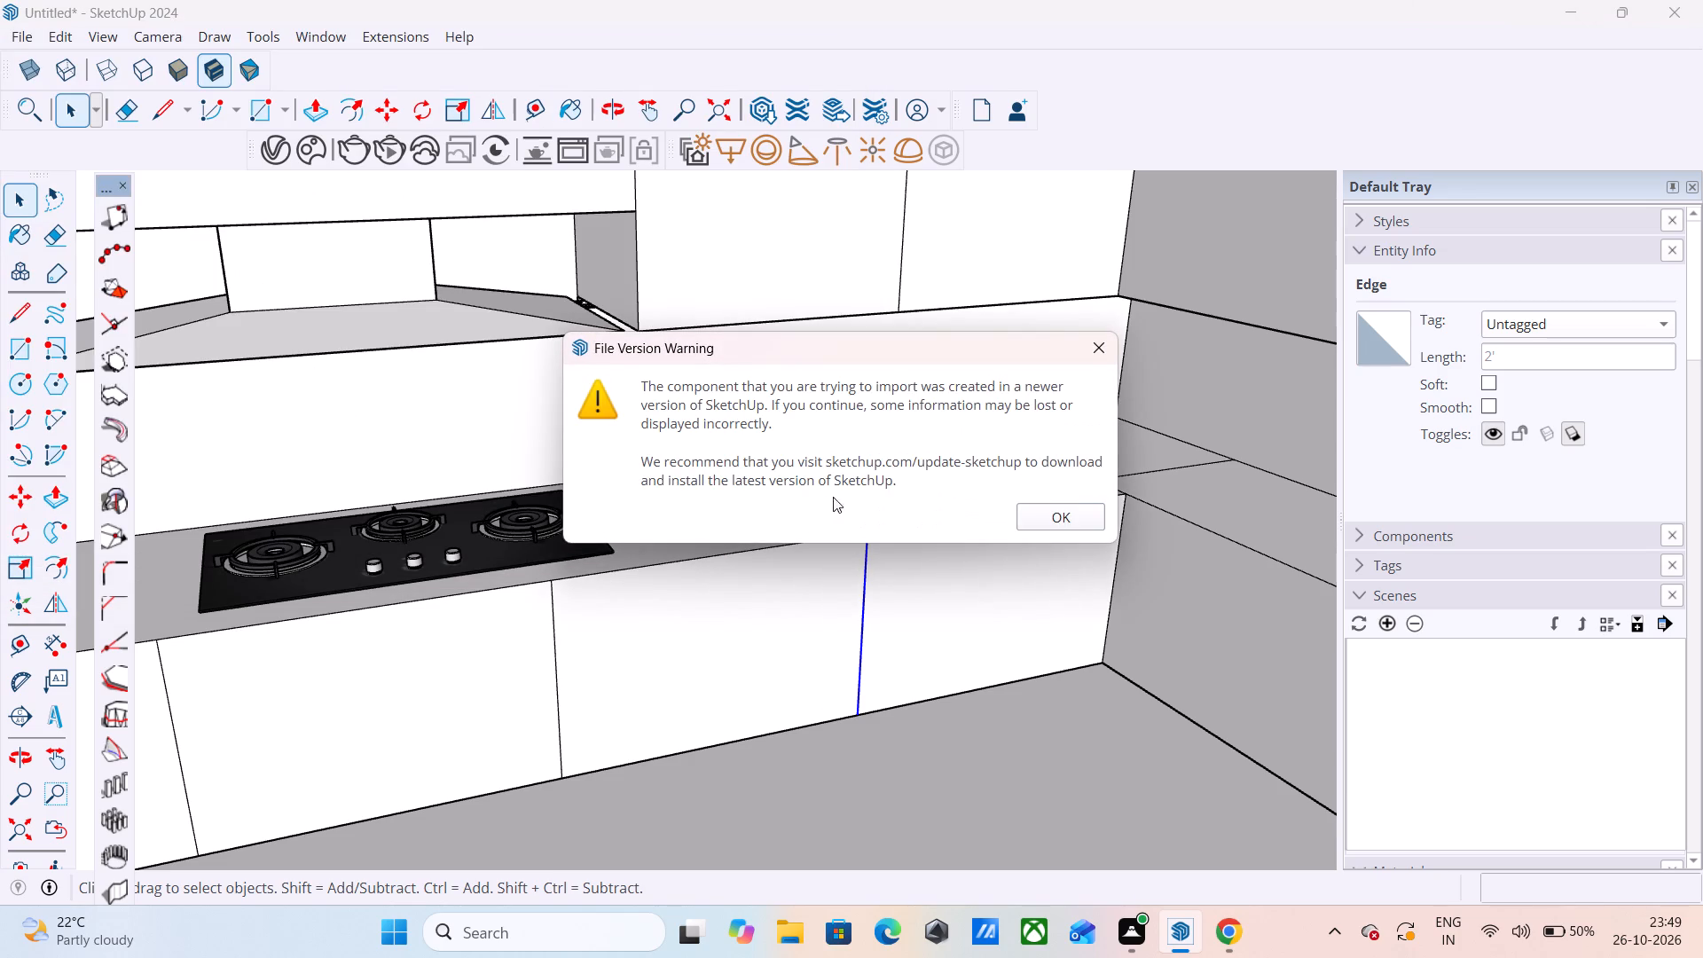
{"action": "left_click", "coordinate": [1079, 522]}
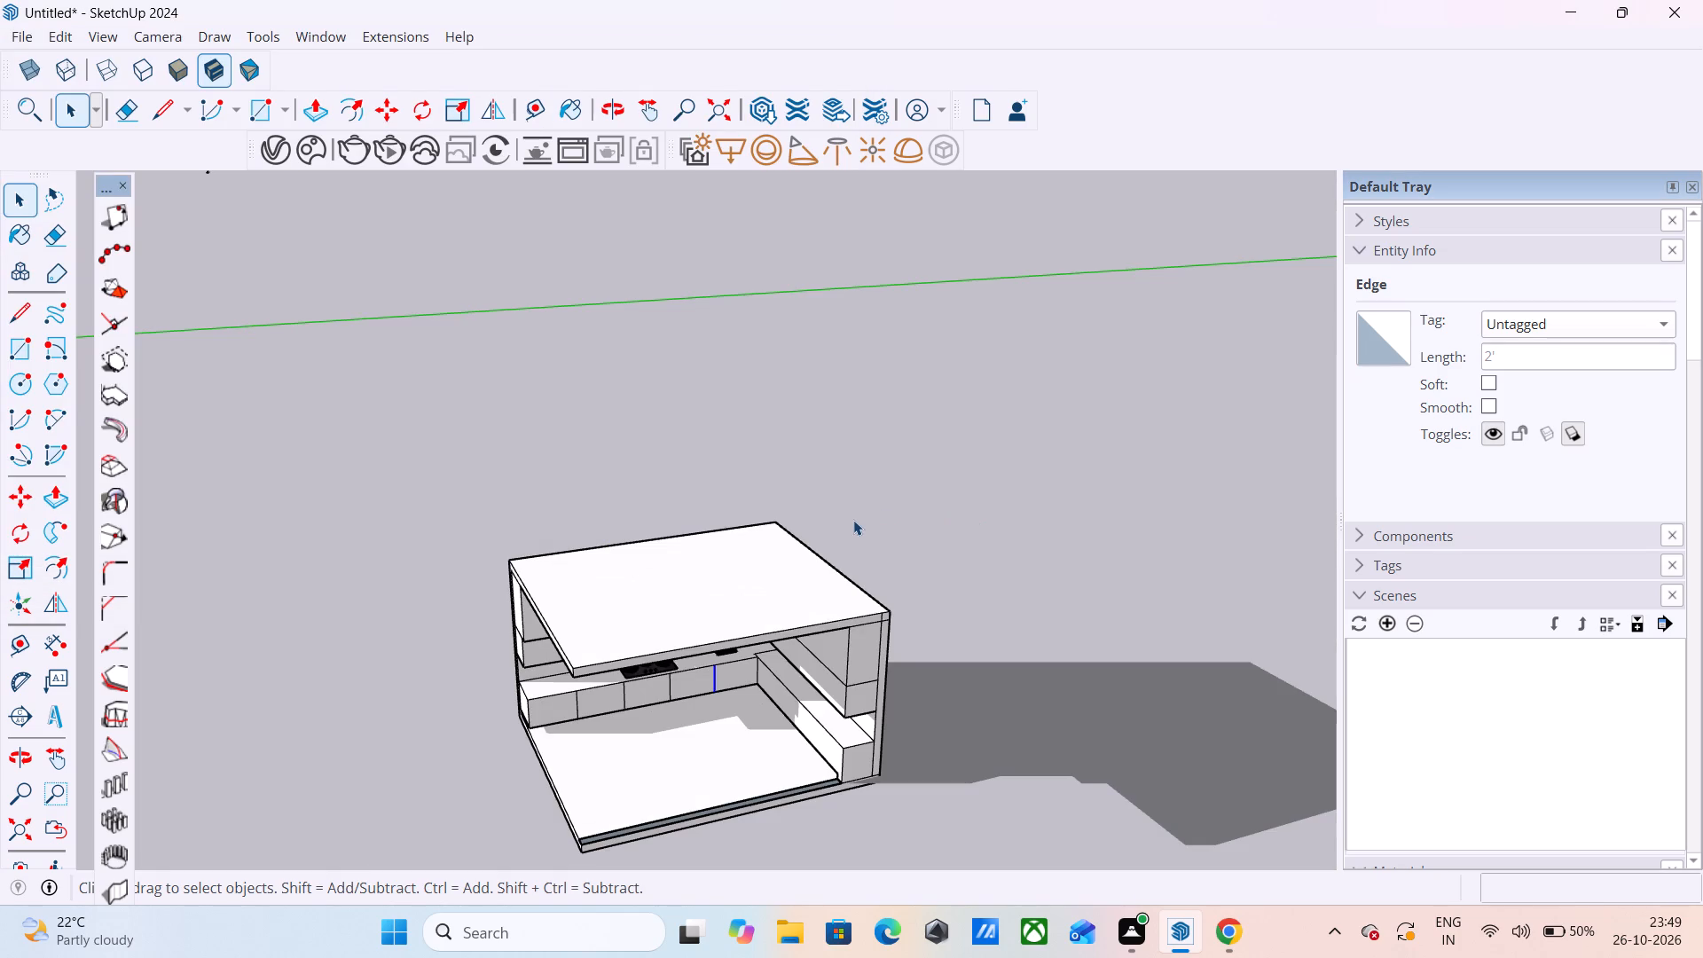
Examine the surroundings and interior of the kitchen to locate the imported bowl.
{"action": "scroll", "coordinate": [883, 459], "scroll_direction": "down", "scroll_amount": 6}
{"action": "left_click", "coordinate": [999, 579]}
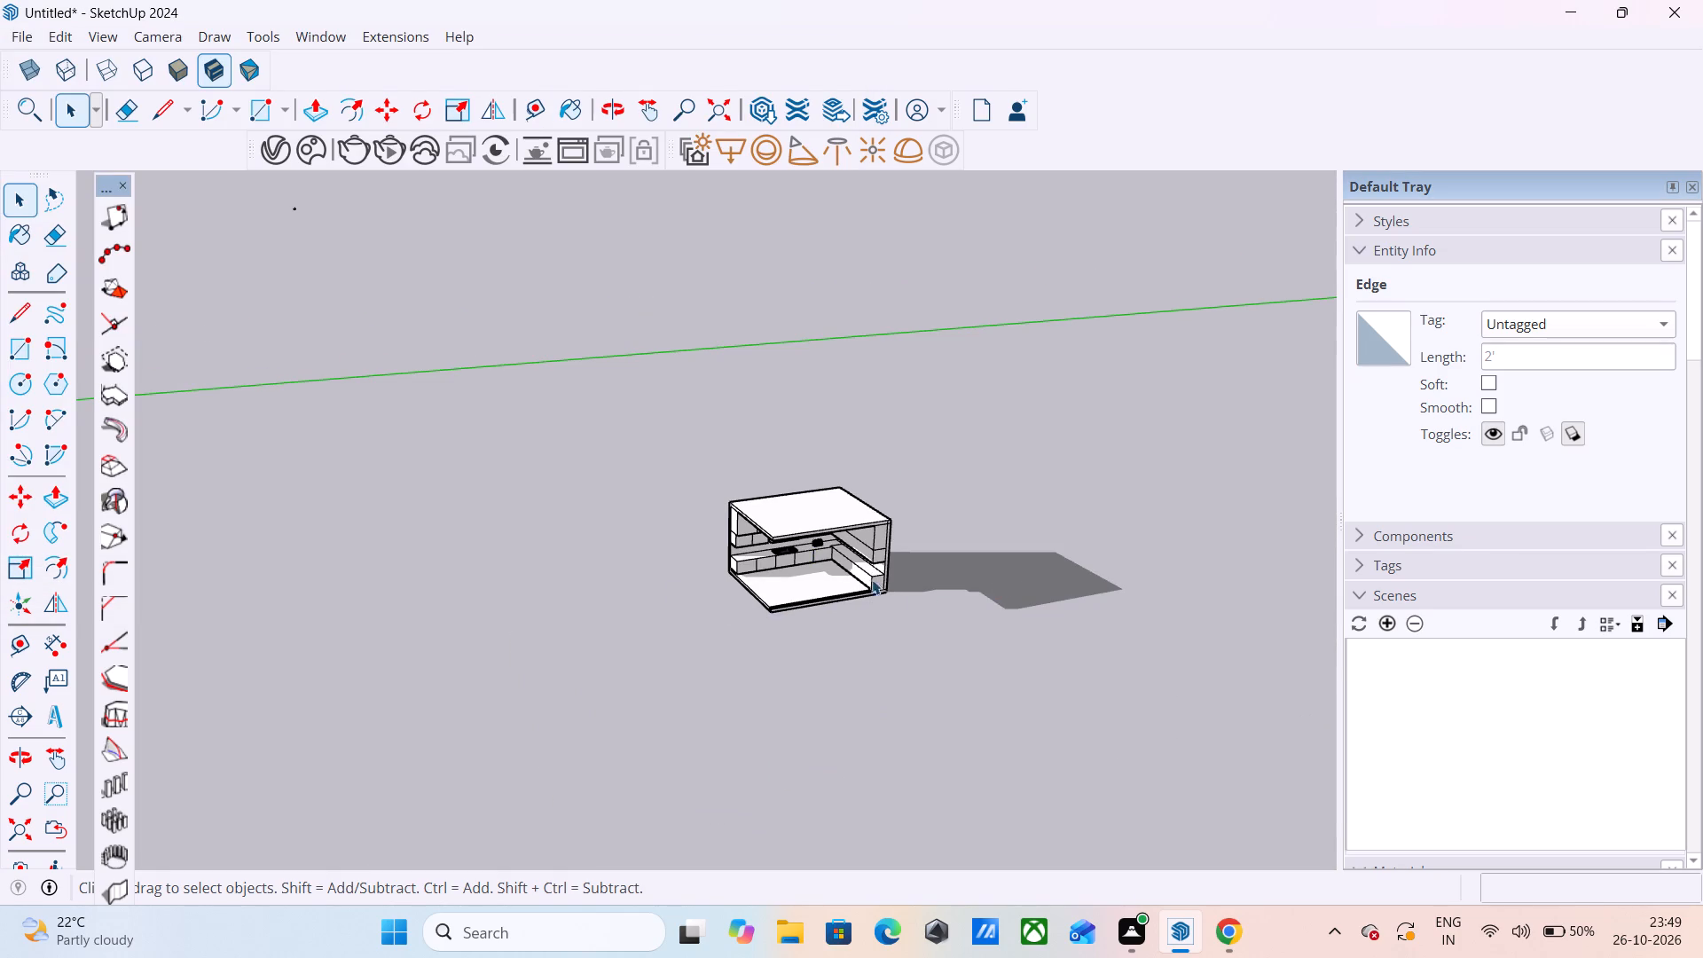
{"action": "scroll", "coordinate": [459, 552], "scroll_direction": "up", "scroll_amount": 4}
{"action": "scroll", "coordinate": [731, 555], "scroll_direction": "up", "scroll_amount": 1}
{"action": "middle_click_drag", "start_coordinate": [836, 550], "coordinate": [836, 546]}
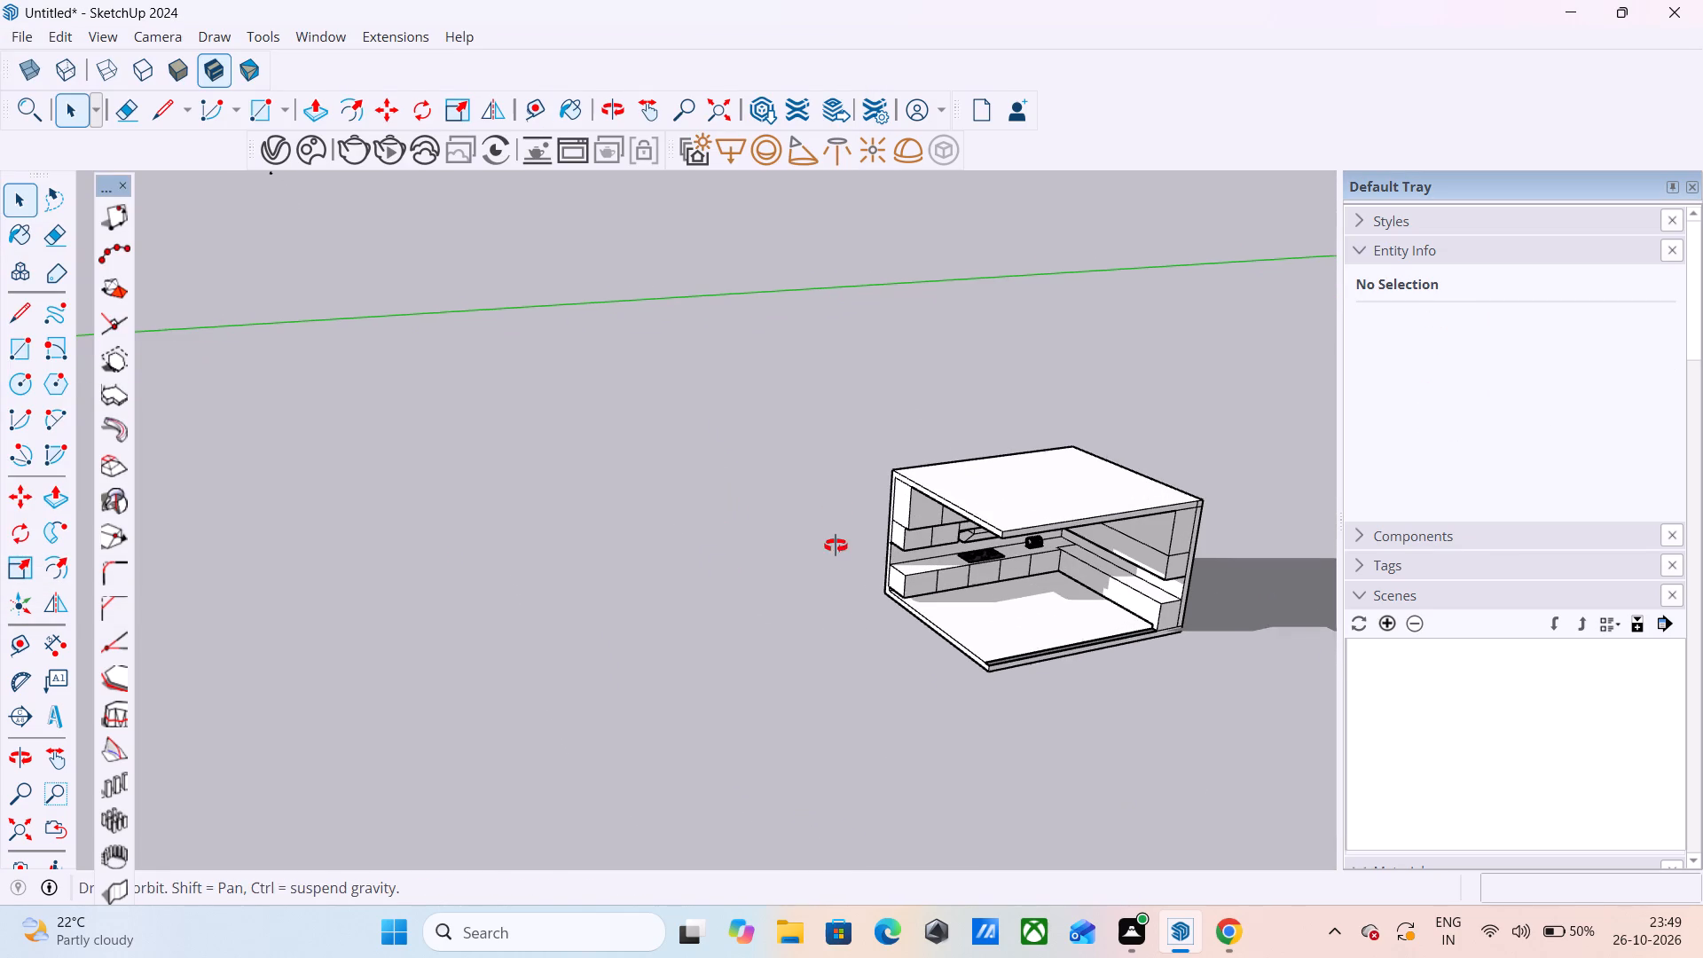
{"action": "middle_click_drag", "start_coordinate": [836, 546], "coordinate": [776, 382]}
{"action": "middle_click", "coordinate": [765, 379]}
{"action": "scroll", "coordinate": [1192, 470], "scroll_direction": "up", "scroll_amount": 5}
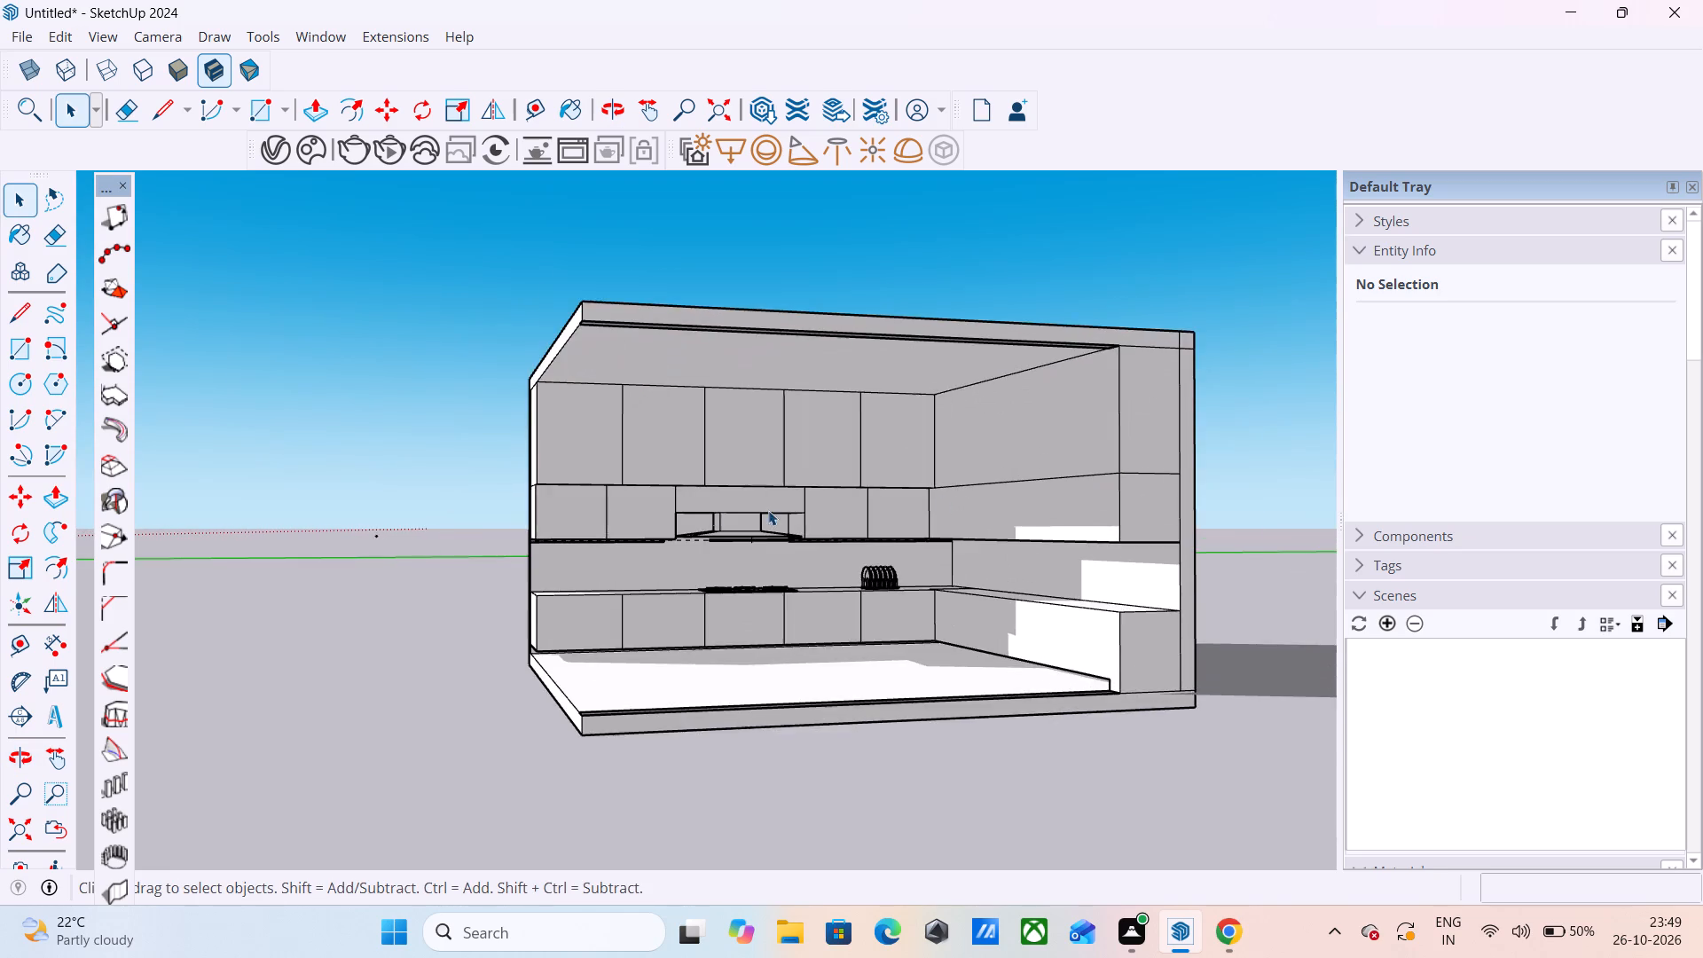
{"action": "scroll", "coordinate": [706, 509], "scroll_direction": "up", "scroll_amount": 4}
{"action": "scroll", "coordinate": [612, 514], "scroll_direction": "up", "scroll_amount": 2}
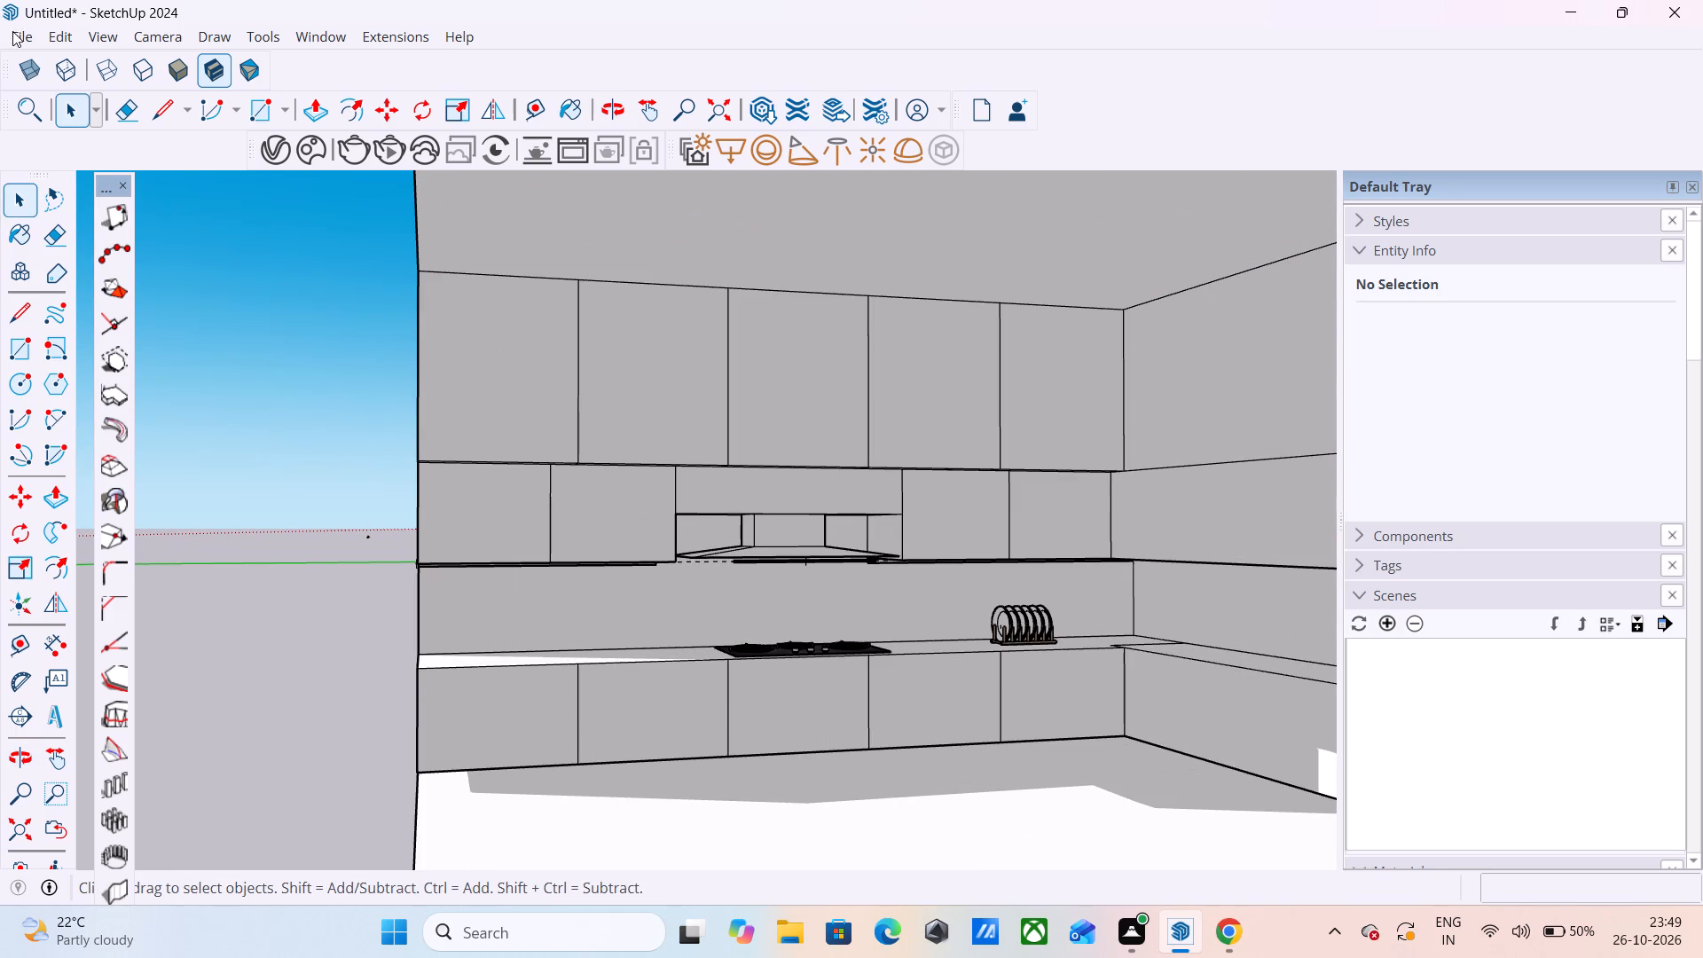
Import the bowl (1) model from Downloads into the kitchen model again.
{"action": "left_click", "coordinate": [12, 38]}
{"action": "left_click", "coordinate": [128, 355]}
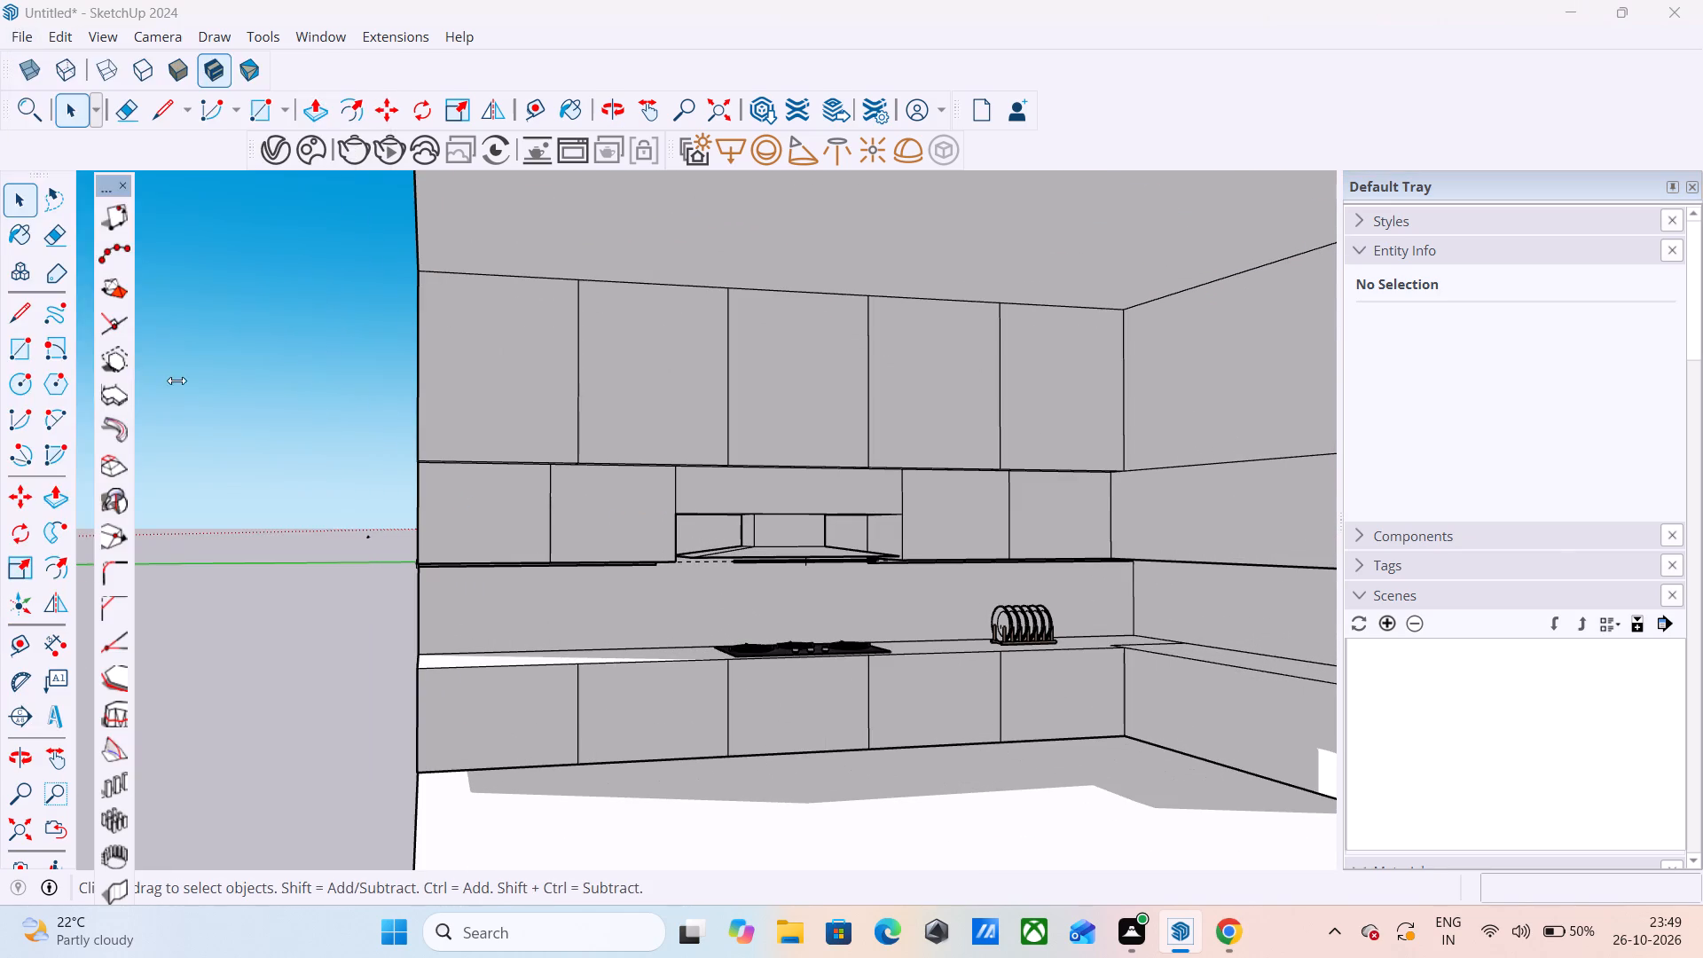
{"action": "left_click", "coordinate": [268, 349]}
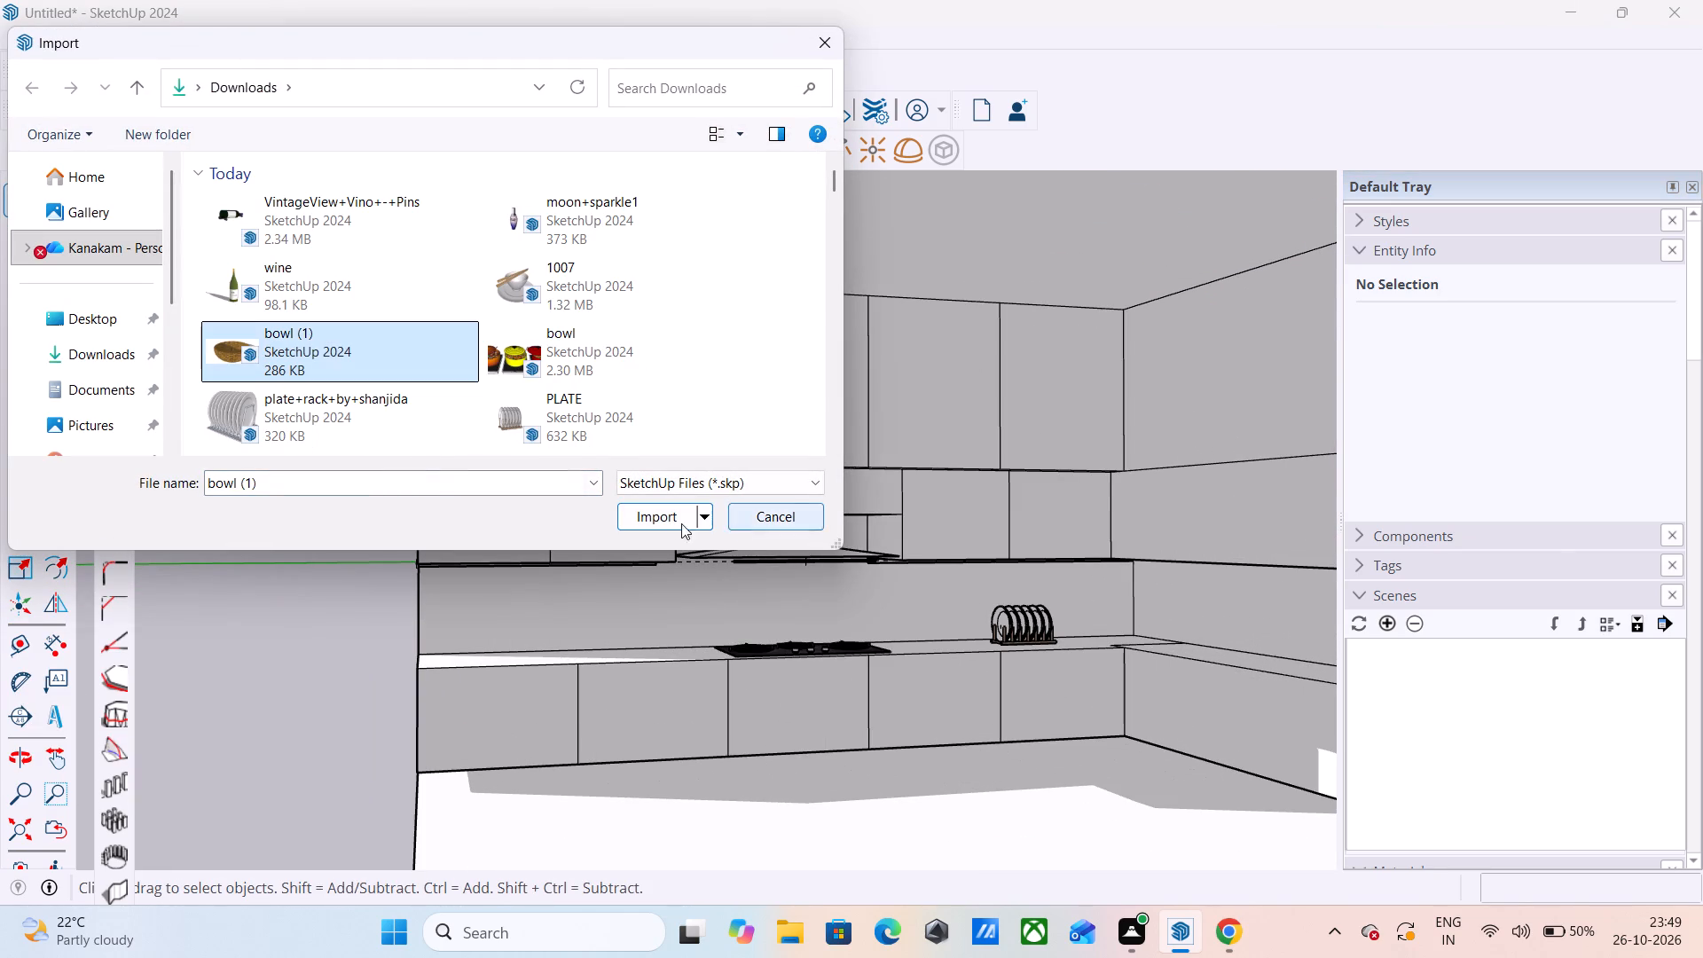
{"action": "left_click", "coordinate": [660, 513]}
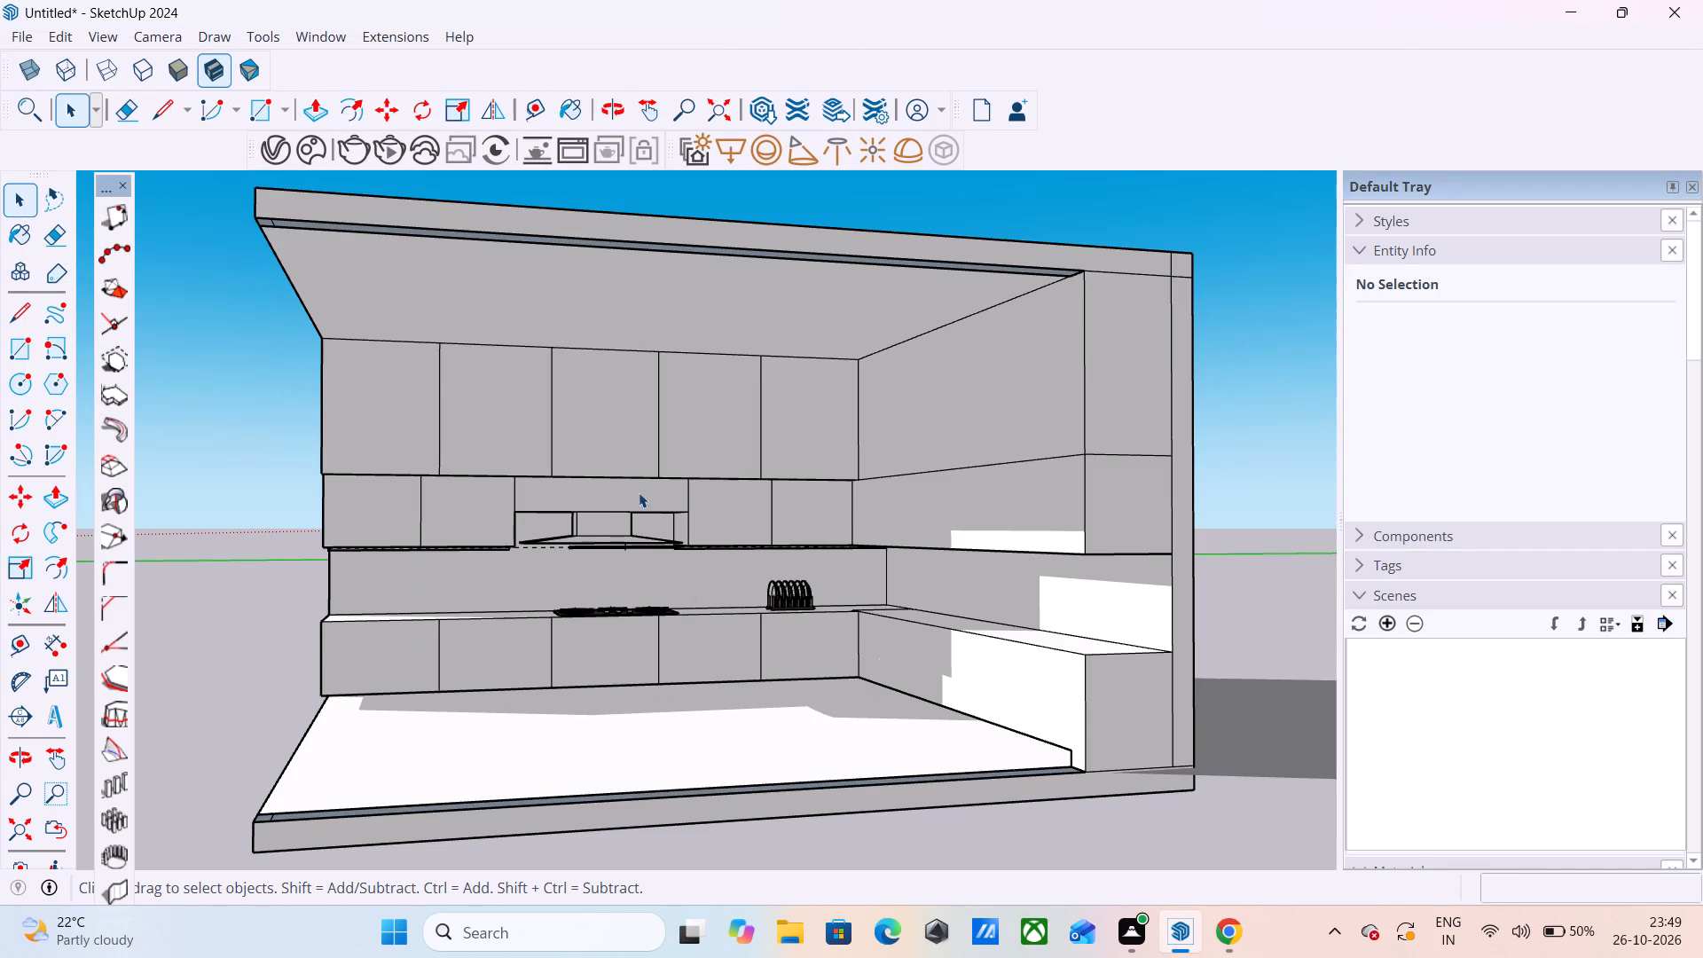
Examine the whole kitchen and the ground around it to locate the imported bowl.
{"action": "scroll", "coordinate": [752, 489], "scroll_direction": "down", "scroll_amount": 4}
{"action": "scroll", "coordinate": [712, 560], "scroll_direction": "down", "scroll_amount": 4}
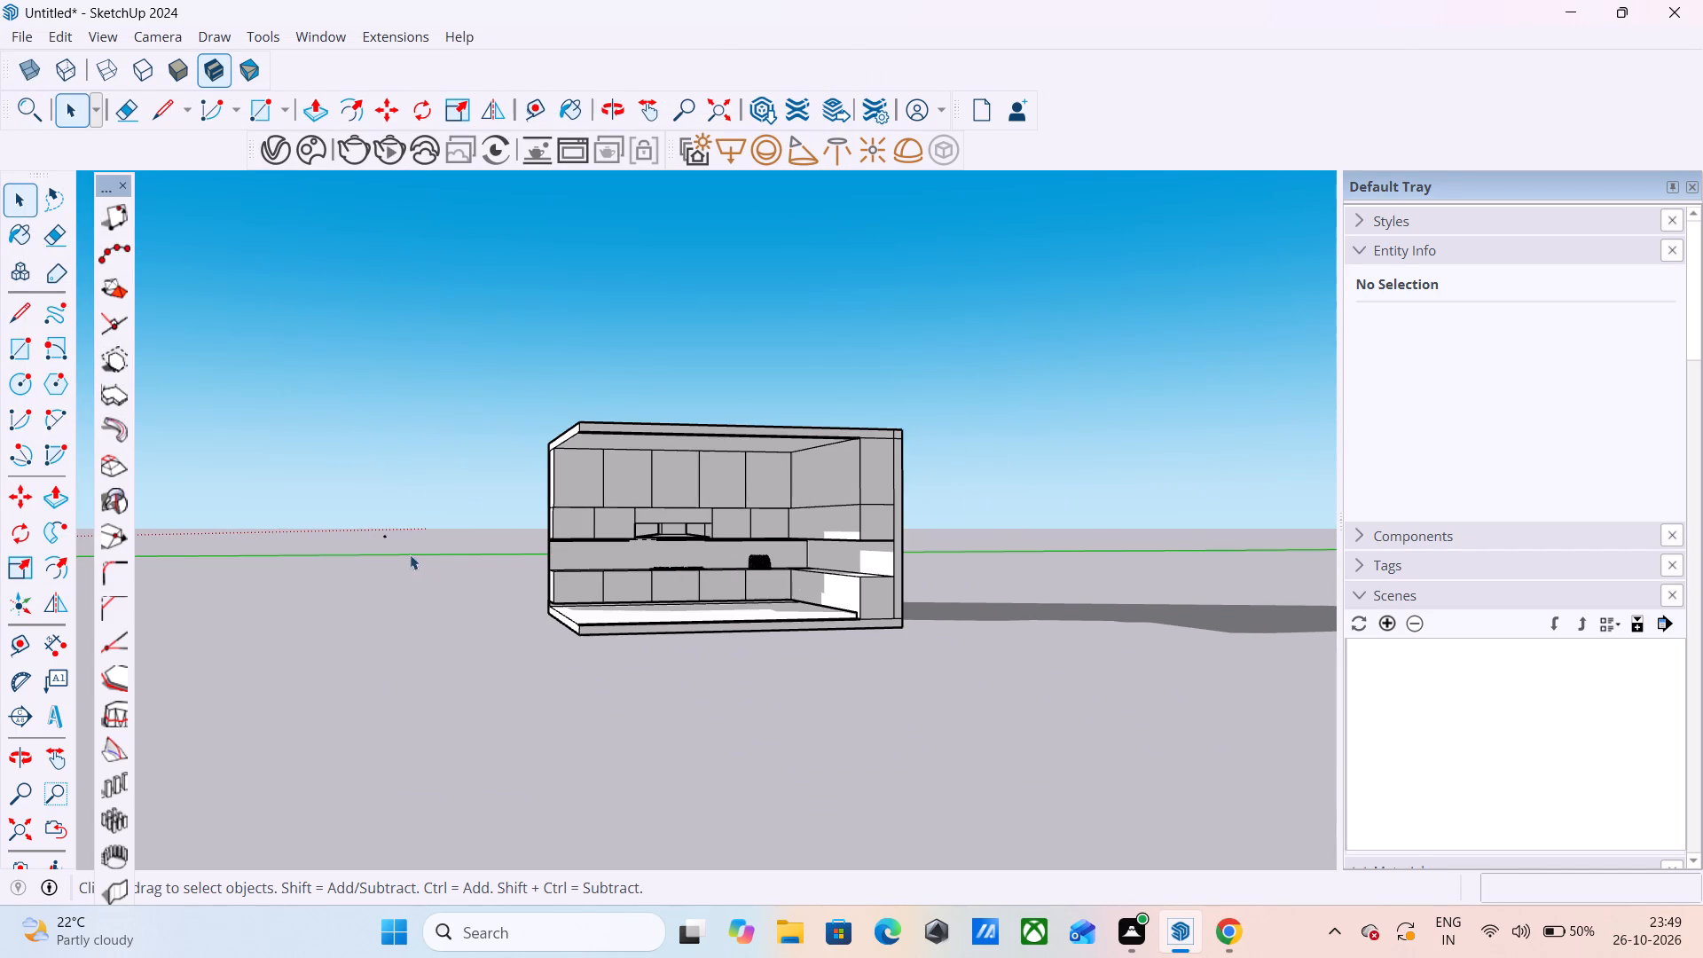
{"action": "scroll", "coordinate": [399, 522], "scroll_direction": "up", "scroll_amount": 1}
{"action": "scroll", "coordinate": [1215, 522], "scroll_direction": "up", "scroll_amount": 1}
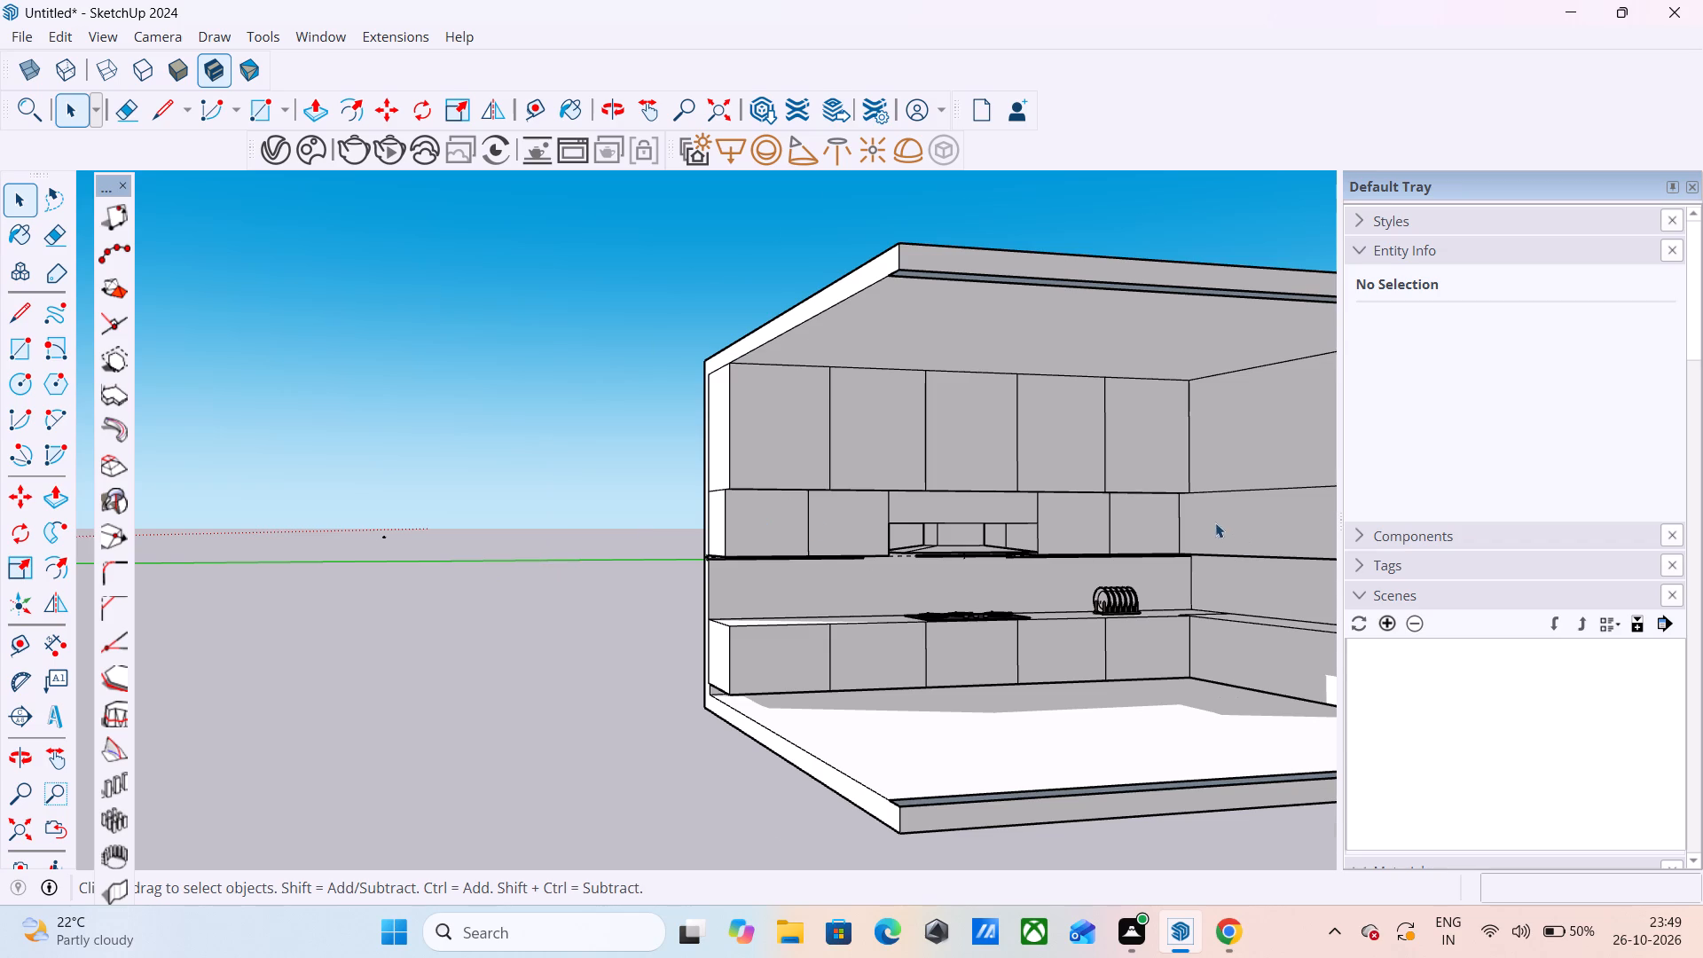
{"action": "scroll", "coordinate": [1215, 522], "scroll_direction": "up", "scroll_amount": 2}
{"action": "scroll", "coordinate": [466, 473], "scroll_direction": "up", "scroll_amount": 2}
{"action": "scroll", "coordinate": [510, 464], "scroll_direction": "down", "scroll_amount": 3}
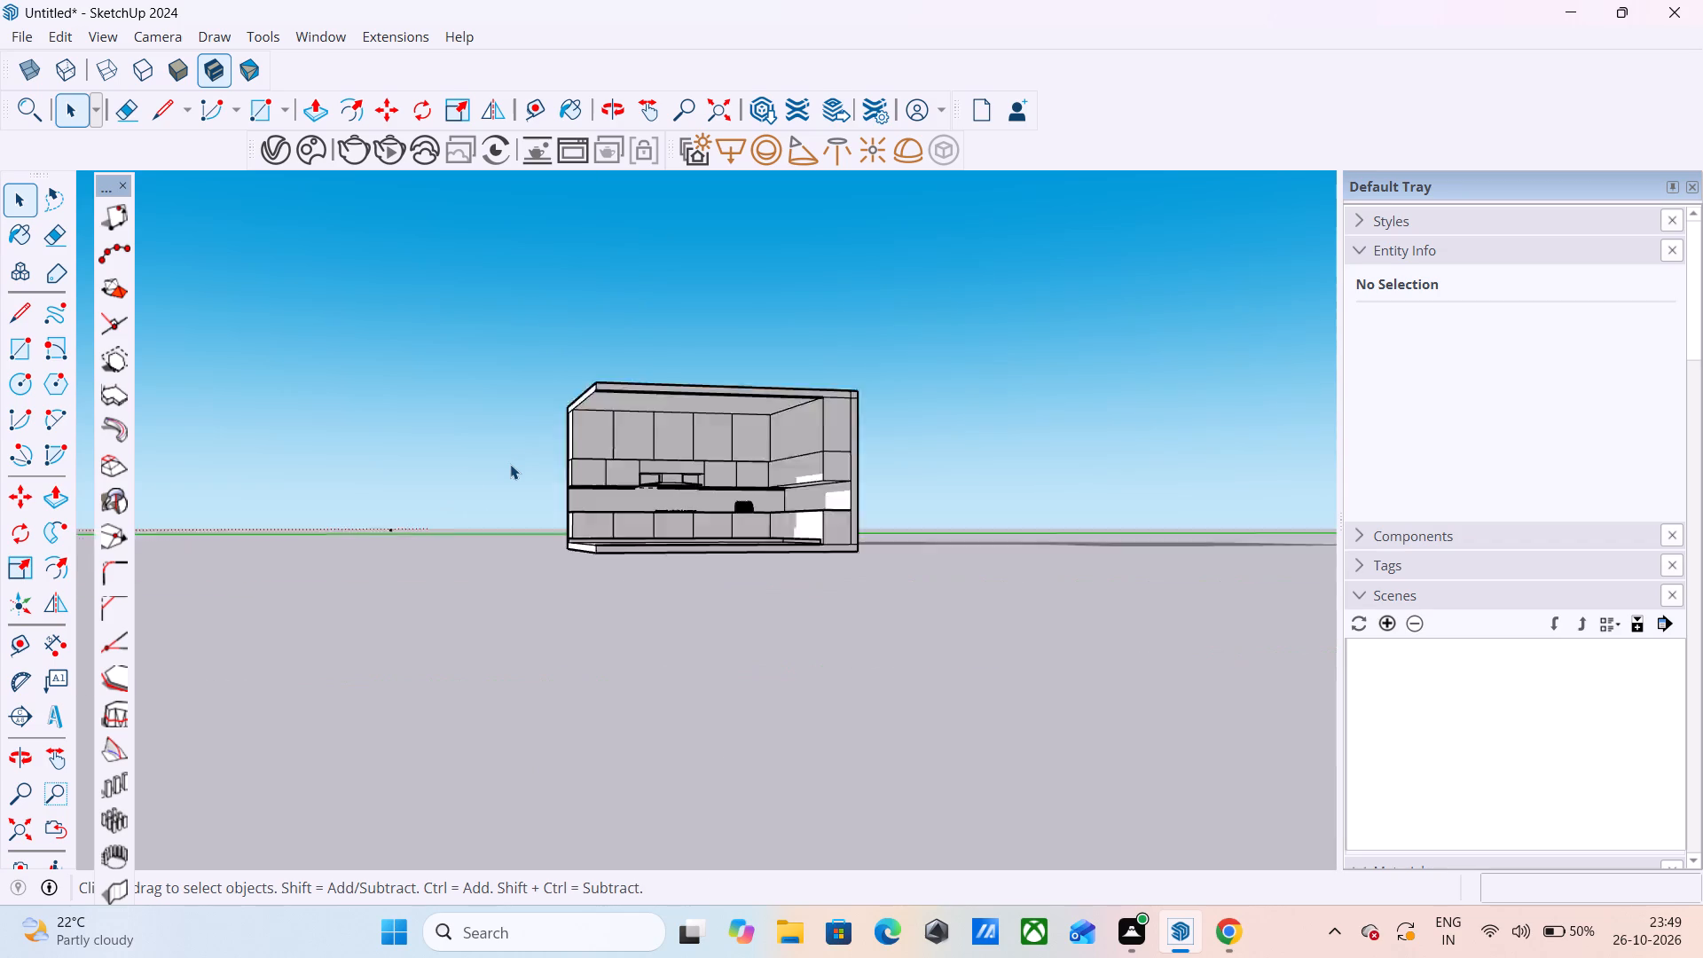
{"action": "scroll", "coordinate": [510, 464], "scroll_direction": "down", "scroll_amount": 1}
{"action": "scroll", "coordinate": [654, 413], "scroll_direction": "up", "scroll_amount": 8}
{"action": "middle_click_drag", "start_coordinate": [564, 483], "coordinate": [581, 496]}
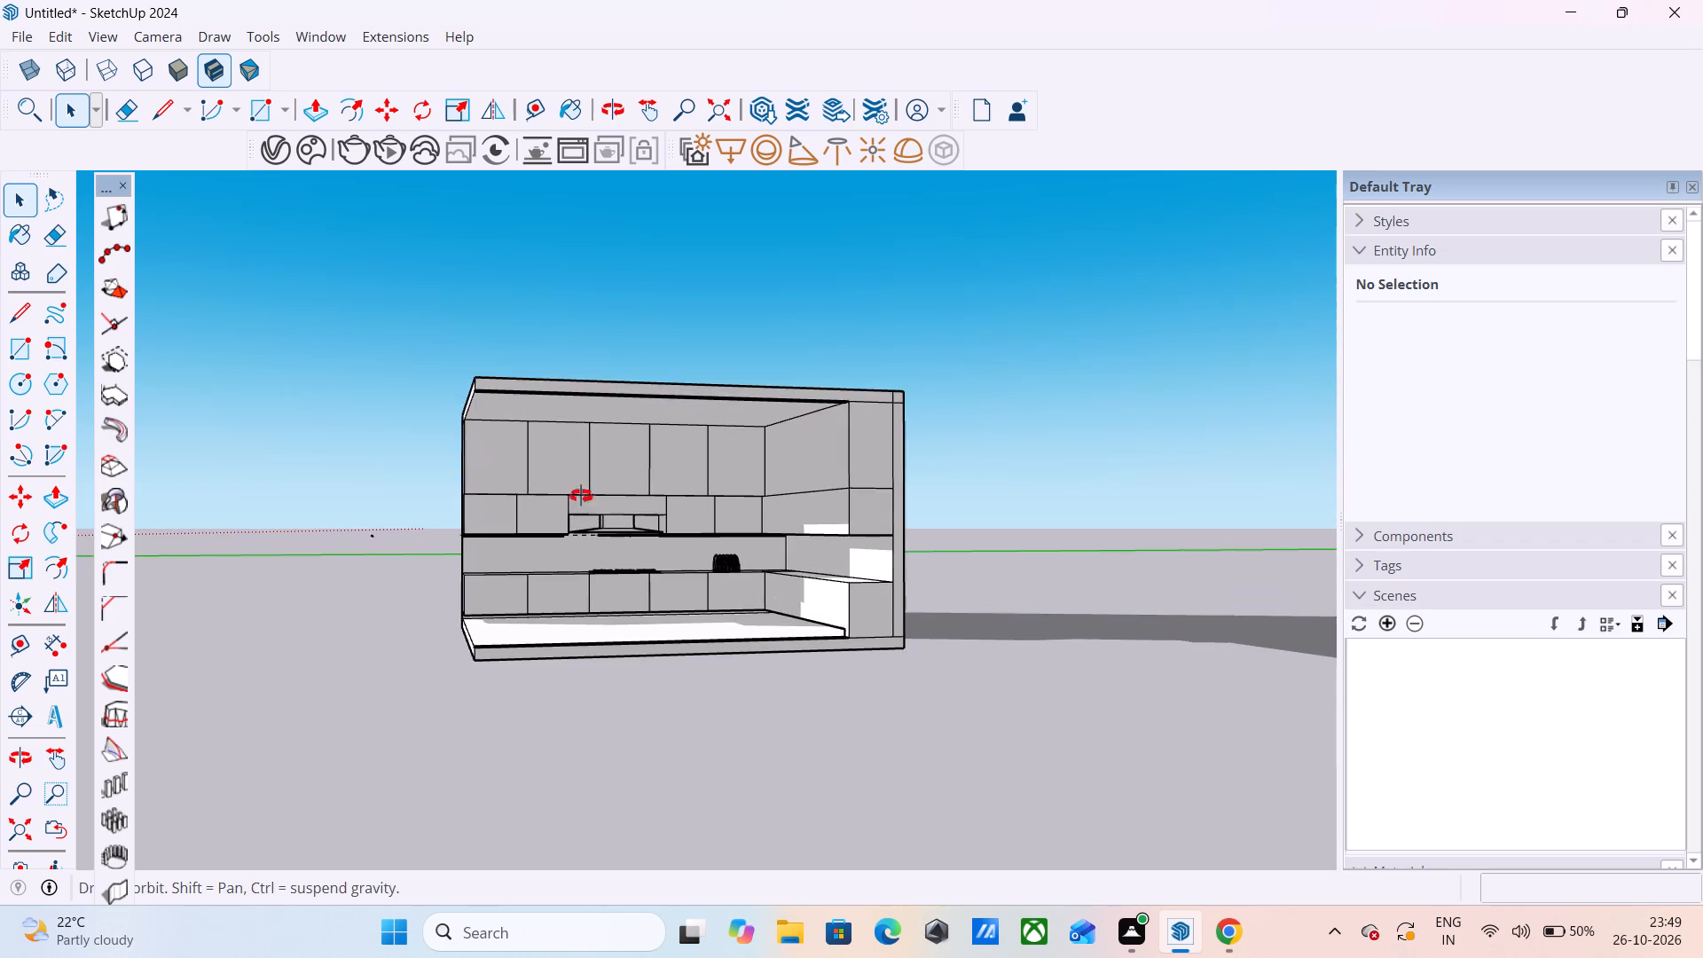
{"action": "middle_click_drag", "start_coordinate": [581, 496], "coordinate": [592, 546]}
{"action": "scroll", "coordinate": [592, 546], "scroll_direction": "up", "scroll_amount": 1}
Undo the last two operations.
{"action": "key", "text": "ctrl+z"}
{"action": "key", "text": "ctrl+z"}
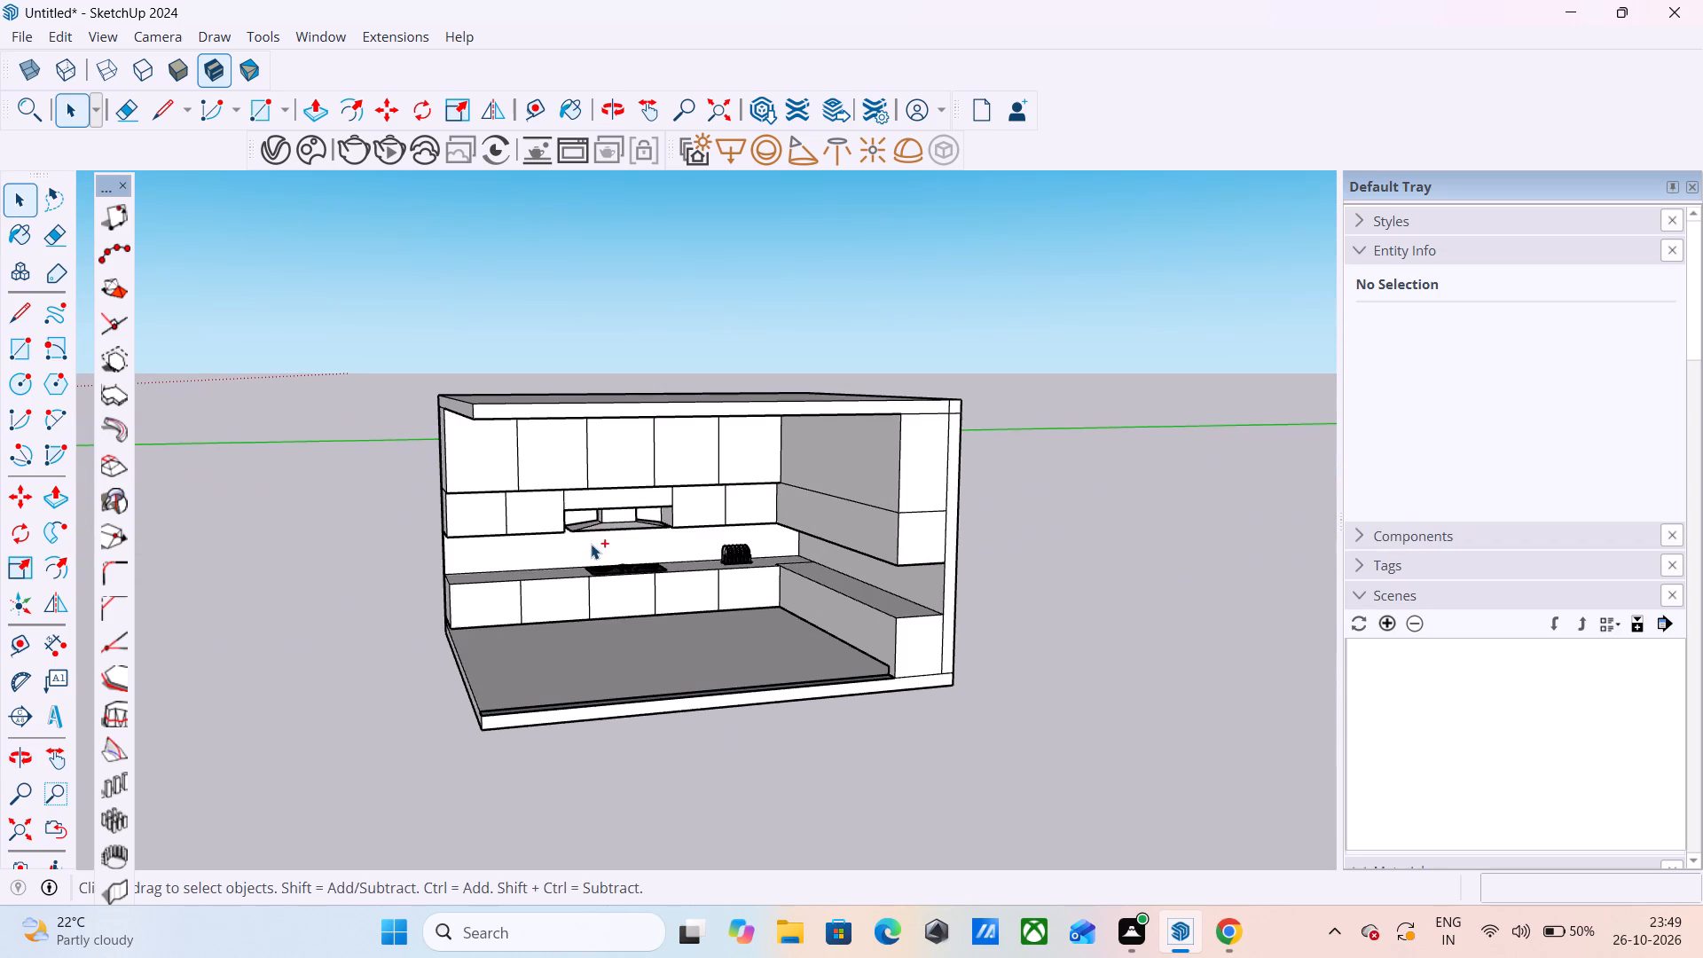
Offset the front face of the lower-row wall cabinet at the open end inward by about 1 15/16".
{"action": "scroll", "coordinate": [517, 508], "scroll_direction": "up", "scroll_amount": 8}
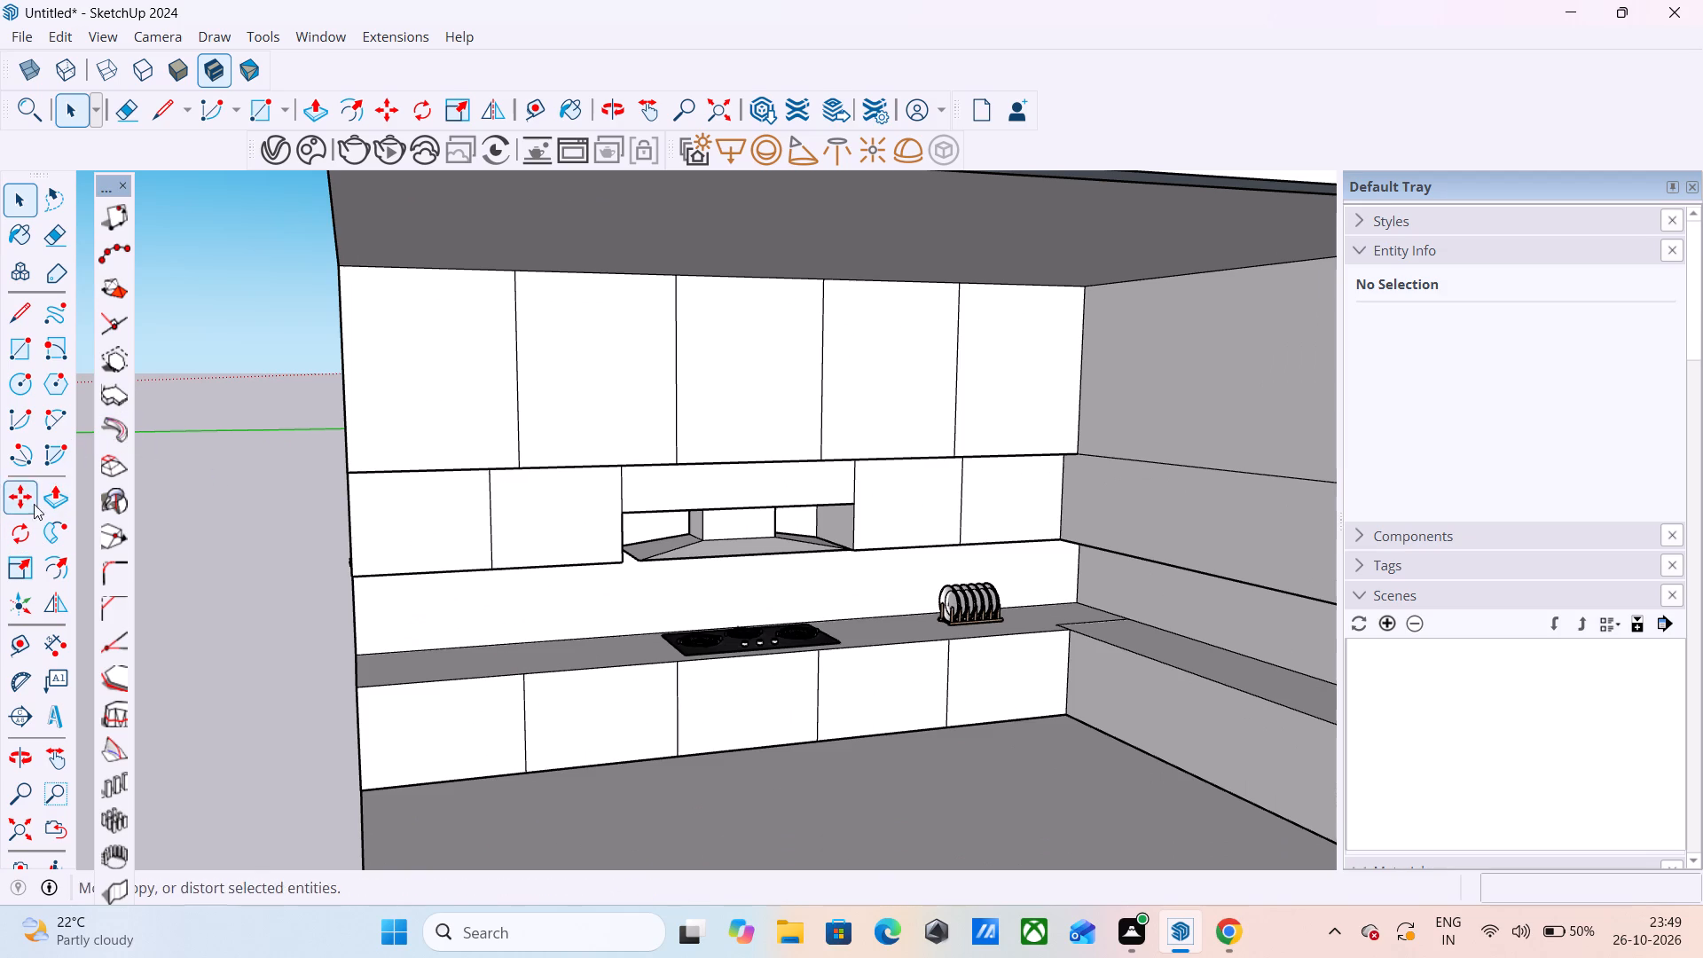
{"action": "key", "text": "f"}
{"action": "left_click", "coordinate": [414, 563]}
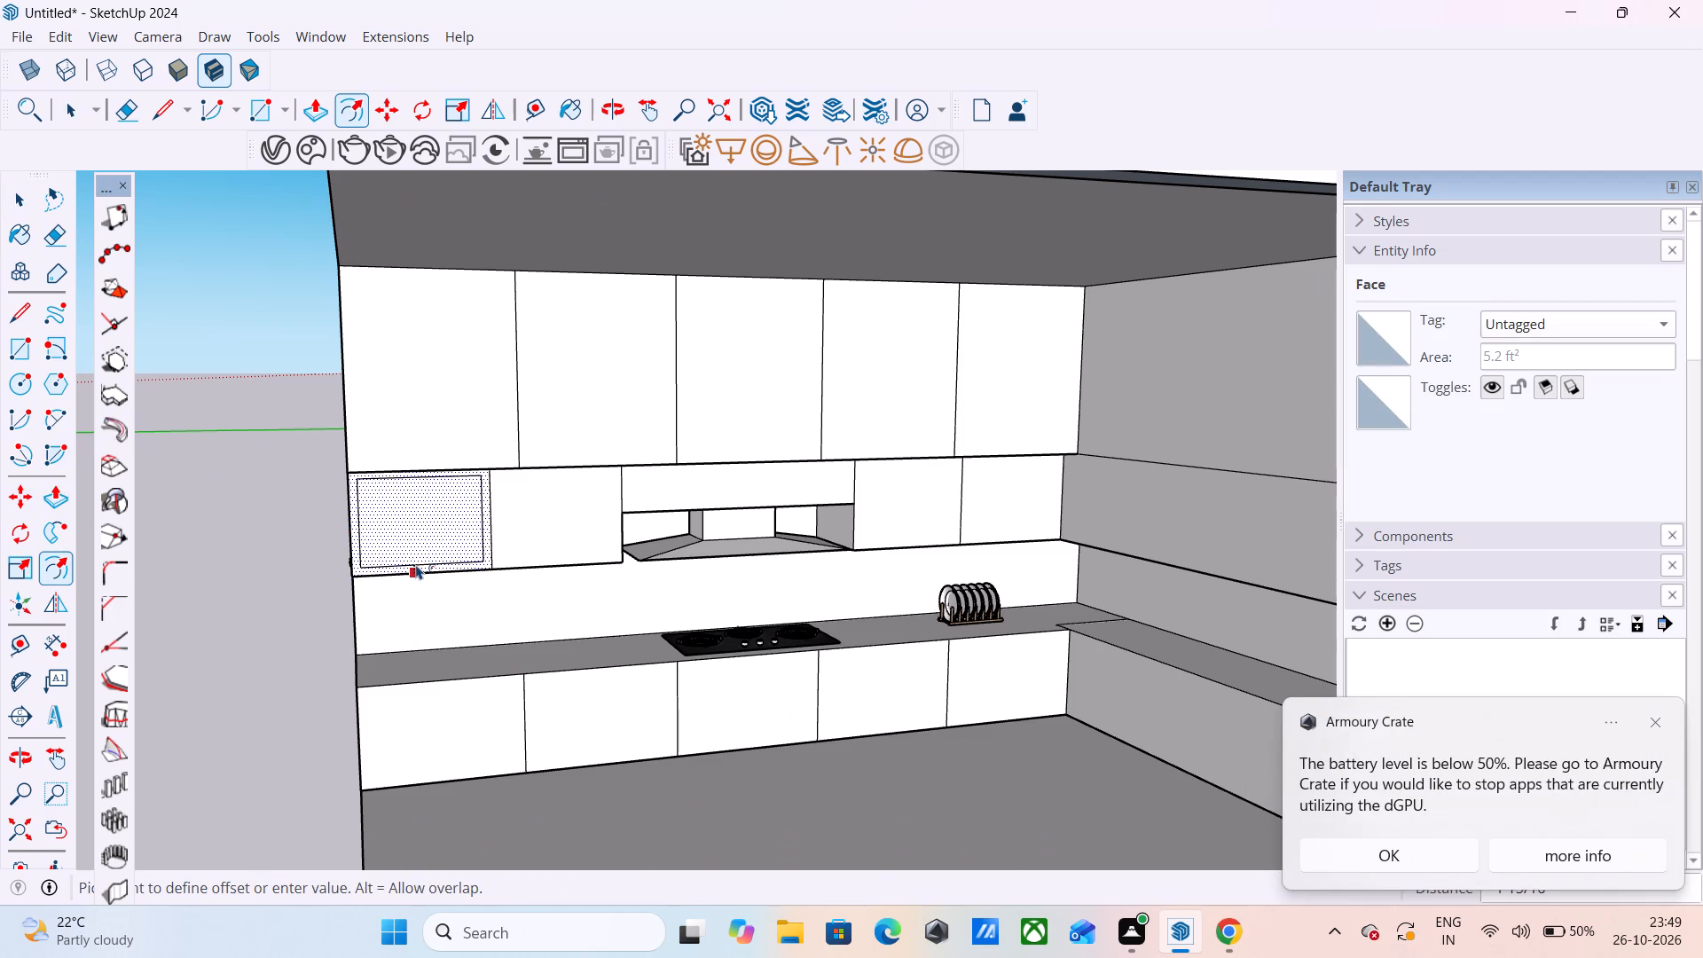
{"action": "left_click", "coordinate": [419, 565]}
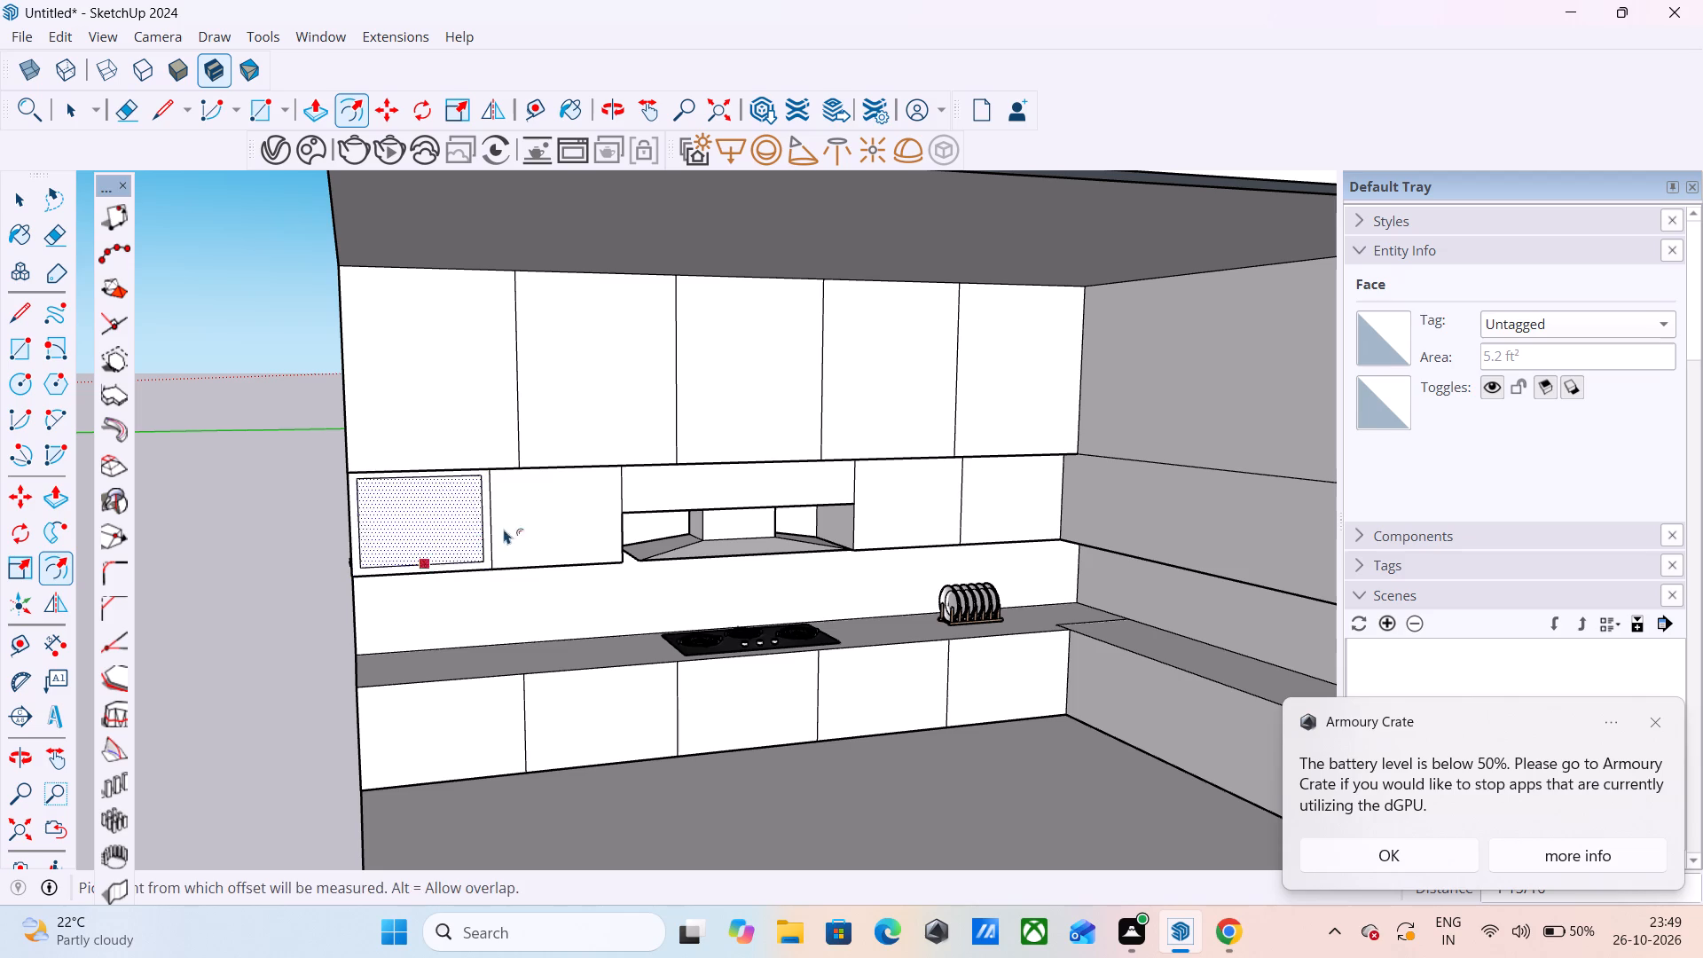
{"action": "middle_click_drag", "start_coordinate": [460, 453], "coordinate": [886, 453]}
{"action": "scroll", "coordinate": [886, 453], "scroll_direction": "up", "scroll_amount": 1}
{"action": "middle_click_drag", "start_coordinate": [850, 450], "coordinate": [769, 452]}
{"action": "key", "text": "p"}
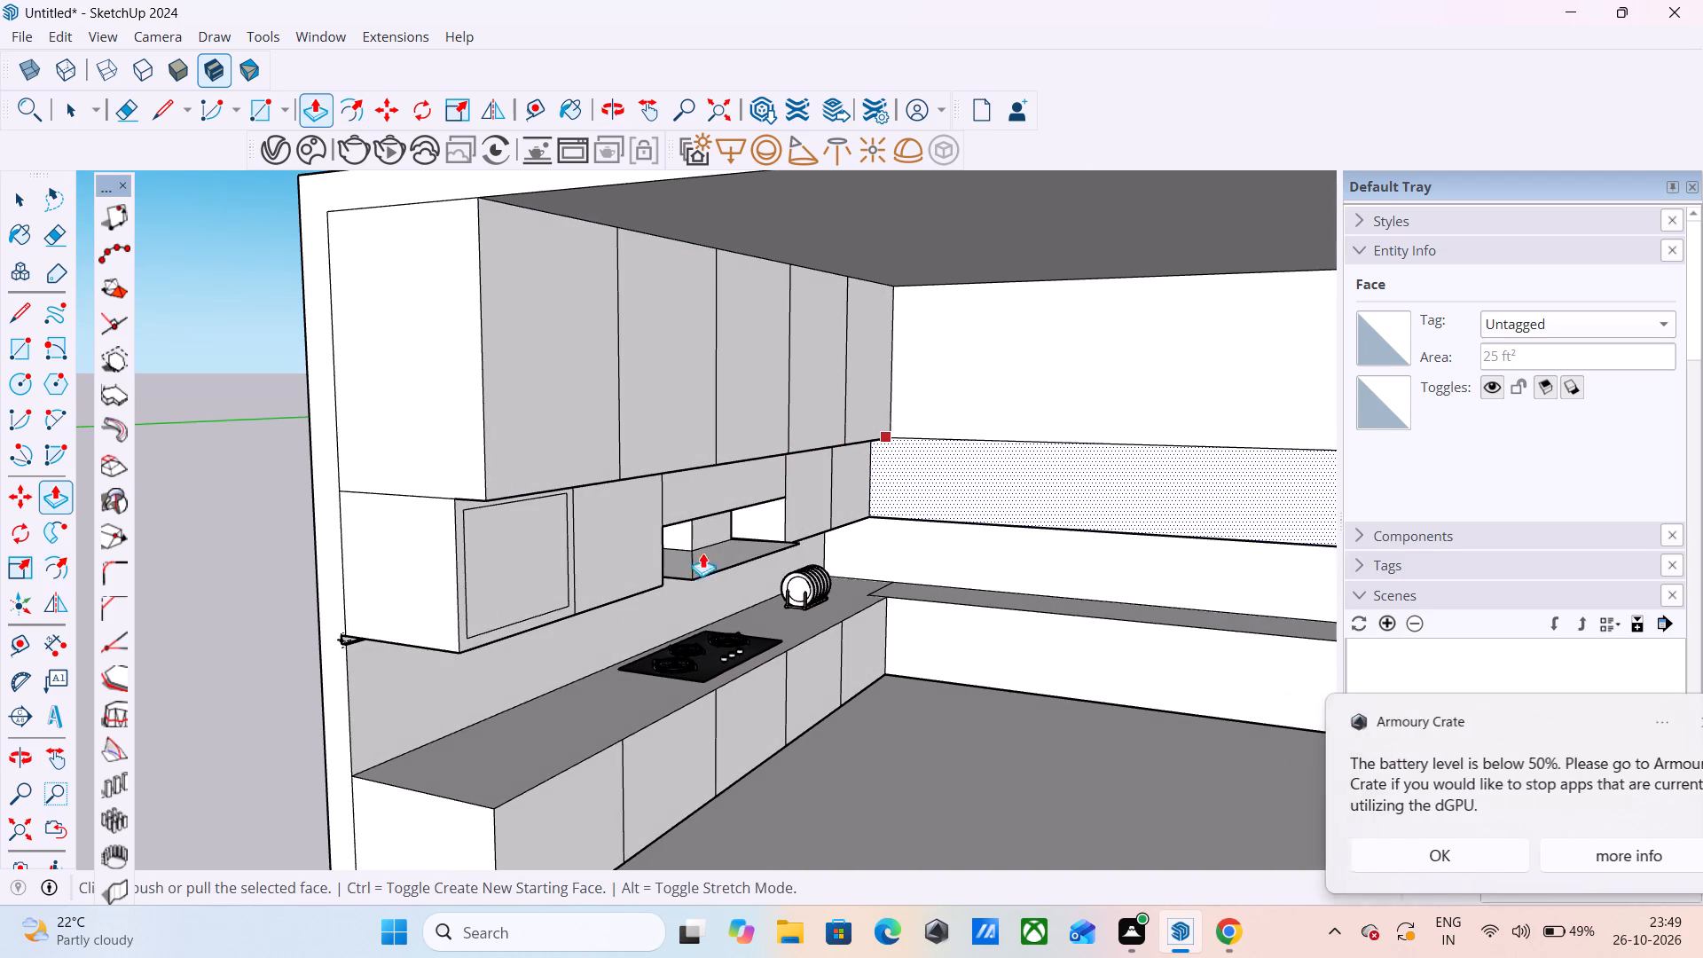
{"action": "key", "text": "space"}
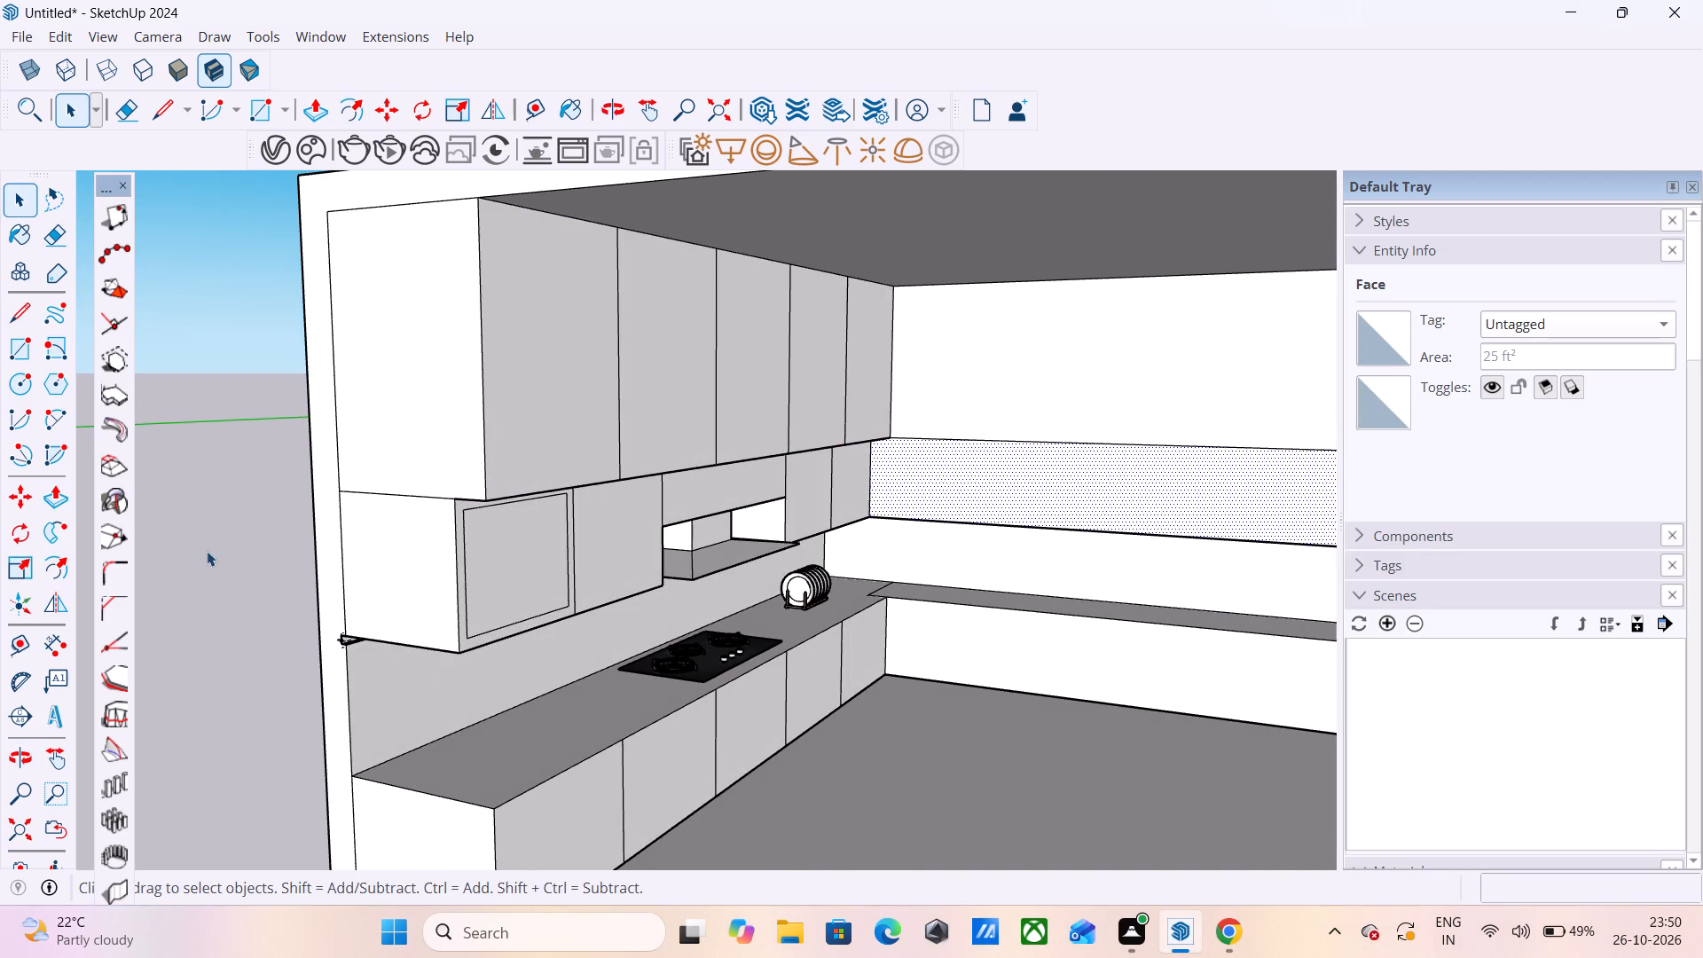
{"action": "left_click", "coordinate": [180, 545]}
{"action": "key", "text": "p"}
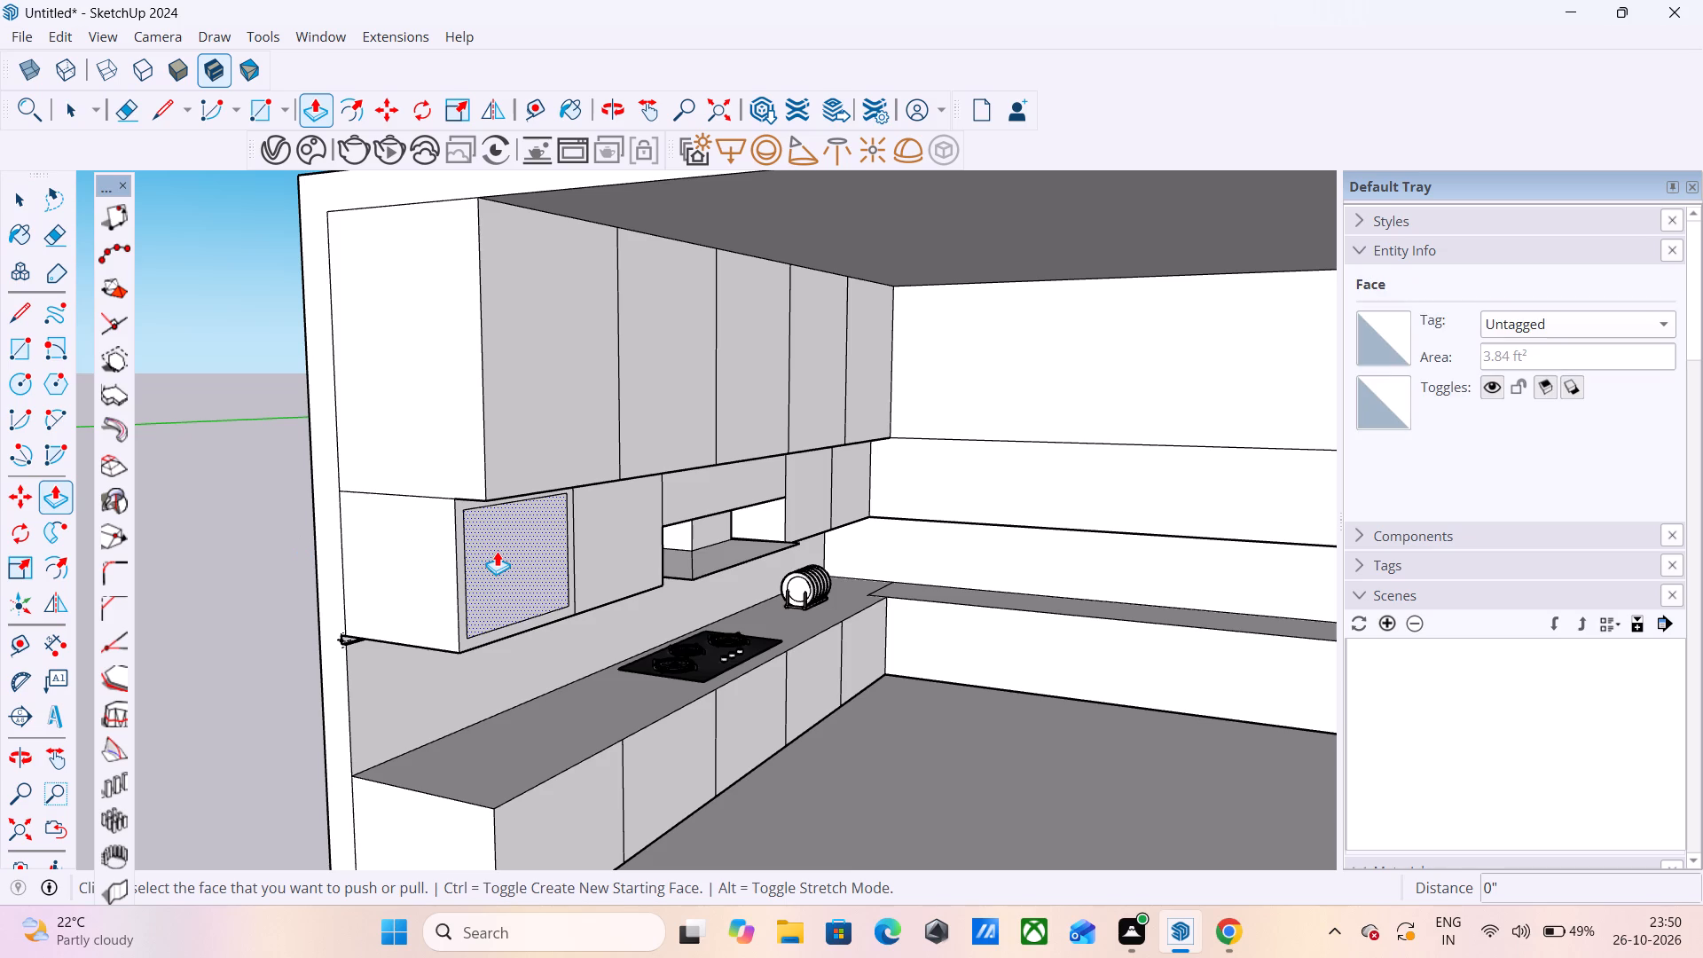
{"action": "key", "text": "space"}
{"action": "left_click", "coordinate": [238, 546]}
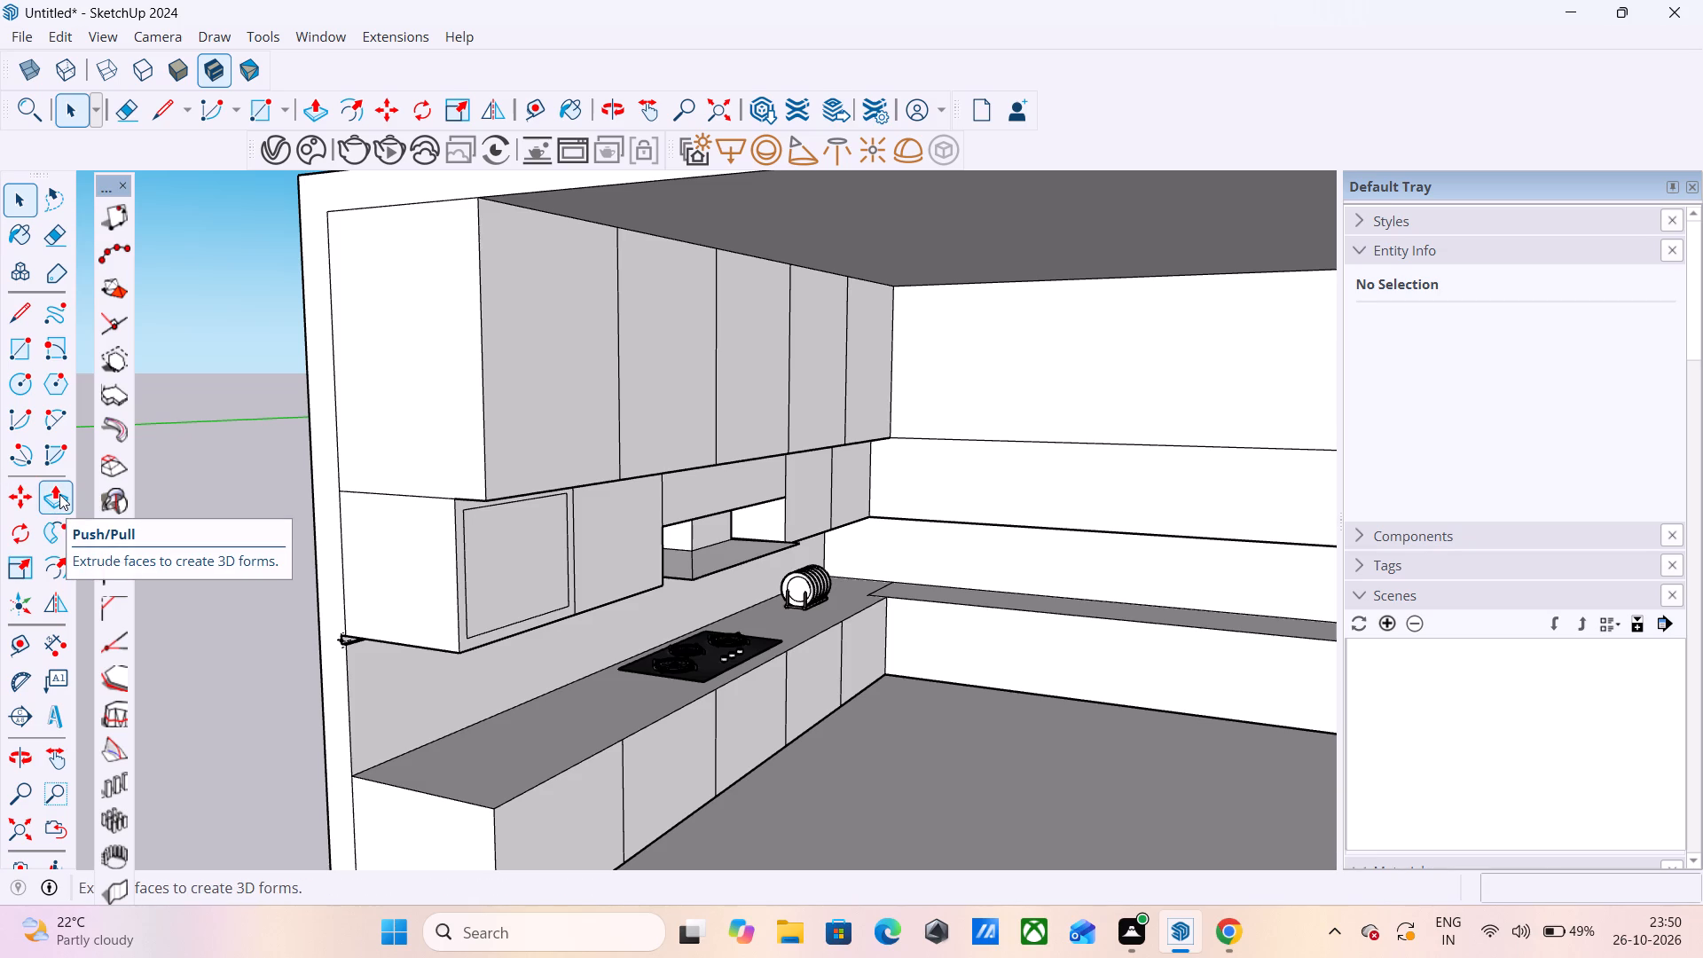
Push the inset face of the lower-row end wall cabinet inward 1.8' to form an open niche.
{"action": "key", "text": "p"}
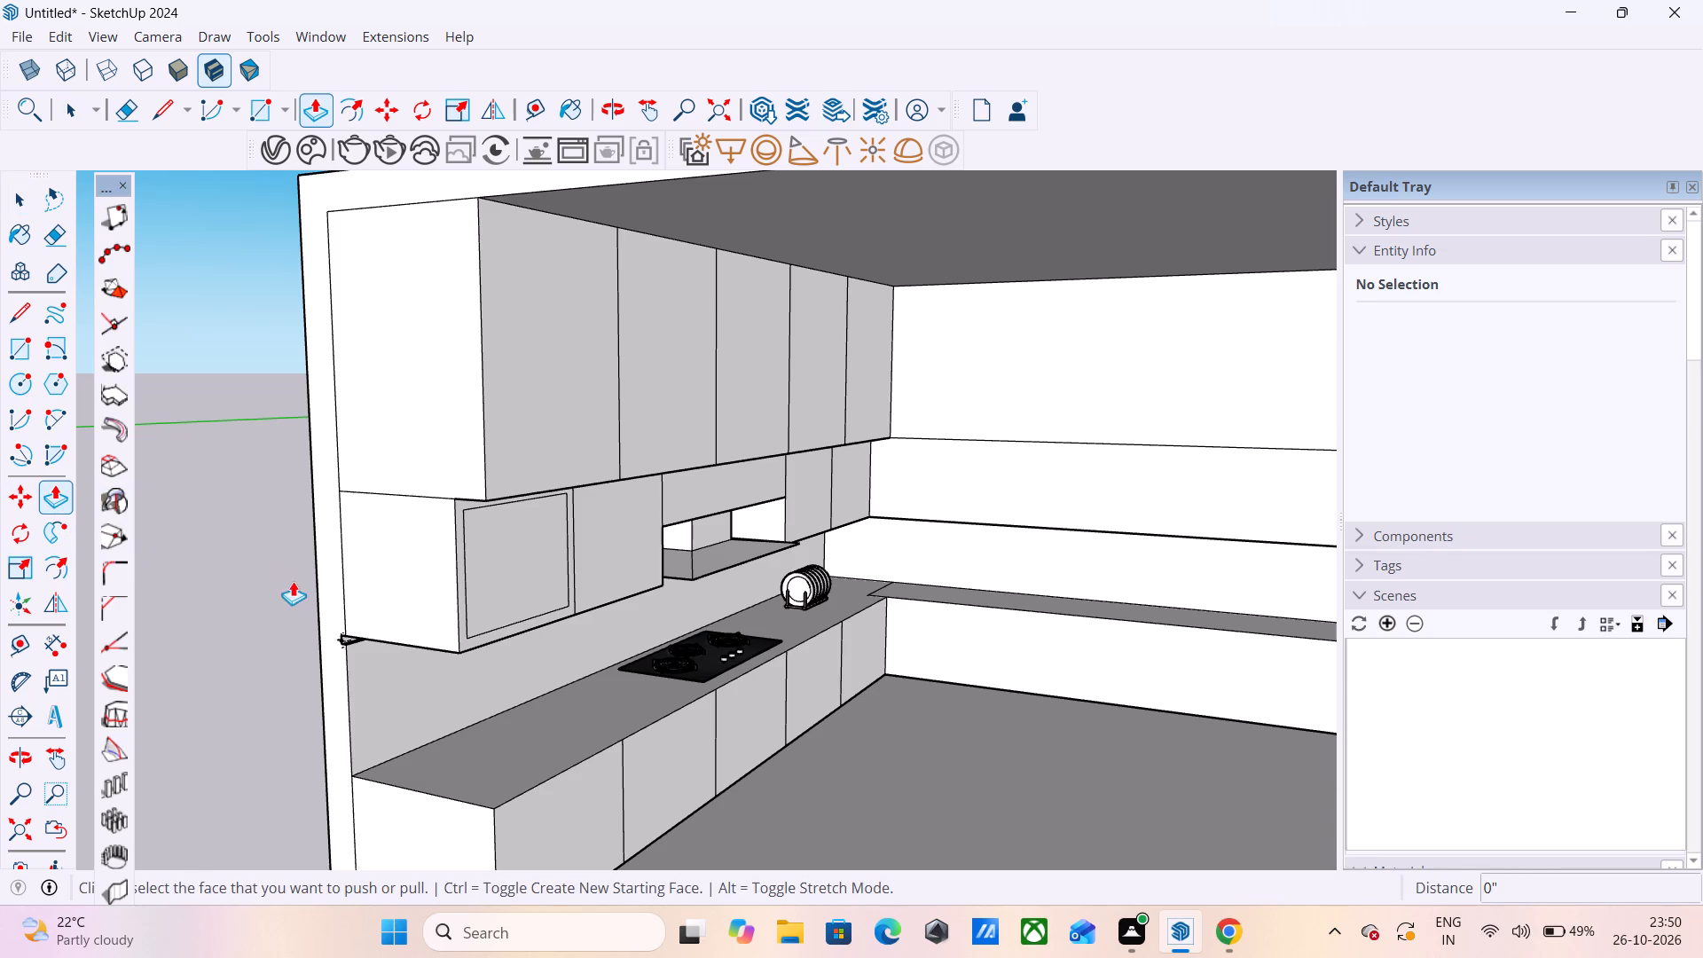
{"action": "middle_click_drag", "start_coordinate": [494, 572], "coordinate": [416, 574]}
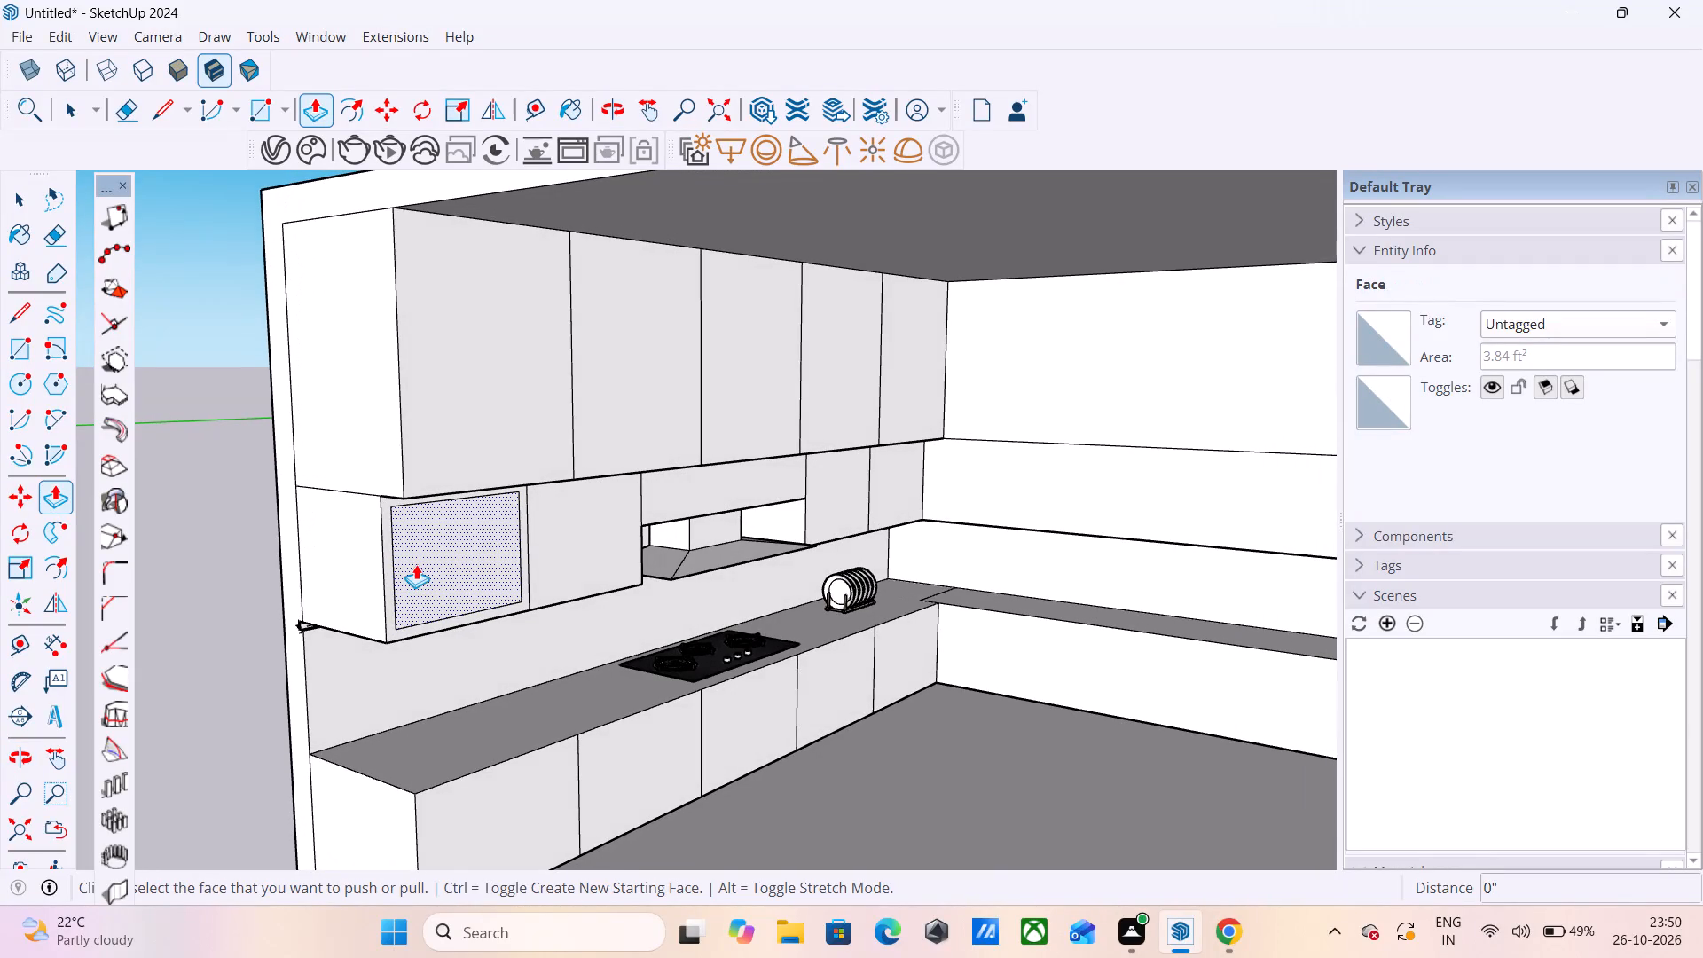
{"action": "left_click", "coordinate": [416, 564]}
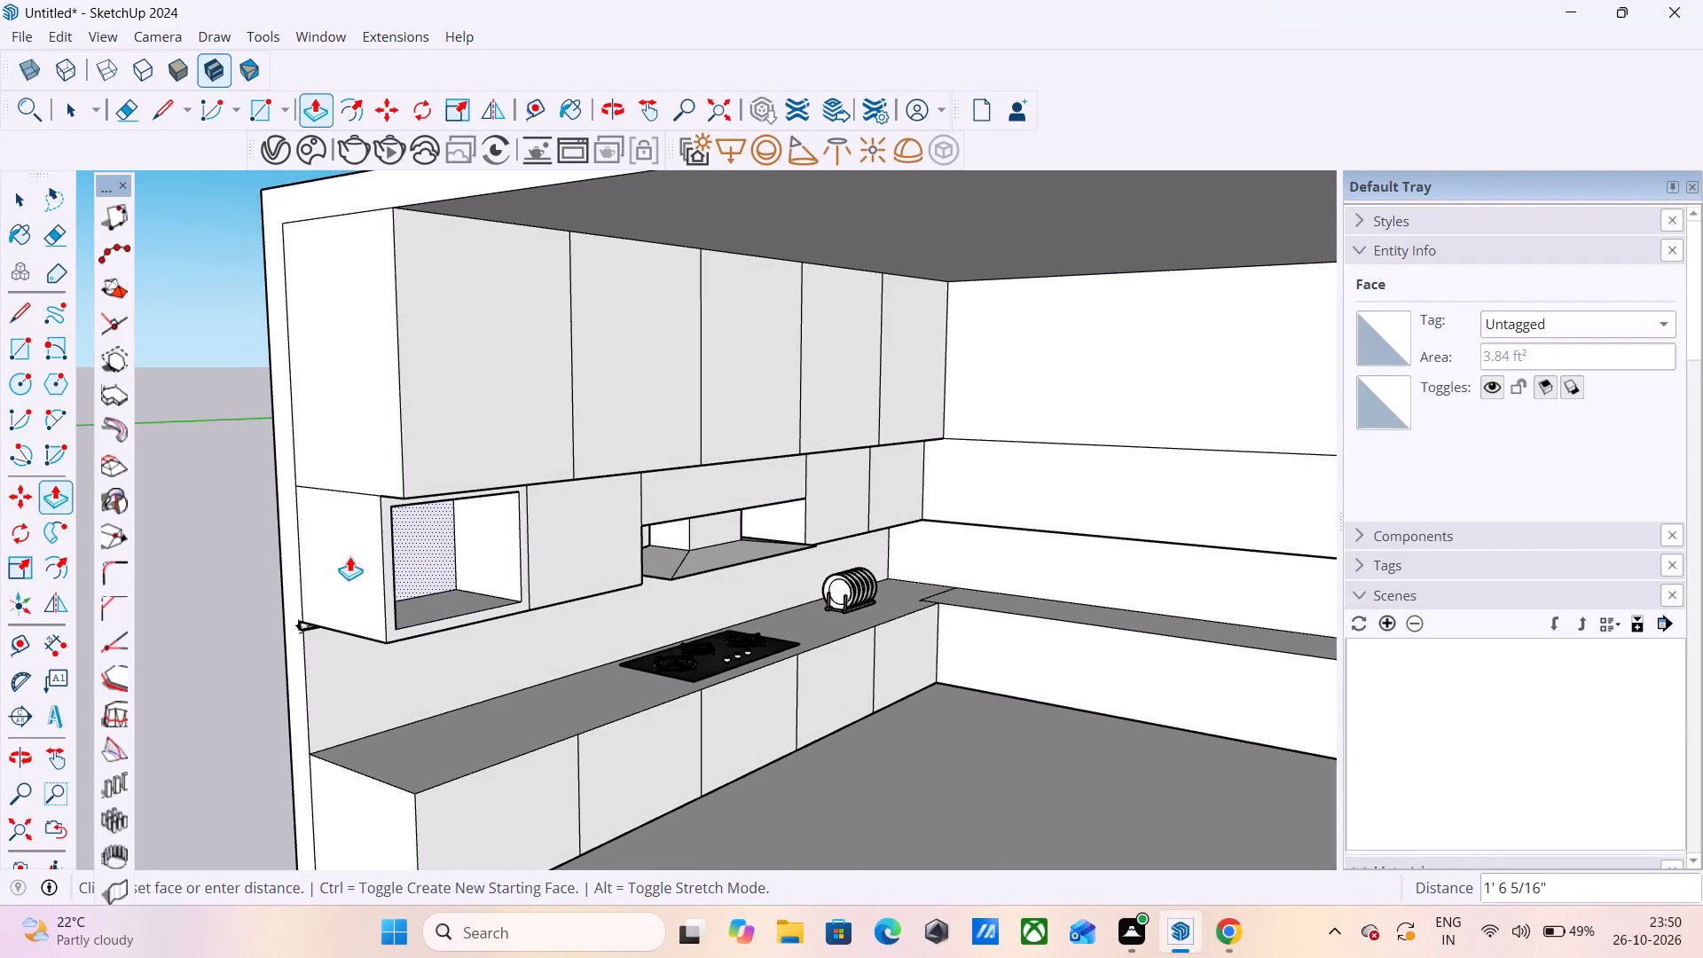
{"action": "middle_click_drag", "start_coordinate": [349, 556], "coordinate": [238, 569]}
{"action": "scroll", "coordinate": [238, 569], "scroll_direction": "up", "scroll_amount": 1}
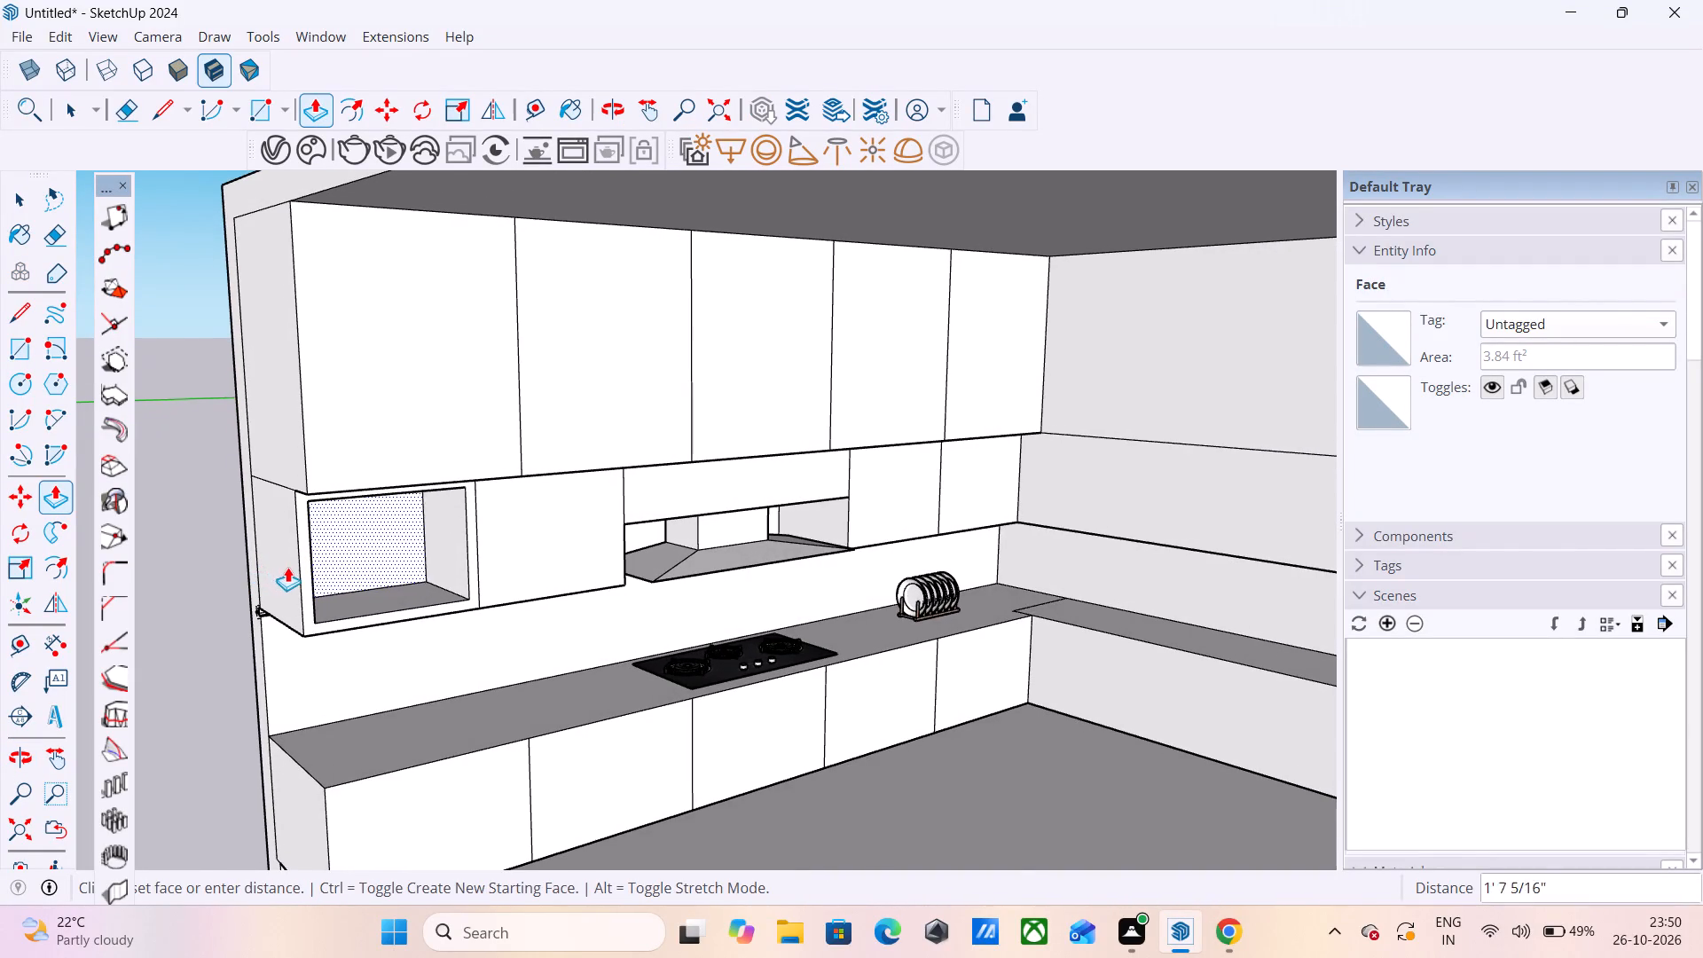
{"action": "middle_click_drag", "start_coordinate": [287, 567], "coordinate": [404, 586]}
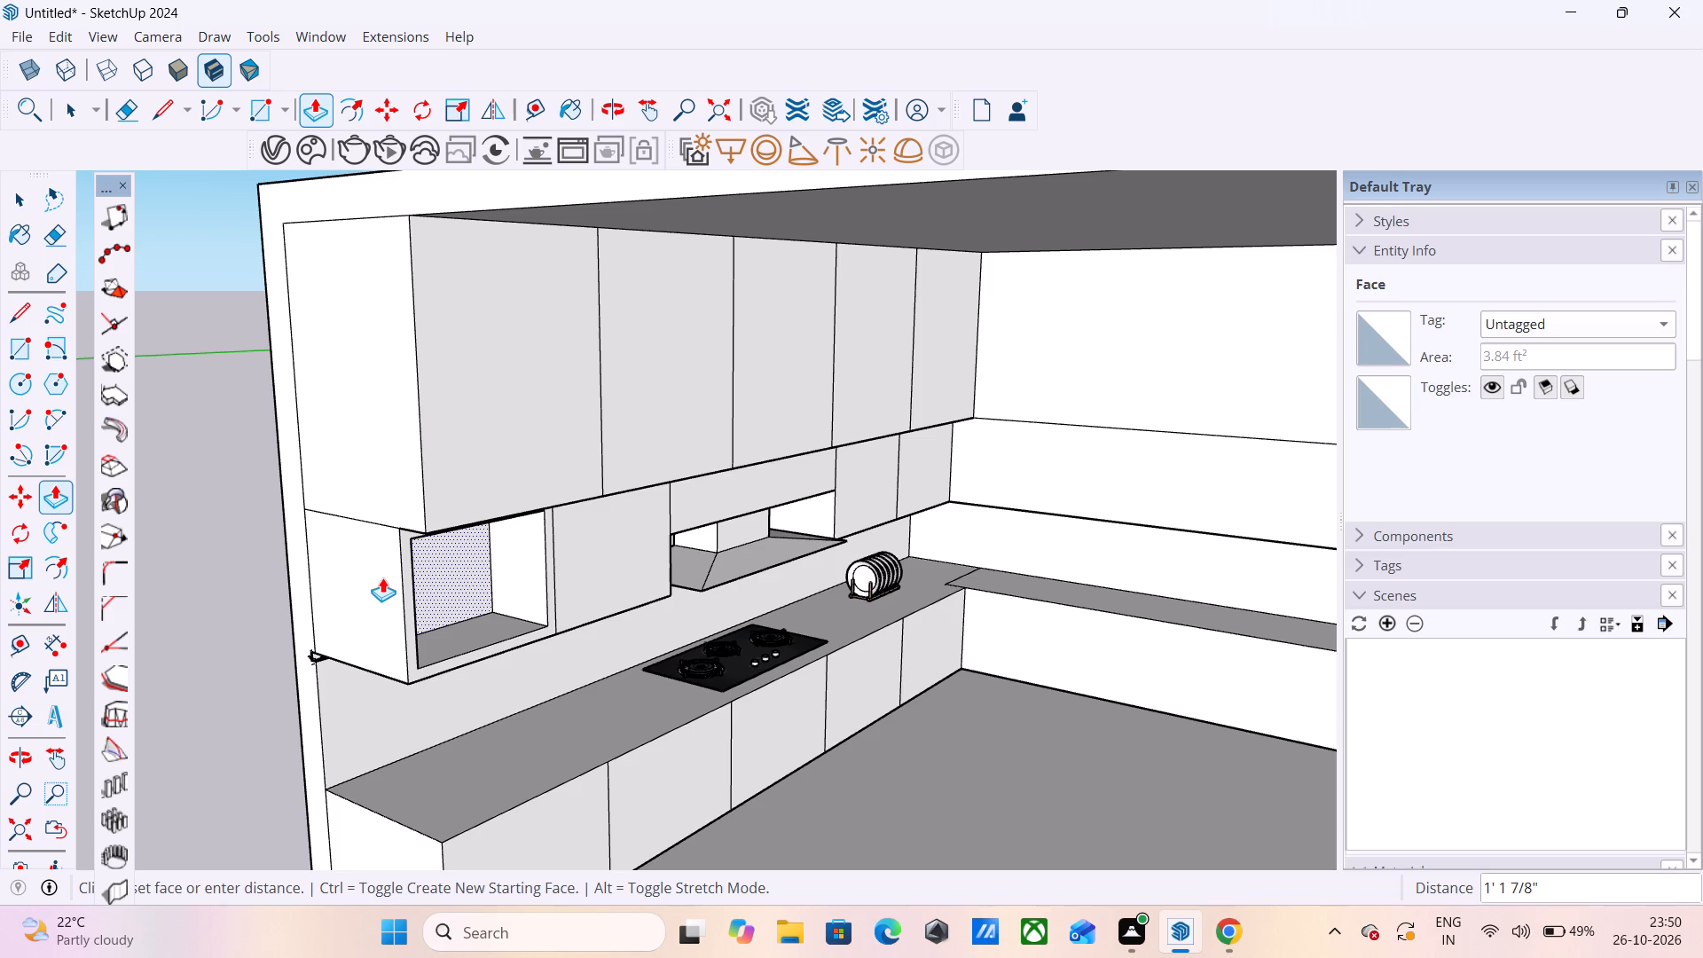
{"action": "type", "text": "1.8'"}
{"action": "key", "text": "Return"}
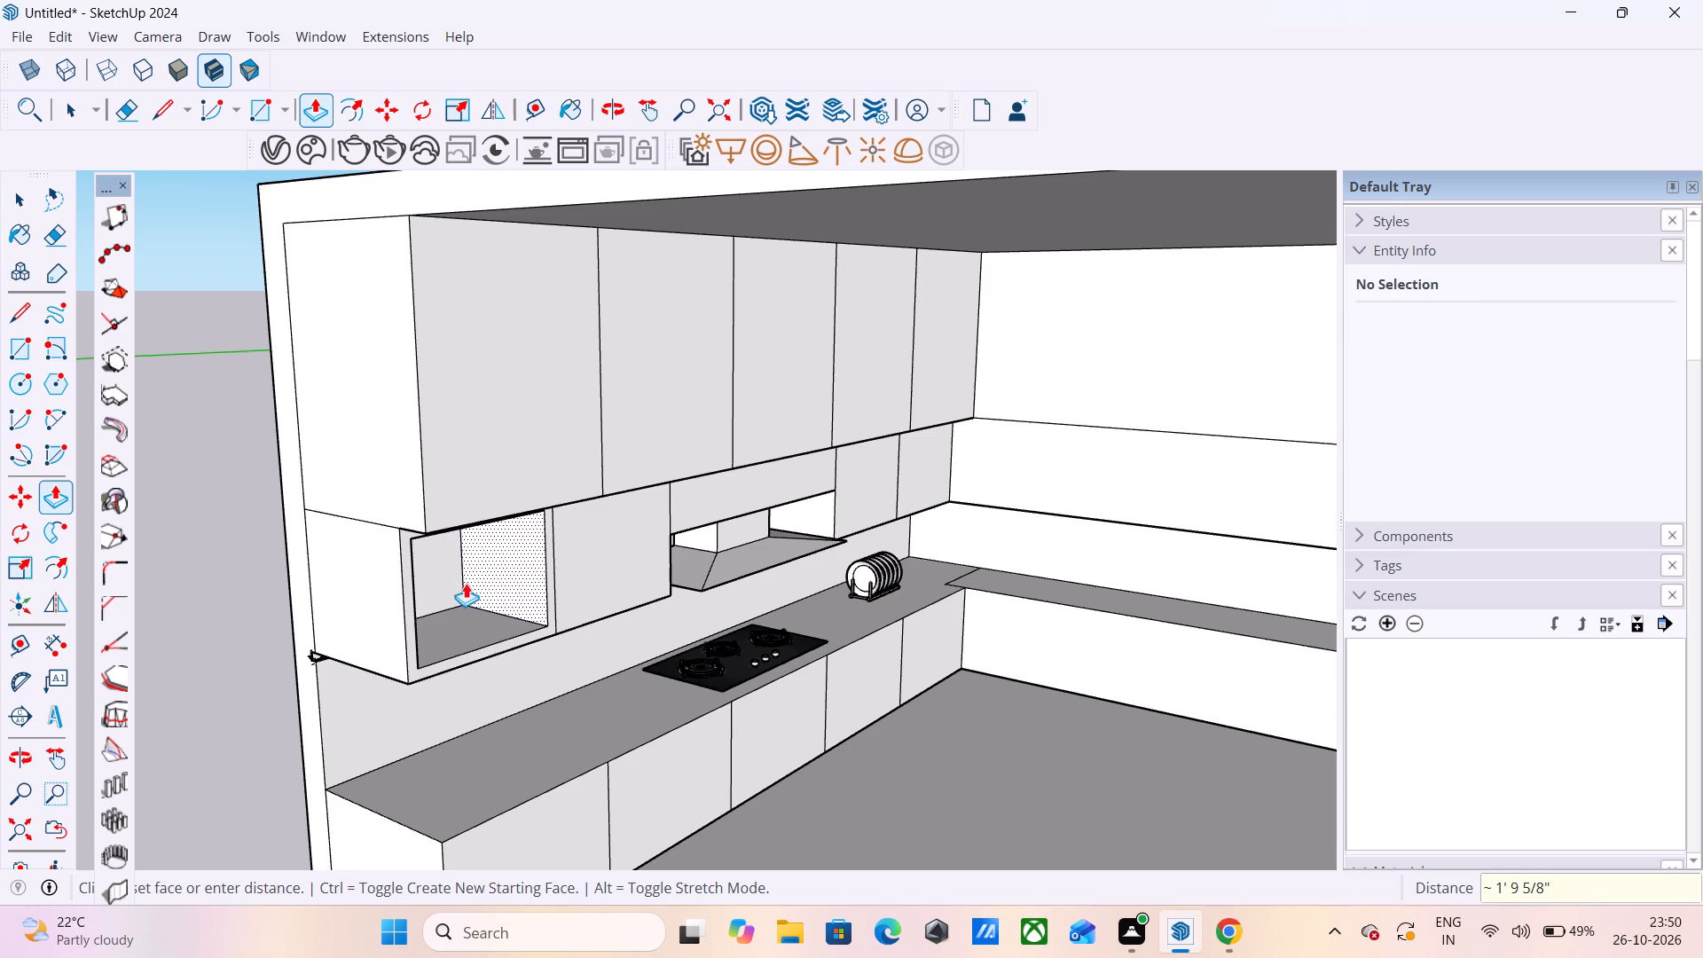
{"action": "scroll", "coordinate": [59, 485], "scroll_direction": "up", "scroll_amount": 1}
{"action": "key", "text": "space"}
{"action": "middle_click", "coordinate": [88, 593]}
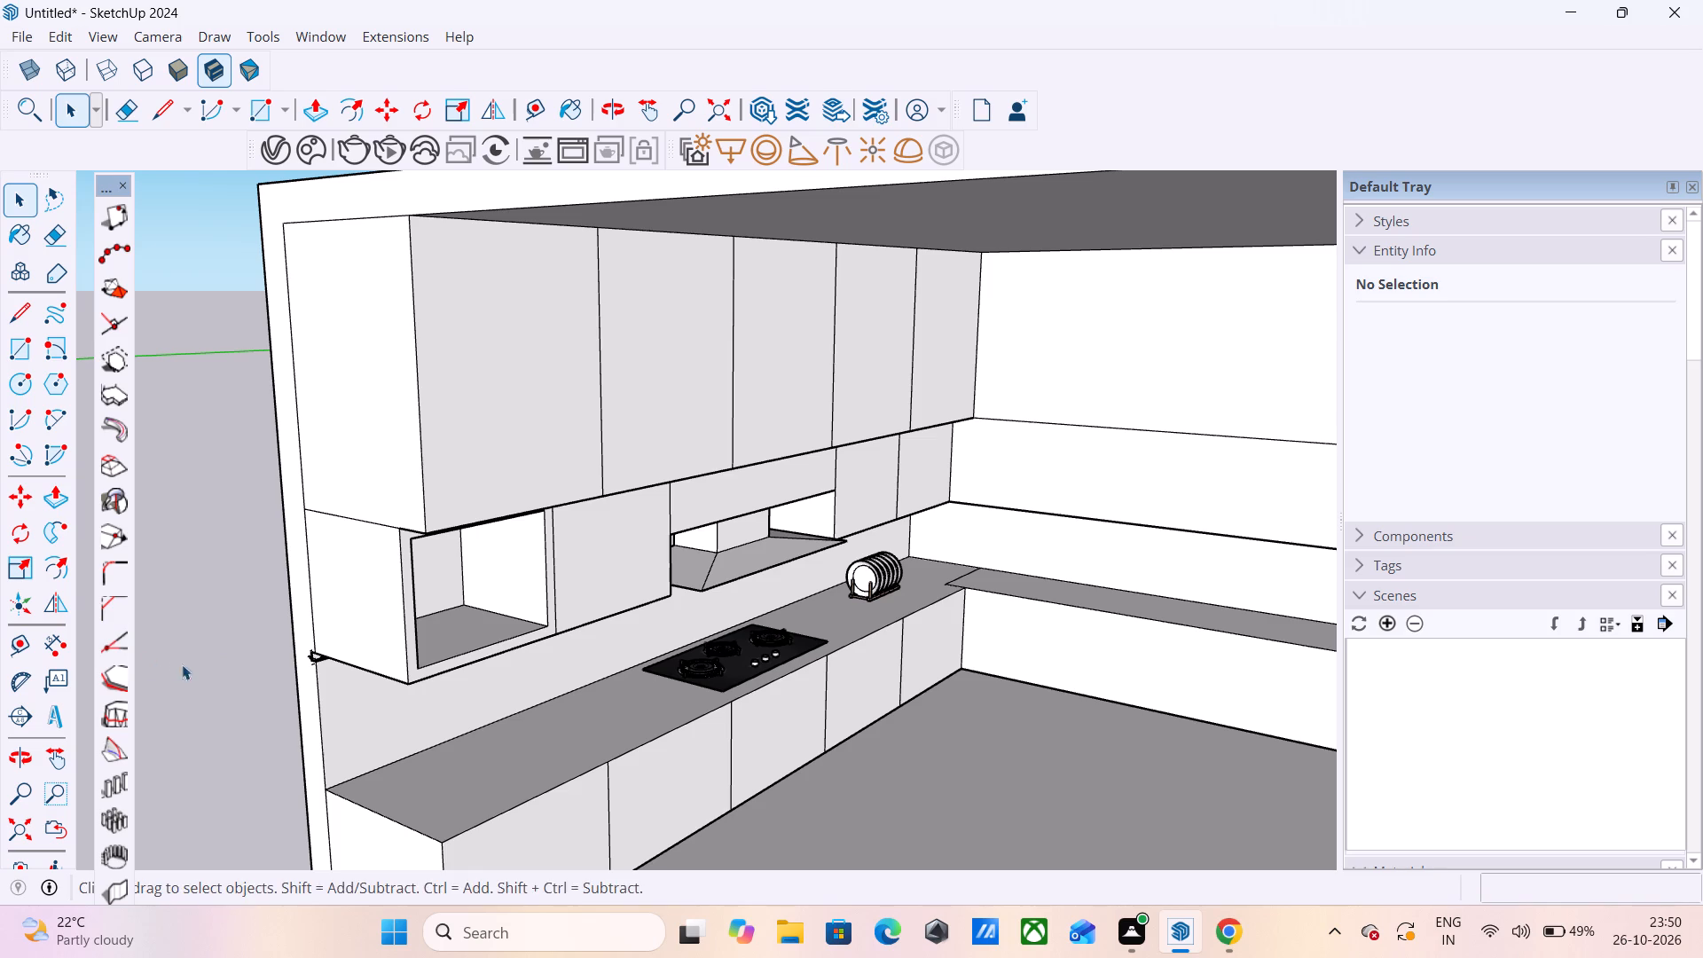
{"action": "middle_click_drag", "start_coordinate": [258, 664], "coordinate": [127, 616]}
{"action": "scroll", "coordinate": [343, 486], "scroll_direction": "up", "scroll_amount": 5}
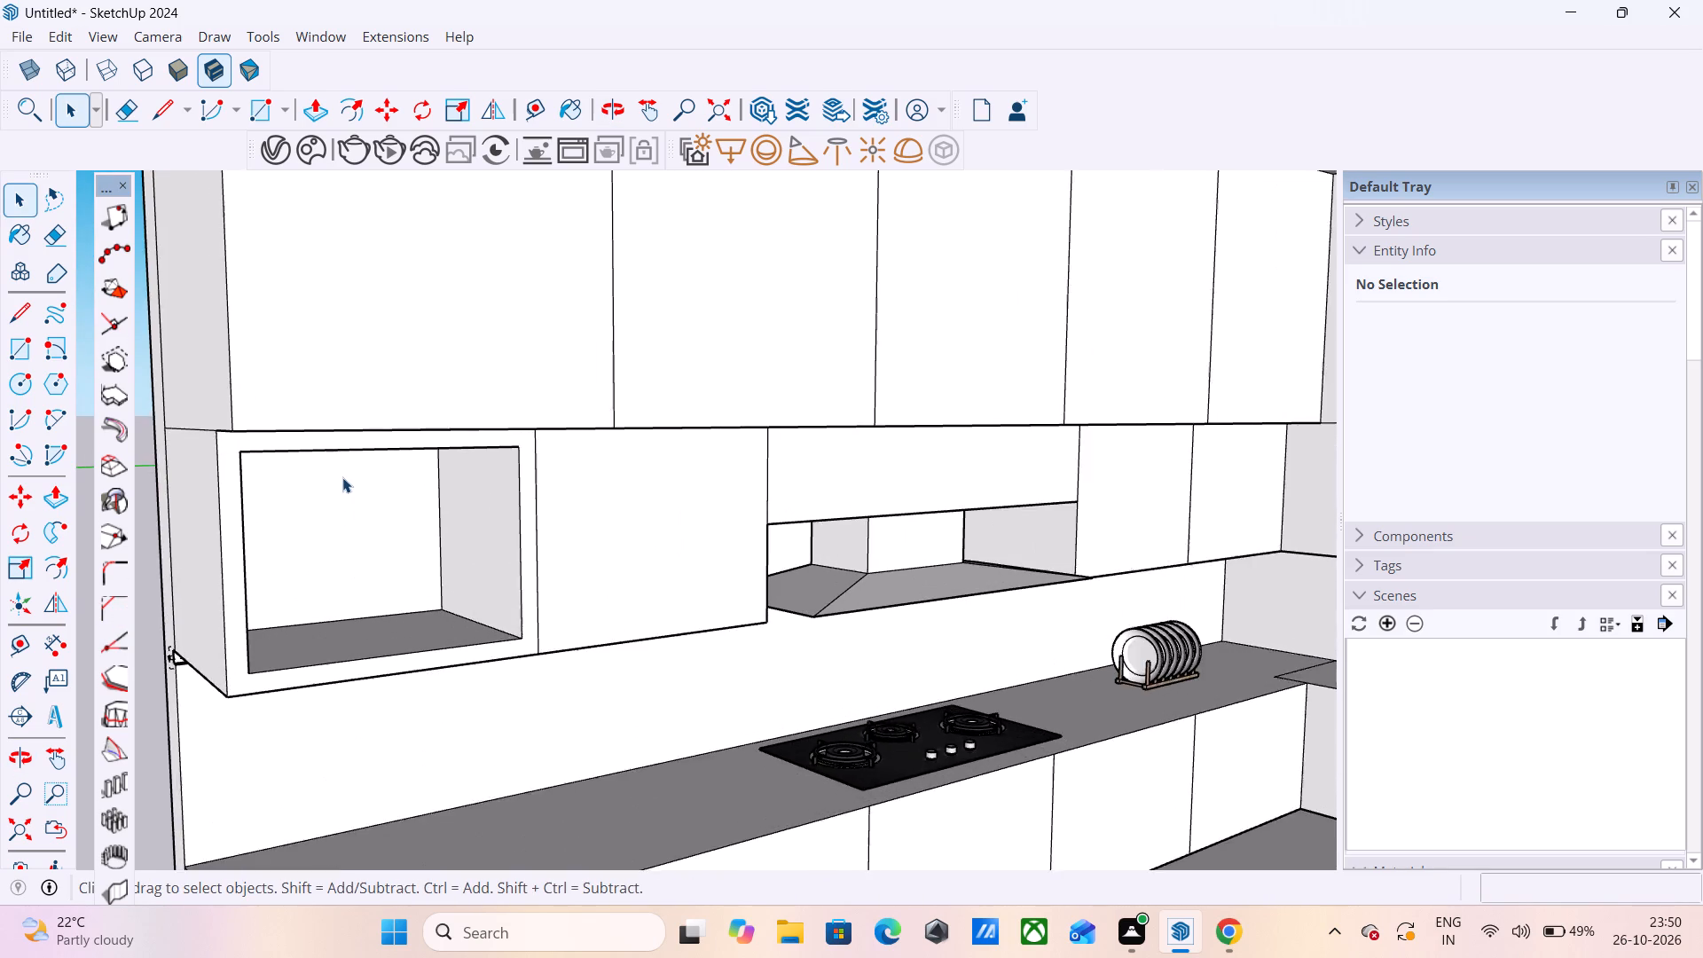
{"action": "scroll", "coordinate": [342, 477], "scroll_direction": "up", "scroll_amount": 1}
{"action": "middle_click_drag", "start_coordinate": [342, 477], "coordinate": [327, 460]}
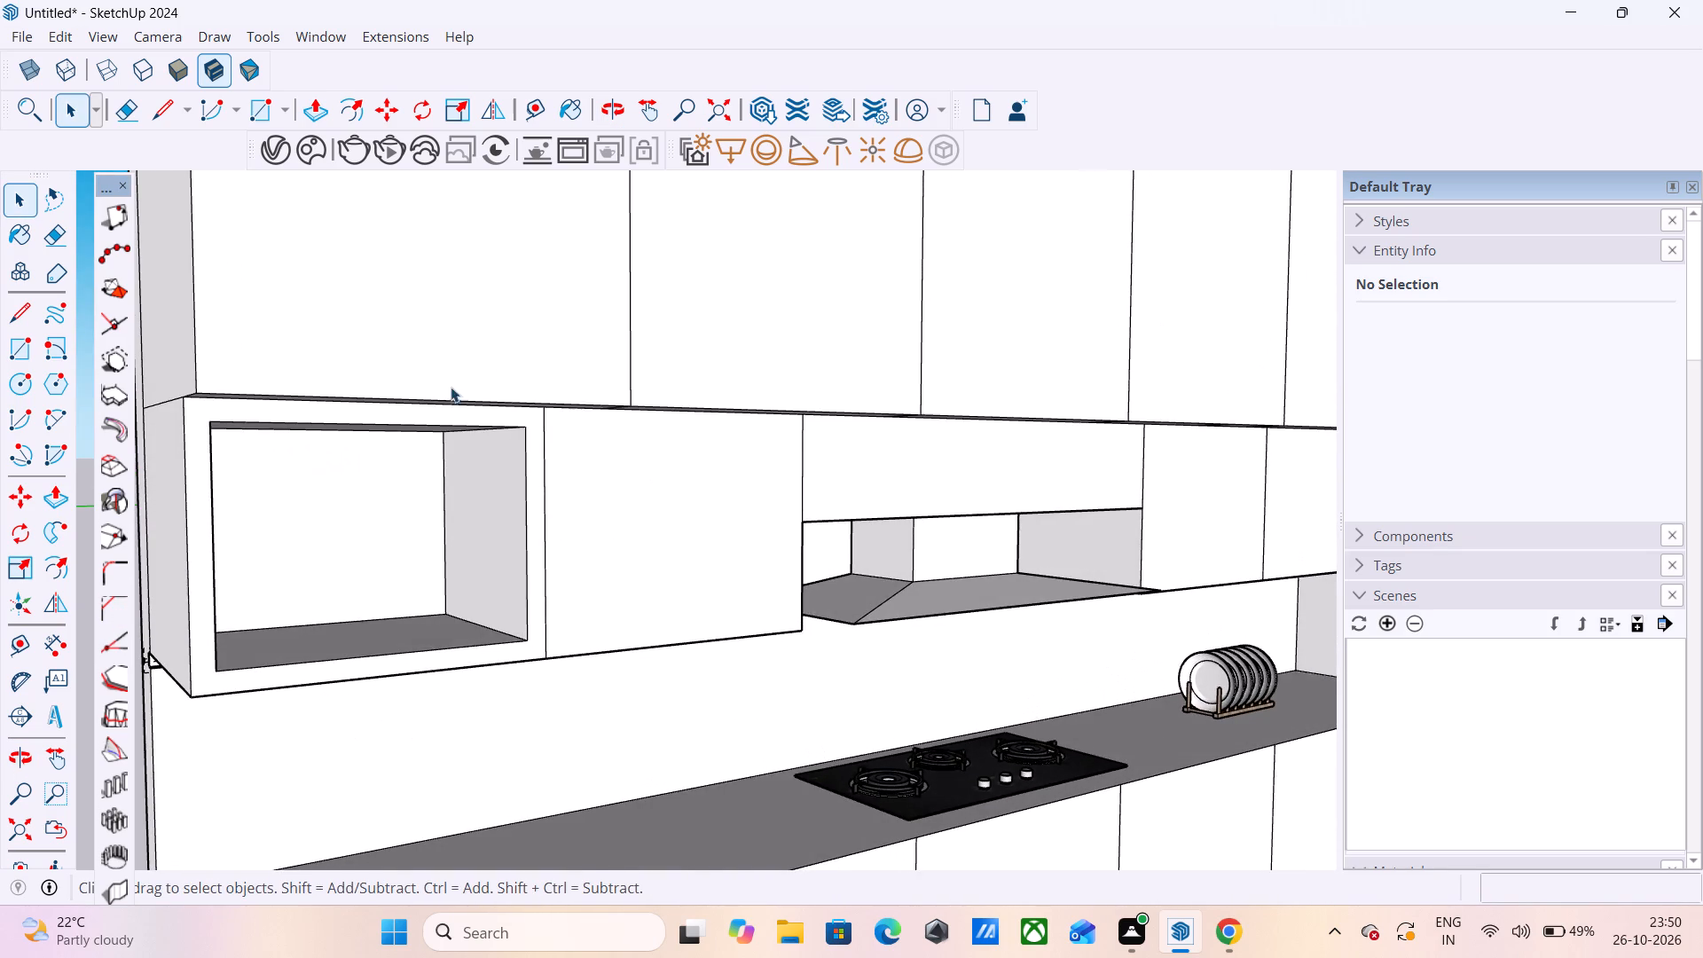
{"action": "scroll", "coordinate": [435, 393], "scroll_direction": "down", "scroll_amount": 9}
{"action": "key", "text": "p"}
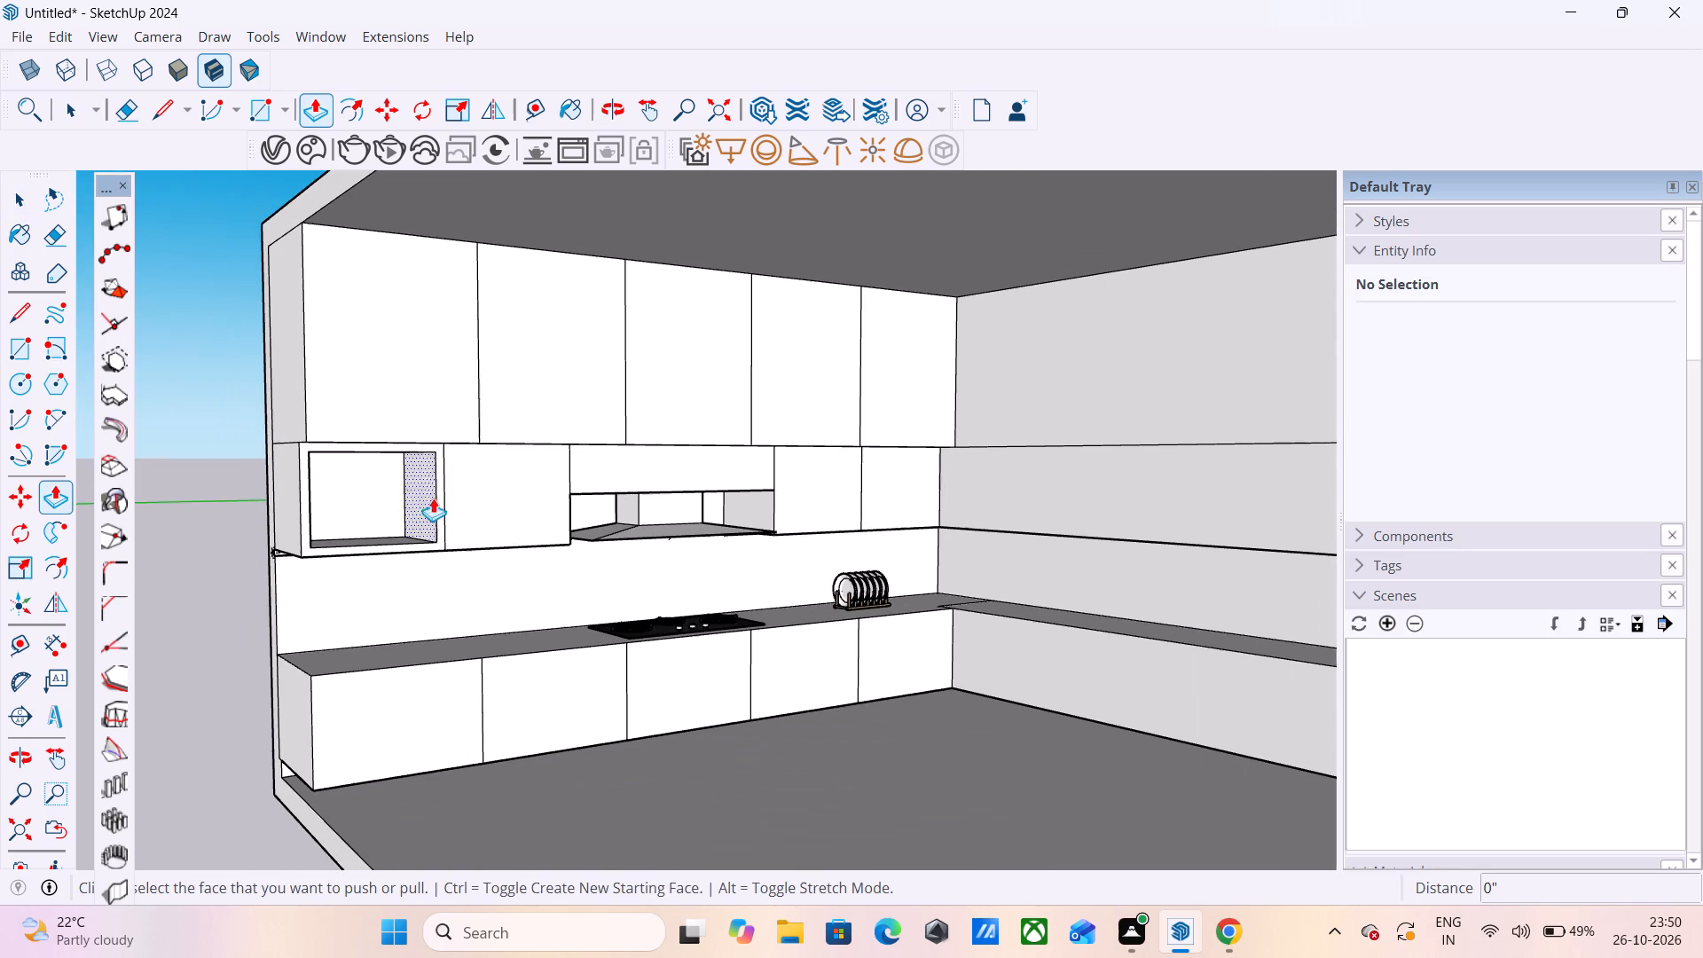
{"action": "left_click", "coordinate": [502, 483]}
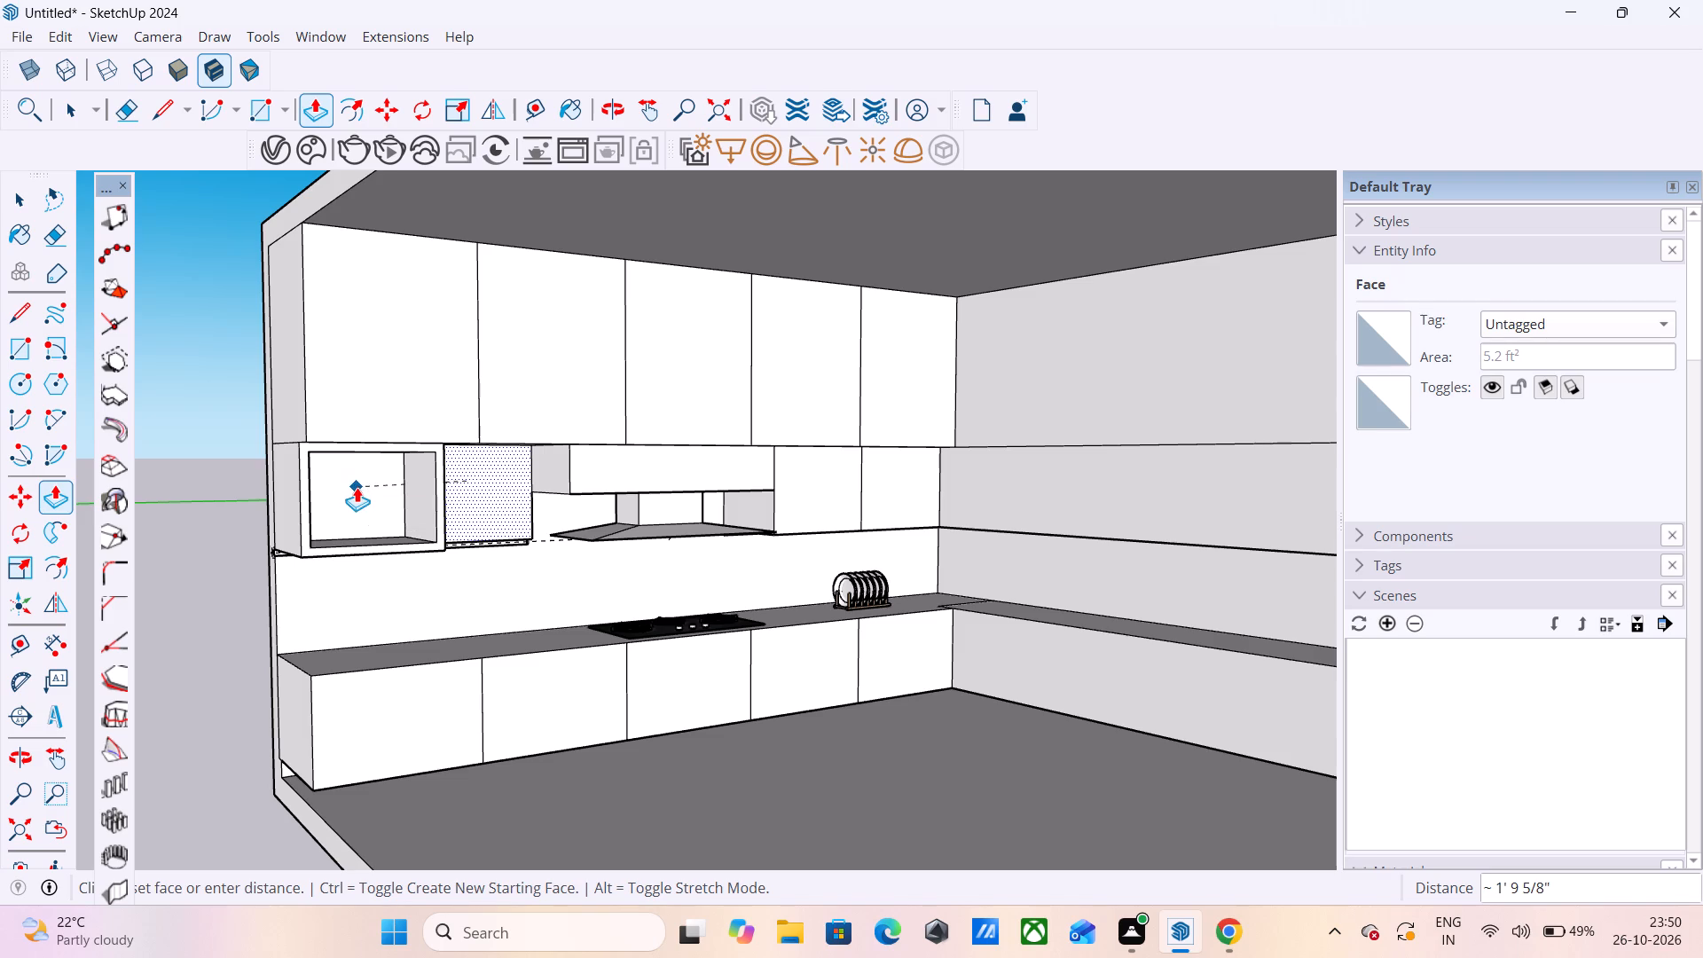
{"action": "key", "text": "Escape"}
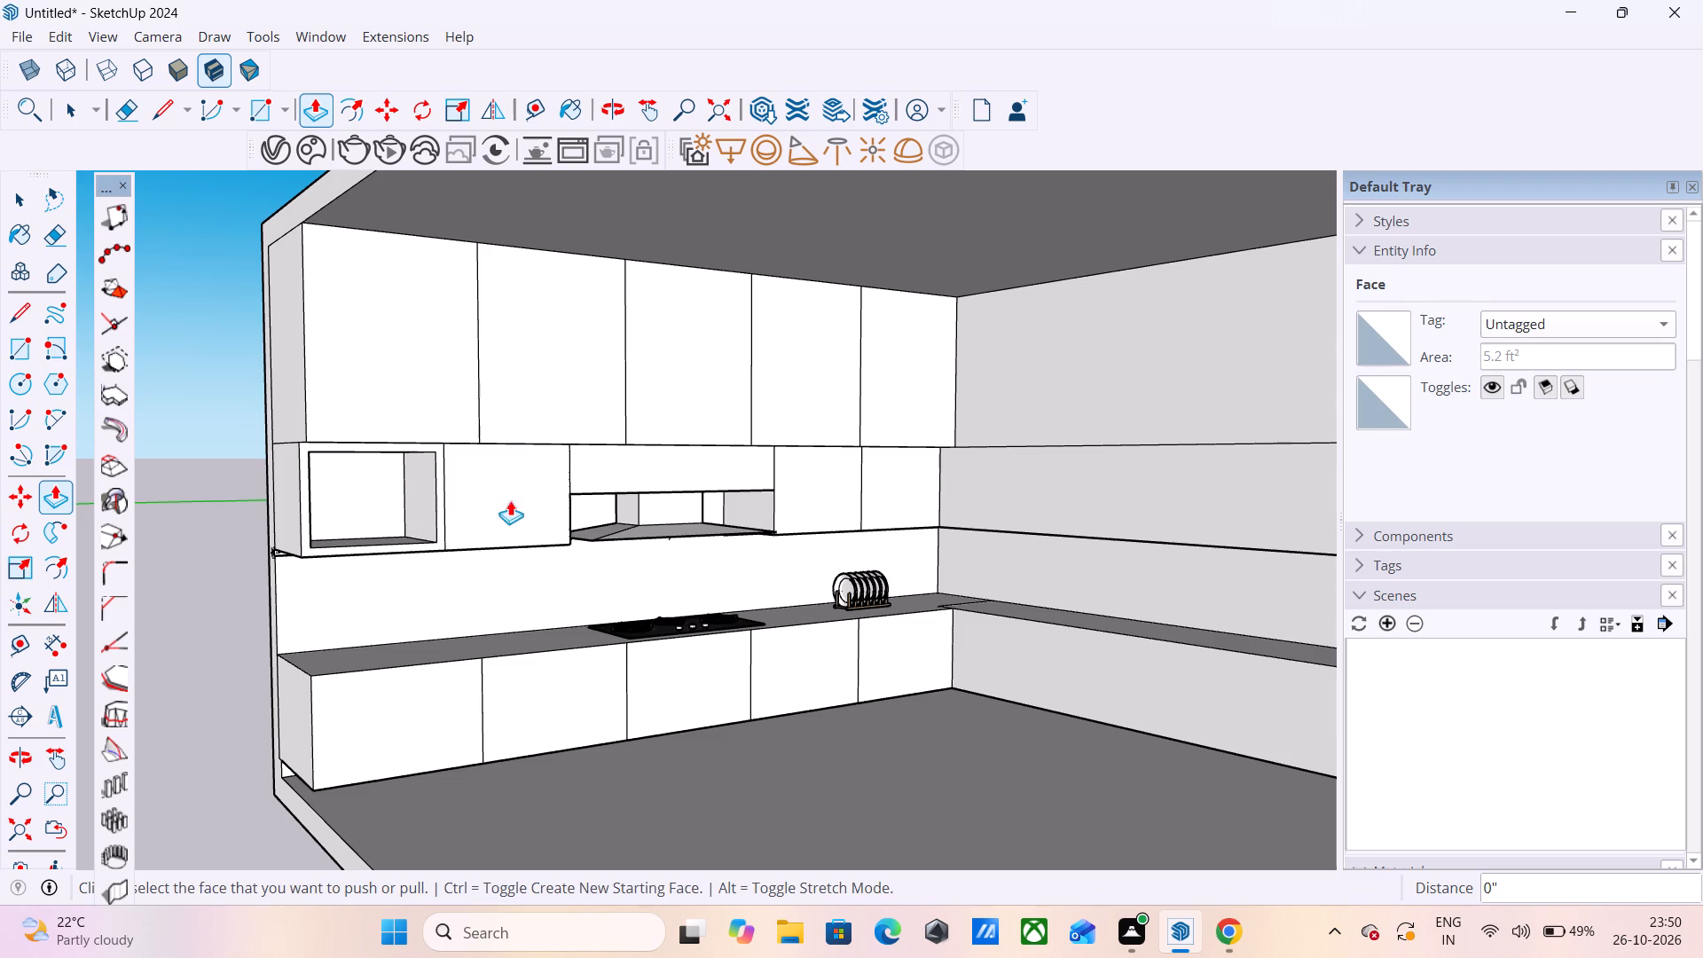
Offset the front face of the wall cabinet between the open niche and the hood inward by about 1 15/16".
{"action": "key", "text": "f"}
{"action": "left_click", "coordinate": [501, 541]}
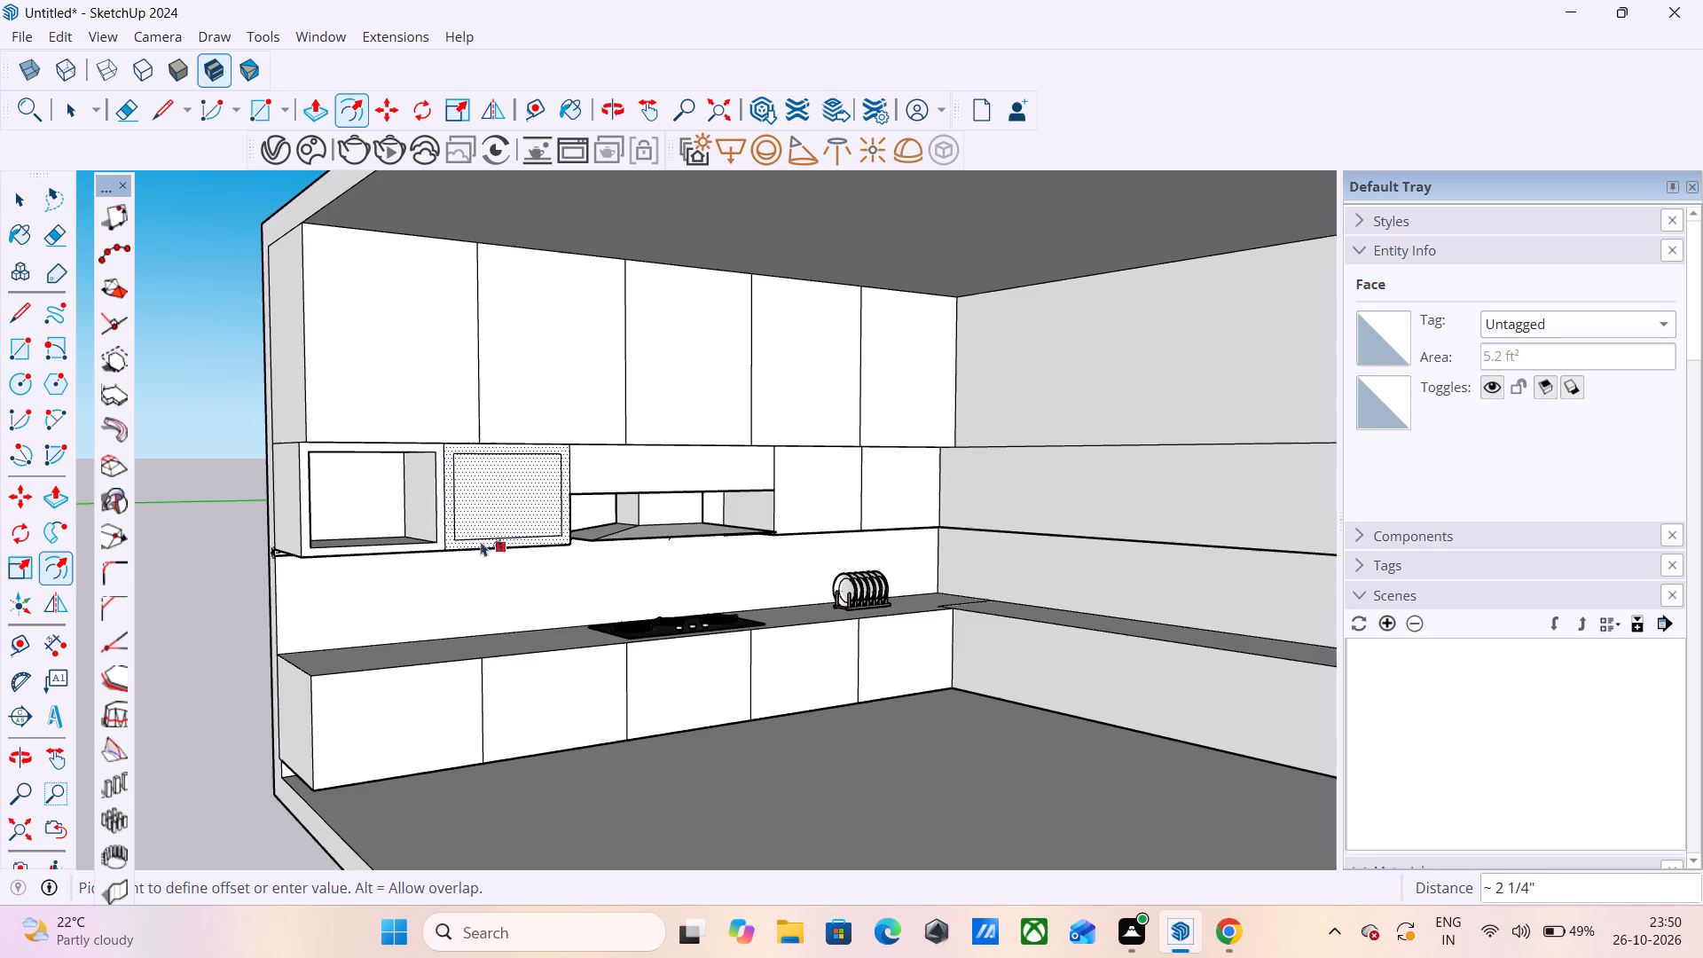
{"action": "left_click", "coordinate": [414, 548]}
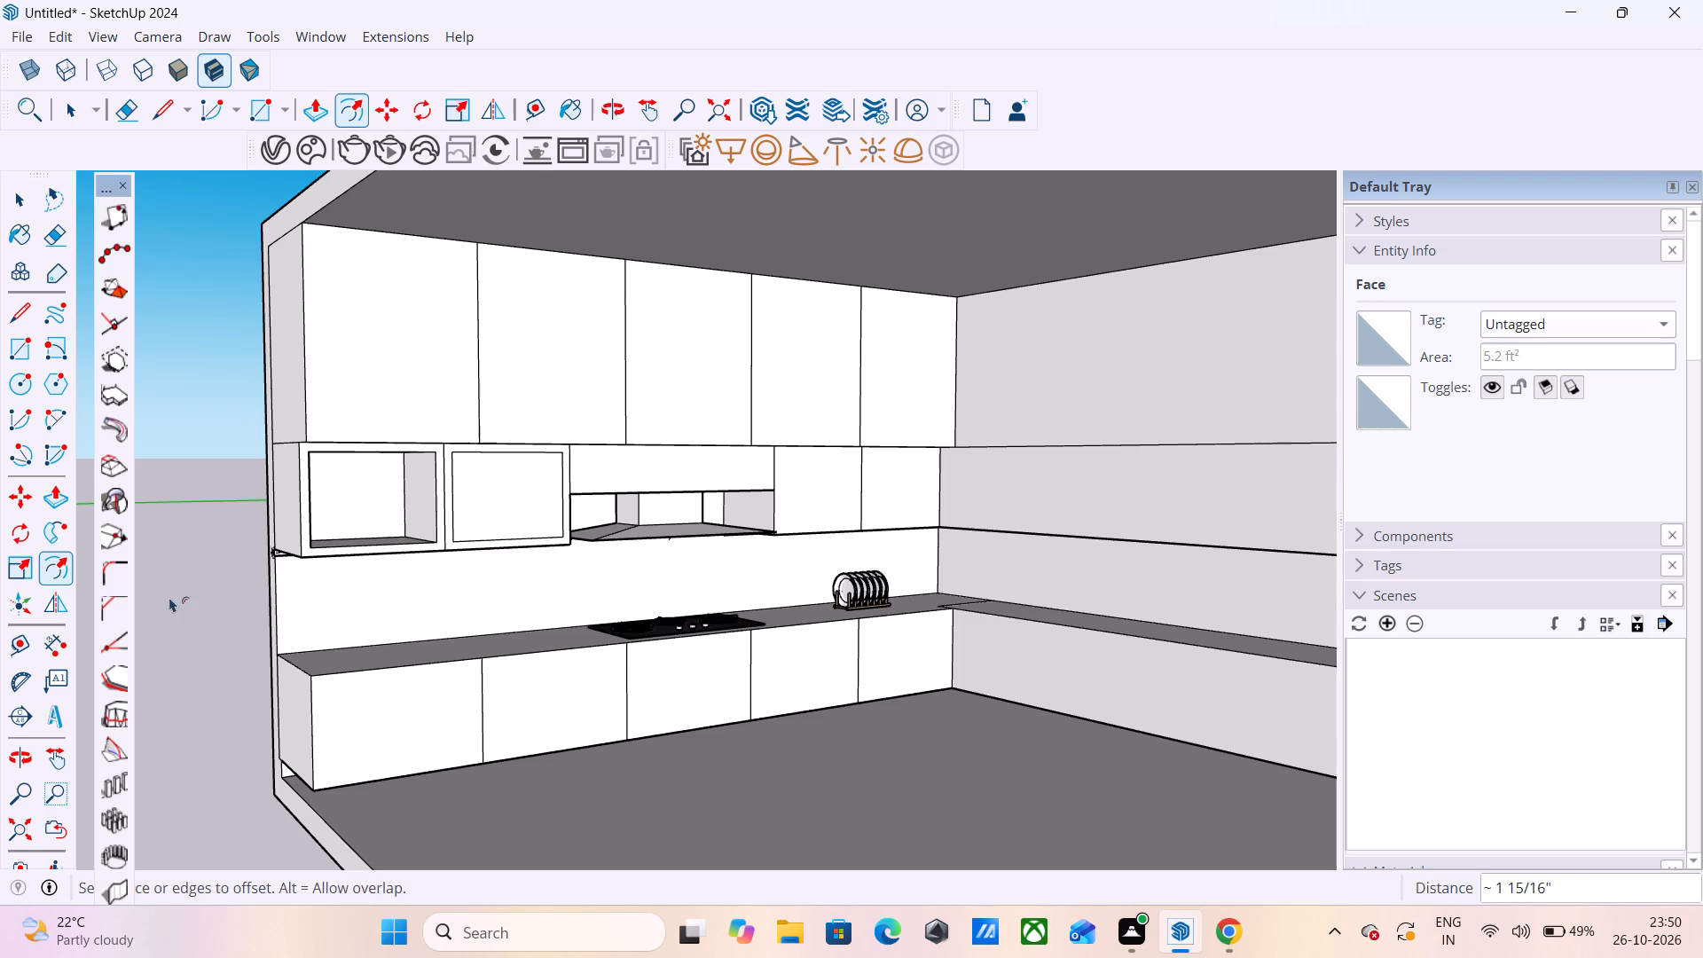
Push the inset face of the cabinet between the niche and the hood inward, level with the first niche's back face.
{"action": "key", "text": "p"}
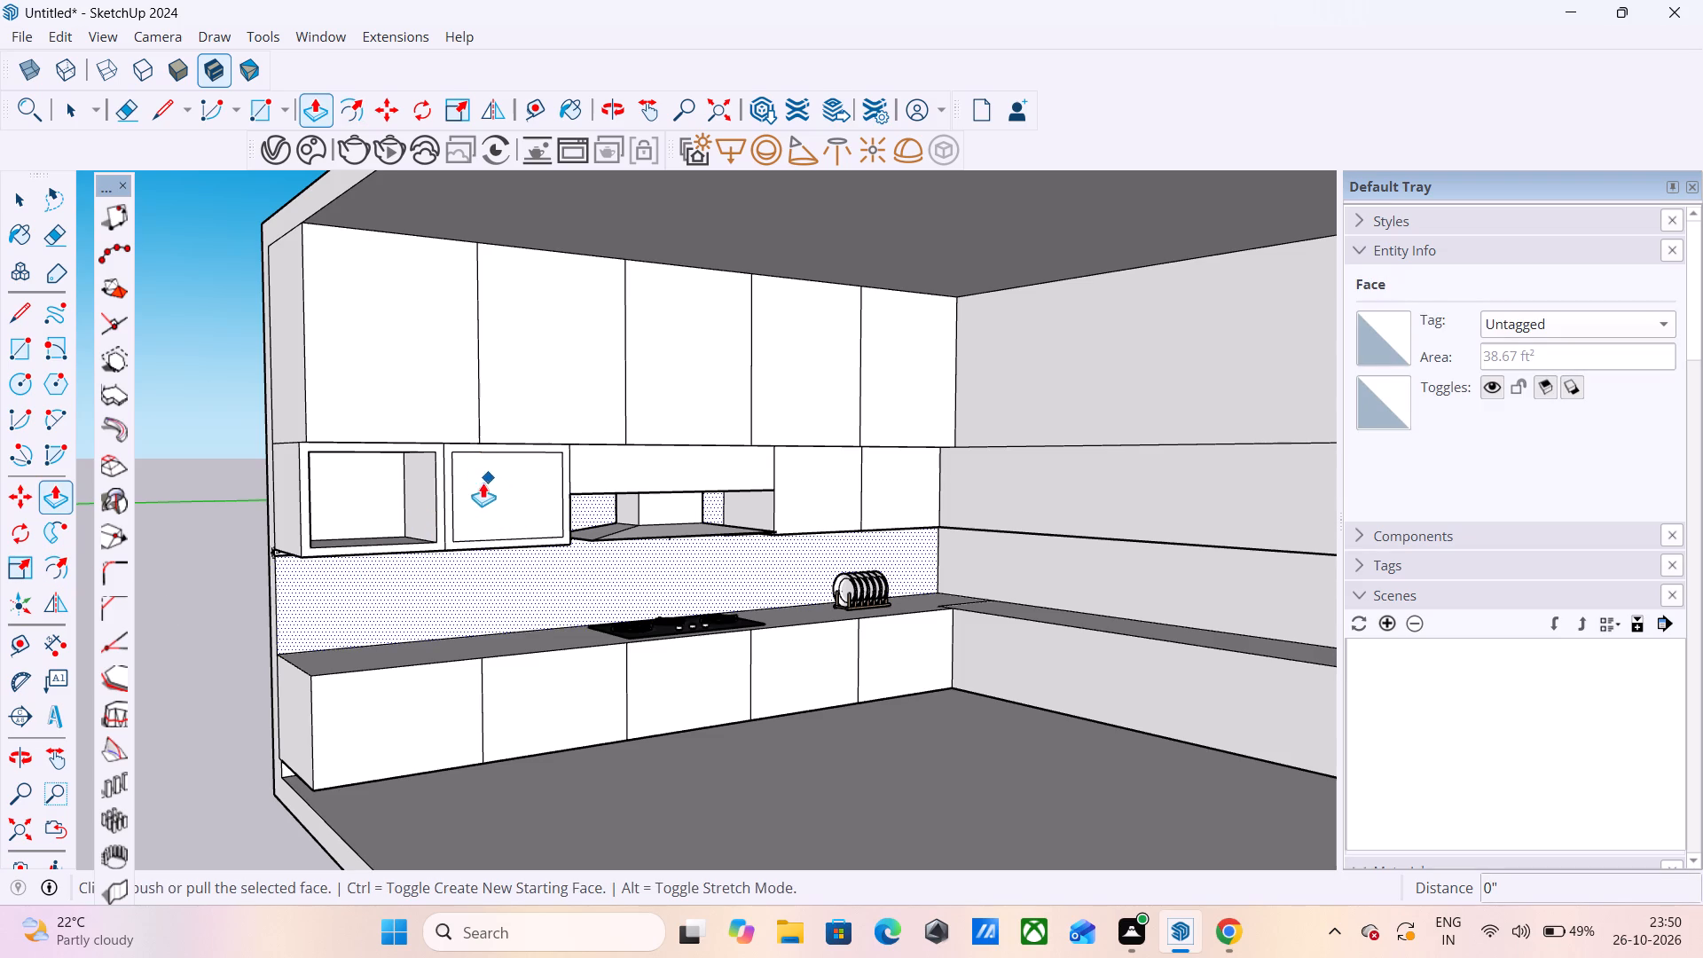
{"action": "left_click", "coordinate": [179, 573]}
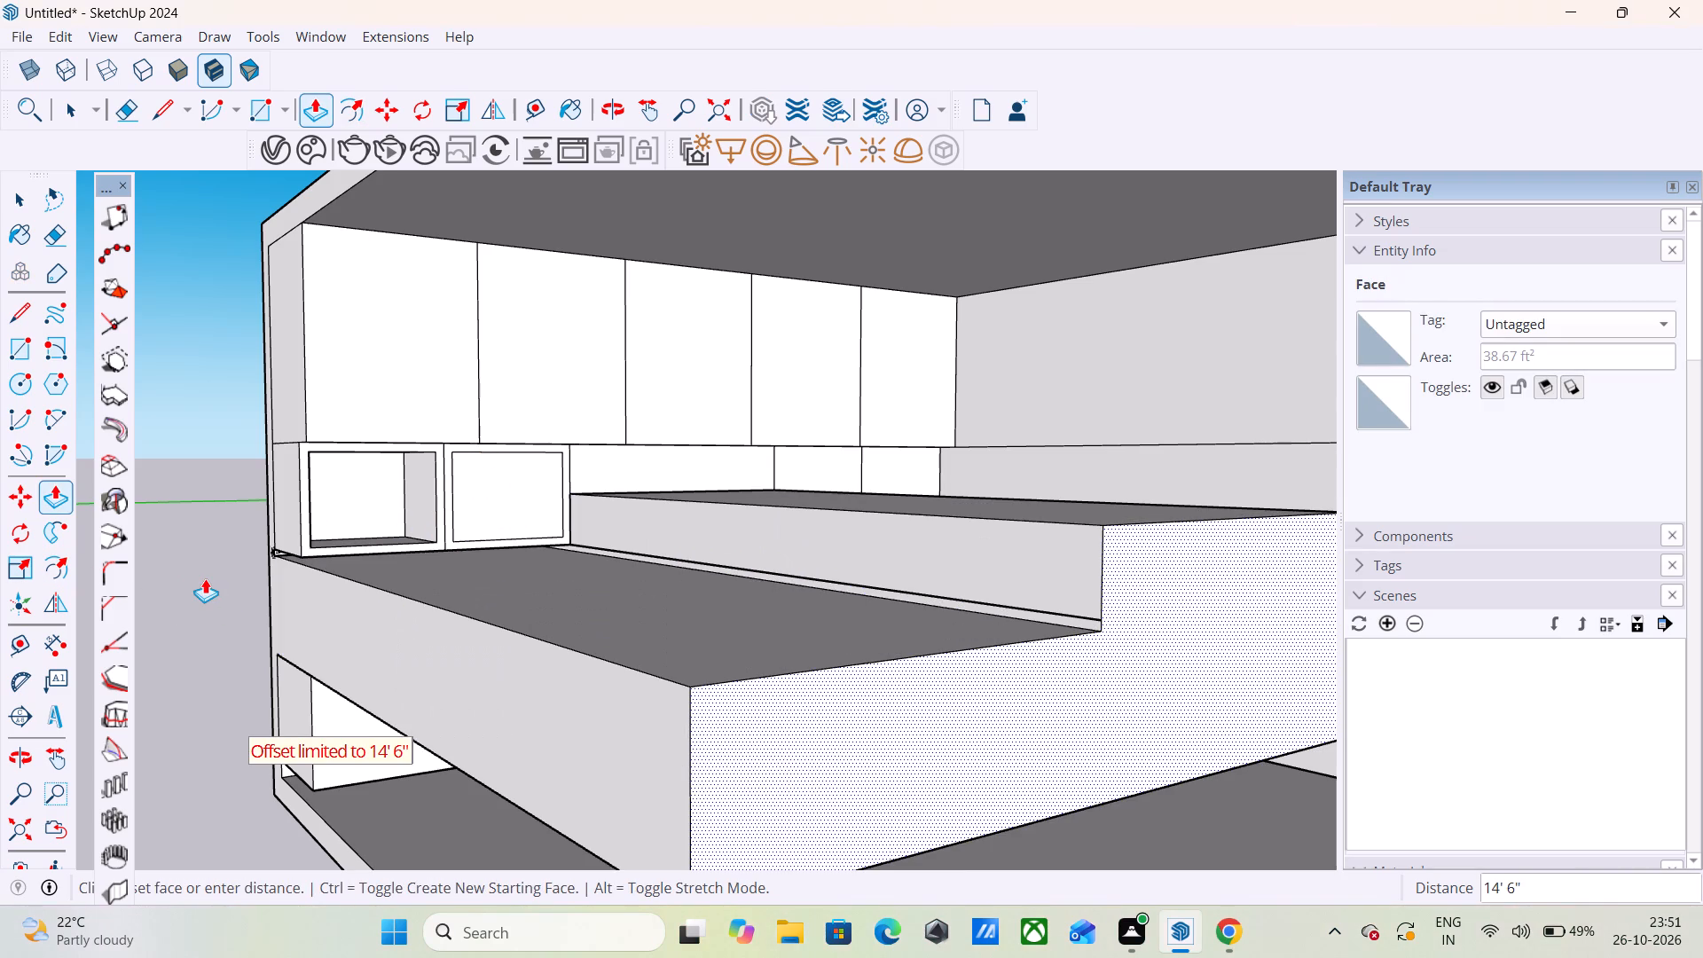
{"action": "key", "text": "Escape"}
{"action": "left_click", "coordinate": [495, 495]}
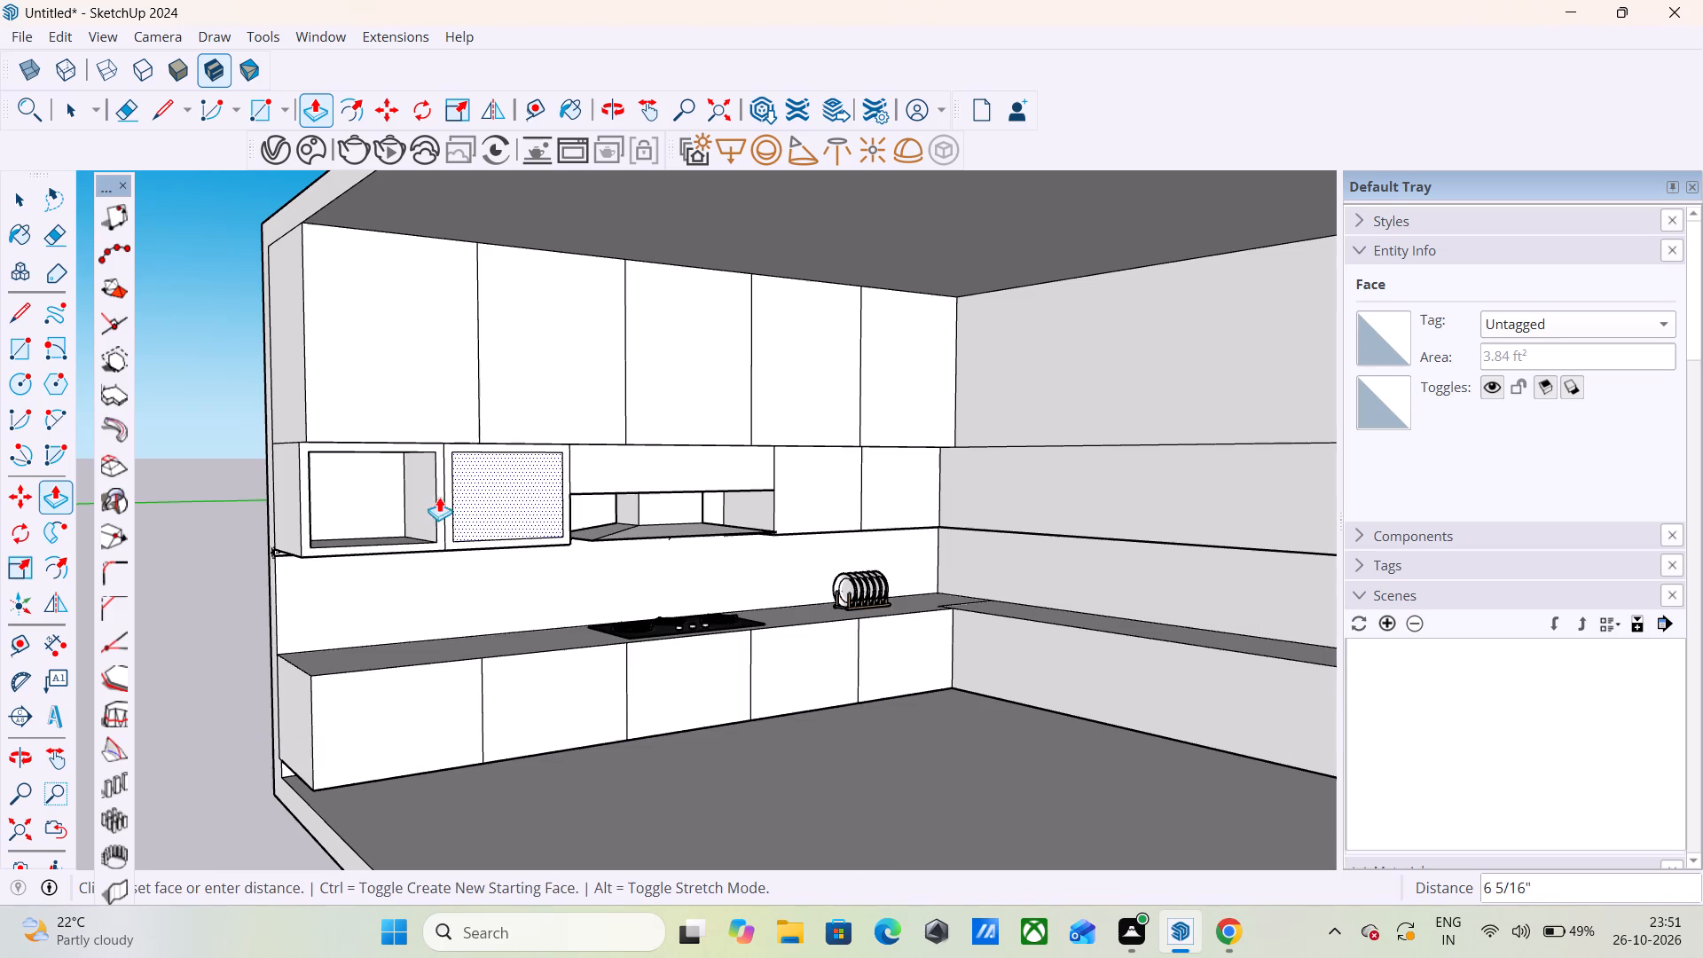
{"action": "left_click", "coordinate": [365, 496]}
{"action": "scroll", "coordinate": [189, 574], "scroll_direction": "down", "scroll_amount": 4}
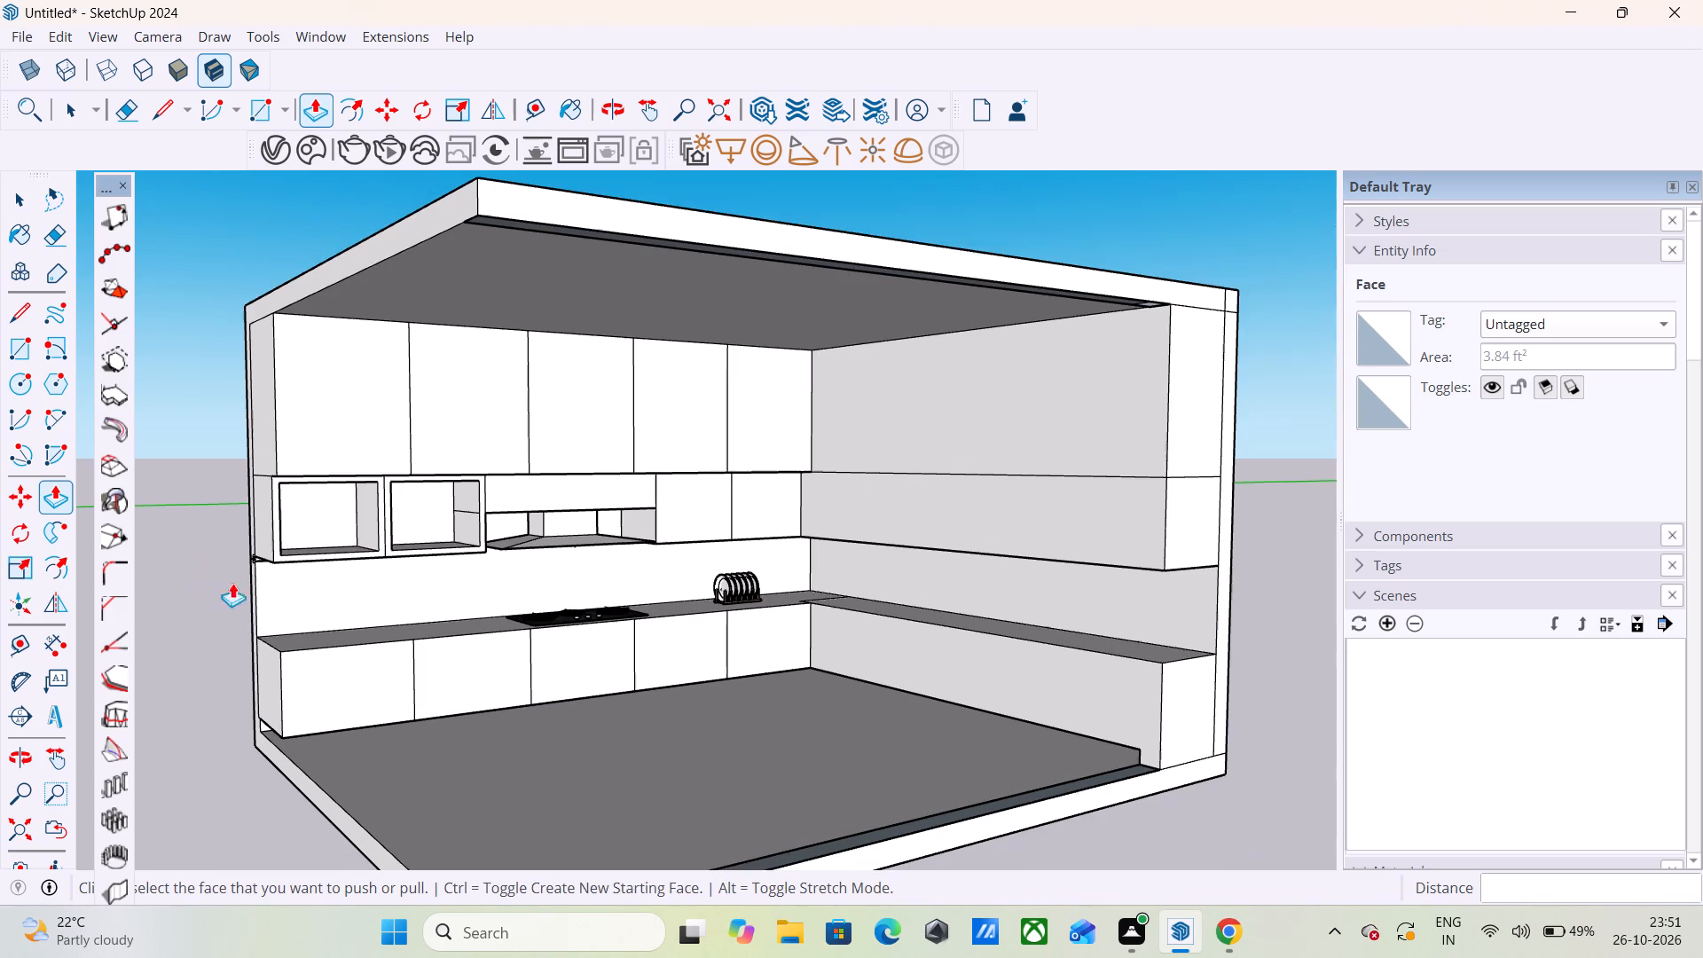
{"action": "scroll", "coordinate": [748, 472], "scroll_direction": "up", "scroll_amount": 8}
{"action": "key", "text": "space"}
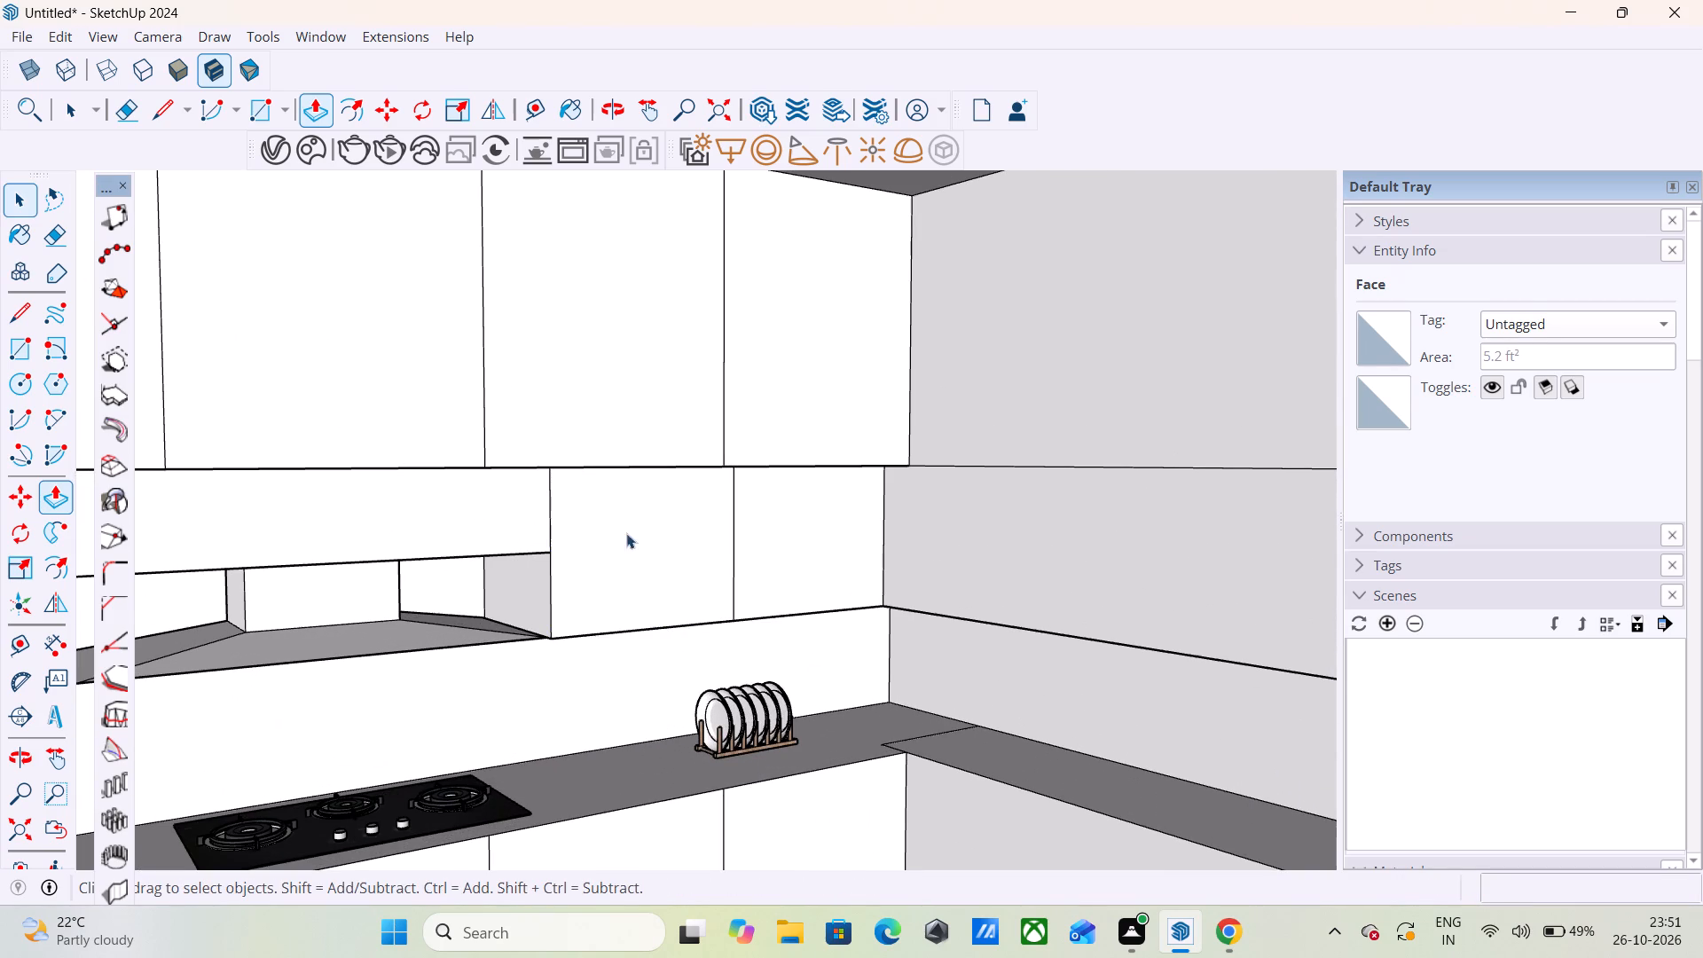
Offset the front faces of the two lower-row wall cabinets between the hood and the room corner inward by about 2 3/8".
{"action": "key", "text": "f"}
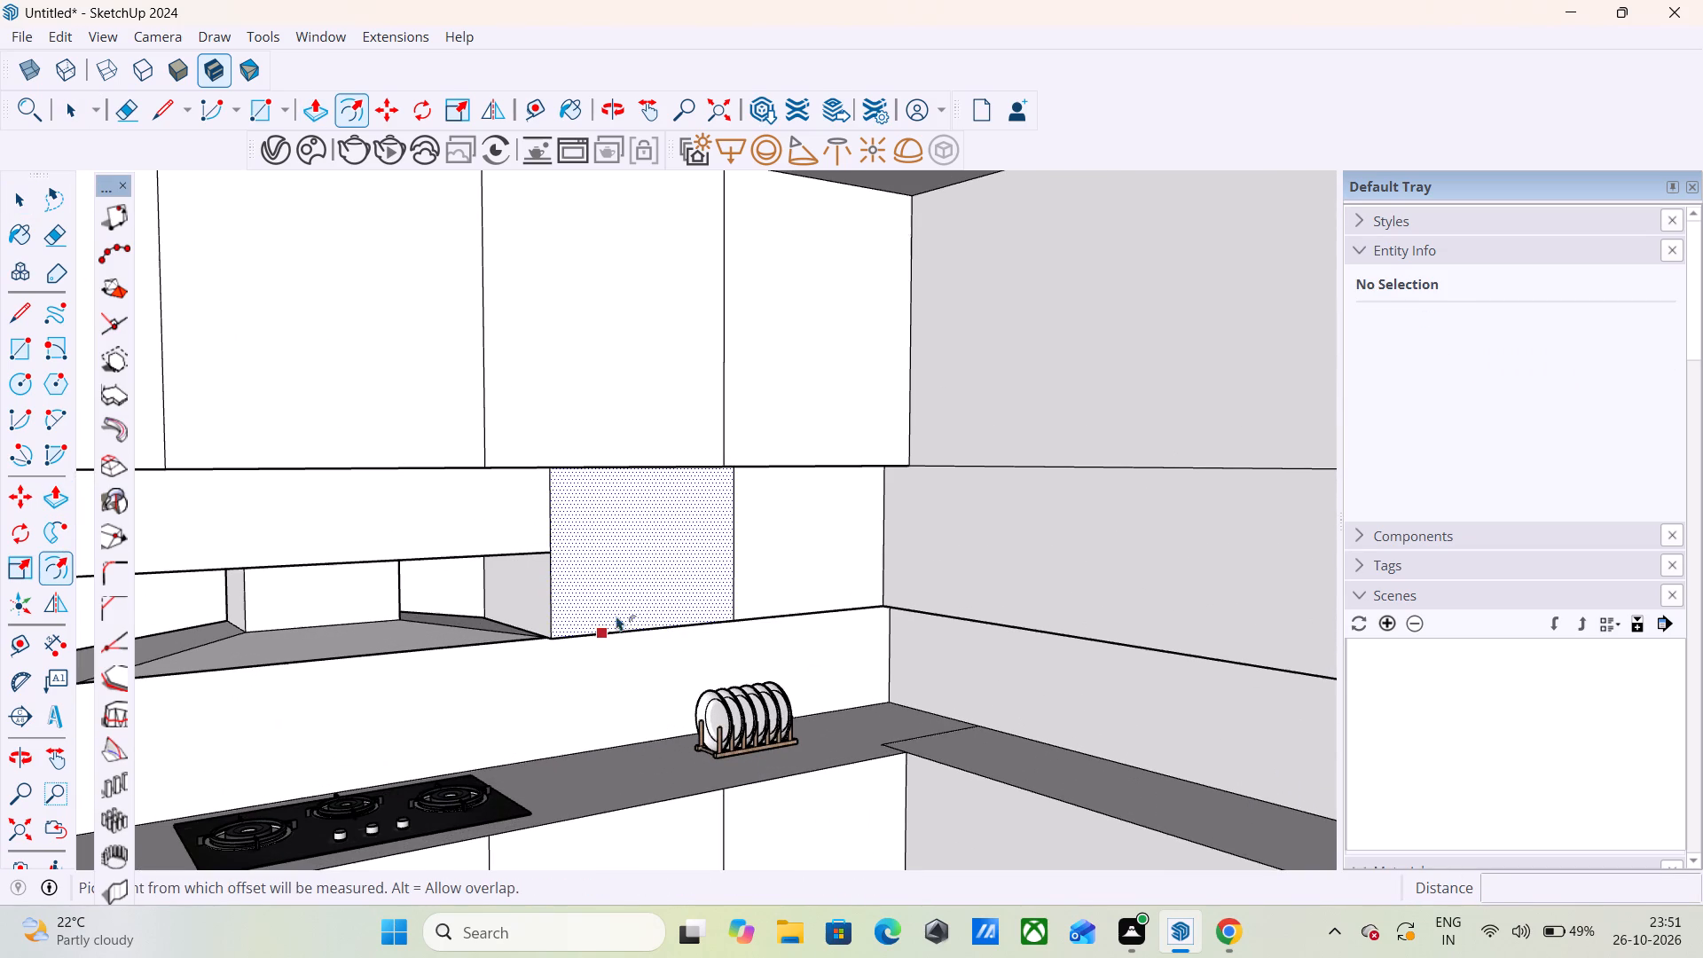
{"action": "left_click", "coordinate": [619, 627]}
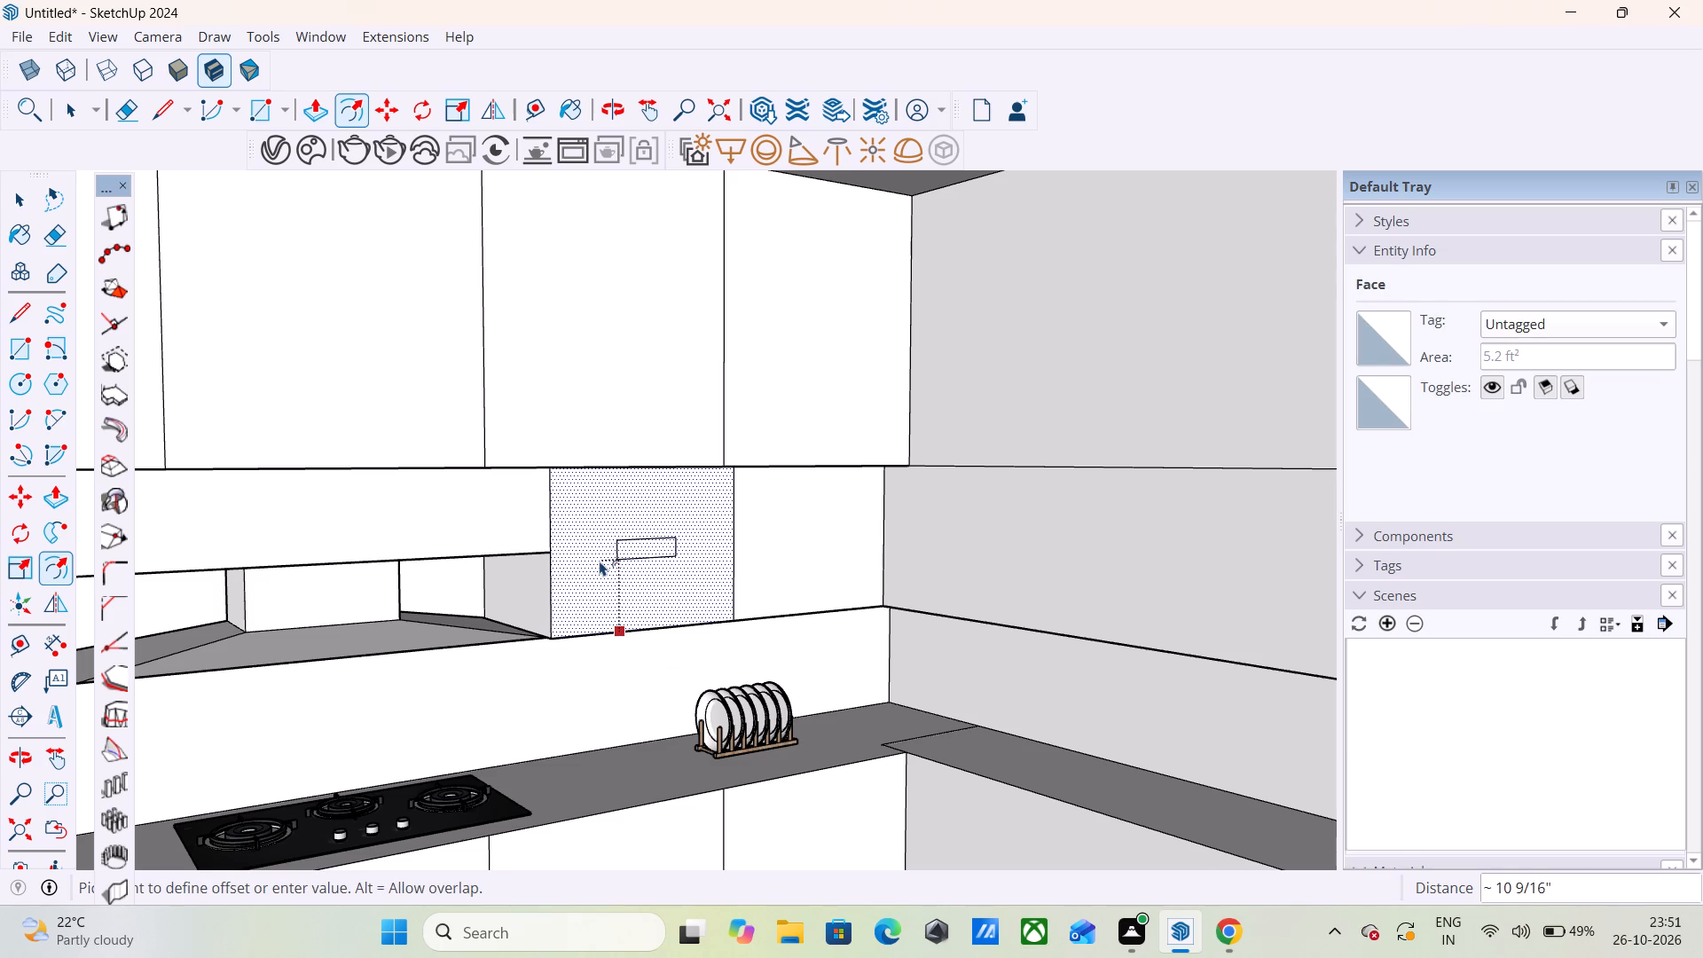
{"action": "left_click", "coordinate": [612, 617]}
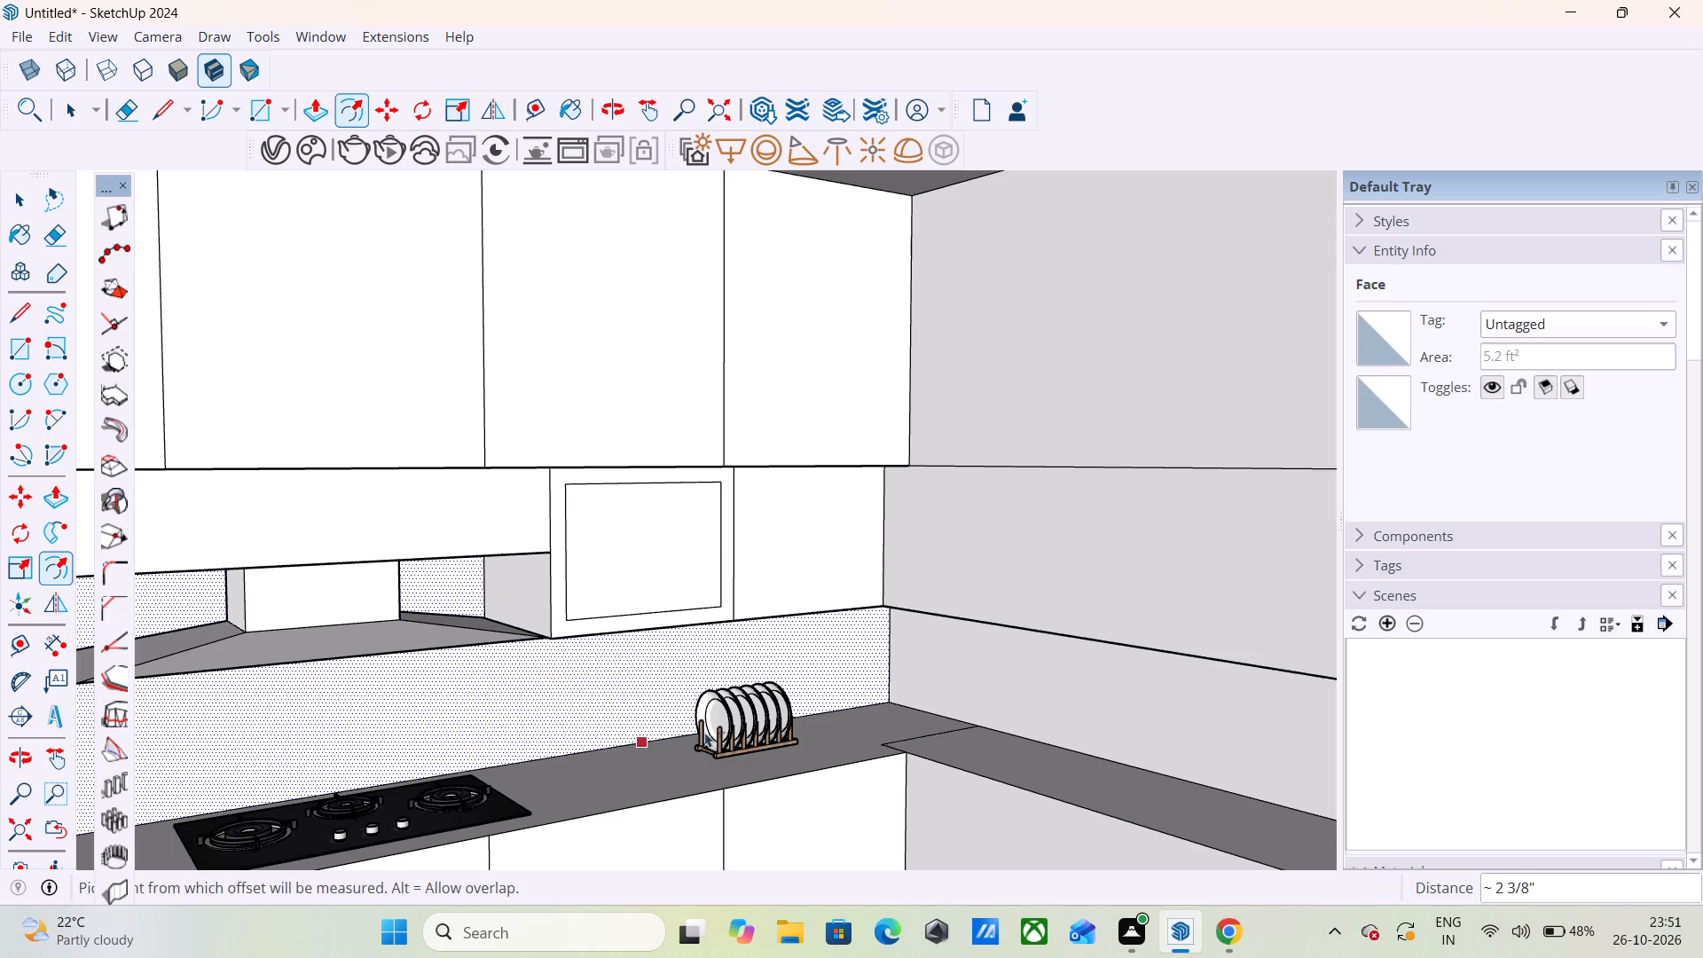
{"action": "left_click", "coordinate": [818, 555]}
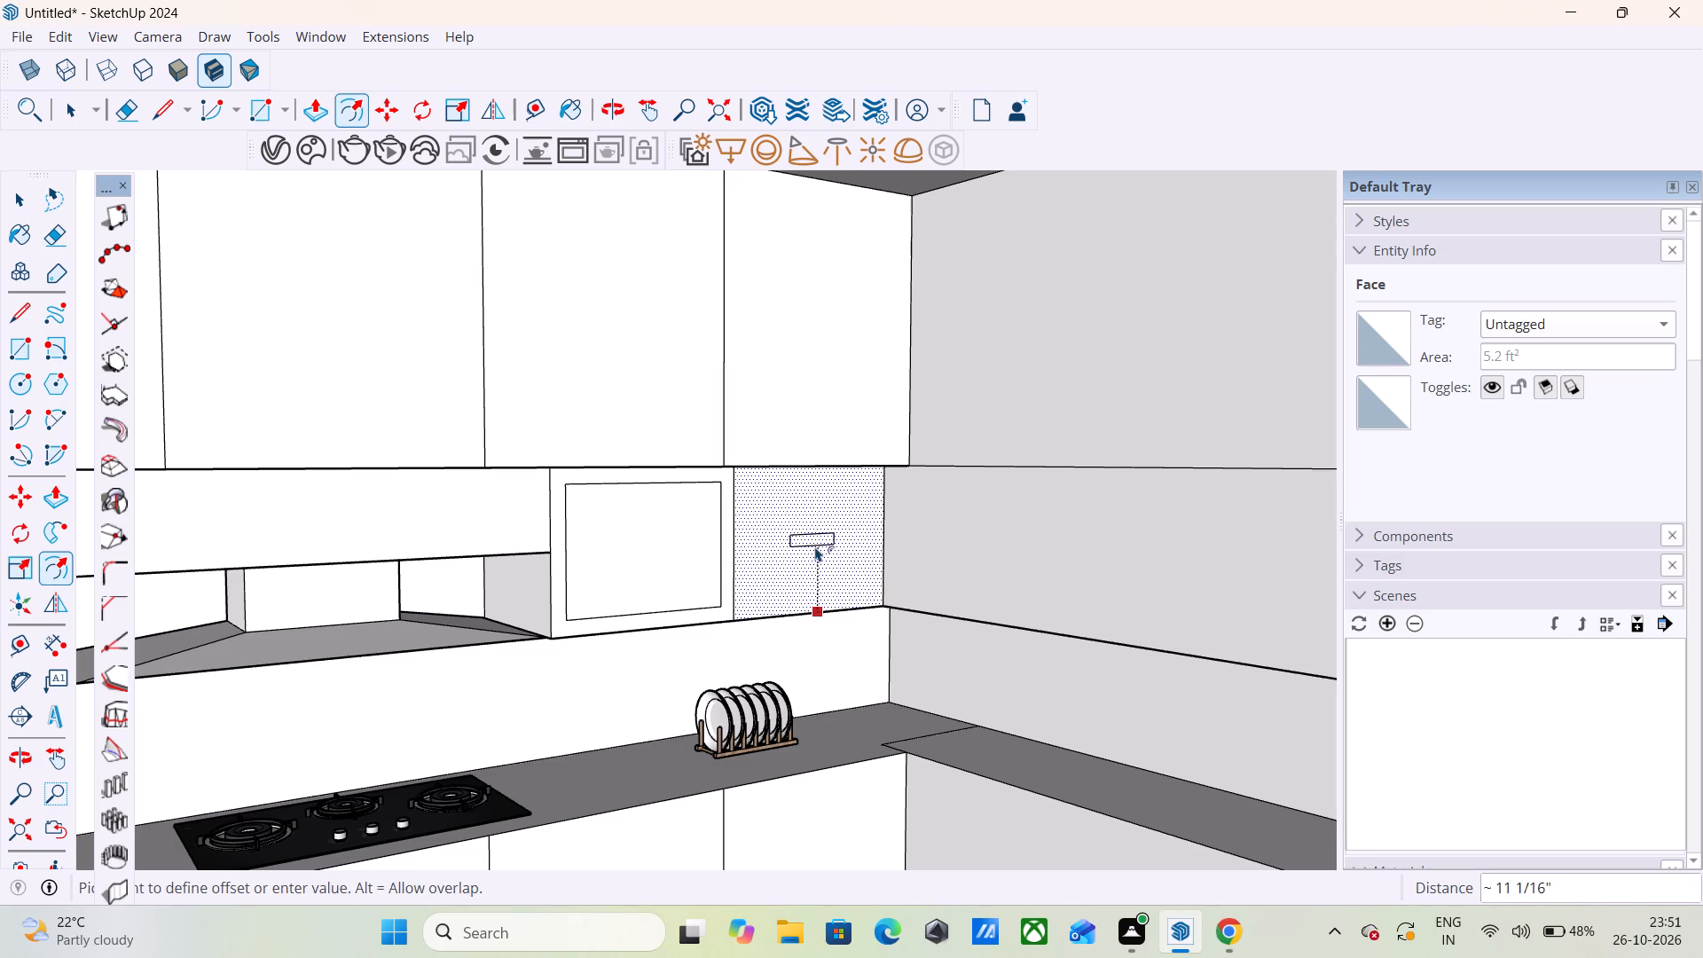
{"action": "left_click", "coordinate": [705, 609]}
Push the inset faces of the two cabinets between the hood and the corner inward 1.8' to form open niches.
{"action": "key", "text": "p"}
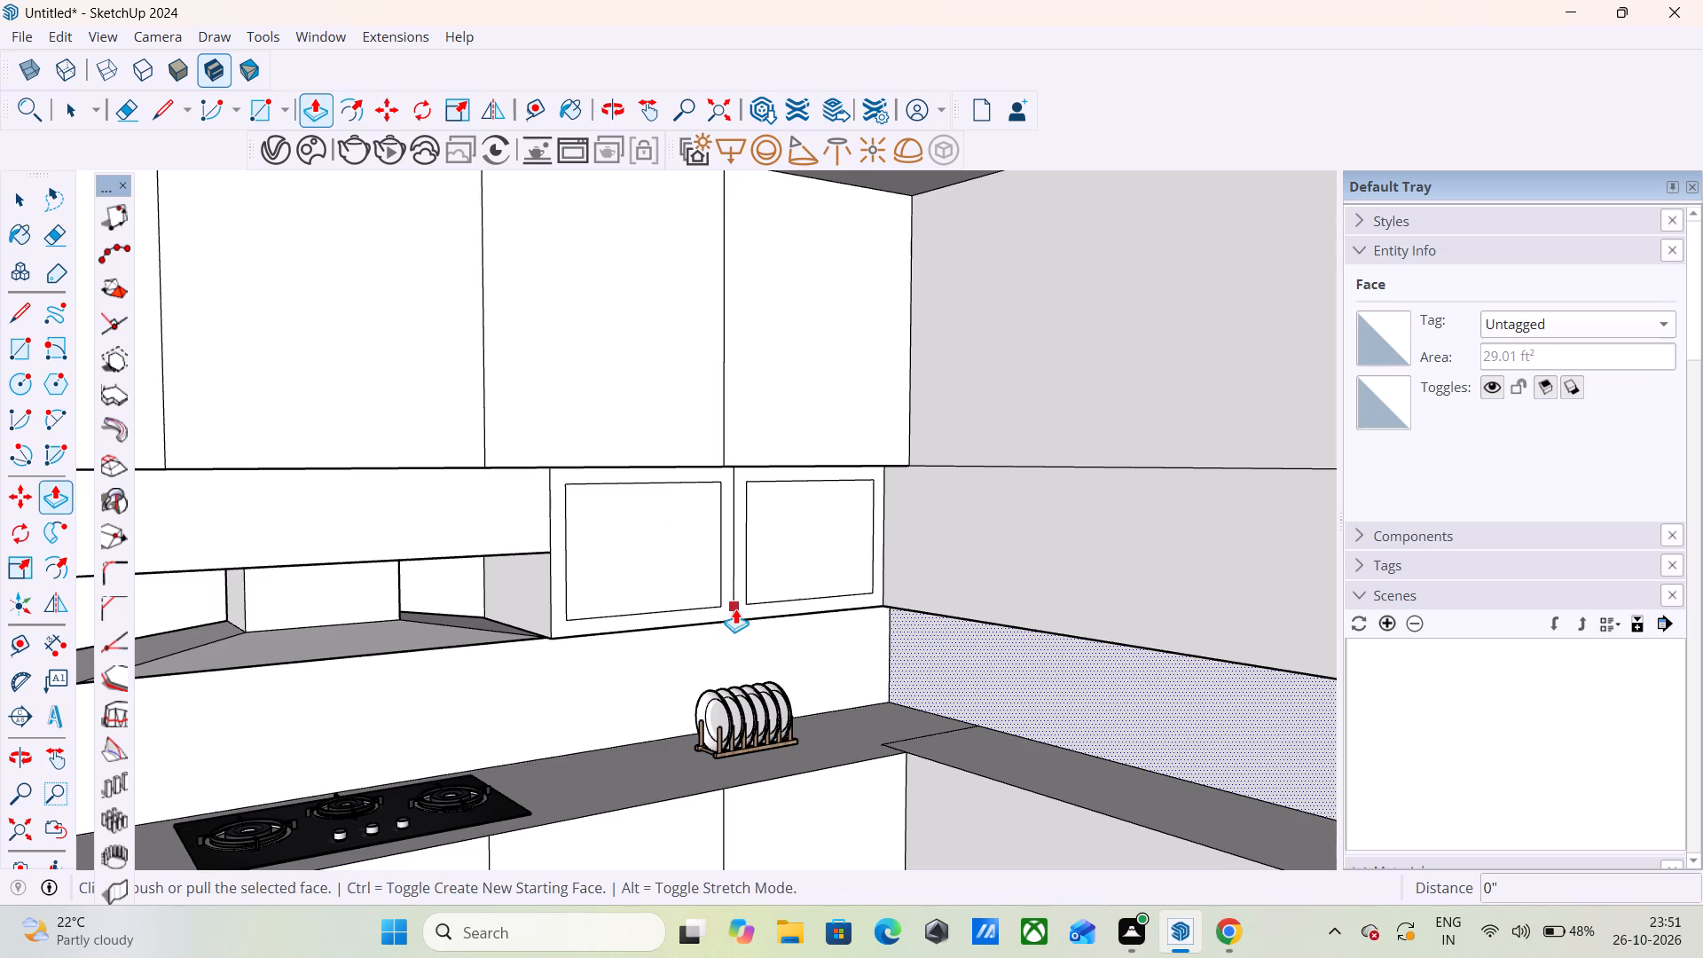
{"action": "key", "text": "space"}
{"action": "key", "text": "p"}
{"action": "left_click", "coordinate": [640, 553]}
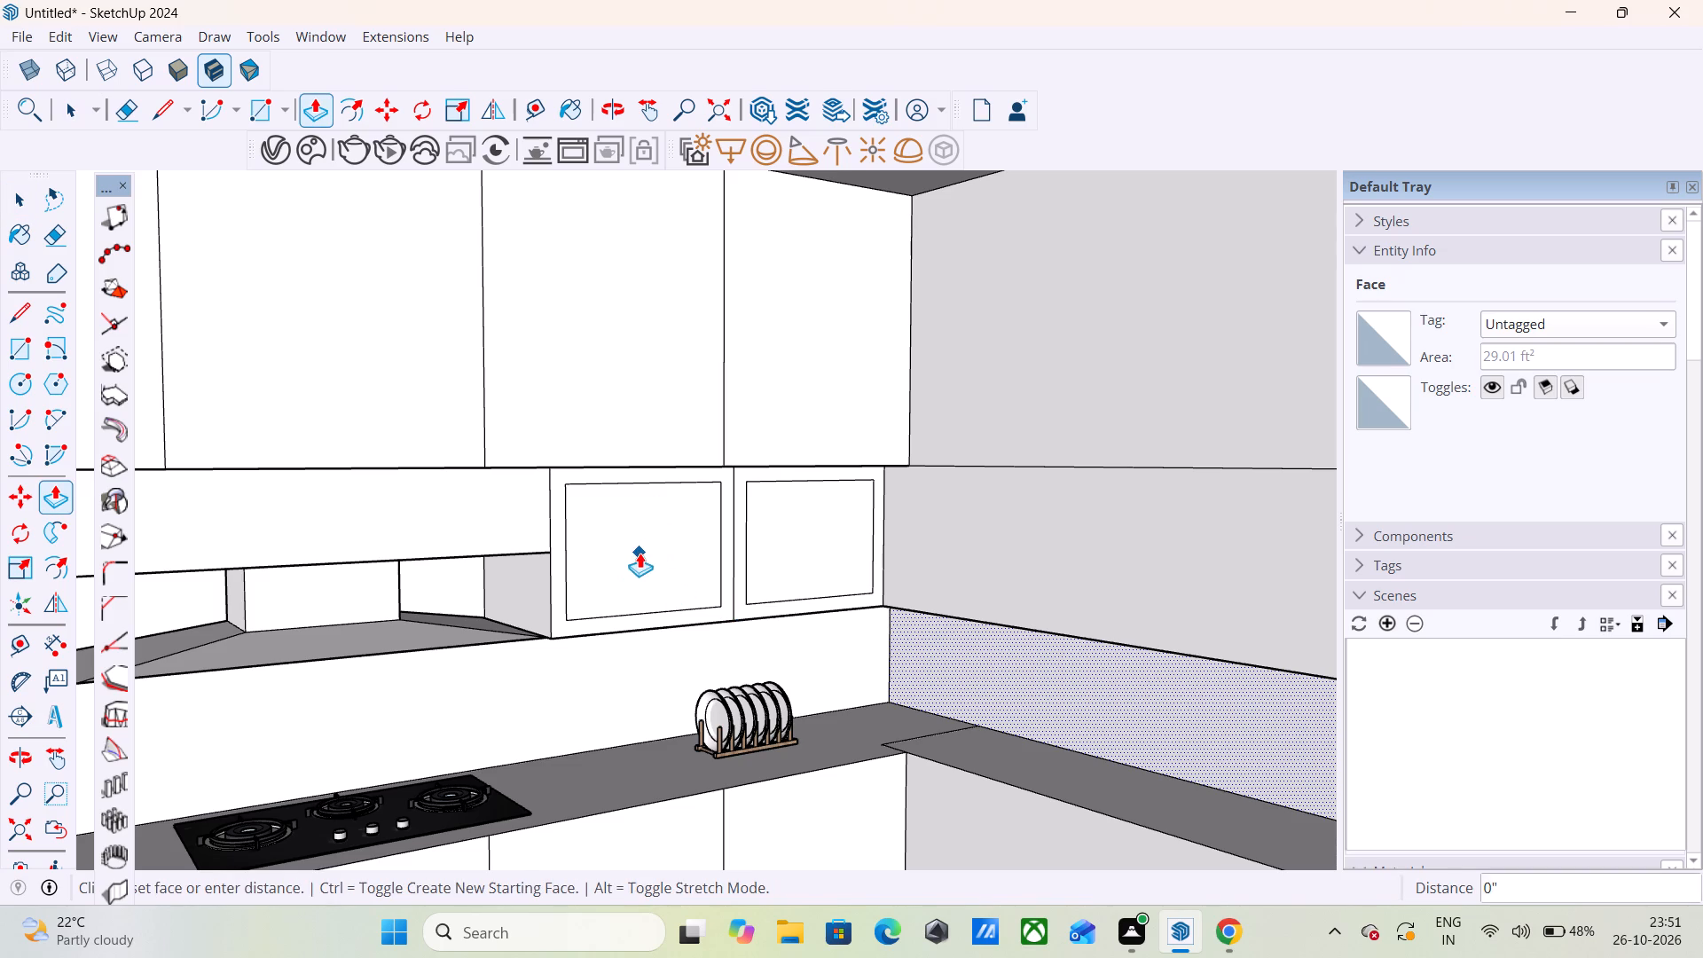
{"action": "key", "text": "Escape"}
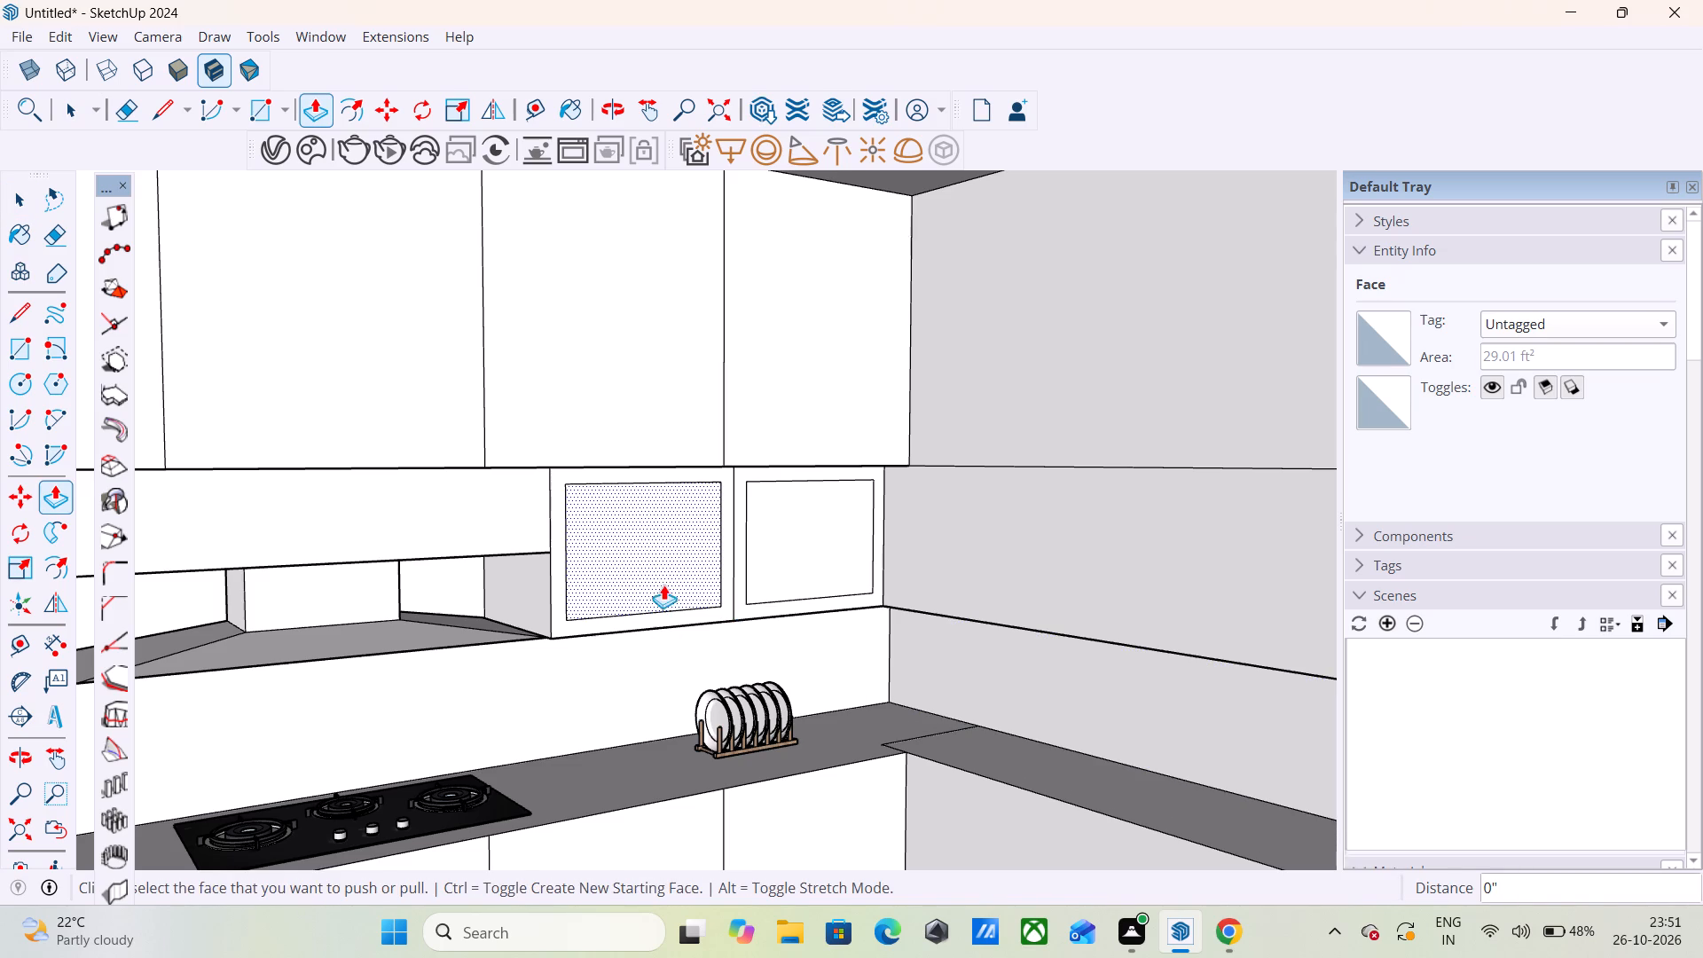
{"action": "left_click", "coordinate": [657, 576]}
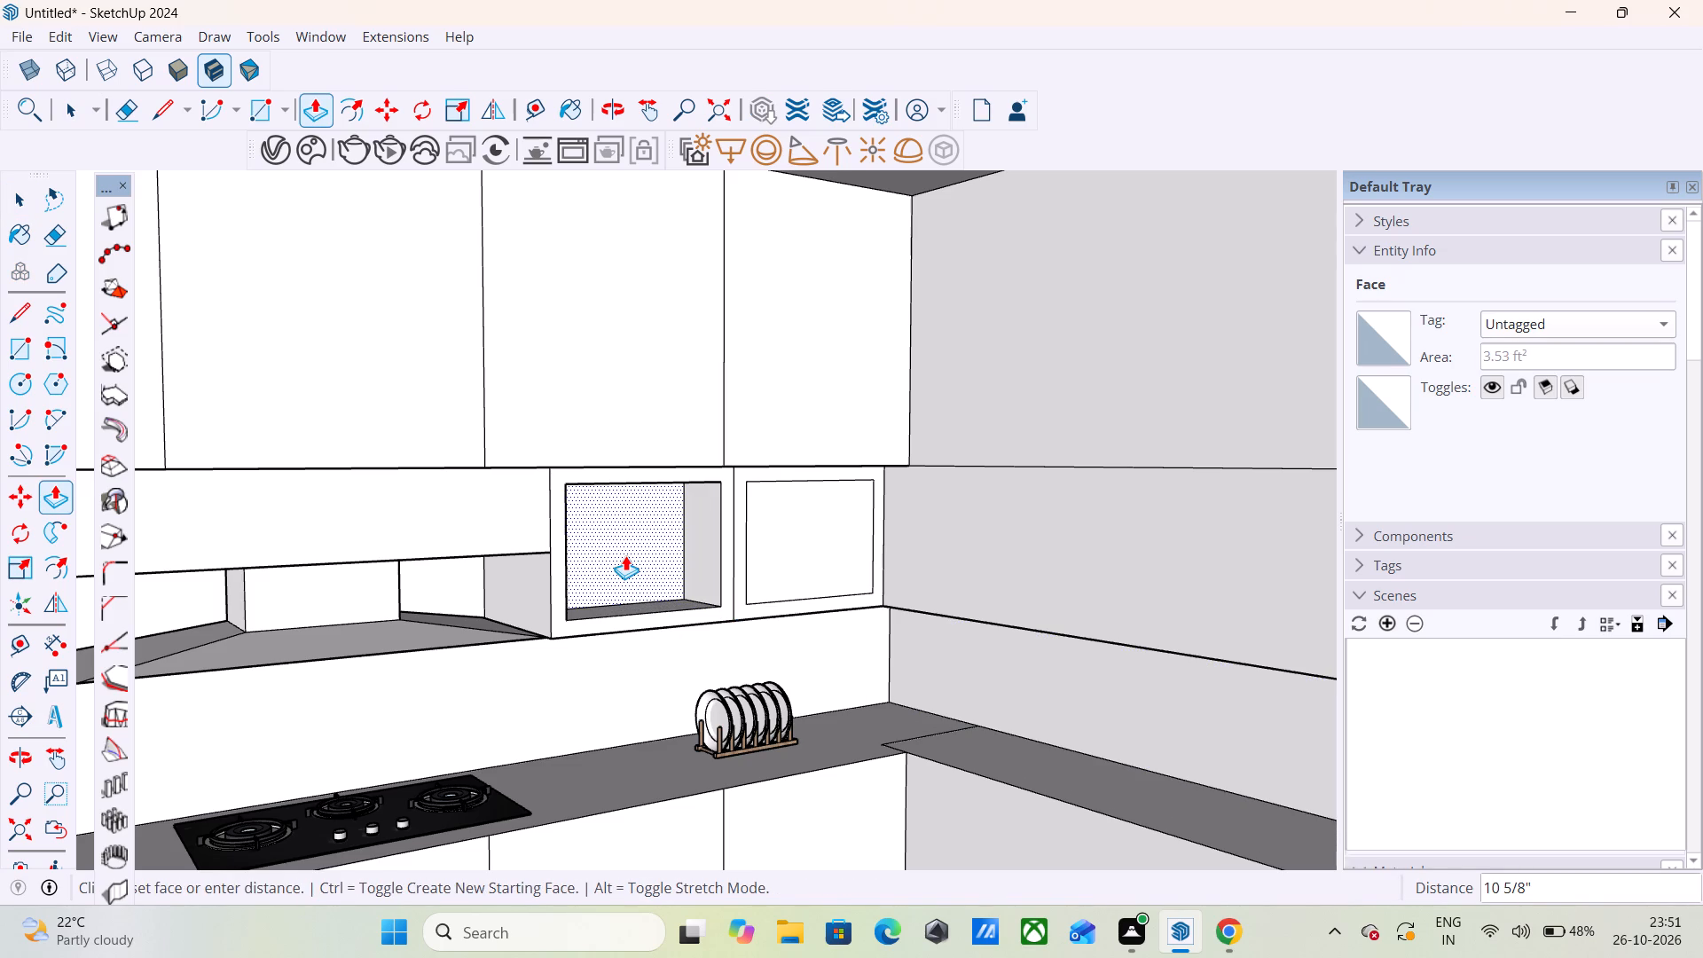
{"action": "type", "text": "1.8"}
{"action": "key", "text": "apostrophe"}
{"action": "key", "text": "Return"}
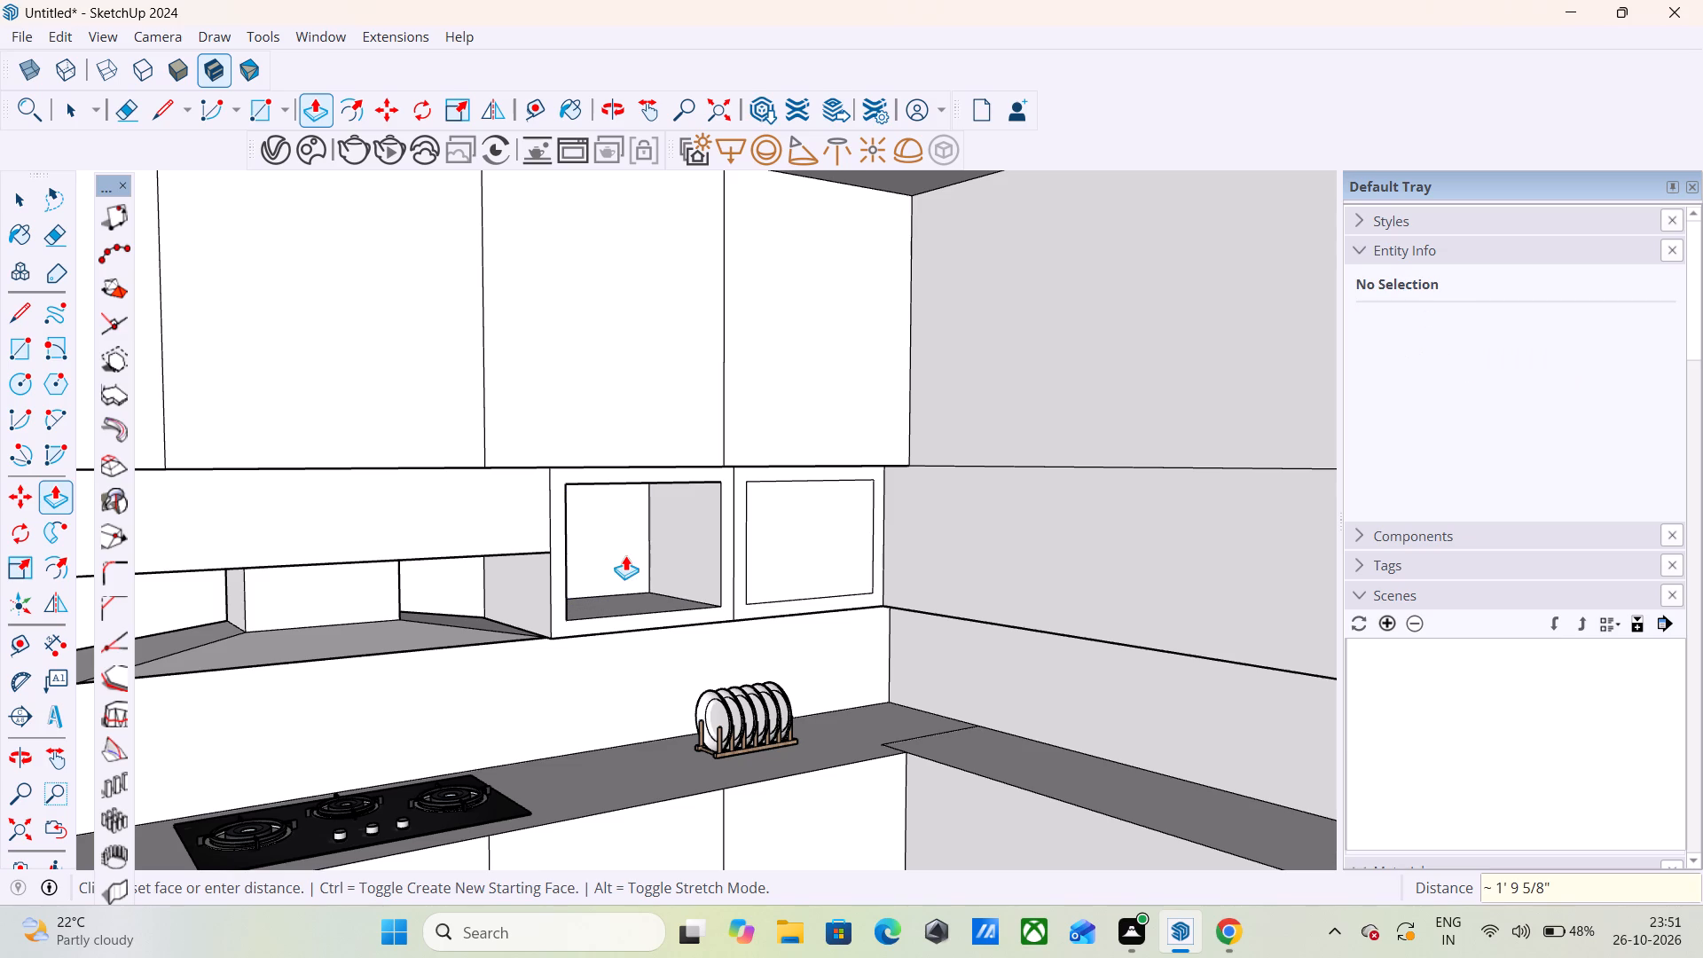
{"action": "double_click", "coordinate": [781, 541]}
{"action": "scroll", "coordinate": [789, 492], "scroll_direction": "down", "scroll_amount": 5}
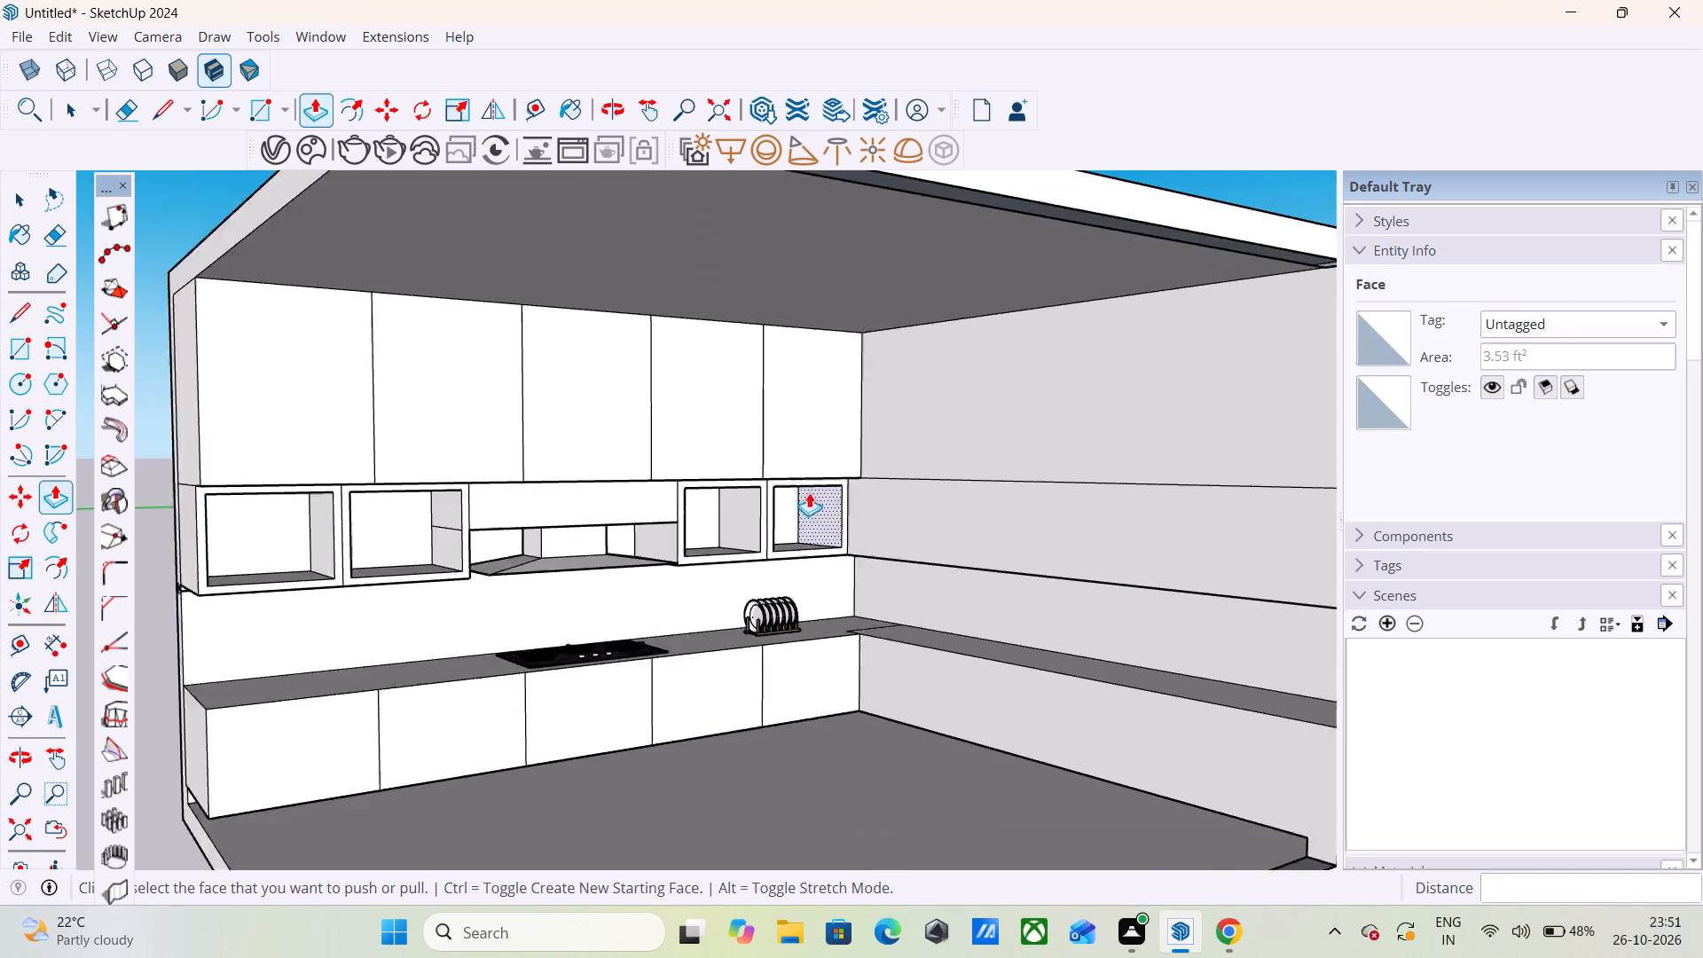
{"action": "scroll", "coordinate": [809, 492], "scroll_direction": "down", "scroll_amount": 8}
{"action": "key", "text": "space"}
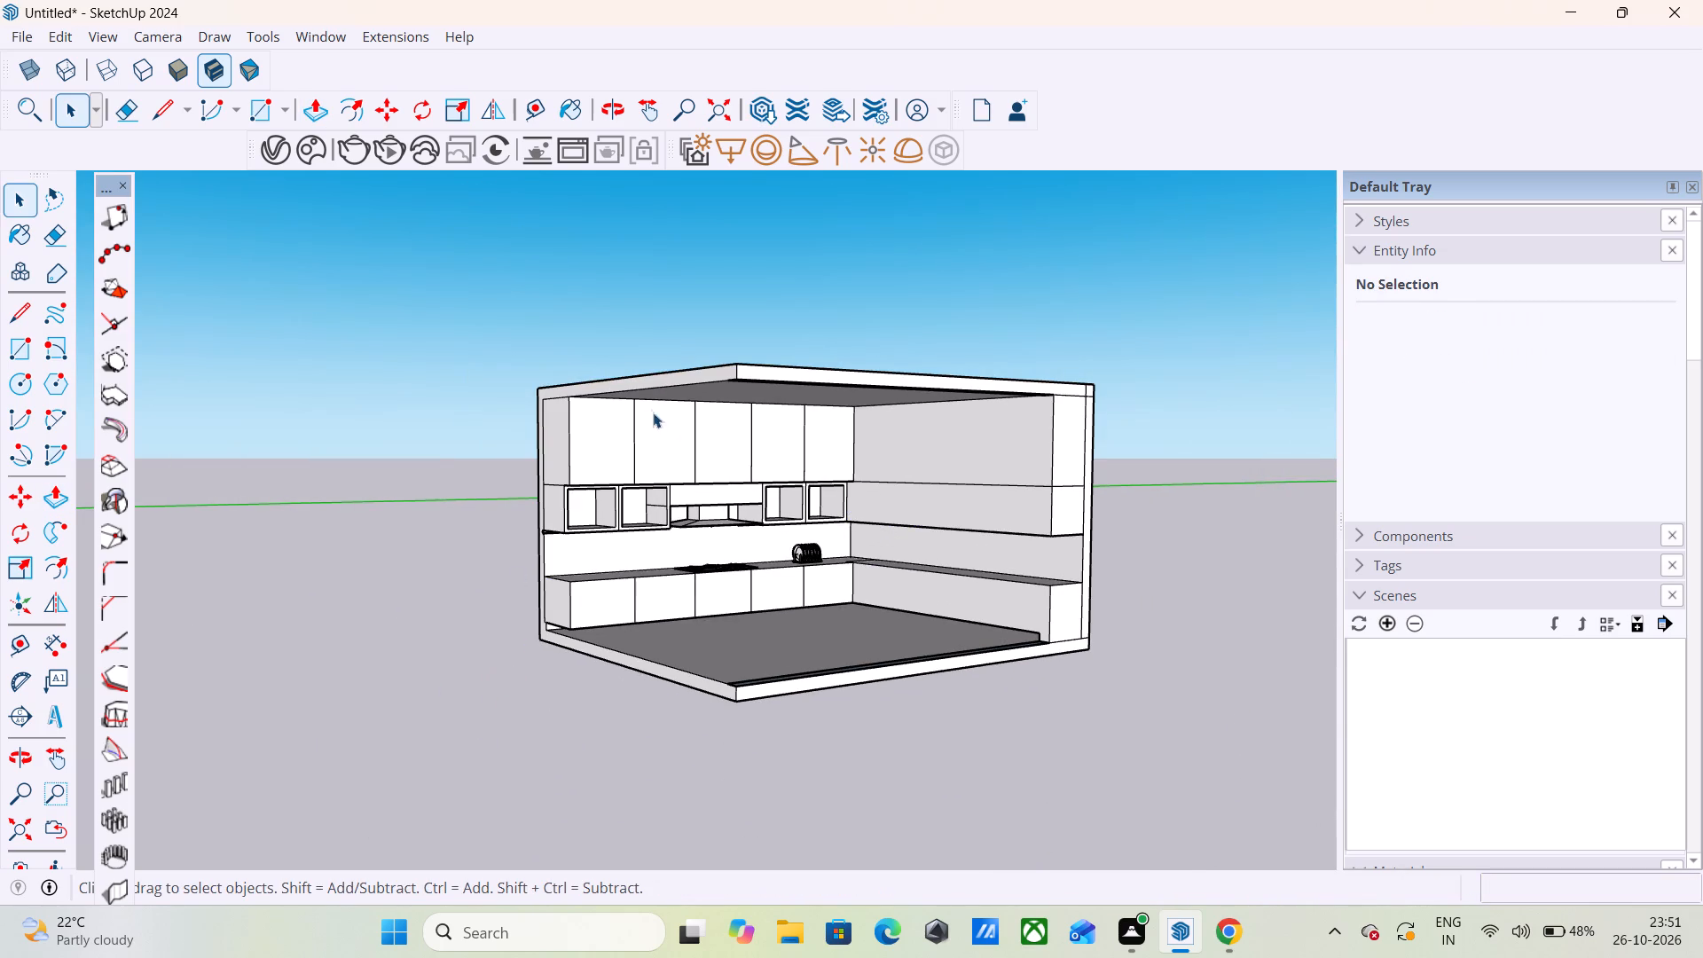
Import the wine bottle model from Downloads and place it on the floor of the niche at the open end.
{"action": "scroll", "coordinate": [649, 409], "scroll_direction": "up", "scroll_amount": 4}
{"action": "left_click", "coordinate": [9, 28]}
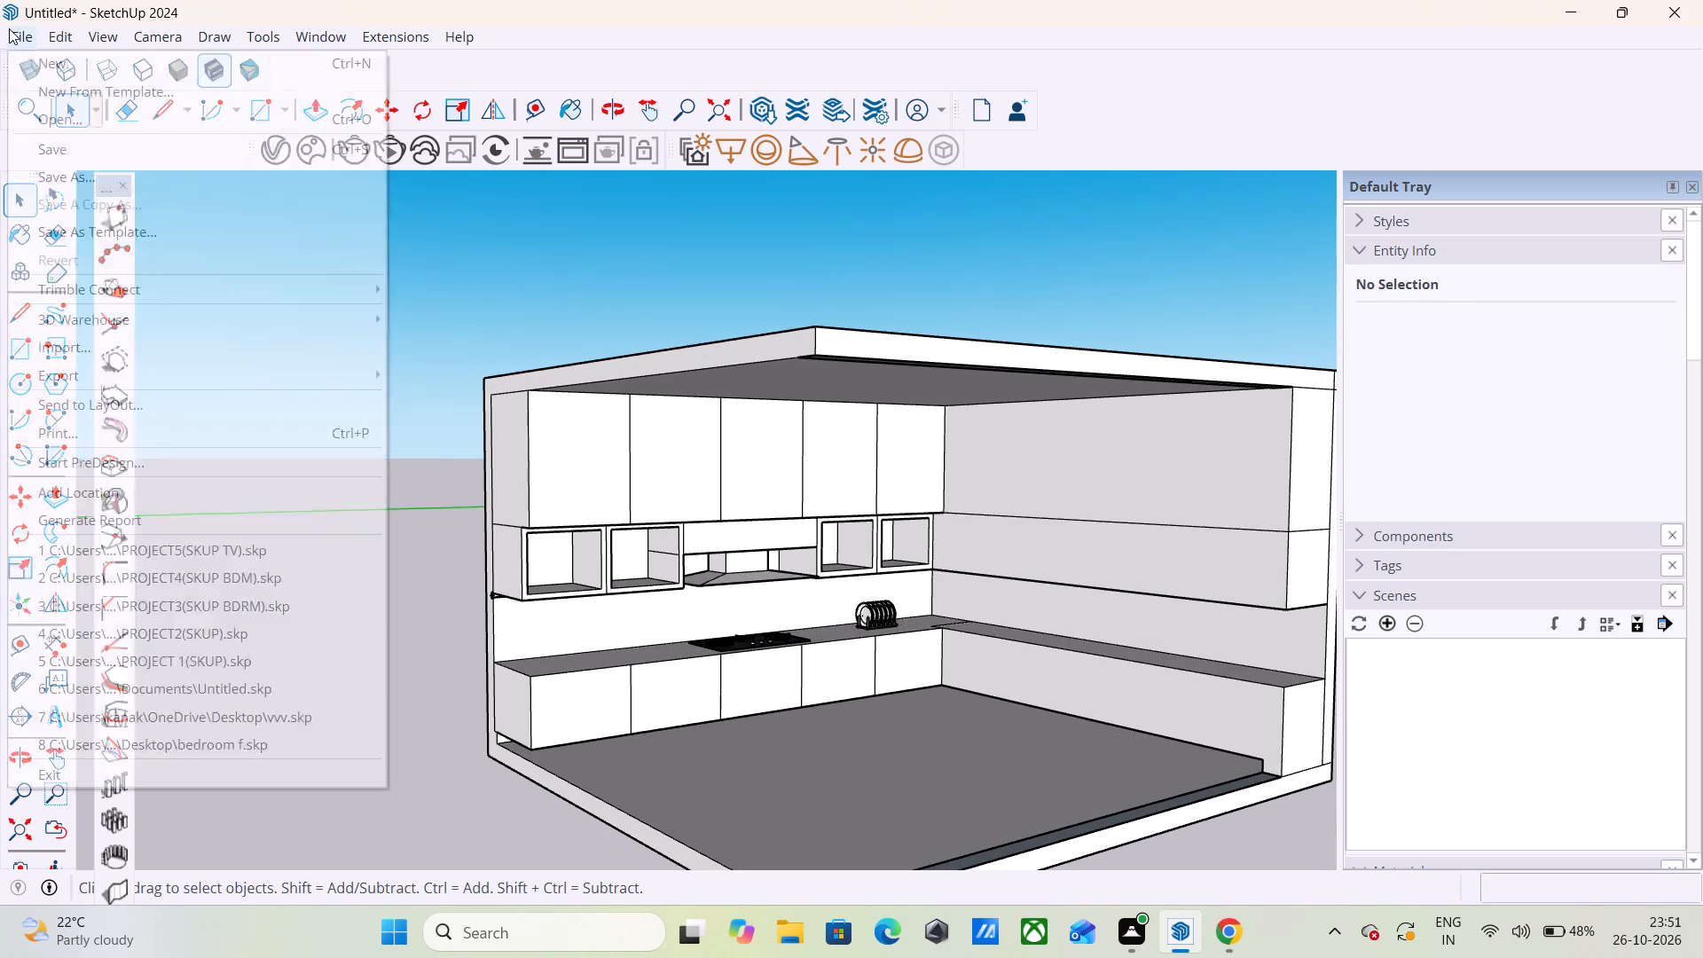
{"action": "left_click", "coordinate": [184, 348]}
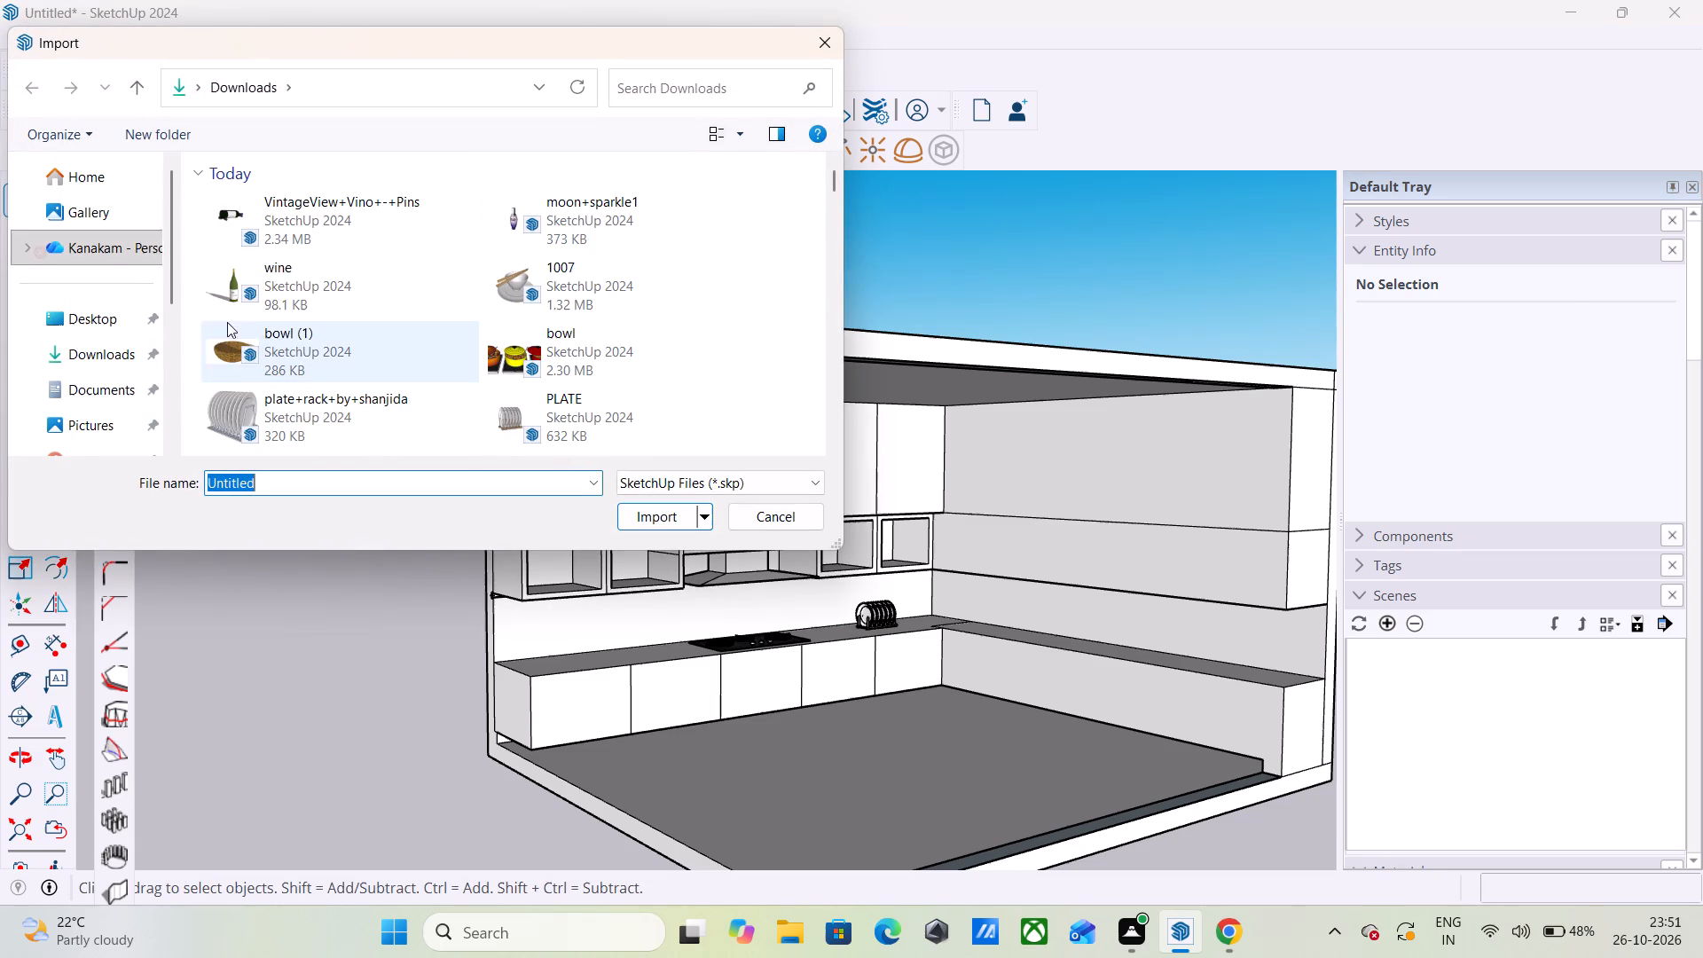
{"action": "left_click", "coordinate": [265, 364]}
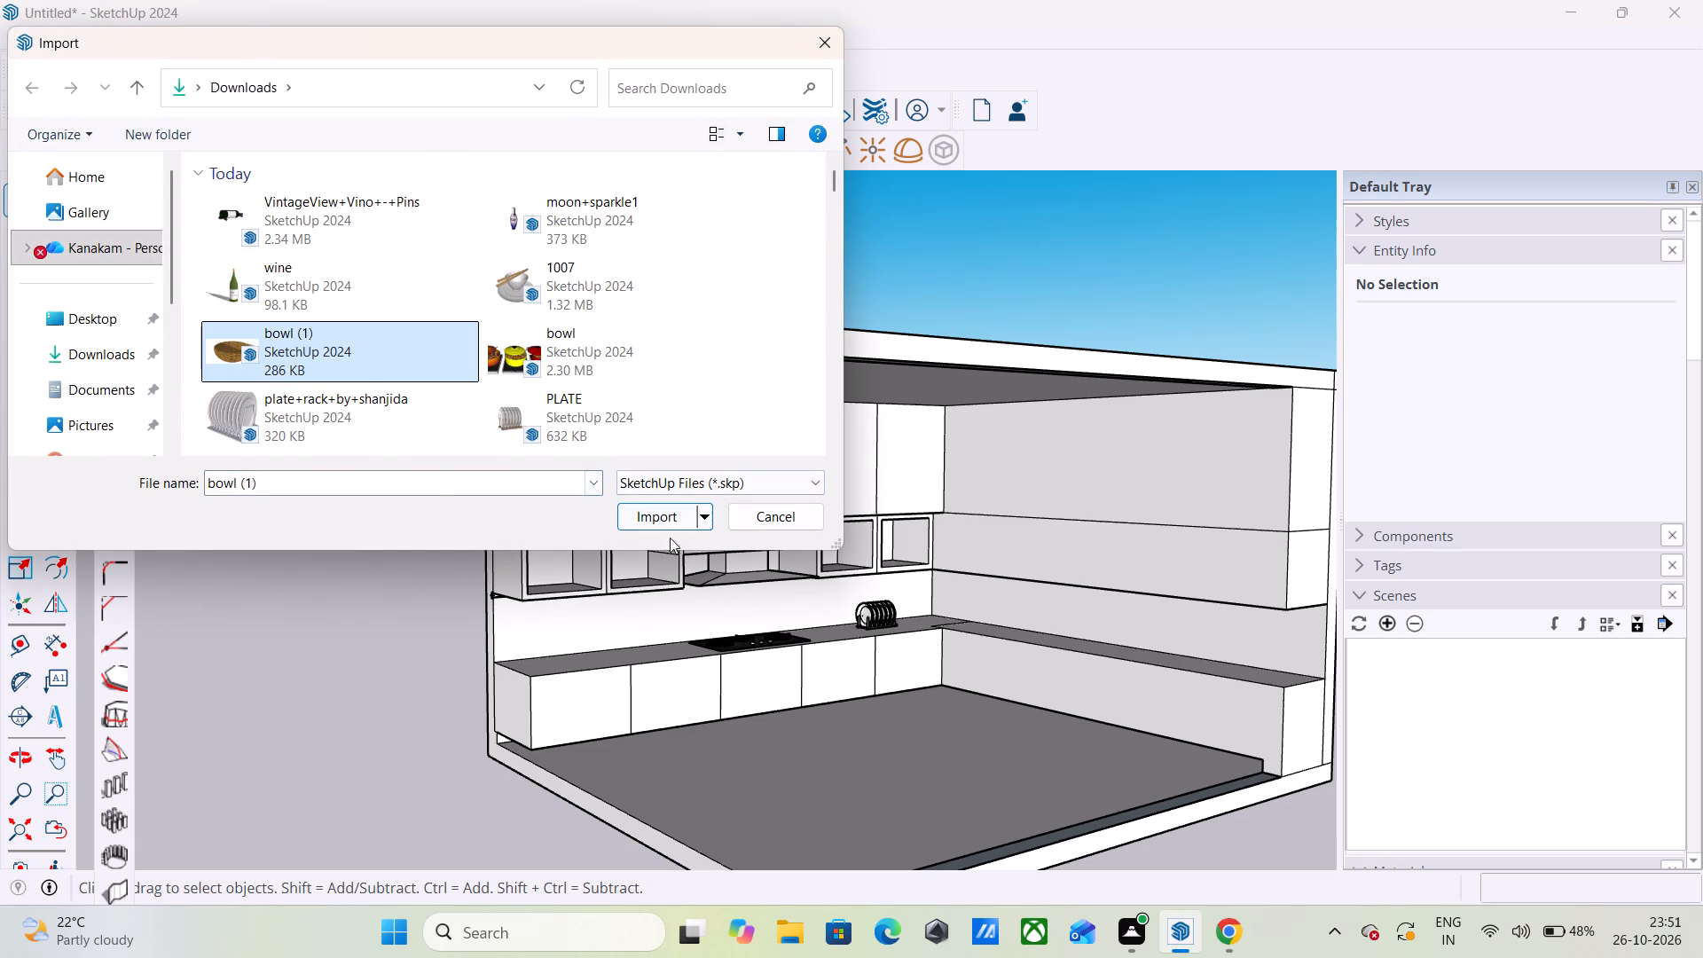
{"action": "scroll", "coordinate": [293, 321], "scroll_direction": "down", "scroll_amount": 2}
{"action": "scroll", "coordinate": [294, 325], "scroll_direction": "up", "scroll_amount": 2}
{"action": "left_click", "coordinate": [224, 294]}
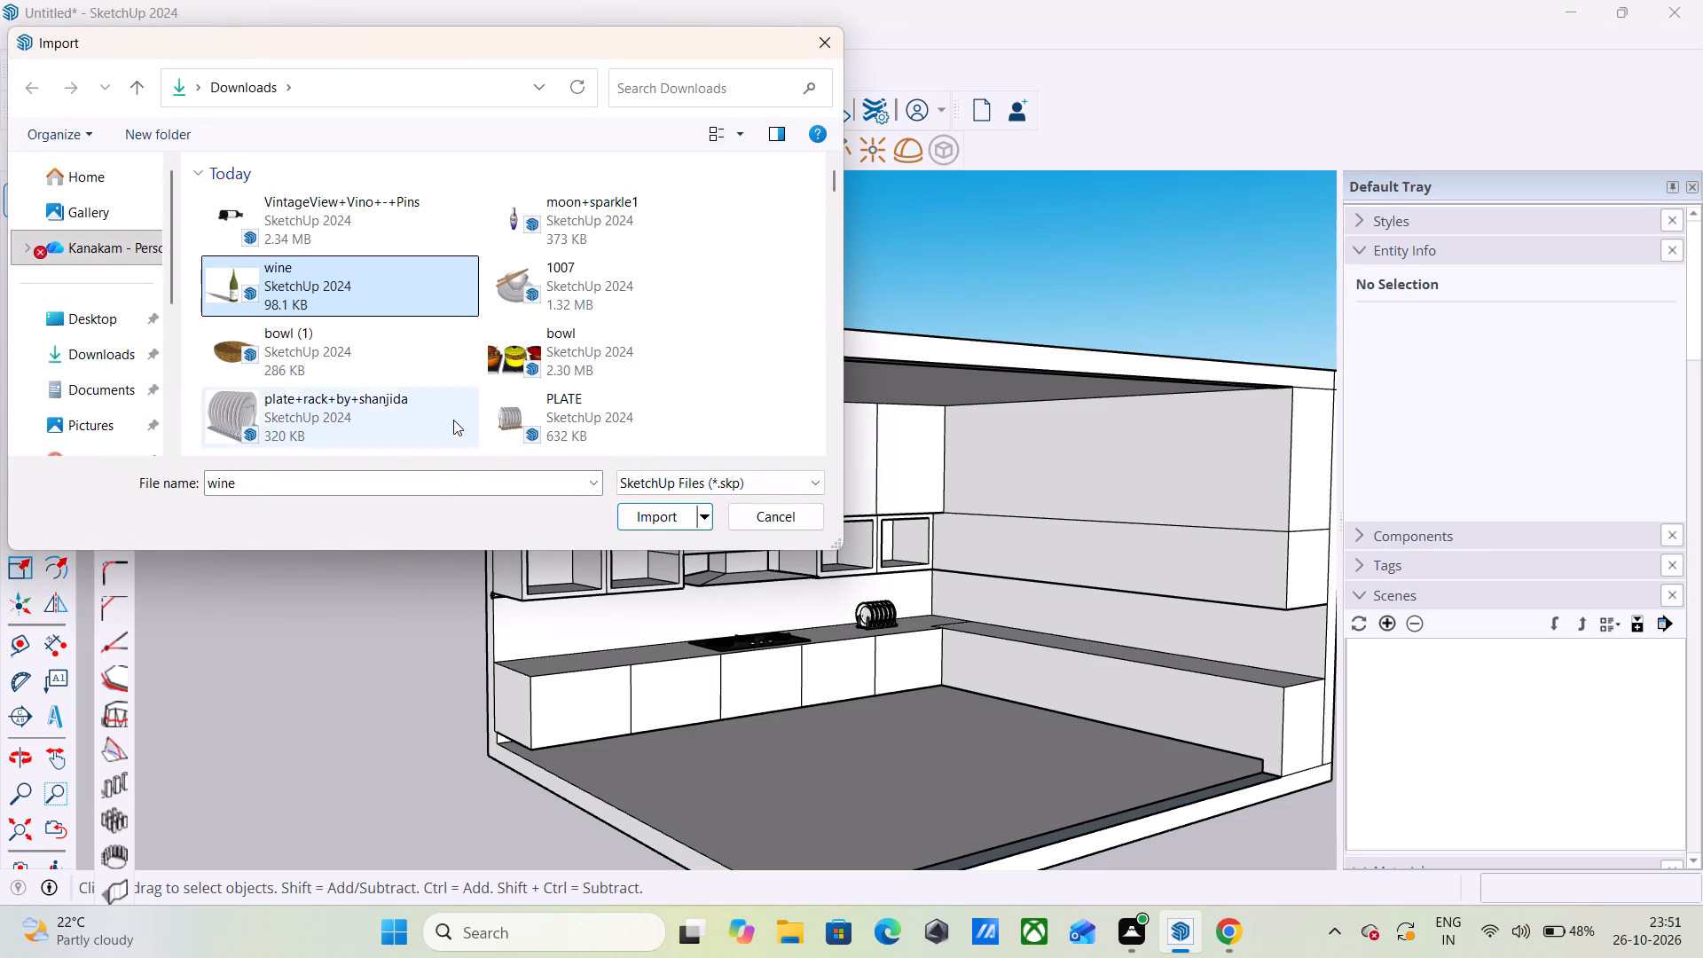
{"action": "left_click", "coordinate": [660, 514]}
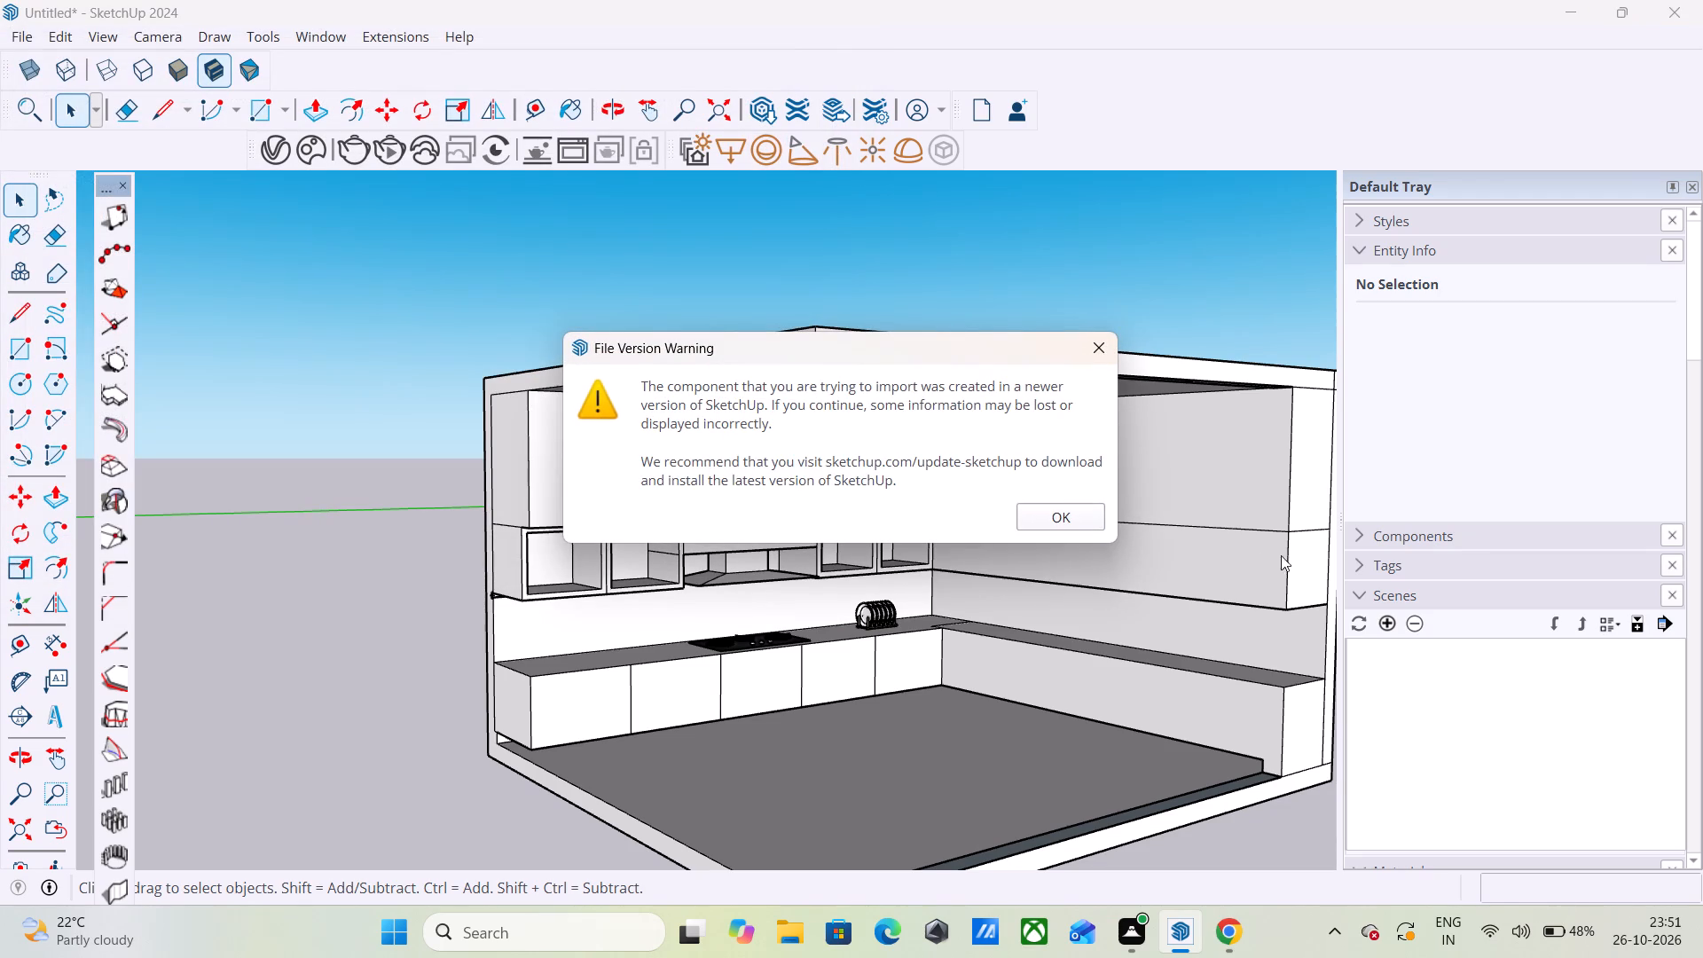
{"action": "left_click", "coordinate": [1047, 514]}
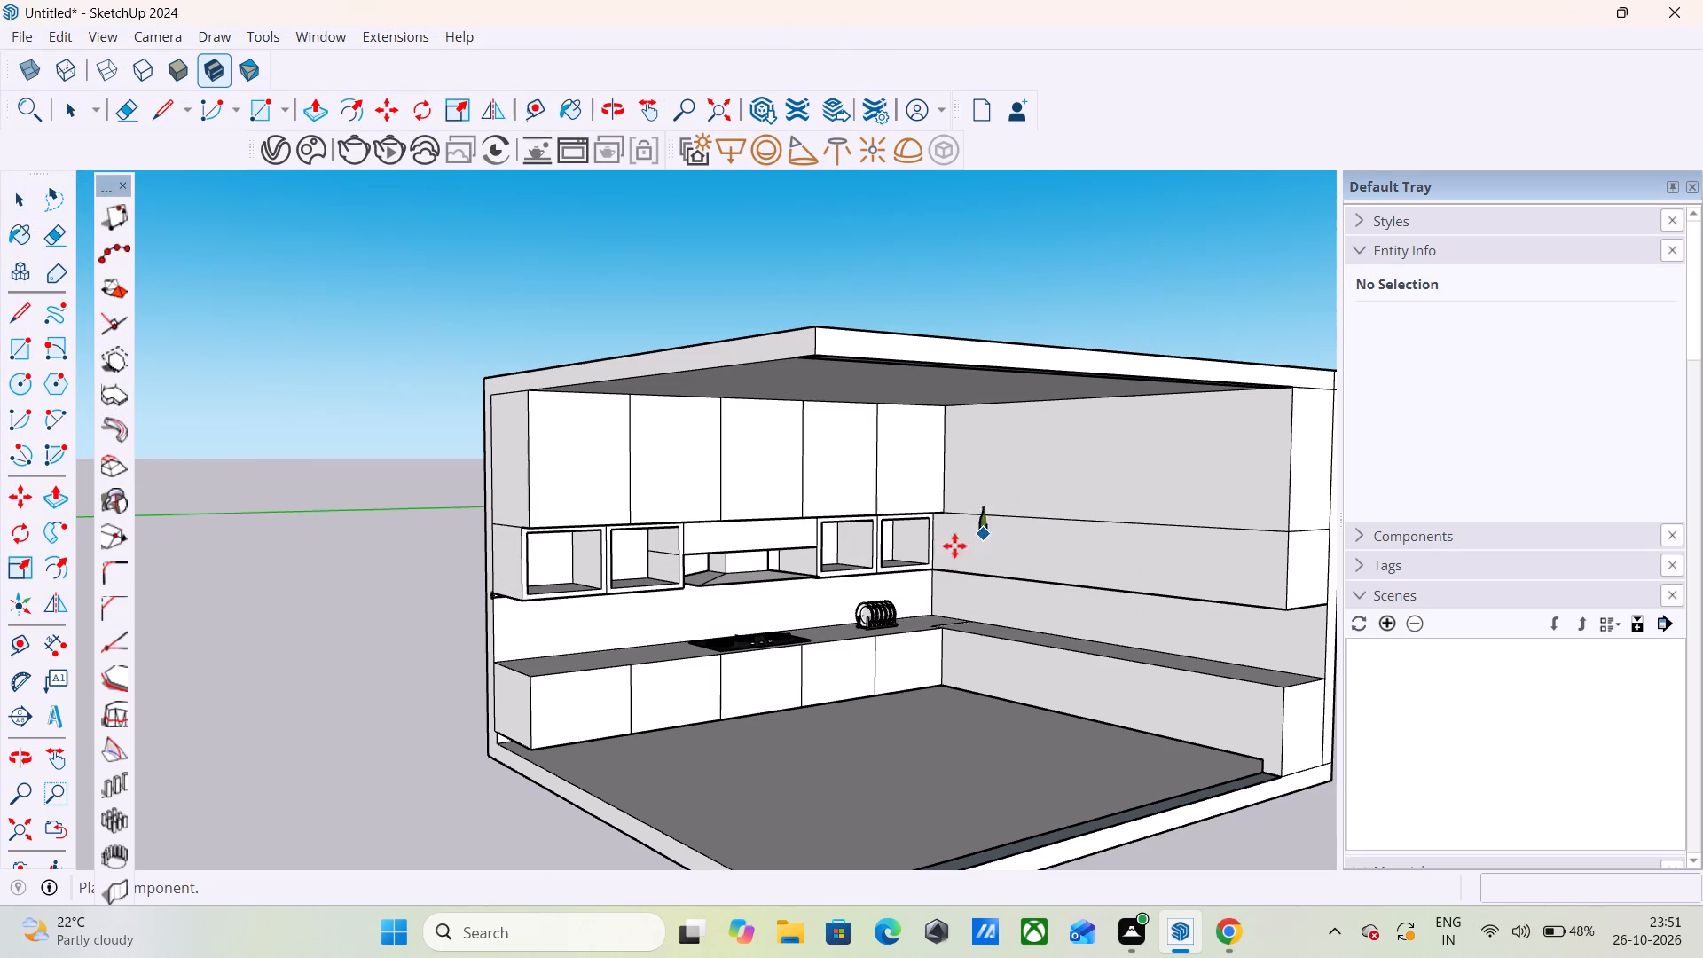
{"action": "scroll", "coordinate": [569, 593], "scroll_direction": "up", "scroll_amount": 12}
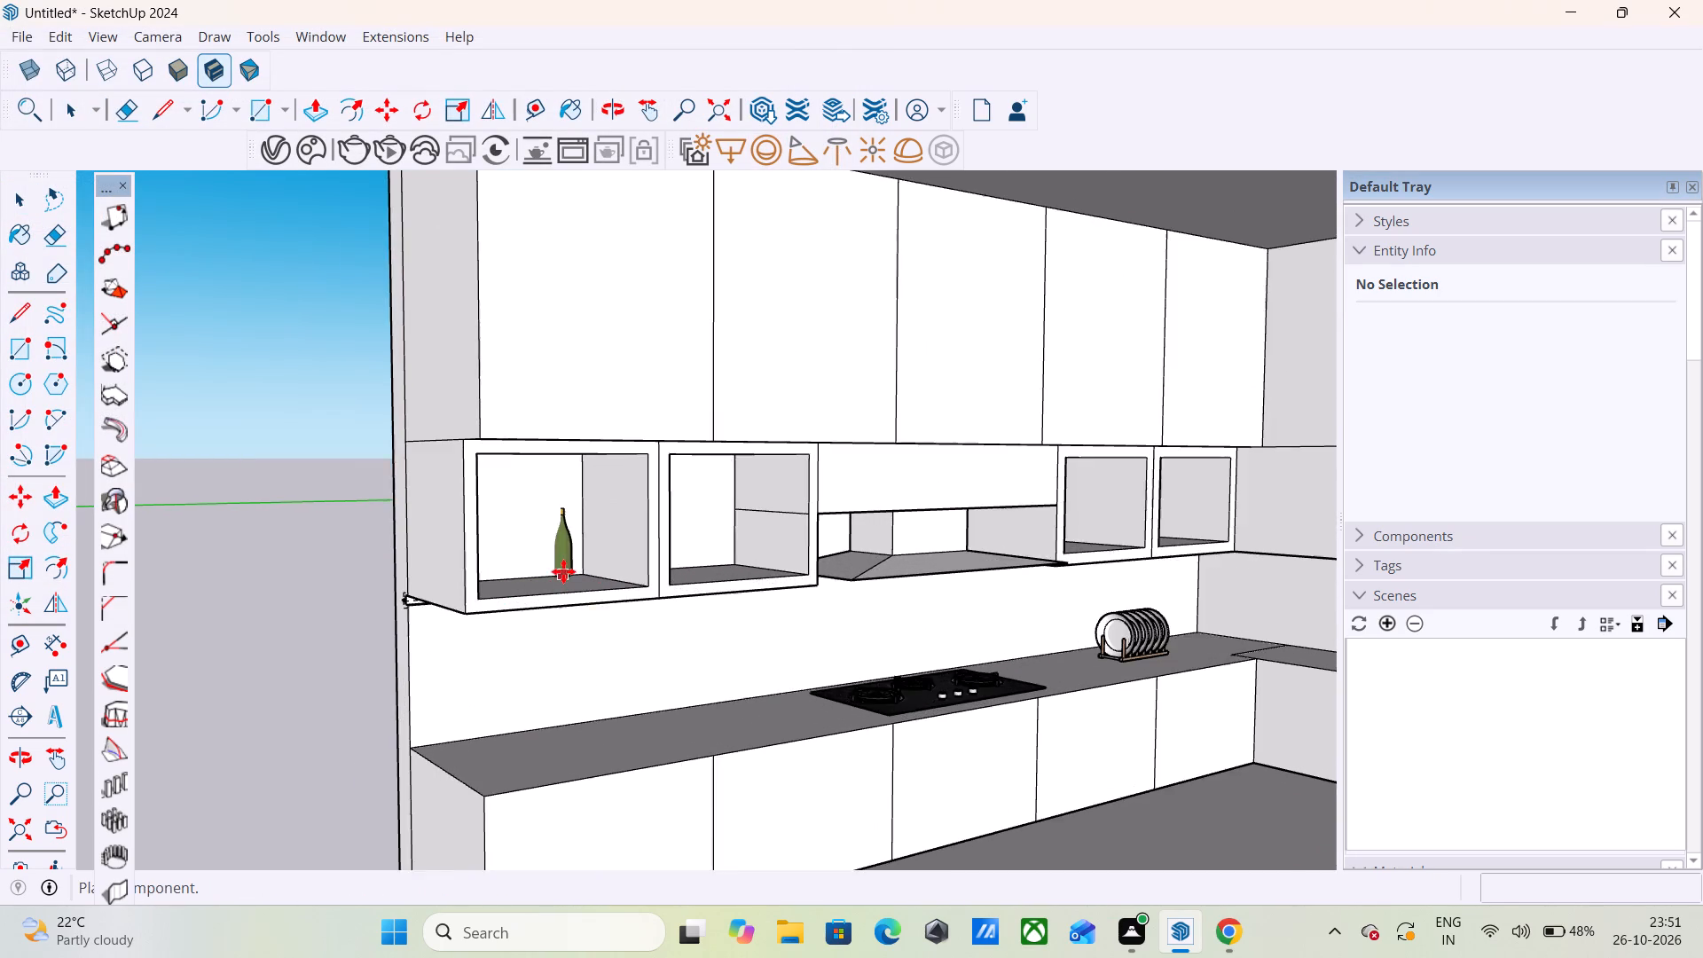
{"action": "scroll", "coordinate": [563, 571], "scroll_direction": "up", "scroll_amount": 4}
{"action": "left_click", "coordinate": [578, 590]}
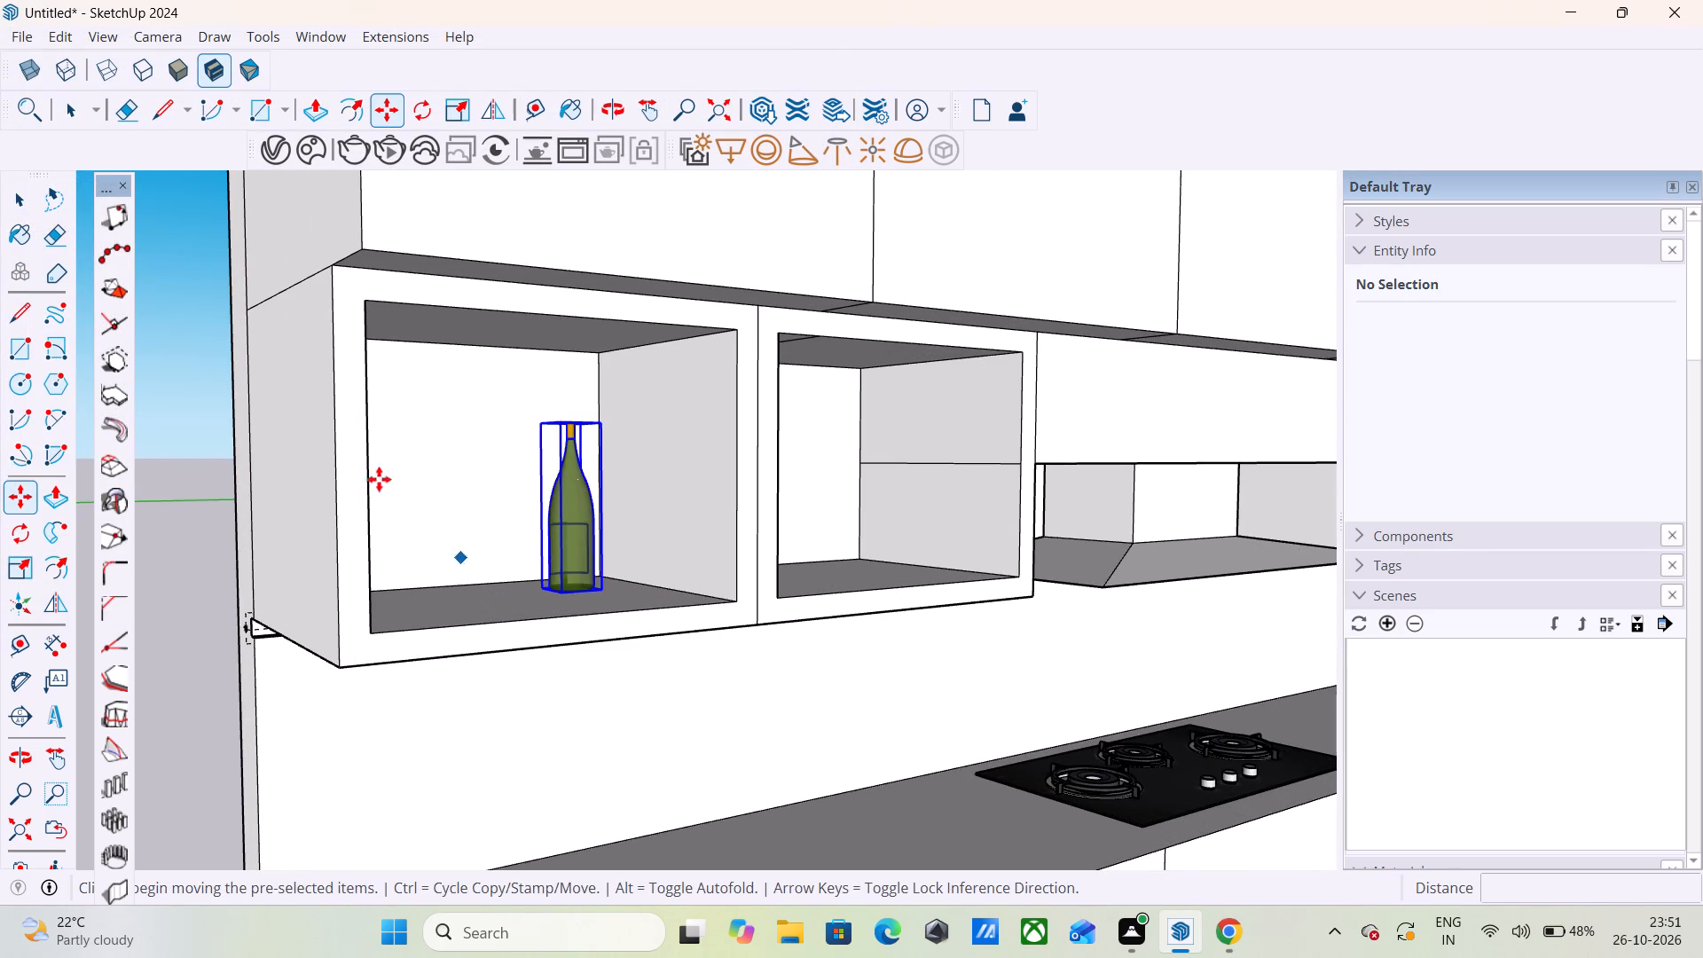
Import the moon+sparkle1 bottle model from Downloads and place it outside the room, beside the open end of the cabinets.
{"action": "left_click", "coordinate": [17, 35]}
{"action": "left_click", "coordinate": [187, 349]}
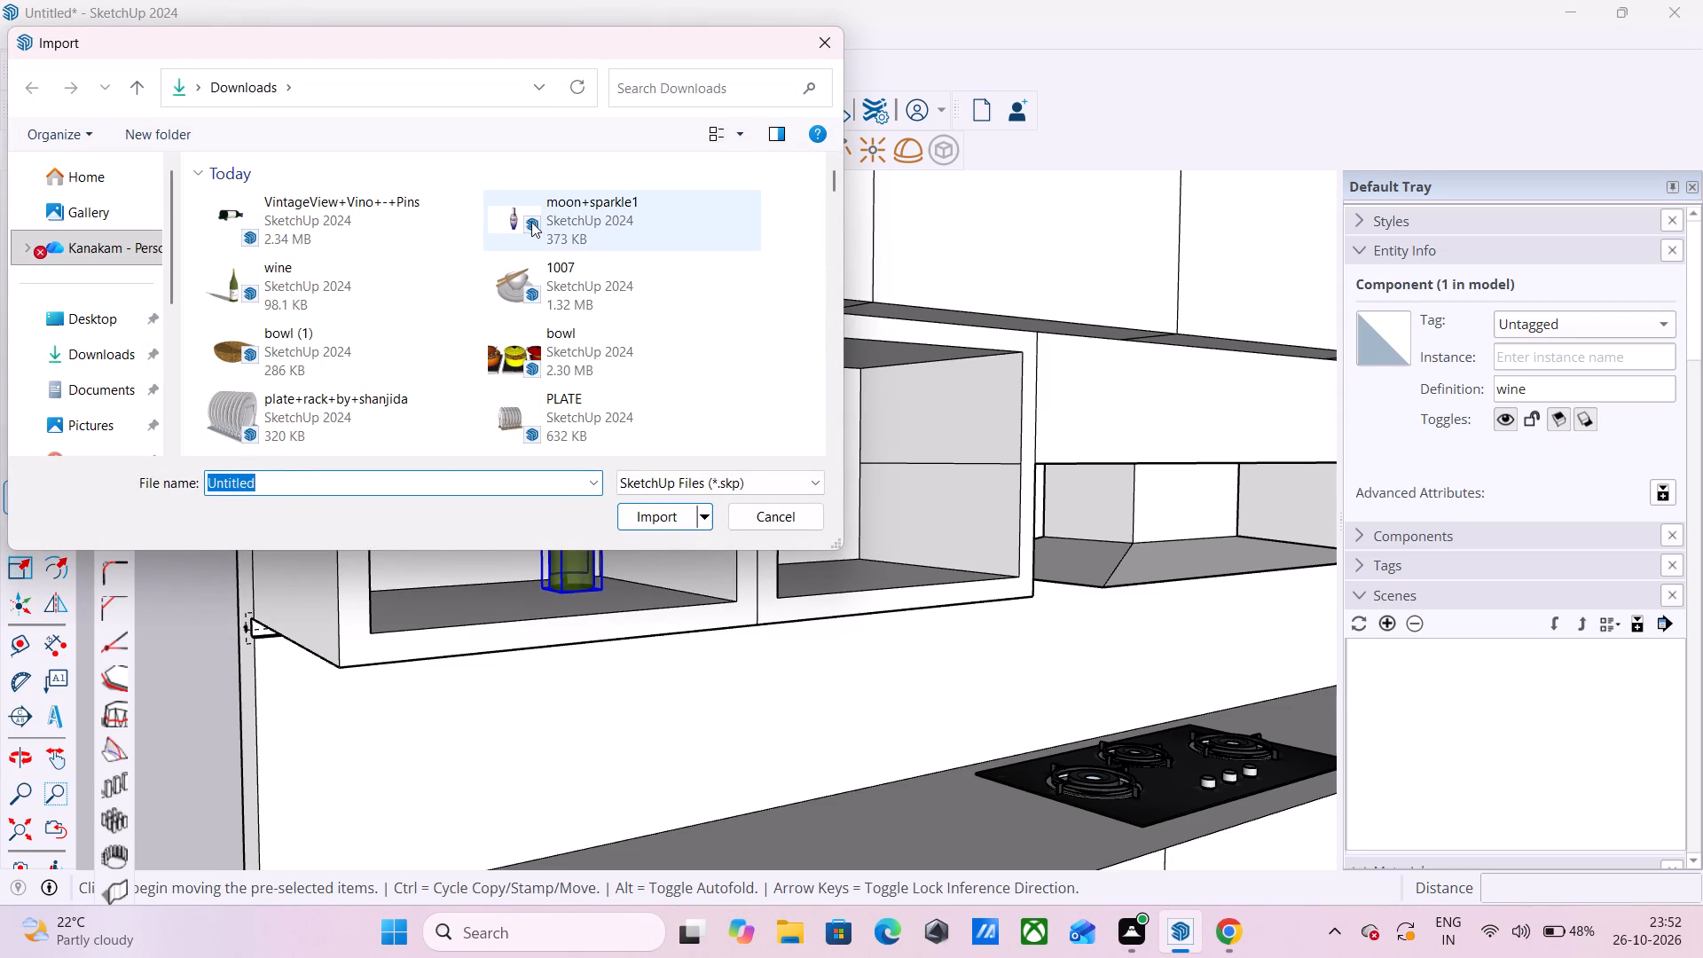
{"action": "left_click", "coordinate": [501, 209]}
{"action": "left_click", "coordinate": [649, 525]}
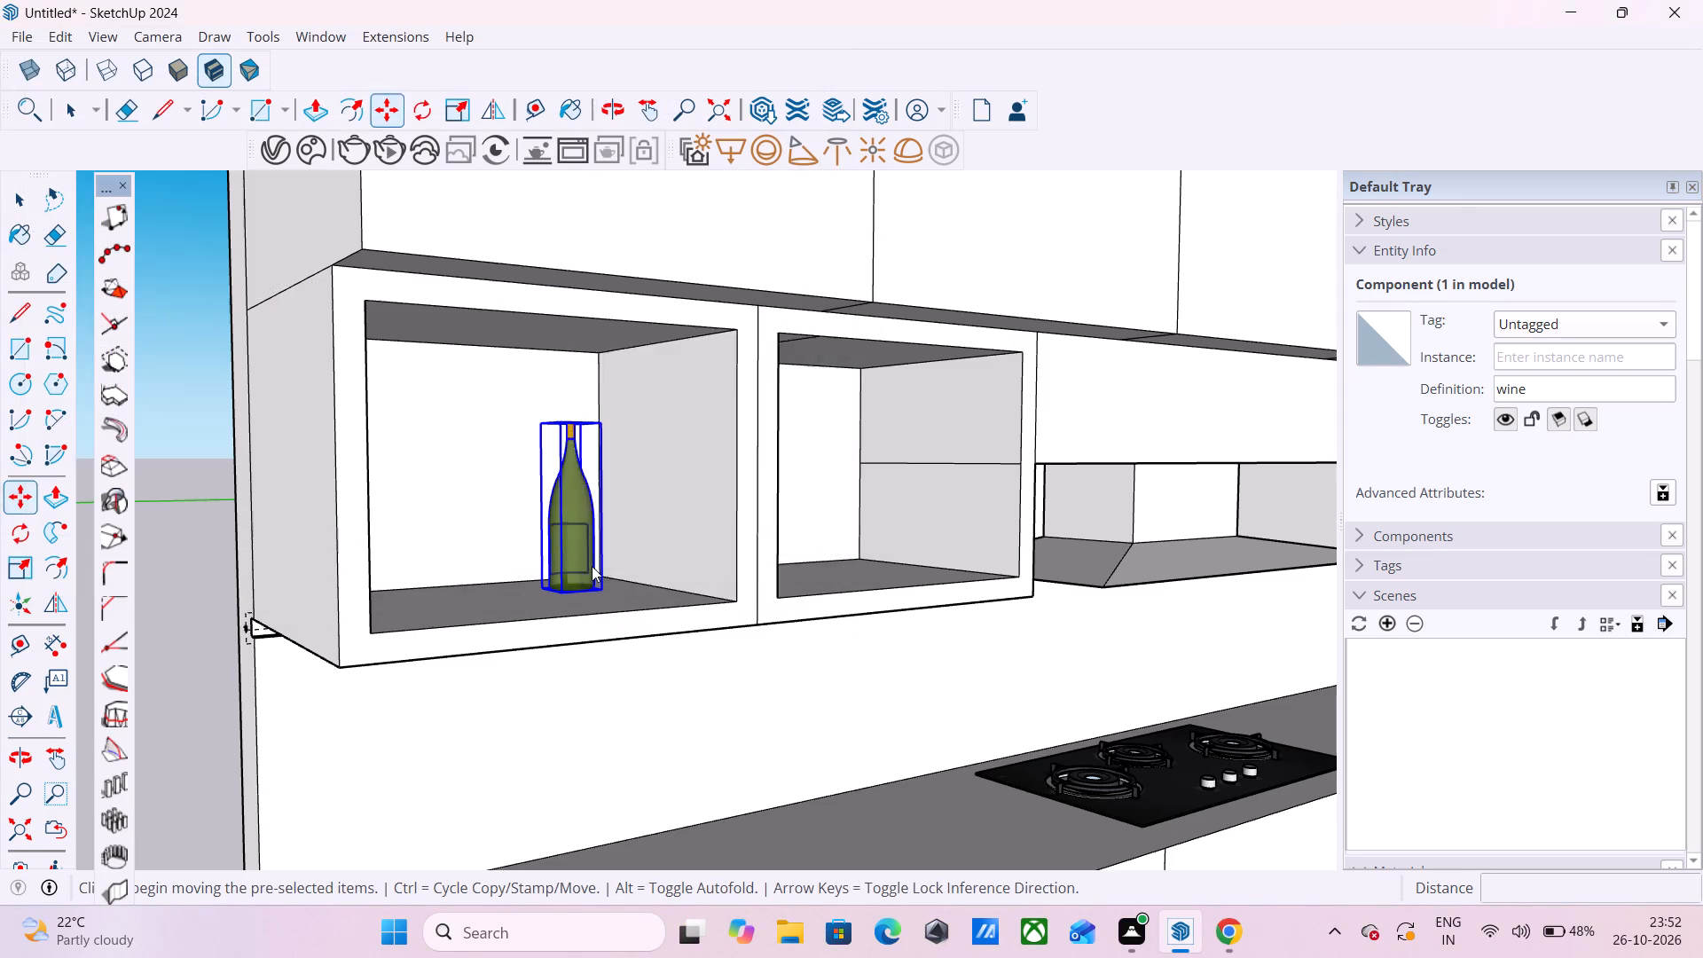
{"action": "left_click", "coordinate": [1066, 516]}
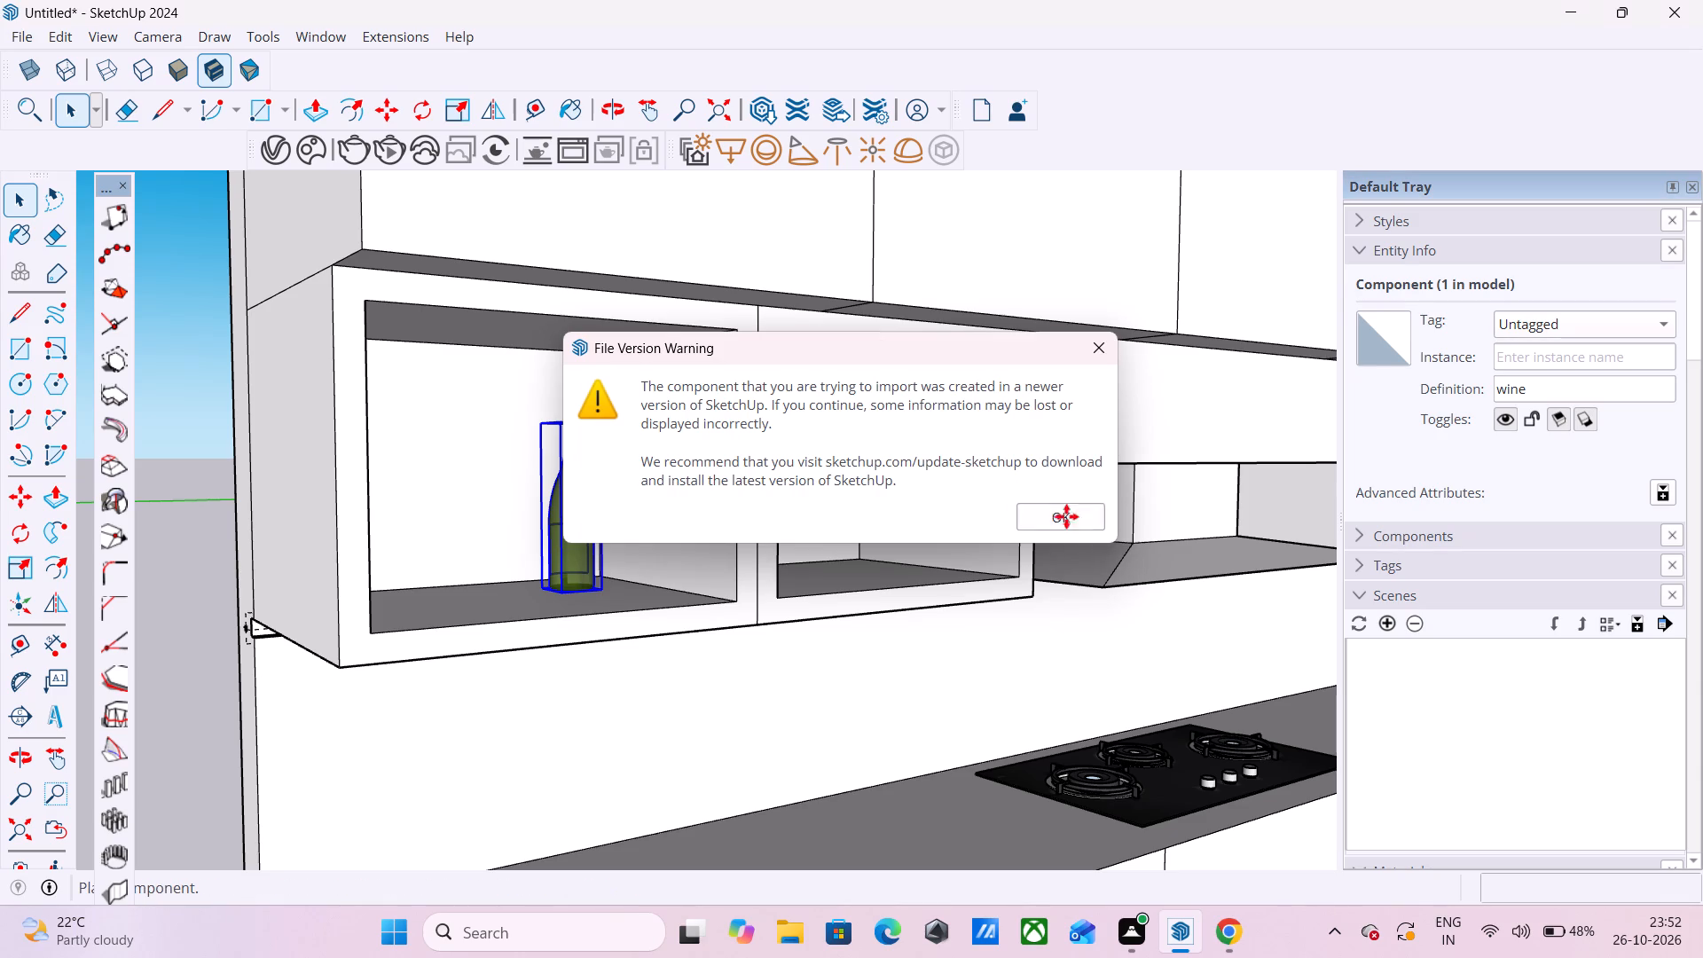
{"action": "scroll", "coordinate": [781, 522], "scroll_direction": "down", "scroll_amount": 9}
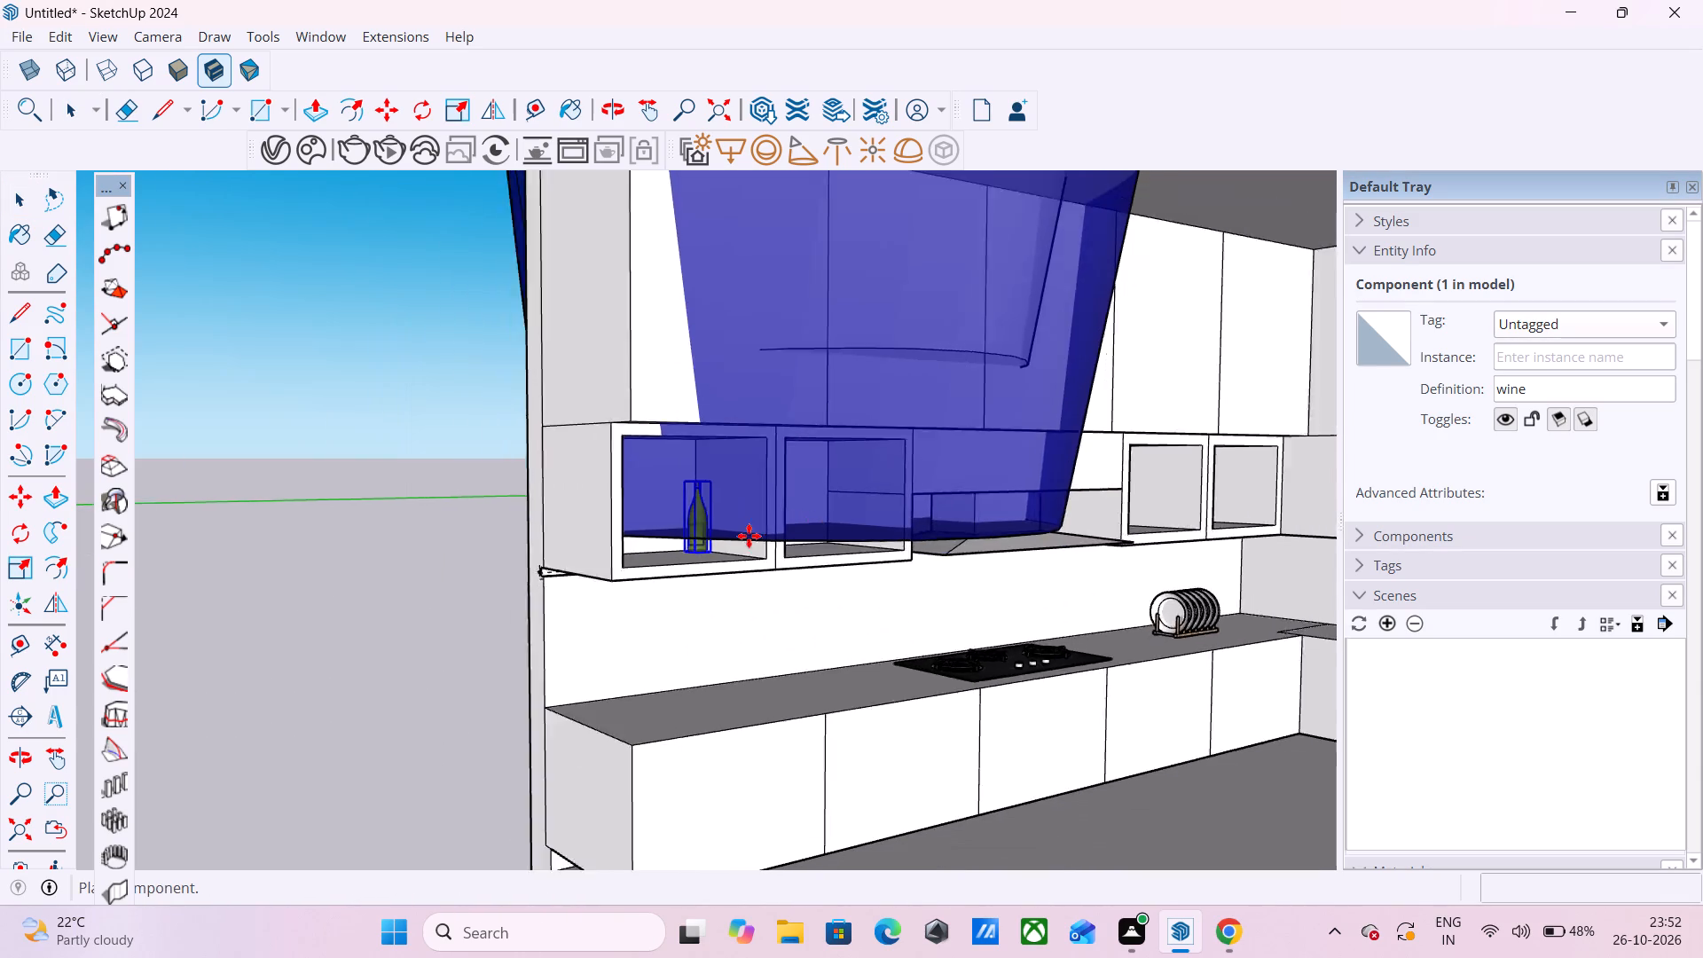
{"action": "scroll", "coordinate": [749, 536], "scroll_direction": "down", "scroll_amount": 2}
{"action": "scroll", "coordinate": [278, 545], "scroll_direction": "down", "scroll_amount": 4}
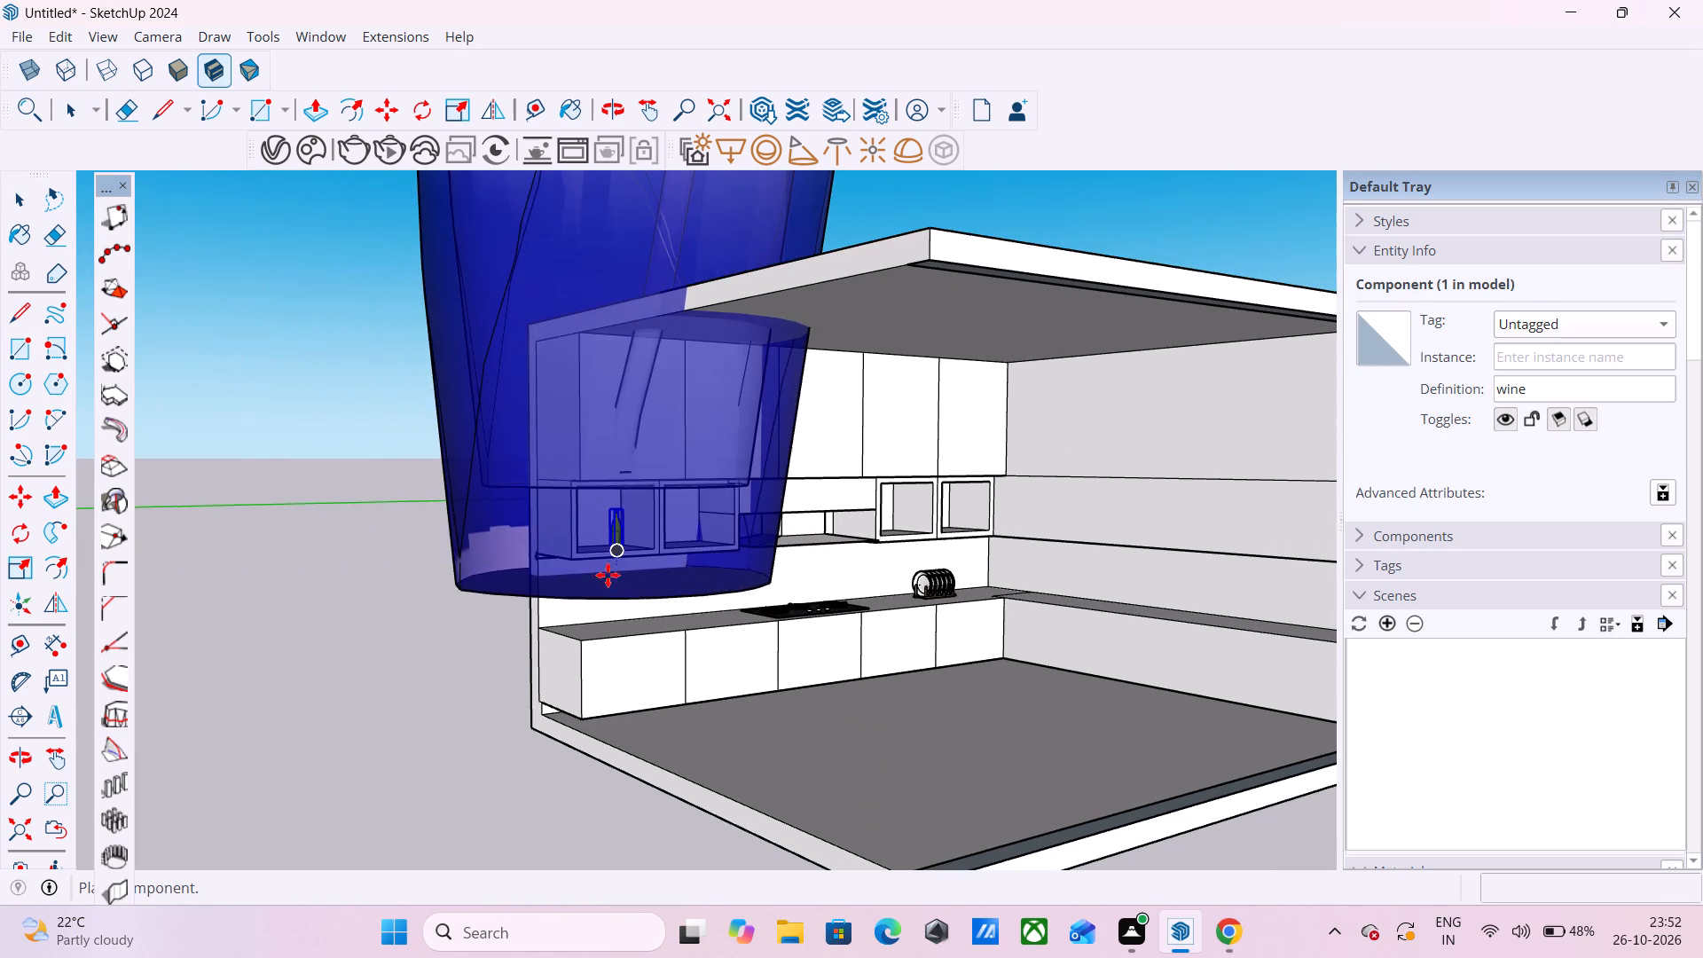
{"action": "scroll", "coordinate": [310, 611], "scroll_direction": "down", "scroll_amount": 6}
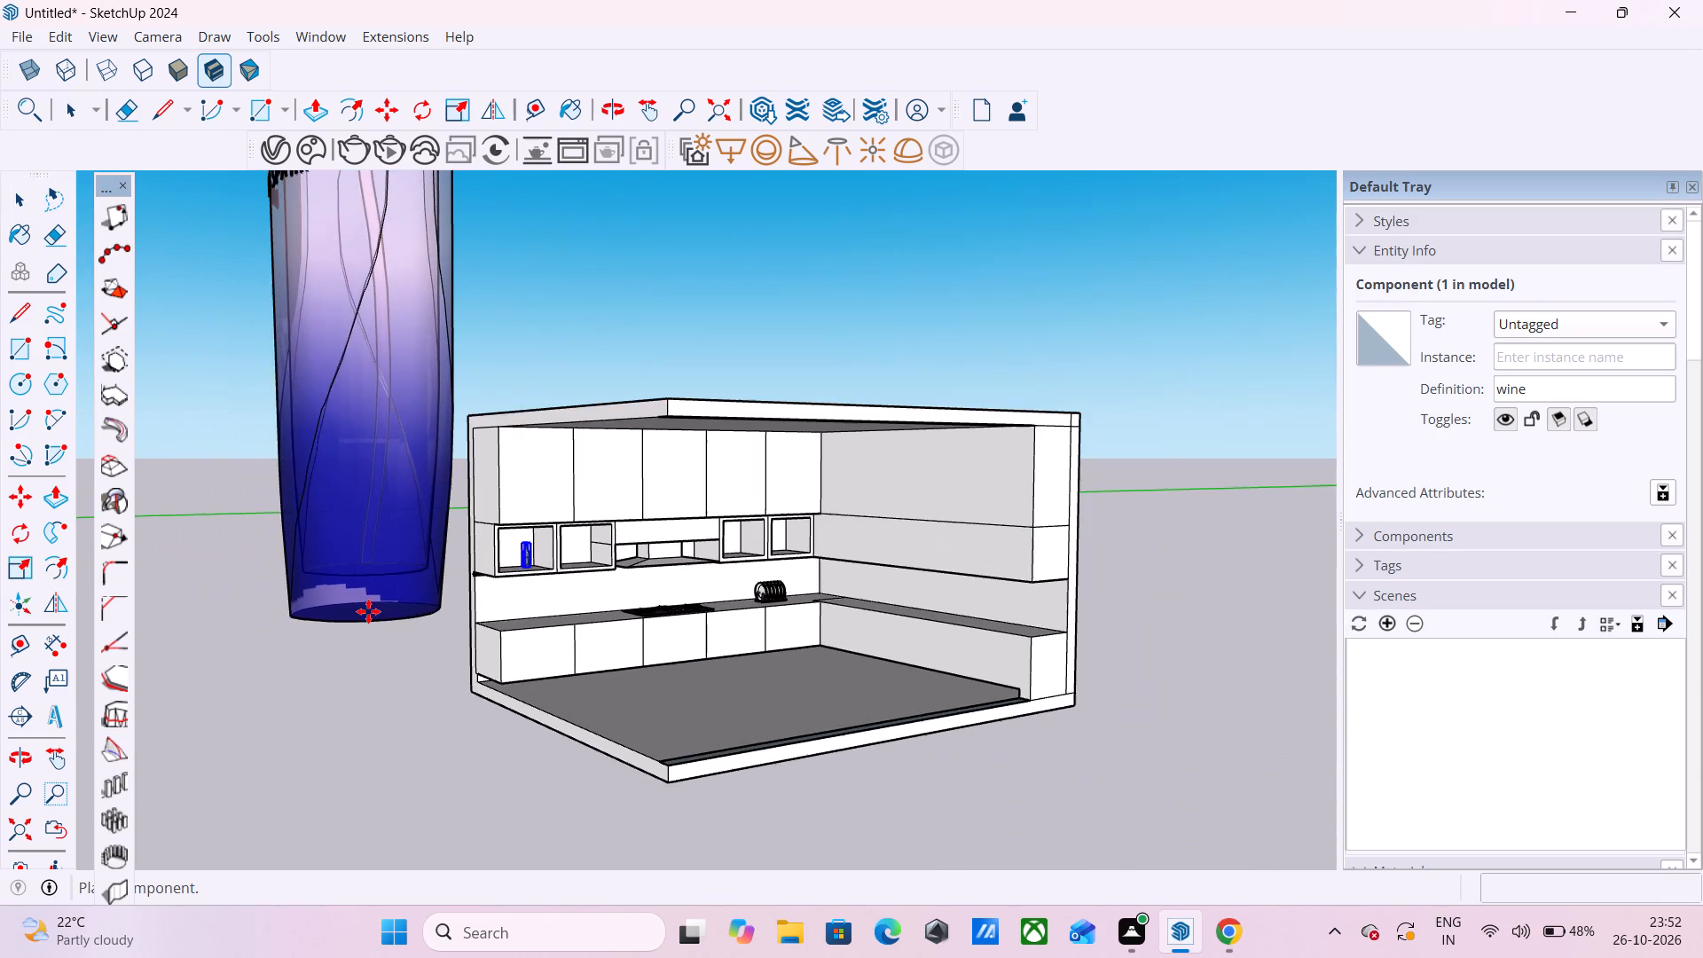
{"action": "scroll", "coordinate": [368, 611], "scroll_direction": "down", "scroll_amount": 4}
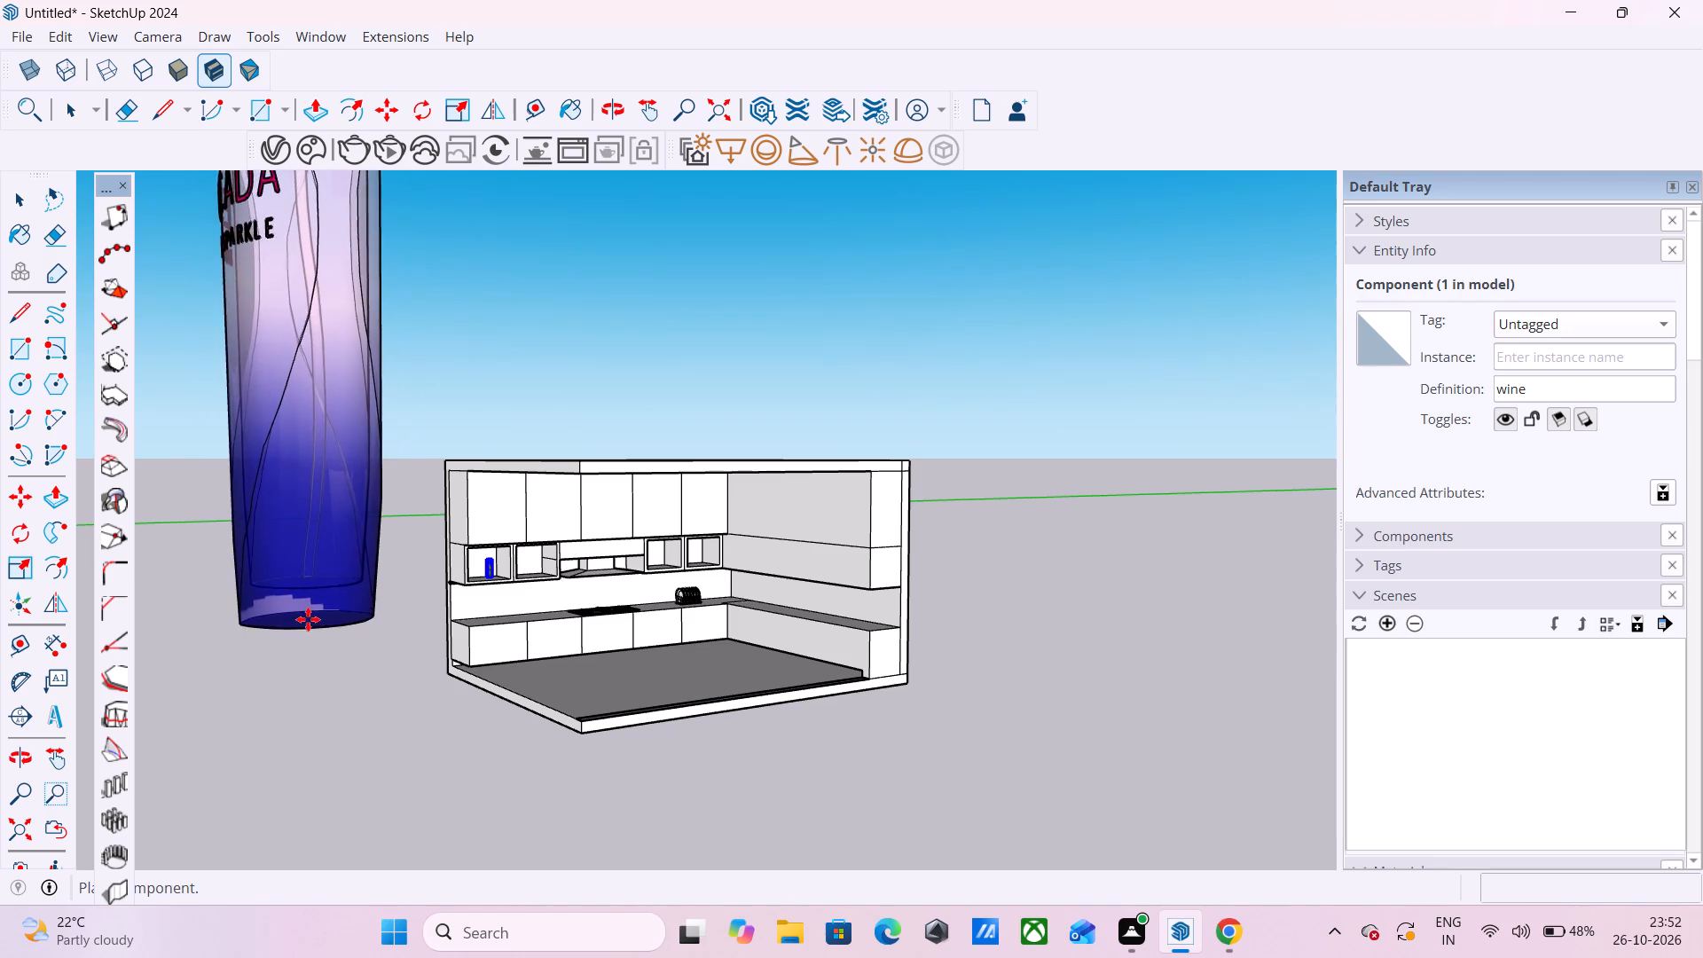
{"action": "left_click", "coordinate": [308, 617]}
Scale the oversized moon+sparkle1 bottle down uniformly to less than a quarter of its imported size.
{"action": "scroll", "coordinate": [357, 703], "scroll_direction": "down", "scroll_amount": 16}
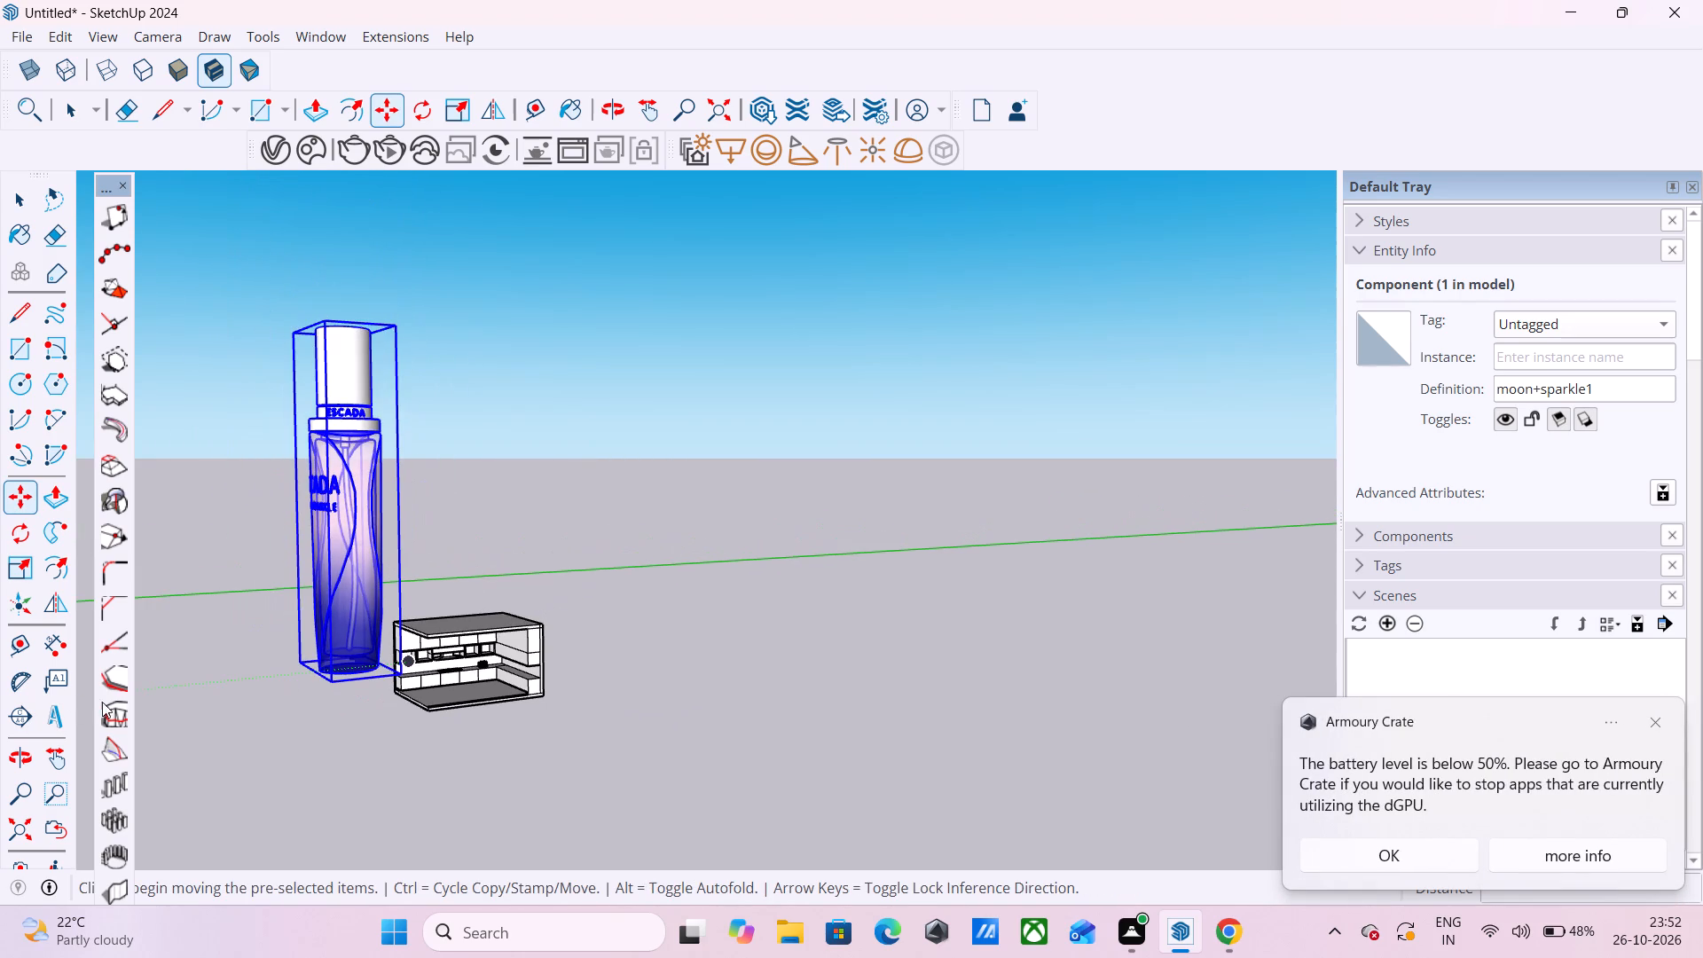
{"action": "left_click", "coordinate": [25, 560]}
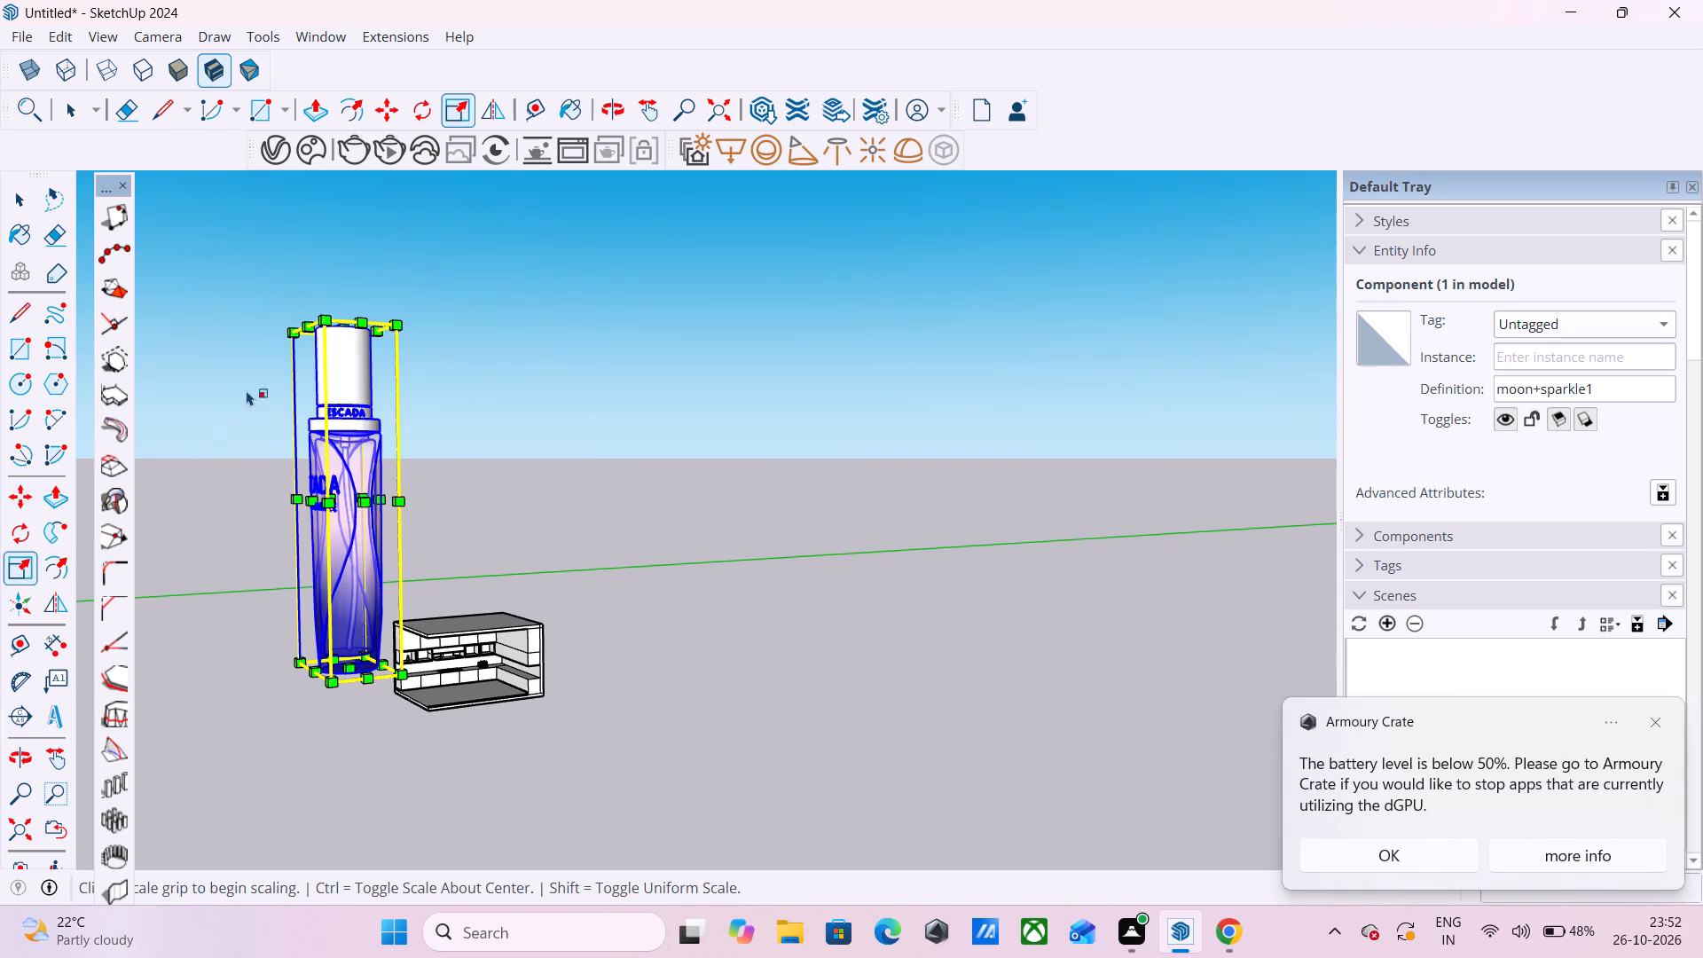
{"action": "left_click", "coordinate": [326, 320]}
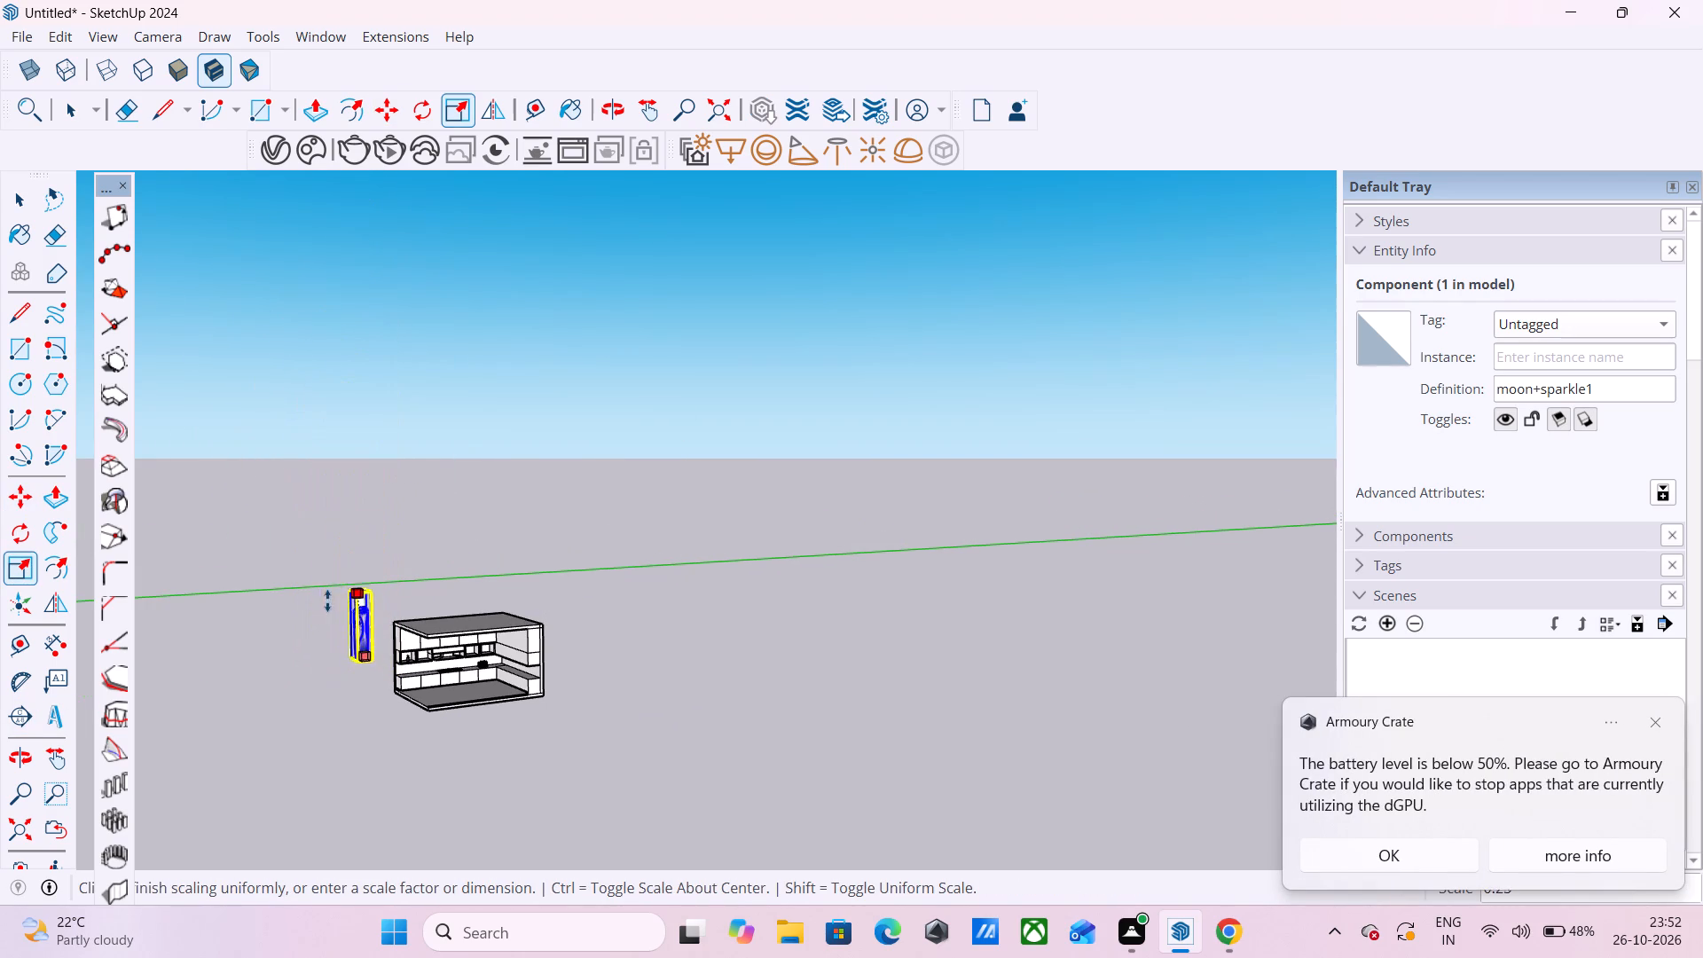
{"action": "left_click", "coordinate": [342, 630]}
{"action": "scroll", "coordinate": [318, 604], "scroll_direction": "up", "scroll_amount": 9}
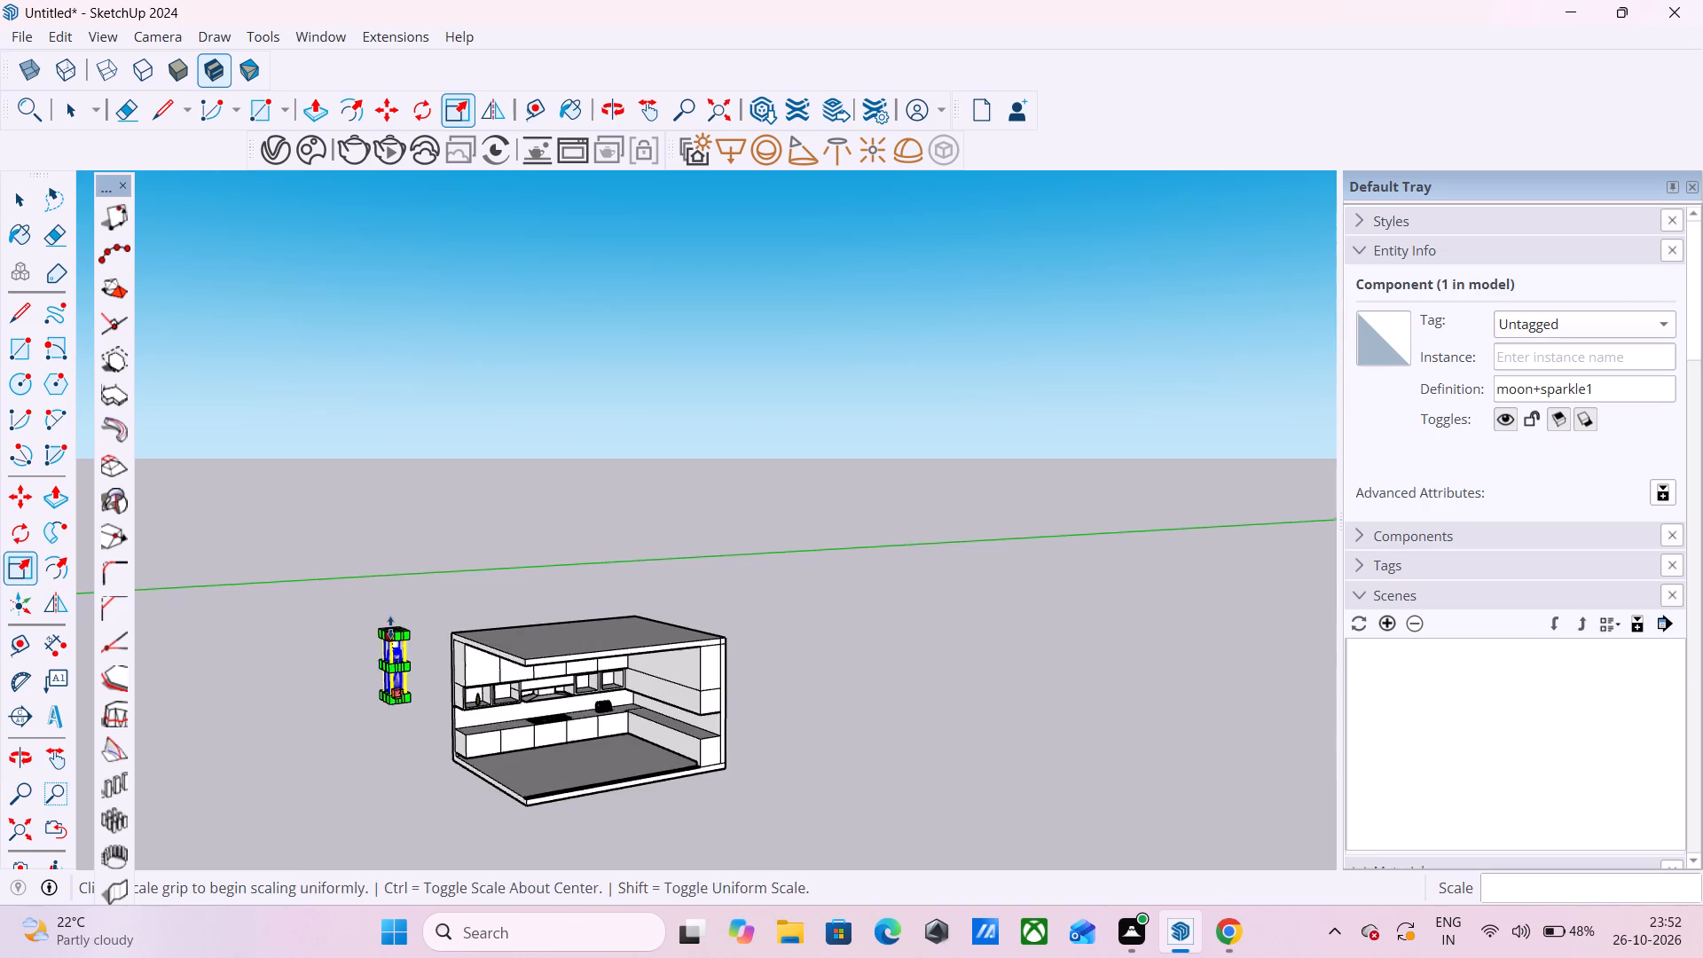
{"action": "scroll", "coordinate": [390, 627], "scroll_direction": "up", "scroll_amount": 18}
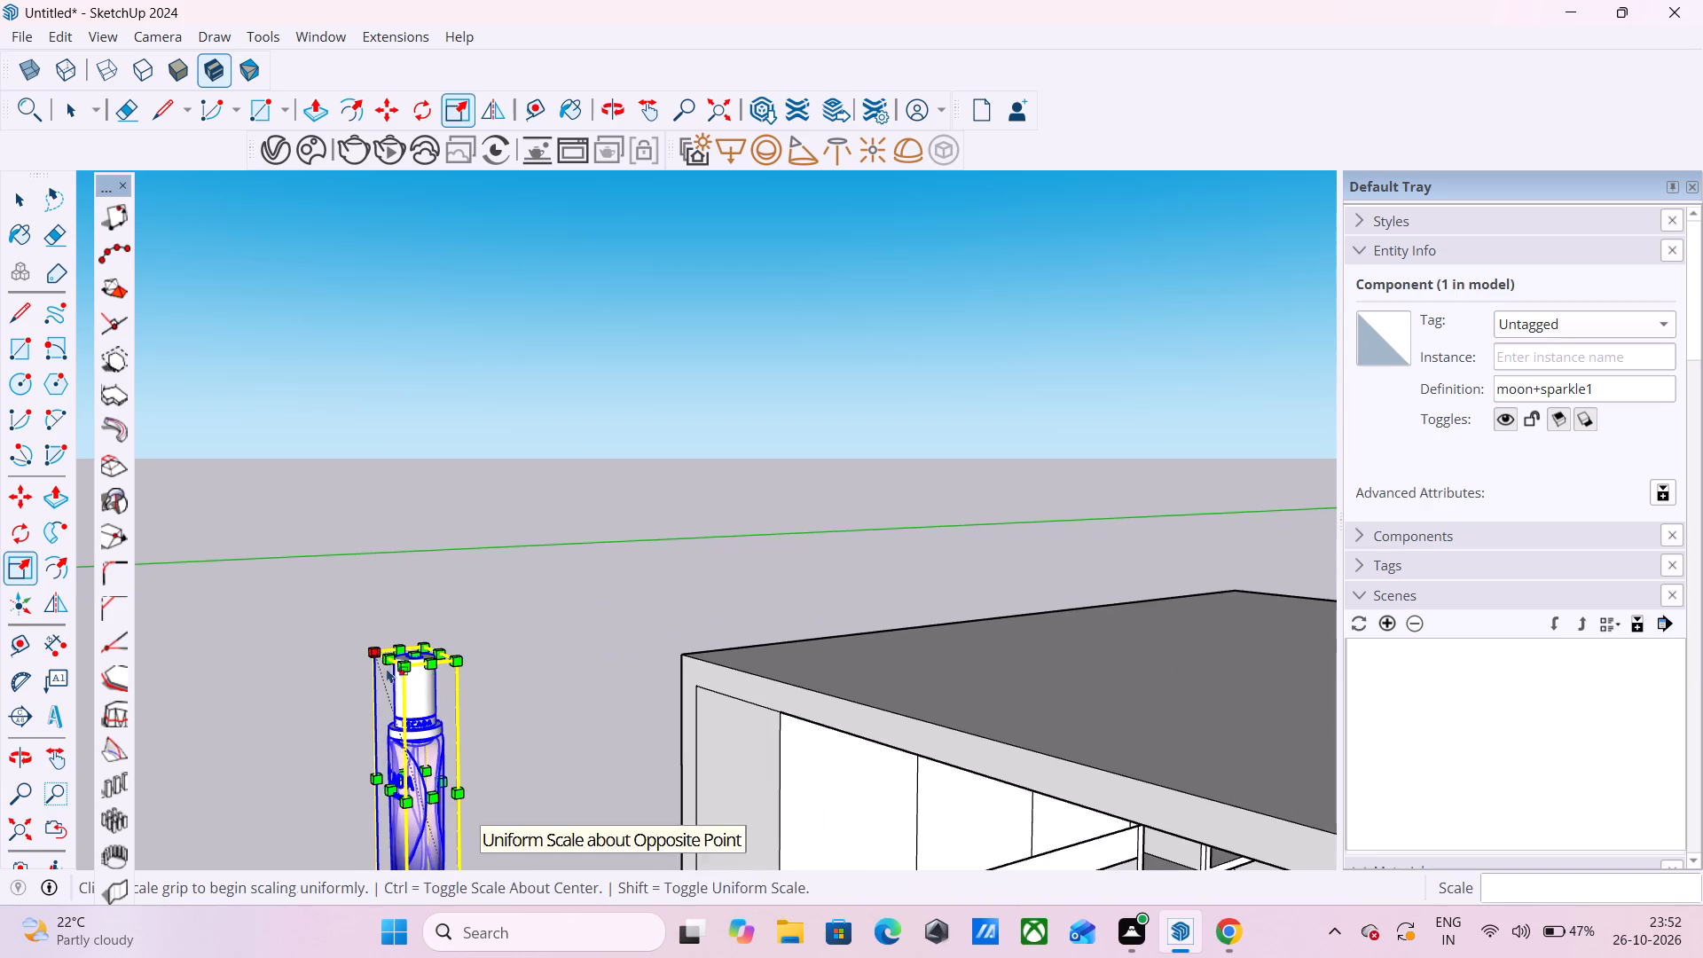
Scale the moon+sparkle1 bottle to about 0.59 of its height and narrow it along the green axis.
{"action": "left_click", "coordinate": [389, 788]}
{"action": "left_click", "coordinate": [369, 786]}
{"action": "scroll", "coordinate": [448, 564], "scroll_direction": "down", "scroll_amount": 5}
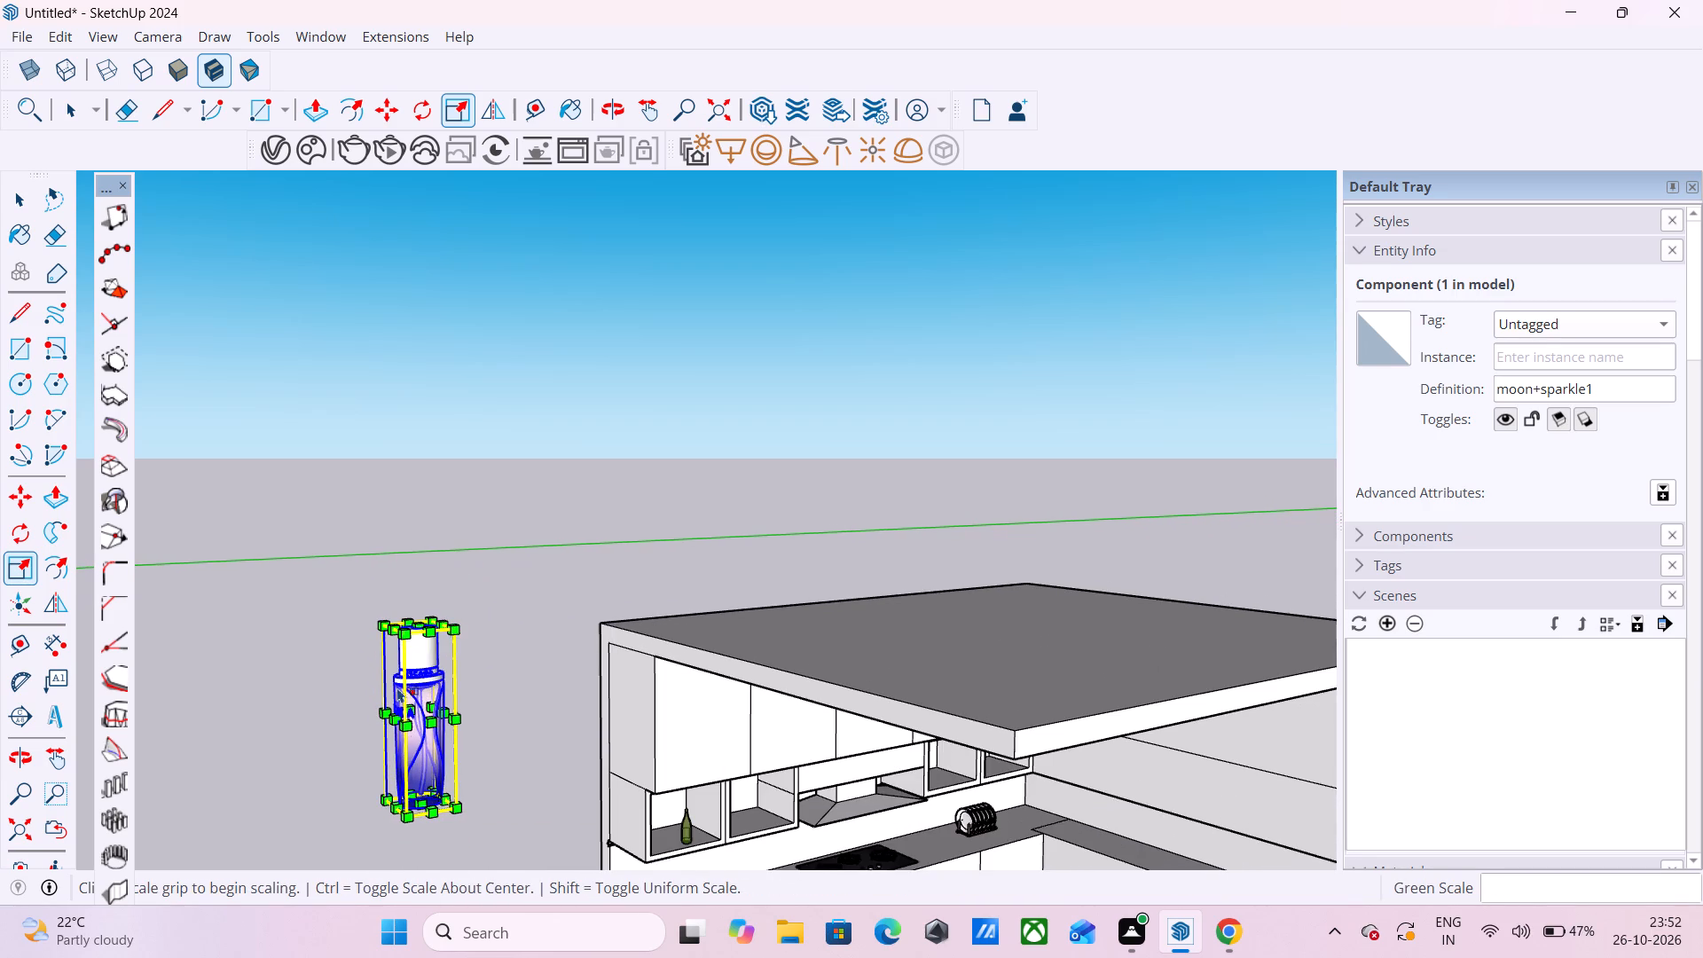
{"action": "left_click", "coordinate": [417, 626]}
{"action": "left_click", "coordinate": [416, 700]}
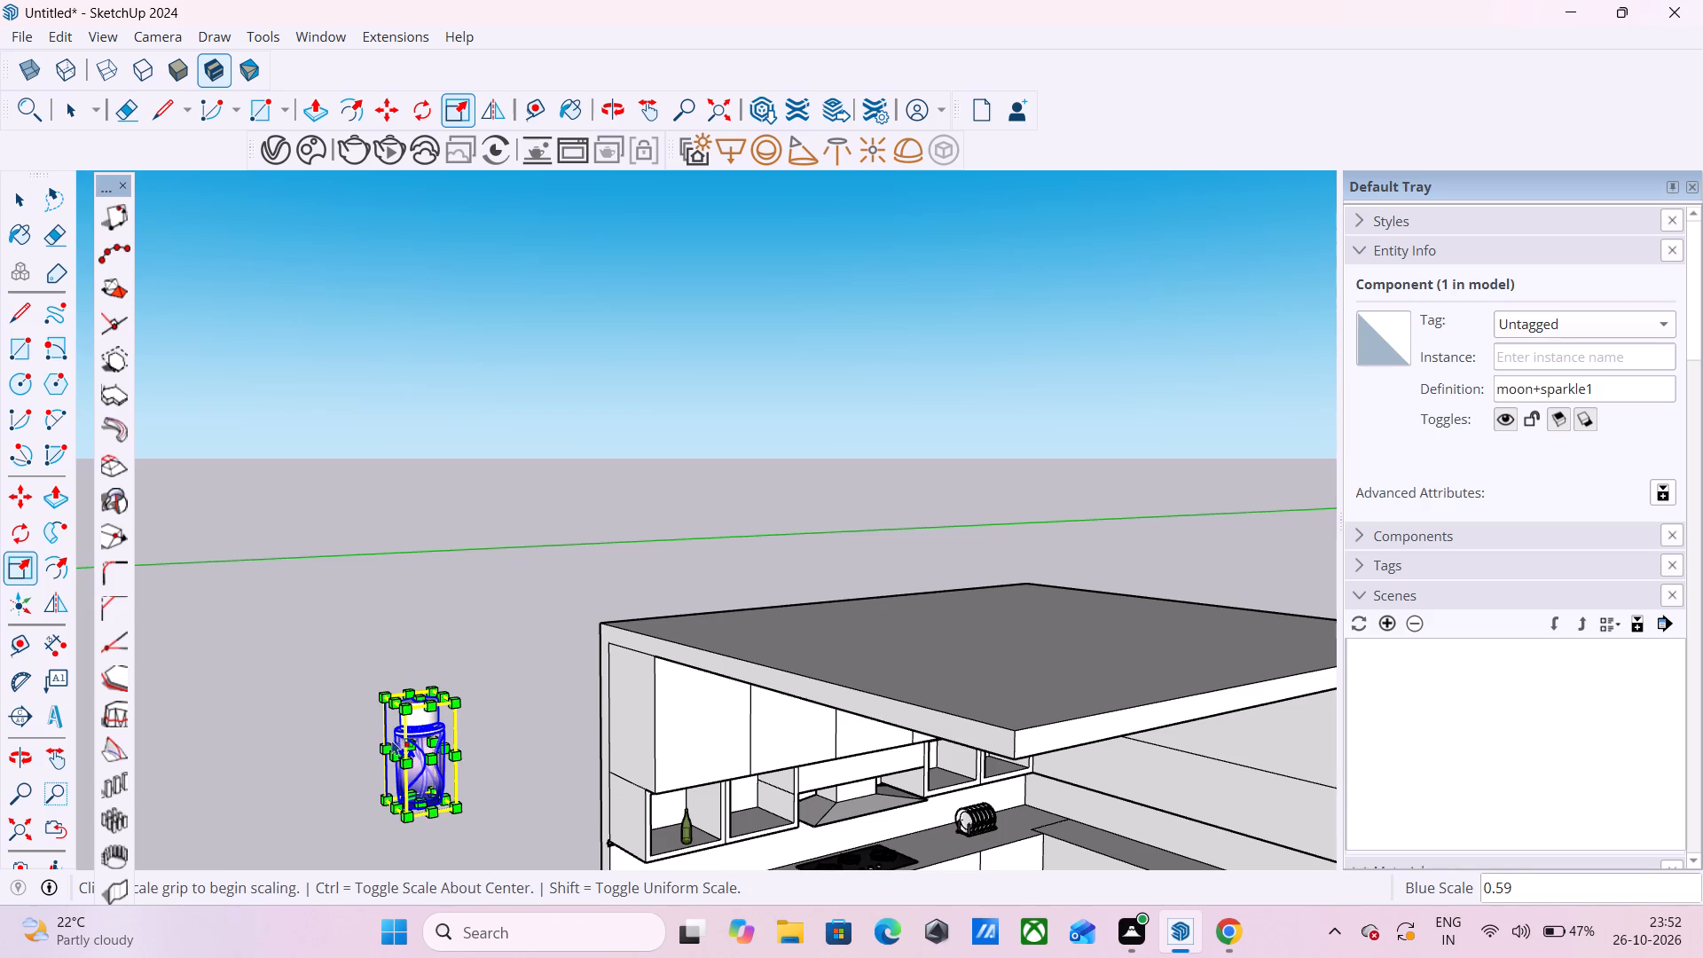
{"action": "left_click", "coordinate": [392, 761]}
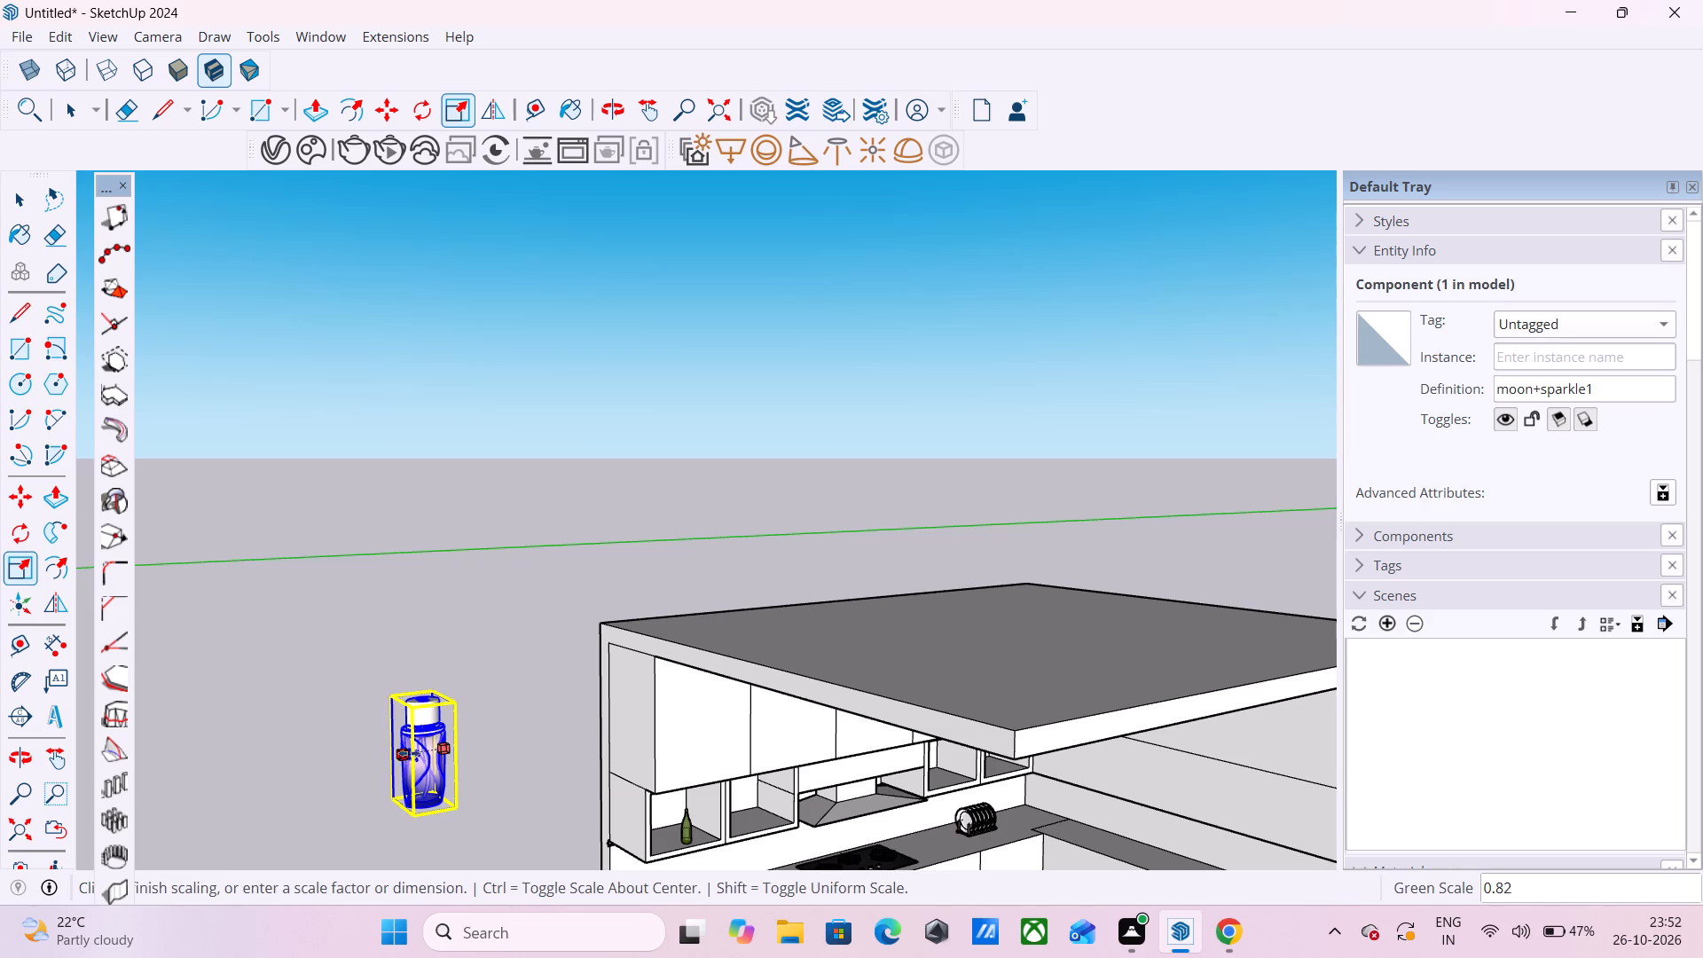
{"action": "left_click", "coordinate": [420, 751]}
Scale the moon+sparkle1 bottle down uniformly to about 0.40 of its size.
{"action": "scroll", "coordinate": [473, 669], "scroll_direction": "up", "scroll_amount": 5}
{"action": "scroll", "coordinate": [416, 626], "scroll_direction": "down", "scroll_amount": 2}
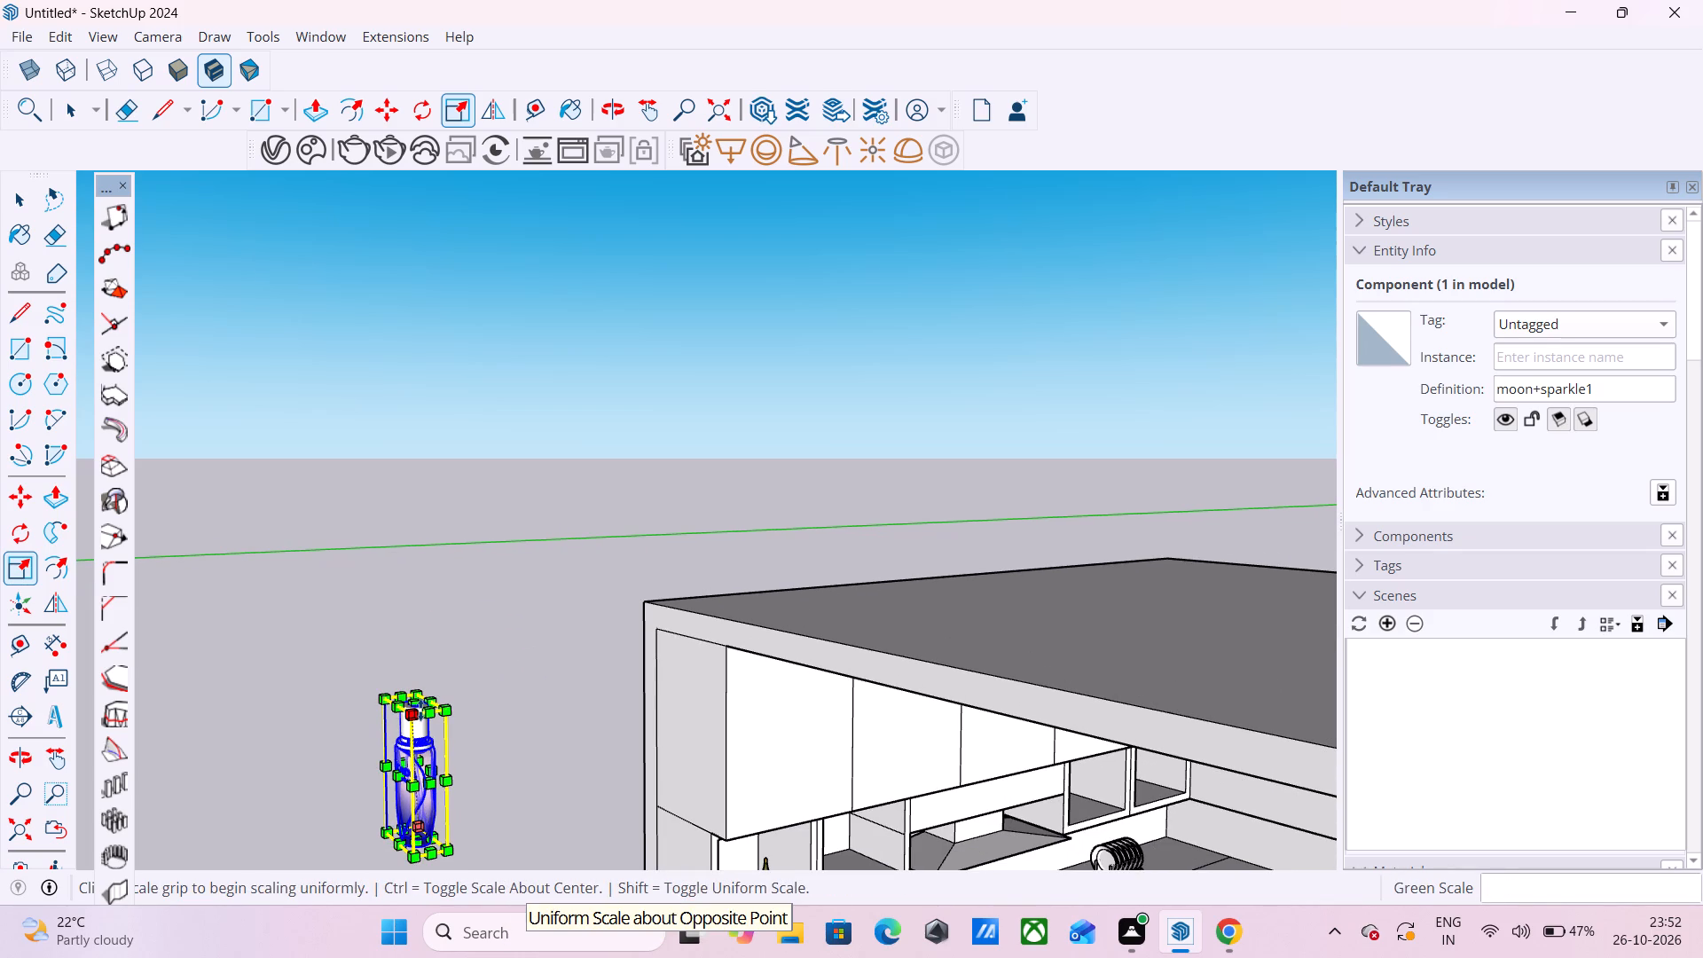
{"action": "left_click", "coordinate": [420, 710]}
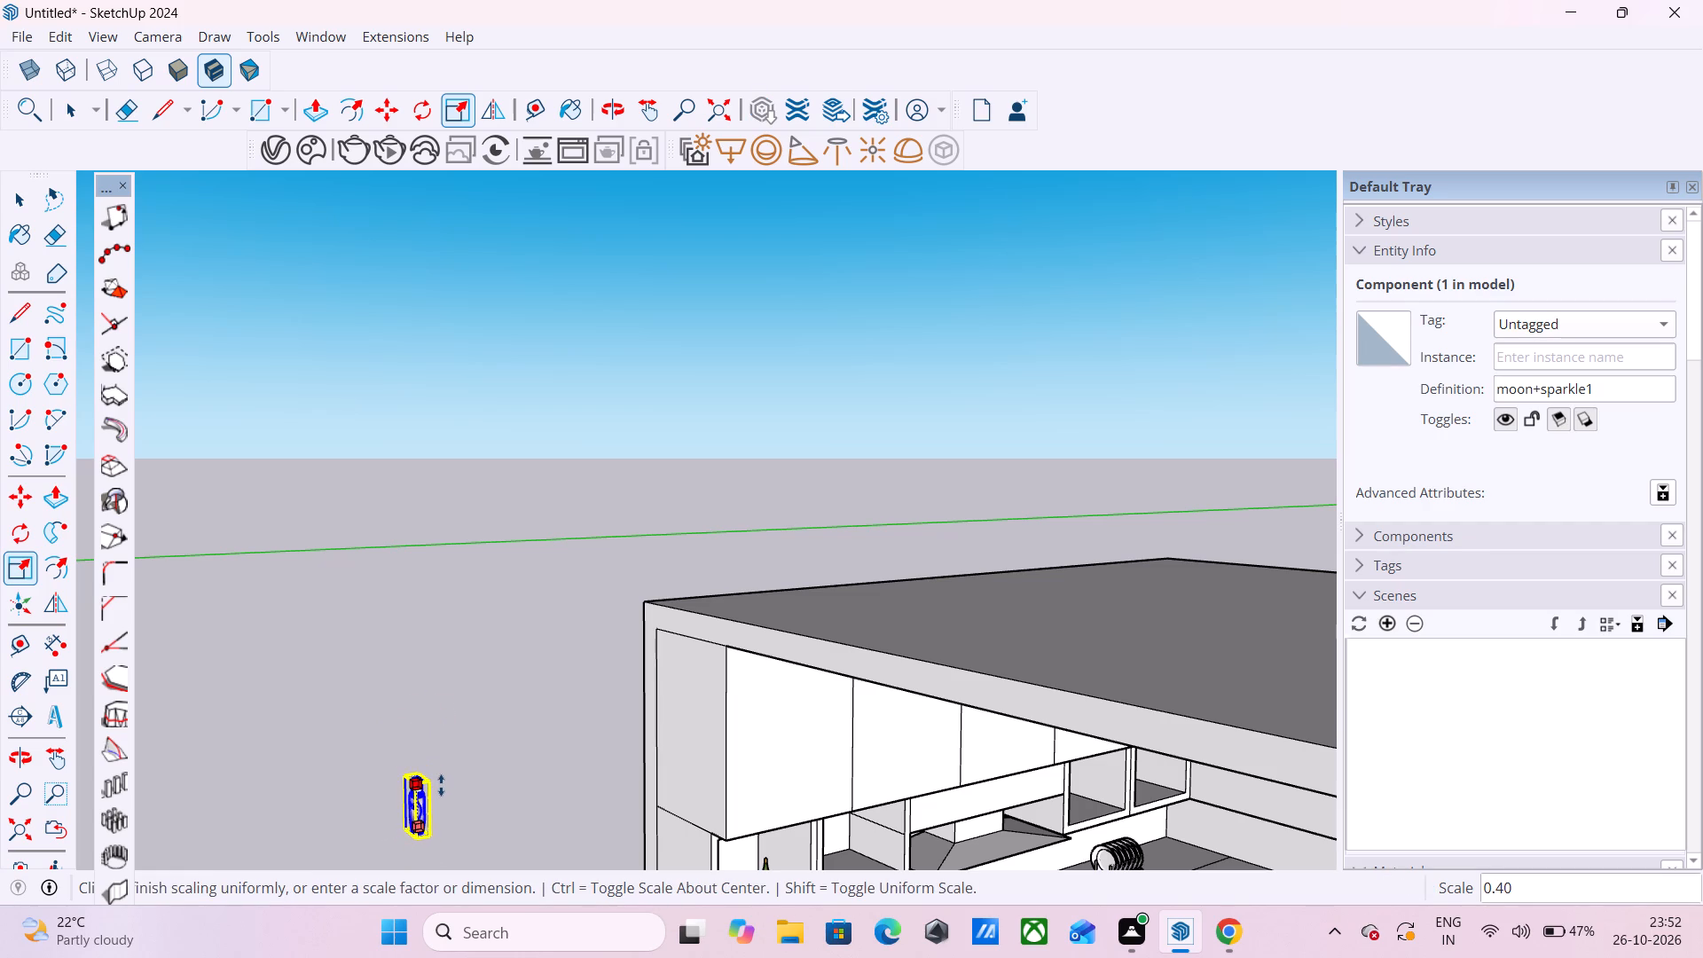
{"action": "left_click", "coordinate": [441, 785]}
Move the moon+sparkle1 bottle by its base corner onto the floor of the open-end niche, beside the wine bottle.
{"action": "key", "text": "m"}
{"action": "scroll", "coordinate": [410, 689], "scroll_direction": "down", "scroll_amount": 4}
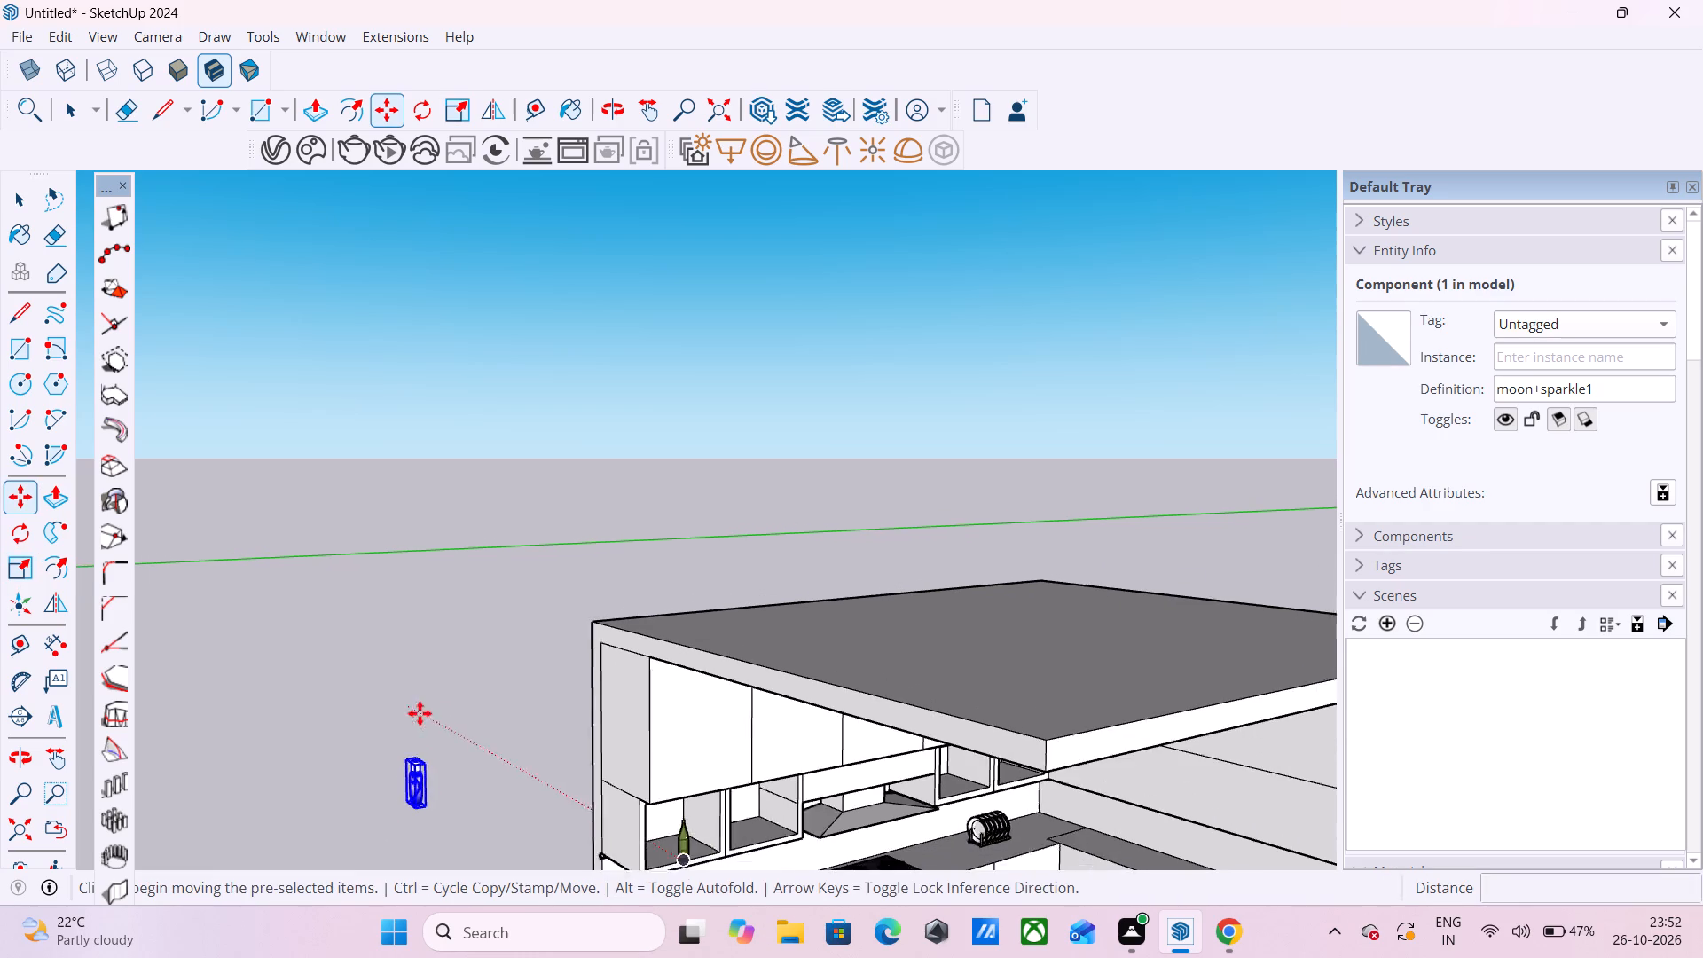
{"action": "scroll", "coordinate": [405, 826], "scroll_direction": "up", "scroll_amount": 6}
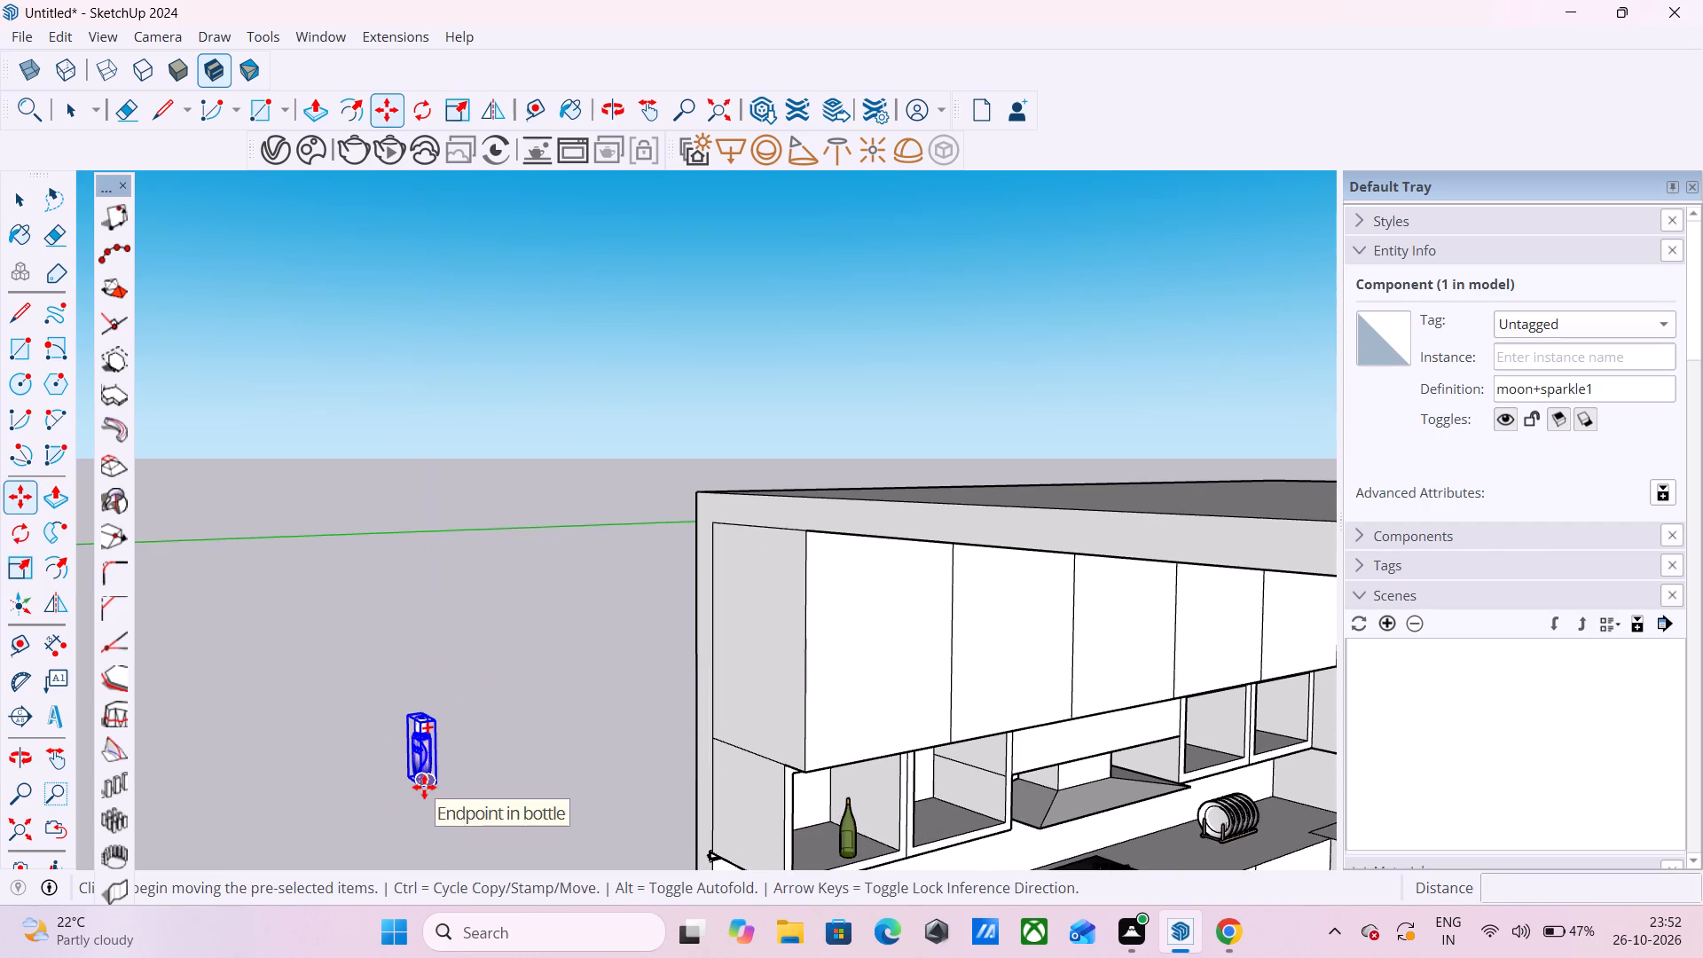
{"action": "left_click", "coordinate": [424, 787]}
{"action": "scroll", "coordinate": [811, 846], "scroll_direction": "up", "scroll_amount": 8}
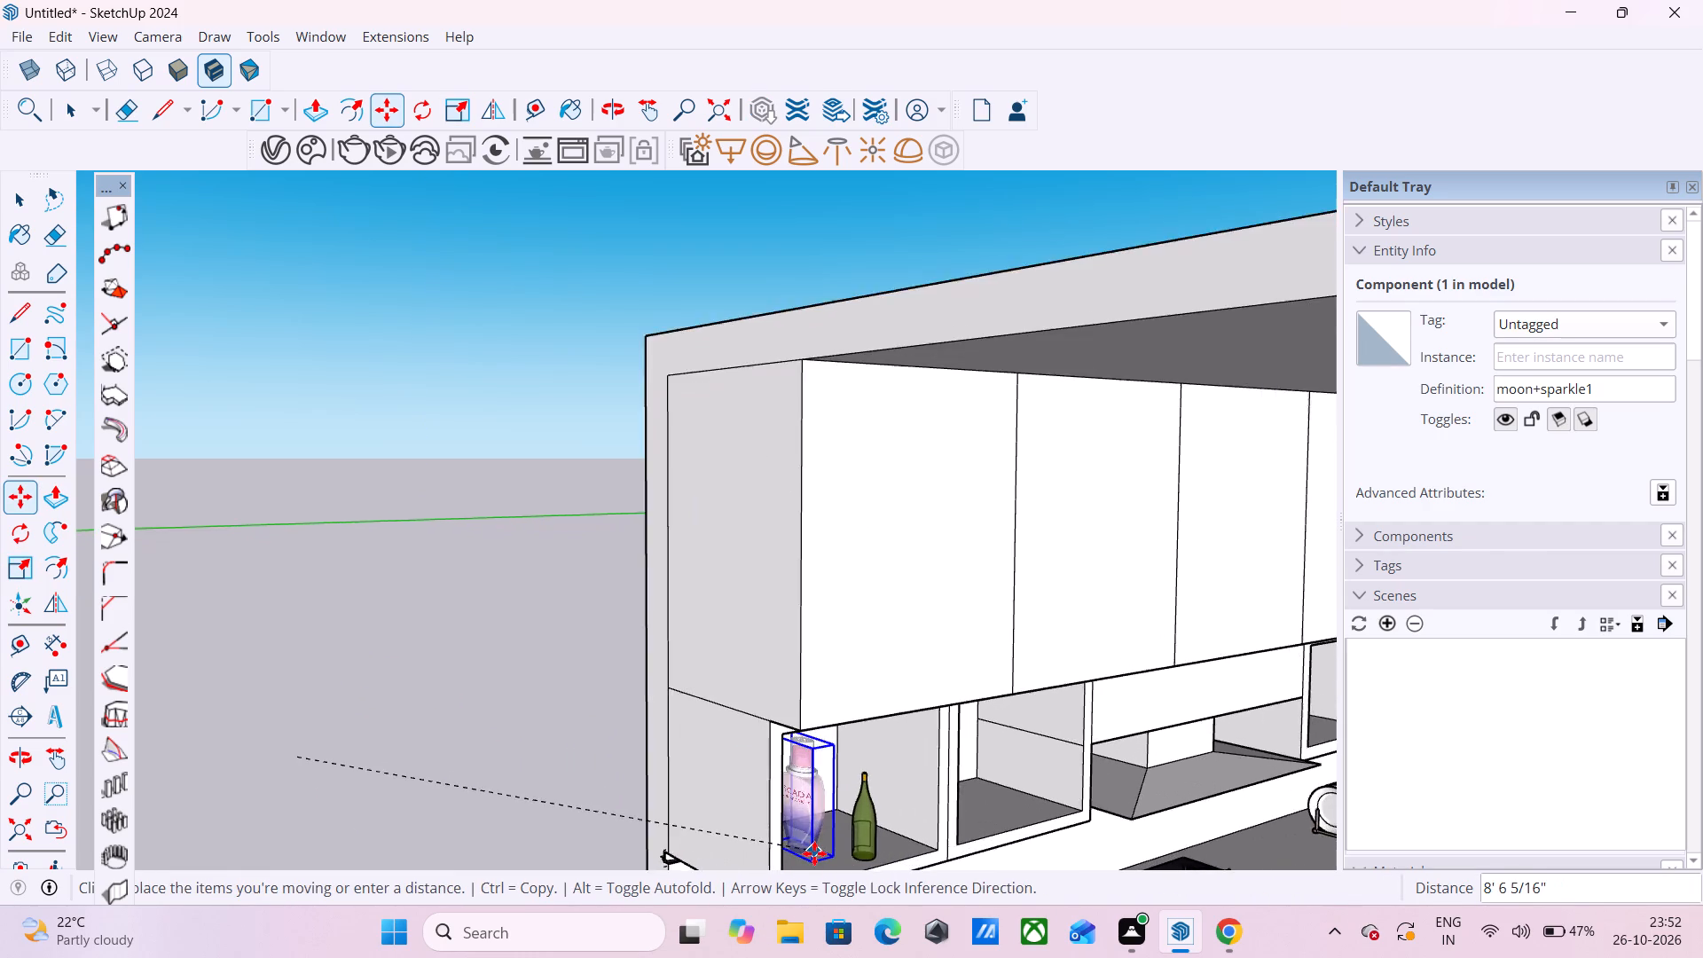
{"action": "scroll", "coordinate": [814, 853], "scroll_direction": "up", "scroll_amount": 10}
{"action": "scroll", "coordinate": [816, 784], "scroll_direction": "down", "scroll_amount": 6}
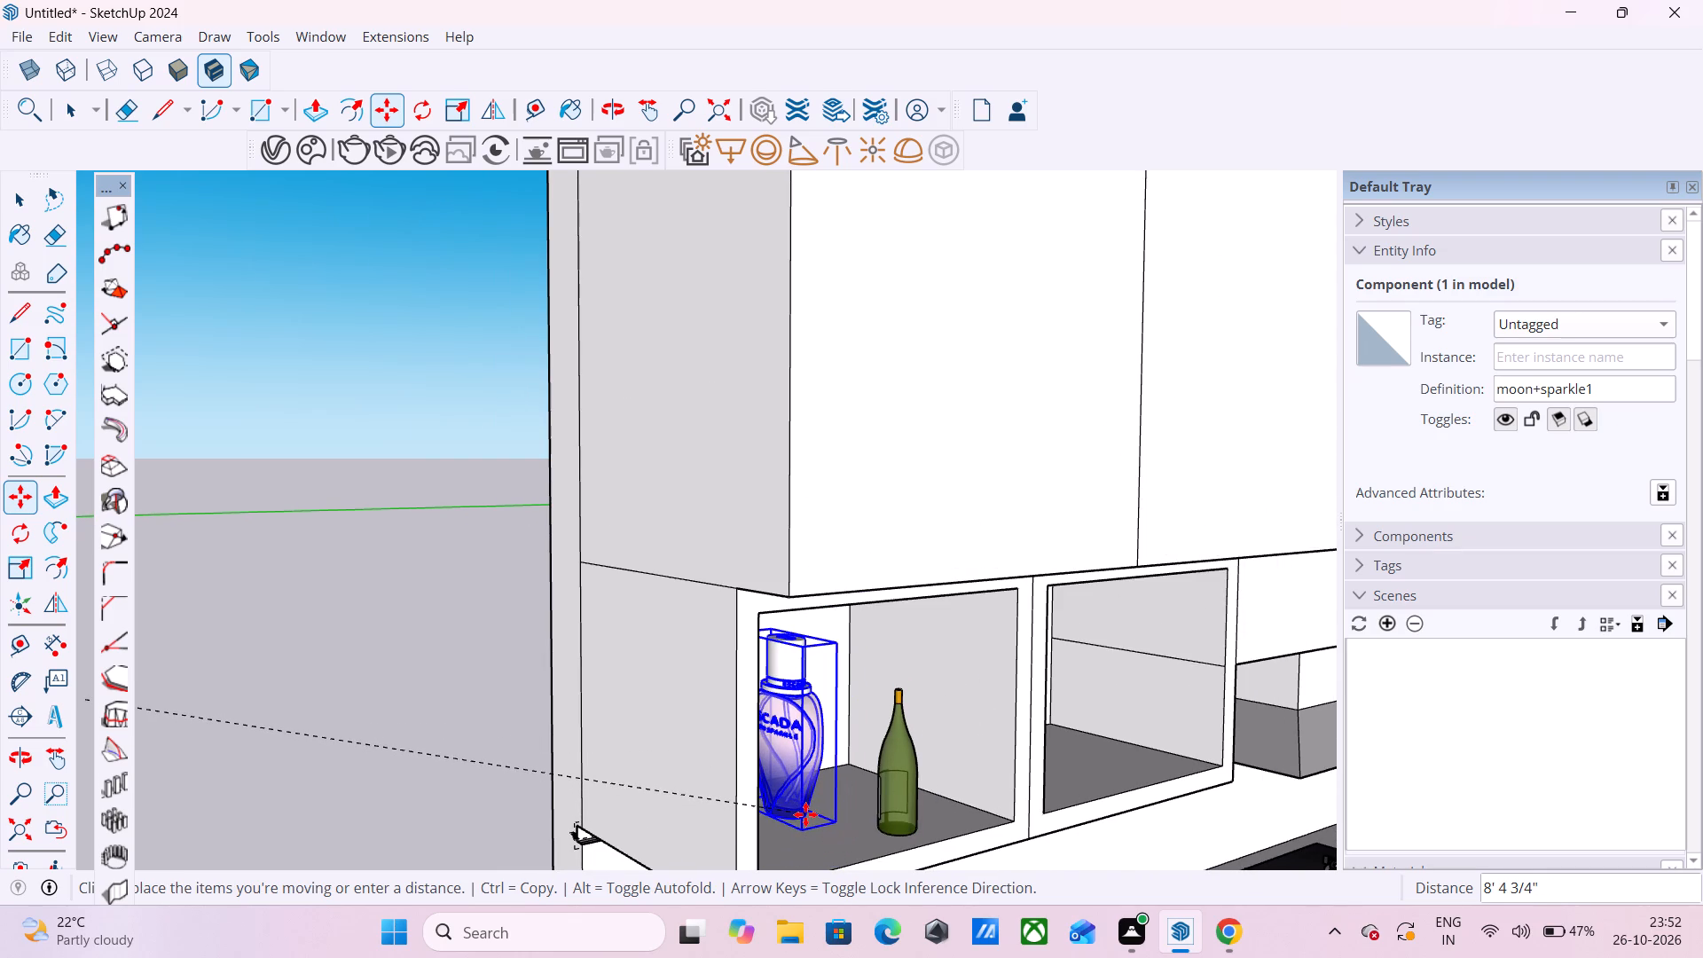
{"action": "left_click", "coordinate": [805, 814]}
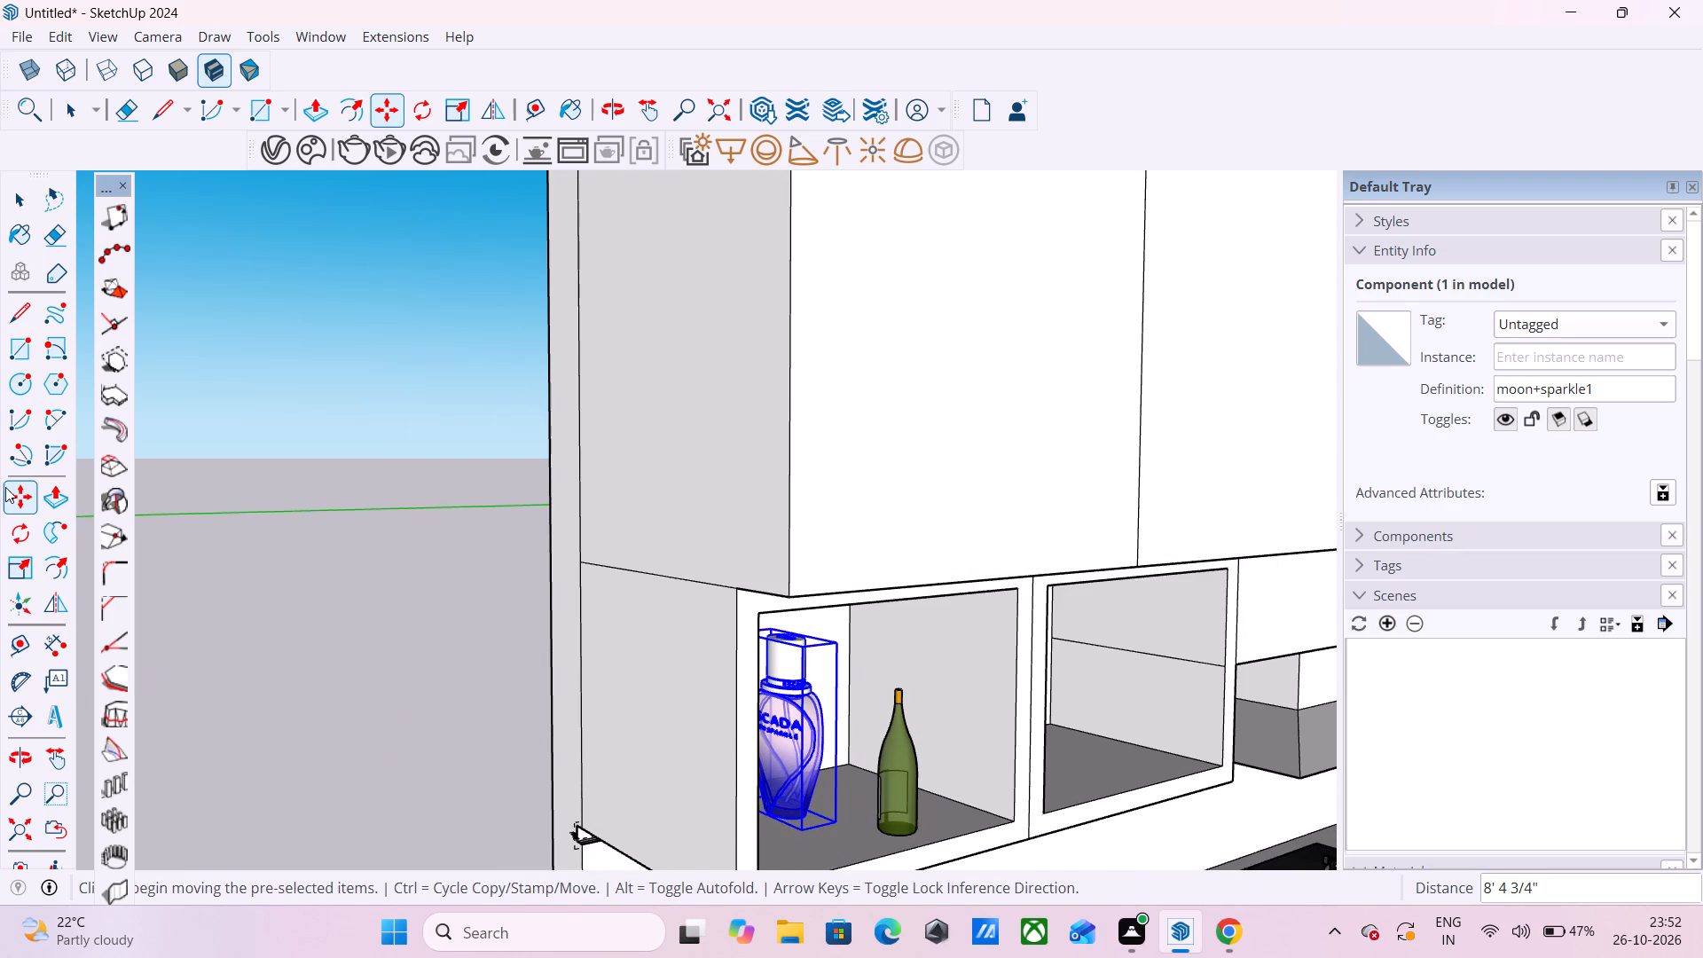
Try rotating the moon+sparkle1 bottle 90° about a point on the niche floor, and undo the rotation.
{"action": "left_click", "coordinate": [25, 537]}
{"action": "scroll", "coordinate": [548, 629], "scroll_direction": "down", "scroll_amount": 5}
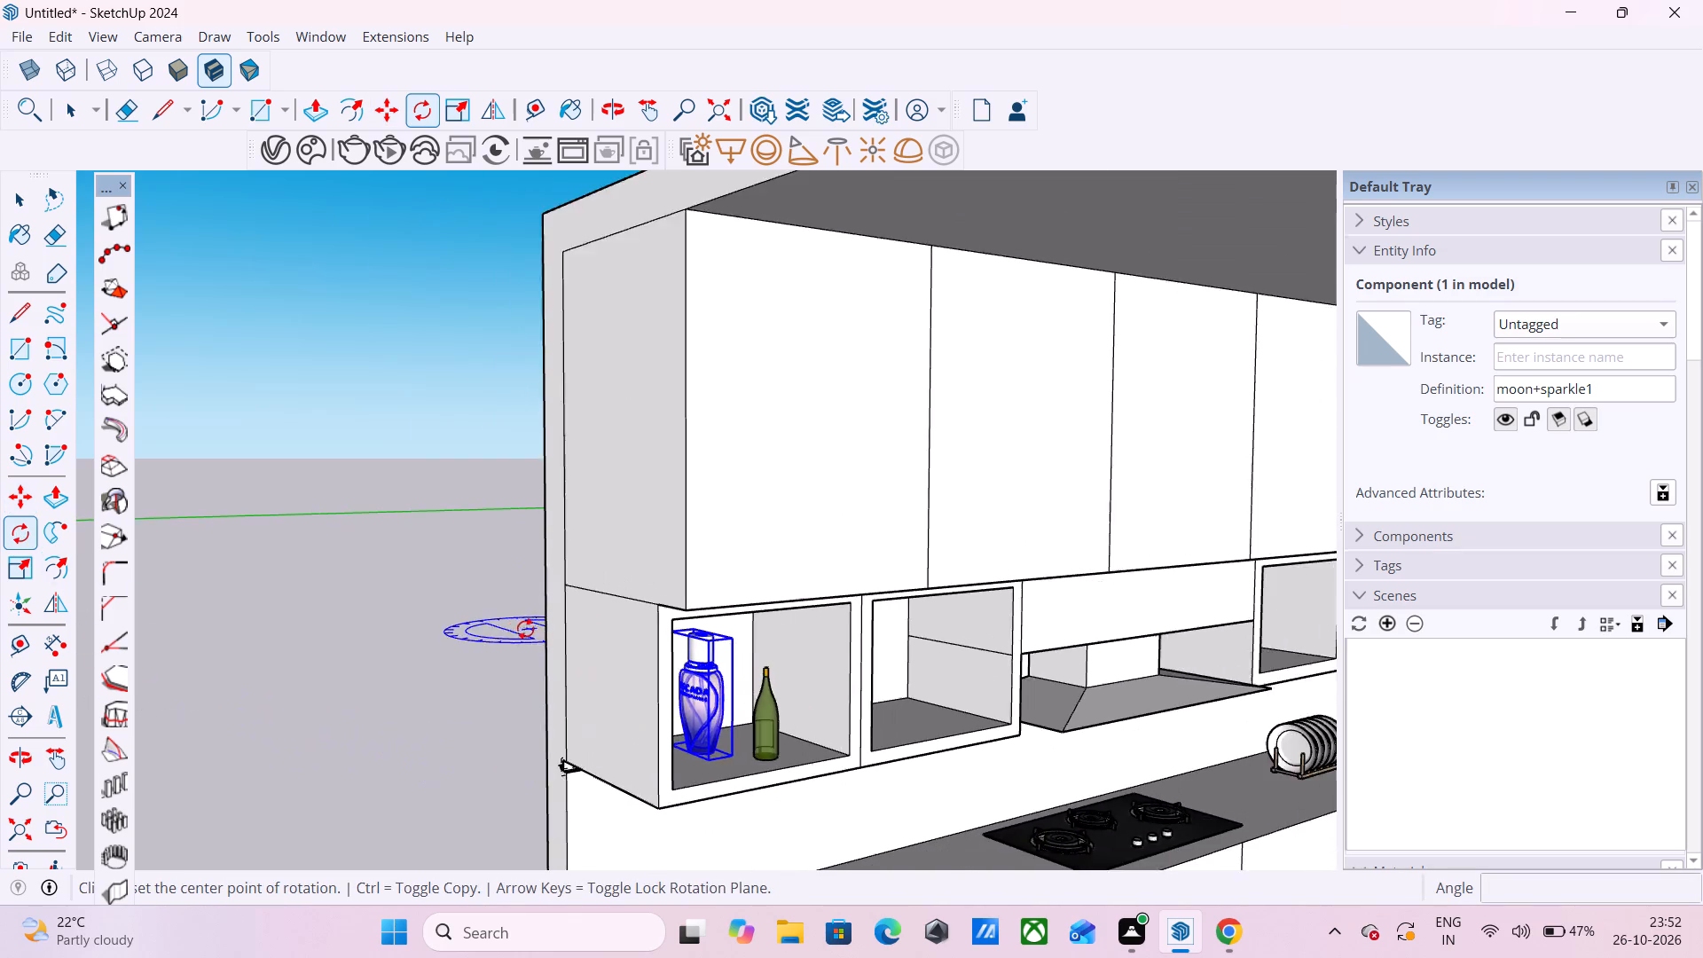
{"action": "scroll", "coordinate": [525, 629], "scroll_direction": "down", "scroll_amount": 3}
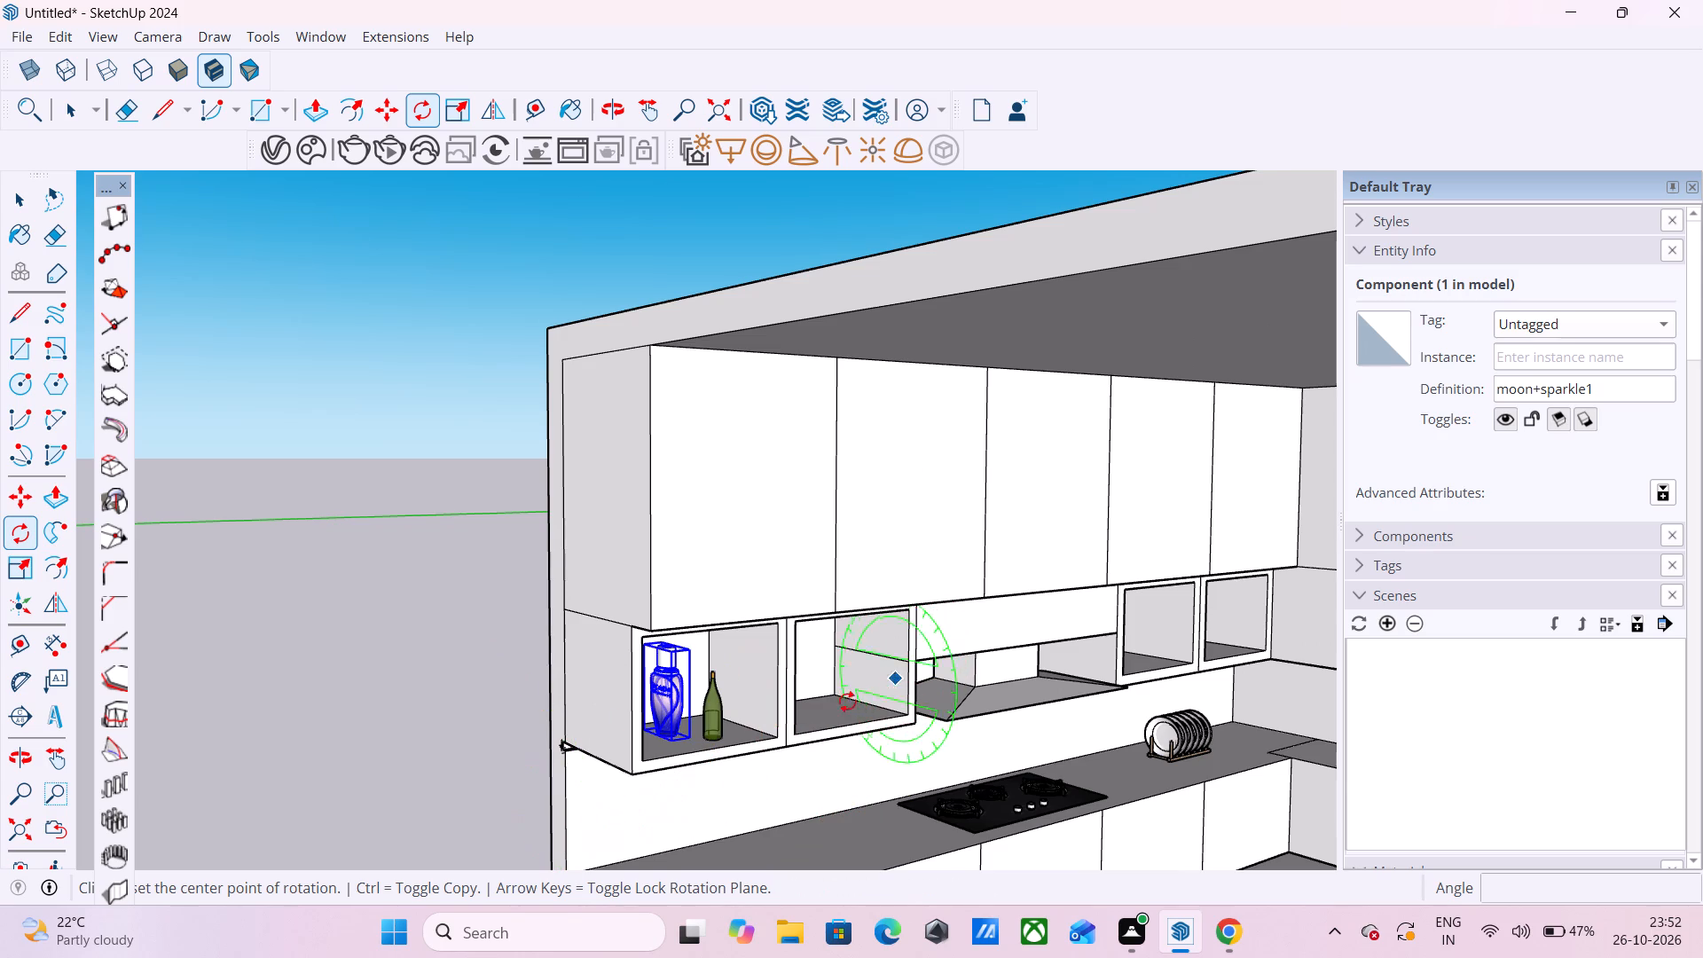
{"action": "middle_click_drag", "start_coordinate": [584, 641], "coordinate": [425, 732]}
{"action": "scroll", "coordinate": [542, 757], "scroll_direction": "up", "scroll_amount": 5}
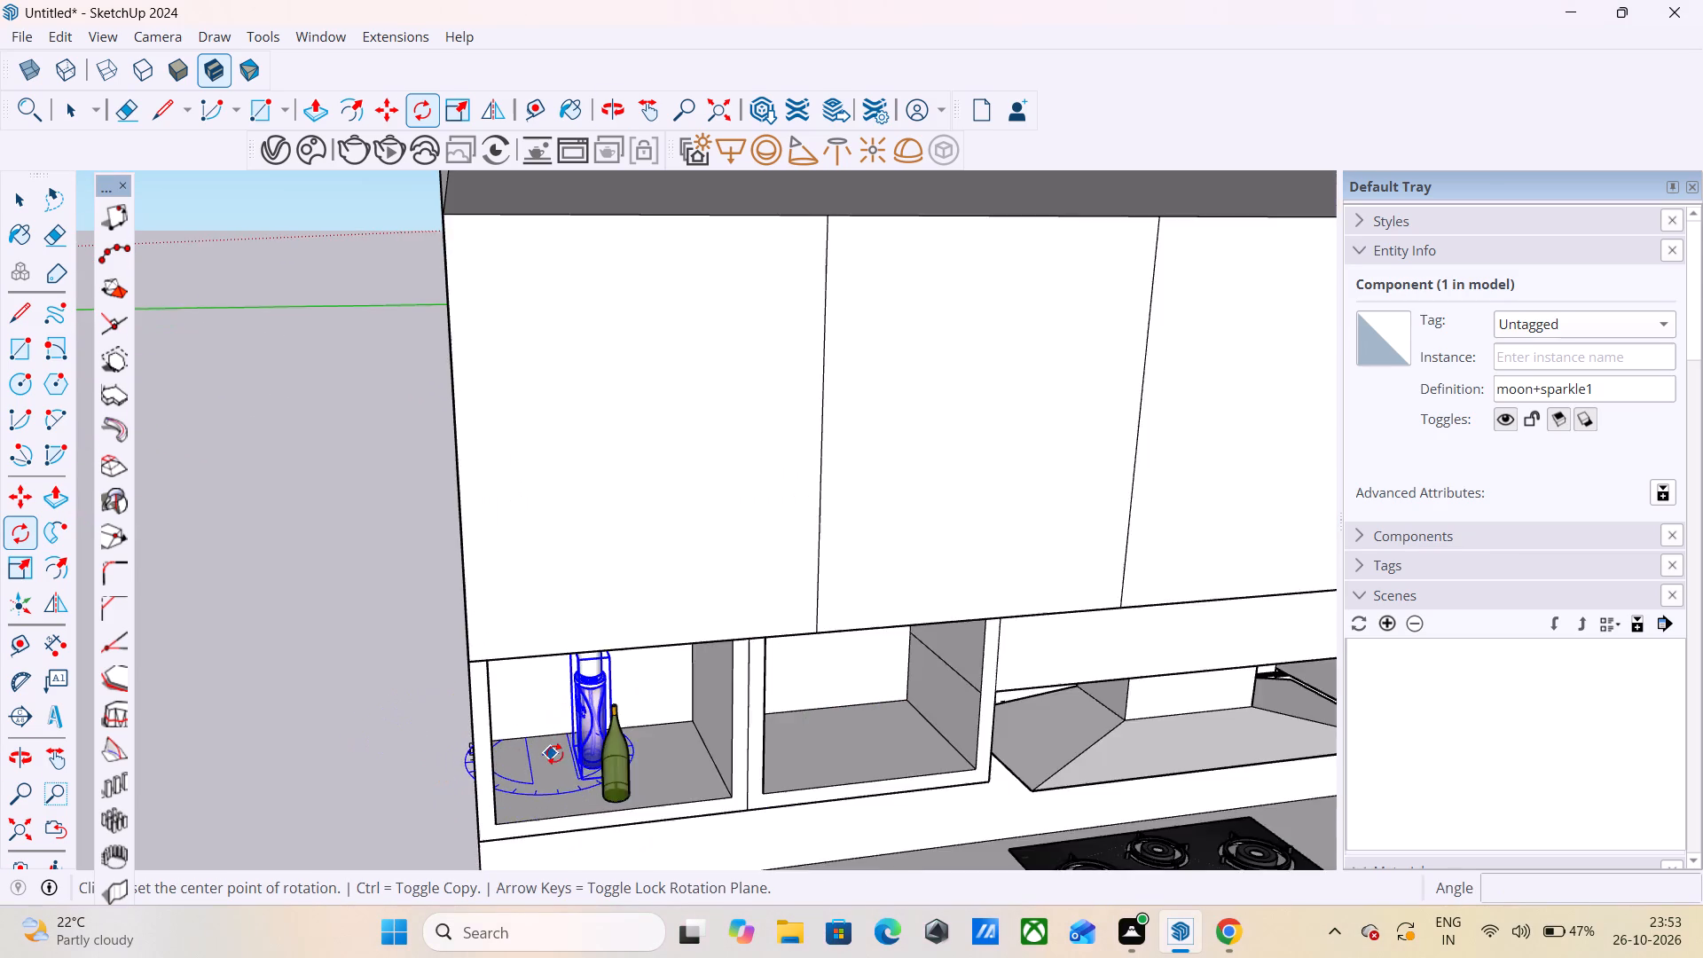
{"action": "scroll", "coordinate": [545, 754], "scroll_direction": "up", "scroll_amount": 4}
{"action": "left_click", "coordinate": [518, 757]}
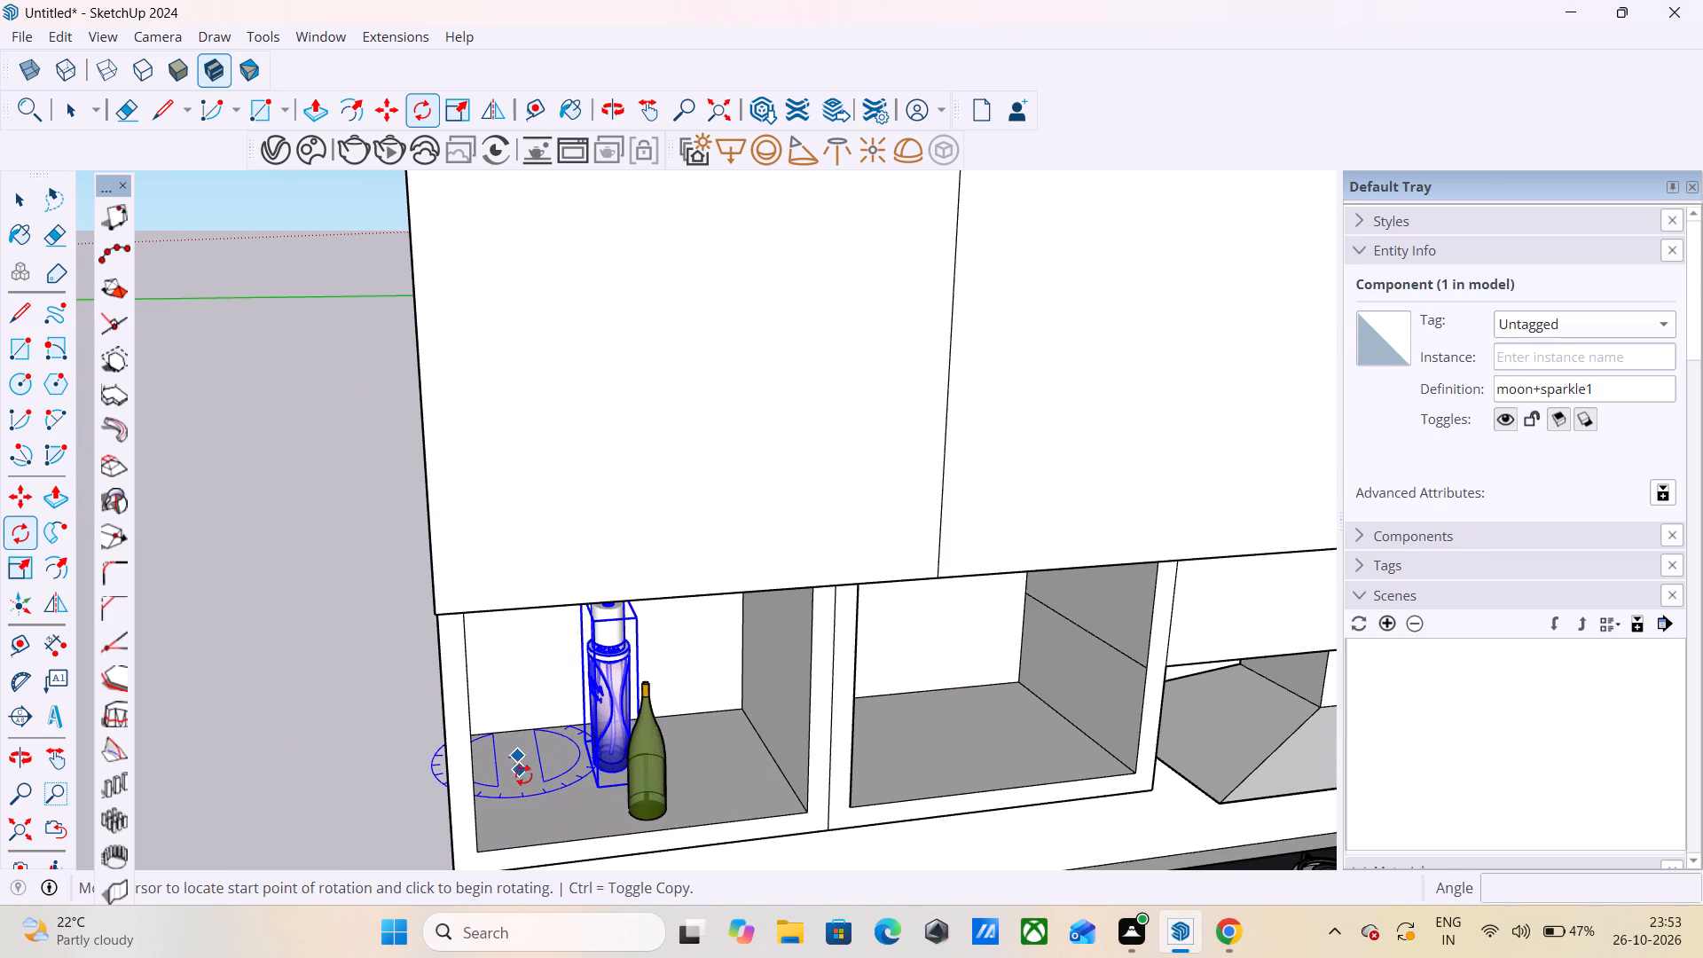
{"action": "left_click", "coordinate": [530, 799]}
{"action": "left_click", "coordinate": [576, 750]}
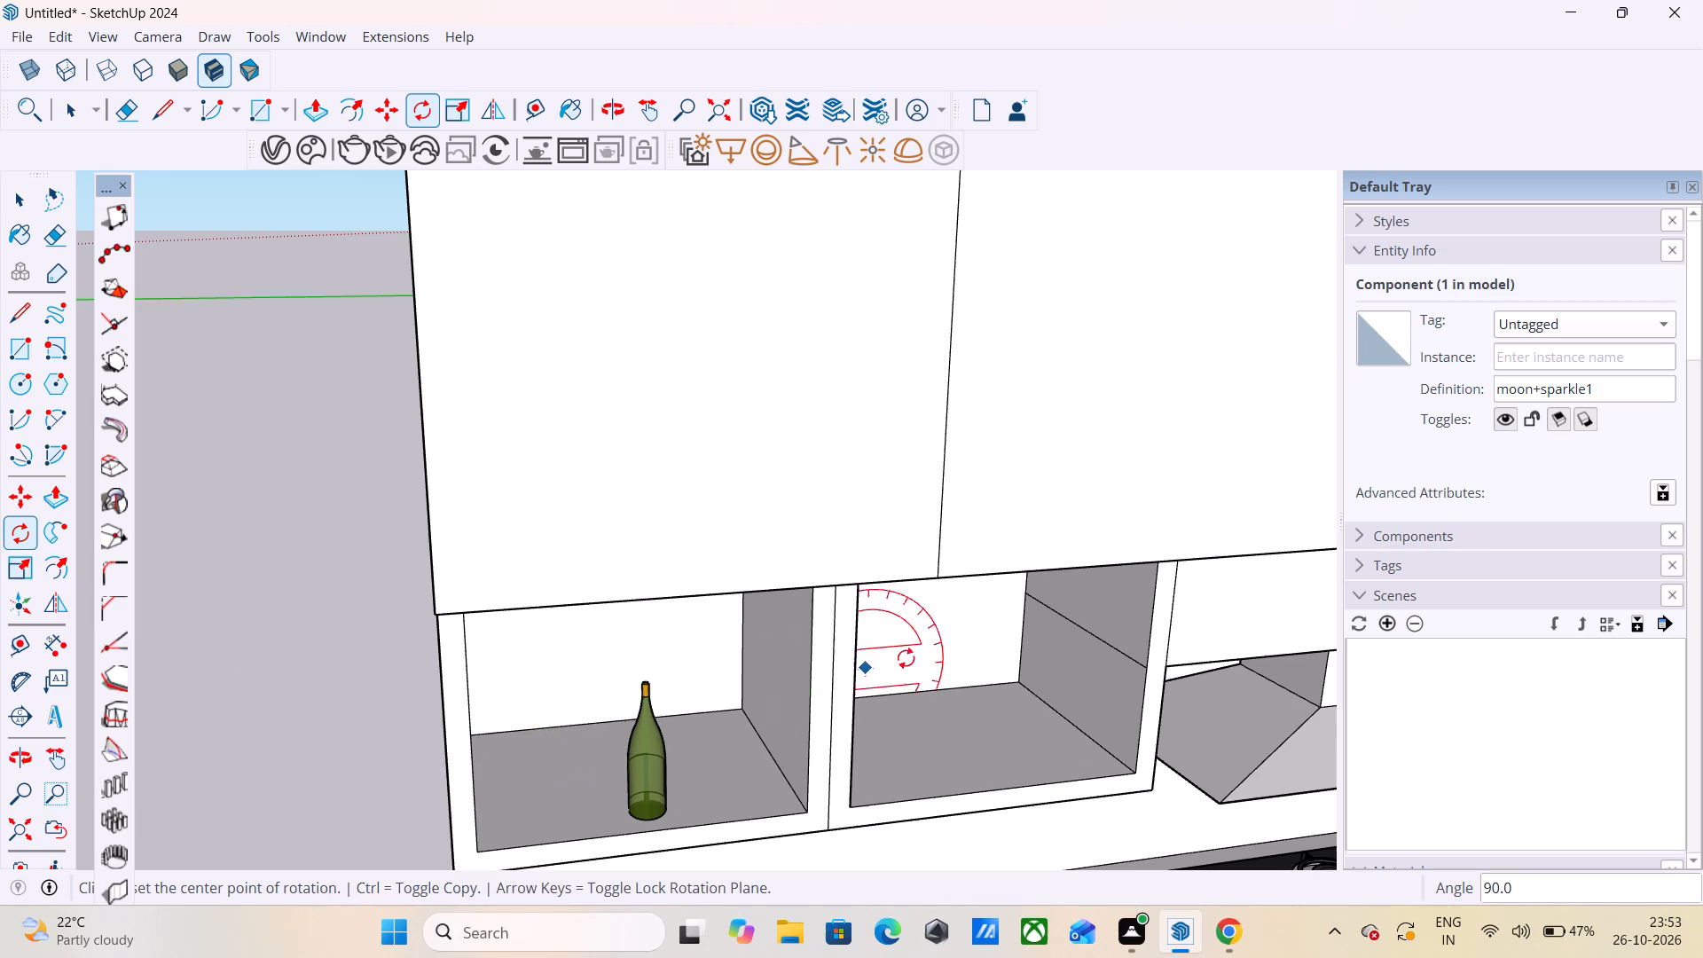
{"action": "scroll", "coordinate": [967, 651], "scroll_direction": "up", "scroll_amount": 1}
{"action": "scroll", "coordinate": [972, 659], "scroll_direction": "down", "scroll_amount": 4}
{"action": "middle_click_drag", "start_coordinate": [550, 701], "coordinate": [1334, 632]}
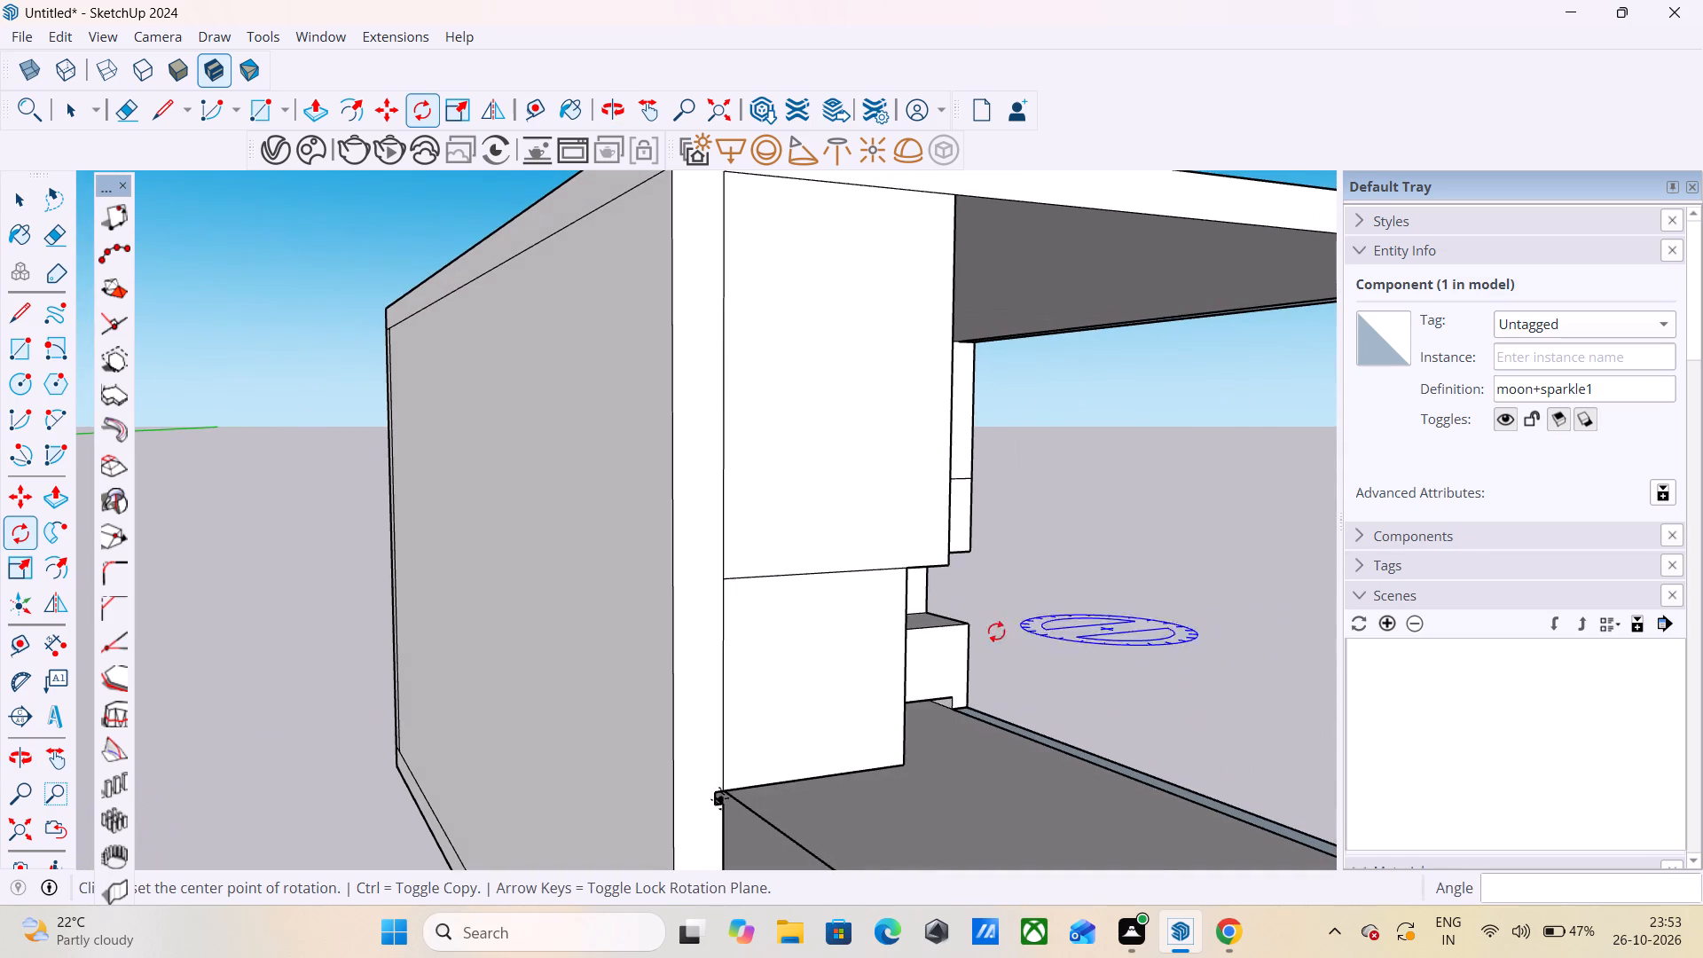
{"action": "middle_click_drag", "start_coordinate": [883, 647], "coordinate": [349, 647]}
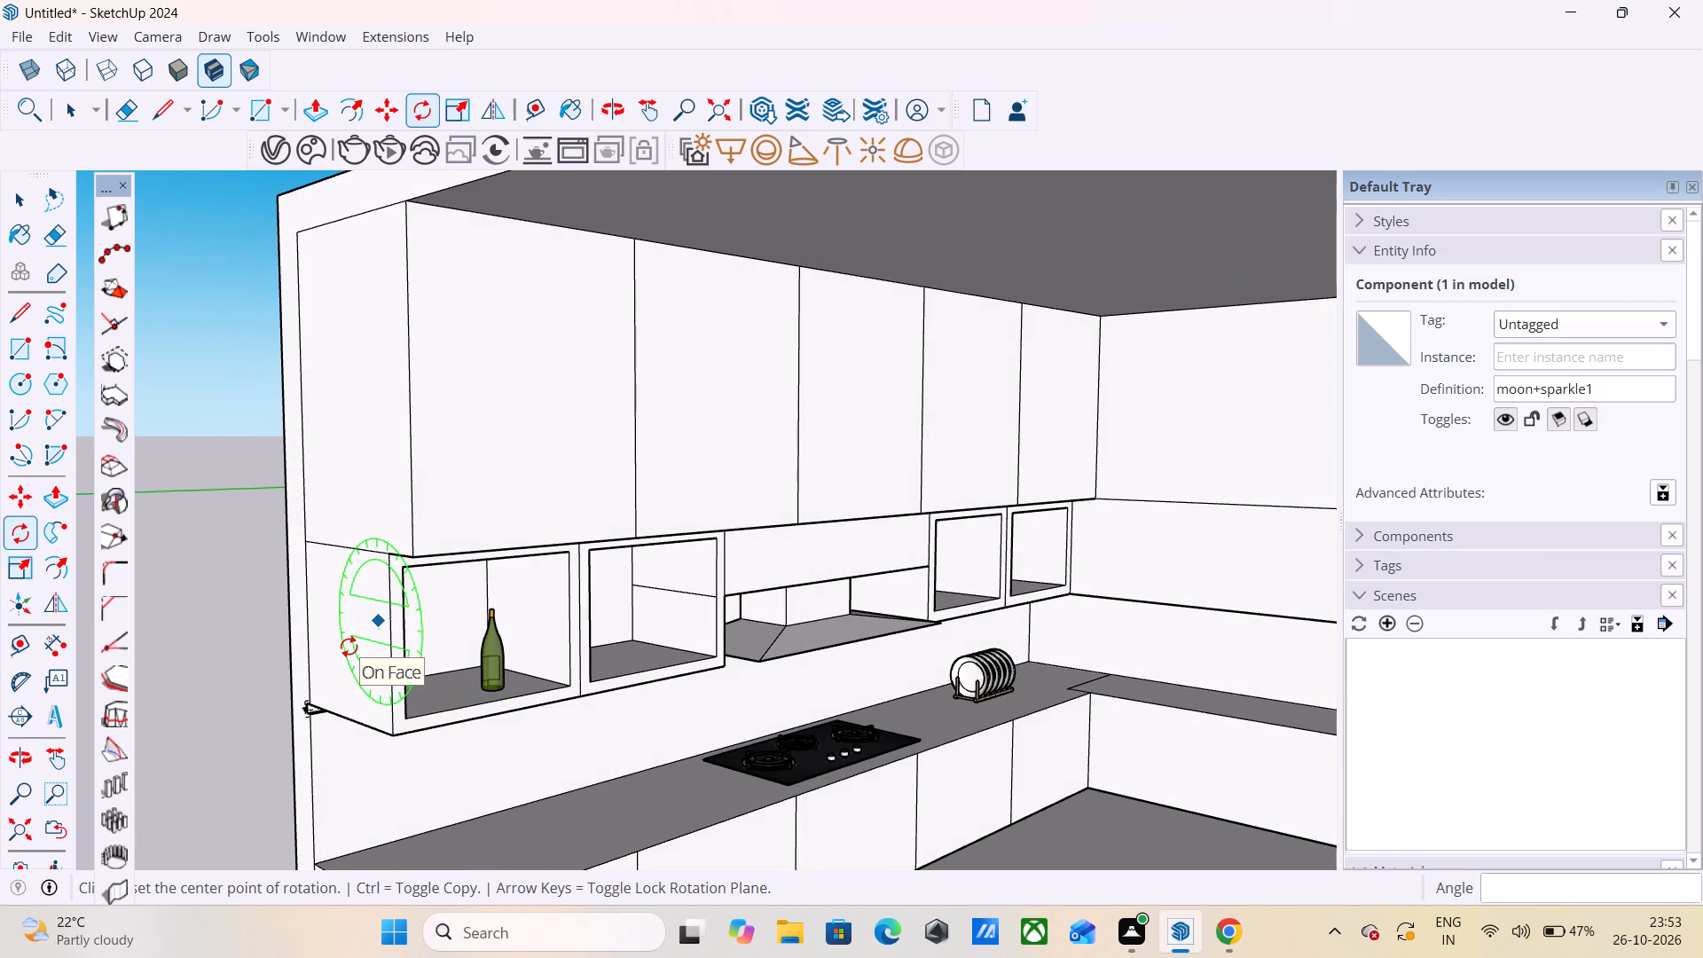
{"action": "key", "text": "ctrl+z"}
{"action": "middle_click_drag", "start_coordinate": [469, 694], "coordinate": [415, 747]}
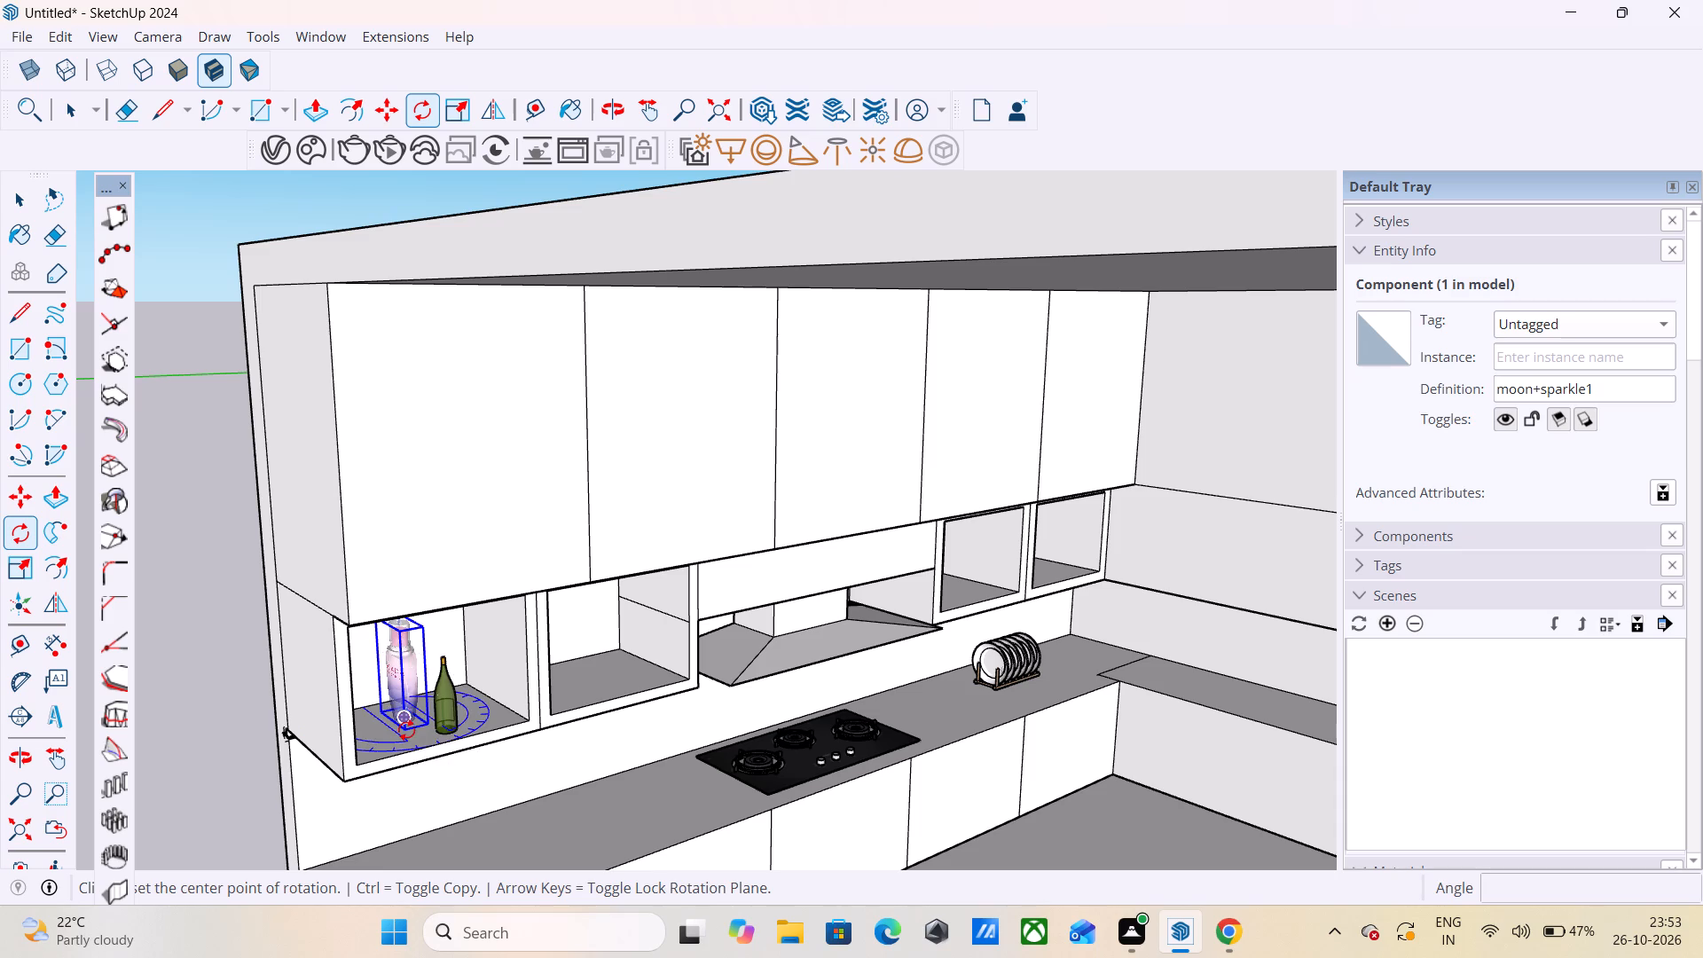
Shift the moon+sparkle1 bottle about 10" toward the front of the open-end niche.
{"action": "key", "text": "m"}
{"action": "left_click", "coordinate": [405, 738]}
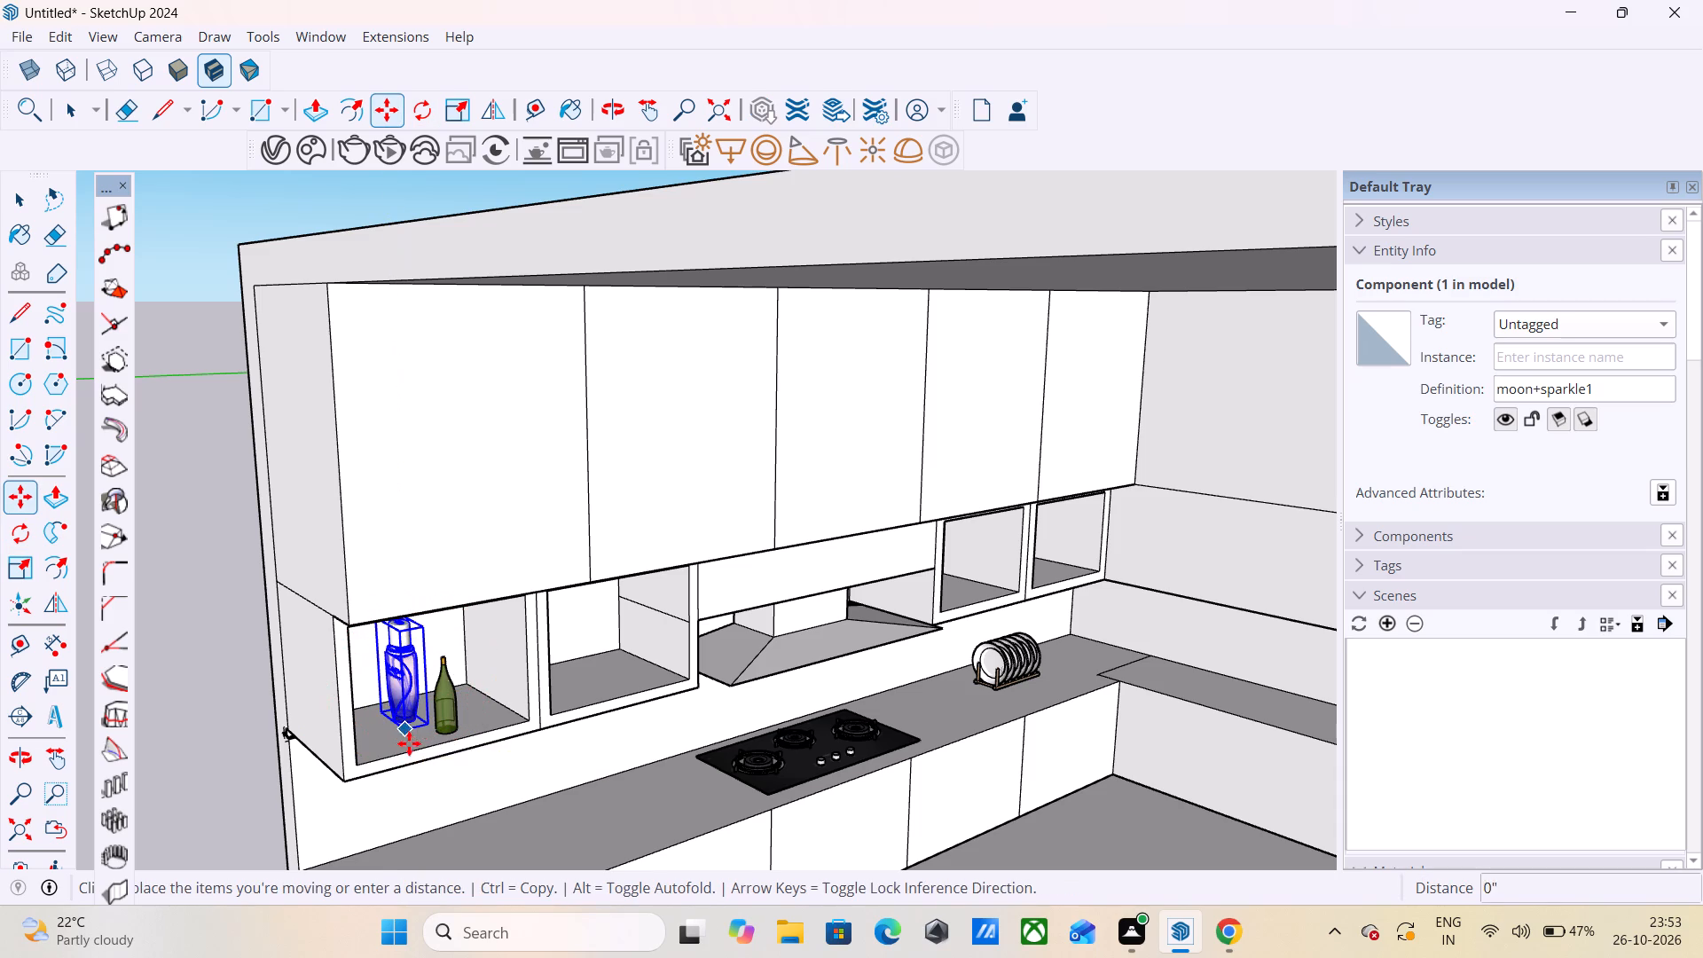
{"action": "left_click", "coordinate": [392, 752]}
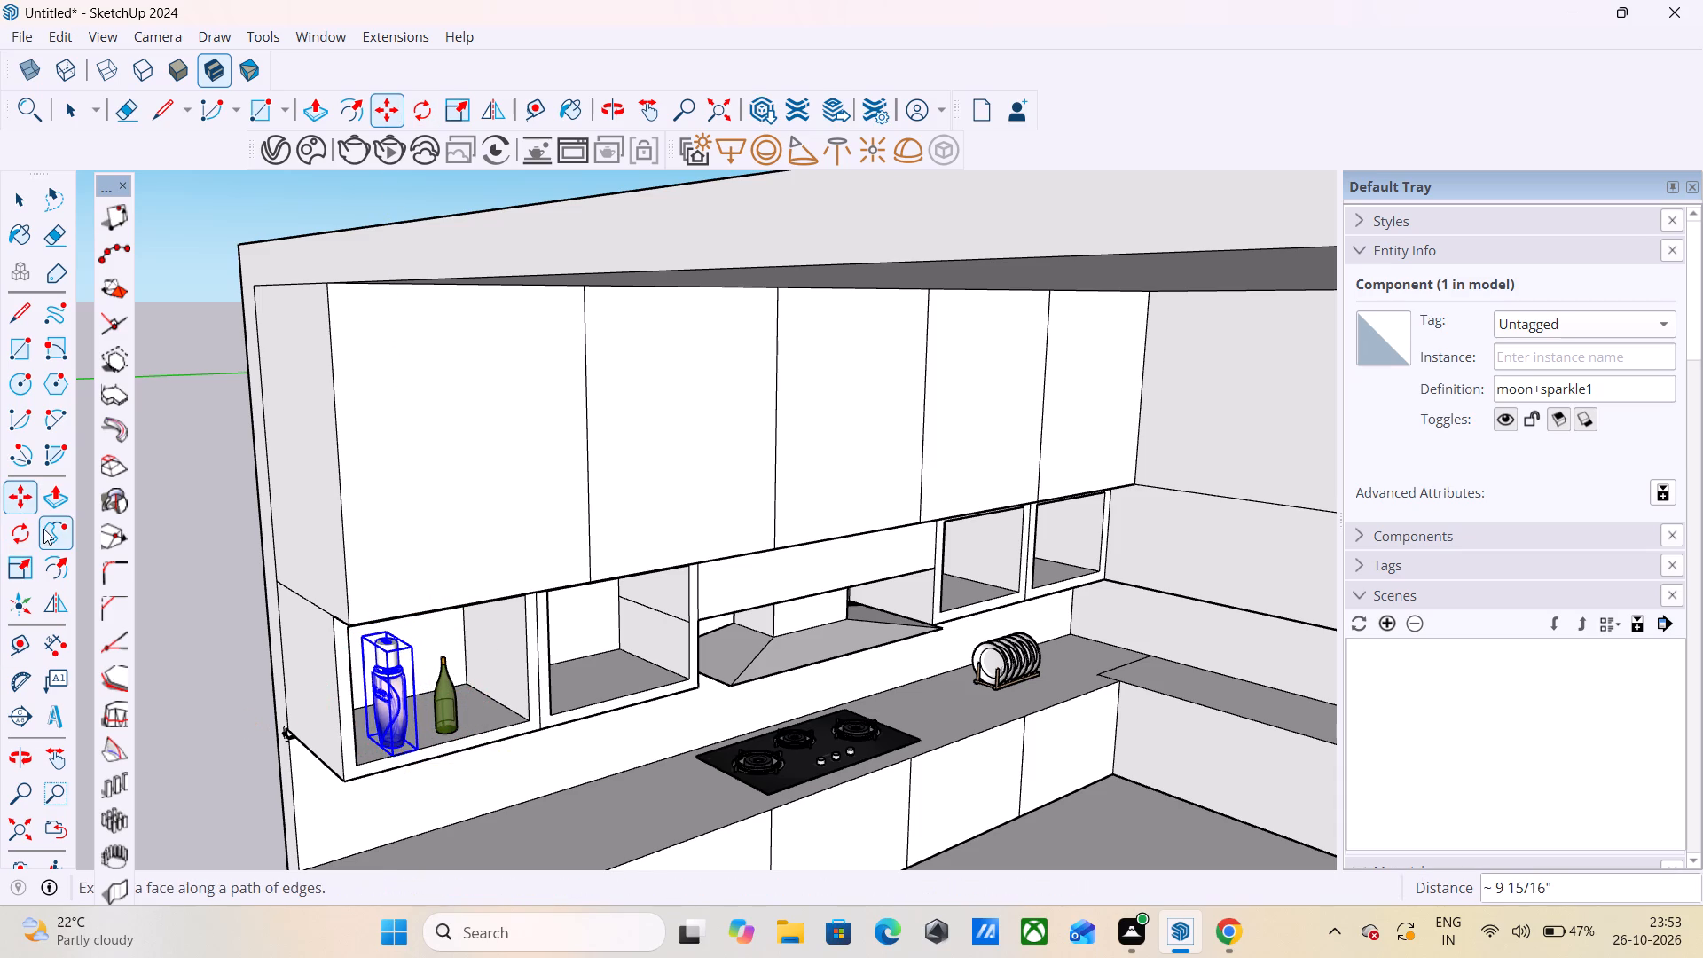
Rotate the moon+sparkle1 bottle 90° about the vertical axis, using a centre point on the countertop, so its label faces the room.
{"action": "left_click", "coordinate": [9, 537]}
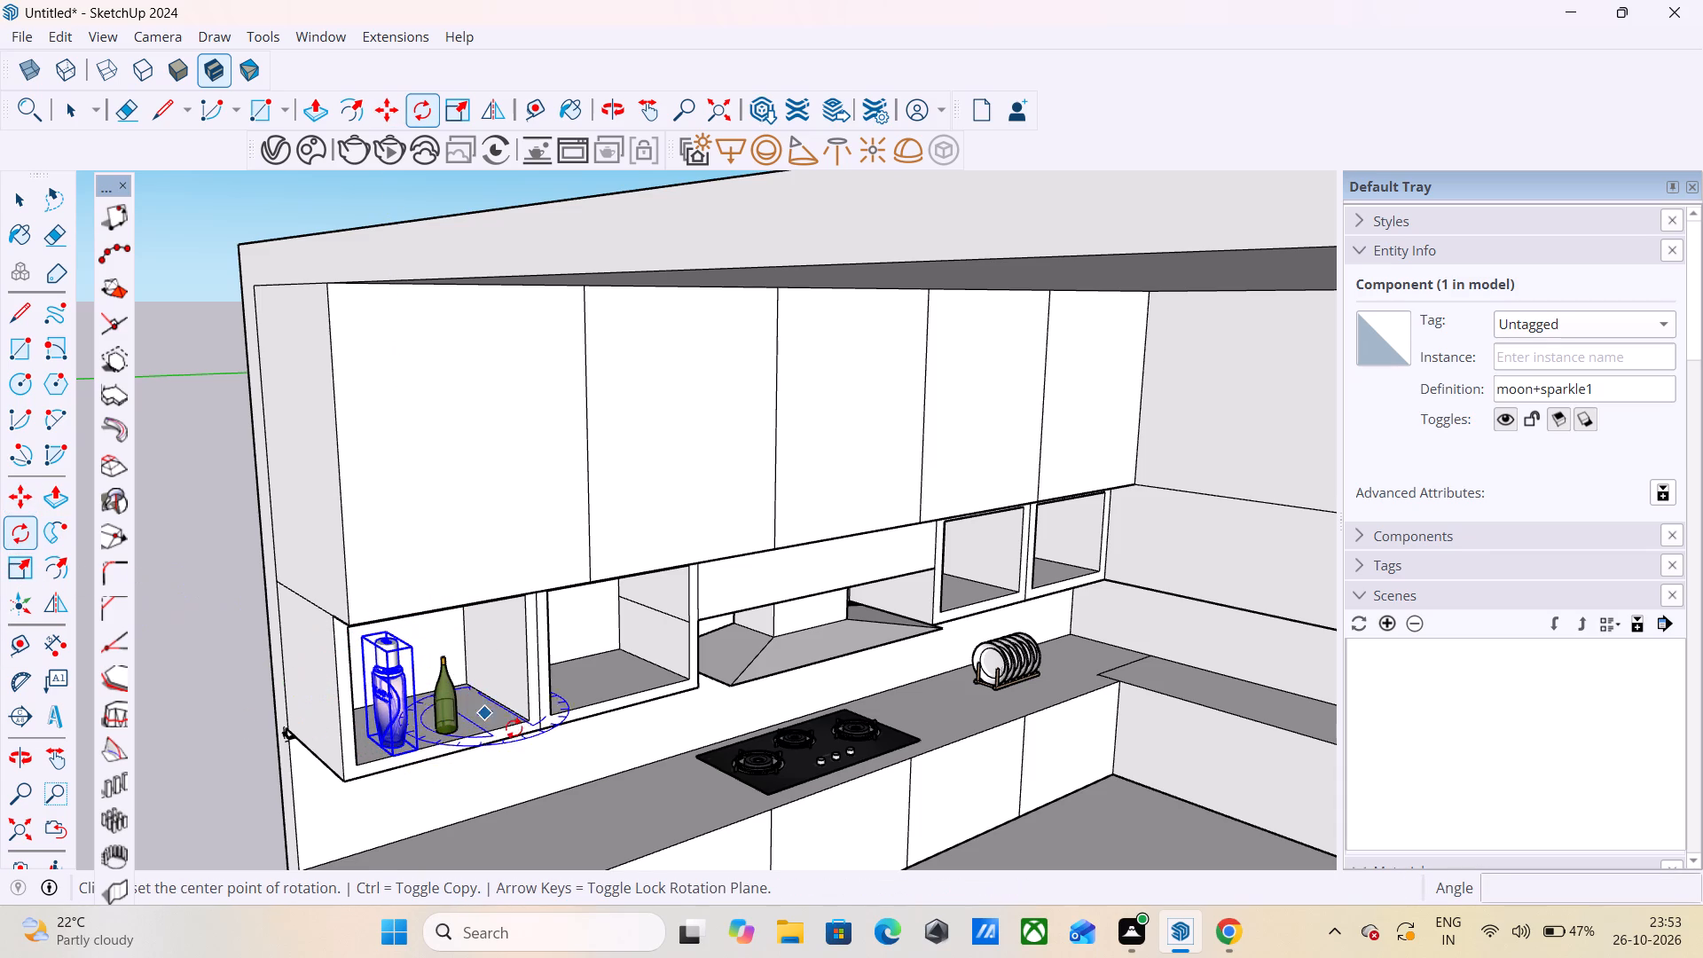
{"action": "left_click", "coordinate": [560, 821]}
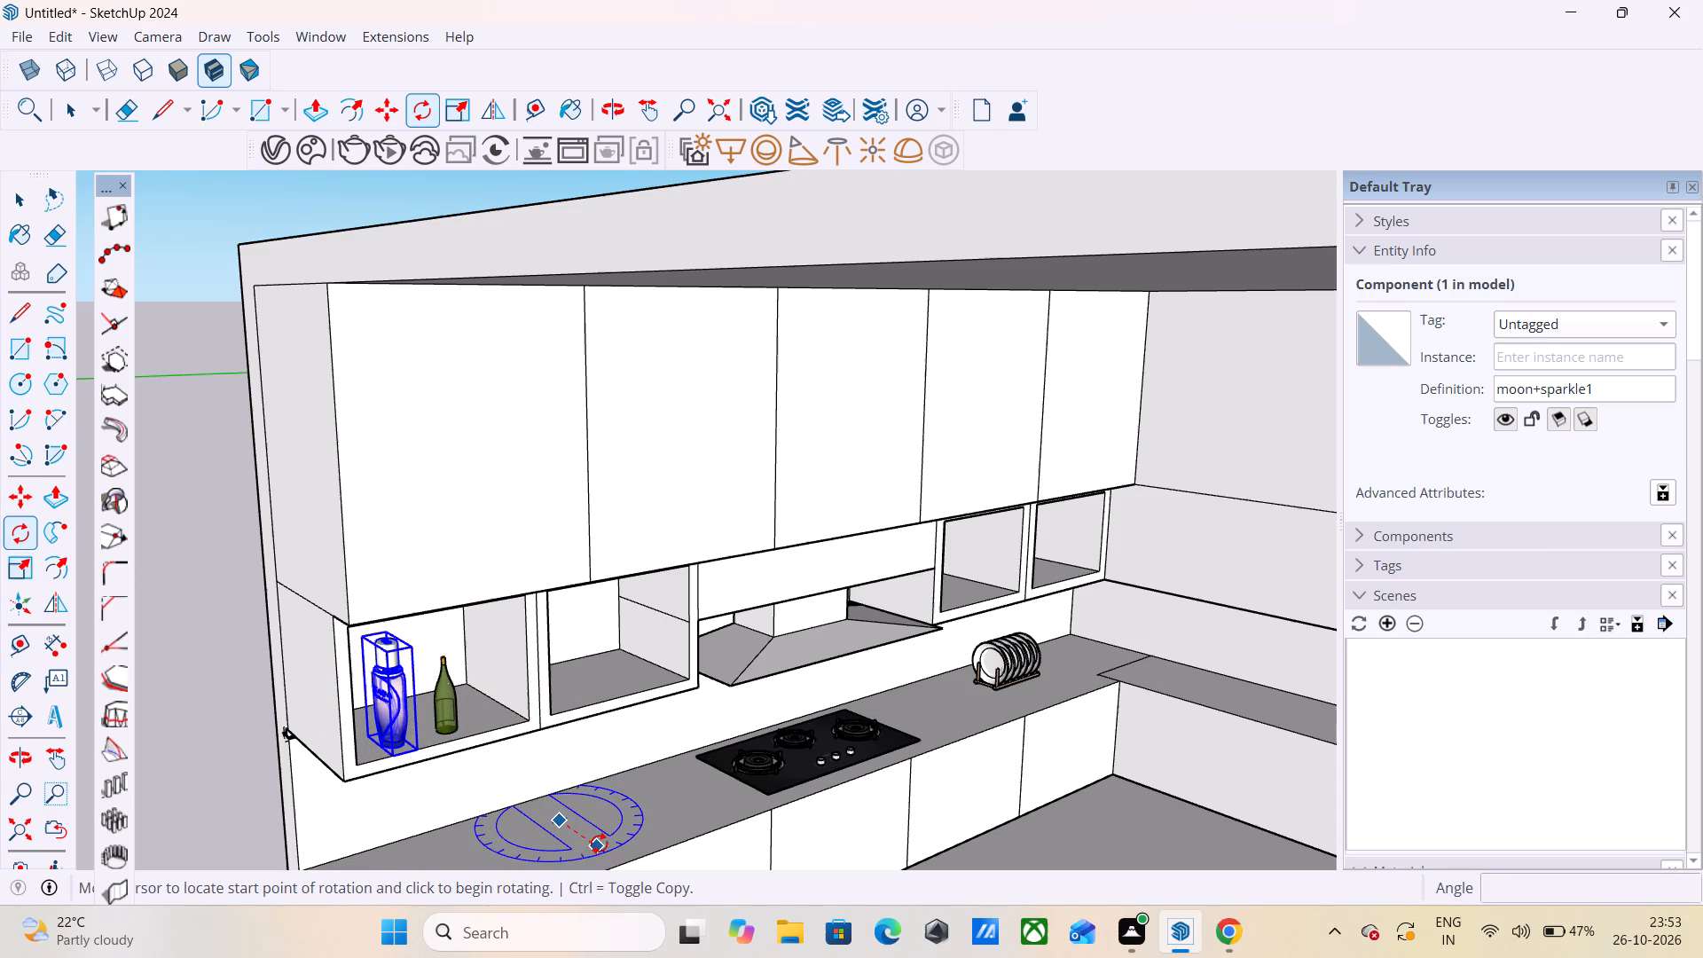
{"action": "left_click", "coordinate": [600, 843]}
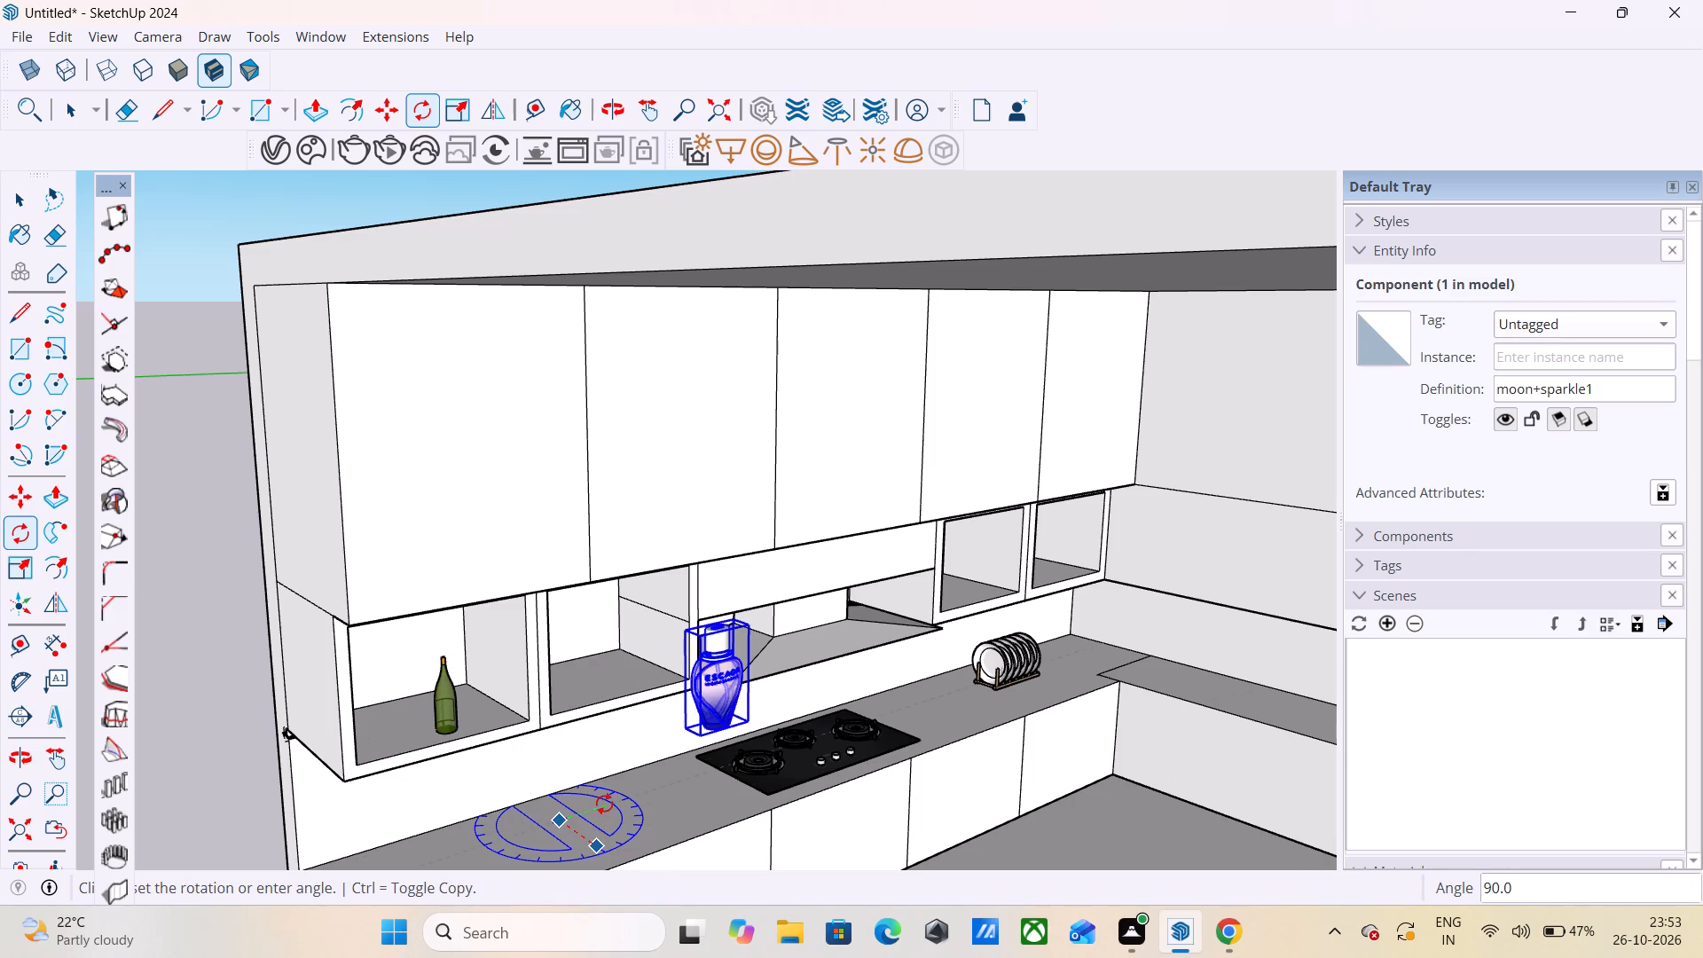
{"action": "left_click", "coordinate": [604, 804]}
Move the rotated moon+sparkle1 bottle onto the floor of the niche between the wine bottle's niche and the hood.
{"action": "key", "text": "m"}
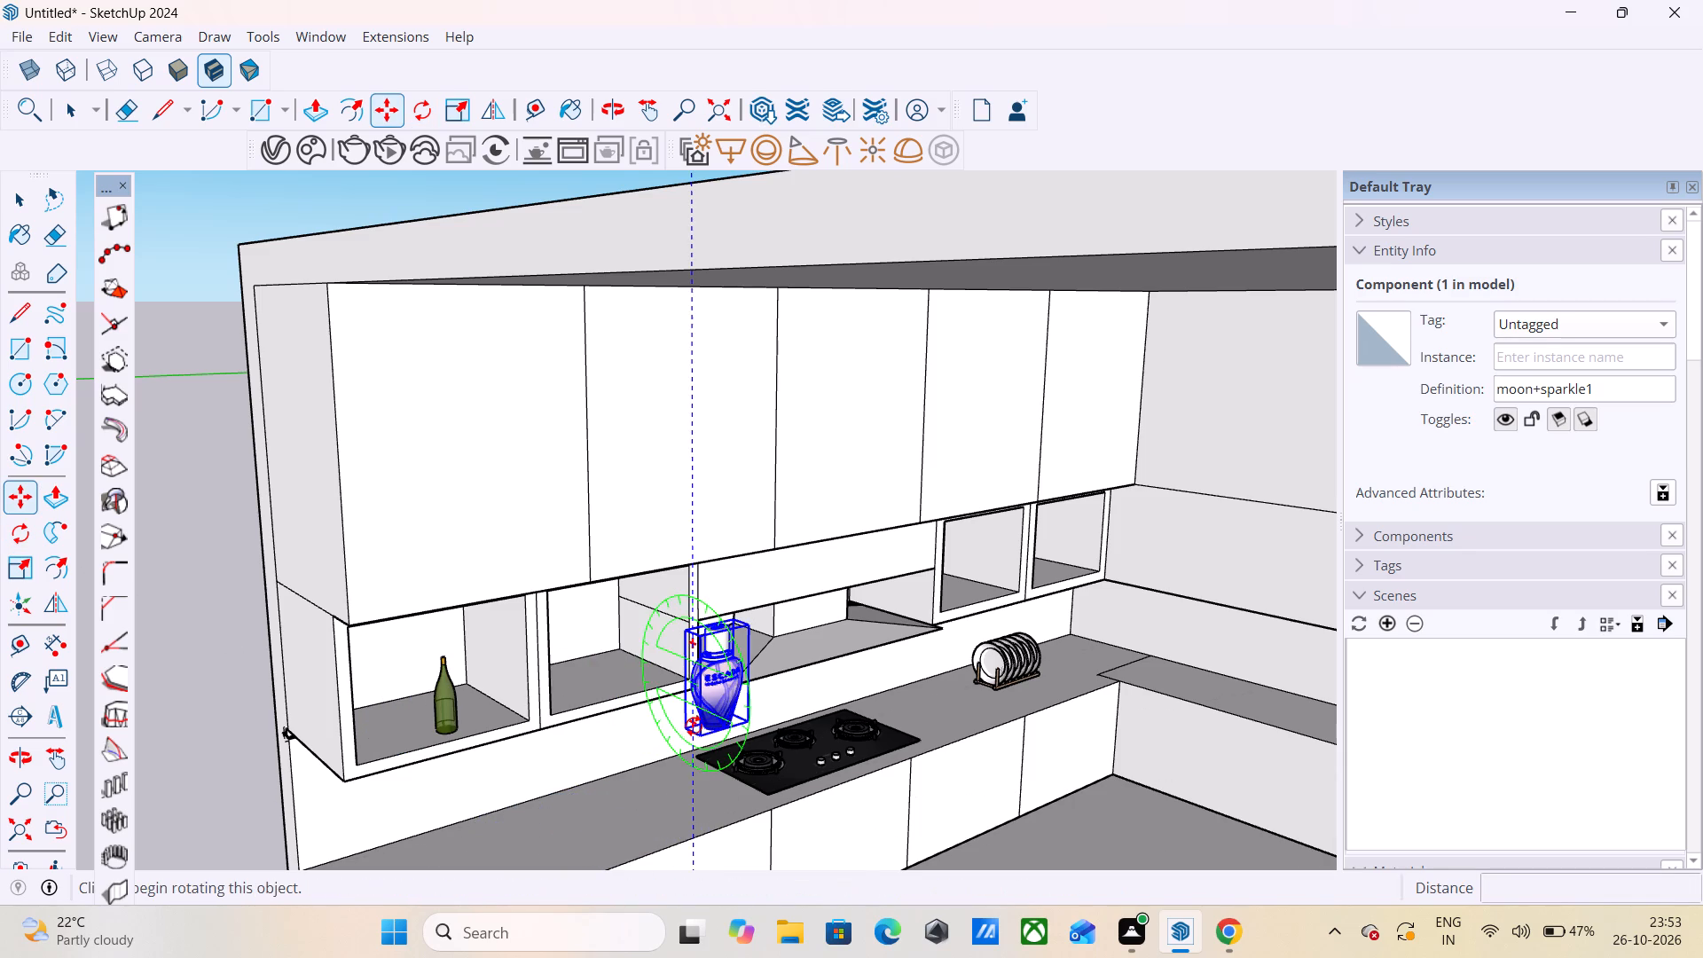
{"action": "left_click", "coordinate": [710, 744]}
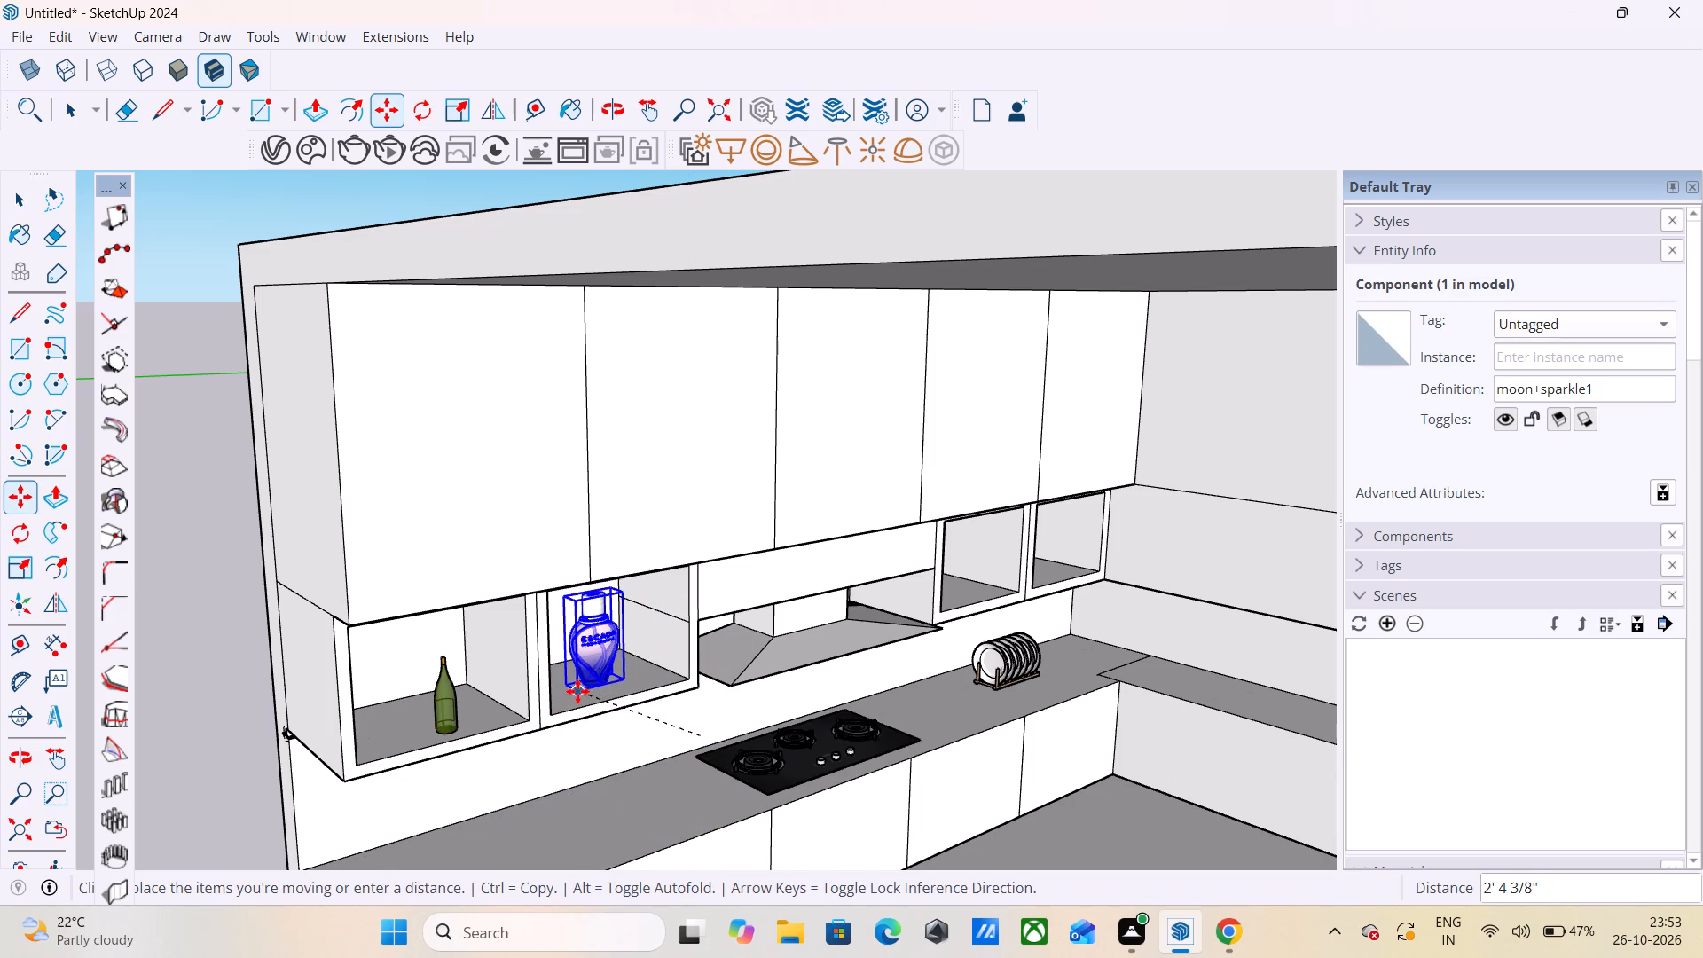
{"action": "left_click", "coordinate": [577, 694]}
{"action": "key", "text": "space"}
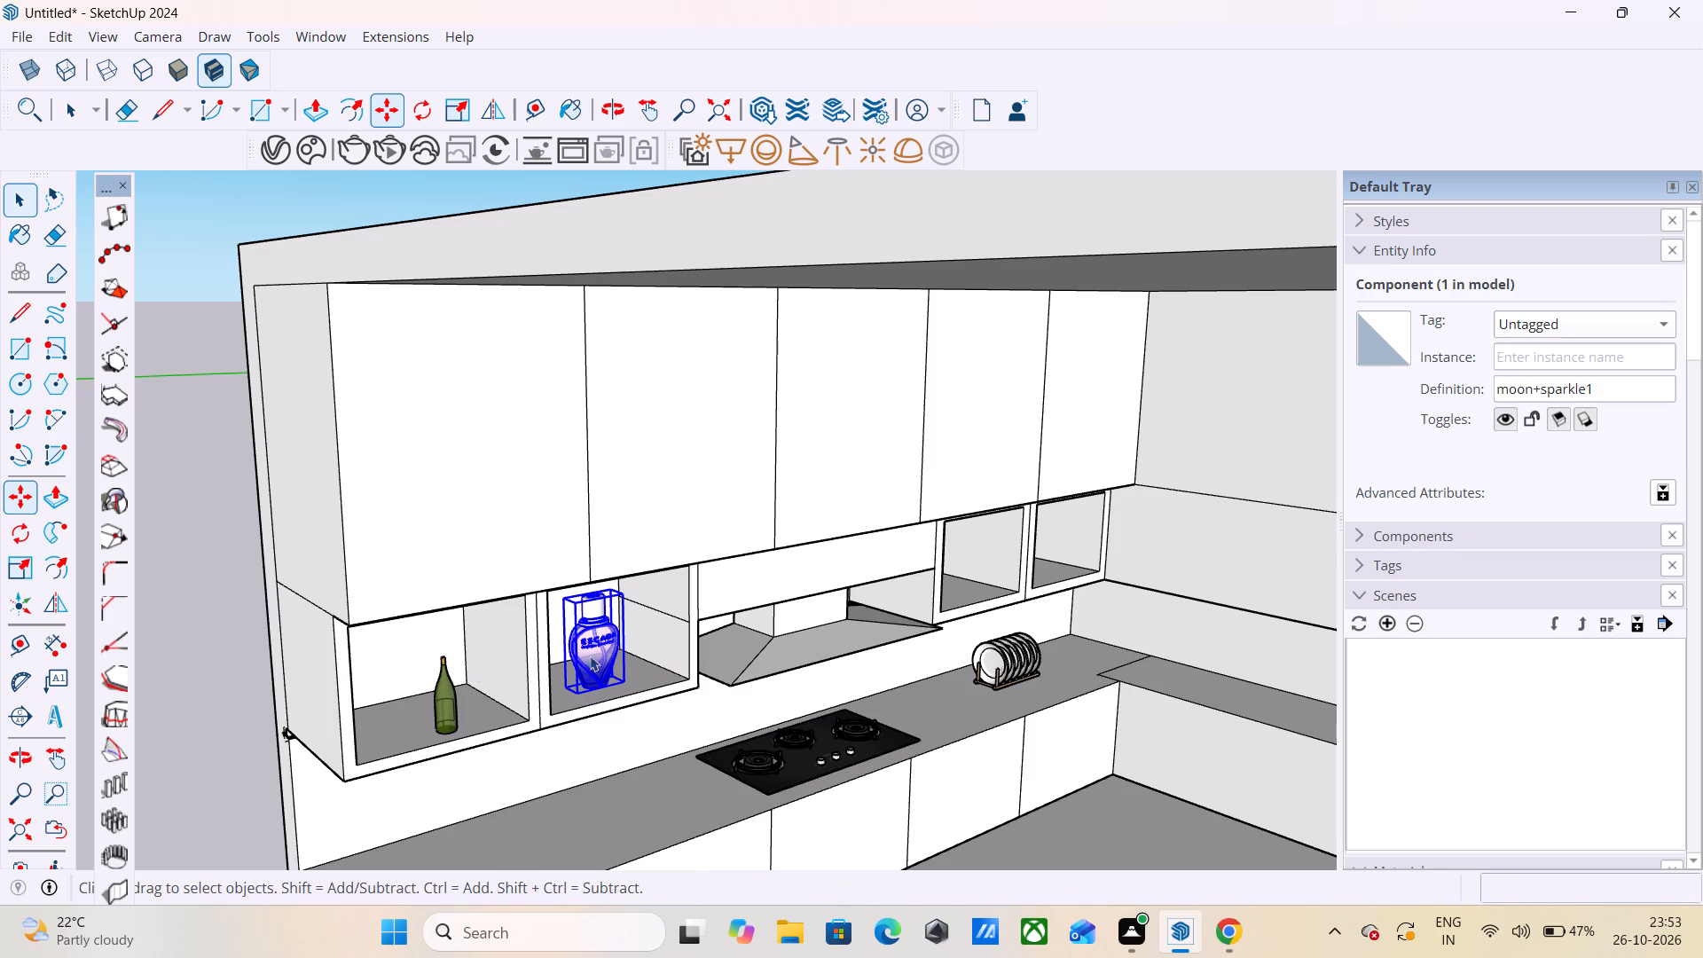
{"action": "left_click", "coordinate": [216, 638]}
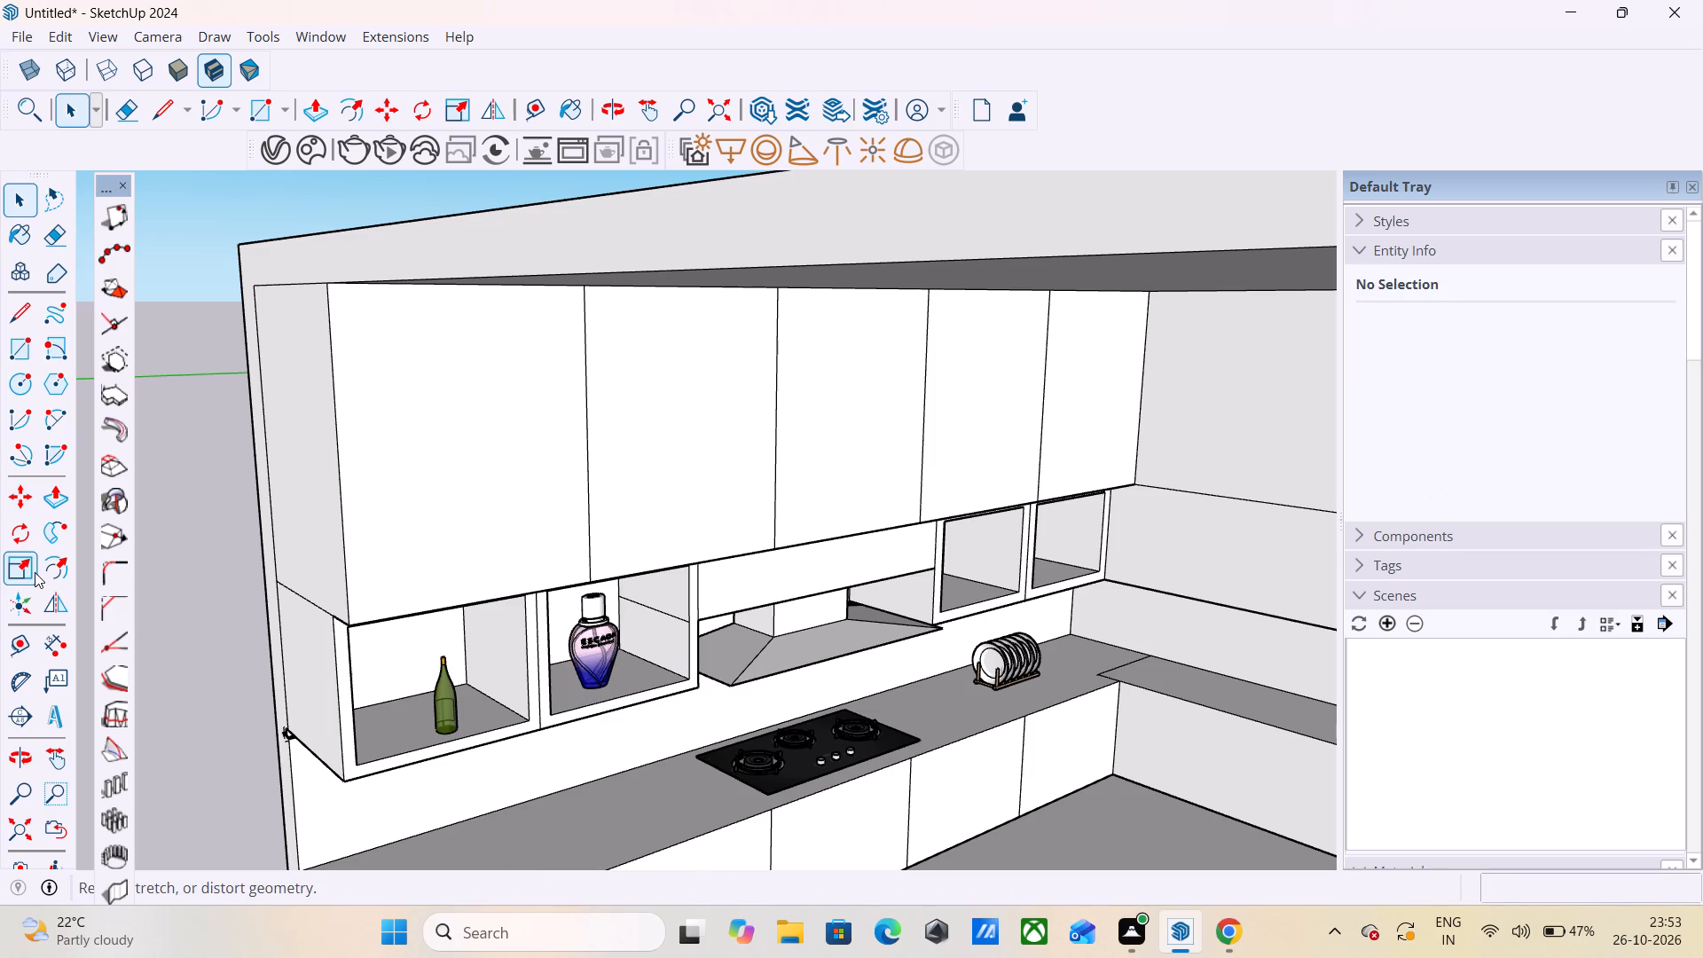
{"action": "scroll", "coordinate": [615, 593], "scroll_direction": "up", "scroll_amount": 5}
{"action": "scroll", "coordinate": [588, 660], "scroll_direction": "up", "scroll_amount": 4}
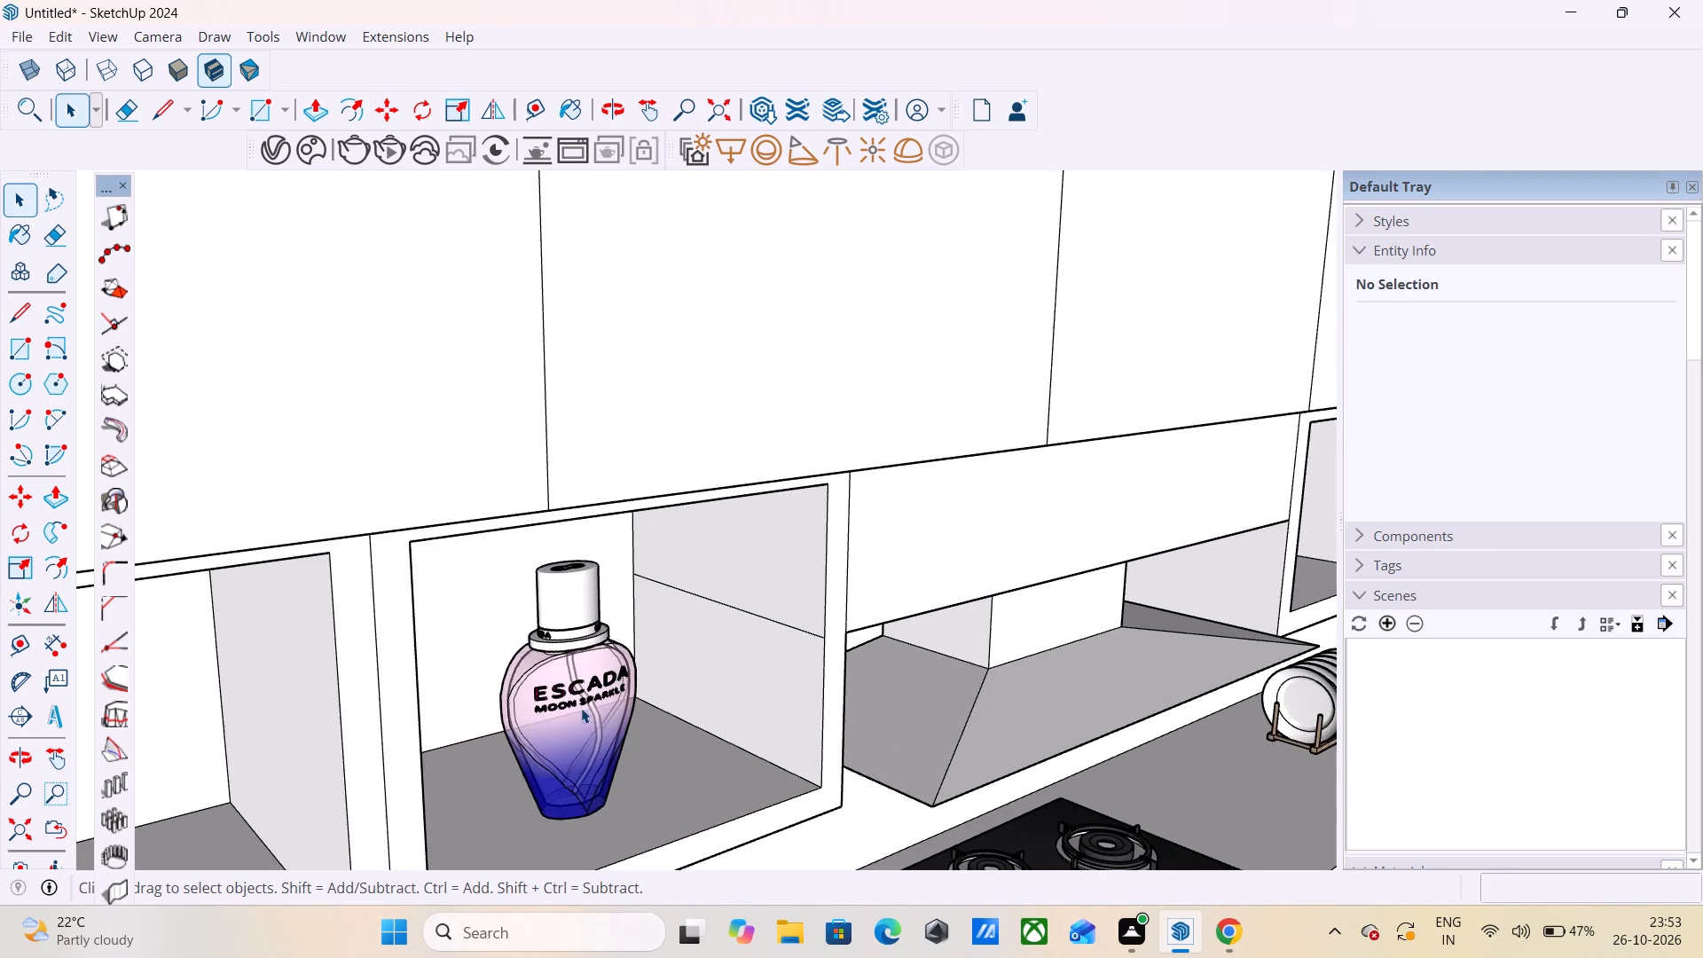
{"action": "scroll", "coordinate": [584, 553], "scroll_direction": "down", "scroll_amount": 8}
{"action": "scroll", "coordinate": [443, 589], "scroll_direction": "down", "scroll_amount": 5}
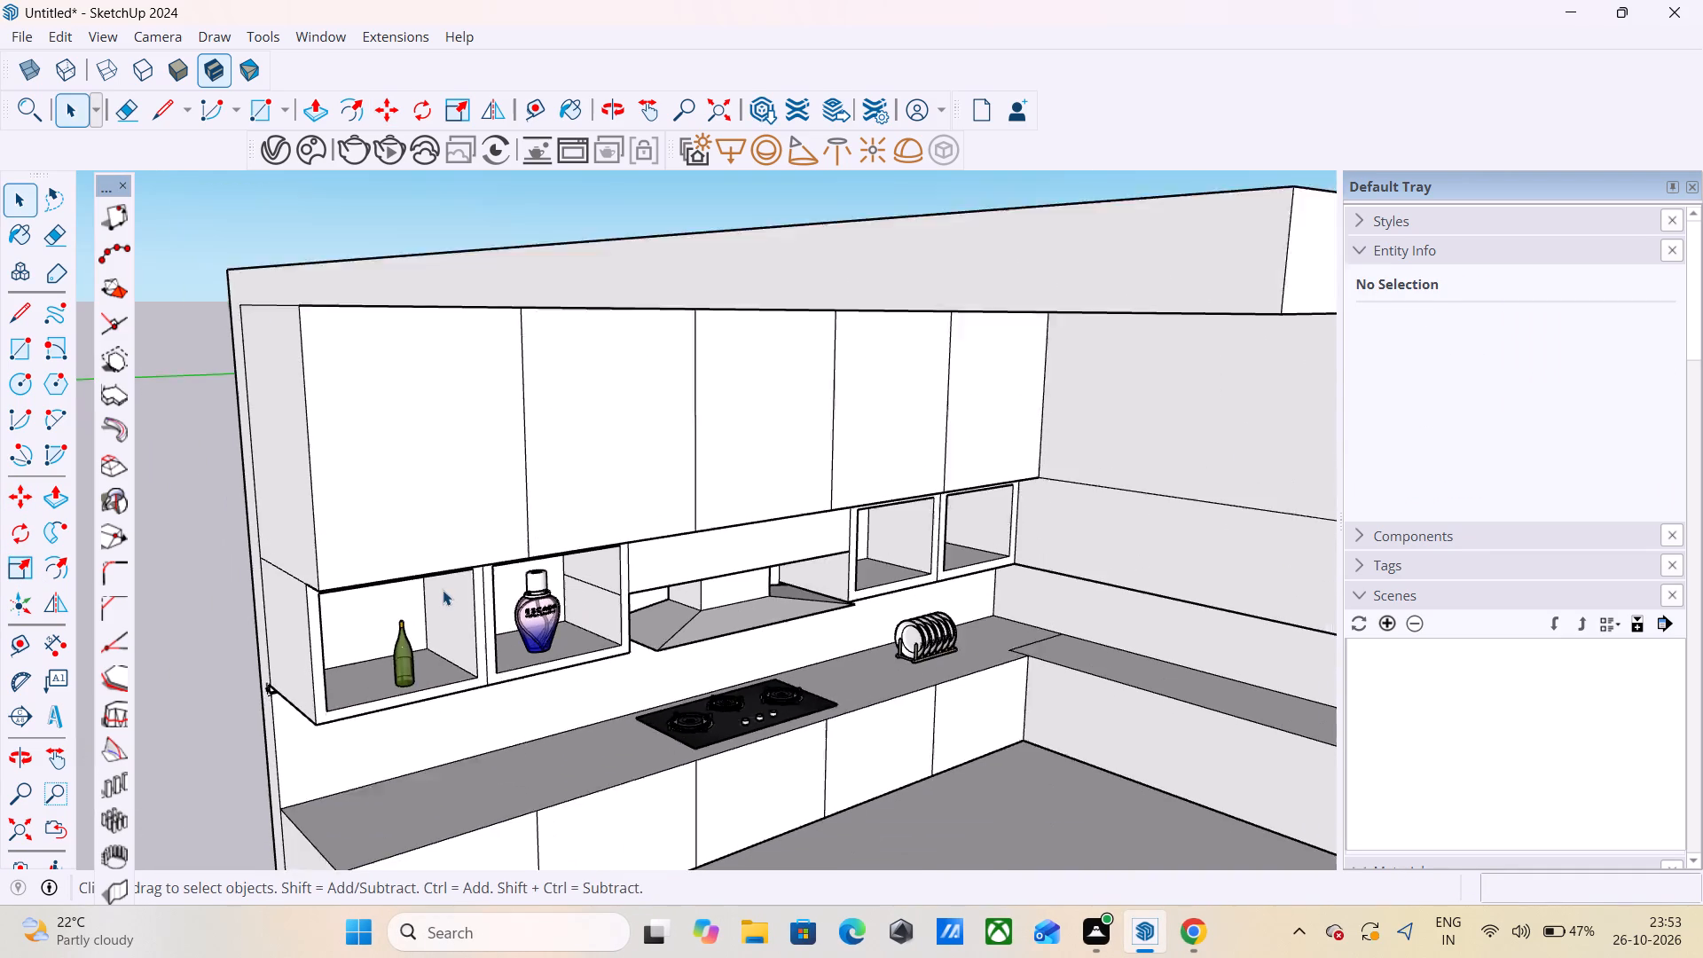
Scale the wine bottle in the open-end niche up uniformly by about a third.
{"action": "scroll", "coordinate": [441, 590], "scroll_direction": "down", "scroll_amount": 5}
{"action": "scroll", "coordinate": [431, 658], "scroll_direction": "up", "scroll_amount": 5}
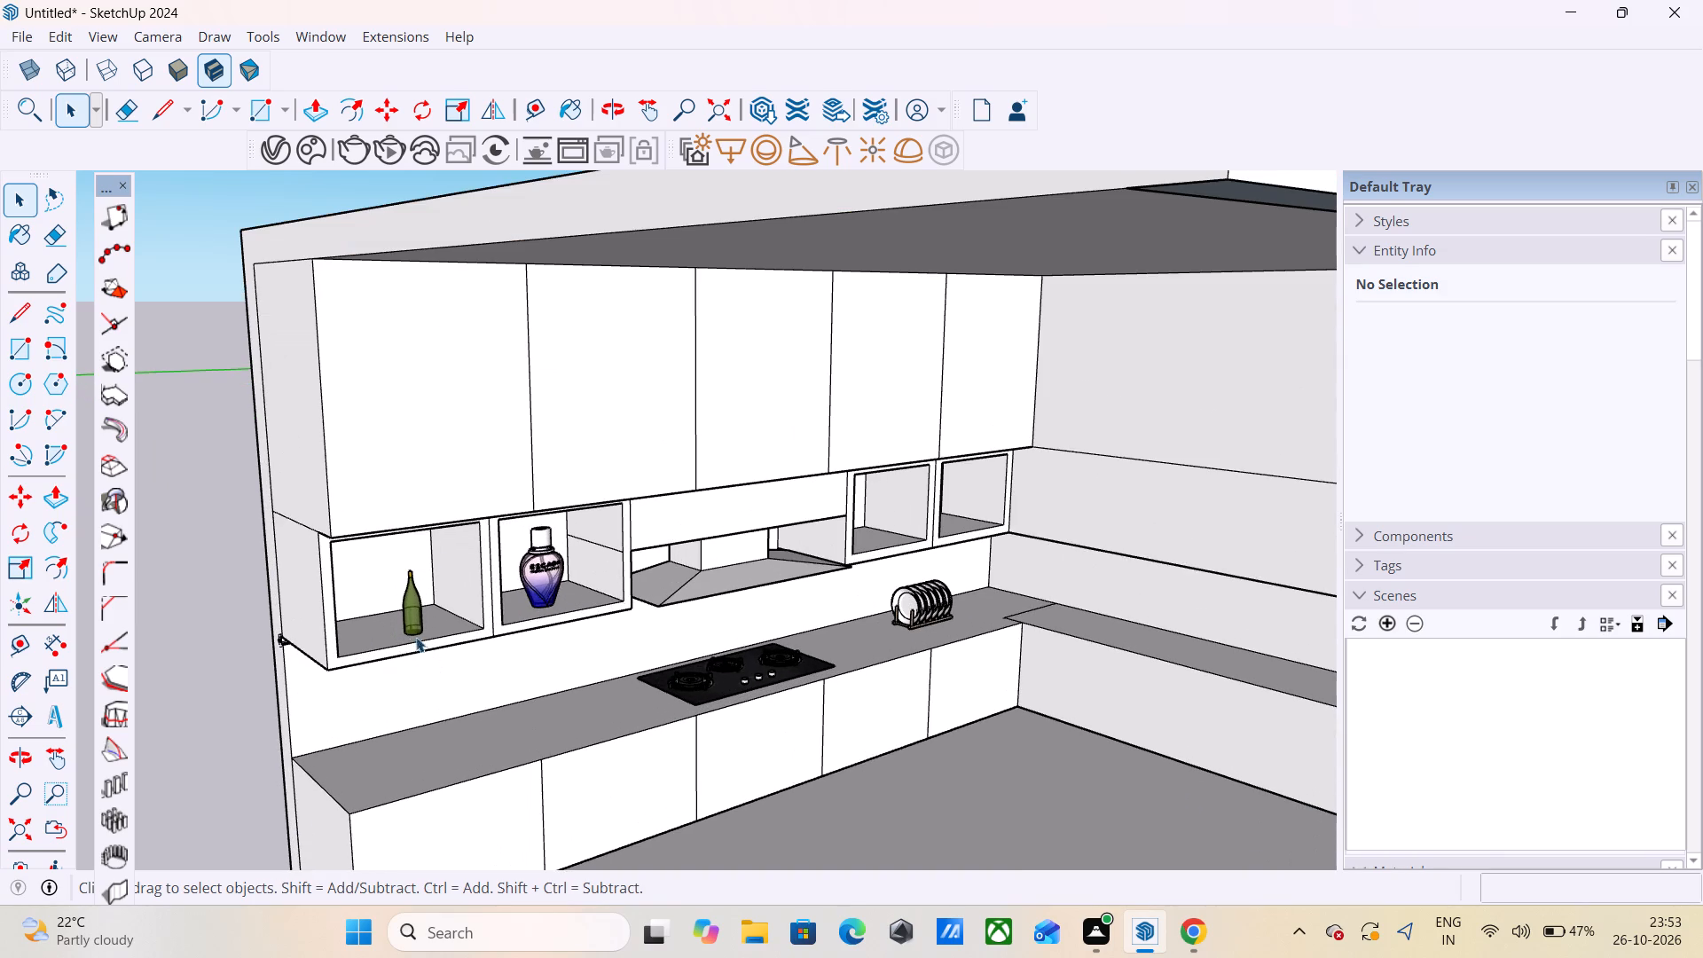
{"action": "scroll", "coordinate": [394, 616], "scroll_direction": "up", "scroll_amount": 5}
{"action": "left_click", "coordinate": [419, 593]}
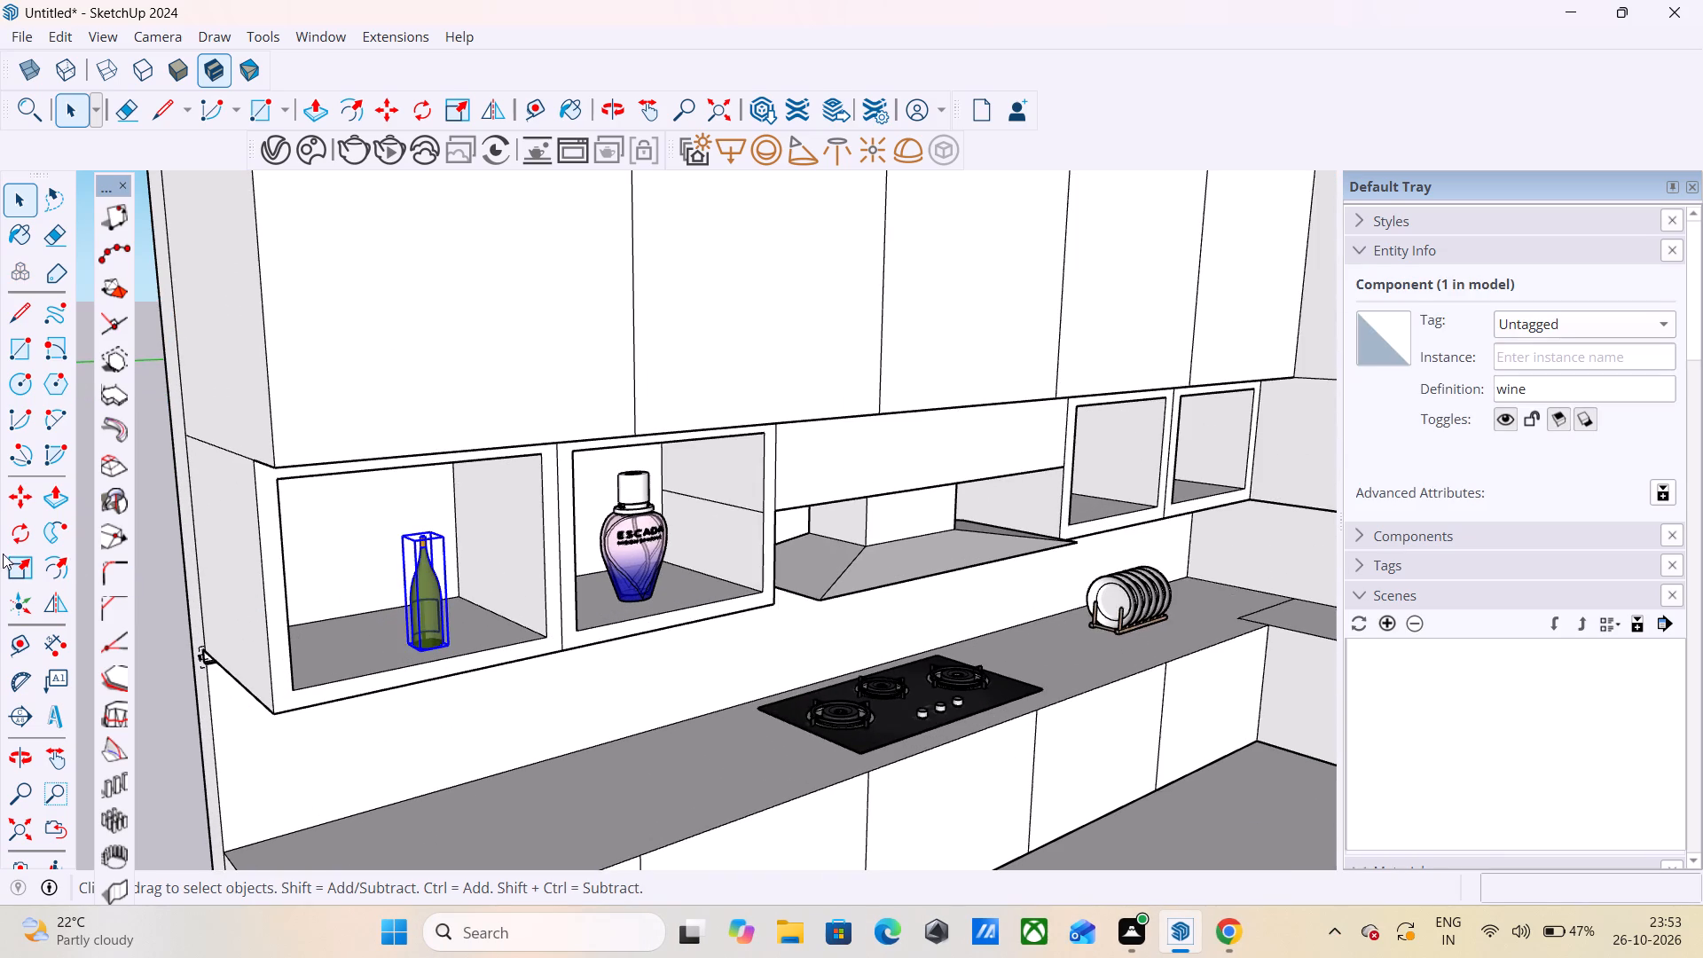
{"action": "left_click", "coordinate": [15, 563]}
{"action": "left_click", "coordinate": [412, 544]}
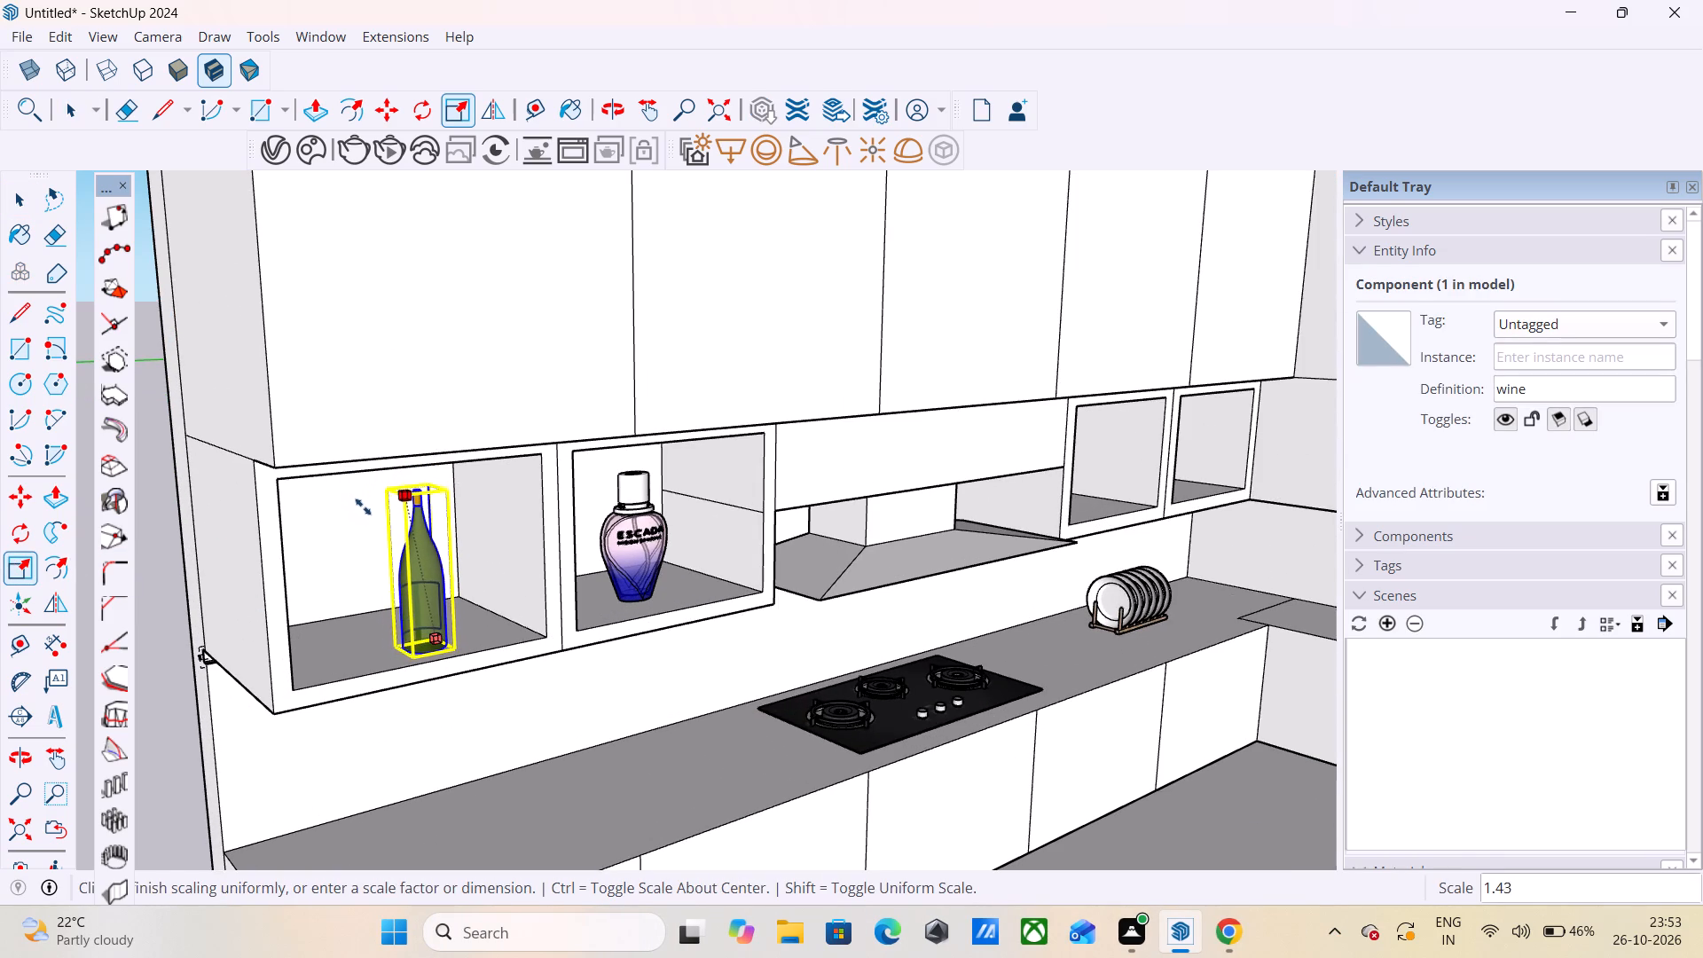
{"action": "left_click", "coordinate": [374, 514]}
{"action": "key", "text": "space"}
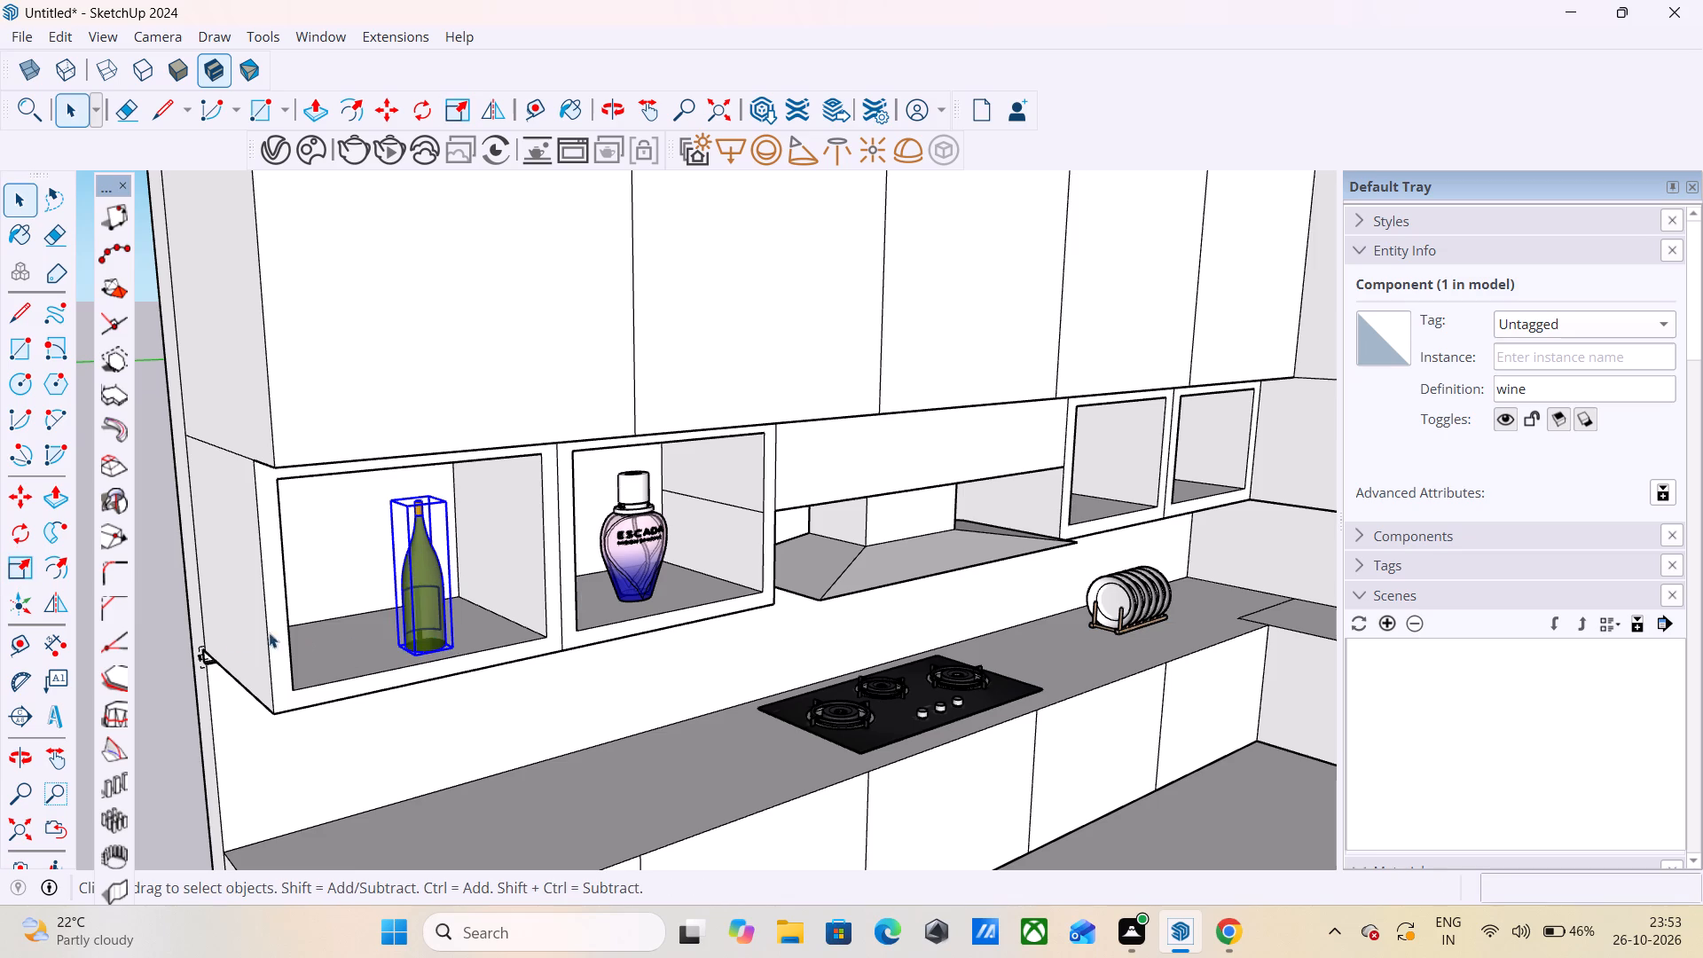
Examine the placed bottles, open niches, hood and countertop of the cabinet wall from several angles and distances.
{"action": "left_click", "coordinate": [170, 625]}
{"action": "scroll", "coordinate": [170, 623], "scroll_direction": "down", "scroll_amount": 3}
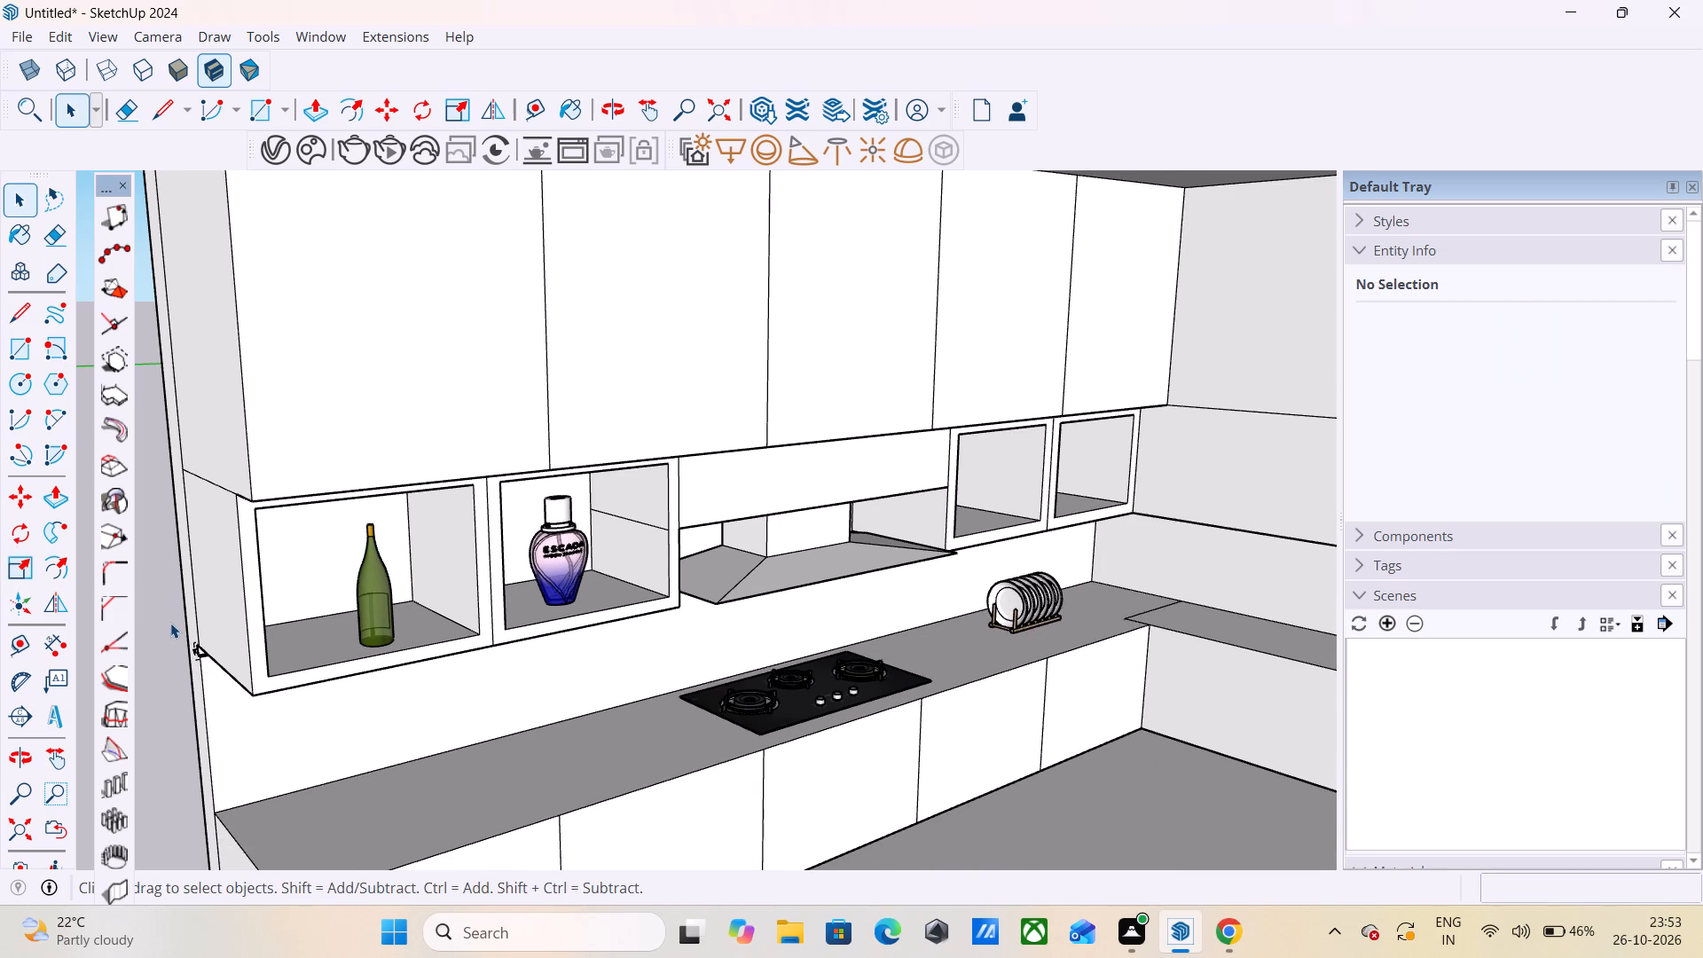
{"action": "left_click", "coordinate": [61, 489]}
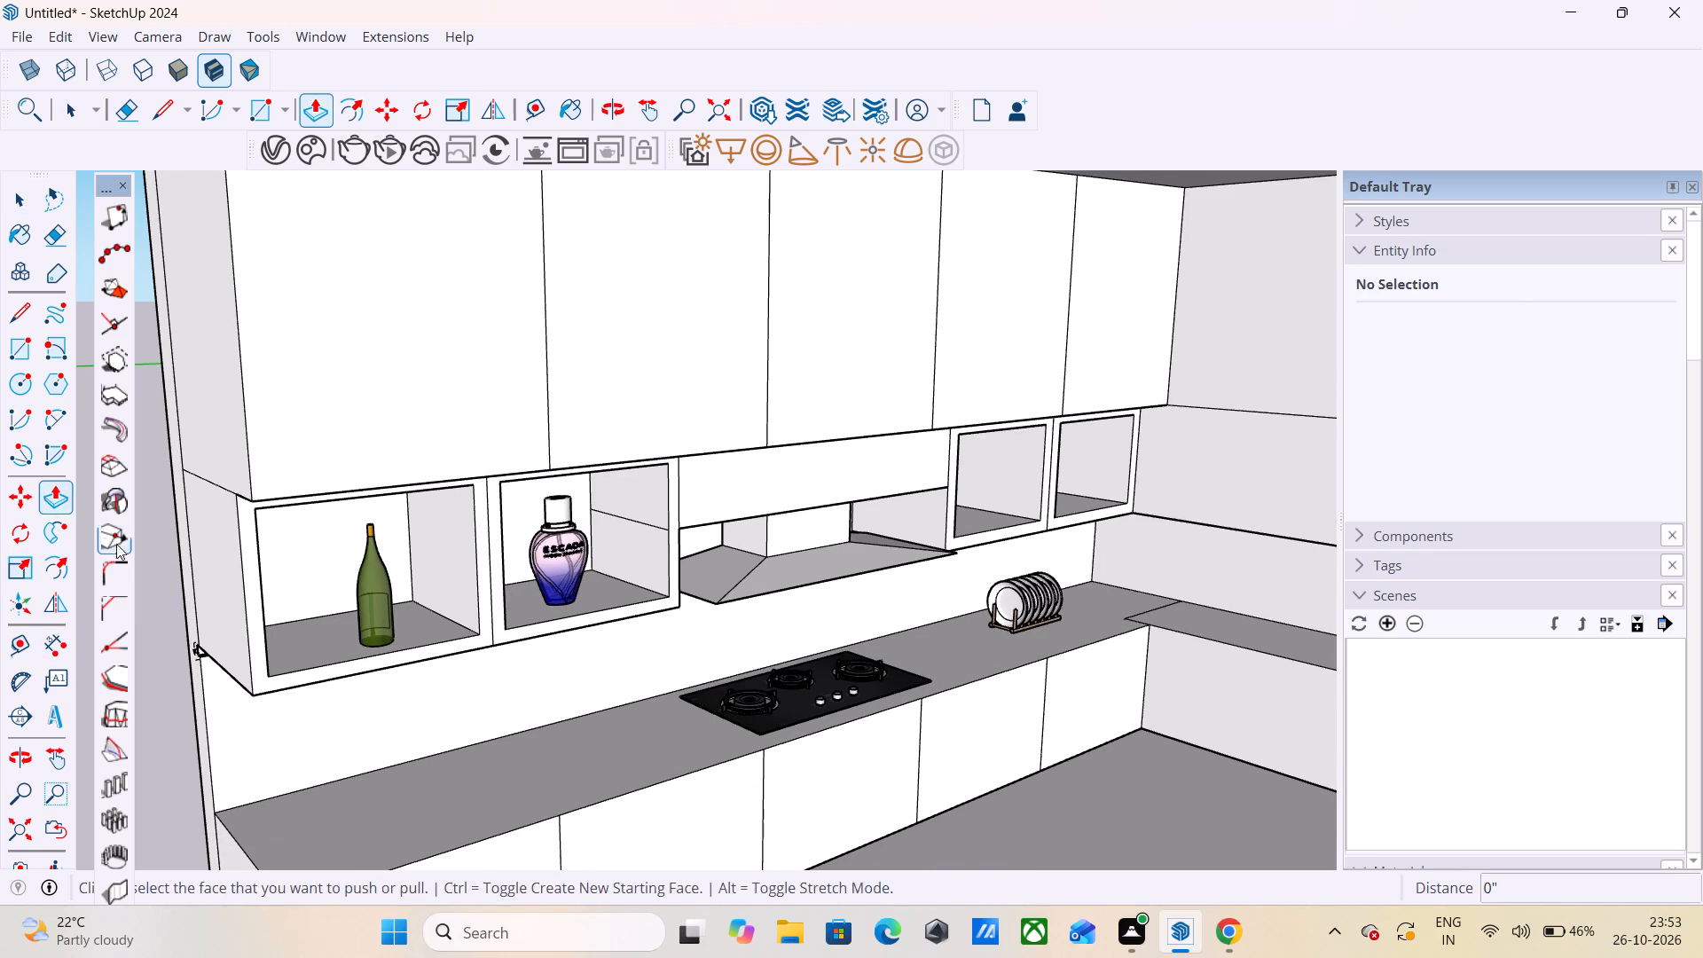
{"action": "left_click", "coordinate": [14, 576]}
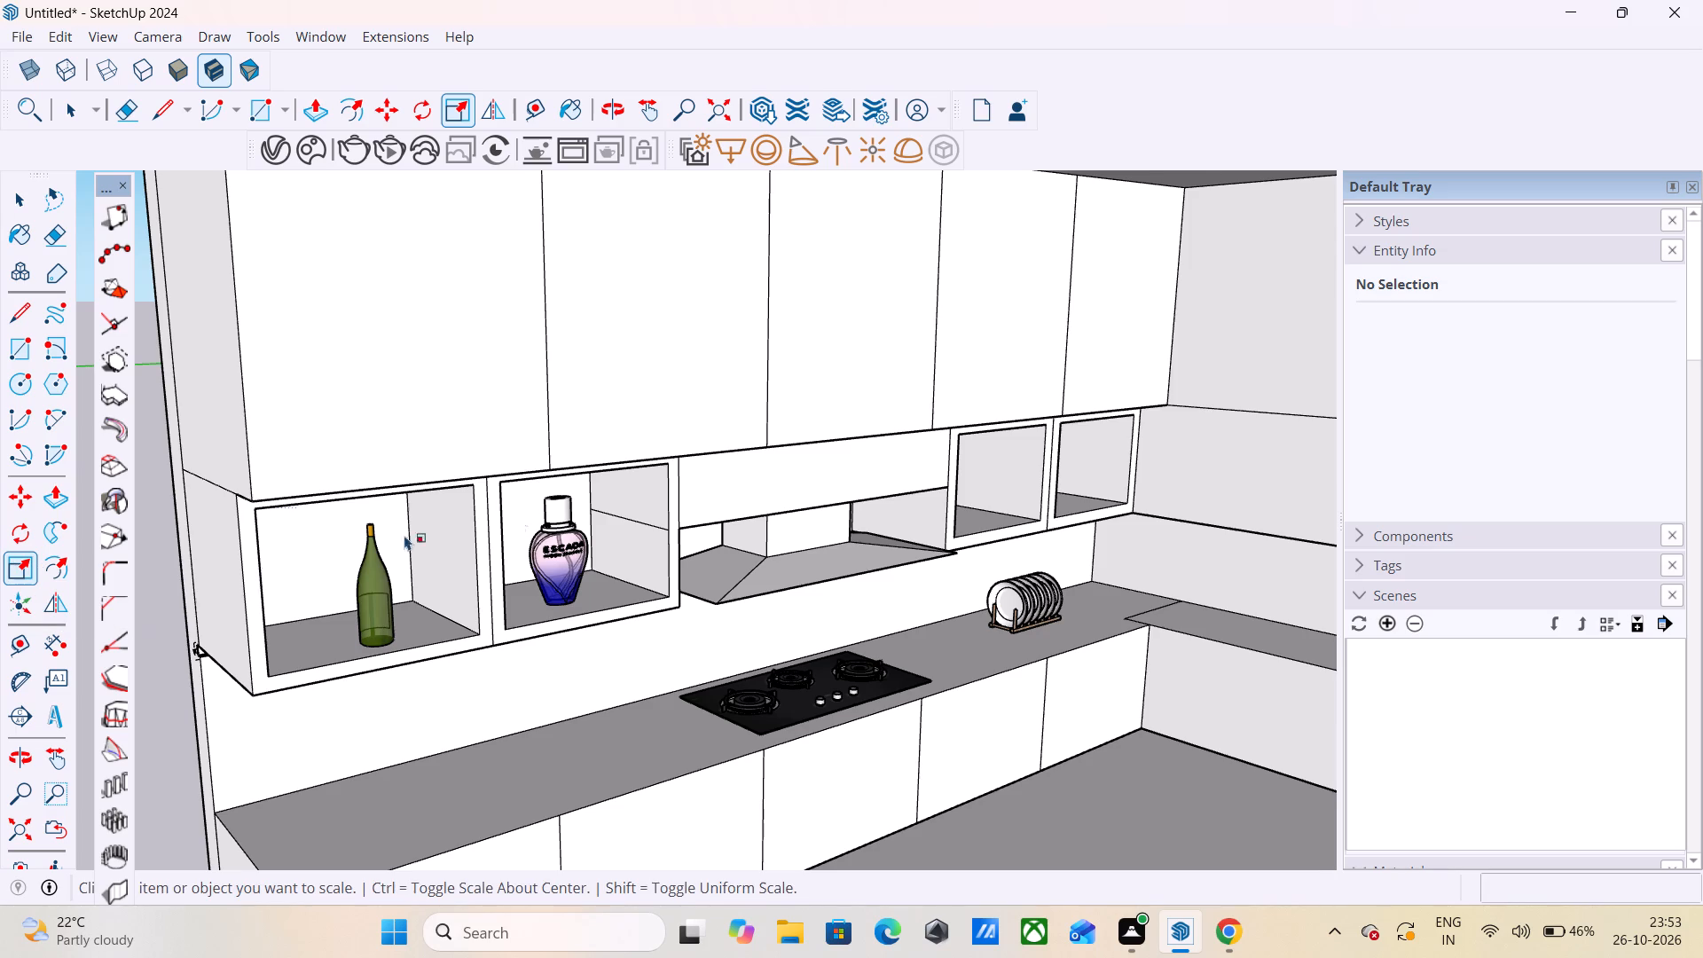
{"action": "key", "text": "space"}
{"action": "scroll", "coordinate": [716, 569], "scroll_direction": "down", "scroll_amount": 5}
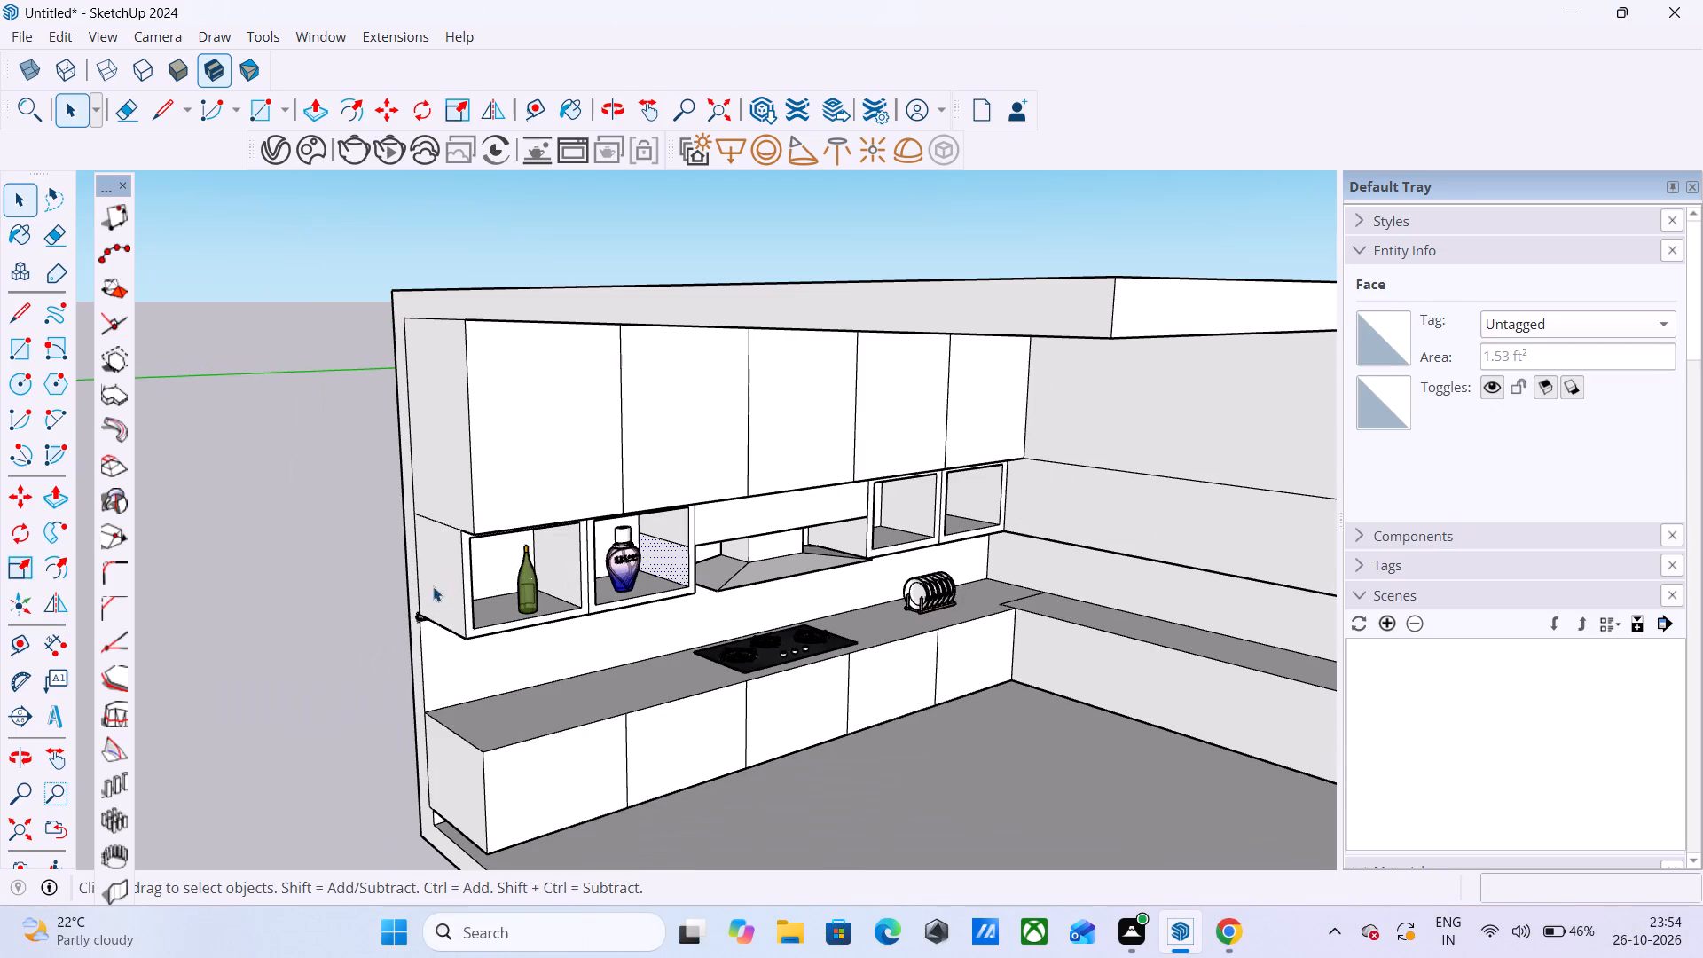
{"action": "left_click", "coordinate": [324, 577]}
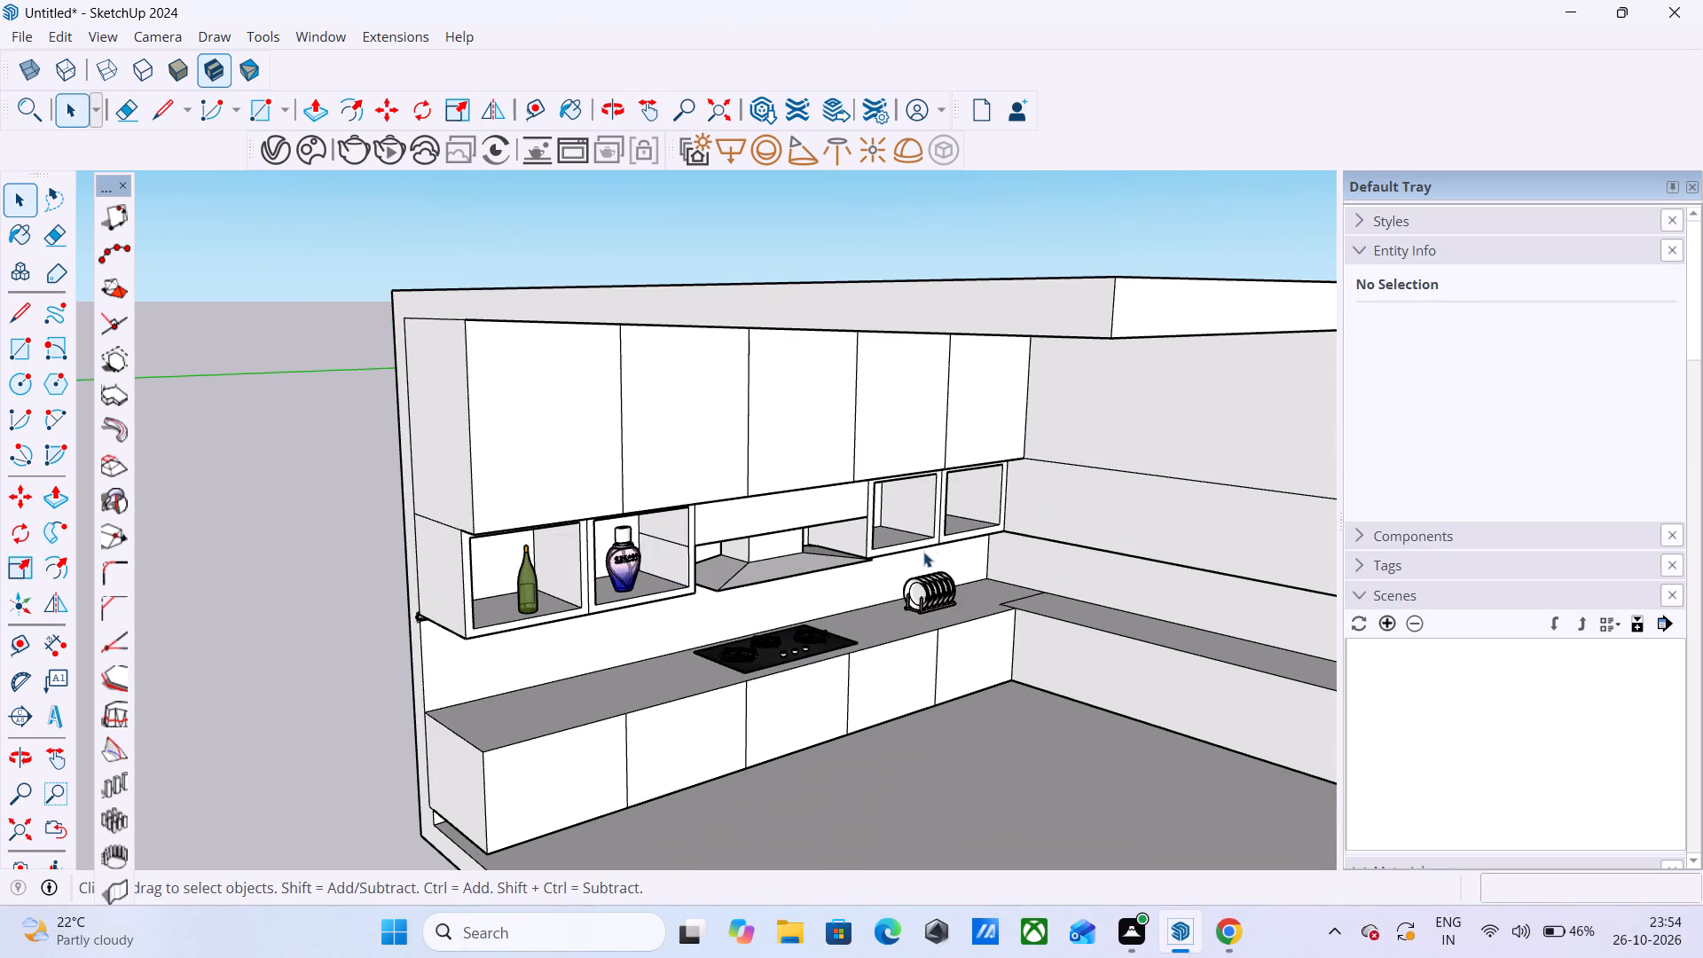
{"action": "scroll", "coordinate": [823, 540], "scroll_direction": "down", "scroll_amount": 3}
{"action": "scroll", "coordinate": [744, 530], "scroll_direction": "up", "scroll_amount": 3}
{"action": "middle_click_drag", "start_coordinate": [754, 521], "coordinate": [757, 493]}
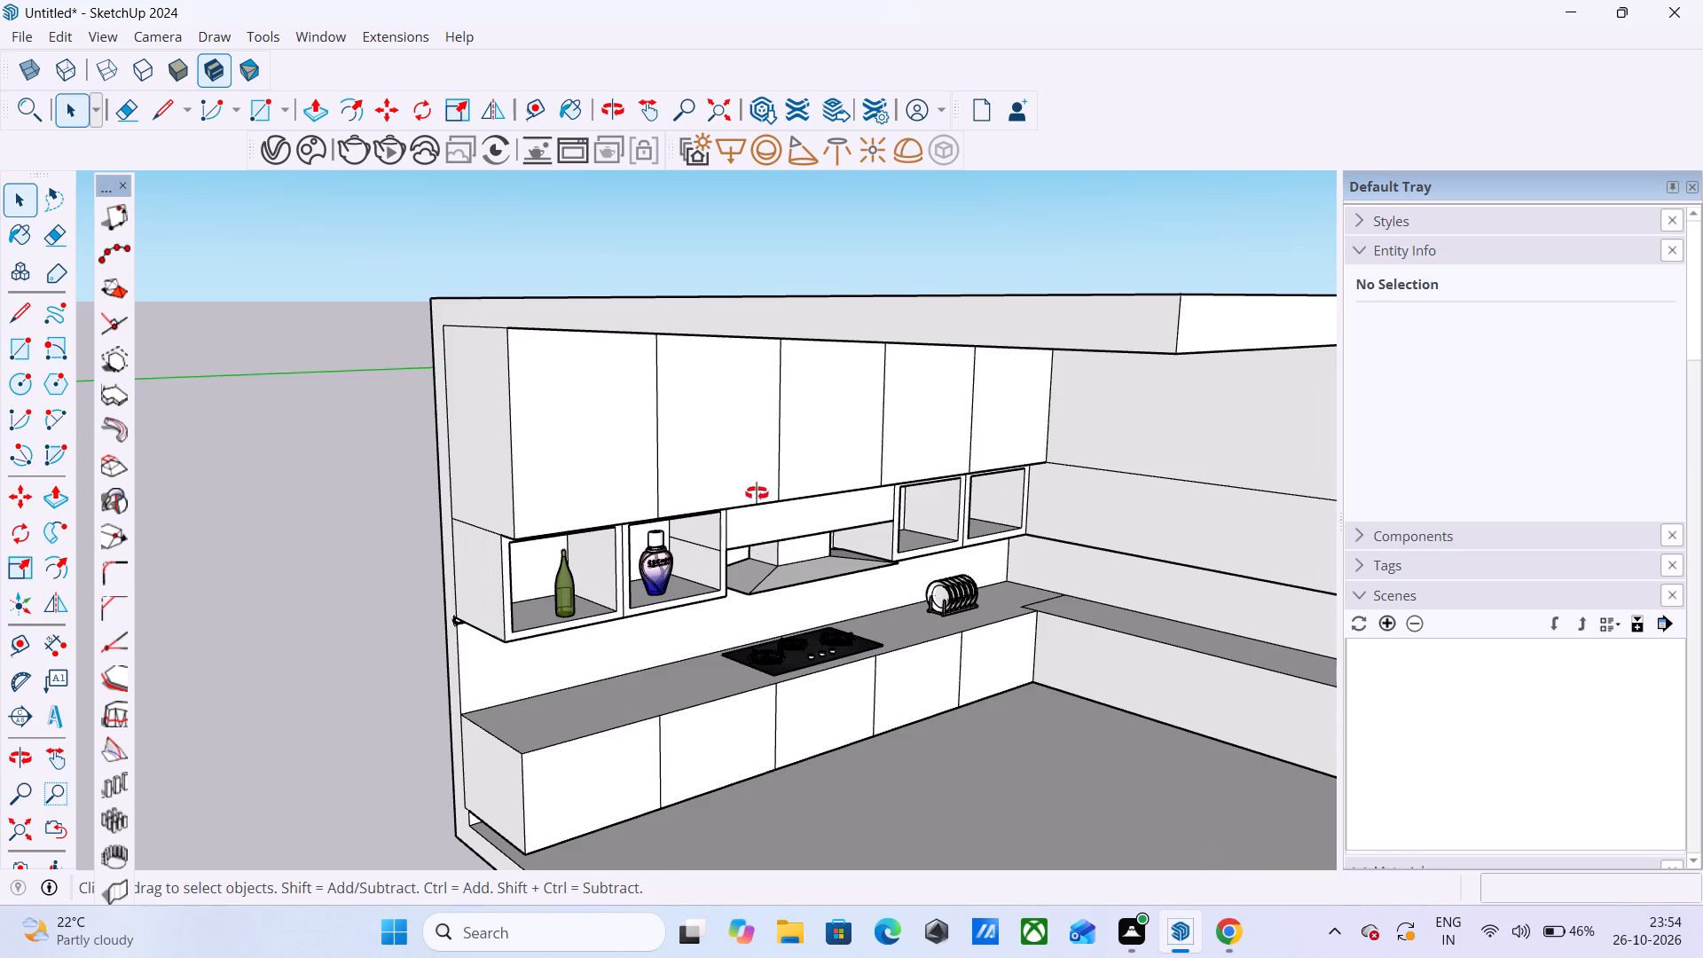
{"action": "middle_click_drag", "start_coordinate": [757, 493], "coordinate": [759, 443]}
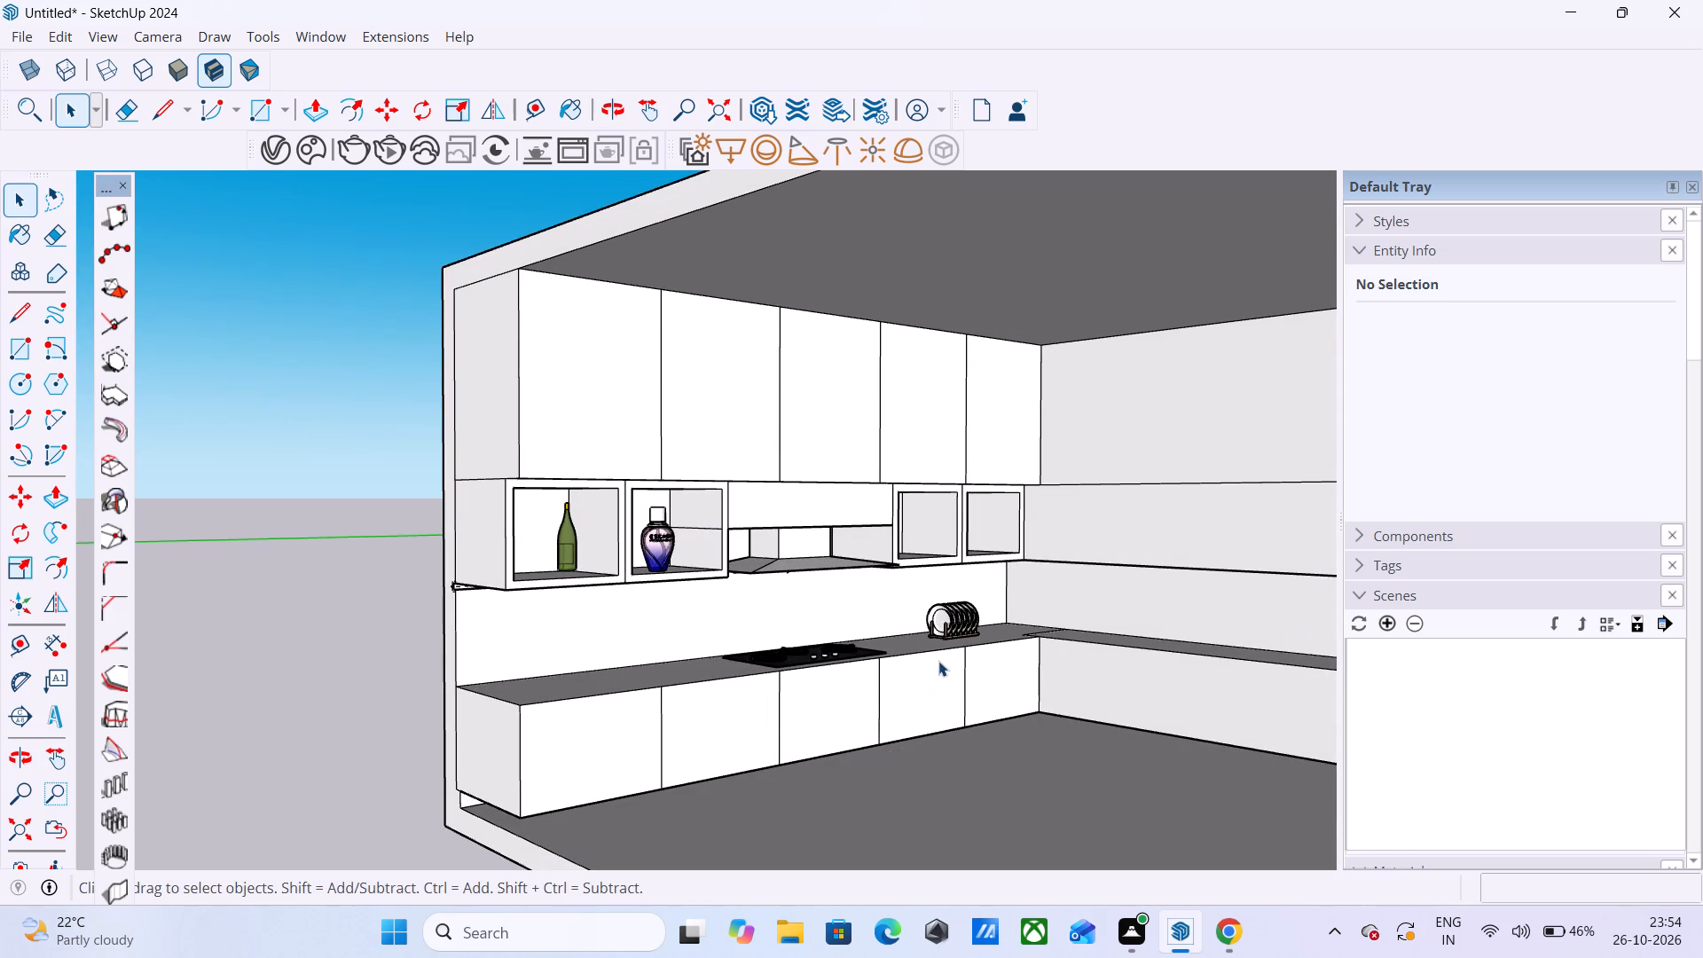
{"action": "scroll", "coordinate": [938, 661], "scroll_direction": "up", "scroll_amount": 3}
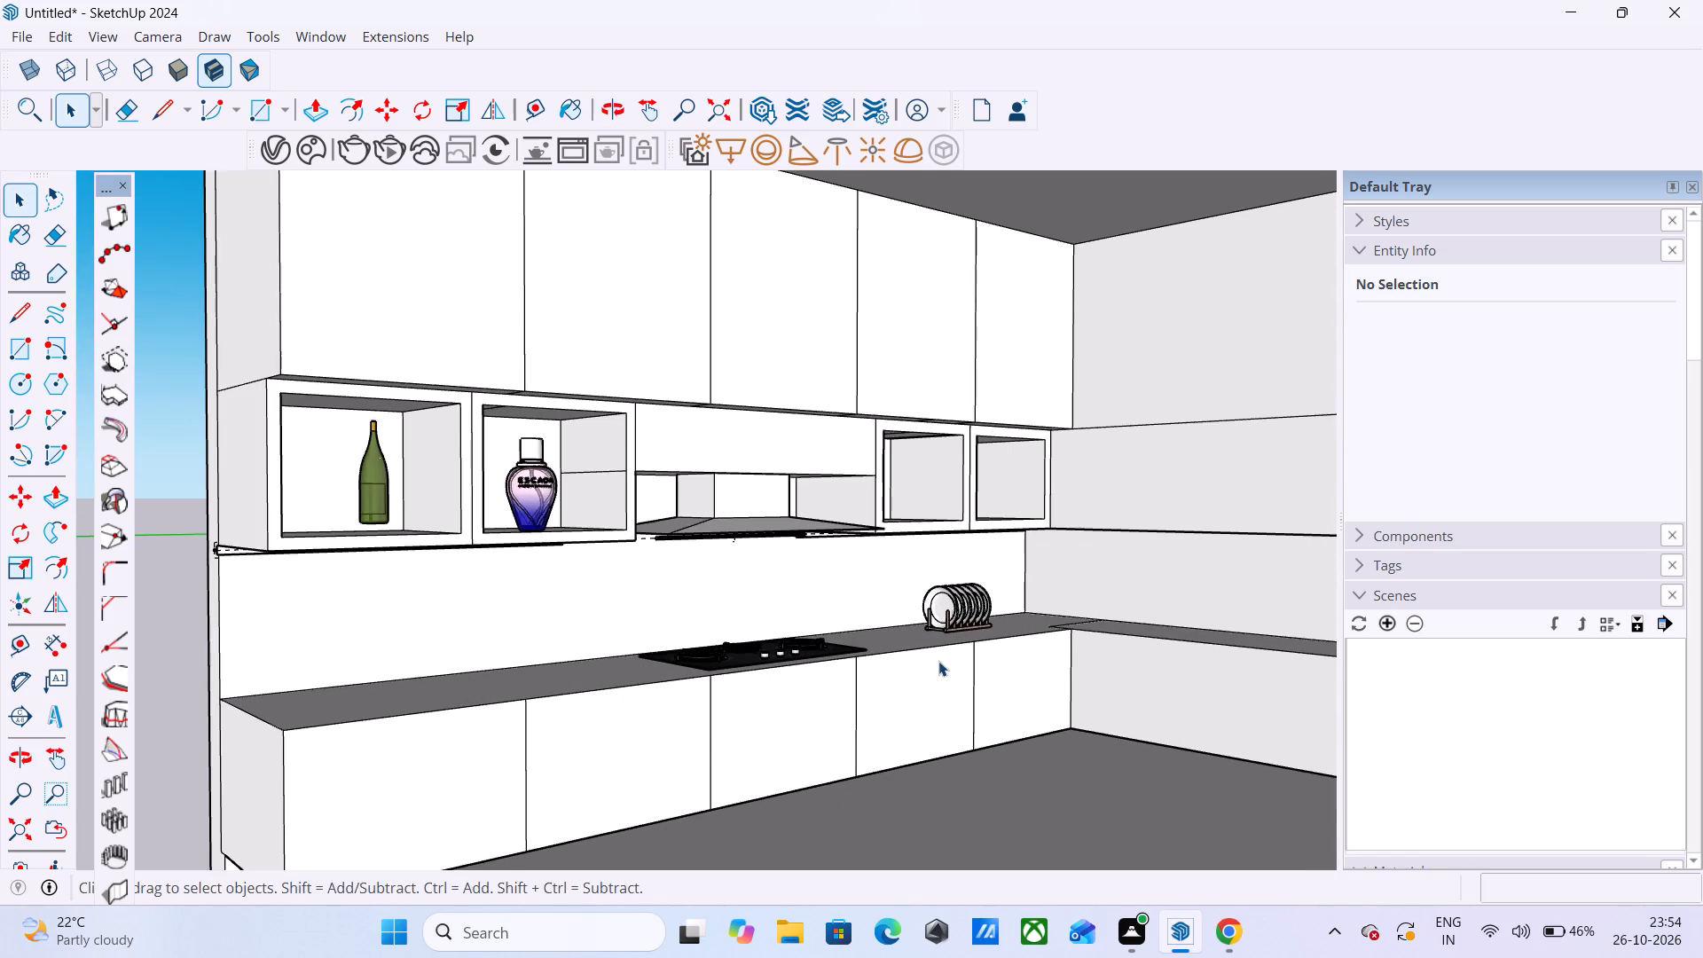
{"action": "scroll", "coordinate": [938, 661], "scroll_direction": "up", "scroll_amount": 2}
{"action": "scroll", "coordinate": [1036, 635], "scroll_direction": "down", "scroll_amount": 9}
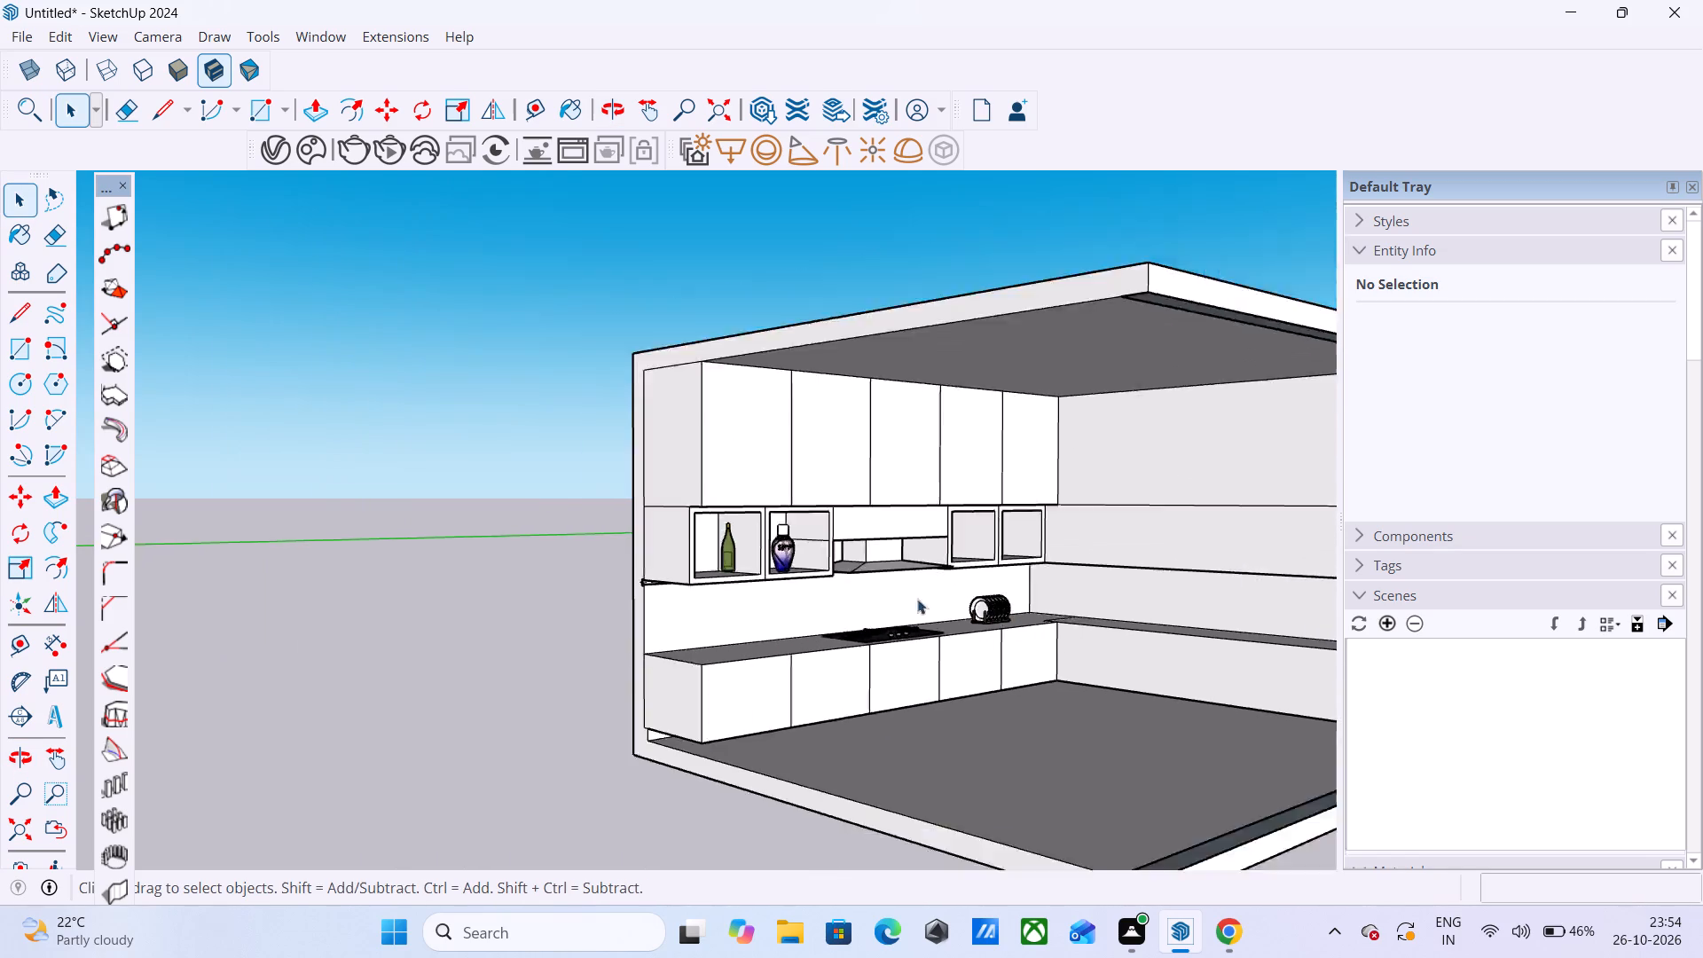
{"action": "middle_click_drag", "start_coordinate": [757, 570], "coordinate": [769, 609]}
{"action": "middle_click_drag", "start_coordinate": [769, 613], "coordinate": [655, 711]}
{"action": "scroll", "coordinate": [634, 691], "scroll_direction": "up", "scroll_amount": 4}
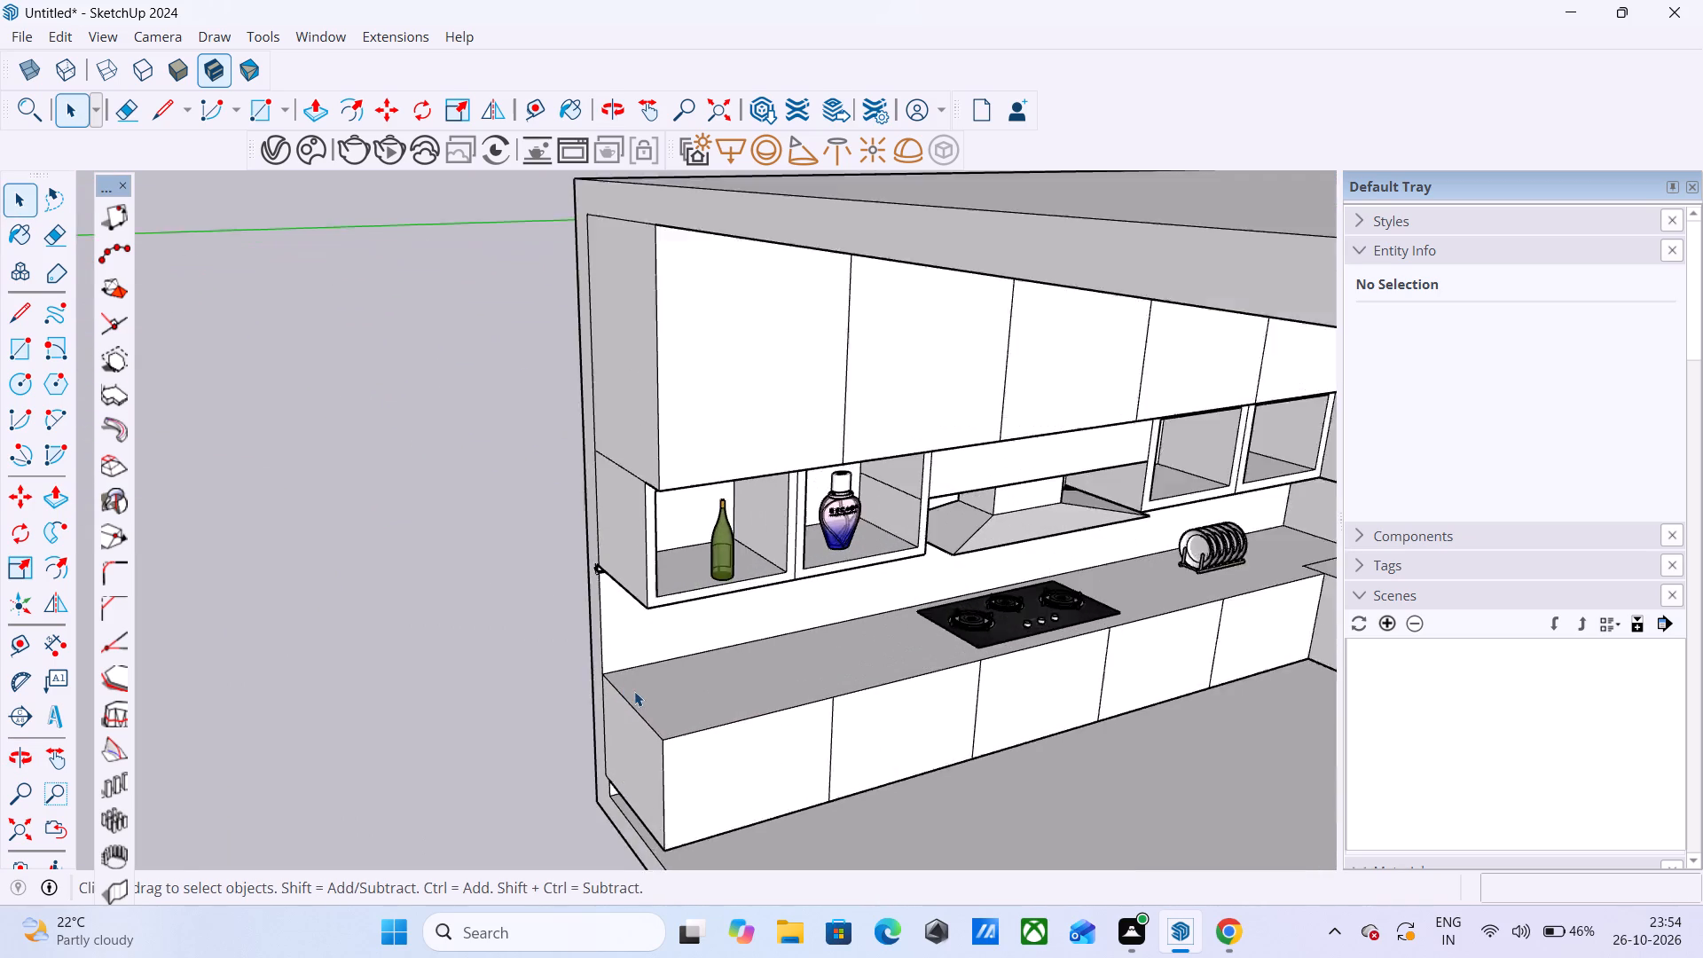
{"action": "scroll", "coordinate": [634, 691], "scroll_direction": "up", "scroll_amount": 7}
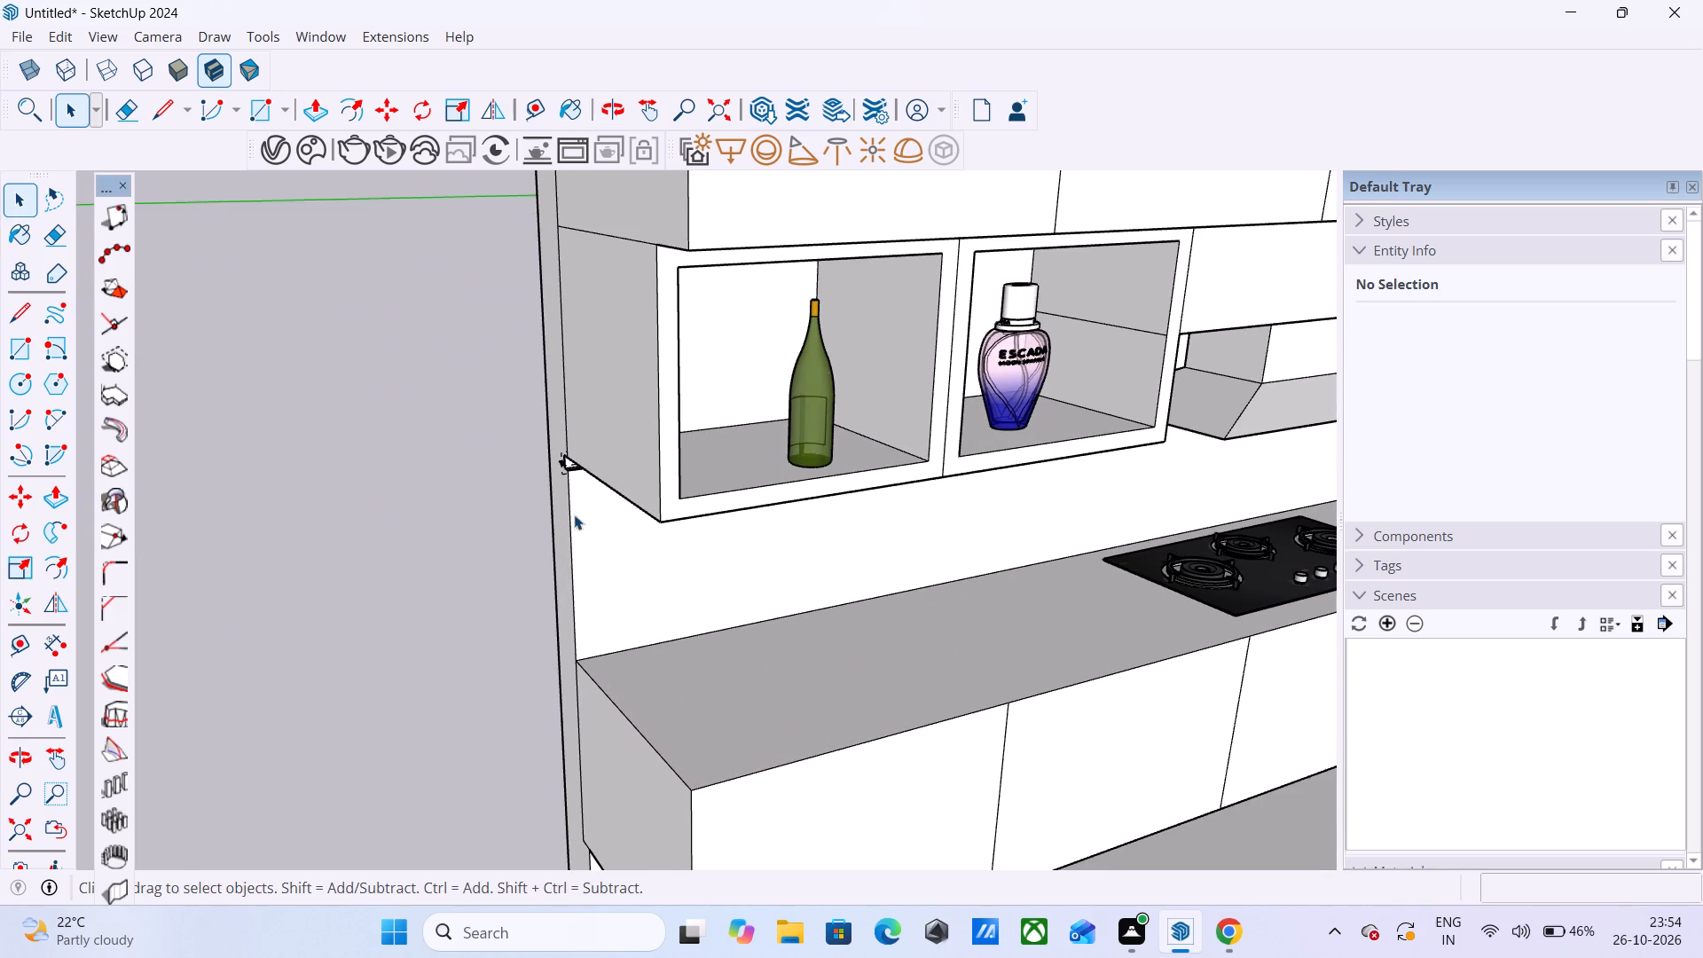
{"action": "scroll", "coordinate": [566, 512], "scroll_direction": "down", "scroll_amount": 9}
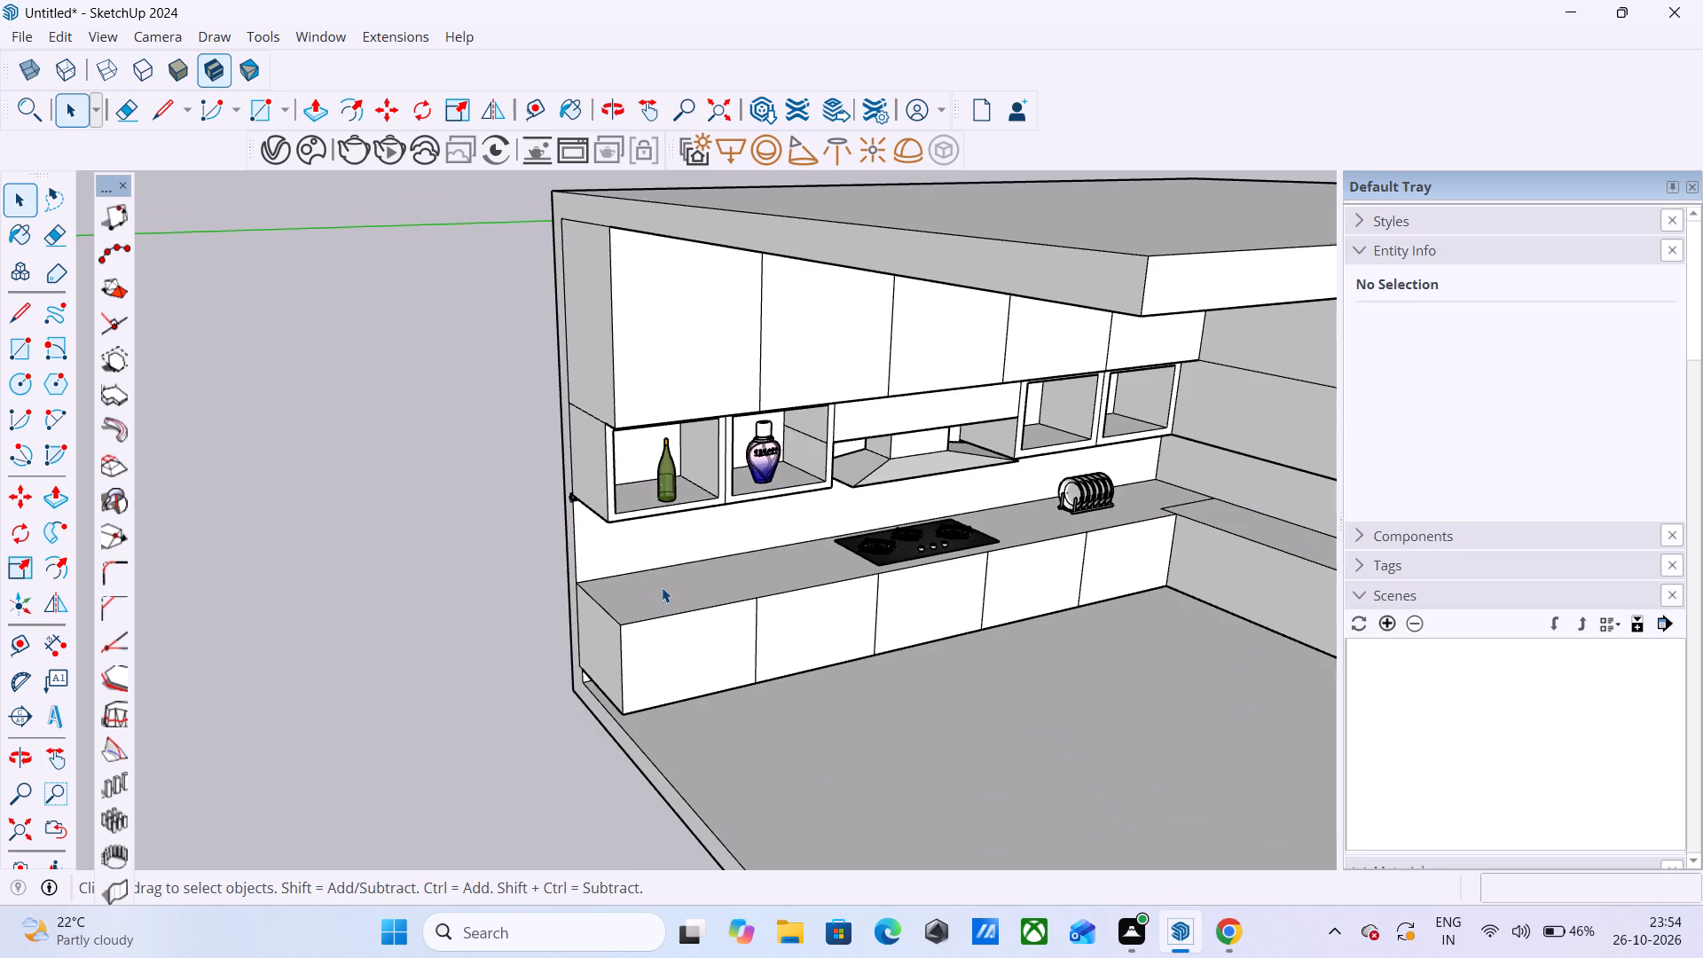
{"action": "middle_click", "coordinate": [662, 587]}
{"action": "middle_click", "coordinate": [660, 586]}
{"action": "middle_click", "coordinate": [646, 572]}
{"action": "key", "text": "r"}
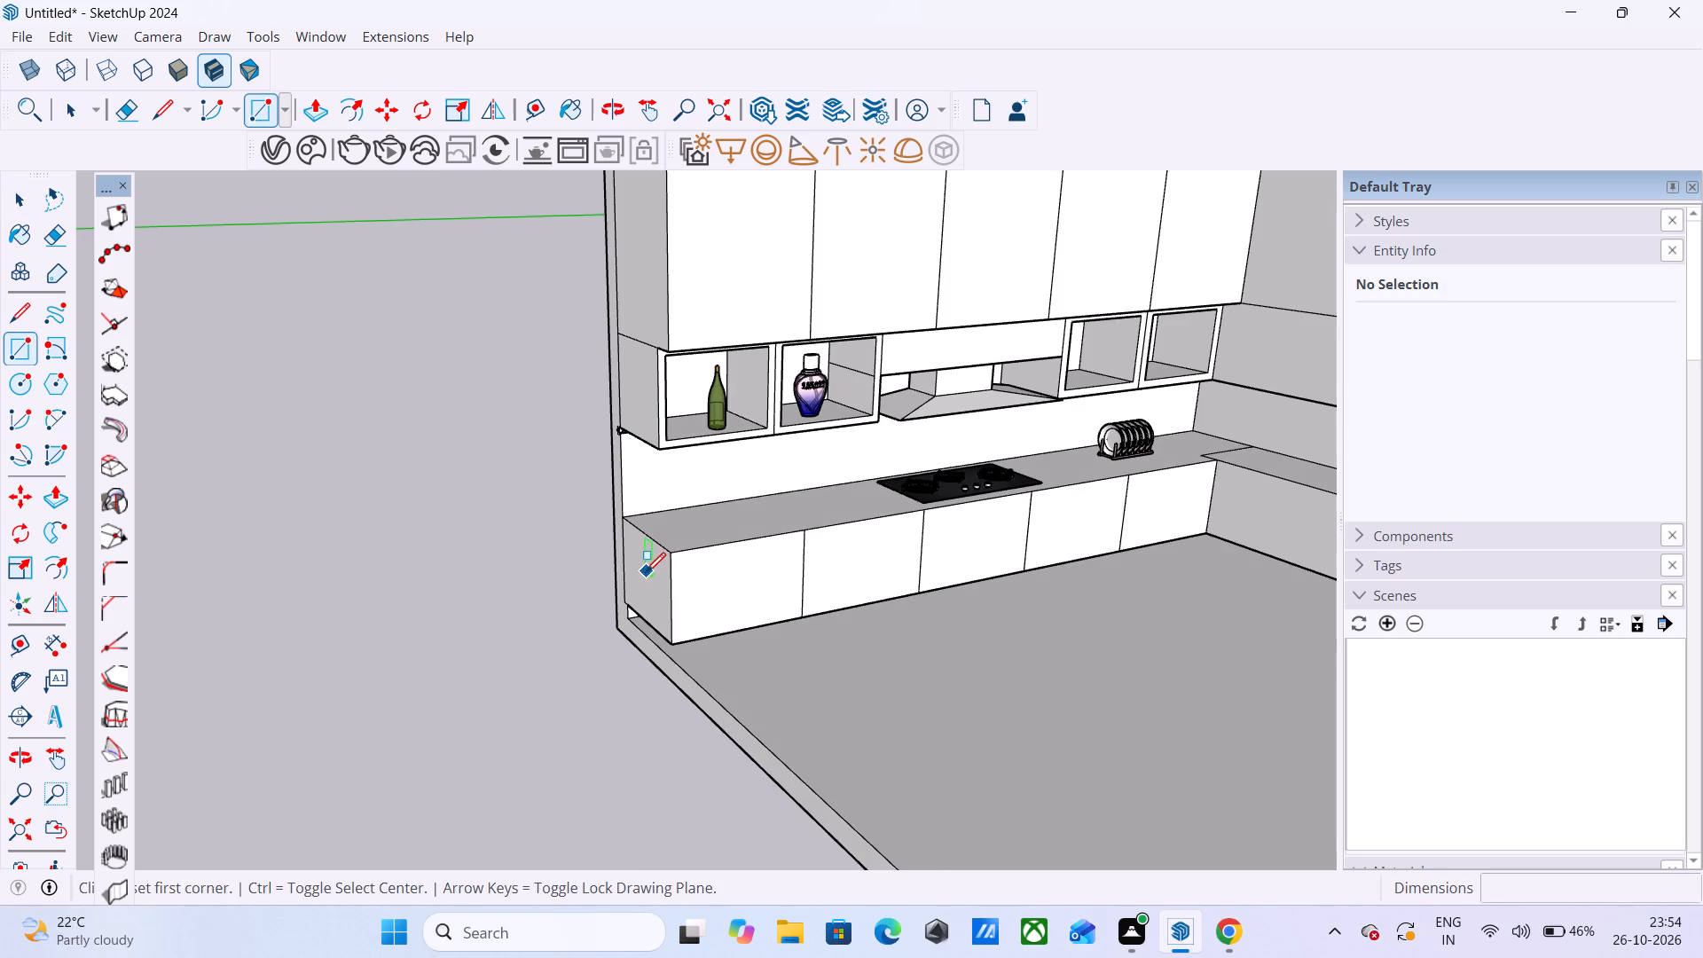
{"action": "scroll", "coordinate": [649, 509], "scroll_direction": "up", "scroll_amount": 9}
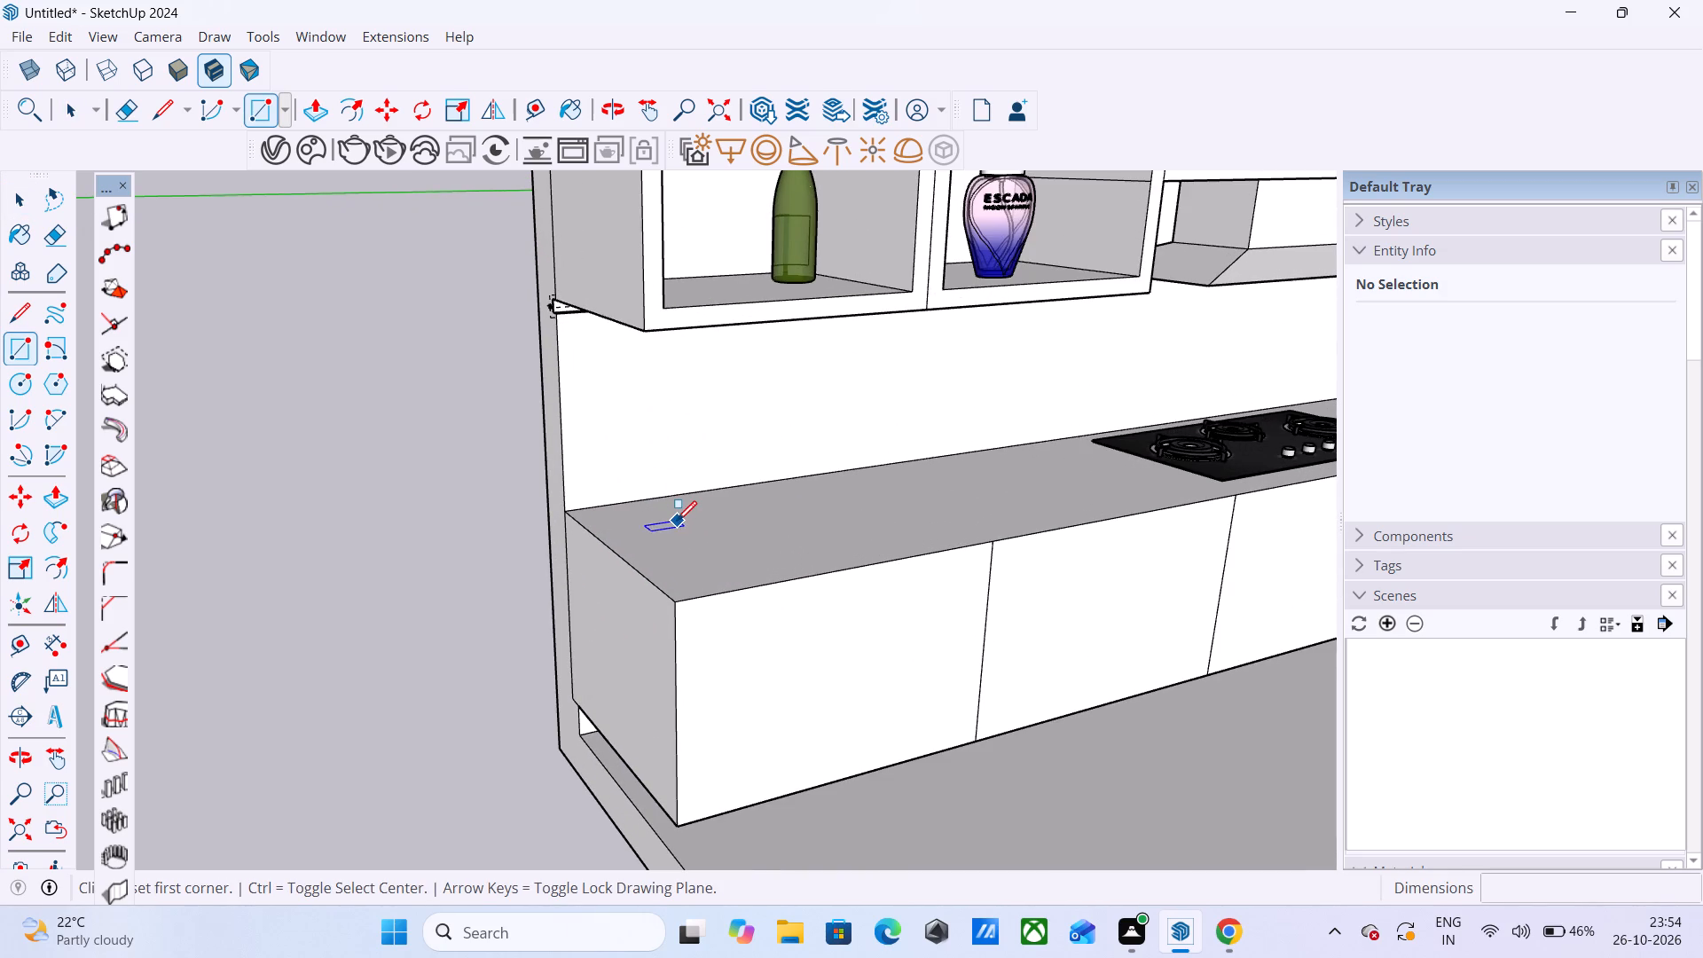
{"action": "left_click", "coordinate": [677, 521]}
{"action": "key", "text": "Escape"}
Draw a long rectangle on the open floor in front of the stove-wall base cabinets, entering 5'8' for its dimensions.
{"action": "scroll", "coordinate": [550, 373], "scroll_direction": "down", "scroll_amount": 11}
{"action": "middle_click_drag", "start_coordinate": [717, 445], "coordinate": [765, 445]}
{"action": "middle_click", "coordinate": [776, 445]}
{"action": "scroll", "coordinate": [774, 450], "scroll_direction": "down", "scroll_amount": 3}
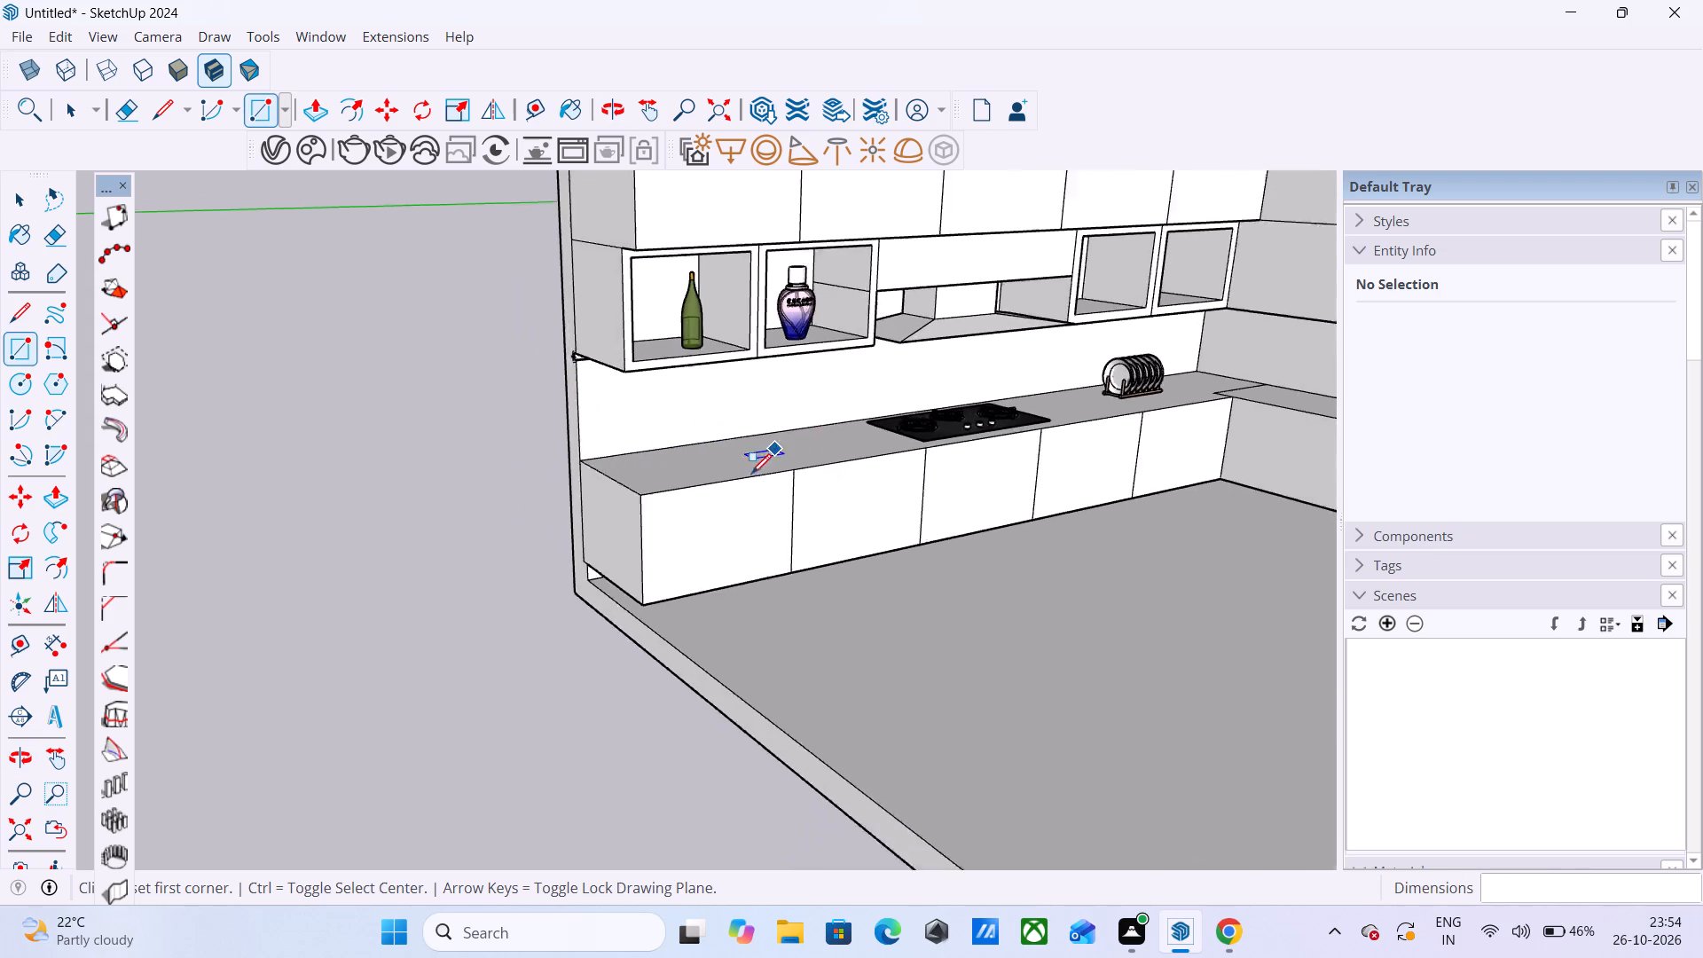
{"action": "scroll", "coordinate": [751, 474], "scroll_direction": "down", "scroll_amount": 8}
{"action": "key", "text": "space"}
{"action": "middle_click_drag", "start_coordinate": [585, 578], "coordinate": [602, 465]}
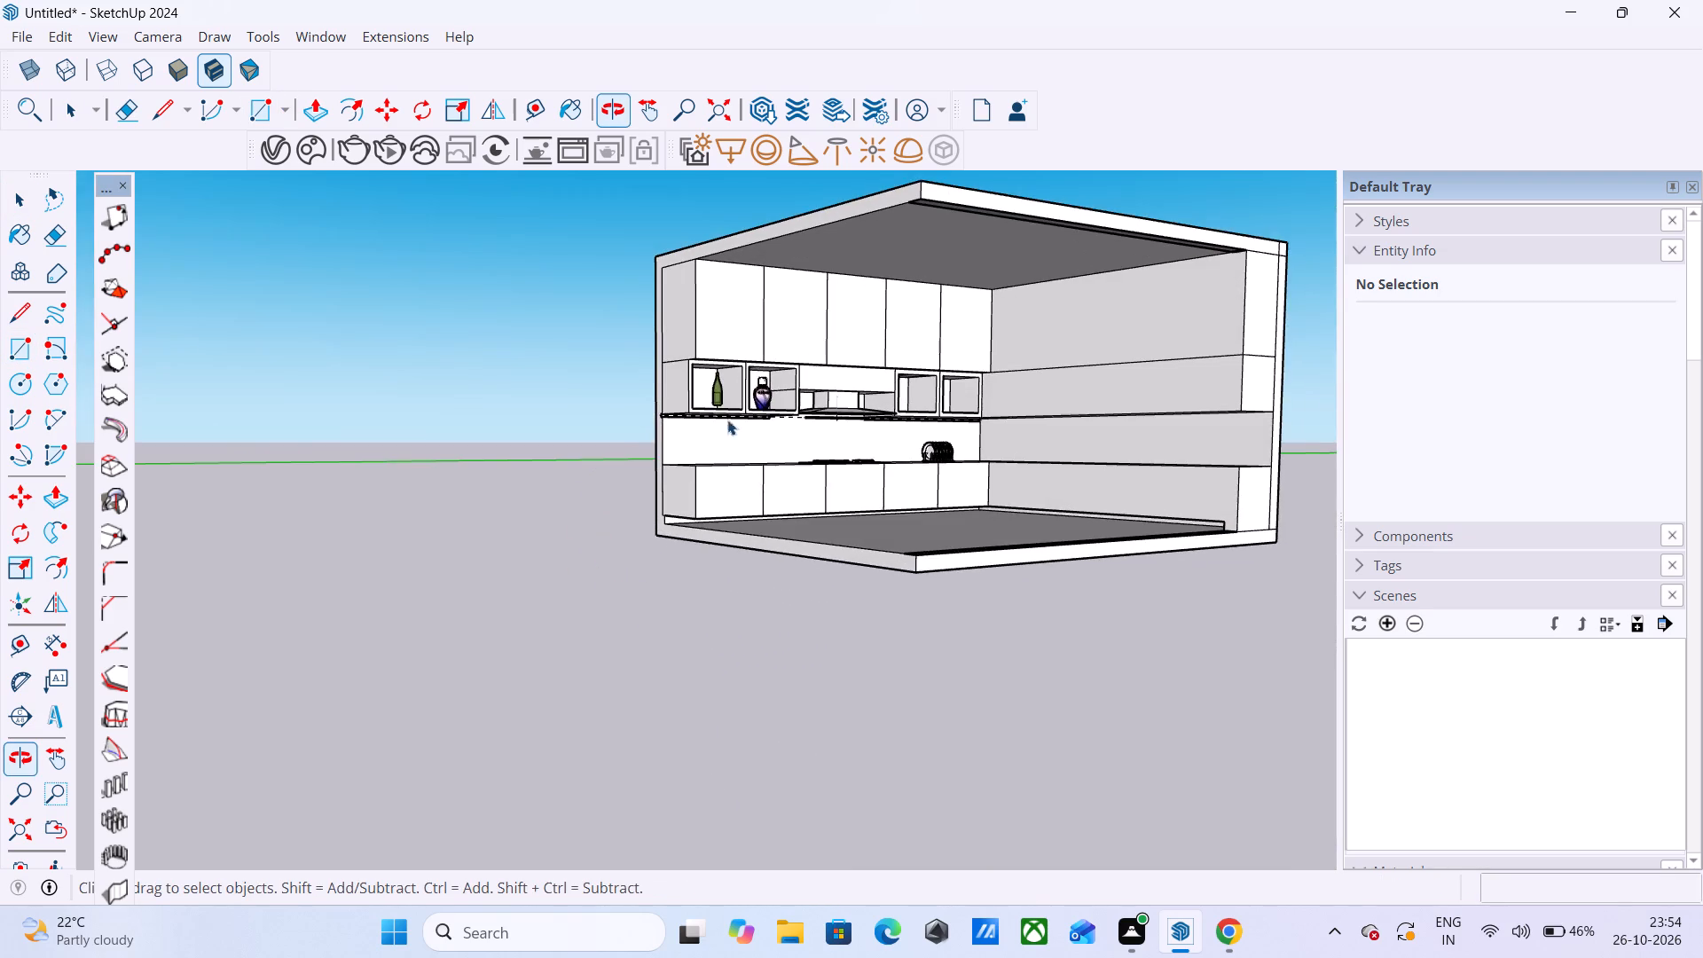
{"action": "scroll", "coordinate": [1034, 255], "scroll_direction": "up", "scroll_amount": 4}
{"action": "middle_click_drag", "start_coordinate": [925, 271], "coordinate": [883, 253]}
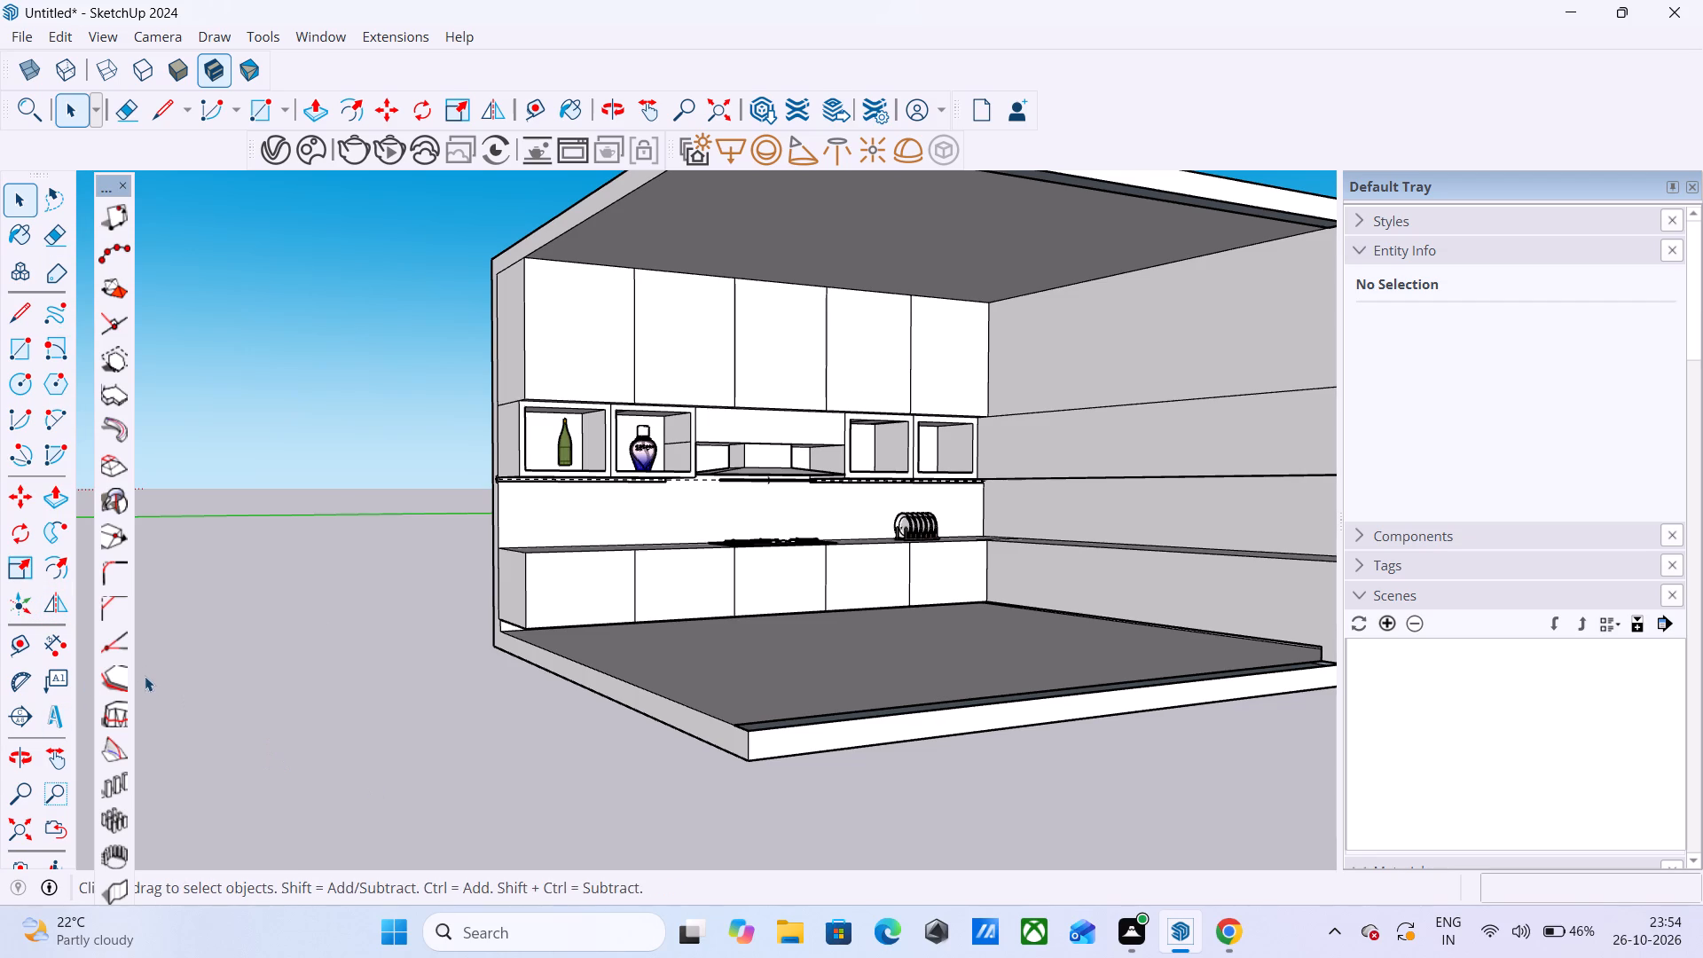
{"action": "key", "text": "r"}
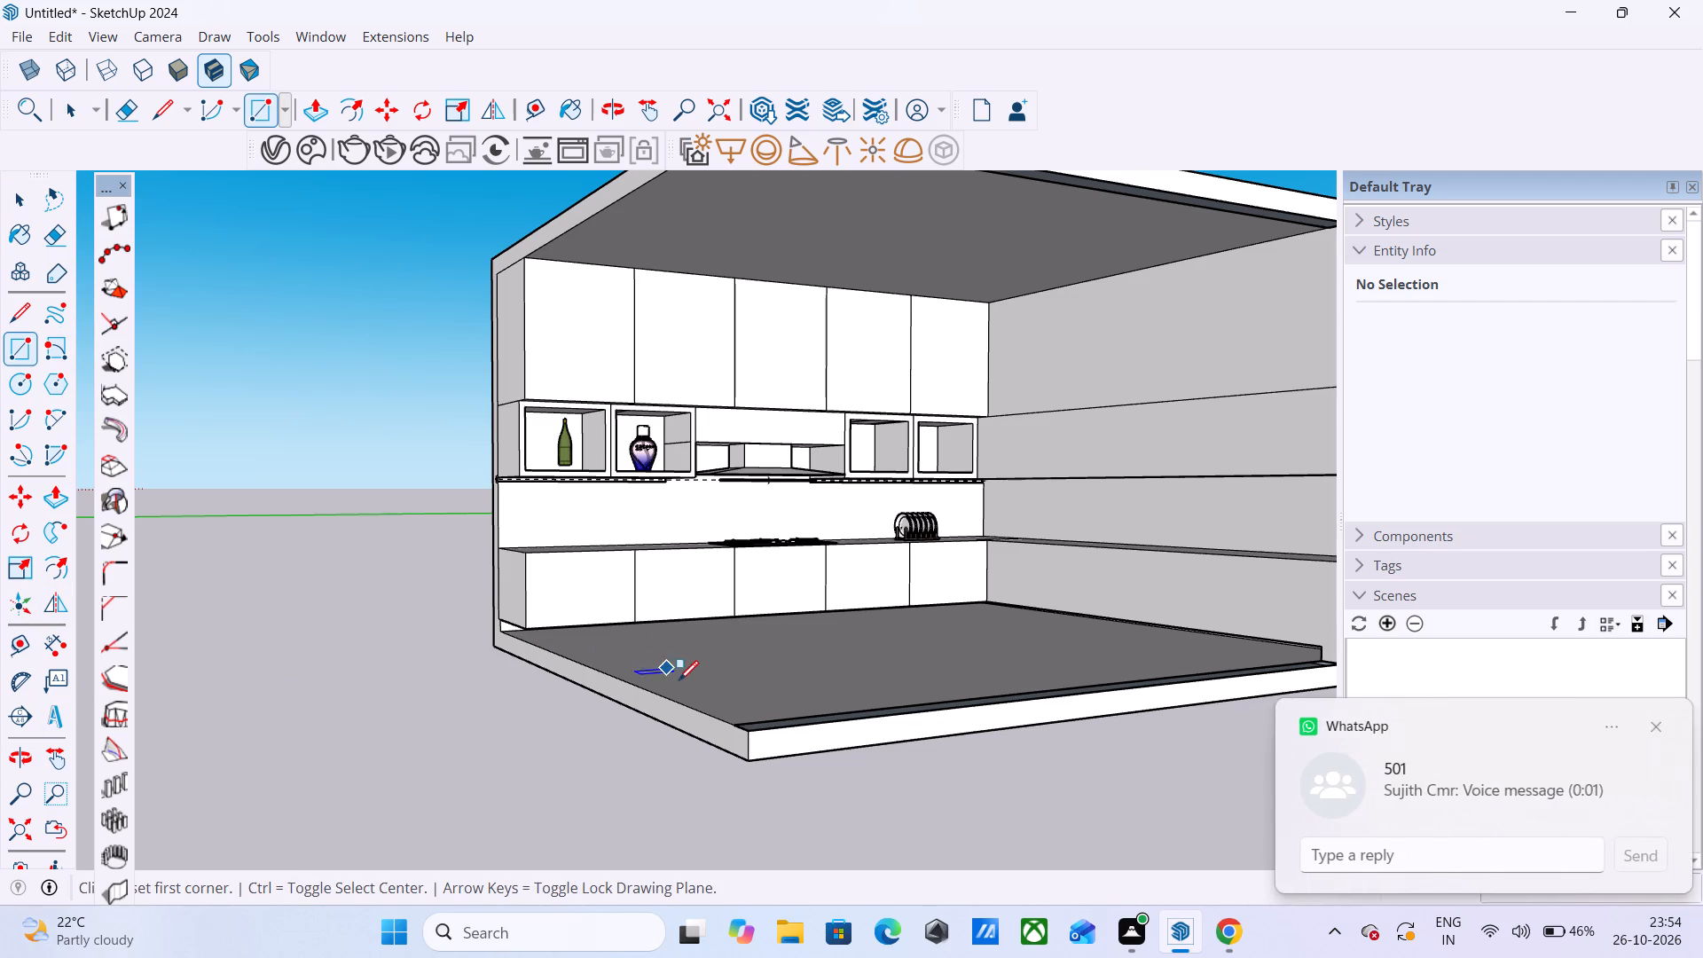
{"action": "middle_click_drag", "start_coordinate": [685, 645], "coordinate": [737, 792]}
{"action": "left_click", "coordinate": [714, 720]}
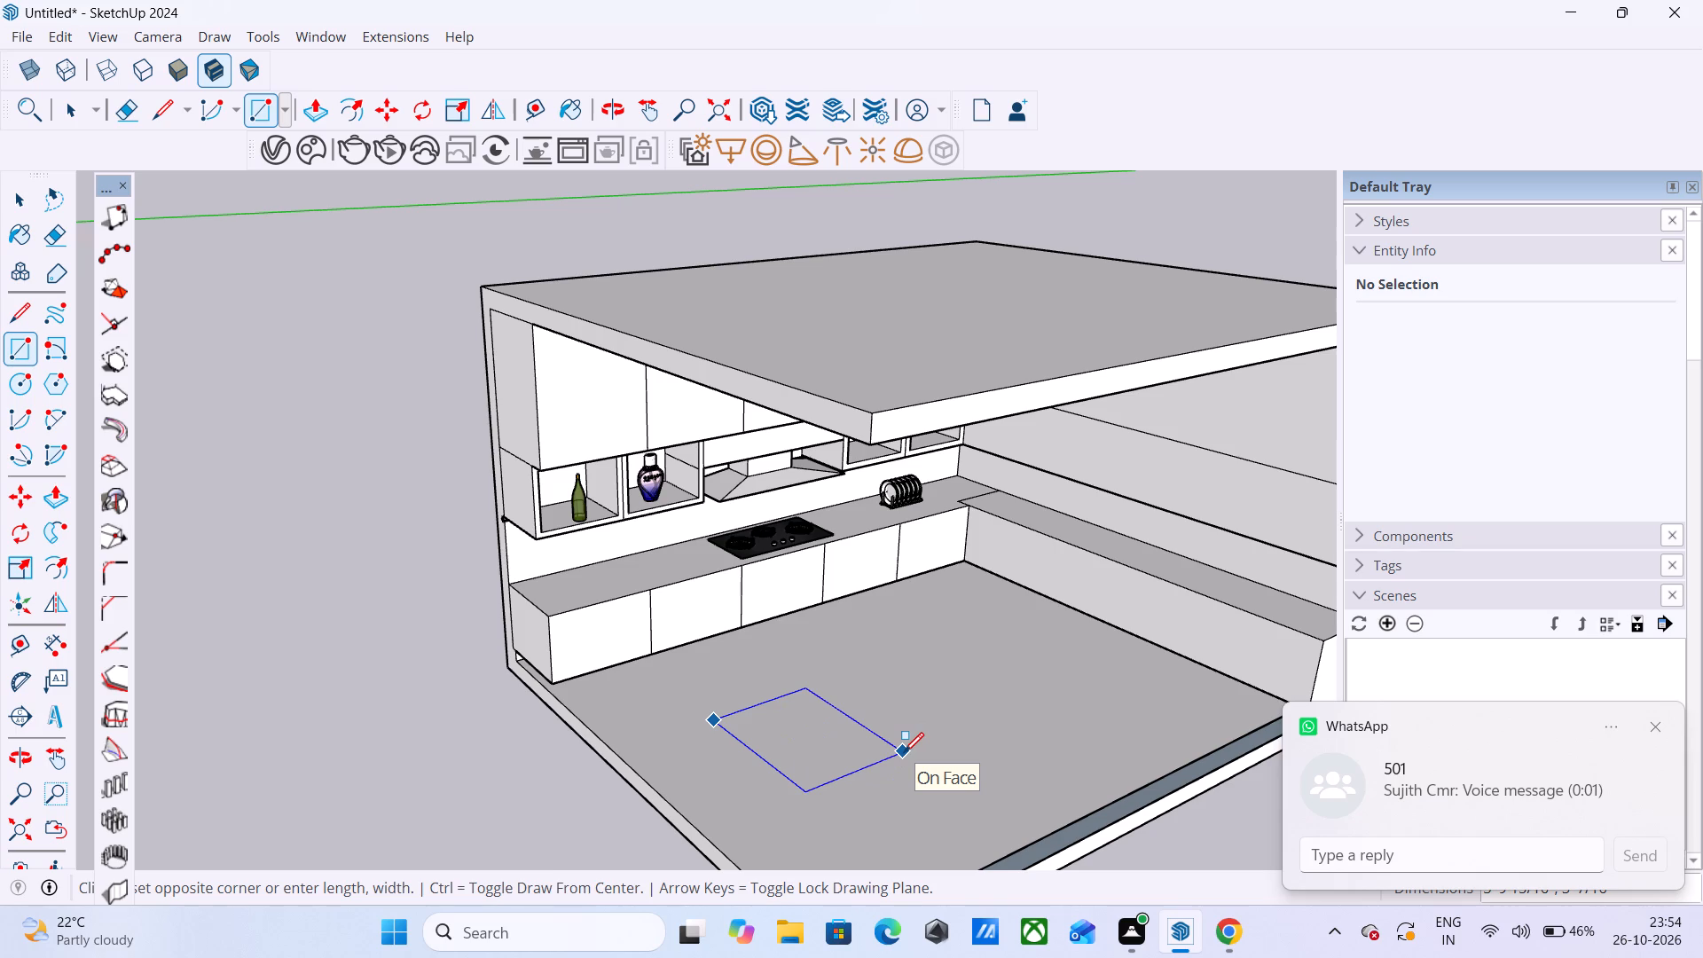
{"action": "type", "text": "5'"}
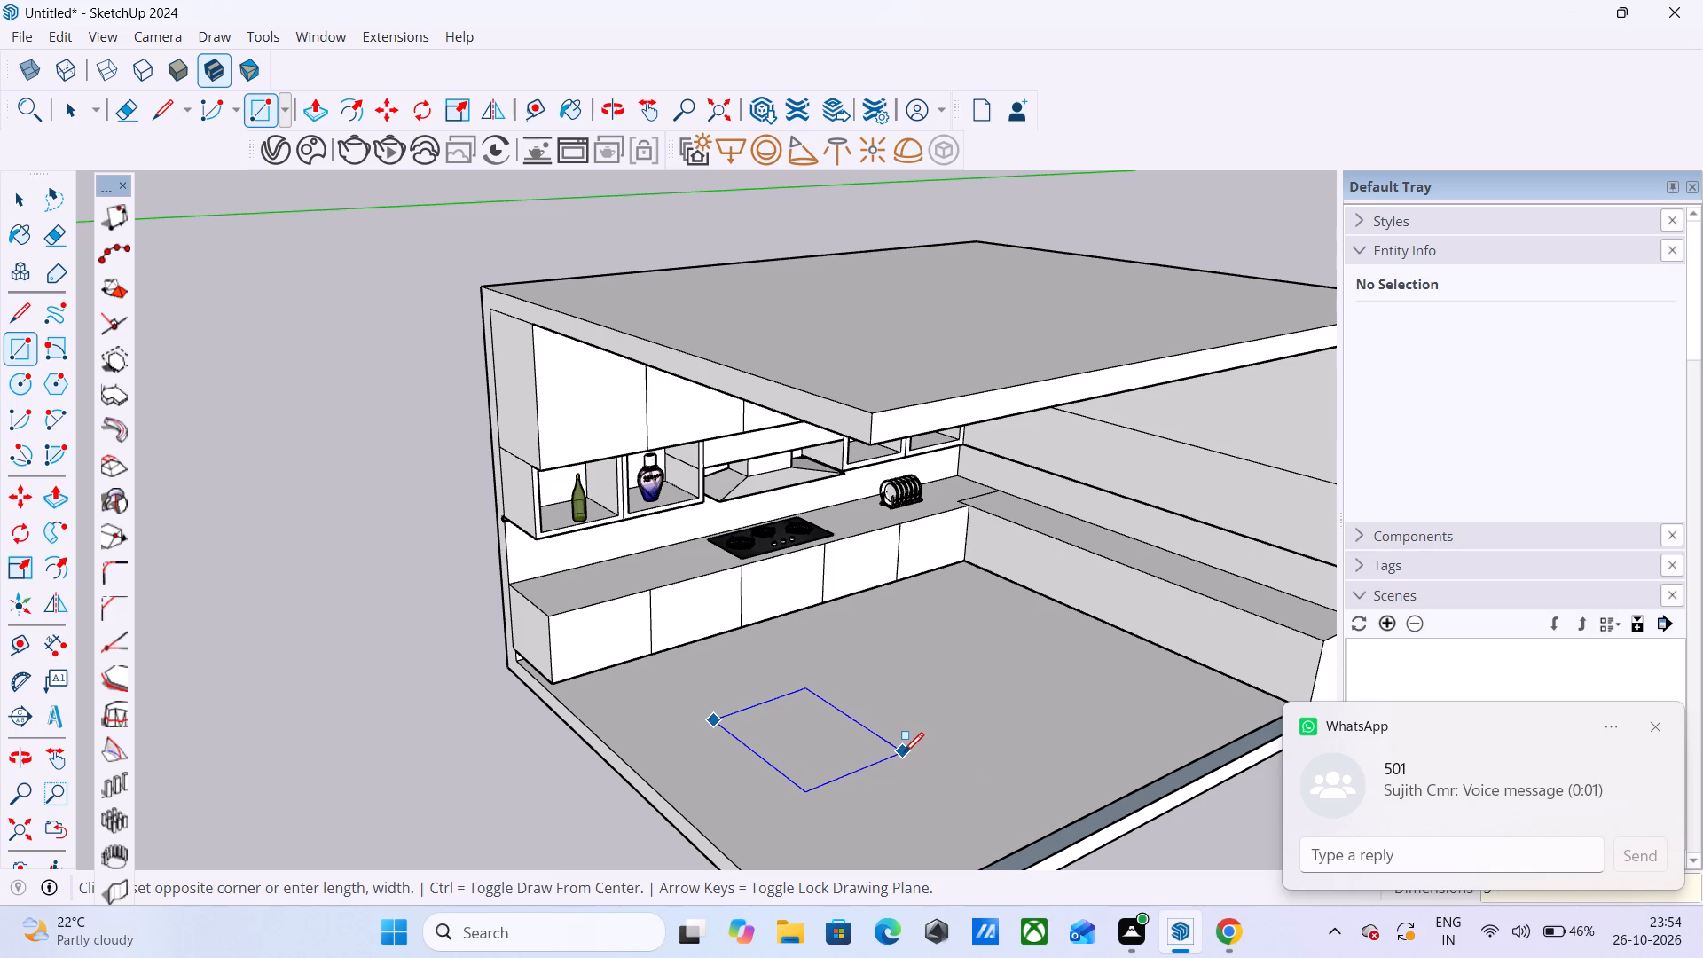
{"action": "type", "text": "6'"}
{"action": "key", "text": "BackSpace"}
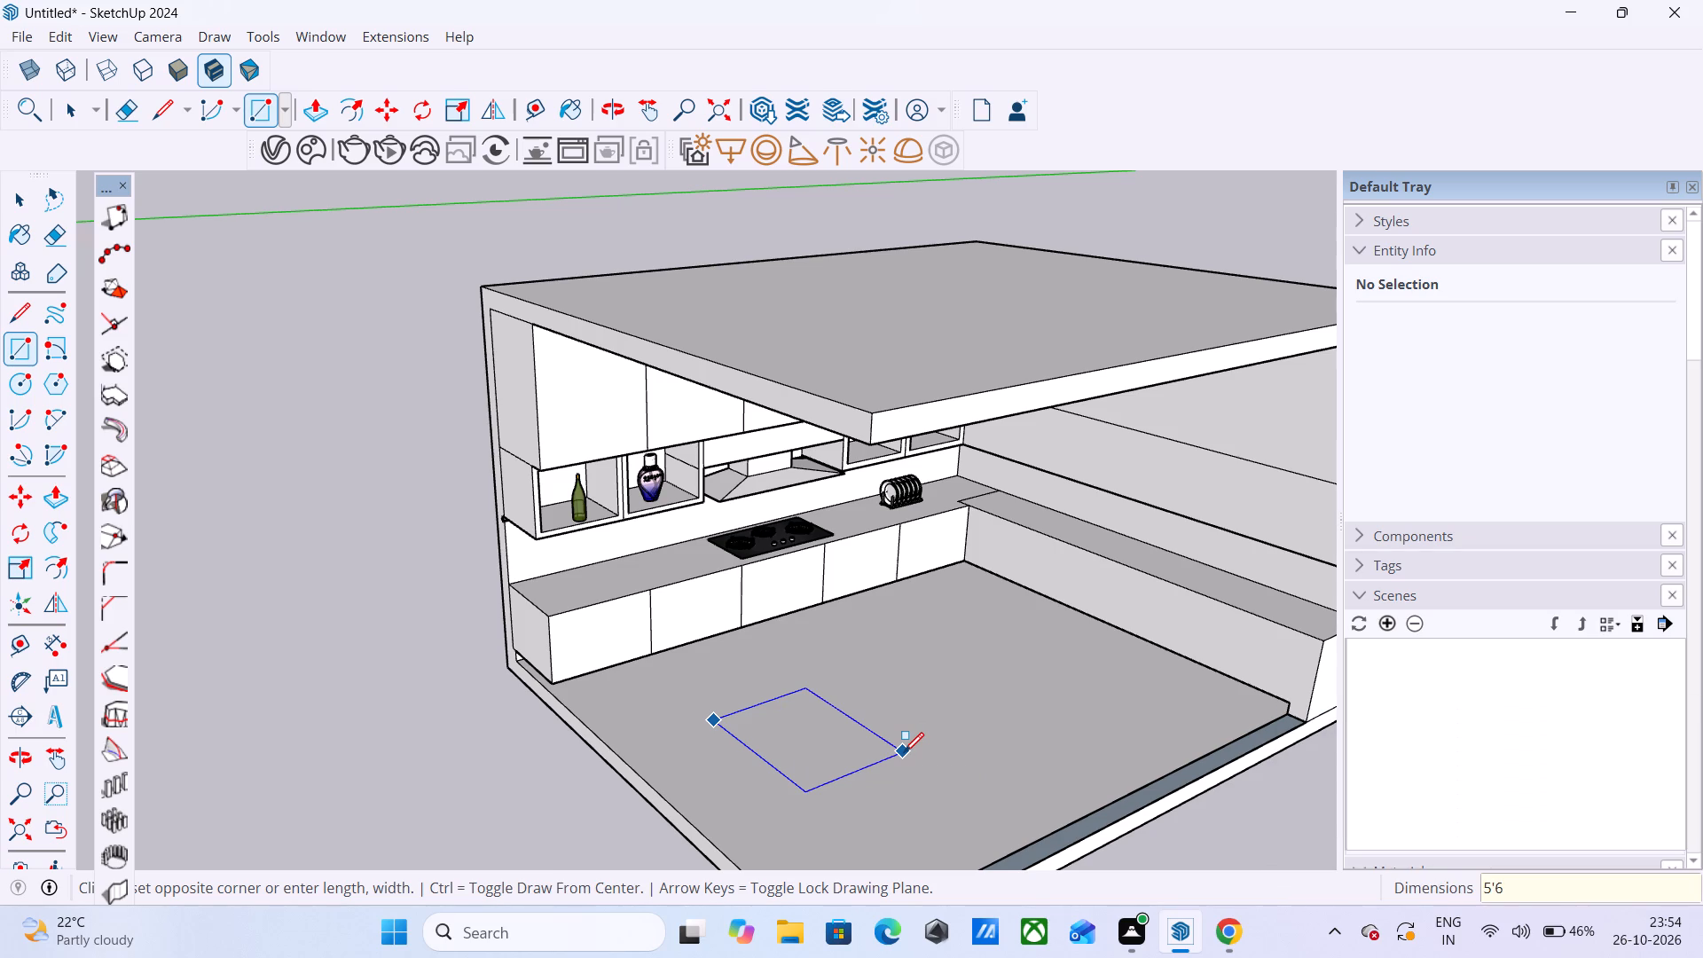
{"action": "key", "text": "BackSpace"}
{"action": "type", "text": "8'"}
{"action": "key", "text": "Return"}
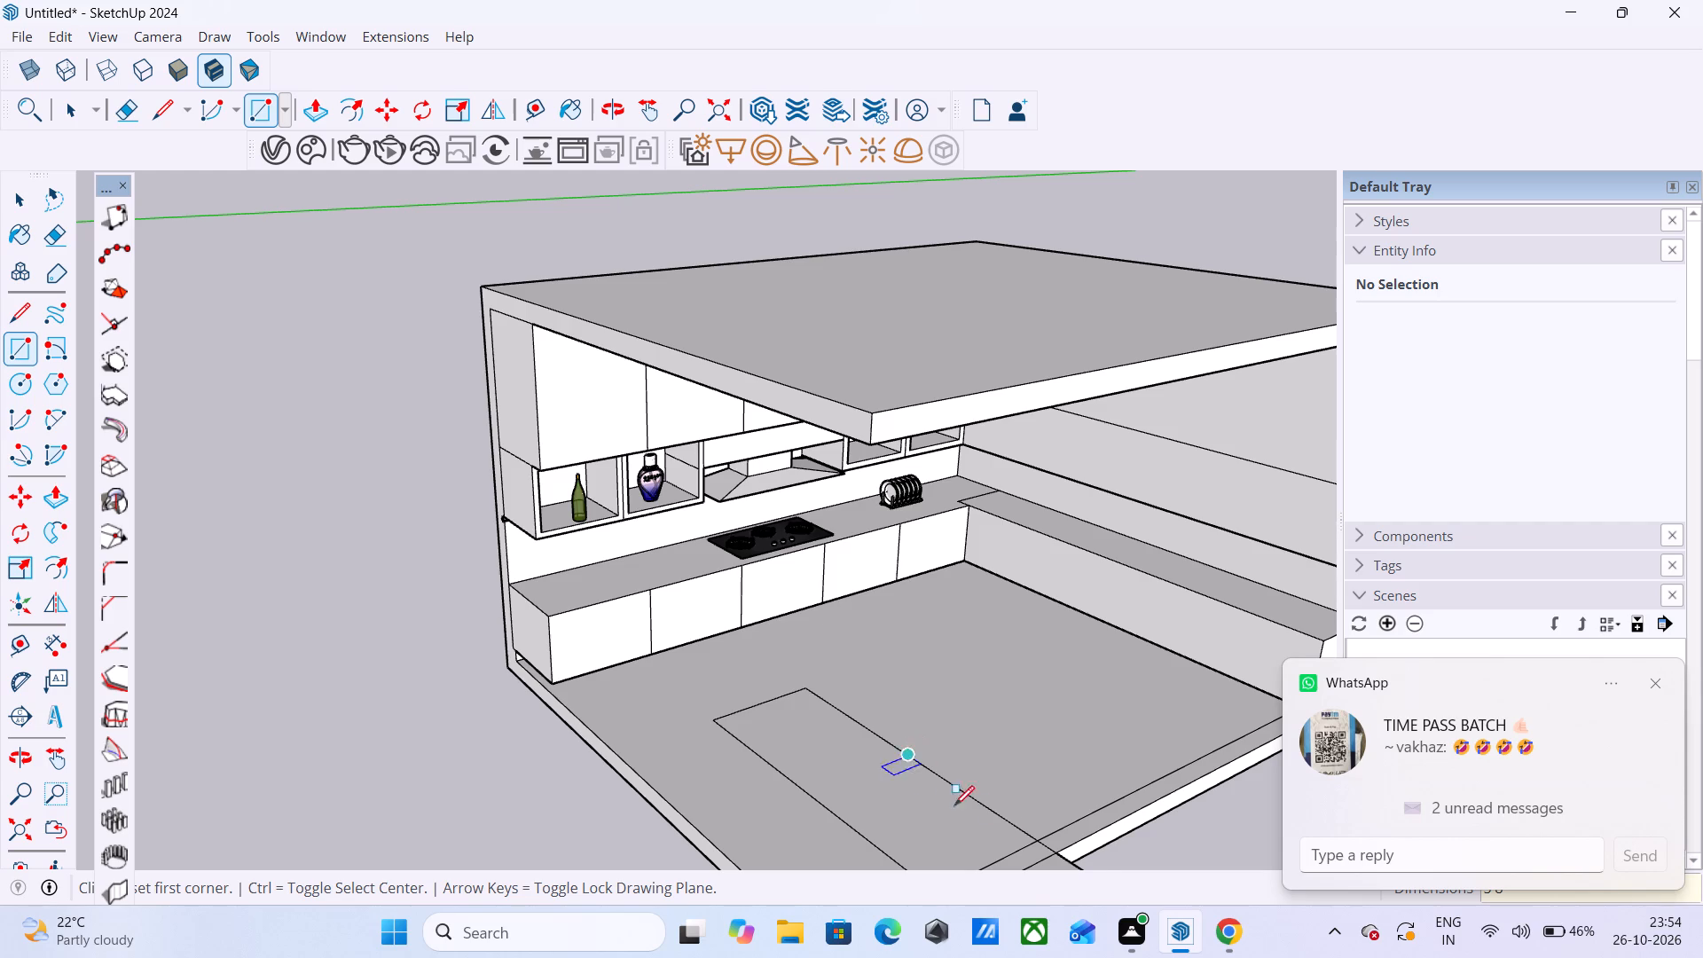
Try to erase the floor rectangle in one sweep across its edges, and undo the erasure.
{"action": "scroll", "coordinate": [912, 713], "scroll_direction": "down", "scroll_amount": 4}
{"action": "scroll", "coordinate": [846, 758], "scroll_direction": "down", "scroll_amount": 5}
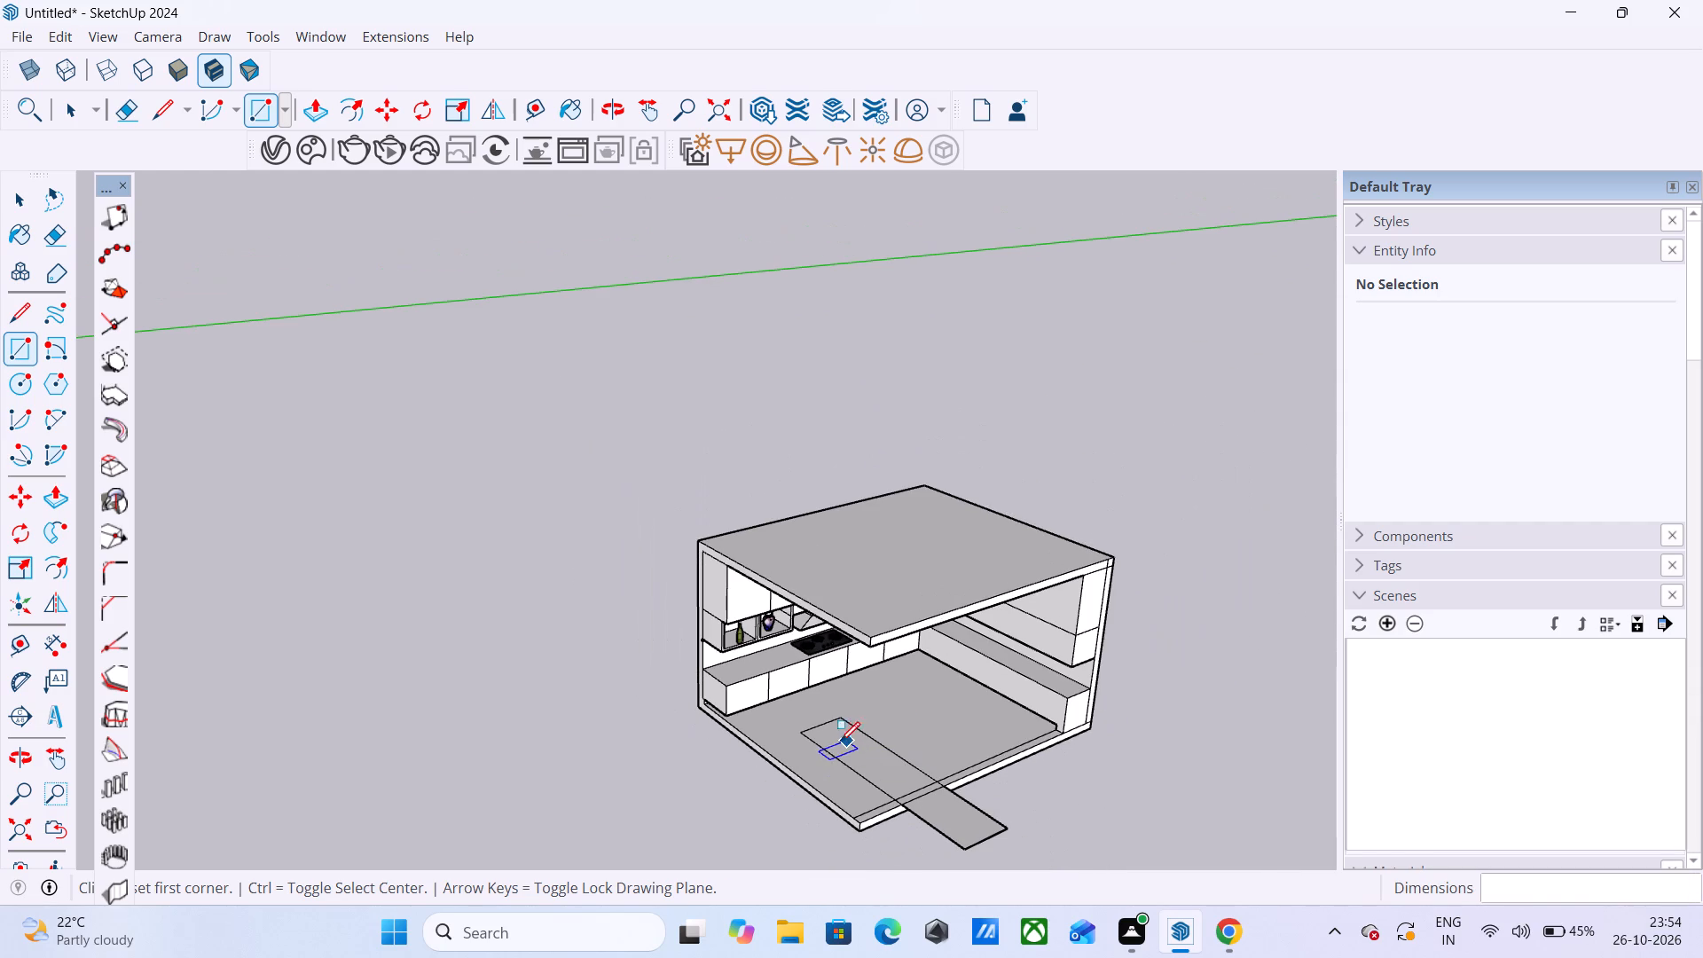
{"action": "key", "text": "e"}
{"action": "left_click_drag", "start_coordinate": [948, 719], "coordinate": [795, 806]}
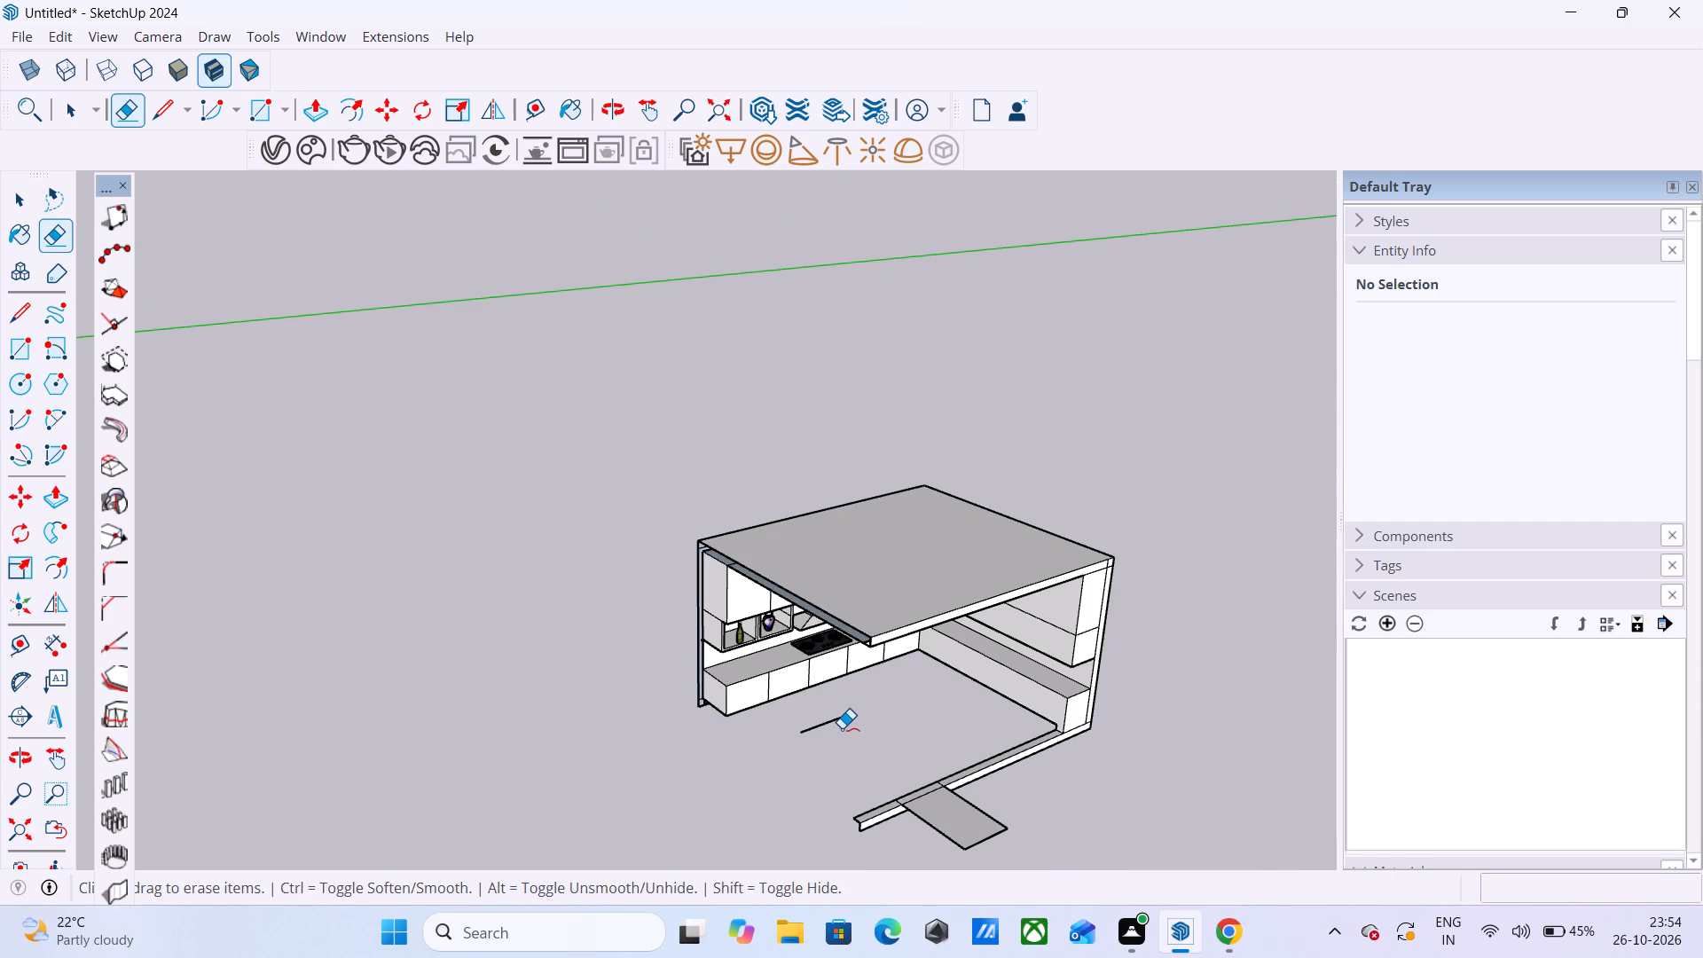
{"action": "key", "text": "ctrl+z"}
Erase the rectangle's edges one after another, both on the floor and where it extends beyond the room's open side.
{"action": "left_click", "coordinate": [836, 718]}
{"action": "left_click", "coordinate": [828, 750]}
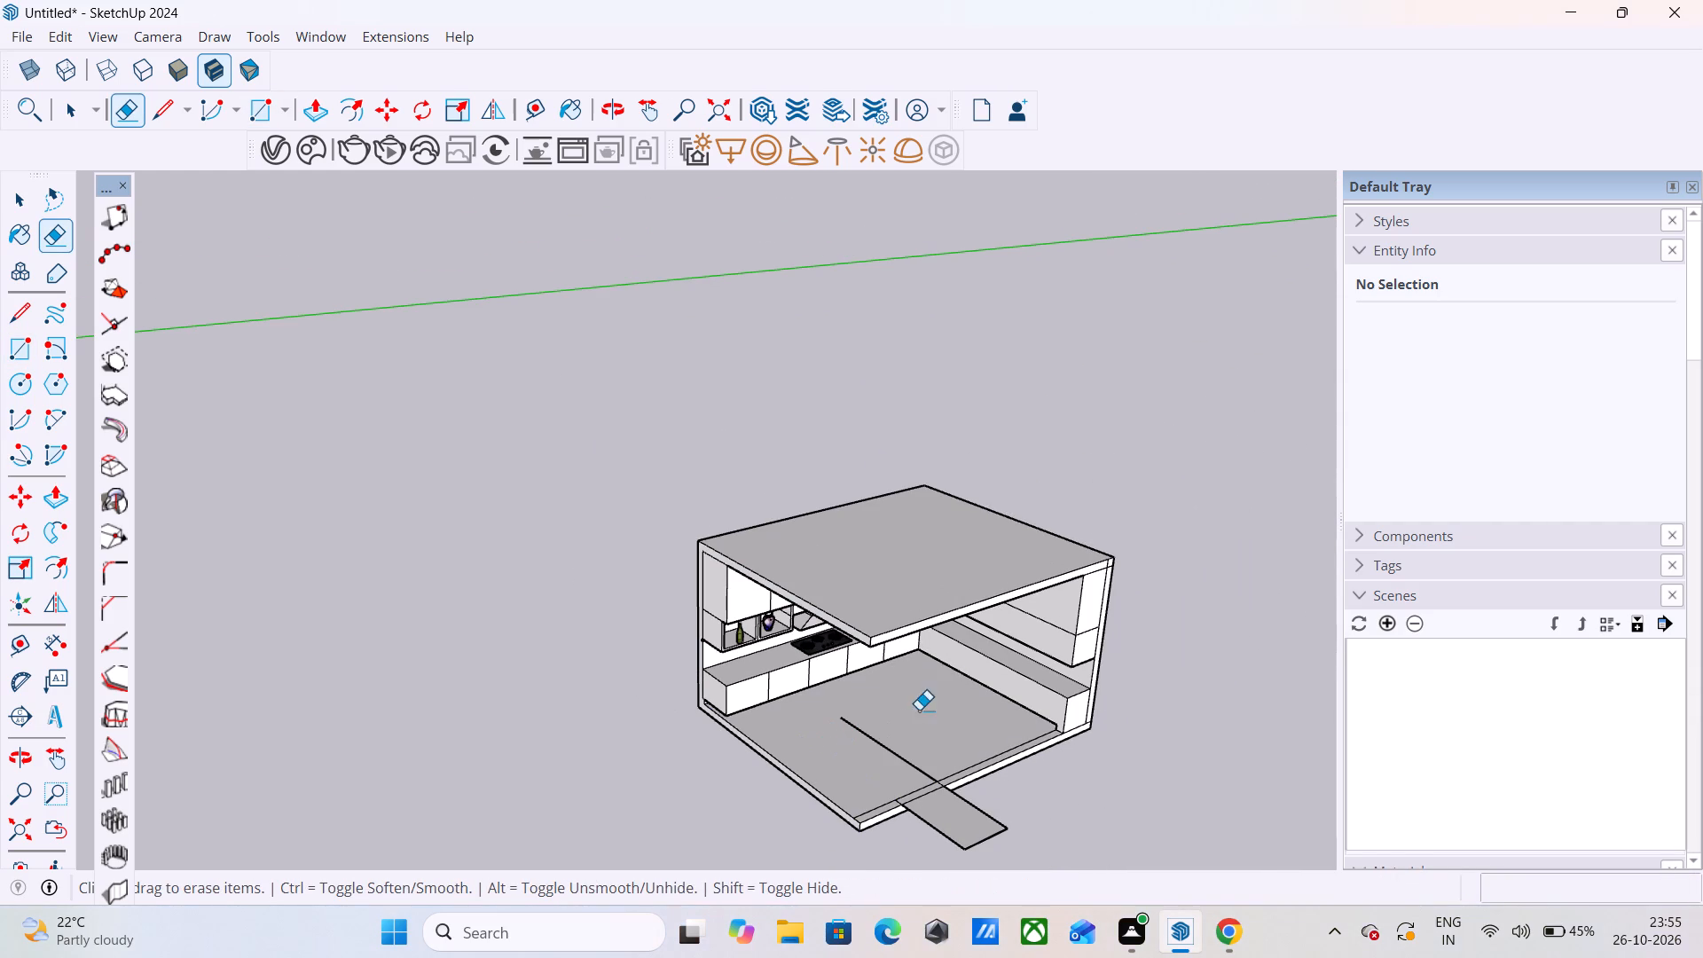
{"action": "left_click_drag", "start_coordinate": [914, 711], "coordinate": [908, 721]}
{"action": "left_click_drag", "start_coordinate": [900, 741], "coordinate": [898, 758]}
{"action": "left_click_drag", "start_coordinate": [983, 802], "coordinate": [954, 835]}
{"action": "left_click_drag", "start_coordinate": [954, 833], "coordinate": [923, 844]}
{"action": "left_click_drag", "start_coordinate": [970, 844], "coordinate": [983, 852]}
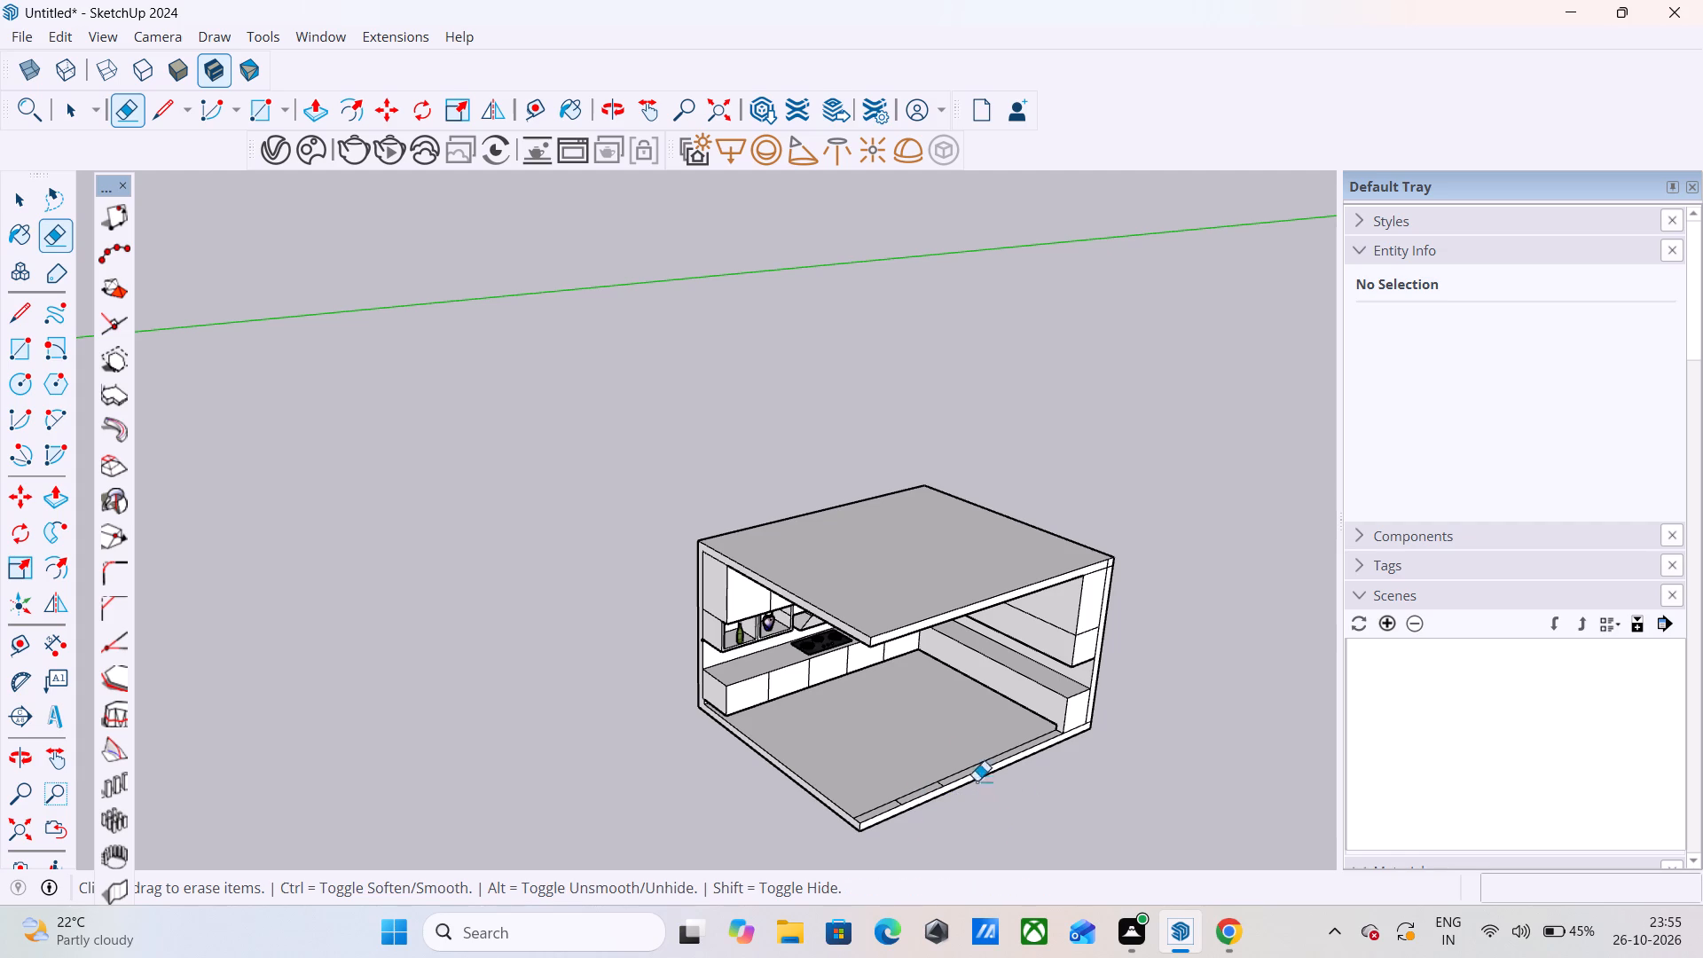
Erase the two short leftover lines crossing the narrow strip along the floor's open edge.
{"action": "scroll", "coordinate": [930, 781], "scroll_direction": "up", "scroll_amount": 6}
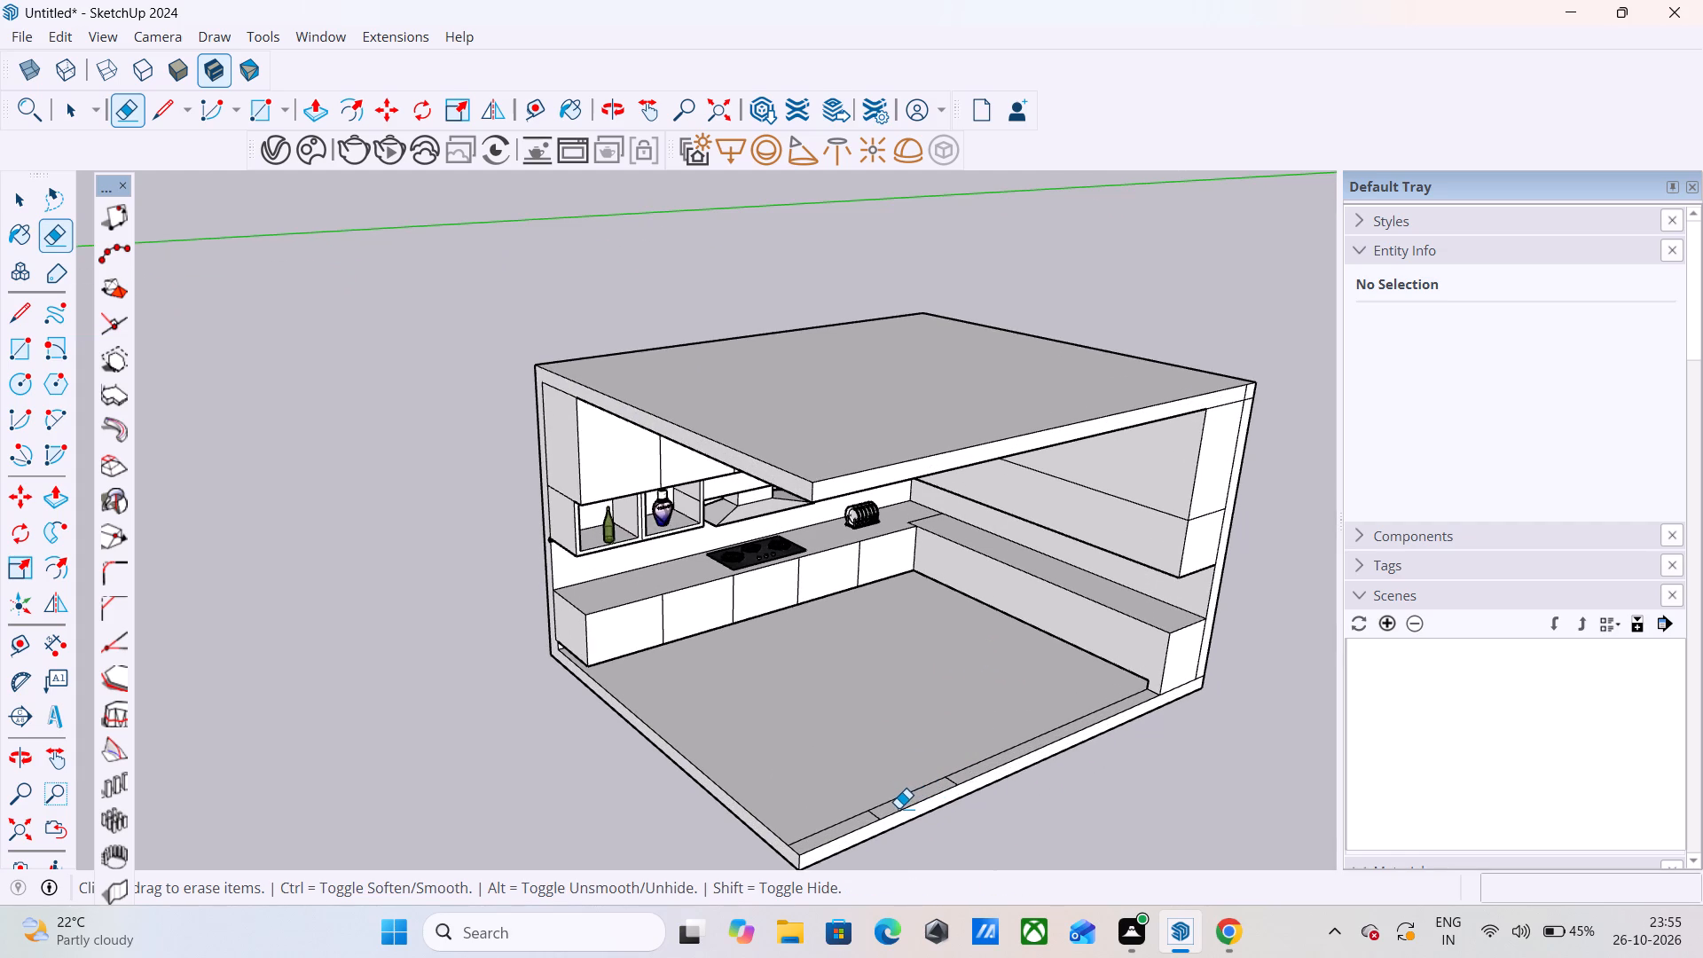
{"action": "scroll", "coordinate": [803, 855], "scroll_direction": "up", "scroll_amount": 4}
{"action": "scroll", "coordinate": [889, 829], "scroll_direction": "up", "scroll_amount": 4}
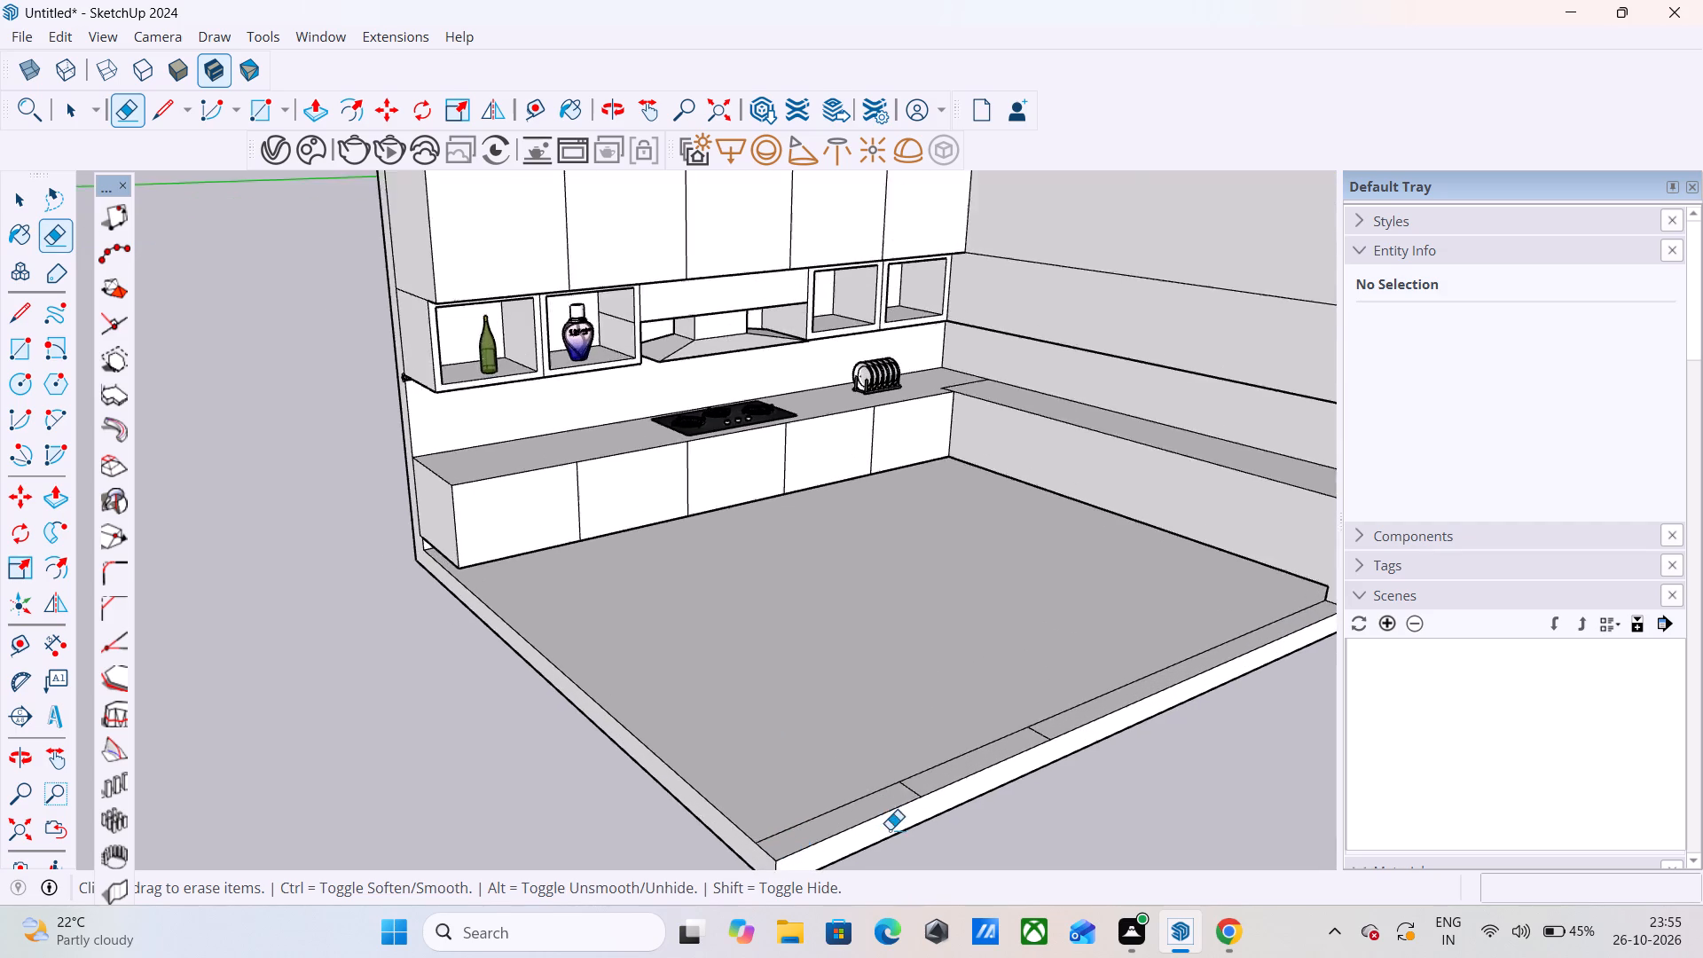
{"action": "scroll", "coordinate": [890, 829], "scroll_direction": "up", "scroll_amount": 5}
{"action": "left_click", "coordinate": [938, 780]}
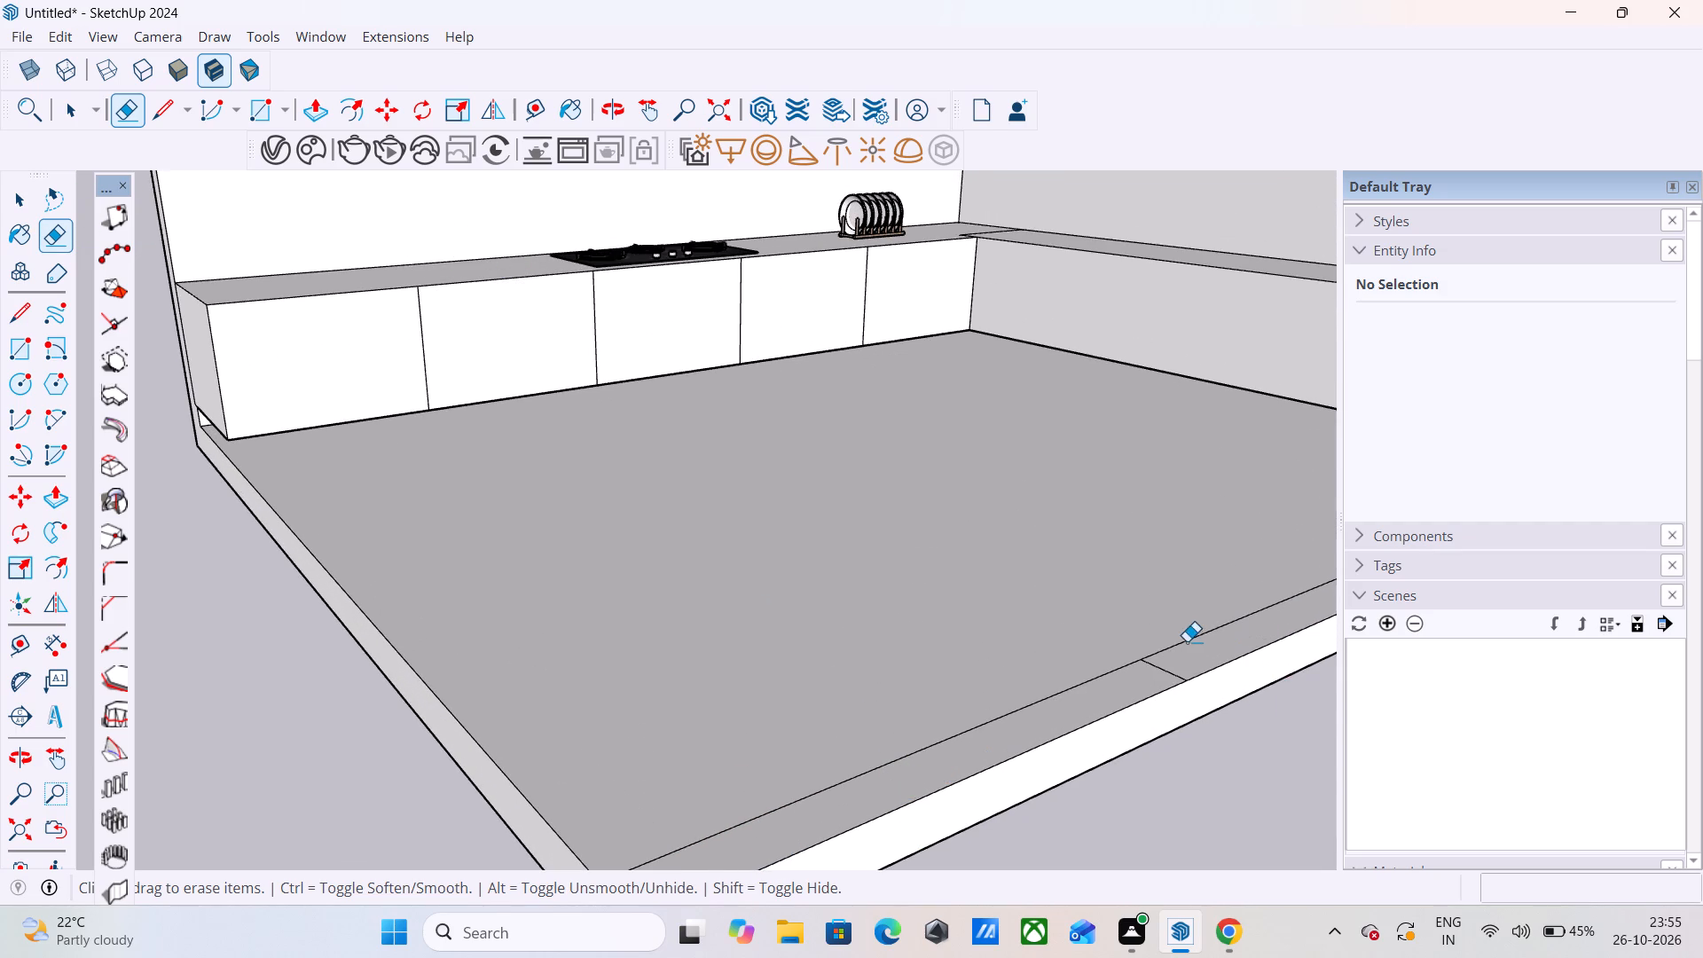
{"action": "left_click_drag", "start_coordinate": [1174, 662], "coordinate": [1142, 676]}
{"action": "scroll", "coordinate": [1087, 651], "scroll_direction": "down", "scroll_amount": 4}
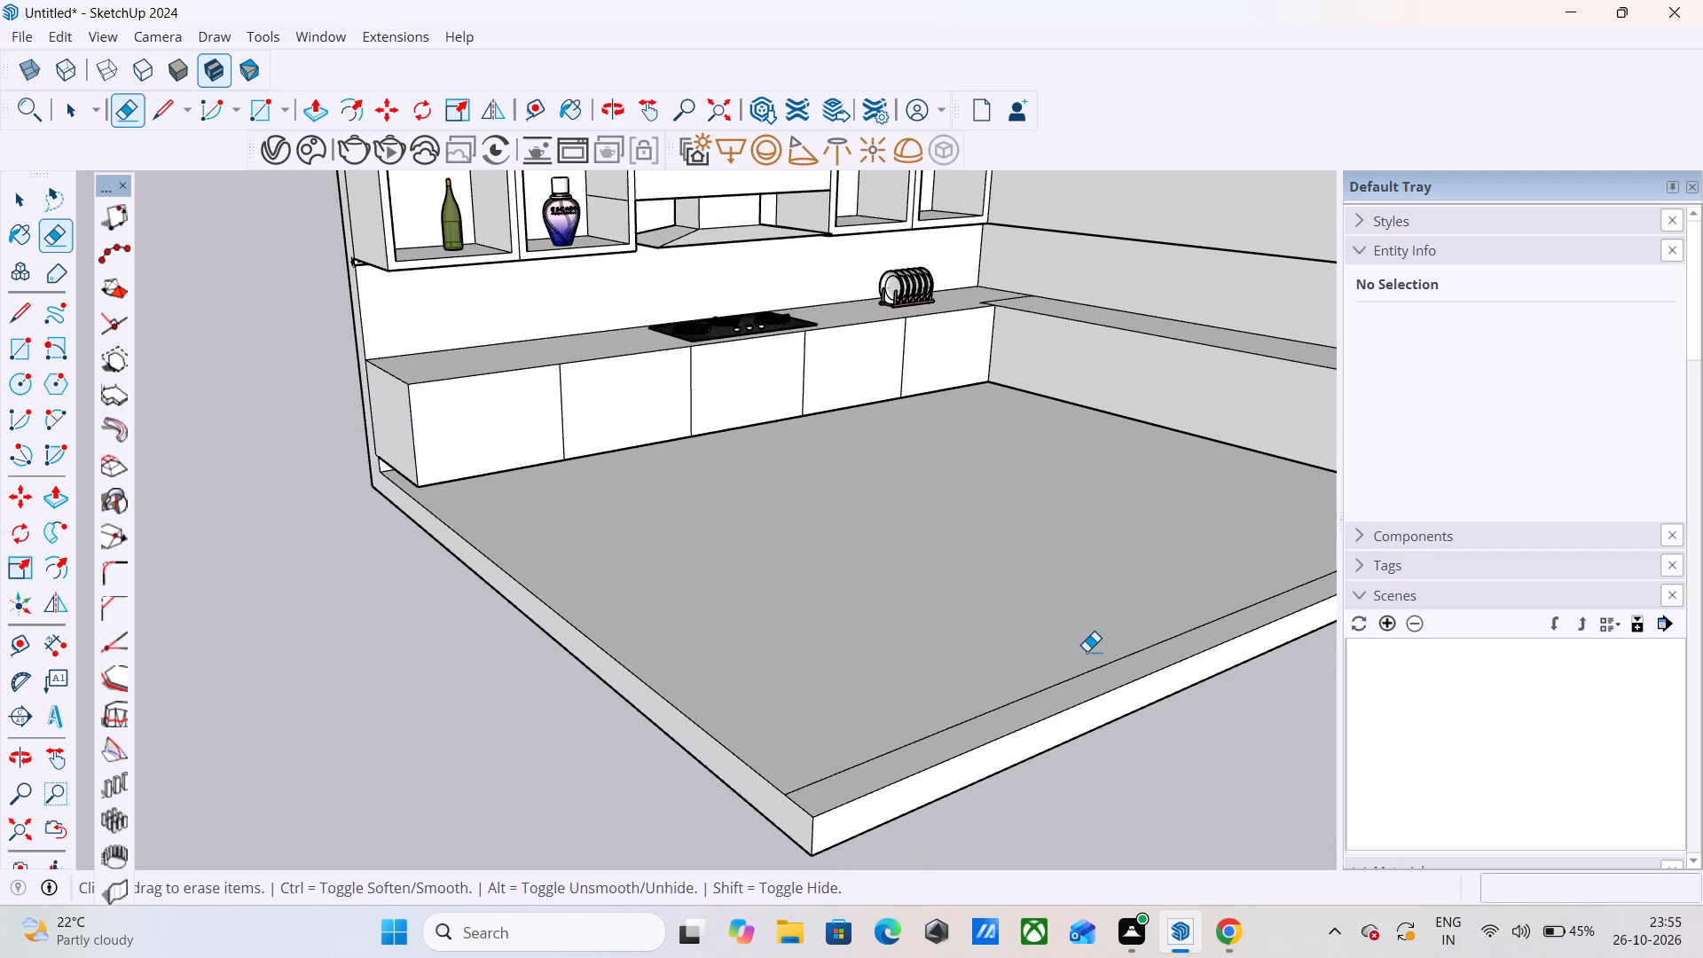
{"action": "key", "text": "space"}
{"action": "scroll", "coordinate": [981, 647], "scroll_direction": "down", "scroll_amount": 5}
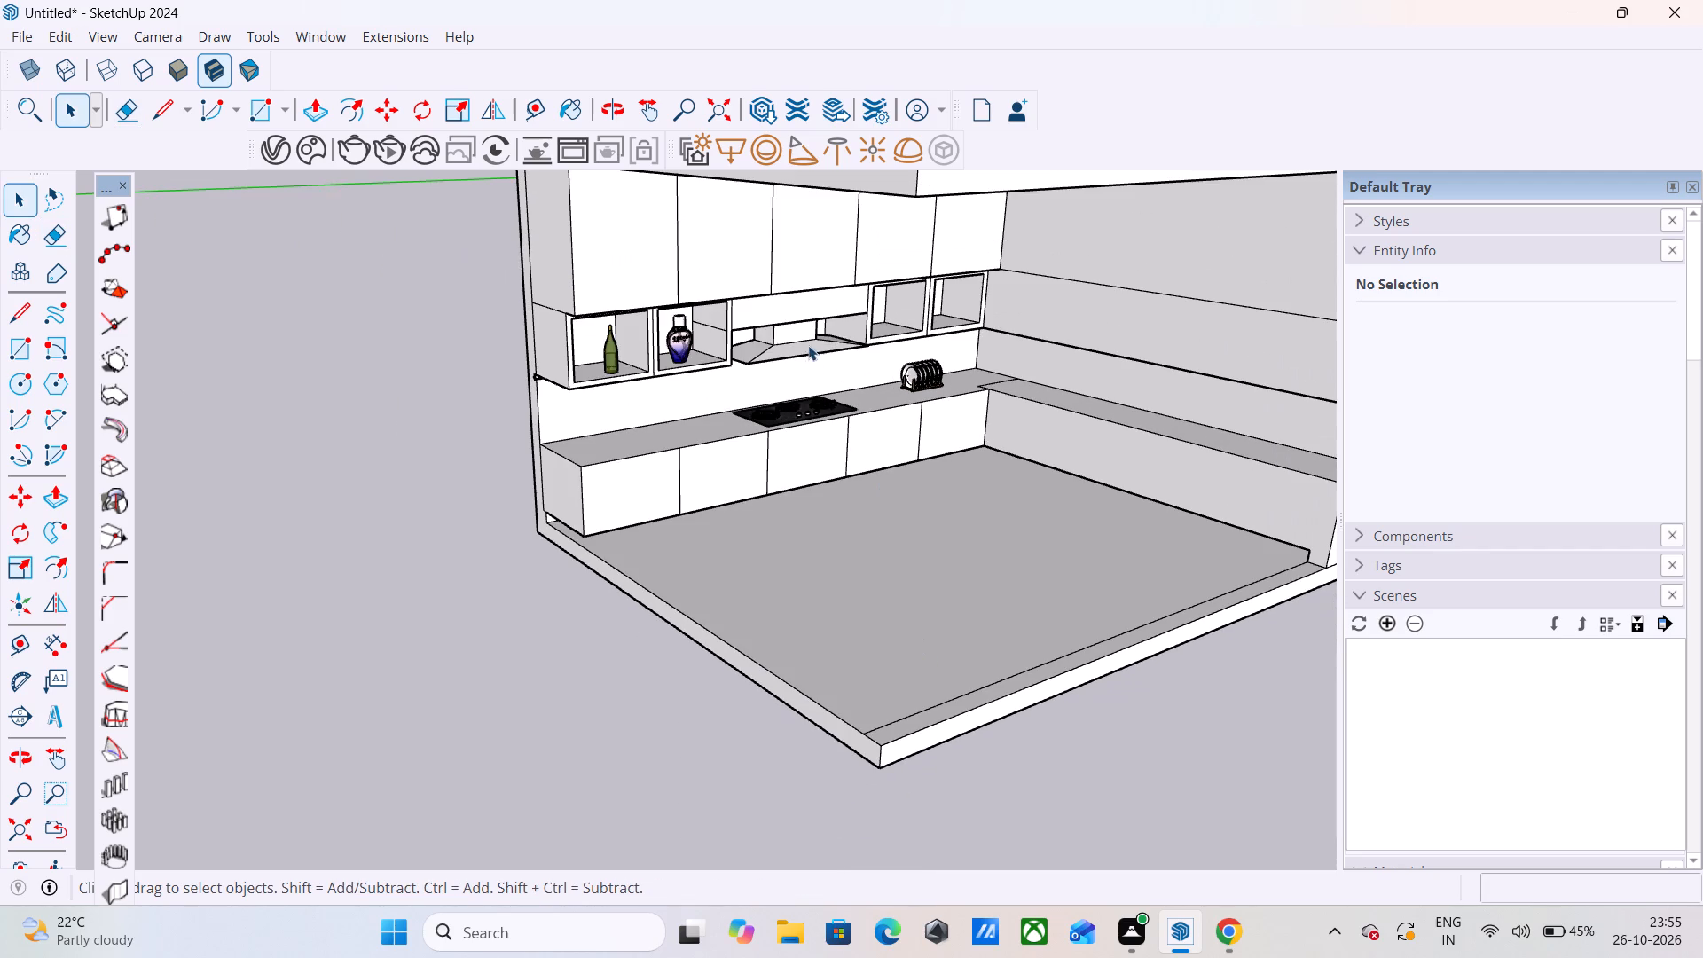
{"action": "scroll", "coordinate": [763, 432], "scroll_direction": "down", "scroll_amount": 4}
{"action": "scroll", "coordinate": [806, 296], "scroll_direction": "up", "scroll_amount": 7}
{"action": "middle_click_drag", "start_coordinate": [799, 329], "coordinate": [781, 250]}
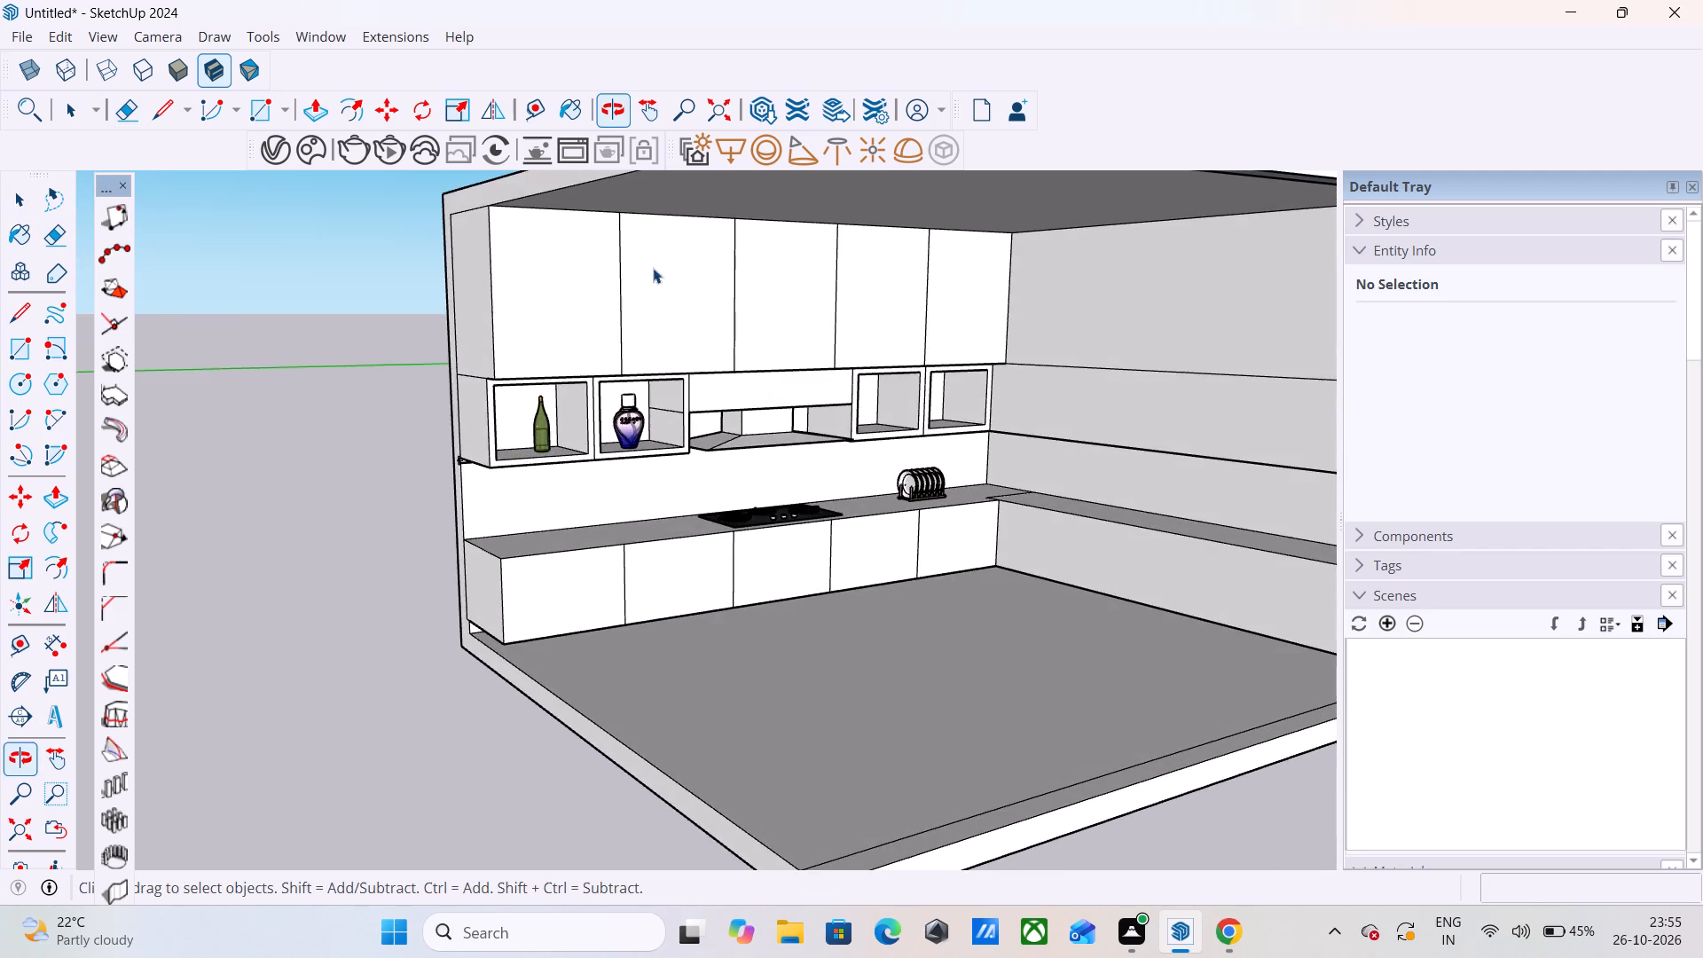
Copy the side-wall upper cabinets' outer vertical edge 12' to the inner corner, dividing the span by 4 into equal door panels.
{"action": "scroll", "coordinate": [400, 369], "scroll_direction": "down", "scroll_amount": 6}
{"action": "scroll", "coordinate": [1079, 304], "scroll_direction": "up", "scroll_amount": 5}
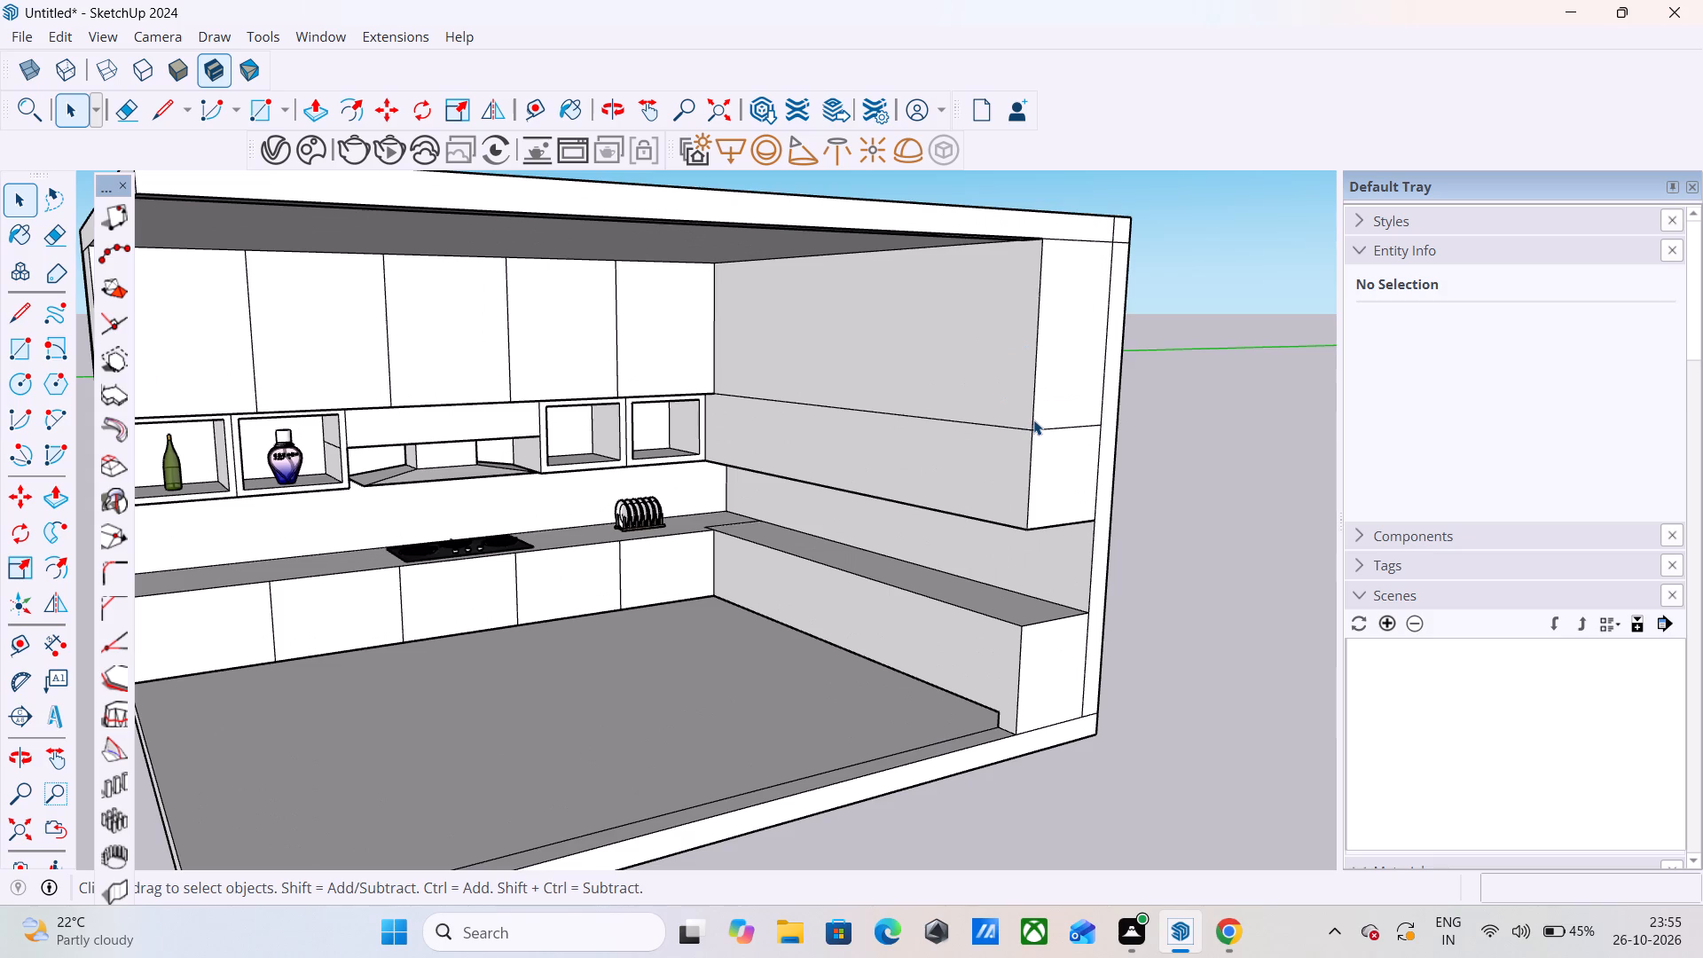
{"action": "left_click", "coordinate": [1033, 420]}
{"action": "key", "text": "m"}
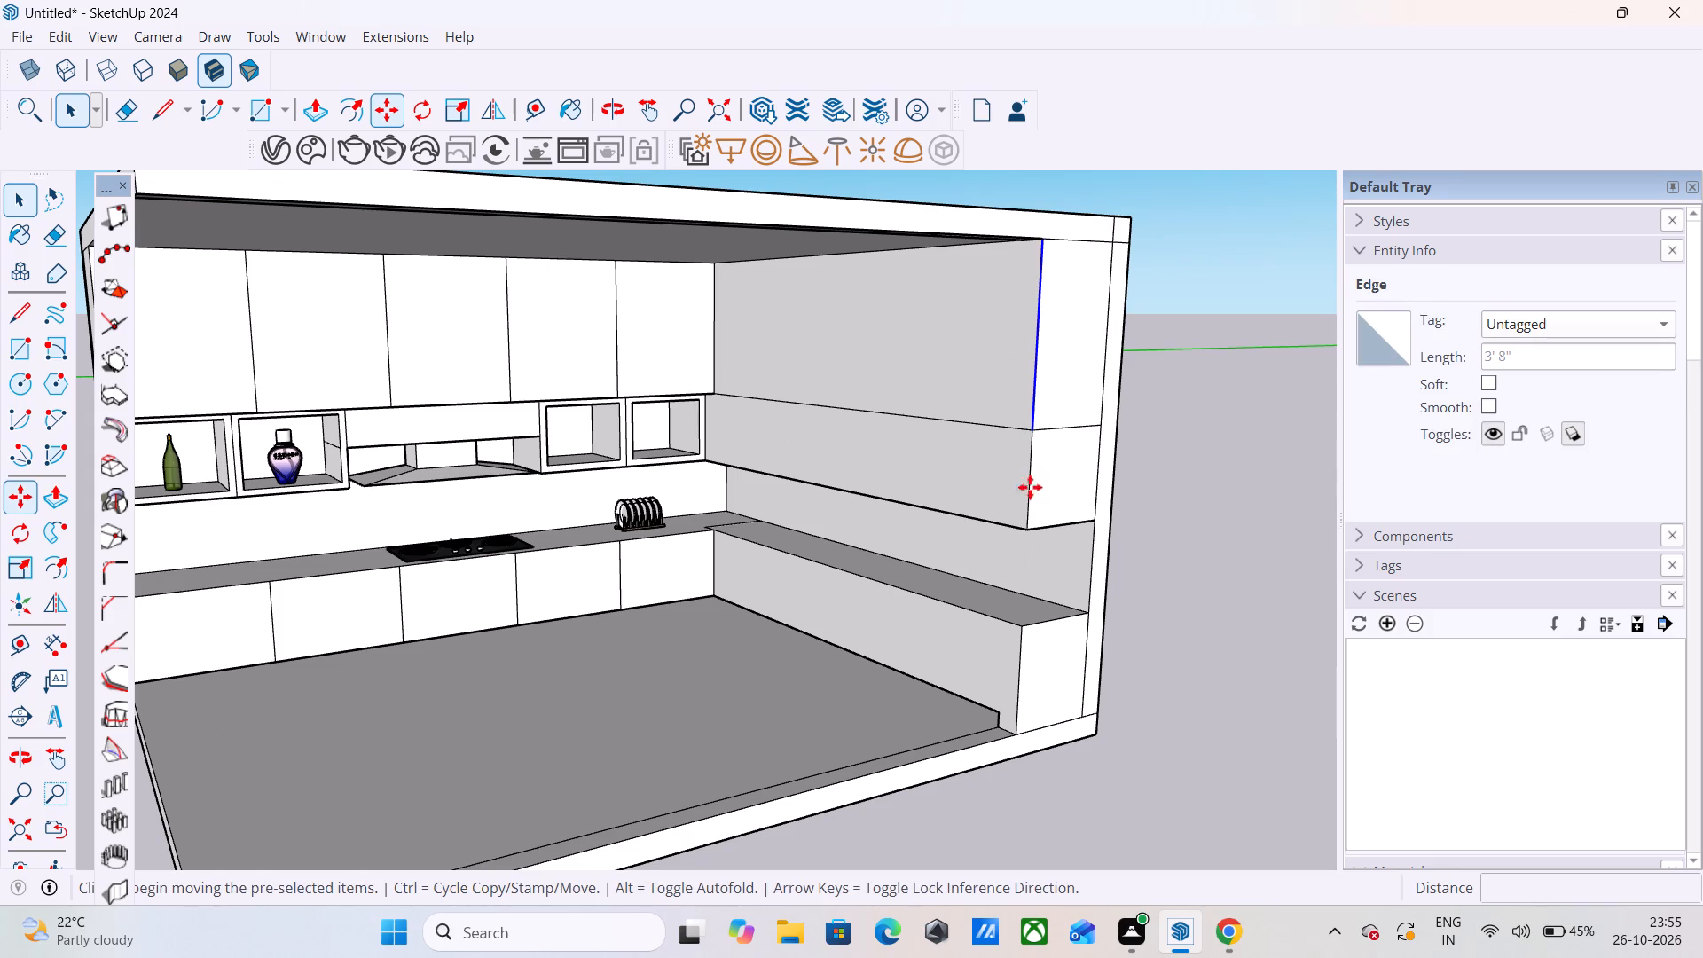
{"action": "left_click", "coordinate": [1031, 429]}
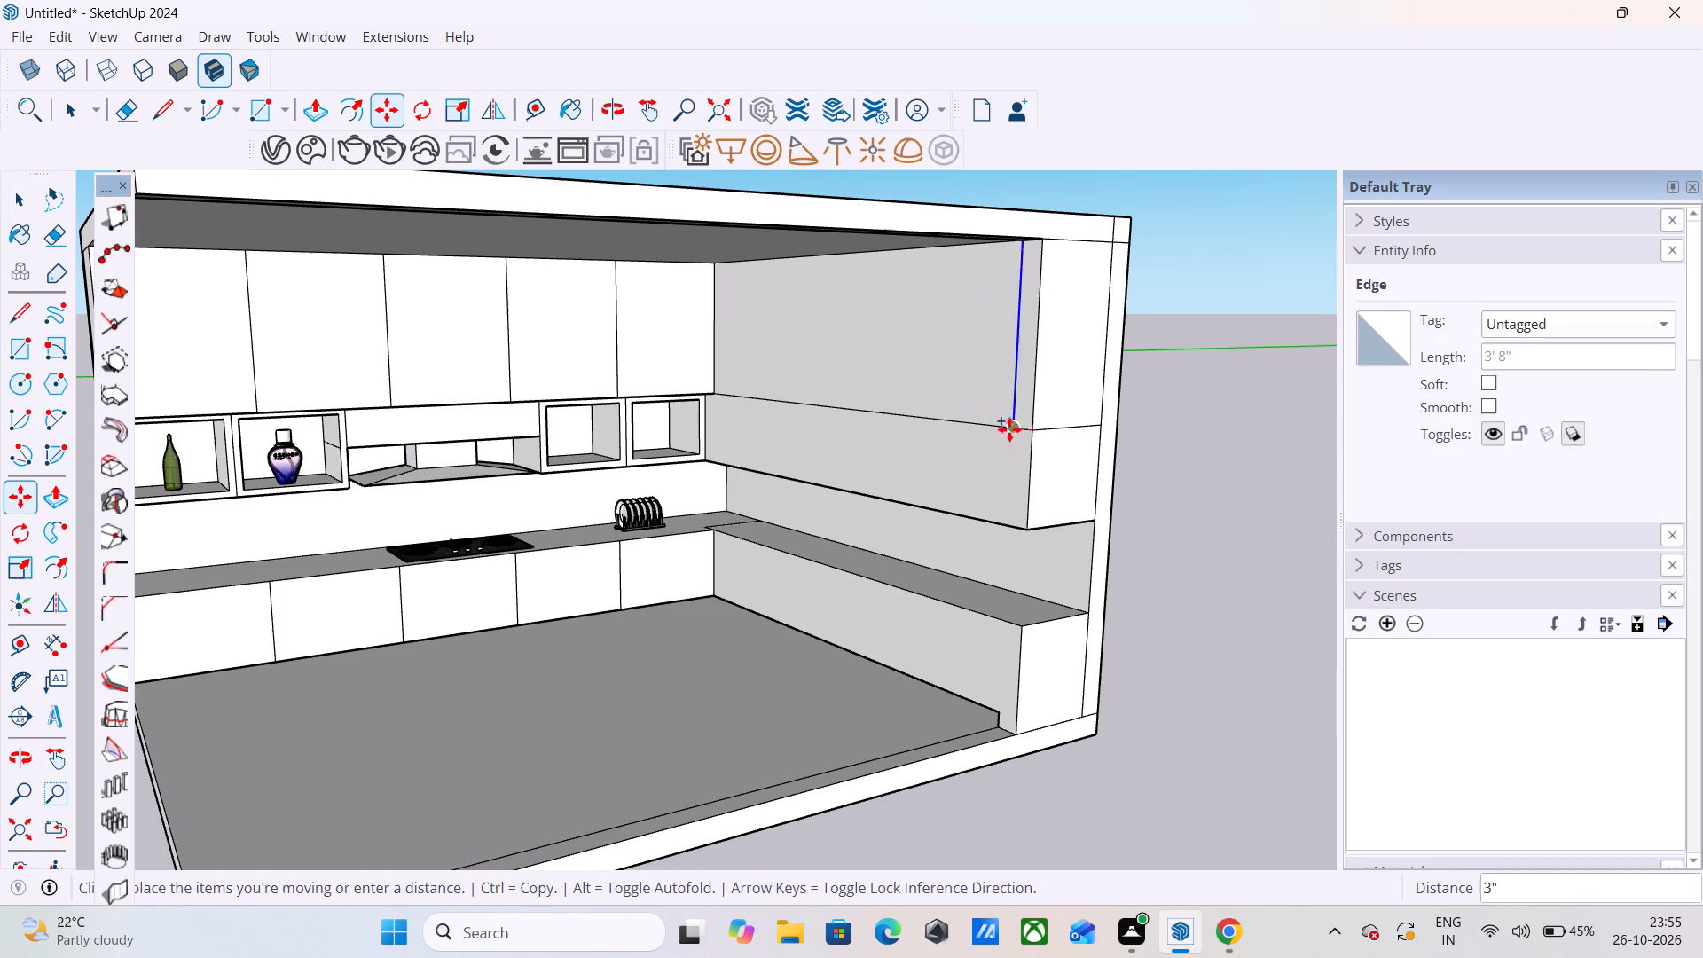
{"action": "left_click", "coordinate": [713, 393]}
{"action": "key", "text": "slash"}
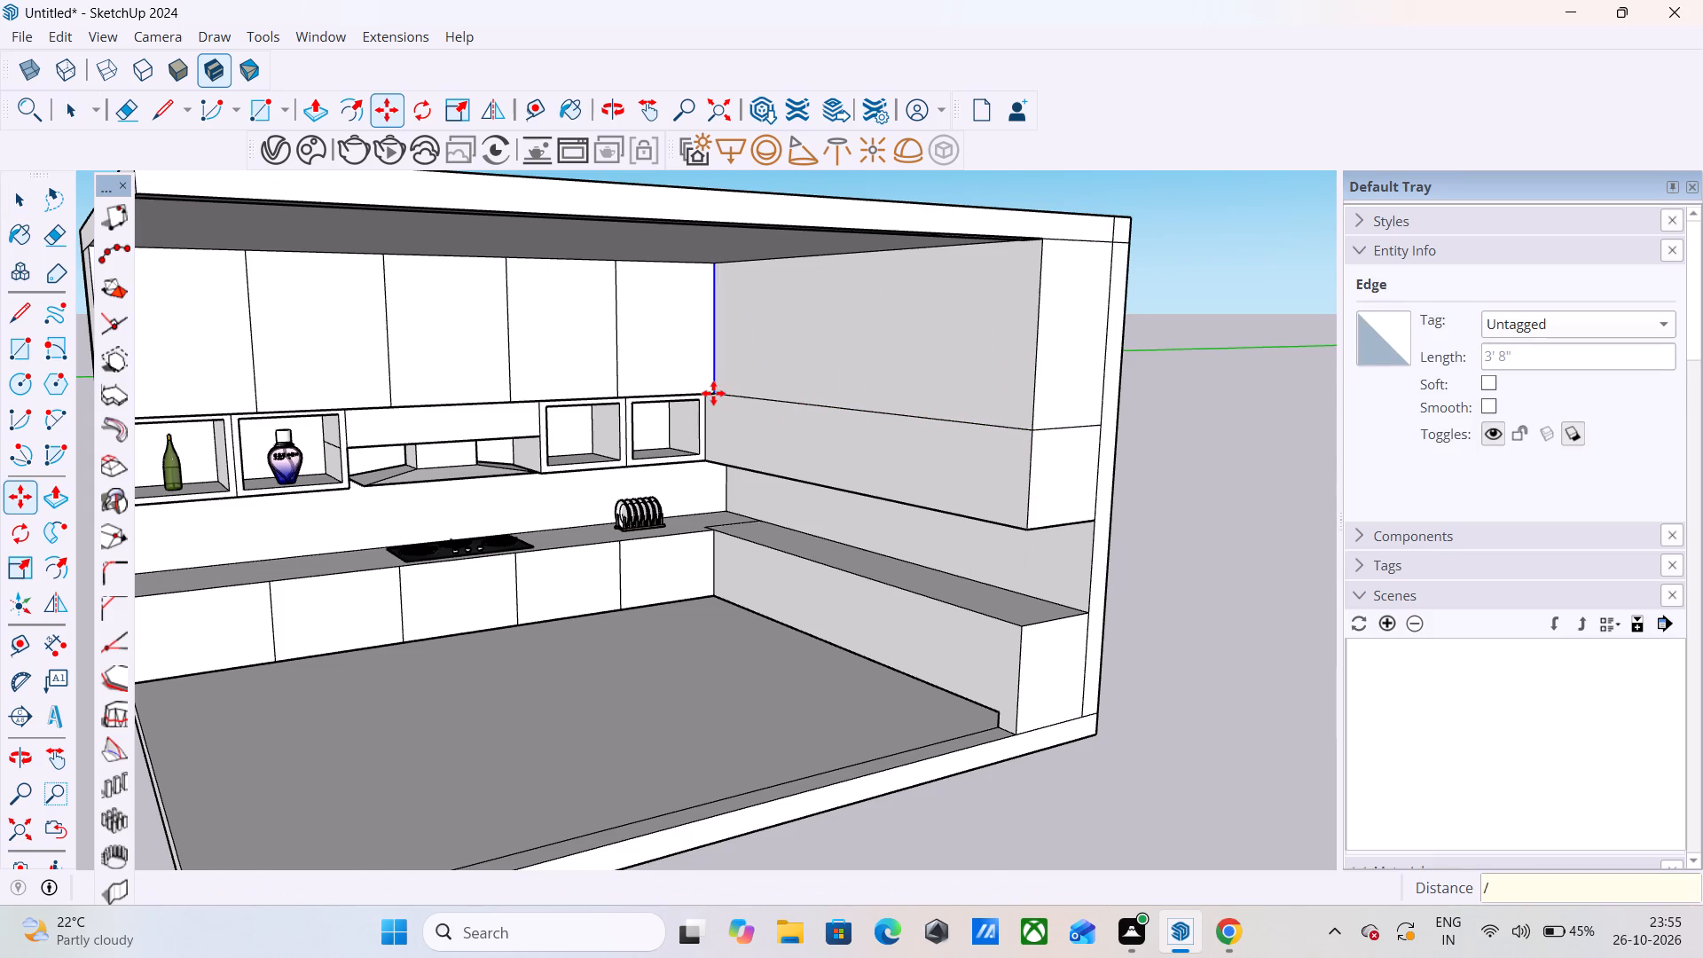
{"action": "key", "text": "4"}
{"action": "key", "text": "Return"}
Copy the lower wall-cabinet row's outer vertical edge 12' 6" to the inner corner, dividing the side-wall span by 4 into equal panels.
{"action": "scroll", "coordinate": [729, 426], "scroll_direction": "up", "scroll_amount": 1}
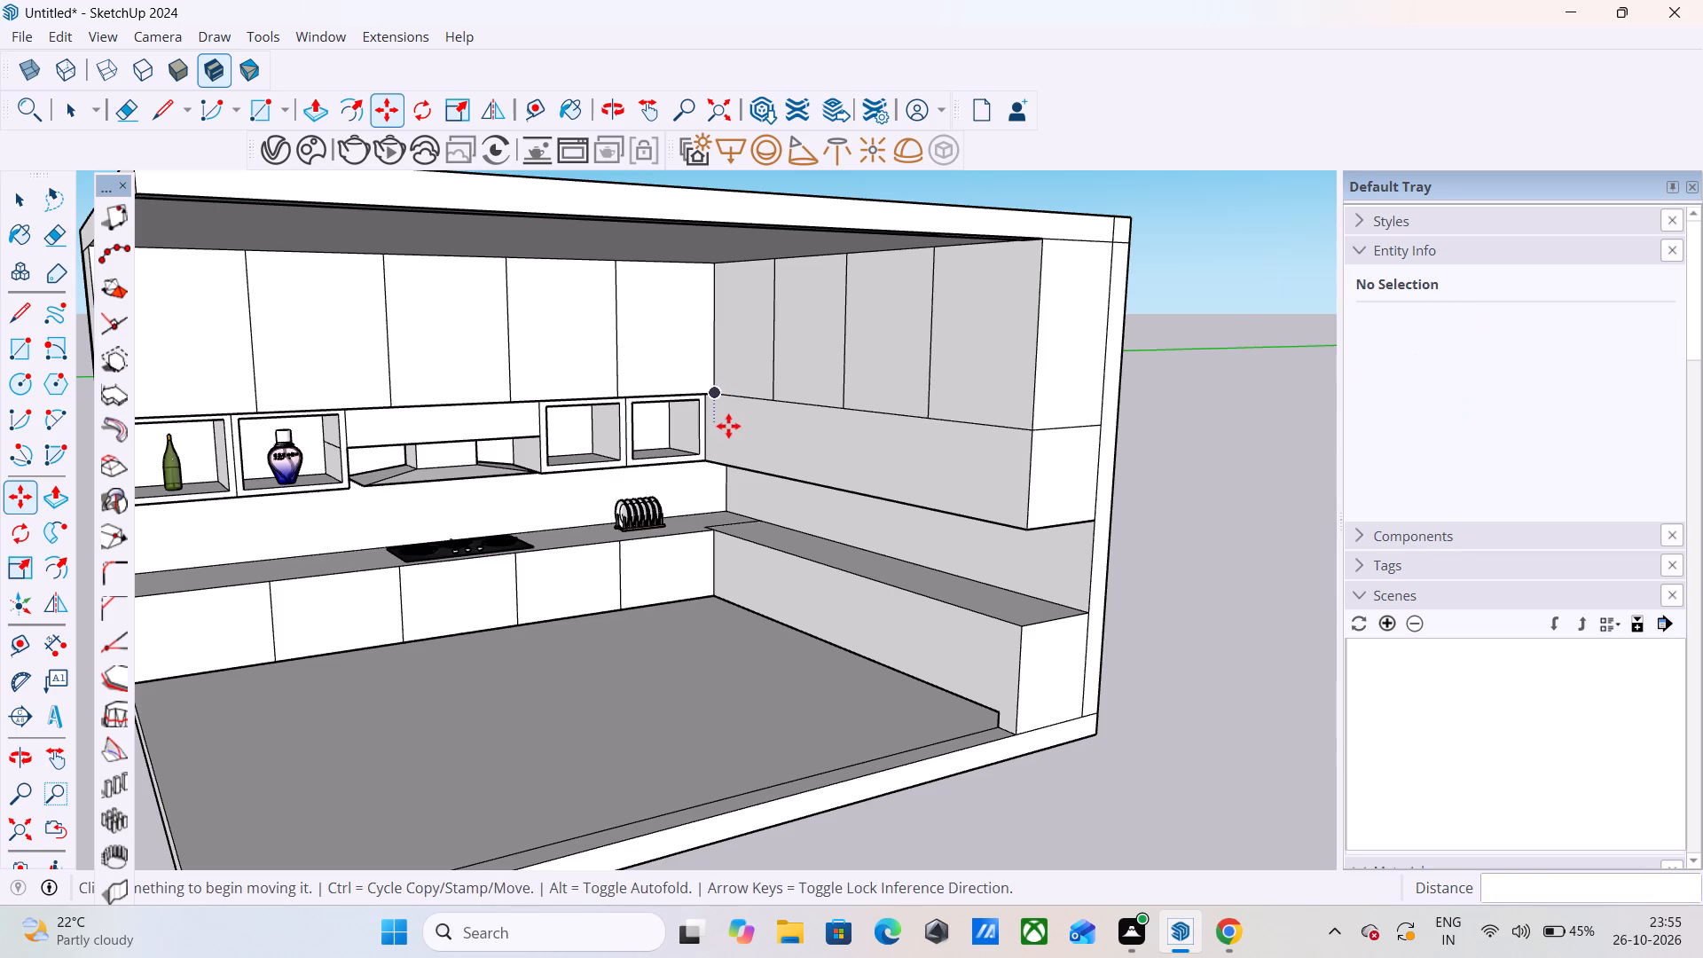
{"action": "scroll", "coordinate": [728, 426], "scroll_direction": "up", "scroll_amount": 3}
{"action": "scroll", "coordinate": [731, 434], "scroll_direction": "down", "scroll_amount": 4}
{"action": "key", "text": "space"}
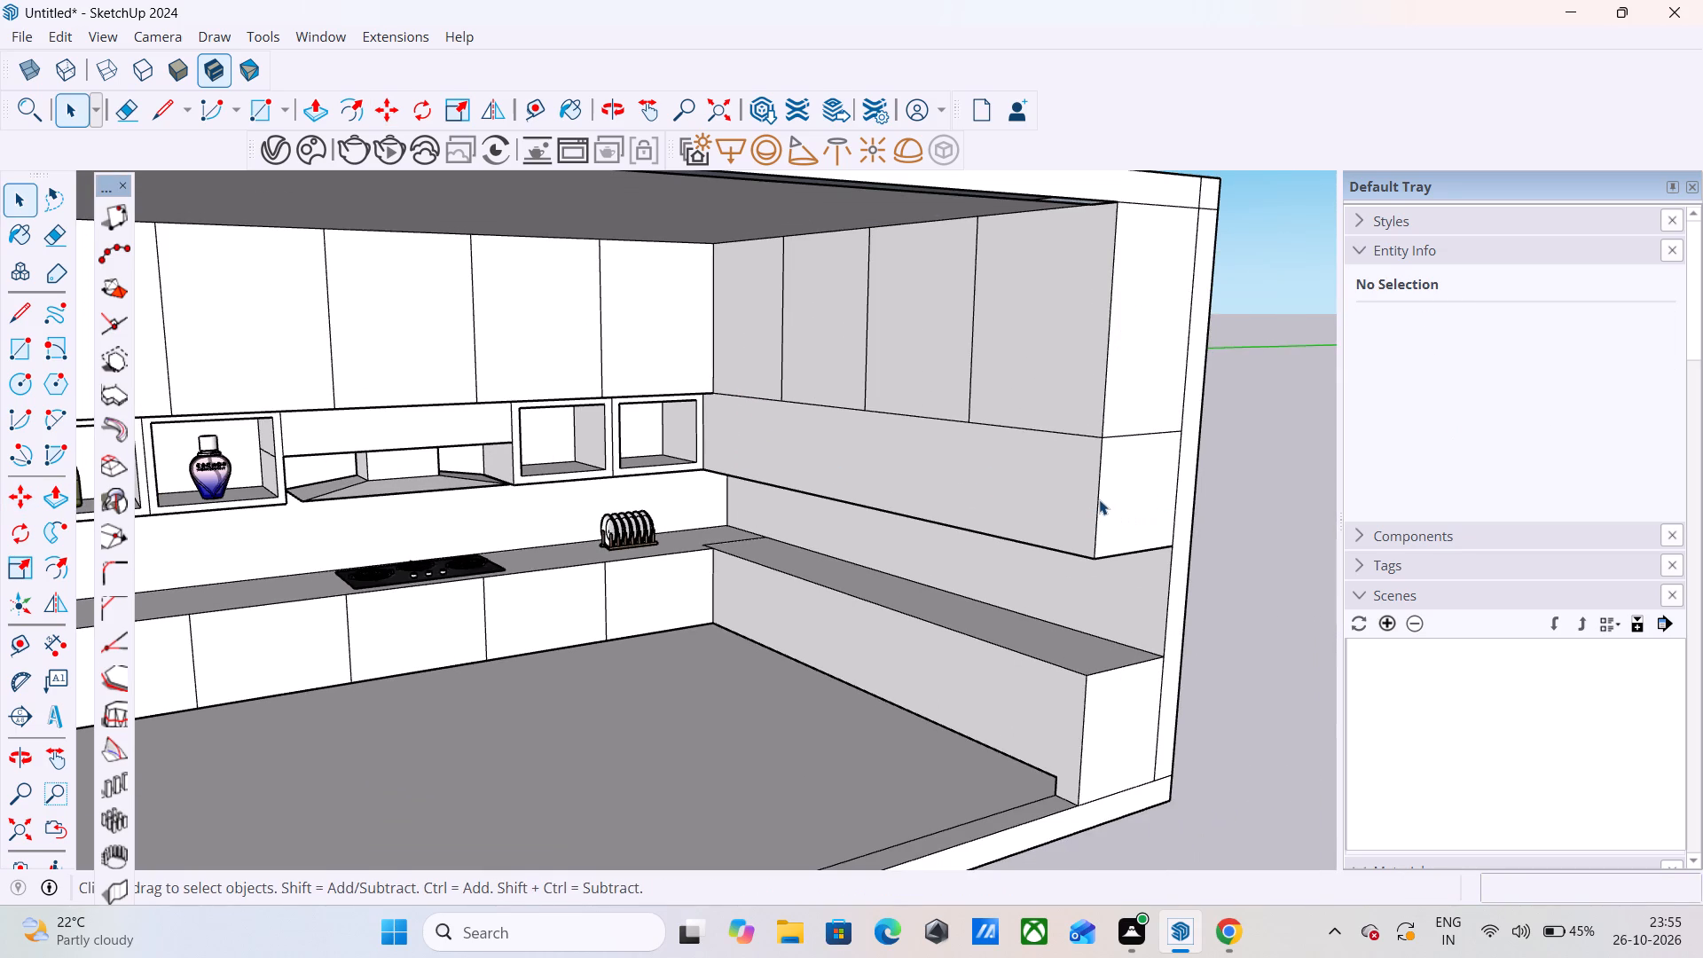
{"action": "left_click", "coordinate": [1099, 499]}
{"action": "key", "text": "m"}
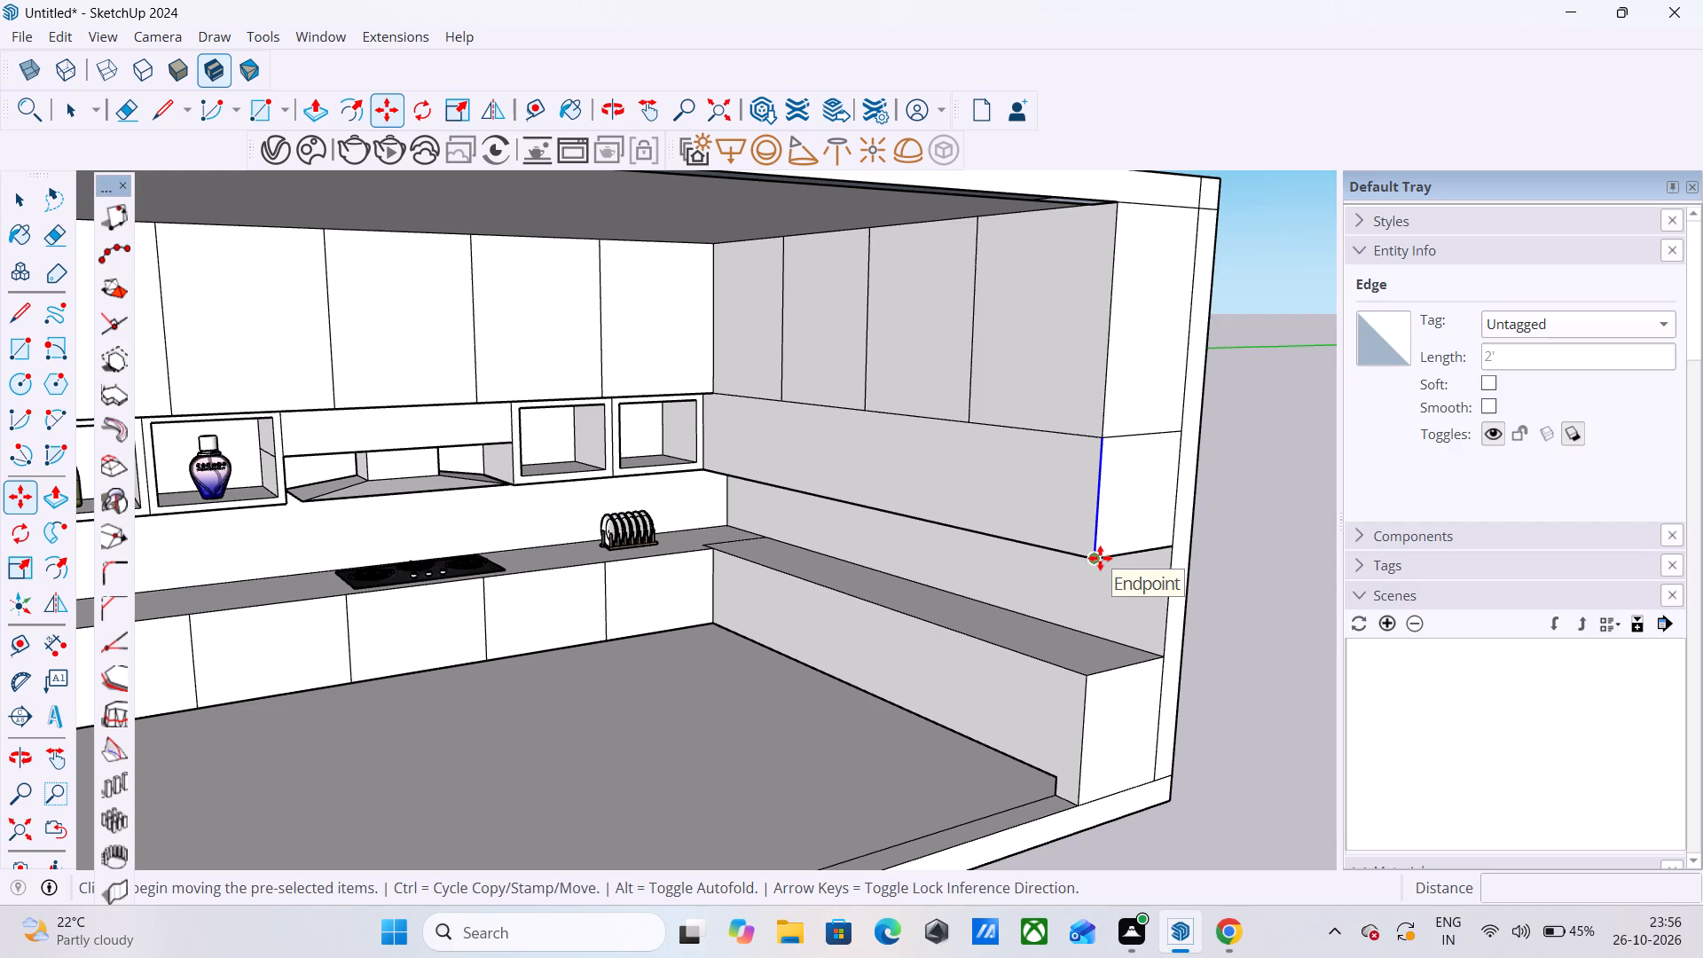
{"action": "left_click", "coordinate": [1100, 558]}
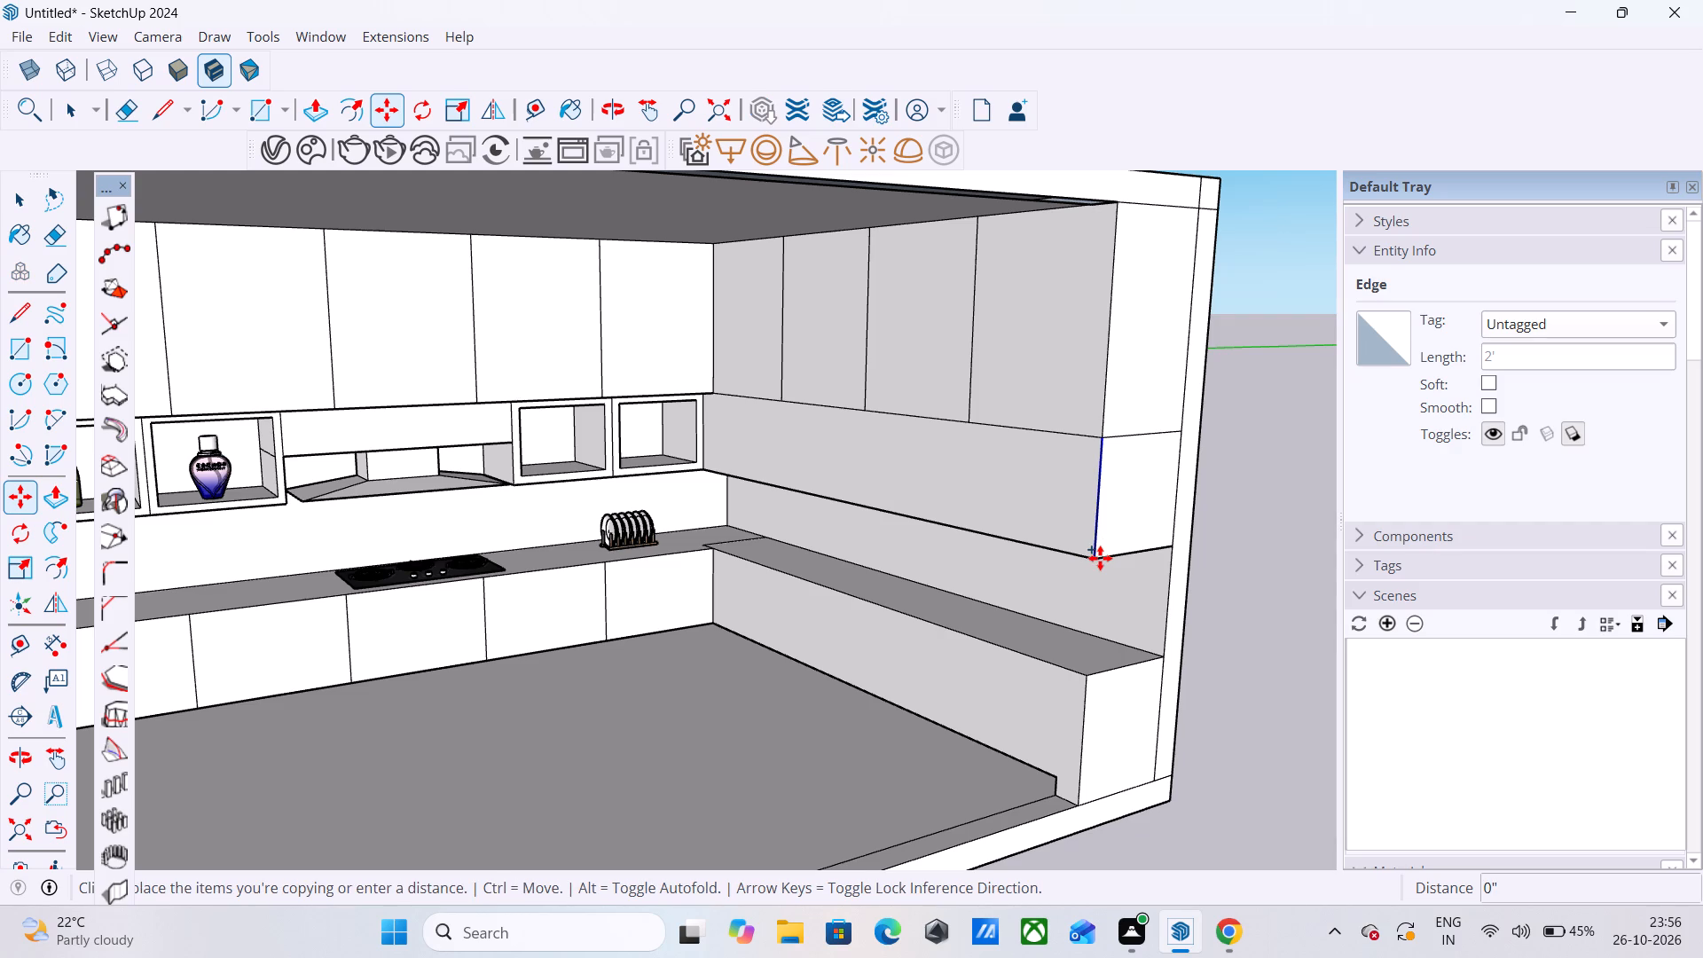
{"action": "left_click", "coordinate": [708, 465]}
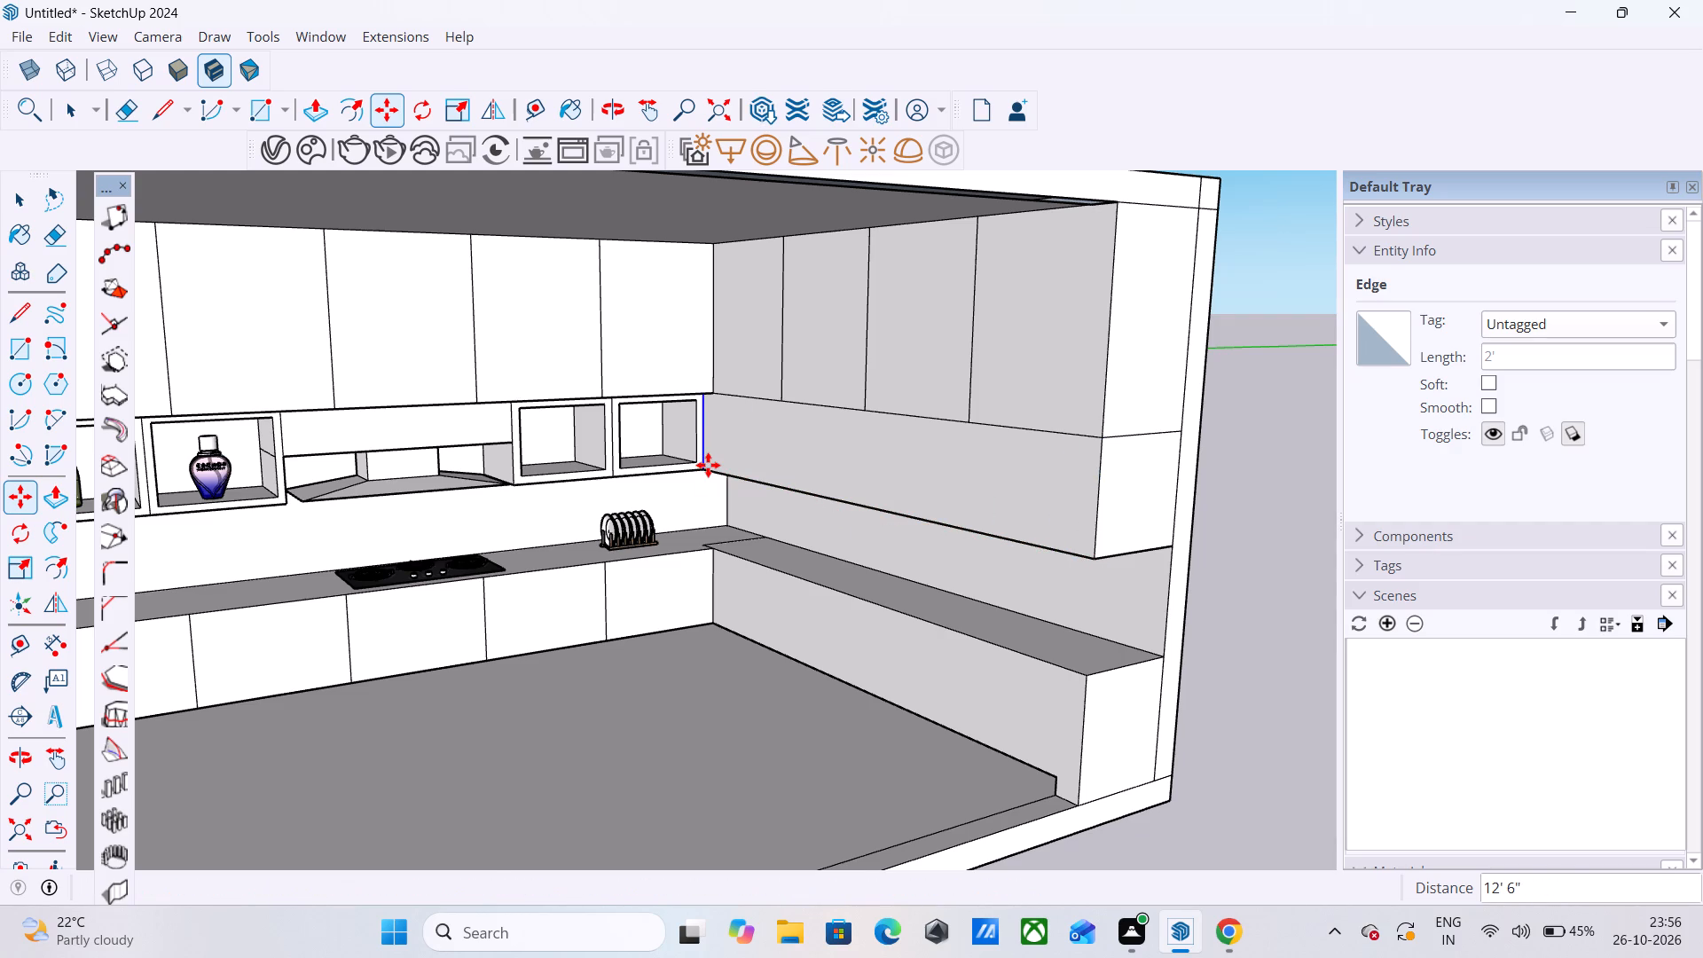
{"action": "key", "text": "slash"}
{"action": "key", "text": "4"}
{"action": "key", "text": "Return"}
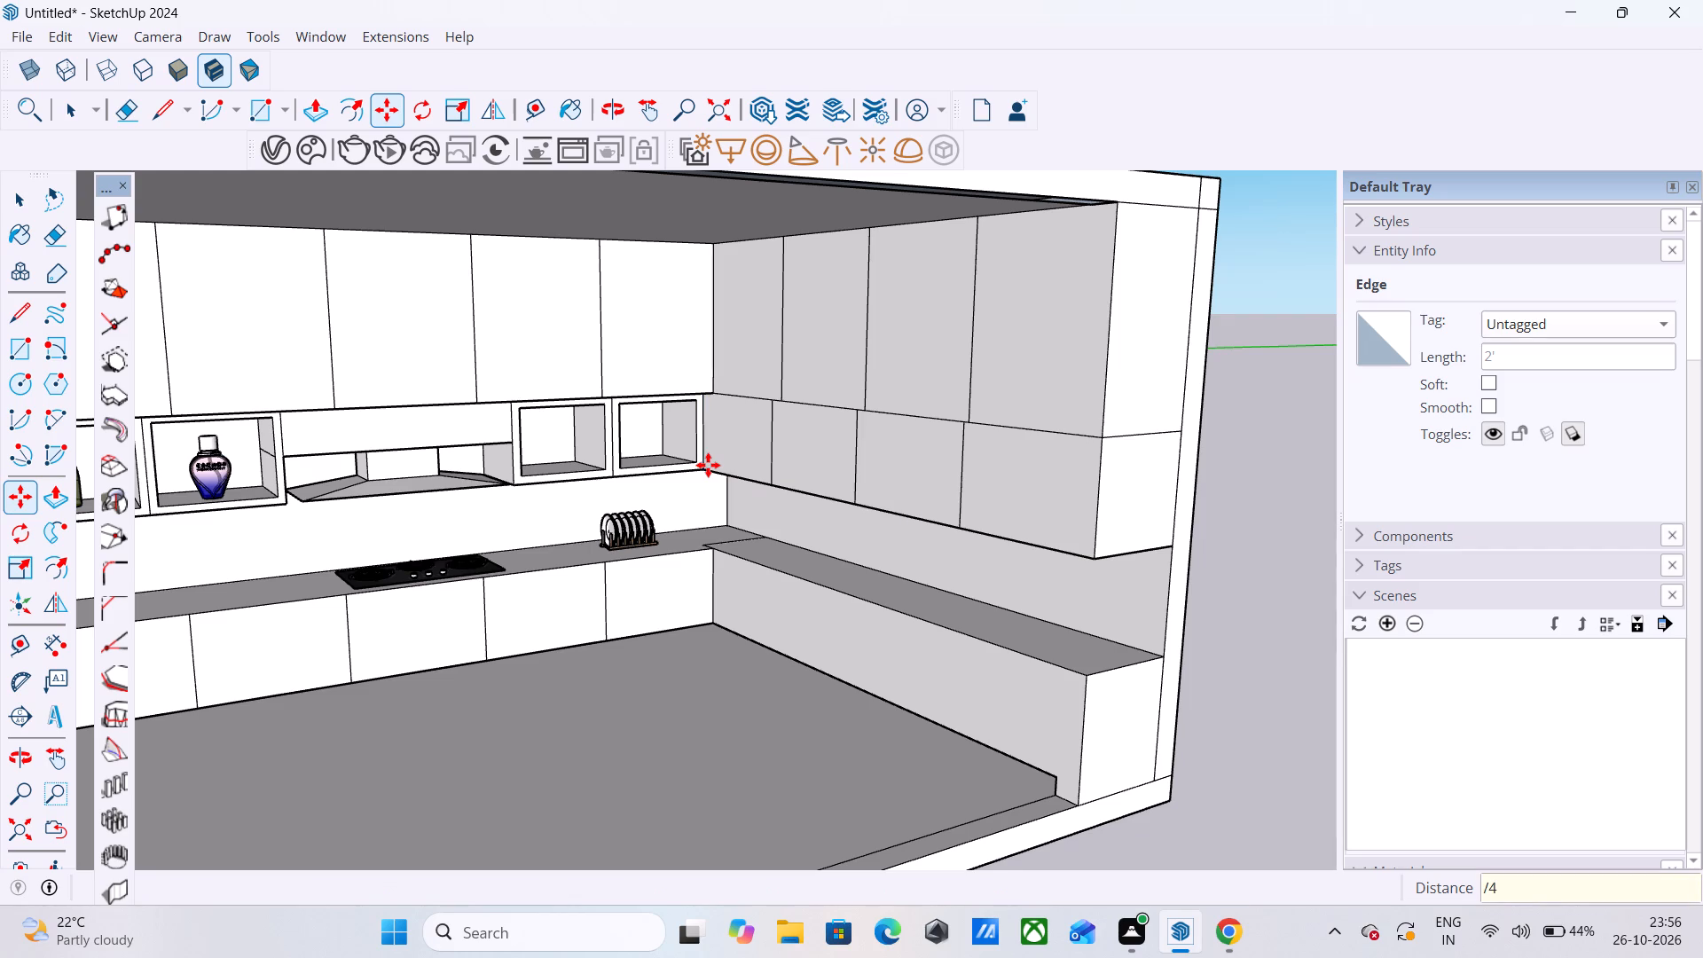
Copy the bottom edge of the second base cabinet, on the stove's bottle side, 2' up to its top, dividing by 4 into drawer fronts.
{"action": "scroll", "coordinate": [708, 465], "scroll_direction": "down", "scroll_amount": 5}
{"action": "scroll", "coordinate": [665, 520], "scroll_direction": "up", "scroll_amount": 1}
{"action": "middle_click_drag", "start_coordinate": [665, 520], "coordinate": [598, 477]}
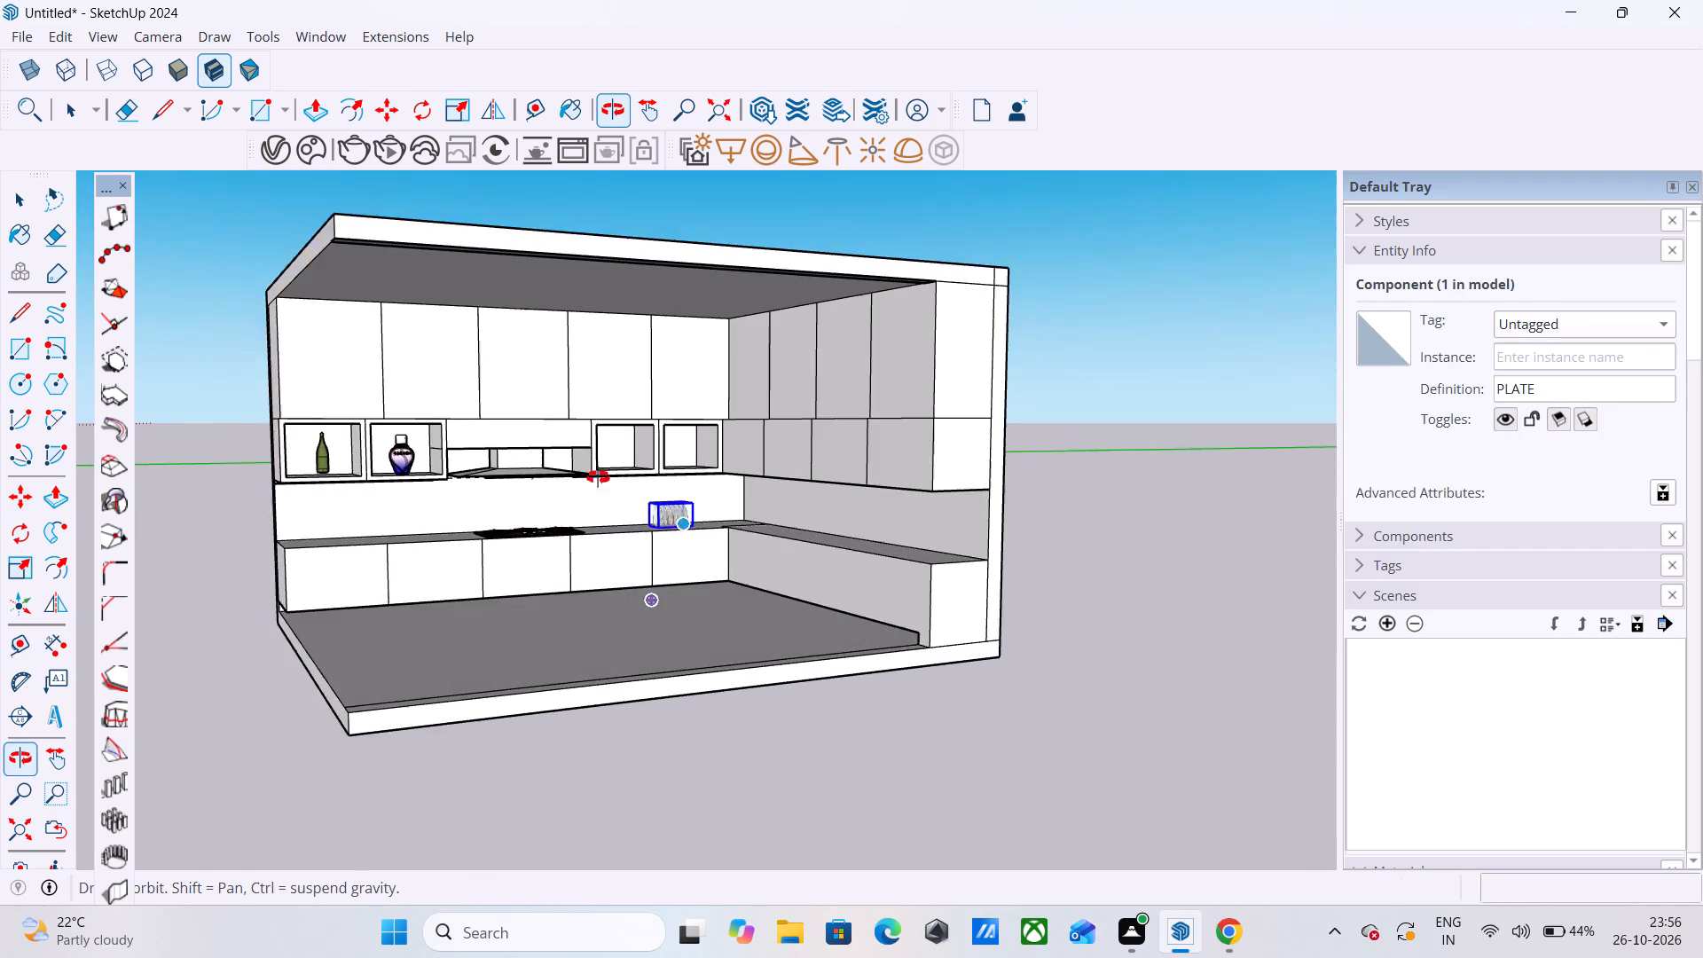
{"action": "middle_click_drag", "start_coordinate": [598, 477], "coordinate": [600, 478]}
{"action": "scroll", "coordinate": [360, 366], "scroll_direction": "up", "scroll_amount": 4}
{"action": "scroll", "coordinate": [401, 424], "scroll_direction": "down", "scroll_amount": 4}
{"action": "middle_click_drag", "start_coordinate": [518, 572], "coordinate": [545, 582]}
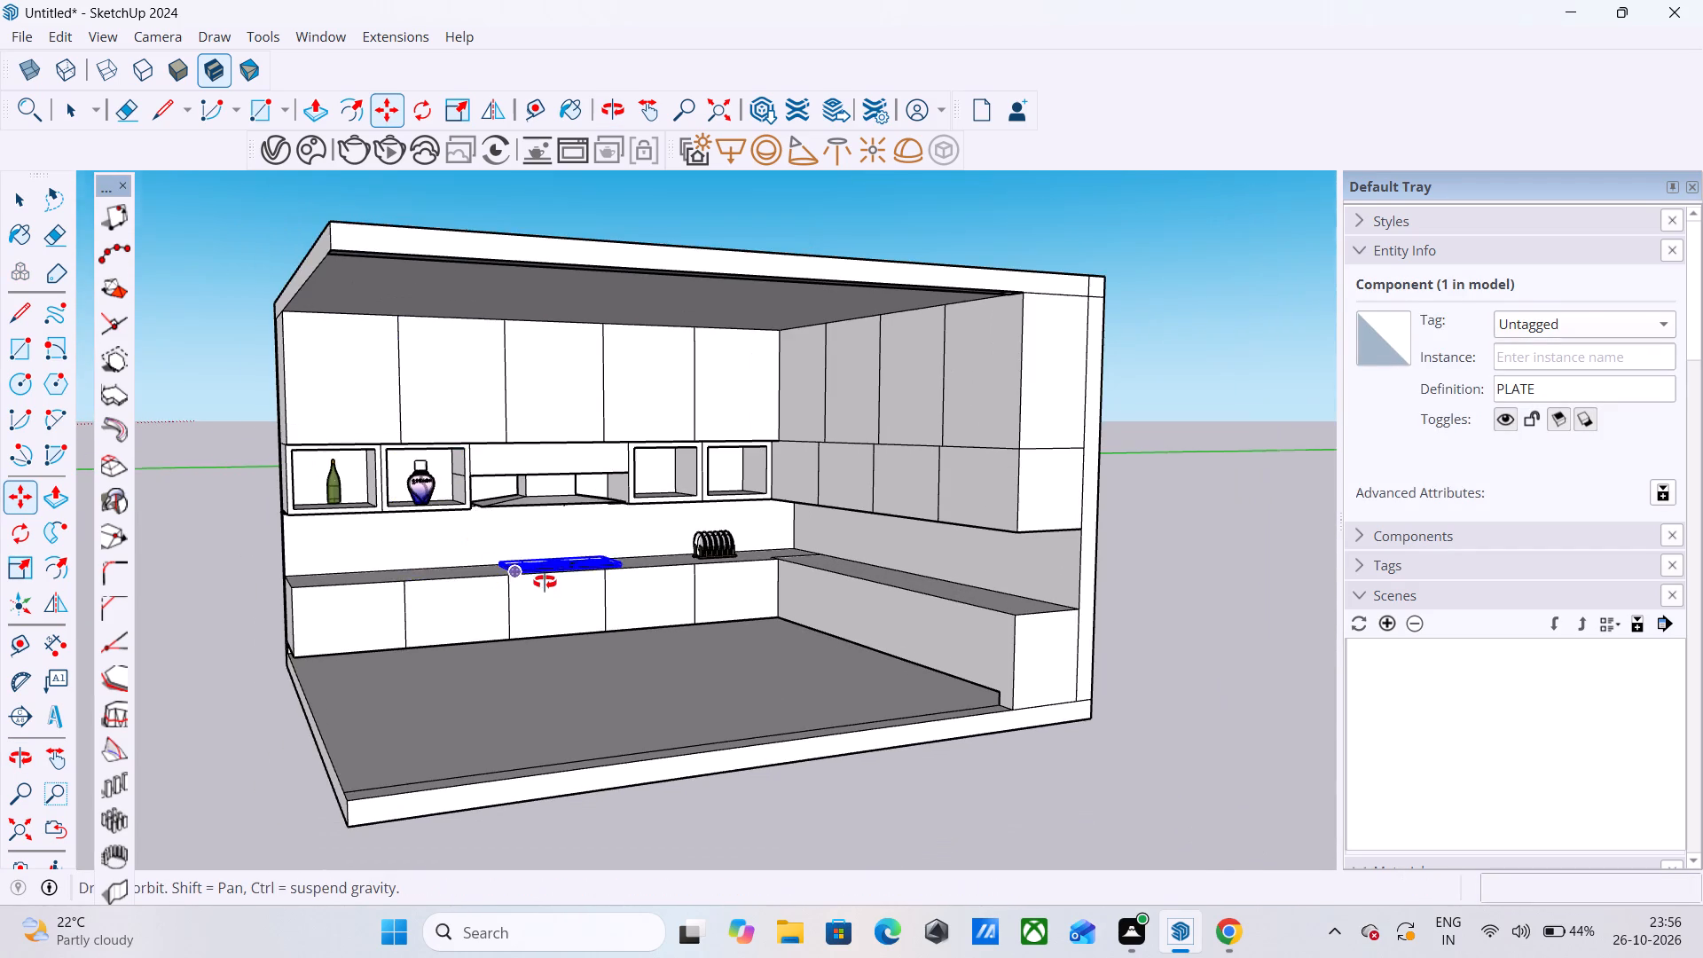
{"action": "middle_click_drag", "start_coordinate": [545, 582], "coordinate": [695, 627]}
{"action": "scroll", "coordinate": [426, 675], "scroll_direction": "up", "scroll_amount": 9}
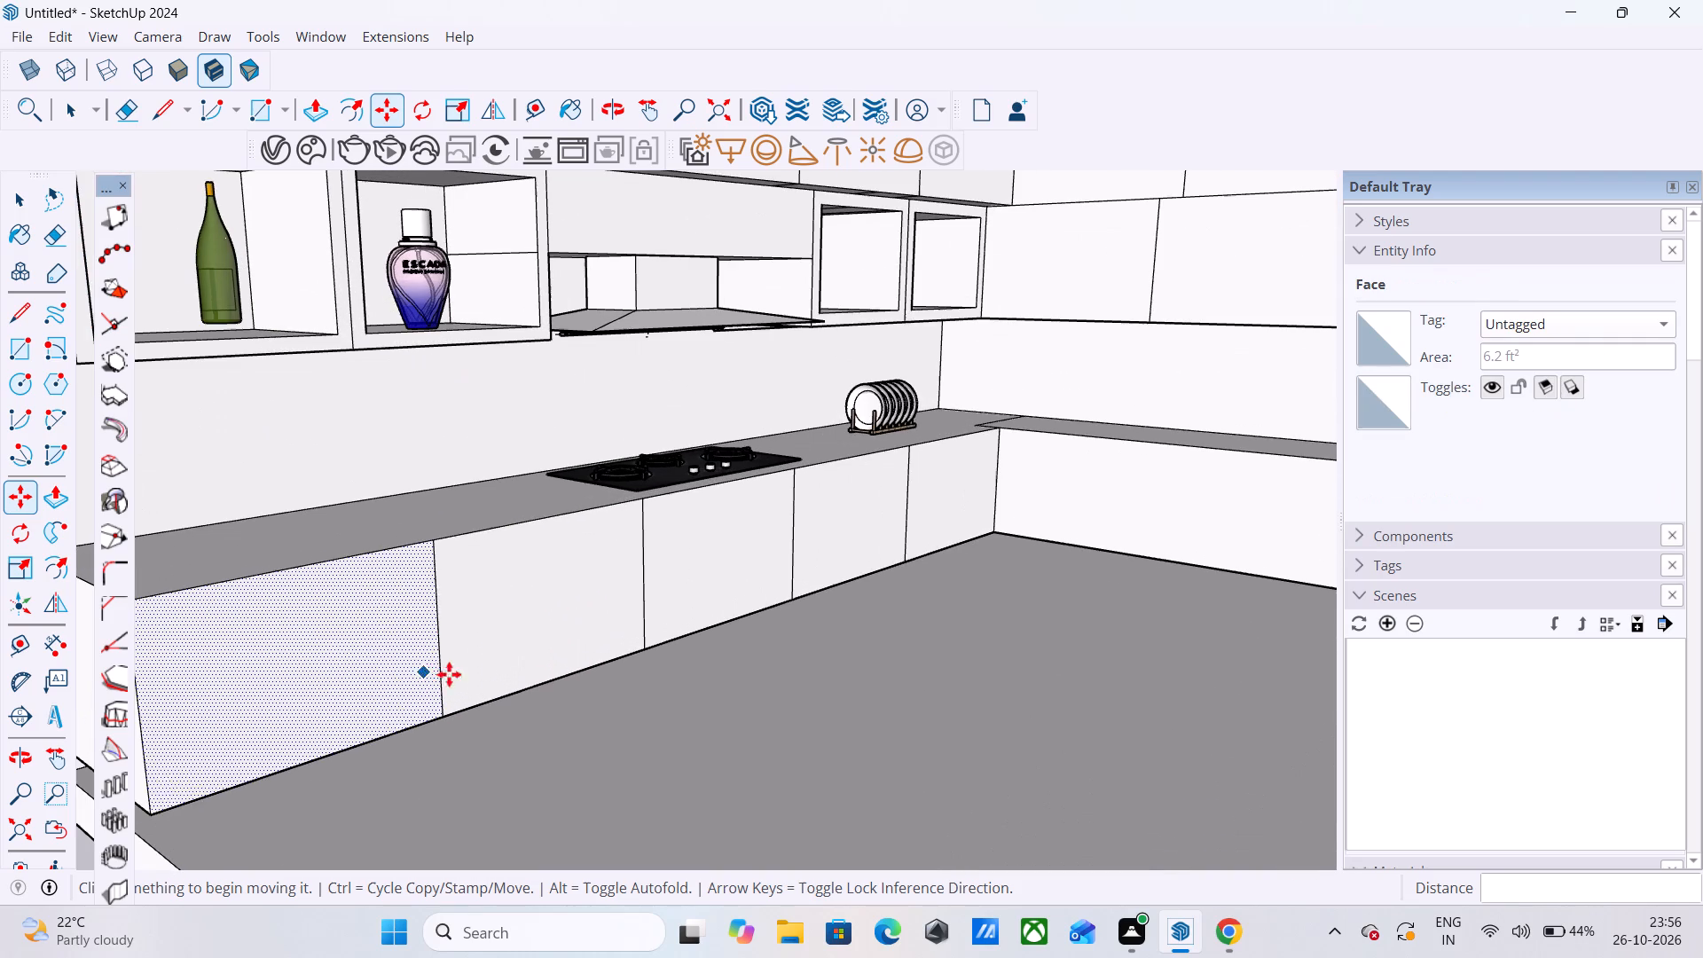
{"action": "key", "text": "space"}
{"action": "left_click", "coordinate": [498, 699]}
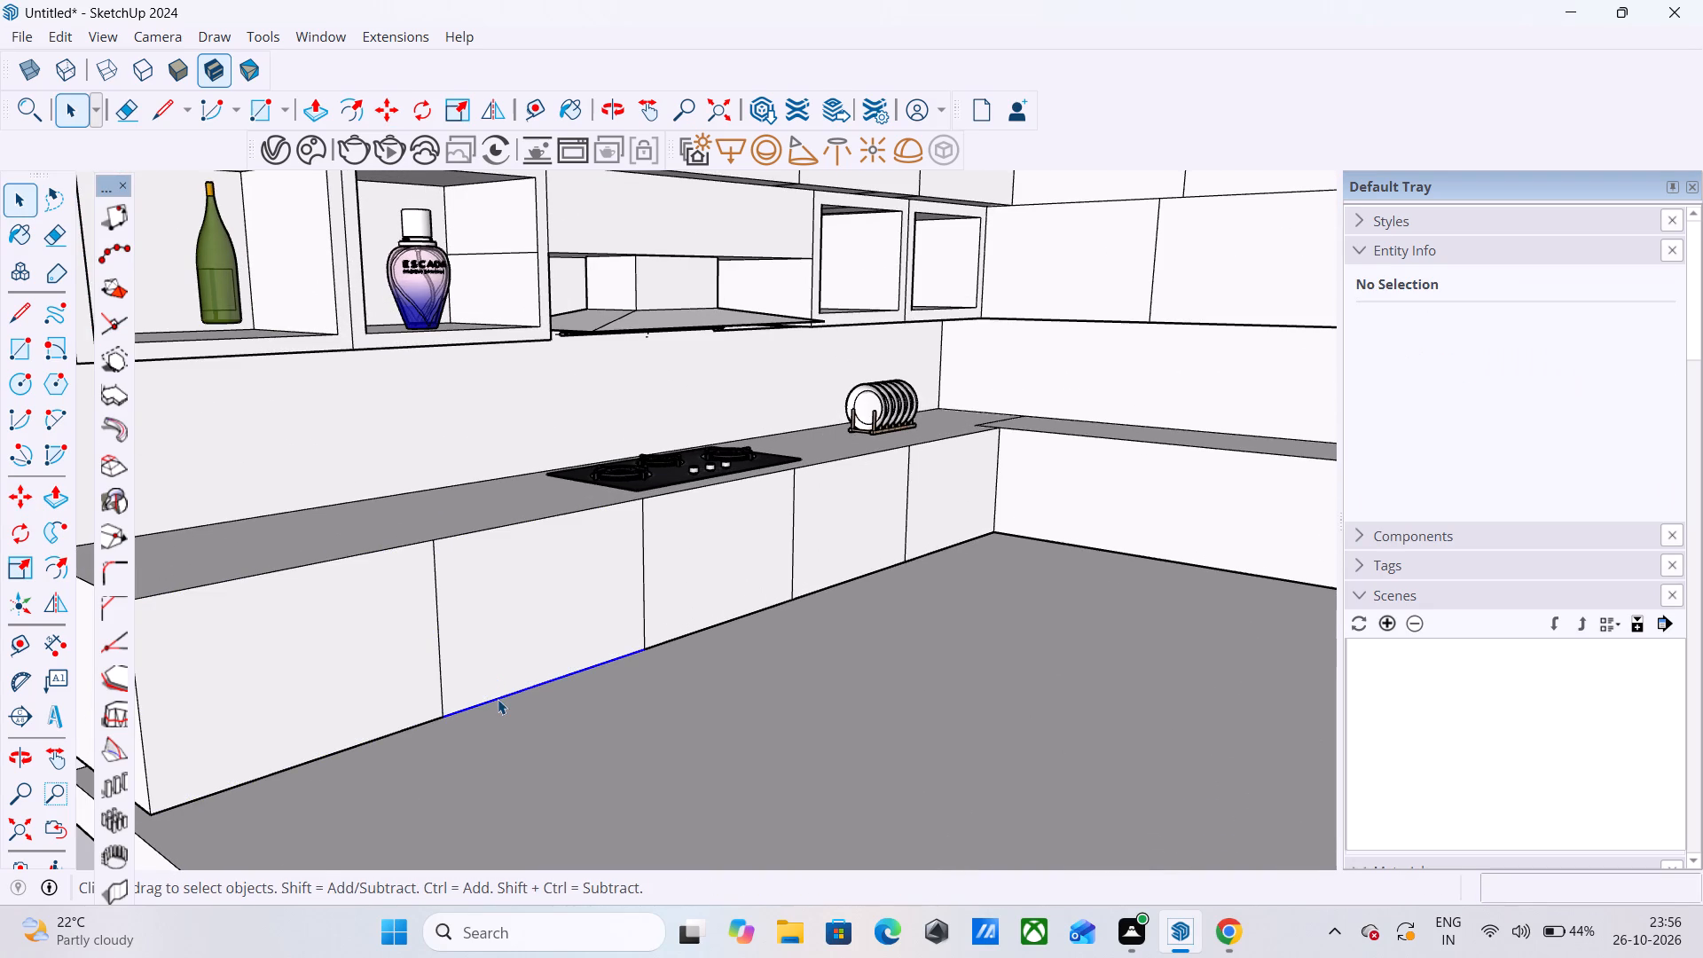
{"action": "key", "text": "m"}
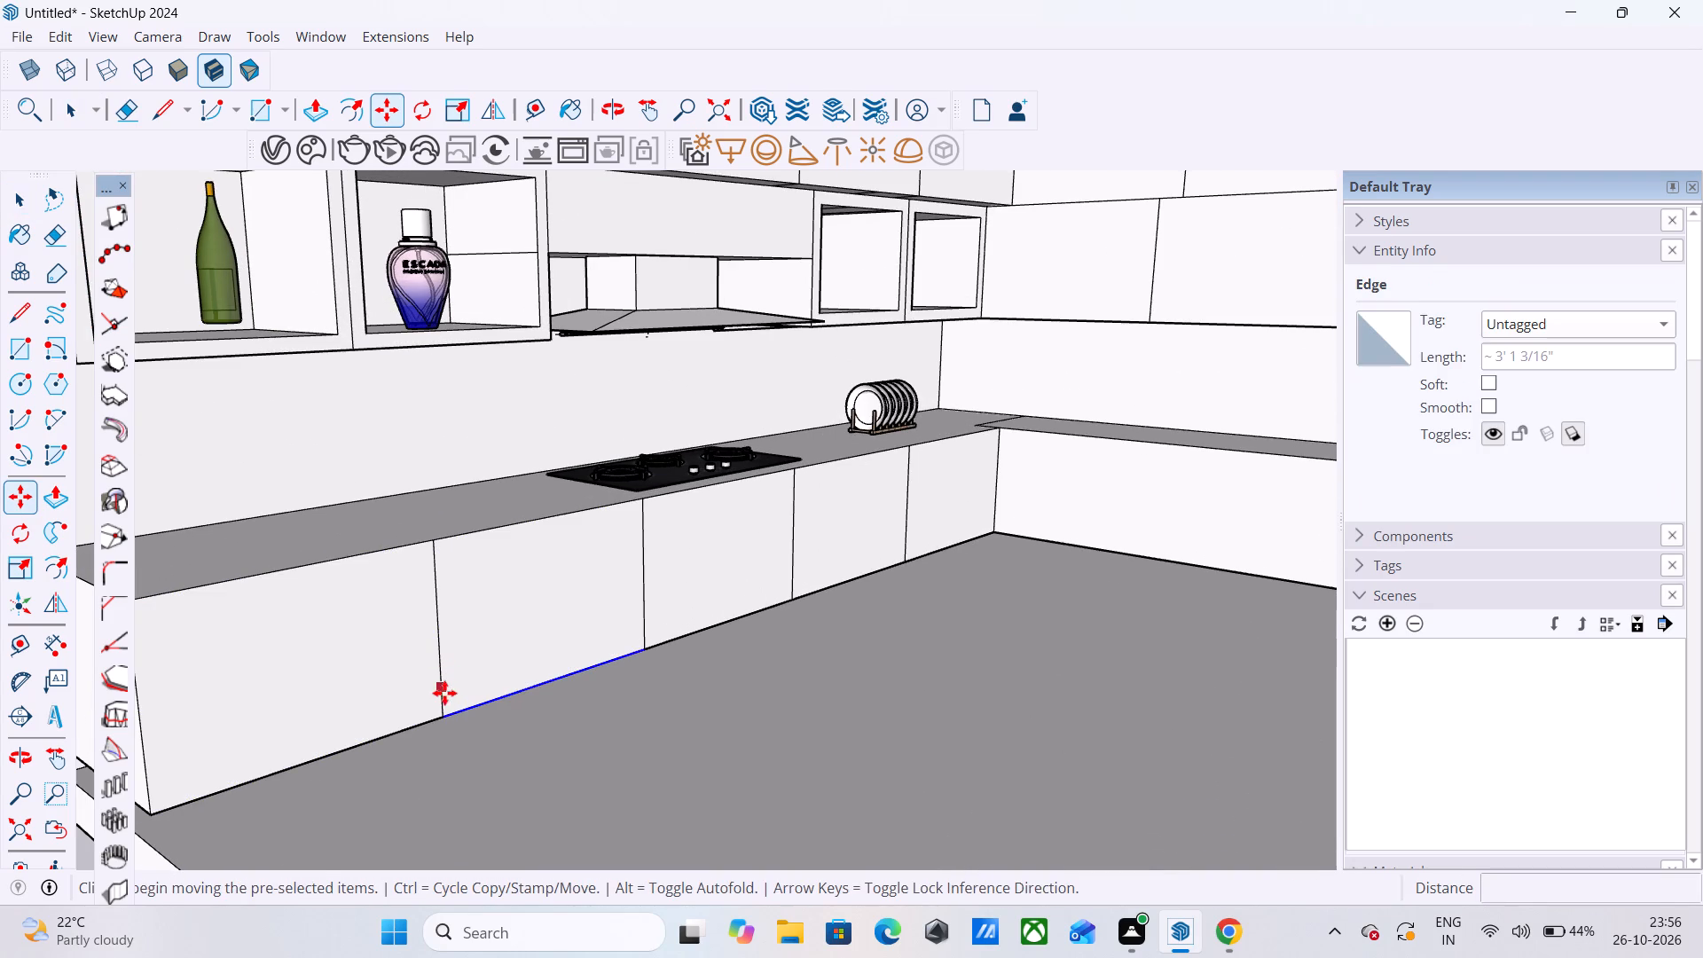
{"action": "left_click", "coordinate": [441, 720]}
{"action": "left_click", "coordinate": [439, 546]}
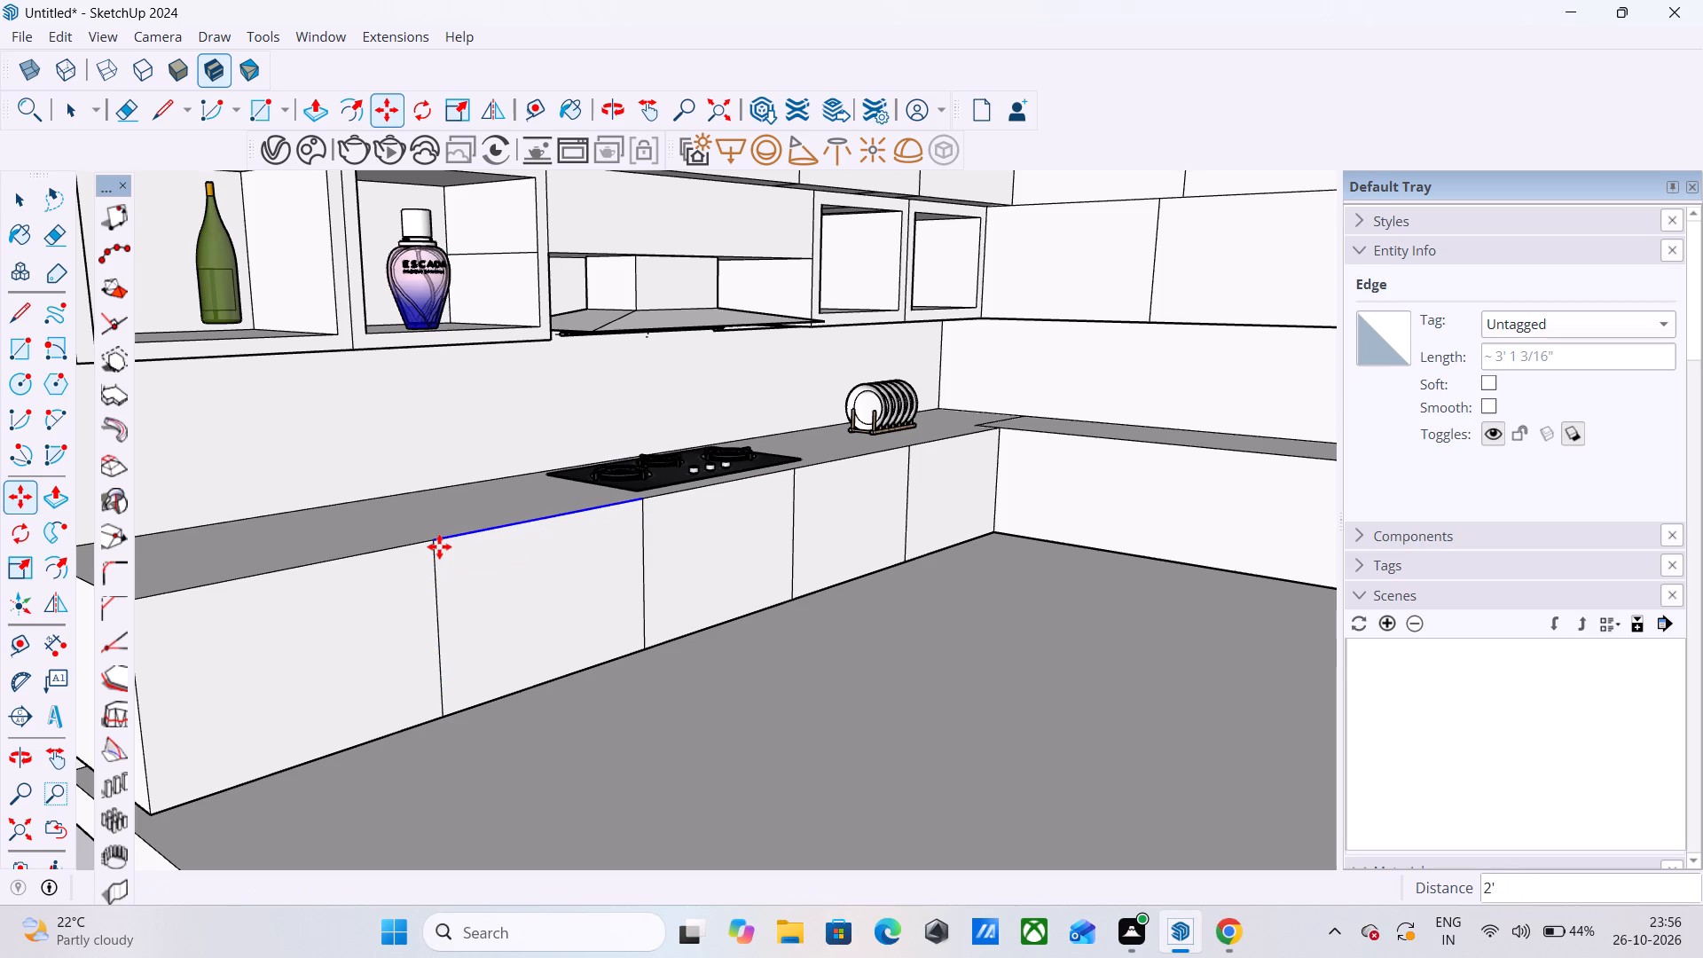
{"action": "key", "text": "slash"}
{"action": "key", "text": "4"}
{"action": "key", "text": "Return"}
Copy the bottom edge of the base cabinet between the stove and corner cabinet 2' up, dividing by 4 into drawer fronts.
{"action": "scroll", "coordinate": [450, 499], "scroll_direction": "down", "scroll_amount": 3}
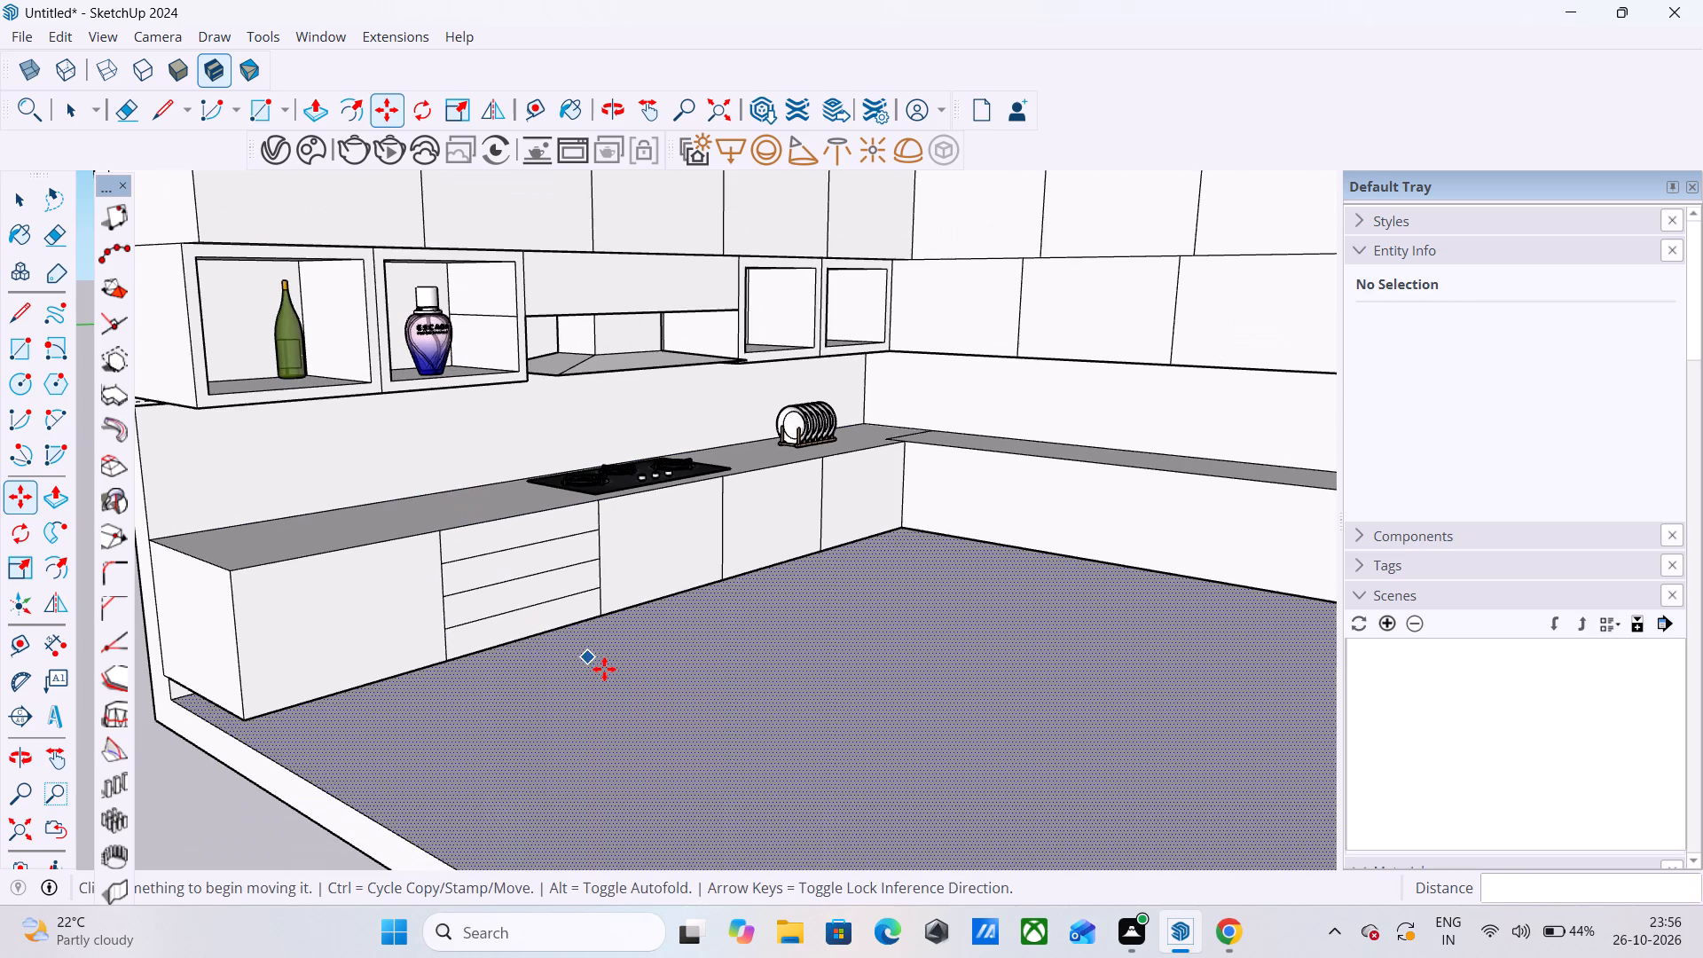
{"action": "middle_click_drag", "start_coordinate": [297, 617], "coordinate": [203, 640]}
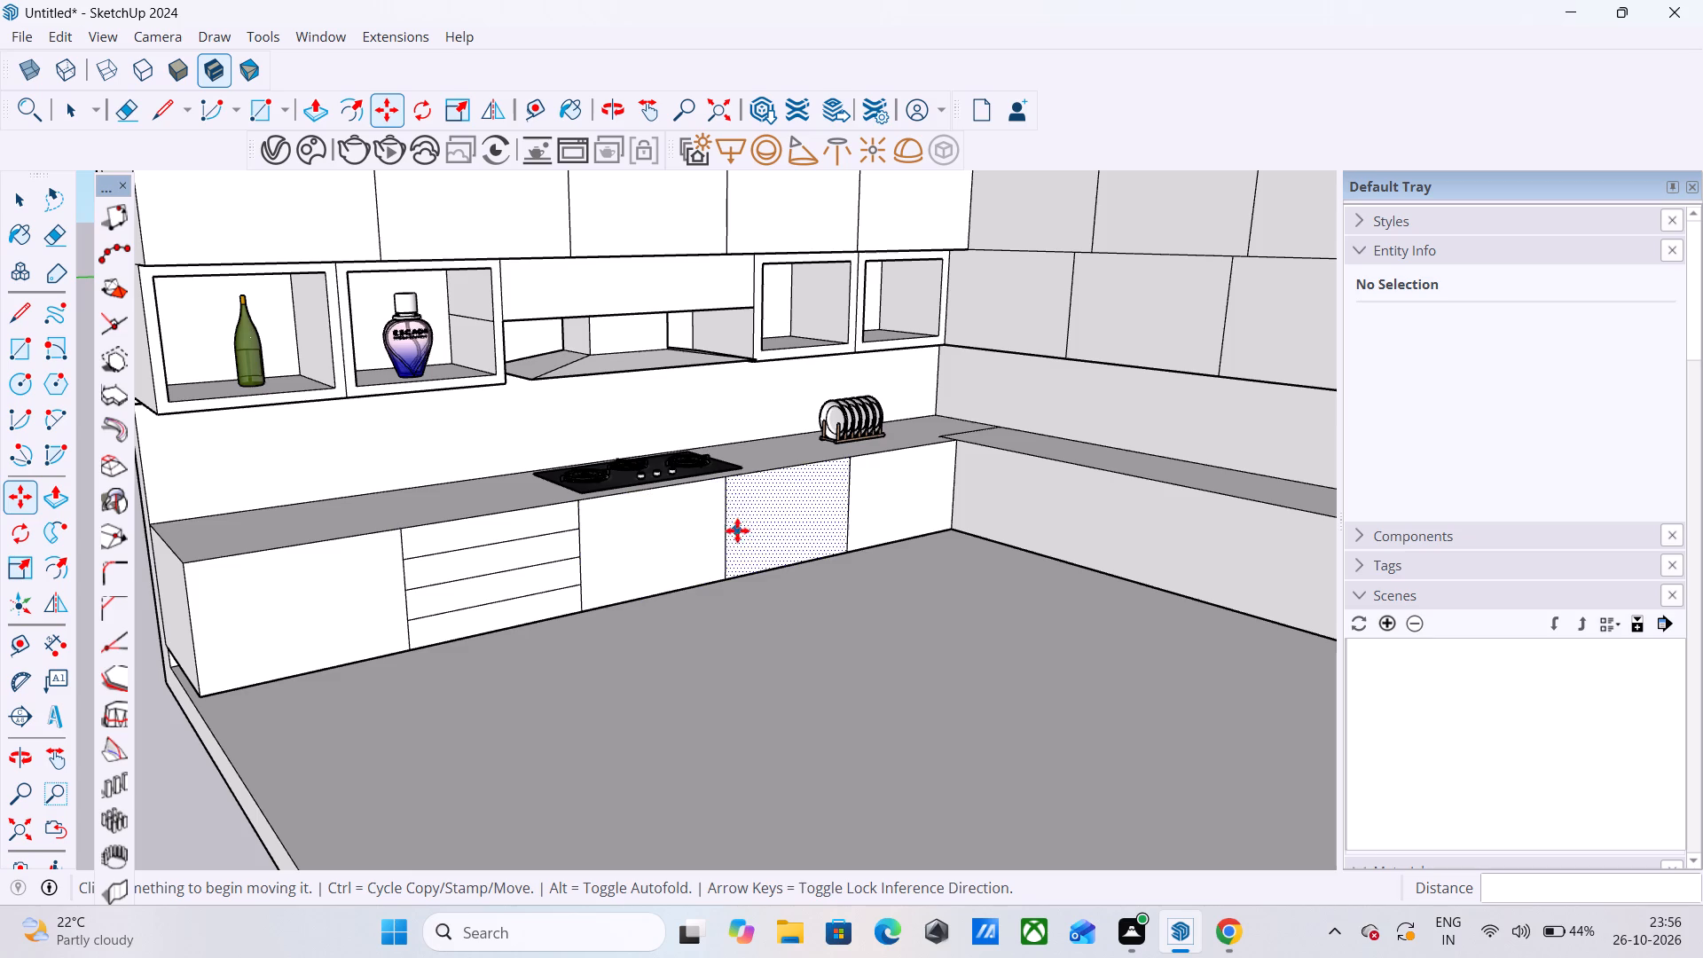
{"action": "scroll", "coordinate": [884, 488], "scroll_direction": "up", "scroll_amount": 4}
{"action": "key", "text": "space"}
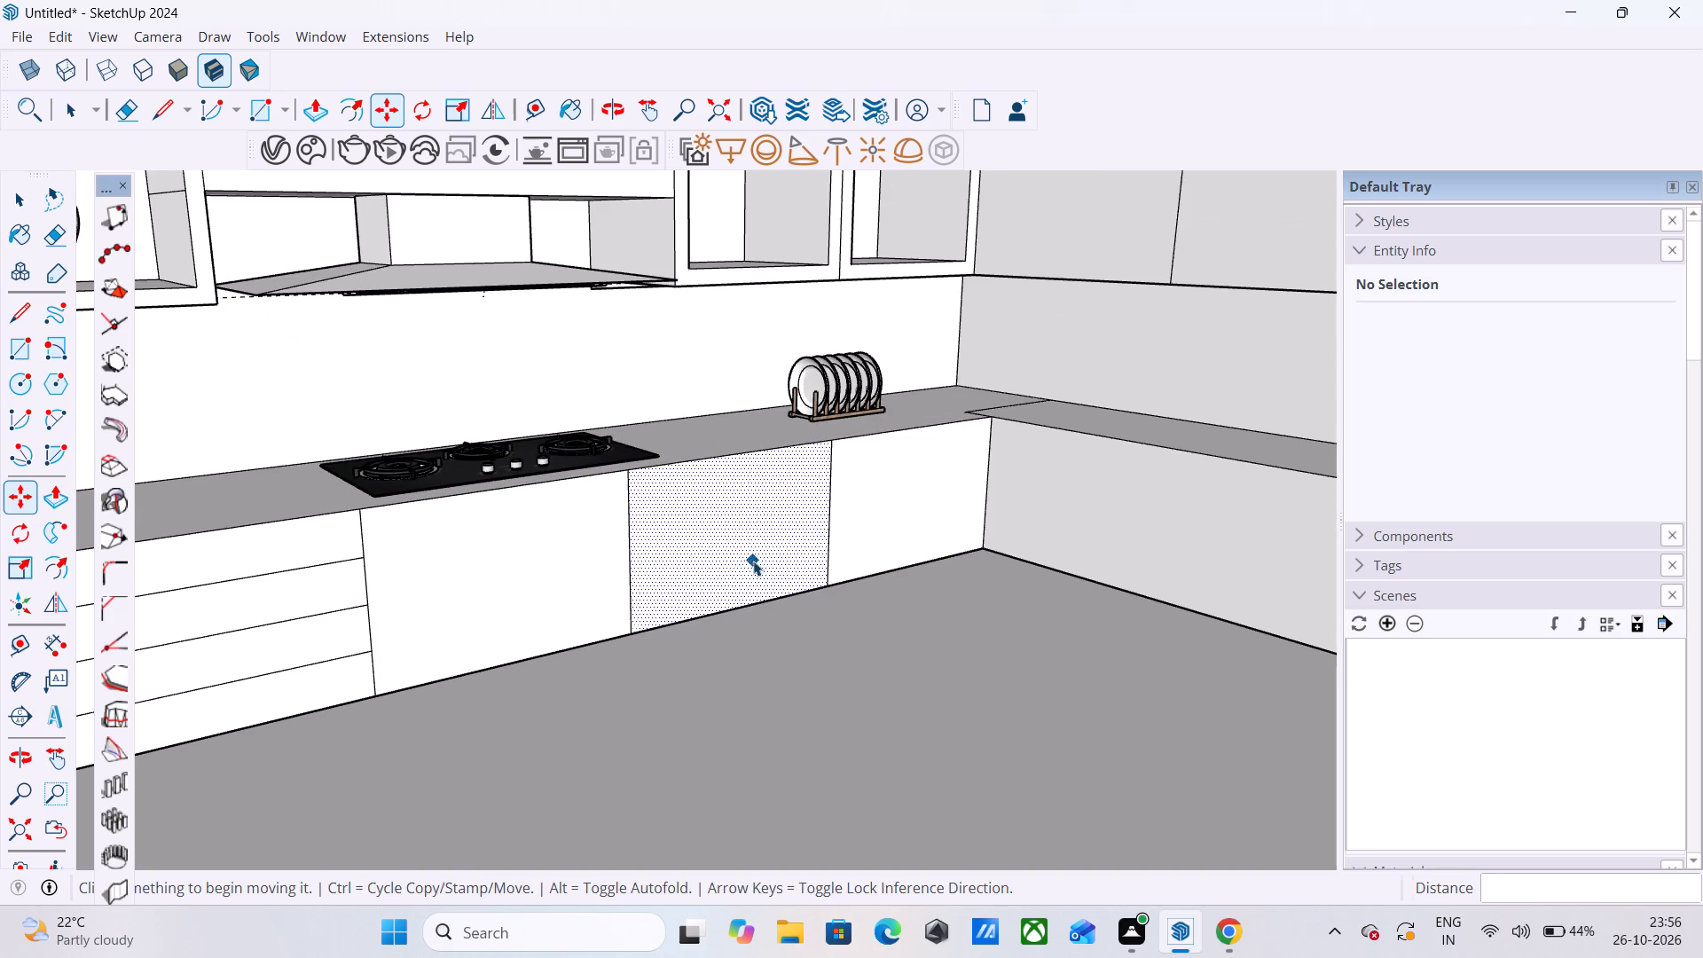
{"action": "scroll", "coordinate": [662, 603], "scroll_direction": "up", "scroll_amount": 3}
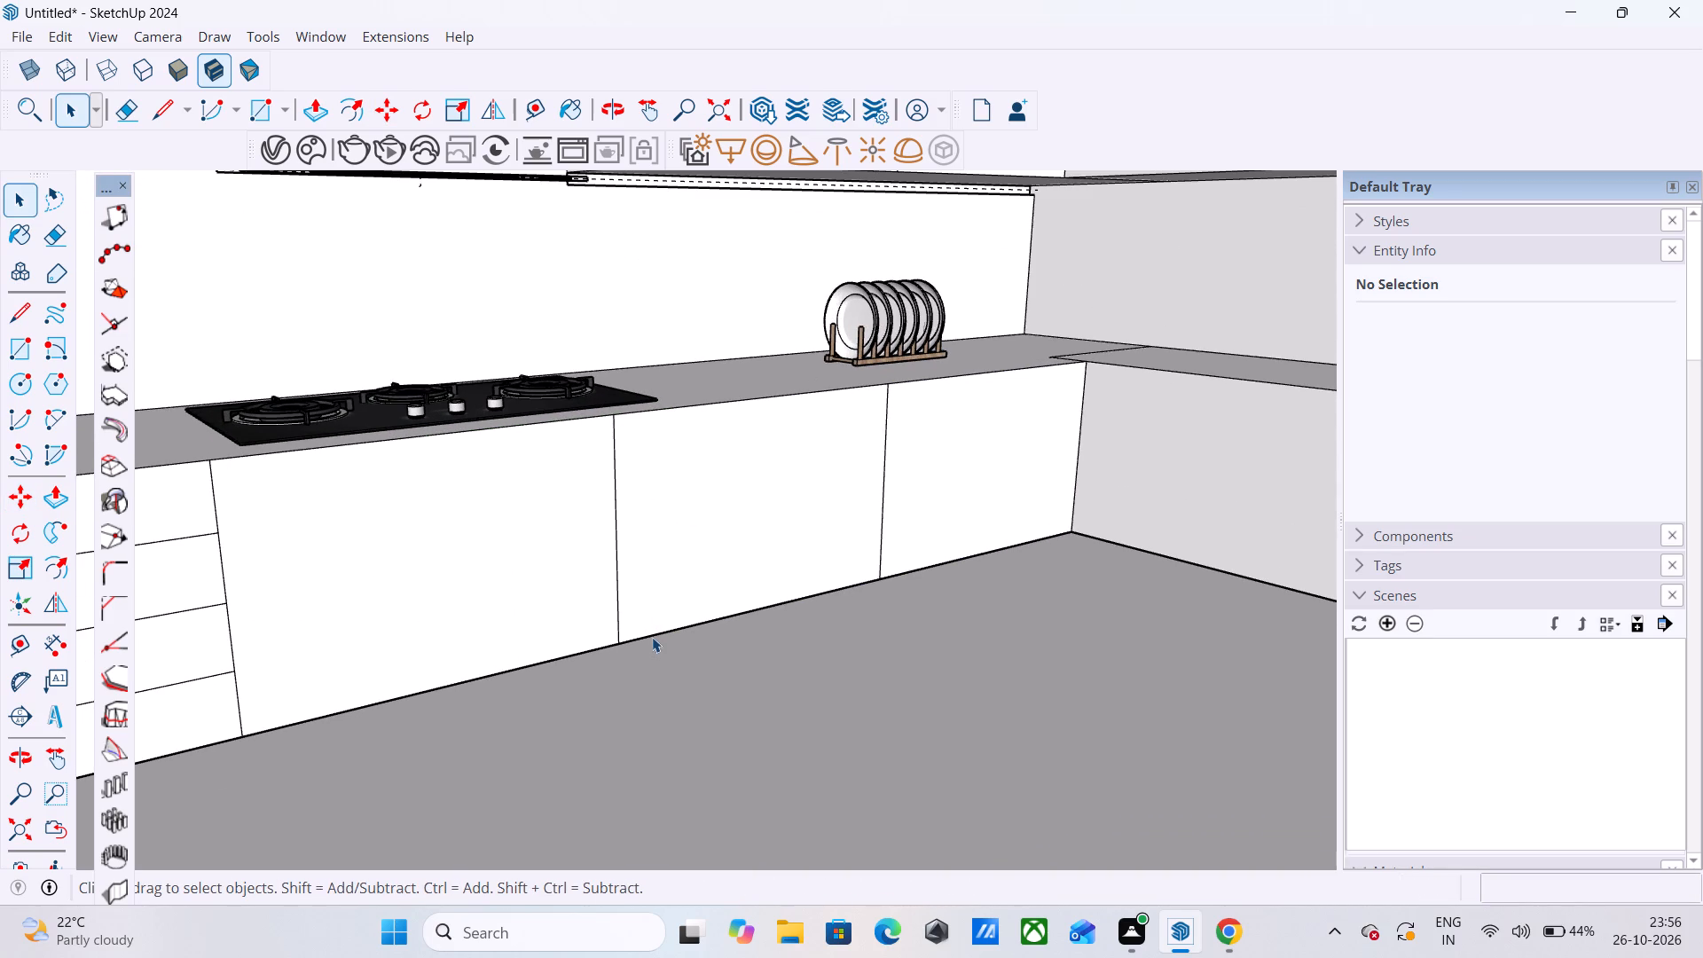
{"action": "left_click", "coordinate": [652, 637]}
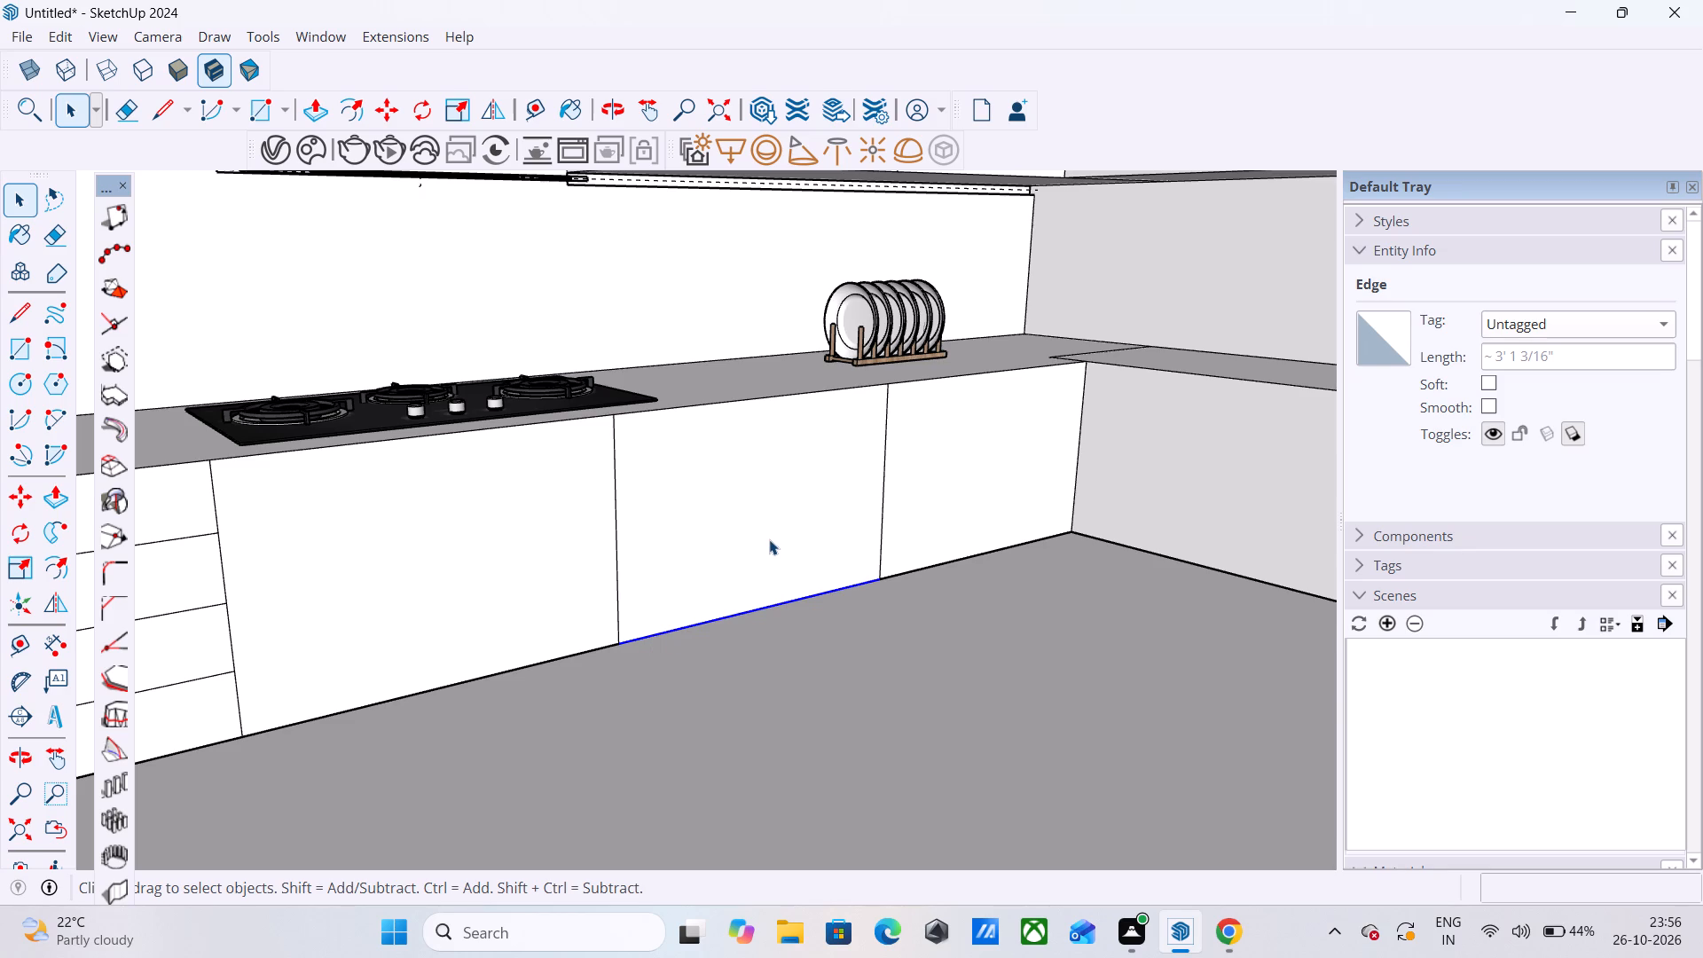
{"action": "key", "text": "m"}
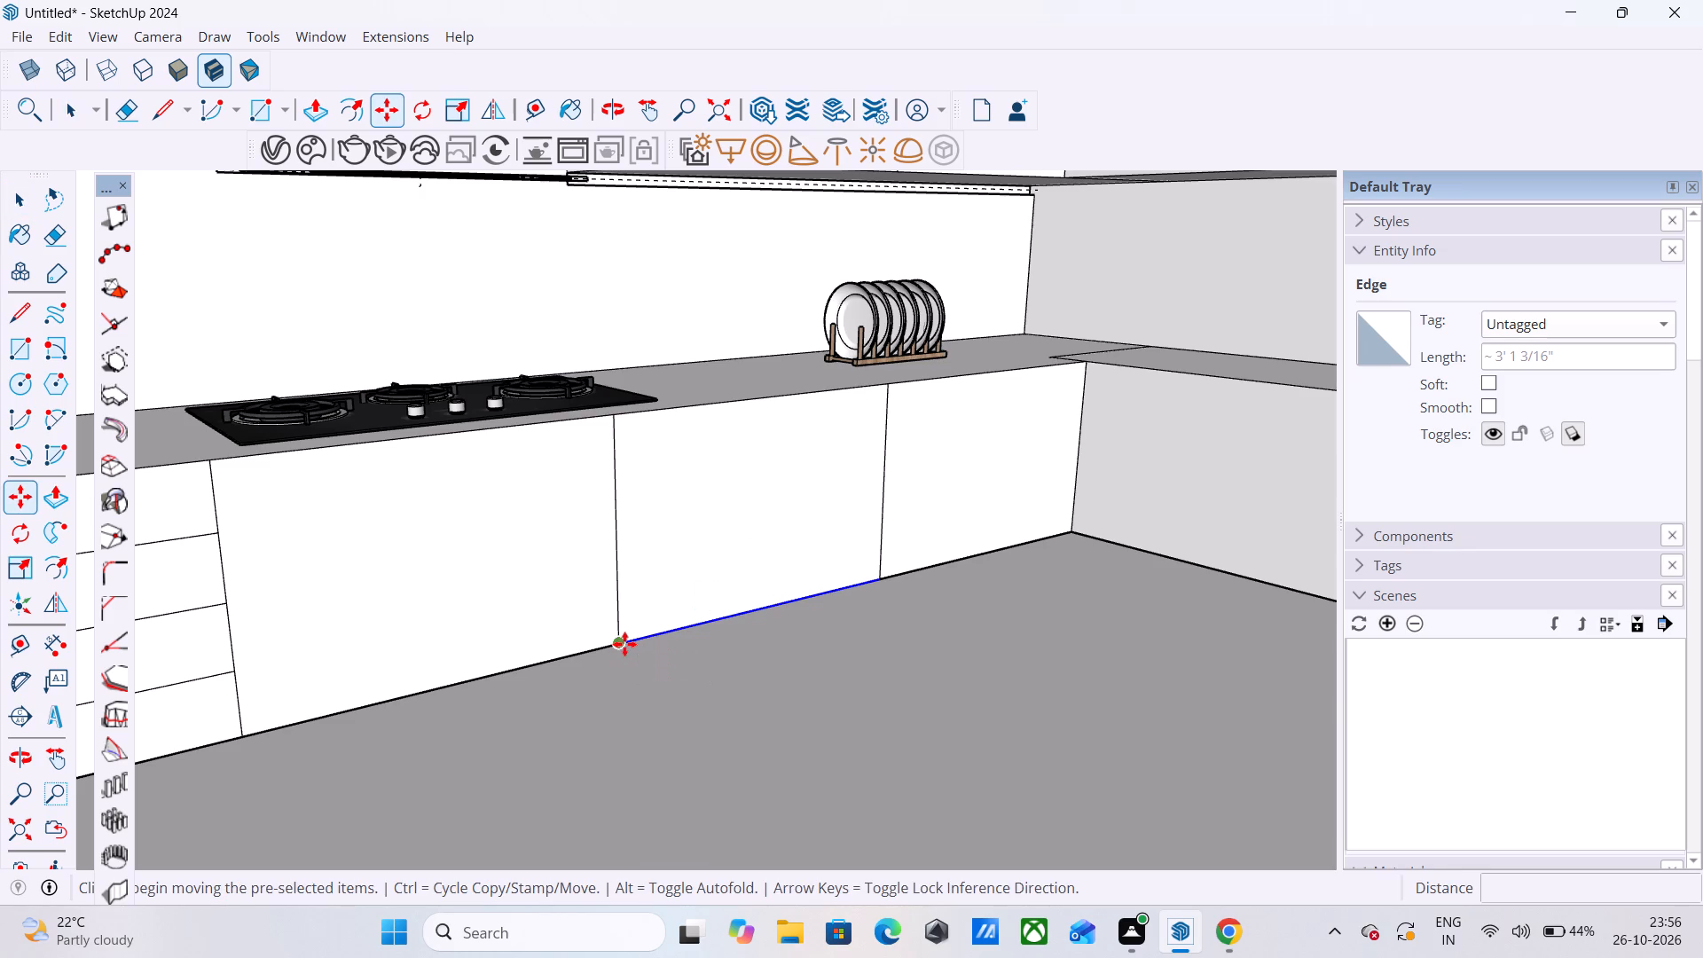
{"action": "left_click", "coordinate": [623, 644]}
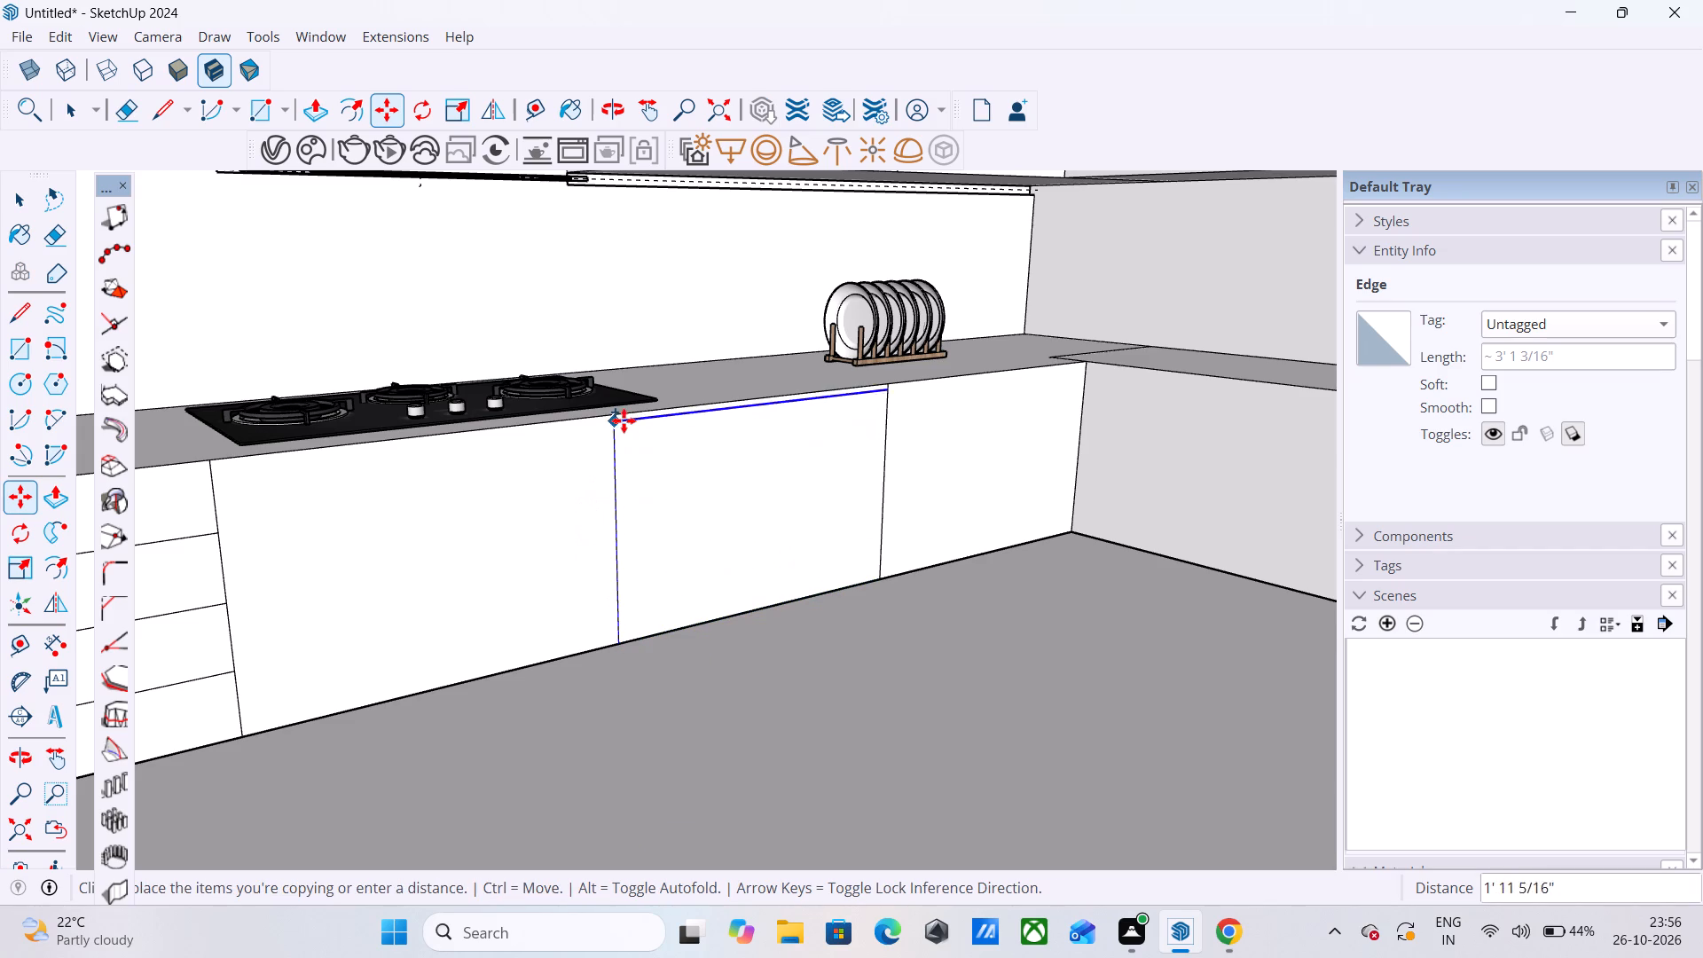
{"action": "left_click", "coordinate": [623, 418]}
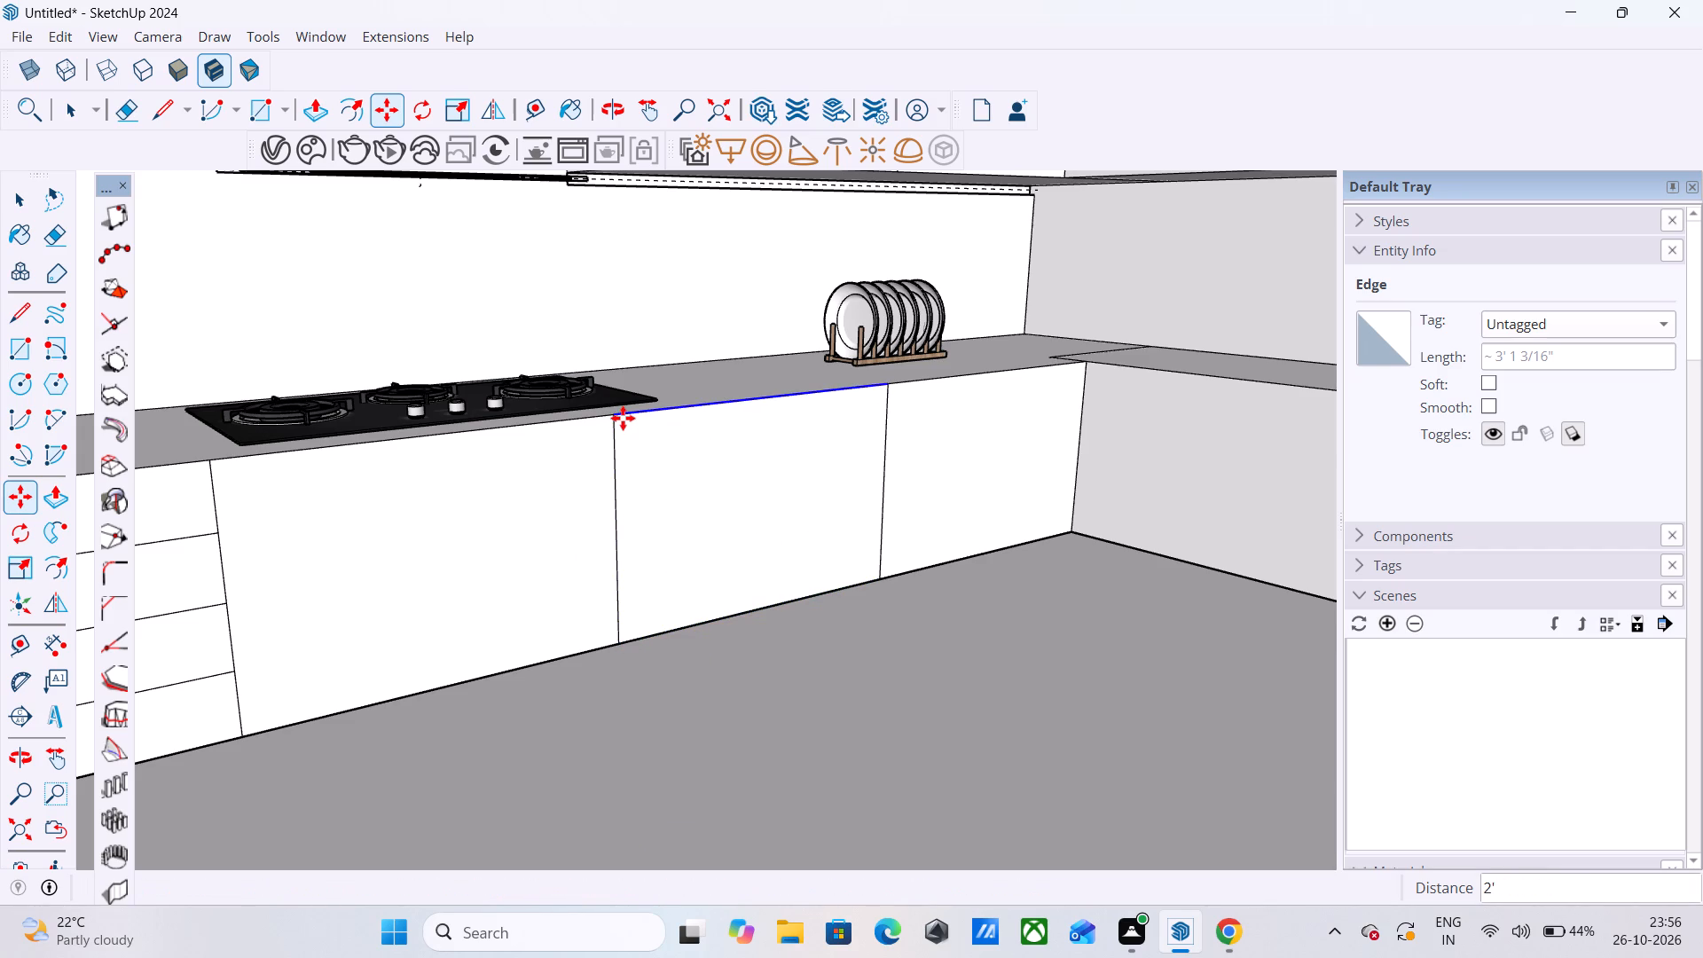
{"action": "type", "text": "/4"}
{"action": "key", "text": "Return"}
Examine the whole kitchen from several angles, checking the new door and drawer divisions on both cabinet walls.
{"action": "scroll", "coordinate": [749, 372], "scroll_direction": "down", "scroll_amount": 2}
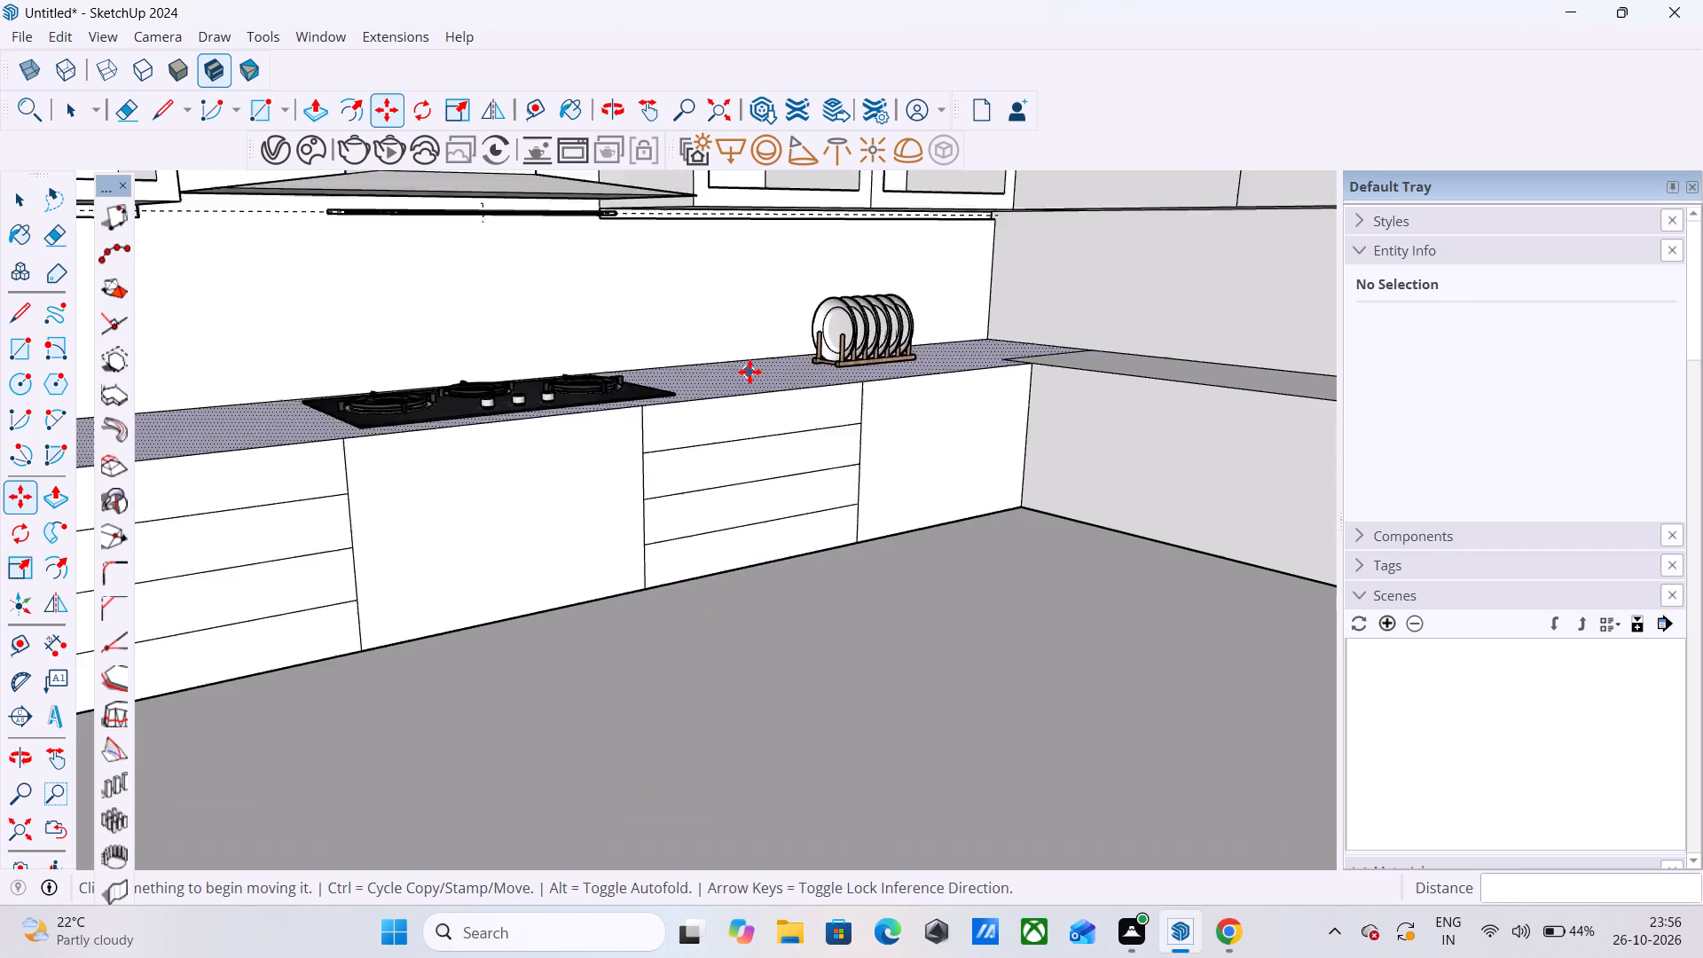
{"action": "scroll", "coordinate": [749, 372], "scroll_direction": "down", "scroll_amount": 6}
{"action": "scroll", "coordinate": [749, 449], "scroll_direction": "down", "scroll_amount": 9}
{"action": "key", "text": "space"}
{"action": "left_click", "coordinate": [237, 673]}
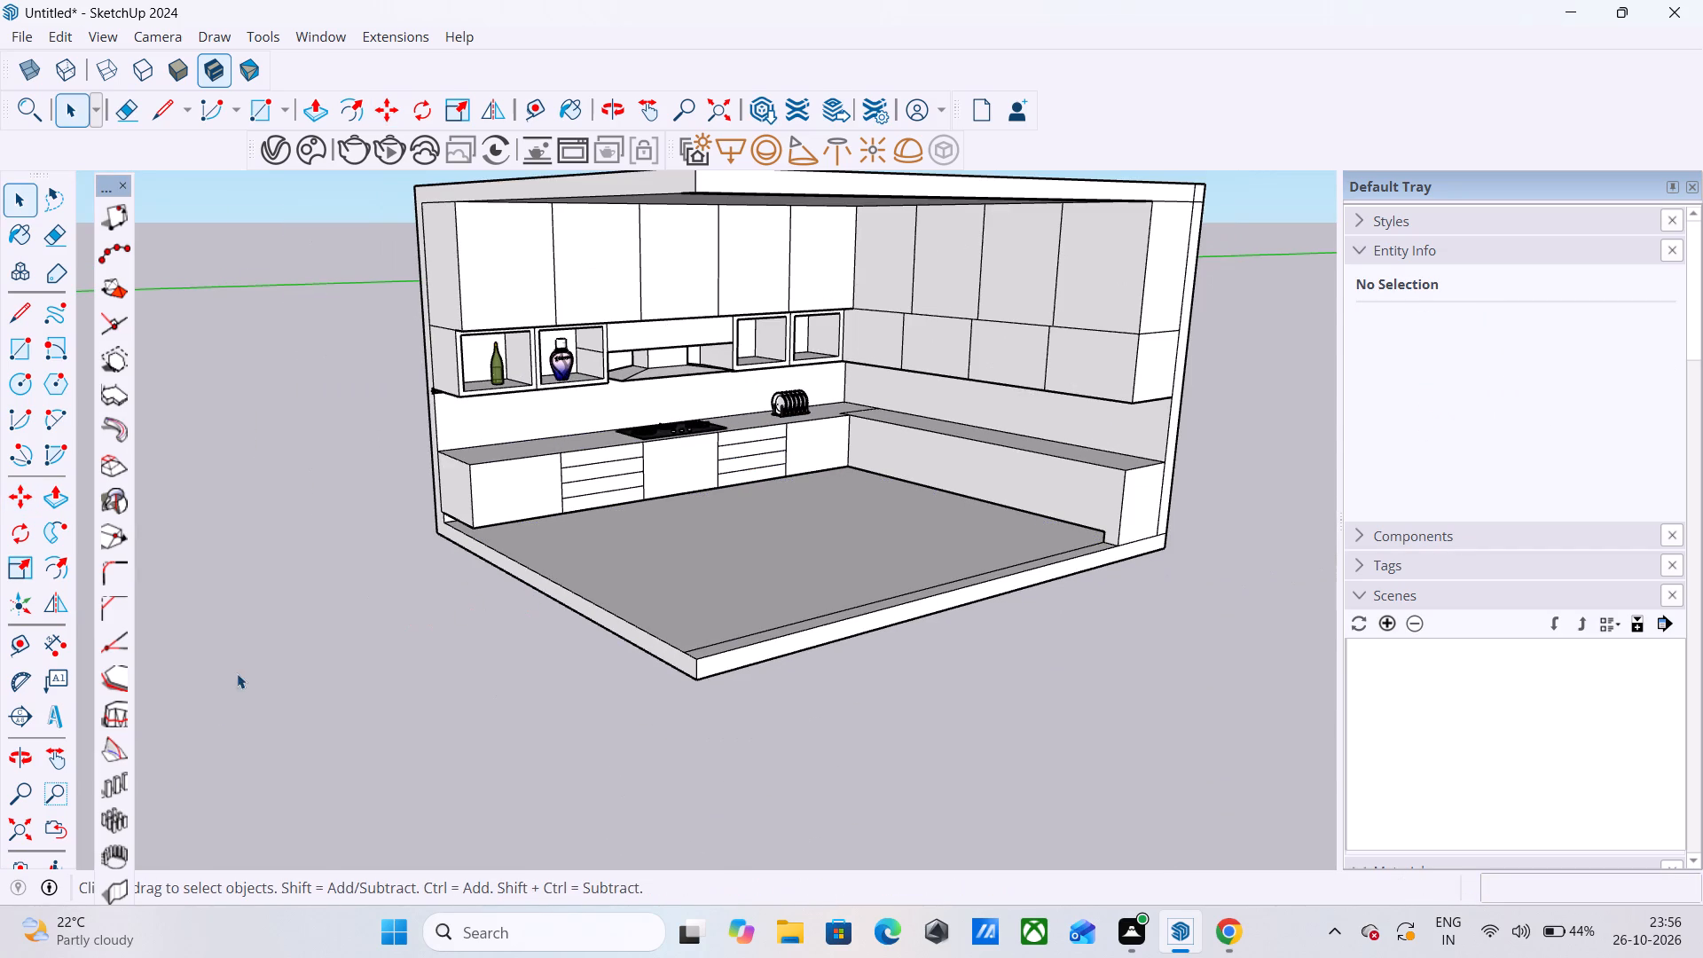
{"action": "scroll", "coordinate": [756, 534], "scroll_direction": "down", "scroll_amount": 2}
{"action": "scroll", "coordinate": [845, 244], "scroll_direction": "up", "scroll_amount": 3}
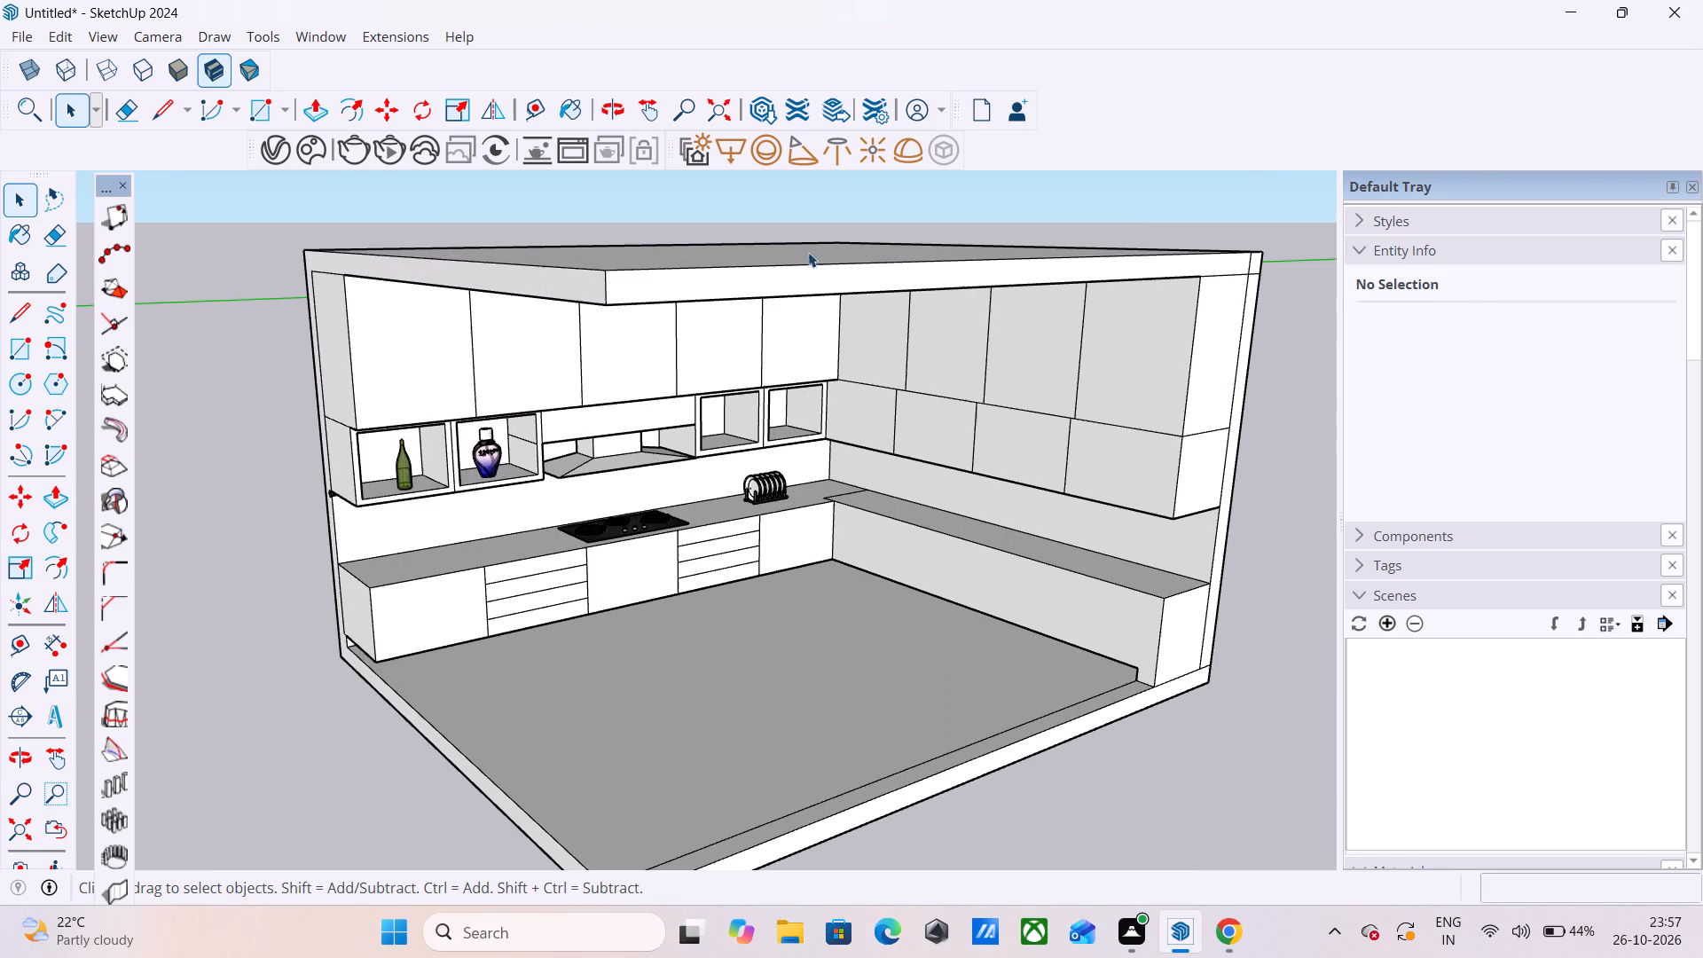
{"action": "scroll", "coordinate": [677, 357], "scroll_direction": "up", "scroll_amount": 1}
{"action": "middle_click_drag", "start_coordinate": [558, 465], "coordinate": [503, 370]}
{"action": "scroll", "coordinate": [545, 439], "scroll_direction": "up", "scroll_amount": 1}
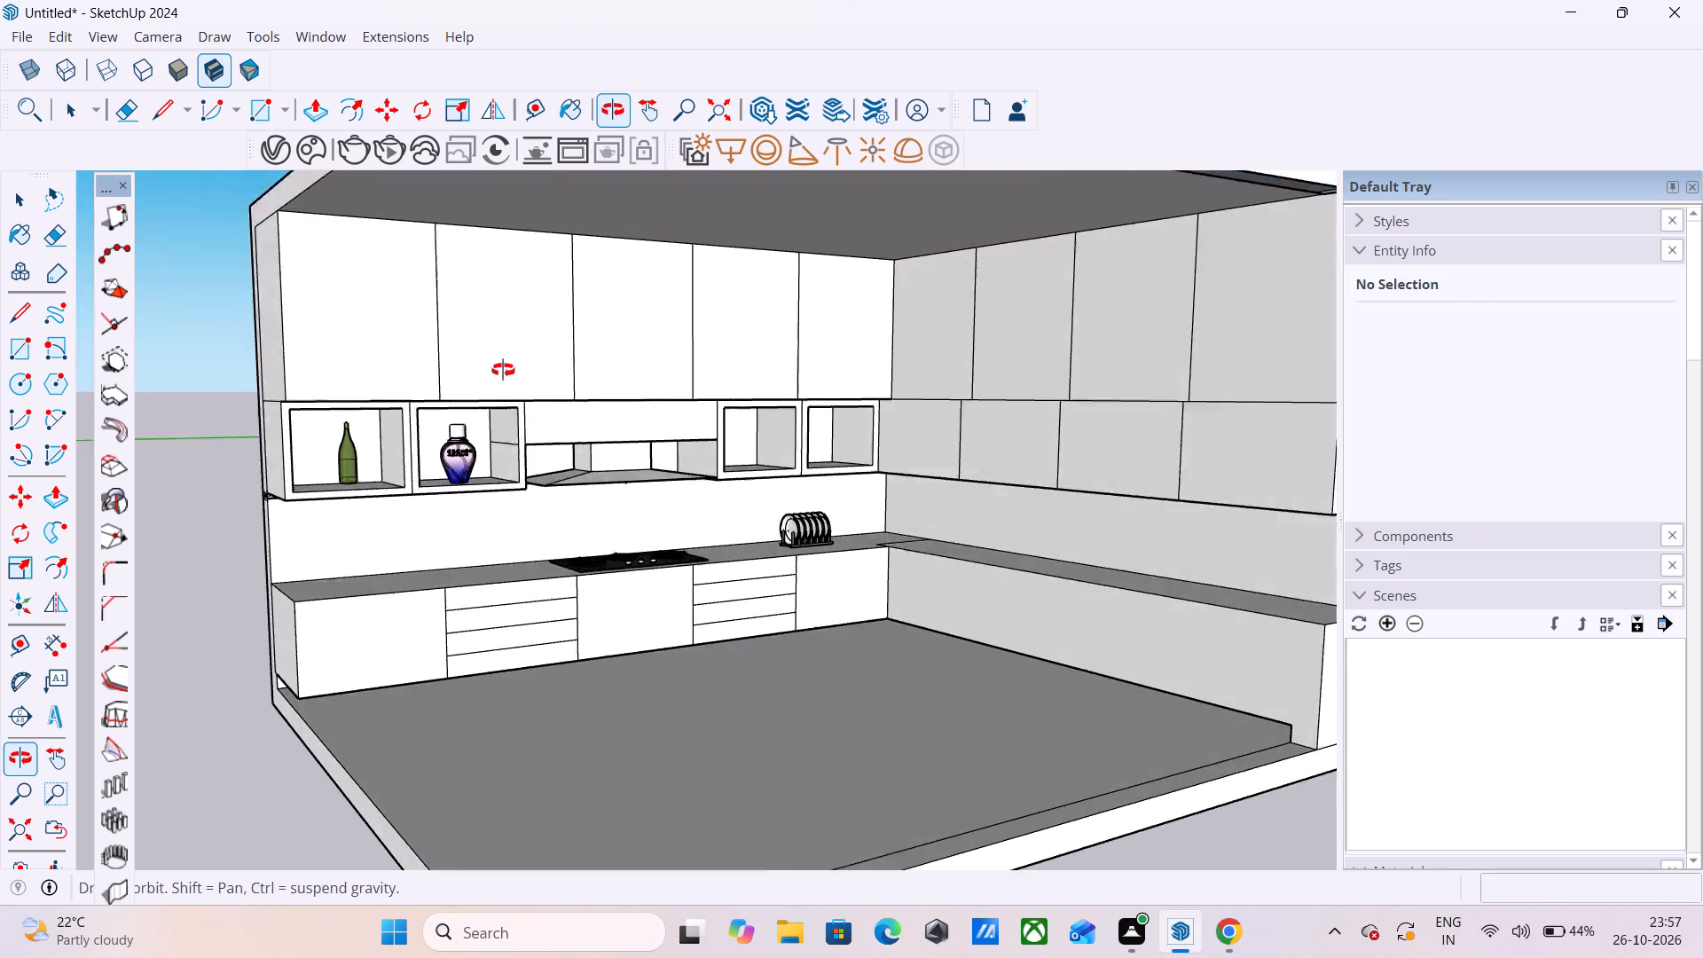
{"action": "middle_click_drag", "start_coordinate": [503, 370], "coordinate": [498, 365]}
{"action": "middle_click_drag", "start_coordinate": [493, 366], "coordinate": [459, 394]}
{"action": "scroll", "coordinate": [498, 491], "scroll_direction": "down", "scroll_amount": 4}
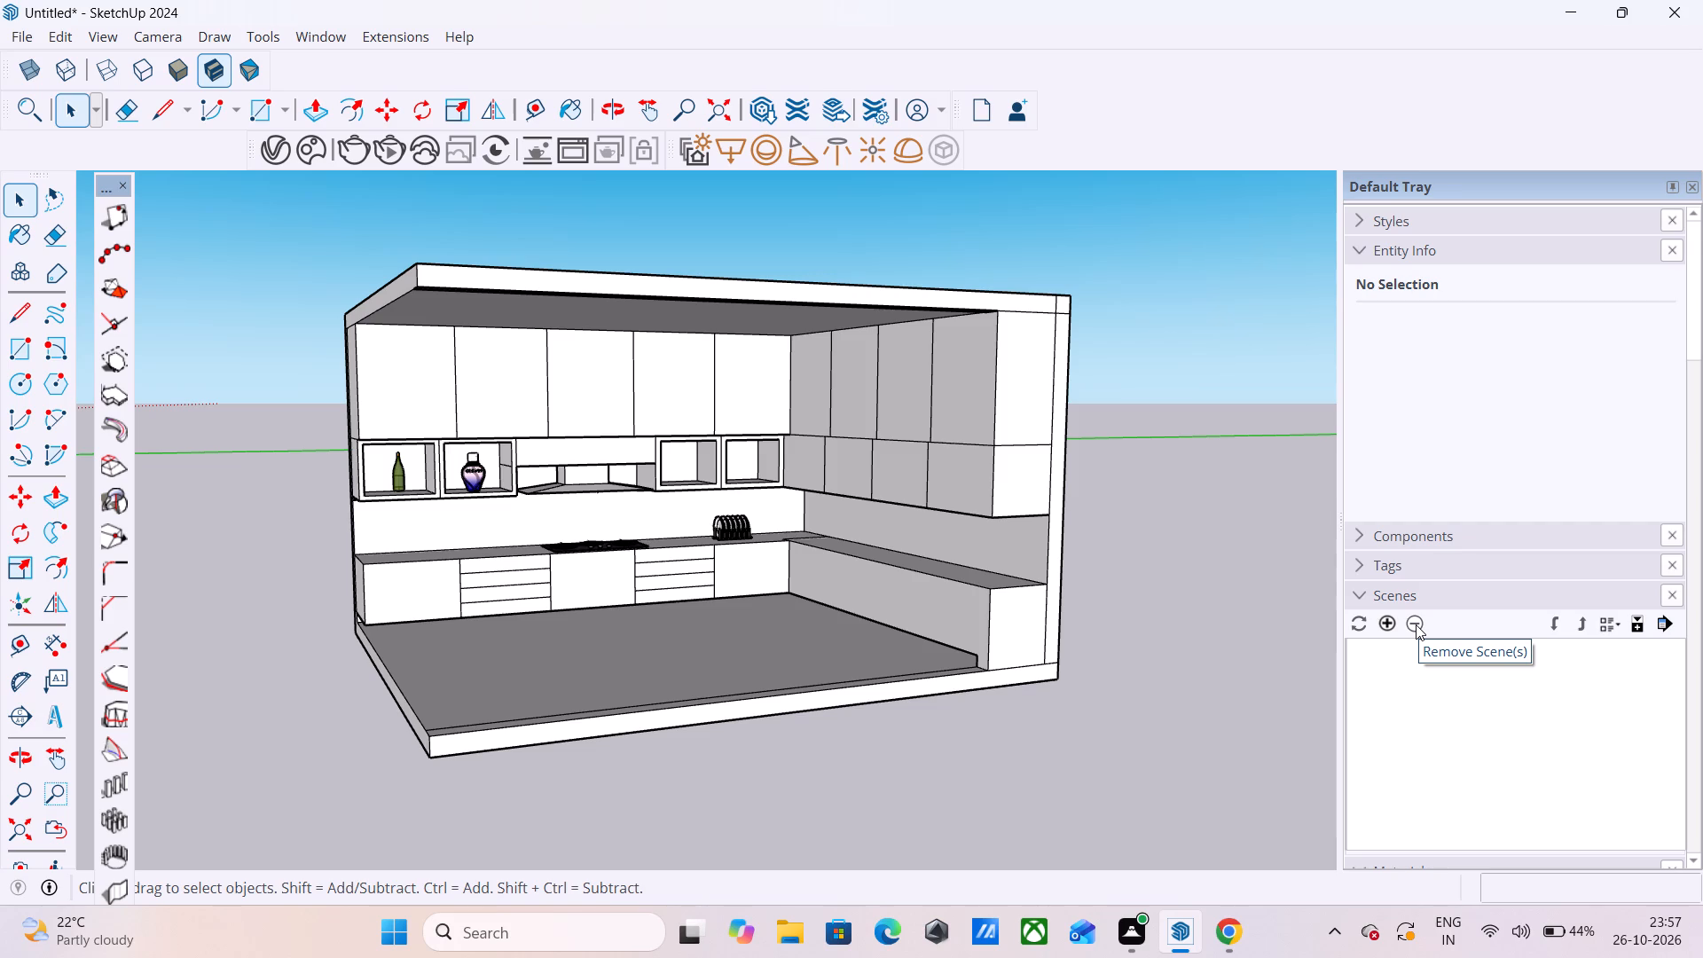
Browse the materials library, looking through the Asphalt and Concrete, Brick, Cladding and Siding, and Stone swatches.
{"action": "scroll", "coordinate": [1441, 704], "scroll_direction": "down", "scroll_amount": 3}
{"action": "left_click", "coordinate": [1694, 863]}
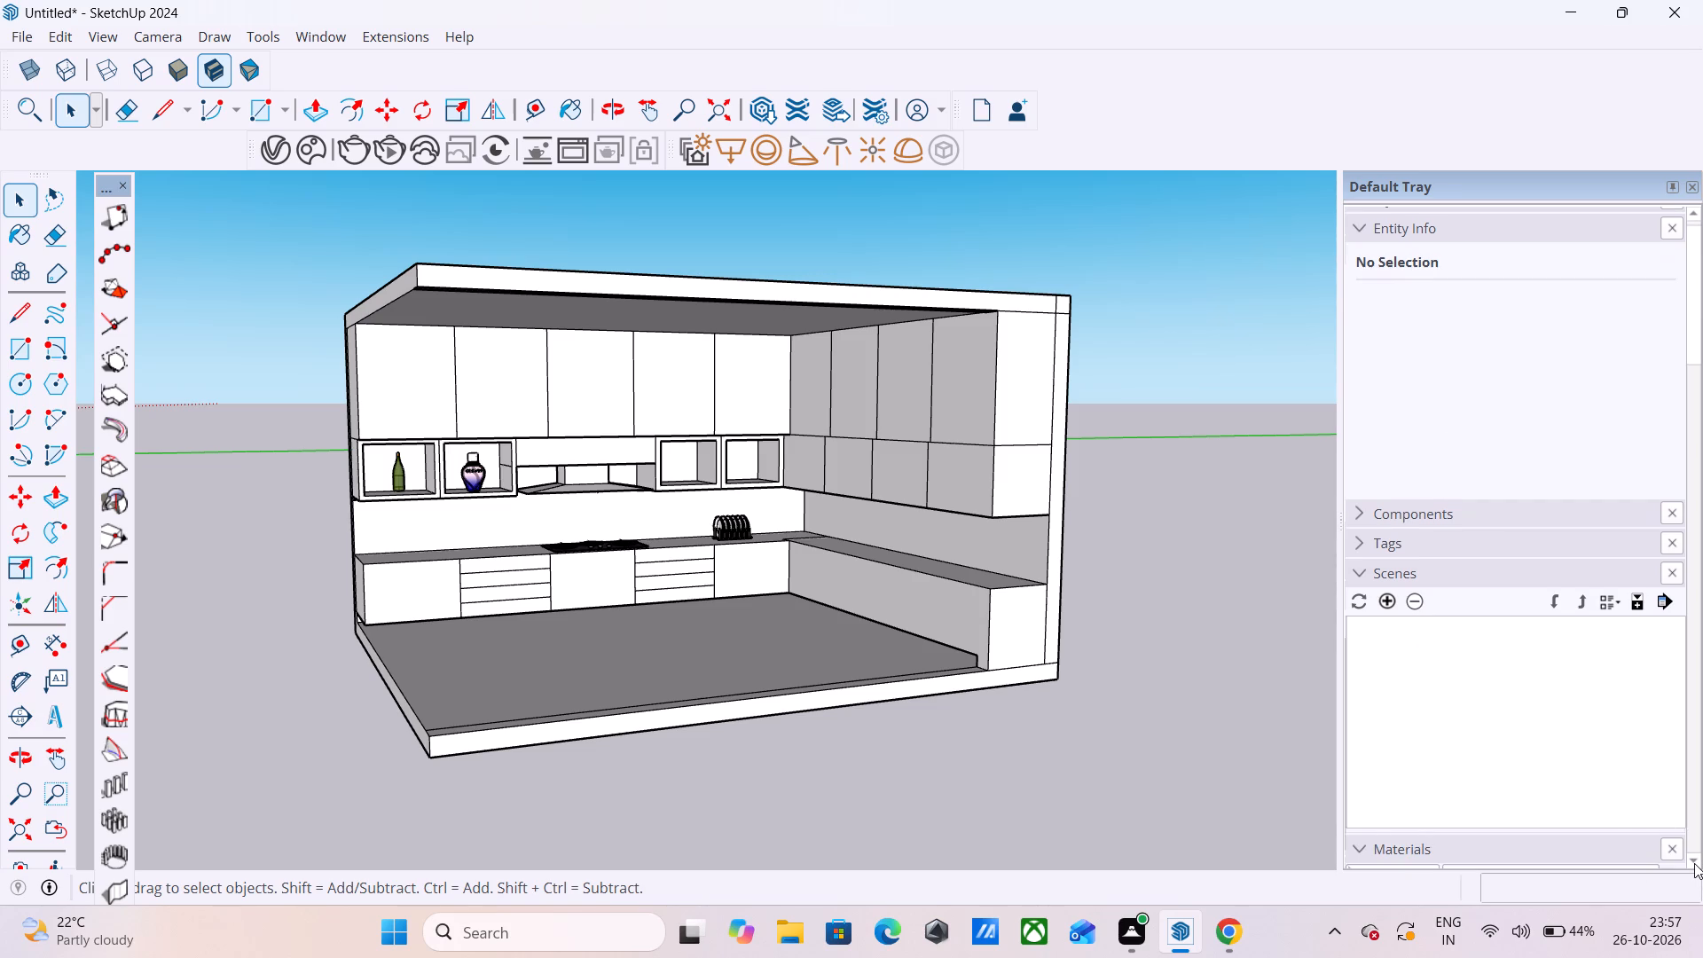
{"action": "left_click", "coordinate": [1694, 863]}
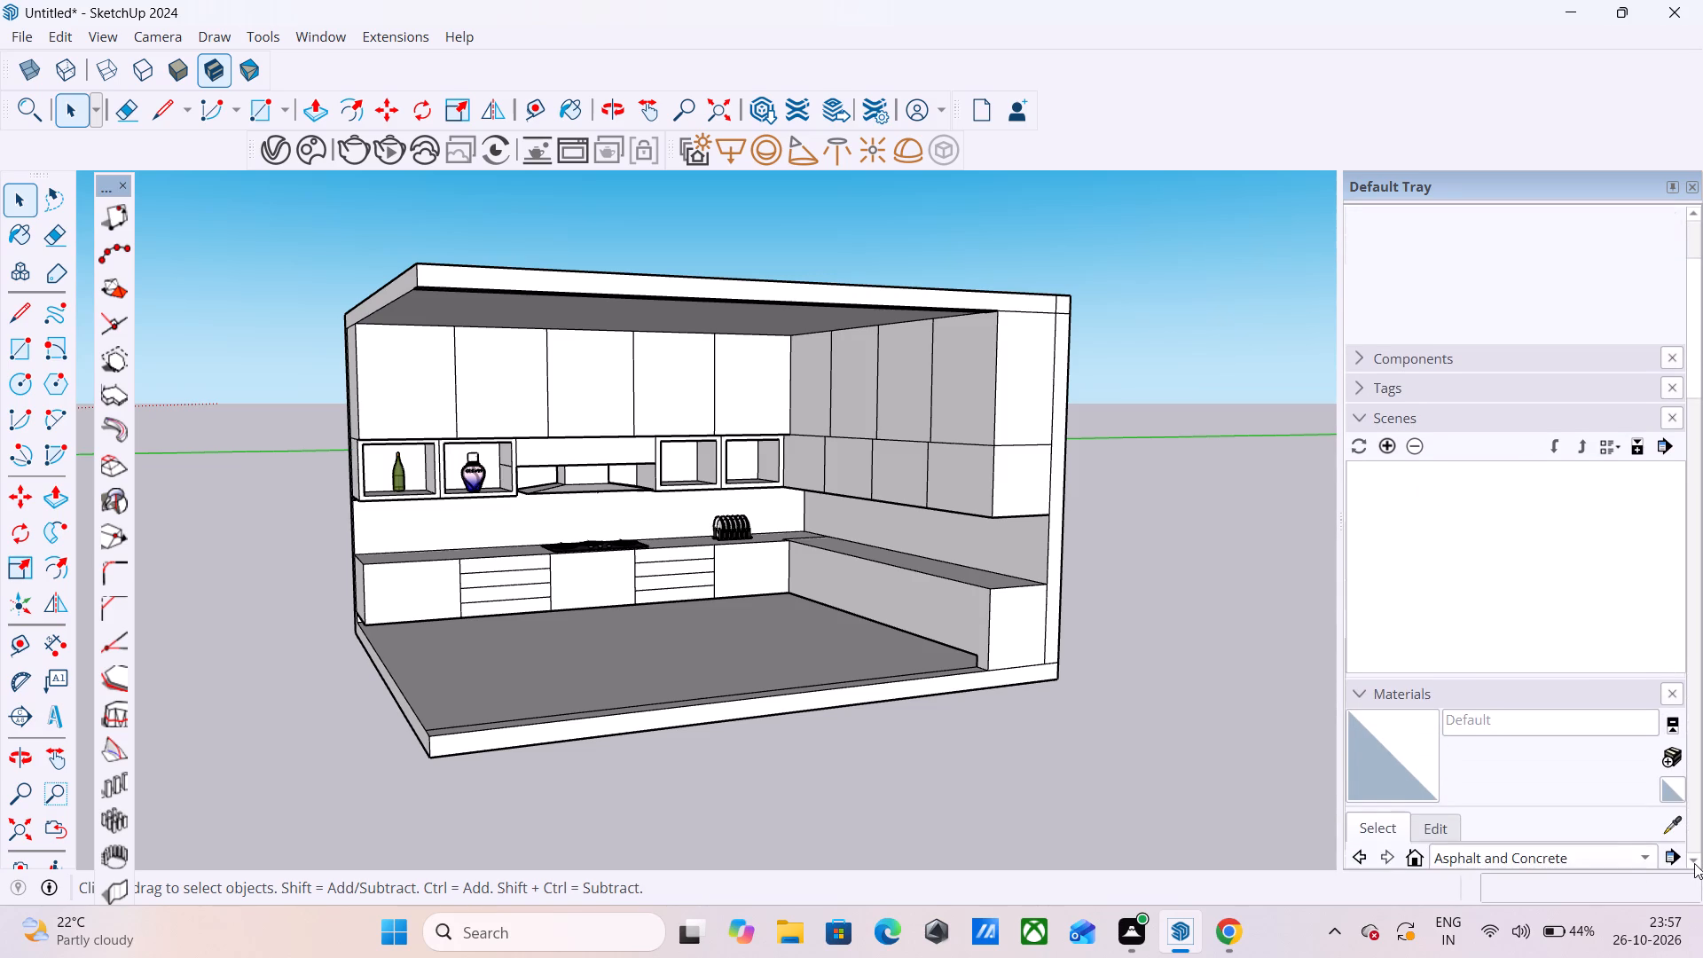
{"action": "left_click", "coordinate": [1484, 476]}
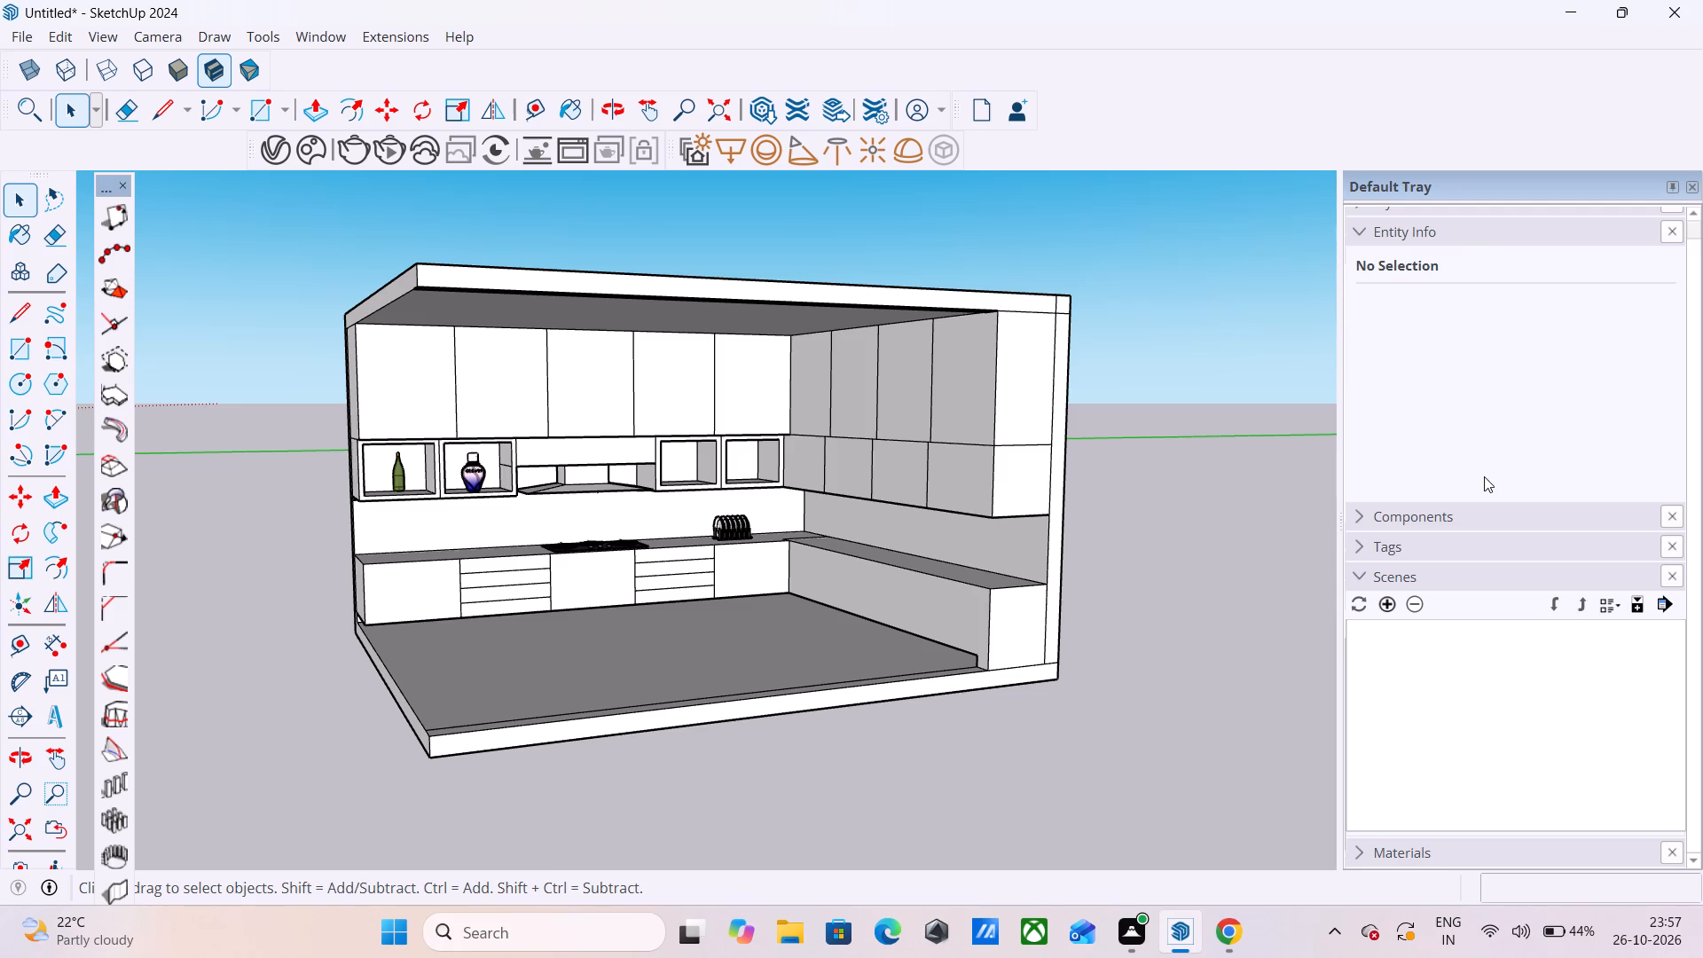
{"action": "scroll", "coordinate": [1400, 589], "scroll_direction": "down", "scroll_amount": 4}
{"action": "left_click", "coordinate": [1422, 853]}
{"action": "scroll", "coordinate": [1364, 747], "scroll_direction": "down", "scroll_amount": 3}
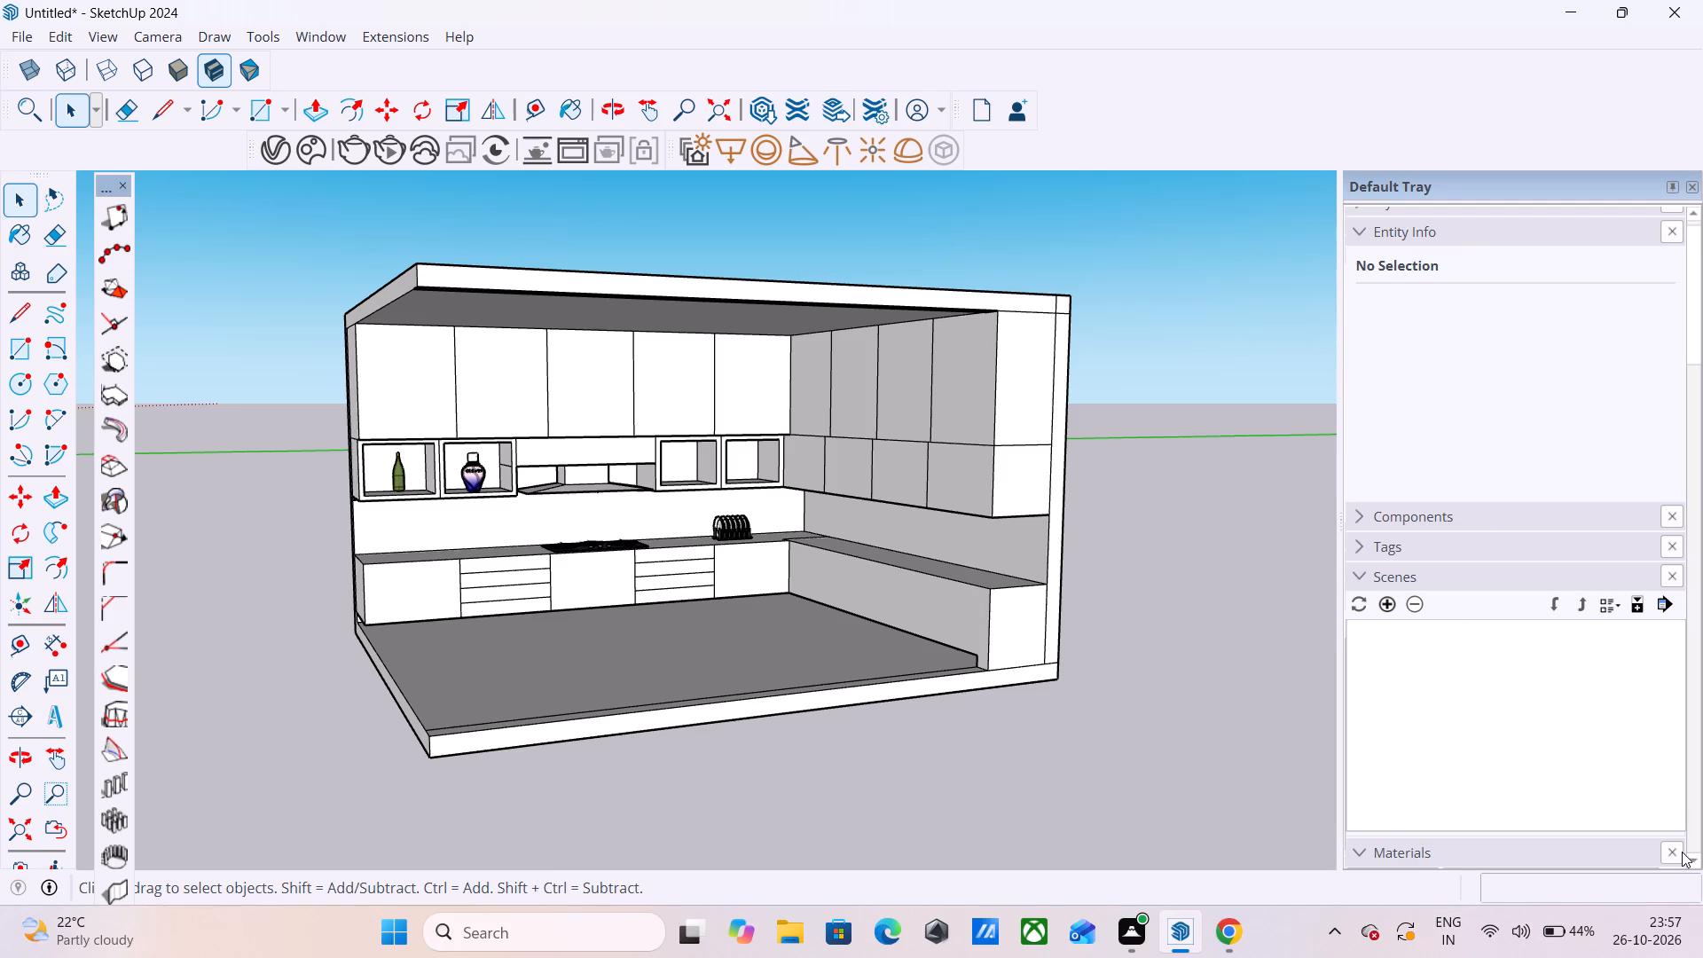
{"action": "left_click", "coordinate": [1689, 856]}
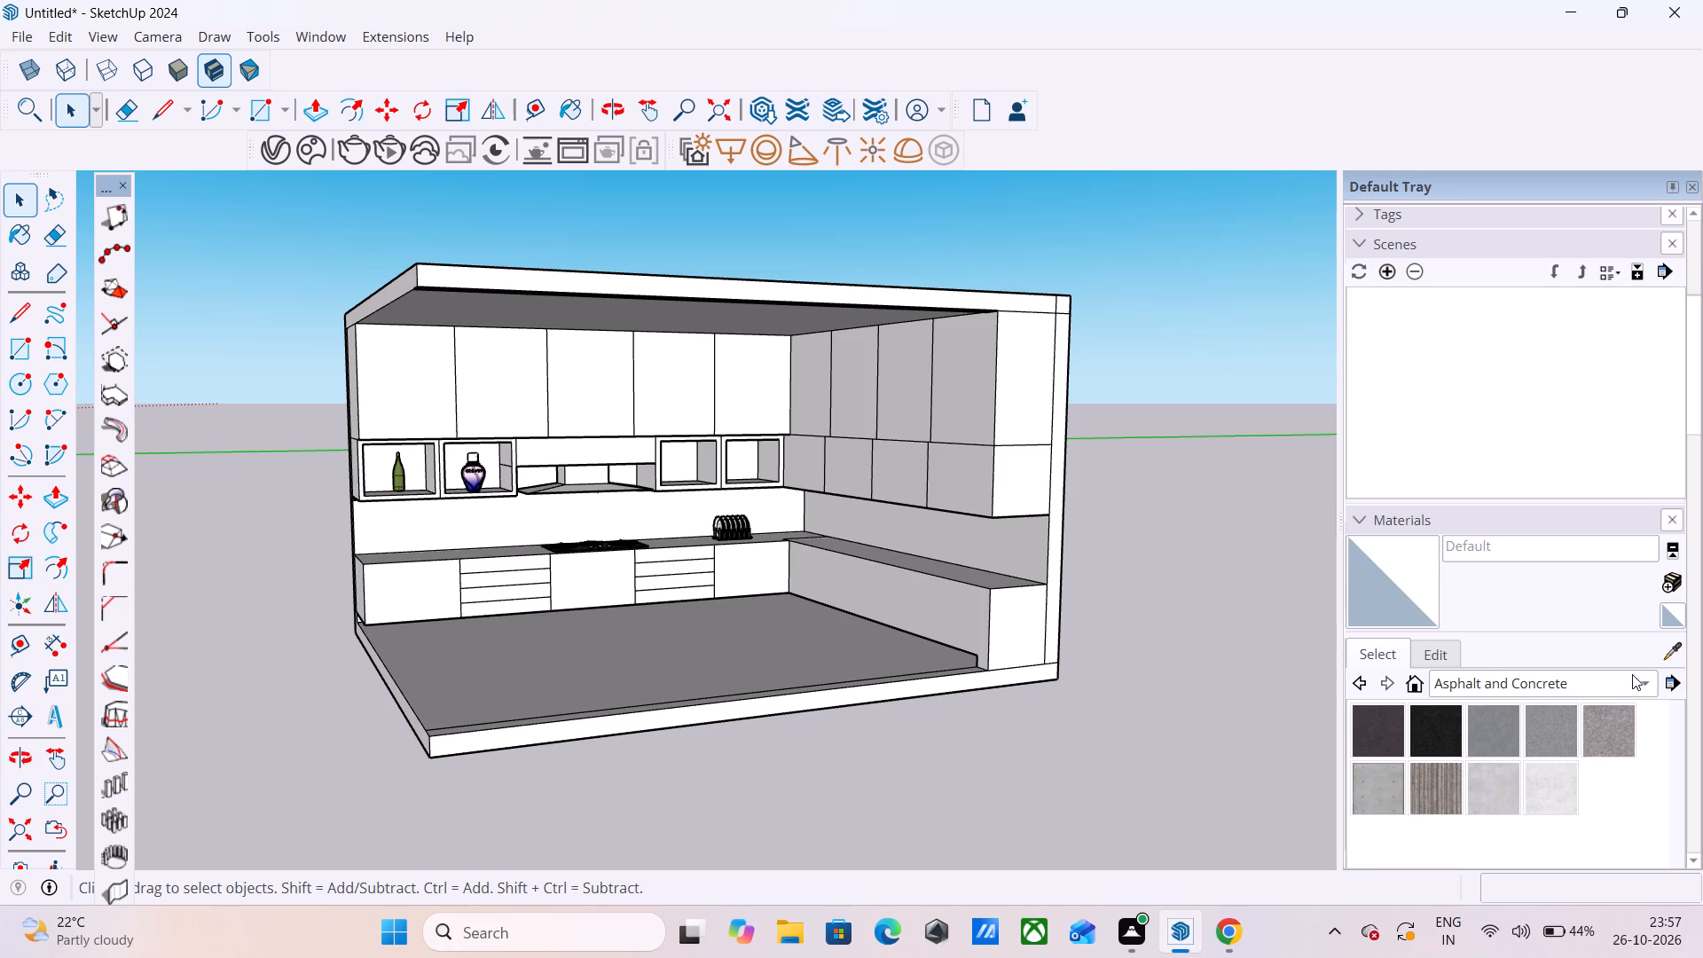
{"action": "left_click", "coordinate": [1640, 687]}
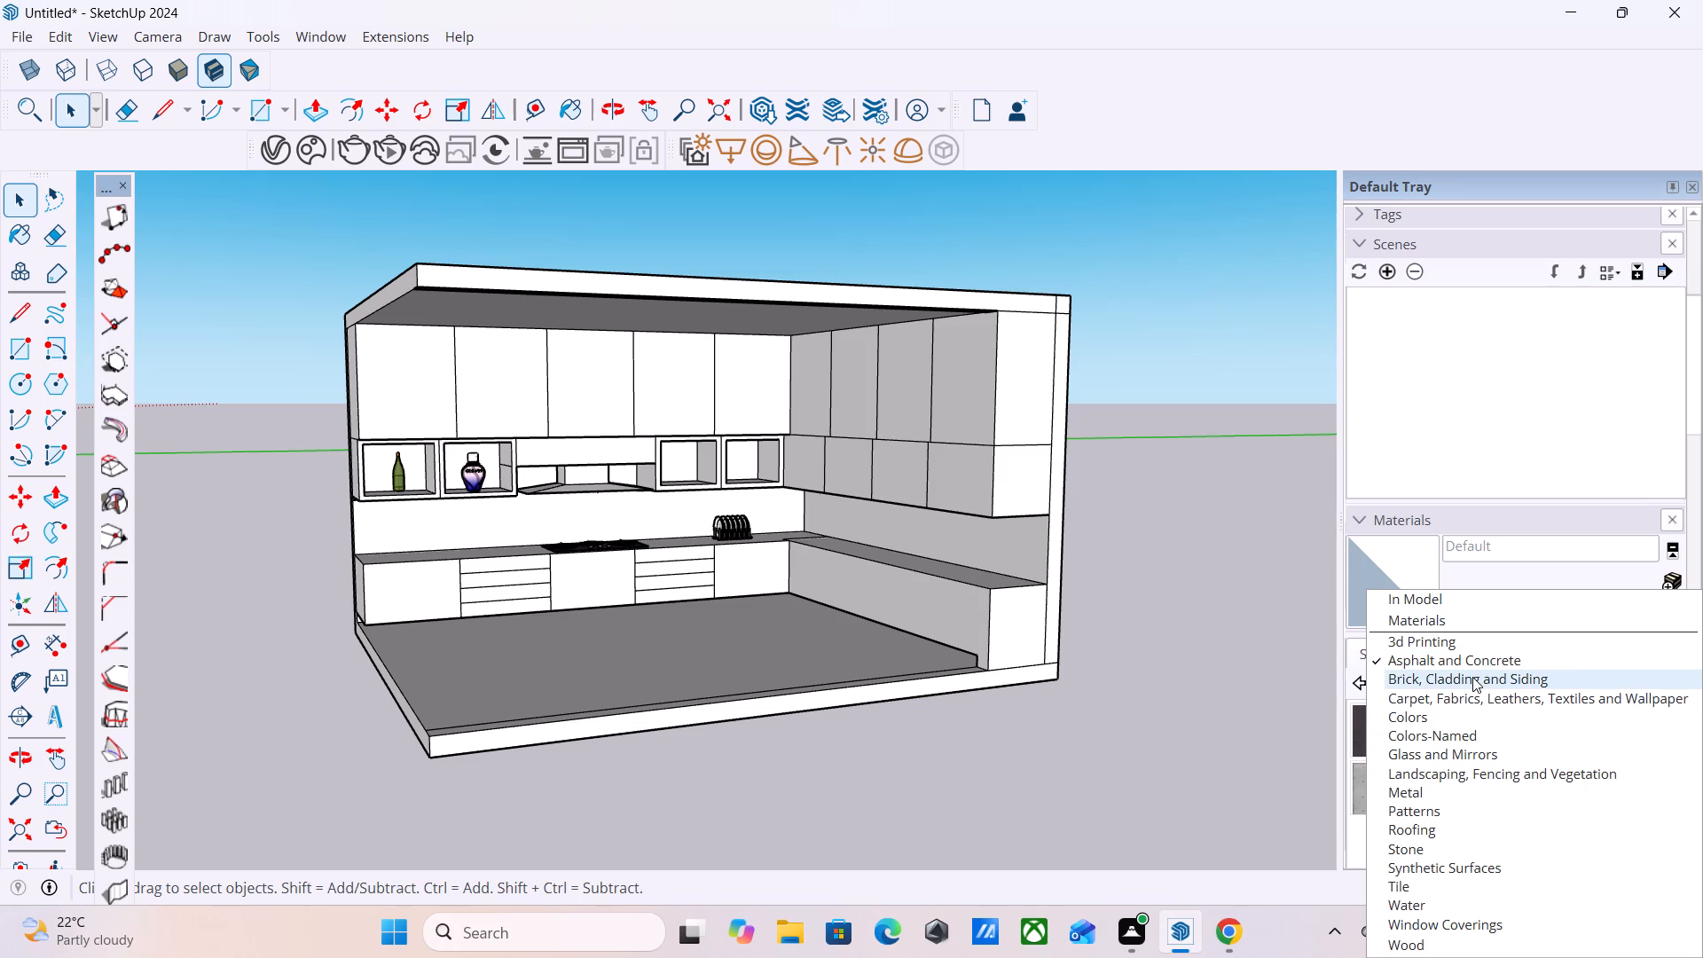
{"action": "left_click", "coordinate": [1471, 681]}
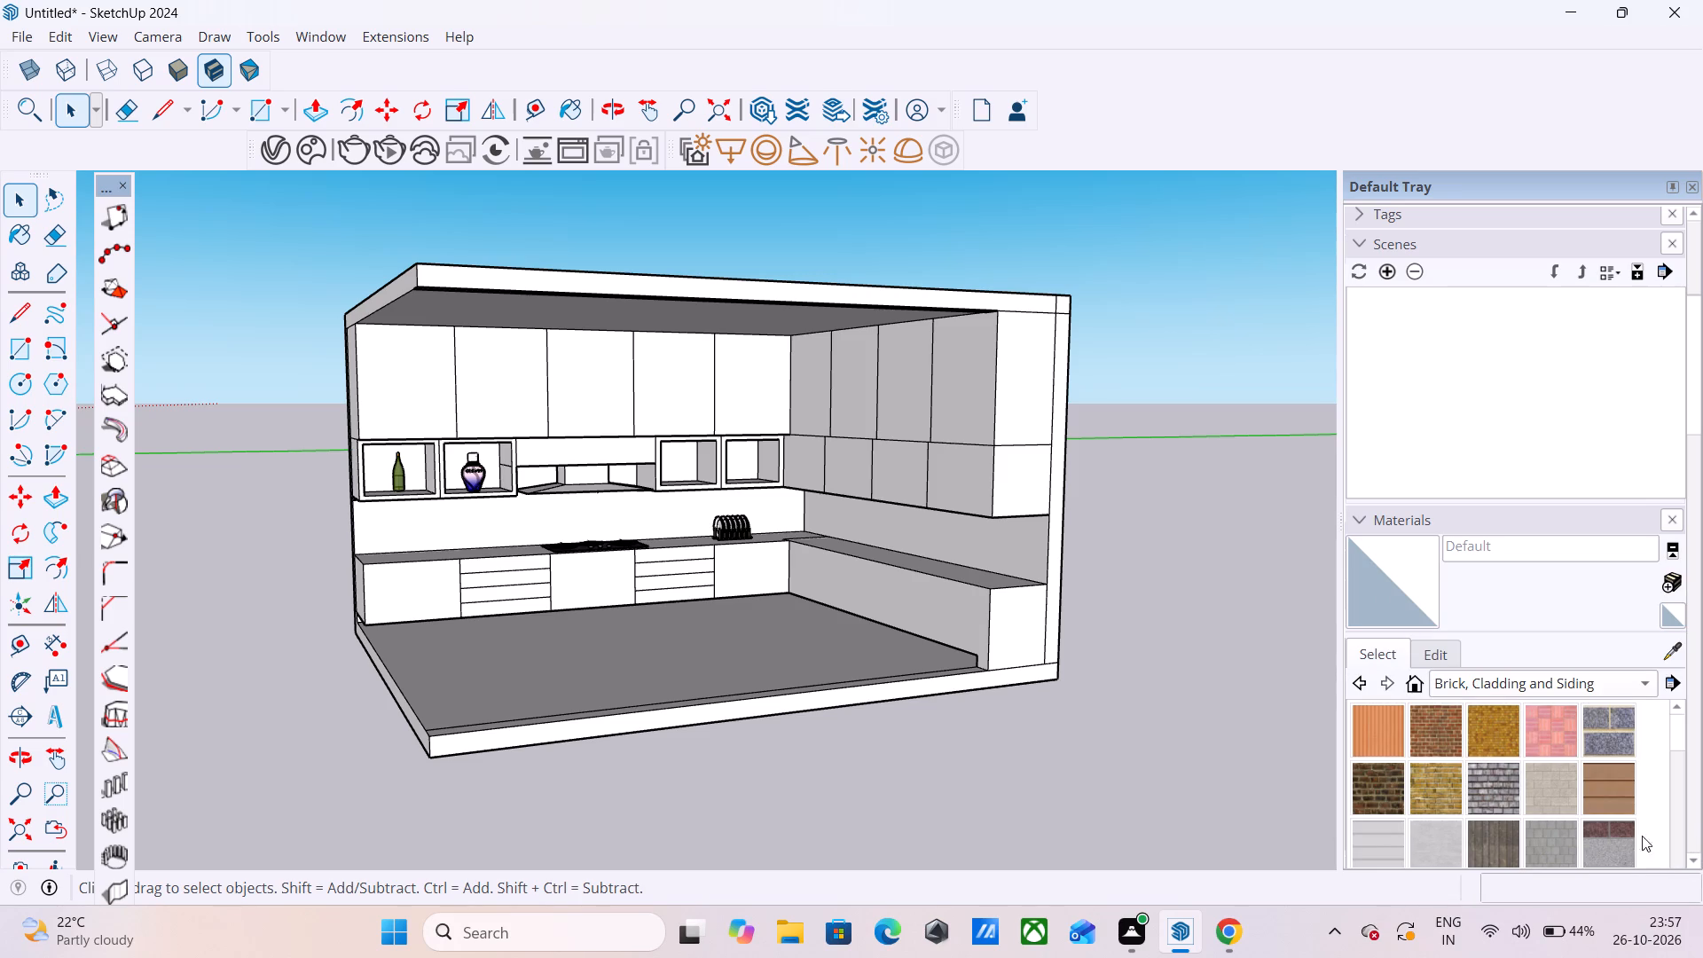
{"action": "left_click", "coordinate": [1649, 681]}
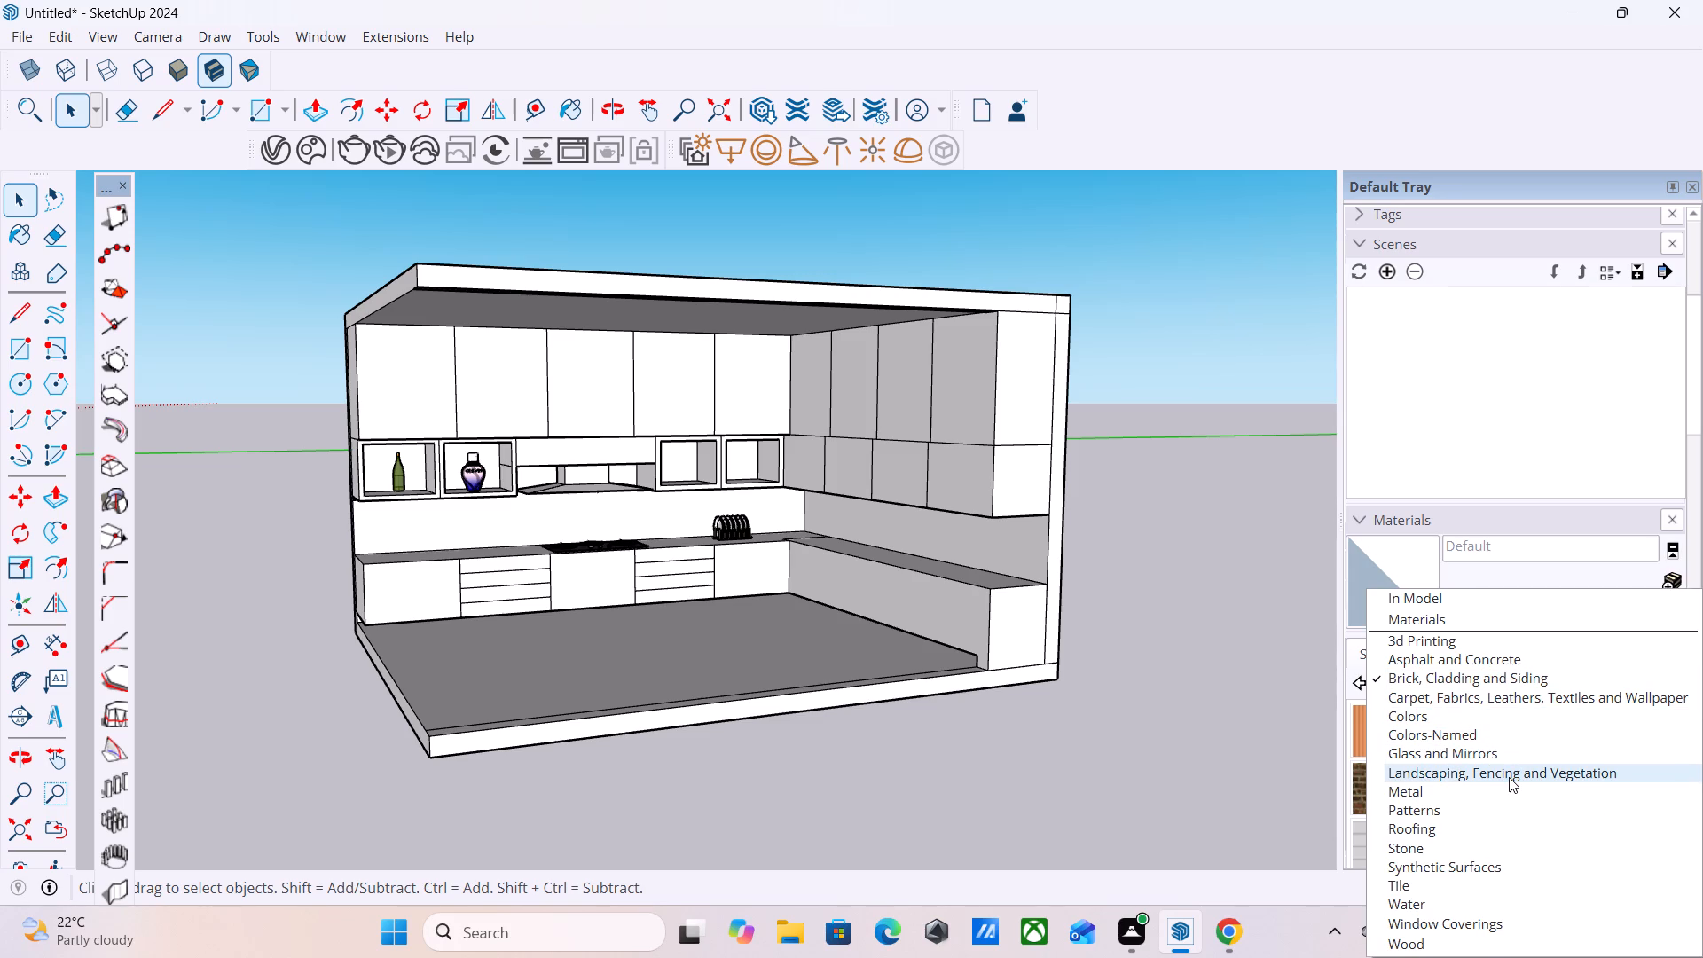
{"action": "left_click", "coordinate": [1488, 842]}
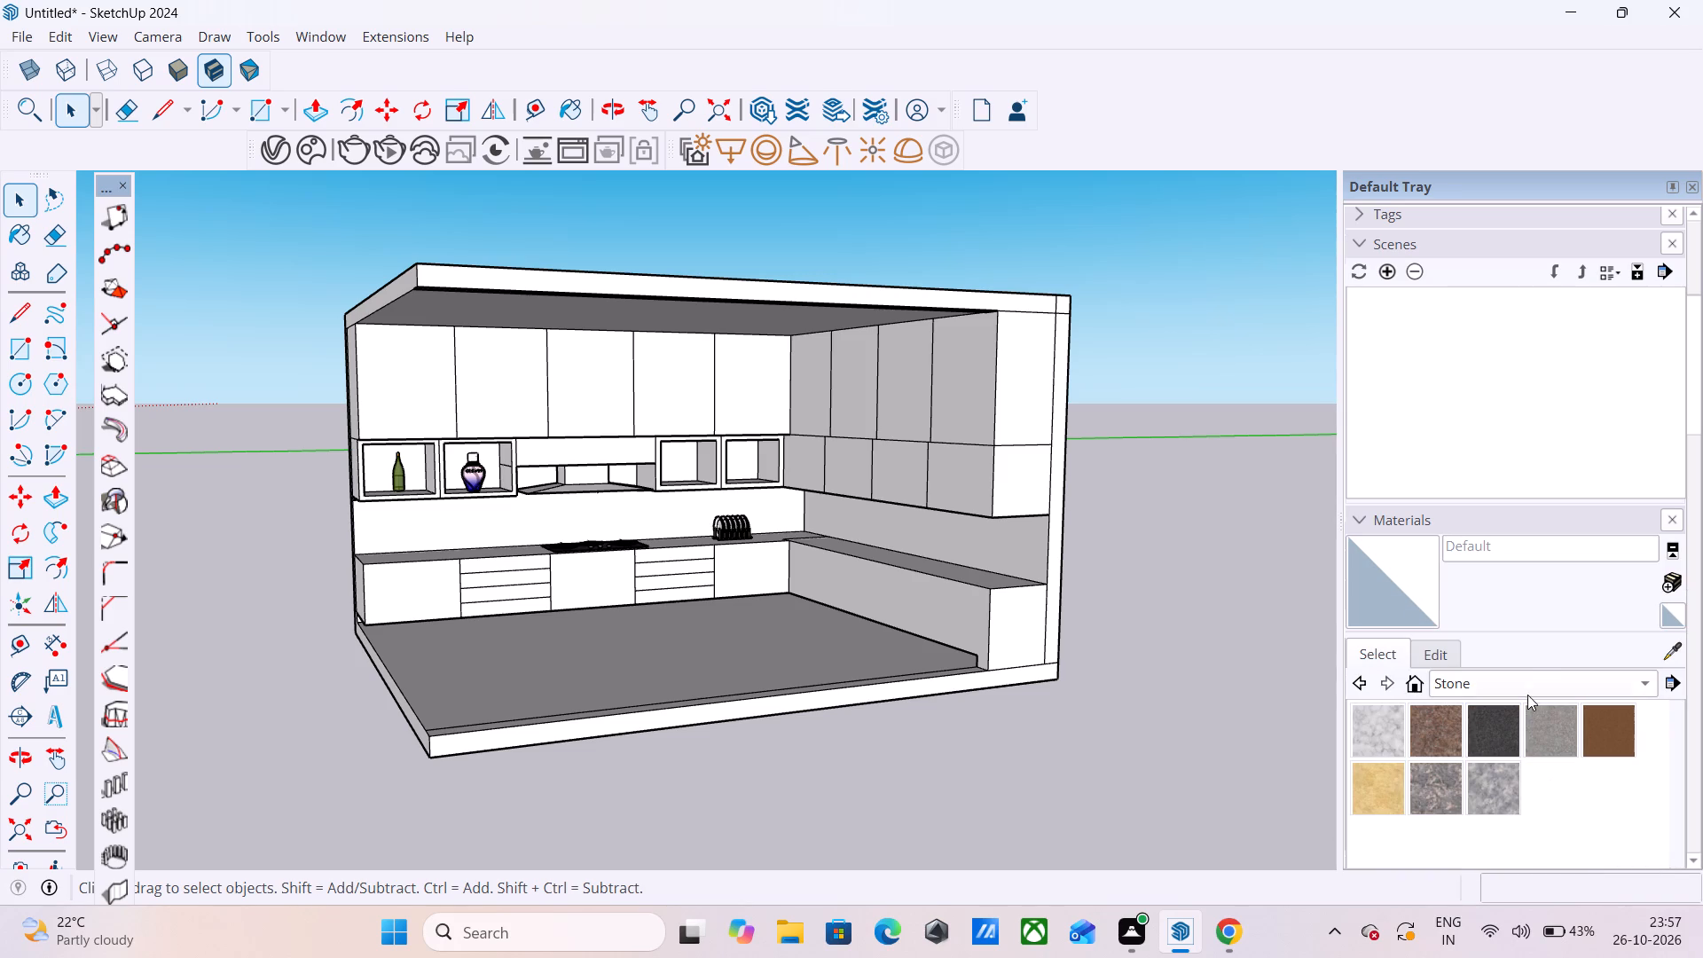
Paint the five tall upper cabinet doors on the stove wall with the in-model pink material Lisanne_Eraser.
{"action": "left_click", "coordinate": [1530, 679]}
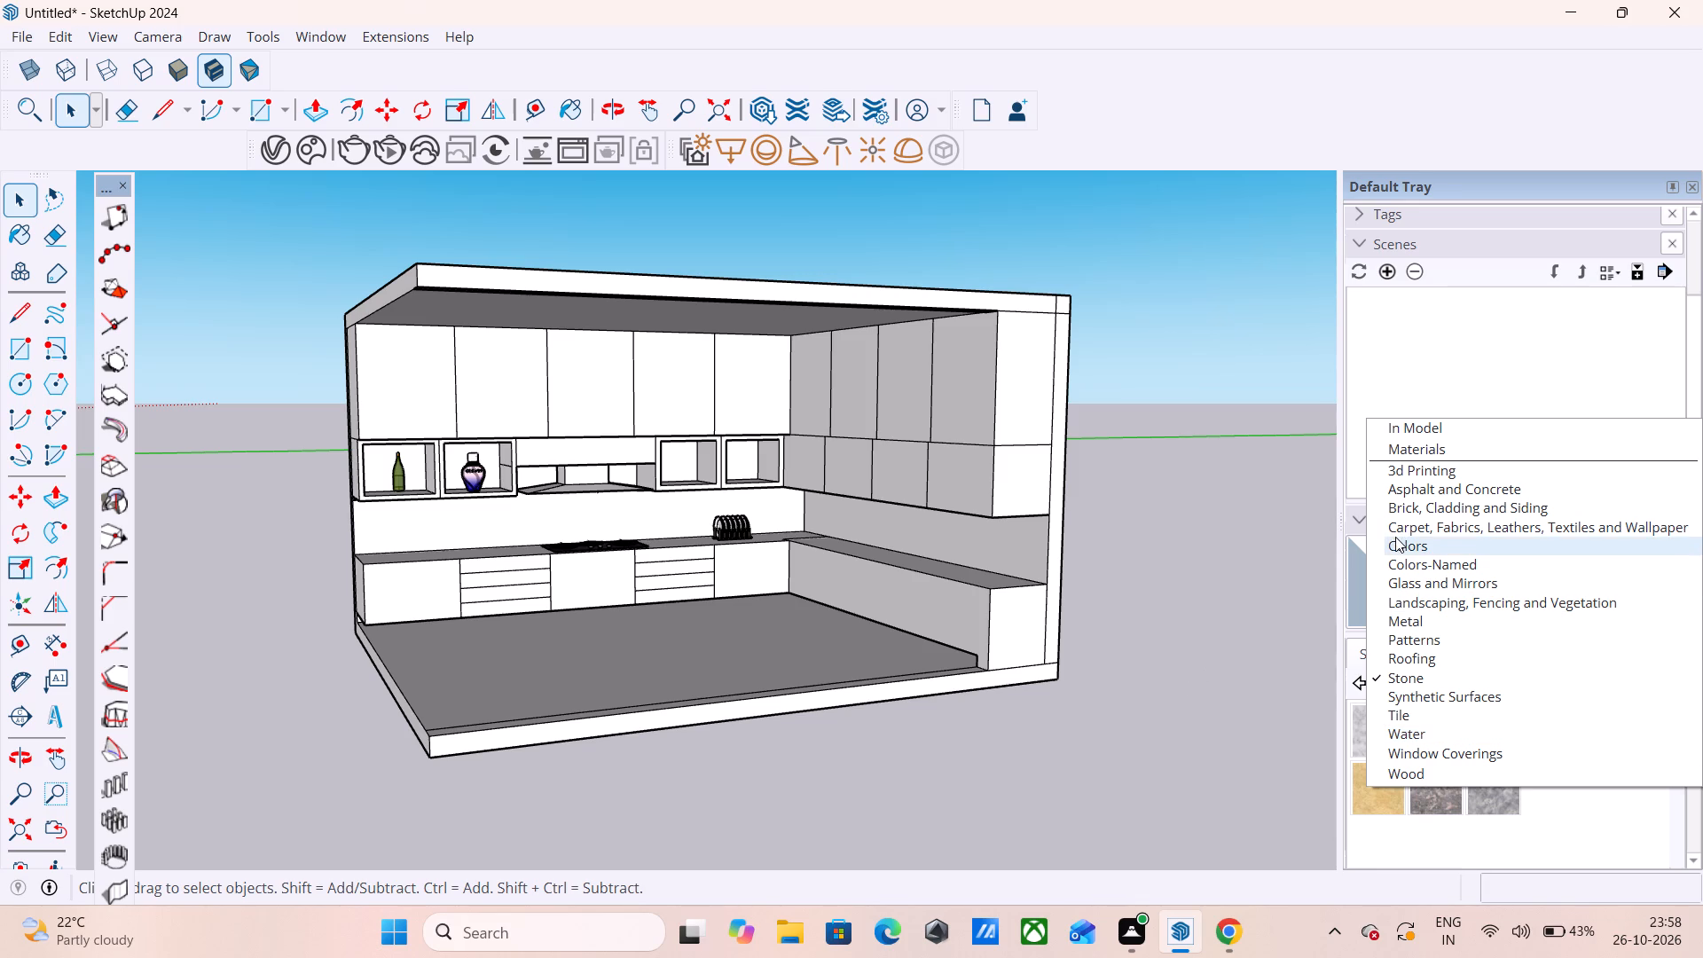
{"action": "left_click", "coordinate": [1424, 428]}
{"action": "scroll", "coordinate": [1497, 771], "scroll_direction": "down", "scroll_amount": 6}
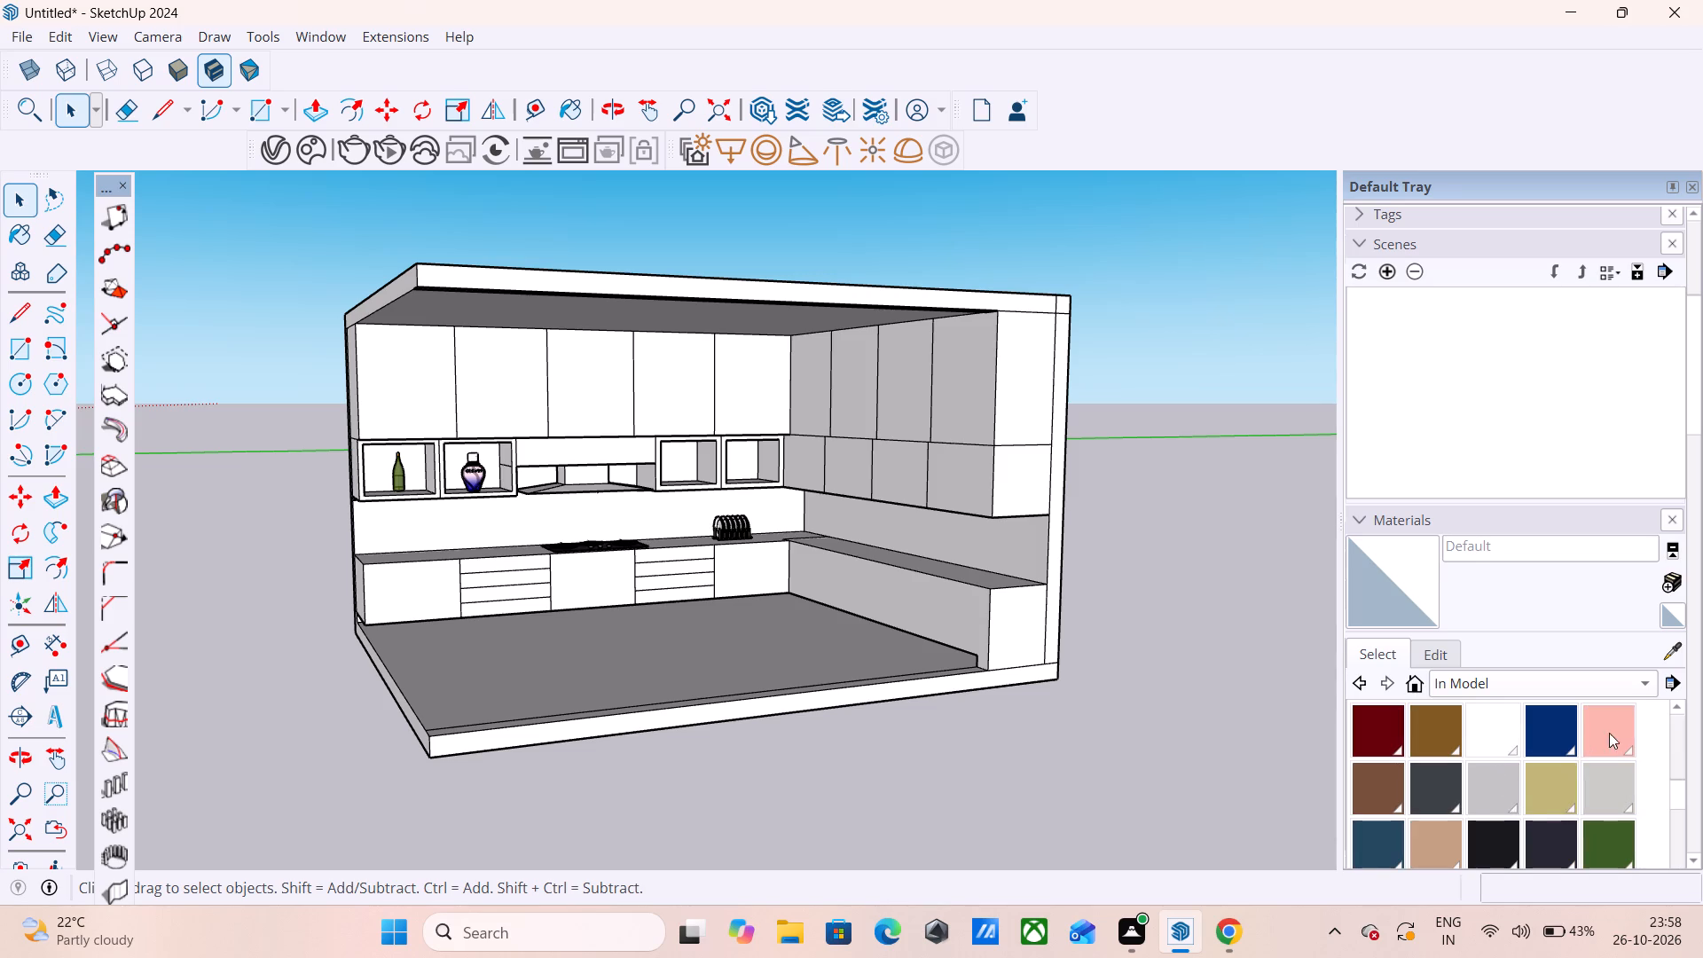
{"action": "left_click", "coordinate": [1602, 726]}
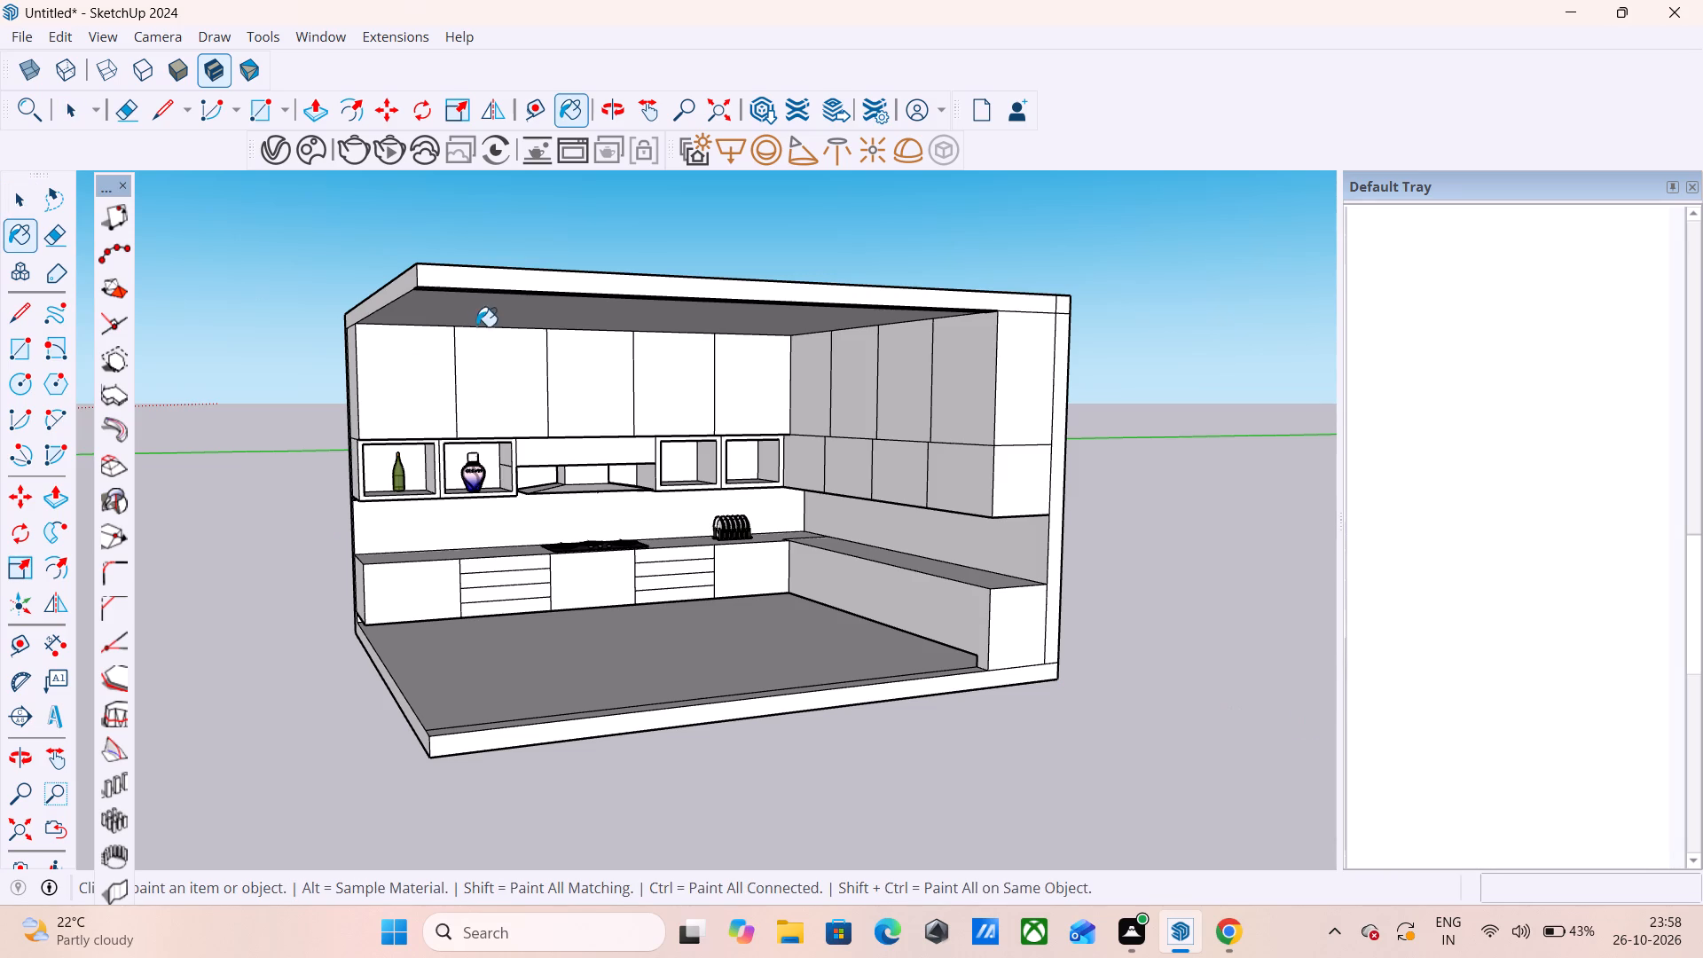
{"action": "left_click", "coordinate": [371, 379]}
{"action": "left_click", "coordinate": [413, 378]}
{"action": "left_click", "coordinate": [483, 373]}
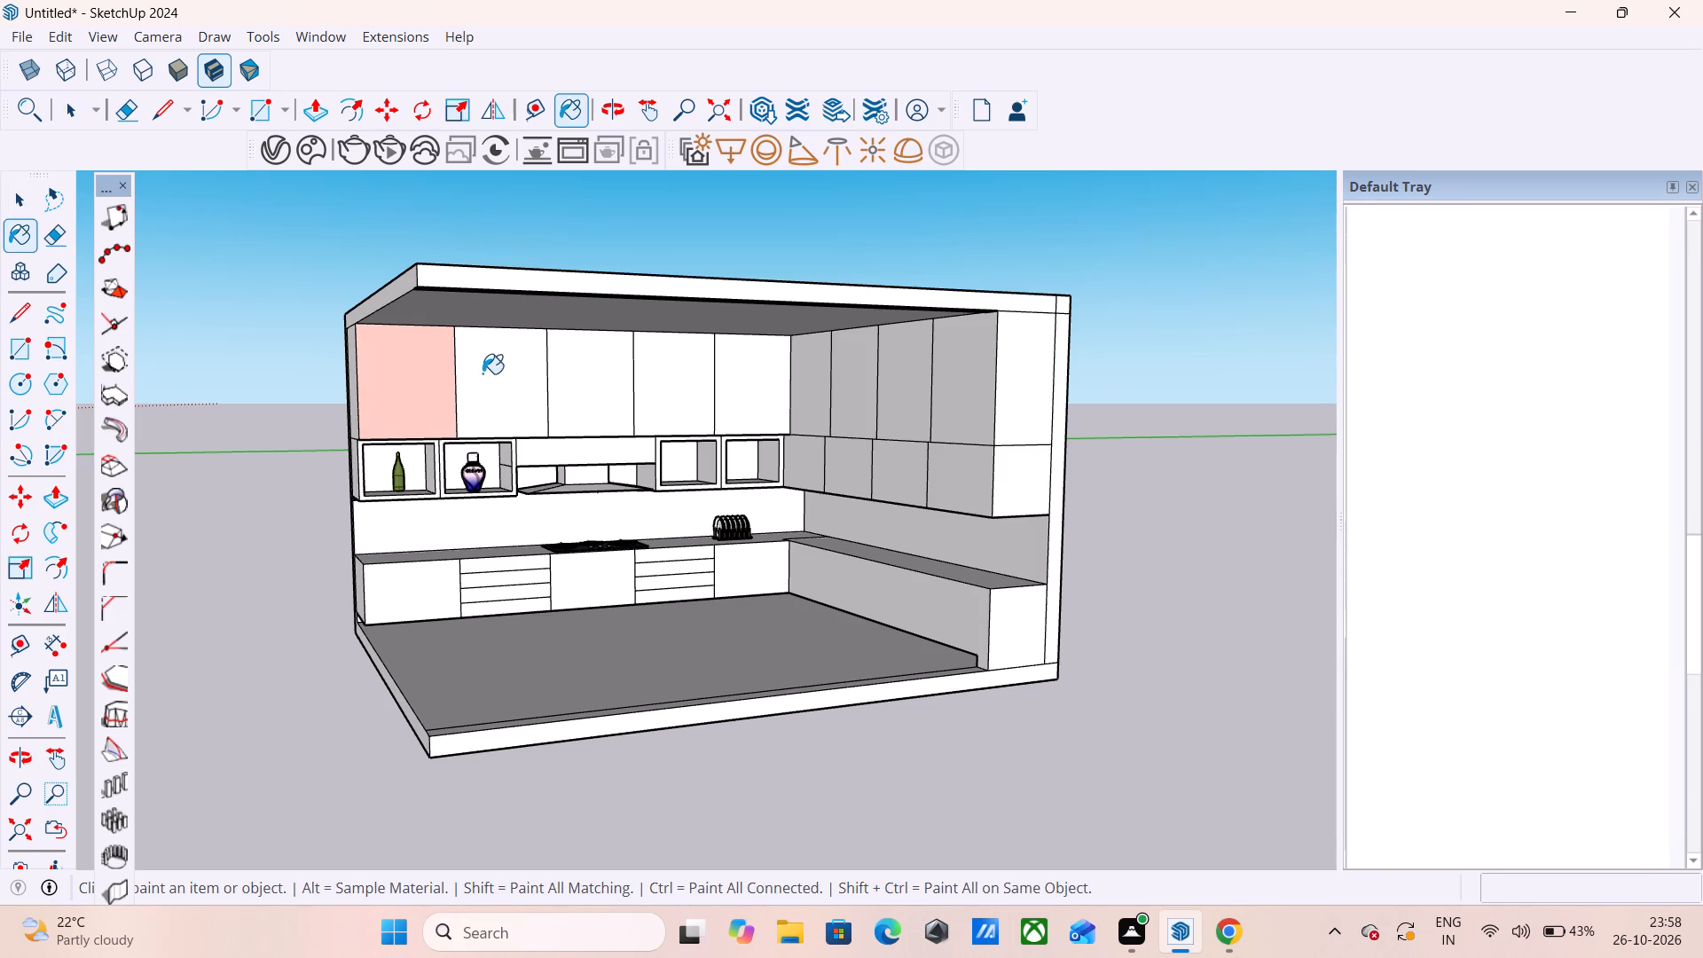
{"action": "left_click", "coordinate": [576, 373]}
{"action": "left_click", "coordinate": [656, 373]}
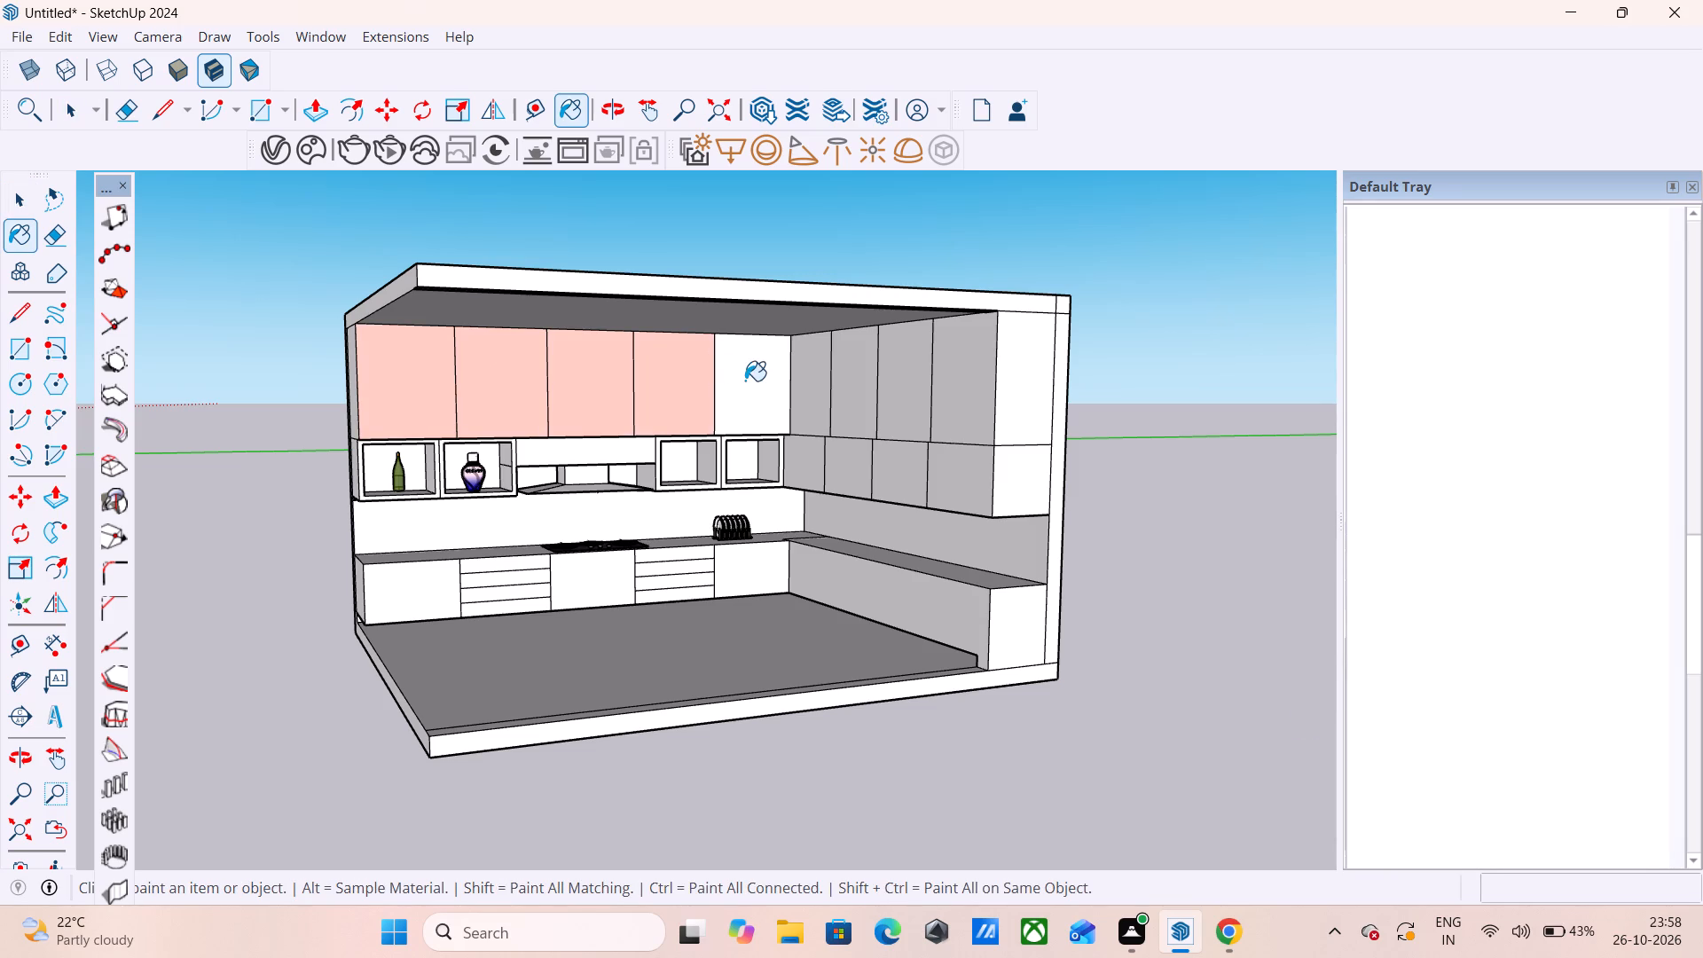
{"action": "left_click", "coordinate": [745, 381]}
Paint the four tall upper cabinet doors on the side wall with the same pink Lisanne_Eraser material.
{"action": "middle_click", "coordinate": [906, 393]}
{"action": "middle_click_drag", "start_coordinate": [912, 393], "coordinate": [924, 393]}
{"action": "middle_click_drag", "start_coordinate": [933, 393], "coordinate": [1122, 379]}
{"action": "left_click", "coordinate": [1024, 378]}
{"action": "left_click", "coordinate": [918, 392]}
{"action": "left_click", "coordinate": [875, 395]}
{"action": "left_click", "coordinate": [837, 397]}
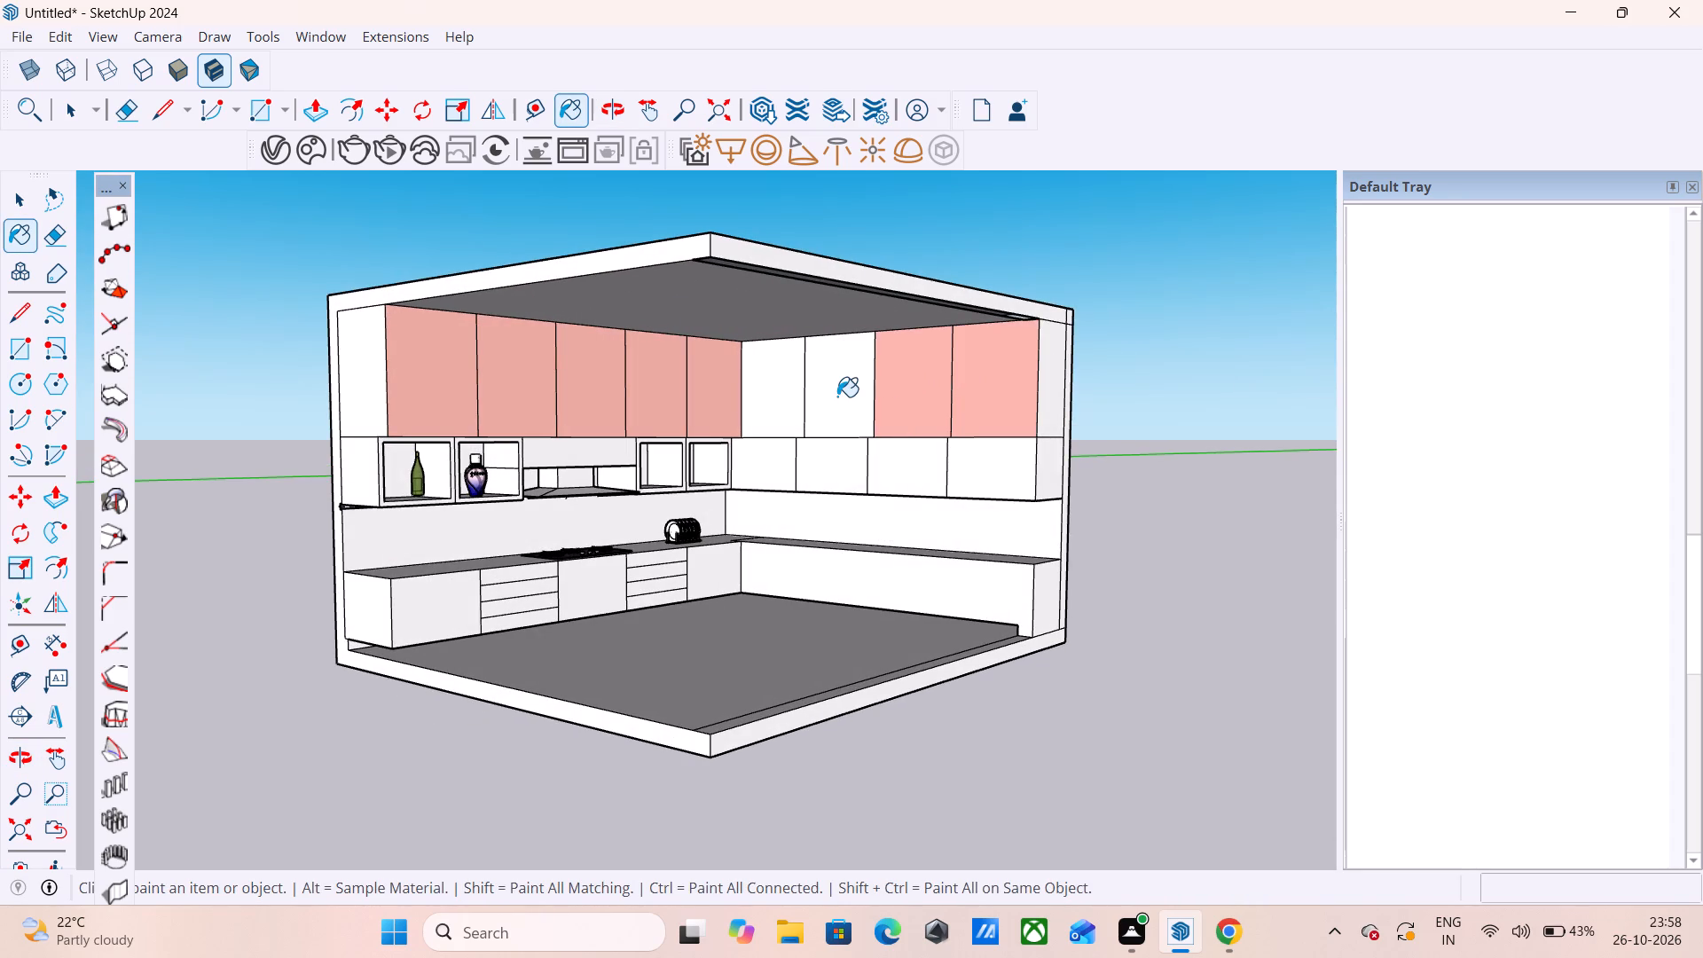
{"action": "left_click", "coordinate": [778, 391]}
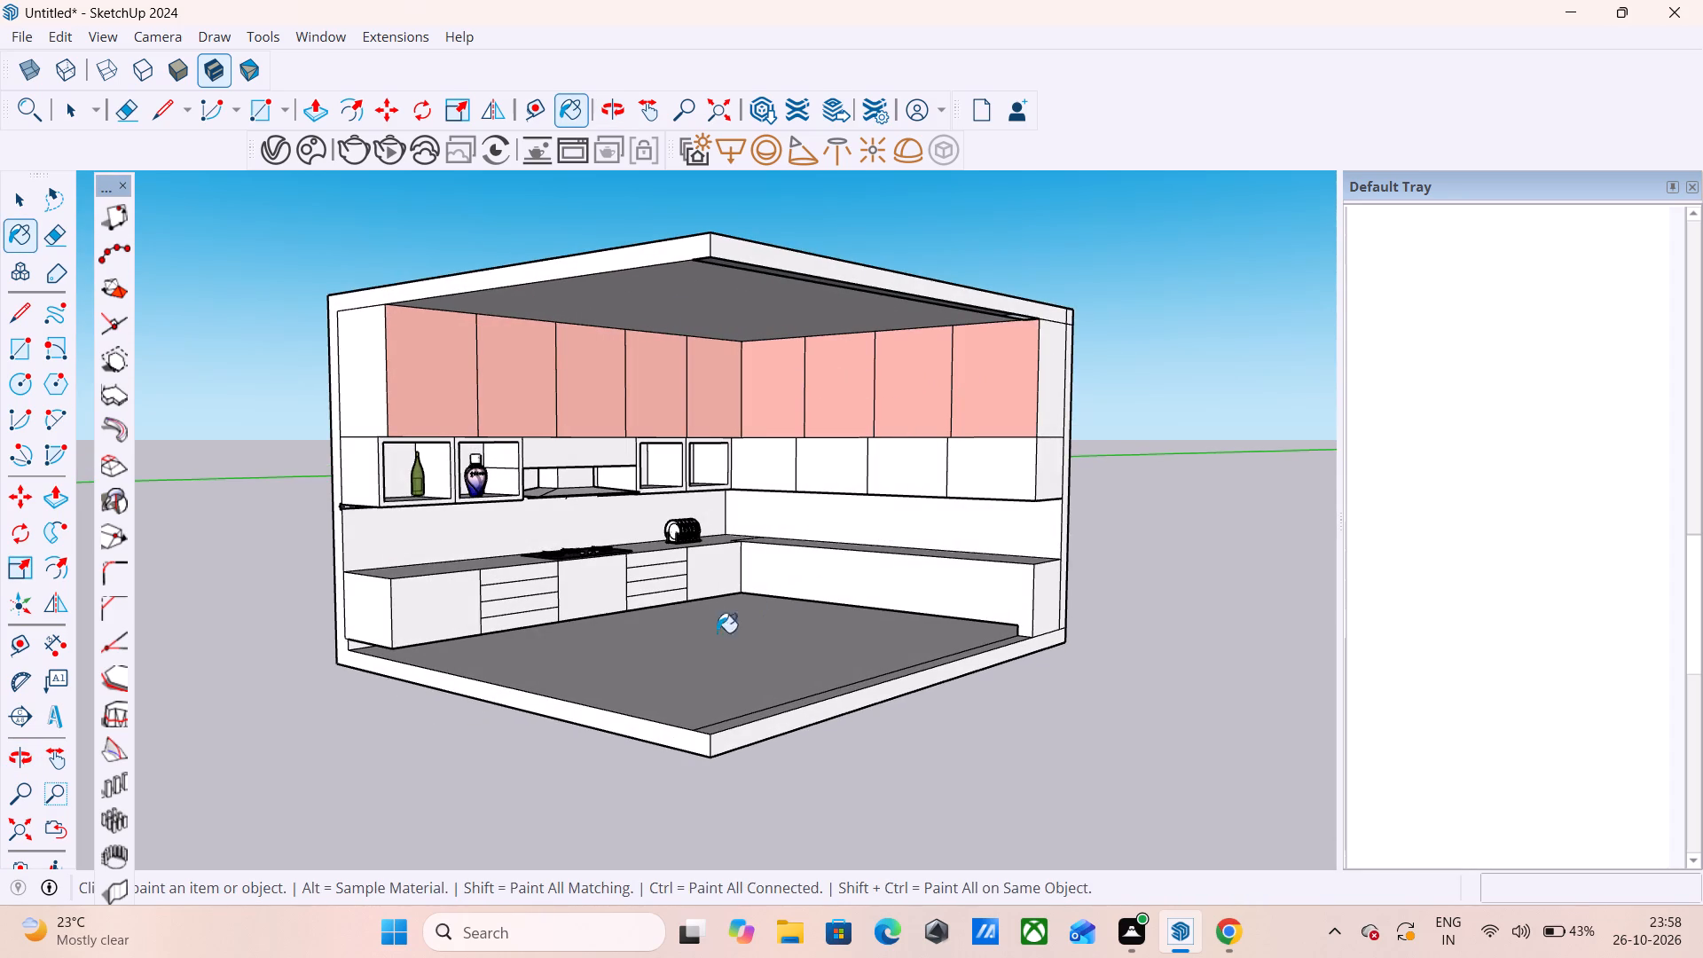
Paint the three plain base cabinet fronts on the stove wall pink, skipping the two drawer stacks.
{"action": "left_click", "coordinate": [457, 623]}
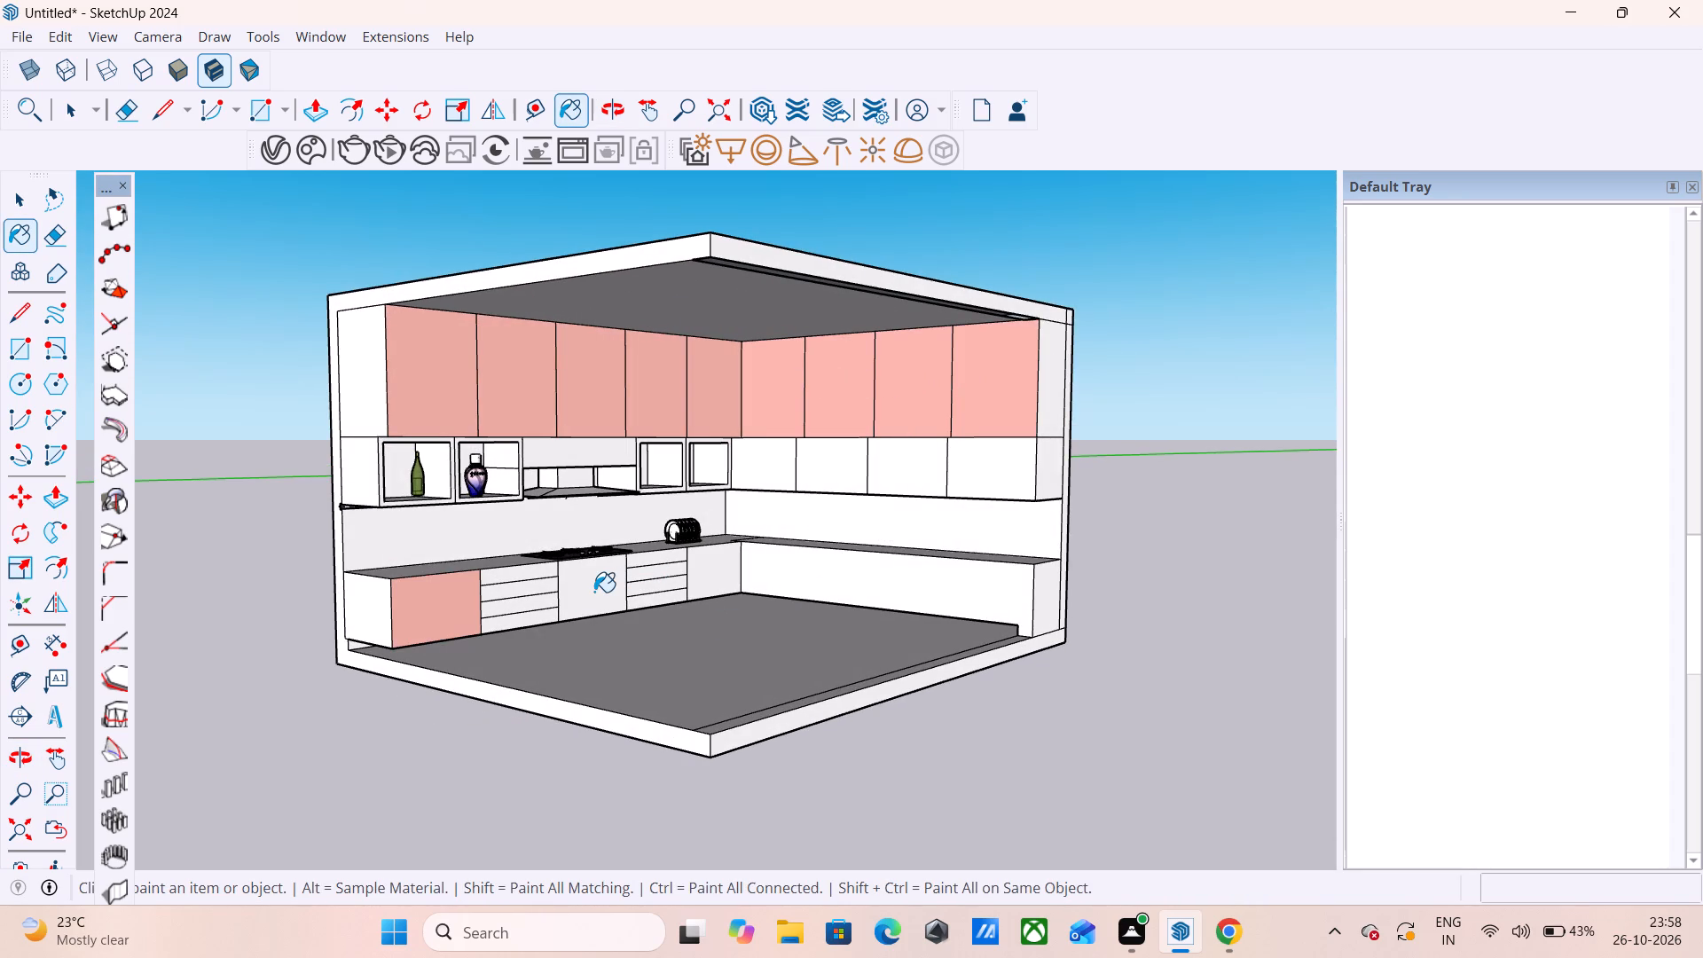
{"action": "left_click", "coordinate": [594, 592]}
{"action": "left_click", "coordinate": [703, 584]}
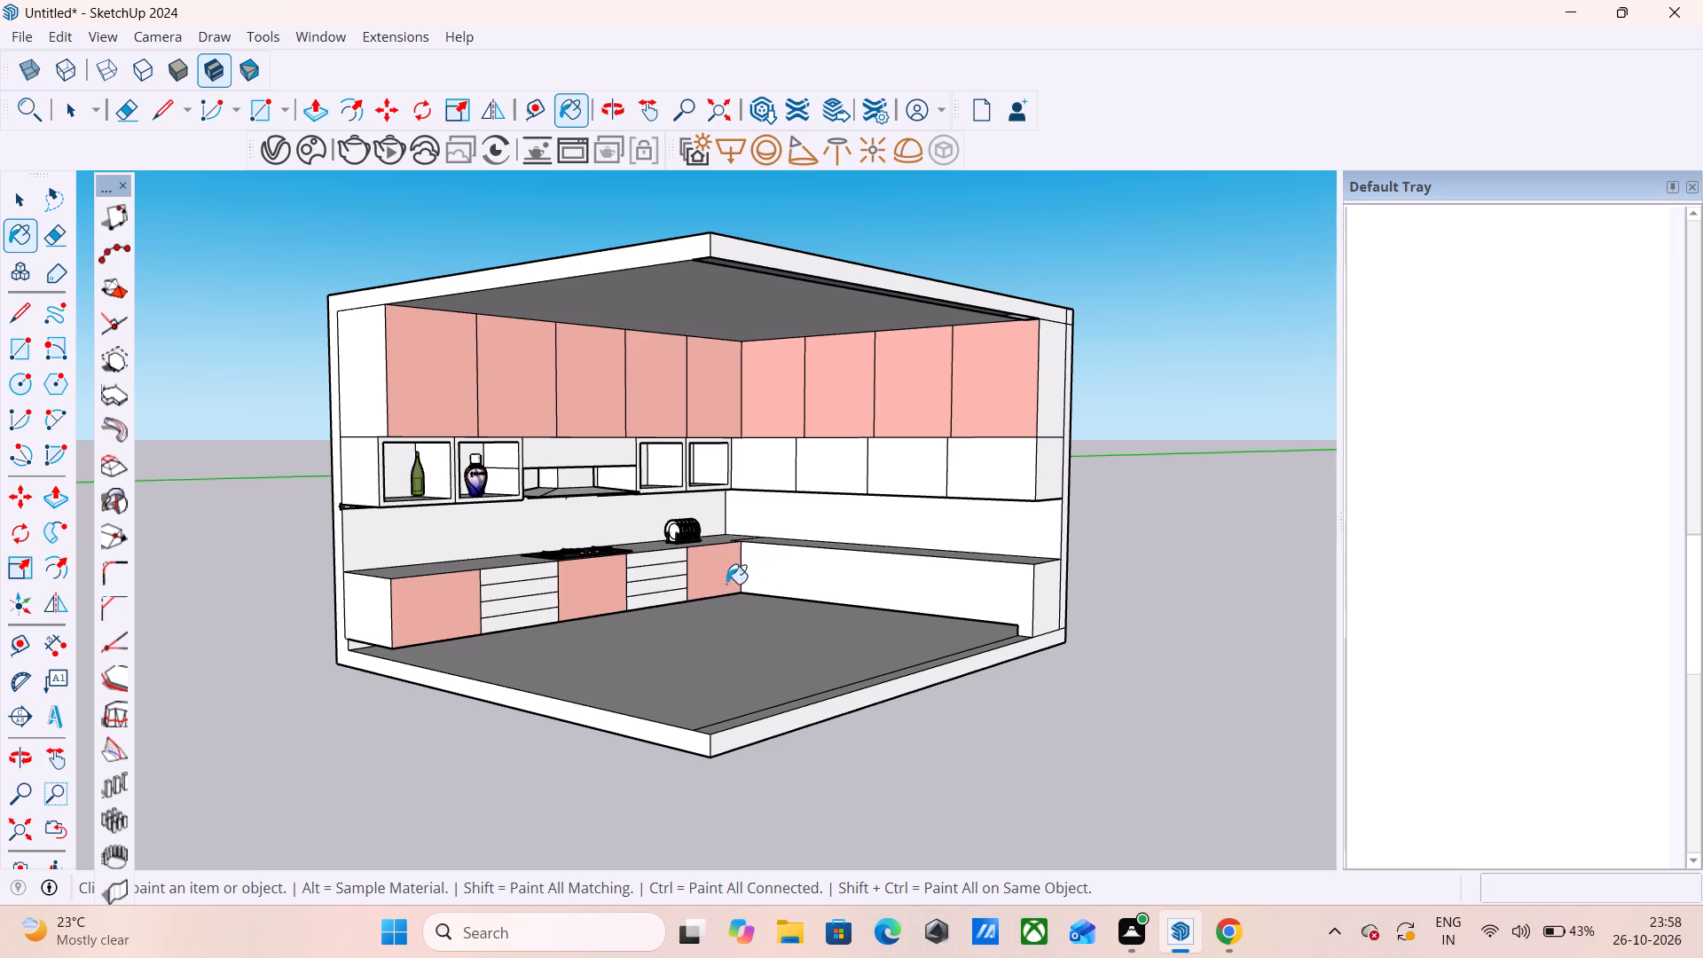
Lighten the Lisanne_Eraser material by setting its HLS lightness to 95.
{"action": "scroll", "coordinate": [706, 566], "scroll_direction": "down", "scroll_amount": 1}
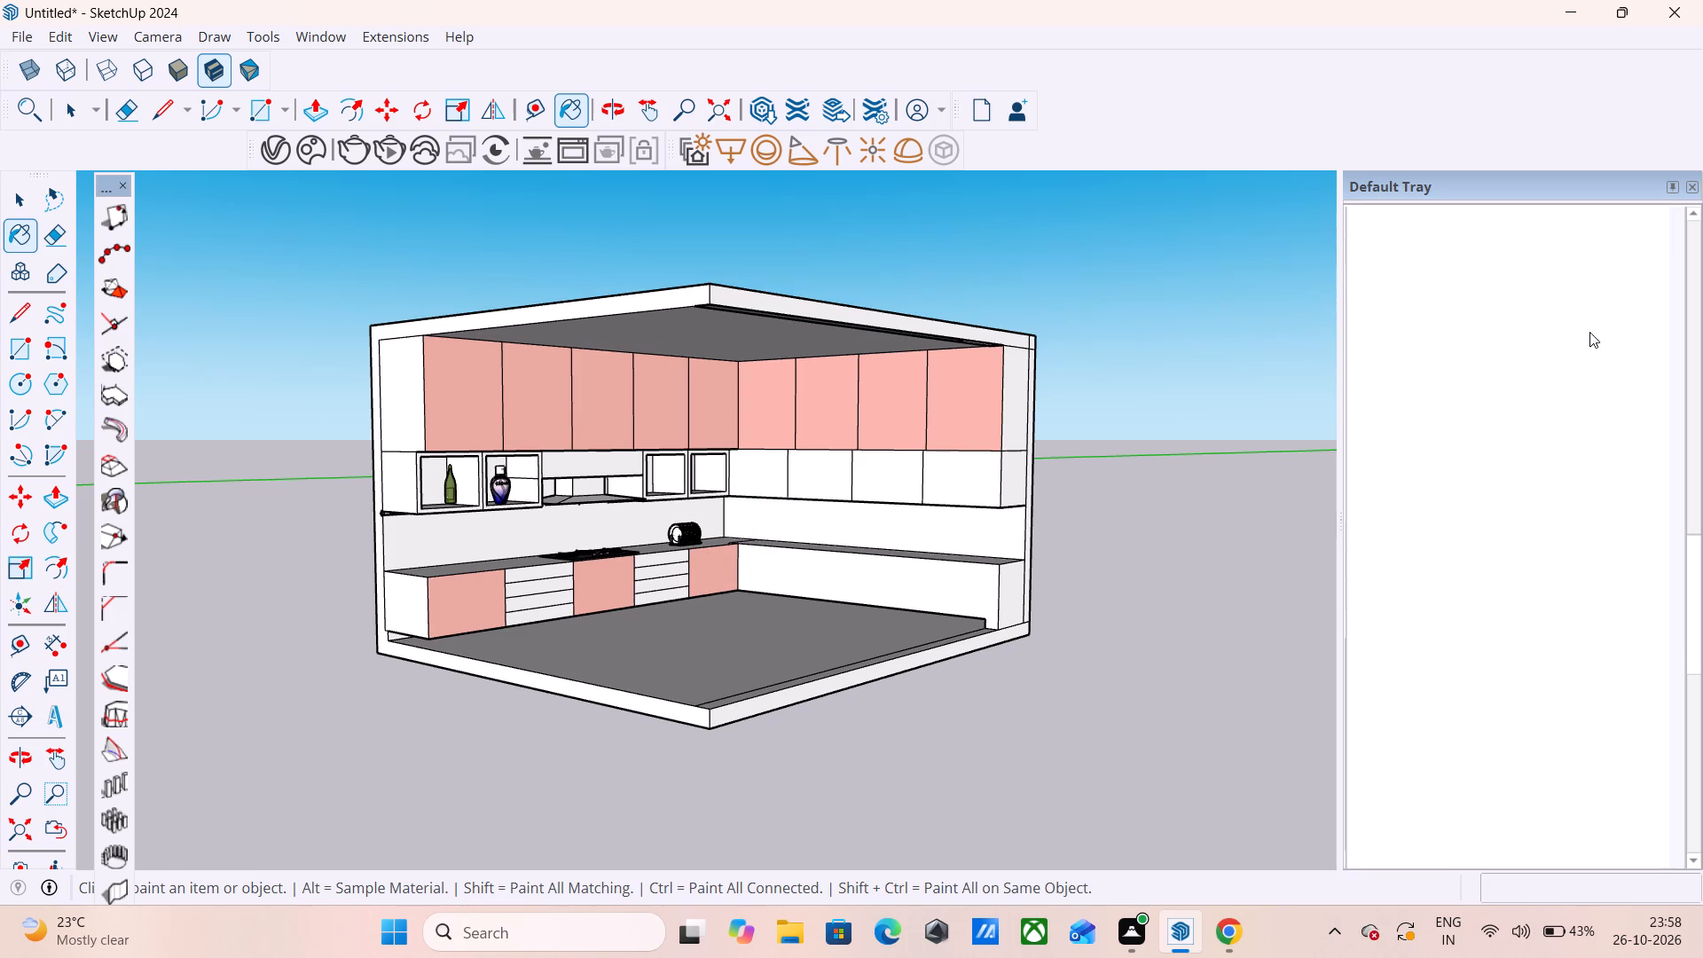
{"action": "left_click", "coordinate": [1696, 210]}
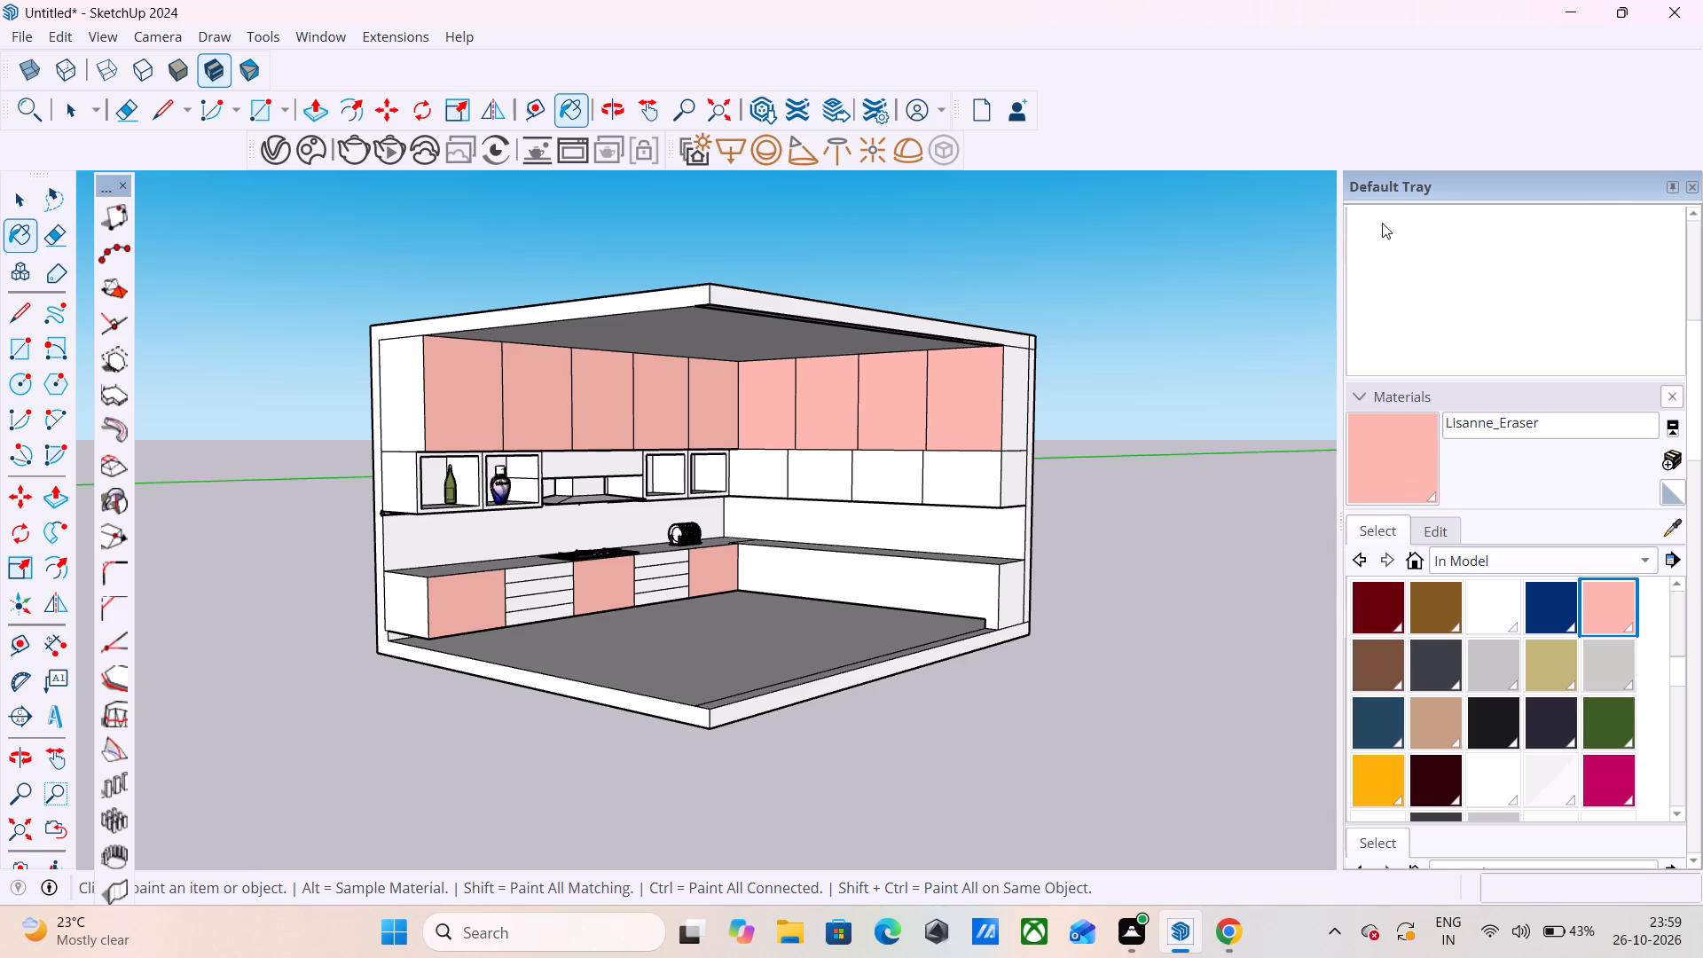
{"action": "left_click", "coordinate": [1449, 530]}
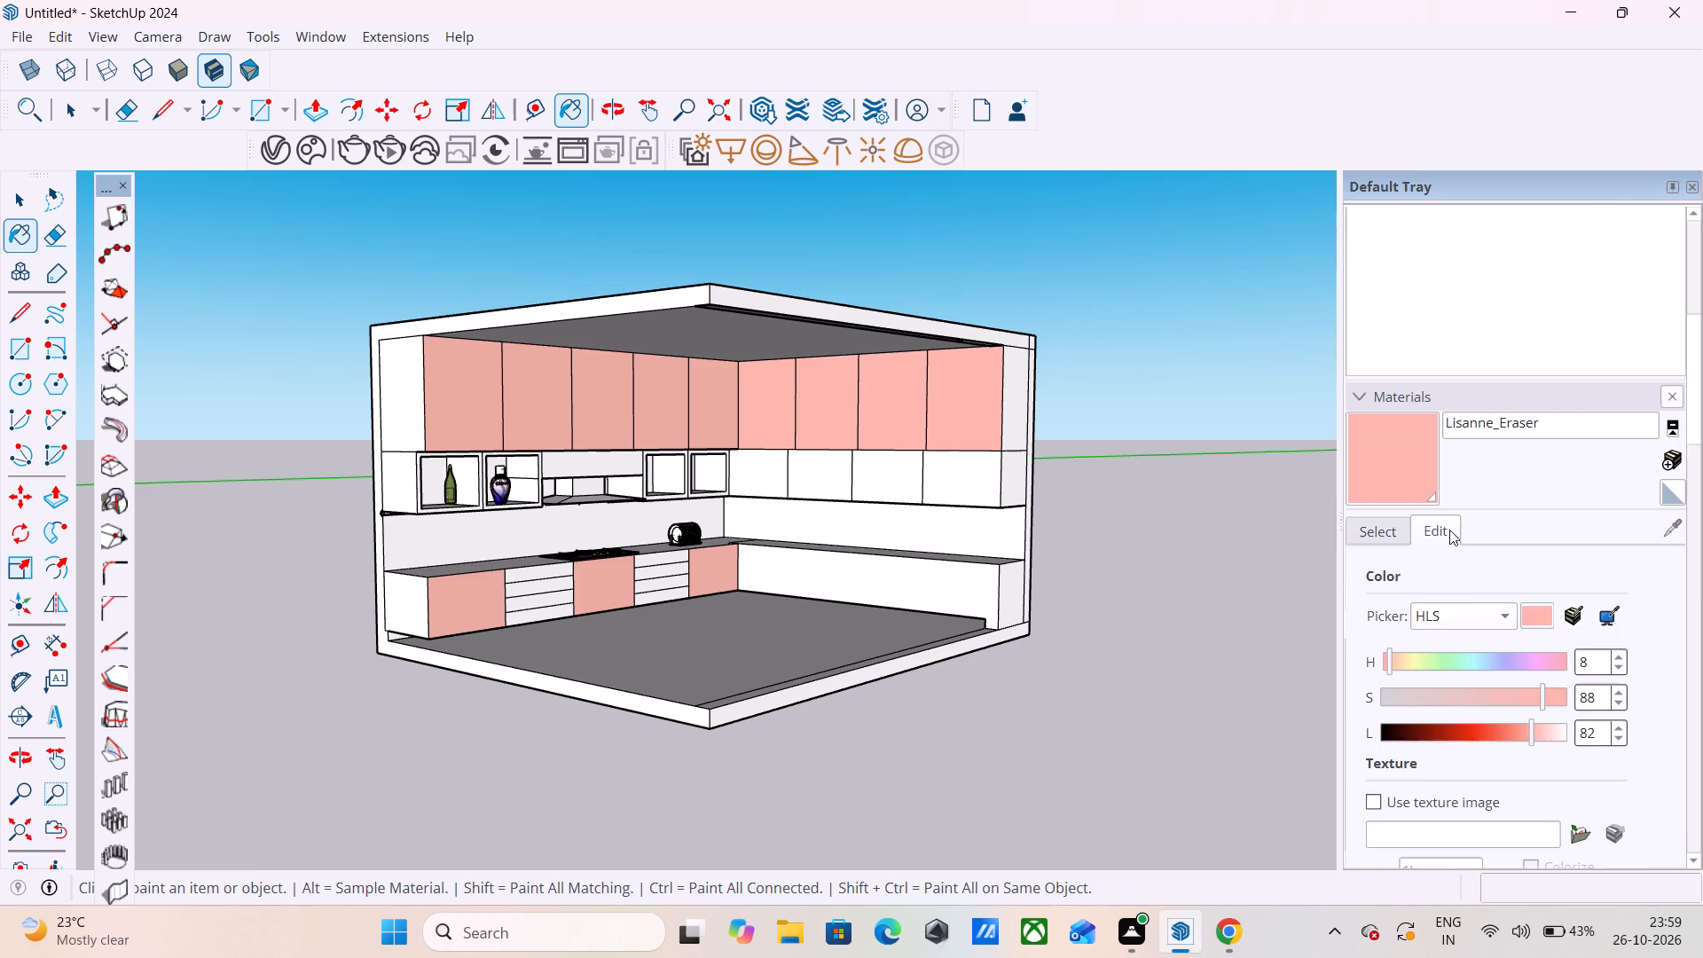
{"action": "left_click", "coordinate": [1545, 736]}
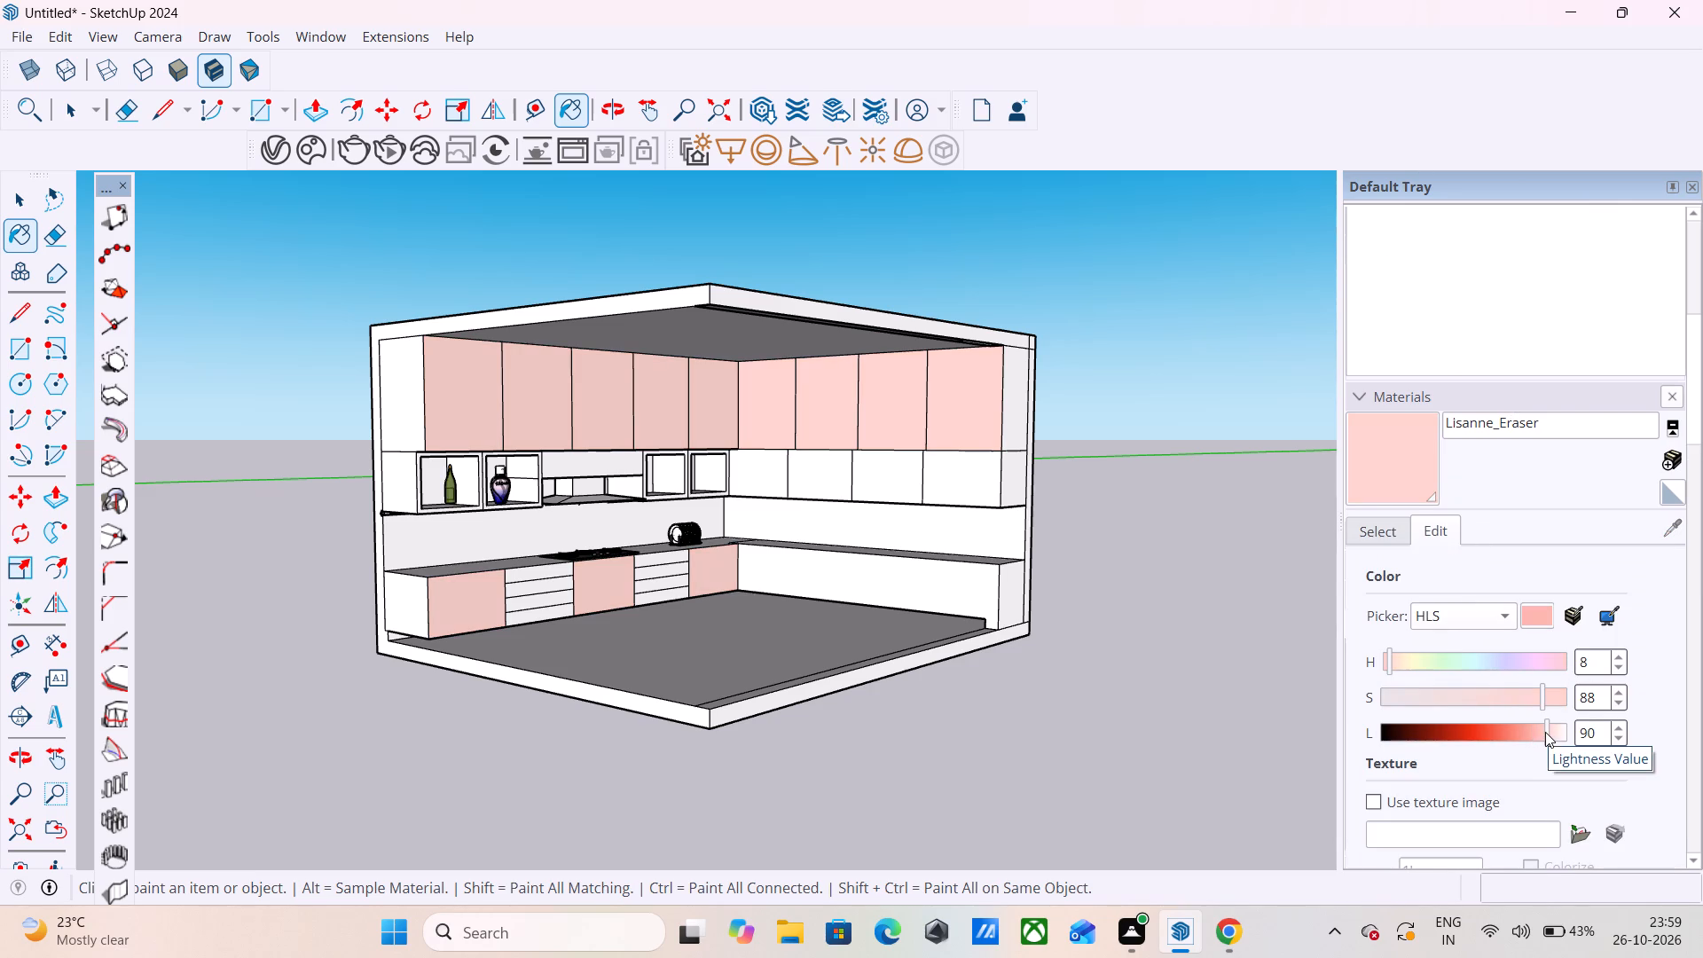
{"action": "left_click", "coordinate": [1559, 726]}
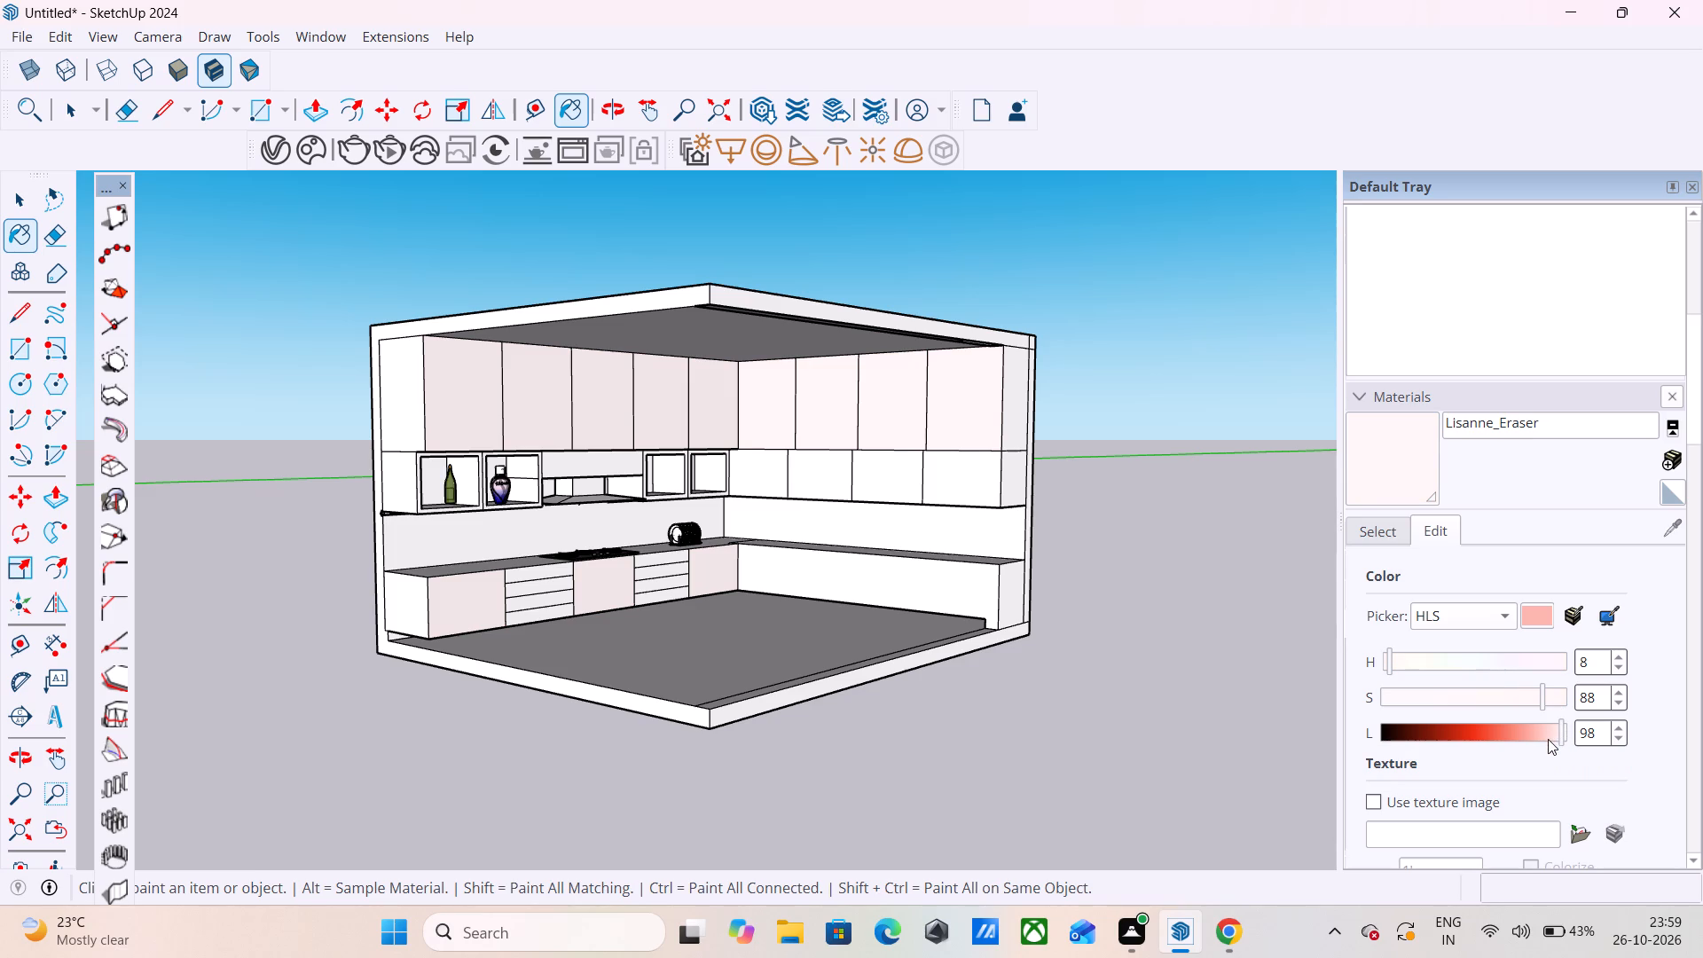
{"action": "left_click", "coordinate": [1550, 735]}
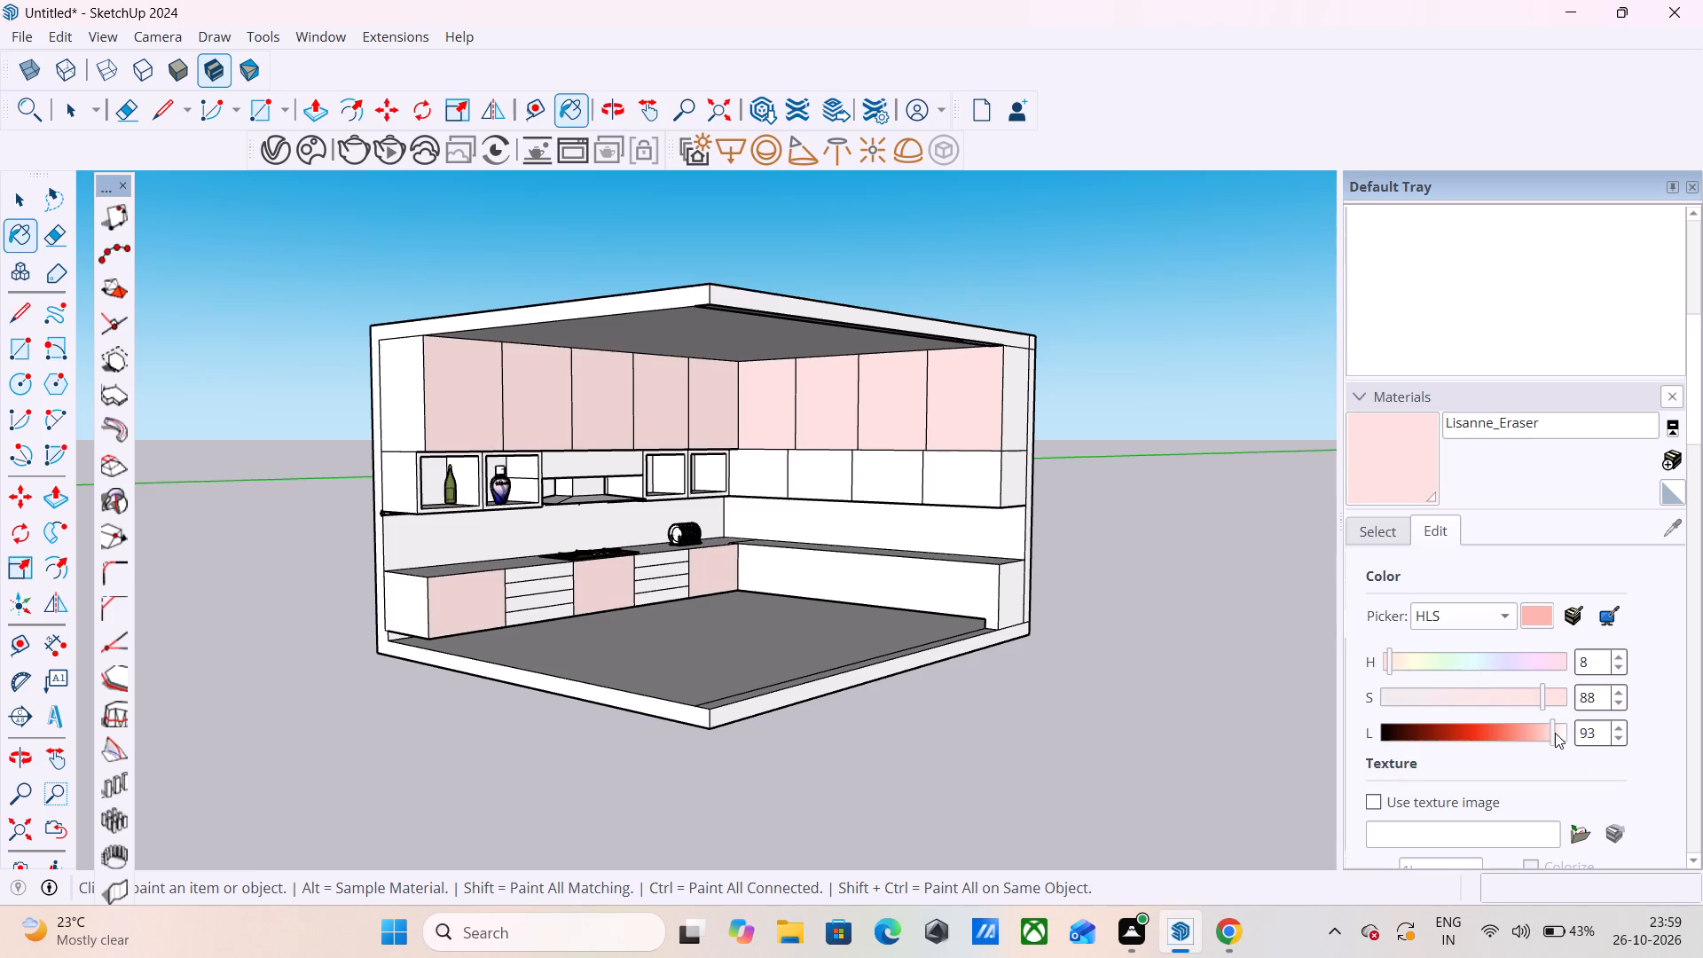
{"action": "left_click", "coordinate": [1555, 733]}
Render the kitchen in V-Ray and examine the pale pink cabinet fronts up close before closing the frame buffer.
{"action": "left_click", "coordinate": [354, 157]}
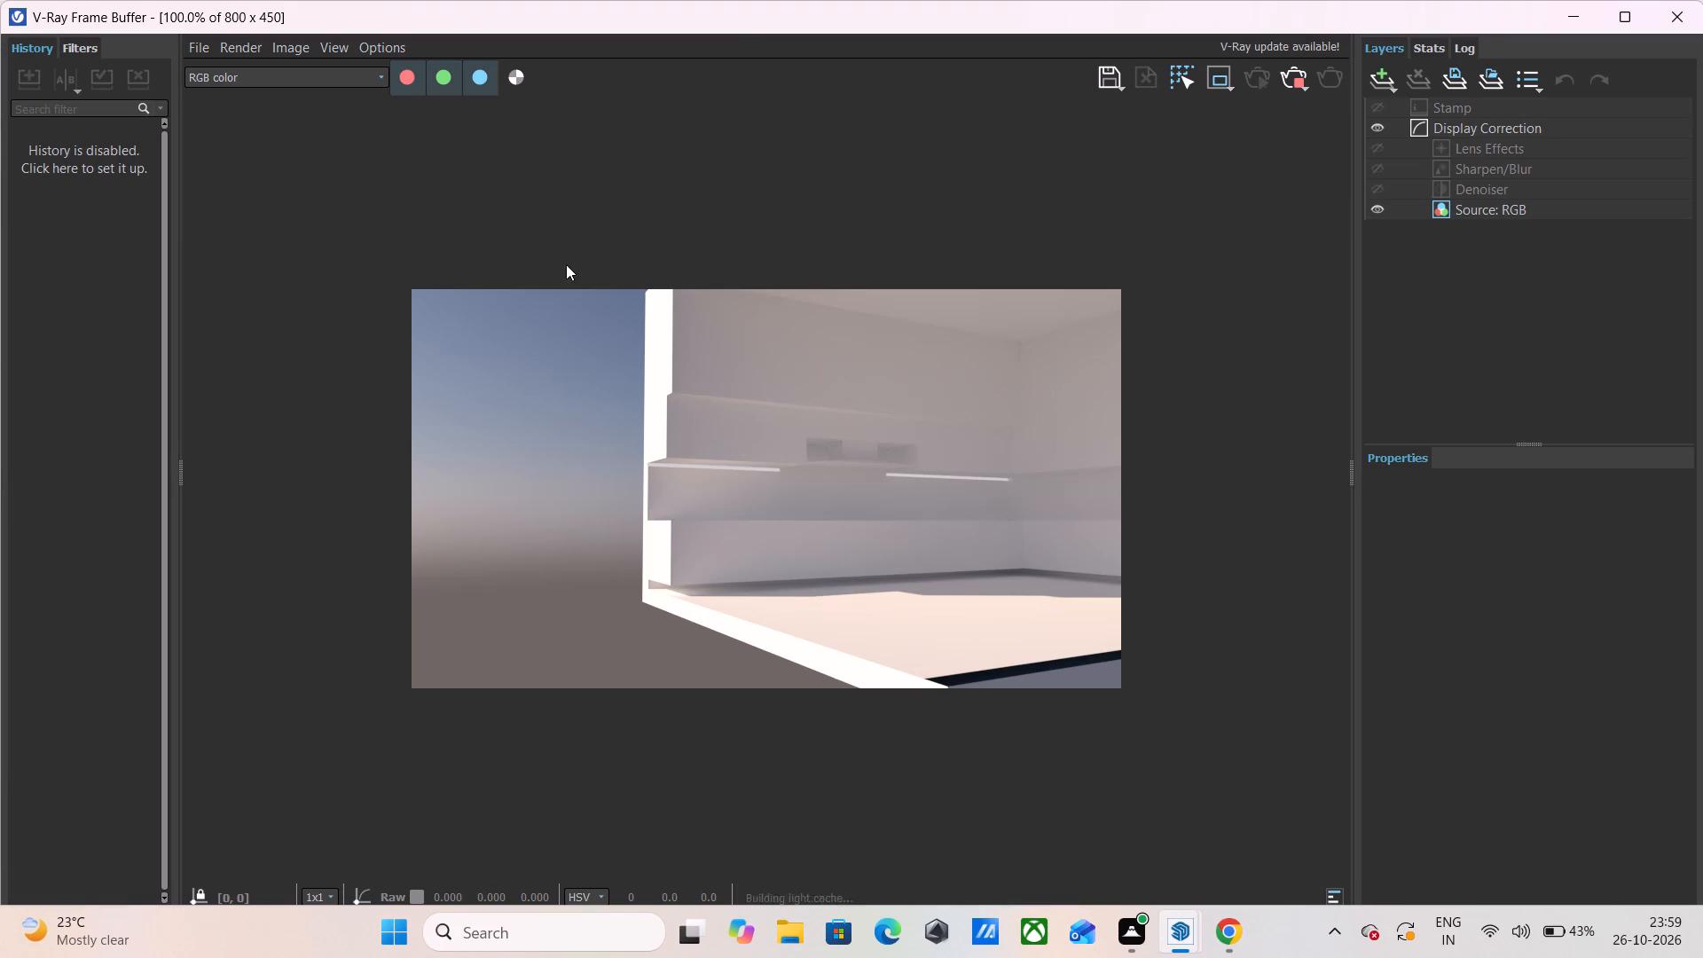
{"action": "scroll", "coordinate": [771, 379], "scroll_direction": "up", "scroll_amount": 3}
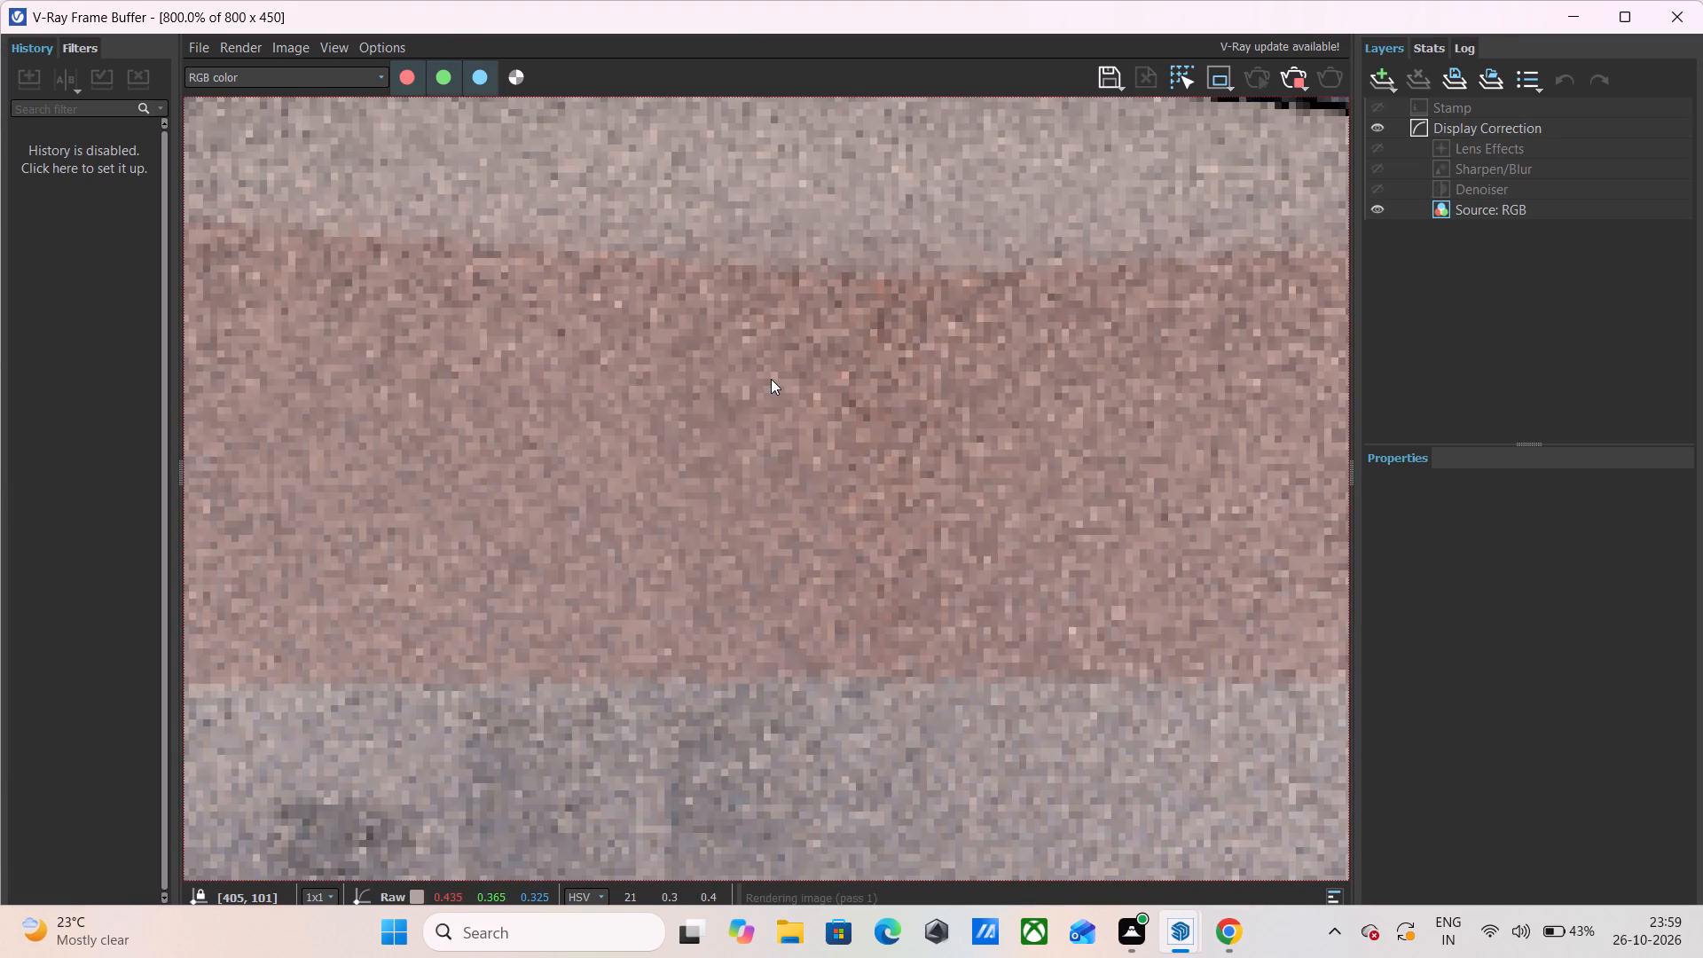
{"action": "scroll", "coordinate": [771, 379], "scroll_direction": "down", "scroll_amount": 3}
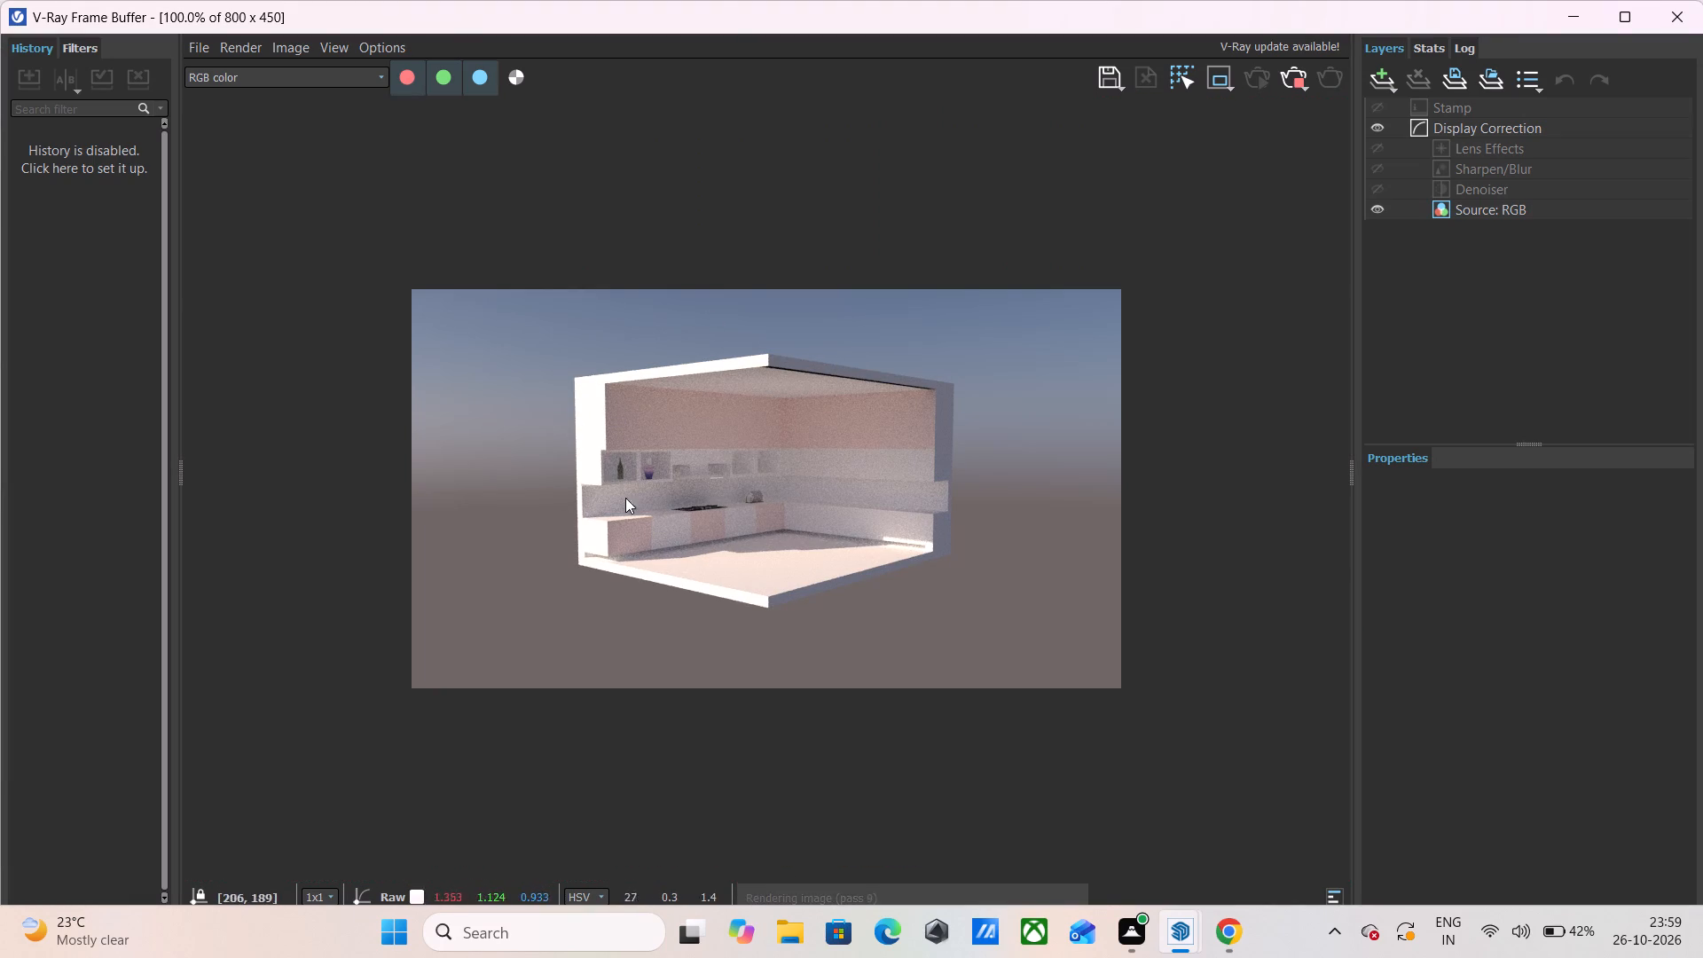
{"action": "scroll", "coordinate": [691, 395], "scroll_direction": "up", "scroll_amount": 2}
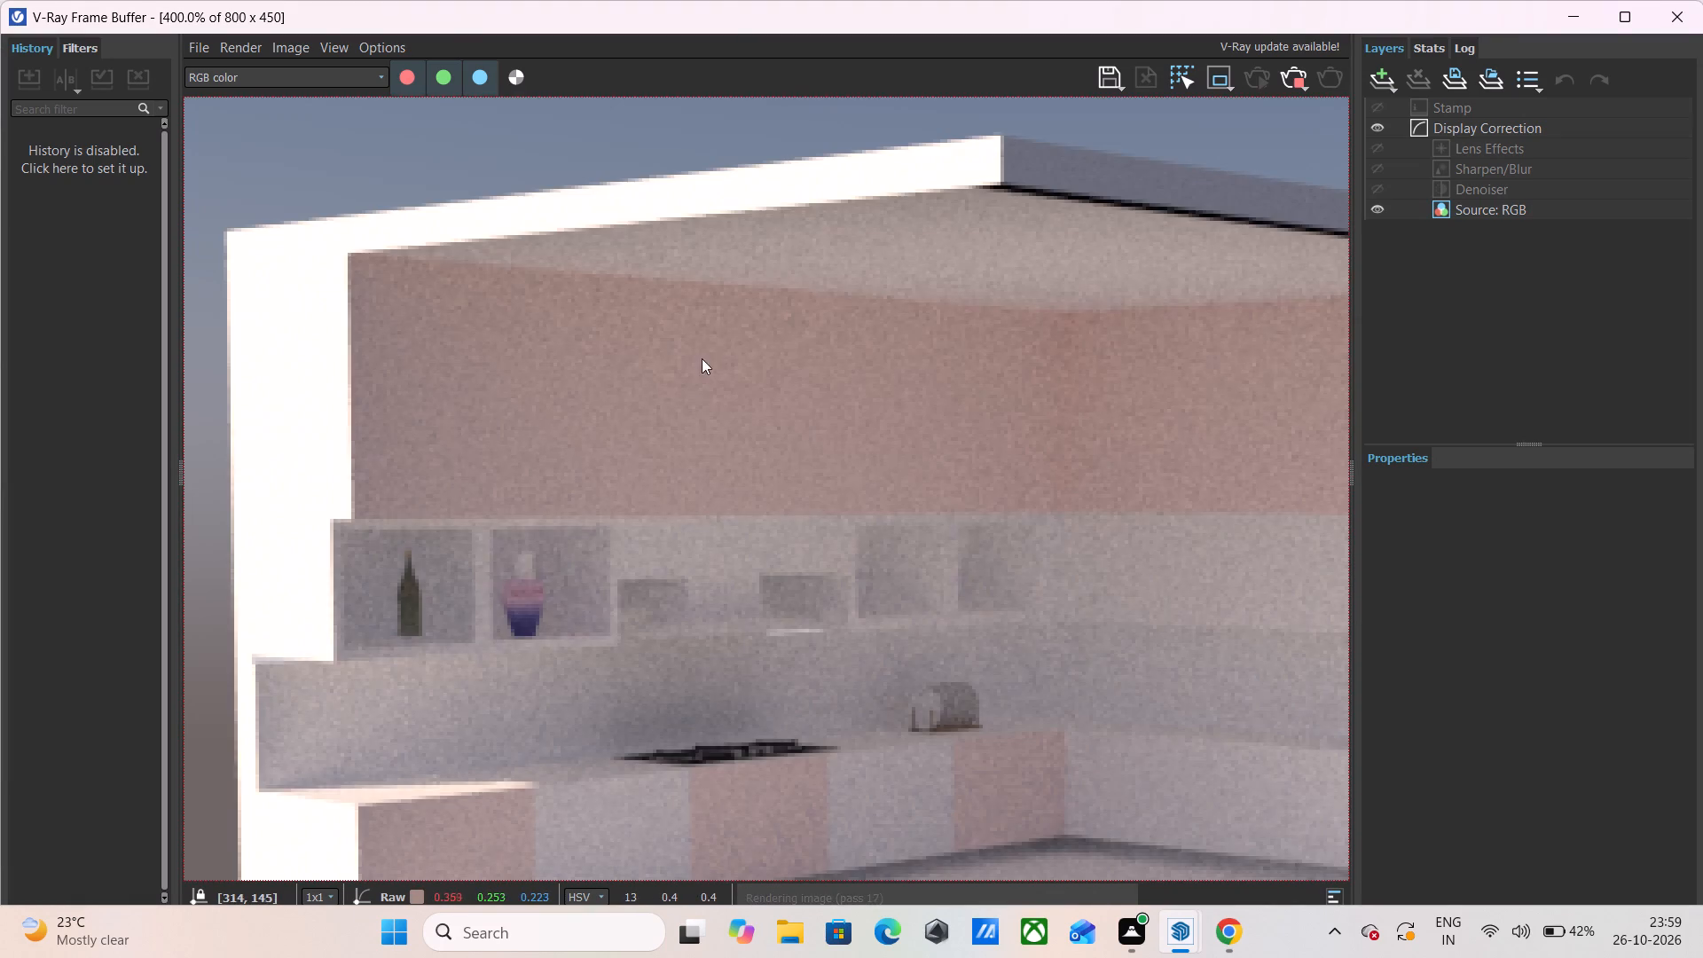
{"action": "scroll", "coordinate": [714, 323], "scroll_direction": "down", "scroll_amount": 3}
{"action": "scroll", "coordinate": [760, 365], "scroll_direction": "up", "scroll_amount": 2}
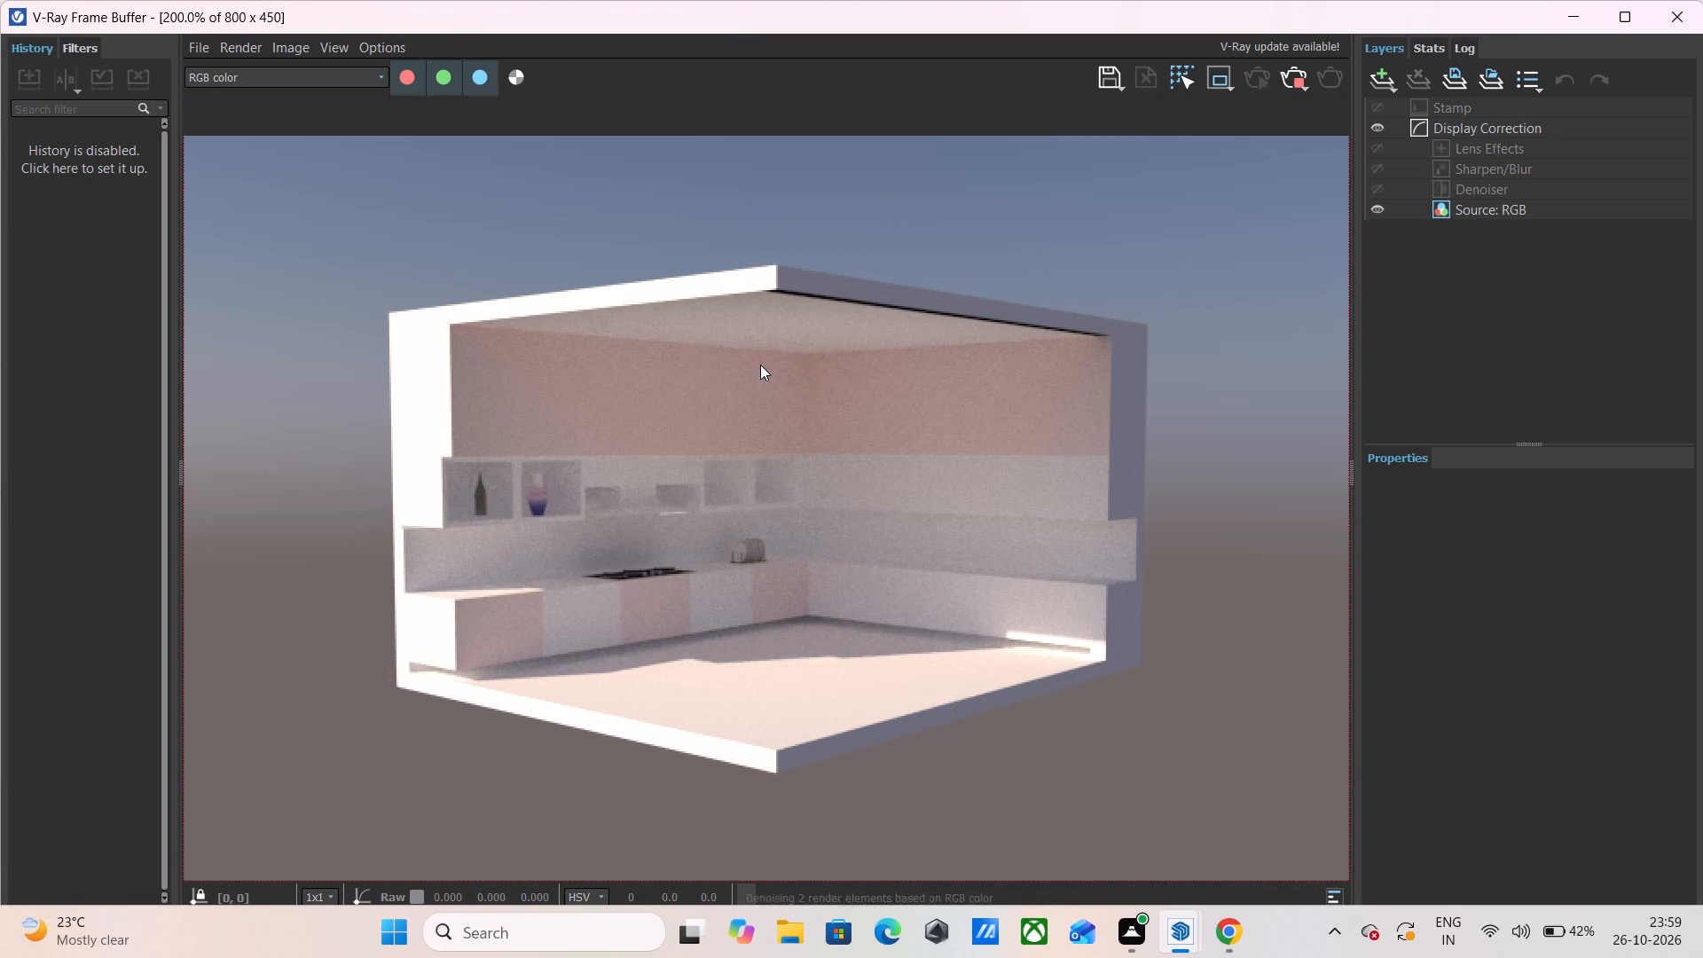
{"action": "key", "text": "ctrl+z"}
{"action": "key", "text": "ctrl+z"}
{"action": "key", "text": "ctrl+z"}
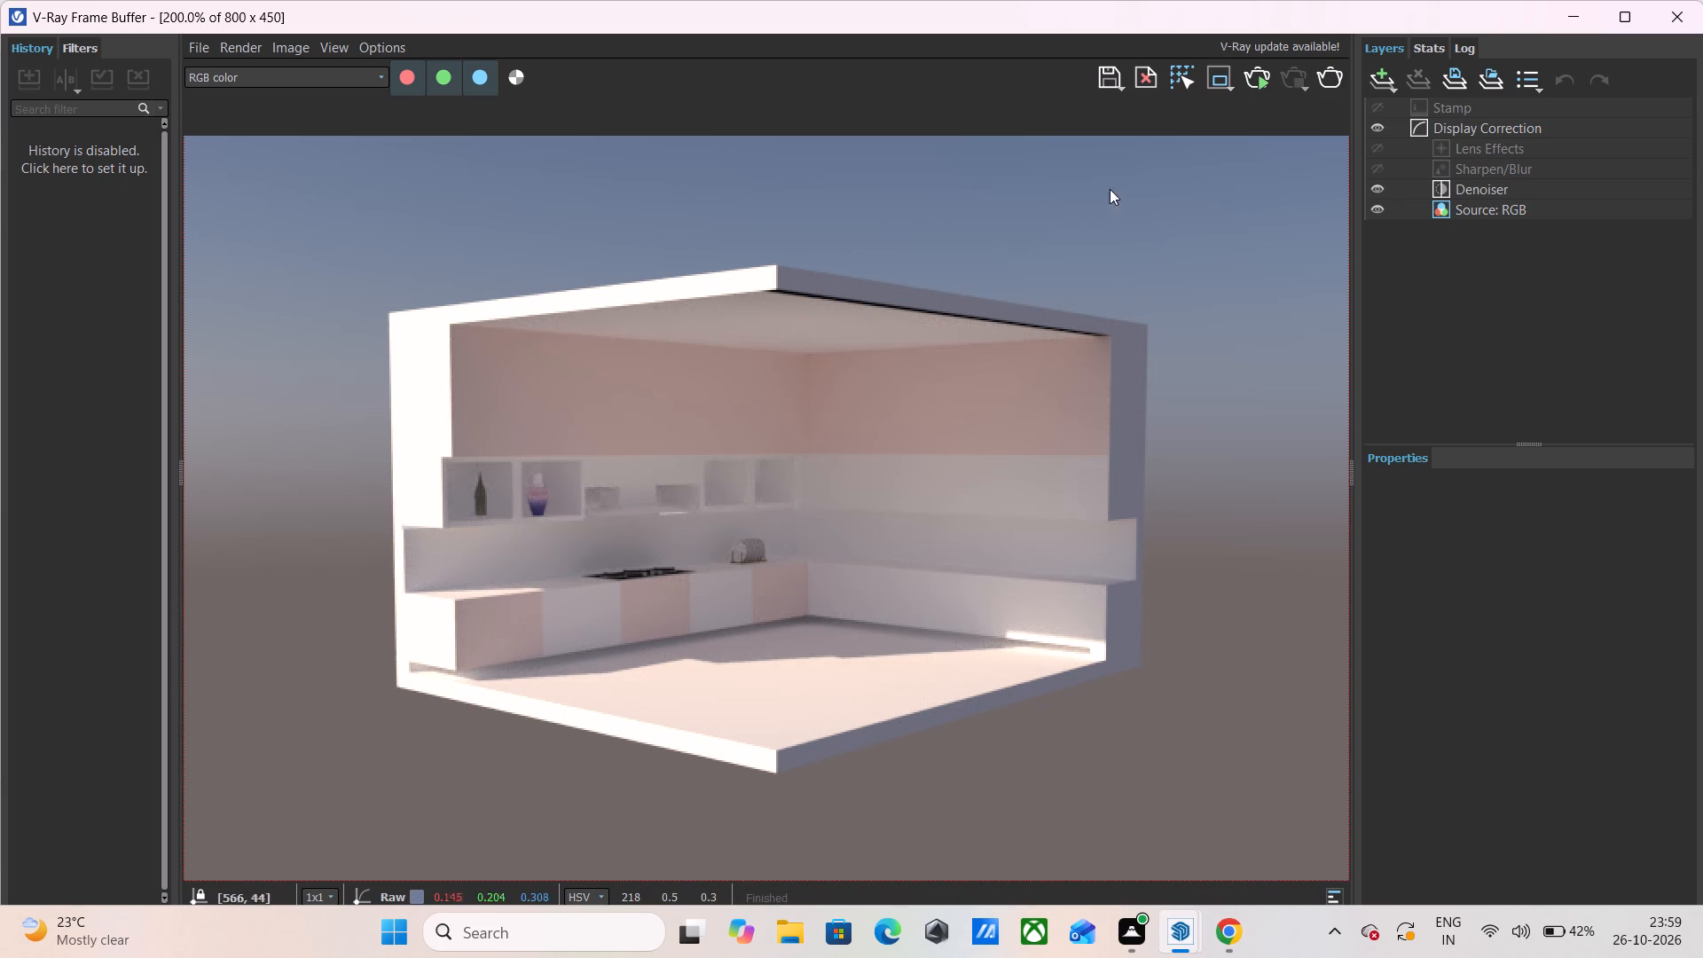
{"action": "left_click", "coordinate": [1683, 22]}
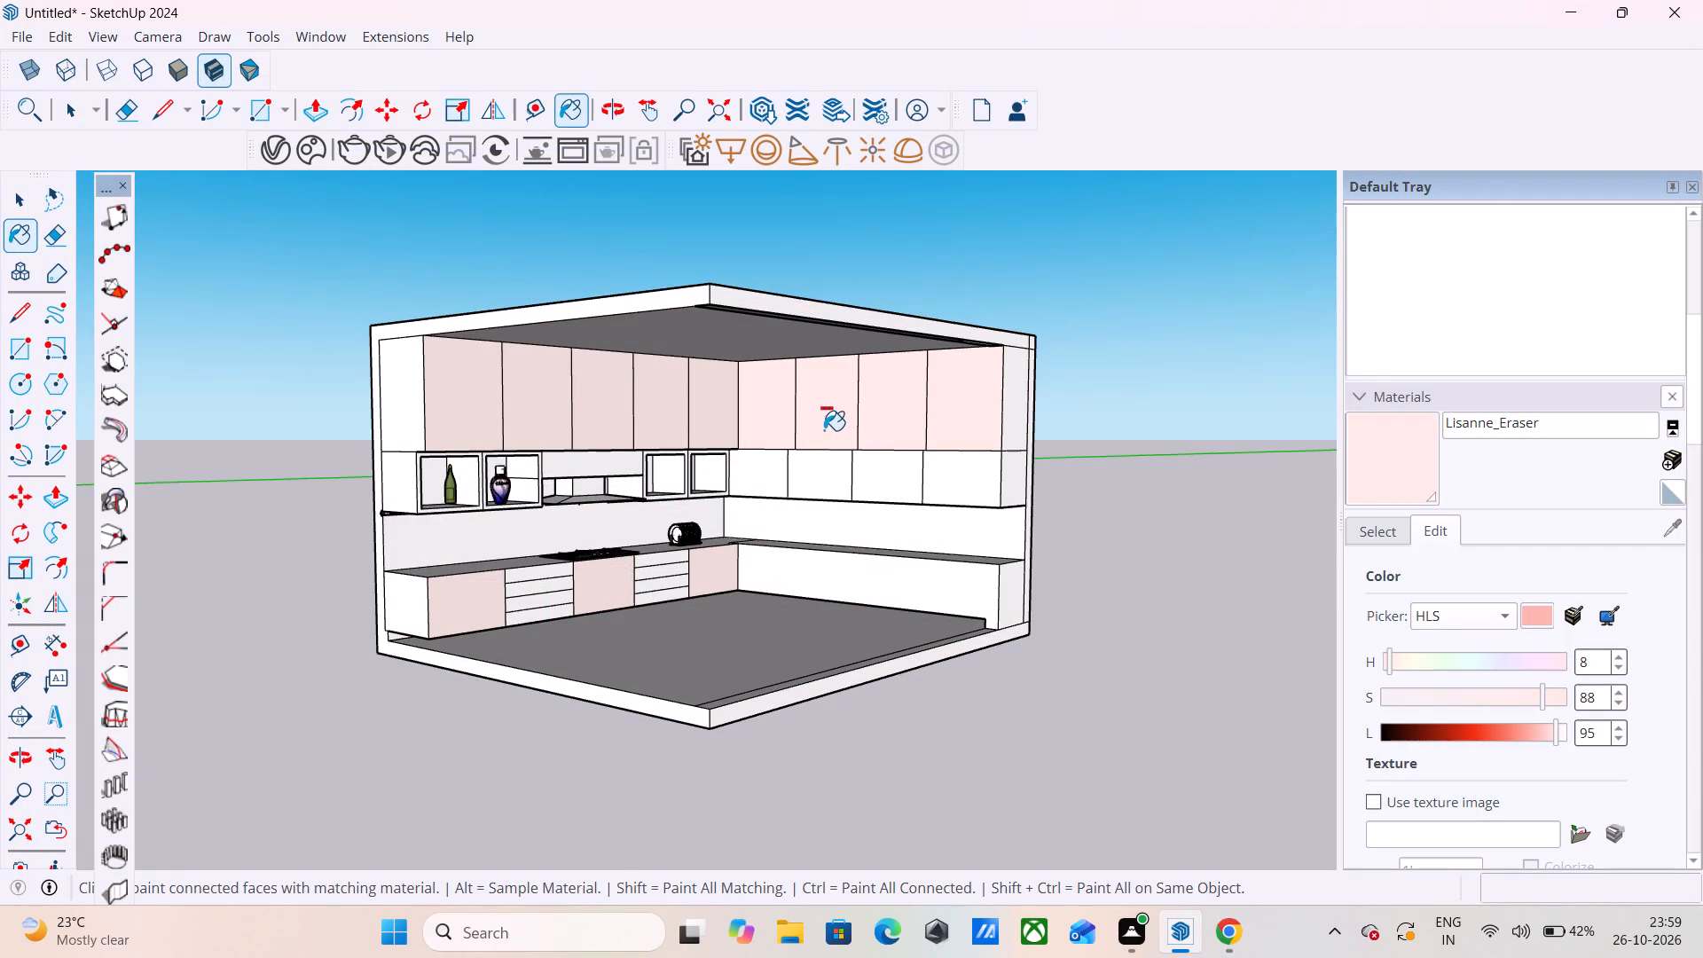
Undo the lightness changes and the pink painting on all upper and base cabinet fronts, back to plain white.
{"action": "key", "text": "ctrl+z"}
{"action": "key", "text": "ctrl+z"}
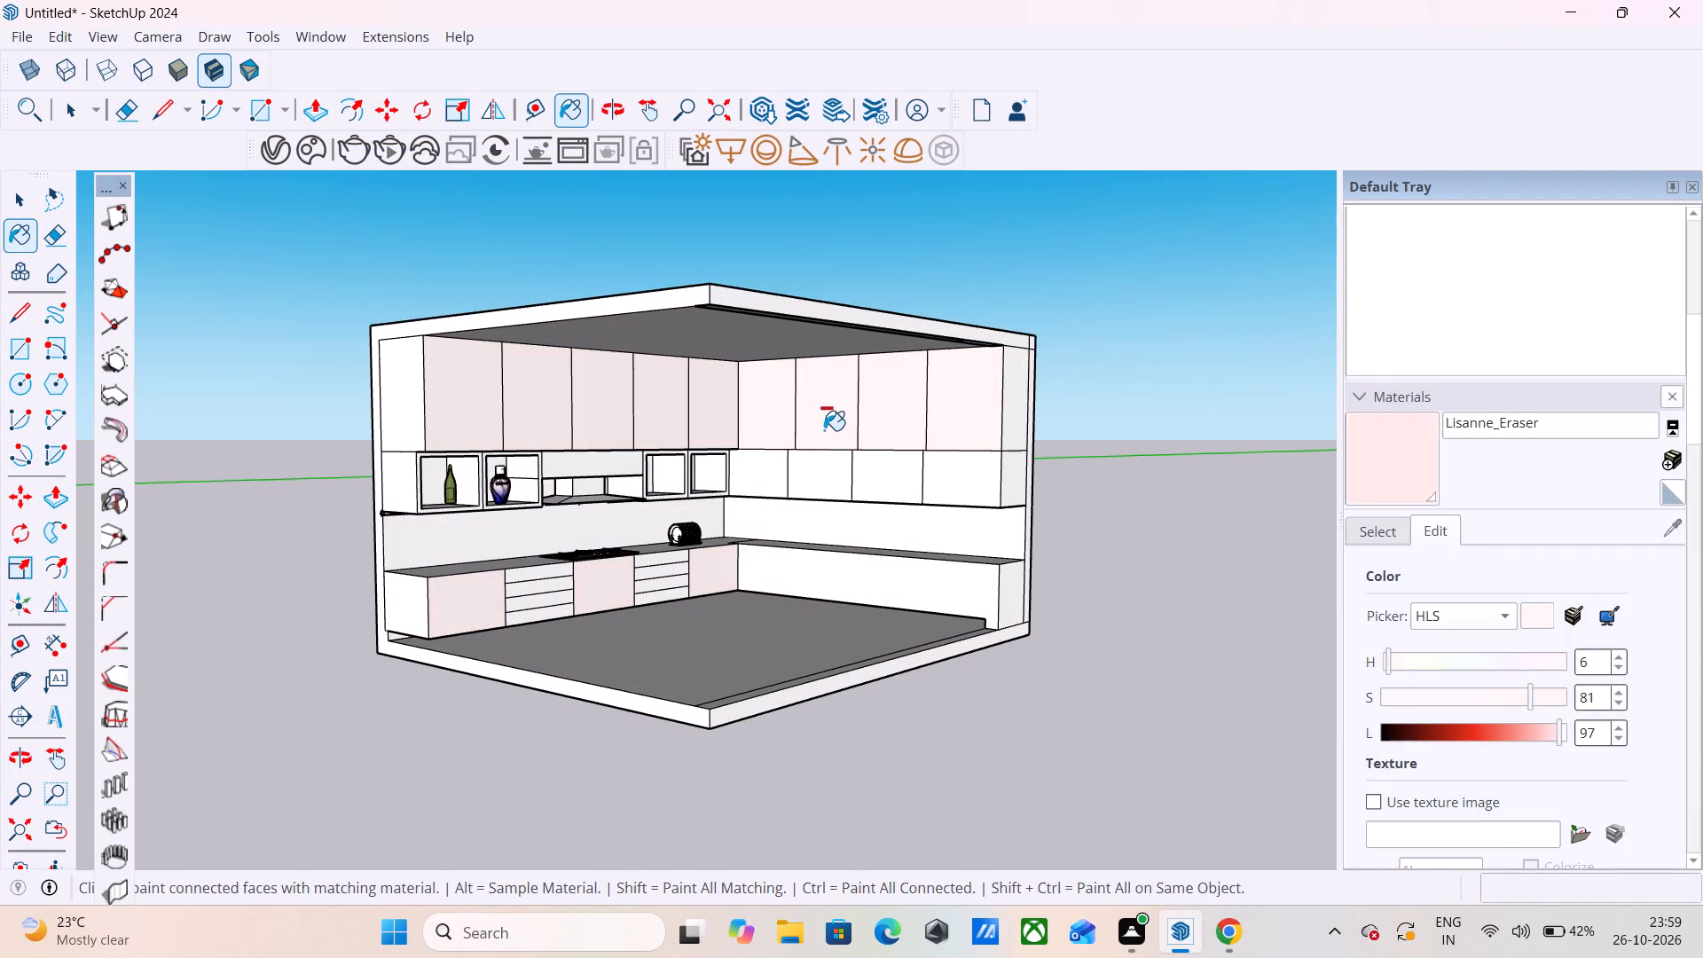
{"action": "key", "text": "ctrl+z"}
{"action": "key", "text": "ctrl+z"}
{"action": "key", "text": "ctrl+z"}
{"action": "key", "text": "ctrl+z"}
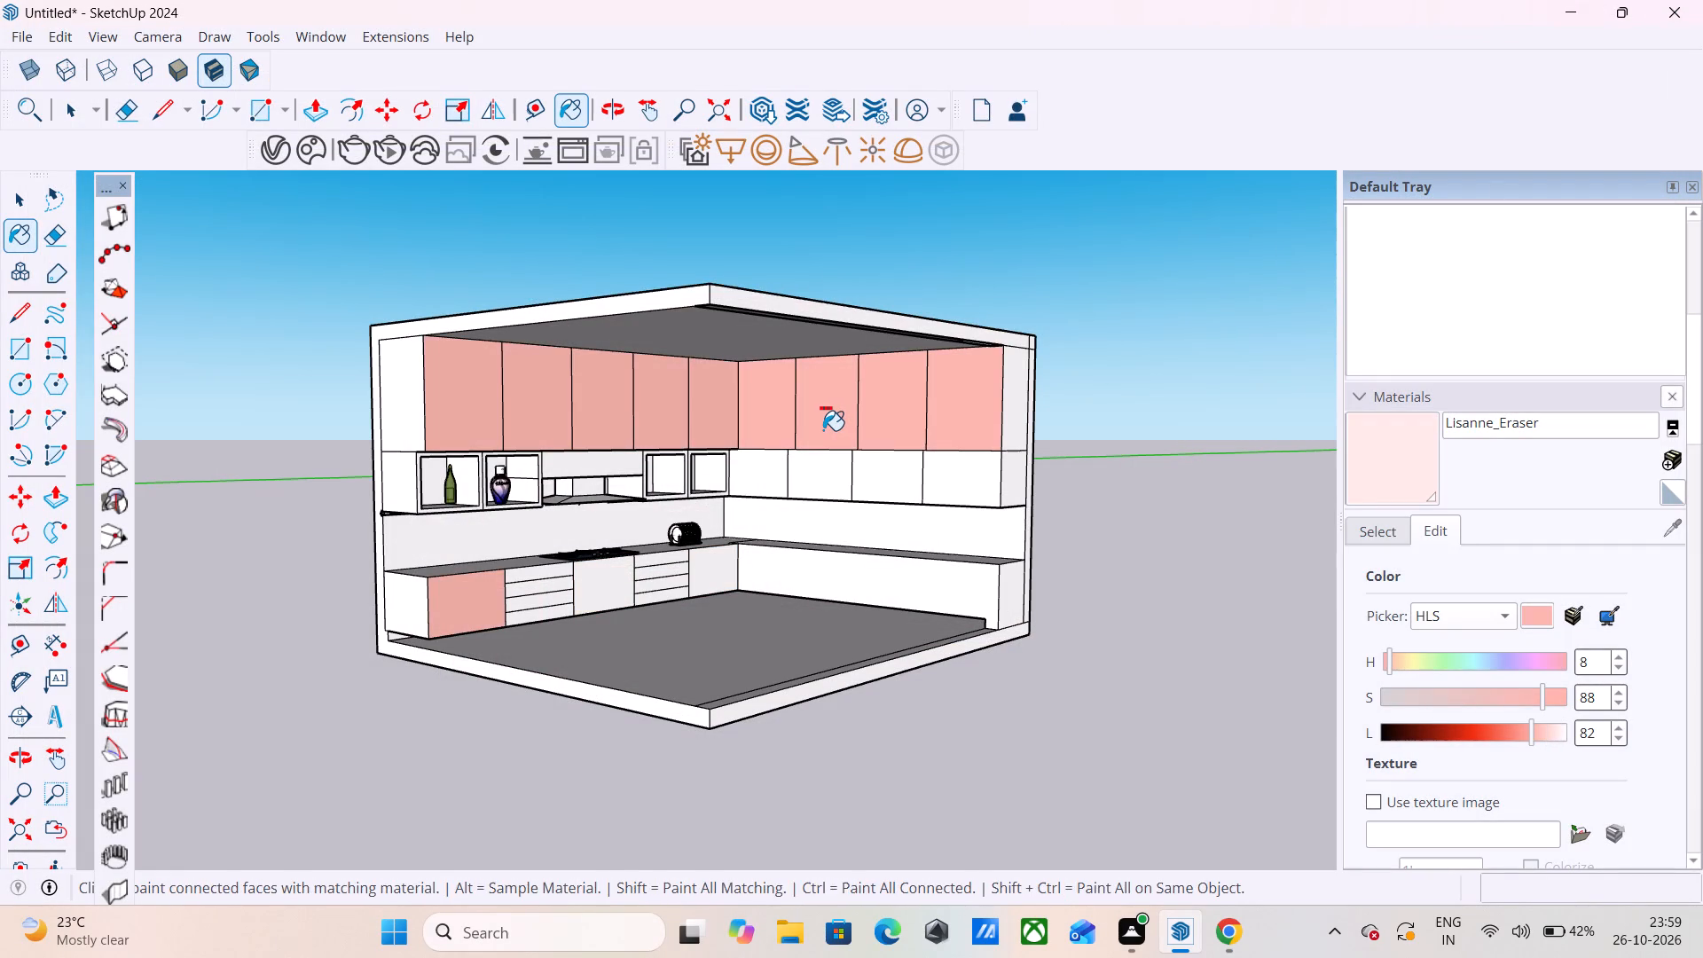
{"action": "key", "text": "ctrl+z"}
{"action": "key", "text": "ctrl+z"}
{"action": "key", "text": "ctrl+z"}
{"action": "key", "text": "ctrl+z"}
{"action": "key", "text": "ctrl+z"}
{"action": "key", "text": "ctrl+z"}
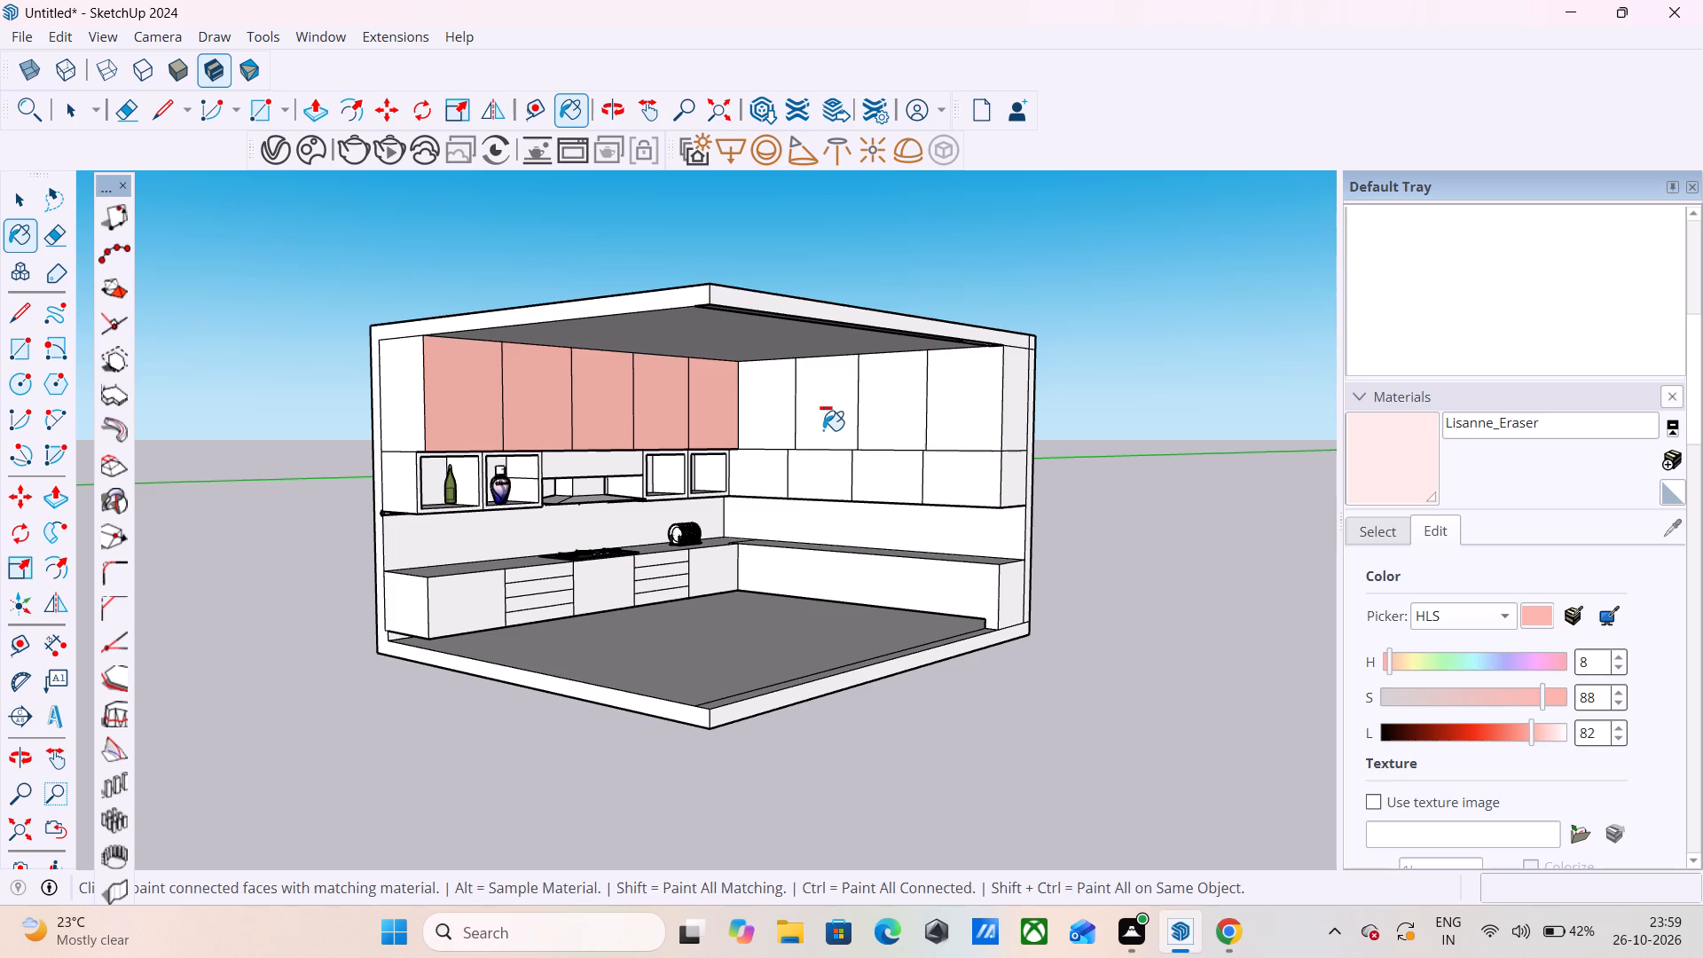
{"action": "key", "text": "ctrl+z"}
{"action": "key", "text": "ctrl+z"}
{"action": "key", "text": "ctrl+z"}
{"action": "key", "text": "ctrl+z"}
{"action": "key", "text": "ctrl+z"}
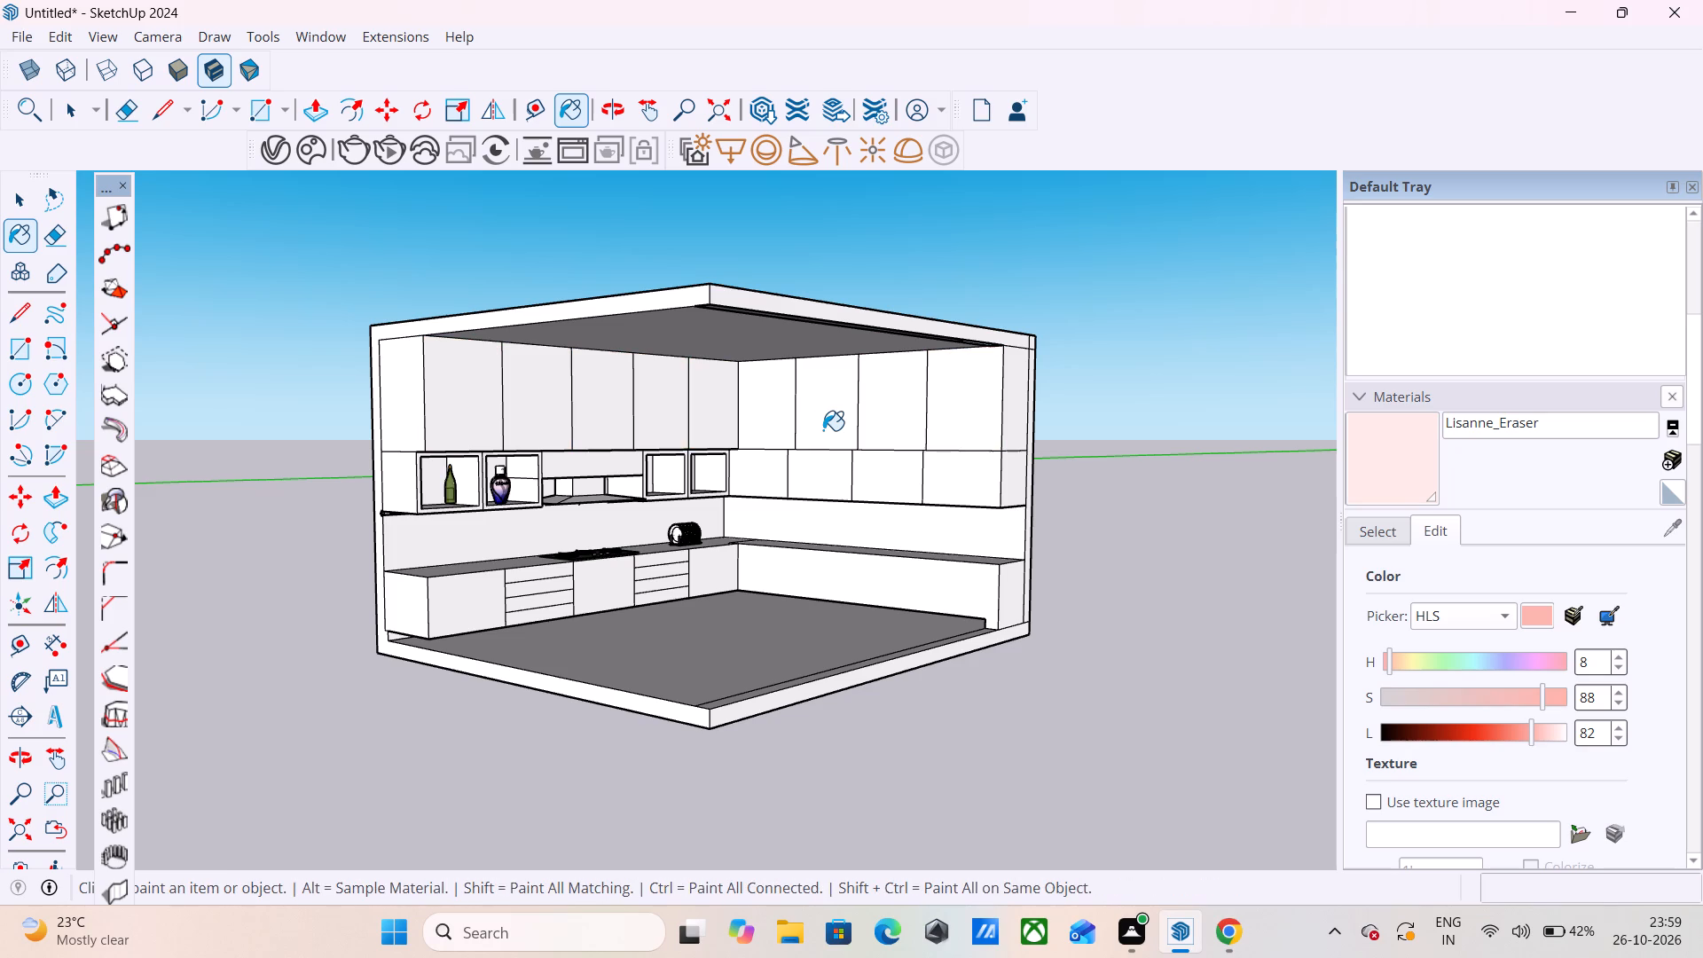
{"action": "key", "text": "space"}
{"action": "left_click", "coordinate": [1118, 654]}
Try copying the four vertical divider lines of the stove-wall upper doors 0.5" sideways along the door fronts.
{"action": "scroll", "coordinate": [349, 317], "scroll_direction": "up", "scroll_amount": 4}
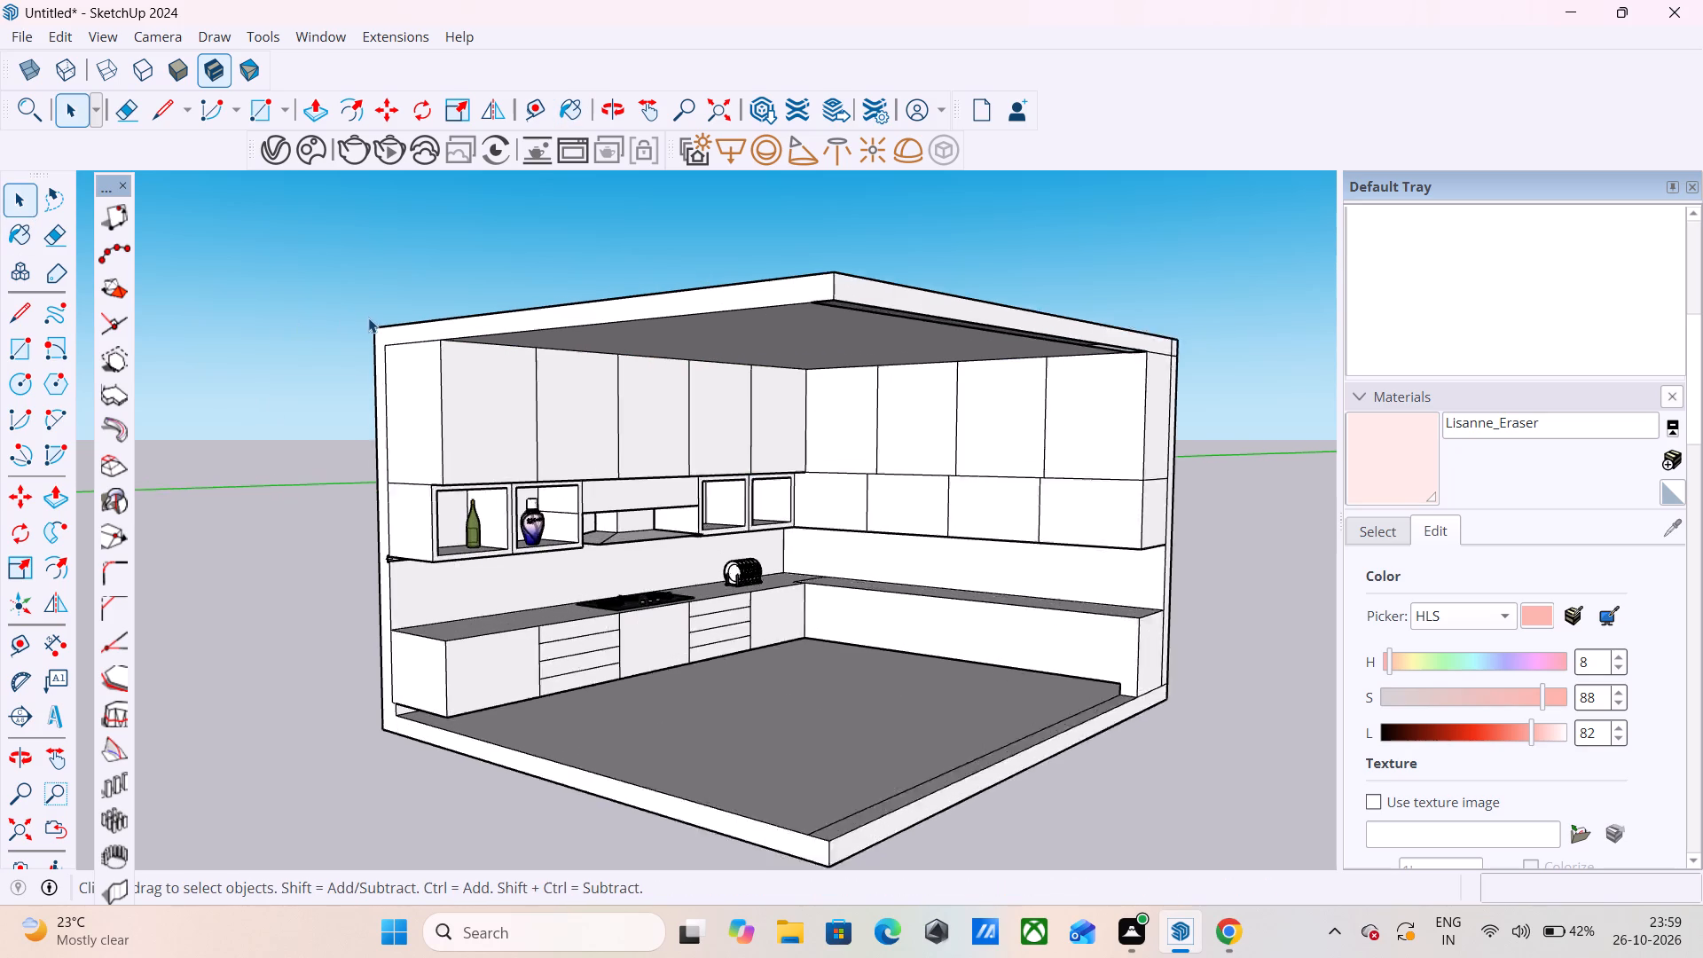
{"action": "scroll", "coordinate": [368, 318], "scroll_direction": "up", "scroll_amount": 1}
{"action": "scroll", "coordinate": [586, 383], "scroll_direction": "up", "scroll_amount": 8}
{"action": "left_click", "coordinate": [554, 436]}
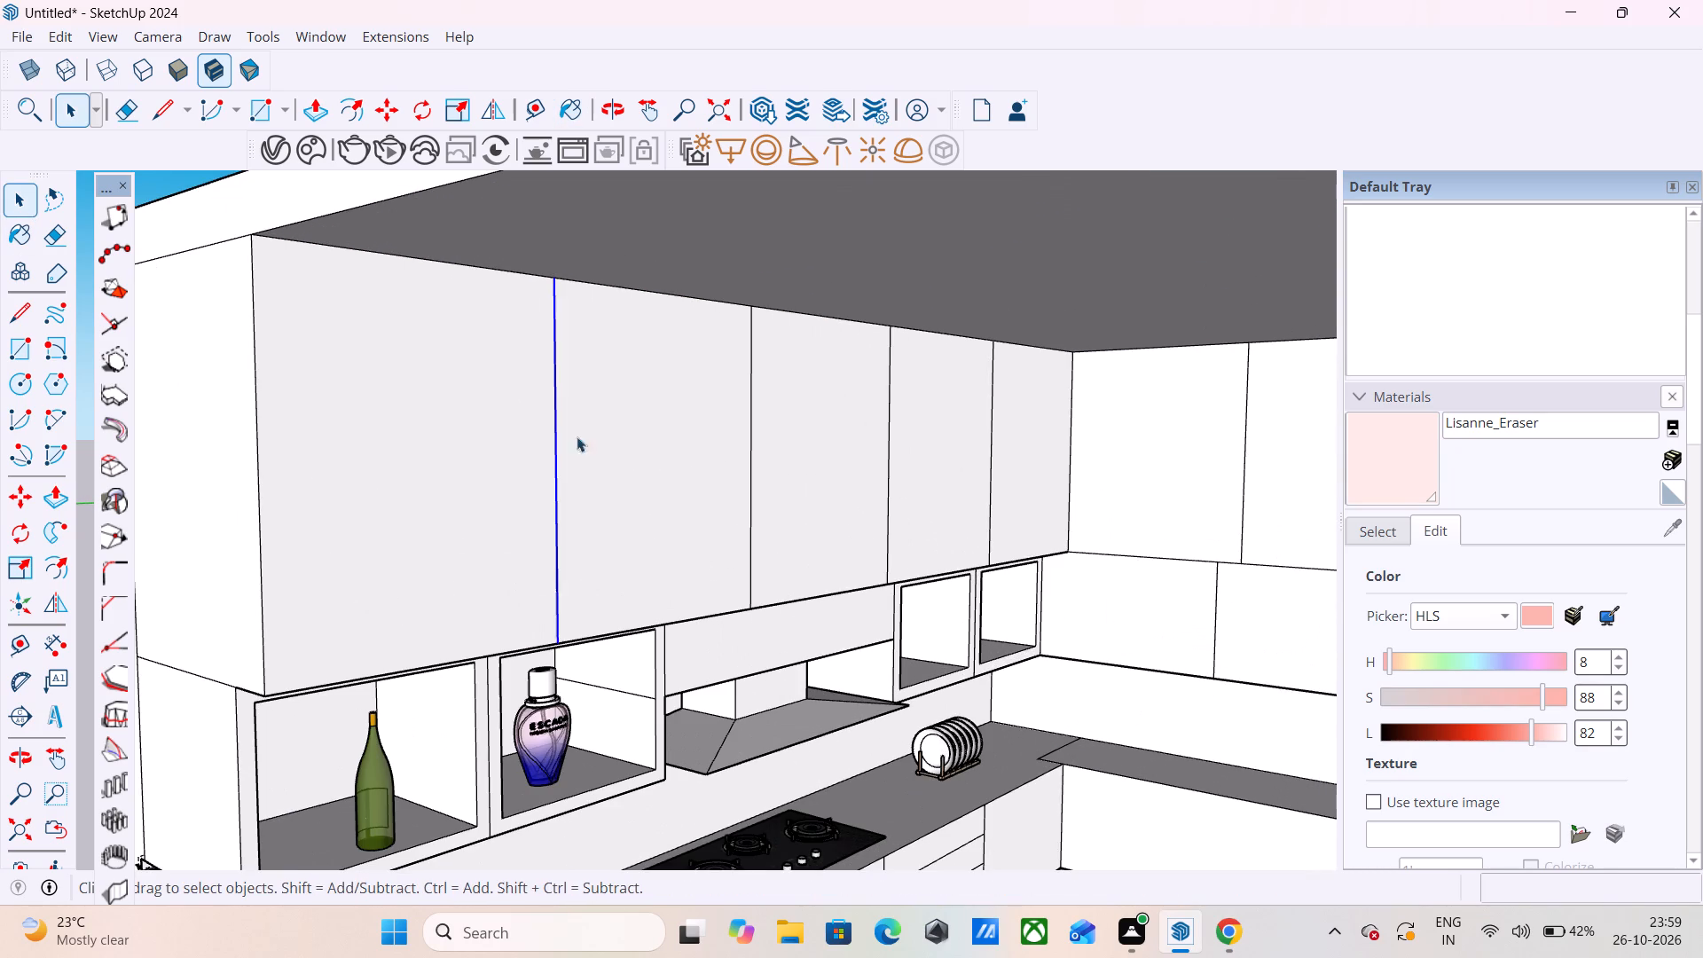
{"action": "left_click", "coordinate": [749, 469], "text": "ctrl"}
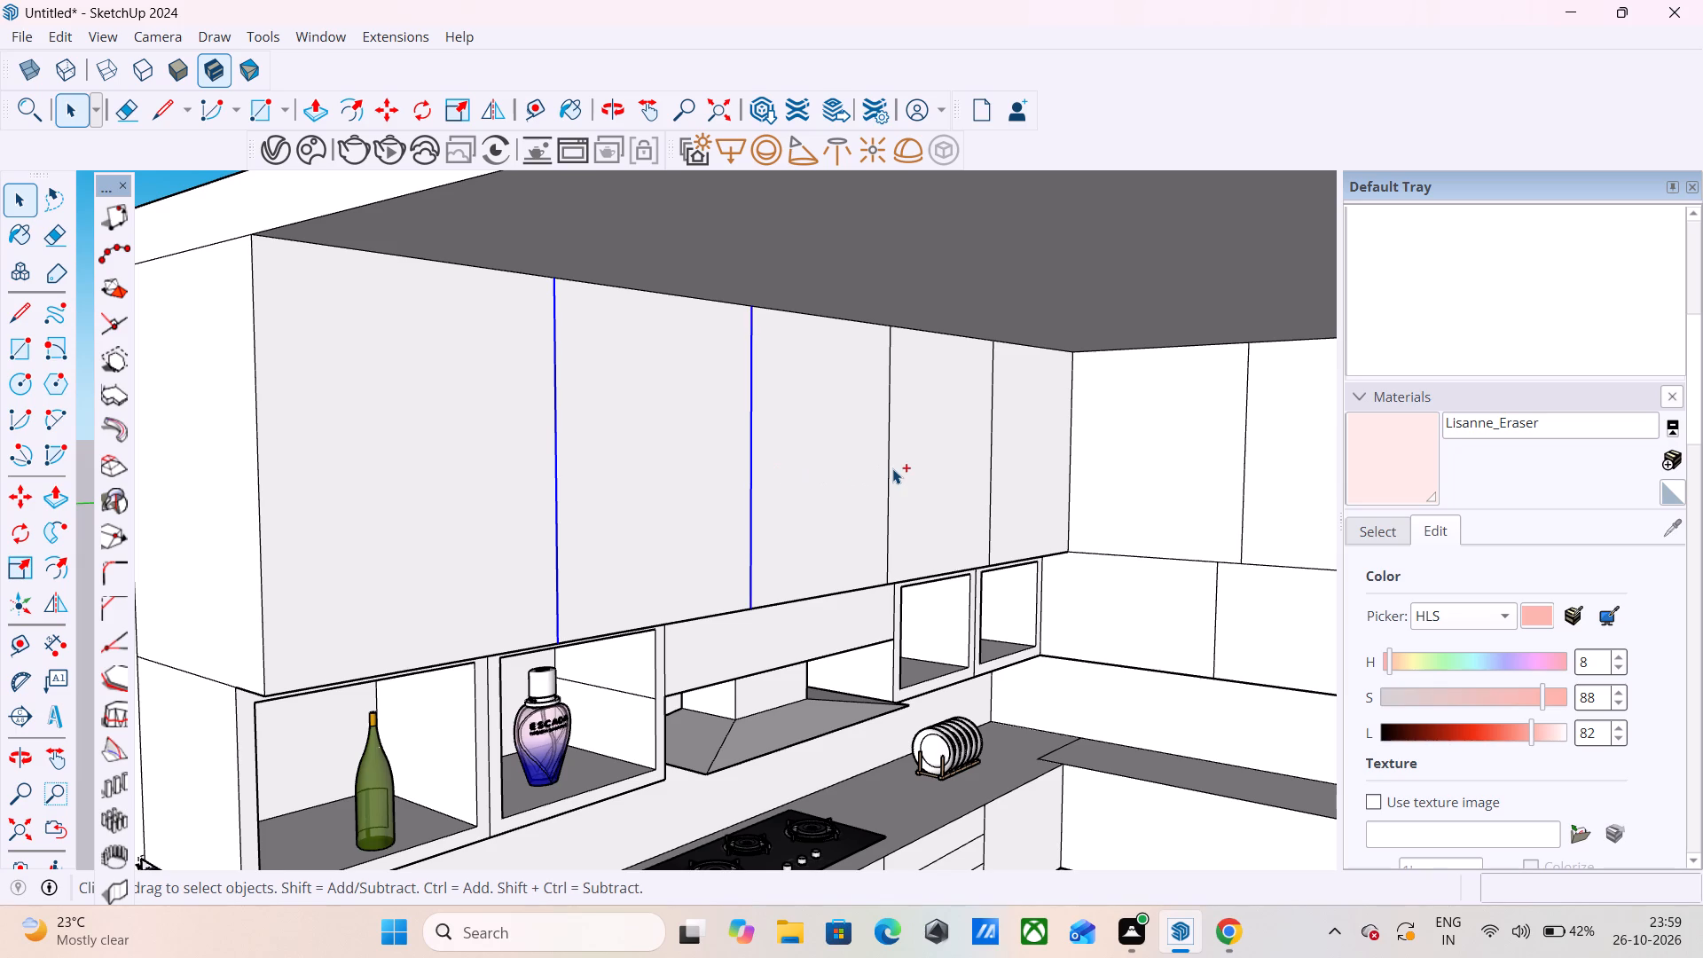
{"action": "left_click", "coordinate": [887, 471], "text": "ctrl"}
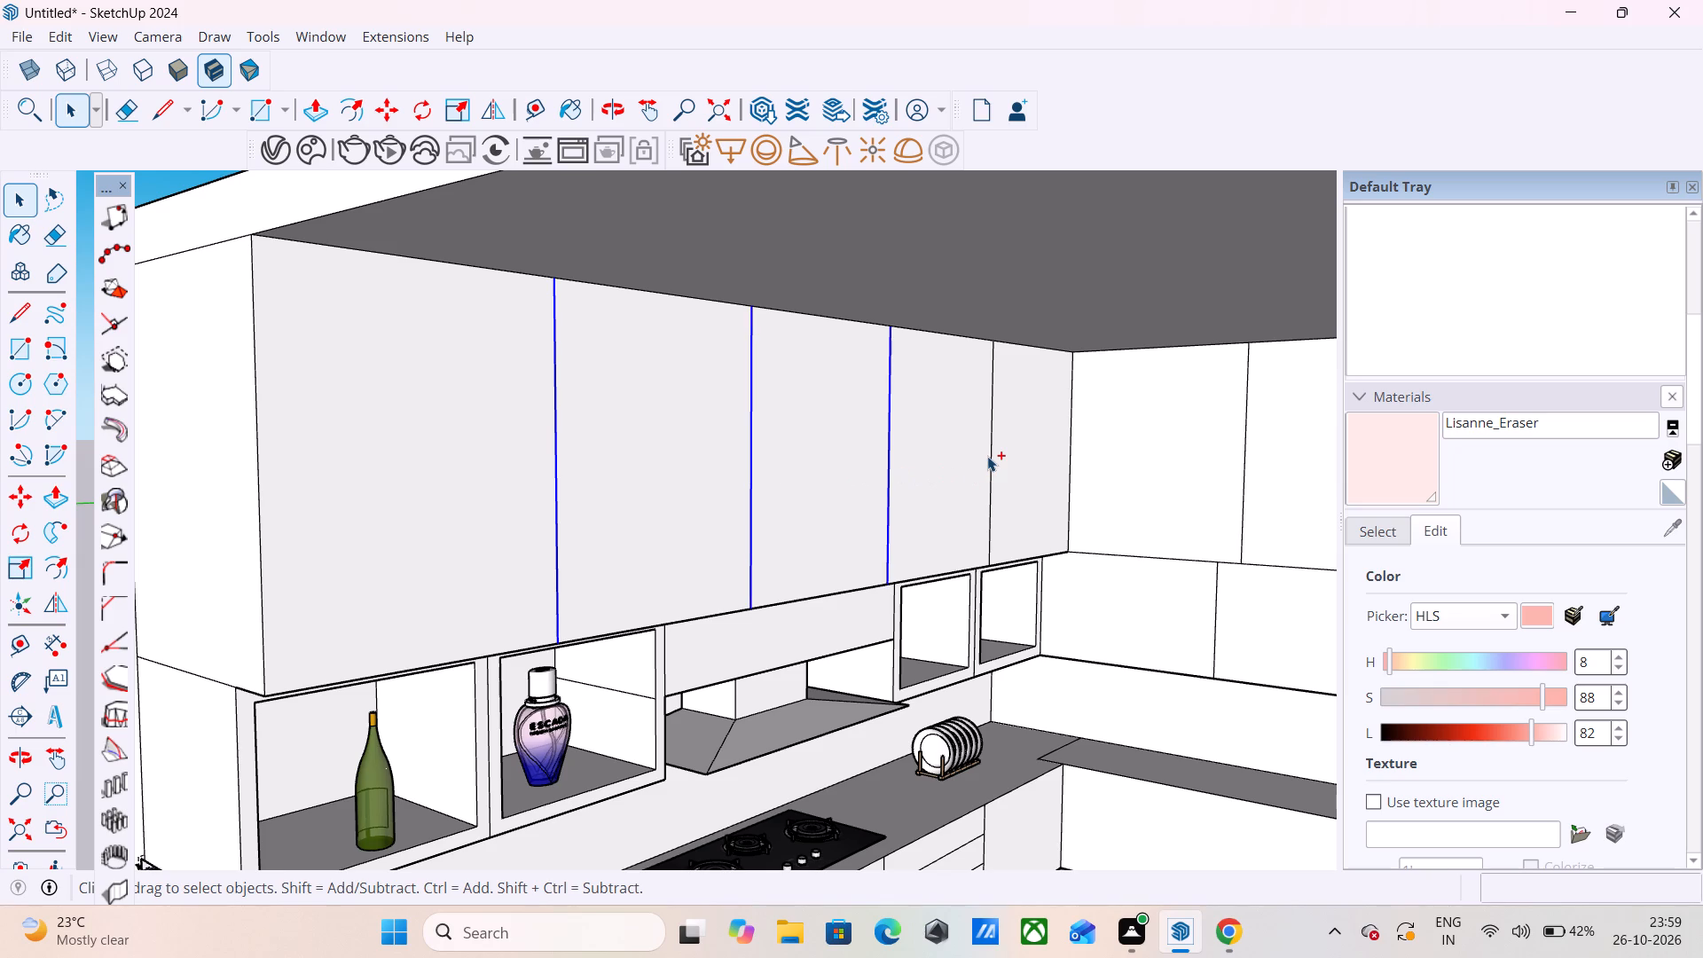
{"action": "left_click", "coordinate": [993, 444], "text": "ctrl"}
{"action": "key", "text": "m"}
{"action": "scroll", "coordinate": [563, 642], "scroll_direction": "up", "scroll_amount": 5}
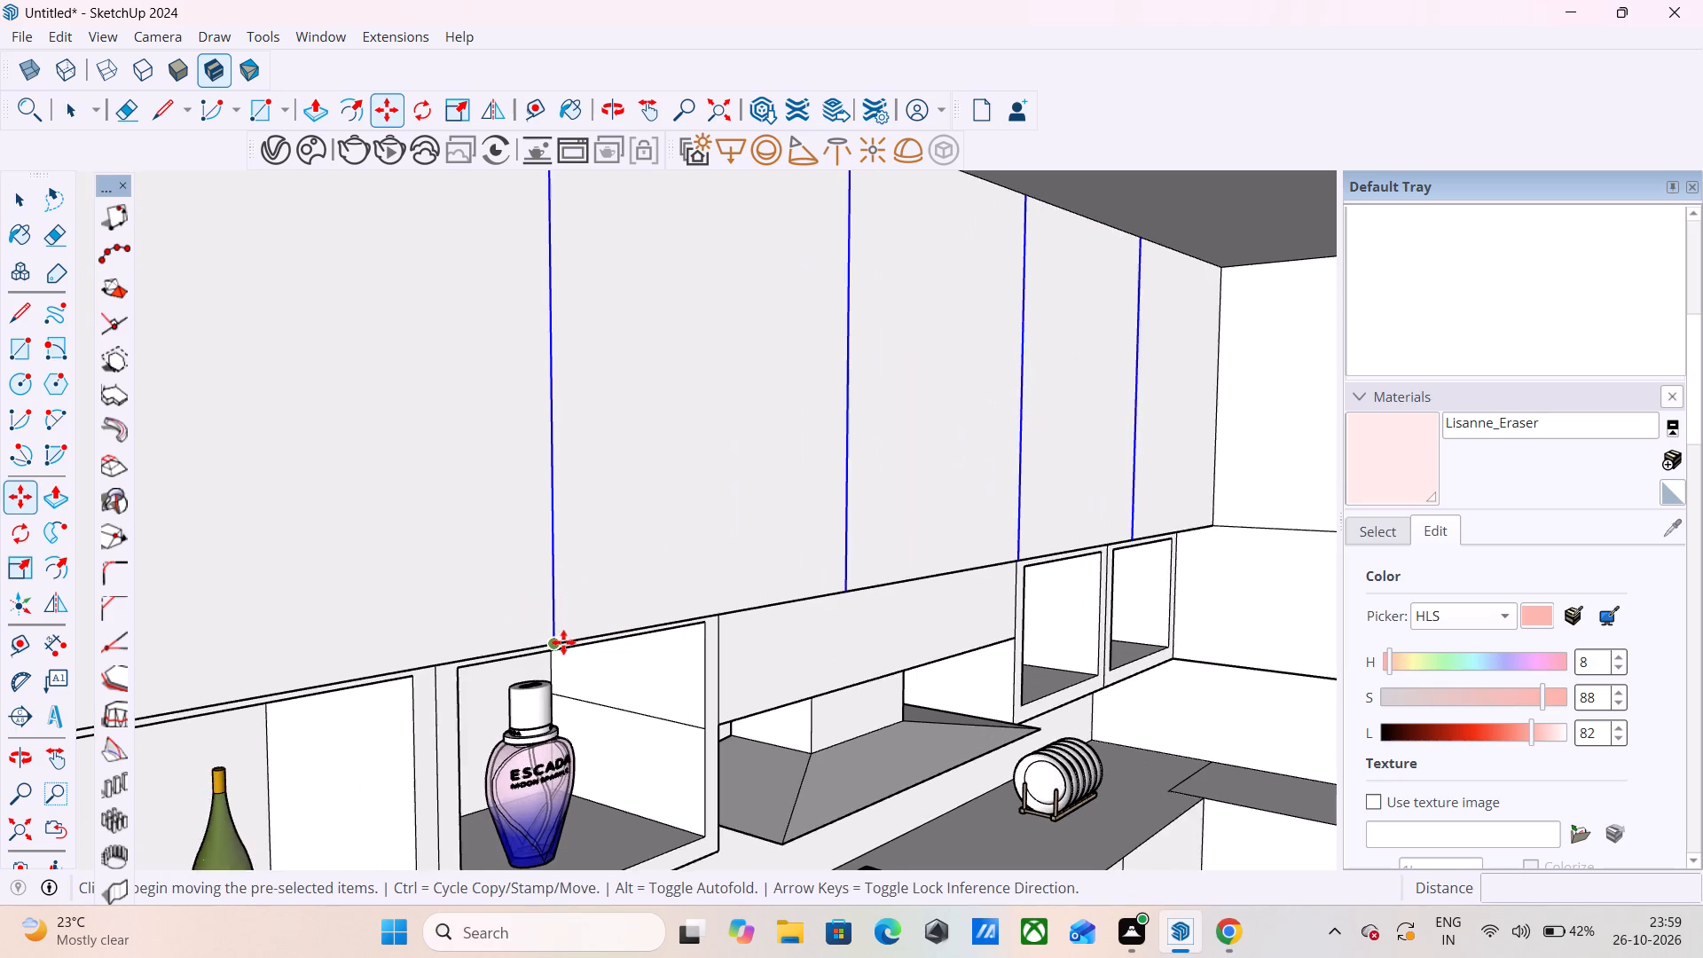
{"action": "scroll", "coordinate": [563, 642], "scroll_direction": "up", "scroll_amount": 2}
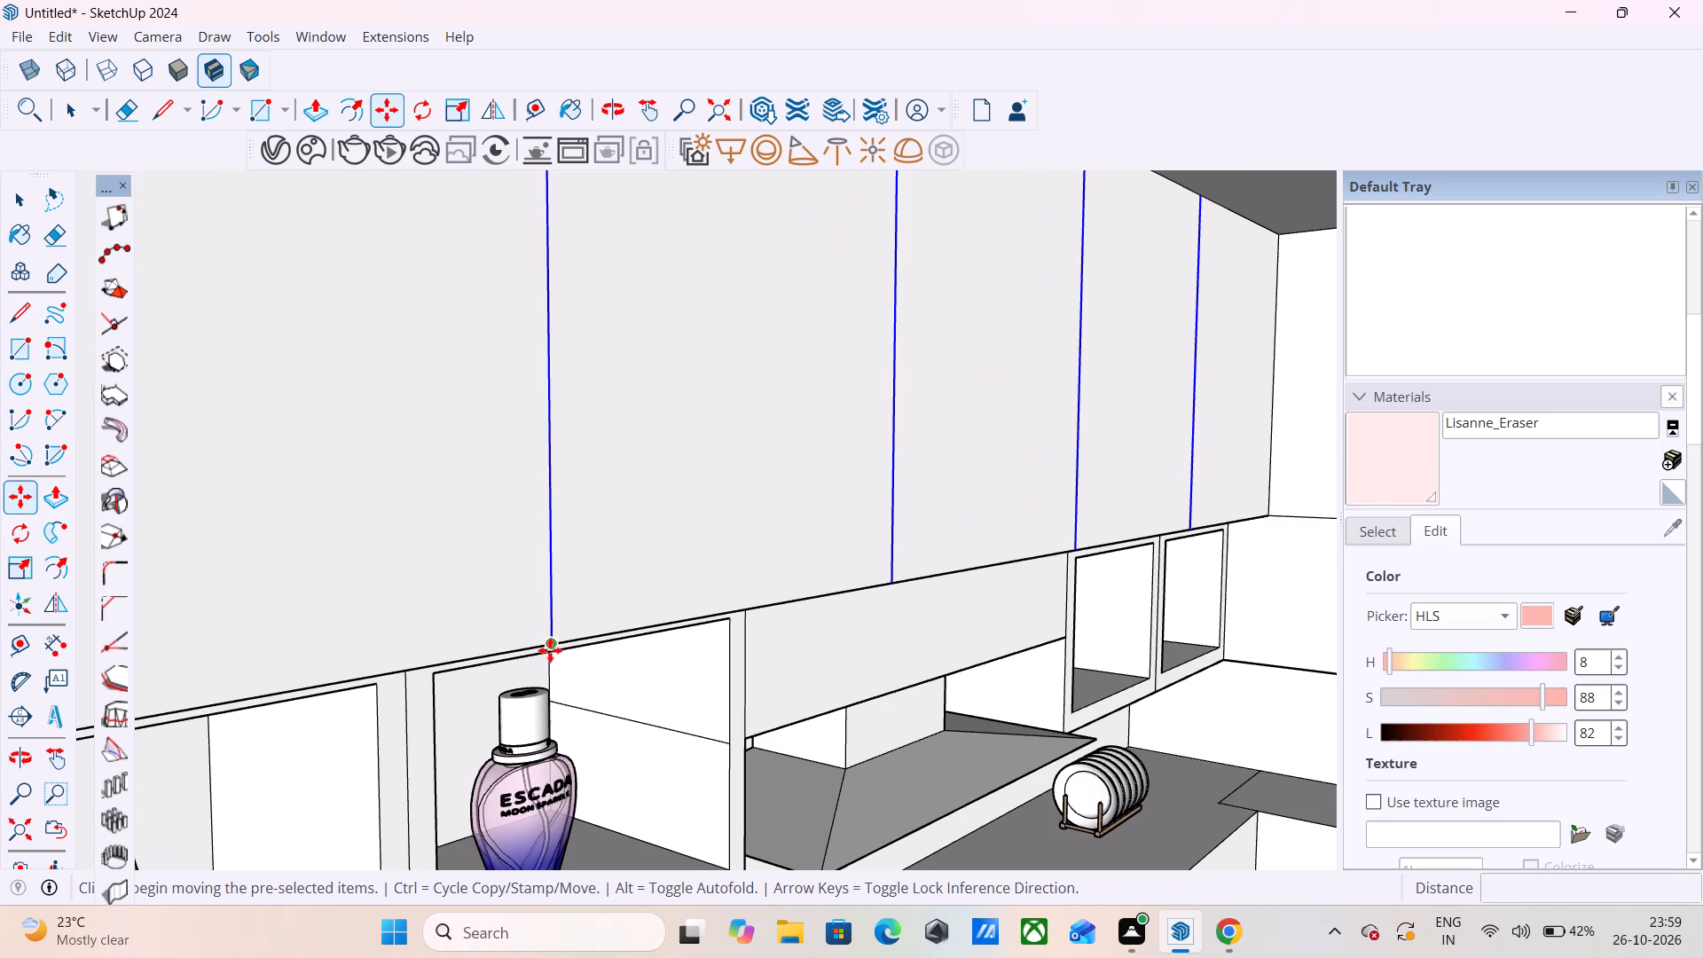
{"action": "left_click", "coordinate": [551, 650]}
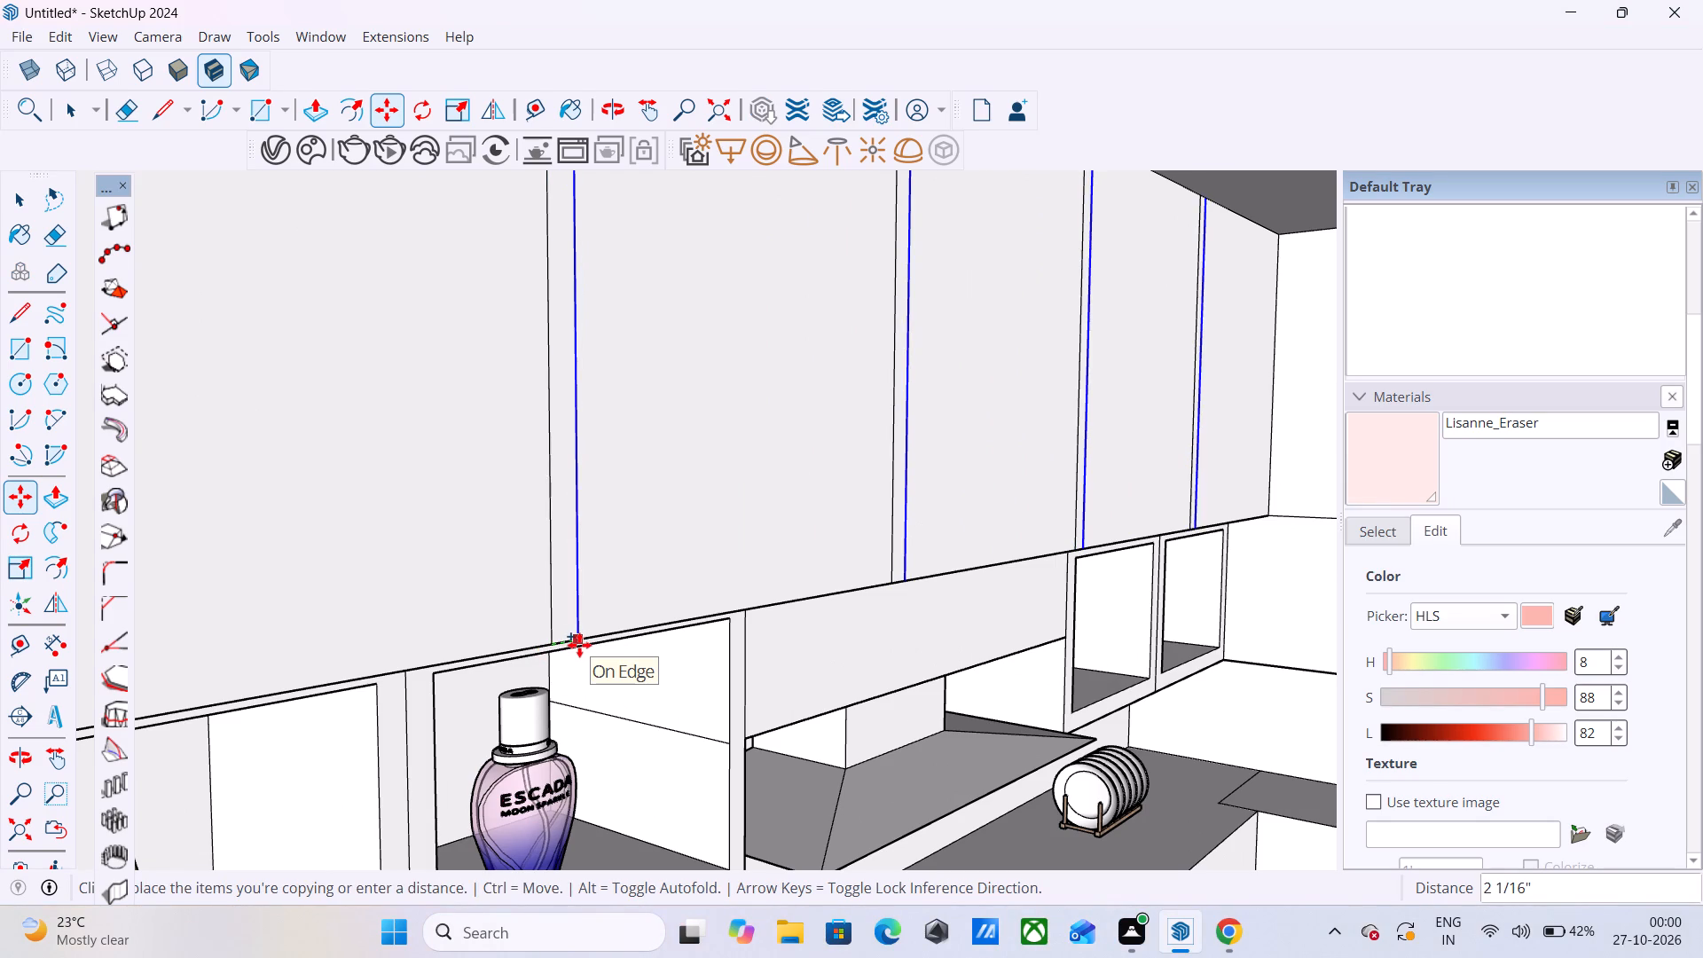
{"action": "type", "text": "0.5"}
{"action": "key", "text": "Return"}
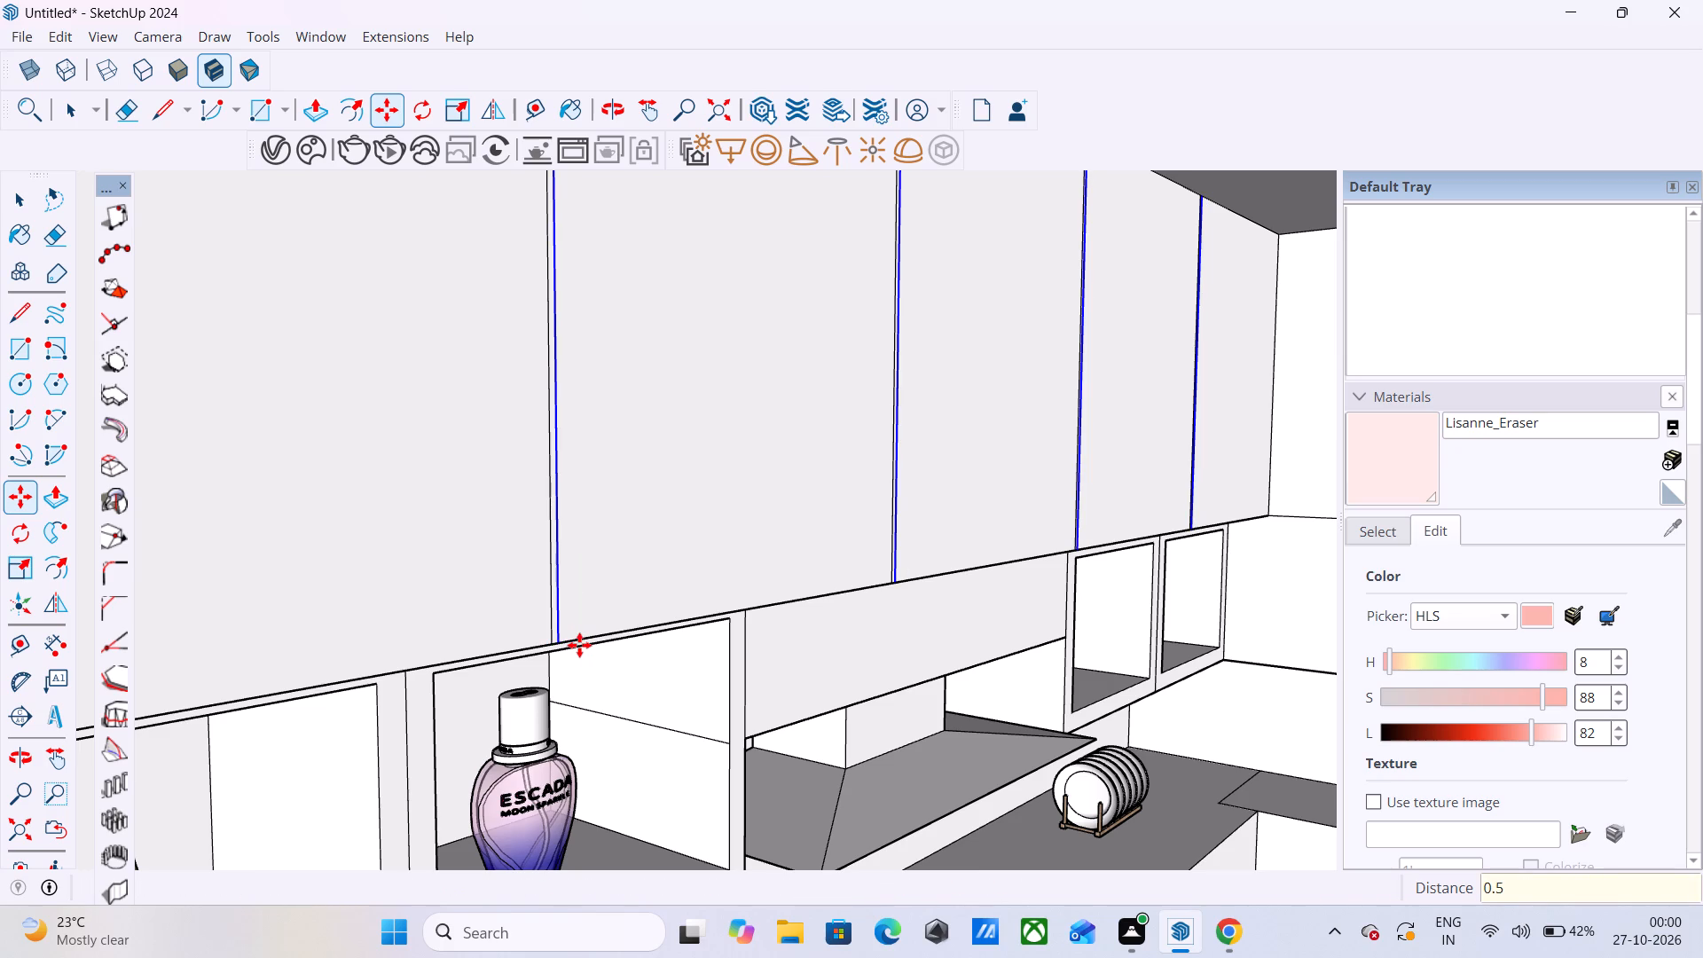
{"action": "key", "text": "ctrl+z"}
Copy the four vertical divider lines of the stove-wall upper doors 1" sideways toward the corner to outline narrow strips.
{"action": "key", "text": "space"}
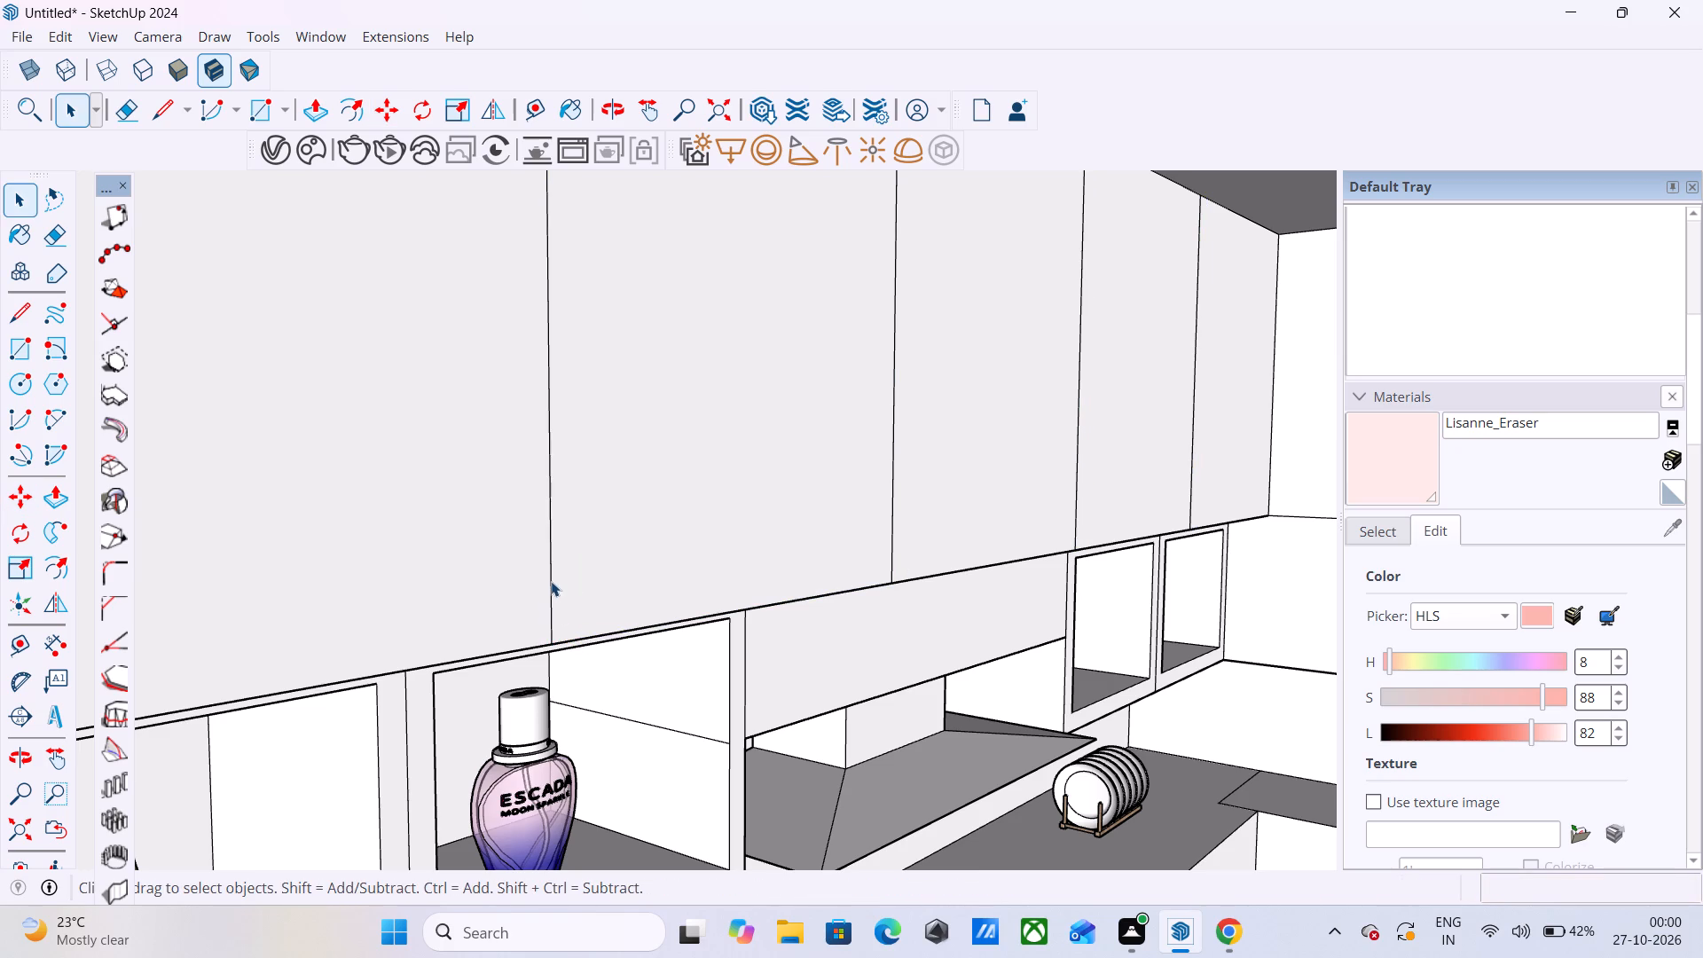
{"action": "left_click", "coordinate": [551, 580]}
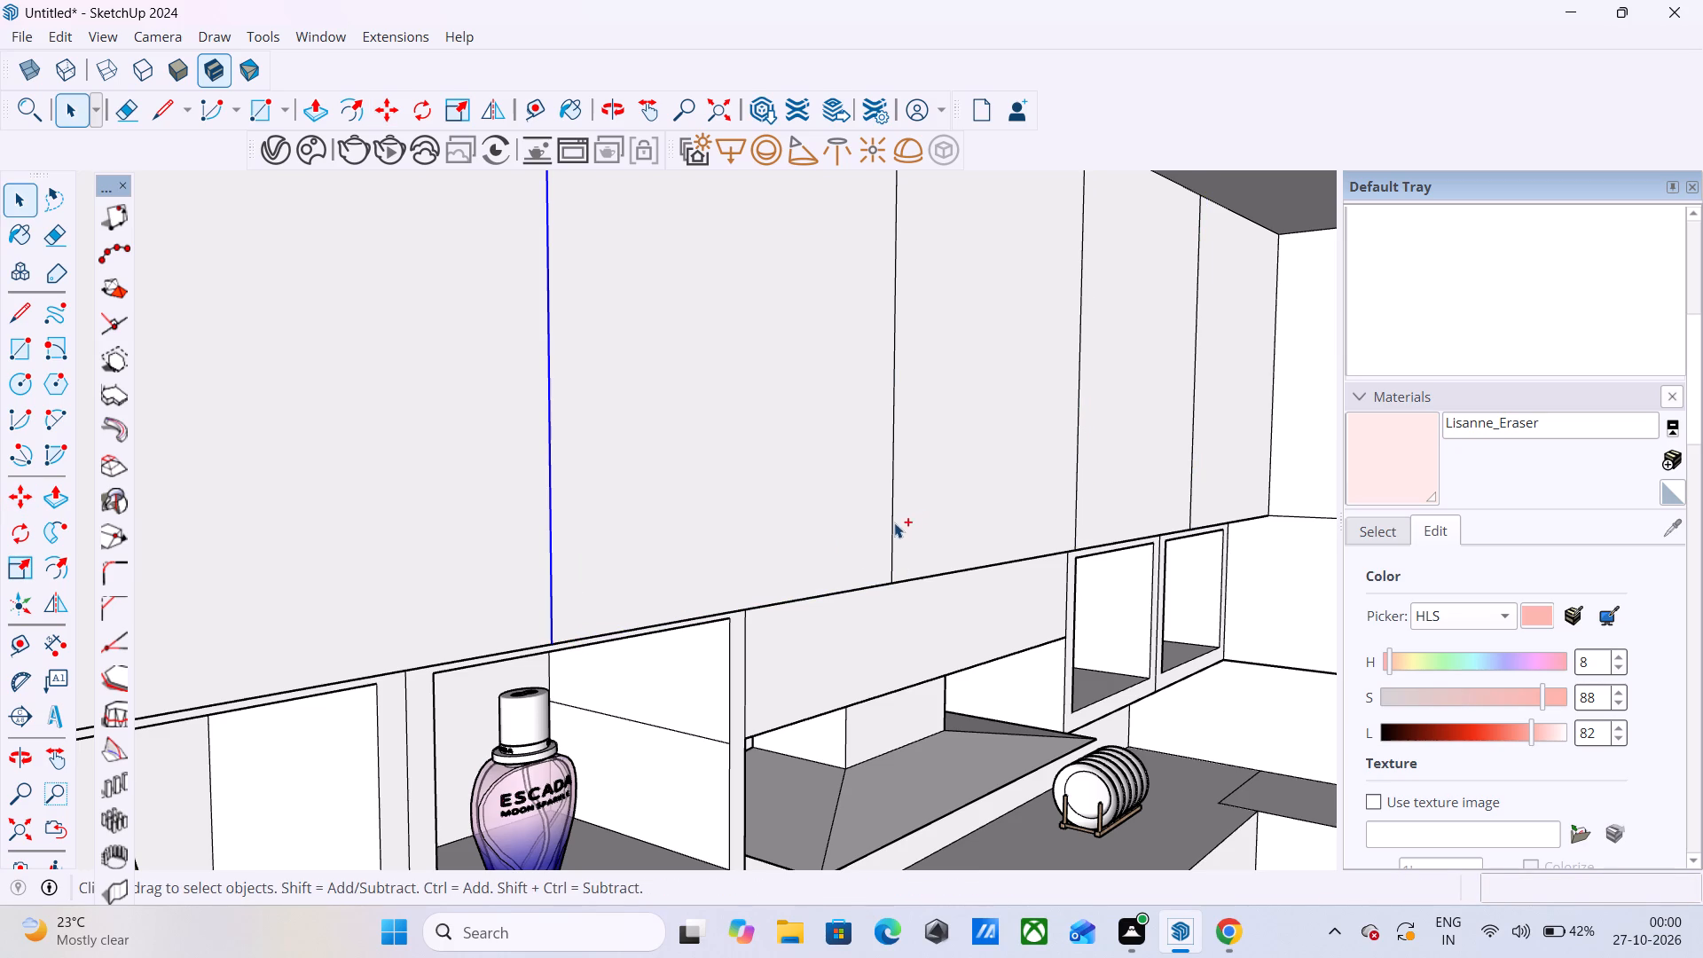
{"action": "left_click", "coordinate": [891, 527], "text": "ctrl"}
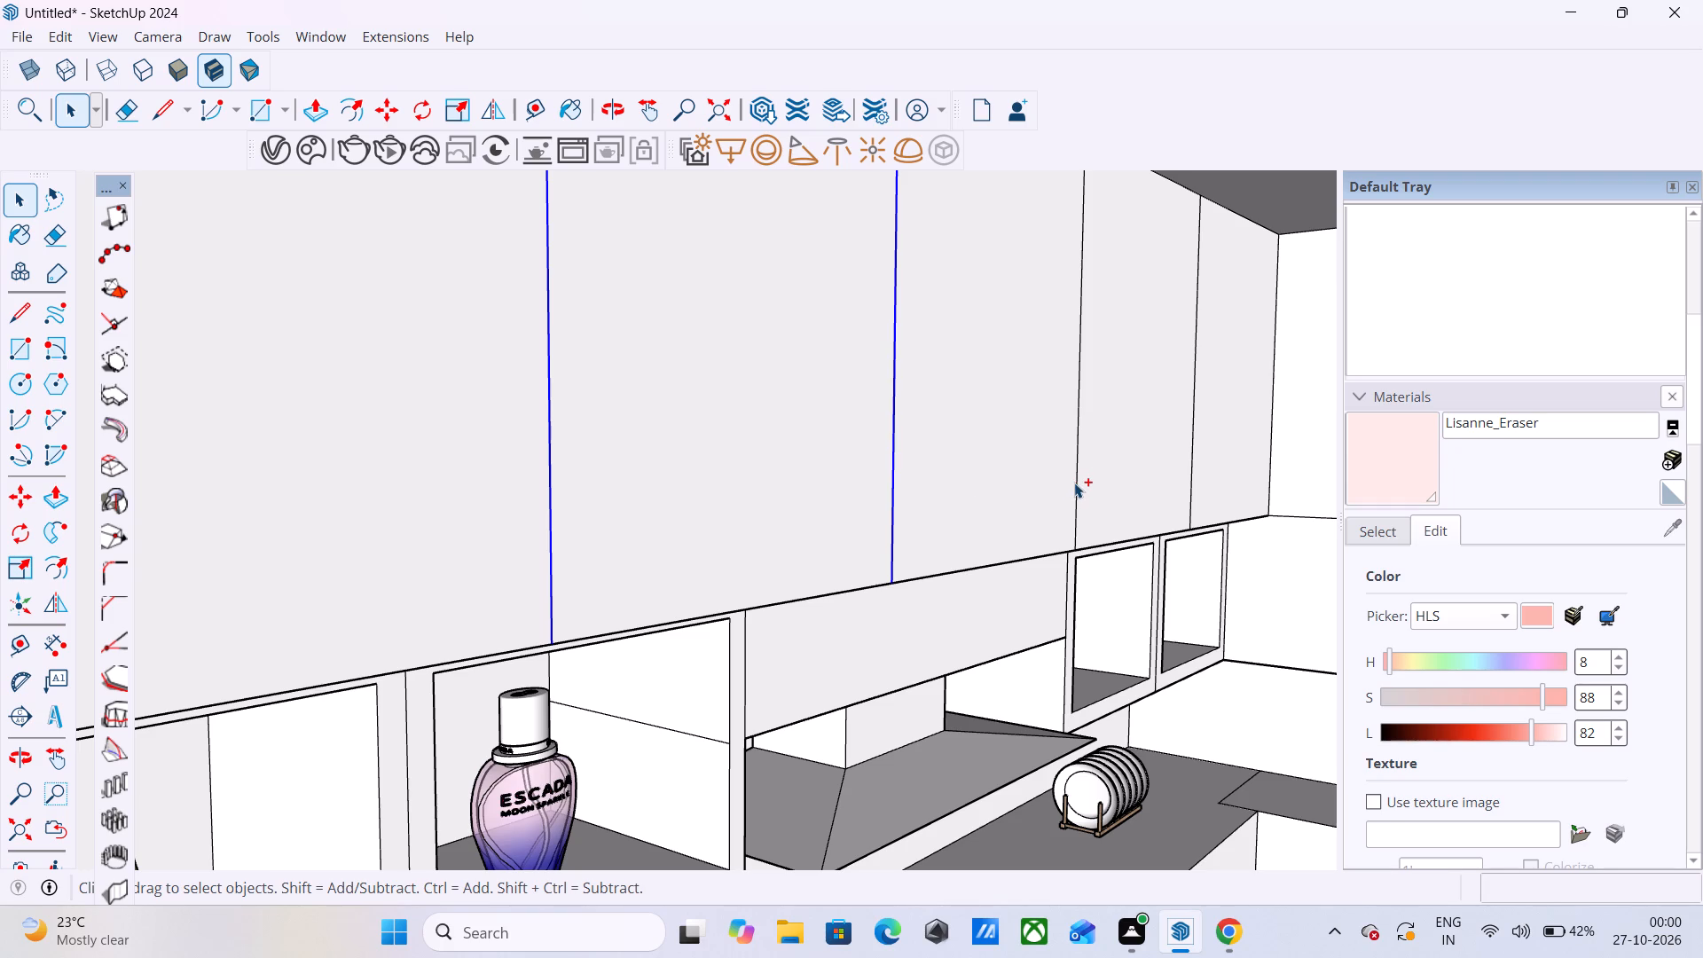
{"action": "left_click", "coordinate": [1074, 483], "text": "ctrl"}
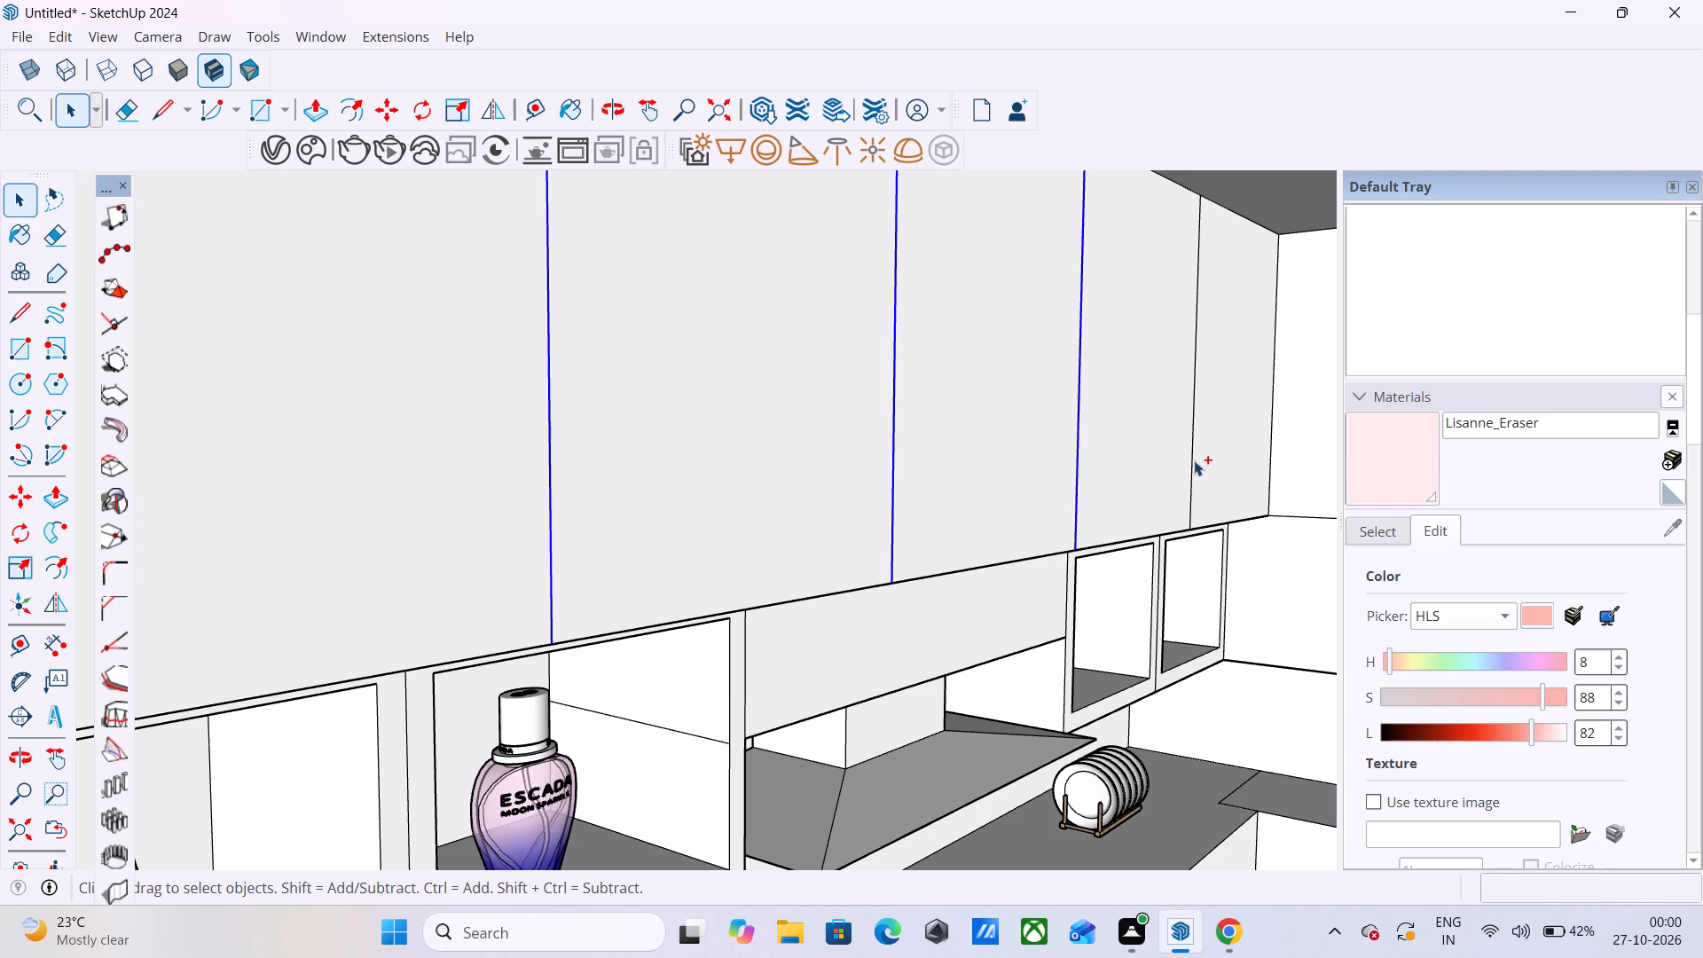
{"action": "left_click", "coordinate": [1193, 464], "text": "ctrl"}
{"action": "key", "text": "m"}
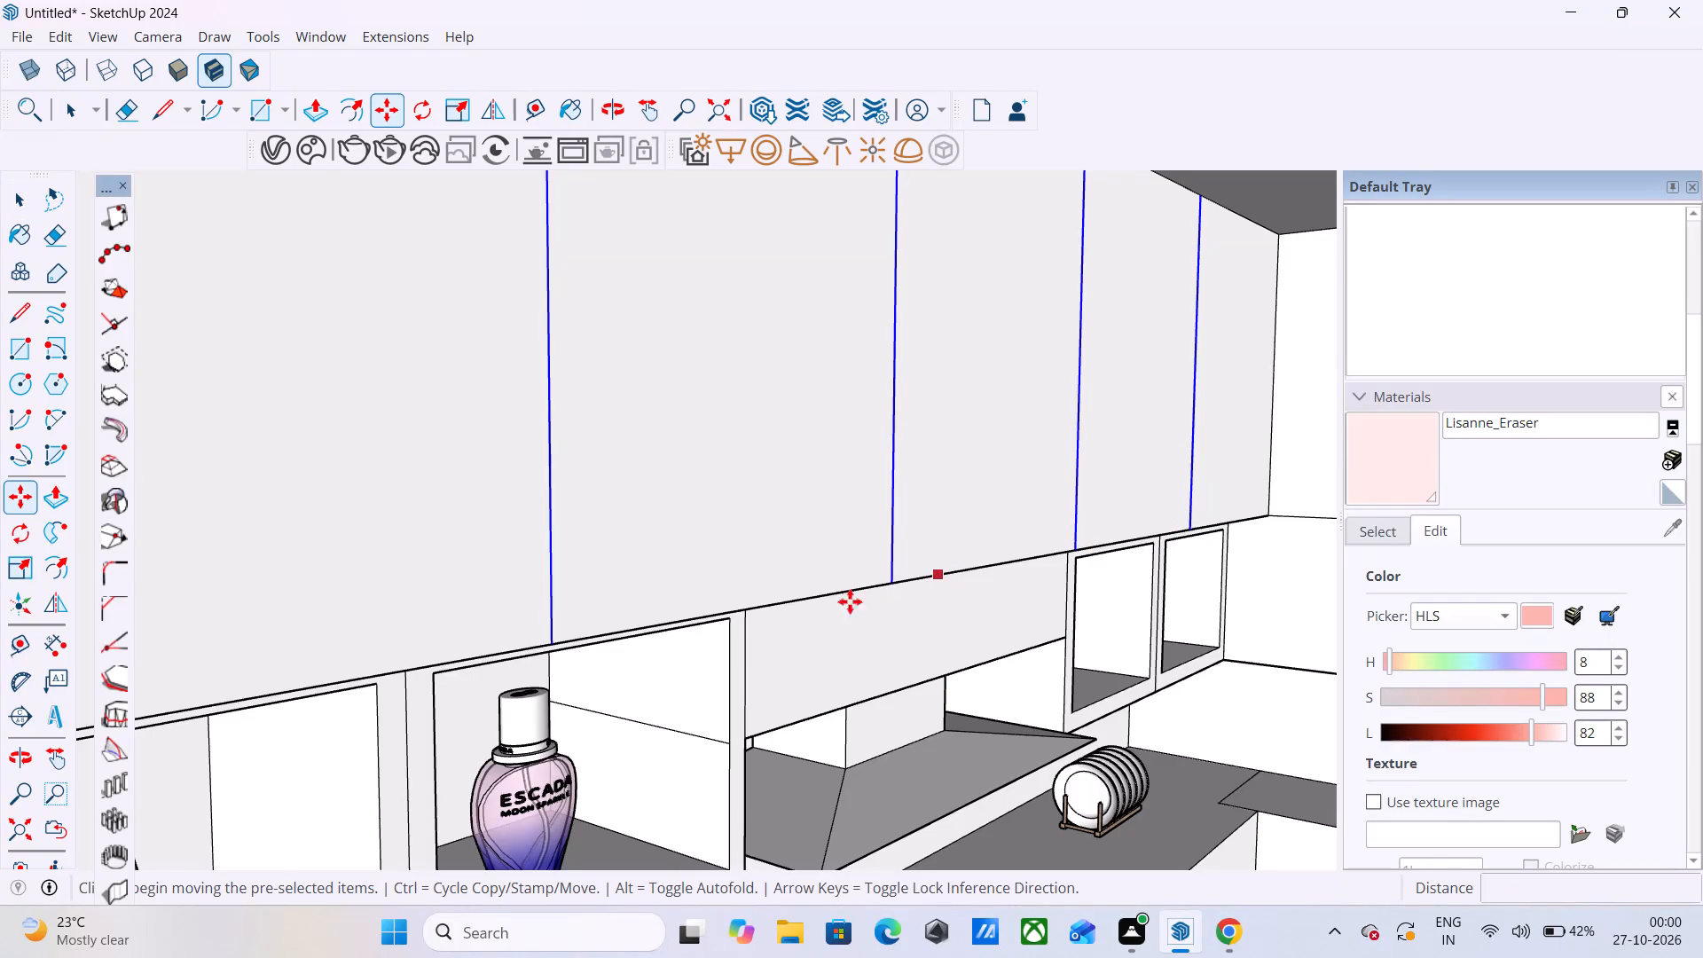
{"action": "left_click", "coordinate": [552, 645]}
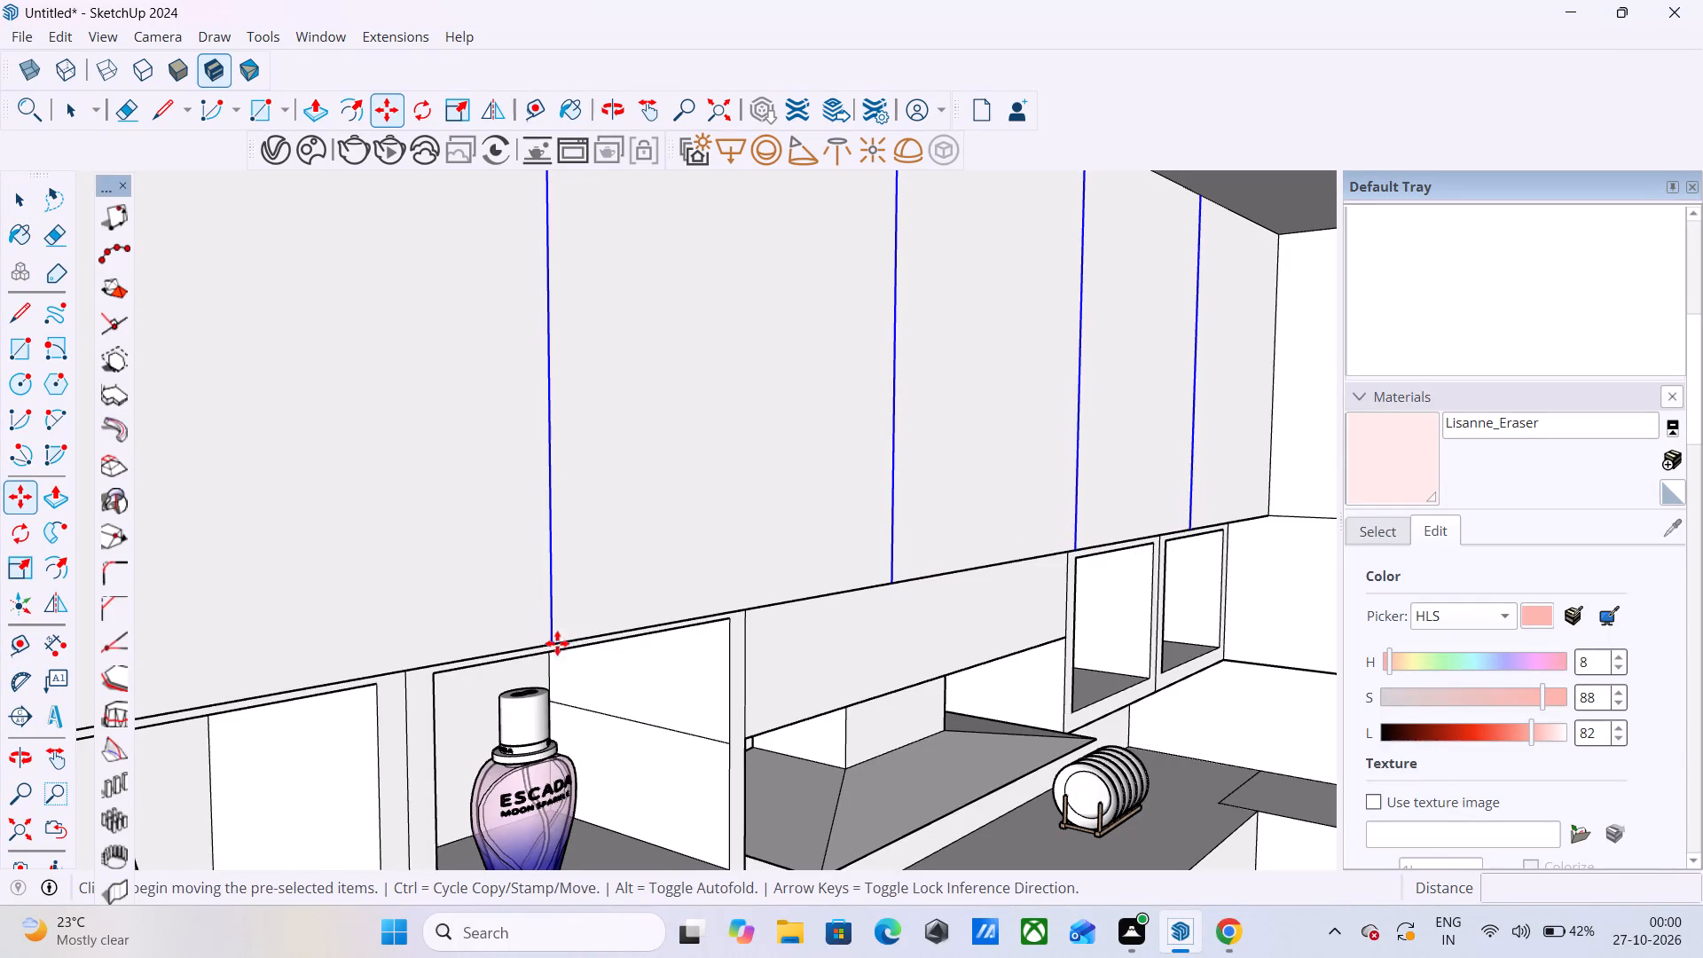
{"action": "key", "text": "1"}
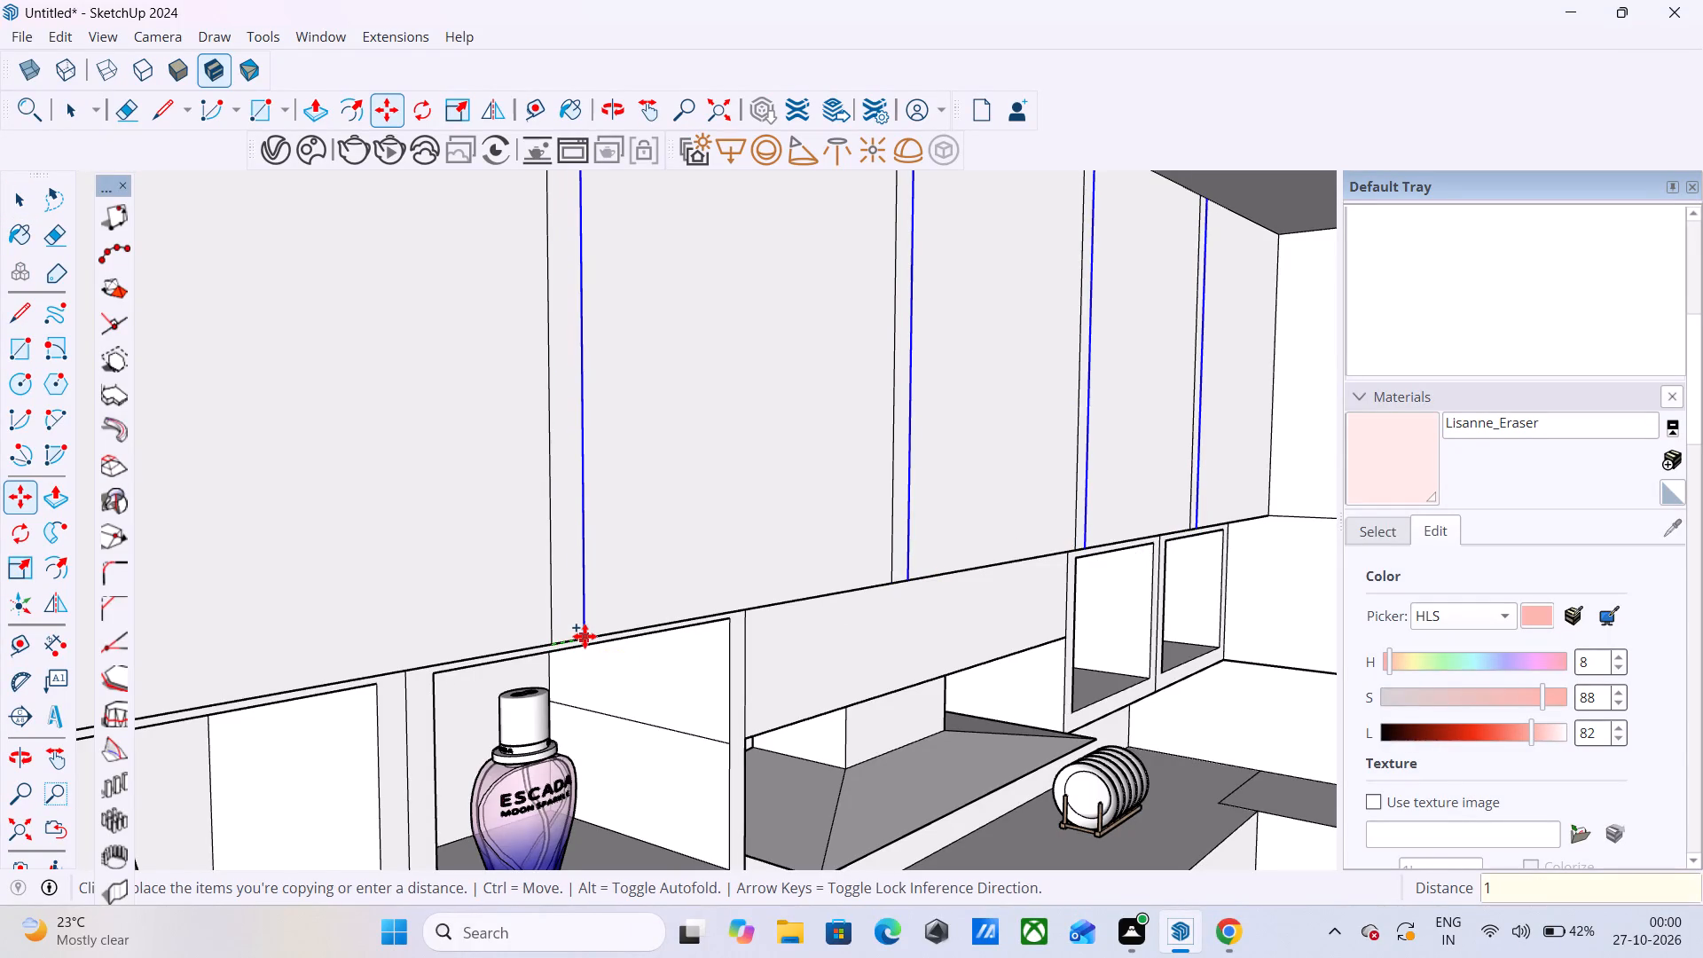
{"action": "key", "text": "Return"}
Push the four narrow strips between the stove-wall upper doors inward 0.3" to form grooves.
{"action": "scroll", "coordinate": [467, 627], "scroll_direction": "down", "scroll_amount": 4}
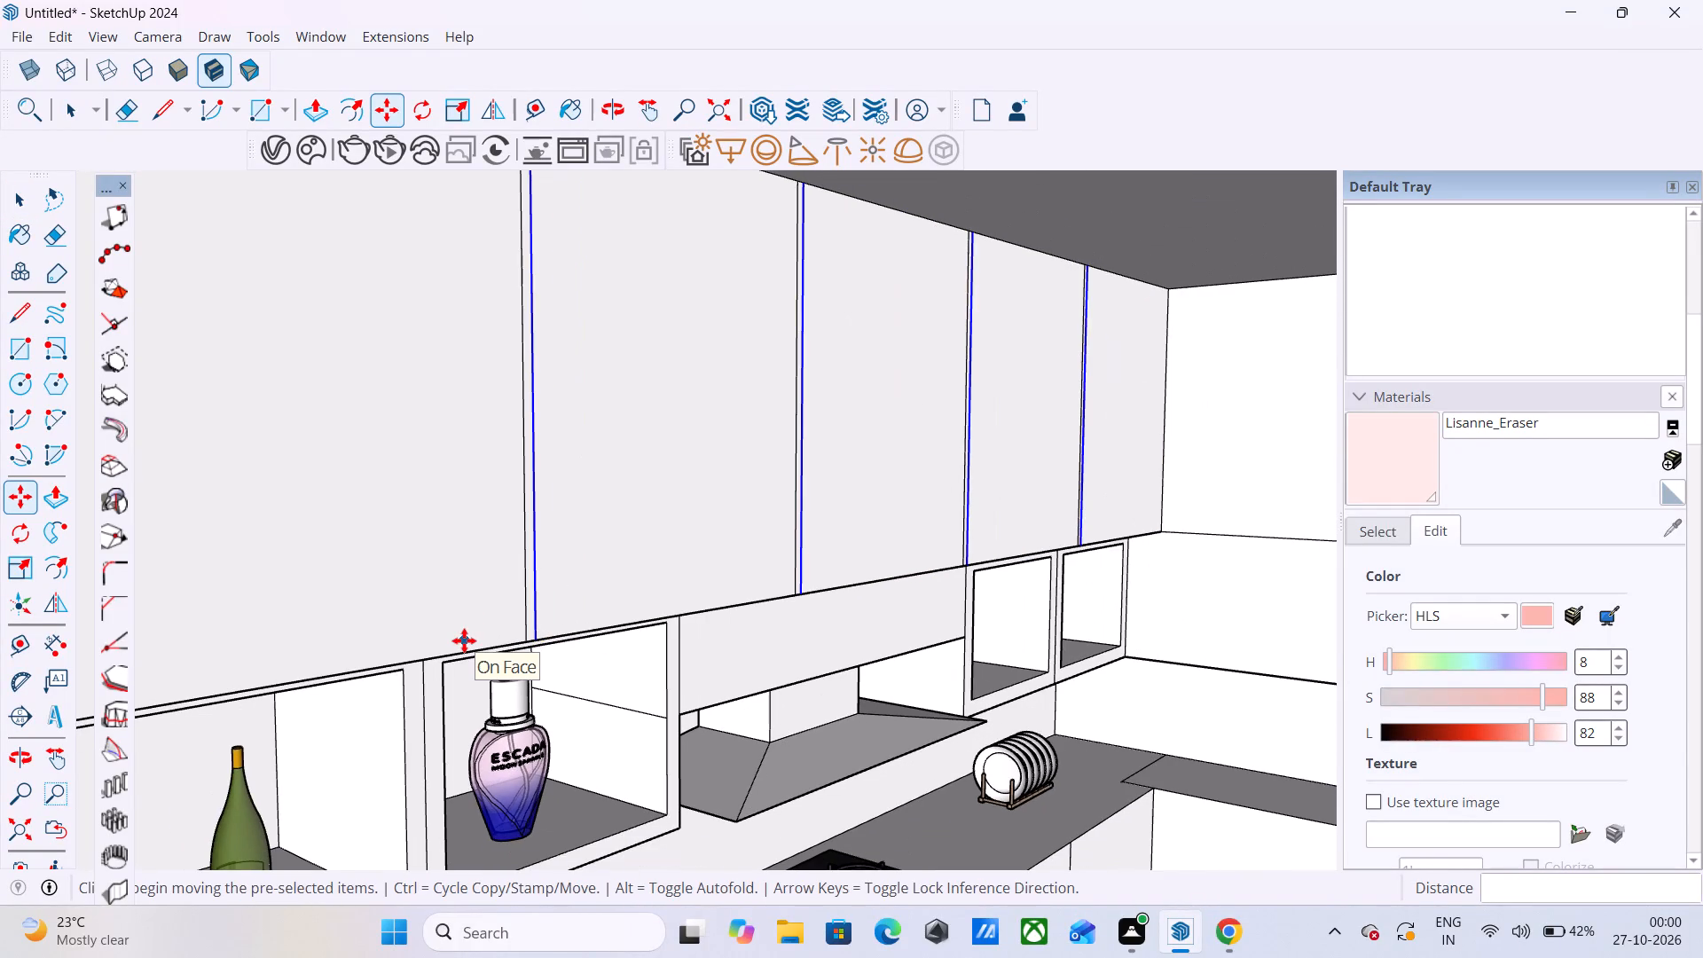
{"action": "key", "text": "p"}
{"action": "scroll", "coordinate": [524, 482], "scroll_direction": "up", "scroll_amount": 5}
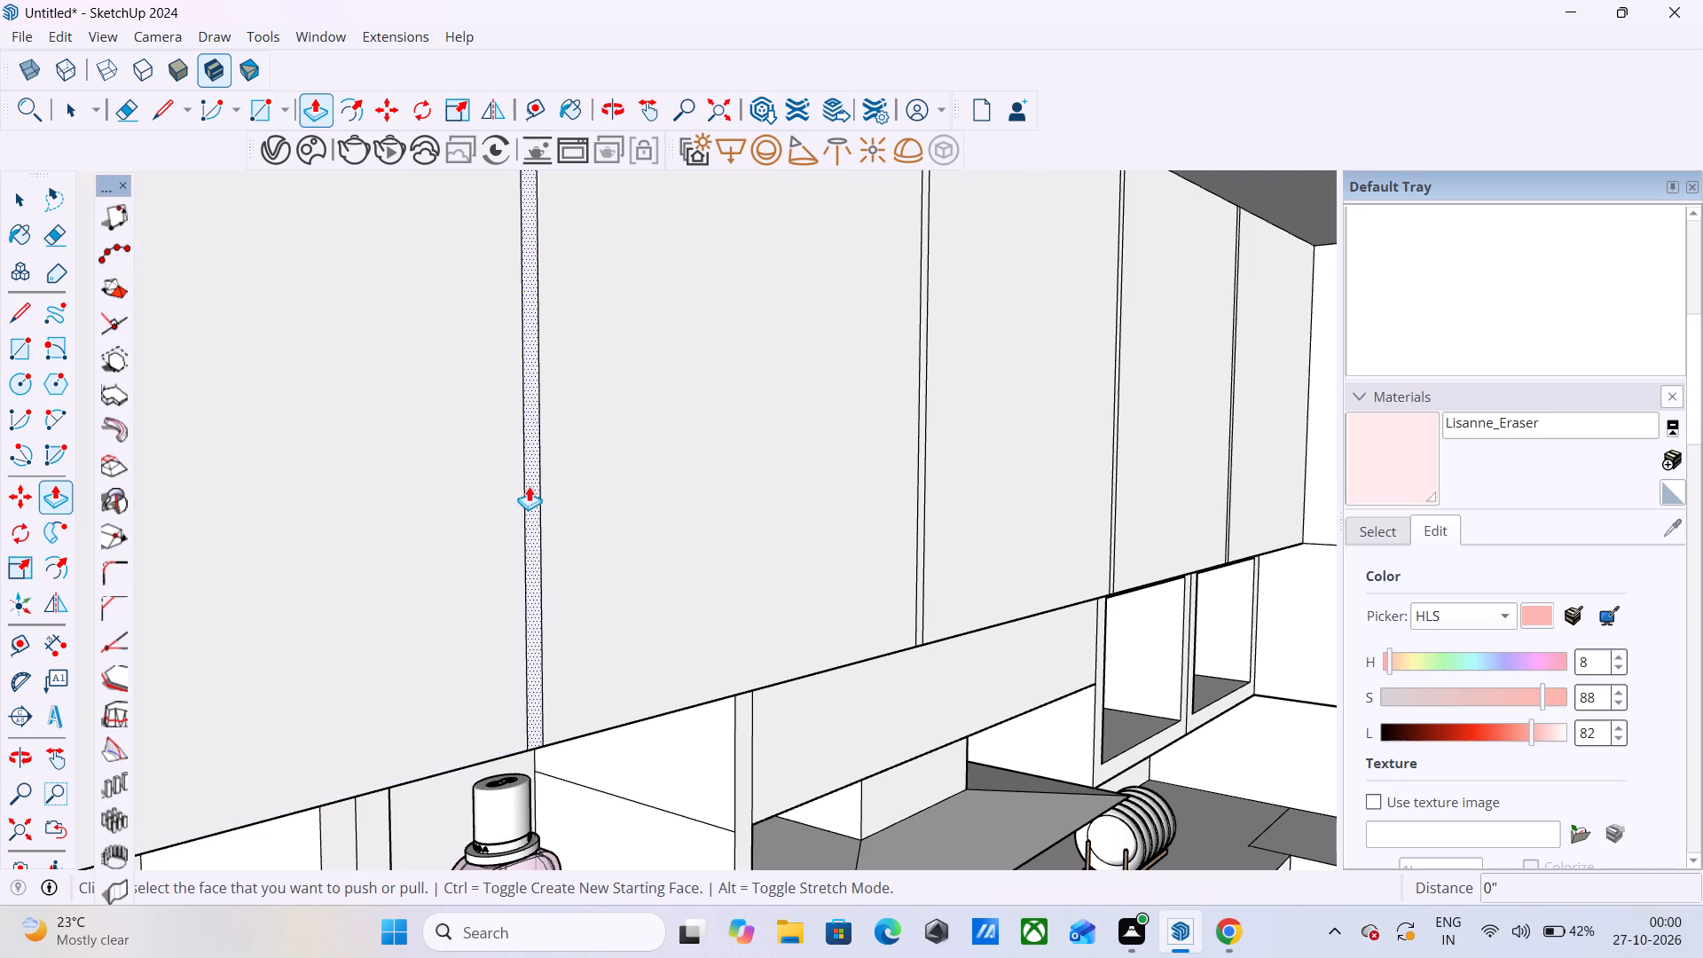
{"action": "left_click", "coordinate": [531, 493]}
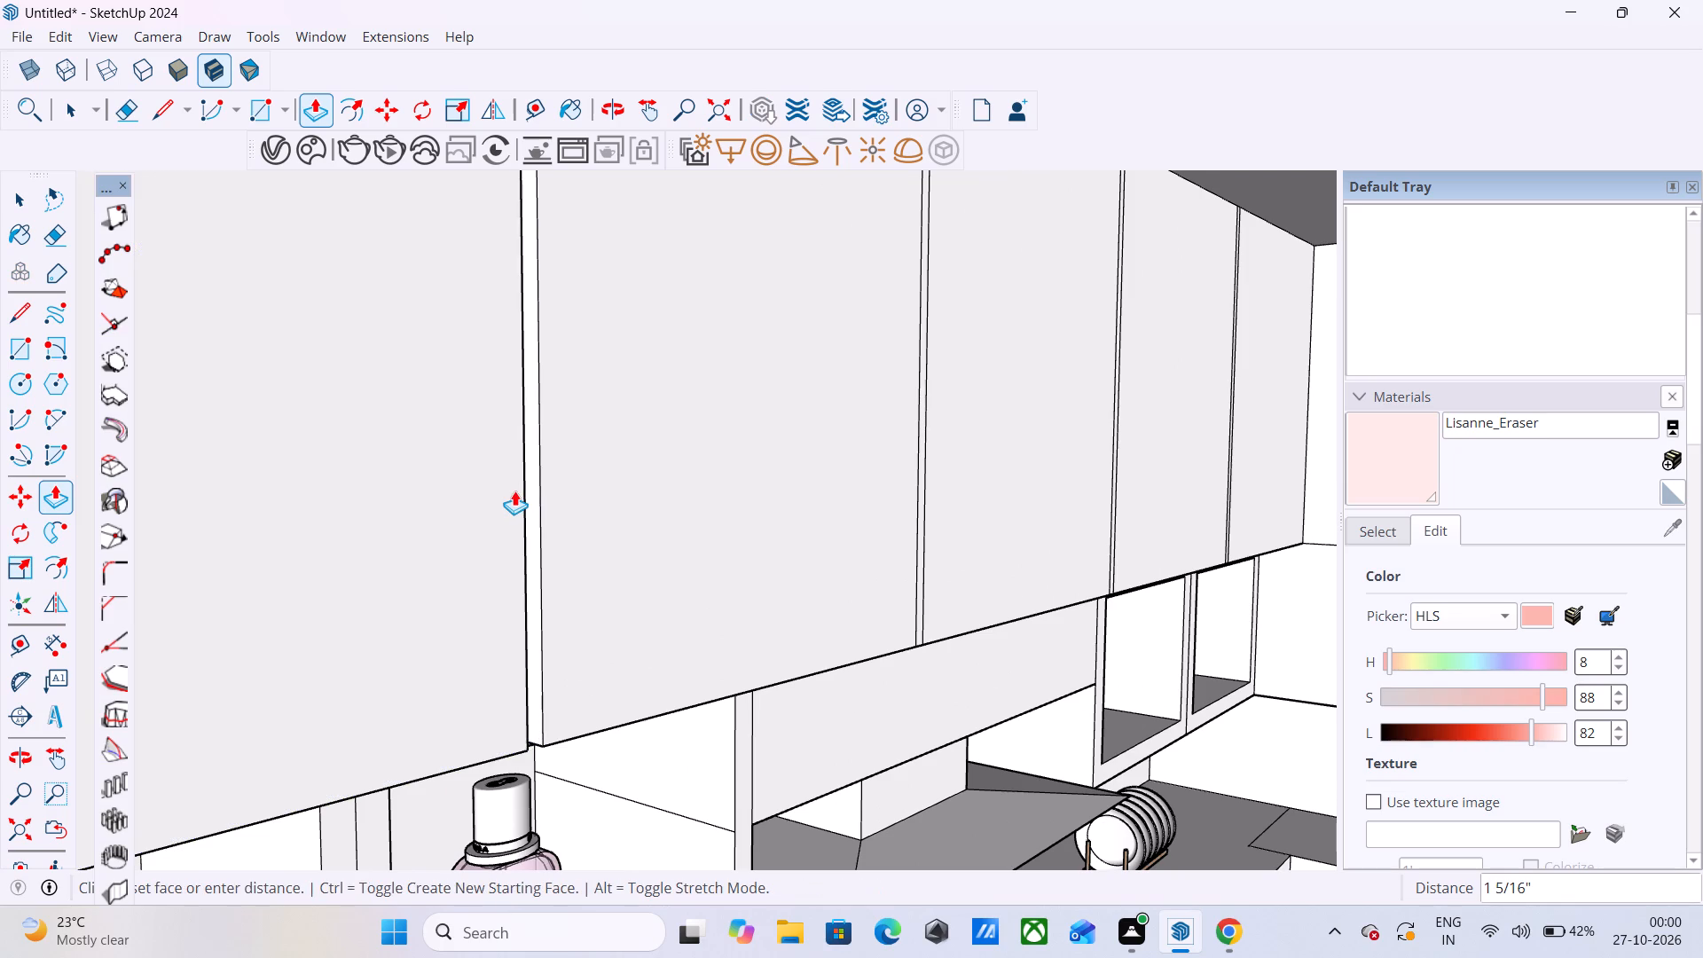
{"action": "type", "text": "0.3"}
{"action": "key", "text": "Return"}
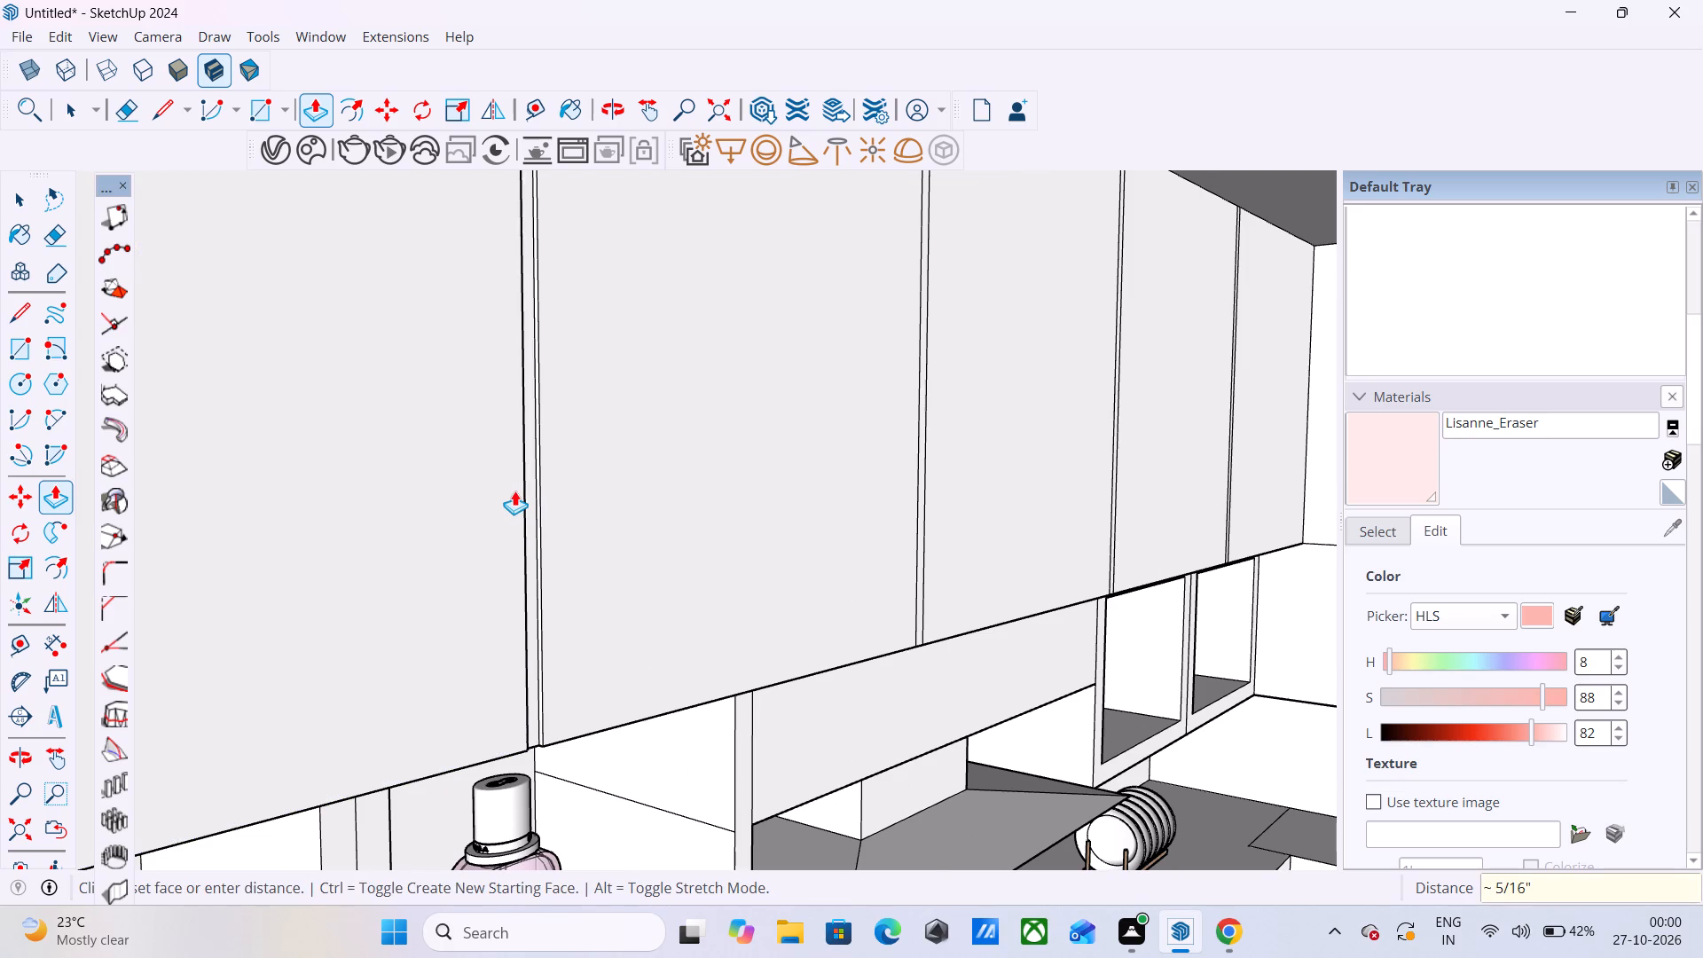
{"action": "scroll", "coordinate": [438, 504], "scroll_direction": "down", "scroll_amount": 3}
{"action": "scroll", "coordinate": [806, 461], "scroll_direction": "up", "scroll_amount": 10}
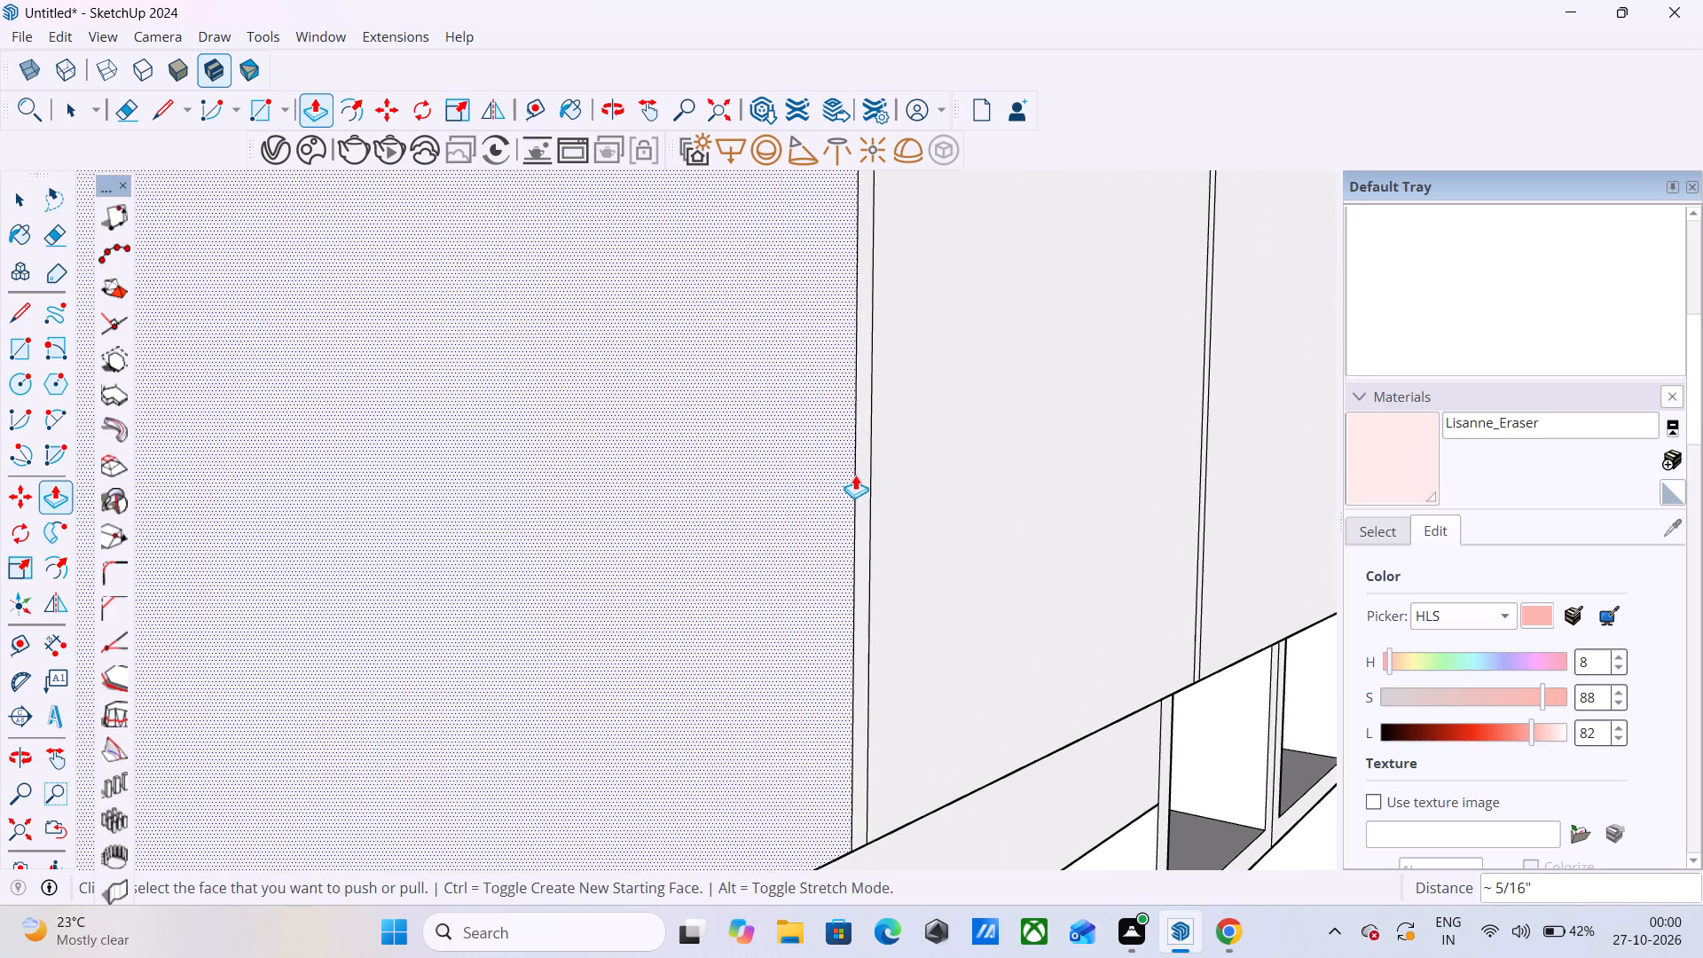
{"action": "double_click", "coordinate": [862, 483]}
{"action": "scroll", "coordinate": [382, 545], "scroll_direction": "down", "scroll_amount": 10}
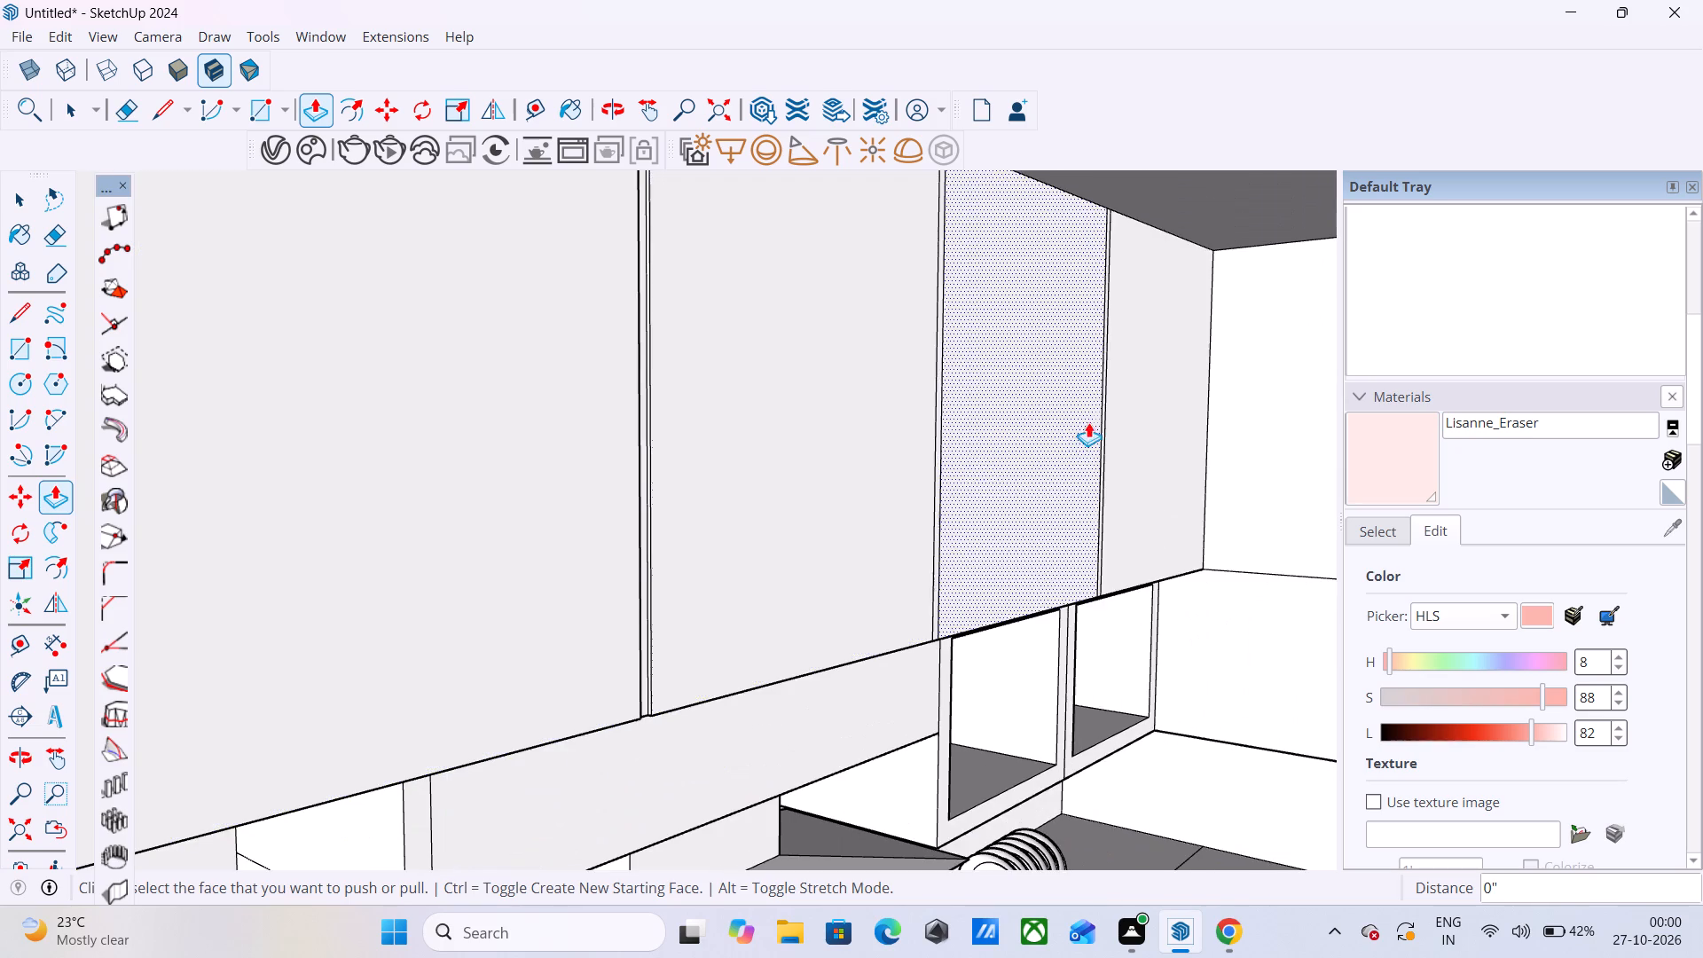
{"action": "scroll", "coordinate": [973, 467], "scroll_direction": "up", "scroll_amount": 11}
{"action": "double_click", "coordinate": [921, 483]}
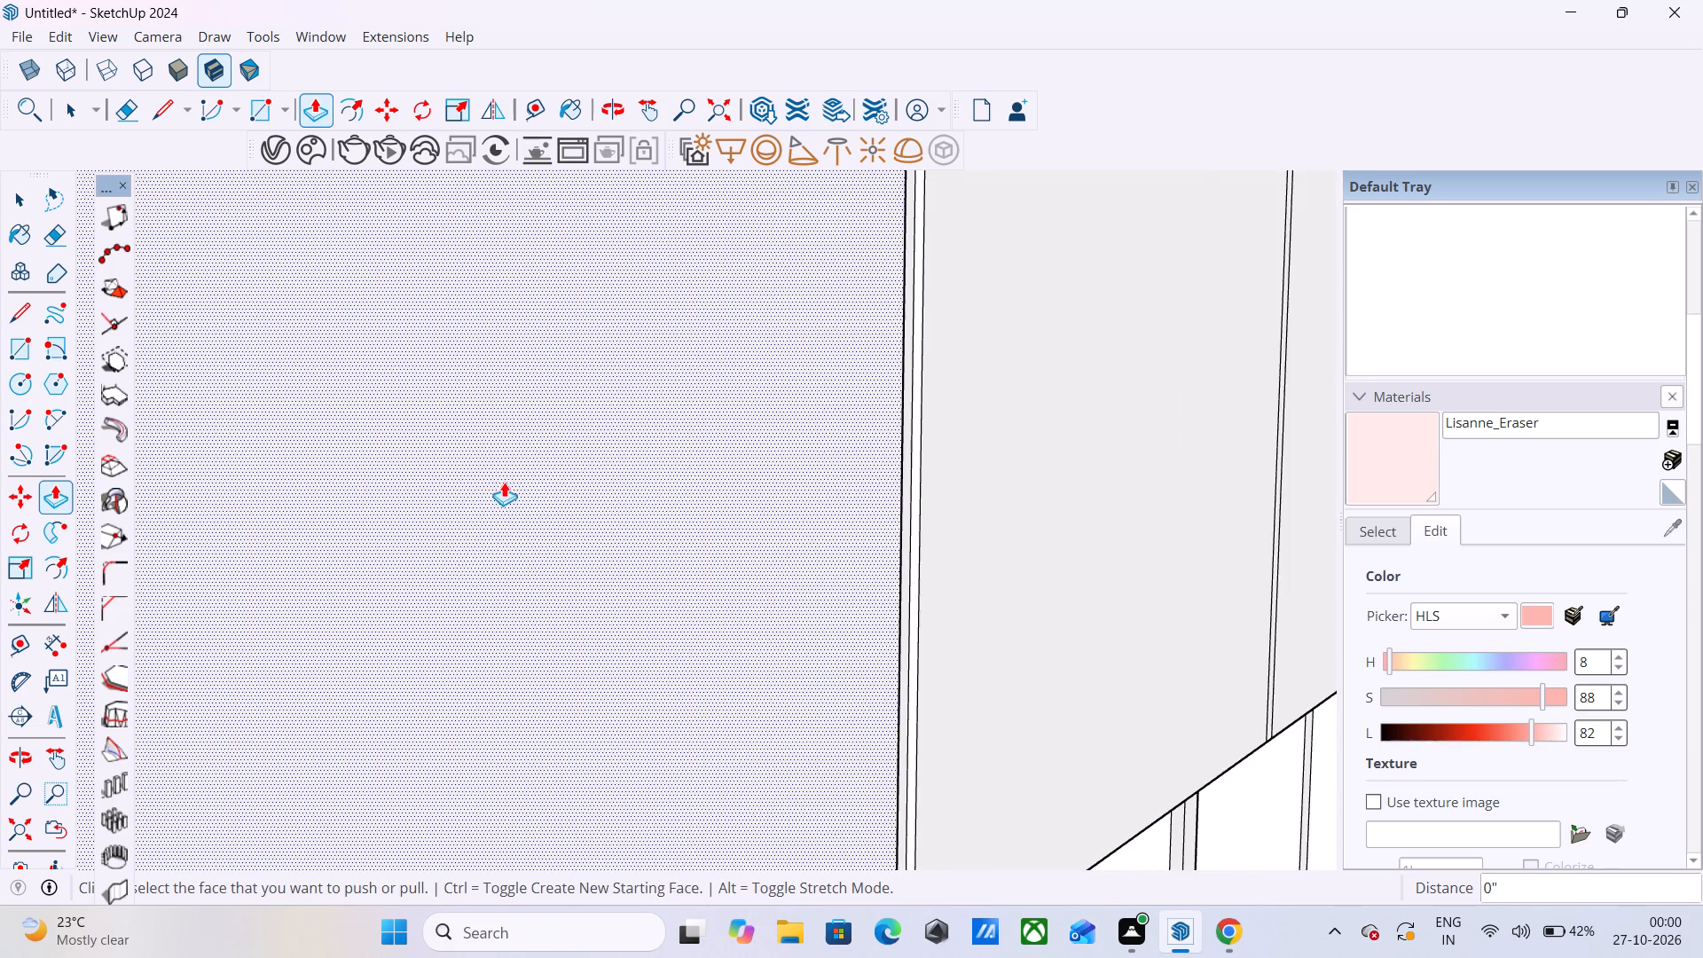
{"action": "scroll", "coordinate": [479, 509], "scroll_direction": "down", "scroll_amount": 11}
{"action": "scroll", "coordinate": [1044, 470], "scroll_direction": "up", "scroll_amount": 11}
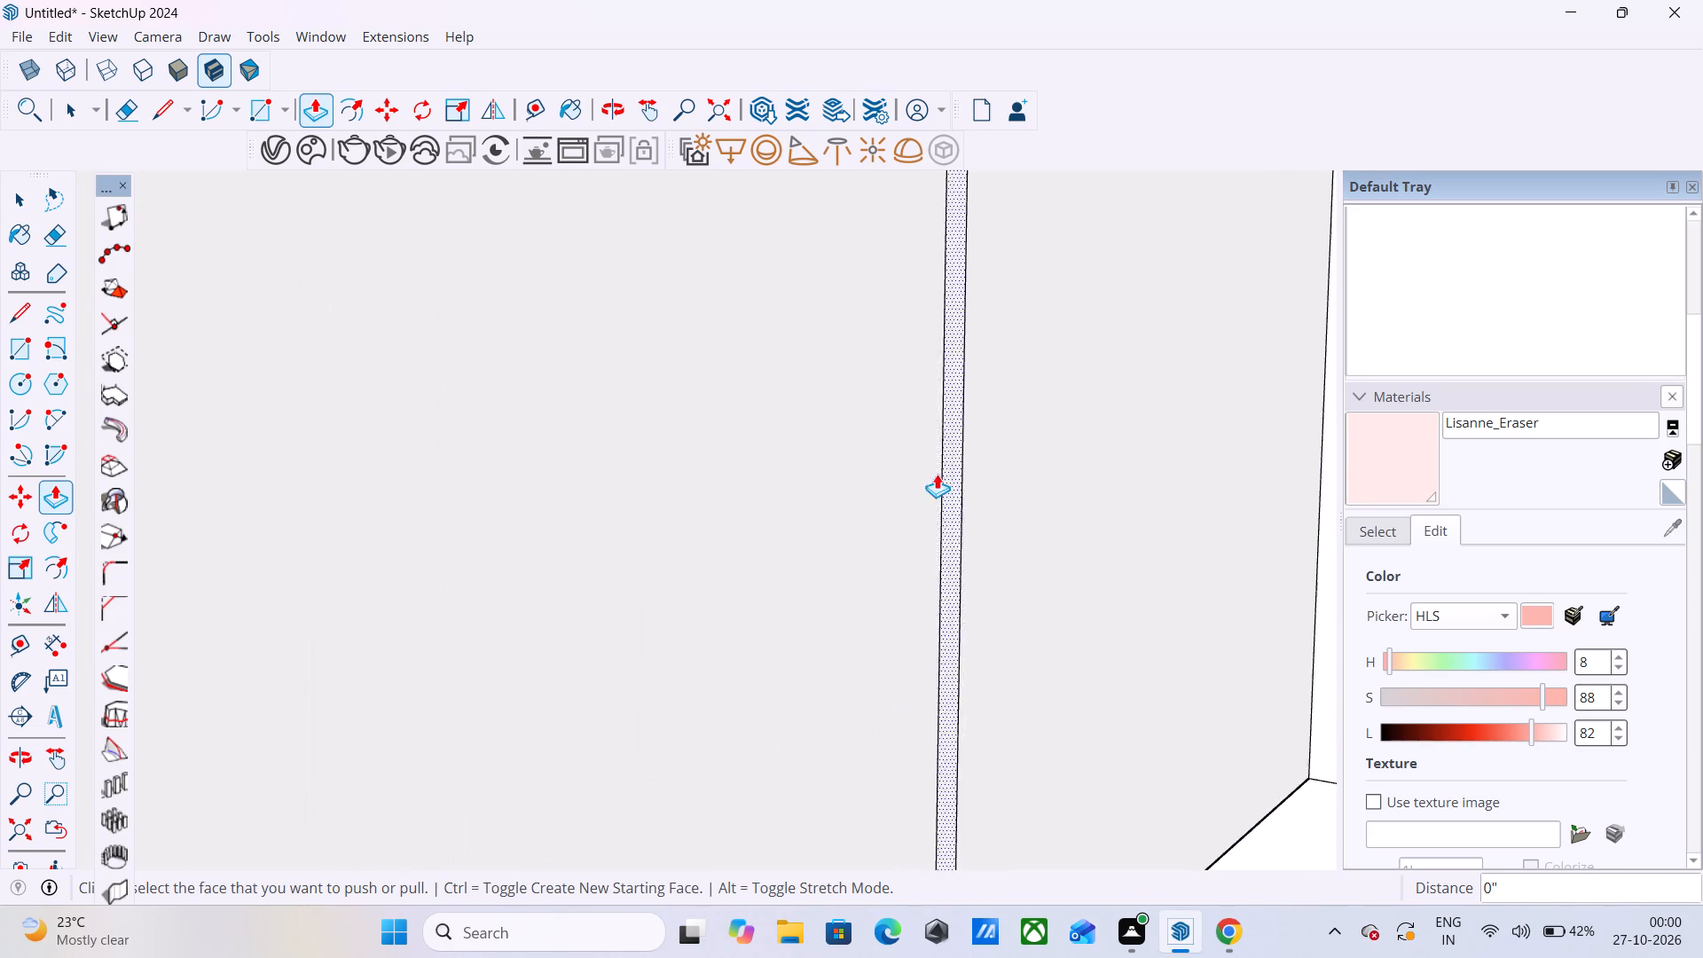
{"action": "double_click", "coordinate": [952, 447]}
{"action": "scroll", "coordinate": [998, 345], "scroll_direction": "down", "scroll_amount": 5}
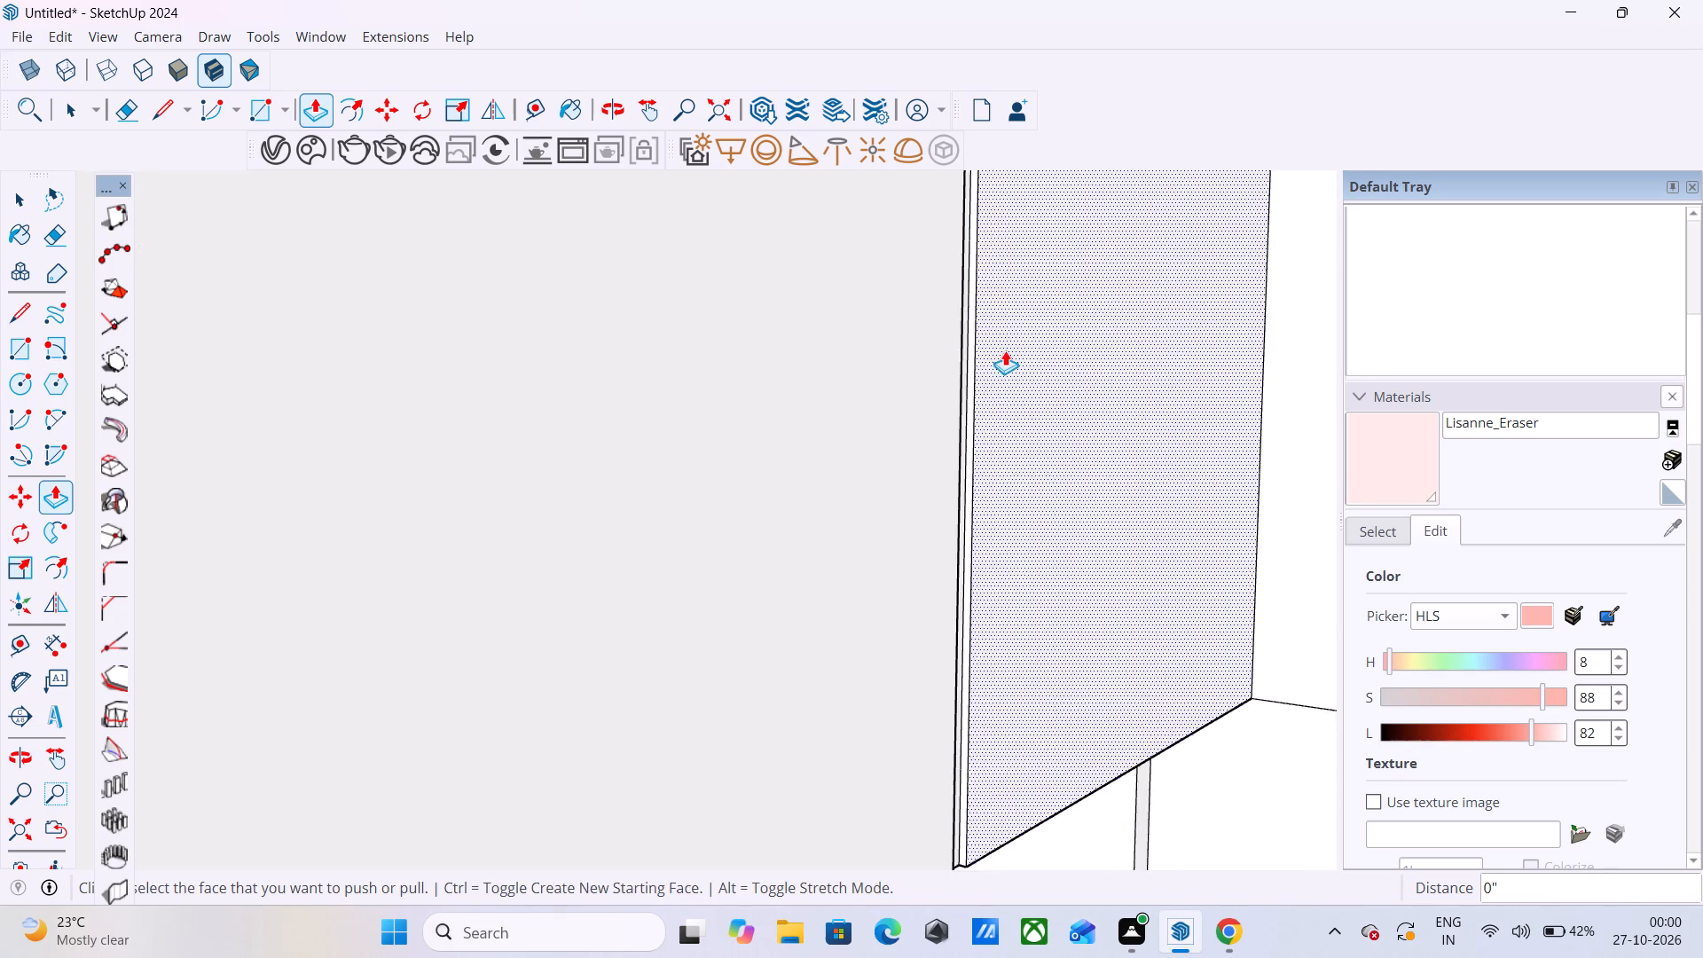
{"action": "scroll", "coordinate": [1005, 354], "scroll_direction": "down", "scroll_amount": 5}
{"action": "scroll", "coordinate": [996, 395], "scroll_direction": "down", "scroll_amount": 20}
{"action": "scroll", "coordinate": [996, 395], "scroll_direction": "down", "scroll_amount": 9}
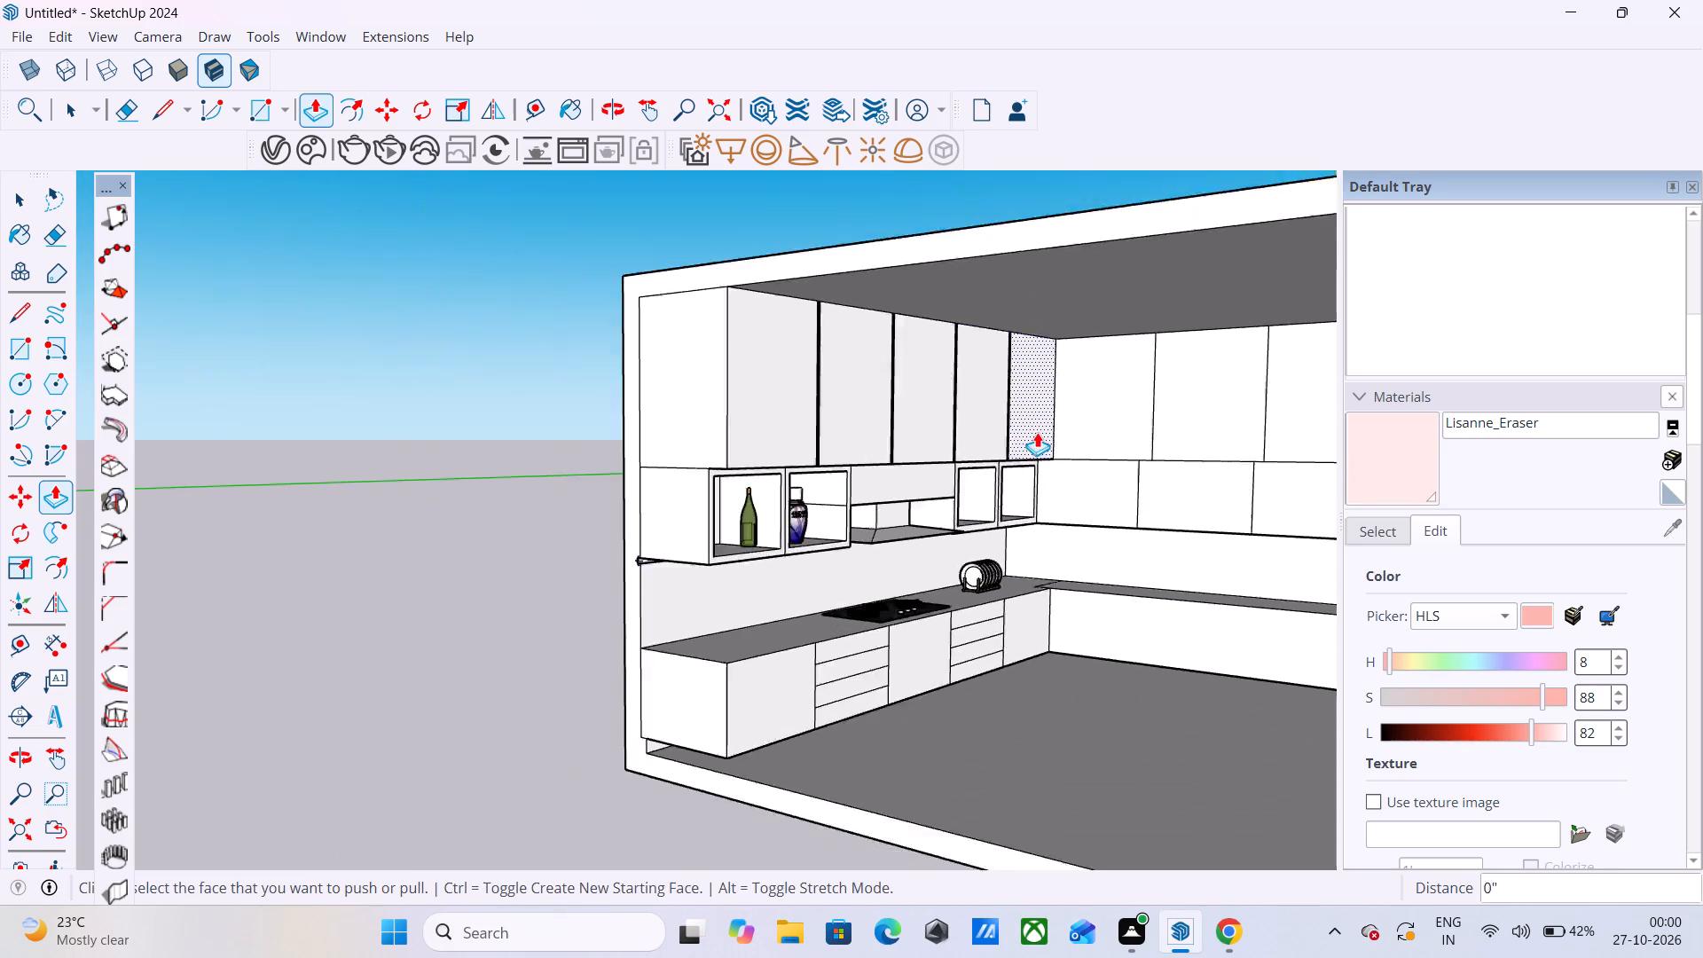
{"action": "middle_click_drag", "start_coordinate": [1047, 432], "coordinate": [705, 459]}
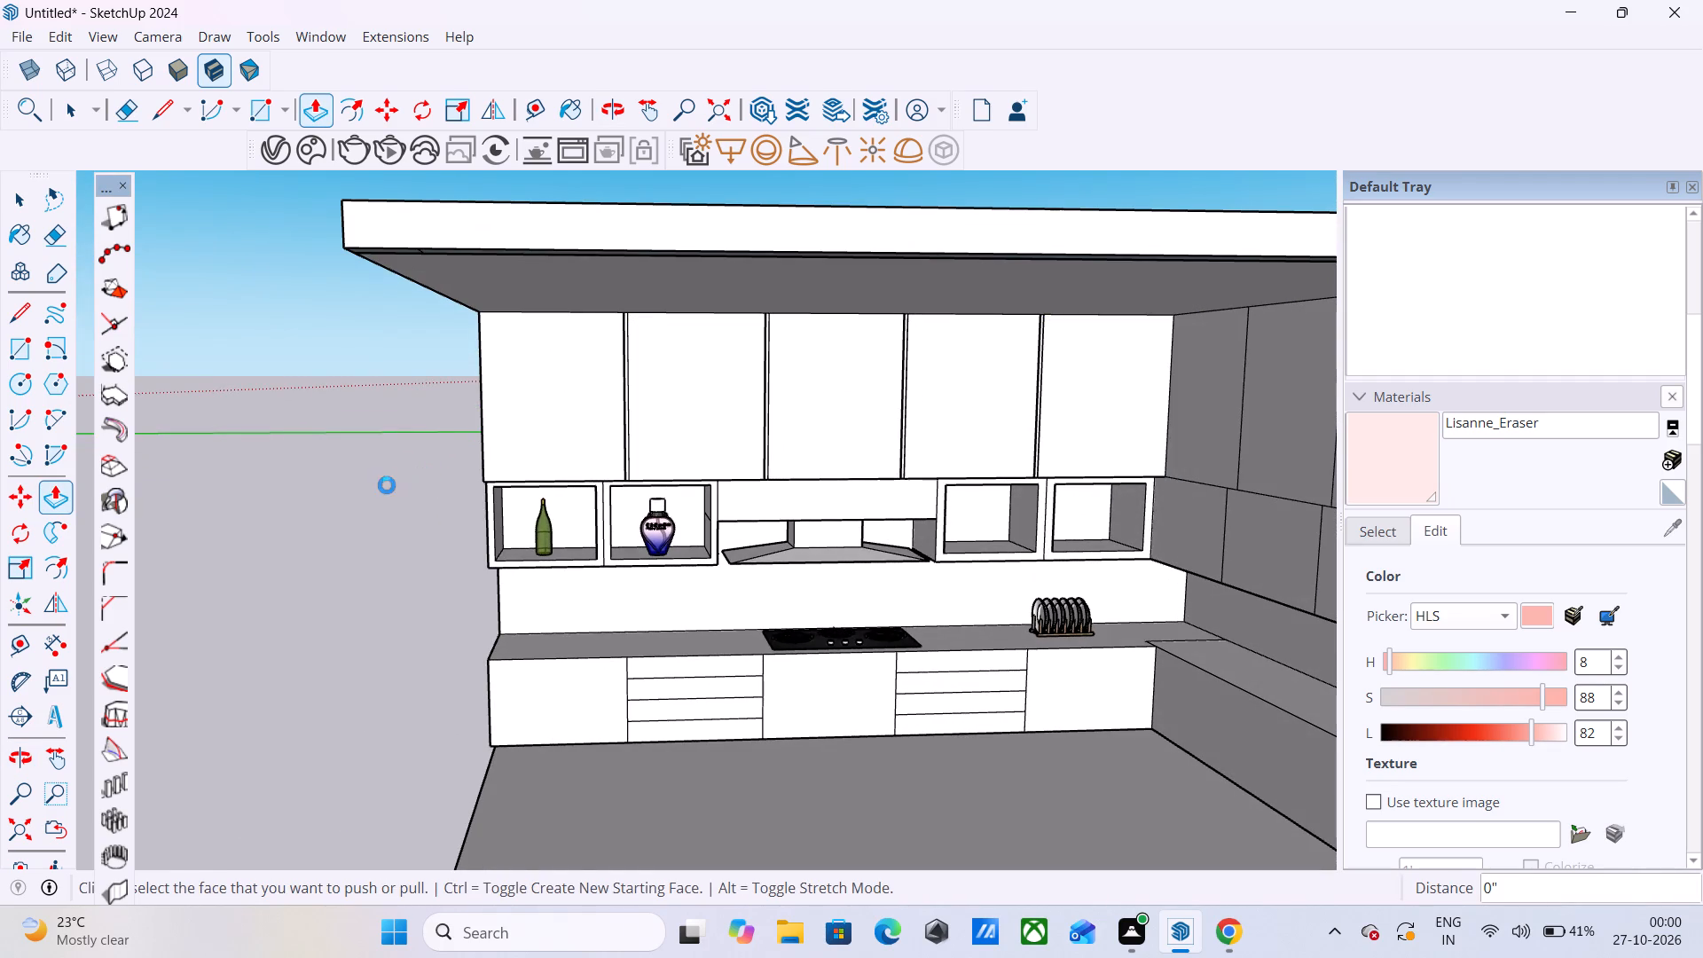
{"action": "key", "text": "space"}
{"action": "left_click", "coordinate": [358, 467]}
Examine the grooved upper doors and the base cabinet and drawer fronts on the stove wall.
{"action": "scroll", "coordinate": [700, 336], "scroll_direction": "up", "scroll_amount": 4}
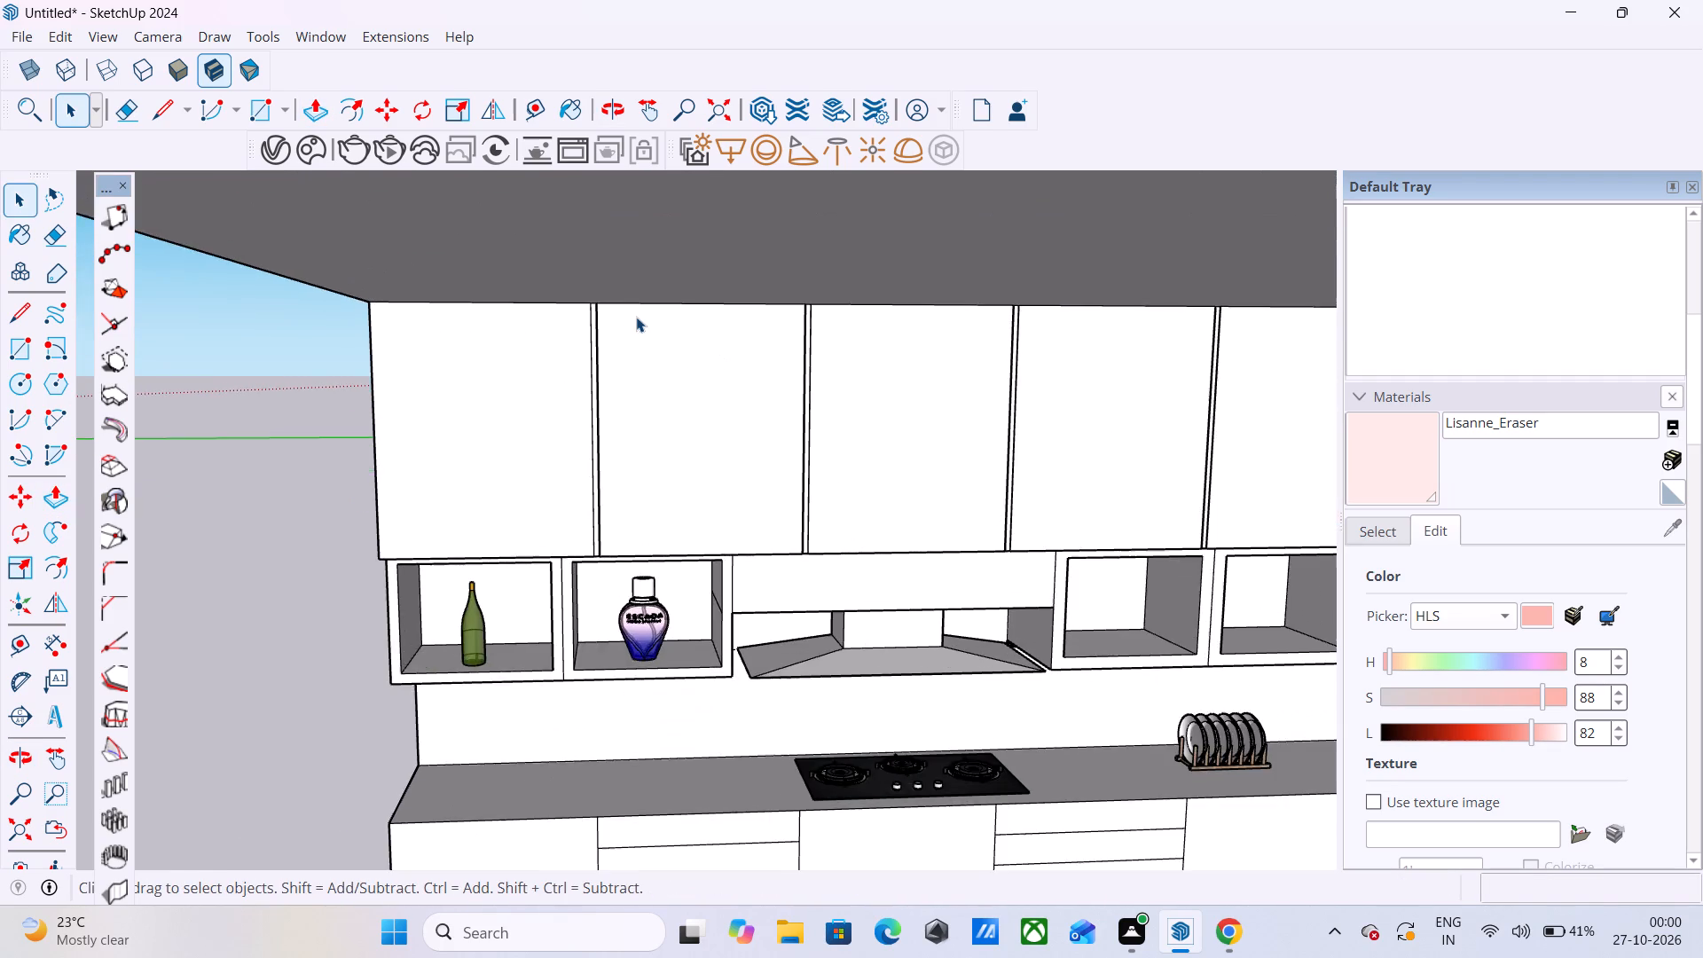
{"action": "scroll", "coordinate": [604, 321], "scroll_direction": "up", "scroll_amount": 4}
{"action": "scroll", "coordinate": [490, 341], "scroll_direction": "down", "scroll_amount": 11}
{"action": "scroll", "coordinate": [550, 385], "scroll_direction": "down", "scroll_amount": 5}
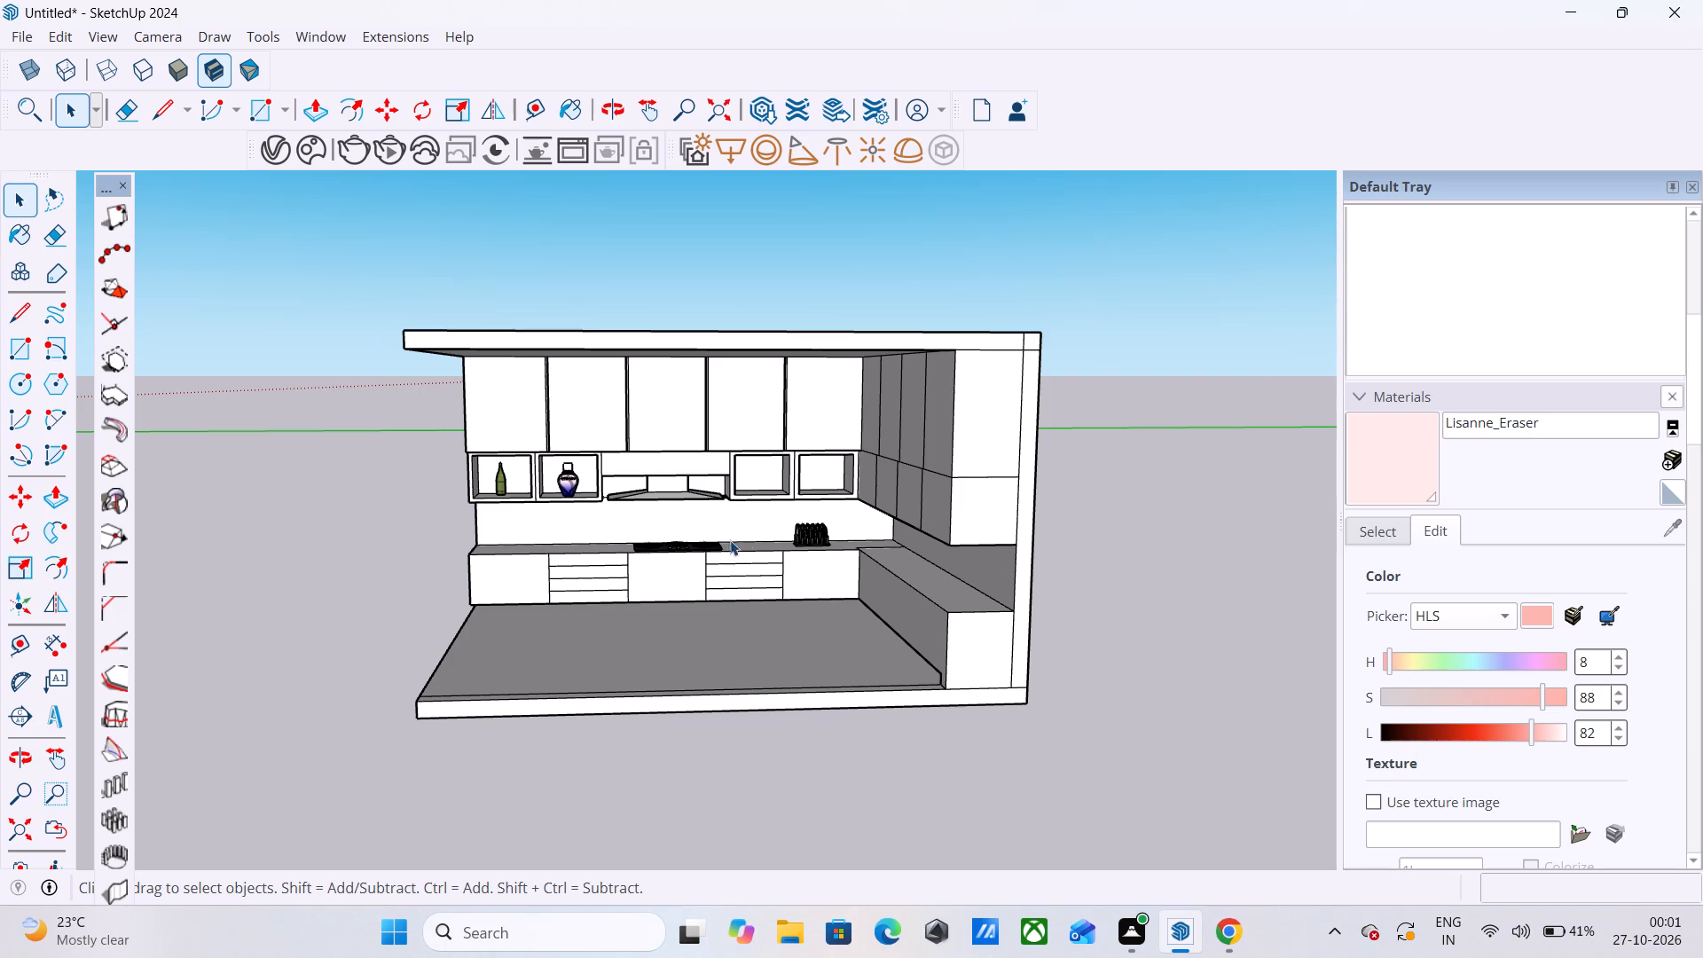
{"action": "scroll", "coordinate": [745, 538], "scroll_direction": "up", "scroll_amount": 6}
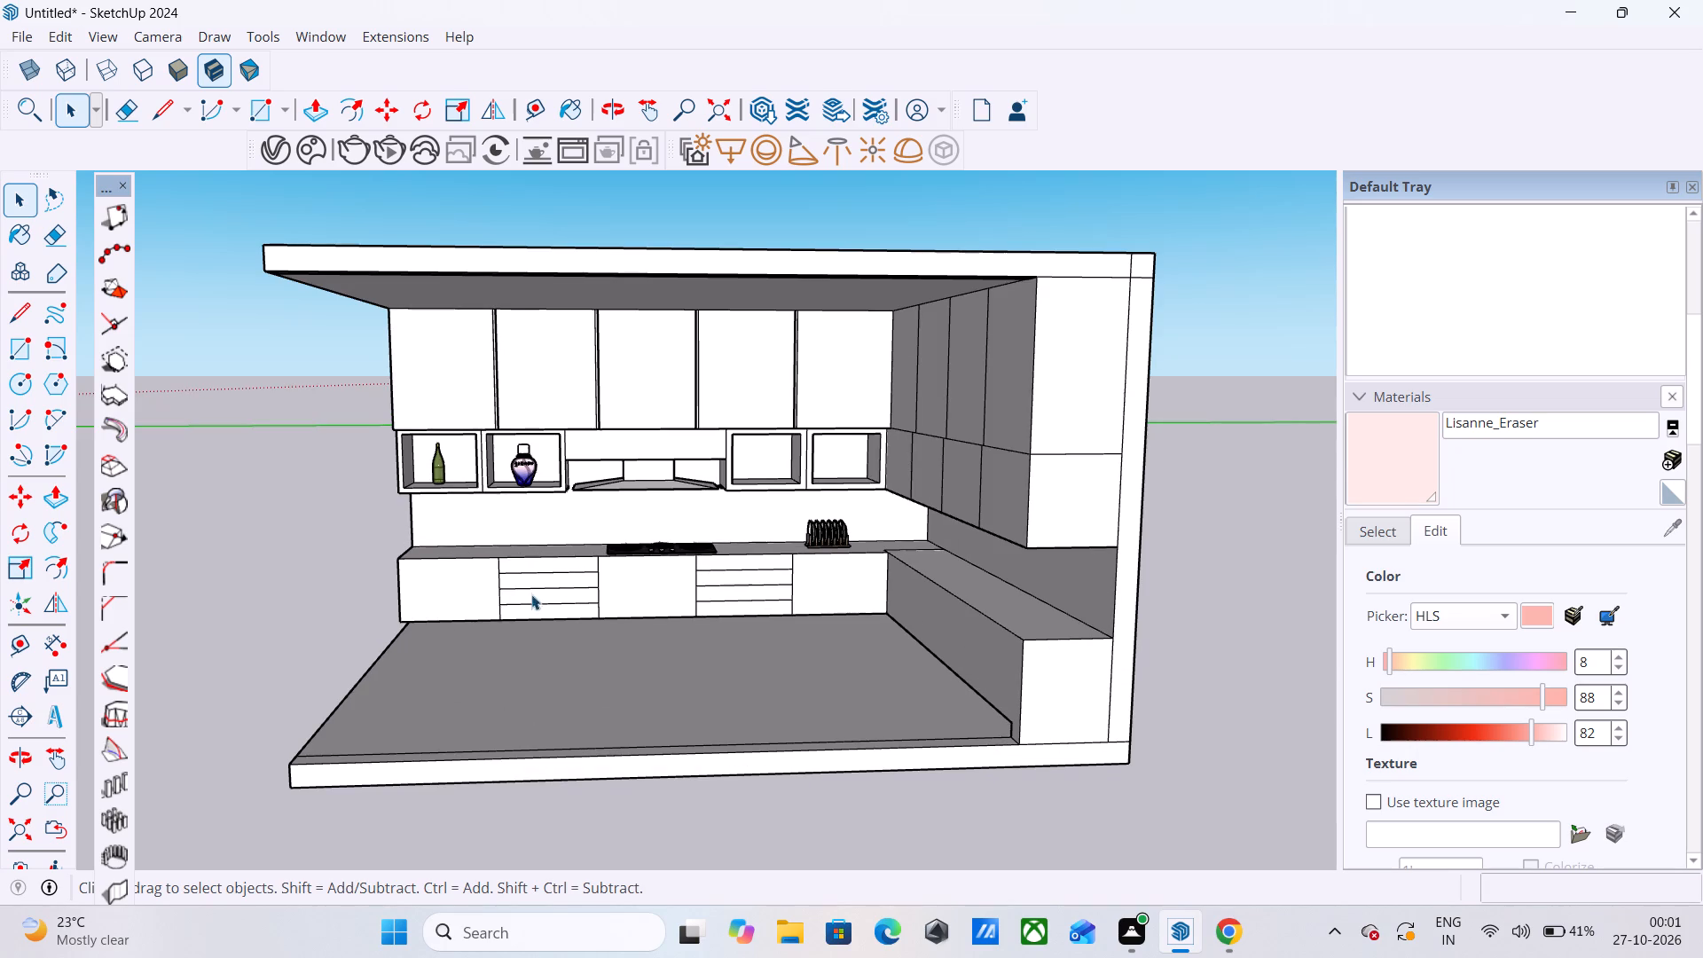
{"action": "scroll", "coordinate": [518, 597], "scroll_direction": "up", "scroll_amount": 9}
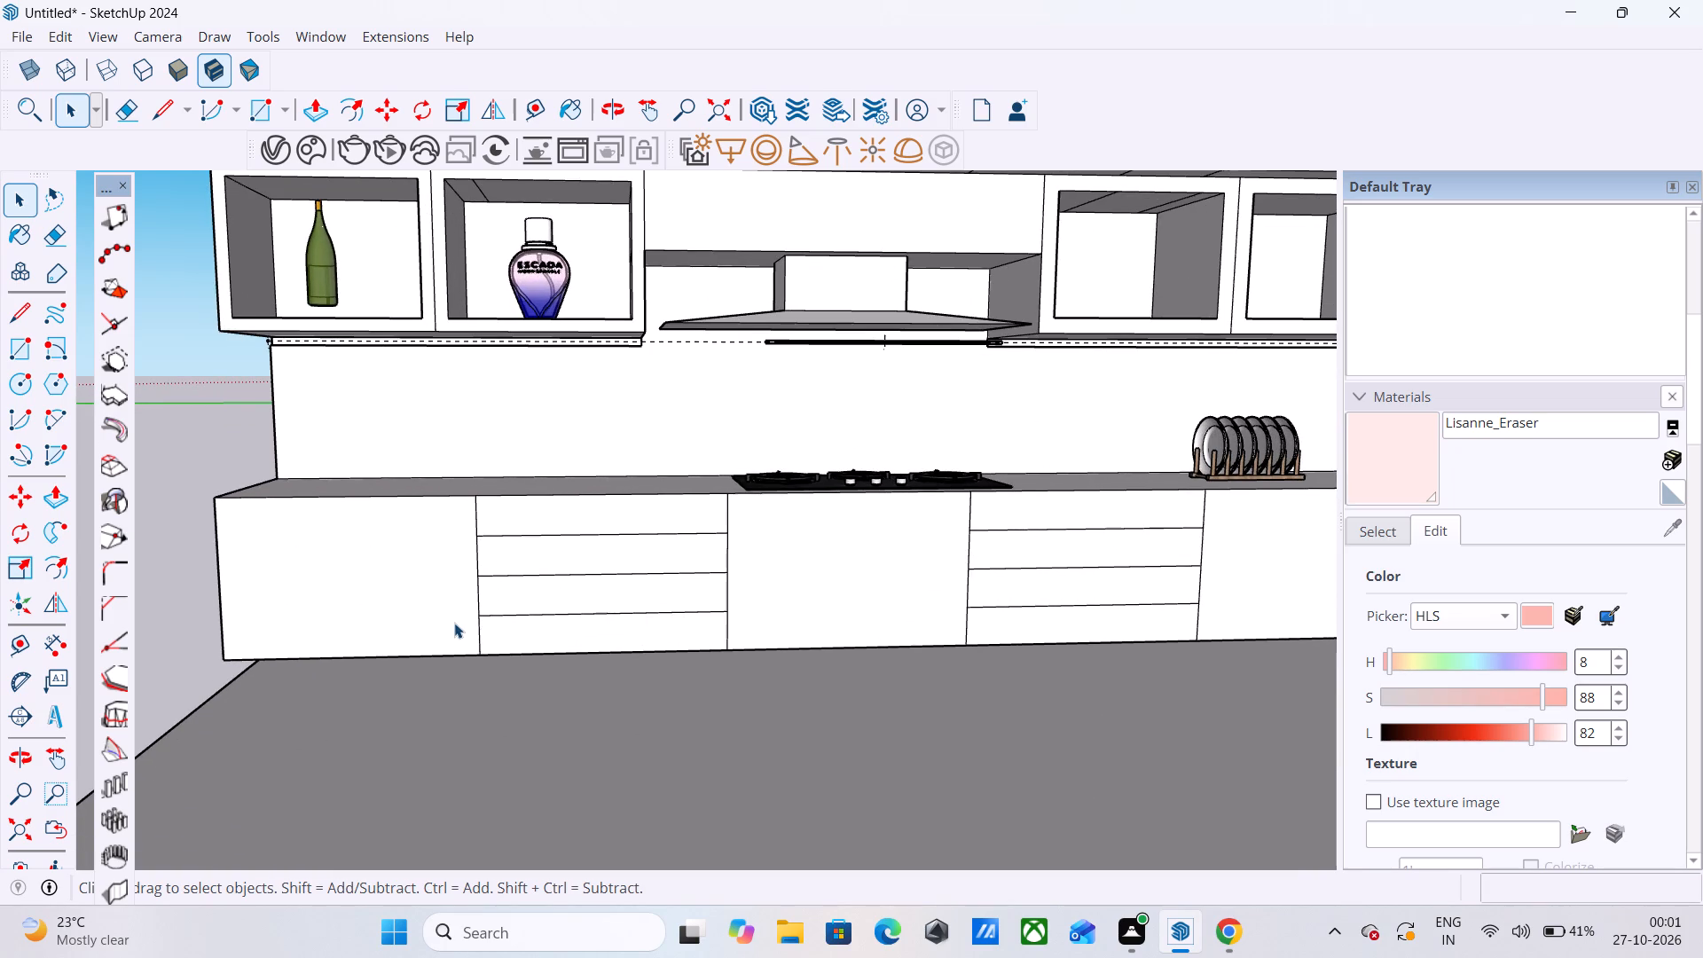
Copy the four-segment outer vertical edge of the drawer stack on the bottle side of the stove 1" onto the end cabinet front.
{"action": "scroll", "coordinate": [453, 623], "scroll_direction": "up", "scroll_amount": 8}
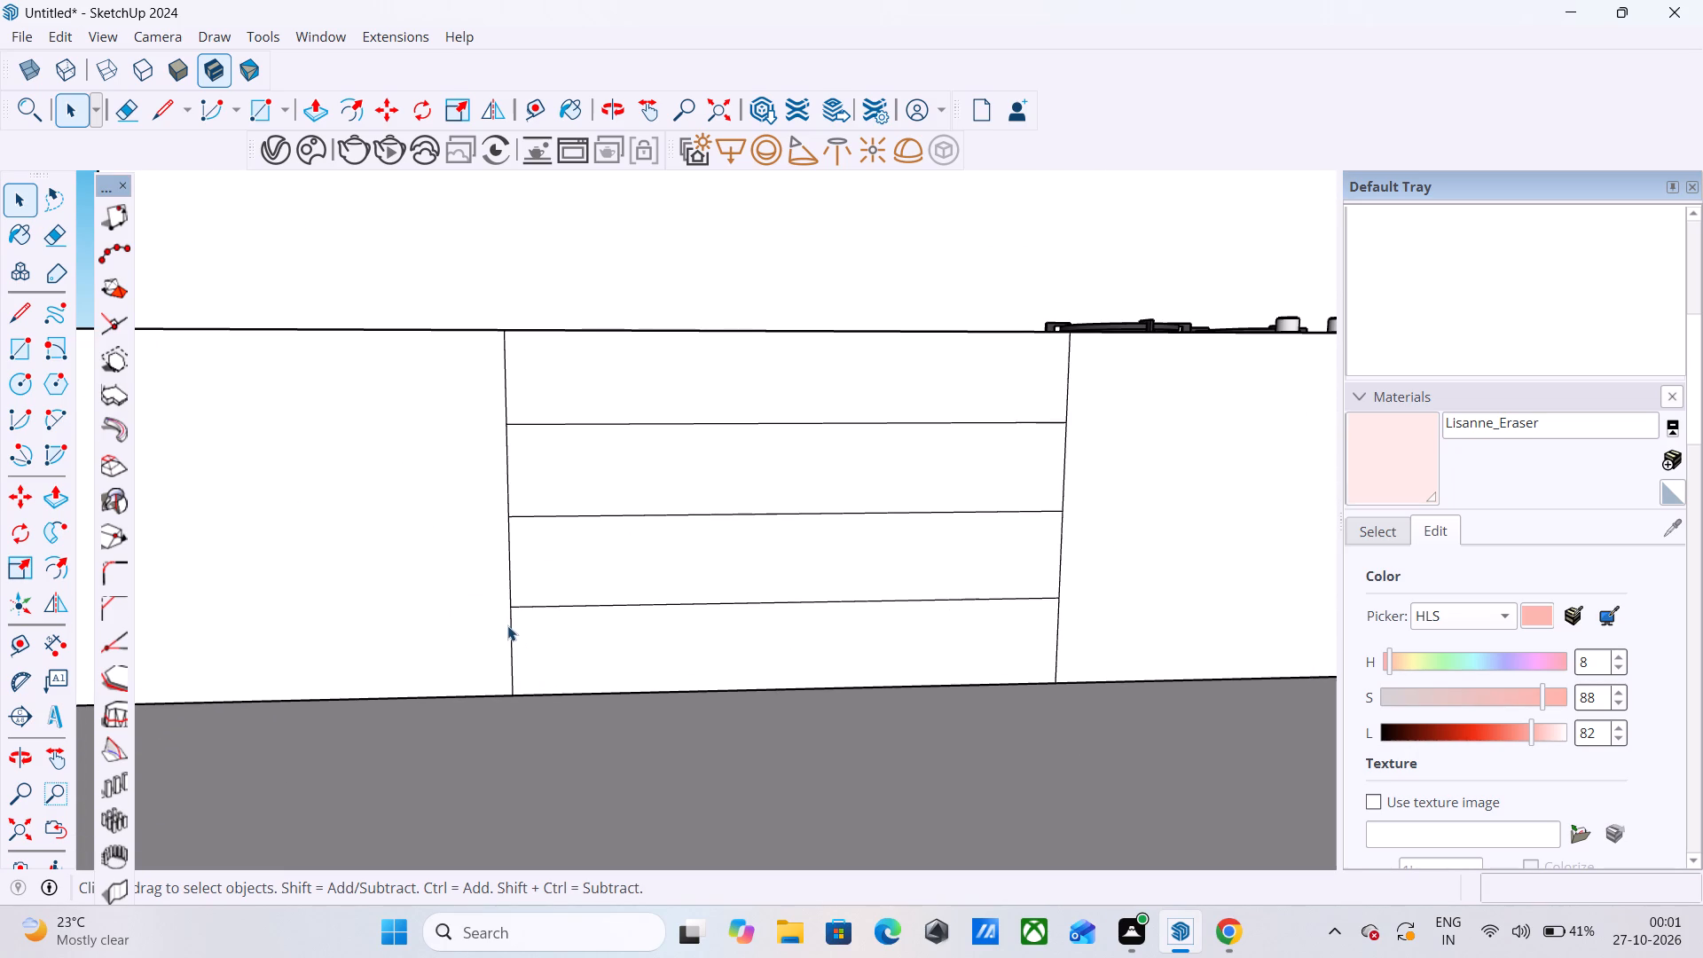
{"action": "left_click", "coordinate": [507, 625]}
{"action": "left_click", "coordinate": [511, 631]}
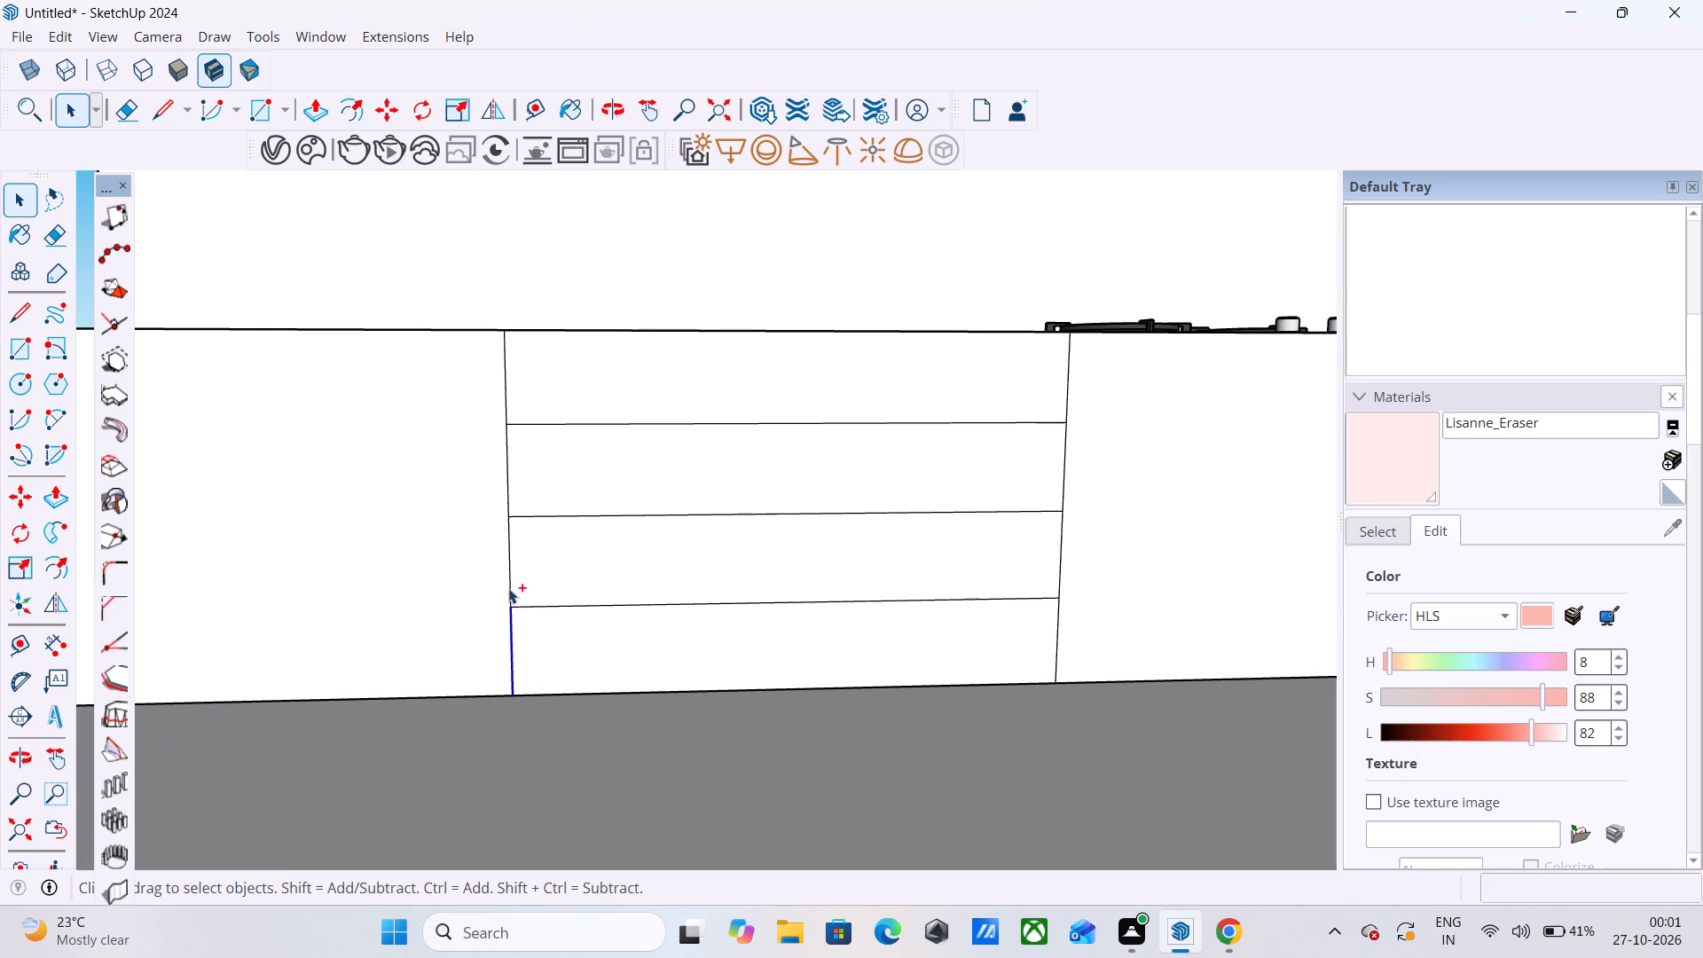
{"action": "left_click", "coordinate": [510, 578], "text": "ctrl"}
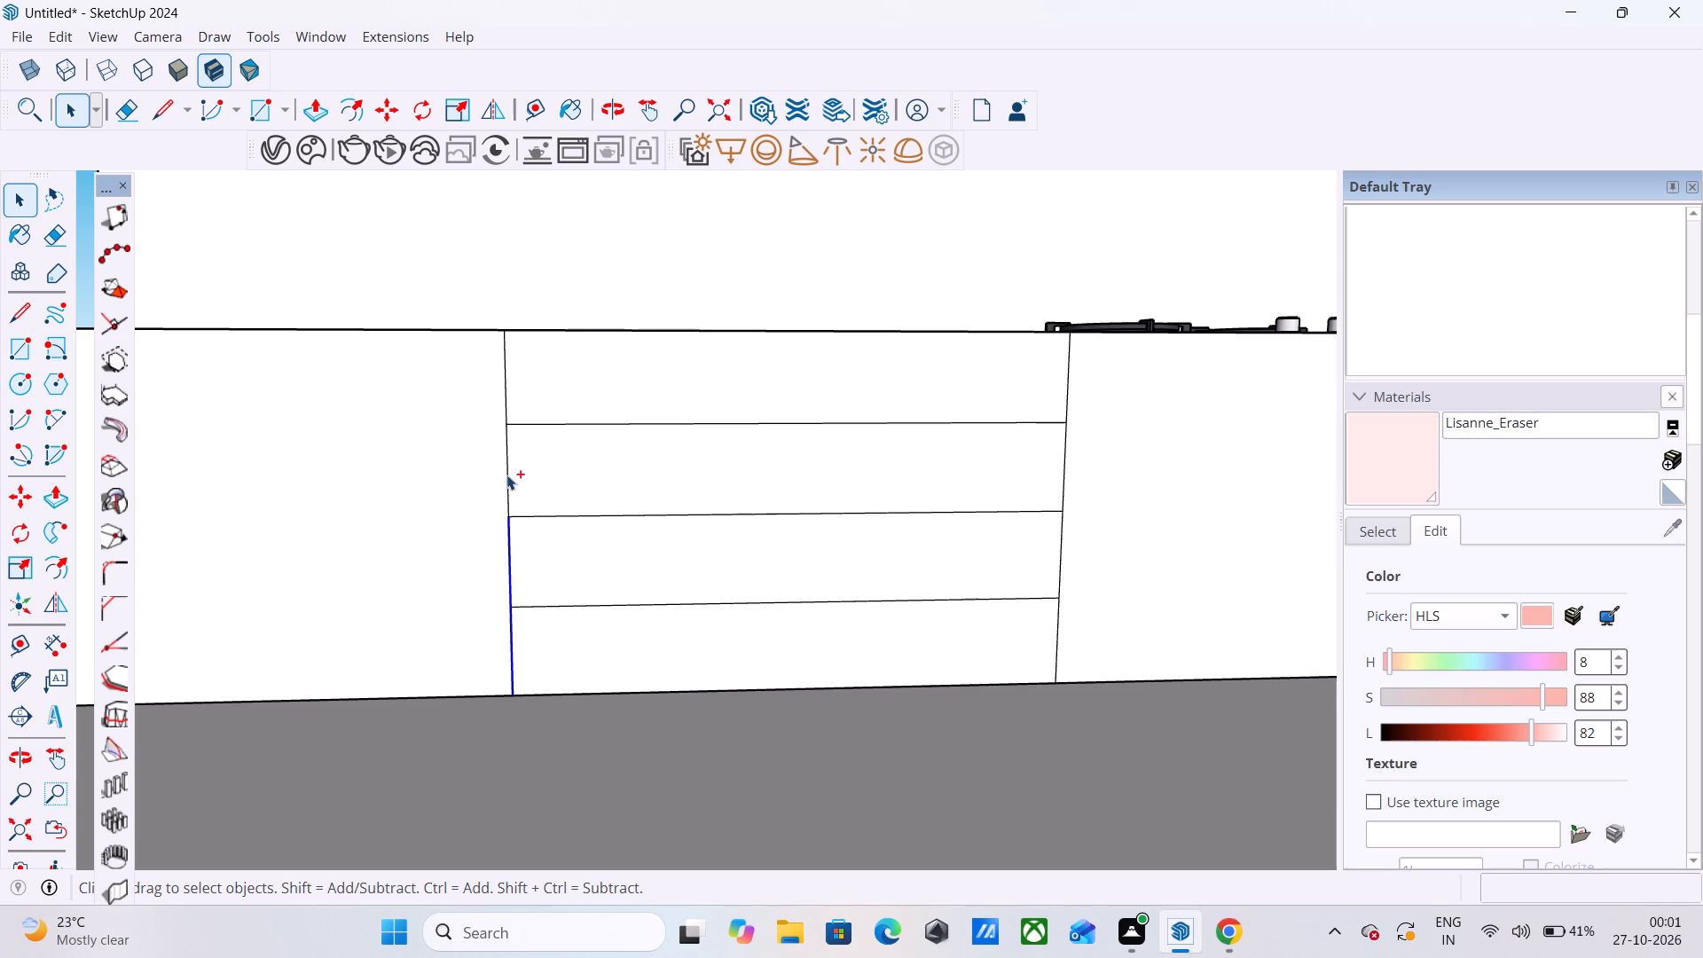
{"action": "left_click", "coordinate": [506, 475], "text": "ctrl"}
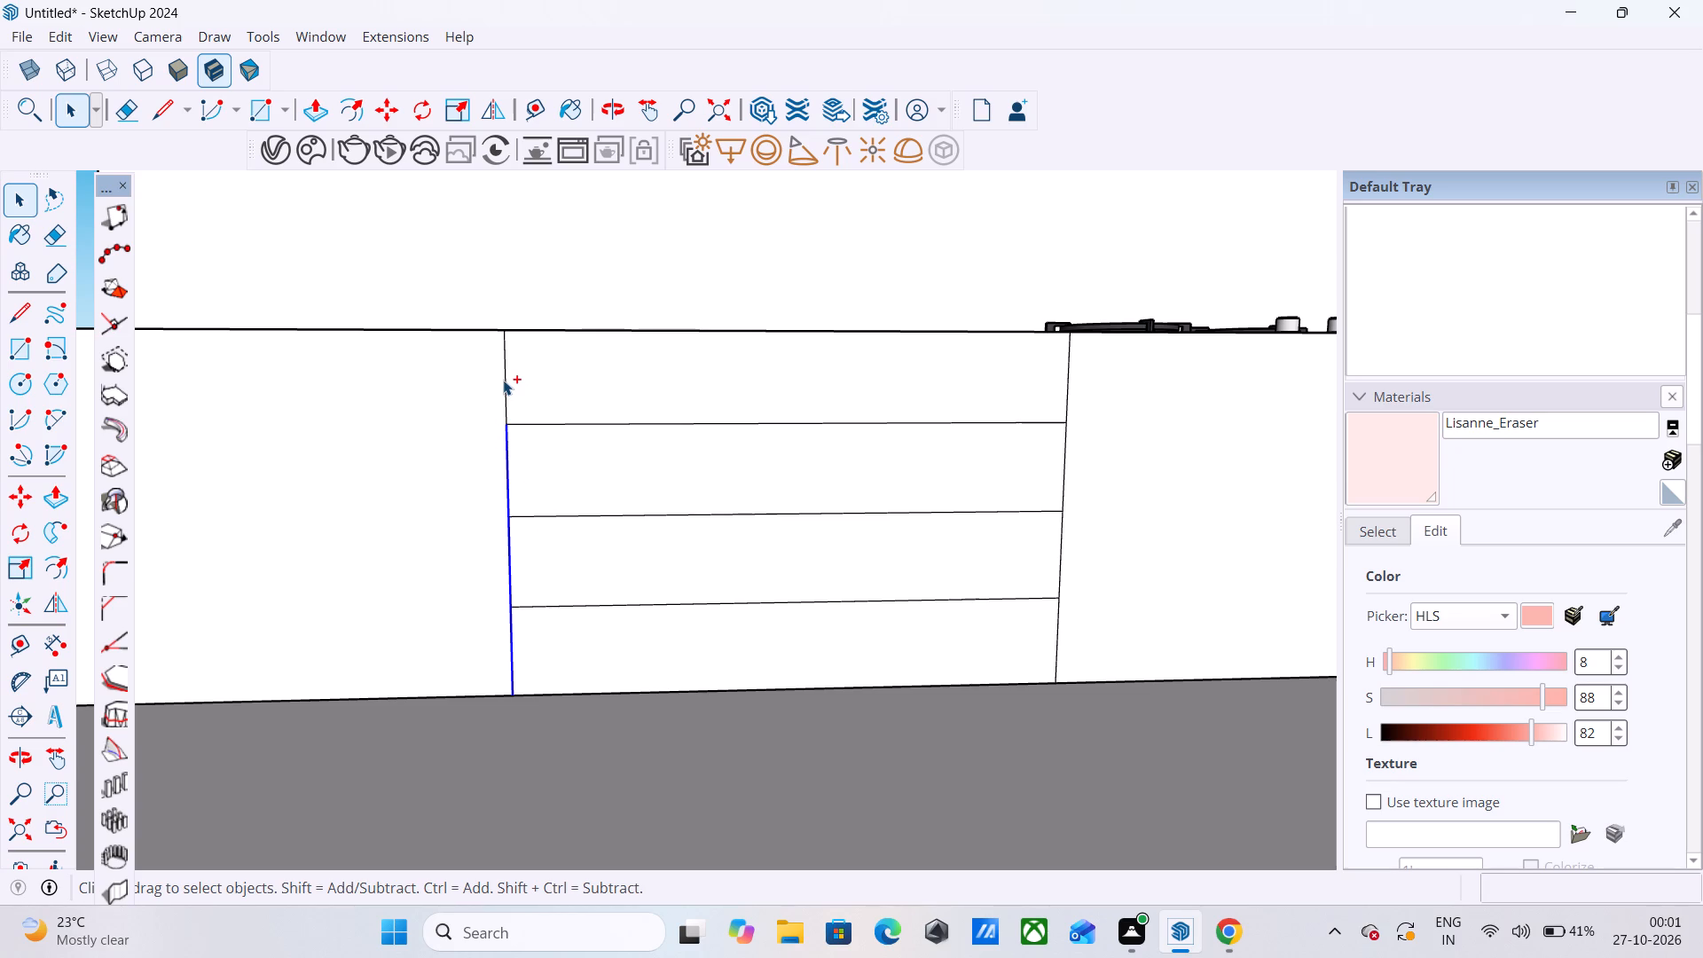
{"action": "left_click", "coordinate": [503, 380], "text": "ctrl"}
{"action": "key", "text": "m"}
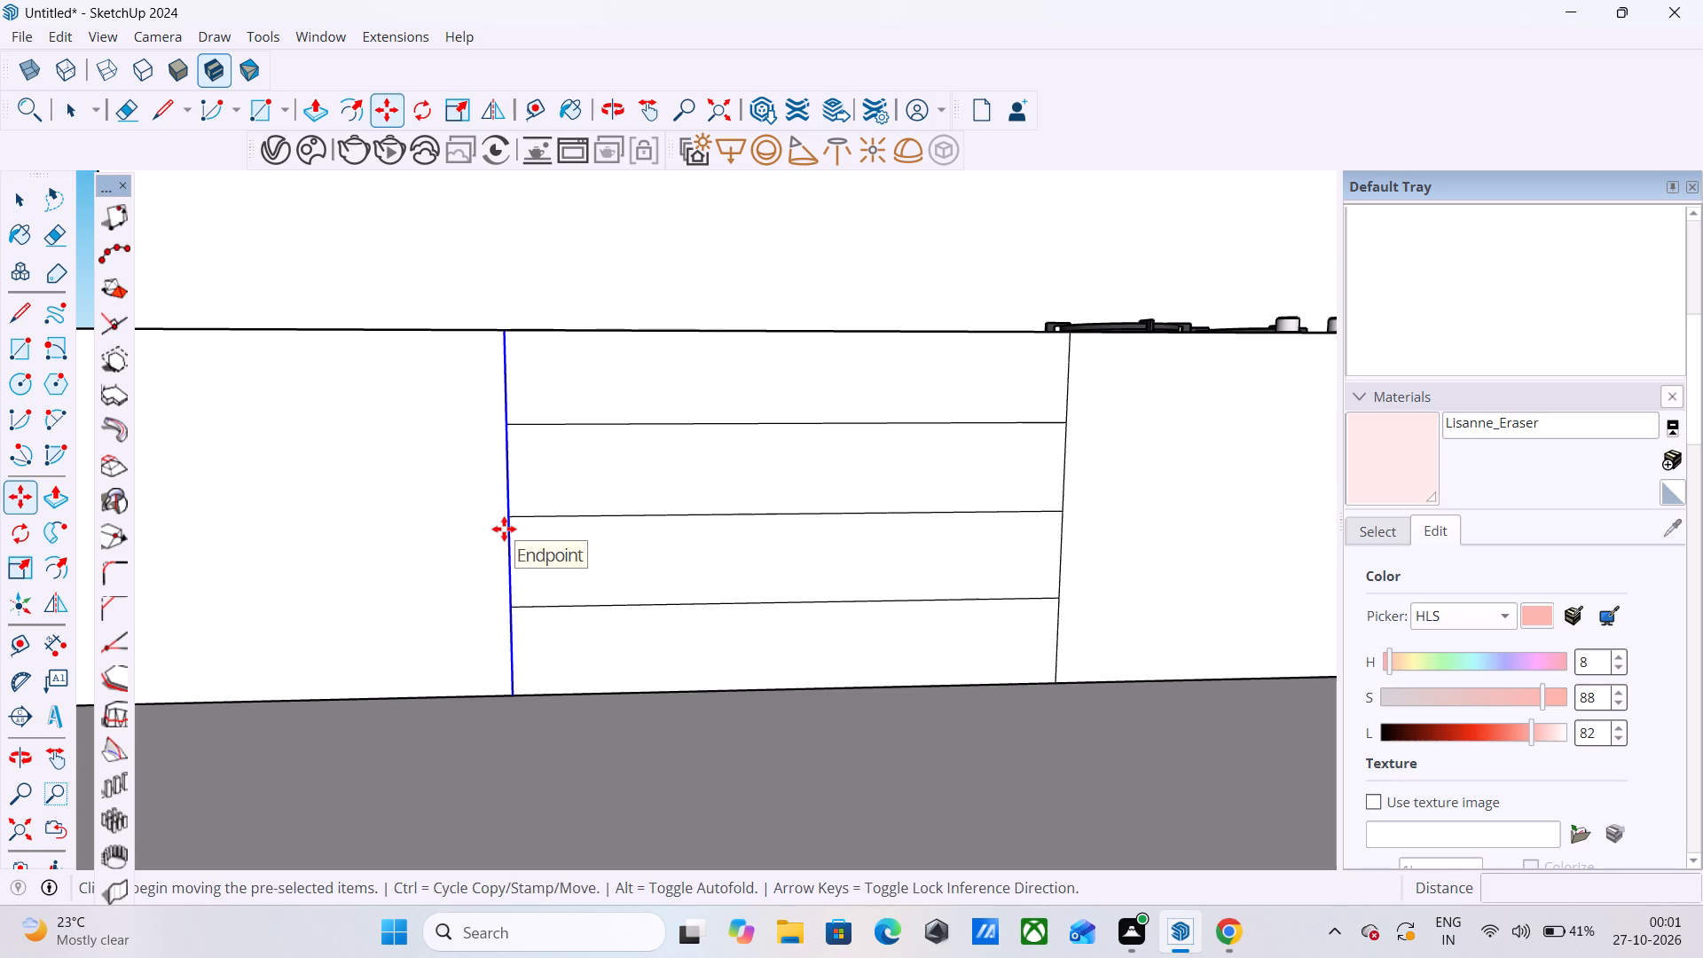
{"action": "left_click", "coordinate": [513, 695]}
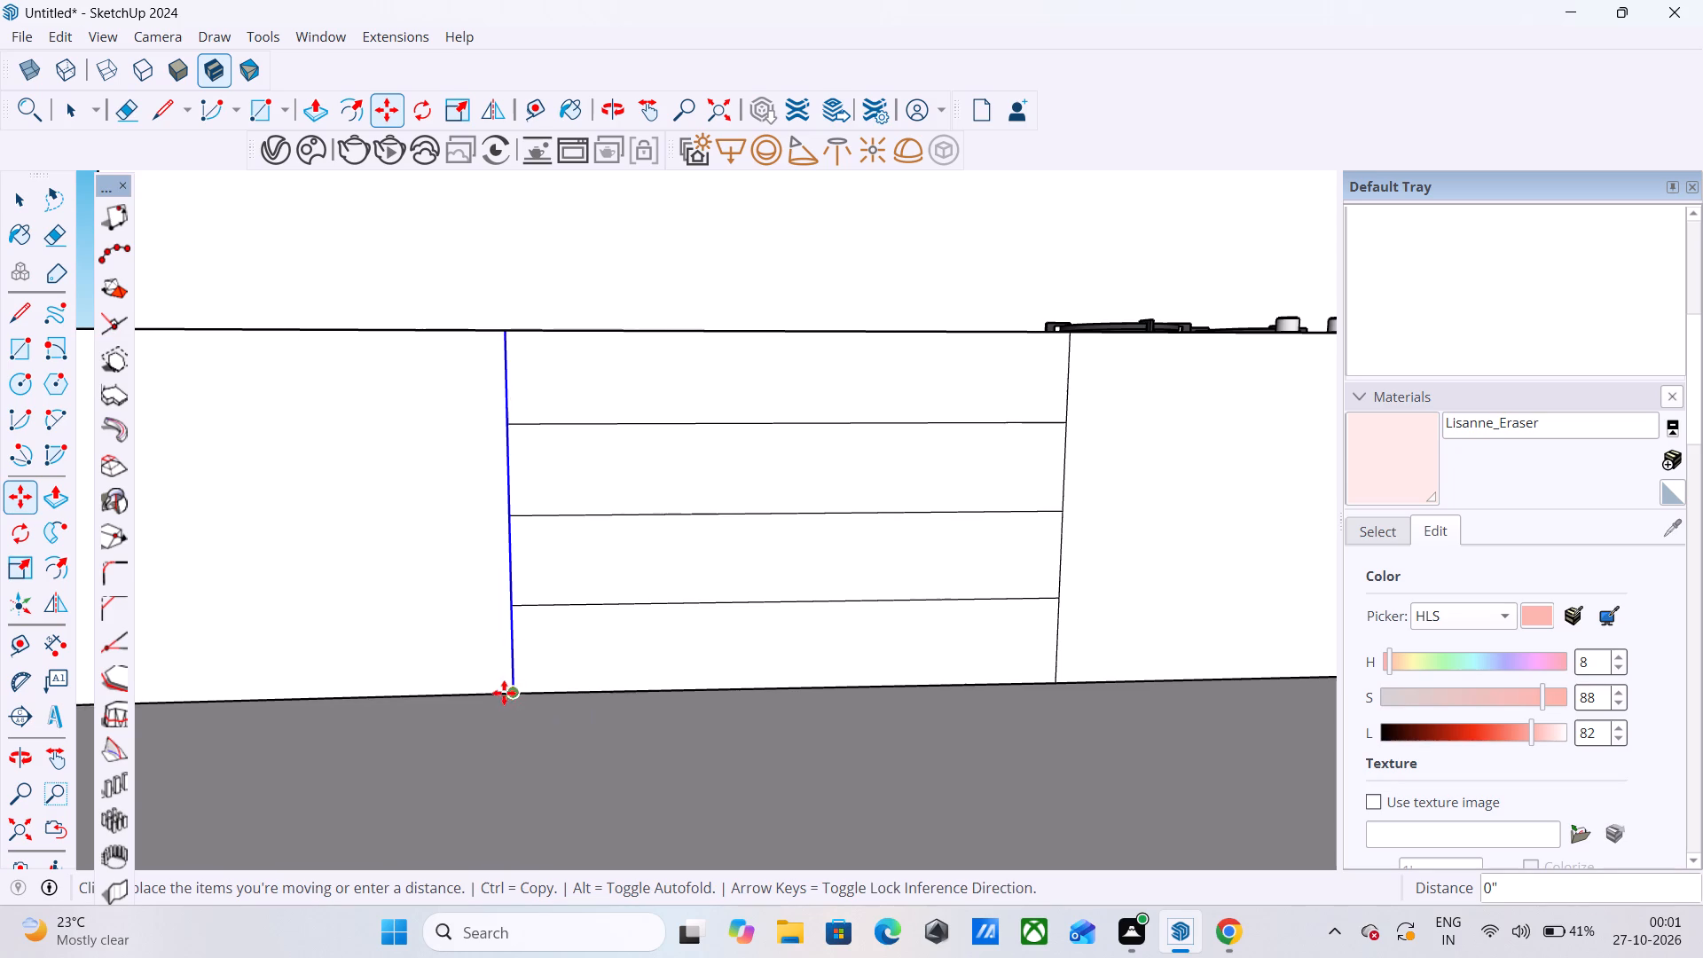
{"action": "key", "text": "Escape"}
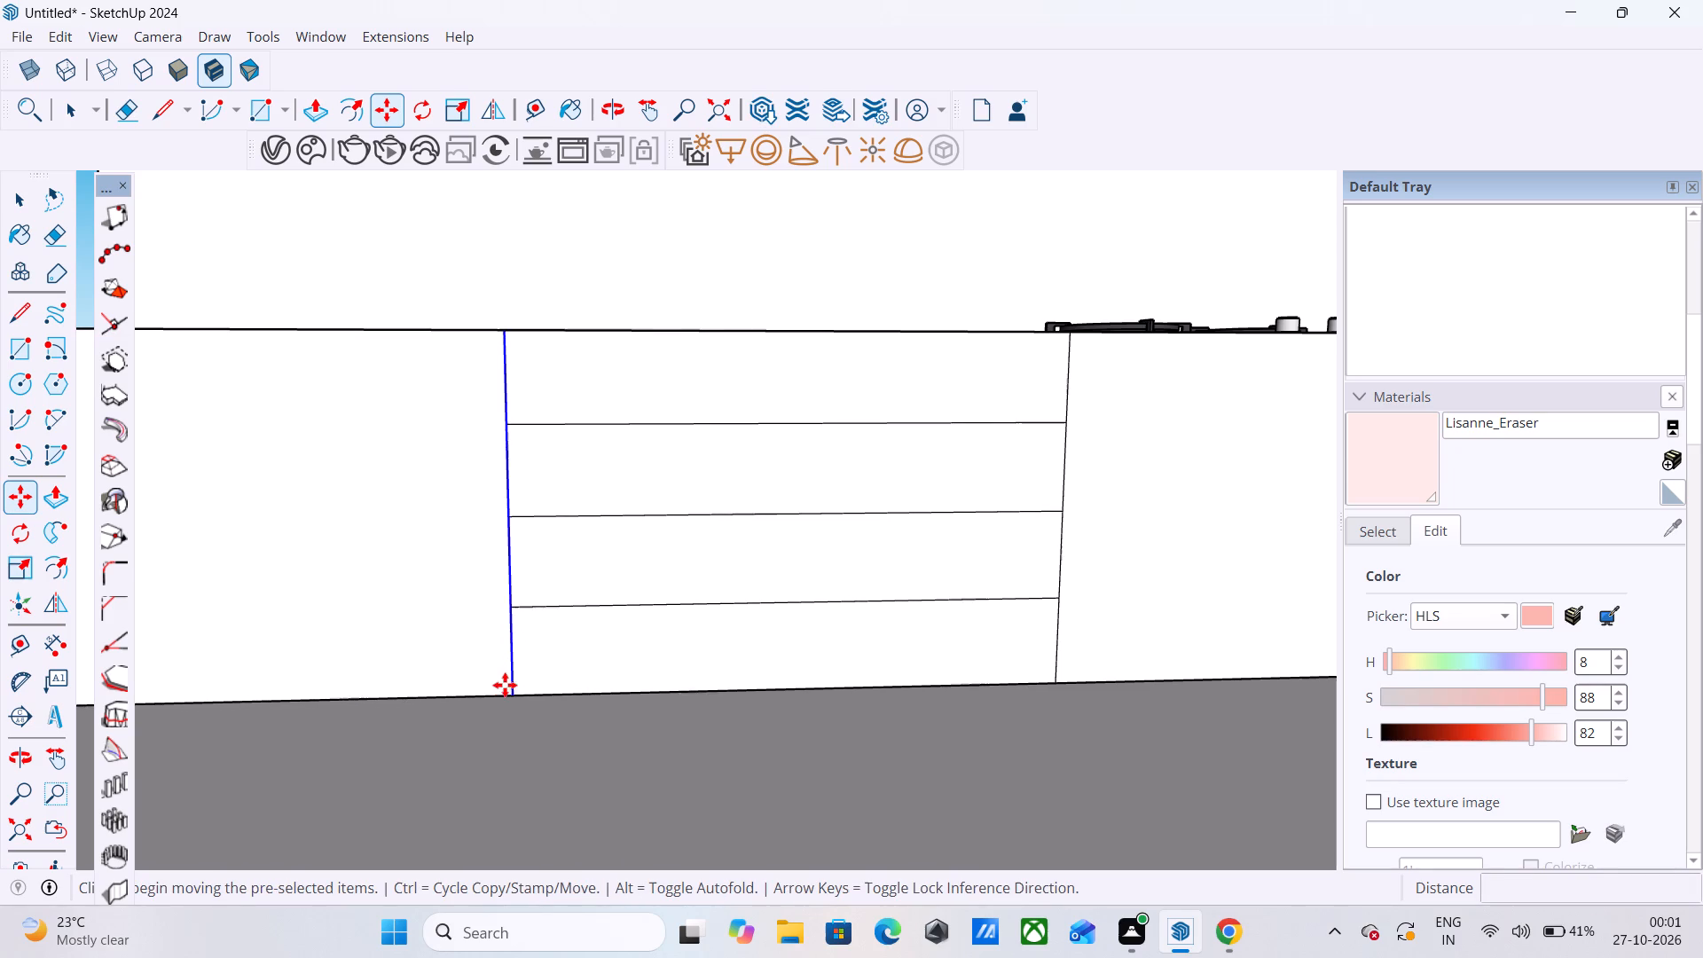
{"action": "left_click", "coordinate": [513, 694]}
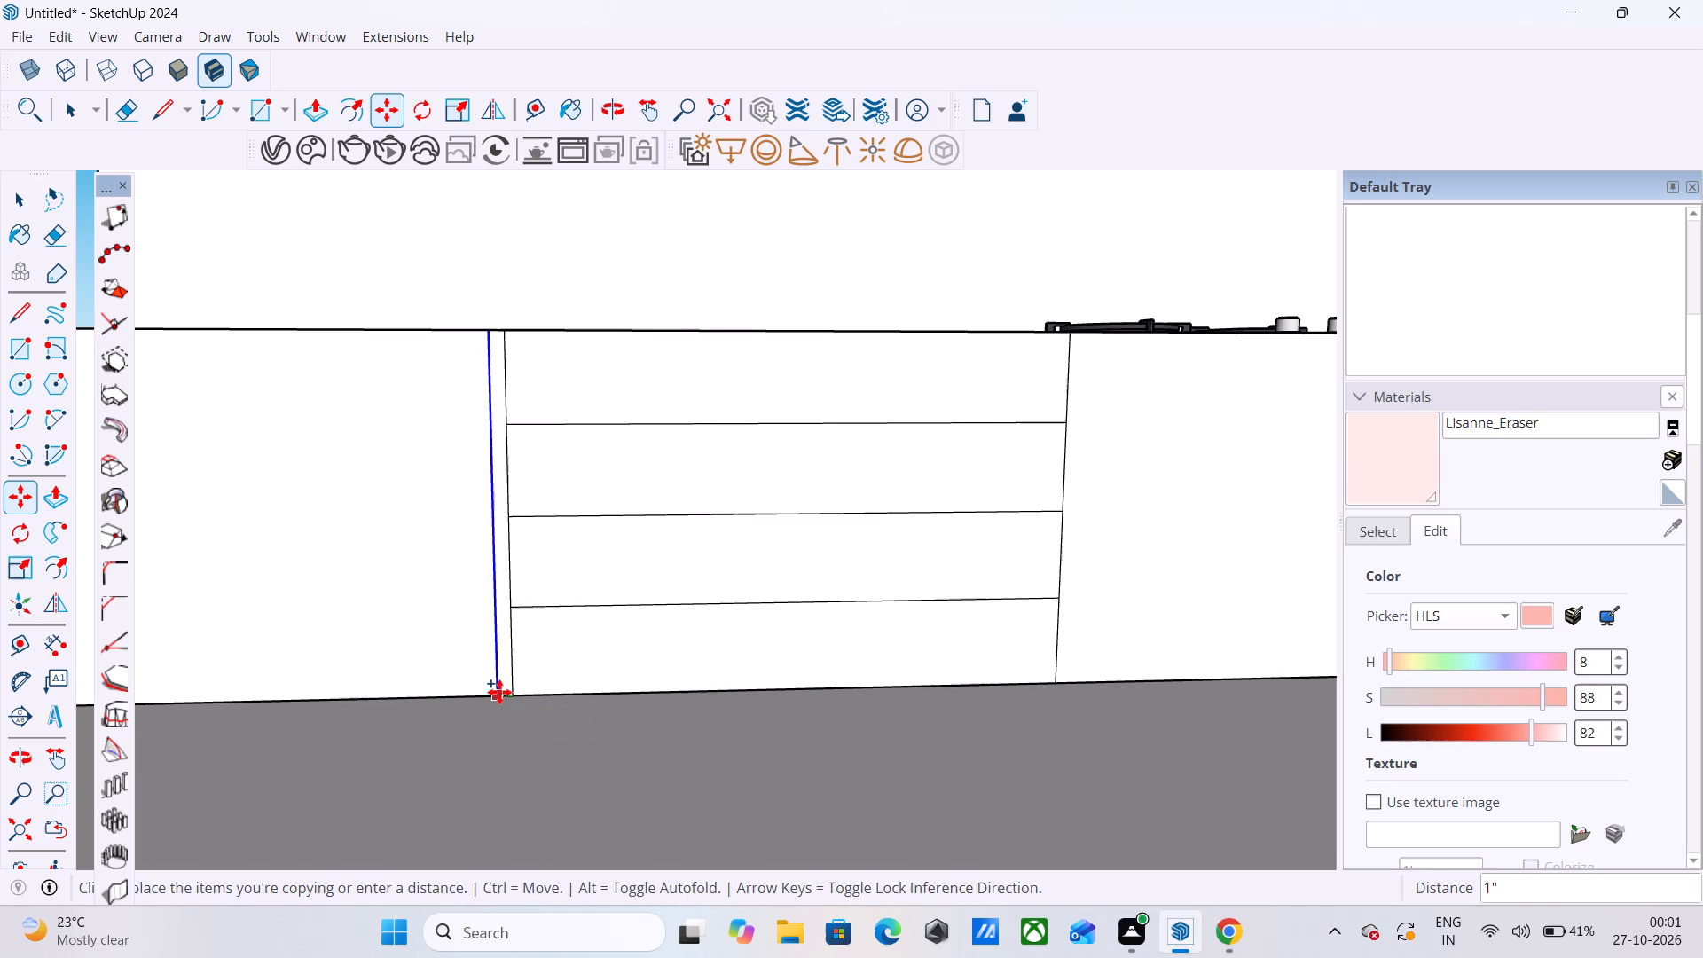
{"action": "key", "text": "1"}
{"action": "key", "text": "Return"}
Copy the same drawer stack's stove-side vertical edge, all four segments, 1" onto the front of the cabinet under the stove.
{"action": "scroll", "coordinate": [399, 722], "scroll_direction": "down", "scroll_amount": 5}
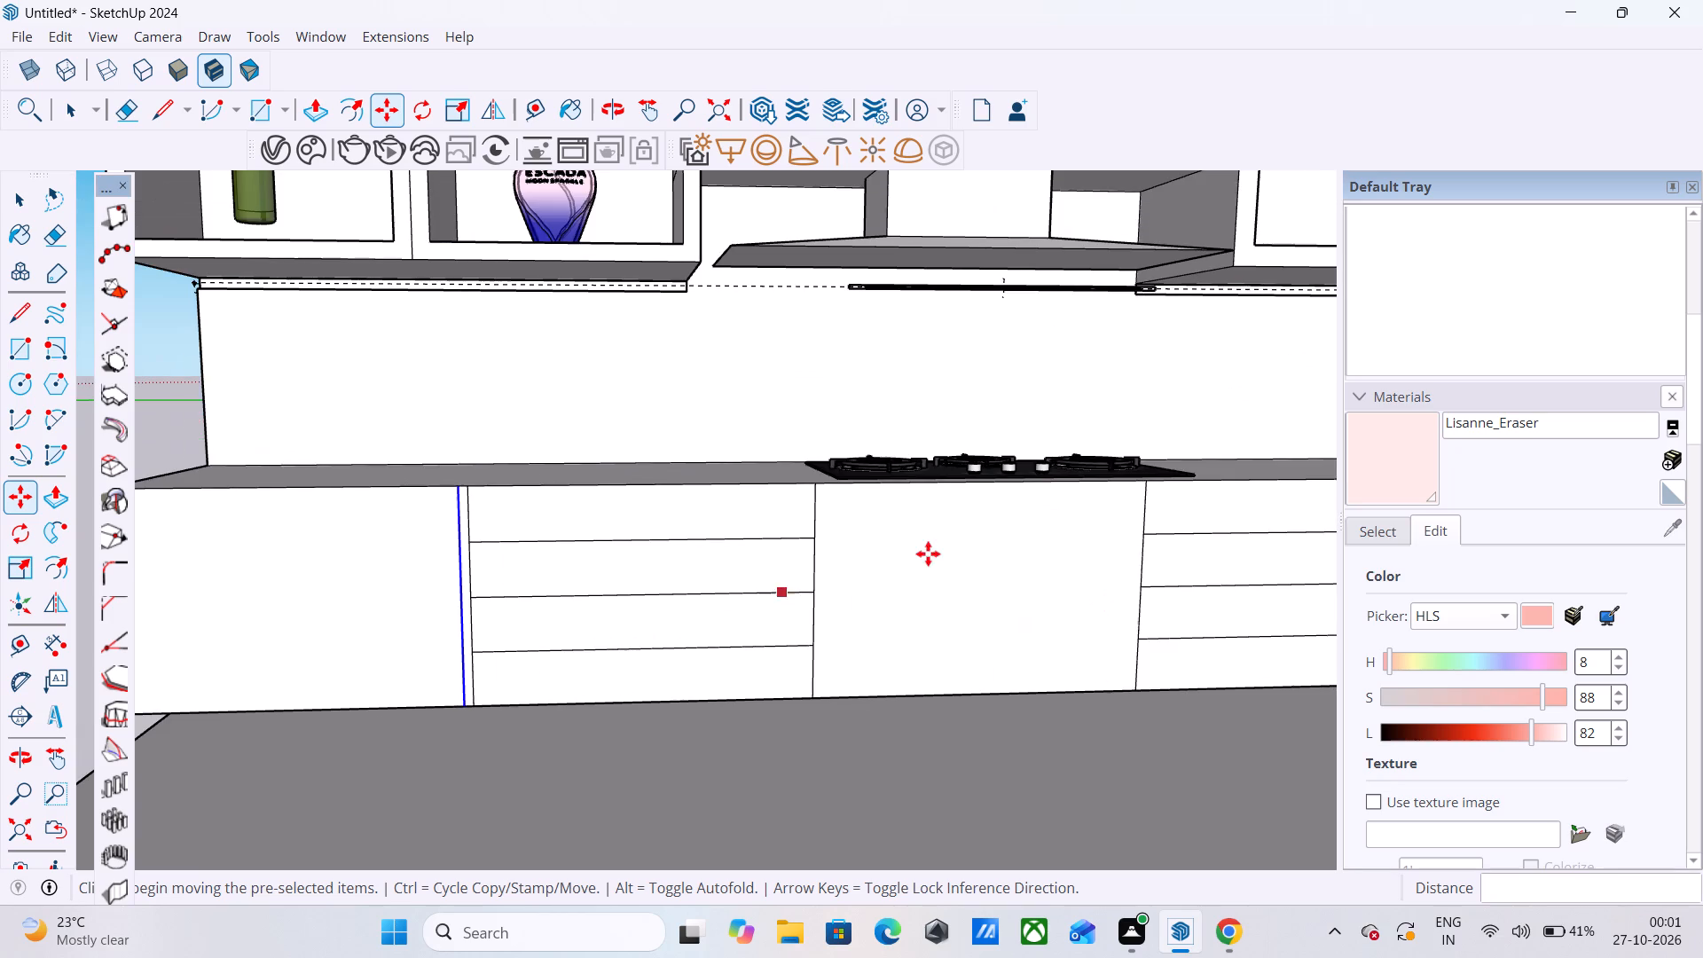
{"action": "scroll", "coordinate": [904, 563], "scroll_direction": "up", "scroll_amount": 4}
{"action": "key", "text": "space"}
{"action": "scroll", "coordinate": [793, 694], "scroll_direction": "up", "scroll_amount": 4}
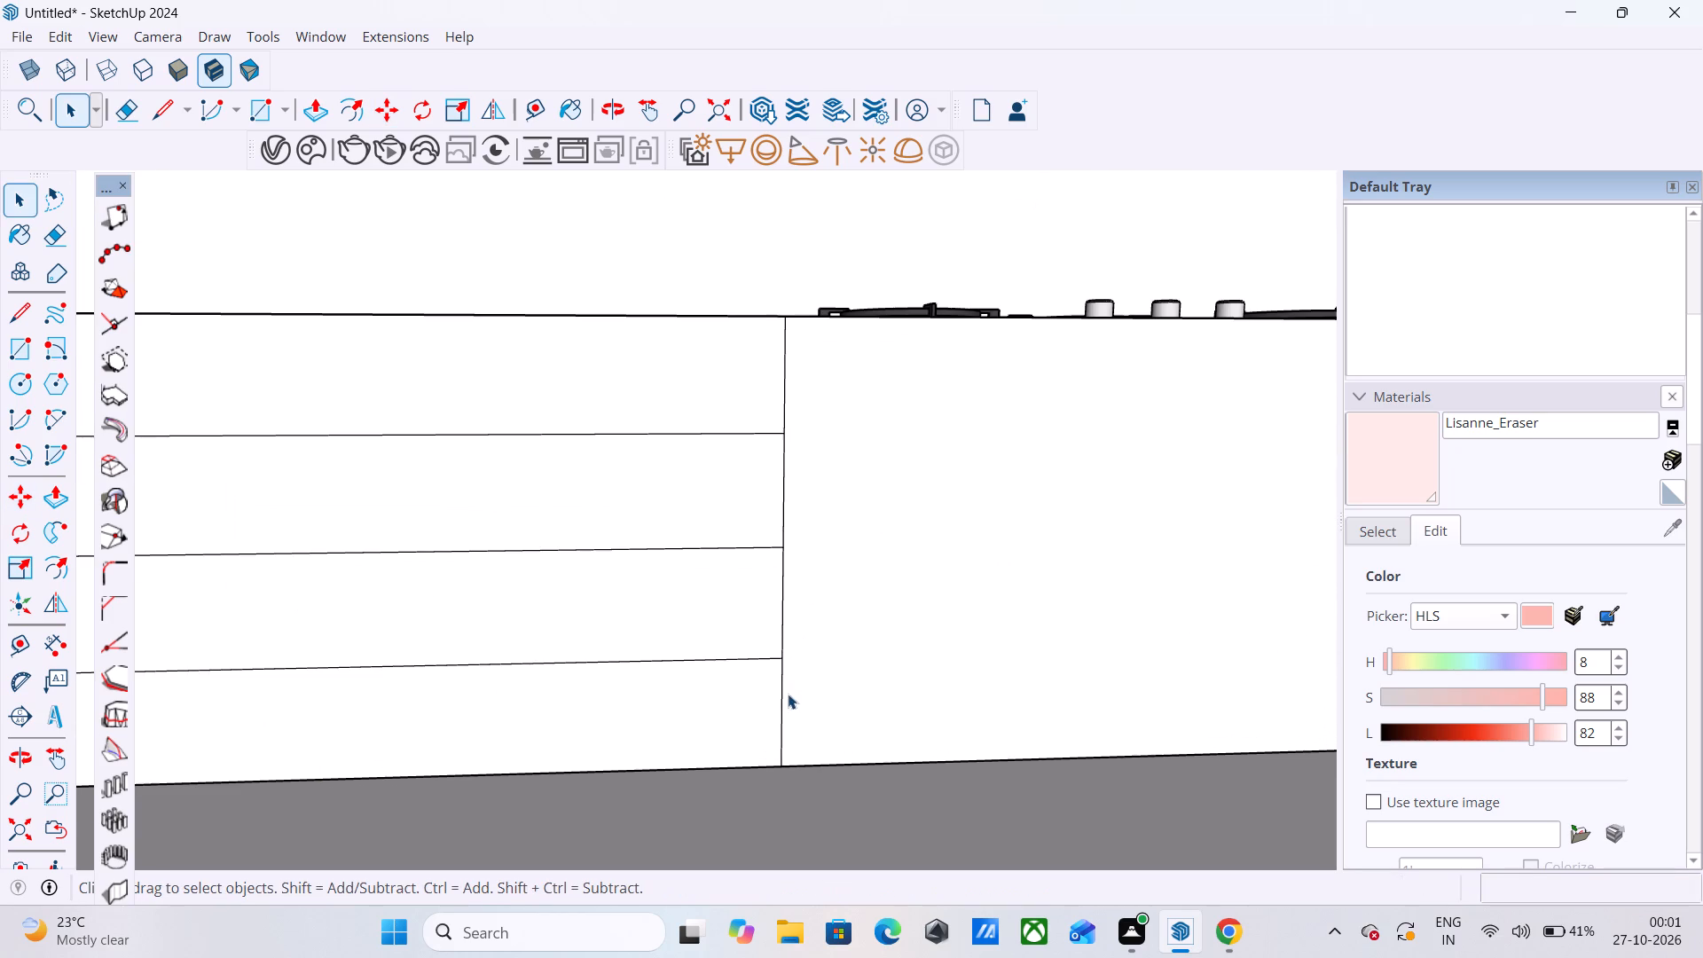
{"action": "left_click", "coordinate": [780, 684]}
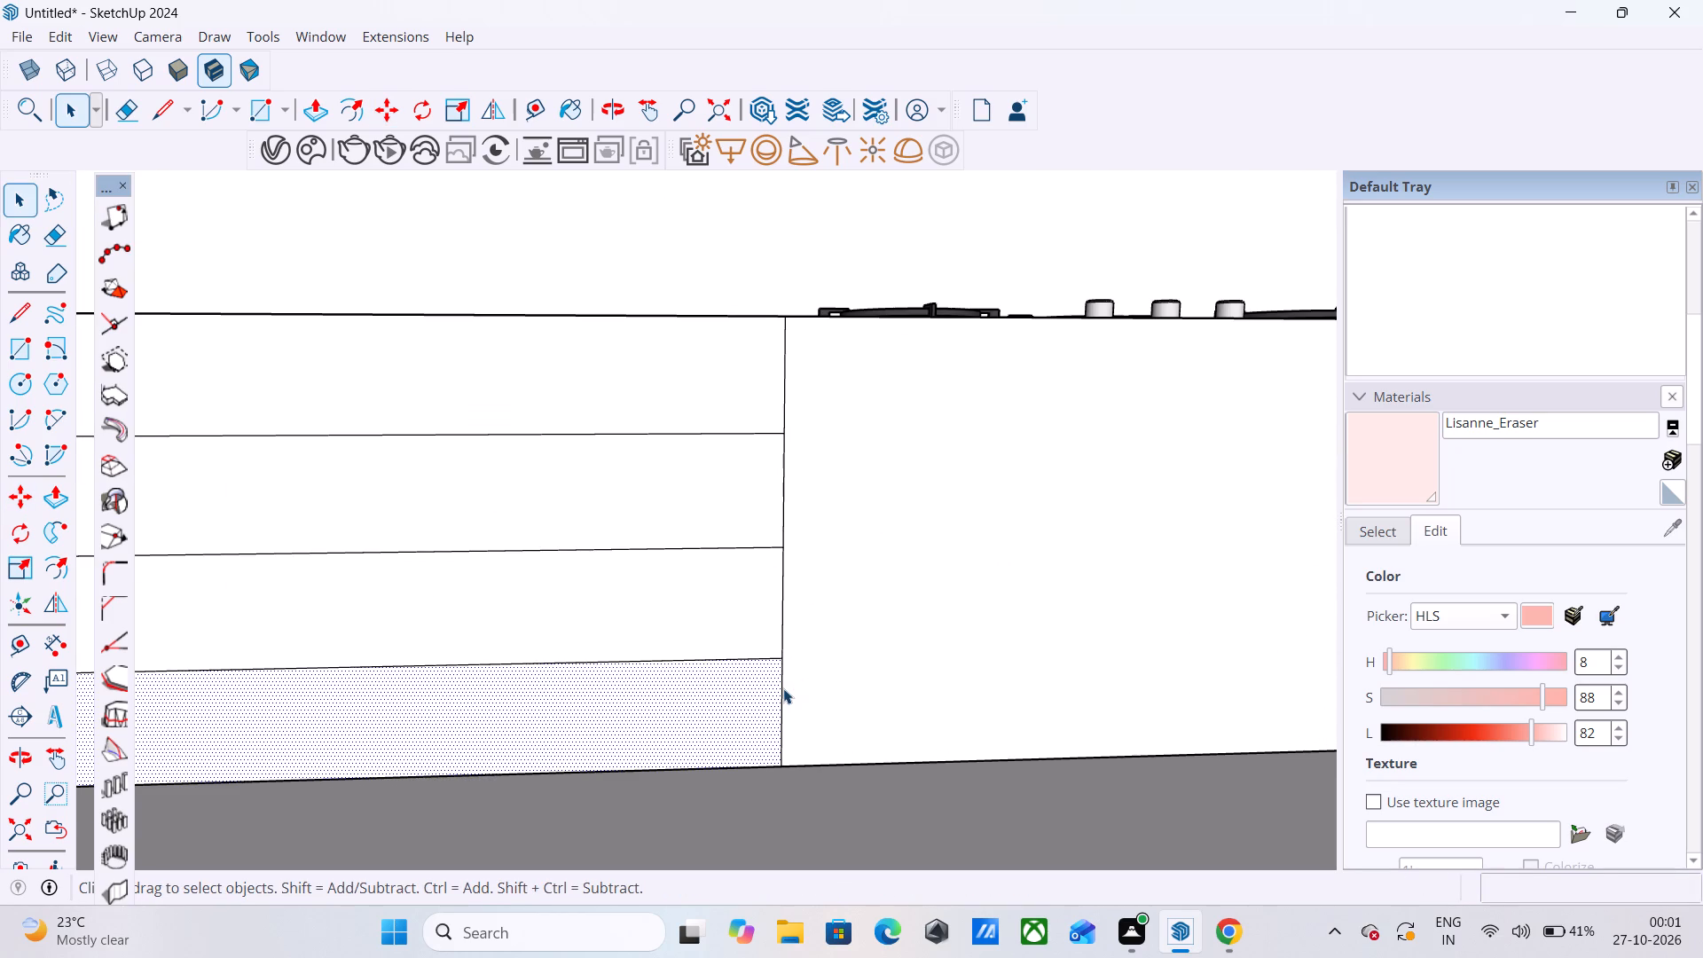
{"action": "left_click", "coordinate": [783, 688]}
{"action": "left_click", "coordinate": [781, 632], "text": "ctrl"}
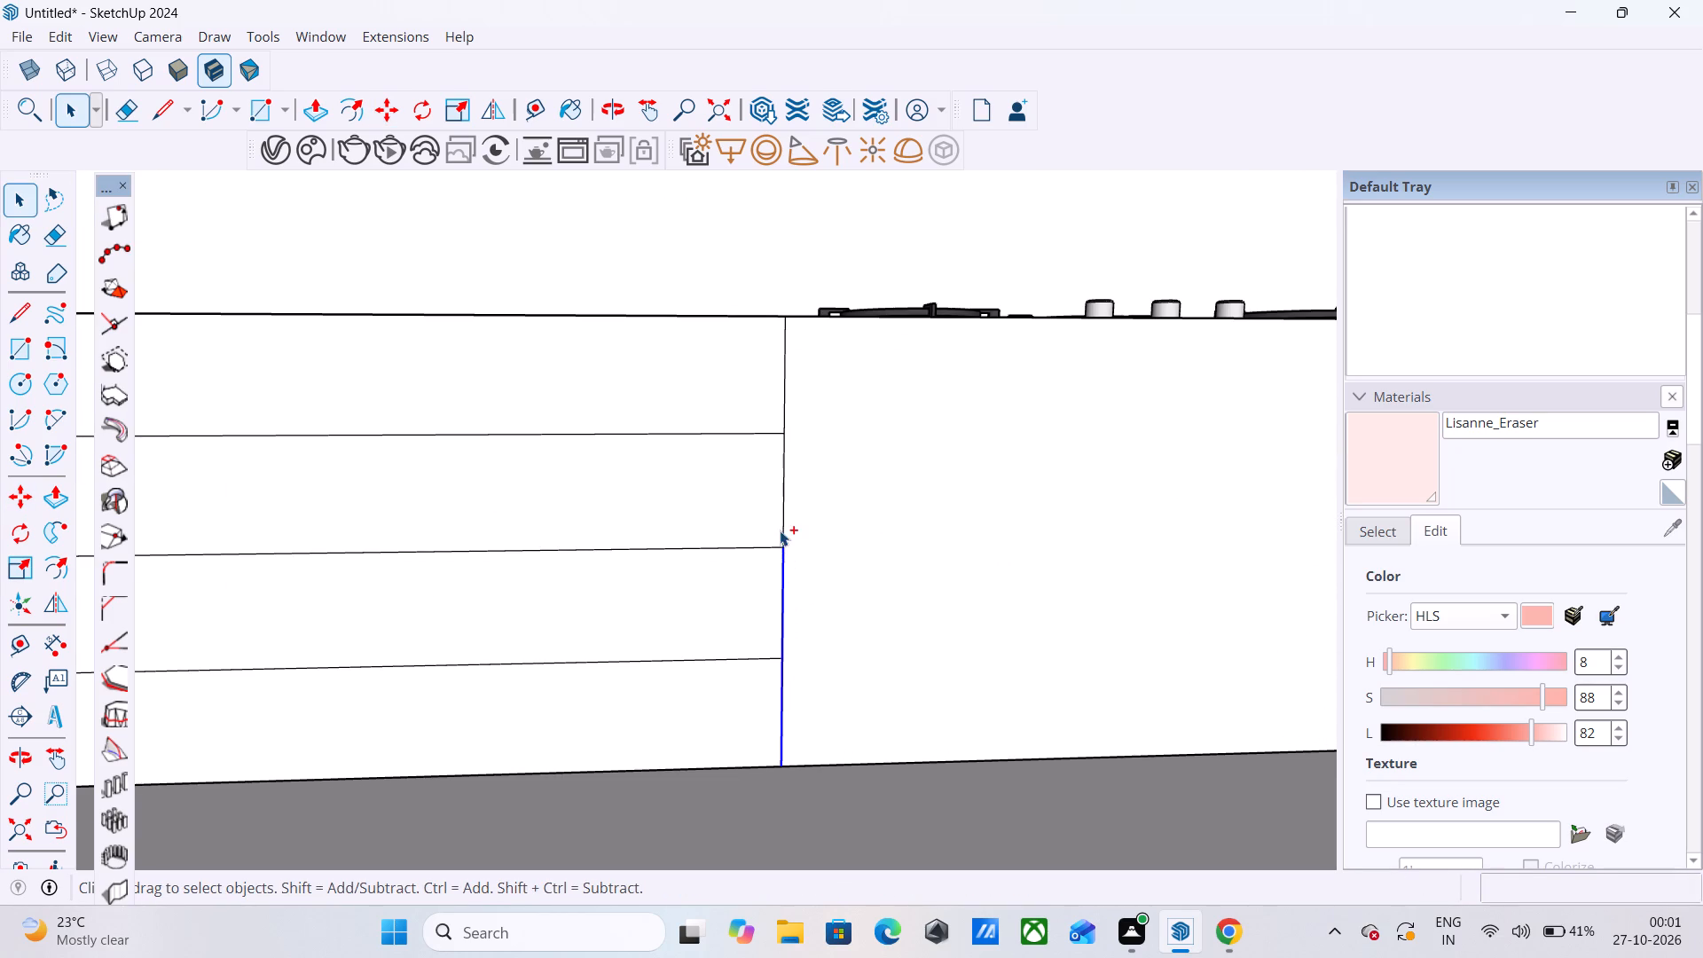
{"action": "left_click", "coordinate": [784, 516], "text": "ctrl"}
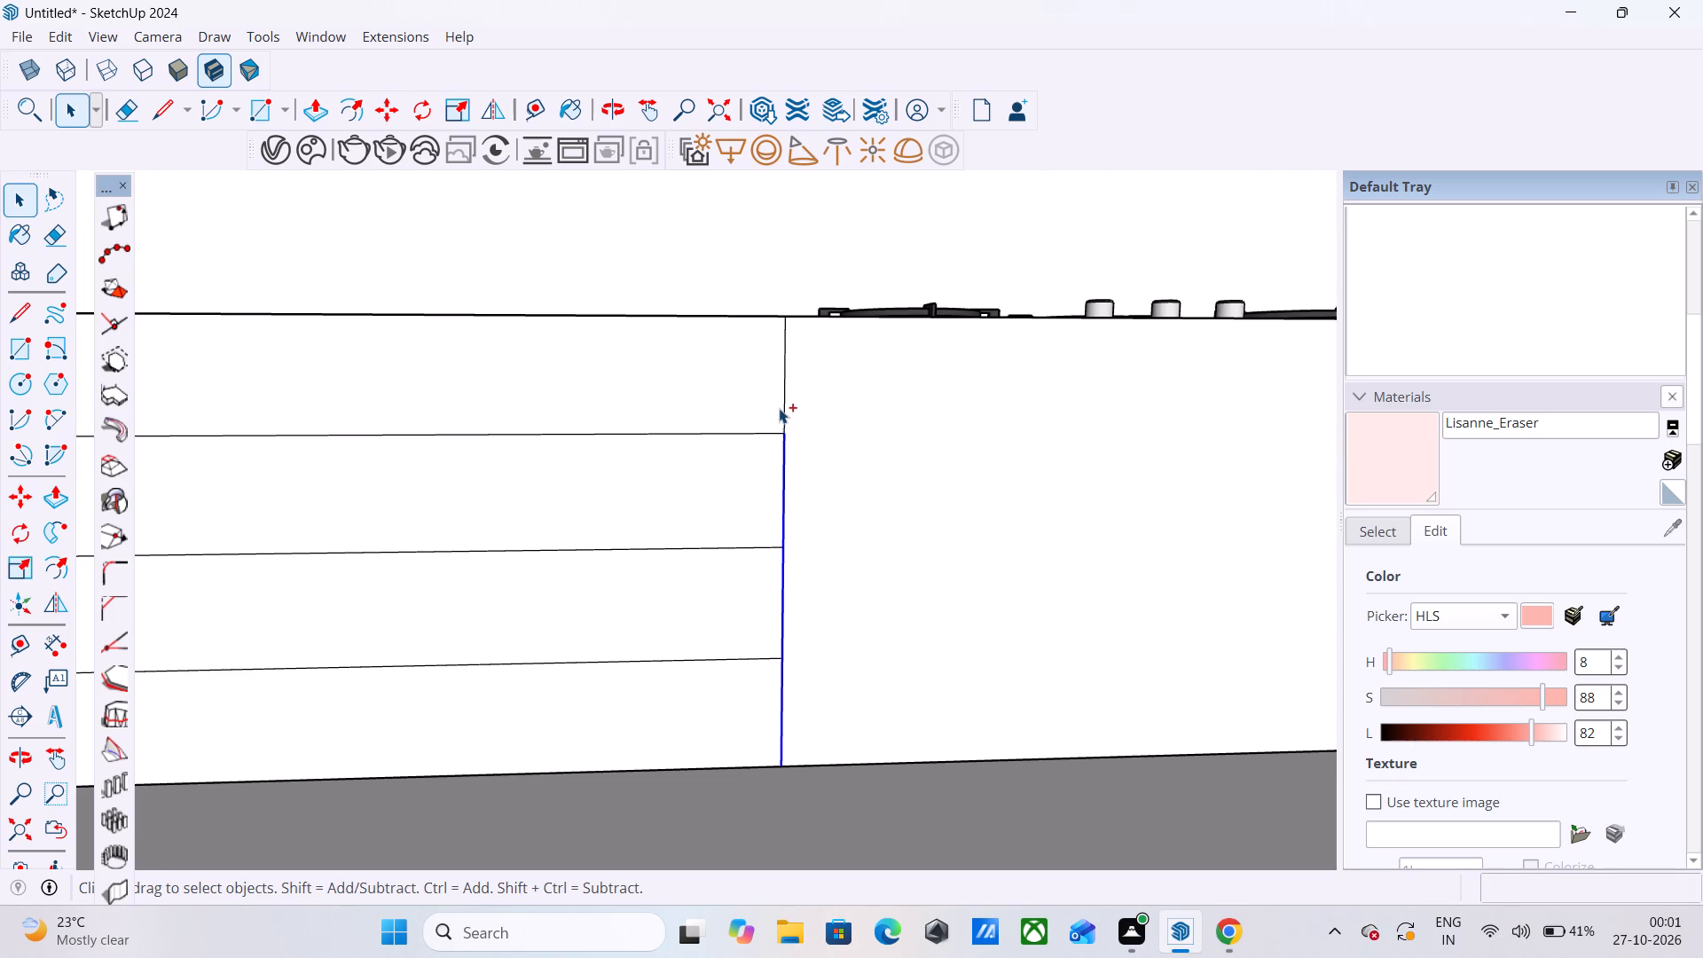
{"action": "left_click", "coordinate": [787, 397], "text": "ctrl"}
{"action": "key", "text": "m"}
{"action": "scroll", "coordinate": [781, 771], "scroll_direction": "up", "scroll_amount": 2}
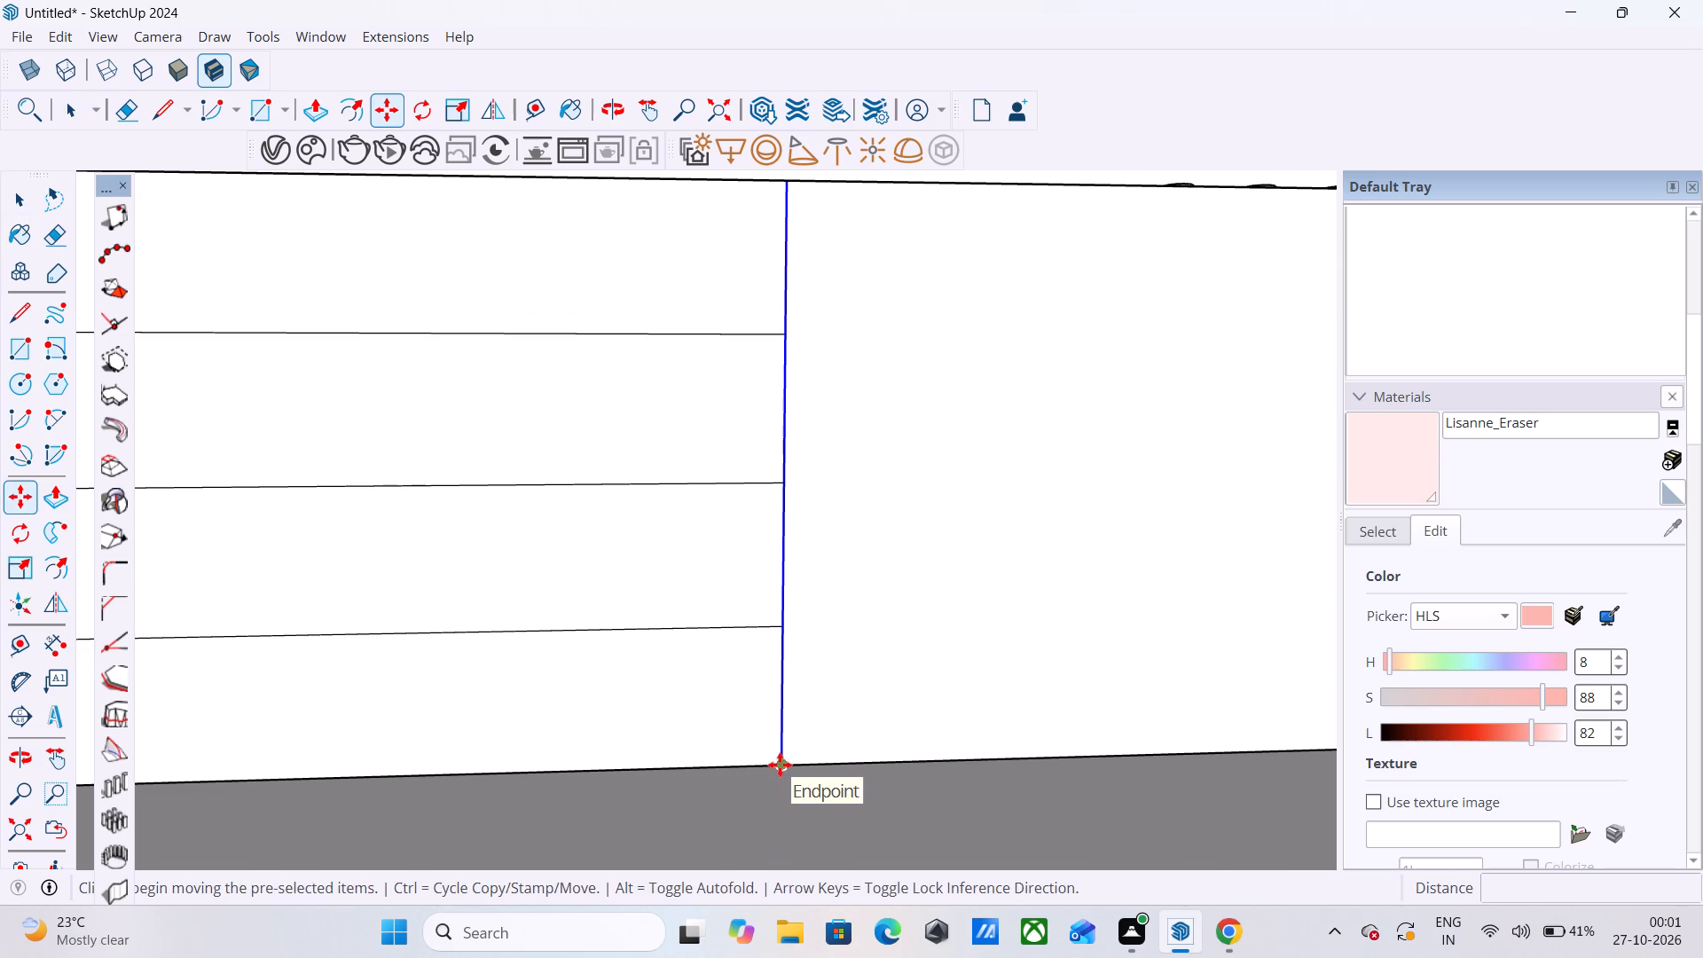
{"action": "left_click", "coordinate": [780, 765]}
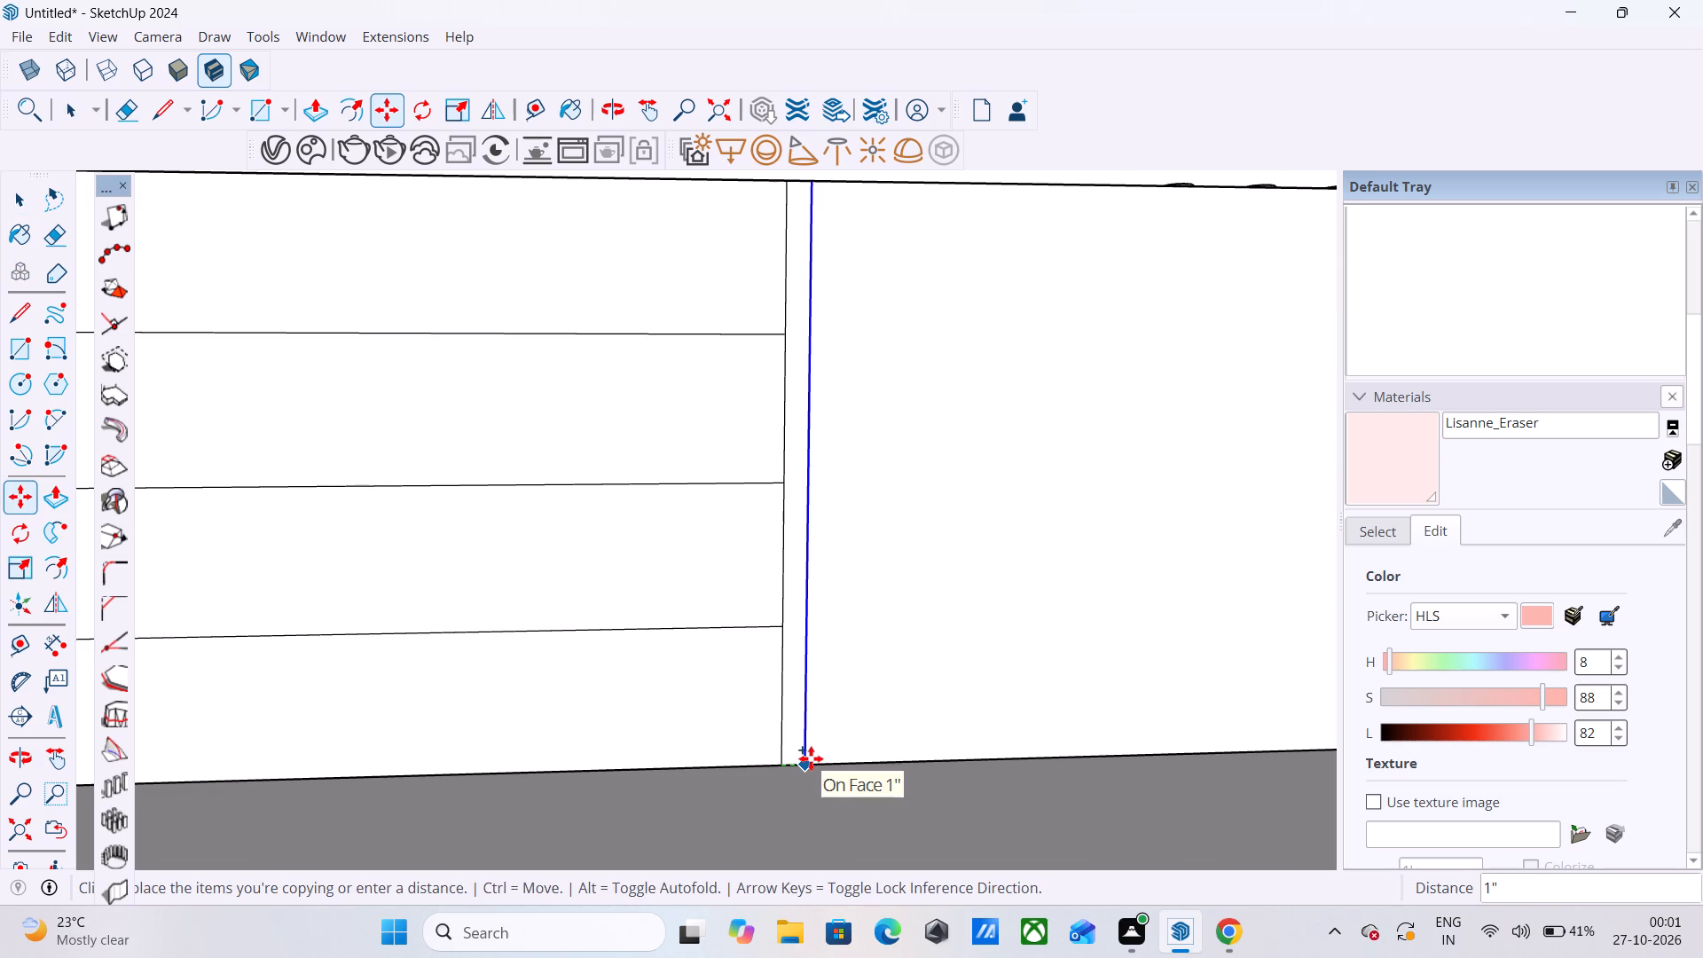
{"action": "left_click", "coordinate": [811, 758]}
{"action": "scroll", "coordinate": [636, 764], "scroll_direction": "down", "scroll_amount": 5}
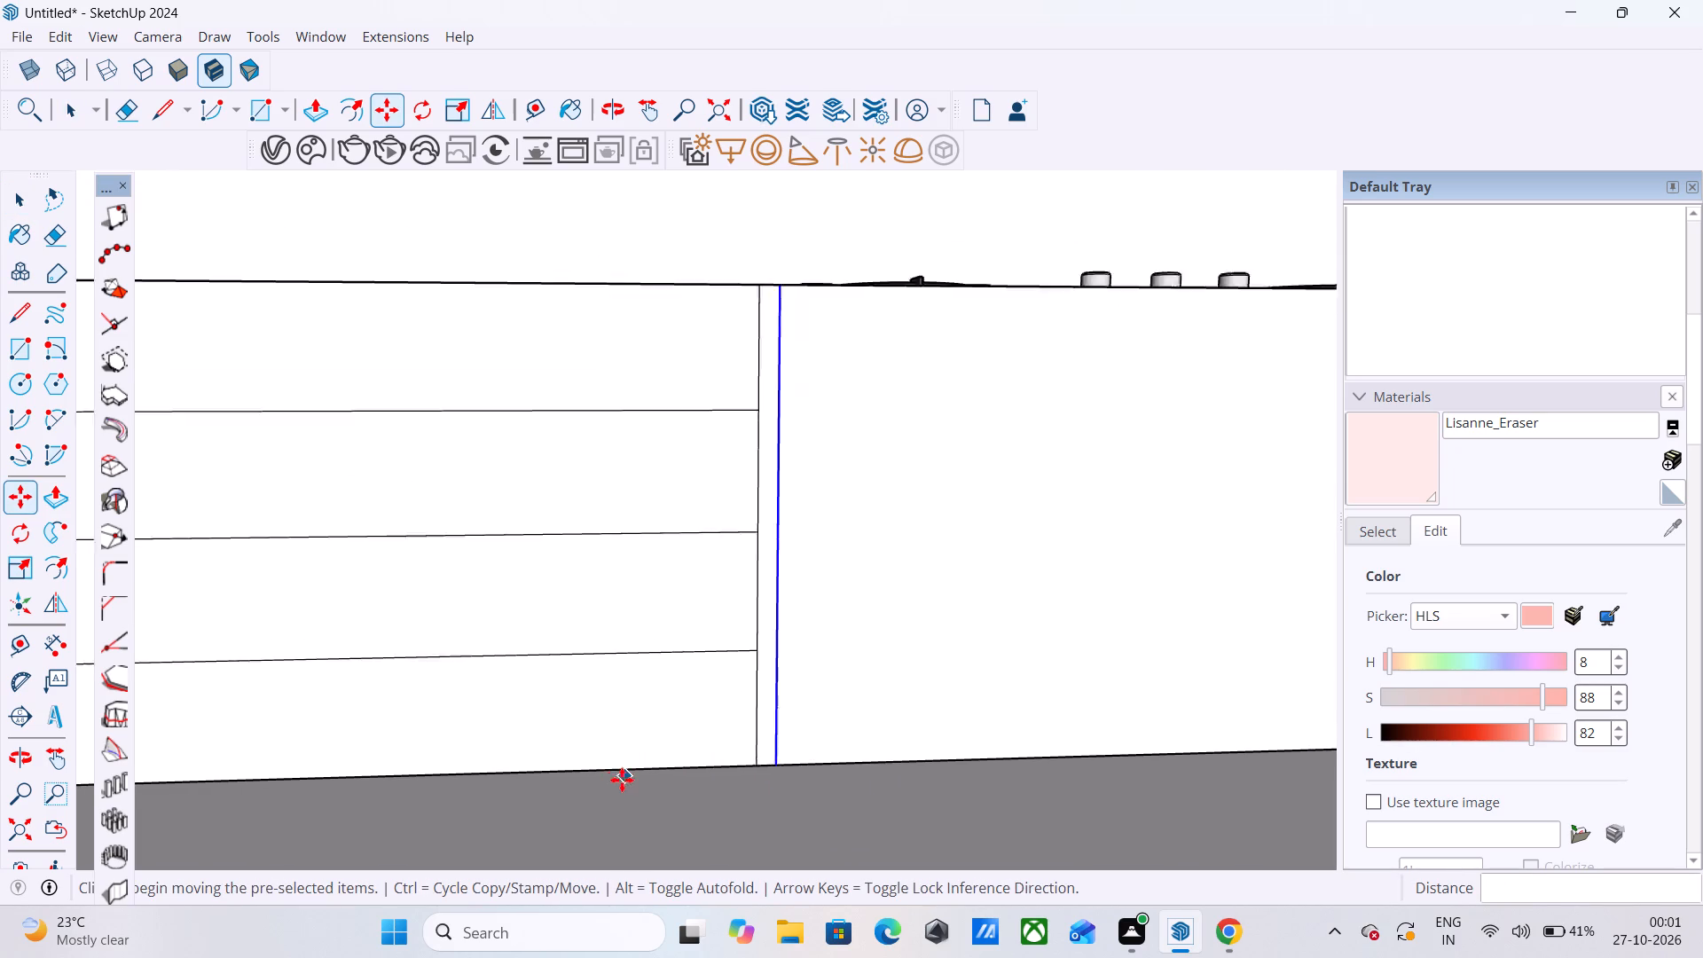
{"action": "scroll", "coordinate": [622, 780], "scroll_direction": "down", "scroll_amount": 5}
{"action": "key", "text": "space"}
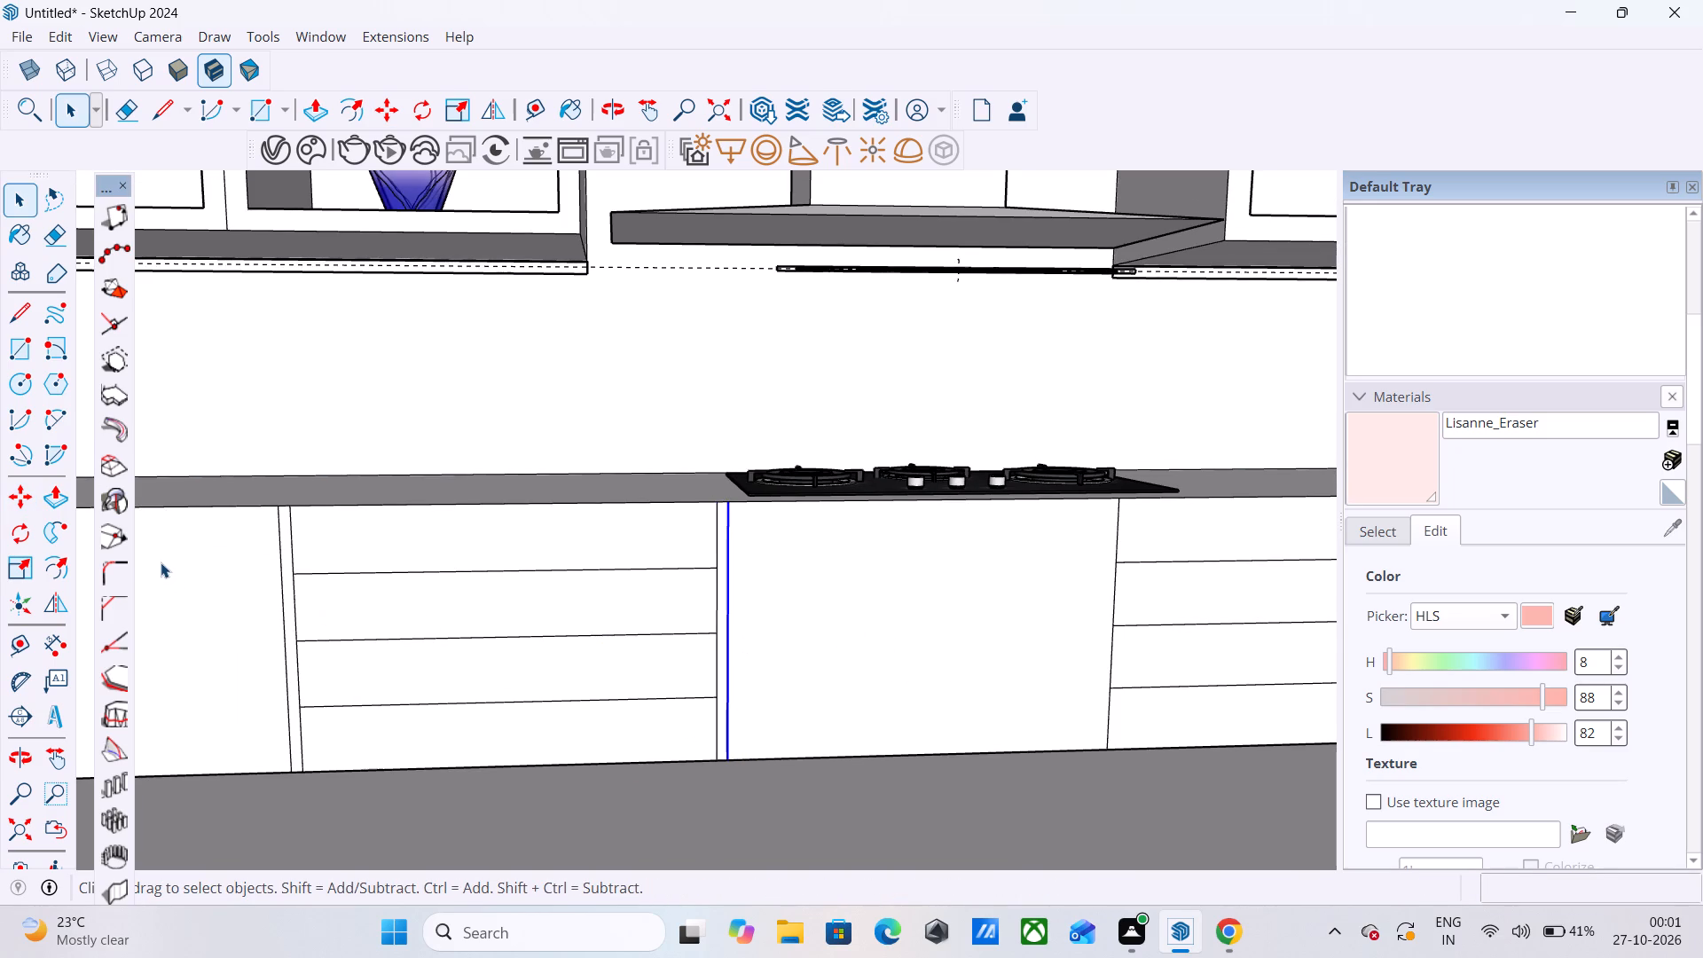
Push the two narrow strips flanking the bottle-side drawer stack inward 0.3" to form grooves.
{"action": "scroll", "coordinate": [161, 562], "scroll_direction": "up", "scroll_amount": 2}
{"action": "key", "text": "p"}
{"action": "scroll", "coordinate": [305, 504], "scroll_direction": "up", "scroll_amount": 3}
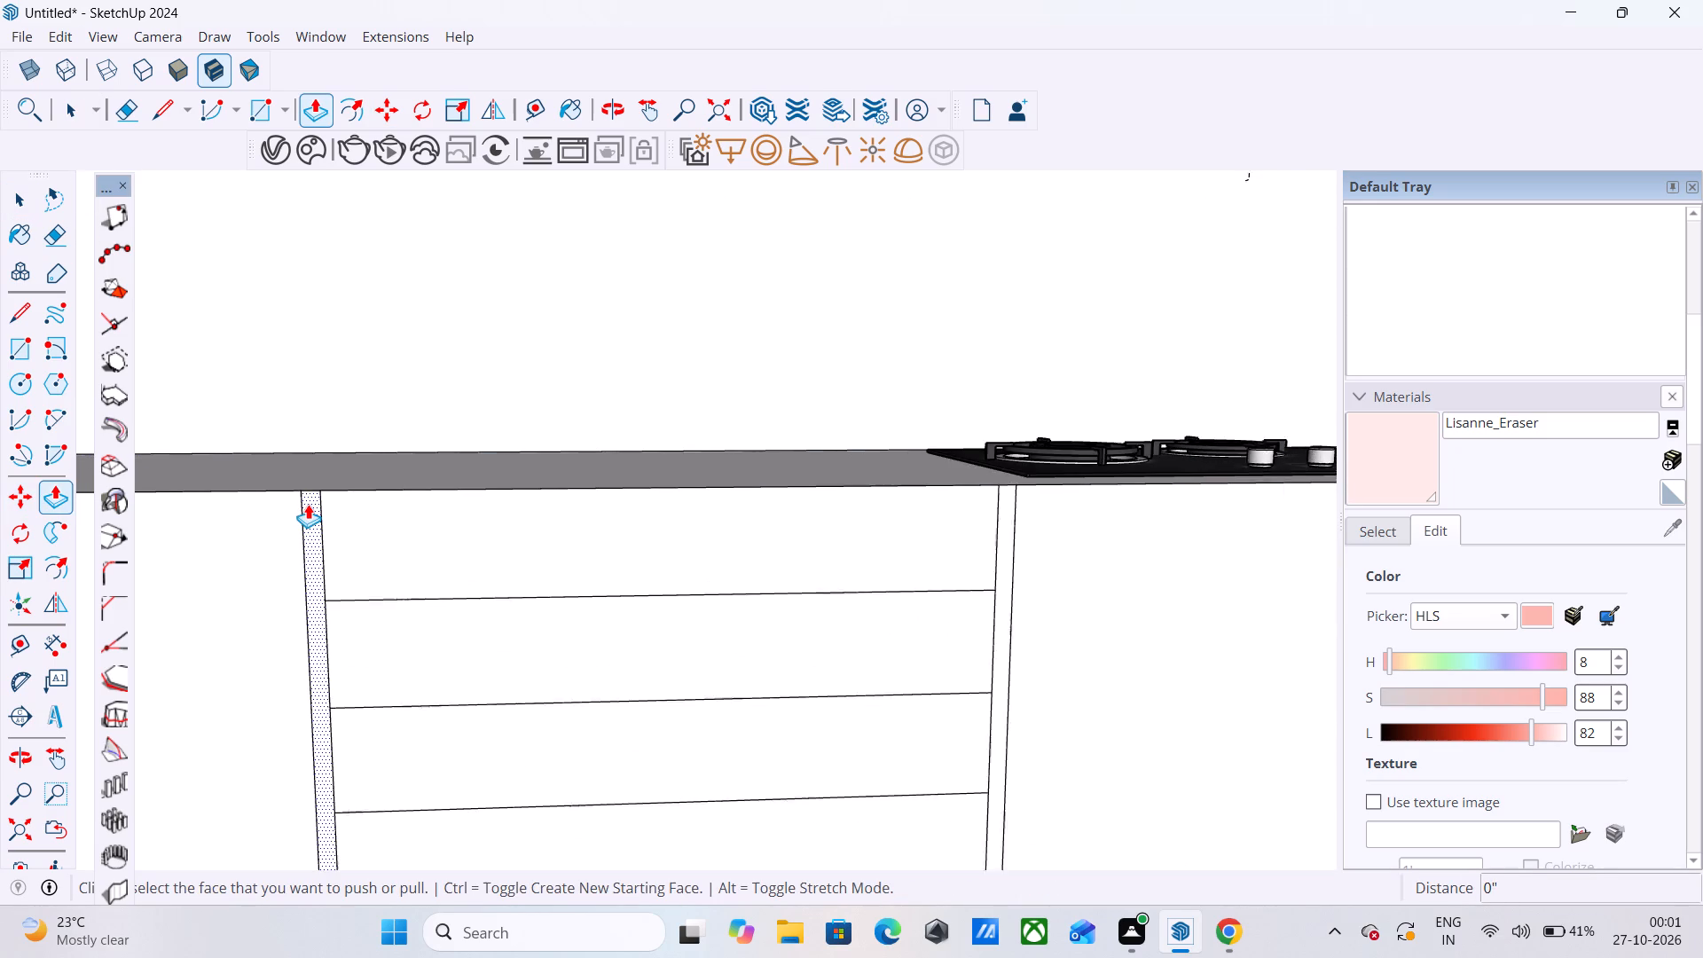
{"action": "scroll", "coordinate": [308, 504], "scroll_direction": "up", "scroll_amount": 1}
{"action": "left_click", "coordinate": [308, 504]}
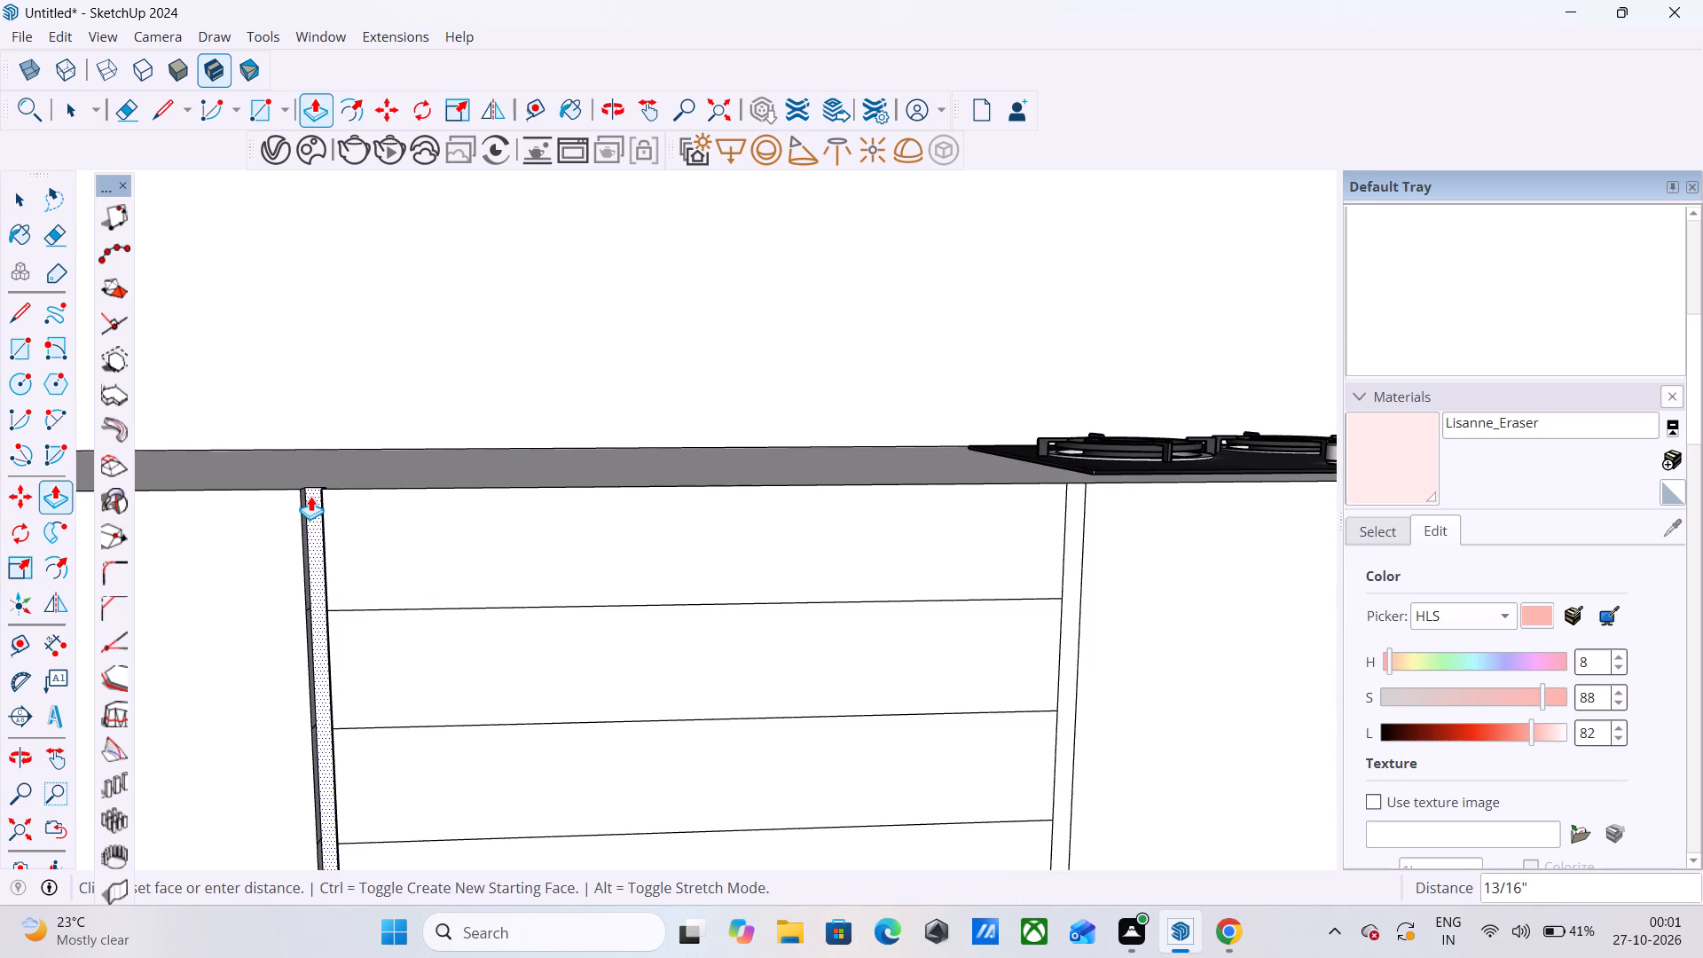
{"action": "type", "text": "0.3"}
{"action": "key", "text": "Return"}
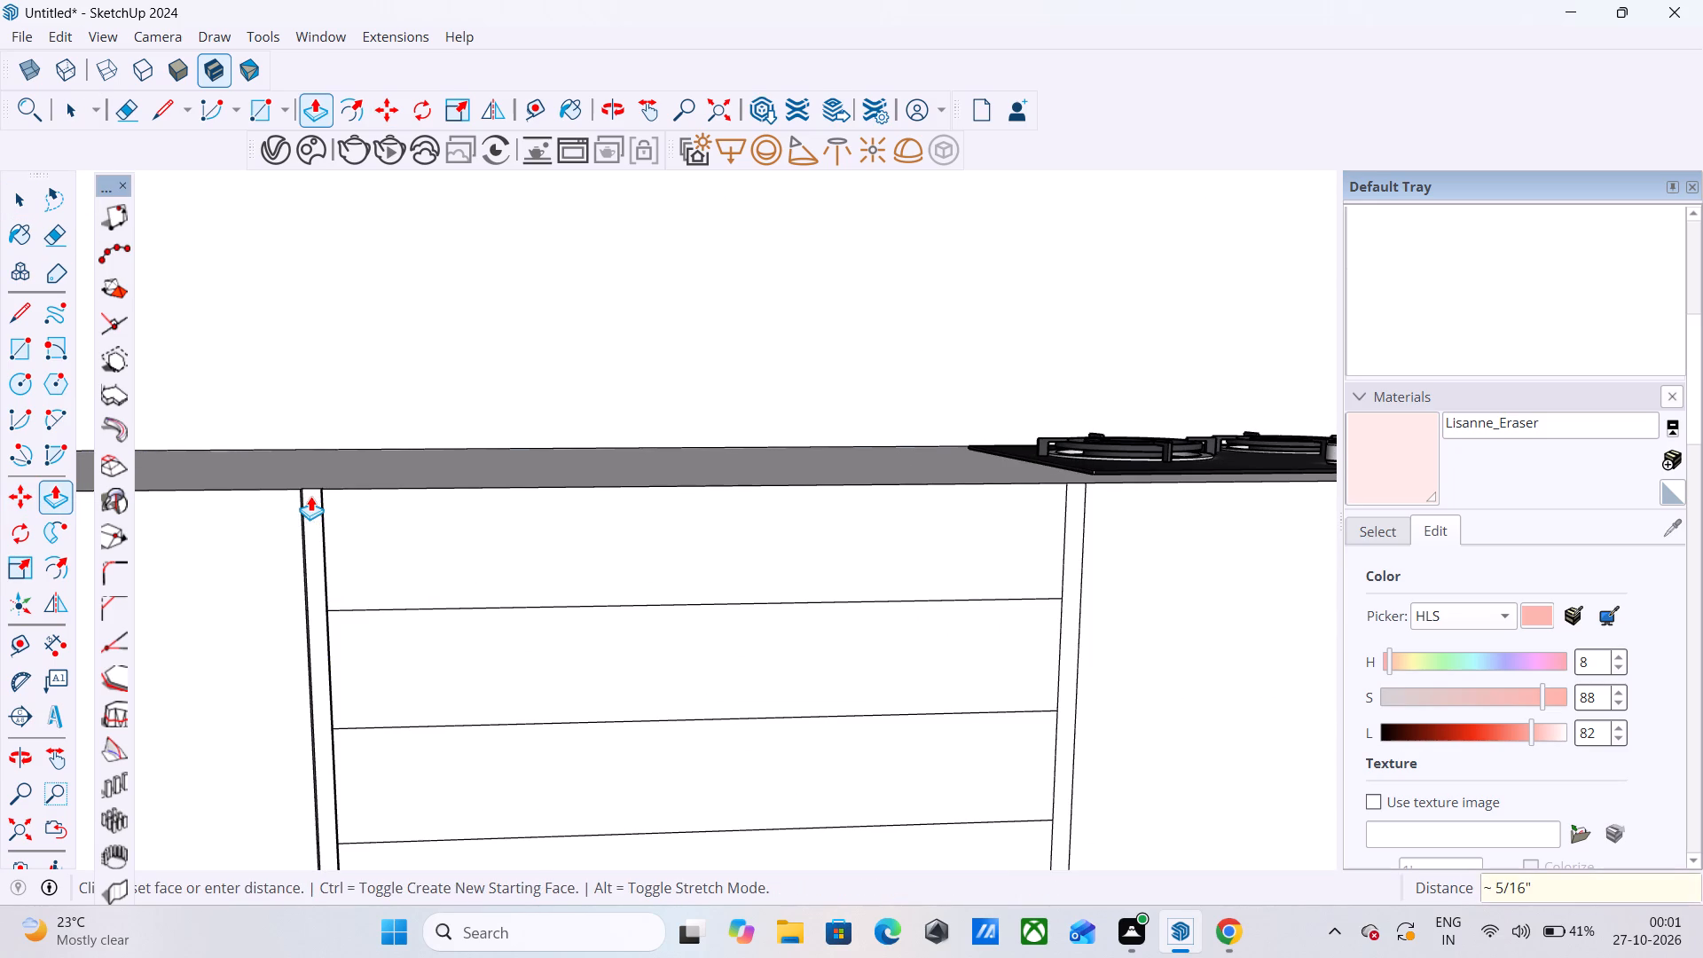
{"action": "double_click", "coordinate": [1080, 527]}
{"action": "scroll", "coordinate": [734, 523], "scroll_direction": "down", "scroll_amount": 12}
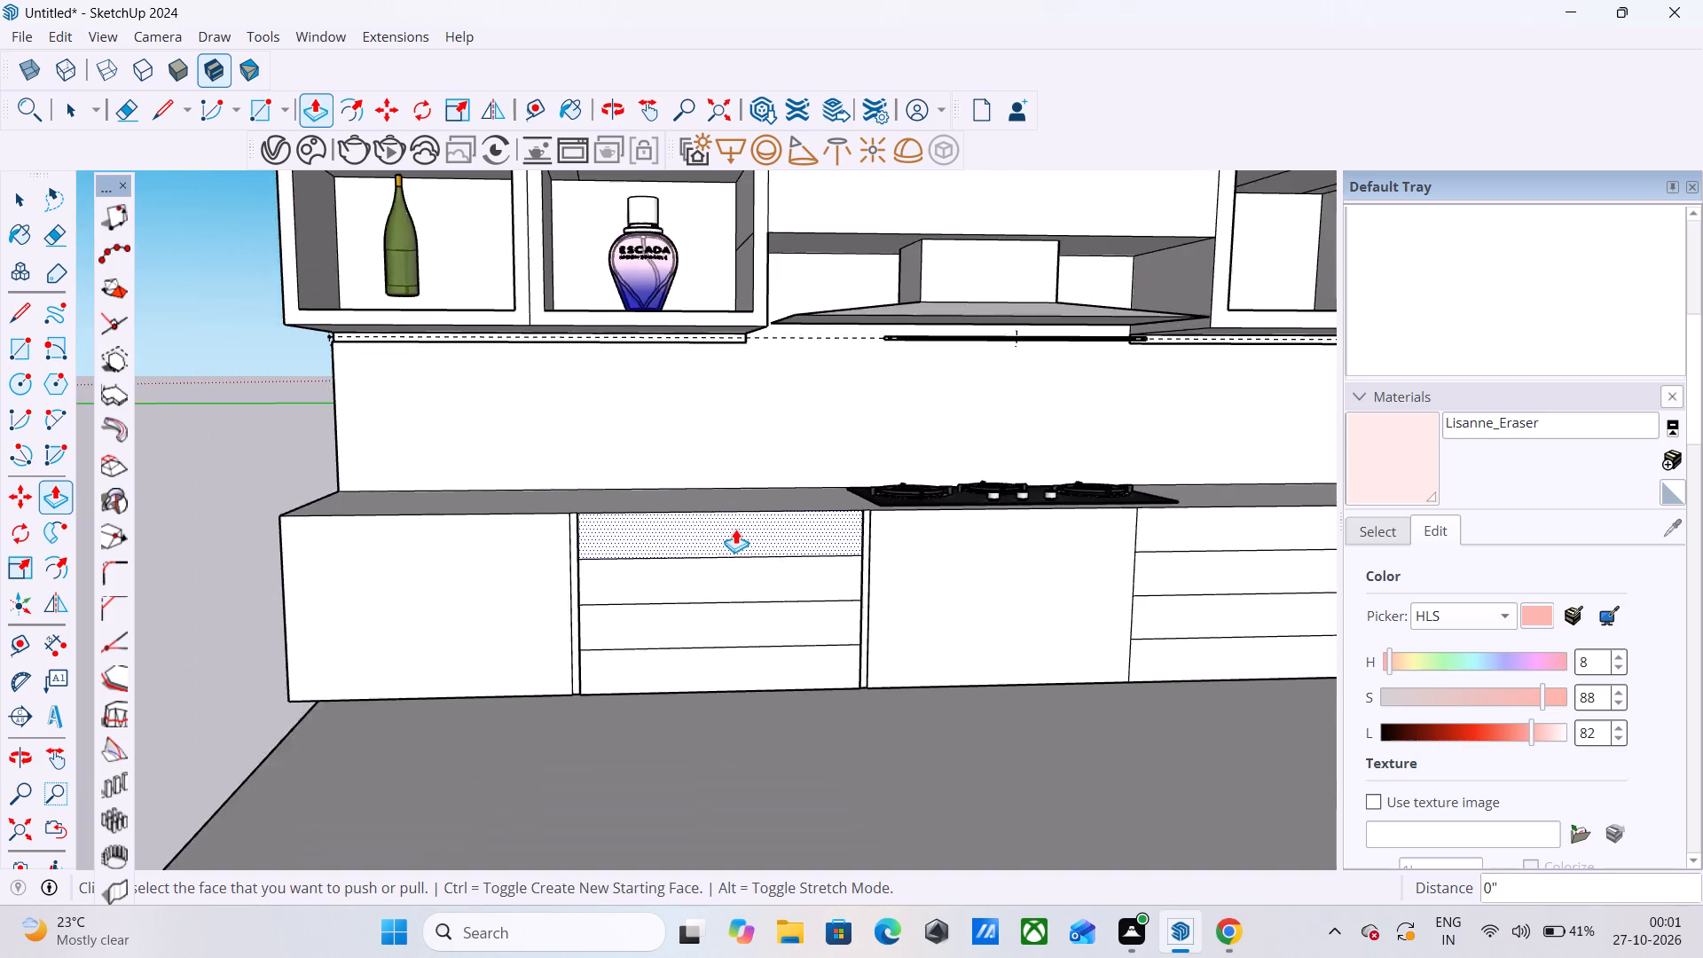
{"action": "scroll", "coordinate": [735, 529], "scroll_direction": "down", "scroll_amount": 6}
{"action": "scroll", "coordinate": [1150, 509], "scroll_direction": "up", "scroll_amount": 4}
{"action": "key", "text": "space"}
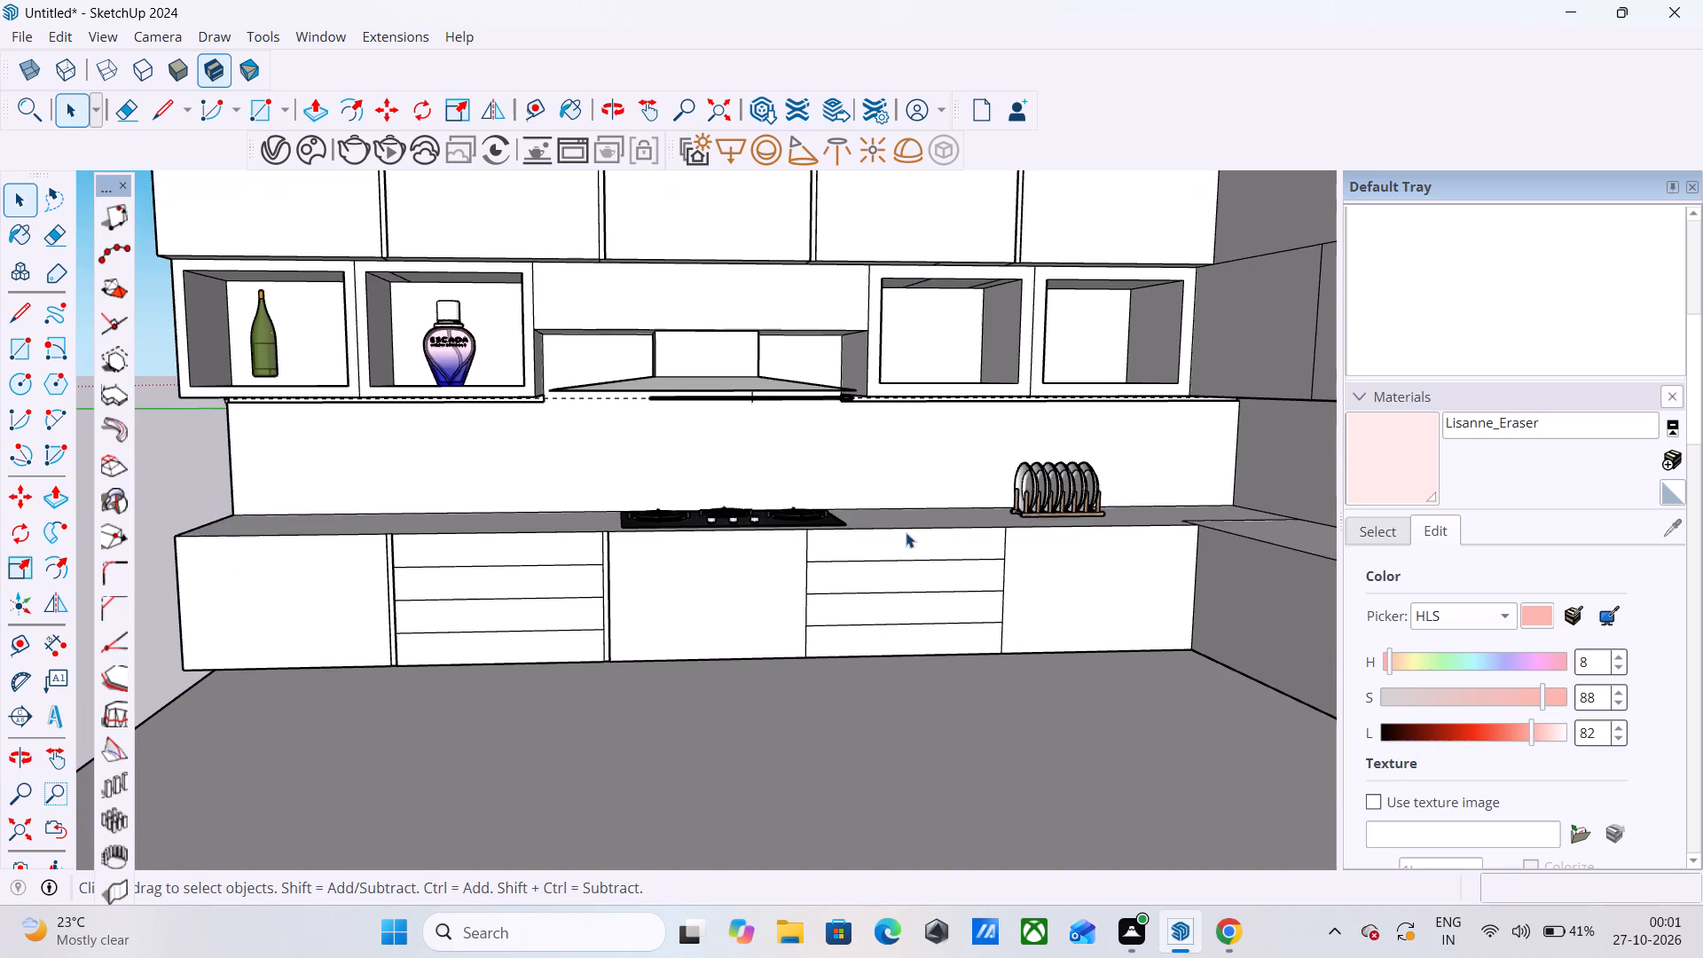
Copy the stove-side vertical edge of the plate-rack-side drawer stack, all four segments, 1" onto the stove cabinet front.
{"action": "scroll", "coordinate": [898, 532], "scroll_direction": "up", "scroll_amount": 5}
{"action": "scroll", "coordinate": [684, 602], "scroll_direction": "up", "scroll_amount": 4}
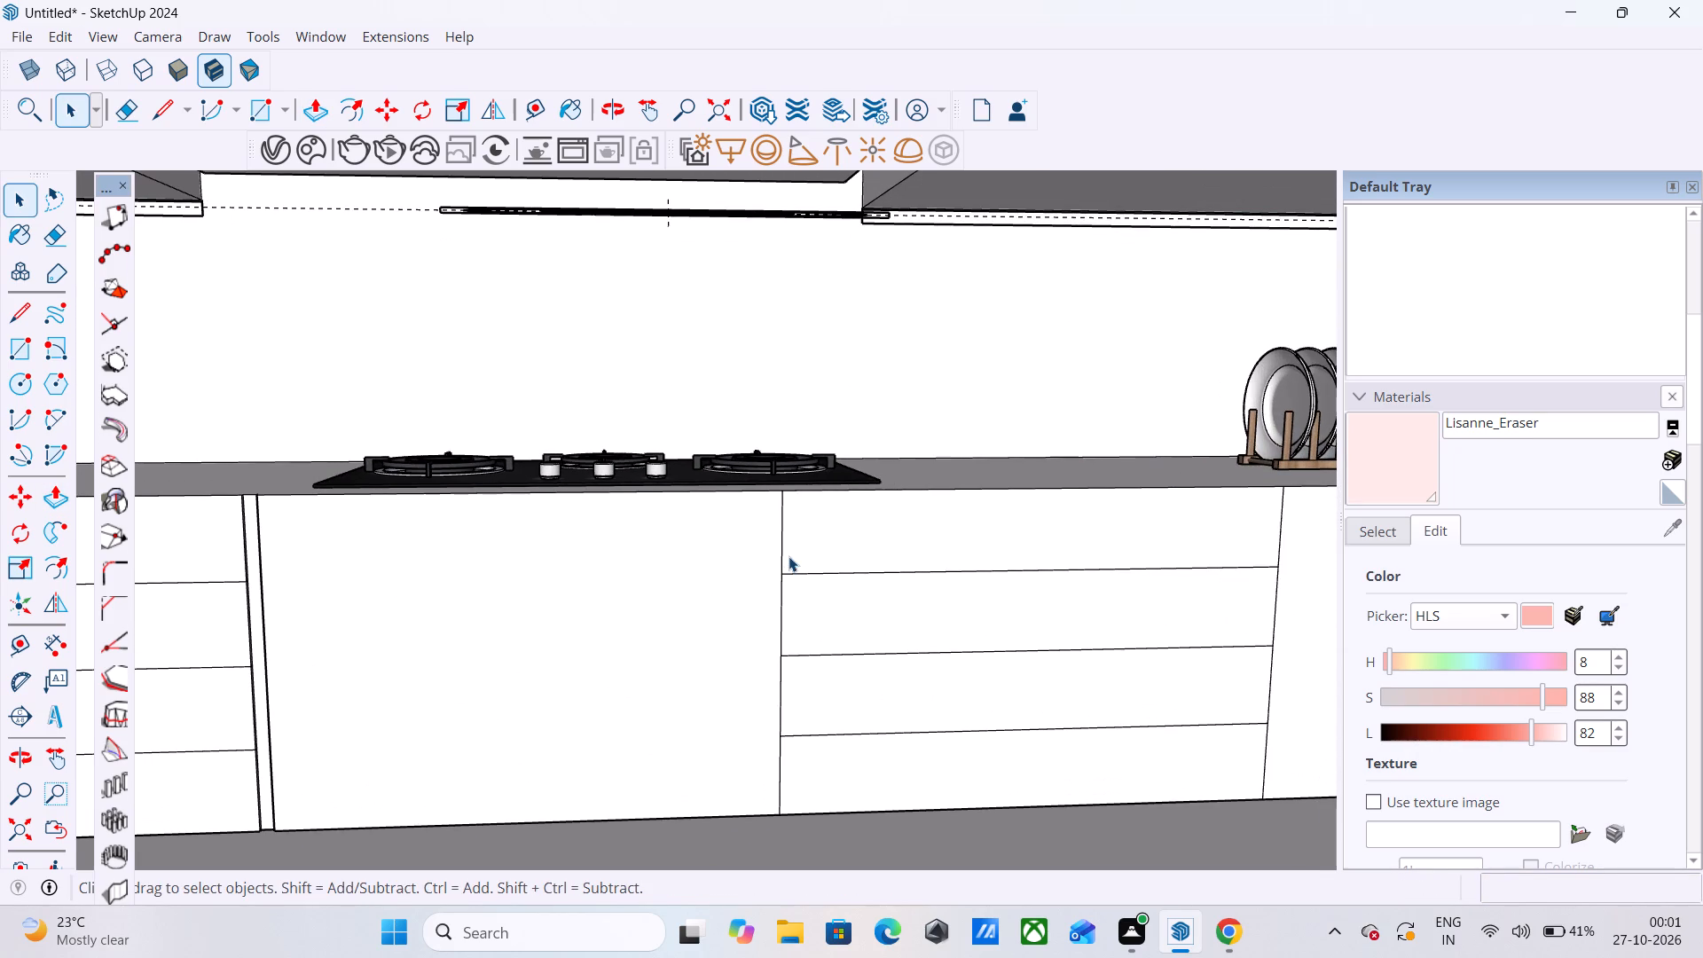
{"action": "left_click", "coordinate": [784, 534]}
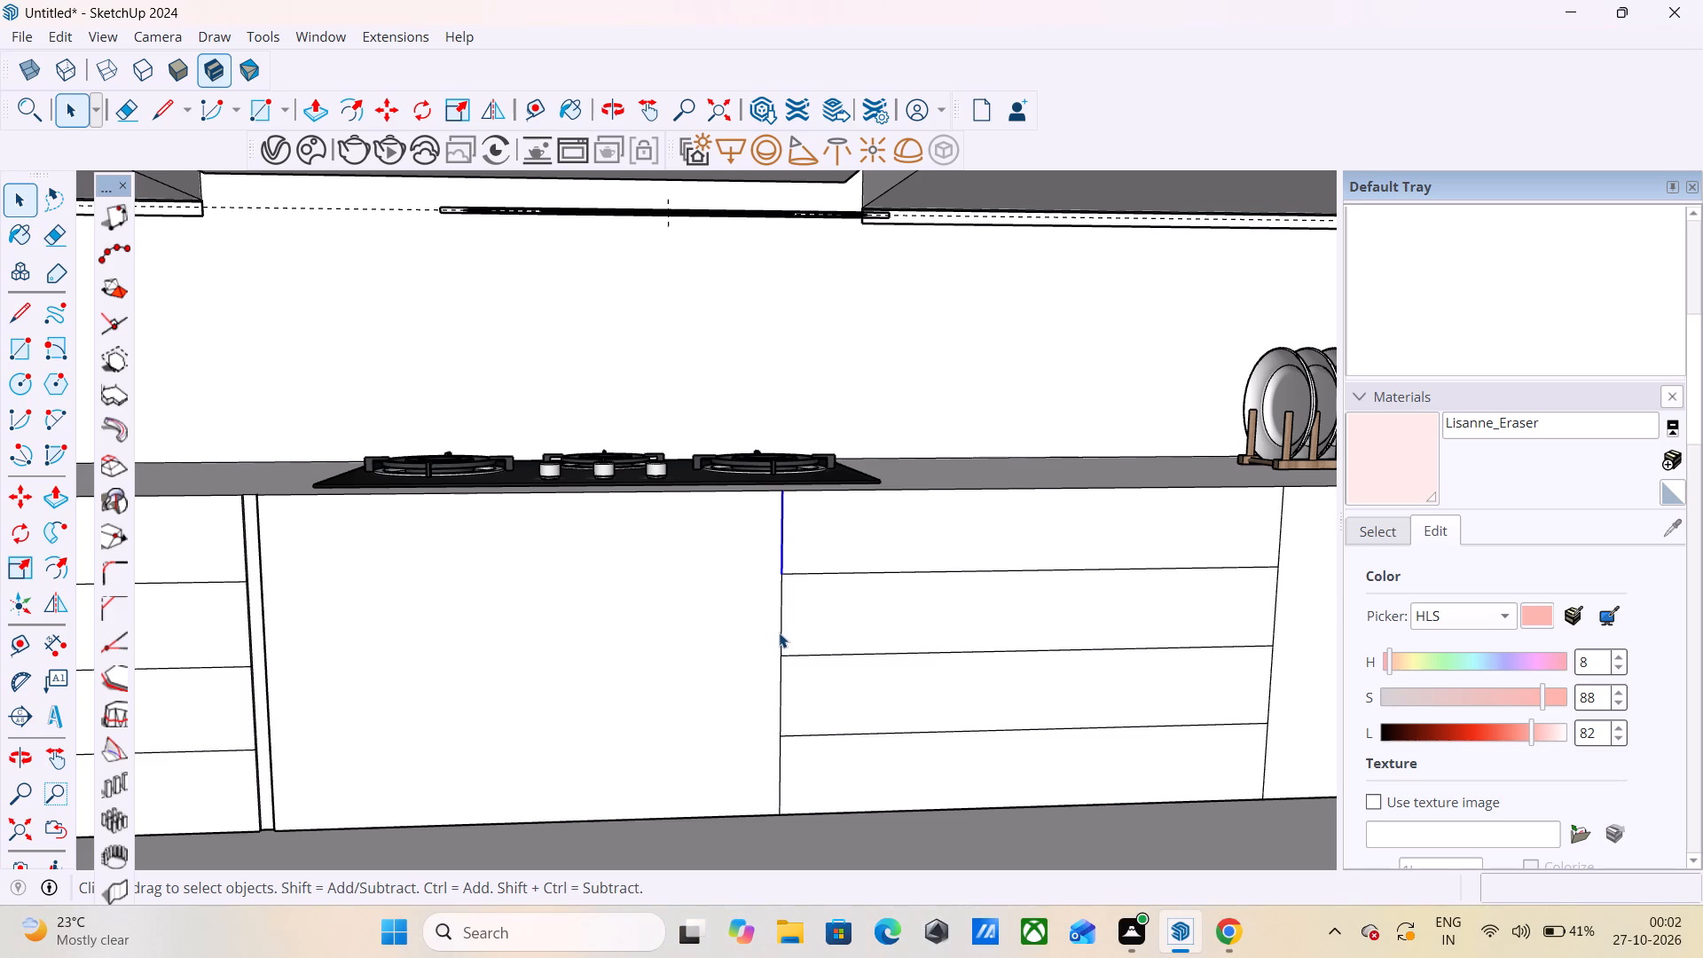
{"action": "left_click", "coordinate": [779, 632]}
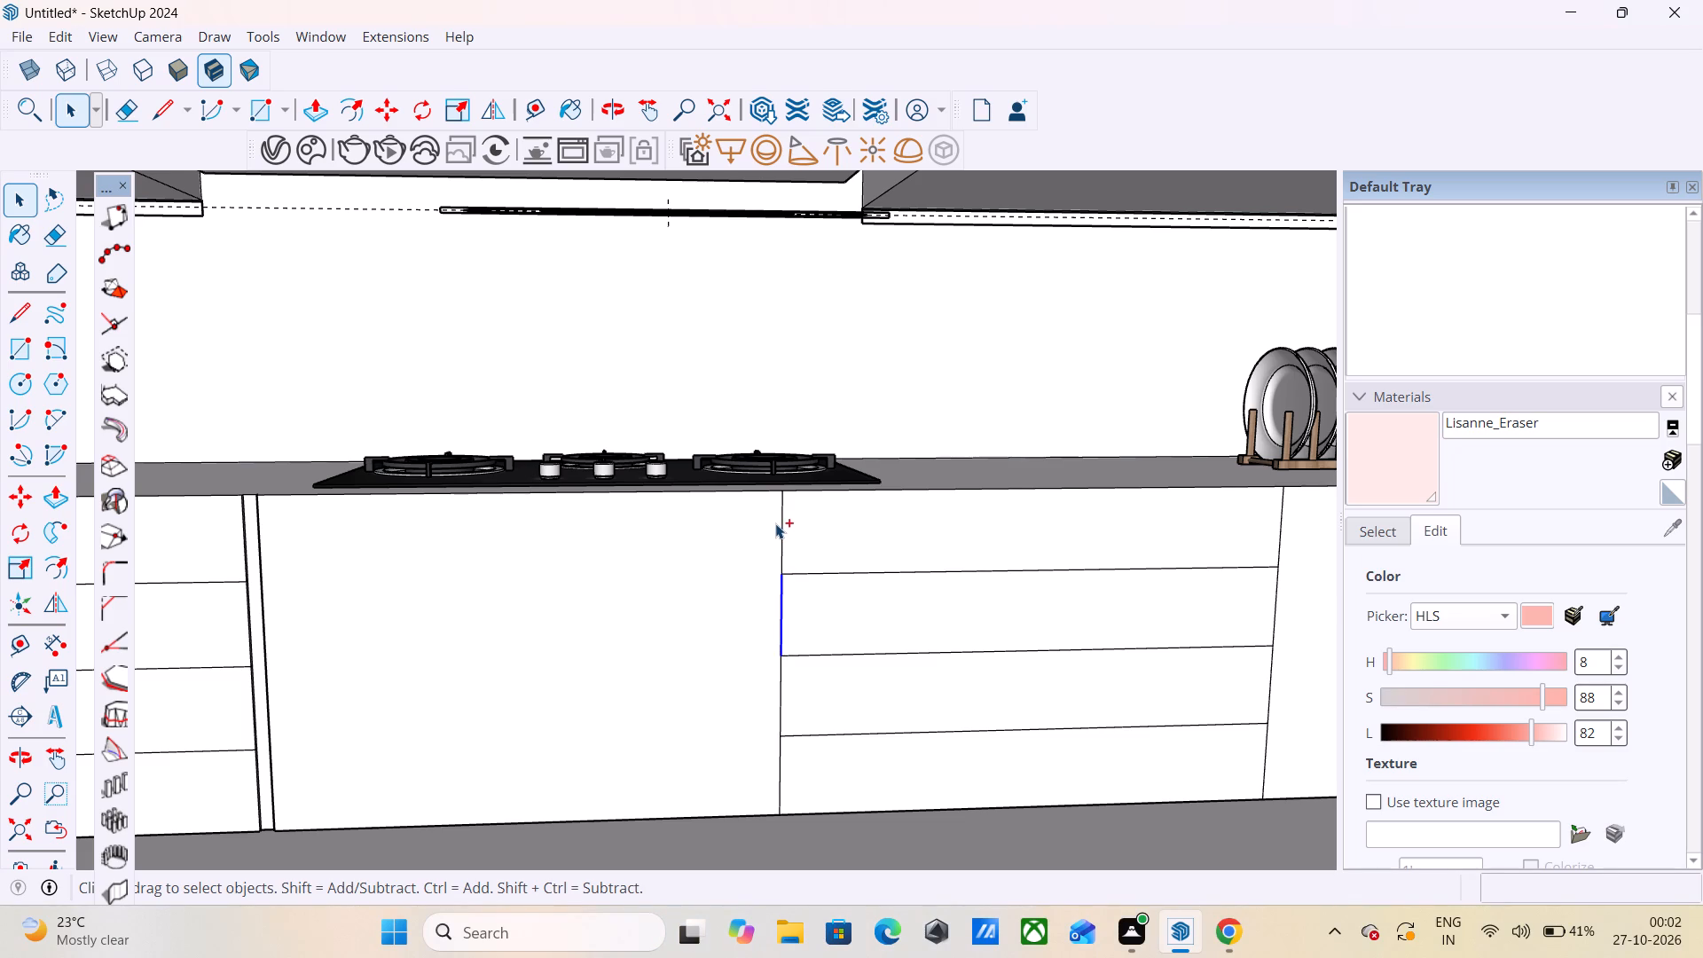
{"action": "left_click", "coordinate": [781, 540], "text": "ctrl"}
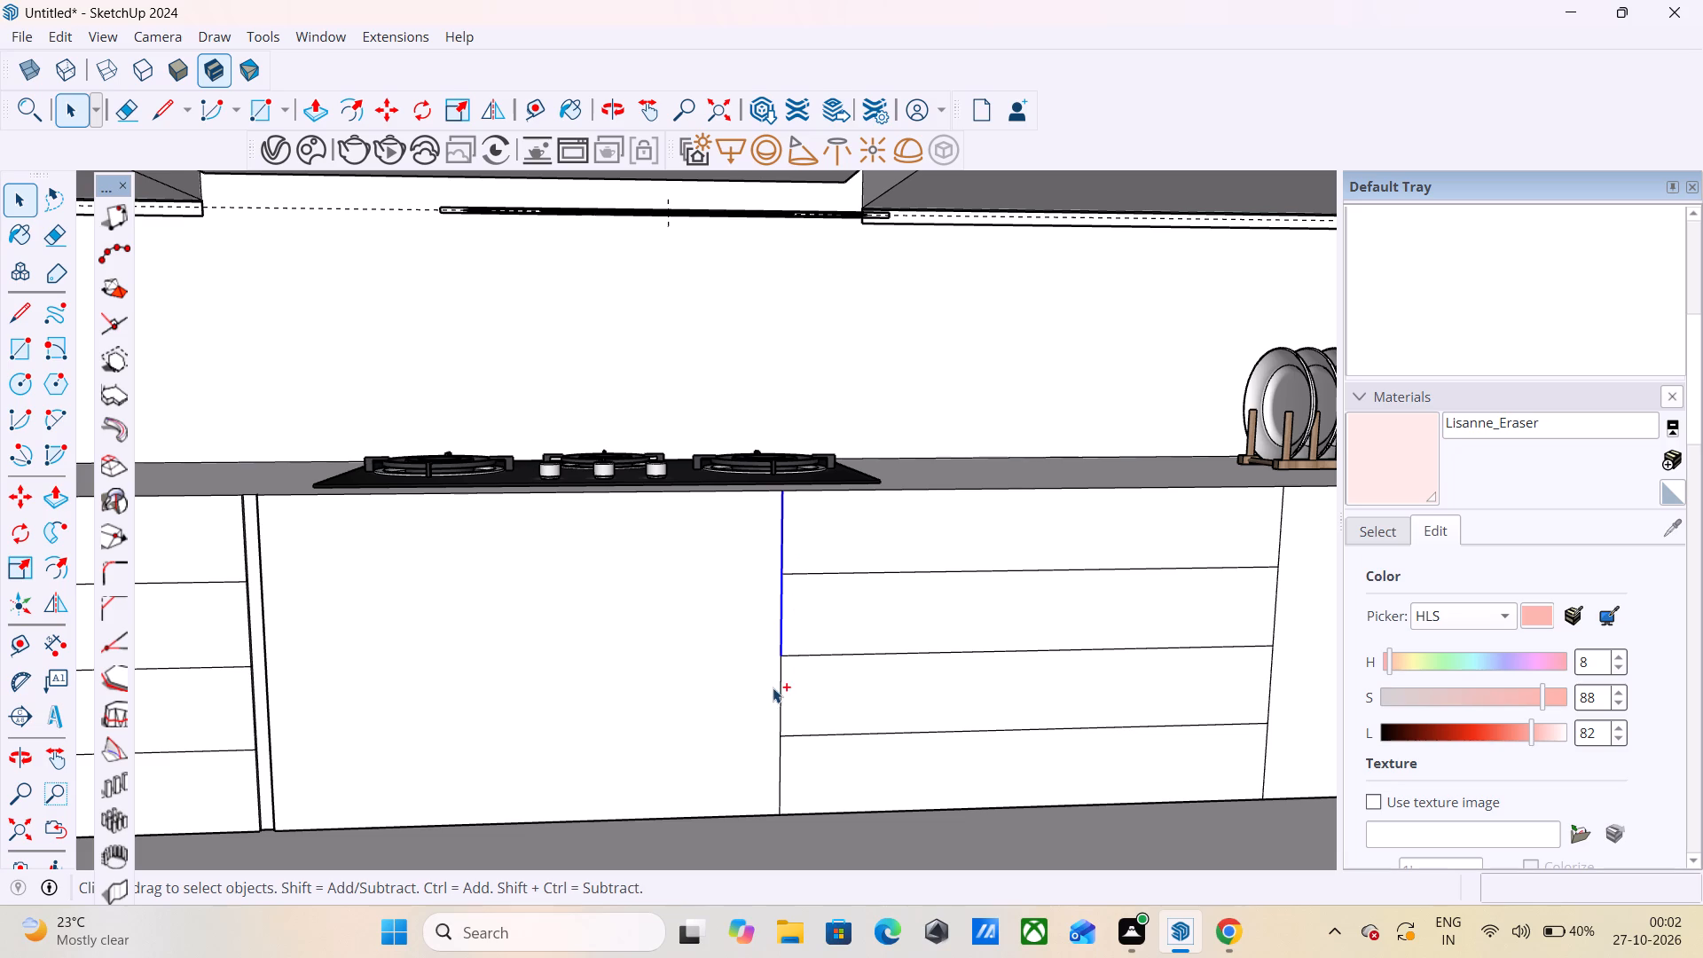
{"action": "left_click", "coordinate": [783, 671], "text": "ctrl"}
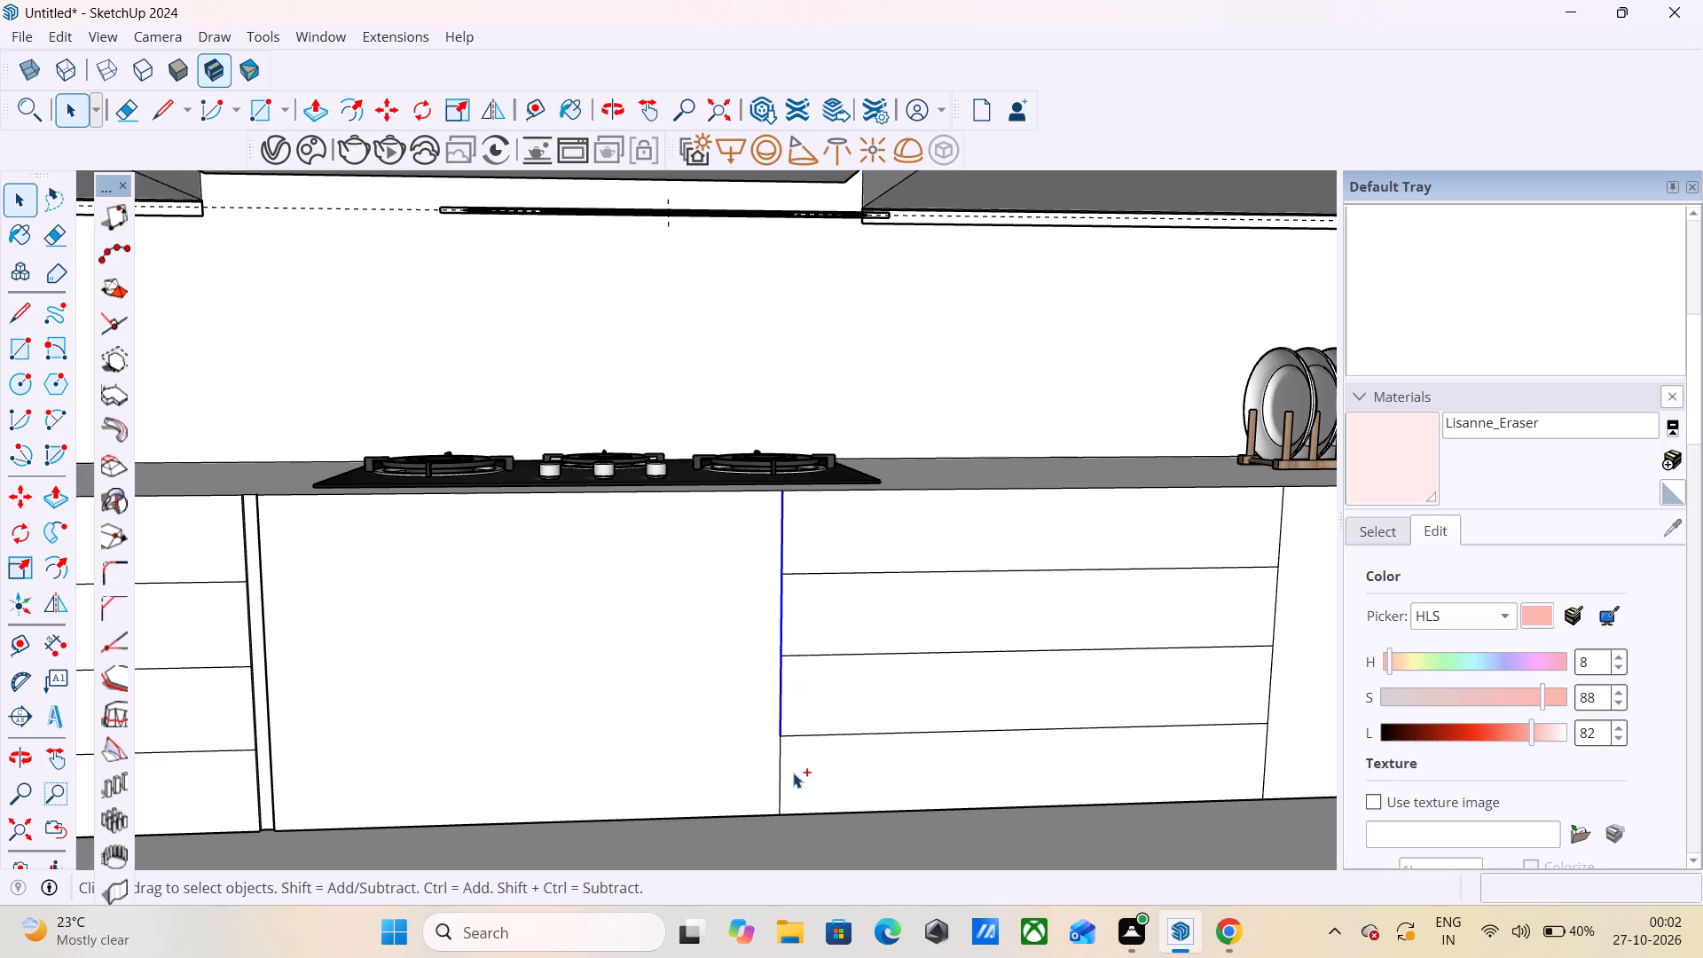
{"action": "left_click", "coordinate": [781, 765], "text": "ctrl"}
{"action": "key", "text": "m"}
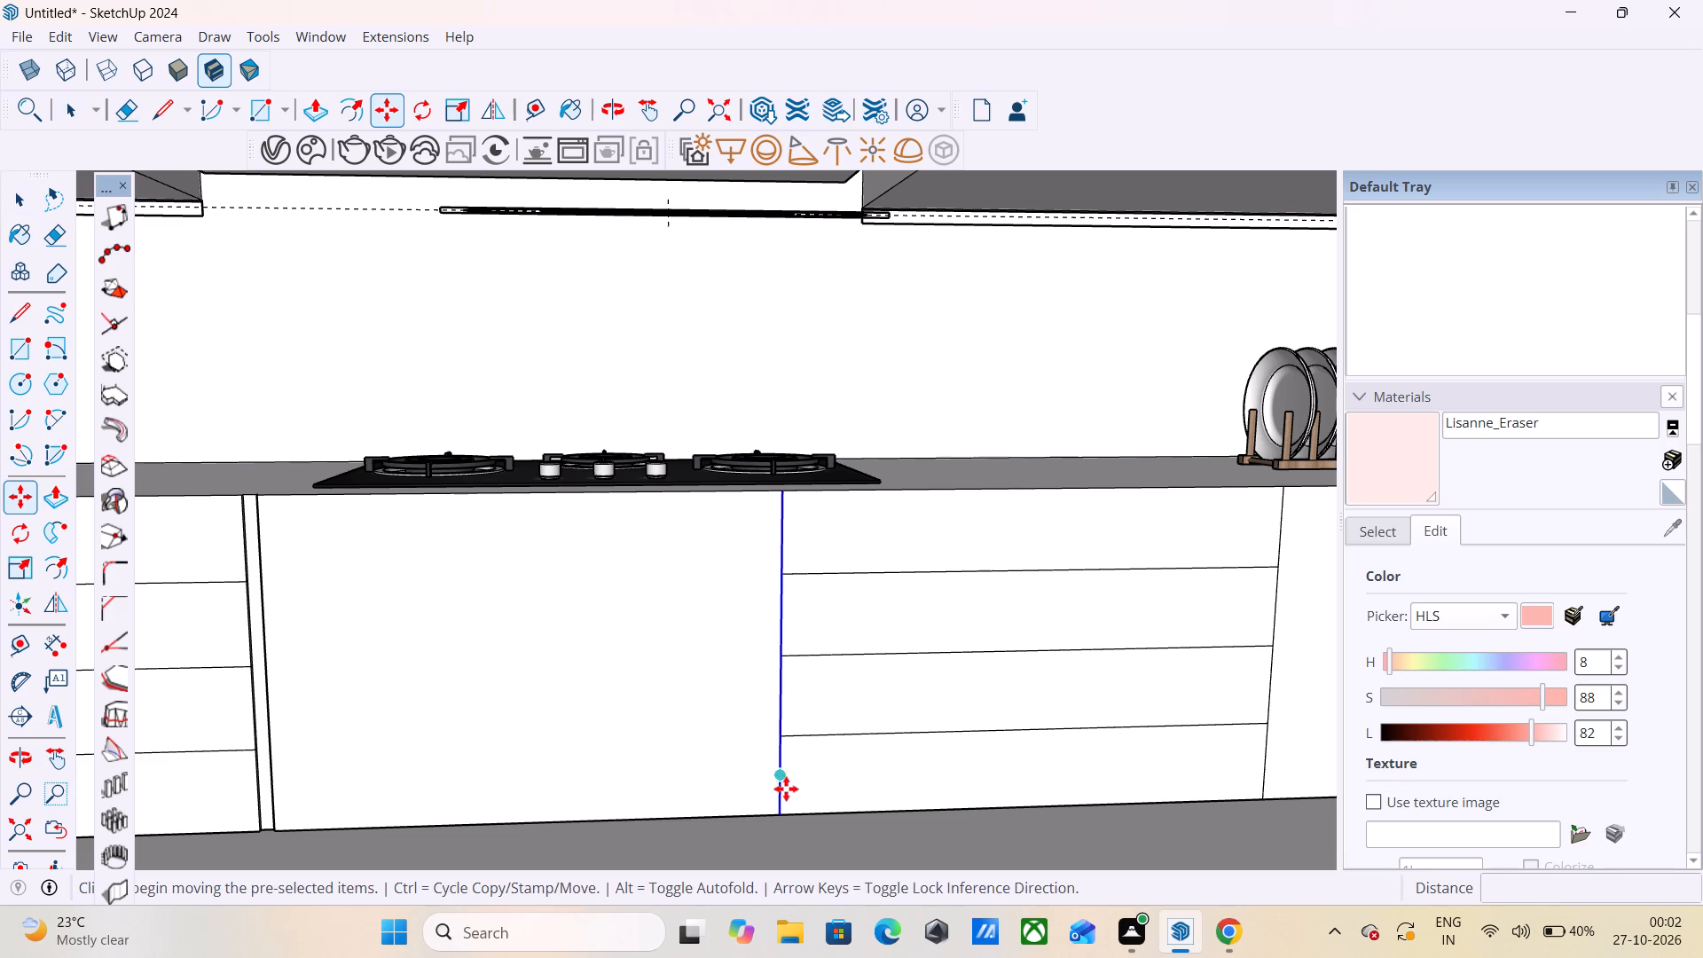
{"action": "left_click", "coordinate": [780, 814]}
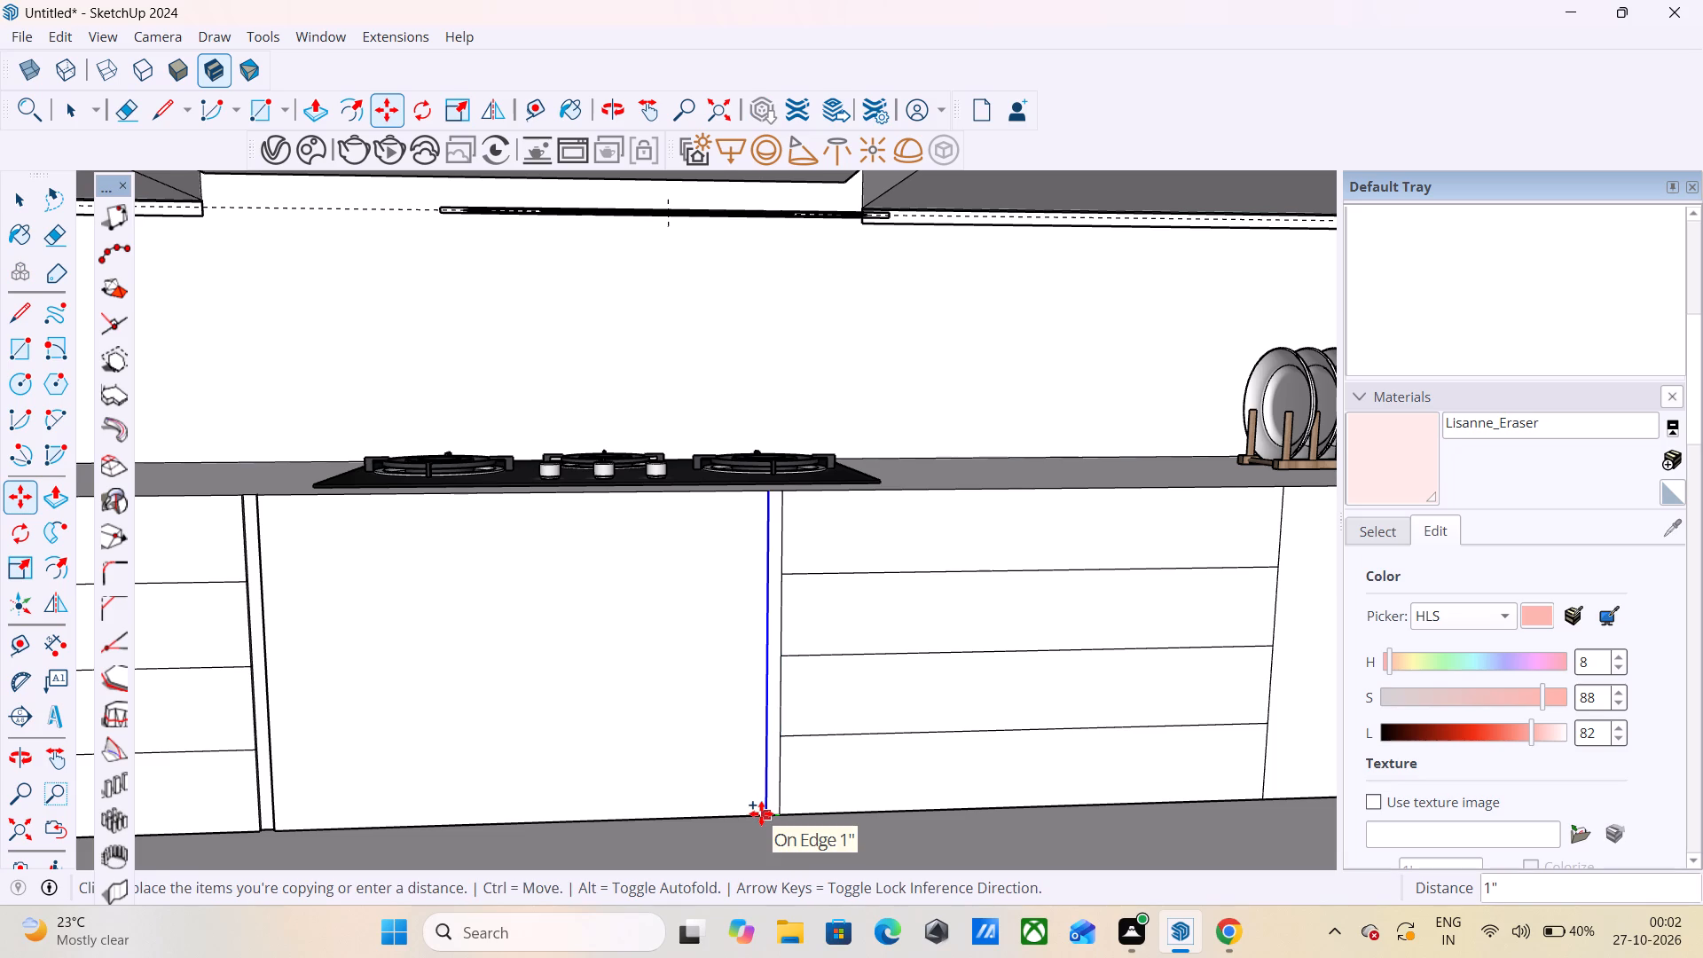
{"action": "left_click", "coordinate": [761, 813]}
{"action": "scroll", "coordinate": [538, 679], "scroll_direction": "down", "scroll_amount": 4}
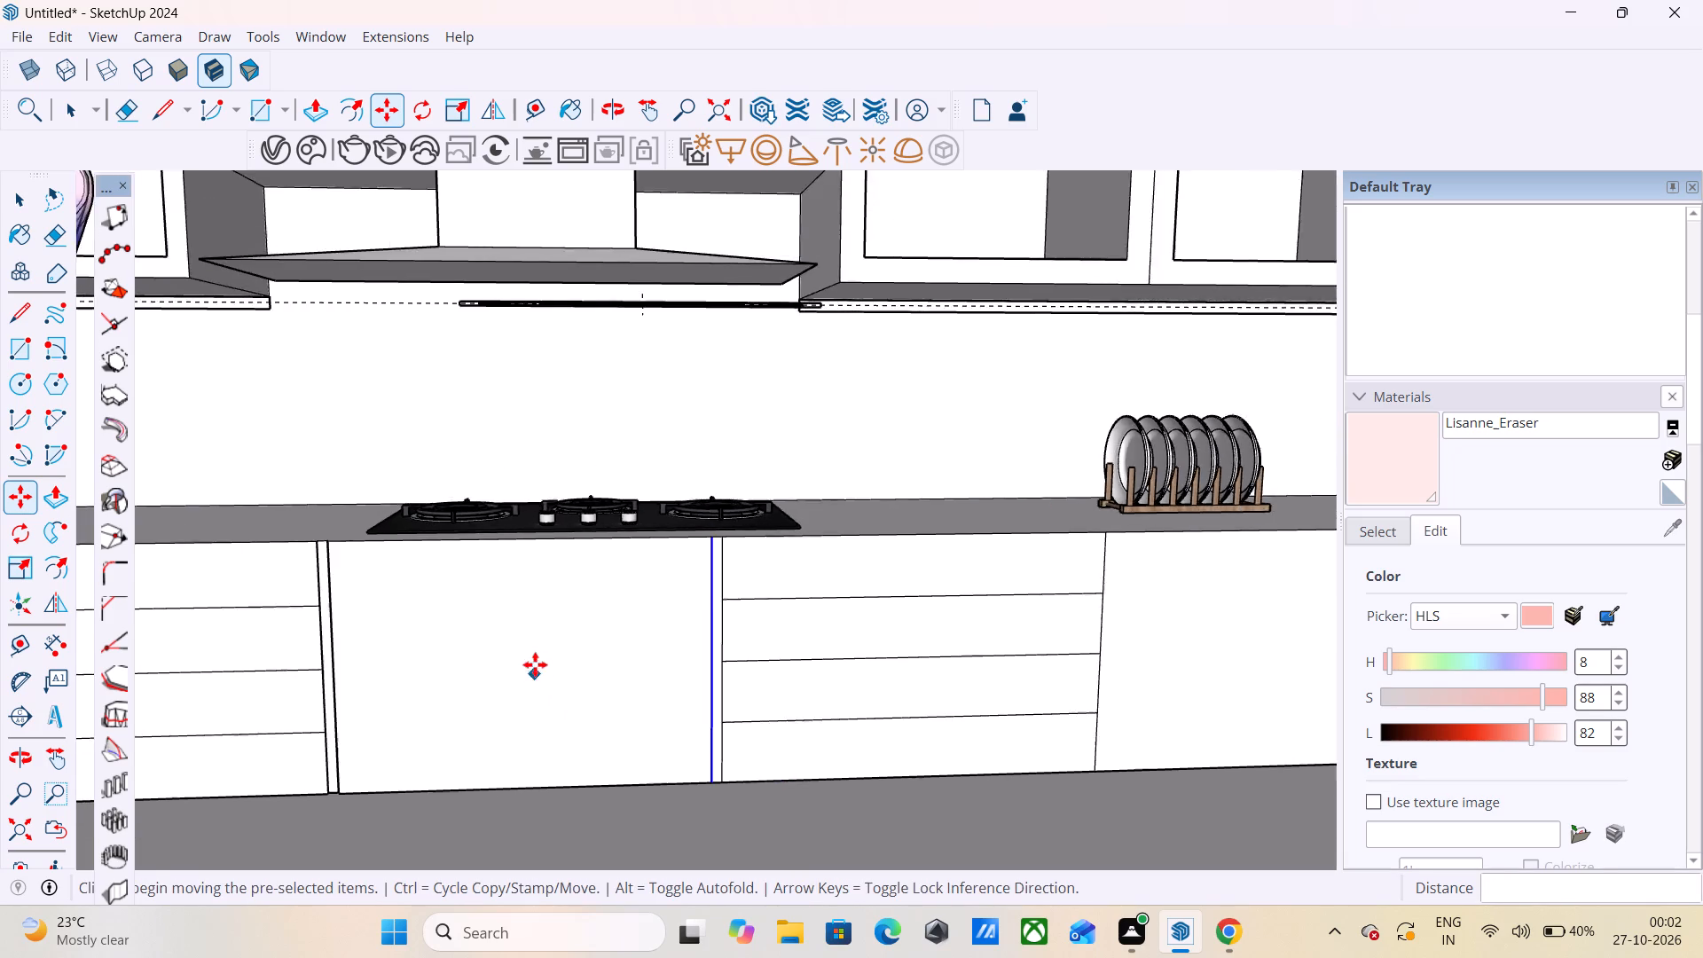
{"action": "scroll", "coordinate": [535, 664], "scroll_direction": "down", "scroll_amount": 5}
{"action": "key", "text": "space"}
Copy the outer vertical edge of the plate-rack-side drawer stack, all four segments, 1" onto the adjoining end cabinet front.
{"action": "scroll", "coordinate": [922, 586], "scroll_direction": "up", "scroll_amount": 5}
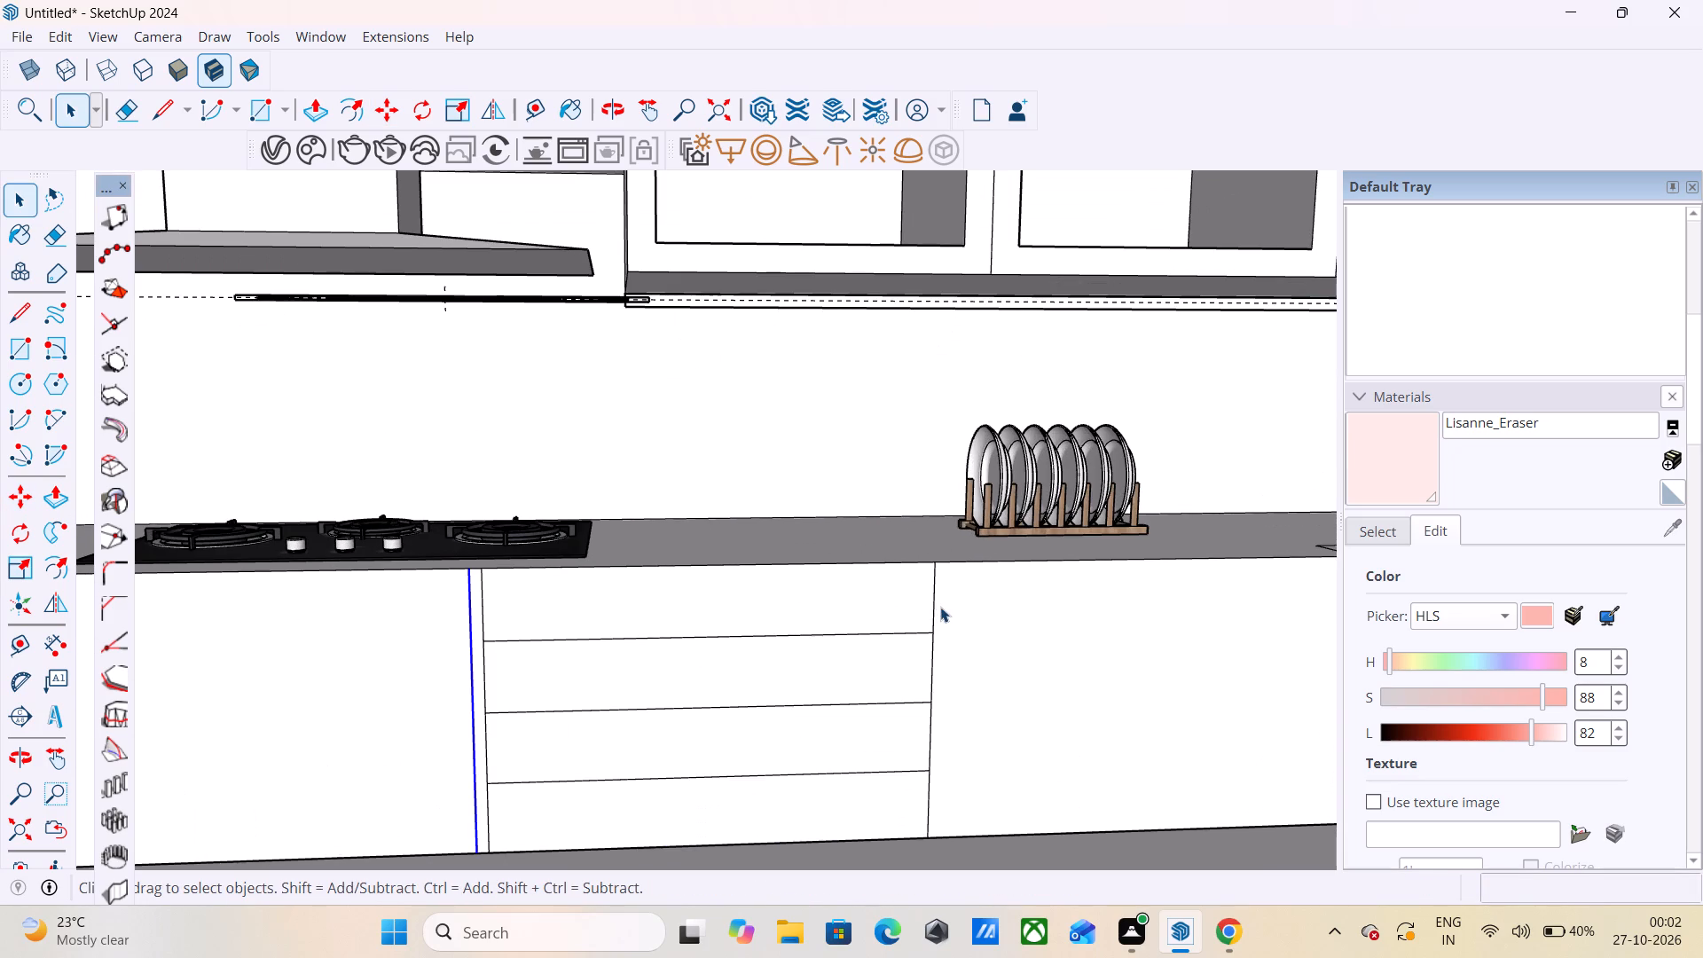
{"action": "left_click", "coordinate": [932, 600]}
{"action": "left_click", "coordinate": [933, 661], "text": "ctrl"}
{"action": "left_click", "coordinate": [930, 722], "text": "ctrl"}
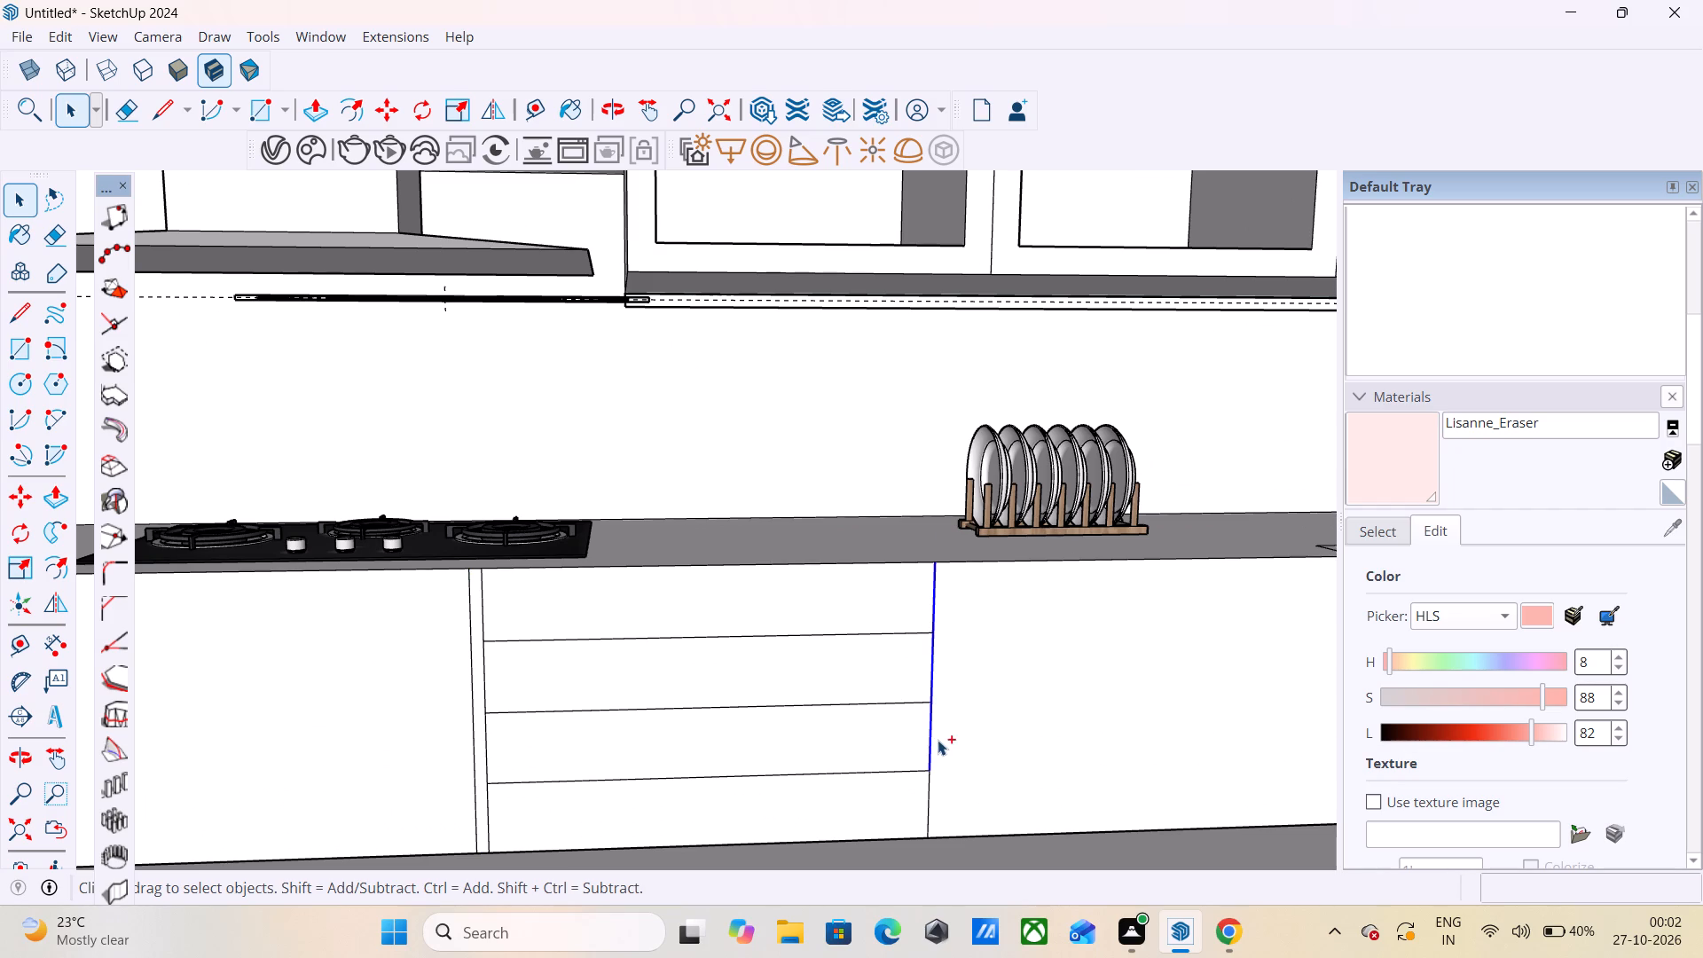
{"action": "left_click", "coordinate": [926, 790], "text": "ctrl"}
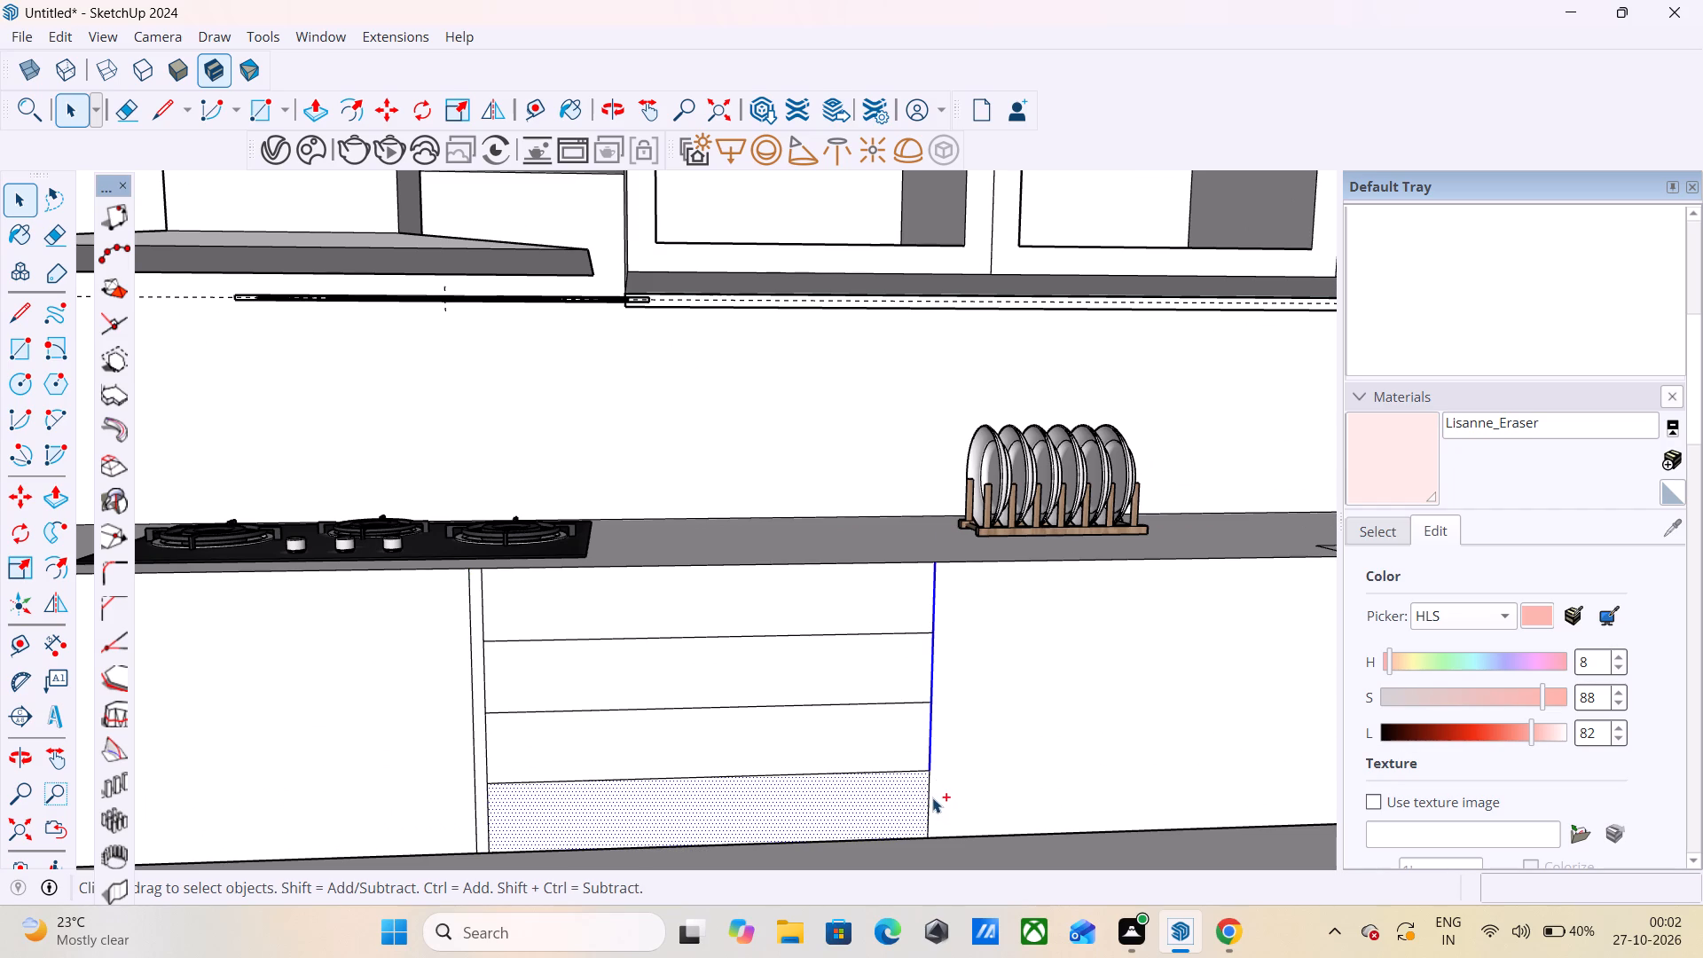
{"action": "left_click", "coordinate": [932, 797], "text": "ctrl"}
{"action": "left_click", "coordinate": [930, 801], "text": "ctrl"}
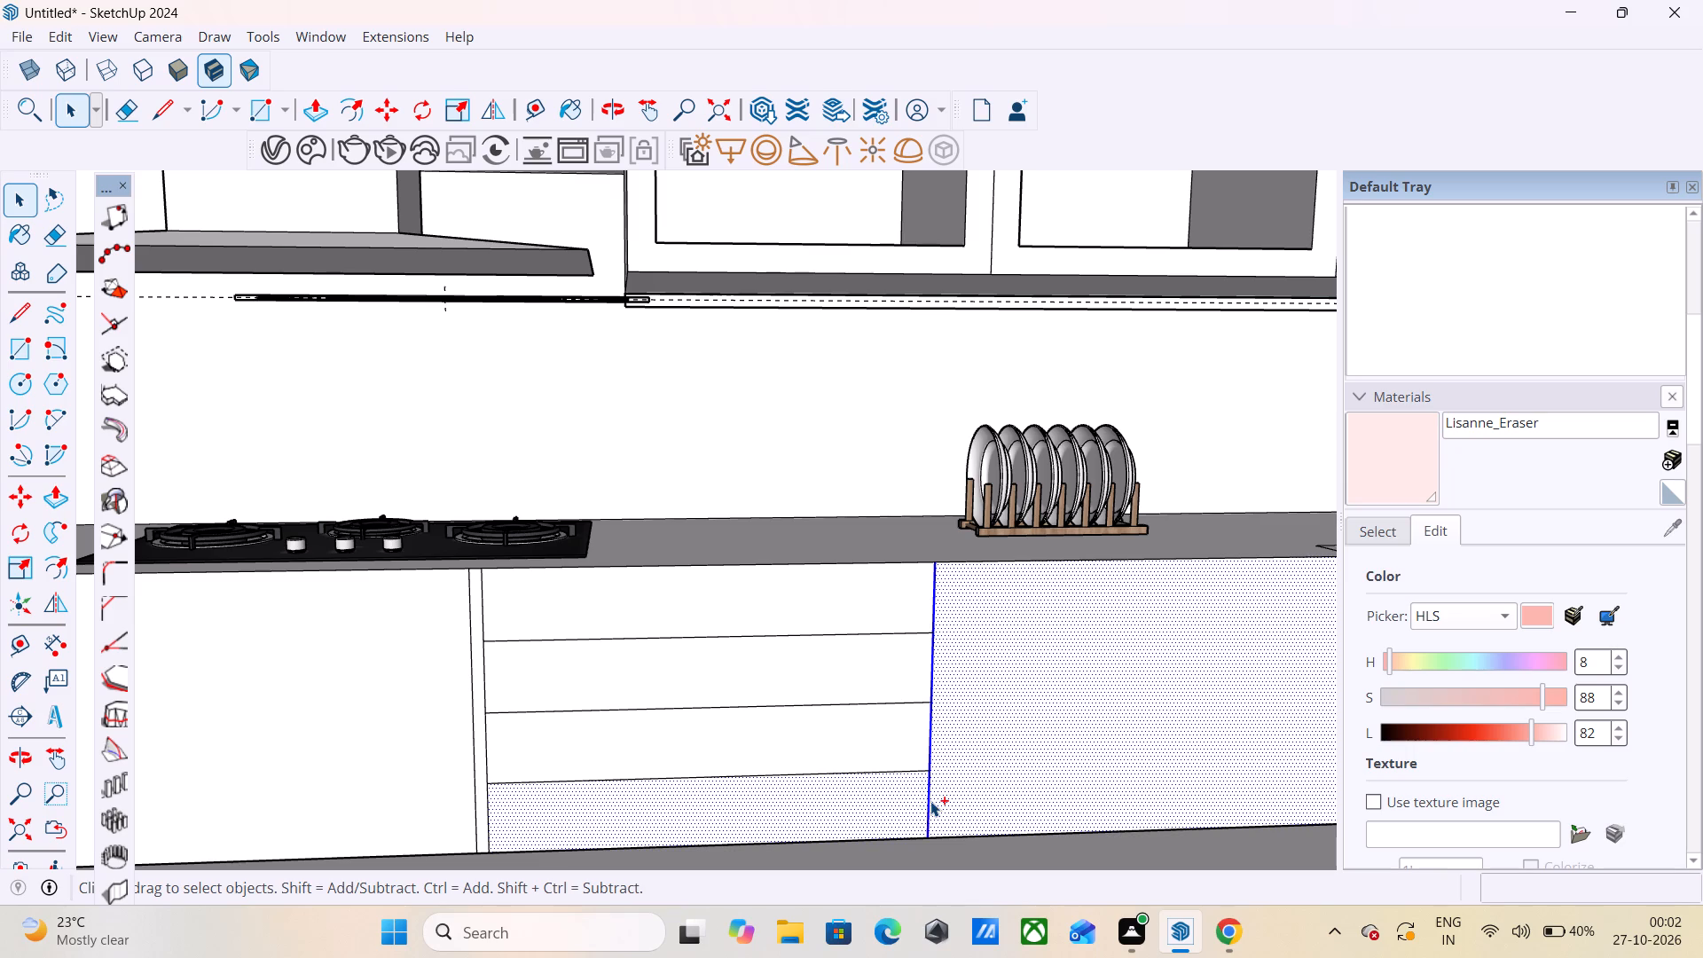
{"action": "left_click", "coordinate": [793, 783], "text": "shift"}
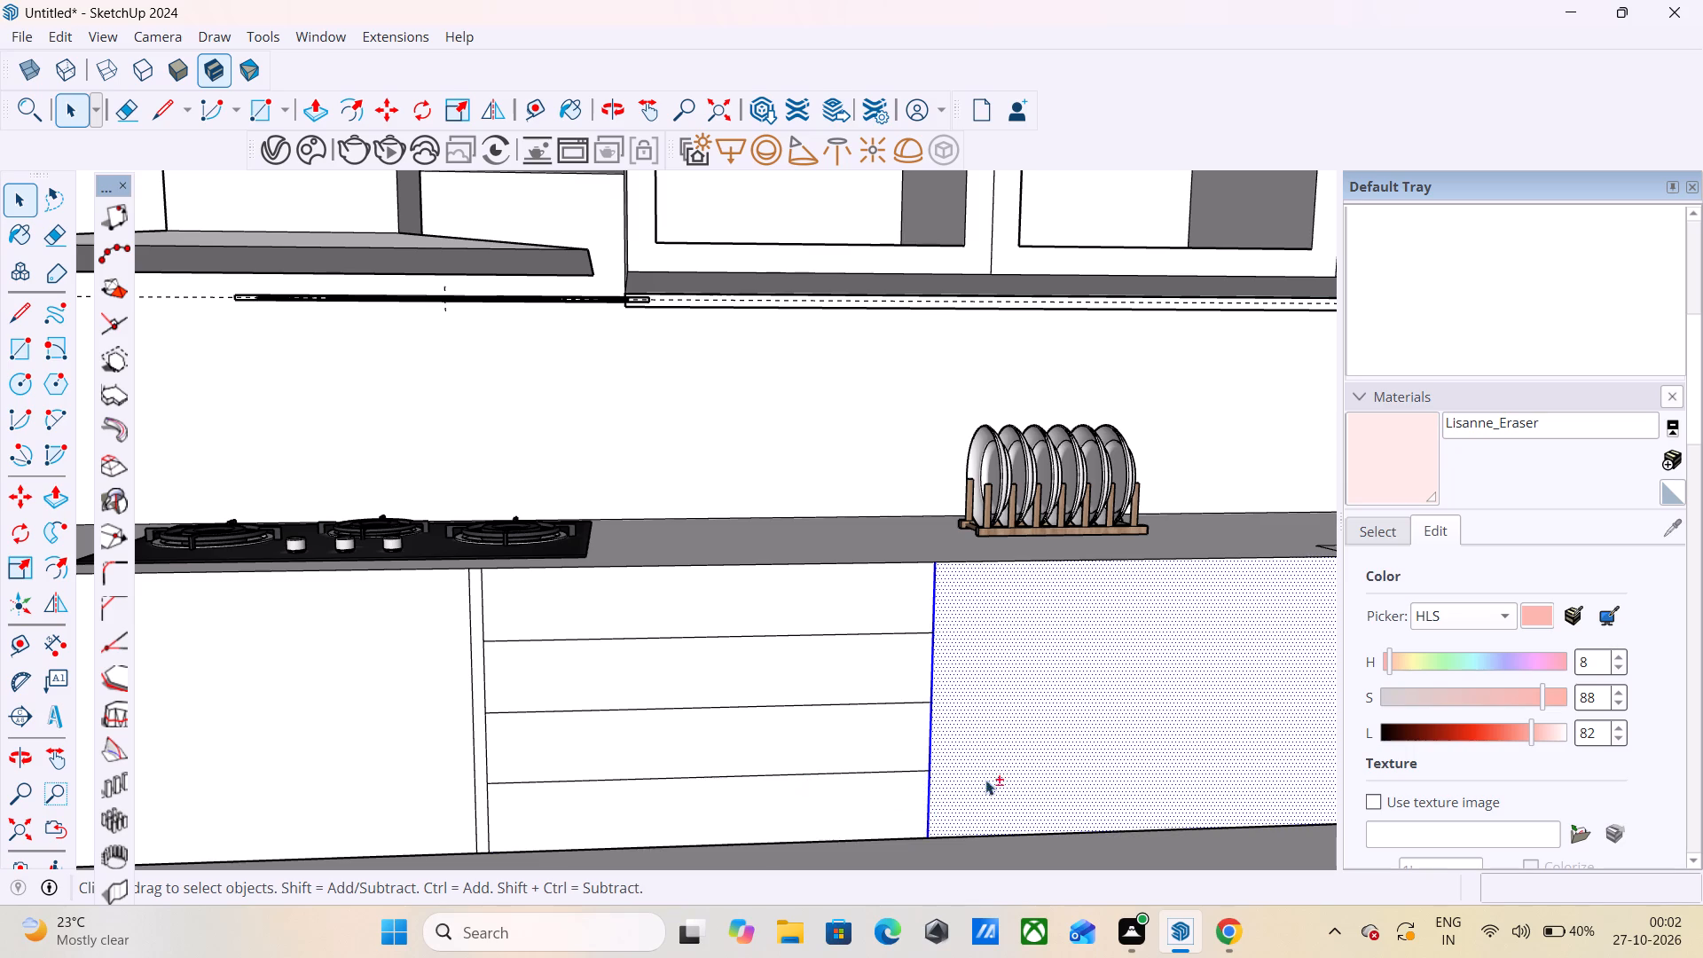
{"action": "left_click", "coordinate": [1041, 757], "text": "shift"}
{"action": "scroll", "coordinate": [914, 695], "scroll_direction": "down", "scroll_amount": 3}
{"action": "key", "text": "m"}
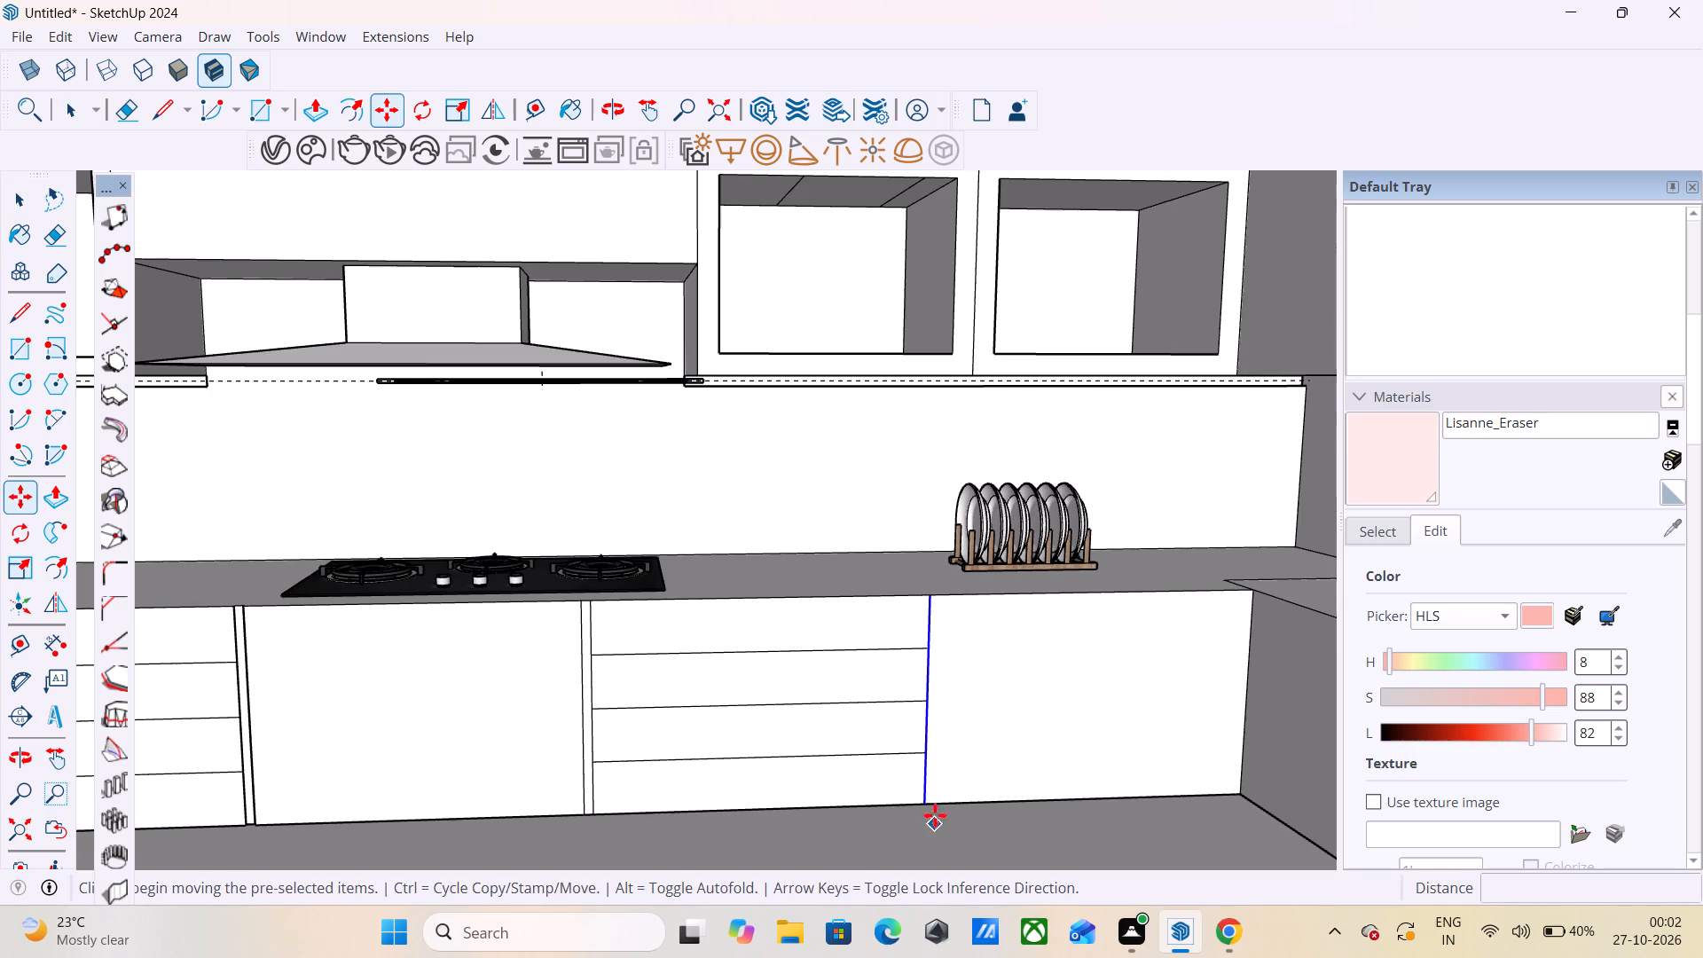
{"action": "scroll", "coordinate": [935, 814], "scroll_direction": "up", "scroll_amount": 8}
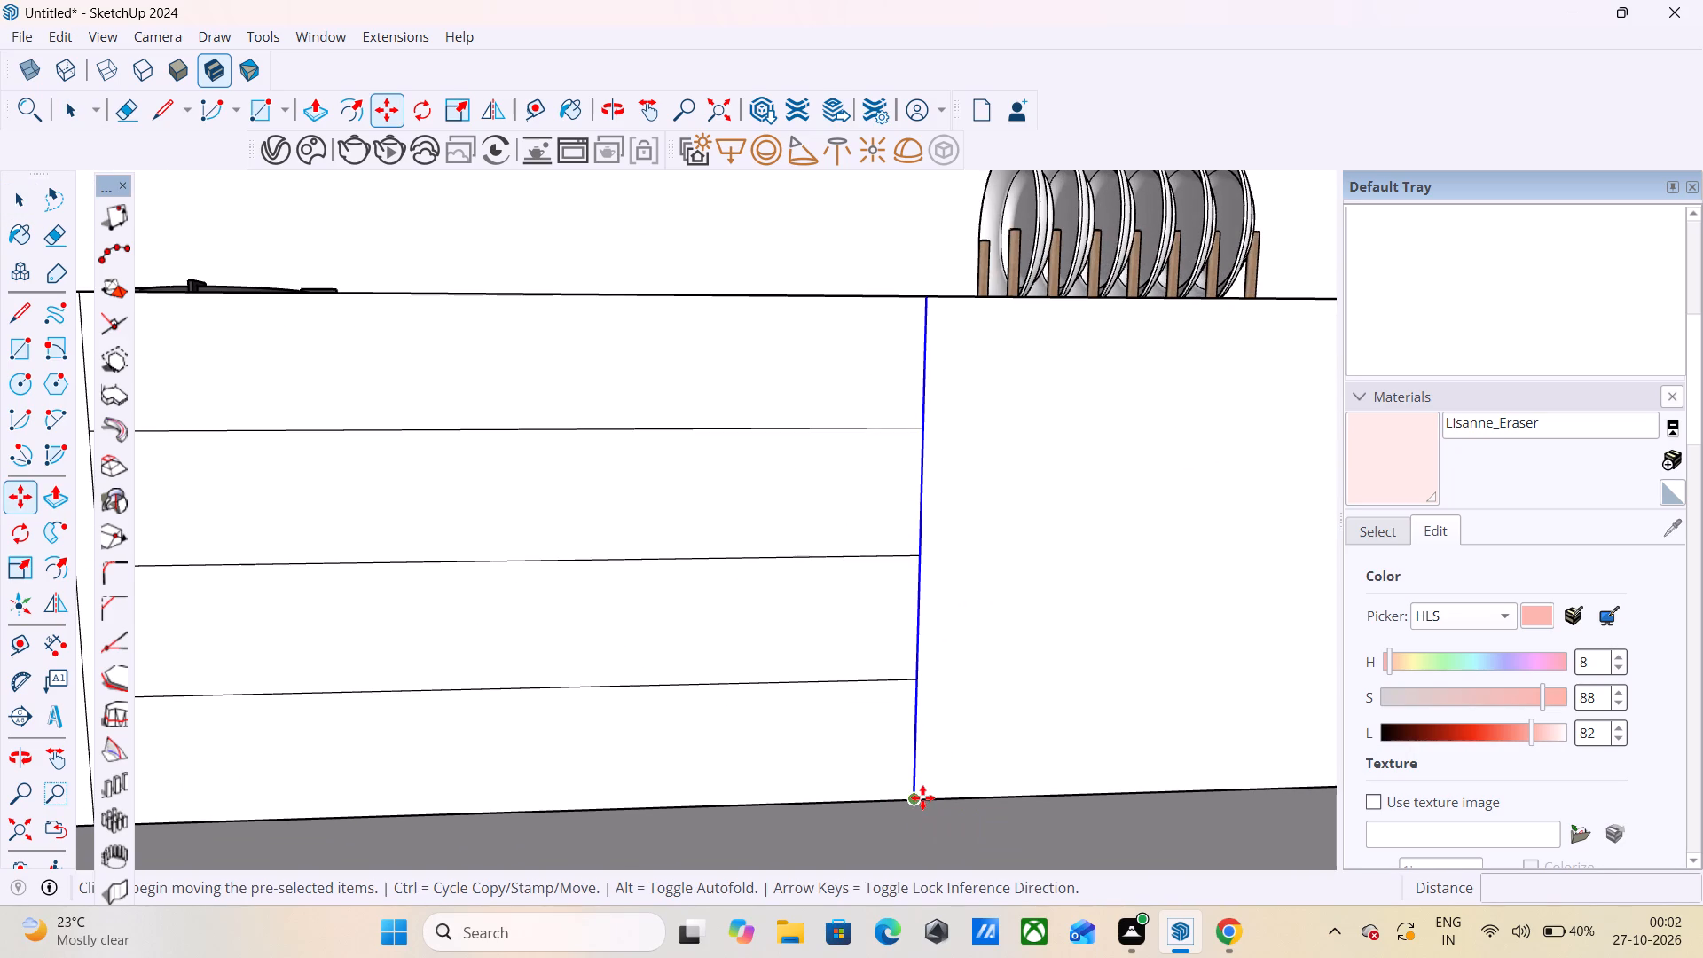
{"action": "left_click", "coordinate": [919, 802]}
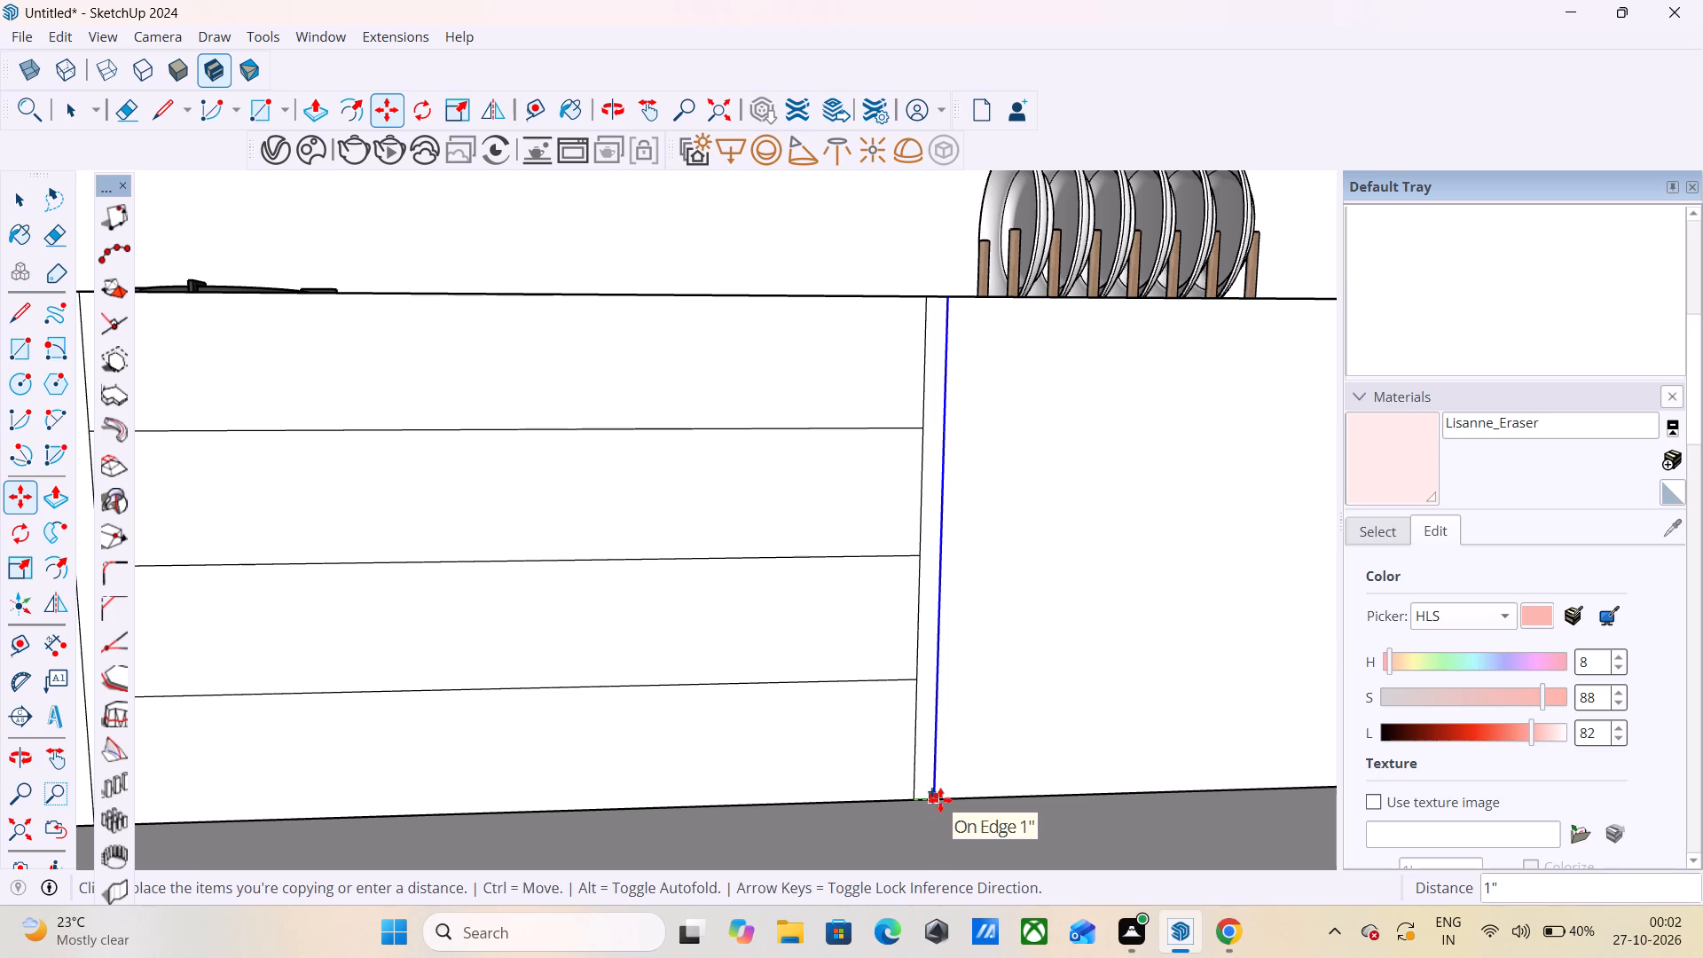
{"action": "left_click", "coordinate": [940, 800]}
Push the two narrow strips flanking the plate-rack-side drawer stack inward 0.3" to form grooves.
{"action": "scroll", "coordinate": [1059, 689], "scroll_direction": "down", "scroll_amount": 2}
{"action": "key", "text": "p"}
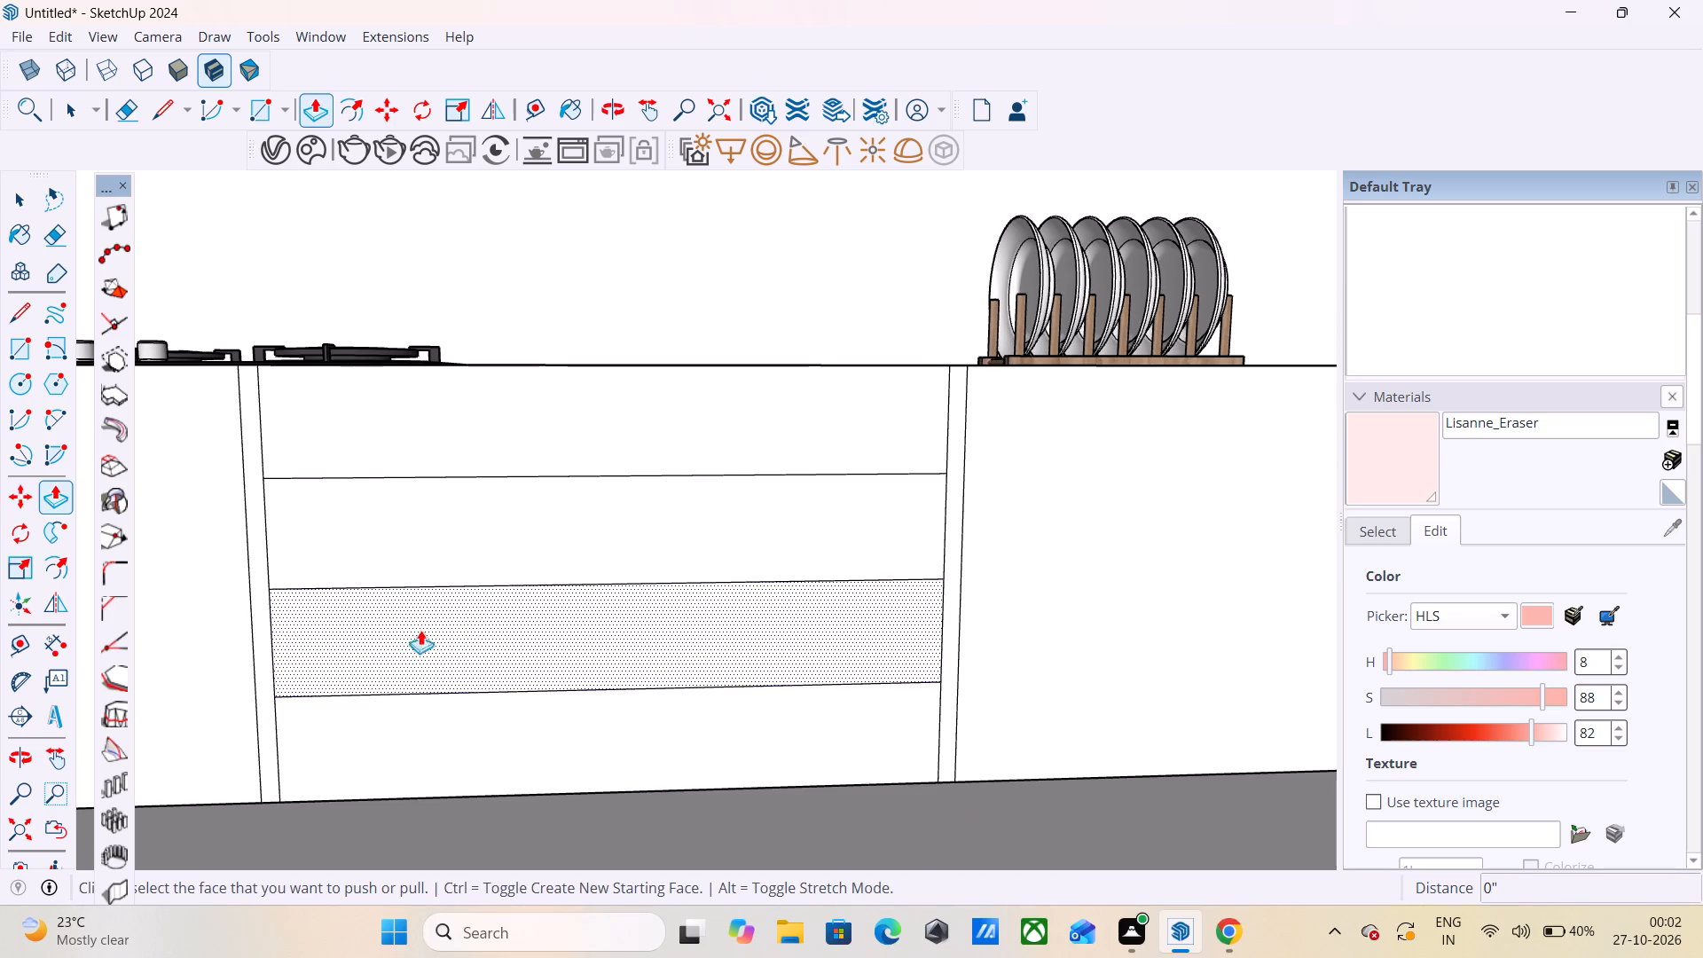
{"action": "left_click", "coordinate": [256, 574]}
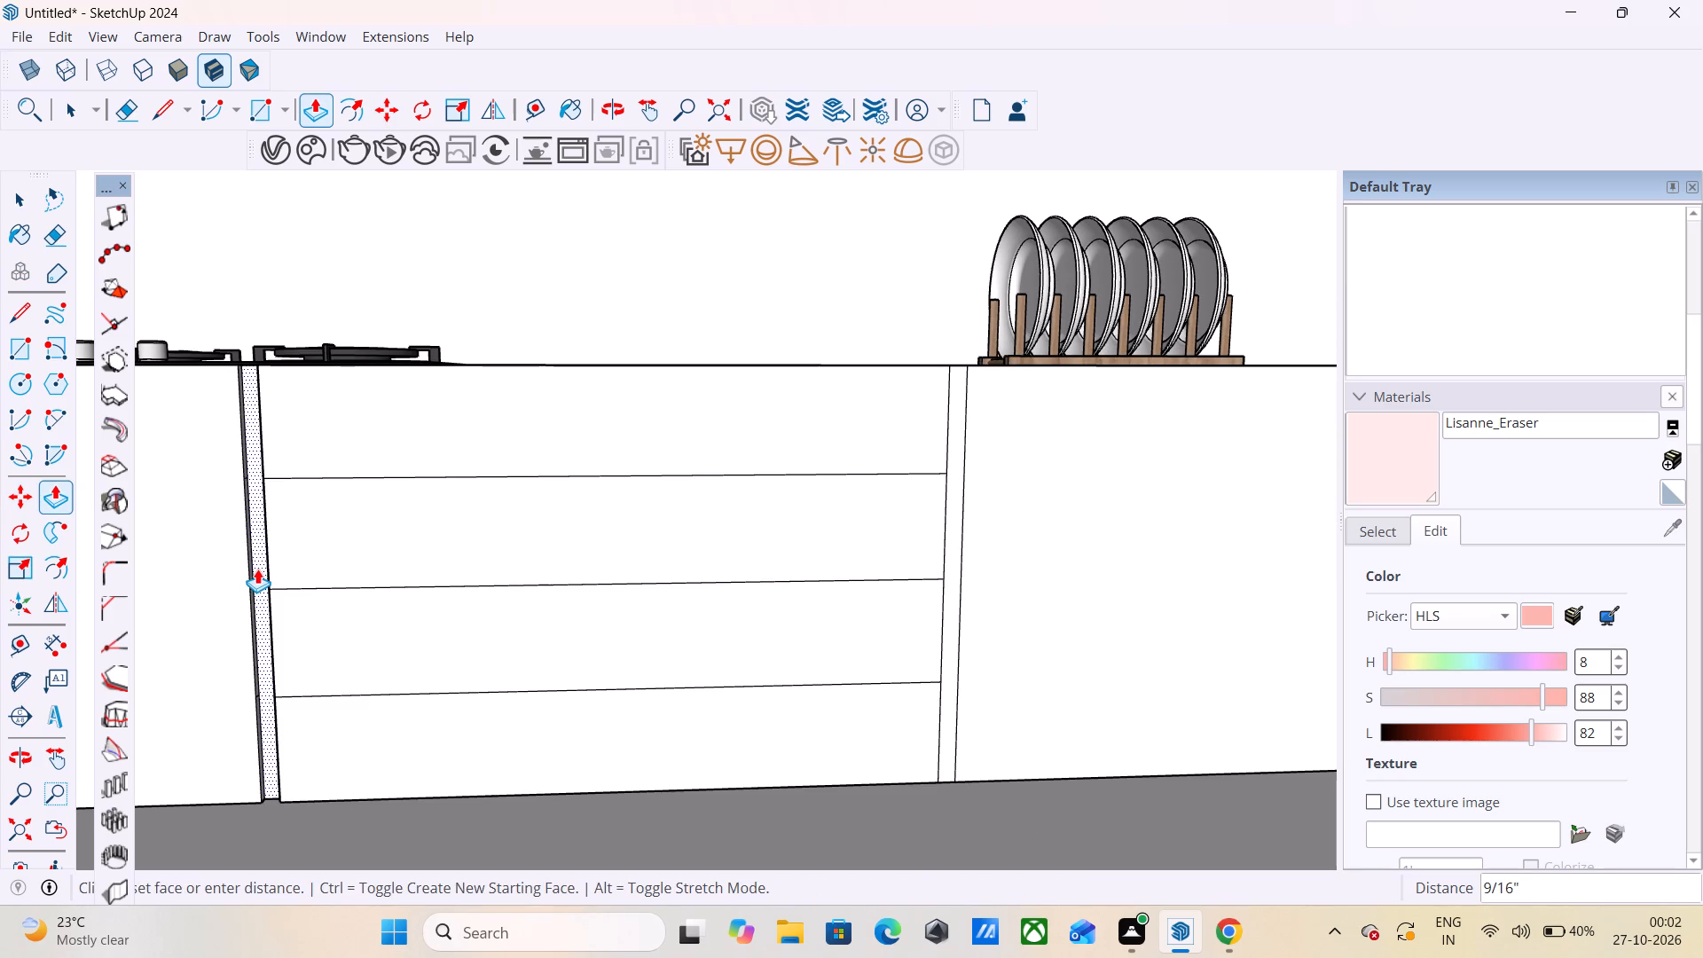
{"action": "type", "text": "0.3"}
{"action": "key", "text": "Return"}
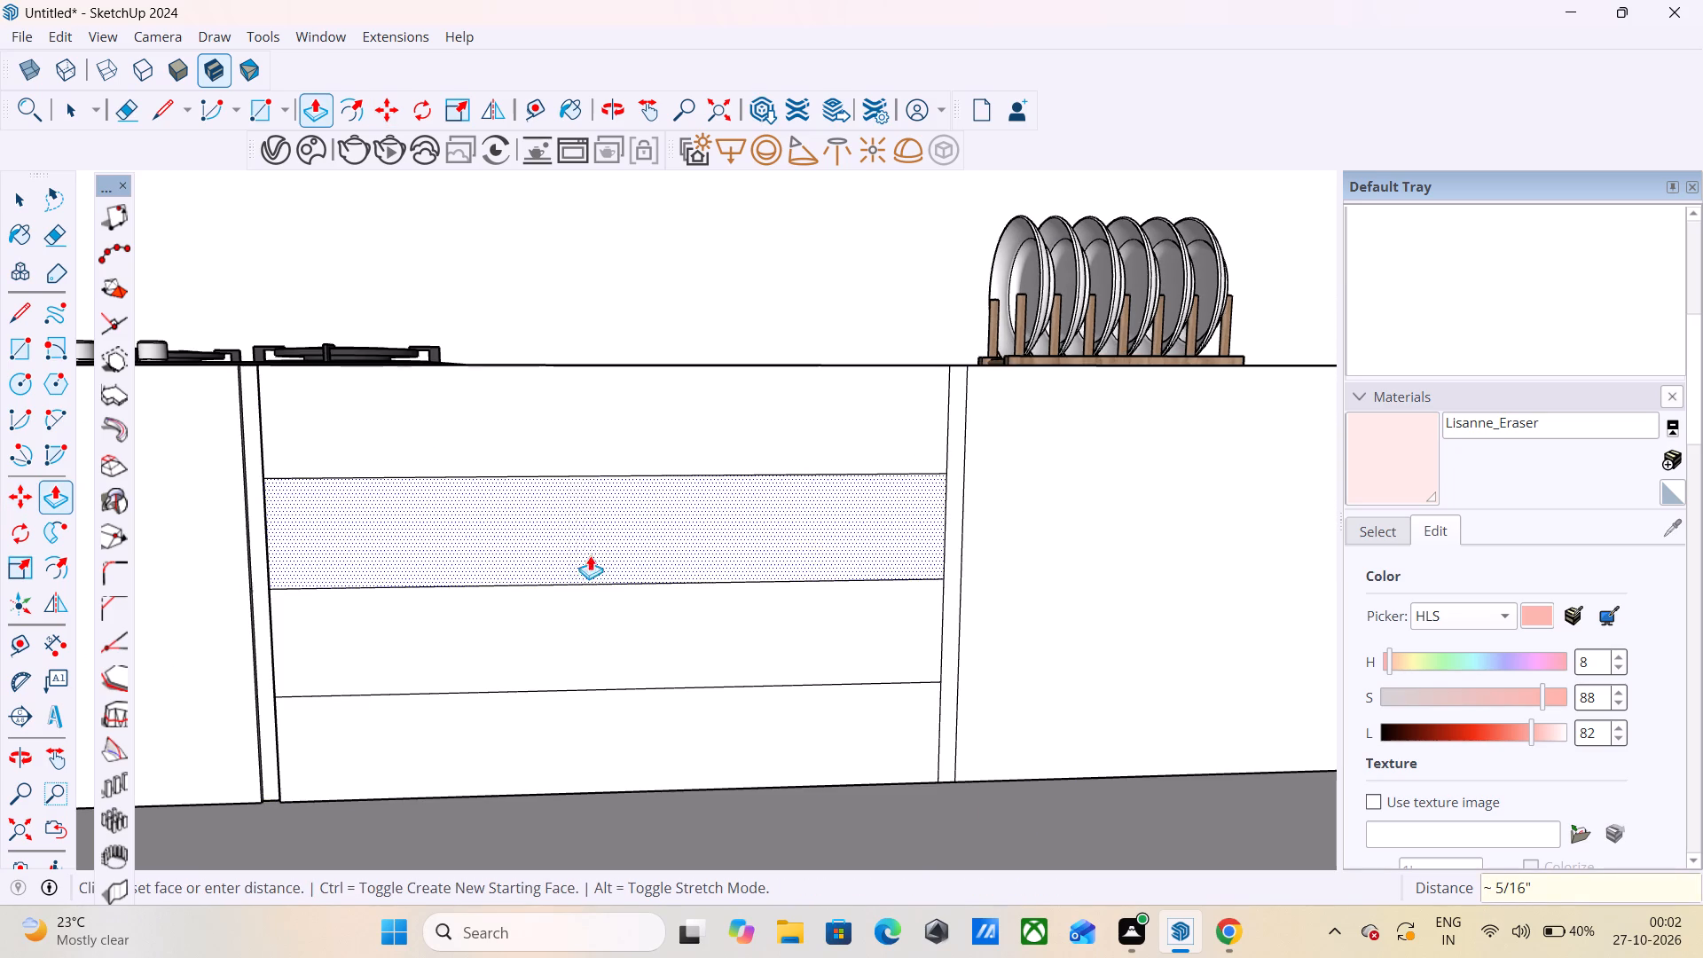
{"action": "double_click", "coordinate": [947, 529]}
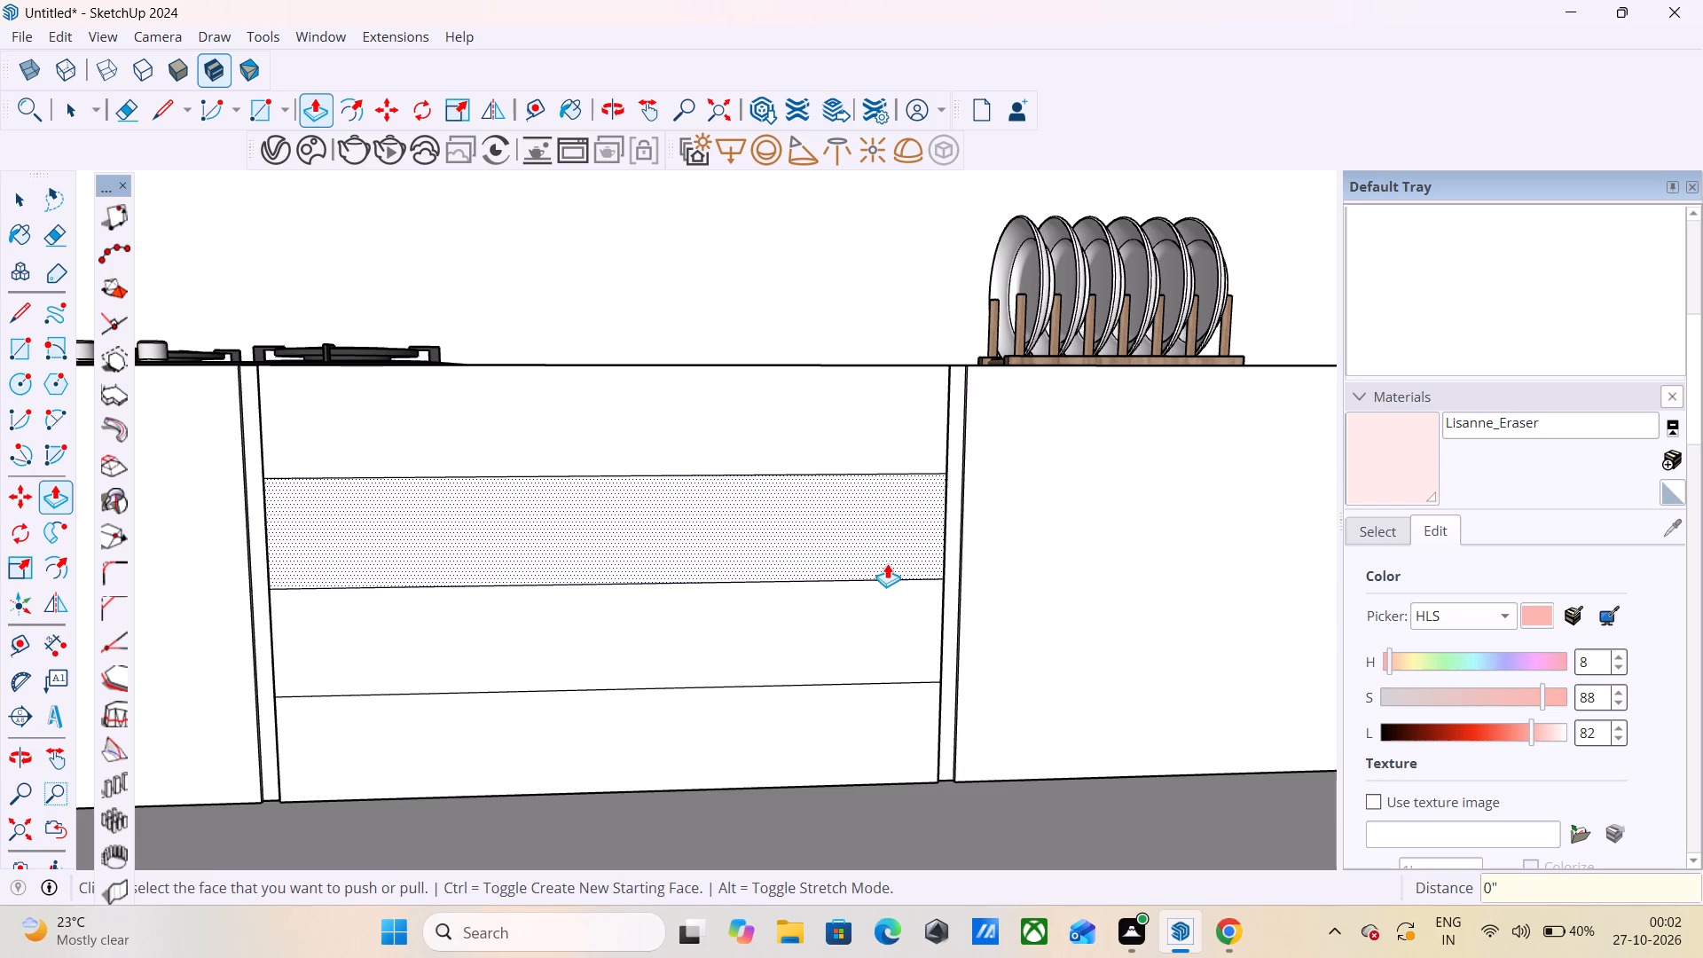
Examine the upper and base cabinet fronts, open shelves and hood area from several angles.
{"action": "scroll", "coordinate": [883, 562], "scroll_direction": "down", "scroll_amount": 6}
{"action": "scroll", "coordinate": [891, 569], "scroll_direction": "down", "scroll_amount": 17}
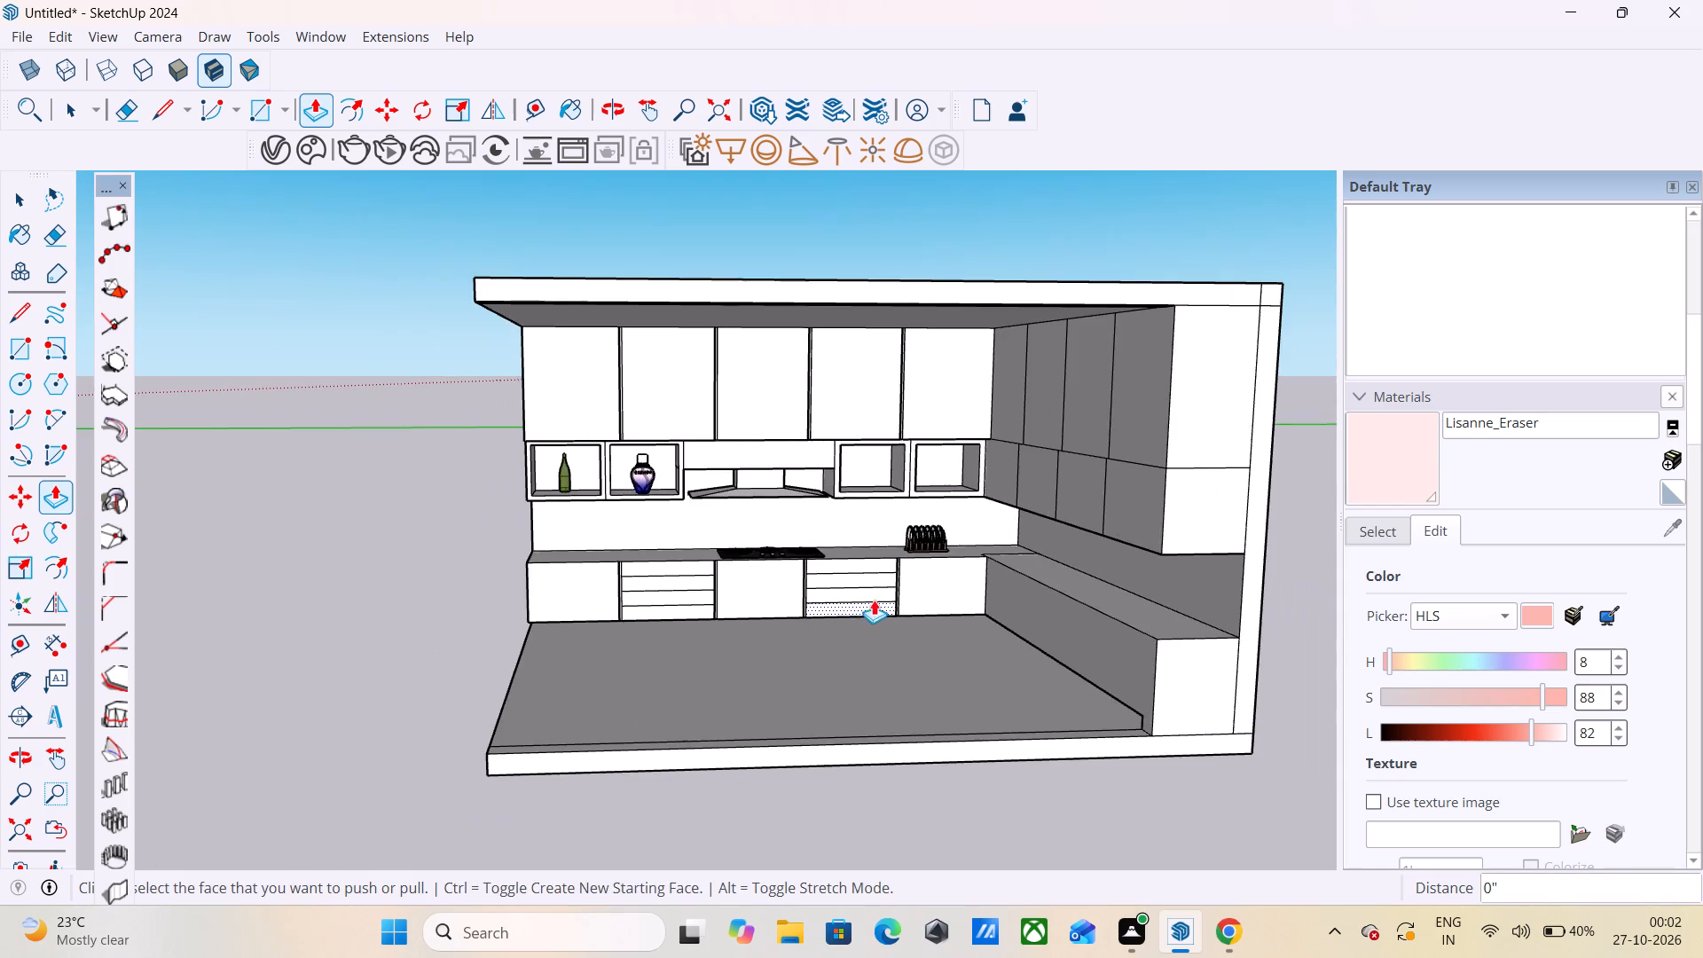
{"action": "middle_click_drag", "start_coordinate": [874, 600], "coordinate": [716, 566]}
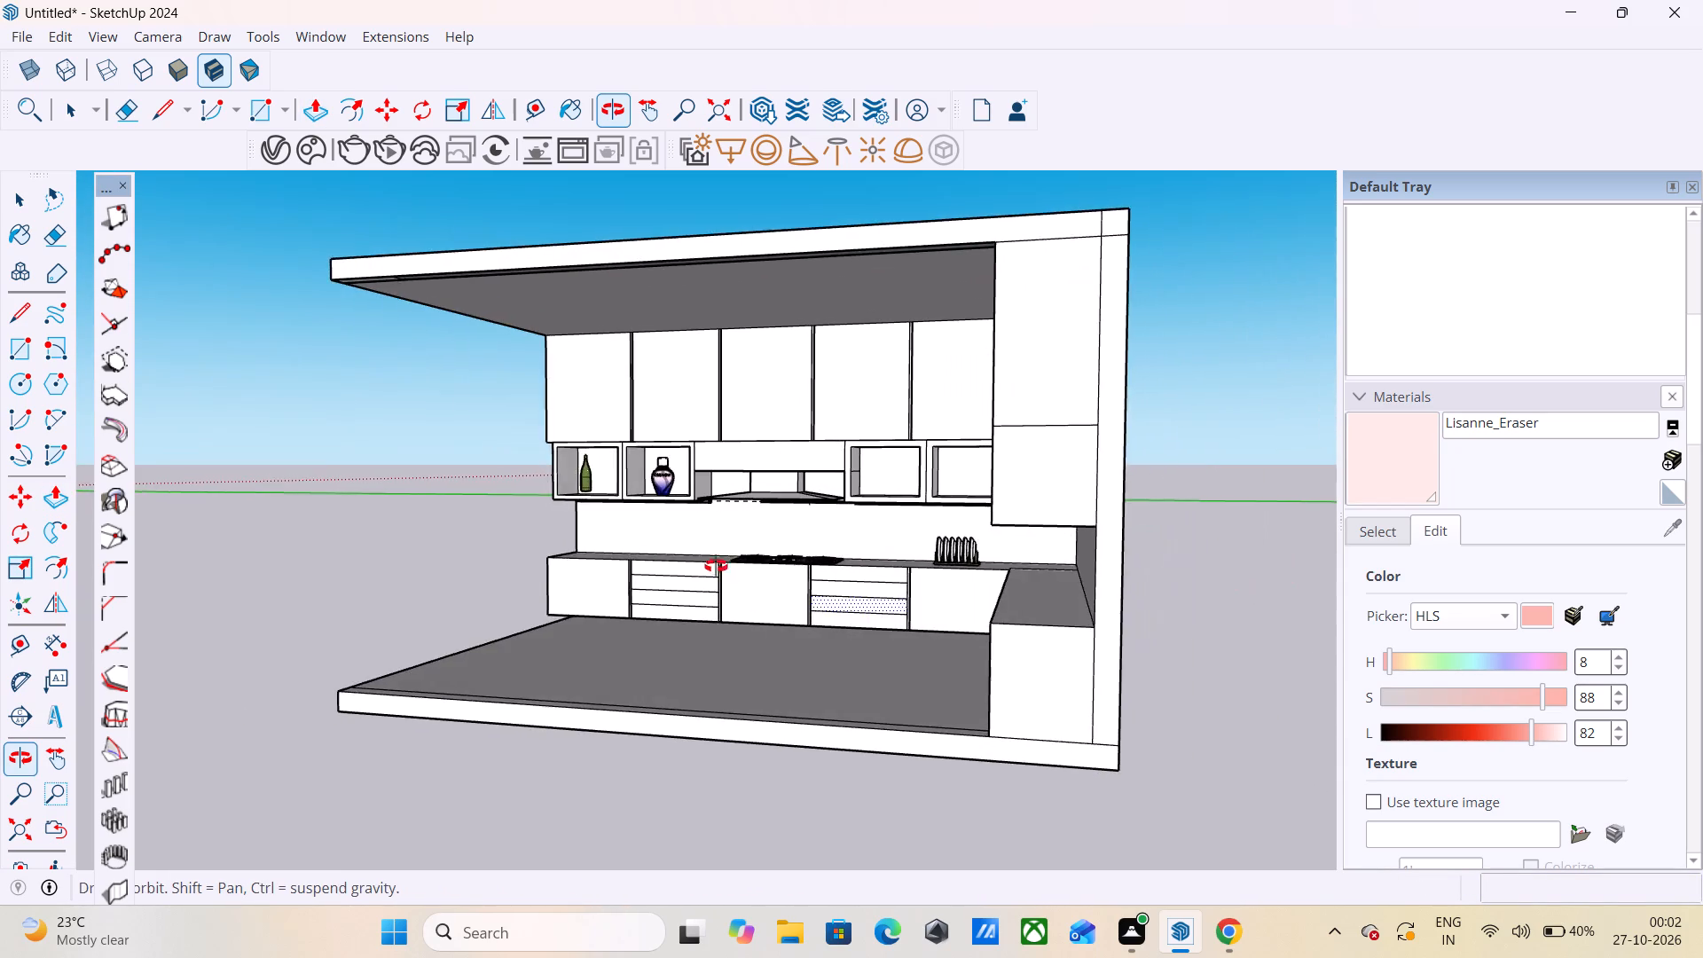
{"action": "middle_click_drag", "start_coordinate": [716, 566], "coordinate": [918, 548]}
{"action": "scroll", "coordinate": [548, 374], "scroll_direction": "up", "scroll_amount": 4}
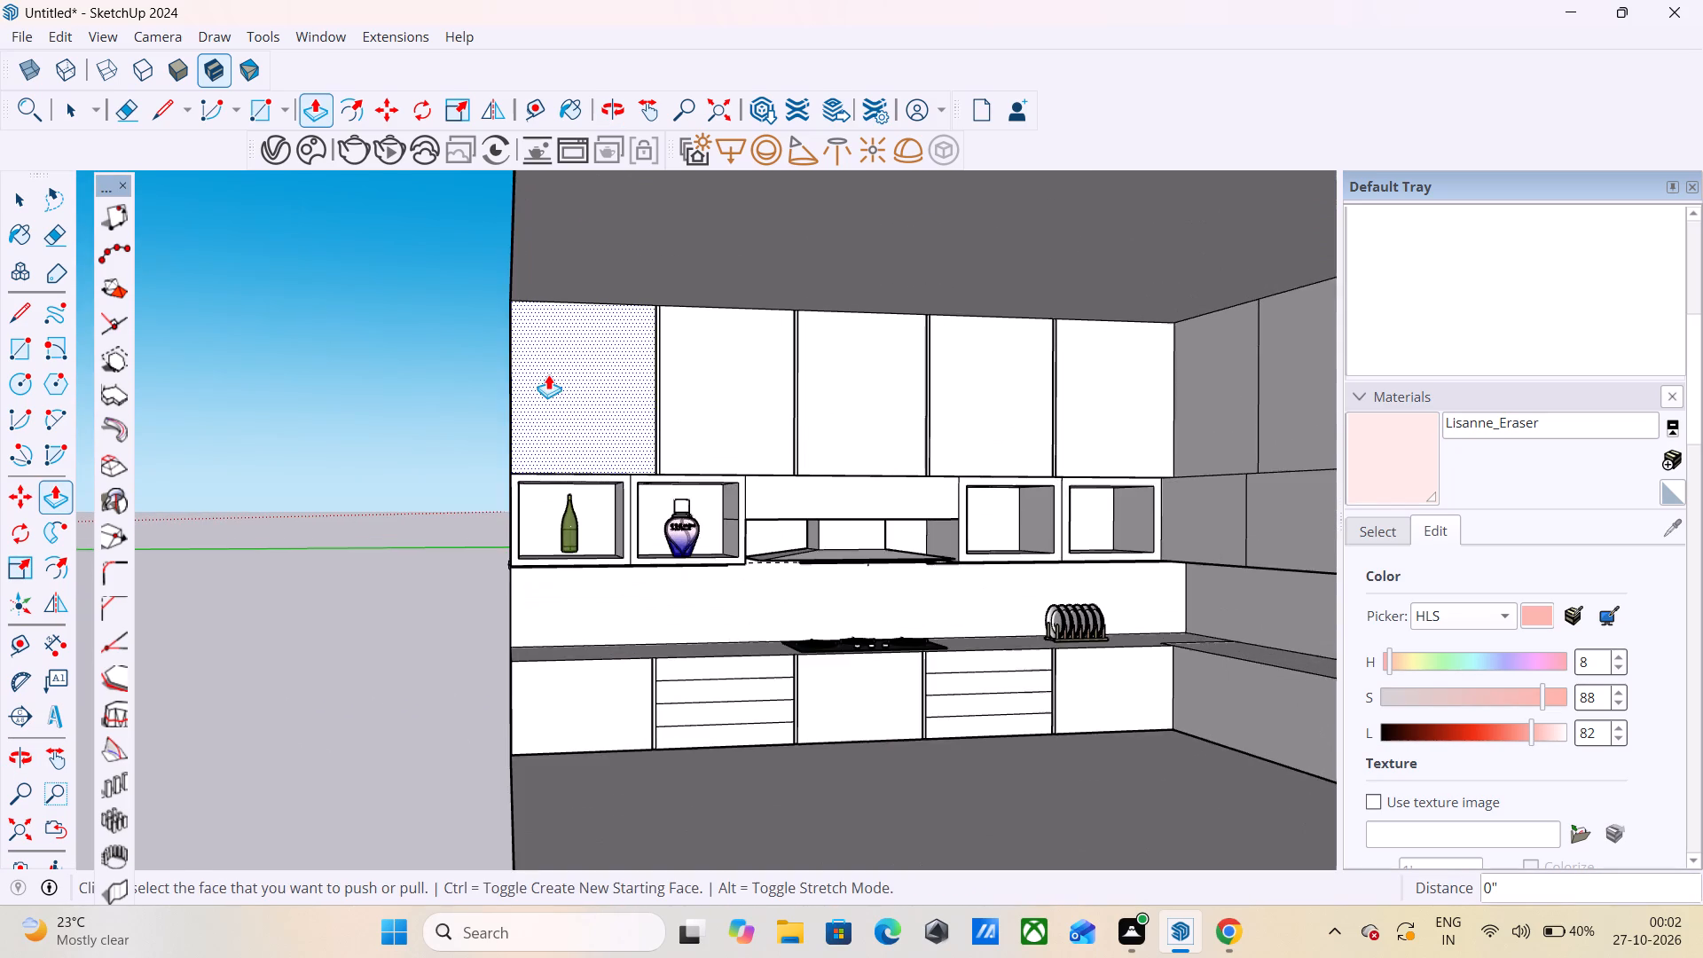
{"action": "scroll", "coordinate": [574, 396], "scroll_direction": "up", "scroll_amount": 8}
{"action": "scroll", "coordinate": [576, 400], "scroll_direction": "down", "scroll_amount": 15}
{"action": "middle_click_drag", "start_coordinate": [846, 612], "coordinate": [753, 620]}
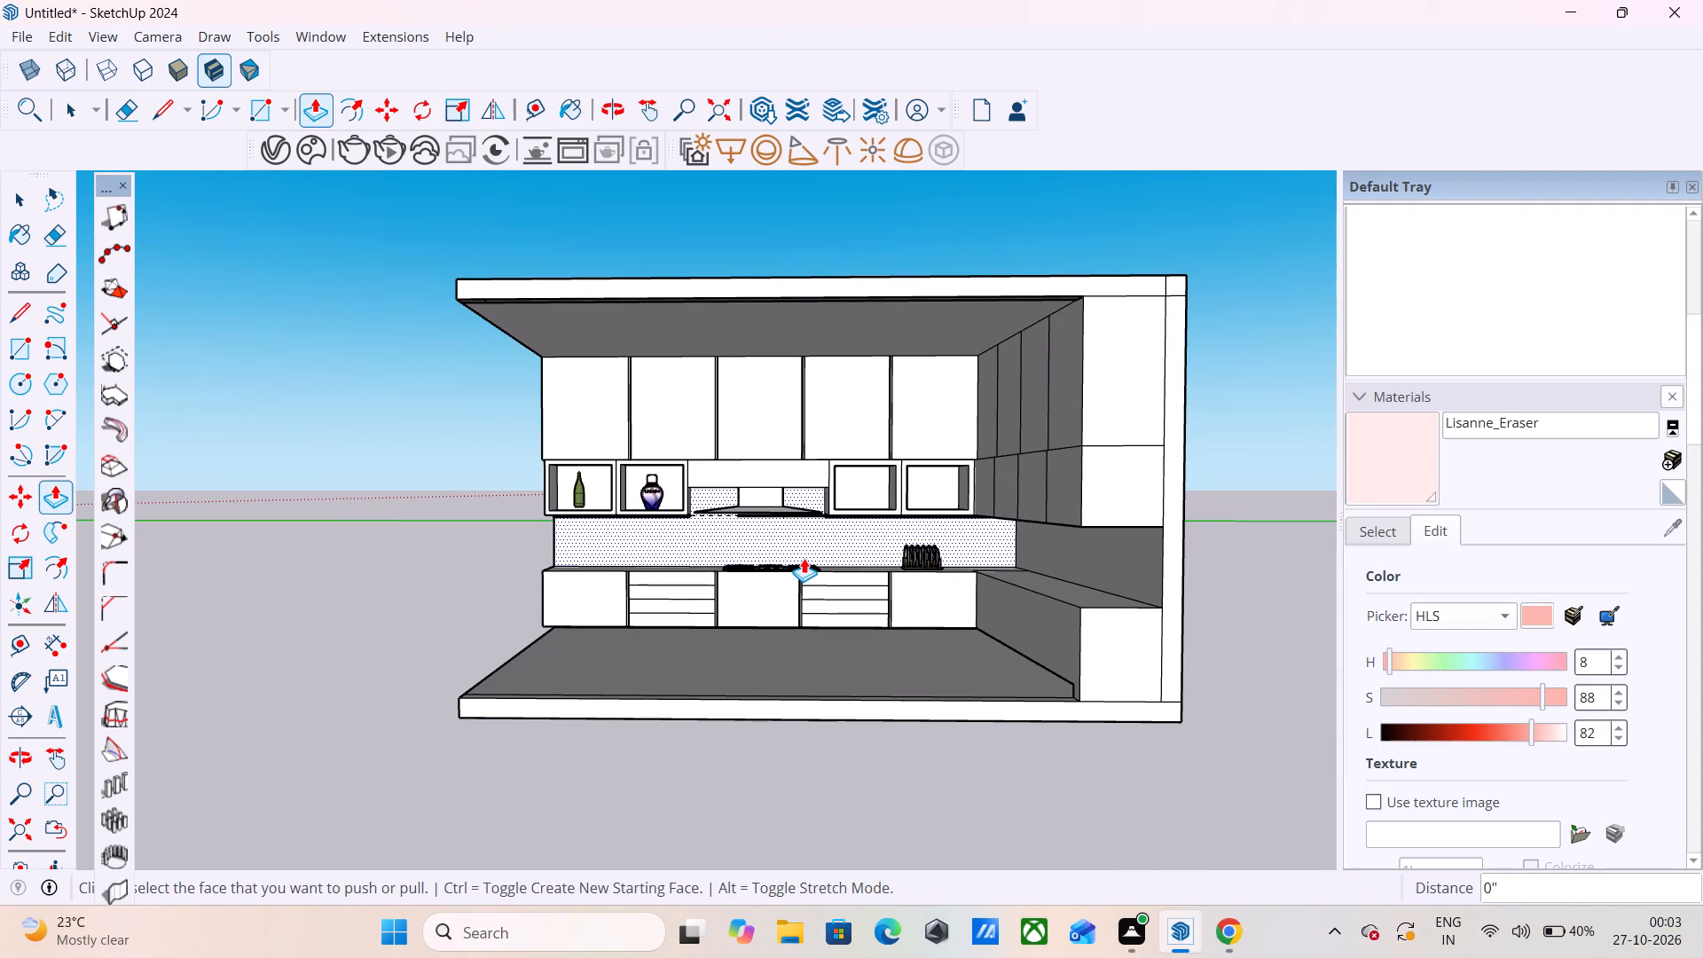
{"action": "scroll", "coordinate": [778, 537], "scroll_direction": "up", "scroll_amount": 11}
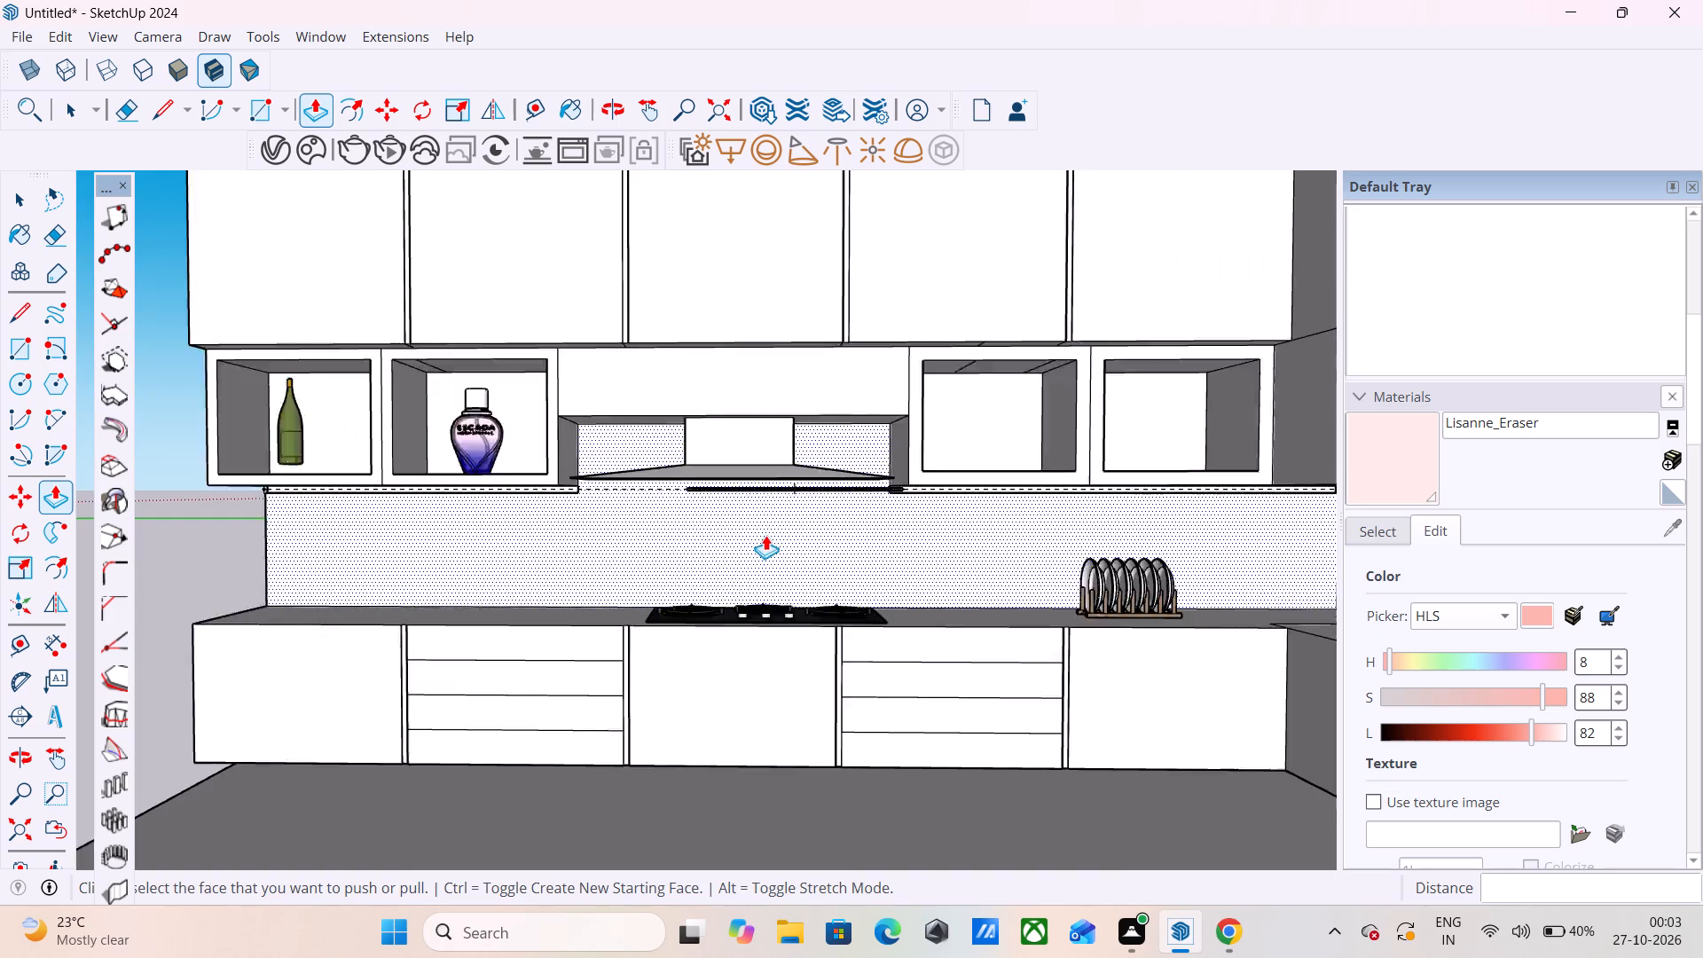
{"action": "scroll", "coordinate": [765, 535], "scroll_direction": "up", "scroll_amount": 1}
{"action": "middle_click_drag", "start_coordinate": [754, 538], "coordinate": [842, 619]}
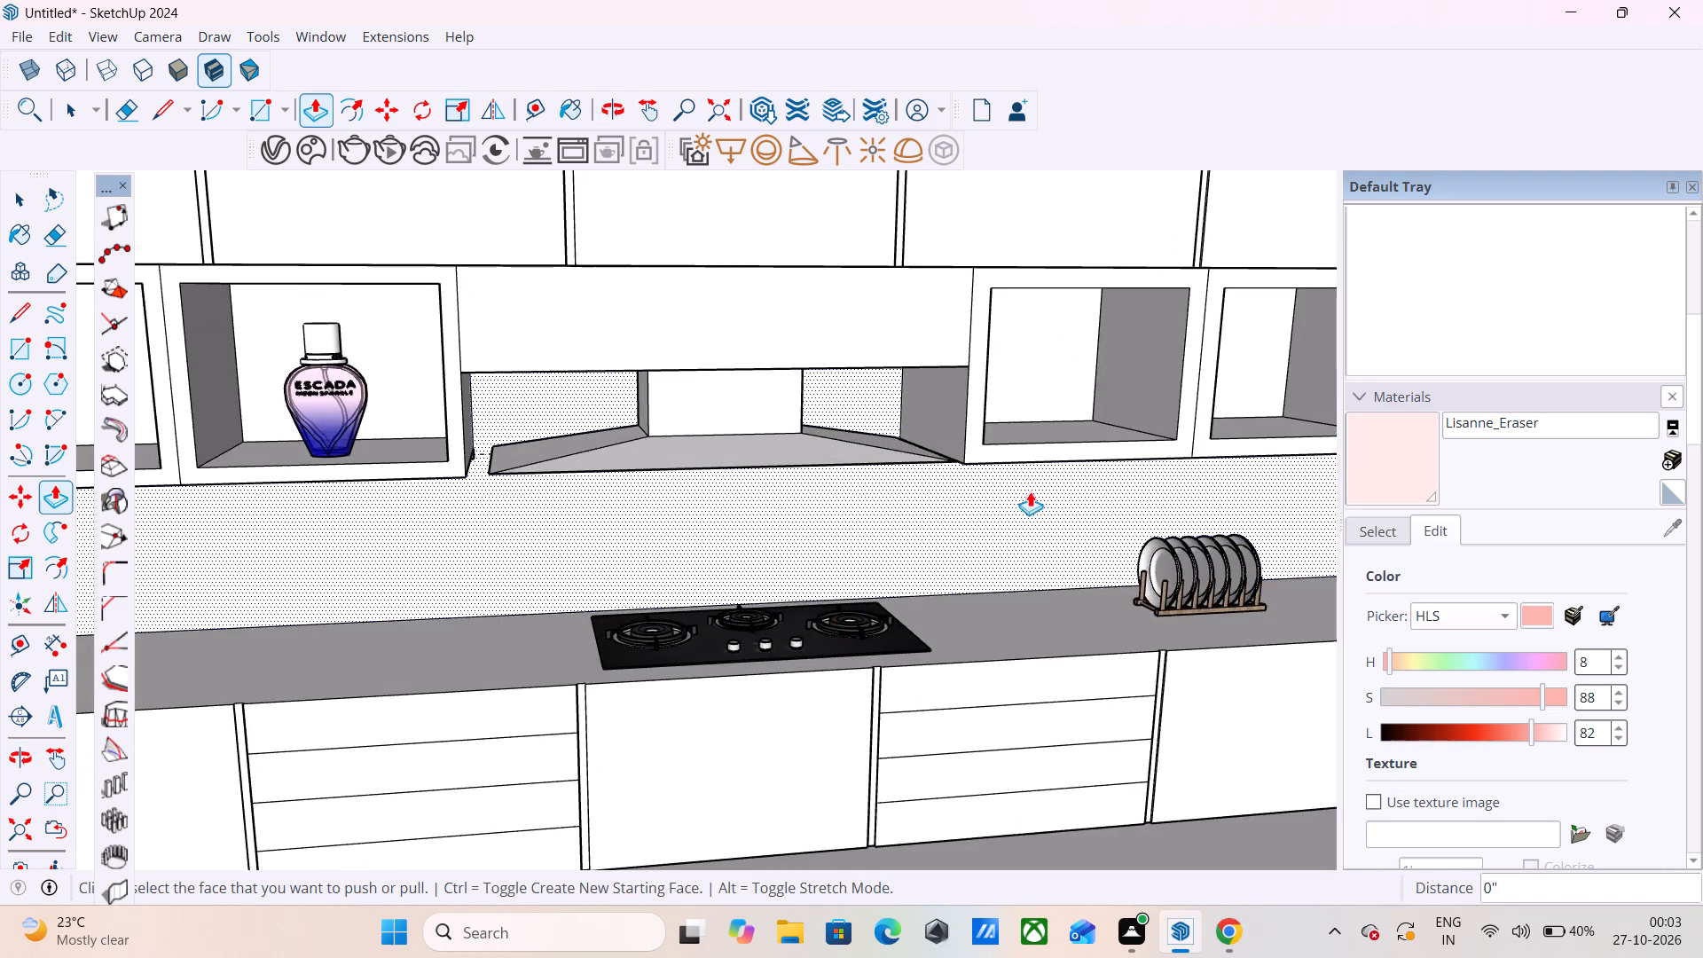
{"action": "scroll", "coordinate": [1022, 474], "scroll_direction": "down", "scroll_amount": 11}
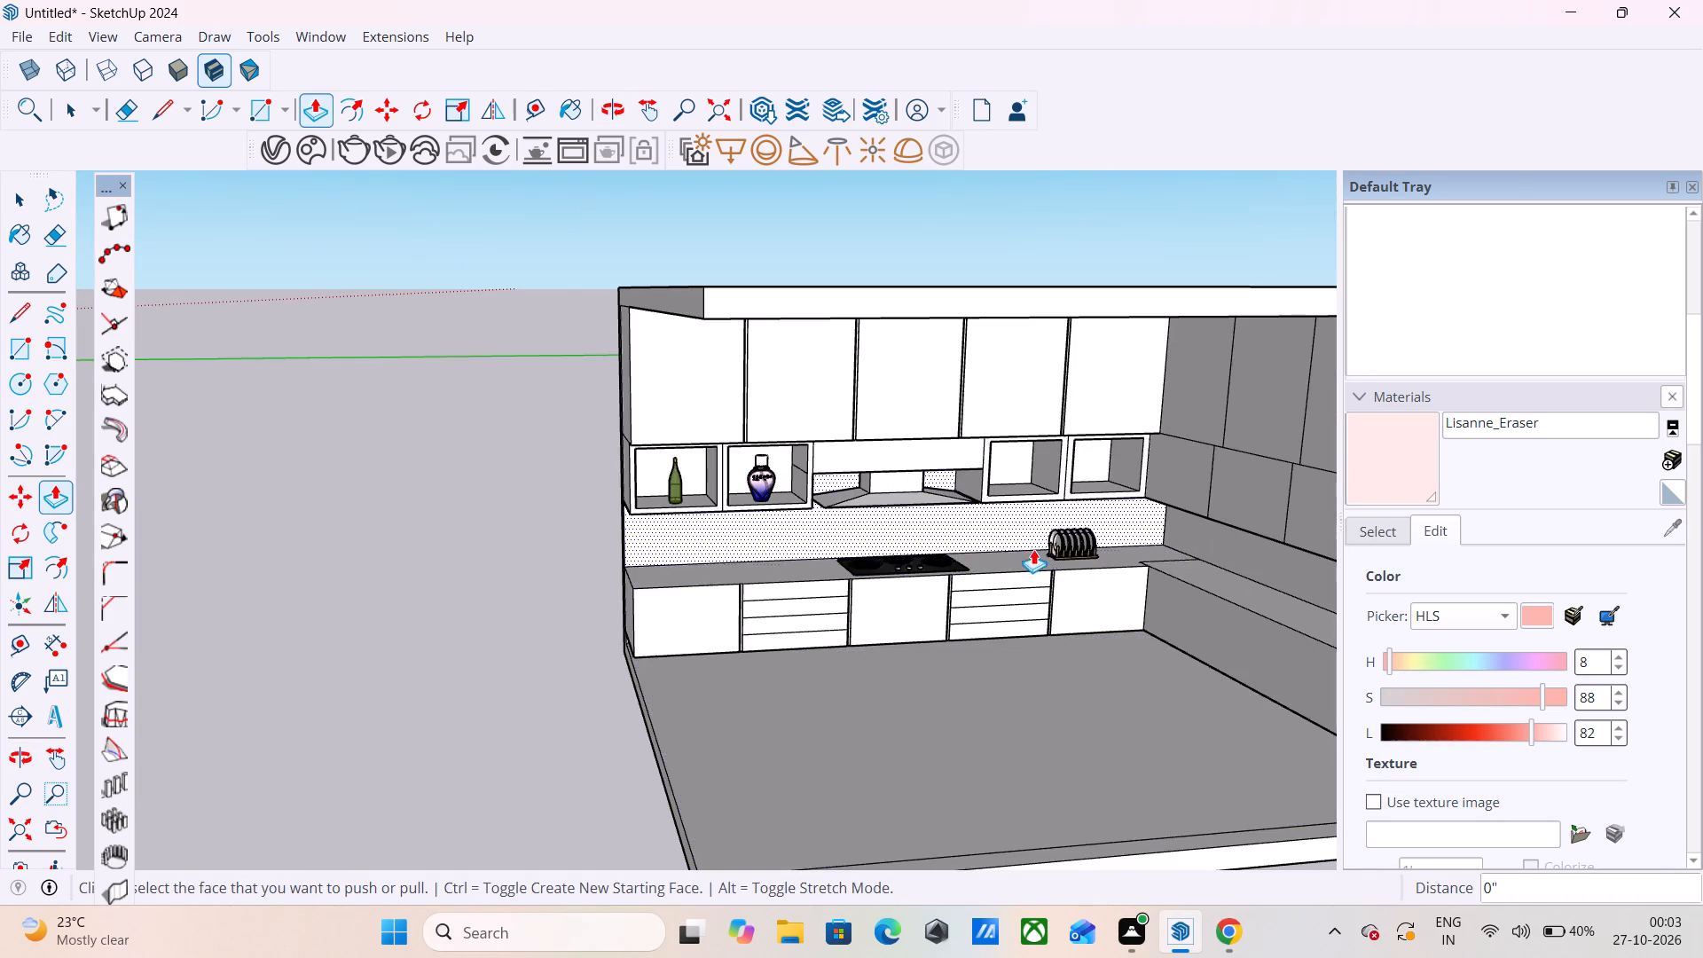
{"action": "middle_click_drag", "start_coordinate": [966, 592], "coordinate": [932, 609]}
{"action": "middle_click_drag", "start_coordinate": [894, 627], "coordinate": [851, 641]}
{"action": "middle_click_drag", "start_coordinate": [837, 646], "coordinate": [961, 547]}
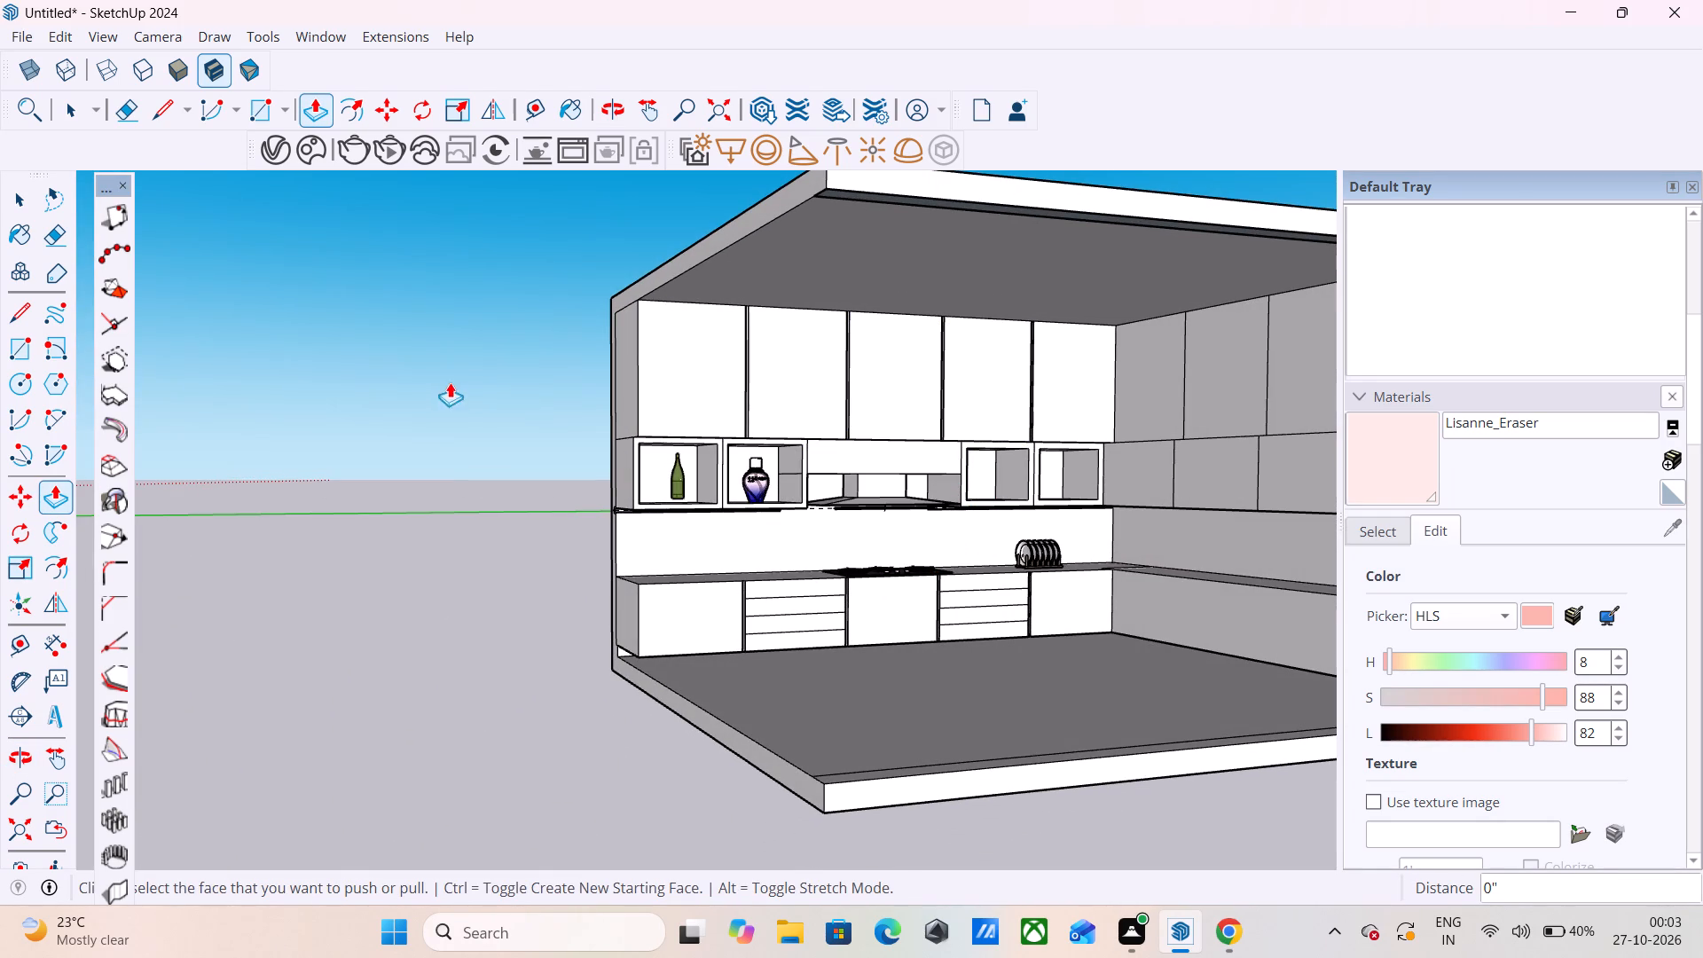
{"action": "scroll", "coordinate": [715, 332], "scroll_direction": "up", "scroll_amount": 17}
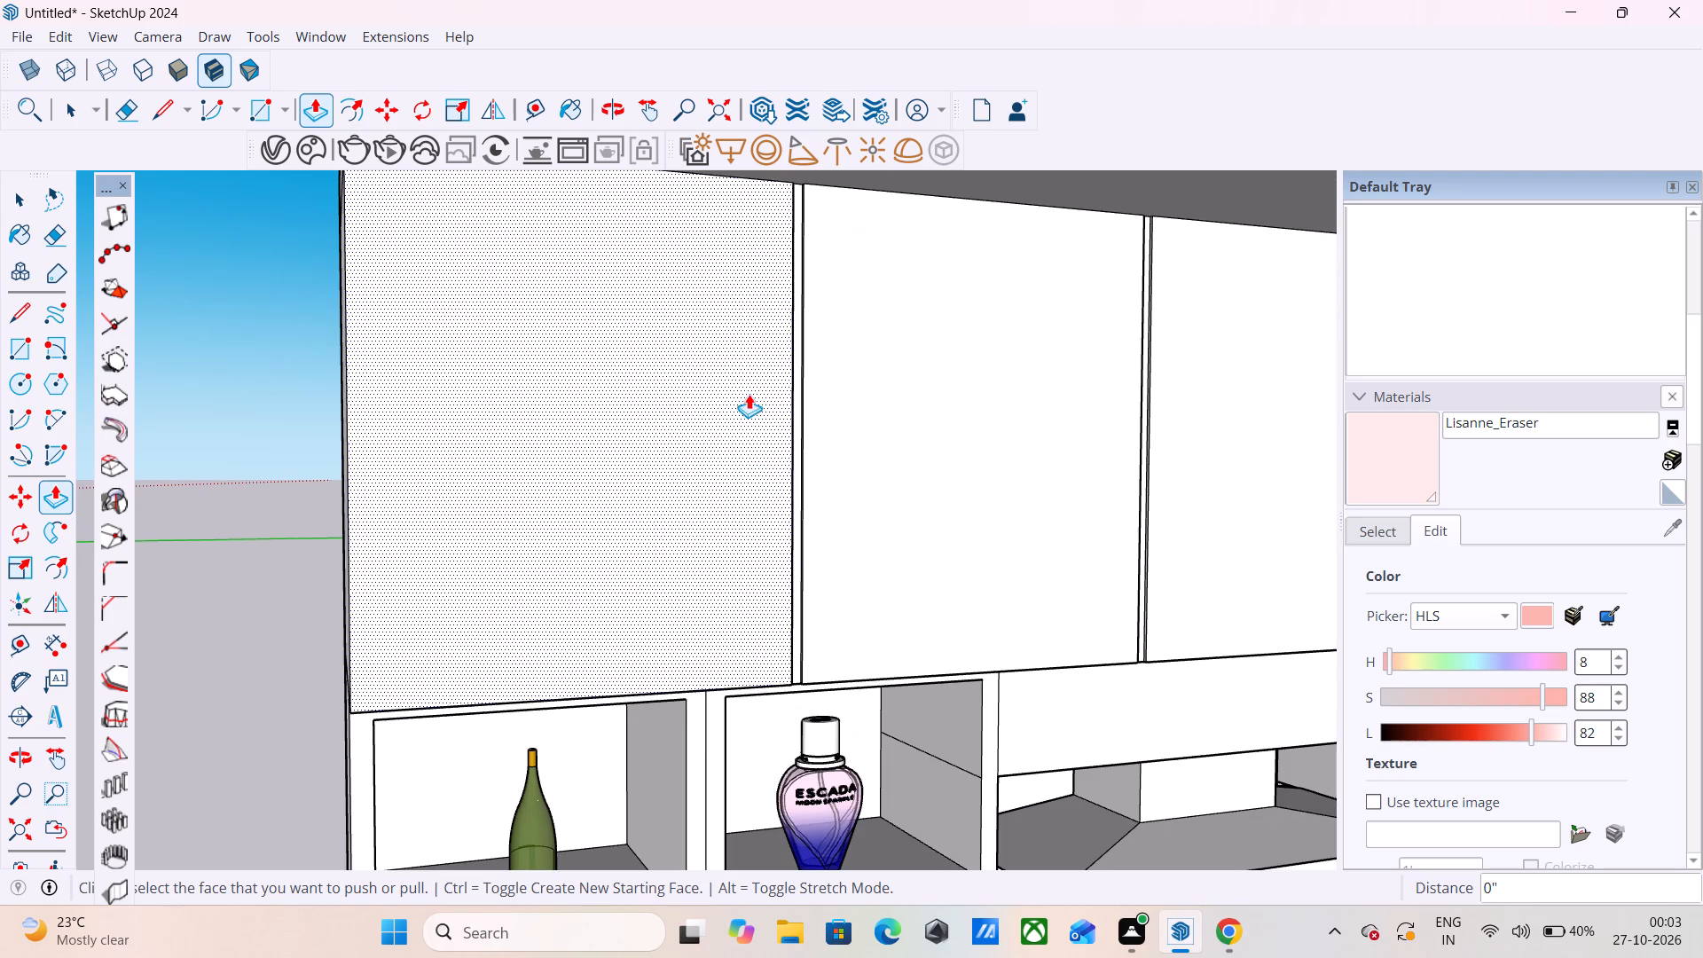
{"action": "scroll", "coordinate": [702, 459], "scroll_direction": "down", "scroll_amount": 4}
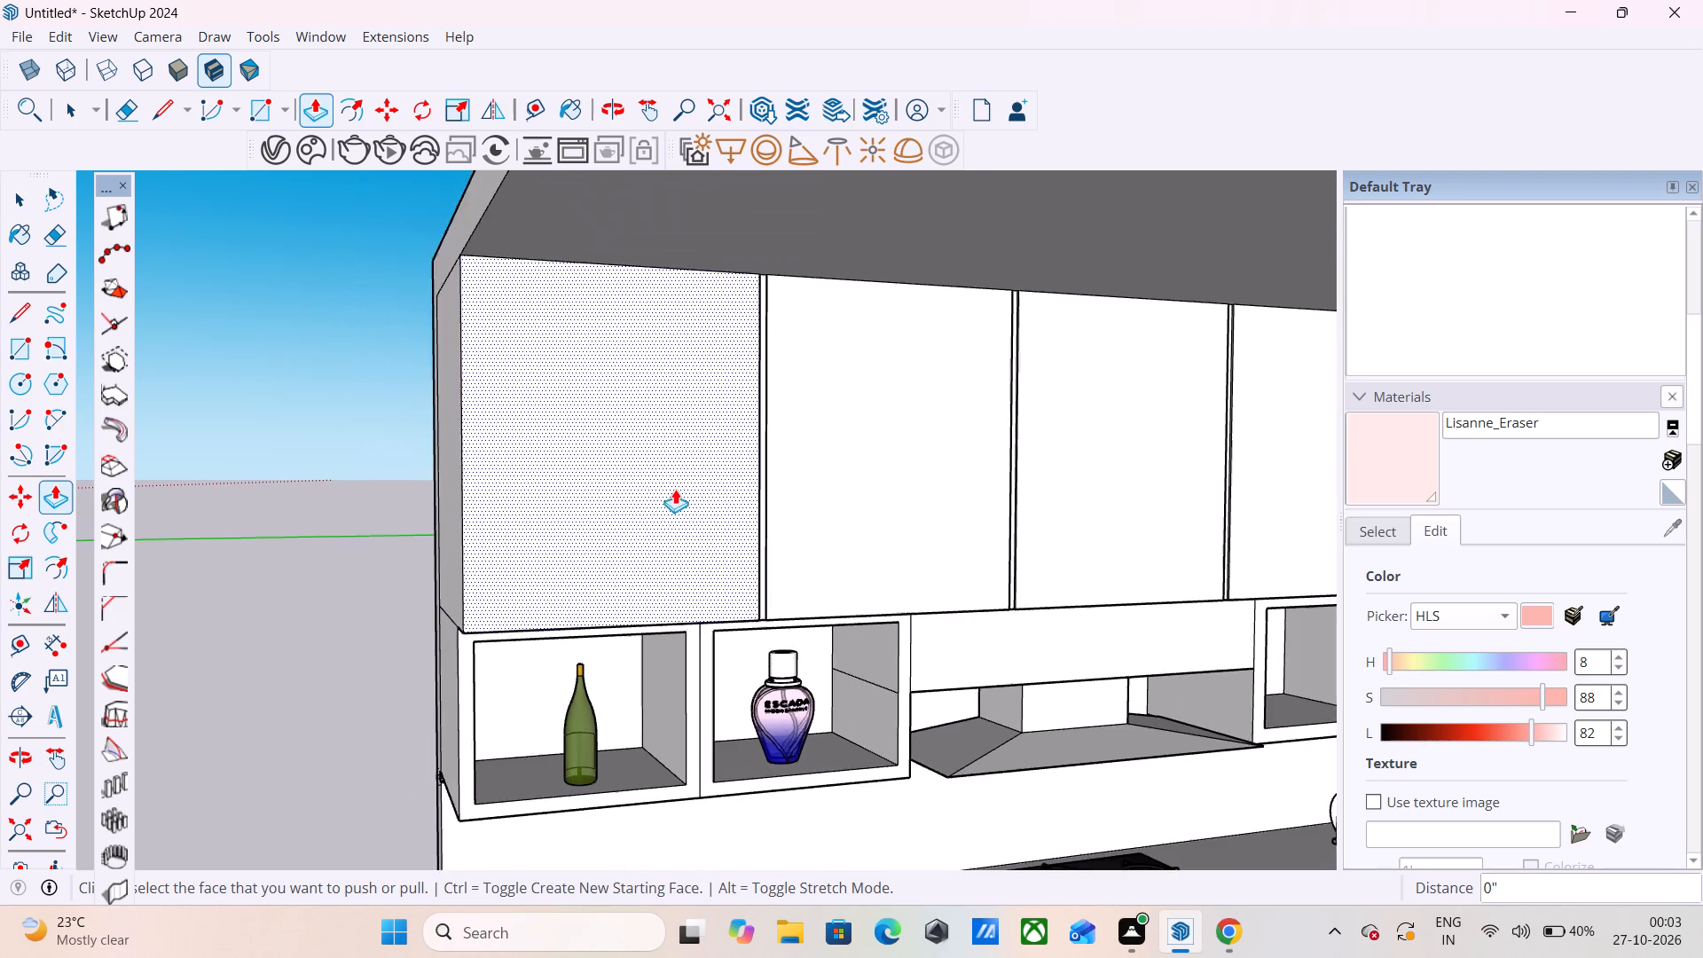
{"action": "scroll", "coordinate": [675, 489], "scroll_direction": "down", "scroll_amount": 5}
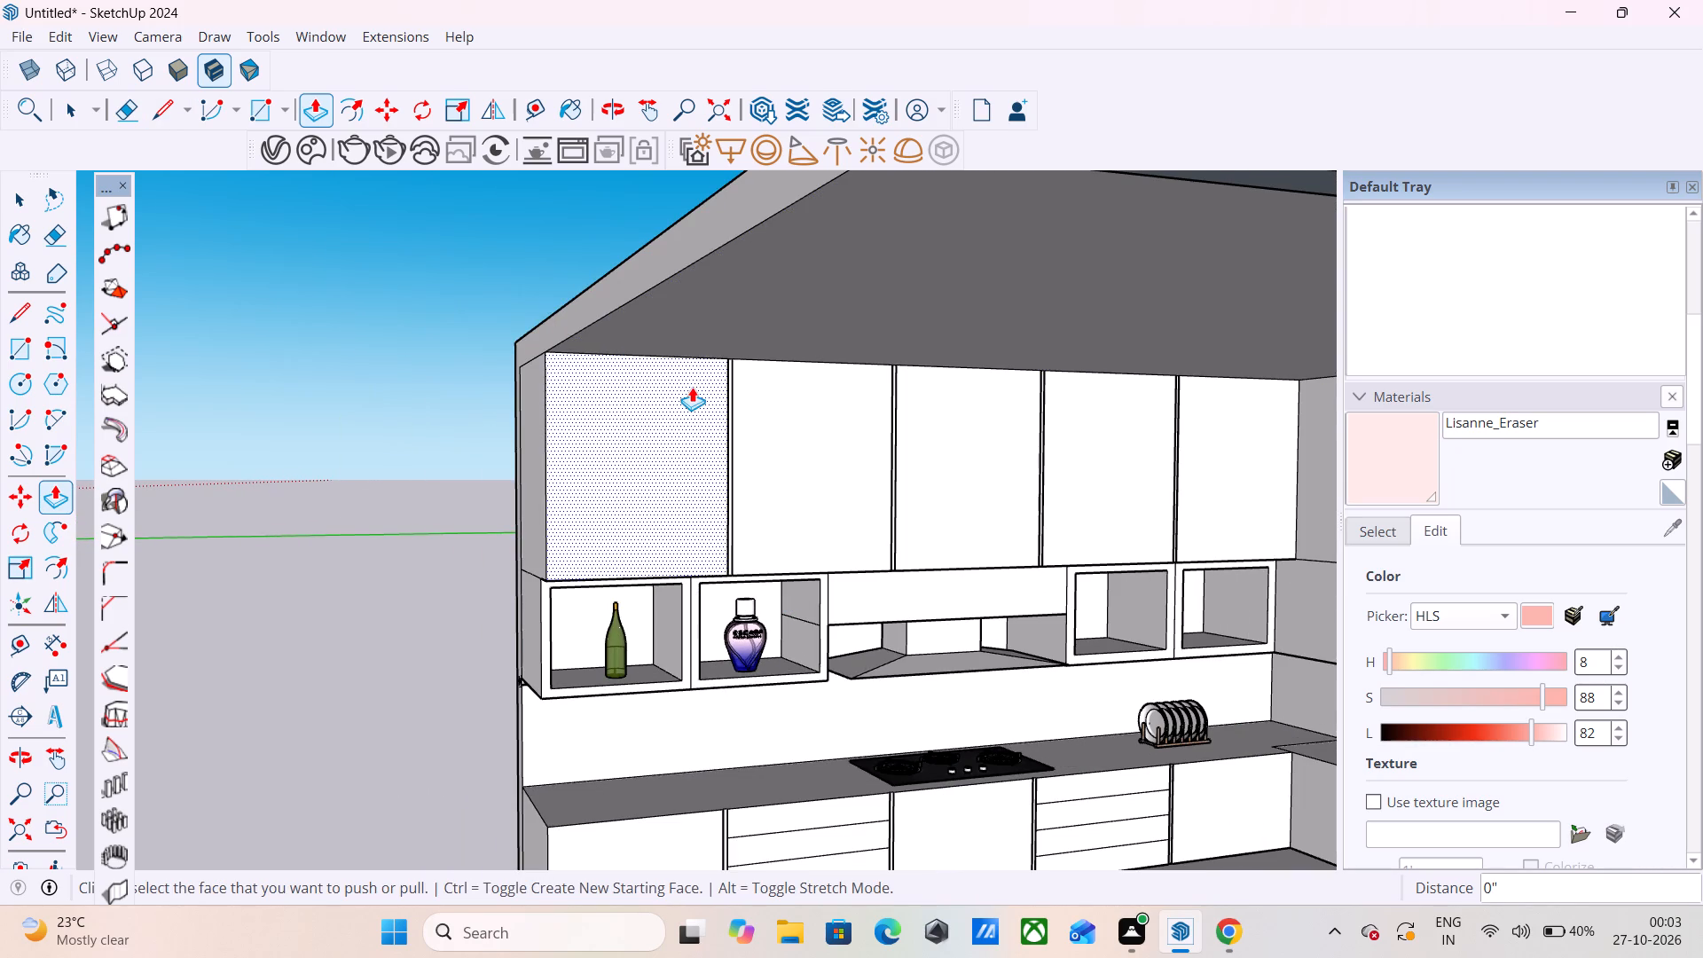
{"action": "scroll", "coordinate": [692, 387], "scroll_direction": "up", "scroll_amount": 2}
{"action": "scroll", "coordinate": [692, 387], "scroll_direction": "down", "scroll_amount": 10}
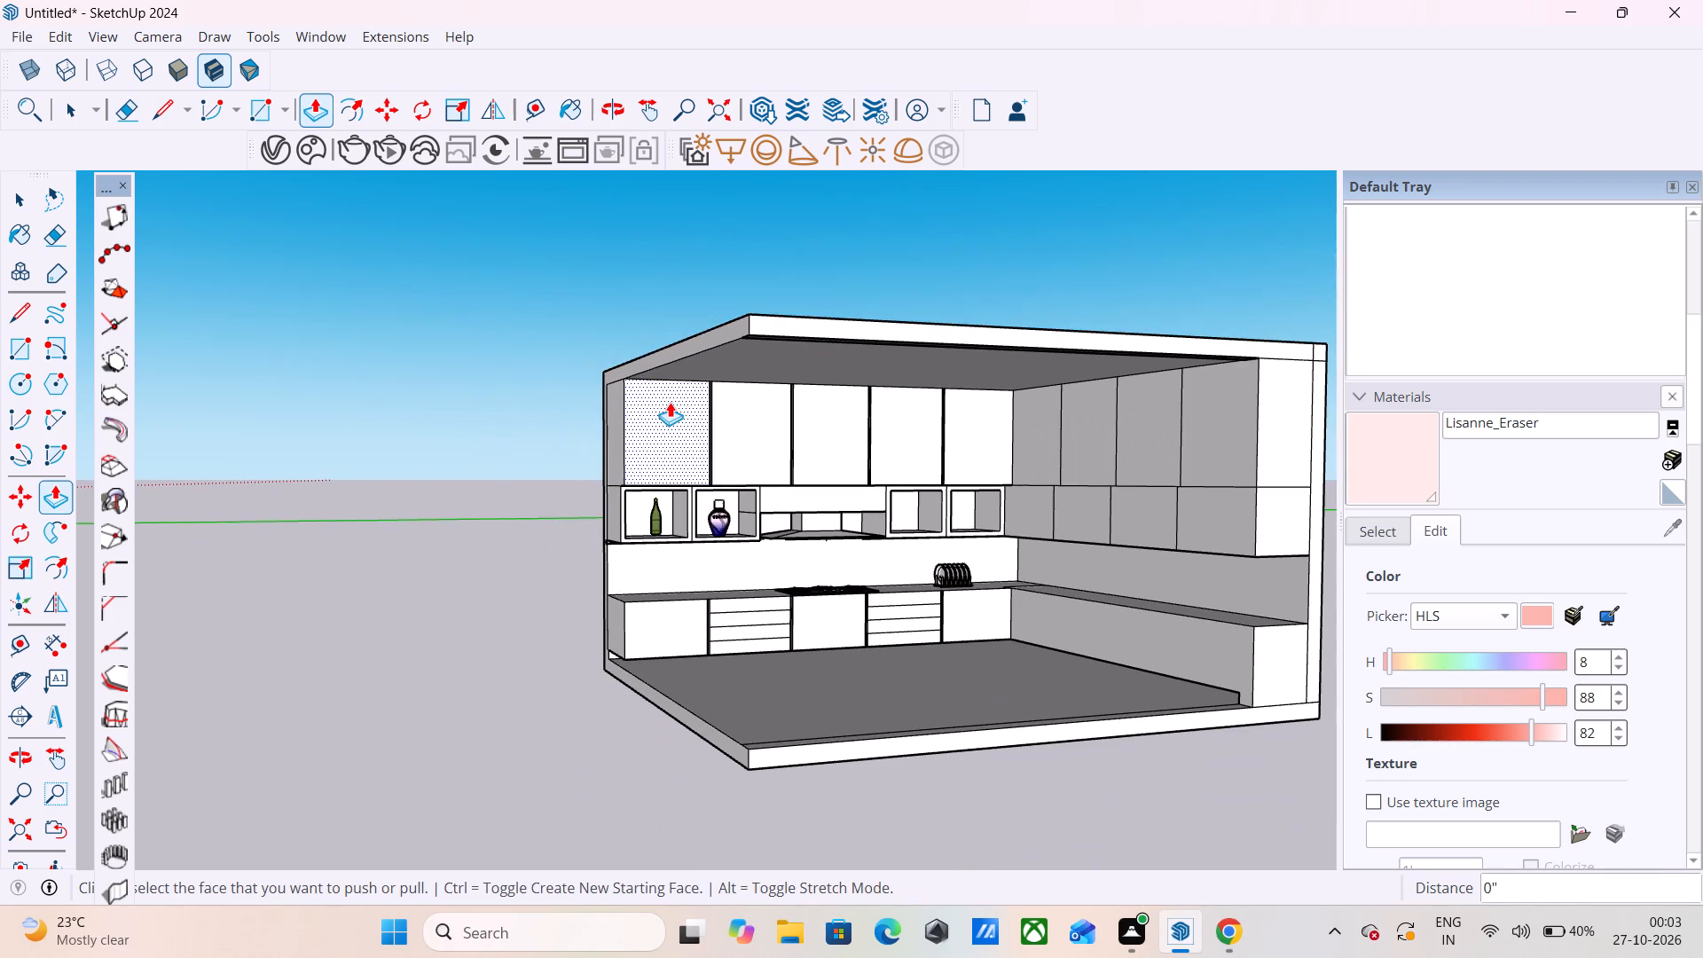
{"action": "scroll", "coordinate": [990, 393], "scroll_direction": "up", "scroll_amount": 8}
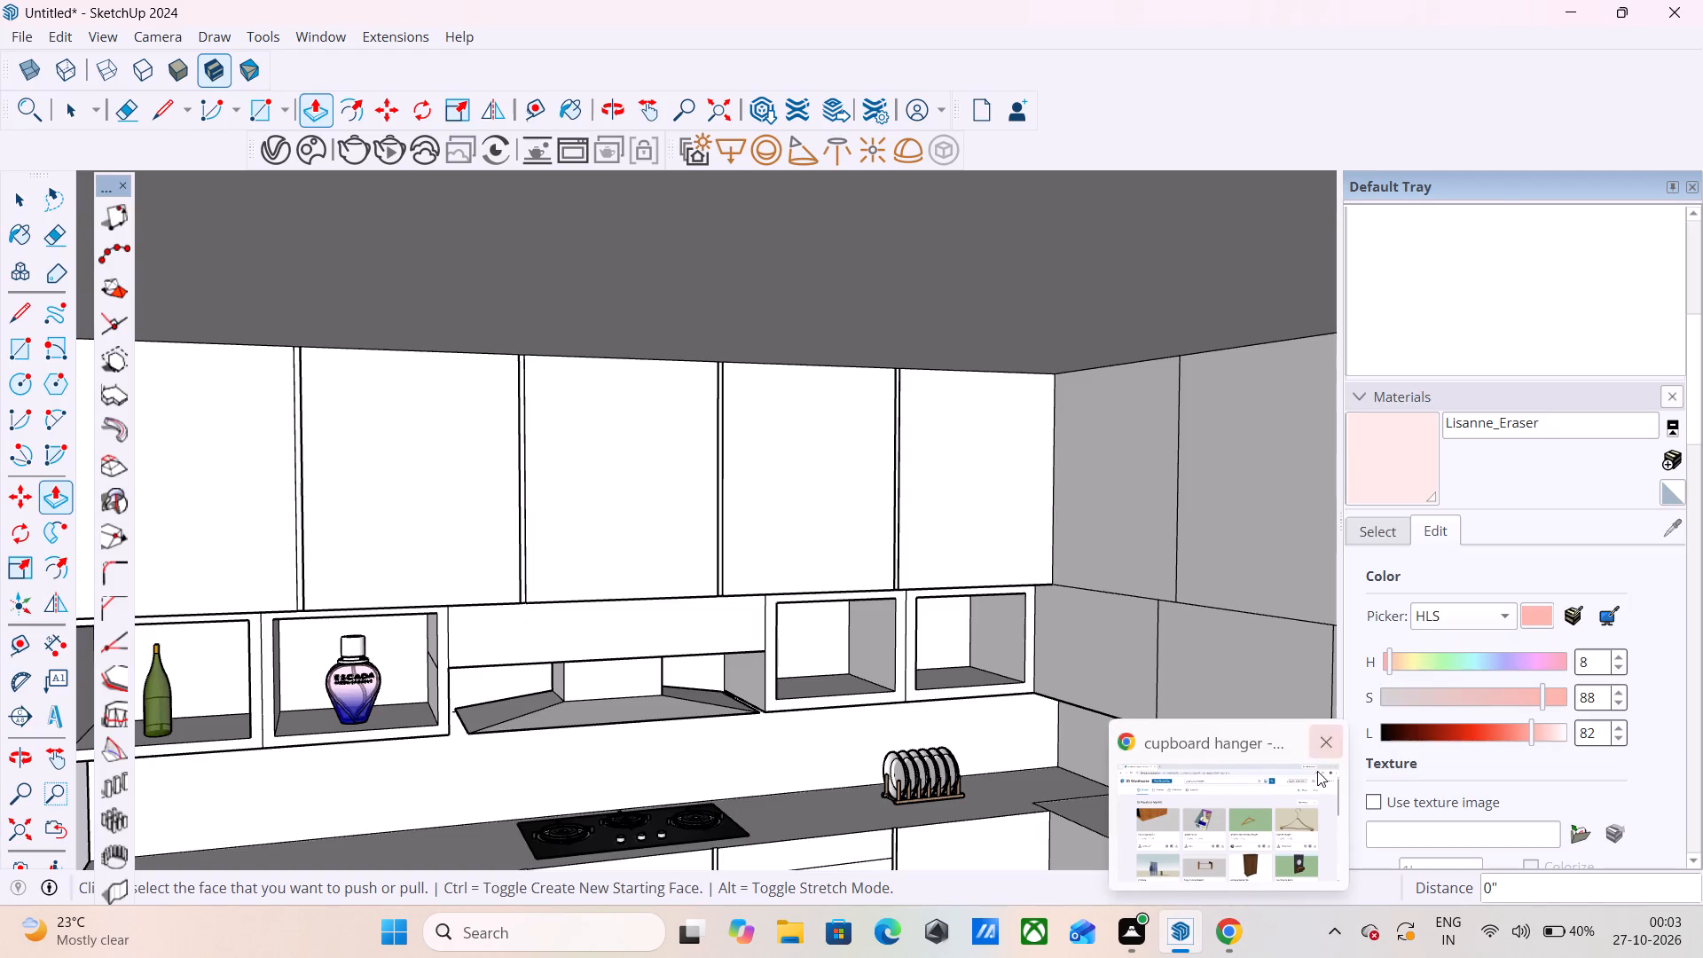
Close the browser window showing the cupboard hanger search.
{"action": "left_click", "coordinate": [1320, 755]}
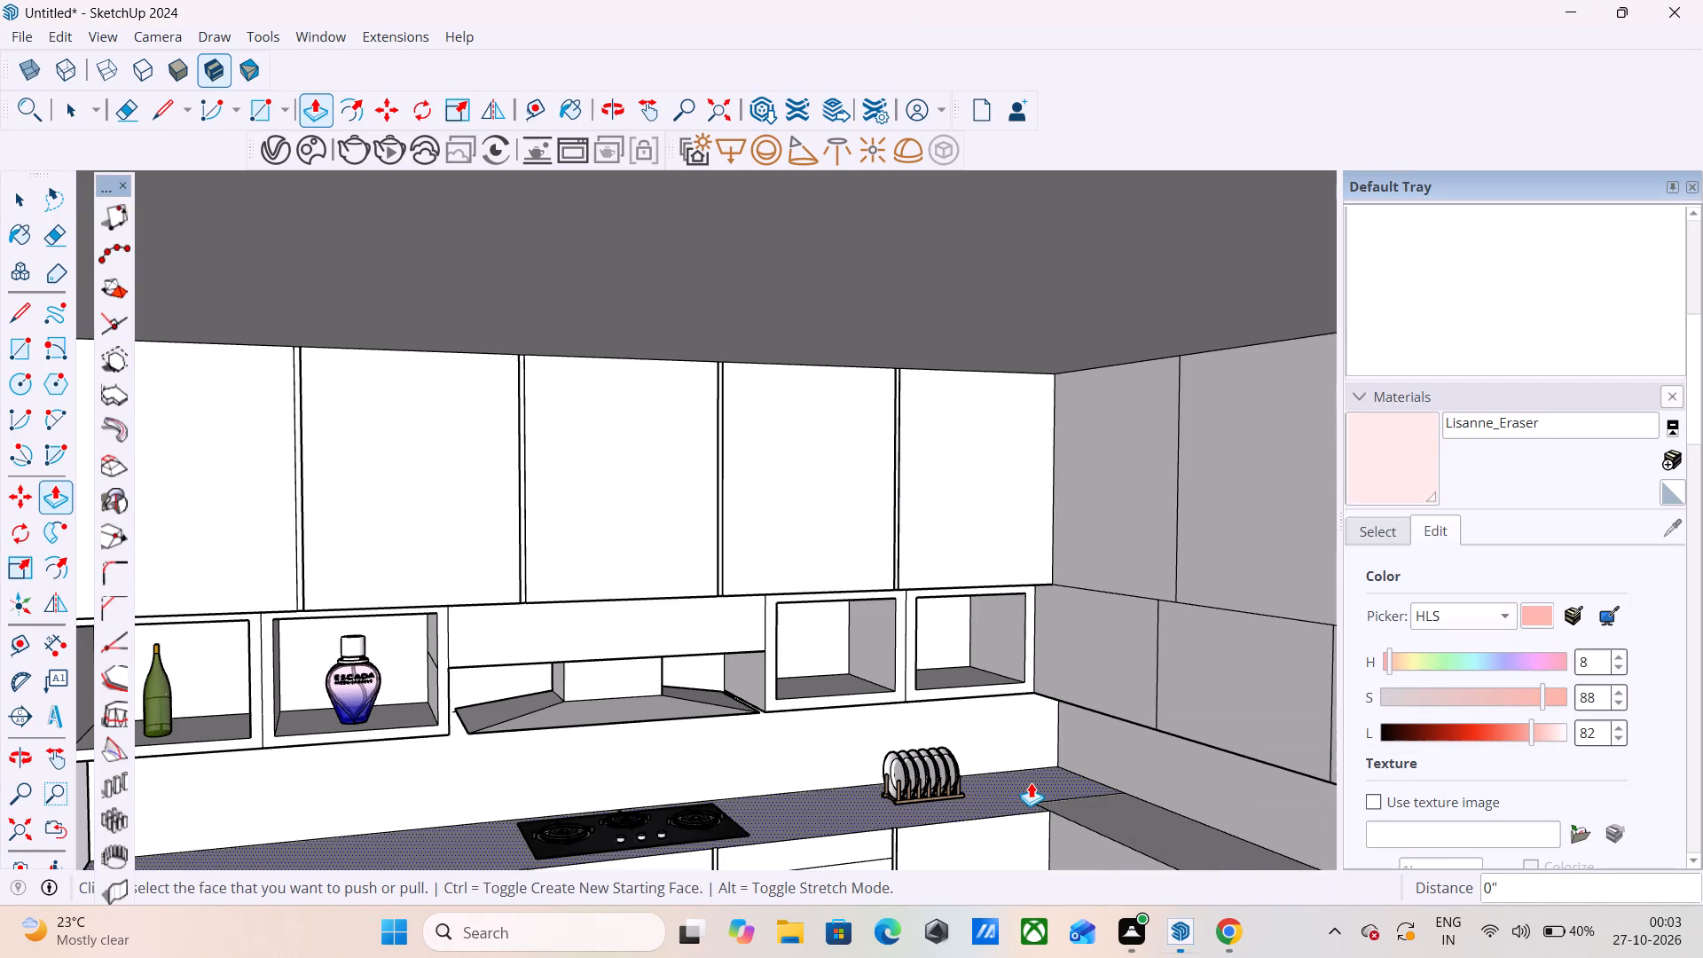
Draw a rectangle on the ground beside the kitchen model, entering 15'18' for its dimensions.
{"action": "scroll", "coordinate": [942, 700], "scroll_direction": "down", "scroll_amount": 13}
{"action": "scroll", "coordinate": [704, 580], "scroll_direction": "down", "scroll_amount": 11}
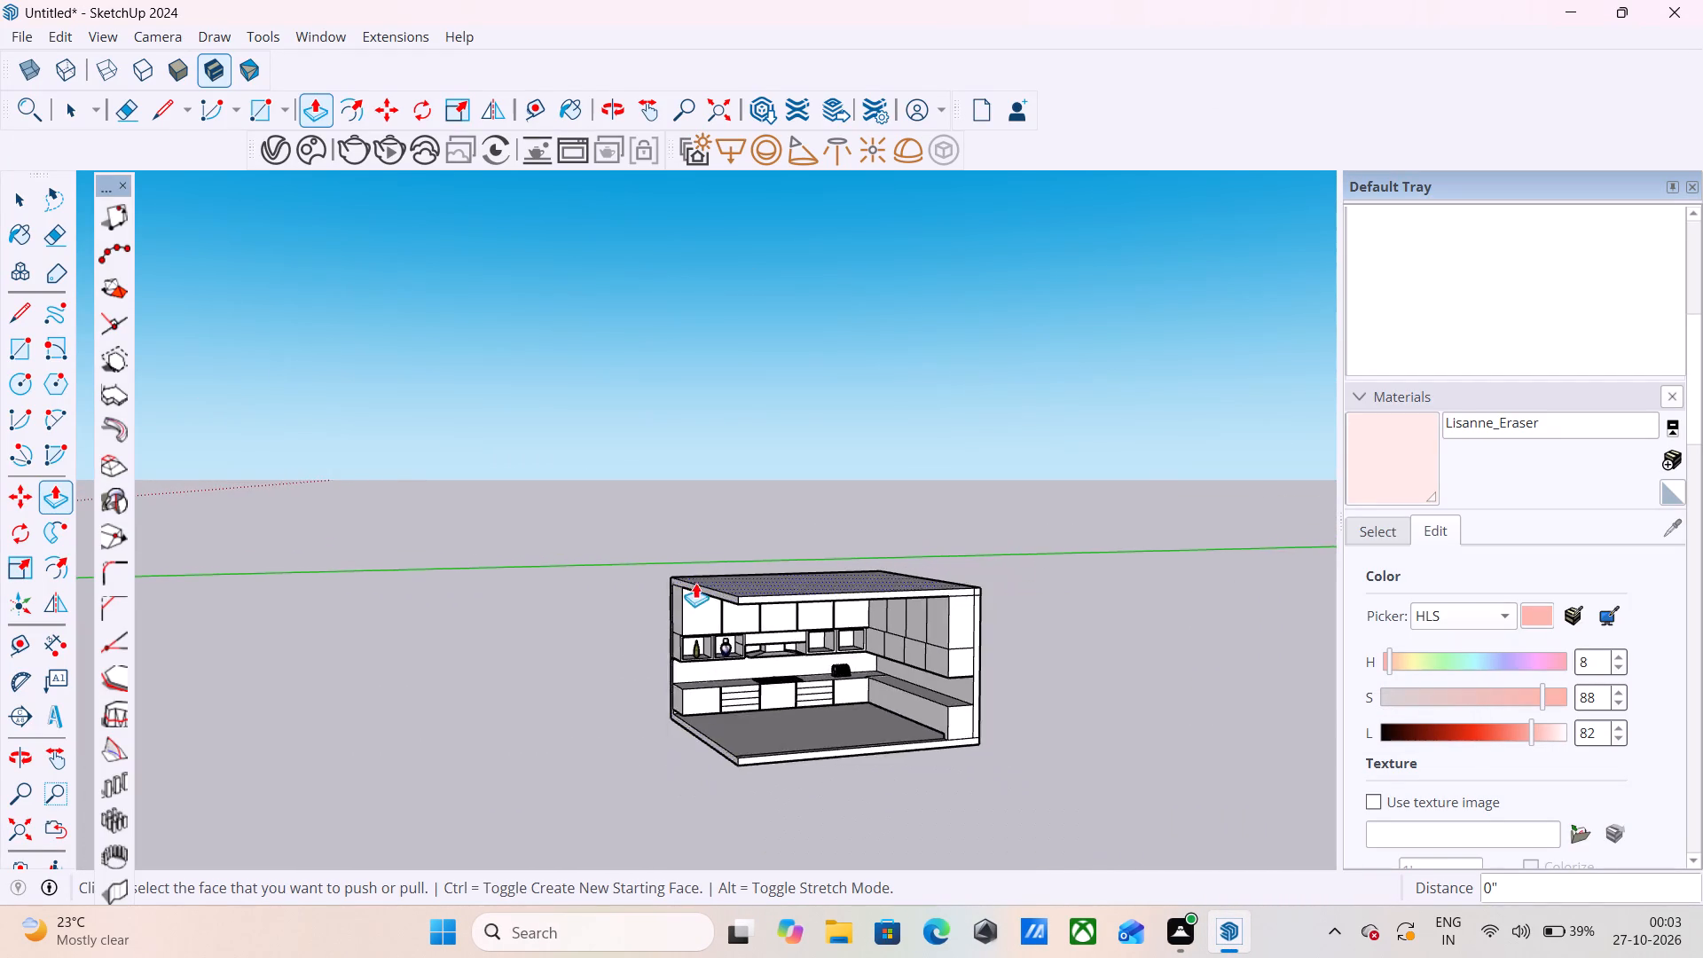
{"action": "scroll", "coordinate": [695, 583], "scroll_direction": "down", "scroll_amount": 3}
{"action": "key", "text": "r"}
{"action": "scroll", "coordinate": [696, 564], "scroll_direction": "down", "scroll_amount": 5}
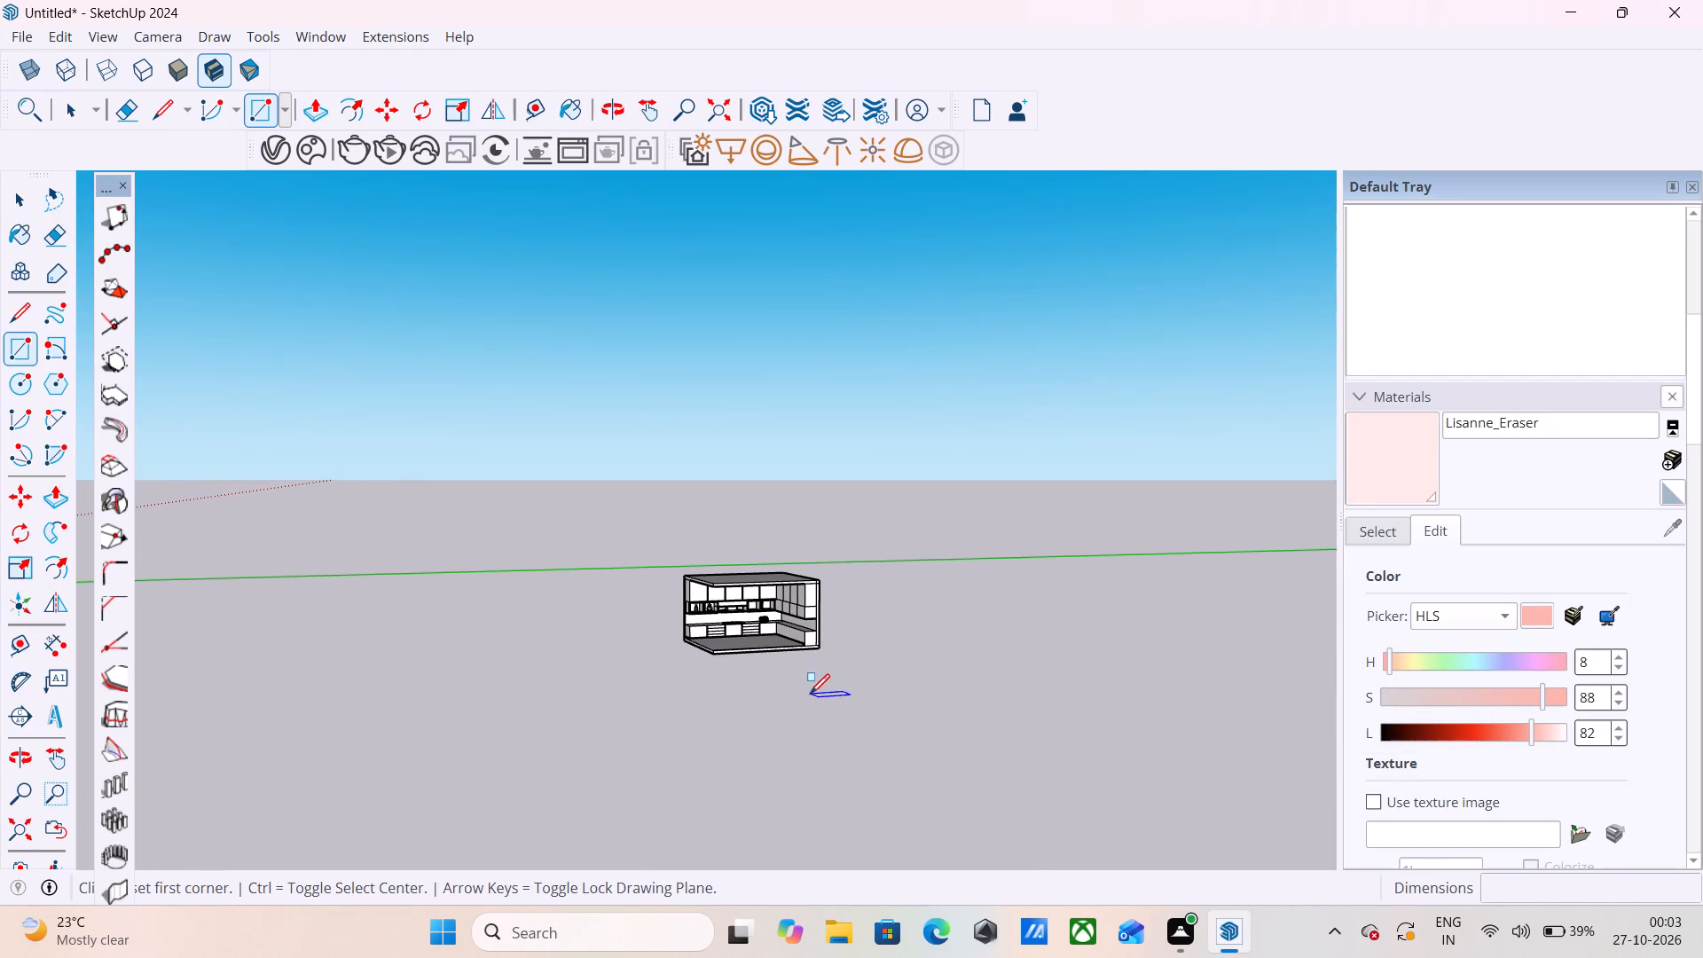
{"action": "middle_click_drag", "start_coordinate": [622, 612], "coordinate": [1161, 703]}
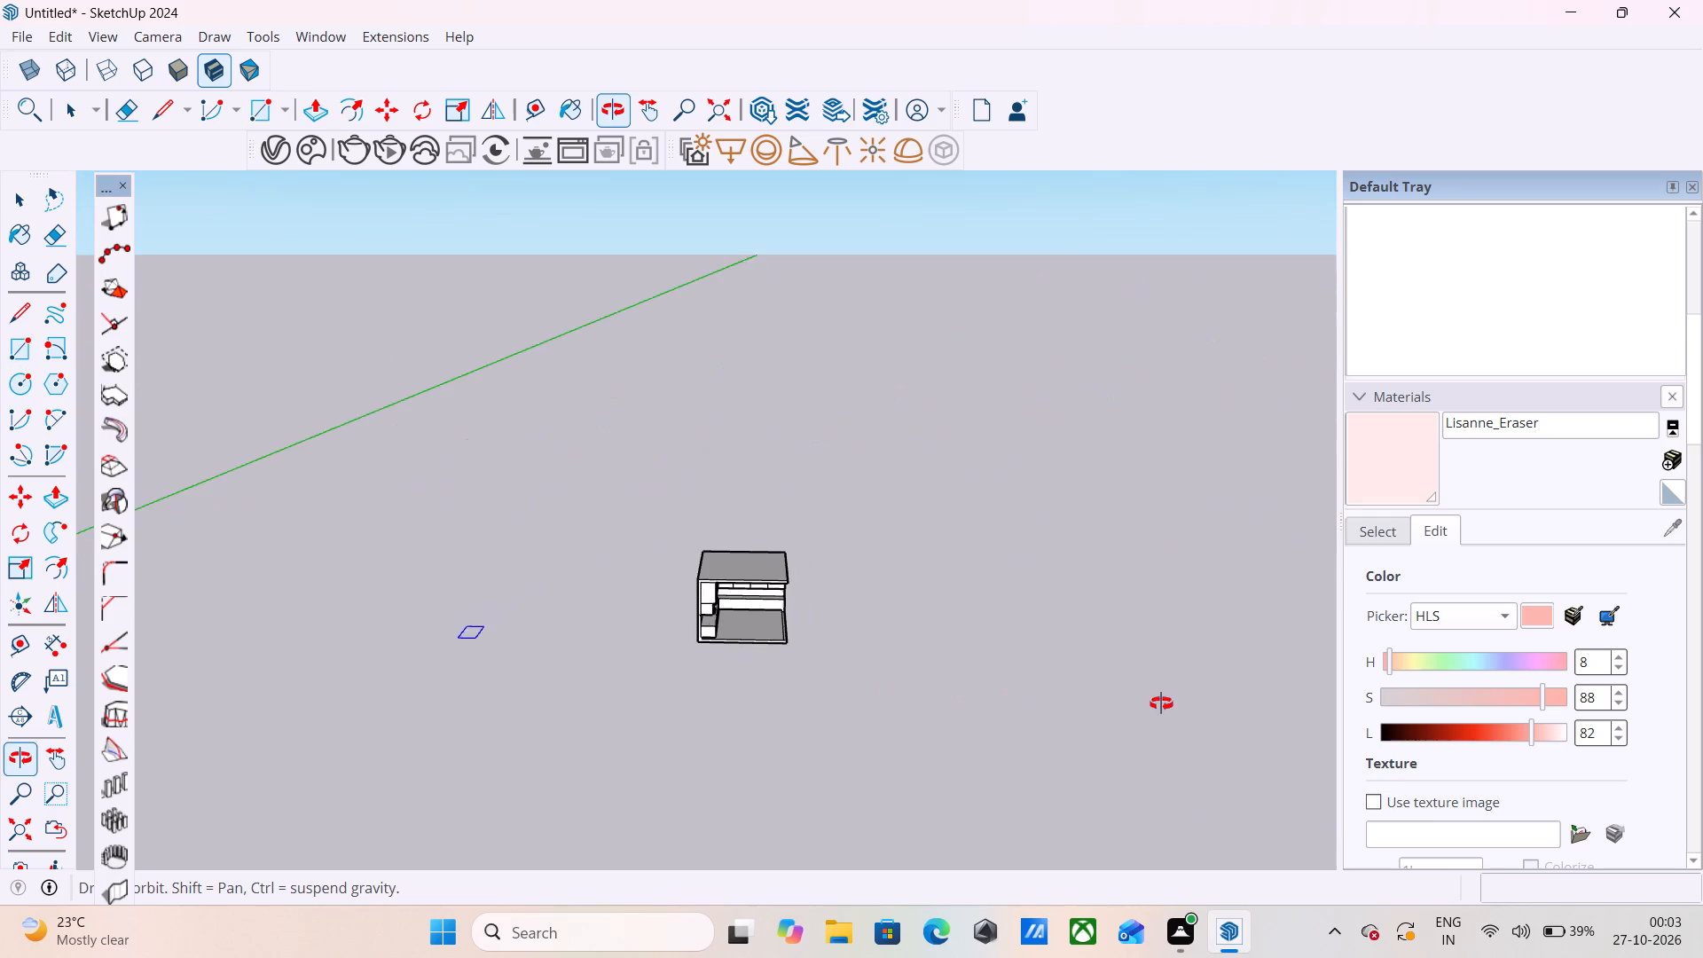
{"action": "middle_click_drag", "start_coordinate": [1161, 703], "coordinate": [1164, 703]}
{"action": "middle_click", "coordinate": [1164, 703]}
{"action": "scroll", "coordinate": [1143, 642], "scroll_direction": "up", "scroll_amount": 6}
{"action": "left_click", "coordinate": [847, 593]}
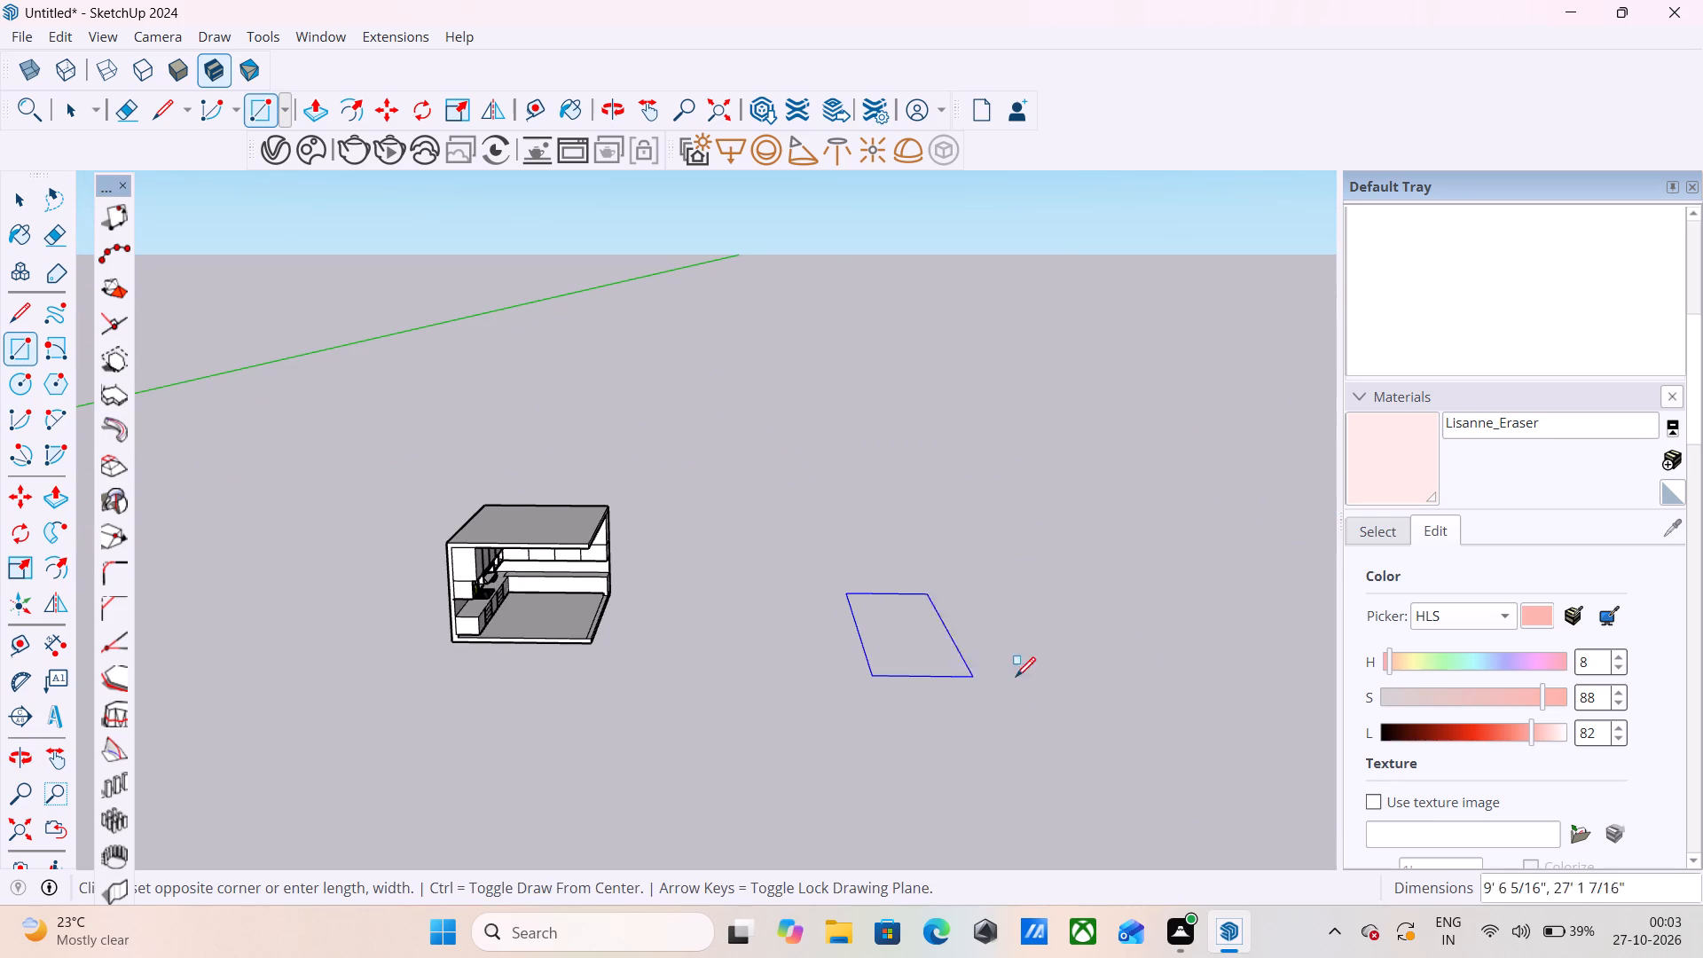
{"action": "type", "text": "15'"}
{"action": "key", "text": "1"}
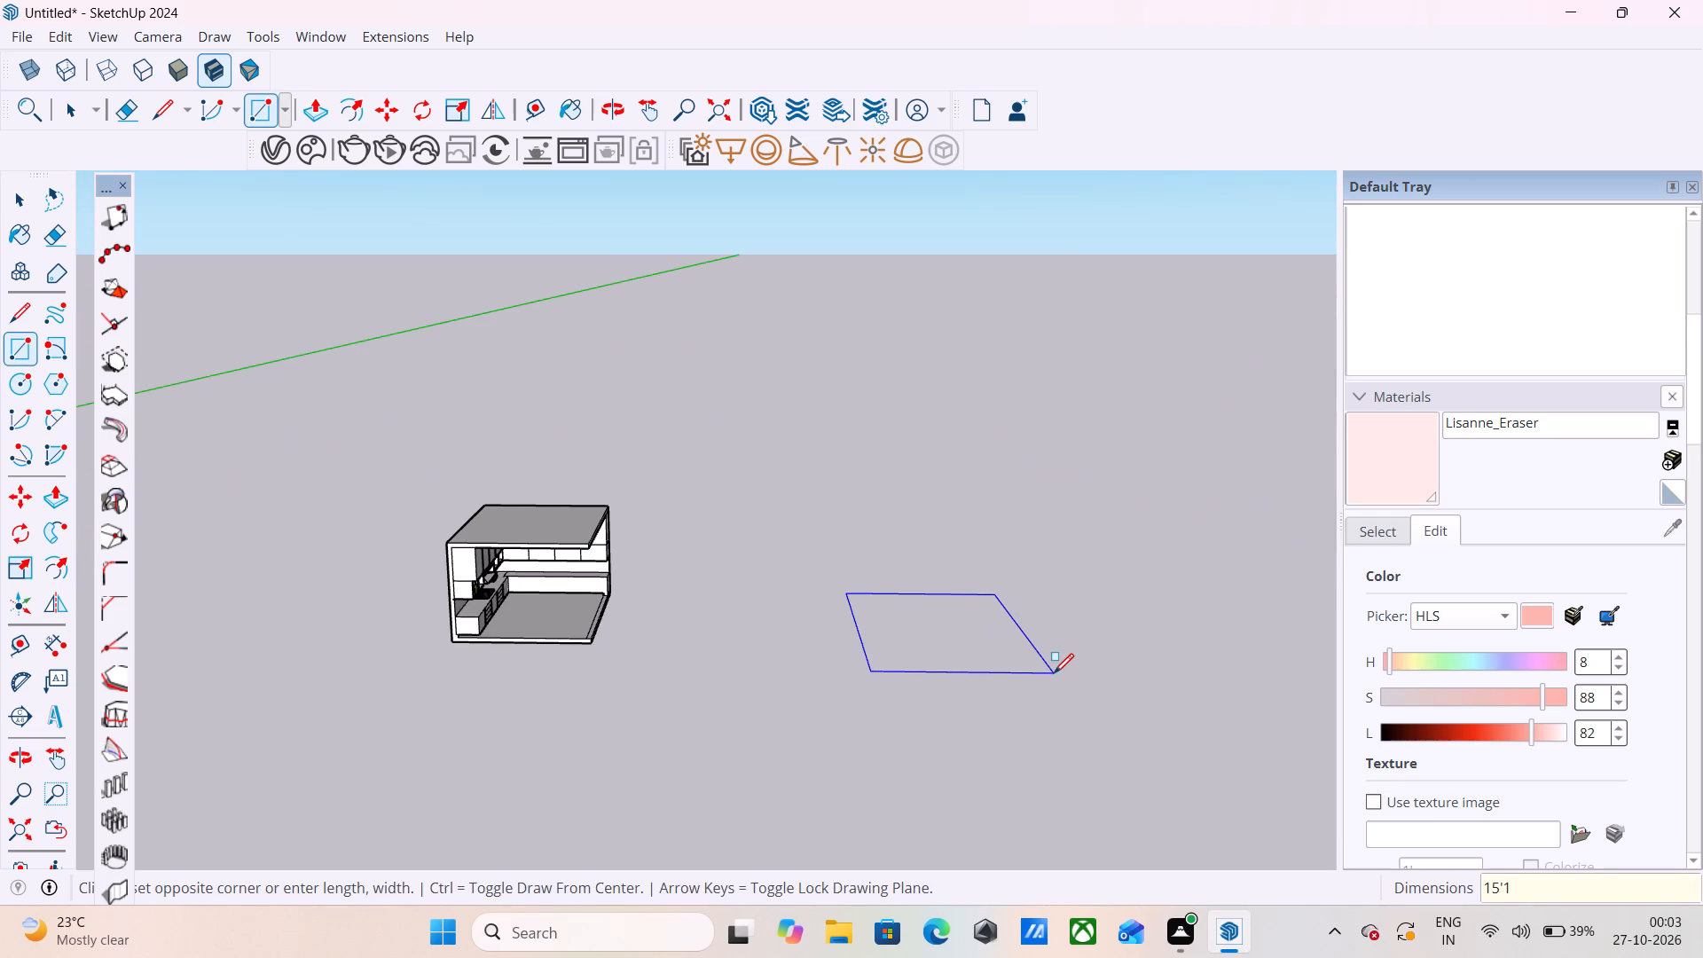
{"action": "type", "text": "8'"}
{"action": "key", "text": "Return"}
{"action": "scroll", "coordinate": [1159, 547], "scroll_direction": "up", "scroll_amount": 5}
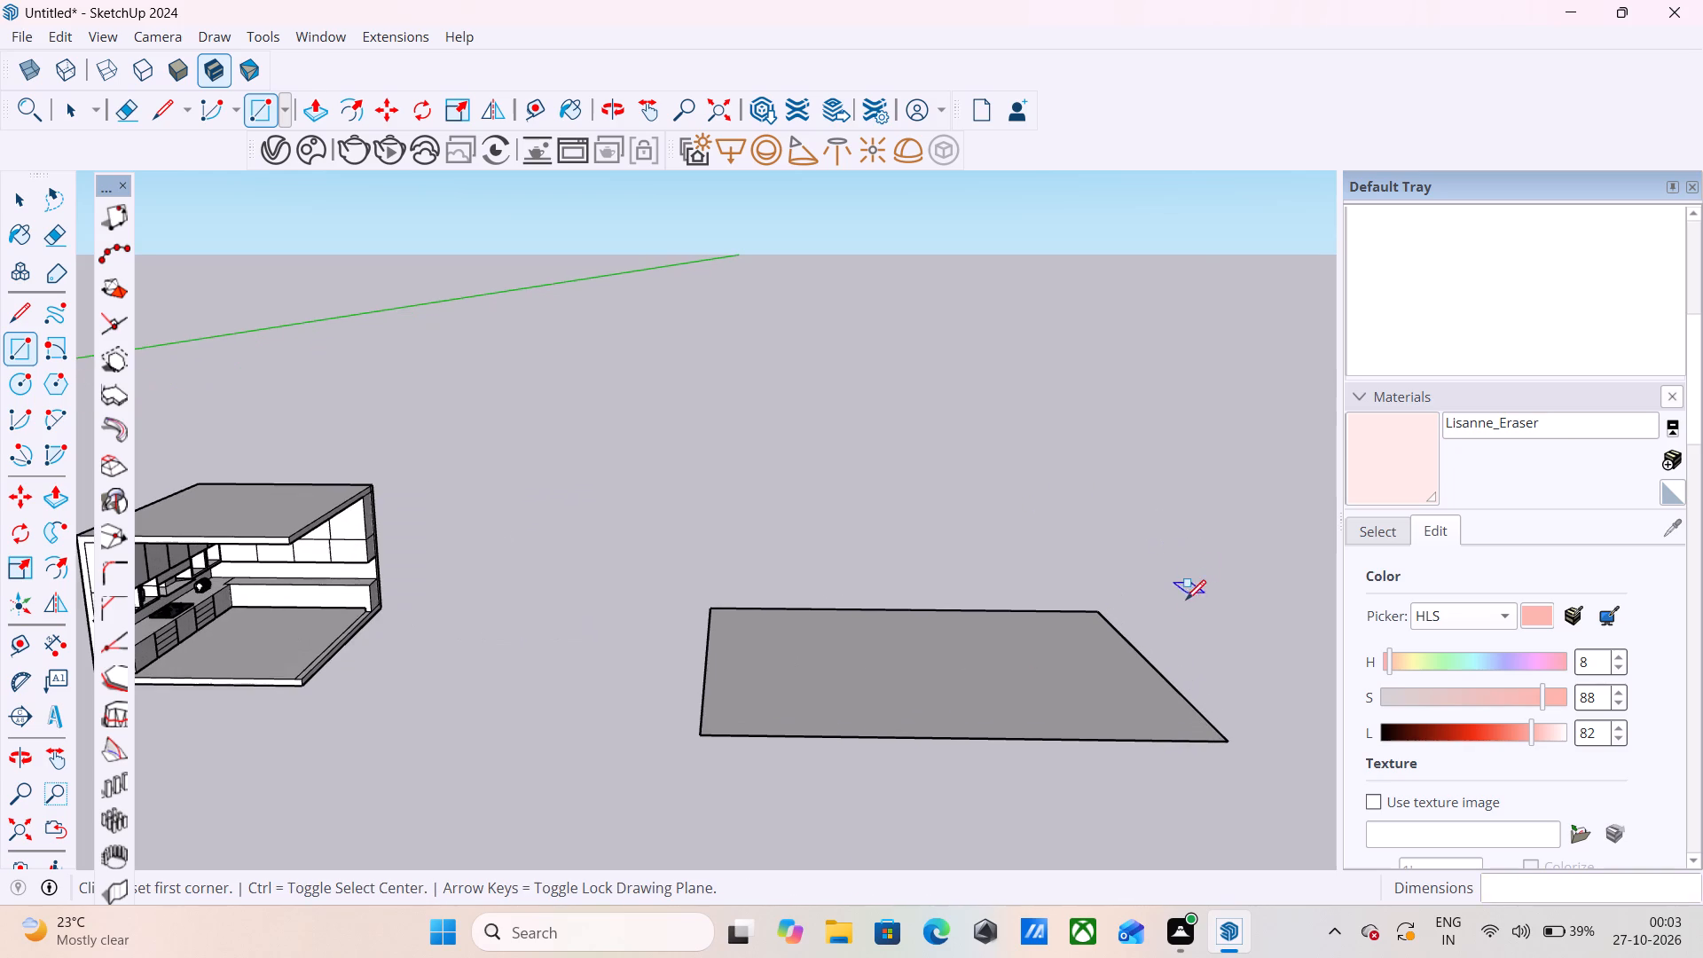
{"action": "scroll", "coordinate": [1136, 725], "scroll_direction": "up", "scroll_amount": 1}
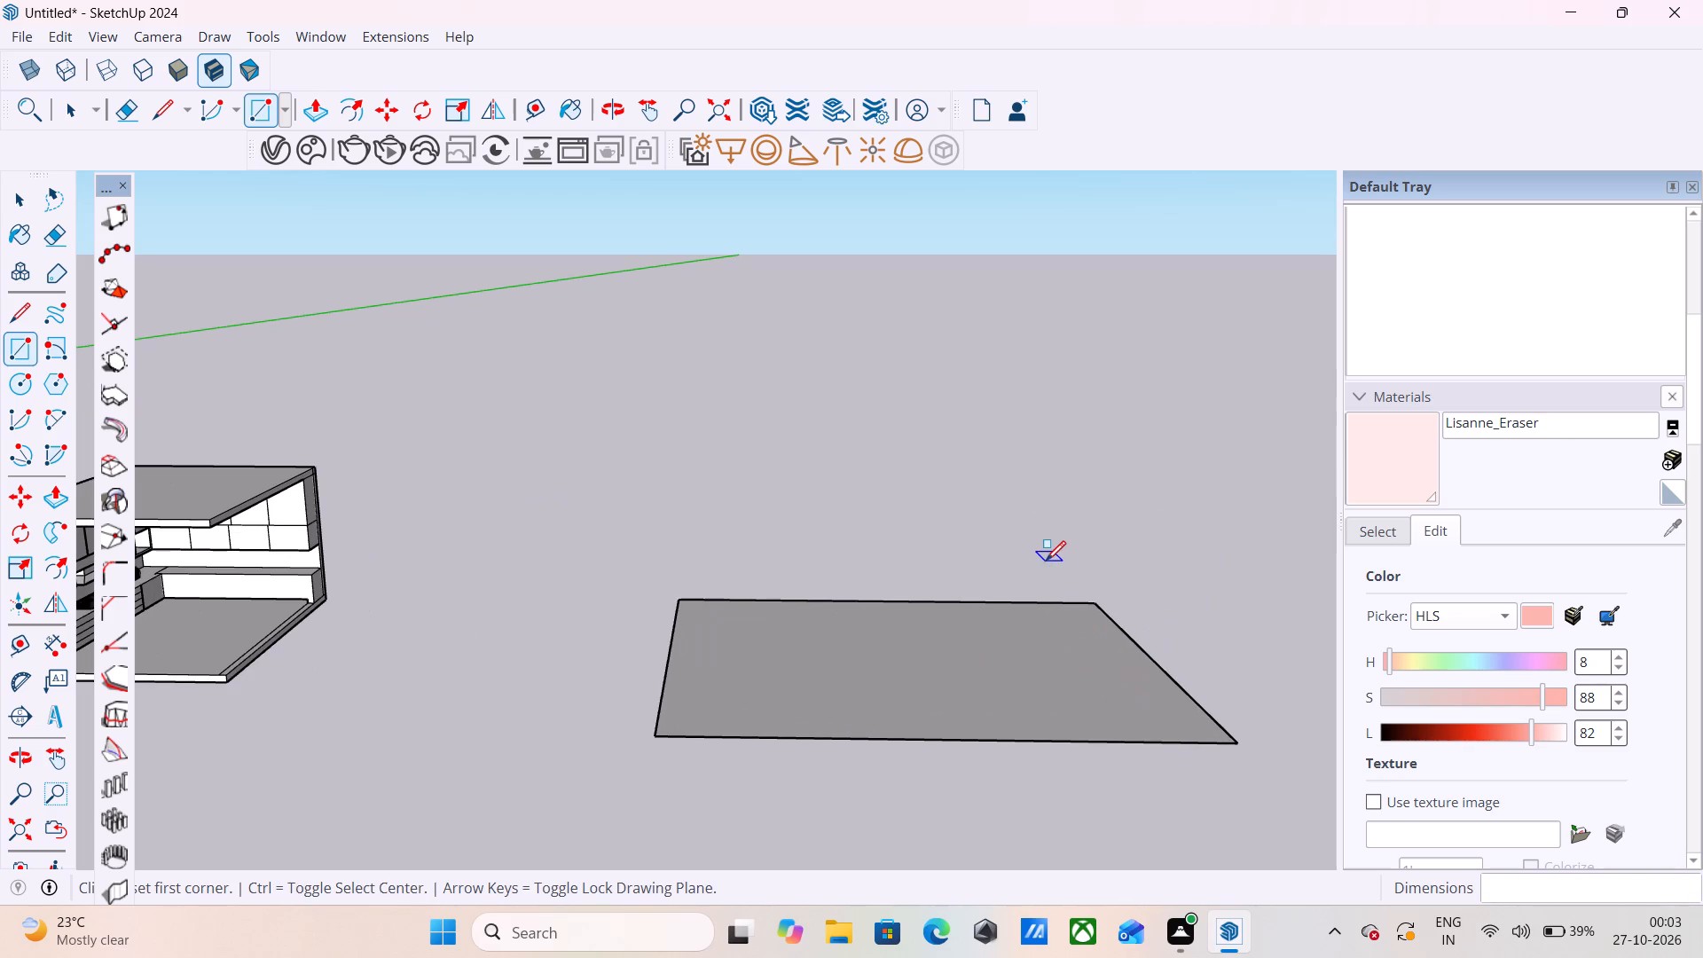
Offset the new floor rectangle's outline inward by 6" to mark the wall thickness.
{"action": "middle_click_drag", "start_coordinate": [1025, 544], "coordinate": [1029, 683]}
{"action": "scroll", "coordinate": [1029, 683], "scroll_direction": "up", "scroll_amount": 1}
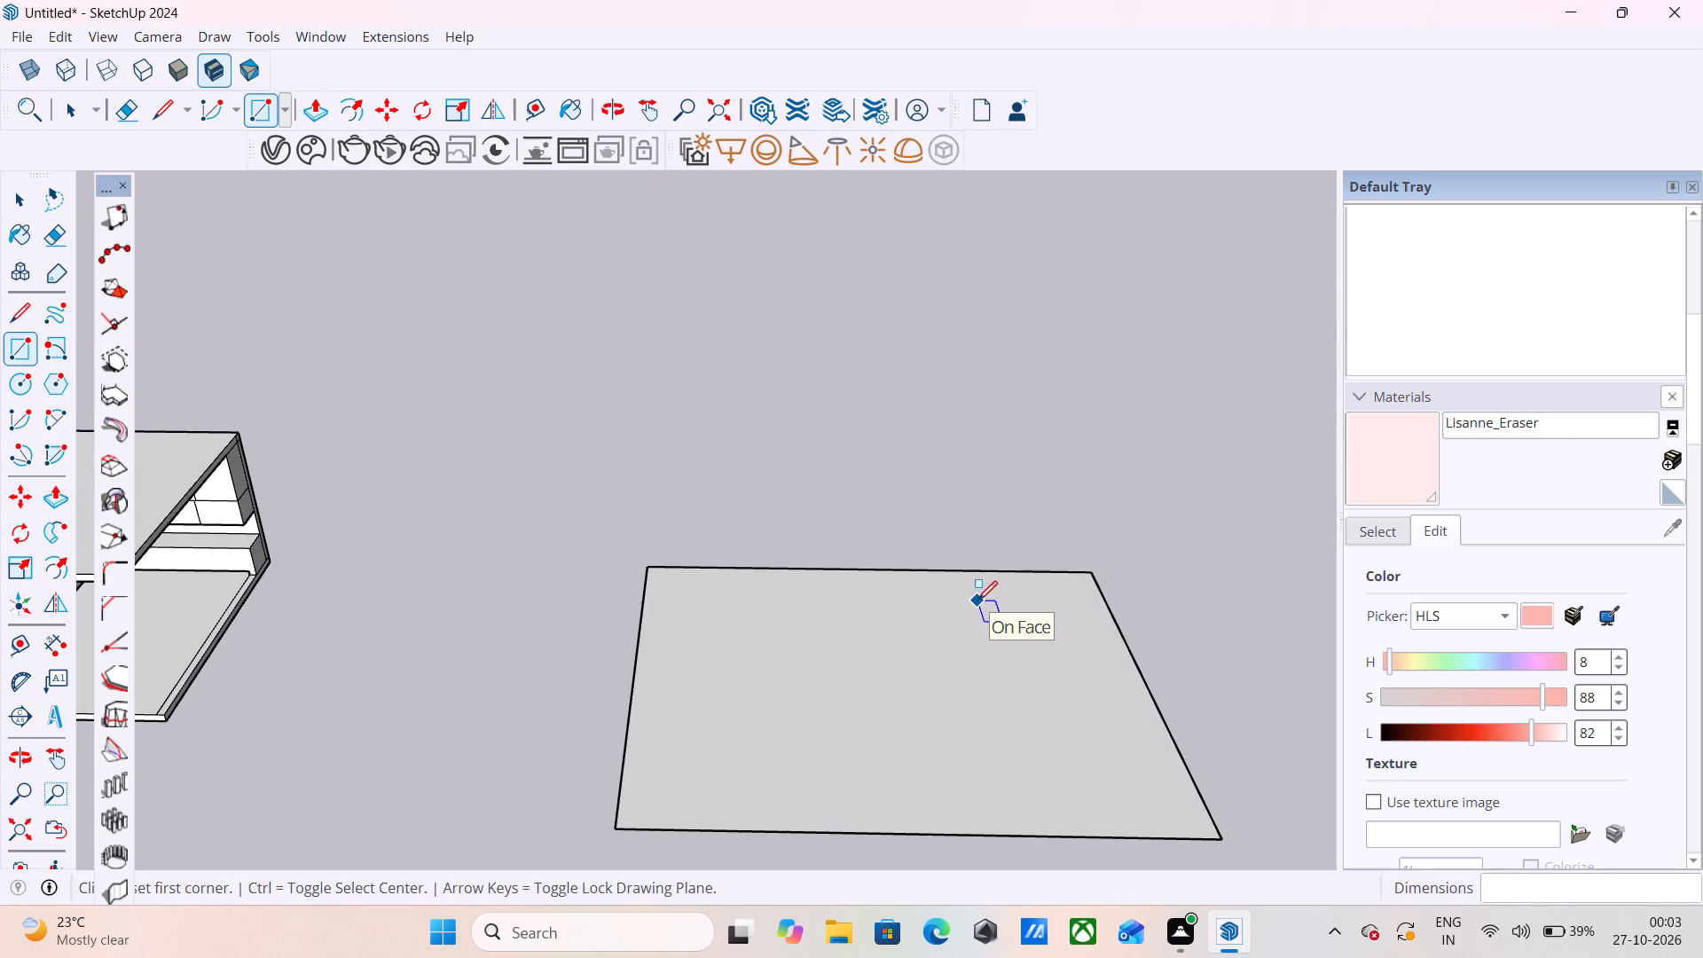
{"action": "scroll", "coordinate": [912, 420], "scroll_direction": "down", "scroll_amount": 5}
{"action": "scroll", "coordinate": [935, 699], "scroll_direction": "up", "scroll_amount": 3}
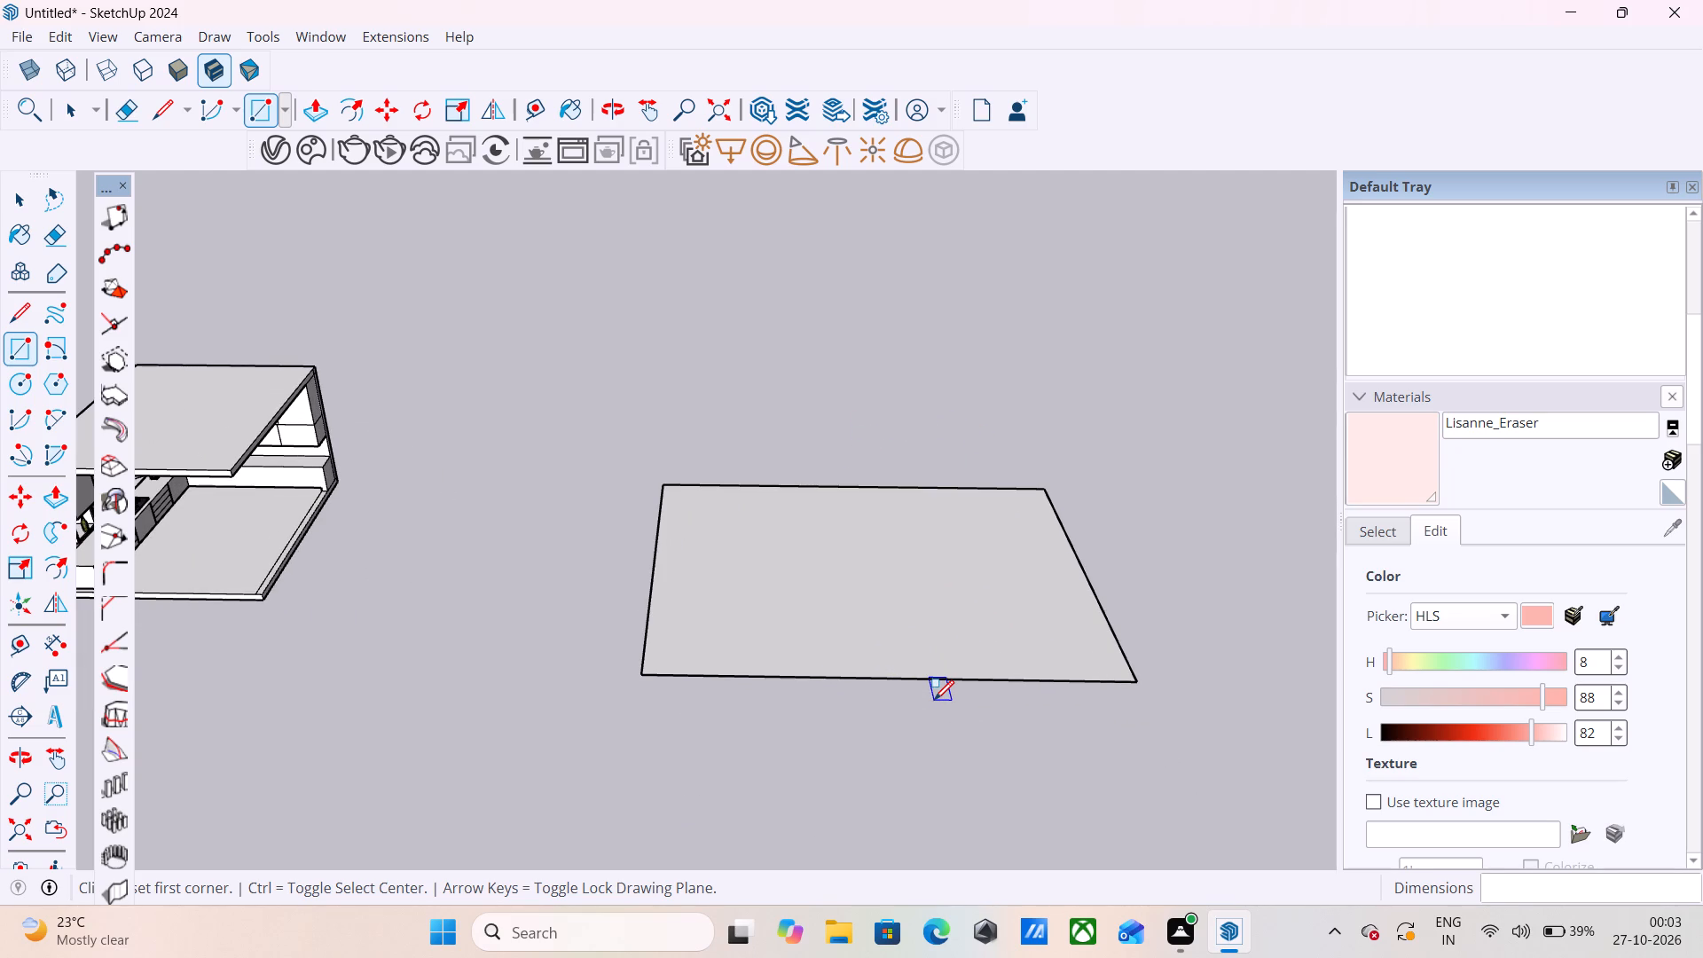
{"action": "key", "text": "apostrophe"}
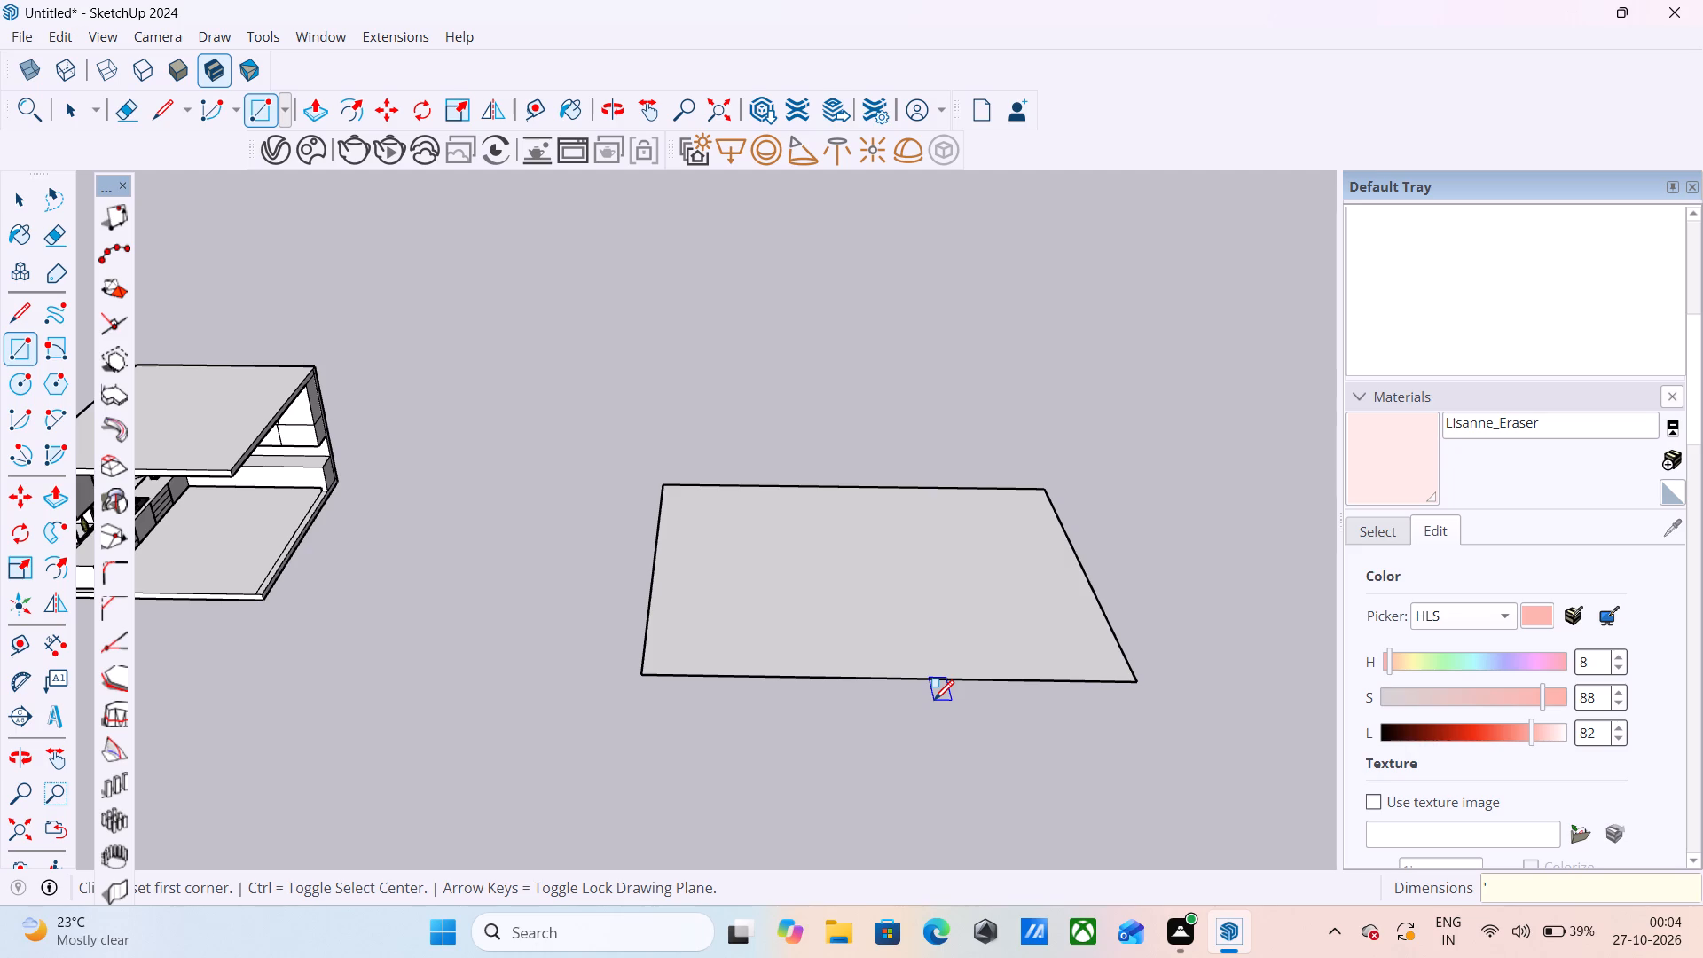
{"action": "key", "text": "BackSpace"}
{"action": "key", "text": "shift+quotedbl"}
{"action": "key", "text": "BackSpace"}
{"action": "key", "text": "f"}
{"action": "left_click", "coordinate": [914, 669]}
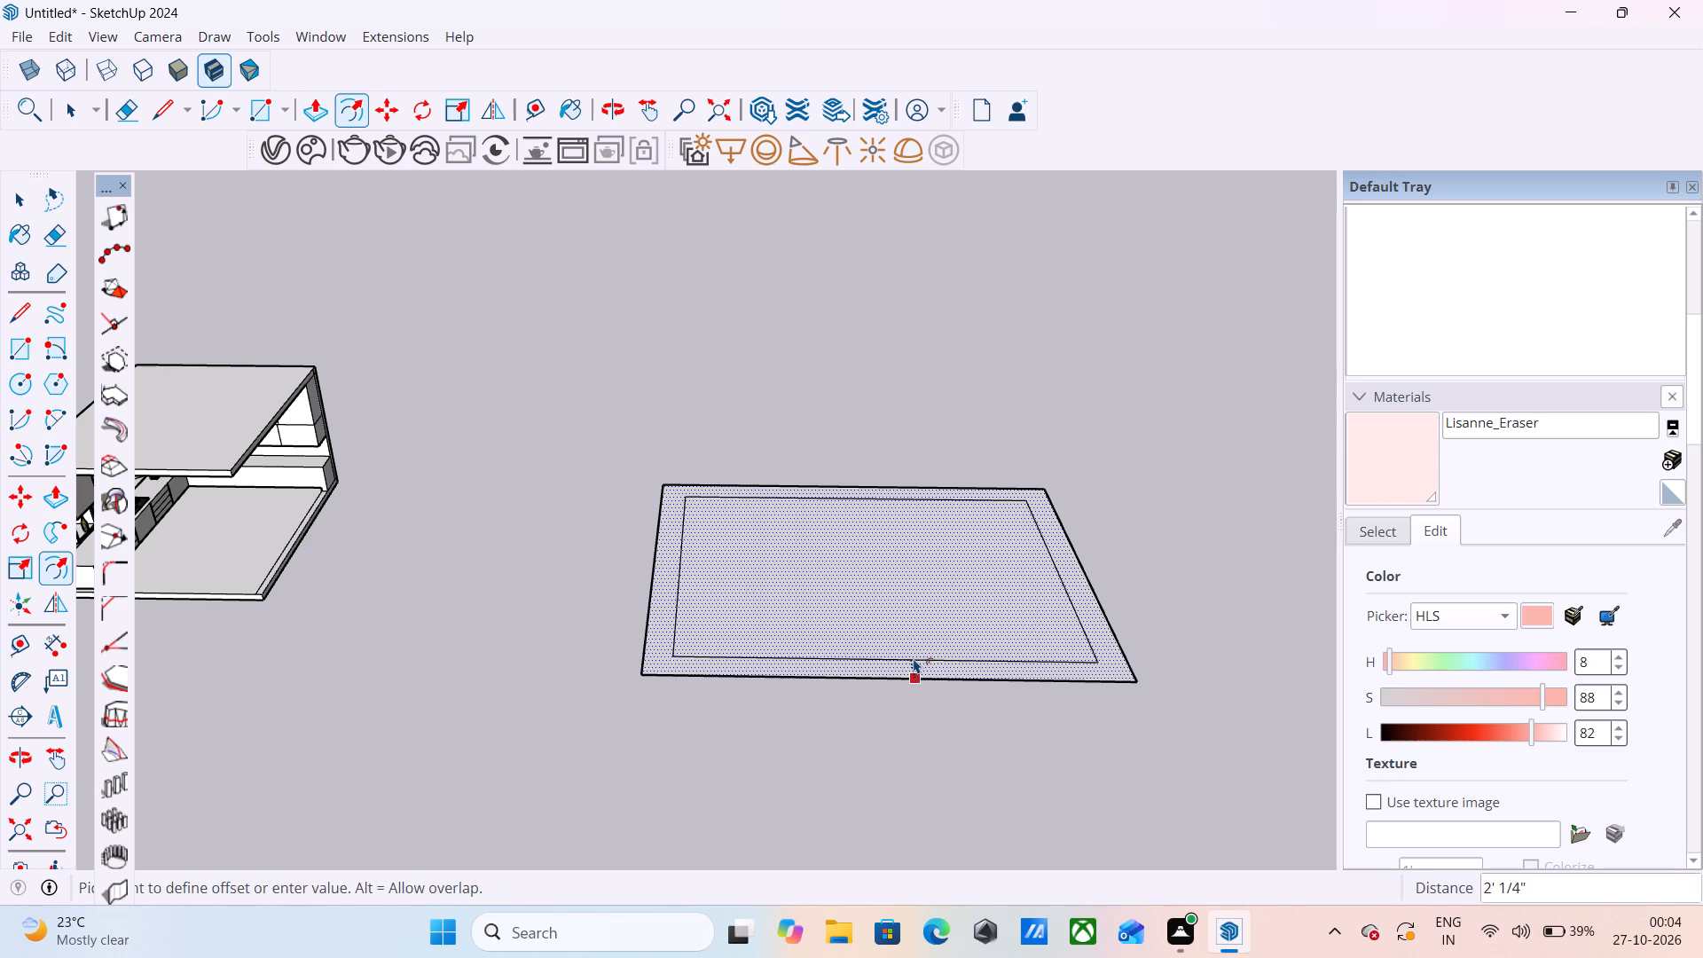
{"action": "key", "text": "6"}
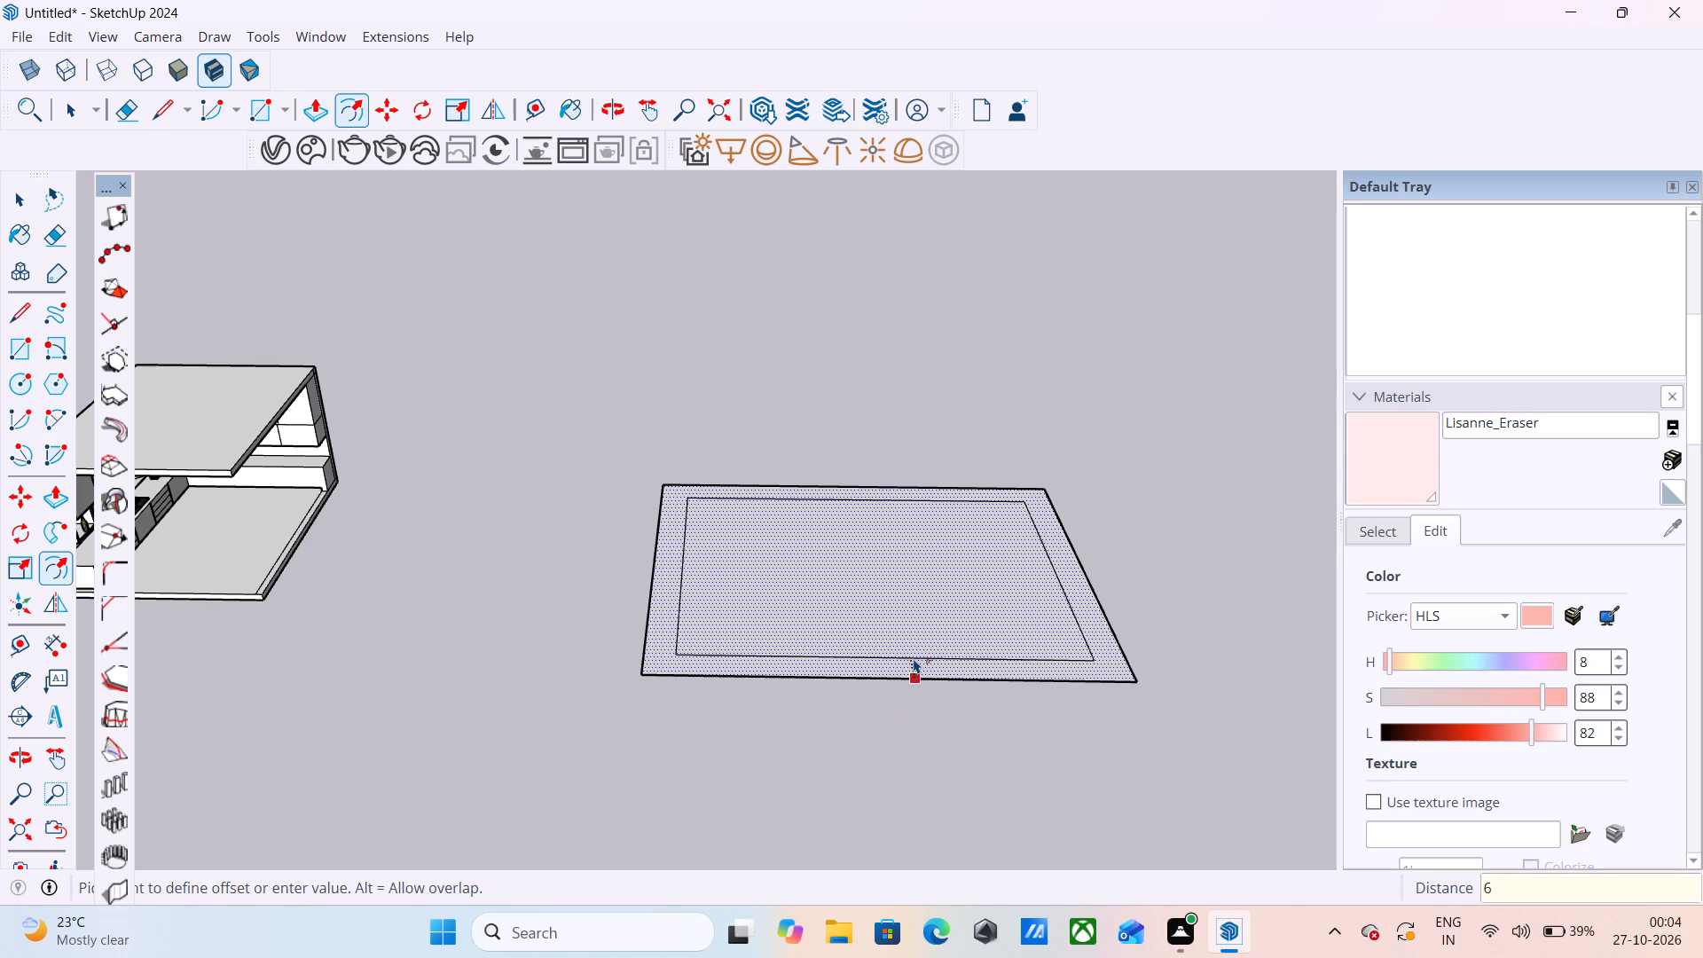
{"action": "key", "text": "Return"}
{"action": "scroll", "coordinate": [908, 658], "scroll_direction": "up", "scroll_amount": 5}
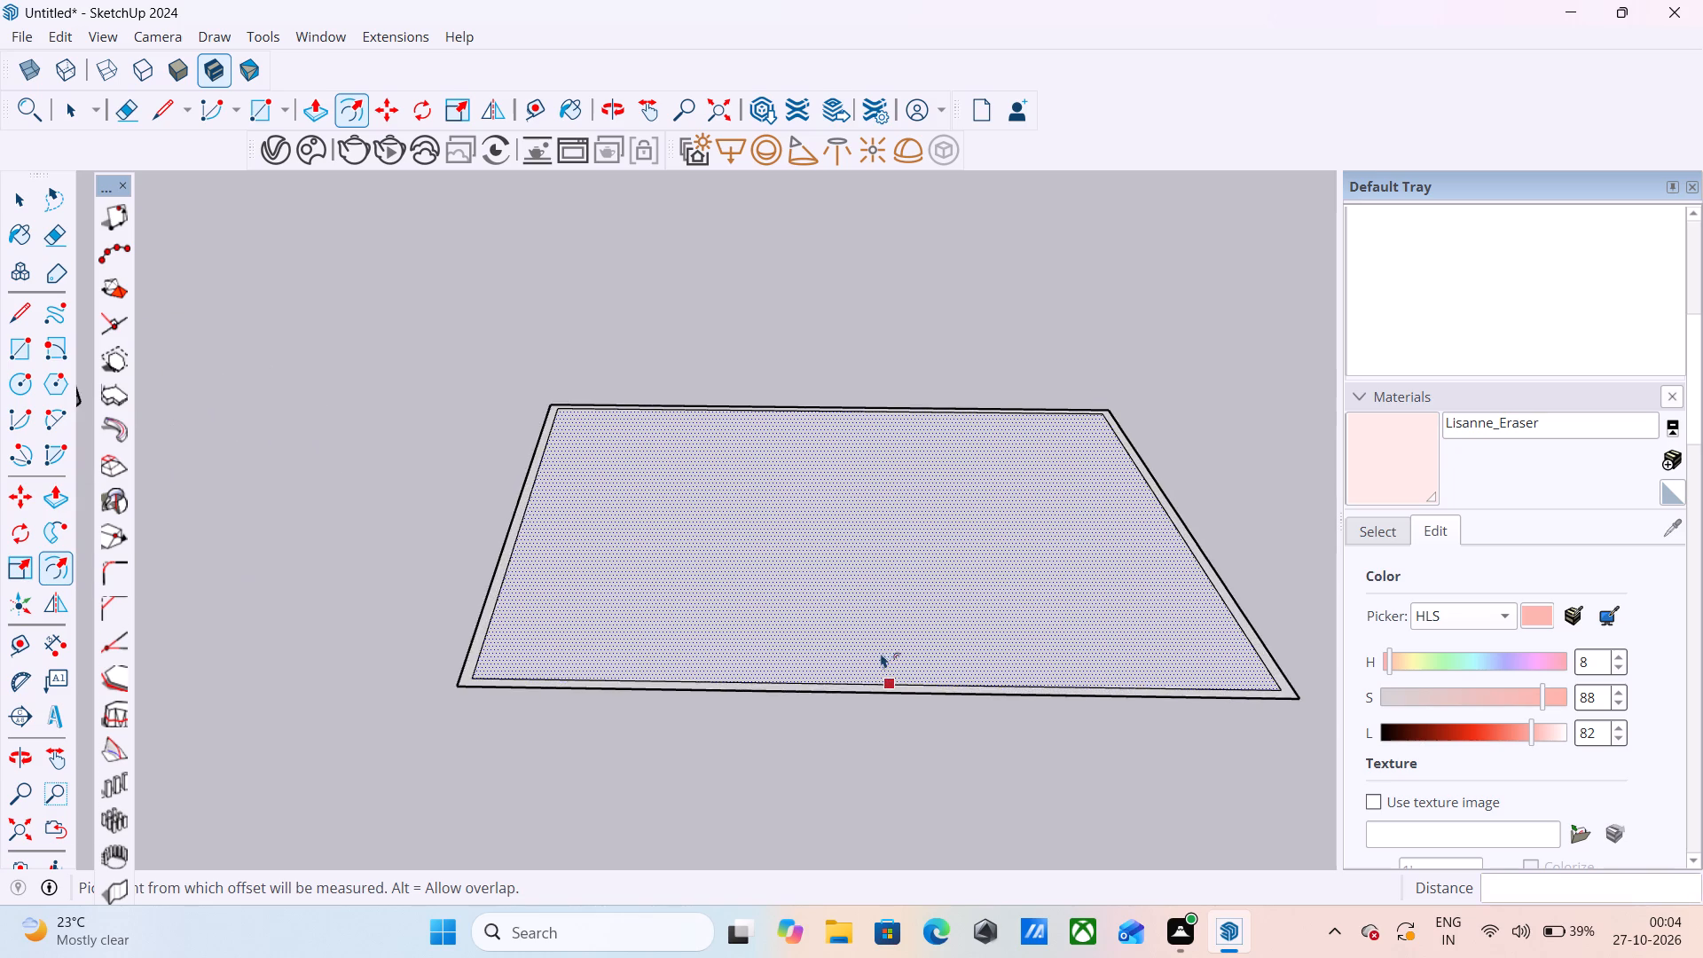
{"action": "scroll", "coordinate": [878, 653], "scroll_direction": "up", "scroll_amount": 4}
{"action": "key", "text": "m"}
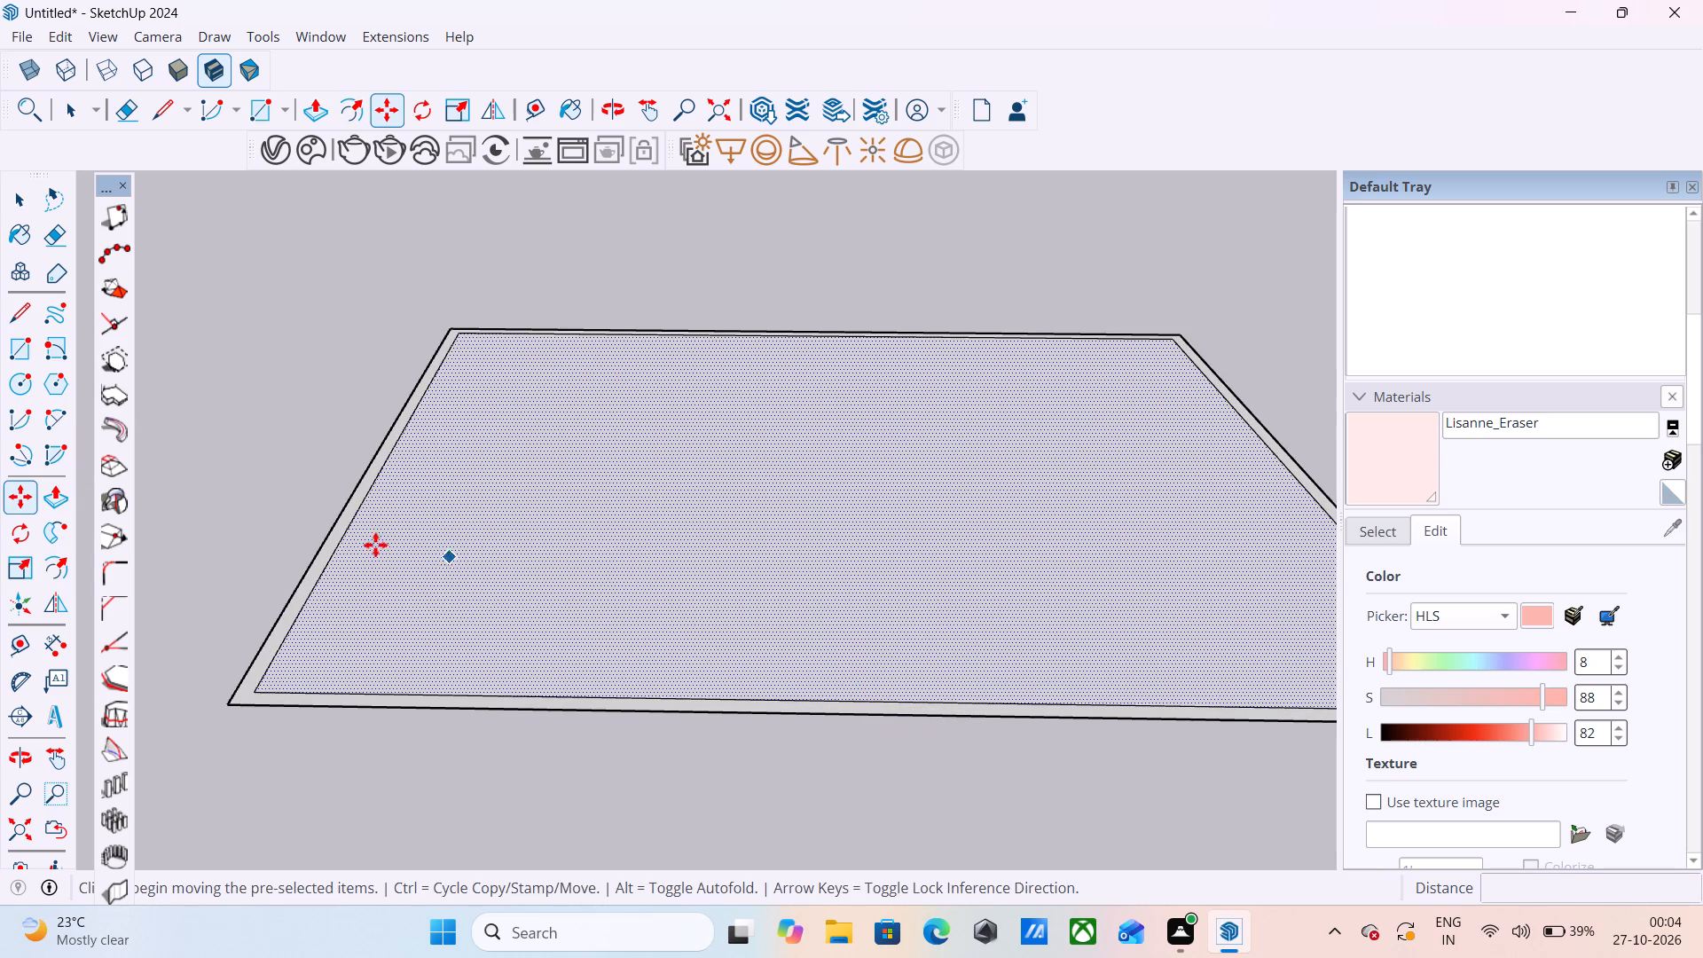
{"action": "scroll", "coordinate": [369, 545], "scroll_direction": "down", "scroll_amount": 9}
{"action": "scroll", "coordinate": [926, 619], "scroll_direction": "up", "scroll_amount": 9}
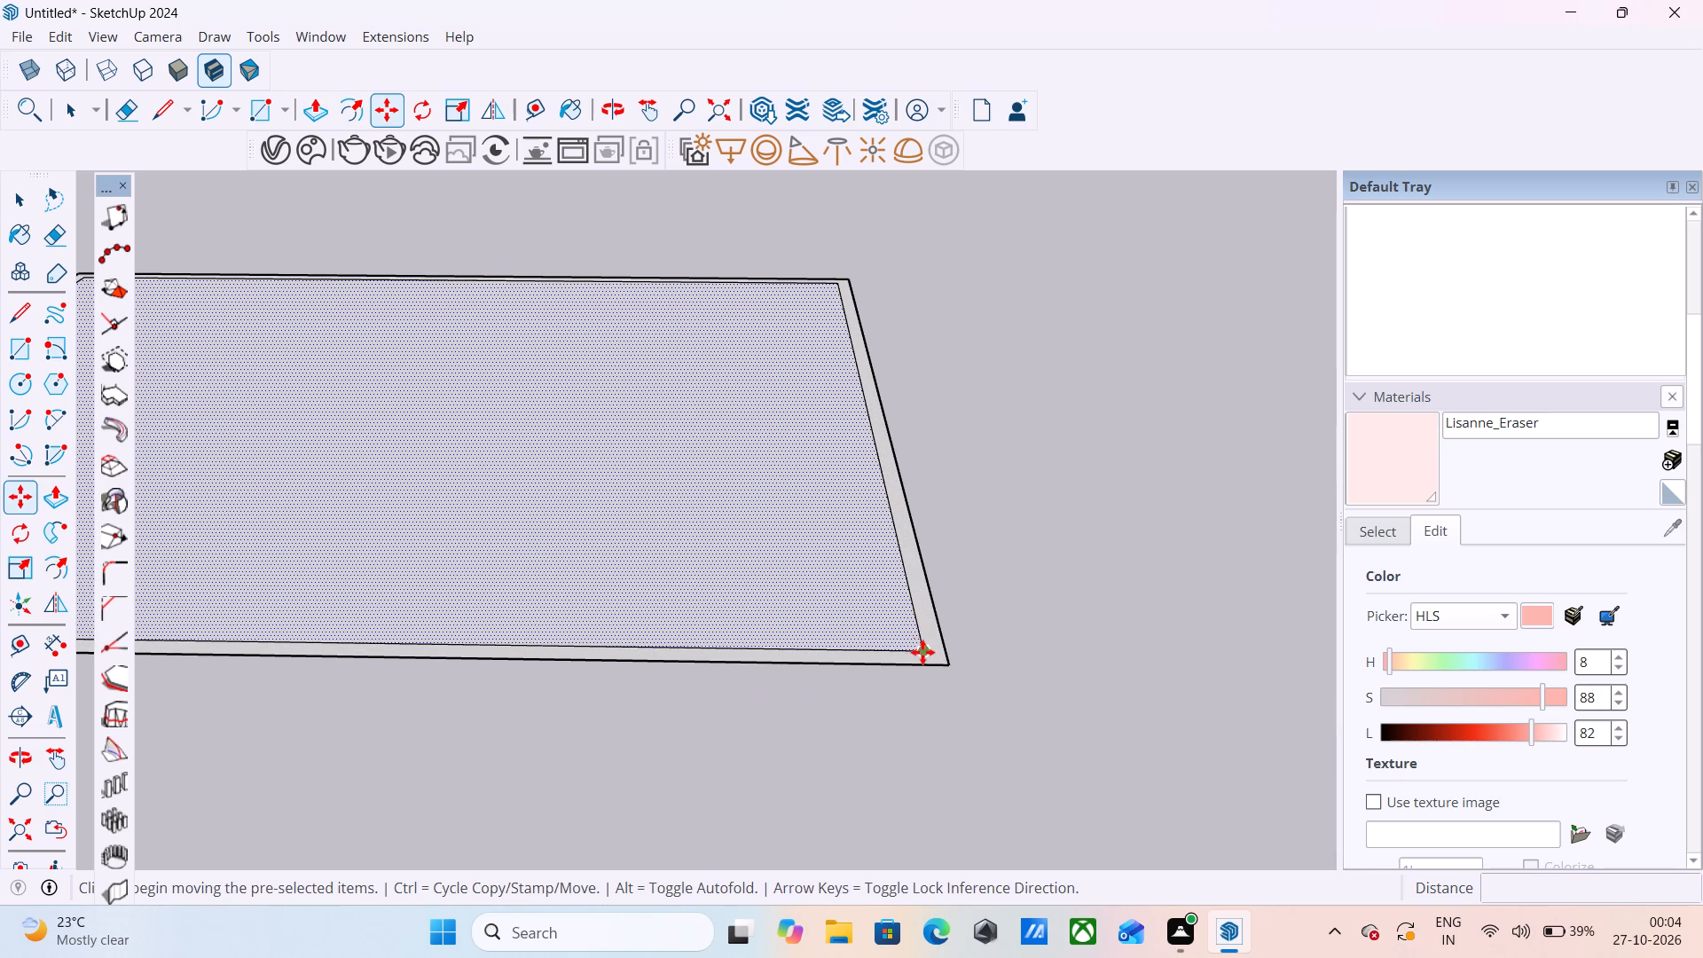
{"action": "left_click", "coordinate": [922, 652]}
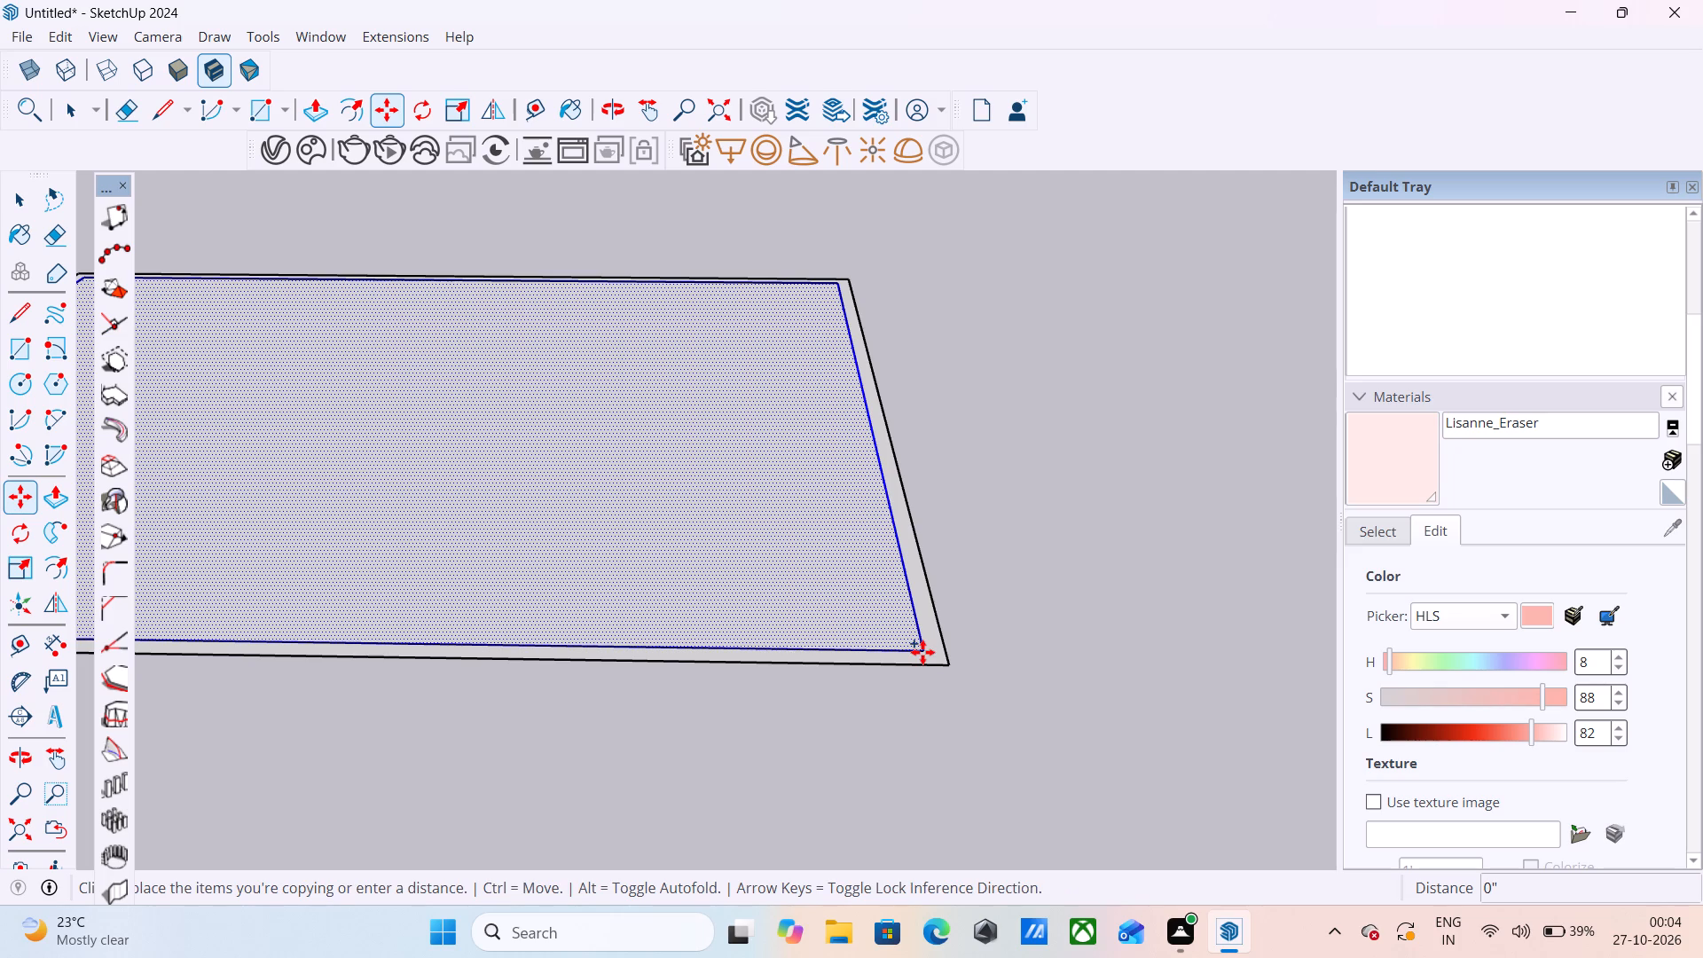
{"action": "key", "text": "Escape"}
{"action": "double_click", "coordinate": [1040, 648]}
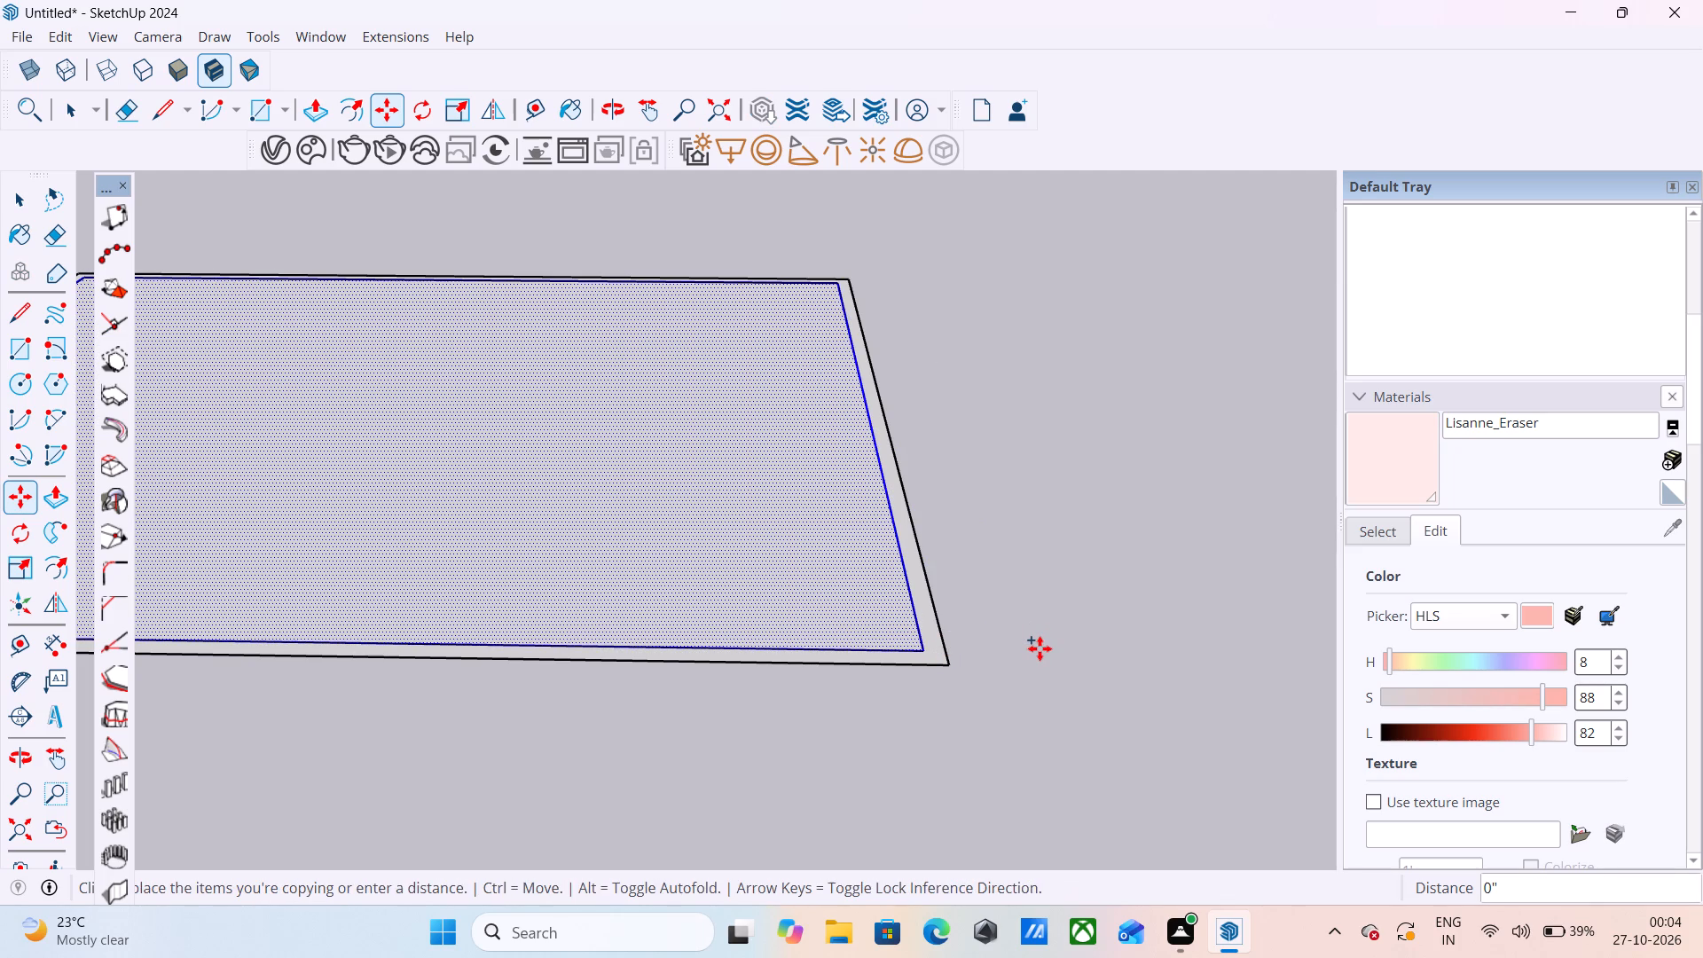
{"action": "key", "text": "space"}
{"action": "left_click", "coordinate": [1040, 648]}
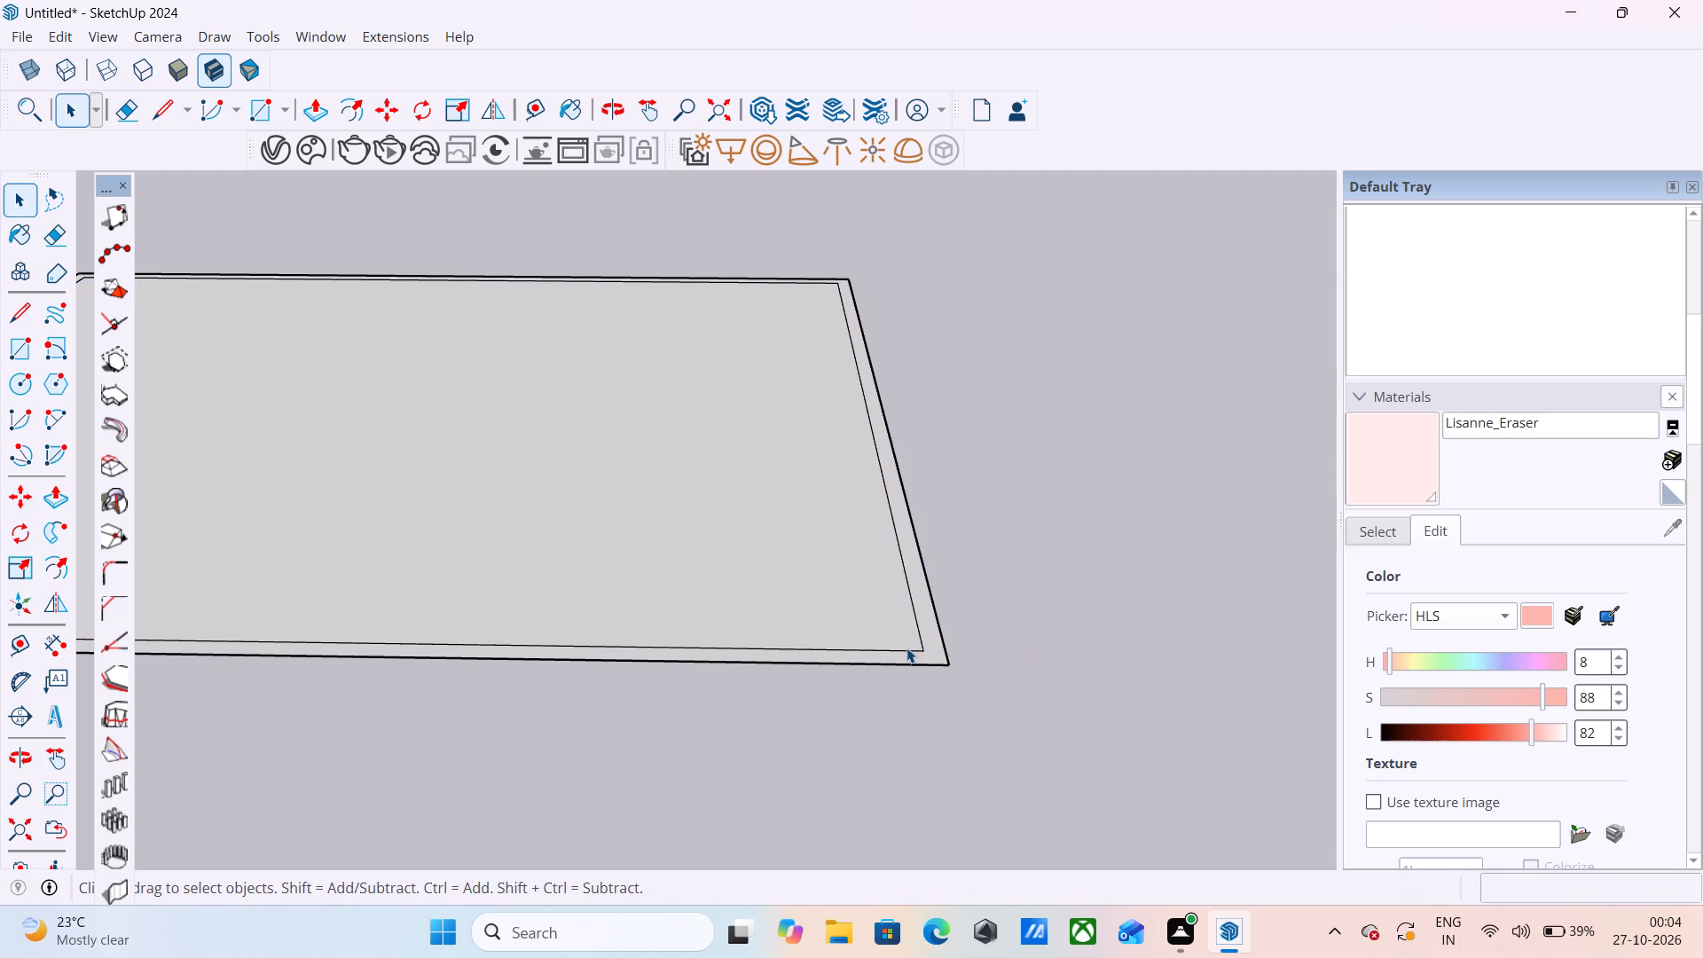
Move the front edge of the inset outline 6" outward onto the rectangle's outer front edge.
{"action": "left_click", "coordinate": [906, 648]}
{"action": "left_click", "coordinate": [917, 650]}
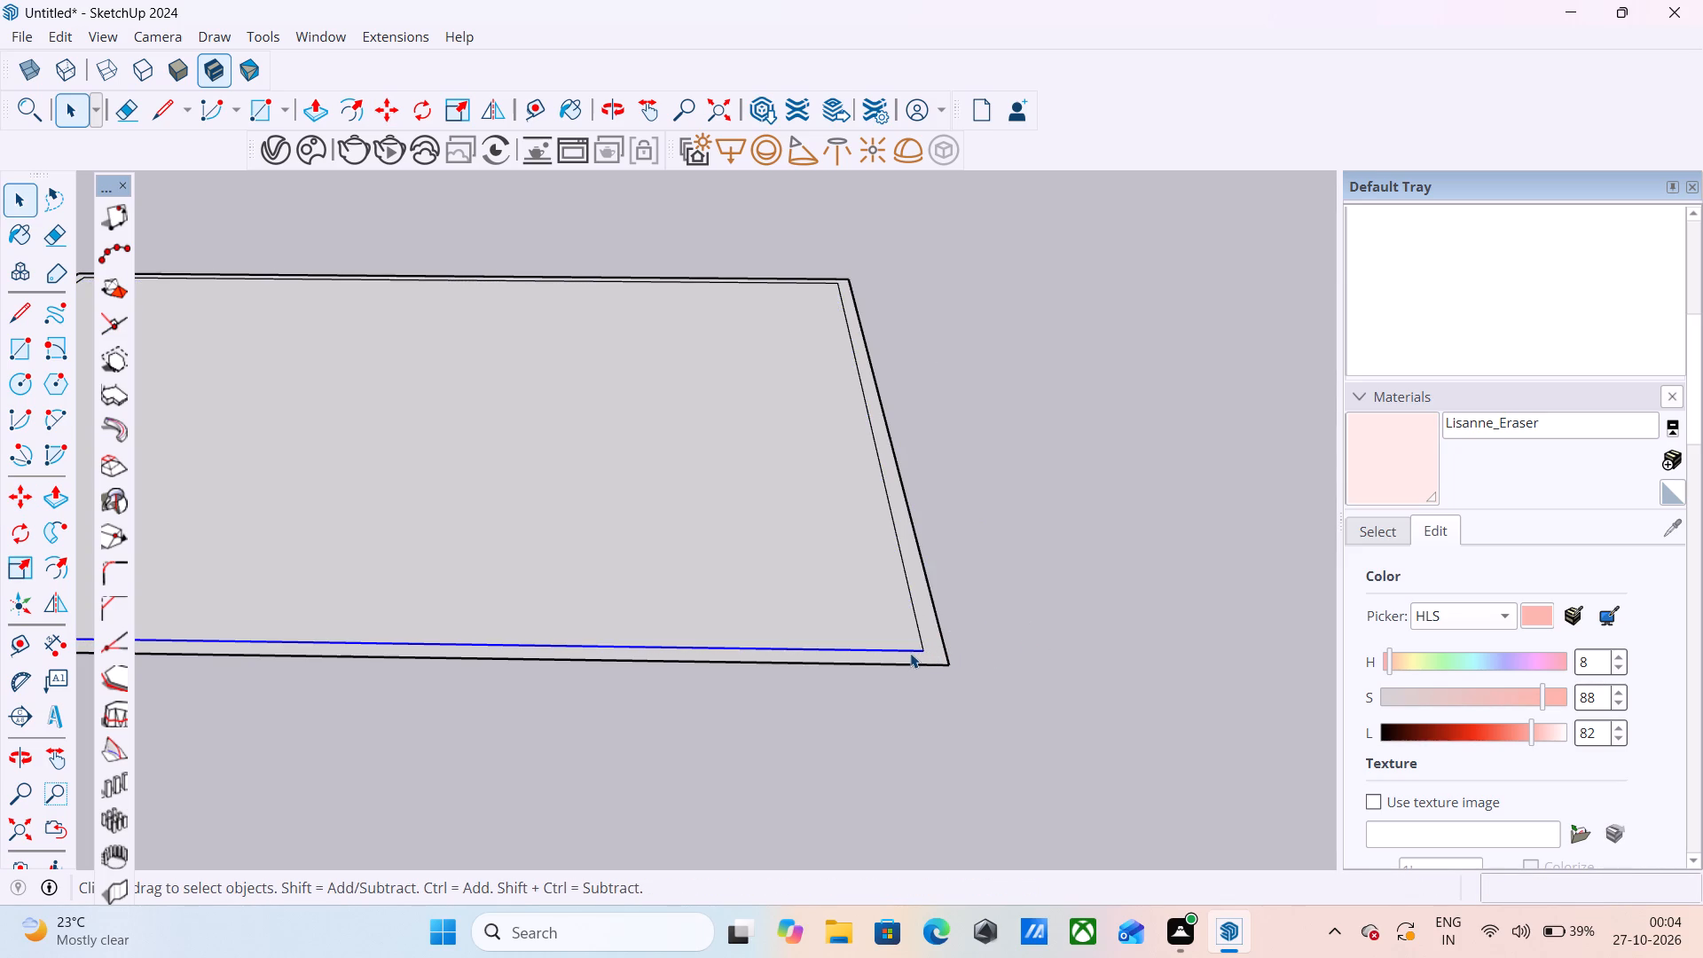
{"action": "key", "text": "m"}
{"action": "left_click", "coordinate": [921, 653]}
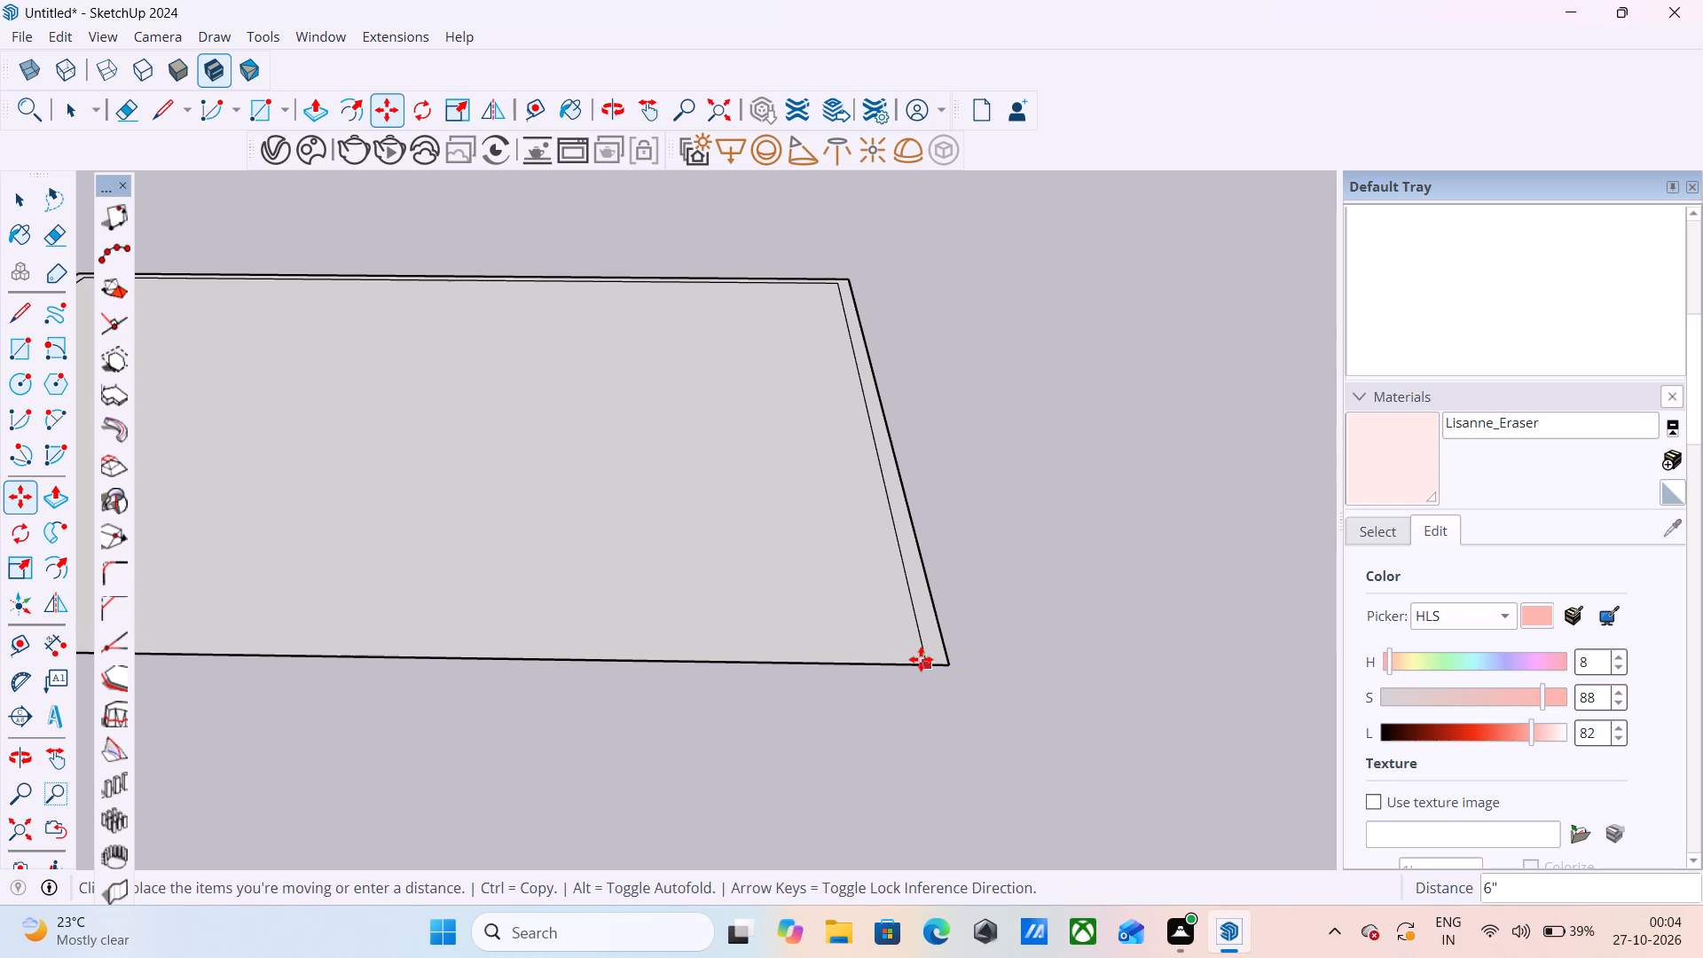
{"action": "left_click", "coordinate": [921, 661]}
Erase the front edge and inner floor face, leaving only the U-shaped wall strip.
{"action": "scroll", "coordinate": [575, 672], "scroll_direction": "down", "scroll_amount": 5}
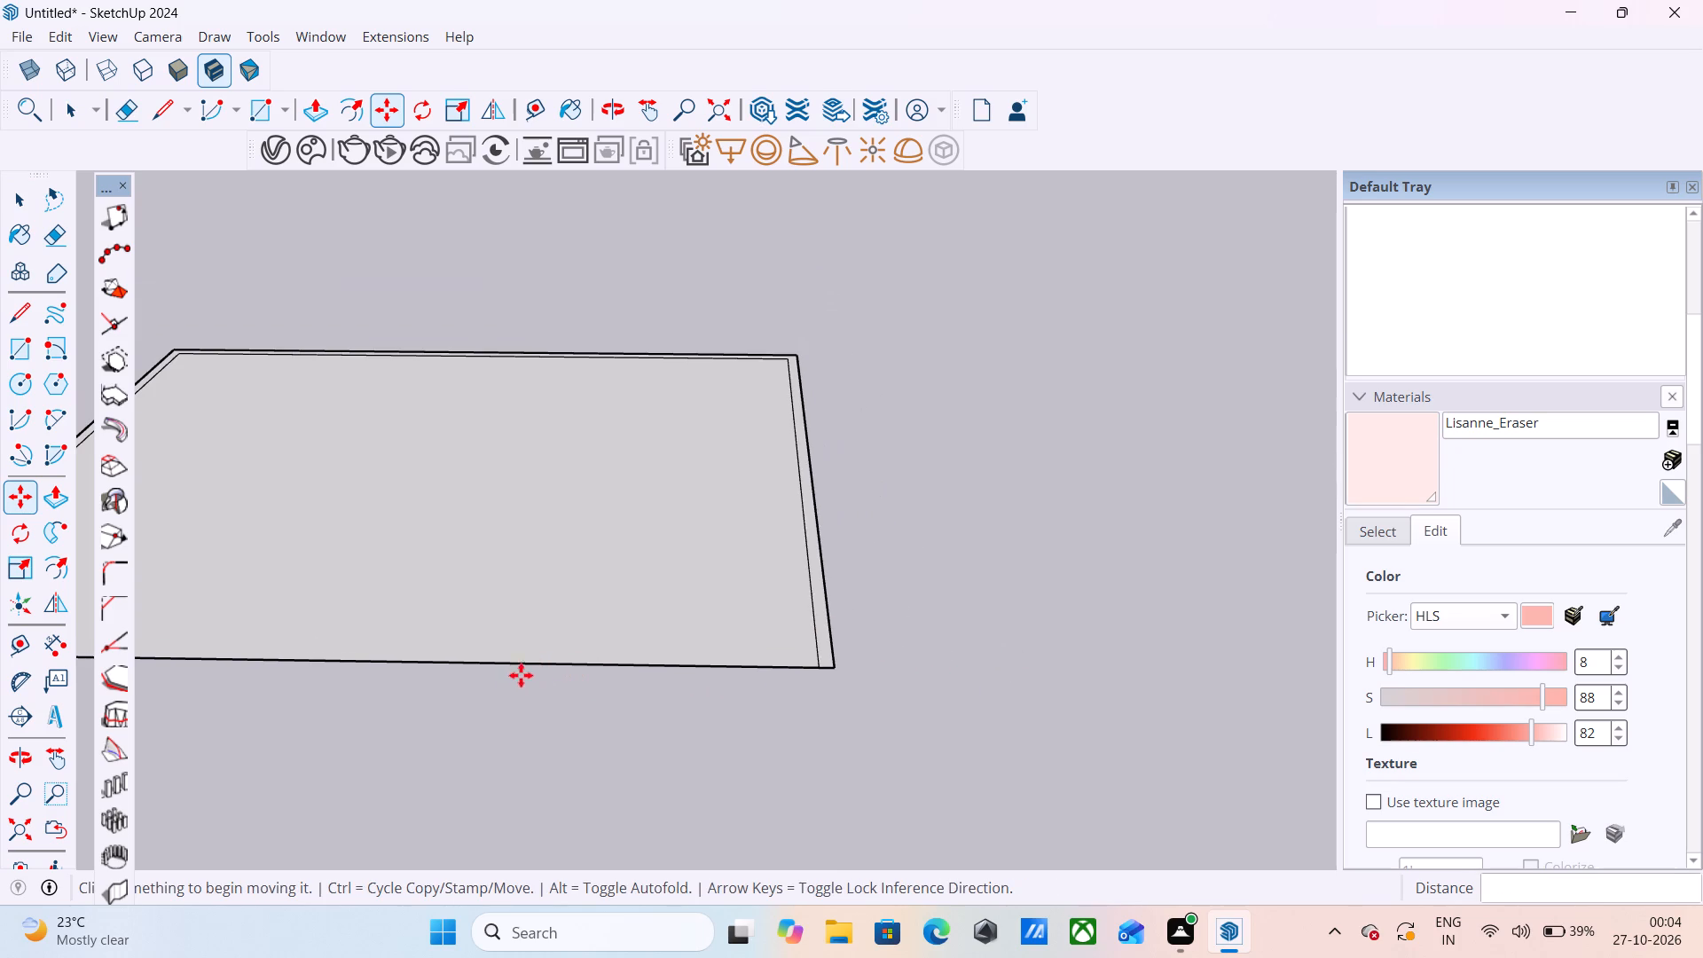
{"action": "key", "text": "e"}
{"action": "left_click_drag", "start_coordinate": [585, 630], "coordinate": [599, 734]}
{"action": "scroll", "coordinate": [978, 530], "scroll_direction": "down", "scroll_amount": 4}
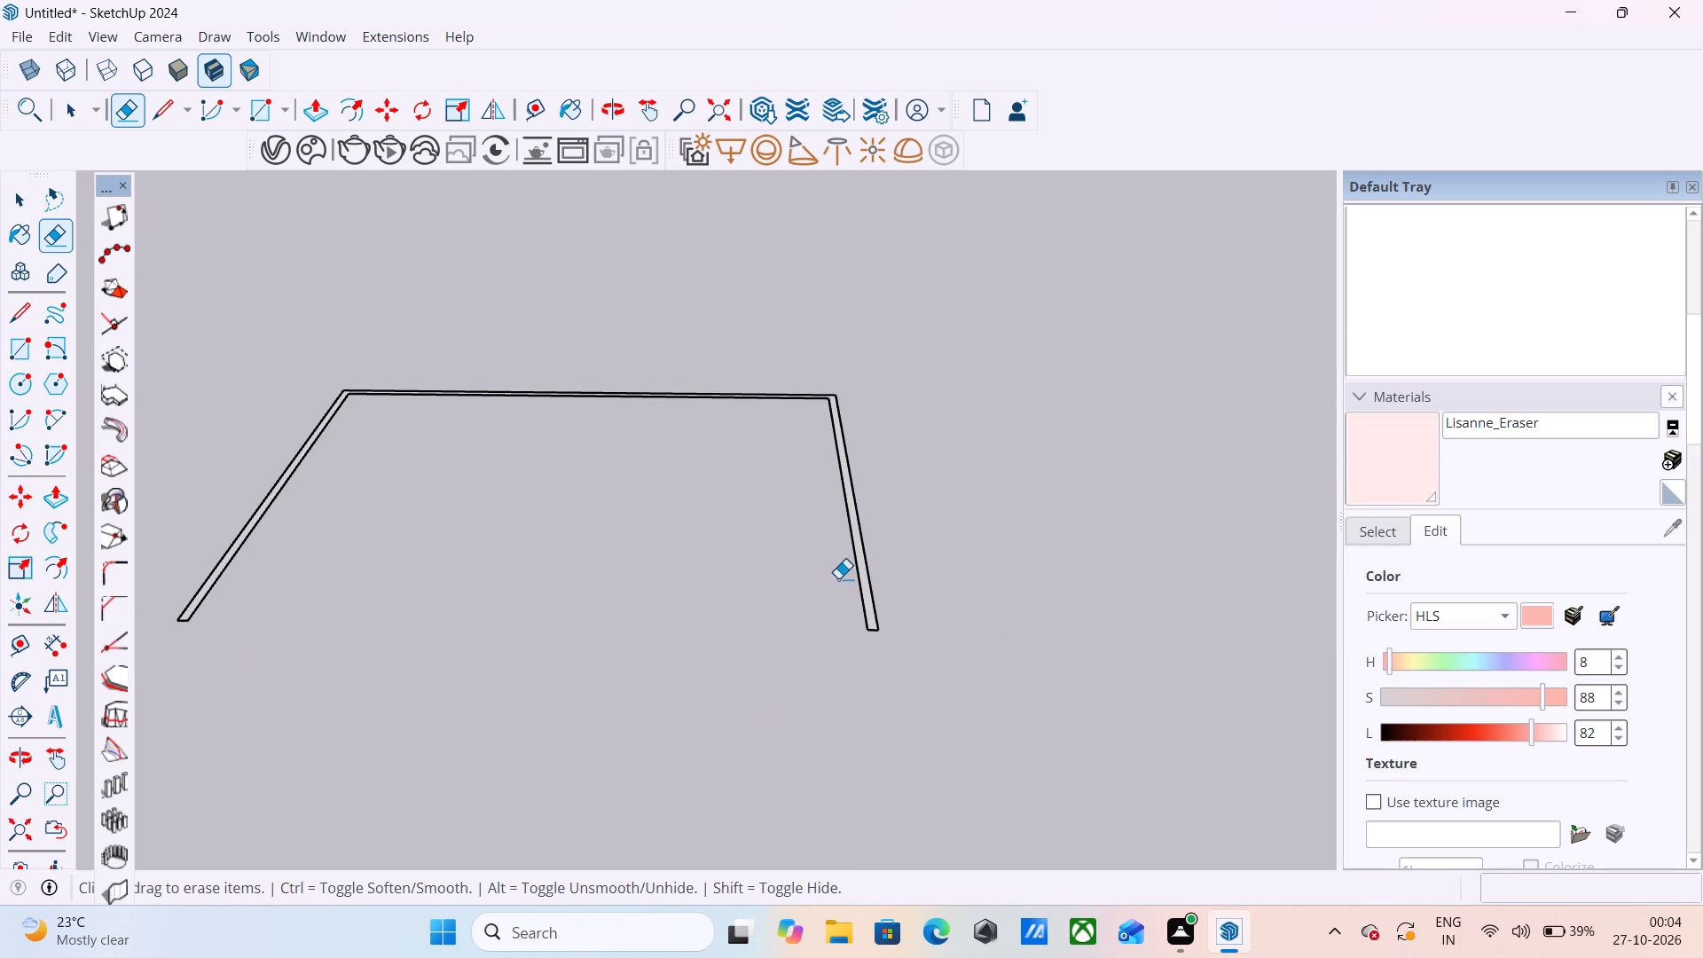
Pull the U-shaped wall strip up 10' to form three walls.
{"action": "key", "text": "p"}
{"action": "scroll", "coordinate": [825, 570], "scroll_direction": "up", "scroll_amount": 4}
{"action": "scroll", "coordinate": [828, 576], "scroll_direction": "down", "scroll_amount": 5}
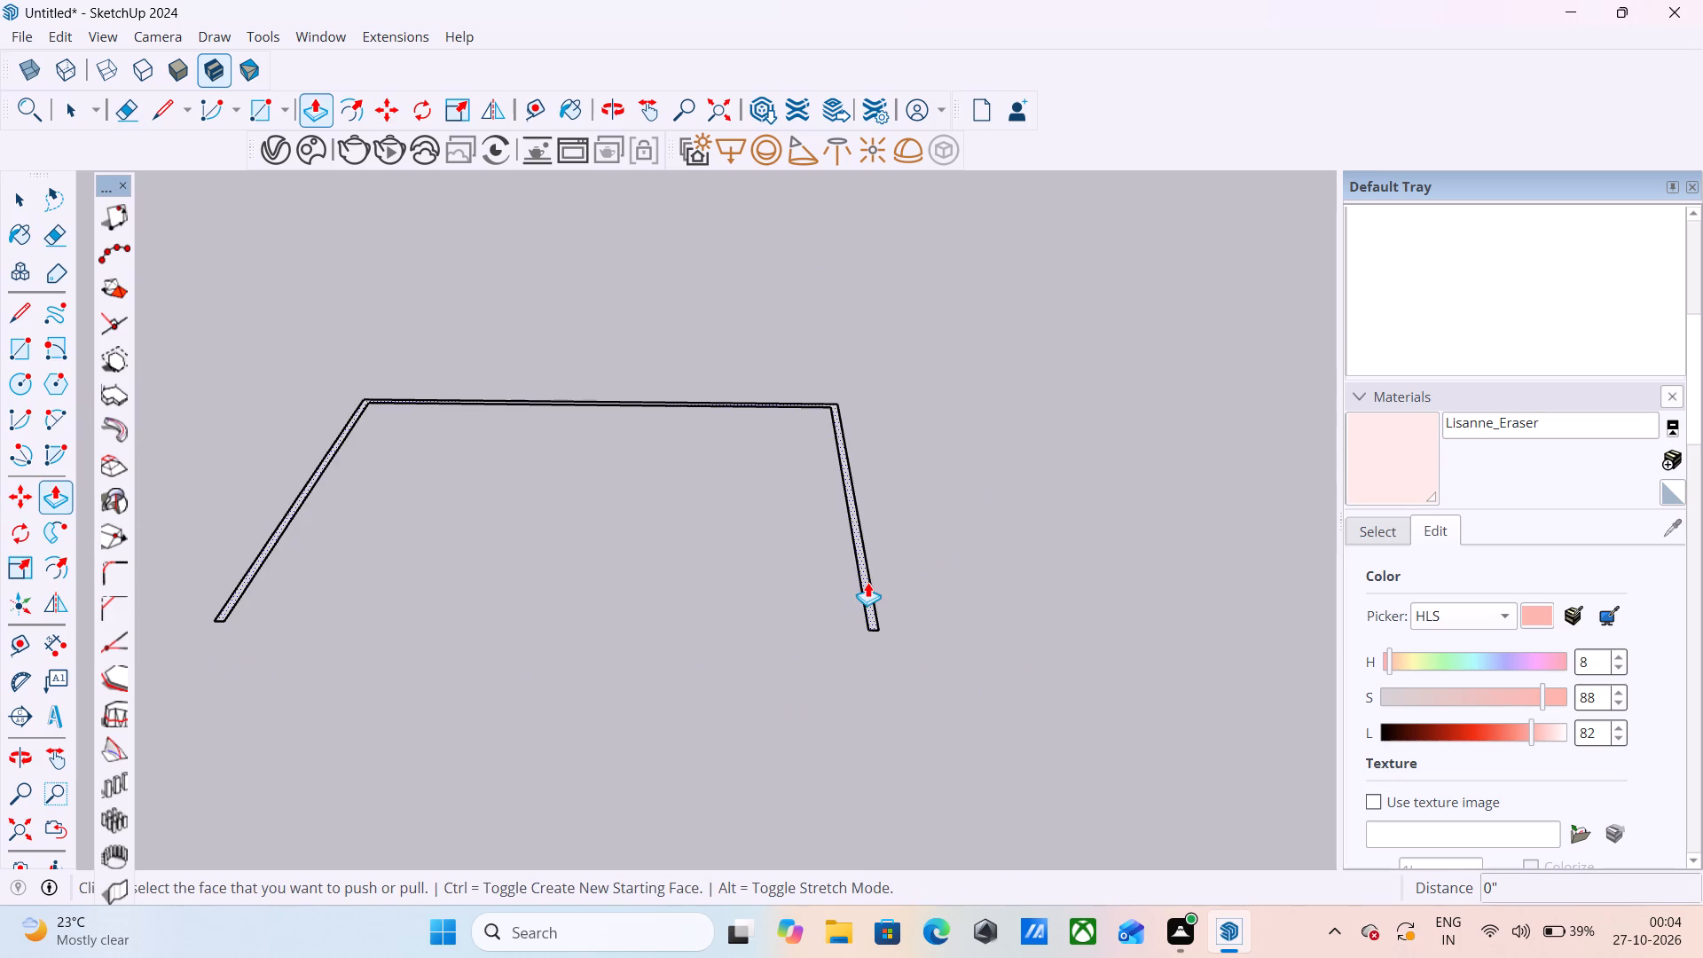
{"action": "left_click", "coordinate": [867, 584]}
{"action": "scroll", "coordinate": [896, 533], "scroll_direction": "down", "scroll_amount": 9}
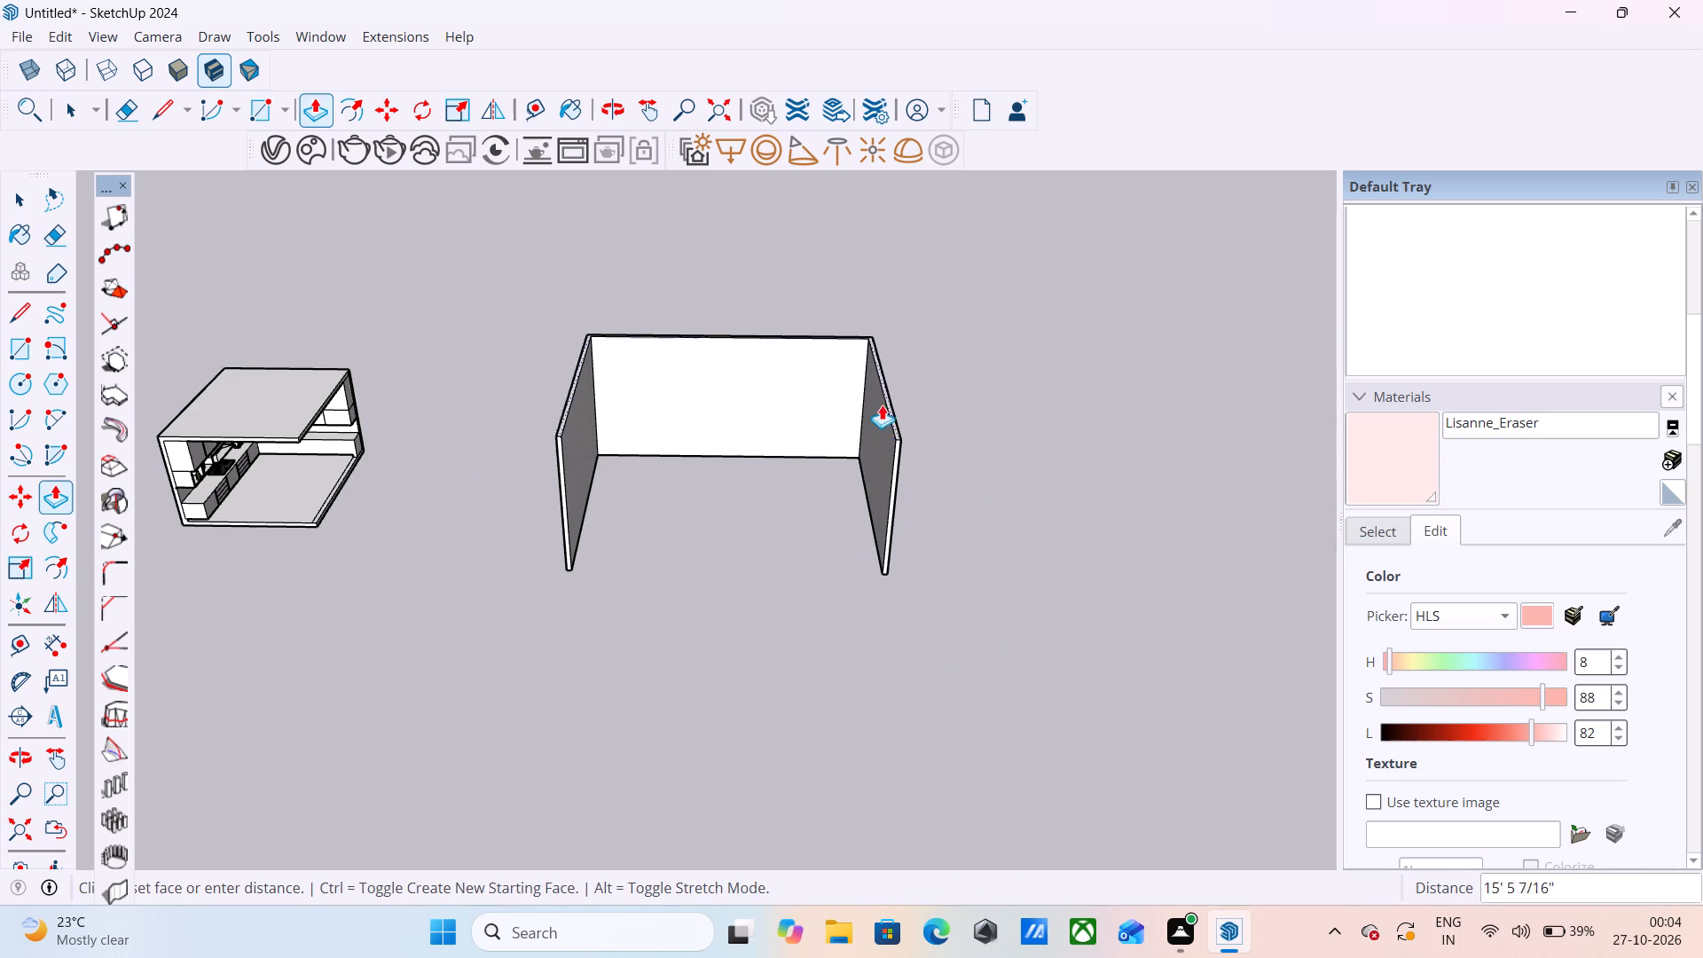
{"action": "type", "text": "10"}
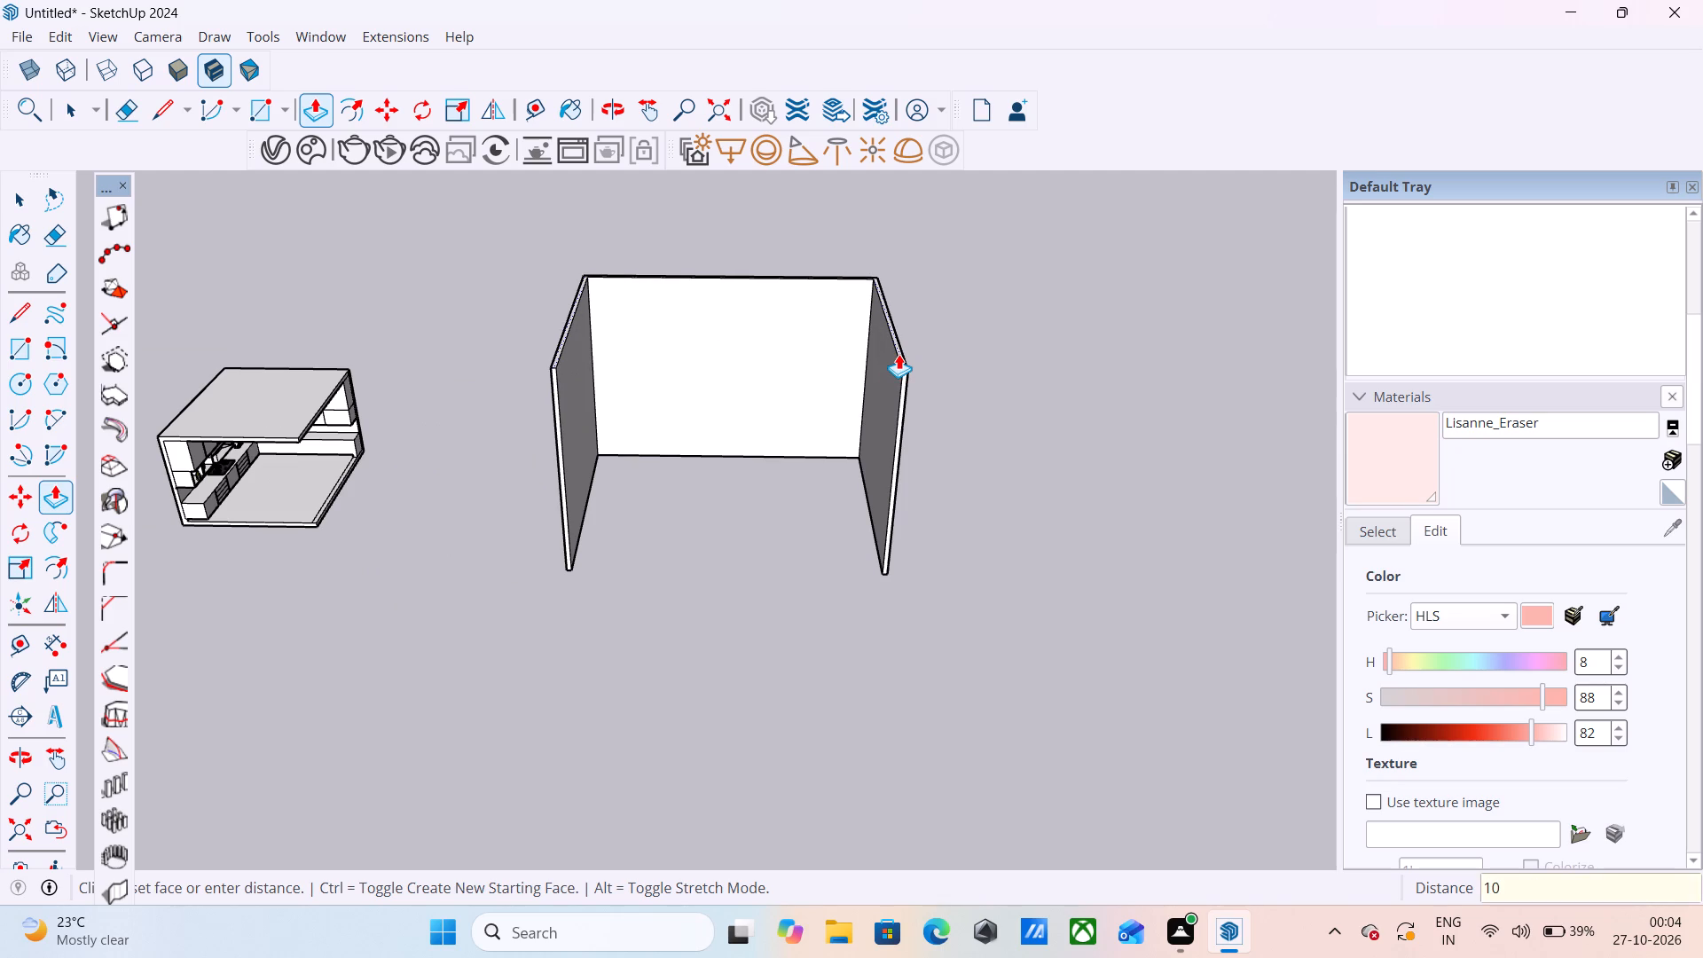
{"action": "key", "text": "apostrophe"}
{"action": "key", "text": "Return"}
Draw an upright 33' by 6" rotated rectangle along the outer top edge of the back wall, from corner to corner.
{"action": "scroll", "coordinate": [800, 400], "scroll_direction": "down", "scroll_amount": 4}
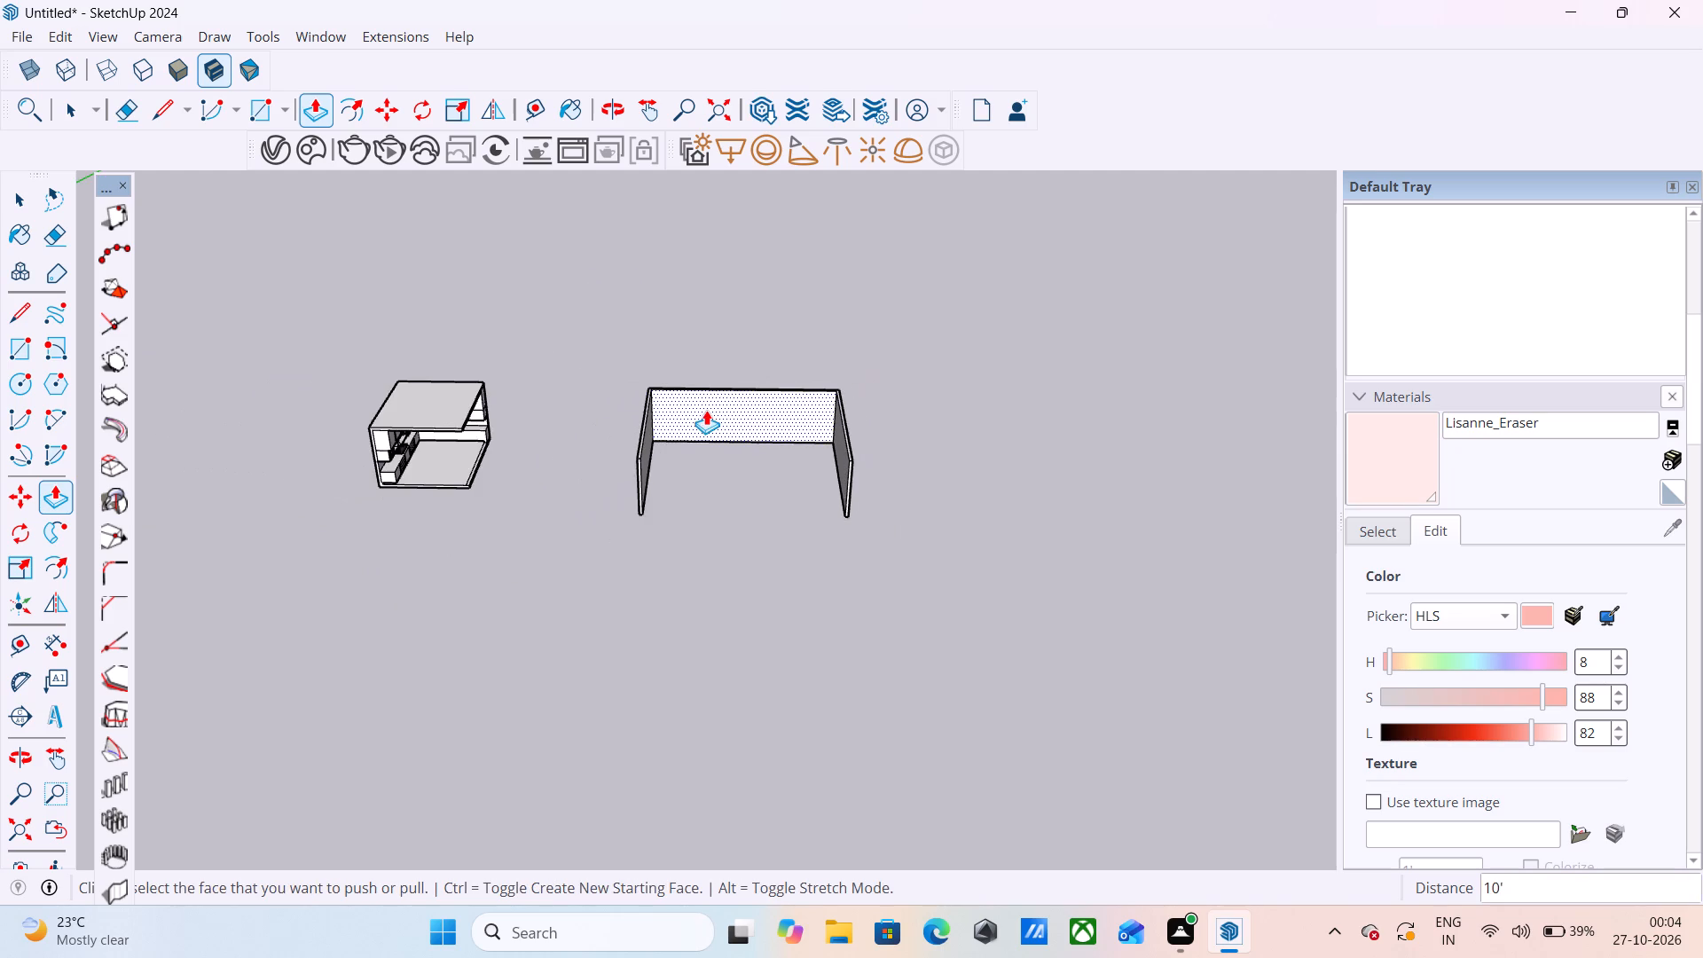
{"action": "scroll", "coordinate": [704, 409], "scroll_direction": "up", "scroll_amount": 10}
{"action": "middle_click_drag", "start_coordinate": [694, 475], "coordinate": [569, 367]}
{"action": "scroll", "coordinate": [618, 341], "scroll_direction": "up", "scroll_amount": 1}
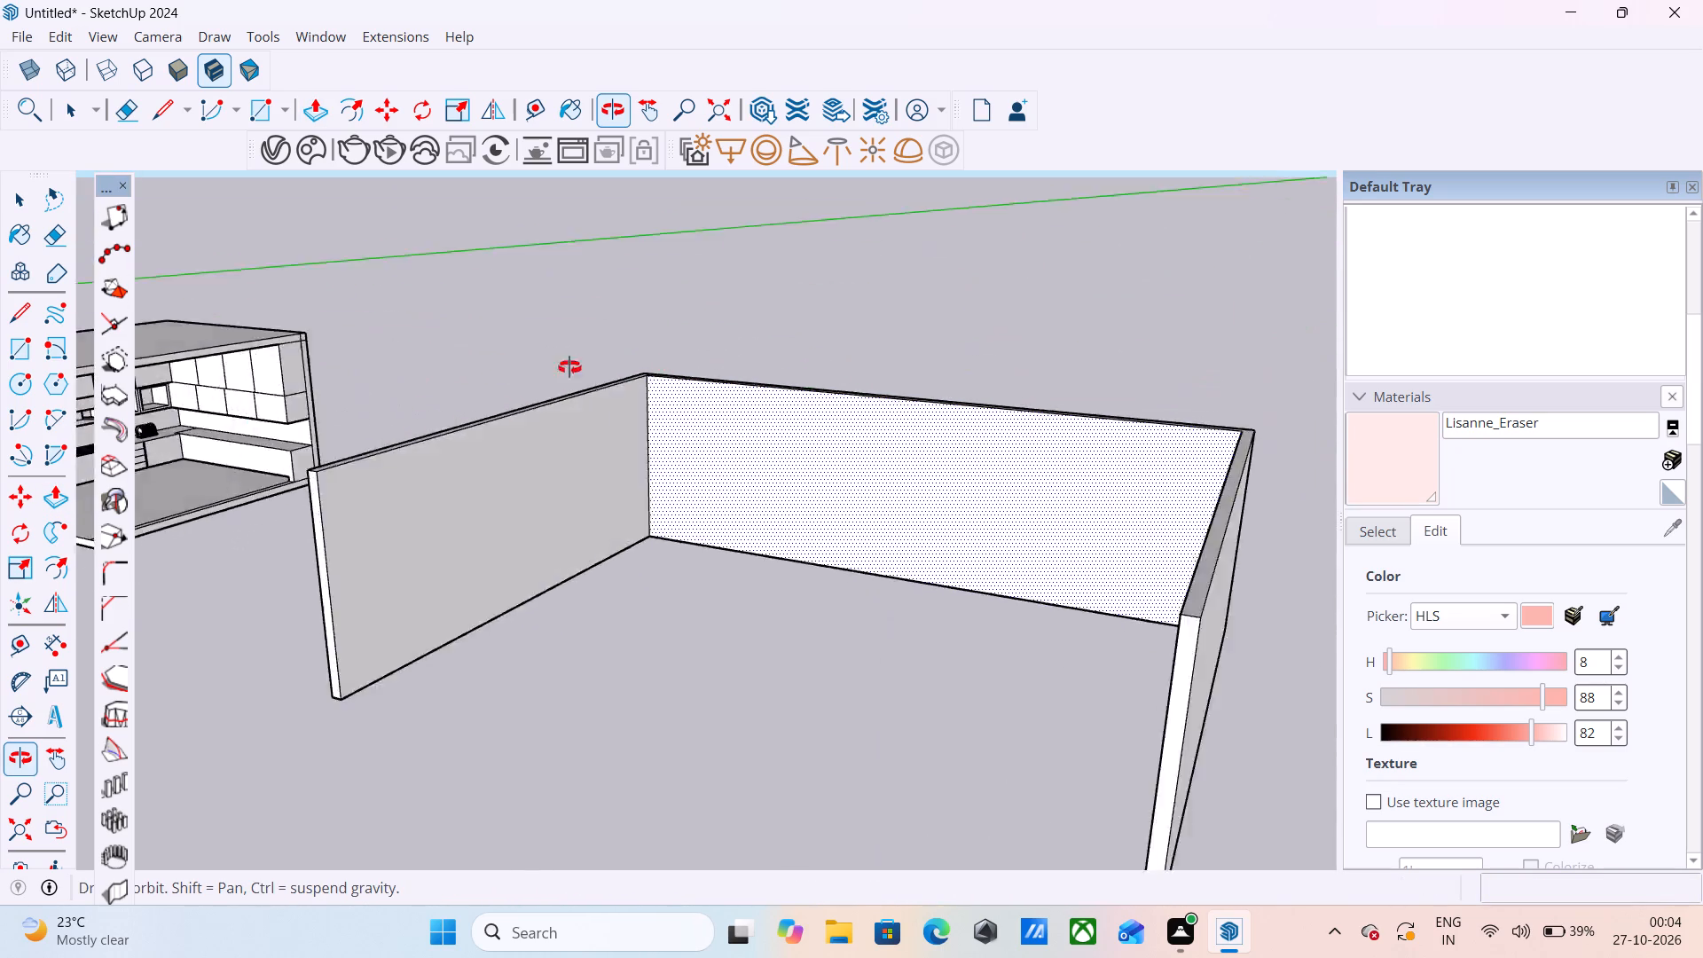
{"action": "middle_click_drag", "start_coordinate": [569, 367], "coordinate": [582, 531]}
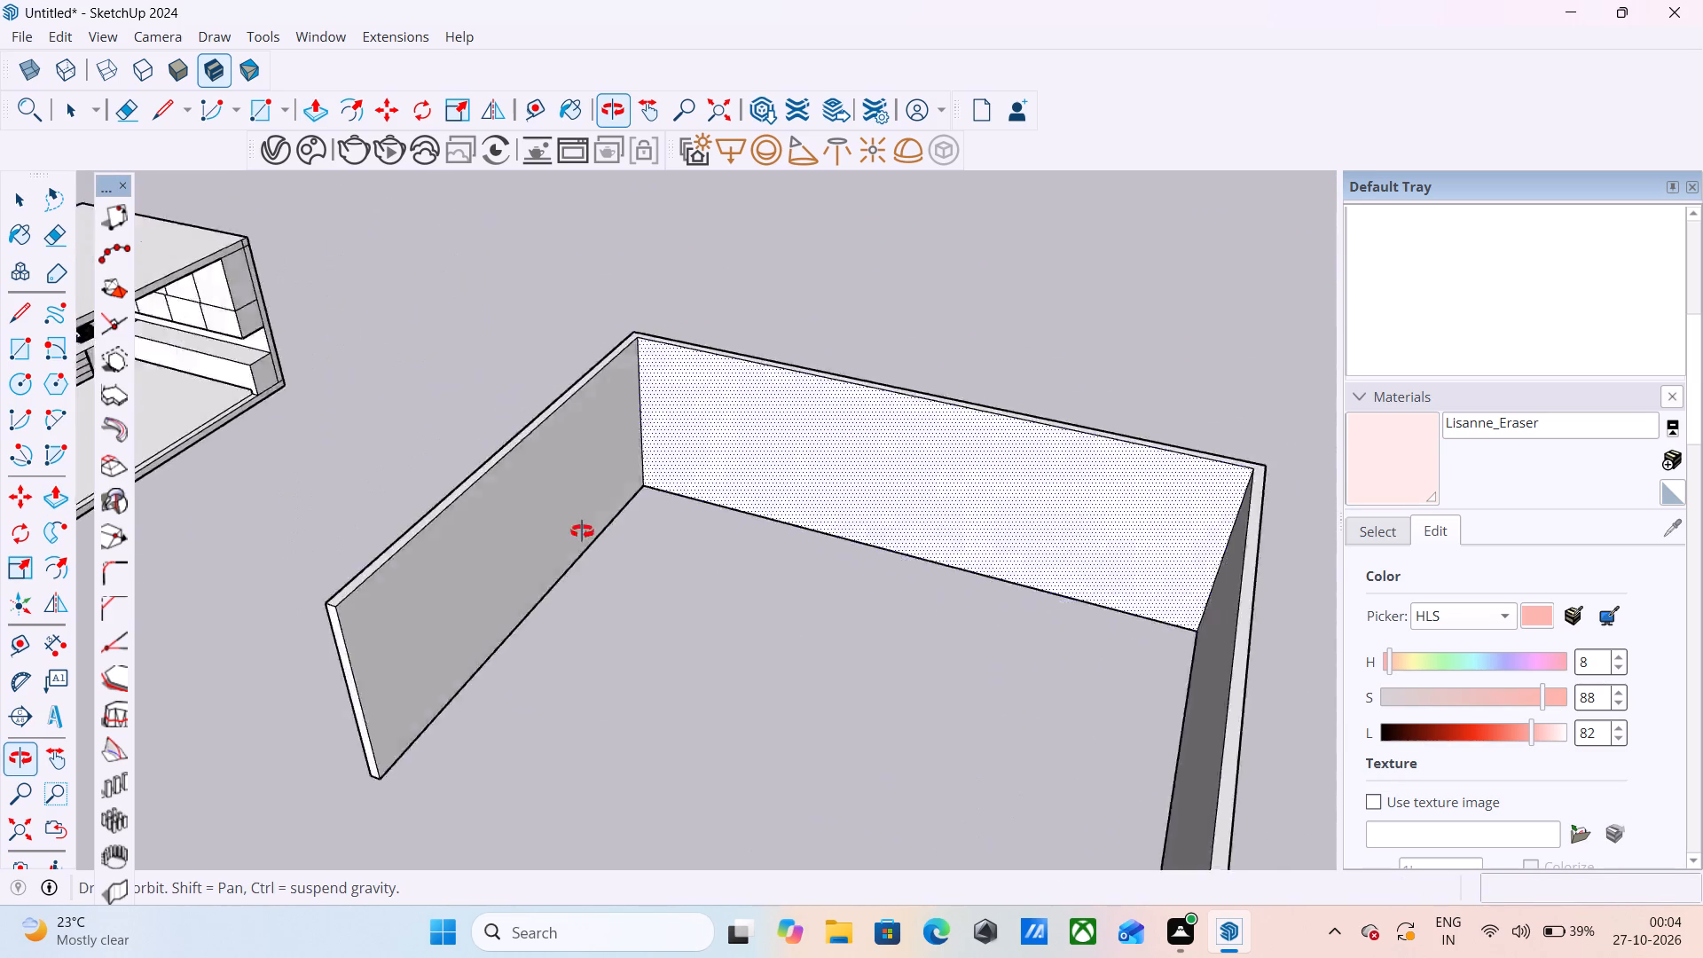
{"action": "middle_click_drag", "start_coordinate": [582, 531], "coordinate": [593, 608]}
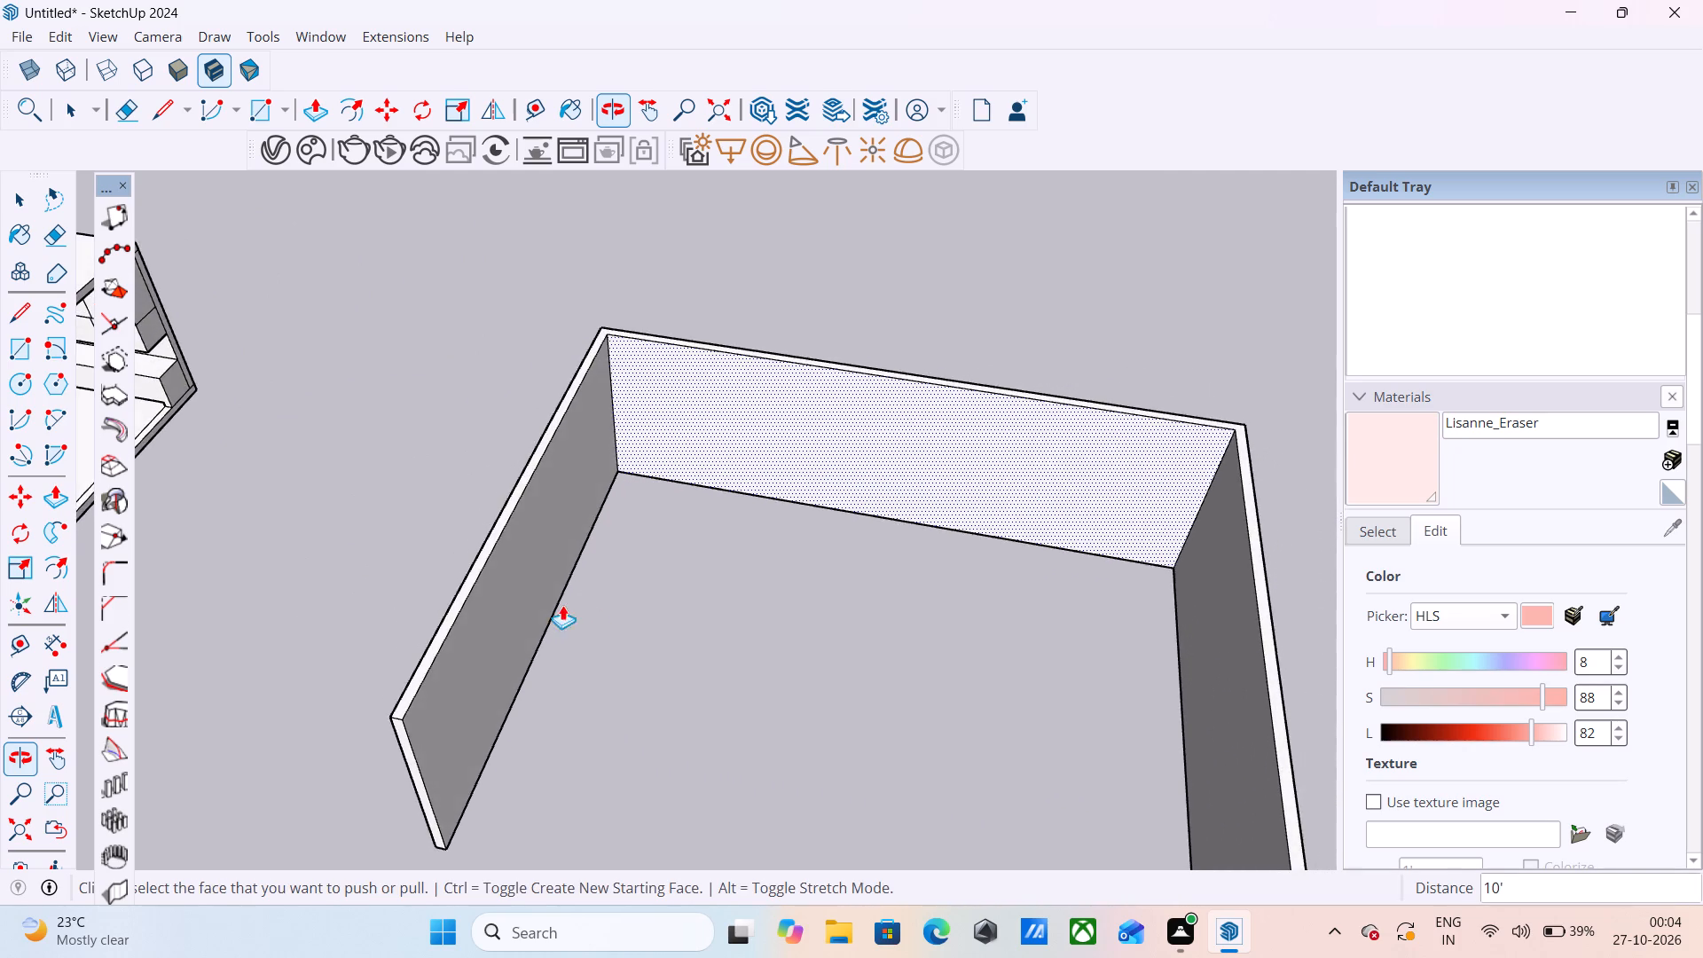
{"action": "scroll", "coordinate": [529, 601], "scroll_direction": "down", "scroll_amount": 5}
{"action": "scroll", "coordinate": [870, 310], "scroll_direction": "up", "scroll_amount": 3}
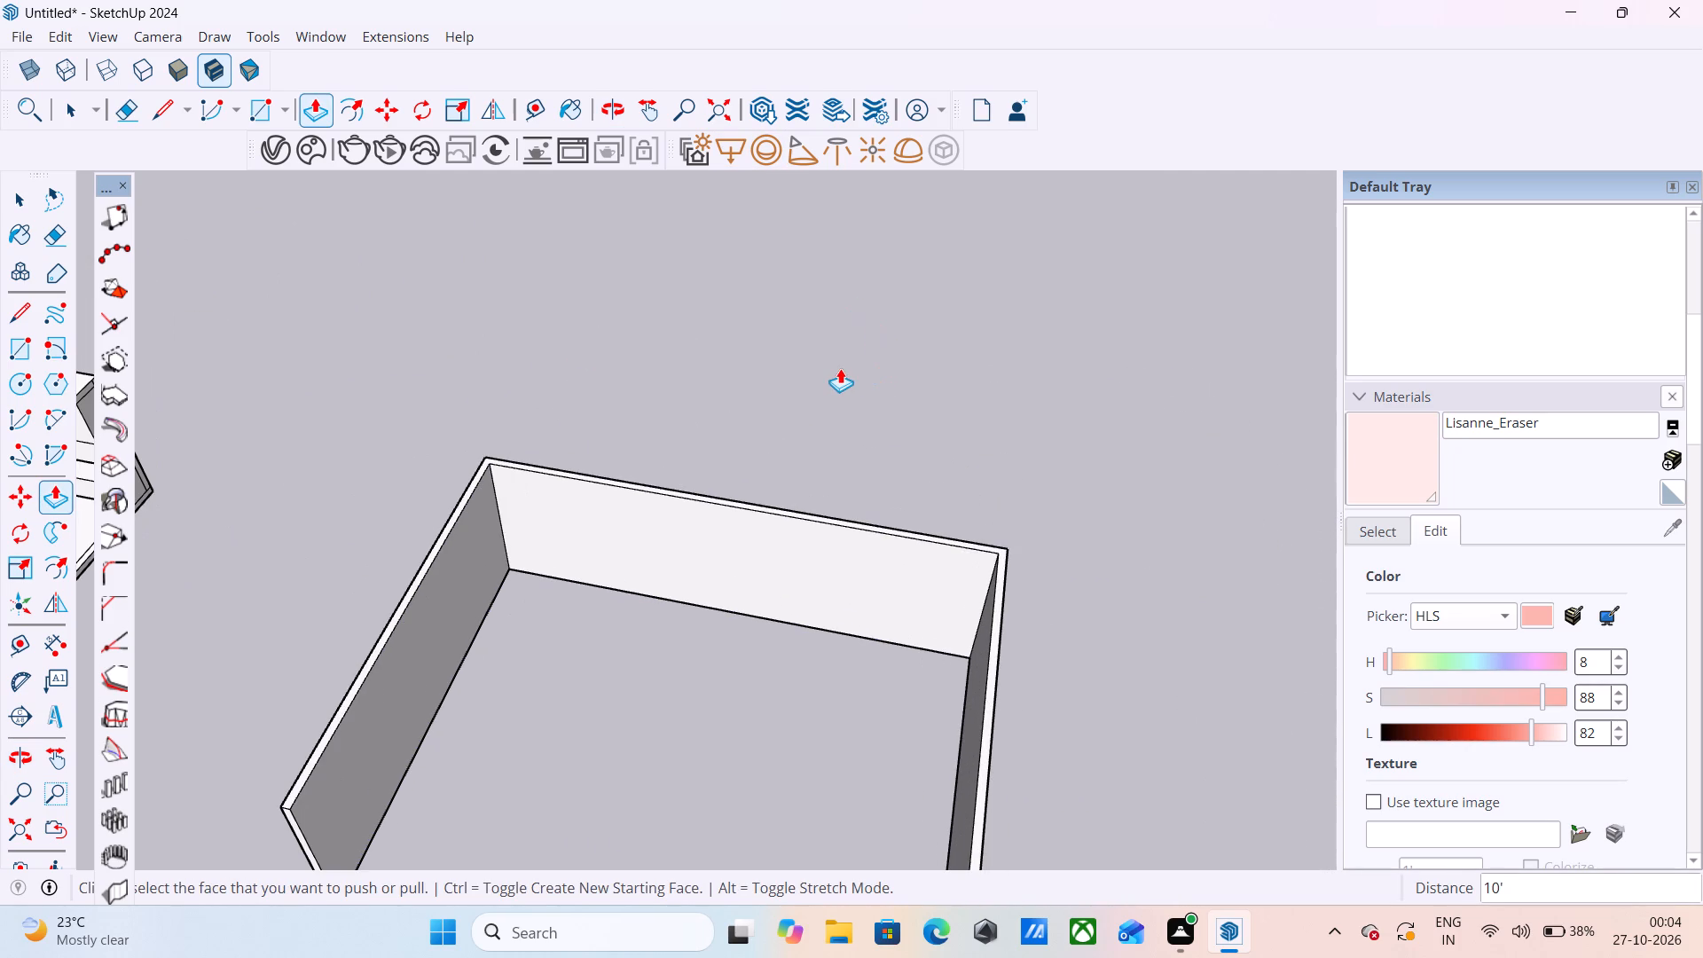
{"action": "scroll", "coordinate": [945, 580], "scroll_direction": "up", "scroll_amount": 4}
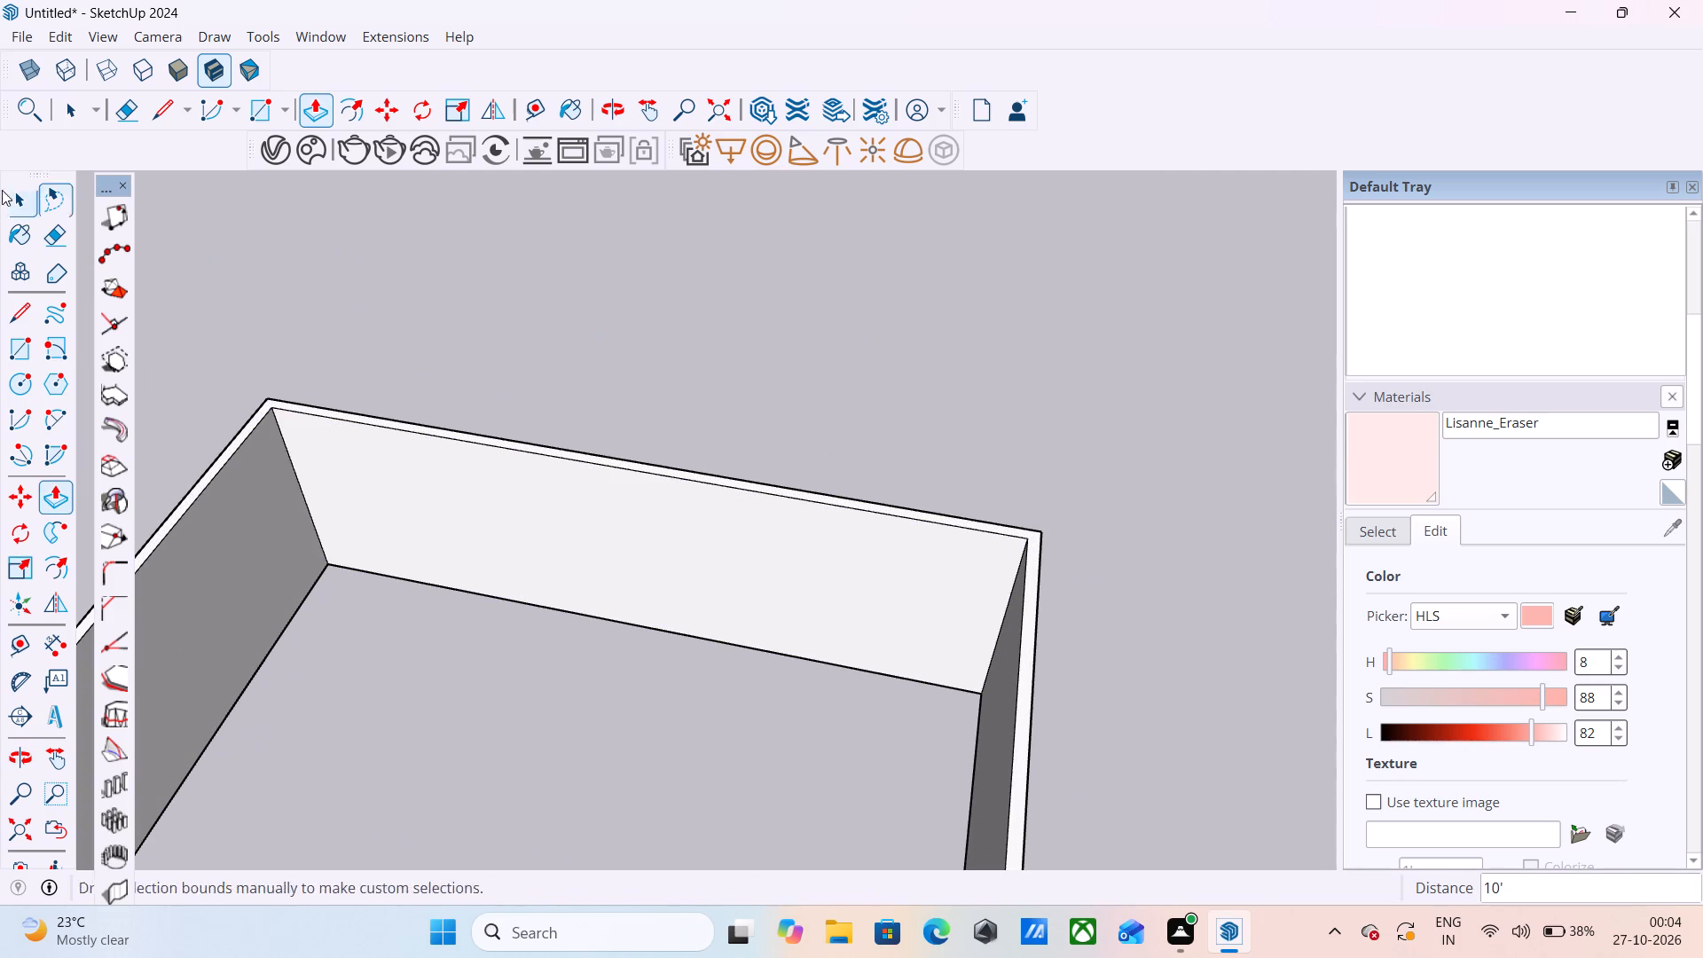
{"action": "left_click", "coordinate": [50, 354]}
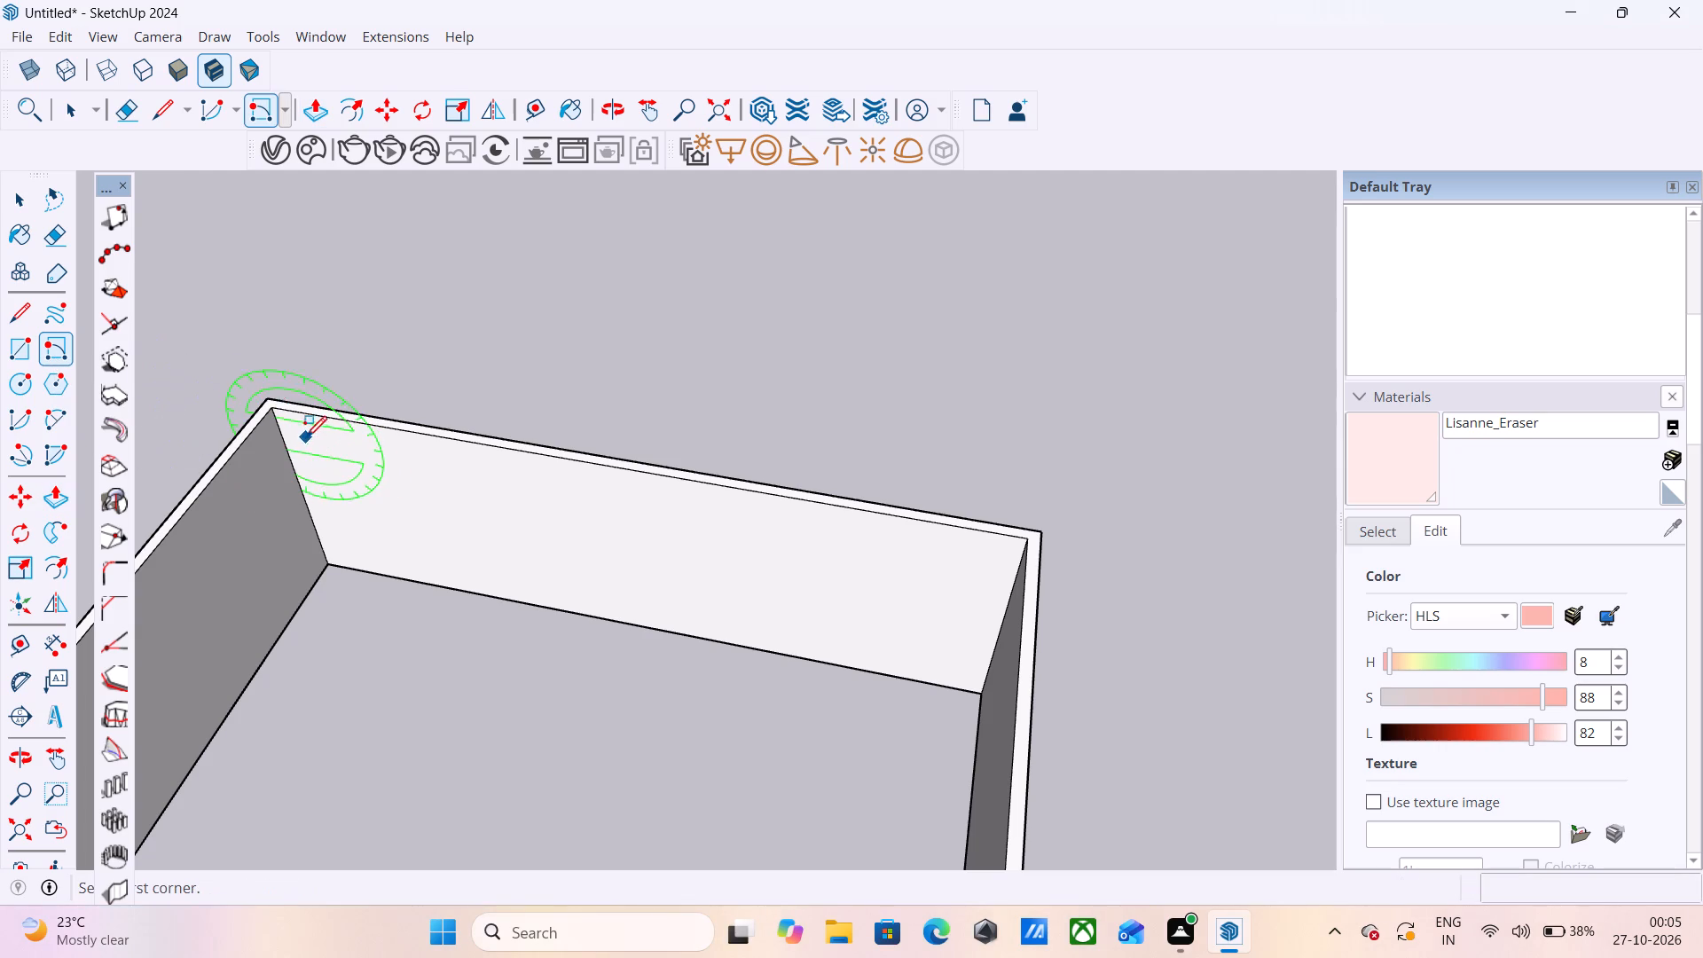
{"action": "left_click", "coordinate": [265, 398]}
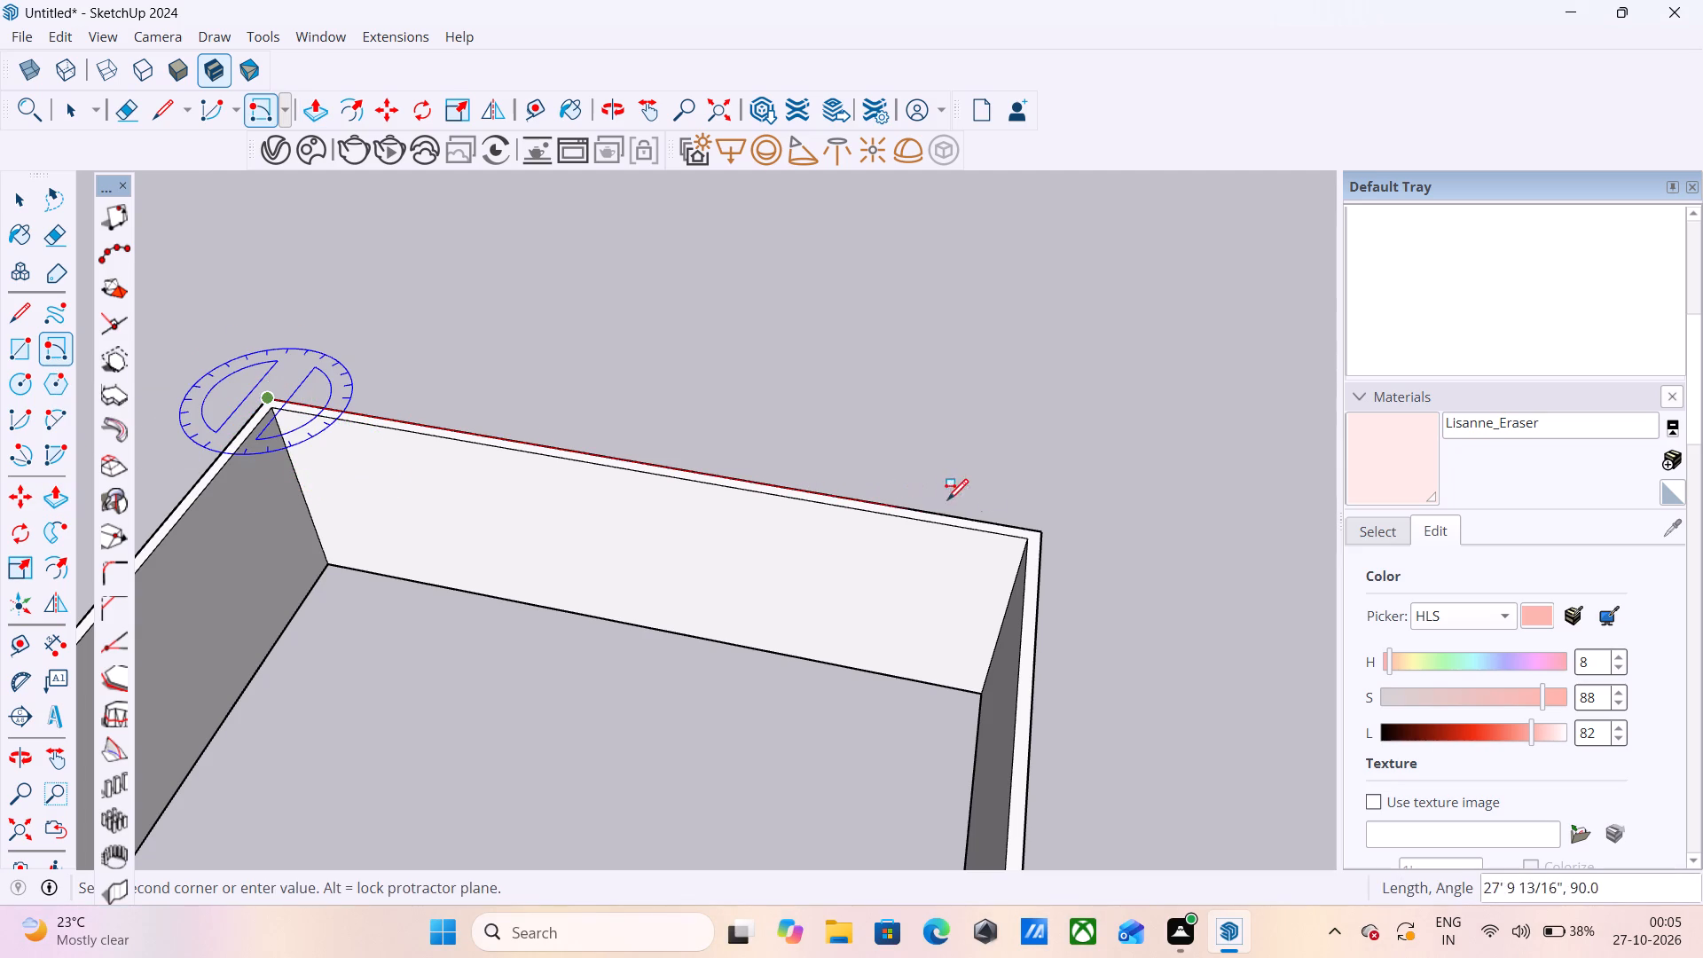
{"action": "left_click", "coordinate": [1041, 529]}
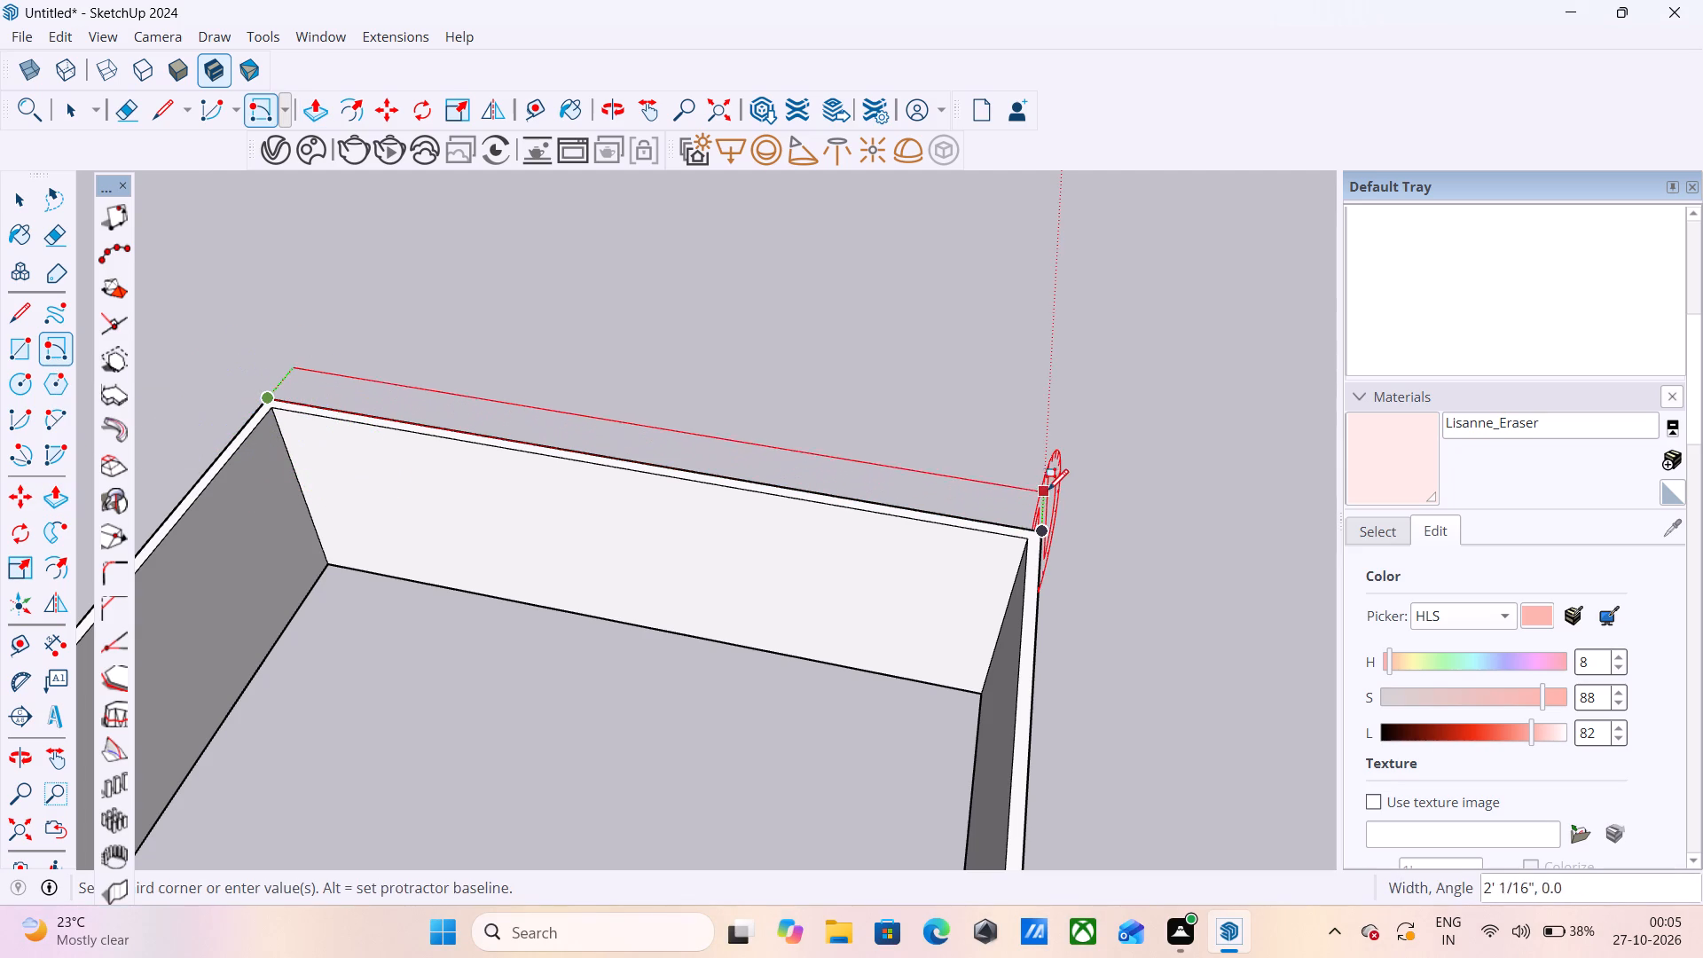
{"action": "middle_click_drag", "start_coordinate": [1049, 484], "coordinate": [304, 433]}
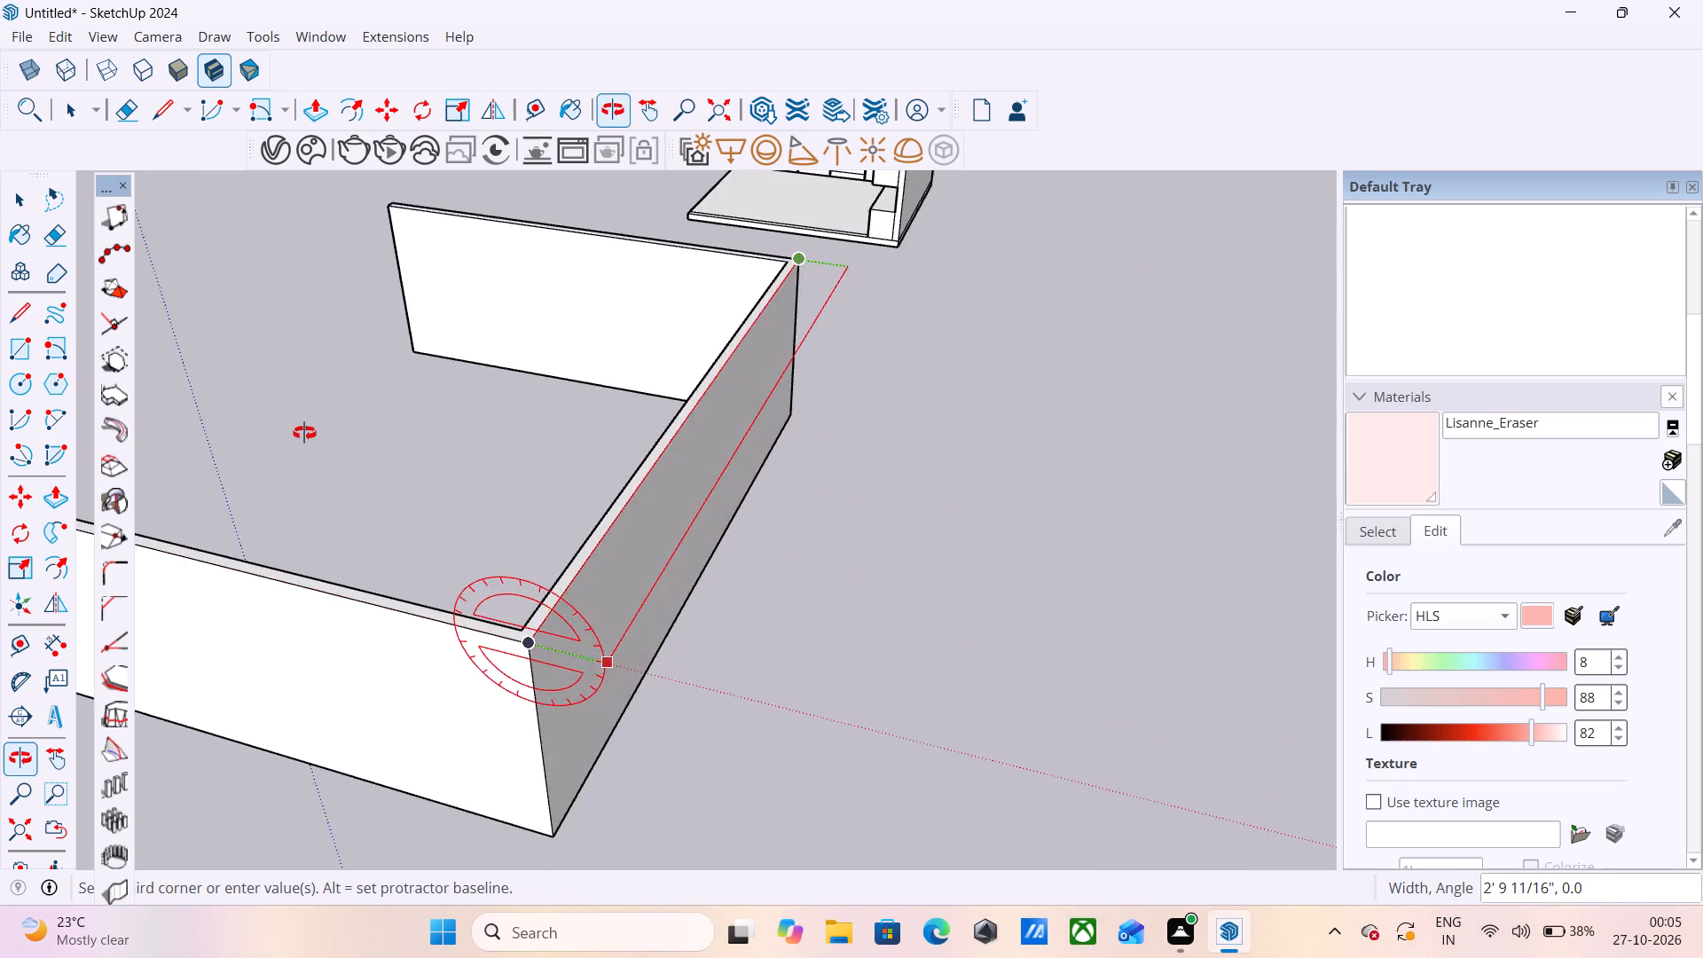
{"action": "middle_click_drag", "start_coordinate": [304, 433], "coordinate": [490, 370]}
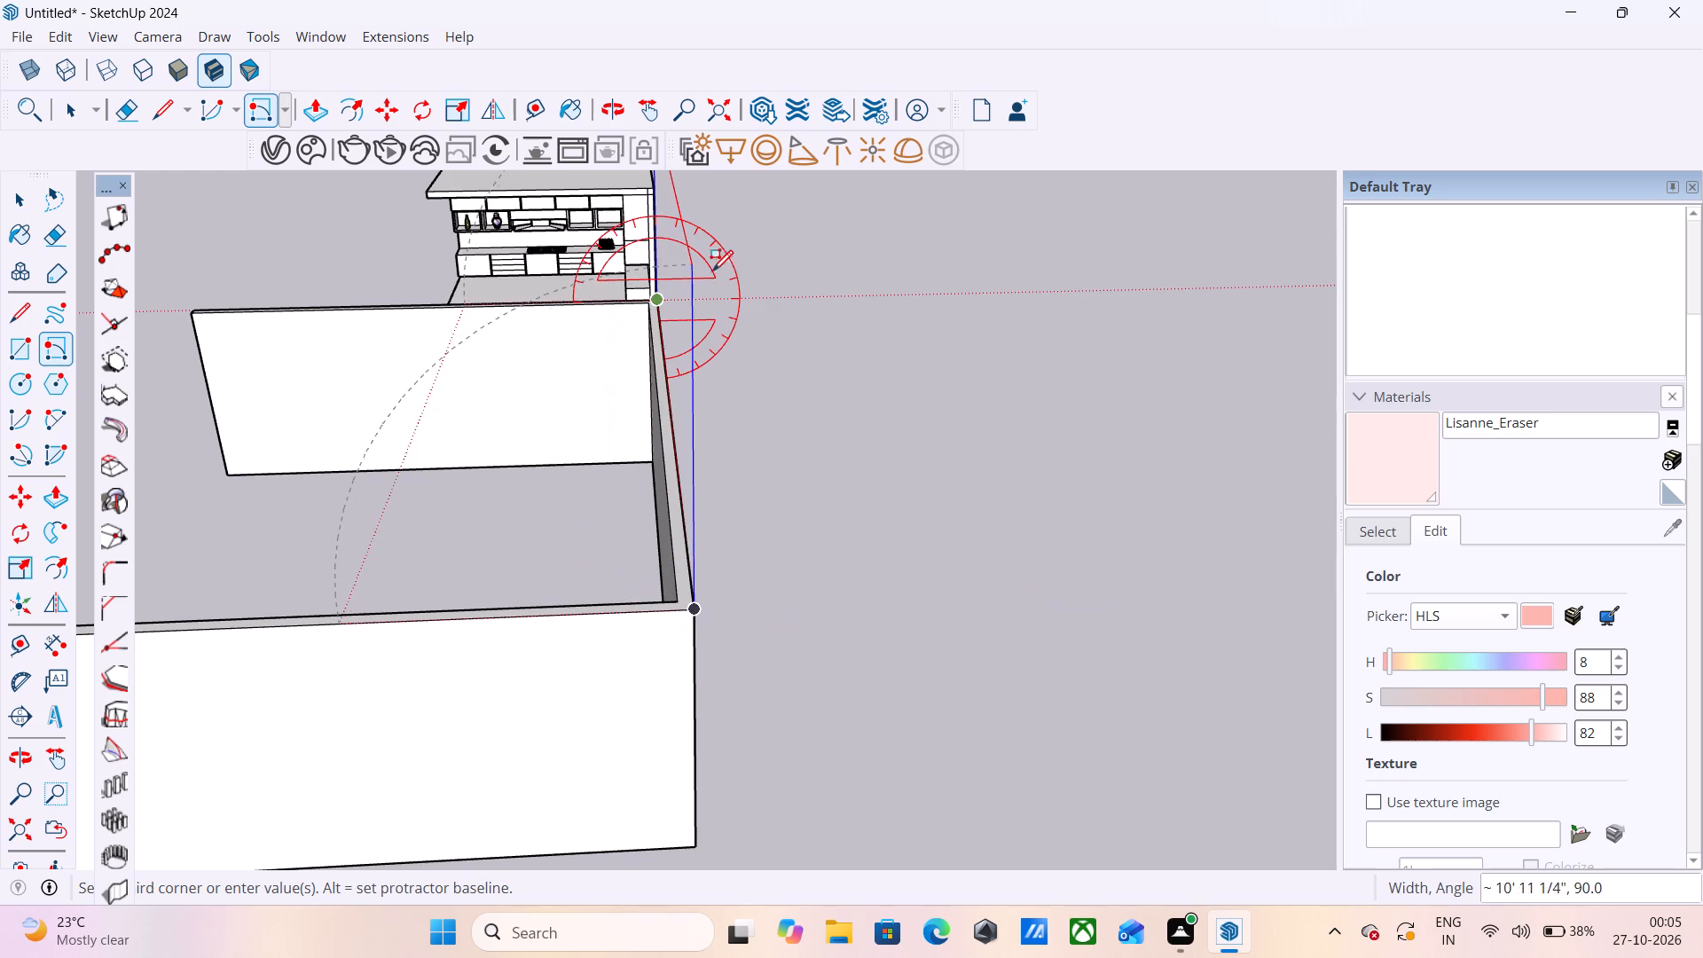
{"action": "key", "text": "6"}
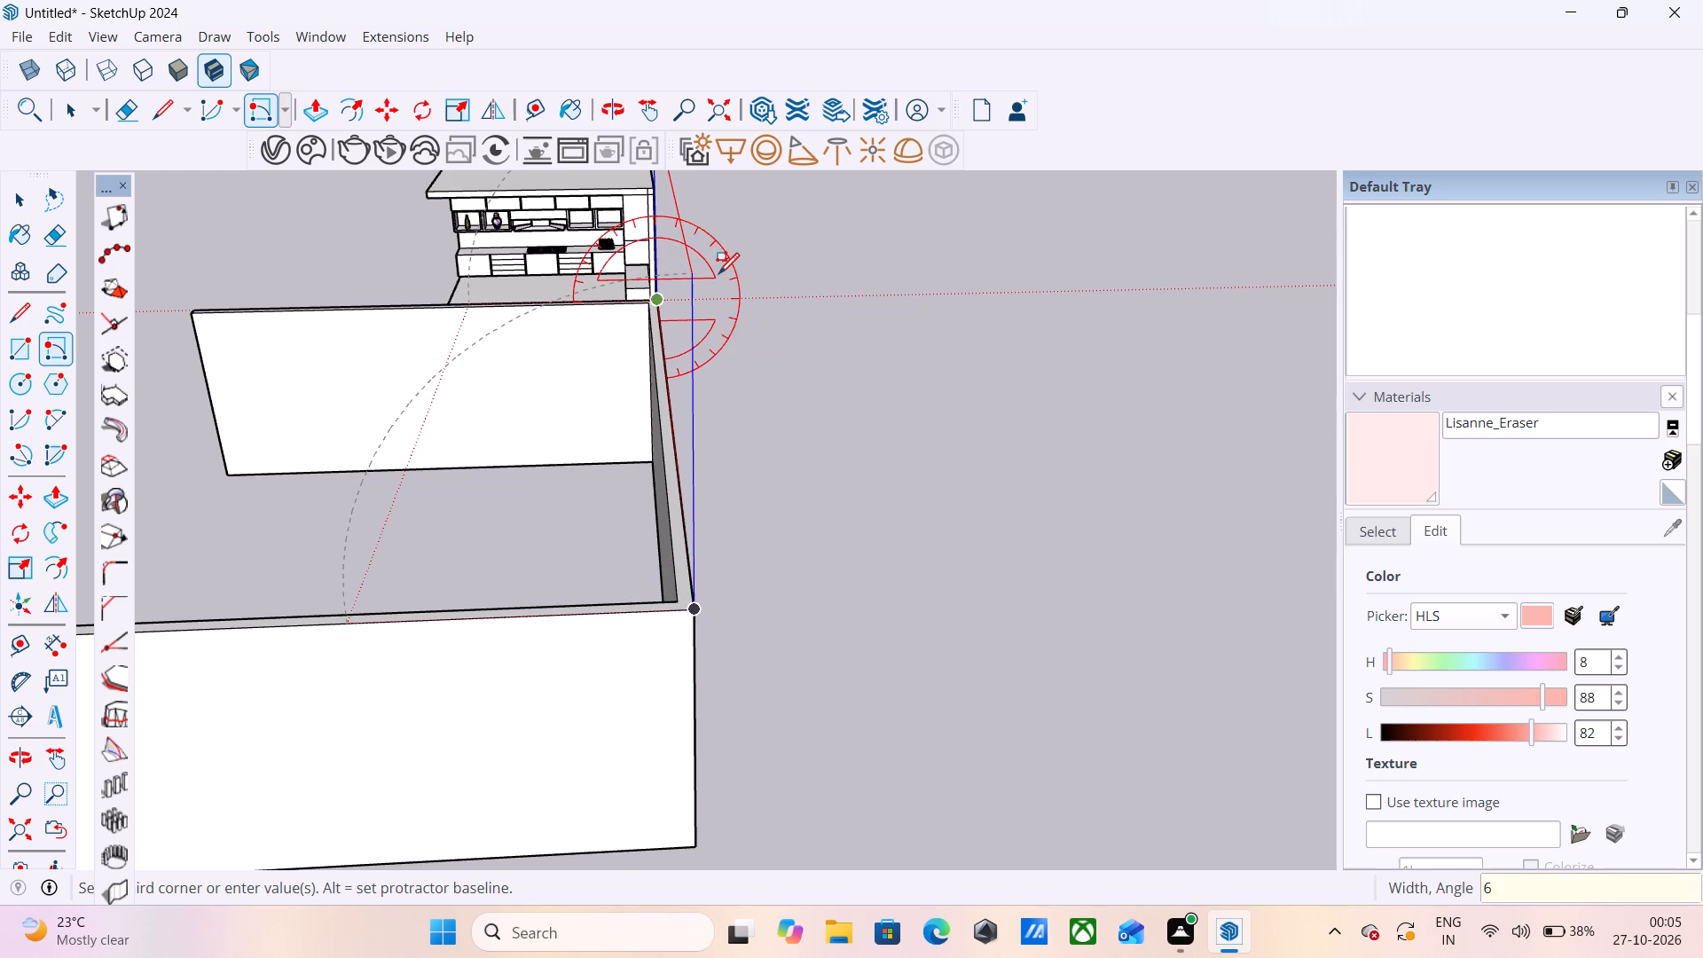
{"action": "key", "text": "Return"}
{"action": "scroll", "coordinate": [754, 361], "scroll_direction": "down", "scroll_amount": 4}
{"action": "middle_click_drag", "start_coordinate": [707, 425], "coordinate": [1050, 357]}
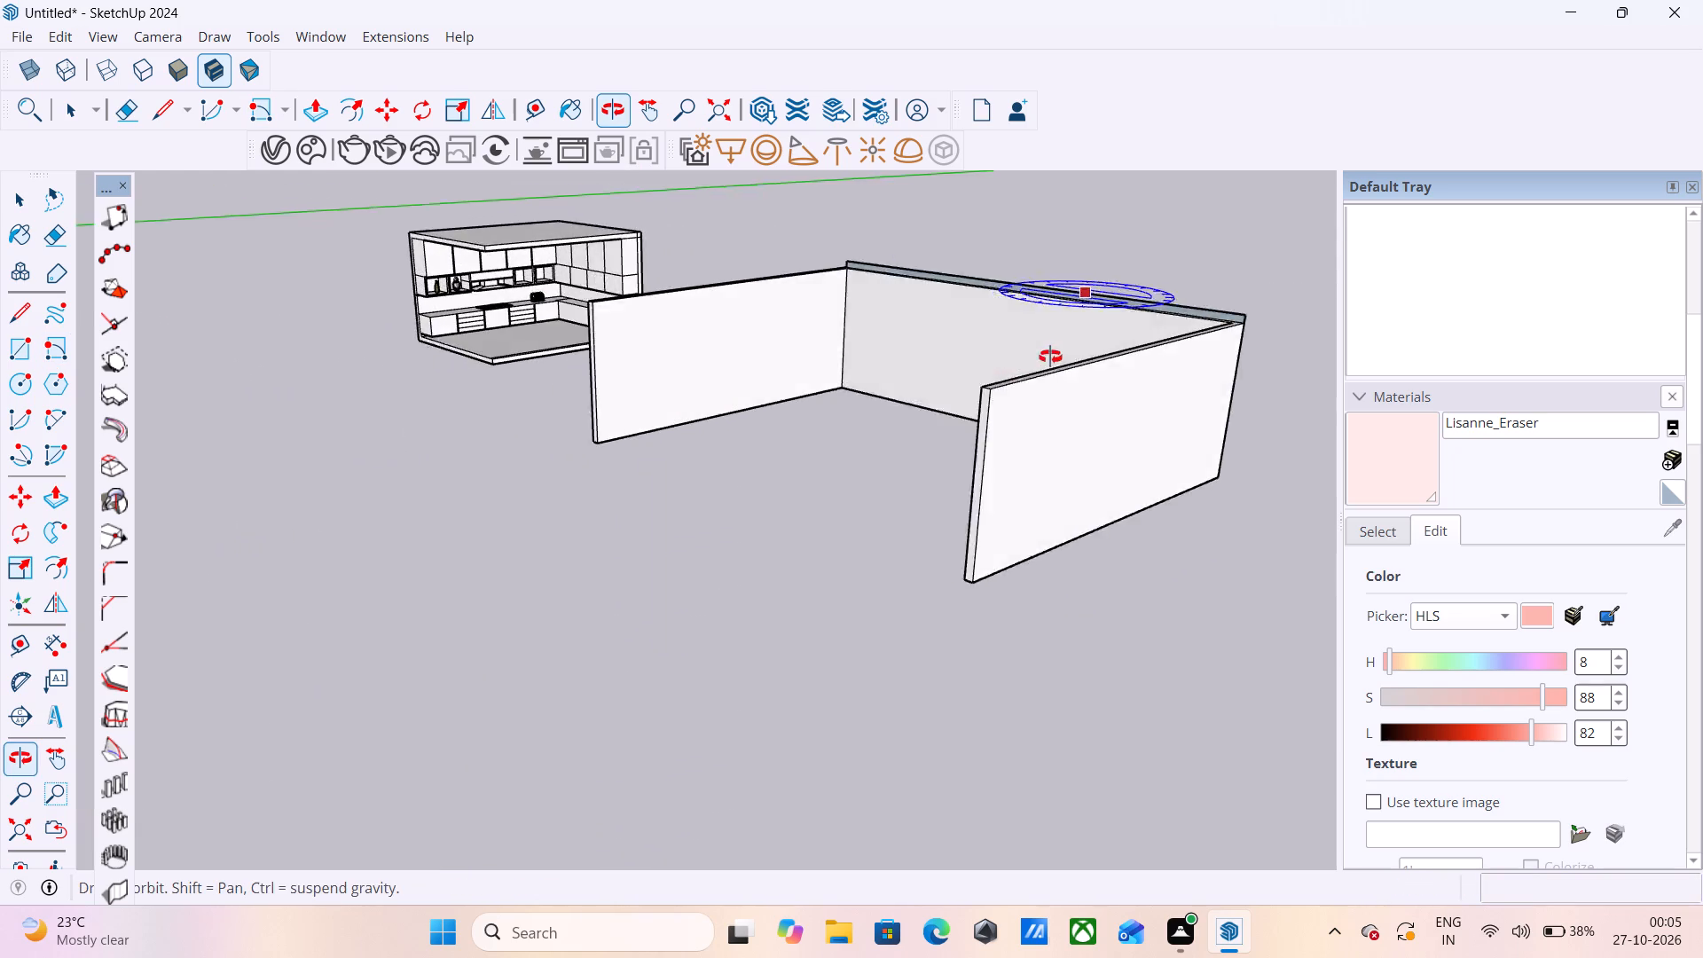
{"action": "middle_click_drag", "start_coordinate": [1050, 357], "coordinate": [1052, 357]}
{"action": "scroll", "coordinate": [770, 433], "scroll_direction": "down", "scroll_amount": 5}
{"action": "scroll", "coordinate": [1122, 296], "scroll_direction": "up", "scroll_amount": 7}
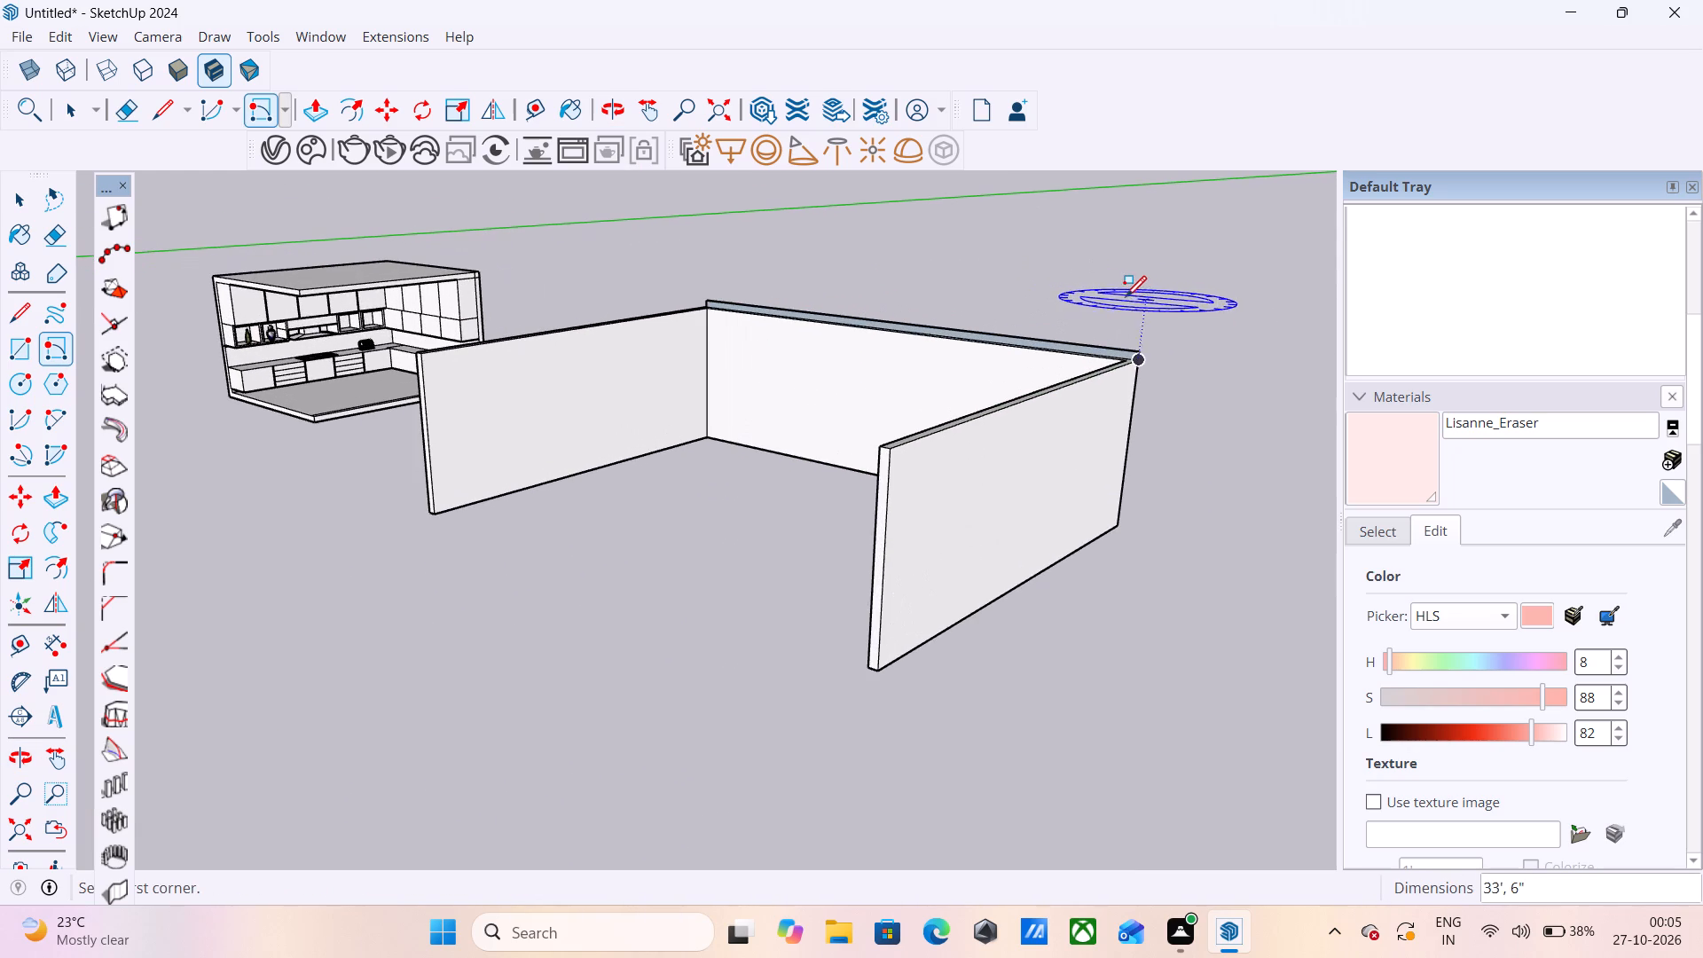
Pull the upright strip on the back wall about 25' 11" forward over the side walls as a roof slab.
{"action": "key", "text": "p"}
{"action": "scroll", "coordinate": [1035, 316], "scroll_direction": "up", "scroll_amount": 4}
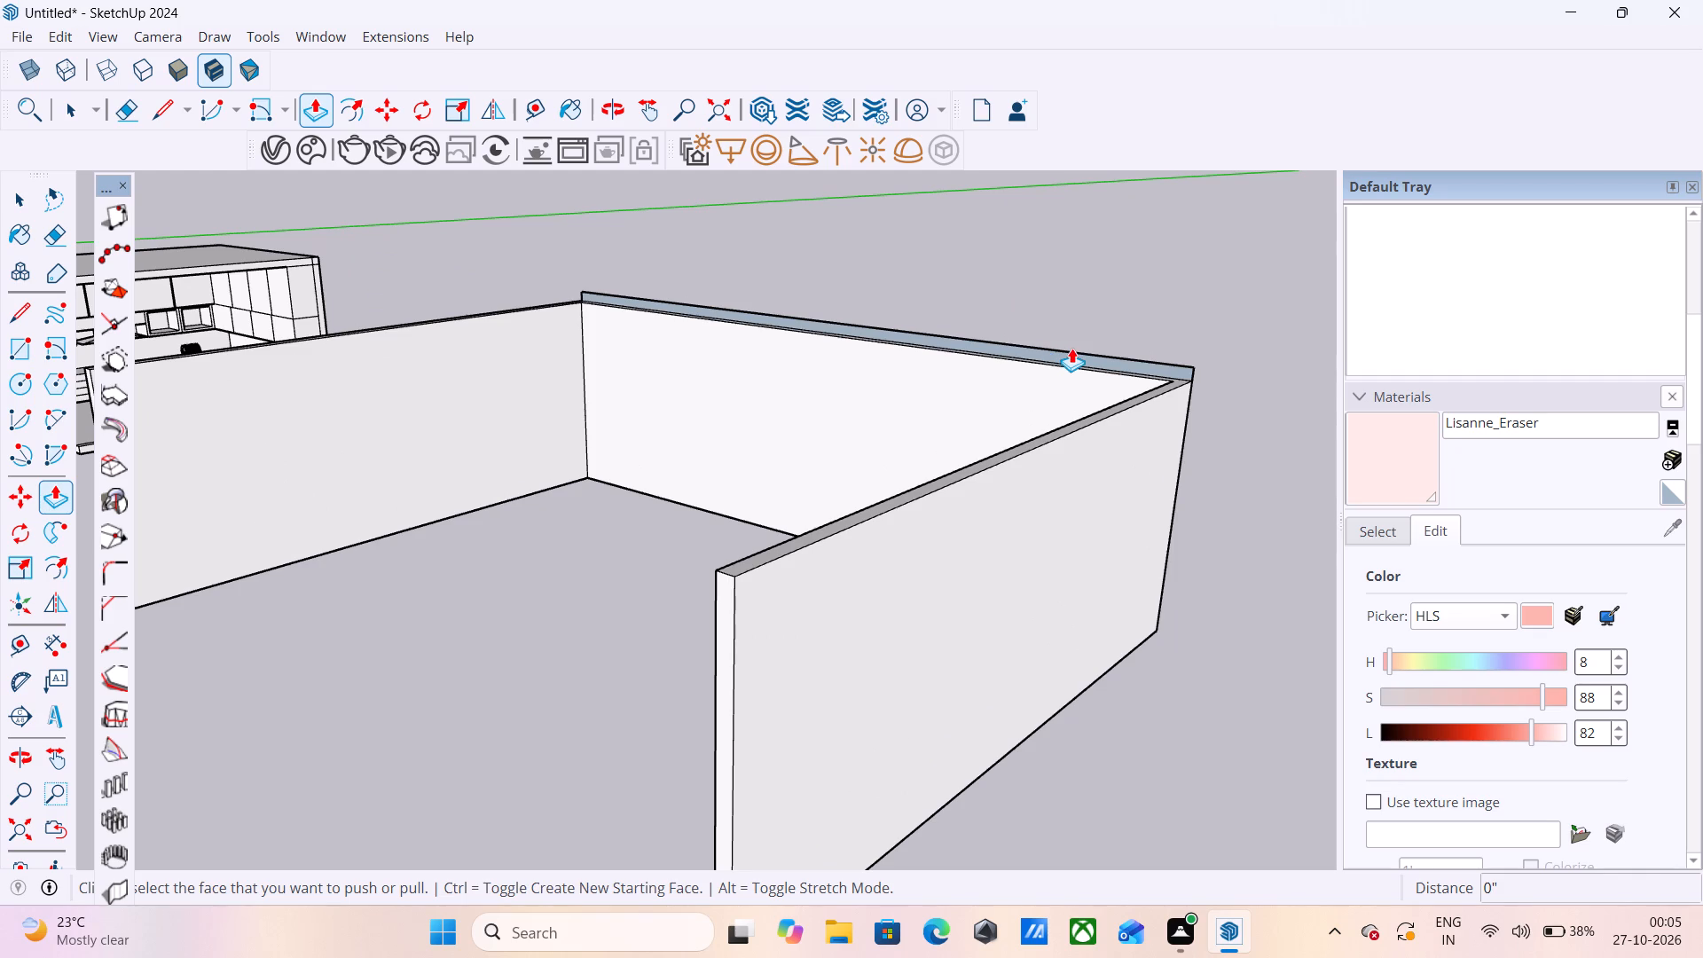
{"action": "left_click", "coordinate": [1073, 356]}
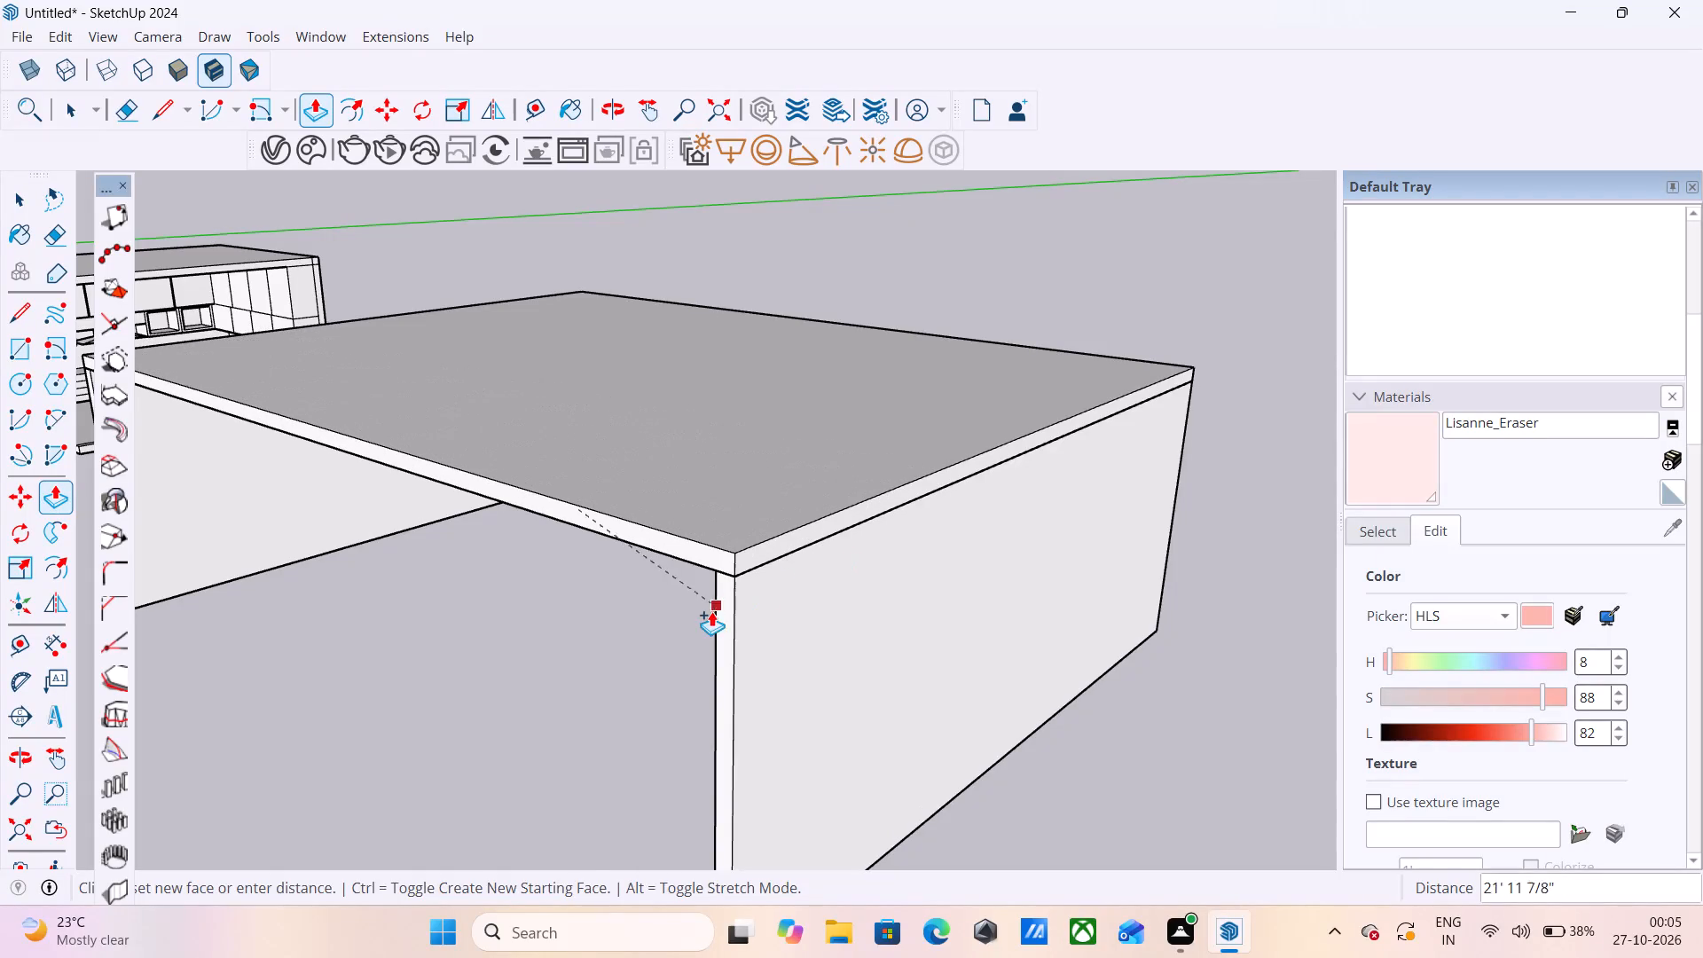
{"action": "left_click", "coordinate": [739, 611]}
Erase the roof slab, the back wall and most side-wall edges of the second room shell.
{"action": "scroll", "coordinate": [933, 454], "scroll_direction": "down", "scroll_amount": 5}
{"action": "middle_click_drag", "start_coordinate": [433, 520], "coordinate": [629, 412]}
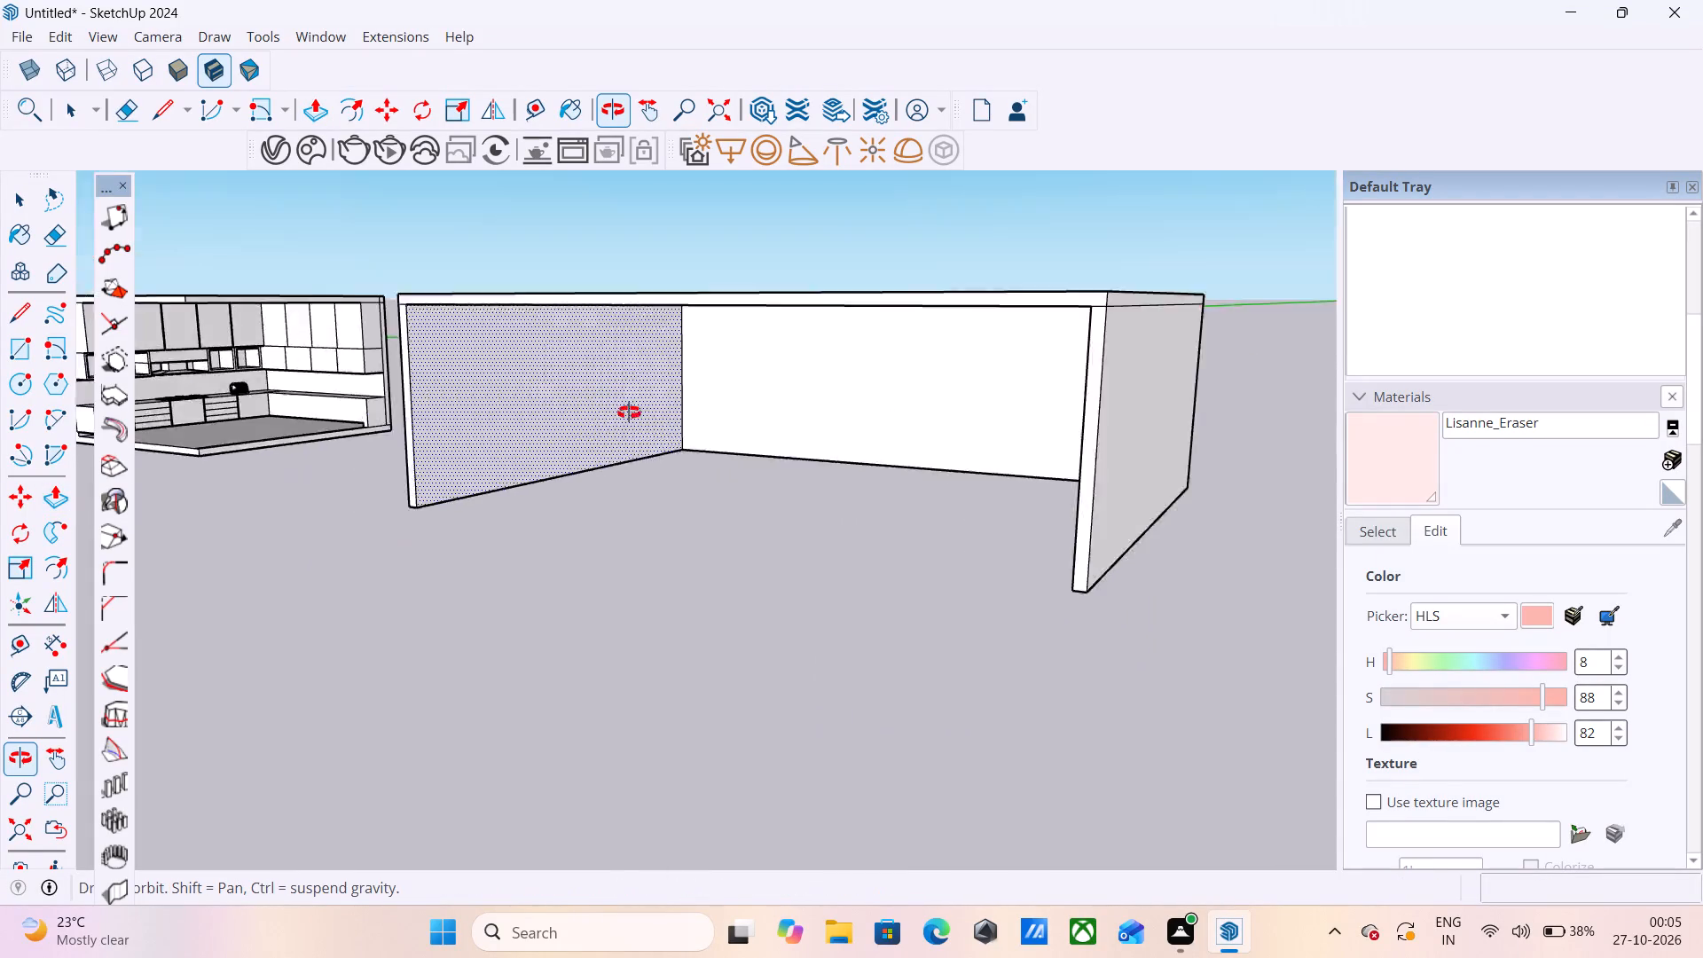
{"action": "middle_click_drag", "start_coordinate": [629, 412], "coordinate": [630, 469]}
{"action": "scroll", "coordinate": [607, 475], "scroll_direction": "down", "scroll_amount": 11}
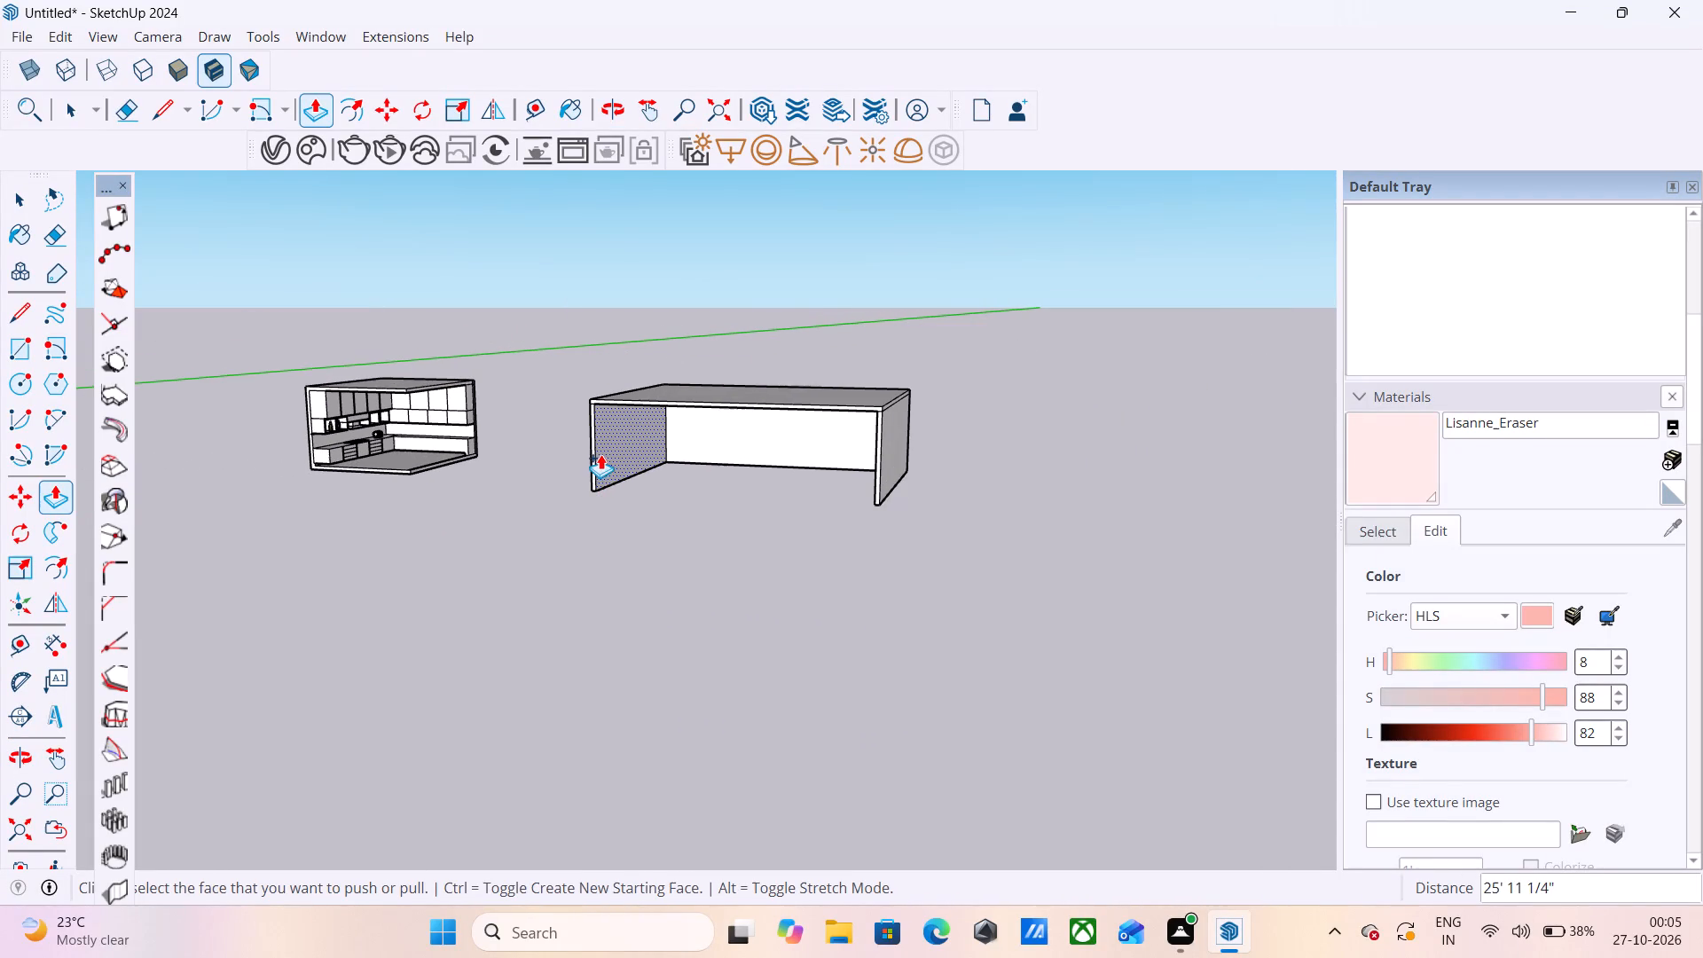
{"action": "key", "text": "e"}
{"action": "left_click_drag", "start_coordinate": [734, 355], "coordinate": [712, 507]}
{"action": "left_click_drag", "start_coordinate": [584, 380], "coordinate": [631, 467]}
{"action": "left_click_drag", "start_coordinate": [620, 384], "coordinate": [666, 499]}
{"action": "left_click_drag", "start_coordinate": [657, 428], "coordinate": [702, 463]}
{"action": "left_click_drag", "start_coordinate": [691, 360], "coordinate": [785, 485]}
{"action": "left_click_drag", "start_coordinate": [792, 431], "coordinate": [938, 498]}
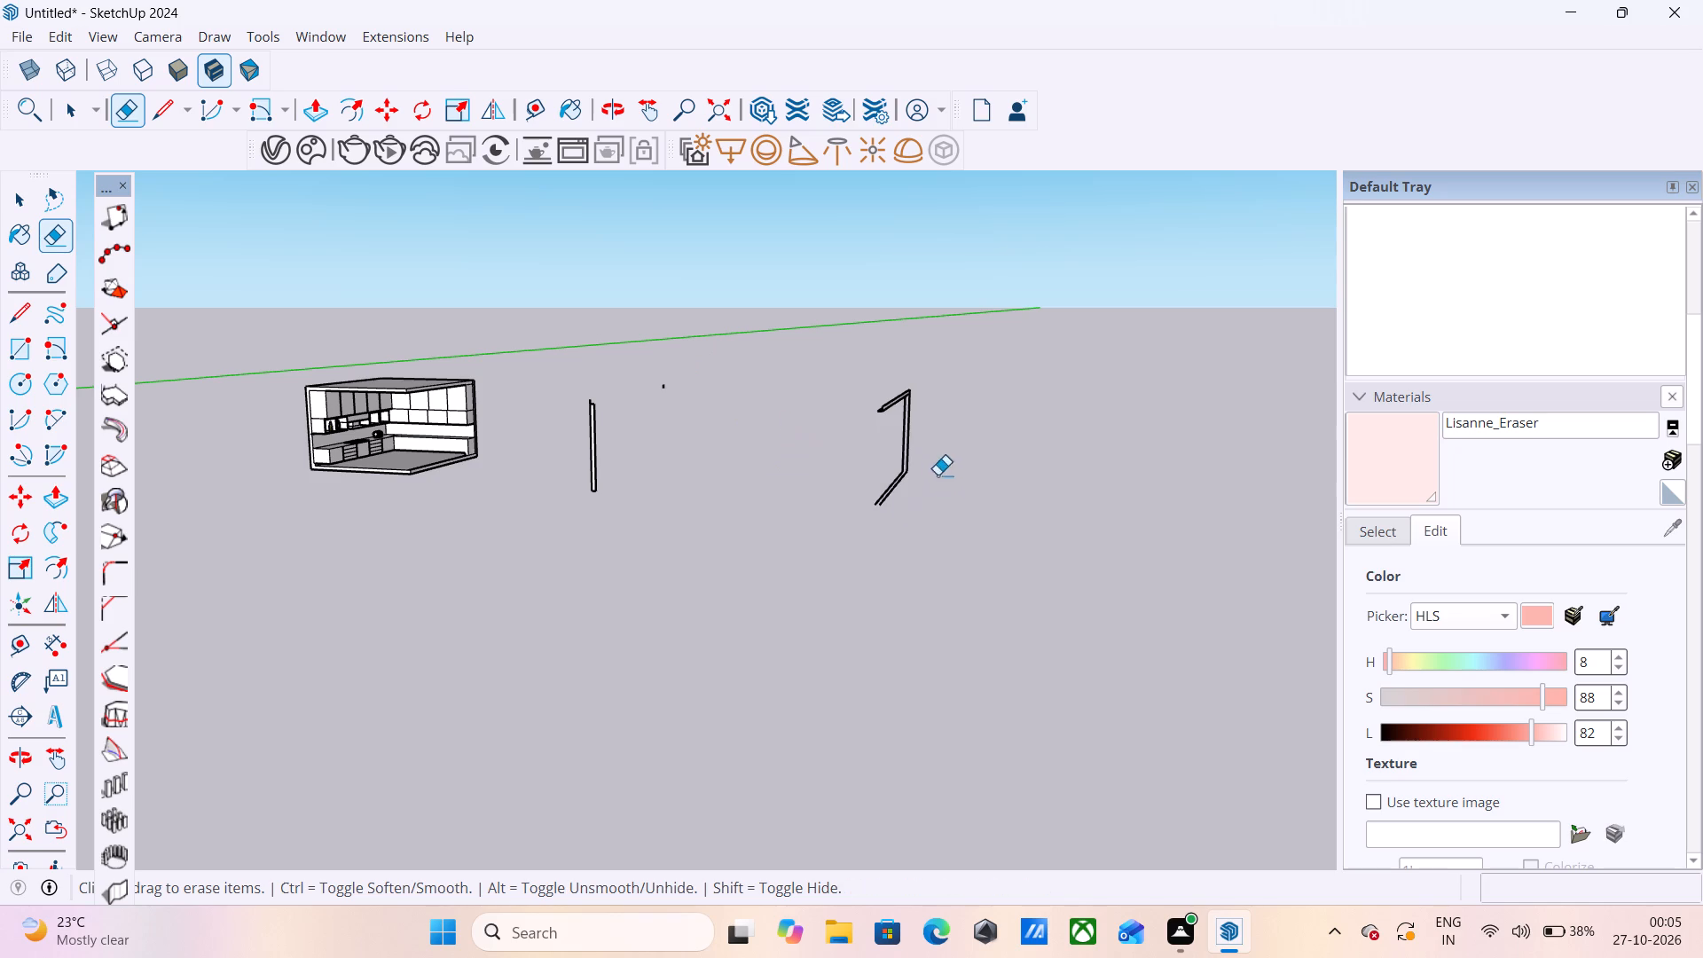
Erase the leftover edges of the second shell's side wall farthest from the kitchen.
{"action": "left_click_drag", "start_coordinate": [909, 467], "coordinate": [903, 487]}
{"action": "left_click_drag", "start_coordinate": [915, 398], "coordinate": [901, 465]}
{"action": "left_click_drag", "start_coordinate": [872, 370], "coordinate": [911, 442]}
{"action": "left_click_drag", "start_coordinate": [893, 398], "coordinate": [892, 465]}
{"action": "left_click_drag", "start_coordinate": [885, 421], "coordinate": [930, 442]}
{"action": "left_click_drag", "start_coordinate": [910, 394], "coordinate": [899, 413]}
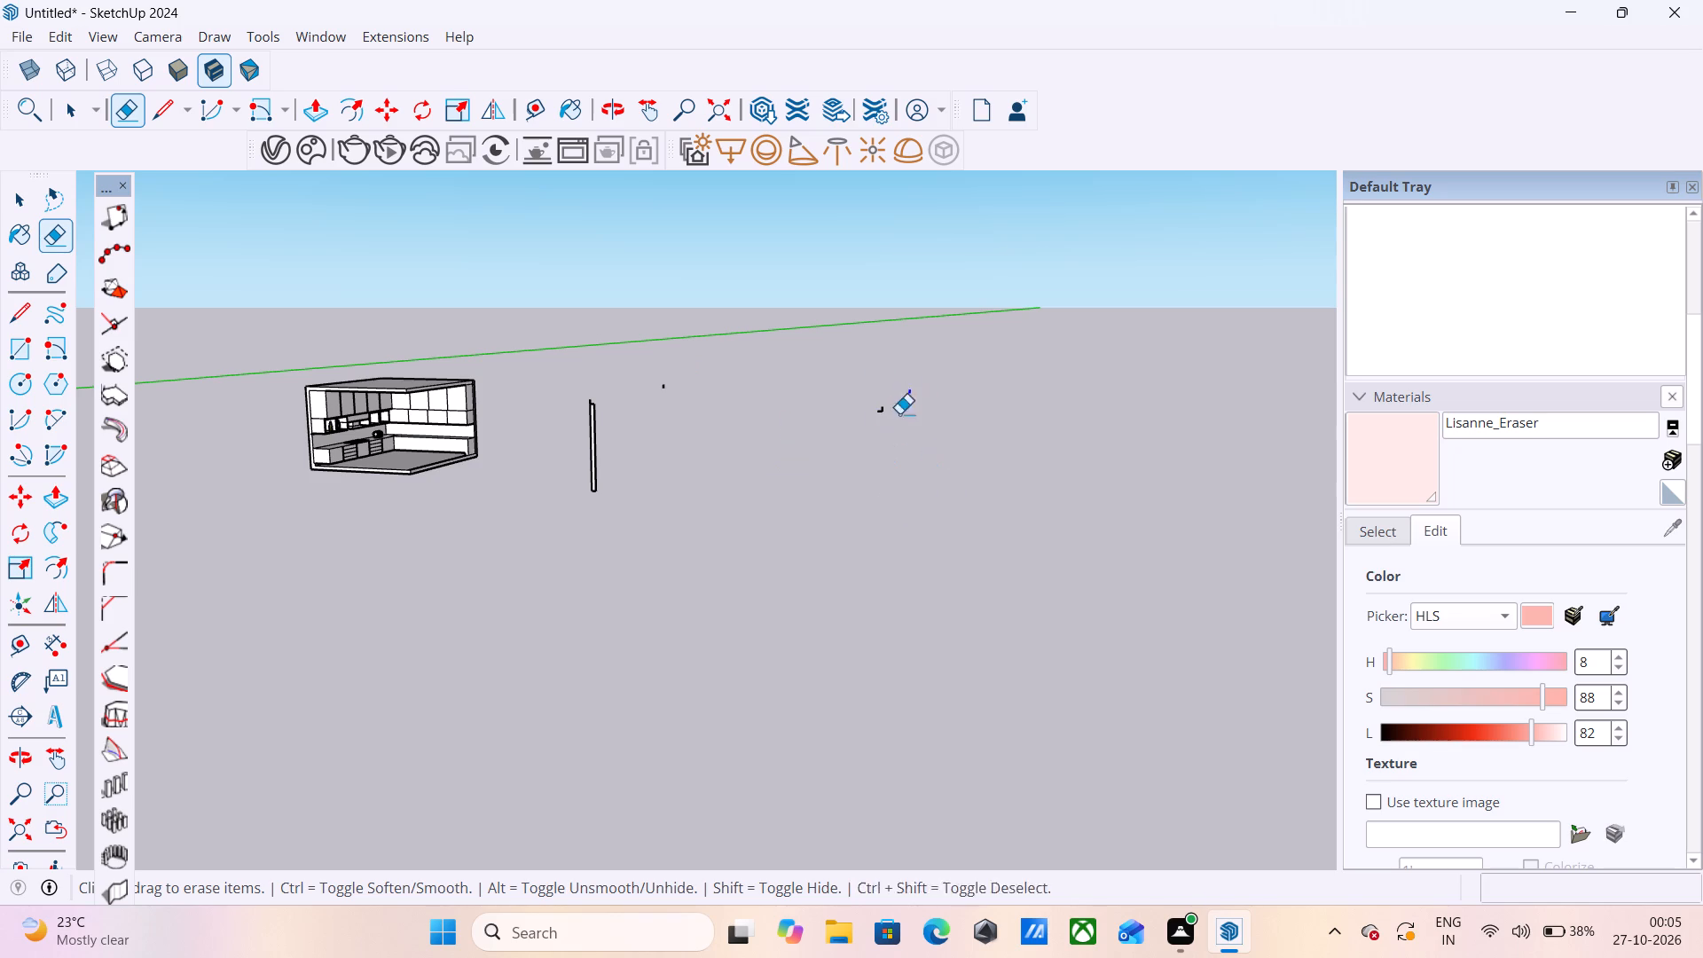
{"action": "left_click_drag", "start_coordinate": [899, 413], "coordinate": [897, 408]}
{"action": "left_click_drag", "start_coordinate": [869, 364], "coordinate": [867, 377]}
{"action": "left_click_drag", "start_coordinate": [867, 375], "coordinate": [877, 420]}
{"action": "left_click_drag", "start_coordinate": [867, 397], "coordinate": [883, 435]}
{"action": "left_click_drag", "start_coordinate": [884, 397], "coordinate": [894, 417]}
{"action": "left_click_drag", "start_coordinate": [876, 399], "coordinate": [899, 424]}
{"action": "left_click_drag", "start_coordinate": [899, 424], "coordinate": [871, 390]}
Erase the last leftover edges of the second shell, clearing everything beside the kitchen.
{"action": "left_click_drag", "start_coordinate": [666, 386], "coordinate": [666, 395]}
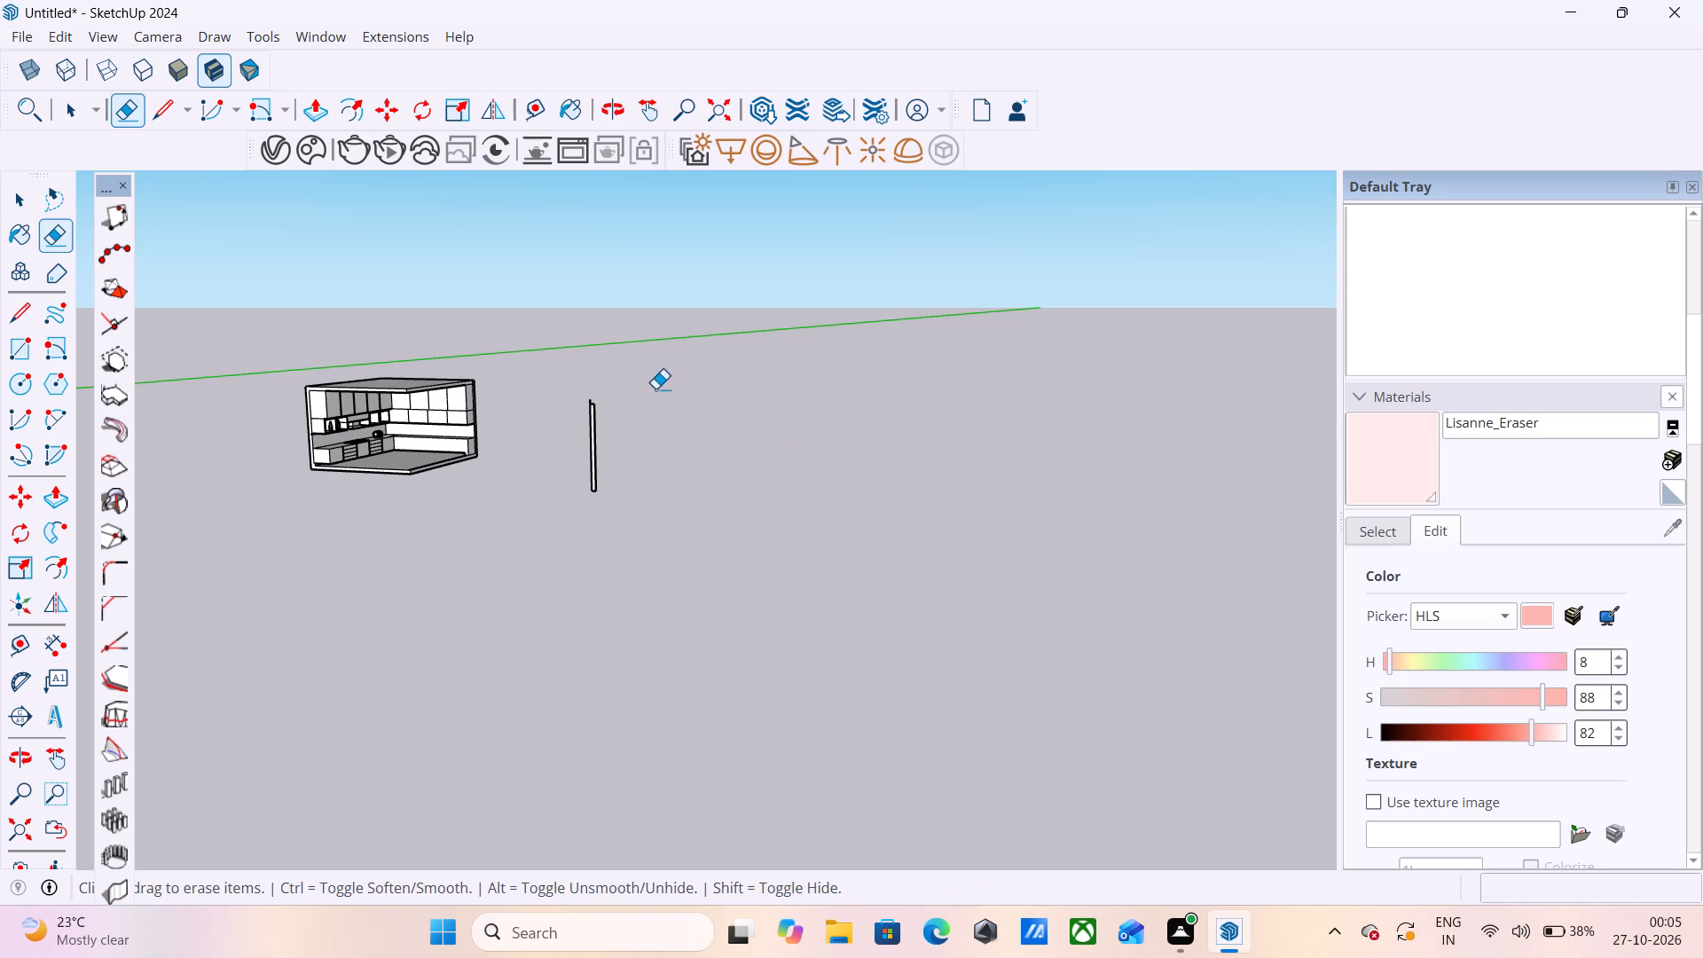
{"action": "left_click_drag", "start_coordinate": [620, 433], "coordinate": [590, 461]}
{"action": "left_click", "coordinate": [594, 411]}
{"action": "left_click", "coordinate": [593, 395]}
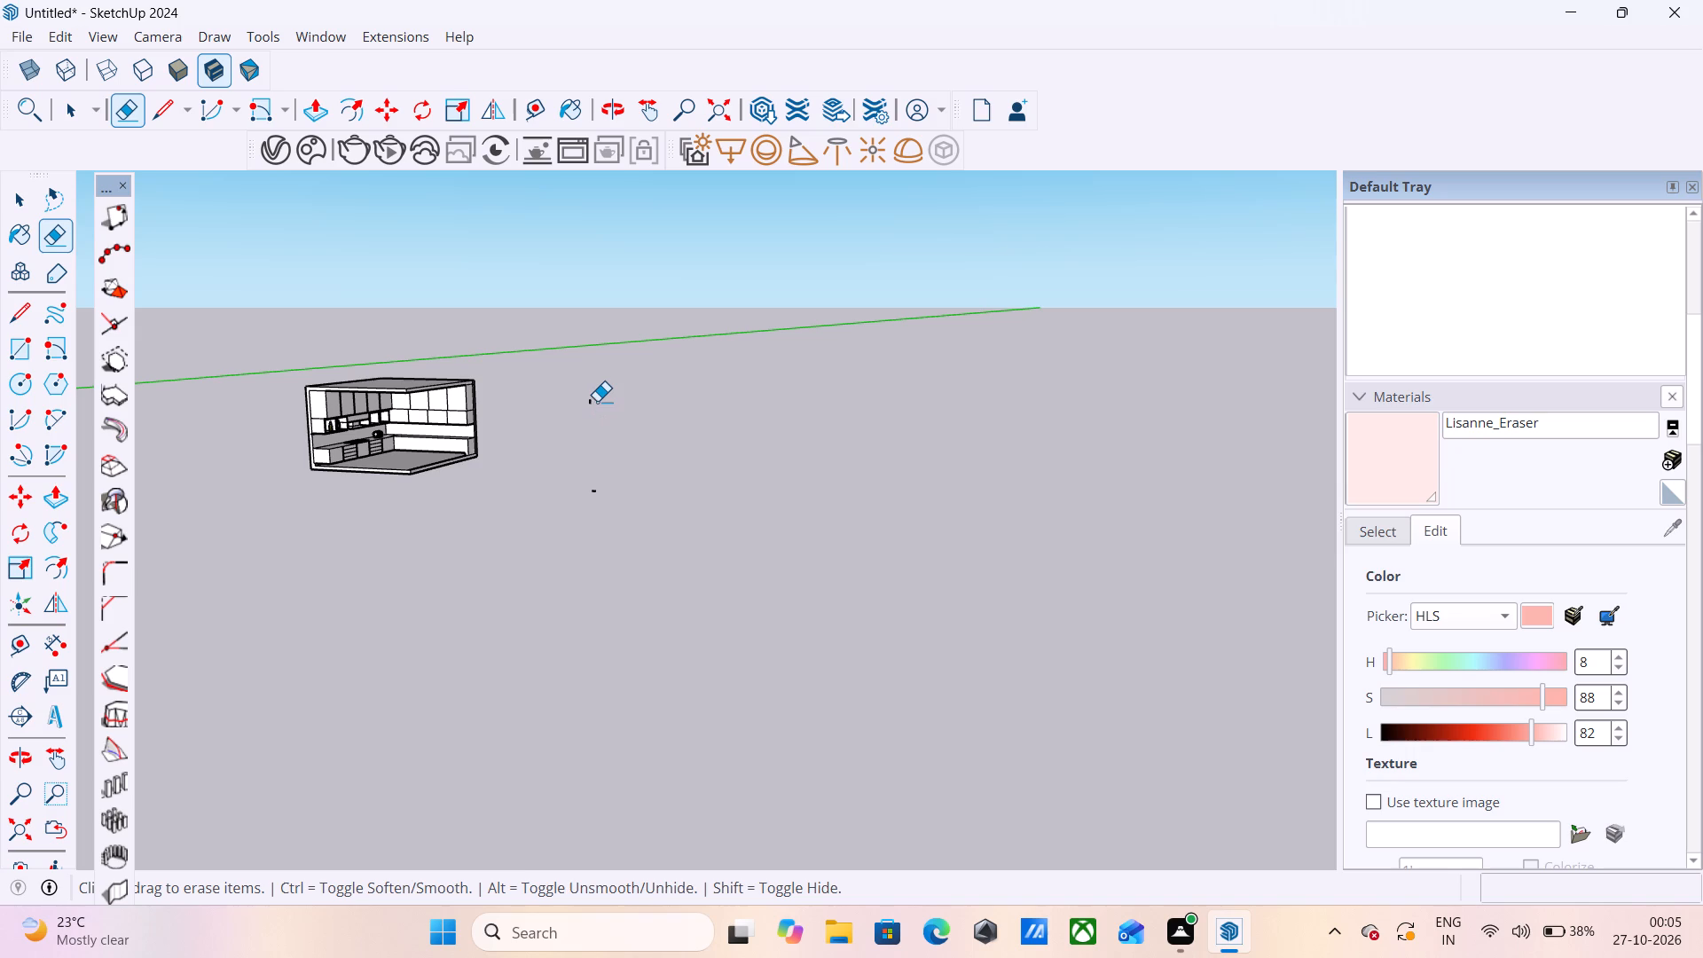
{"action": "left_click", "coordinate": [597, 401]}
{"action": "left_click", "coordinate": [595, 402]}
{"action": "left_click", "coordinate": [585, 402]}
{"action": "left_click_drag", "start_coordinate": [597, 405], "coordinate": [605, 412]}
{"action": "left_click_drag", "start_coordinate": [583, 394], "coordinate": [597, 413]}
{"action": "left_click_drag", "start_coordinate": [595, 408], "coordinate": [594, 484]}
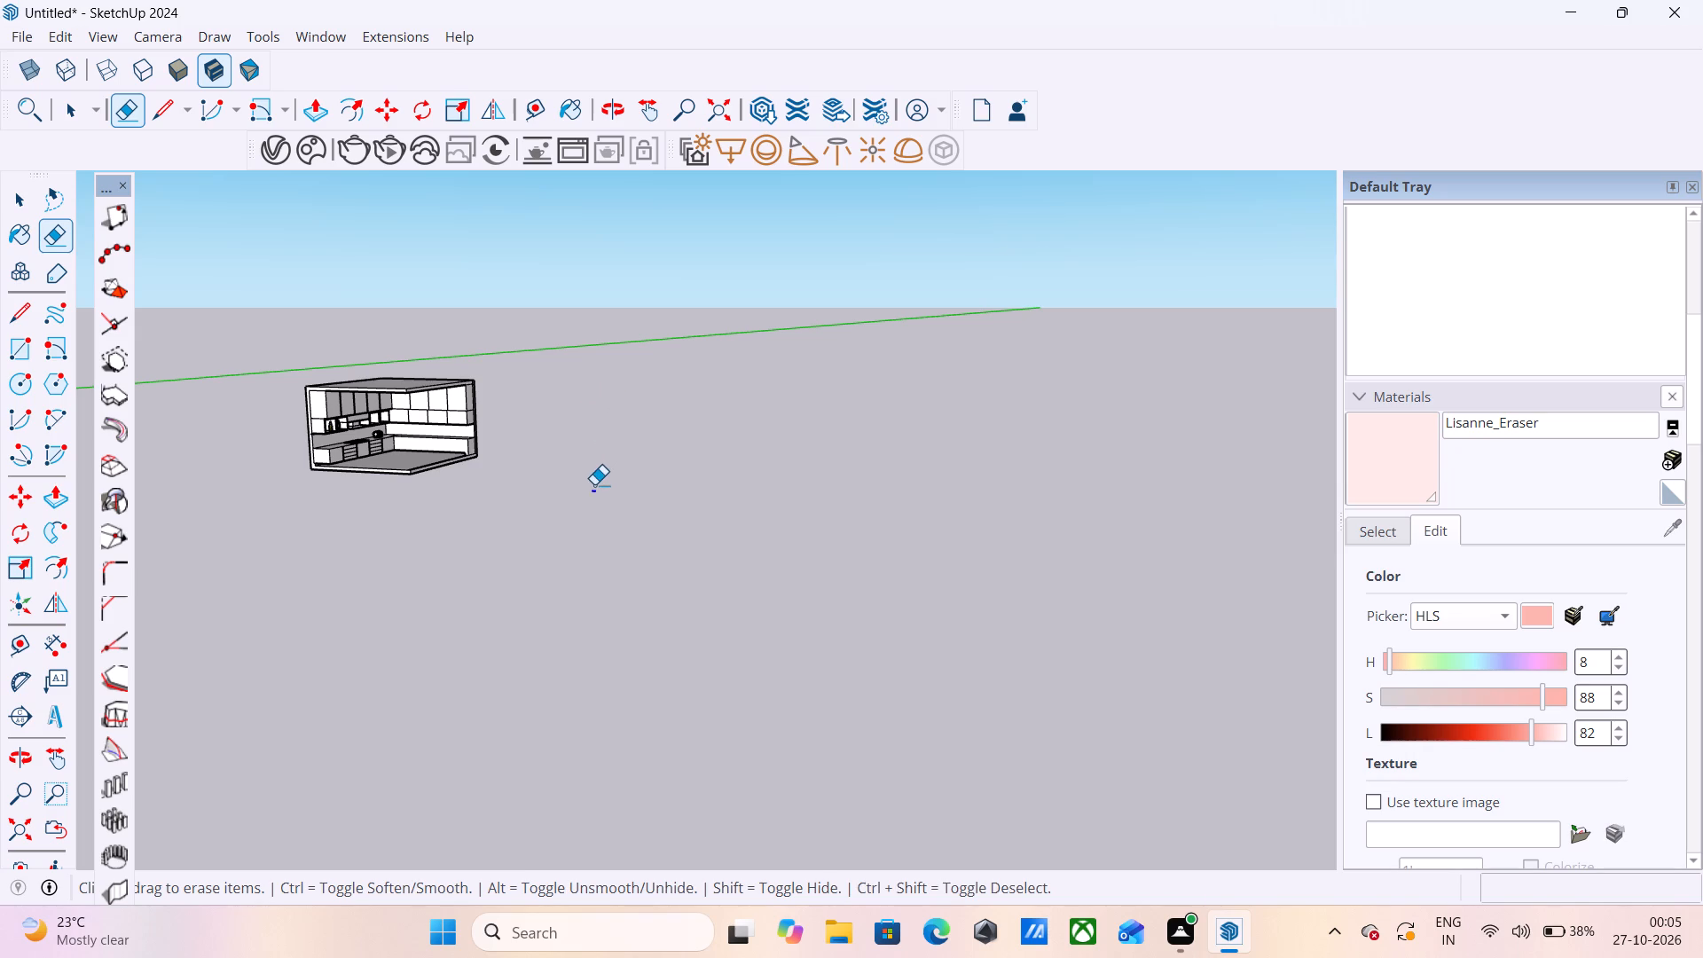
{"action": "left_click_drag", "start_coordinate": [594, 484], "coordinate": [593, 495]}
Examine the kitchen interior, focusing on the cabinet wall with the hood and open niches.
{"action": "scroll", "coordinate": [798, 410], "scroll_direction": "down", "scroll_amount": 10}
{"action": "scroll", "coordinate": [638, 416], "scroll_direction": "up", "scroll_amount": 6}
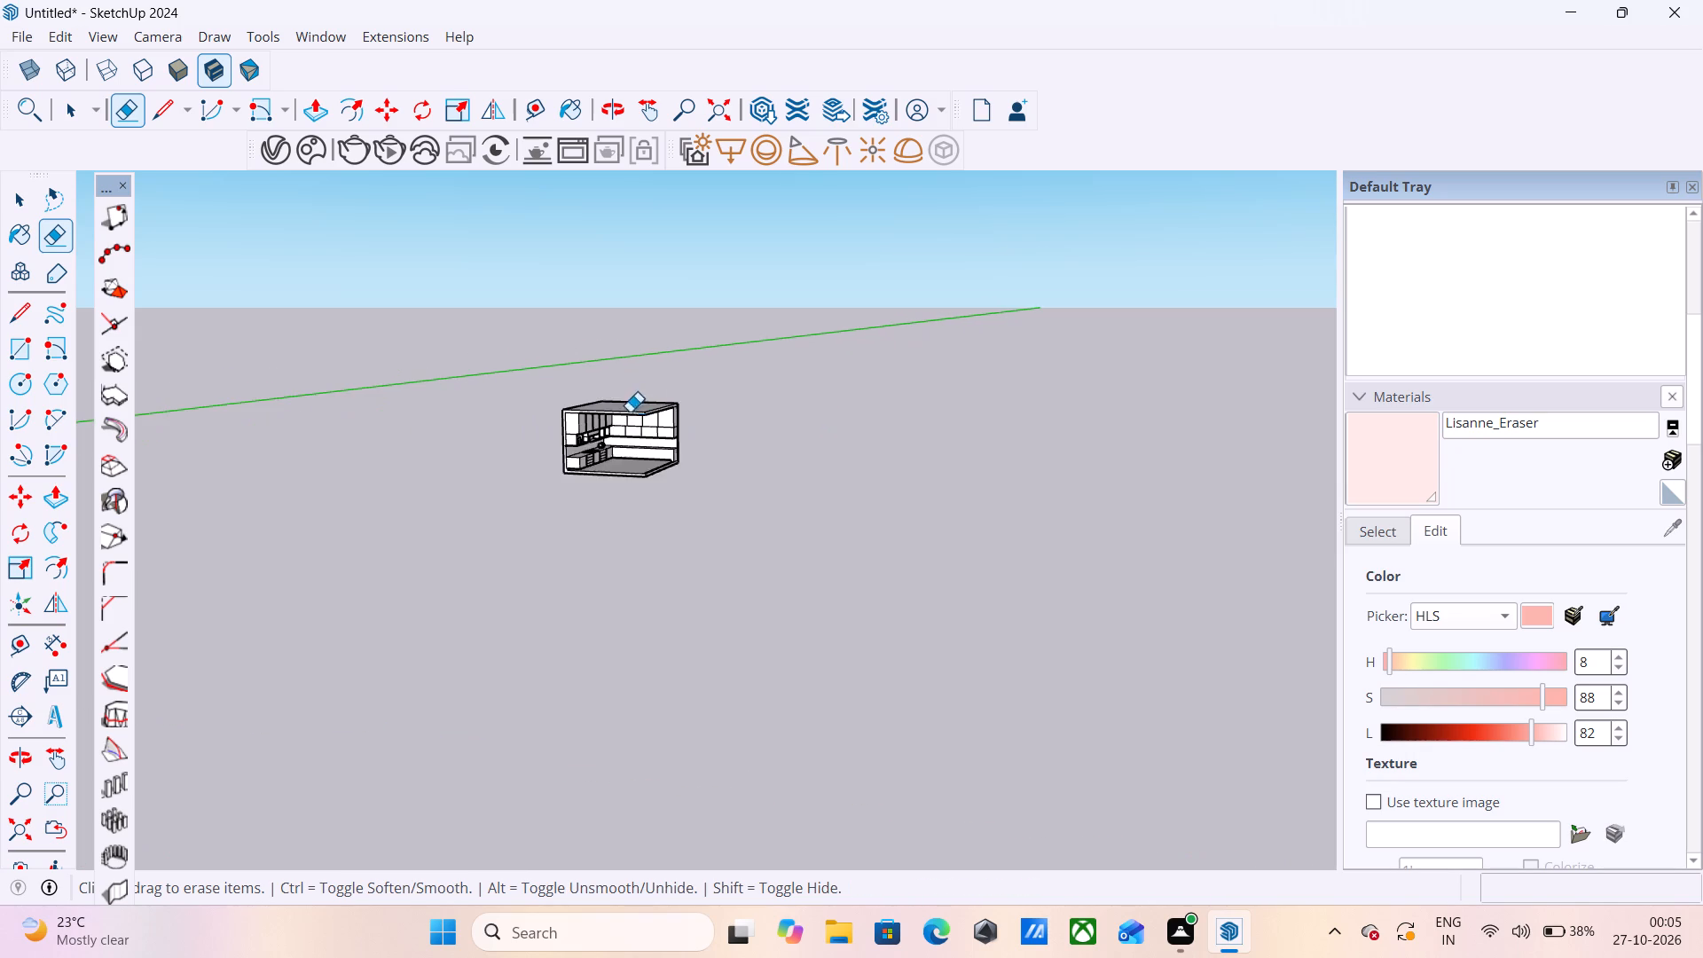
{"action": "scroll", "coordinate": [626, 418], "scroll_direction": "up", "scroll_amount": 2}
{"action": "key", "text": "space"}
{"action": "scroll", "coordinate": [565, 476], "scroll_direction": "up", "scroll_amount": 6}
{"action": "middle_click_drag", "start_coordinate": [710, 429], "coordinate": [607, 357]}
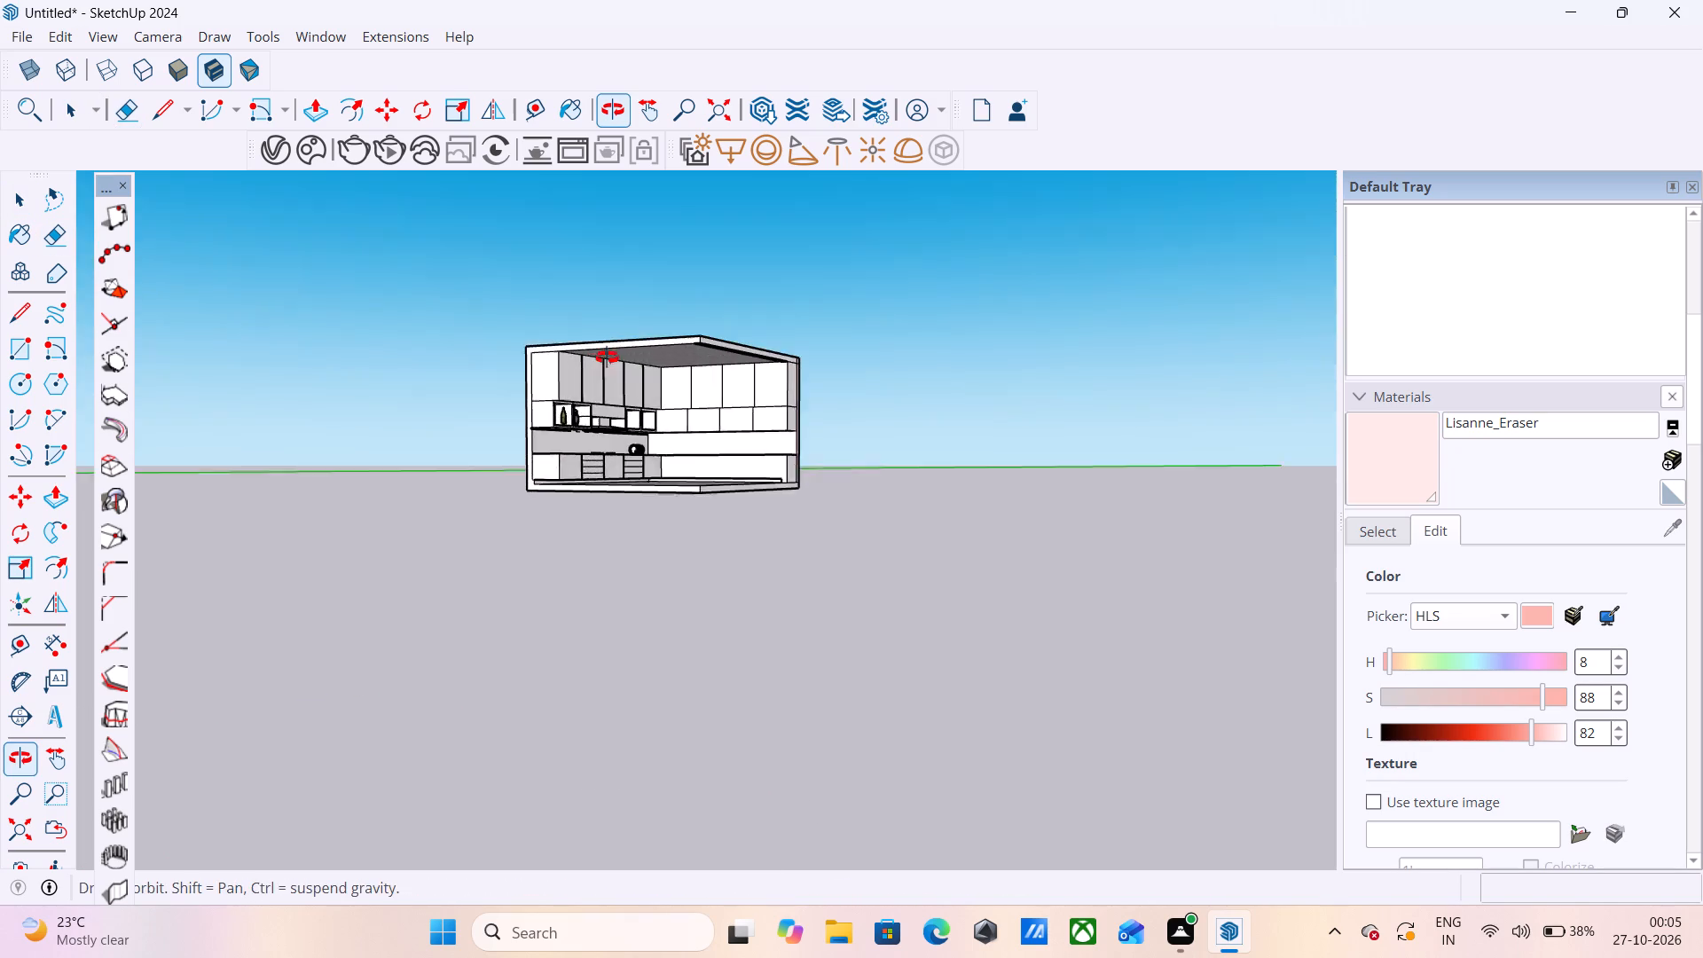
{"action": "middle_click_drag", "start_coordinate": [607, 357], "coordinate": [547, 355]}
{"action": "scroll", "coordinate": [547, 355], "scroll_direction": "up", "scroll_amount": 1}
{"action": "scroll", "coordinate": [657, 361], "scroll_direction": "up", "scroll_amount": 15}
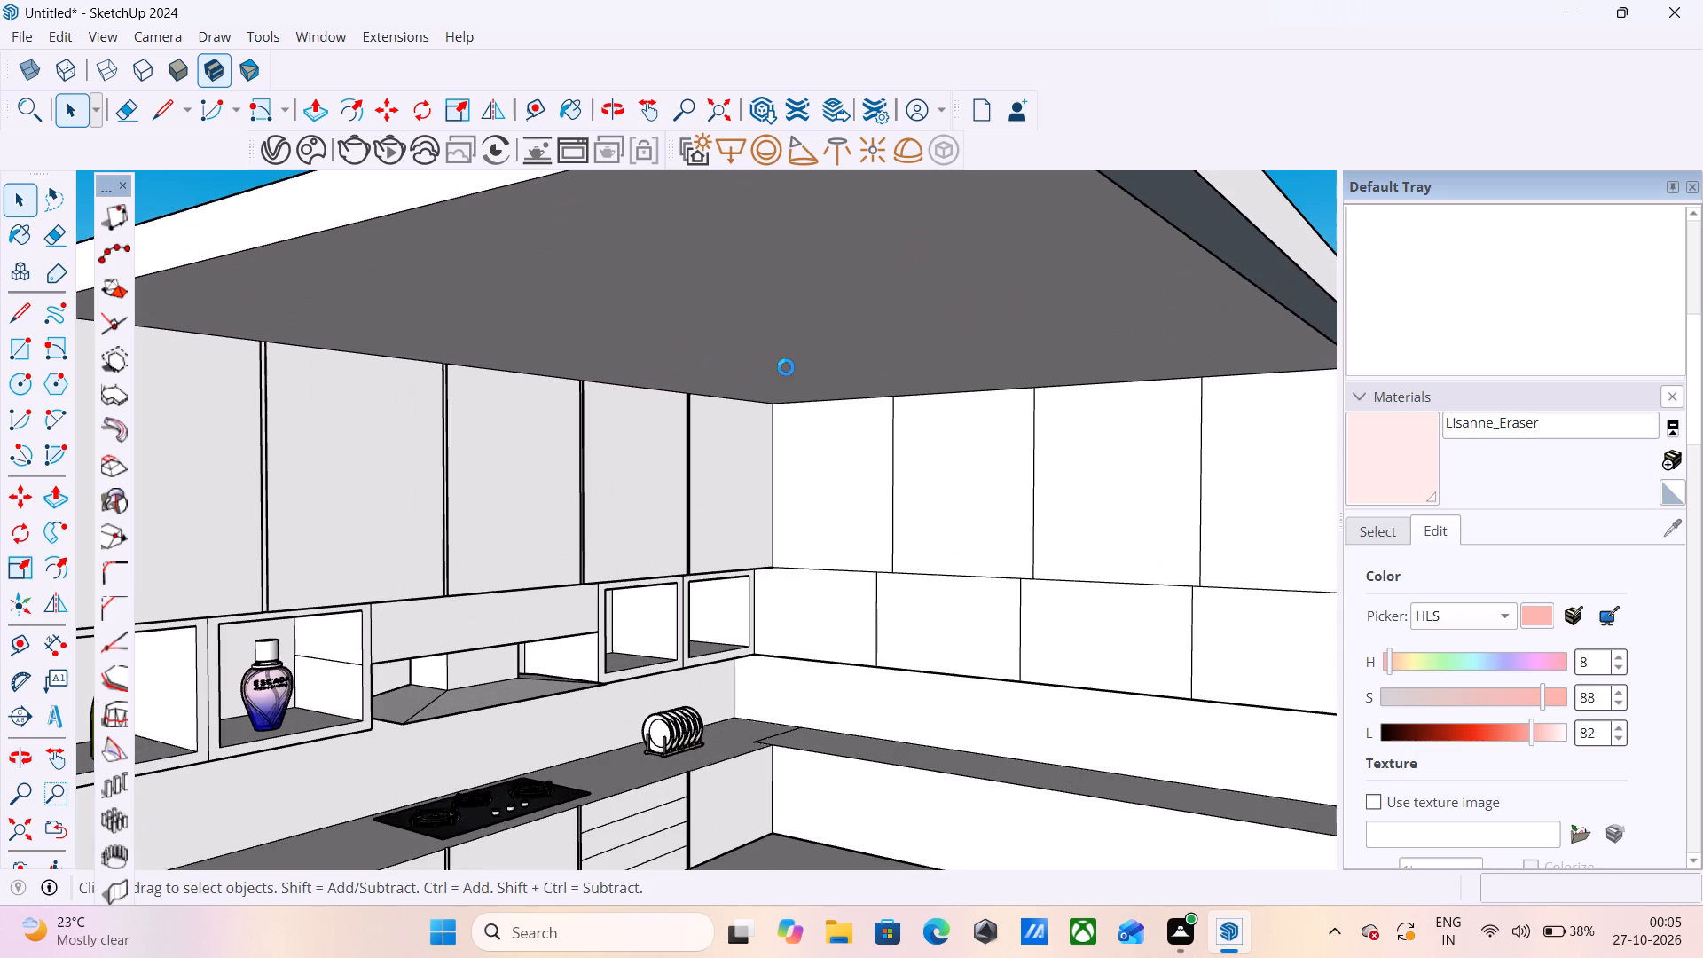
{"action": "scroll", "coordinate": [786, 367], "scroll_direction": "up", "scroll_amount": 1}
{"action": "middle_click_drag", "start_coordinate": [718, 349], "coordinate": [525, 341]}
{"action": "scroll", "coordinate": [881, 294], "scroll_direction": "down", "scroll_amount": 11}
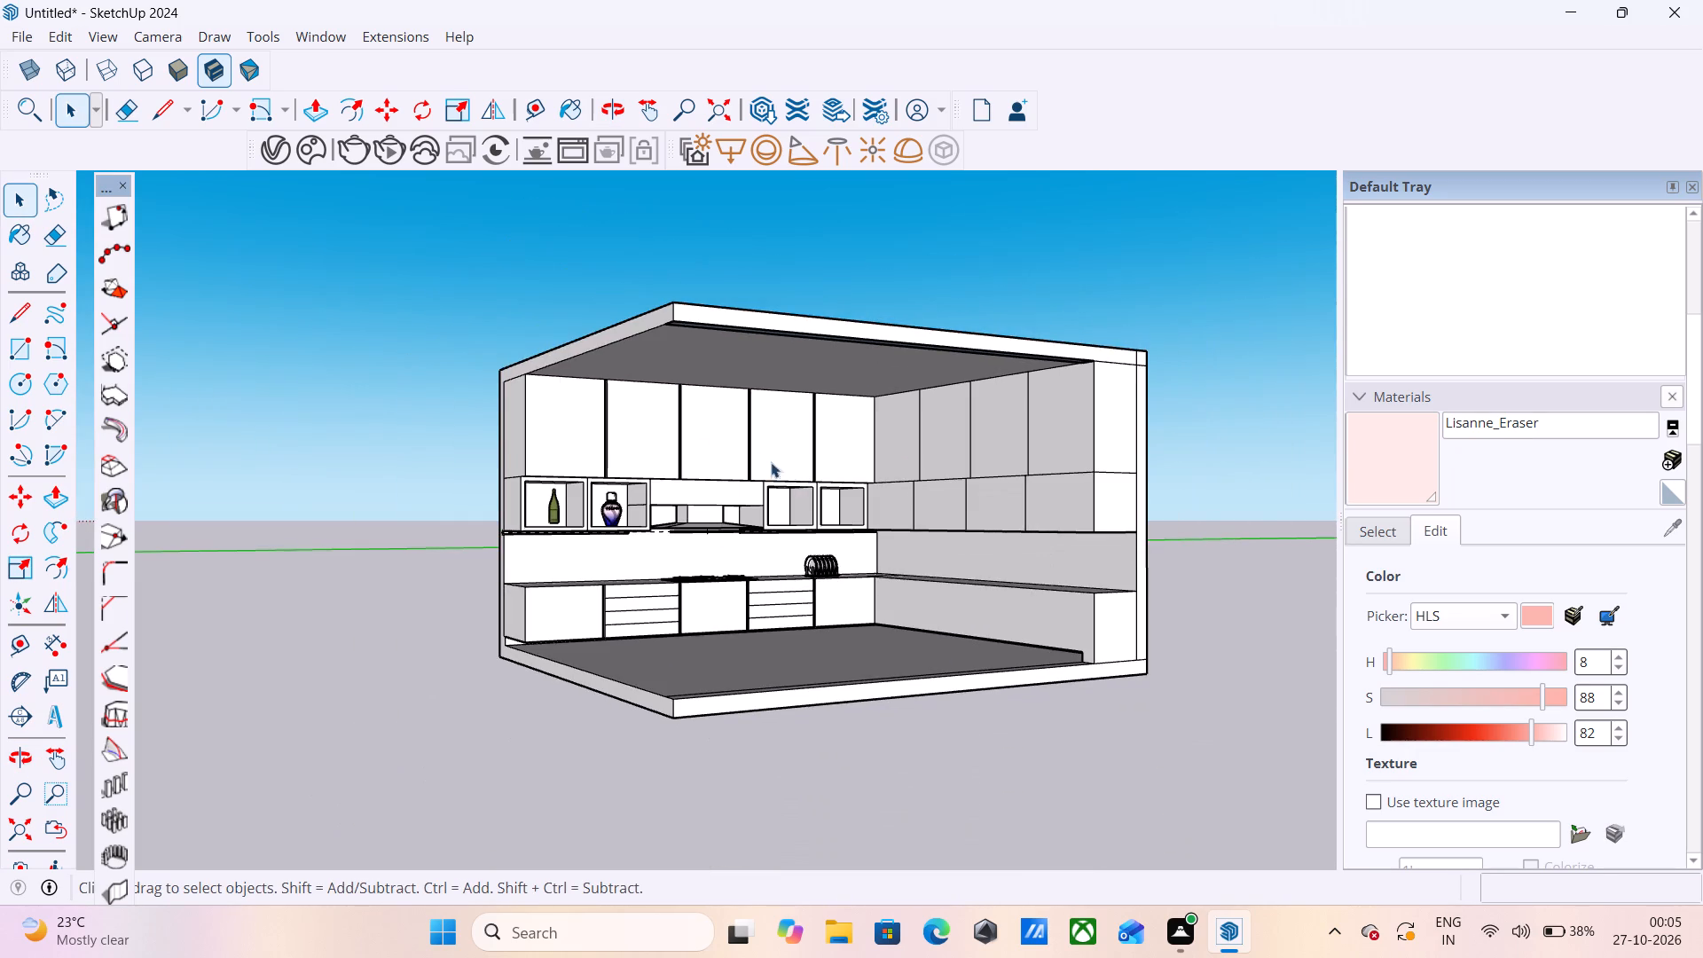
{"action": "middle_click_drag", "start_coordinate": [585, 462], "coordinate": [513, 486]}
{"action": "middle_click_drag", "start_coordinate": [645, 486], "coordinate": [522, 489]}
{"action": "scroll", "coordinate": [555, 461], "scroll_direction": "up", "scroll_amount": 4}
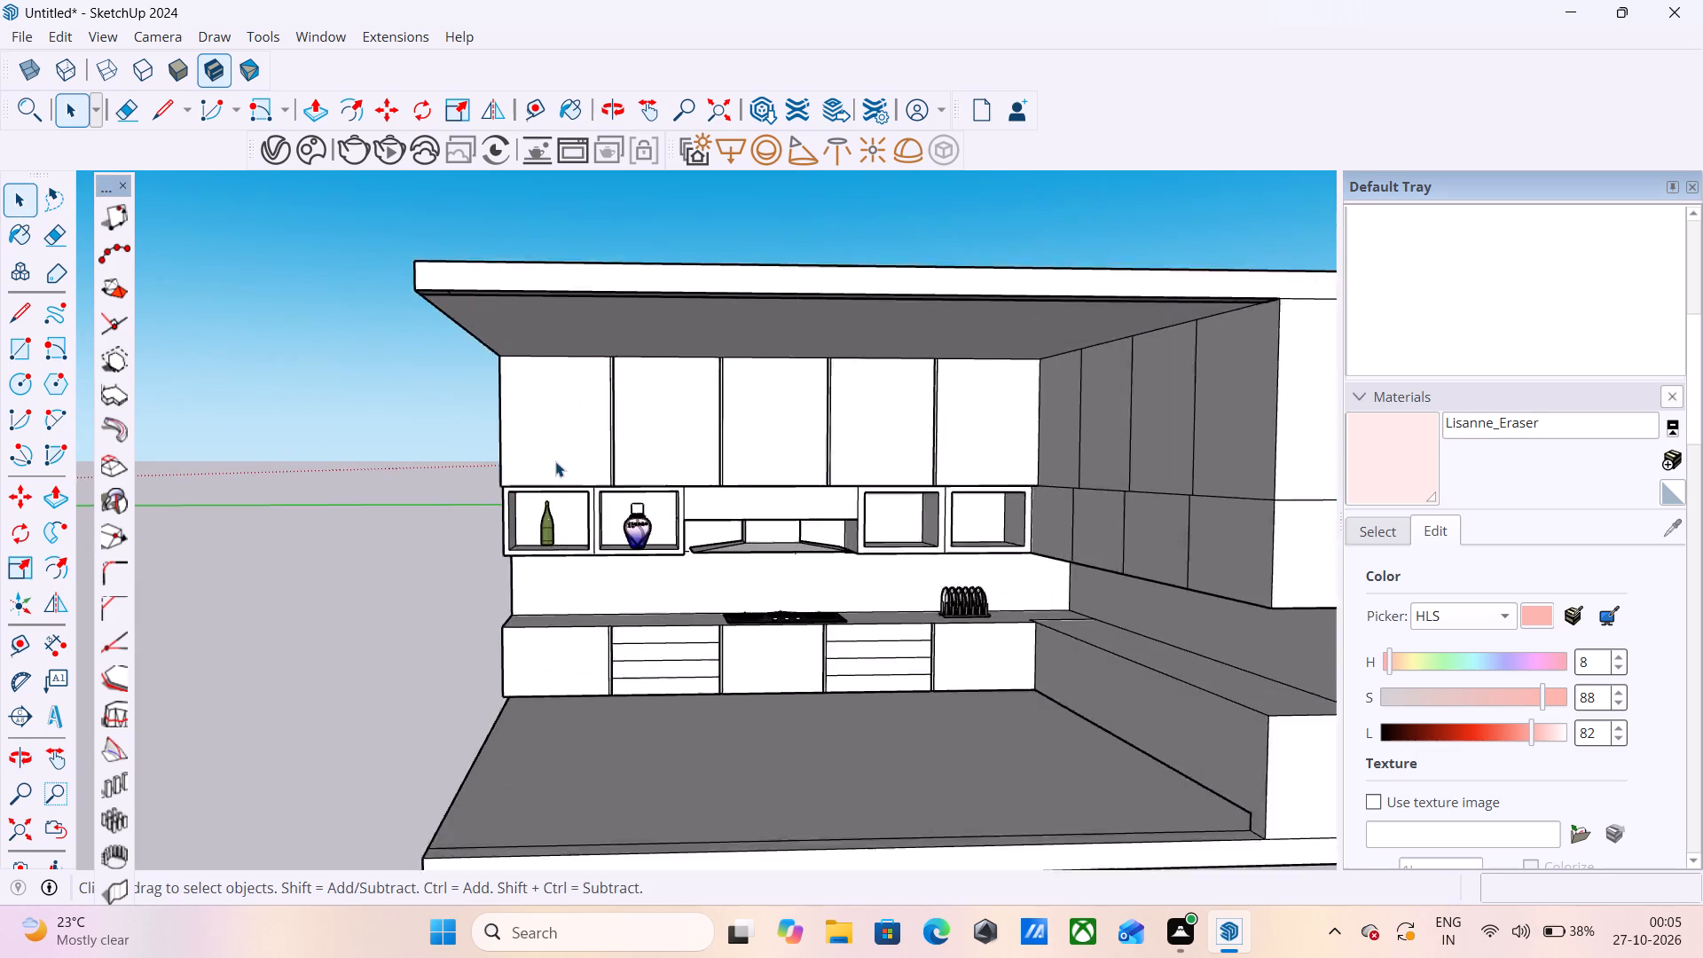
{"action": "scroll", "coordinate": [555, 461], "scroll_direction": "up", "scroll_amount": 1}
{"action": "middle_click_drag", "start_coordinate": [561, 460], "coordinate": [552, 466]}
{"action": "scroll", "coordinate": [556, 465], "scroll_direction": "up", "scroll_amount": 1}
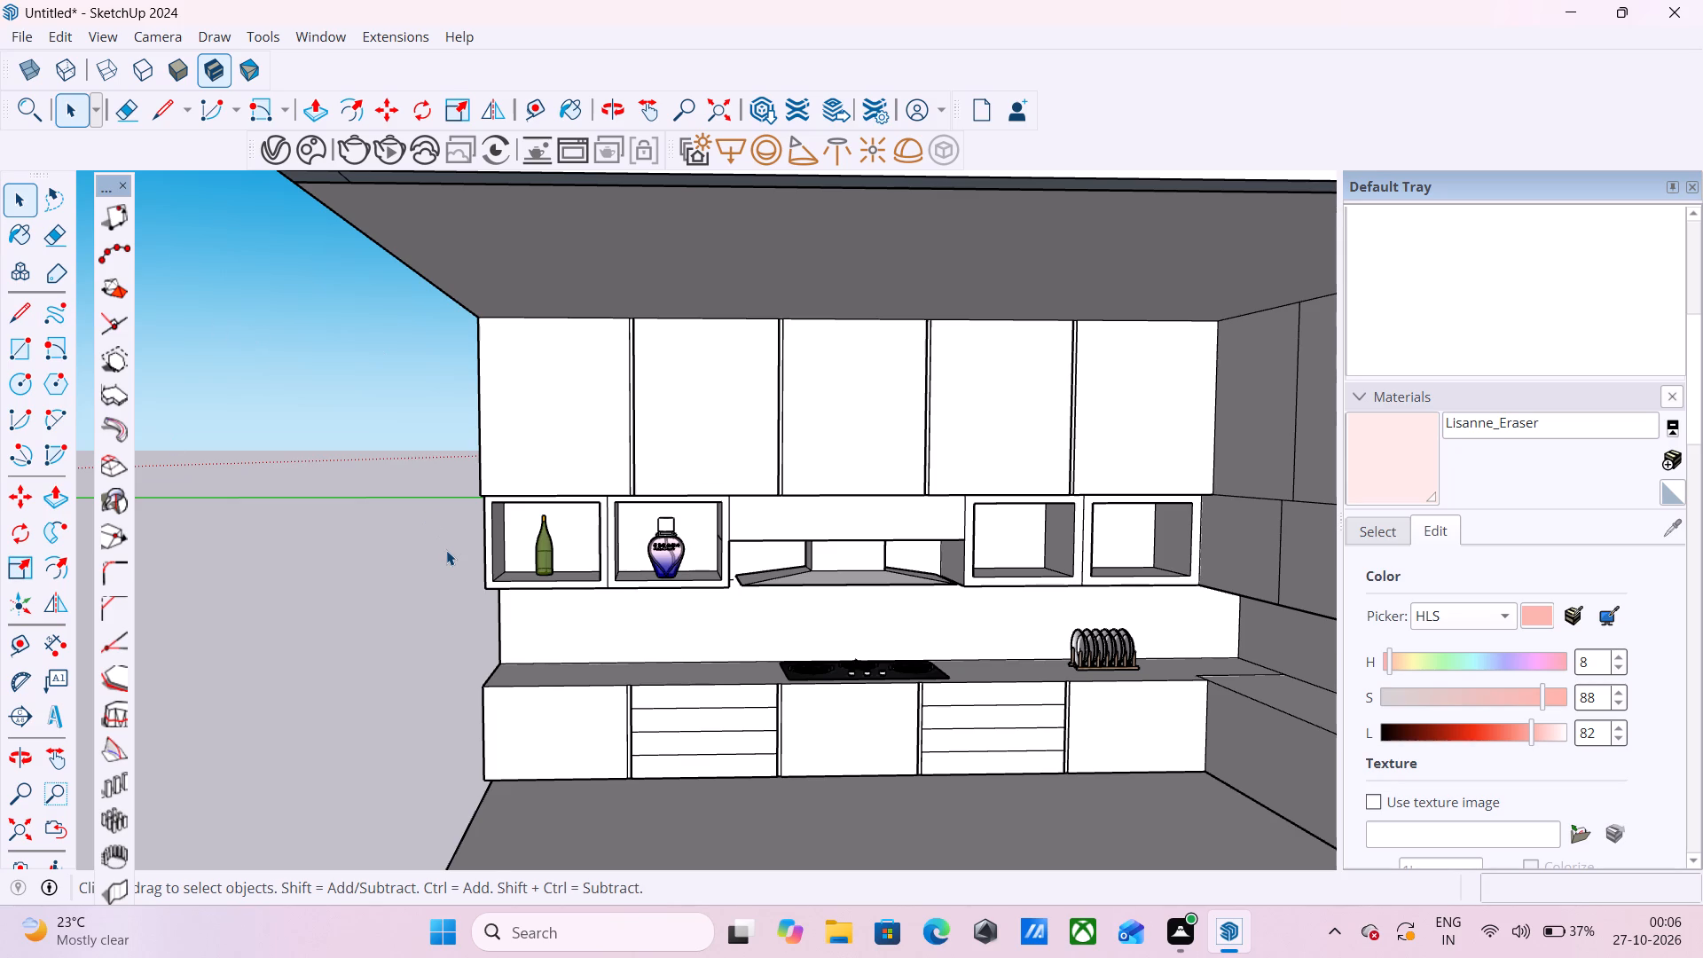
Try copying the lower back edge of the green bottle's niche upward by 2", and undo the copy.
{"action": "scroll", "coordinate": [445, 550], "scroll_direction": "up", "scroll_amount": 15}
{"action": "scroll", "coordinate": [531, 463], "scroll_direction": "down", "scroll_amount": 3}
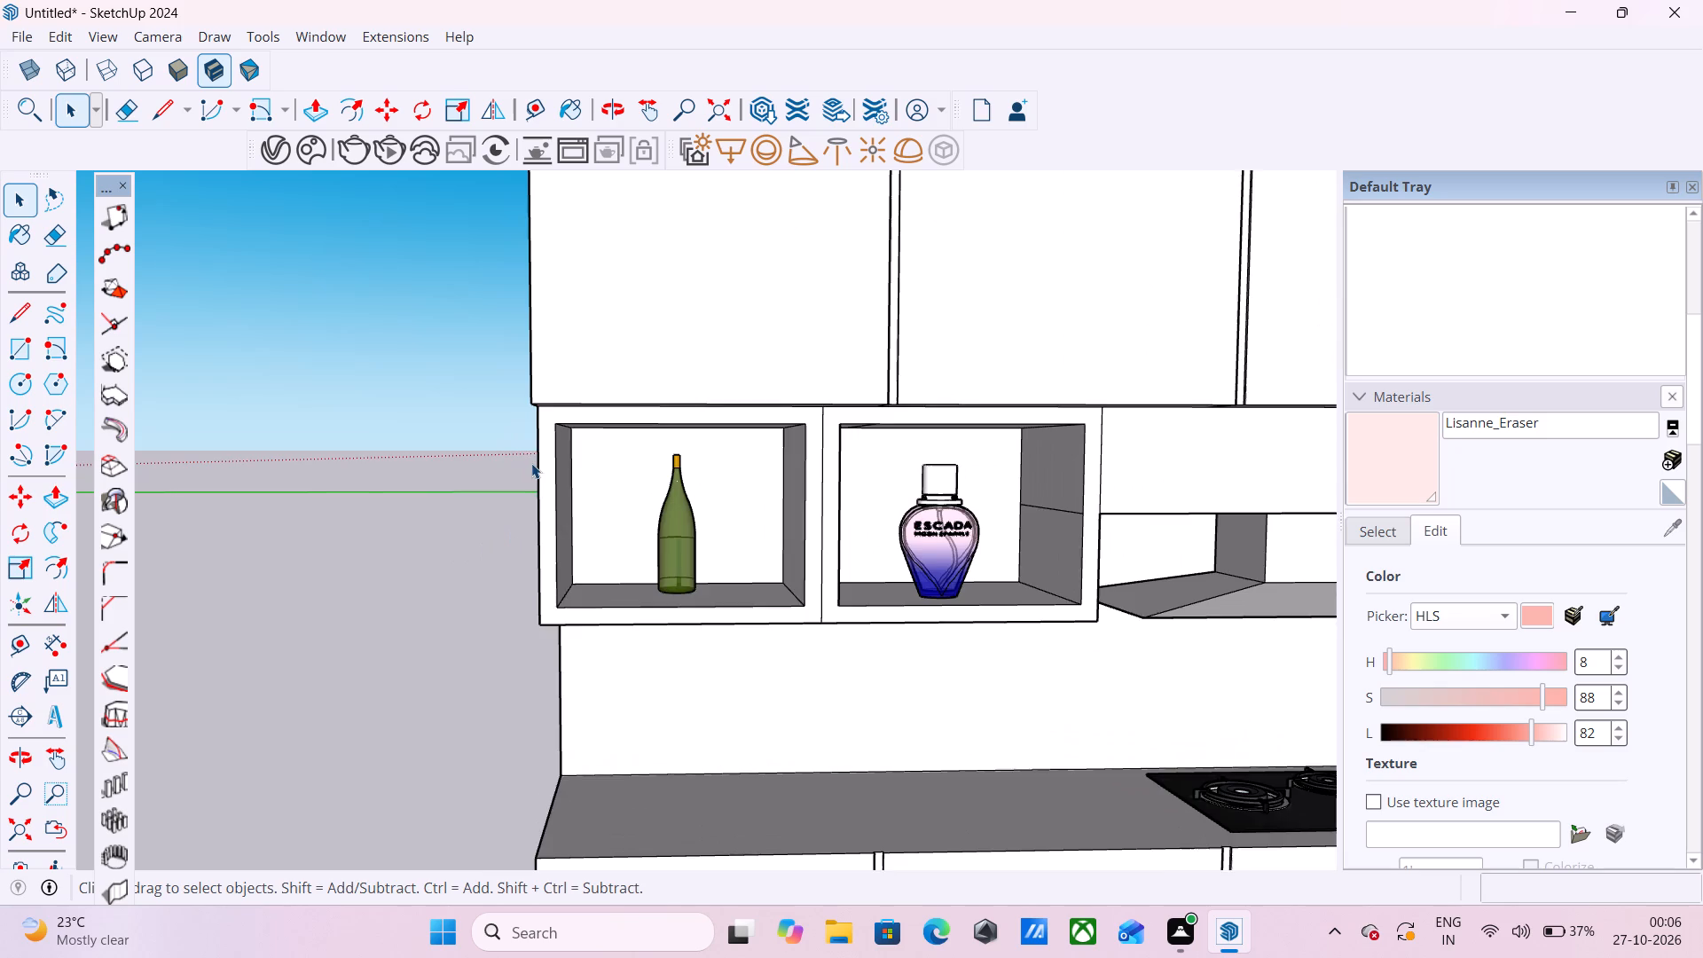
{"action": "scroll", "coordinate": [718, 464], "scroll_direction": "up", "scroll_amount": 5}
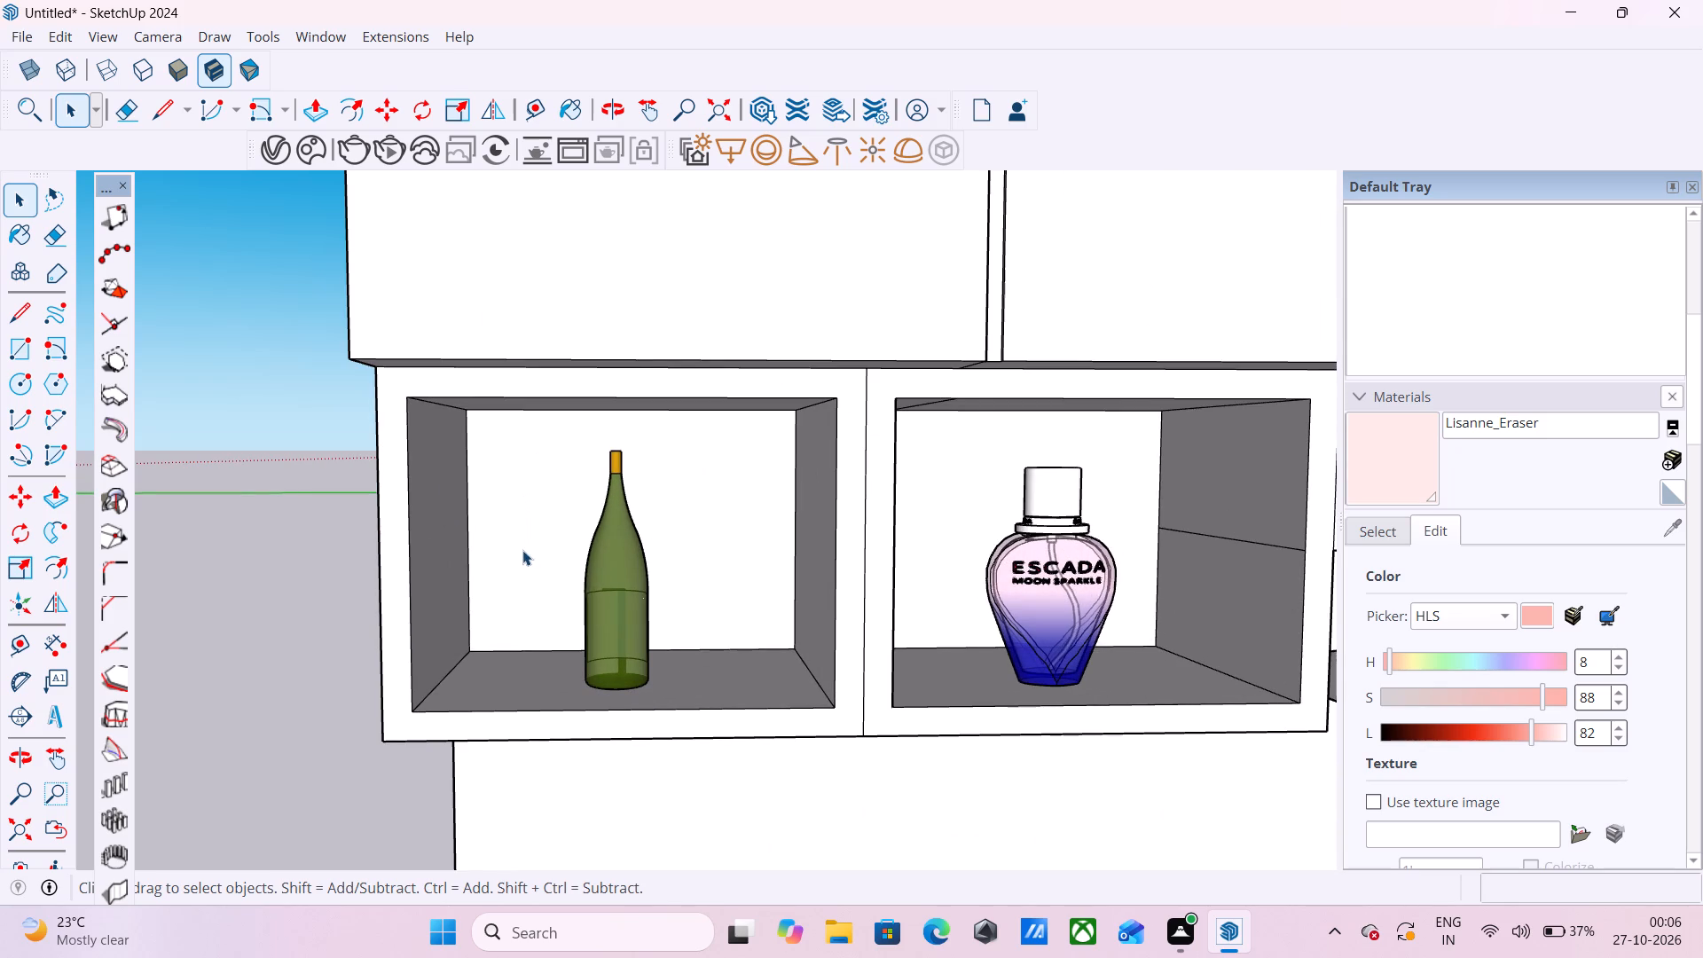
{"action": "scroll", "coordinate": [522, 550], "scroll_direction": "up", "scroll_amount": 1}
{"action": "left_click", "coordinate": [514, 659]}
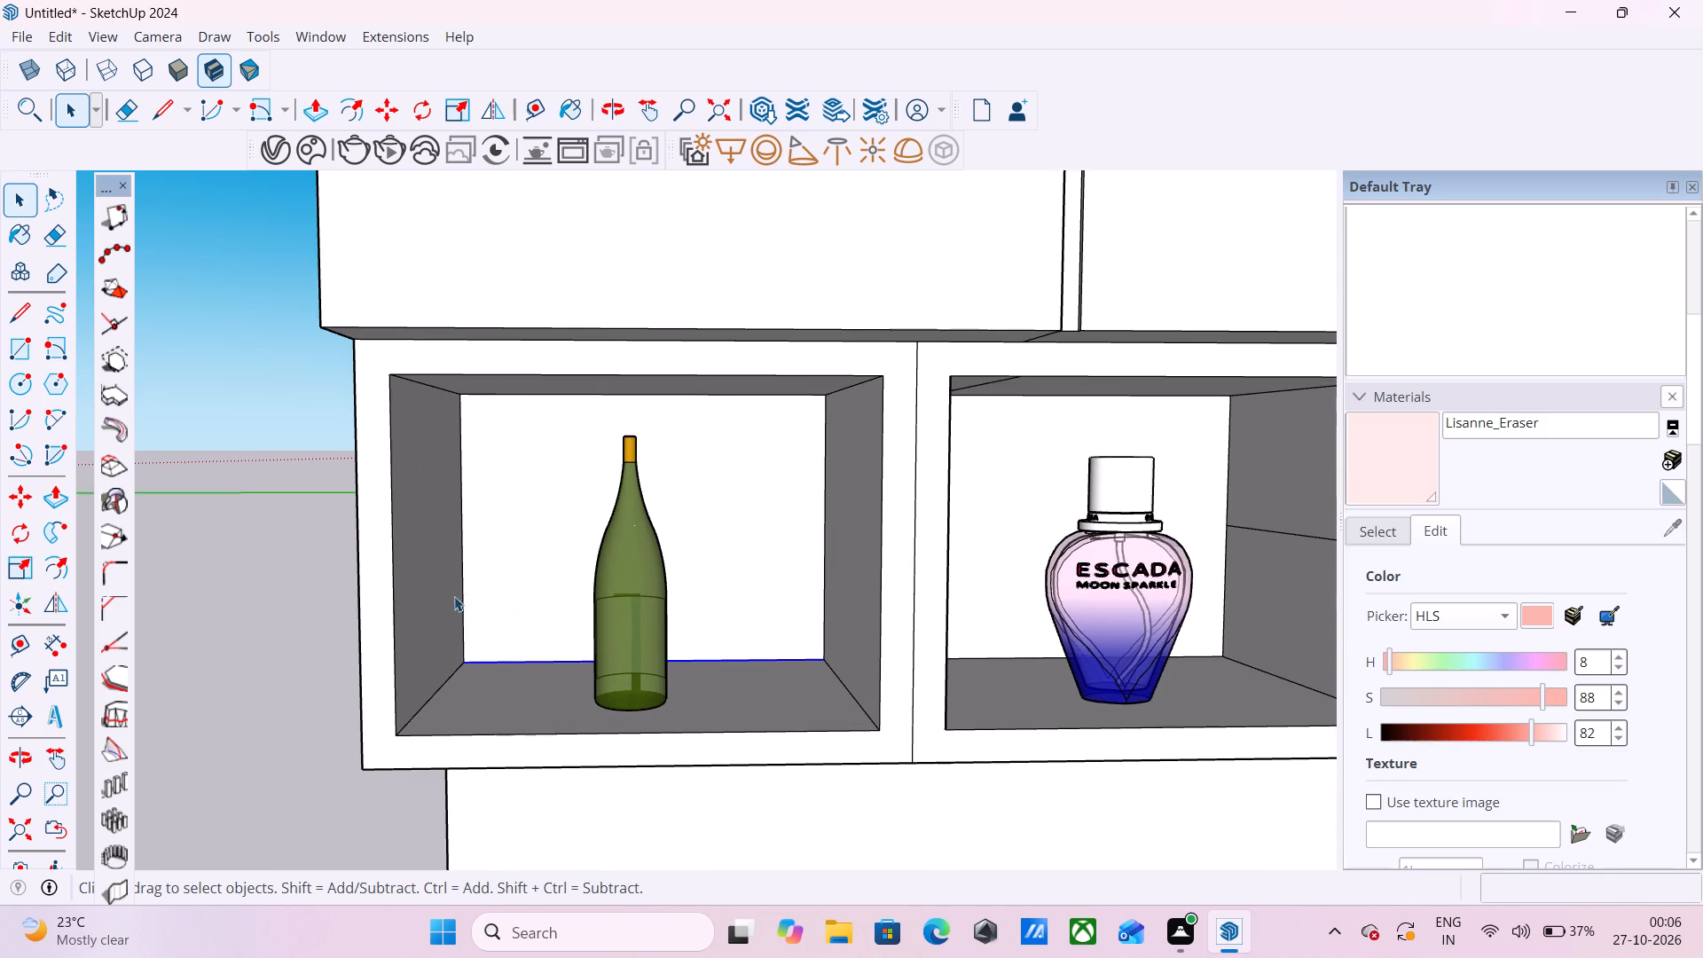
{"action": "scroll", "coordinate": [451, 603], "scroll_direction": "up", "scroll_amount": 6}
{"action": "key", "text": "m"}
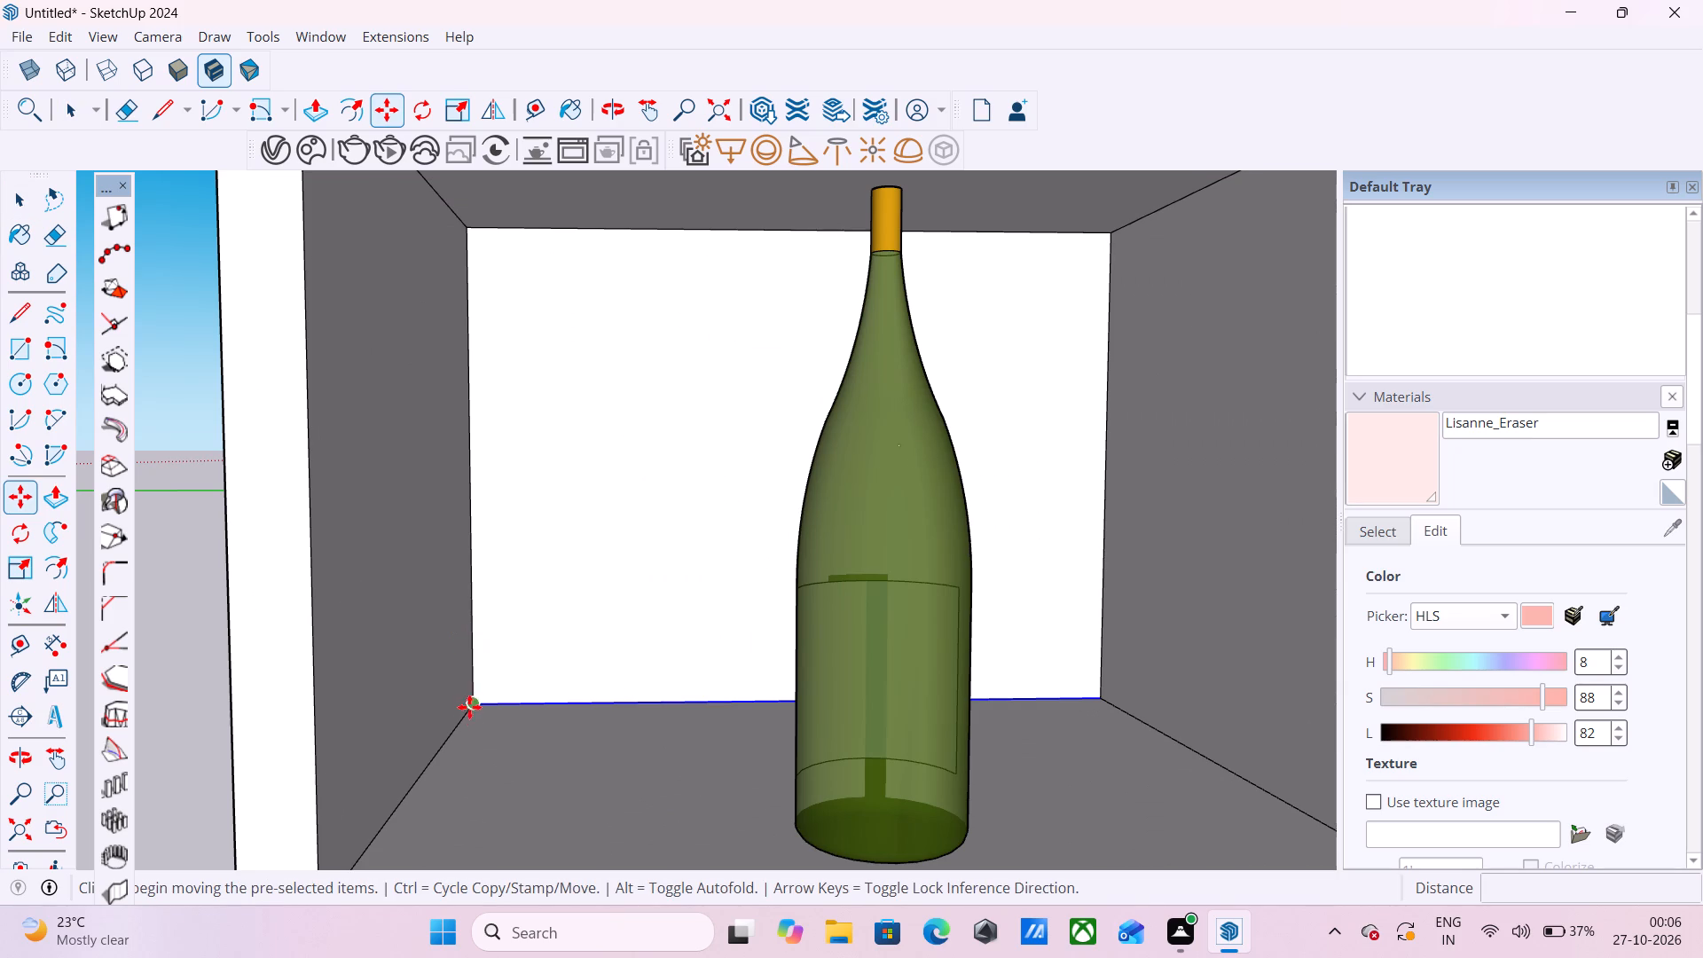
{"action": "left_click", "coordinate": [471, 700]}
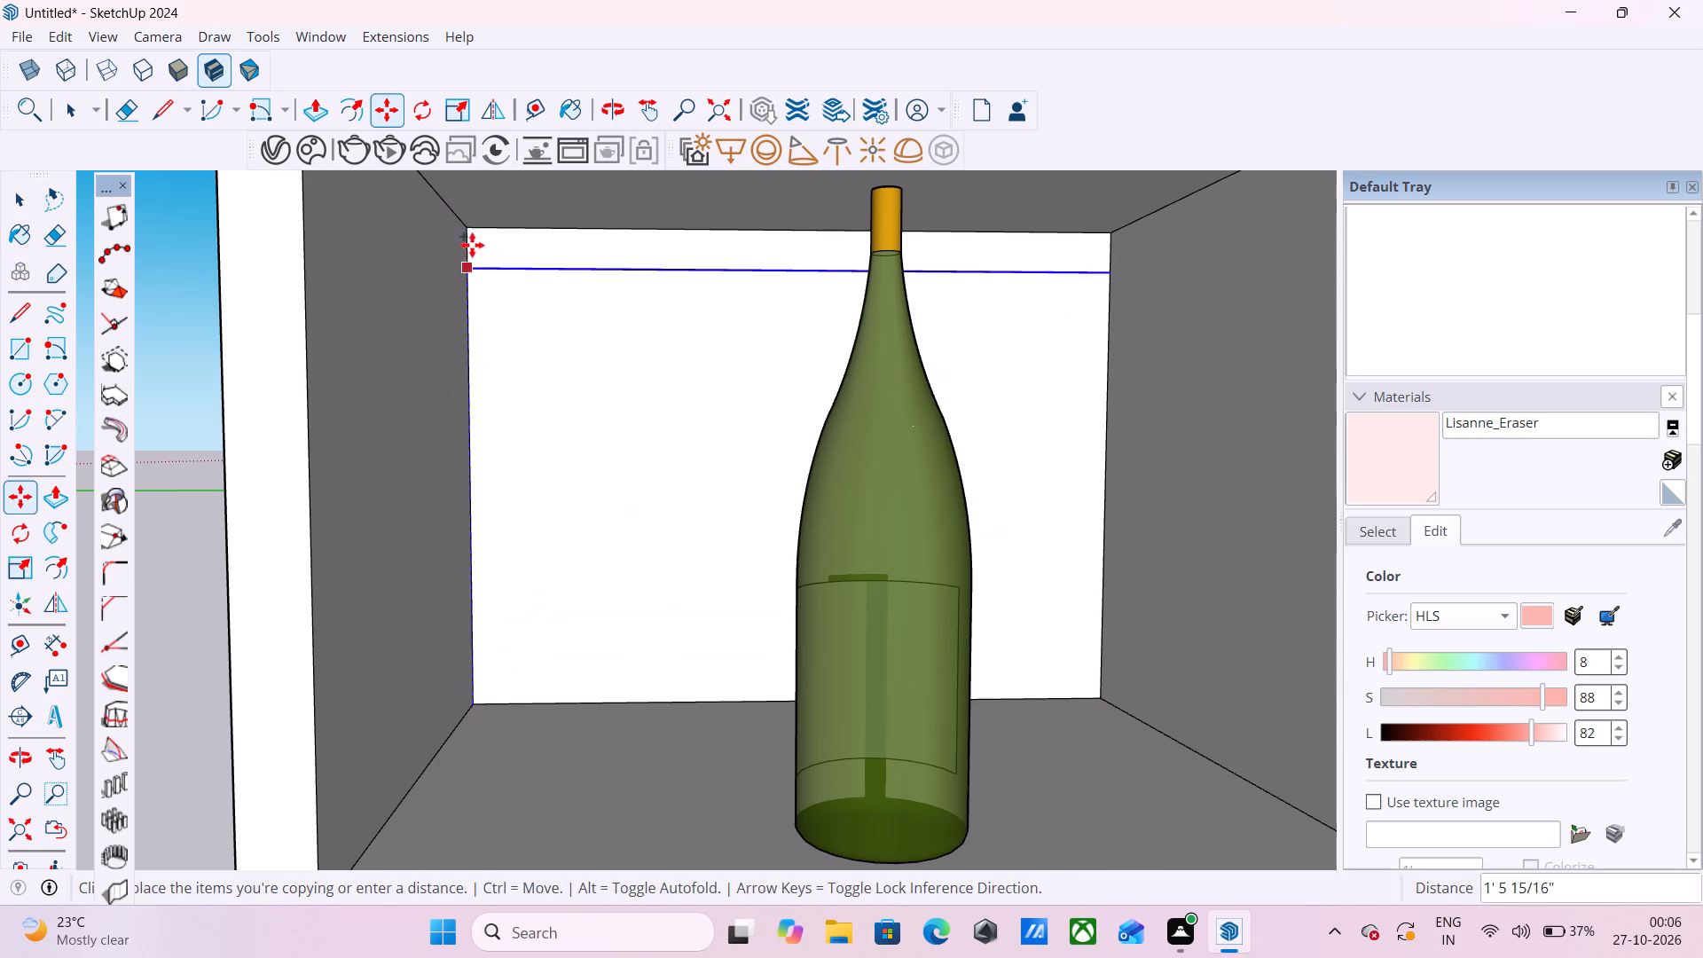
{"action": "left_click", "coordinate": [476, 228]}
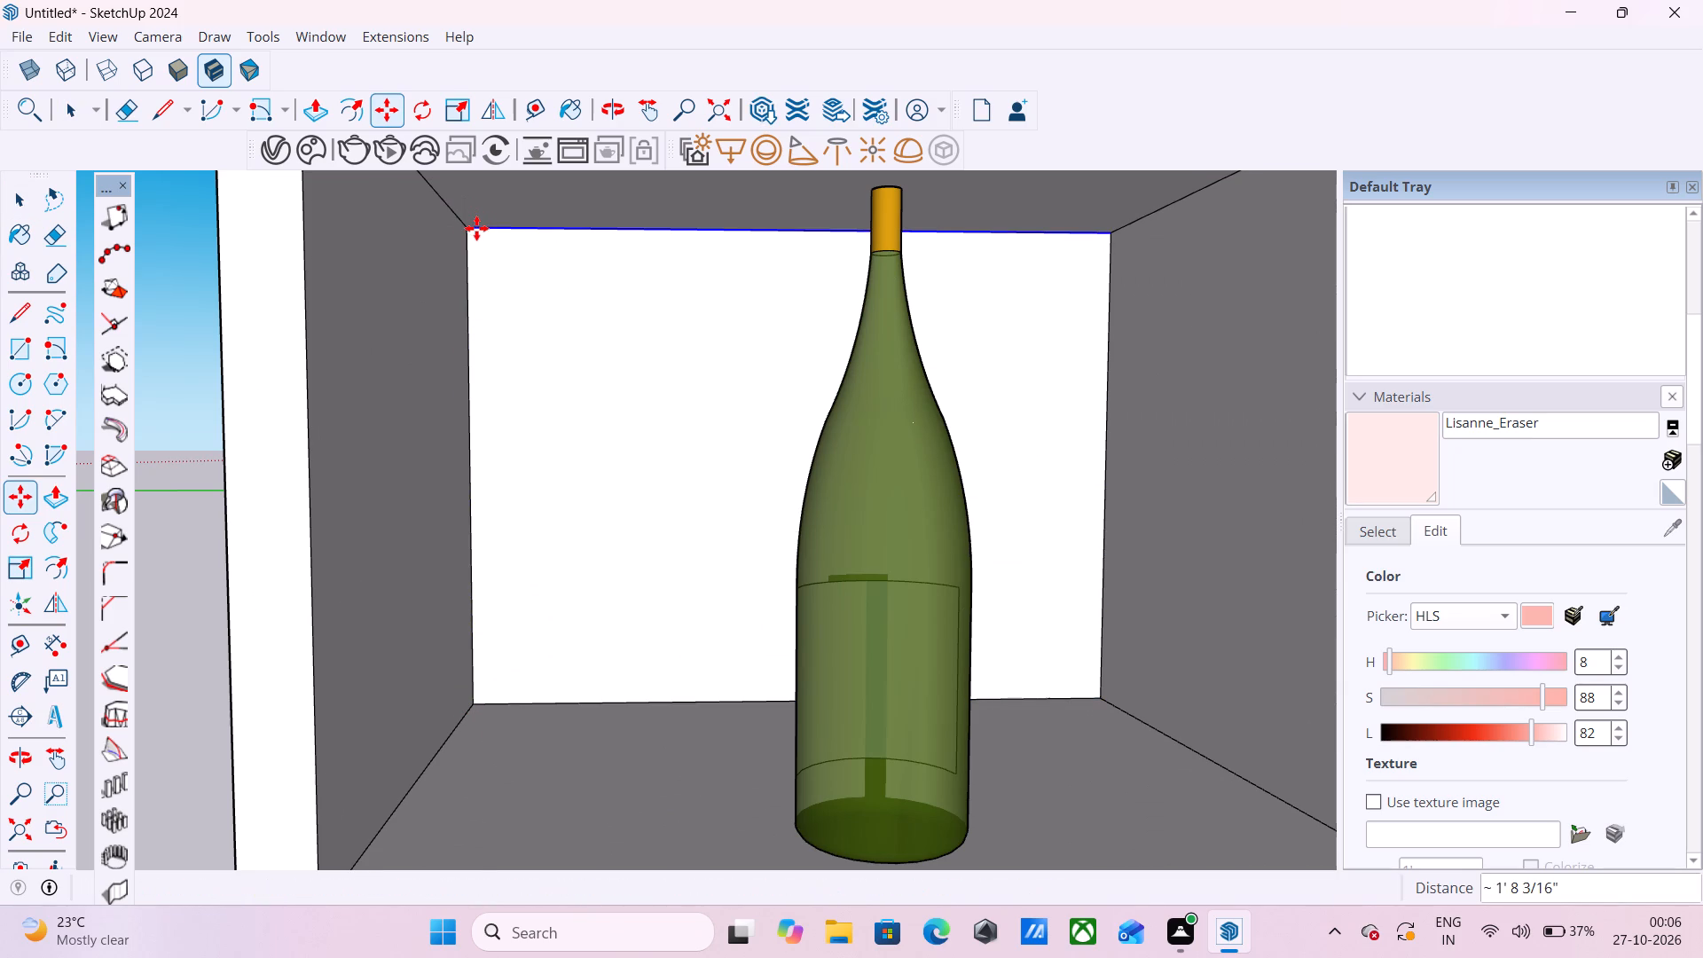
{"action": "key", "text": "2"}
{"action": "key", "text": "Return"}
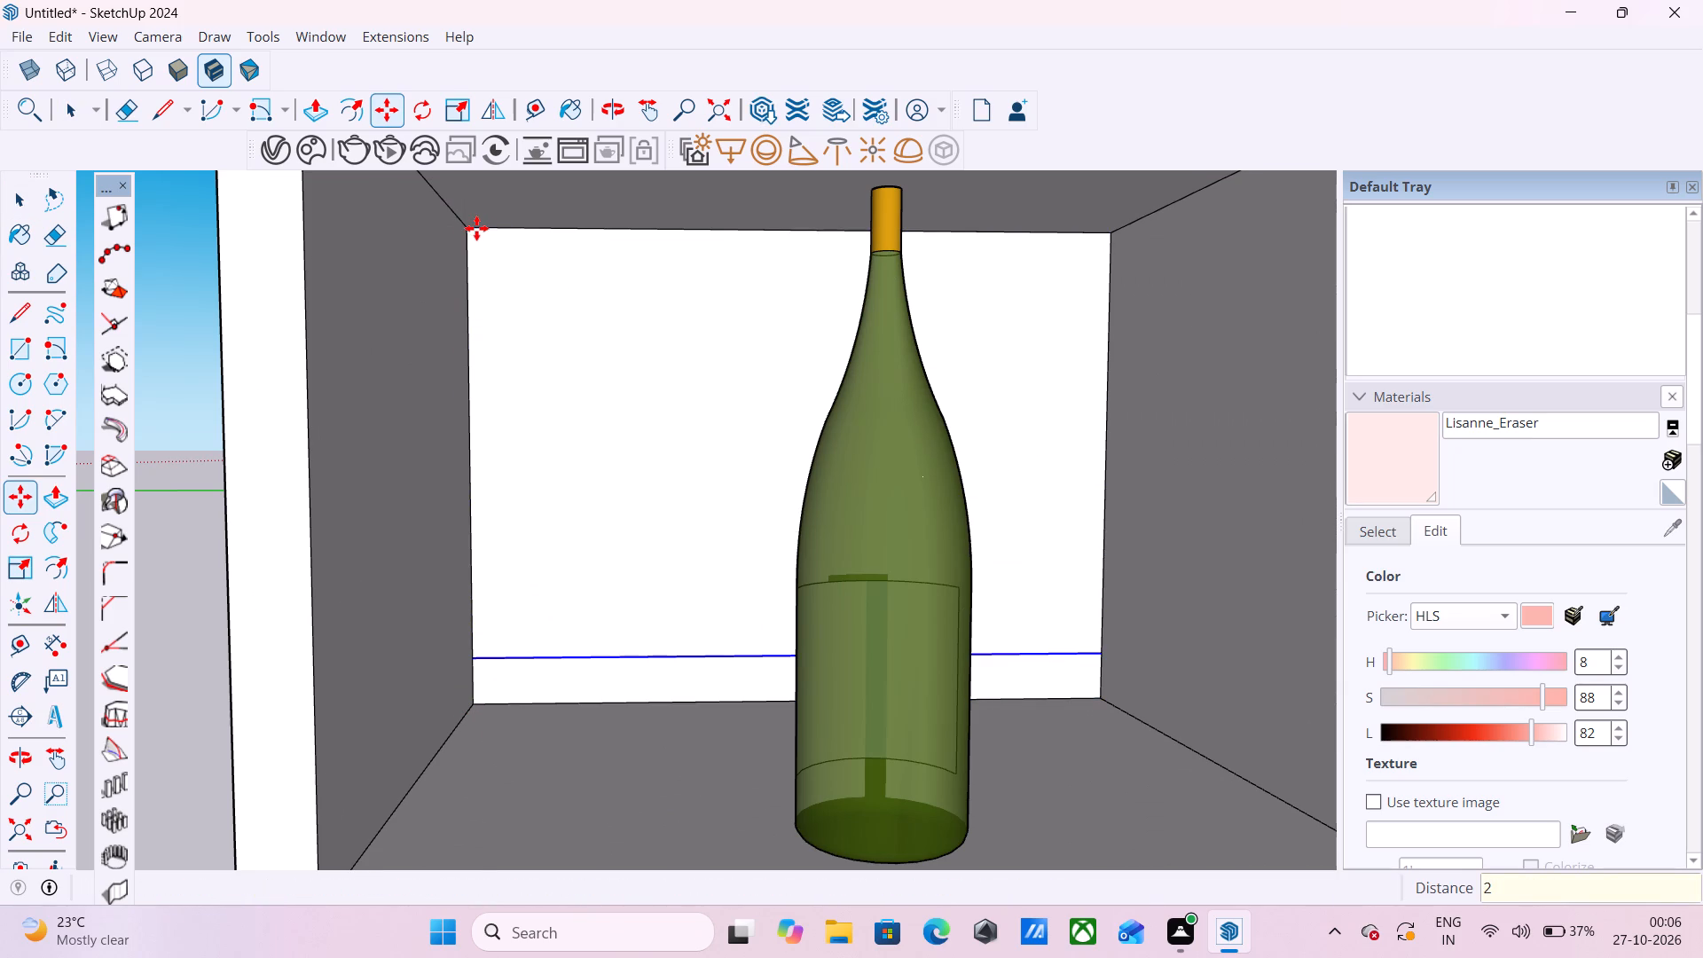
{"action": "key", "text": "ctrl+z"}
Copy the bottle niche's lower back edge to its upper back edge and divide by 2 for a middle line.
{"action": "key", "text": "space"}
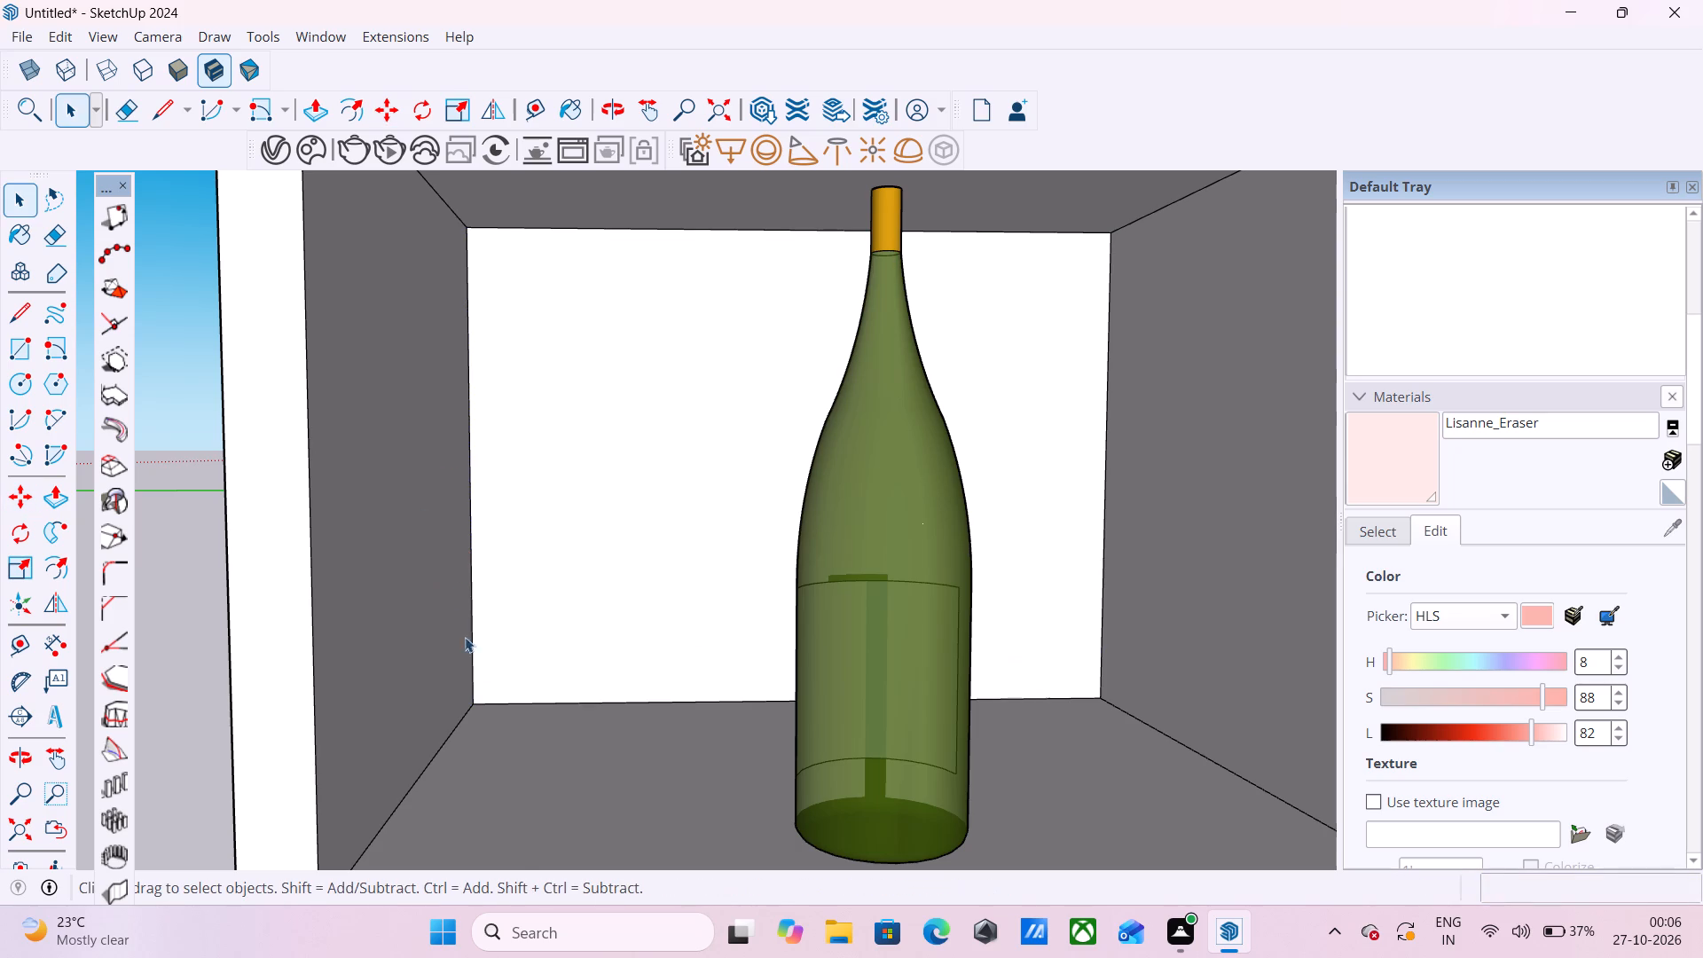
{"action": "left_click", "coordinate": [545, 703]}
{"action": "key", "text": "m"}
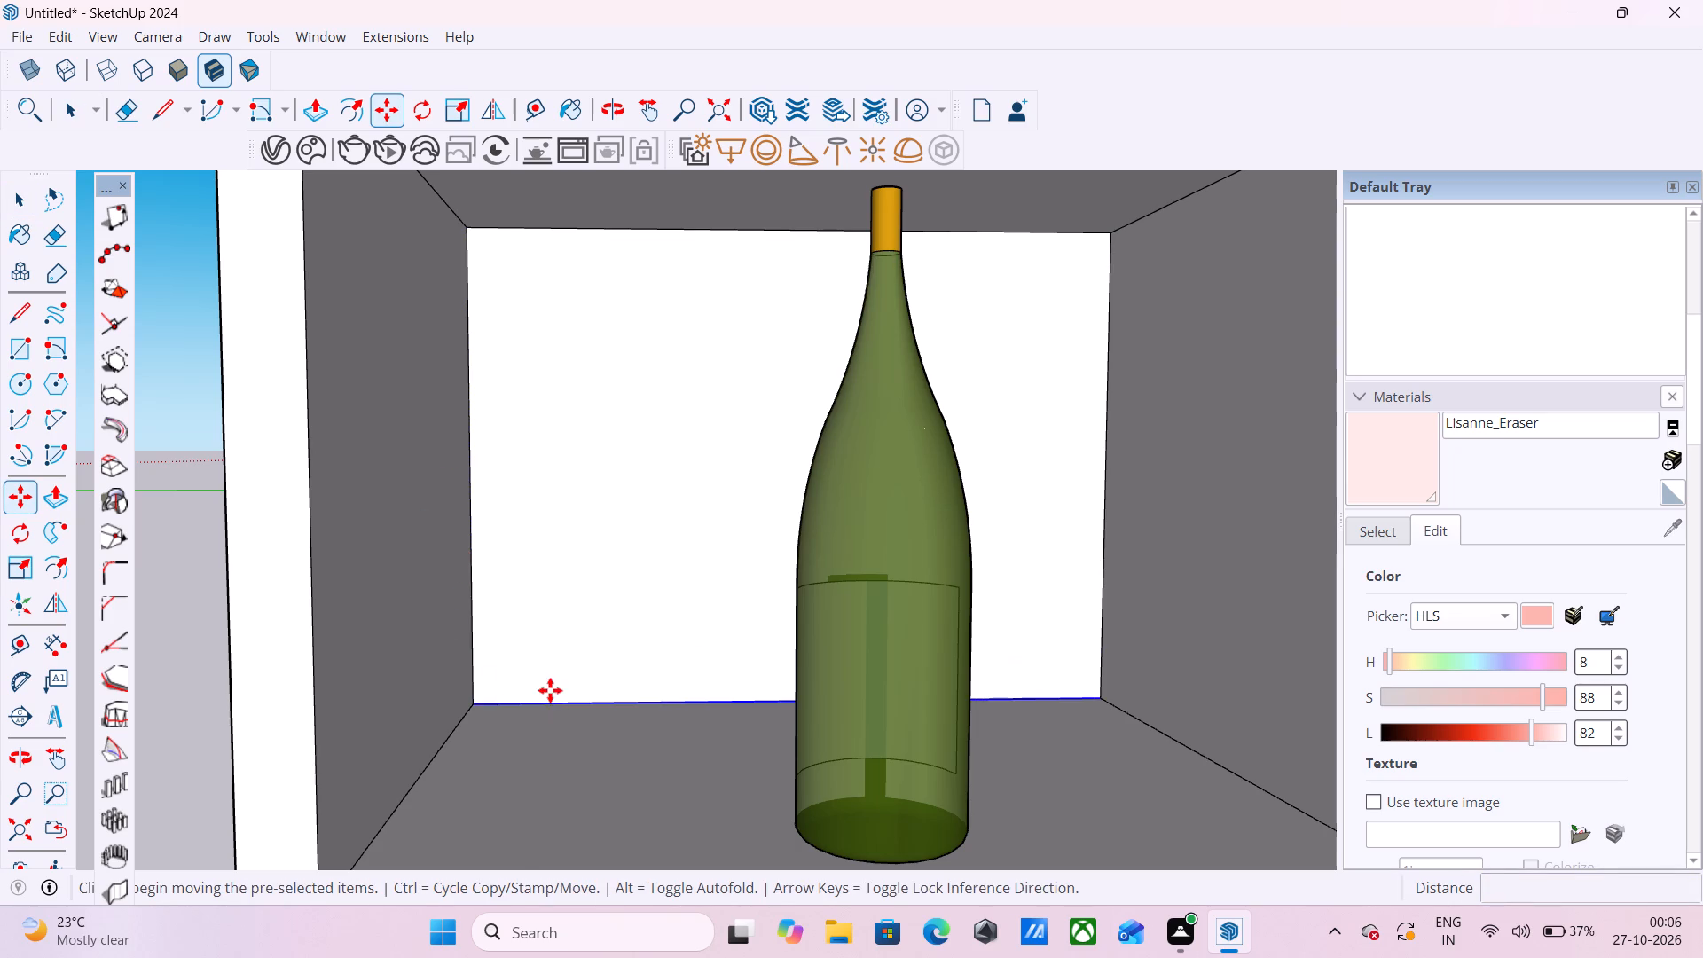
{"action": "left_click", "coordinate": [472, 699]}
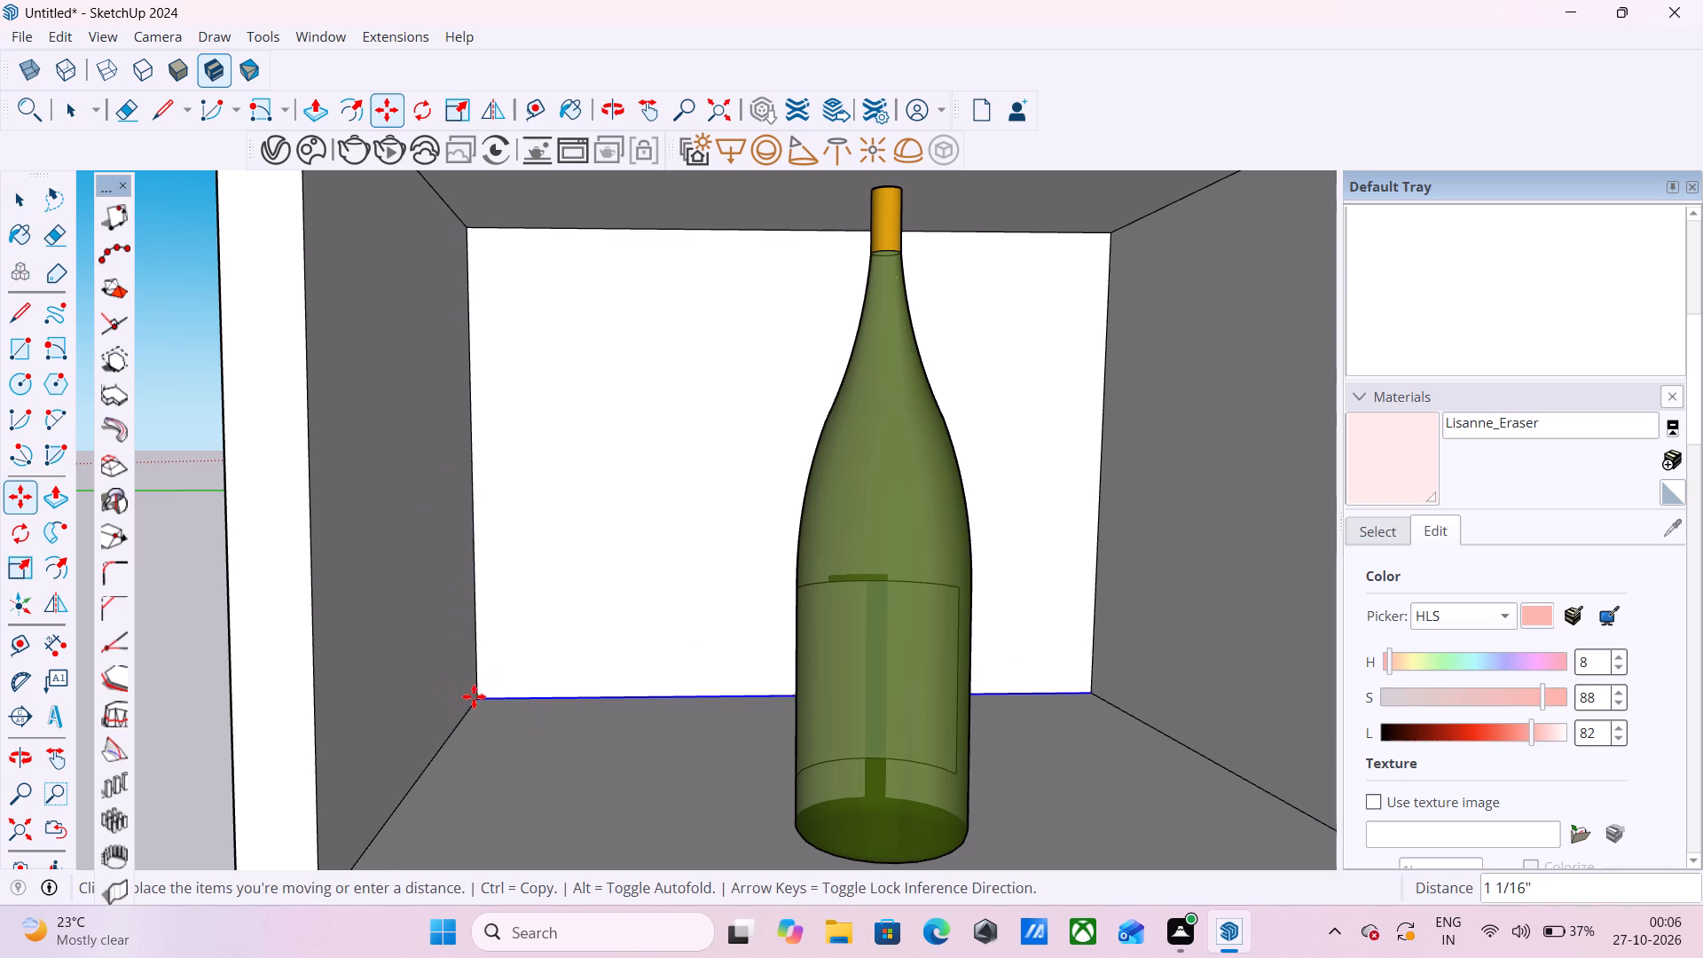
{"action": "left_click", "coordinate": [474, 225]}
{"action": "type", "text": "/2"}
{"action": "key", "text": "Return"}
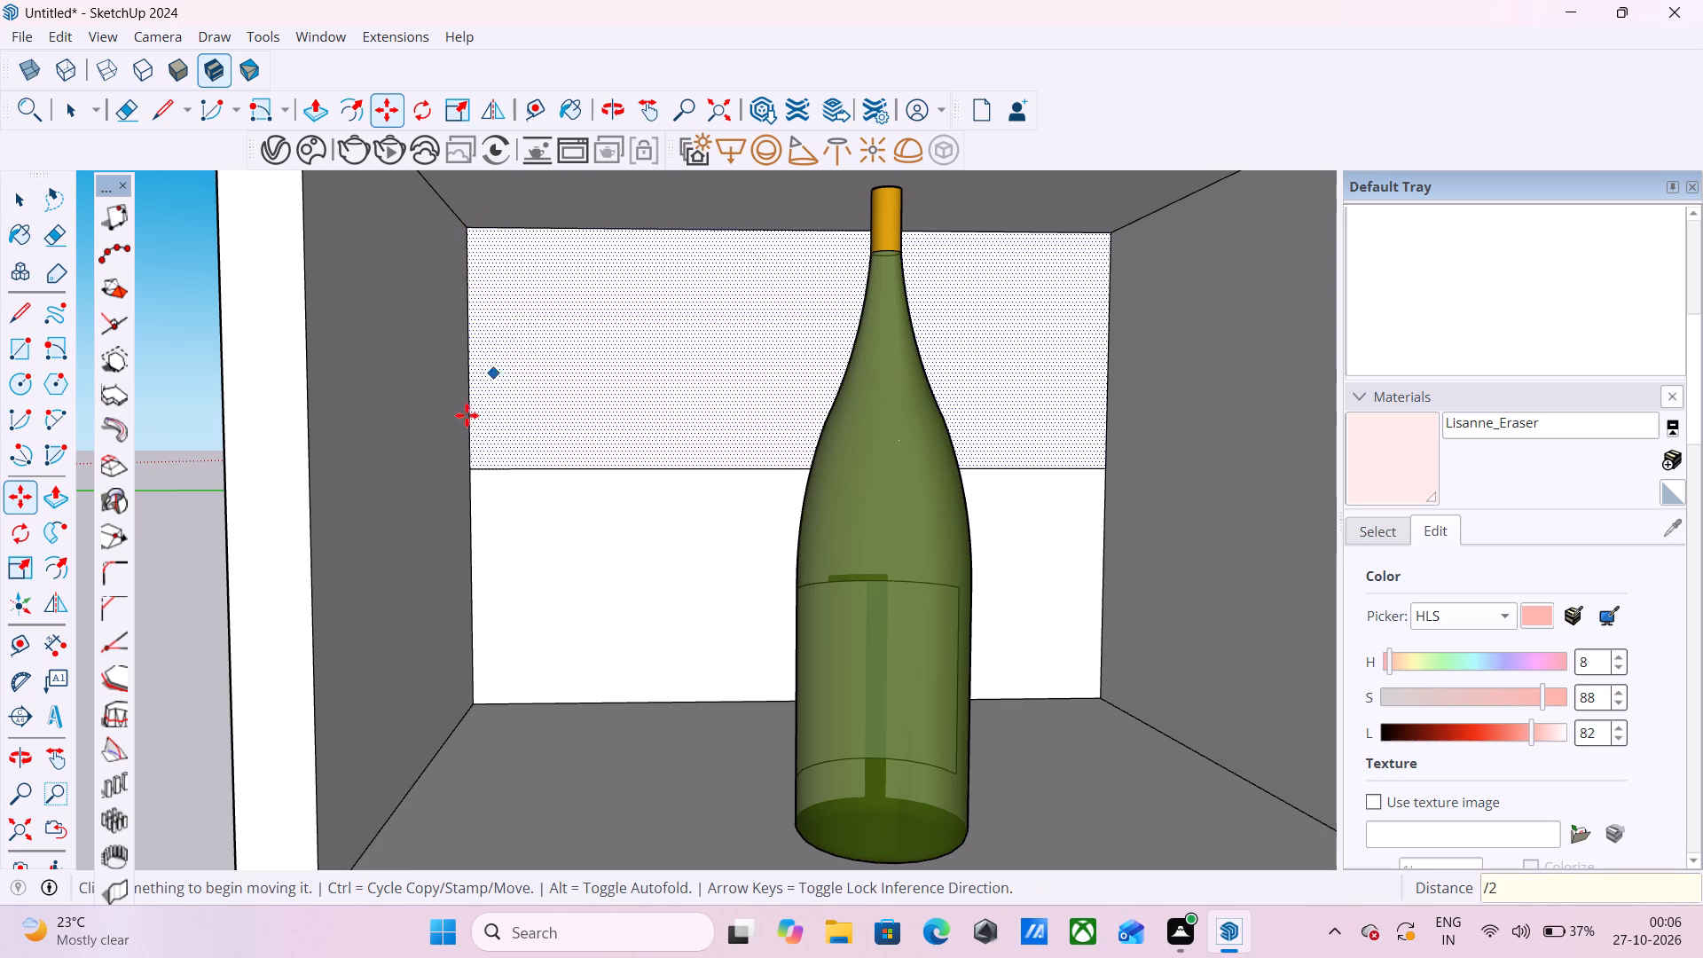
Copy the middle line on the bottle niche's back face 1" down to outline a shelf thickness.
{"action": "scroll", "coordinate": [453, 502], "scroll_direction": "up", "scroll_amount": 1}
{"action": "key", "text": "space"}
{"action": "left_click", "coordinate": [498, 467]}
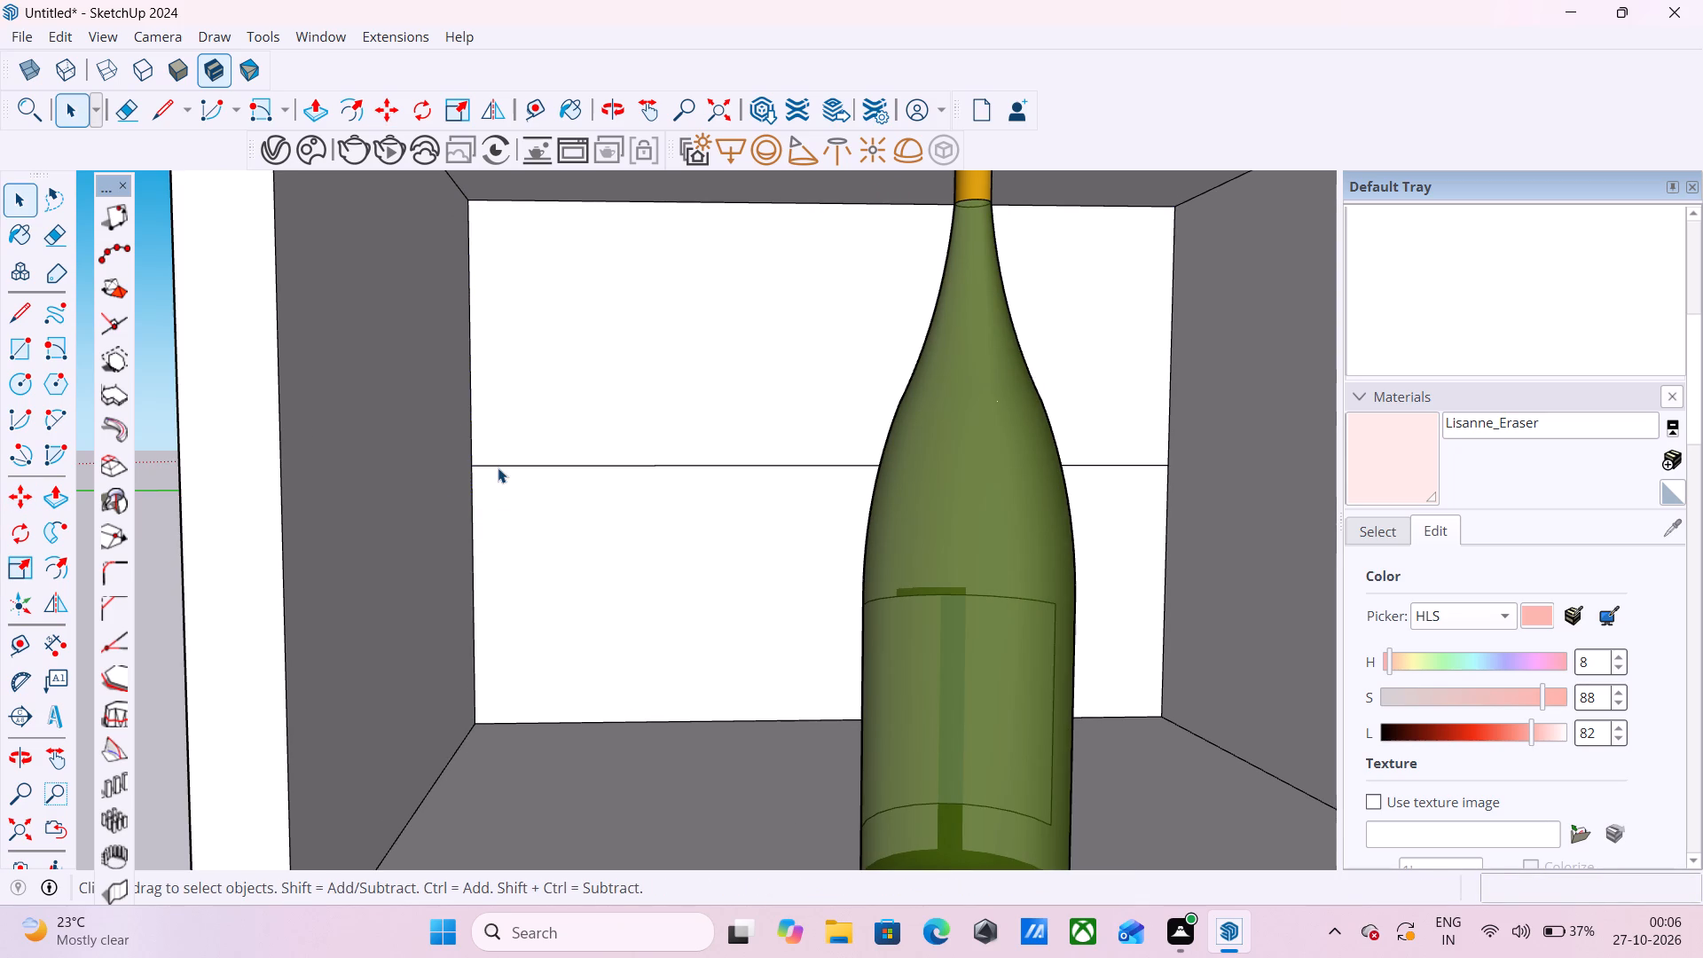
{"action": "key", "text": "m"}
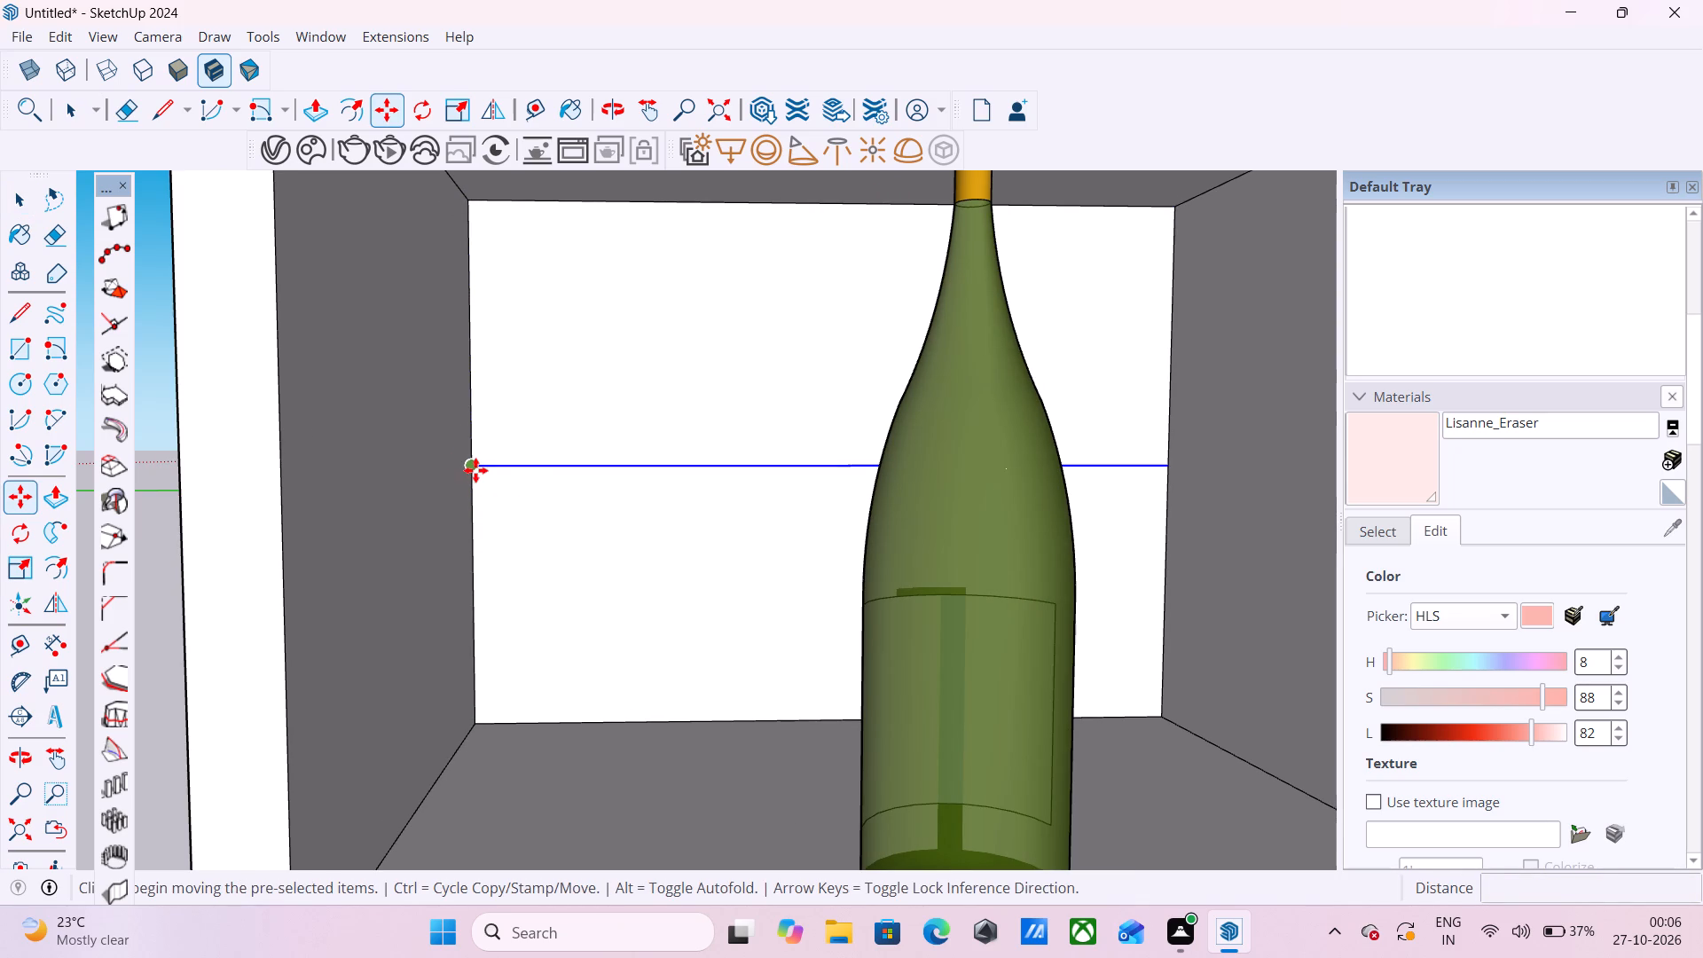
{"action": "left_click", "coordinate": [475, 470]}
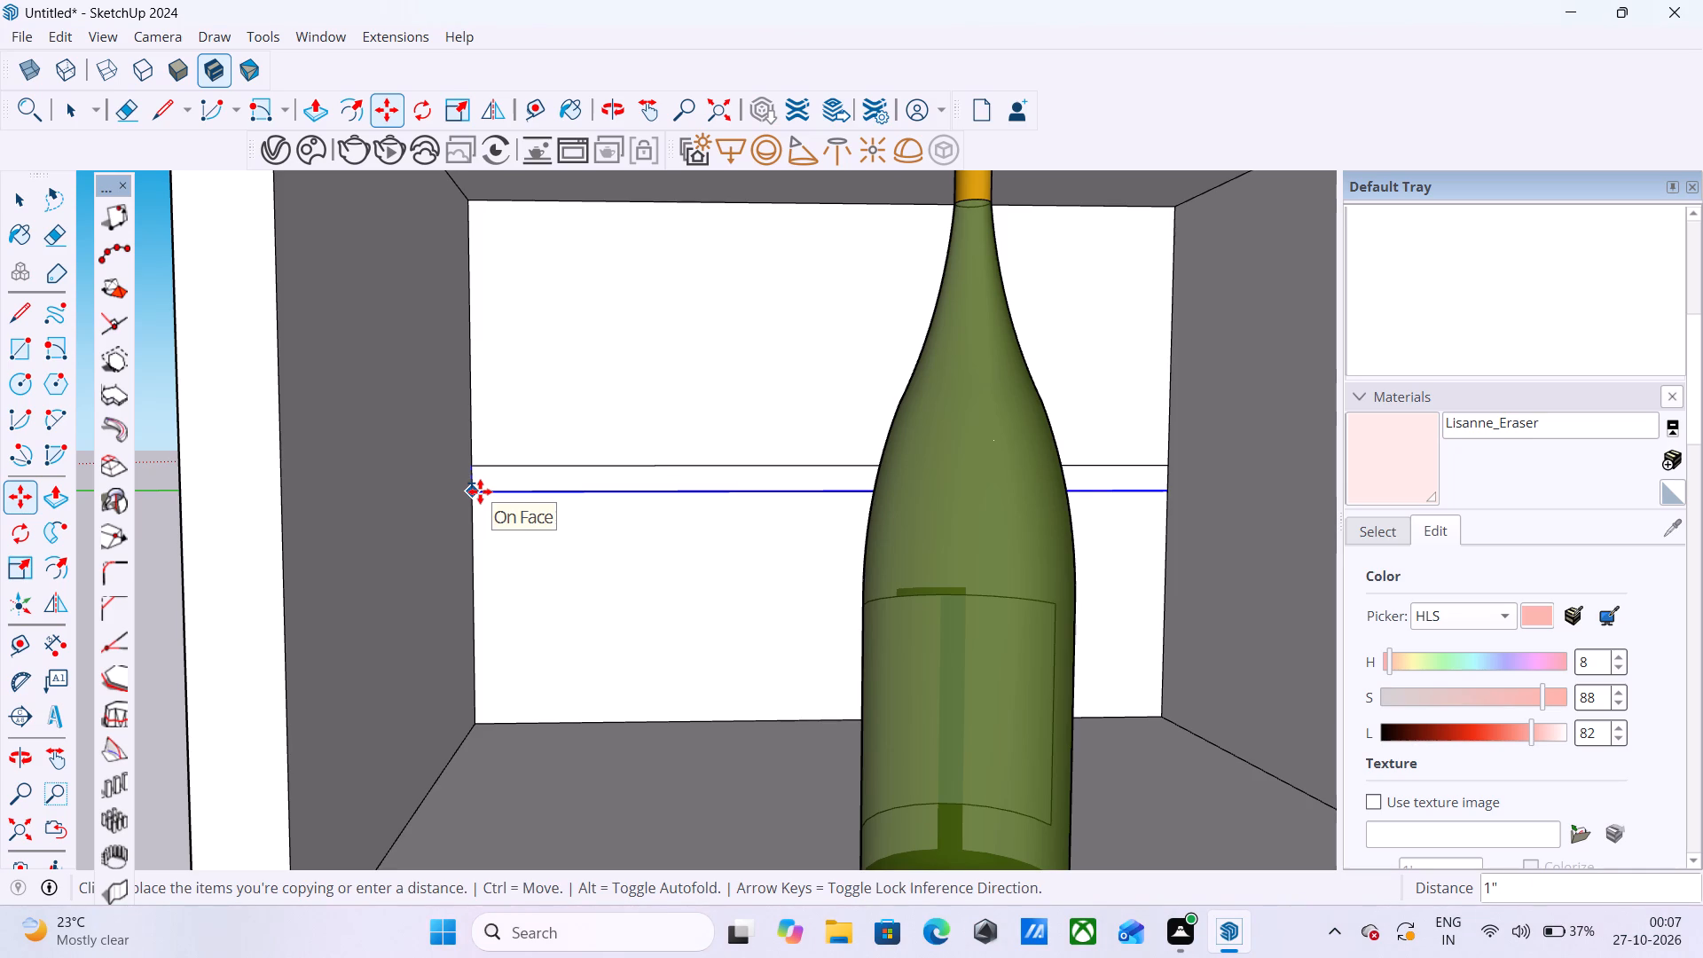
{"action": "left_click", "coordinate": [480, 491]}
Erase the green bottle from the niche at the open end of the cabinet row.
{"action": "scroll", "coordinate": [604, 506], "scroll_direction": "down", "scroll_amount": 4}
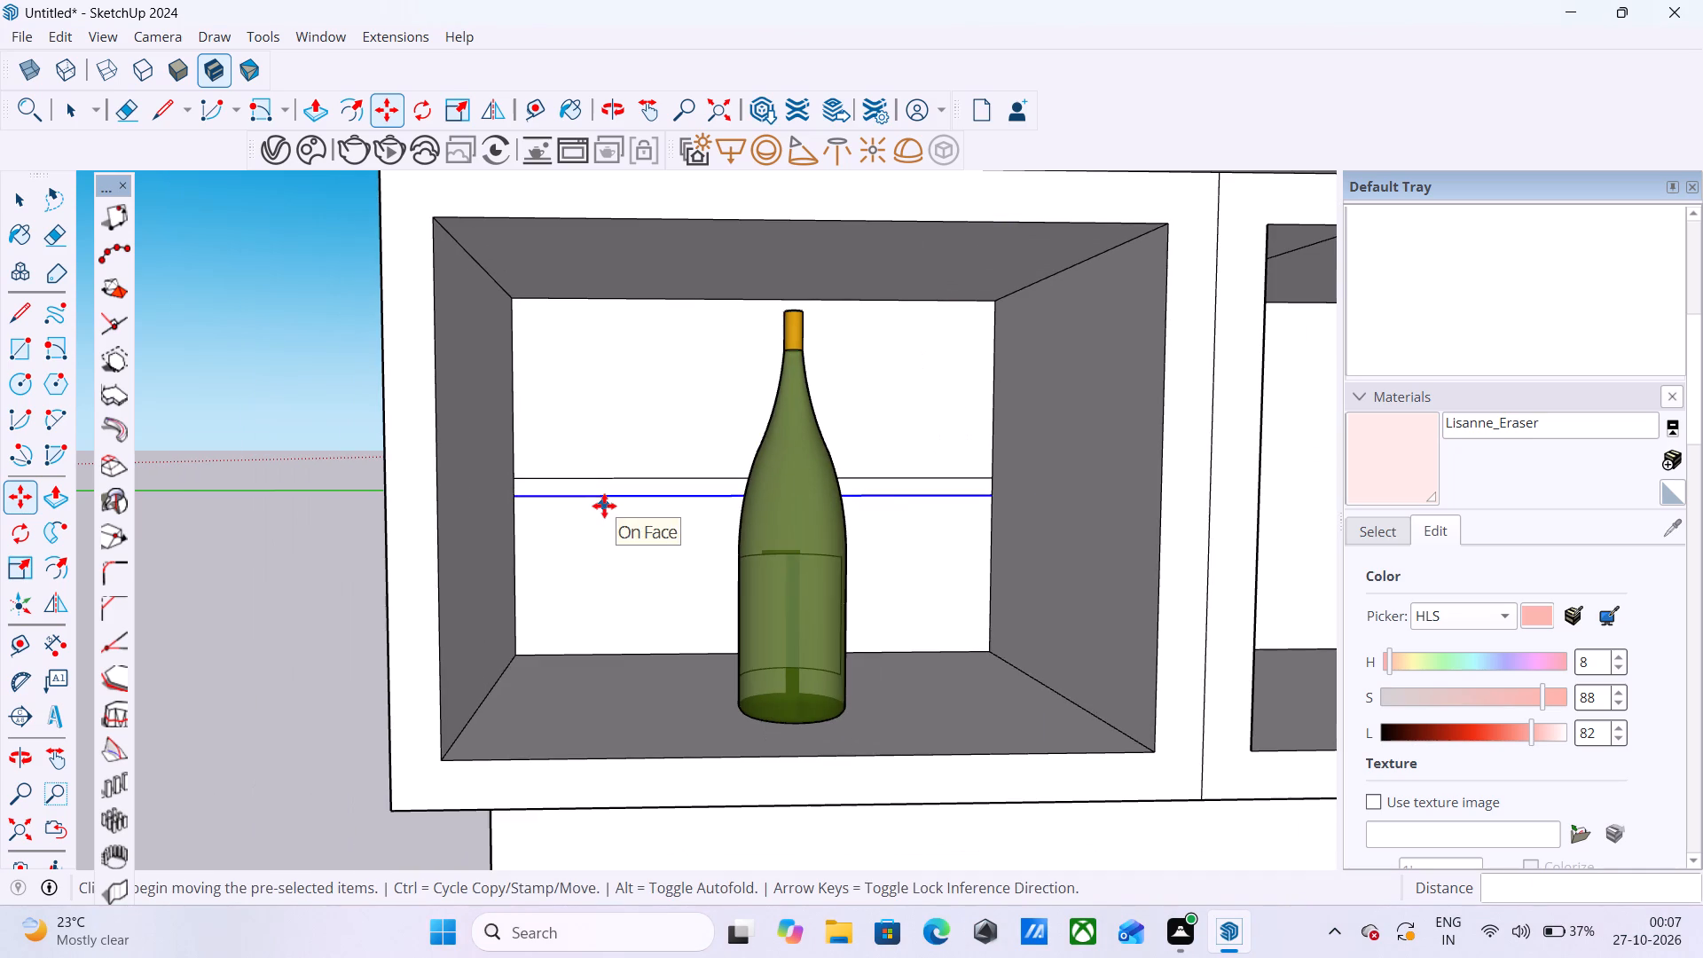
{"action": "key", "text": "e"}
{"action": "left_click", "coordinate": [794, 535]}
{"action": "left_click", "coordinate": [794, 537]}
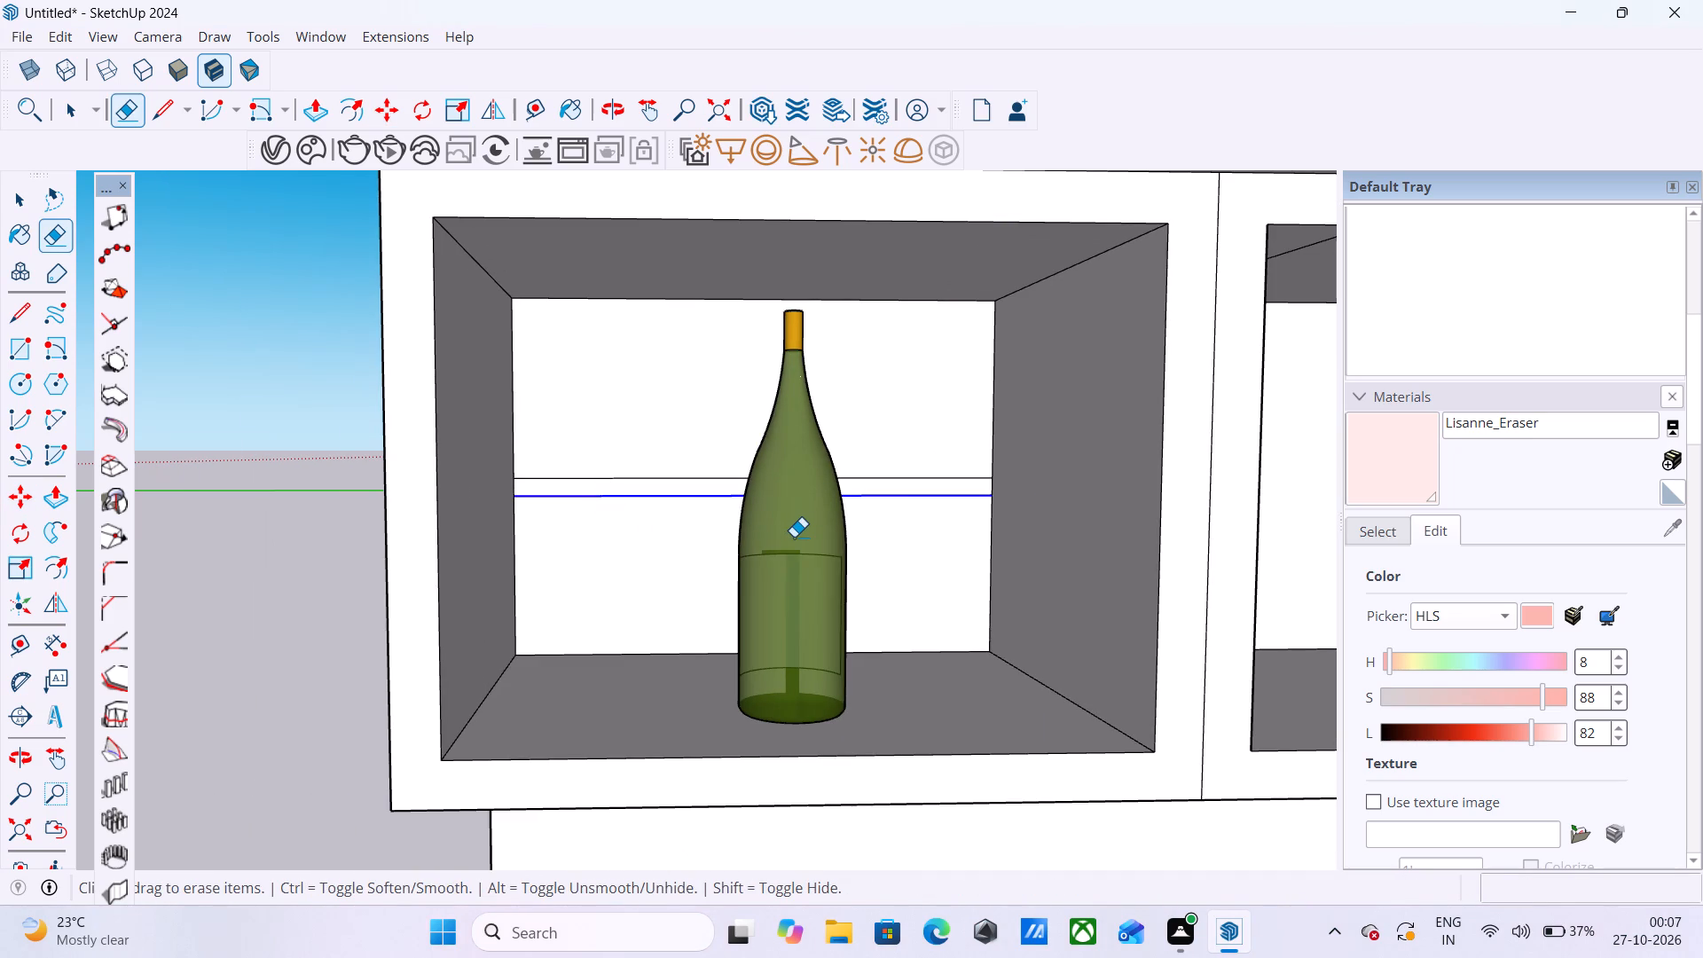
{"action": "key", "text": "space"}
{"action": "left_click", "coordinate": [794, 537]}
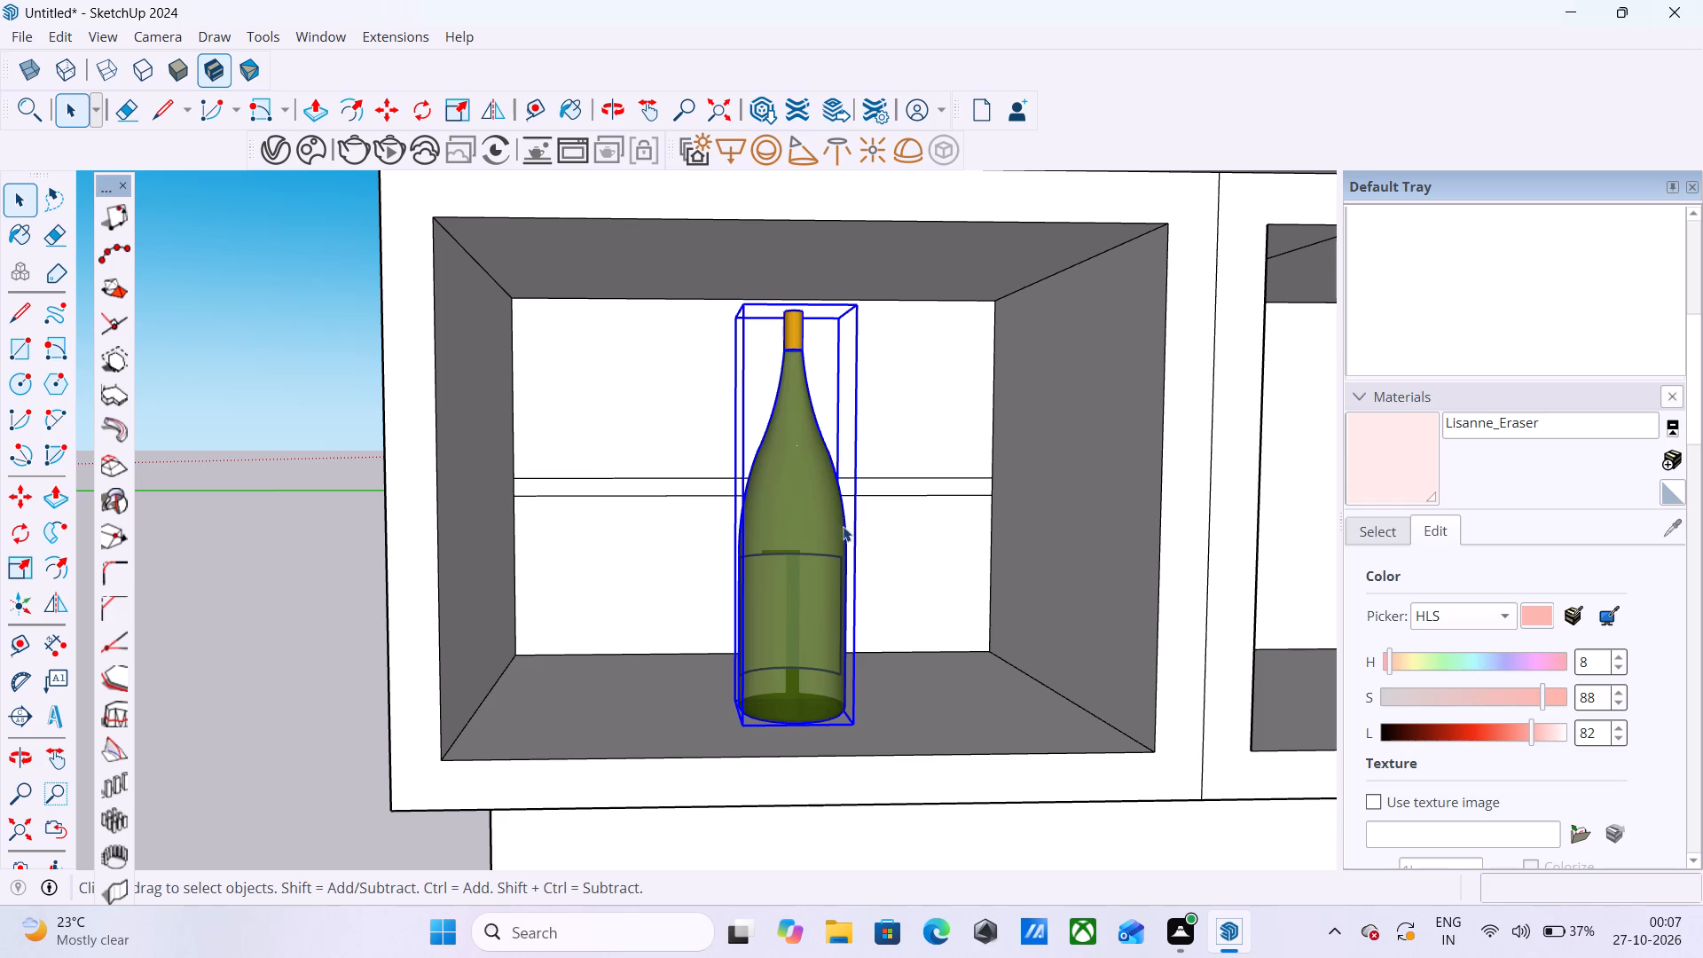
{"action": "key", "text": "e"}
{"action": "left_click_drag", "start_coordinate": [859, 520], "coordinate": [836, 534]}
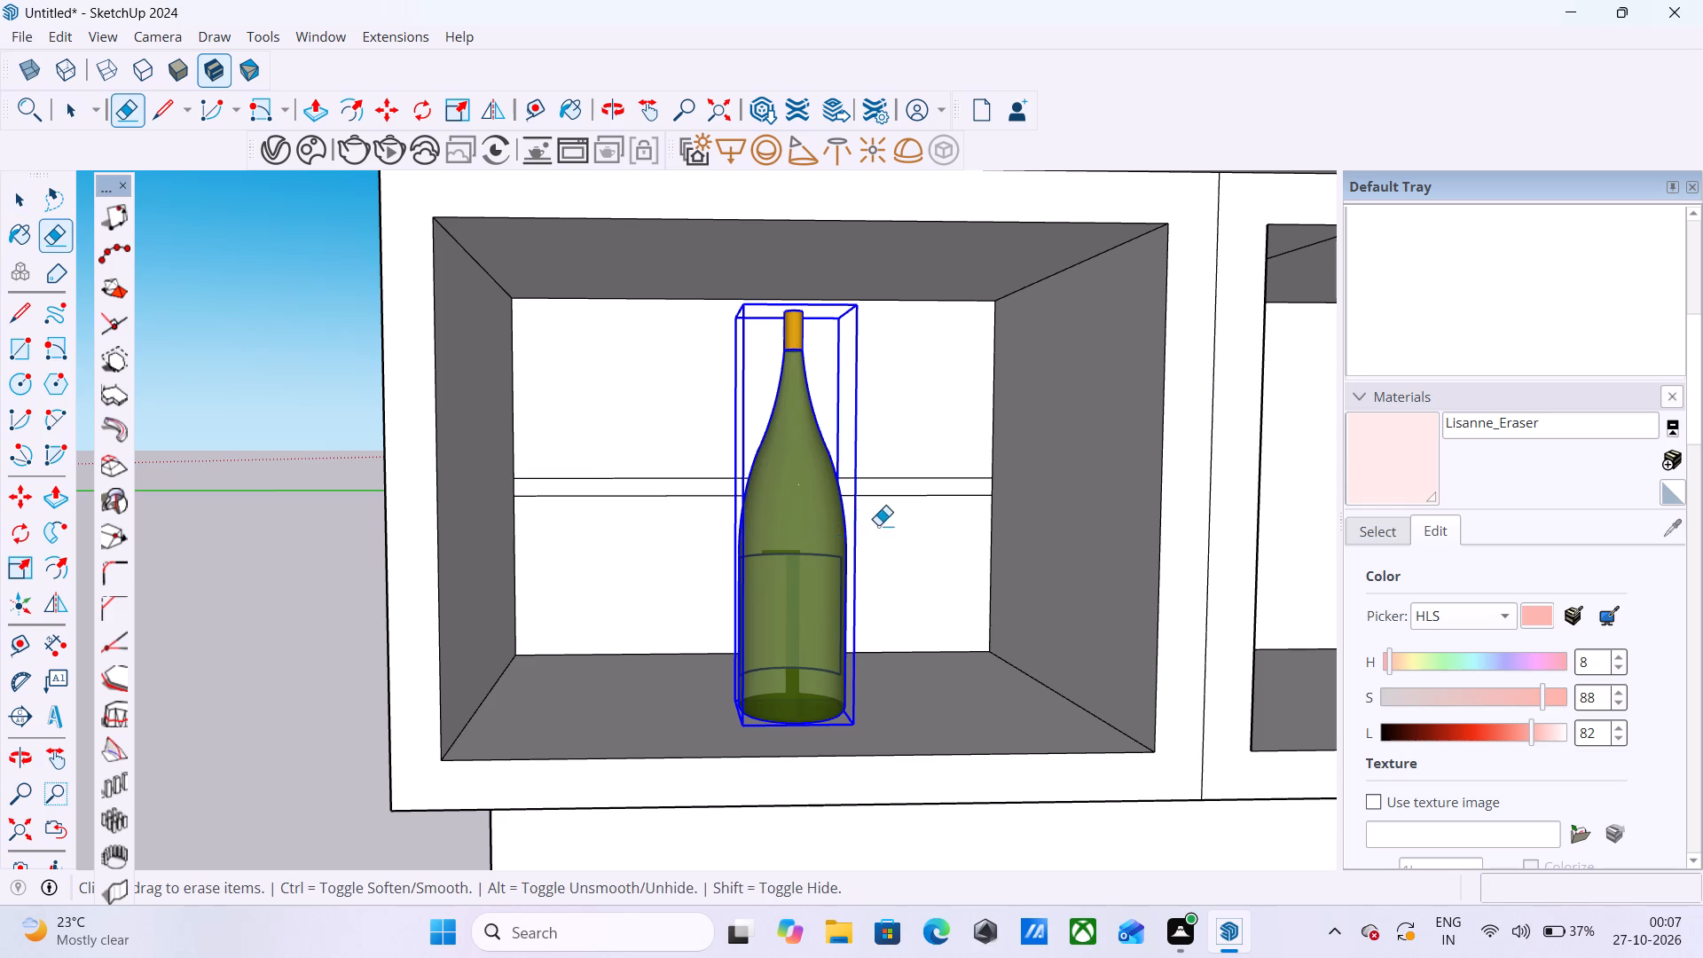
{"action": "left_click_drag", "start_coordinate": [872, 525], "coordinate": [828, 543]}
{"action": "left_click_drag", "start_coordinate": [822, 530], "coordinate": [810, 530]}
{"action": "left_click_drag", "start_coordinate": [722, 375], "coordinate": [777, 388]}
{"action": "left_click_drag", "start_coordinate": [777, 388], "coordinate": [843, 424]}
Push/Pull the outlined shelf strip about 1' 9 5/8" forward, flush with the front of the emptied bottle niche.
{"action": "key", "text": "p"}
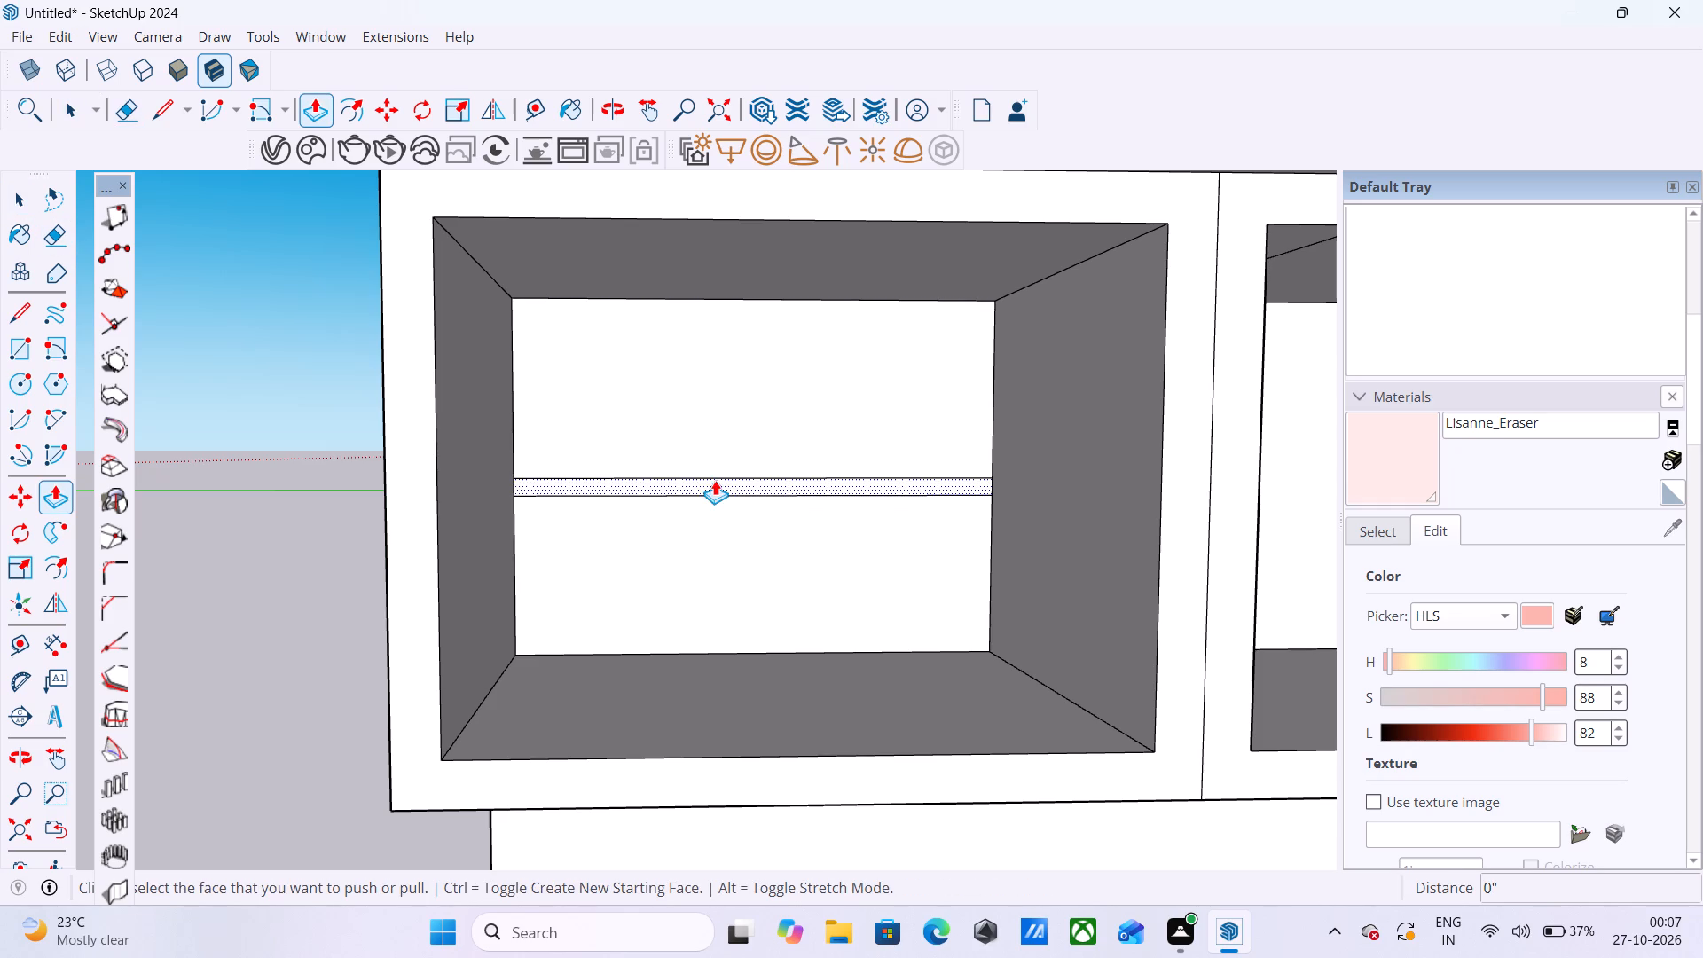
{"action": "left_click", "coordinate": [717, 486]}
{"action": "left_click", "coordinate": [427, 384]}
Copy the lower back edge of the corner-side niche to its upper back edge and divide by 2 for a middle line.
{"action": "scroll", "coordinate": [301, 382], "scroll_direction": "down", "scroll_amount": 3}
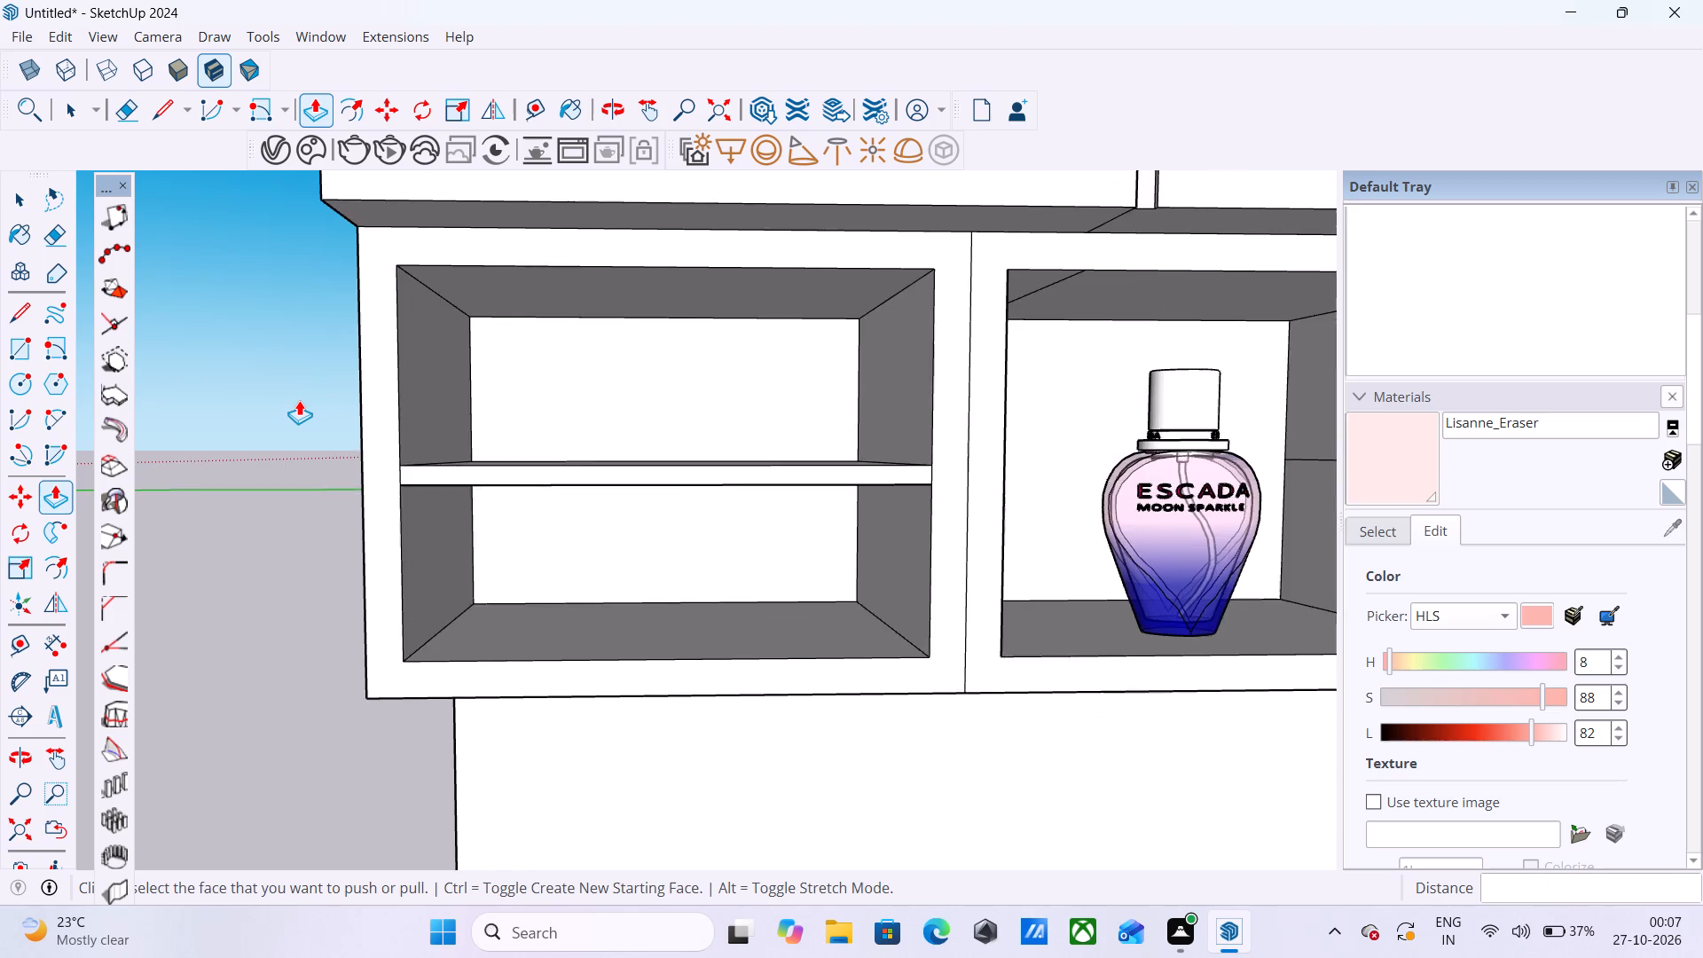
{"action": "scroll", "coordinate": [299, 400], "scroll_direction": "down", "scroll_amount": 12}
{"action": "scroll", "coordinate": [455, 484], "scroll_direction": "down", "scroll_amount": 3}
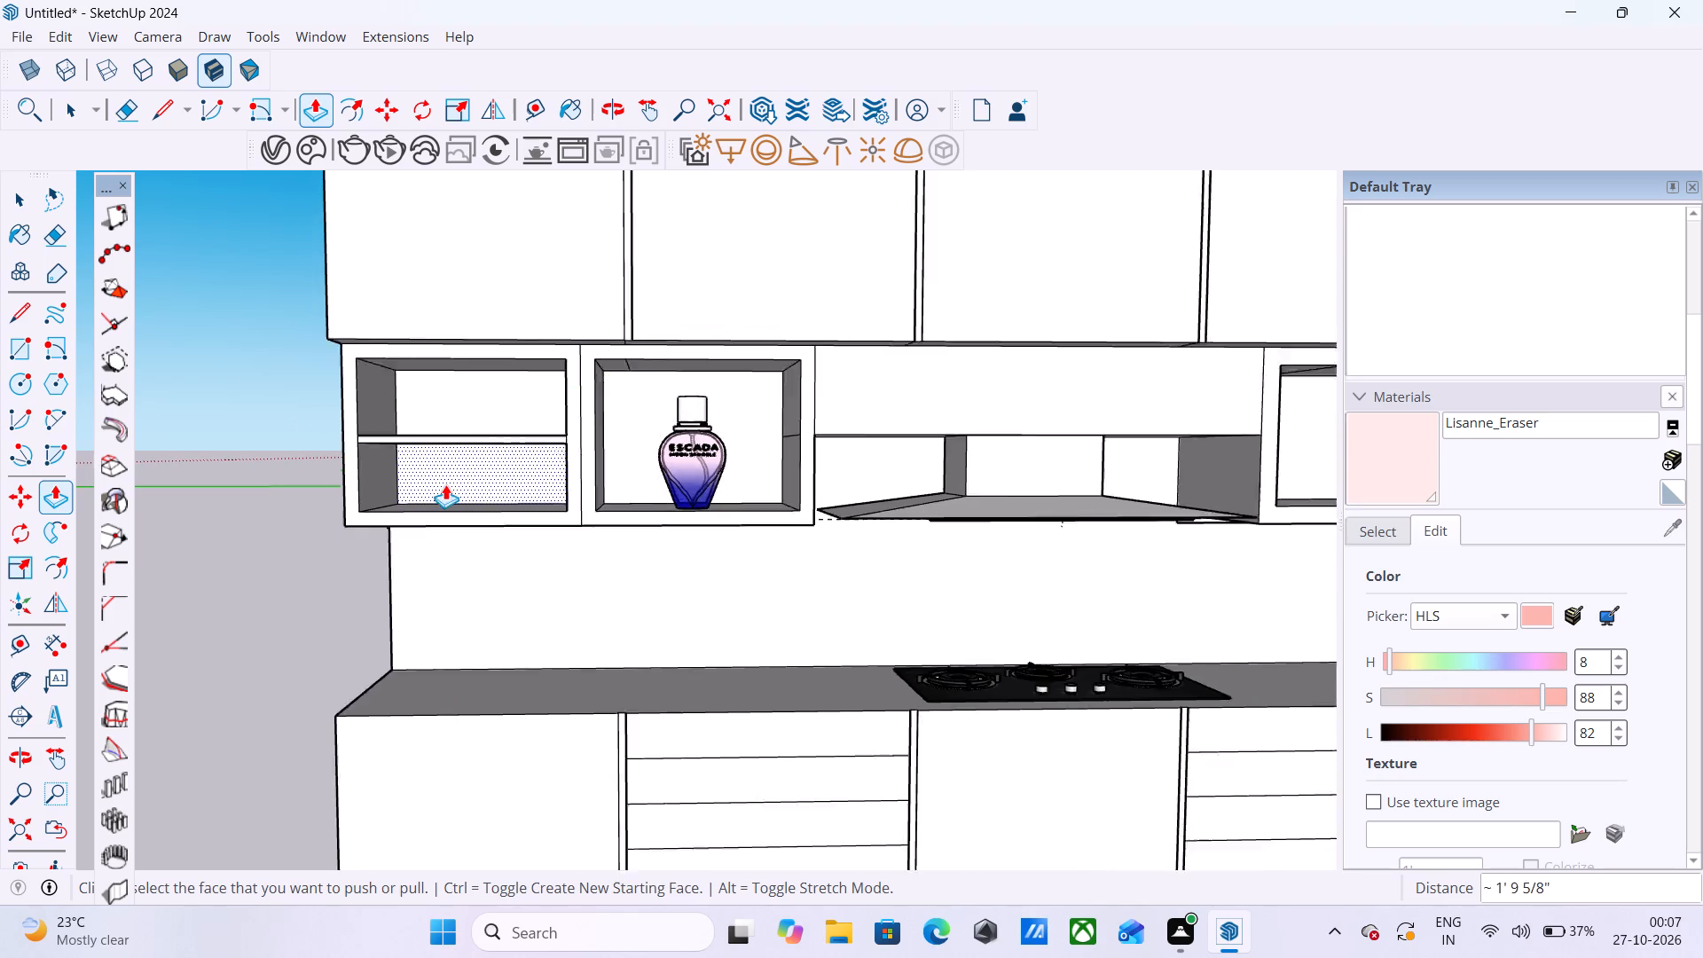
{"action": "scroll", "coordinate": [445, 484], "scroll_direction": "down", "scroll_amount": 6}
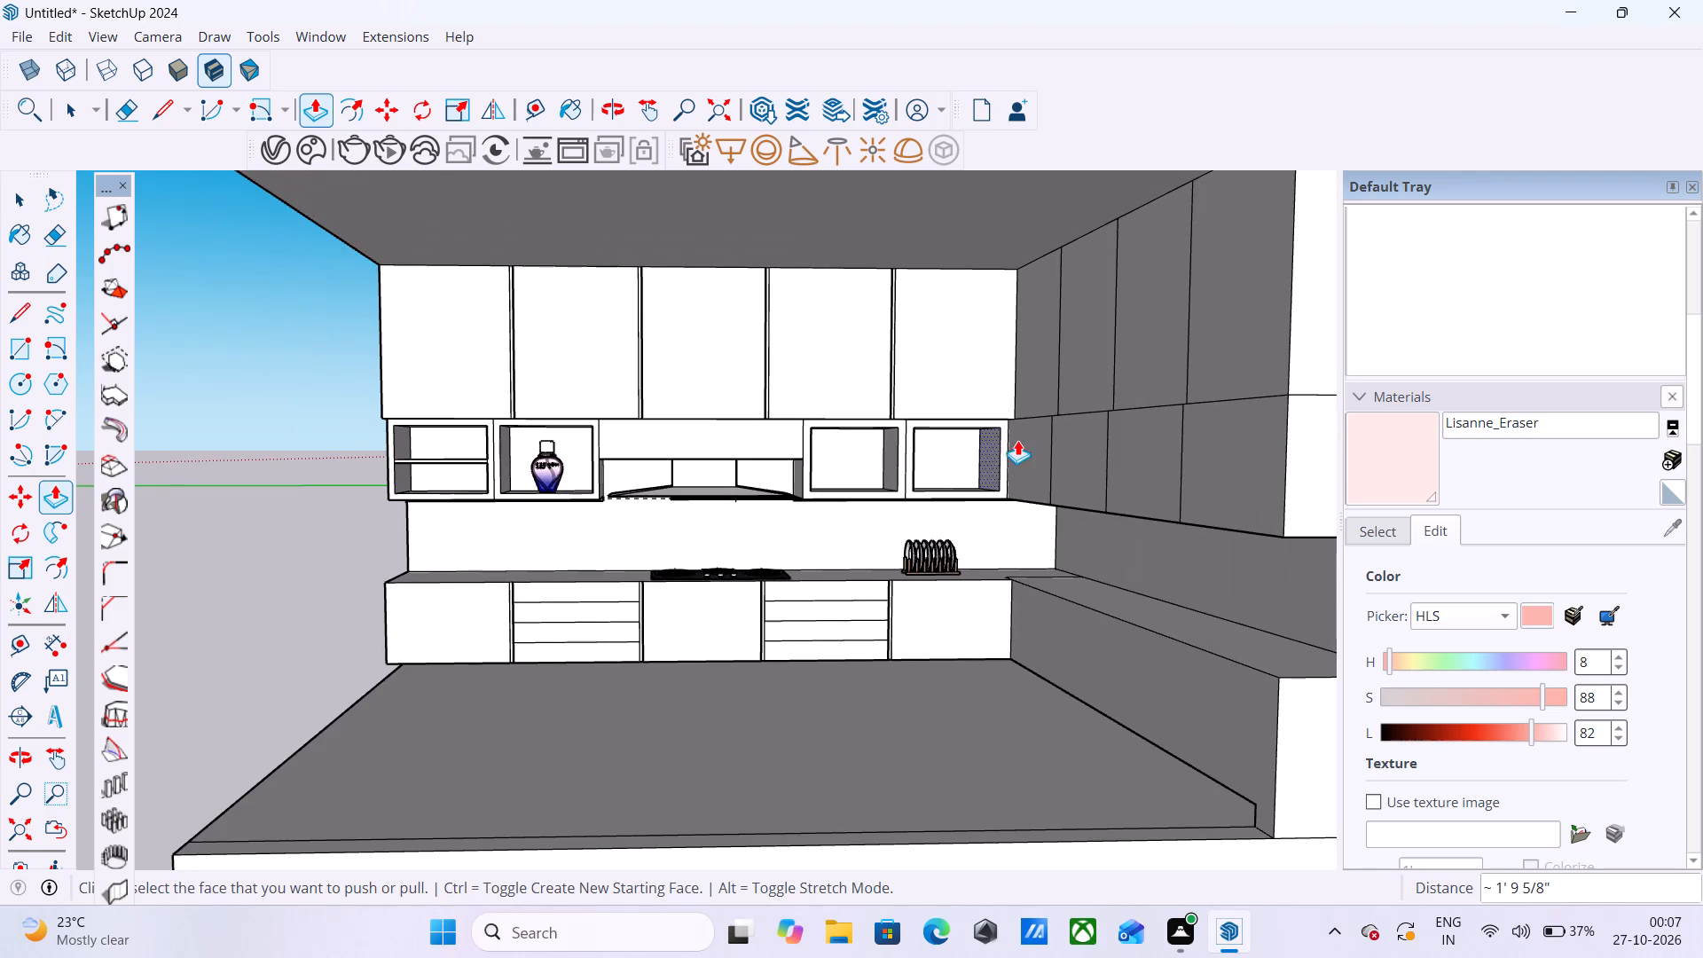
{"action": "scroll", "coordinate": [1024, 439], "scroll_direction": "up", "scroll_amount": 4}
{"action": "scroll", "coordinate": [931, 442], "scroll_direction": "up", "scroll_amount": 8}
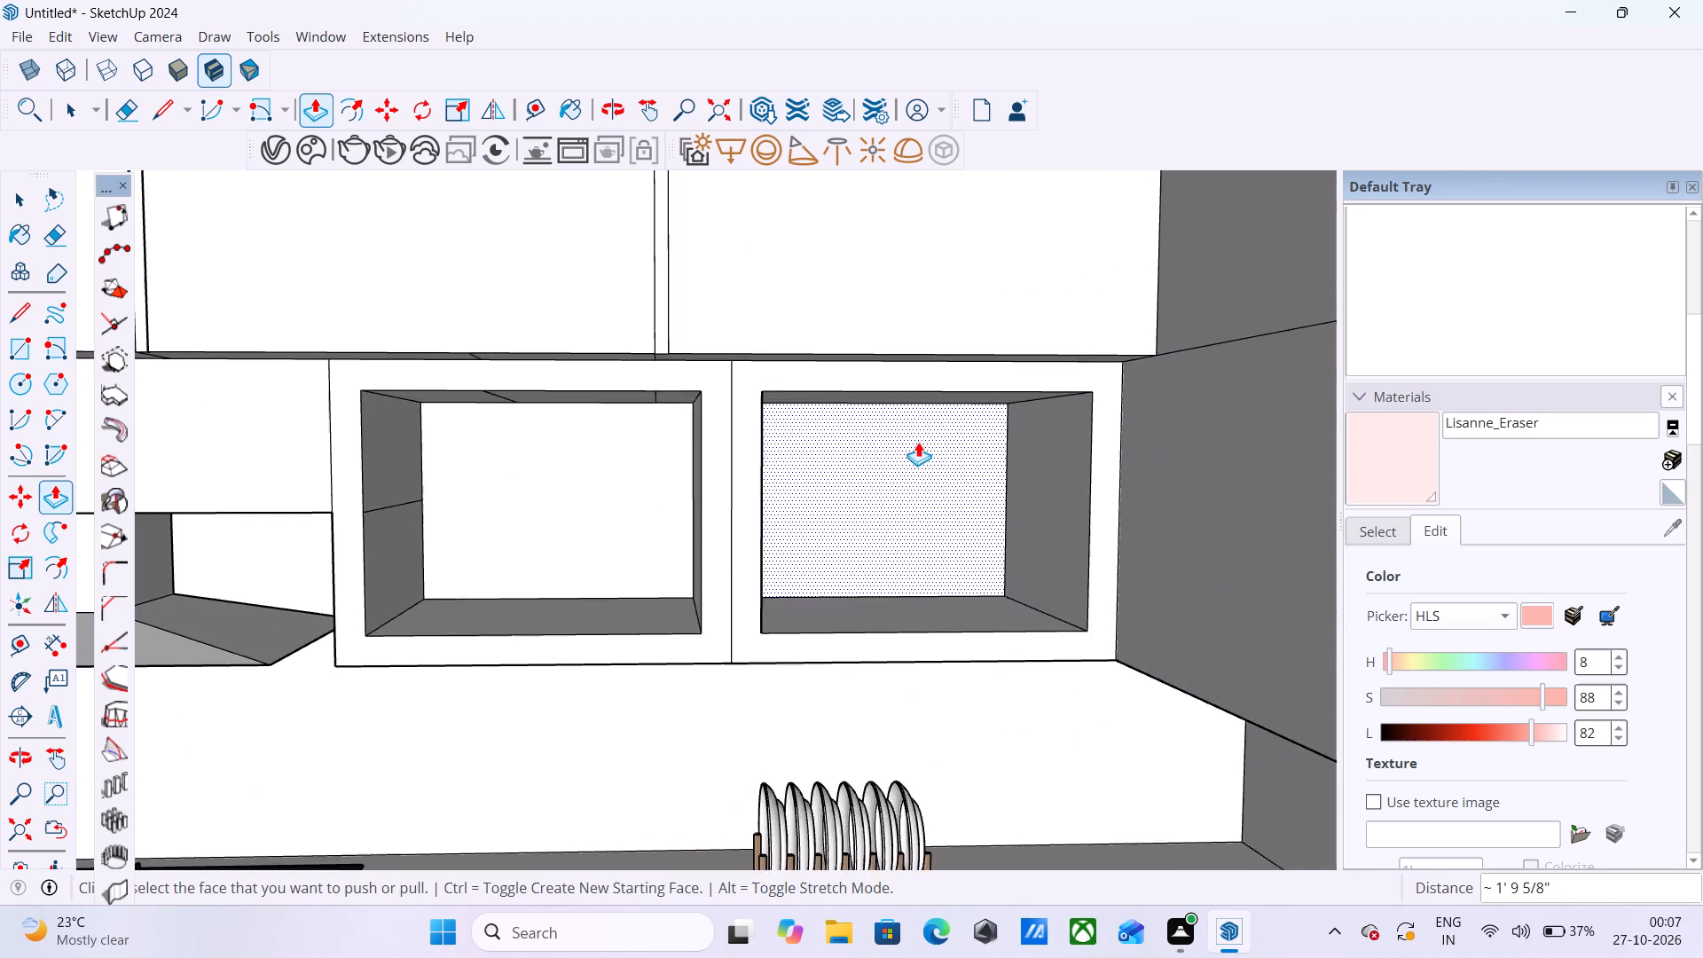
{"action": "scroll", "coordinate": [917, 442], "scroll_direction": "up", "scroll_amount": 4}
{"action": "key", "text": "space"}
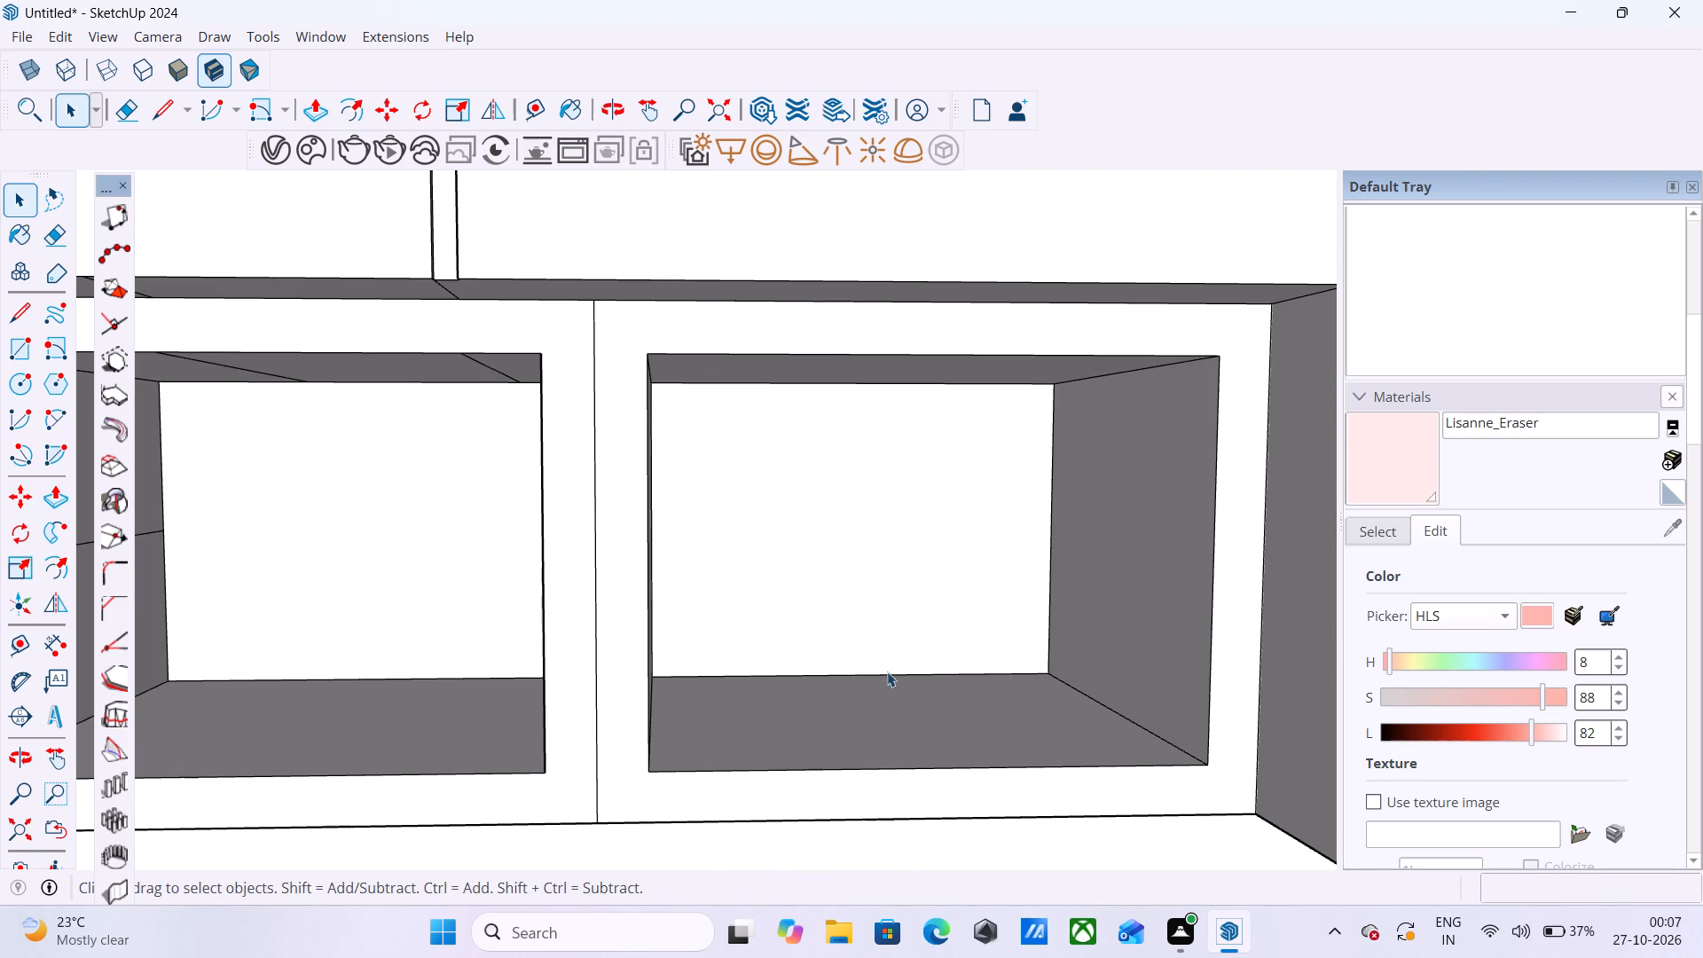
{"action": "left_click", "coordinate": [887, 671]}
{"action": "left_click", "coordinate": [876, 672]}
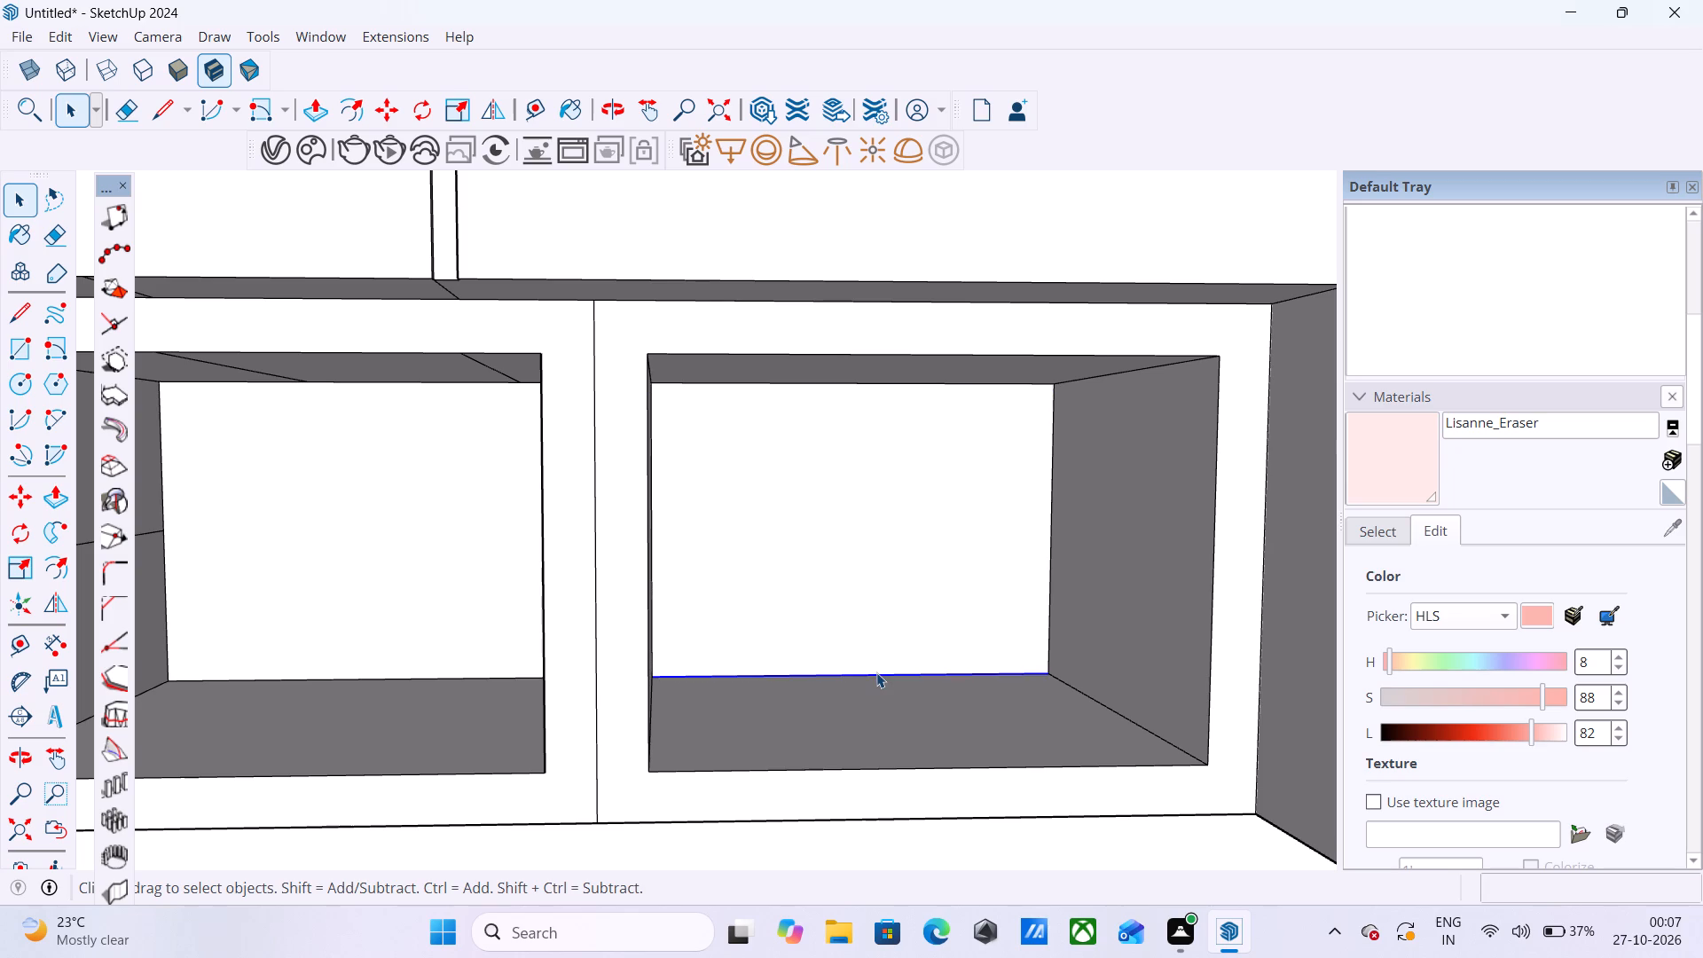
{"action": "key", "text": "m"}
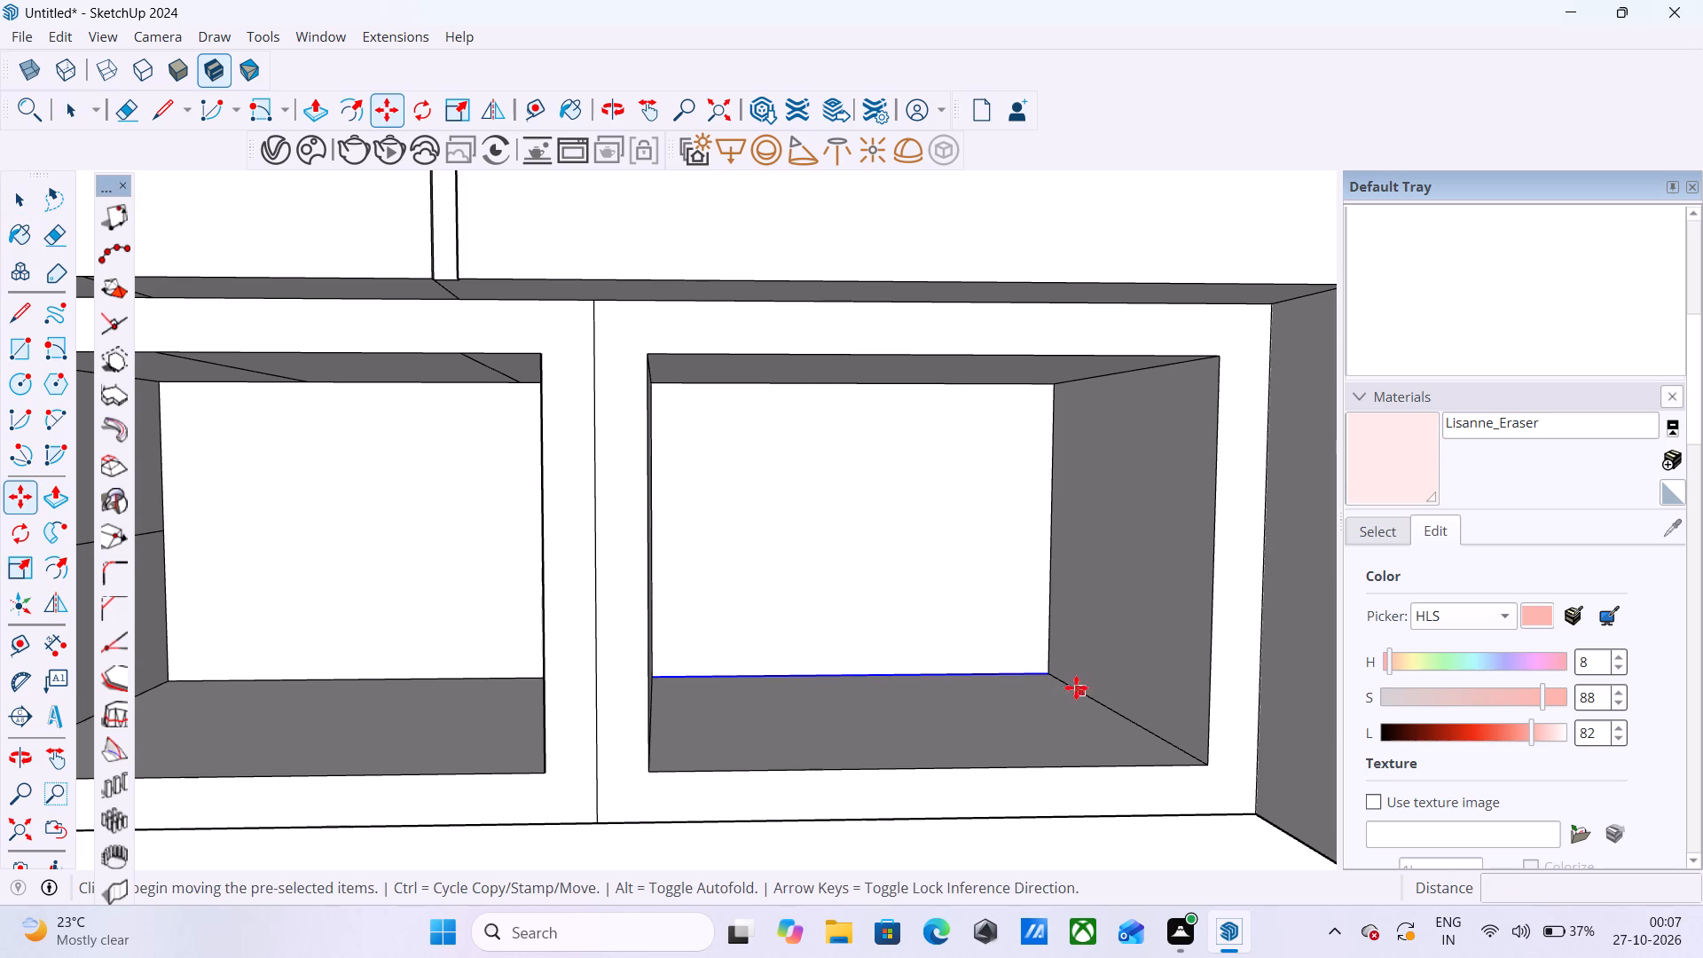
{"action": "scroll", "coordinate": [1063, 668], "scroll_direction": "up", "scroll_amount": 5}
{"action": "left_click", "coordinate": [1036, 675]}
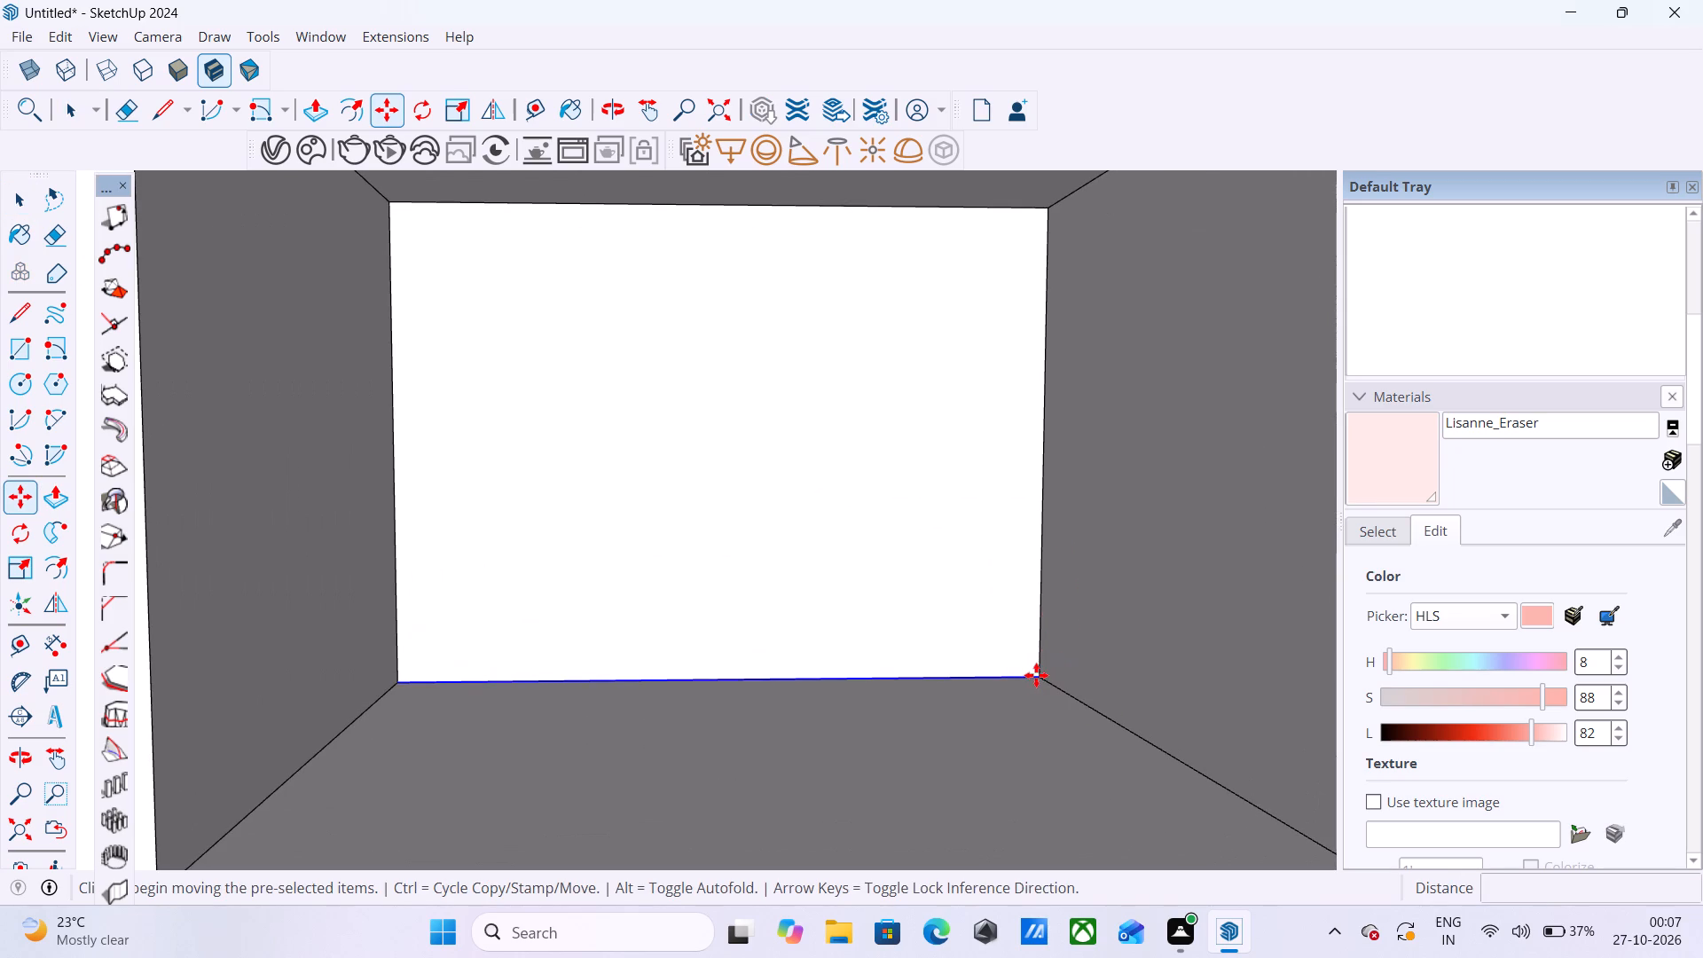
{"action": "left_click", "coordinate": [1051, 209]}
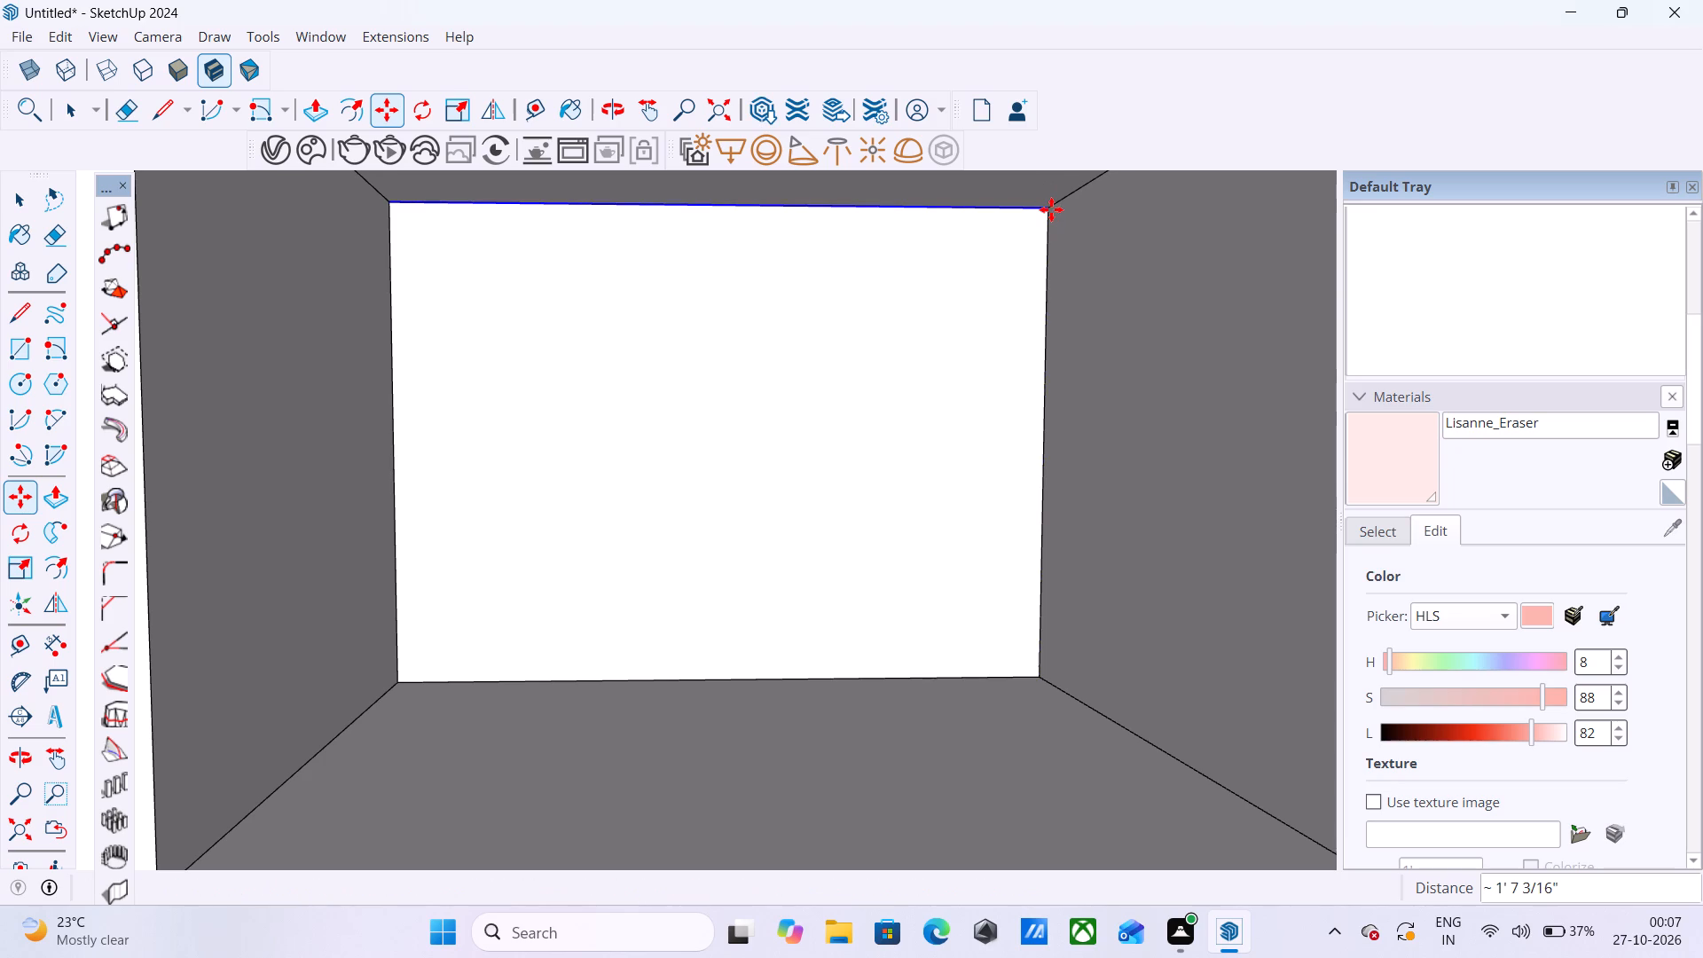
{"action": "key", "text": "1"}
{"action": "key", "text": "BackSpace"}
{"action": "type", "text": "/2"}
{"action": "key", "text": "Return"}
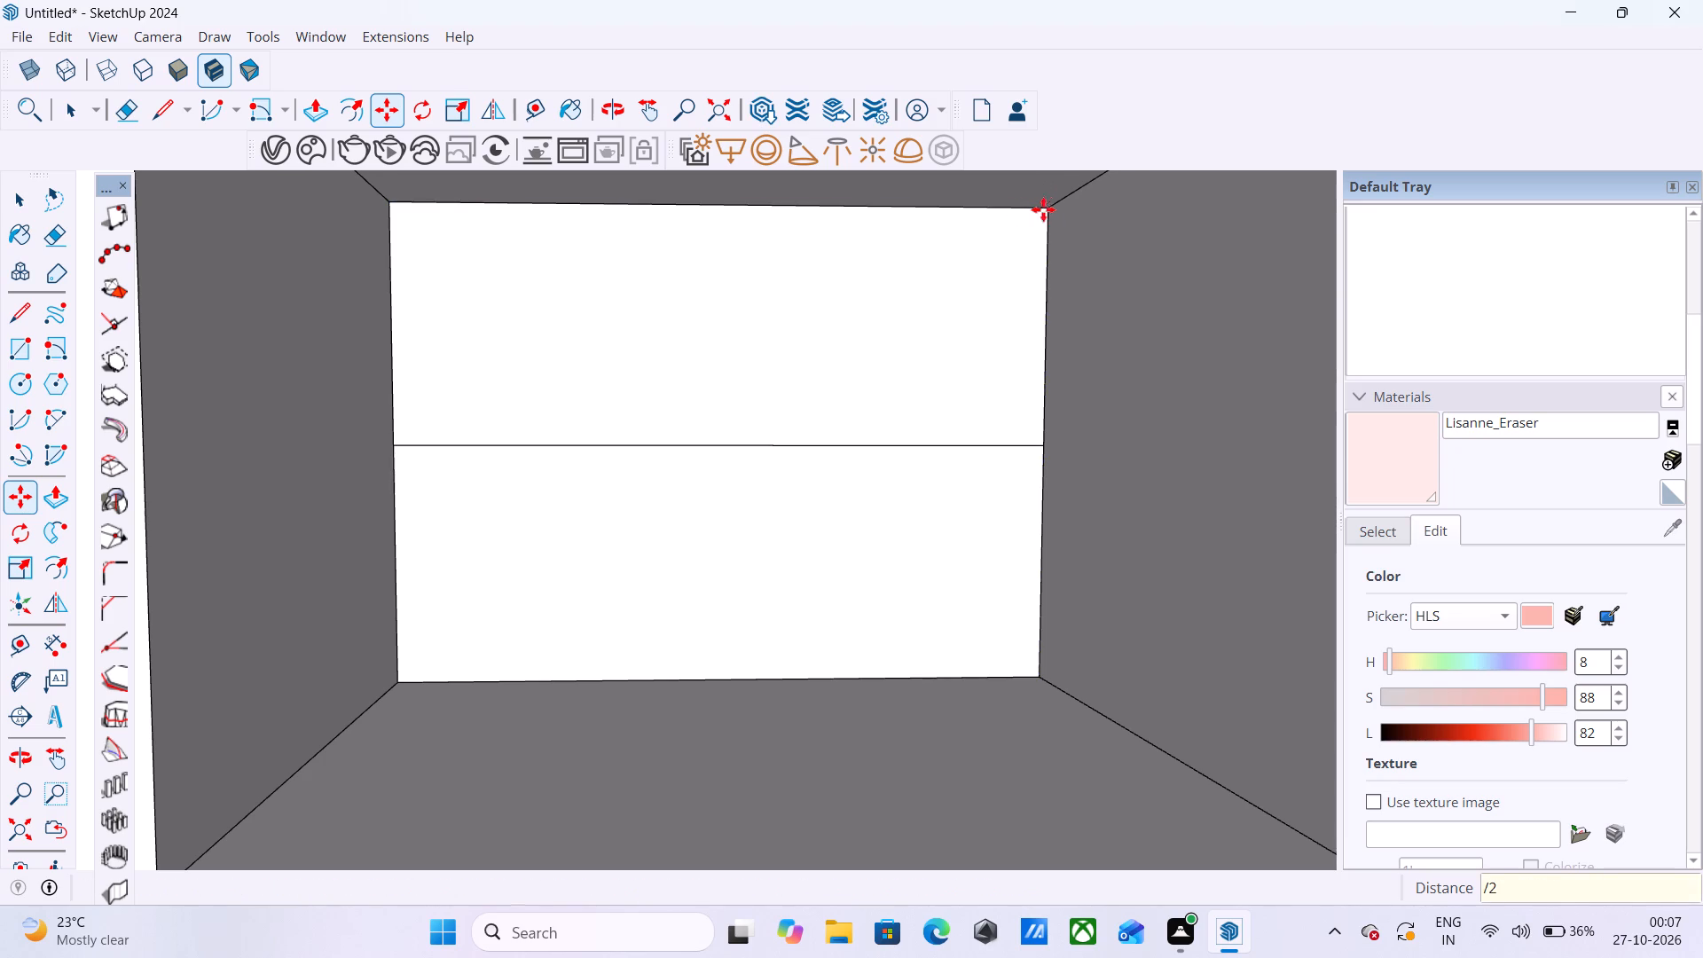
Copy the middle line on the corner niche's back face 1 1/8" down to outline a shelf thickness.
{"action": "key", "text": "space"}
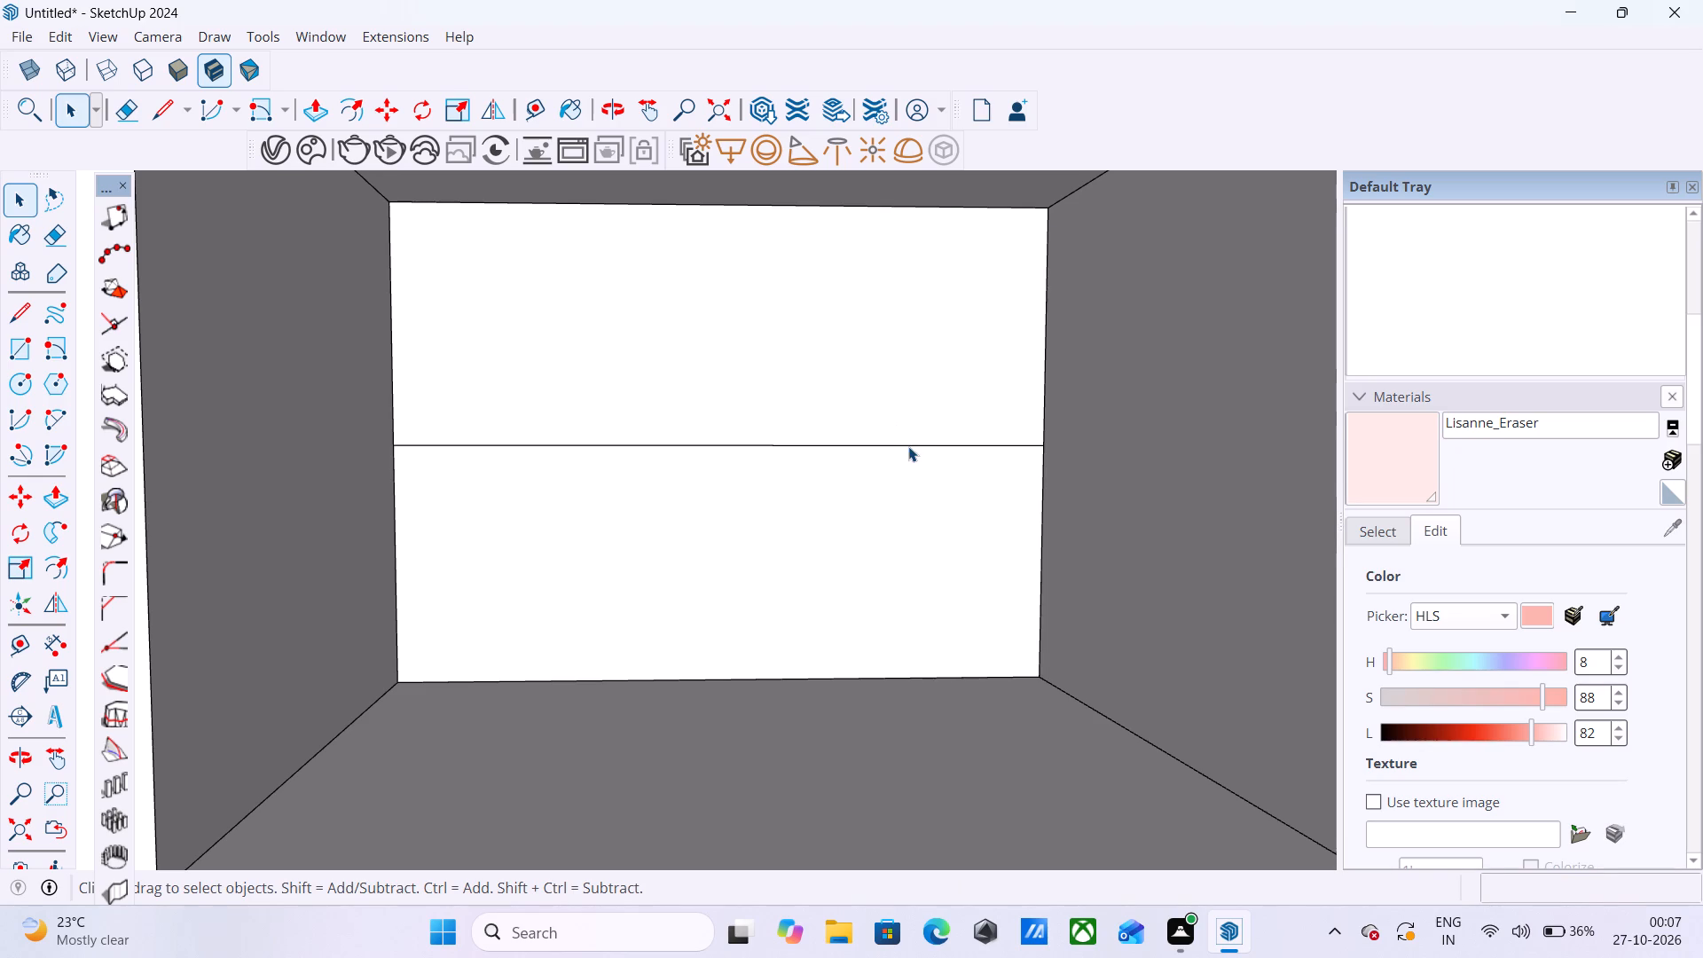
{"action": "left_click", "coordinate": [908, 446]}
{"action": "key", "text": "m"}
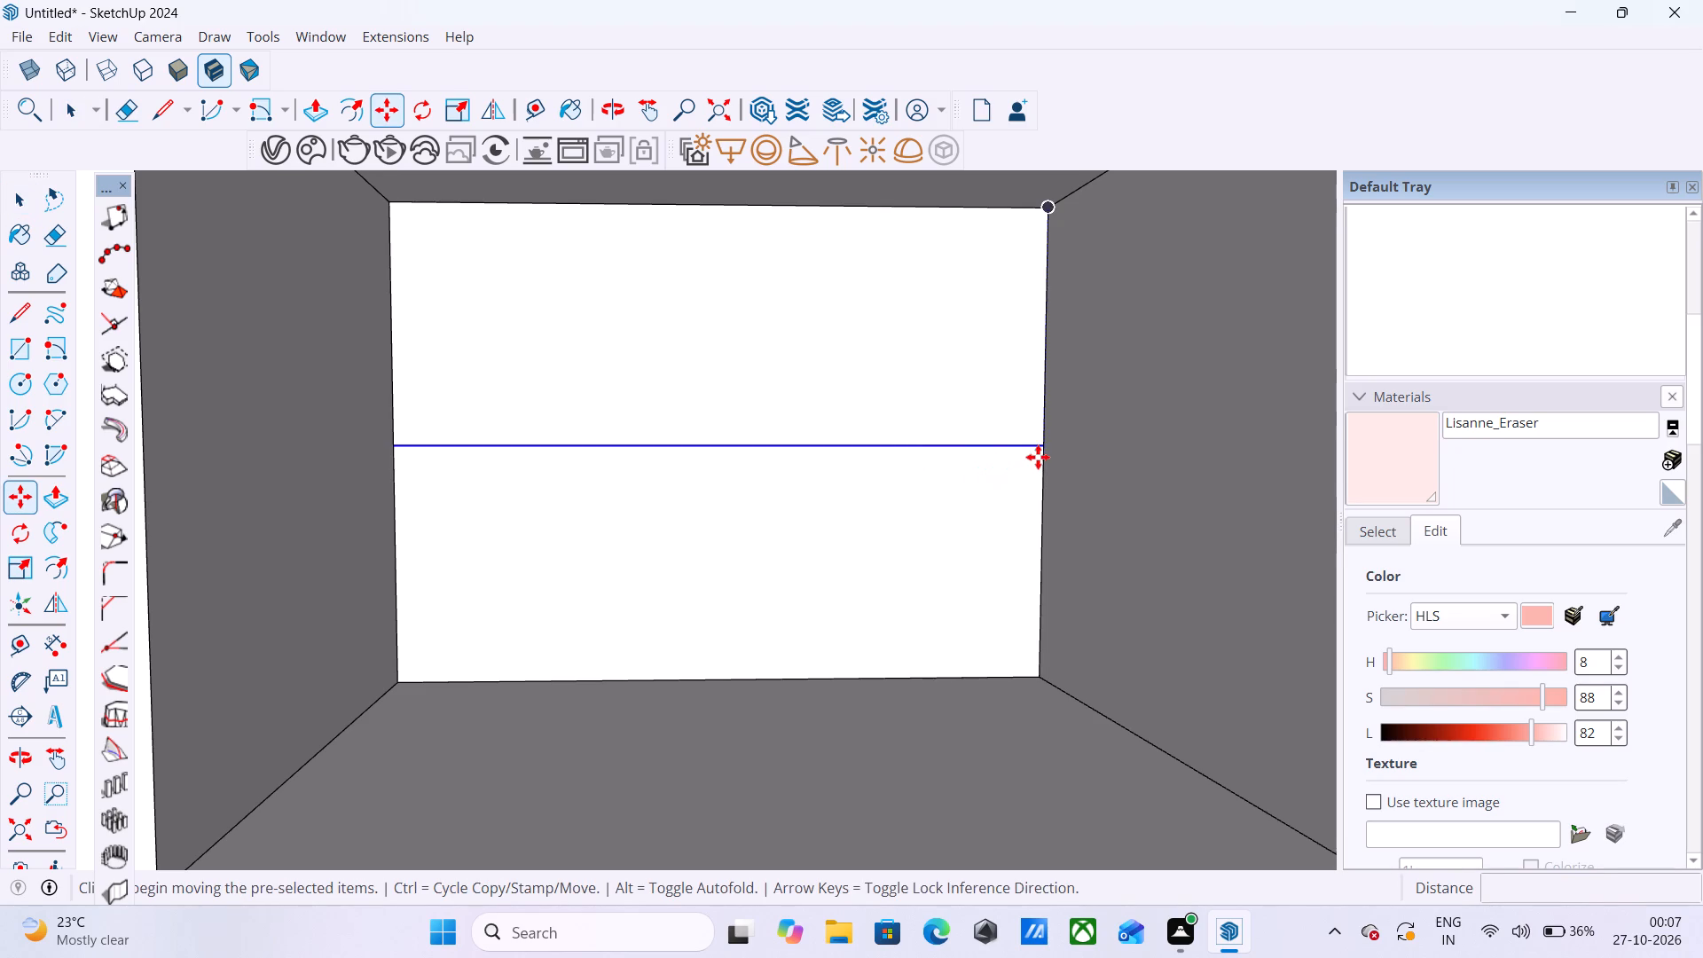
{"action": "left_click", "coordinate": [1043, 445]}
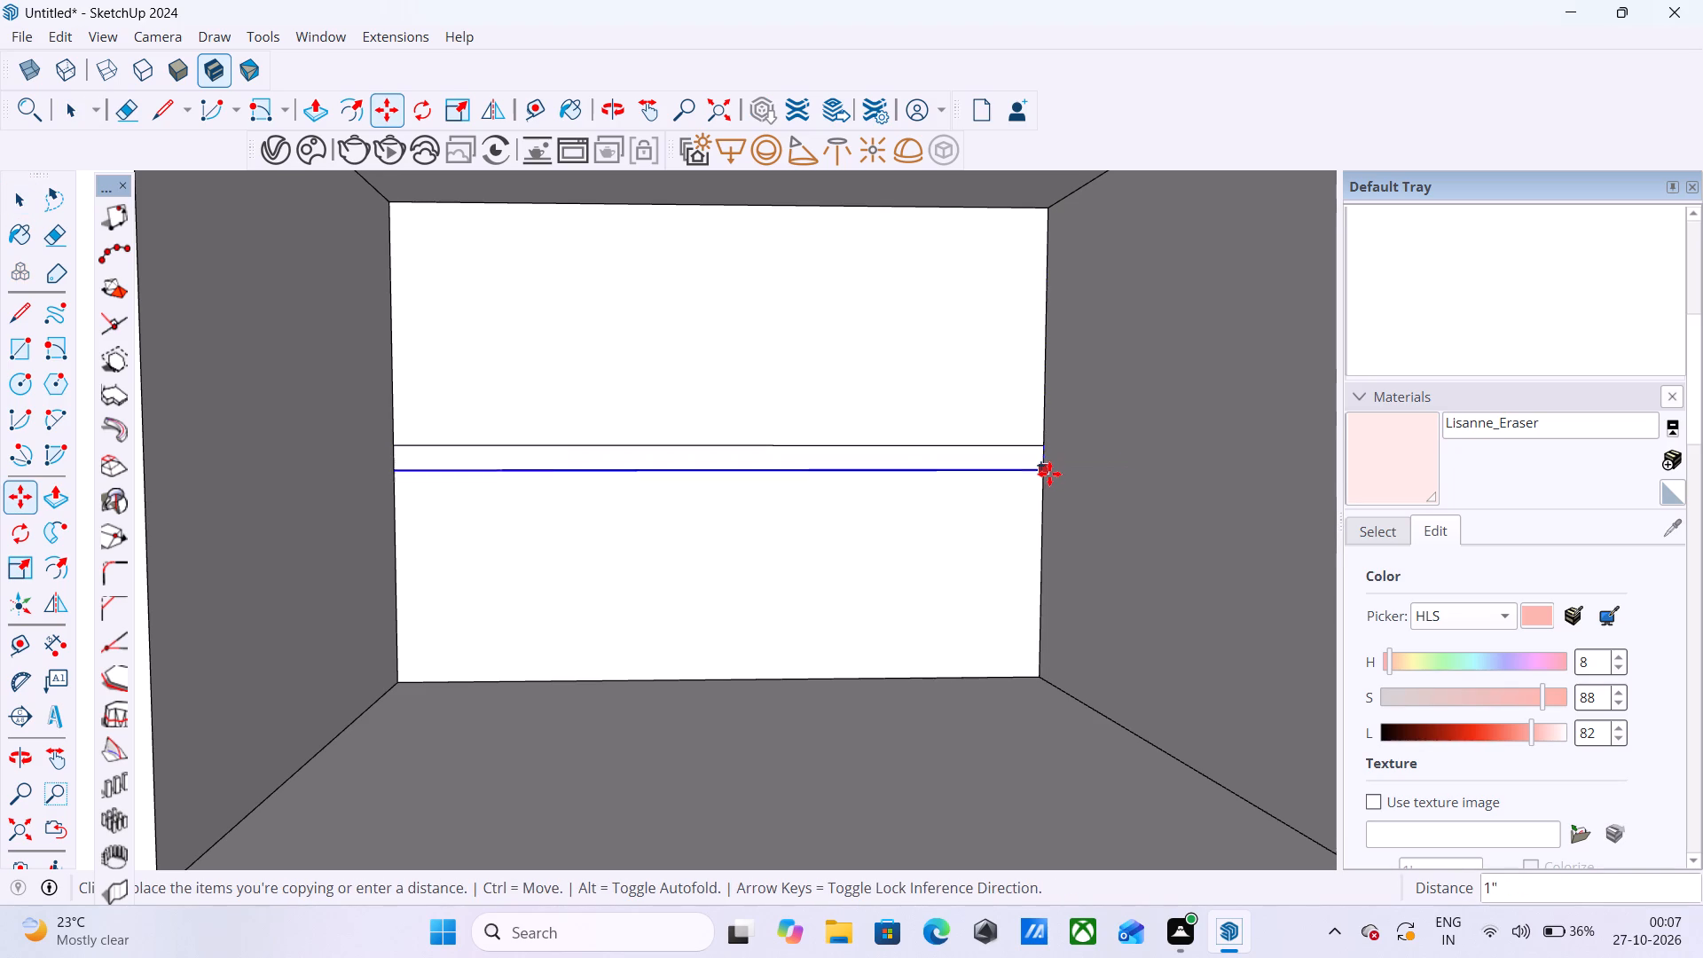
{"action": "left_click", "coordinate": [1049, 475]}
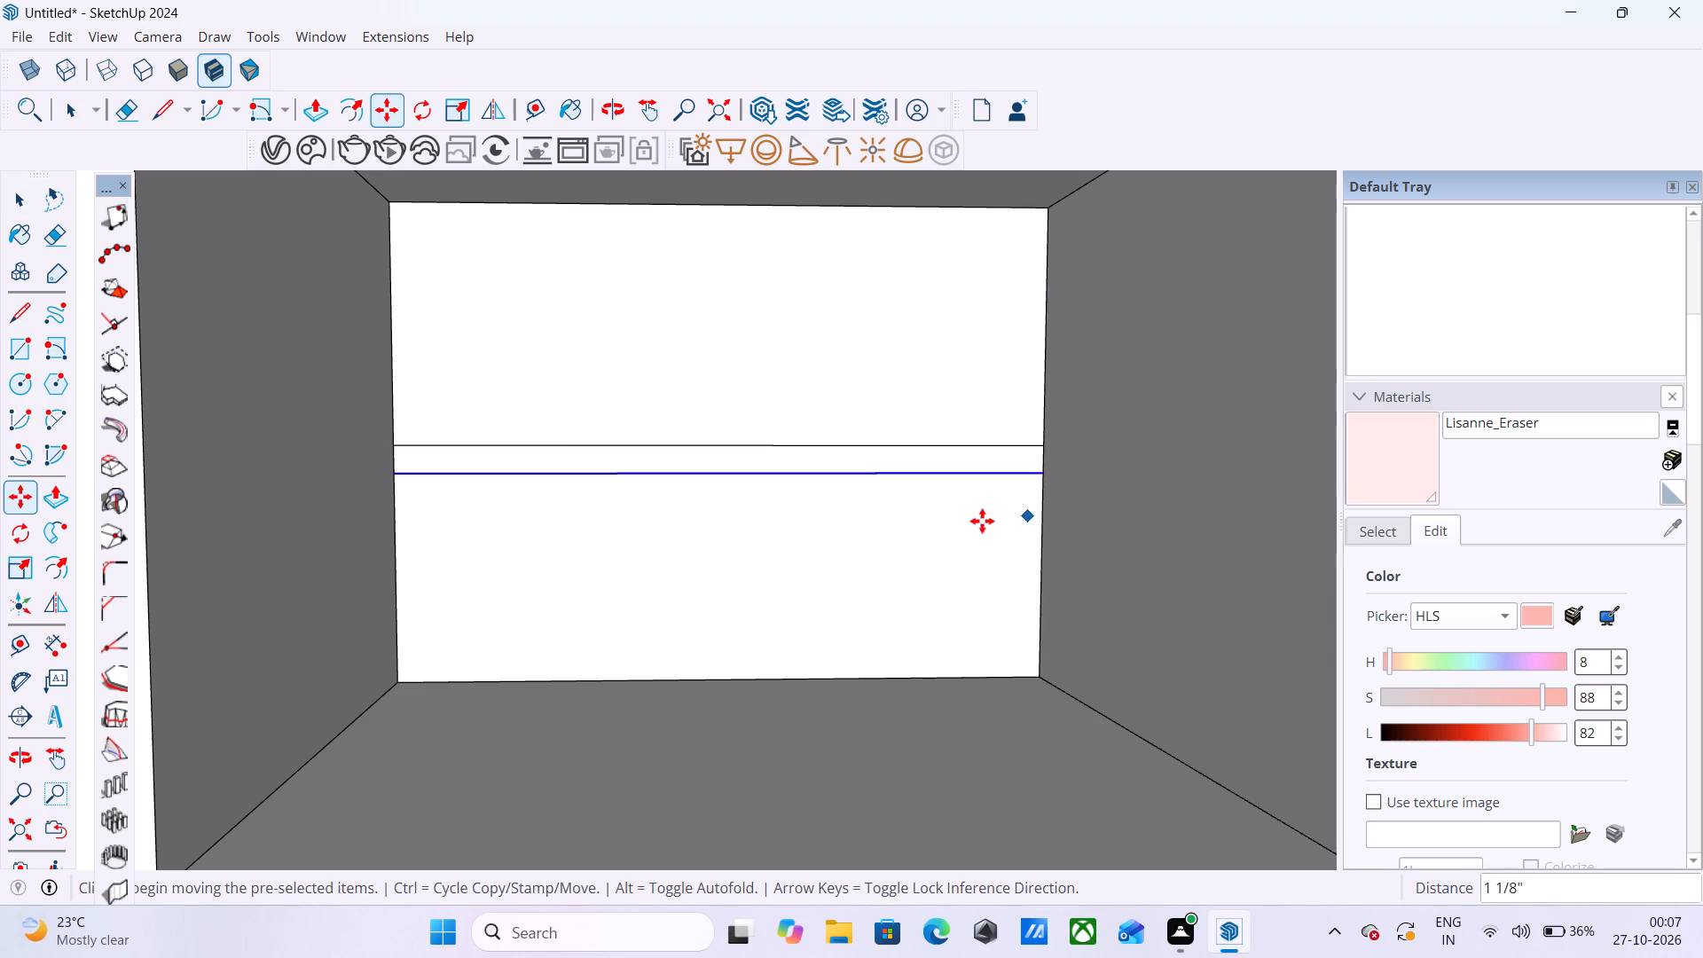
Push/Pull the corner niche's shelf strip forward to the niche front, ending with a pull of about 1' 9".
{"action": "key", "text": "p"}
{"action": "left_click", "coordinate": [859, 470]}
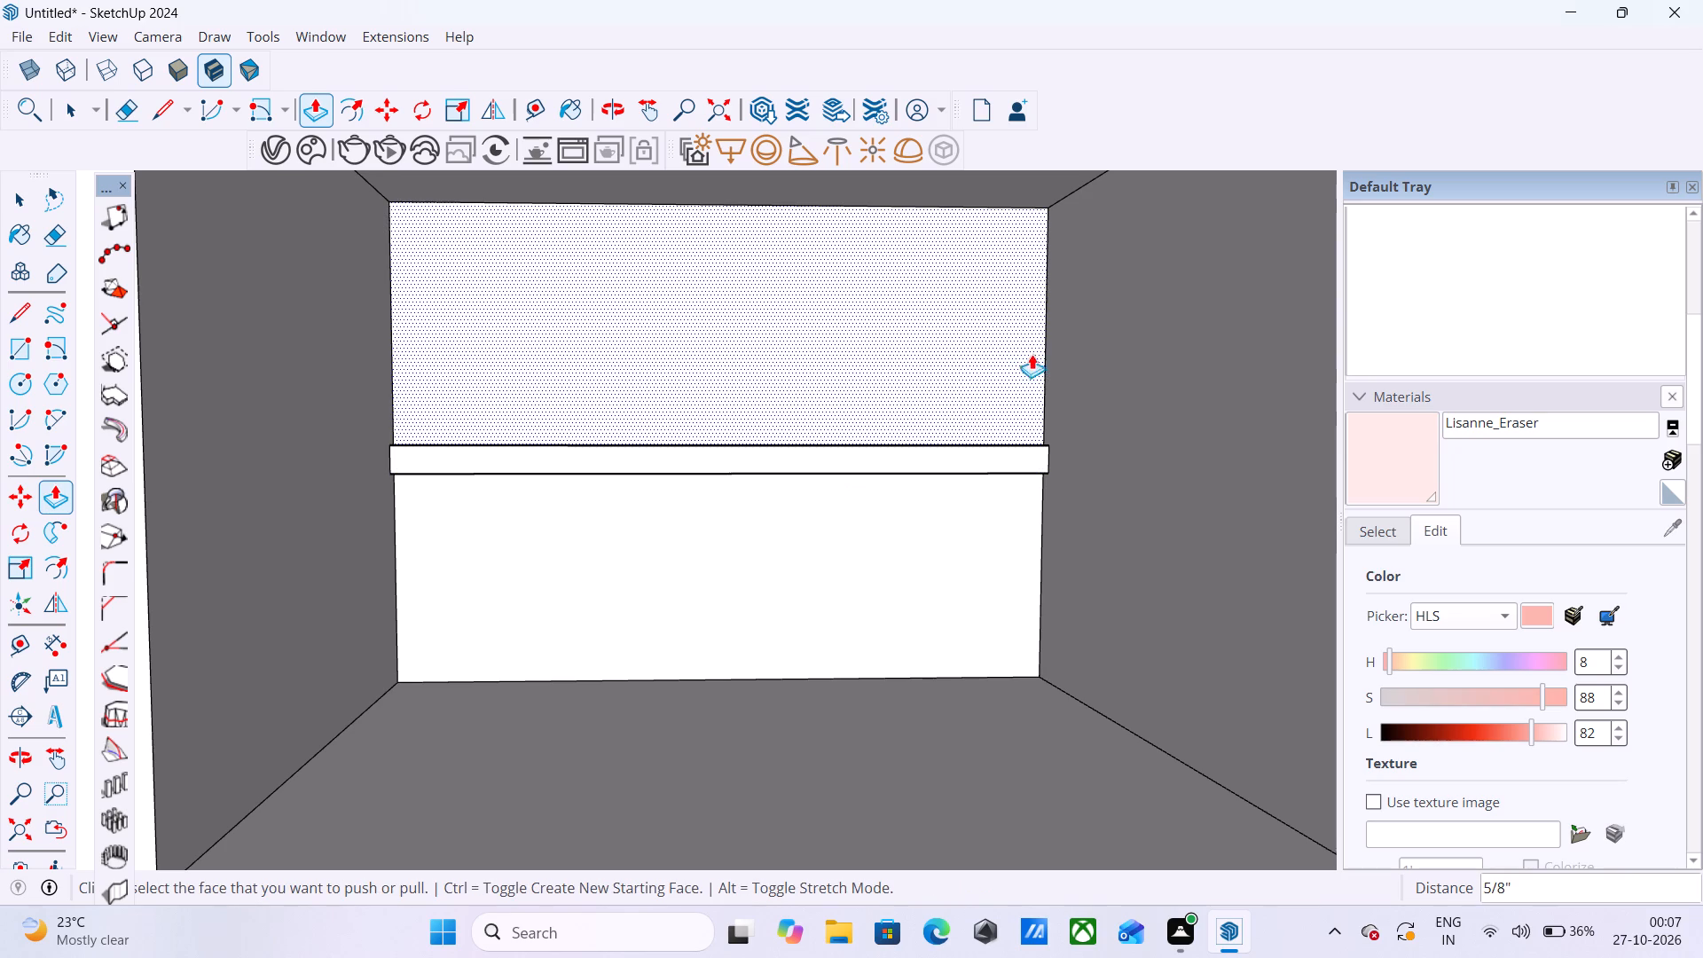
{"action": "left_click", "coordinate": [1009, 459]}
{"action": "scroll", "coordinate": [1051, 463], "scroll_direction": "down", "scroll_amount": 3}
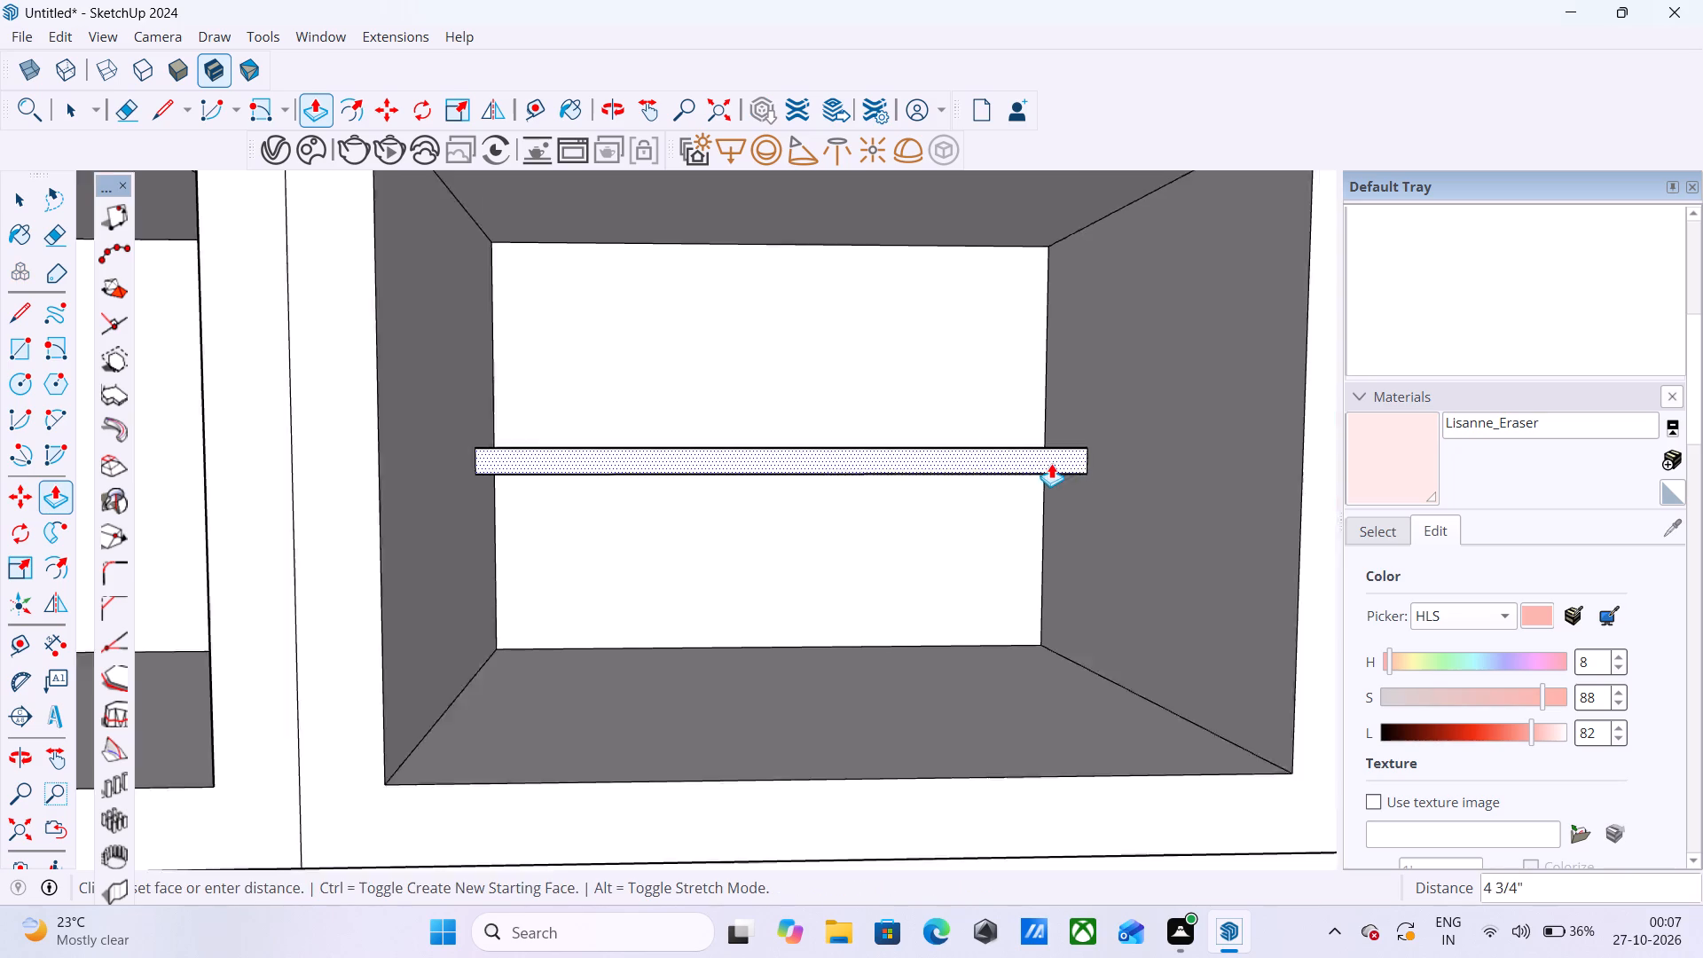
{"action": "scroll", "coordinate": [1051, 463], "scroll_direction": "down", "scroll_amount": 3}
{"action": "left_click", "coordinate": [647, 352]}
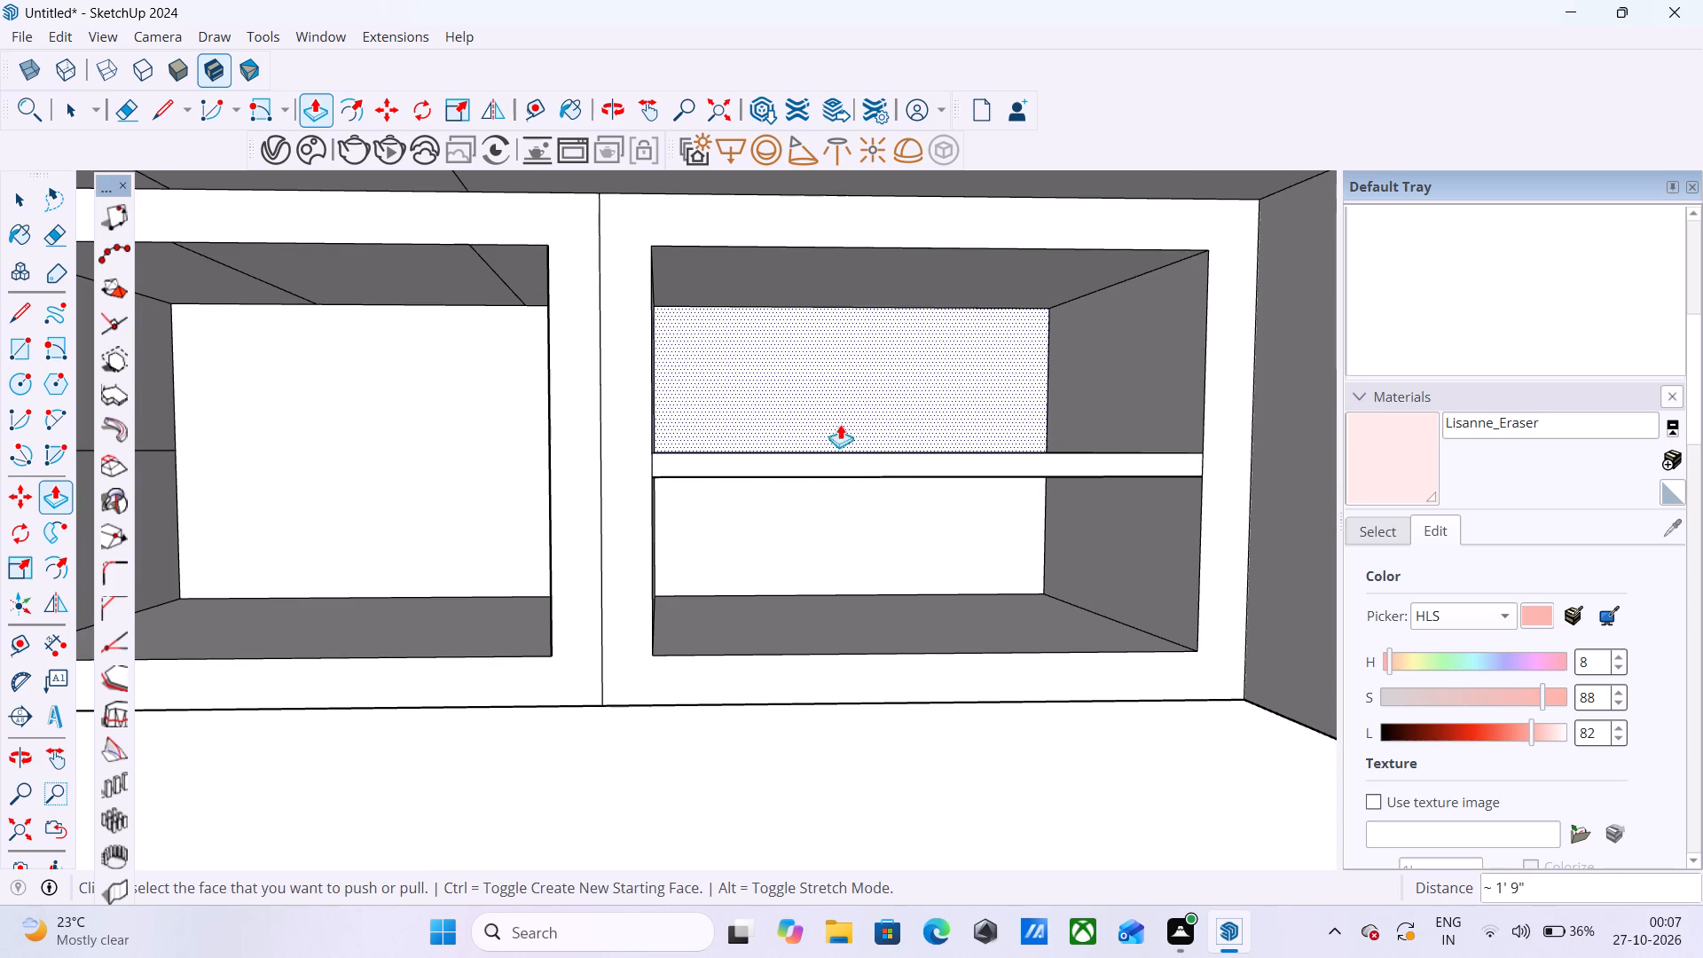
Examine the cabinet wall and its niches from several angles inside and outside the kitchen.
{"action": "scroll", "coordinate": [881, 459], "scroll_direction": "down", "scroll_amount": 19}
{"action": "middle_click_drag", "start_coordinate": [535, 469], "coordinate": [787, 469]}
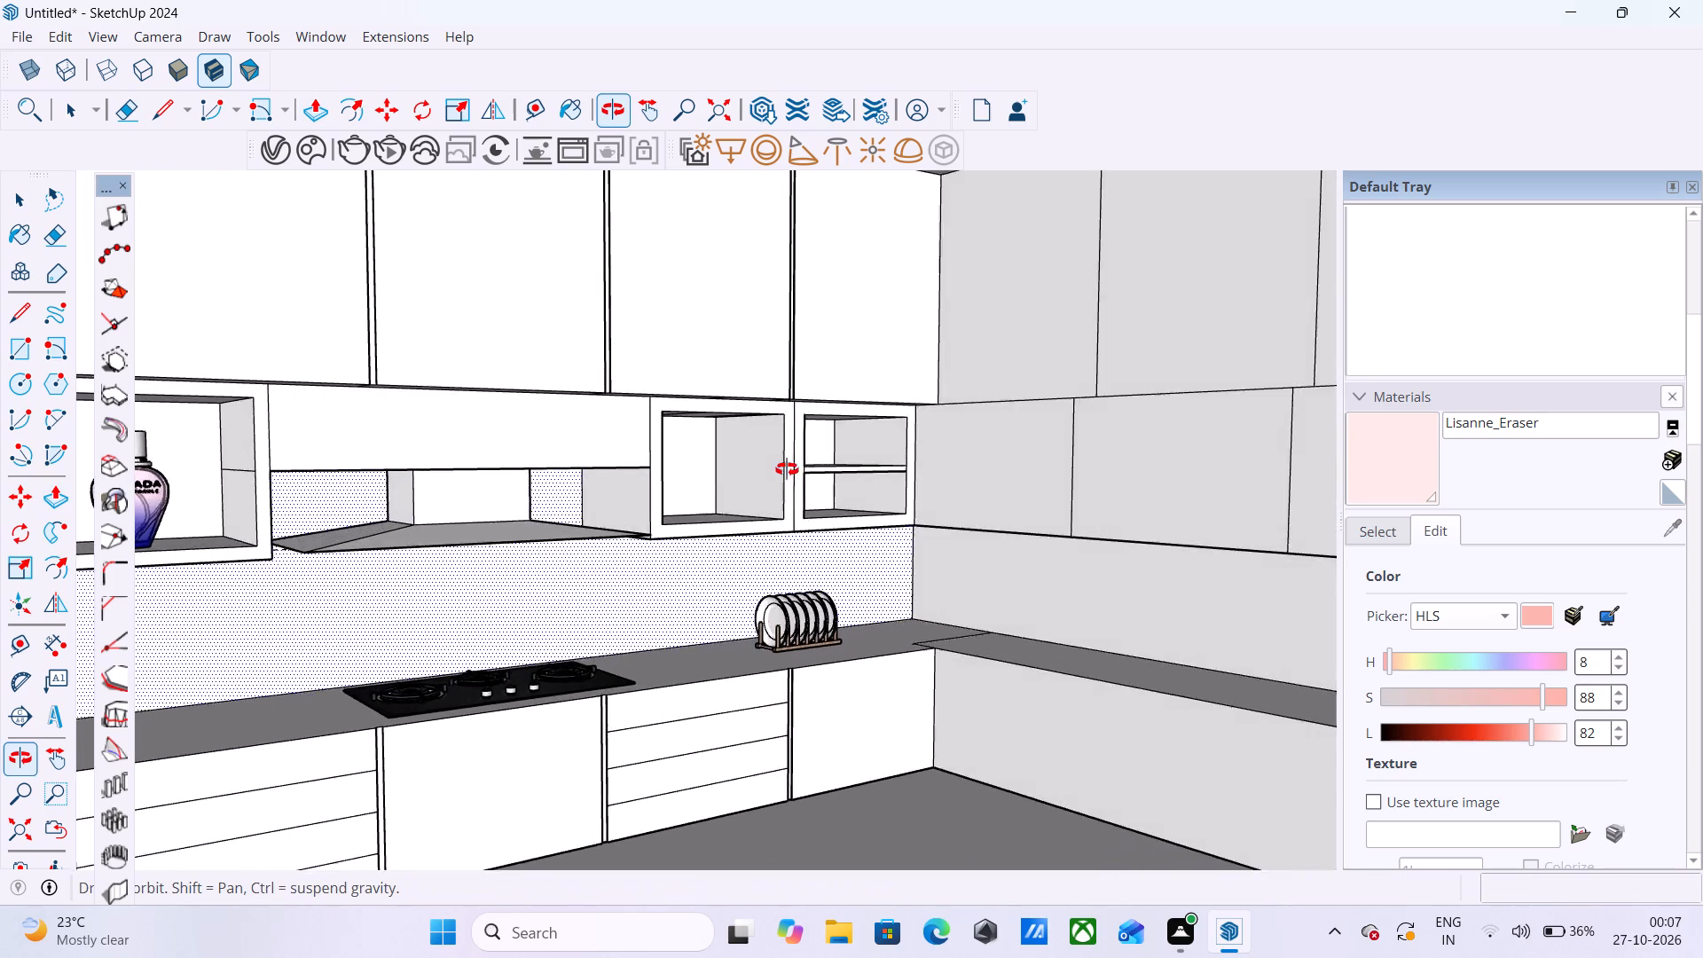
{"action": "middle_click_drag", "start_coordinate": [787, 469], "coordinate": [647, 474]}
{"action": "scroll", "coordinate": [647, 474], "scroll_direction": "up", "scroll_amount": 1}
{"action": "scroll", "coordinate": [963, 429], "scroll_direction": "down", "scroll_amount": 13}
{"action": "middle_click_drag", "start_coordinate": [919, 483], "coordinate": [671, 507]}
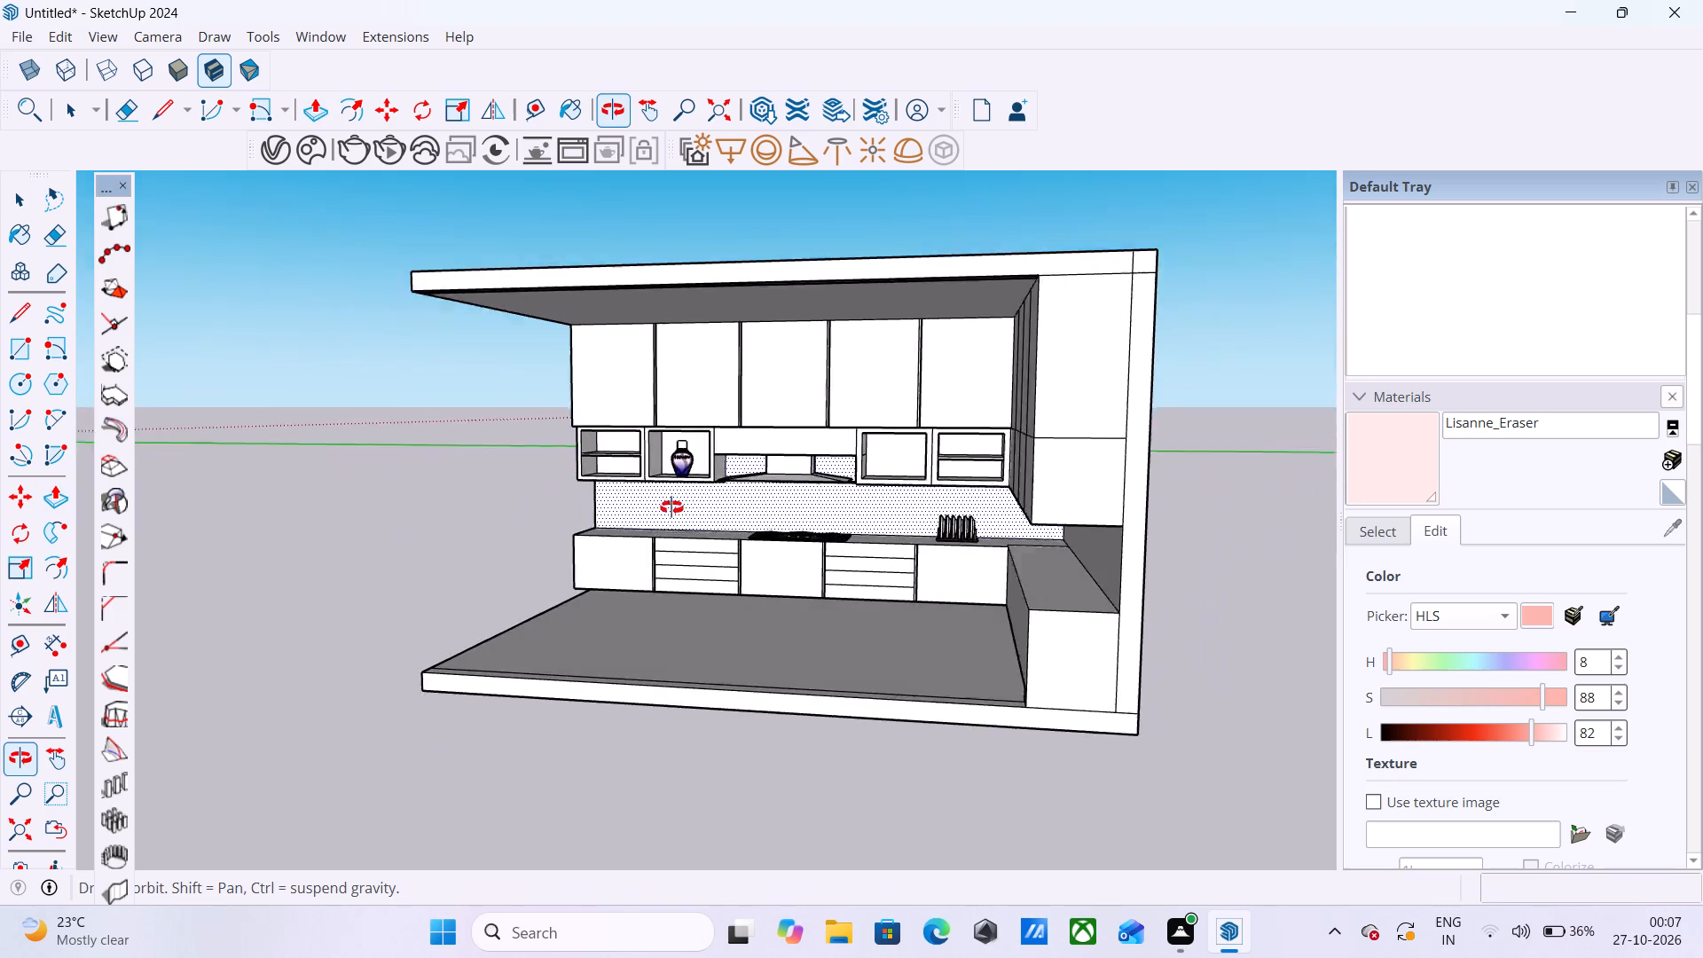
{"action": "middle_click_drag", "start_coordinate": [671, 507], "coordinate": [796, 467]}
{"action": "scroll", "coordinate": [796, 467], "scroll_direction": "up", "scroll_amount": 1}
{"action": "scroll", "coordinate": [643, 419], "scroll_direction": "up", "scroll_amount": 4}
{"action": "scroll", "coordinate": [593, 363], "scroll_direction": "down", "scroll_amount": 5}
{"action": "scroll", "coordinate": [564, 279], "scroll_direction": "up", "scroll_amount": 5}
{"action": "scroll", "coordinate": [614, 297], "scroll_direction": "down", "scroll_amount": 4}
{"action": "scroll", "coordinate": [961, 410], "scroll_direction": "up", "scroll_amount": 3}
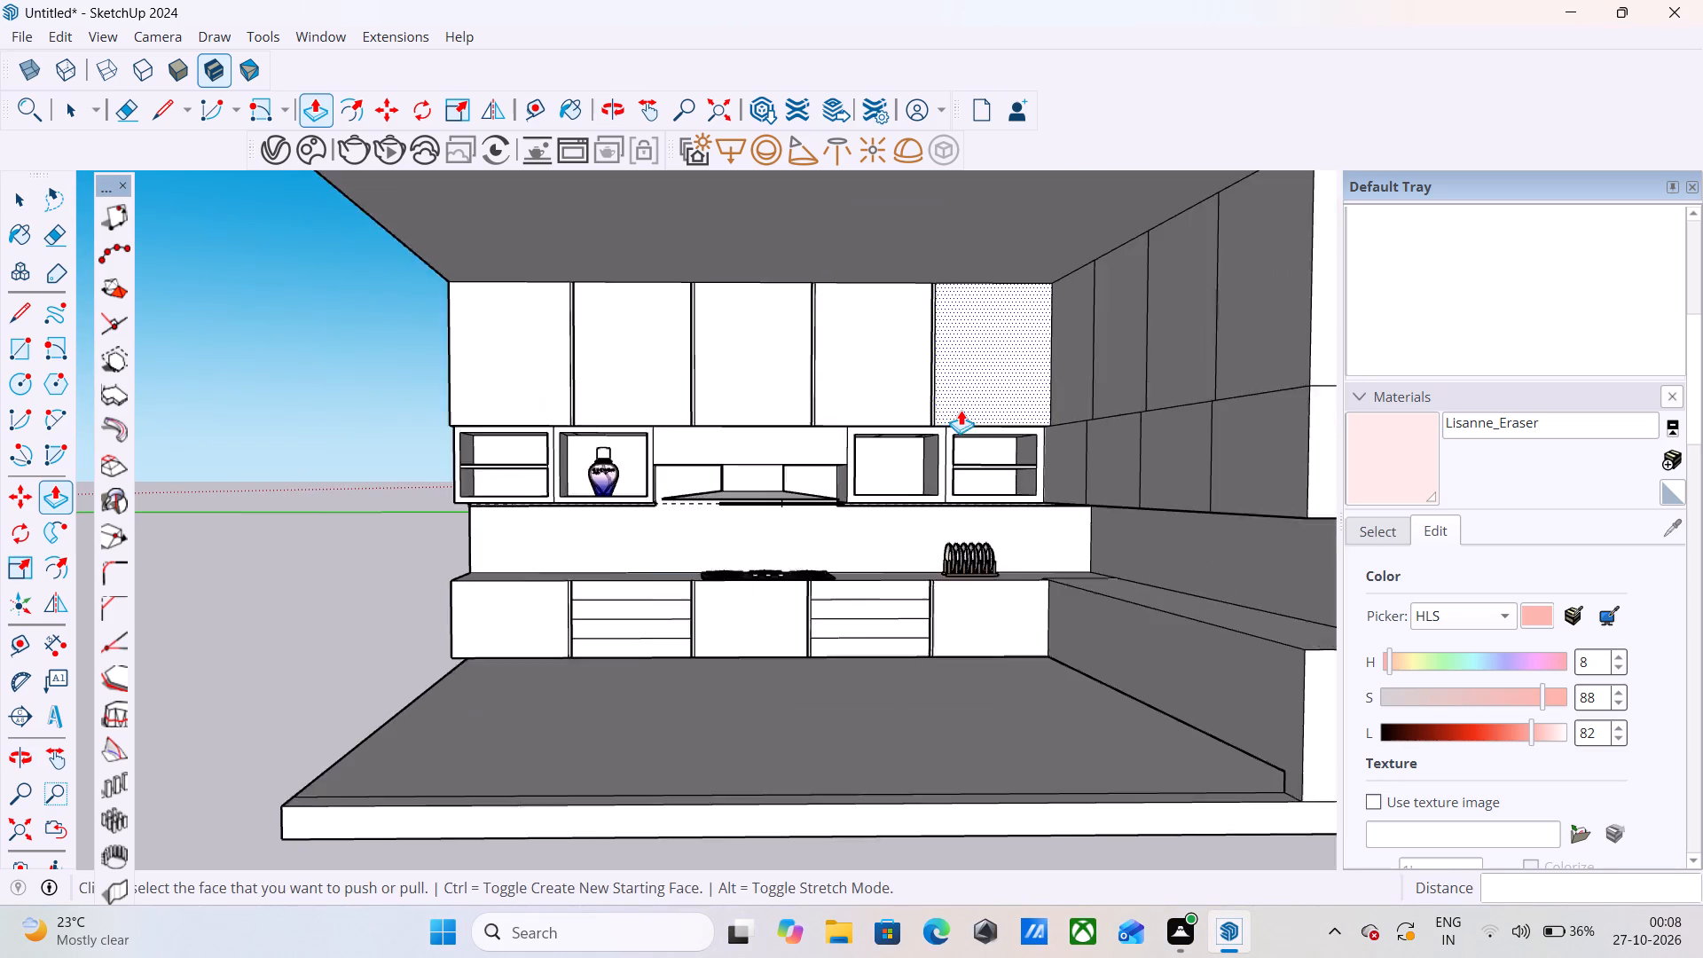
{"action": "scroll", "coordinate": [956, 410], "scroll_direction": "down", "scroll_amount": 3}
Import the Group_412 model from Downloads and place it on the ground outside the room, beside the kitchen's open end.
{"action": "left_click", "coordinate": [17, 43]}
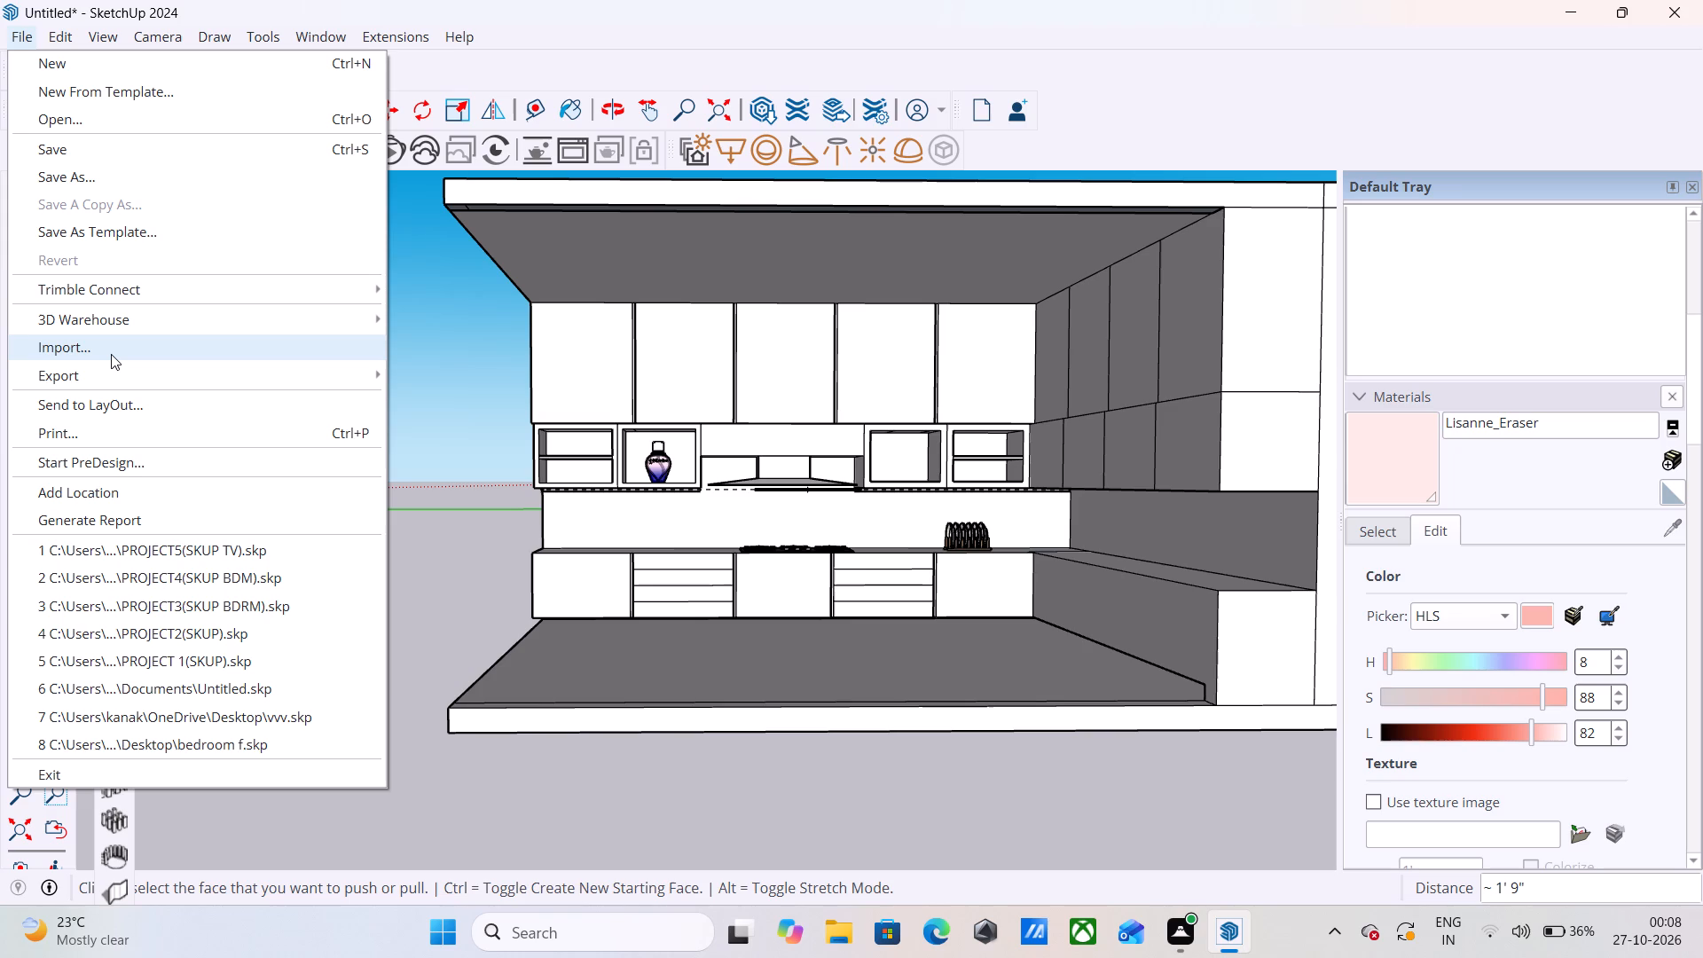
{"action": "left_click", "coordinate": [111, 354]}
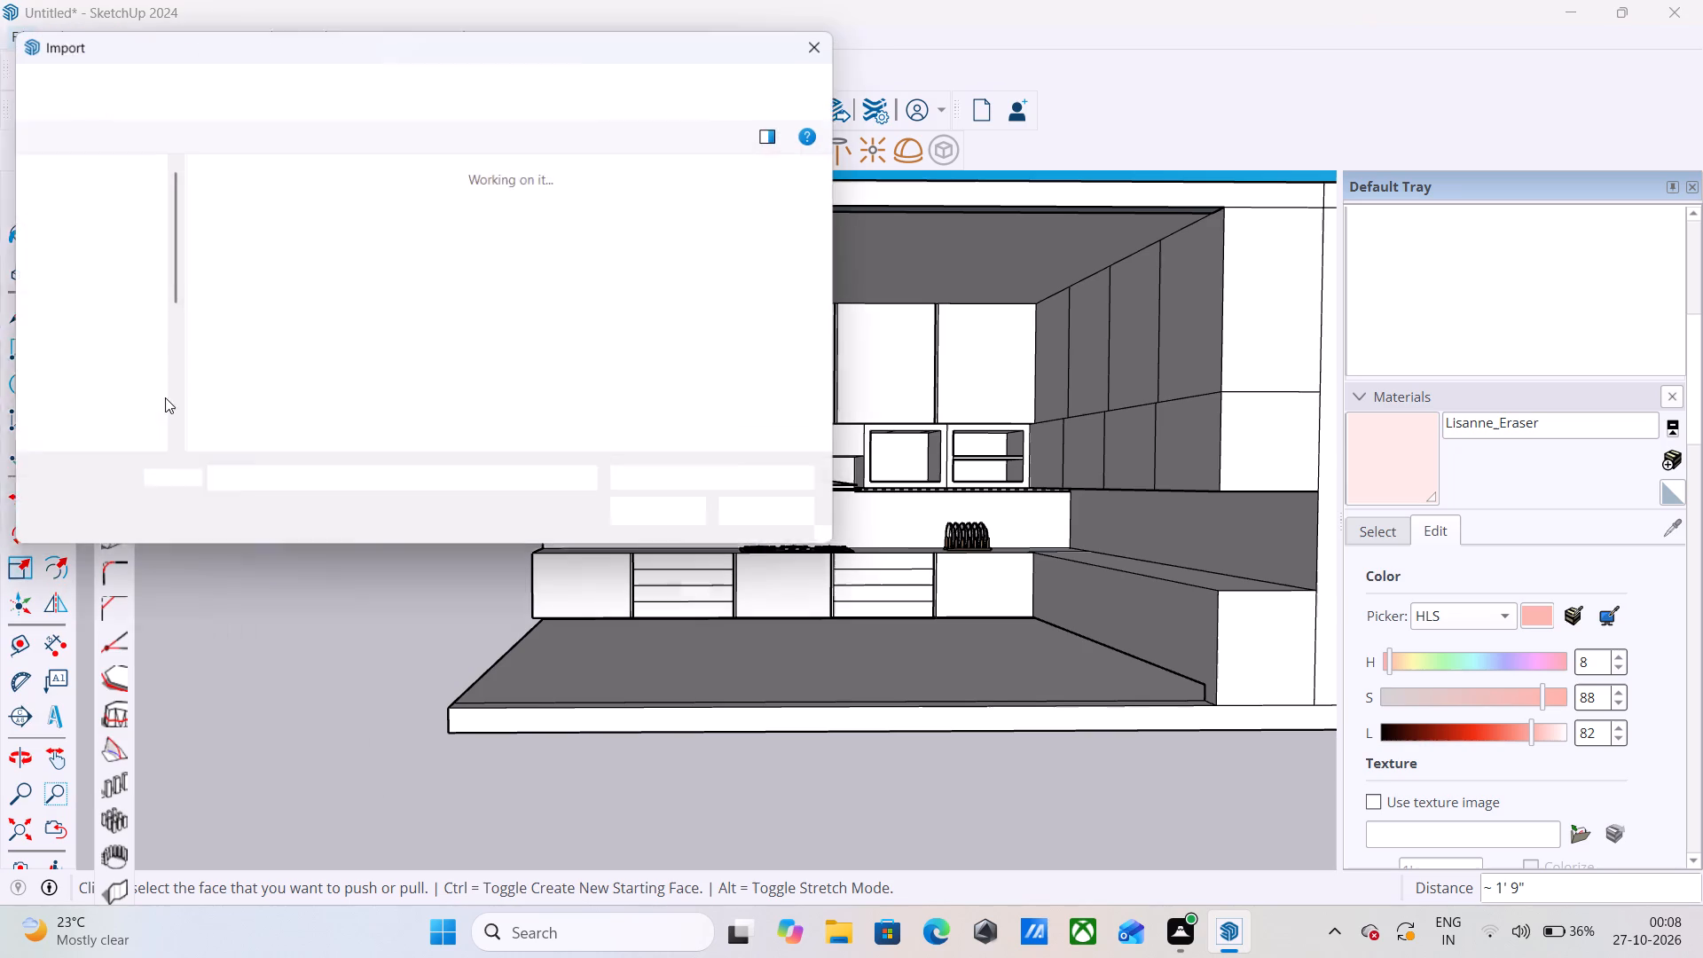
{"action": "scroll", "coordinate": [256, 314], "scroll_direction": "down", "scroll_amount": 1}
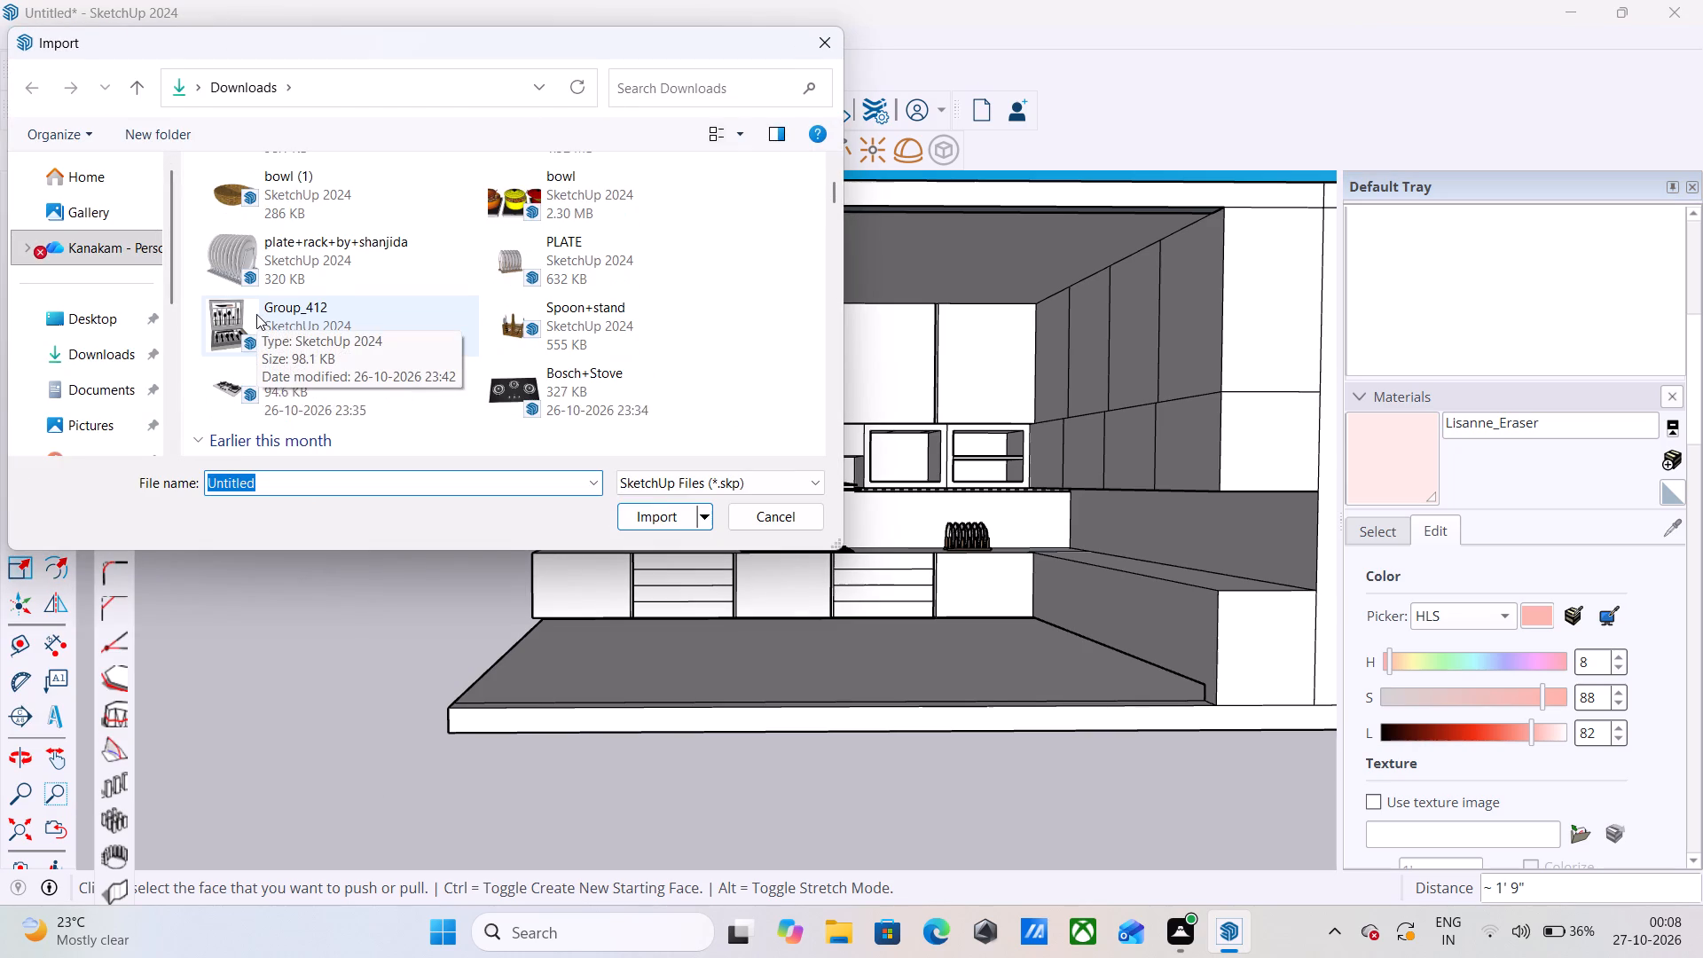
{"action": "left_click", "coordinate": [254, 318]}
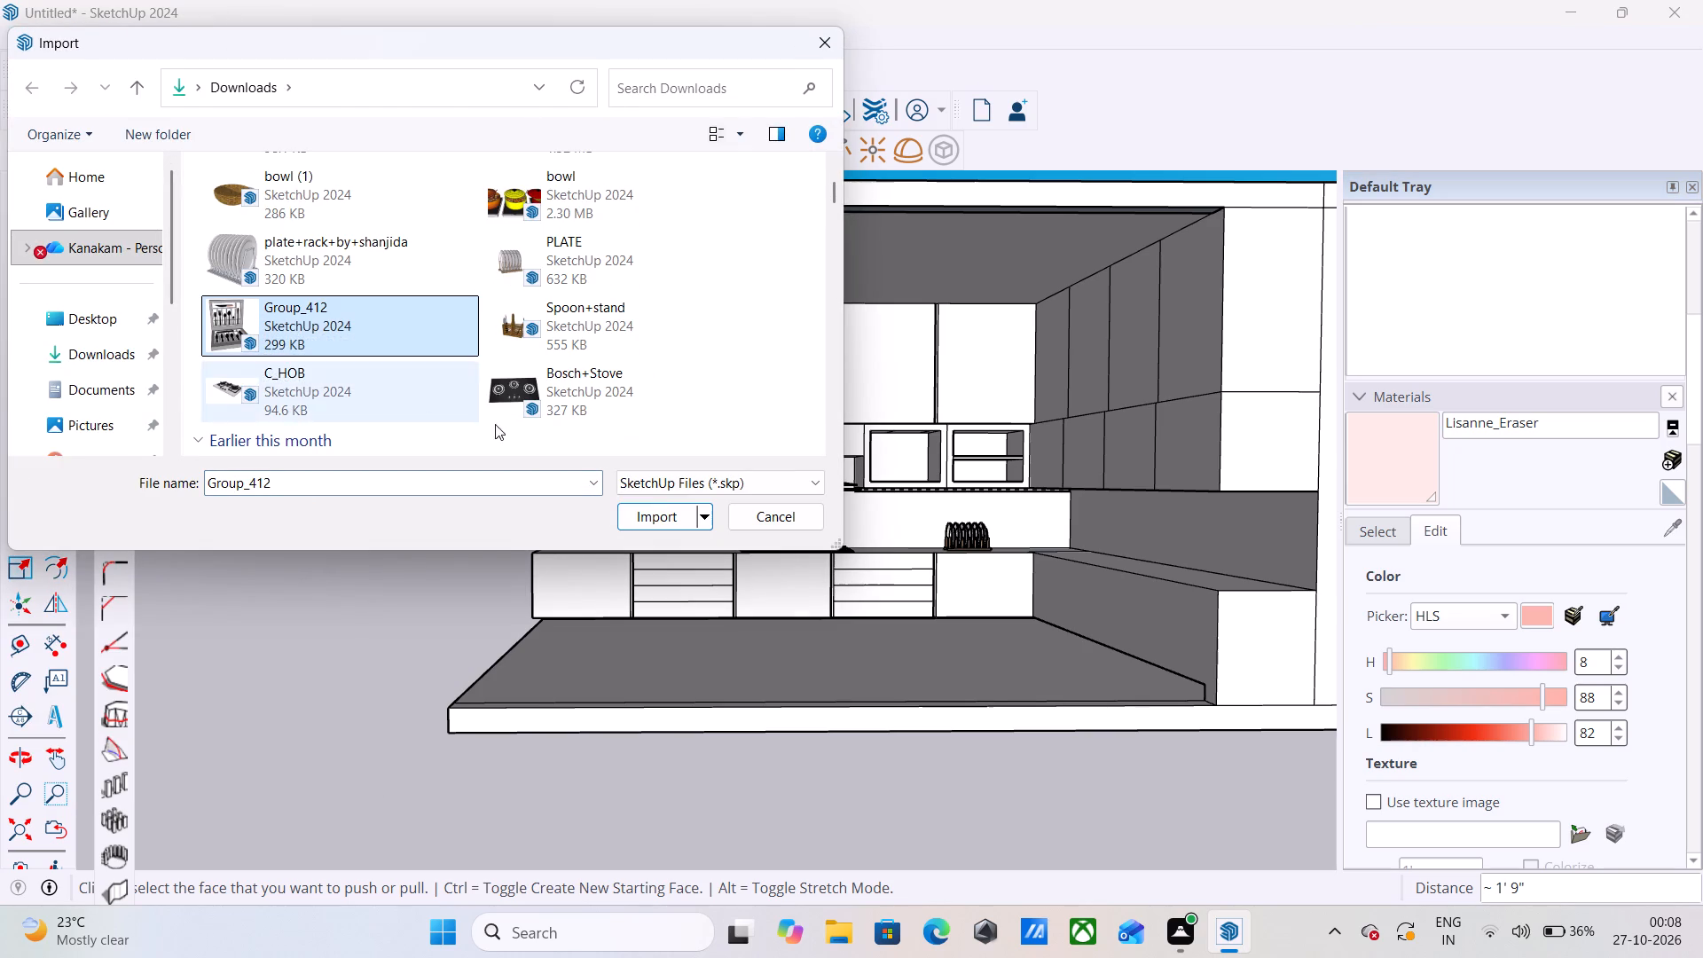
{"action": "left_click", "coordinate": [669, 512]}
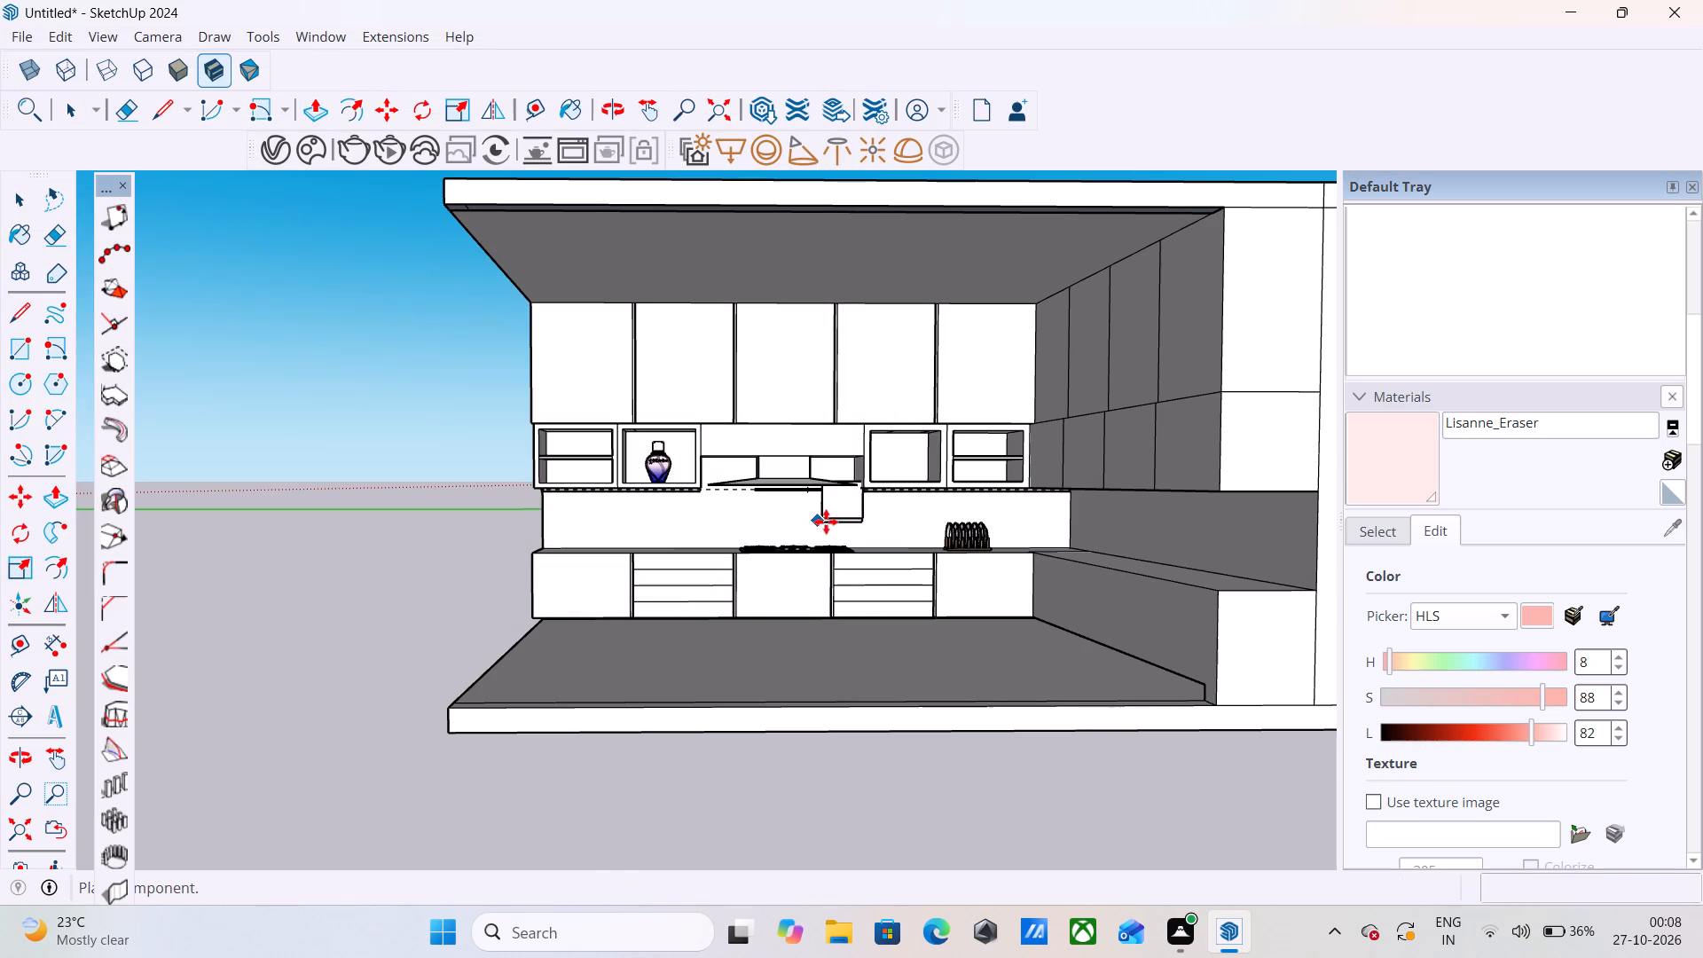
{"action": "left_click", "coordinate": [299, 645]}
{"action": "scroll", "coordinate": [286, 625], "scroll_direction": "up", "scroll_amount": 14}
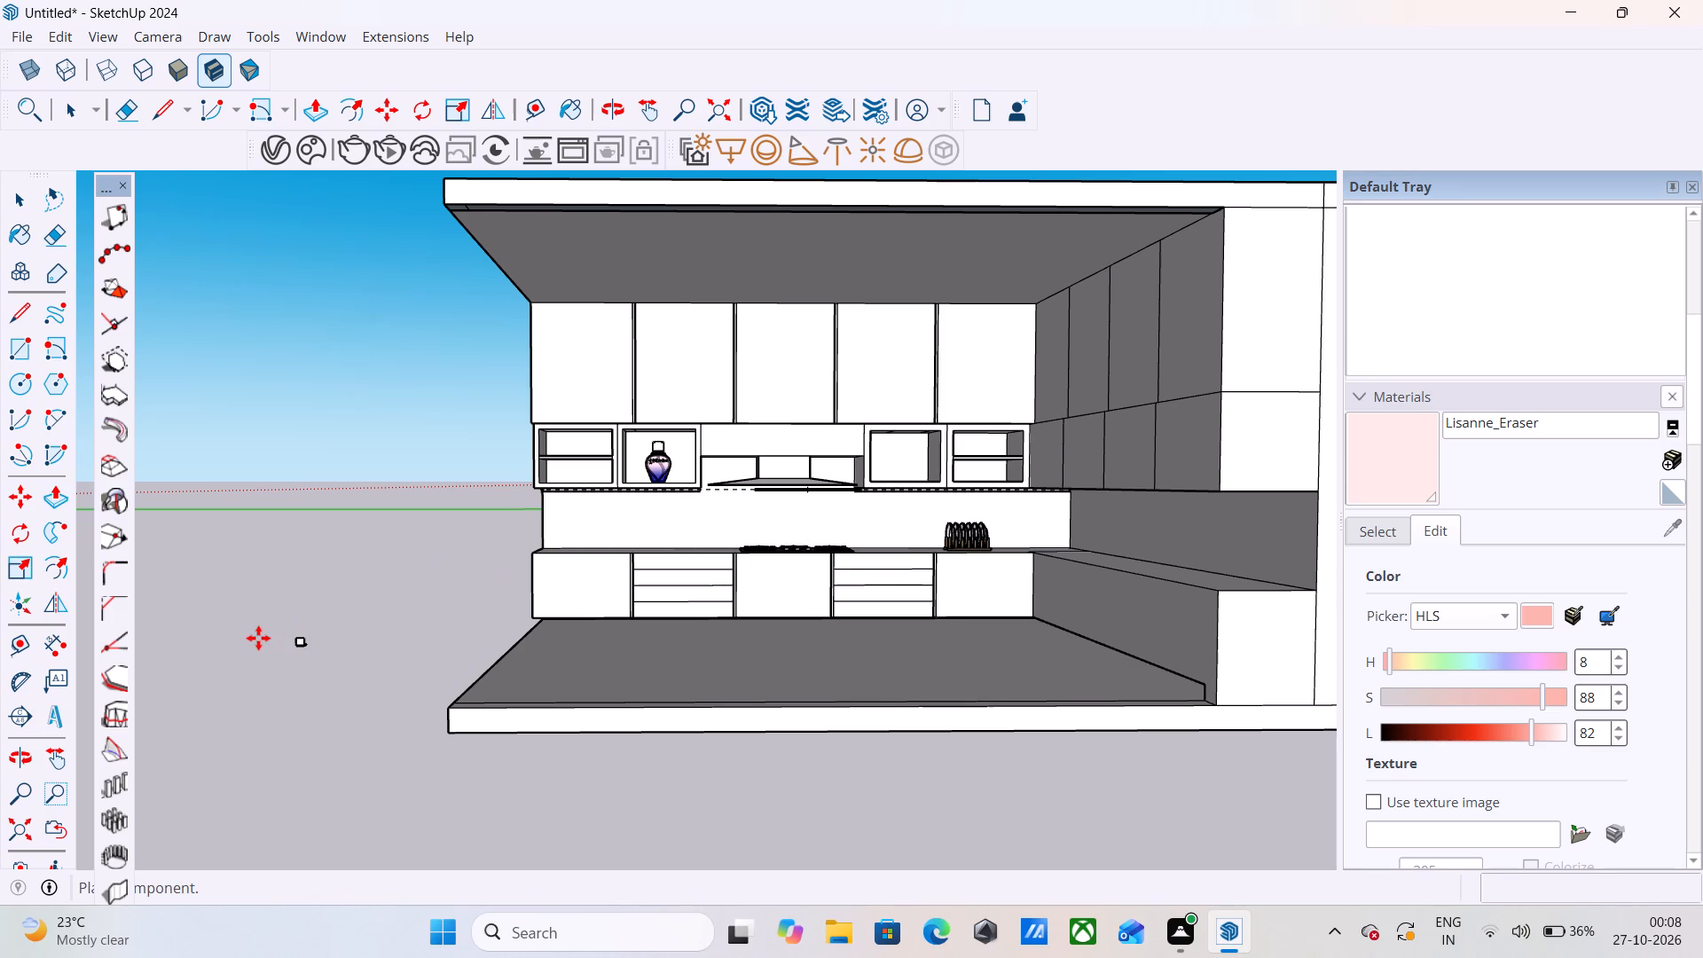
{"action": "scroll", "coordinate": [258, 638], "scroll_direction": "up", "scroll_amount": 10}
{"action": "key", "text": "space"}
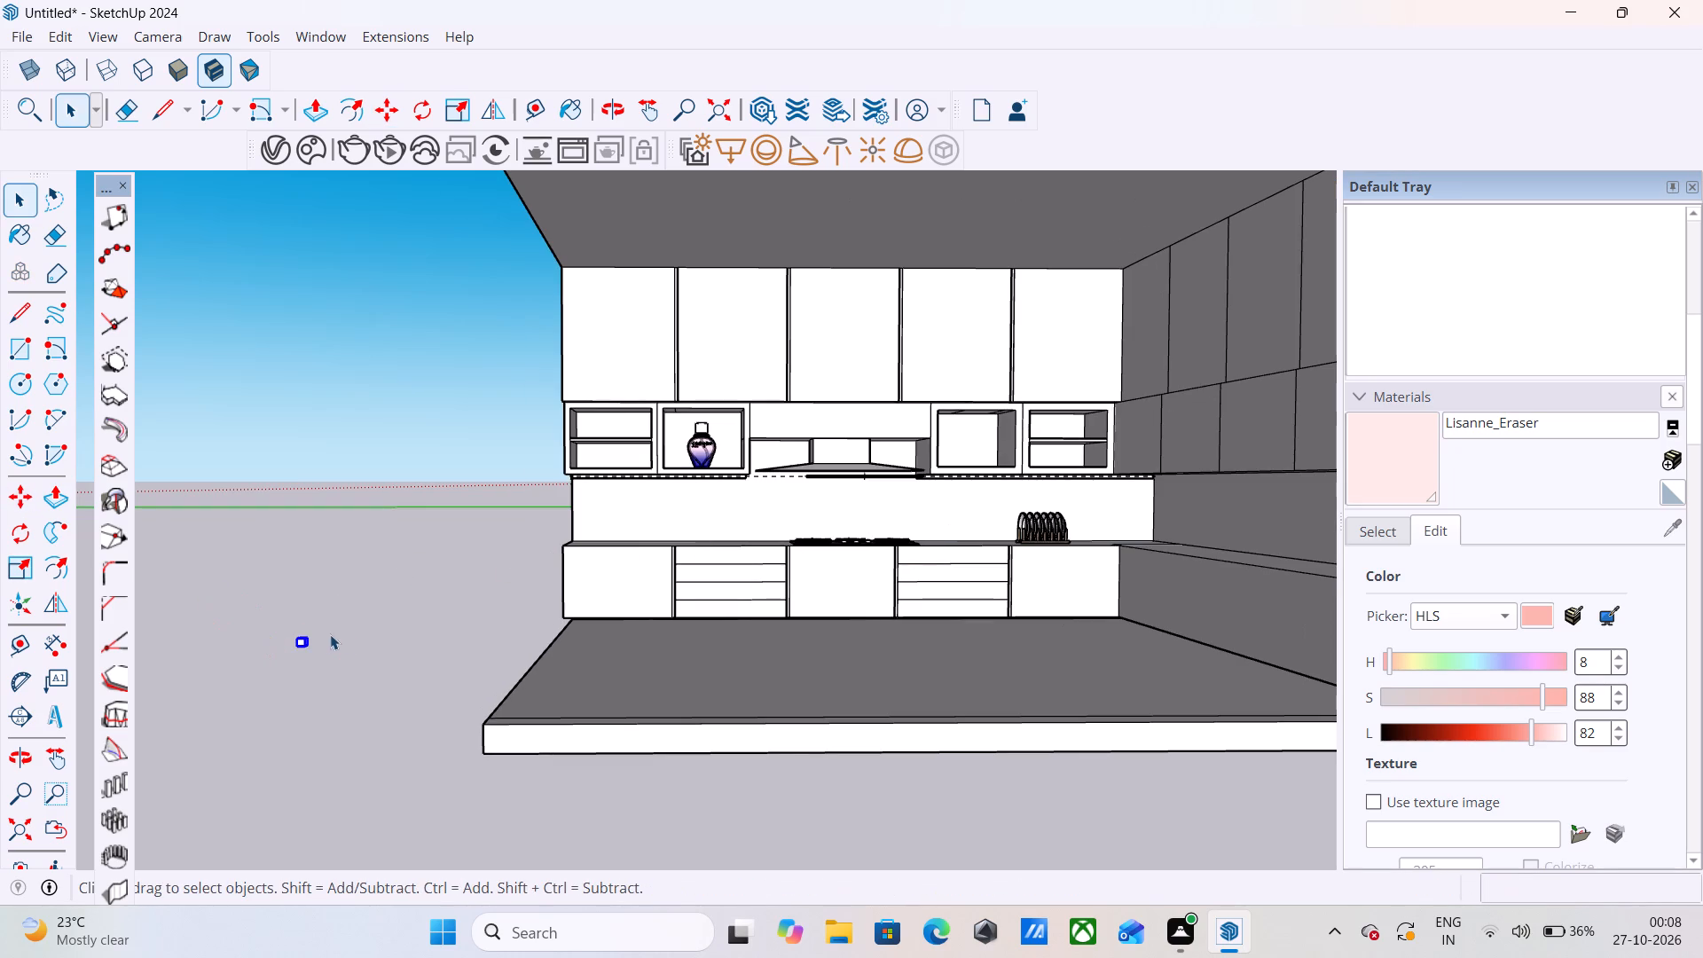
Move the imported cutlery case from the outside ground to the front edge of the kitchen floor slab, about 179' away.
{"action": "scroll", "coordinate": [287, 634], "scroll_direction": "up", "scroll_amount": 19}
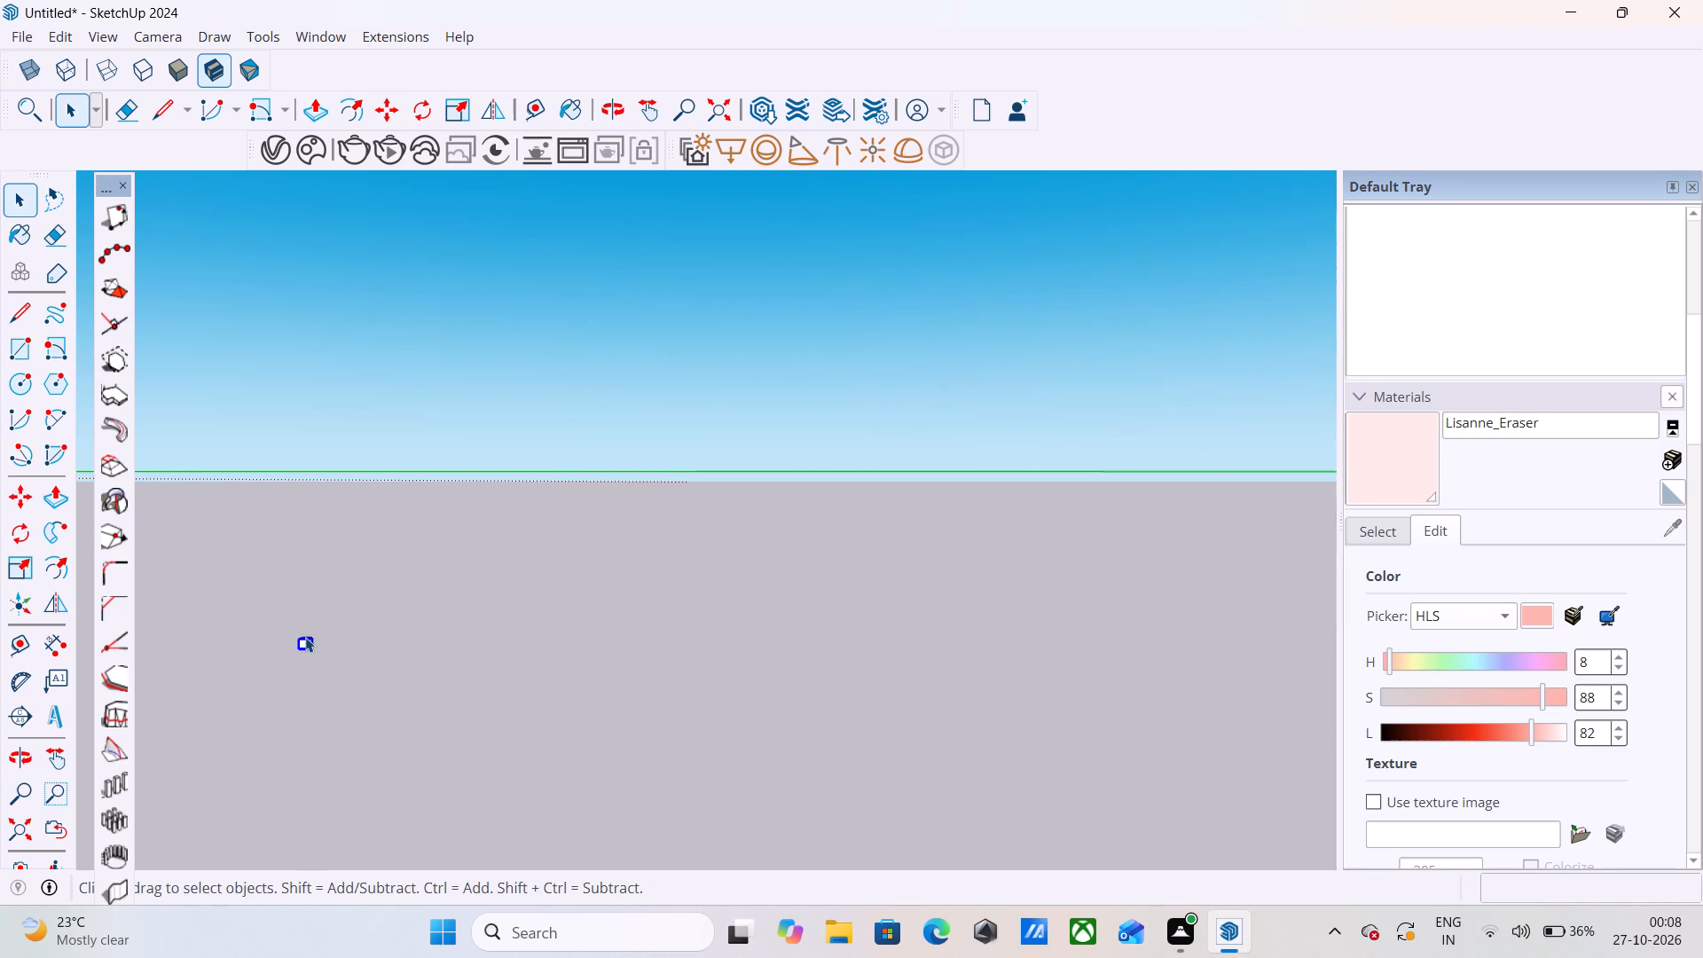
{"action": "key", "text": "m"}
{"action": "left_click", "coordinate": [312, 645]}
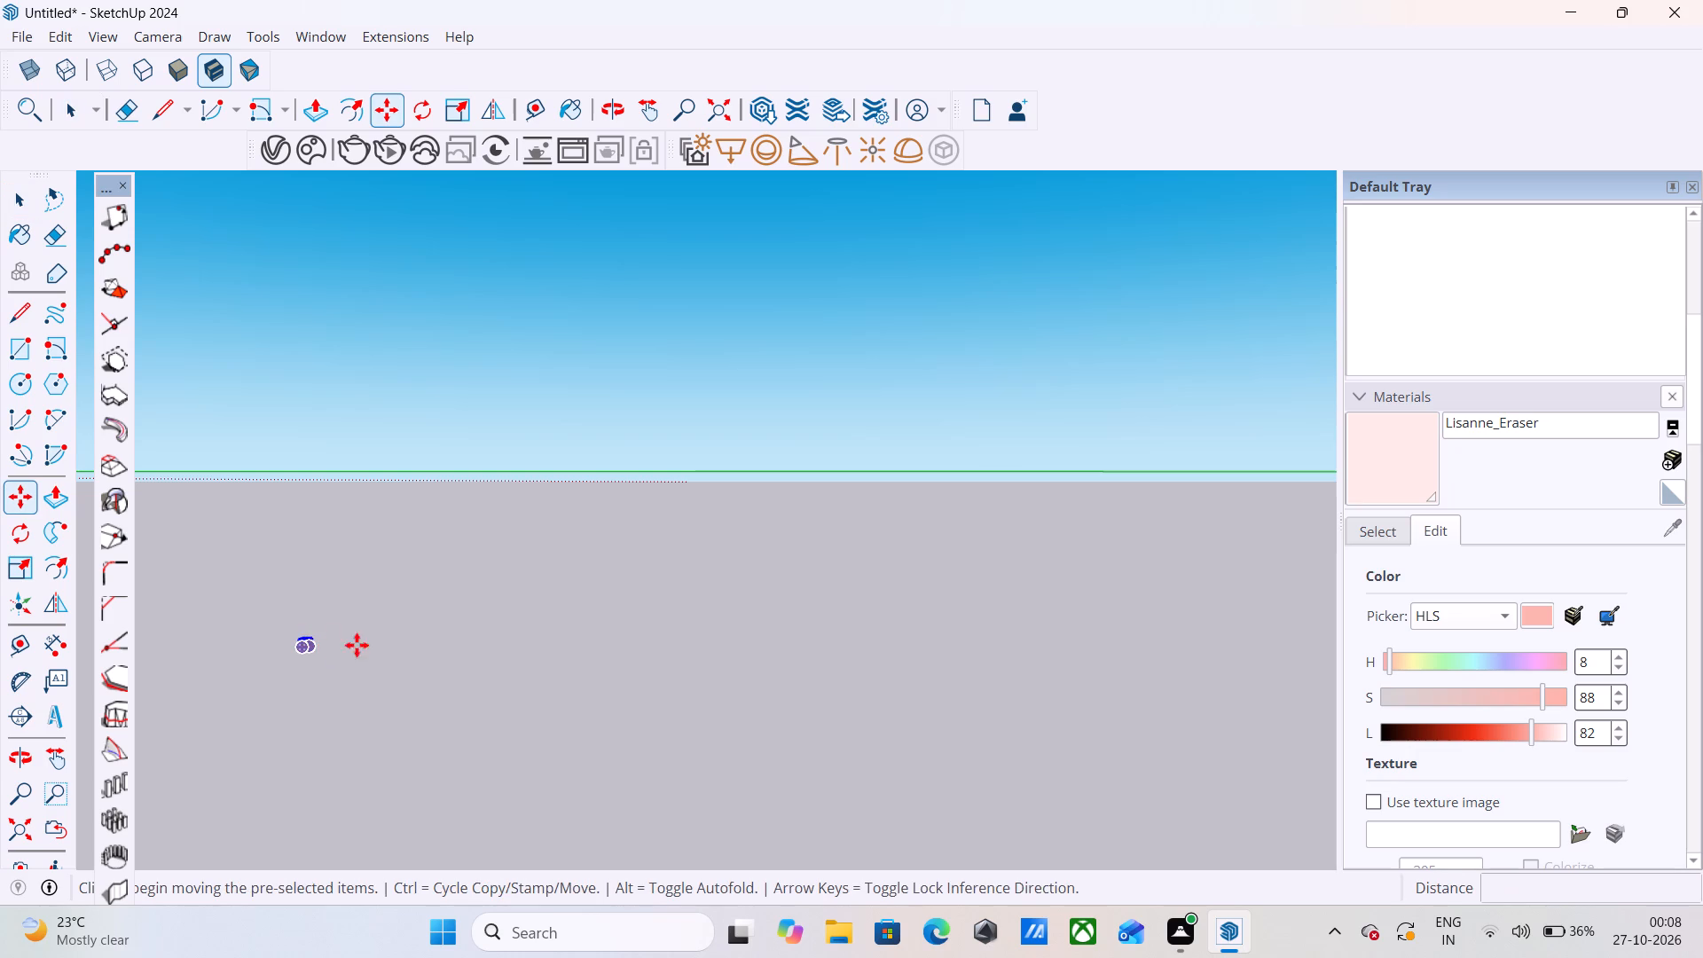
{"action": "scroll", "coordinate": [378, 441], "scroll_direction": "down", "scroll_amount": 6}
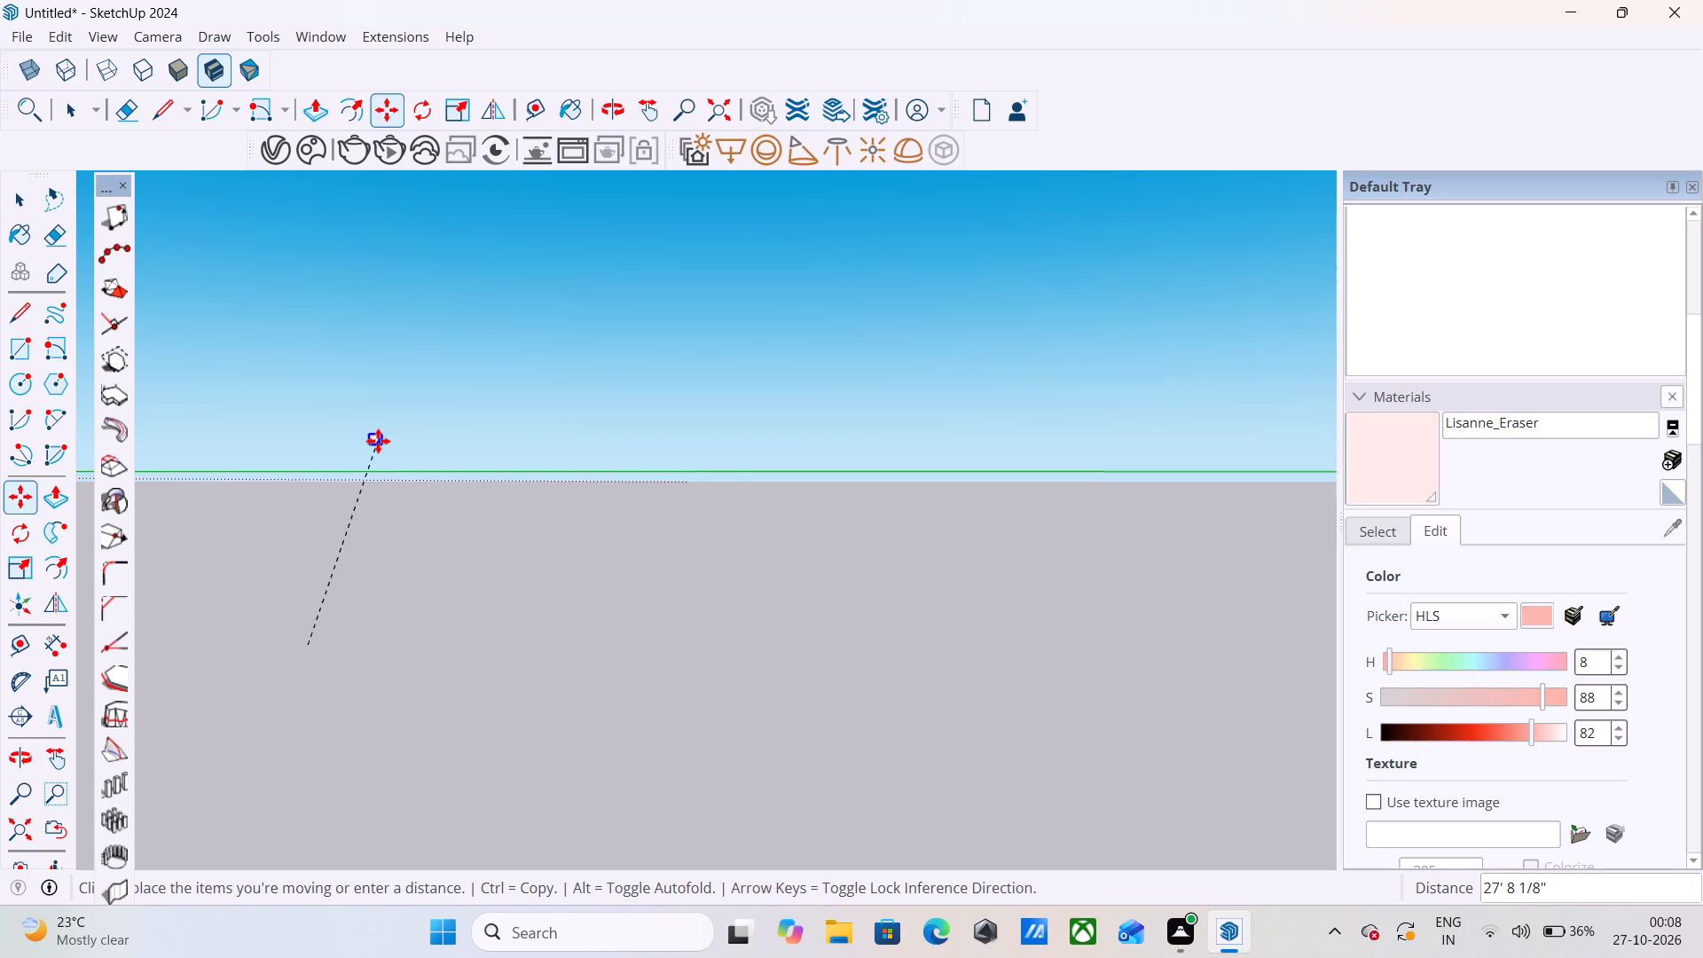
{"action": "scroll", "coordinate": [378, 441], "scroll_direction": "down", "scroll_amount": 6}
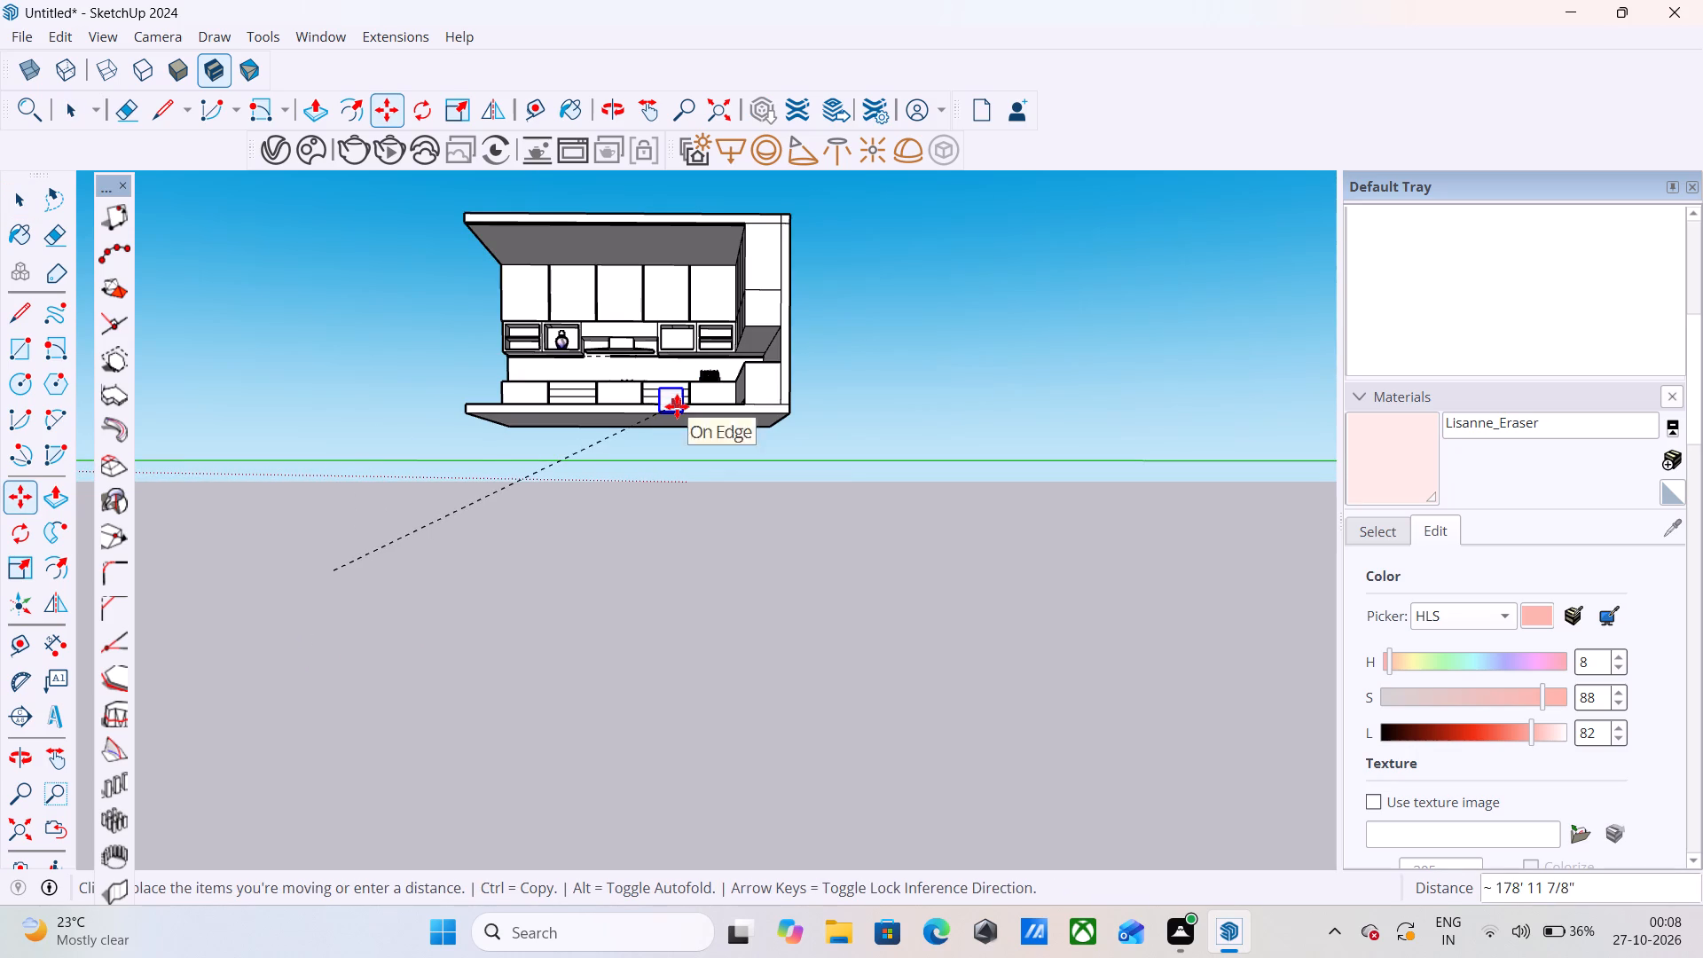
{"action": "left_click", "coordinate": [677, 406]}
{"action": "key", "text": "space"}
{"action": "left_click", "coordinate": [592, 559]}
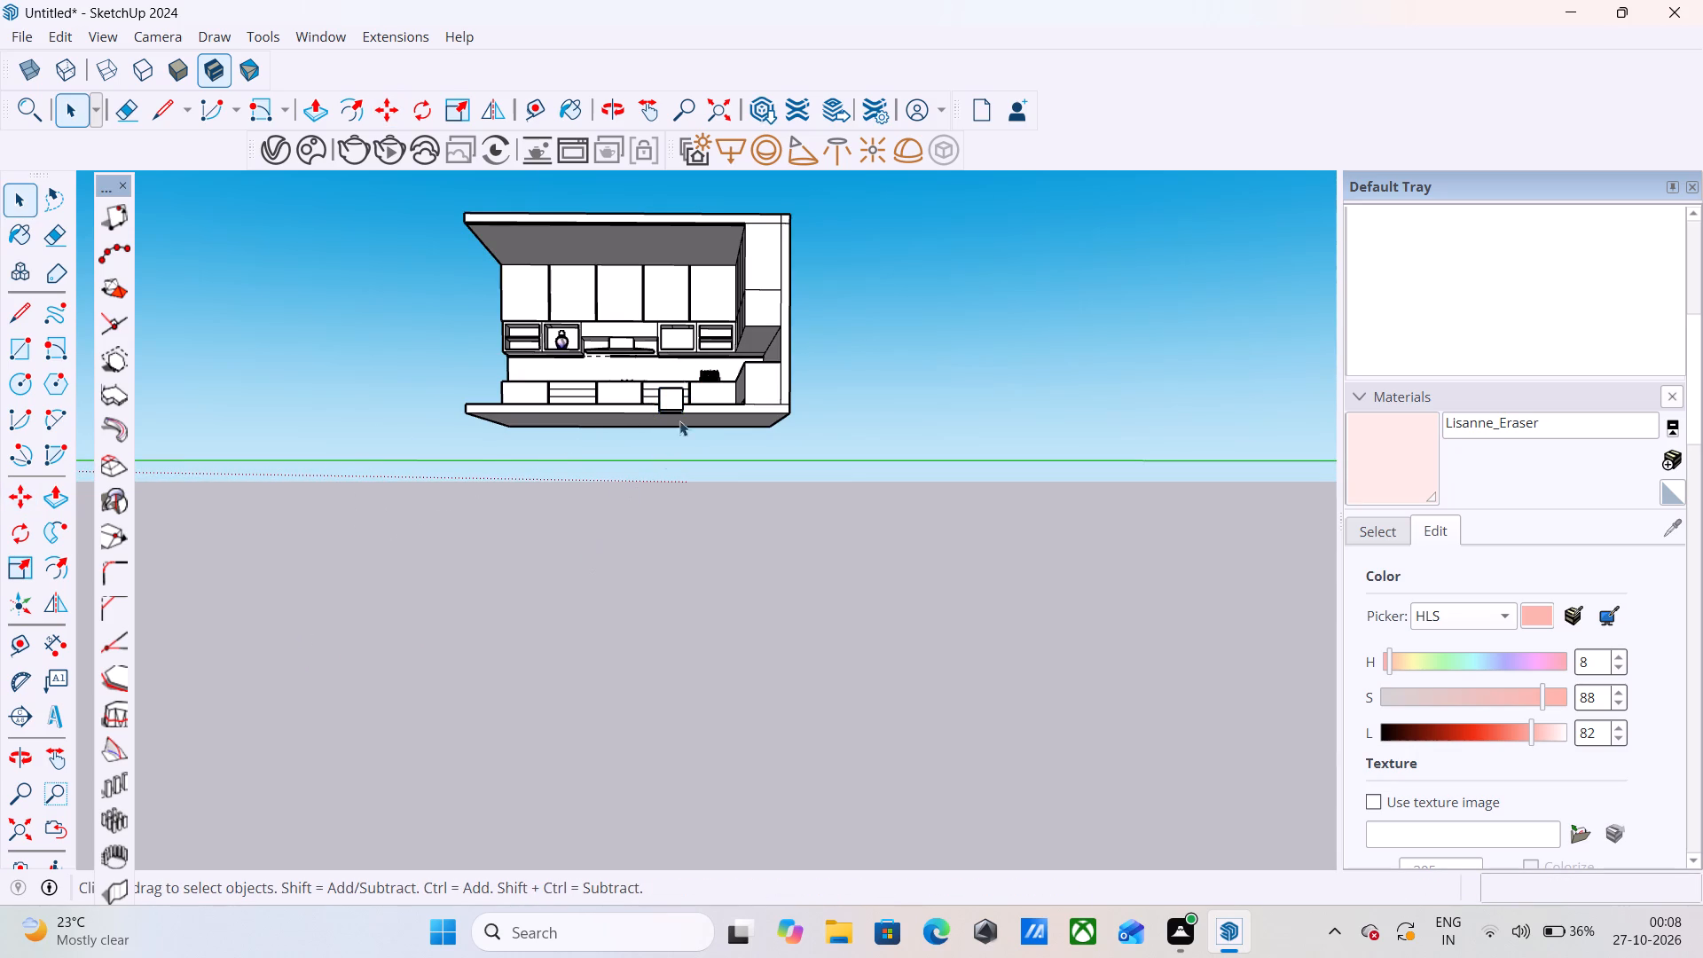
Move the cutlery case off the slab edge onto the kitchen floor near the side counter's open end, shifting about 4' 8" and 3' 5".
{"action": "scroll", "coordinate": [693, 352], "scroll_direction": "up", "scroll_amount": 6}
{"action": "scroll", "coordinate": [673, 440], "scroll_direction": "up", "scroll_amount": 6}
{"action": "middle_click_drag", "start_coordinate": [667, 440], "coordinate": [692, 631]}
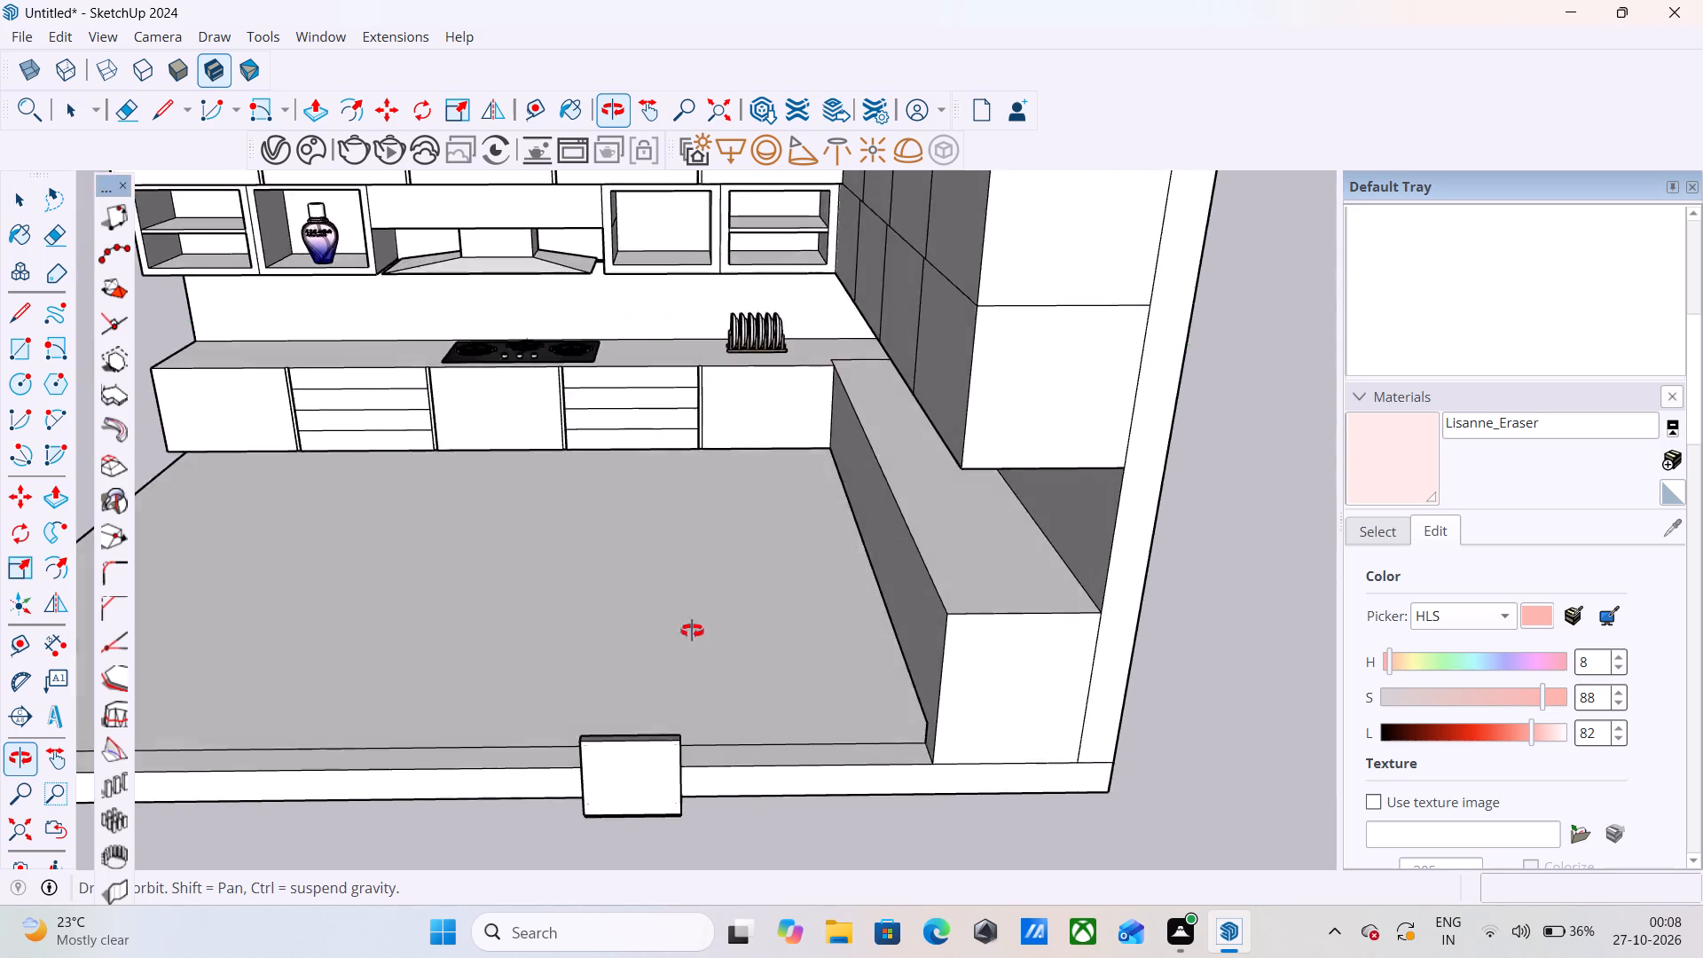
{"action": "middle_click_drag", "start_coordinate": [692, 631], "coordinate": [1013, 608]}
{"action": "scroll", "coordinate": [988, 575], "scroll_direction": "down", "scroll_amount": 6}
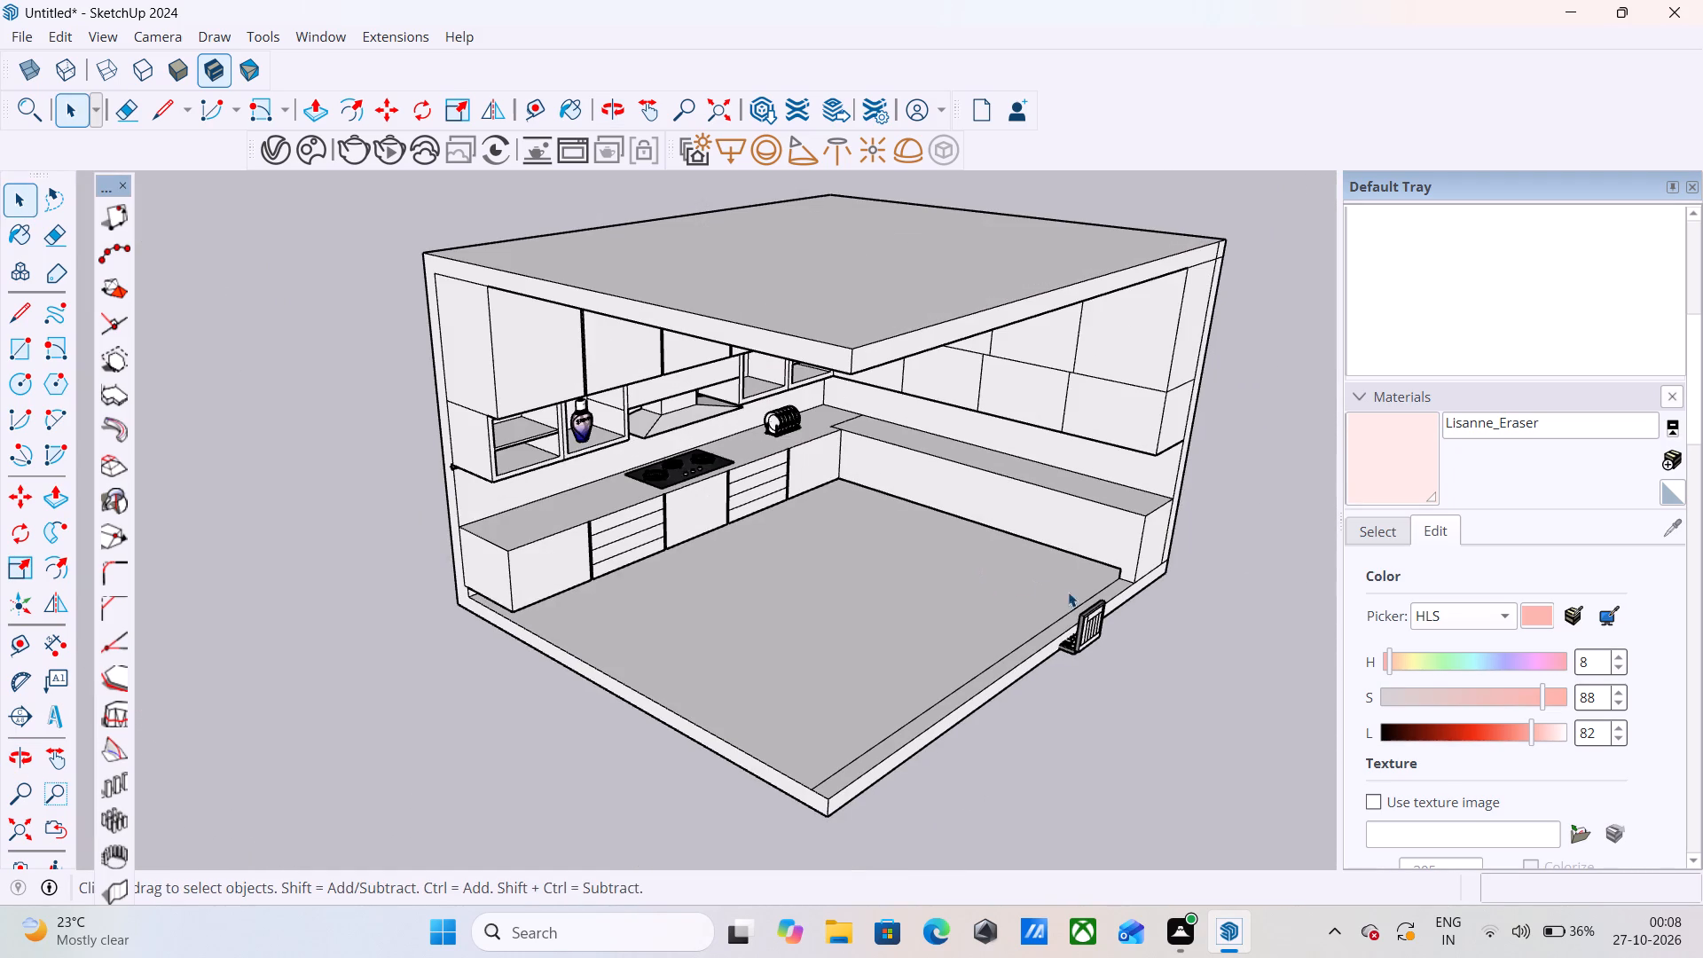
{"action": "scroll", "coordinate": [1120, 602], "scroll_direction": "up", "scroll_amount": 6}
{"action": "scroll", "coordinate": [1044, 628], "scroll_direction": "up", "scroll_amount": 1}
{"action": "middle_click_drag", "start_coordinate": [1044, 628], "coordinate": [1279, 609]}
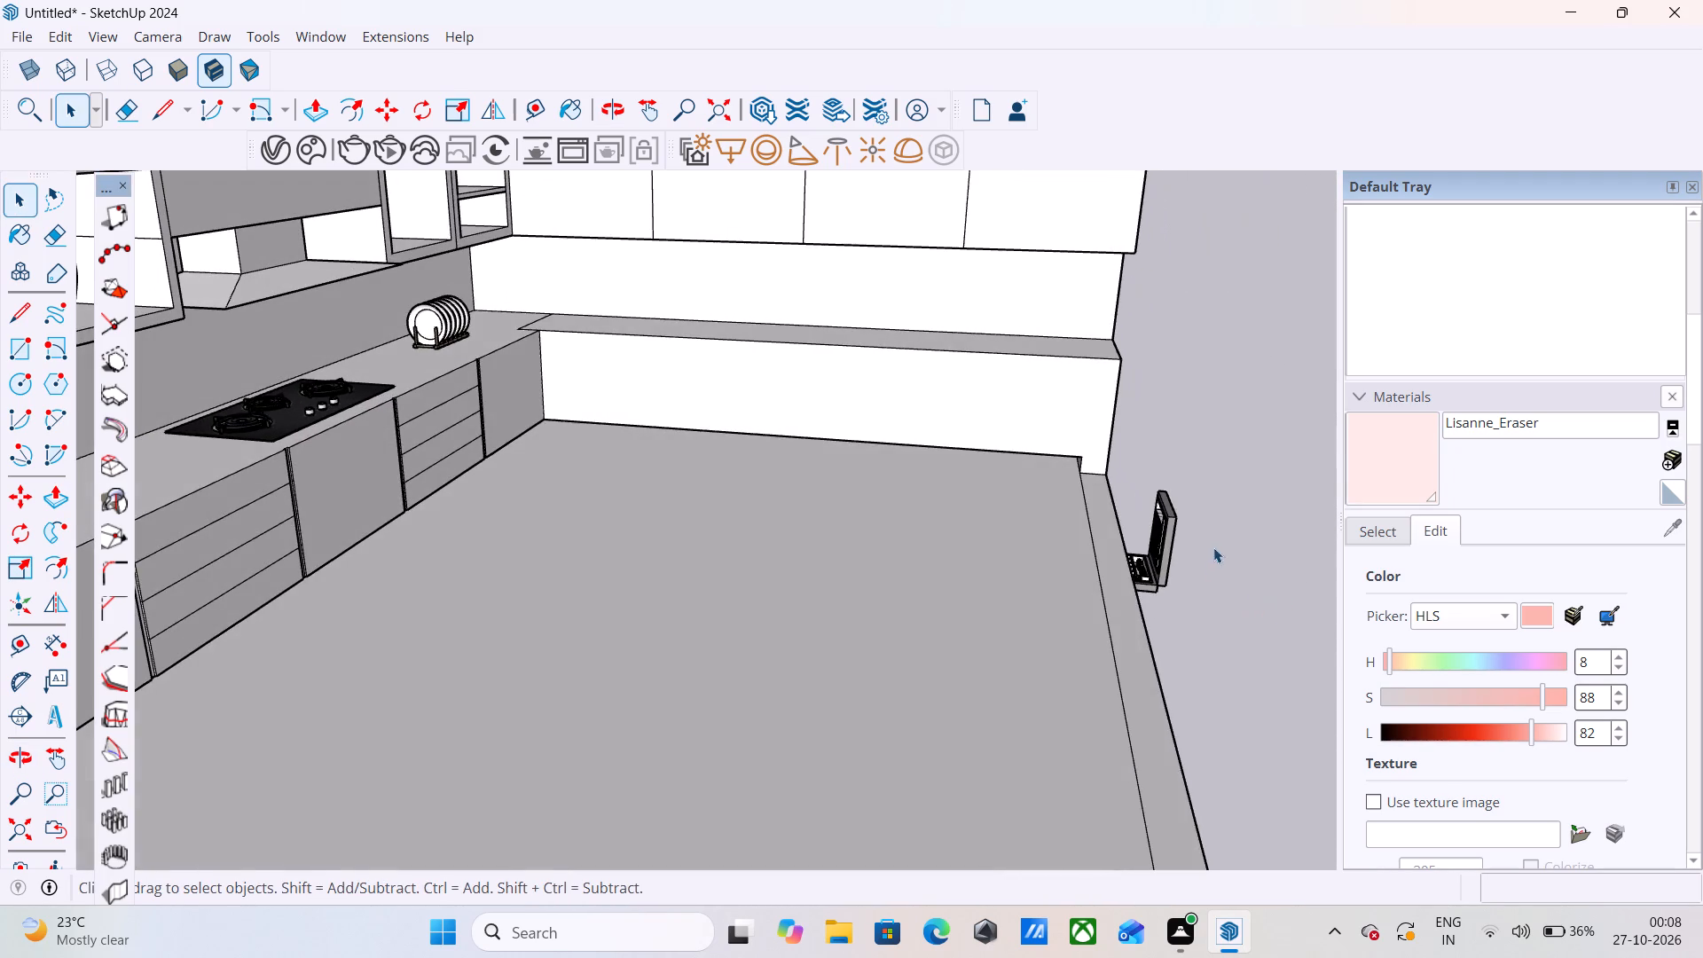
{"action": "scroll", "coordinate": [1231, 508], "scroll_direction": "up", "scroll_amount": 11}
{"action": "middle_click_drag", "start_coordinate": [1085, 601], "coordinate": [1223, 572]}
{"action": "scroll", "coordinate": [1223, 572], "scroll_direction": "up", "scroll_amount": 1}
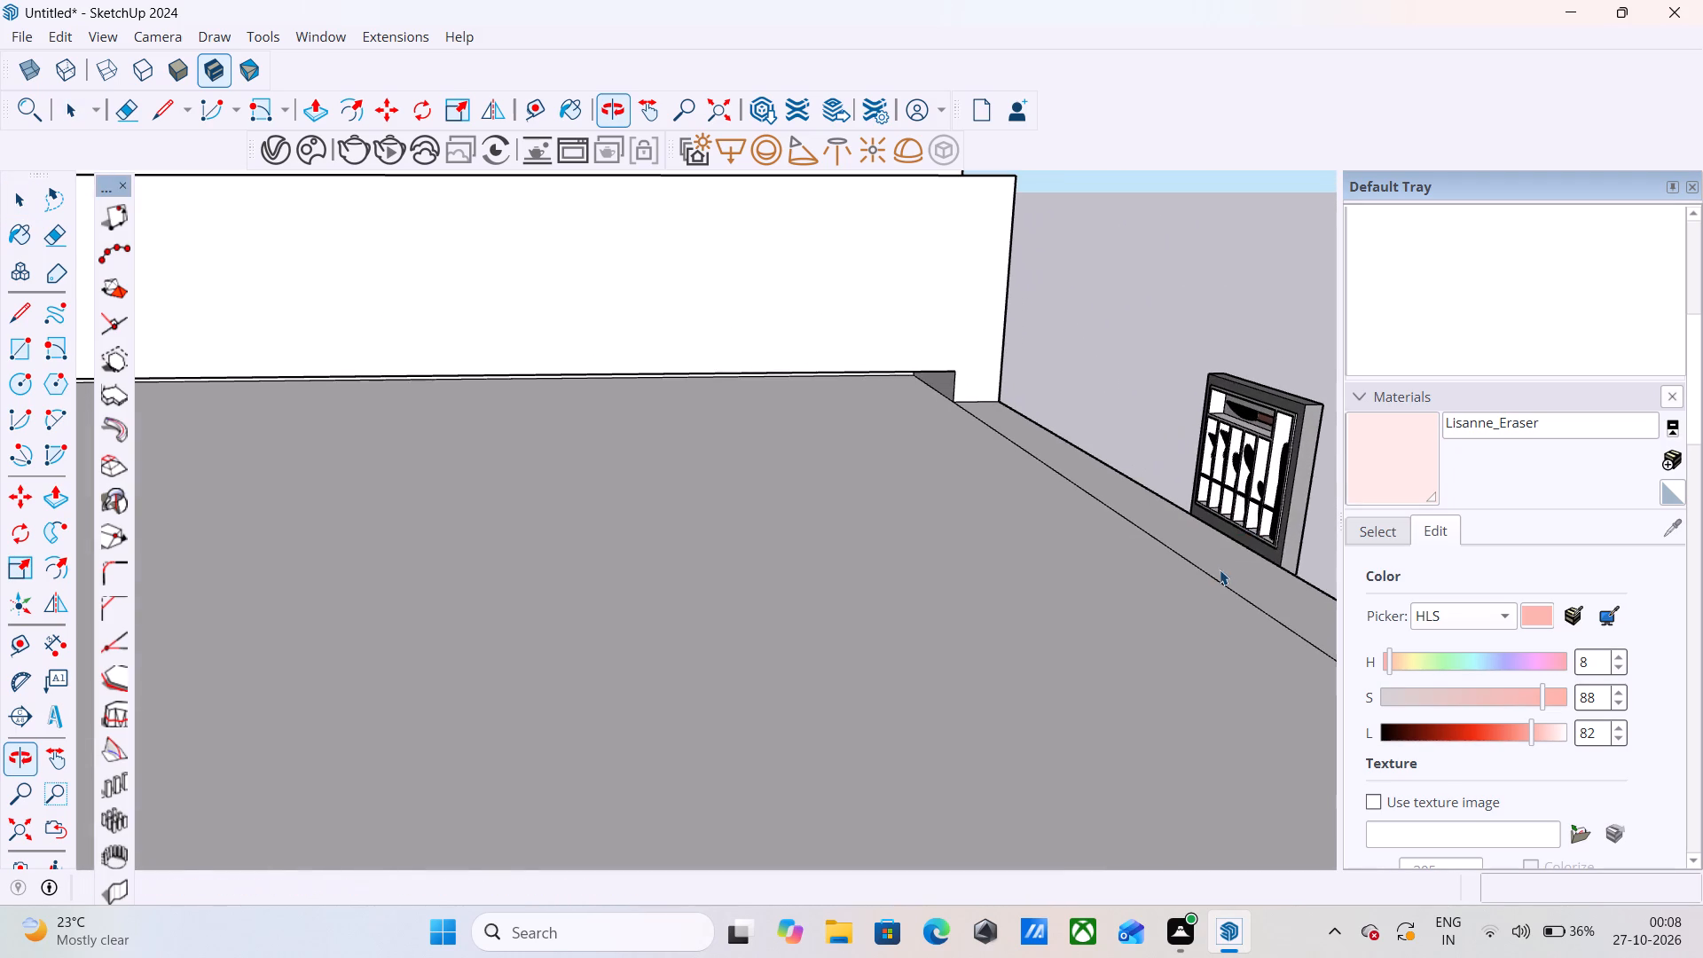
{"action": "scroll", "coordinate": [1046, 549], "scroll_direction": "down", "scroll_amount": 5}
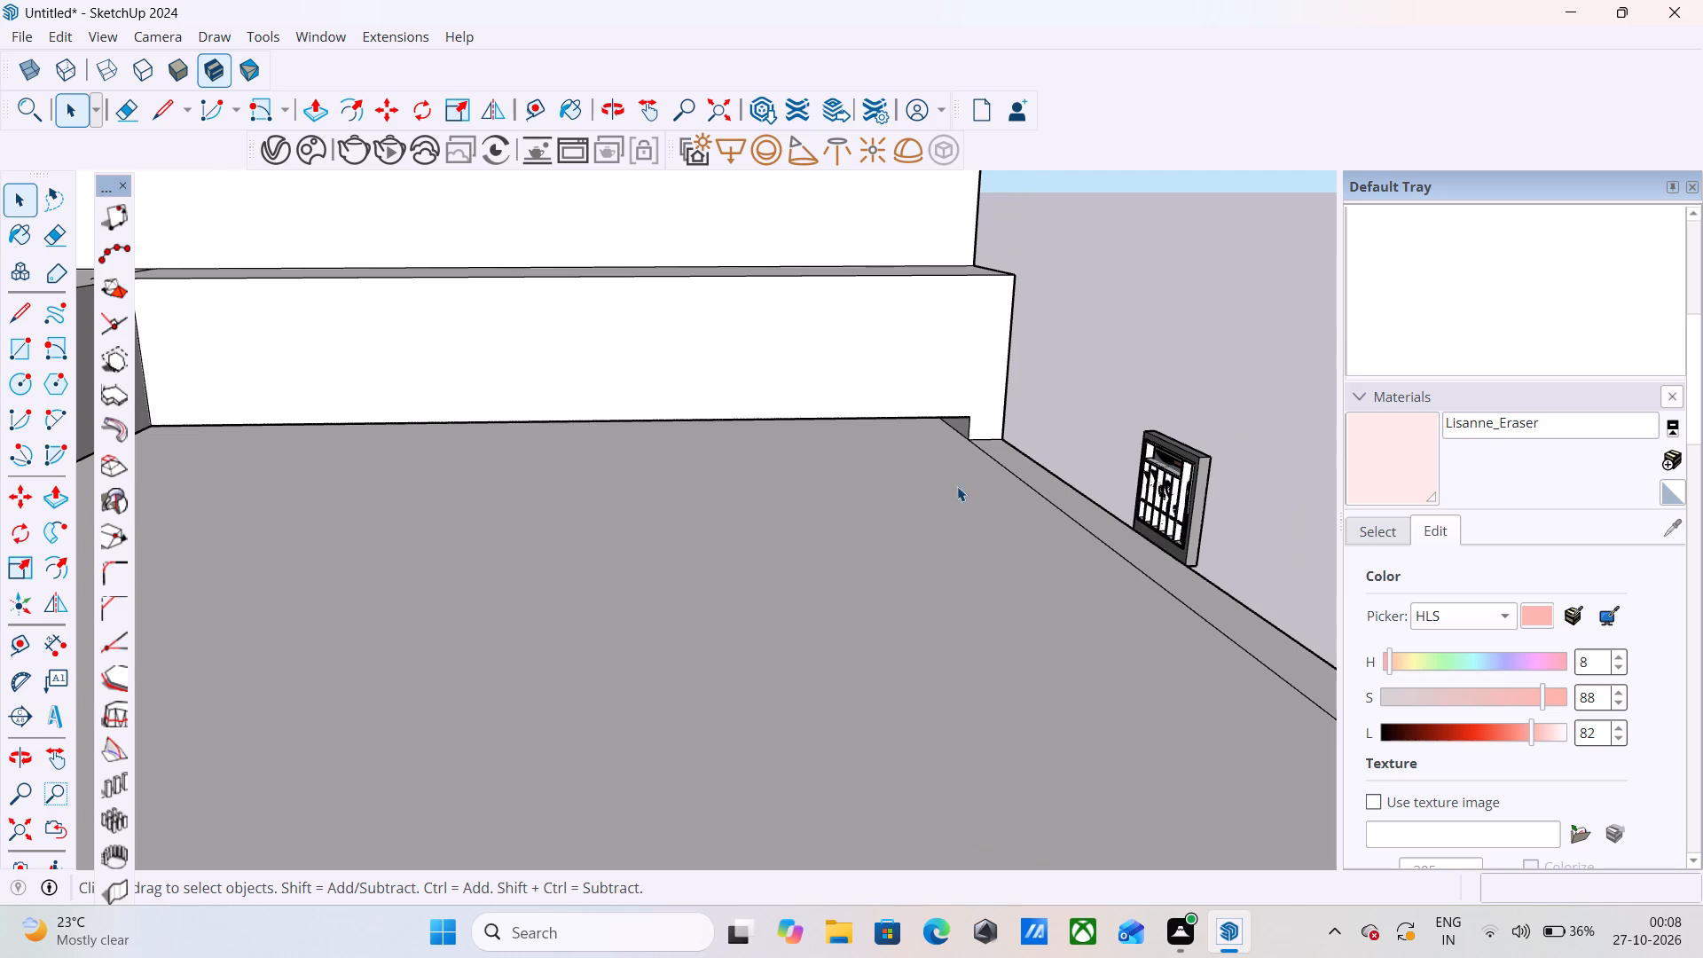
{"action": "scroll", "coordinate": [956, 486], "scroll_direction": "down", "scroll_amount": 4}
{"action": "key", "text": "m"}
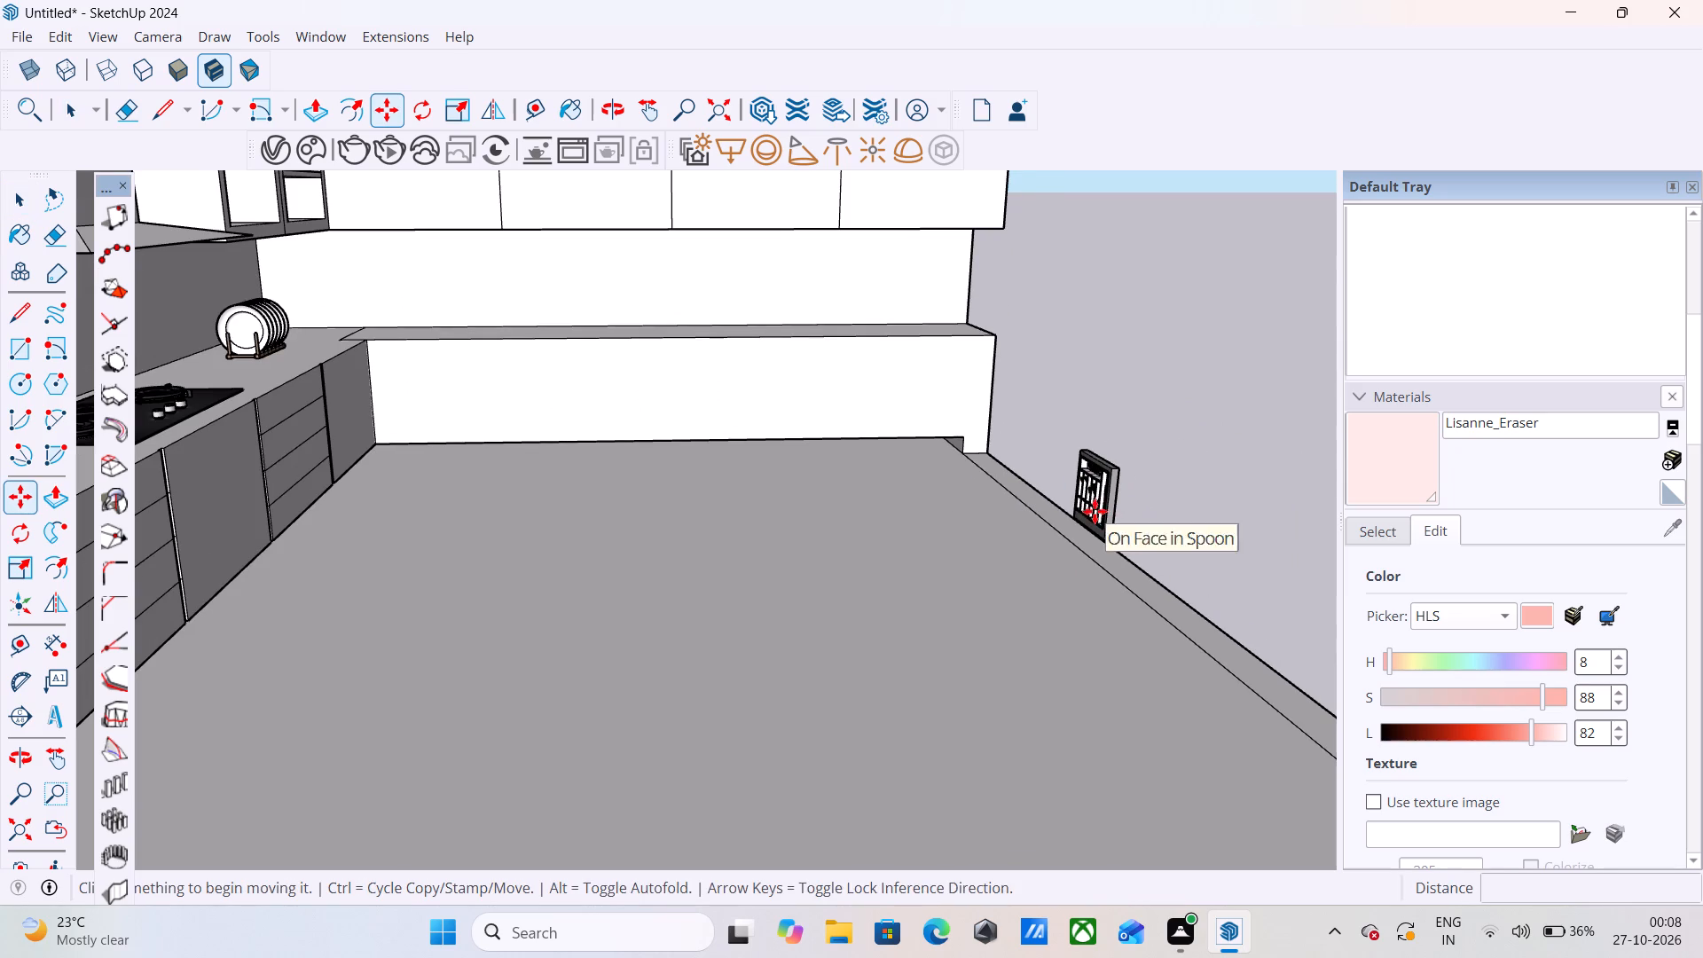
{"action": "left_click", "coordinate": [1099, 509]}
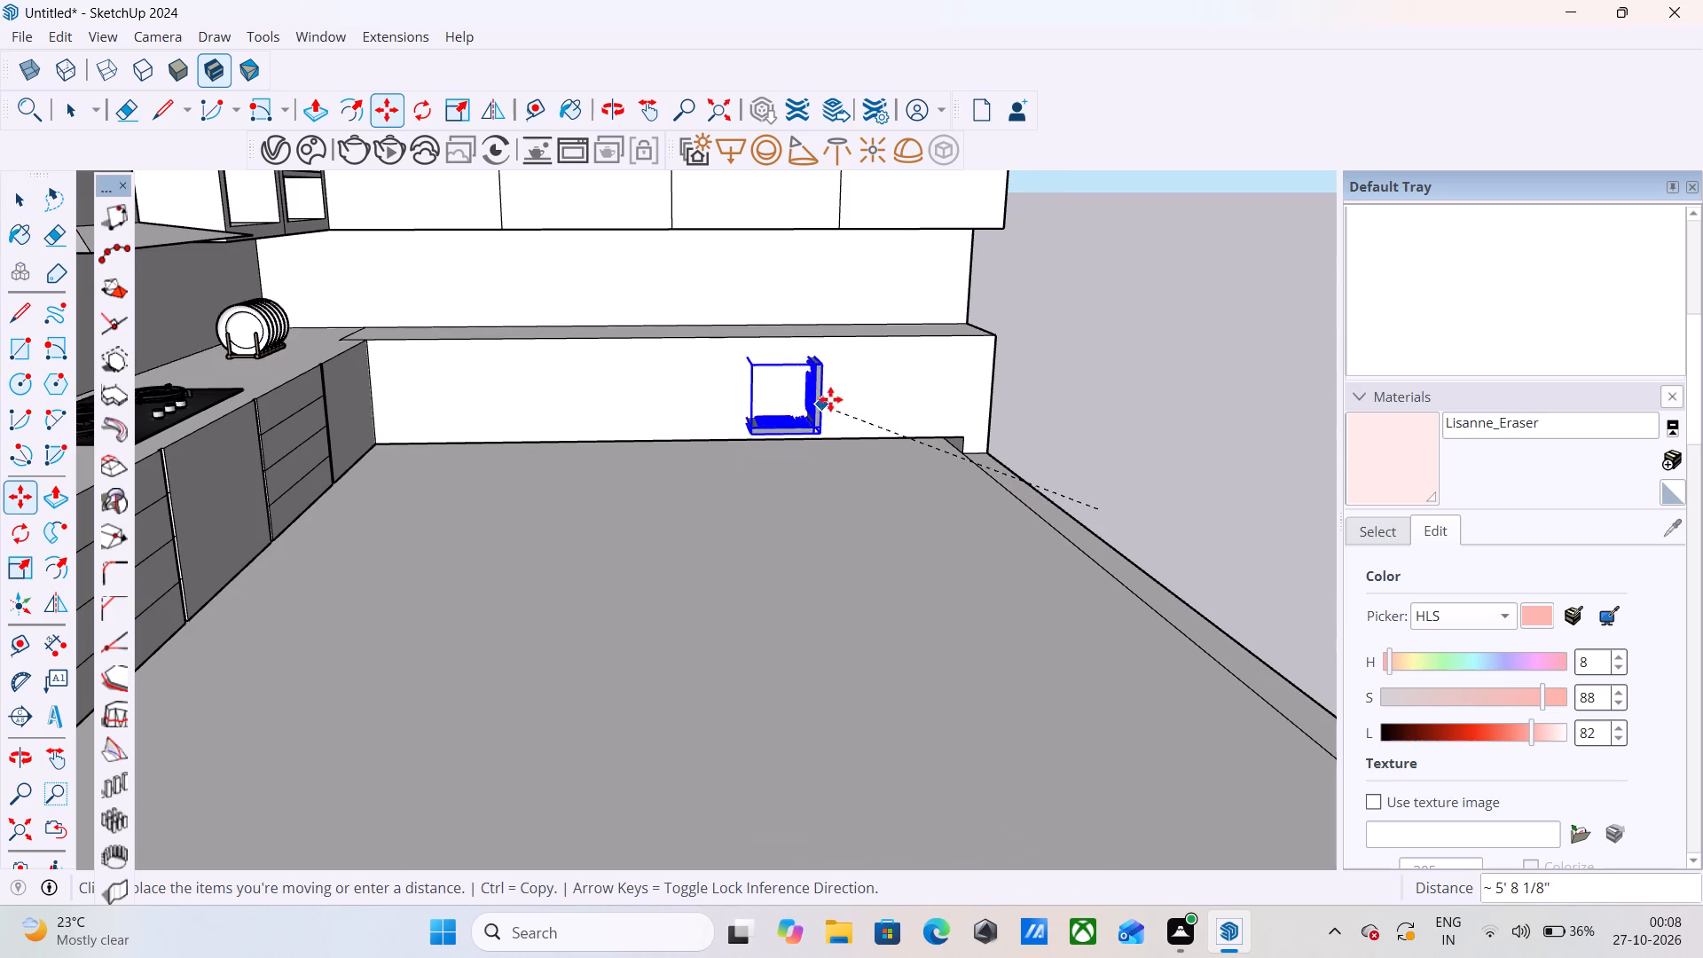
{"action": "left_click", "coordinate": [886, 444]}
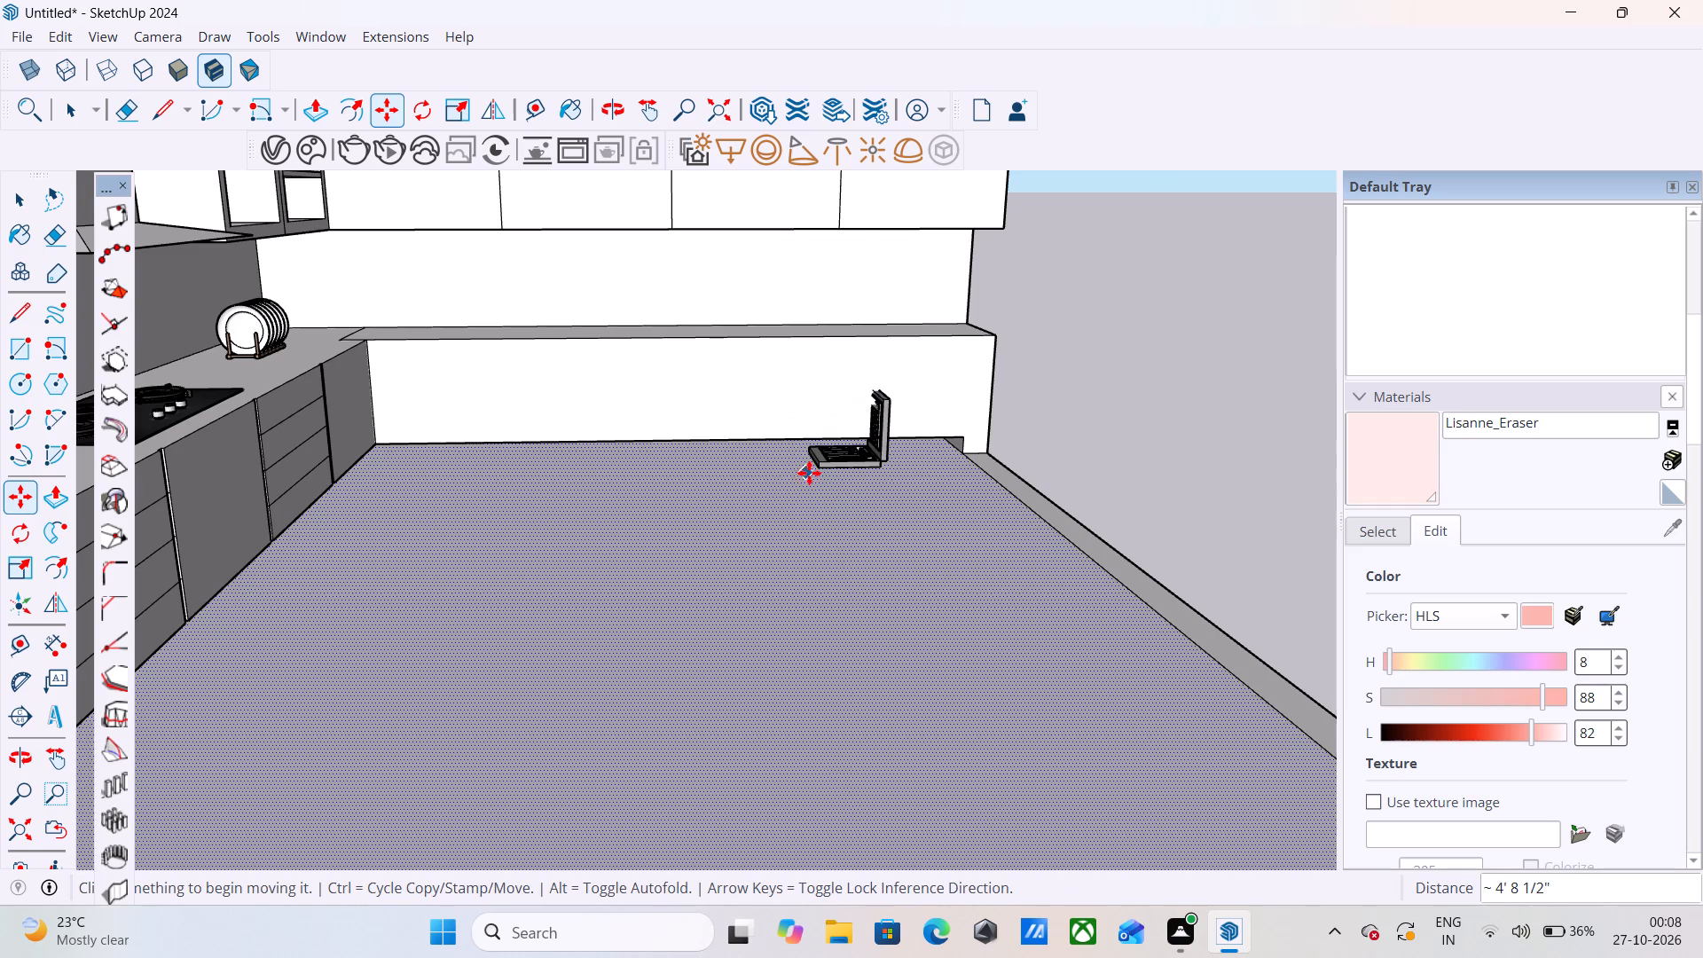
{"action": "left_click", "coordinate": [823, 467]}
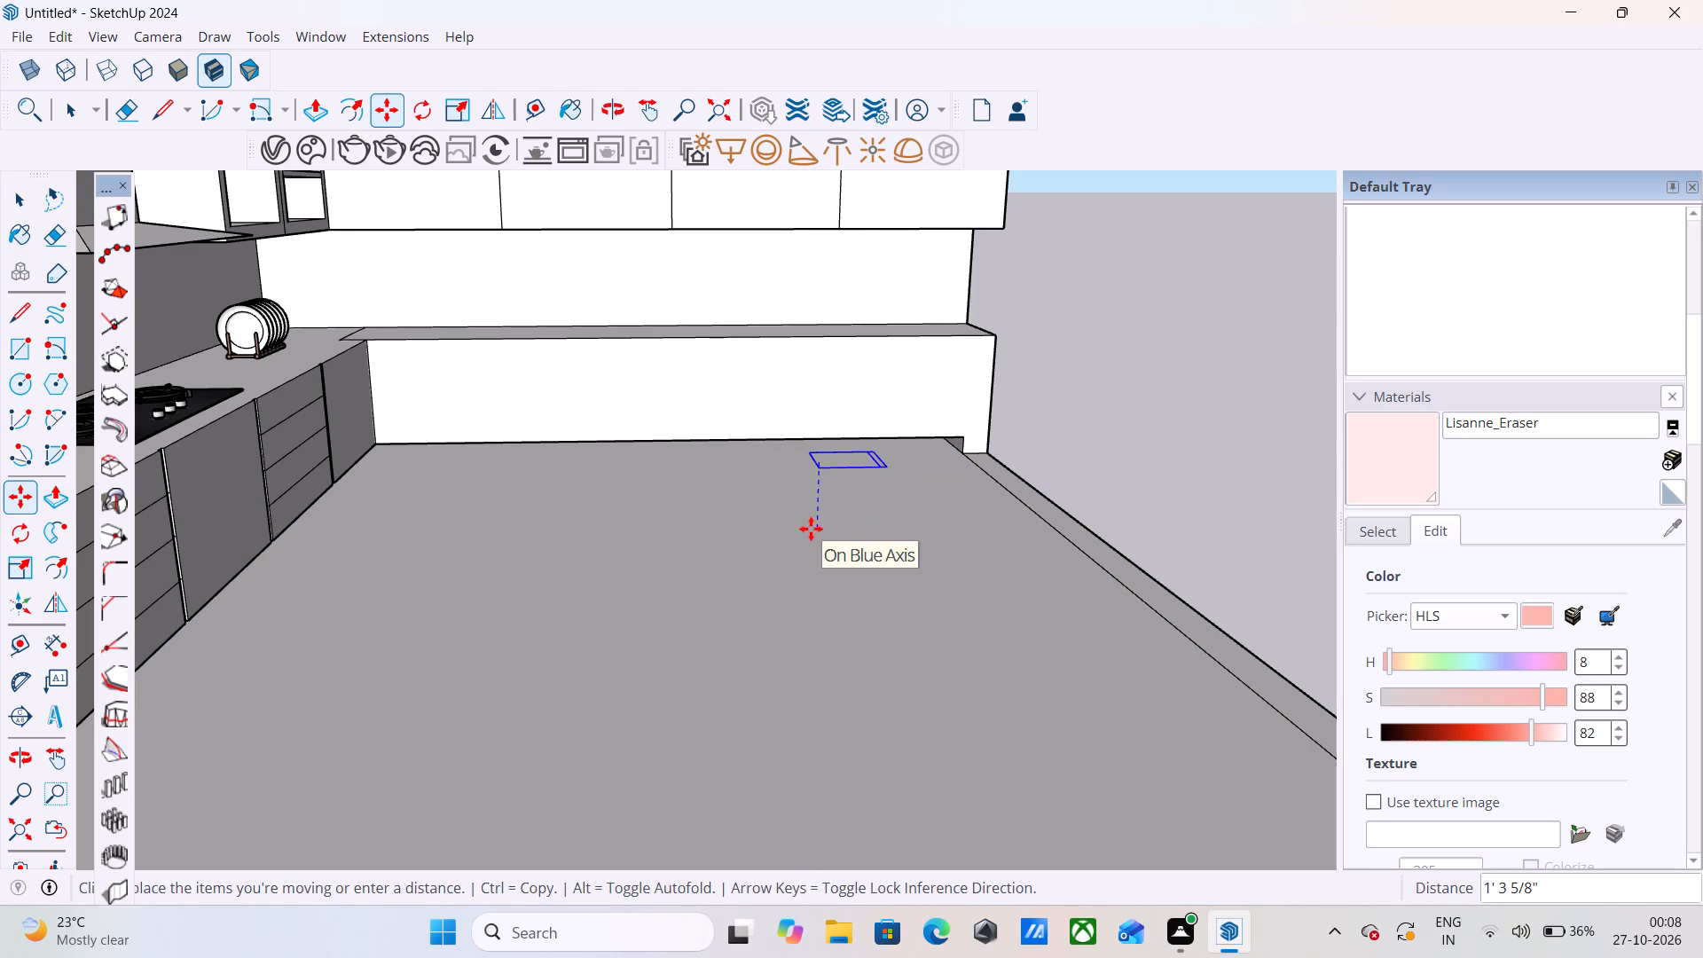
{"action": "left_click", "coordinate": [851, 513]}
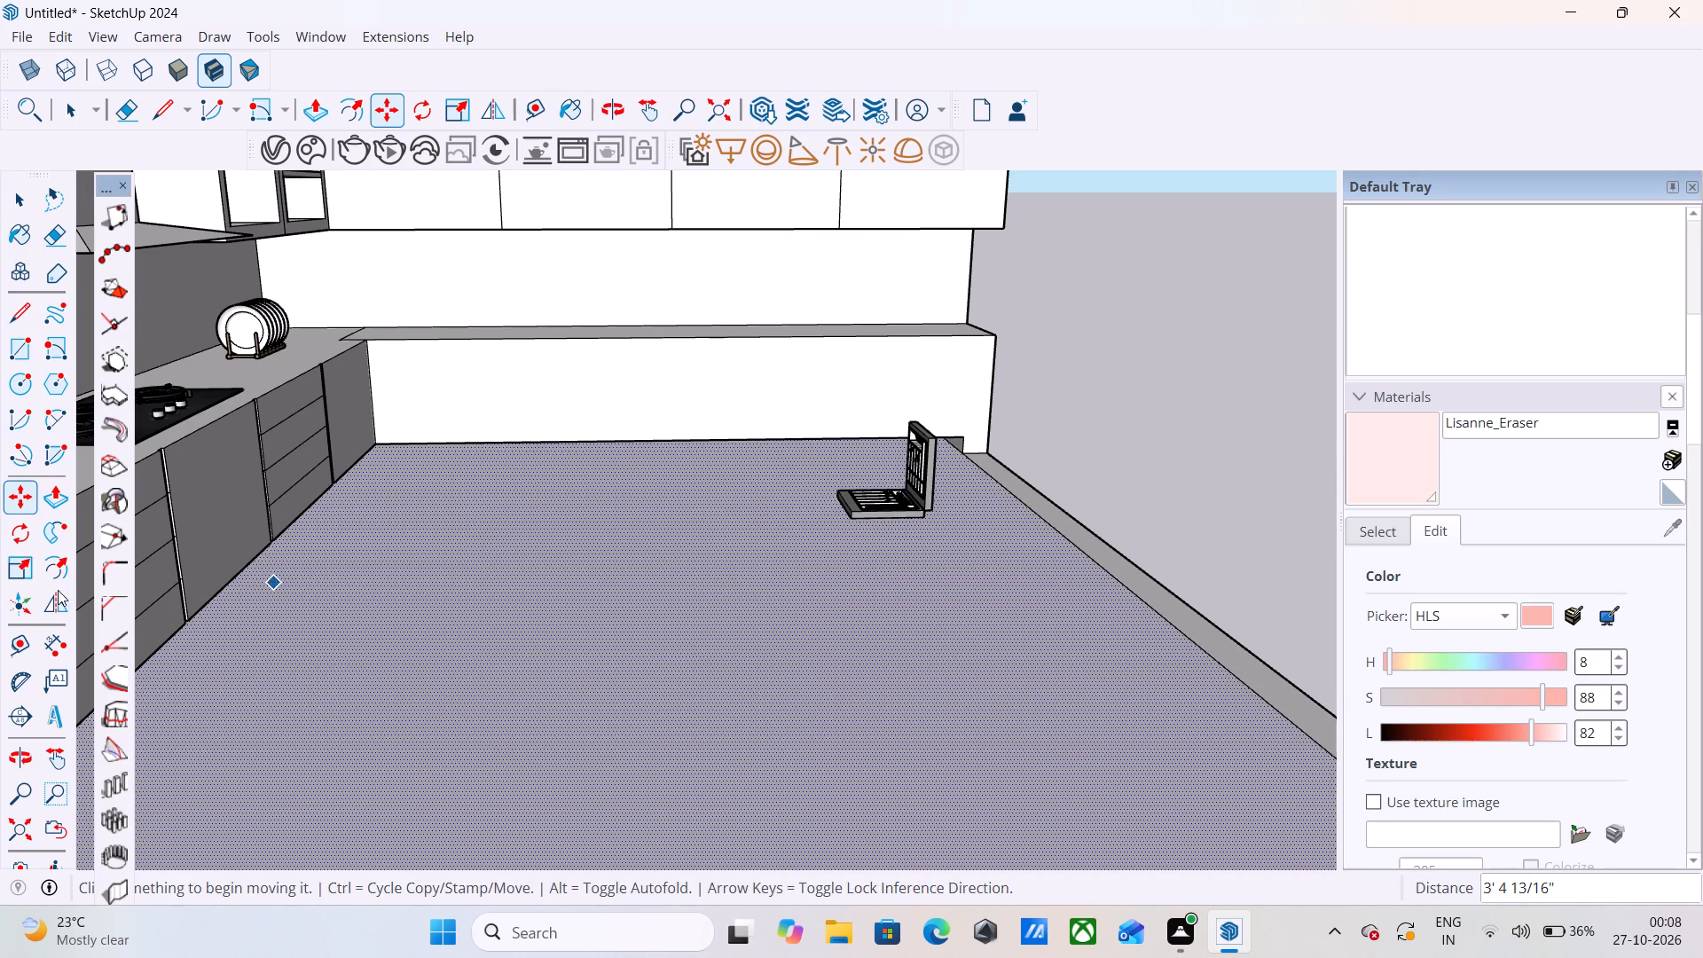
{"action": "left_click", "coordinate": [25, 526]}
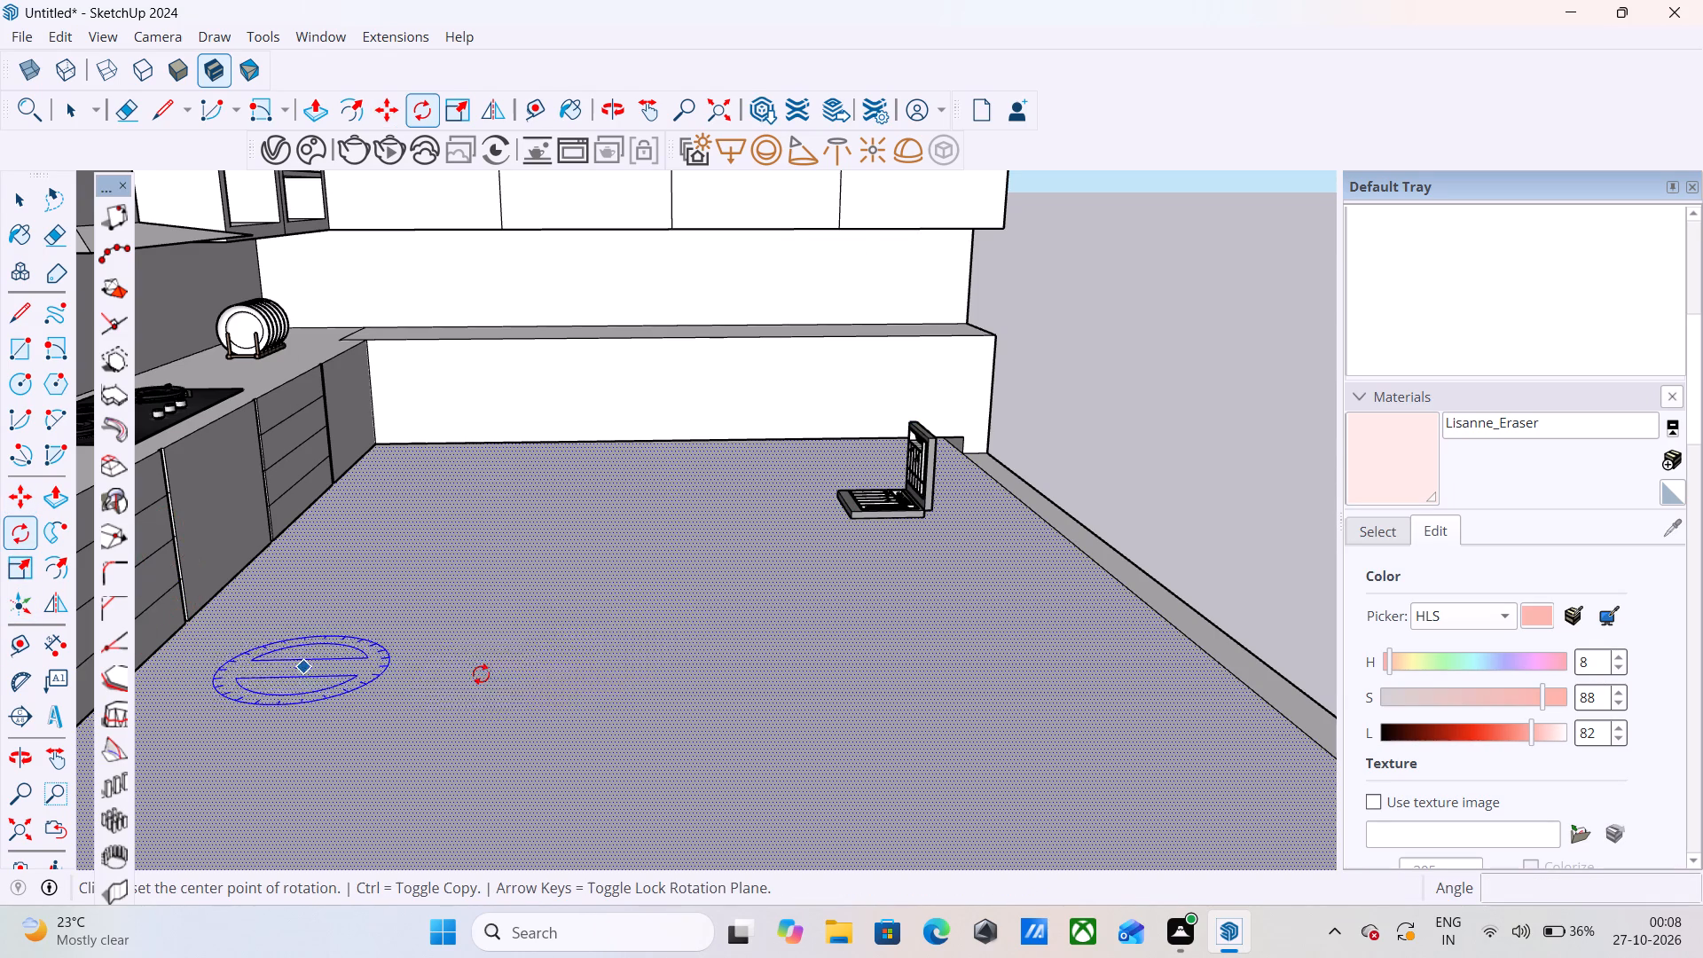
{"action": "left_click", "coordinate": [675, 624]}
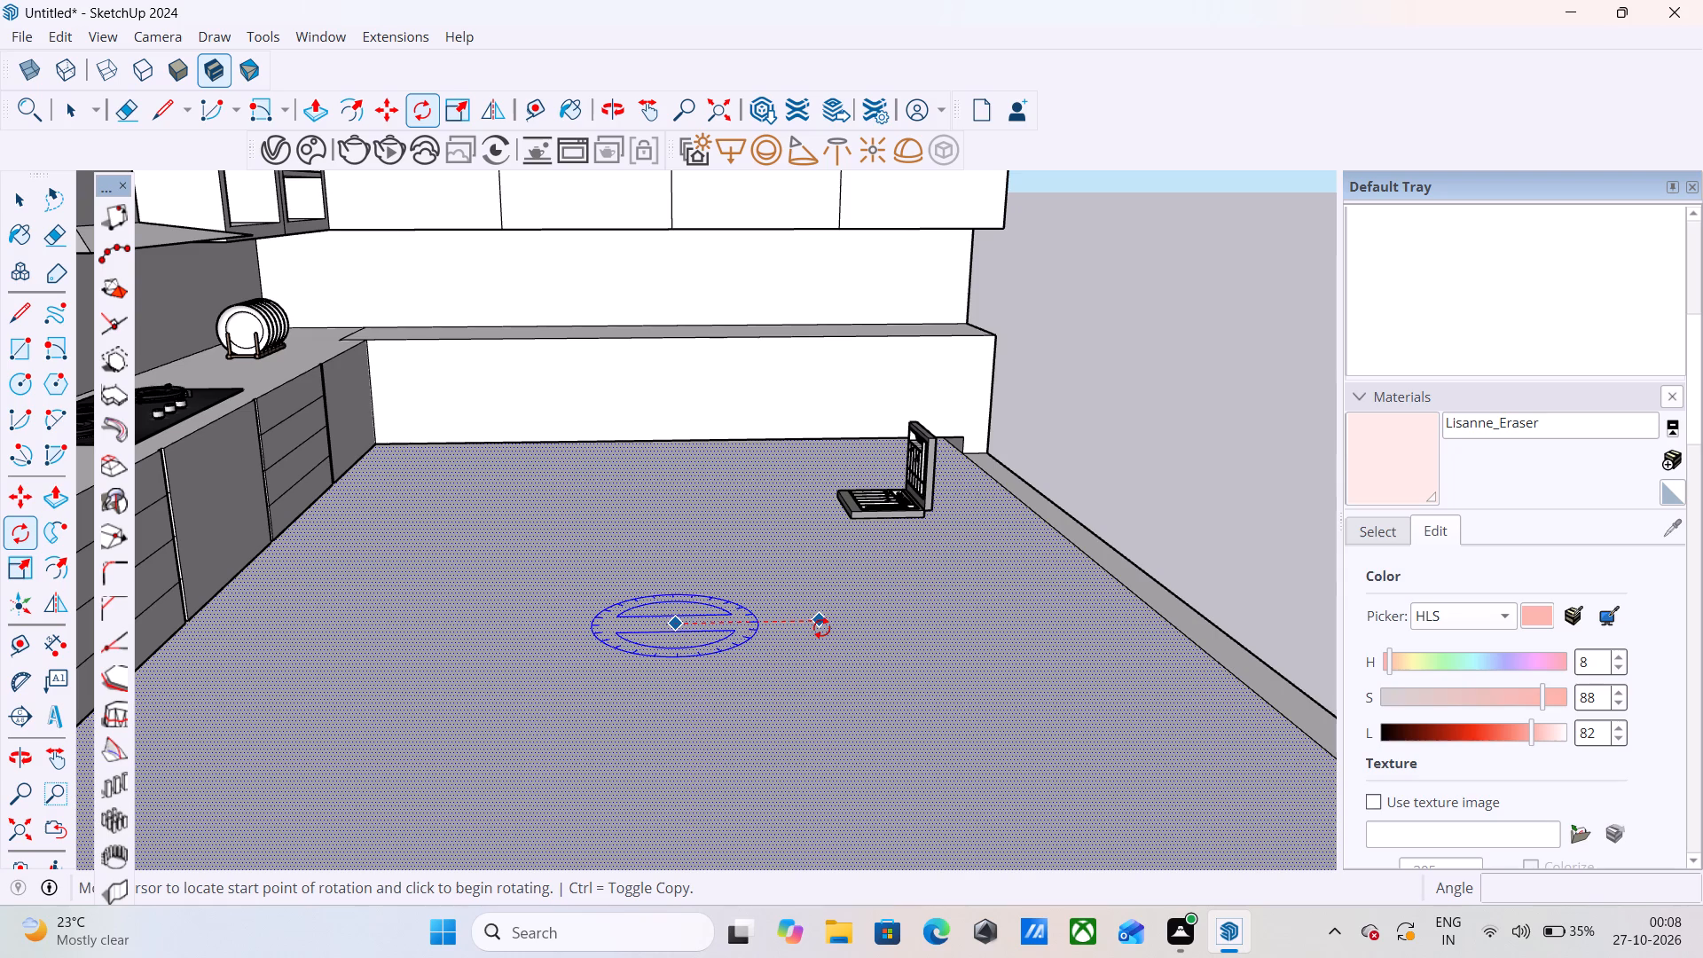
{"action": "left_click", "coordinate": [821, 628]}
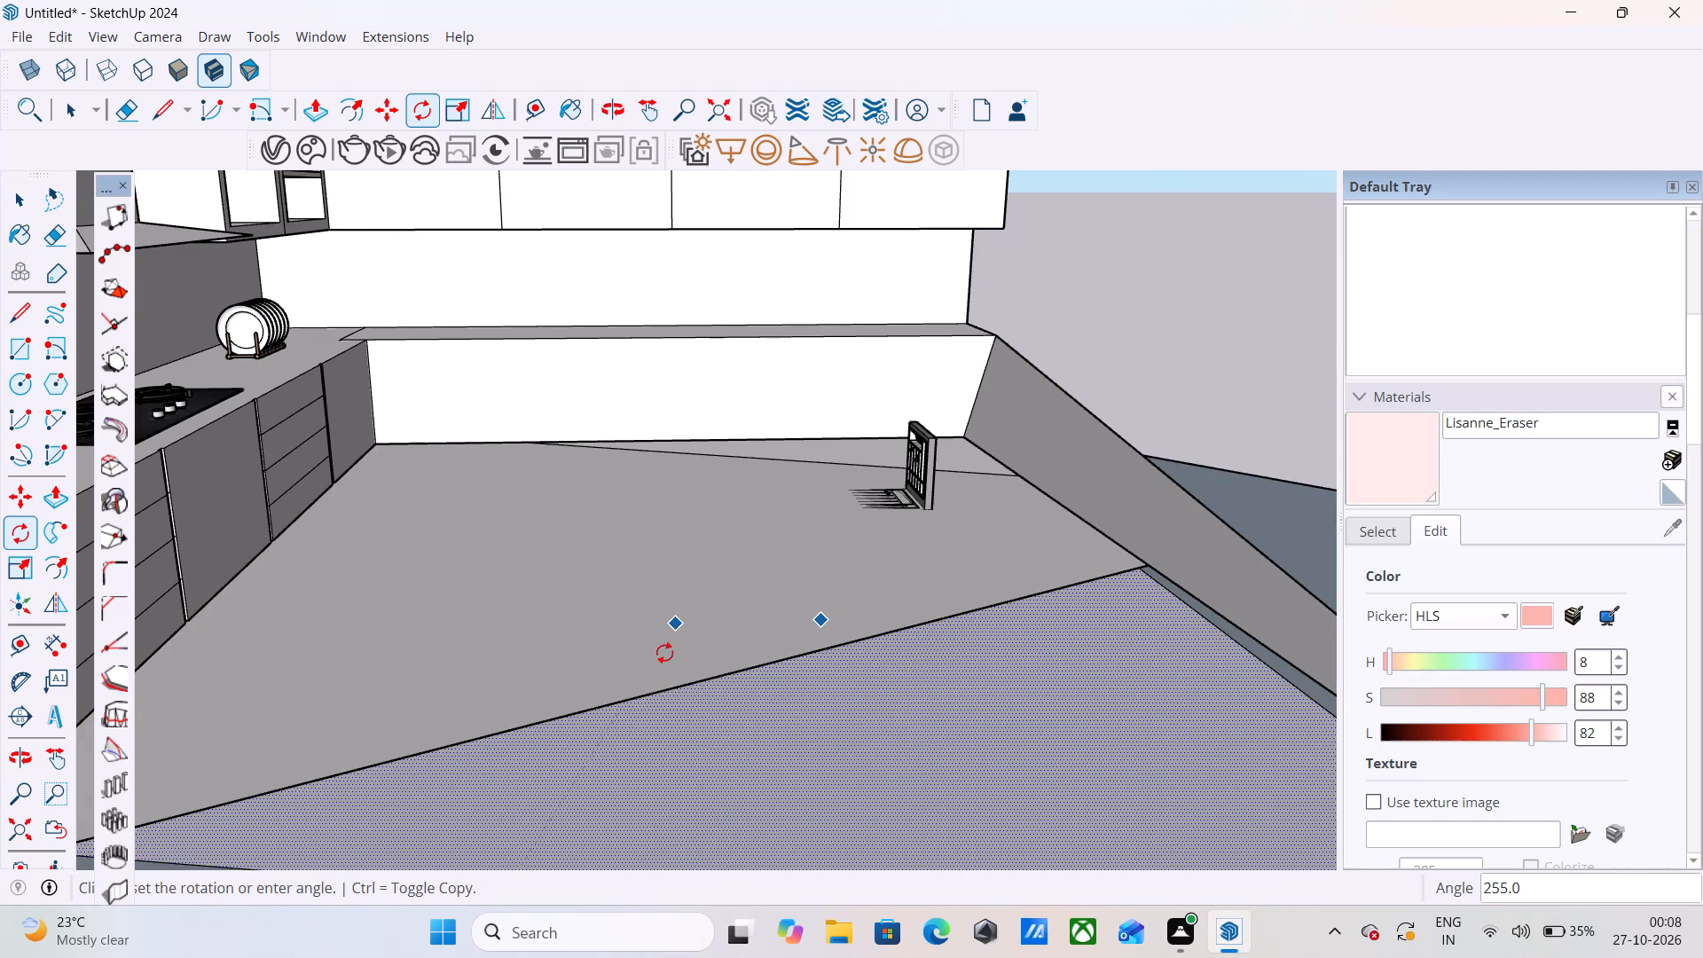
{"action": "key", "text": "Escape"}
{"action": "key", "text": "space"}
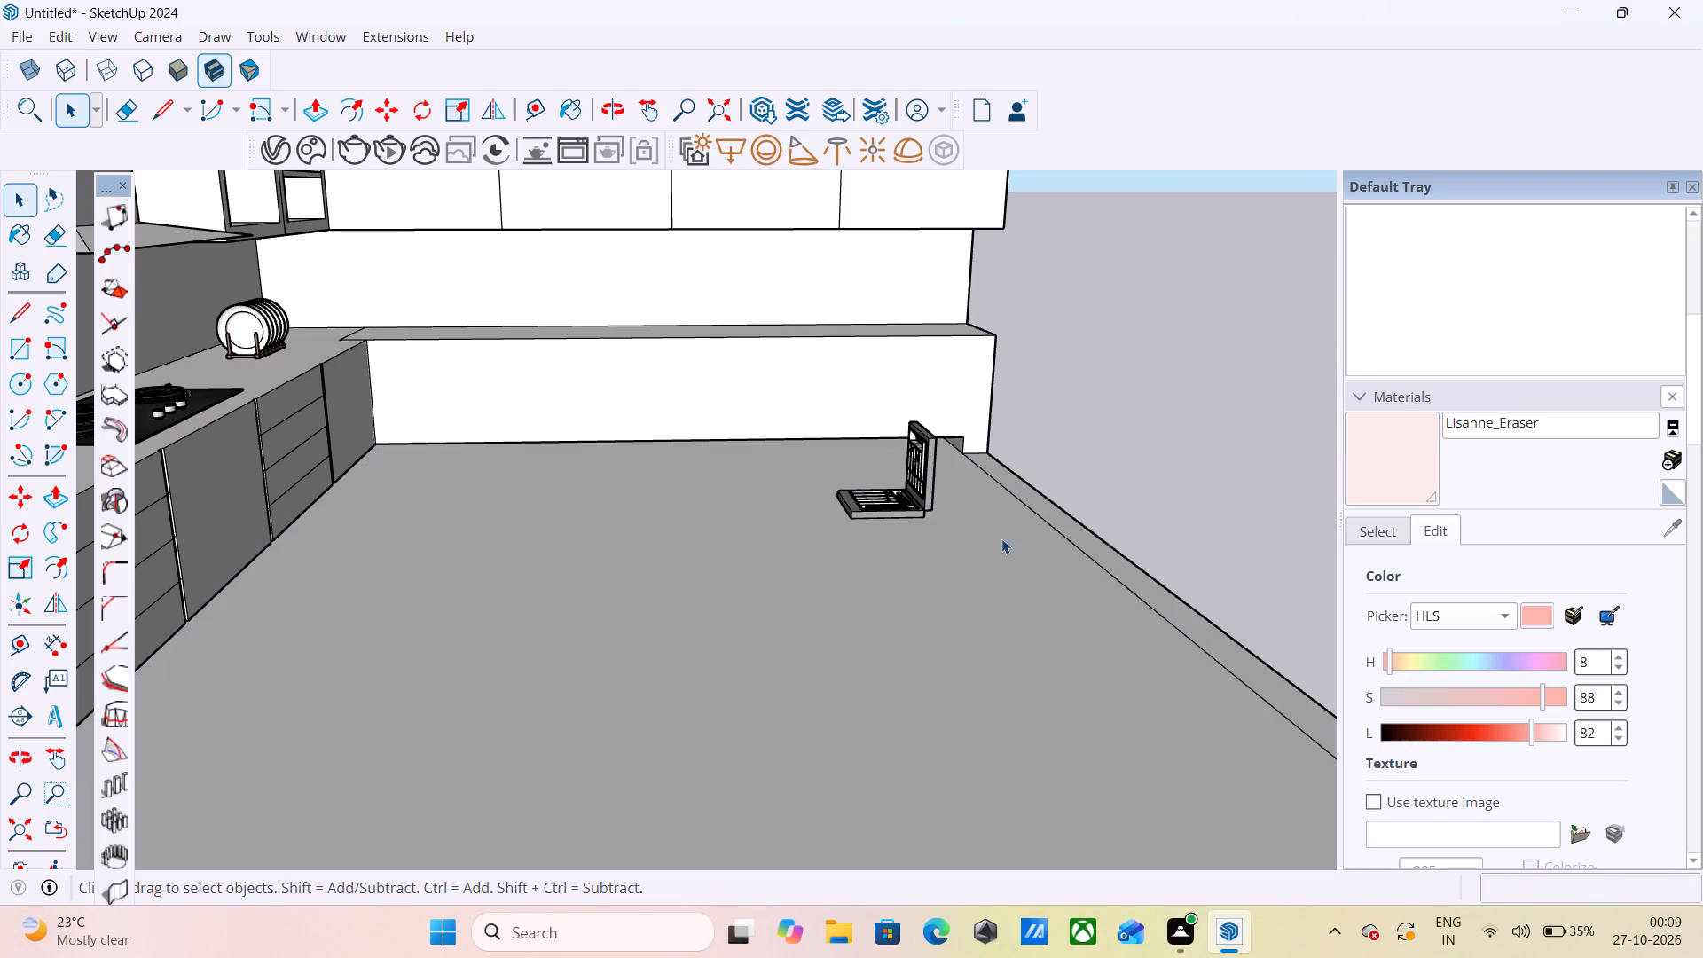
Rotate the cutlery case 180° horizontally about a point on the kitchen floor beside it.
{"action": "left_click", "coordinate": [1124, 485]}
{"action": "left_click", "coordinate": [895, 495]}
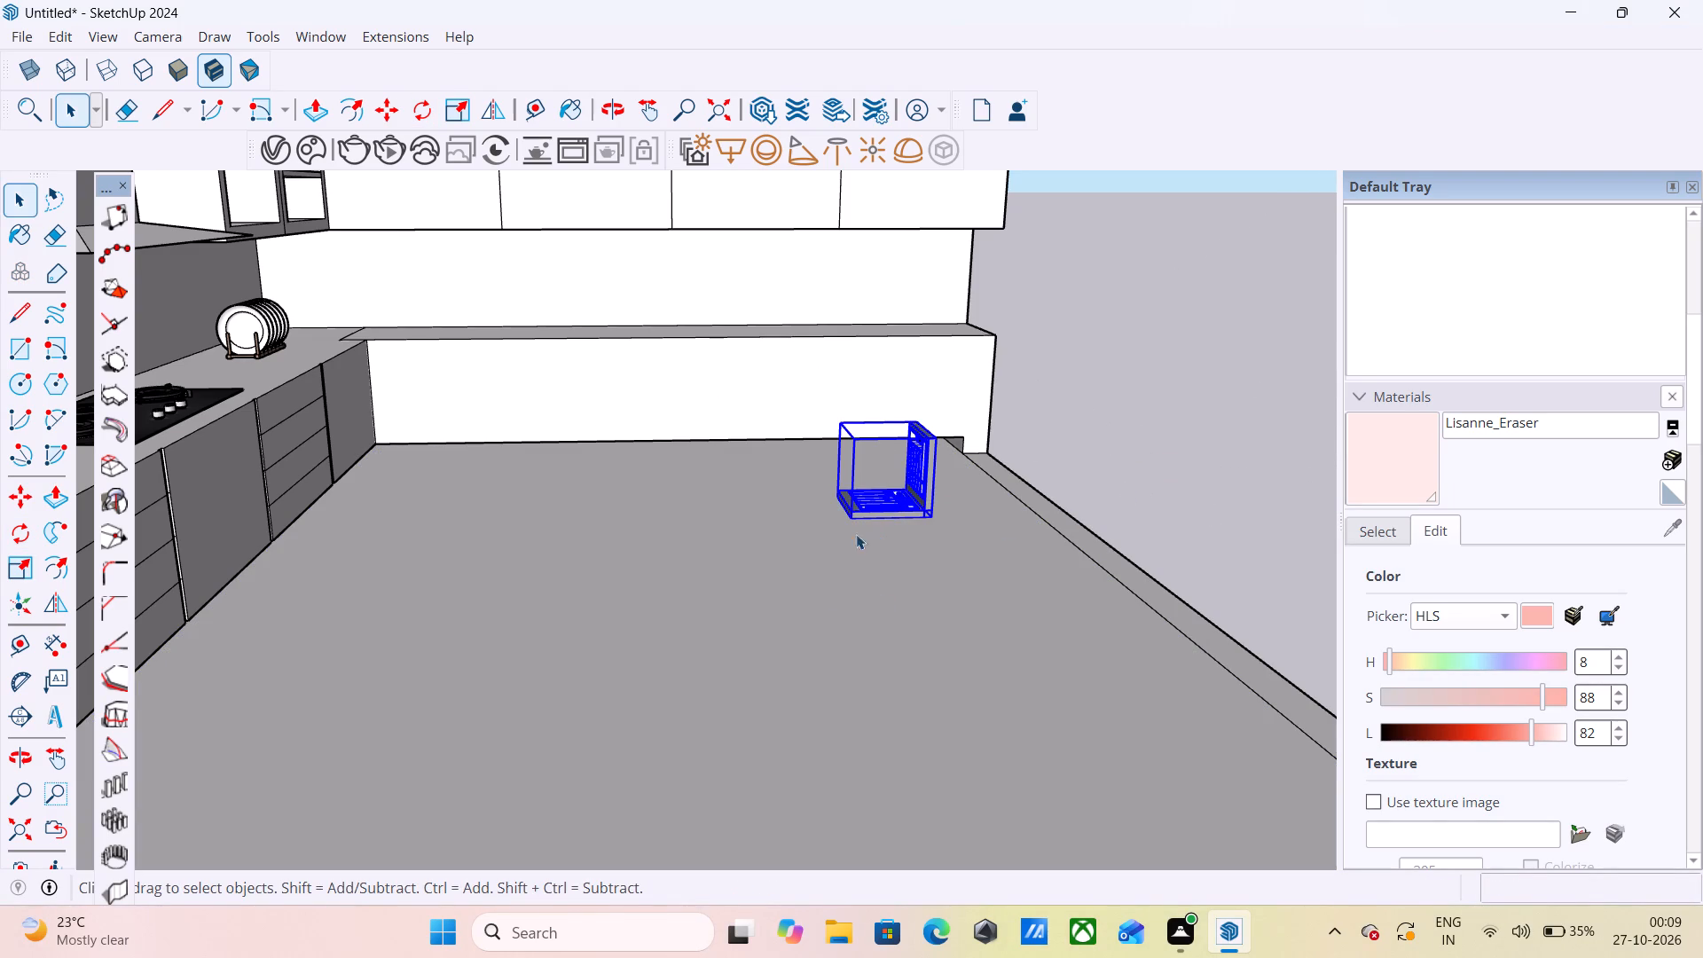
{"action": "left_click", "coordinate": [30, 538]}
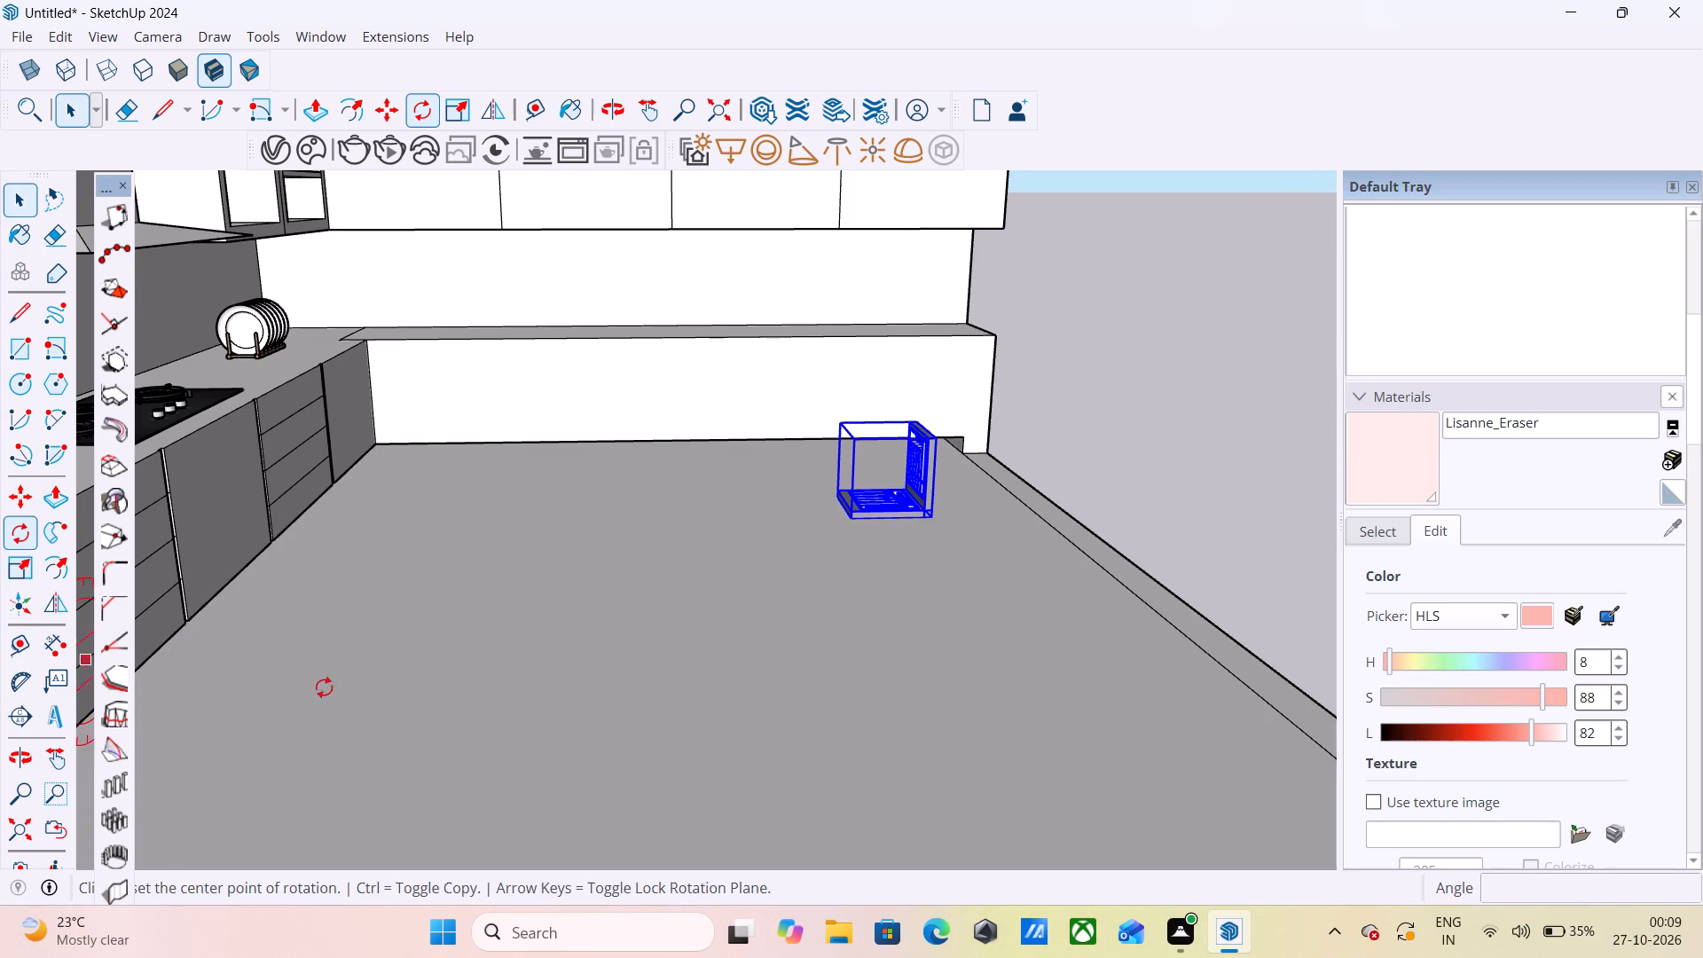
{"action": "left_click", "coordinate": [622, 723]}
{"action": "left_click", "coordinate": [805, 727]}
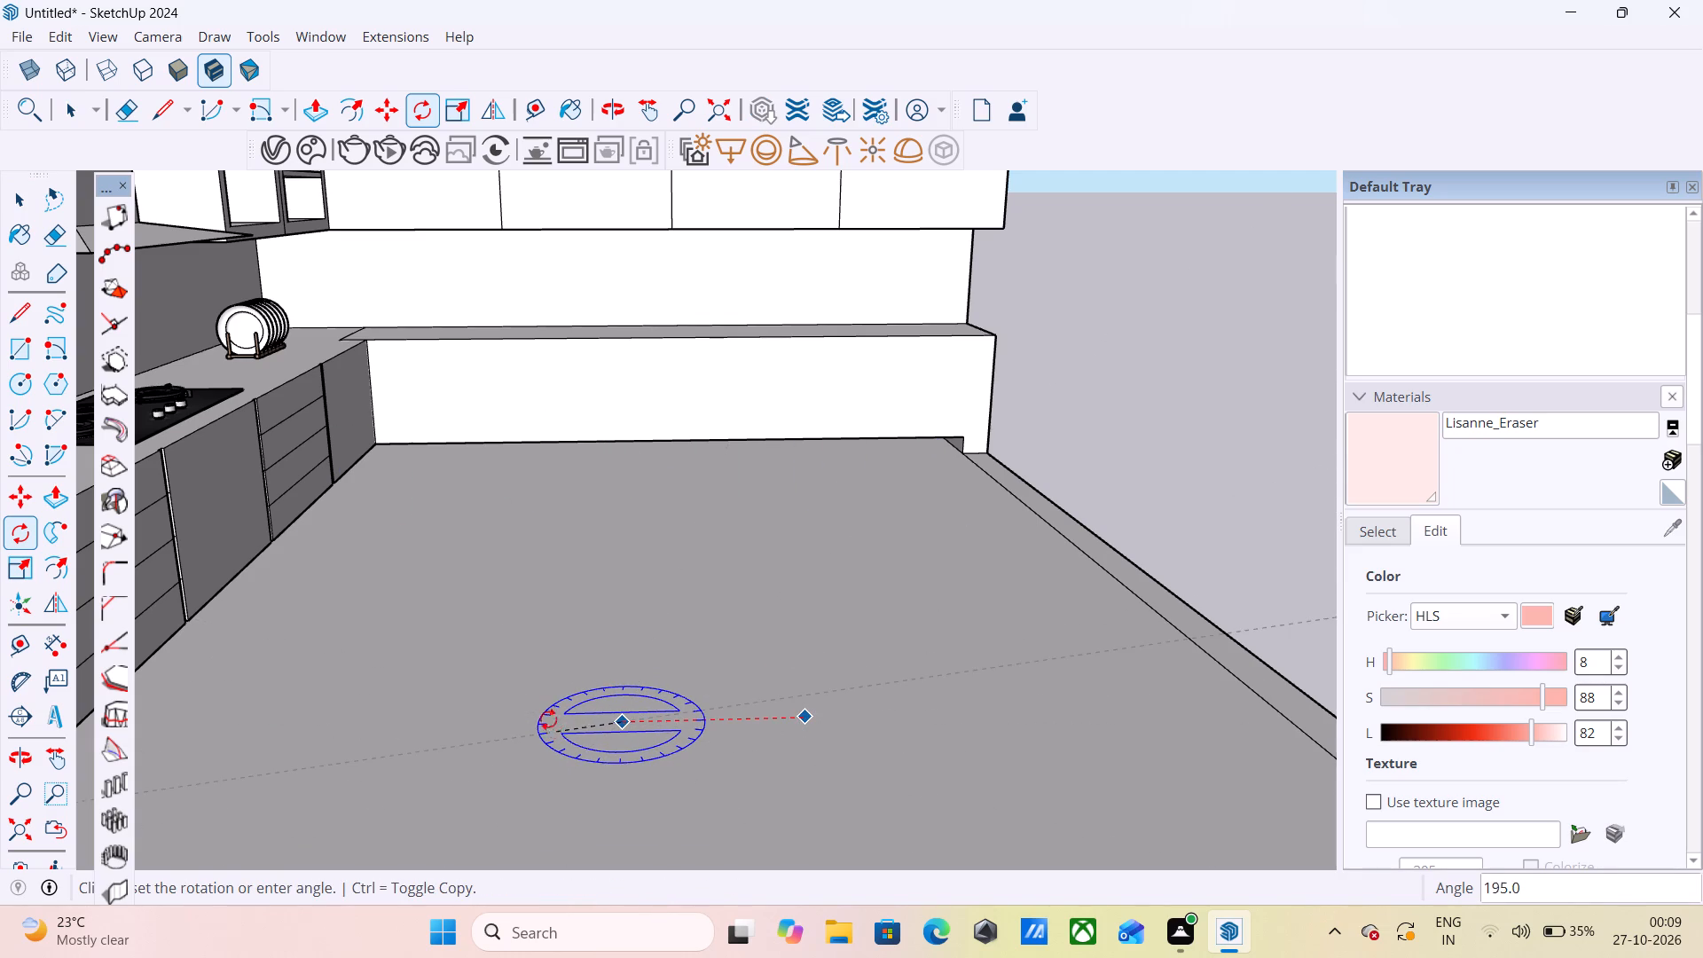
{"action": "scroll", "coordinate": [616, 689], "scroll_direction": "down", "scroll_amount": 18}
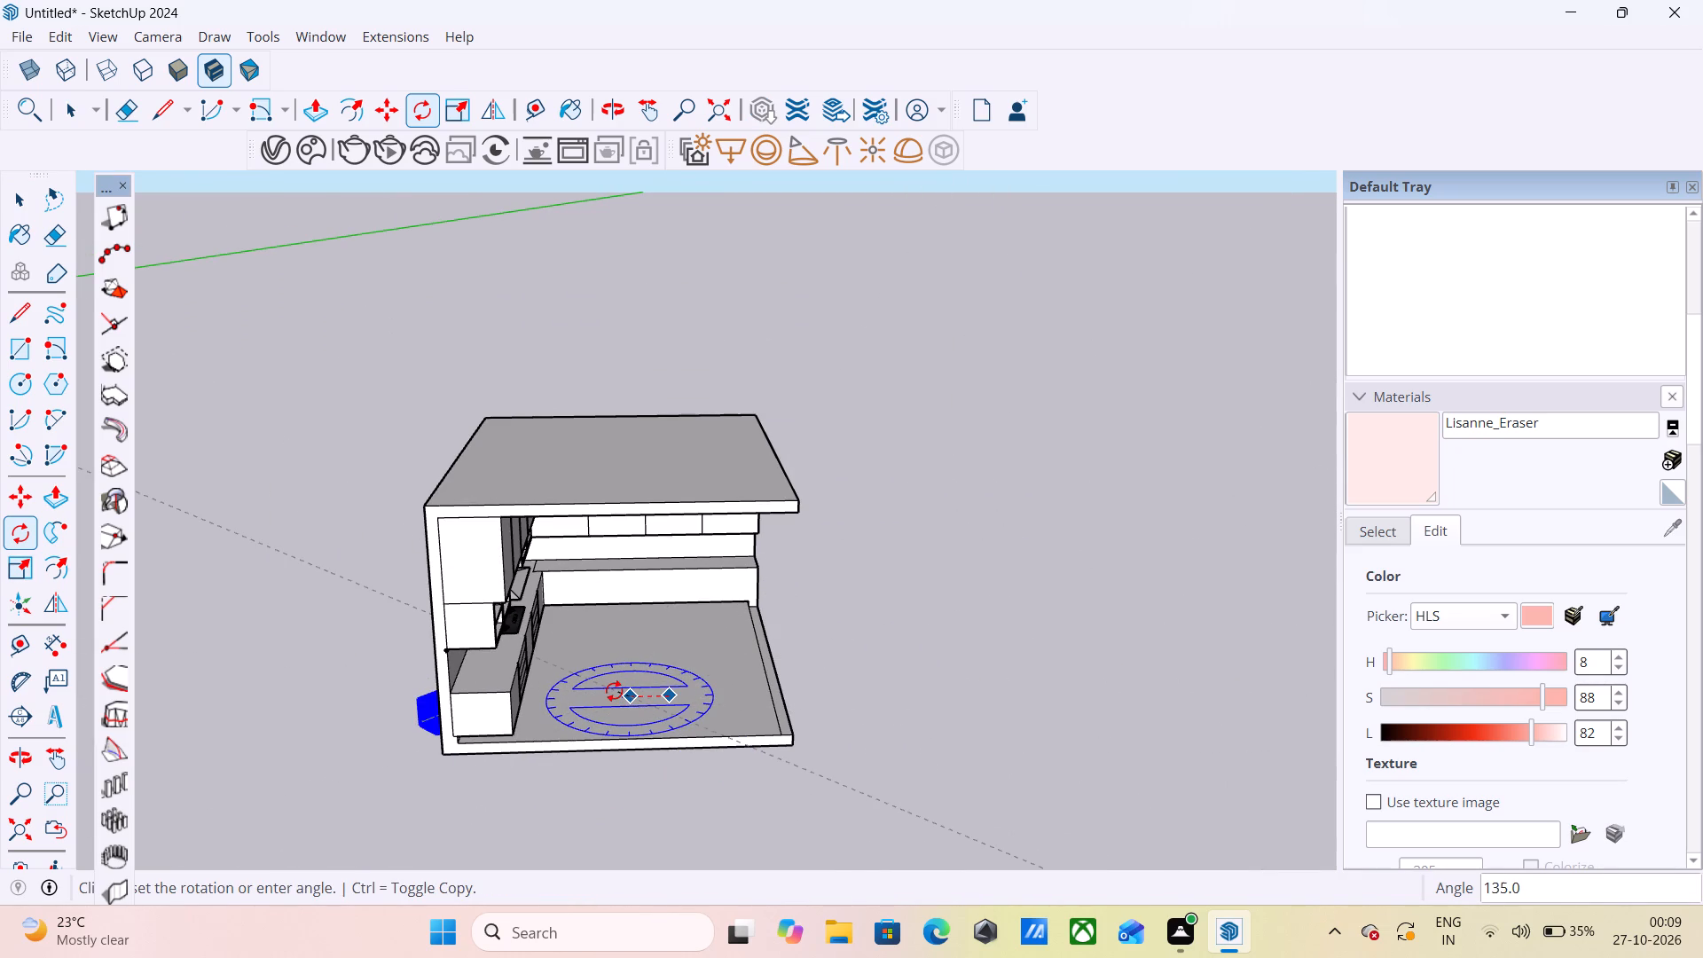
{"action": "key", "text": "Escape"}
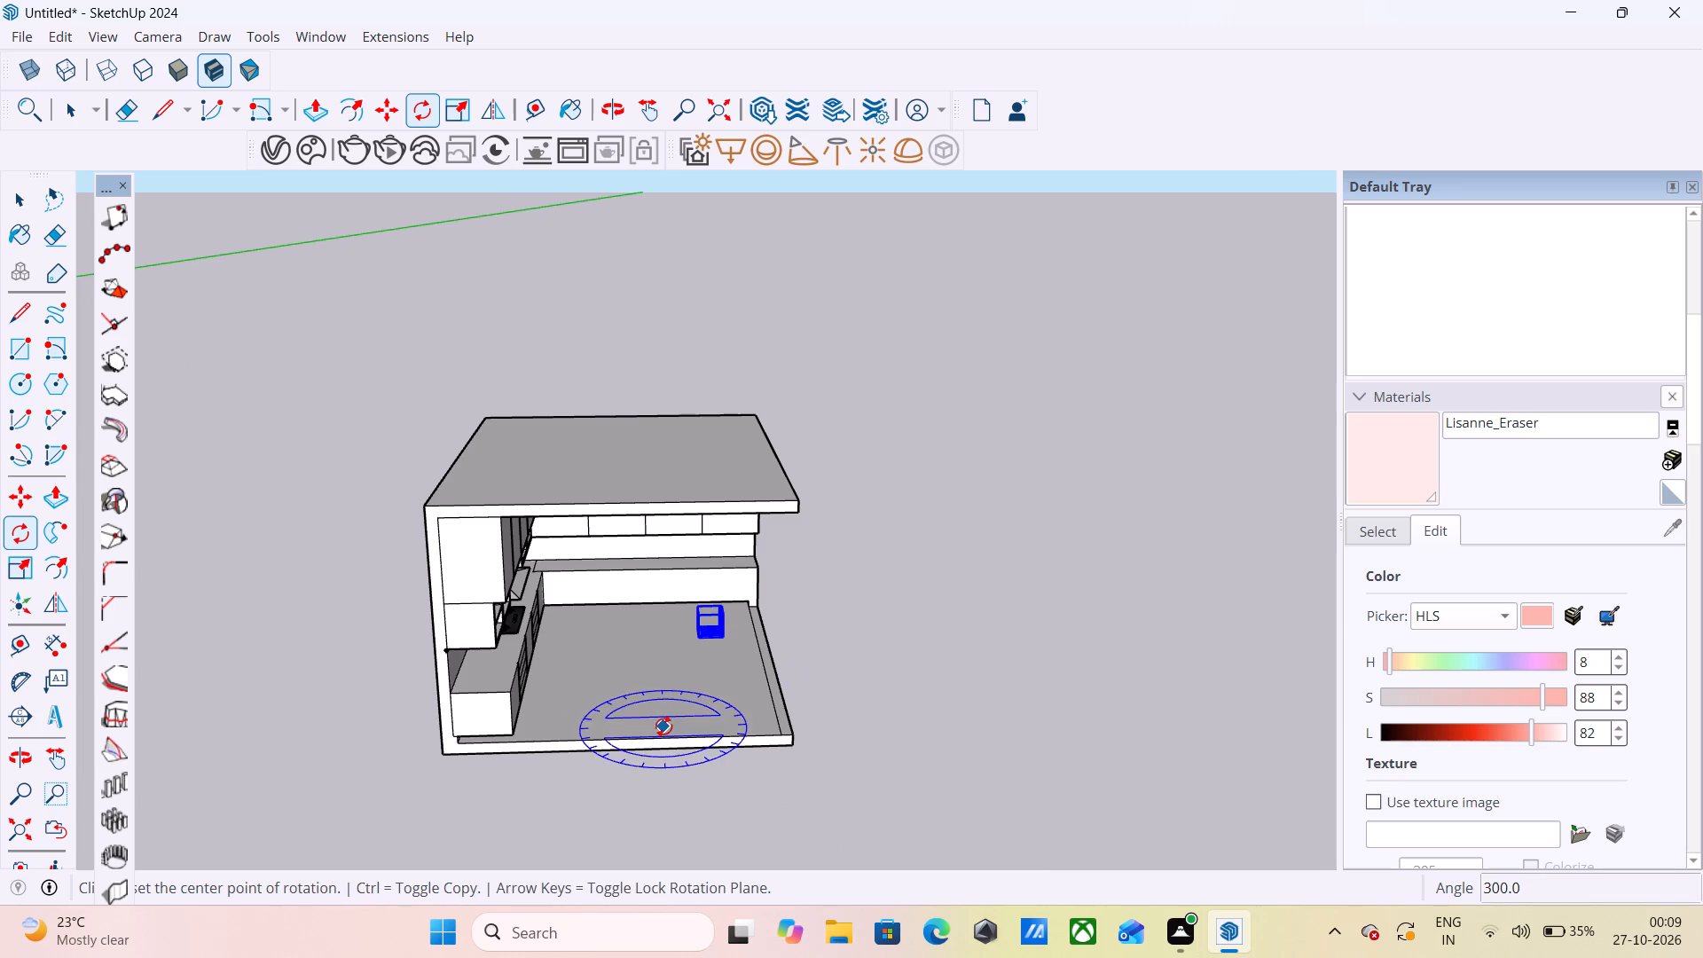
{"action": "scroll", "coordinate": [732, 514], "scroll_direction": "up", "scroll_amount": 5}
{"action": "scroll", "coordinate": [712, 593], "scroll_direction": "up", "scroll_amount": 9}
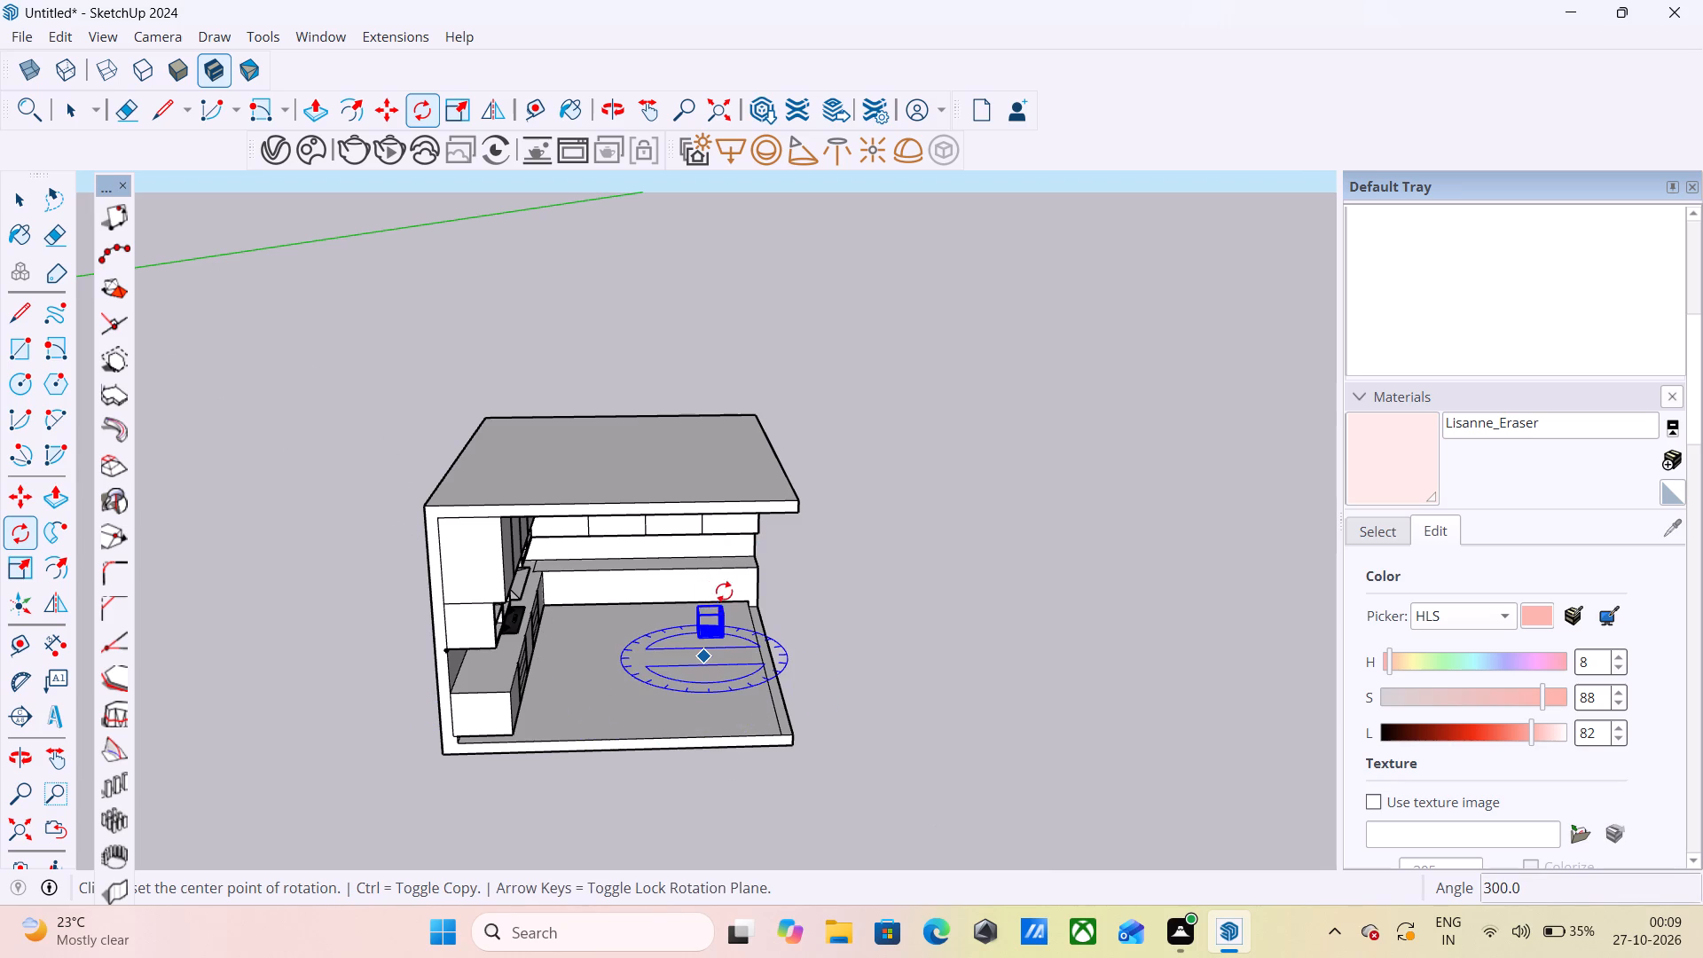
{"action": "scroll", "coordinate": [724, 592], "scroll_direction": "up", "scroll_amount": 17}
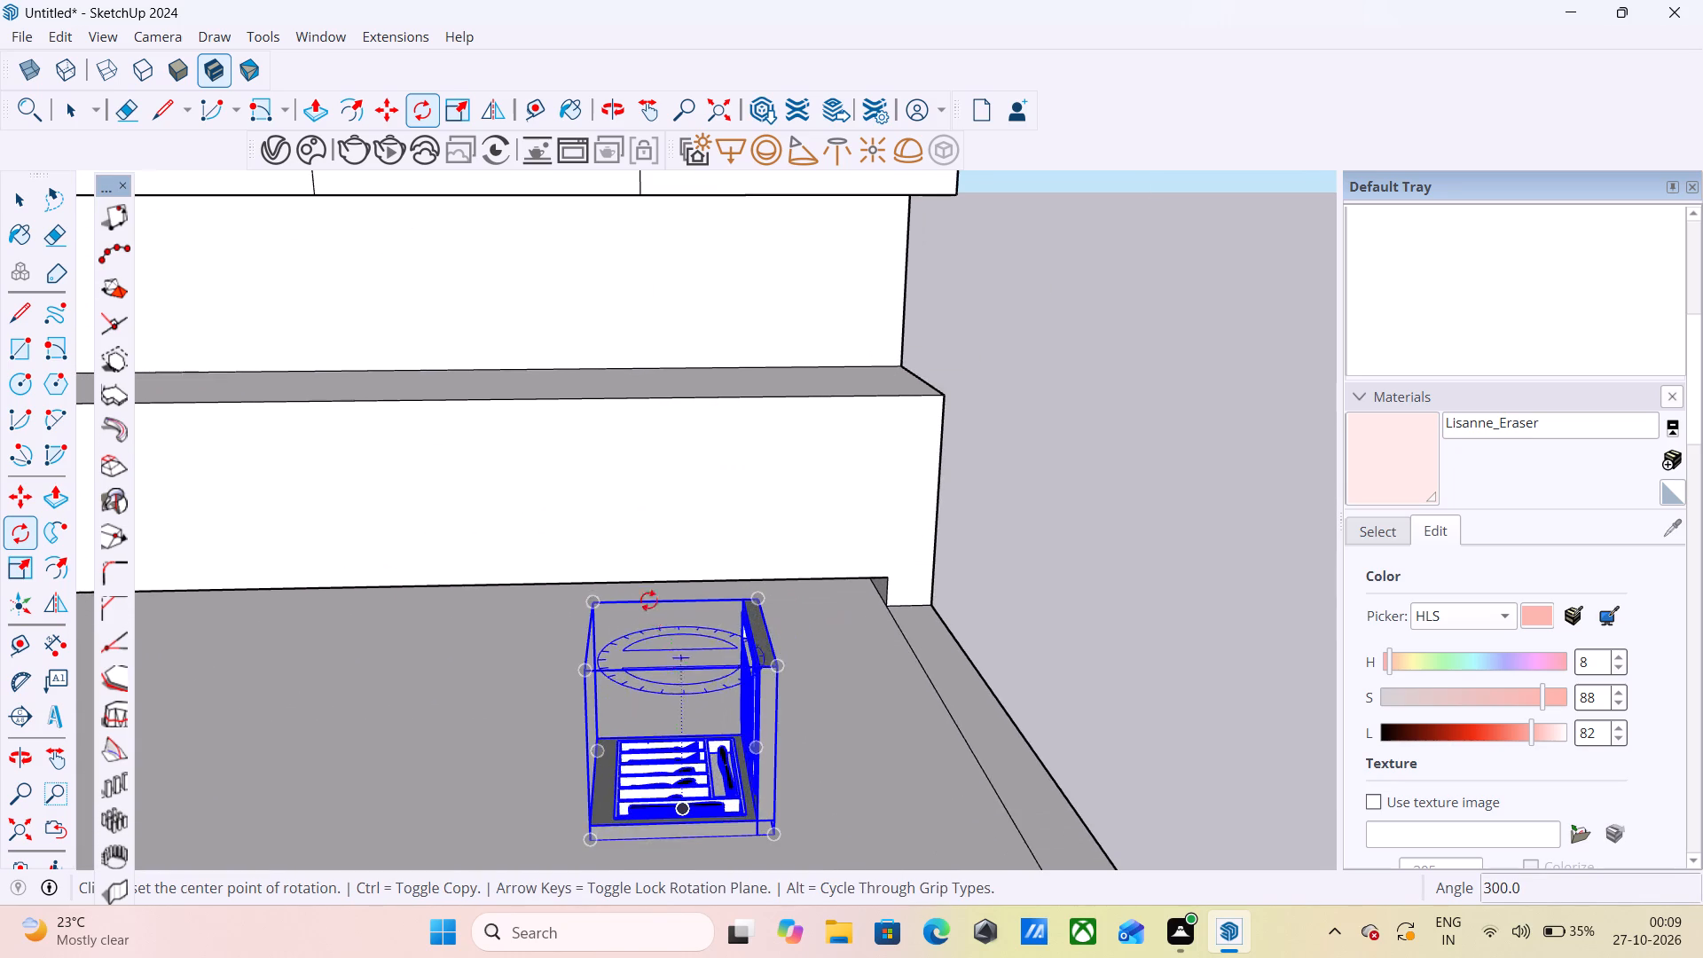
{"action": "scroll", "coordinate": [592, 542], "scroll_direction": "down", "scroll_amount": 6}
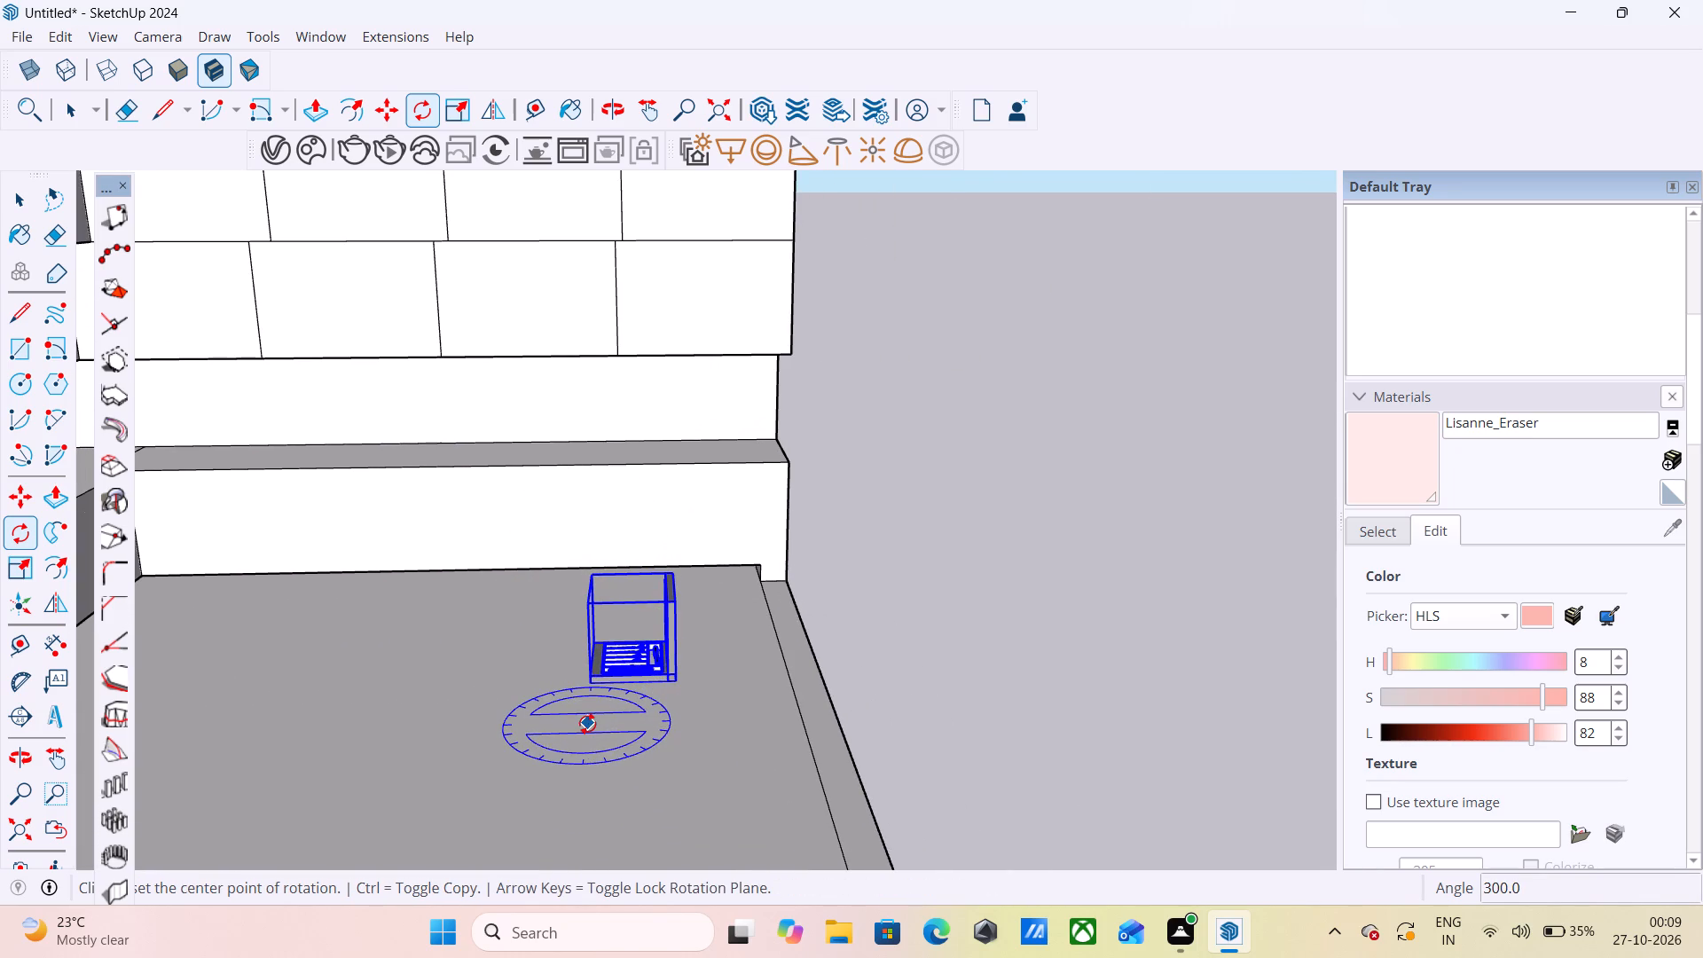
{"action": "left_click", "coordinate": [587, 724]}
{"action": "left_click", "coordinate": [753, 724]}
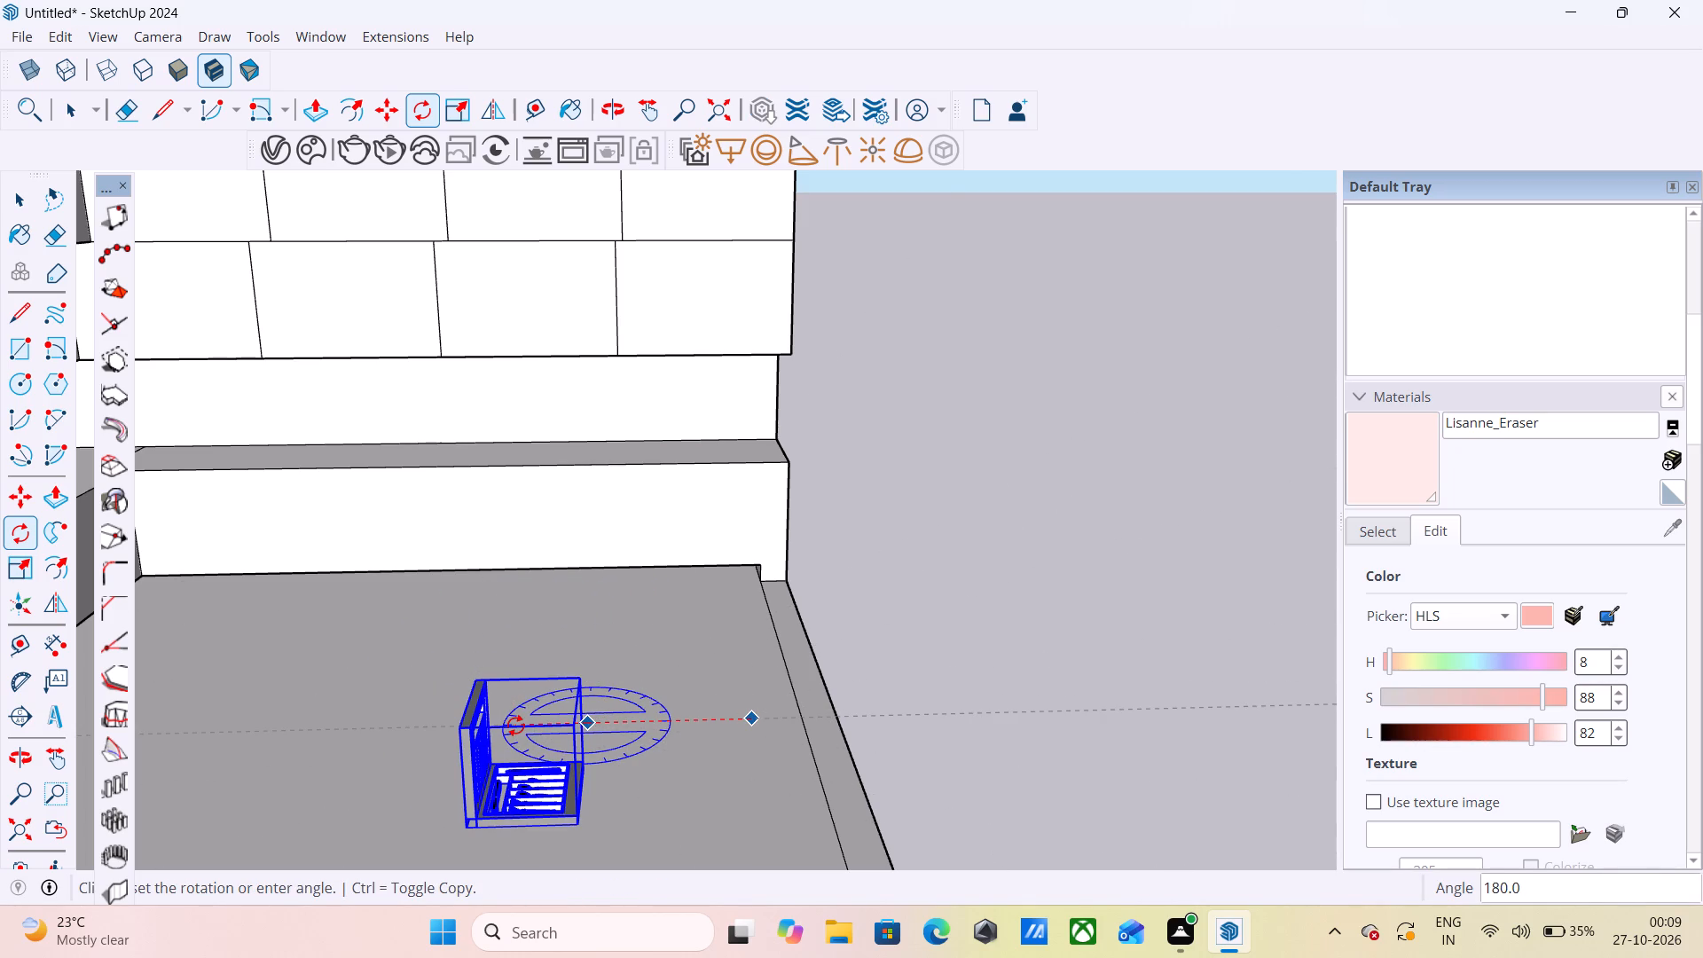
{"action": "left_click", "coordinate": [515, 726]}
{"action": "key", "text": "space"}
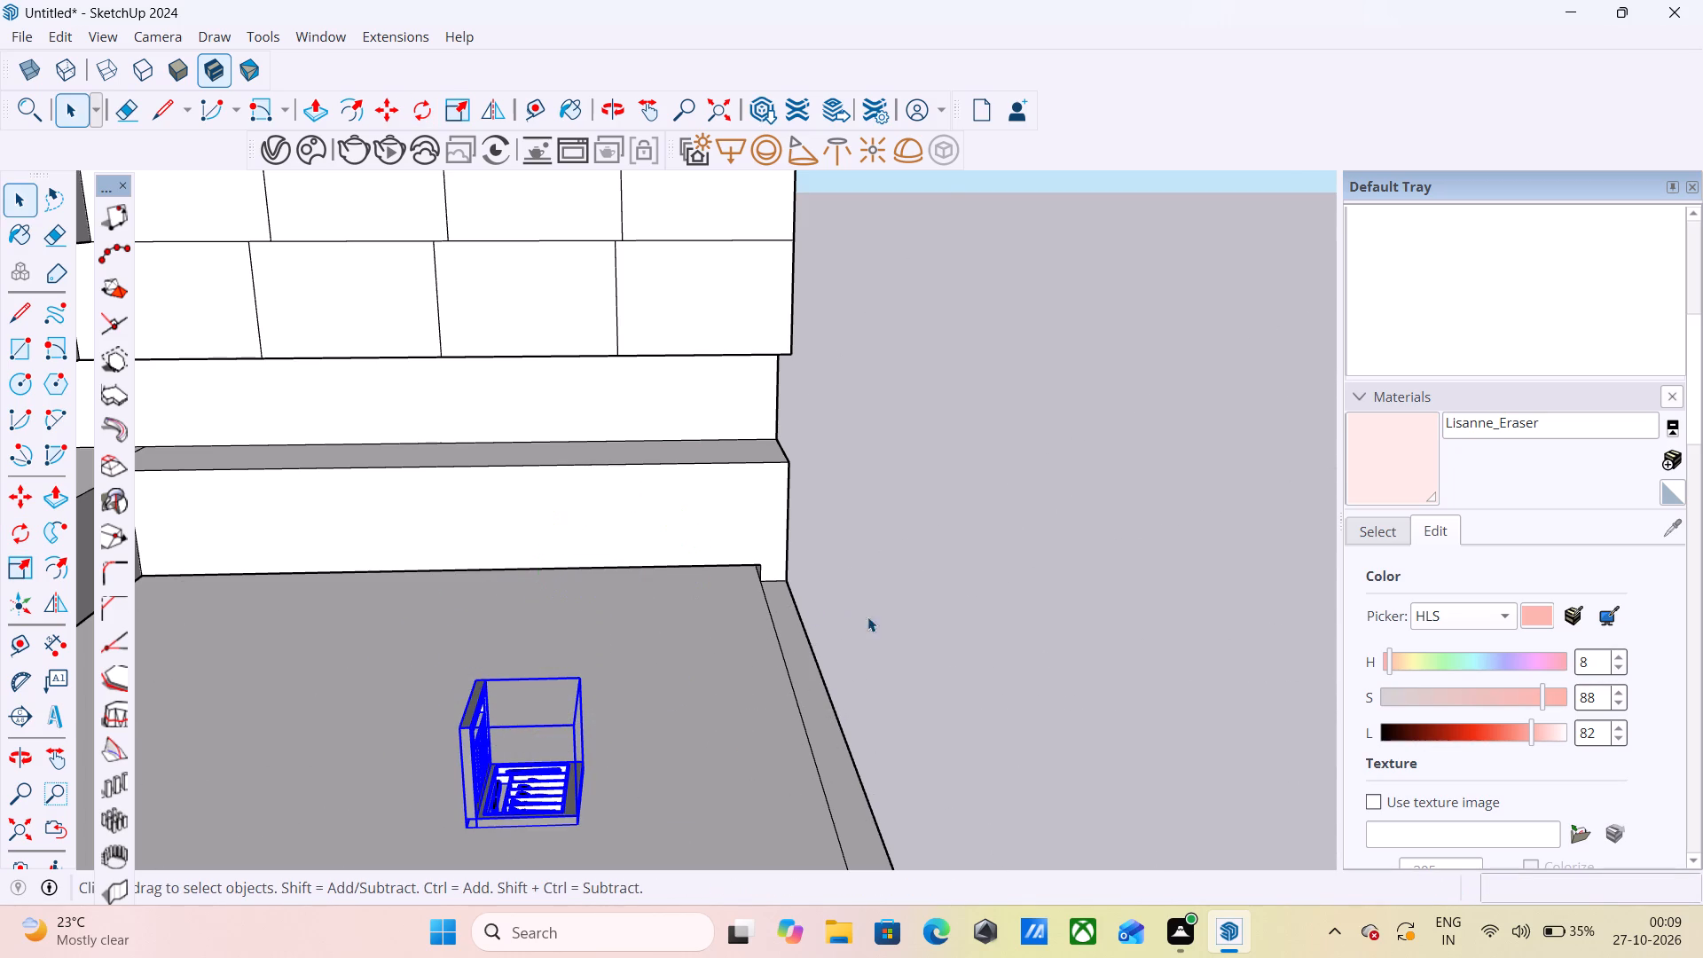
{"action": "left_click", "coordinate": [892, 617]}
Move the cutlery case about 10' from the floor onto the countertop between the hob and the plate rack.
{"action": "scroll", "coordinate": [522, 527], "scroll_direction": "down", "scroll_amount": 5}
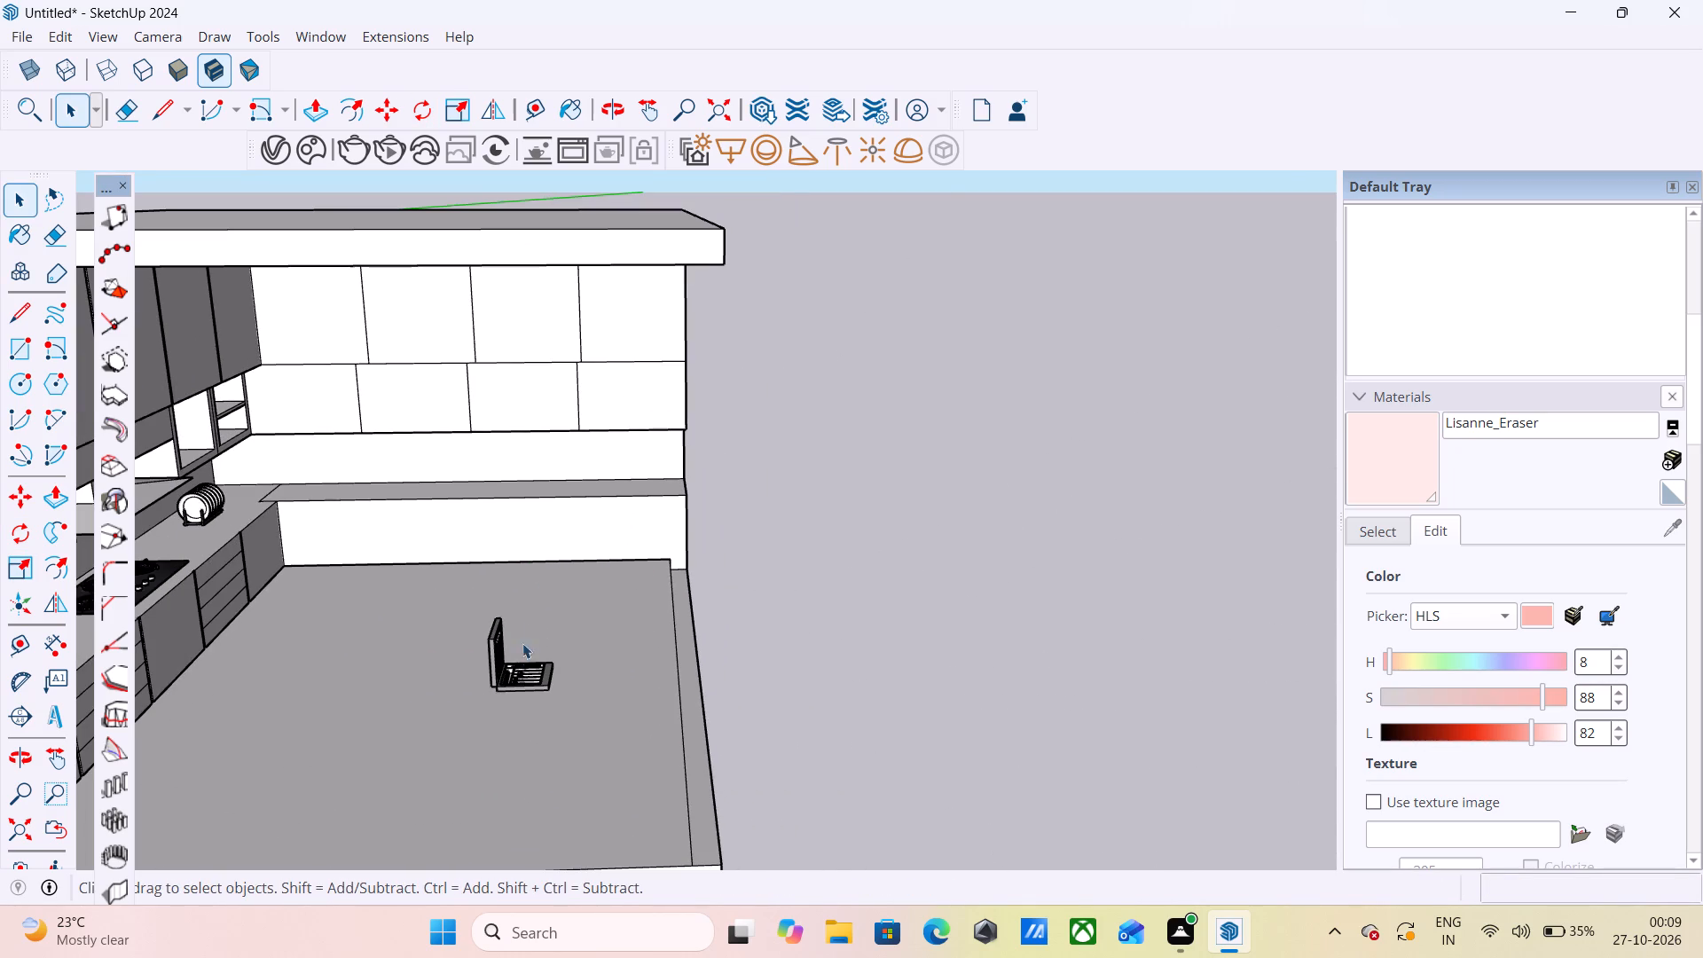
{"action": "key", "text": "m"}
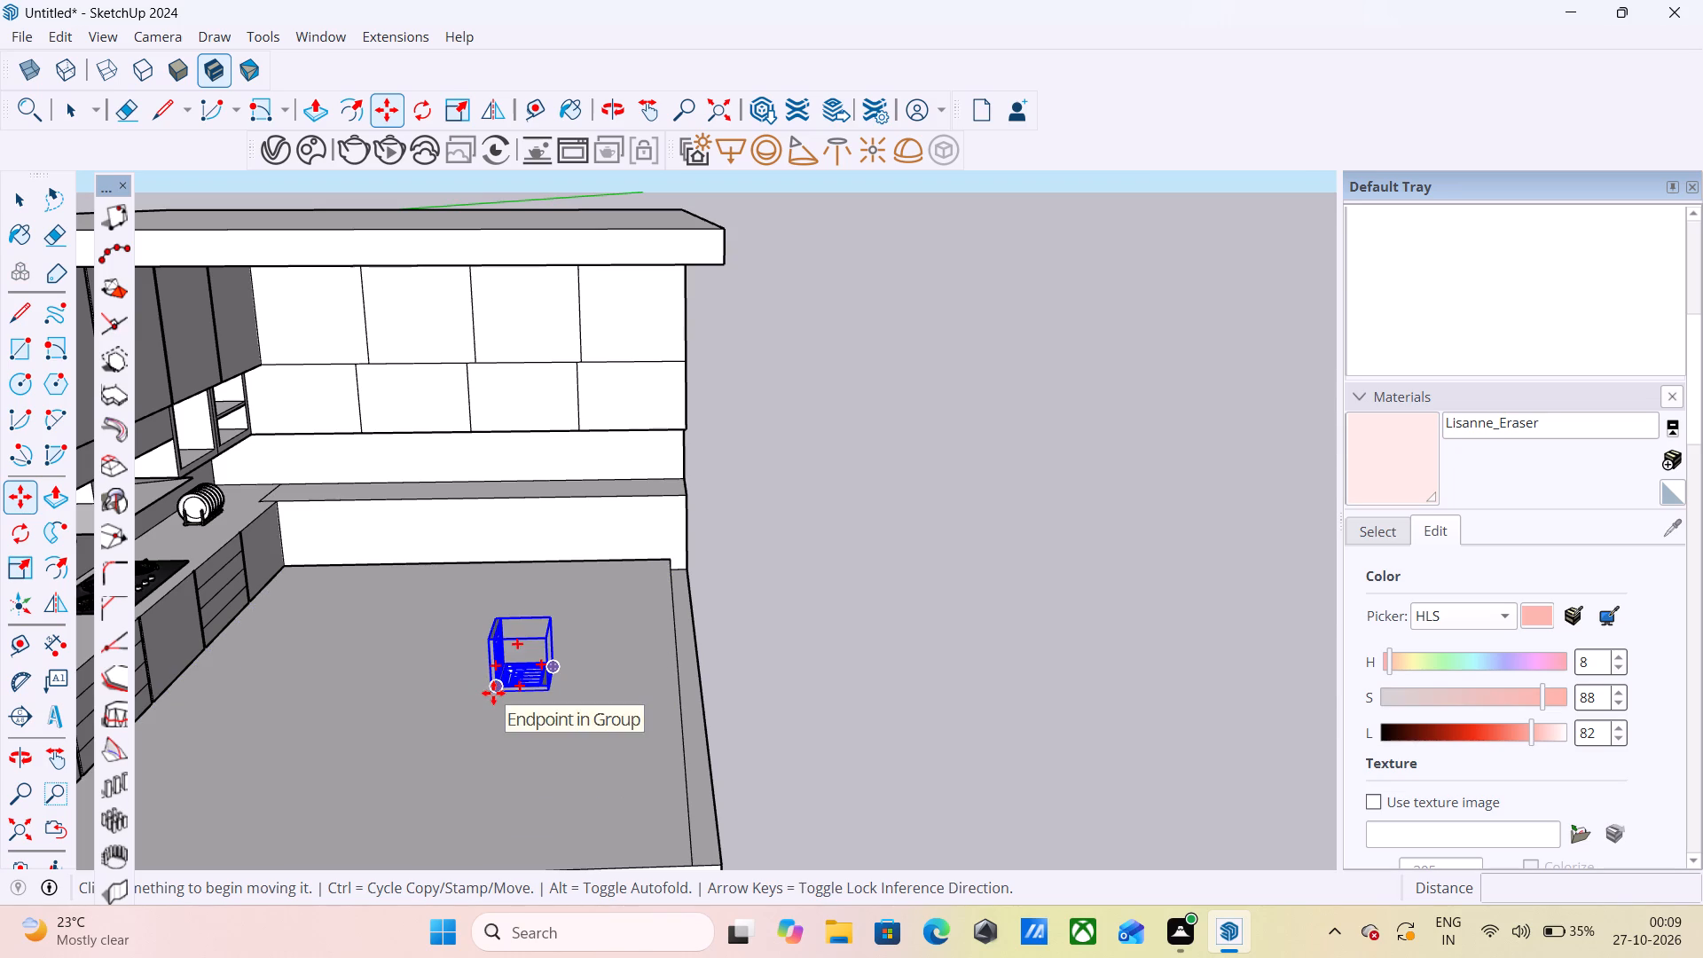
{"action": "left_click", "coordinate": [546, 695]}
{"action": "scroll", "coordinate": [625, 562], "scroll_direction": "down", "scroll_amount": 5}
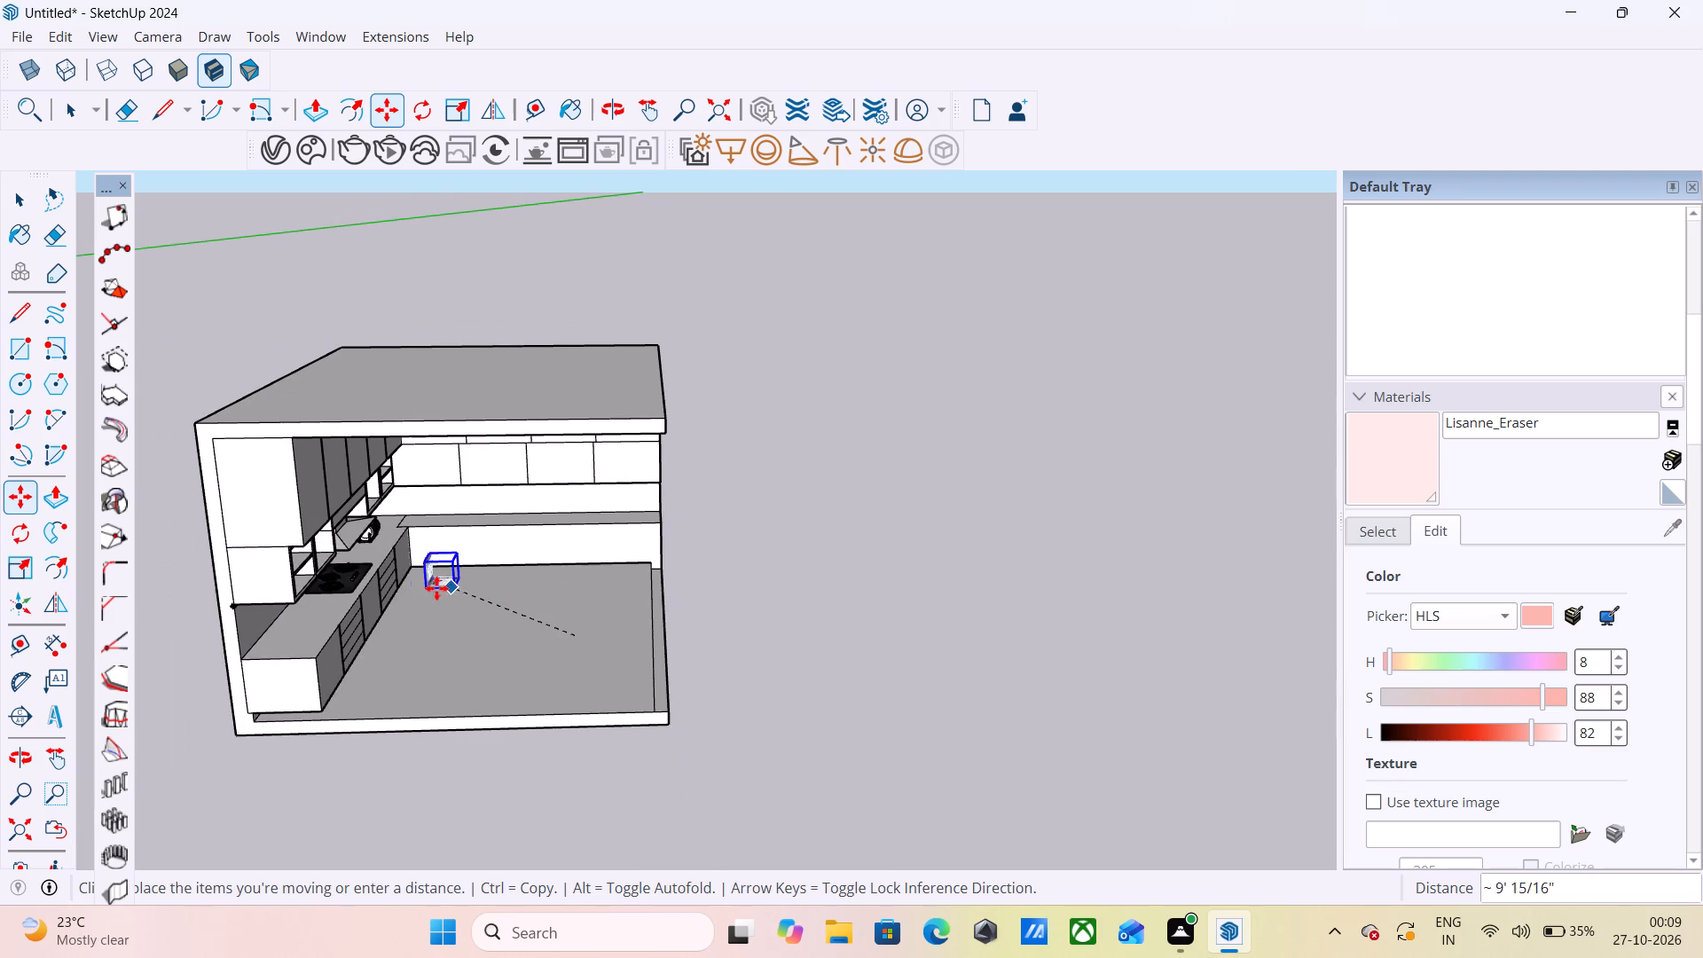
{"action": "scroll", "coordinate": [373, 562], "scroll_direction": "up", "scroll_amount": 16}
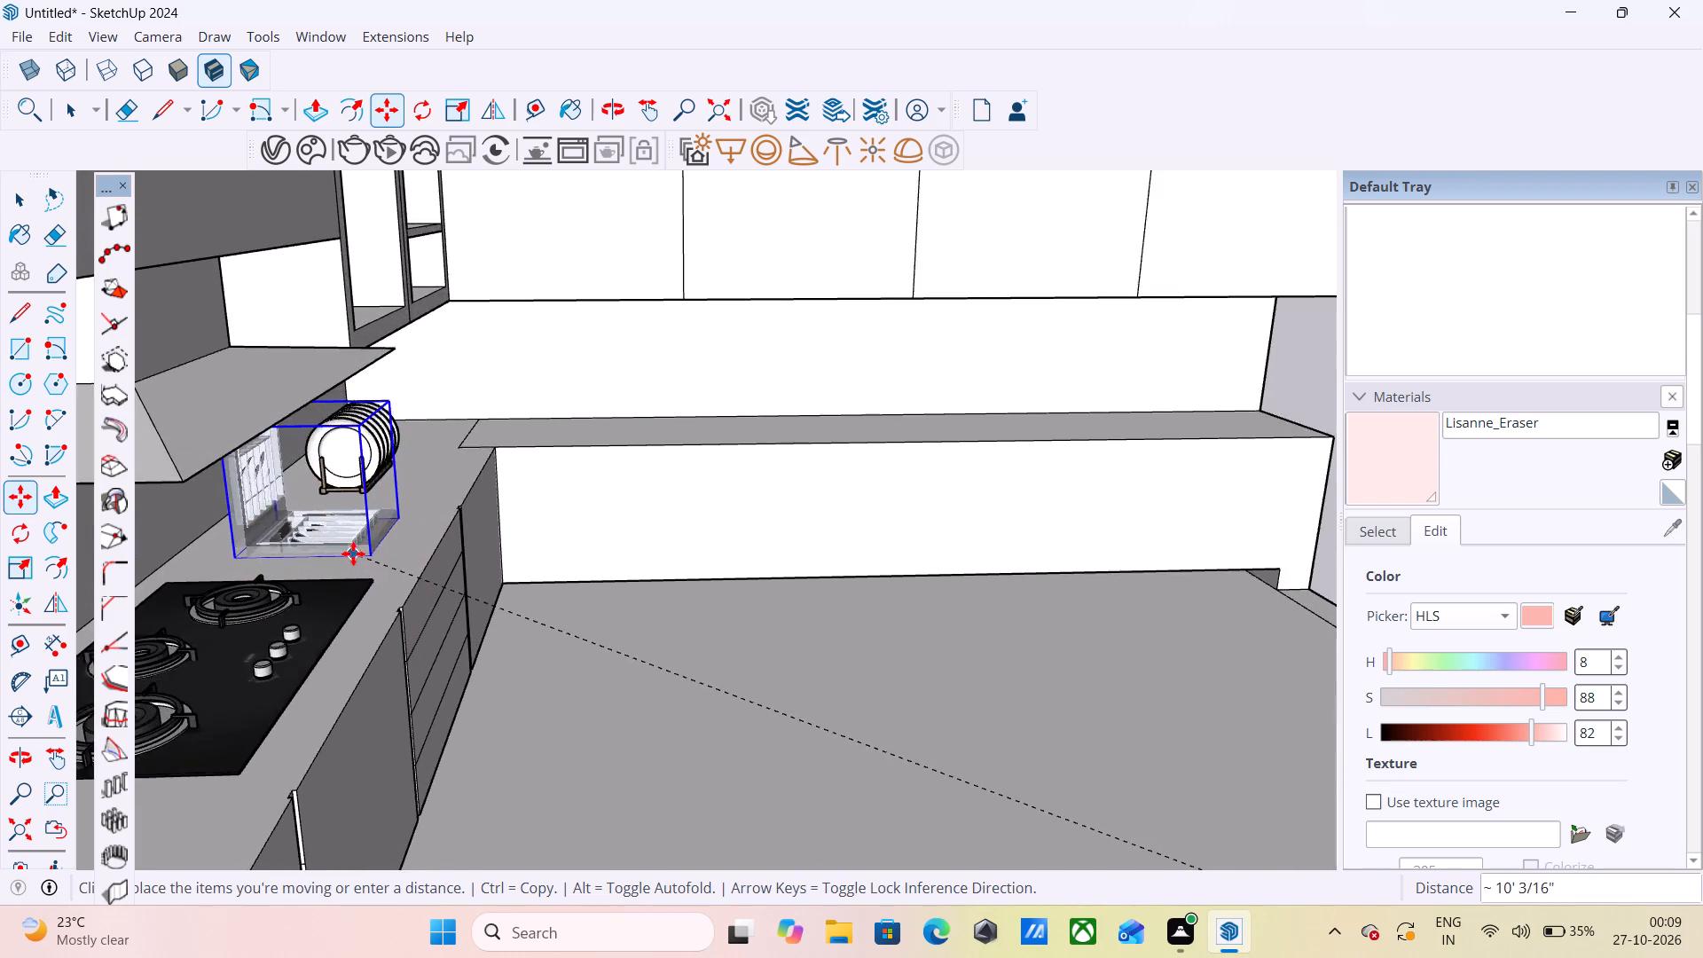
{"action": "scroll", "coordinate": [353, 554], "scroll_direction": "up", "scroll_amount": 6}
{"action": "left_click", "coordinate": [338, 562]}
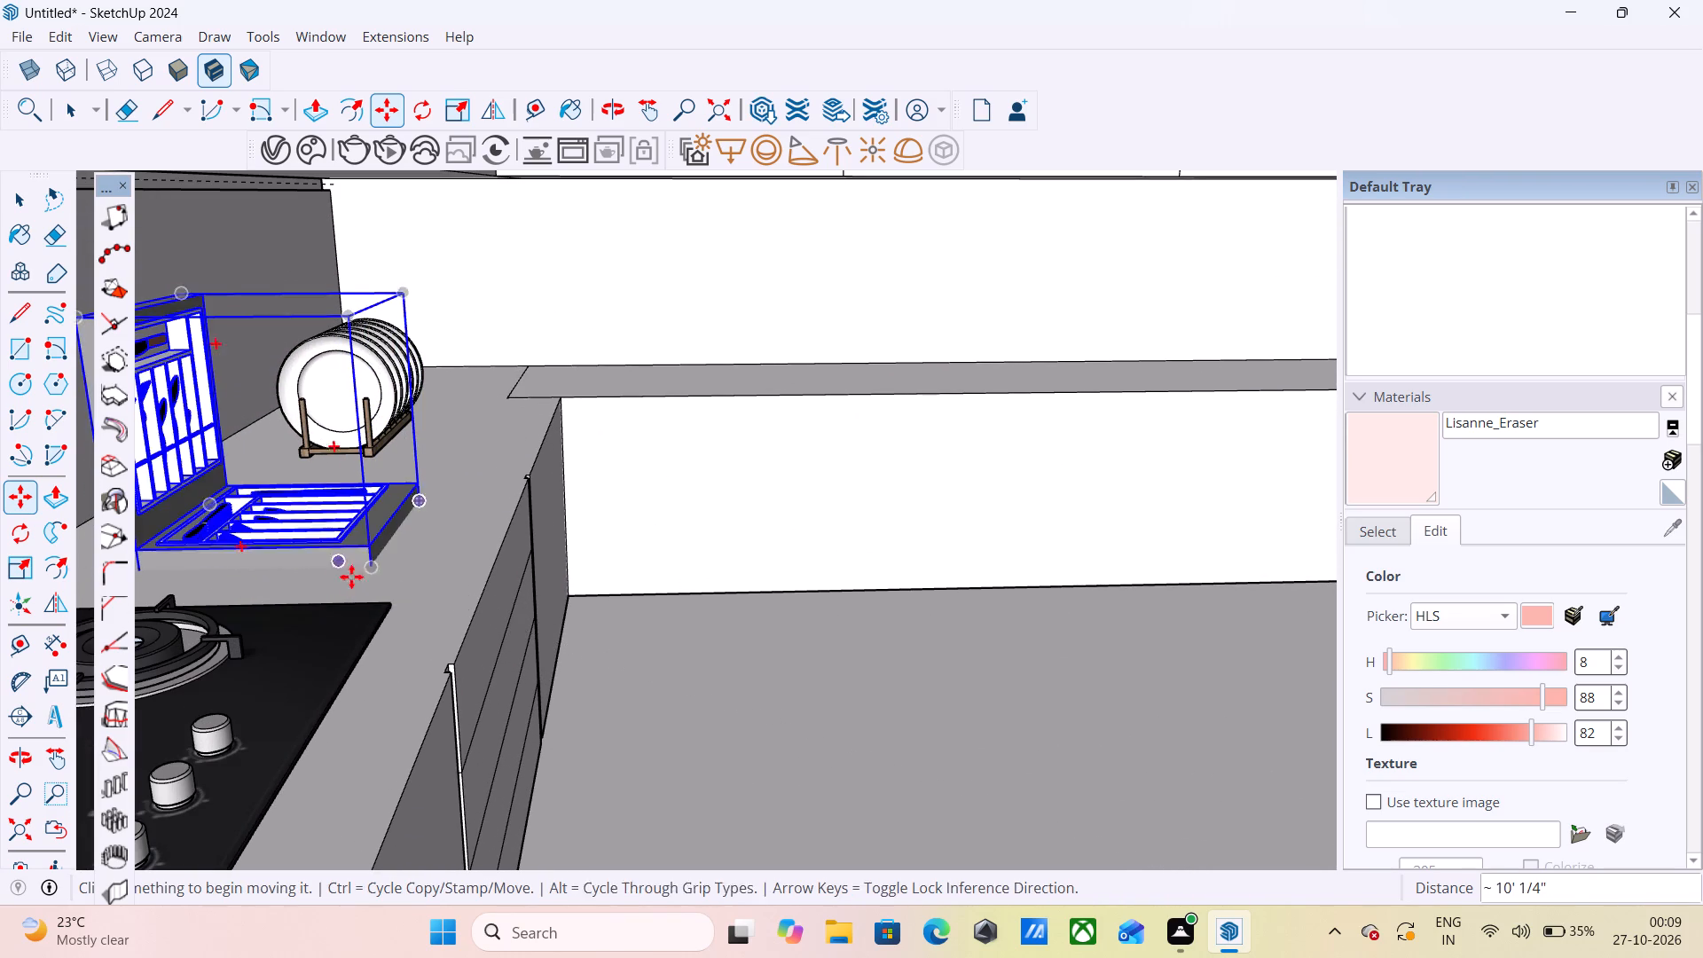
{"action": "scroll", "coordinate": [506, 574], "scroll_direction": "up", "scroll_amount": 4}
{"action": "scroll", "coordinate": [180, 605], "scroll_direction": "up", "scroll_amount": 1}
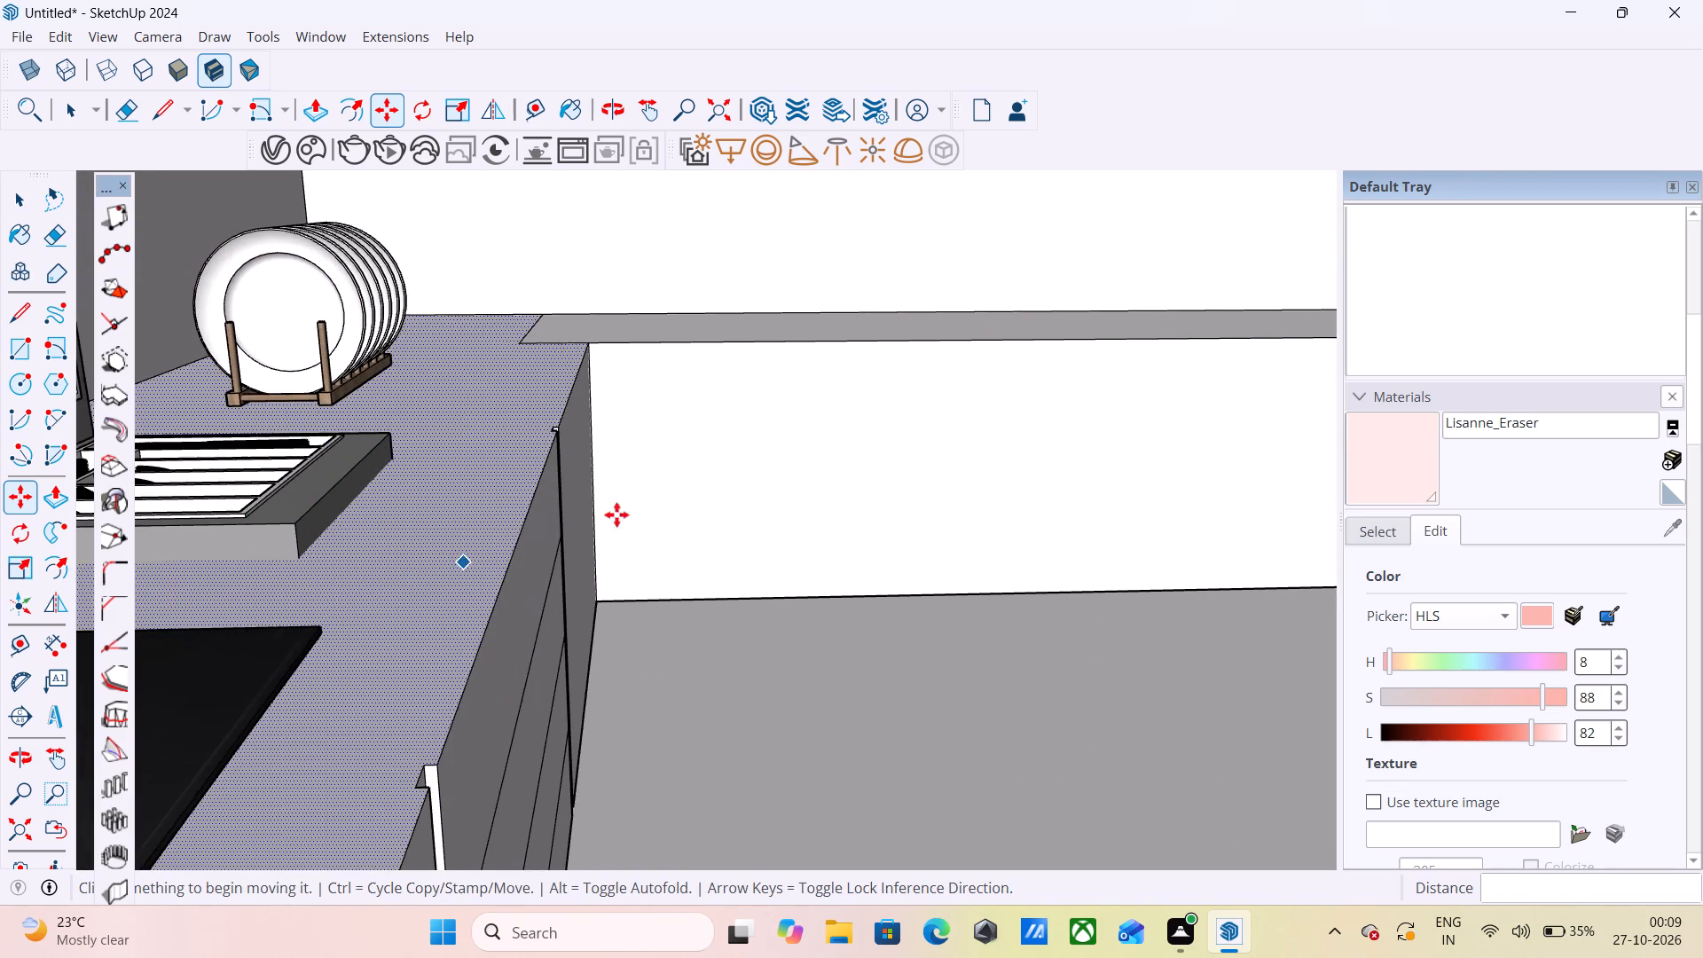
Move the cutlery case about 3 5/8" along the green axis on the countertop between the hob and the plate rack.
{"action": "scroll", "coordinate": [696, 503], "scroll_direction": "down", "scroll_amount": 12}
{"action": "middle_click_drag", "start_coordinate": [712, 556], "coordinate": [293, 553]}
{"action": "scroll", "coordinate": [293, 553], "scroll_direction": "up", "scroll_amount": 1}
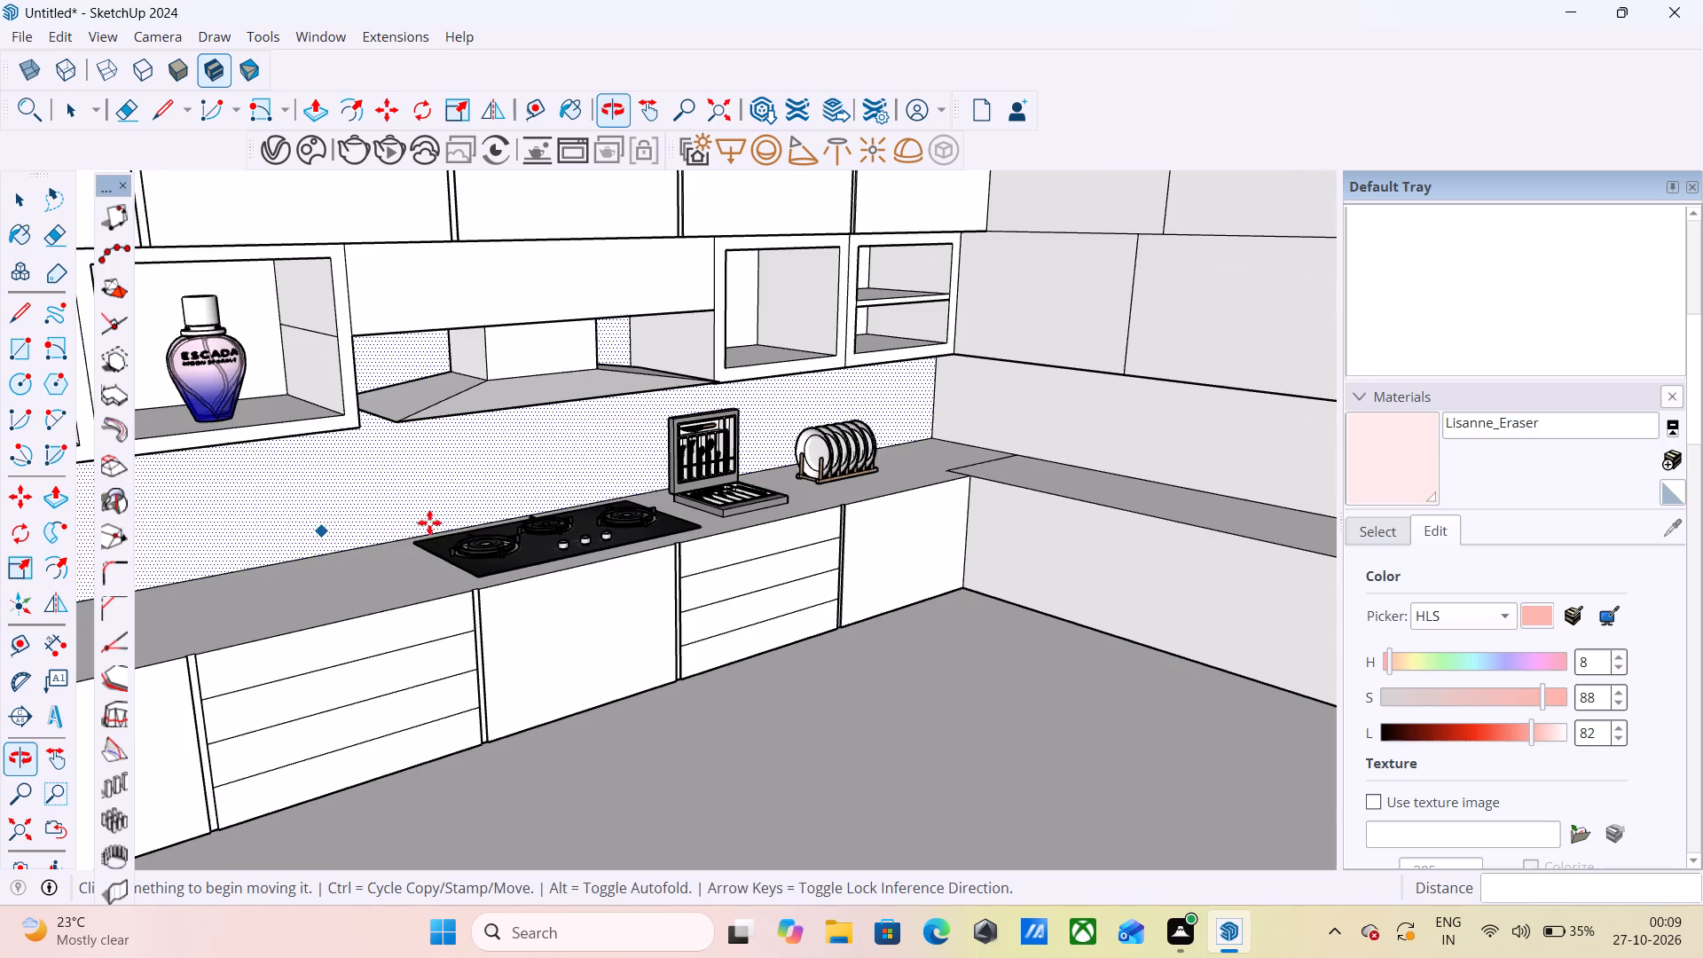
{"action": "scroll", "coordinate": [799, 436], "scroll_direction": "up", "scroll_amount": 5}
{"action": "scroll", "coordinate": [671, 478], "scroll_direction": "up", "scroll_amount": 6}
{"action": "middle_click", "coordinate": [660, 548]}
{"action": "middle_click_drag", "start_coordinate": [653, 542], "coordinate": [561, 557]}
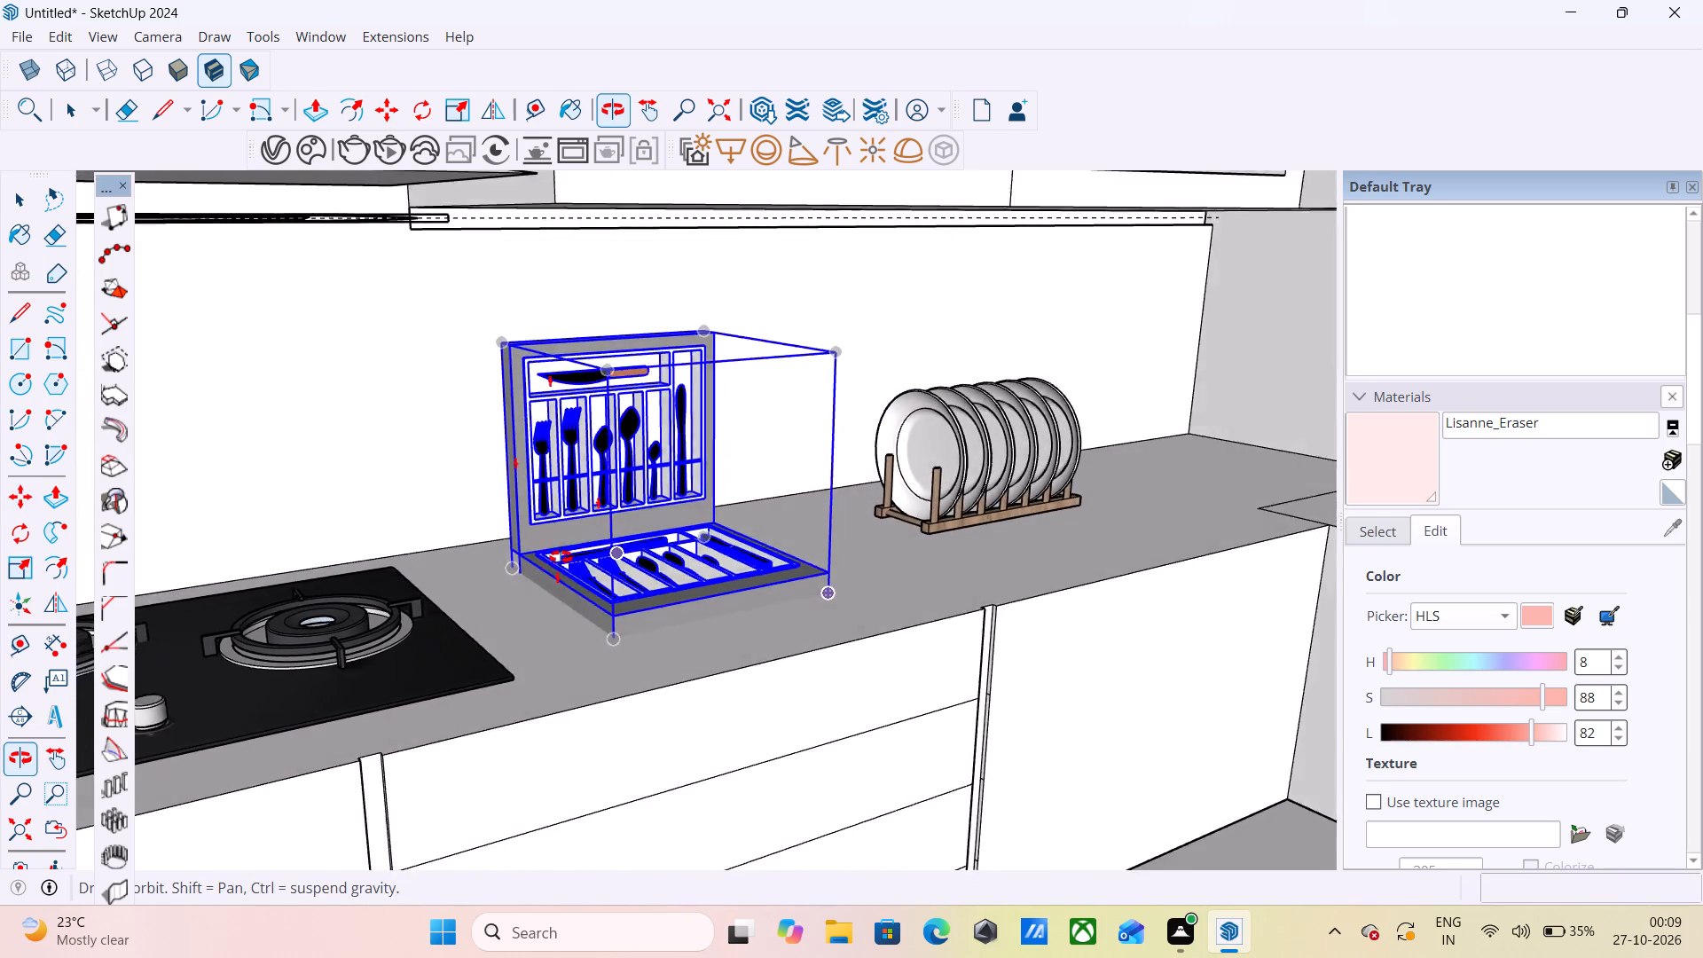
{"action": "middle_click_drag", "start_coordinate": [561, 557], "coordinate": [542, 569]}
{"action": "scroll", "coordinate": [542, 569], "scroll_direction": "up", "scroll_amount": 1}
{"action": "left_click", "coordinate": [568, 673]}
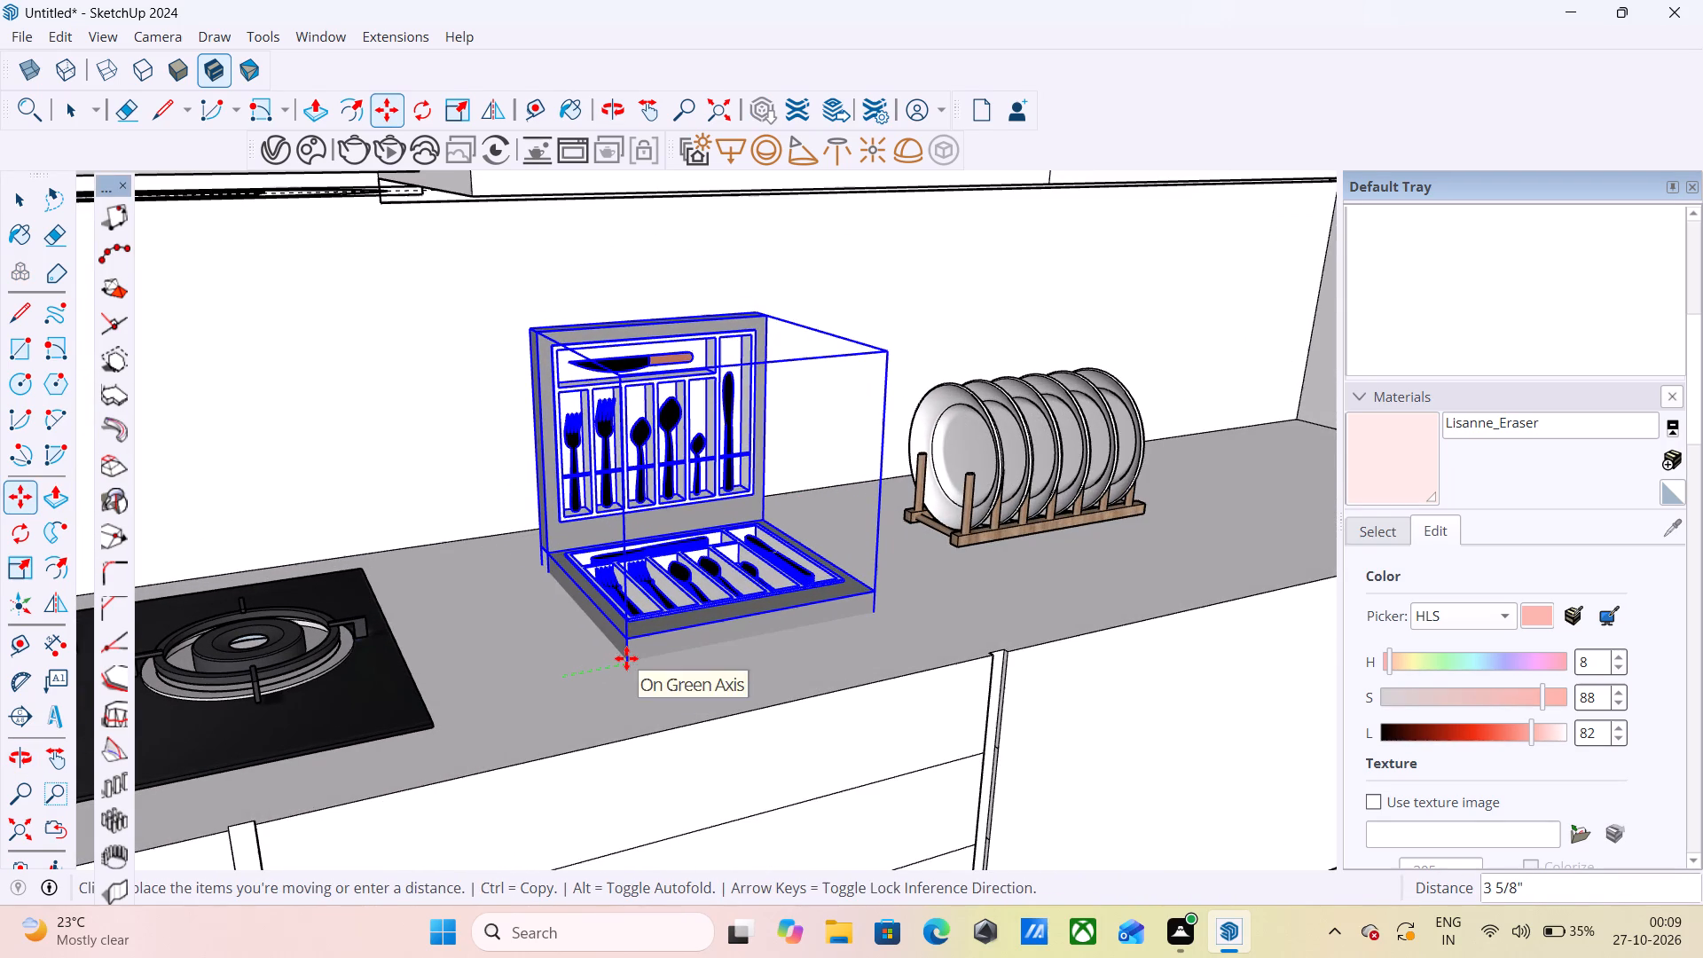
{"action": "left_click", "coordinate": [626, 658]}
Scale the cutlery case horizontally by about 1.44 along the red axis and 1.21 along the green axis.
{"action": "left_click", "coordinate": [12, 569]}
{"action": "middle_click_drag", "start_coordinate": [453, 551], "coordinate": [472, 549]}
{"action": "middle_click_drag", "start_coordinate": [481, 548], "coordinate": [569, 547]}
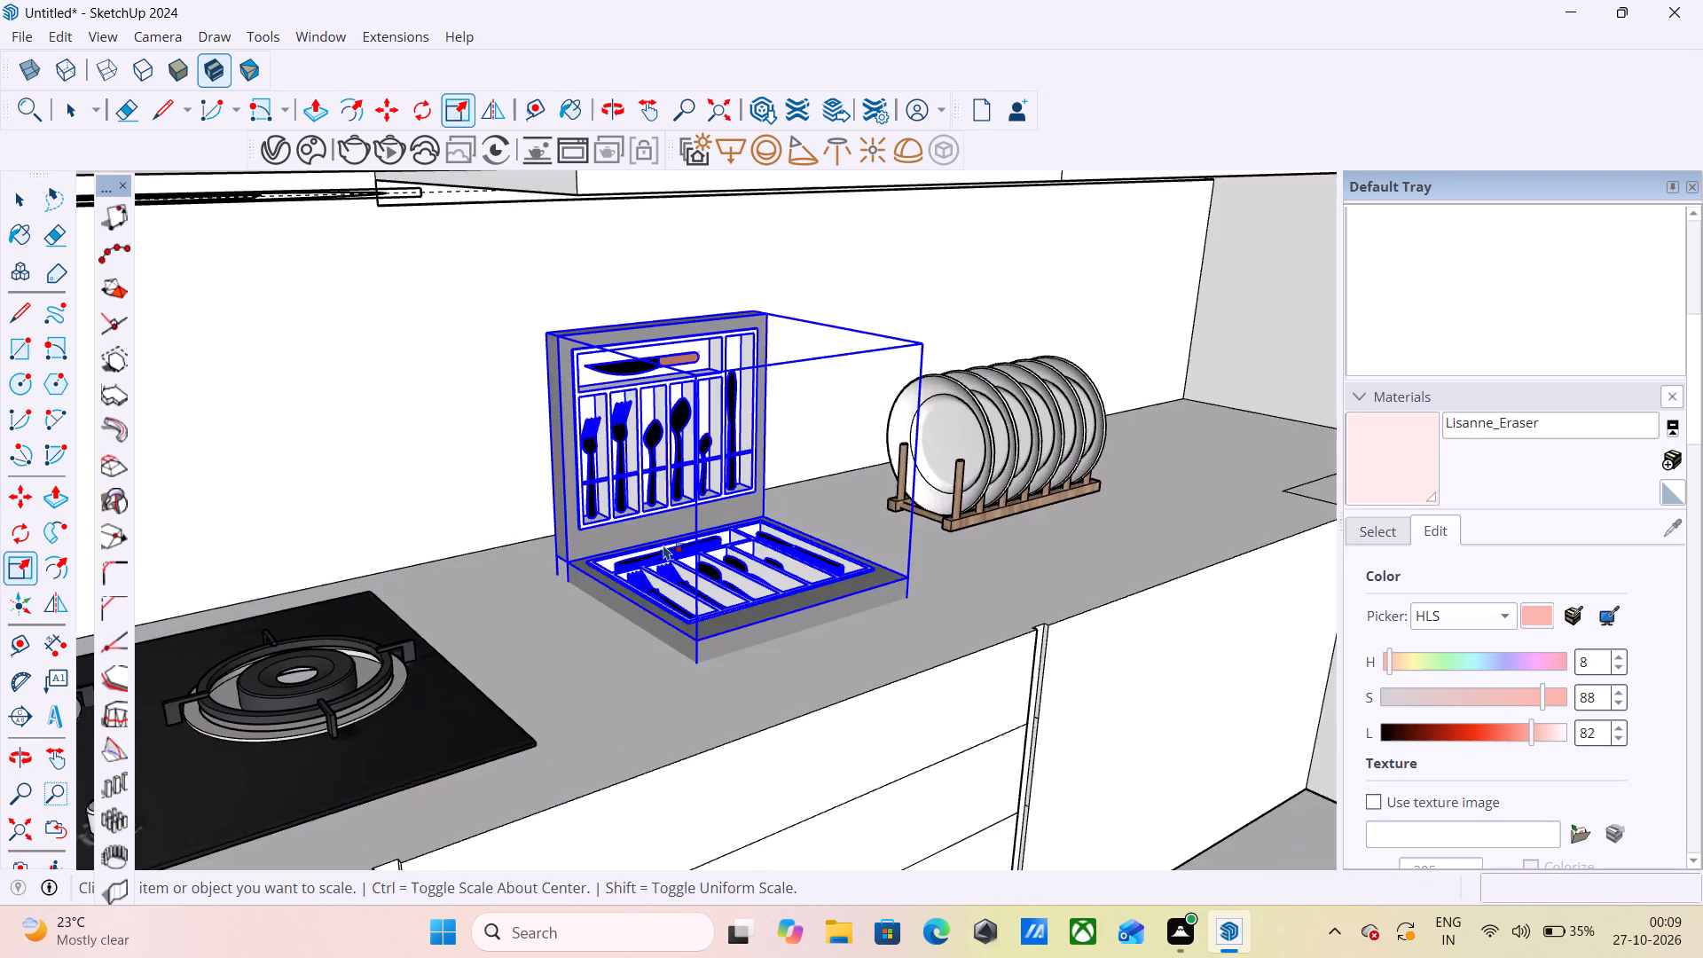
{"action": "middle_click_drag", "start_coordinate": [718, 545], "coordinate": [758, 545]}
{"action": "middle_click_drag", "start_coordinate": [773, 543], "coordinate": [792, 540]}
{"action": "middle_click_drag", "start_coordinate": [802, 539], "coordinate": [840, 530]}
{"action": "left_click", "coordinate": [773, 495]}
{"action": "left_click", "coordinate": [598, 465]}
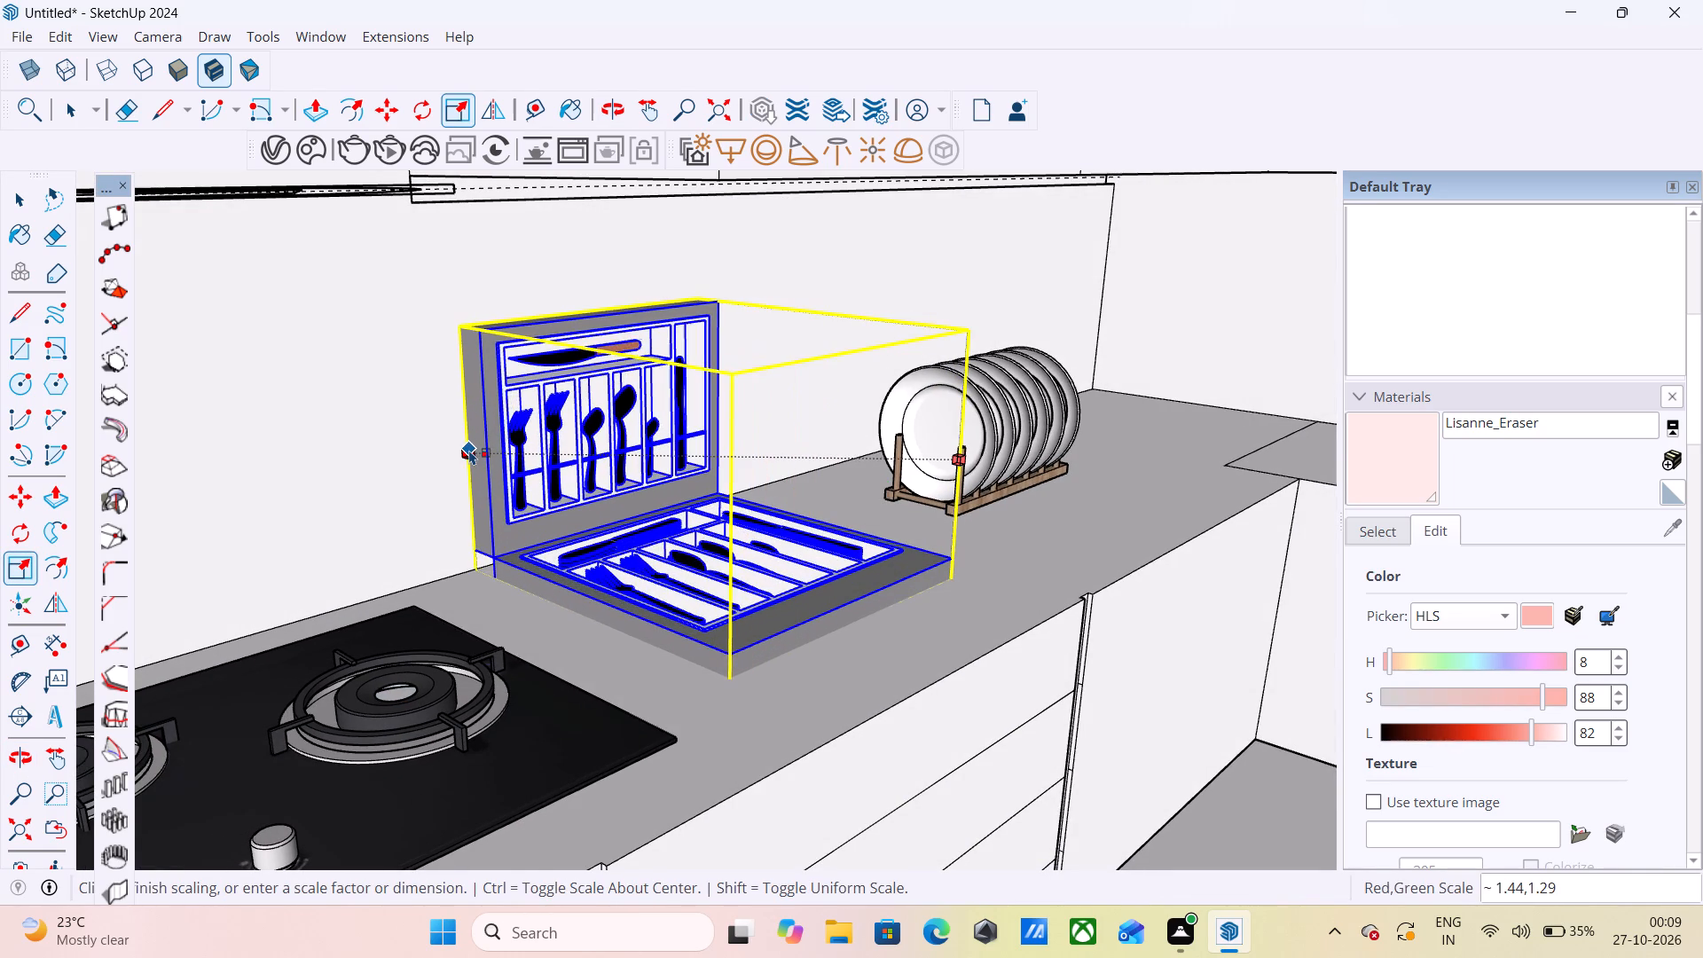
{"action": "left_click", "coordinate": [484, 450]}
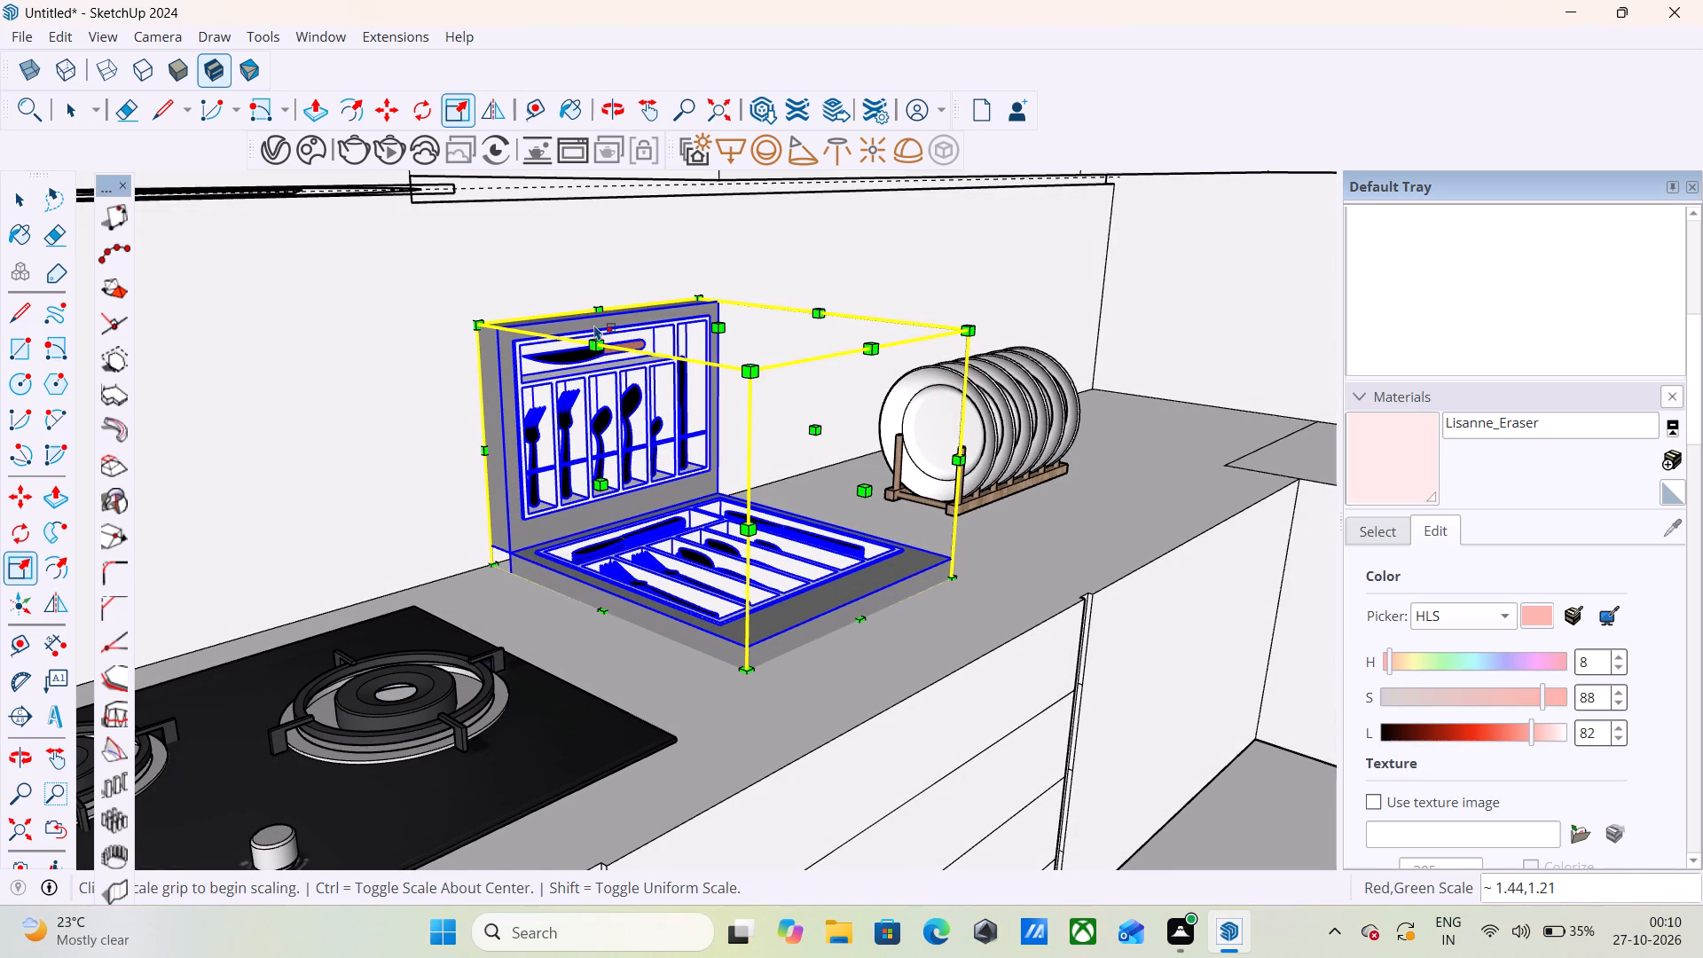
Scale the cutlery case about 1.20 in height and 1.16 along the green axis, and deselect it.
{"action": "left_click", "coordinate": [721, 333]}
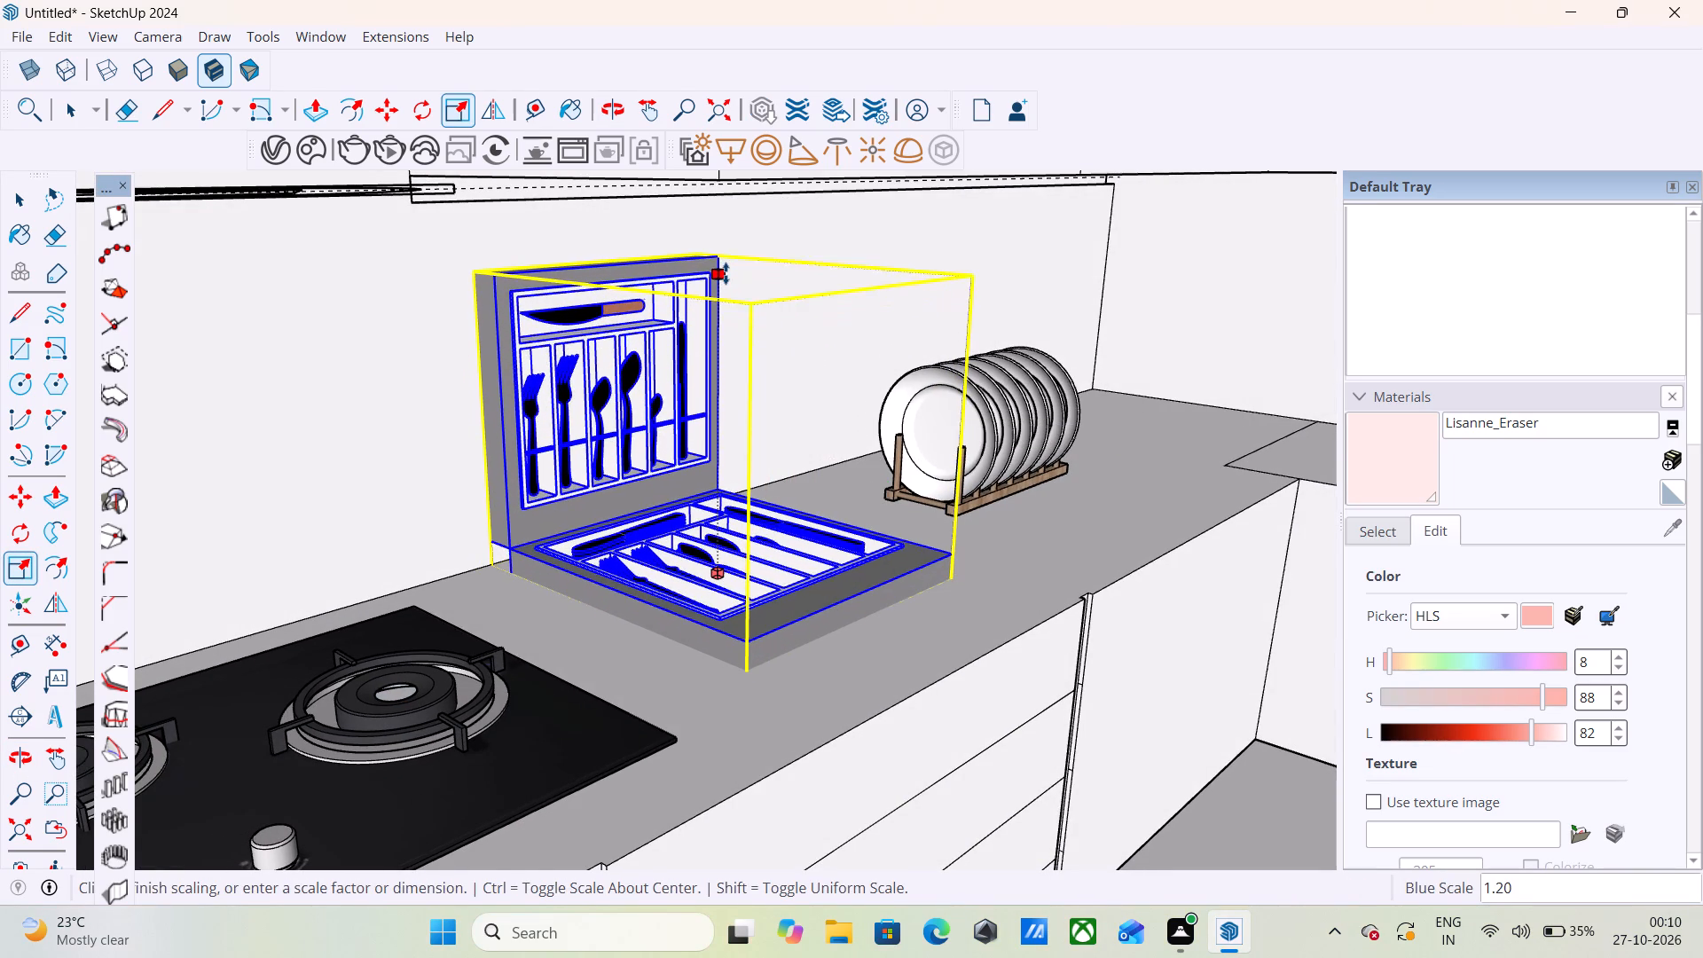
{"action": "left_click", "coordinate": [726, 269]}
{"action": "middle_click_drag", "start_coordinate": [867, 323], "coordinate": [661, 360]}
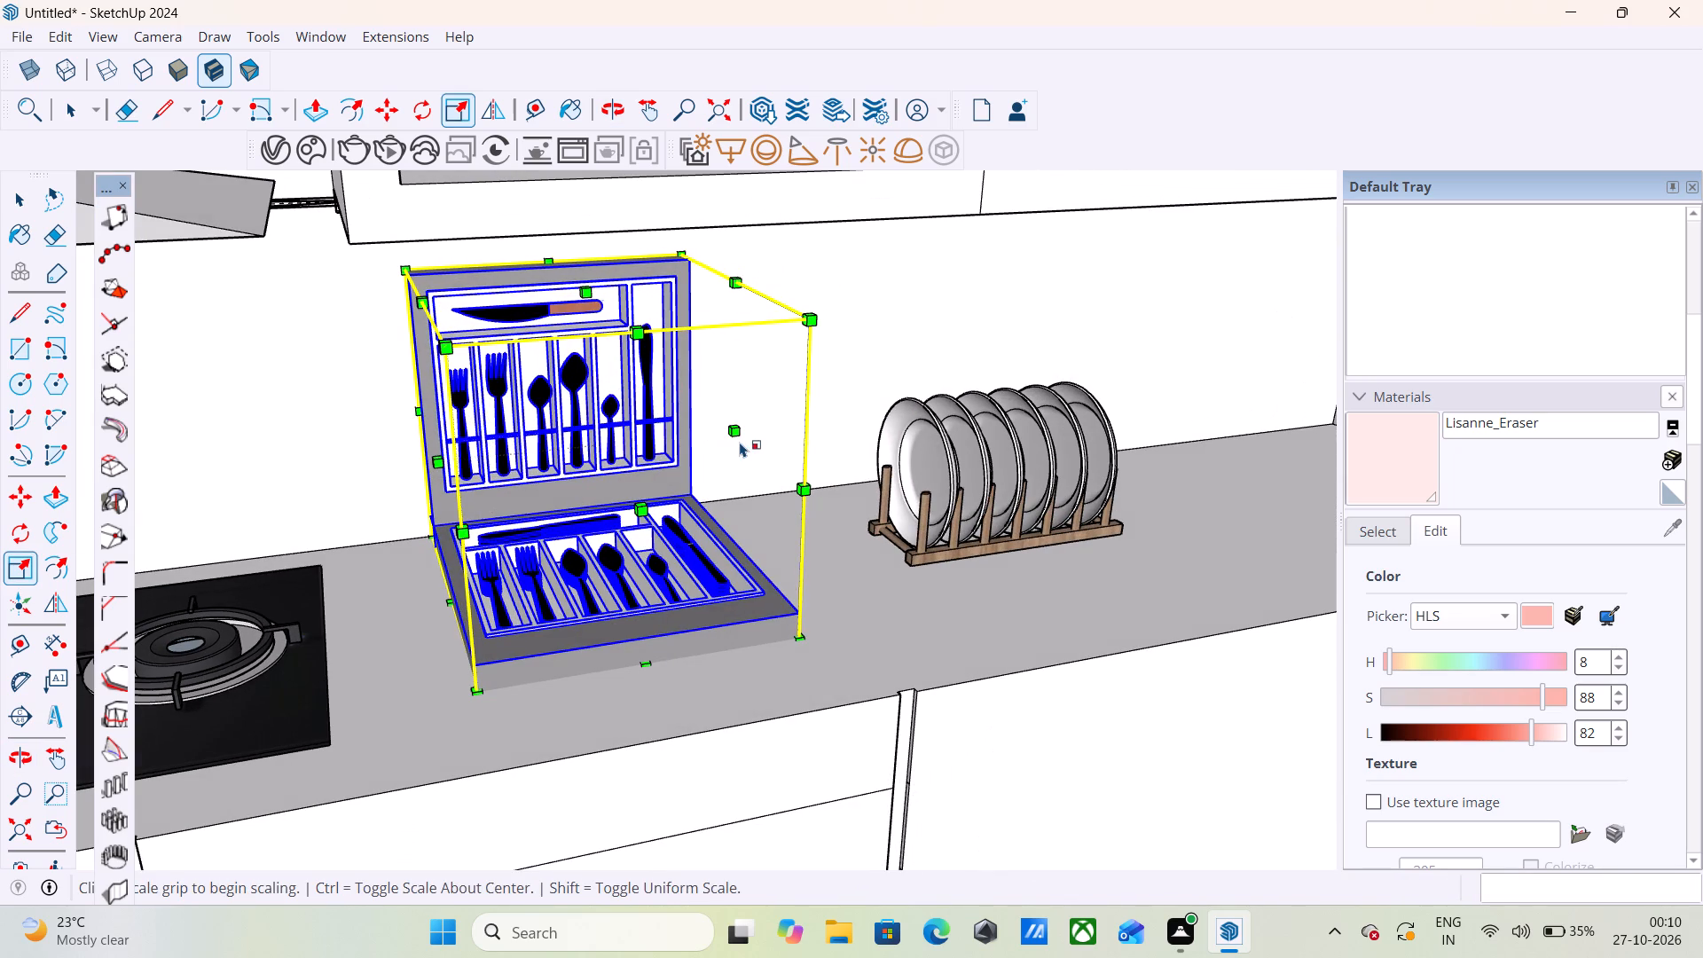
{"action": "left_click", "coordinate": [733, 435]}
{"action": "left_click", "coordinate": [777, 425]}
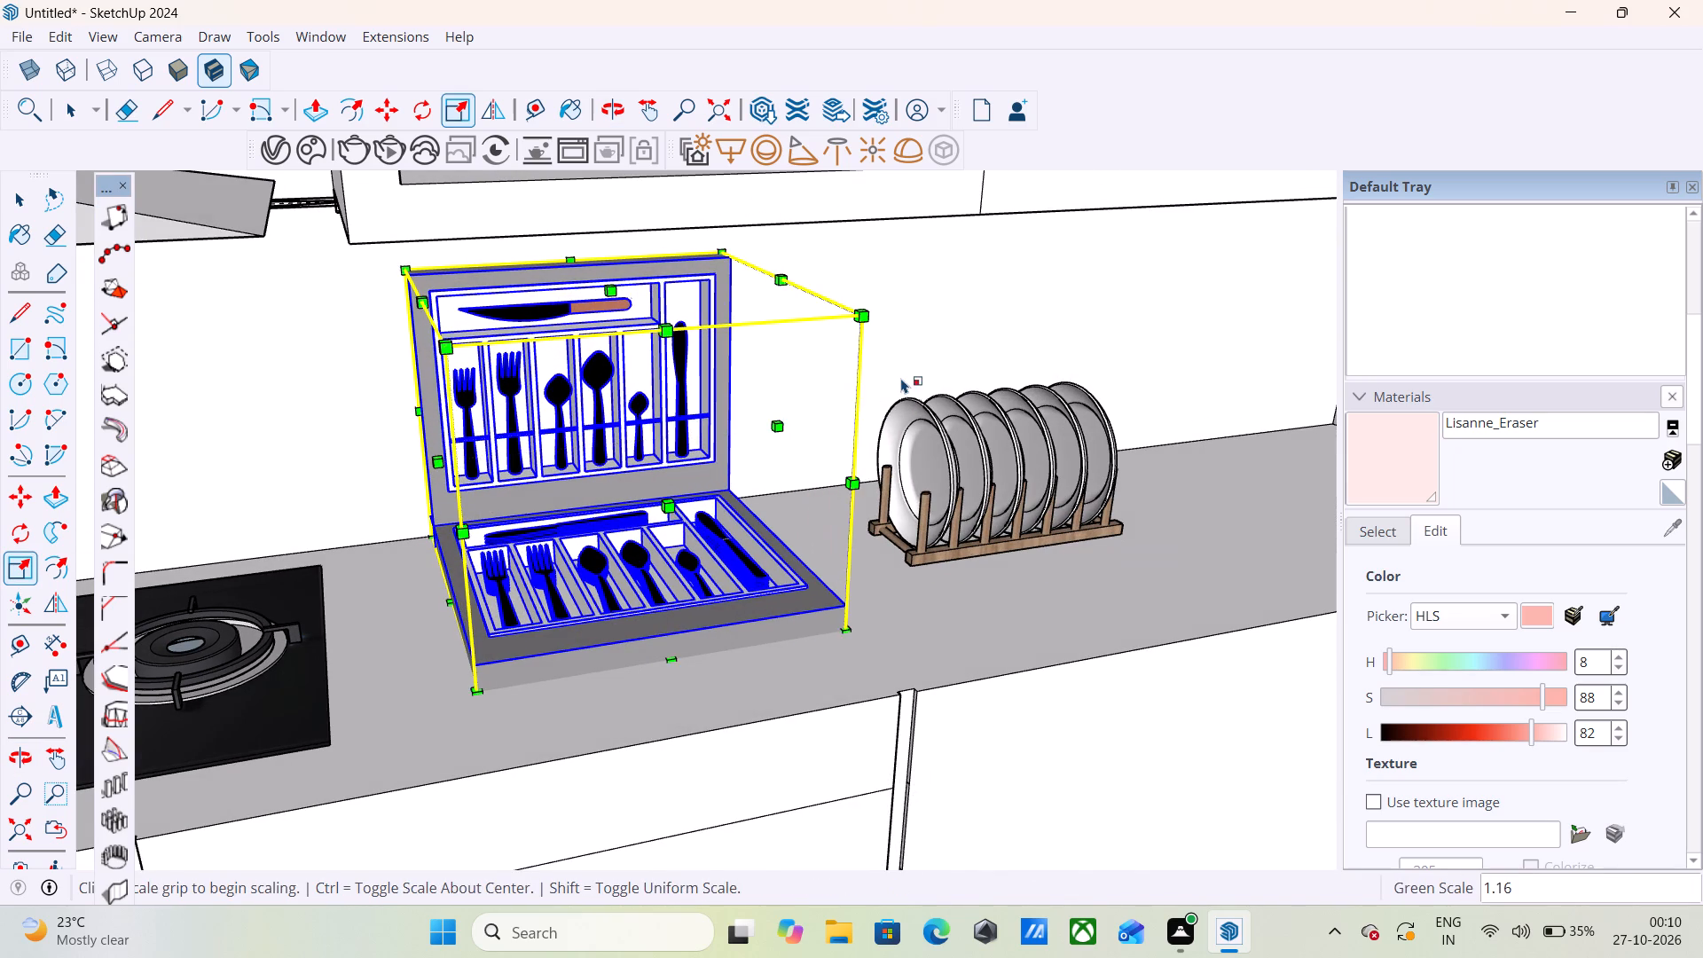
{"action": "scroll", "coordinate": [901, 378], "scroll_direction": "down", "scroll_amount": 20}
{"action": "left_click", "coordinate": [401, 496]}
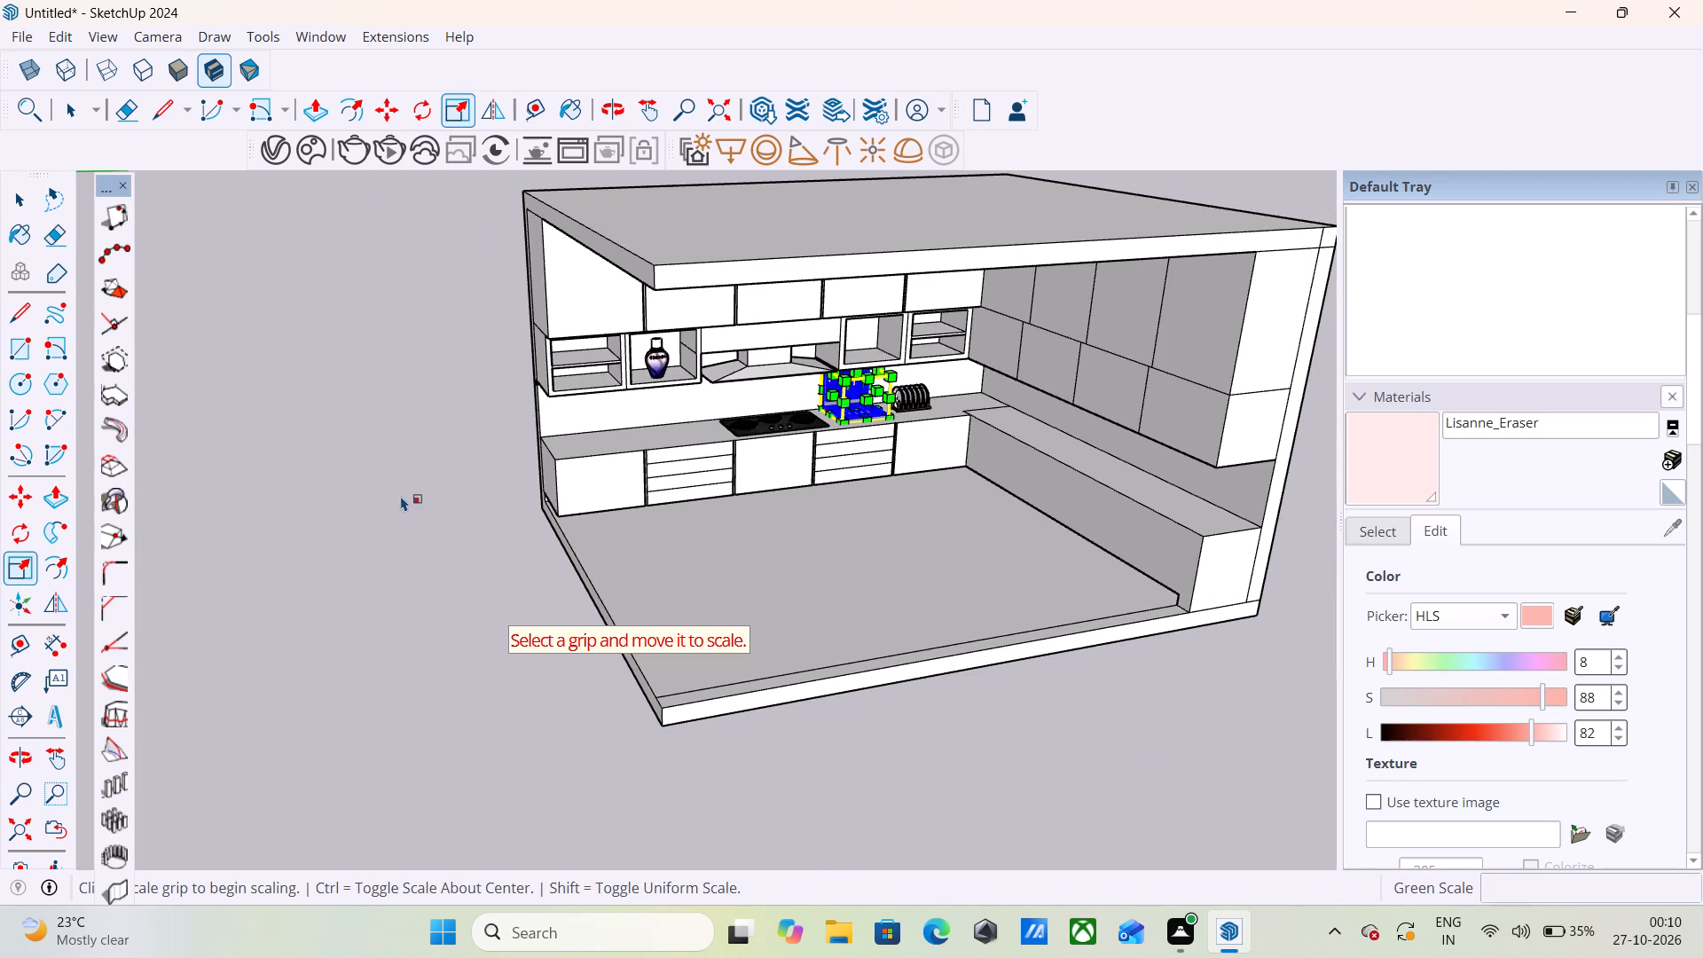
{"action": "key", "text": "space"}
{"action": "left_click", "coordinate": [423, 496]}
Examine the enlarged cutlery case beside the hob and plate rack, up close and within the whole kitchen.
{"action": "scroll", "coordinate": [893, 371], "scroll_direction": "up", "scroll_amount": 5}
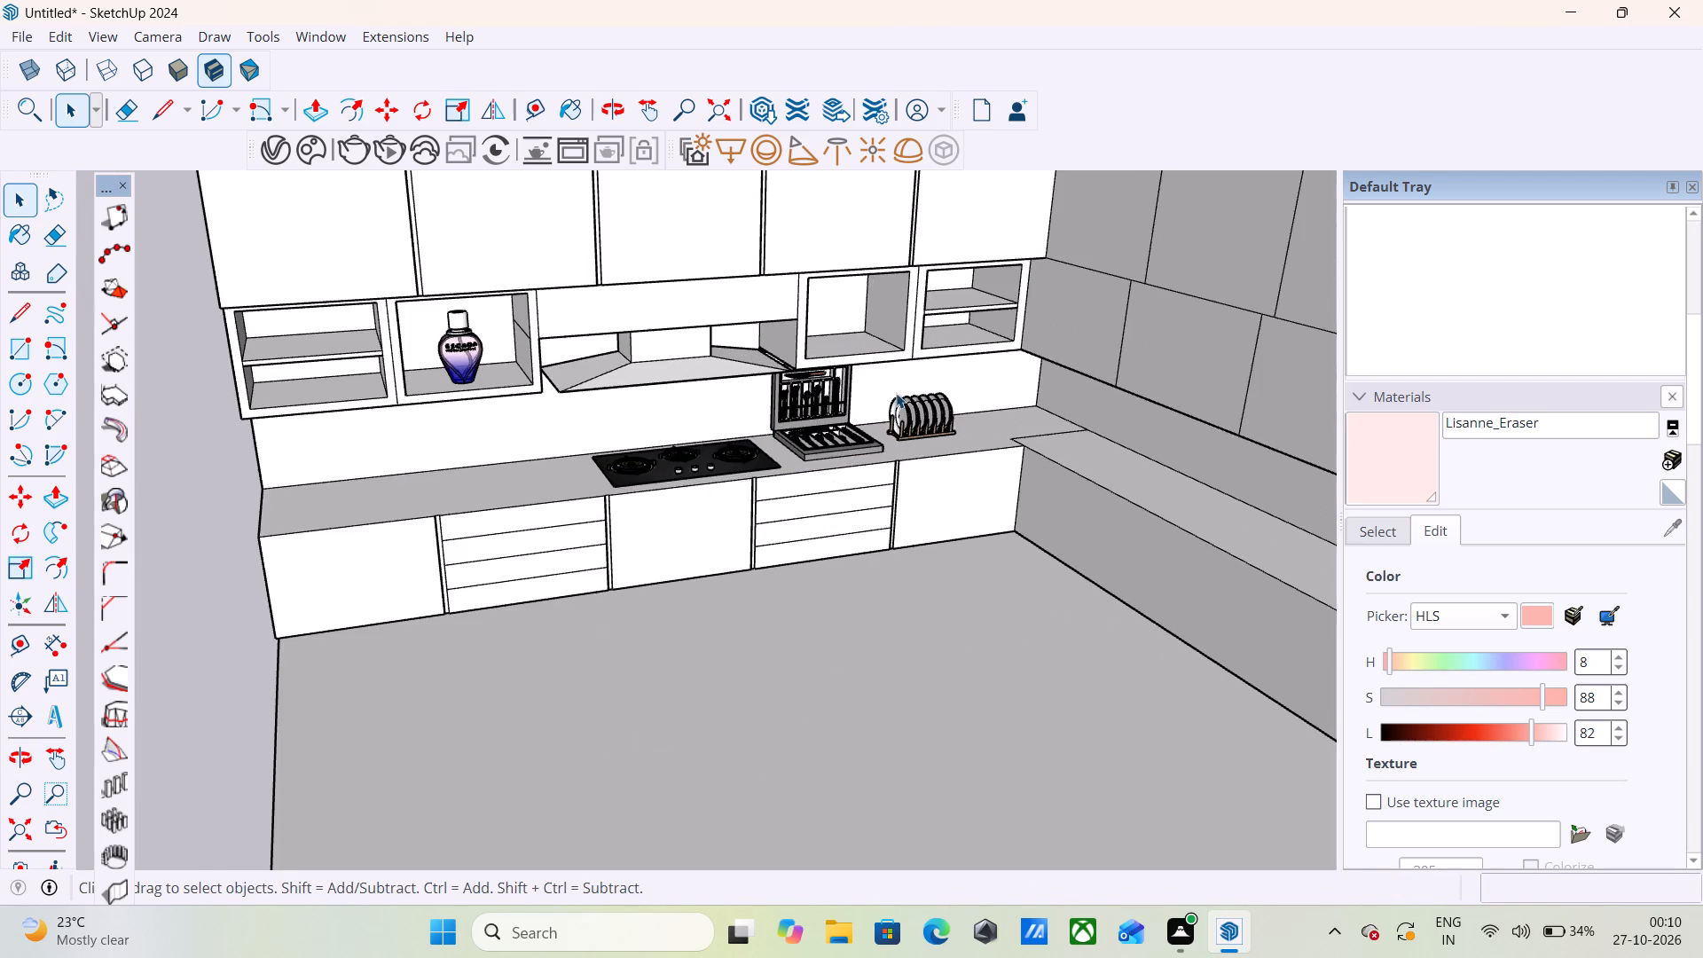
{"action": "middle_click_drag", "start_coordinate": [896, 393], "coordinate": [745, 374]}
{"action": "scroll", "coordinate": [834, 334], "scroll_direction": "up", "scroll_amount": 6}
{"action": "middle_click_drag", "start_coordinate": [836, 419], "coordinate": [795, 352]}
{"action": "scroll", "coordinate": [844, 387], "scroll_direction": "up", "scroll_amount": 5}
{"action": "middle_click_drag", "start_coordinate": [874, 464], "coordinate": [912, 420]}
{"action": "scroll", "coordinate": [912, 420], "scroll_direction": "up", "scroll_amount": 1}
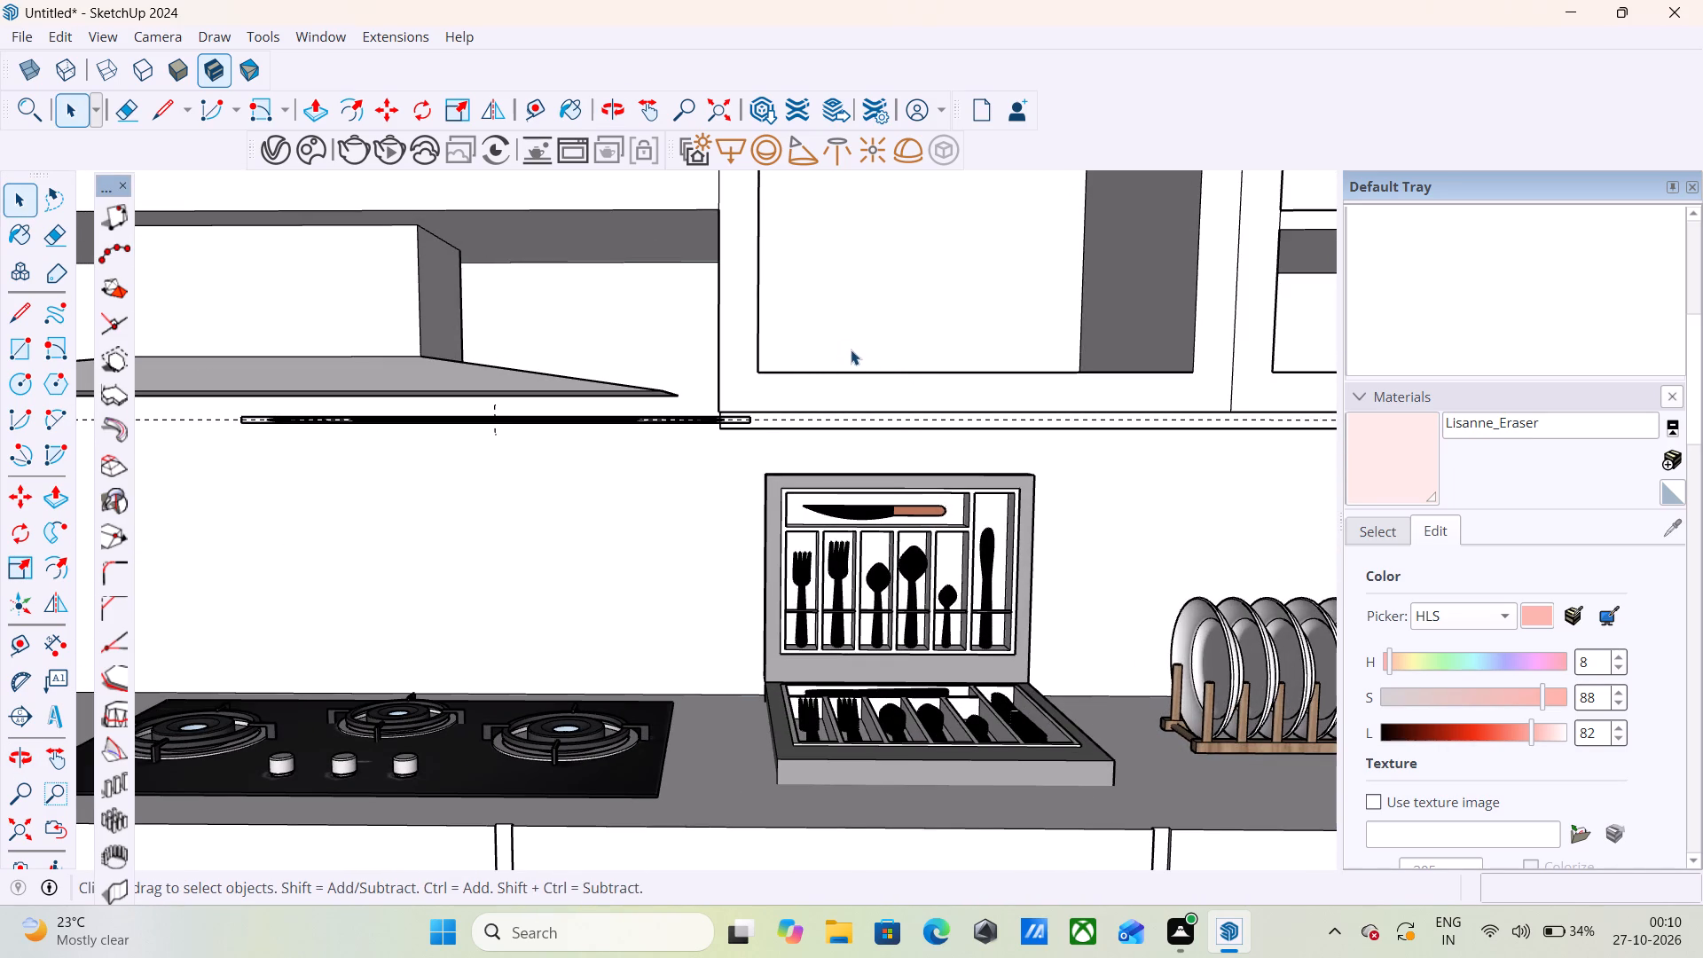
{"action": "scroll", "coordinate": [742, 255], "scroll_direction": "down", "scroll_amount": 6}
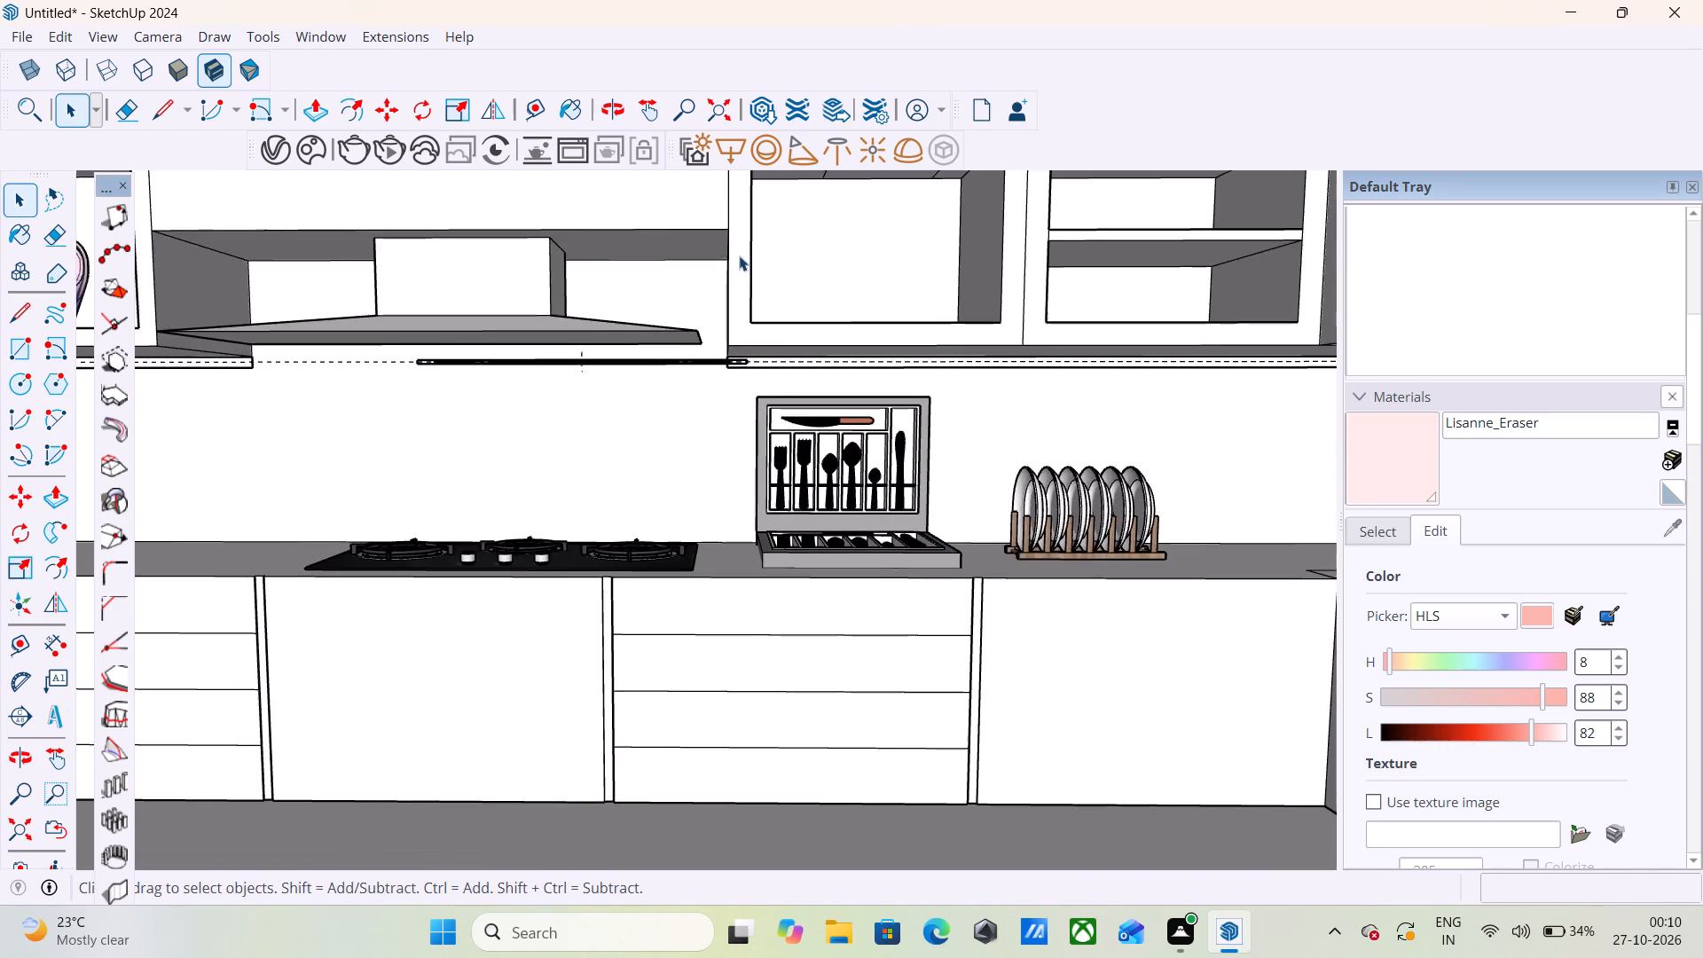
{"action": "scroll", "coordinate": [739, 255], "scroll_direction": "down", "scroll_amount": 17}
{"action": "scroll", "coordinate": [729, 300], "scroll_direction": "down", "scroll_amount": 7}
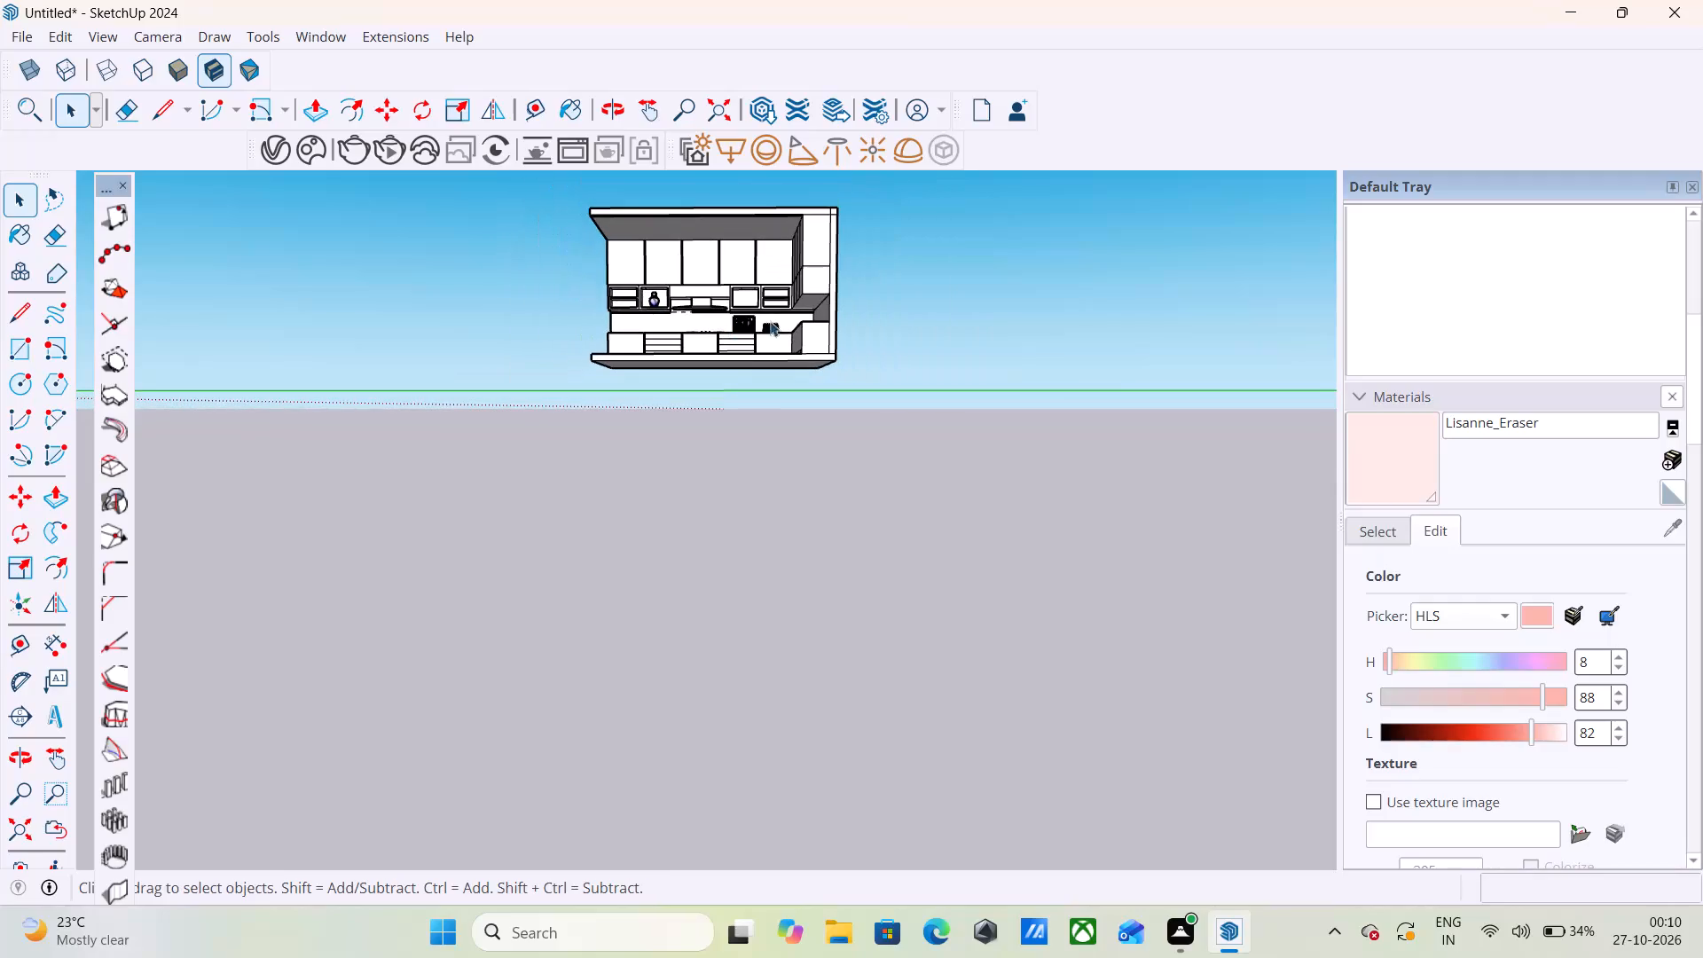
{"action": "scroll", "coordinate": [640, 183], "scroll_direction": "up", "scroll_amount": 10}
{"action": "middle_click_drag", "start_coordinate": [720, 340], "coordinate": [804, 445]}
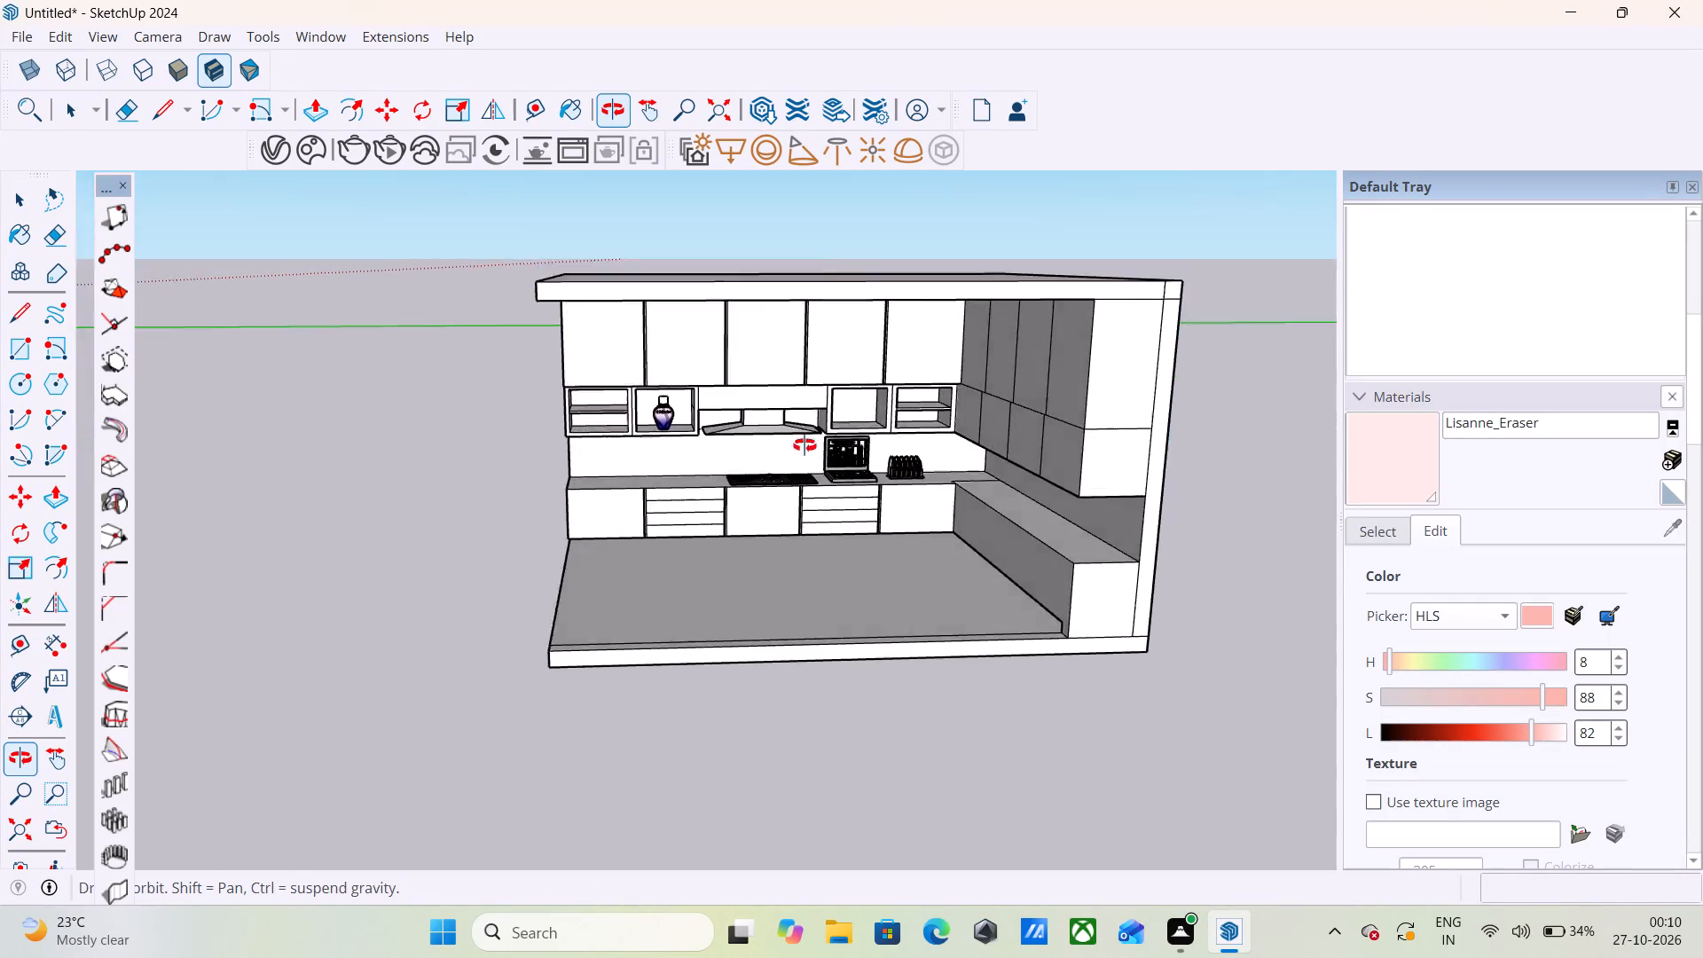
{"action": "middle_click_drag", "start_coordinate": [804, 445], "coordinate": [840, 367]}
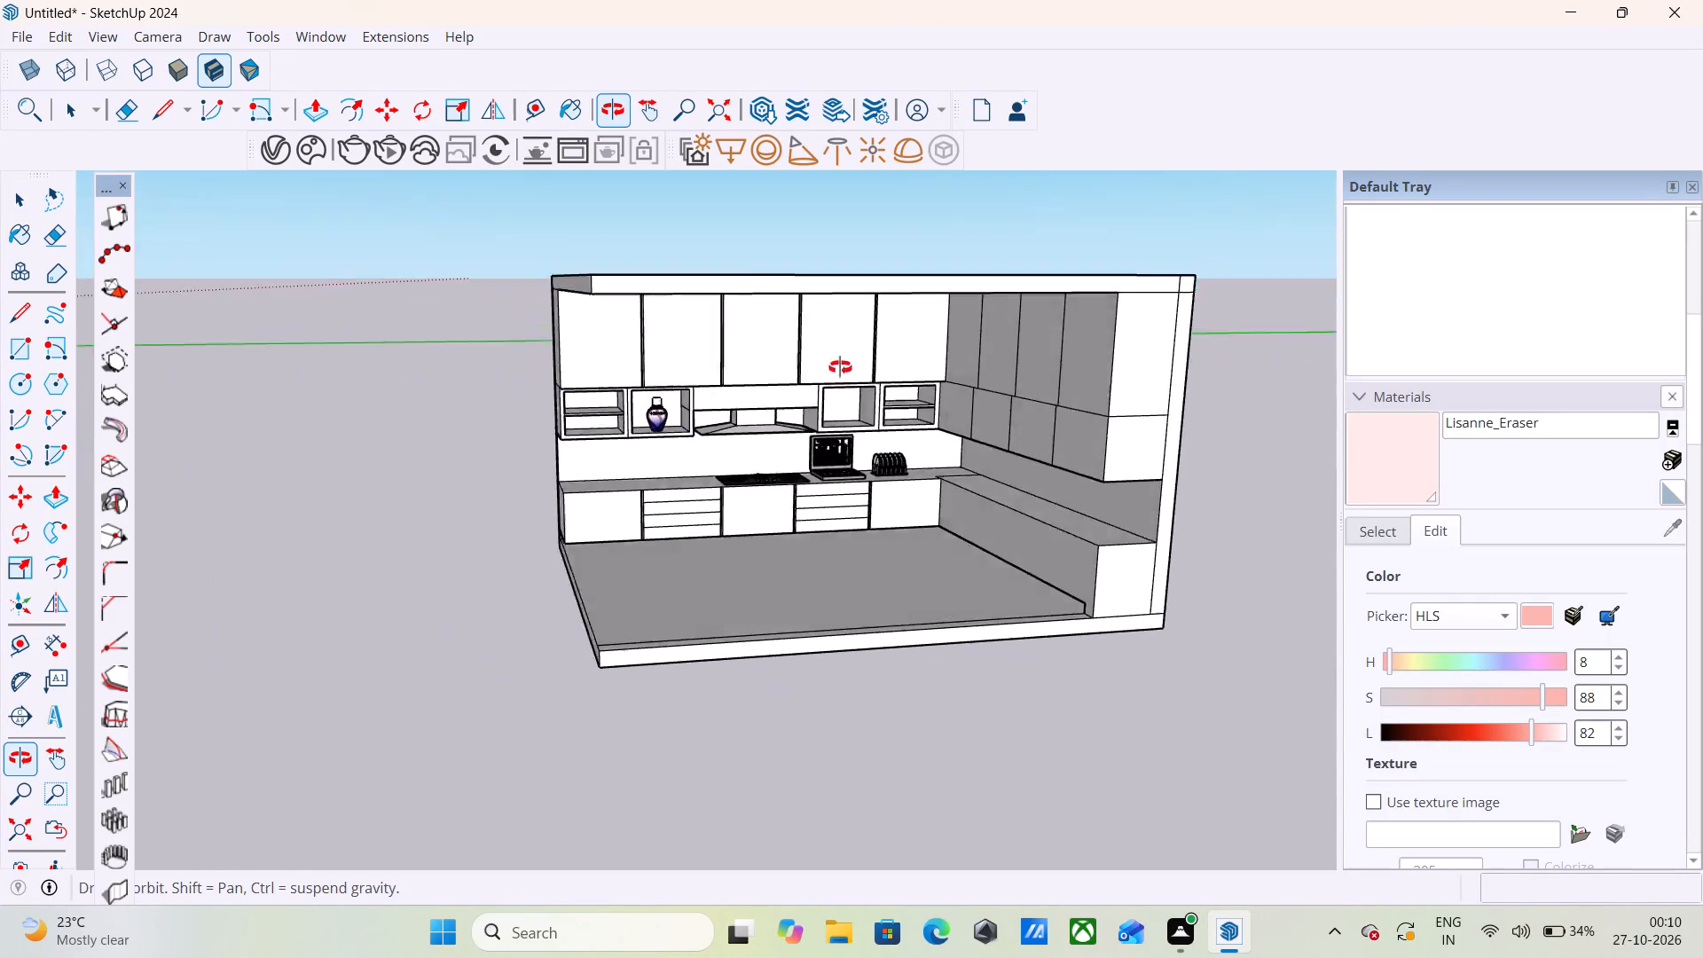
{"action": "middle_click_drag", "start_coordinate": [840, 367], "coordinate": [700, 287]}
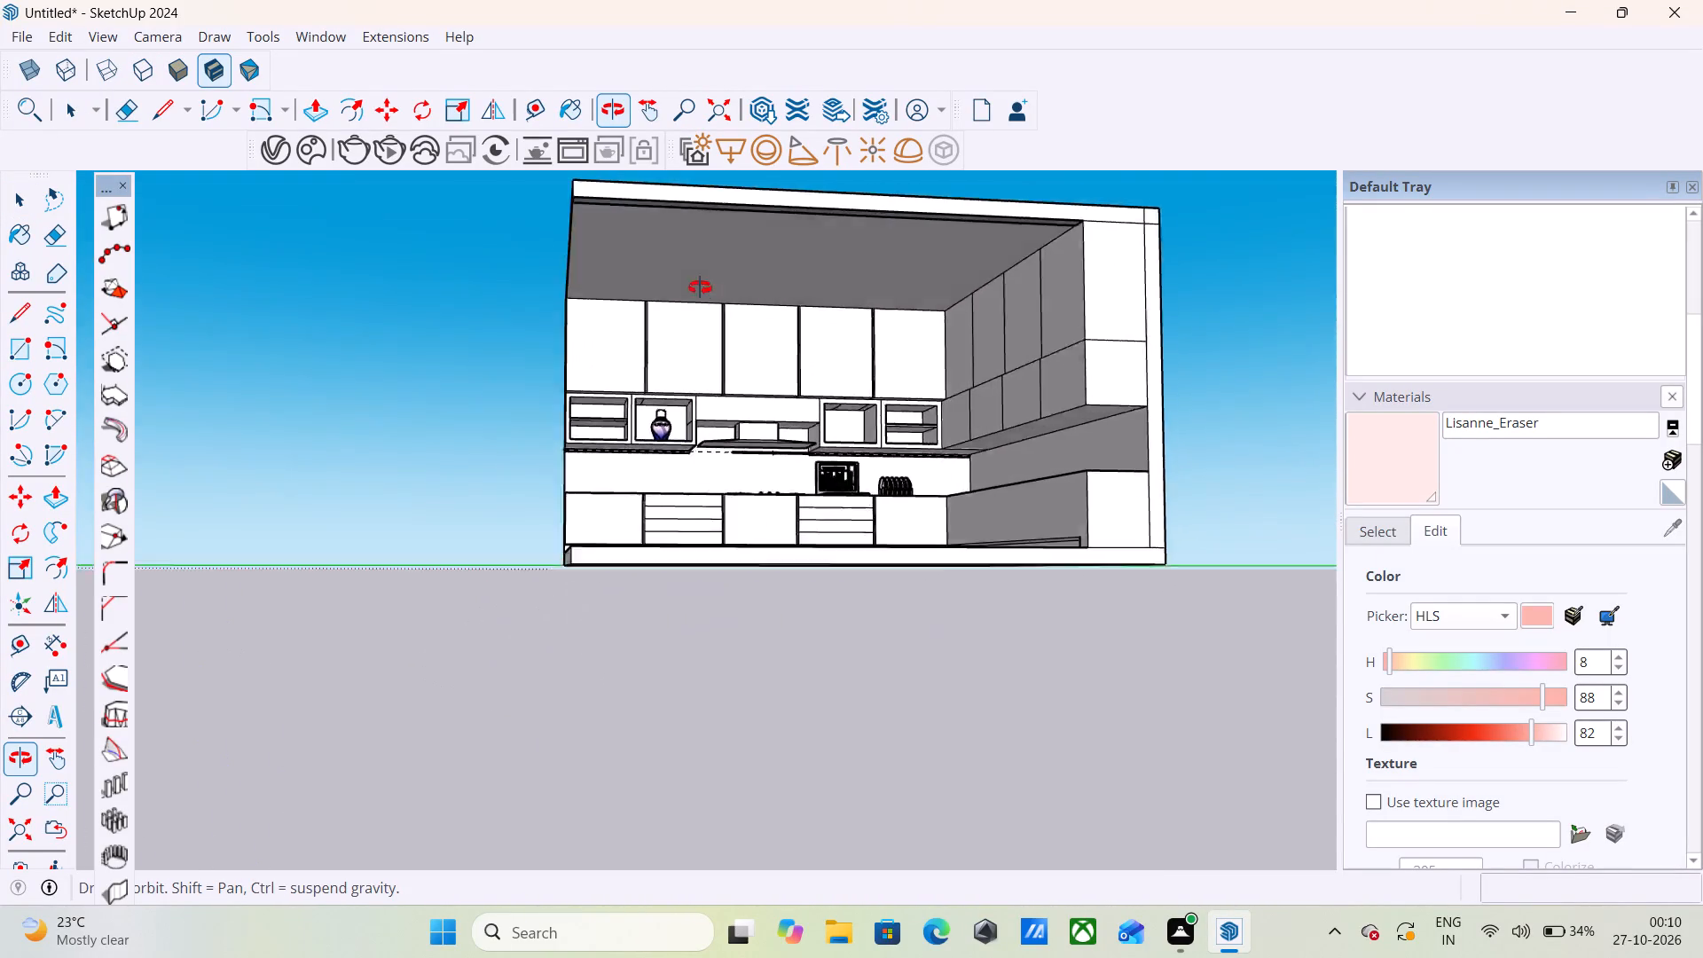
{"action": "middle_click_drag", "start_coordinate": [700, 287], "coordinate": [658, 304]}
{"action": "middle_click_drag", "start_coordinate": [604, 392], "coordinate": [826, 390]}
{"action": "scroll", "coordinate": [829, 392], "scroll_direction": "up", "scroll_amount": 1}
Import the handle model 스마트바손잡이 from Downloads, place it at the kitchen floor slab's edge, and deselect it.
{"action": "left_click", "coordinate": [24, 34]}
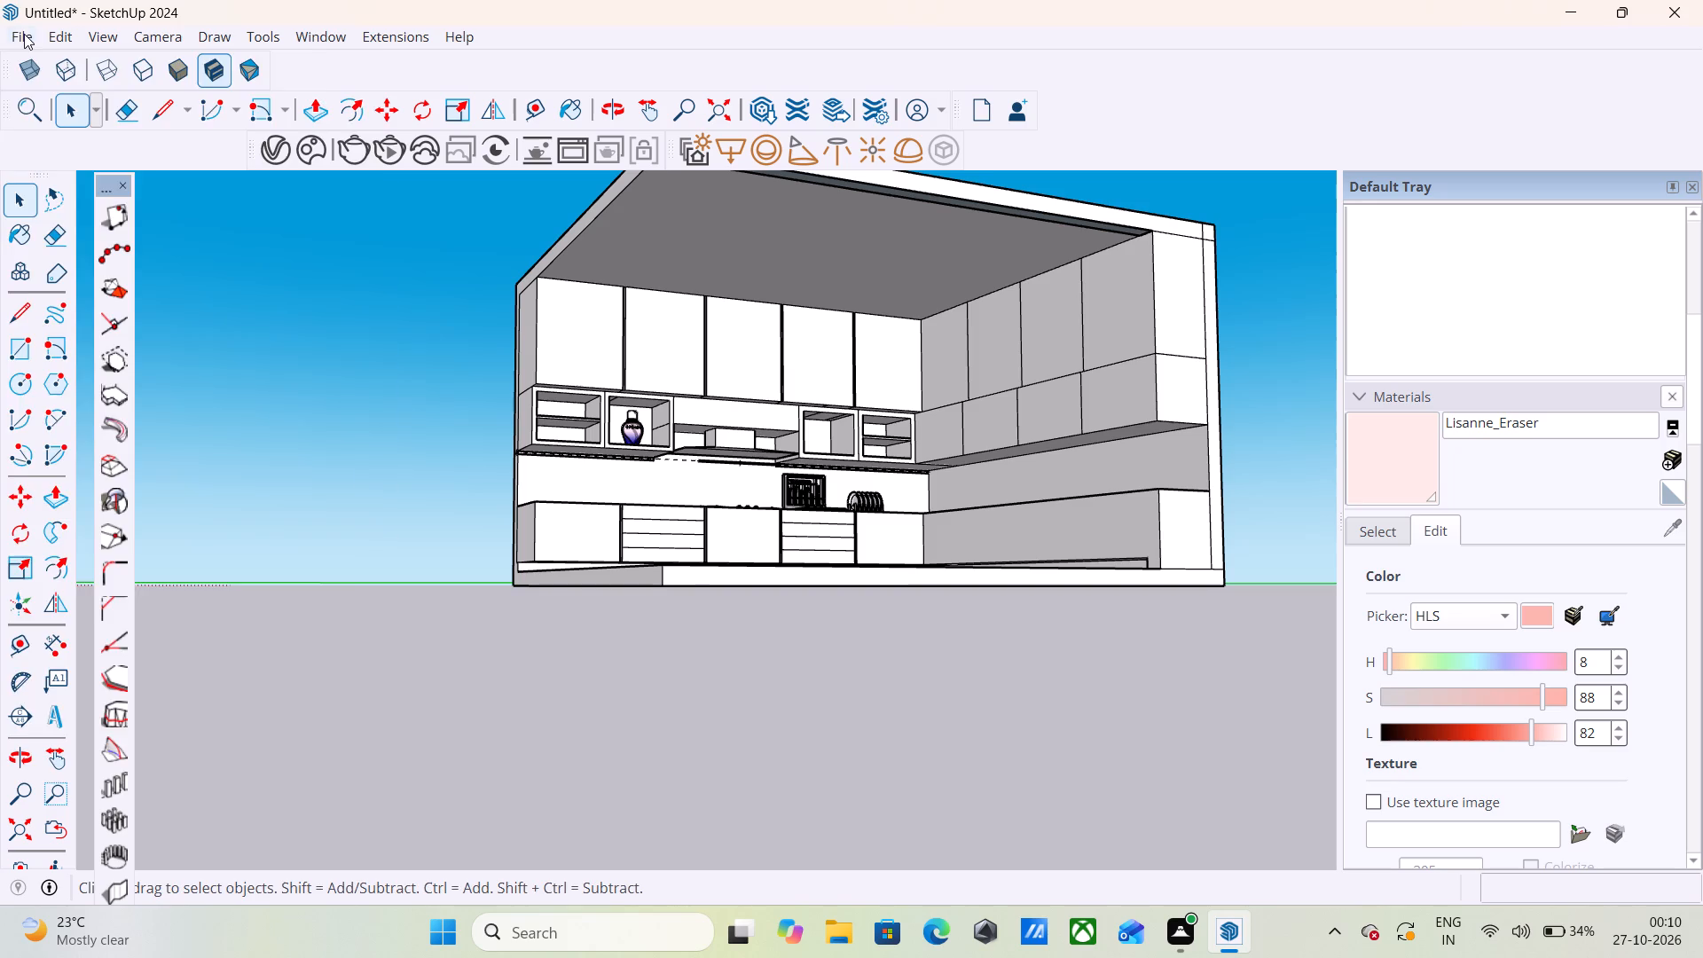
{"action": "left_click", "coordinate": [137, 338]}
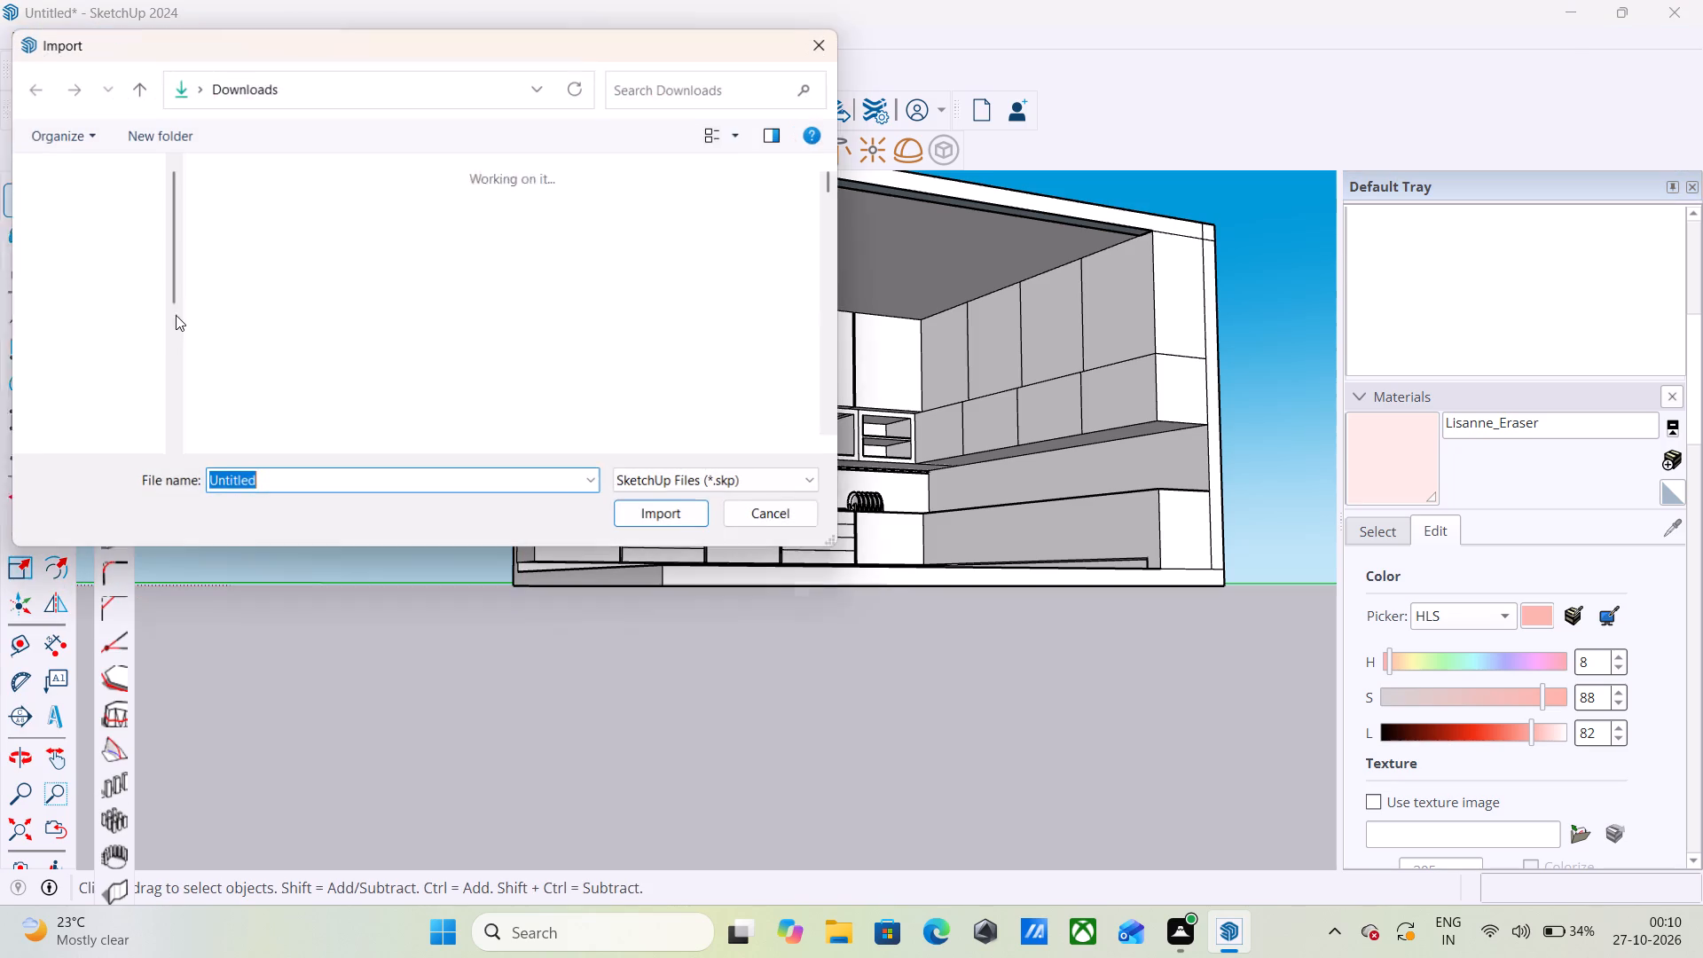
{"action": "scroll", "coordinate": [340, 334], "scroll_direction": "down", "scroll_amount": 4}
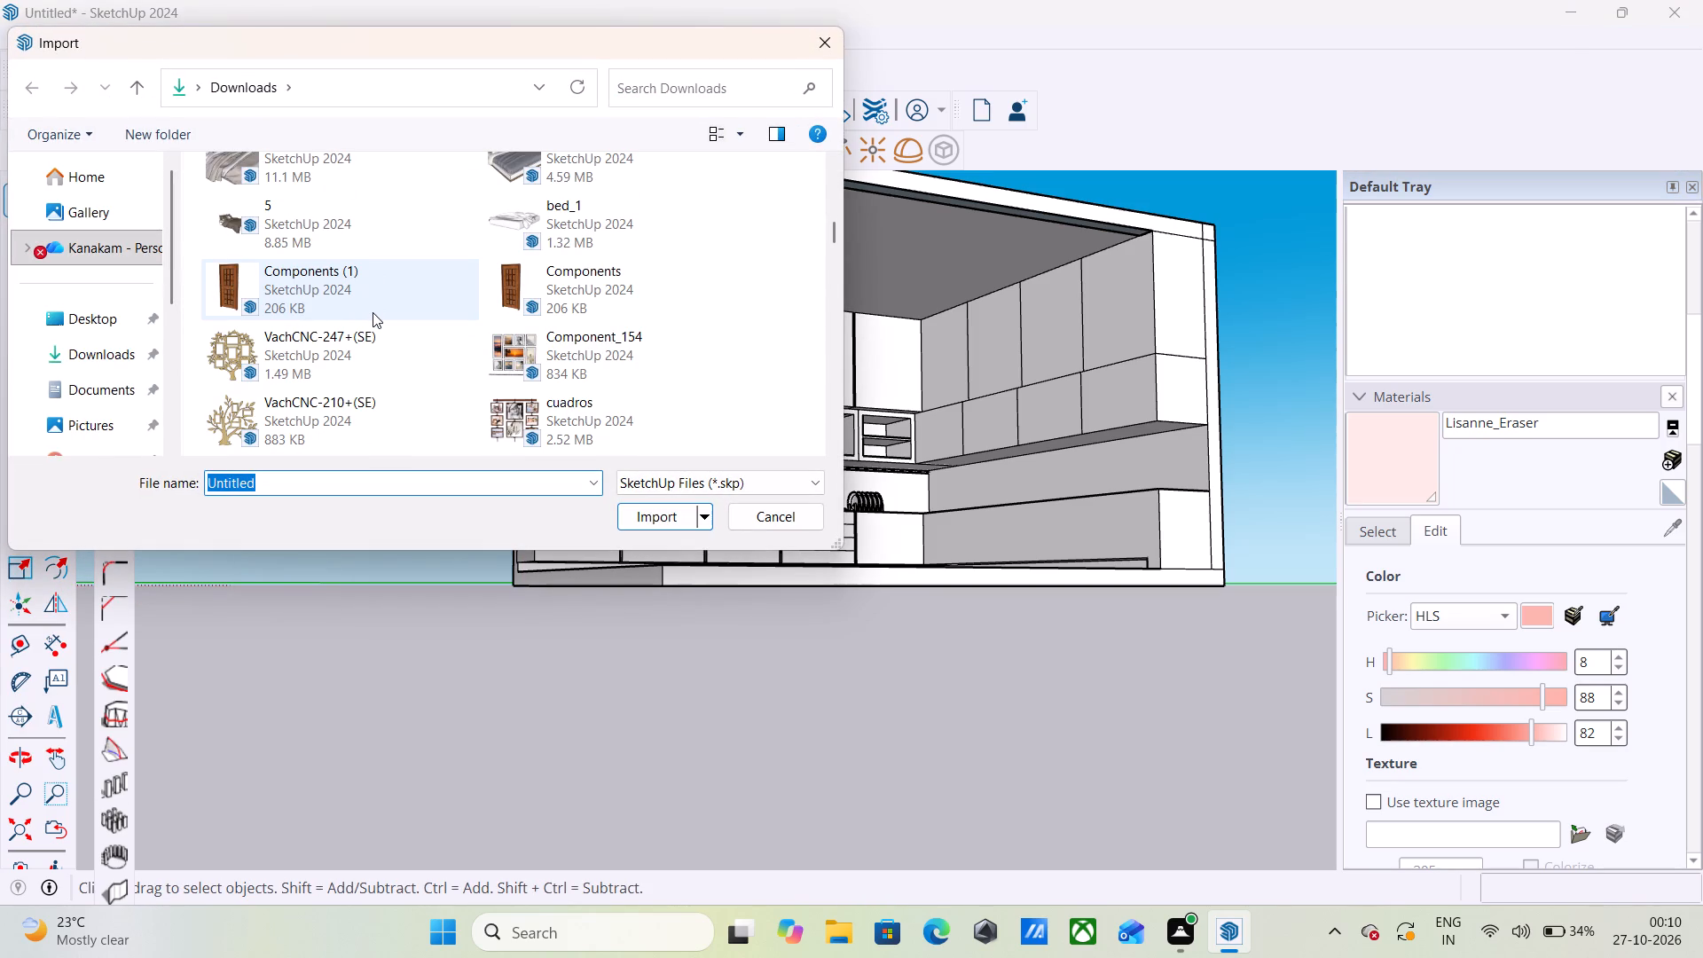
{"action": "scroll", "coordinate": [373, 312], "scroll_direction": "down", "scroll_amount": 1}
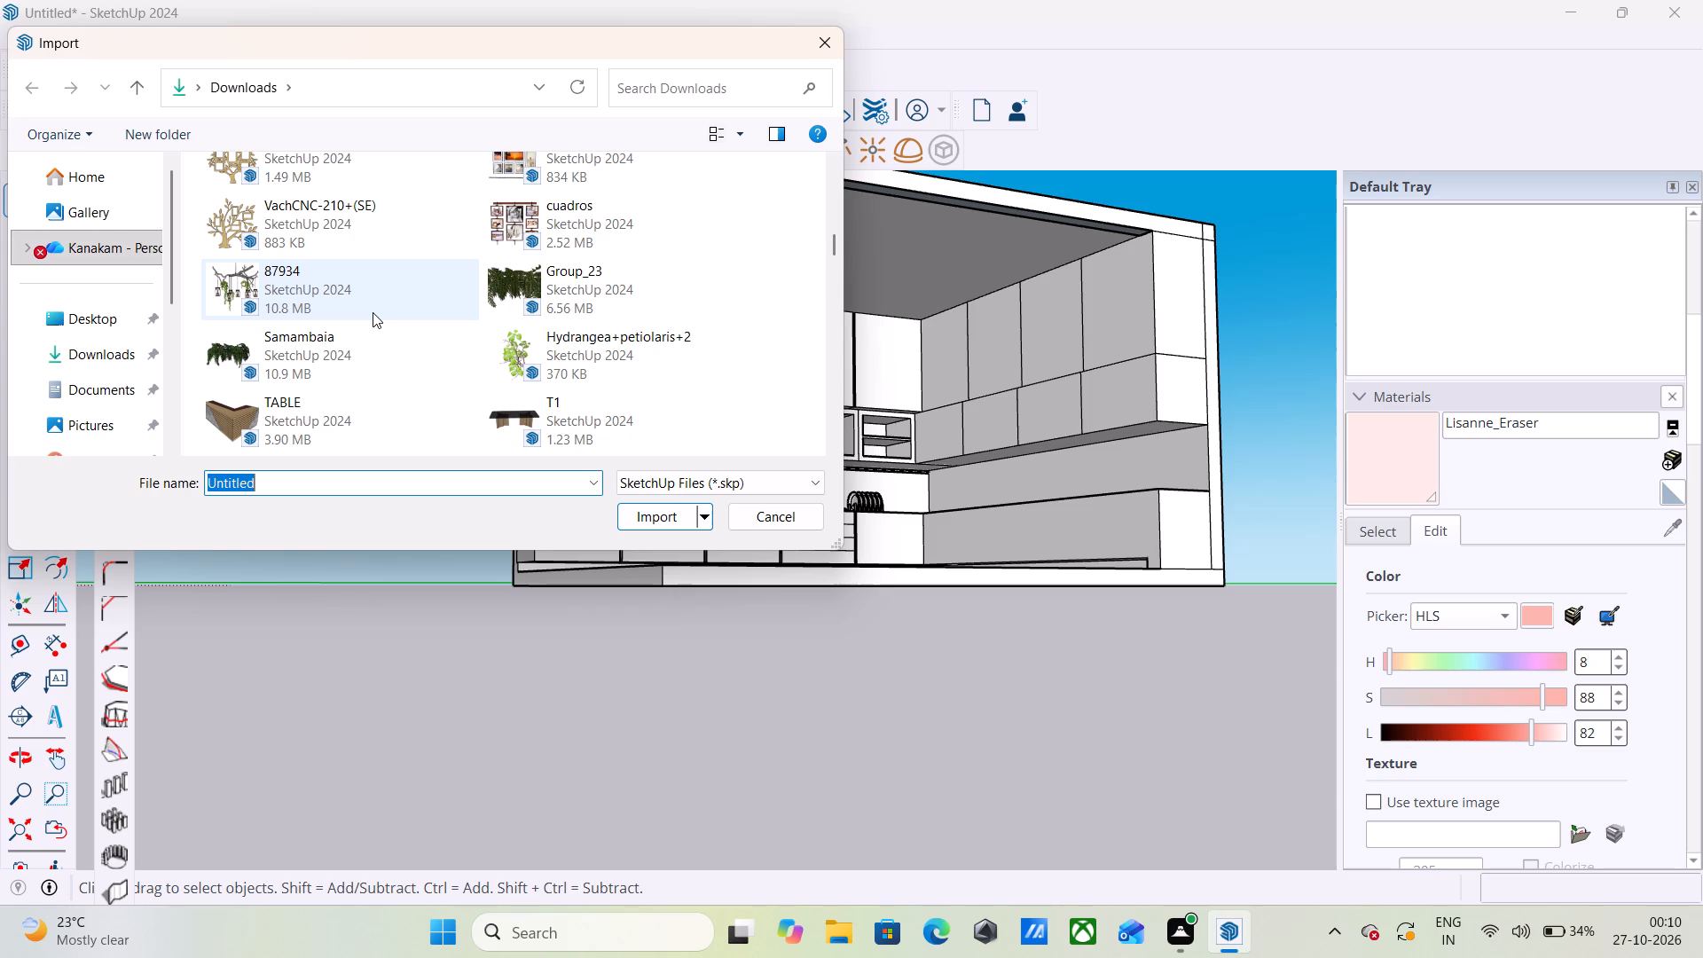
{"action": "scroll", "coordinate": [373, 312], "scroll_direction": "down", "scroll_amount": 2}
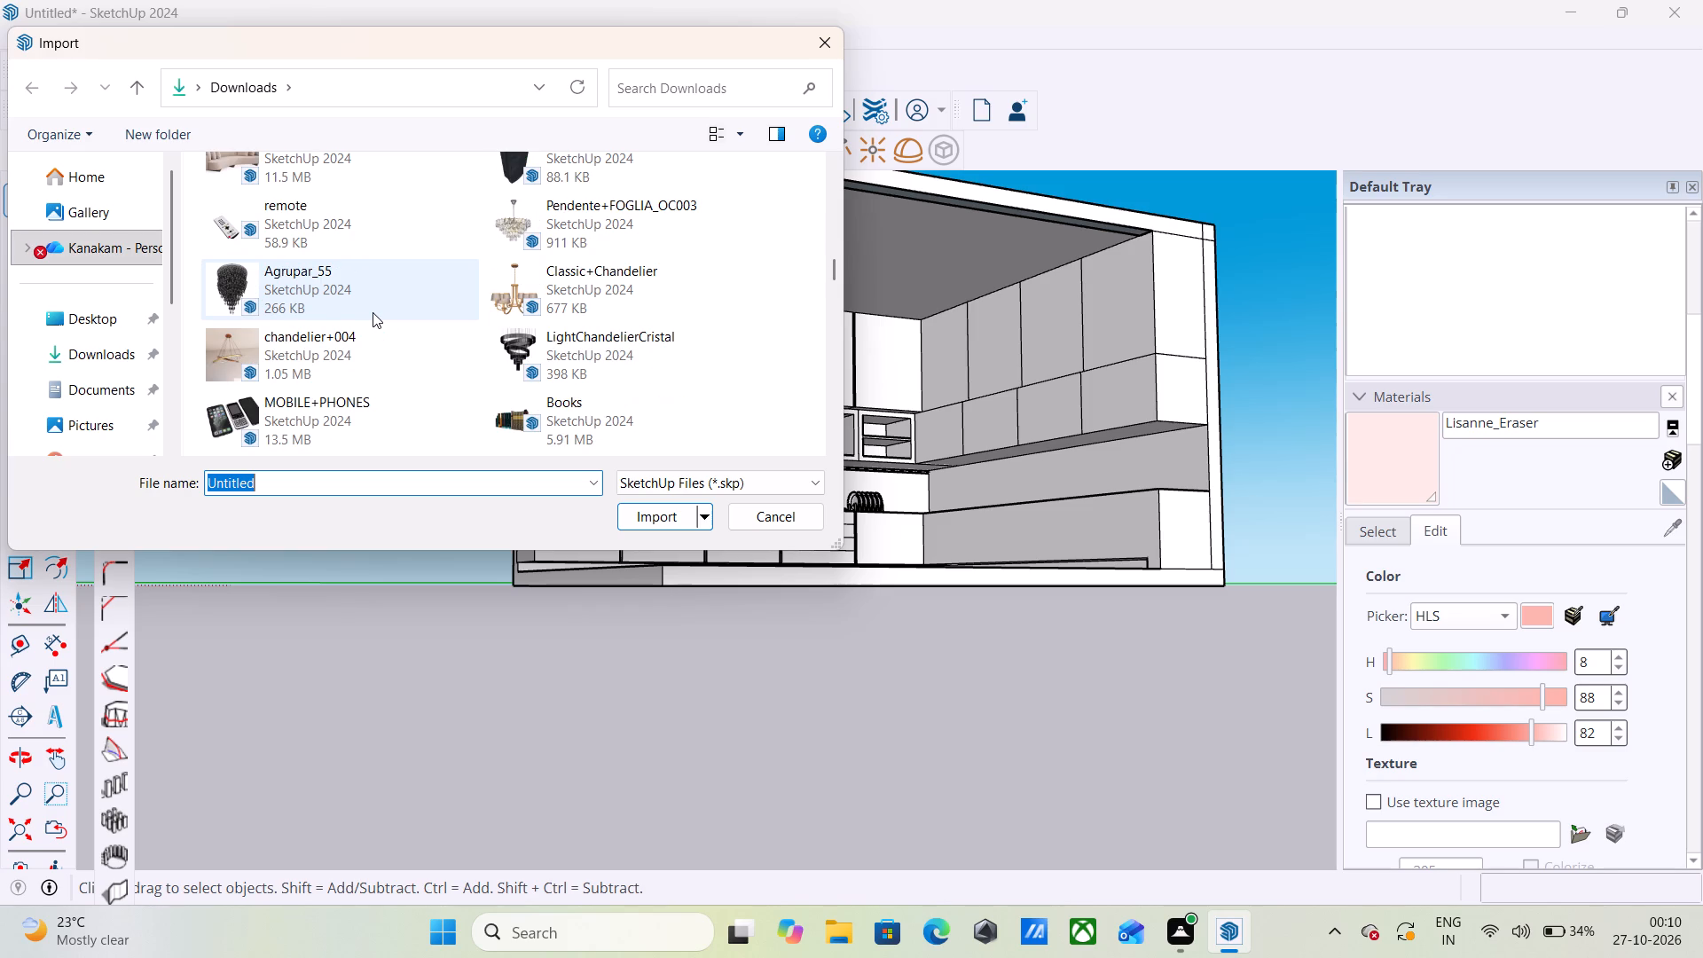
{"action": "scroll", "coordinate": [373, 312], "scroll_direction": "down", "scroll_amount": 1}
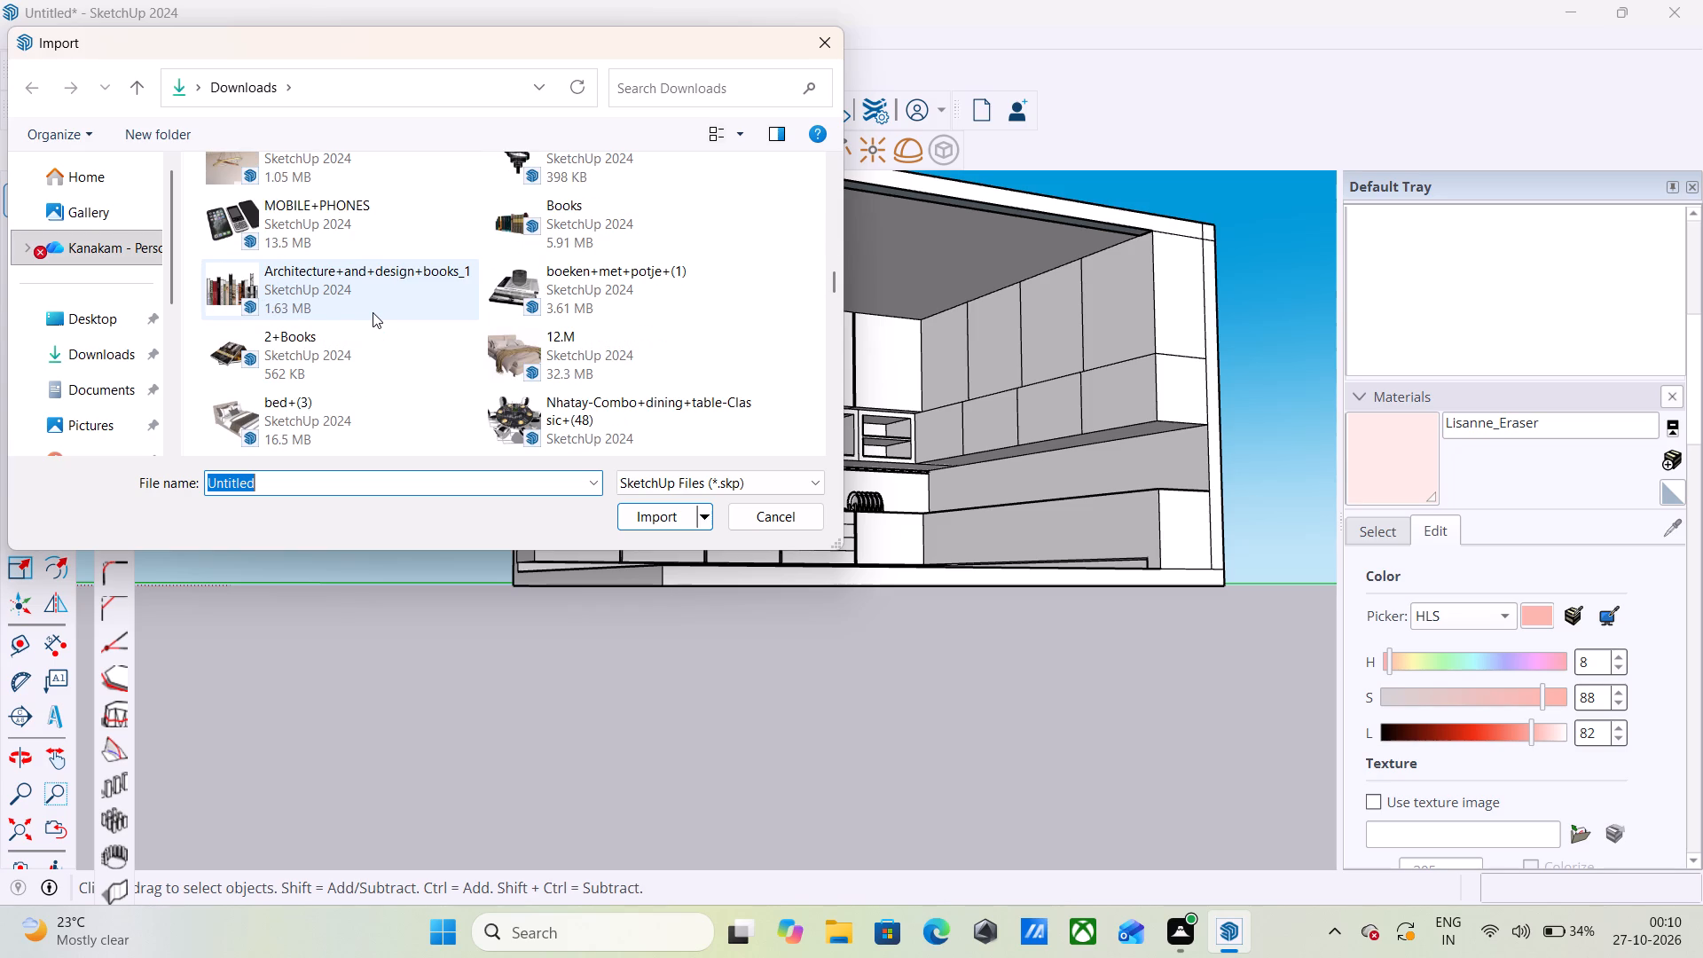
{"action": "scroll", "coordinate": [373, 312], "scroll_direction": "down", "scroll_amount": 1}
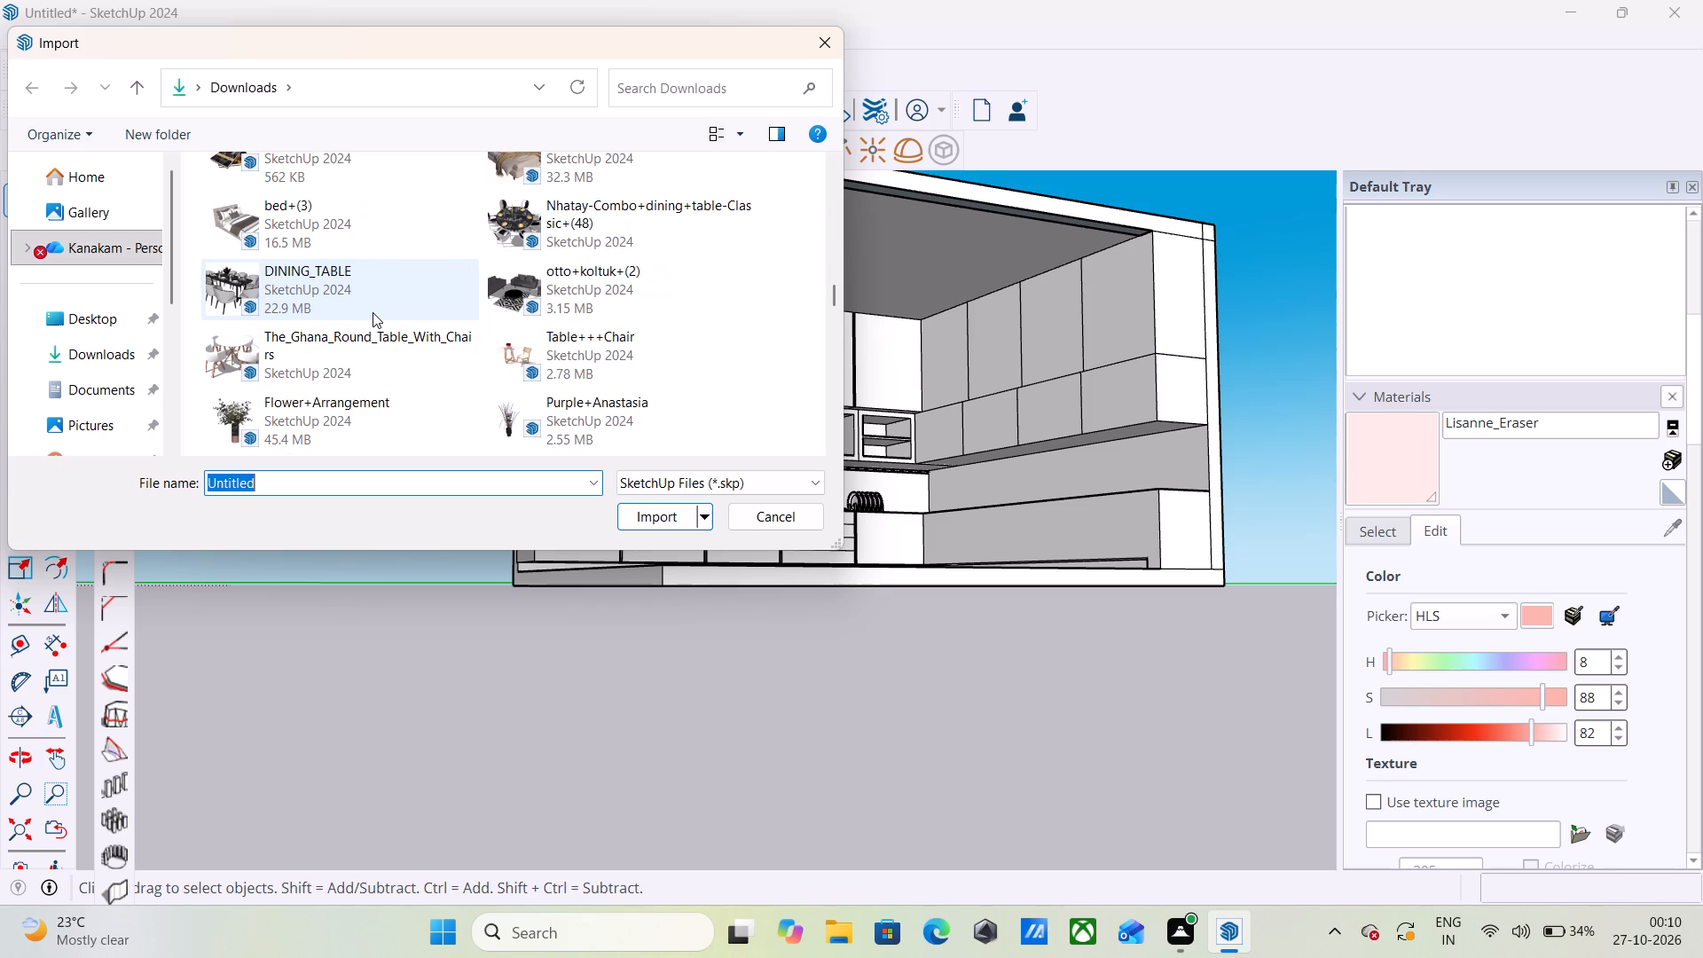
{"action": "scroll", "coordinate": [373, 312], "scroll_direction": "down", "scroll_amount": 2}
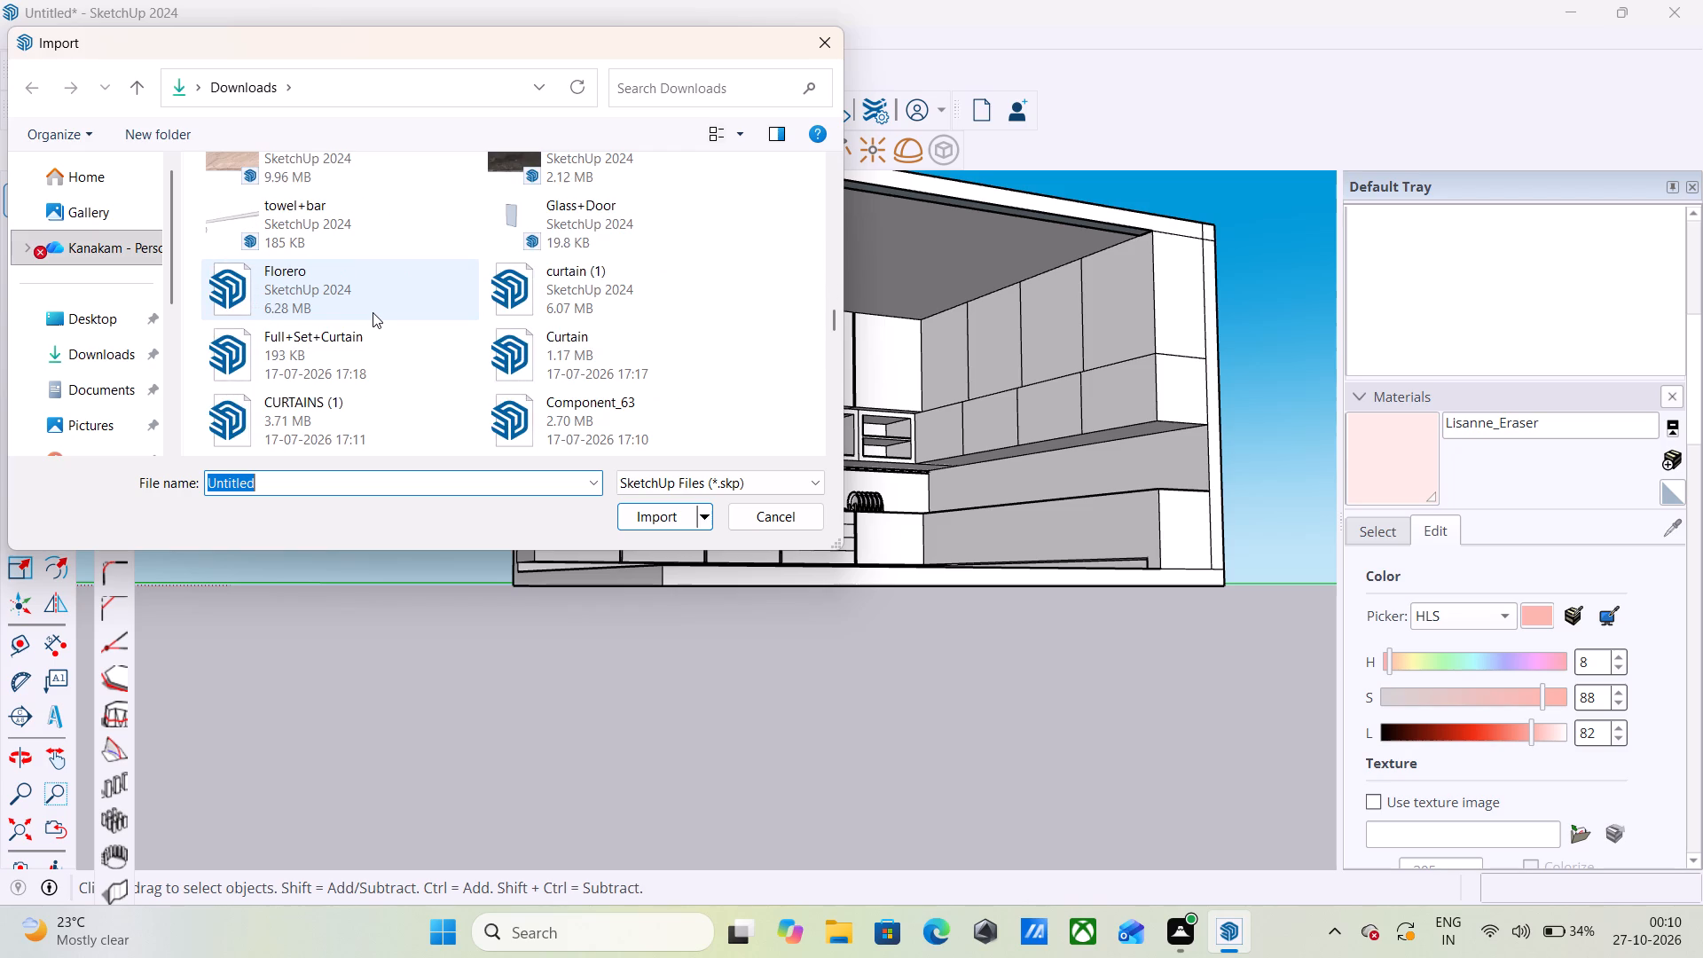
{"action": "scroll", "coordinate": [373, 312], "scroll_direction": "up", "scroll_amount": 13}
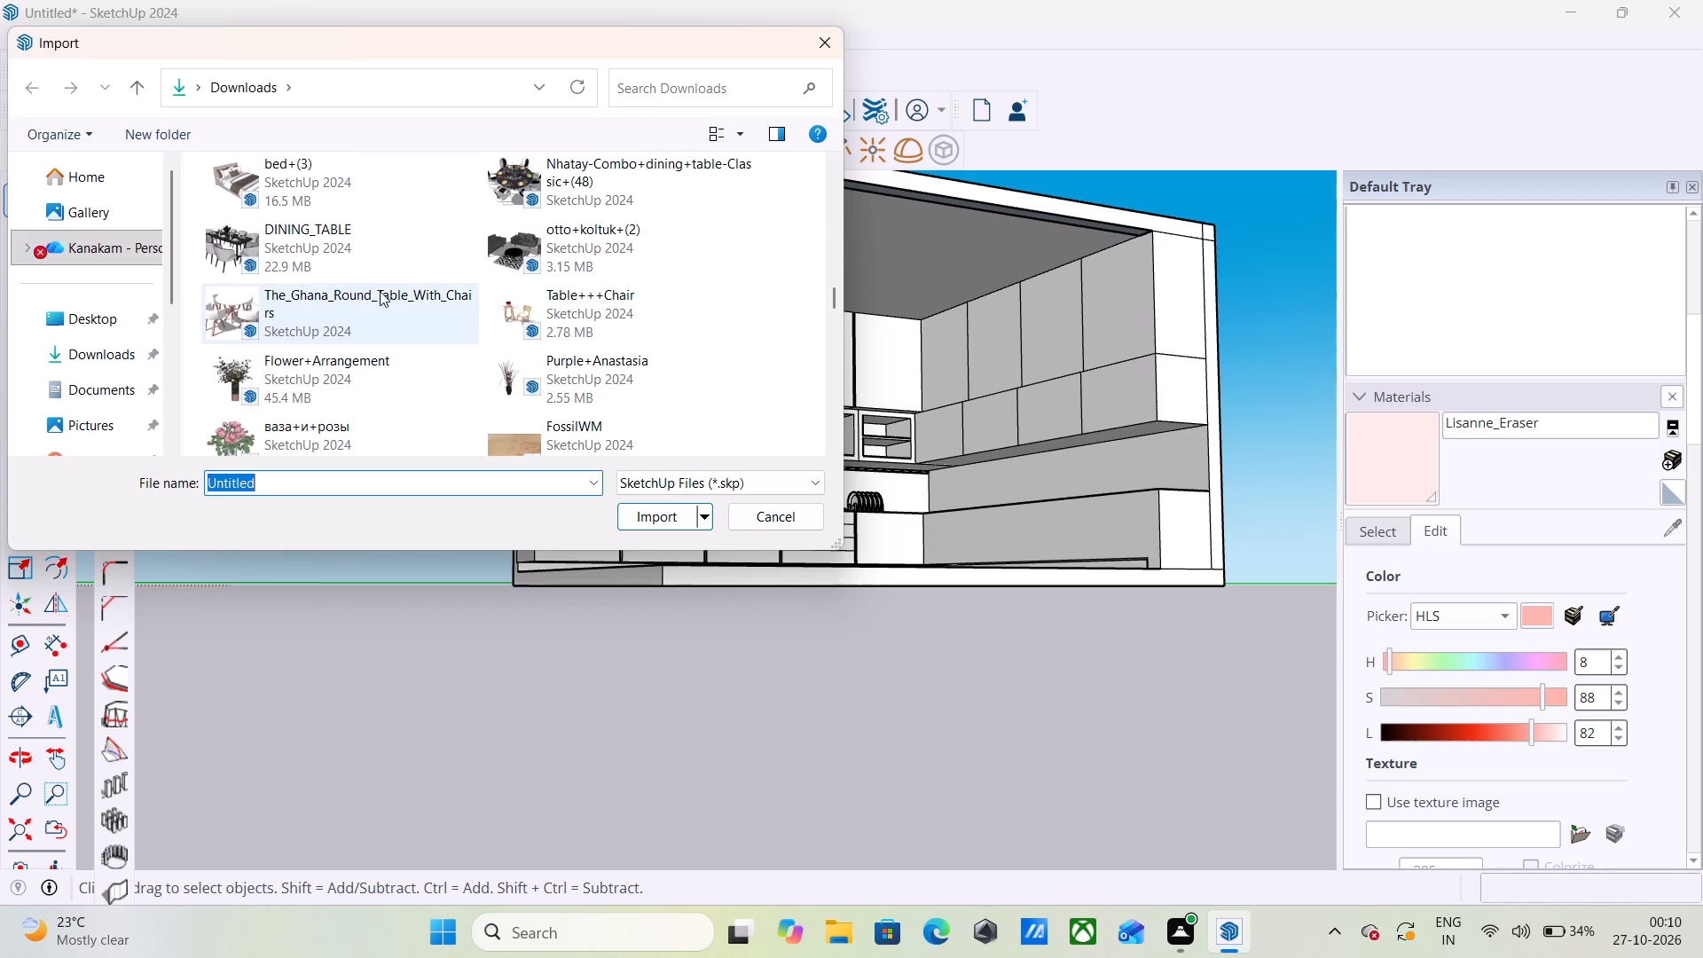
{"action": "scroll", "coordinate": [382, 292], "scroll_direction": "up", "scroll_amount": 11}
{"action": "scroll", "coordinate": [305, 267], "scroll_direction": "up", "scroll_amount": 5}
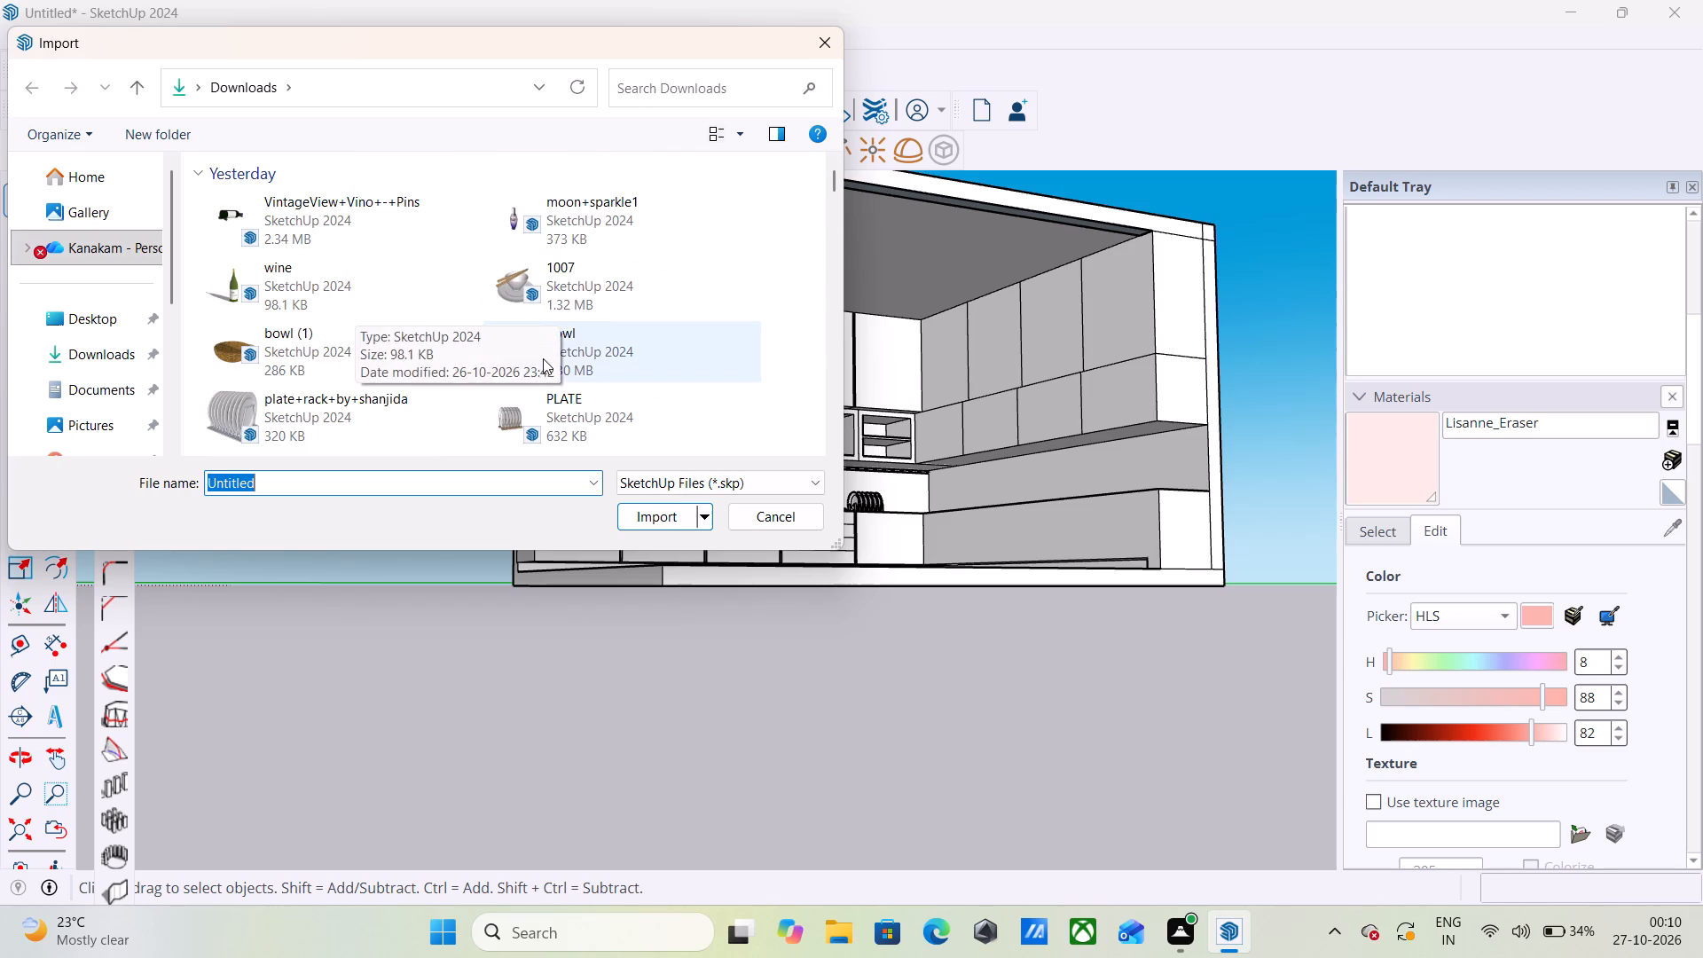
{"action": "scroll", "coordinate": [542, 363], "scroll_direction": "down", "scroll_amount": 2}
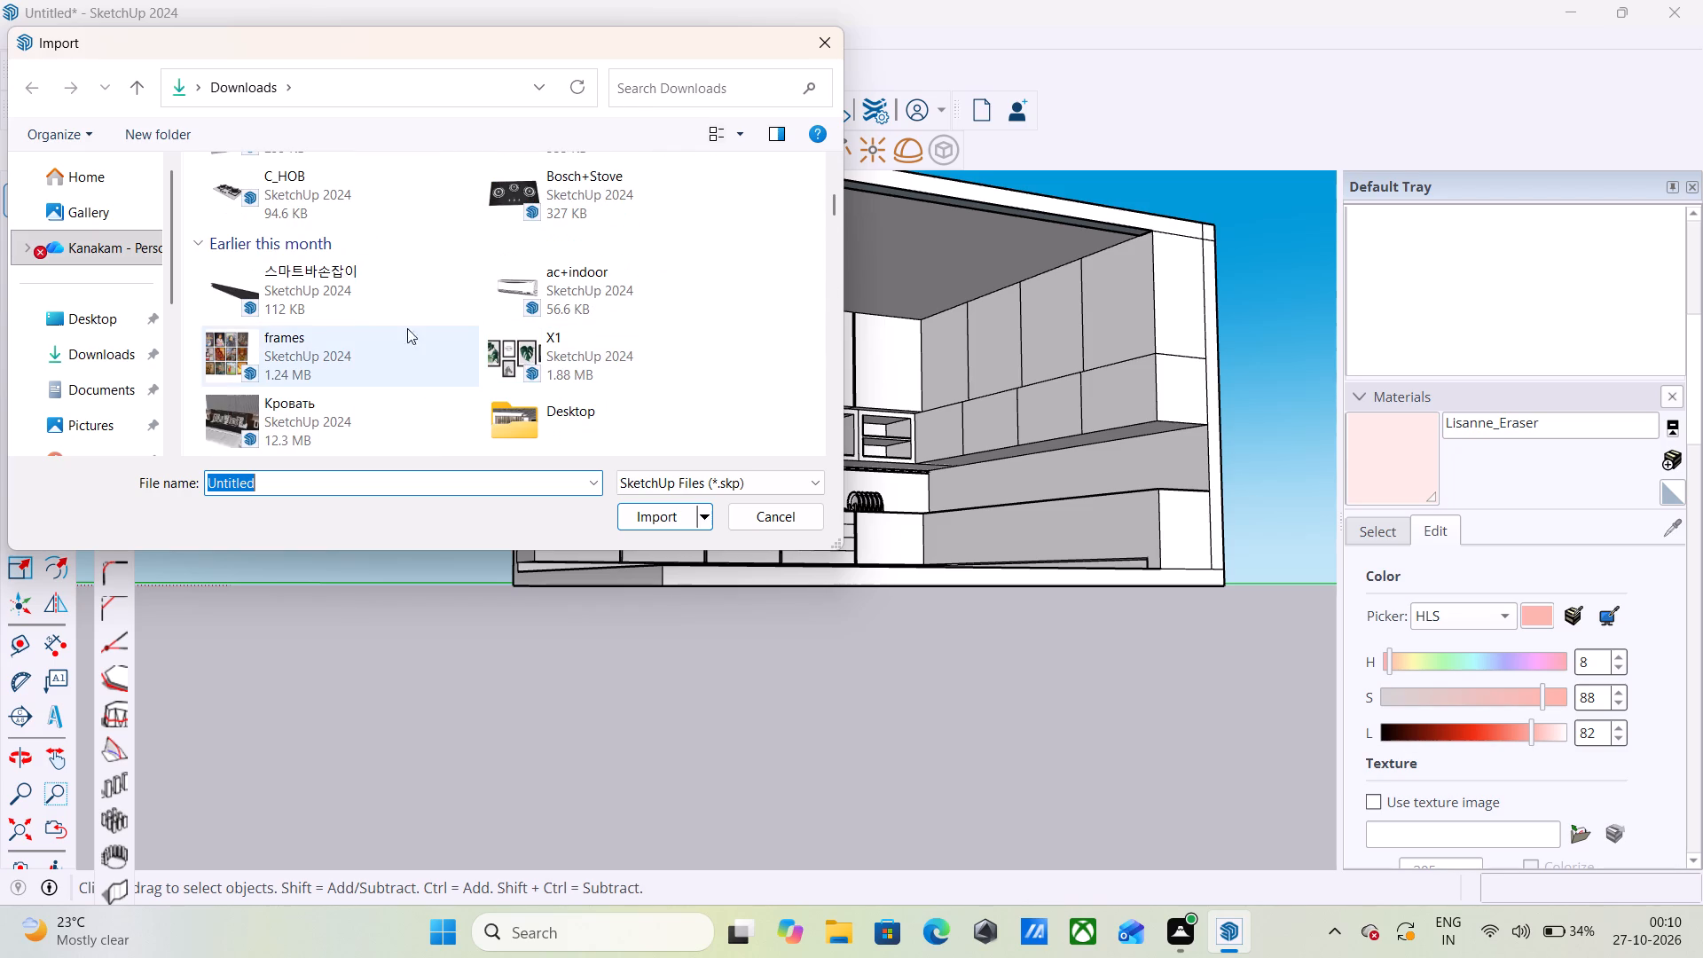
{"action": "left_click", "coordinate": [273, 297]}
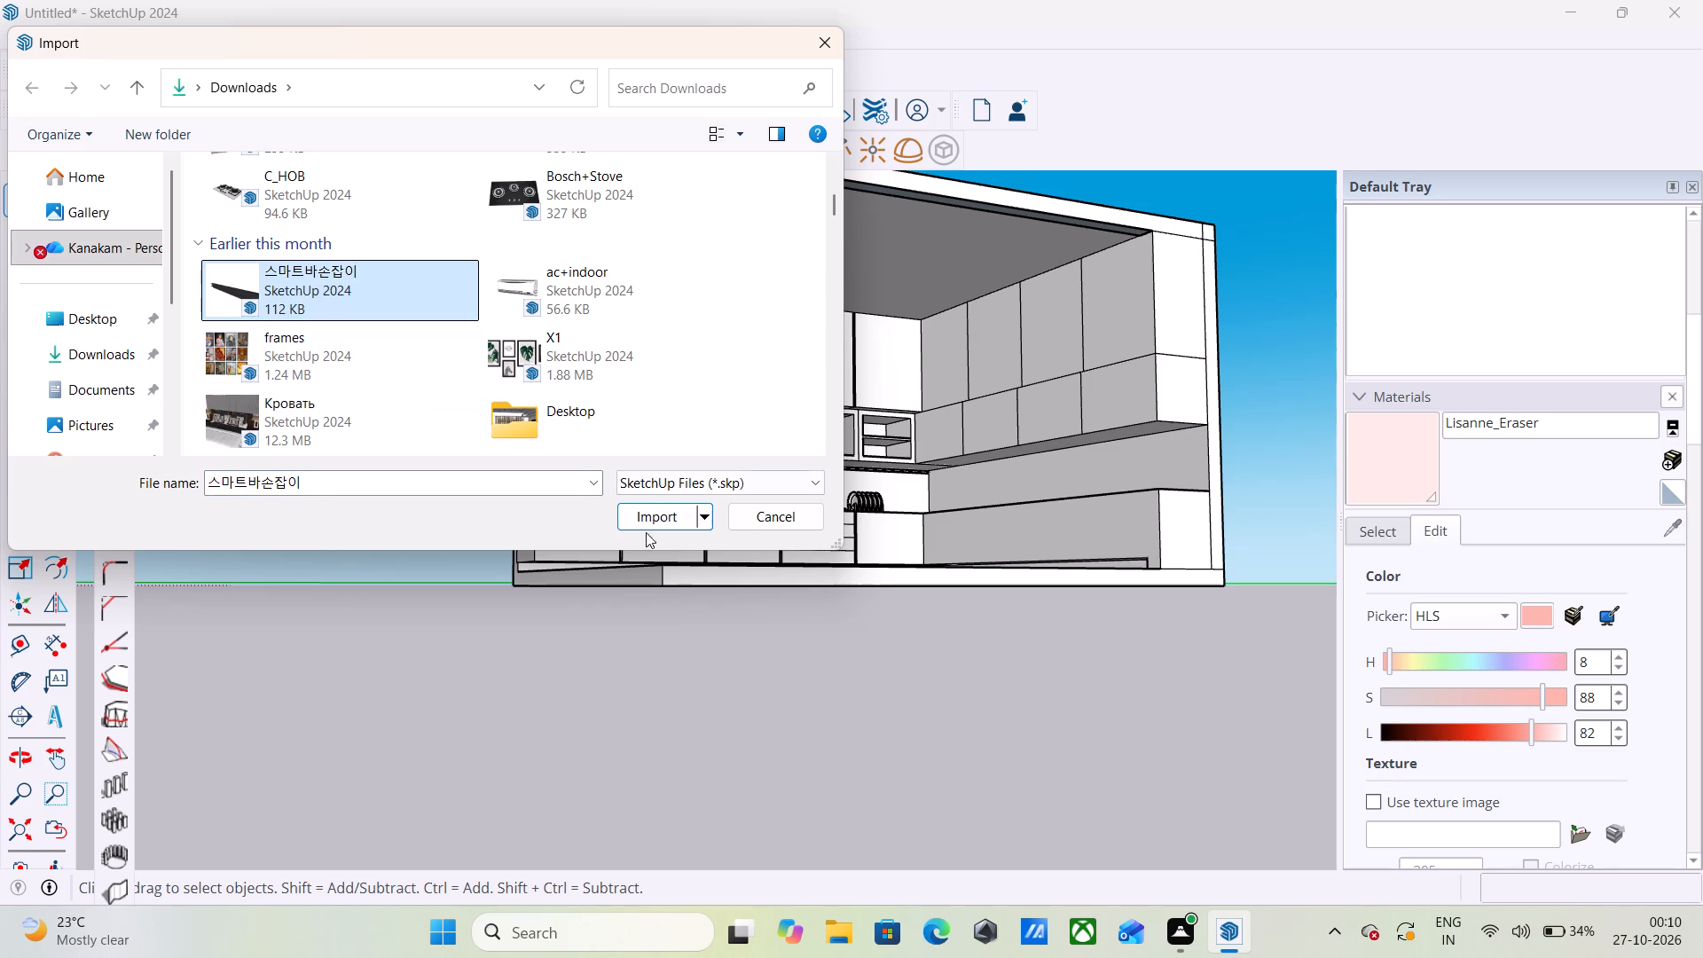
{"action": "left_click", "coordinate": [642, 522]}
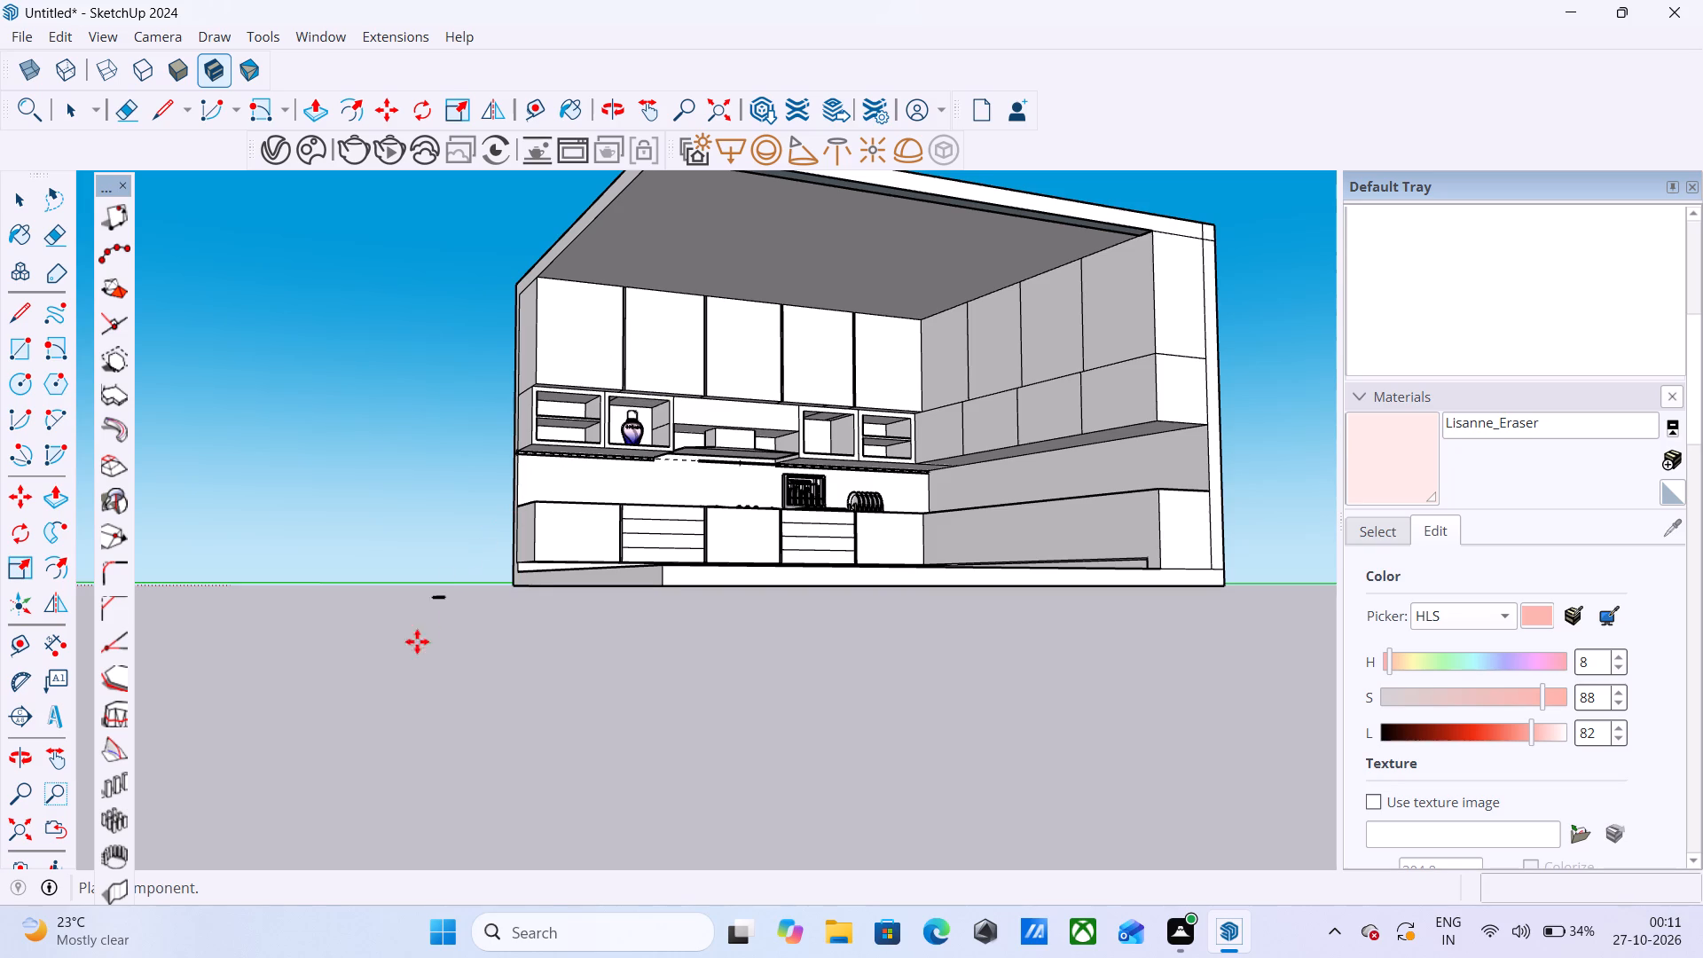
{"action": "left_click", "coordinate": [642, 586]}
{"action": "scroll", "coordinate": [686, 522], "scroll_direction": "up", "scroll_amount": 4}
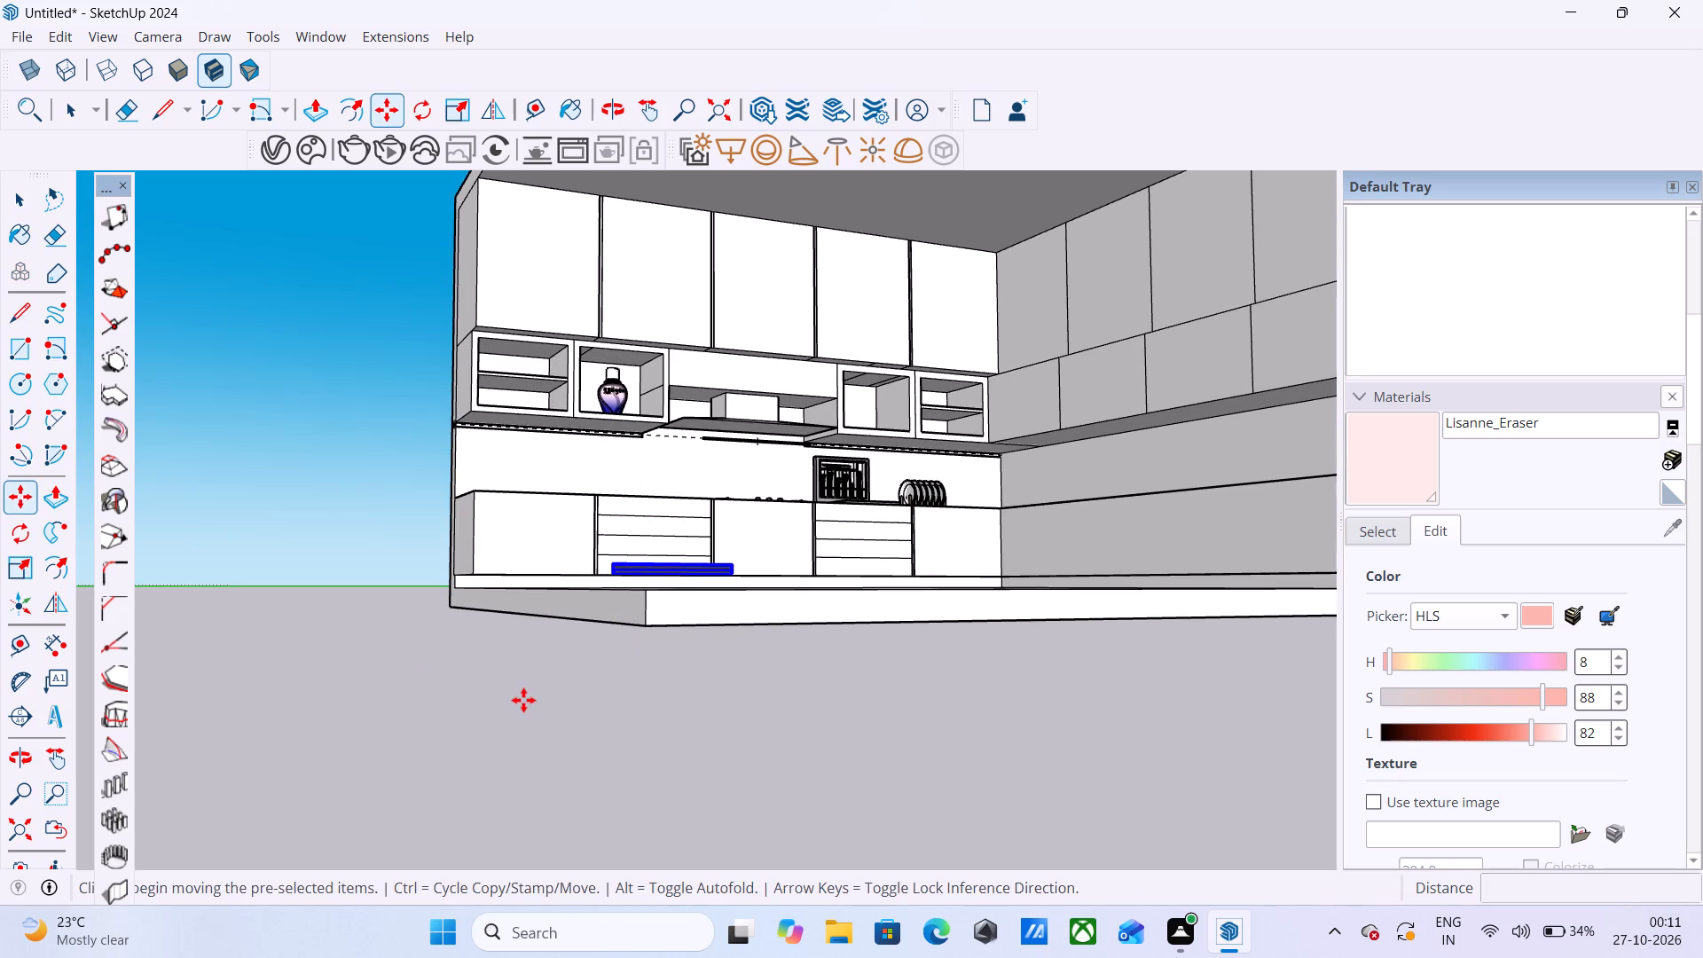
{"action": "key", "text": "space"}
{"action": "left_click", "coordinate": [504, 685]}
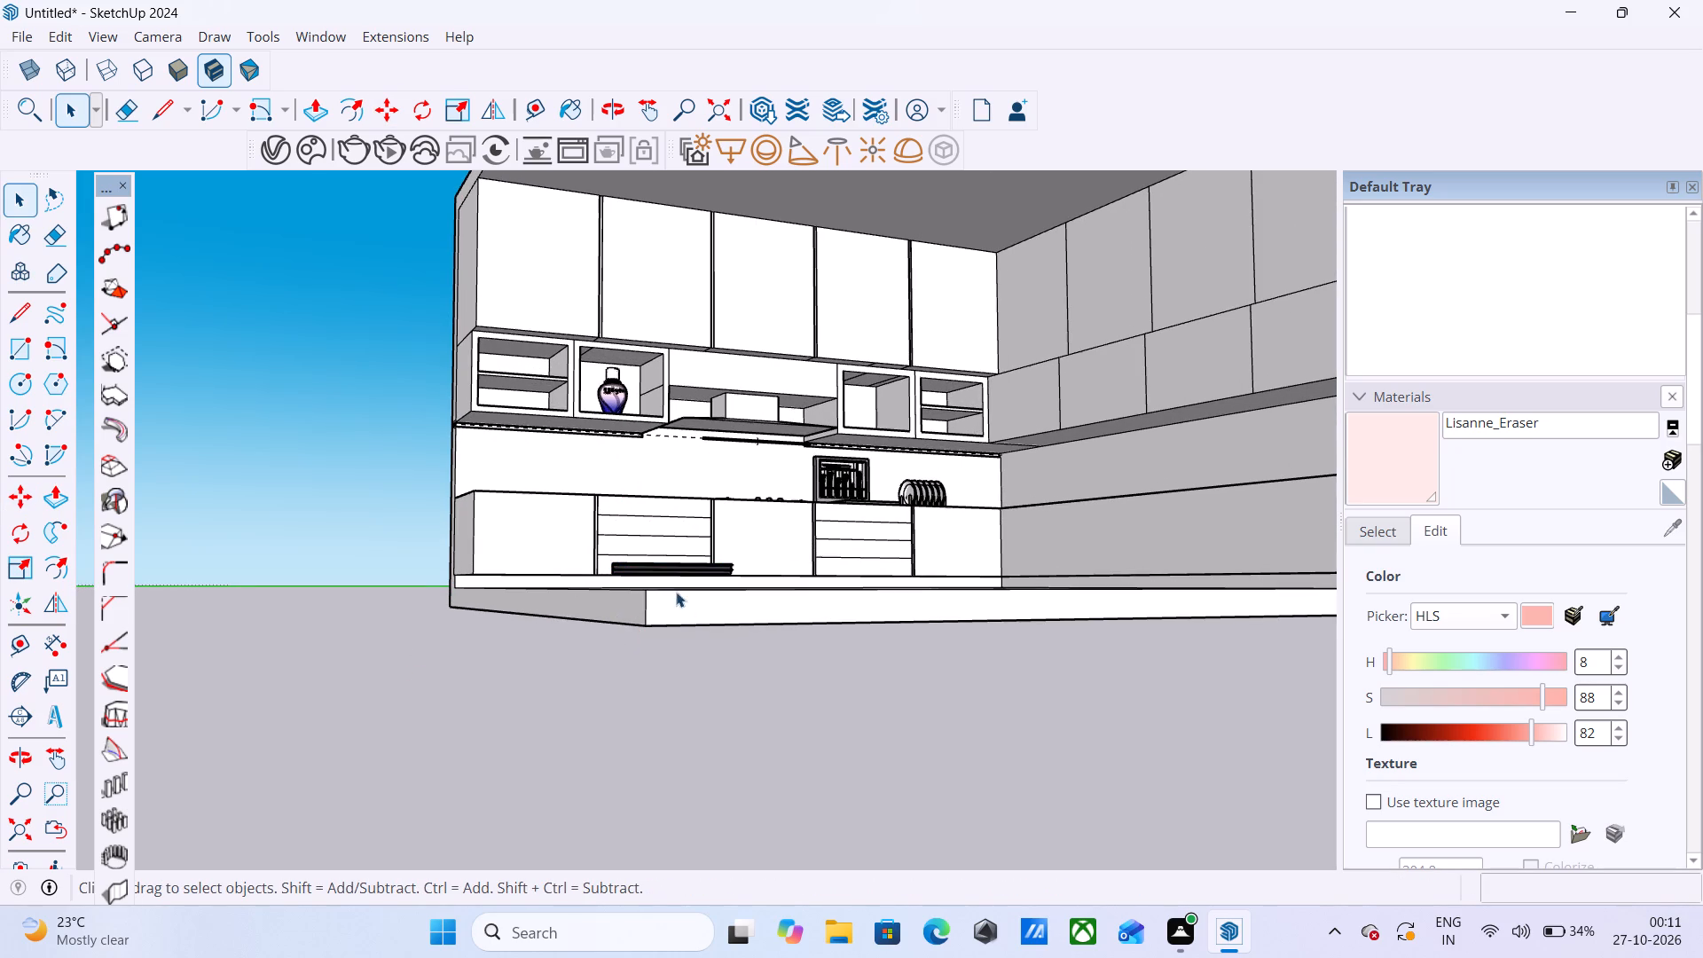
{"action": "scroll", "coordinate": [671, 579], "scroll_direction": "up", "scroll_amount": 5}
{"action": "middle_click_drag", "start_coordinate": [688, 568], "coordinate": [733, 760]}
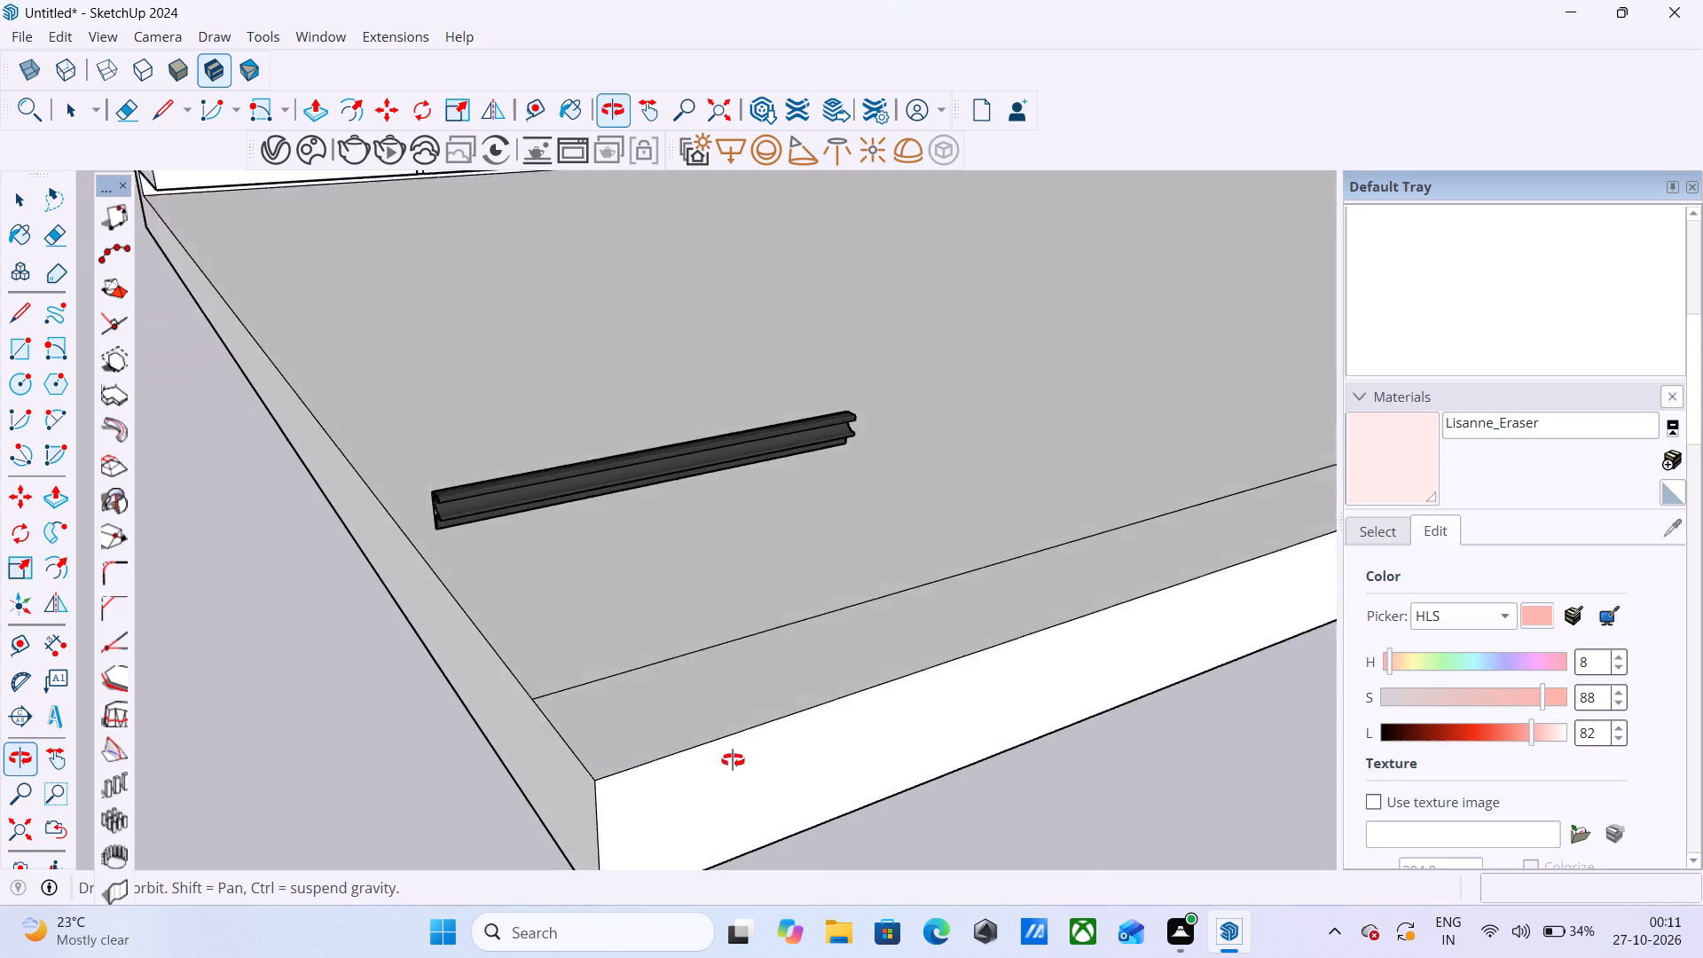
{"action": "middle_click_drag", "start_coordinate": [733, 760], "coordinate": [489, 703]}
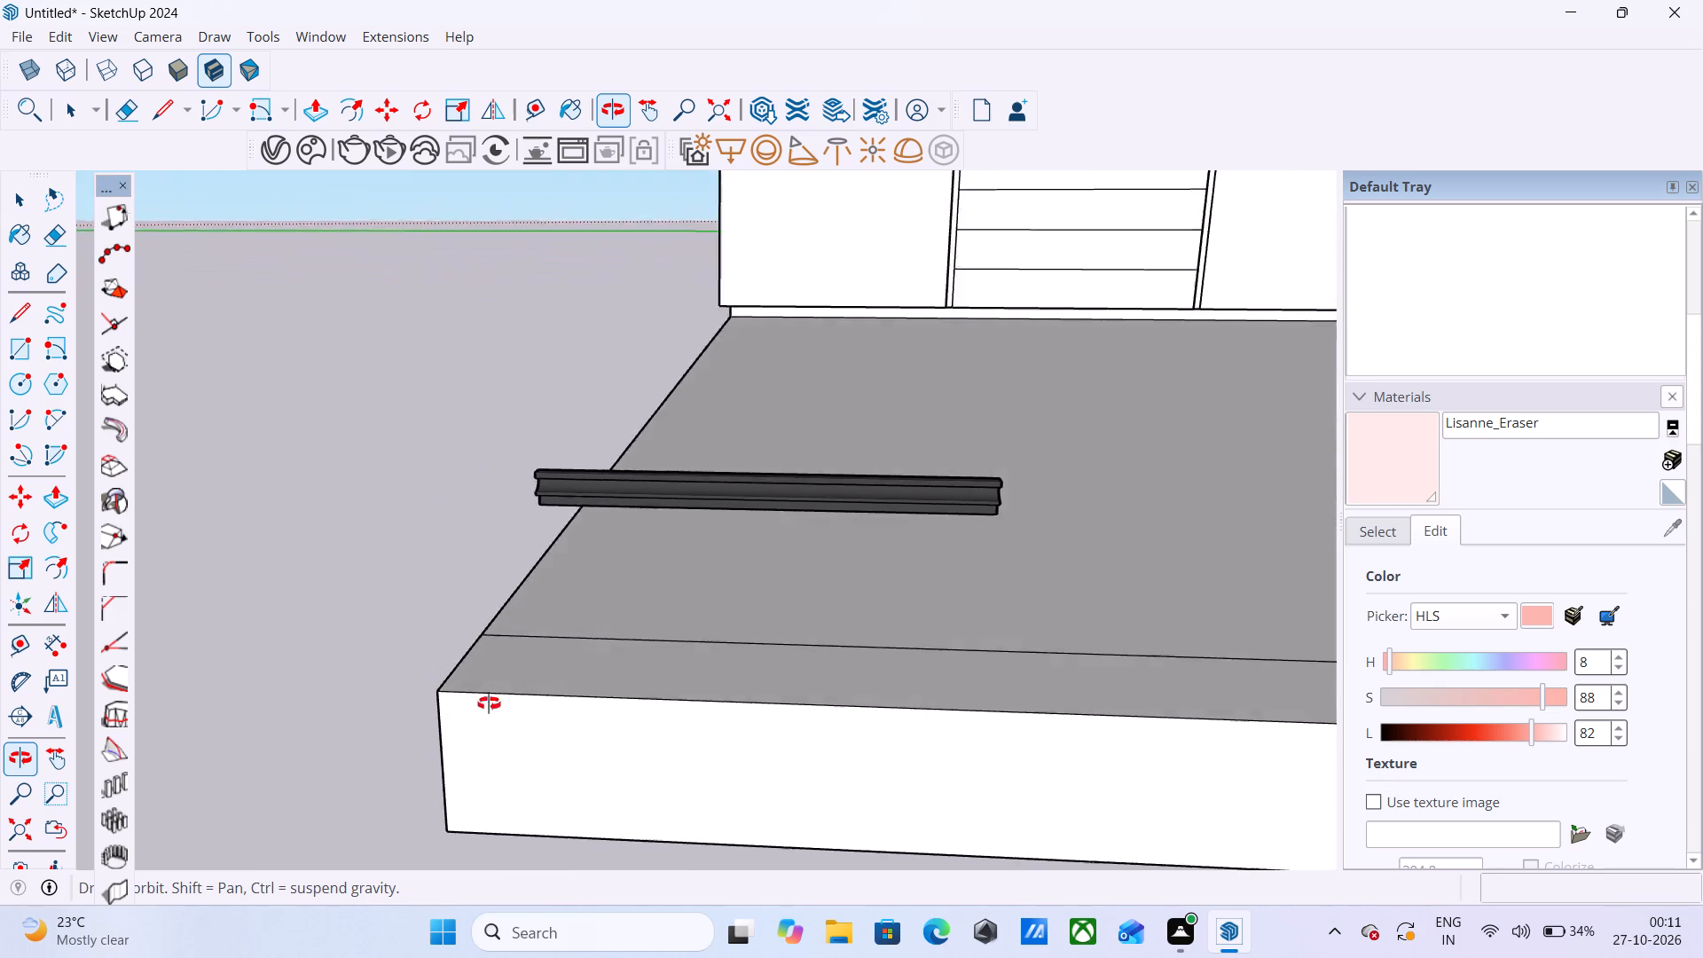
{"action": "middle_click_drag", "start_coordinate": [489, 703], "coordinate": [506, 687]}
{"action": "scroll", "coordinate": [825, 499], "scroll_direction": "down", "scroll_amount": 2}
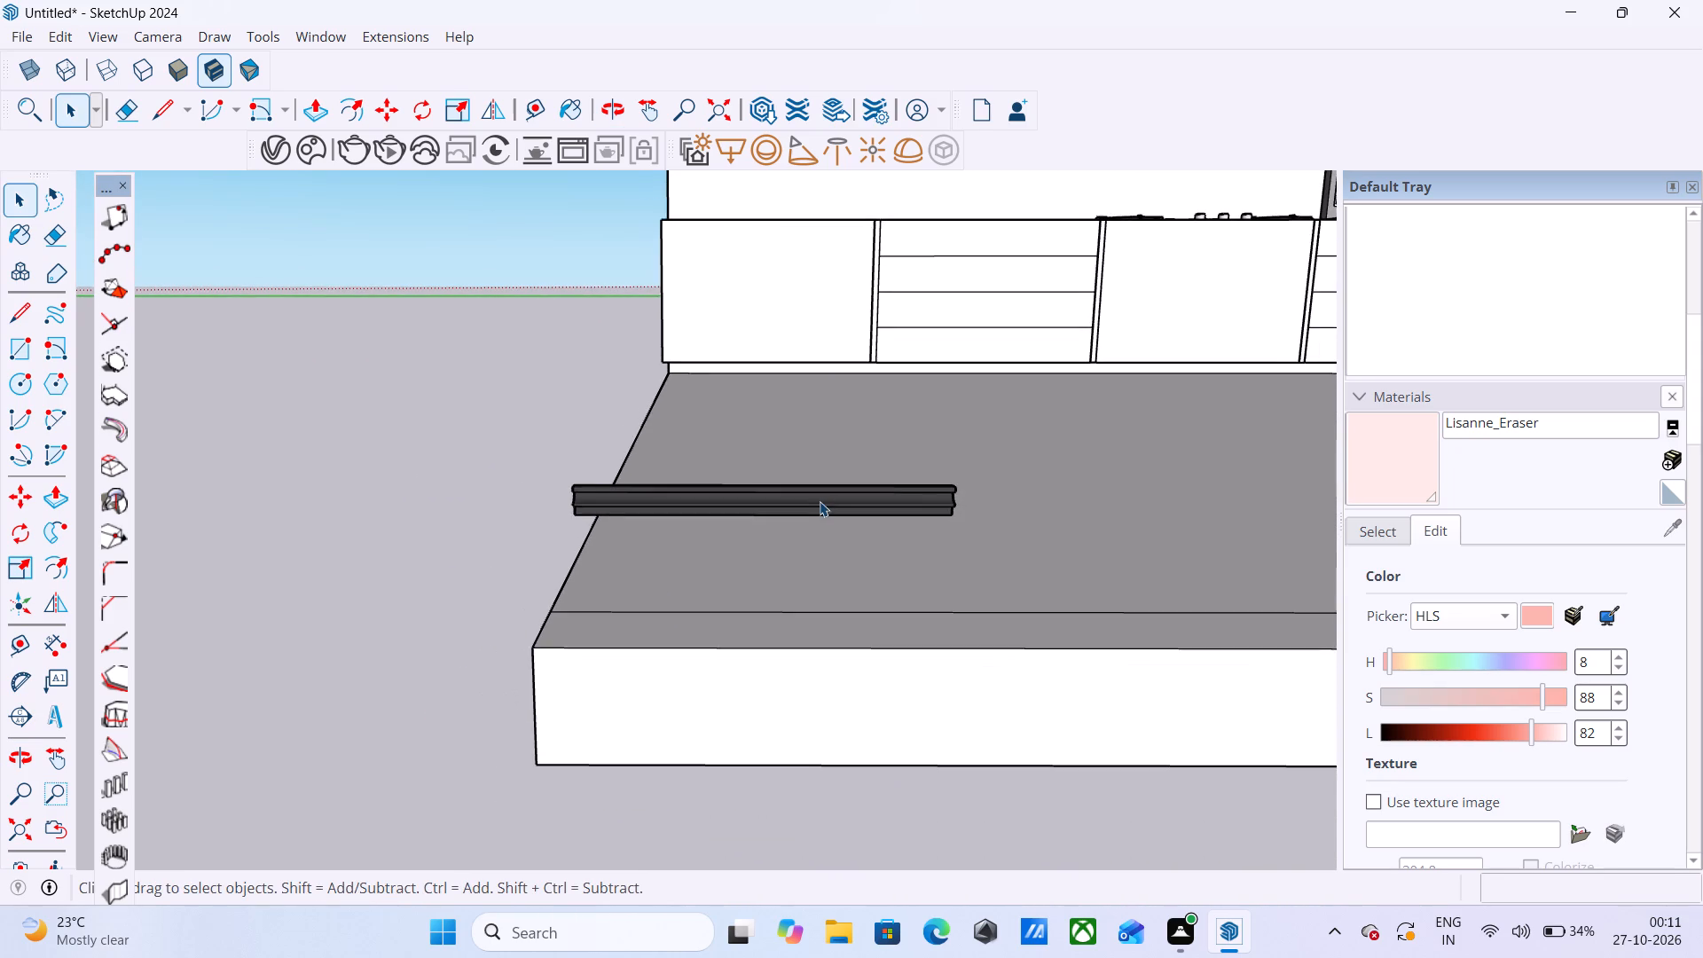
Examine the imported handle profile on the kitchen floor, comparing it with the base cabinets and viewing its end cross-section.
{"action": "scroll", "coordinate": [820, 501], "scroll_direction": "down", "scroll_amount": 19}
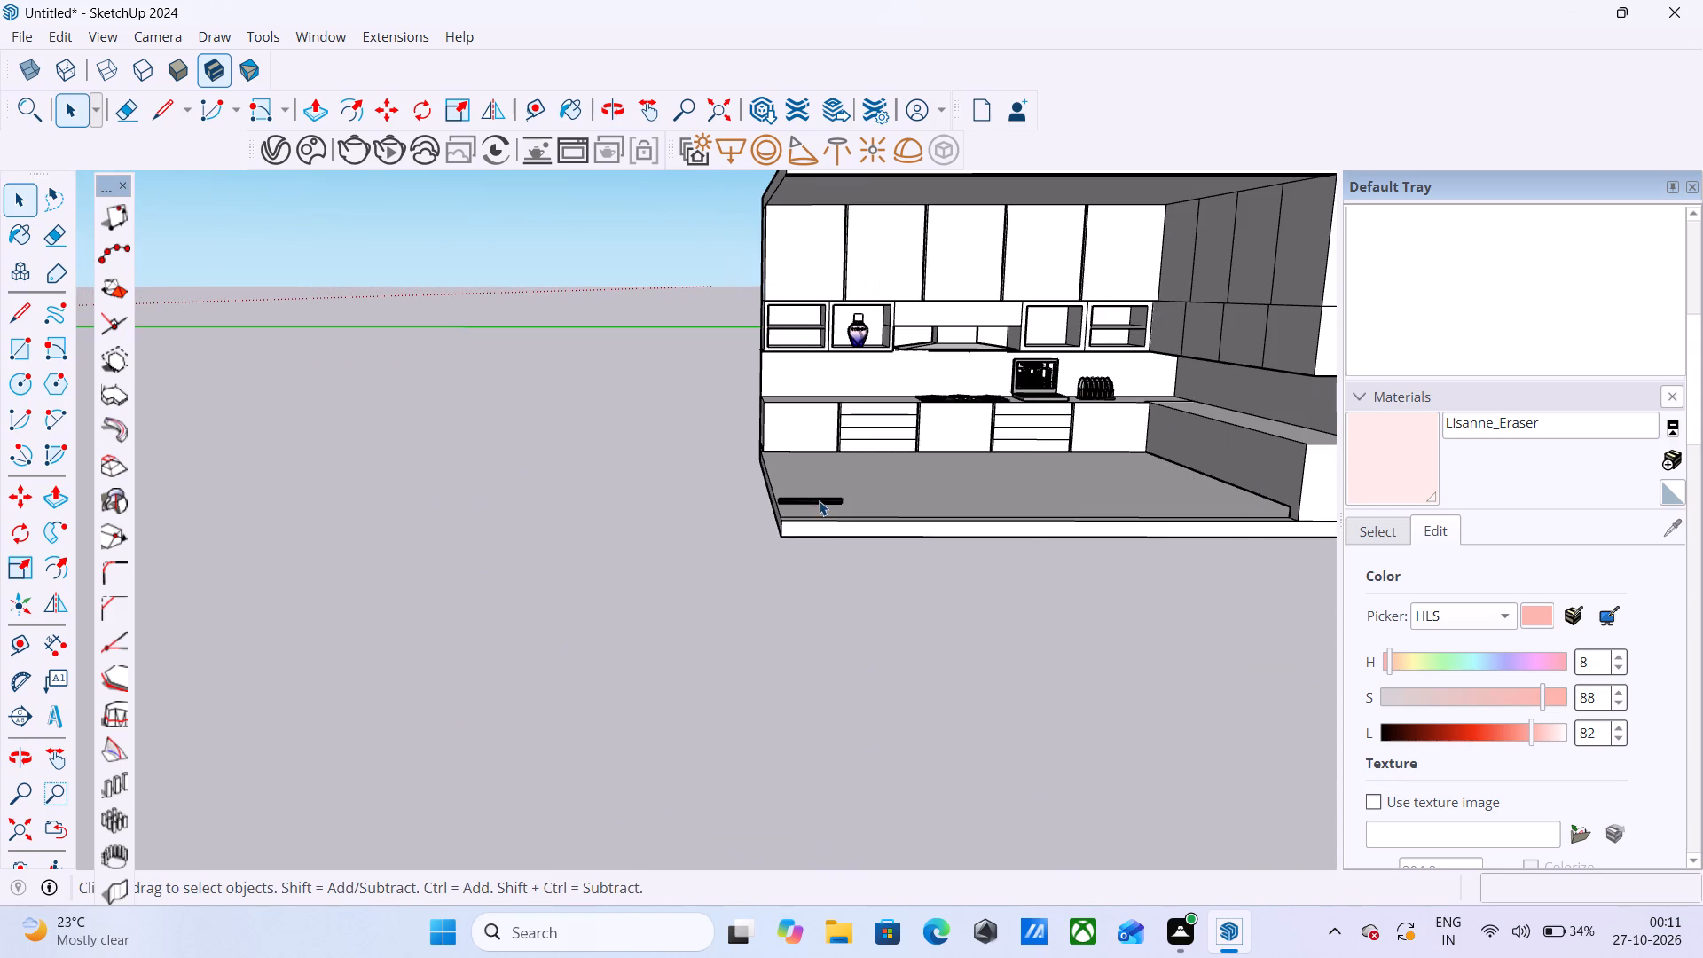
{"action": "scroll", "coordinate": [826, 450], "scroll_direction": "up", "scroll_amount": 2}
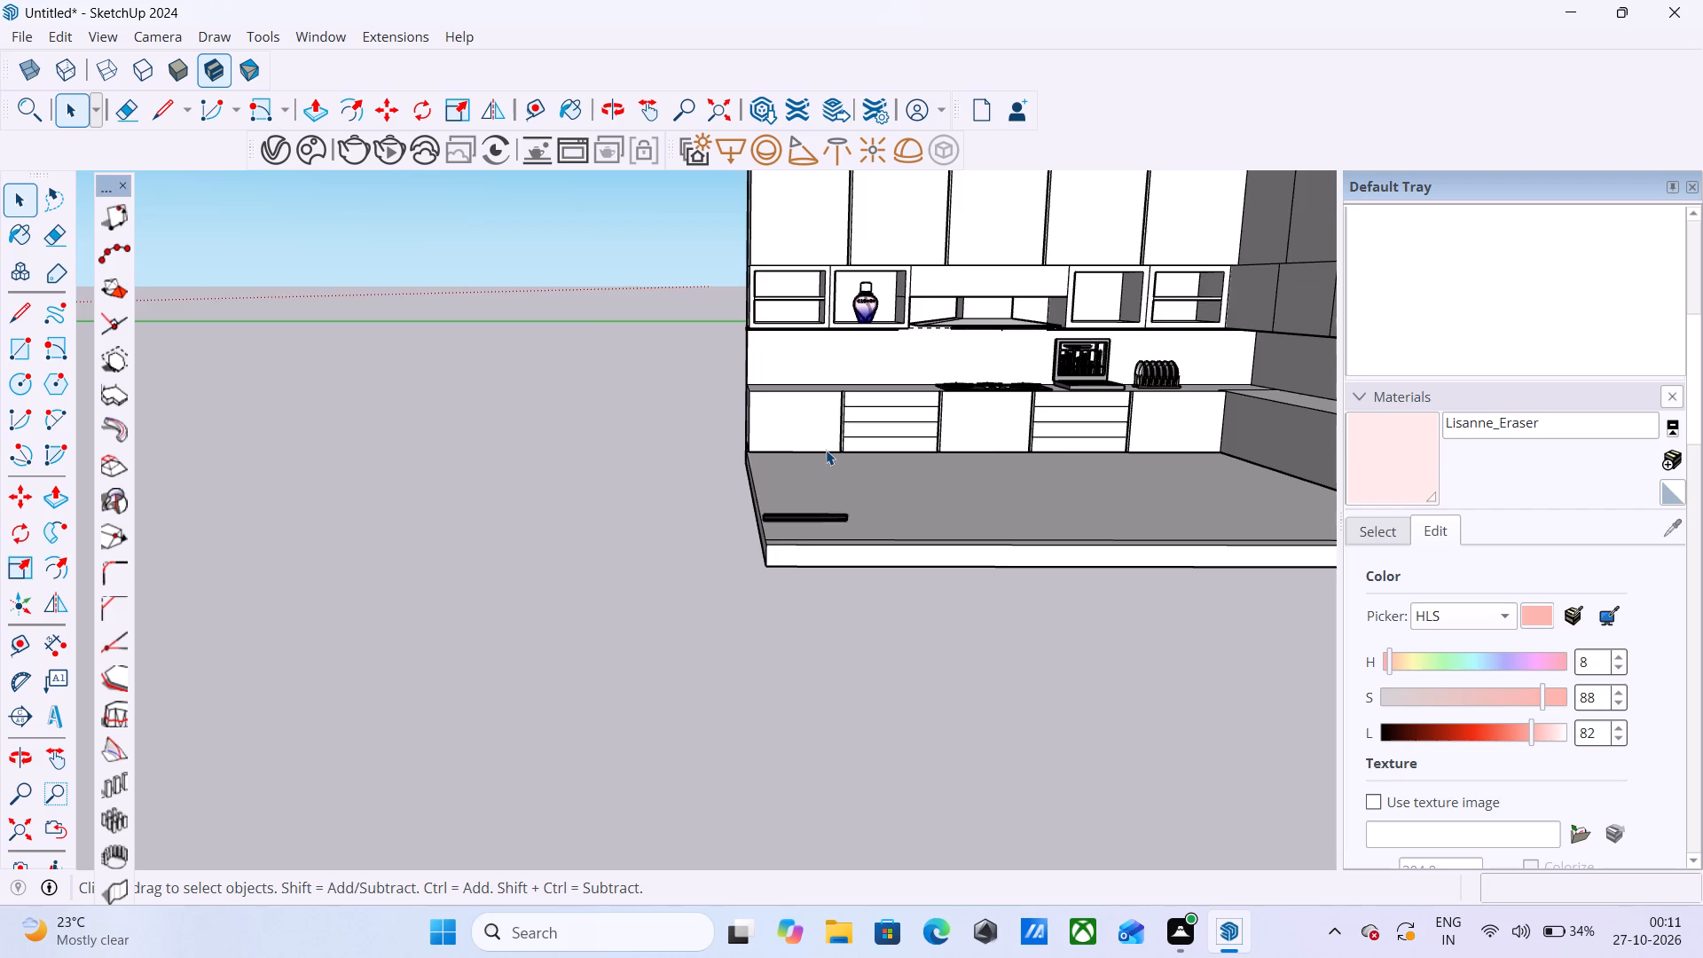
{"action": "scroll", "coordinate": [826, 450], "scroll_direction": "down", "scroll_amount": 3}
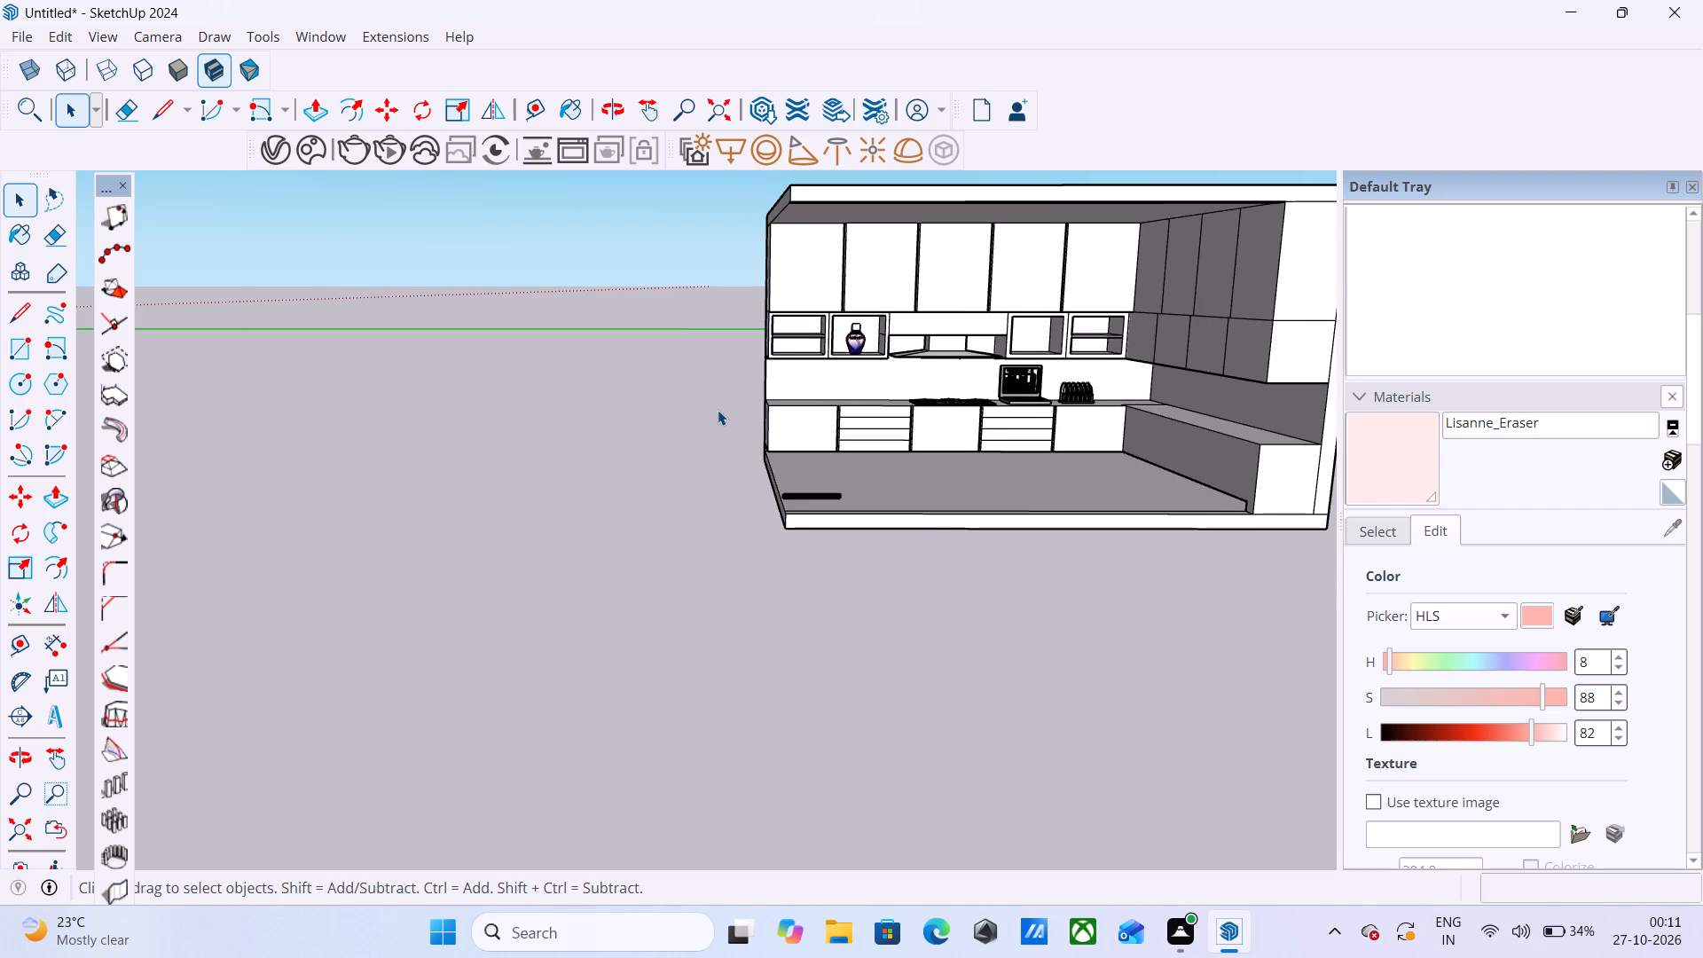
{"action": "scroll", "coordinate": [718, 412], "scroll_direction": "up", "scroll_amount": 5}
{"action": "scroll", "coordinate": [812, 526], "scroll_direction": "up", "scroll_amount": 10}
{"action": "left_click", "coordinate": [858, 567]}
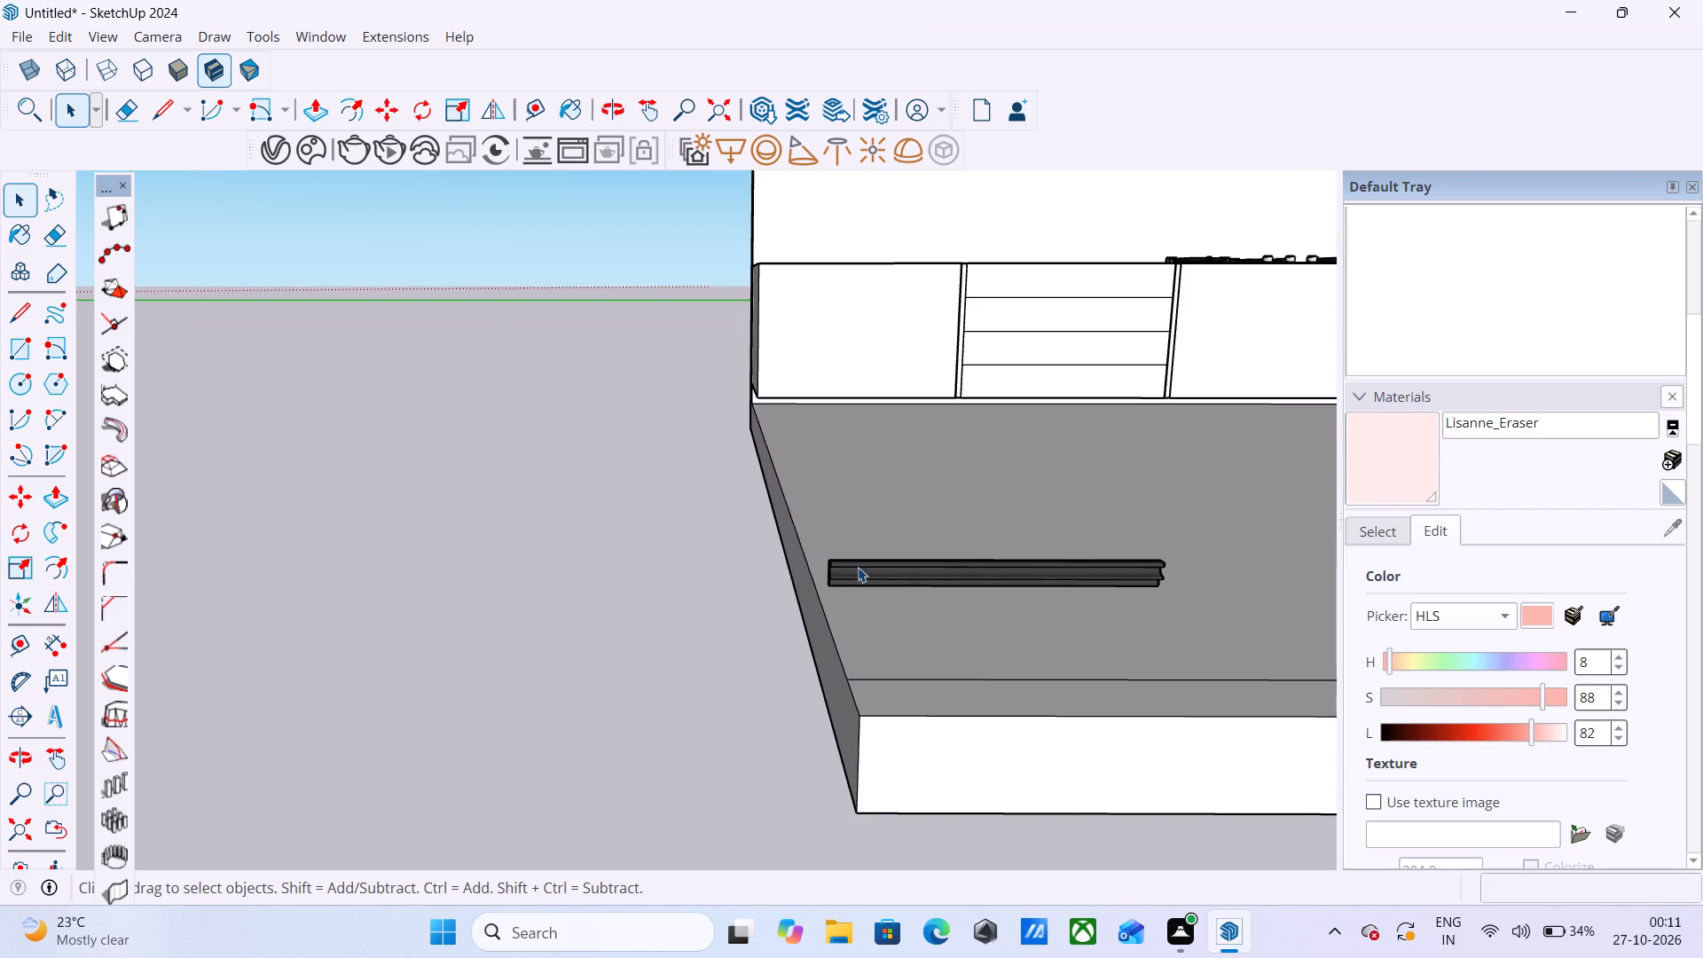
{"action": "left_click", "coordinate": [719, 572]}
{"action": "scroll", "coordinate": [880, 565], "scroll_direction": "up", "scroll_amount": 1}
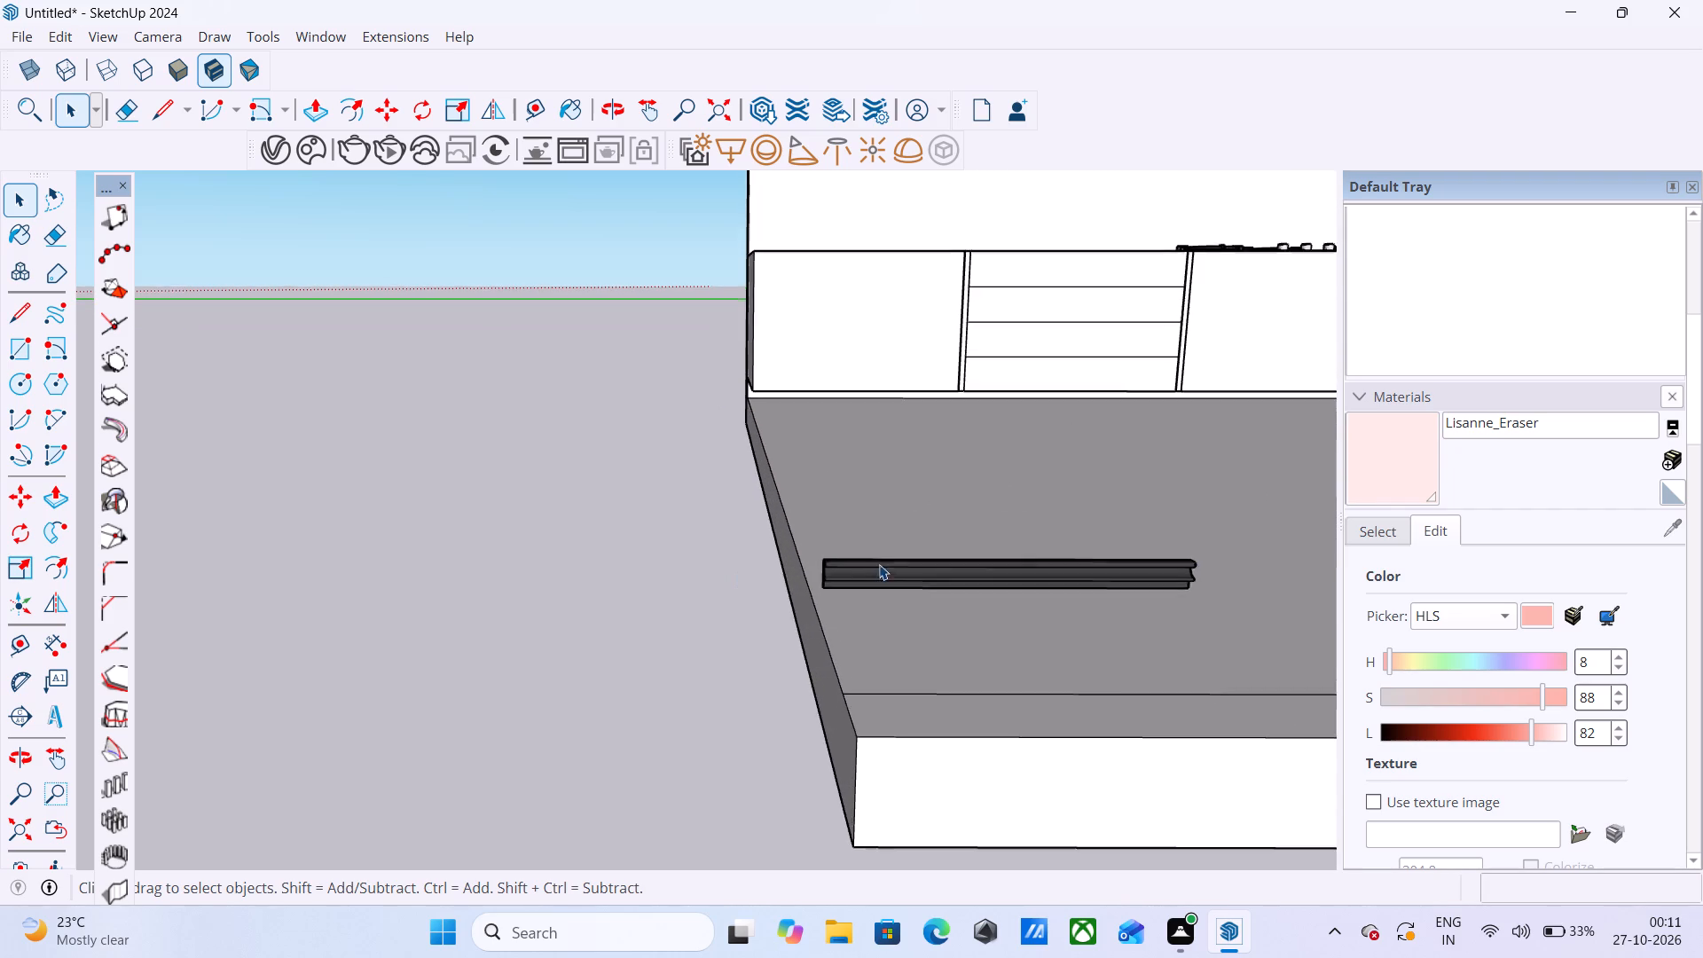
{"action": "scroll", "coordinate": [879, 564], "scroll_direction": "up", "scroll_amount": 20}
{"action": "scroll", "coordinate": [879, 564], "scroll_direction": "up", "scroll_amount": 4}
{"action": "scroll", "coordinate": [702, 609], "scroll_direction": "up", "scroll_amount": 1}
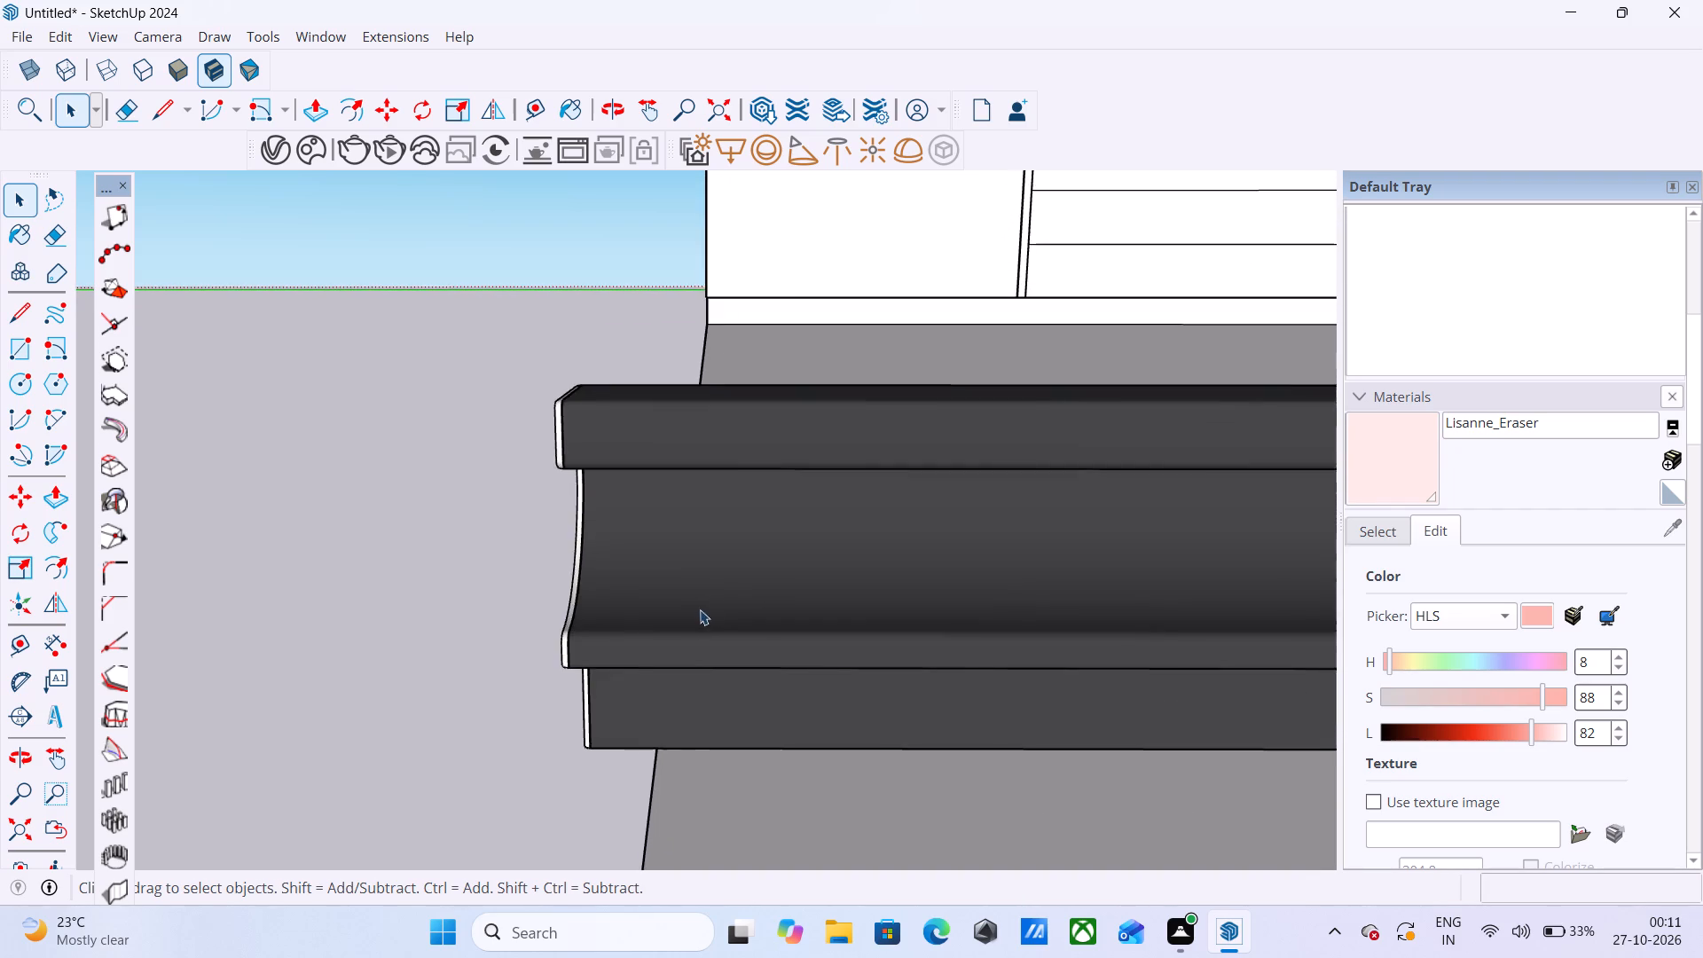
{"action": "middle_click_drag", "start_coordinate": [697, 609], "coordinate": [1063, 512]}
{"action": "scroll", "coordinate": [1063, 512], "scroll_direction": "up", "scroll_amount": 1}
{"action": "scroll", "coordinate": [882, 533], "scroll_direction": "down", "scroll_amount": 18}
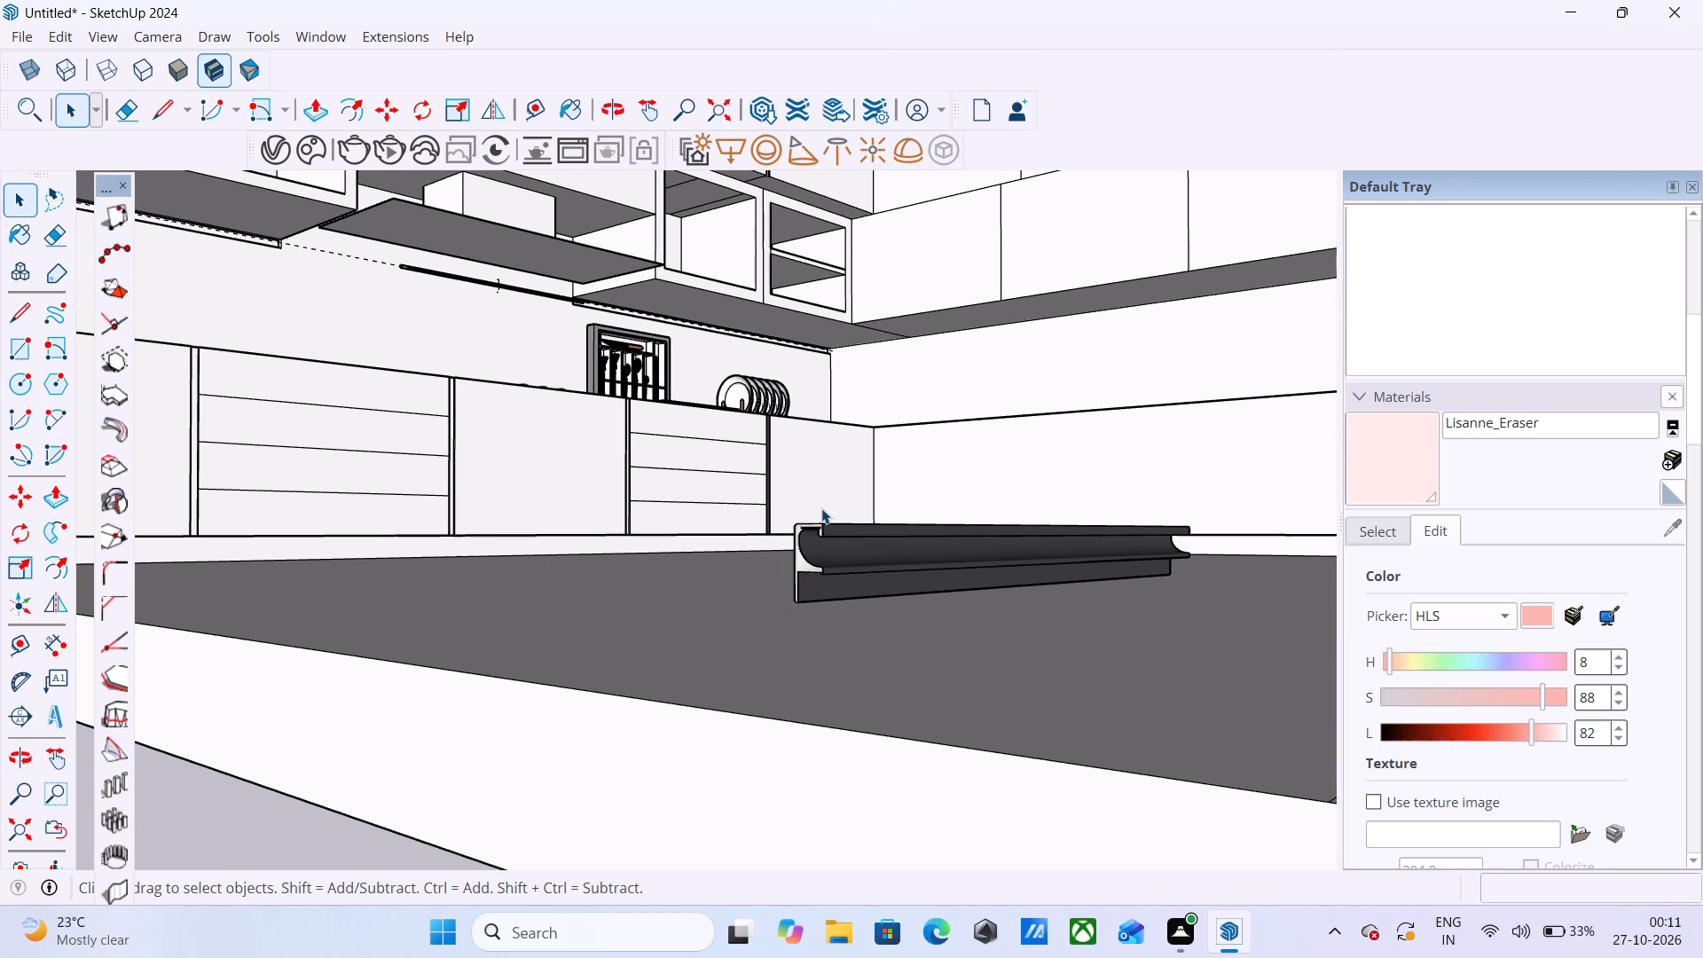
{"action": "scroll", "coordinate": [821, 508], "scroll_direction": "down", "scroll_amount": 5}
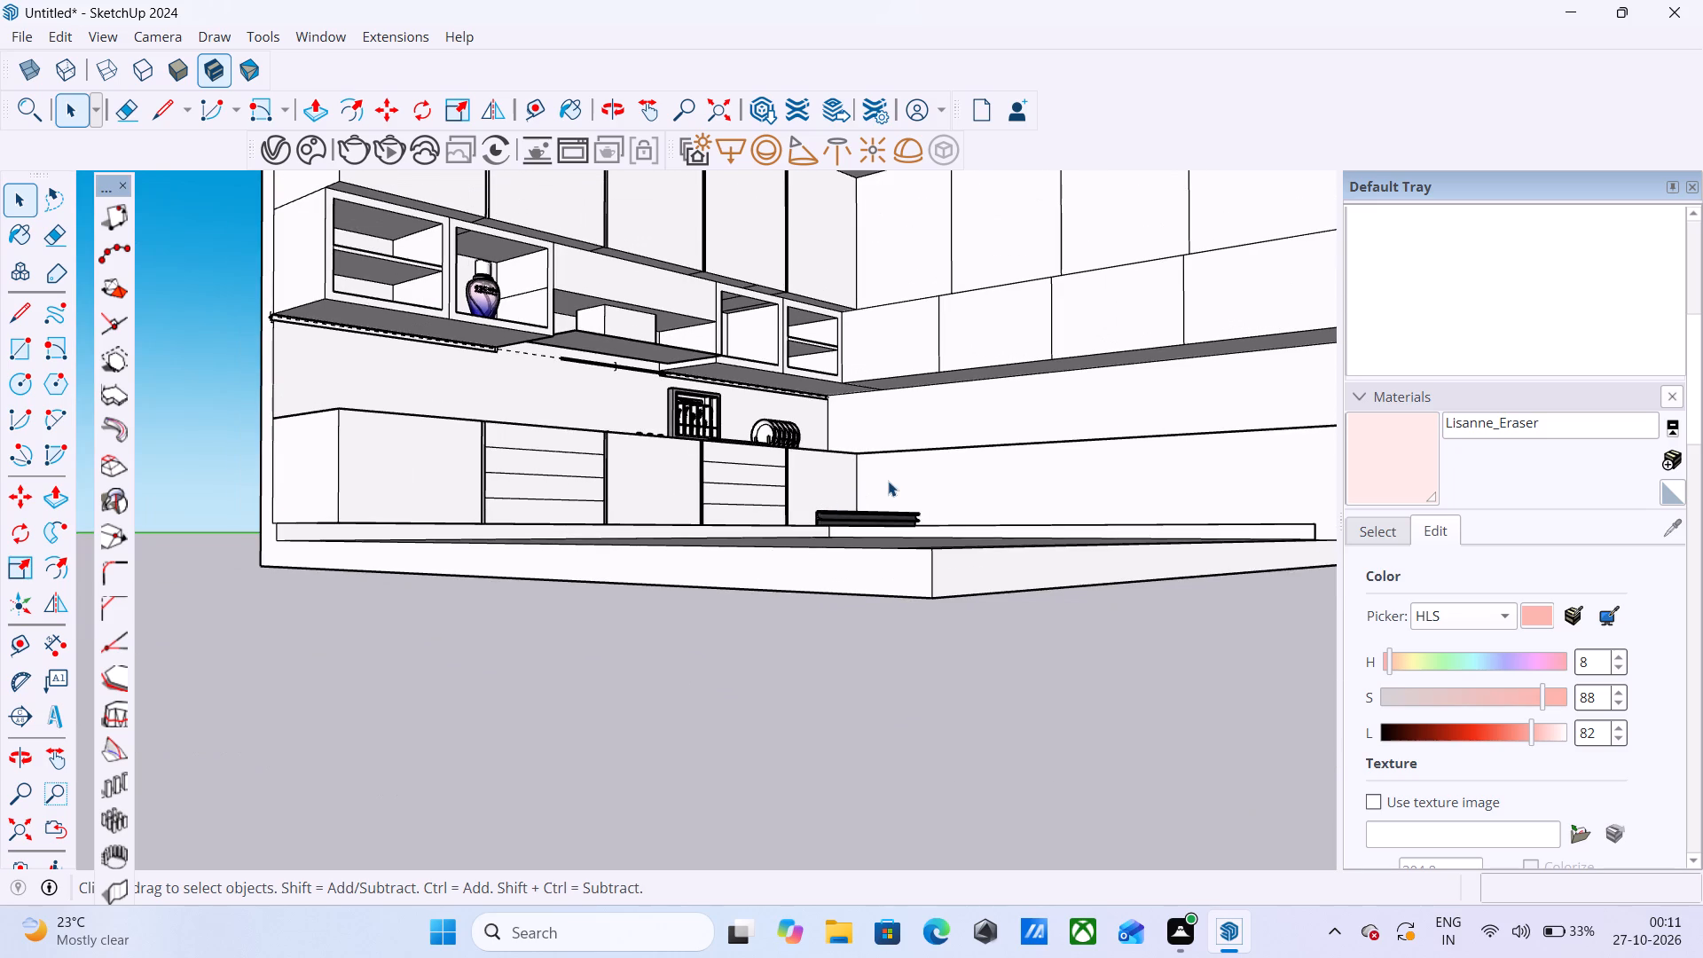
{"action": "scroll", "coordinate": [886, 483], "scroll_direction": "up", "scroll_amount": 4}
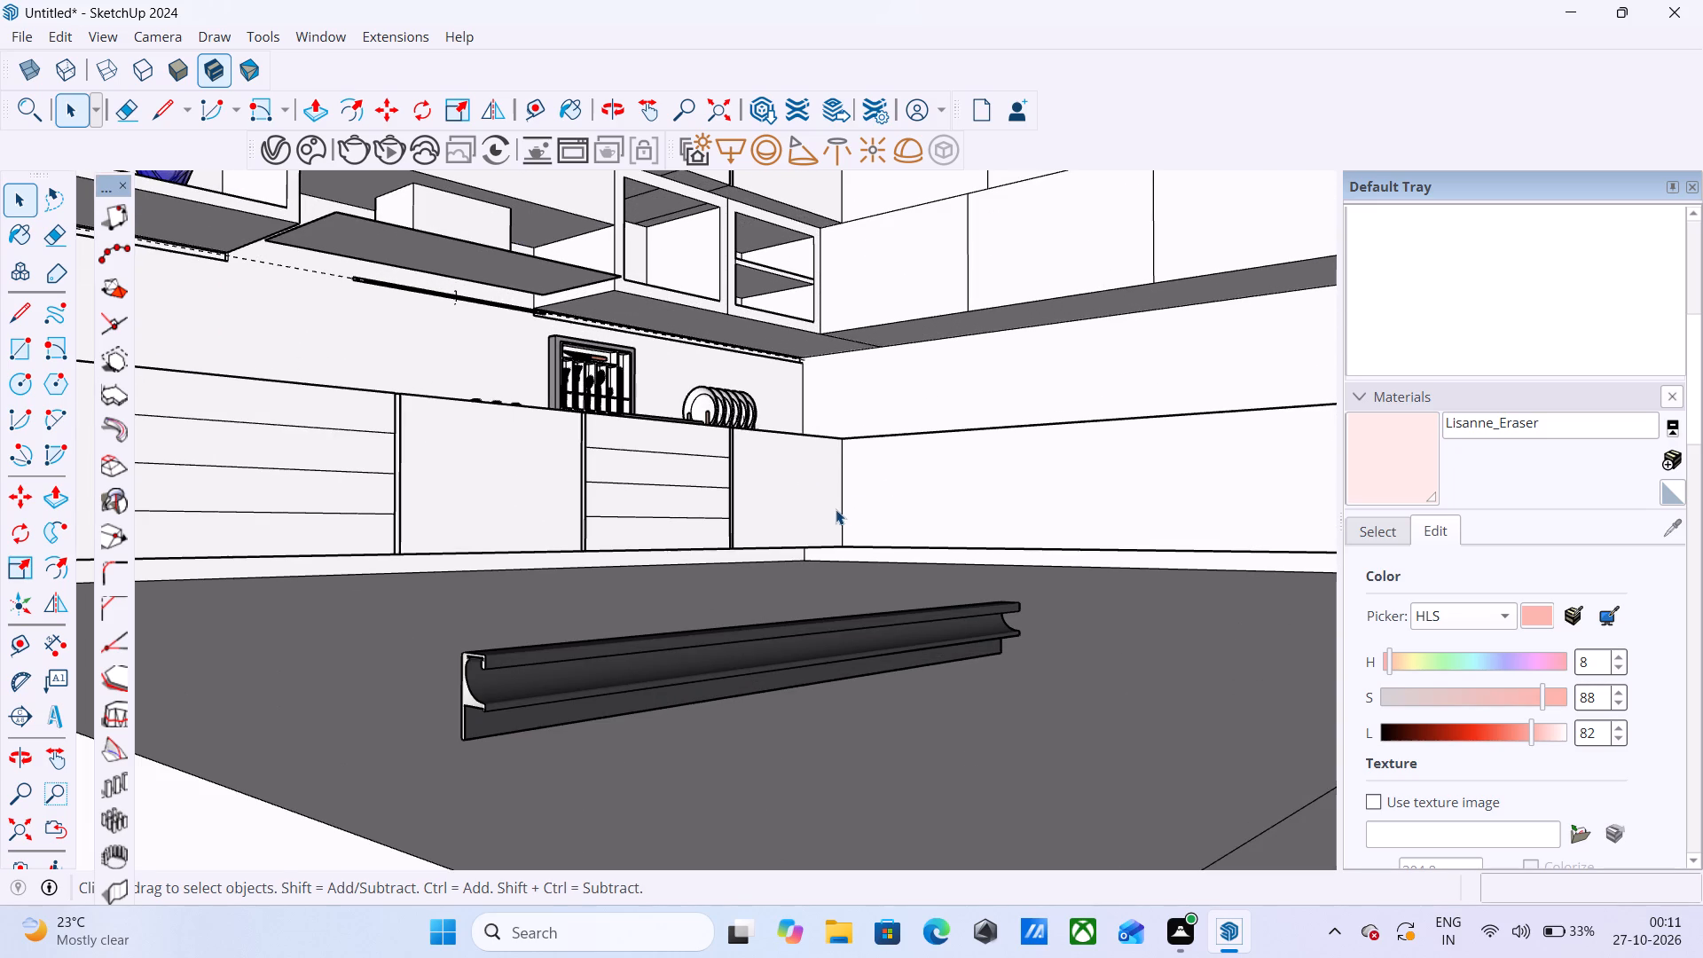
Rotate the handle profile 90° about the red axis at its bottom end corner to stand it upright, and deselect it.
{"action": "left_click", "coordinate": [565, 683]}
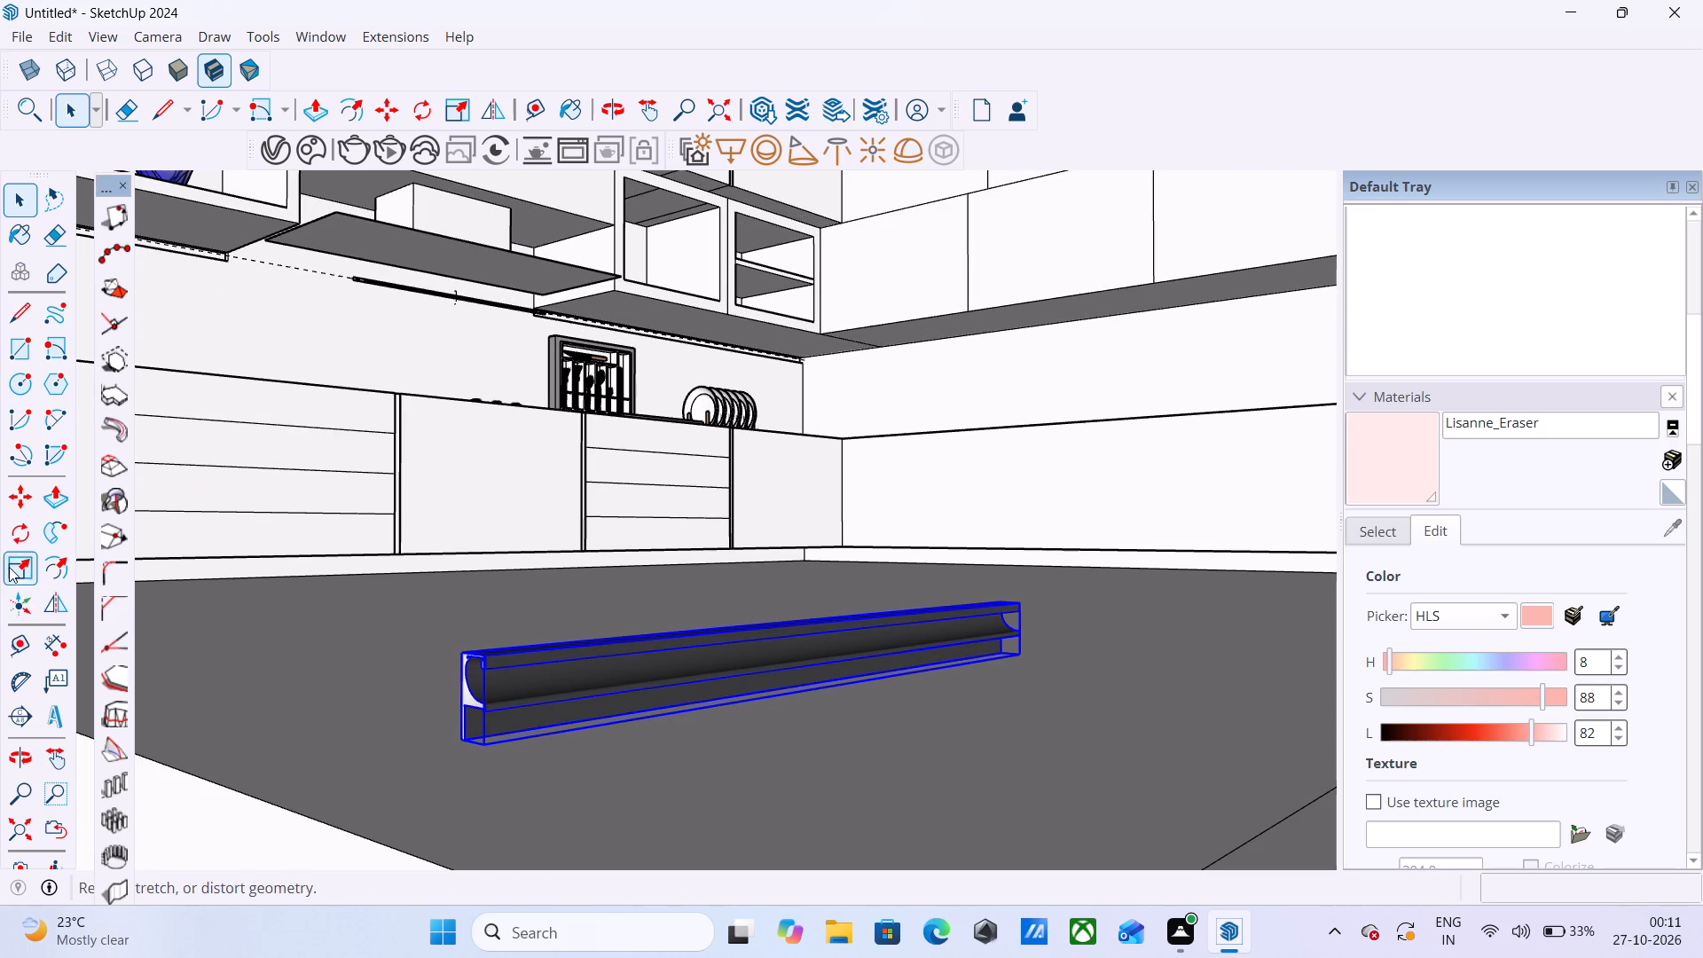
{"action": "left_click", "coordinate": [7, 547]}
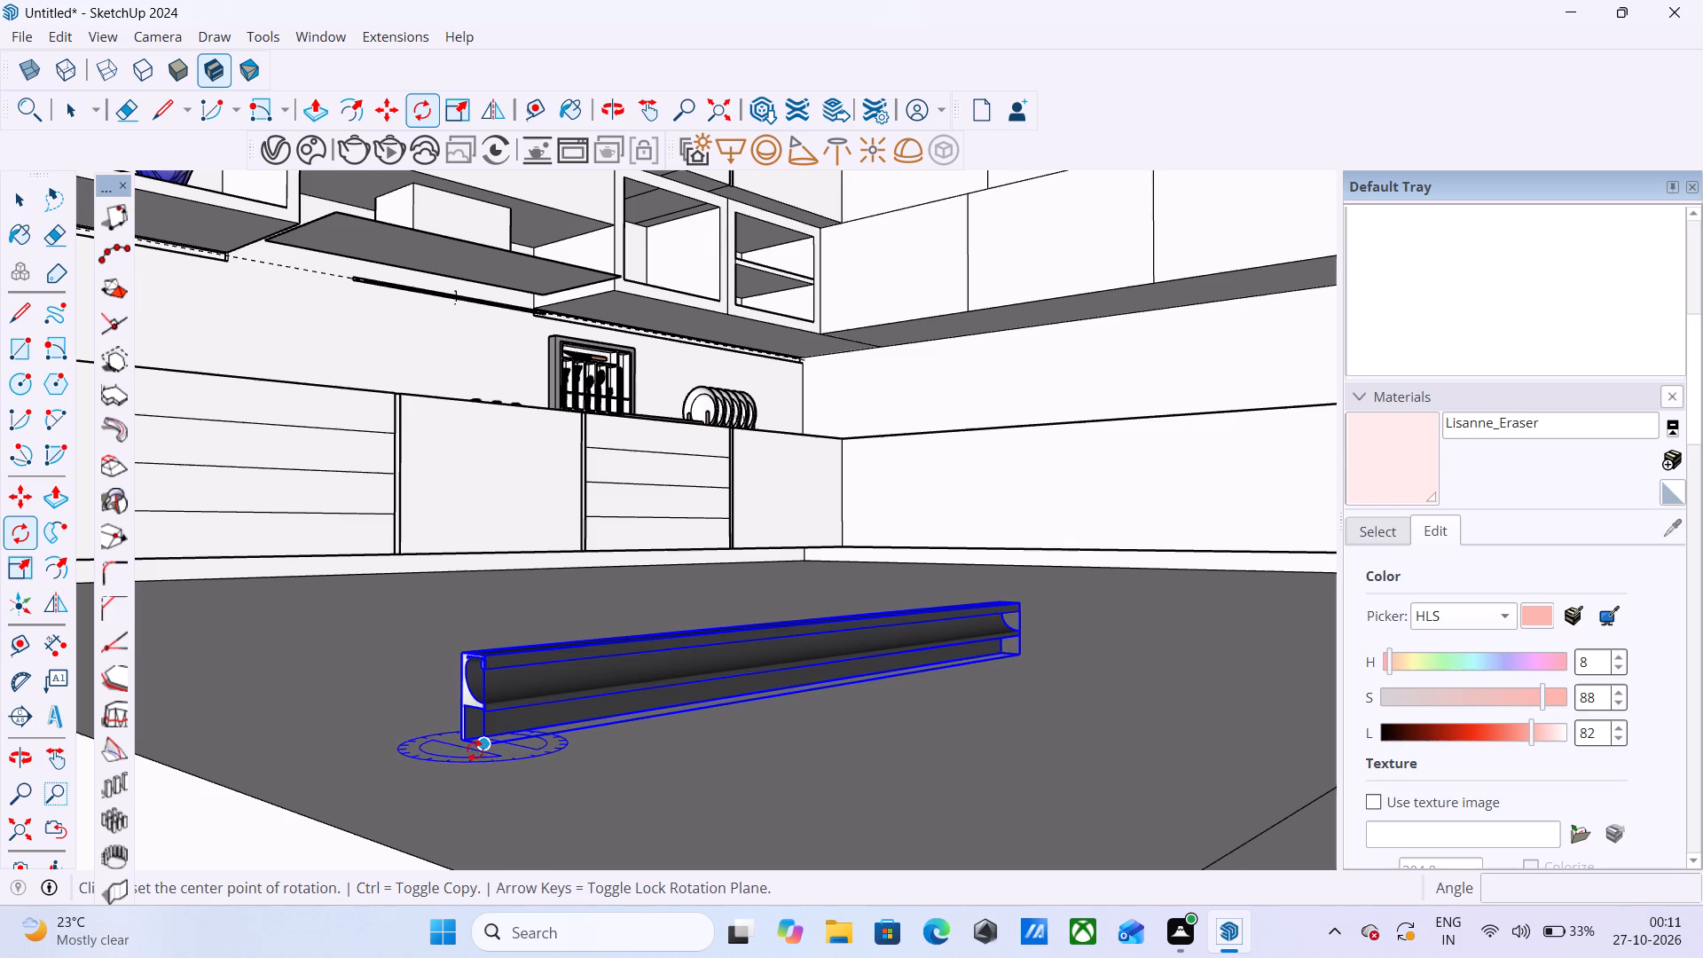
{"action": "left_click_drag", "start_coordinate": [487, 750], "coordinate": [498, 750]}
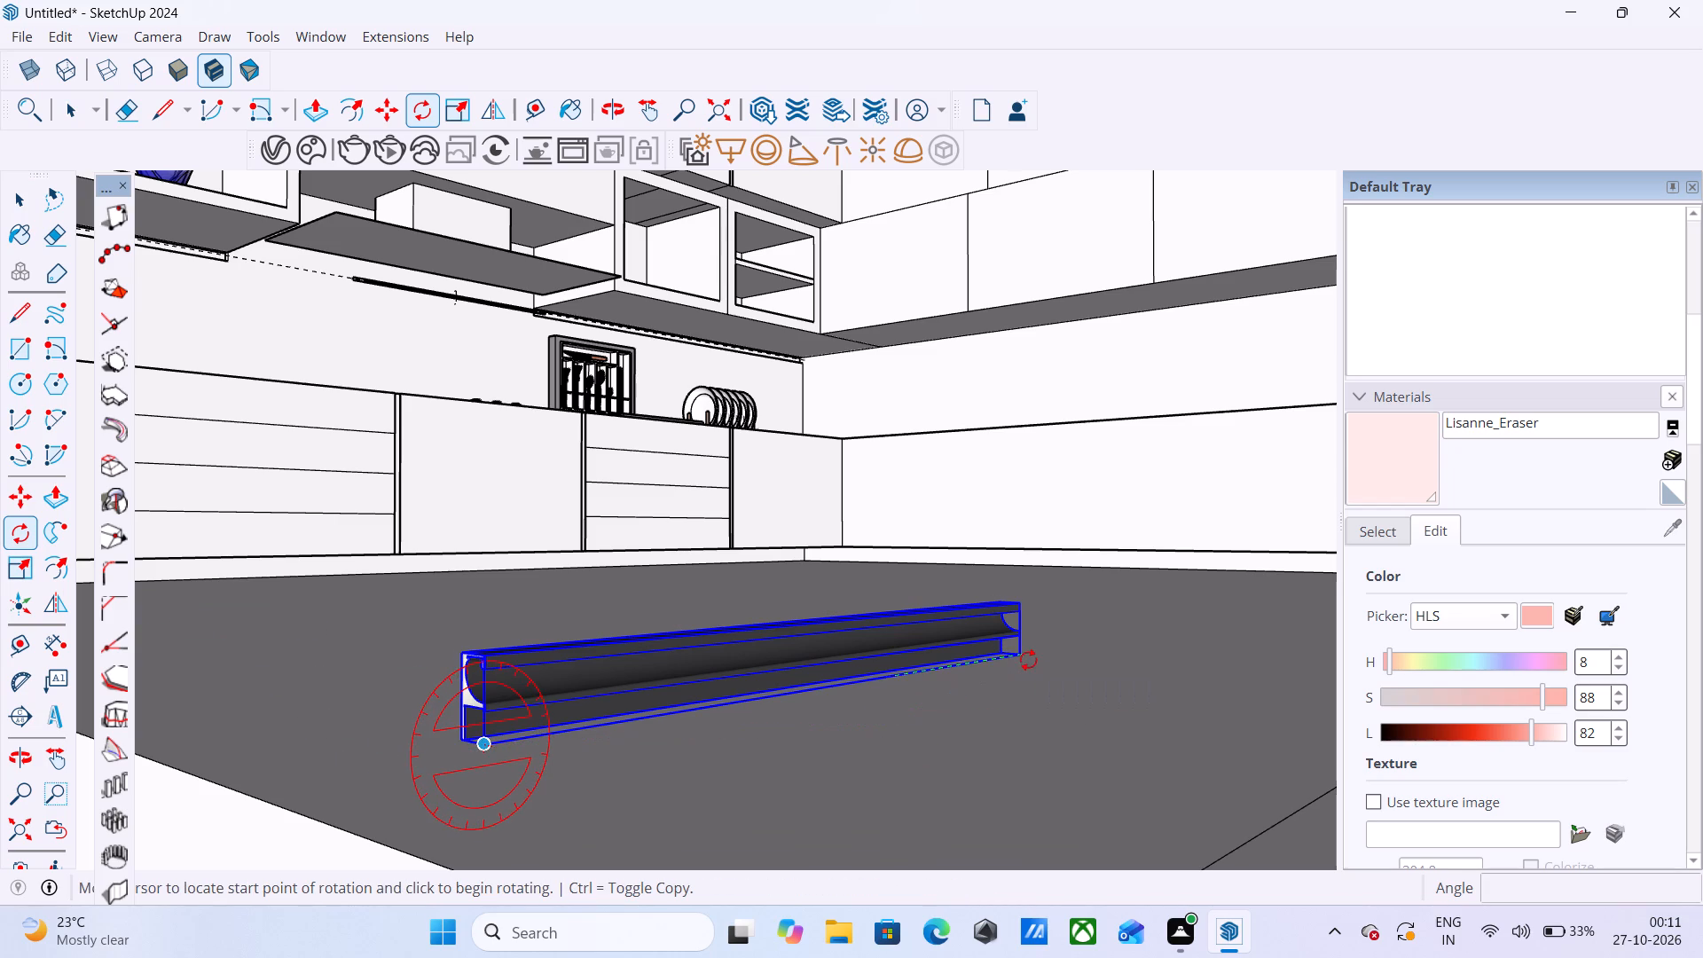
{"action": "left_click", "coordinate": [1020, 651]}
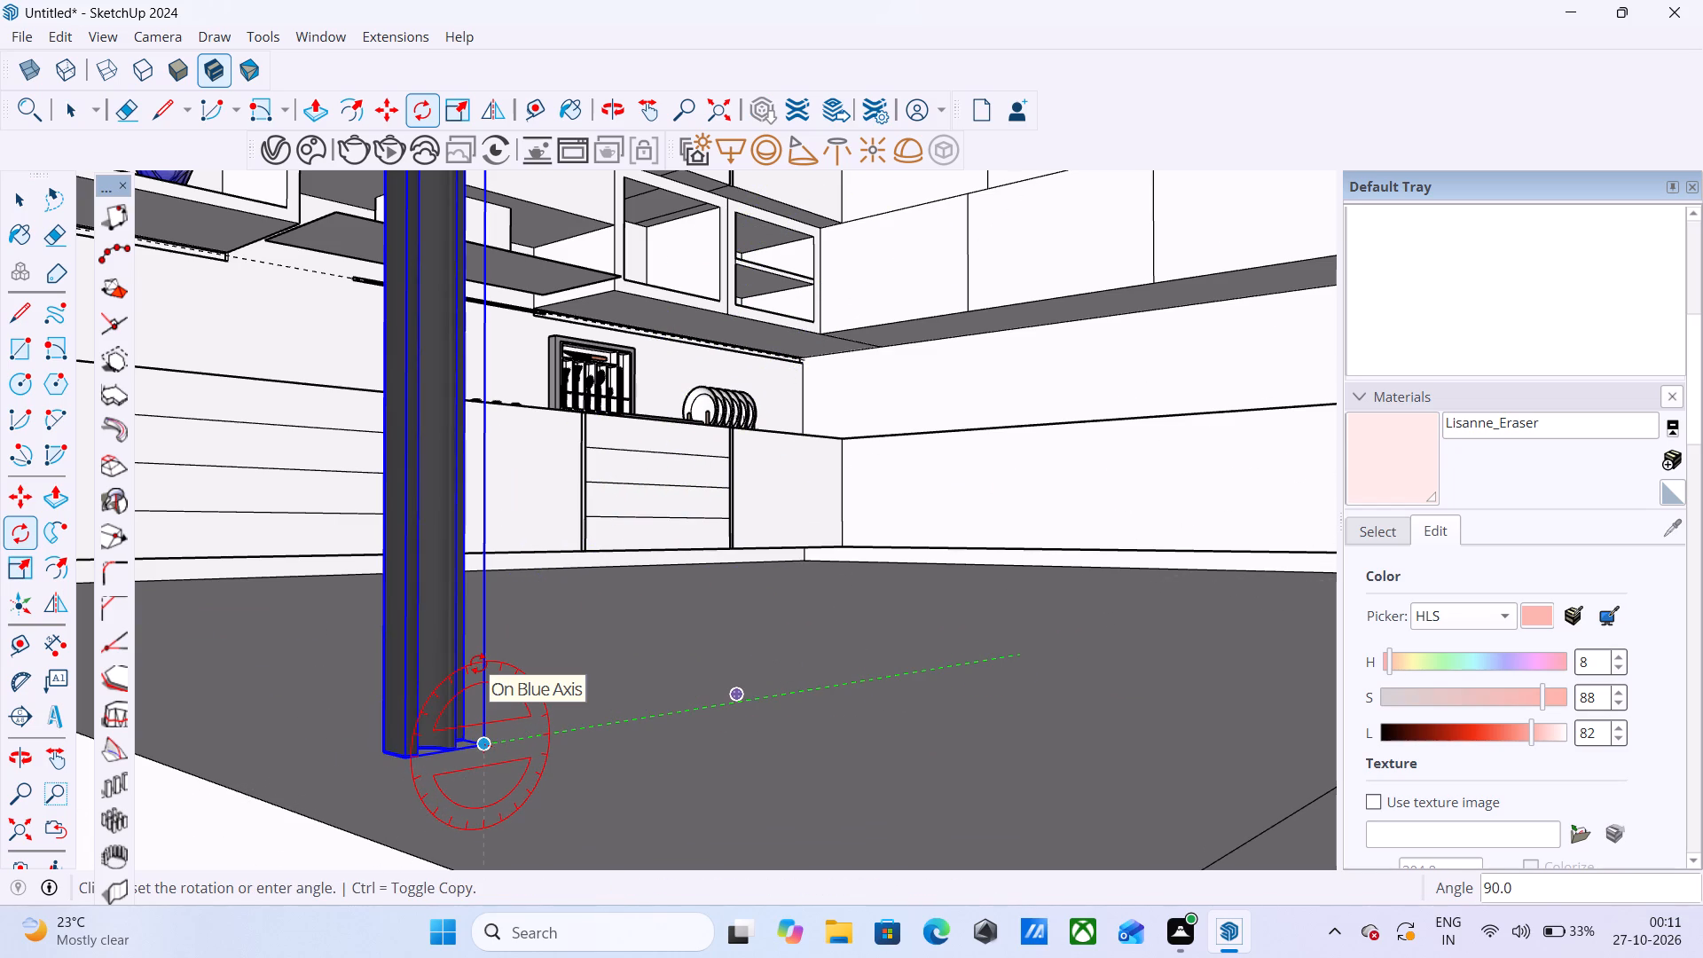
{"action": "left_click", "coordinate": [478, 664]}
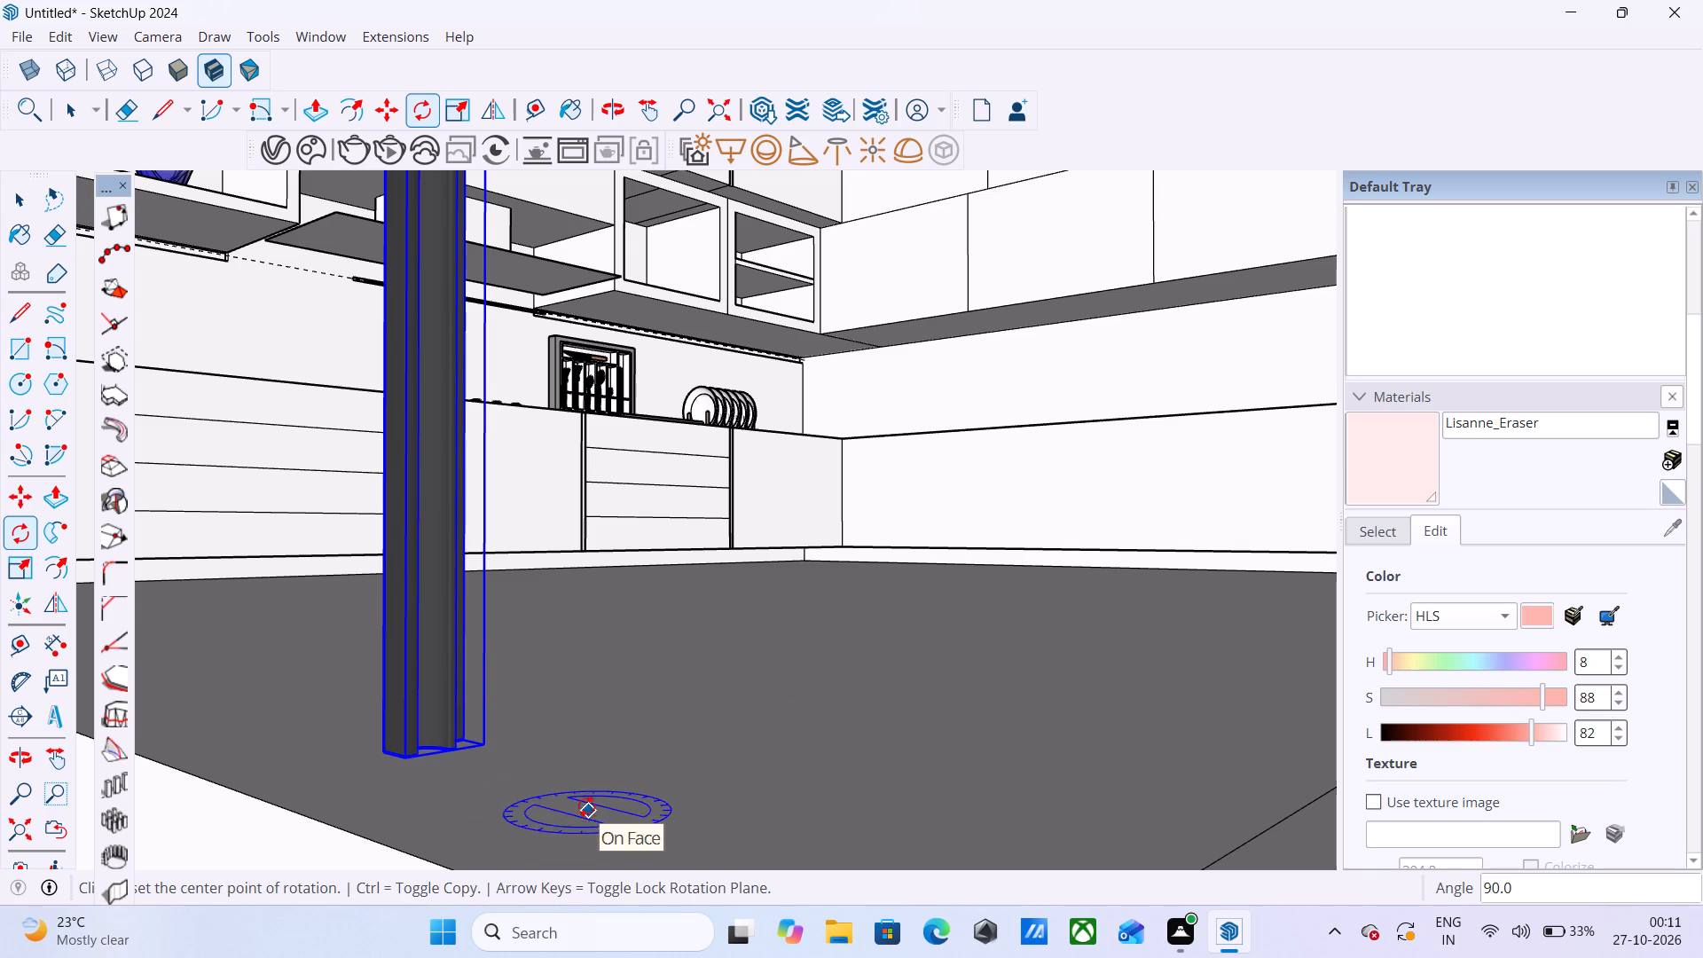
{"action": "key", "text": "space"}
{"action": "scroll", "coordinate": [649, 658], "scroll_direction": "down", "scroll_amount": 6}
{"action": "left_click", "coordinate": [363, 820]}
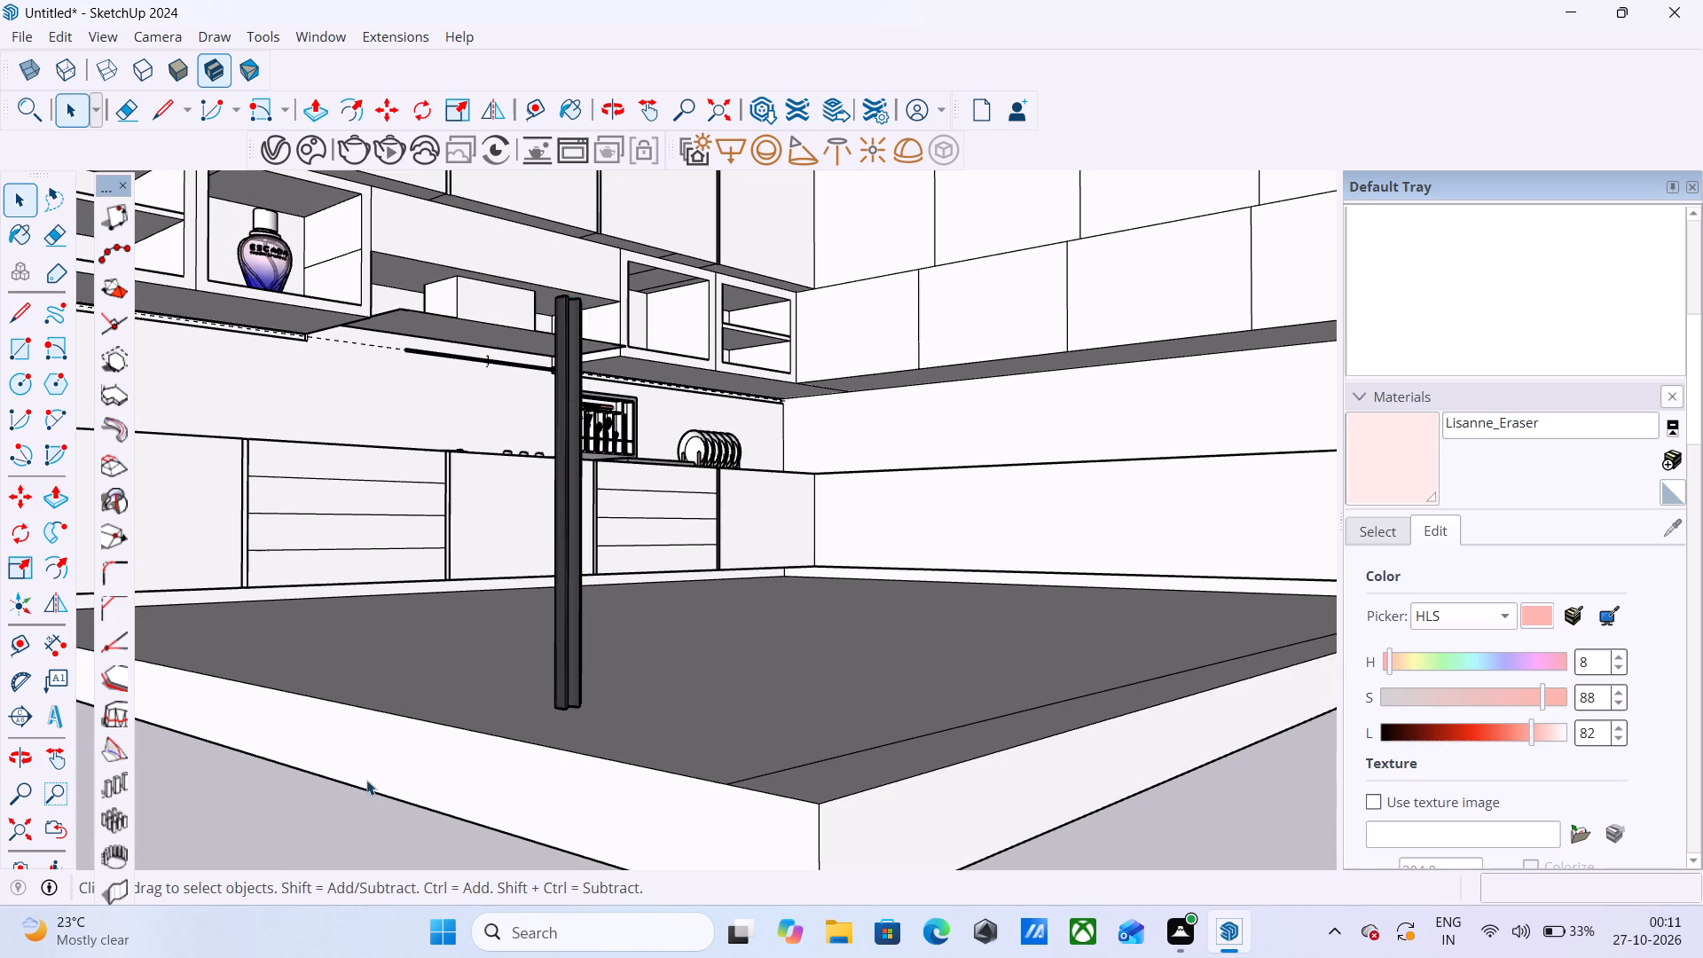
Examine the upright handle profile from all sides, up close and against the floor slab and base cabinets.
{"action": "scroll", "coordinate": [523, 684], "scroll_direction": "up", "scroll_amount": 5}
{"action": "scroll", "coordinate": [749, 622], "scroll_direction": "up", "scroll_amount": 1}
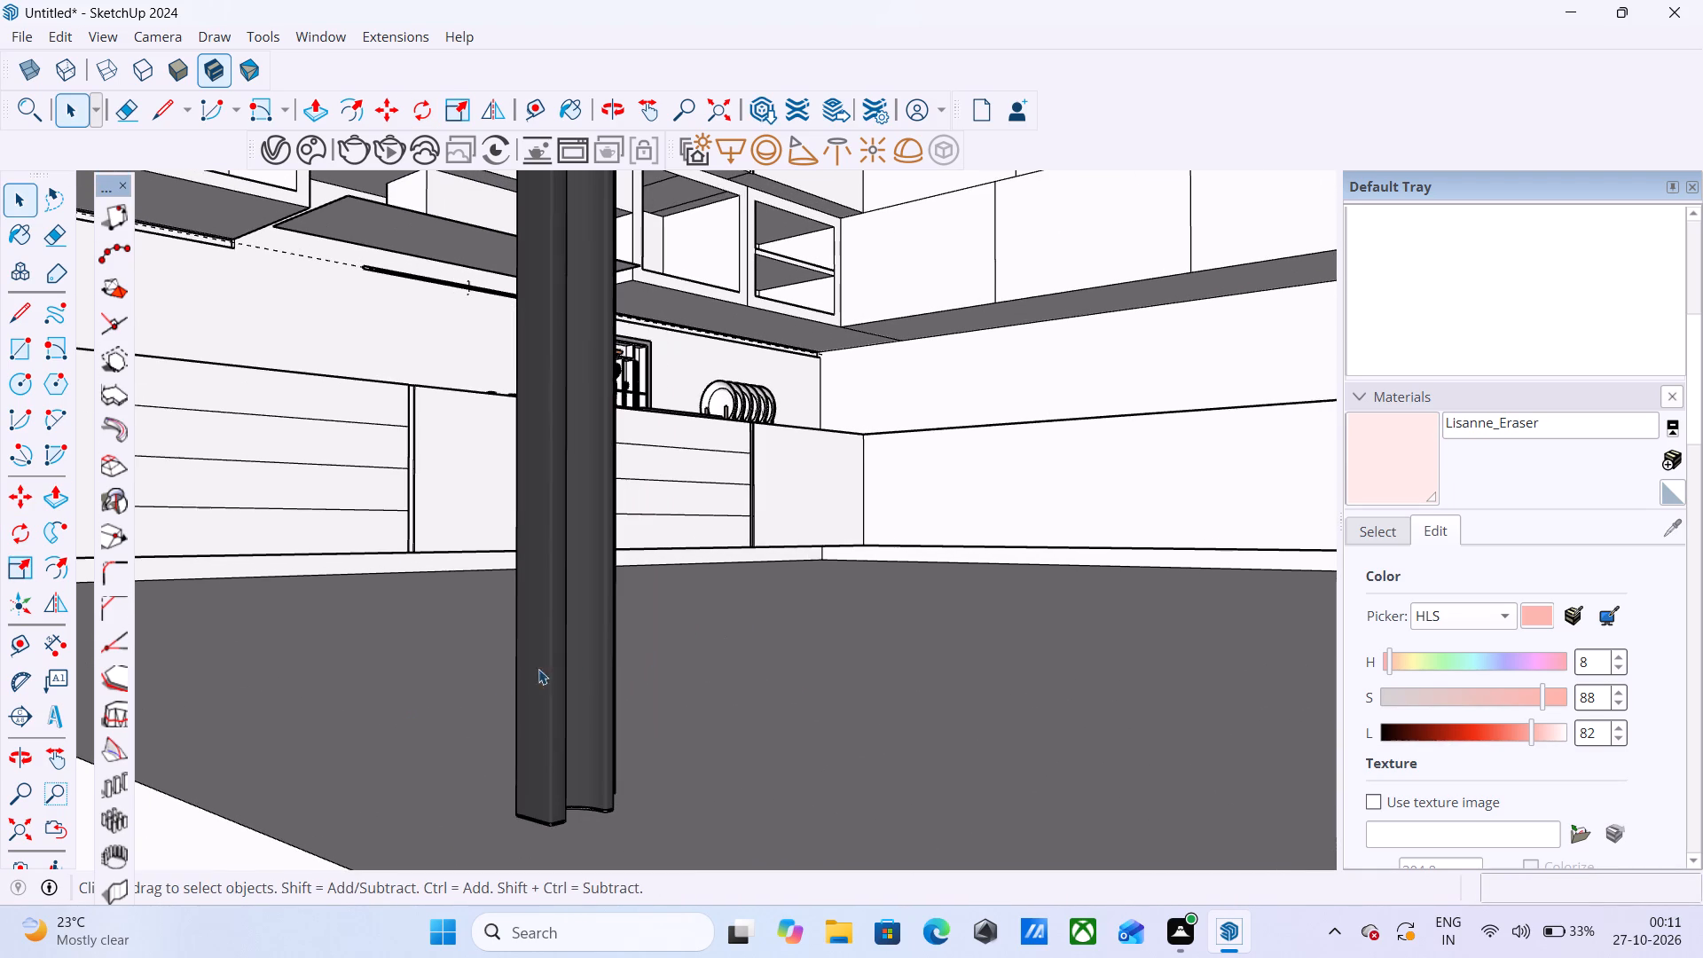
{"action": "scroll", "coordinate": [420, 694], "scroll_direction": "up", "scroll_amount": 2}
{"action": "middle_click_drag", "start_coordinate": [559, 659], "coordinate": [605, 664]}
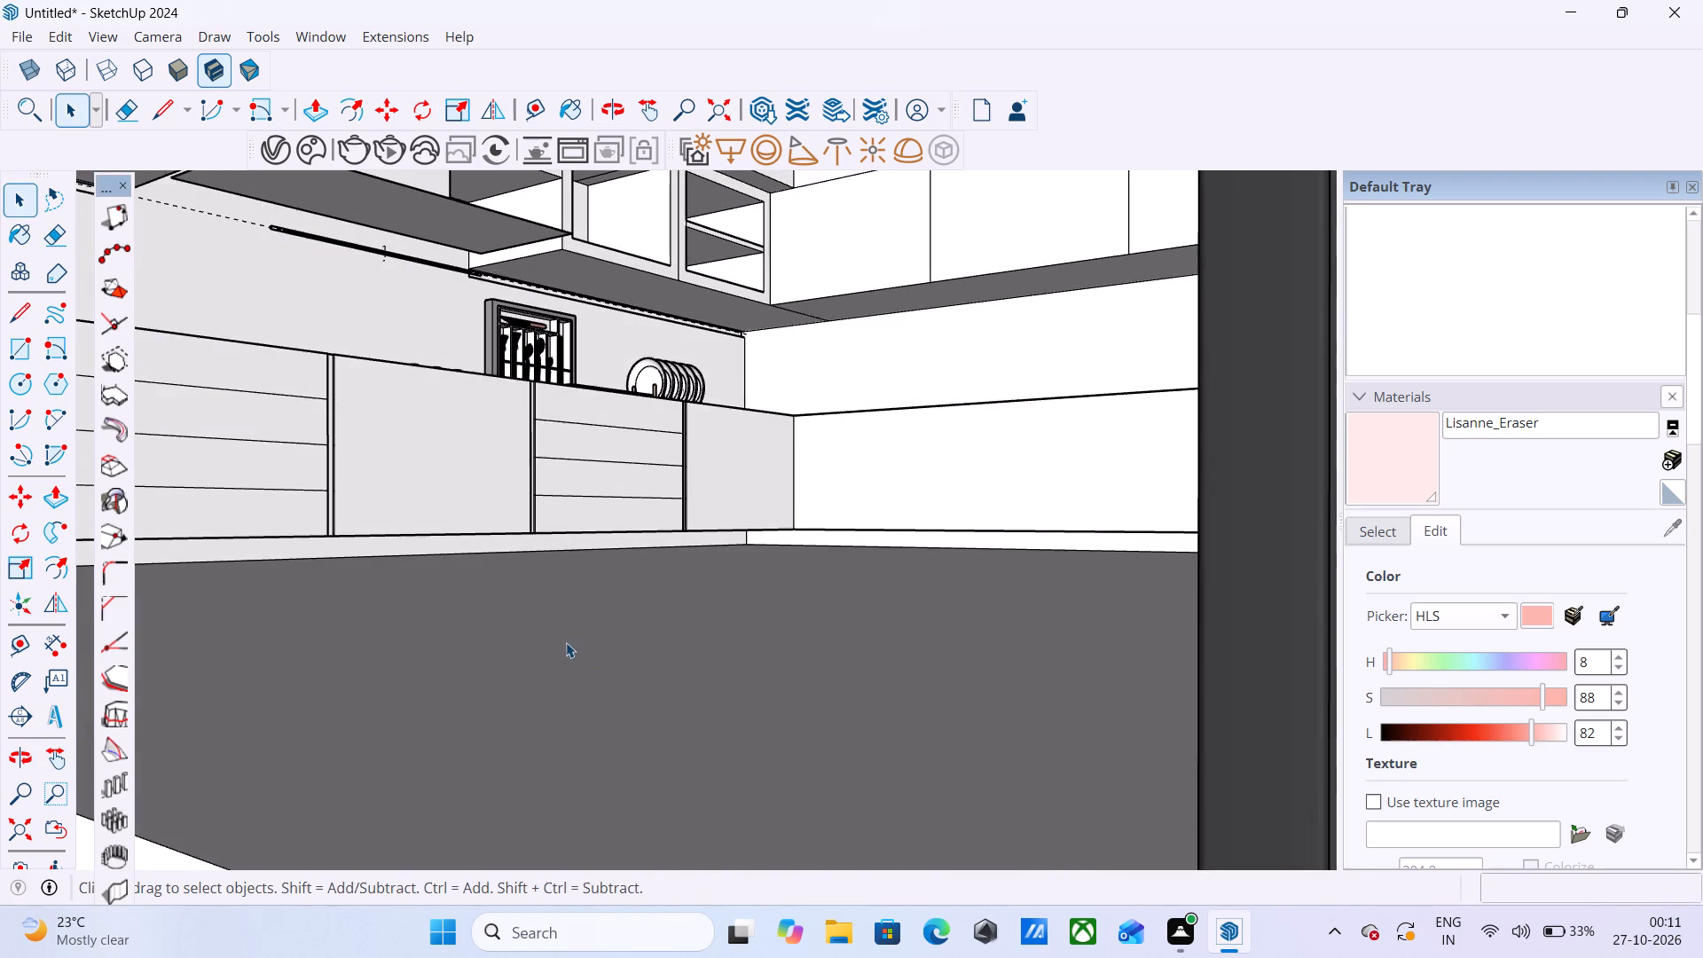
{"action": "scroll", "coordinate": [563, 642], "scroll_direction": "down", "scroll_amount": 6}
{"action": "middle_click_drag", "start_coordinate": [616, 656], "coordinate": [443, 708]}
{"action": "scroll", "coordinate": [596, 624], "scroll_direction": "down", "scroll_amount": 4}
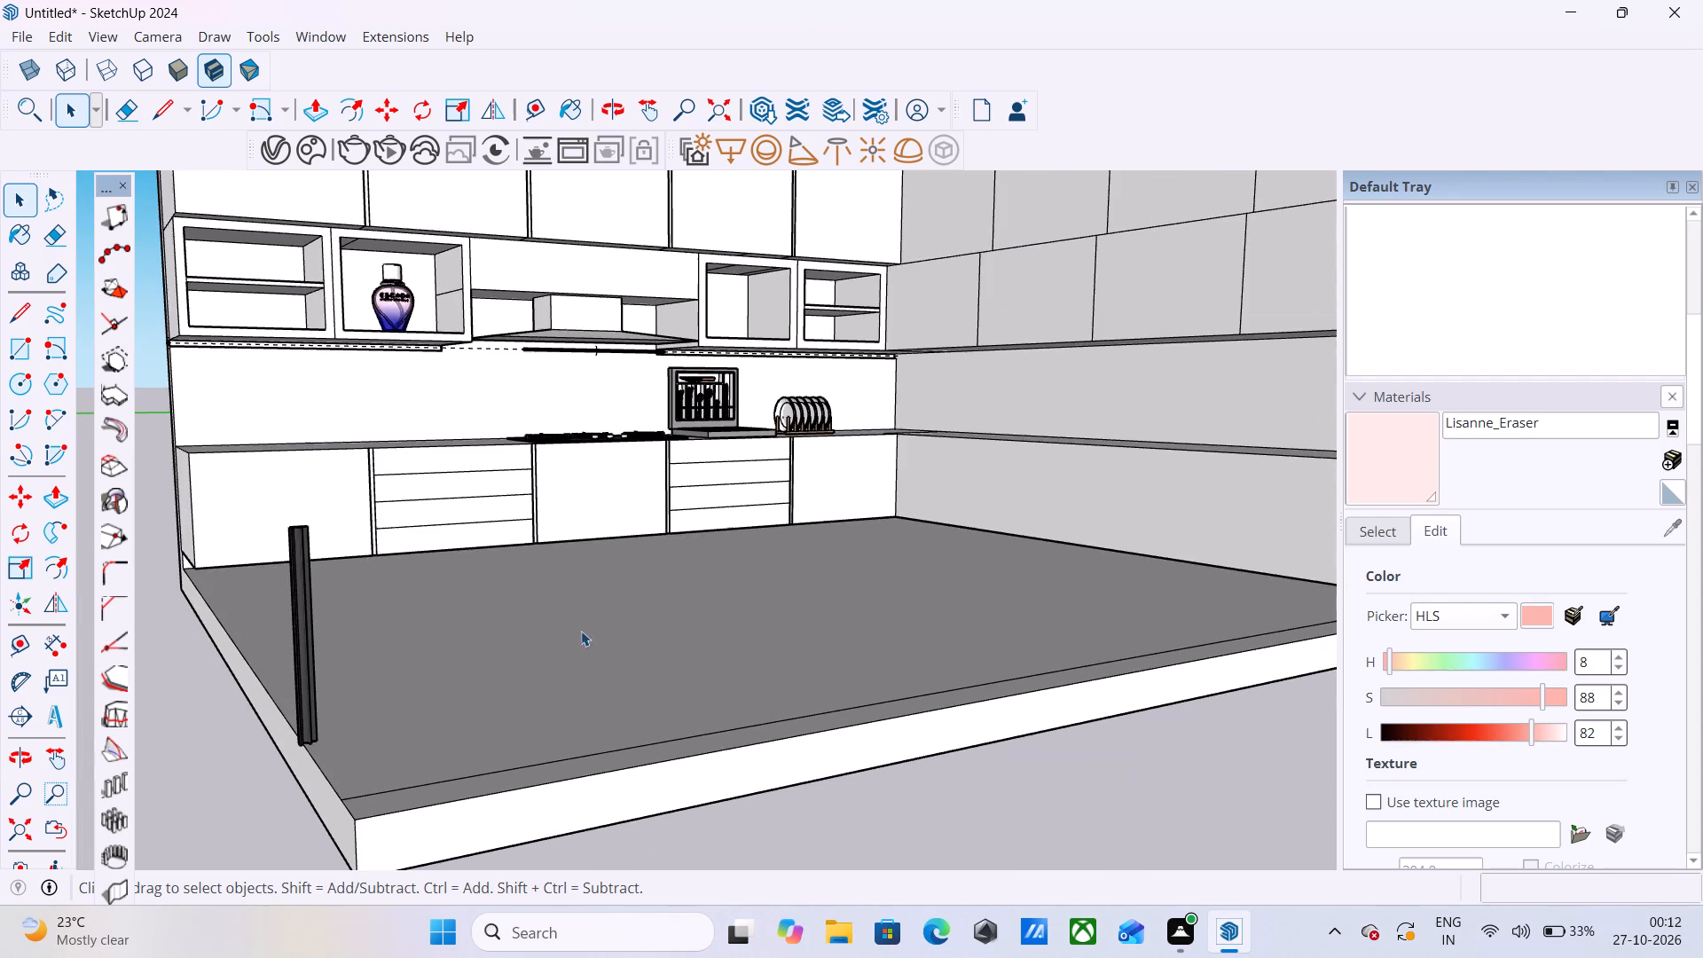
{"action": "scroll", "coordinate": [227, 652], "scroll_direction": "up", "scroll_amount": 10}
{"action": "scroll", "coordinate": [507, 640], "scroll_direction": "down", "scroll_amount": 3}
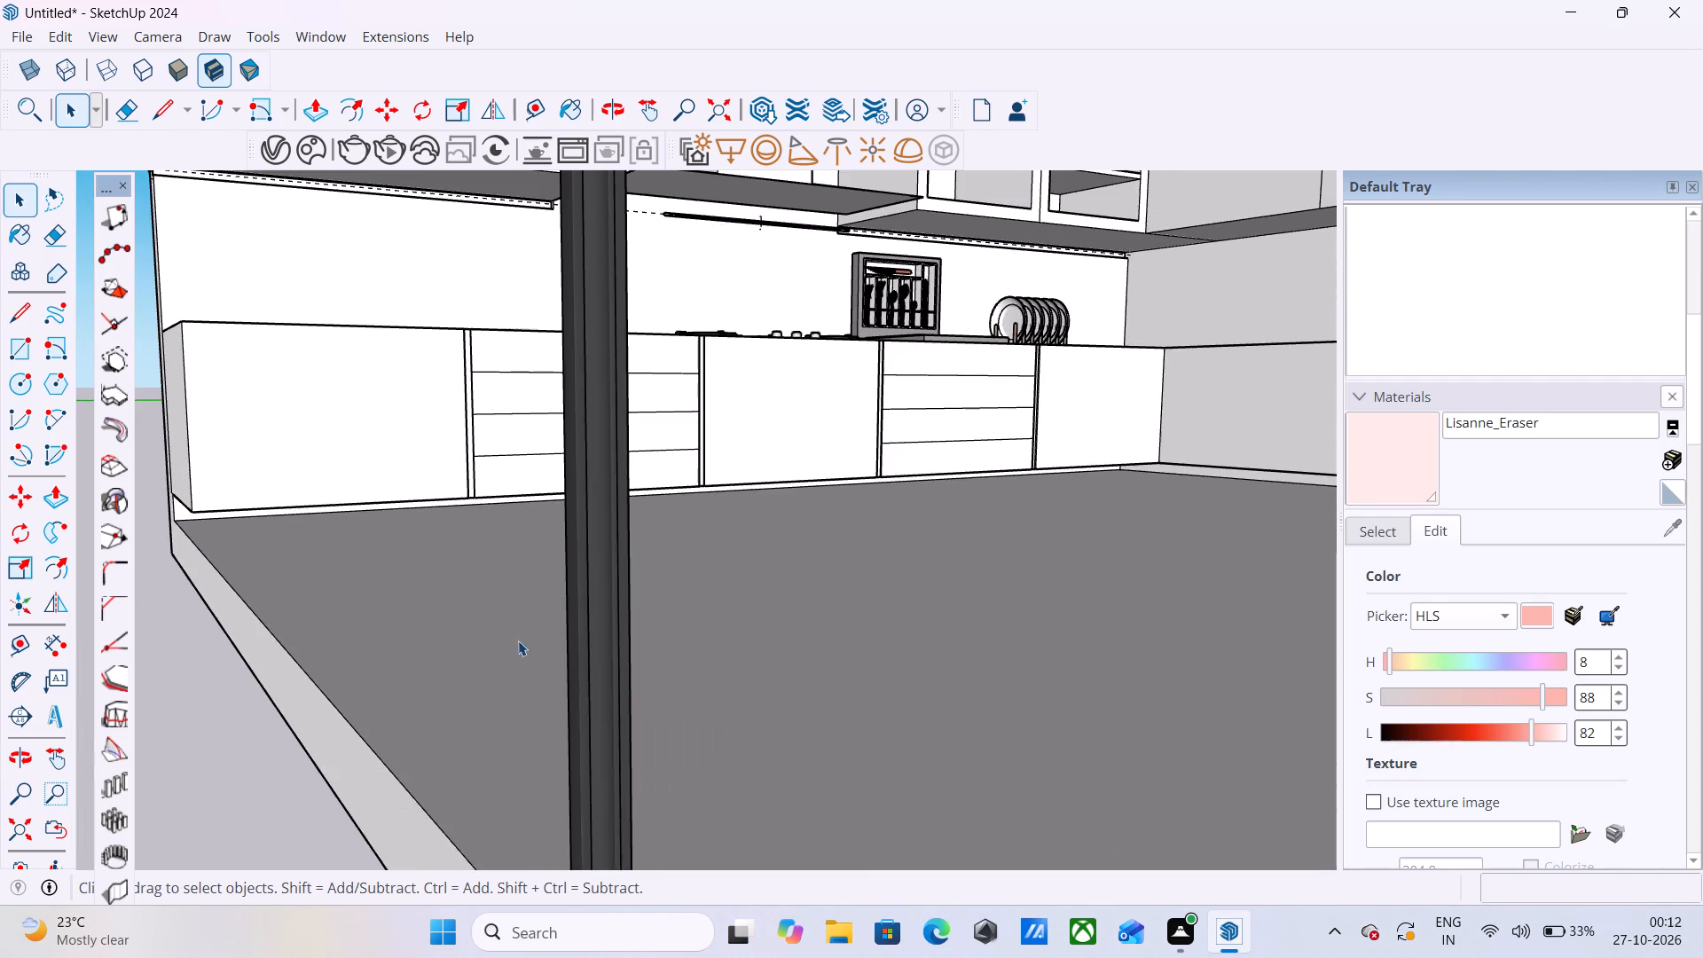
{"action": "middle_click_drag", "start_coordinate": [593, 641], "coordinate": [401, 679]}
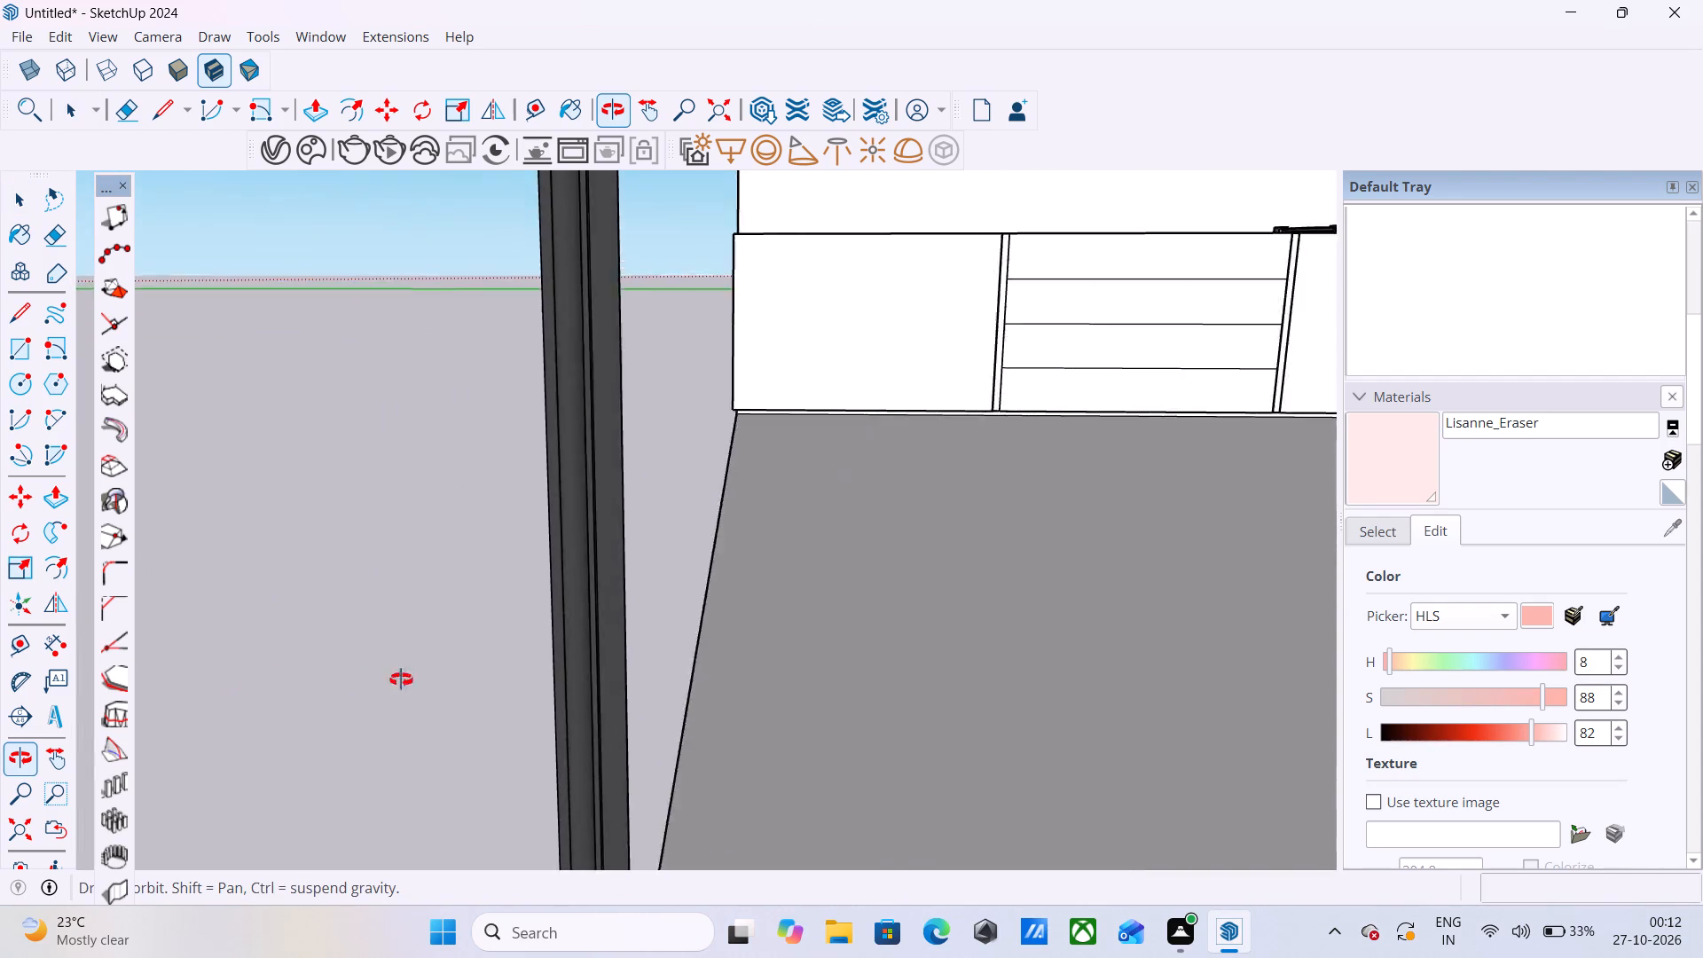
{"action": "middle_click_drag", "start_coordinate": [401, 679], "coordinate": [654, 669]}
{"action": "scroll", "coordinate": [623, 570], "scroll_direction": "up", "scroll_amount": 14}
{"action": "middle_click_drag", "start_coordinate": [667, 585], "coordinate": [471, 601]}
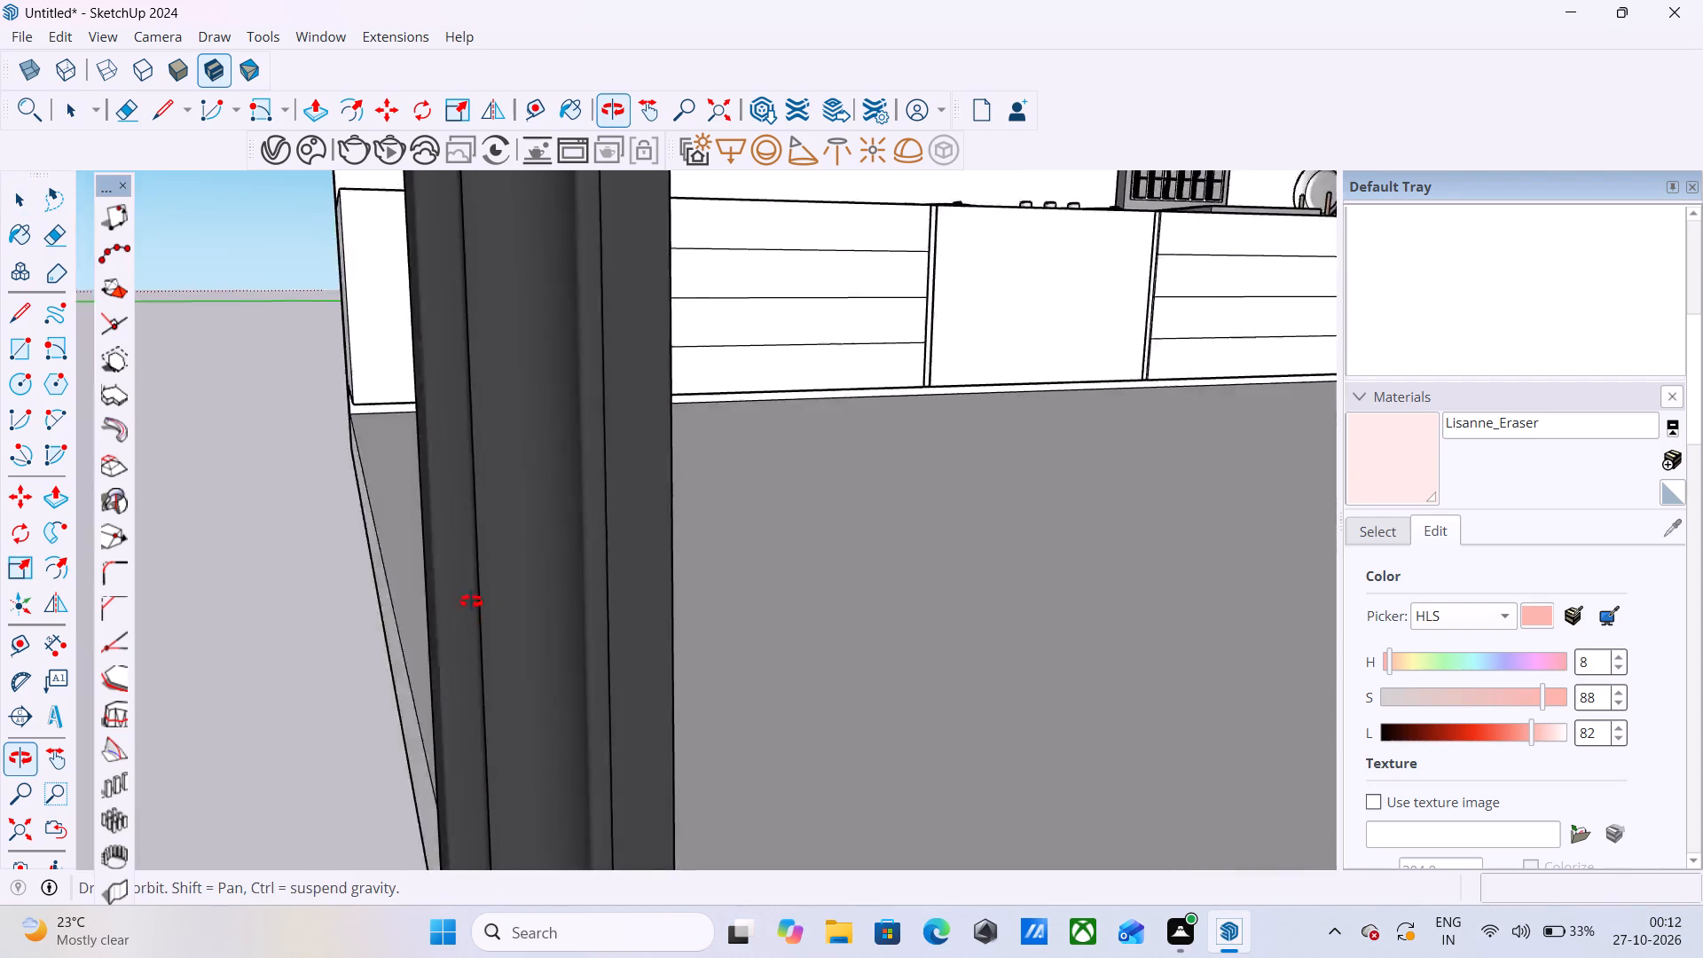
{"action": "middle_click_drag", "start_coordinate": [471, 601], "coordinate": [148, 626]}
{"action": "scroll", "coordinate": [148, 626], "scroll_direction": "up", "scroll_amount": 1}
{"action": "middle_click_drag", "start_coordinate": [693, 577], "coordinate": [549, 587]}
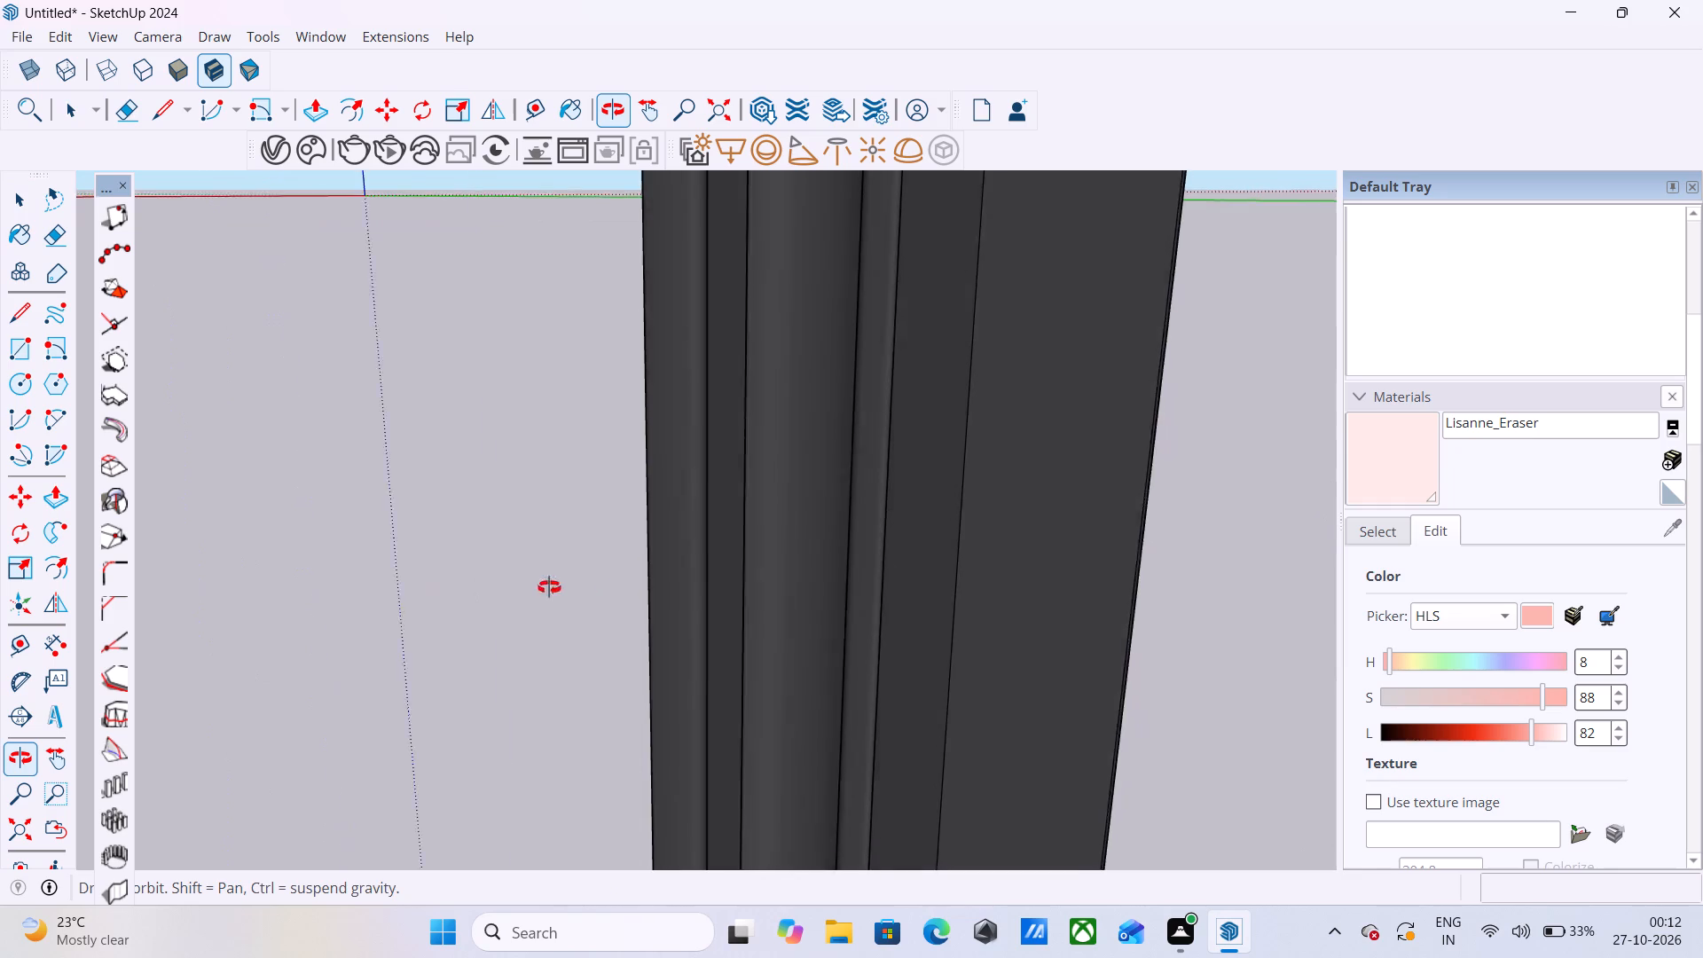
{"action": "middle_click_drag", "start_coordinate": [549, 587], "coordinate": [1247, 599]}
{"action": "scroll", "coordinate": [1246, 599], "scroll_direction": "up", "scroll_amount": 1}
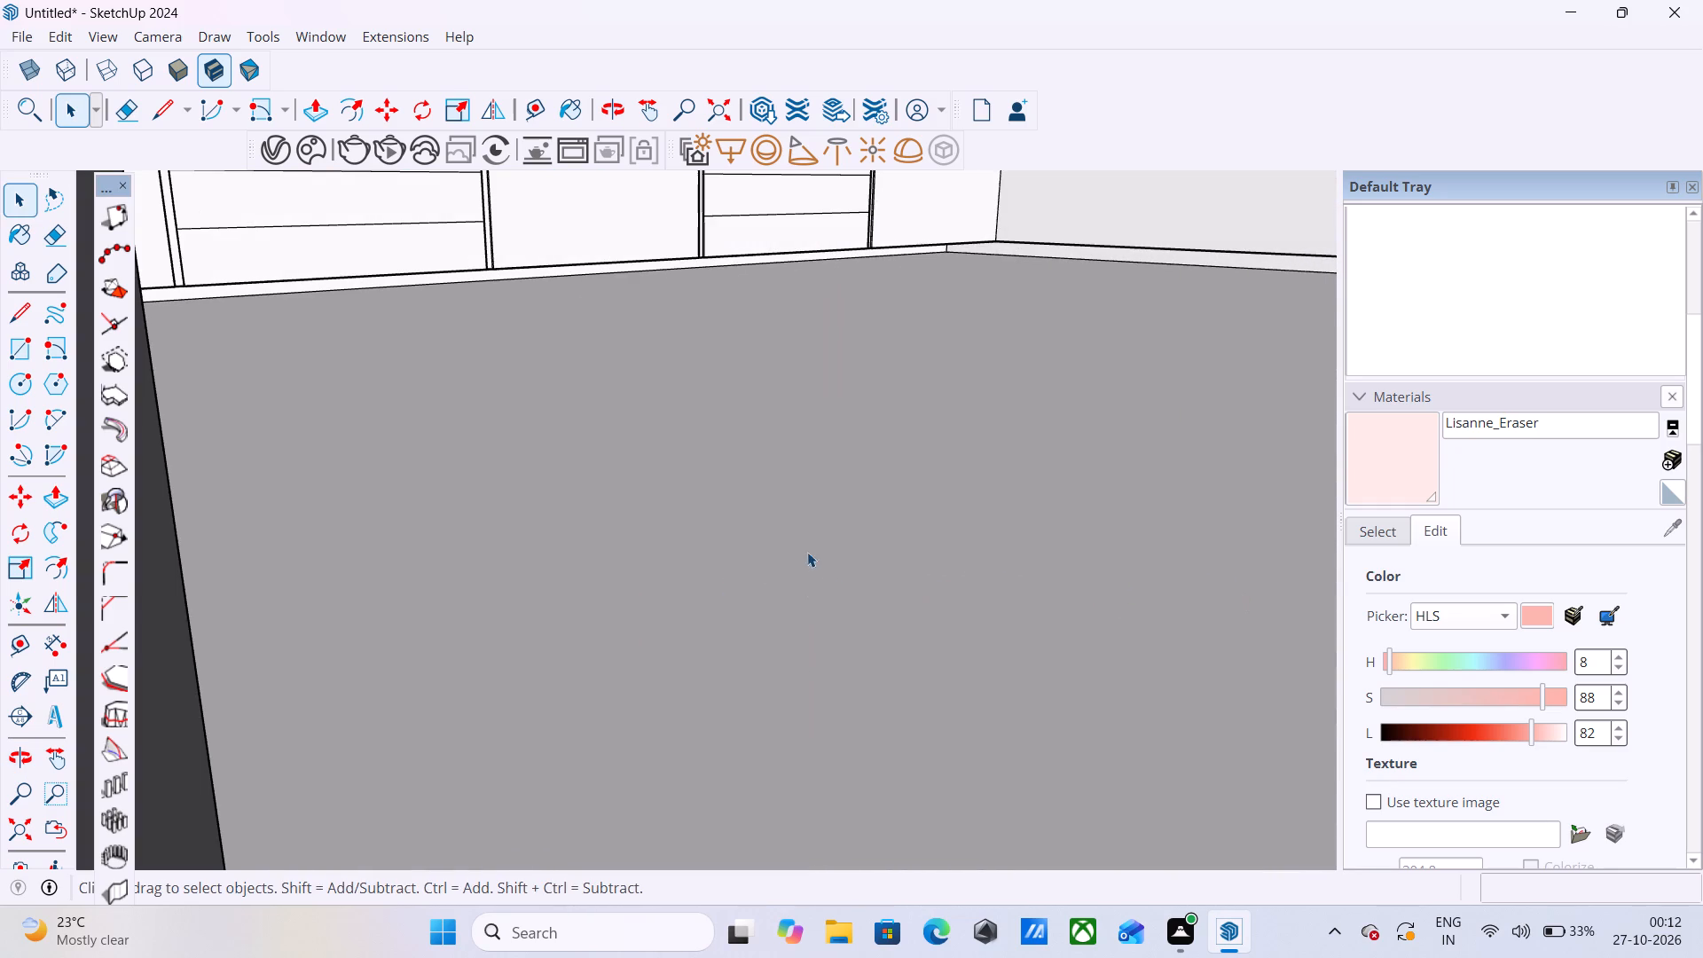
{"action": "scroll", "coordinate": [813, 552], "scroll_direction": "down", "scroll_amount": 6}
{"action": "middle_click_drag", "start_coordinate": [879, 573], "coordinate": [1063, 573]}
{"action": "scroll", "coordinate": [881, 564], "scroll_direction": "down", "scroll_amount": 4}
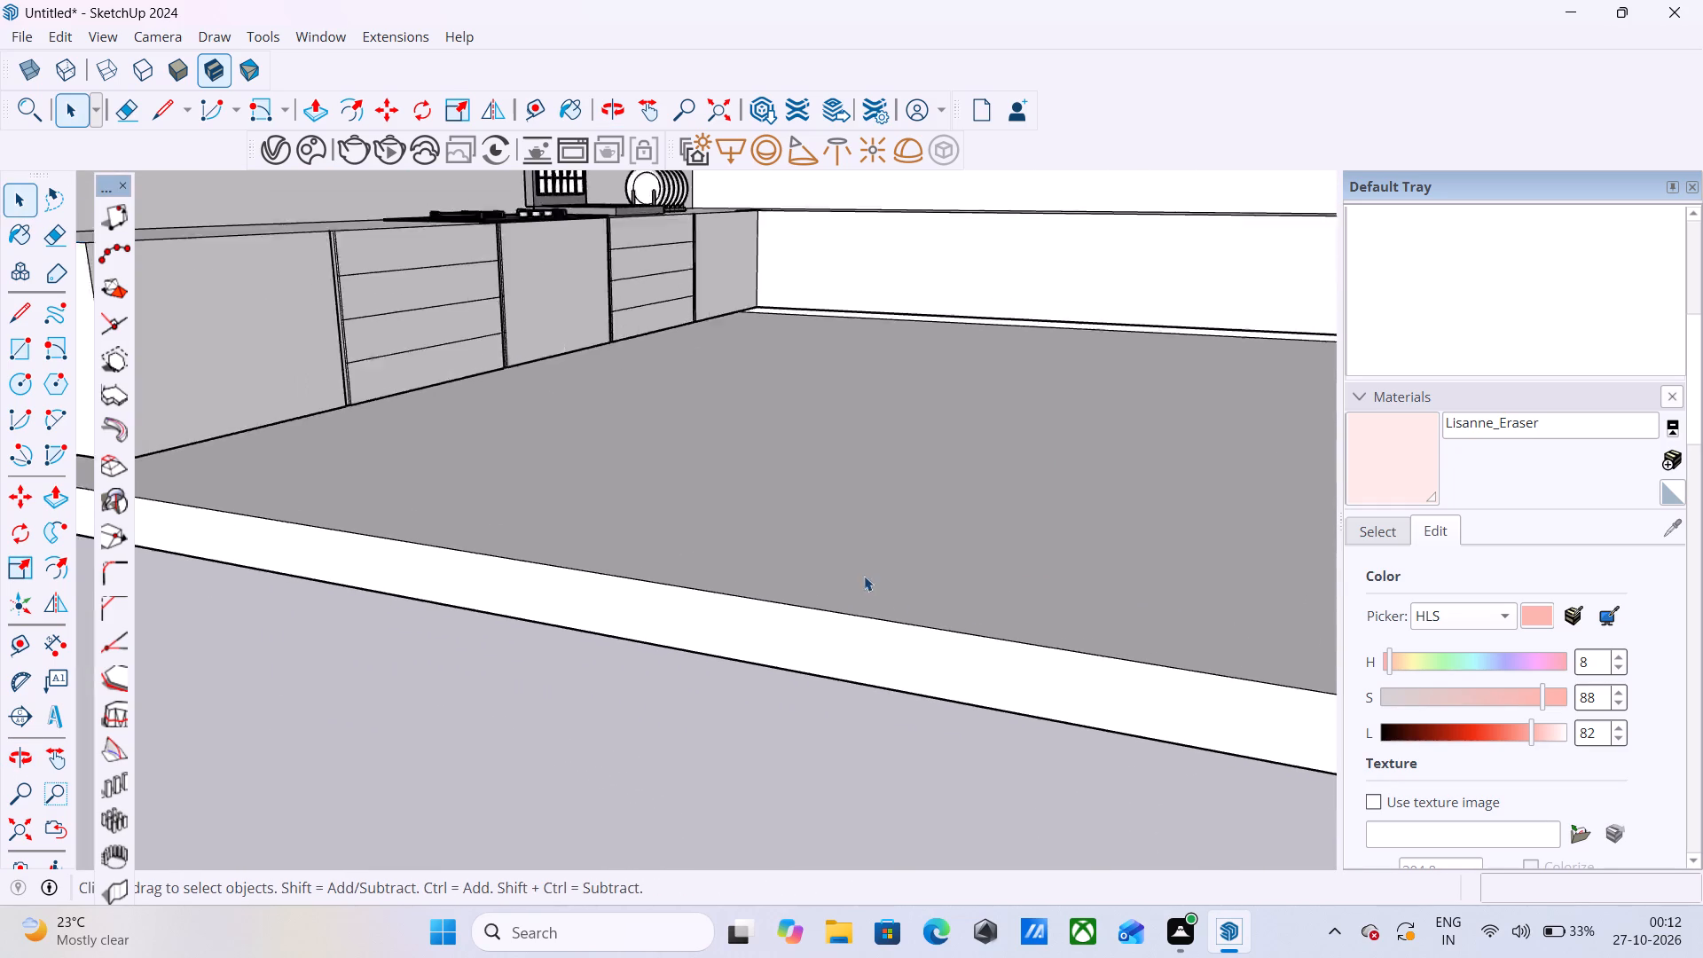
{"action": "scroll", "coordinate": [864, 576], "scroll_direction": "down", "scroll_amount": 2}
{"action": "scroll", "coordinate": [1334, 514], "scroll_direction": "up", "scroll_amount": 9}
{"action": "middle_click_drag", "start_coordinate": [1142, 539], "coordinate": [1238, 538]}
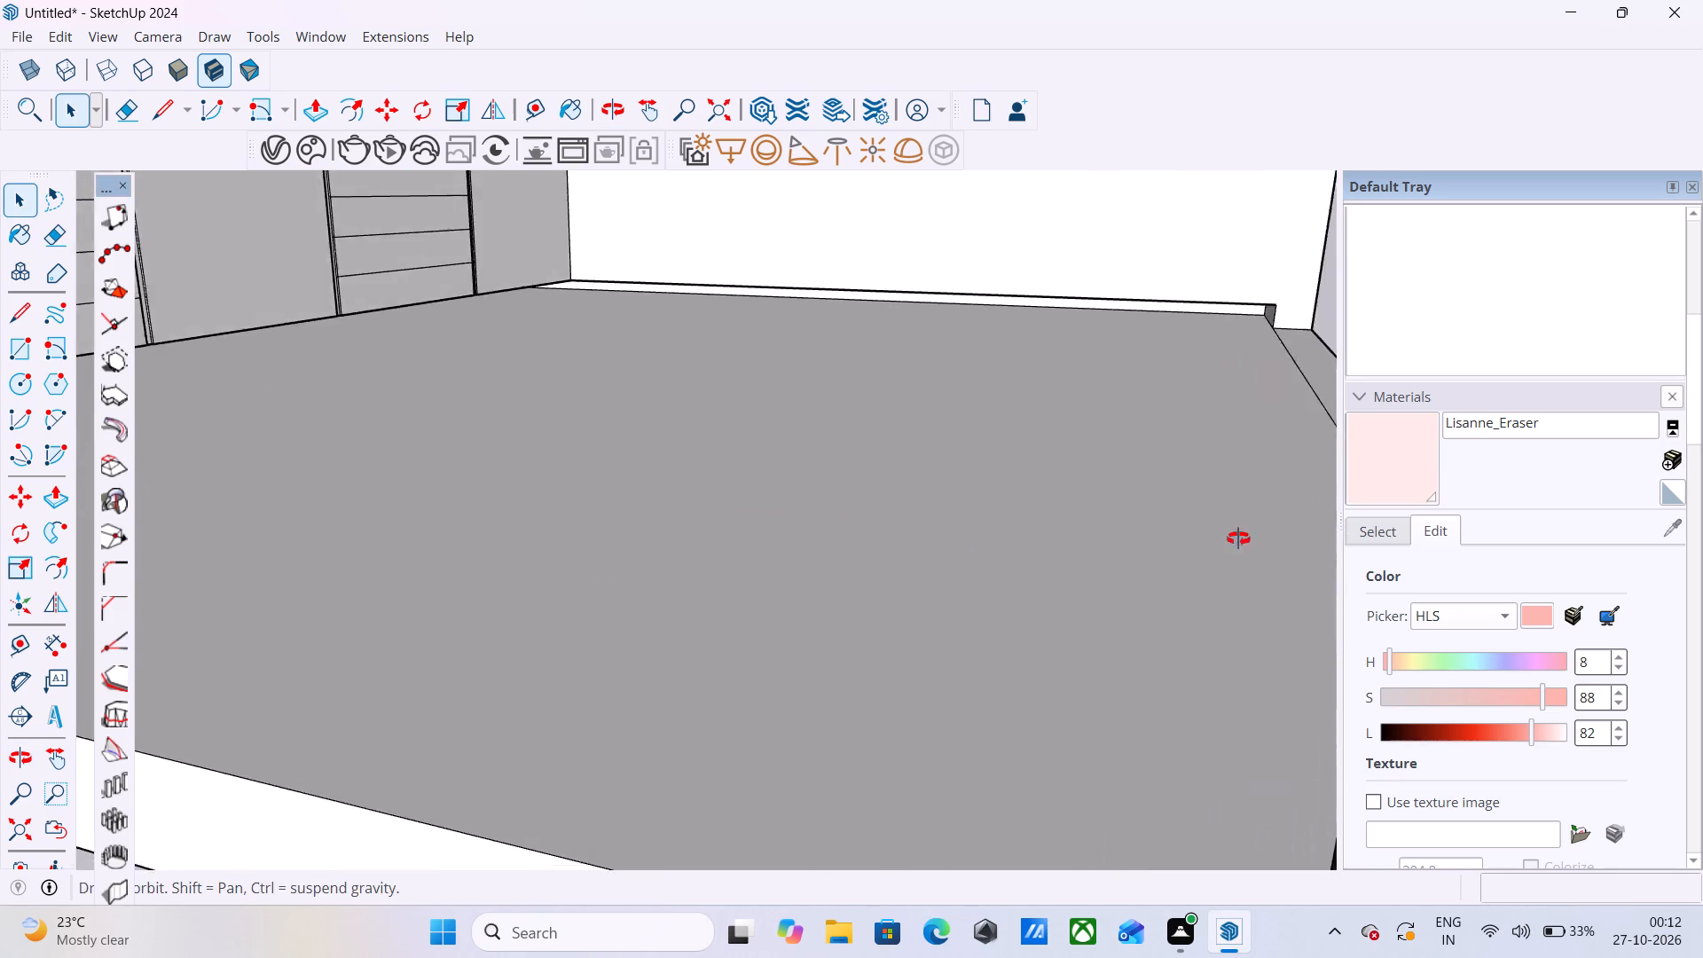
{"action": "middle_click_drag", "start_coordinate": [1238, 538], "coordinate": [1338, 541]}
{"action": "scroll", "coordinate": [943, 537], "scroll_direction": "down", "scroll_amount": 15}
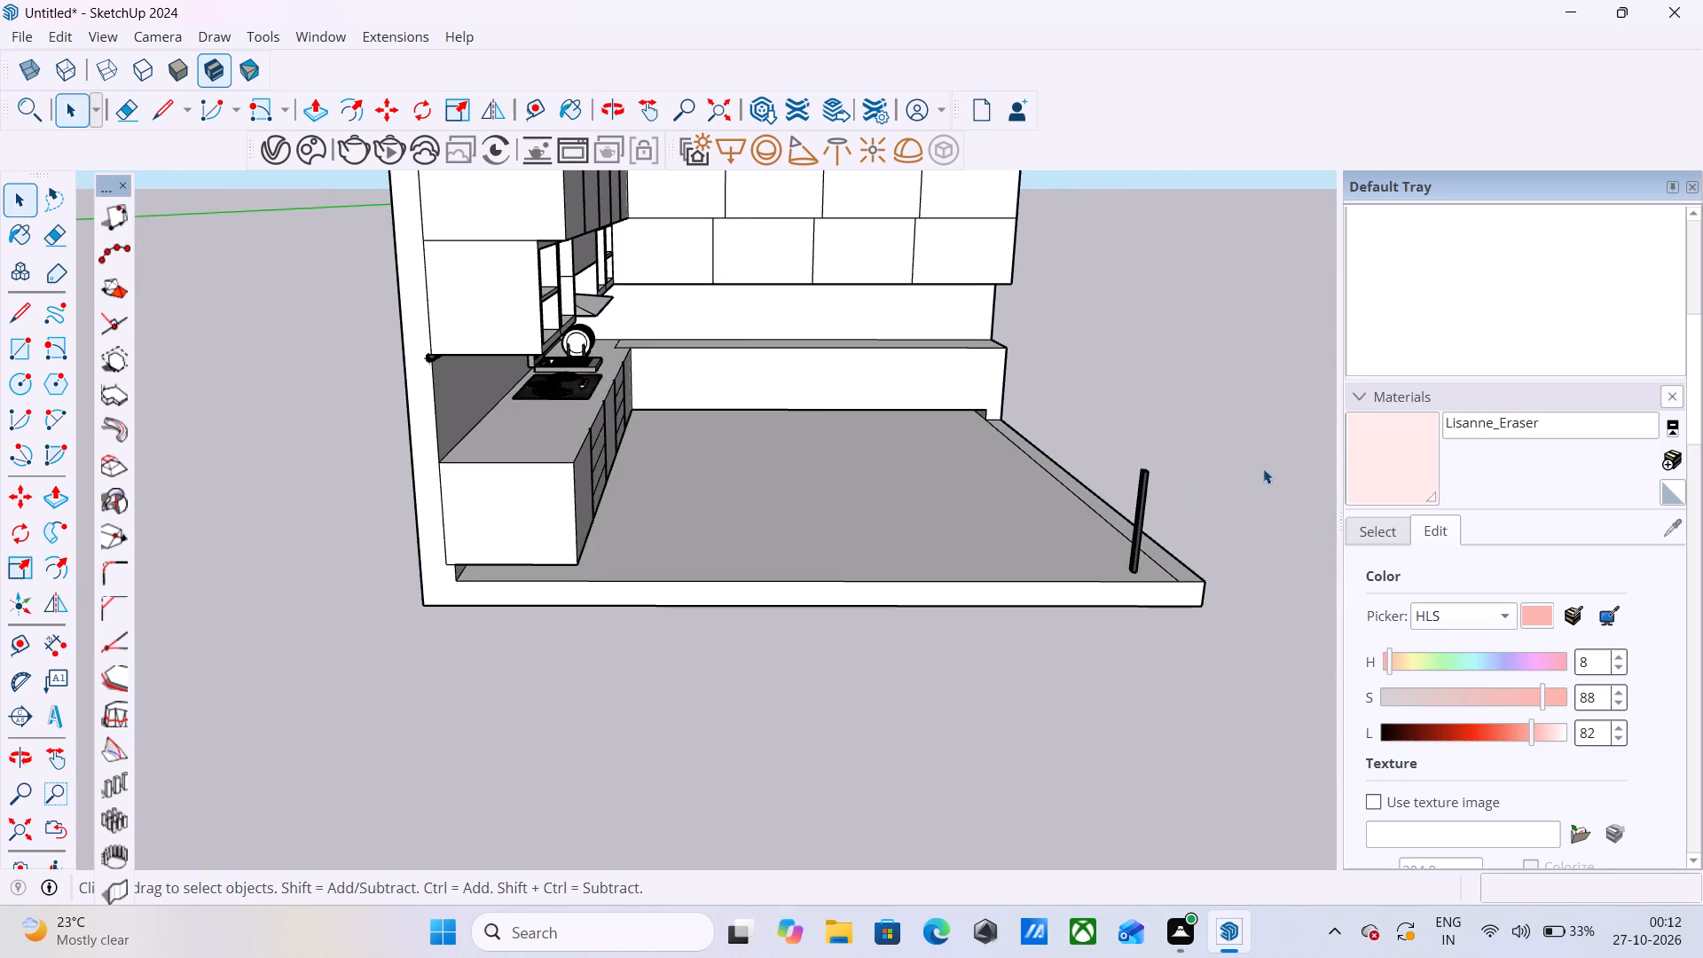
{"action": "scroll", "coordinate": [1255, 468], "scroll_direction": "up", "scroll_amount": 15}
{"action": "middle_click_drag", "start_coordinate": [1068, 520], "coordinate": [1186, 524]}
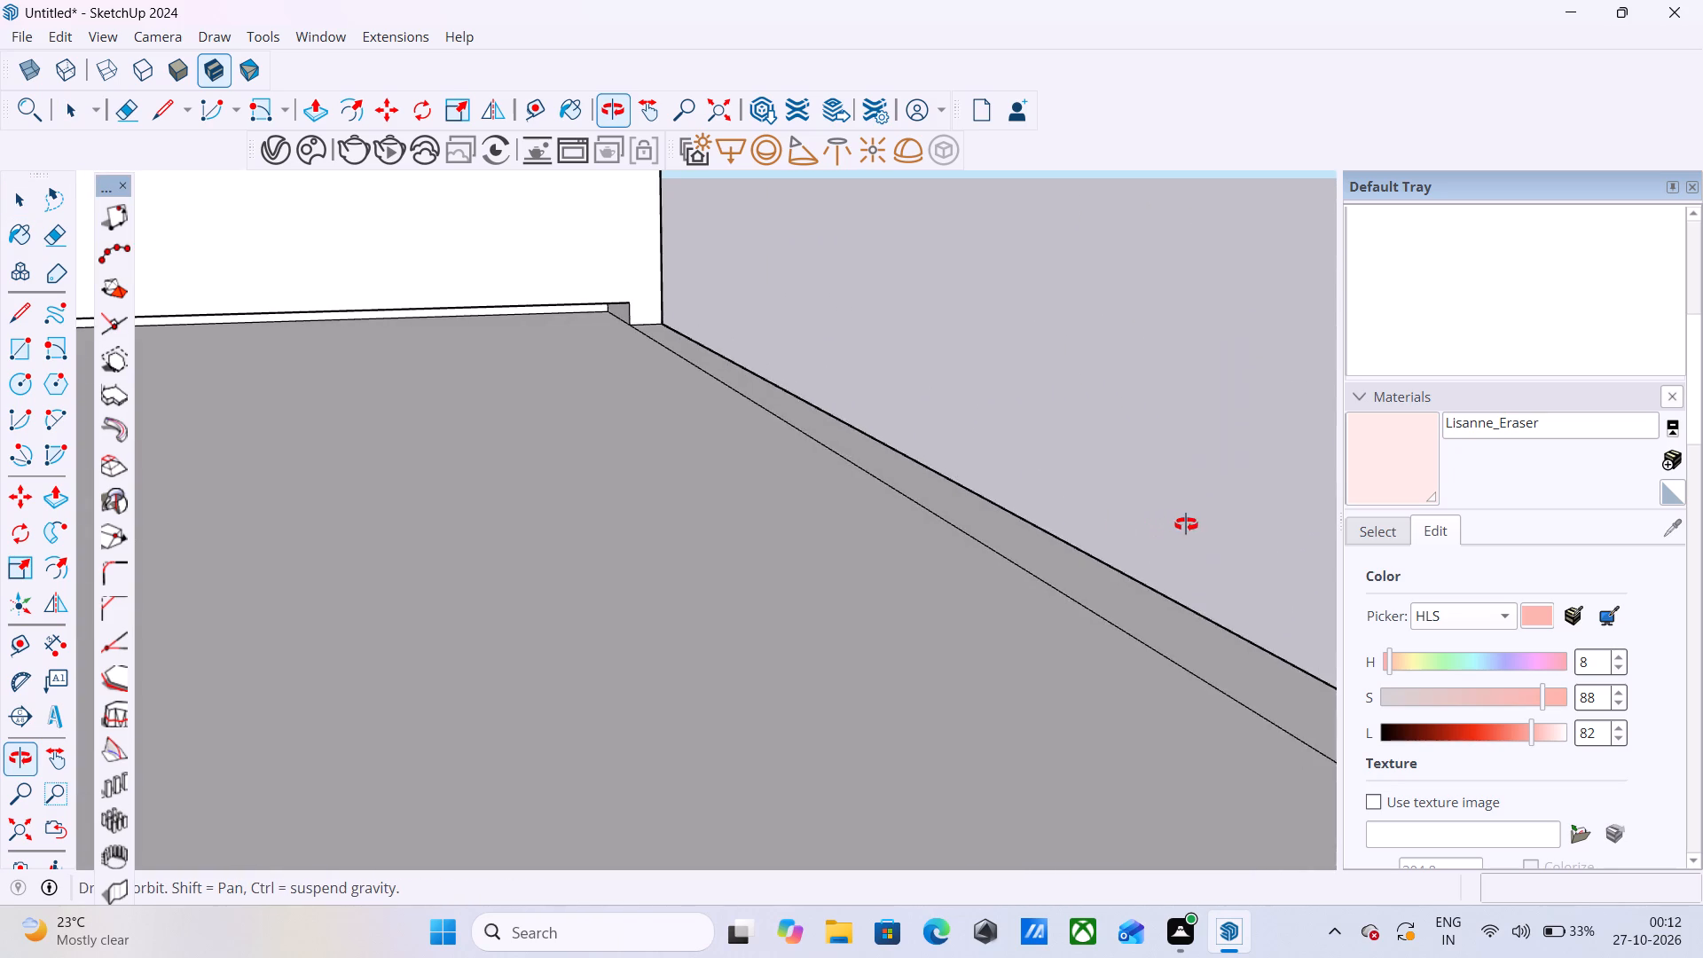
{"action": "middle_click_drag", "start_coordinate": [1186, 524], "coordinate": [1078, 523]}
{"action": "scroll", "coordinate": [1060, 514], "scroll_direction": "down", "scroll_amount": 5}
{"action": "middle_click", "coordinate": [1063, 526]}
{"action": "middle_click", "coordinate": [1063, 526]}
{"action": "middle_click_drag", "start_coordinate": [1063, 526], "coordinate": [1131, 545]}
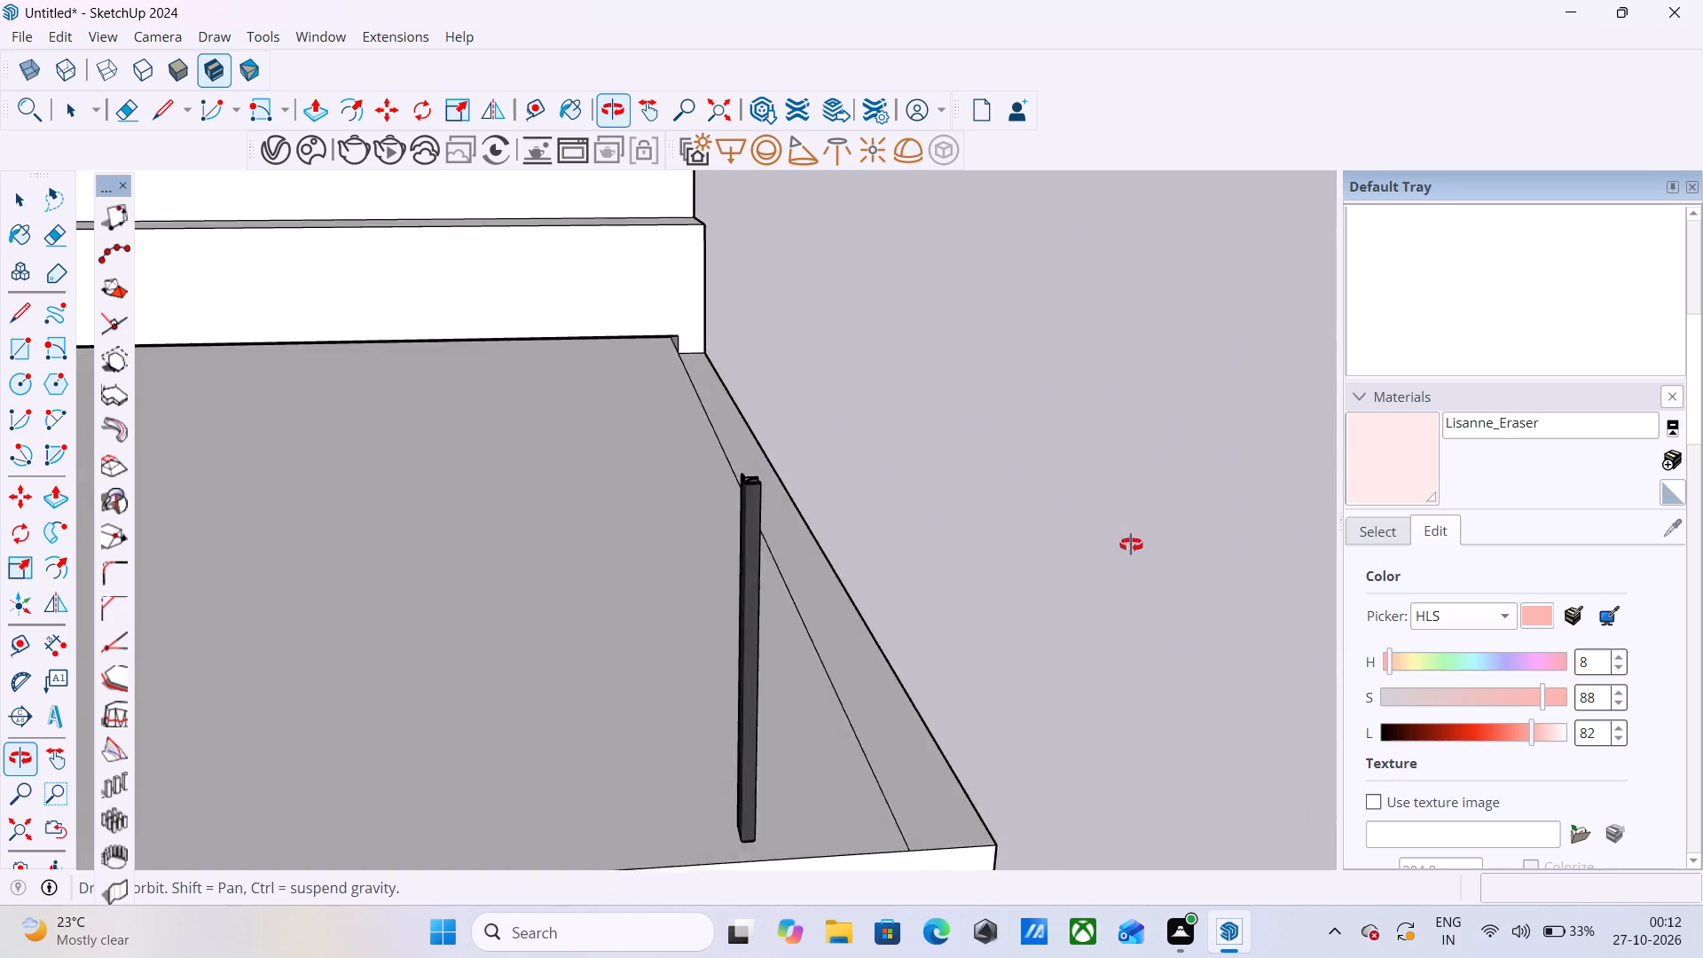
{"action": "middle_click_drag", "start_coordinate": [1131, 545], "coordinate": [1186, 547]}
{"action": "scroll", "coordinate": [1186, 547], "scroll_direction": "up", "scroll_amount": 5}
{"action": "middle_click_drag", "start_coordinate": [1143, 517], "coordinate": [1126, 522]}
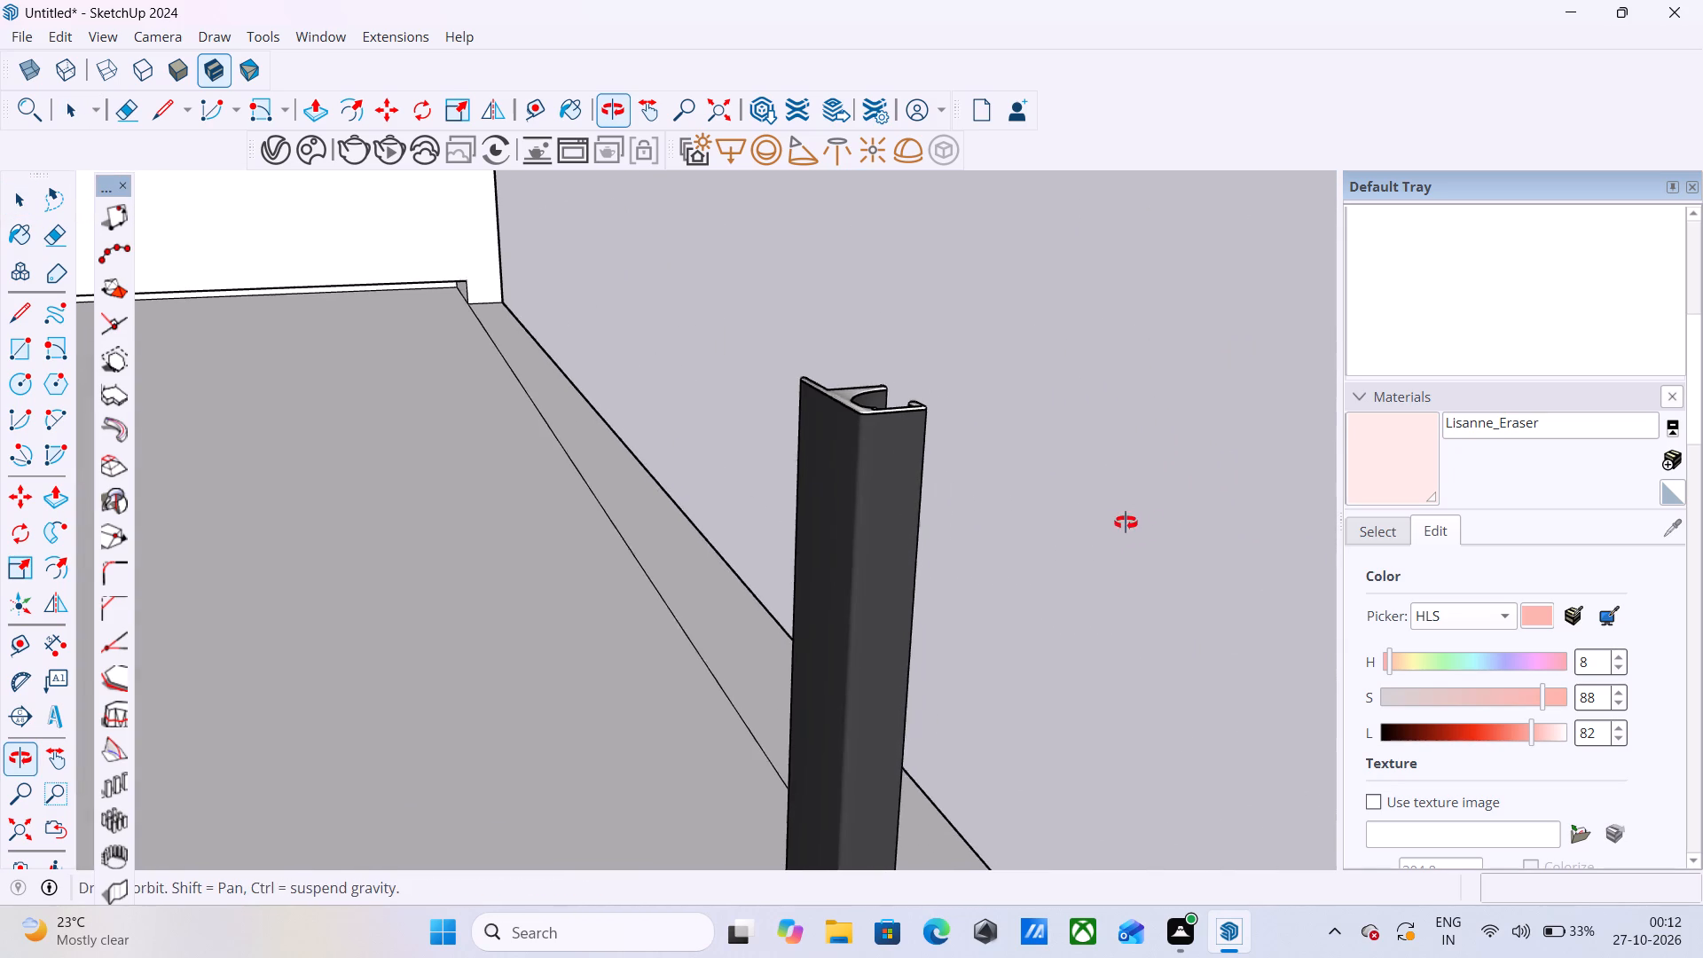
{"action": "middle_click_drag", "start_coordinate": [1126, 522], "coordinate": [1089, 532]}
{"action": "scroll", "coordinate": [1116, 512], "scroll_direction": "down", "scroll_amount": 10}
{"action": "scroll", "coordinate": [904, 505], "scroll_direction": "down", "scroll_amount": 3}
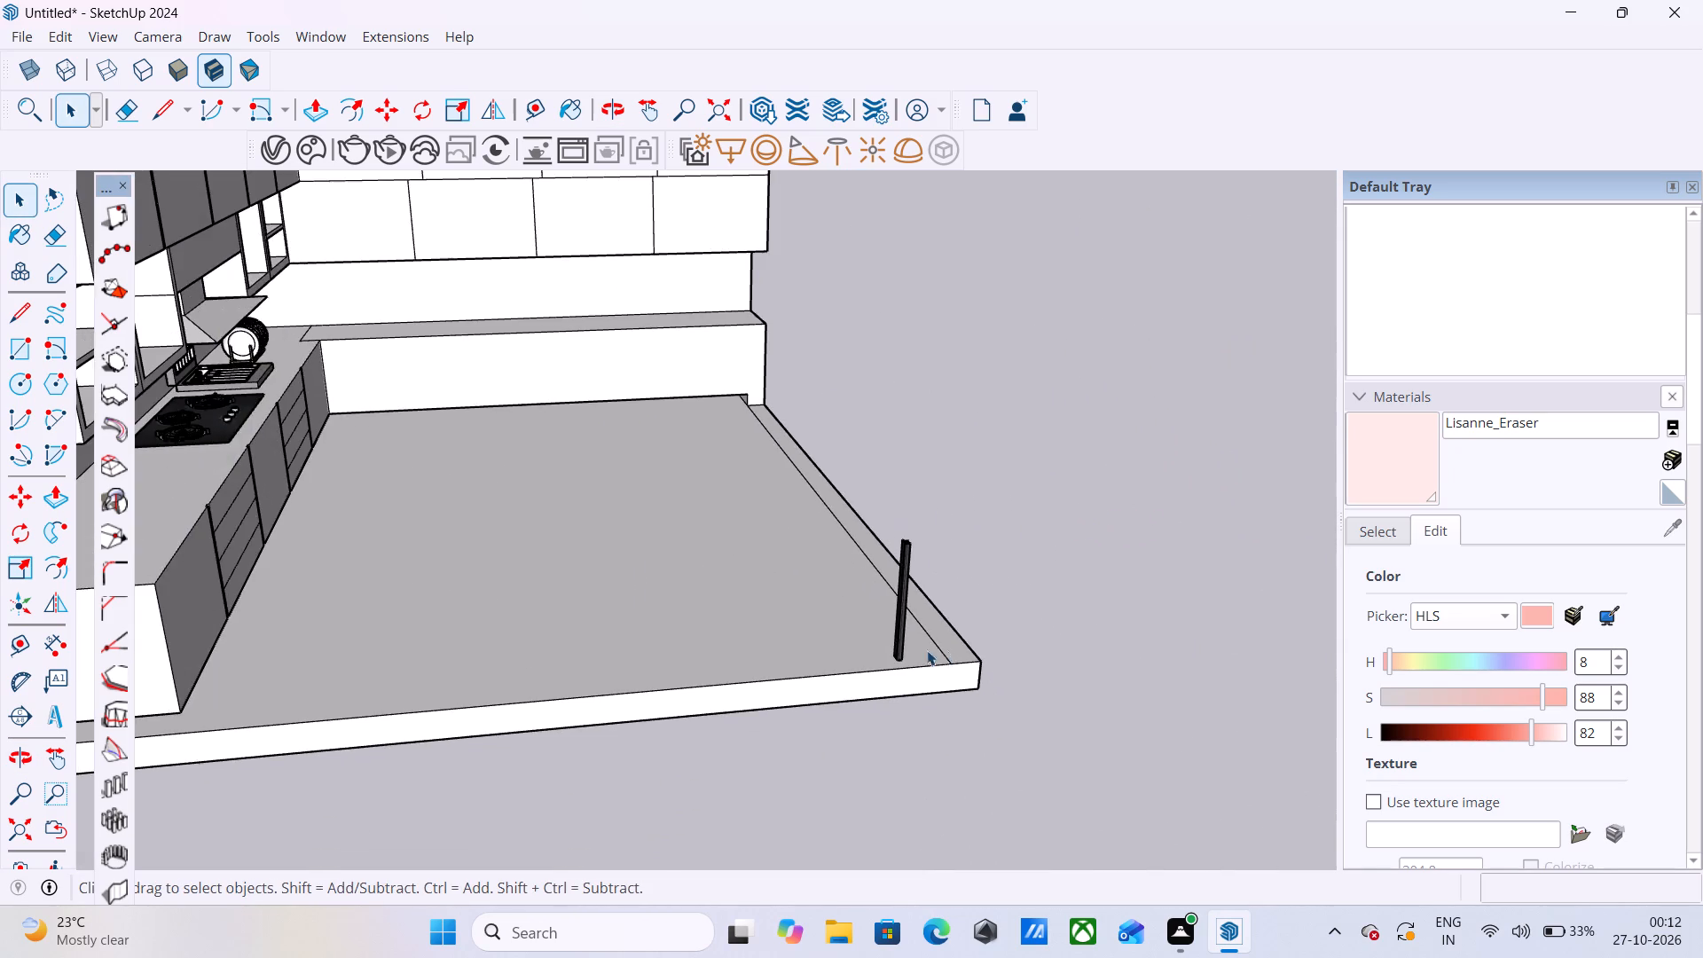
{"action": "scroll", "coordinate": [918, 650], "scroll_direction": "up", "scroll_amount": 6}
{"action": "middle_click_drag", "start_coordinate": [914, 656], "coordinate": [427, 631]}
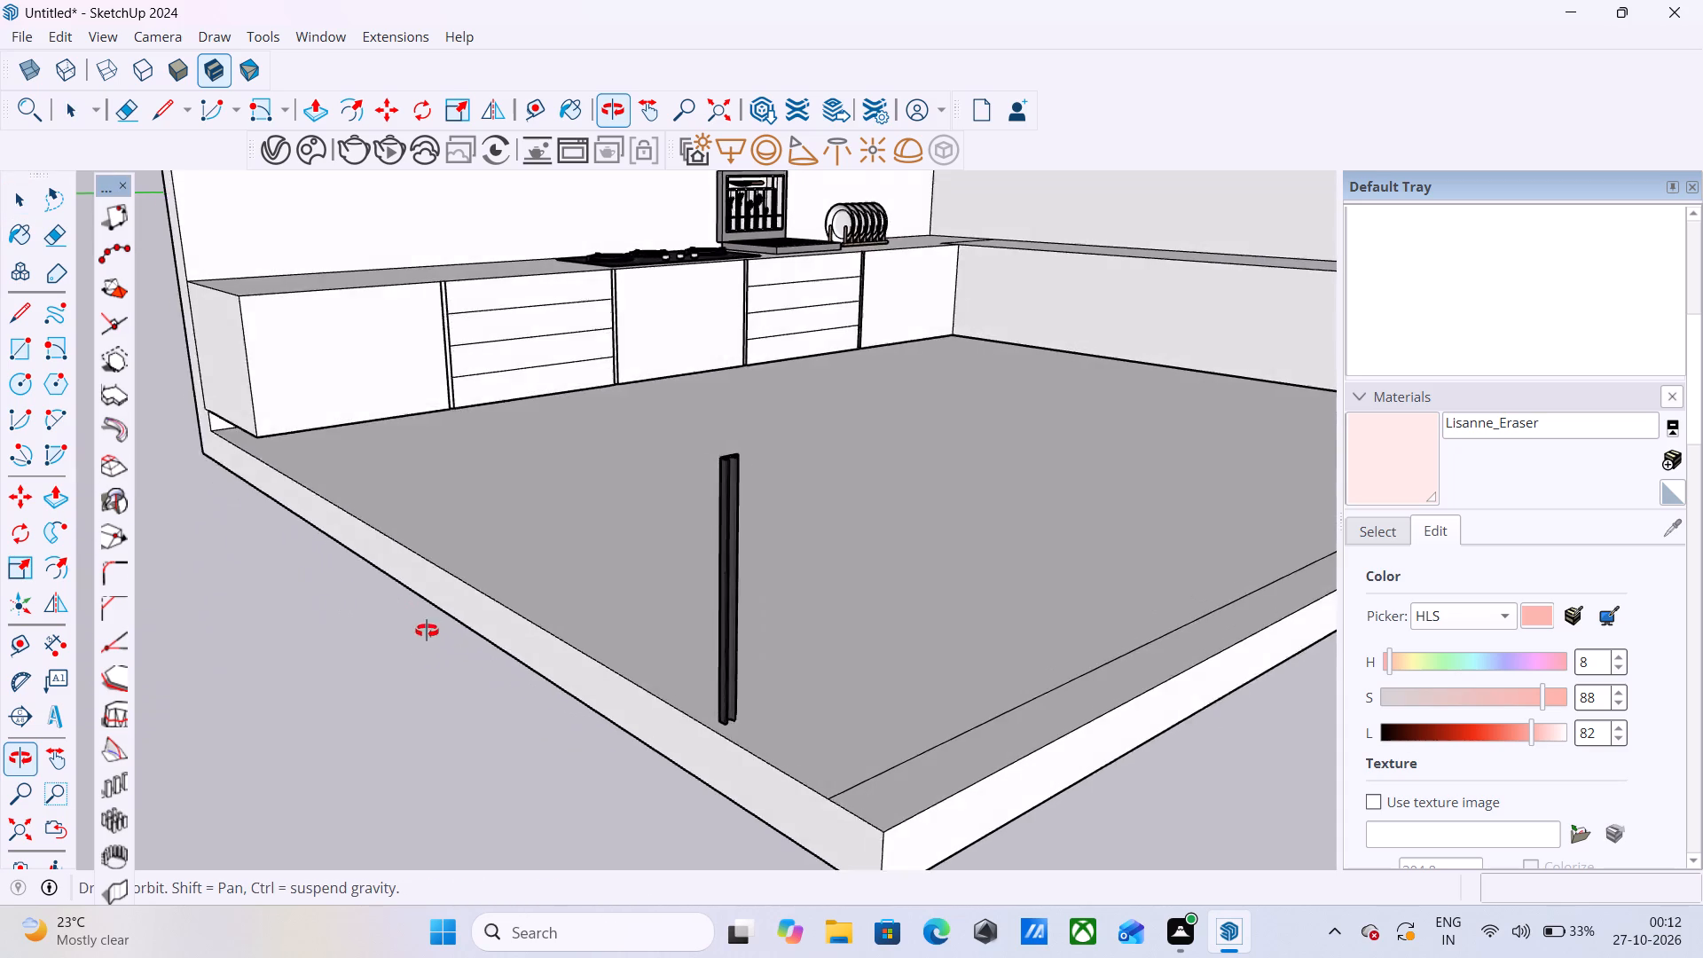
{"action": "middle_click_drag", "start_coordinate": [427, 631], "coordinate": [410, 628]}
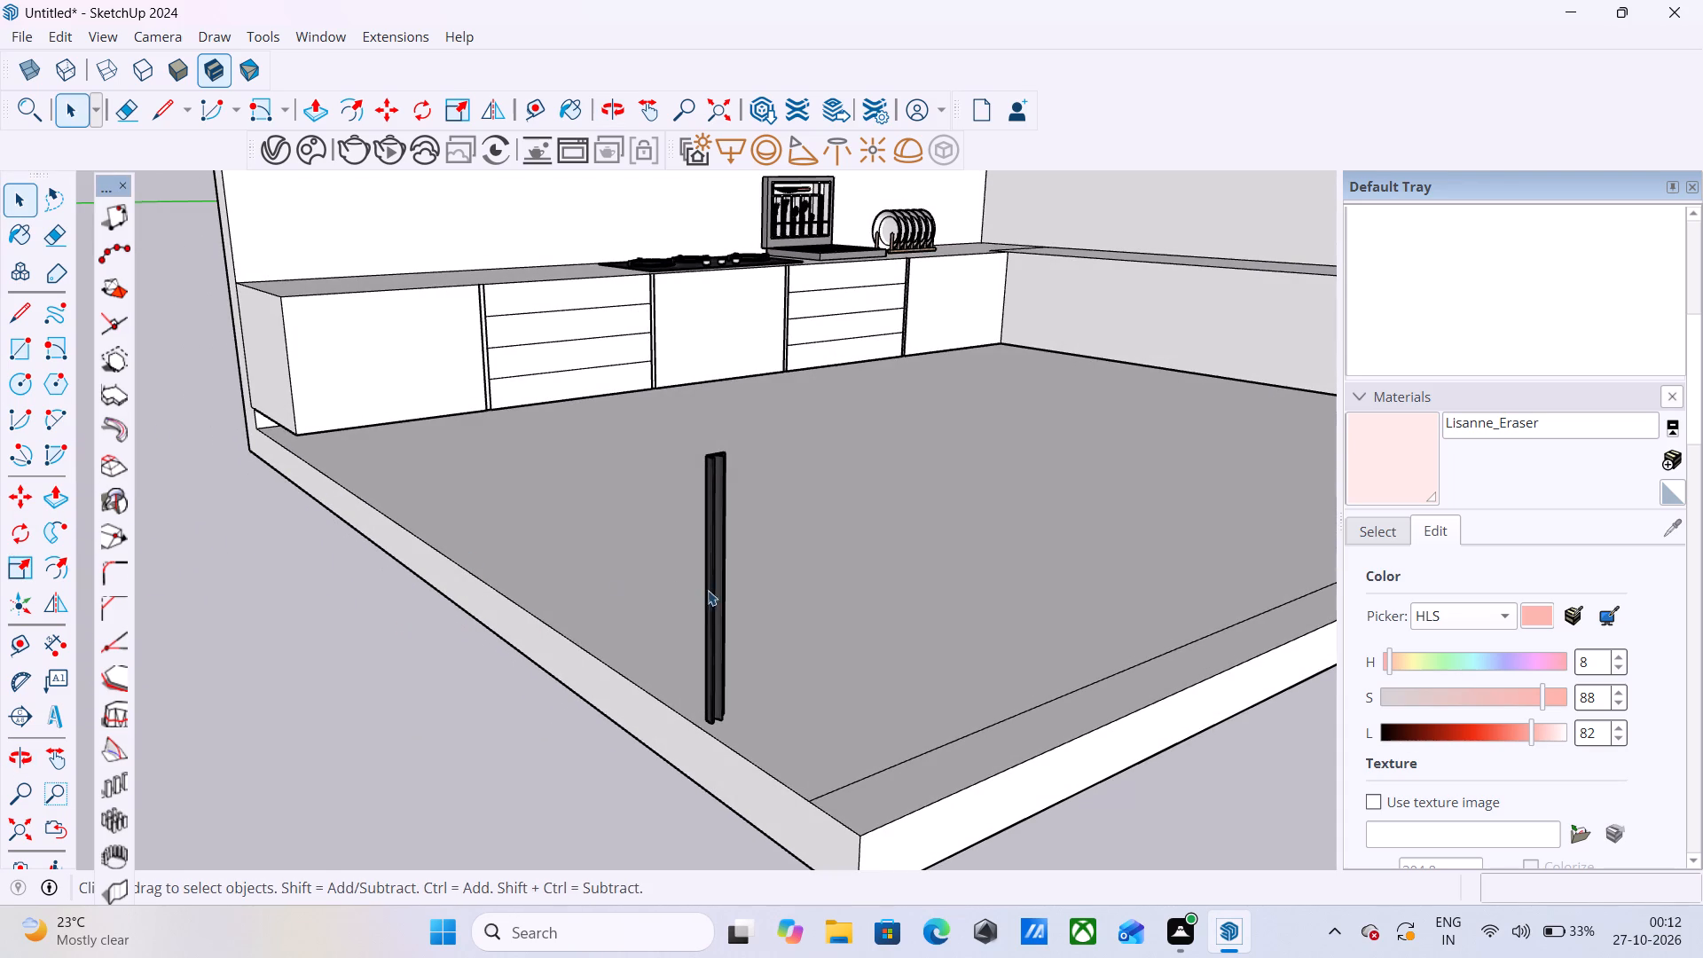
Scale the upright handle profile uniformly by about 0.63 from its top corner.
{"action": "left_click", "coordinate": [712, 593]}
{"action": "left_click", "coordinate": [22, 558]}
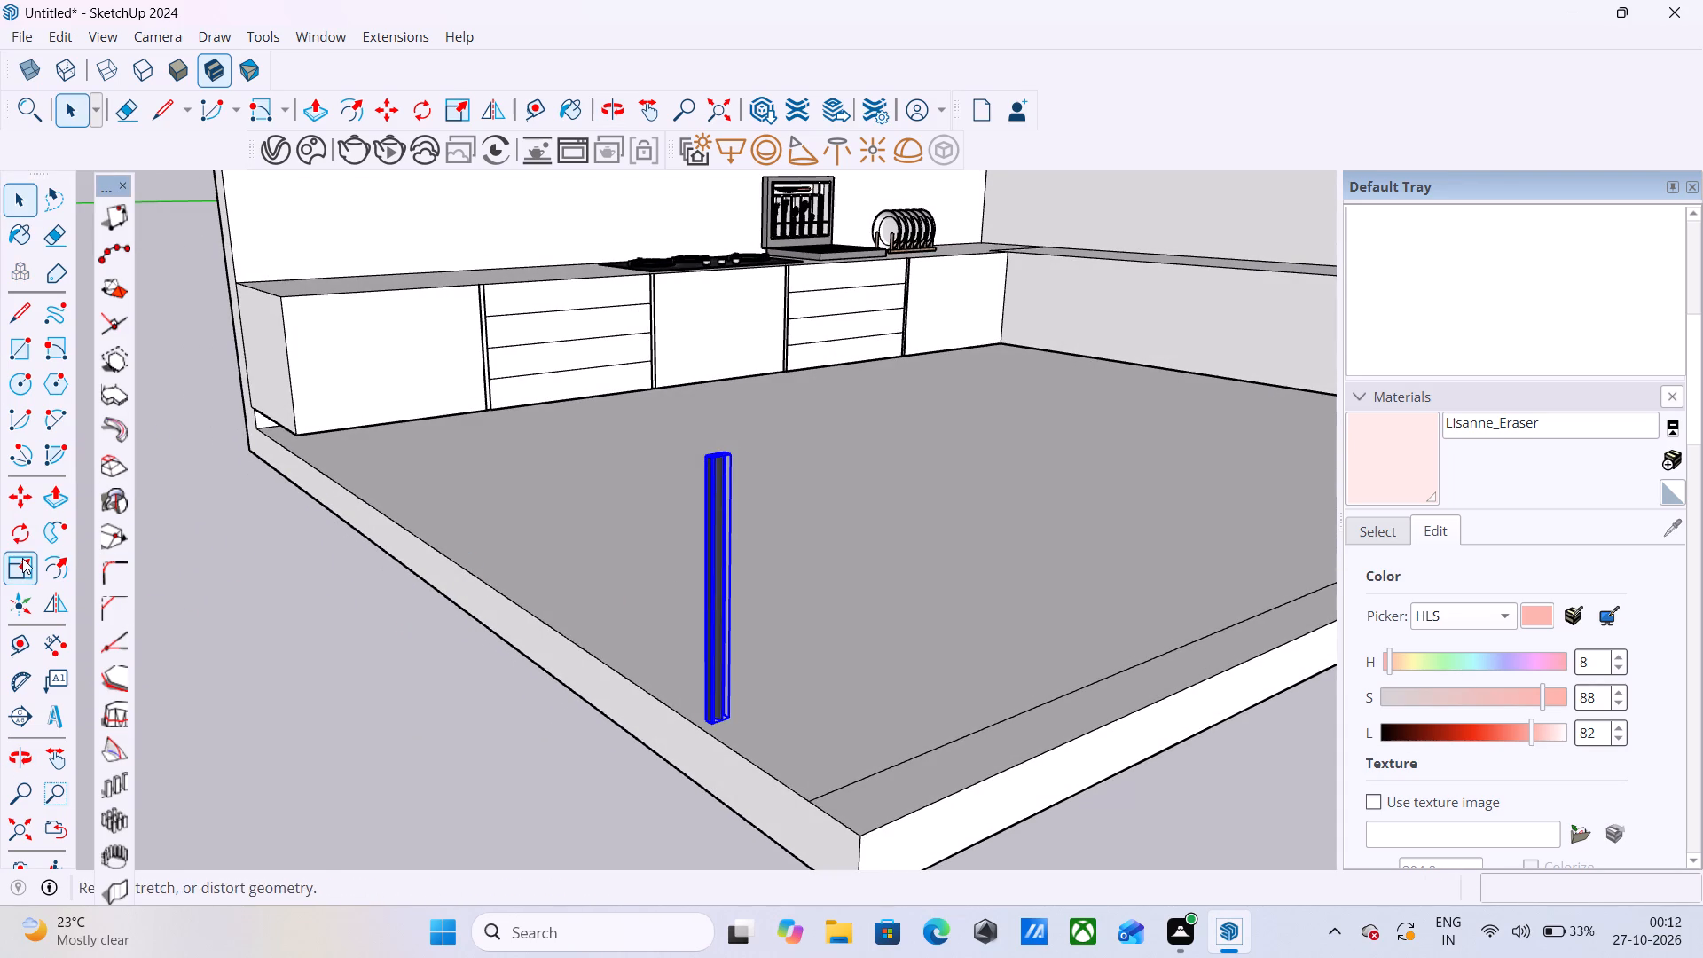
{"action": "left_click", "coordinate": [715, 453]}
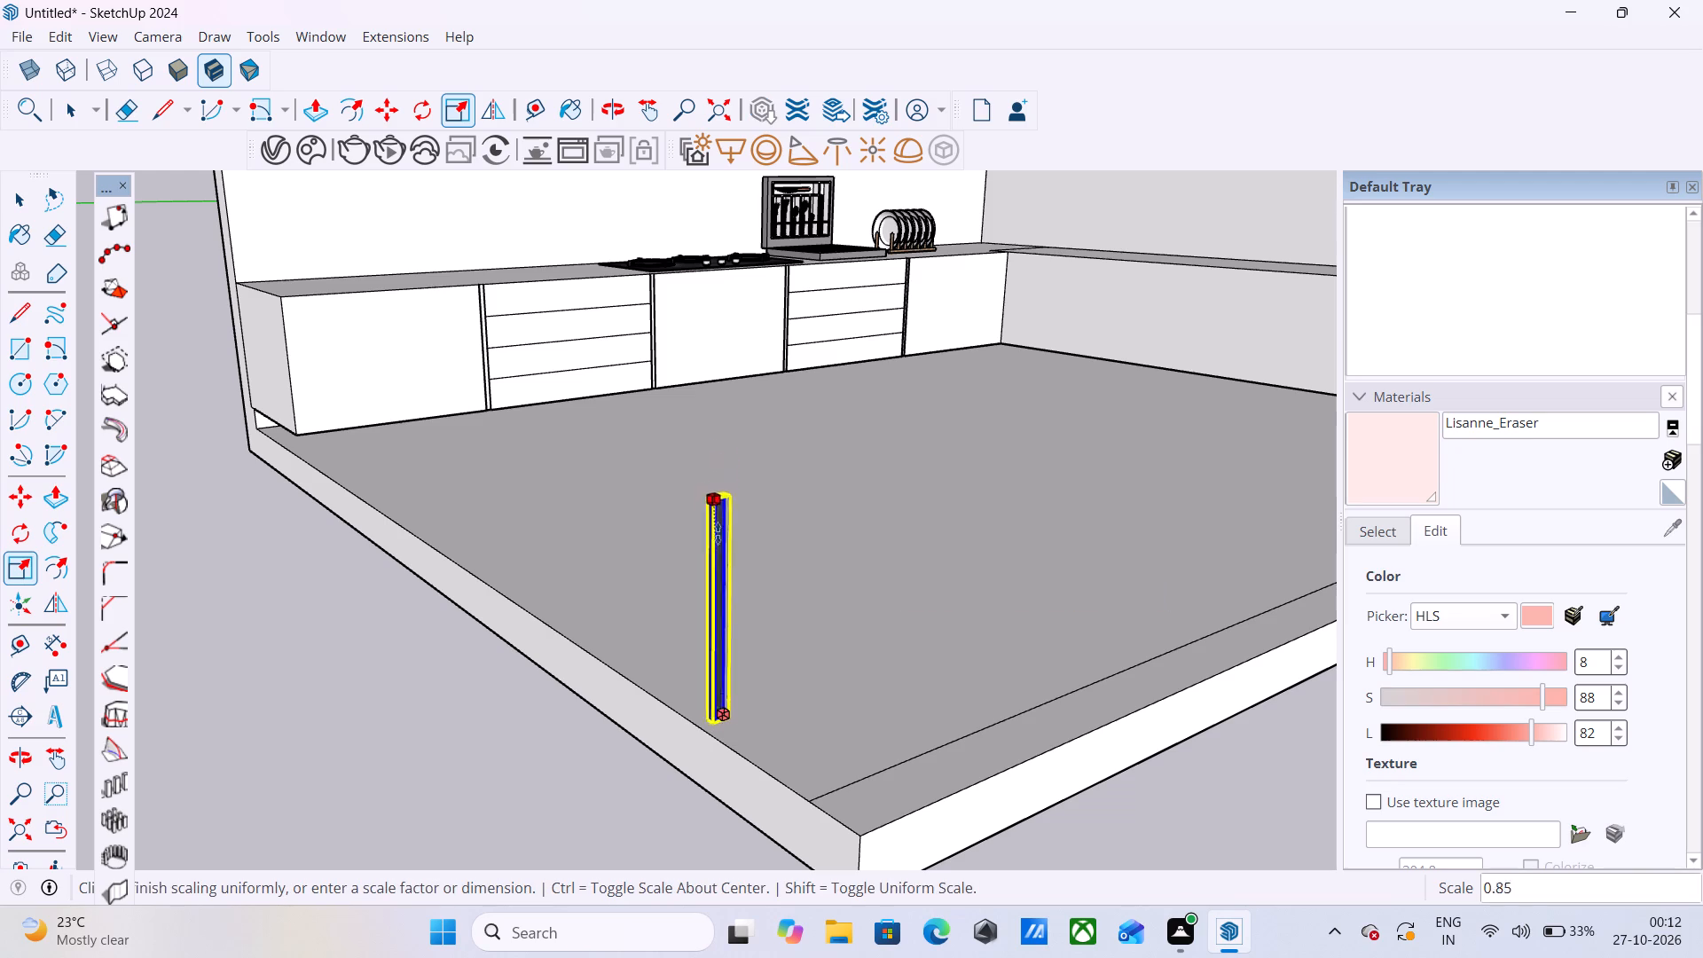
{"action": "left_click", "coordinate": [719, 558]}
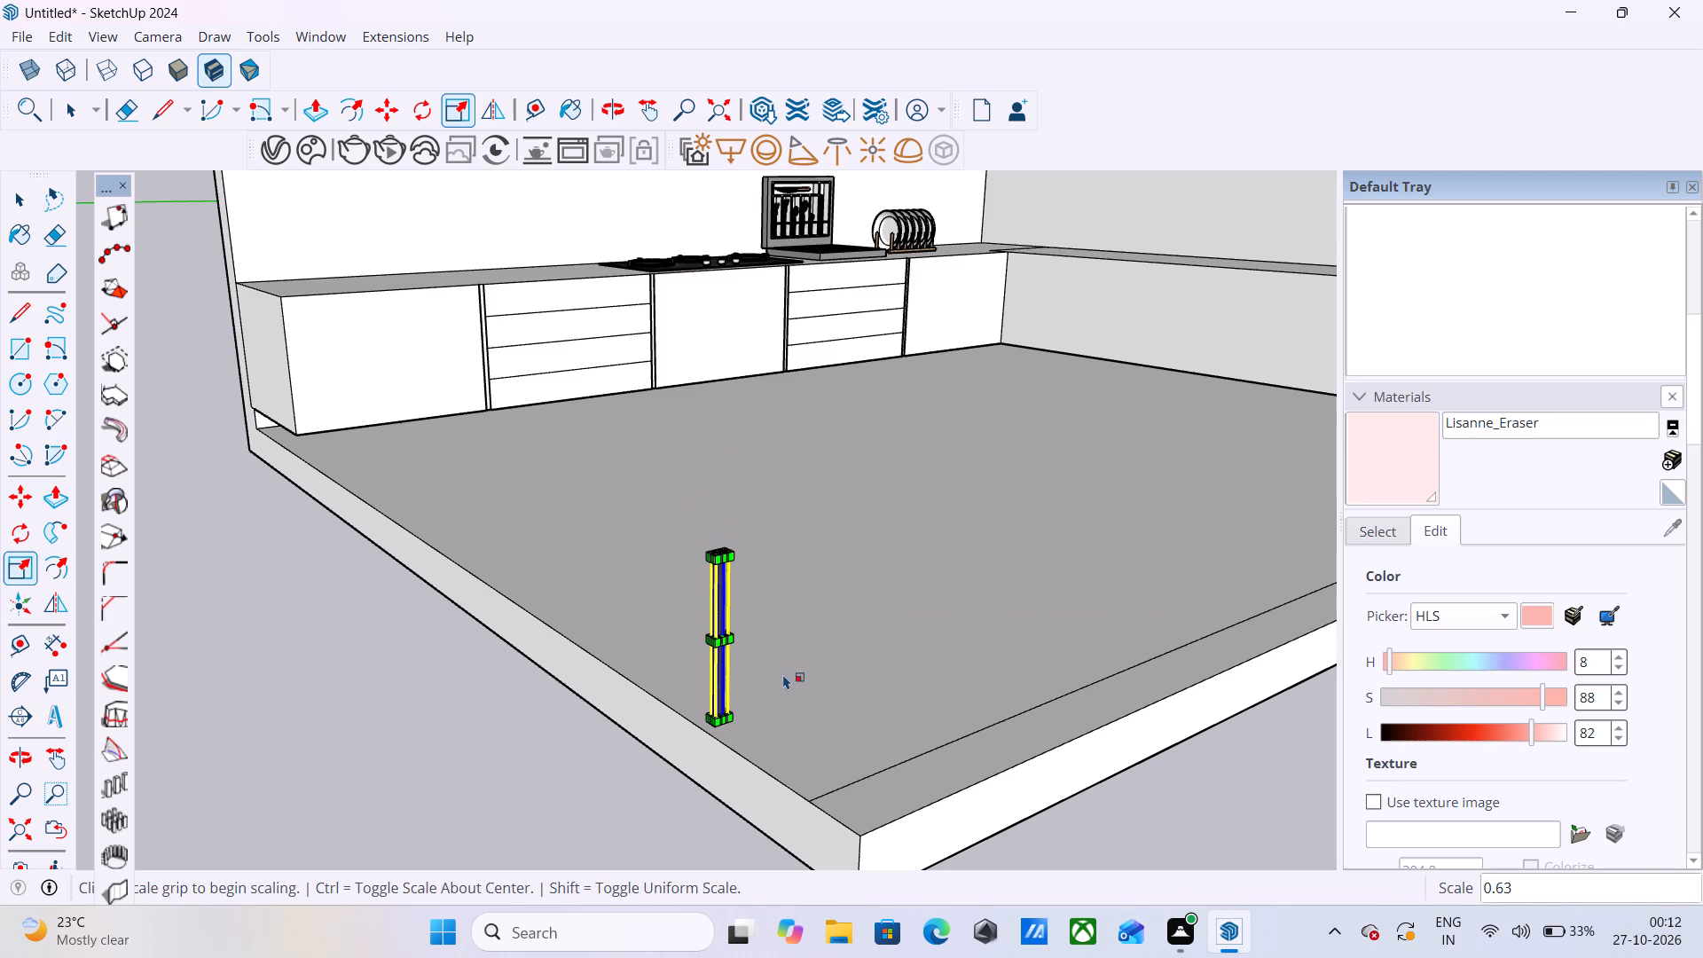
Move the scaled handle by its bottom corner from the floor onto the leftmost upper cabinet door, near the edge beside the second door.
{"action": "key", "text": "space"}
{"action": "key", "text": "m"}
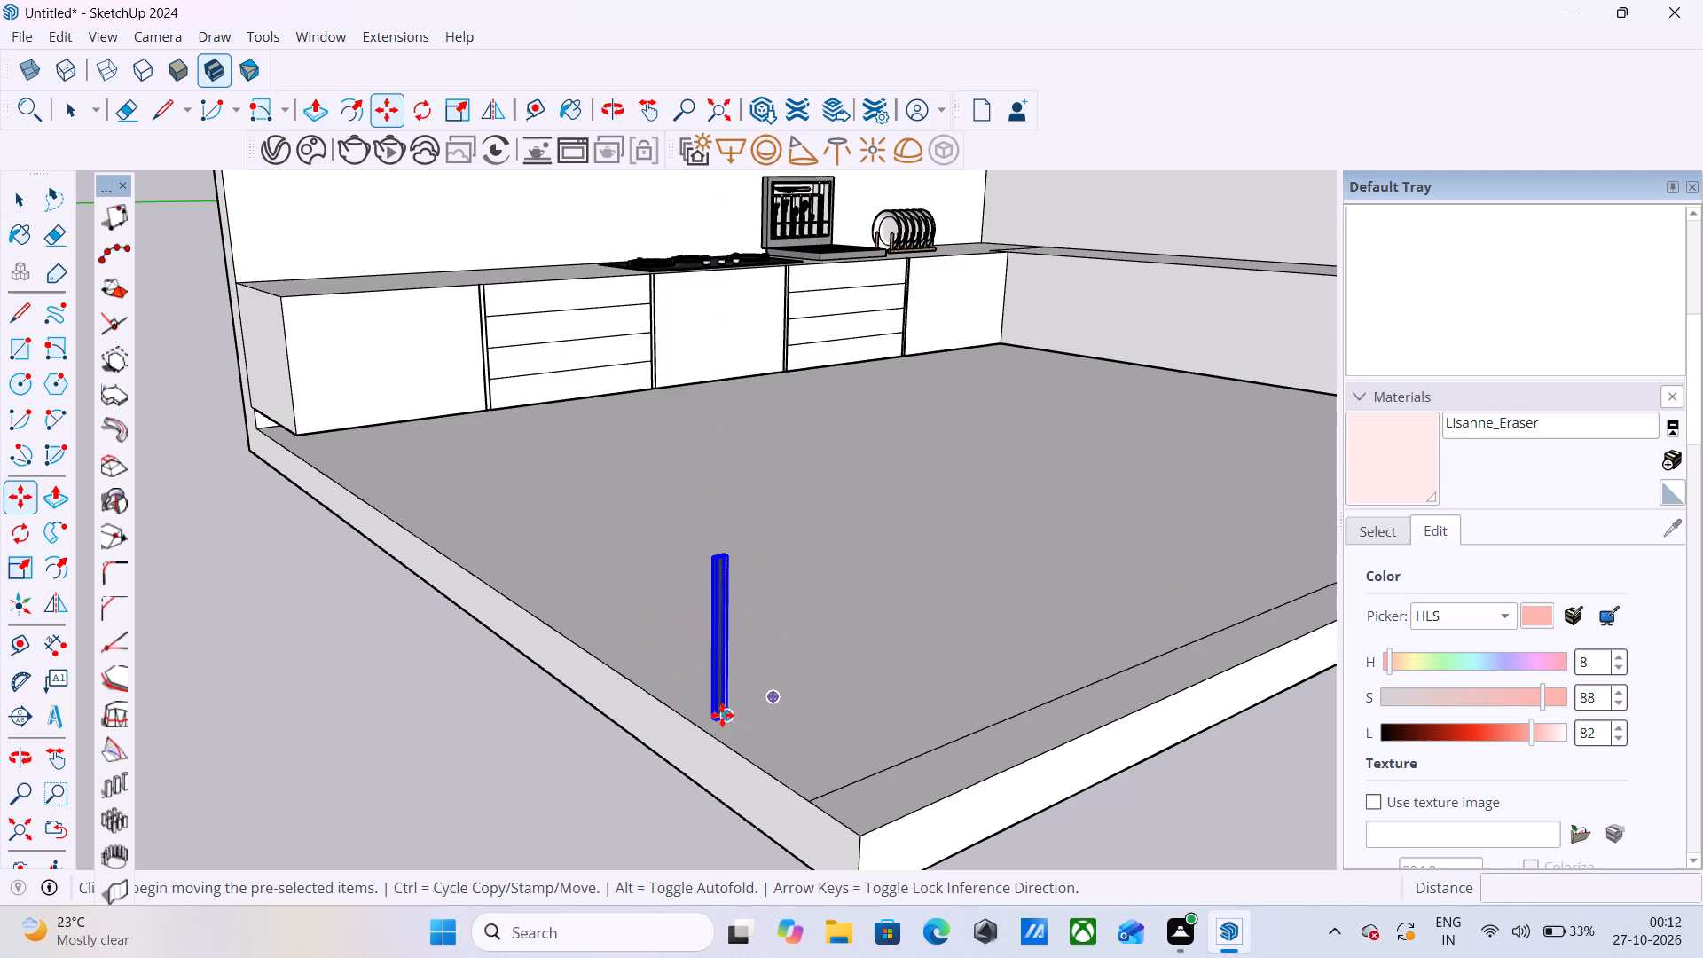
{"action": "scroll", "coordinate": [701, 716], "scroll_direction": "up", "scroll_amount": 3}
{"action": "left_click", "coordinate": [717, 720]}
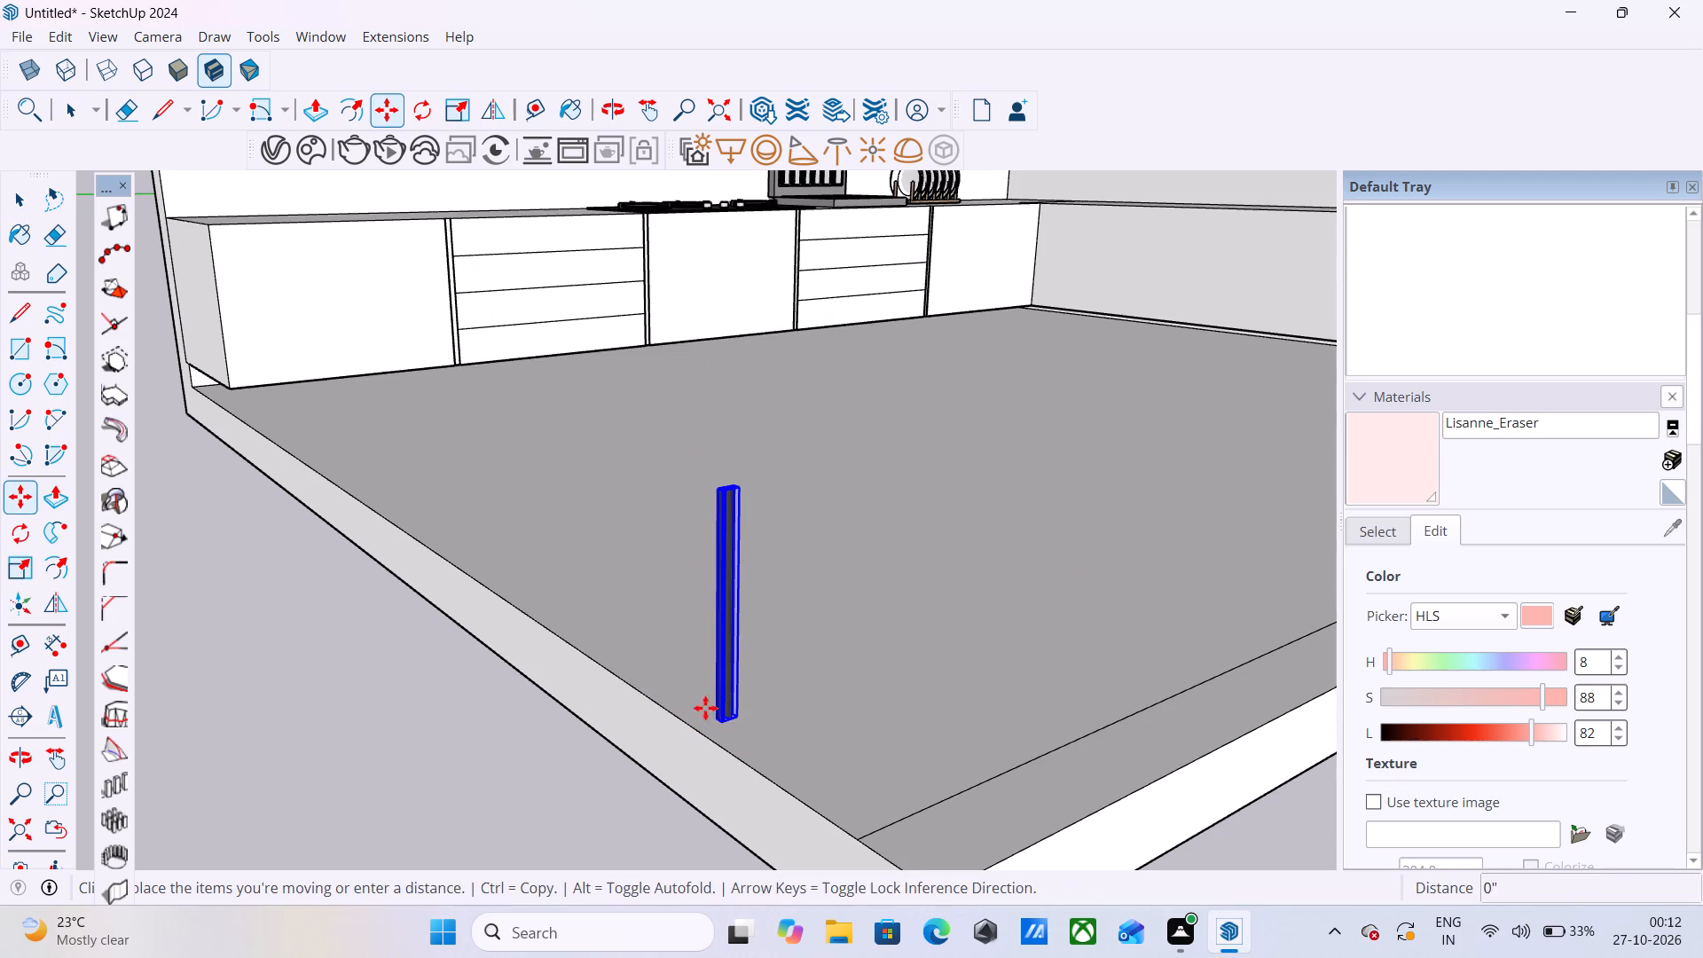
{"action": "scroll", "coordinate": [809, 687], "scroll_direction": "down", "scroll_amount": 20}
{"action": "scroll", "coordinate": [809, 687], "scroll_direction": "down", "scroll_amount": 3}
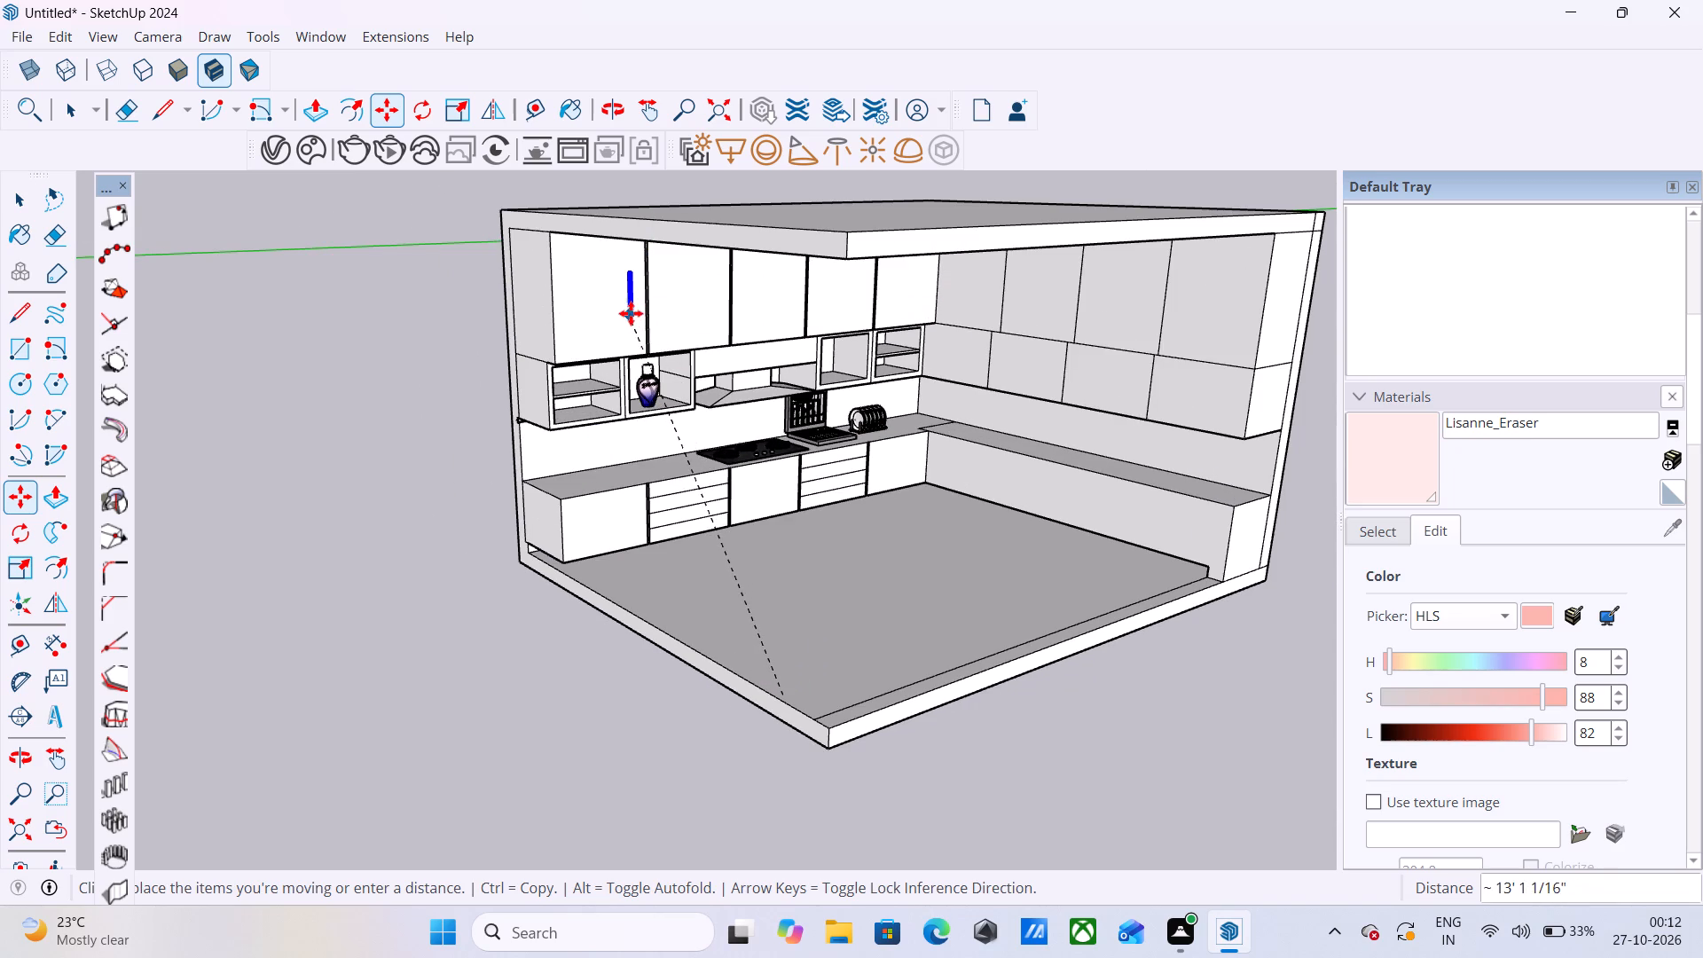
{"action": "scroll", "coordinate": [631, 313], "scroll_direction": "up", "scroll_amount": 4}
{"action": "scroll", "coordinate": [633, 323], "scroll_direction": "down", "scroll_amount": 6}
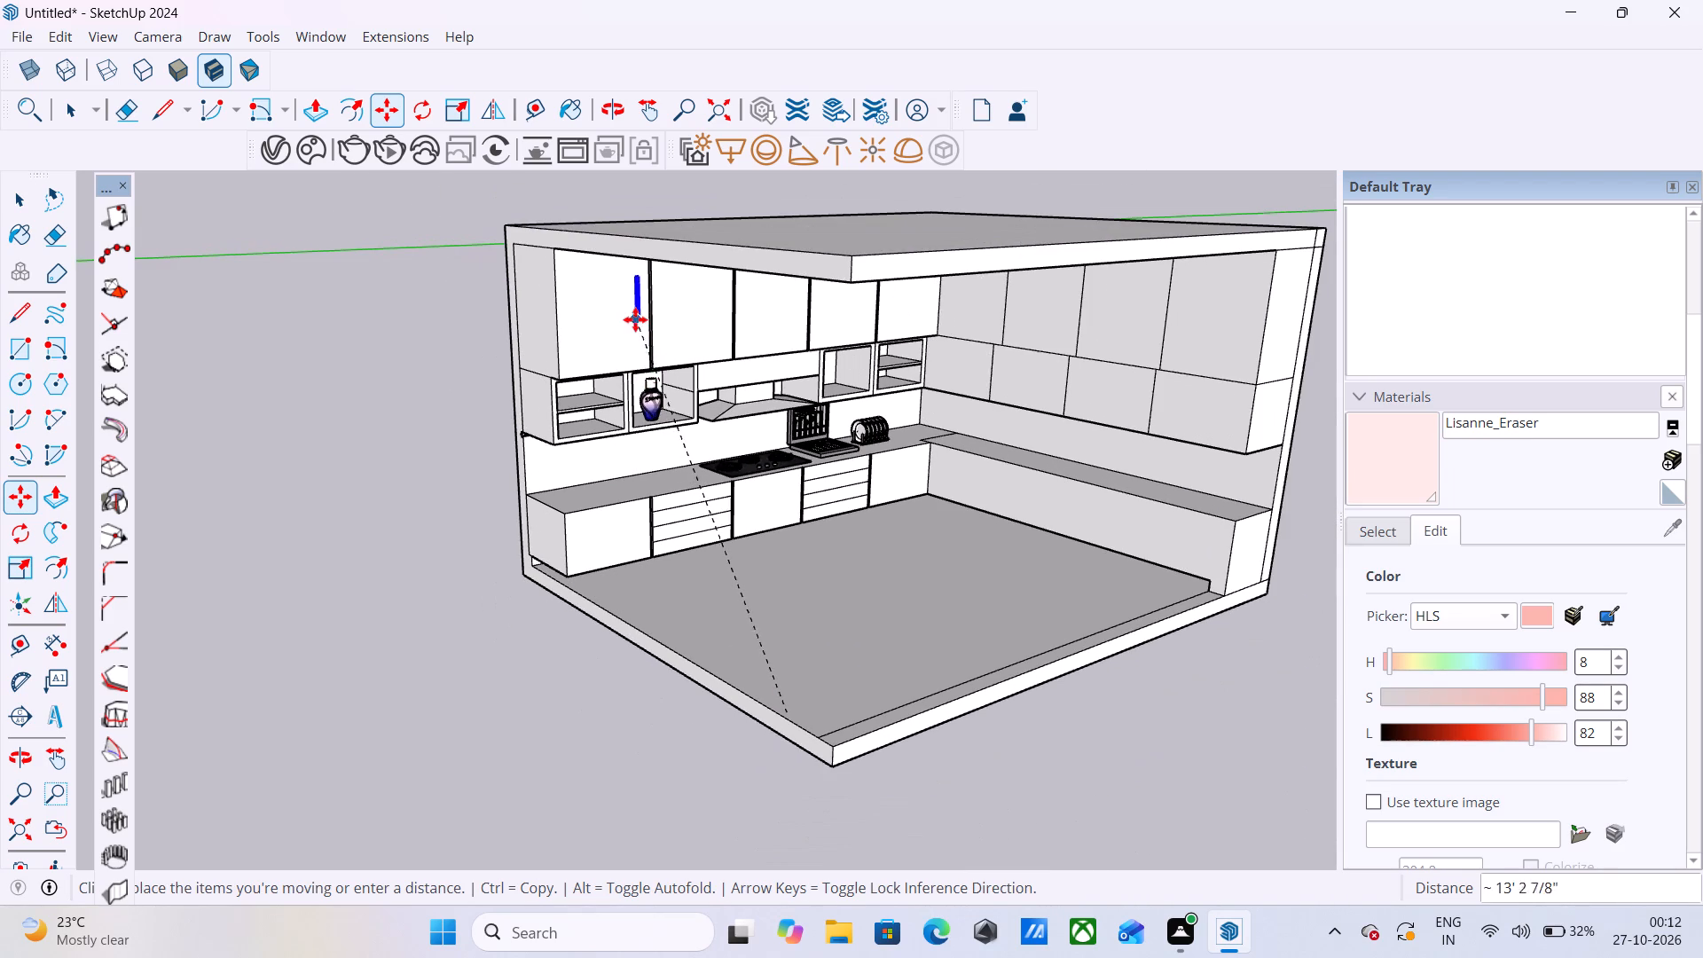
{"action": "scroll", "coordinate": [635, 305], "scroll_direction": "up", "scroll_amount": 9}
{"action": "scroll", "coordinate": [679, 427], "scroll_direction": "down", "scroll_amount": 9}
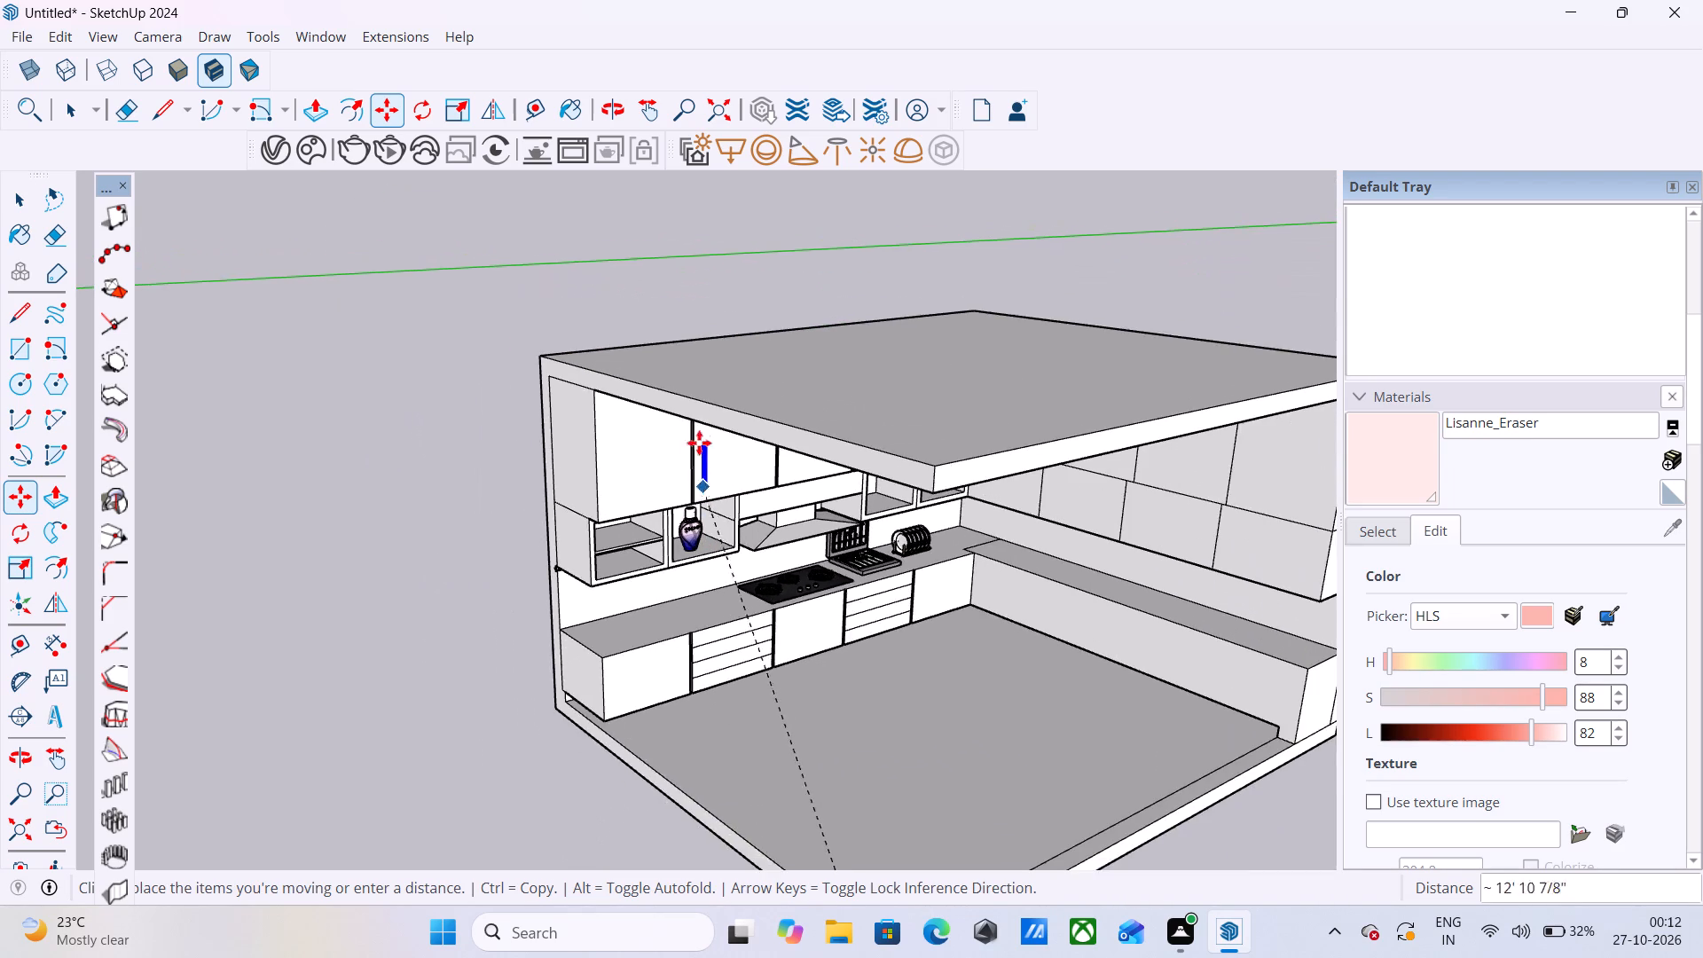
{"action": "scroll", "coordinate": [692, 422], "scroll_direction": "up", "scroll_amount": 17}
{"action": "middle_click_drag", "start_coordinate": [689, 497], "coordinate": [687, 420]}
{"action": "scroll", "coordinate": [687, 420], "scroll_direction": "up", "scroll_amount": 1}
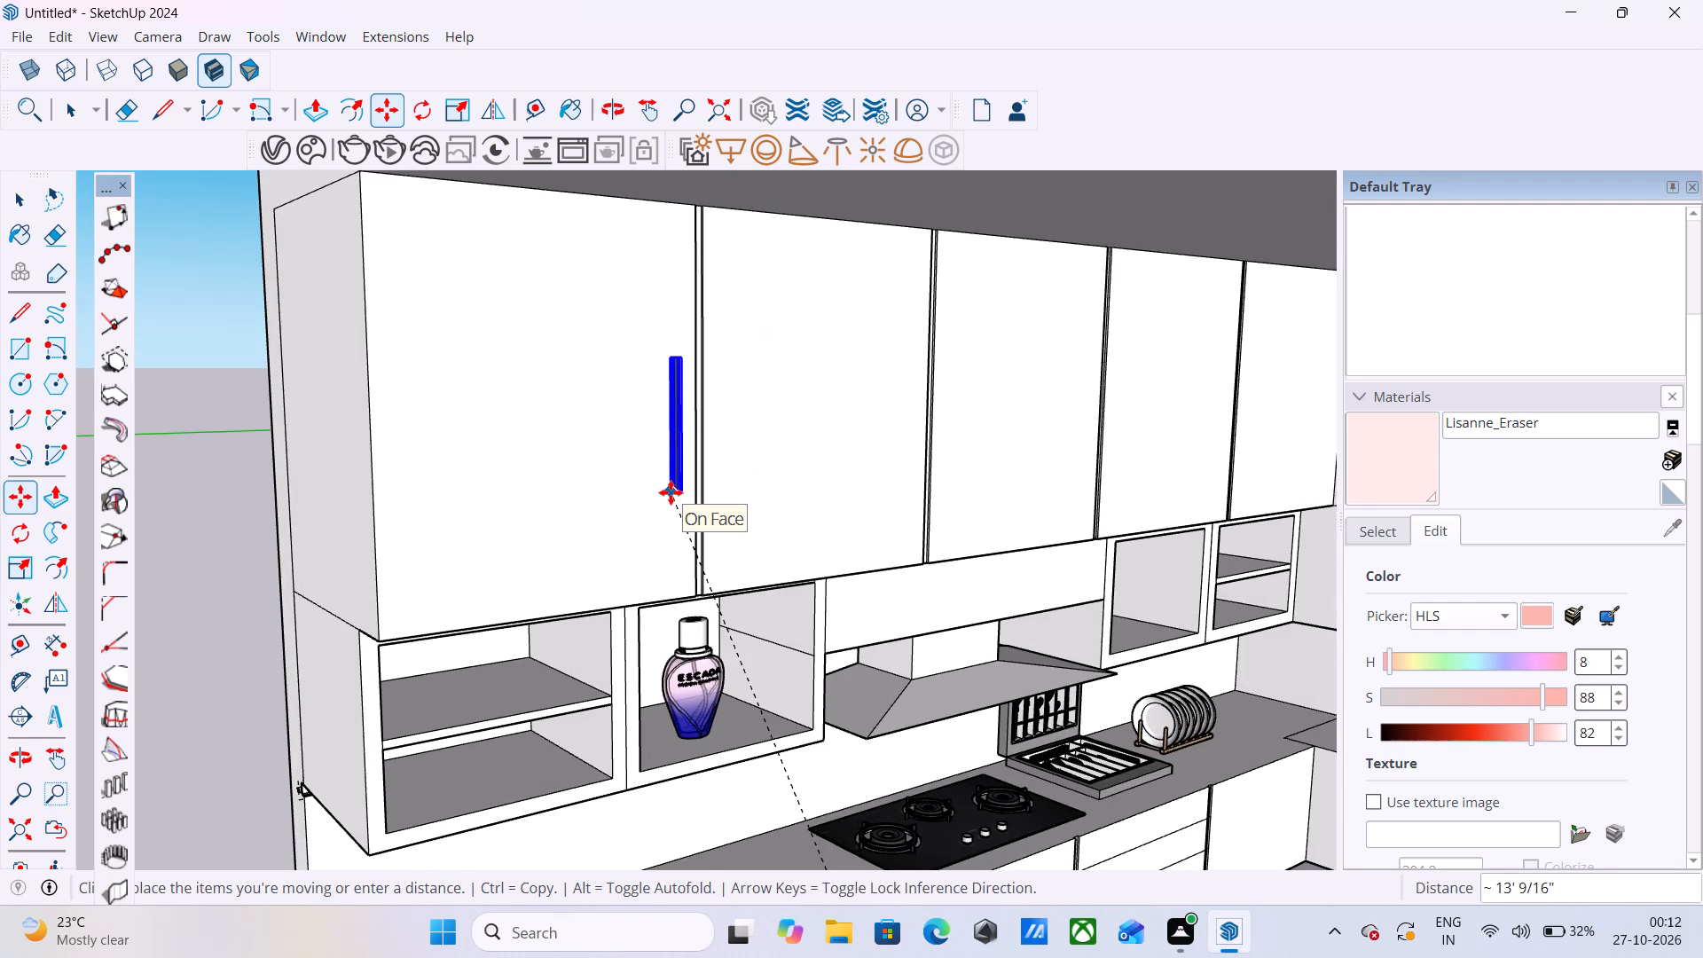
{"action": "left_click", "coordinate": [671, 492]}
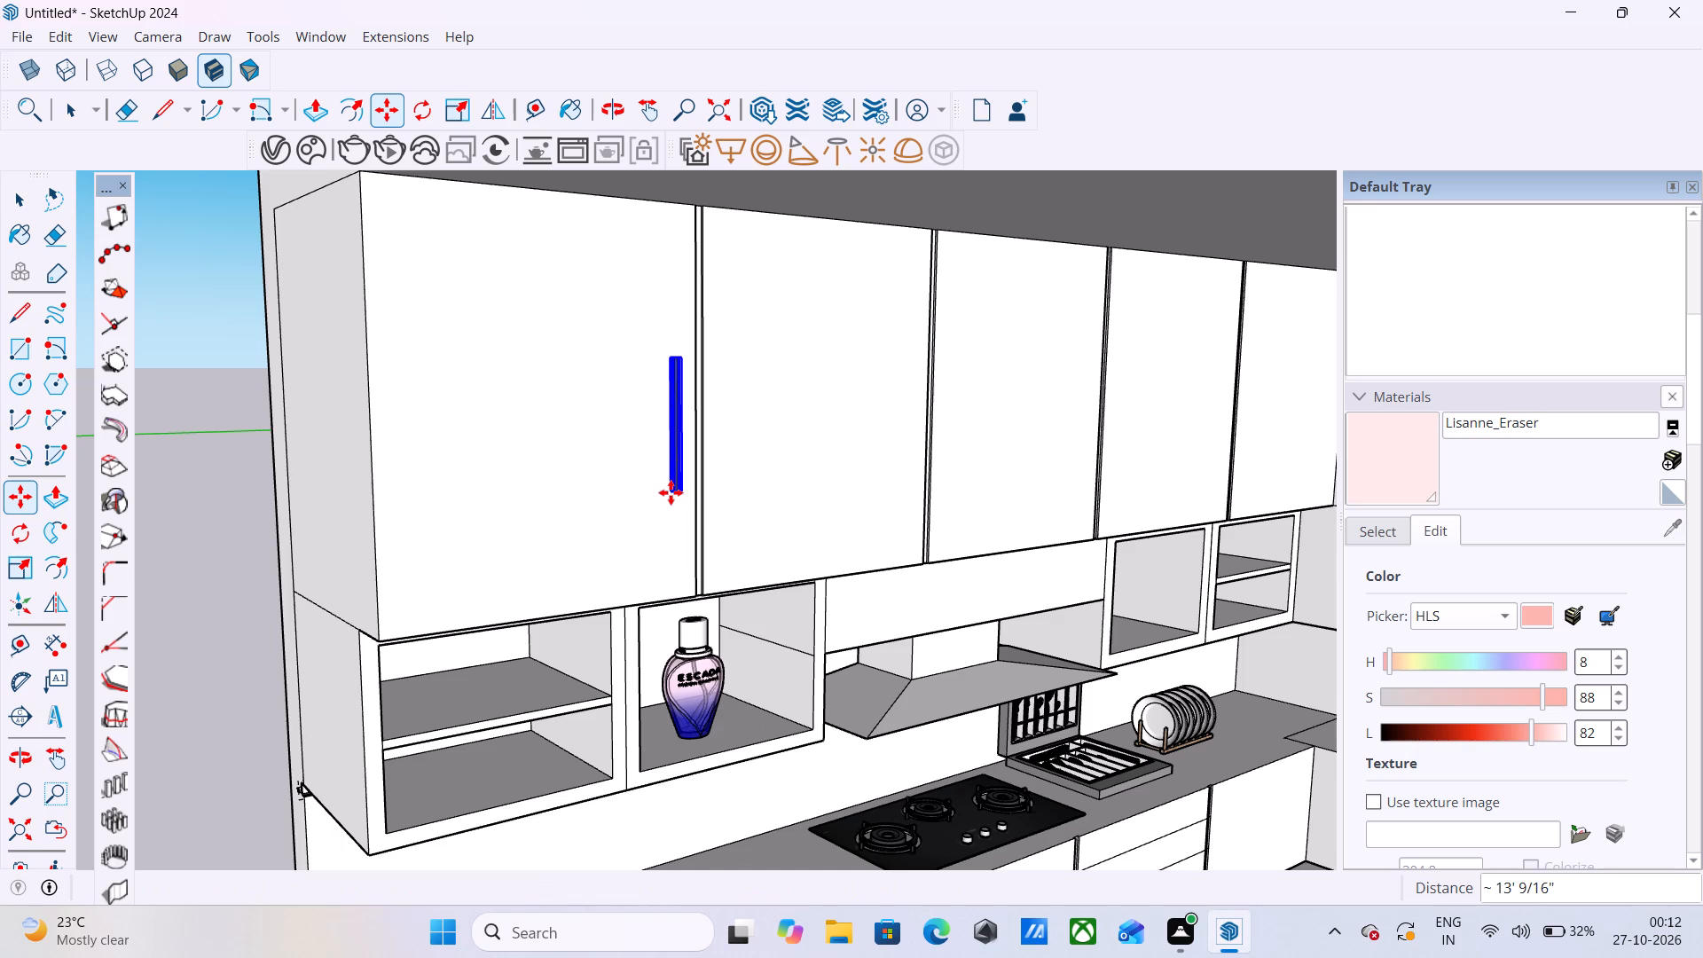
Copy the handle 6' 2 9/16" along the green axis onto the third upper cabinet door, near the fourth door, and deselect it.
{"action": "left_click", "coordinate": [671, 492]}
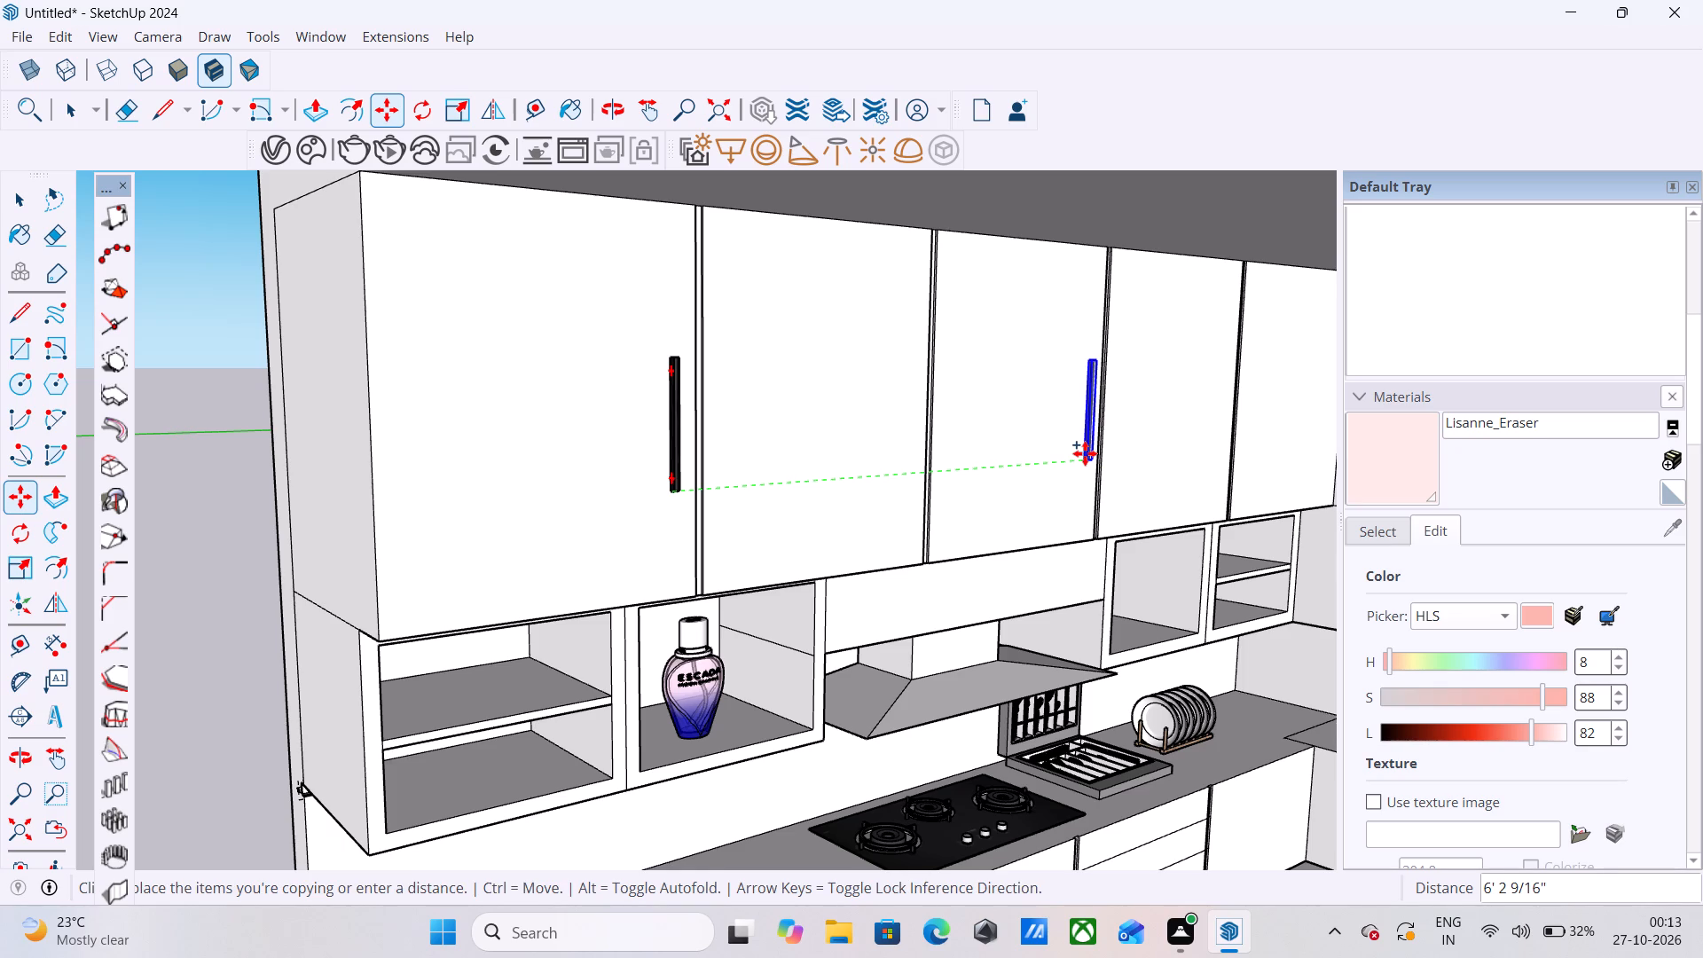
{"action": "left_click", "coordinate": [1085, 453]}
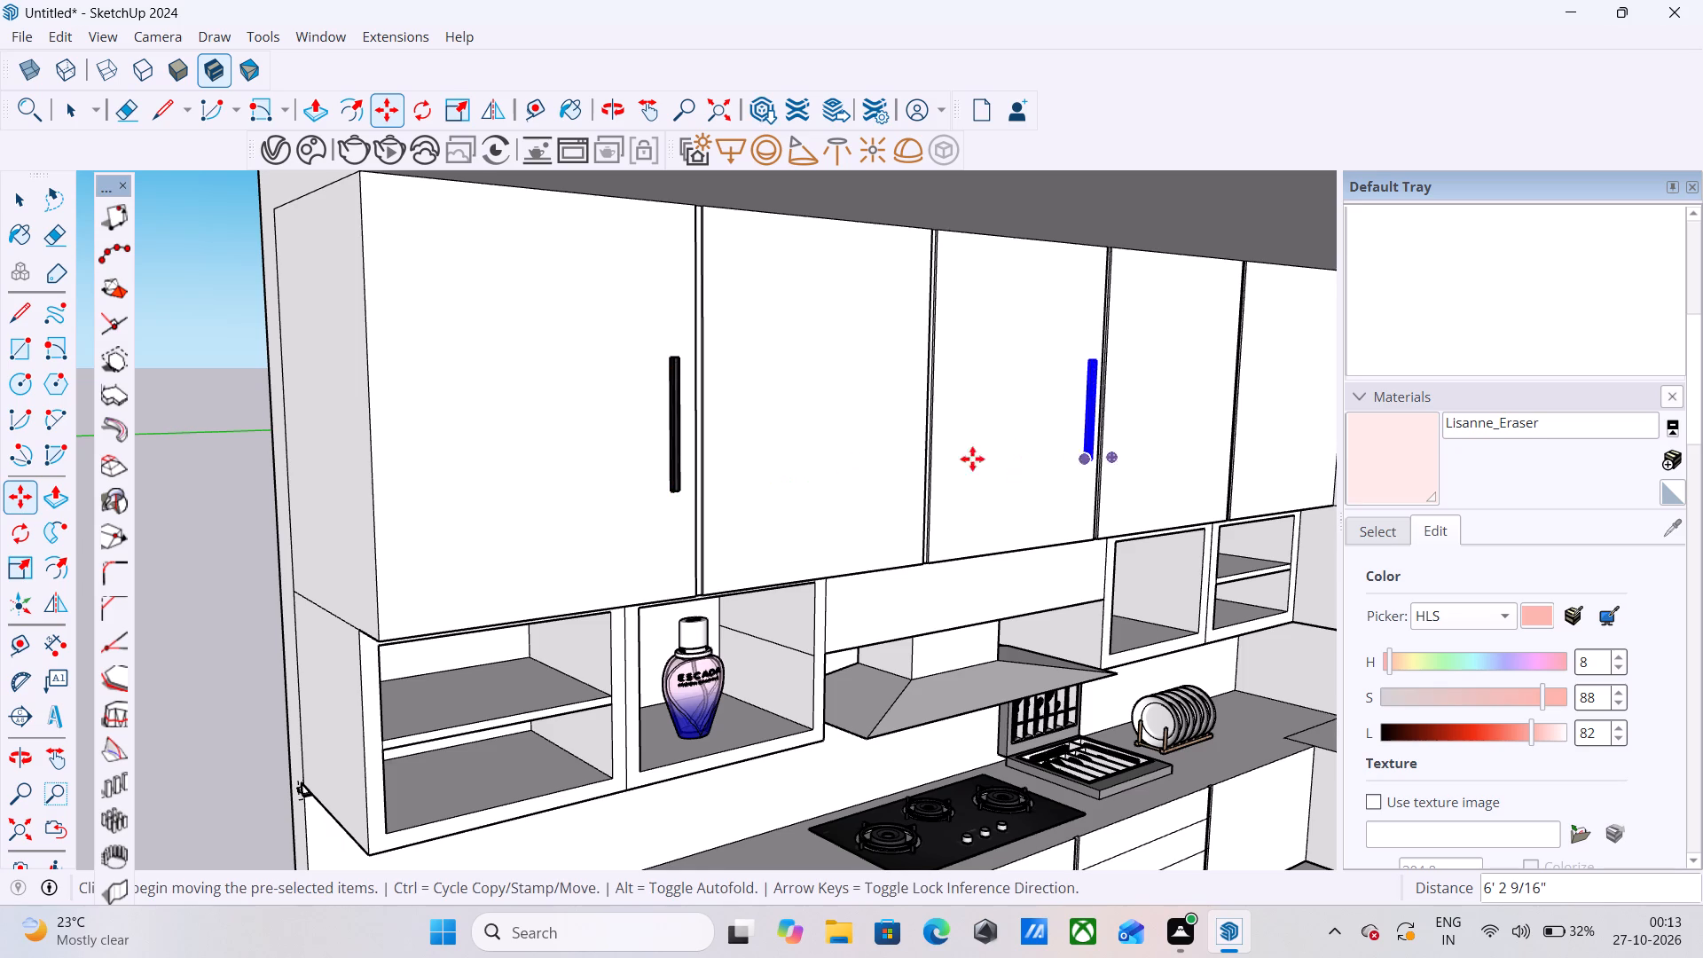
{"action": "scroll", "coordinate": [745, 459], "scroll_direction": "down", "scroll_amount": 5}
{"action": "middle_click_drag", "start_coordinate": [1134, 453], "coordinate": [1112, 452]}
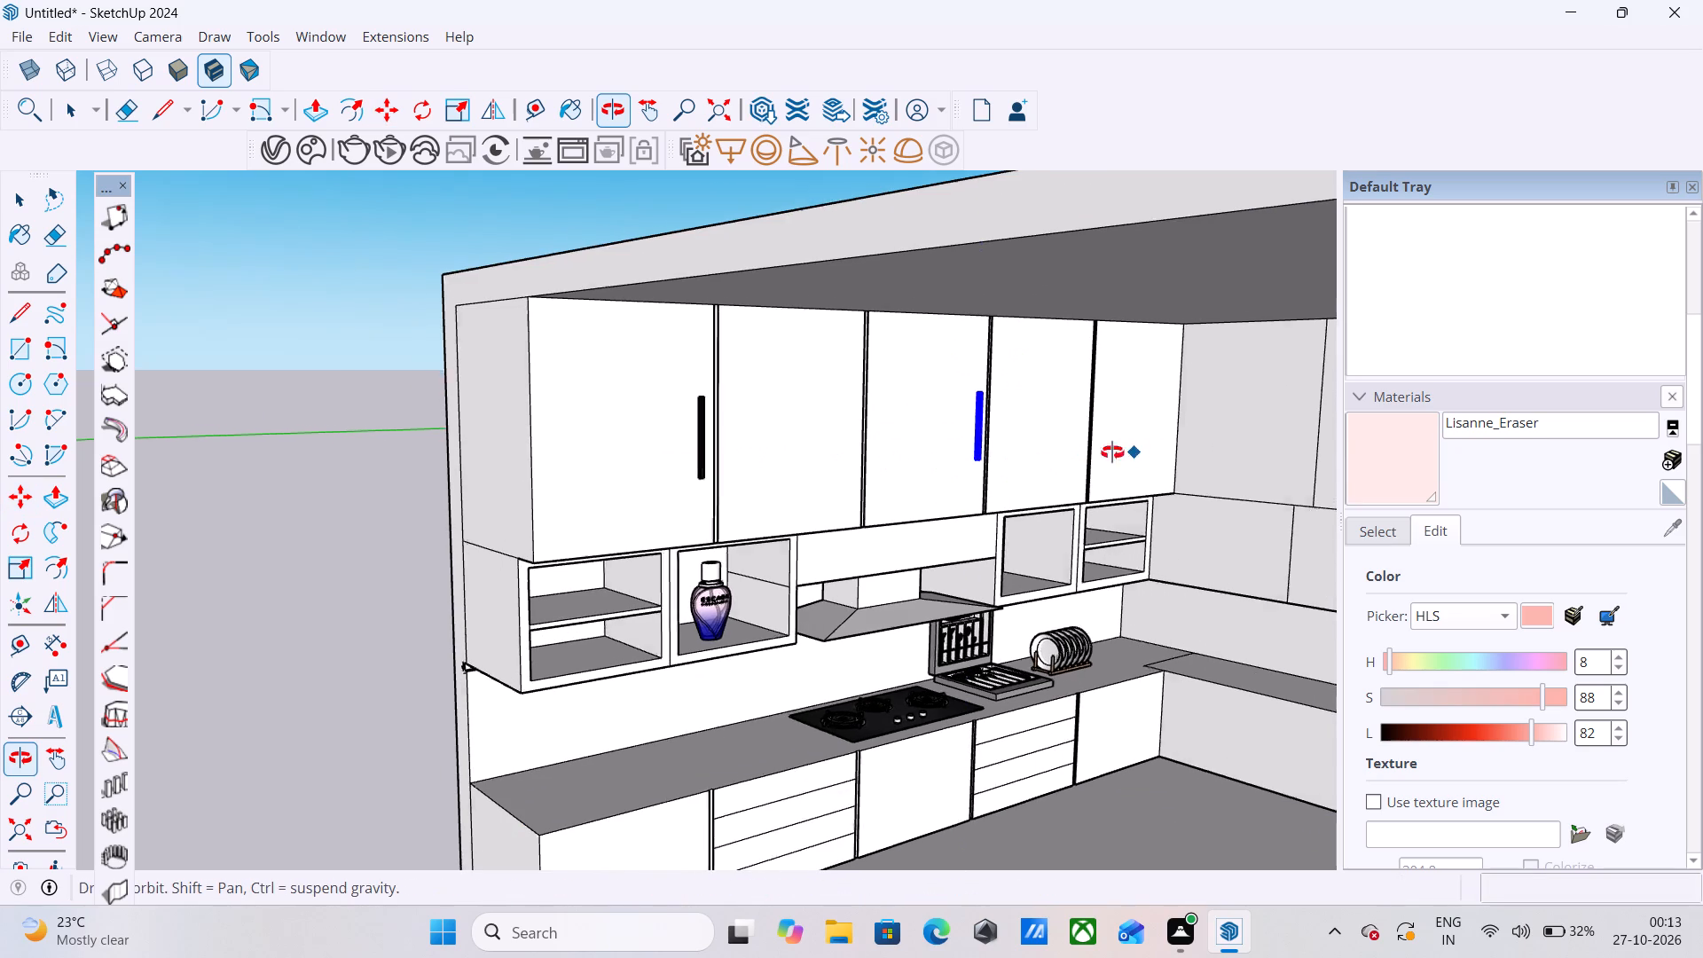
{"action": "middle_click_drag", "start_coordinate": [1112, 452], "coordinate": [1031, 455]}
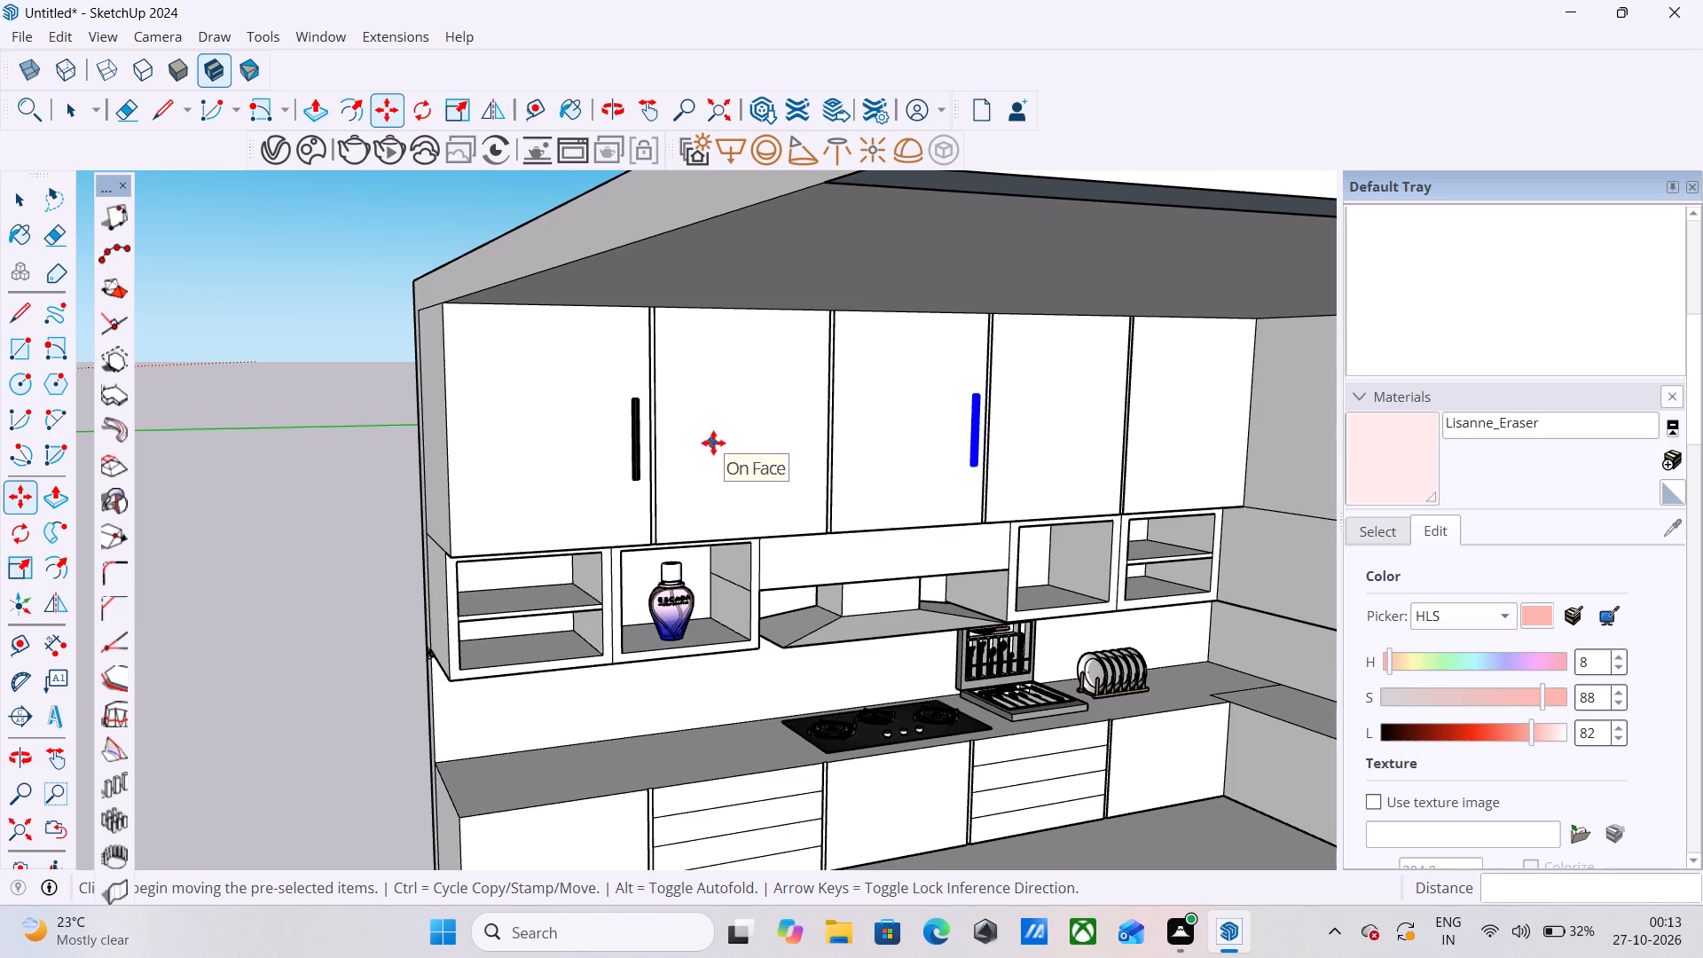
{"action": "scroll", "coordinate": [607, 411], "scroll_direction": "up", "scroll_amount": 5}
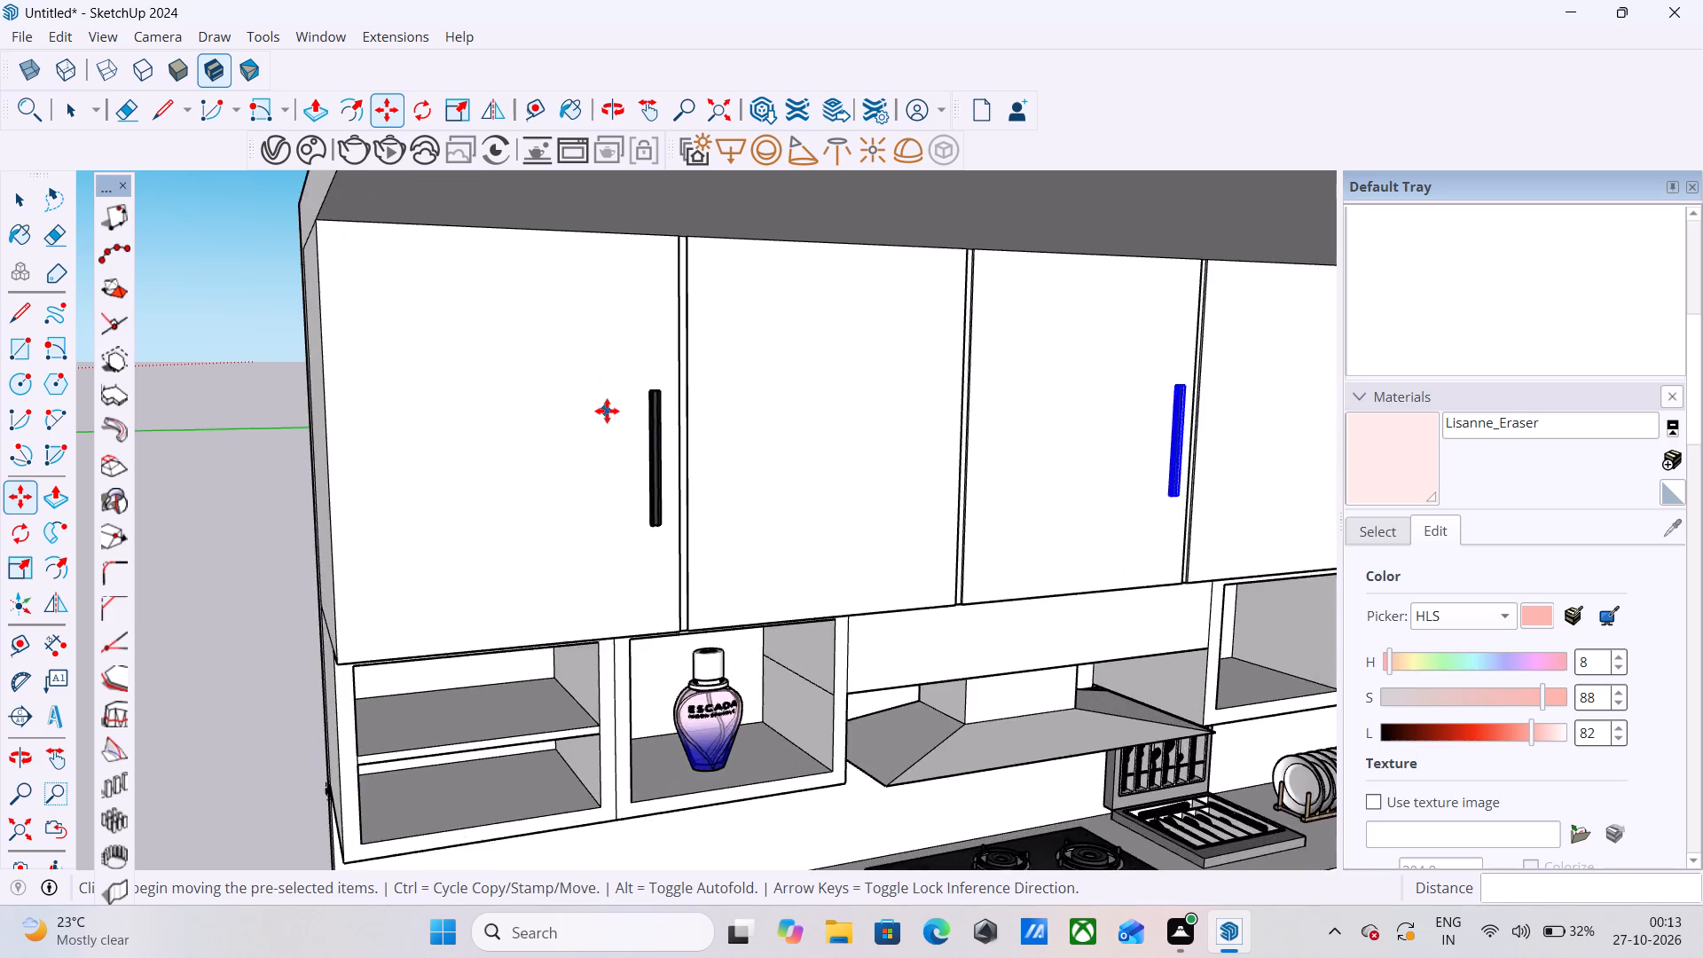
{"action": "scroll", "coordinate": [607, 411], "scroll_direction": "up", "scroll_amount": 5}
{"action": "scroll", "coordinate": [607, 411], "scroll_direction": "down", "scroll_amount": 15}
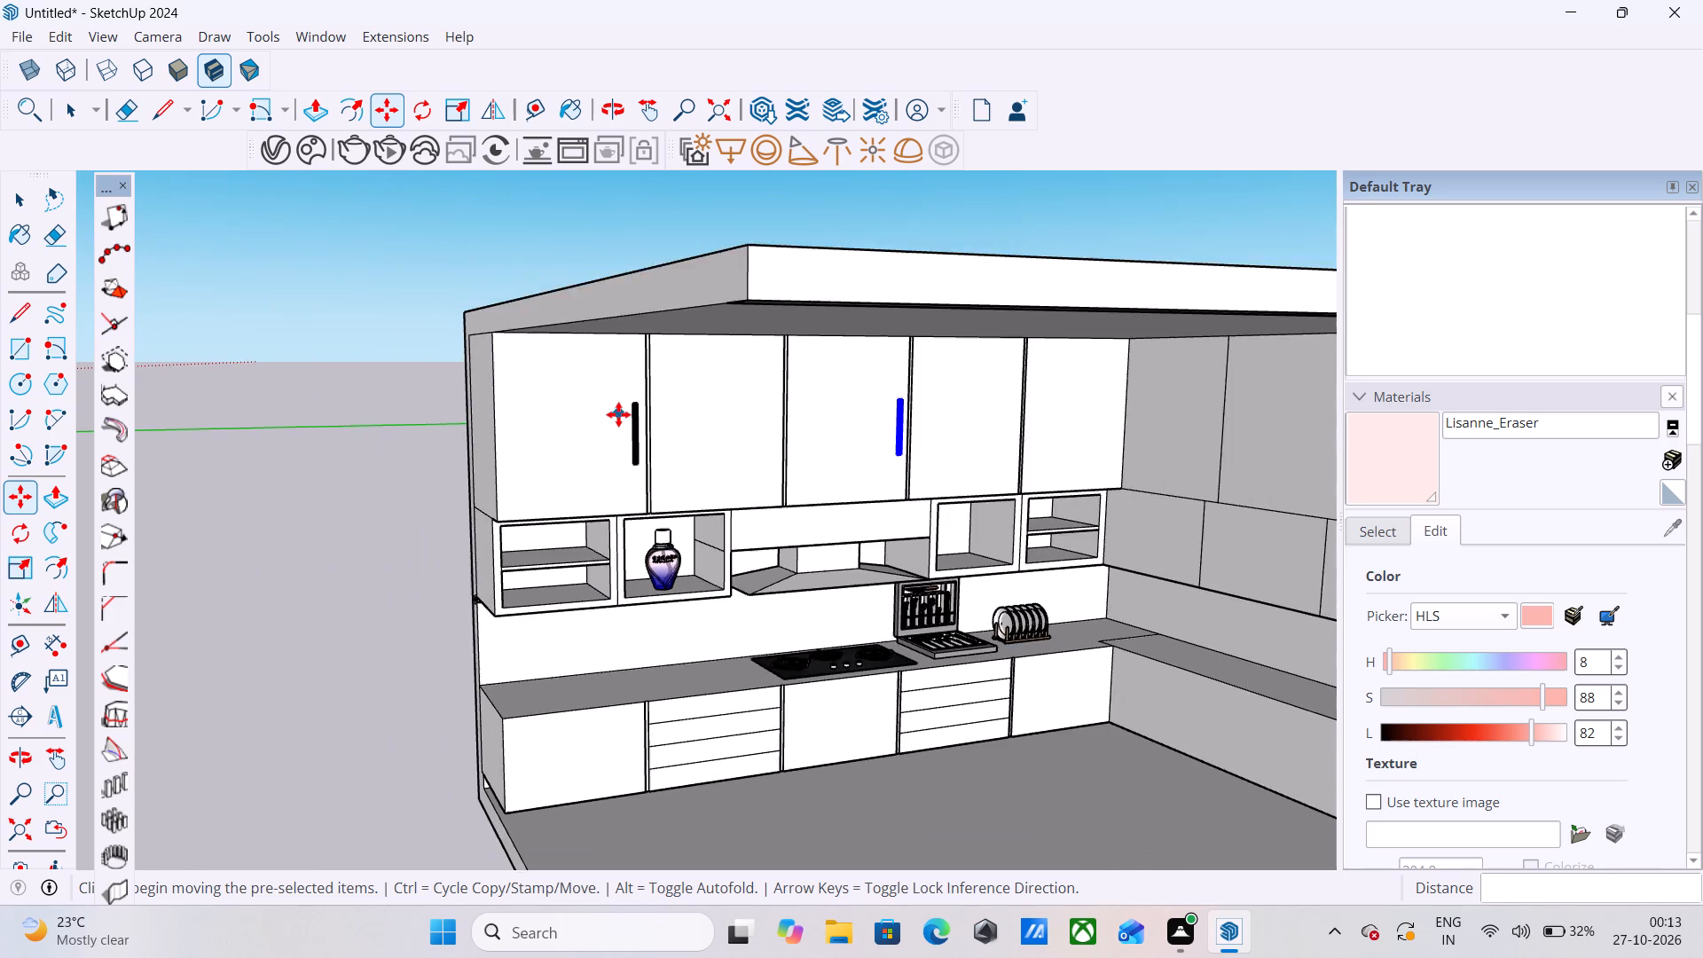
{"action": "scroll", "coordinate": [620, 413], "scroll_direction": "down", "scroll_amount": 5}
{"action": "key", "text": "space"}
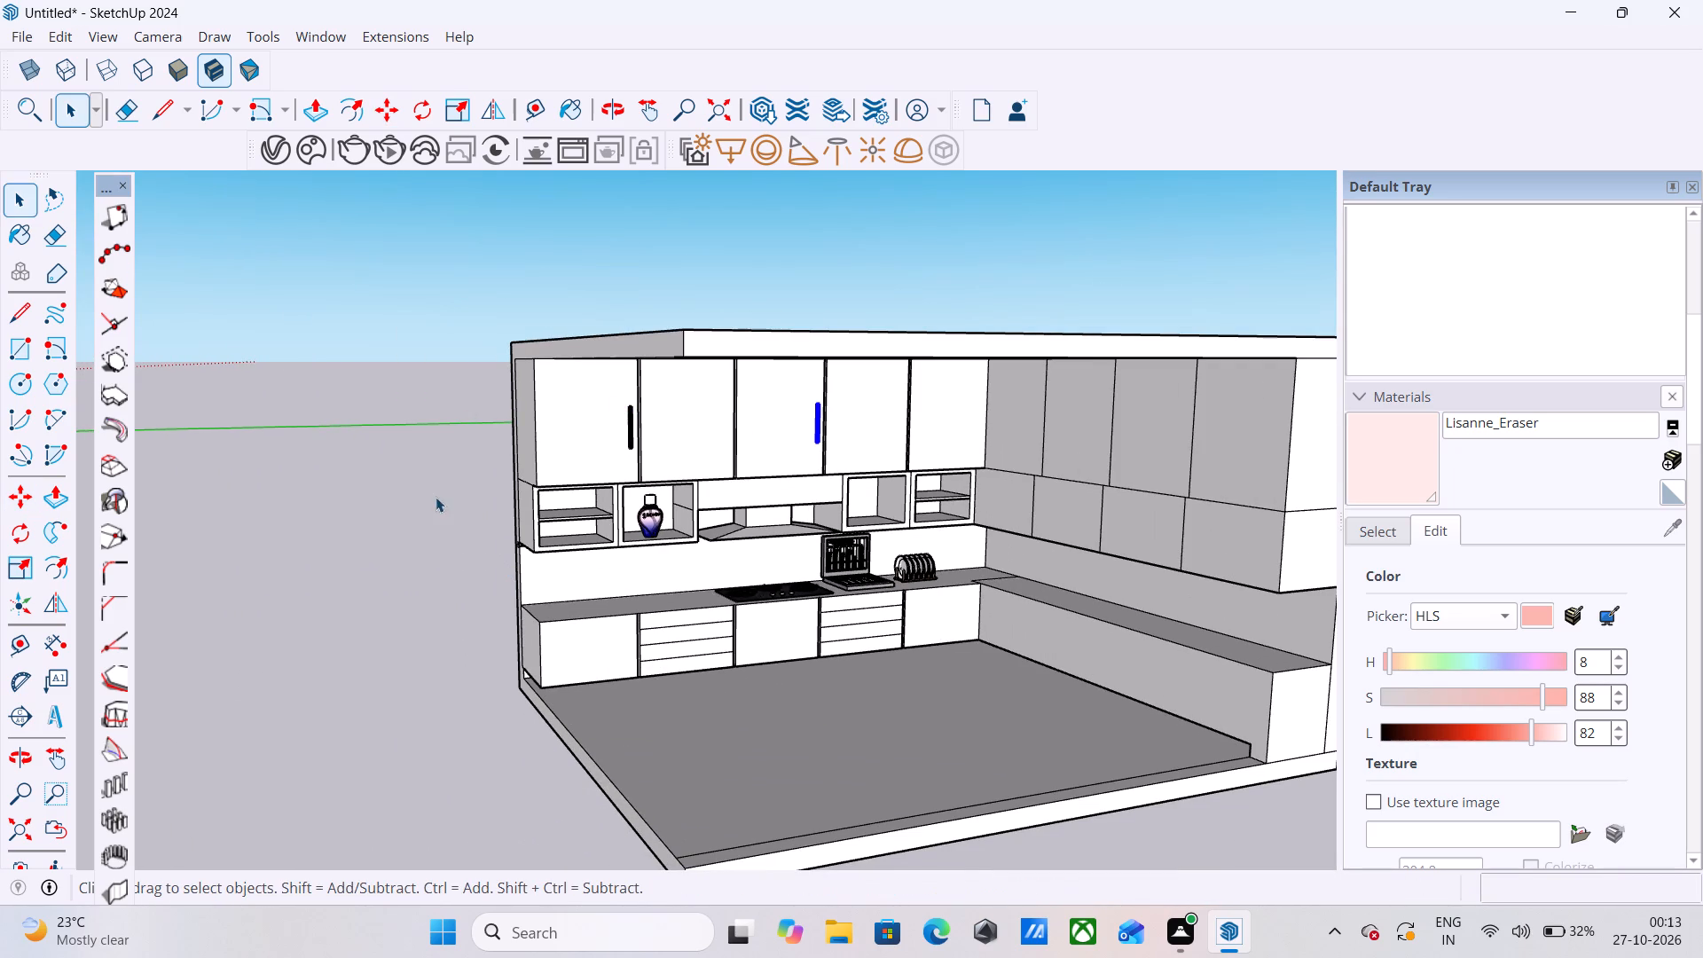
{"action": "left_click", "coordinate": [419, 483]}
Copy the leftmost door's handle 6" along the green axis onto the adjacent edge of the second upper cabinet door.
{"action": "scroll", "coordinate": [765, 397], "scroll_direction": "up", "scroll_amount": 2}
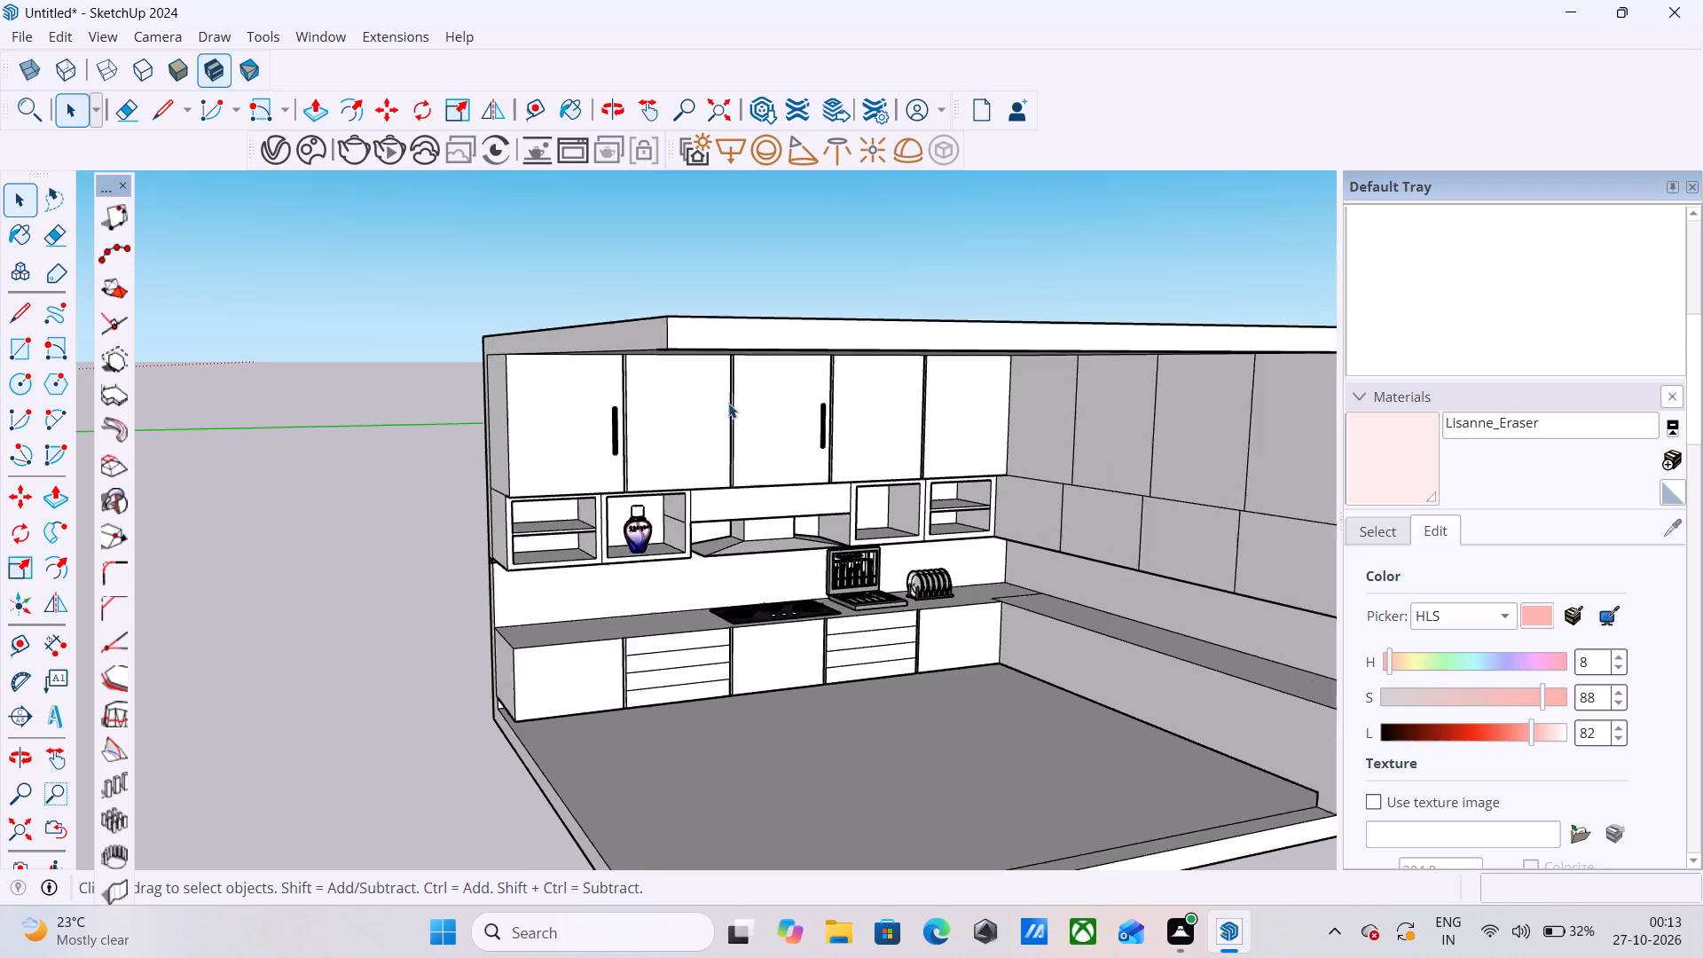
{"action": "scroll", "coordinate": [728, 403], "scroll_direction": "up", "scroll_amount": 6}
{"action": "scroll", "coordinate": [867, 403], "scroll_direction": "up", "scroll_amount": 15}
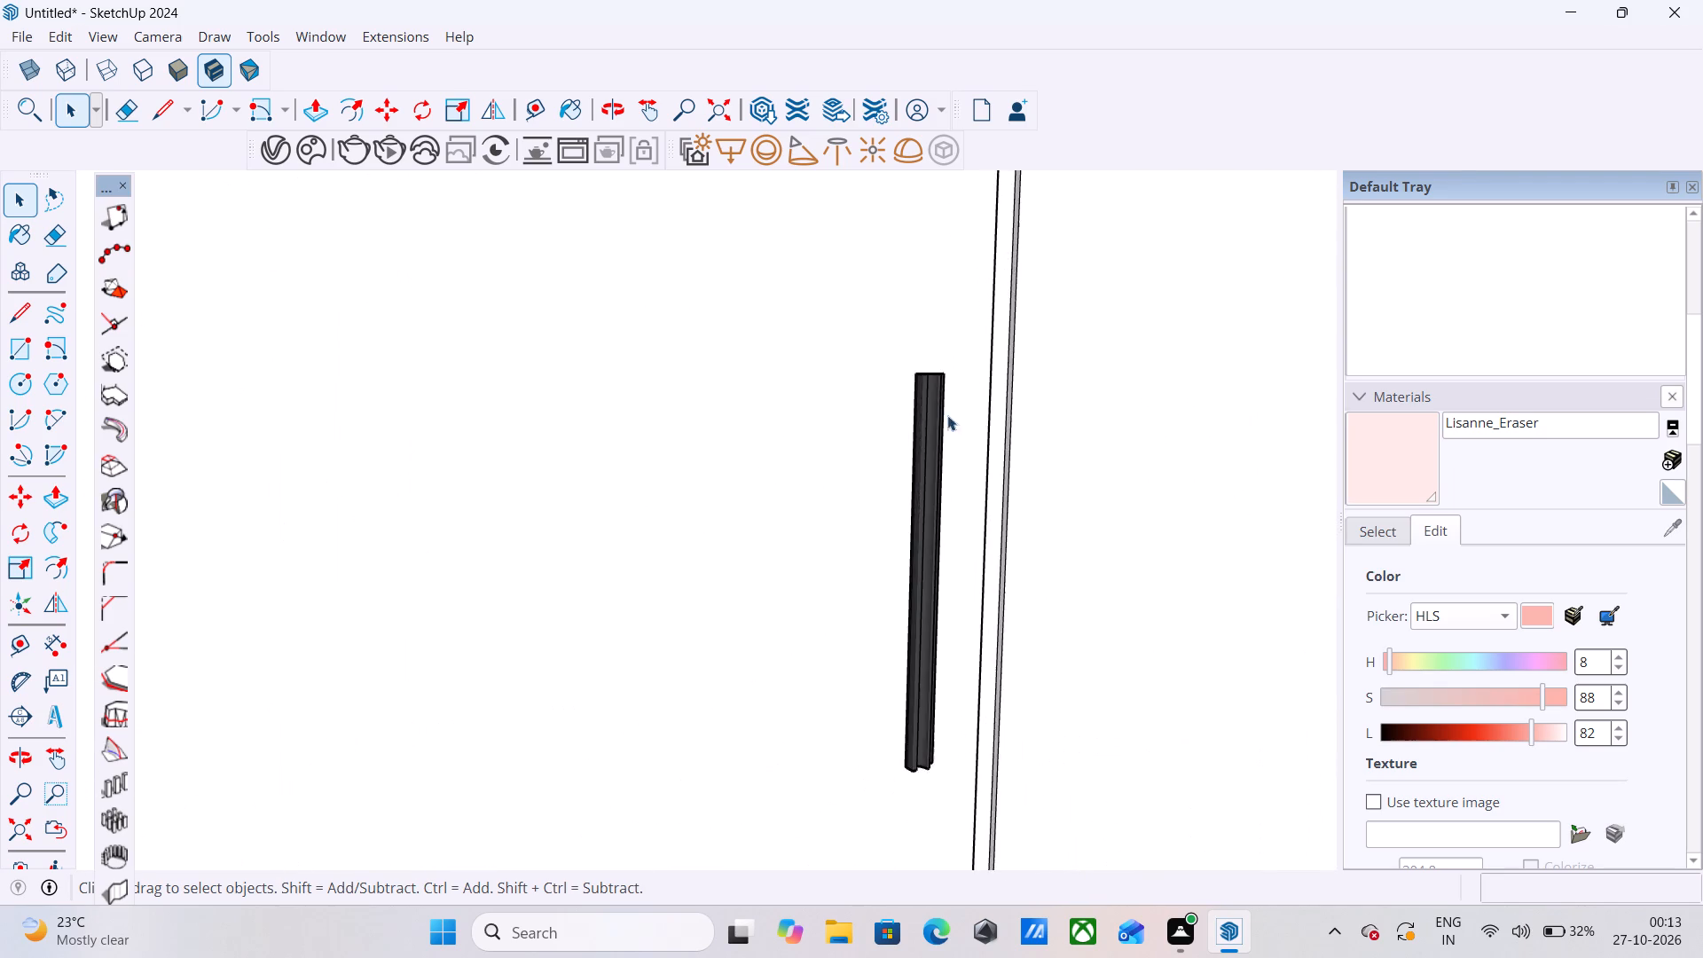
{"action": "scroll", "coordinate": [985, 409], "scroll_direction": "down", "scroll_amount": 6}
{"action": "scroll", "coordinate": [985, 409], "scroll_direction": "down", "scroll_amount": 18}
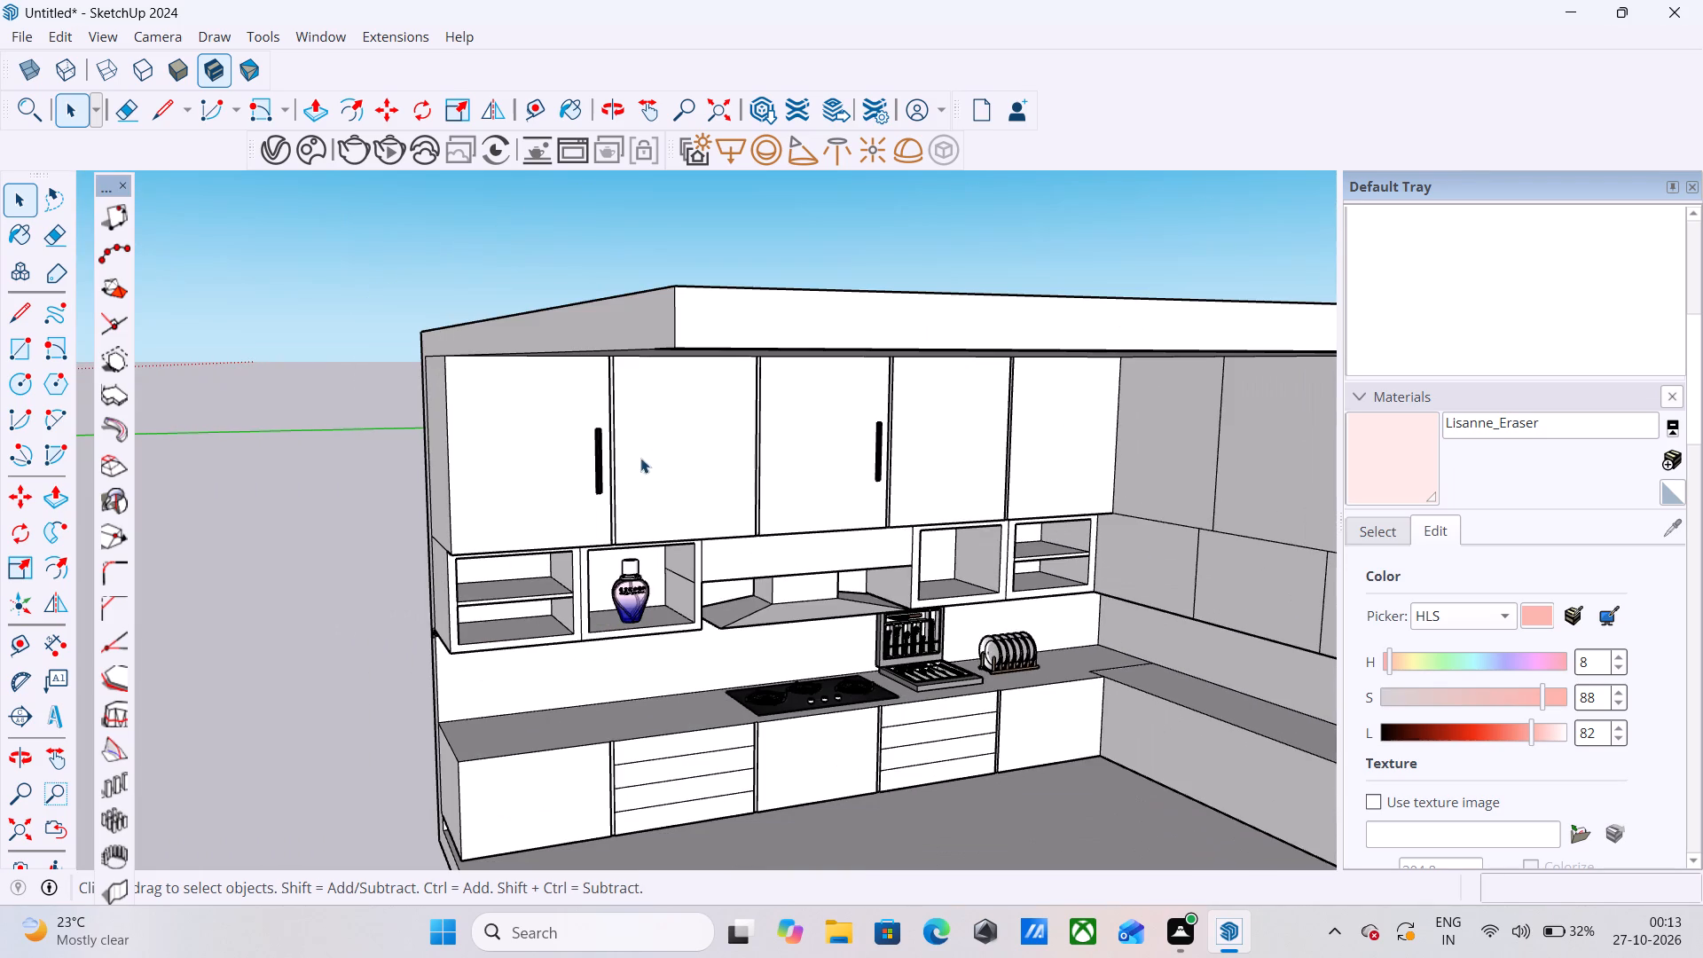
{"action": "scroll", "coordinate": [597, 472], "scroll_direction": "up", "scroll_amount": 9}
{"action": "left_click", "coordinate": [601, 471]}
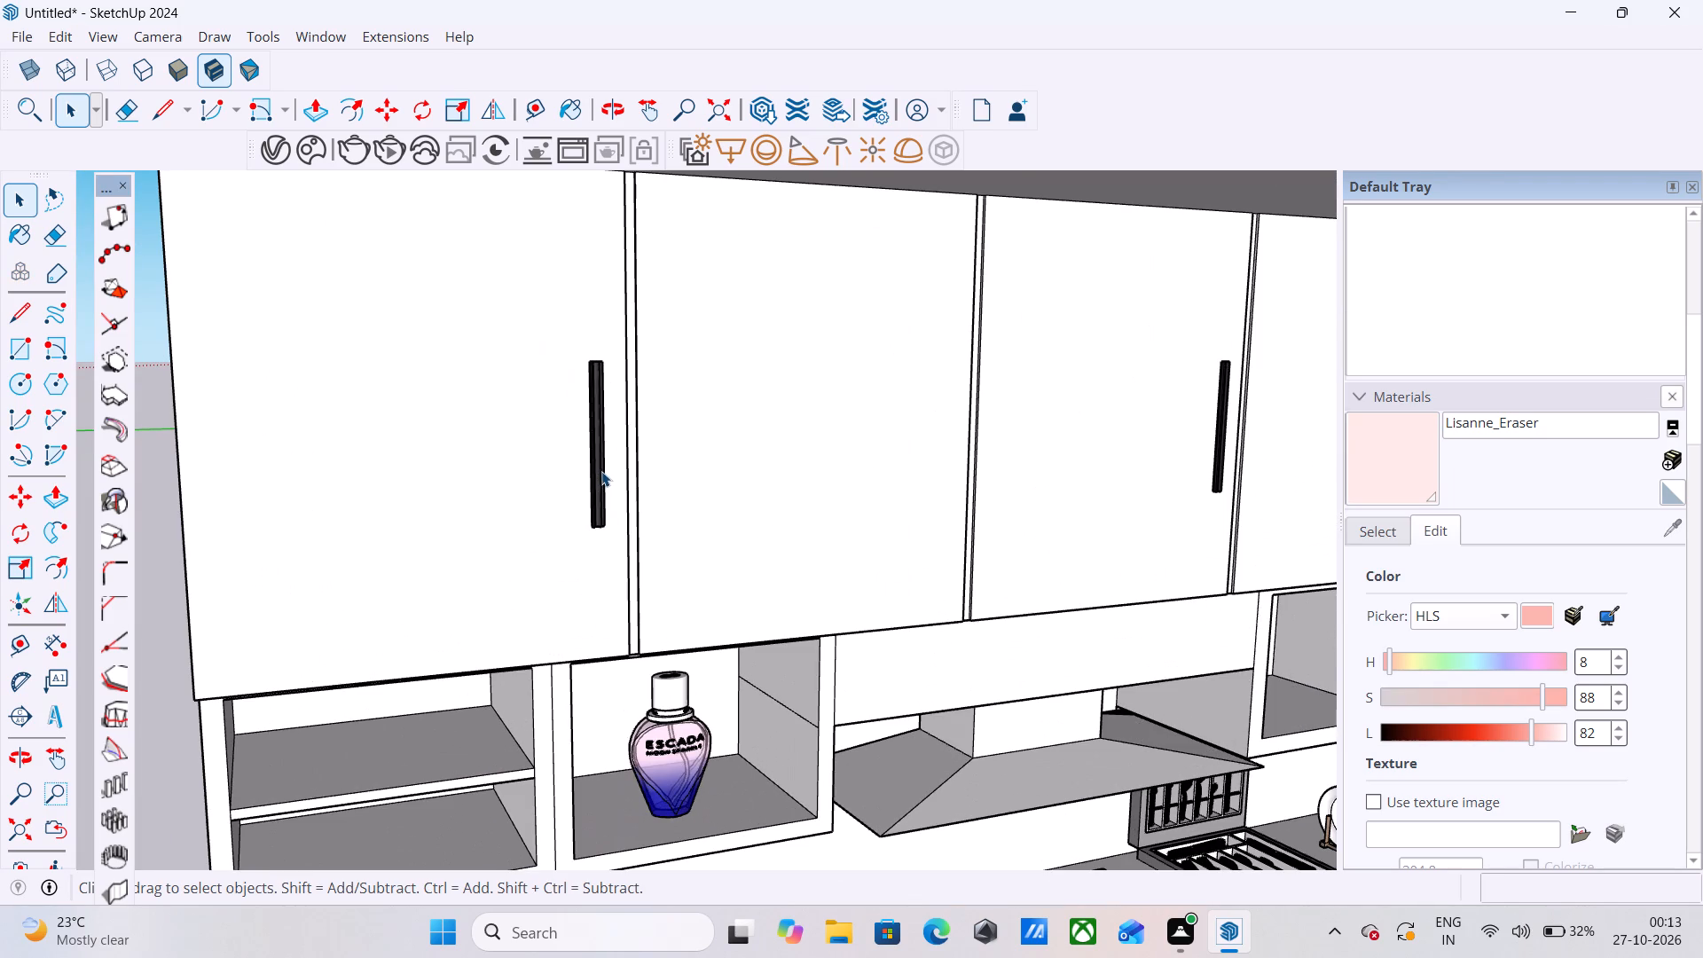
{"action": "key", "text": "m"}
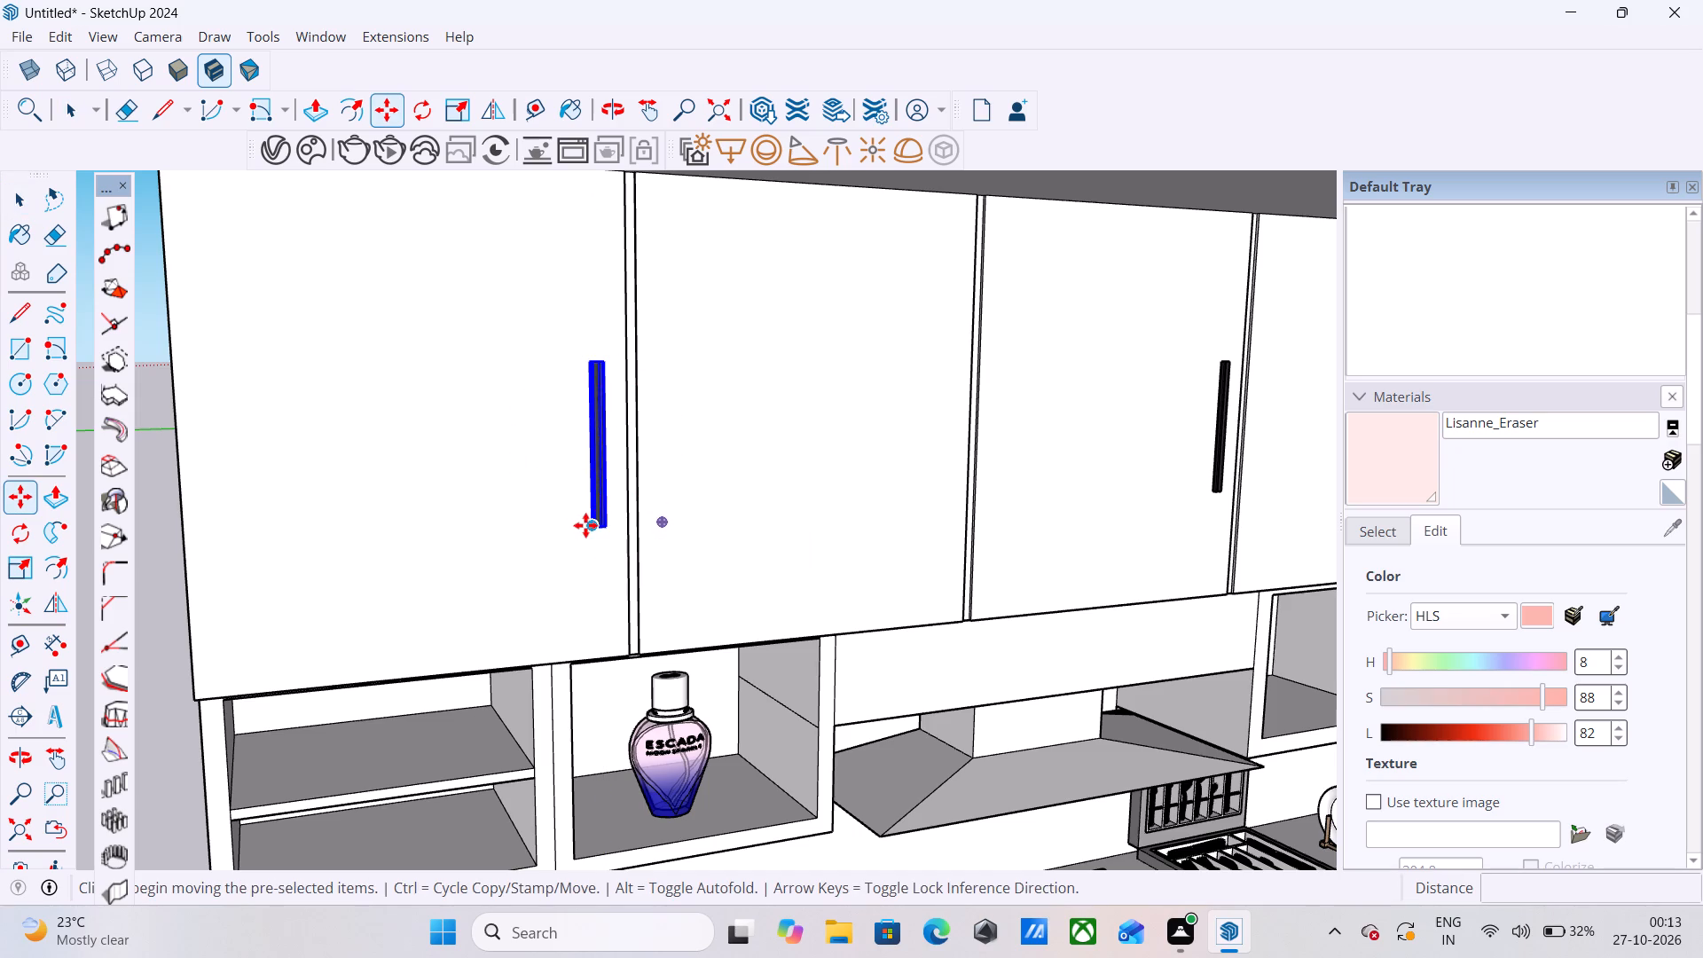
{"action": "left_click", "coordinate": [587, 526]}
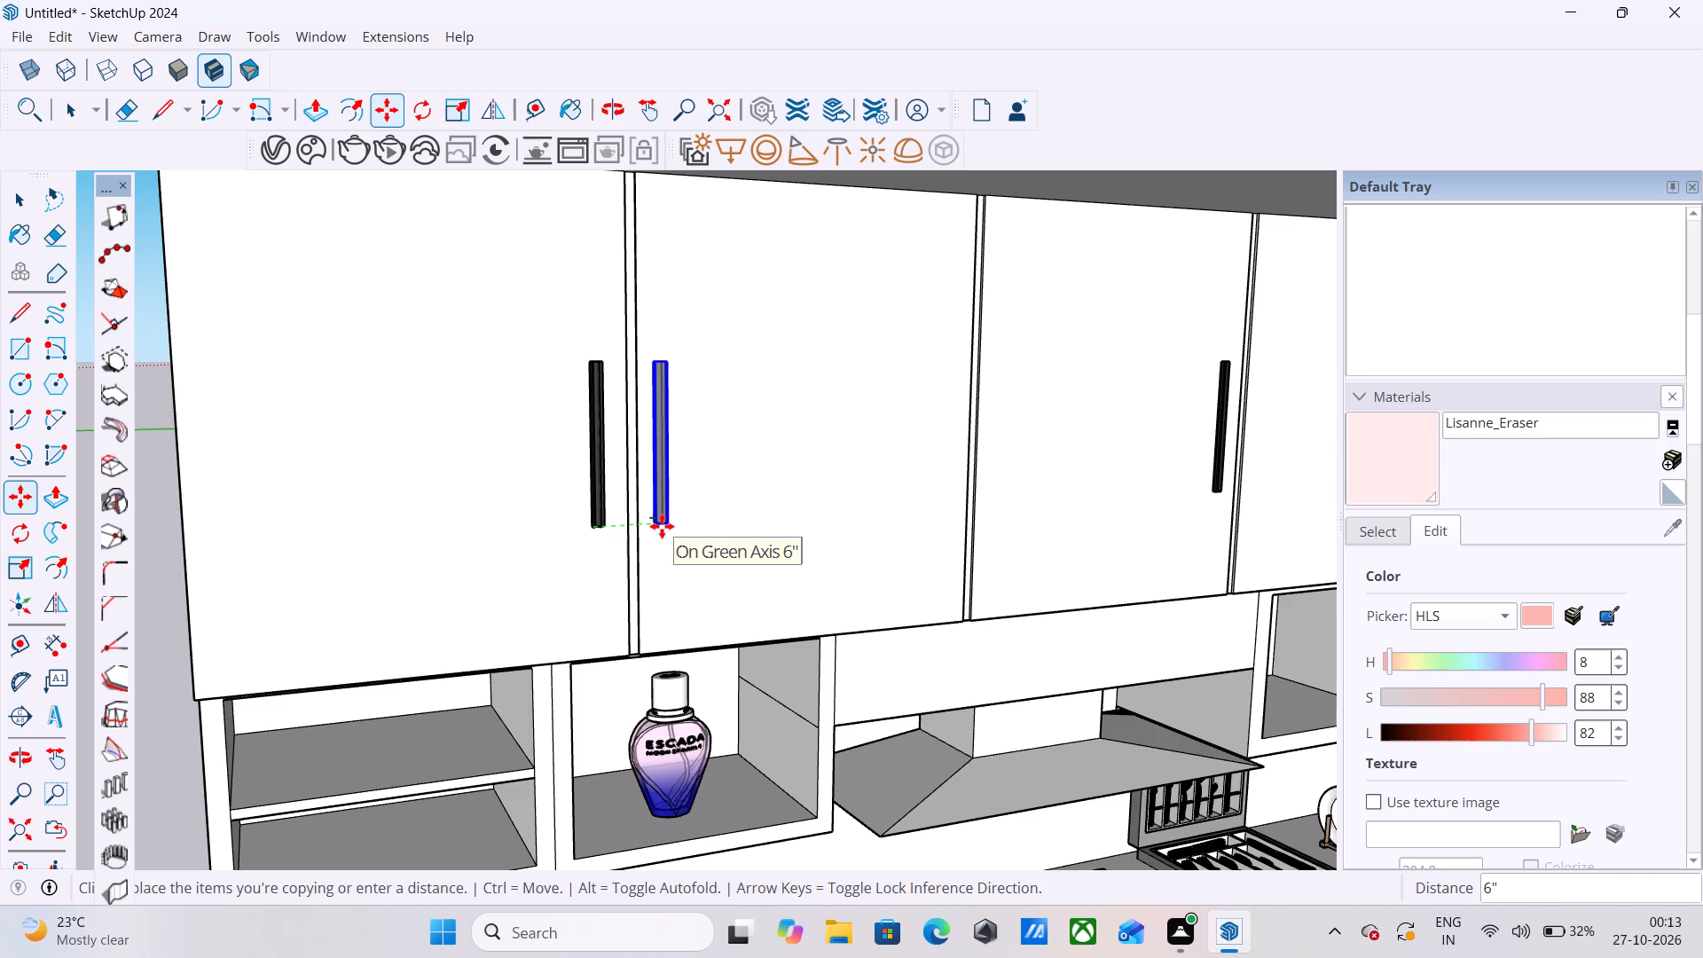
{"action": "left_click", "coordinate": [662, 526]}
{"action": "left_click", "coordinate": [662, 526]}
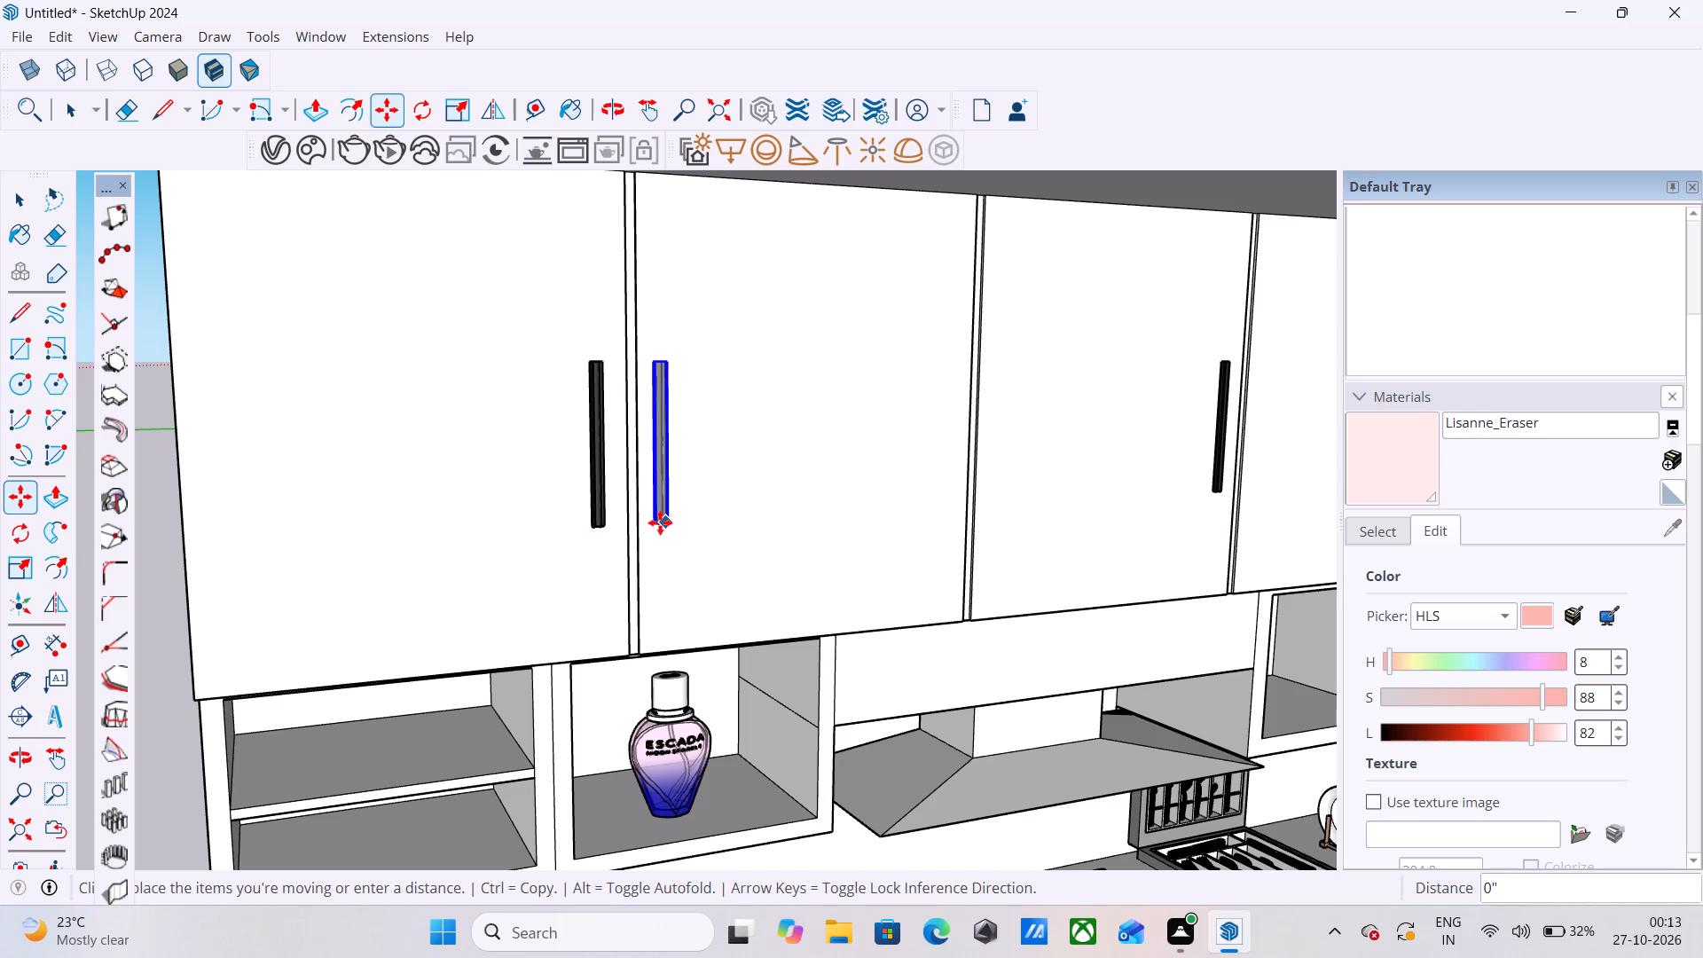
{"action": "left_click", "coordinate": [660, 522]}
Copy the second door's handle about 6' 3 5/16" along the green axis onto the fourth upper door, beside the third door's handle.
{"action": "scroll", "coordinate": [634, 523], "scroll_direction": "up", "scroll_amount": 5}
{"action": "left_click", "coordinate": [661, 528]}
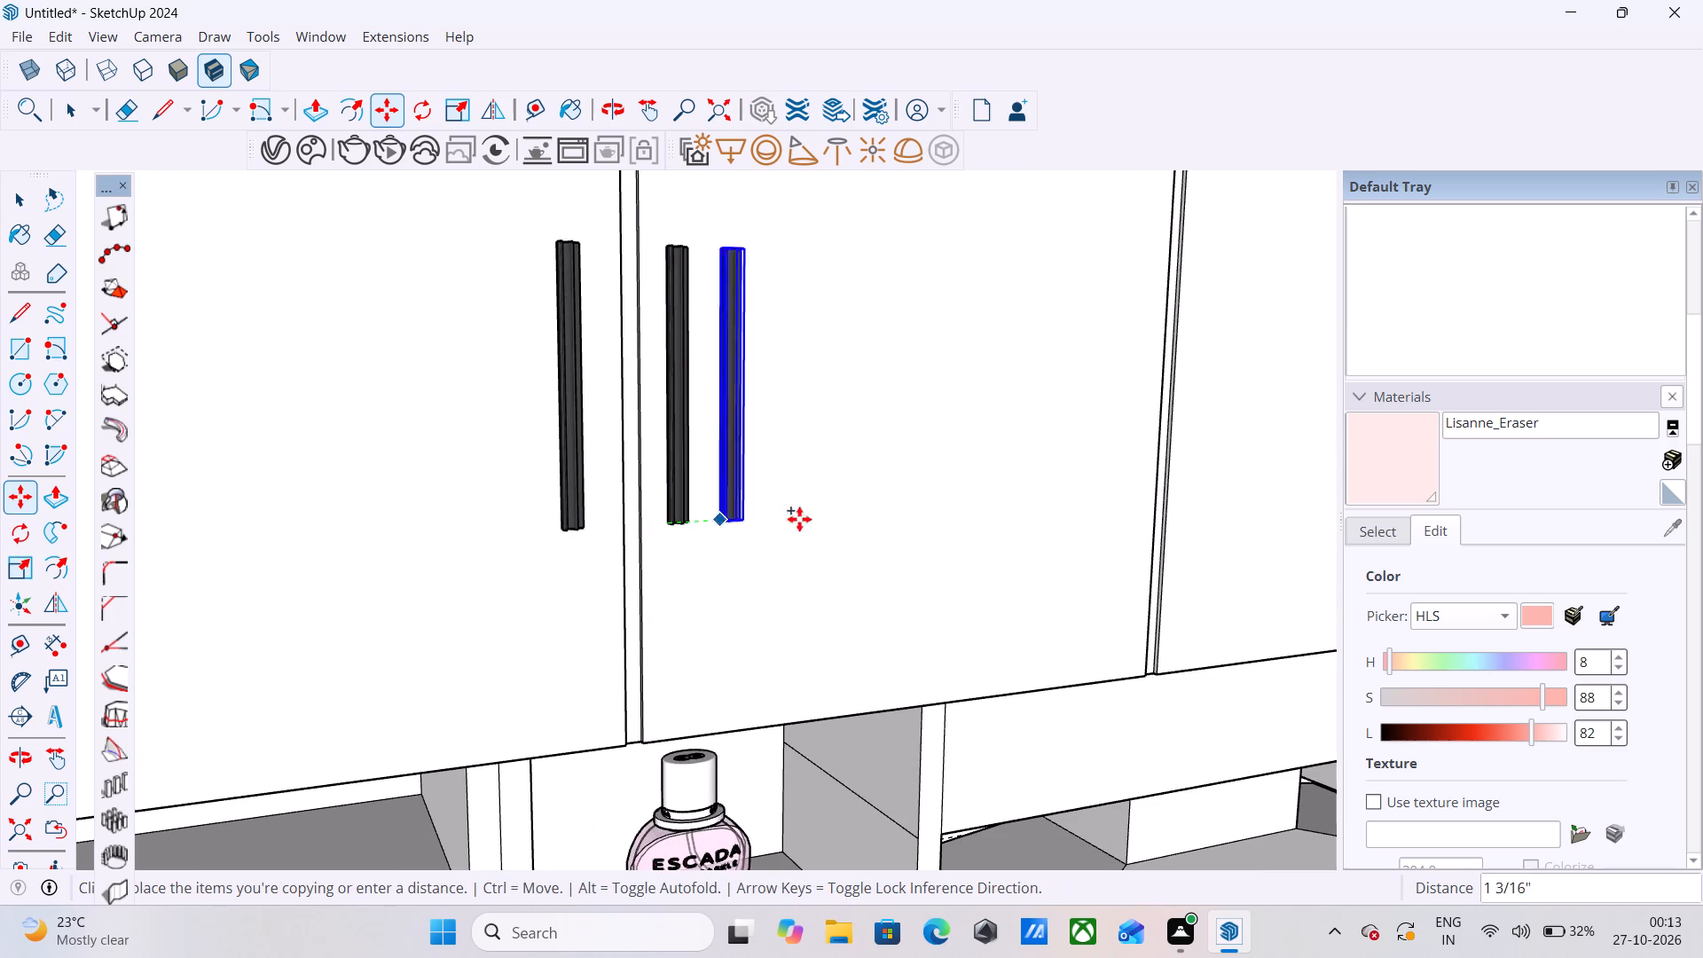
{"action": "scroll", "coordinate": [682, 506], "scroll_direction": "down", "scroll_amount": 10}
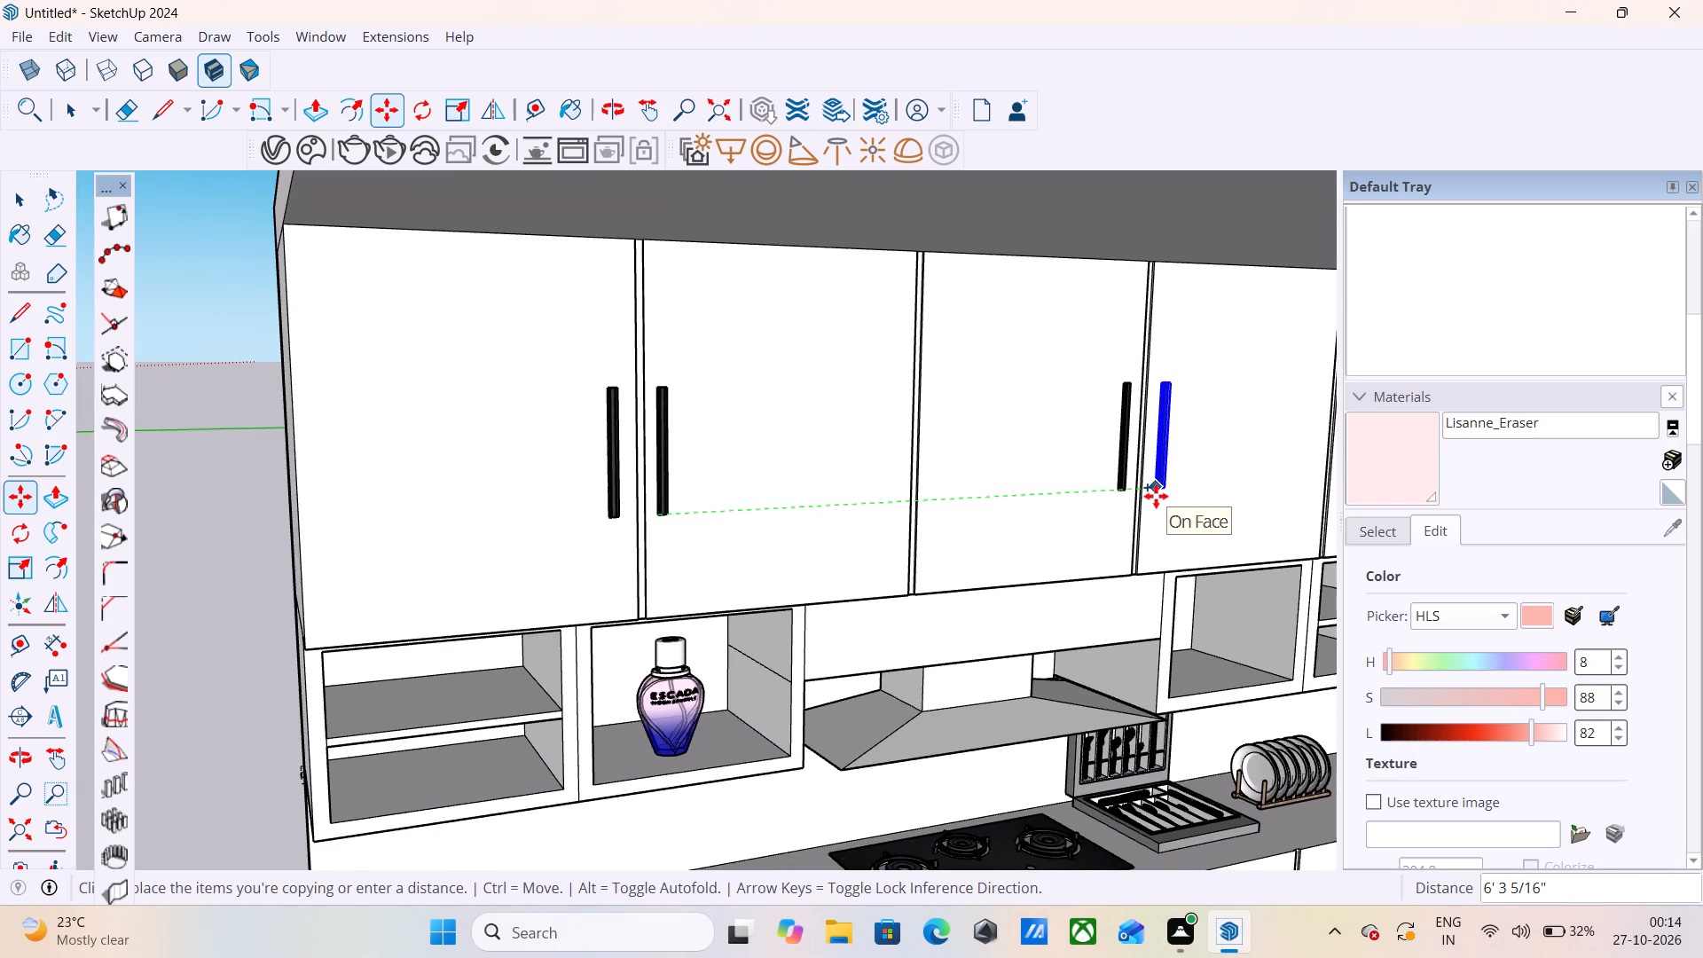
{"action": "left_click", "coordinate": [1156, 496]}
Copy the fourth door's handle onto the fifth upper cabinet door, near its outer edge by the corner, and deselect it.
{"action": "scroll", "coordinate": [383, 392], "scroll_direction": "down", "scroll_amount": 5}
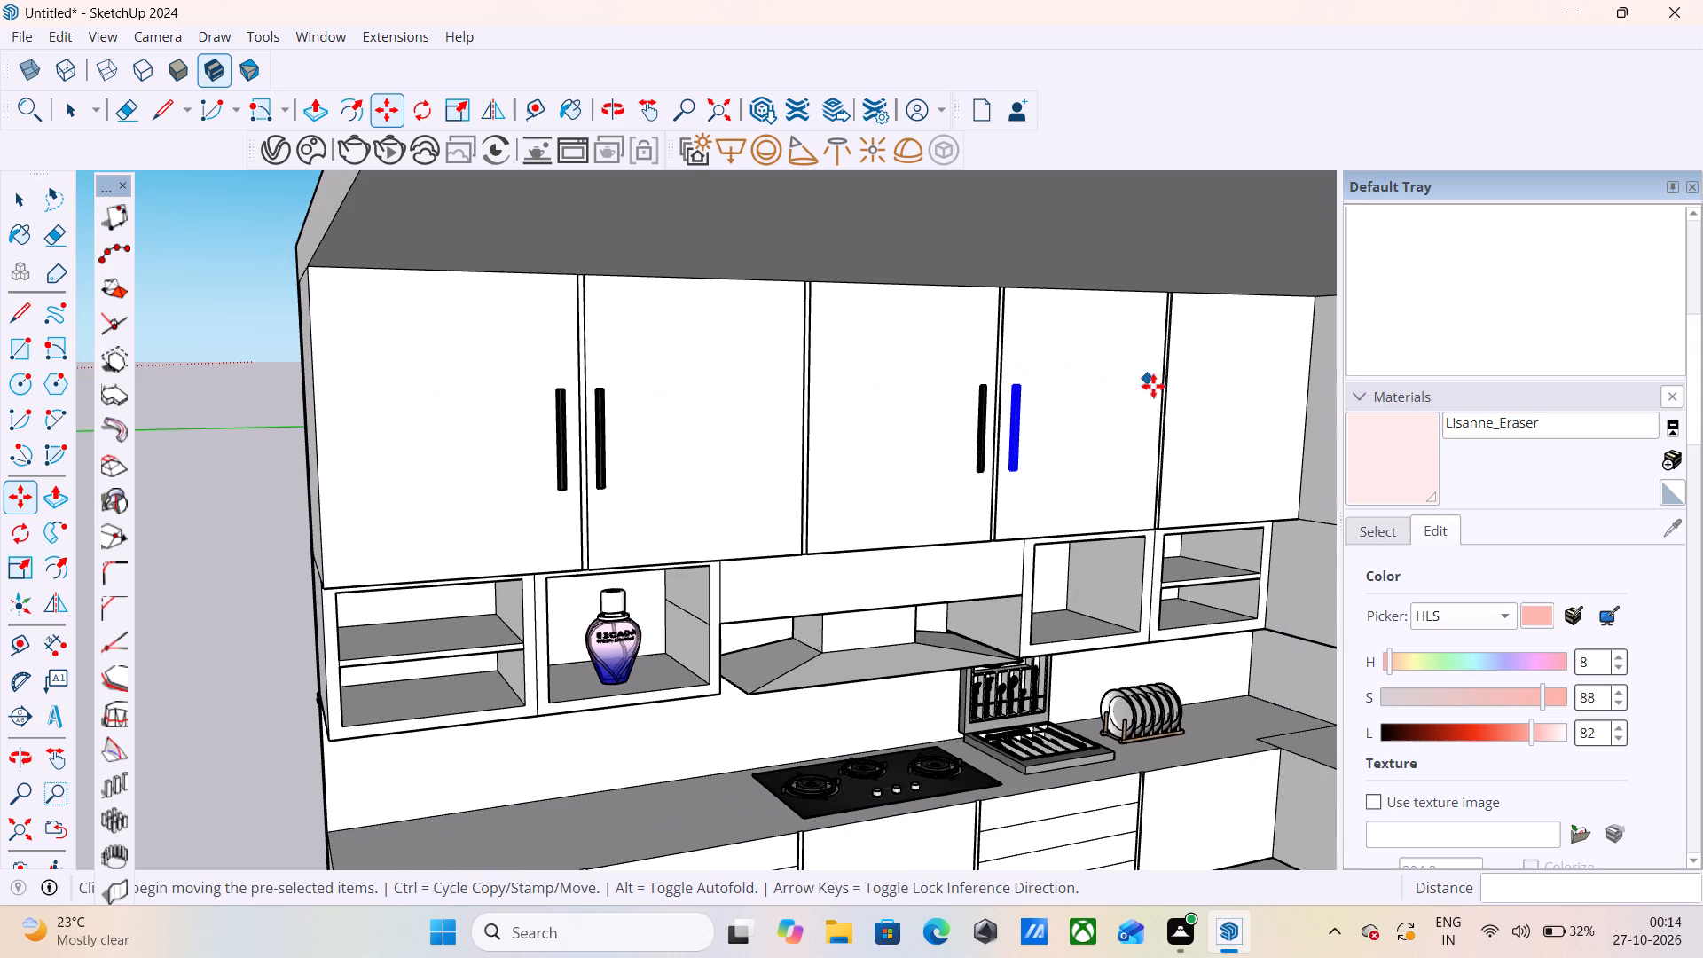
{"action": "scroll", "coordinate": [1122, 401], "scroll_direction": "up", "scroll_amount": 4}
{"action": "scroll", "coordinate": [810, 439], "scroll_direction": "down", "scroll_amount": 5}
{"action": "scroll", "coordinate": [879, 461], "scroll_direction": "up", "scroll_amount": 4}
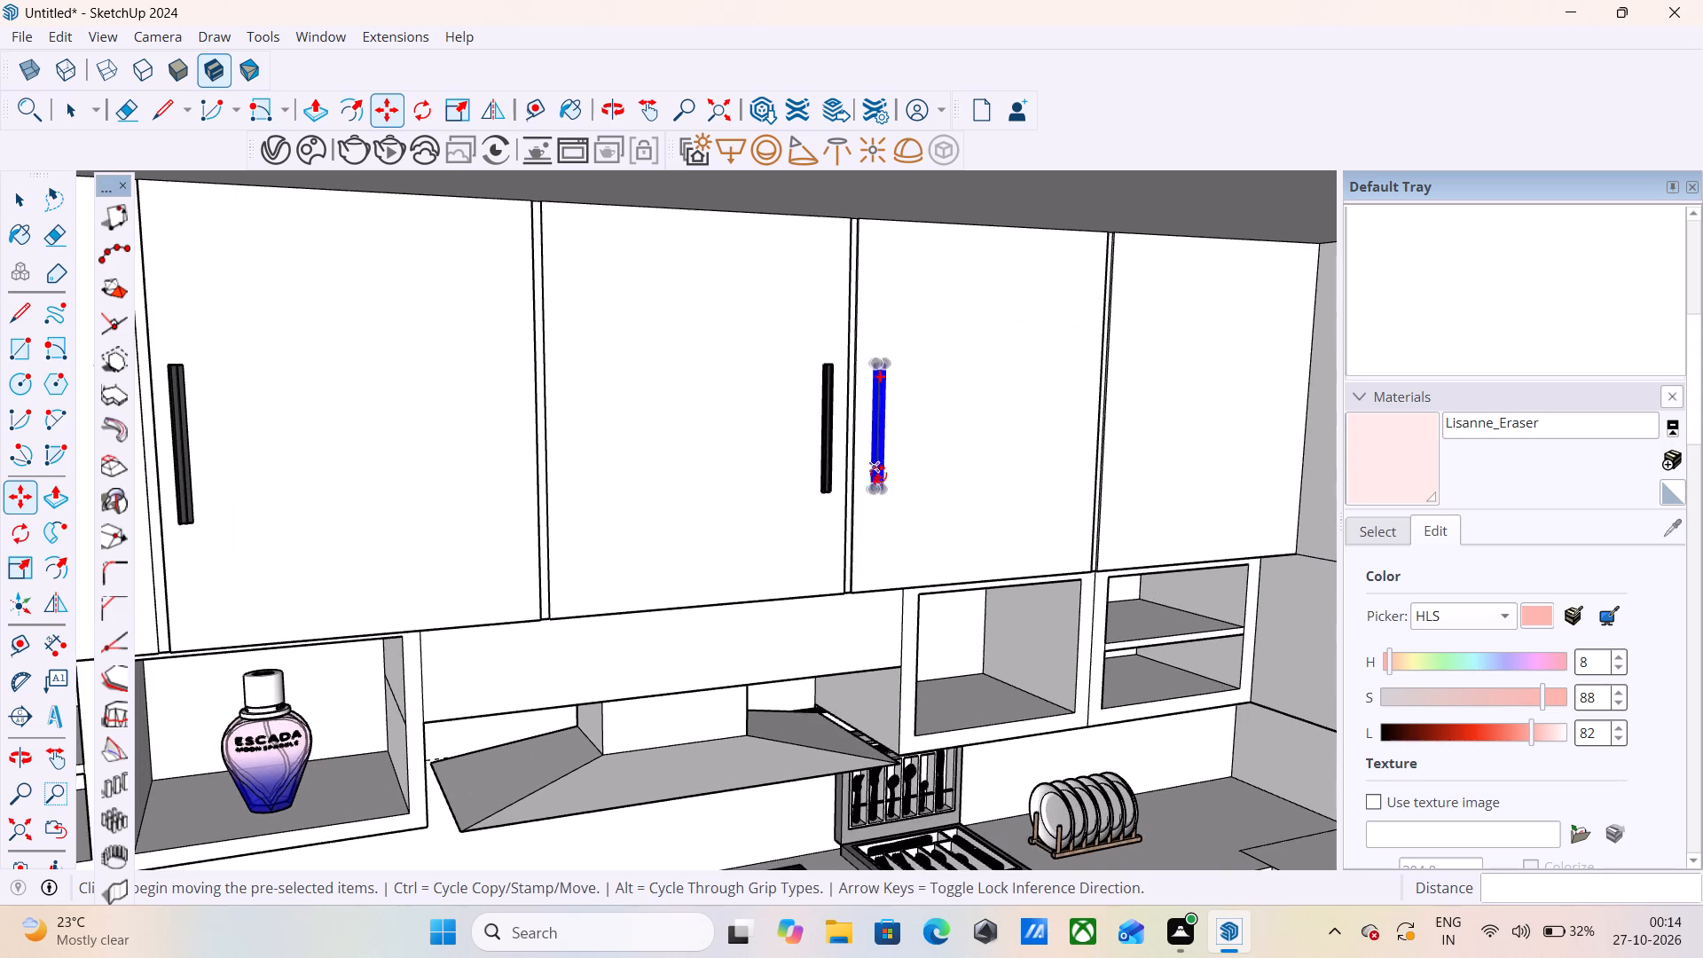
{"action": "scroll", "coordinate": [860, 491], "scroll_direction": "up", "scroll_amount": 5}
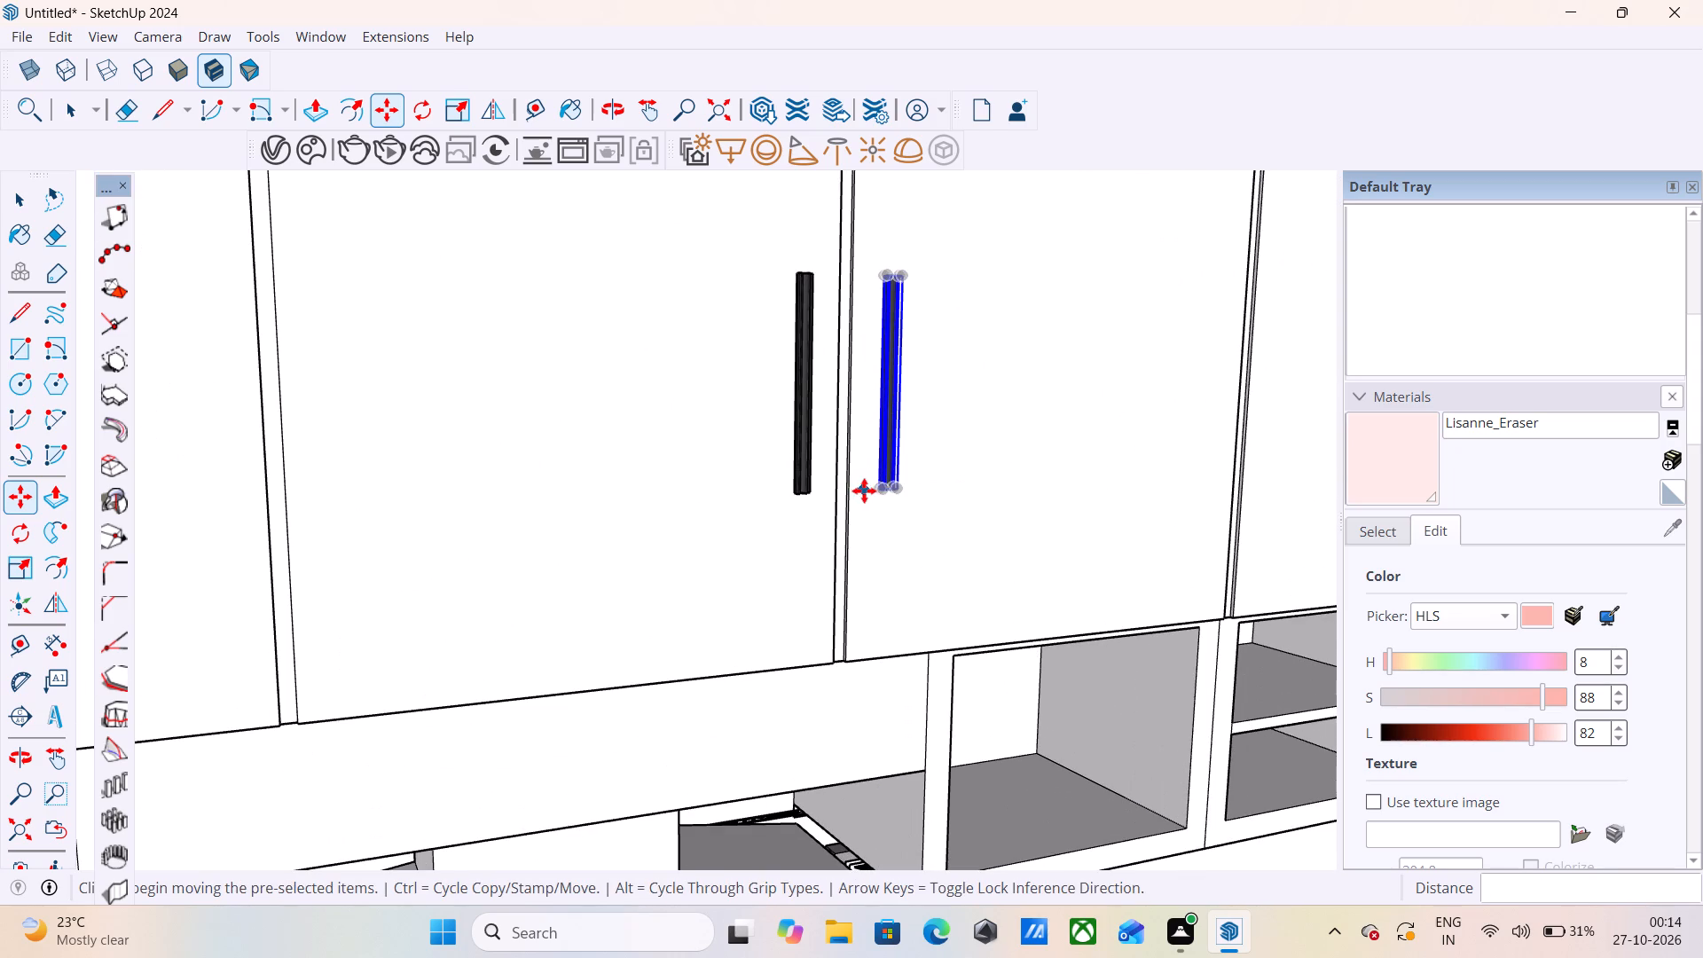
{"action": "scroll", "coordinate": [882, 491], "scroll_direction": "up", "scroll_amount": 3}
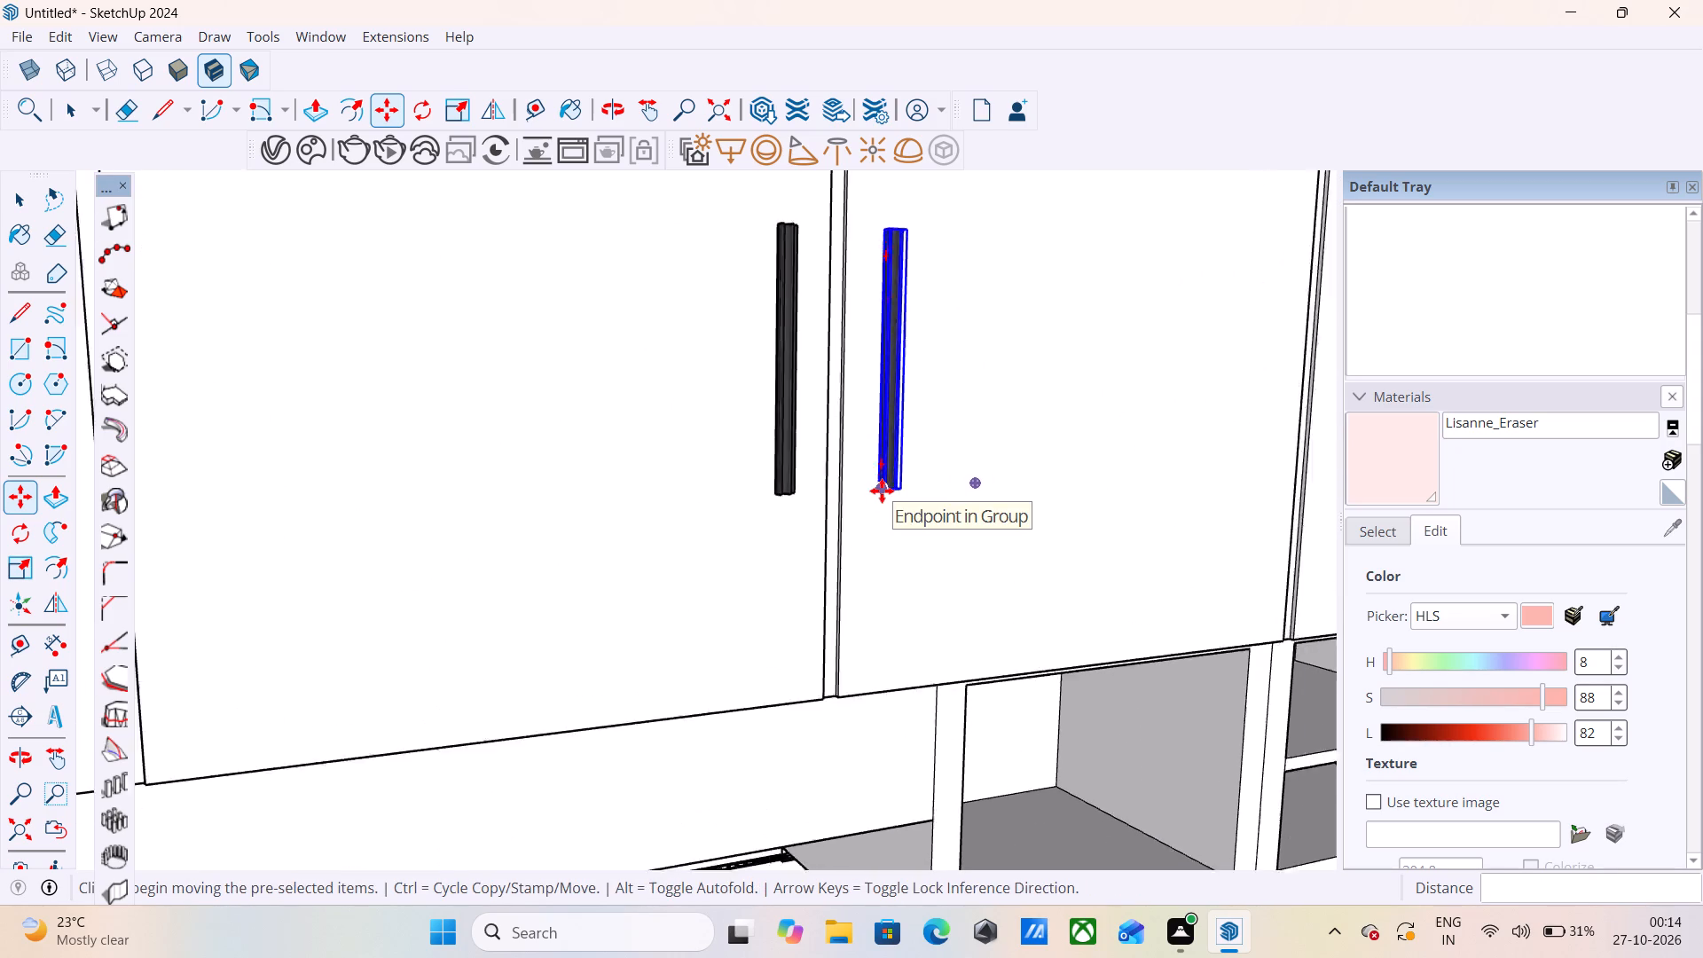
{"action": "scroll", "coordinate": [882, 491], "scroll_direction": "up", "scroll_amount": 3}
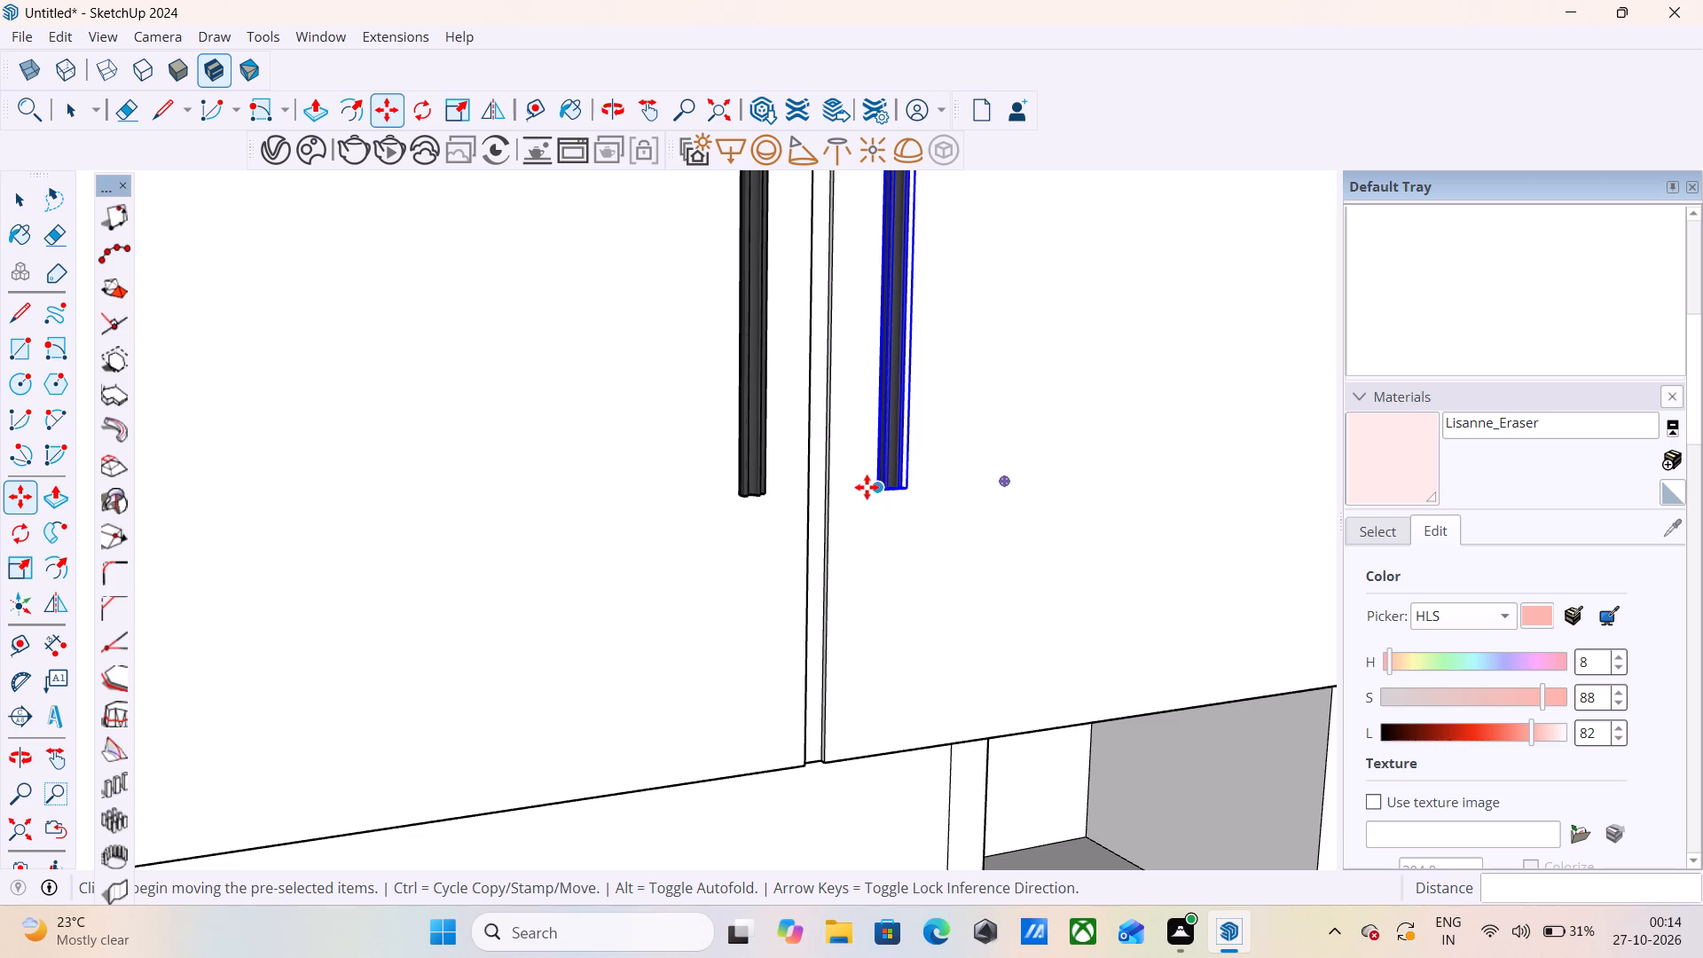
{"action": "left_click", "coordinate": [876, 487]}
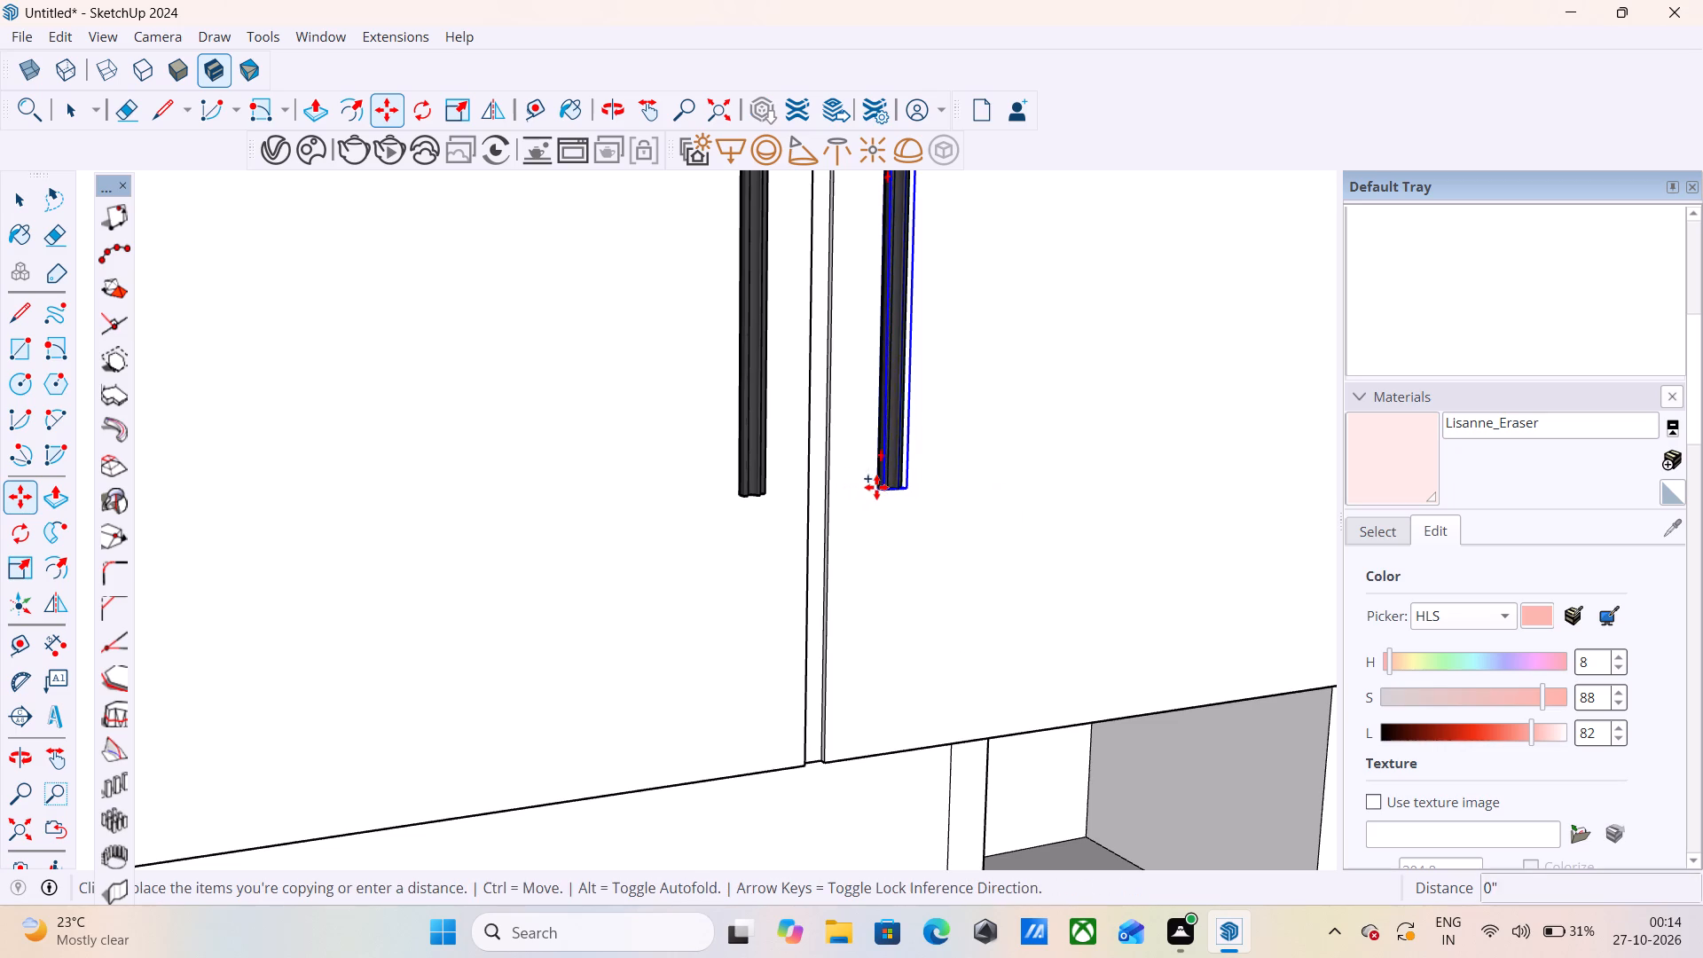
{"action": "scroll", "coordinate": [407, 426], "scroll_direction": "down", "scroll_amount": 11}
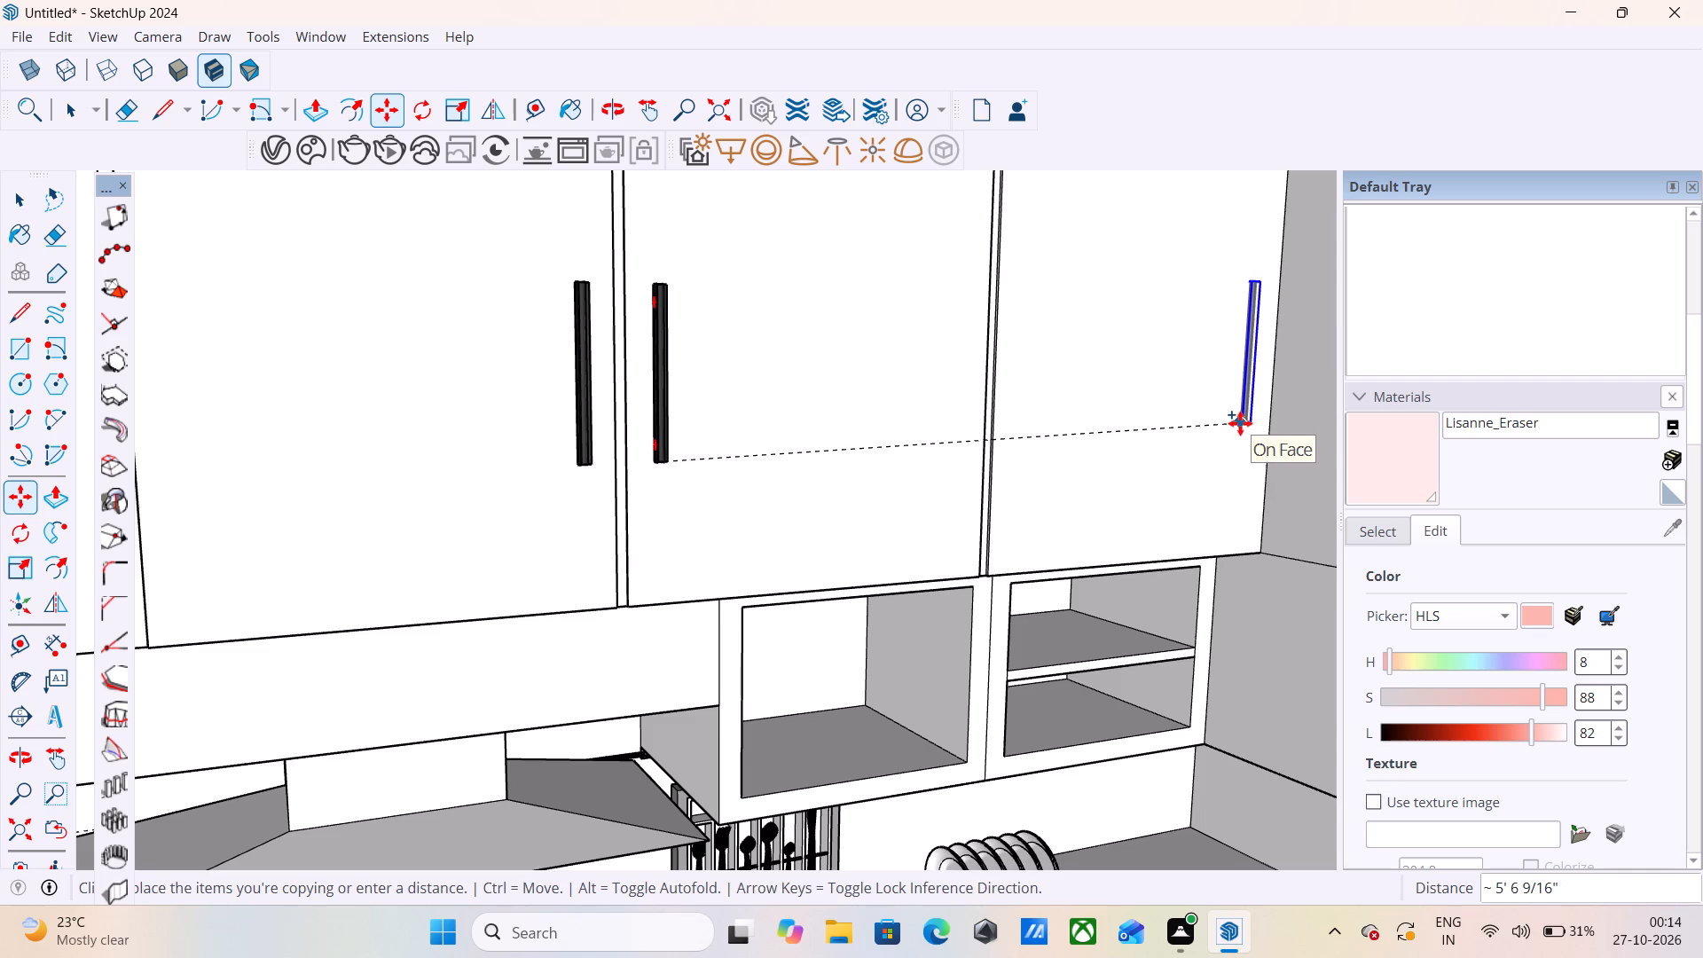
{"action": "left_click", "coordinate": [1252, 420]}
{"action": "scroll", "coordinate": [991, 384], "scroll_direction": "down", "scroll_amount": 6}
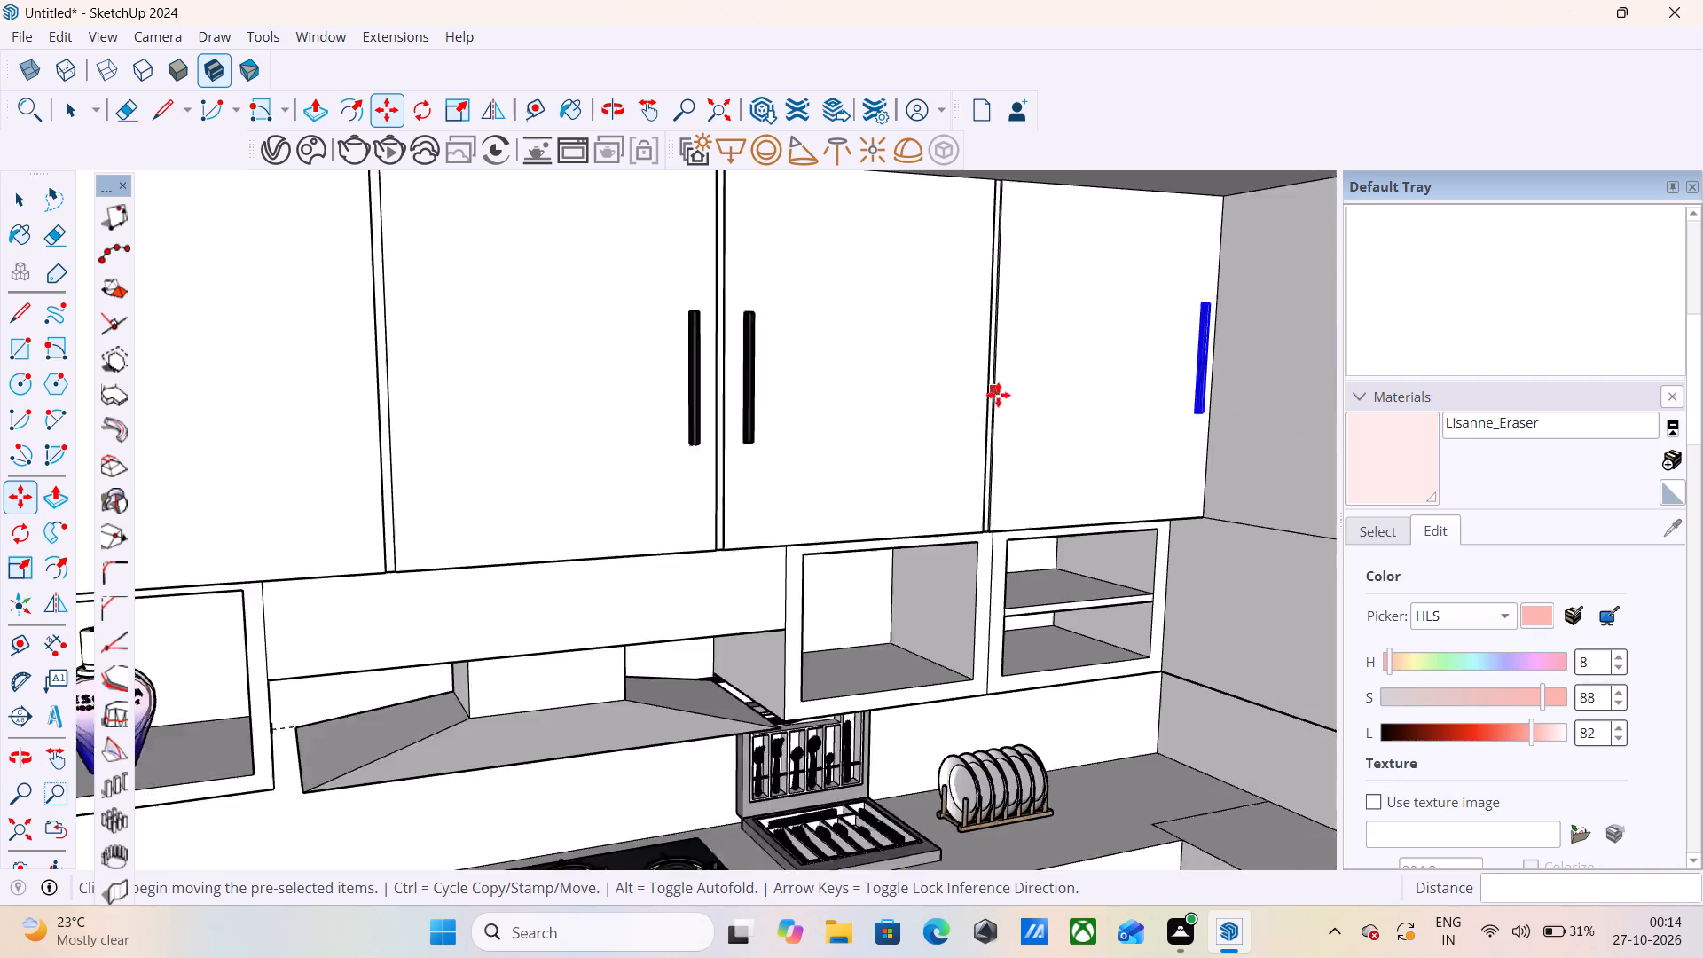
{"action": "scroll", "coordinate": [1009, 388], "scroll_direction": "down", "scroll_amount": 12}
{"action": "key", "text": "space"}
{"action": "left_click", "coordinate": [179, 404]}
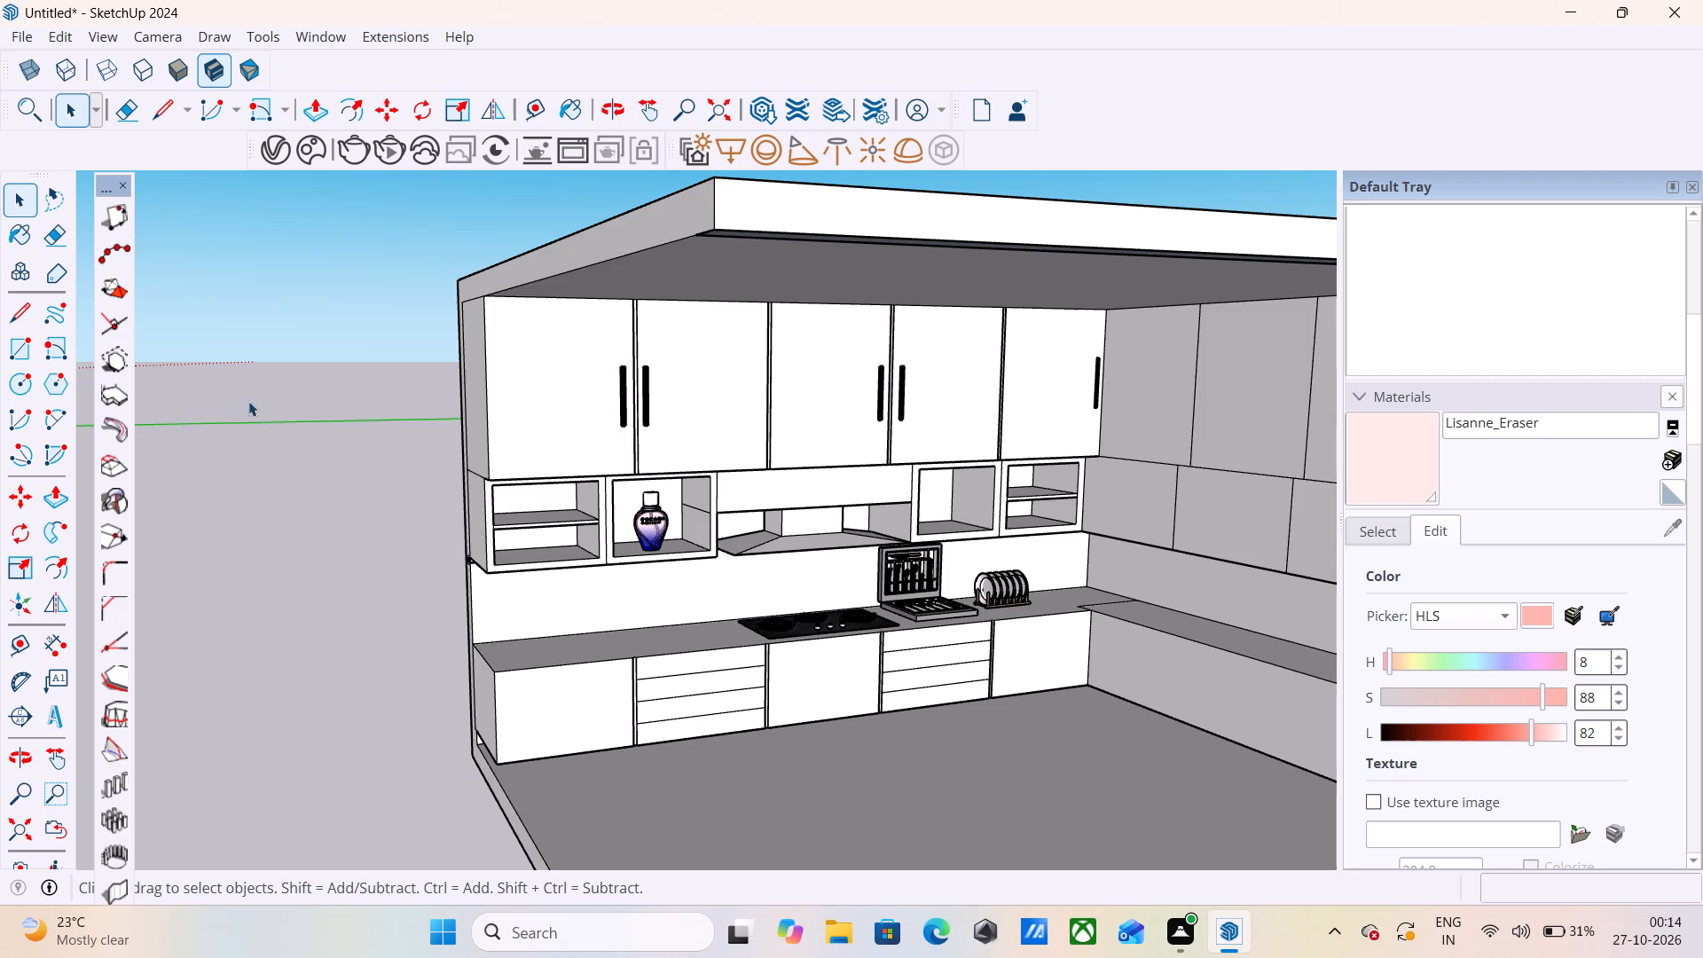
Examine the handle placement along the row of upper cabinets within the whole kitchen.
{"action": "scroll", "coordinate": [268, 386], "scroll_direction": "down", "scroll_amount": 5}
{"action": "scroll", "coordinate": [809, 378], "scroll_direction": "up", "scroll_amount": 3}
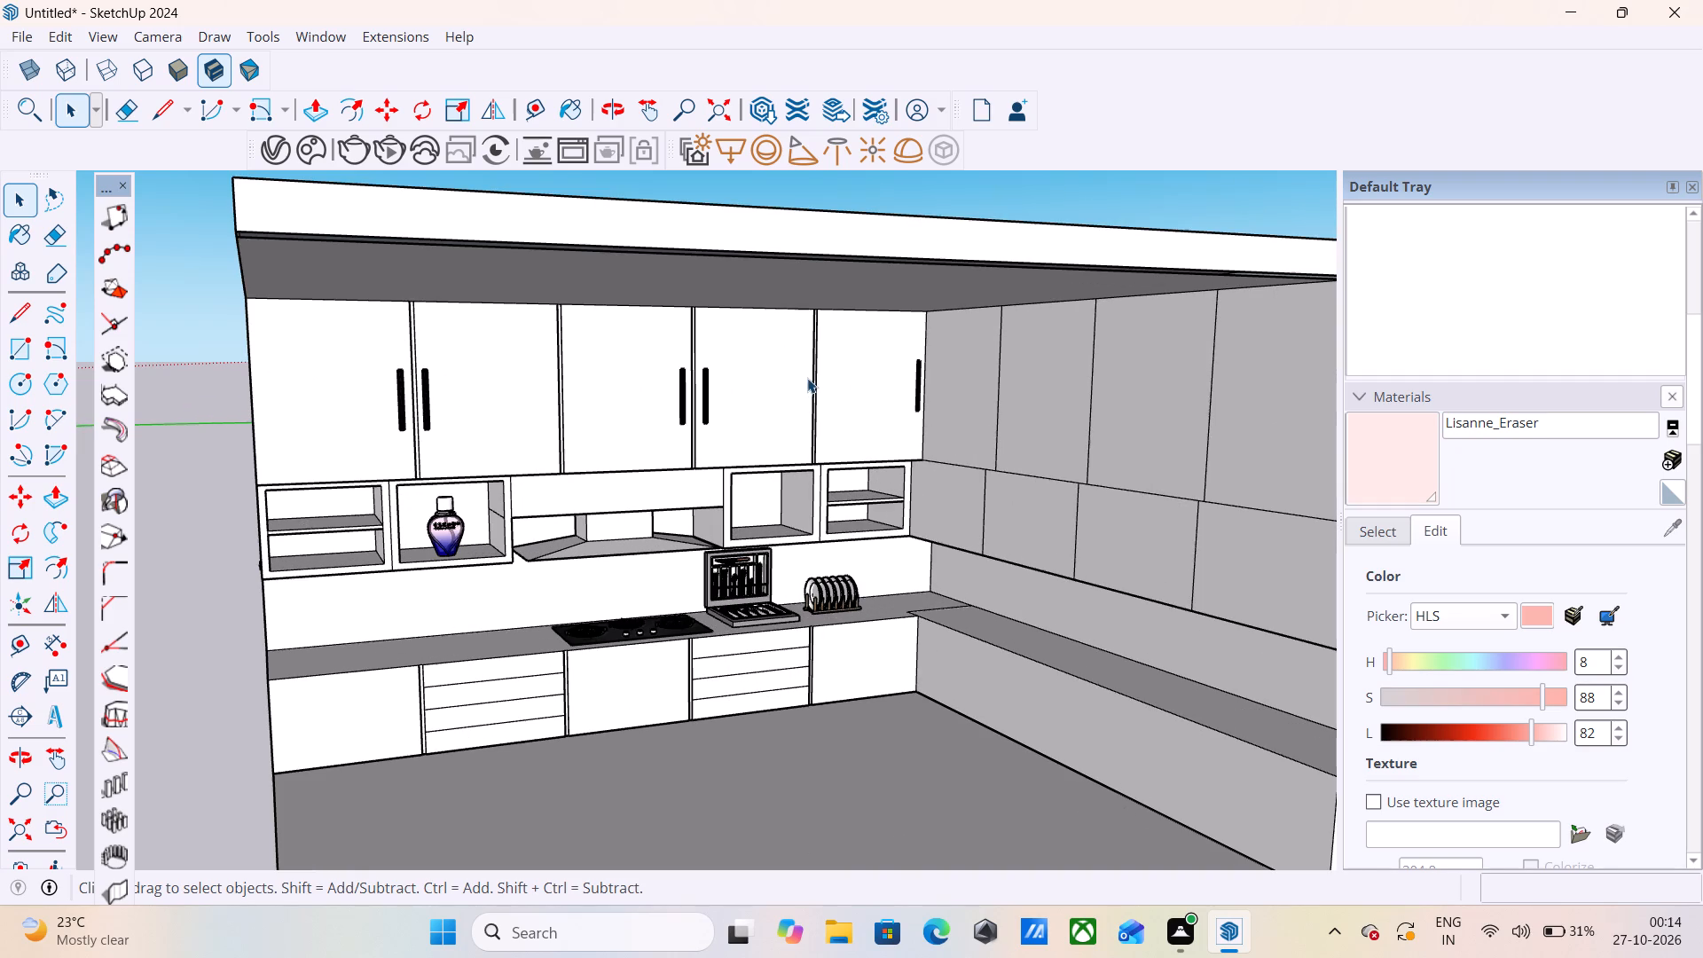
{"action": "middle_click_drag", "start_coordinate": [807, 376], "coordinate": [761, 357]}
{"action": "scroll", "coordinate": [753, 337], "scroll_direction": "down", "scroll_amount": 7}
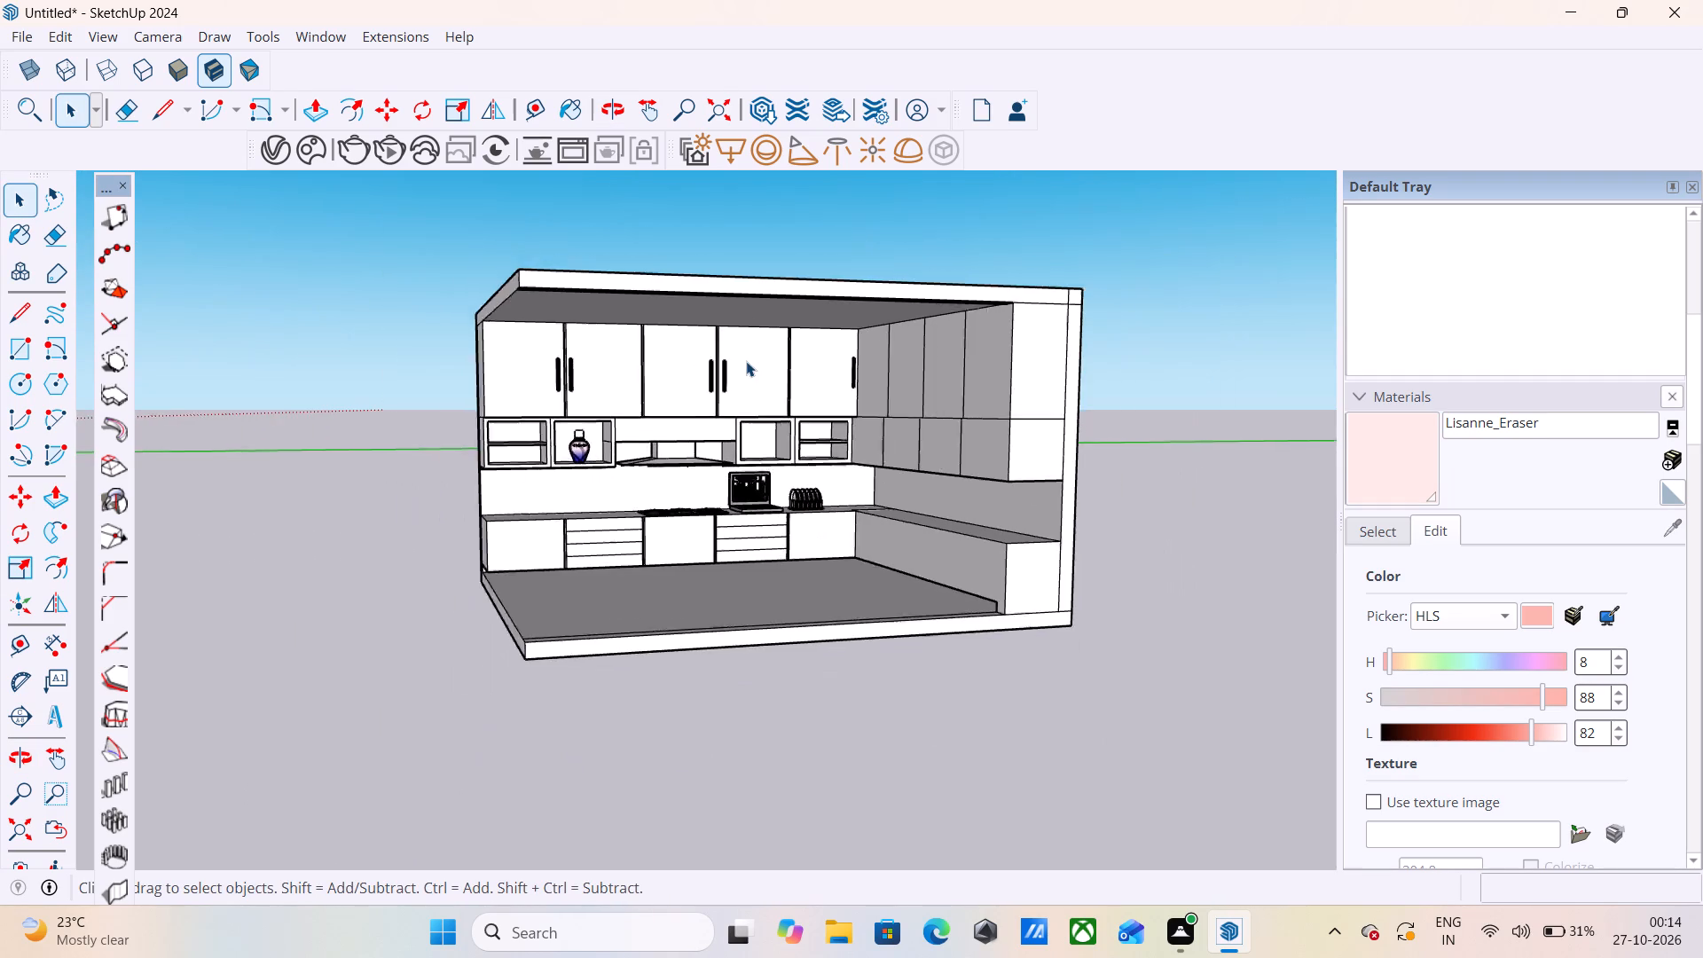
{"action": "scroll", "coordinate": [746, 361], "scroll_direction": "down", "scroll_amount": 2}
{"action": "scroll", "coordinate": [741, 362], "scroll_direction": "up", "scroll_amount": 7}
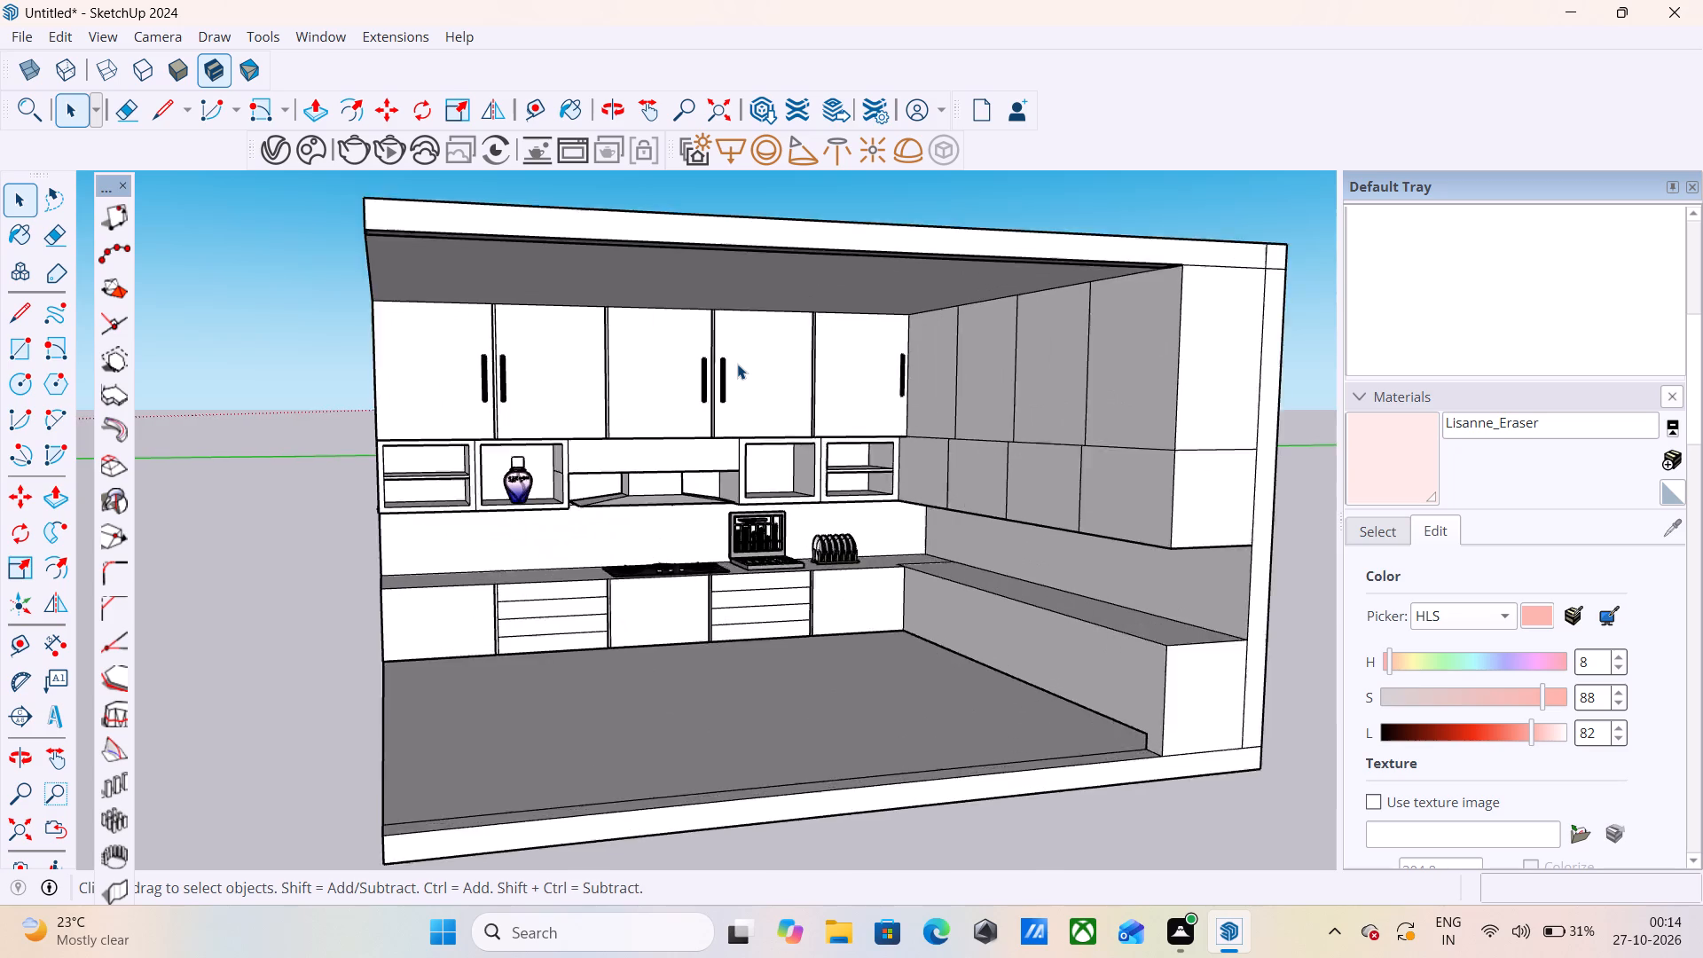
{"action": "scroll", "coordinate": [737, 364], "scroll_direction": "up", "scroll_amount": 2}
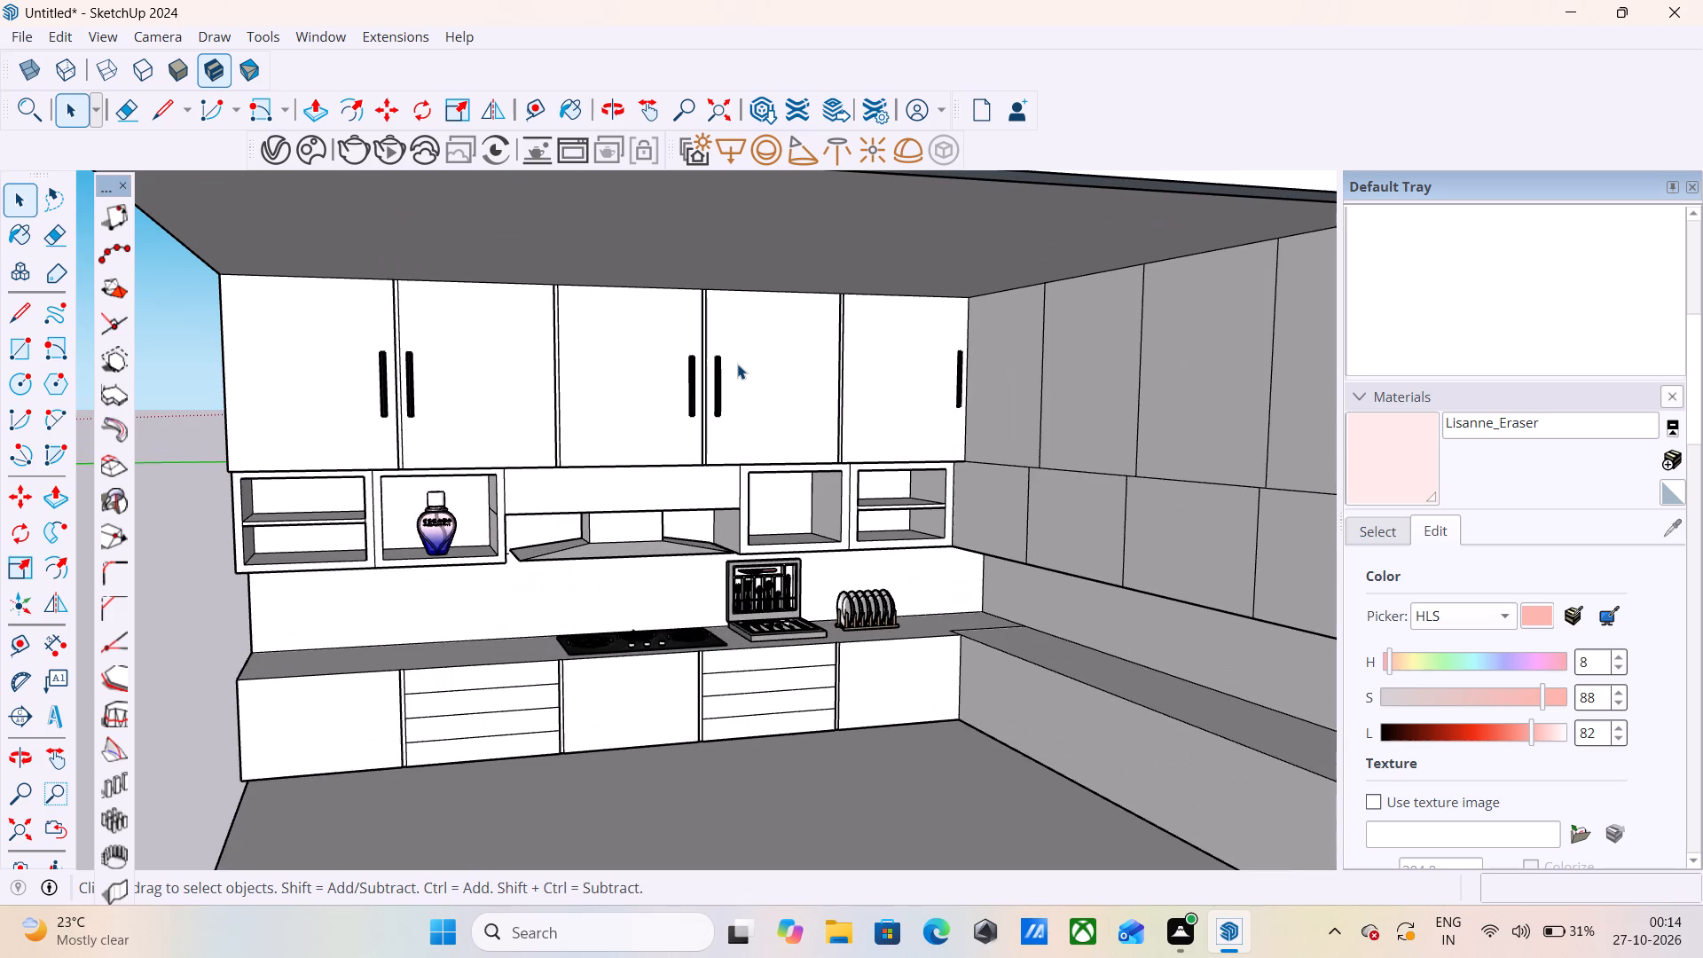
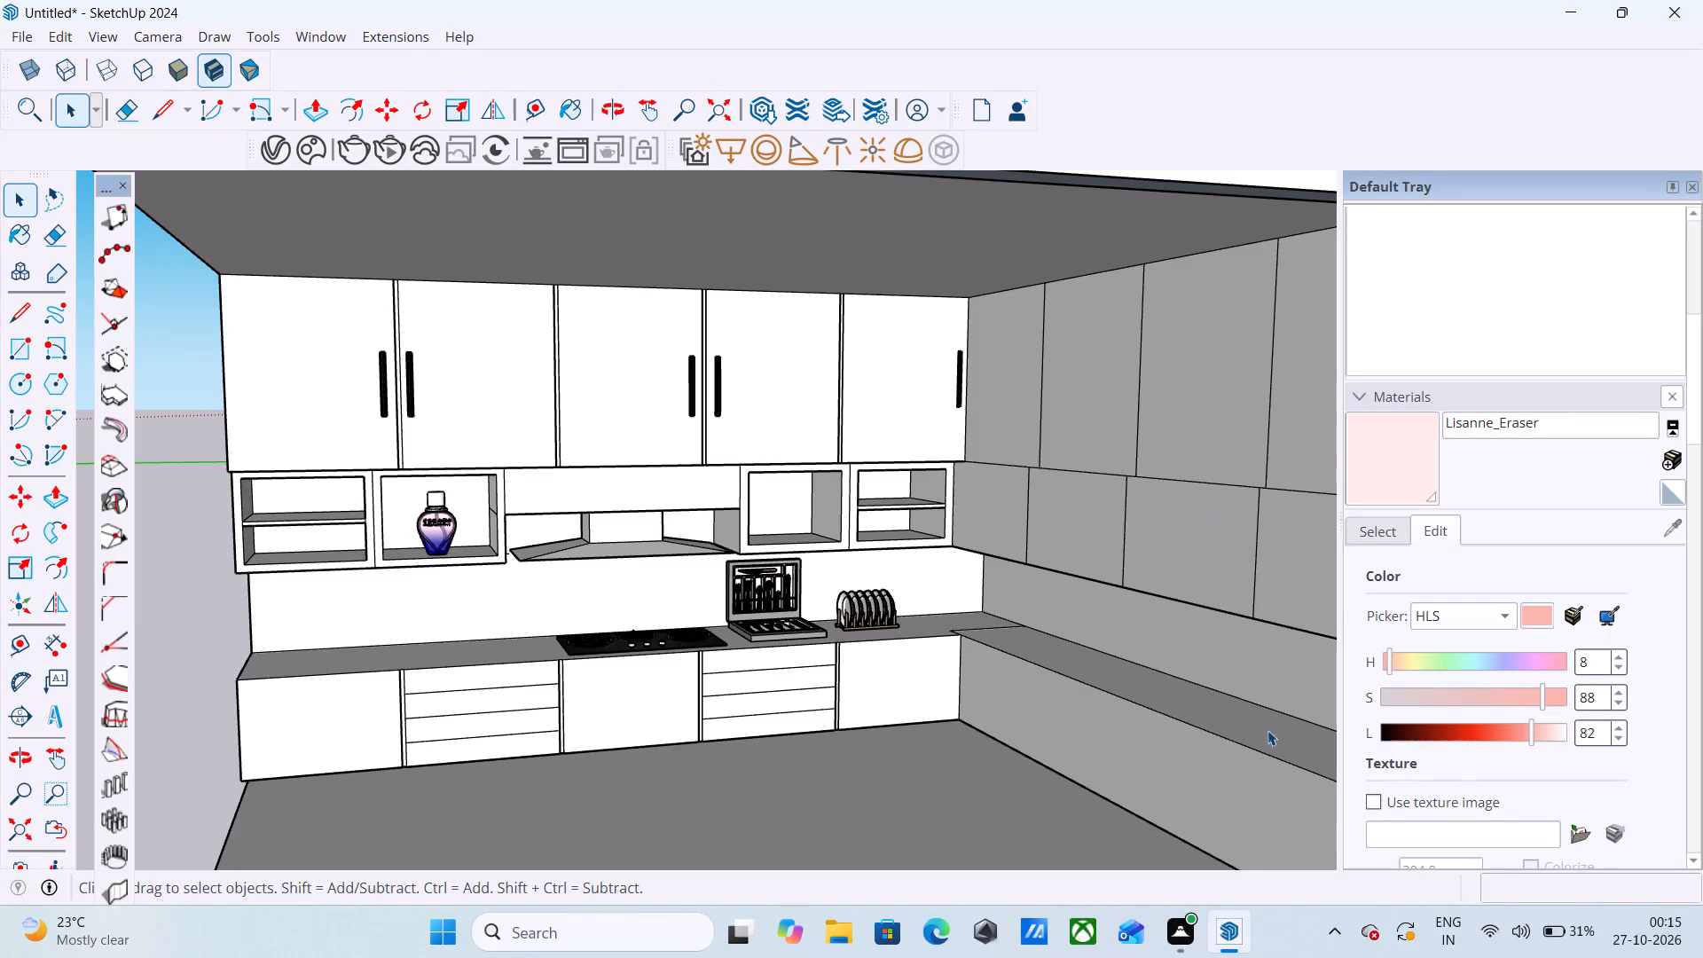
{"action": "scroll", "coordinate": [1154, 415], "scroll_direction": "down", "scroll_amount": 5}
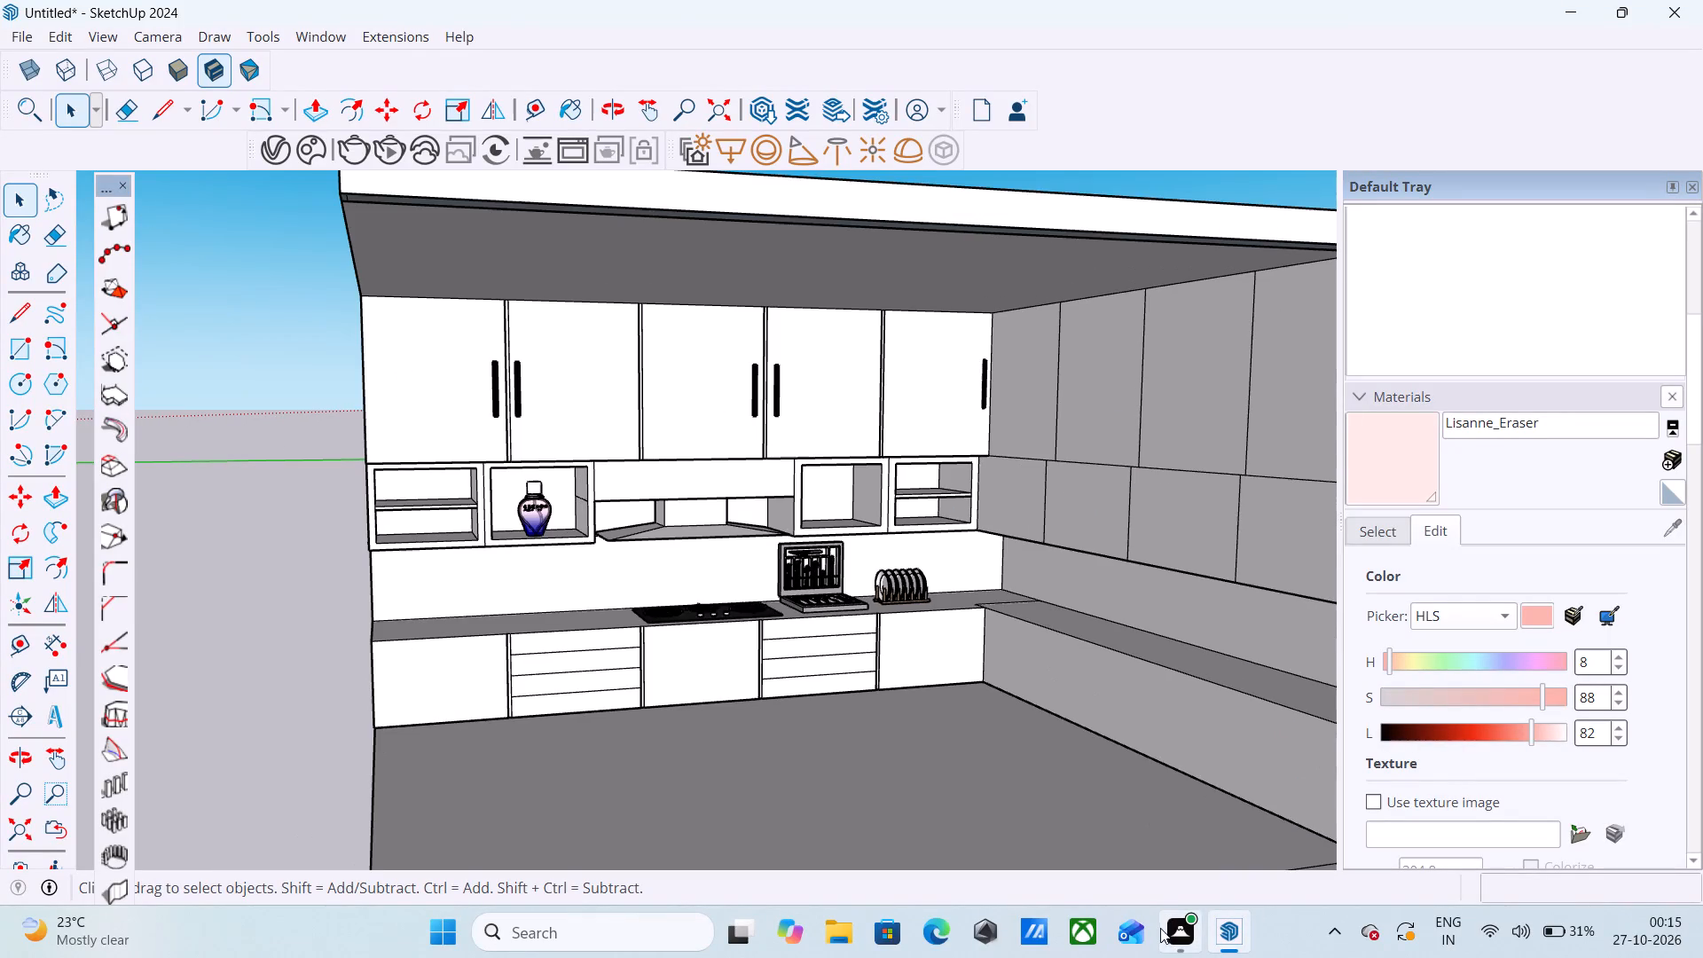
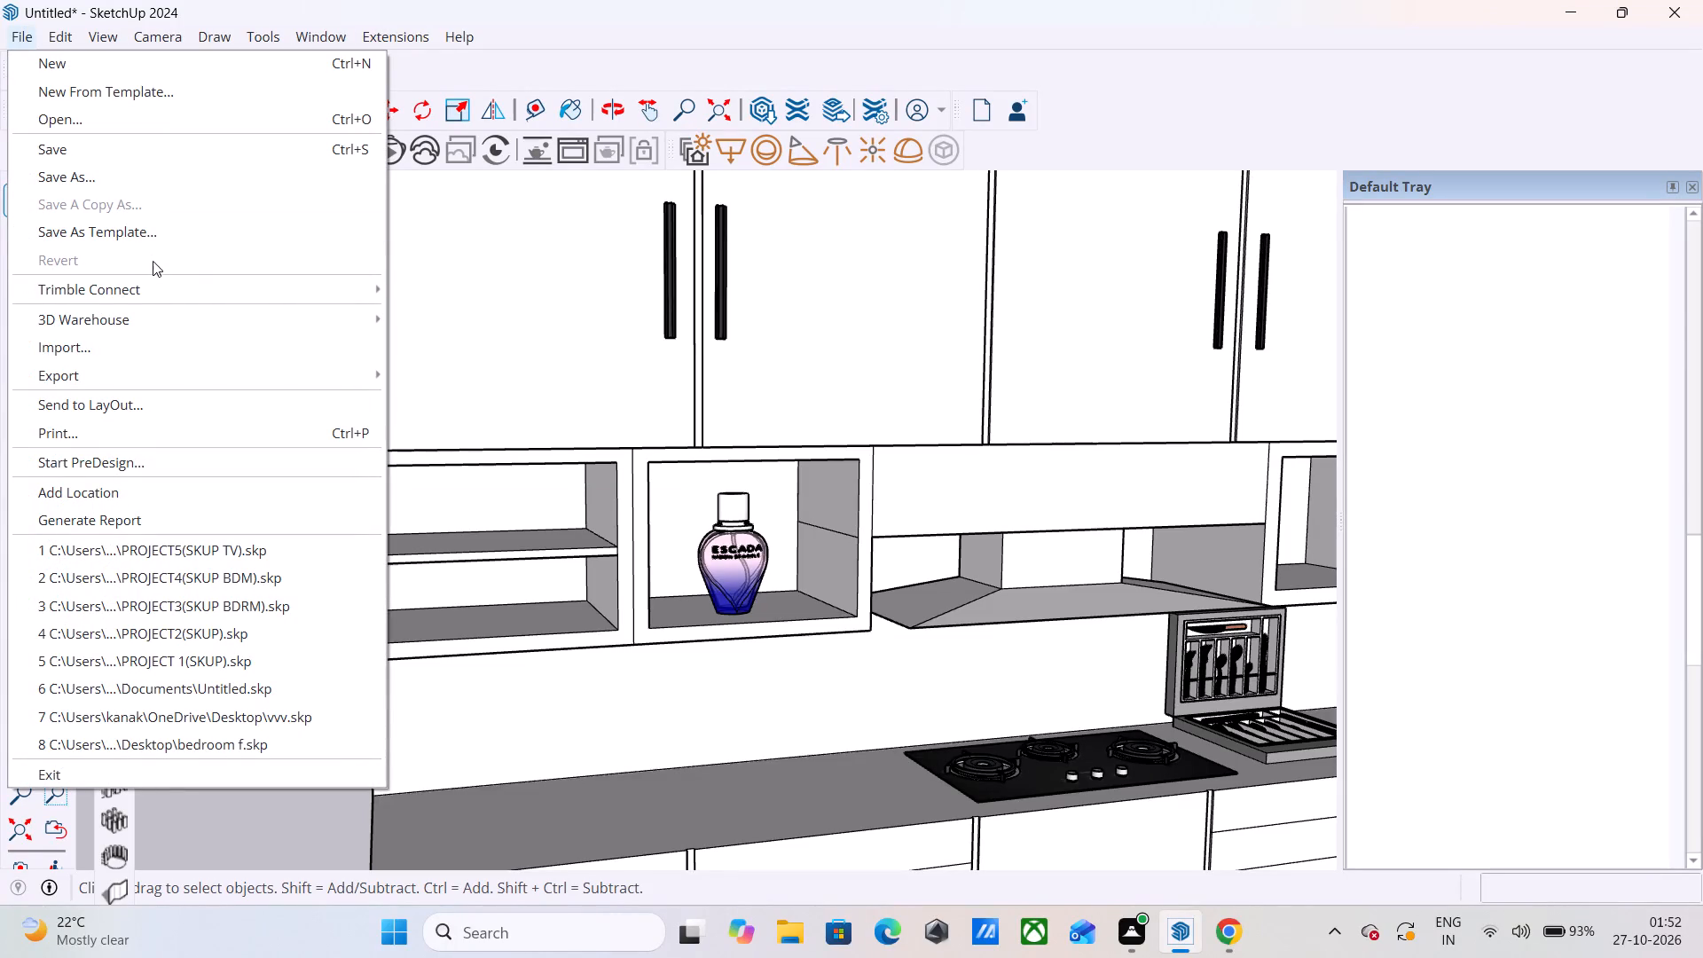
Import the Glass+door+++double+window model from the Downloads folder and place it beside the kitchen's open side.
{"action": "left_click", "coordinate": [189, 360]}
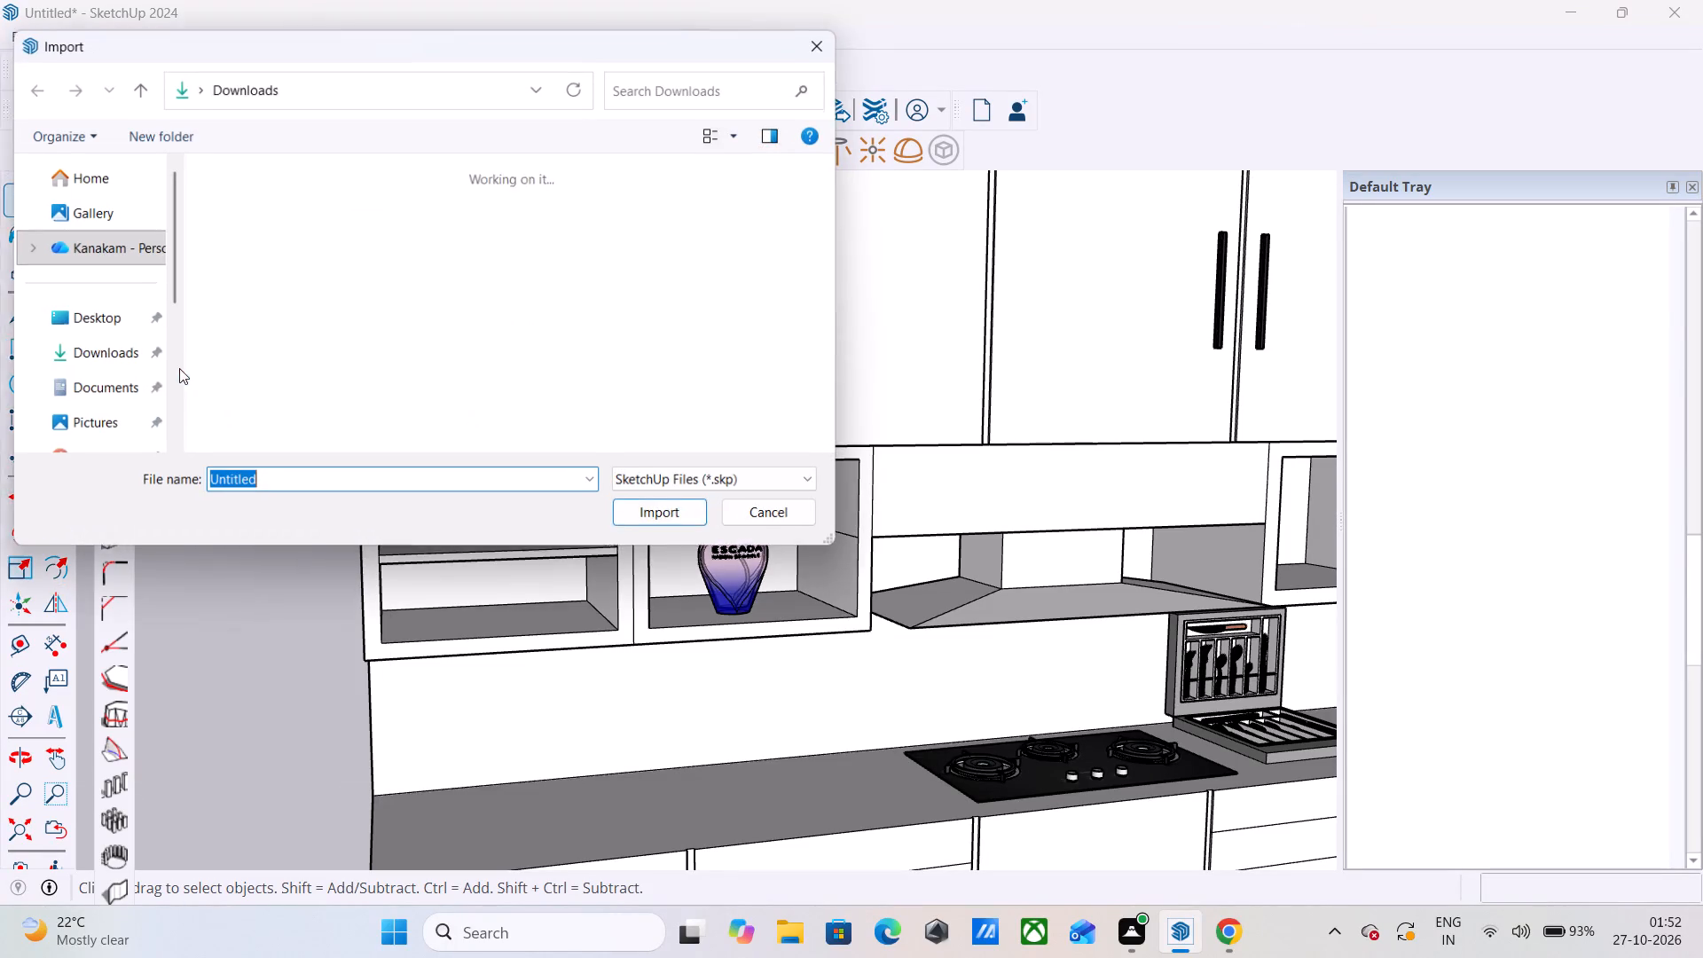
{"action": "left_click", "coordinate": [103, 366]}
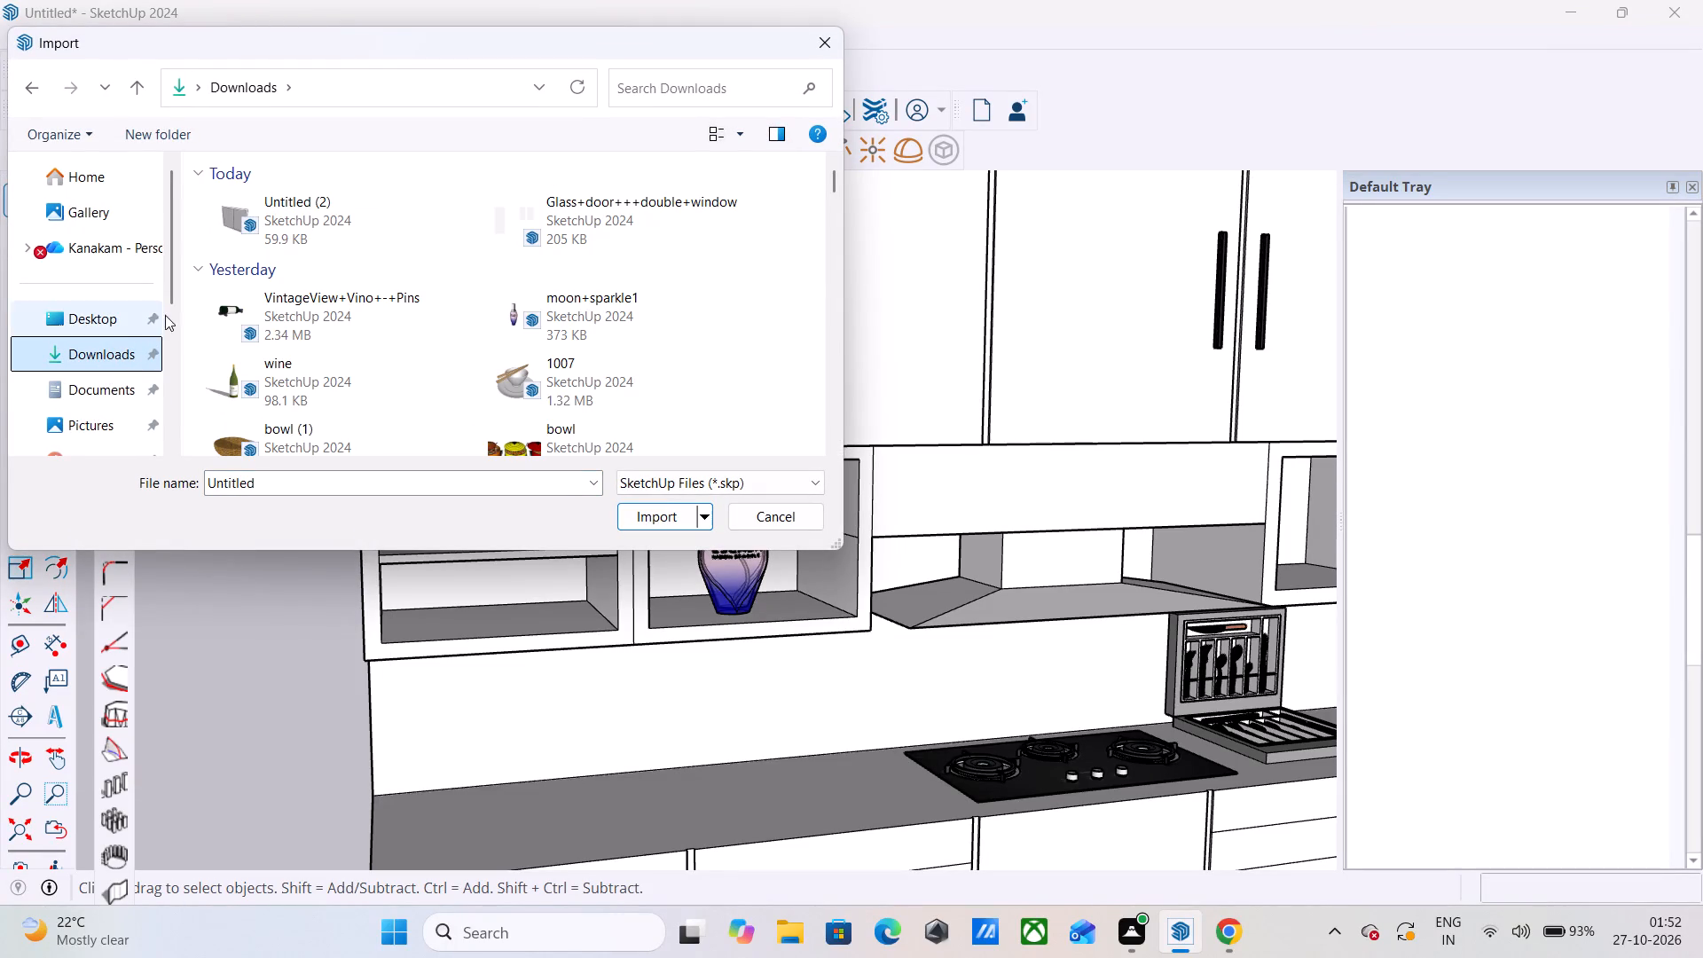
{"action": "left_click", "coordinate": [502, 220]}
{"action": "left_click", "coordinate": [653, 511]}
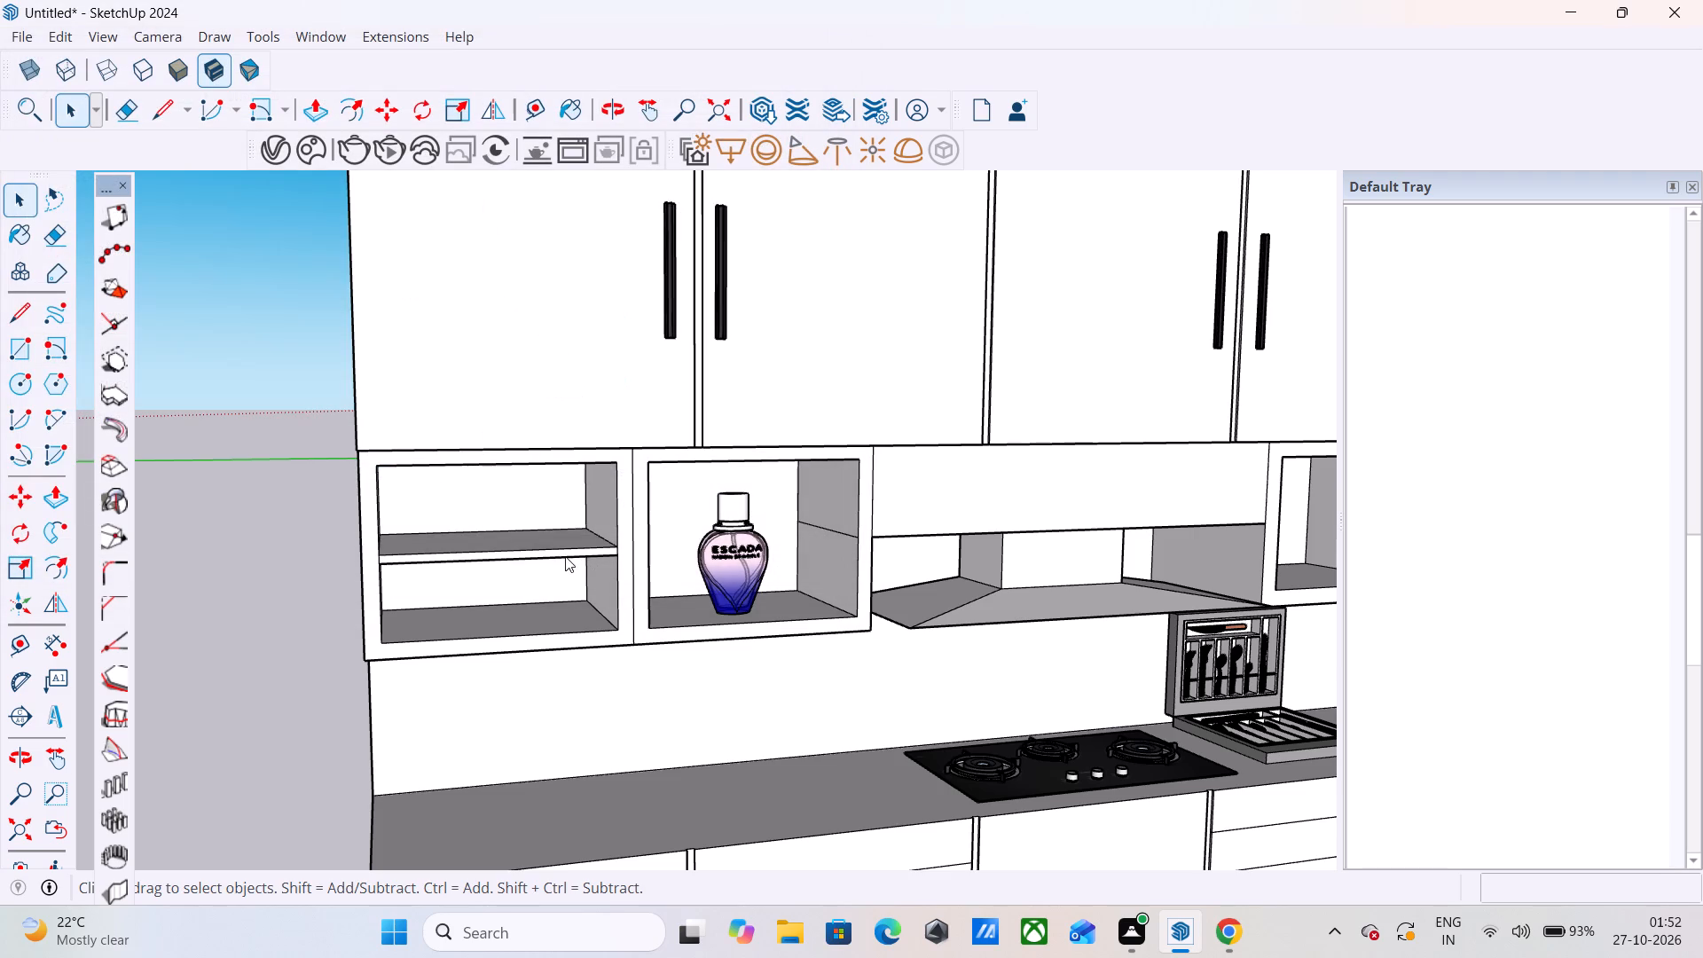
{"action": "scroll", "coordinate": [533, 633], "scroll_direction": "down", "scroll_amount": 6}
{"action": "scroll", "coordinate": [665, 623], "scroll_direction": "down", "scroll_amount": 10}
{"action": "left_click", "coordinate": [322, 730]}
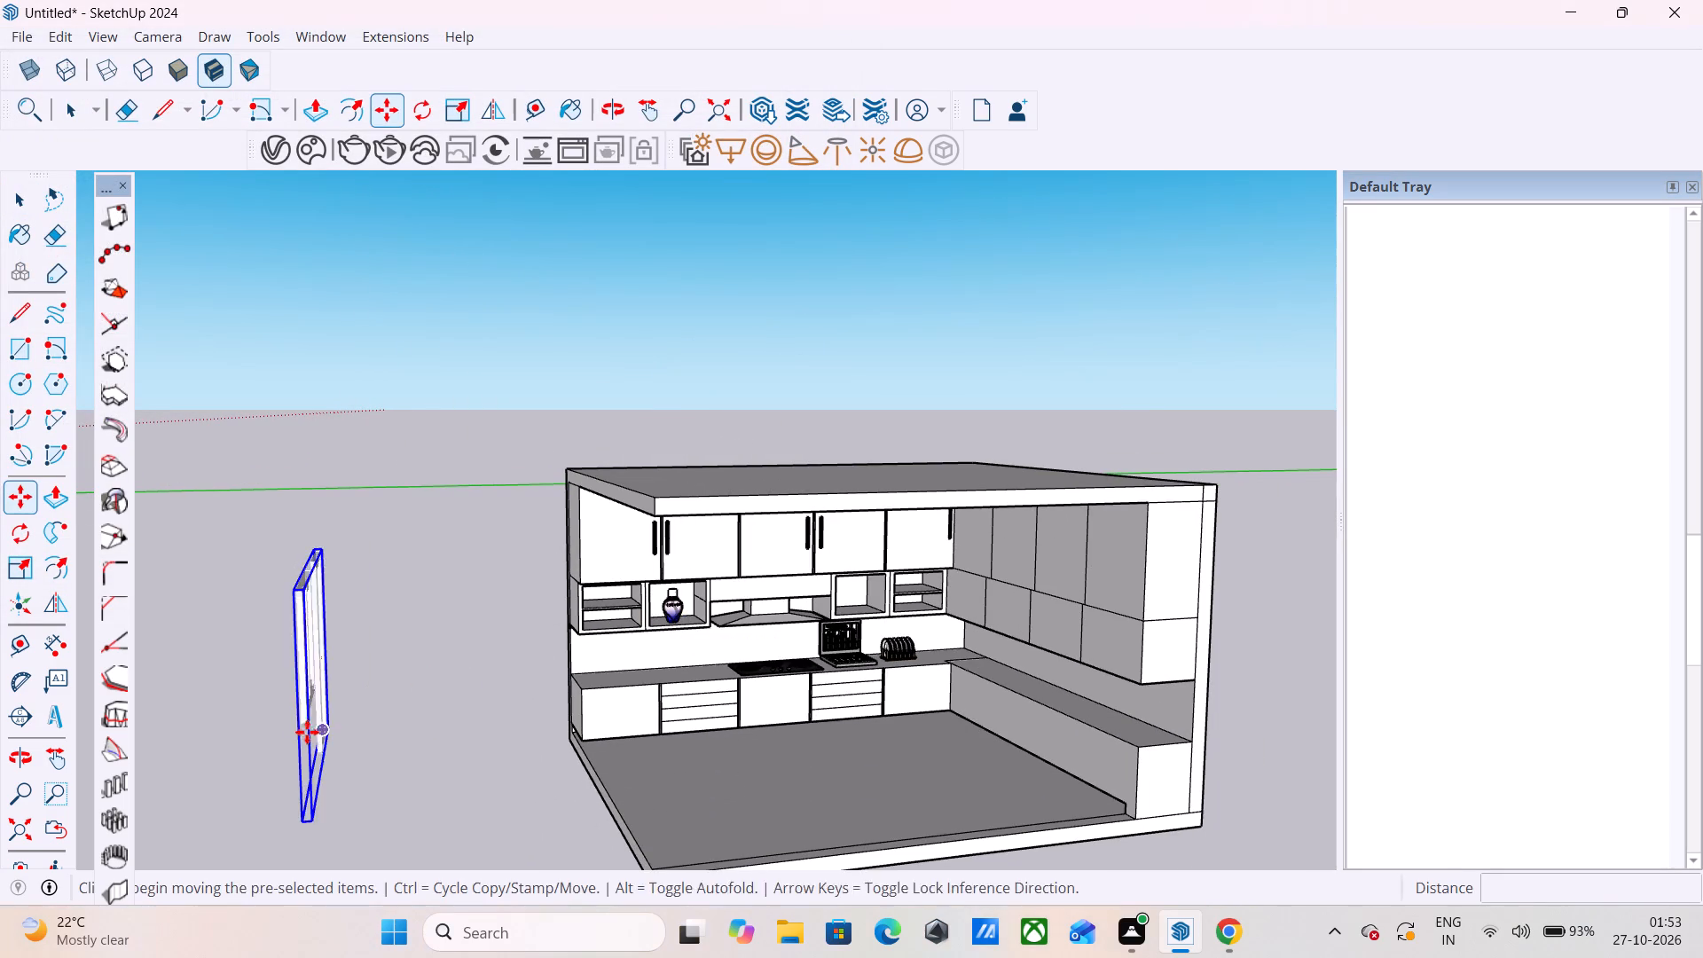
Erase the glass door inside the imported door-and-window component, keeping only the double window.
{"action": "middle_click_drag", "start_coordinate": [301, 734], "coordinate": [603, 632]}
{"action": "scroll", "coordinate": [610, 666], "scroll_direction": "down", "scroll_amount": 4}
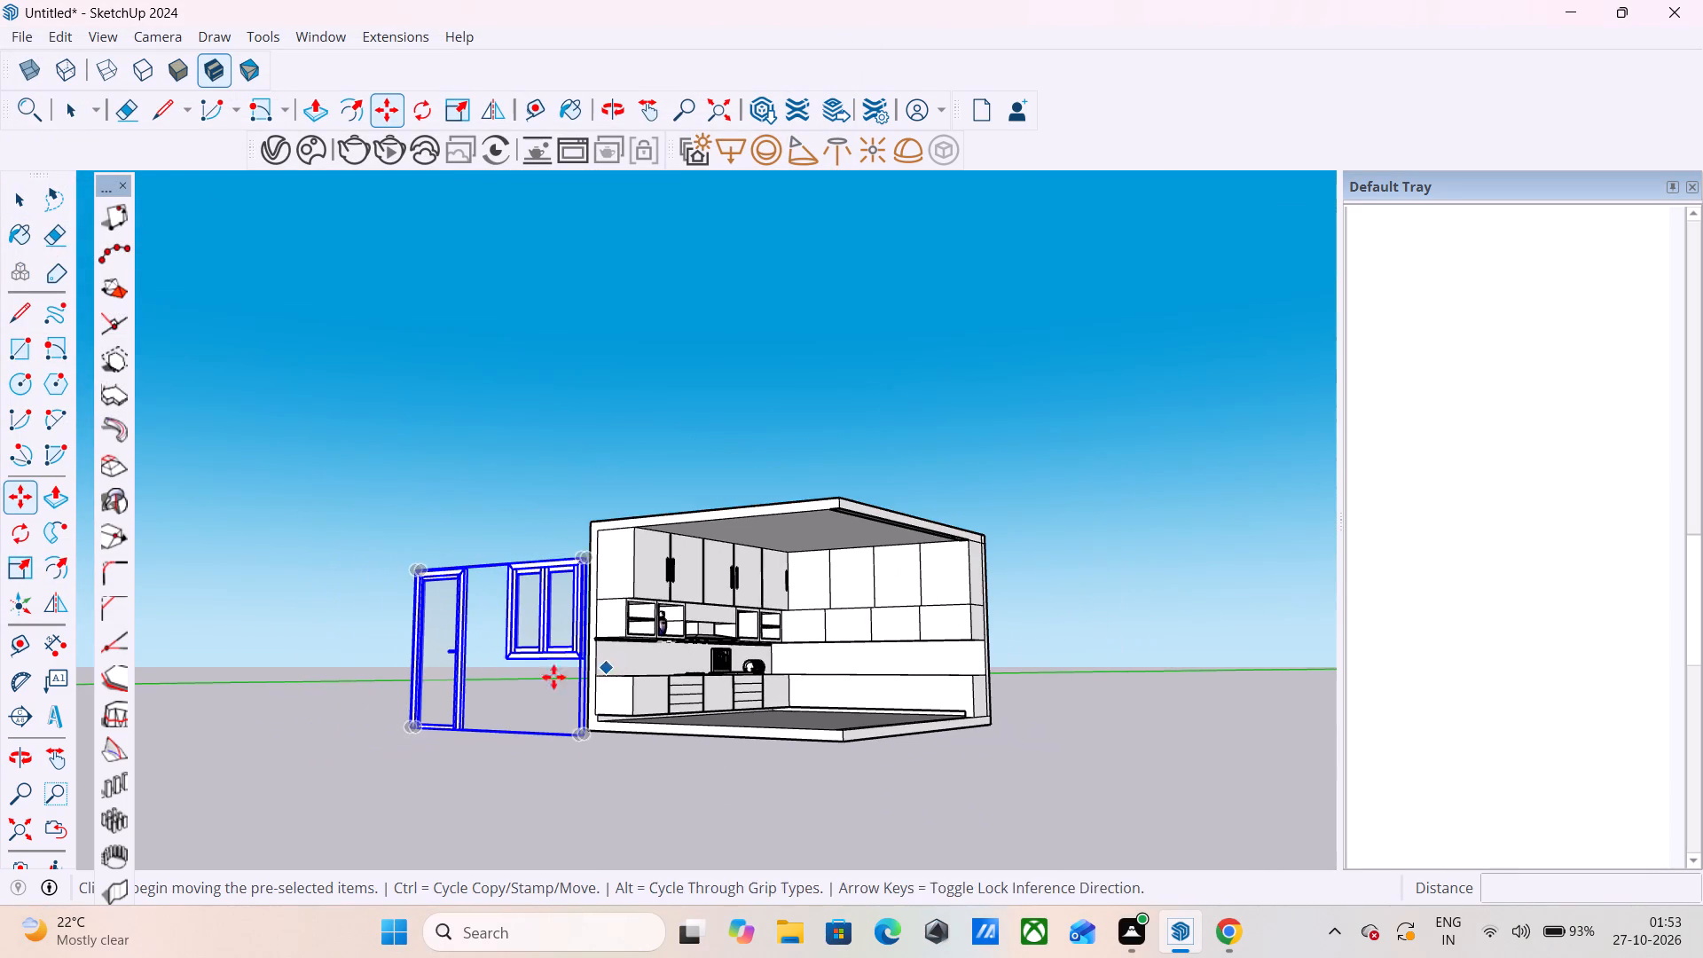
{"action": "scroll", "coordinate": [346, 719], "scroll_direction": "up", "scroll_amount": 5}
{"action": "middle_click_drag", "start_coordinate": [348, 719], "coordinate": [353, 715]}
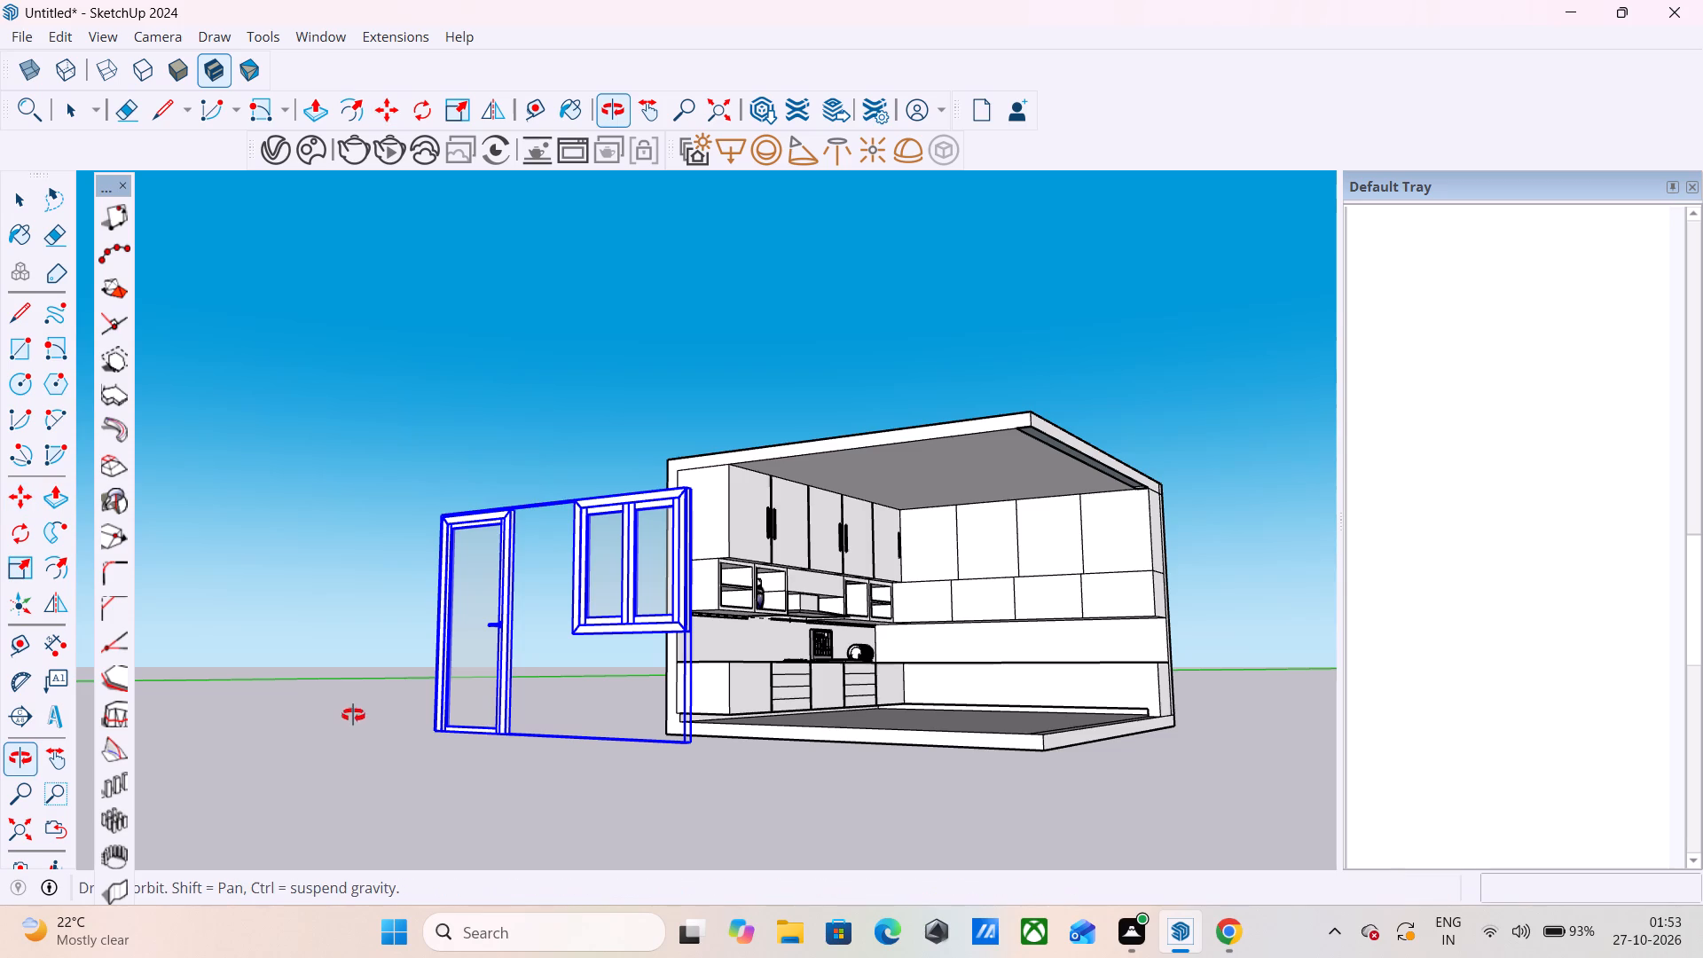
{"action": "middle_click_drag", "start_coordinate": [353, 715], "coordinate": [484, 707]}
{"action": "left_click", "coordinate": [484, 735]}
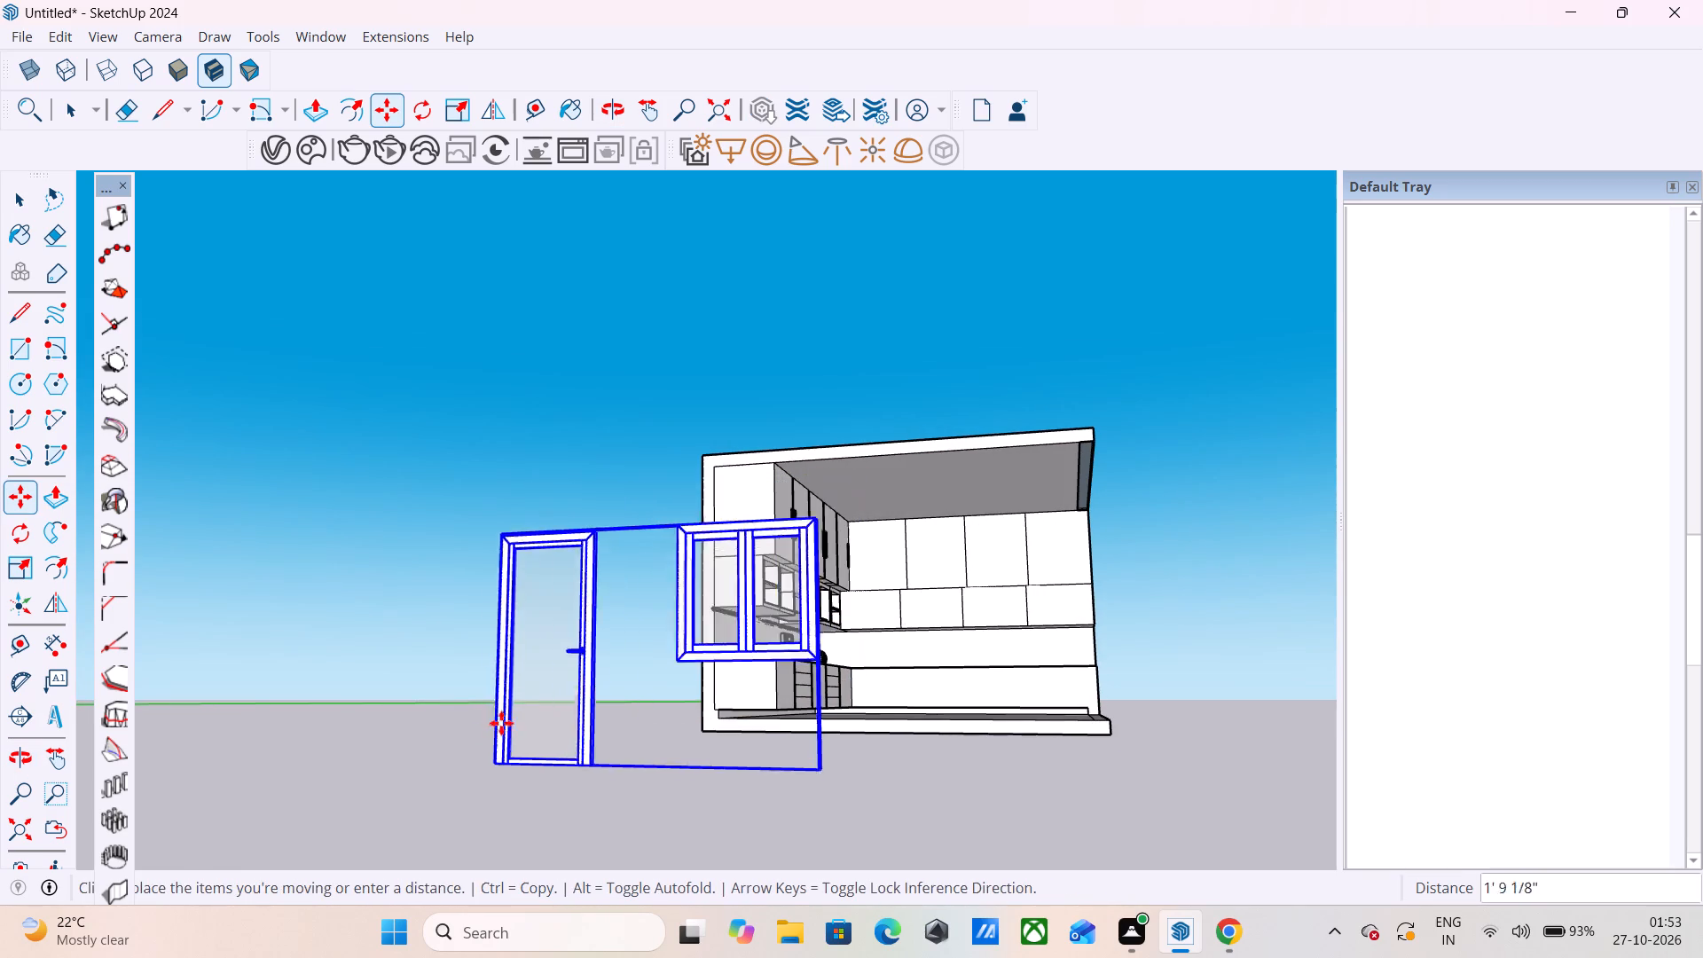
{"action": "key", "text": "space"}
{"action": "left_click", "coordinate": [483, 756]}
{"action": "triple_click", "coordinate": [545, 635]}
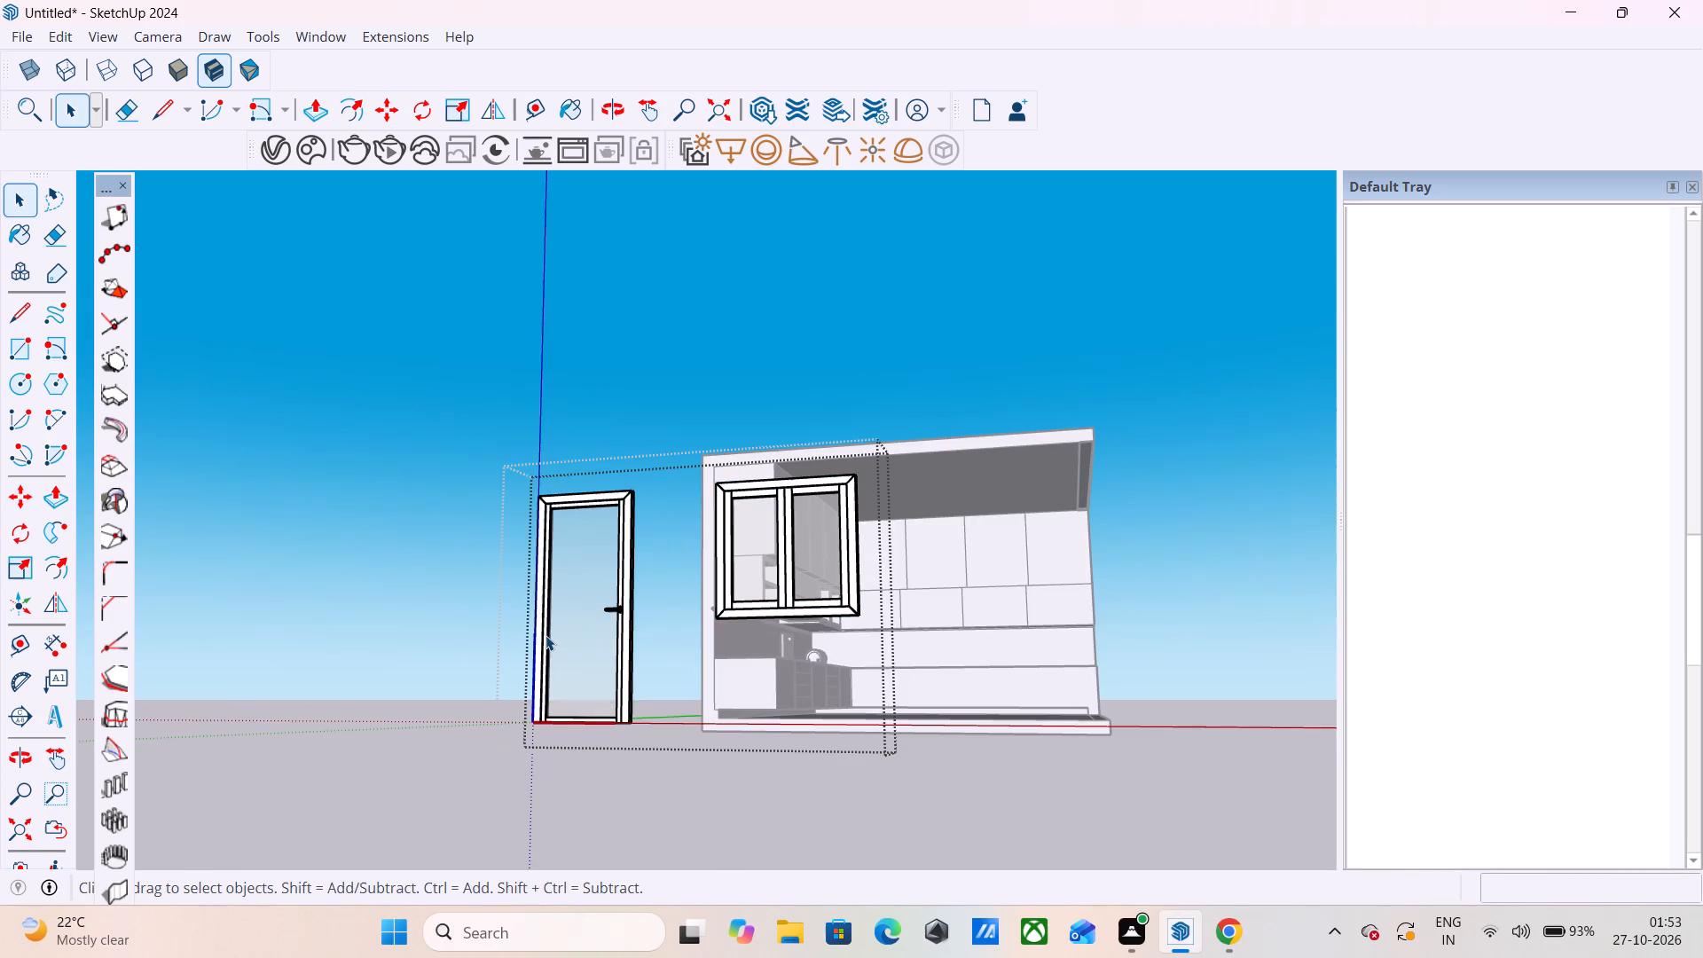
{"action": "key", "text": "e"}
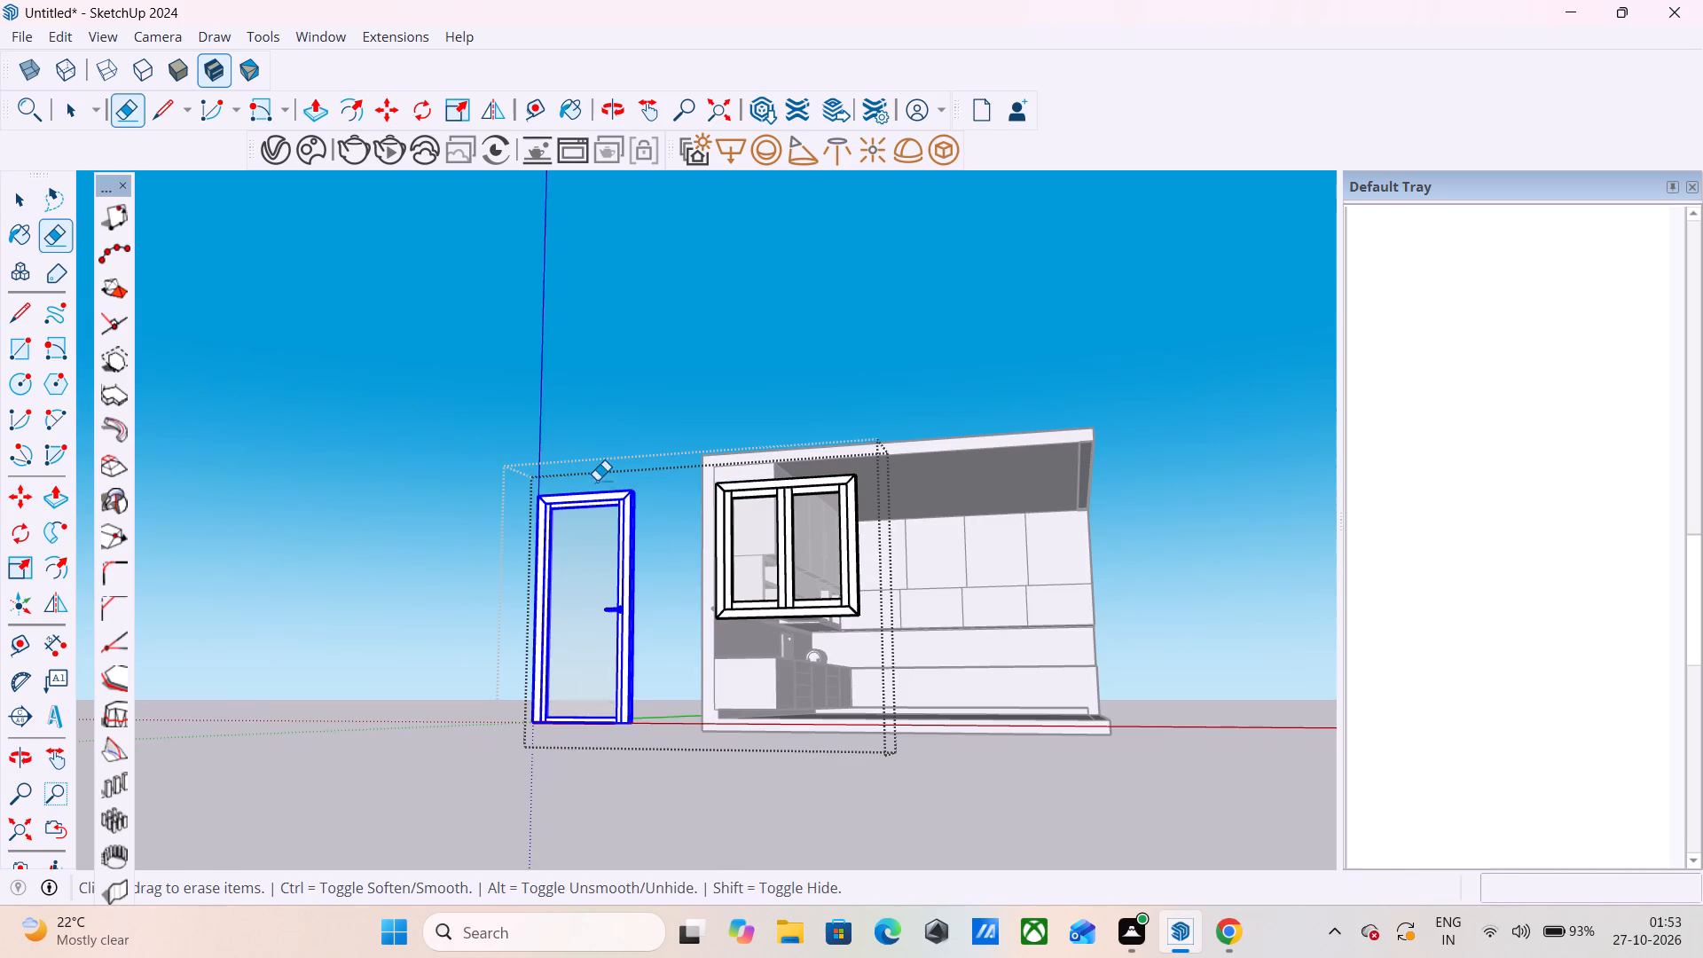
{"action": "left_click_drag", "start_coordinate": [597, 481], "coordinate": [584, 628]}
{"action": "left_click_drag", "start_coordinate": [531, 685], "coordinate": [536, 734]}
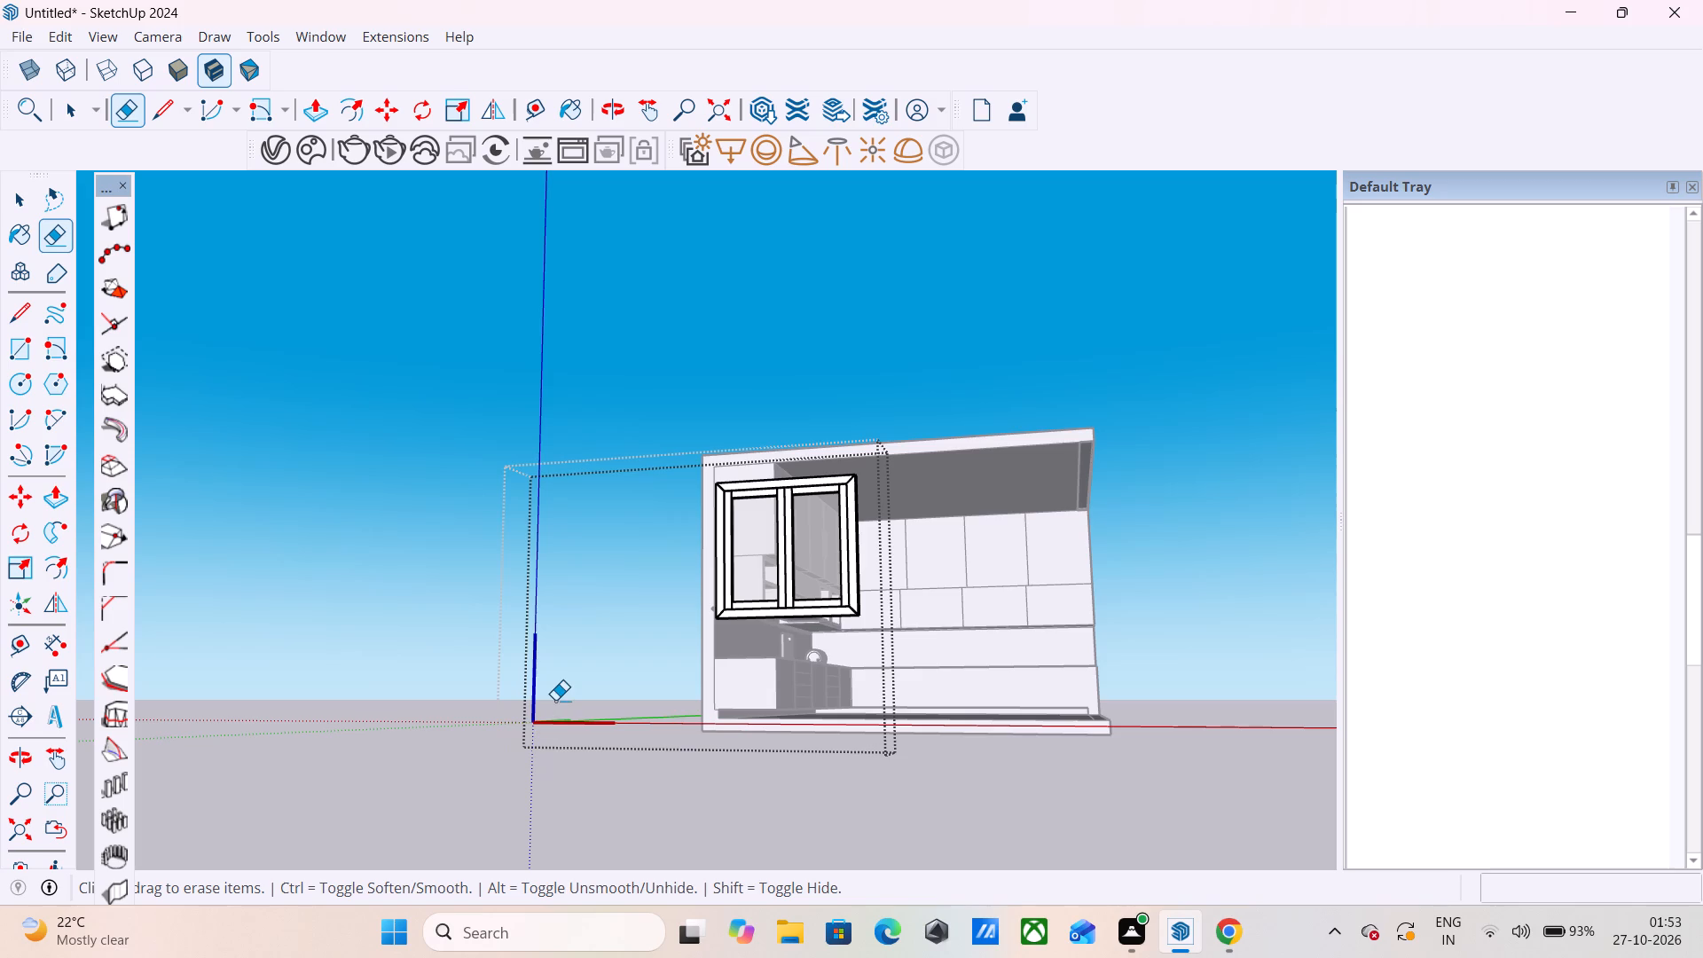
{"action": "scroll", "coordinate": [555, 706], "scroll_direction": "down", "scroll_amount": 1}
{"action": "key", "text": "space"}
{"action": "left_click", "coordinate": [491, 803]}
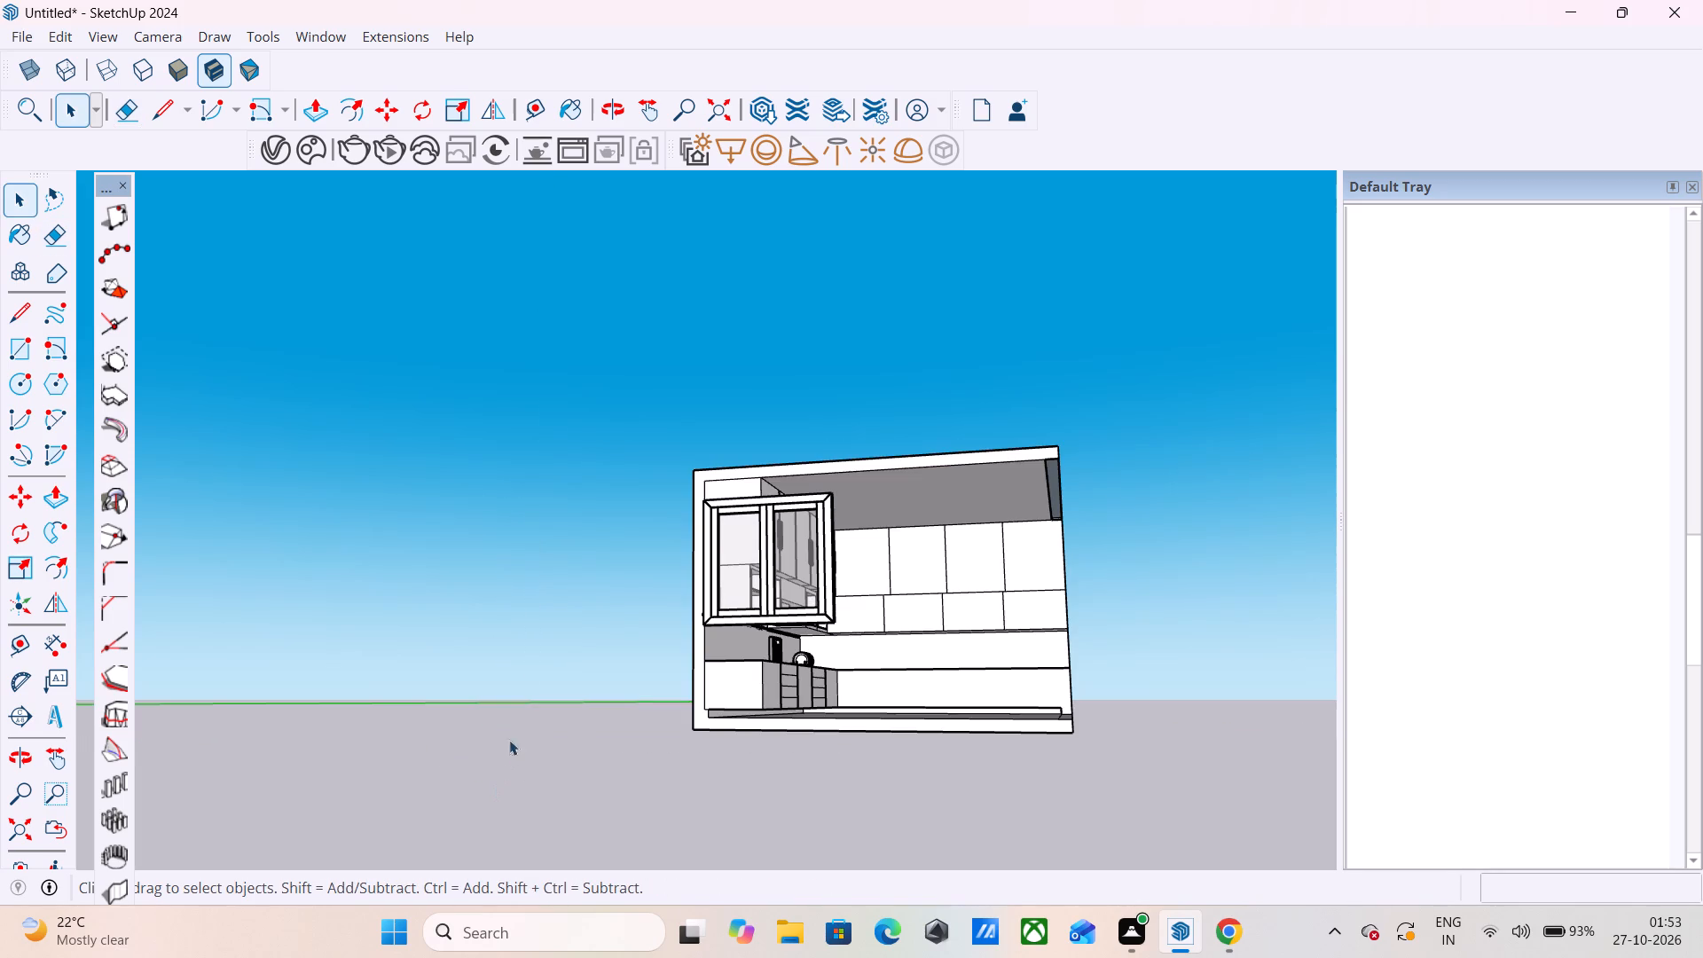
Move the double window about 11' 1" by its lower corner, in front of the kitchen's open side.
{"action": "middle_click_drag", "start_coordinate": [504, 610], "coordinate": [516, 678]}
{"action": "scroll", "coordinate": [509, 653], "scroll_direction": "down", "scroll_amount": 5}
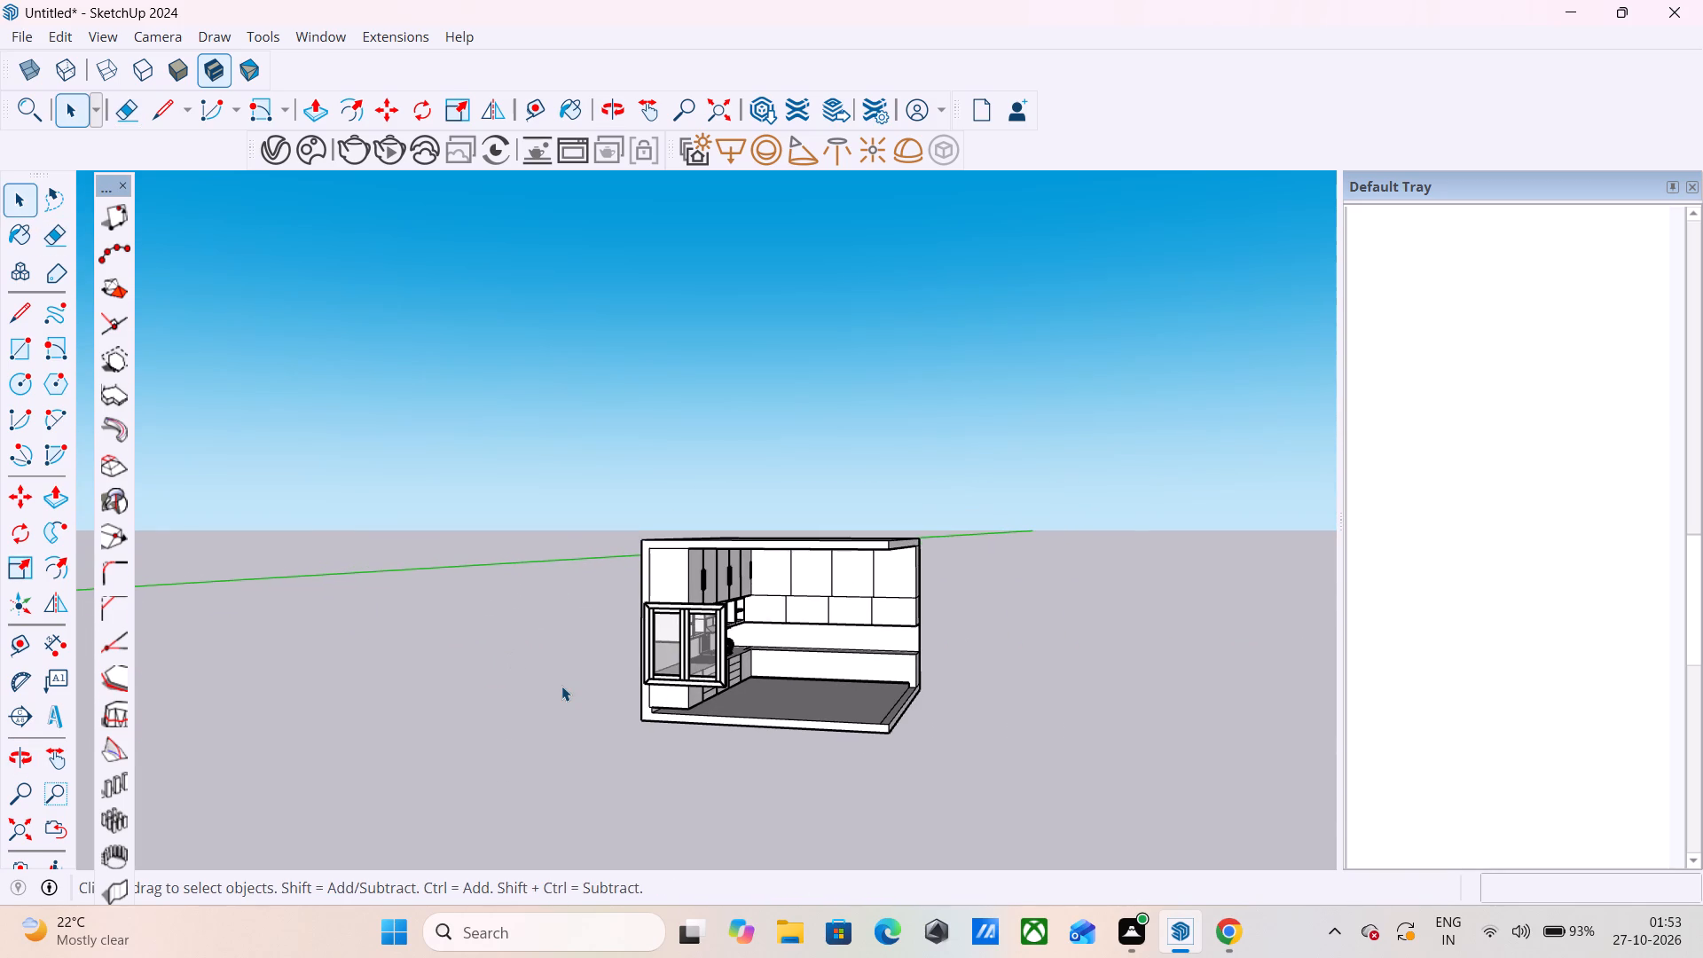
{"action": "key", "text": "m"}
{"action": "left_click", "coordinate": [725, 687]}
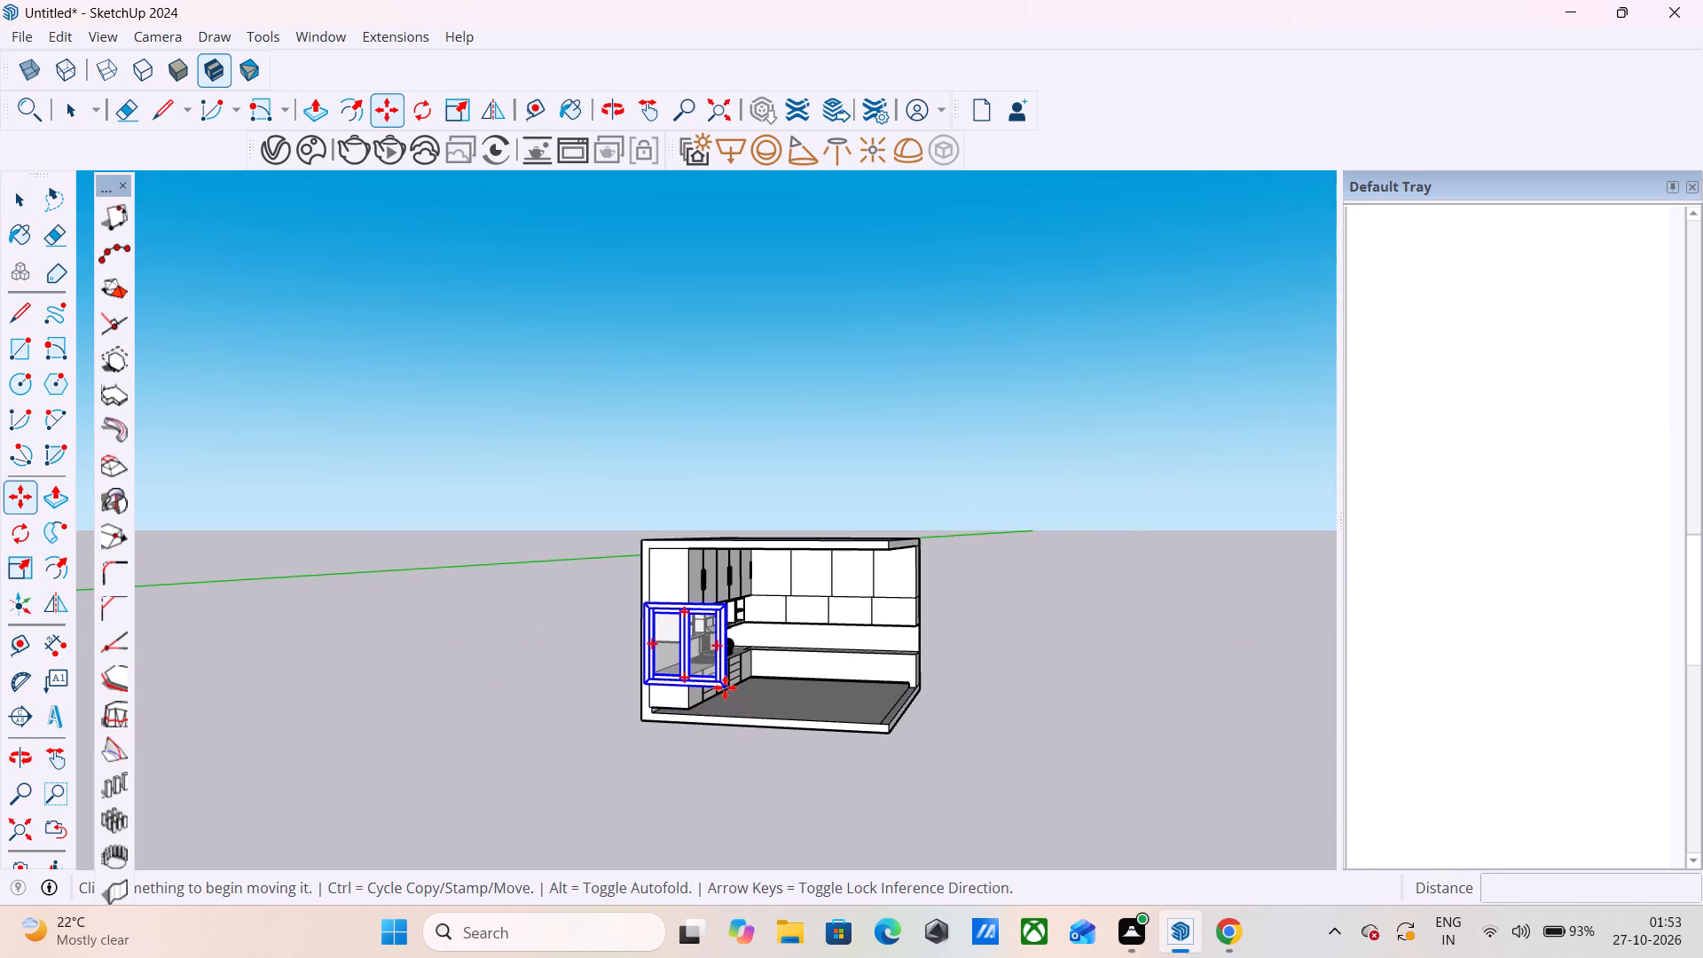
{"action": "left_click", "coordinate": [852, 714]}
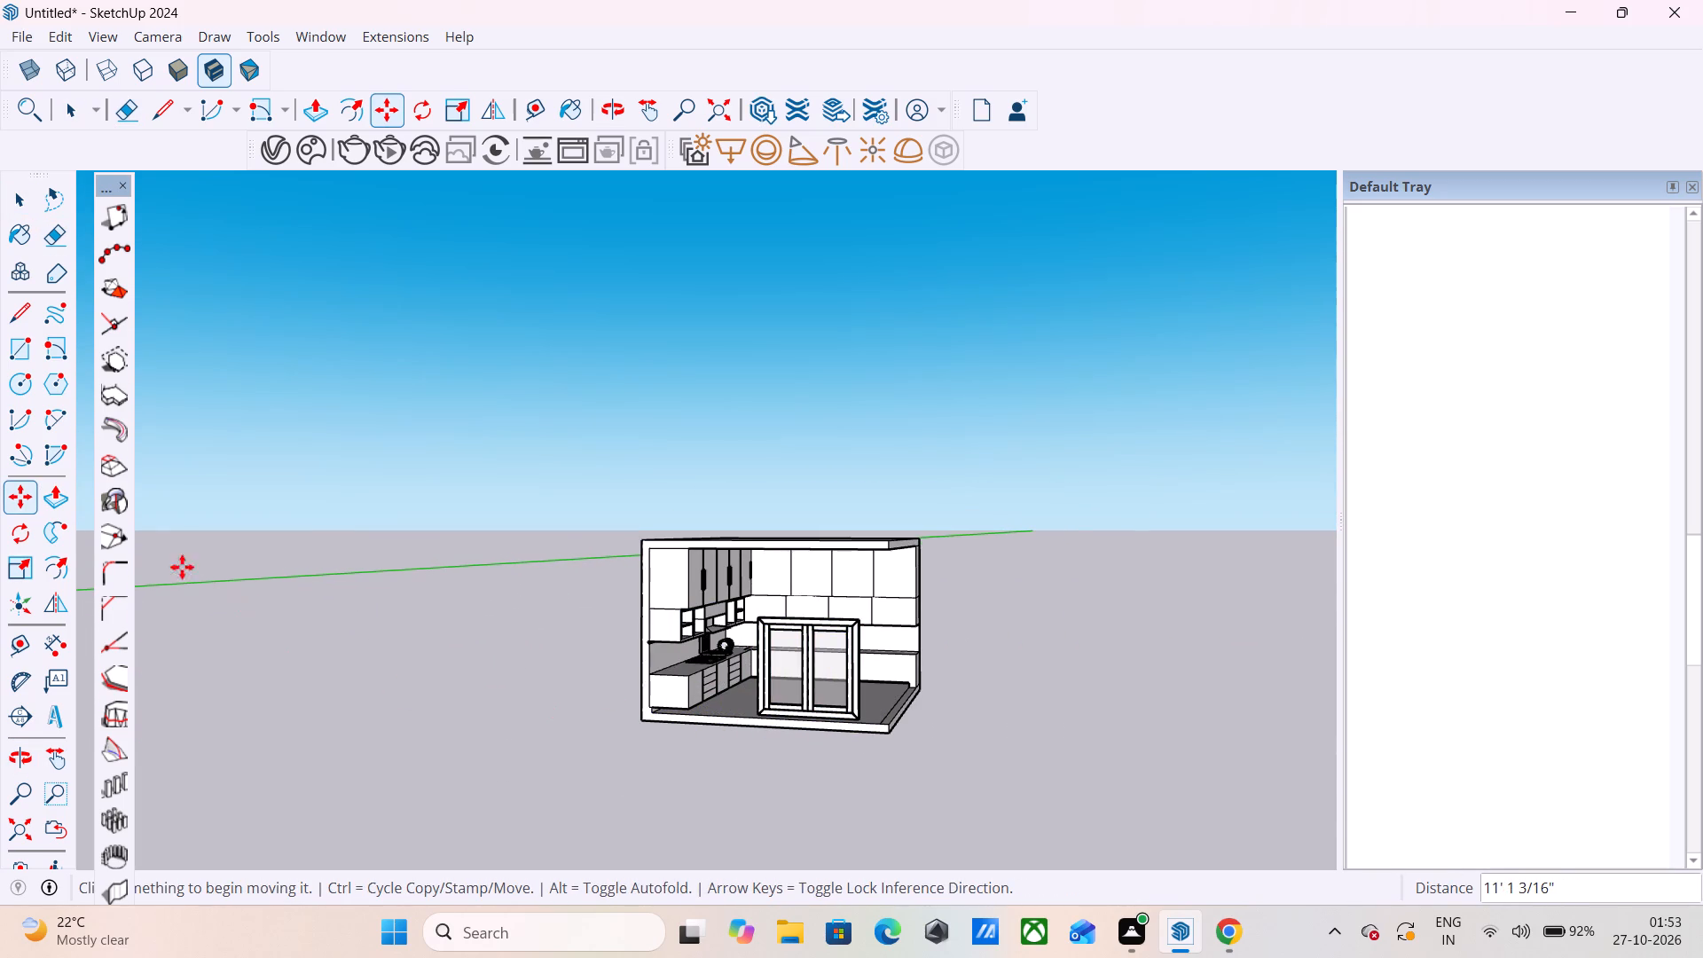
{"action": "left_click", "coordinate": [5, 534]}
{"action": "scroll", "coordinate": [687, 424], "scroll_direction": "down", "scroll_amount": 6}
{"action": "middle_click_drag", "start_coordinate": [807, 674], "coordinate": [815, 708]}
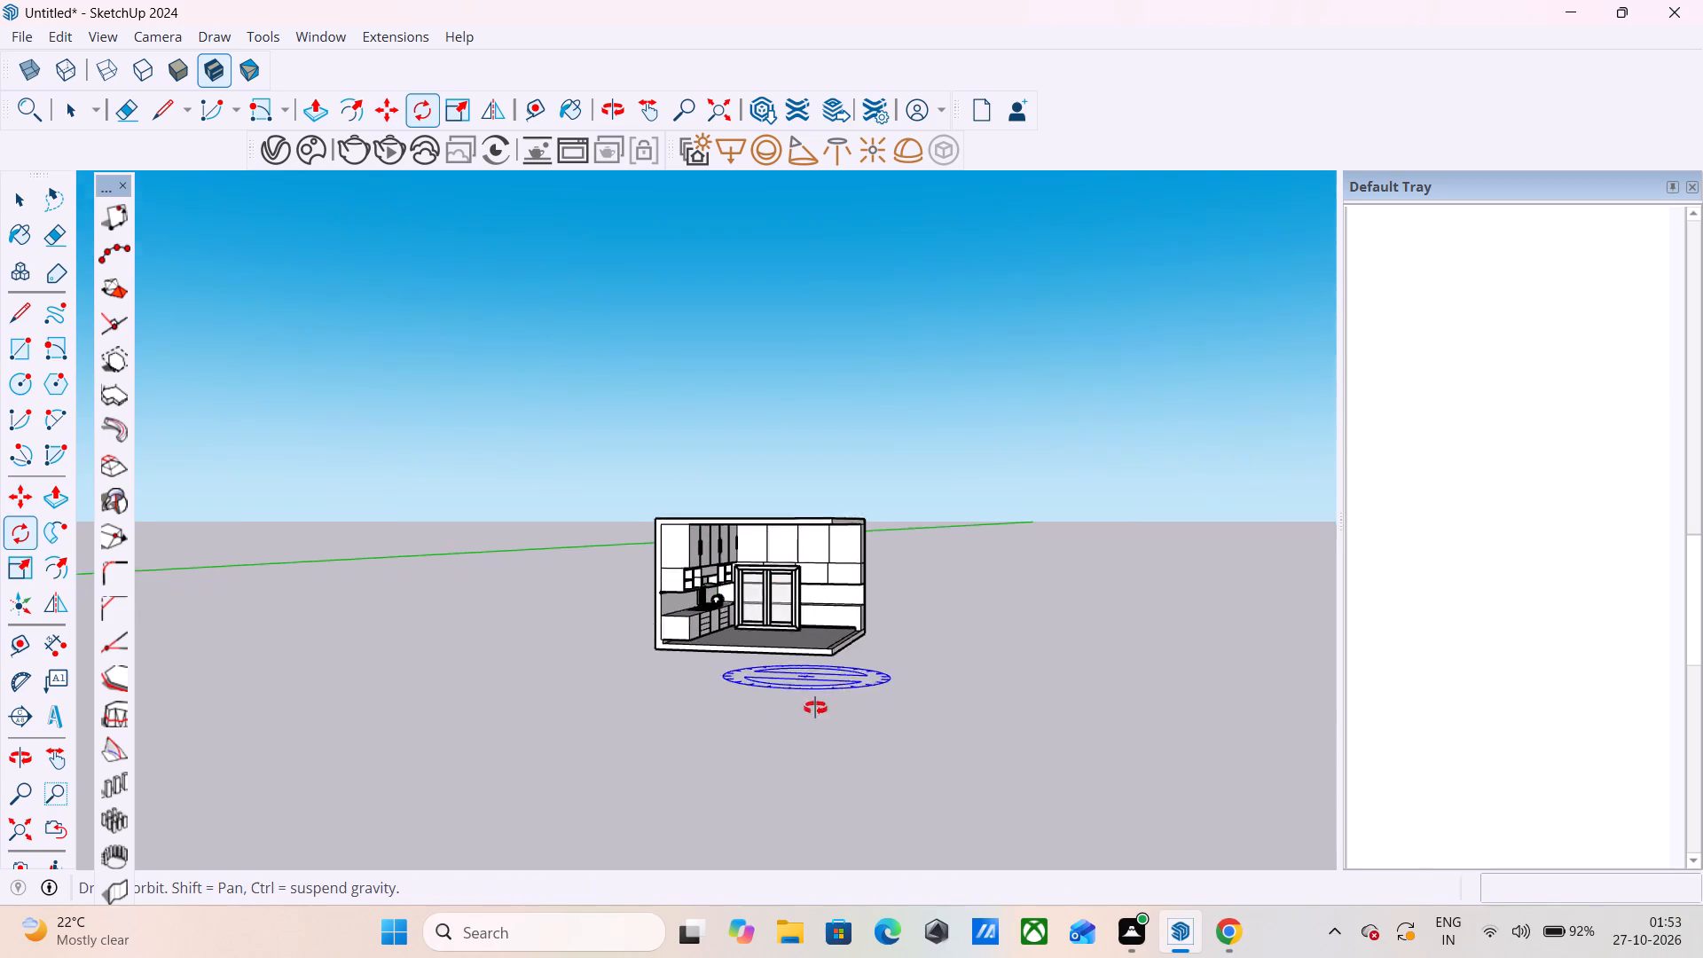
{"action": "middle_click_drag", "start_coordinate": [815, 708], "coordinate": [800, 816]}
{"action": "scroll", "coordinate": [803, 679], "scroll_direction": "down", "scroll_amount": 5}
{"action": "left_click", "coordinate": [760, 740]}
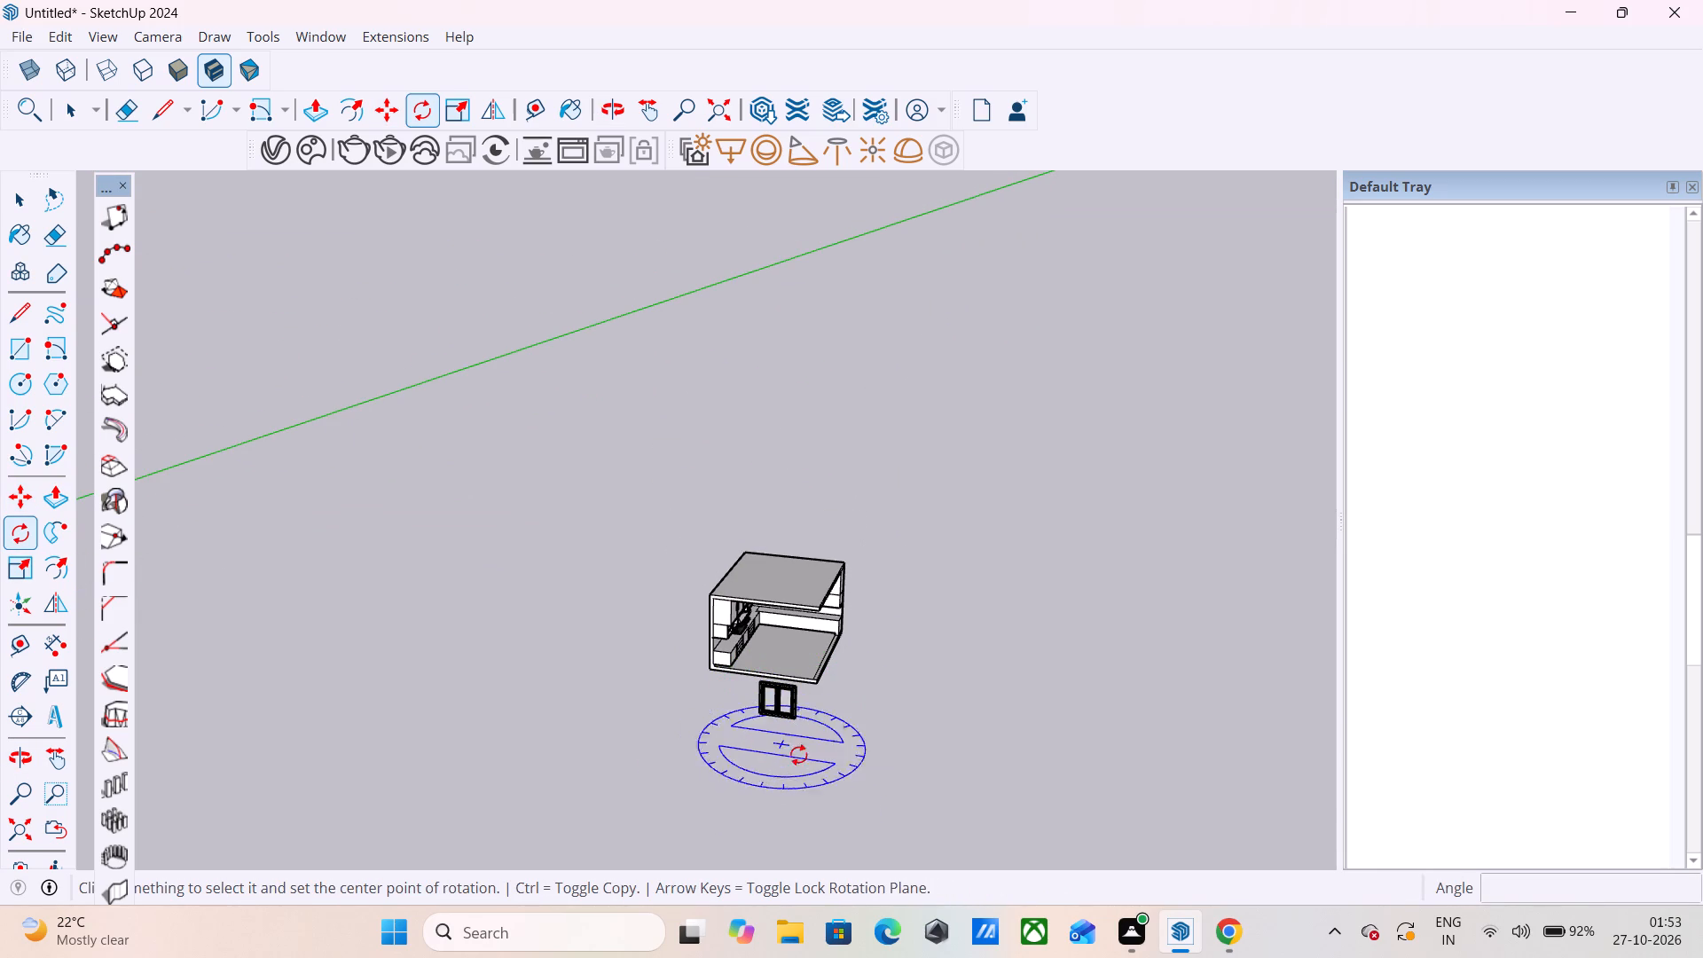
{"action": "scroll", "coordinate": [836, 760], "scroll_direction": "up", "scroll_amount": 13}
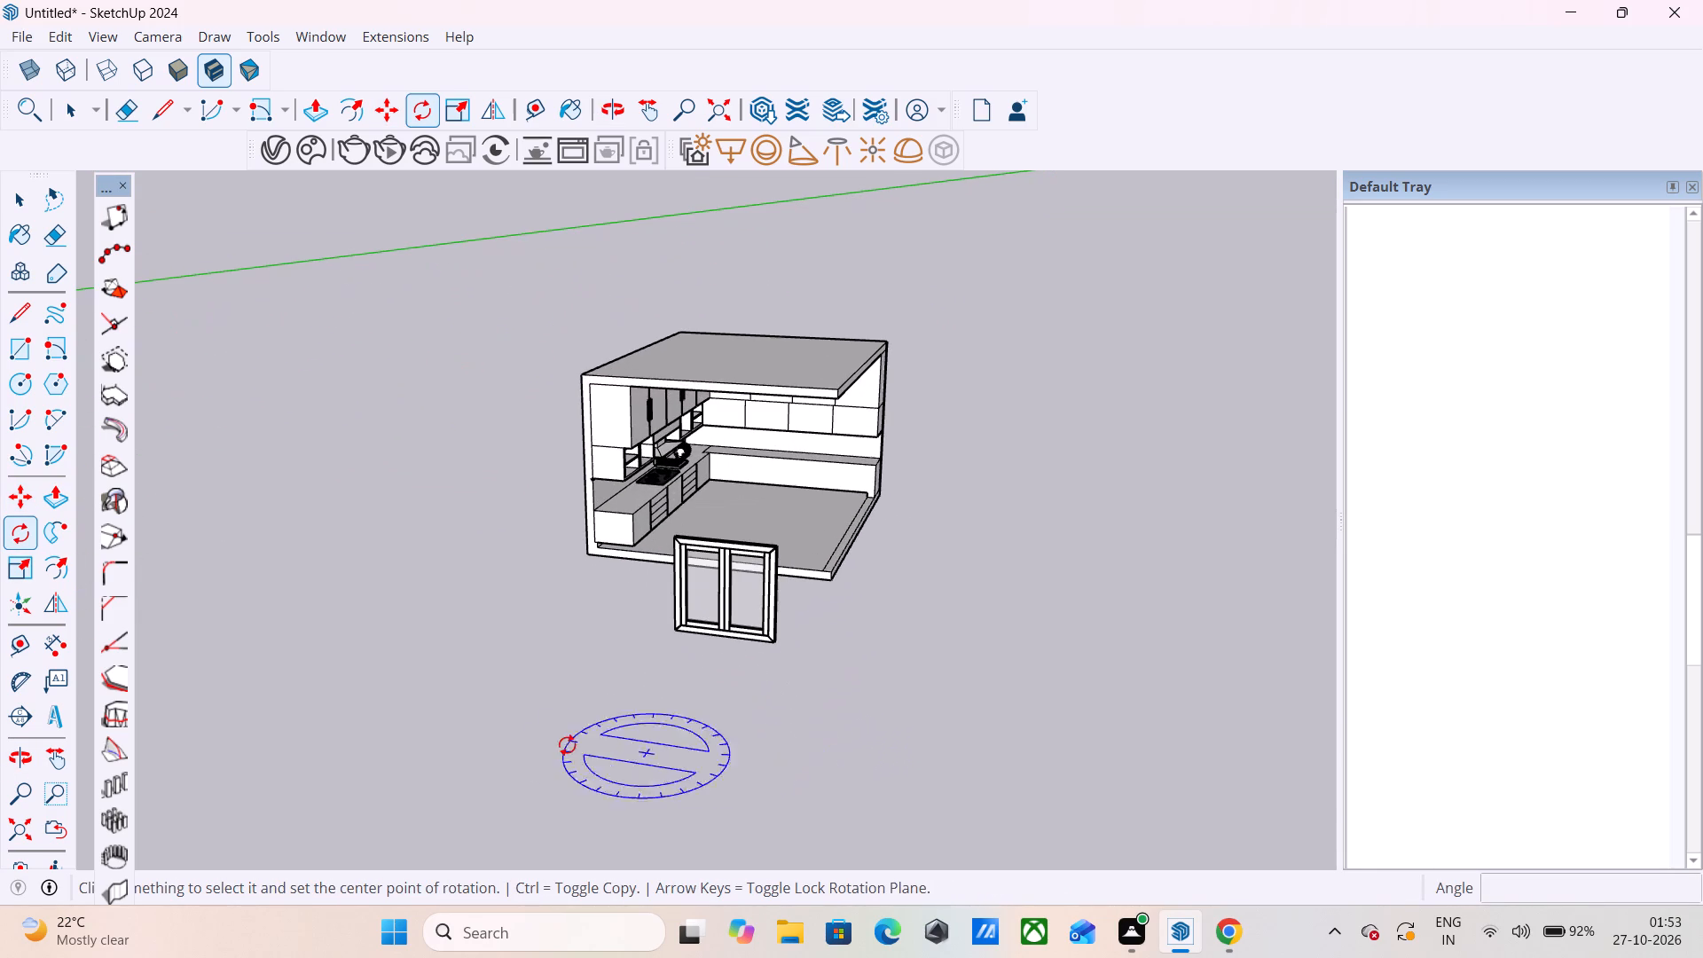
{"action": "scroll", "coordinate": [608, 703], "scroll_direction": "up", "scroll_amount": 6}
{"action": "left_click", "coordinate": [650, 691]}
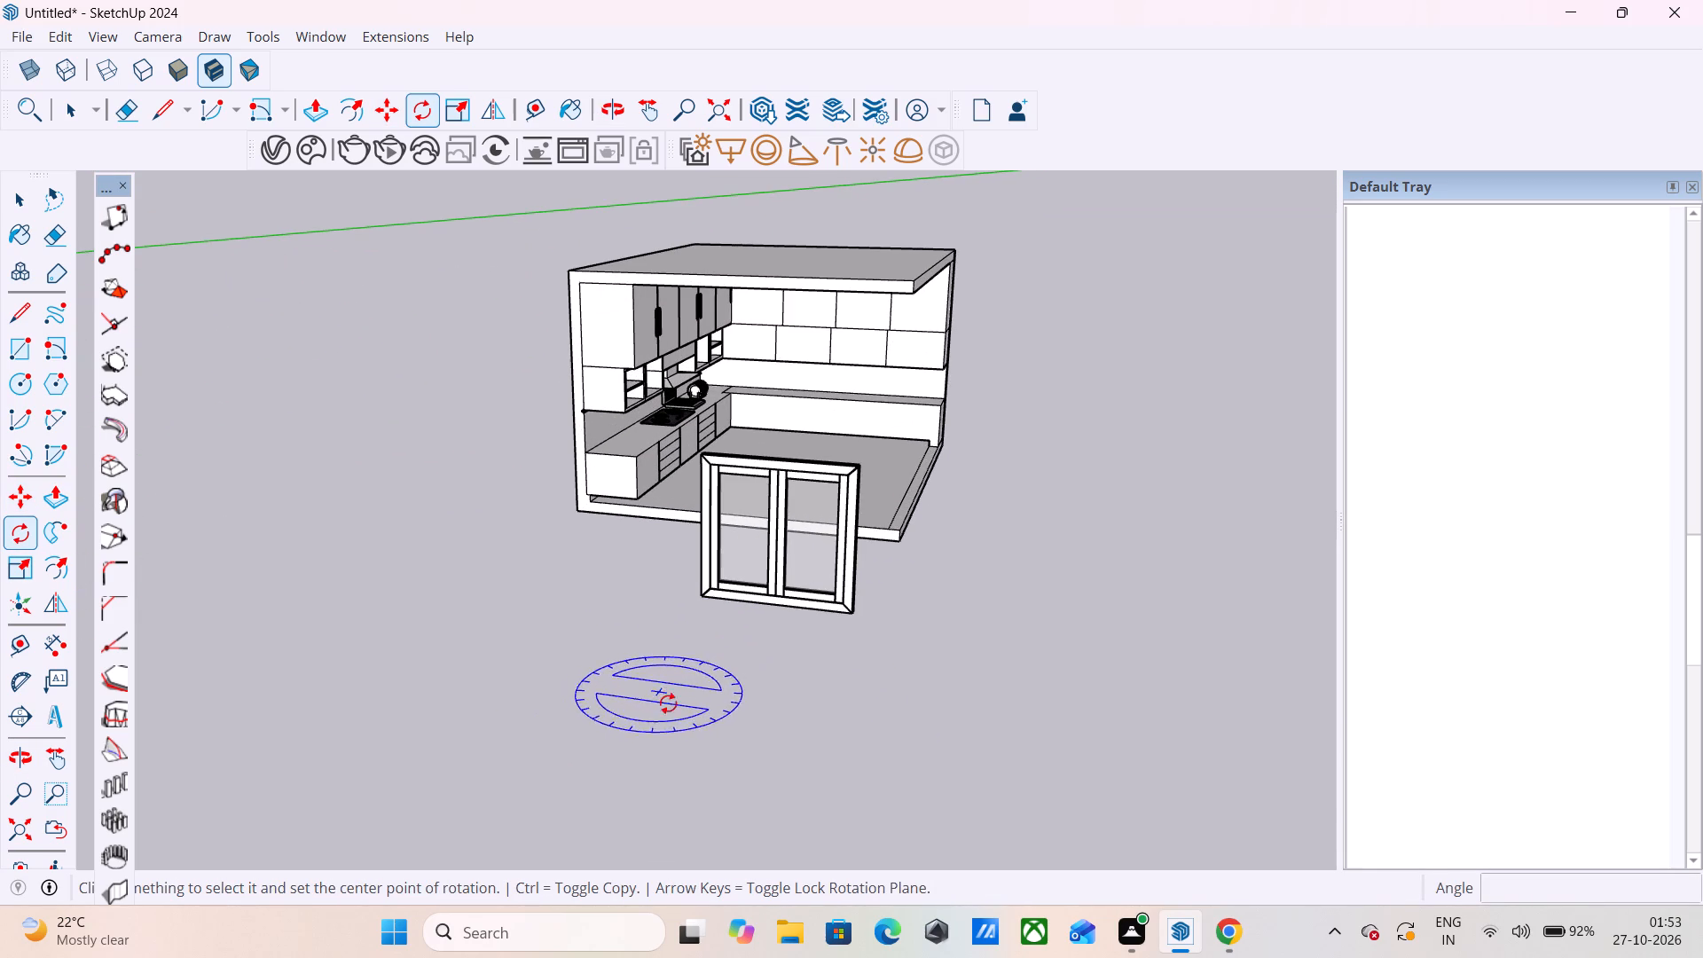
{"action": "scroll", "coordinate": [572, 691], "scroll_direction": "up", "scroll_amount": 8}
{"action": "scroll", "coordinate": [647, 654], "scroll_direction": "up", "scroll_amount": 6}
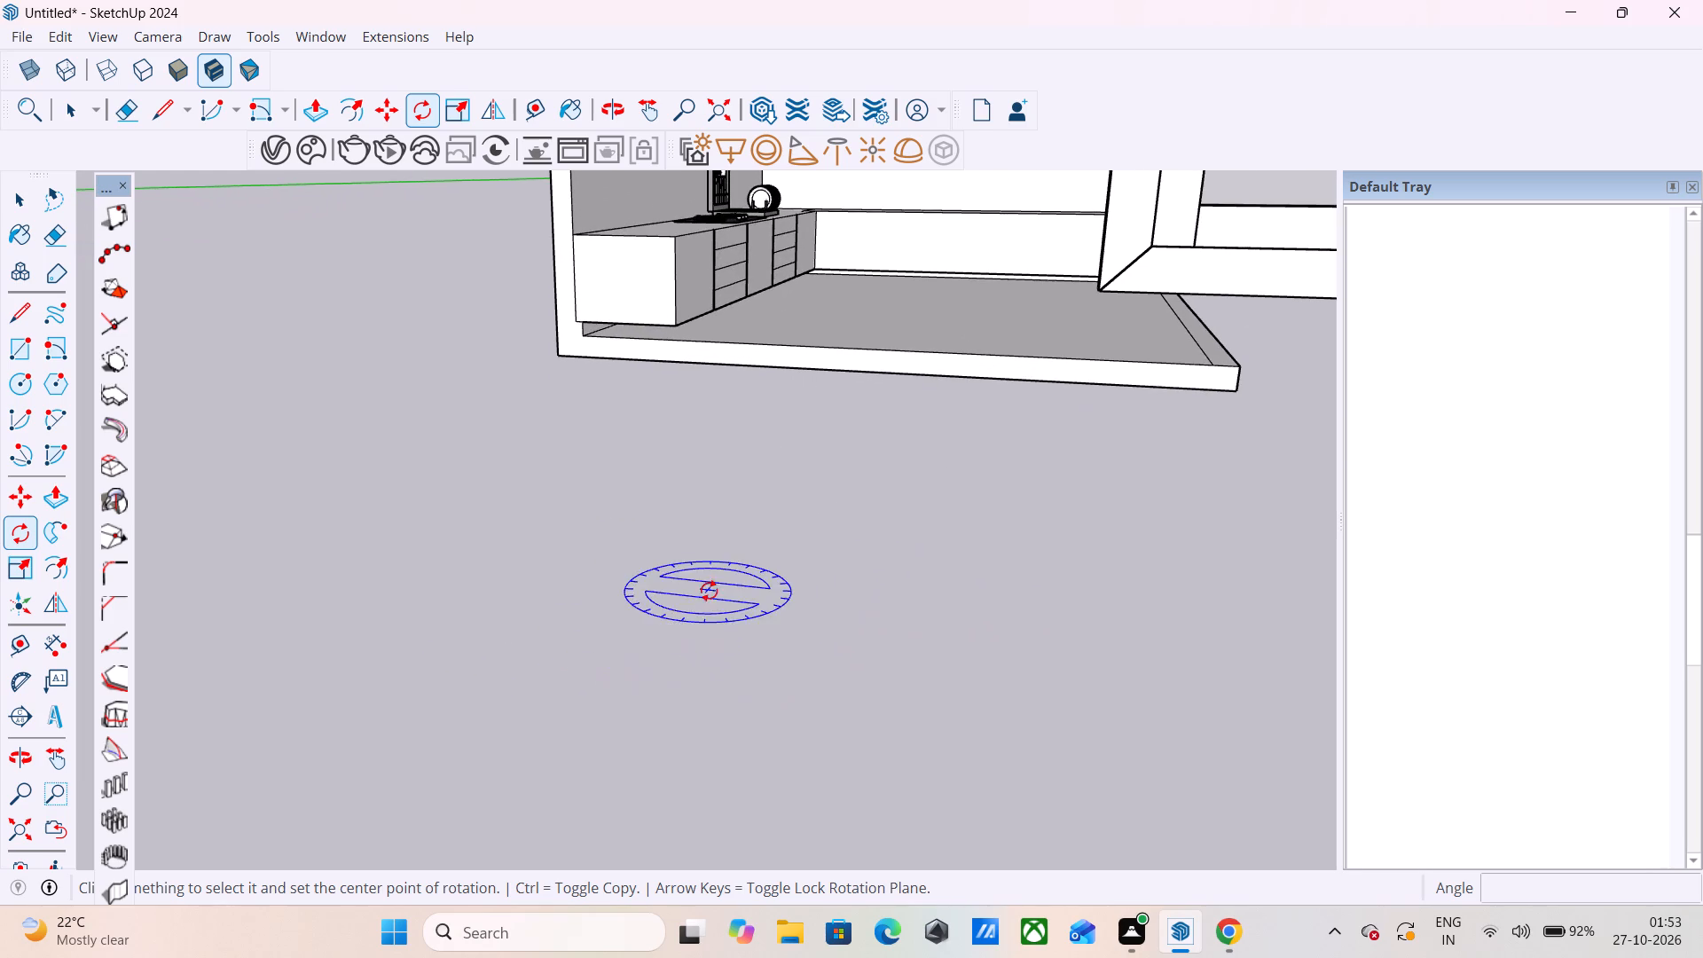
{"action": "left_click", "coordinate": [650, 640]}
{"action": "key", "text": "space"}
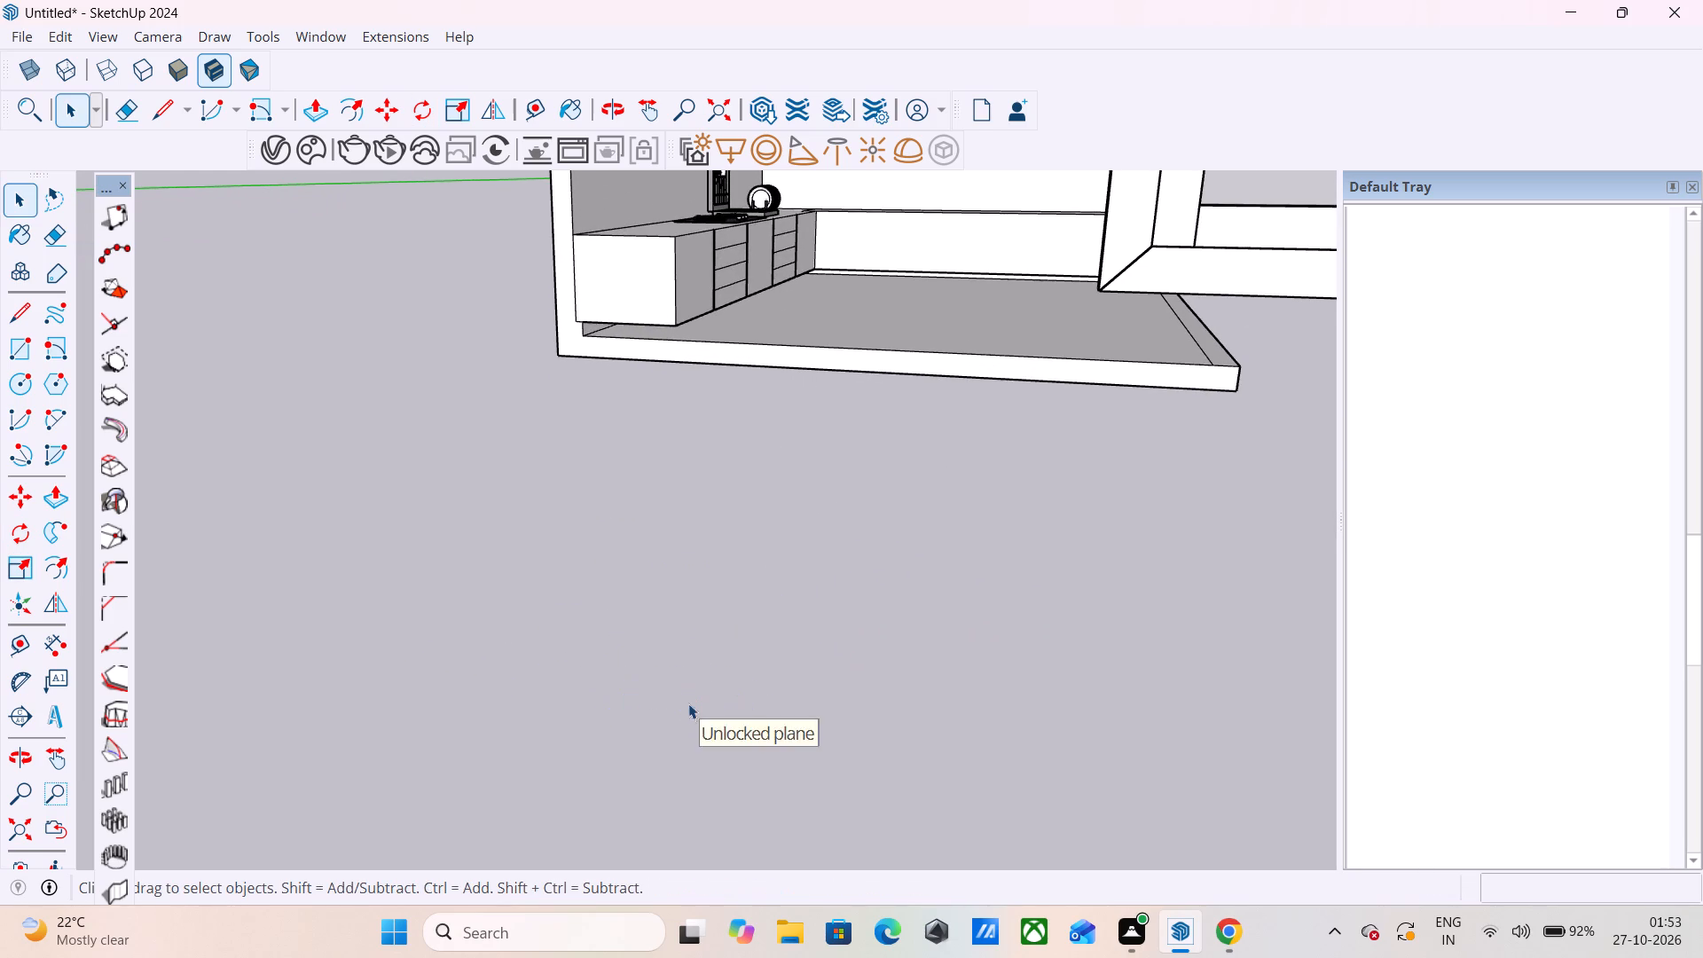
Rotate the double window 90 degrees about the vertical axis so it runs along the green axis.
{"action": "scroll", "coordinate": [673, 681], "scroll_direction": "down", "scroll_amount": 6}
{"action": "left_click", "coordinate": [1024, 367]}
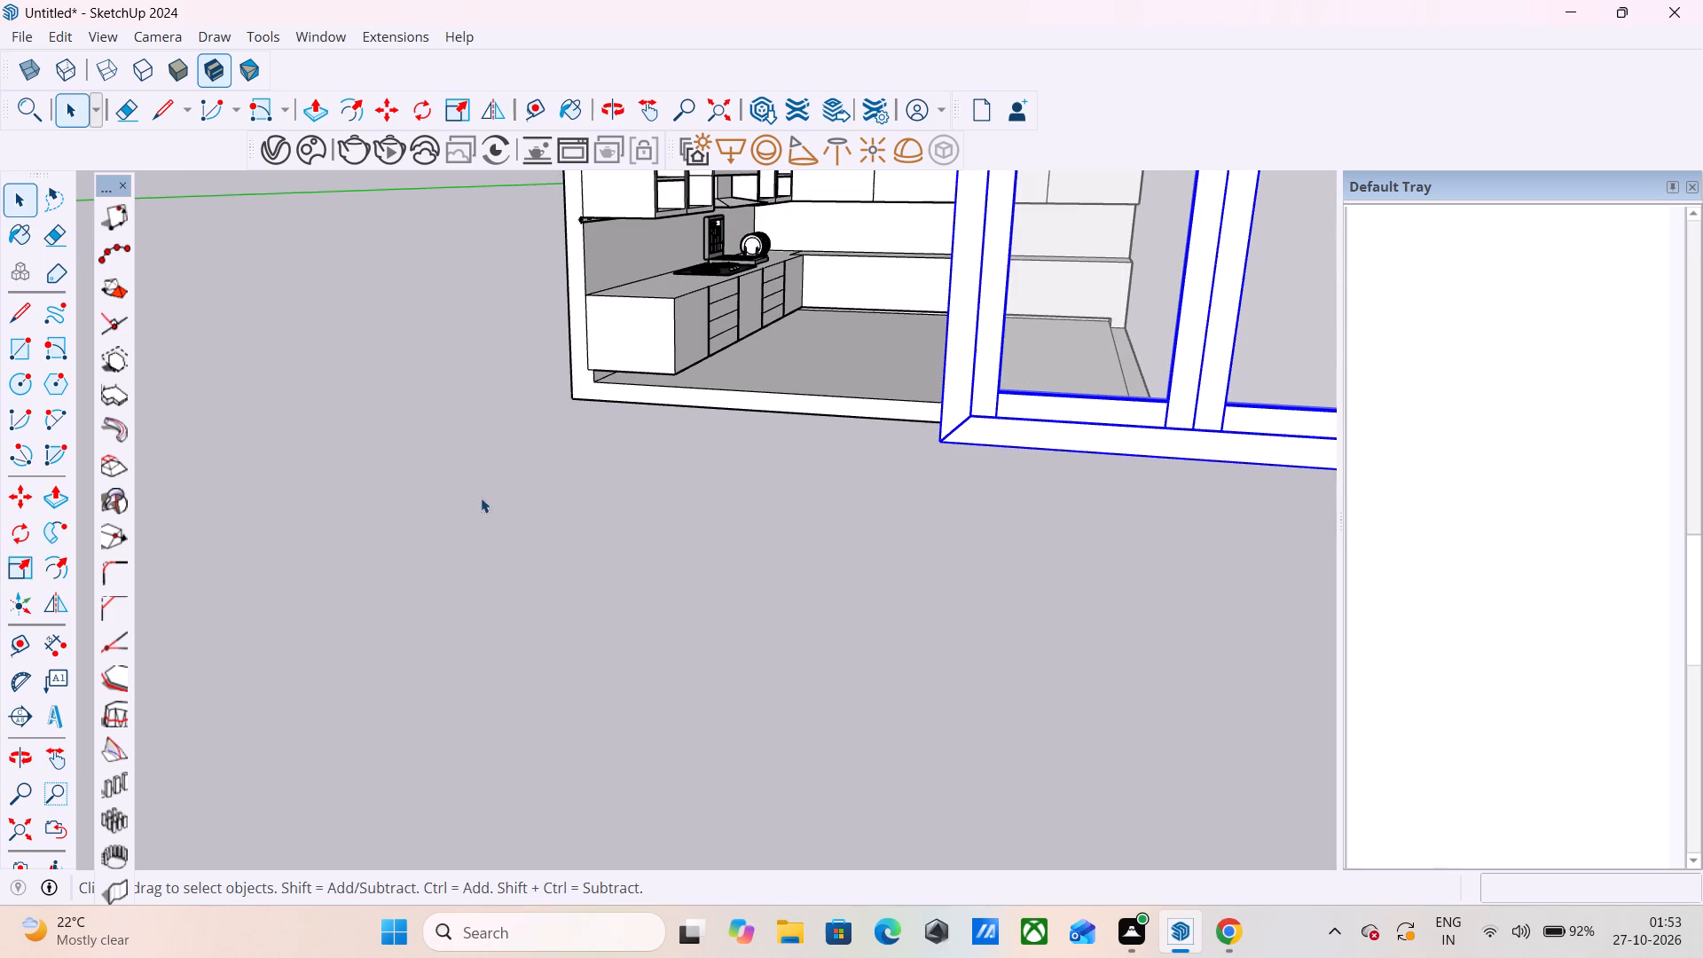
{"action": "left_click", "coordinate": [8, 515]}
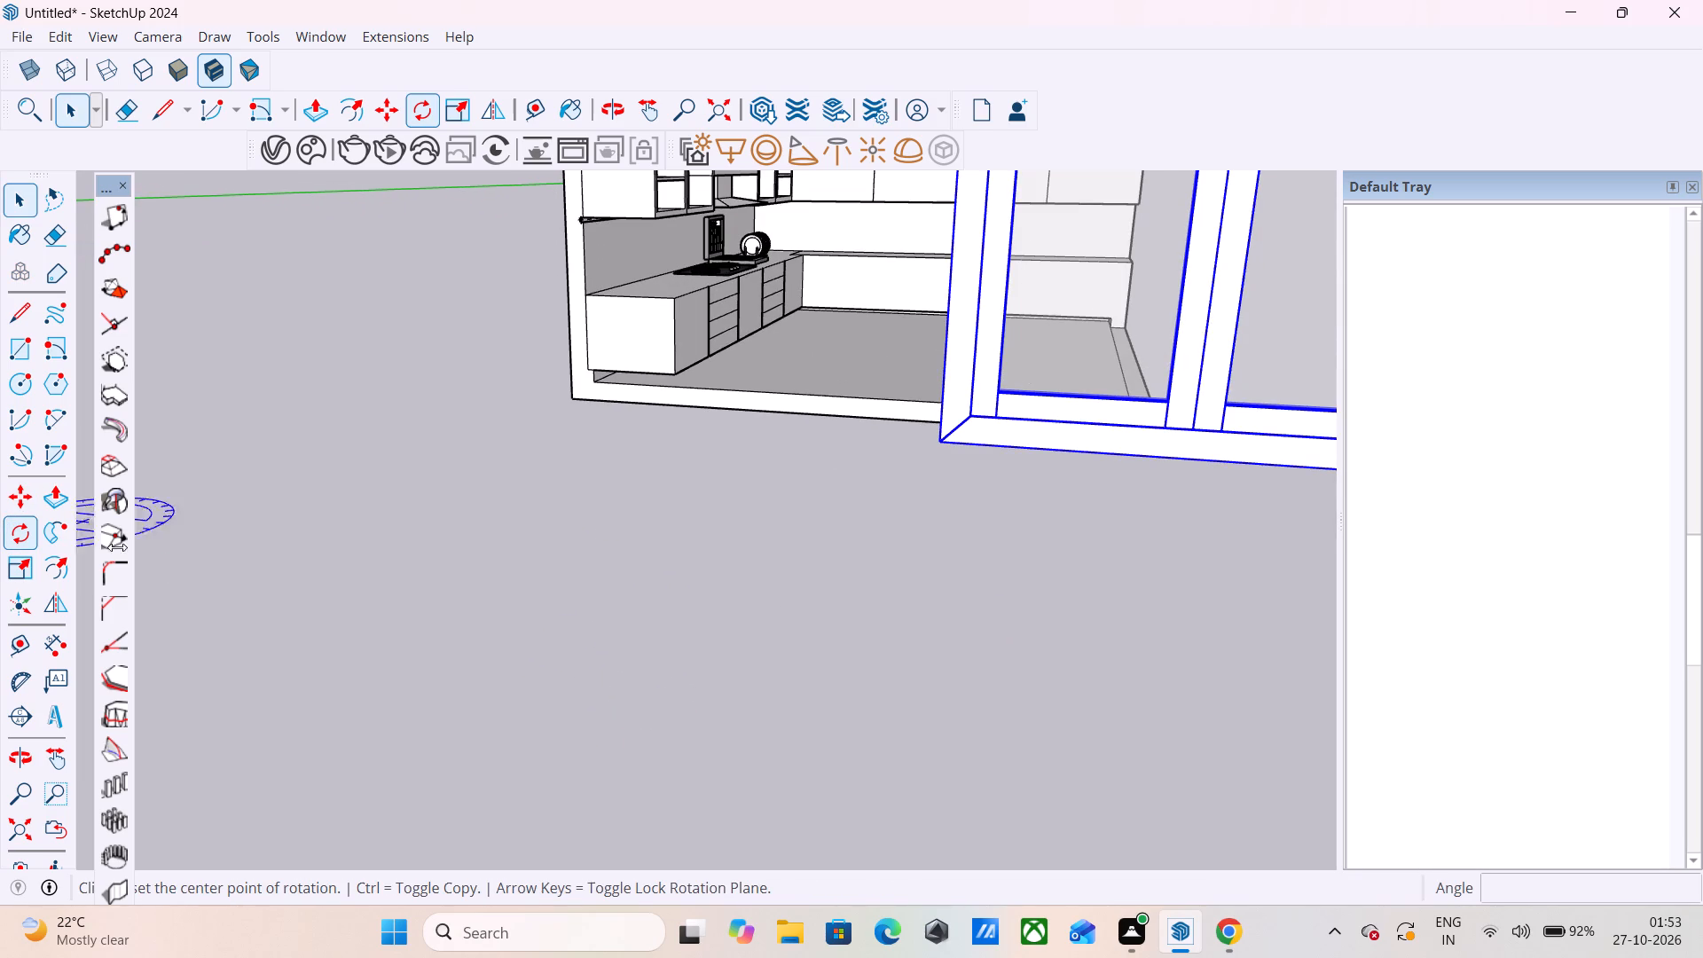
{"action": "left_click", "coordinate": [387, 602]}
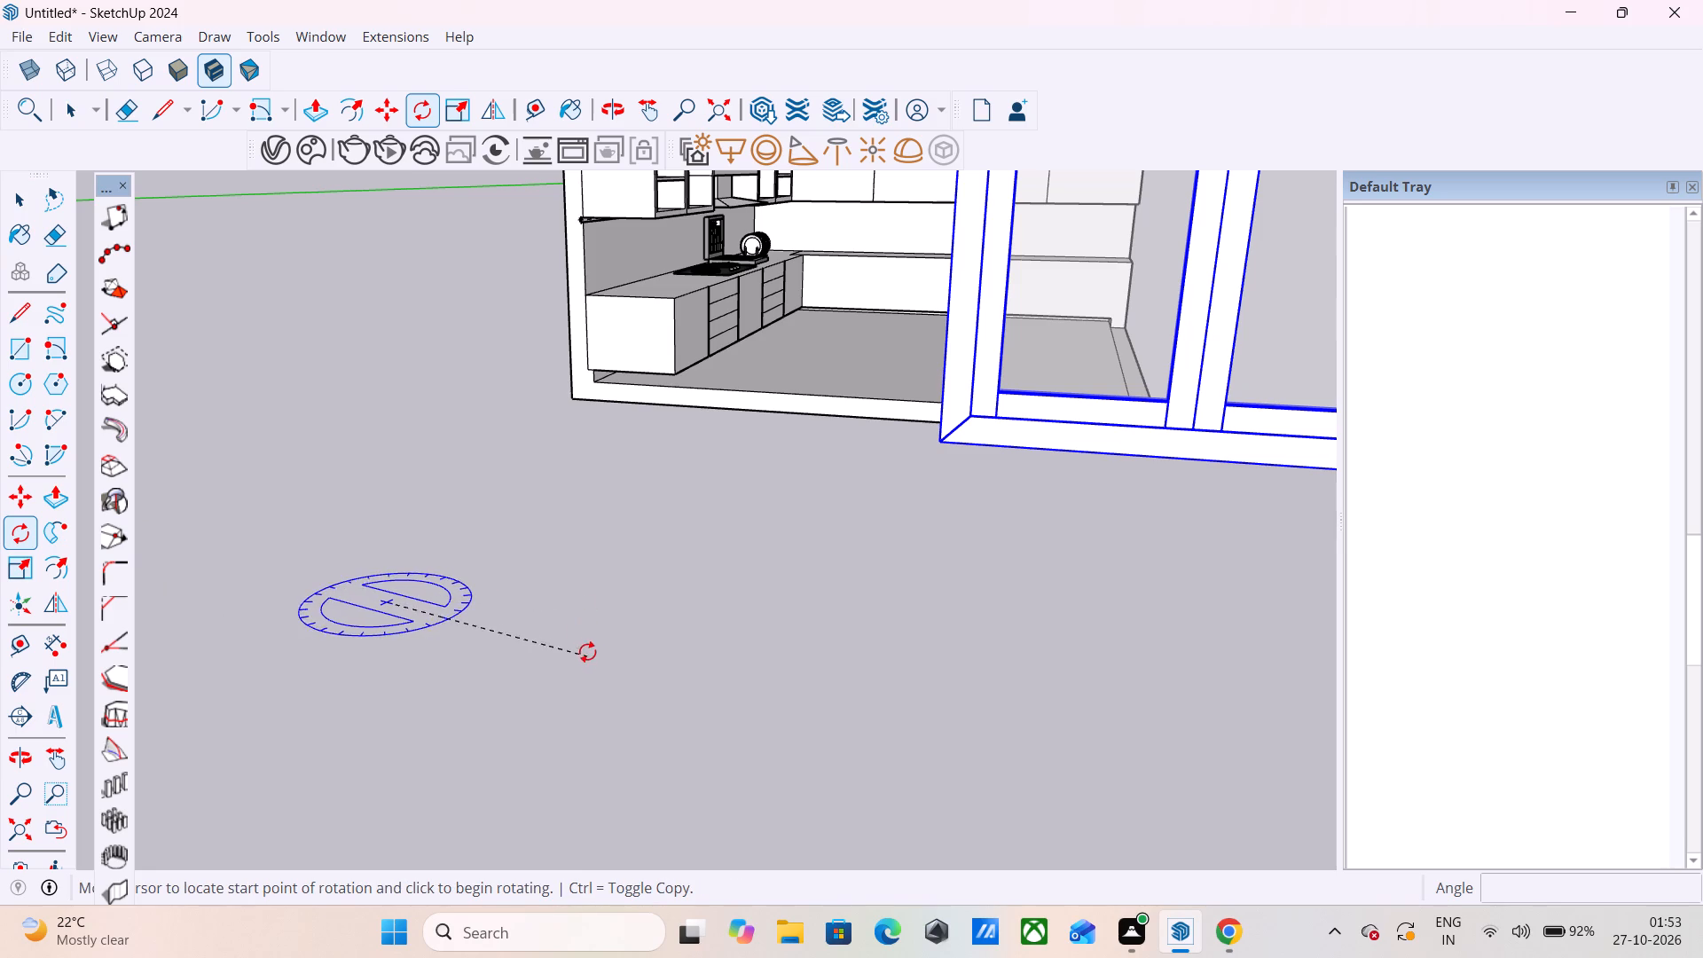
{"action": "left_click", "coordinate": [591, 629]}
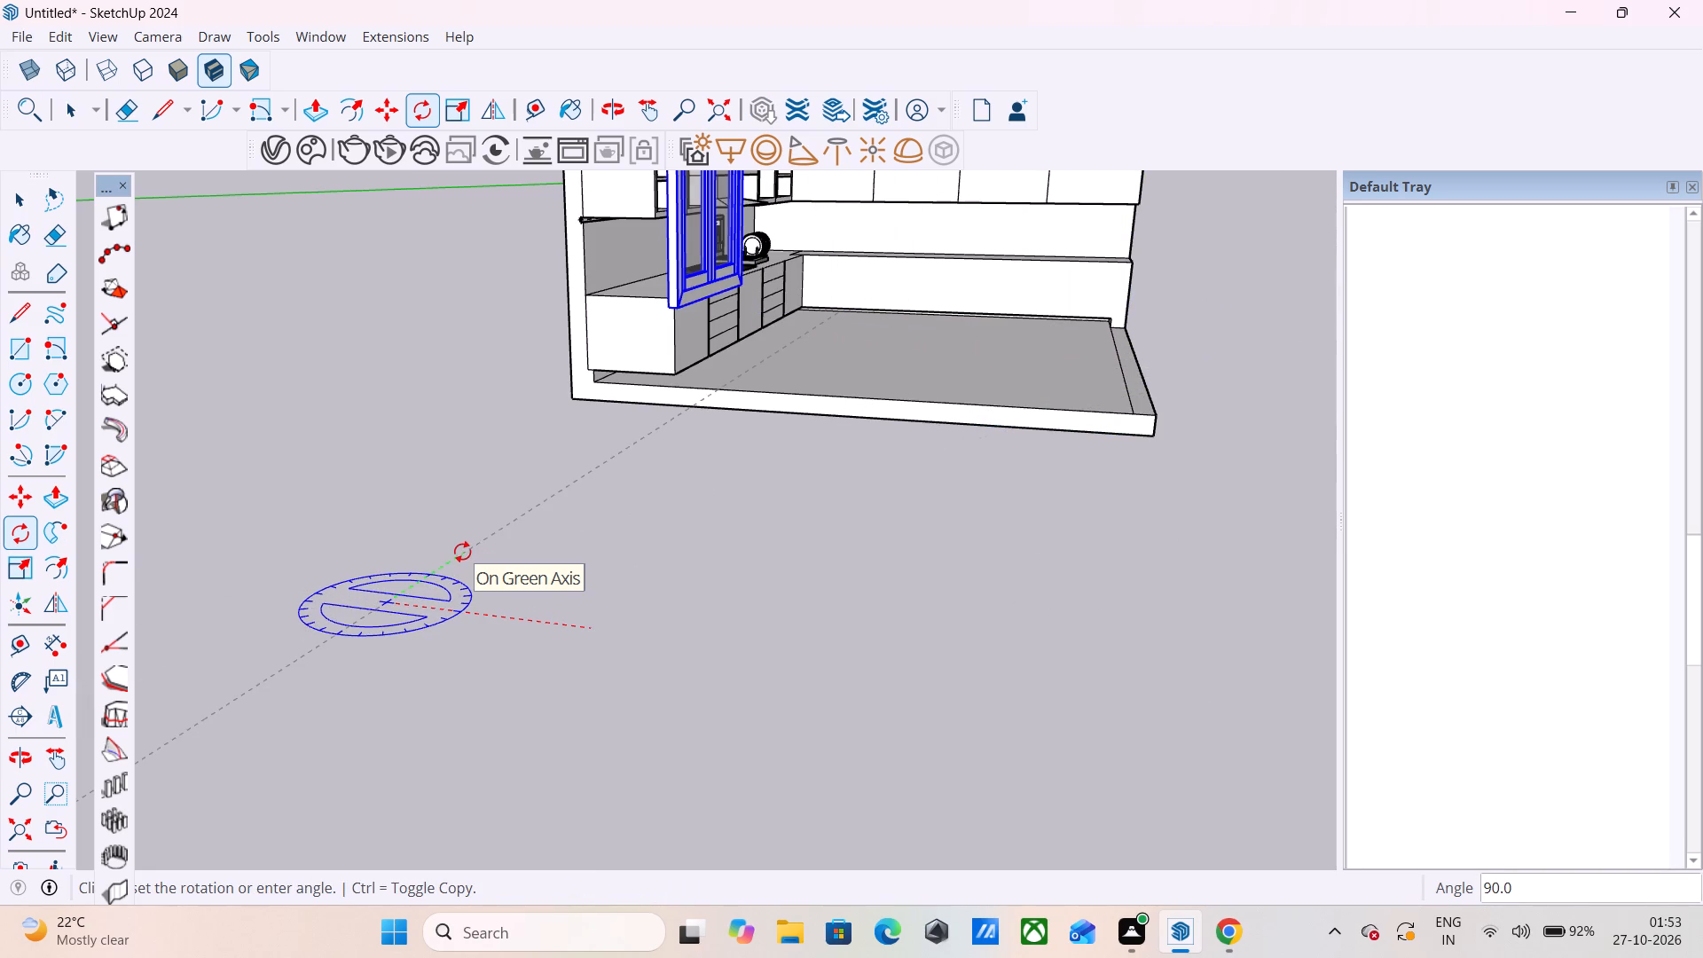
{"action": "left_click", "coordinate": [462, 552]}
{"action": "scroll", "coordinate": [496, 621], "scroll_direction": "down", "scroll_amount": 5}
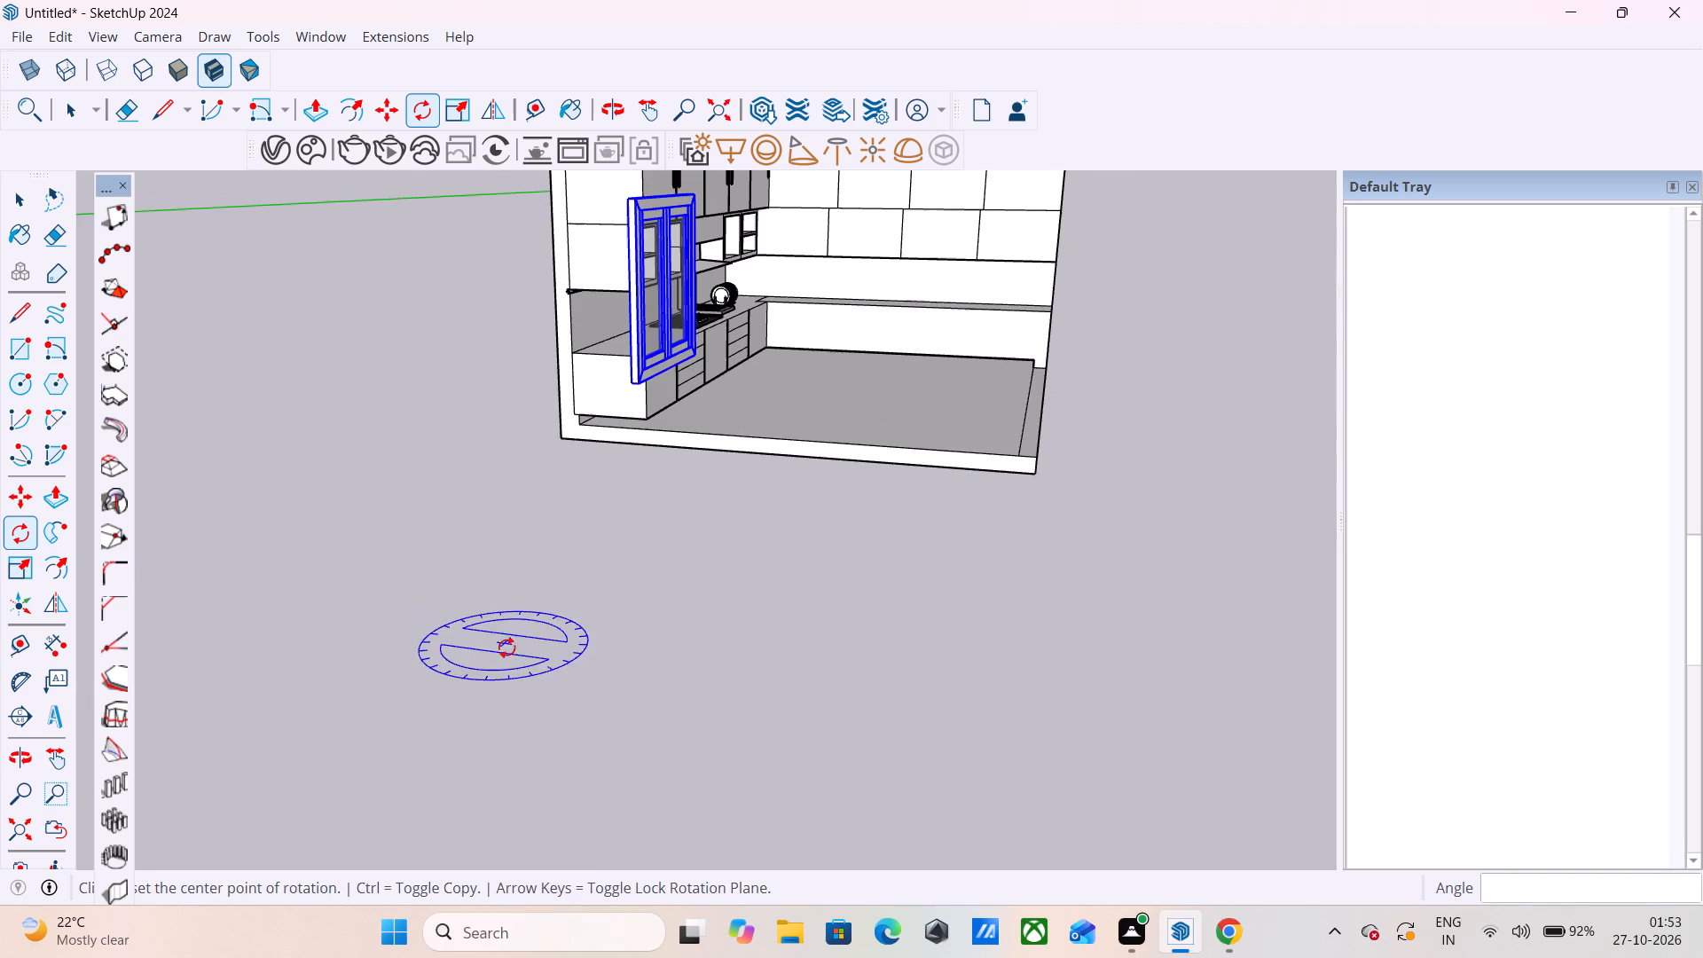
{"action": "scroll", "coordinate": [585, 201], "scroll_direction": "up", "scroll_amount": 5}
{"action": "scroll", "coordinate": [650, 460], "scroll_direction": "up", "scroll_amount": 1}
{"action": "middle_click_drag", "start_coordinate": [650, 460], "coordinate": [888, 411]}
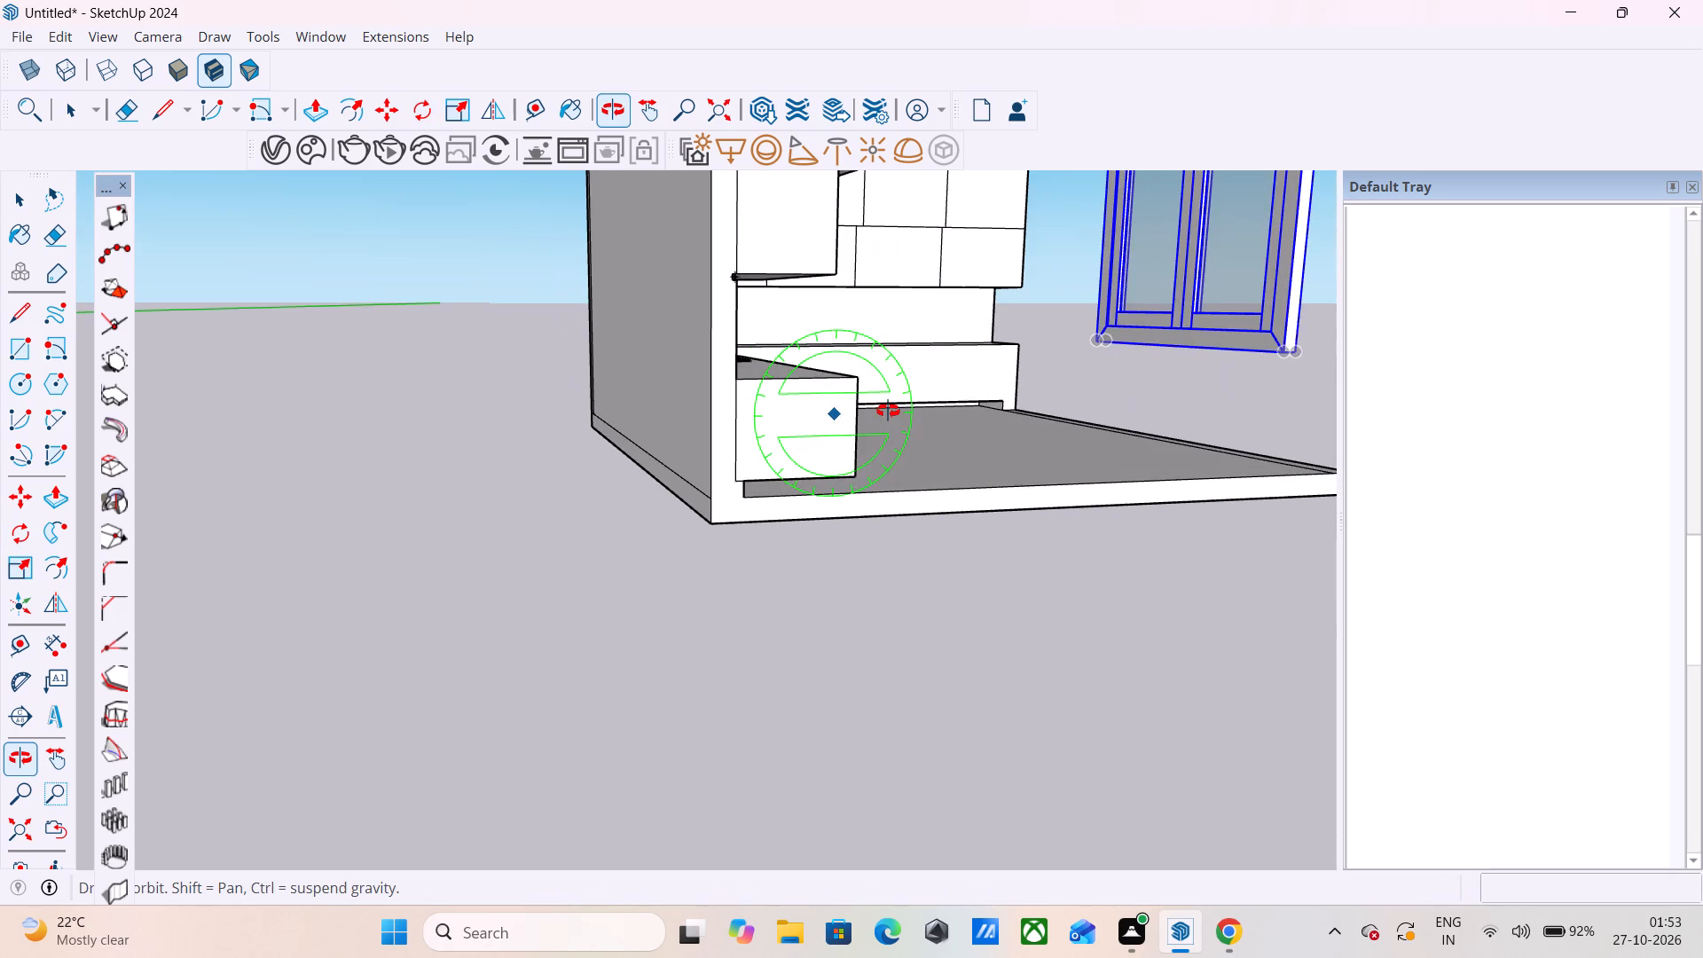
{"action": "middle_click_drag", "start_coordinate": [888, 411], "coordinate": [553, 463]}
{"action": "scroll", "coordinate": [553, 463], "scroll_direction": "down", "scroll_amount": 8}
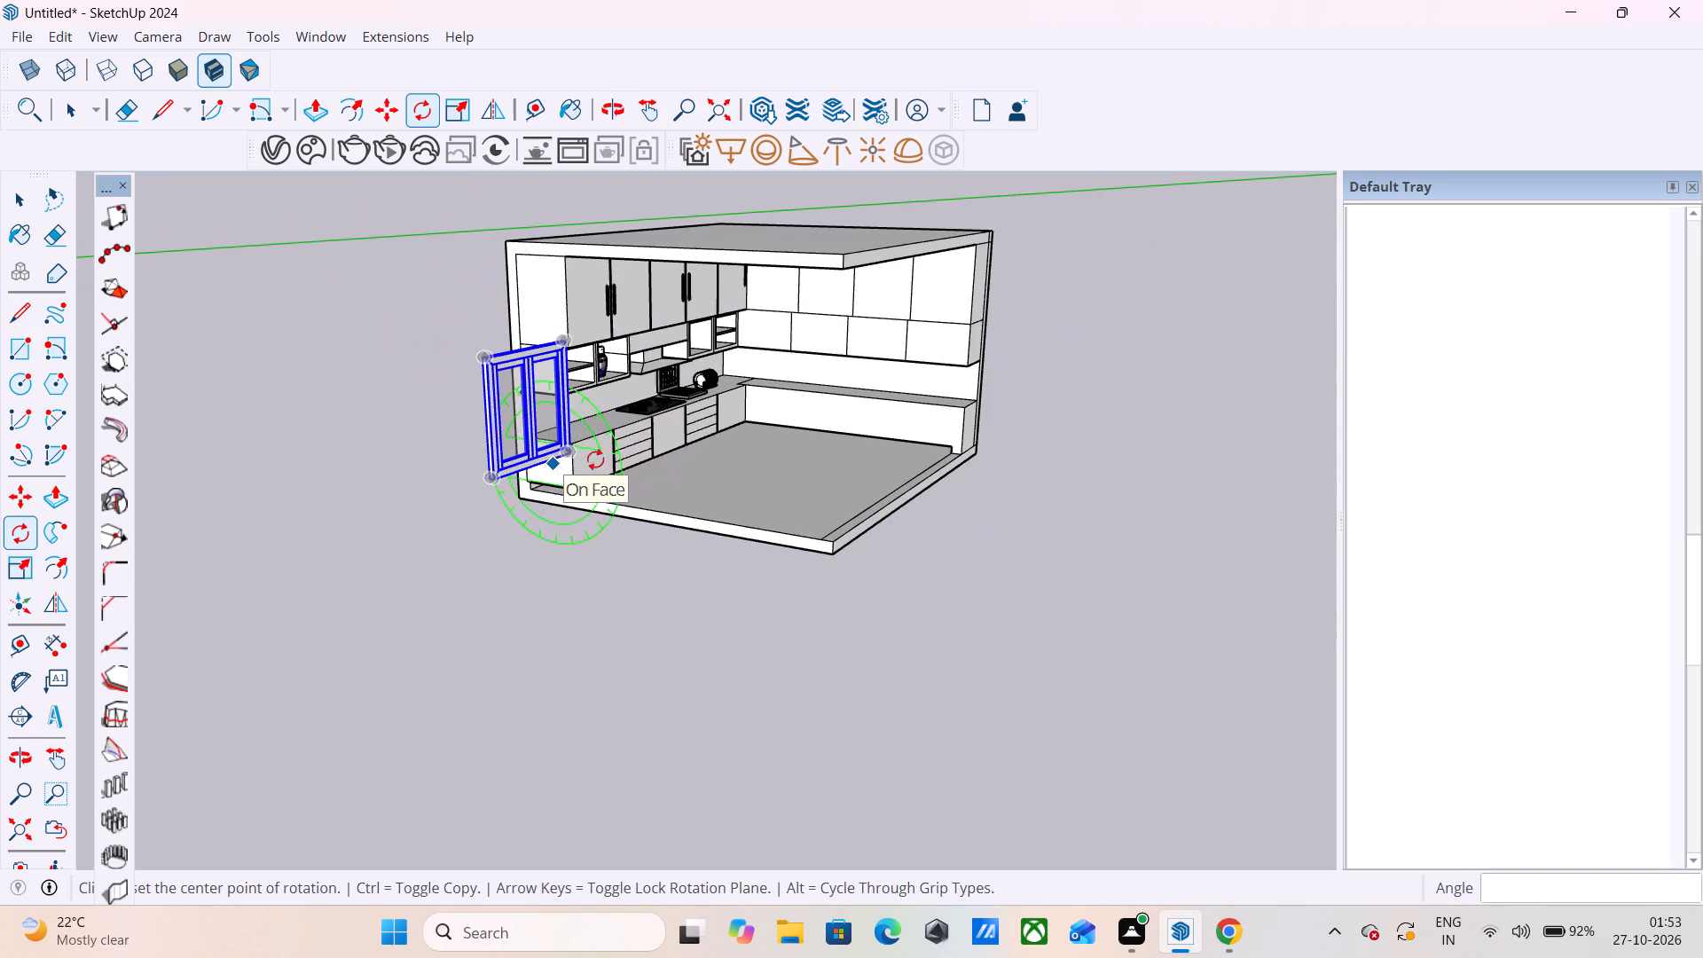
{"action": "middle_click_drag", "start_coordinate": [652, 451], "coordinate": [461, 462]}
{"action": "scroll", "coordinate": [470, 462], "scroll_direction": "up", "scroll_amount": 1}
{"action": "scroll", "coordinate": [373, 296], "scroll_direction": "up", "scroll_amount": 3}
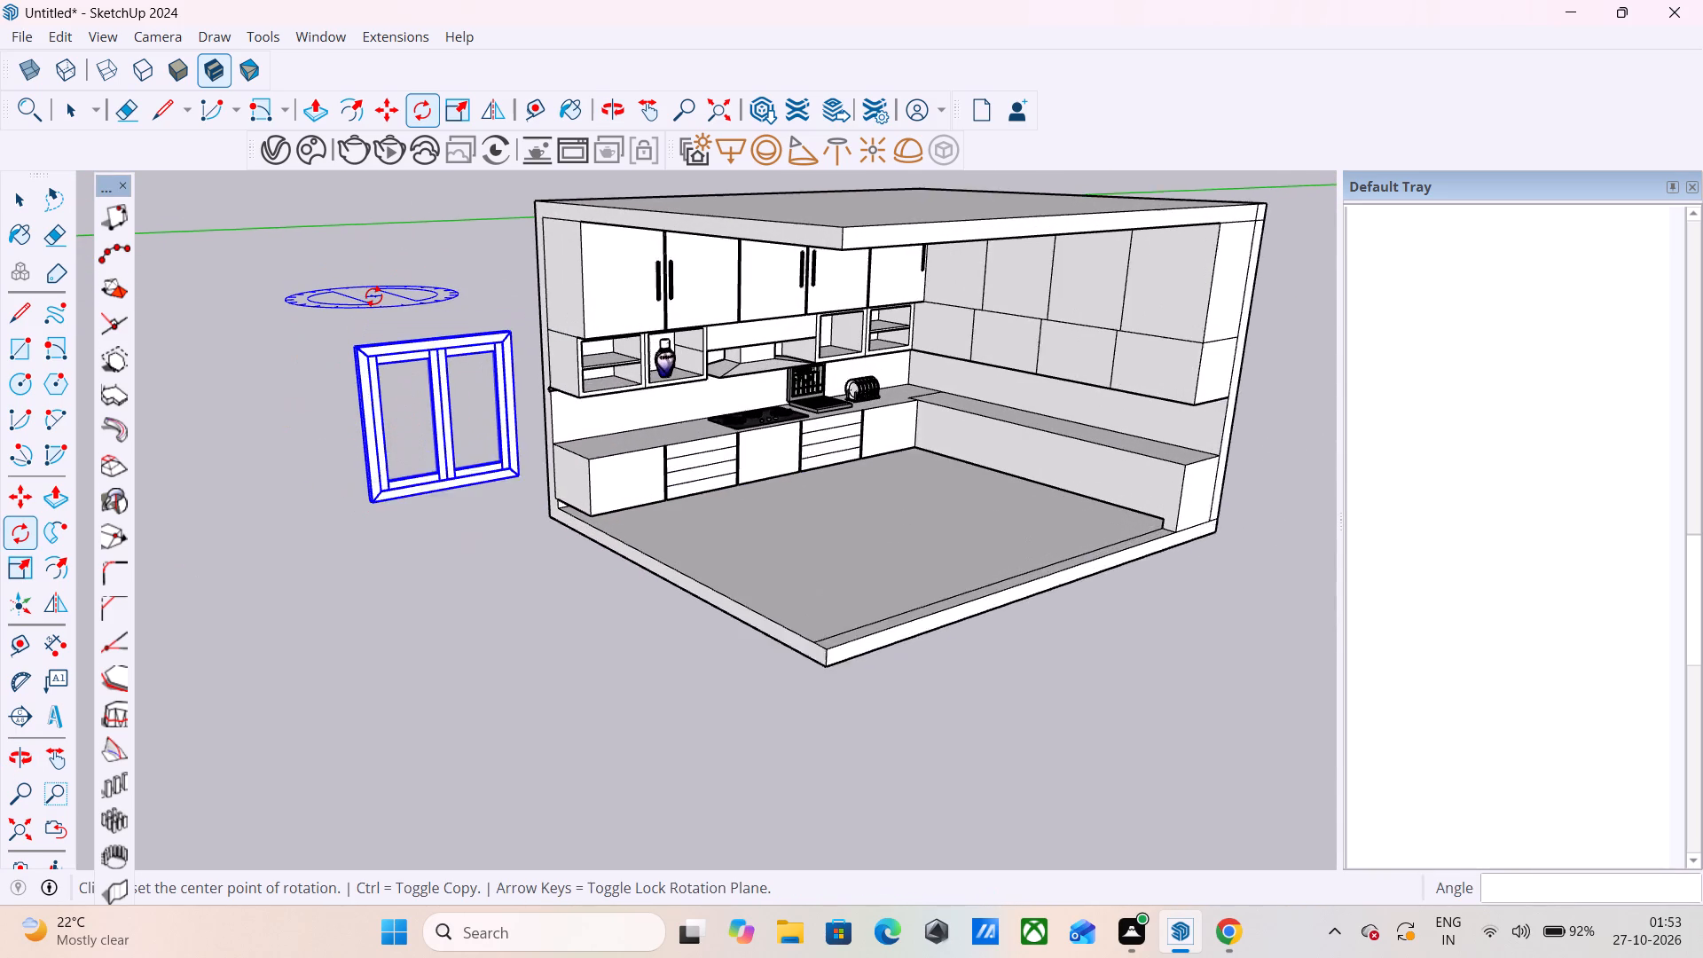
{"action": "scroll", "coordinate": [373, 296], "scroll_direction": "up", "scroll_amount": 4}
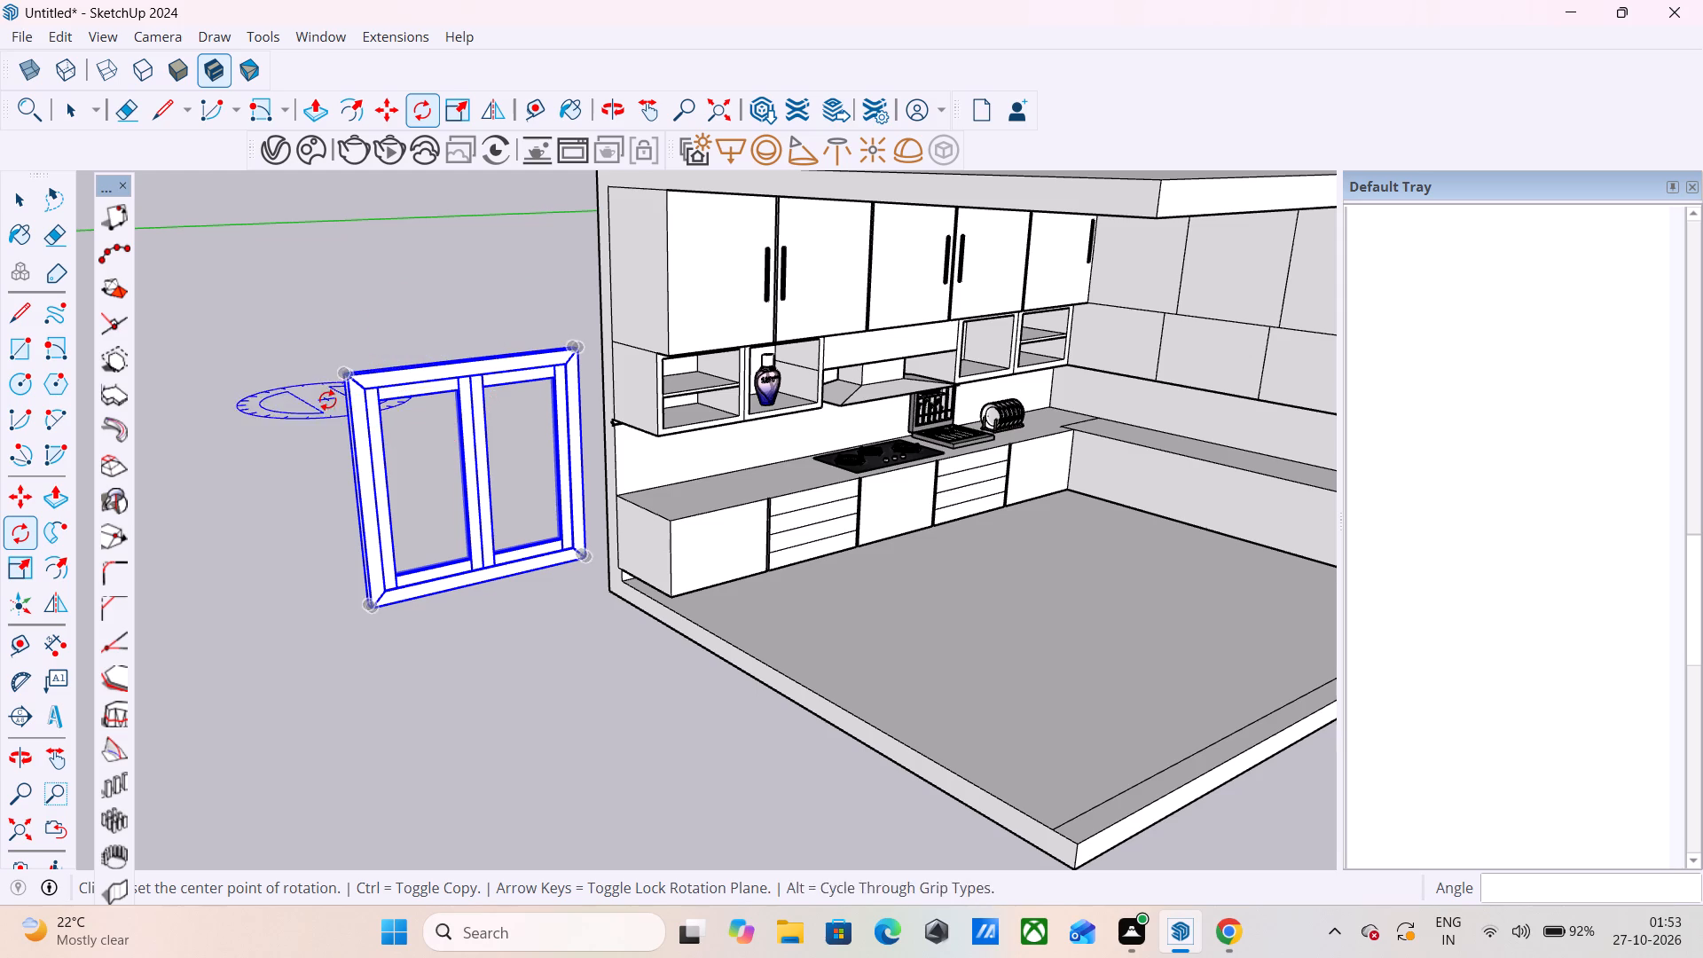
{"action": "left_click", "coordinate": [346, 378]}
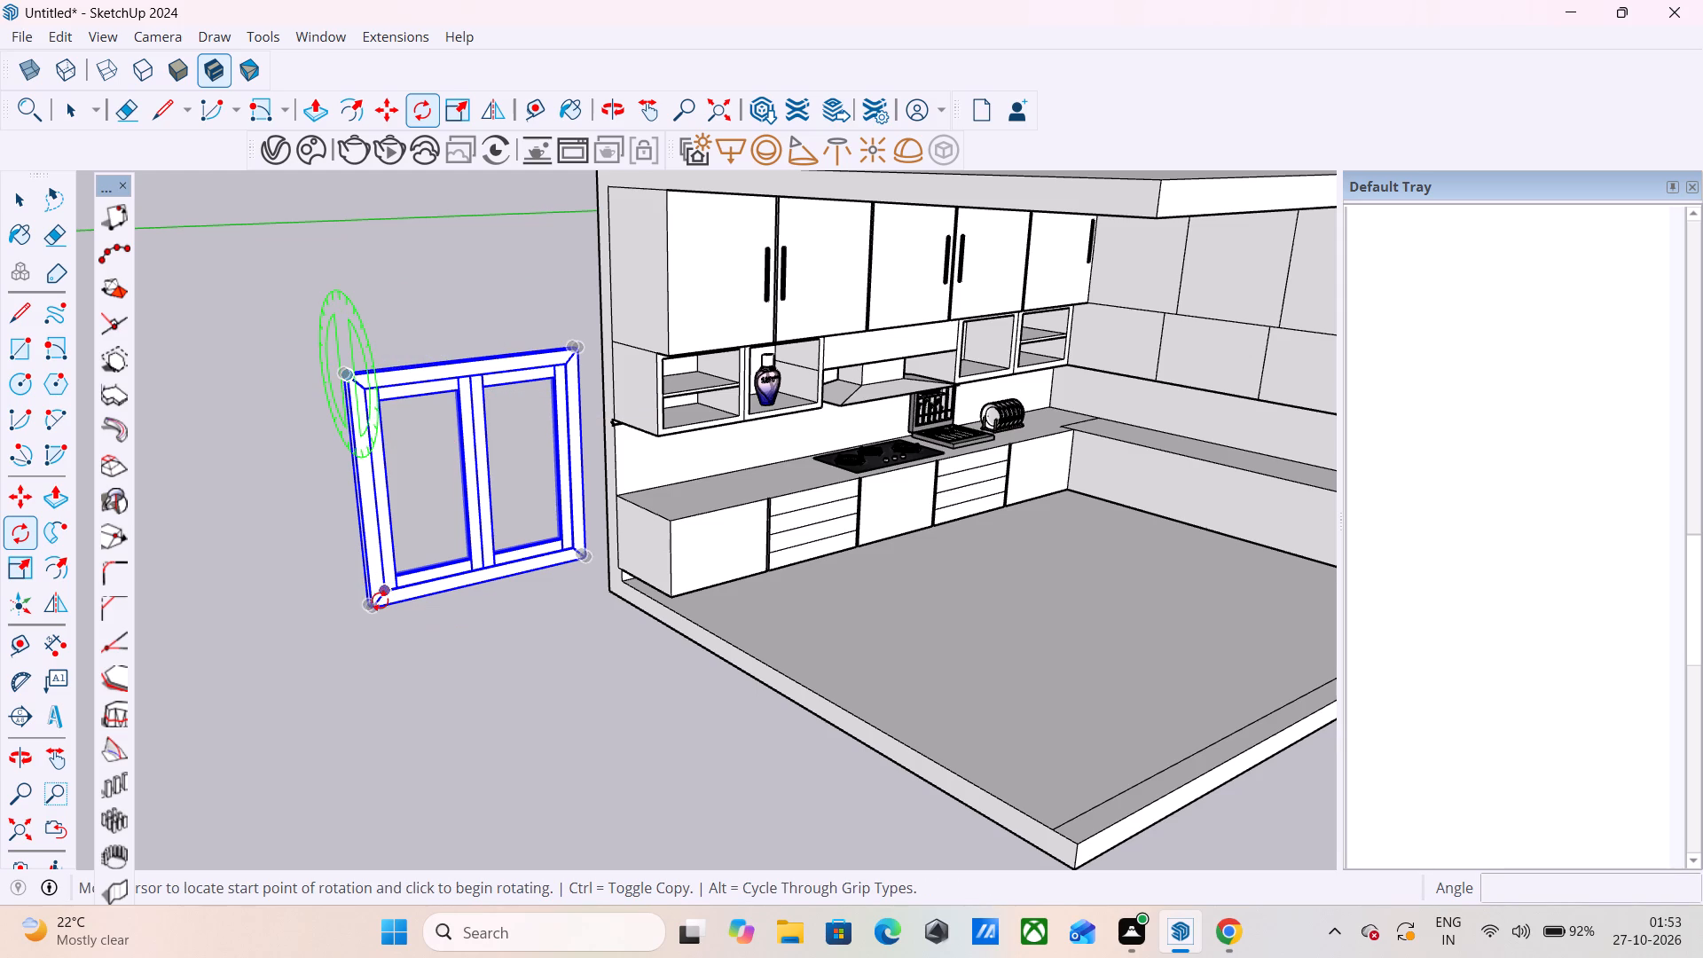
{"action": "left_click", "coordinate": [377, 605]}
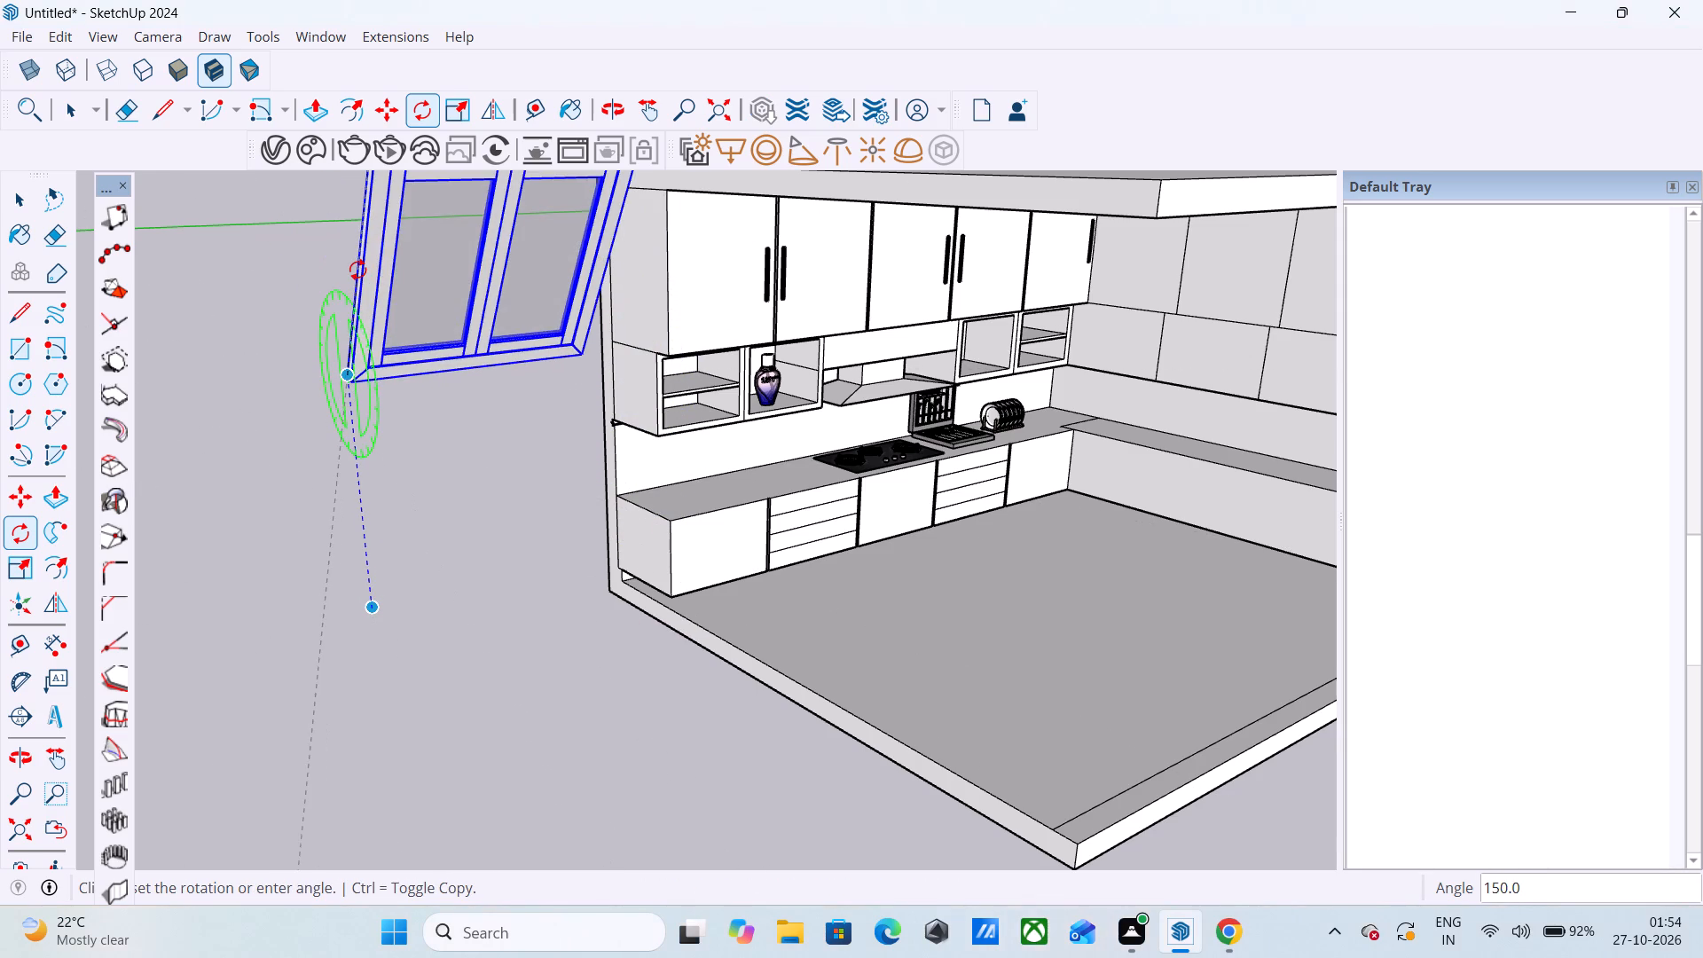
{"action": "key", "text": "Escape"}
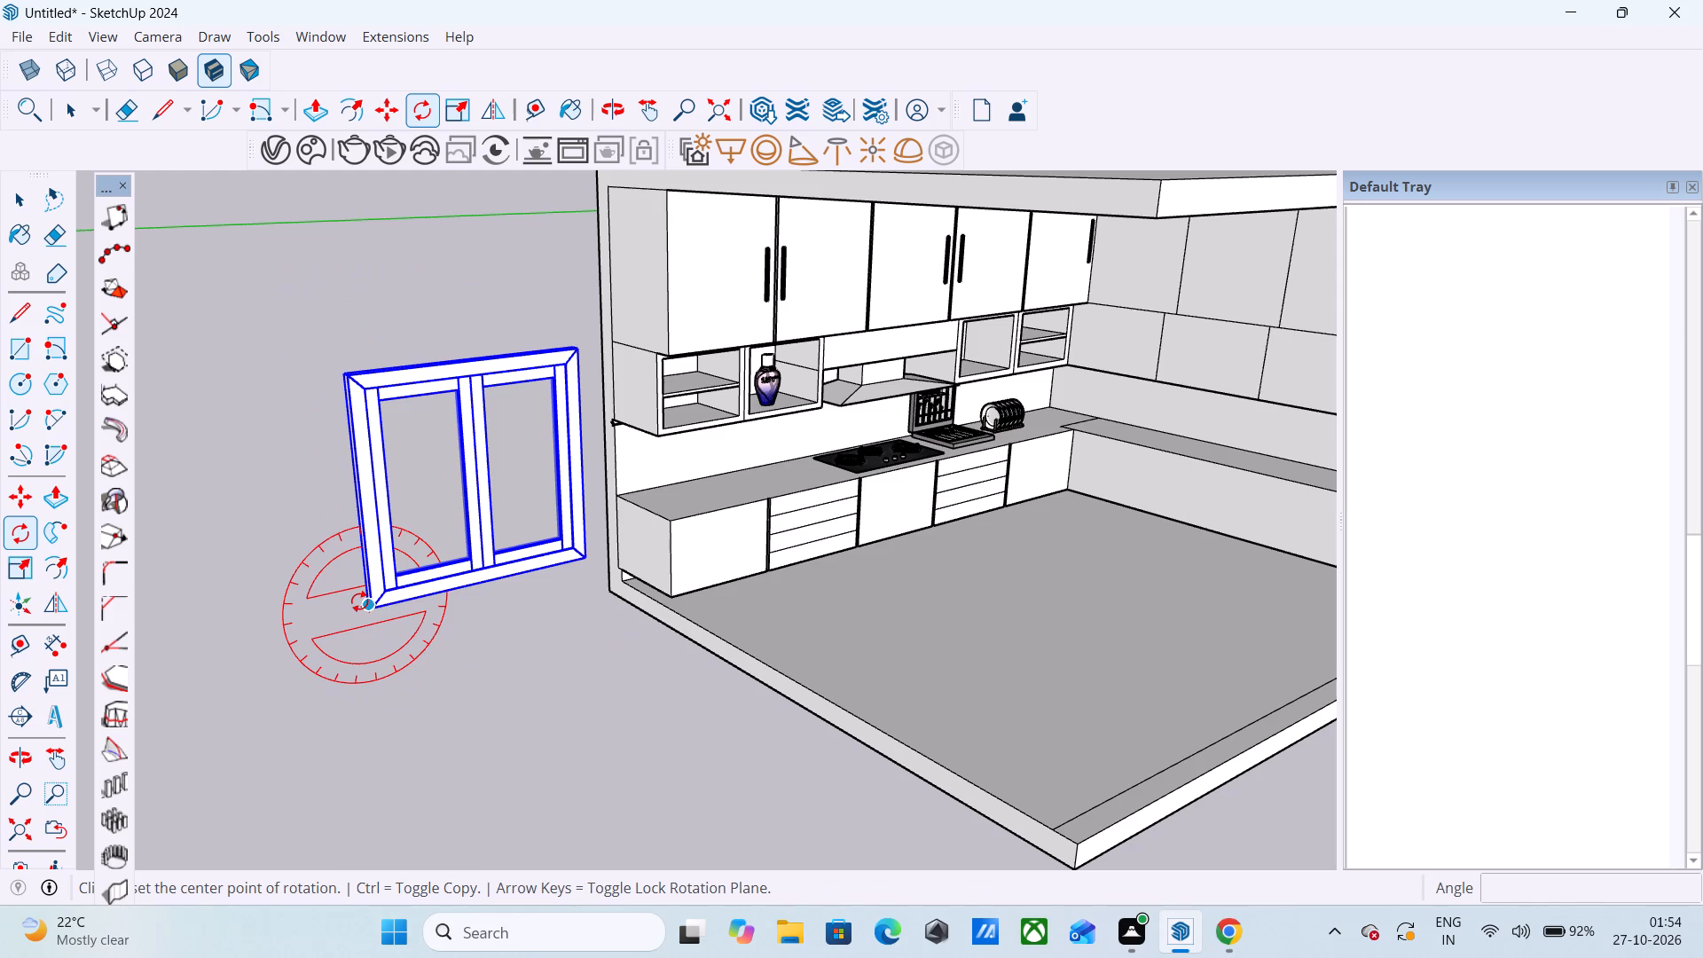
Rotate the double window 90 degrees within its own plane about its lower corner, turning it on its side.
{"action": "left_click", "coordinate": [359, 601]}
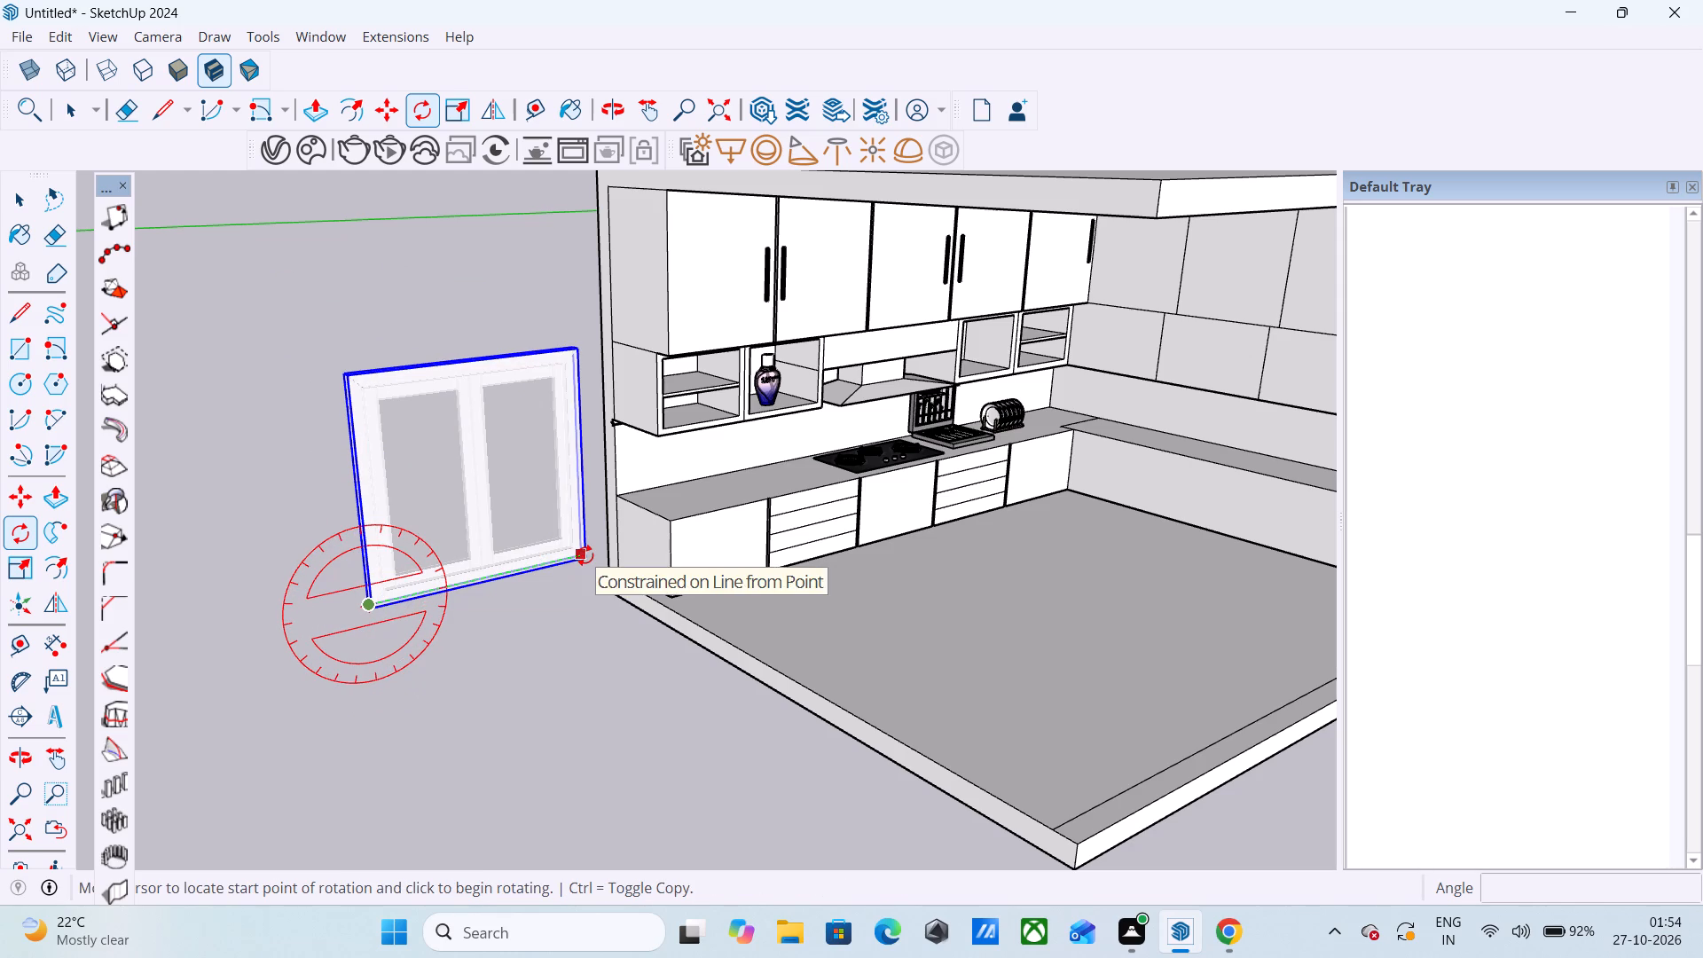
{"action": "left_click", "coordinate": [585, 555]}
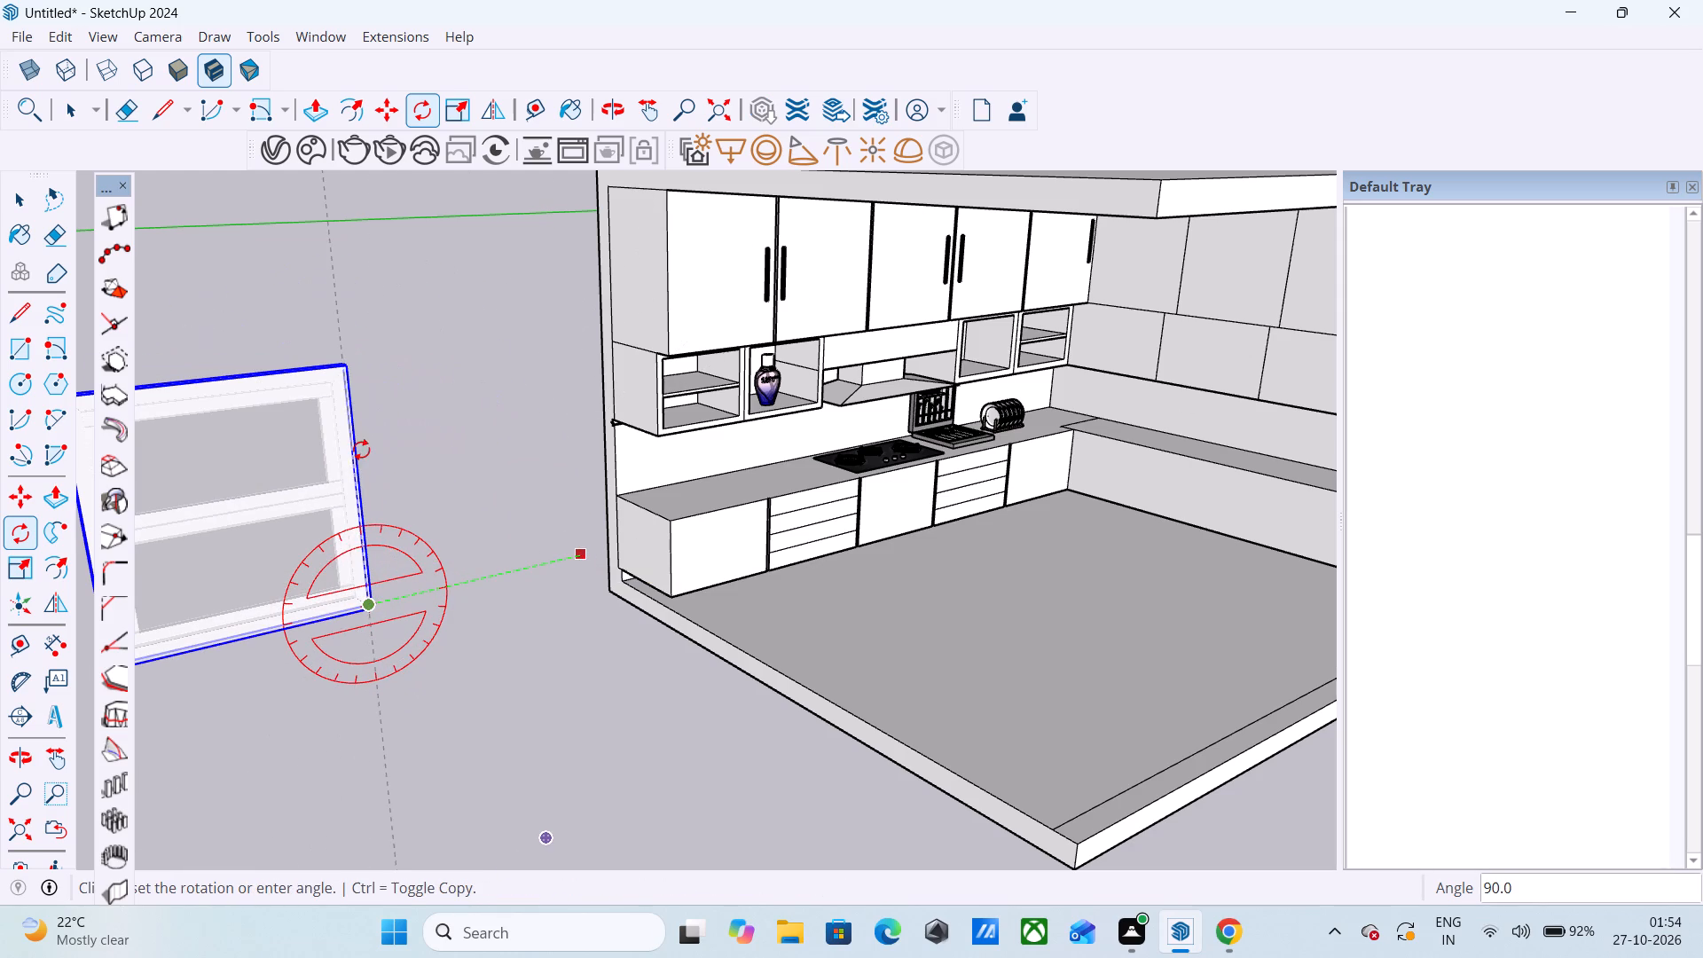
{"action": "left_click", "coordinate": [353, 456]}
{"action": "scroll", "coordinate": [596, 656], "scroll_direction": "down", "scroll_amount": 1}
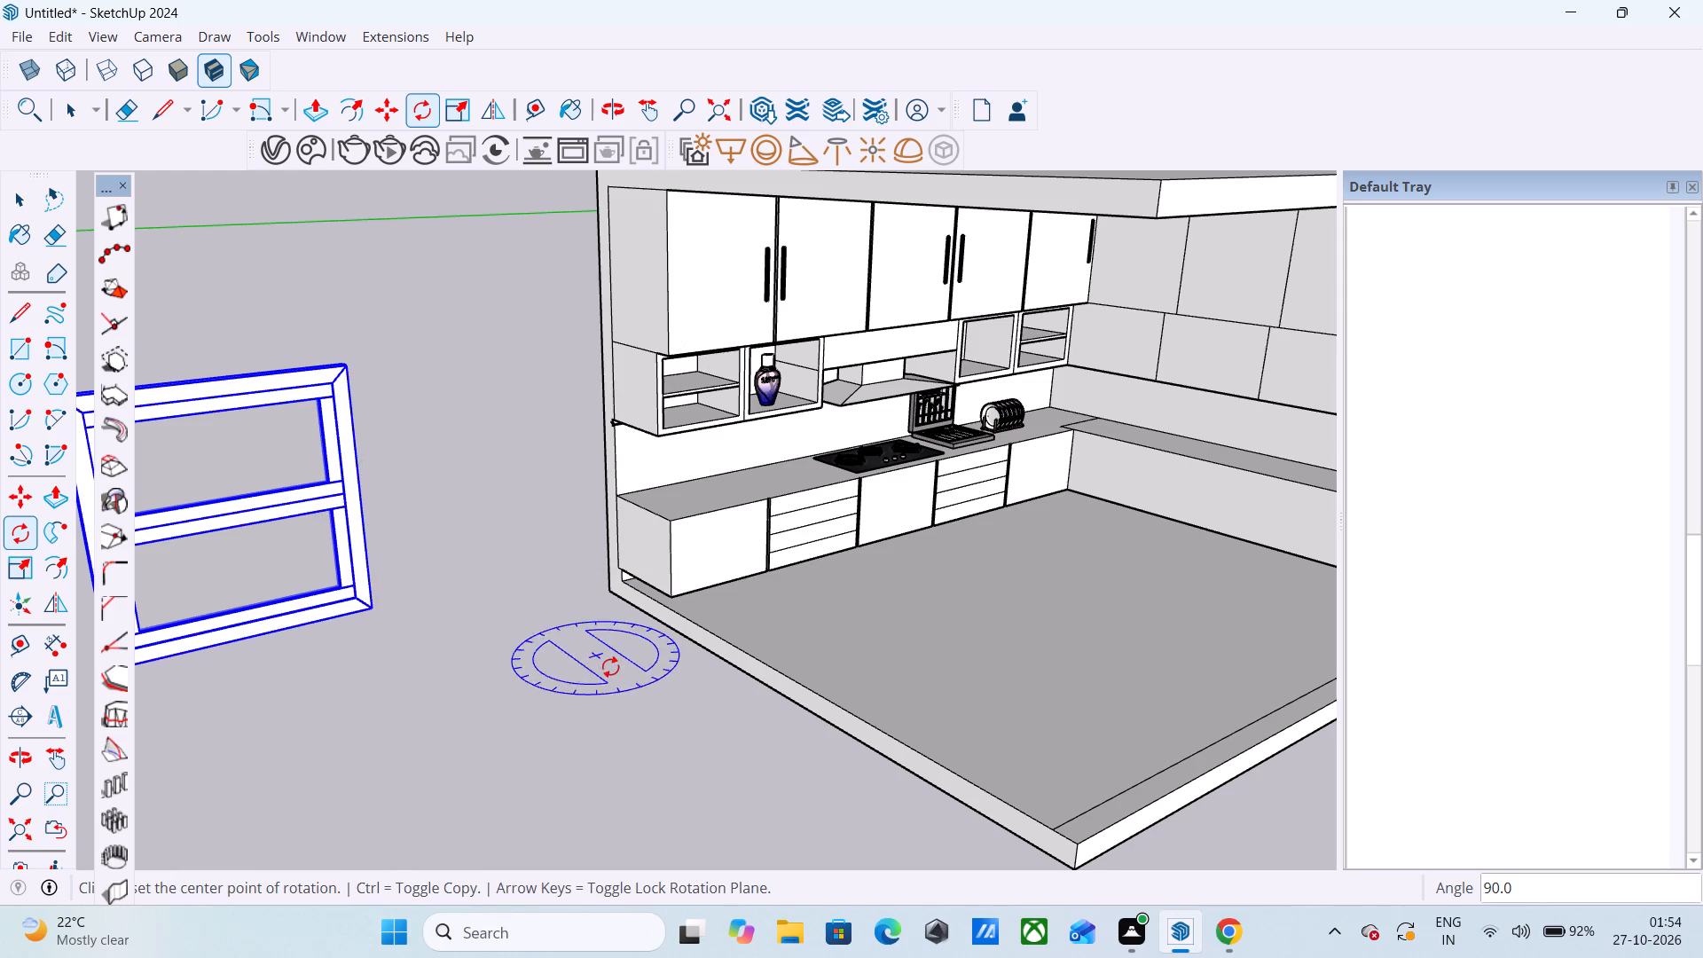
Move the double window about 13' by its lower corner onto the lower front corner of the open shelf cabinet.
{"action": "scroll", "coordinate": [610, 667], "scroll_direction": "down", "scroll_amount": 5}
{"action": "key", "text": "m"}
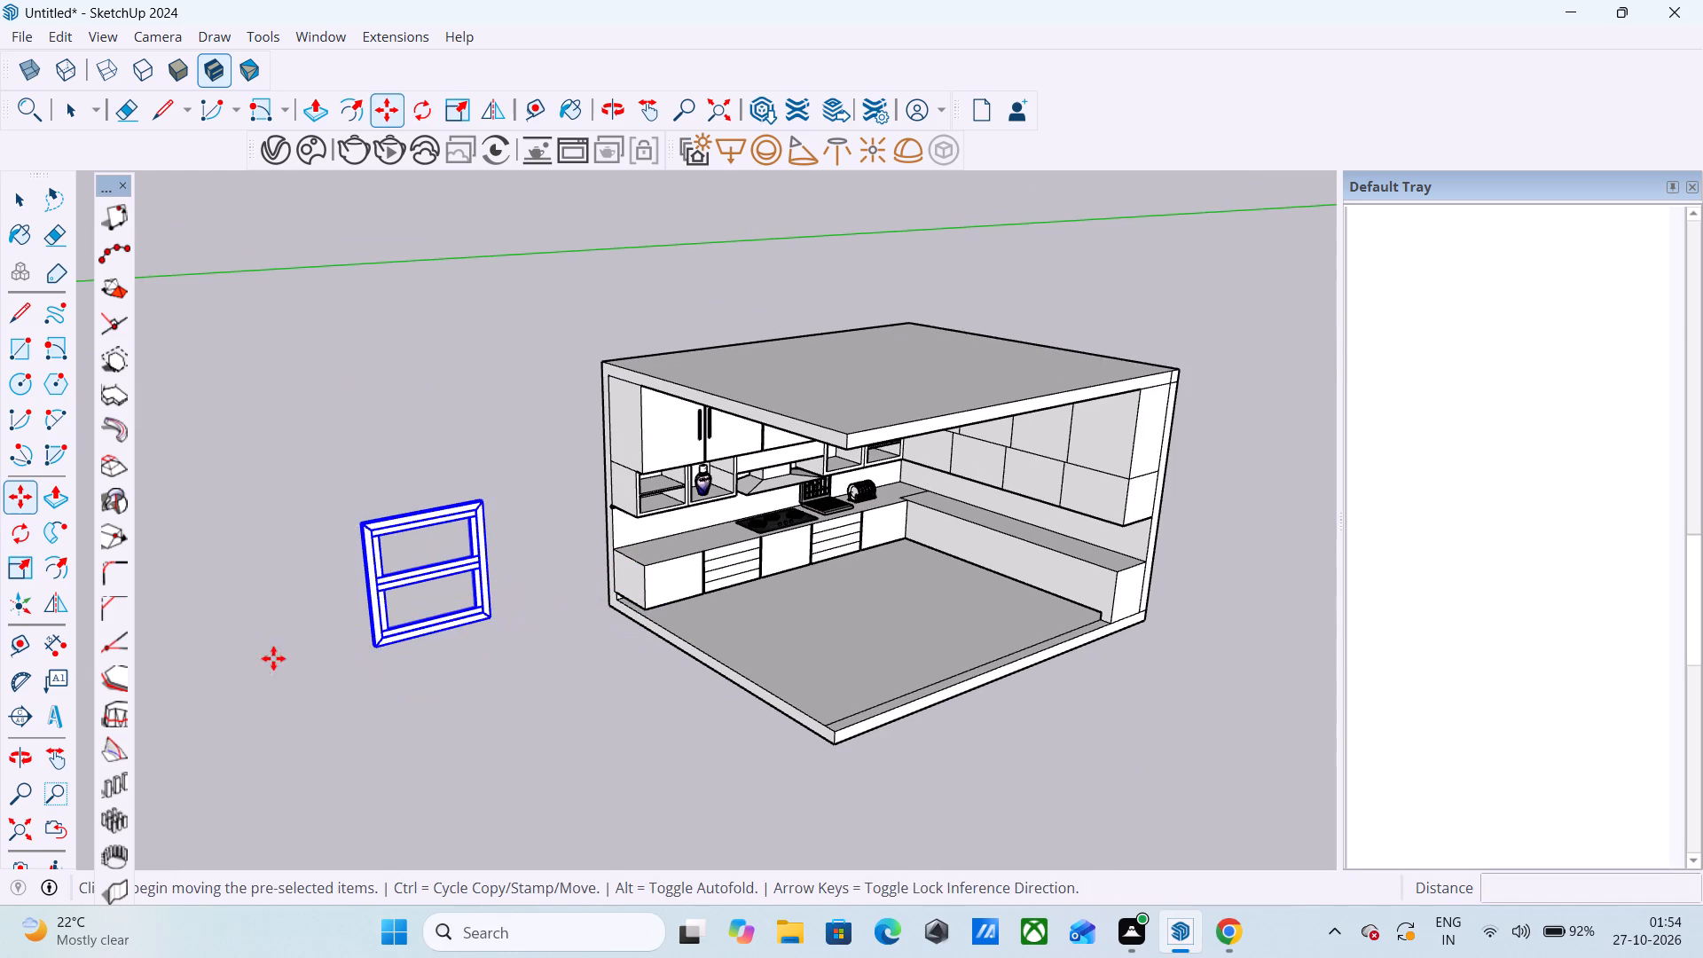
{"action": "scroll", "coordinate": [269, 634], "scroll_direction": "up", "scroll_amount": 16}
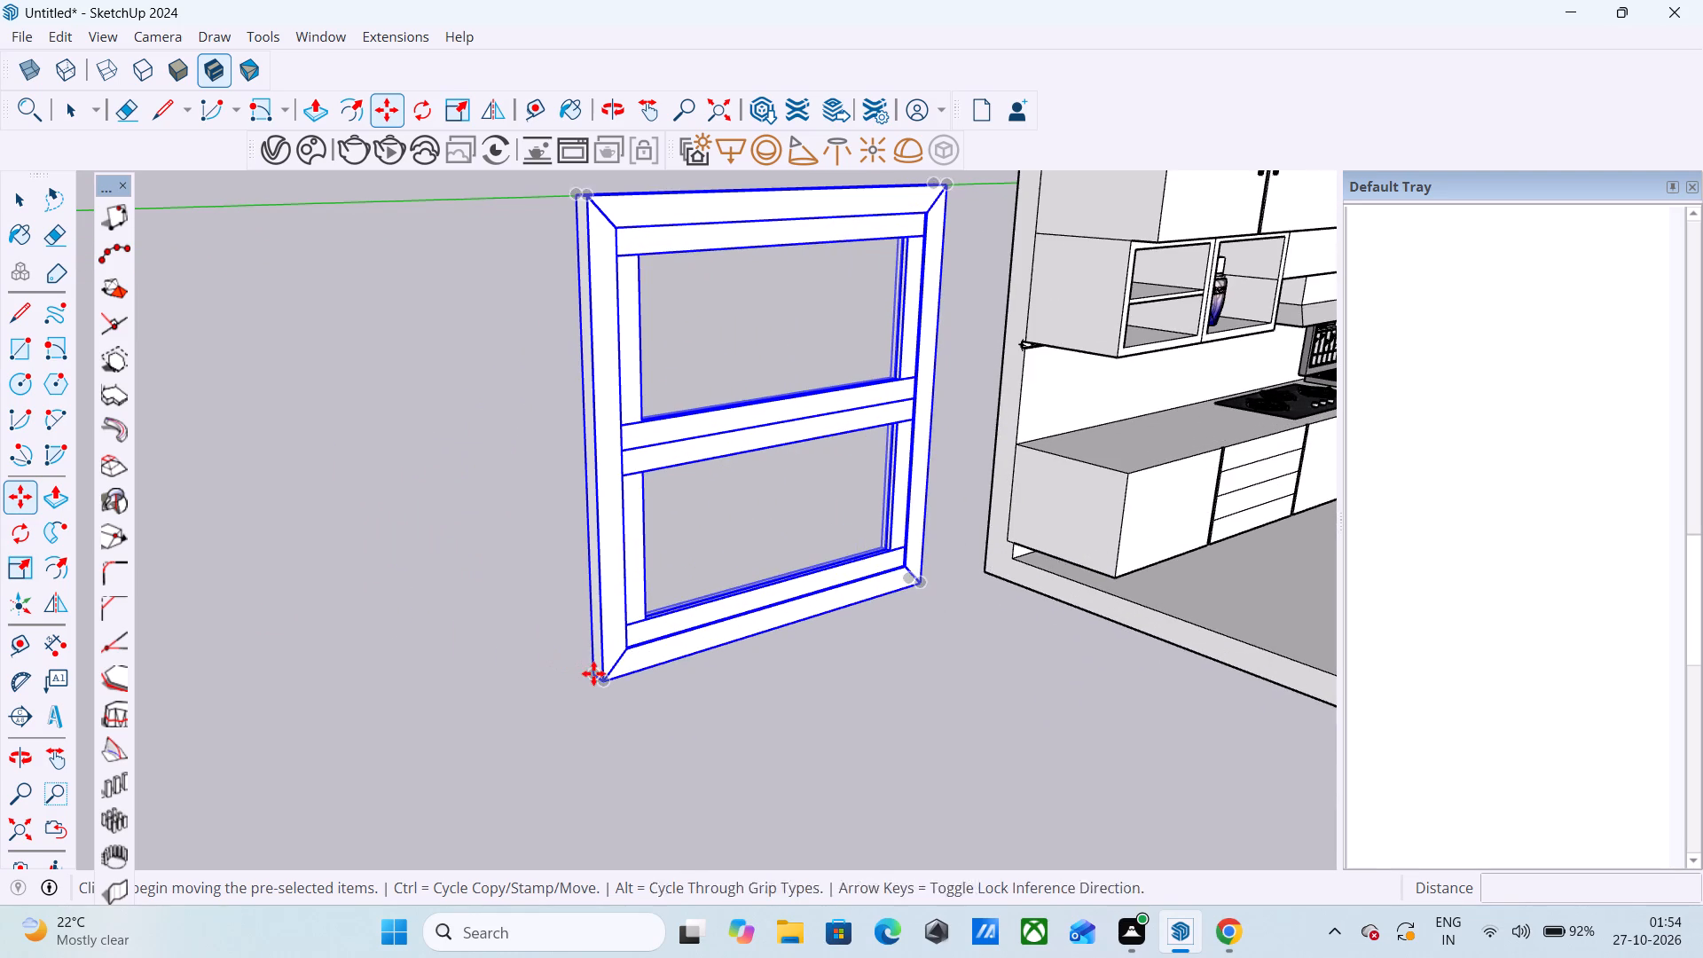
{"action": "left_click", "coordinate": [592, 678]}
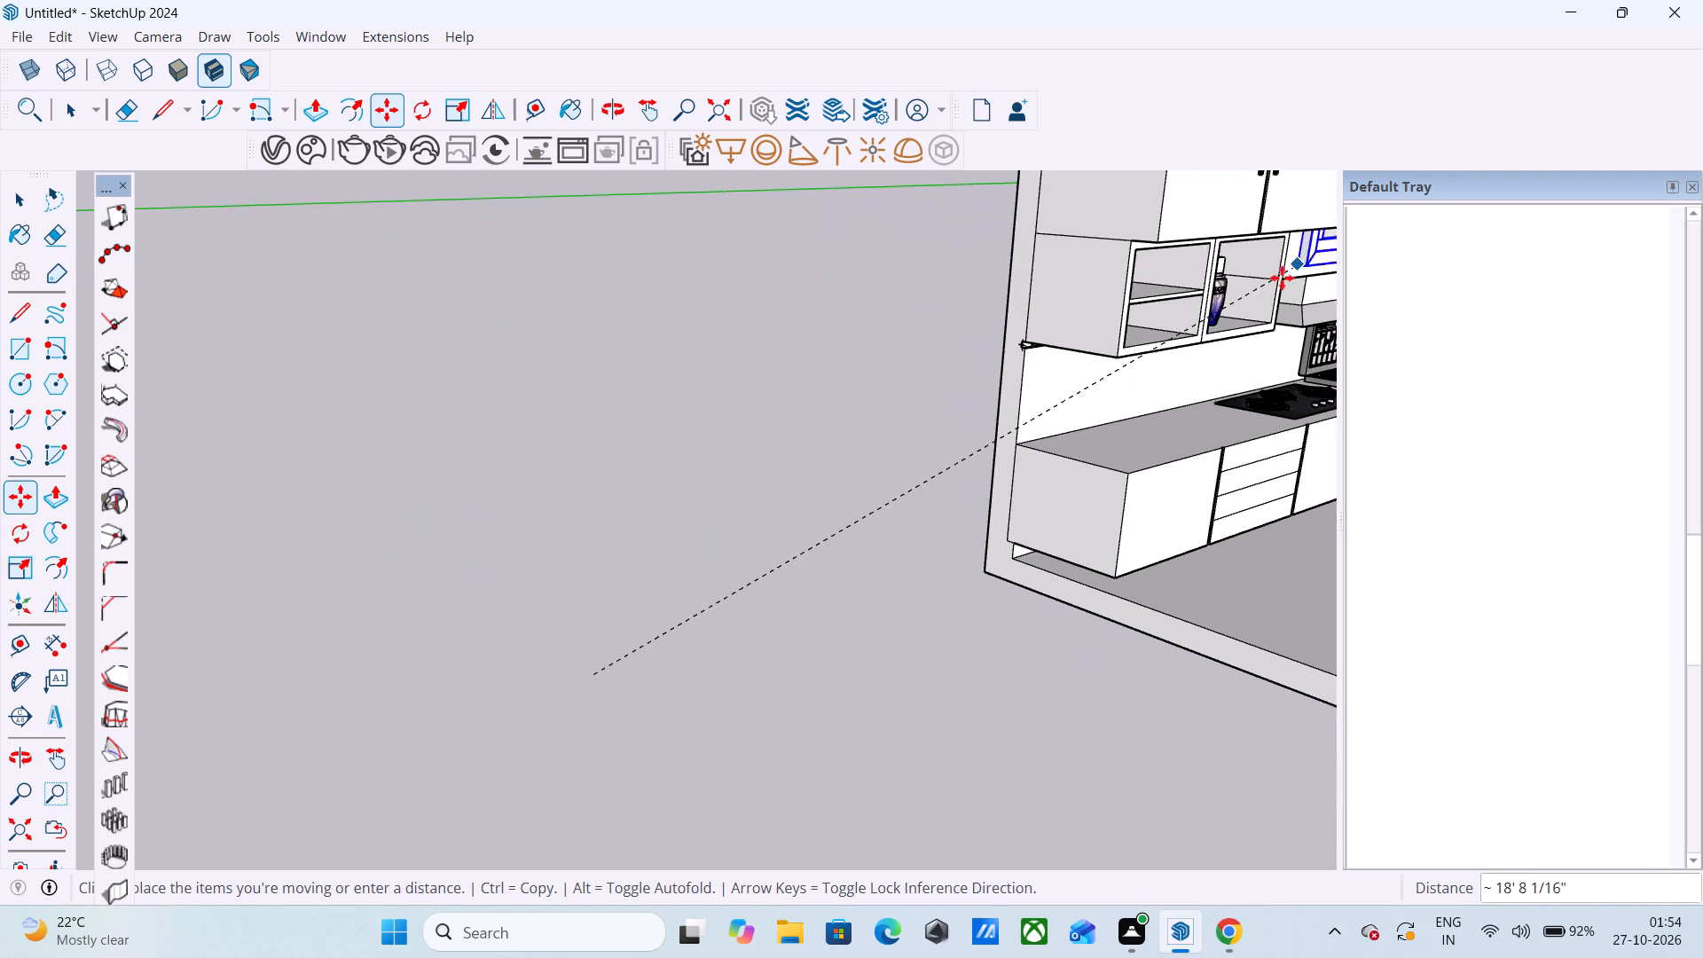
{"action": "scroll", "coordinate": [1140, 339], "scroll_direction": "up", "scroll_amount": 13}
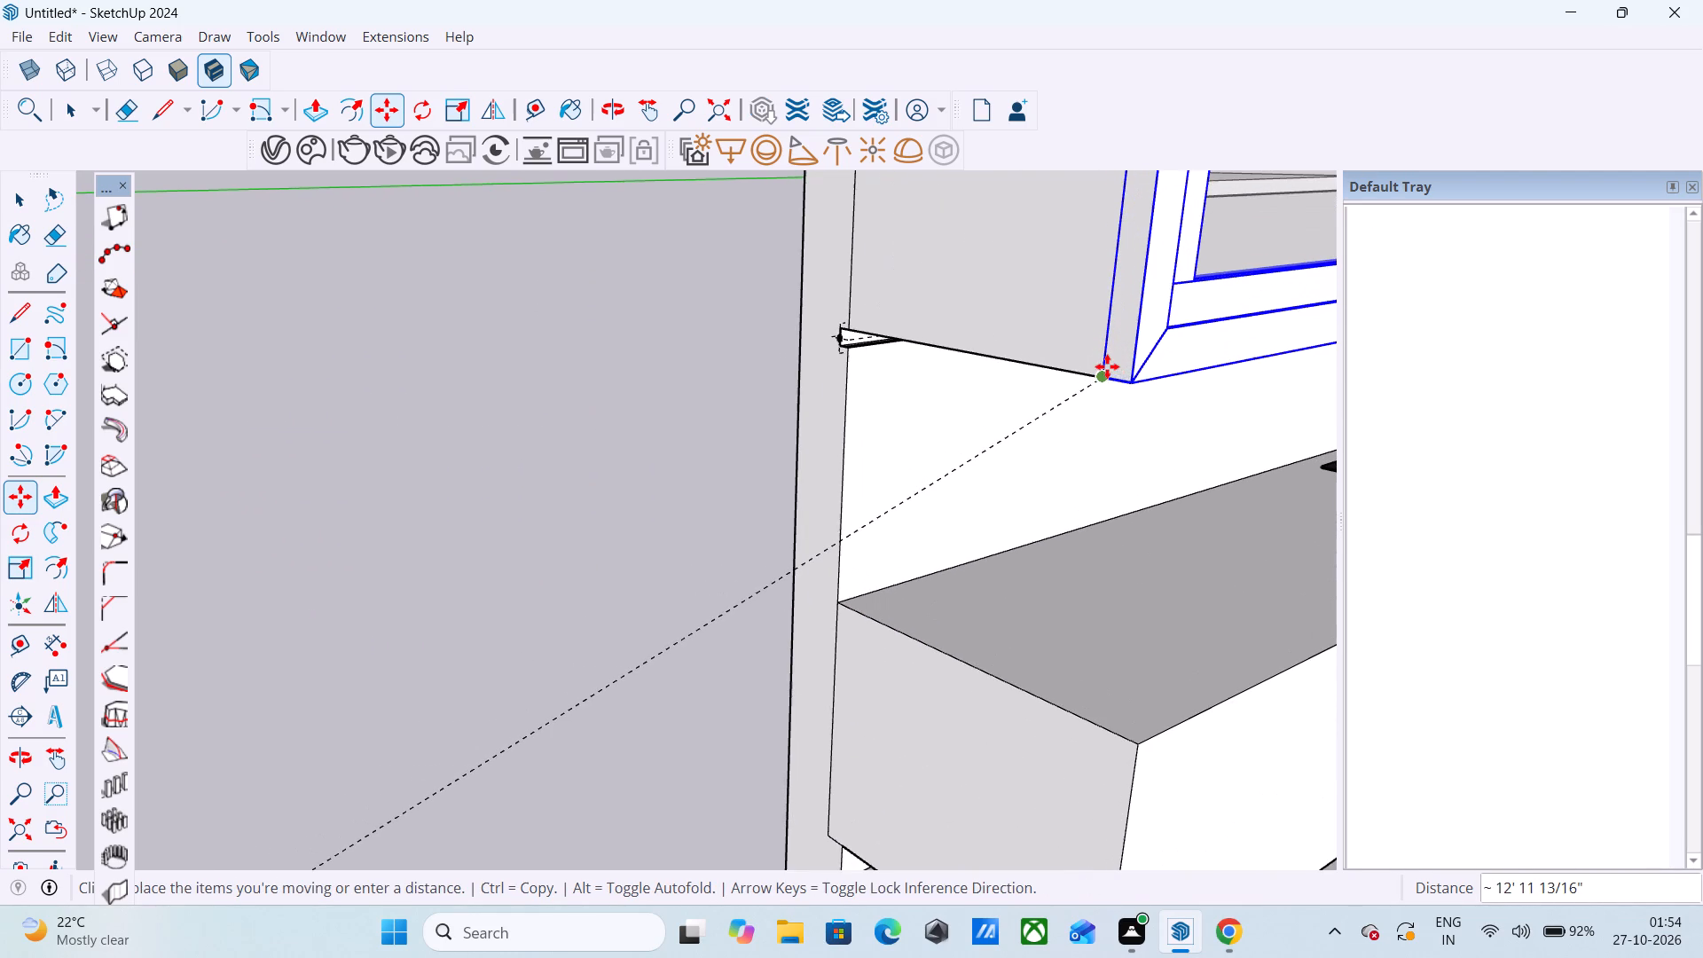
{"action": "left_click", "coordinate": [1107, 366]}
Scale the double window uniformly from its upper corner by about 0.41 to near the open cabinet's height.
{"action": "scroll", "coordinate": [716, 469], "scroll_direction": "down", "scroll_amount": 14}
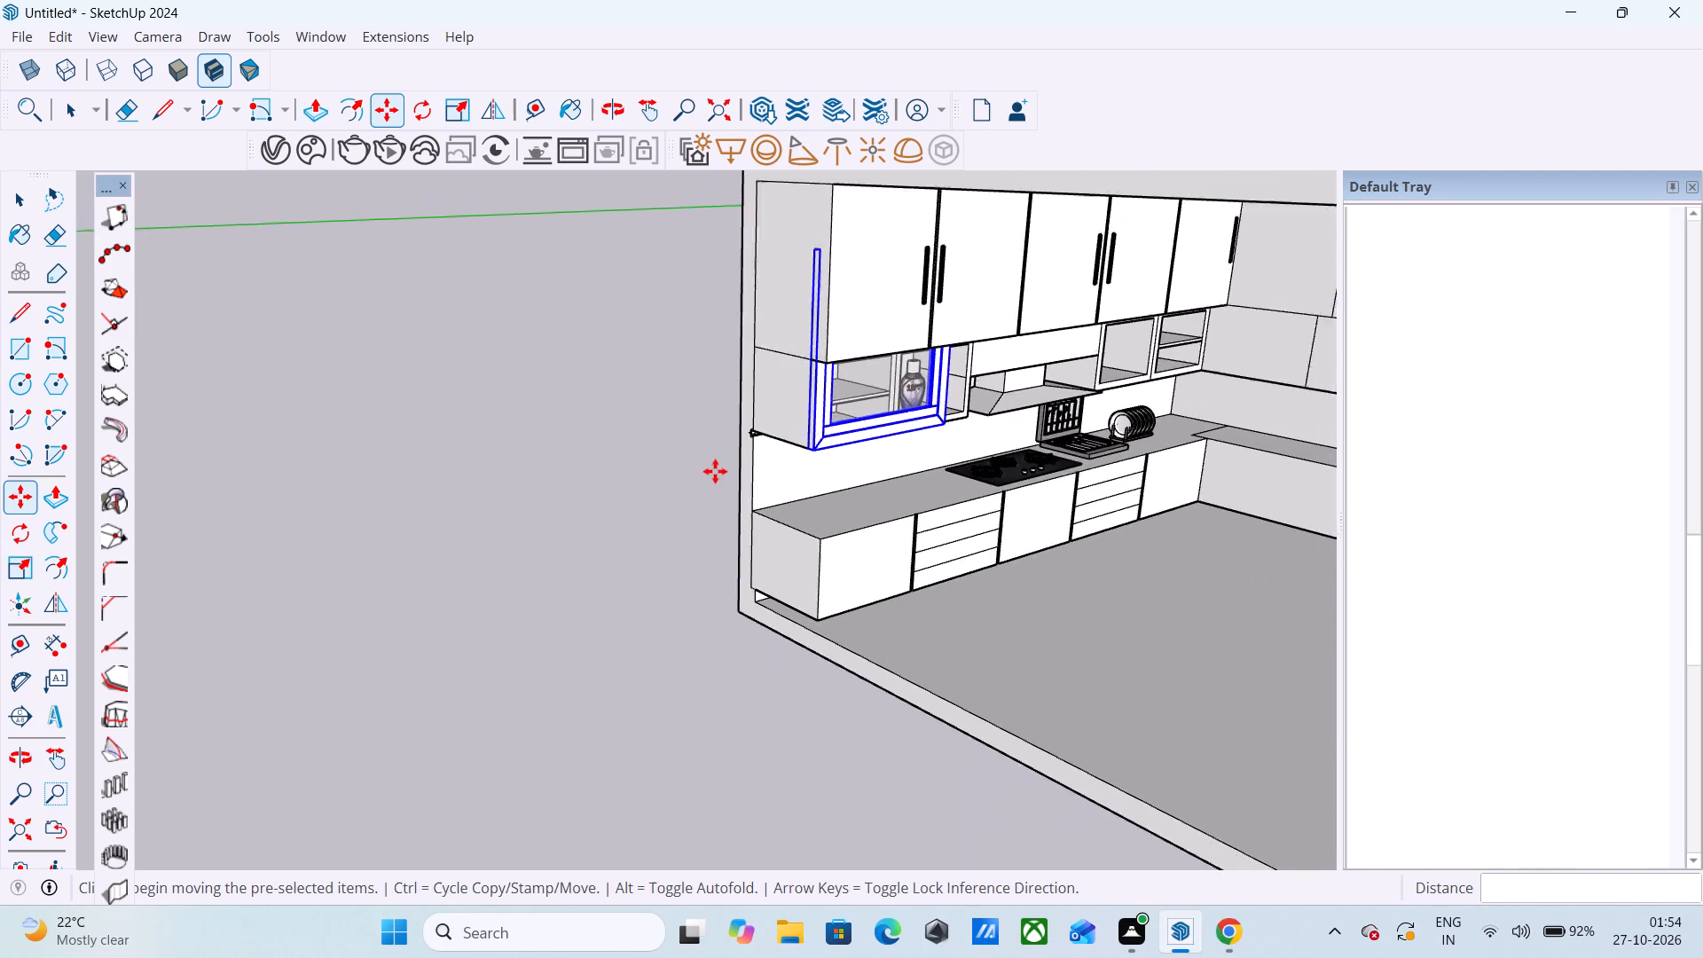
{"action": "scroll", "coordinate": [715, 471], "scroll_direction": "down", "scroll_amount": 1}
{"action": "left_click", "coordinate": [27, 569]}
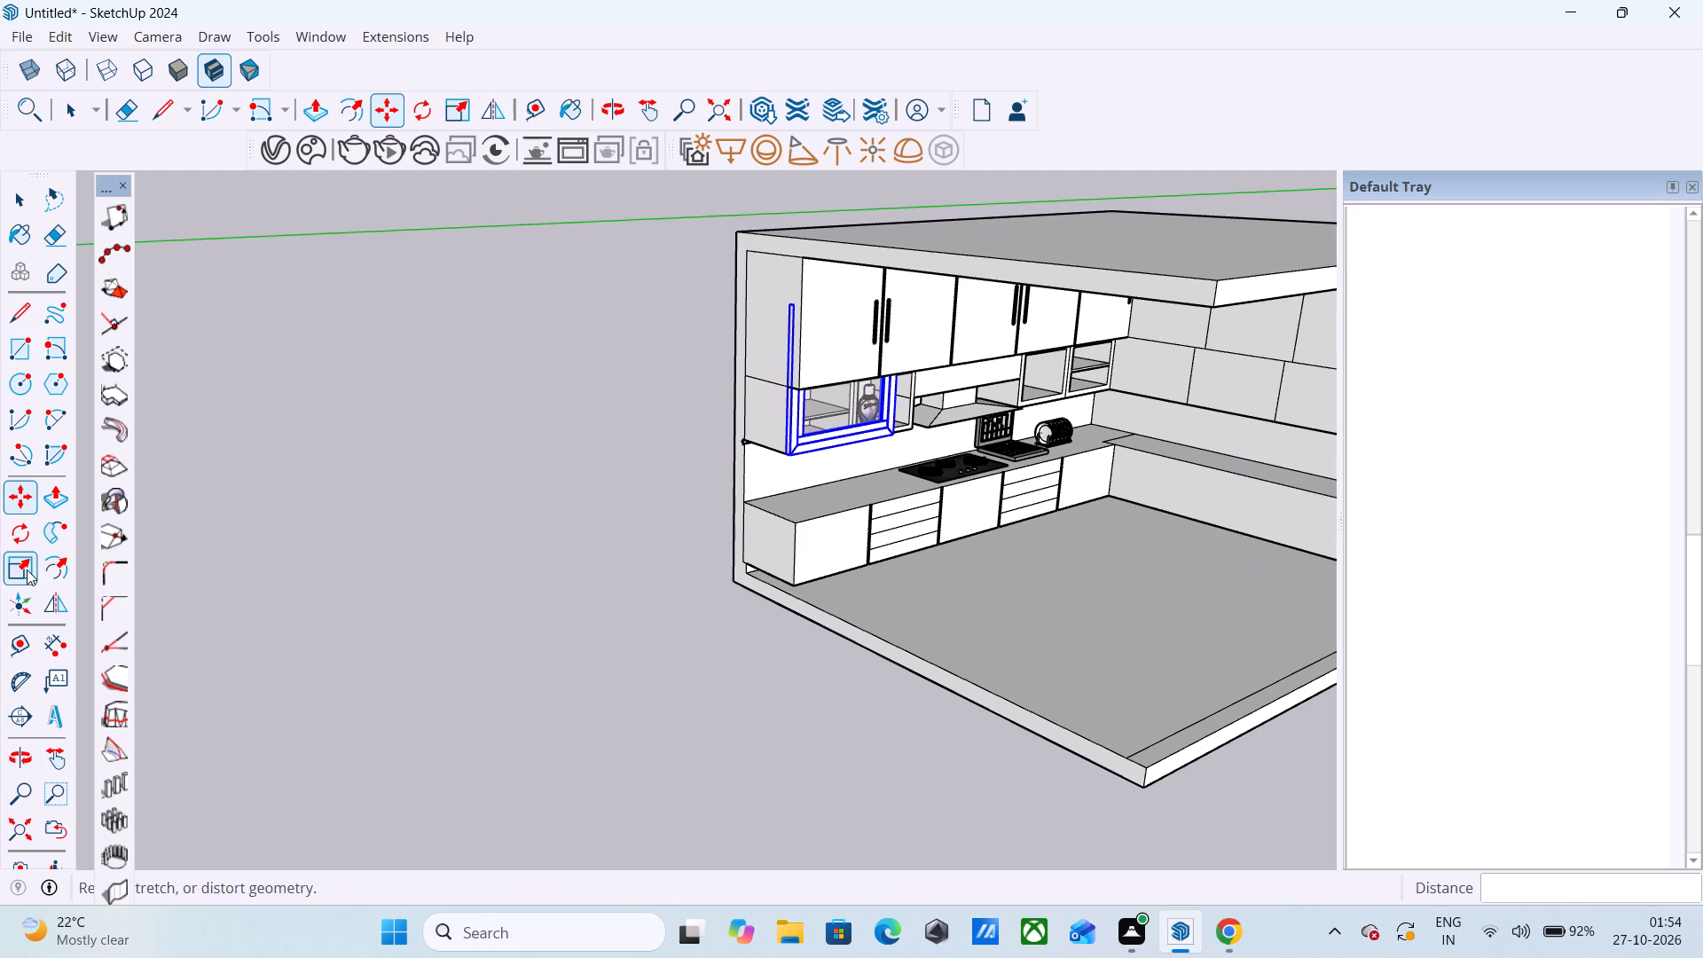
{"action": "scroll", "coordinate": [783, 318], "scroll_direction": "up", "scroll_amount": 8}
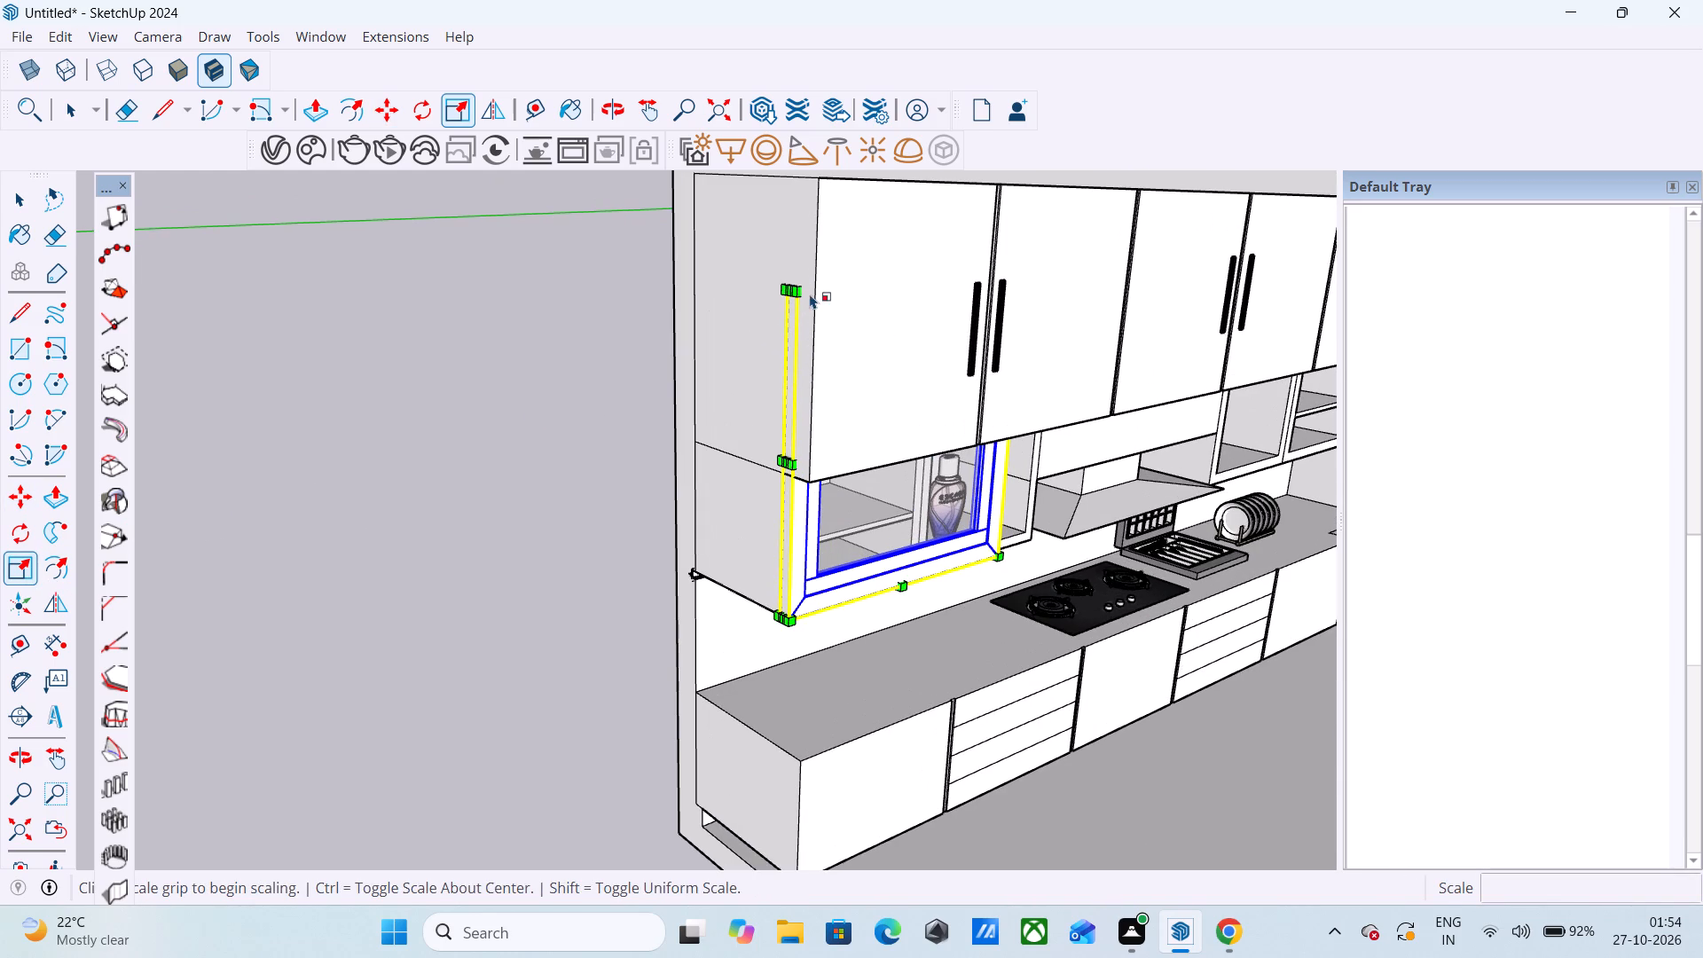
{"action": "left_click", "coordinate": [797, 291]}
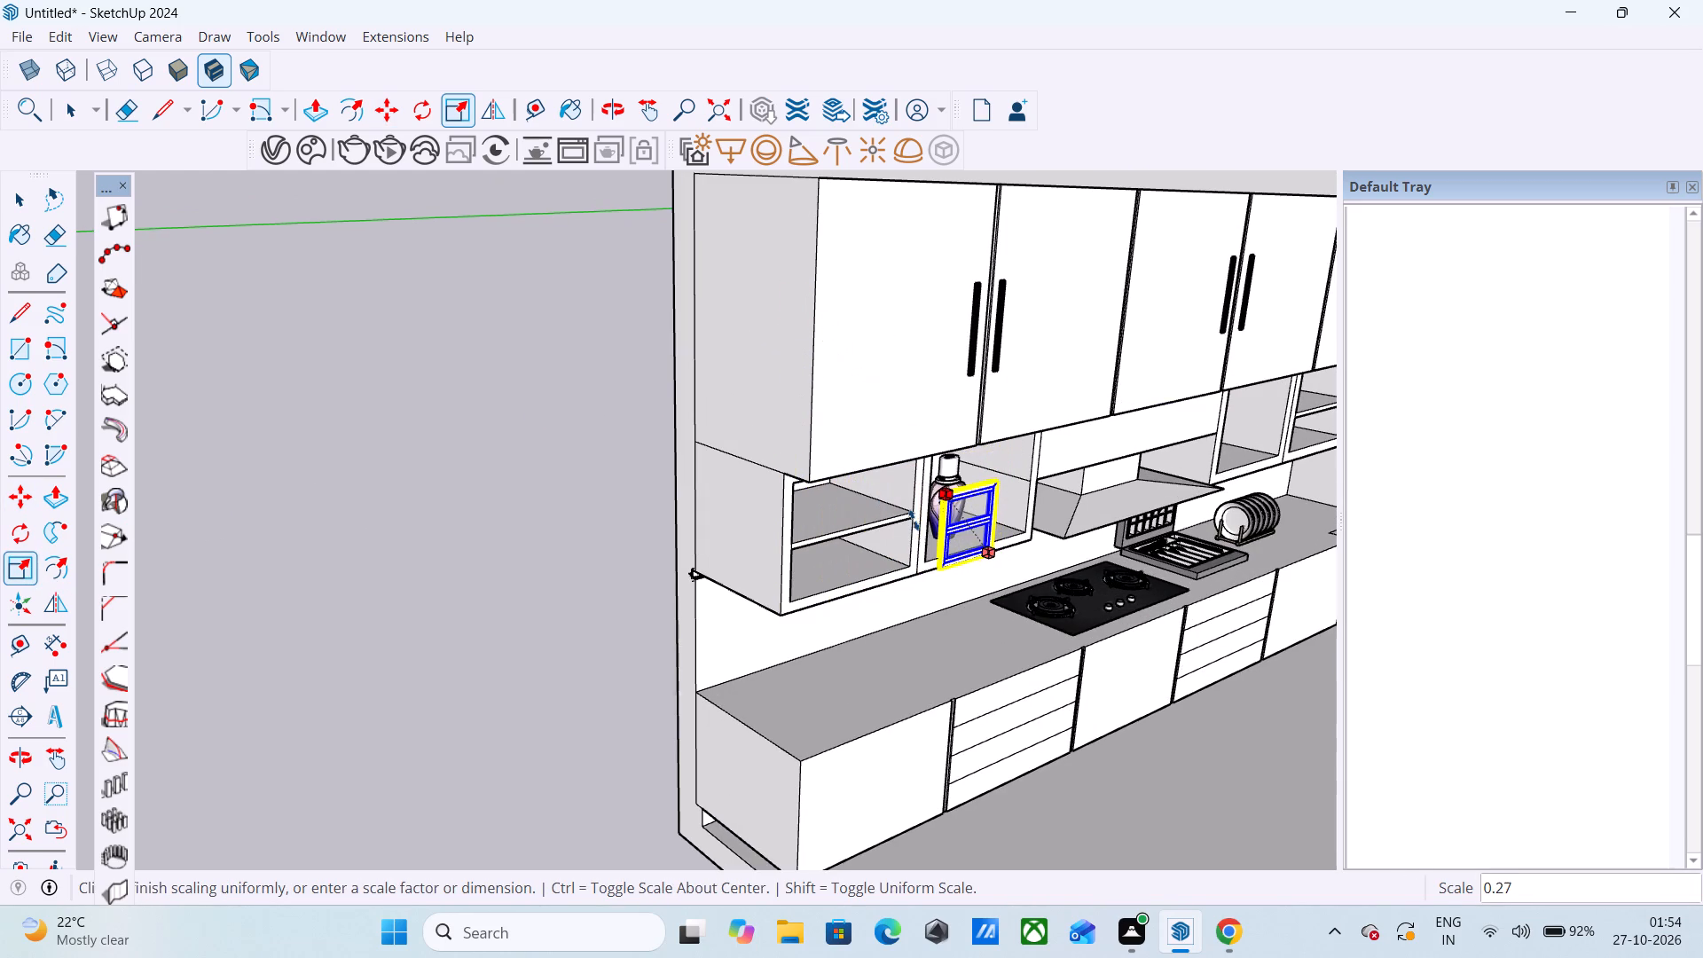
{"action": "left_click", "coordinate": [891, 483]}
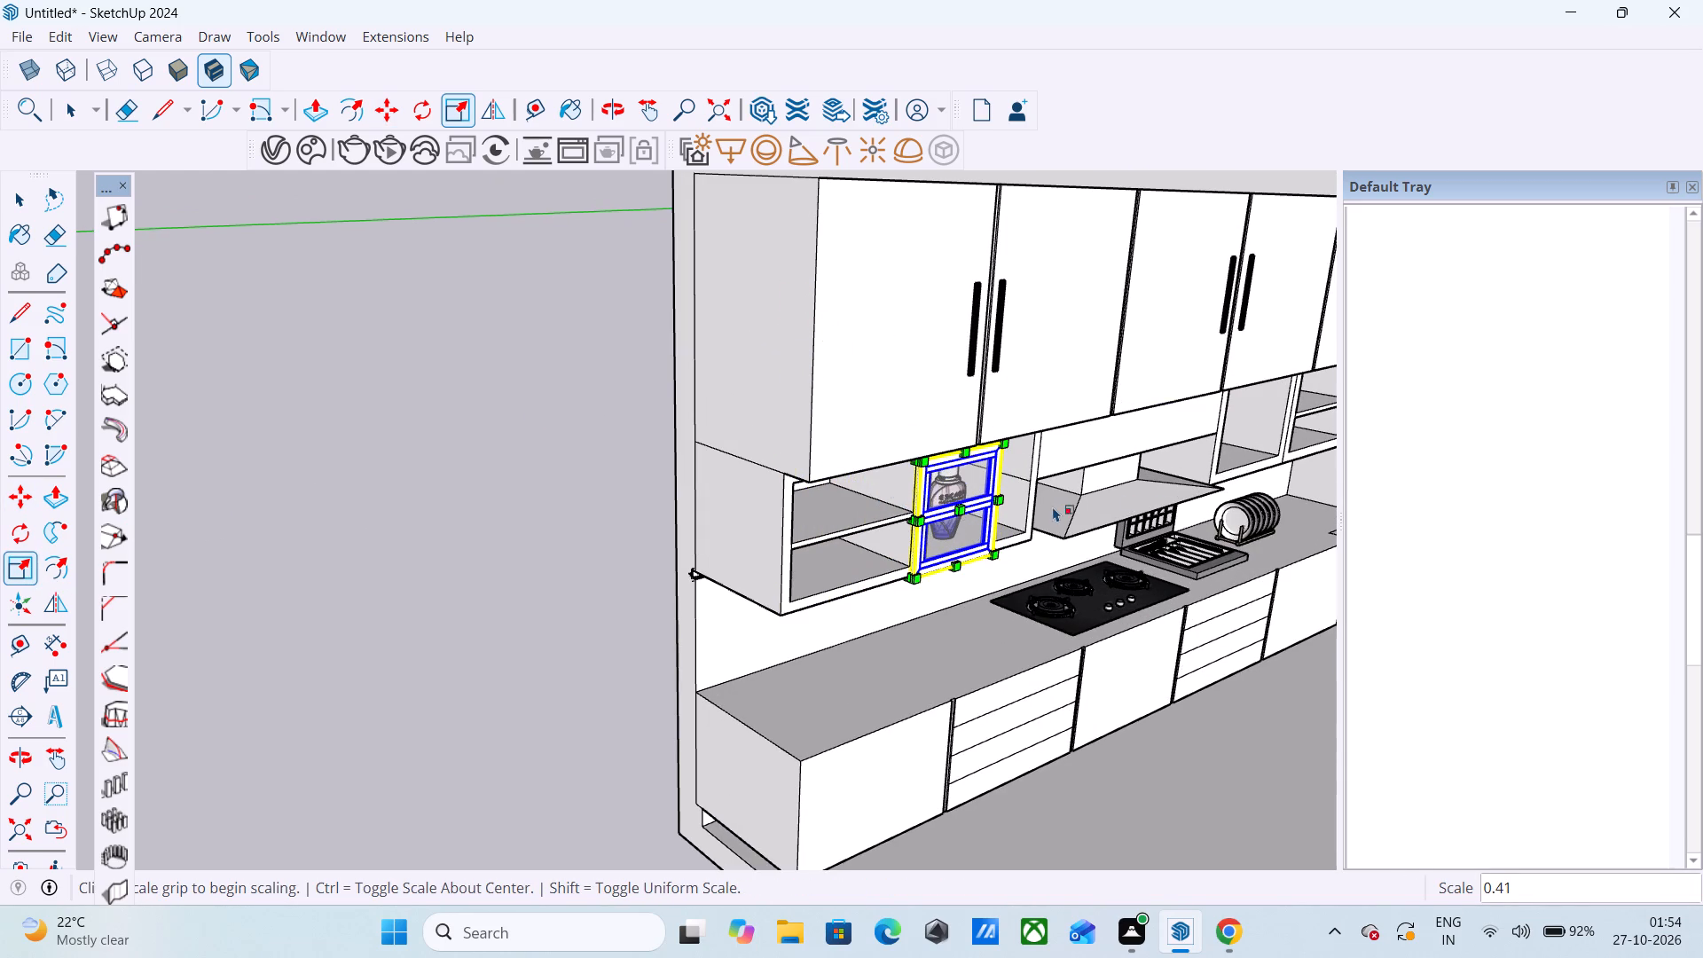
Move the scaled window about 2' 5 5/8" by its lower back corner to the open shelf cabinet's outer lower front corner.
{"action": "scroll", "coordinate": [1049, 506], "scroll_direction": "up", "scroll_amount": 5}
{"action": "middle_click_drag", "start_coordinate": [813, 356], "coordinate": [802, 346]}
{"action": "scroll", "coordinate": [777, 355], "scroll_direction": "up", "scroll_amount": 1}
{"action": "middle_click_drag", "start_coordinate": [750, 309], "coordinate": [731, 306]}
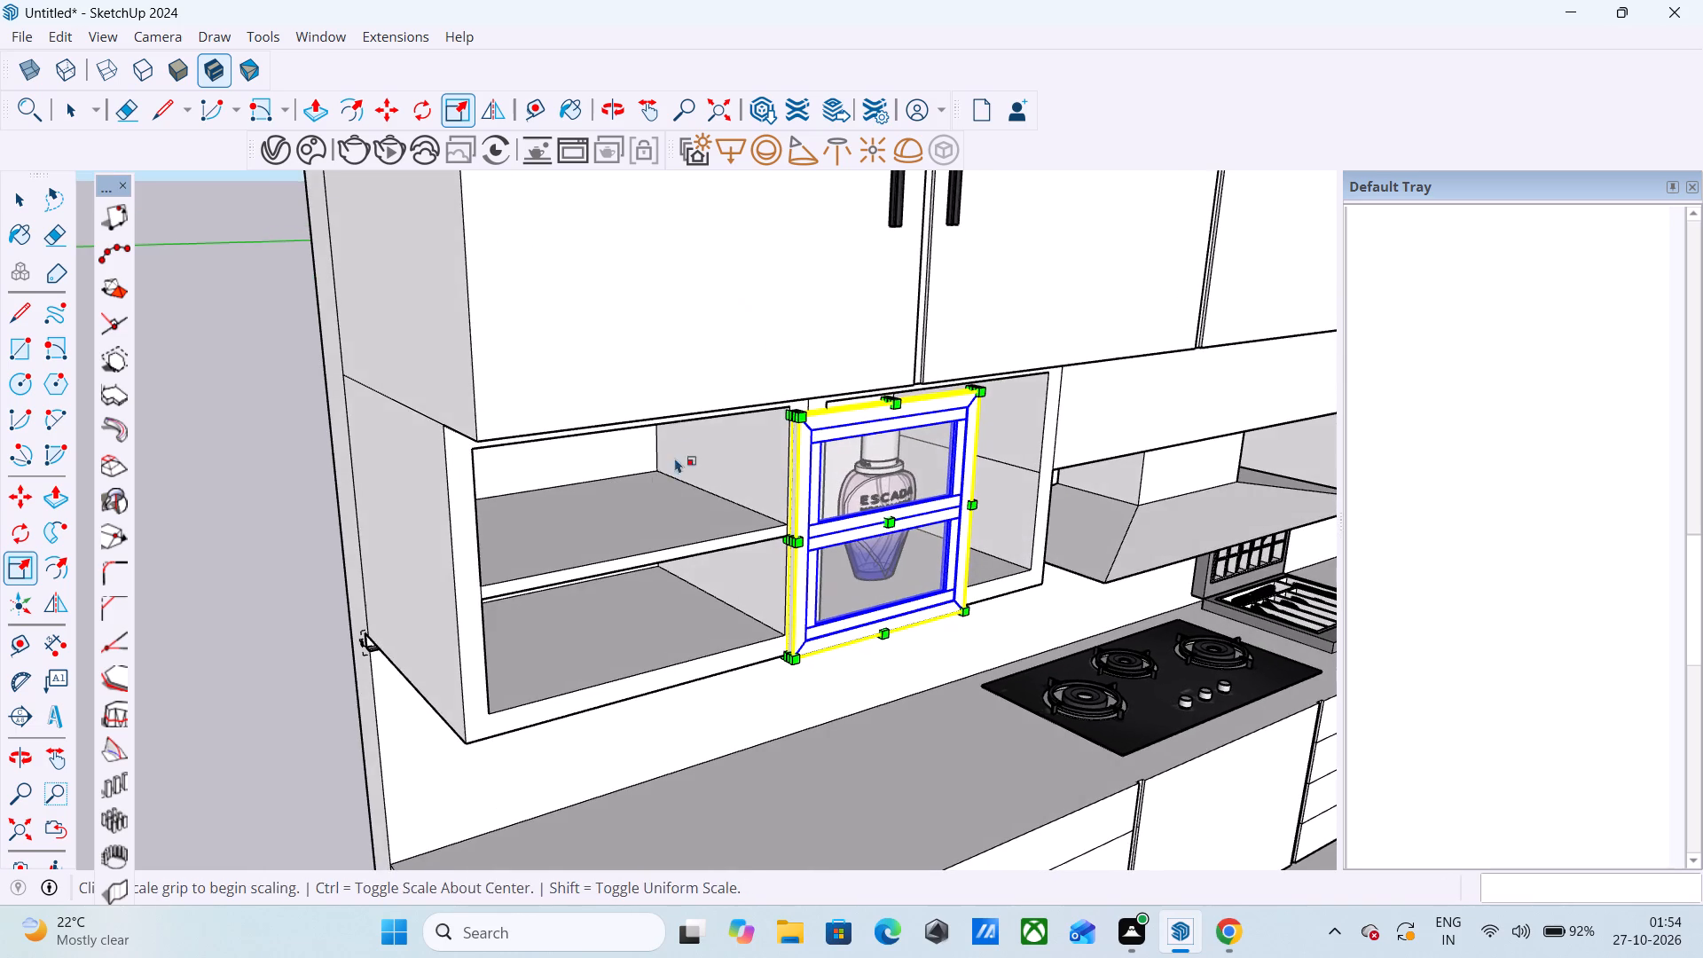
{"action": "middle_click_drag", "start_coordinate": [663, 480], "coordinate": [663, 471]}
{"action": "middle_click_drag", "start_coordinate": [663, 456], "coordinate": [578, 372]}
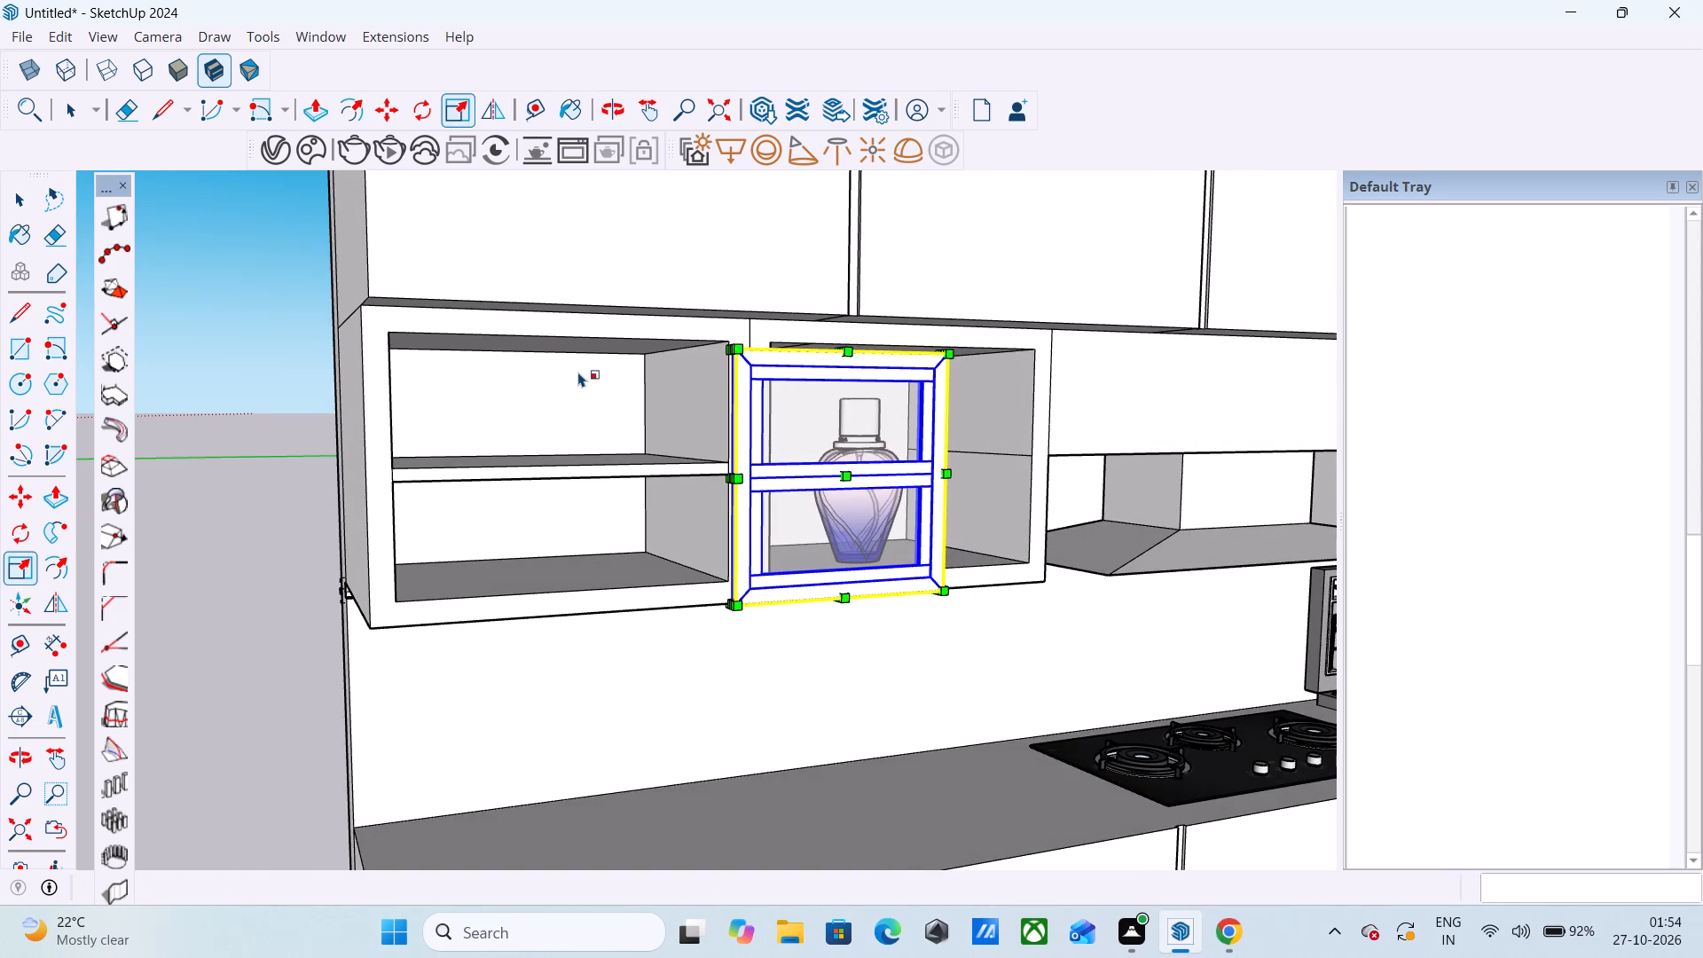
{"action": "key", "text": "m"}
{"action": "scroll", "coordinate": [657, 564], "scroll_direction": "up", "scroll_amount": 6}
{"action": "scroll", "coordinate": [728, 570], "scroll_direction": "up", "scroll_amount": 4}
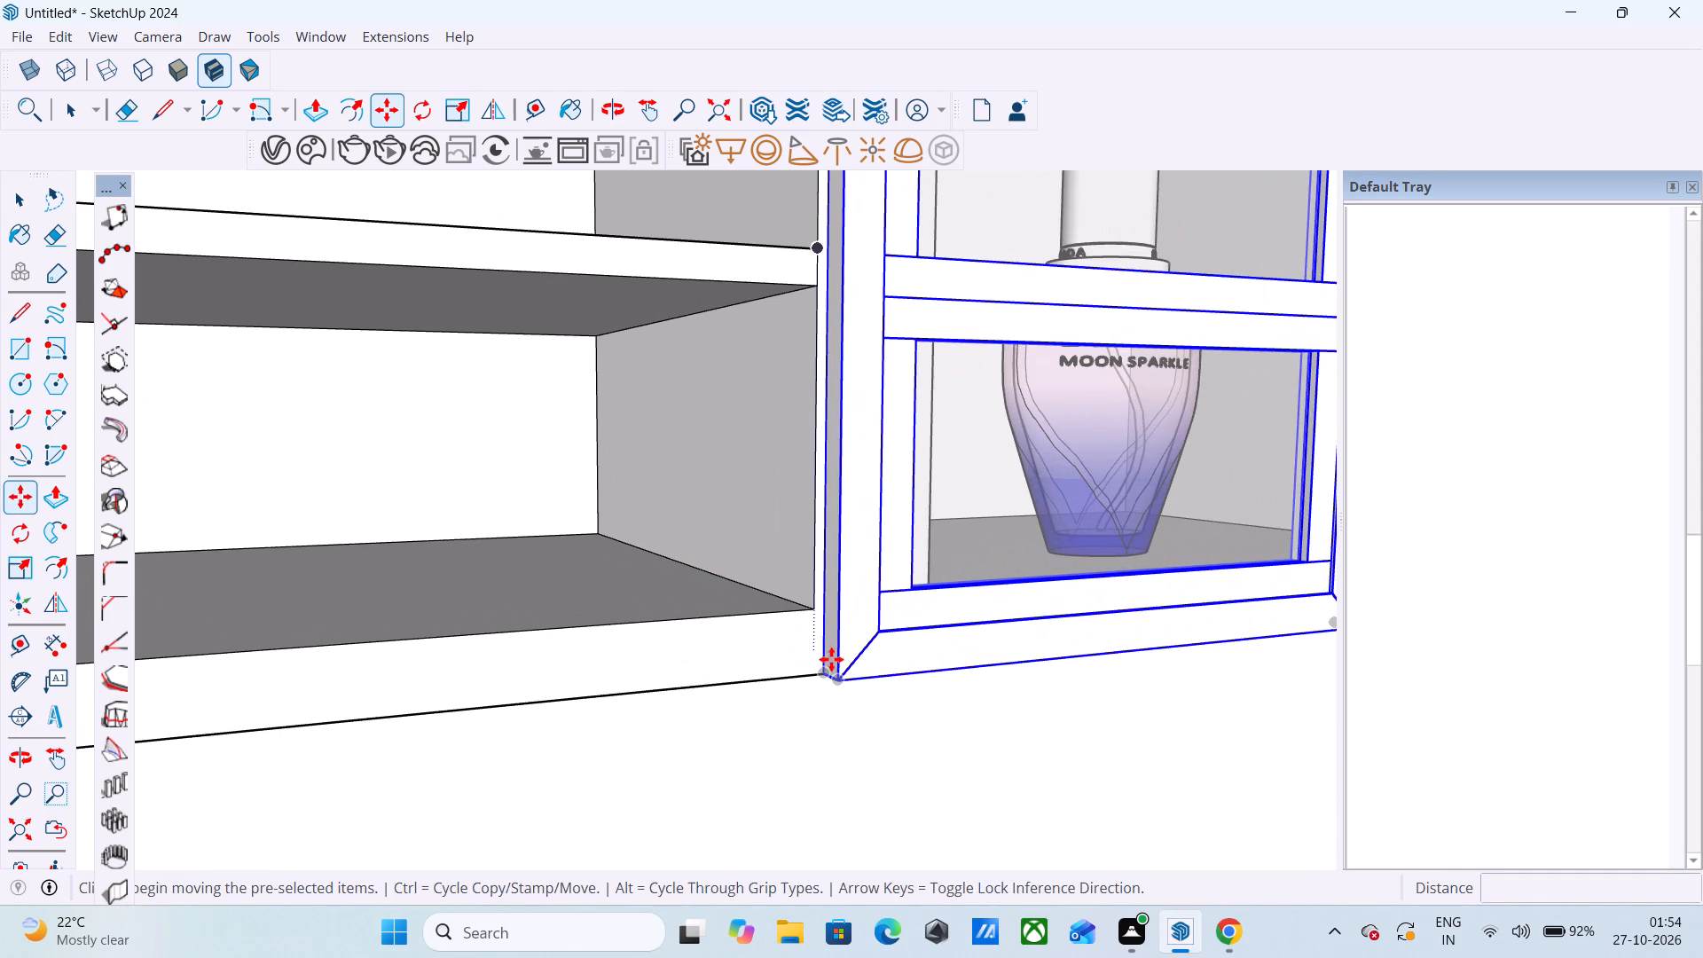
{"action": "left_click", "coordinate": [826, 672]}
{"action": "scroll", "coordinate": [797, 582], "scroll_direction": "down", "scroll_amount": 6}
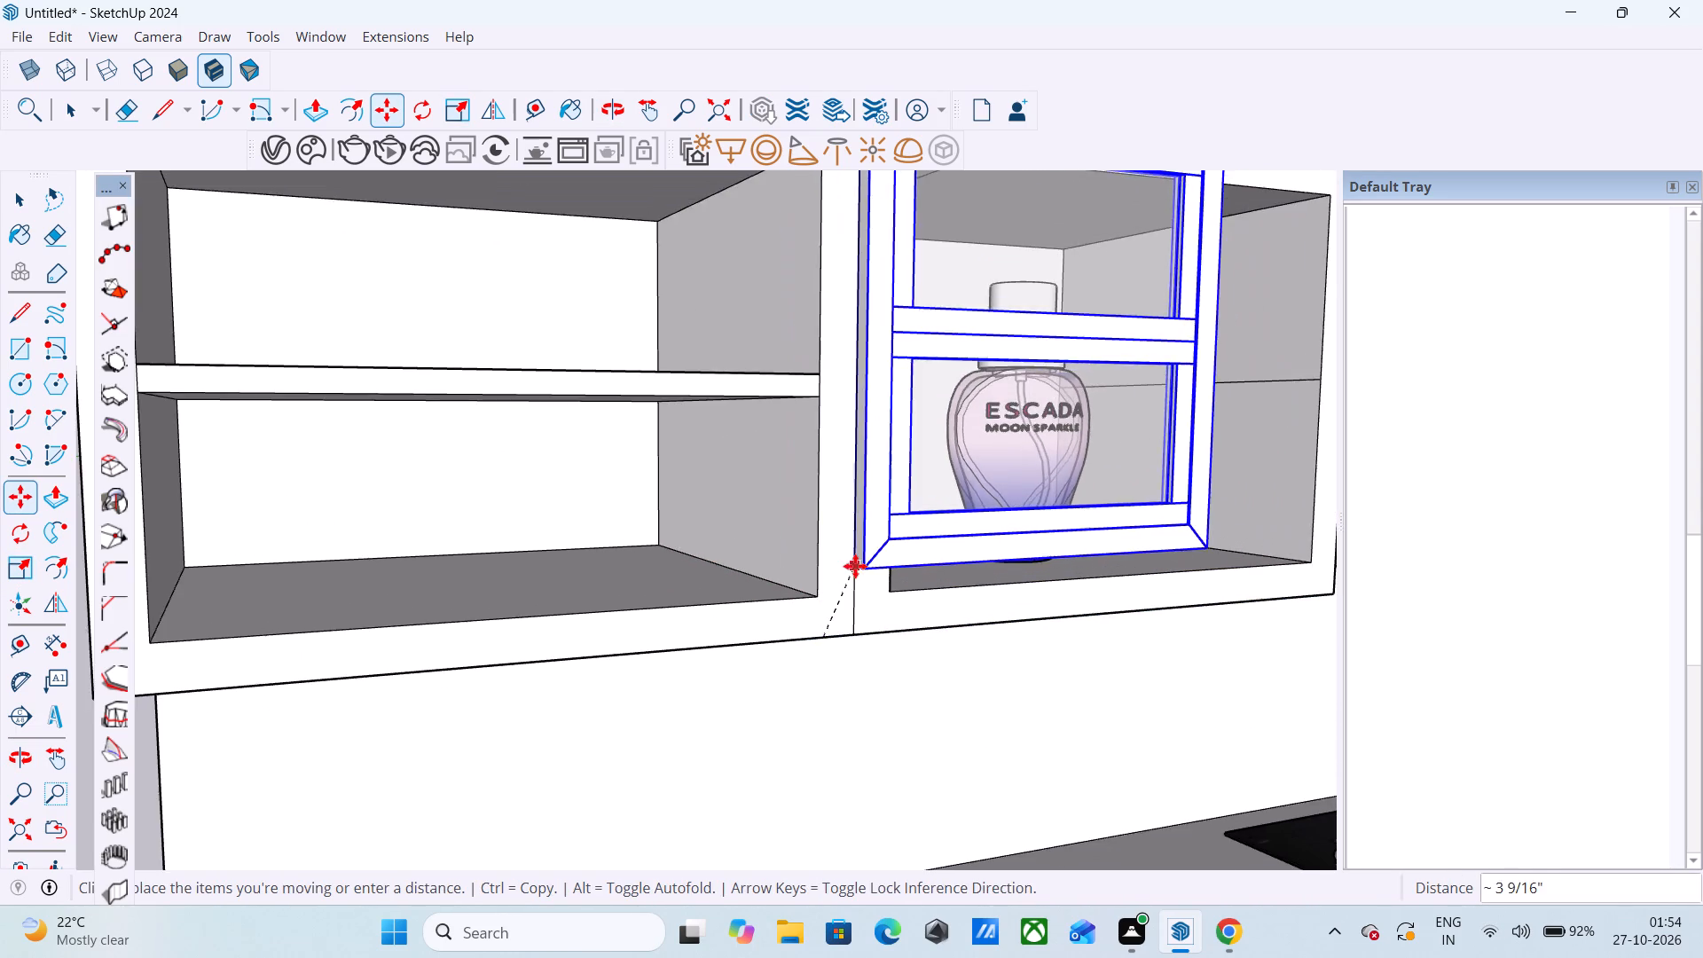
{"action": "scroll", "coordinate": [846, 569], "scroll_direction": "down", "scroll_amount": 5}
{"action": "scroll", "coordinate": [752, 597], "scroll_direction": "down", "scroll_amount": 3}
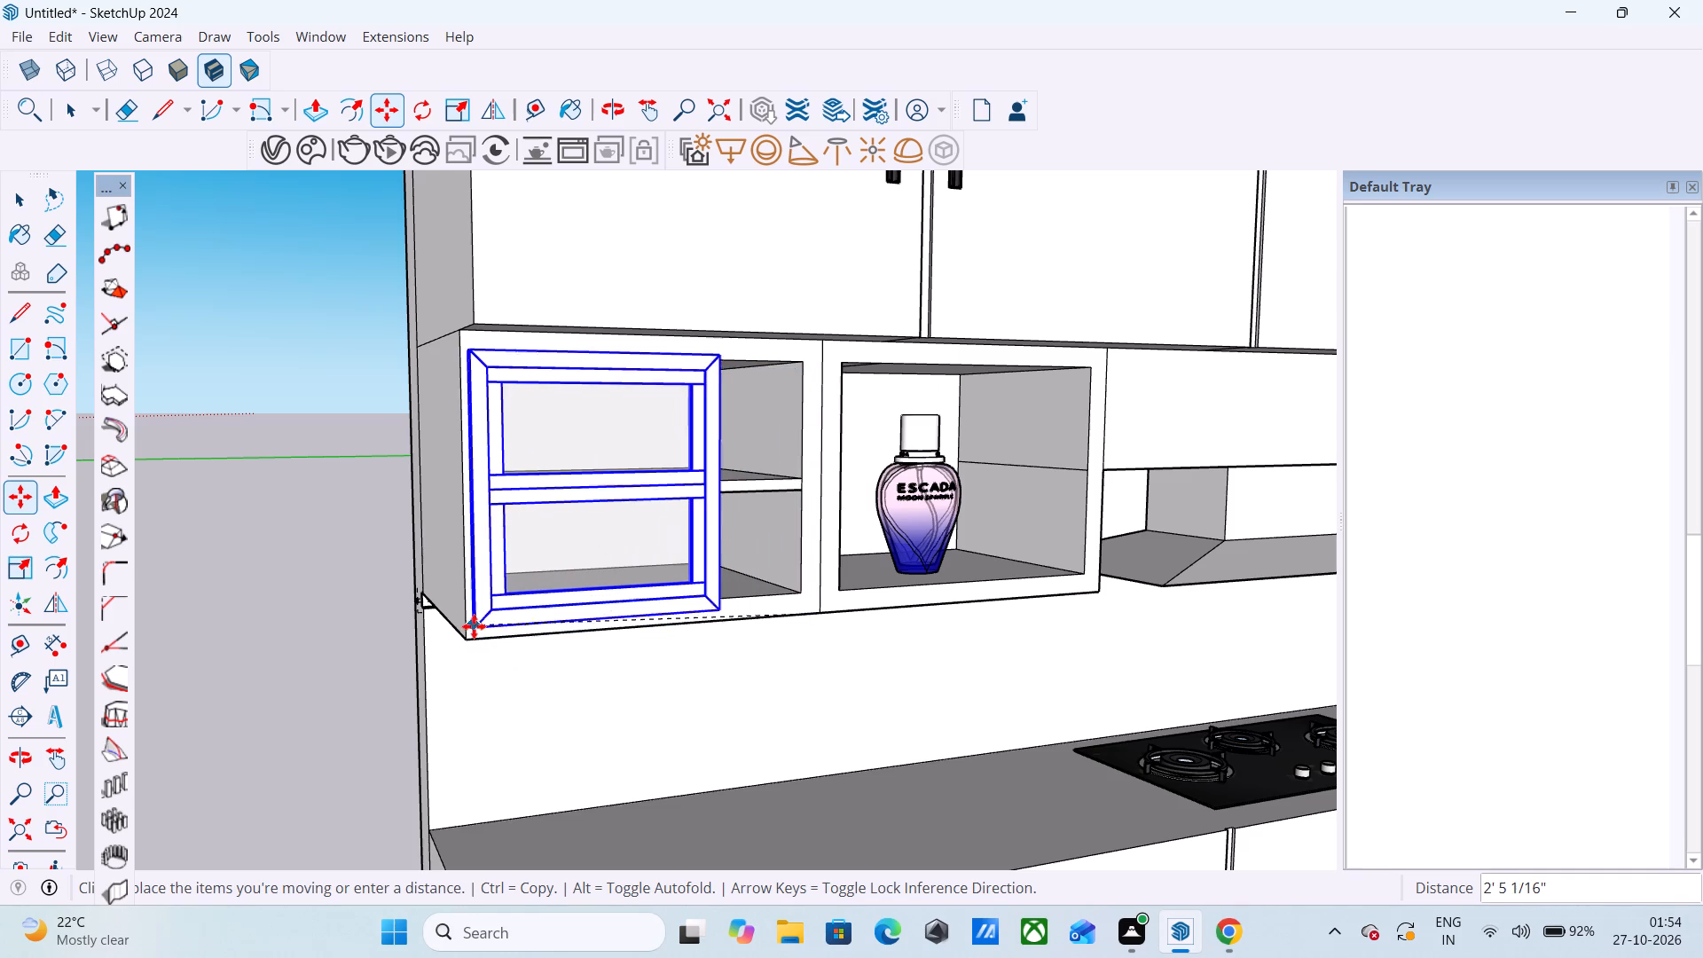
{"action": "scroll", "coordinate": [475, 633], "scroll_direction": "up", "scroll_amount": 10}
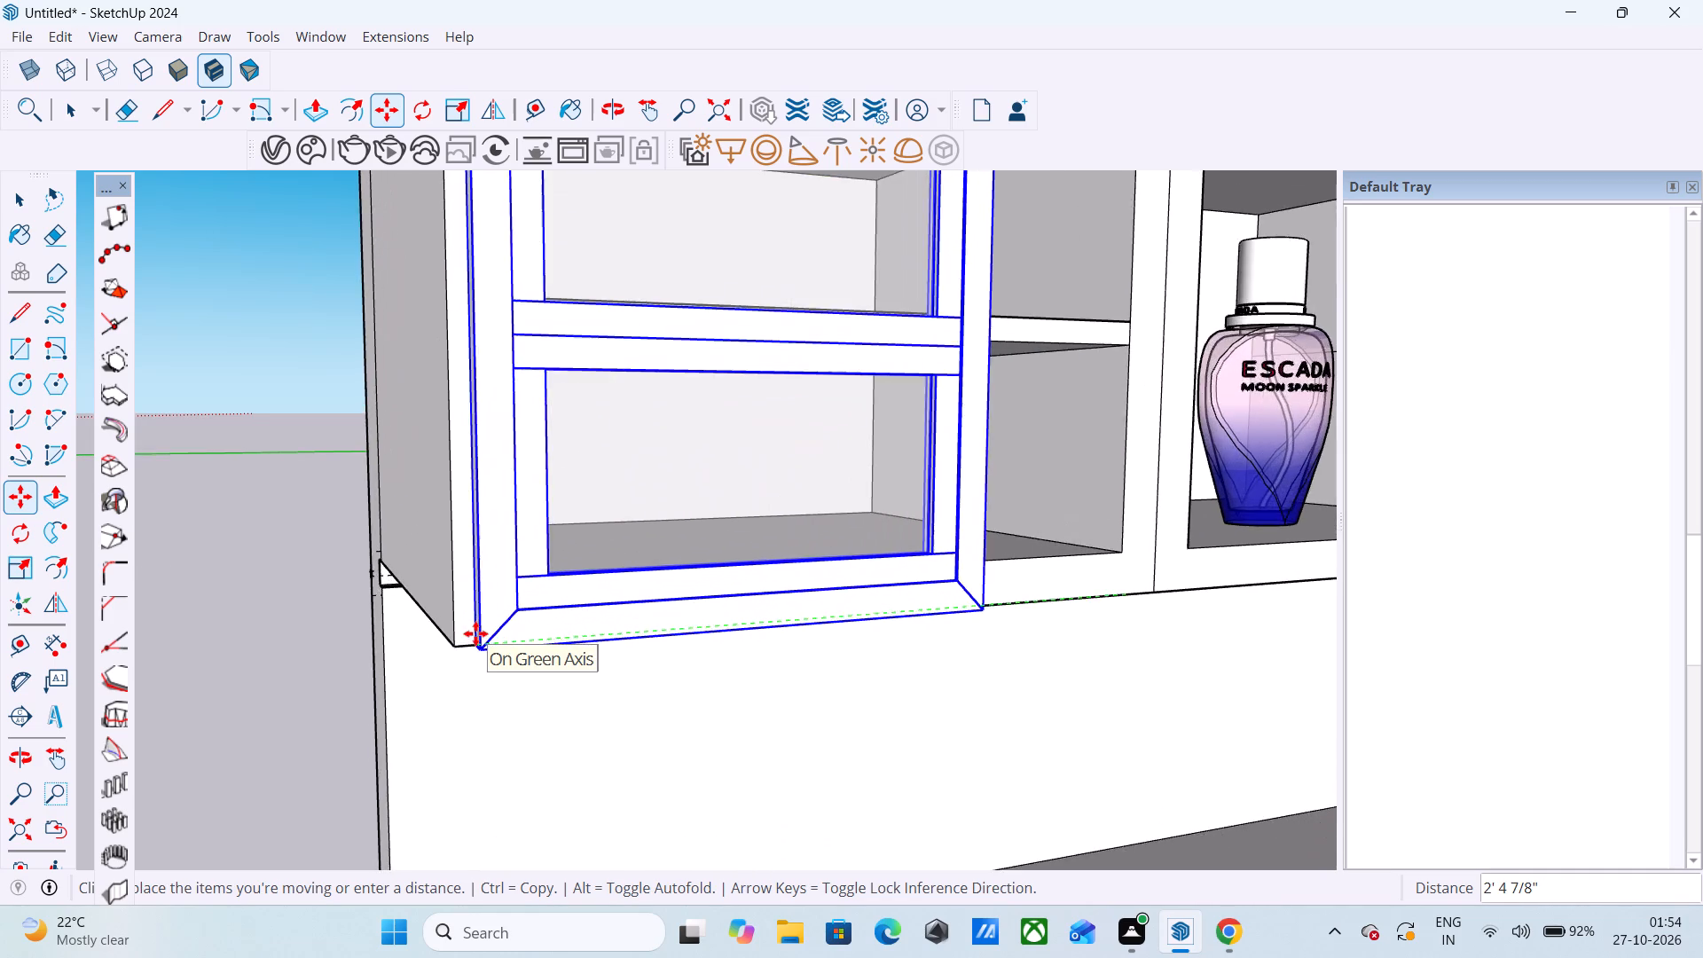
{"action": "scroll", "coordinate": [475, 633], "scroll_direction": "up", "scroll_amount": 10}
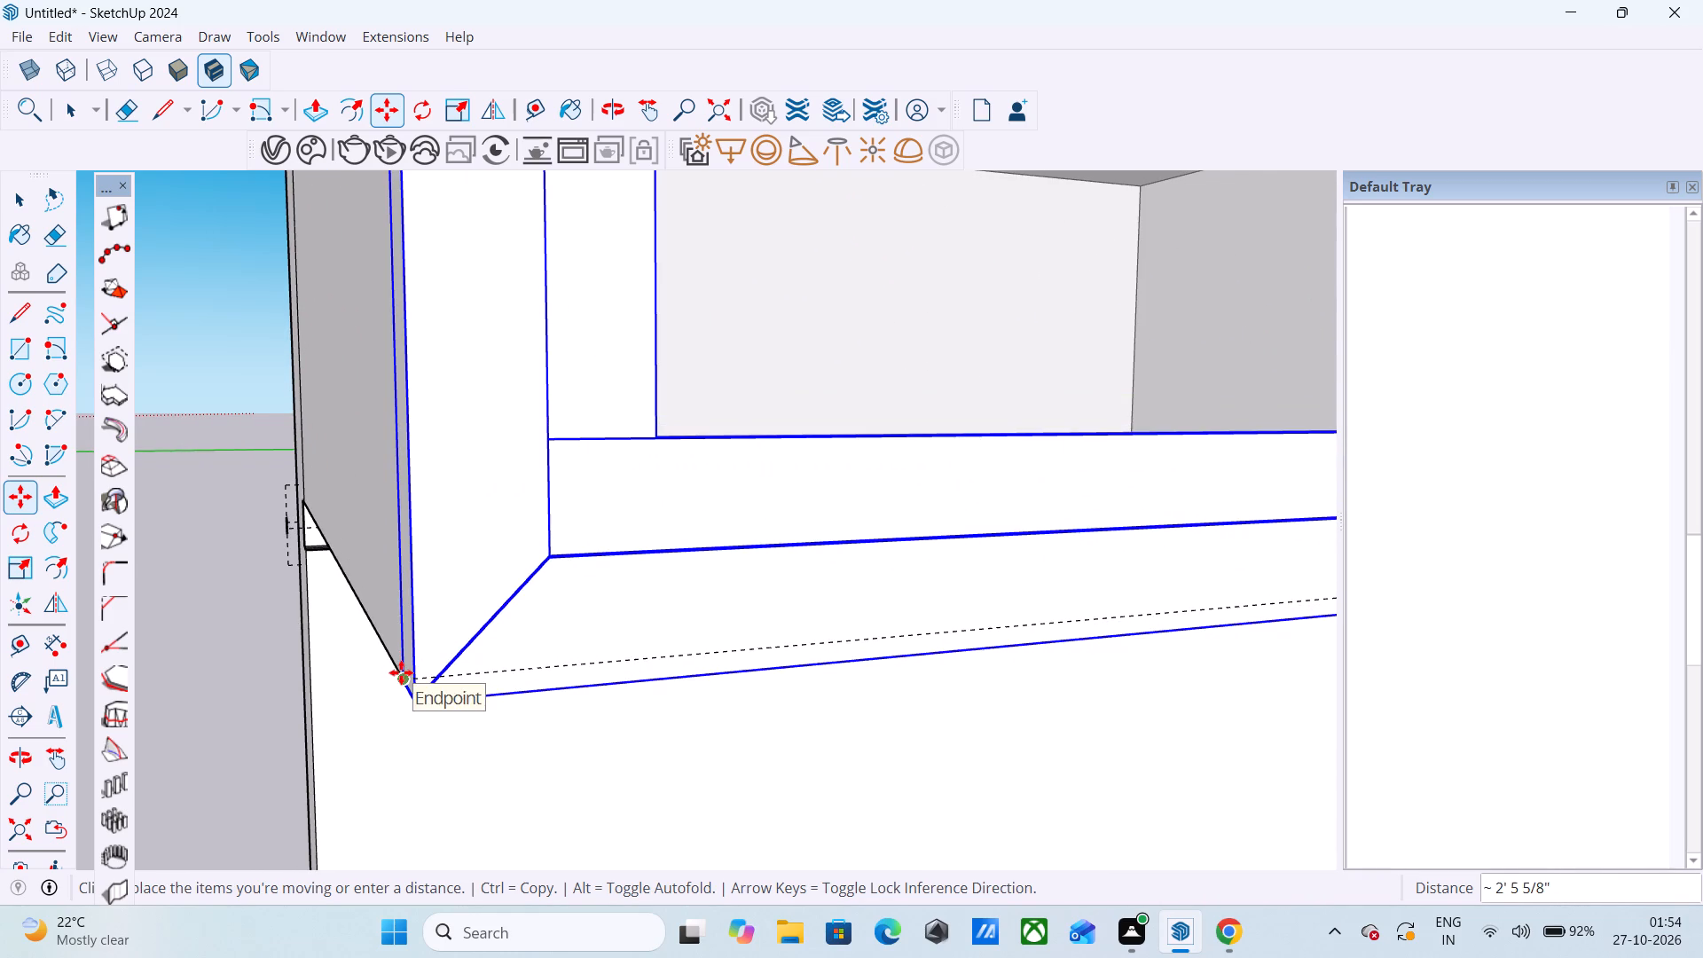
{"action": "left_click", "coordinate": [401, 672]}
Stretch the window's height by a factor of about 1.12 to meet the top of the open shelf cabinet.
{"action": "scroll", "coordinate": [349, 688], "scroll_direction": "down", "scroll_amount": 6}
{"action": "middle_click_drag", "start_coordinate": [461, 686], "coordinate": [804, 660]}
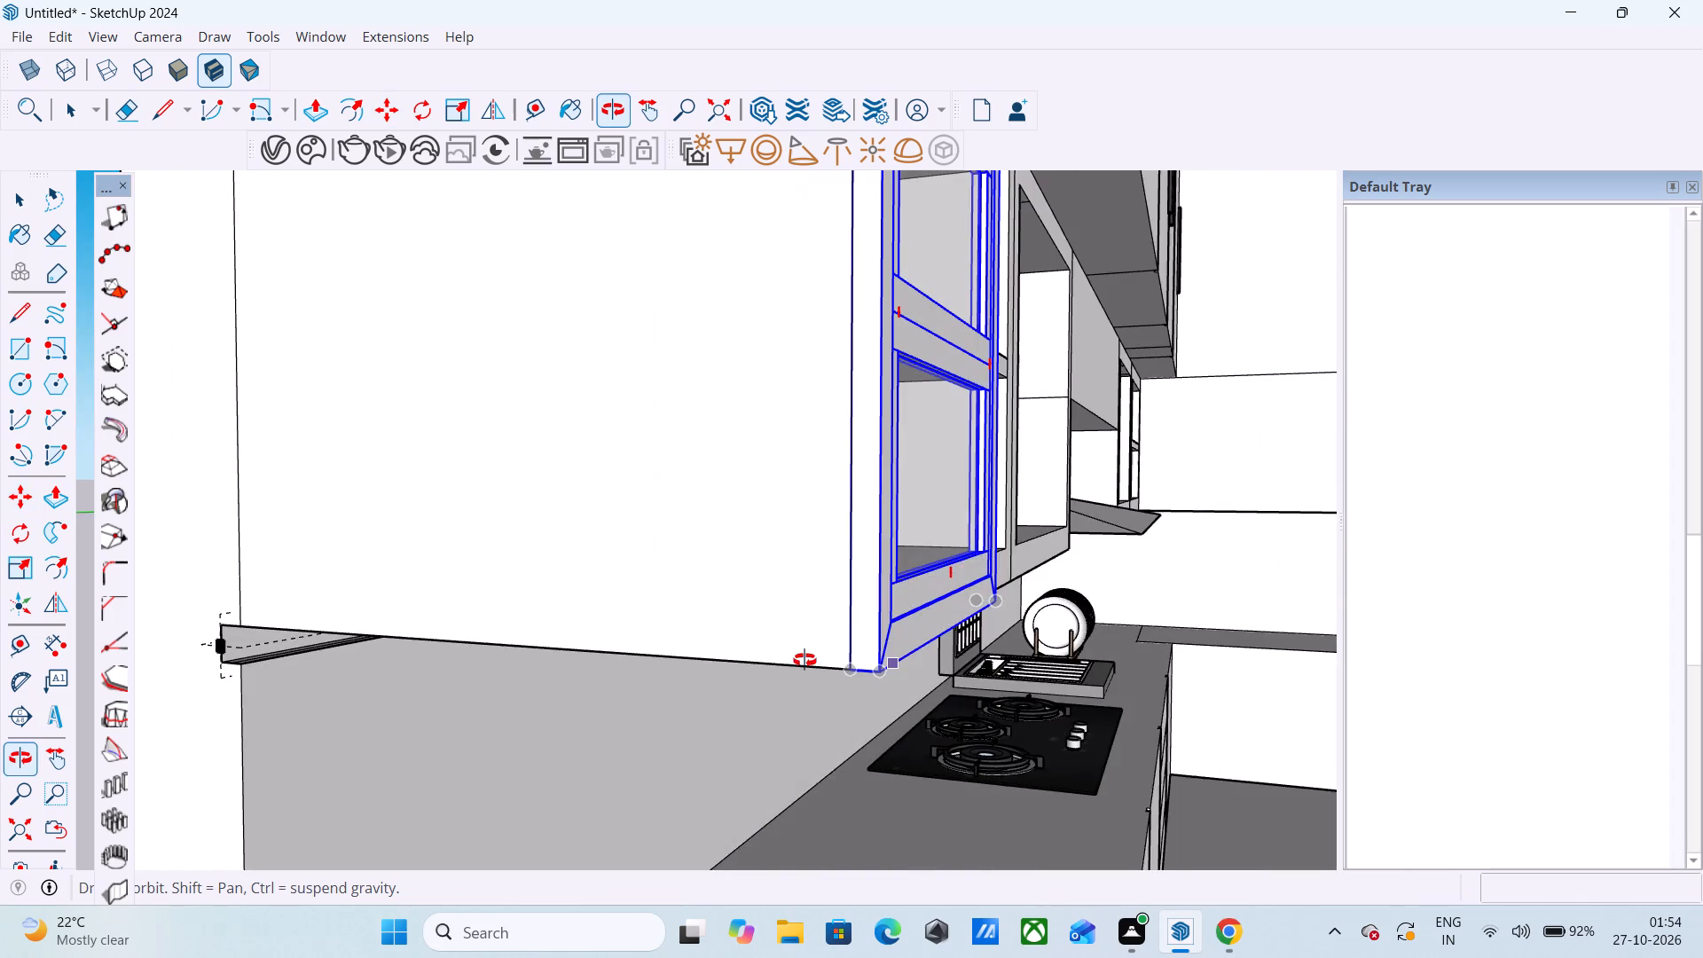
{"action": "middle_click_drag", "start_coordinate": [804, 660], "coordinate": [619, 674]}
{"action": "scroll", "coordinate": [647, 675], "scroll_direction": "down", "scroll_amount": 10}
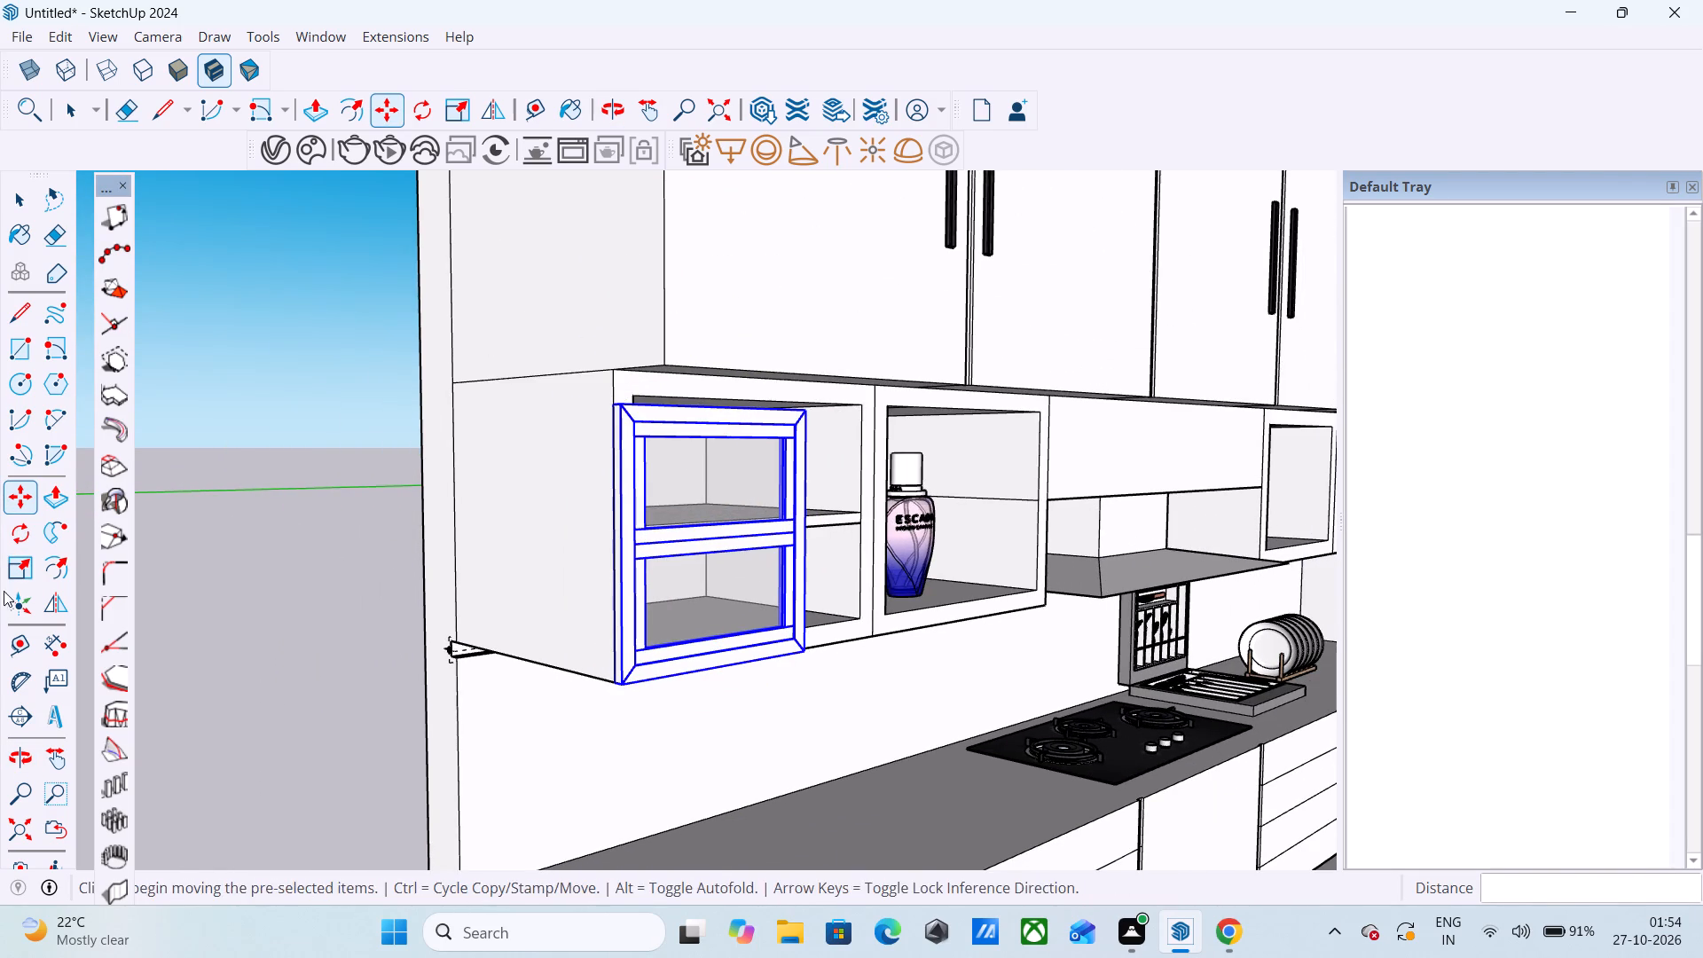
{"action": "left_click", "coordinate": [11, 561]}
{"action": "scroll", "coordinate": [734, 426], "scroll_direction": "up", "scroll_amount": 2}
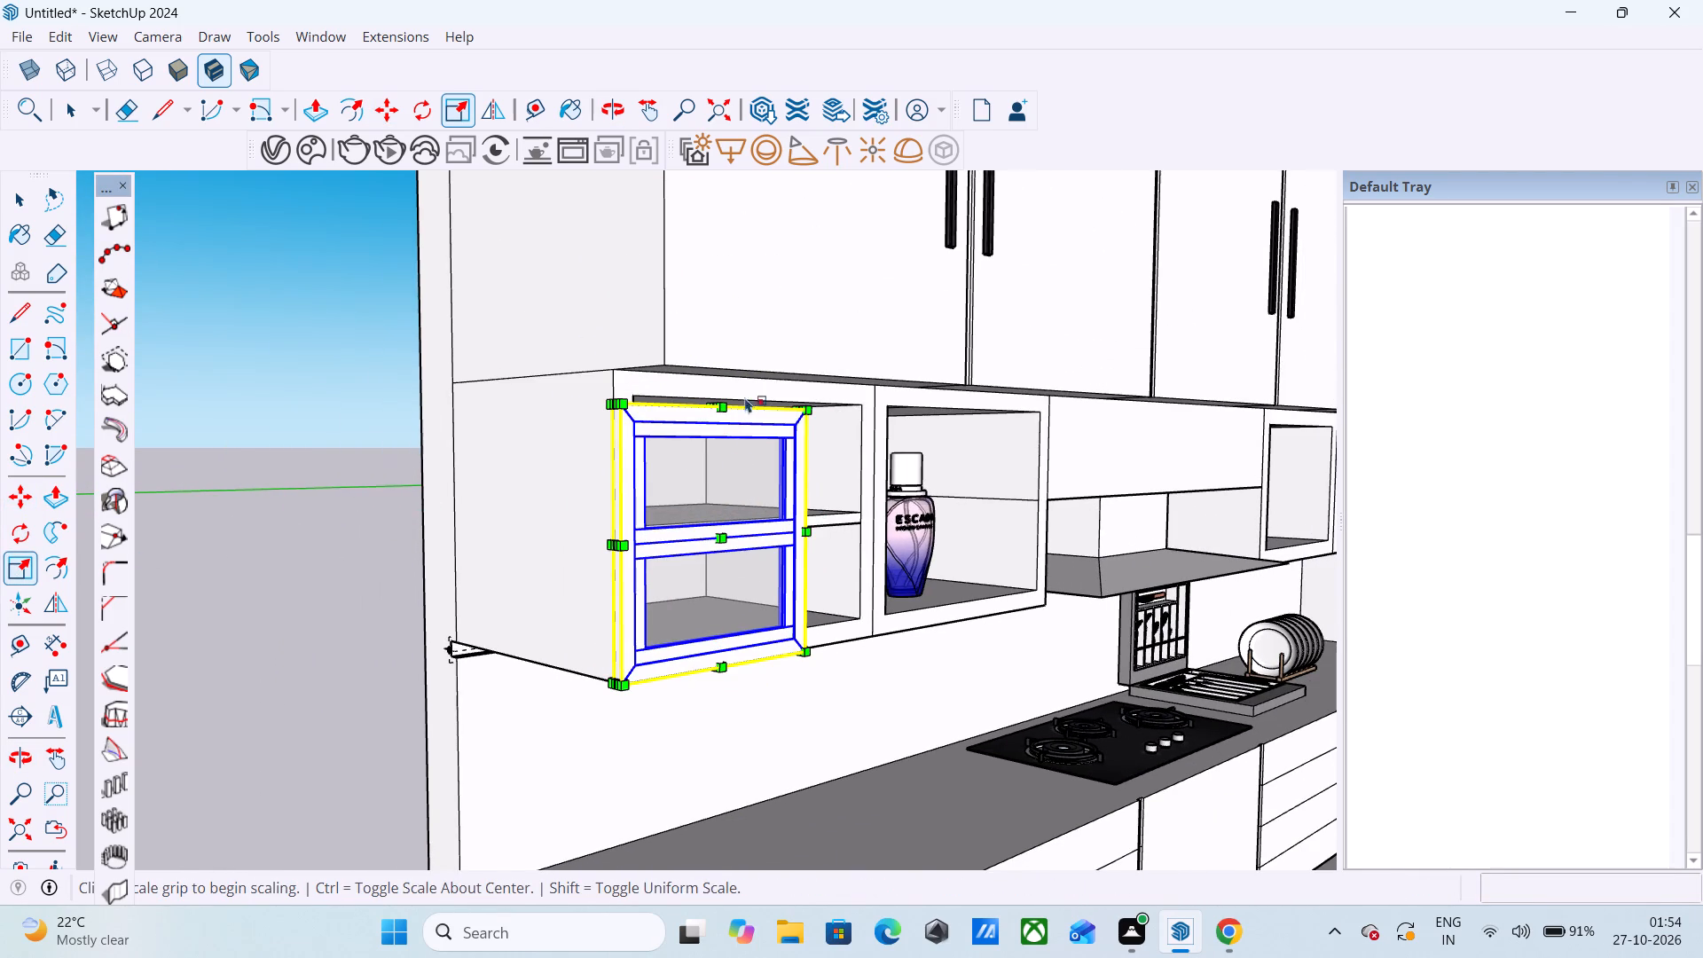
{"action": "scroll", "coordinate": [745, 397], "scroll_direction": "up", "scroll_amount": 4}
{"action": "scroll", "coordinate": [626, 438], "scroll_direction": "up", "scroll_amount": 6}
{"action": "left_click", "coordinate": [758, 444]}
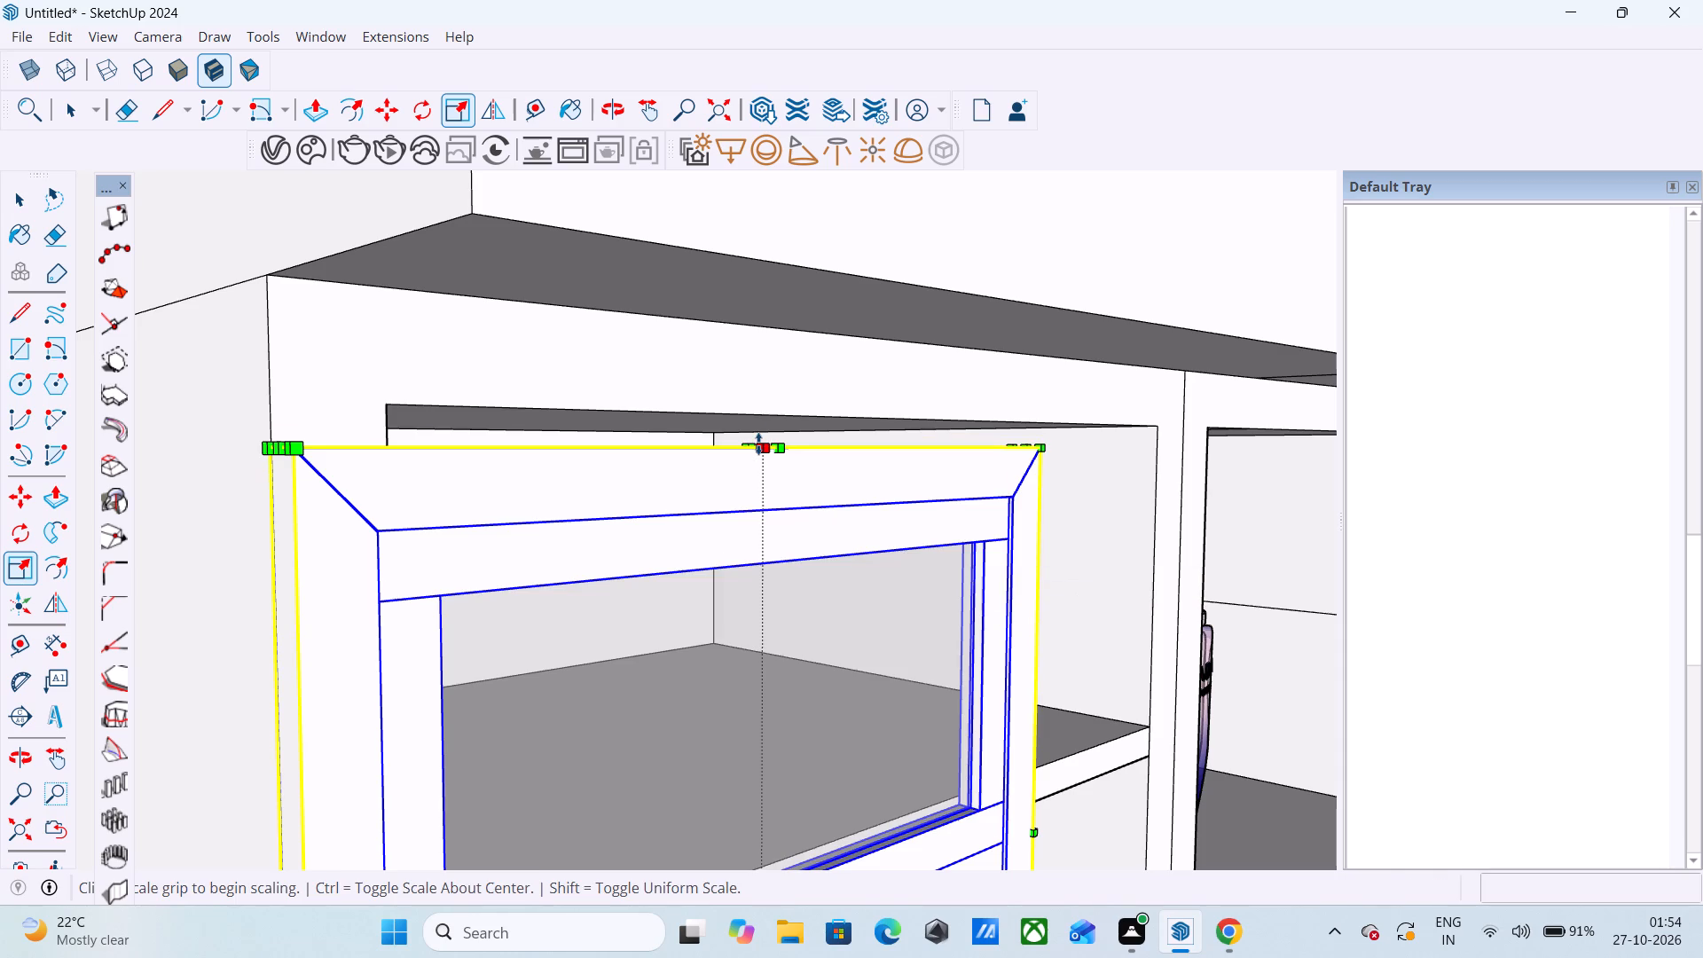
{"action": "left_click", "coordinate": [752, 318]}
Stretch the window's width by a factor of 1.52 to cover the two-shelf compartment up to the perfume bottle compartment, and deselect it.
{"action": "scroll", "coordinate": [494, 472], "scroll_direction": "down", "scroll_amount": 6}
{"action": "scroll", "coordinate": [227, 485], "scroll_direction": "down", "scroll_amount": 10}
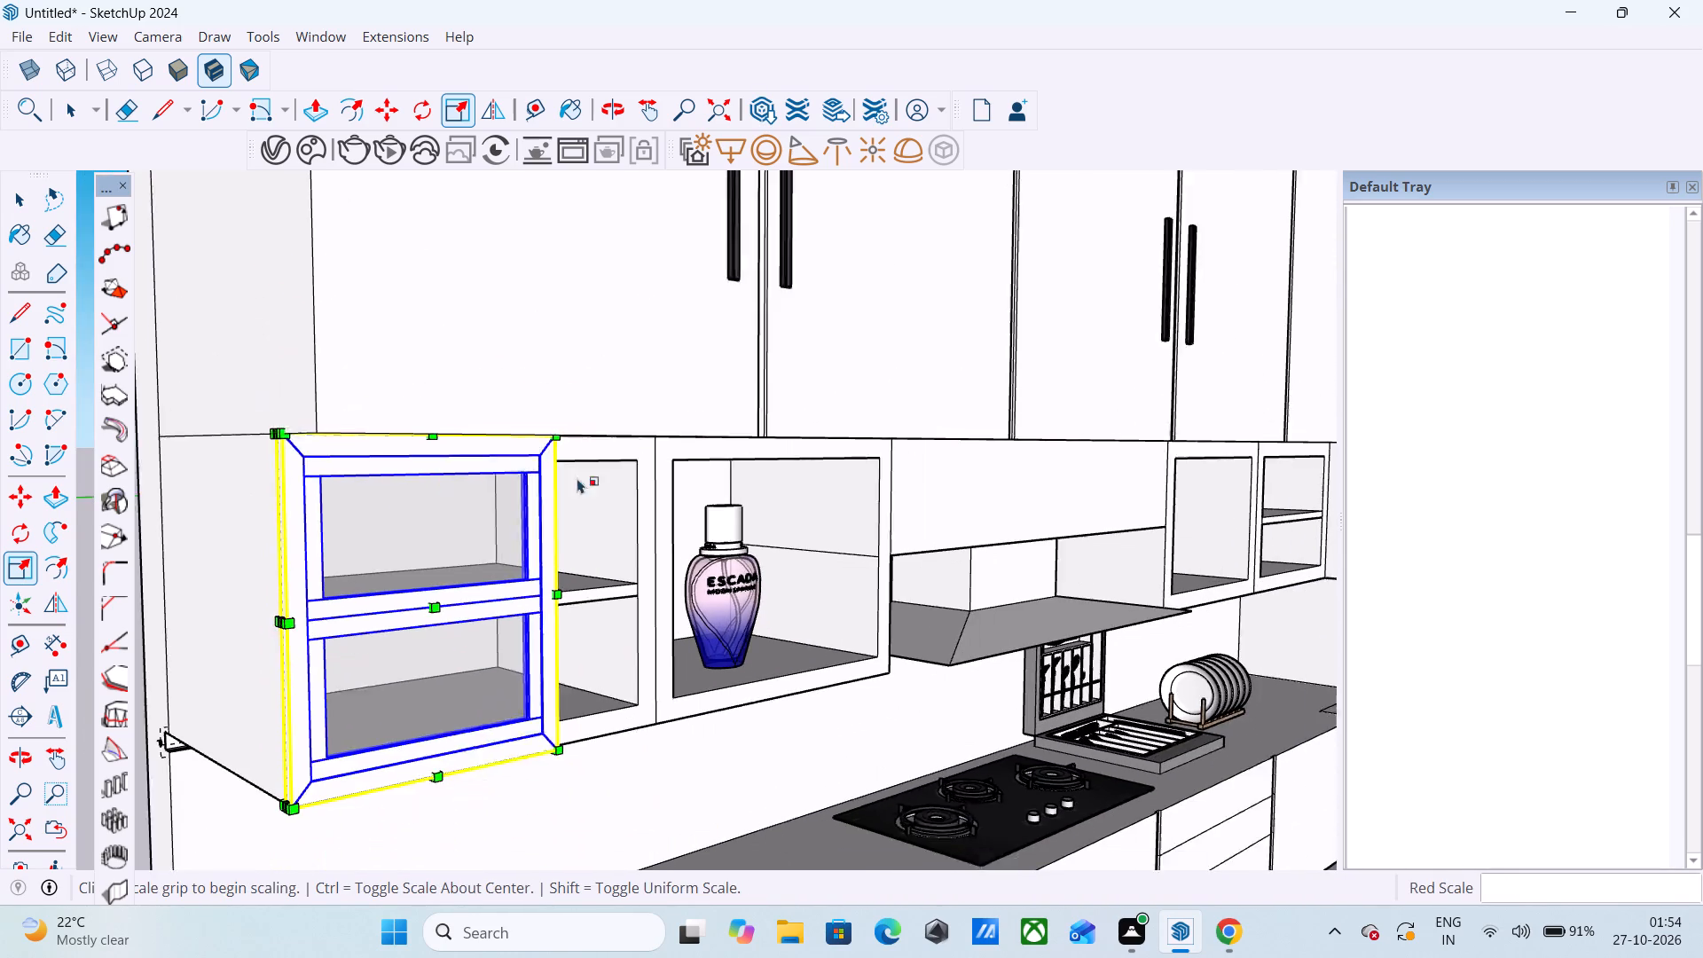
{"action": "scroll", "coordinate": [693, 467], "scroll_direction": "up", "scroll_amount": 4}
{"action": "middle_click_drag", "start_coordinate": [585, 491], "coordinate": [443, 491]}
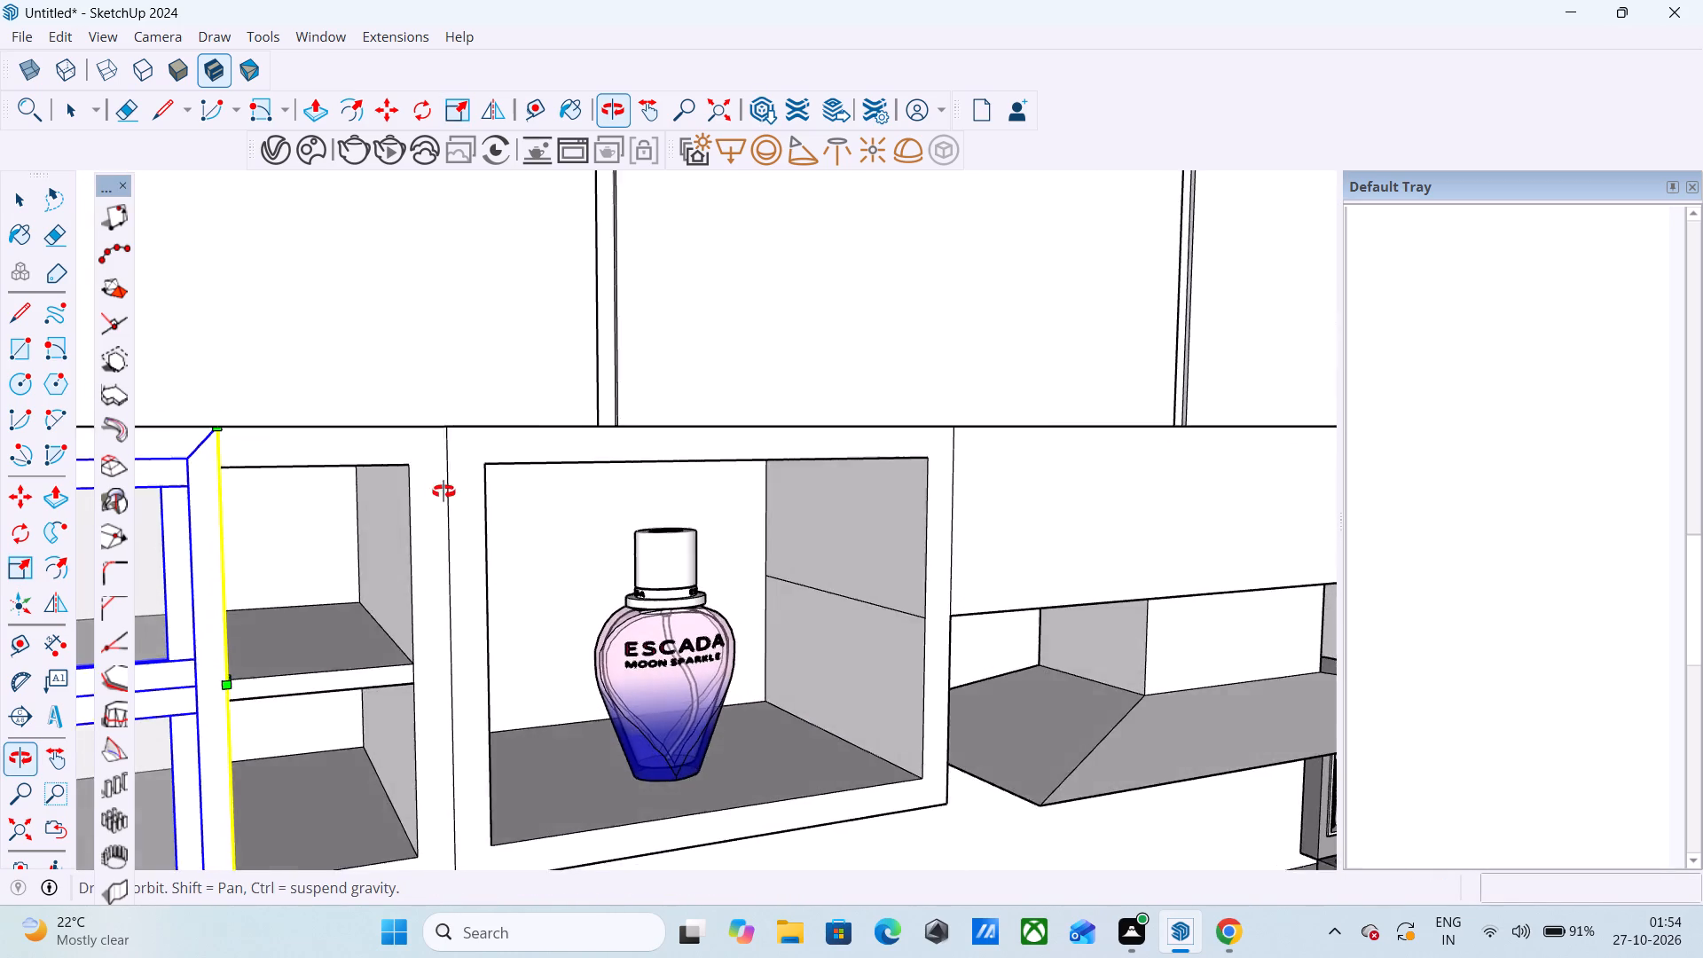
{"action": "middle_click_drag", "start_coordinate": [443, 491], "coordinate": [626, 464]}
{"action": "scroll", "coordinate": [446, 491], "scroll_direction": "up", "scroll_amount": 1}
{"action": "middle_click_drag", "start_coordinate": [665, 464], "coordinate": [681, 453]}
{"action": "scroll", "coordinate": [682, 451], "scroll_direction": "down", "scroll_amount": 13}
{"action": "scroll", "coordinate": [757, 466], "scroll_direction": "down", "scroll_amount": 3}
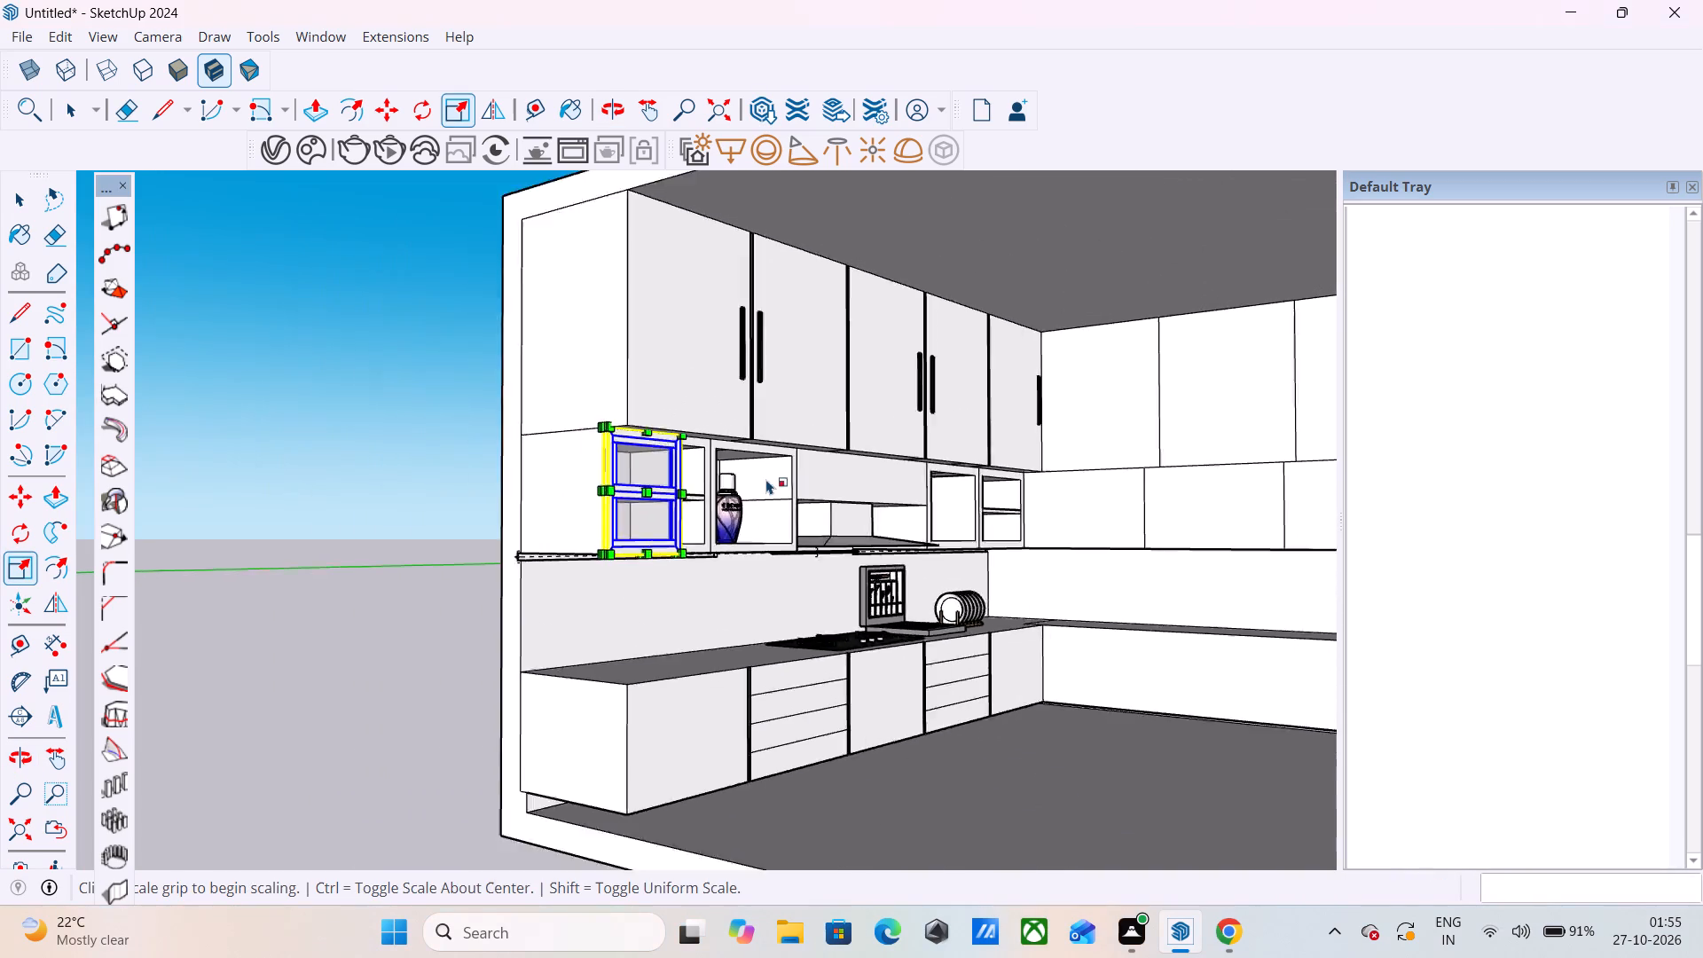
{"action": "scroll", "coordinate": [528, 478], "scroll_direction": "up", "scroll_amount": 9}
{"action": "middle_click_drag", "start_coordinate": [789, 471], "coordinate": [470, 470]}
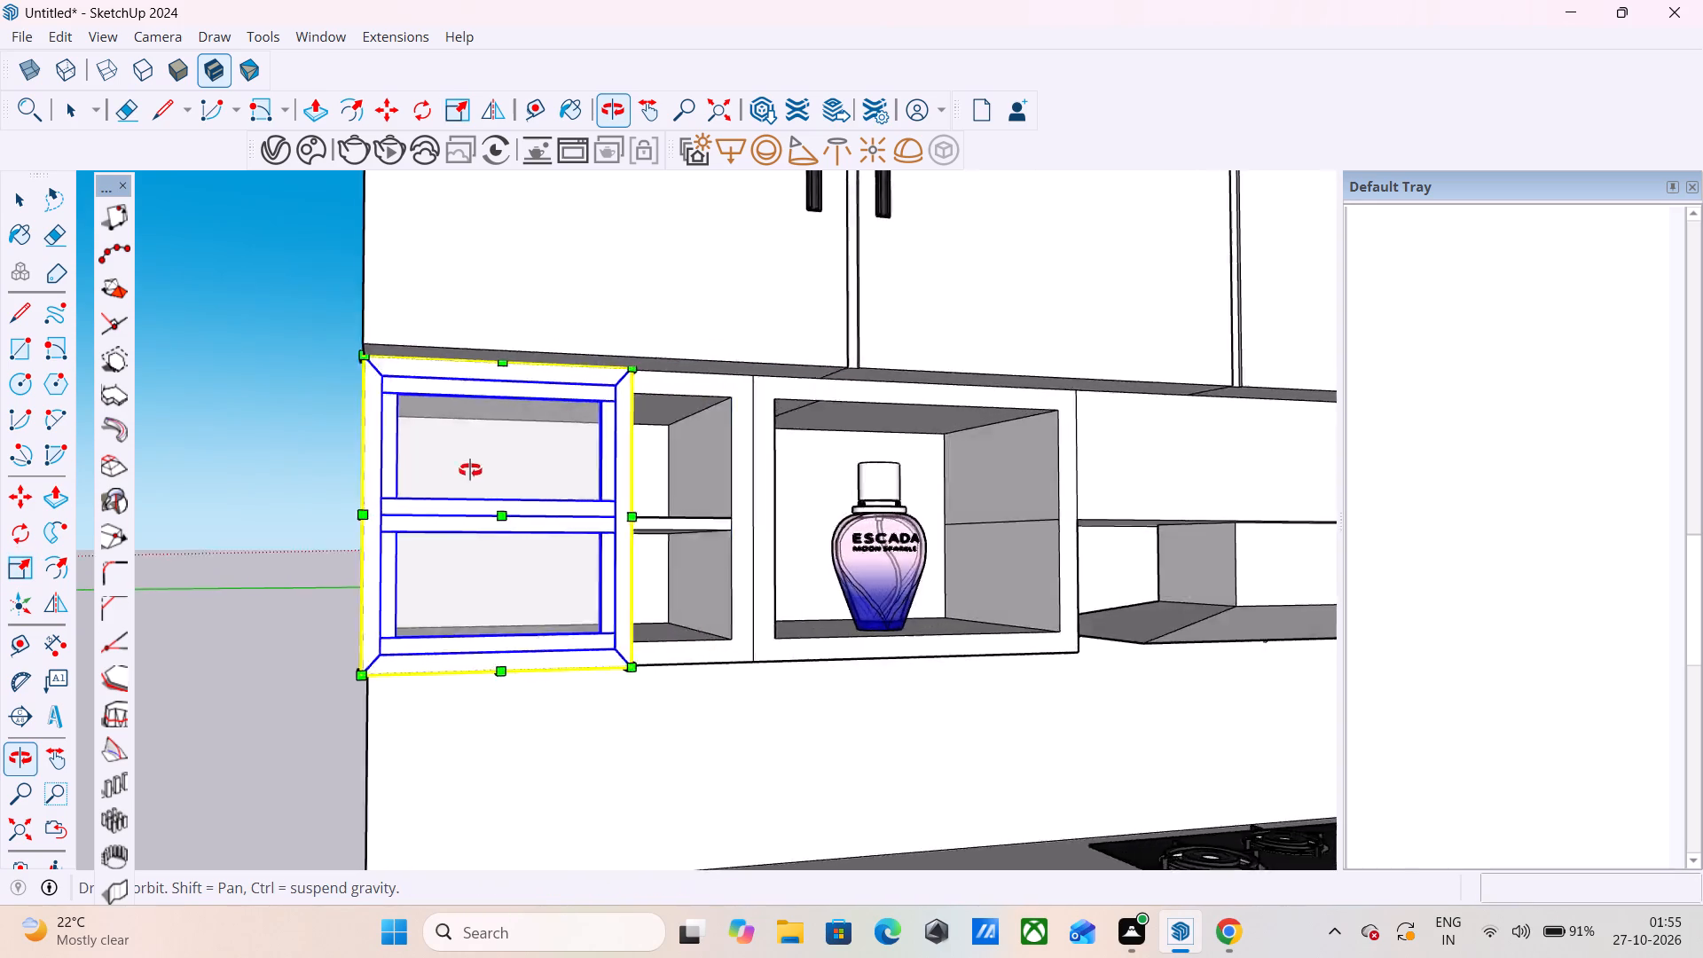
{"action": "middle_click_drag", "start_coordinate": [470, 470], "coordinate": [181, 506]}
{"action": "scroll", "coordinate": [327, 527], "scroll_direction": "up", "scroll_amount": 6}
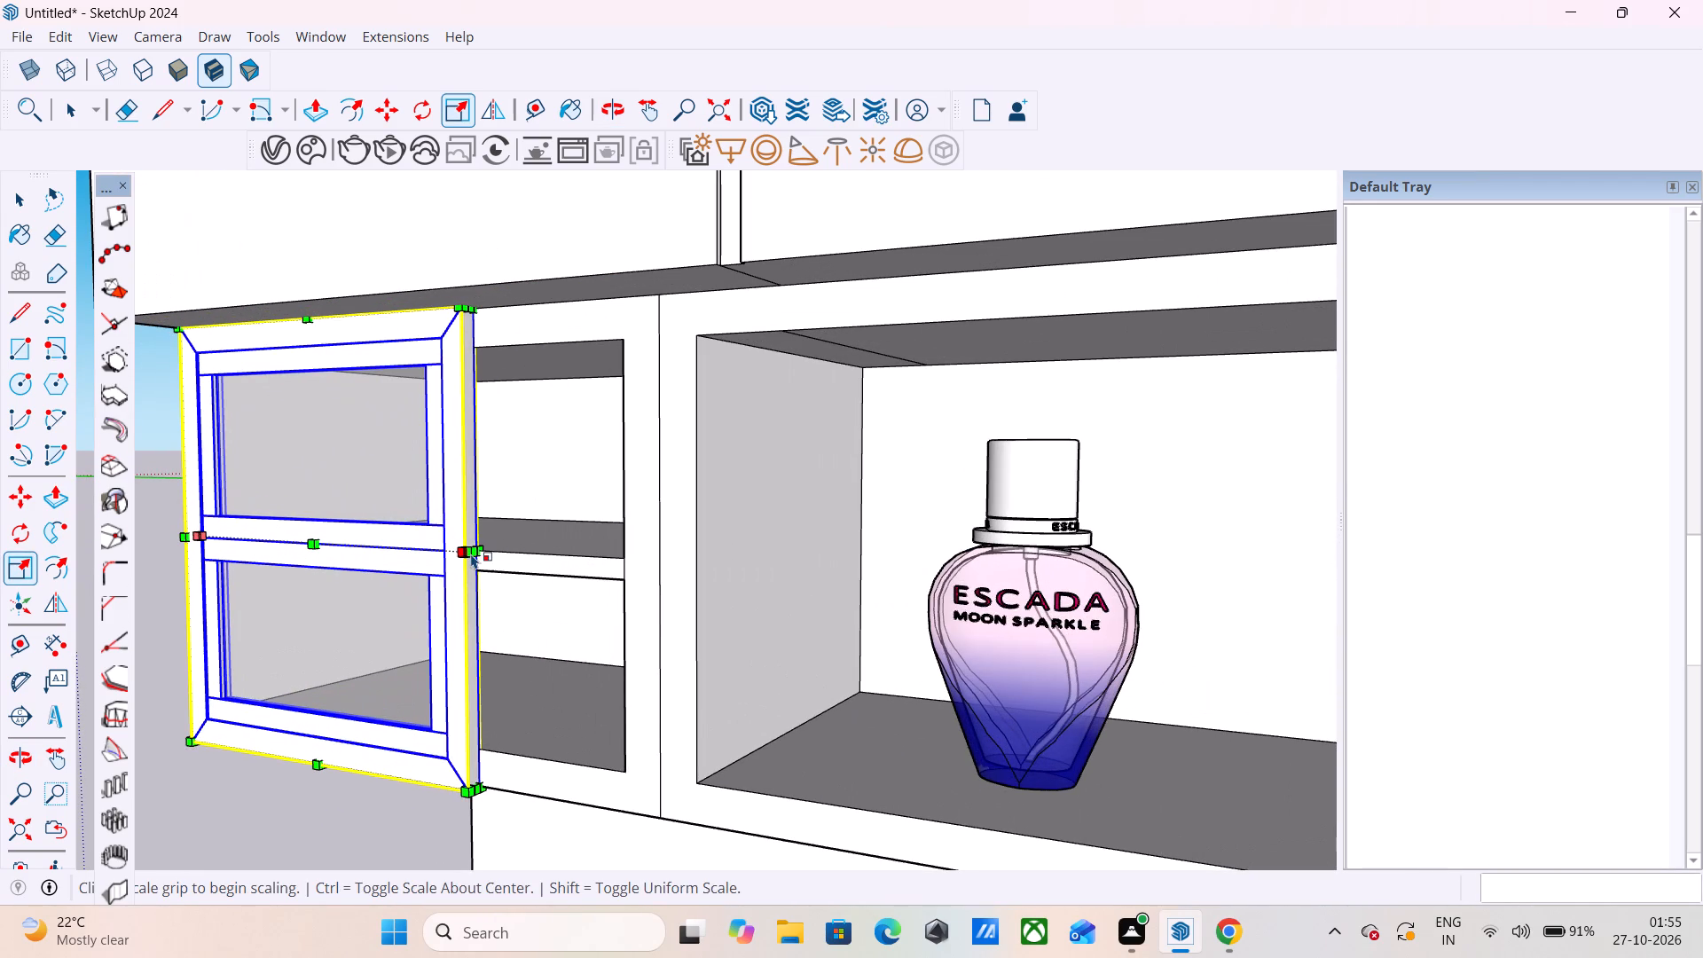
{"action": "scroll", "coordinate": [456, 554], "scroll_direction": "up", "scroll_amount": 6}
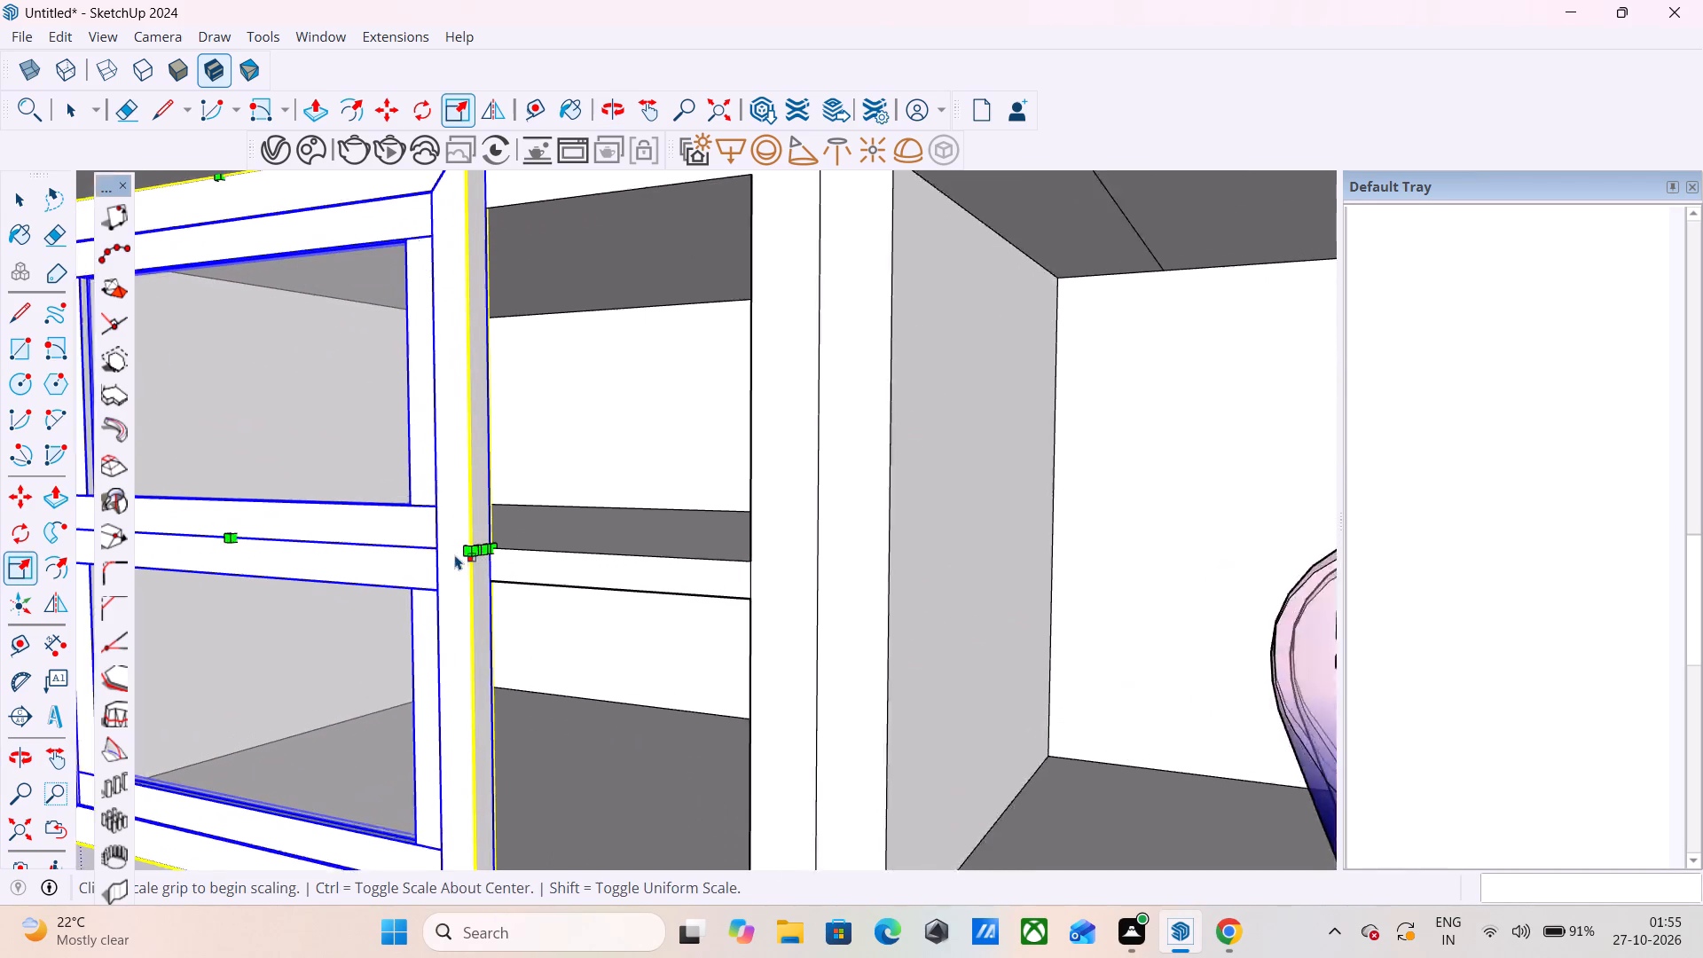
{"action": "left_click", "coordinate": [483, 545]}
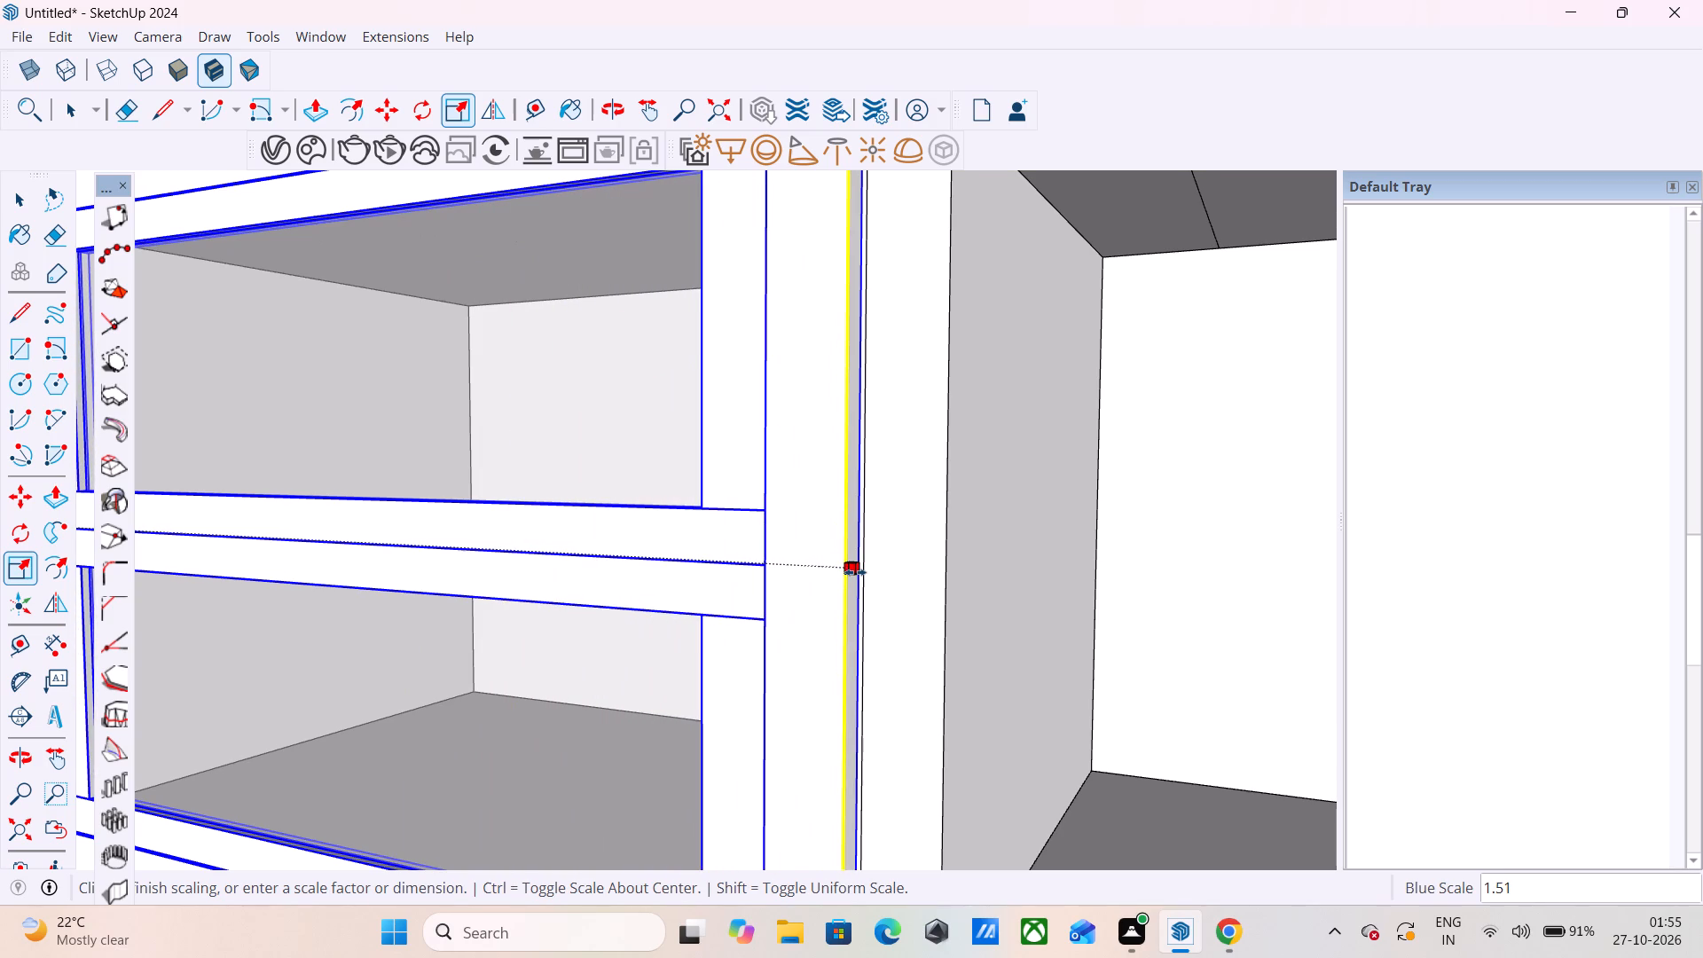
{"action": "left_click", "coordinate": [857, 573]}
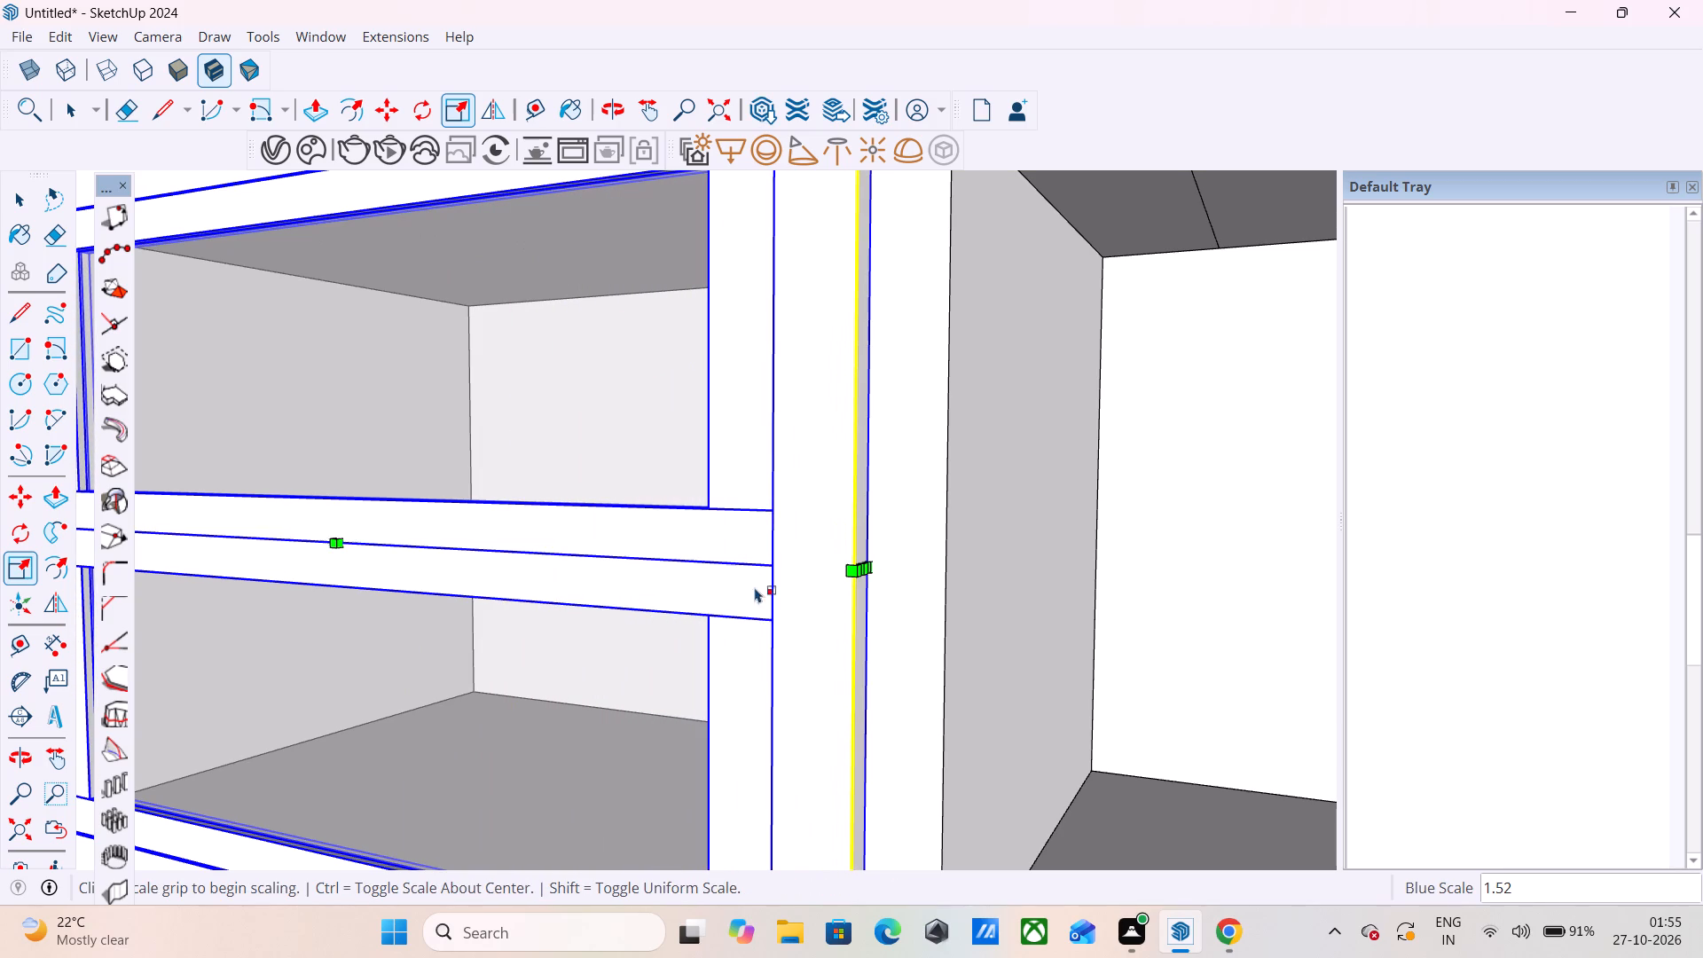
{"action": "scroll", "coordinate": [788, 584], "scroll_direction": "down", "scroll_amount": 7}
{"action": "scroll", "coordinate": [687, 622], "scroll_direction": "down", "scroll_amount": 4}
{"action": "middle_click_drag", "start_coordinate": [425, 640], "coordinate": [715, 632]}
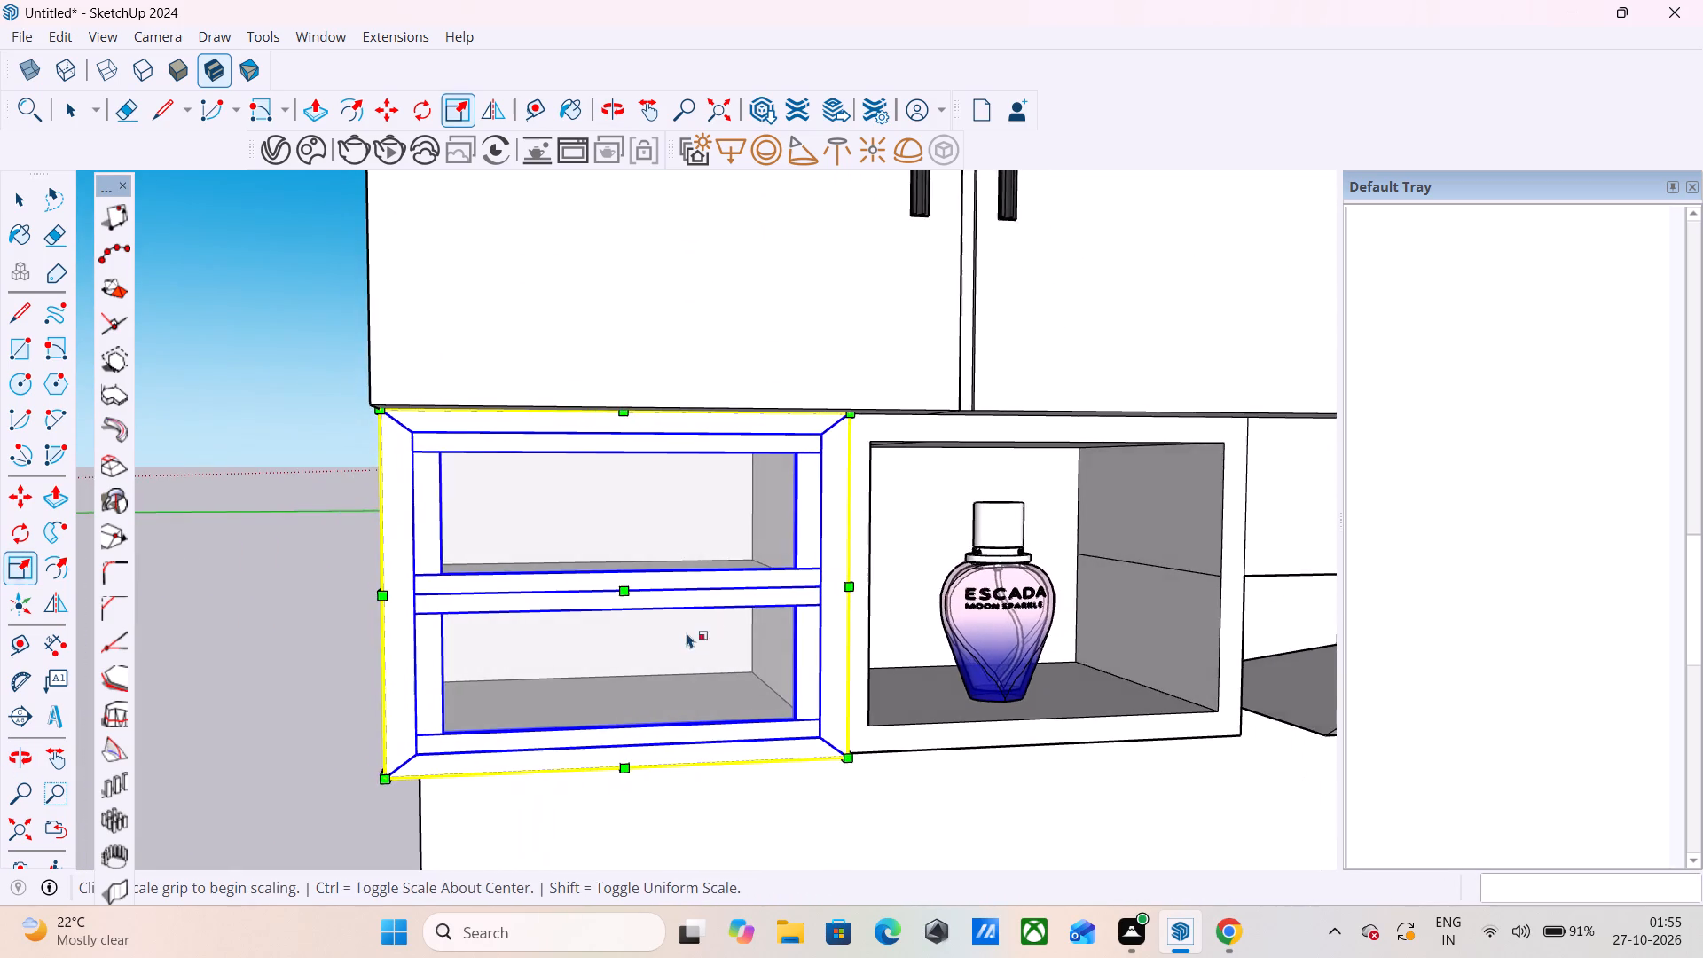
{"action": "scroll", "coordinate": [697, 621], "scroll_direction": "down", "scroll_amount": 6}
{"action": "middle_click_drag", "start_coordinate": [442, 664], "coordinate": [477, 657]}
{"action": "key", "text": "space"}
{"action": "left_click", "coordinate": [279, 673]}
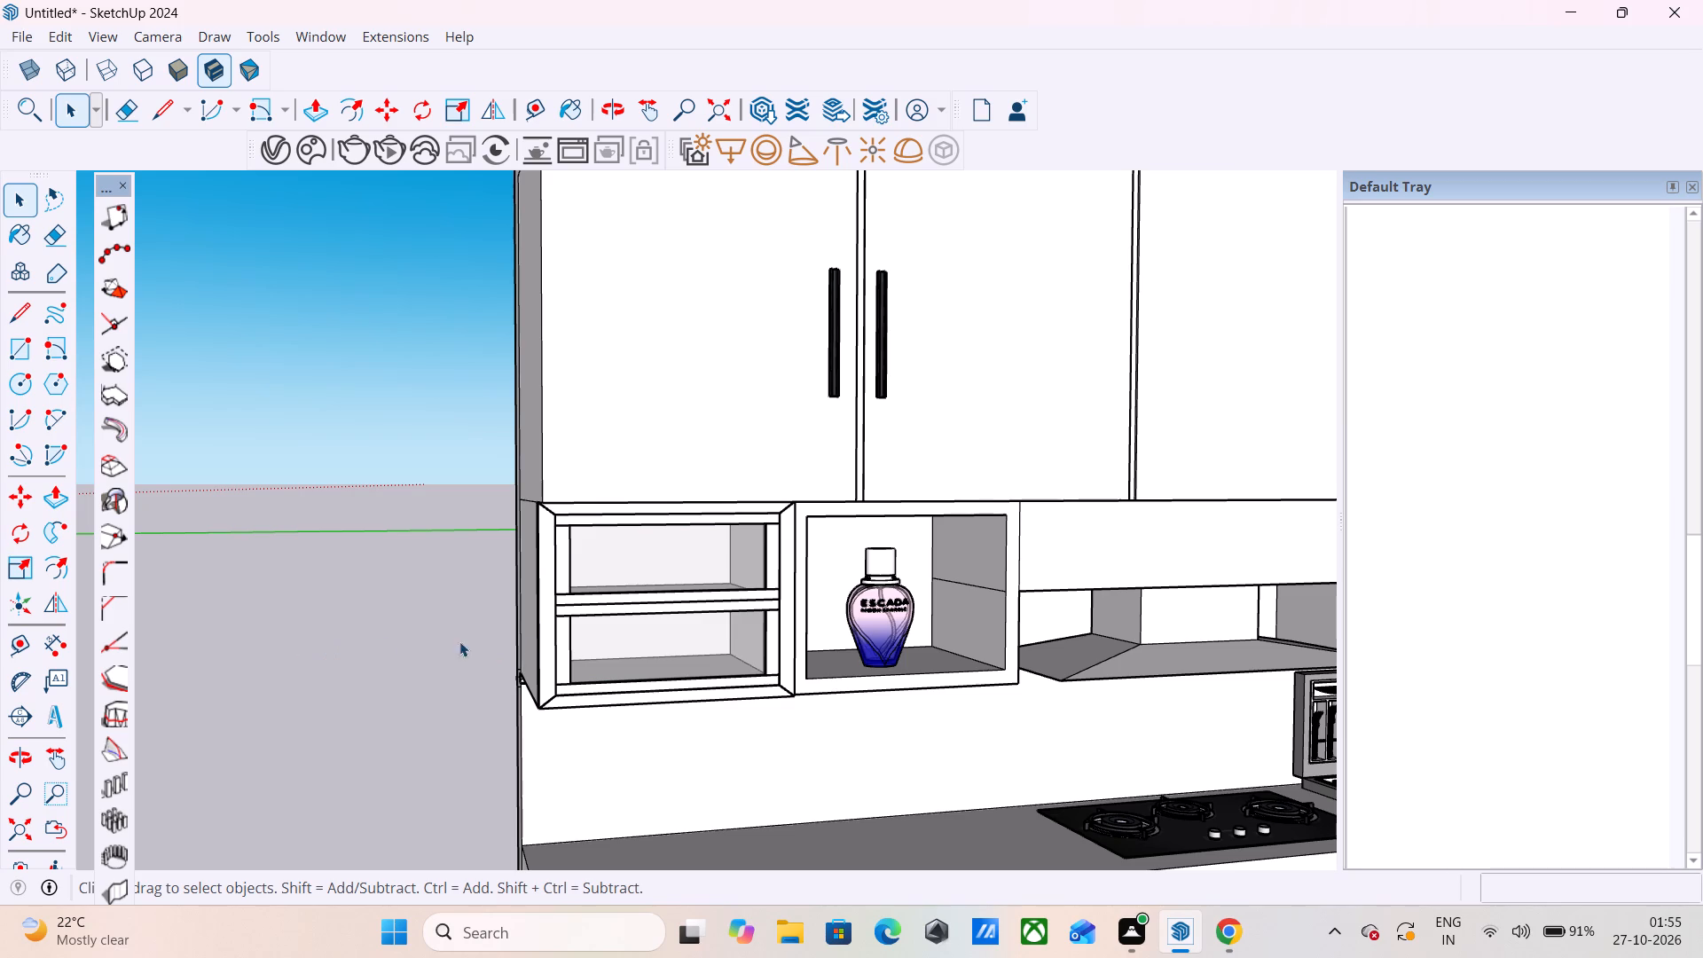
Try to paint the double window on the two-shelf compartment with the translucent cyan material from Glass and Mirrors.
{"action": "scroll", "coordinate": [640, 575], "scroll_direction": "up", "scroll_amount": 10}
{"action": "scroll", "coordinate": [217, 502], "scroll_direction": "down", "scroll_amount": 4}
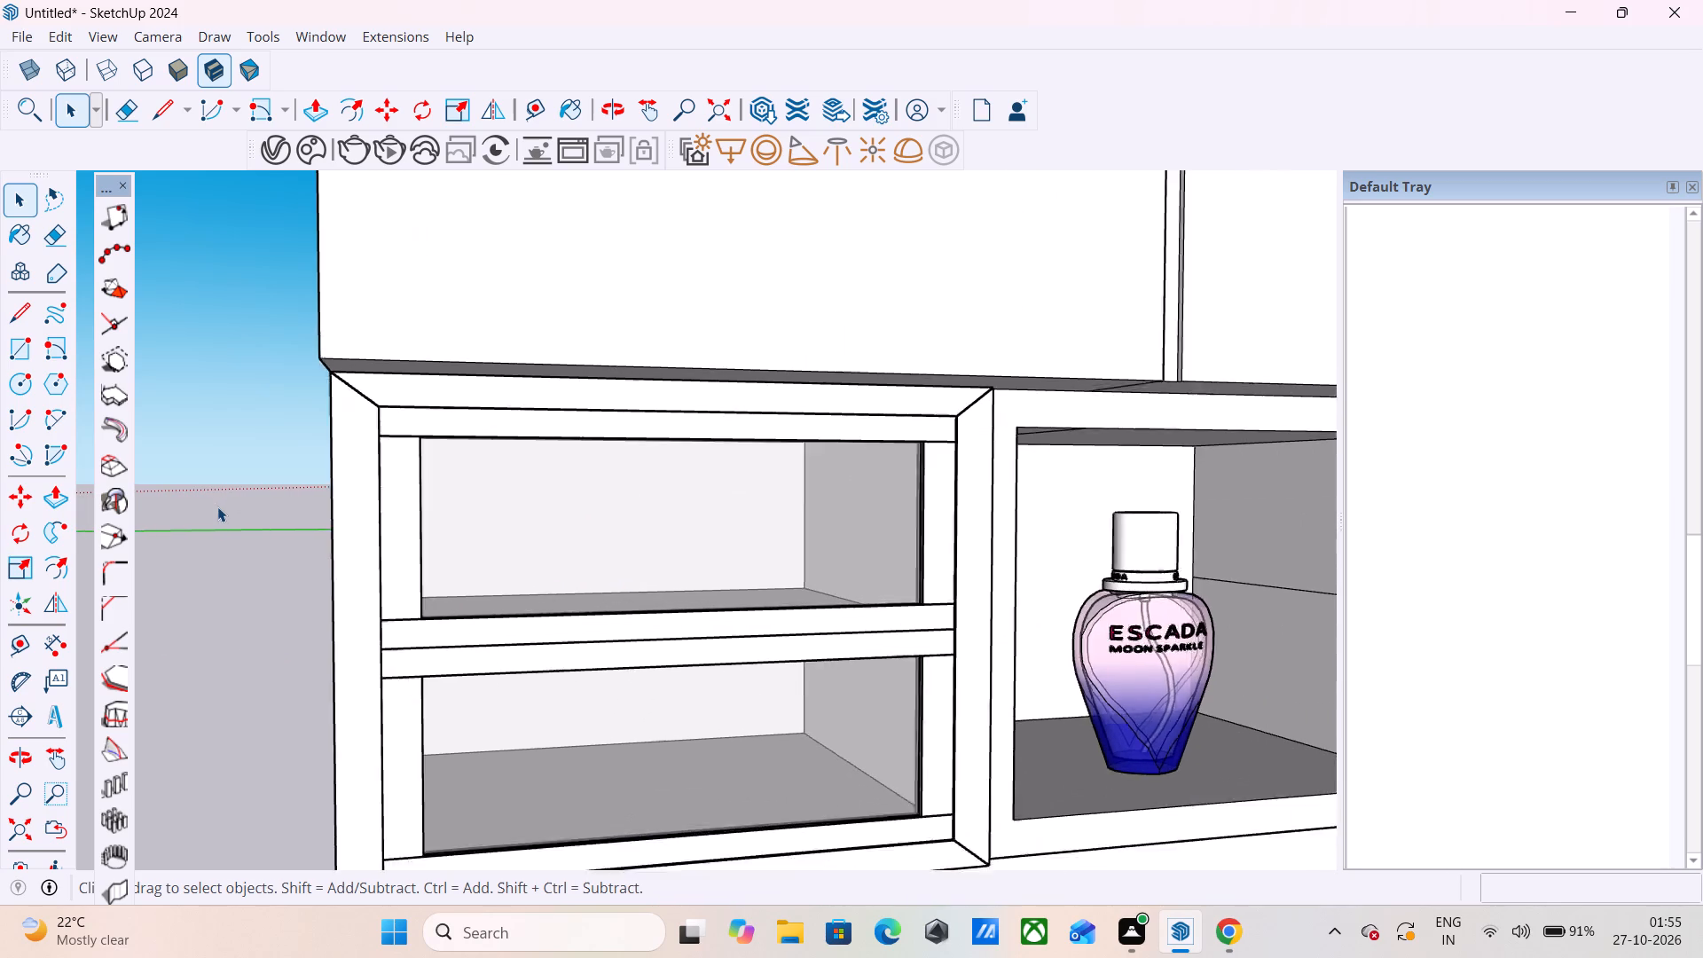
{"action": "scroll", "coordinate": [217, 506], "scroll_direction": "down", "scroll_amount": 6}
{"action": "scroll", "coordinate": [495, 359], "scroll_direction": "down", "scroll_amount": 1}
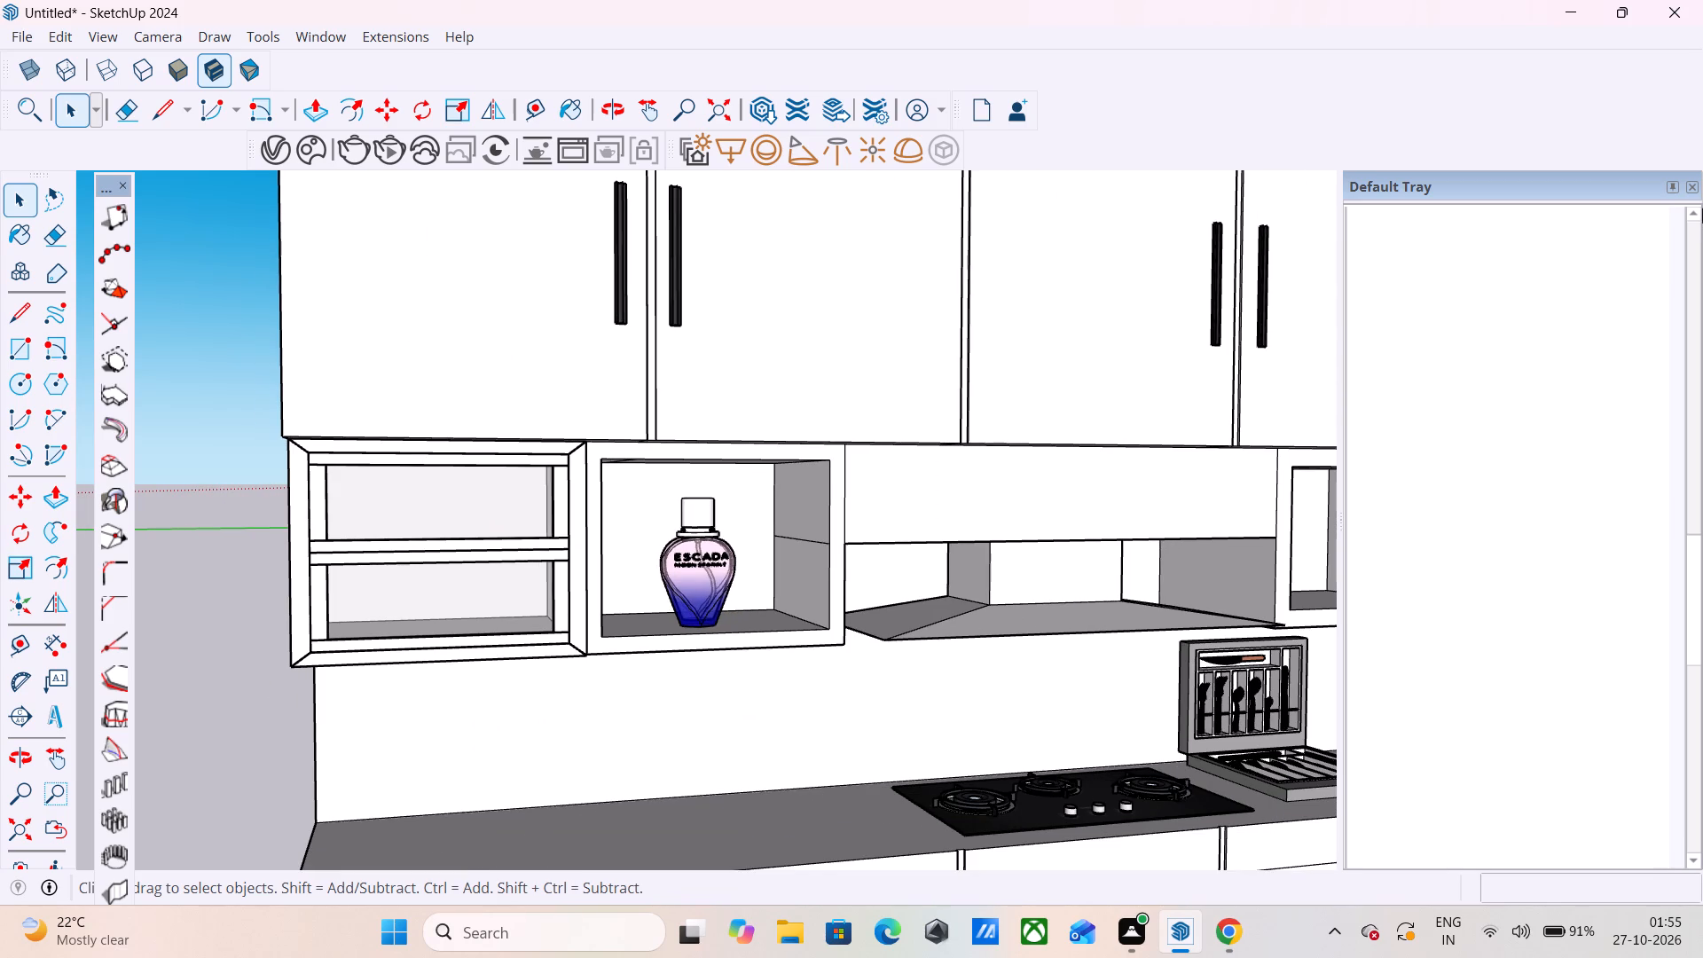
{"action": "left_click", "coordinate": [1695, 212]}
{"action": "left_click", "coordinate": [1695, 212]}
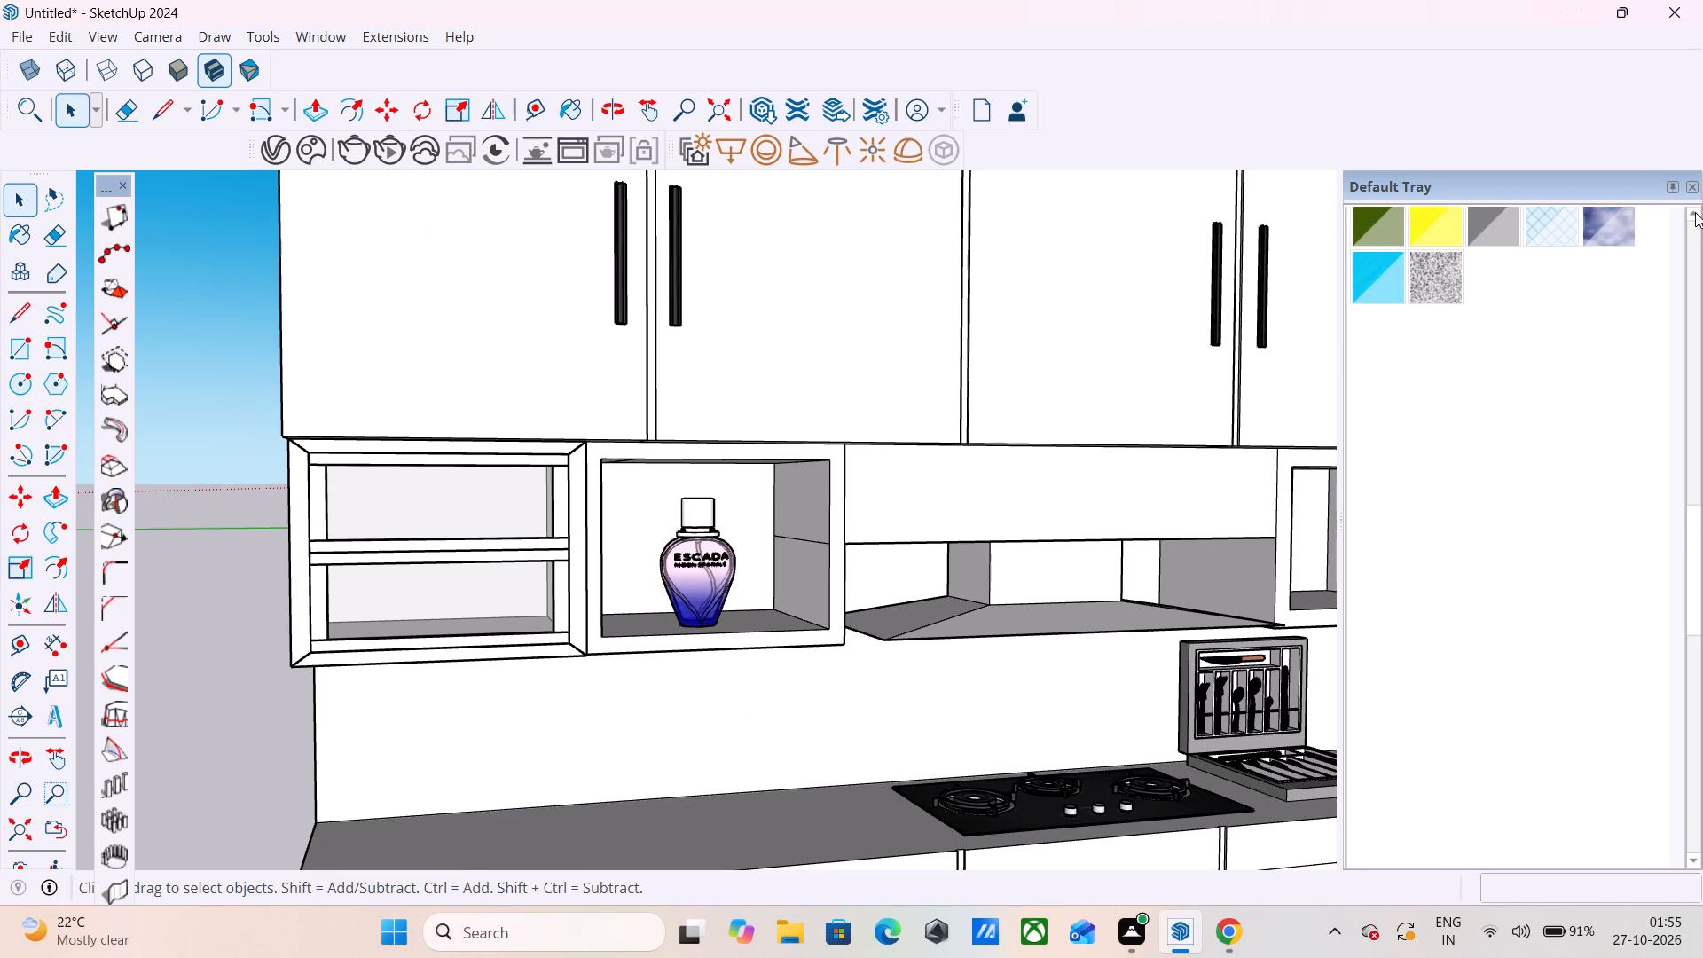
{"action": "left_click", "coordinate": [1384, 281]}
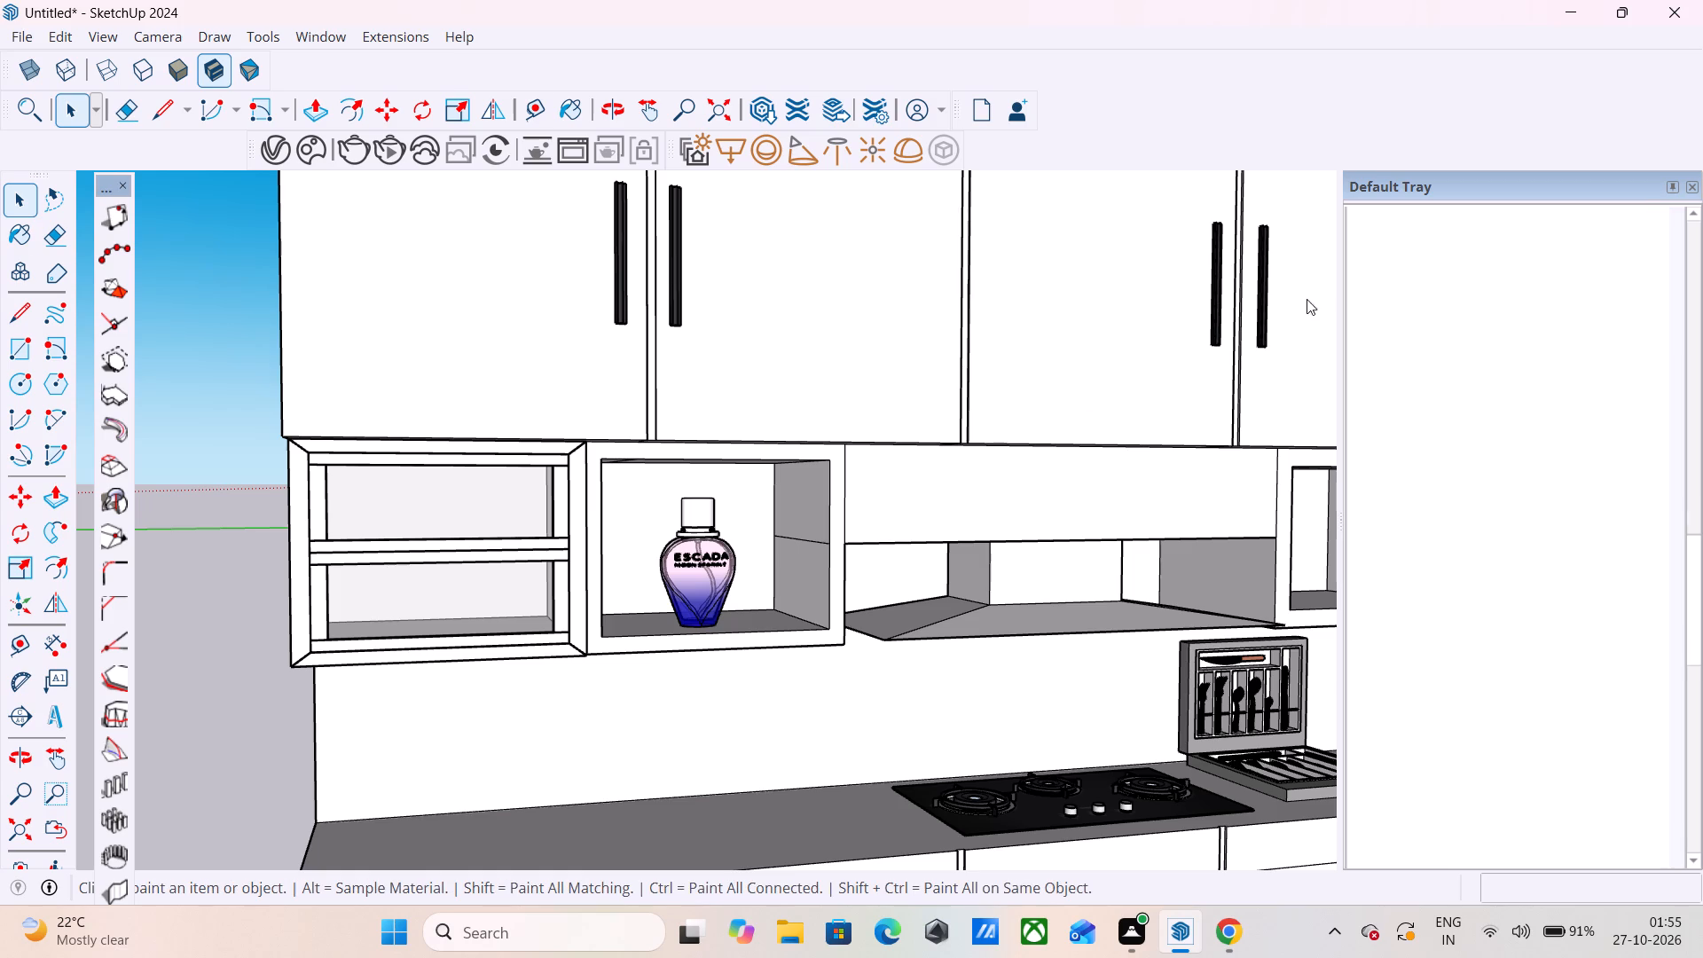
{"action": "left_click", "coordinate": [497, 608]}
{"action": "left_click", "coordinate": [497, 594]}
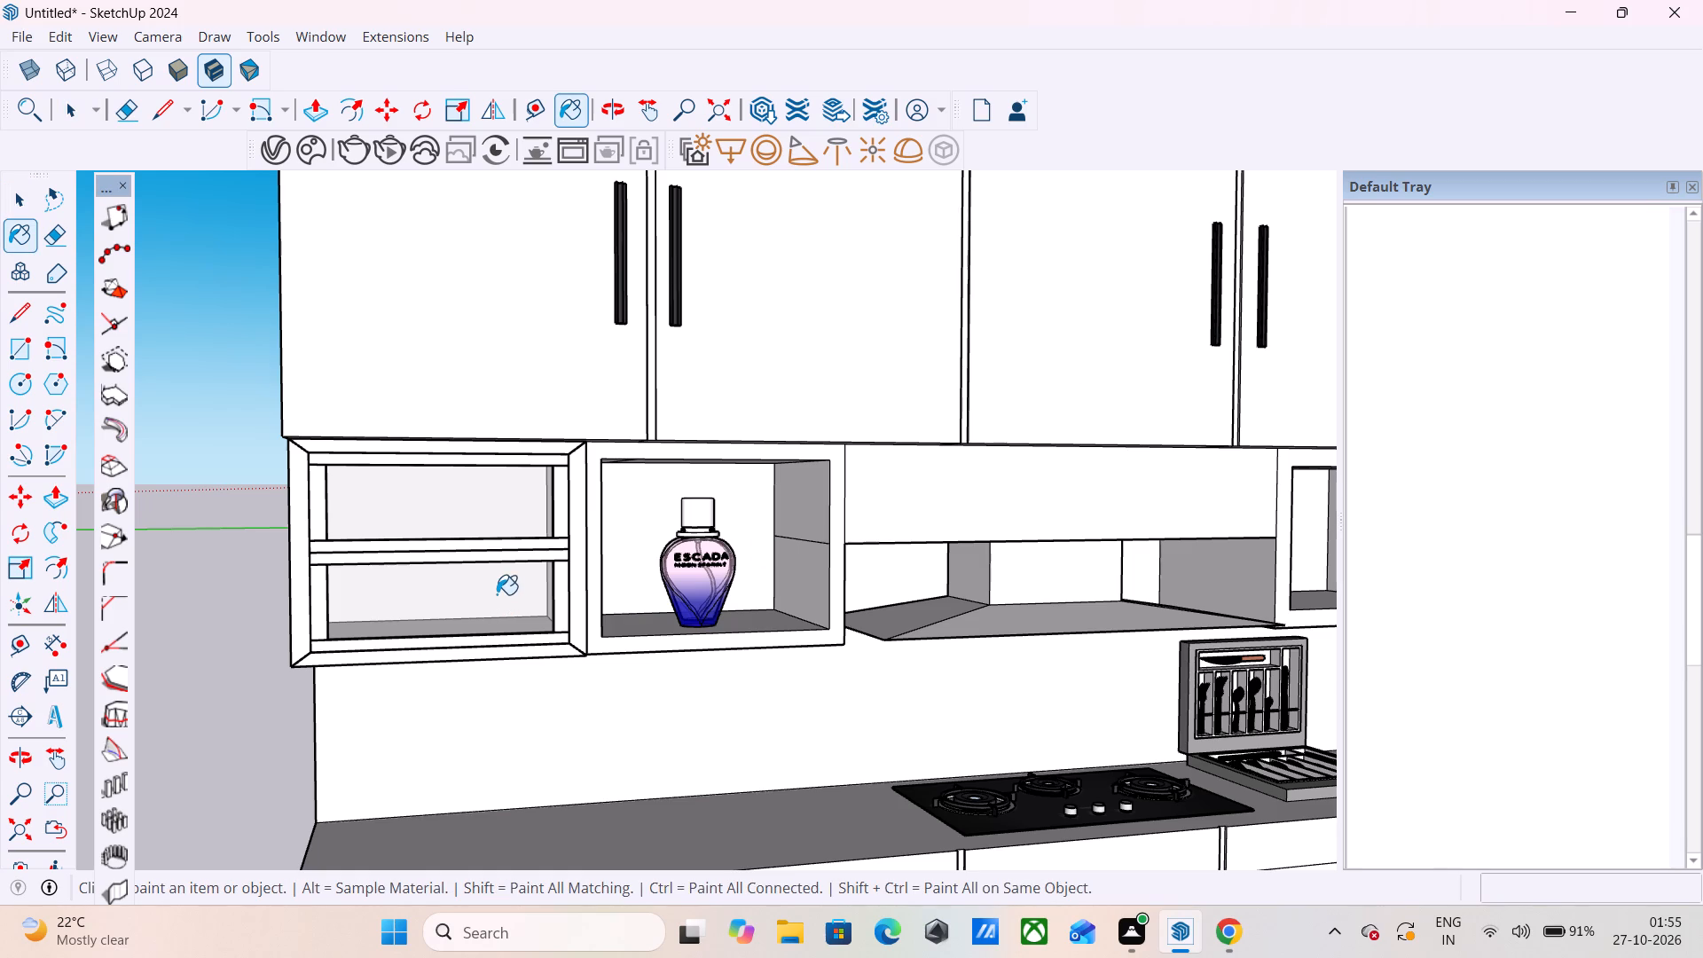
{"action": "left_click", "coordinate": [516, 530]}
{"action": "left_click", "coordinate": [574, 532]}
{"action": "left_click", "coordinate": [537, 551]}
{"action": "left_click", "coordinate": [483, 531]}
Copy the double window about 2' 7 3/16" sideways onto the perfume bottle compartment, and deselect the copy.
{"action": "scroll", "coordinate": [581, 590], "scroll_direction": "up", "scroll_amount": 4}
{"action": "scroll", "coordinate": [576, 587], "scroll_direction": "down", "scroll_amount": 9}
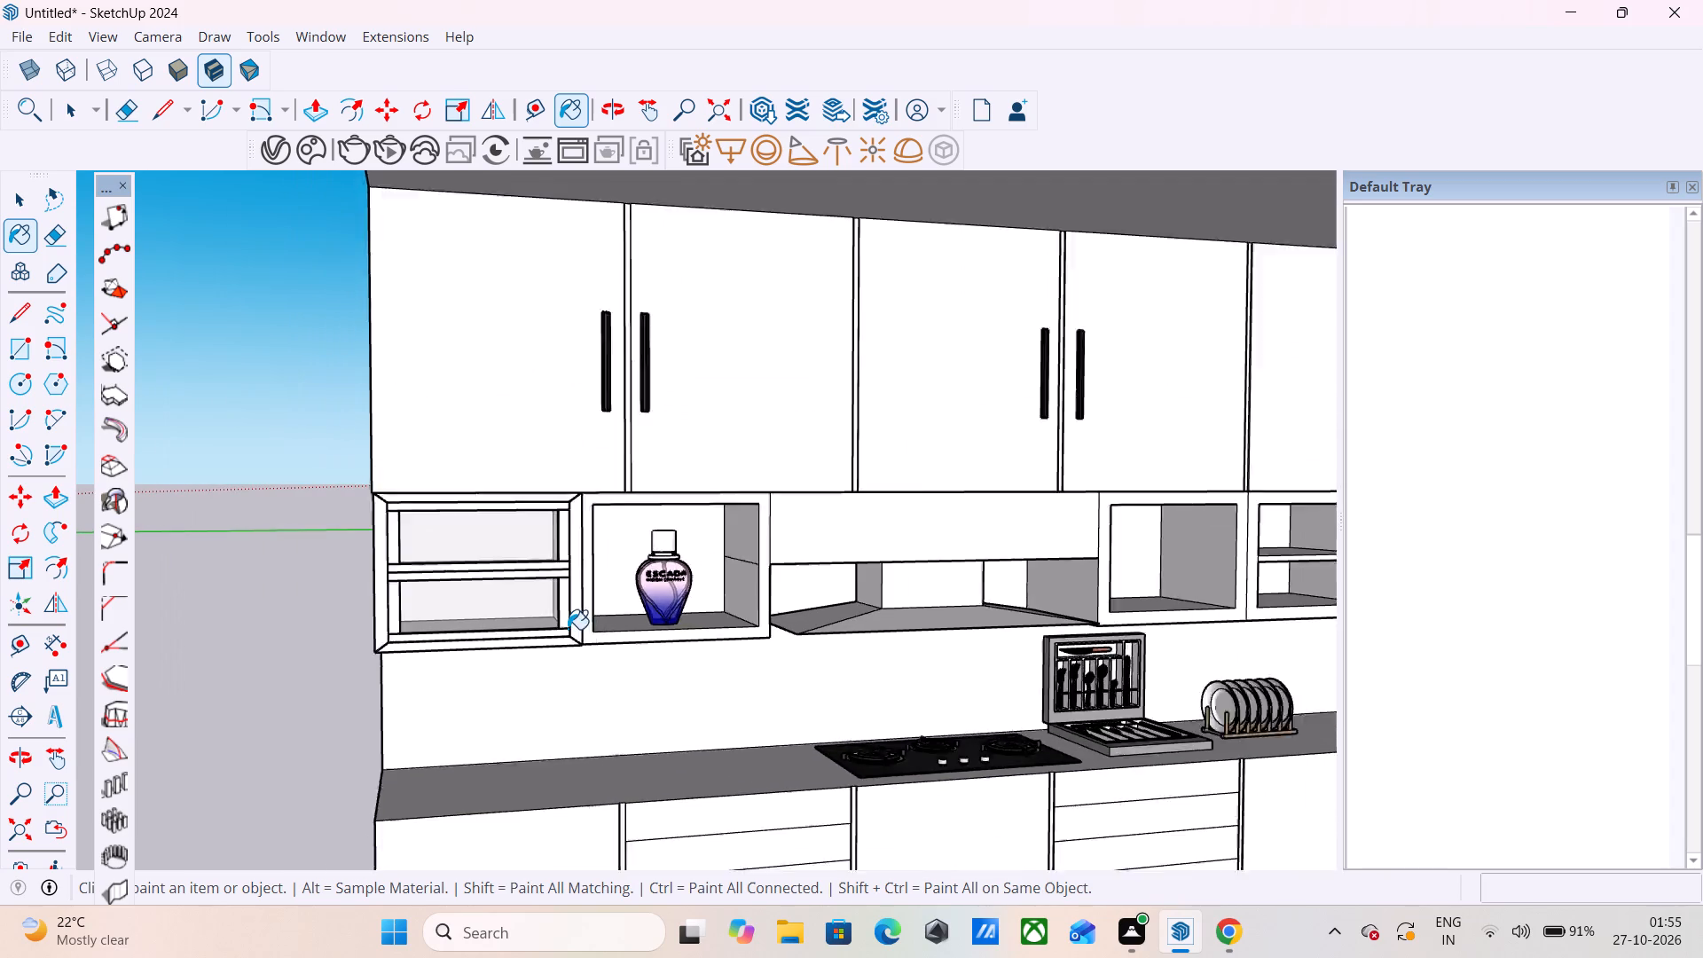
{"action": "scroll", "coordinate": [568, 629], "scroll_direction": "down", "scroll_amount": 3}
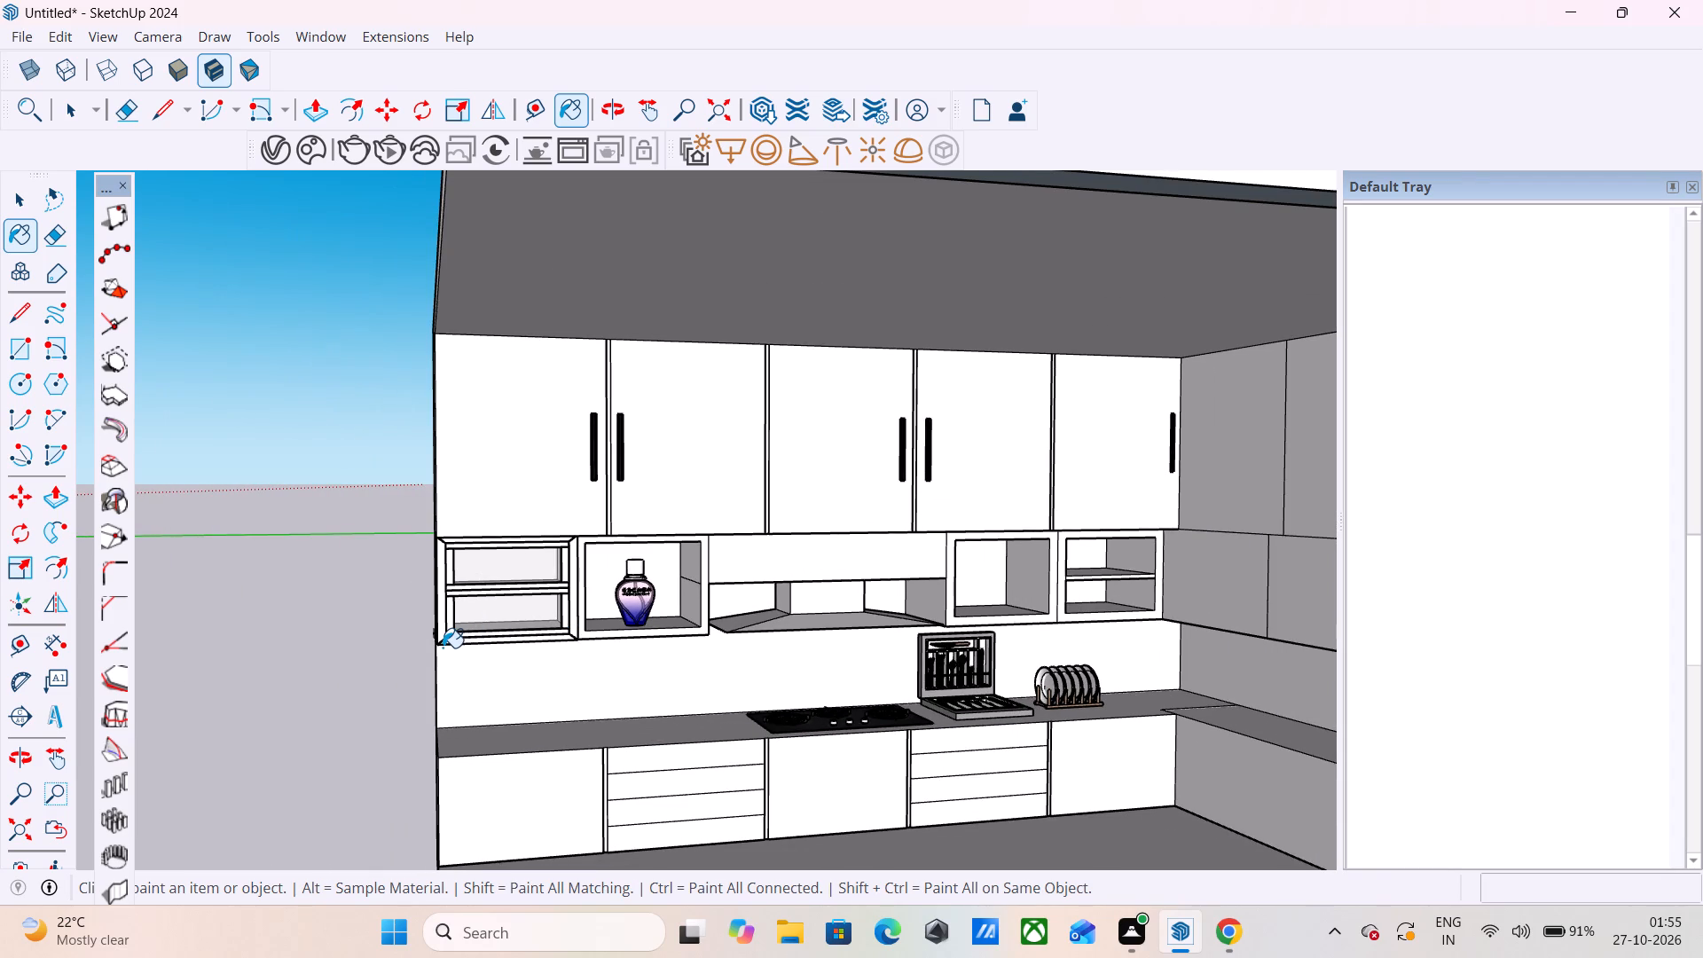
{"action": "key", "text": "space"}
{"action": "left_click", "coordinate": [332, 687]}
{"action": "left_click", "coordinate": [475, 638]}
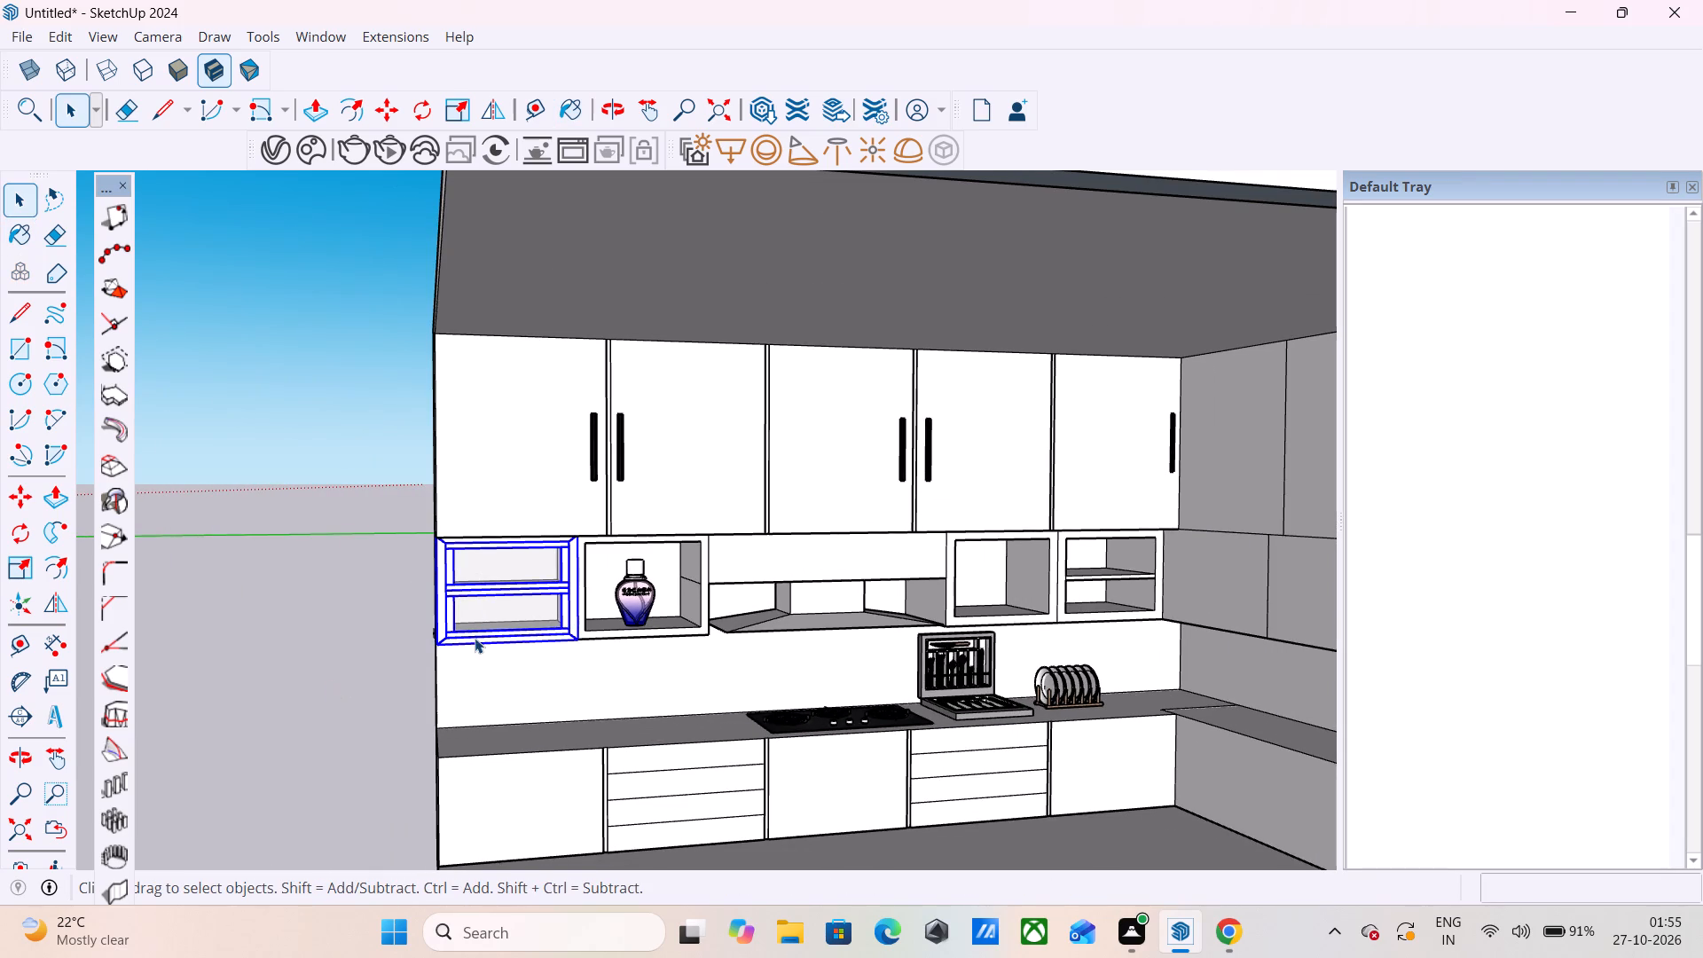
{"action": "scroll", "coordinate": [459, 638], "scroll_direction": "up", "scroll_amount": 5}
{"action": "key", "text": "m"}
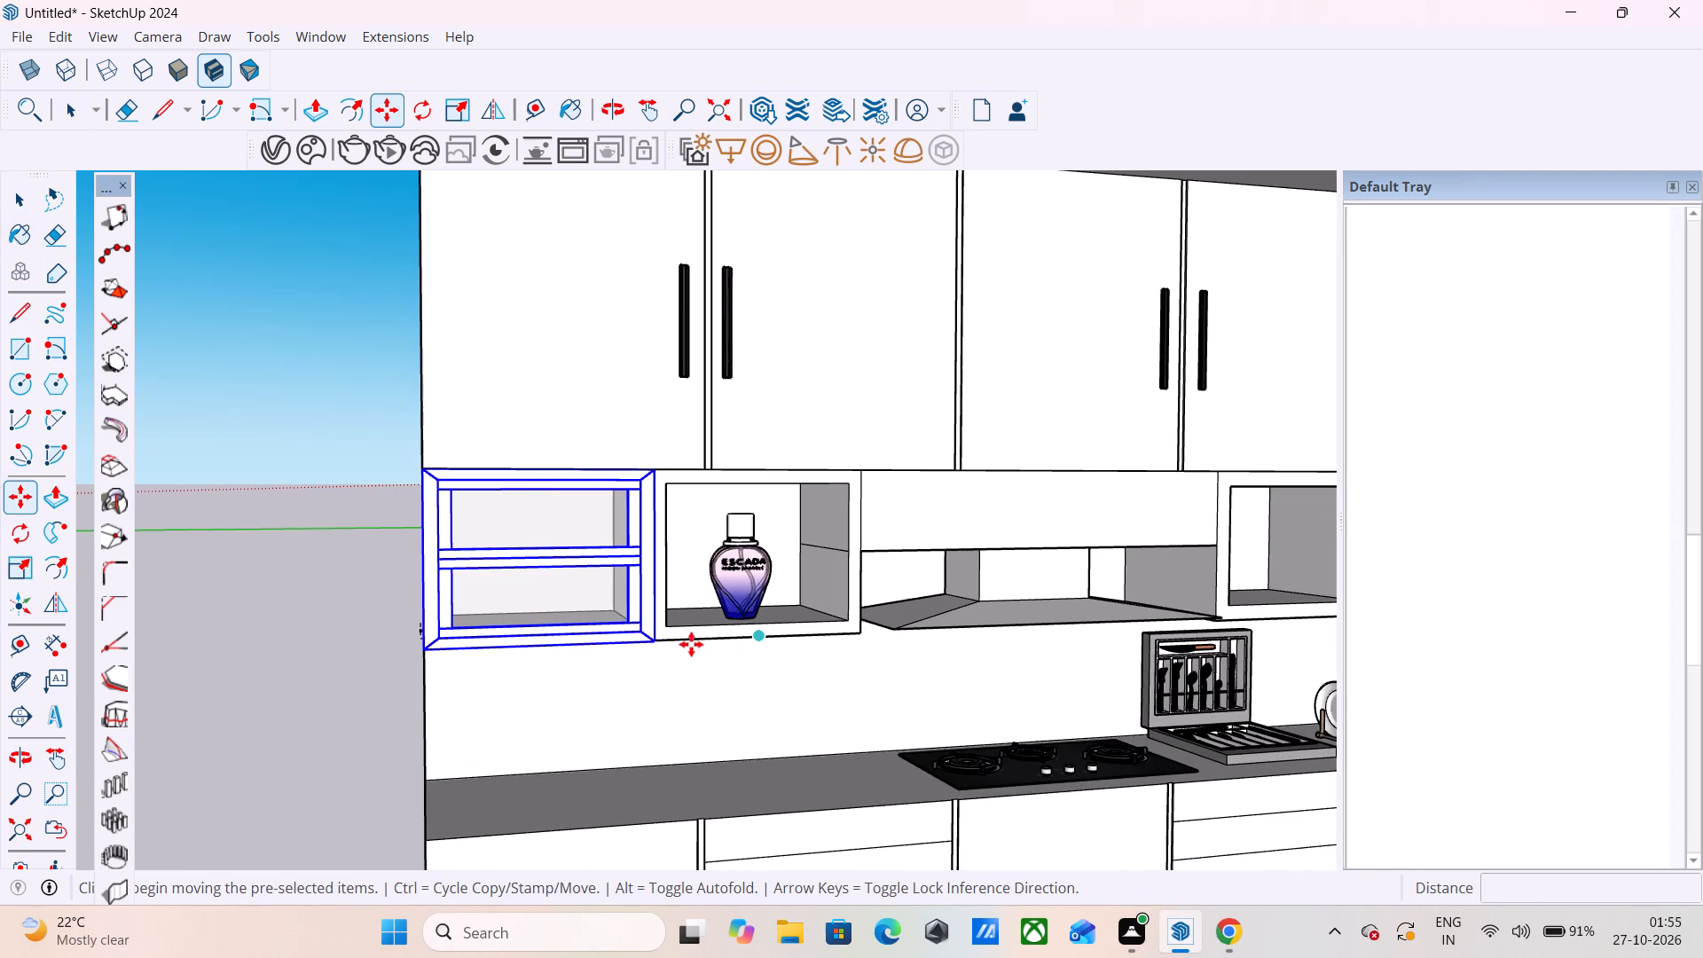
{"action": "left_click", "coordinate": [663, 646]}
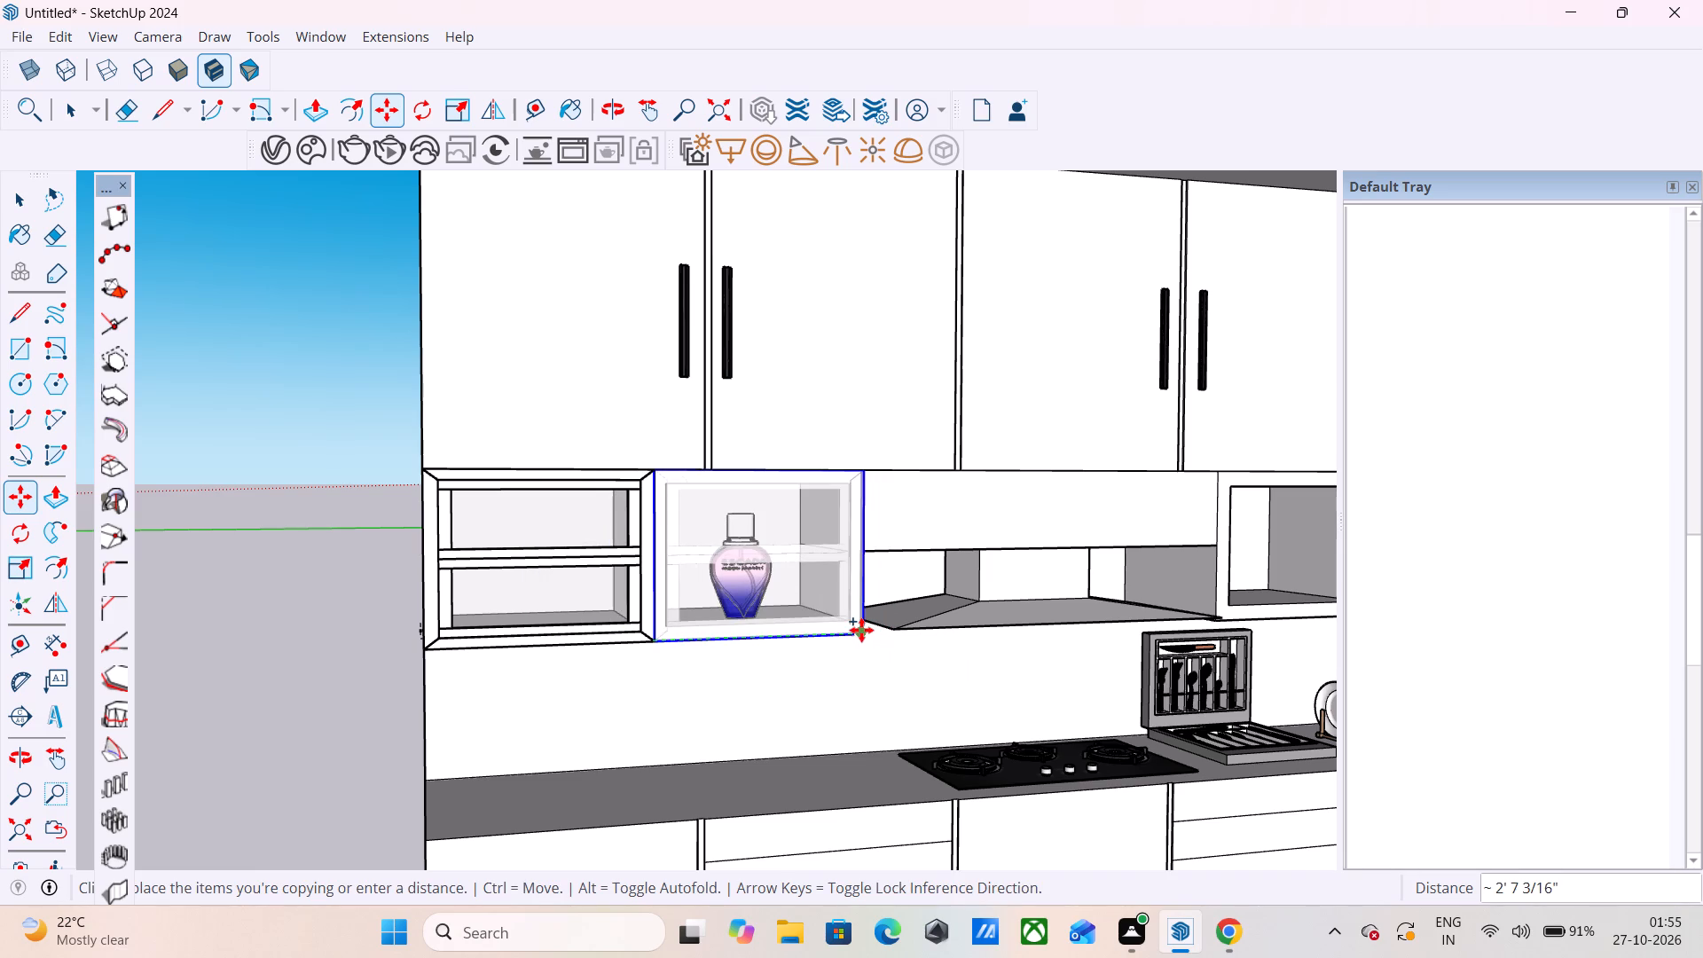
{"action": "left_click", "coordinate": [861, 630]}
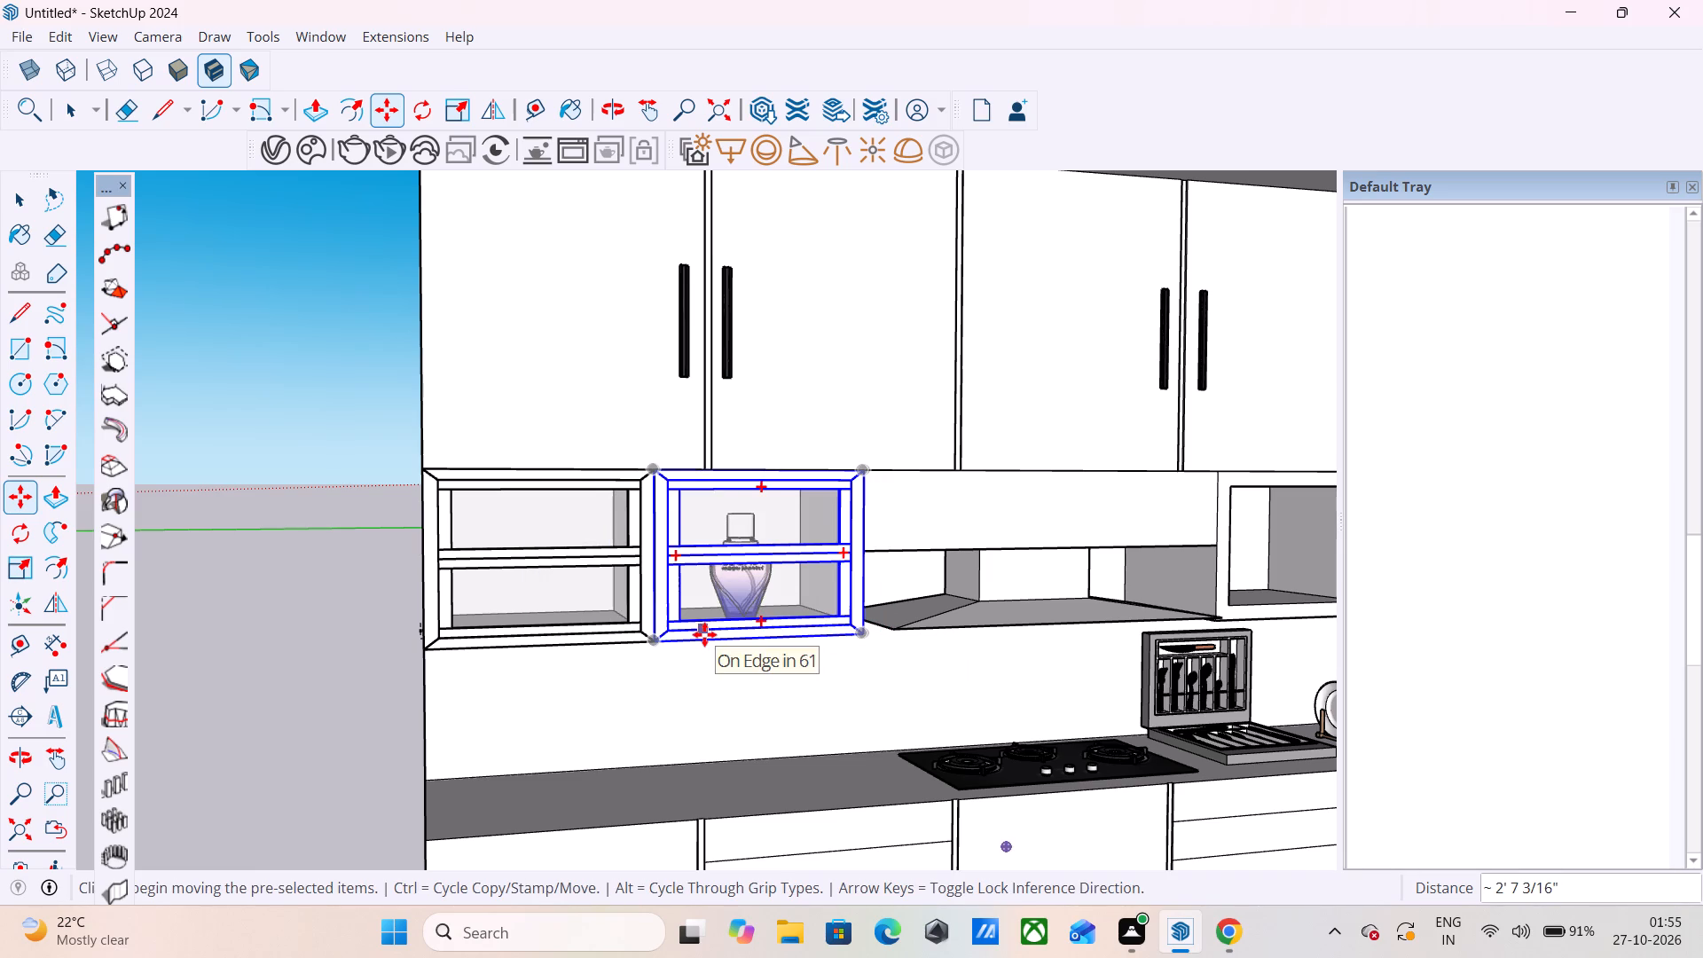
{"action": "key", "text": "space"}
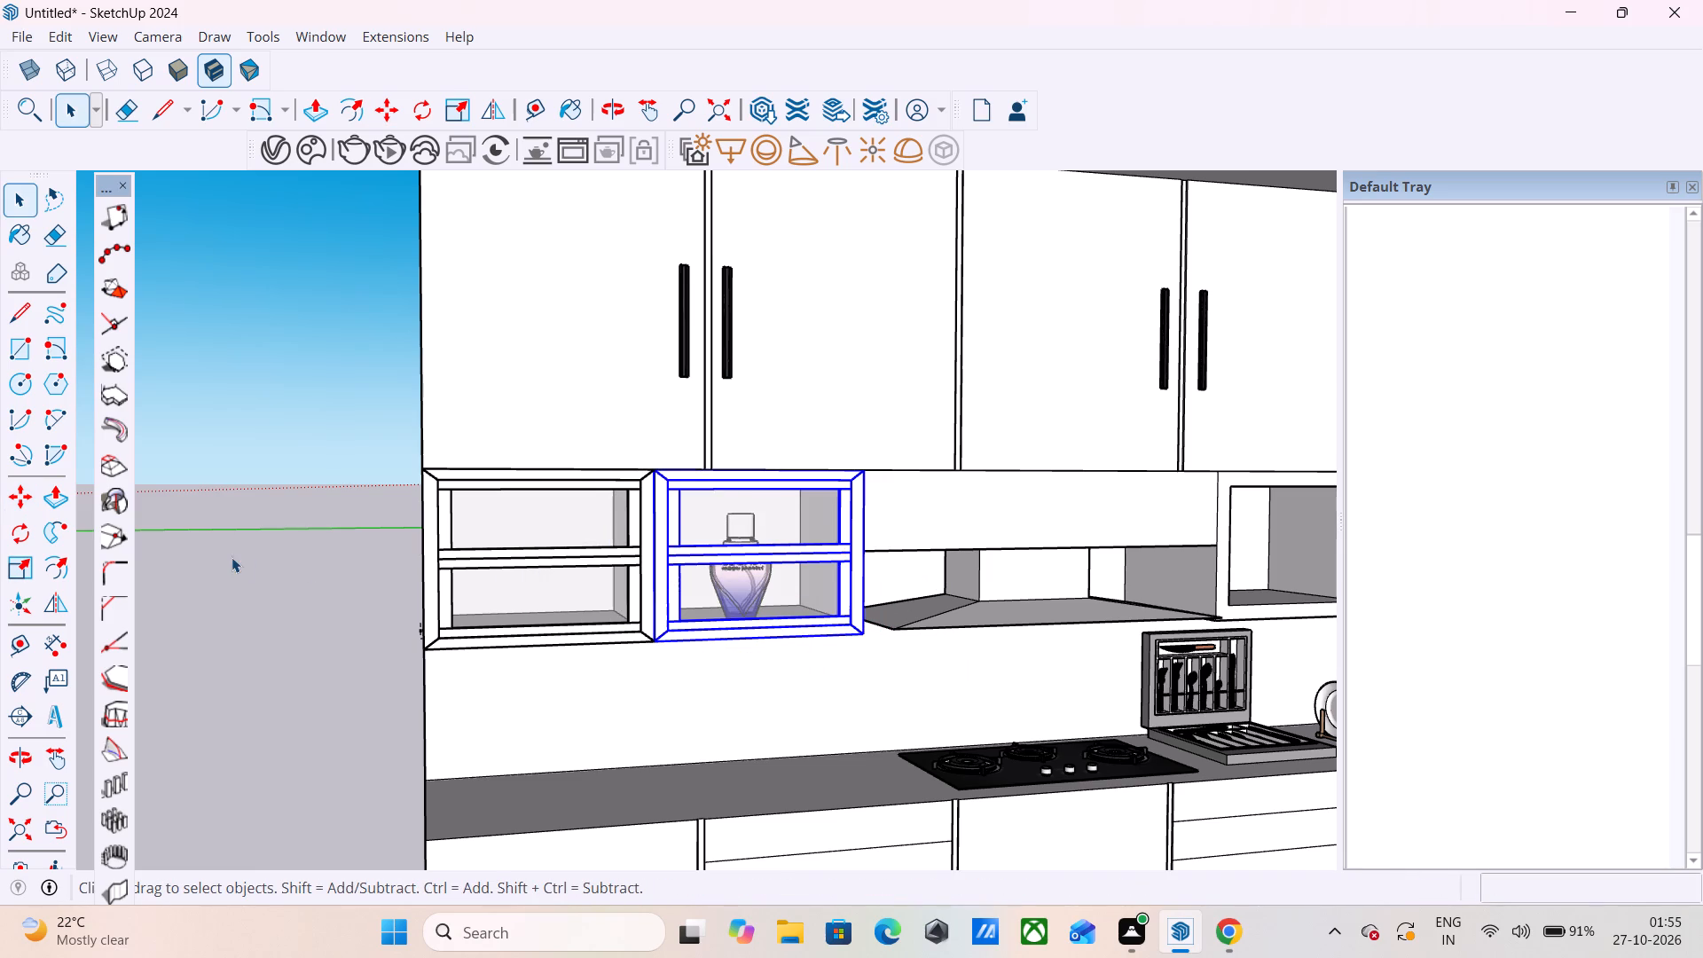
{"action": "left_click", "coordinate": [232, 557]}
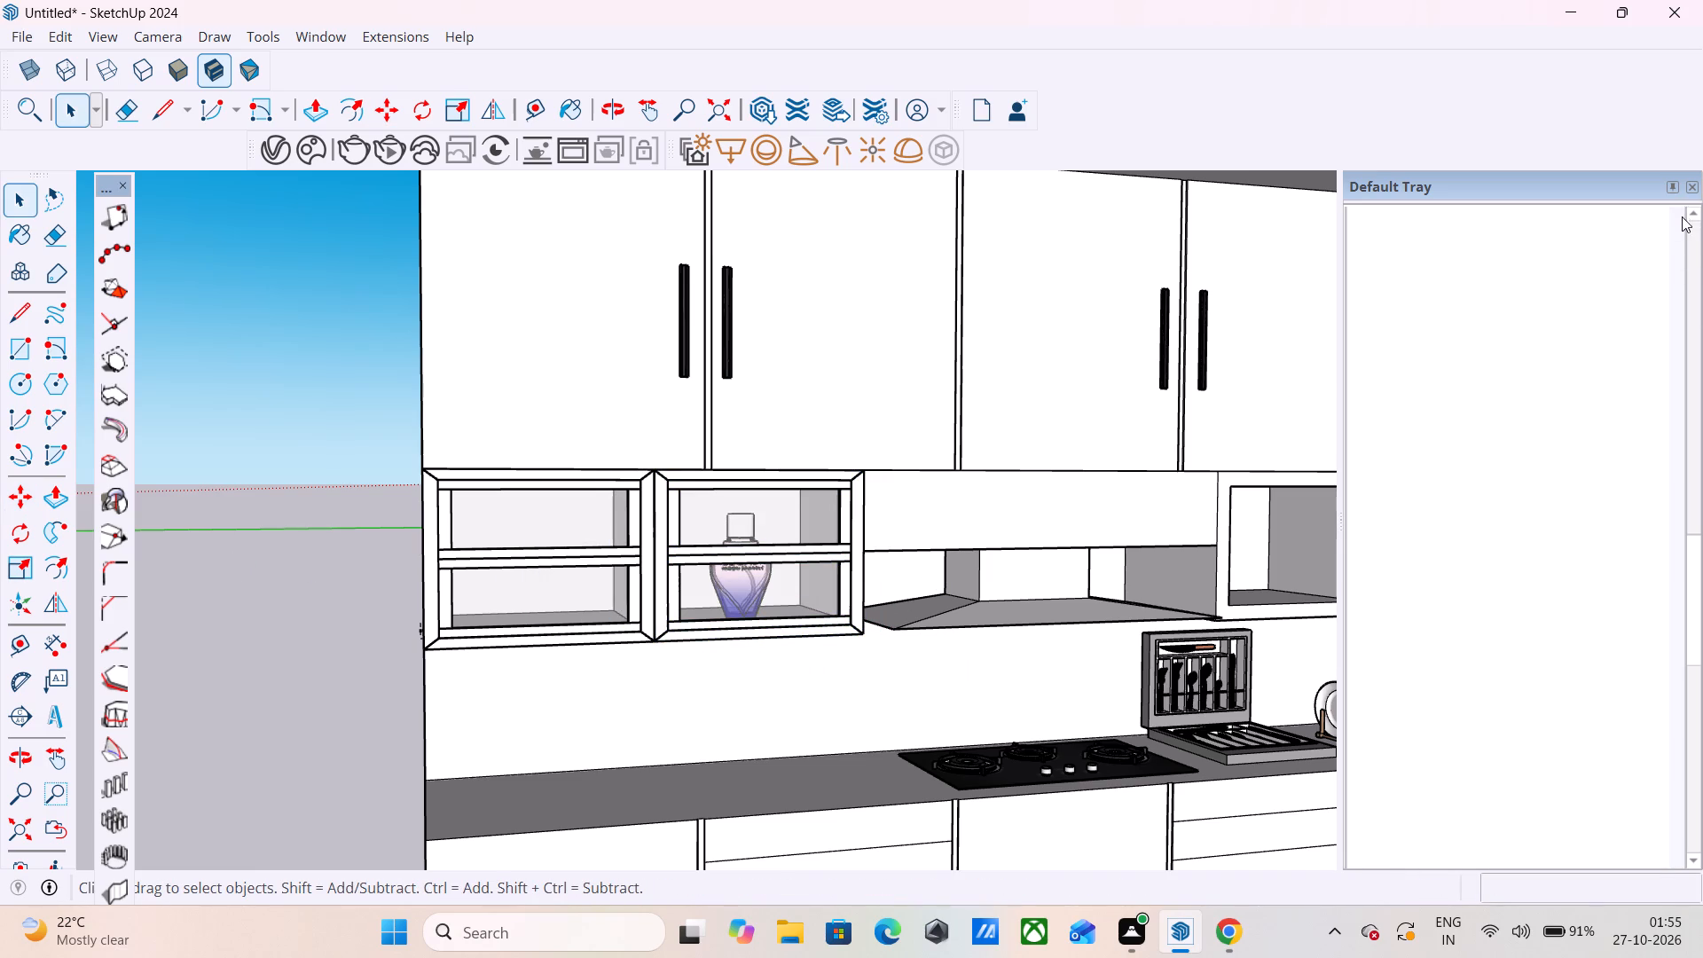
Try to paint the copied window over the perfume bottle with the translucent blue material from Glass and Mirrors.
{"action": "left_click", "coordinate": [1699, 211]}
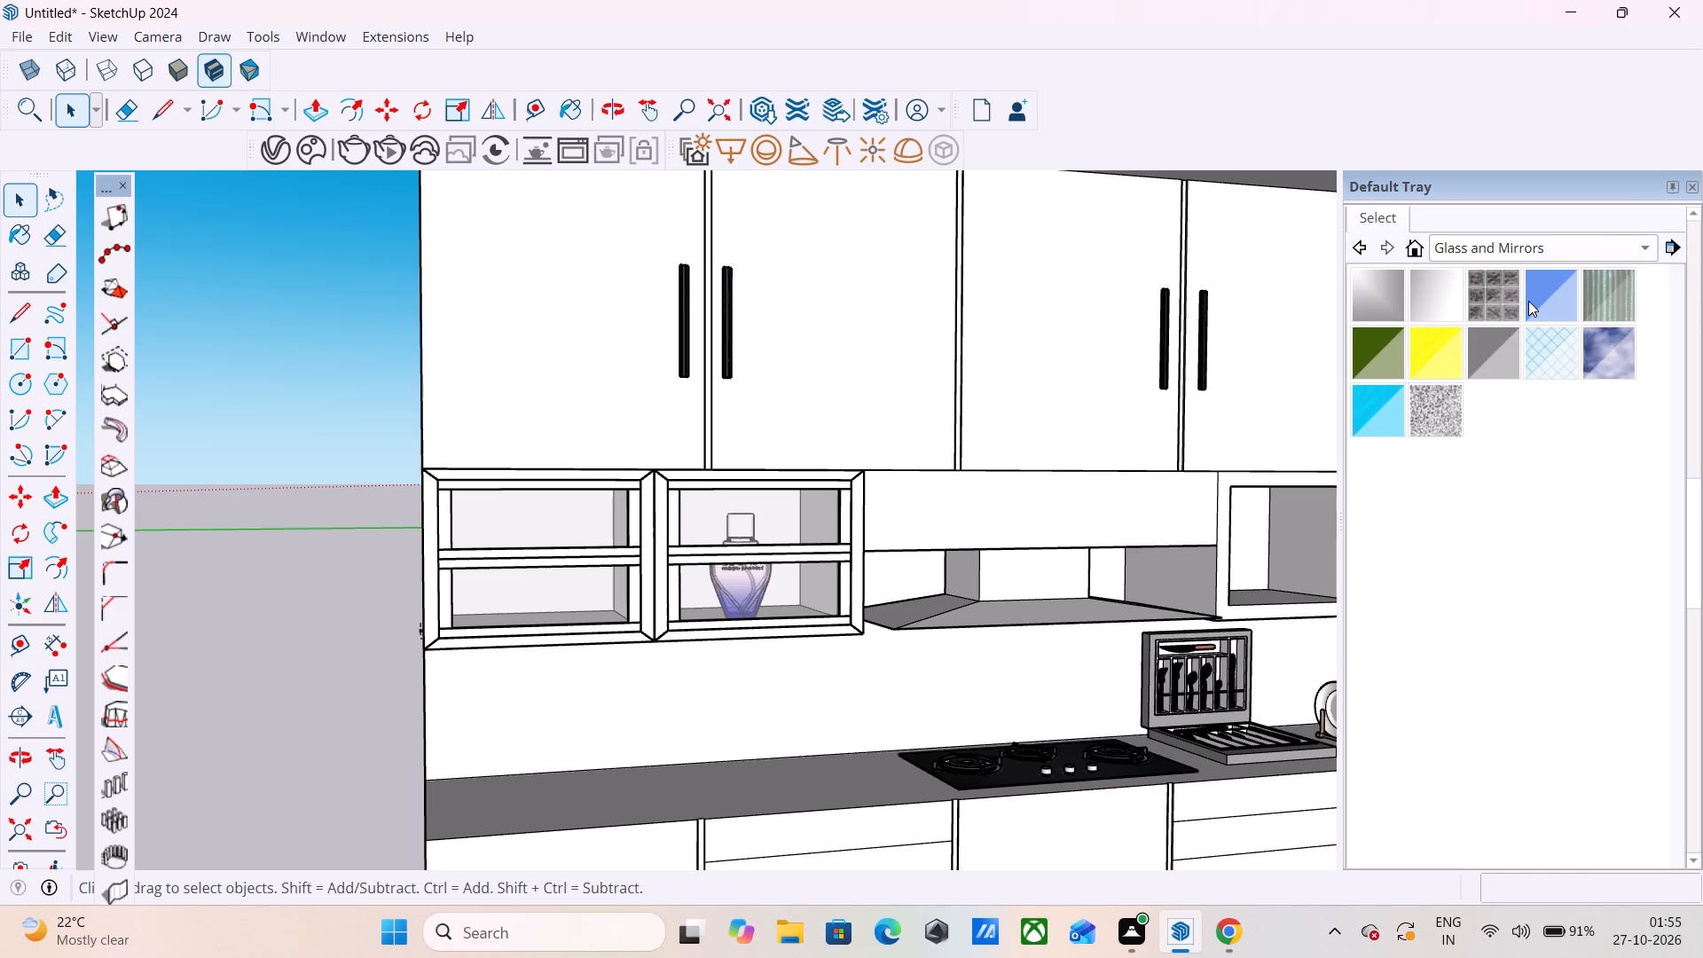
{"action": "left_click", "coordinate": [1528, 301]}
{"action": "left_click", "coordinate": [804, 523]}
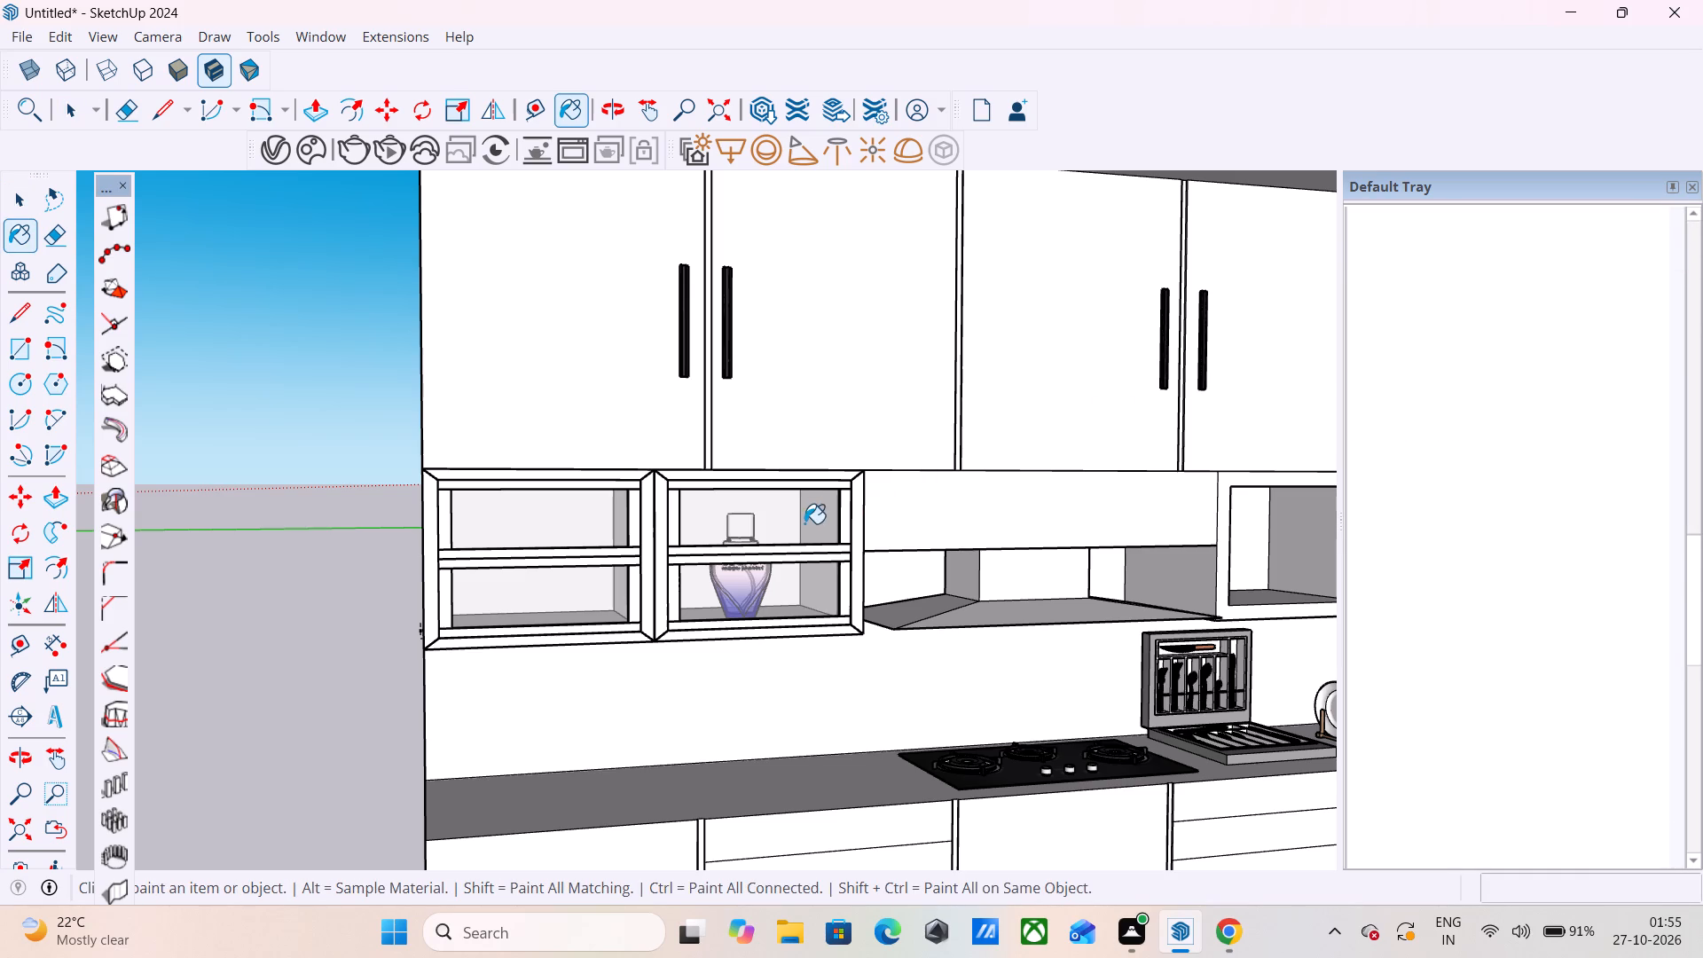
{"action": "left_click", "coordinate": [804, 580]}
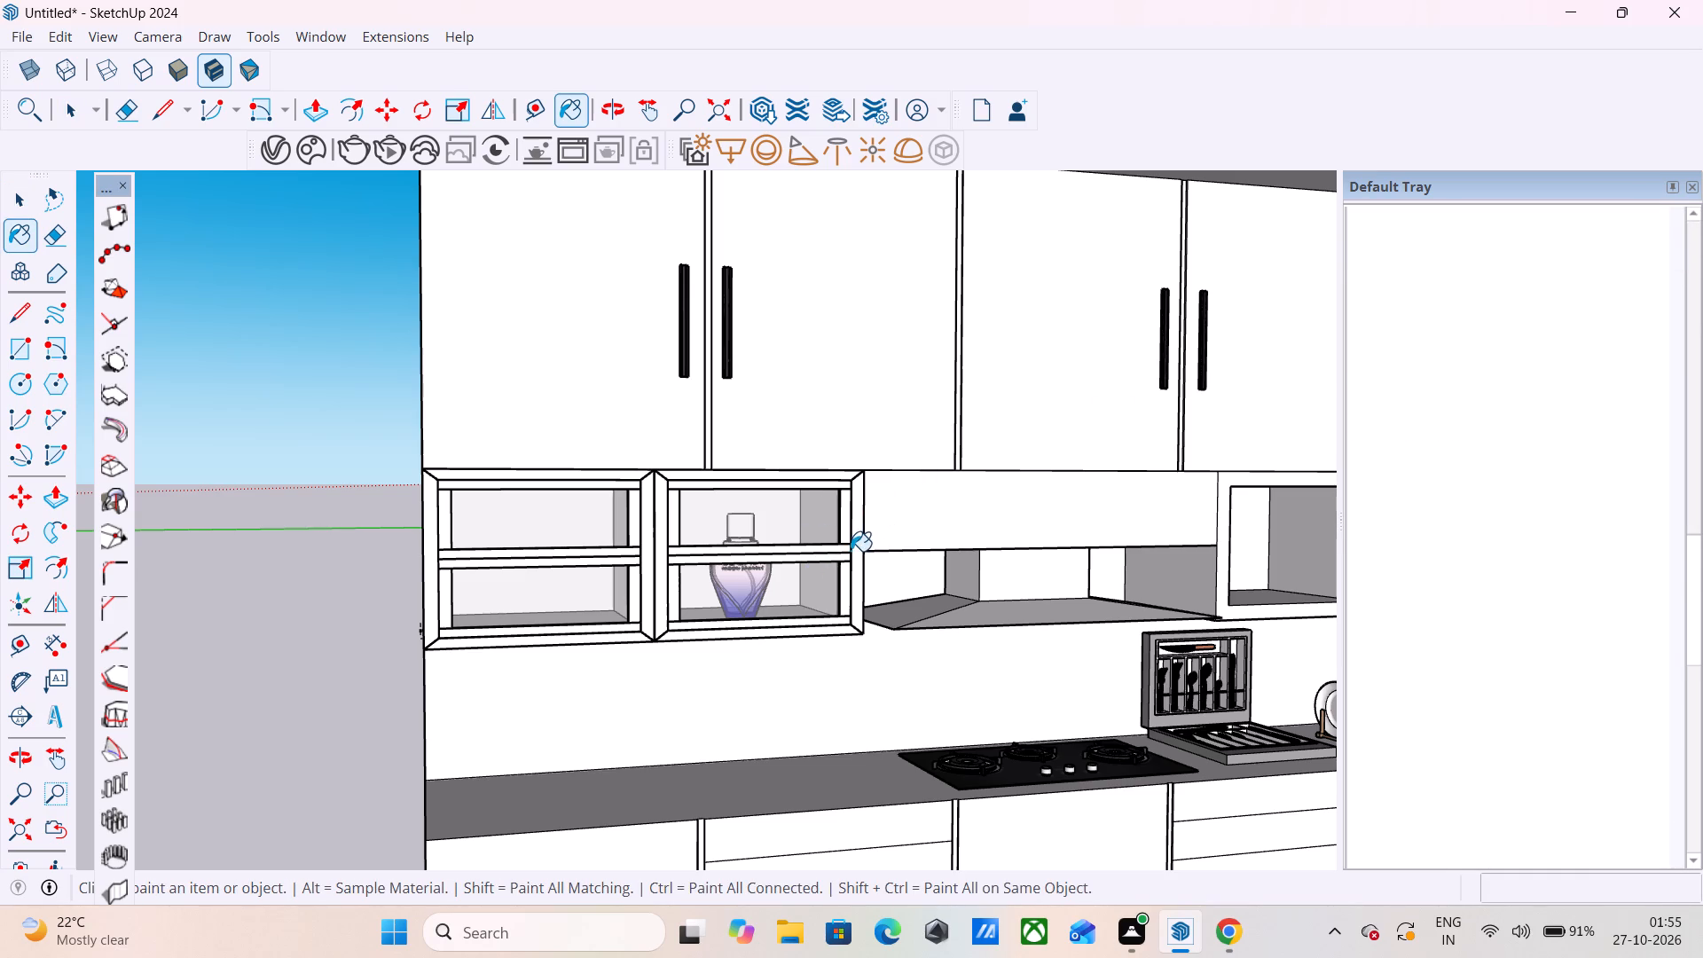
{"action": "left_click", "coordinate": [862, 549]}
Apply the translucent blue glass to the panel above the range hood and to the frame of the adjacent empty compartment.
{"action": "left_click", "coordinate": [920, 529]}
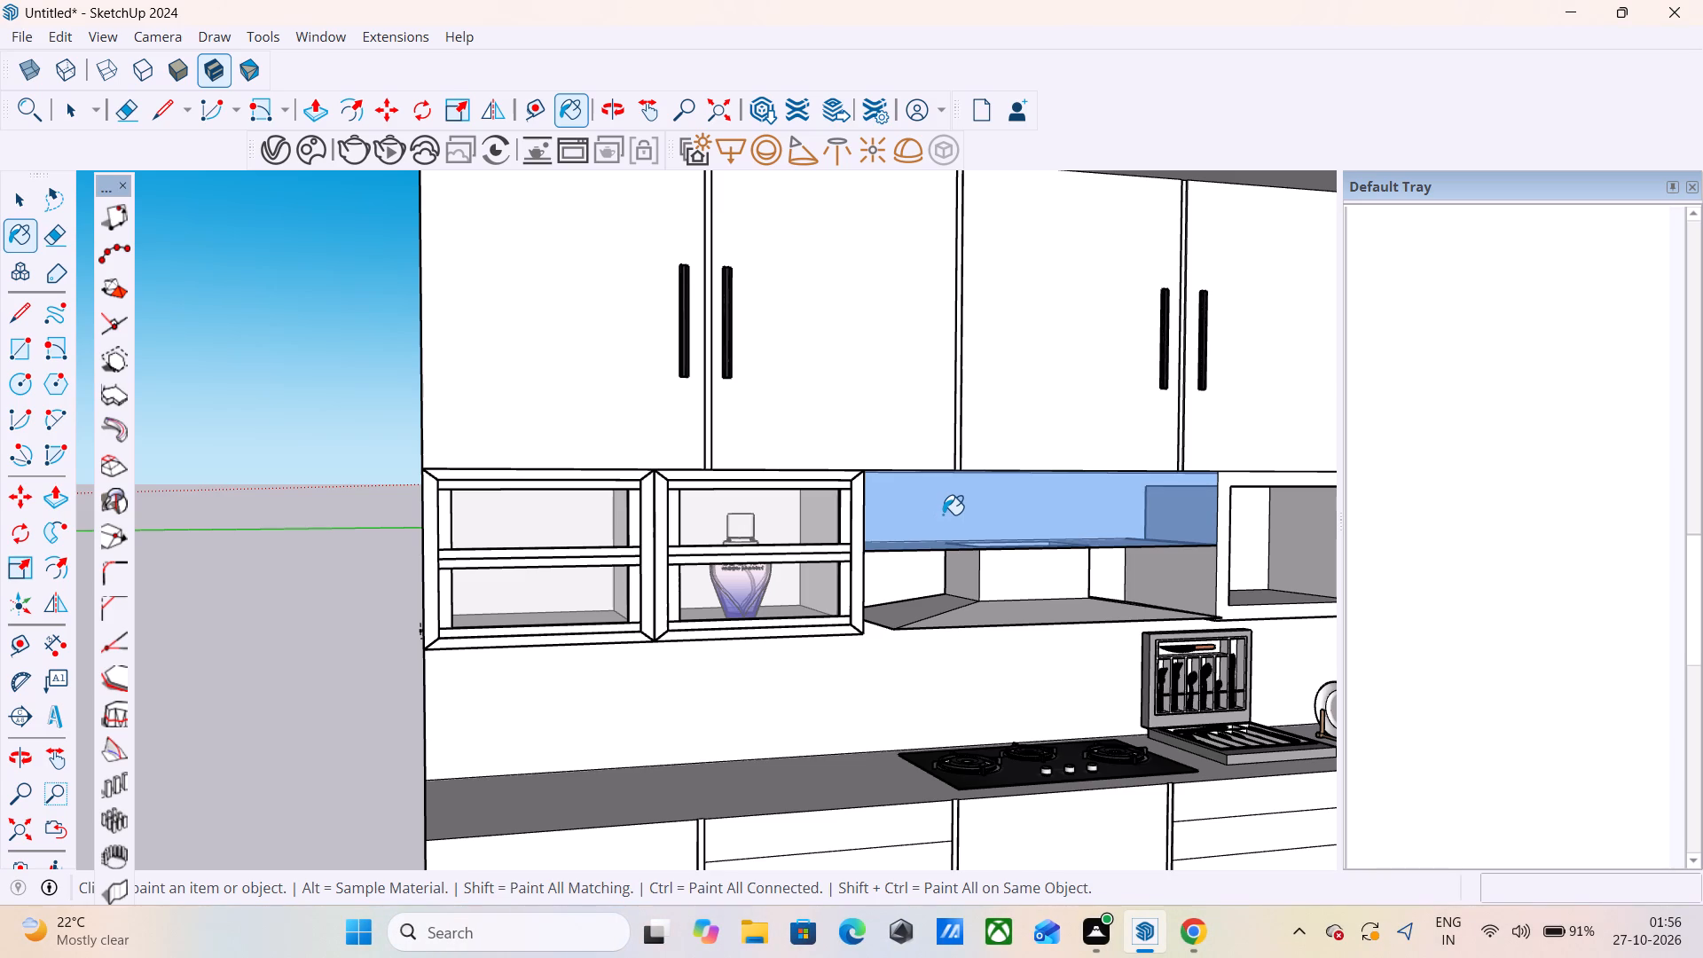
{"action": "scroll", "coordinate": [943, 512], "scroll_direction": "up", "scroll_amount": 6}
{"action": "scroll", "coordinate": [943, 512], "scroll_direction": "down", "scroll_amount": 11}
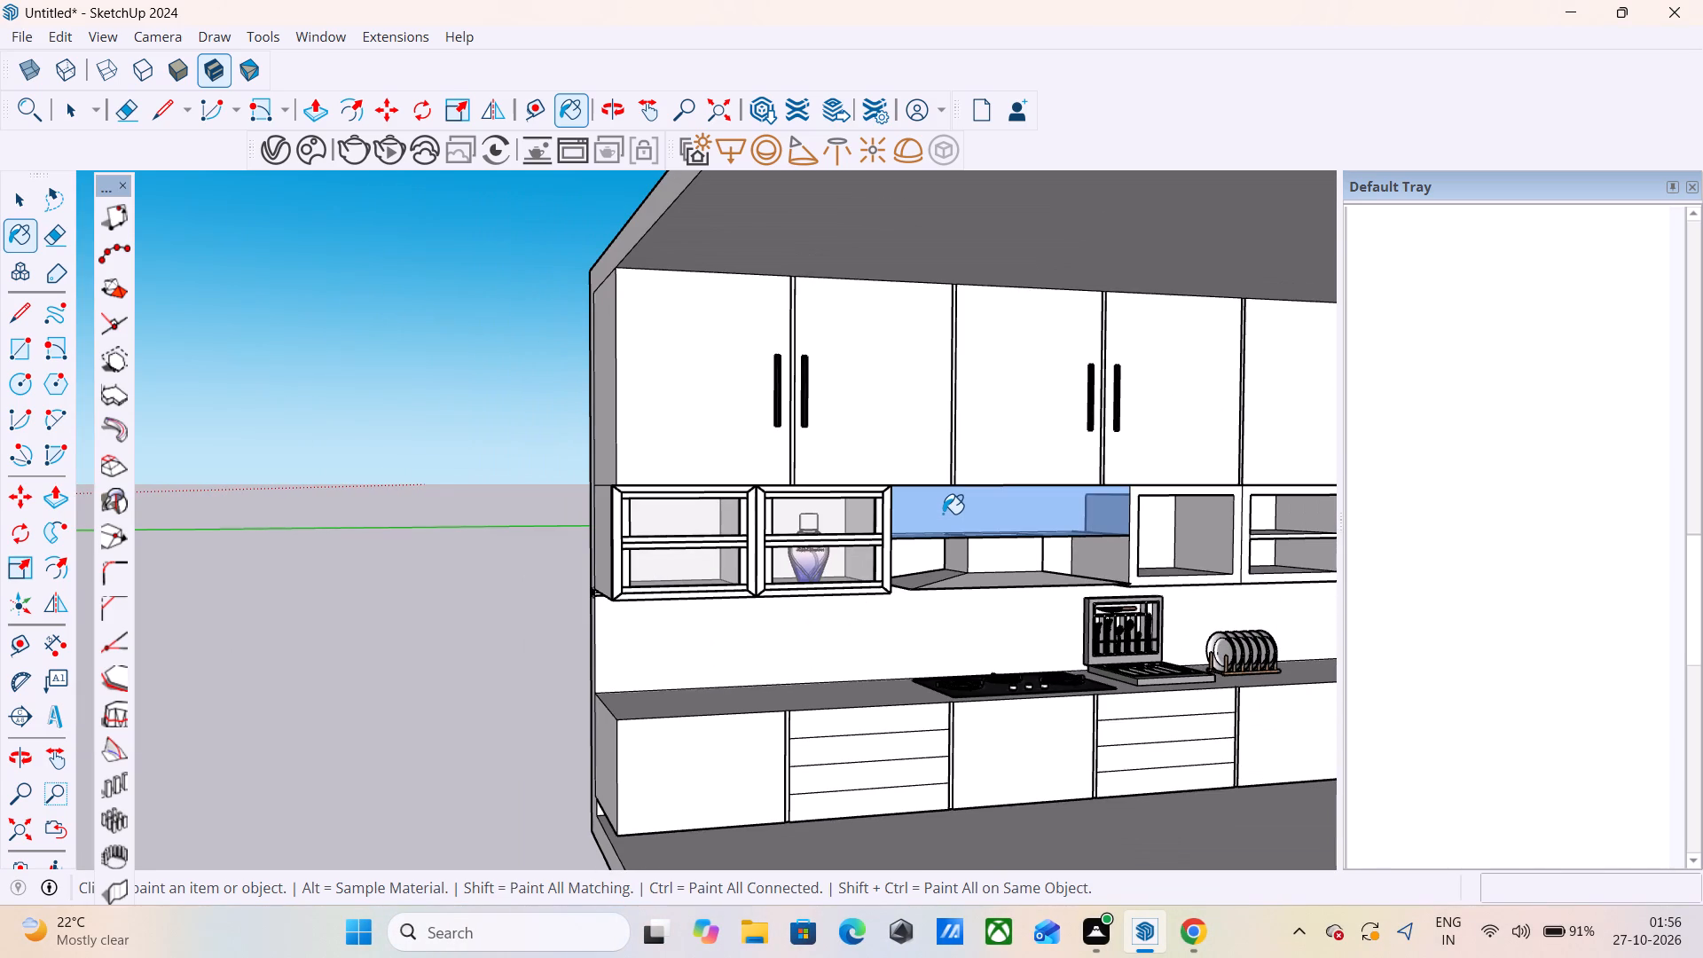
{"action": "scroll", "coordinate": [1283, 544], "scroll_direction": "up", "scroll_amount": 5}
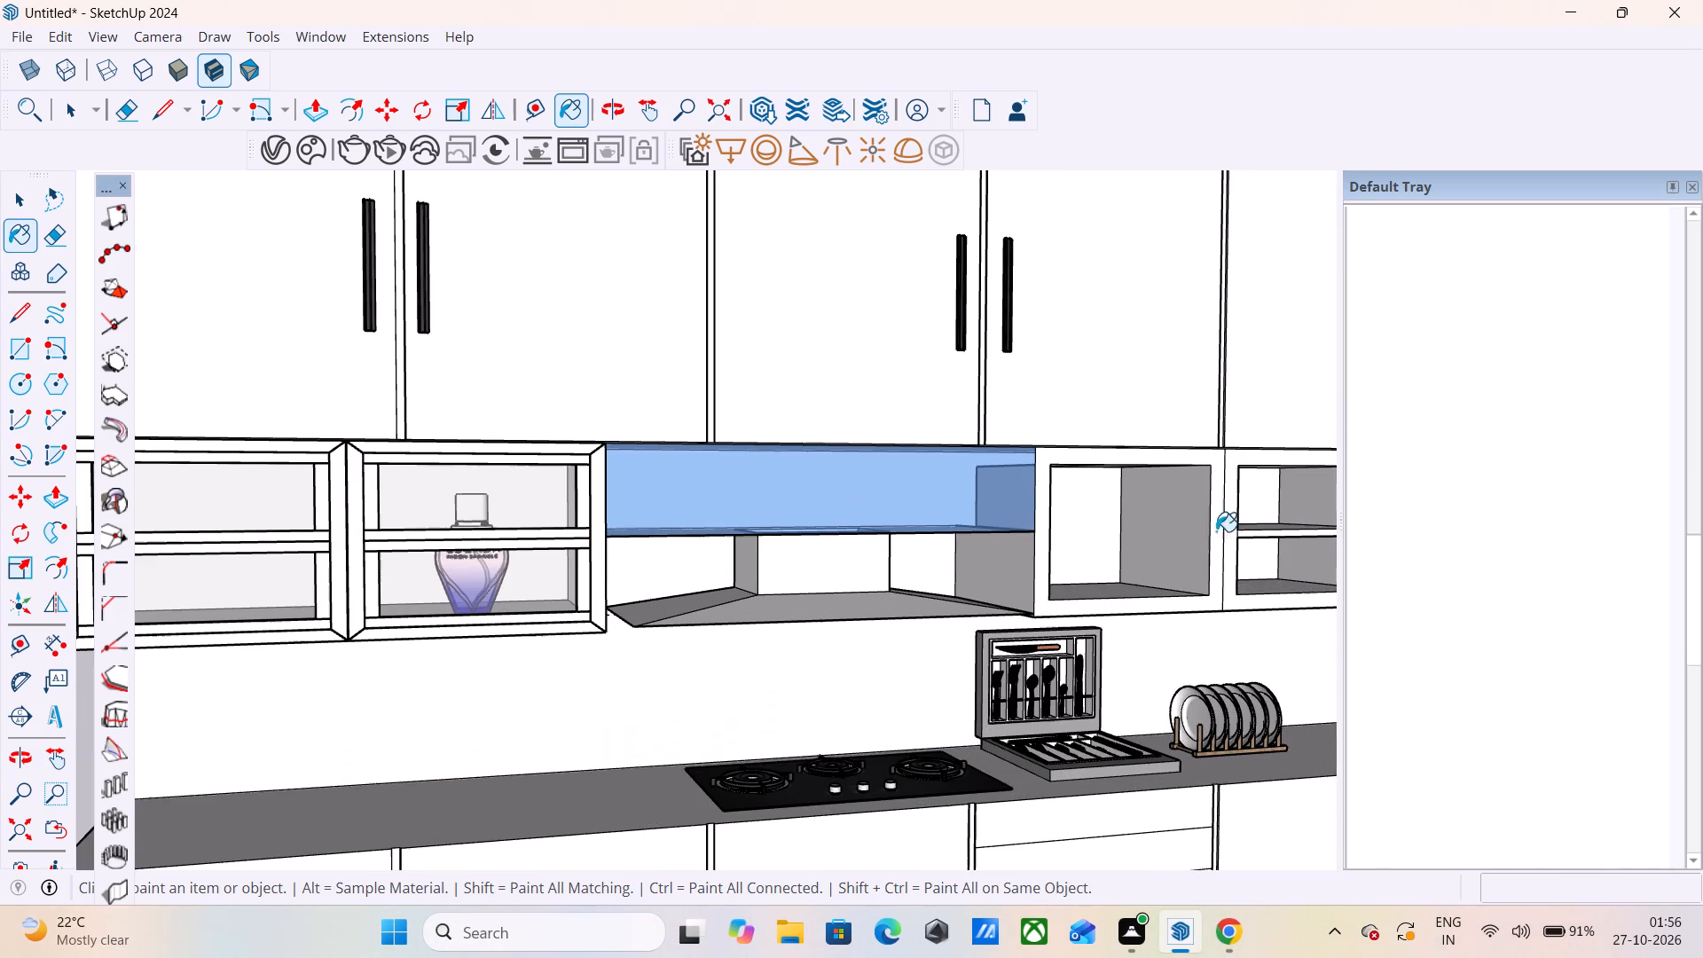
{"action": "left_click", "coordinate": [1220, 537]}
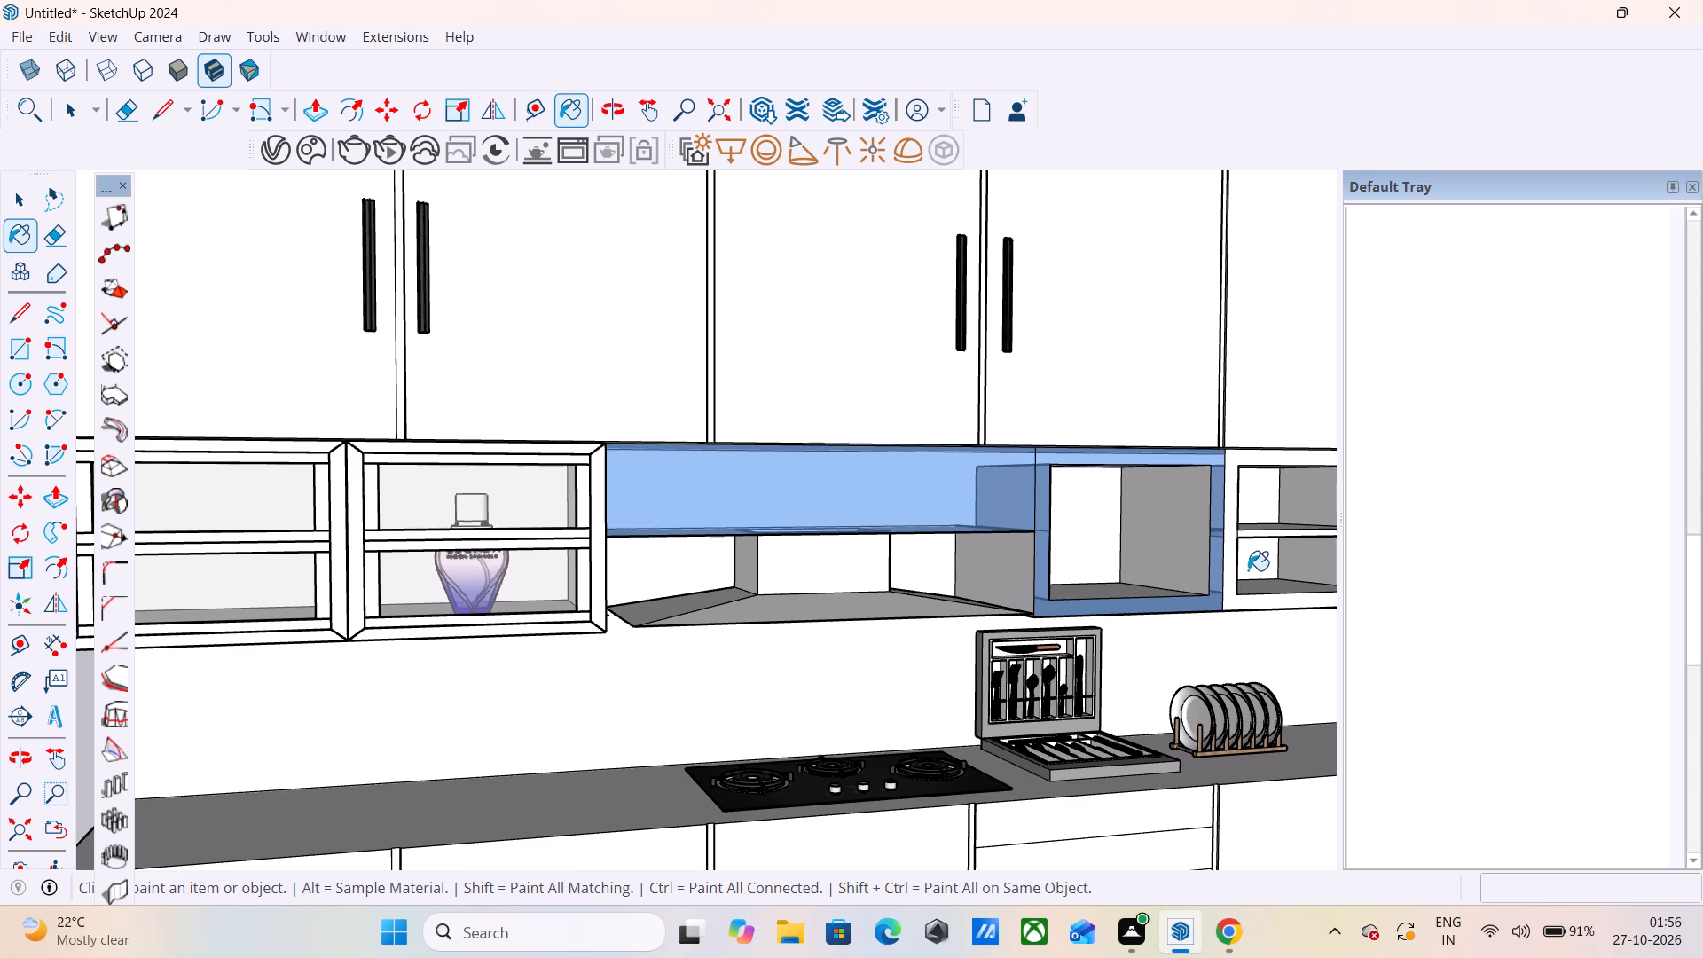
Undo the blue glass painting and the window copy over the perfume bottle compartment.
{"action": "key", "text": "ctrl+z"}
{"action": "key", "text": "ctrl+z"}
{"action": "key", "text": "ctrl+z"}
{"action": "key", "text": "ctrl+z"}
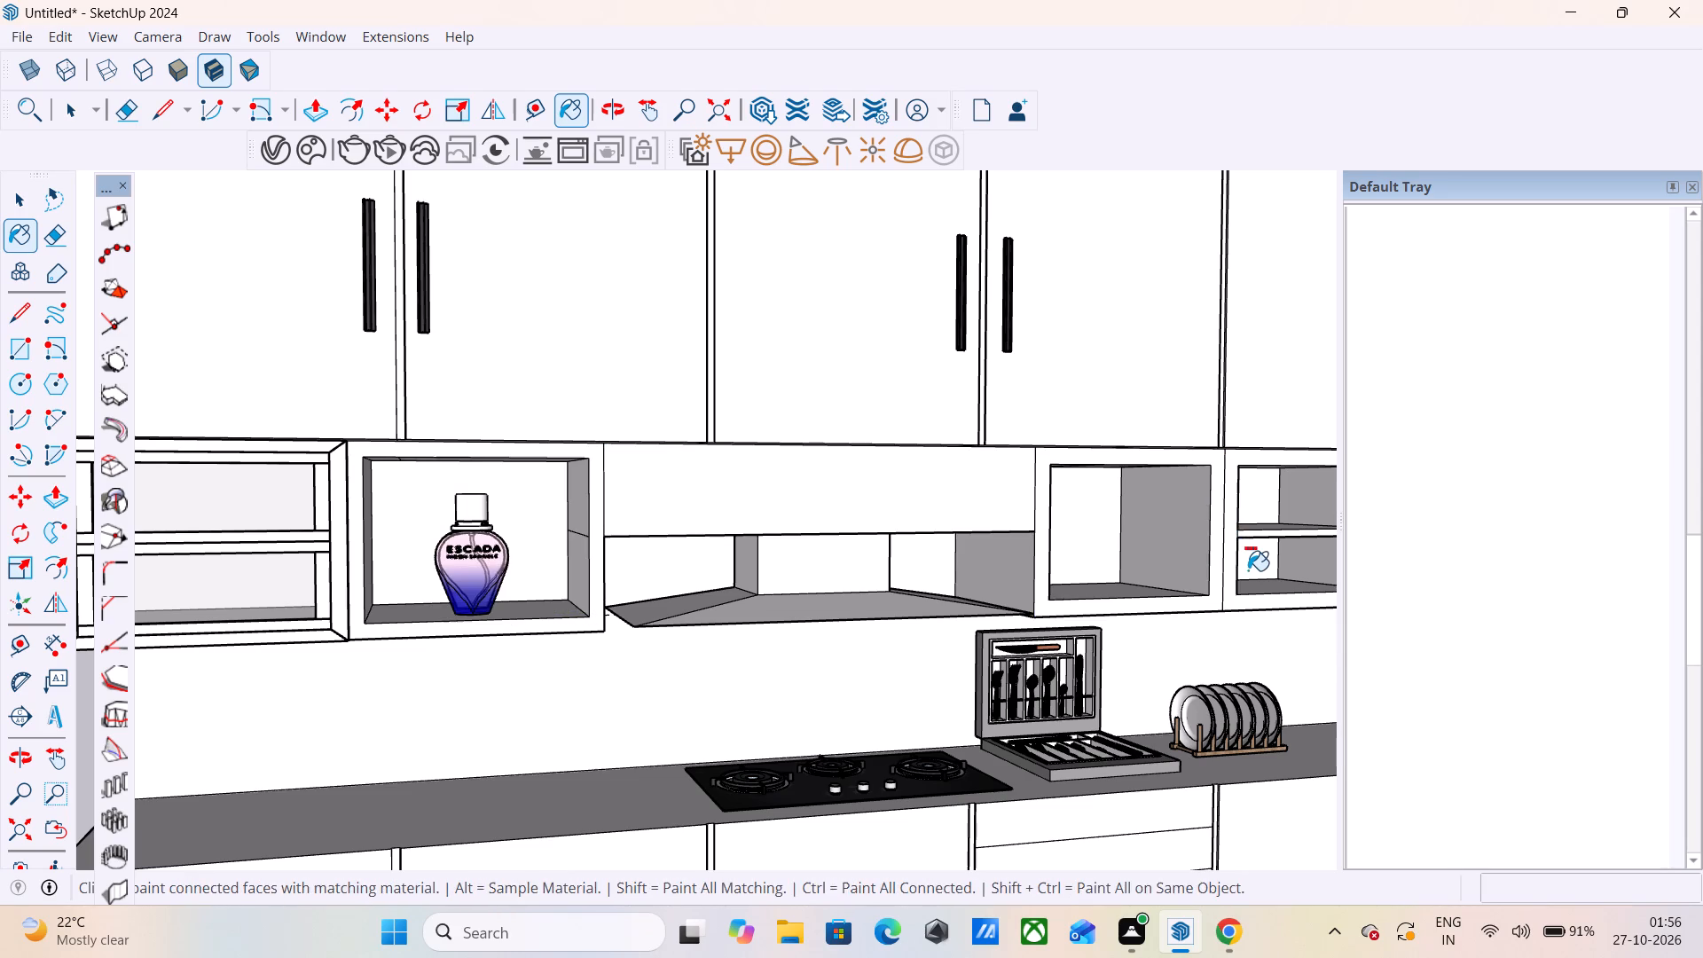
Draw a rectangle about 1' 7 3/16" by 2' 2 7/16" across the opening of the empty compartment beside the range hood.
{"action": "scroll", "coordinate": [962, 568], "scroll_direction": "down", "scroll_amount": 3}
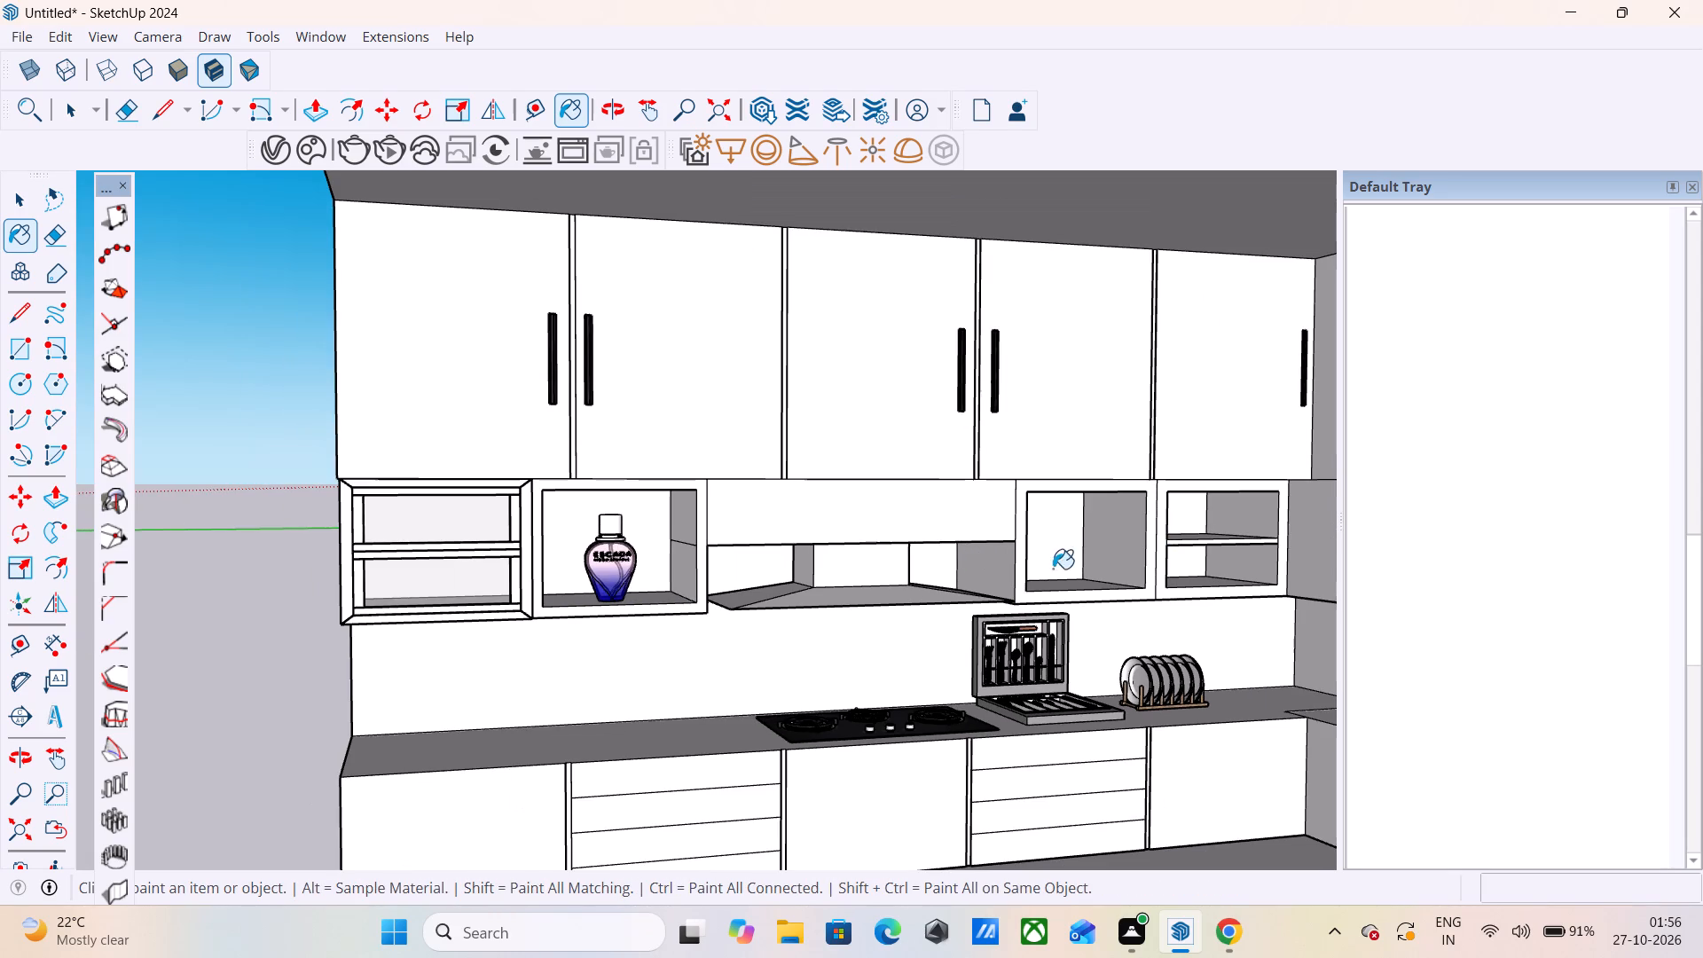
{"action": "scroll", "coordinate": [1295, 524], "scroll_direction": "up", "scroll_amount": 4}
{"action": "scroll", "coordinate": [1165, 583], "scroll_direction": "up", "scroll_amount": 1}
{"action": "middle_click_drag", "start_coordinate": [1165, 583], "coordinate": [1155, 586]}
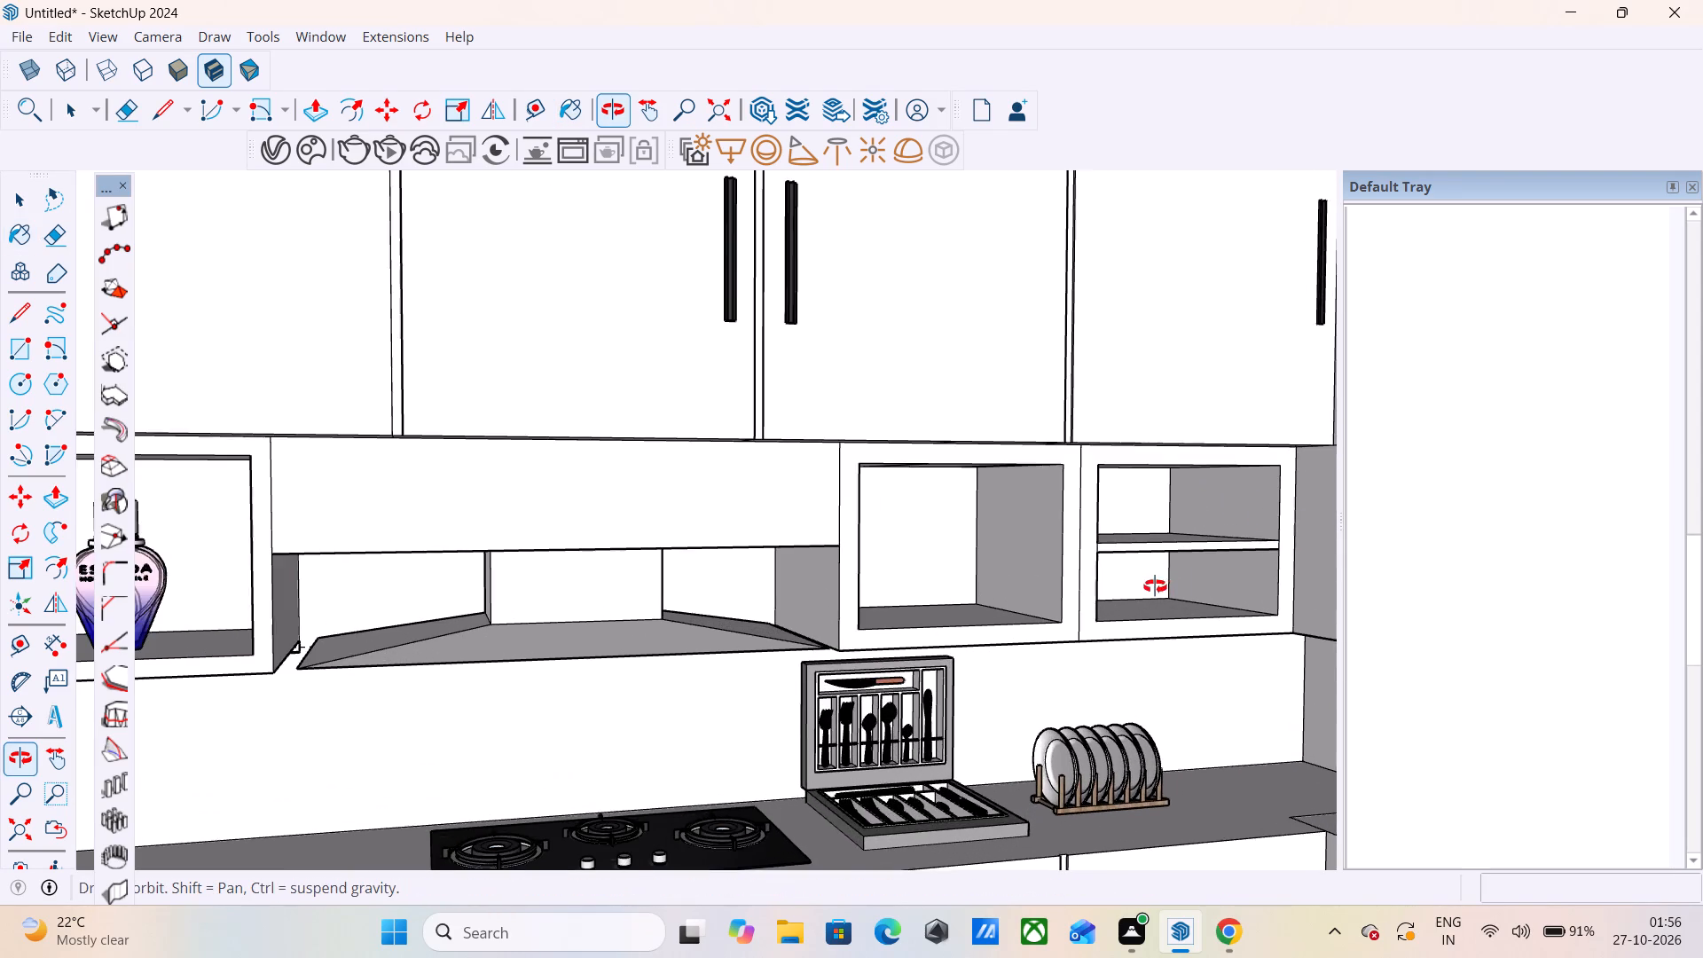
{"action": "middle_click_drag", "start_coordinate": [1155, 586], "coordinate": [1080, 597]}
{"action": "scroll", "coordinate": [1078, 517], "scroll_direction": "down", "scroll_amount": 5}
{"action": "middle_click_drag", "start_coordinate": [922, 566], "coordinate": [934, 563]}
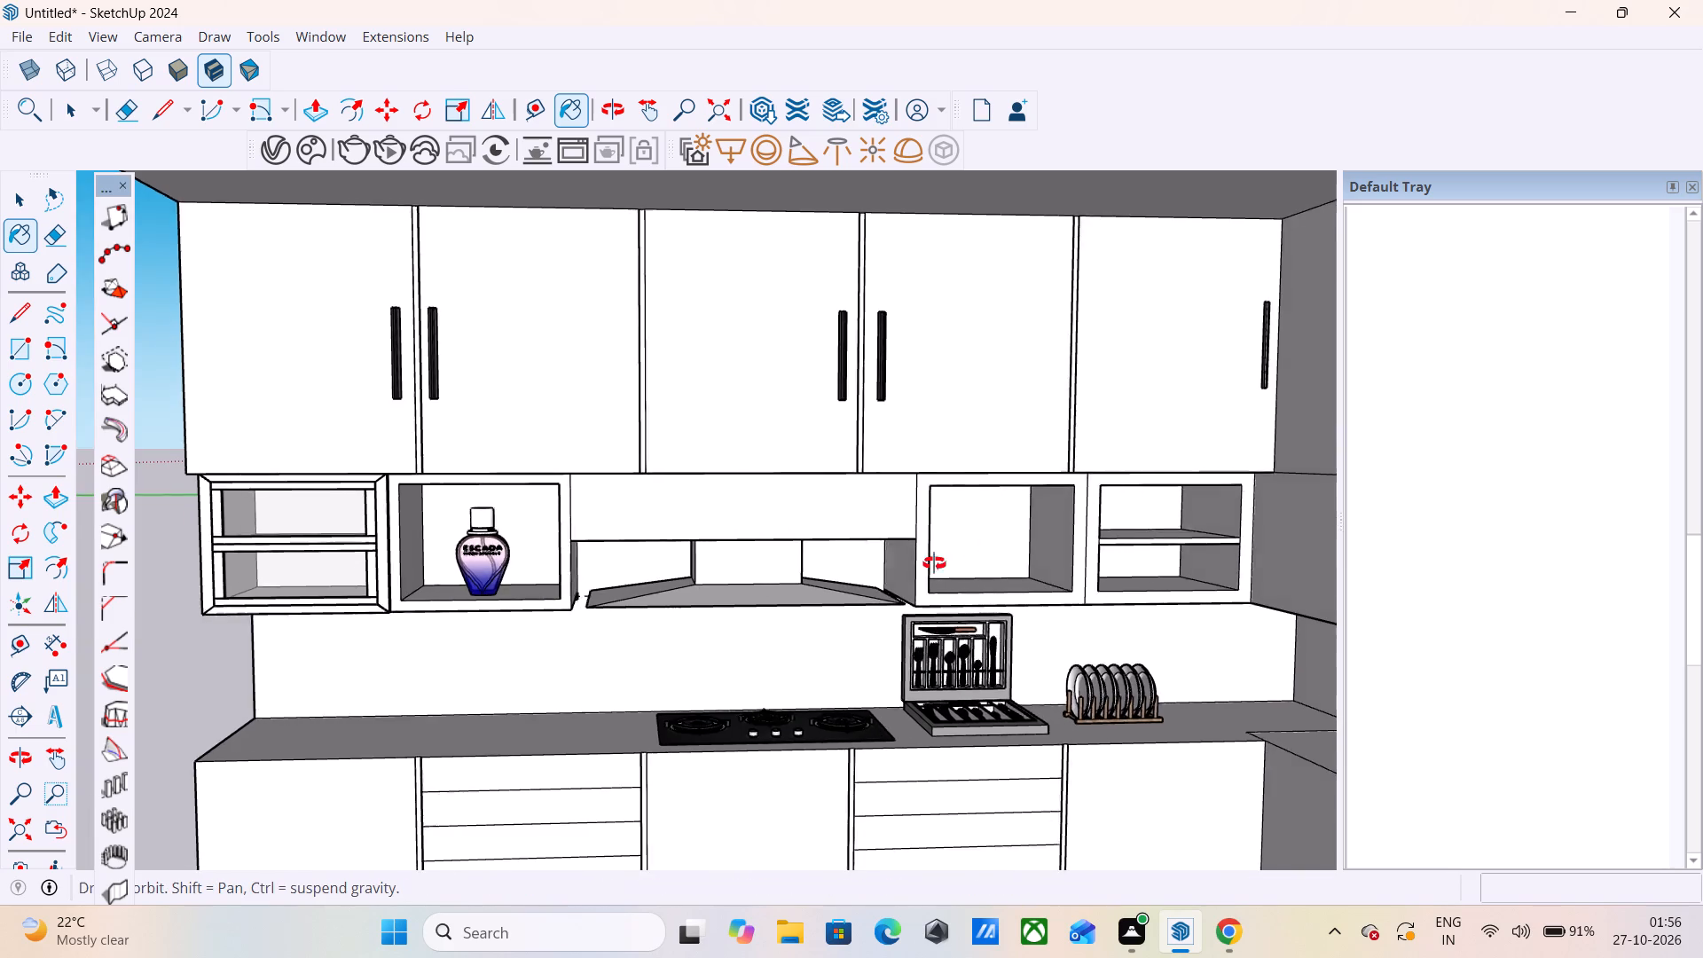
{"action": "middle_click_drag", "start_coordinate": [934, 563], "coordinate": [859, 546]}
{"action": "scroll", "coordinate": [928, 494], "scroll_direction": "up", "scroll_amount": 4}
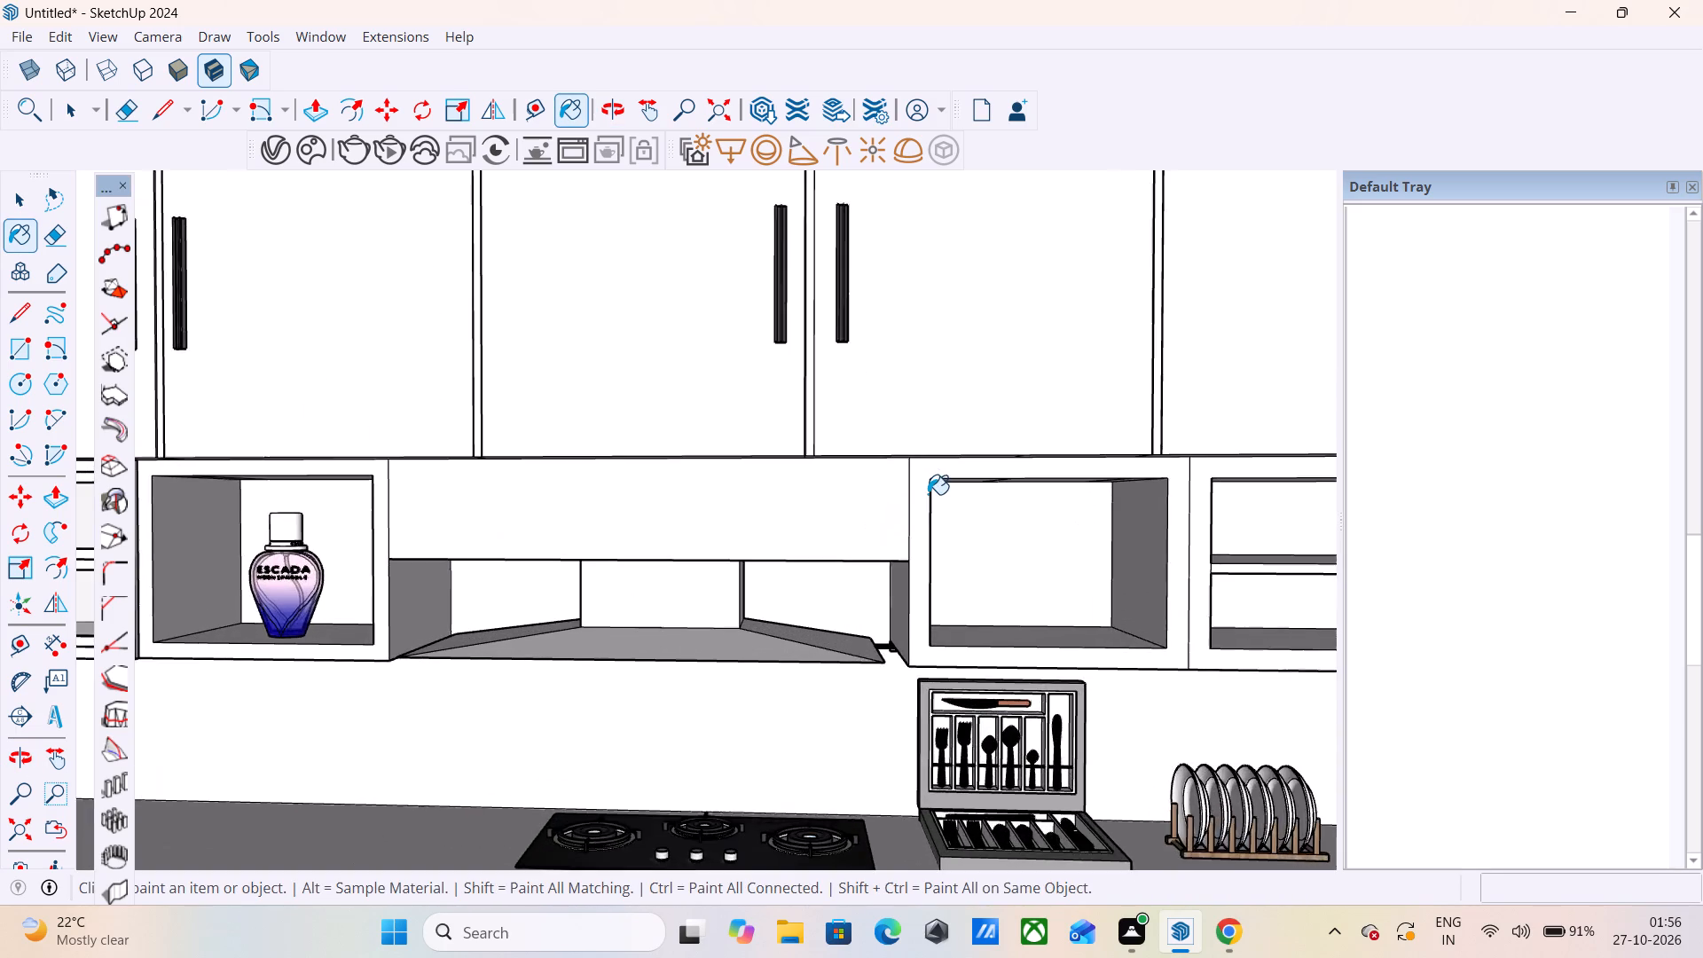
{"action": "scroll", "coordinate": [928, 494], "scroll_direction": "up", "scroll_amount": 4}
{"action": "key", "text": "space"}
{"action": "type", "text": "r"}
{"action": "scroll", "coordinate": [767, 508], "scroll_direction": "down", "scroll_amount": 3}
{"action": "left_click", "coordinate": [898, 482]}
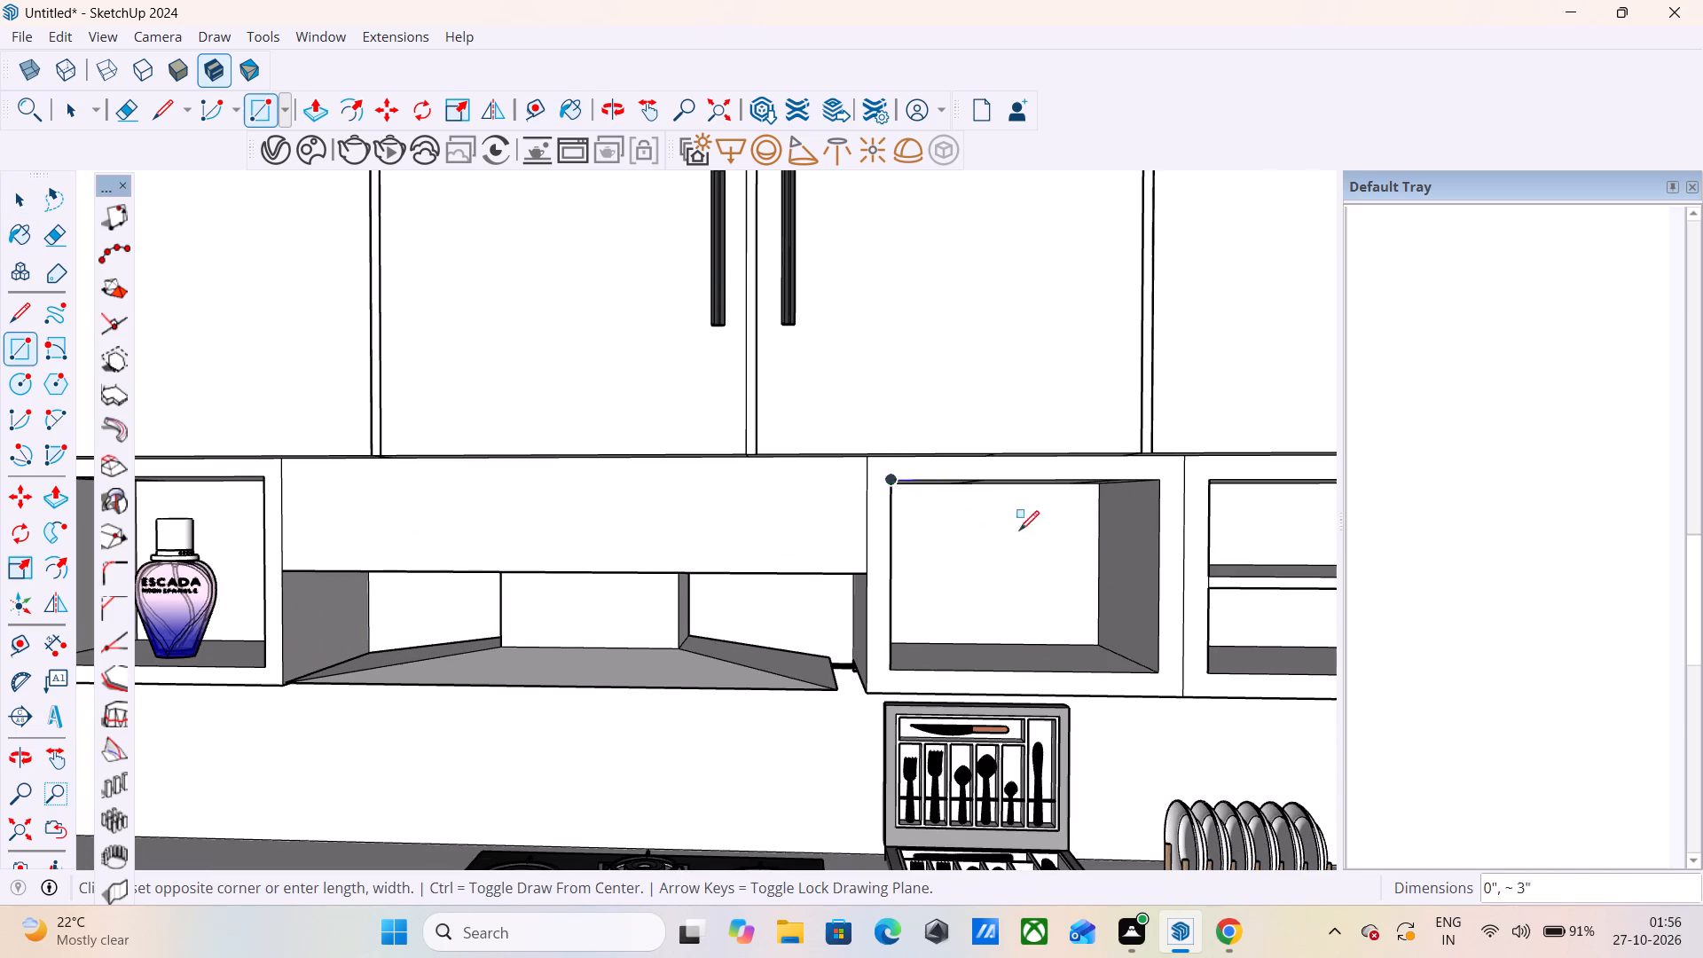
{"action": "left_click", "coordinate": [1149, 674]}
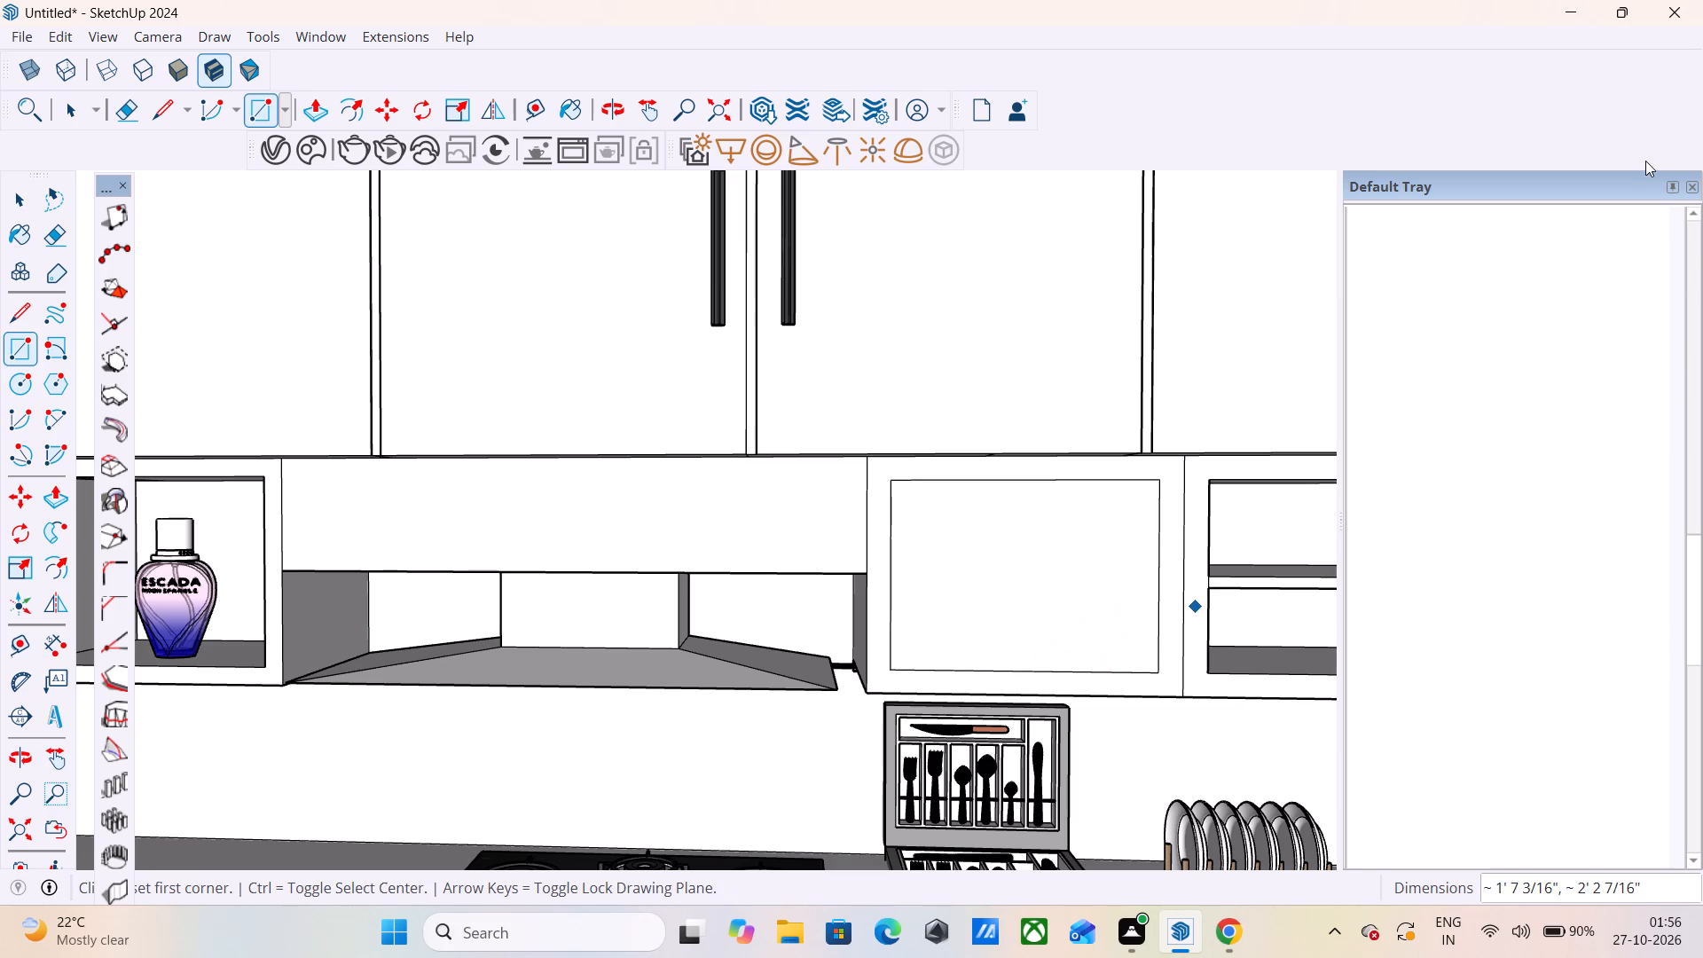
Paint the new rectangle with the translucent blue material from Glass and Mirrors.
{"action": "left_click", "coordinate": [1691, 218]}
{"action": "left_click", "coordinate": [1691, 217]}
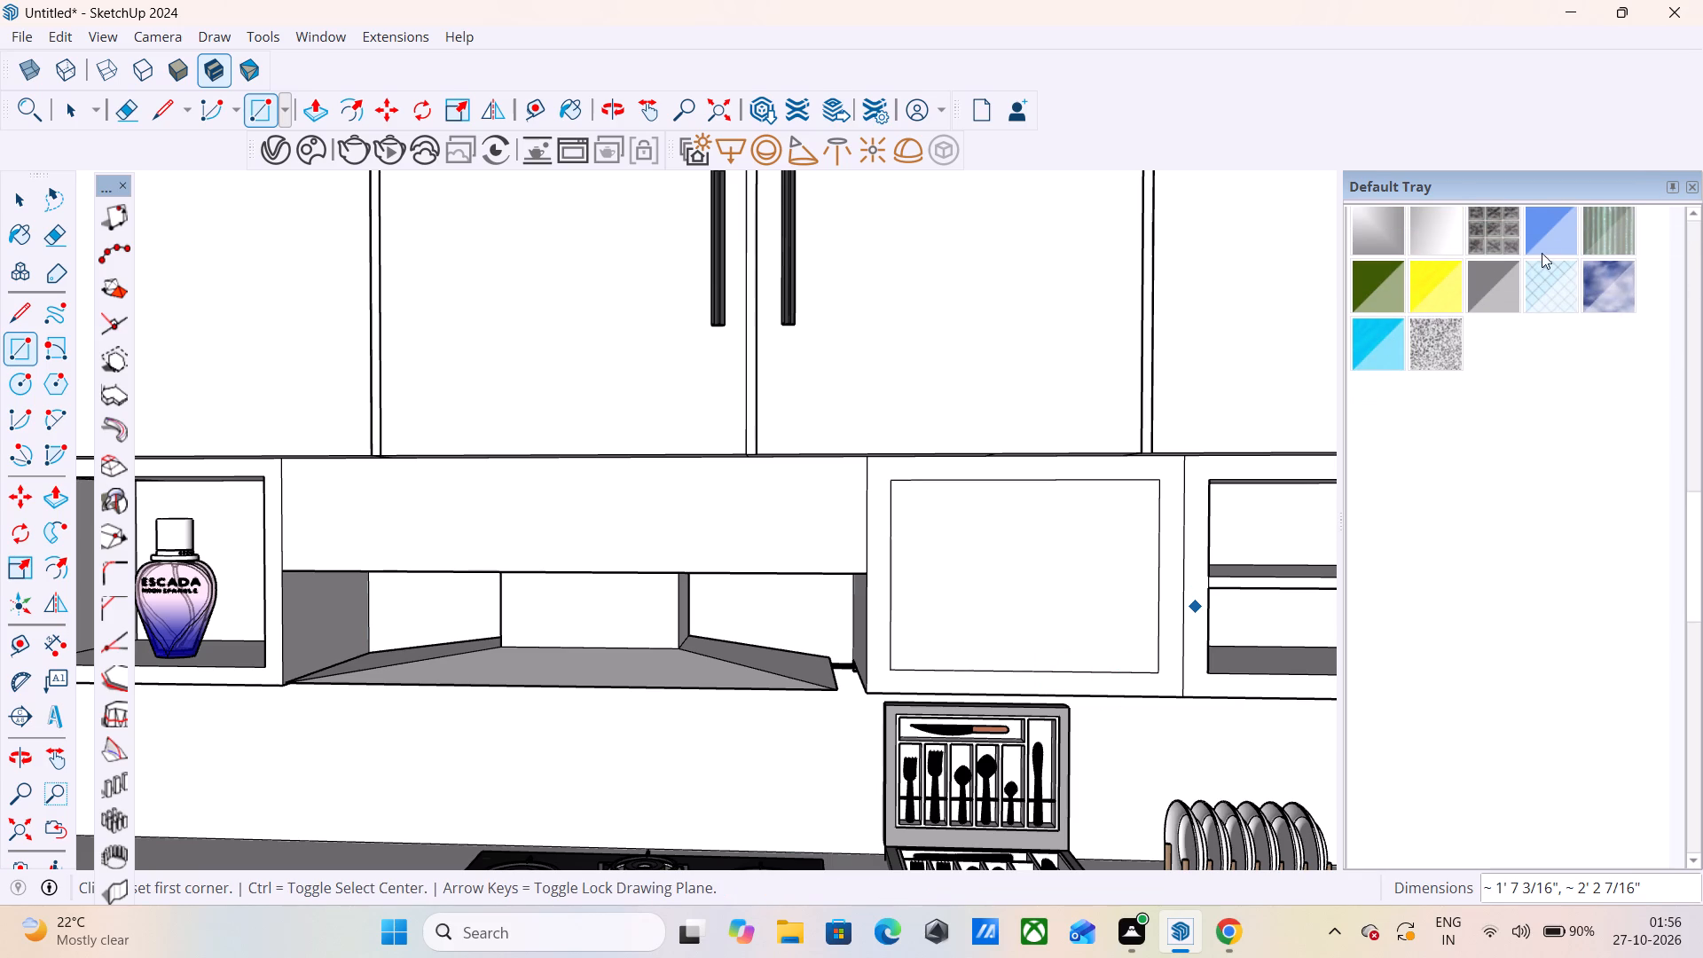
{"action": "left_click", "coordinate": [1542, 238]}
{"action": "left_click", "coordinate": [1090, 588]}
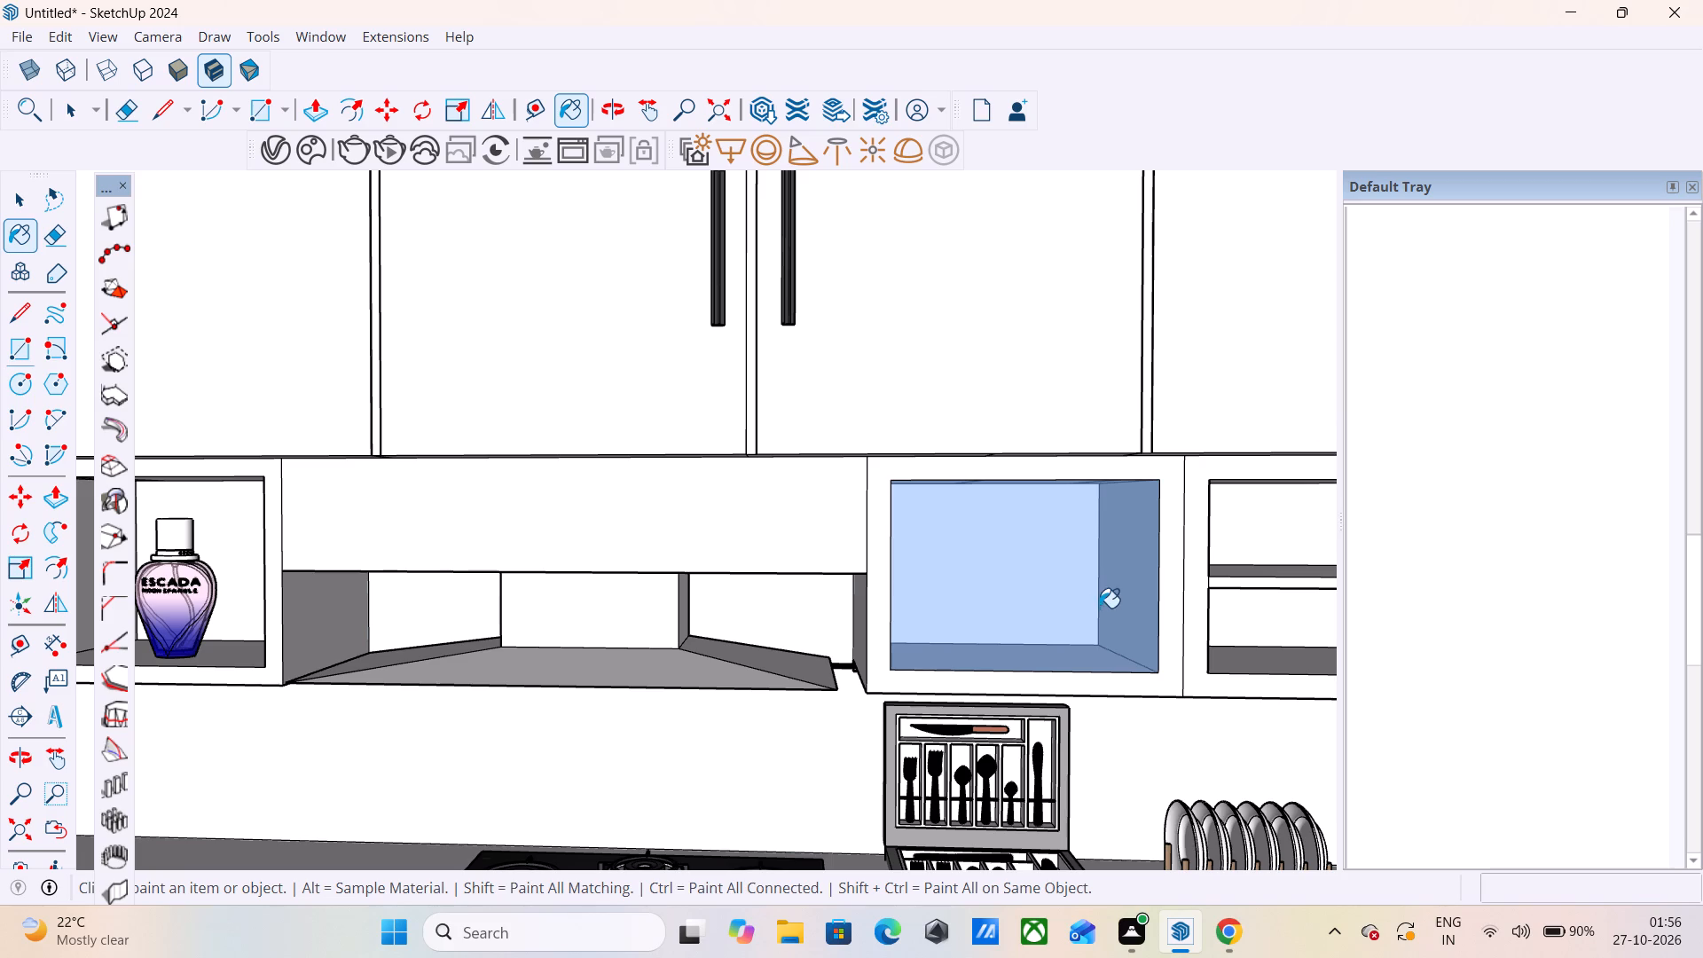
Erase the double window from the front of the two-shelf compartment.
{"action": "middle_click_drag", "start_coordinate": [1029, 654], "coordinate": [1079, 605]}
{"action": "scroll", "coordinate": [1079, 605], "scroll_direction": "down", "scroll_amount": 1}
{"action": "middle_click_drag", "start_coordinate": [949, 630], "coordinate": [971, 631]}
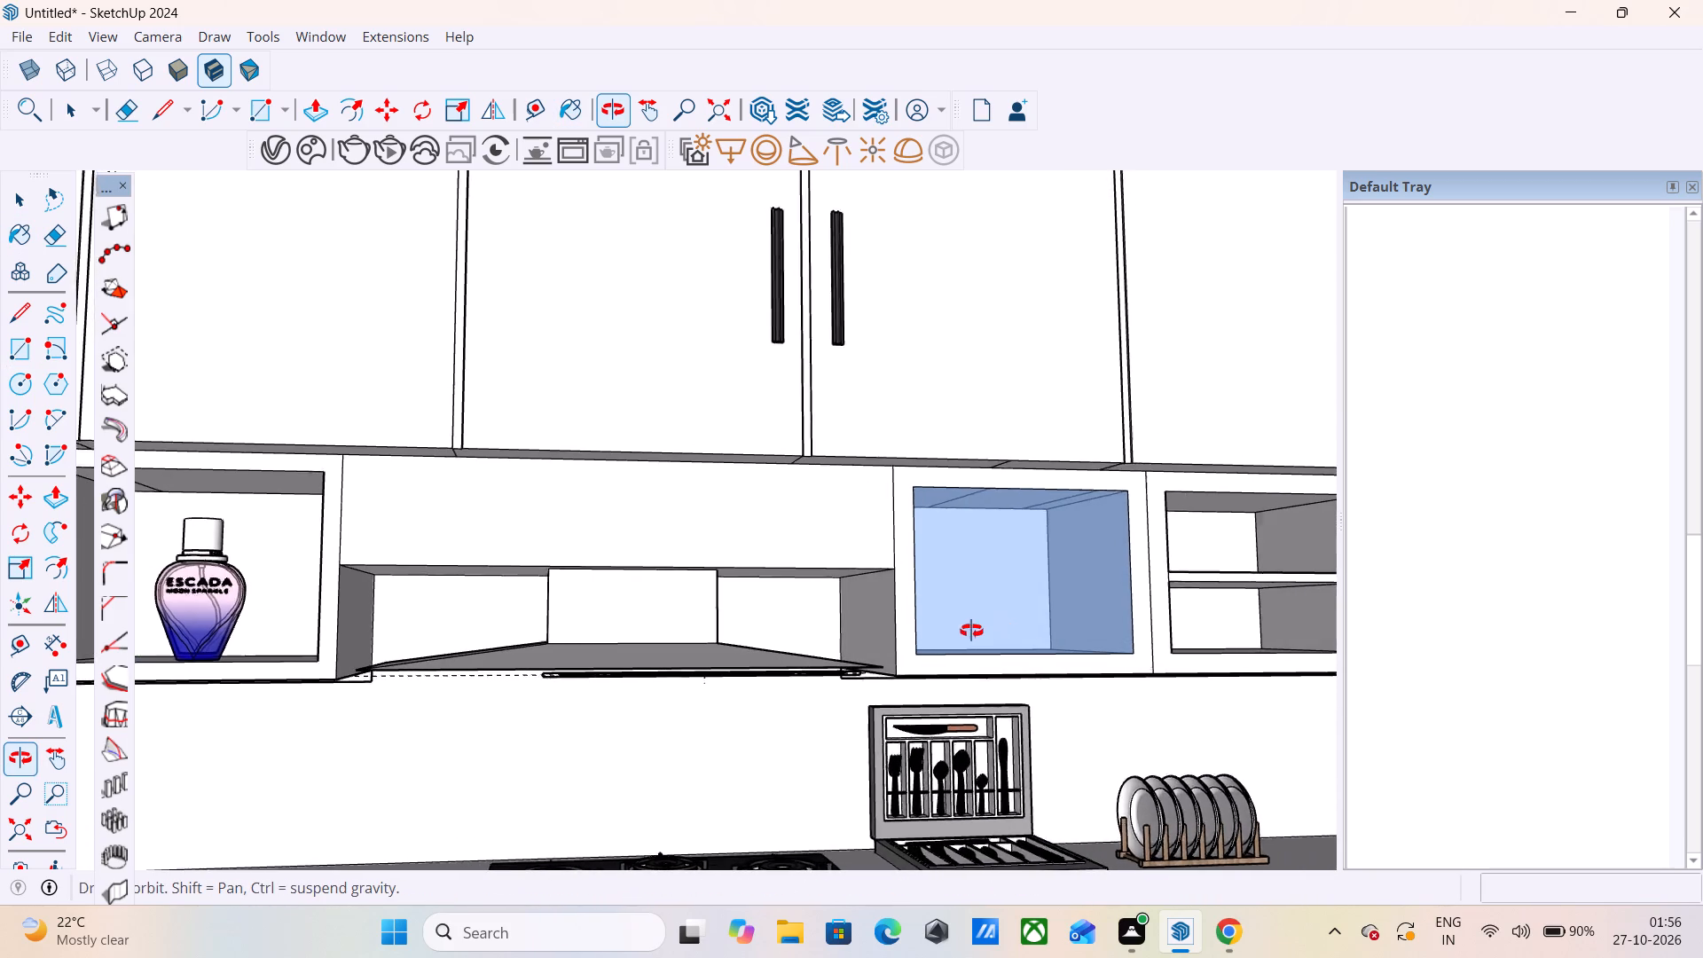
{"action": "middle_click_drag", "start_coordinate": [971, 631], "coordinate": [927, 635]}
{"action": "scroll", "coordinate": [1009, 628], "scroll_direction": "down", "scroll_amount": 2}
{"action": "middle_click_drag", "start_coordinate": [499, 679], "coordinate": [701, 671]}
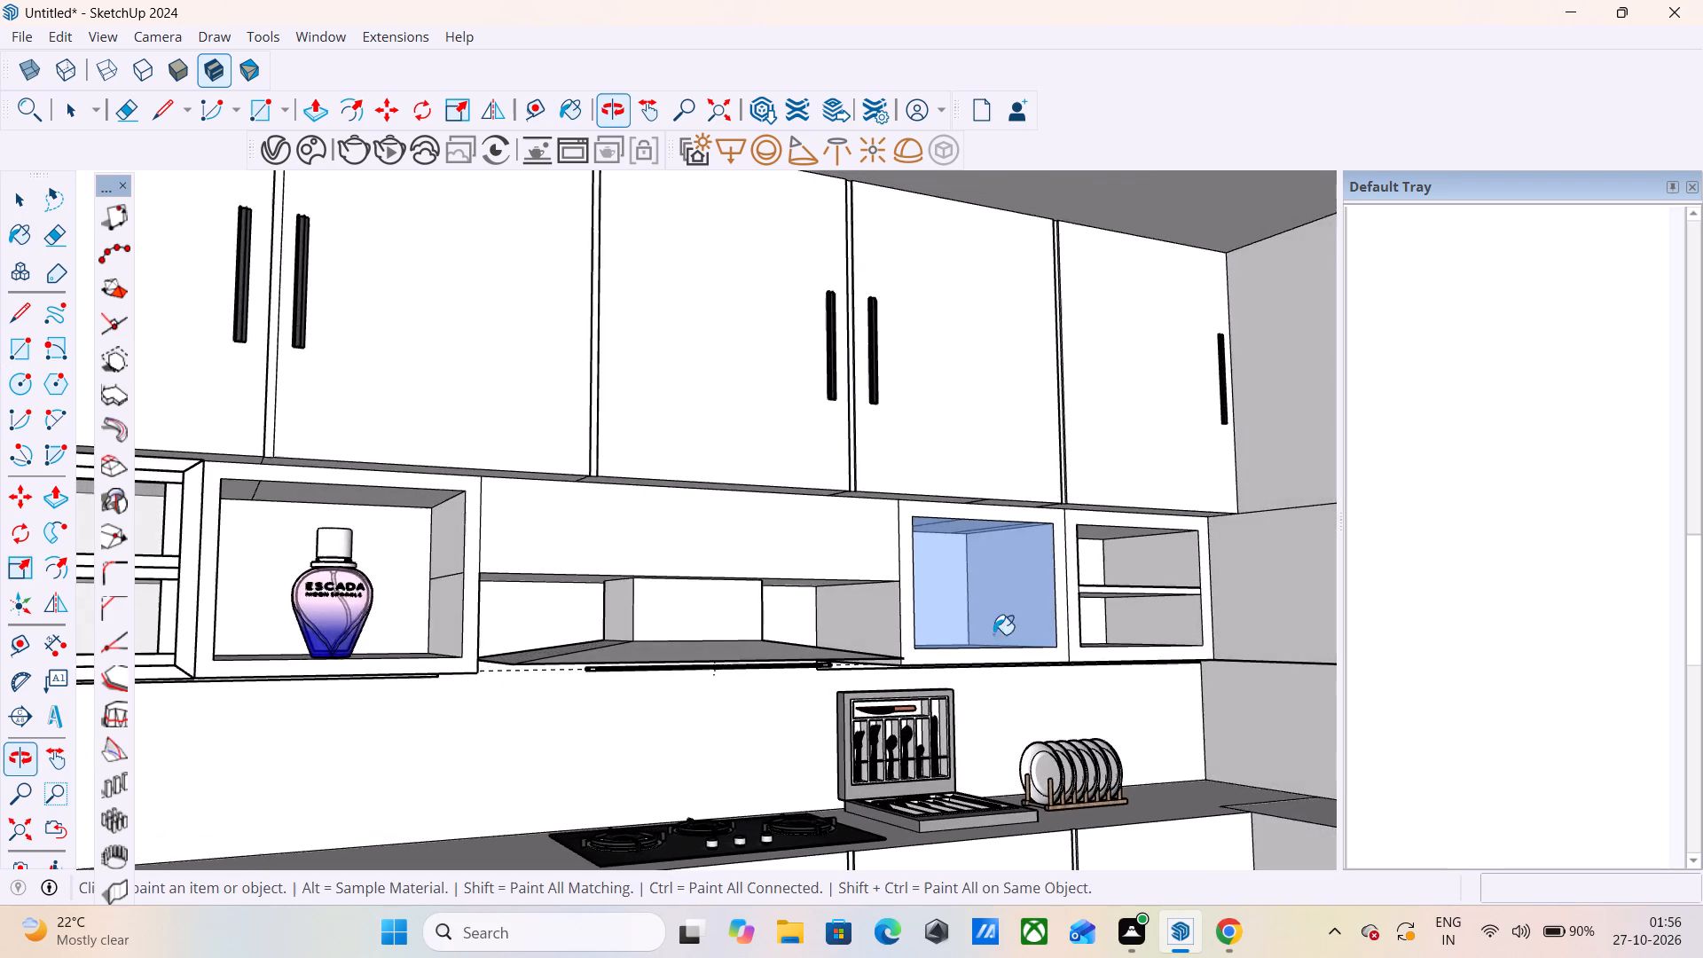
{"action": "scroll", "coordinate": [1138, 575], "scroll_direction": "down", "scroll_amount": 5}
{"action": "key", "text": "space"}
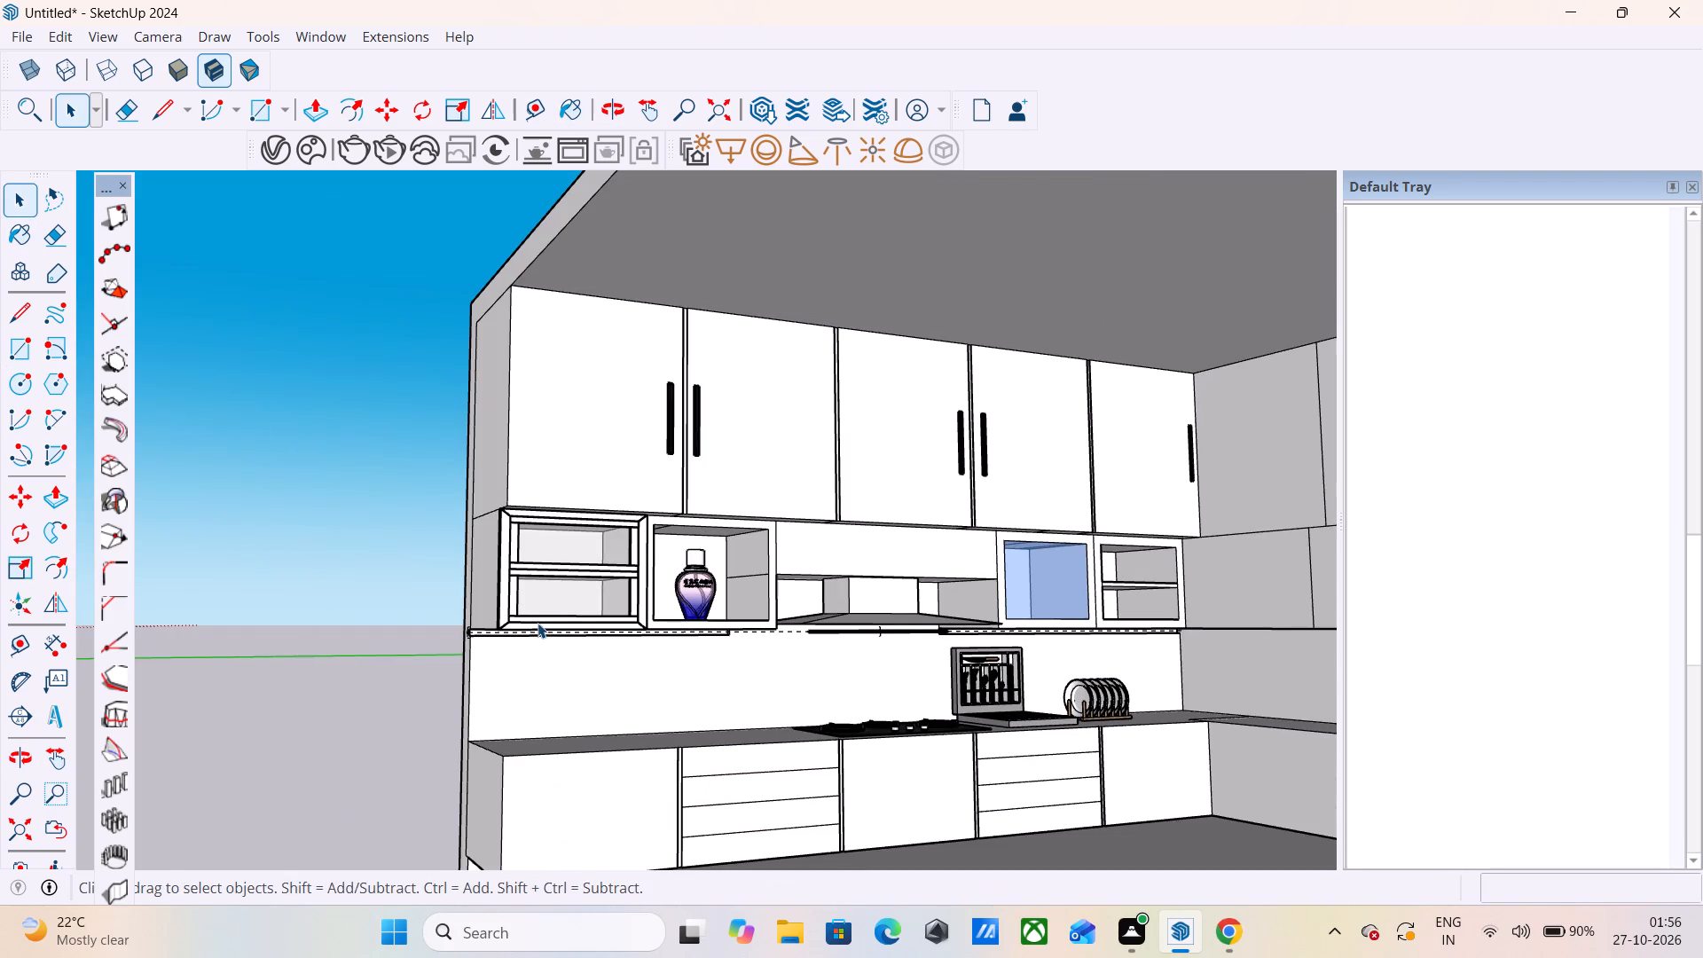
{"action": "left_click", "coordinate": [538, 623]}
{"action": "key", "text": "e"}
{"action": "left_click_drag", "start_coordinate": [472, 577], "coordinate": [576, 580]}
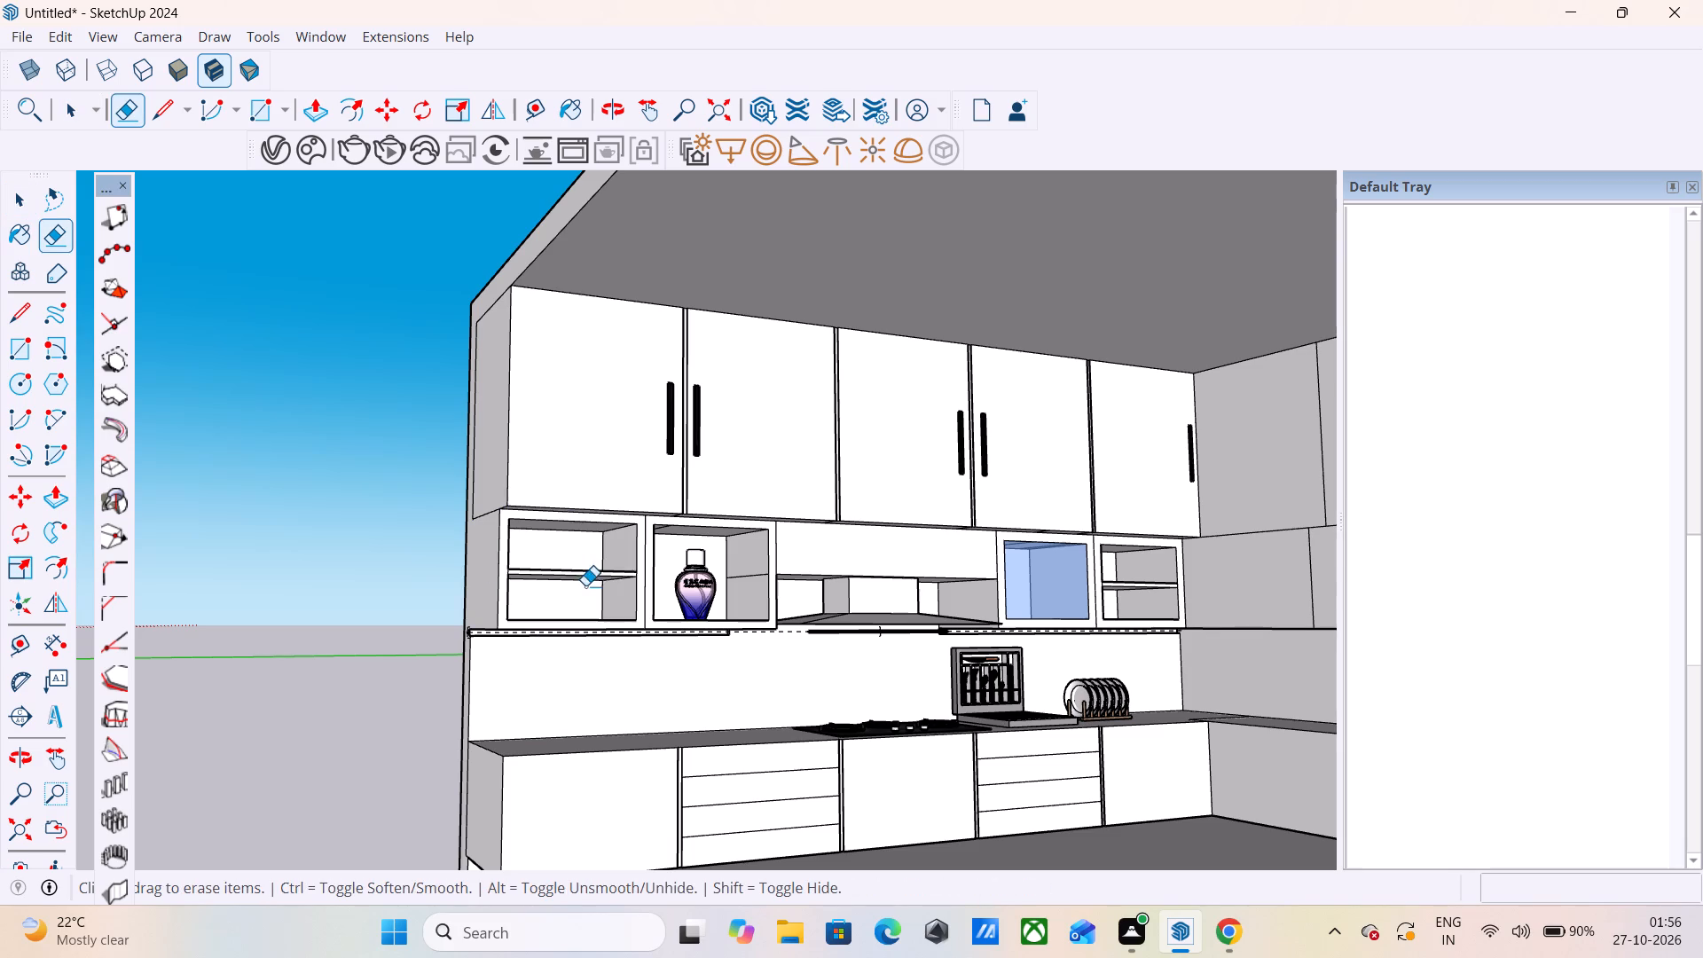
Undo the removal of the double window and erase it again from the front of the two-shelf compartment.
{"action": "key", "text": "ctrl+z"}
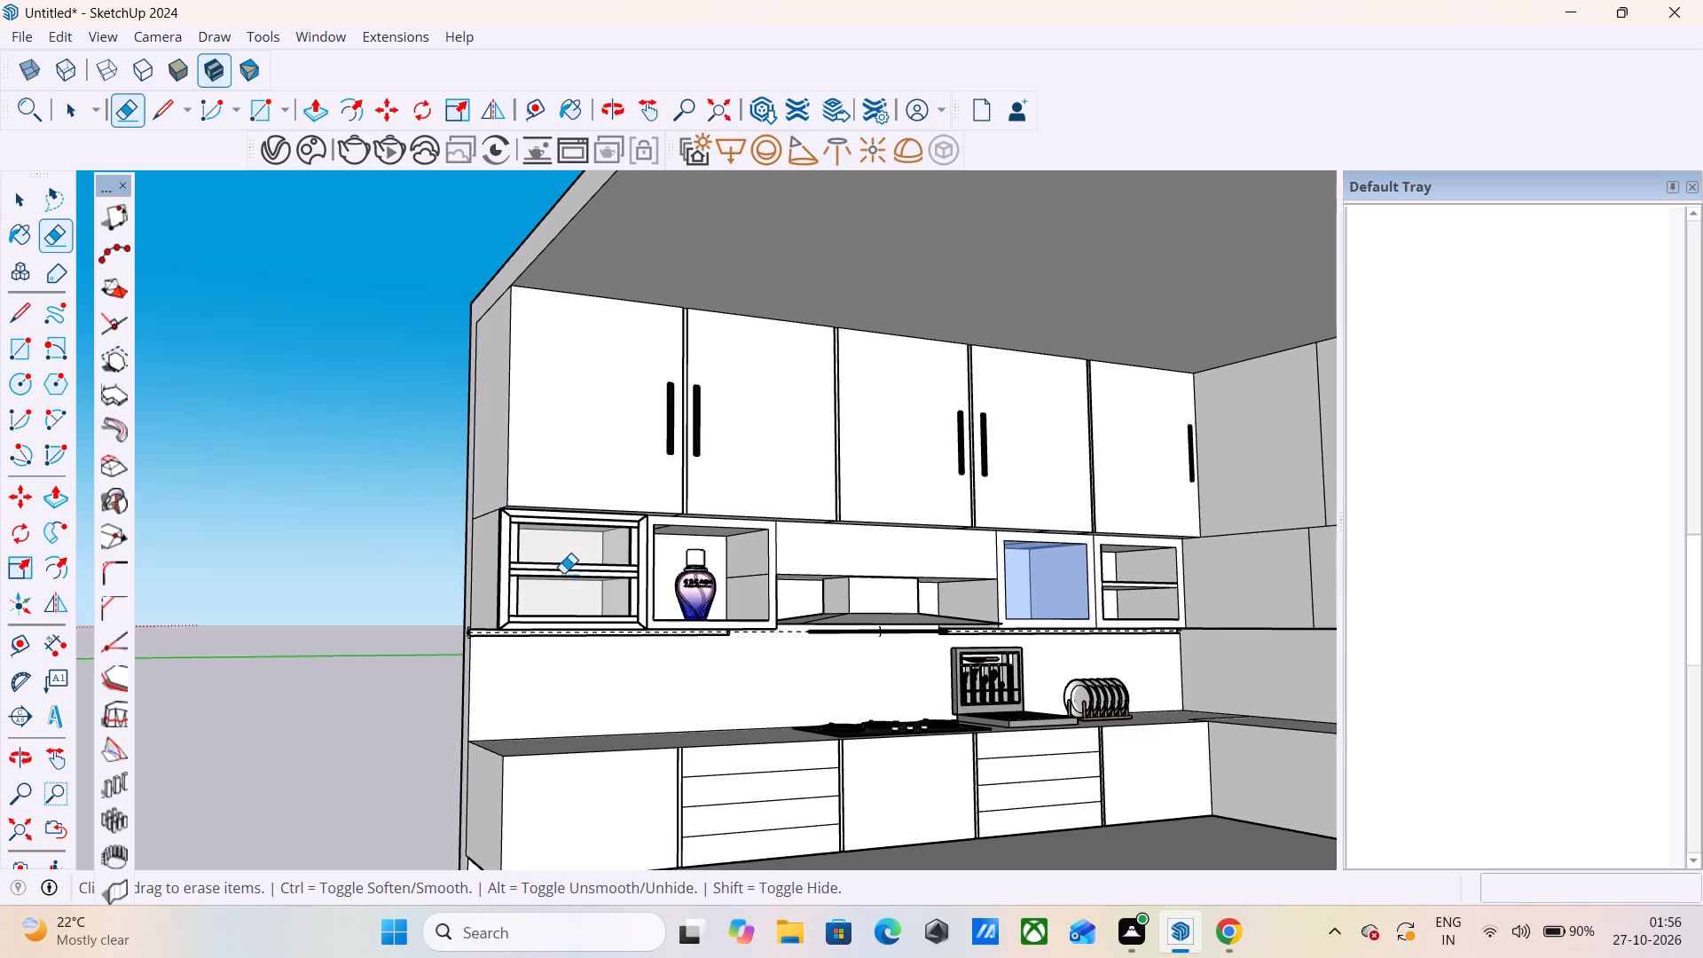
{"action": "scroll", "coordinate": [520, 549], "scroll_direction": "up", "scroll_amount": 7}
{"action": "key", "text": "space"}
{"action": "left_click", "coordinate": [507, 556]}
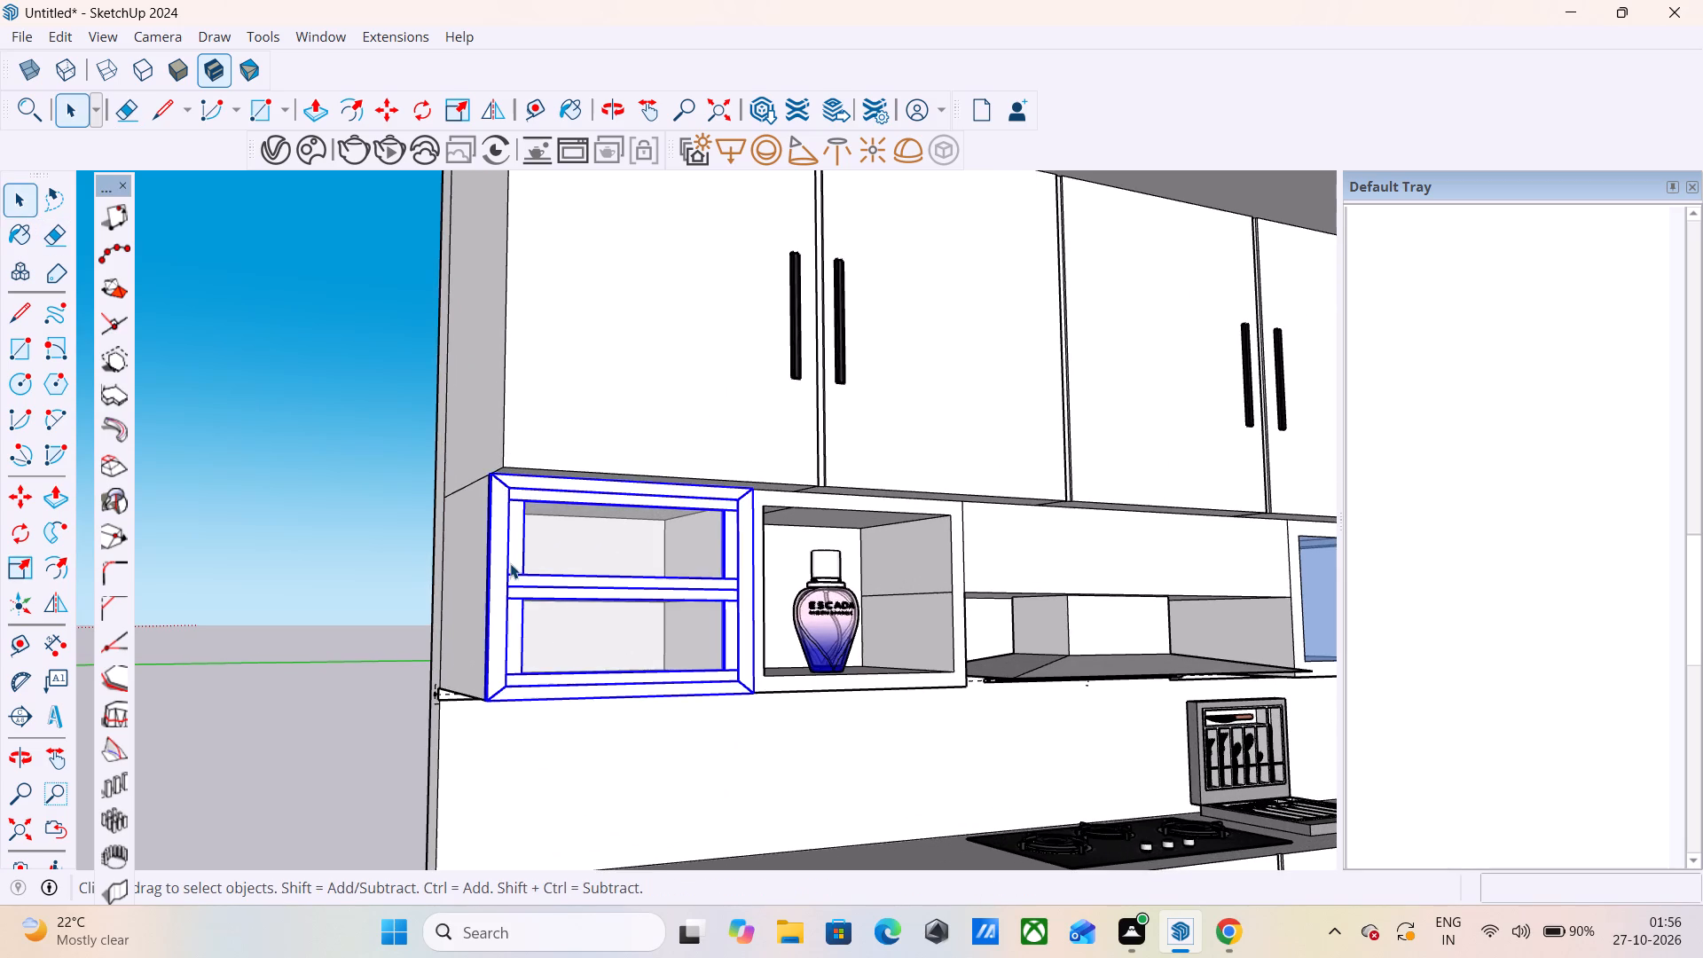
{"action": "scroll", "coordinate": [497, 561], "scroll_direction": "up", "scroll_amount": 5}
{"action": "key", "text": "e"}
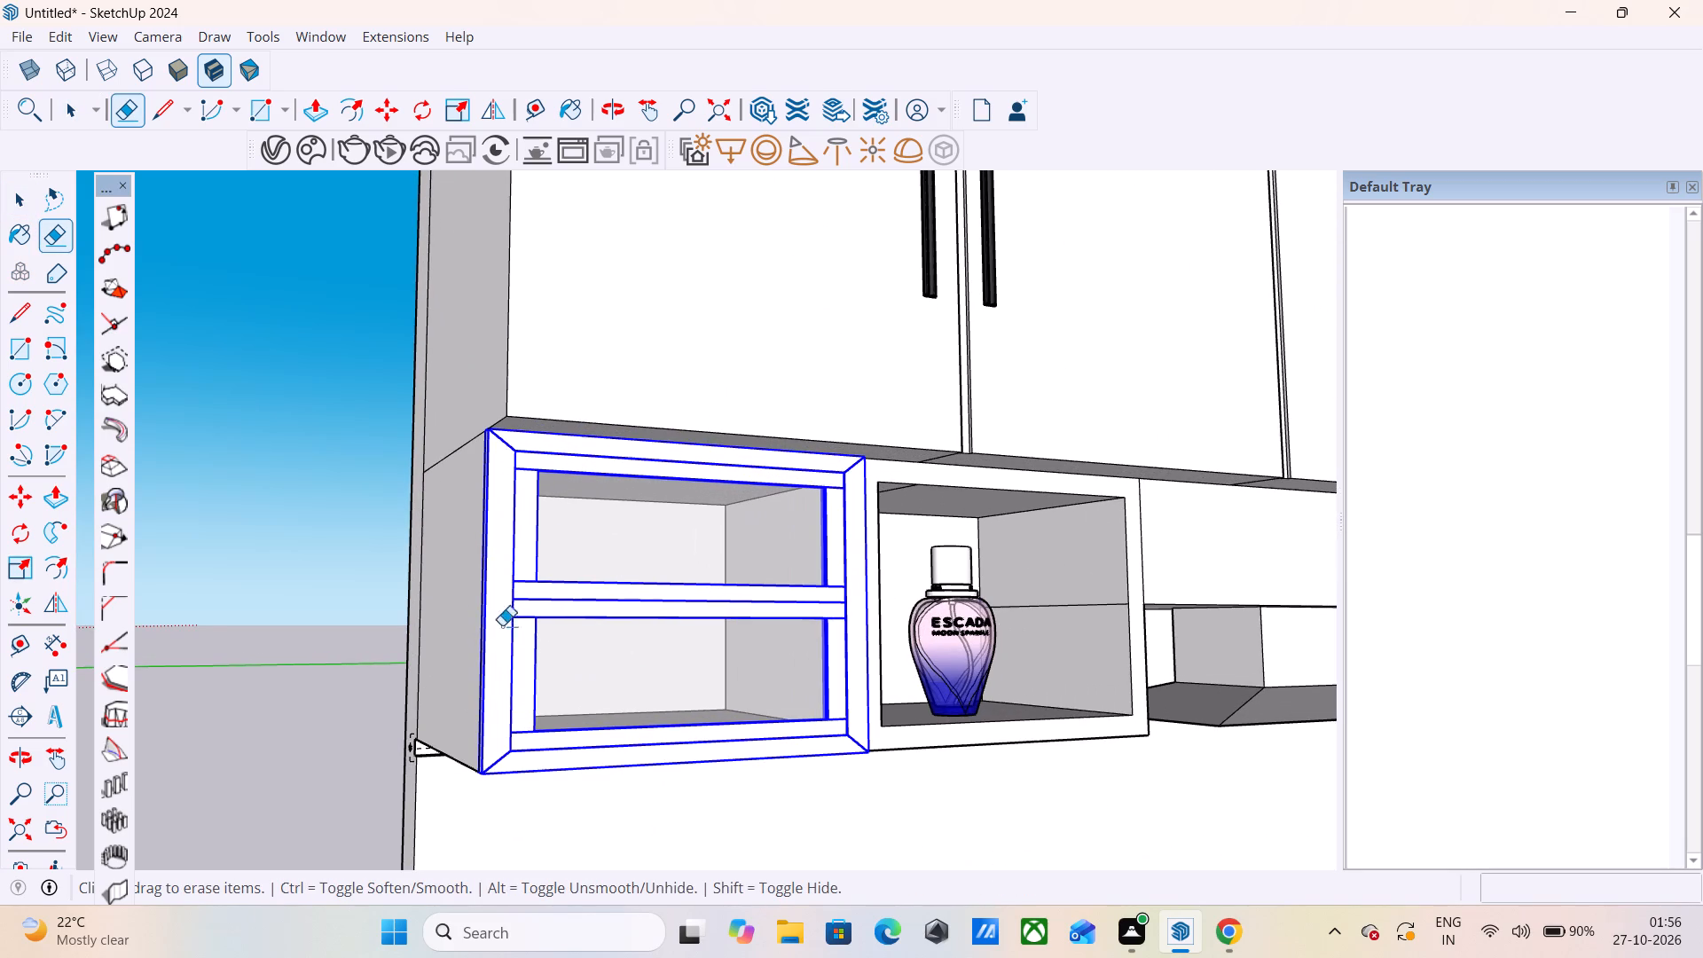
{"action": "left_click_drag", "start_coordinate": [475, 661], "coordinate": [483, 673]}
Draw a rectangle about 2' 3 3/8" by 1' 8 3/16" across the opening of the two-shelf compartment beside the perfume bottle compartment.
{"action": "middle_click_drag", "start_coordinate": [483, 675], "coordinate": [528, 675]}
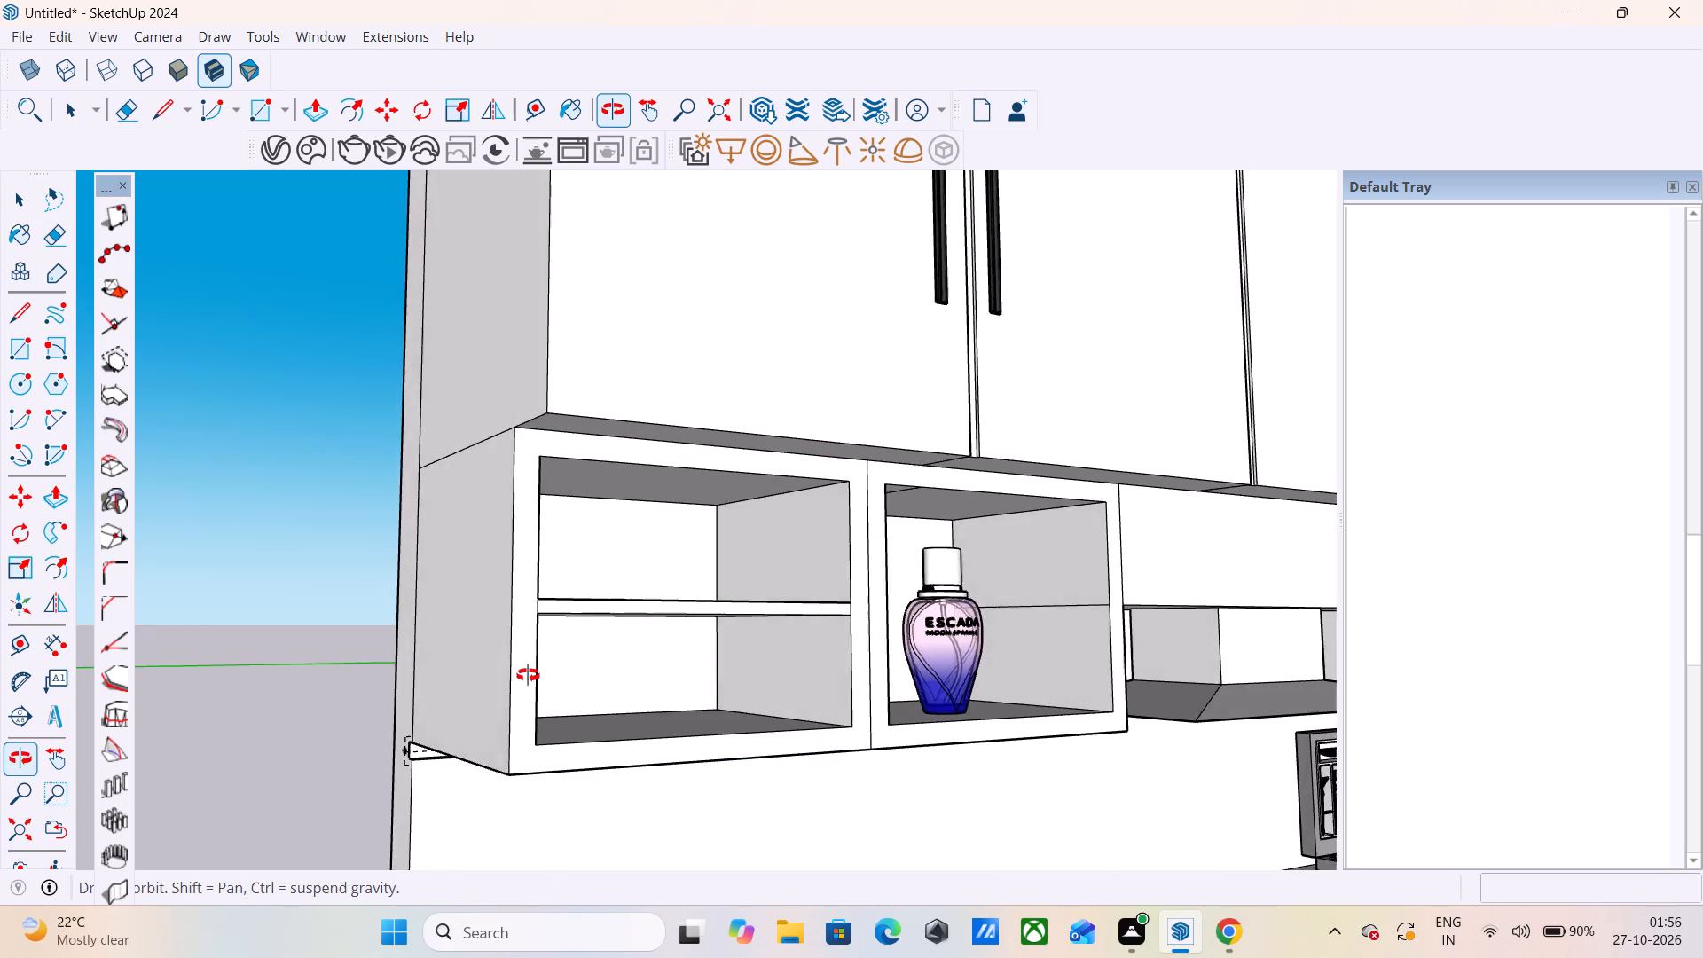
{"action": "middle_click_drag", "start_coordinate": [528, 675], "coordinate": [374, 680]}
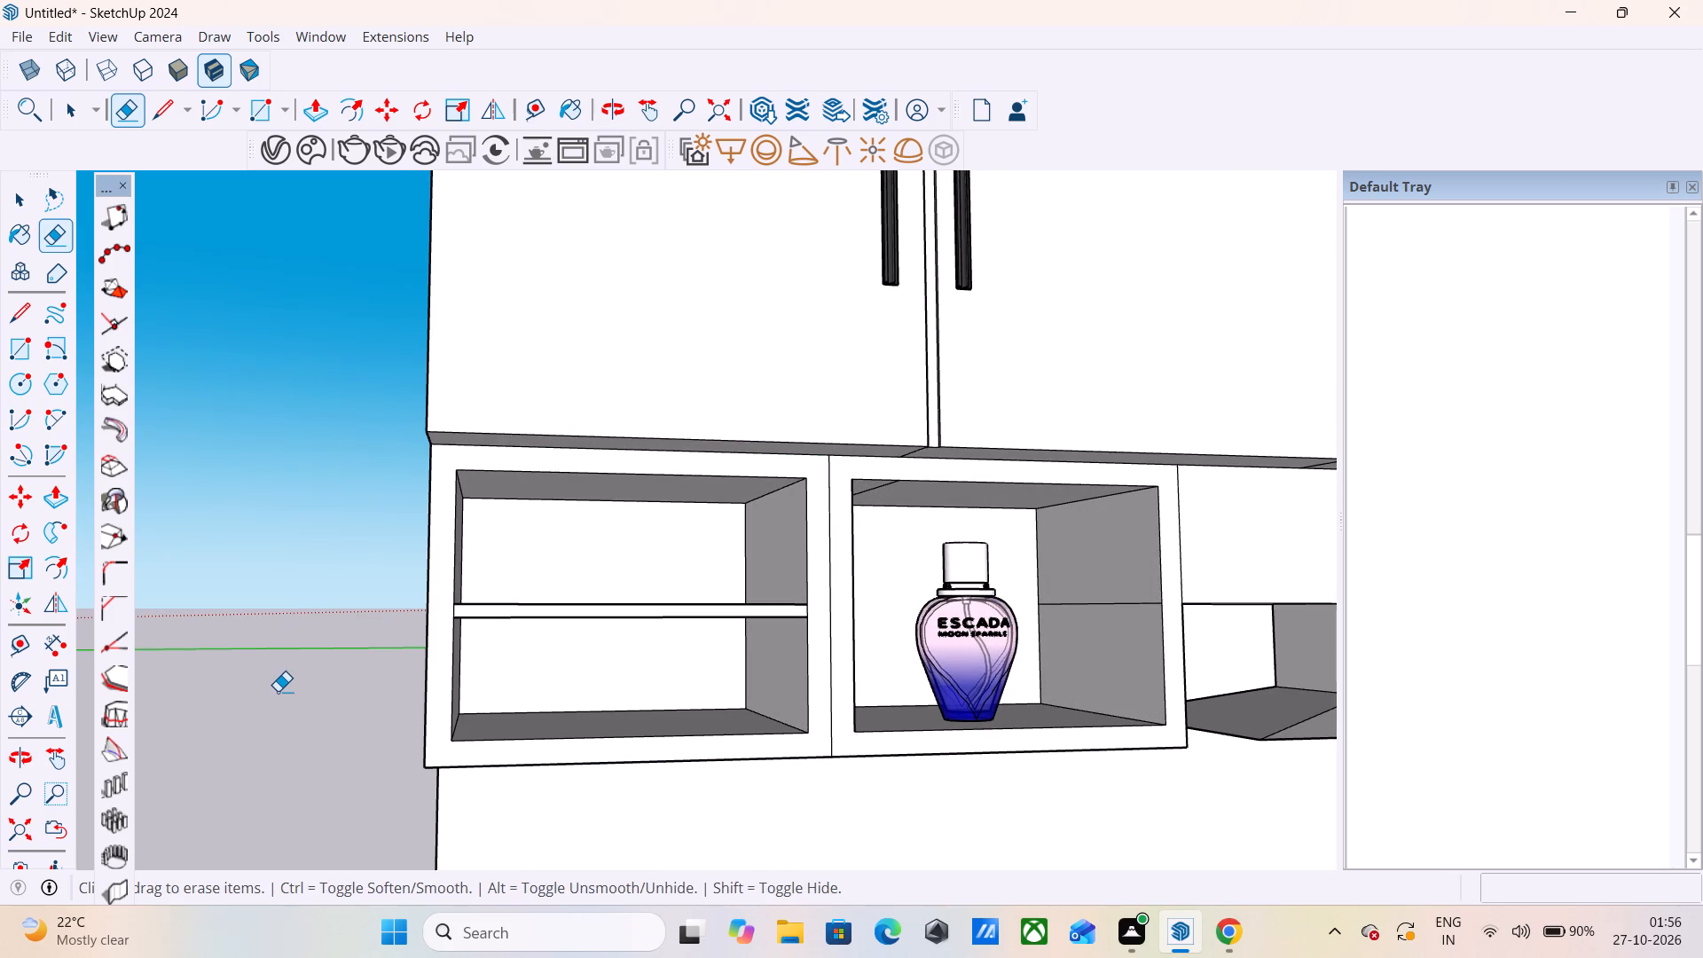
{"action": "key", "text": "r"}
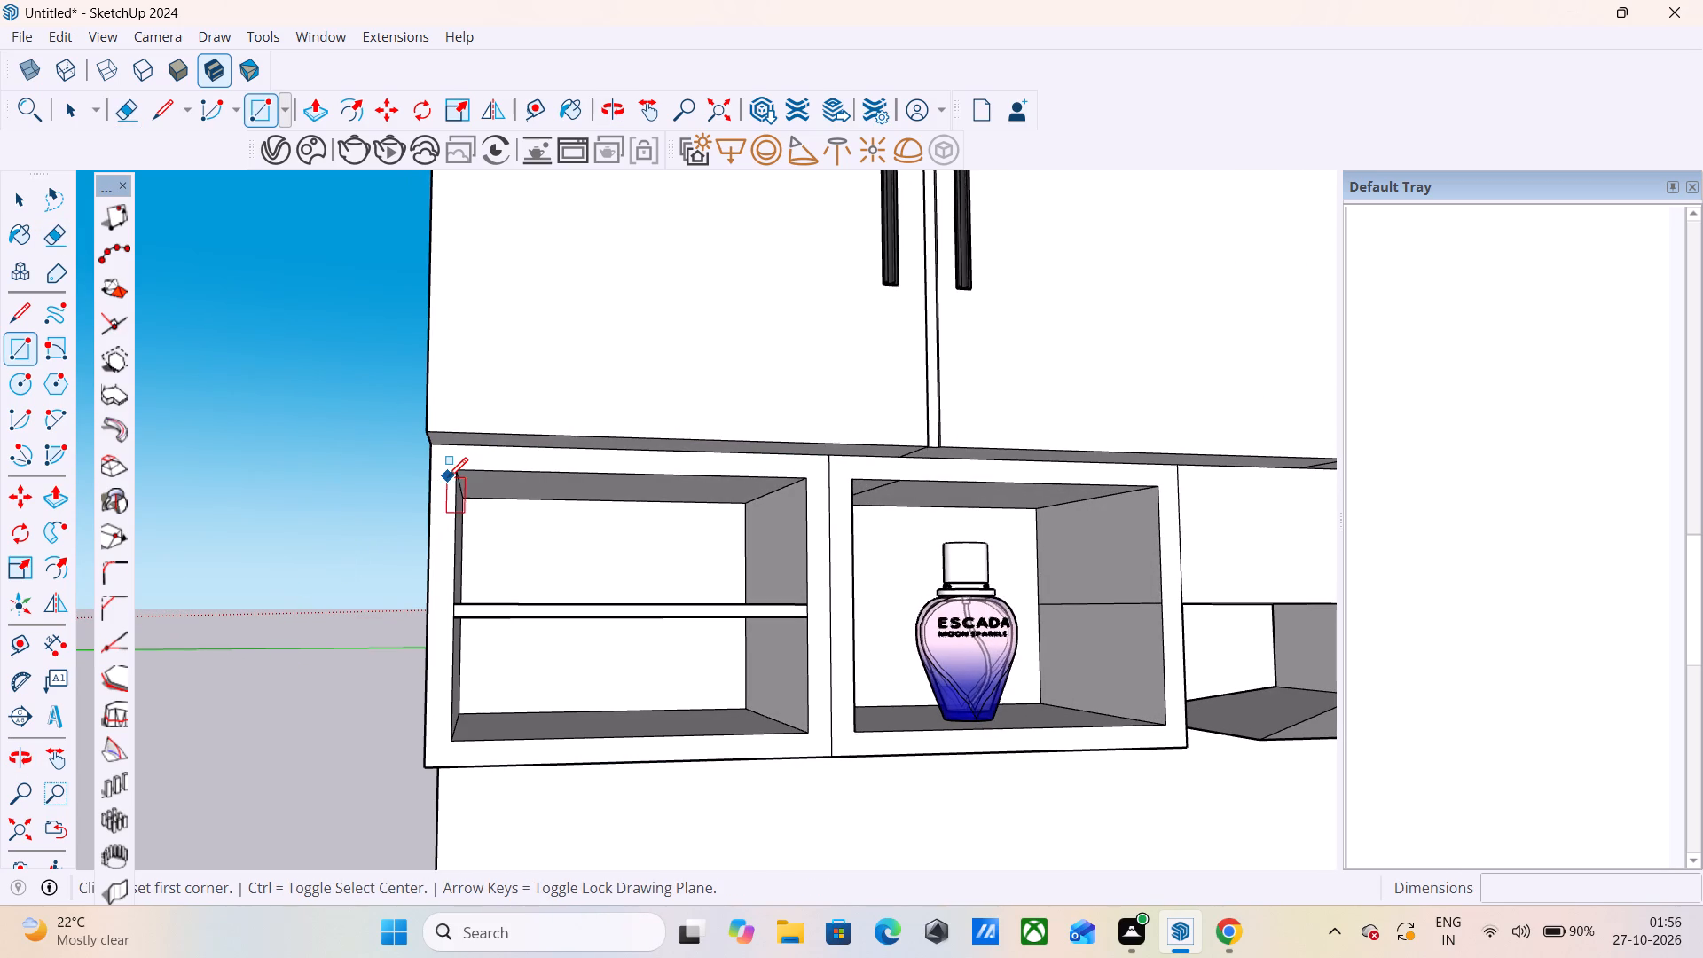
{"action": "left_click", "coordinate": [454, 473]}
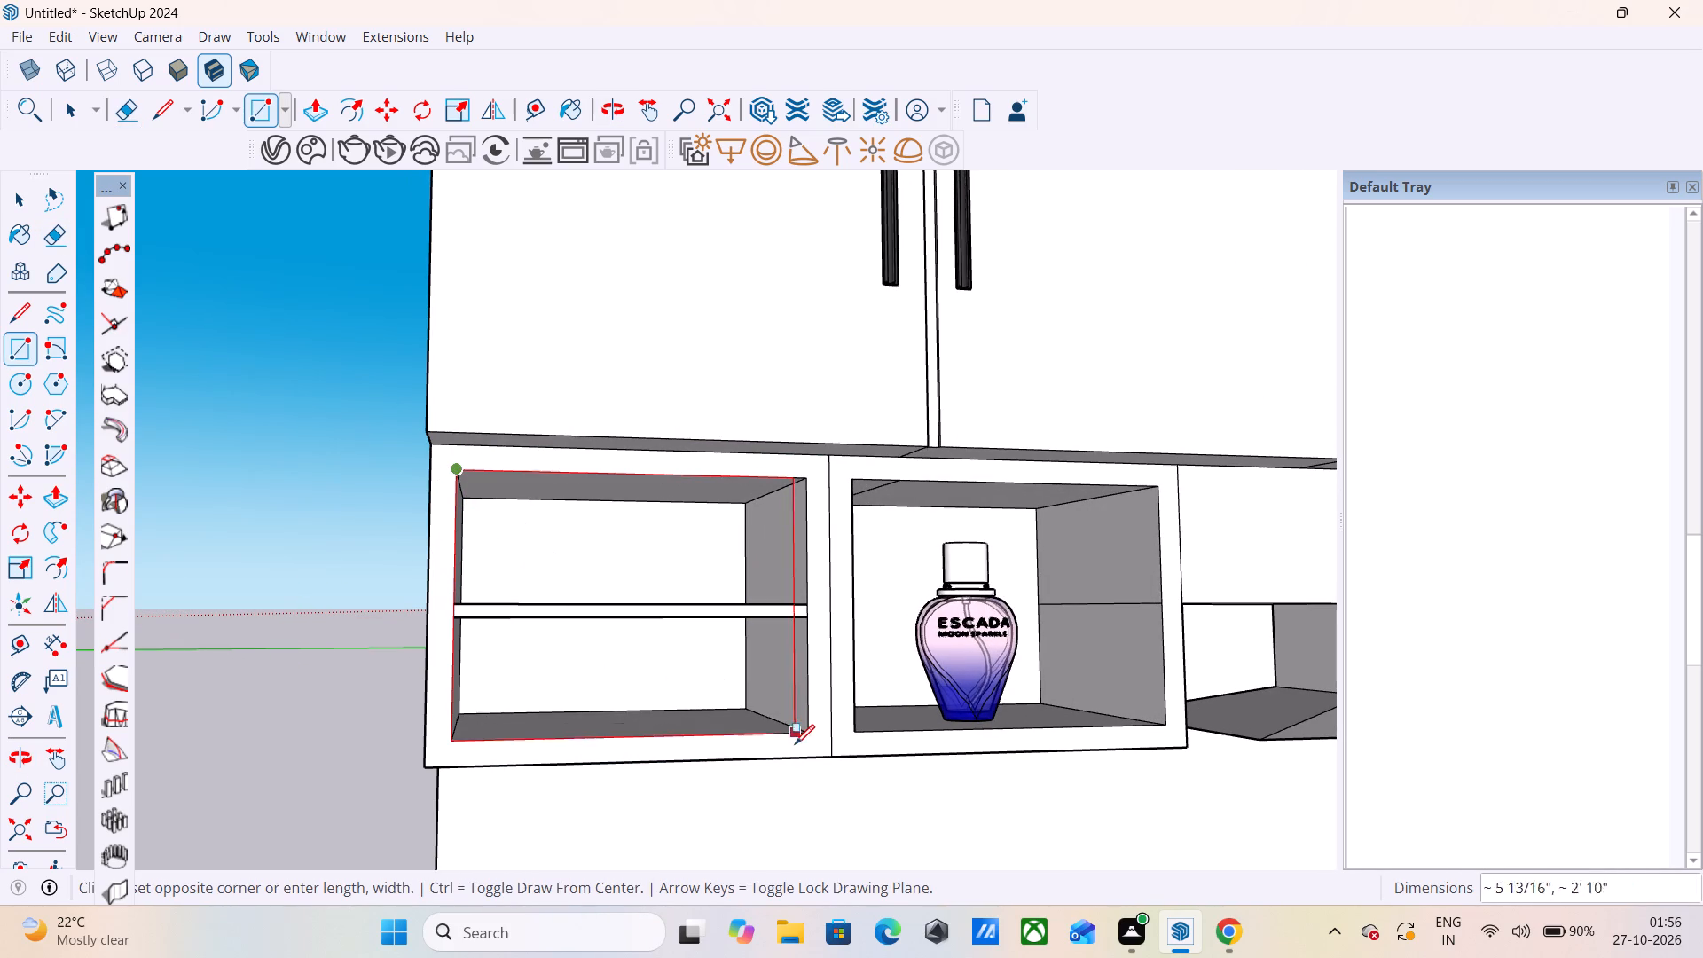
{"action": "left_click", "coordinate": [804, 728]}
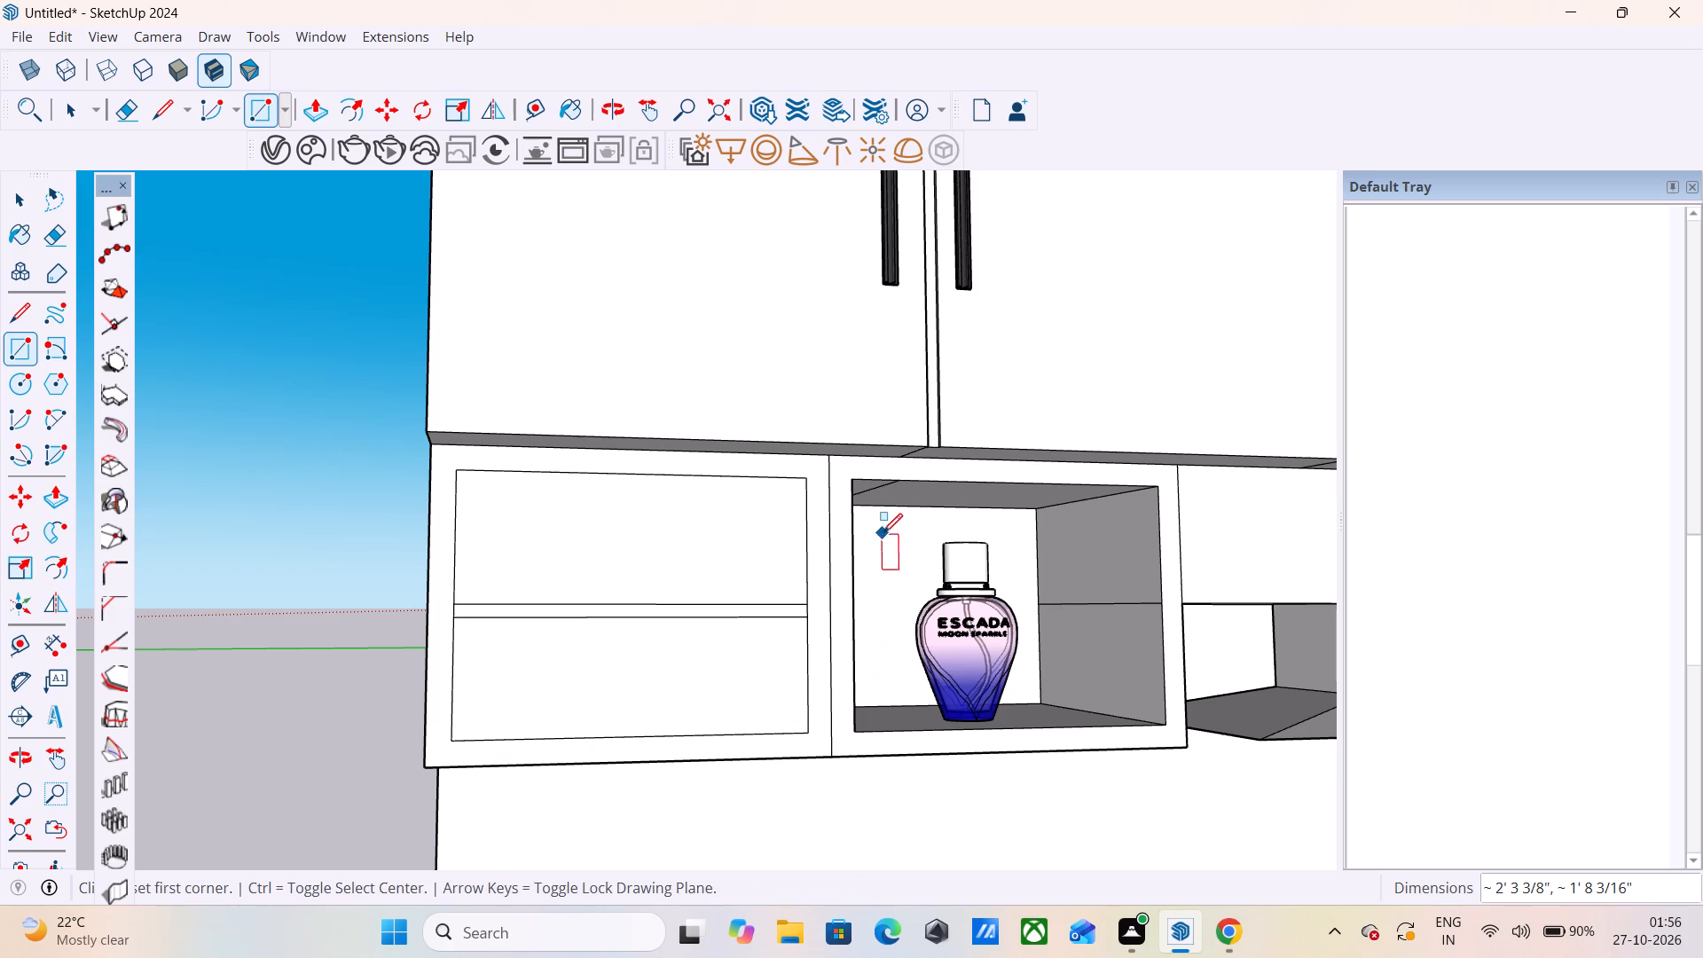
Draw a rectangle about 1' 8 3/16" by 2' 3 3/8" across the opening of the perfume bottle compartment.
{"action": "left_click", "coordinate": [854, 482]}
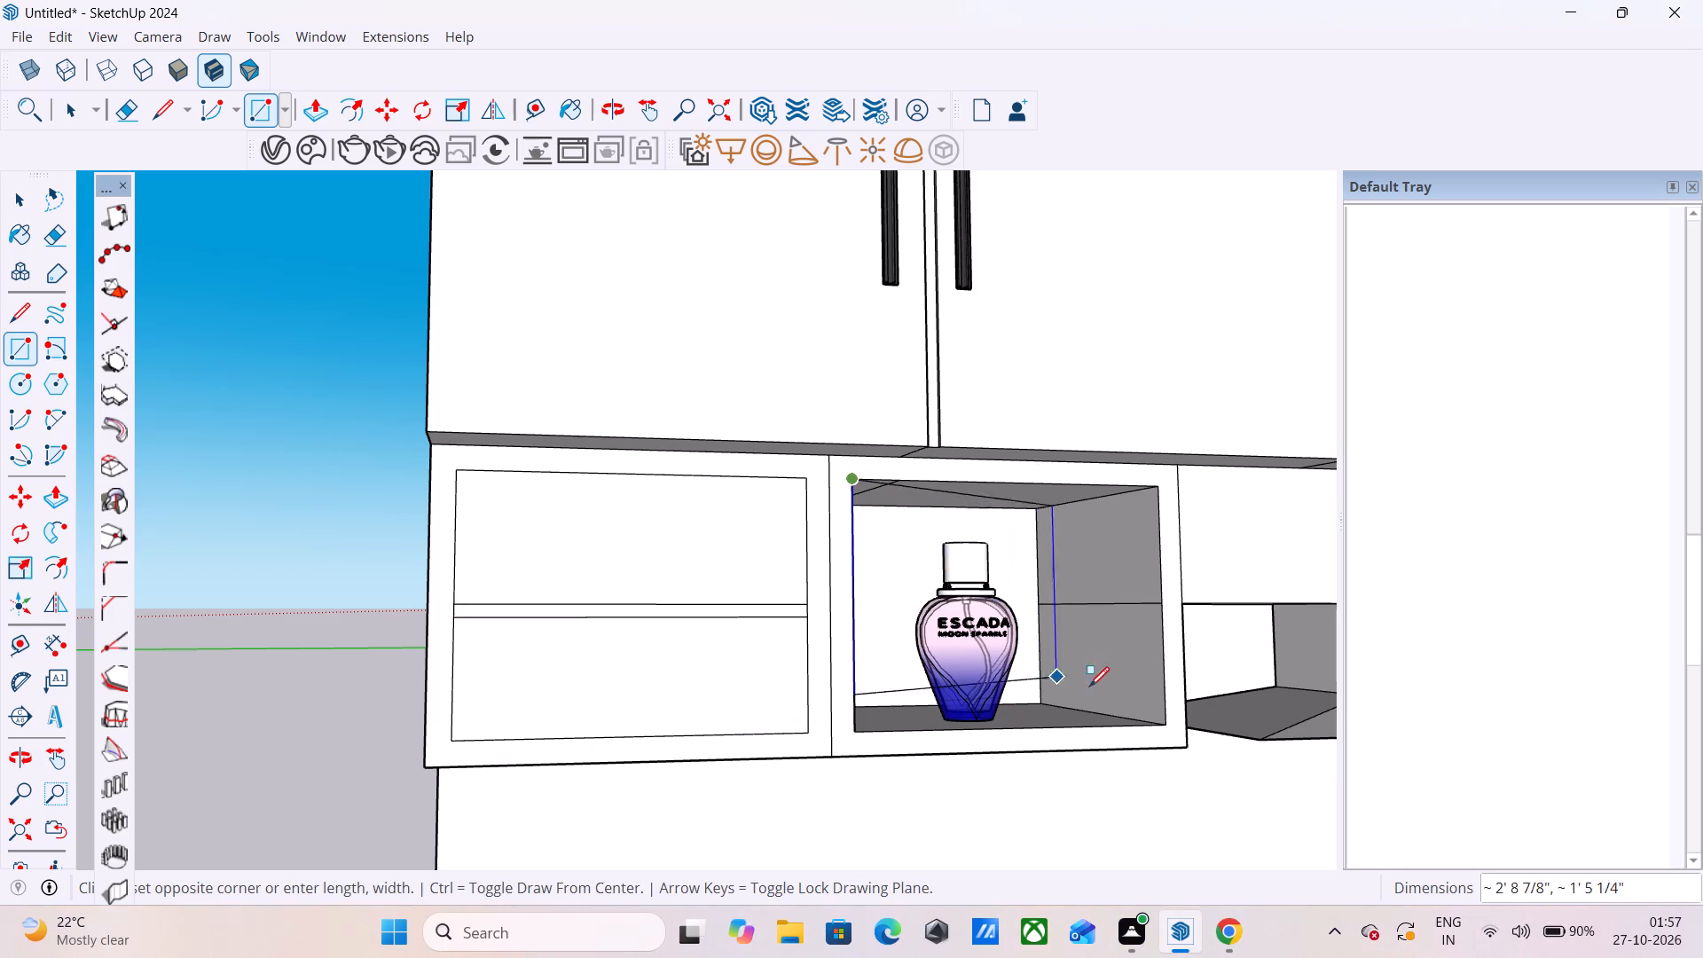
{"action": "left_click", "coordinate": [1165, 730]}
Draw a rectangle corner to corner across the opening of the two-shelf compartment next to the blue glass front.
{"action": "scroll", "coordinate": [297, 727], "scroll_direction": "down", "scroll_amount": 3}
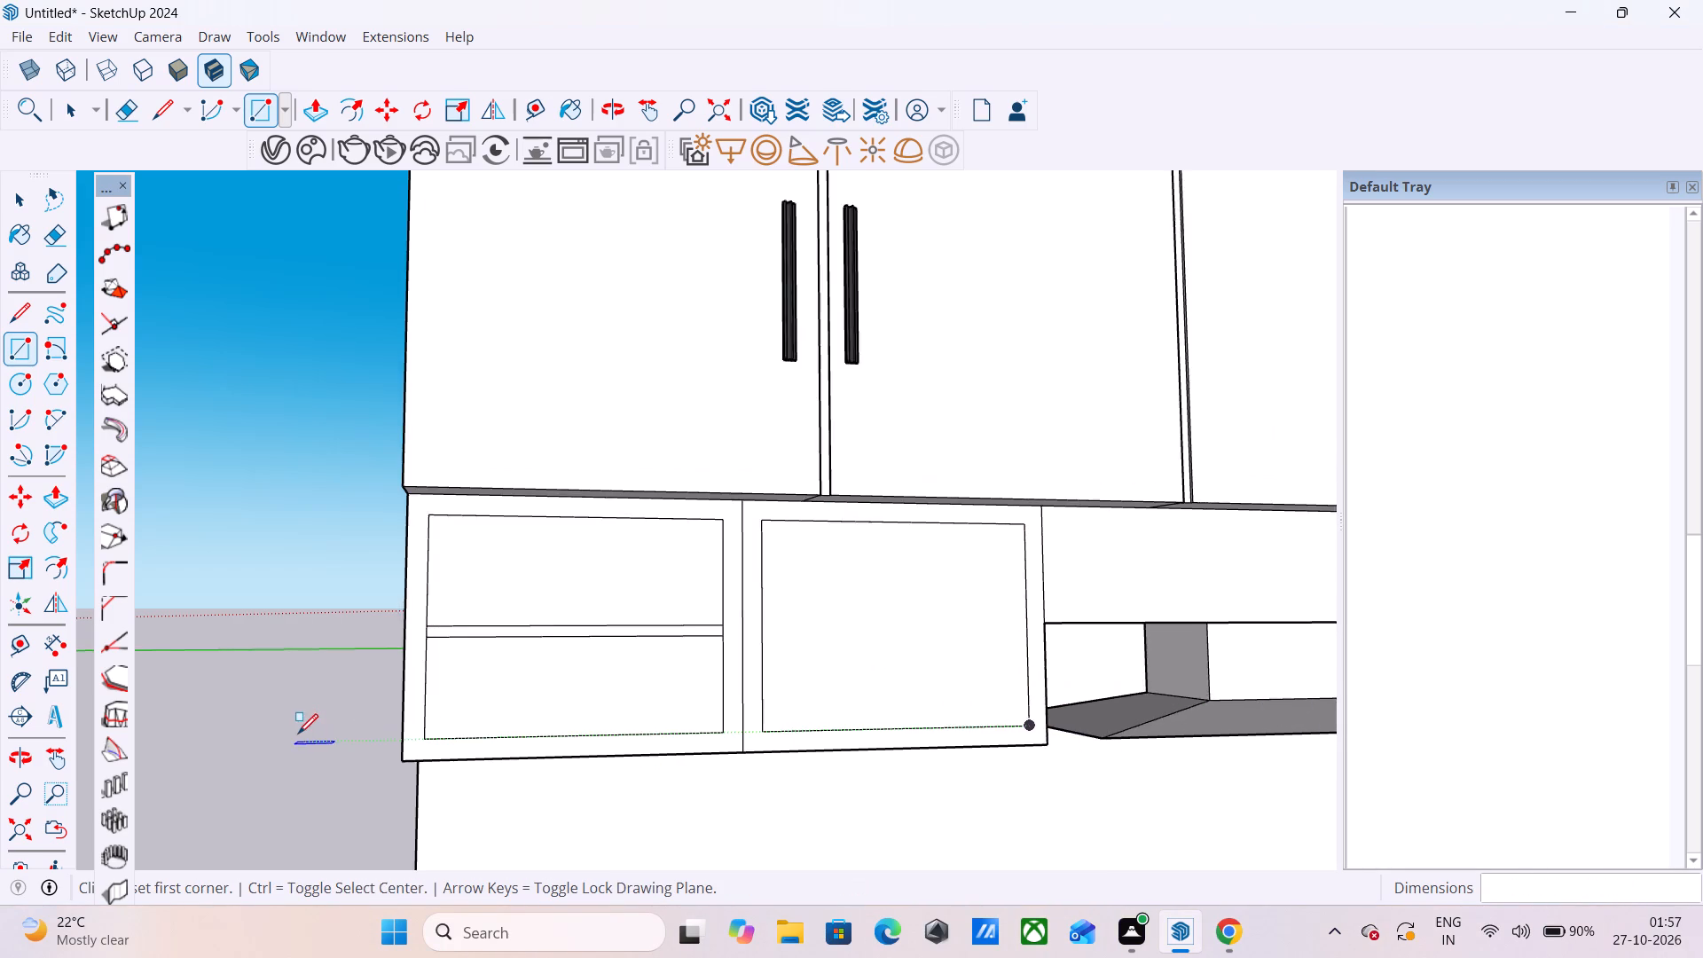
{"action": "scroll", "coordinate": [298, 734], "scroll_direction": "down", "scroll_amount": 4}
{"action": "middle_click_drag", "start_coordinate": [316, 737], "coordinate": [495, 738]}
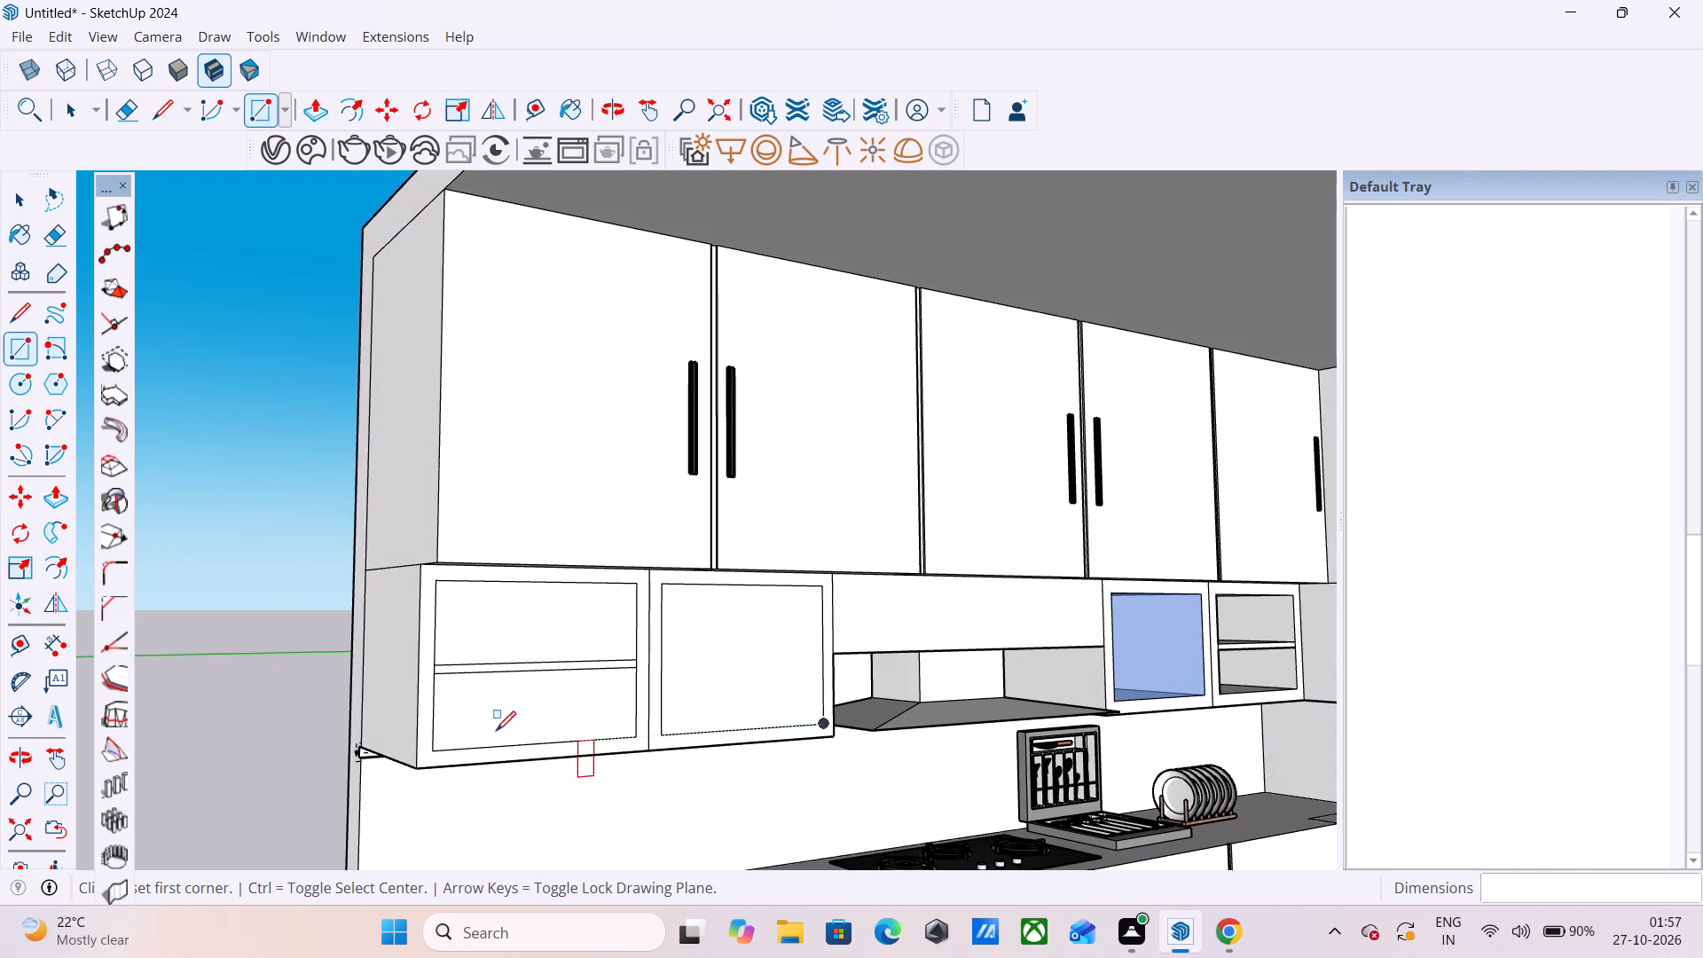
{"action": "scroll", "coordinate": [474, 730], "scroll_direction": "down", "scroll_amount": 4}
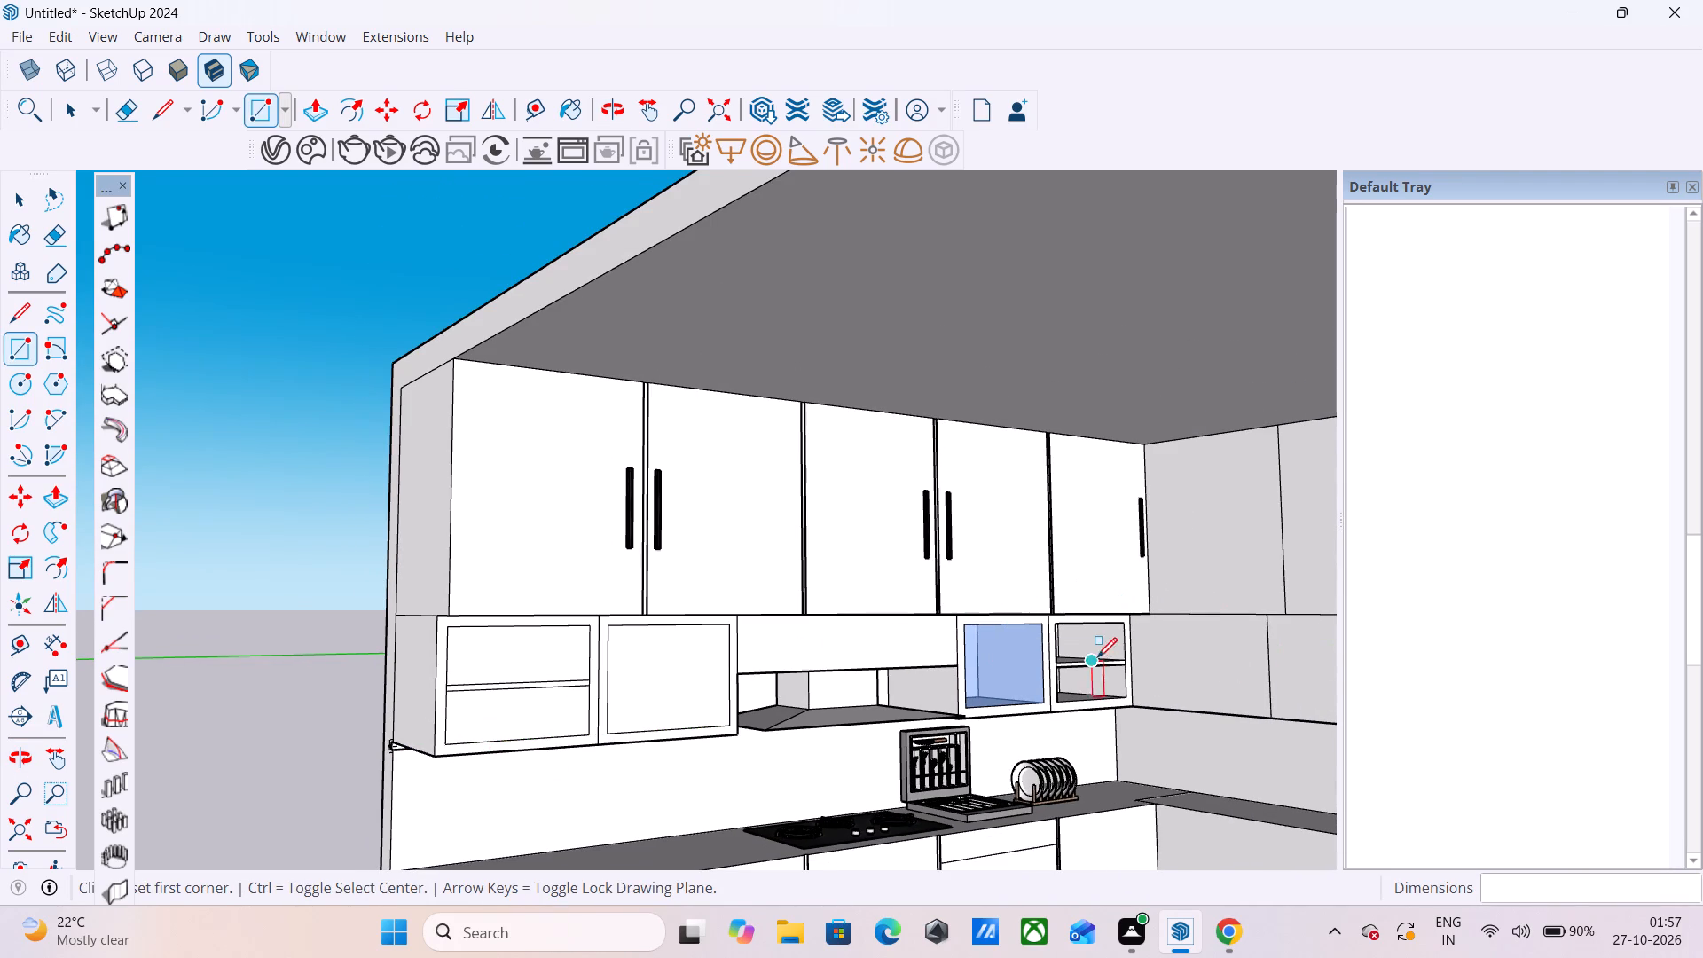
{"action": "scroll", "coordinate": [1097, 657], "scroll_direction": "up", "scroll_amount": 11}
{"action": "left_click", "coordinate": [986, 554]}
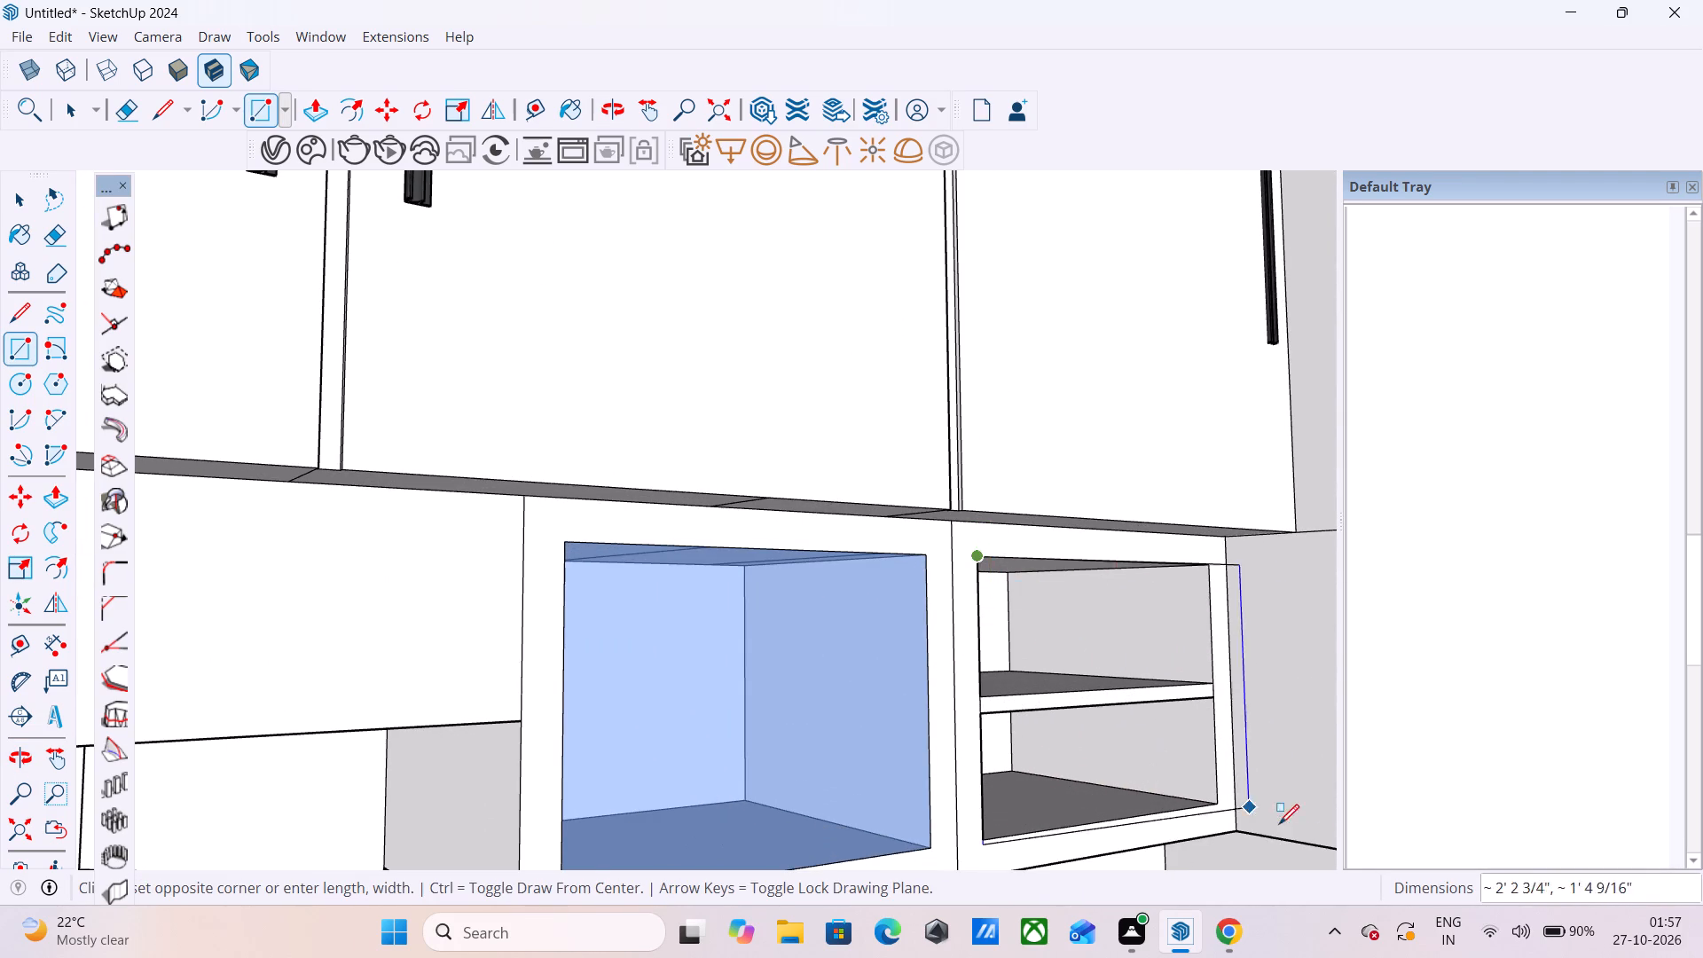
{"action": "left_click", "coordinate": [1216, 808]}
Paint all the wall cabinet compartment fronts, including the blue one, with the translucent grey glass from Glass and Mirrors.
{"action": "scroll", "coordinate": [1267, 692], "scroll_direction": "down", "scroll_amount": 8}
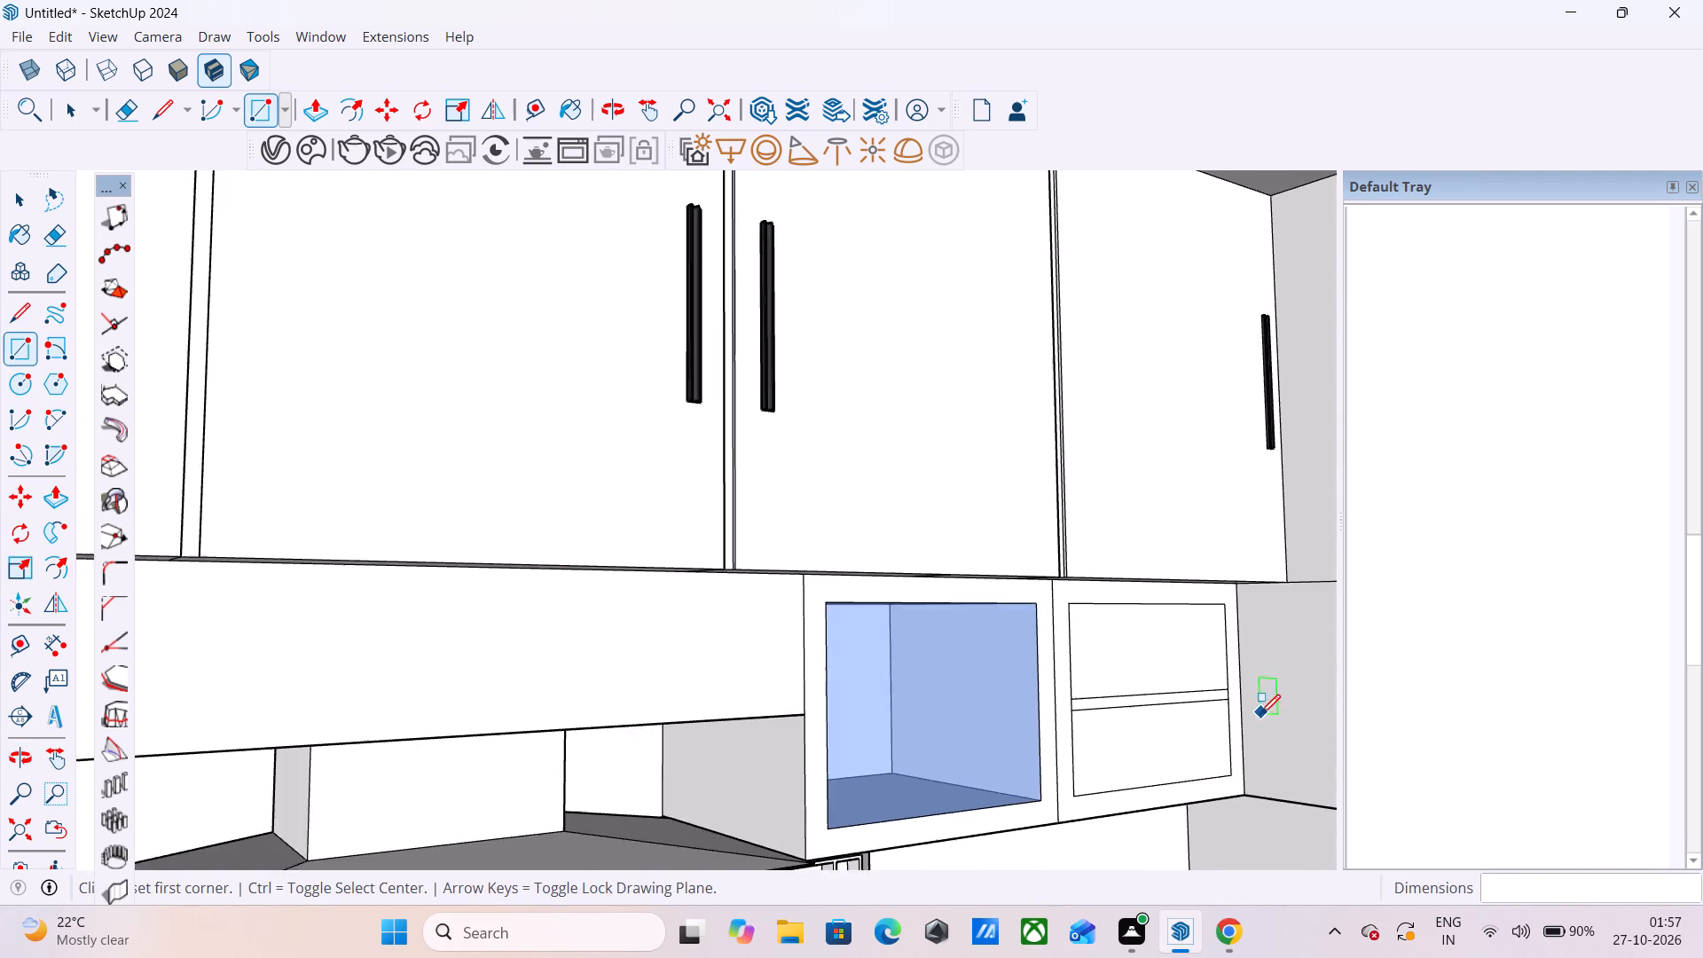
{"action": "scroll", "coordinate": [1260, 714], "scroll_direction": "down", "scroll_amount": 3}
{"action": "left_click", "coordinate": [1690, 218]}
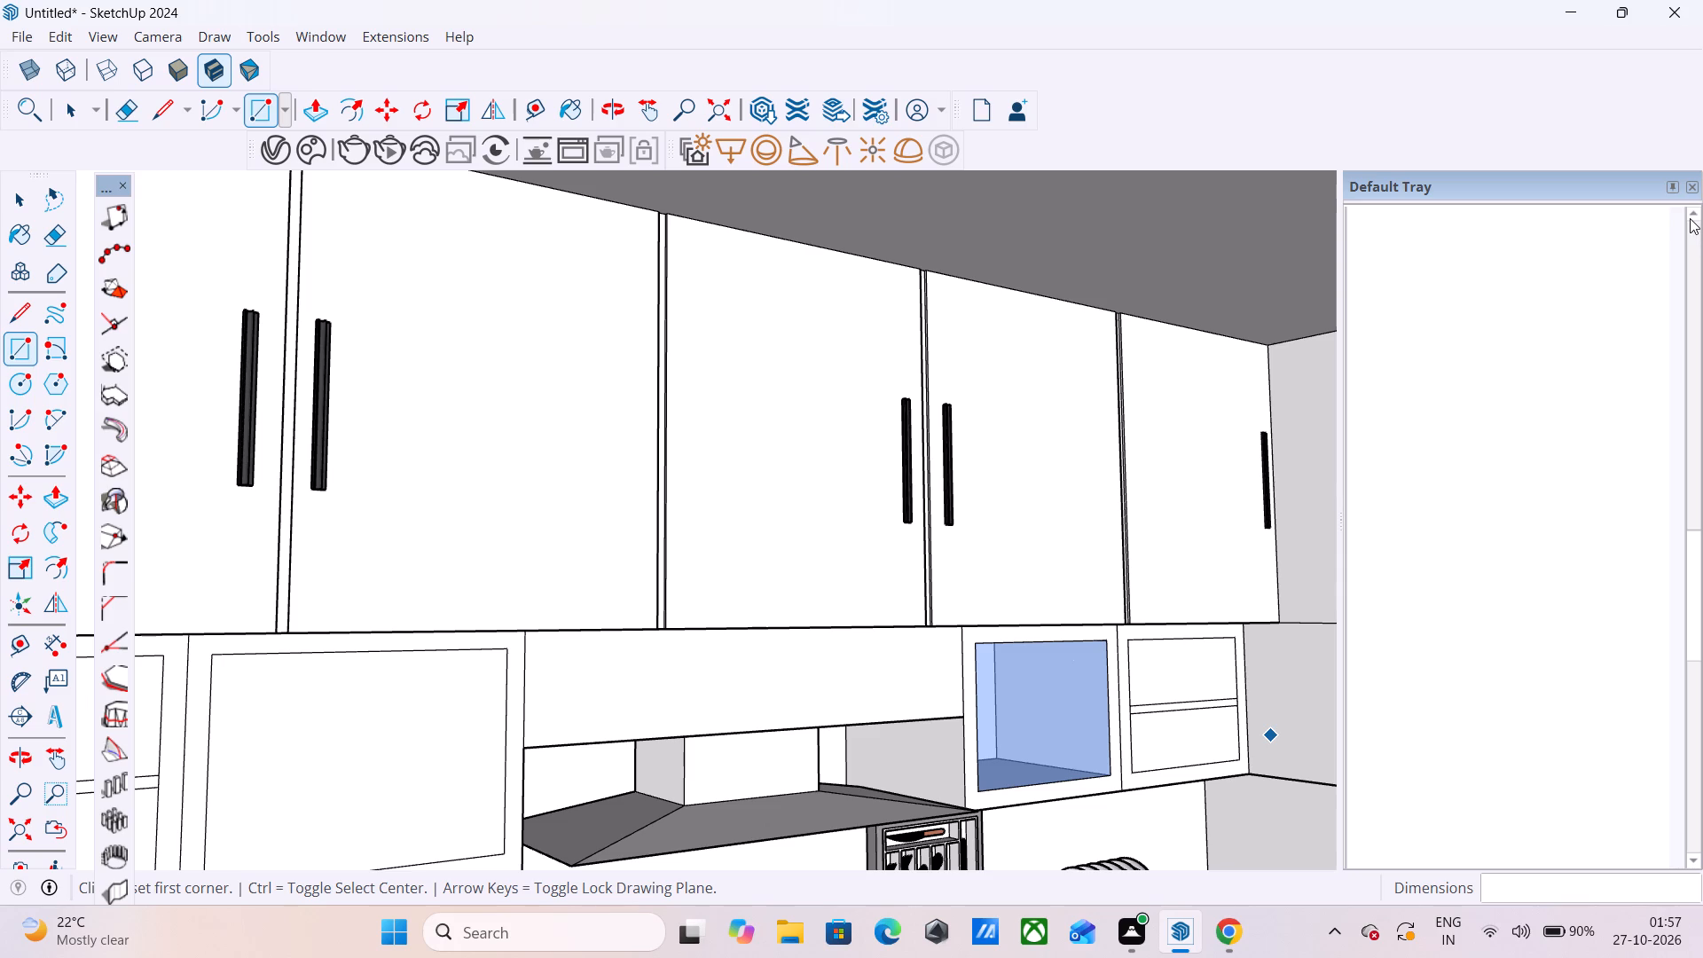
{"action": "left_click", "coordinate": [1690, 218]}
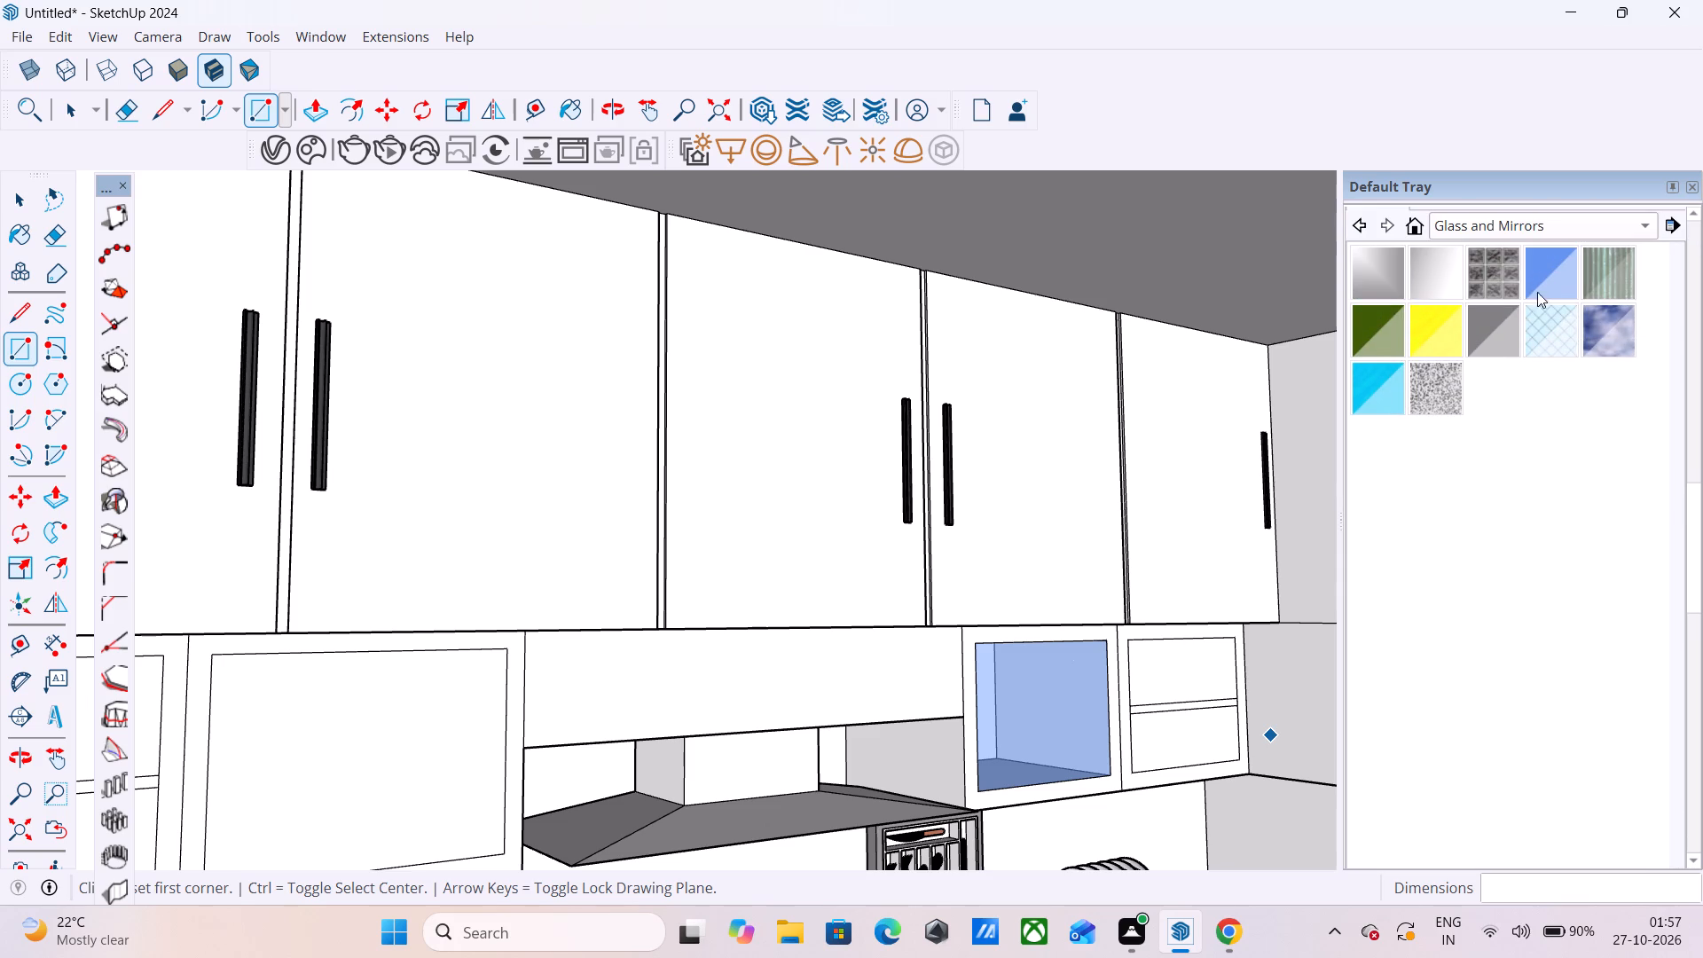
{"action": "left_click", "coordinate": [1470, 334]}
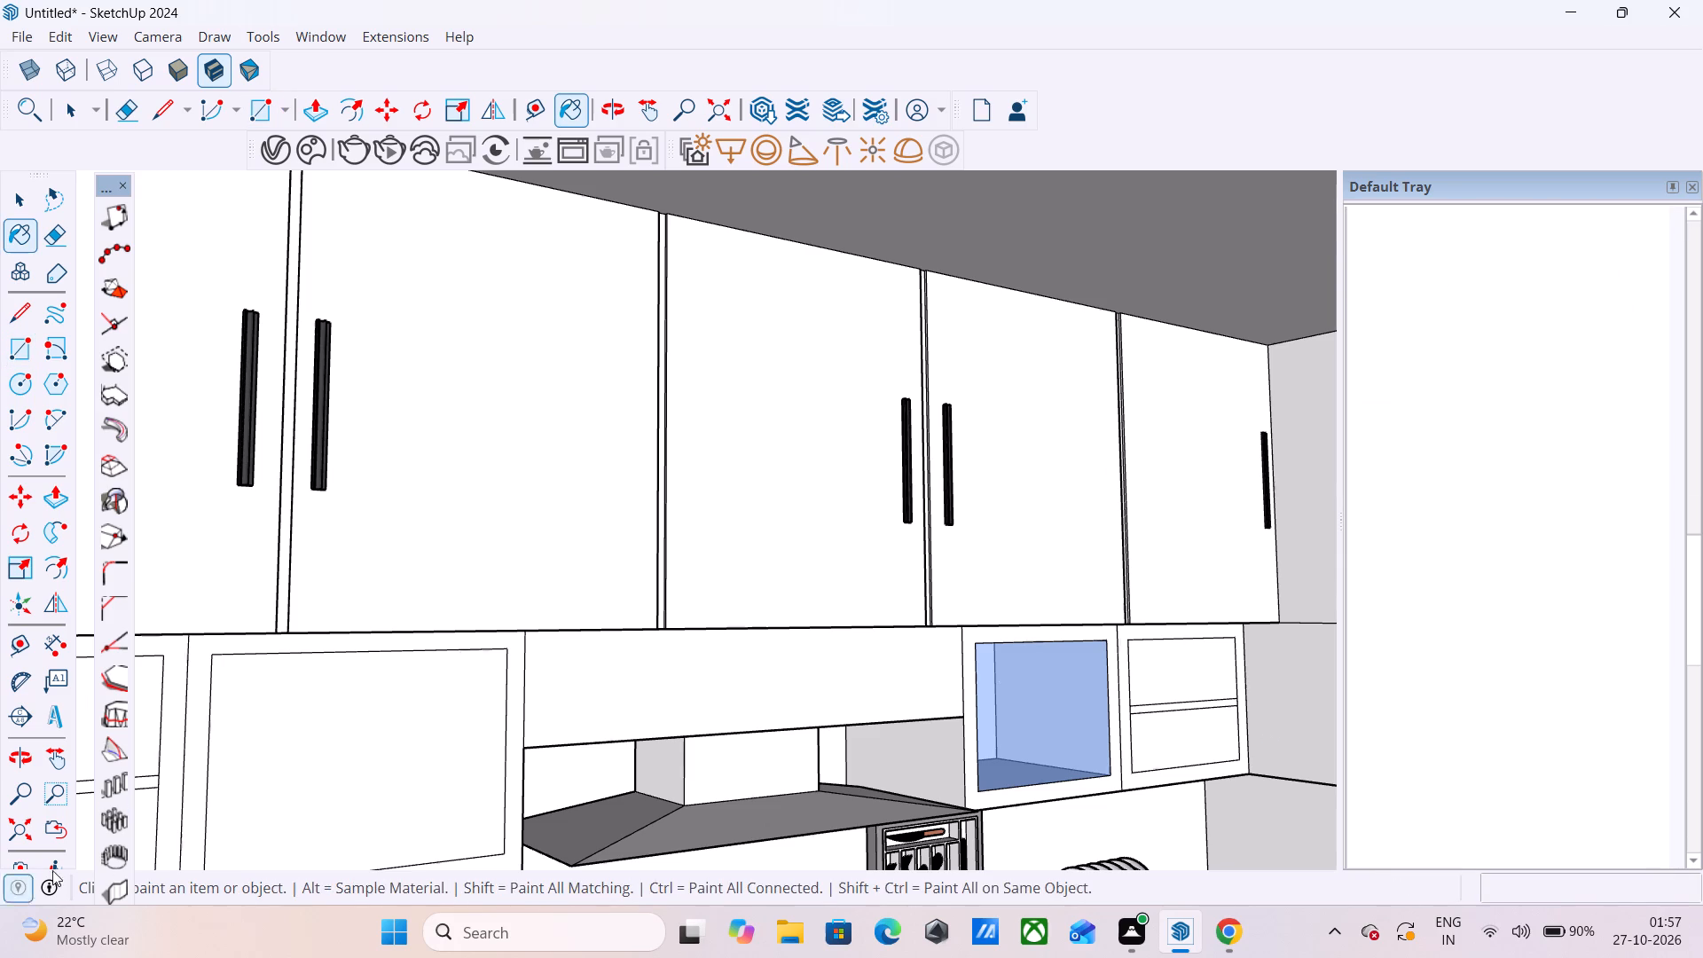
{"action": "left_click", "coordinate": [358, 711]}
{"action": "scroll", "coordinate": [659, 695], "scroll_direction": "down", "scroll_amount": 5}
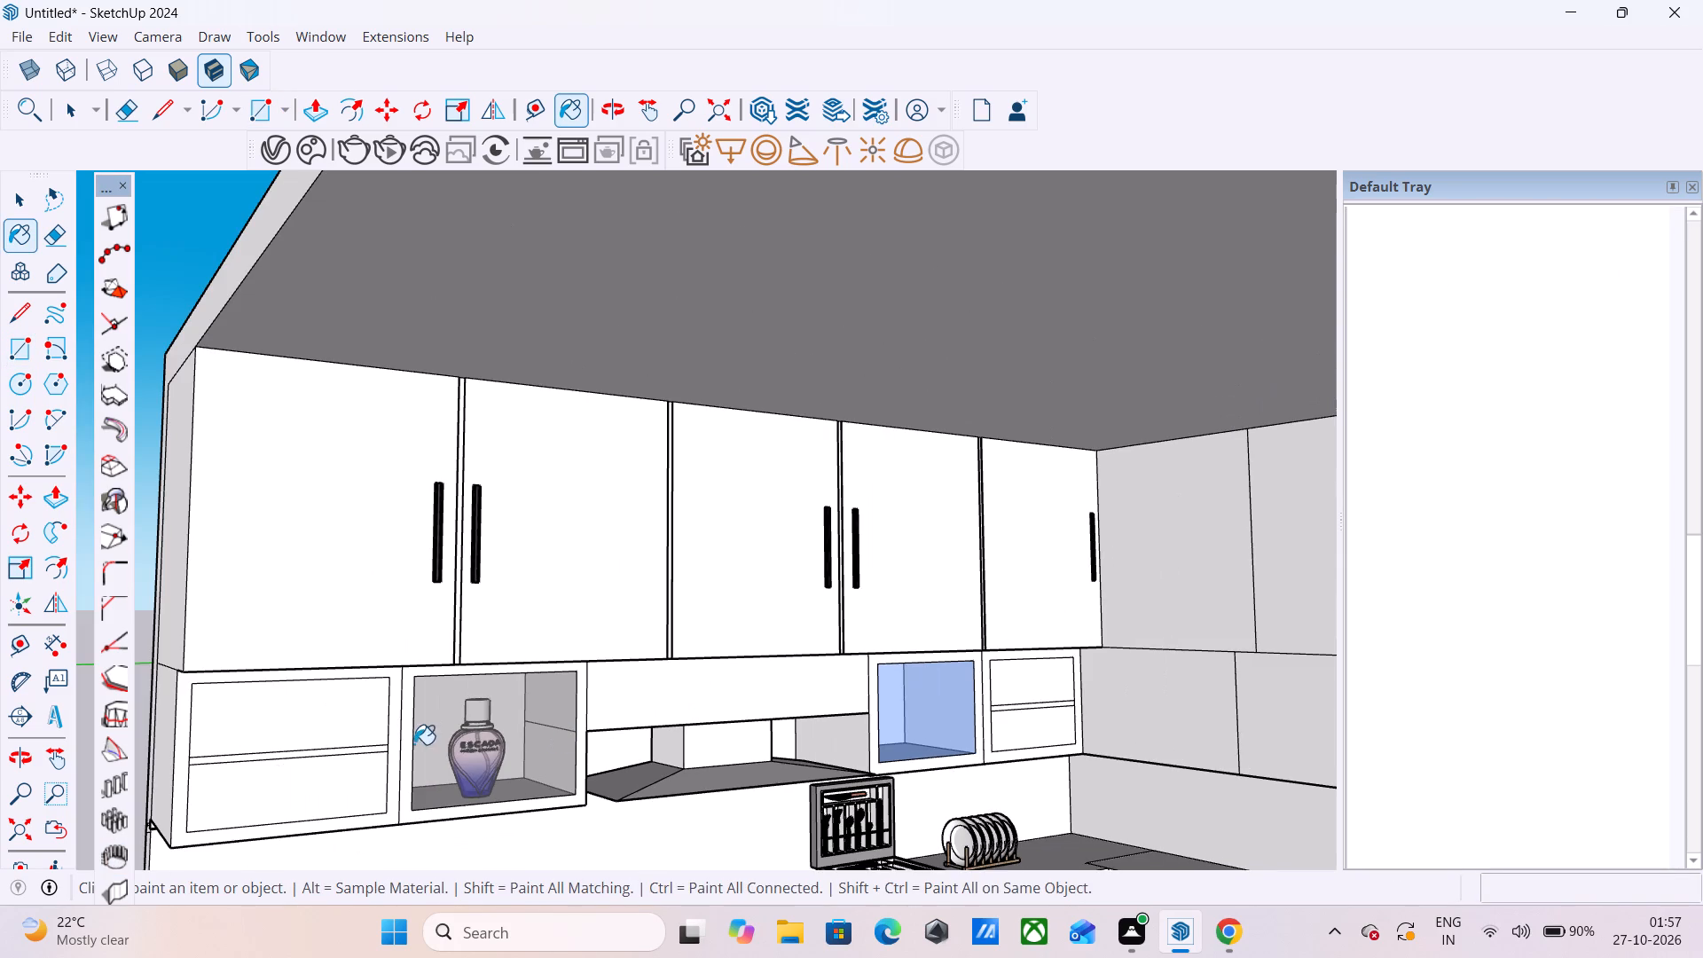
{"action": "left_click", "coordinate": [361, 711]}
{"action": "left_click", "coordinate": [337, 789]}
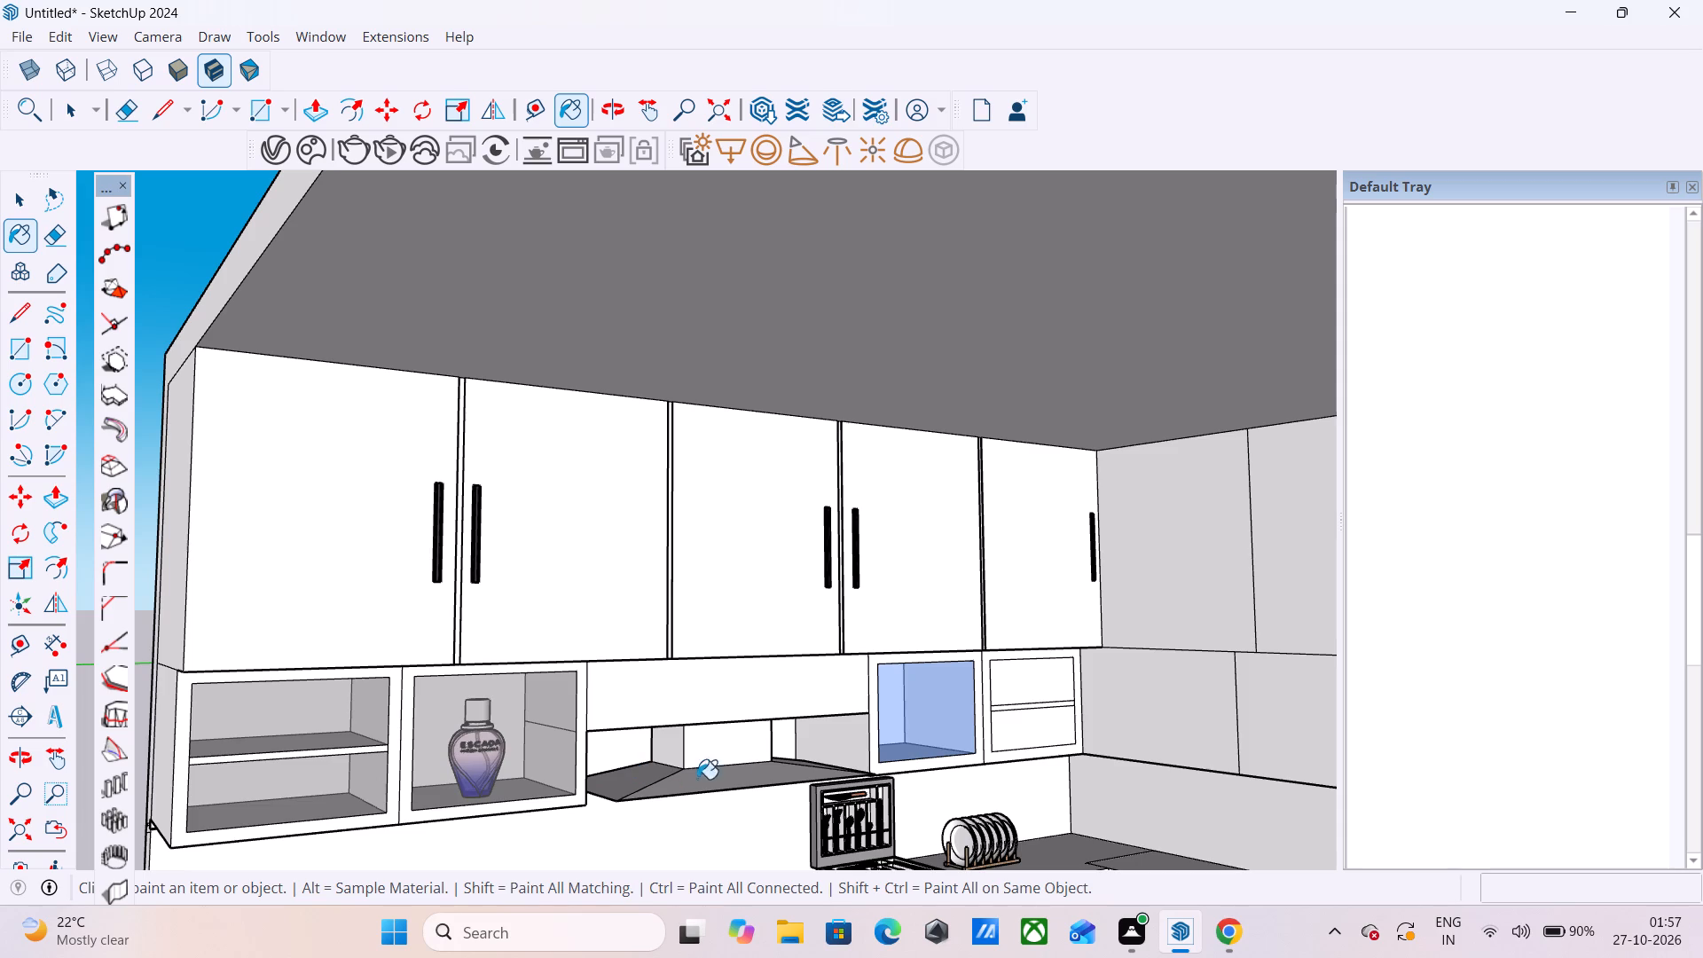
{"action": "left_click", "coordinate": [1023, 691]}
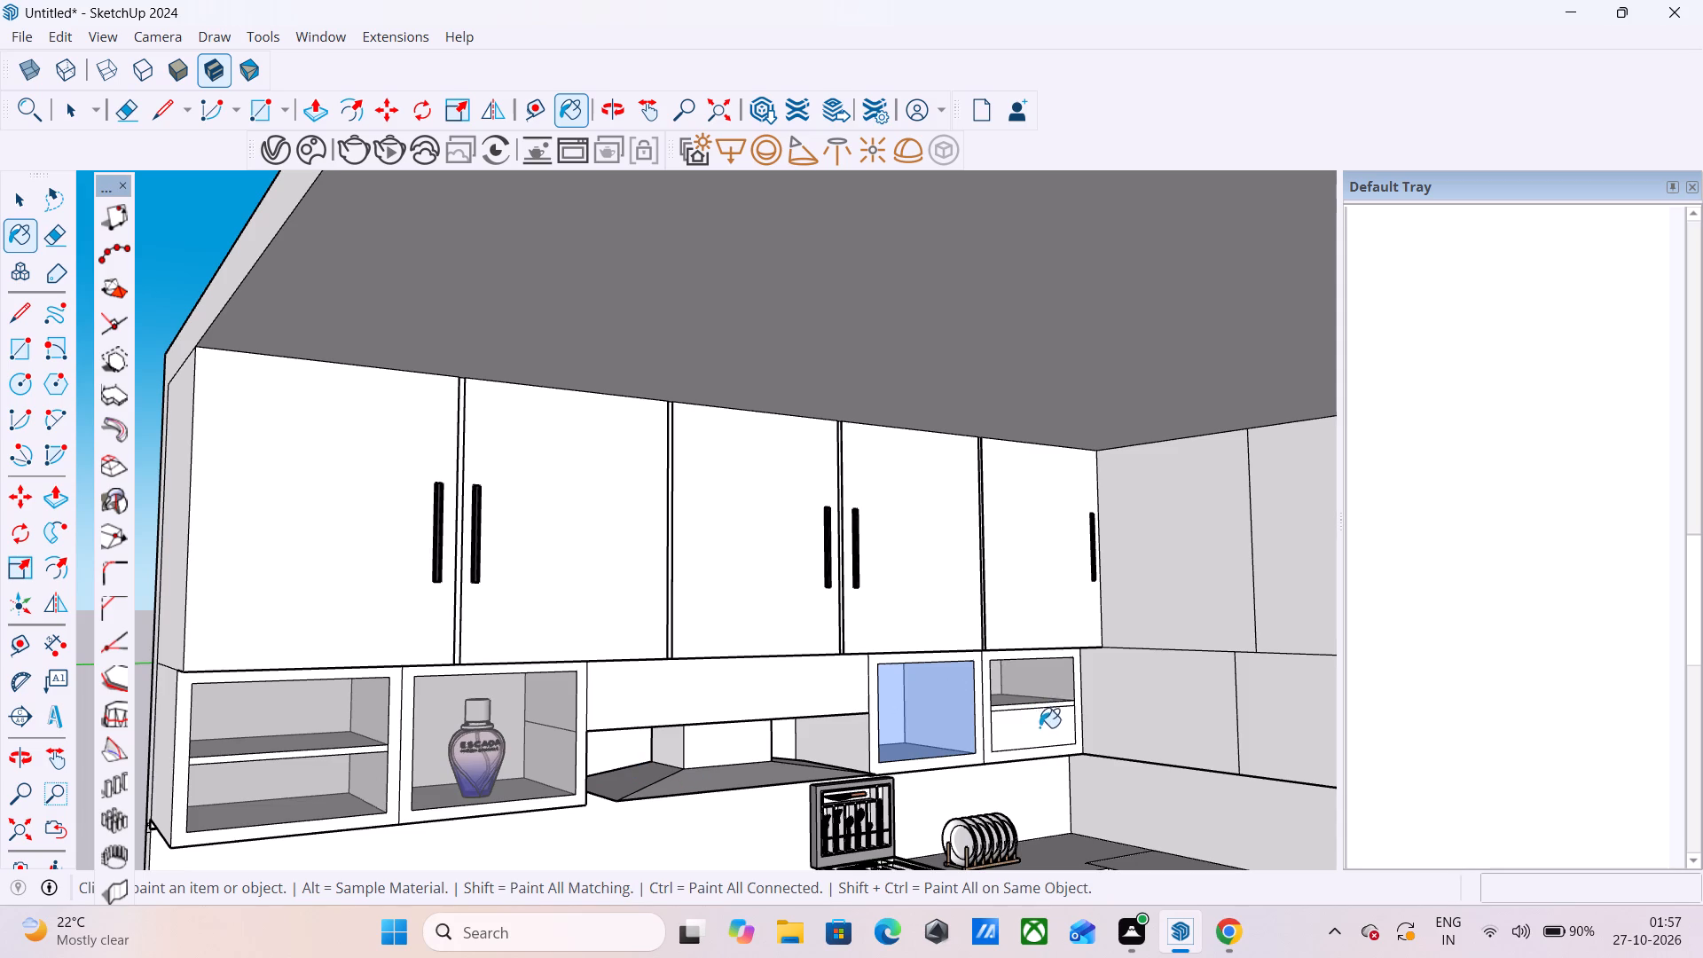
{"action": "left_click", "coordinate": [1039, 731]}
{"action": "left_click", "coordinate": [955, 747]}
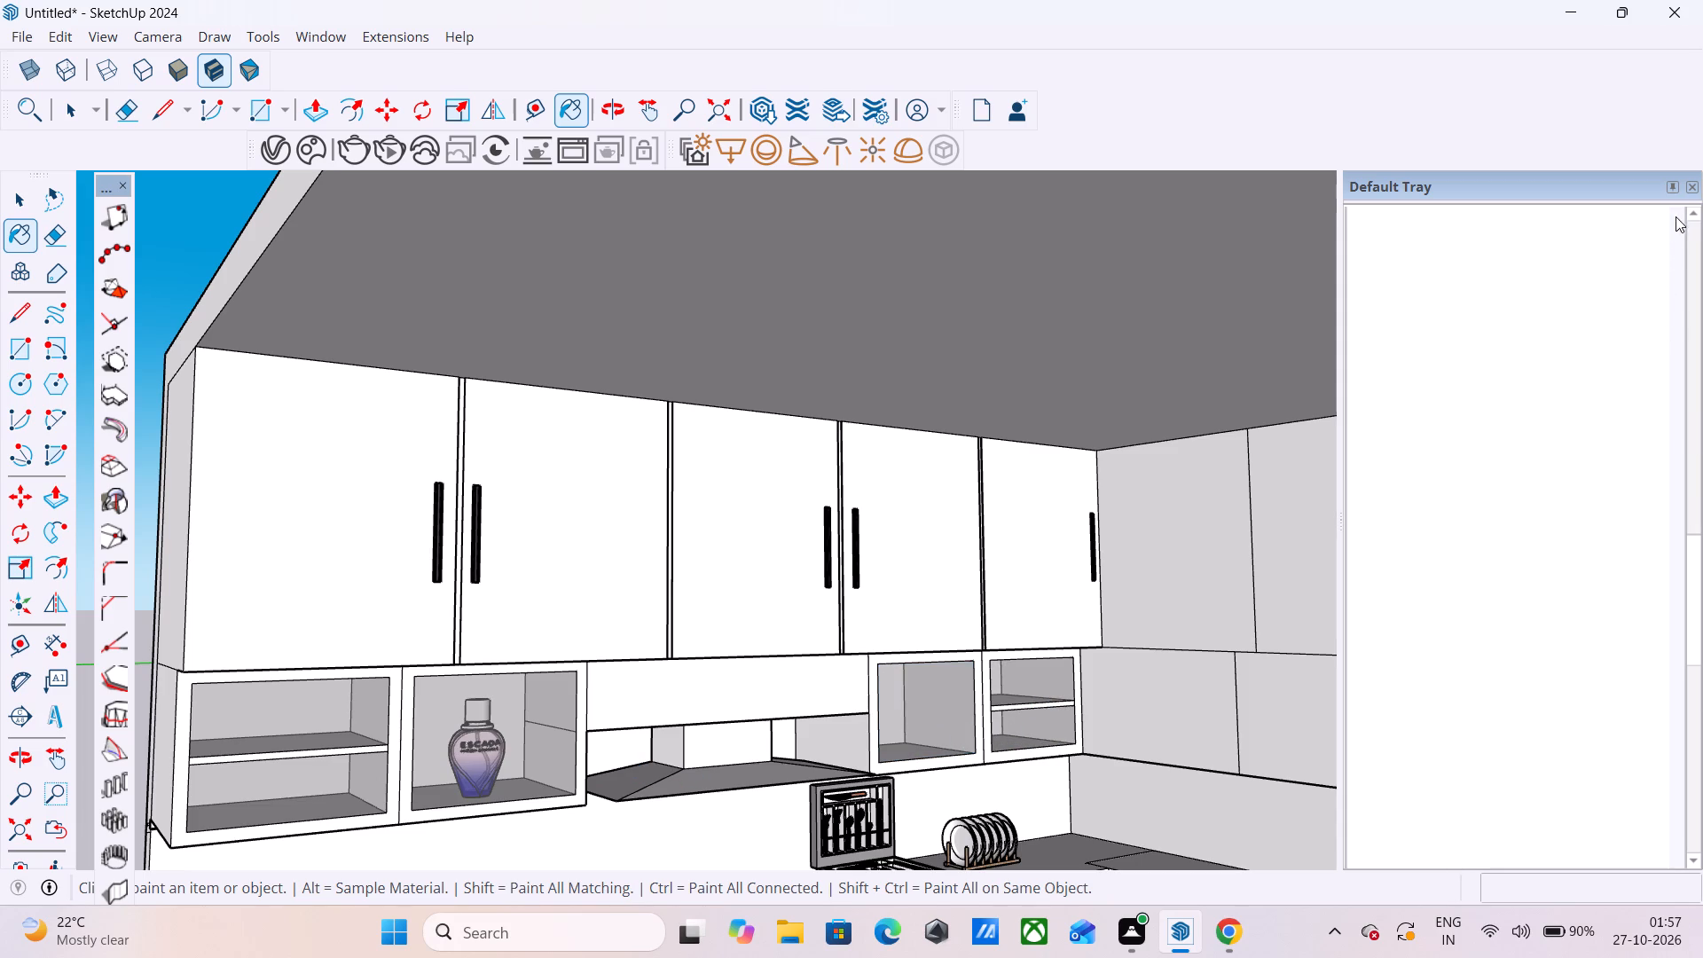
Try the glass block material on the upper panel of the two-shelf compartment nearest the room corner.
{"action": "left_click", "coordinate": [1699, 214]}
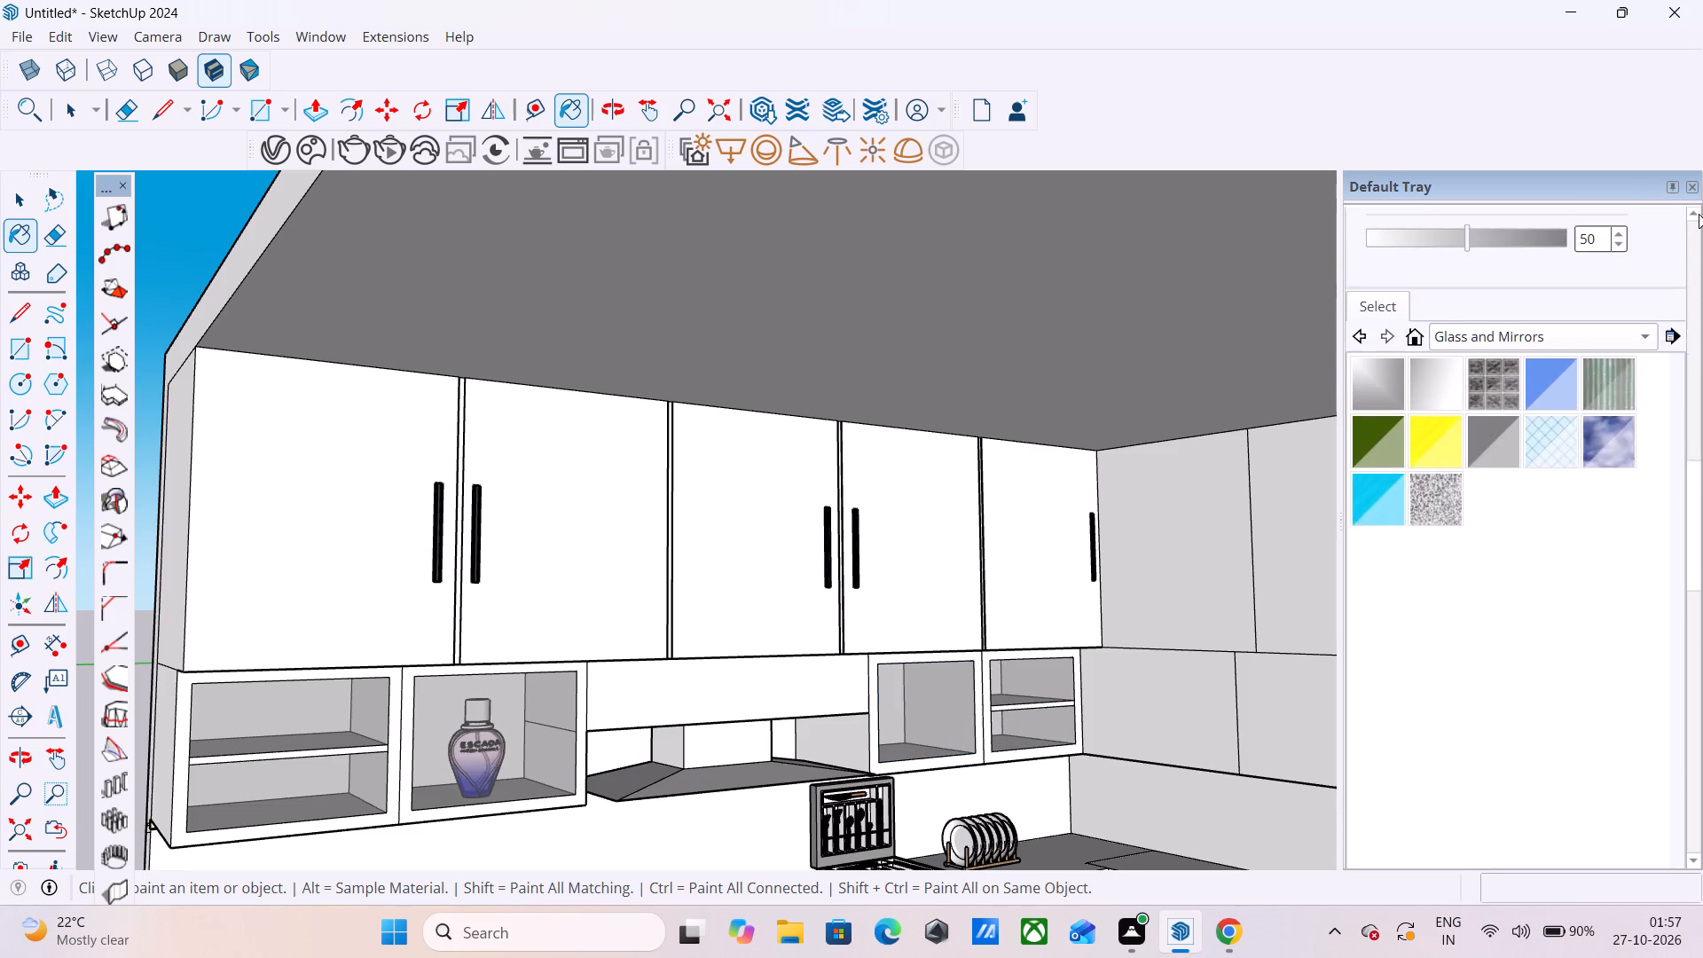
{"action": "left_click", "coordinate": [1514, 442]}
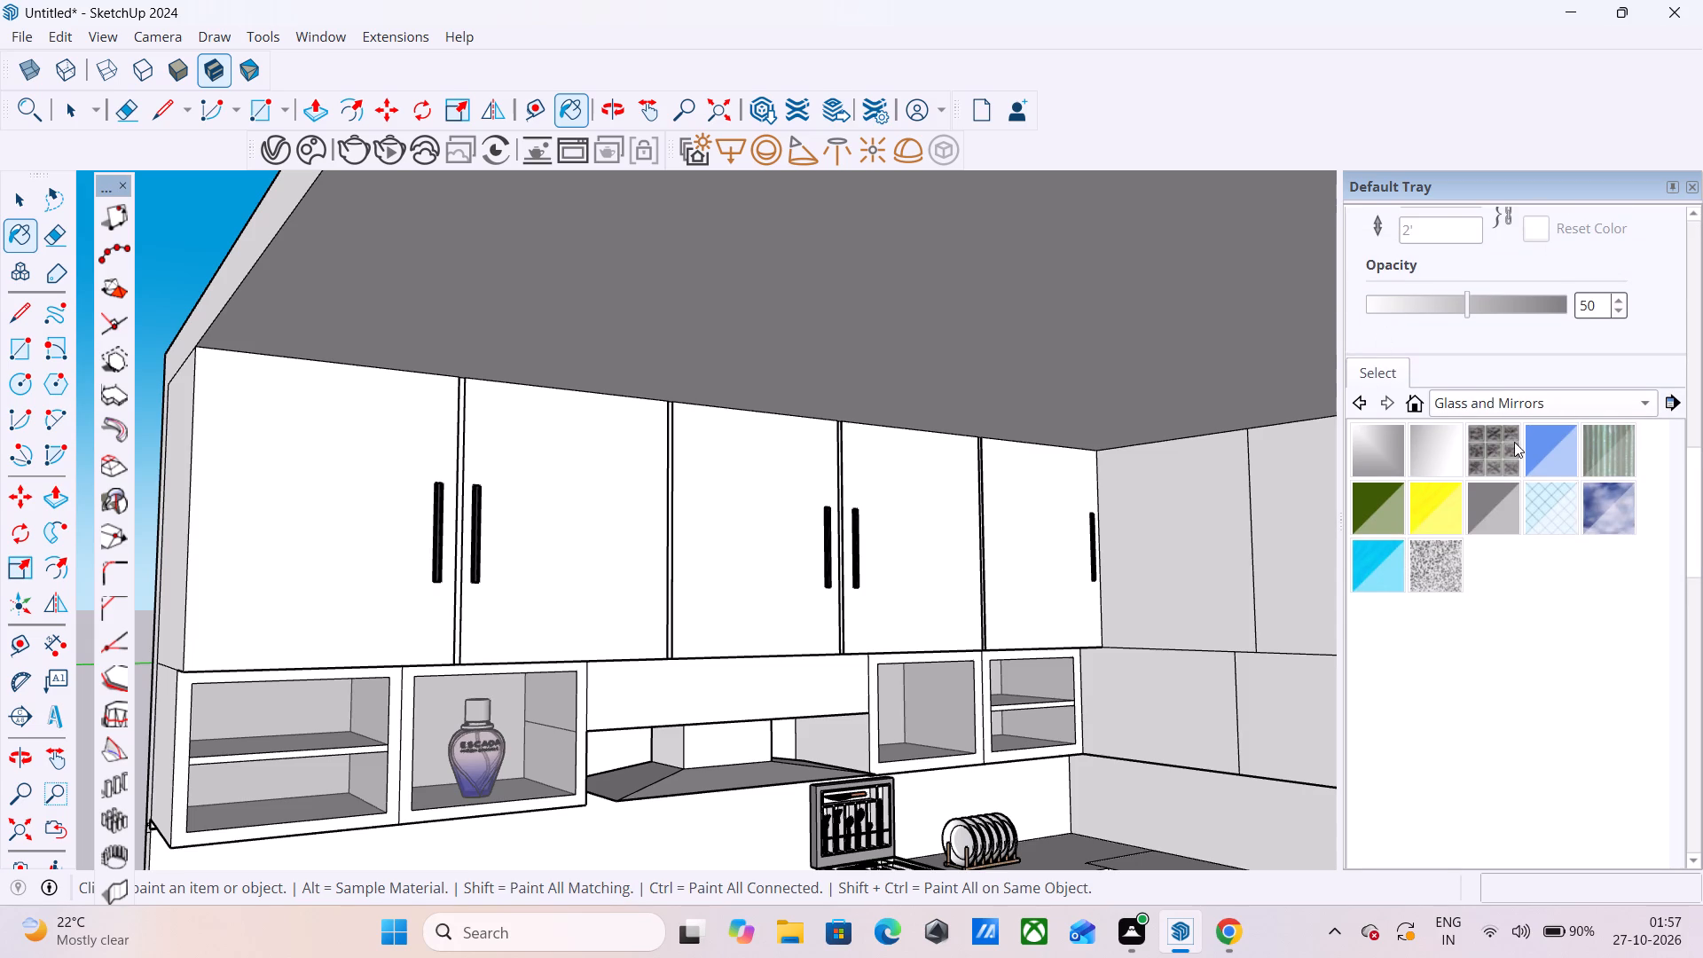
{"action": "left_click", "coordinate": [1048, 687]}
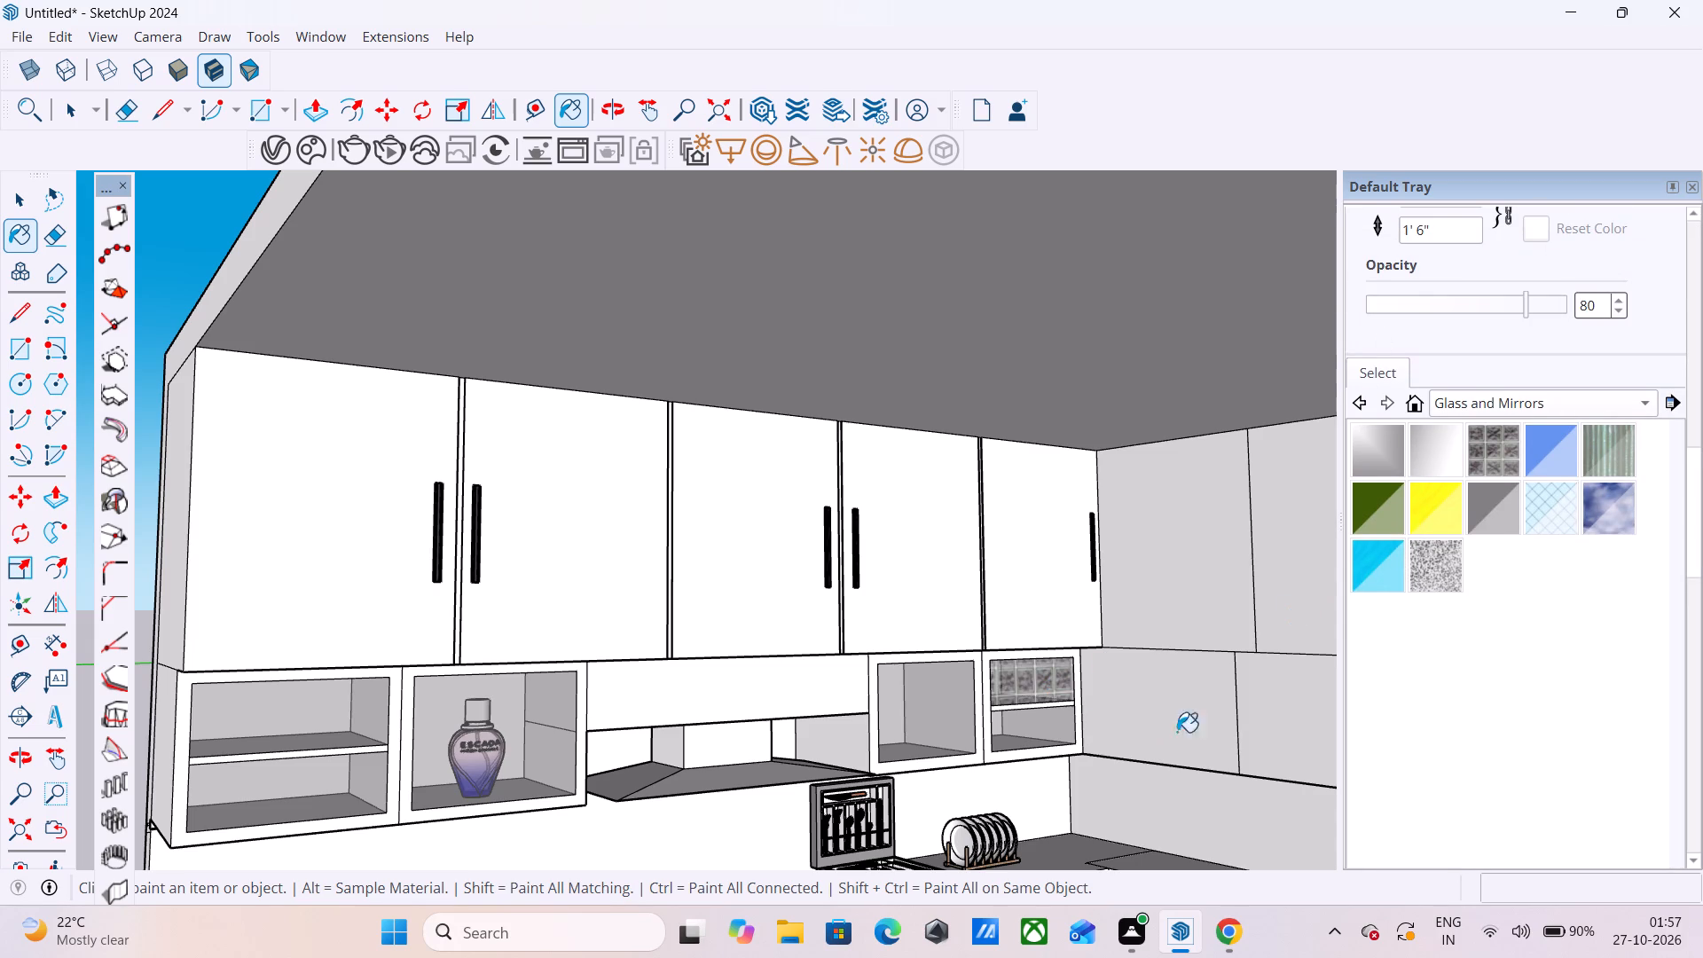
Paint the front beside the range hood and the upper panel of the adjacent two-shelf compartment with the translucent blue glass.
{"action": "left_click", "coordinate": [1551, 447]}
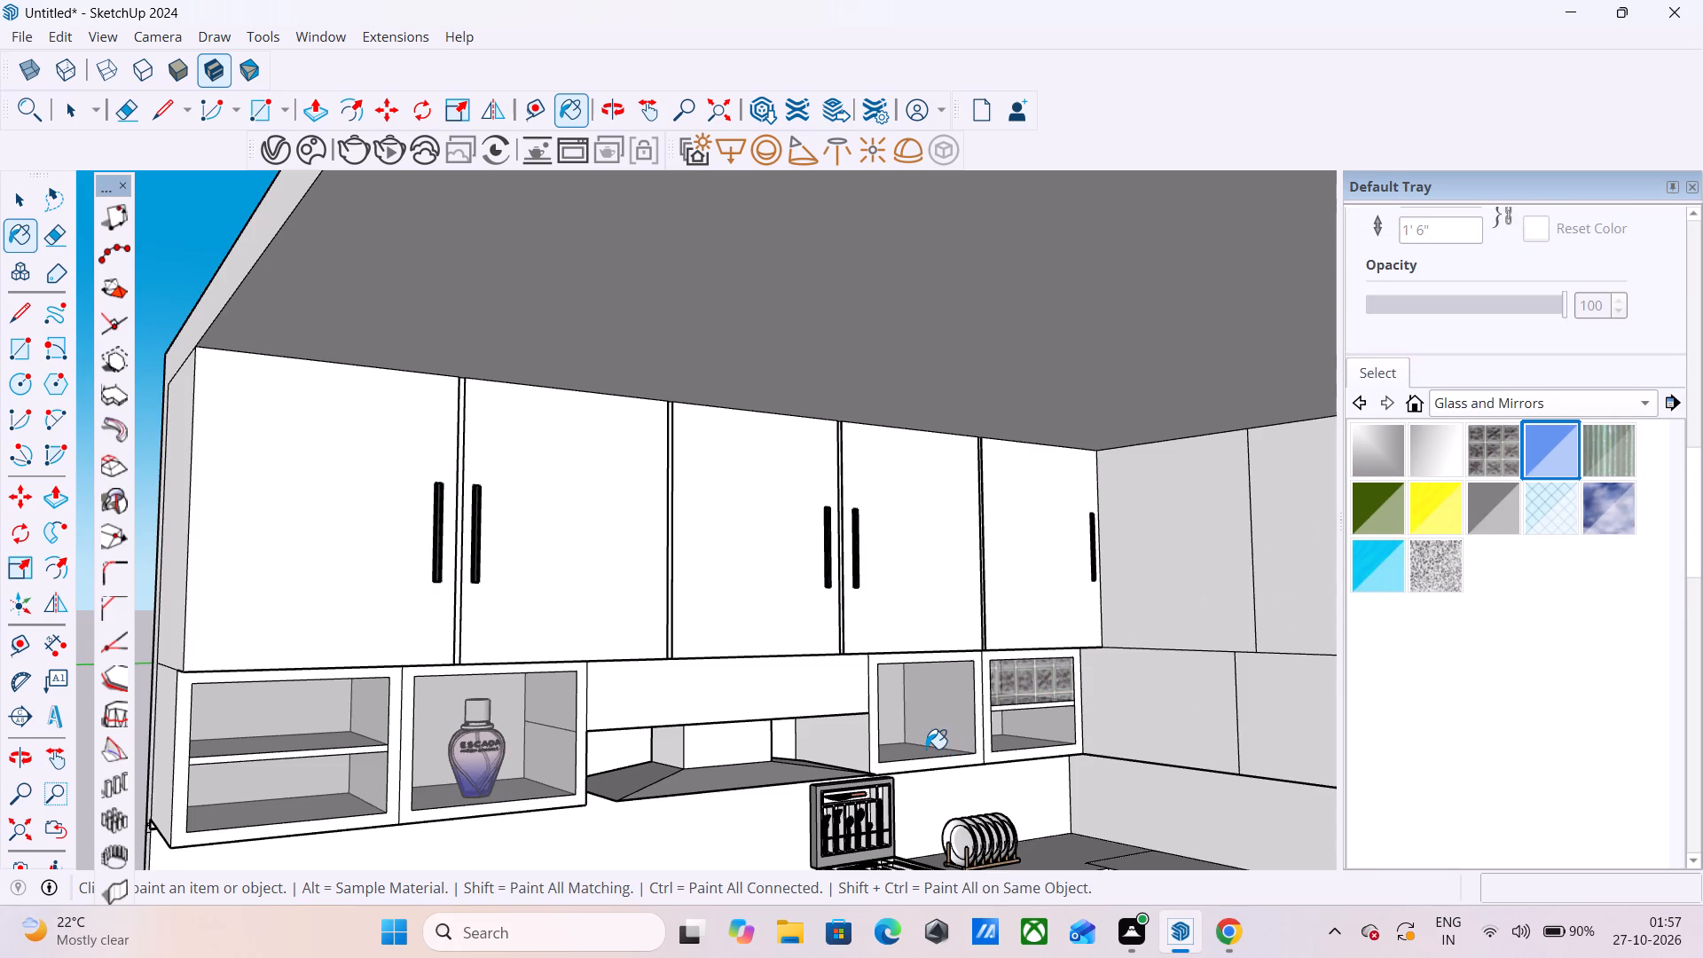
{"action": "left_click", "coordinate": [926, 749]}
{"action": "left_click", "coordinate": [1042, 691]}
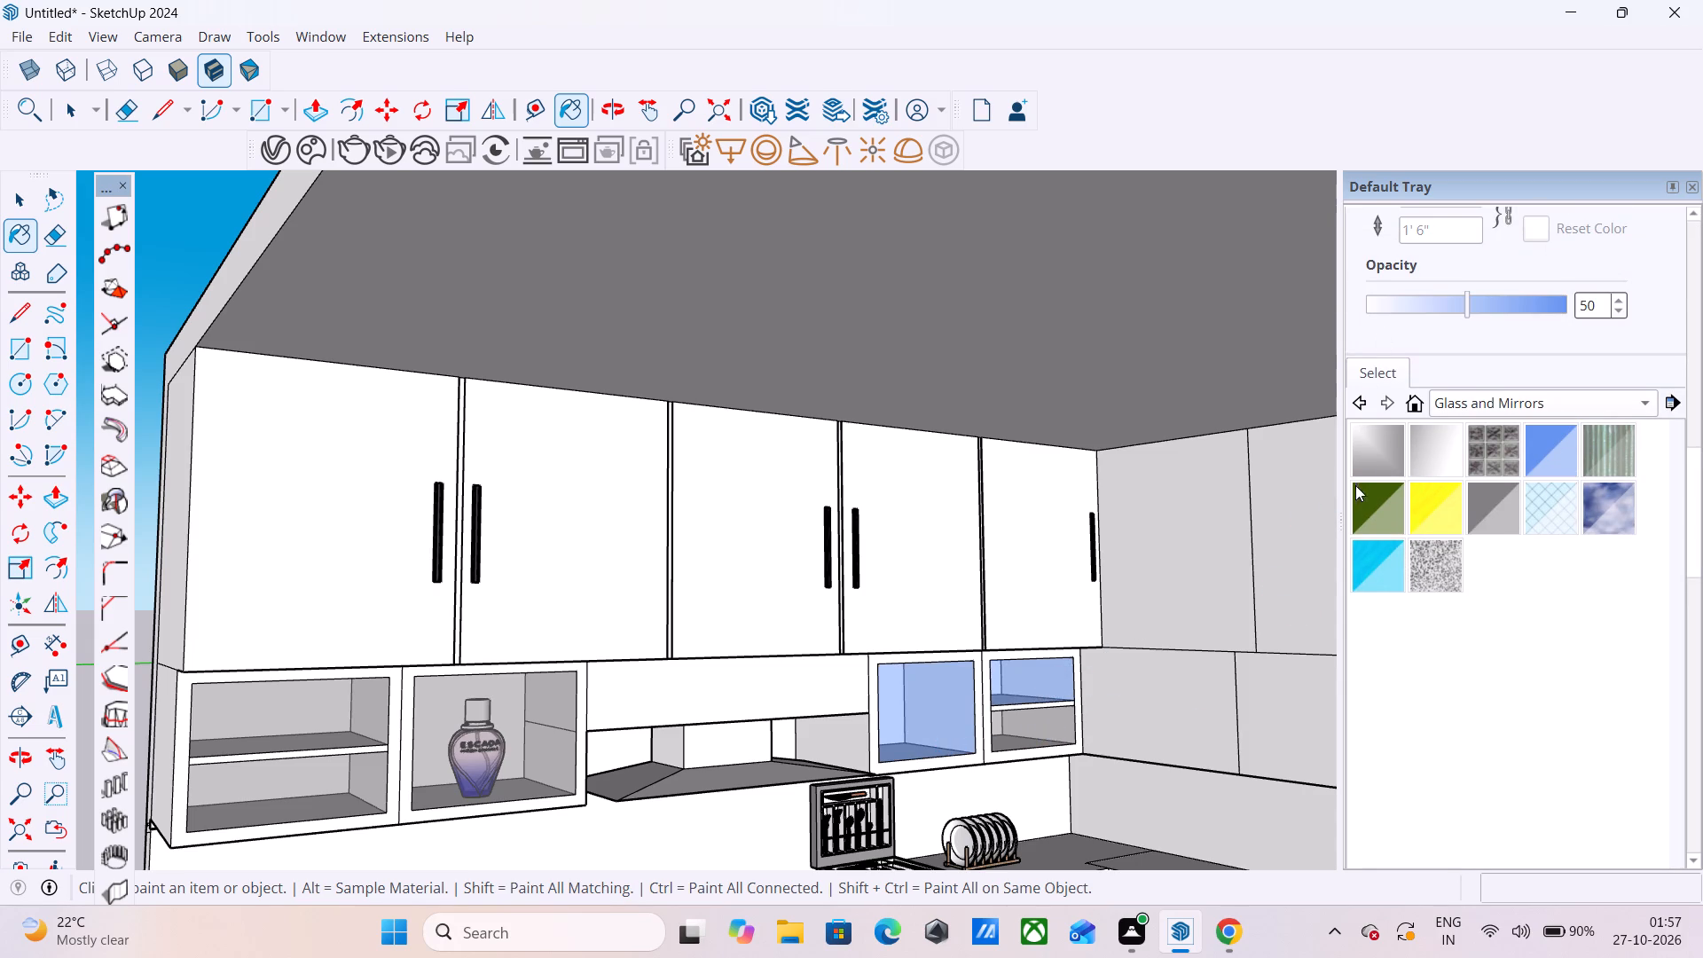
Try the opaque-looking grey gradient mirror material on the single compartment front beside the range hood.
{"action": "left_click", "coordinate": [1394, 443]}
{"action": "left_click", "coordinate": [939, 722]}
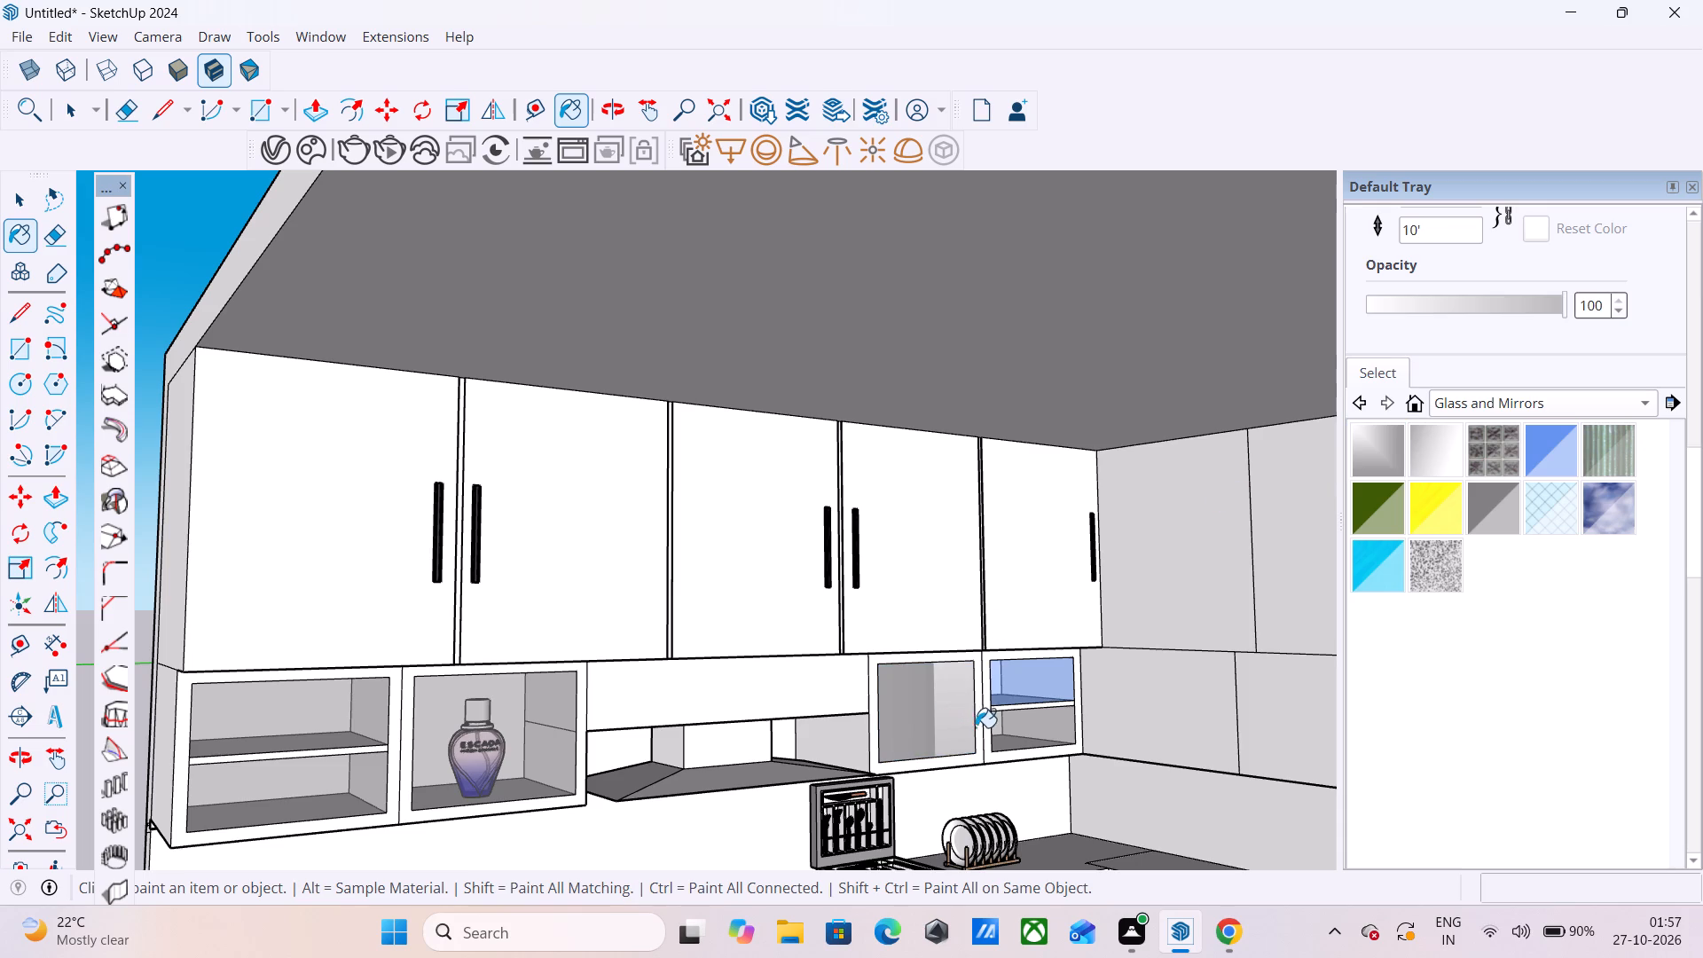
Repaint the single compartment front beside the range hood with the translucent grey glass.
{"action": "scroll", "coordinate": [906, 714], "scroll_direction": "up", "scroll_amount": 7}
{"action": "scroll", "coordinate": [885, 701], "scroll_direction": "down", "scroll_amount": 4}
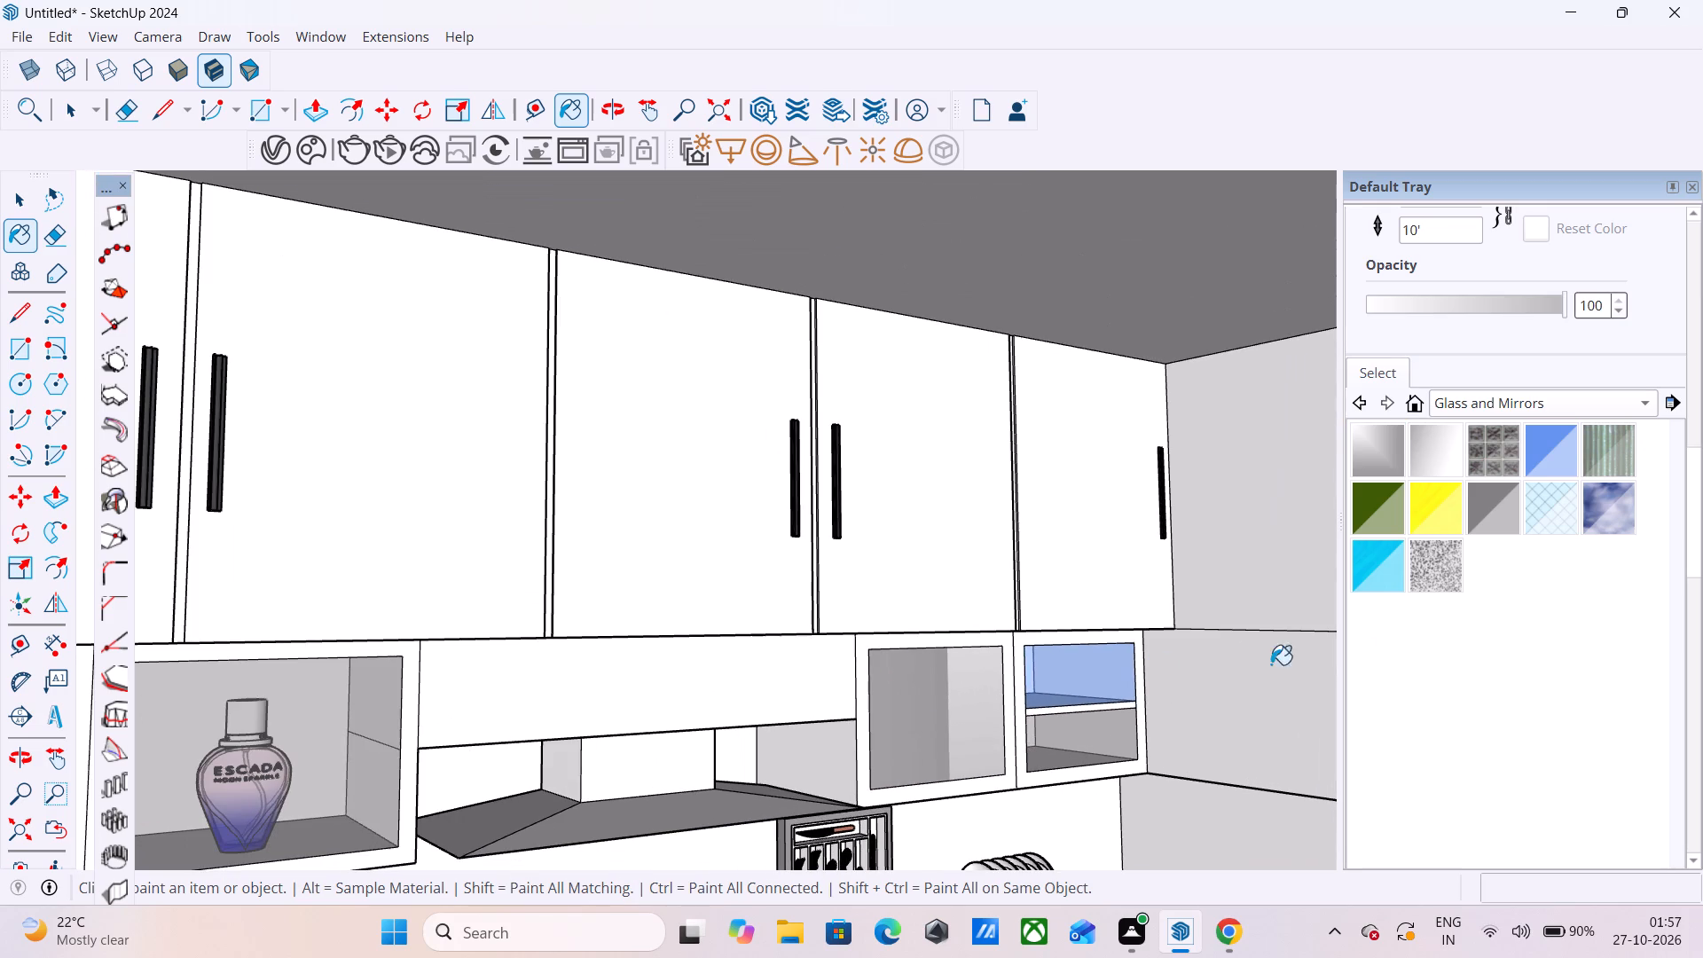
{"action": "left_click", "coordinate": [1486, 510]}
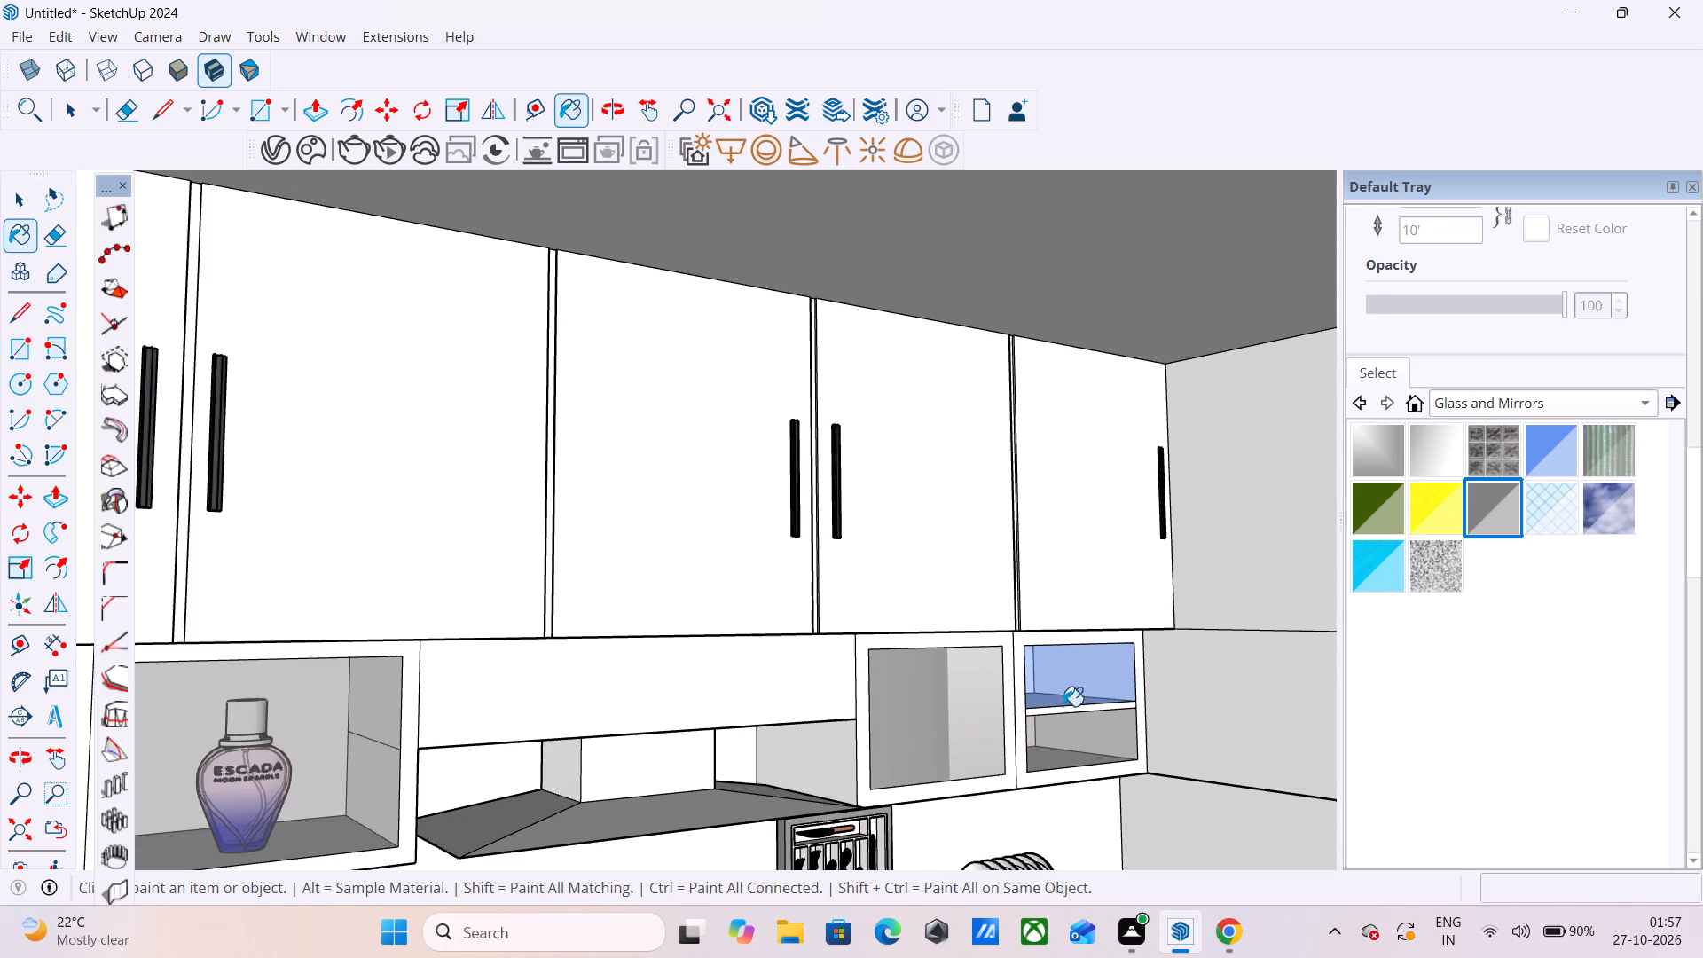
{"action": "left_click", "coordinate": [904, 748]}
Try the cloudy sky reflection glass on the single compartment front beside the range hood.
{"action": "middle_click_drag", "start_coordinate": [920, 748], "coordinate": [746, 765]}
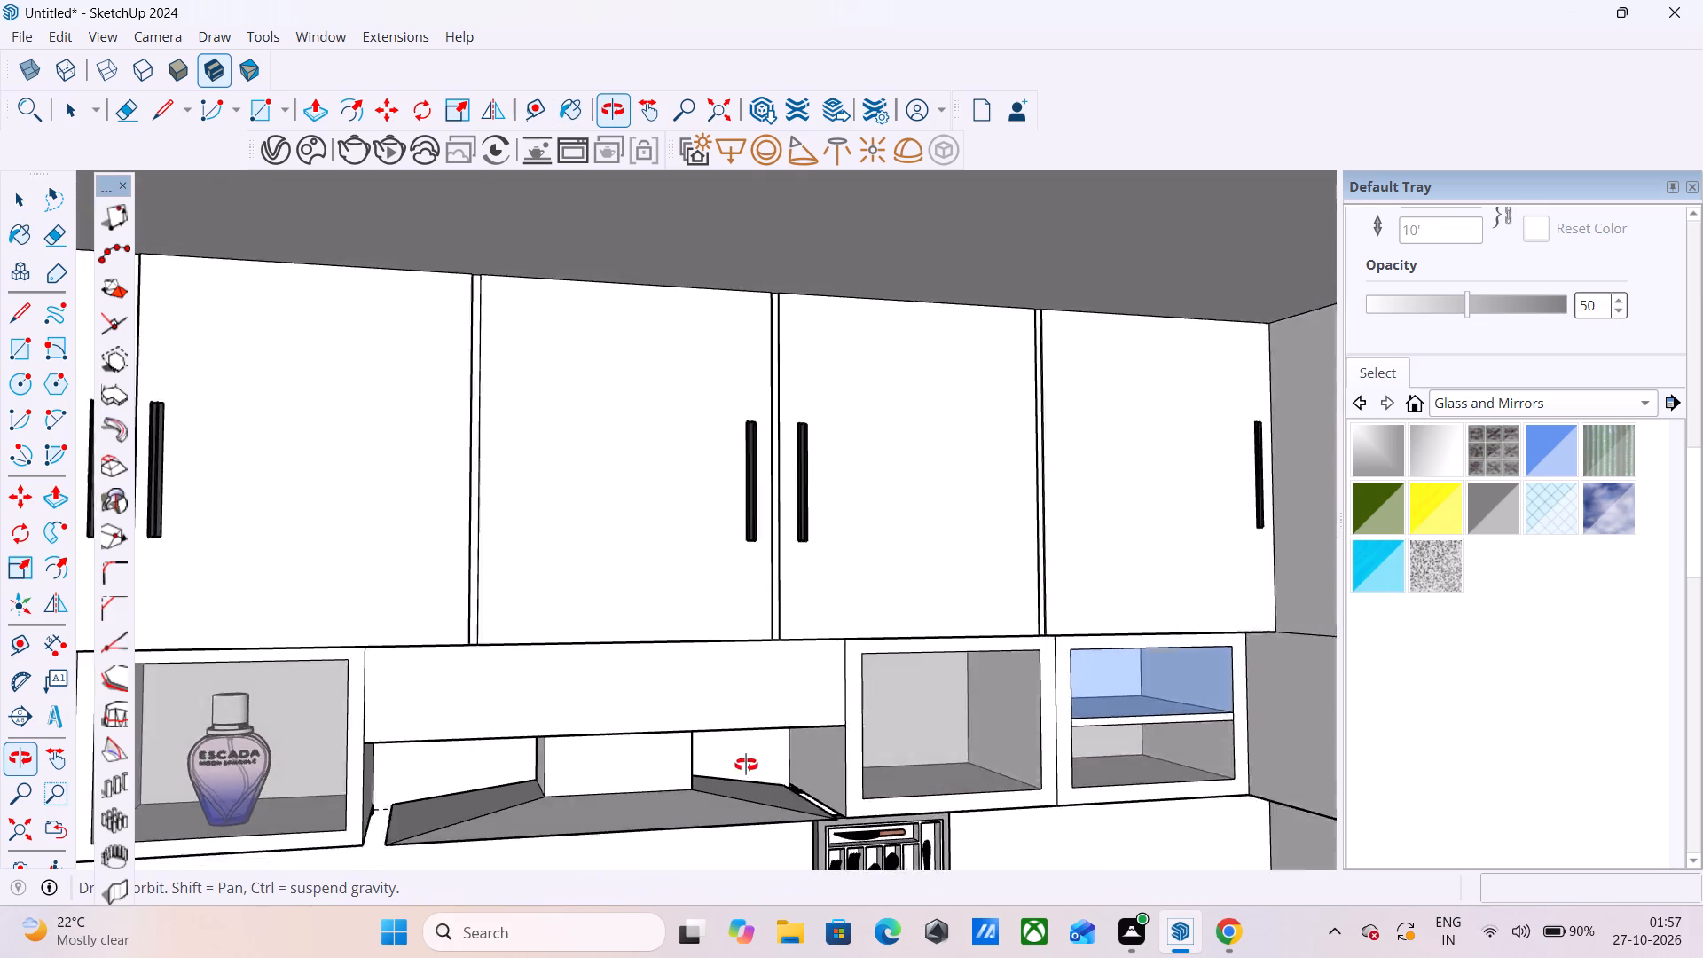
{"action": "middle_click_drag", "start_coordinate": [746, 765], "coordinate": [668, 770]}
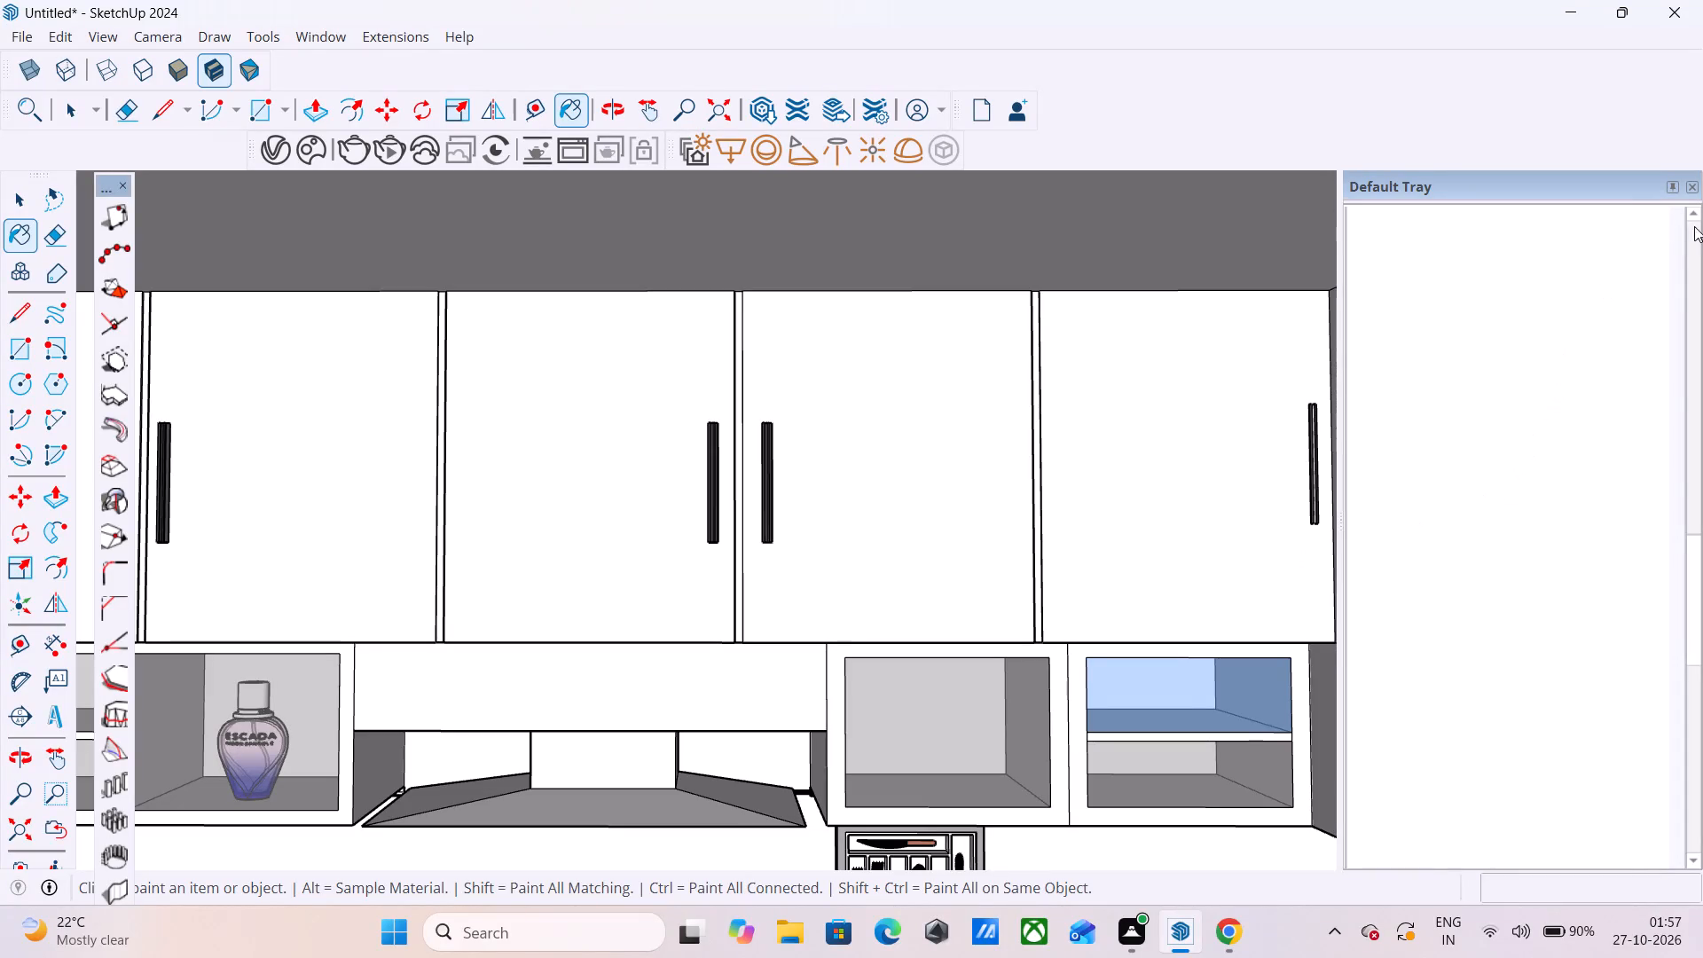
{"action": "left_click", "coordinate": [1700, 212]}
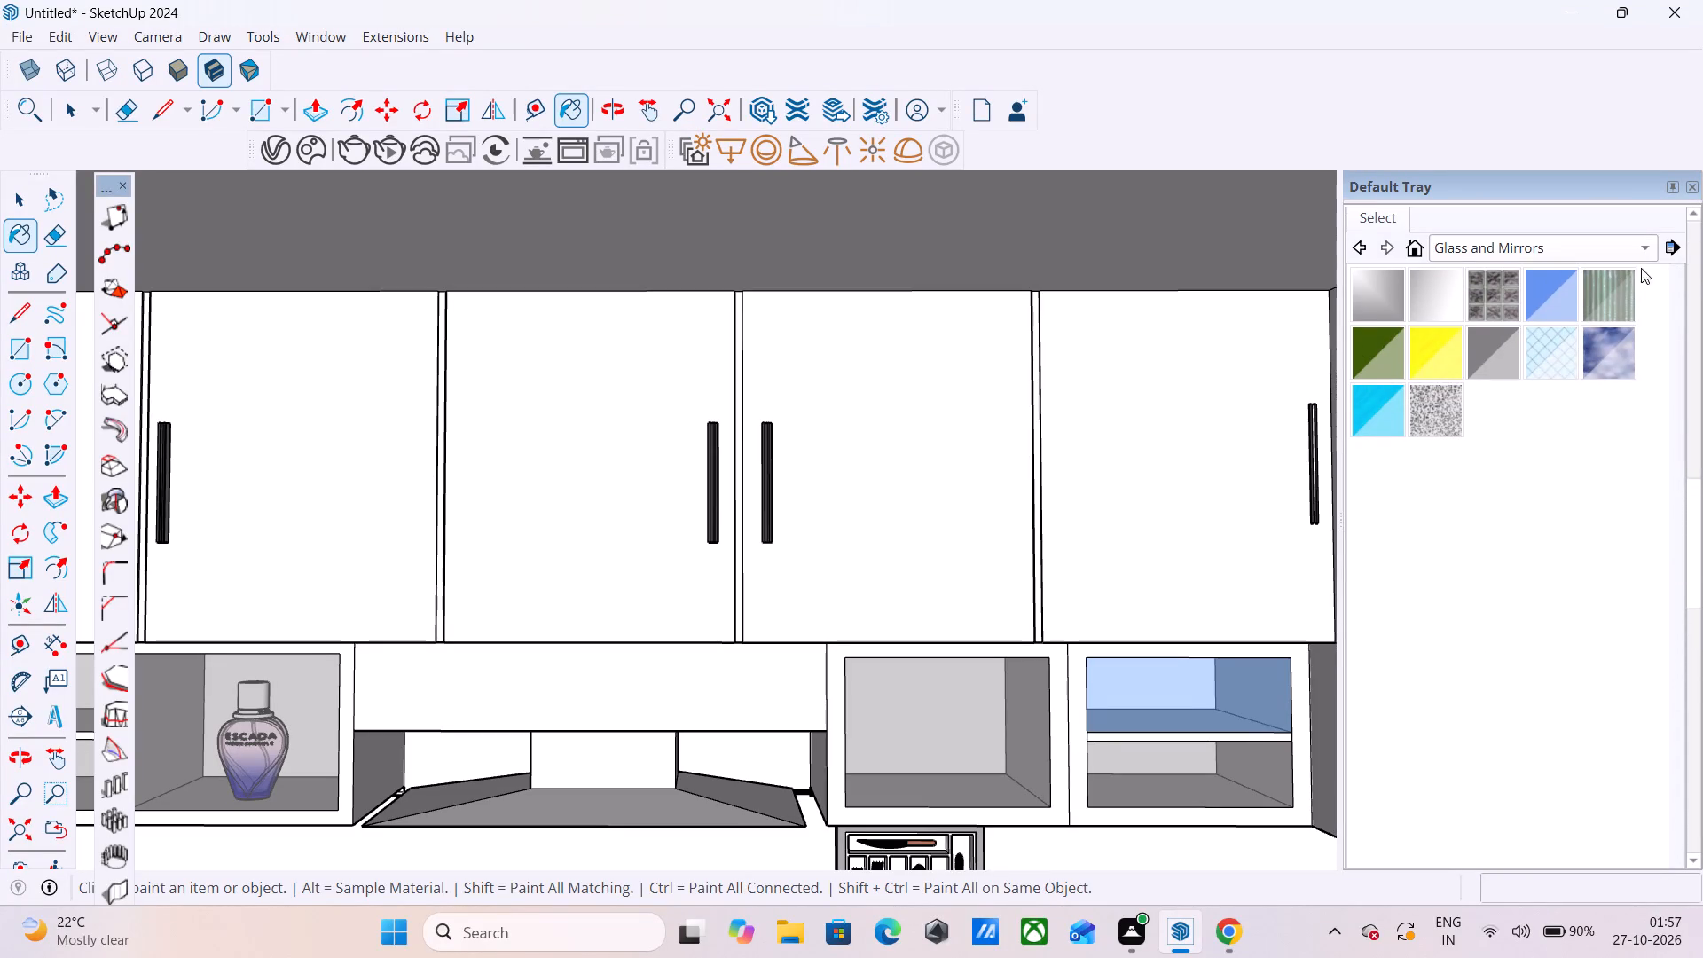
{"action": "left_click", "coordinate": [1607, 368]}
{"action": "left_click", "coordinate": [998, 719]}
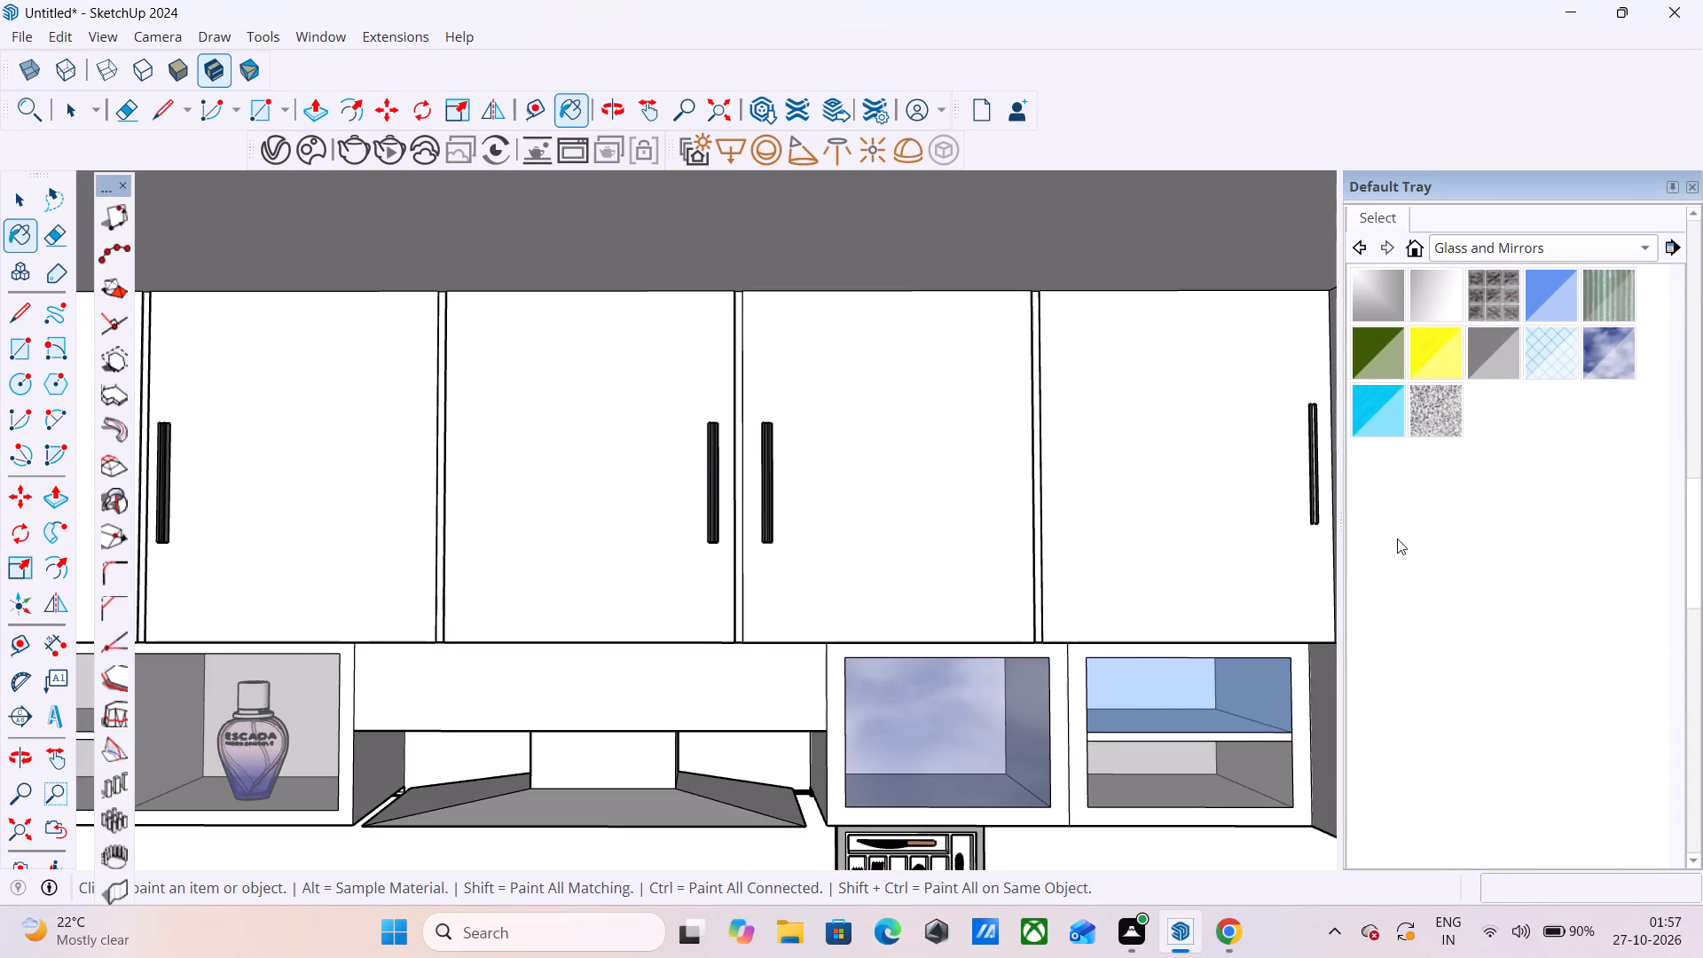
Paint the single compartment front beside the range hood with the translucent blue glass from Glass and Mirrors.
{"action": "left_click", "coordinate": [1534, 279]}
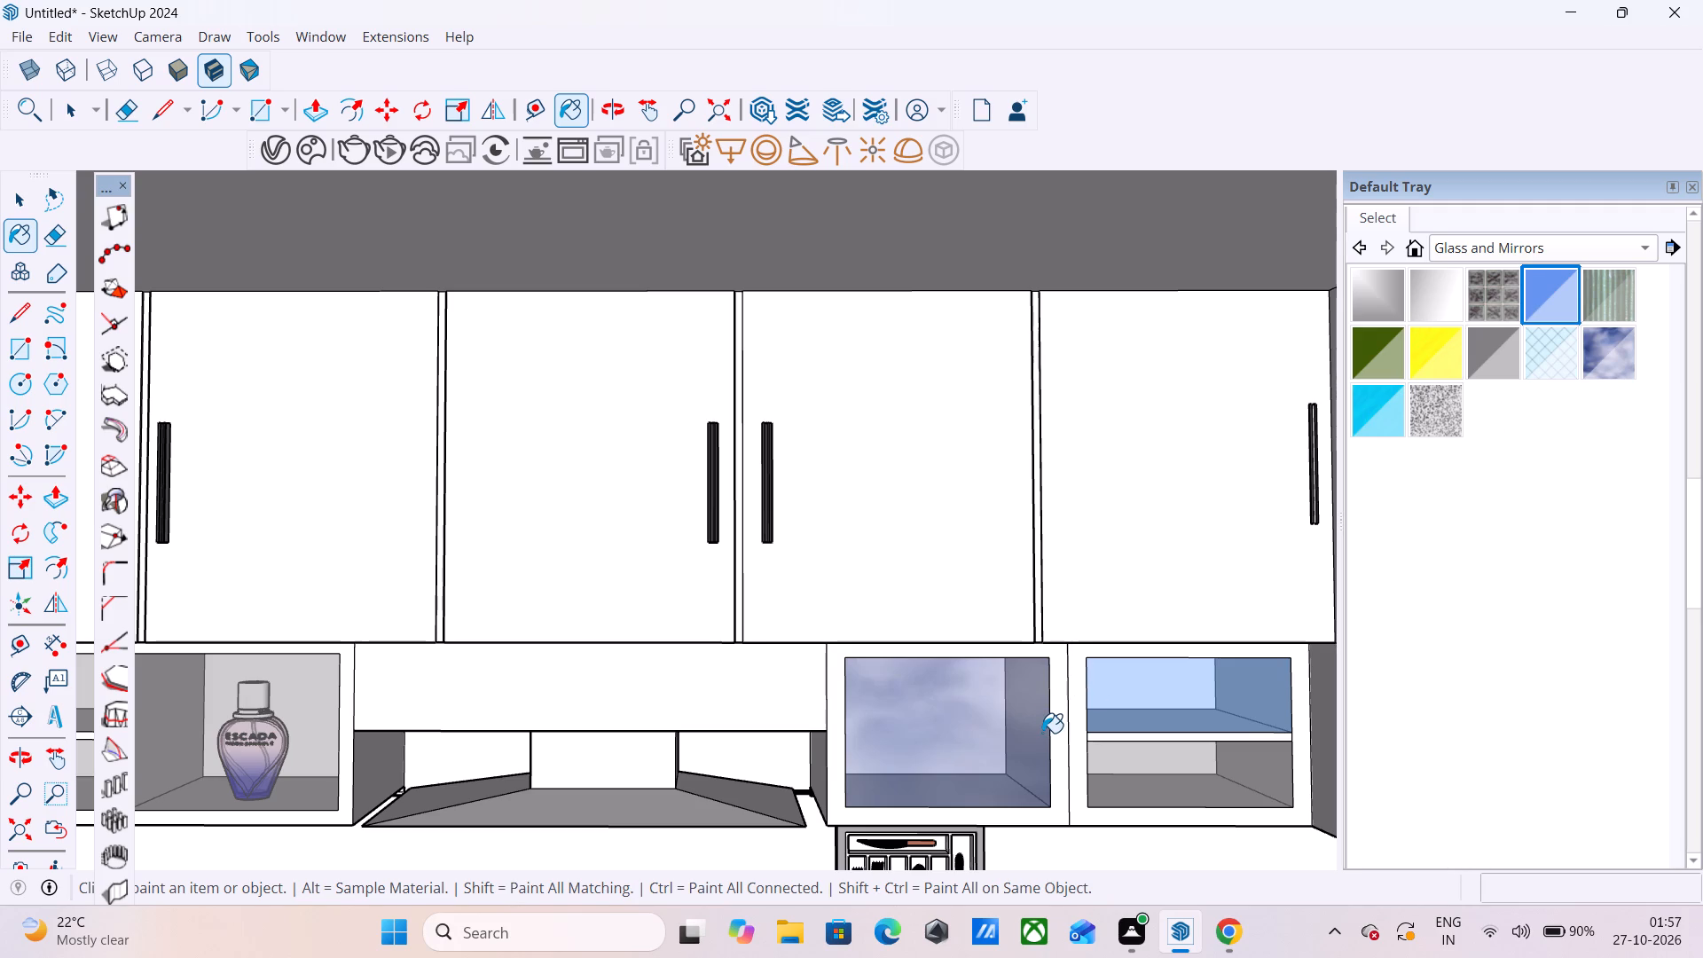
{"action": "left_click", "coordinate": [1042, 733]}
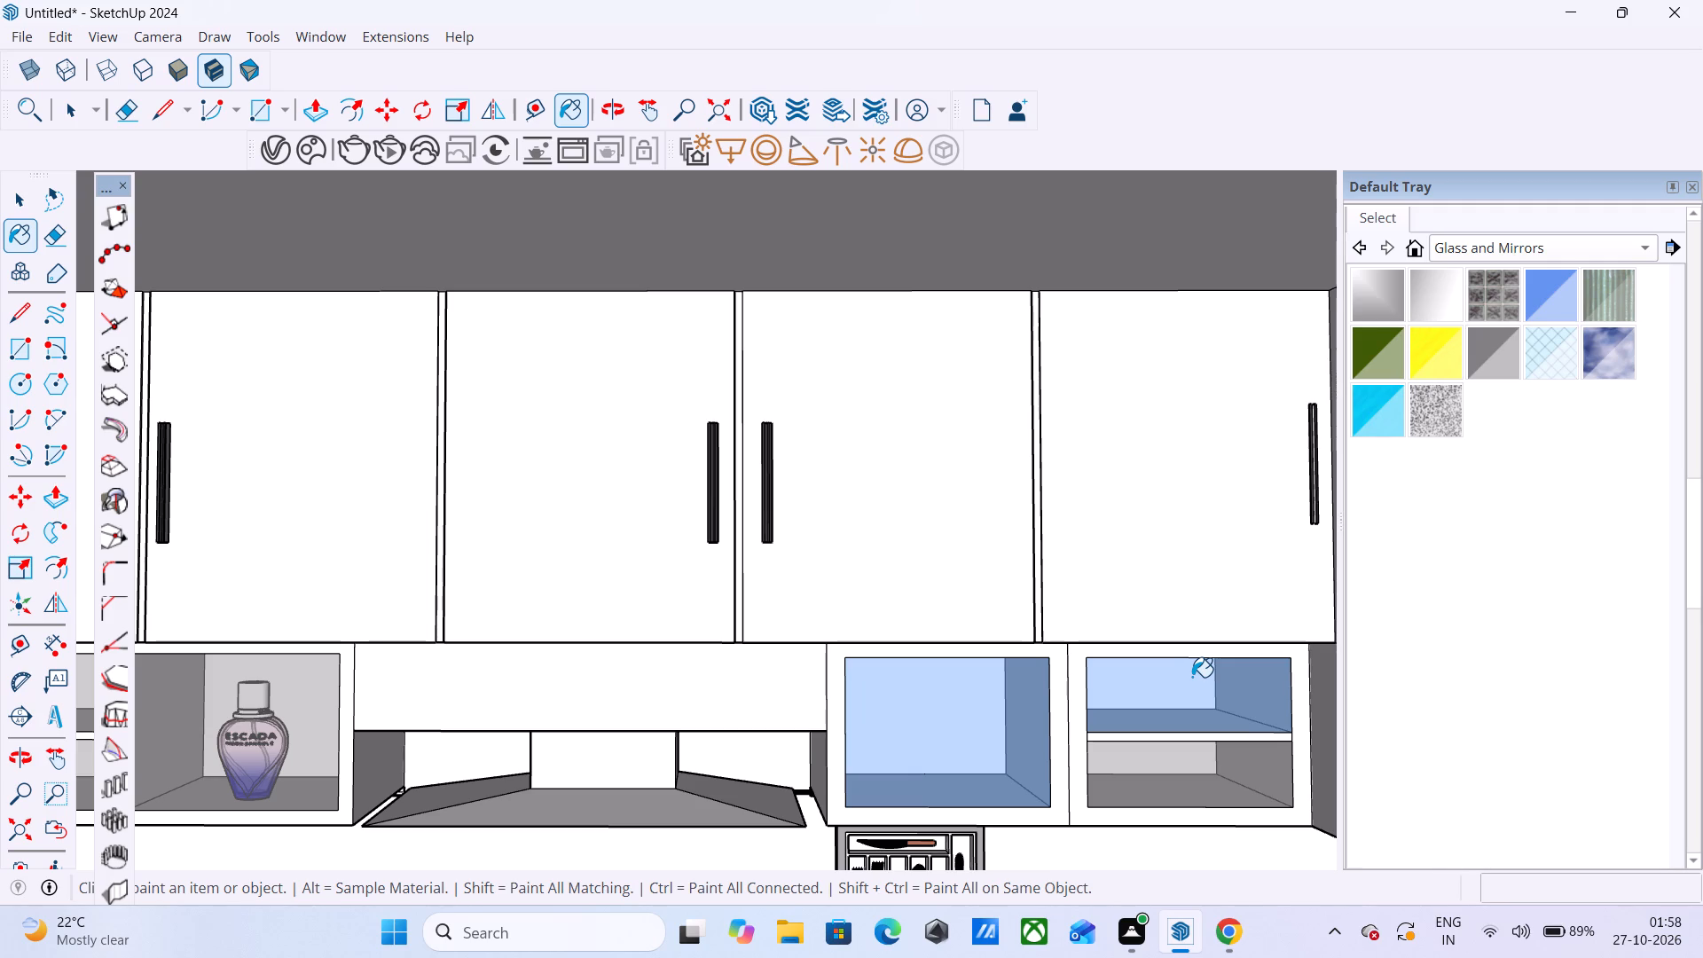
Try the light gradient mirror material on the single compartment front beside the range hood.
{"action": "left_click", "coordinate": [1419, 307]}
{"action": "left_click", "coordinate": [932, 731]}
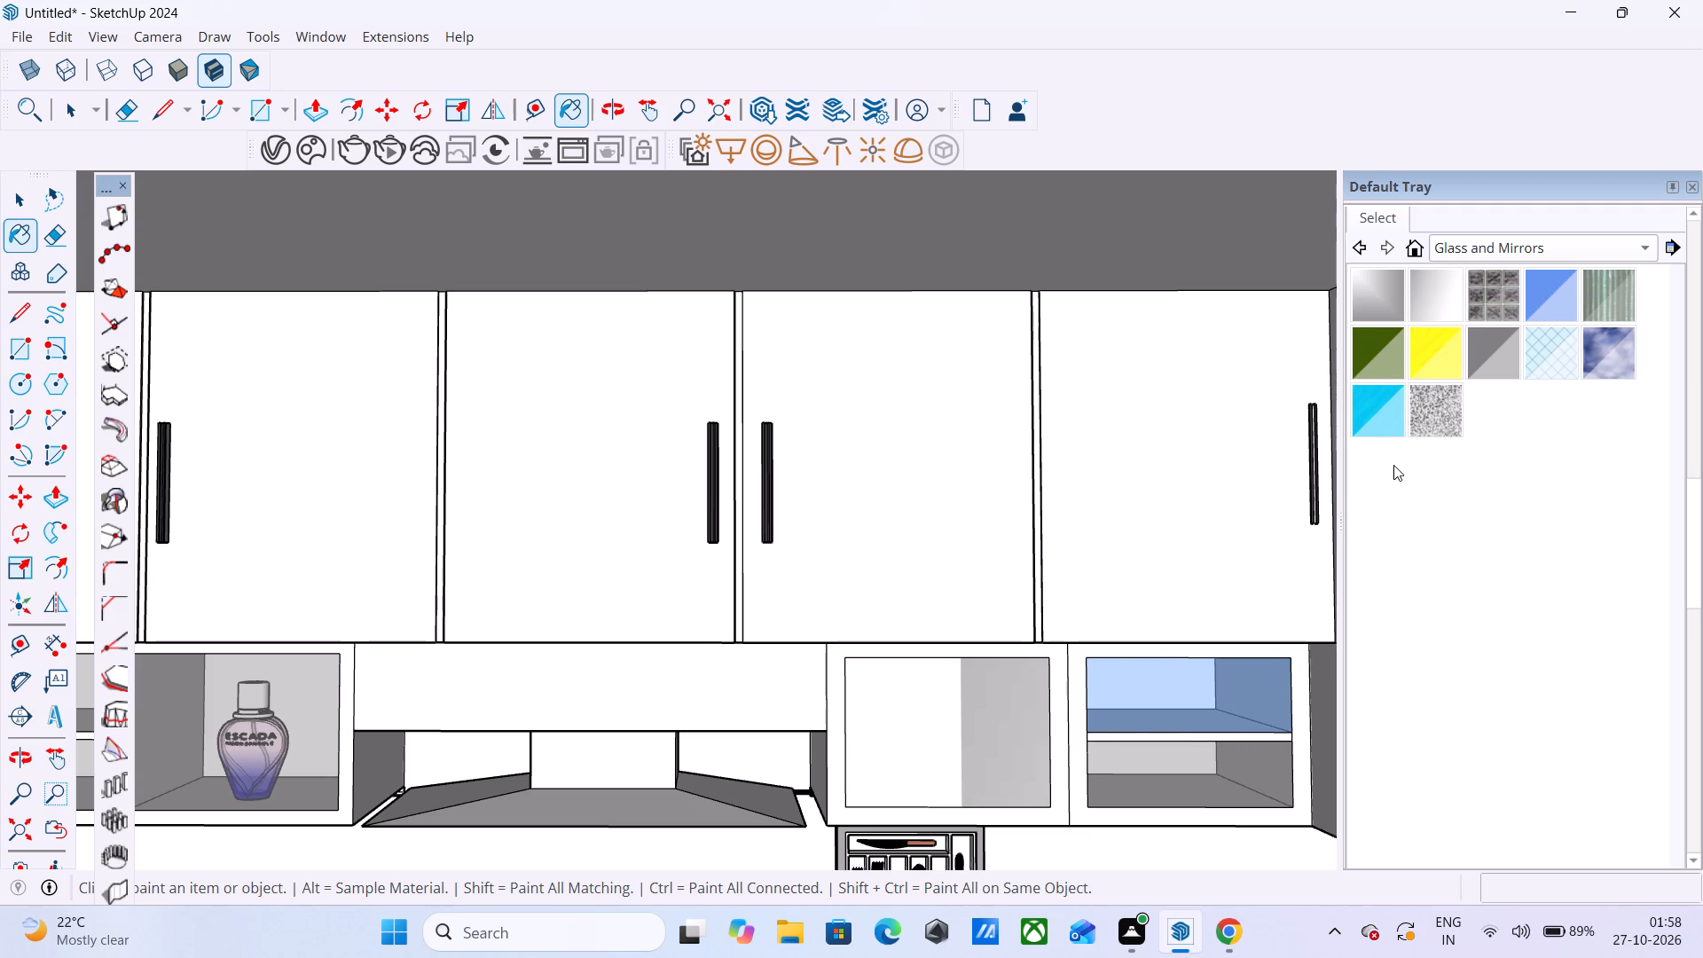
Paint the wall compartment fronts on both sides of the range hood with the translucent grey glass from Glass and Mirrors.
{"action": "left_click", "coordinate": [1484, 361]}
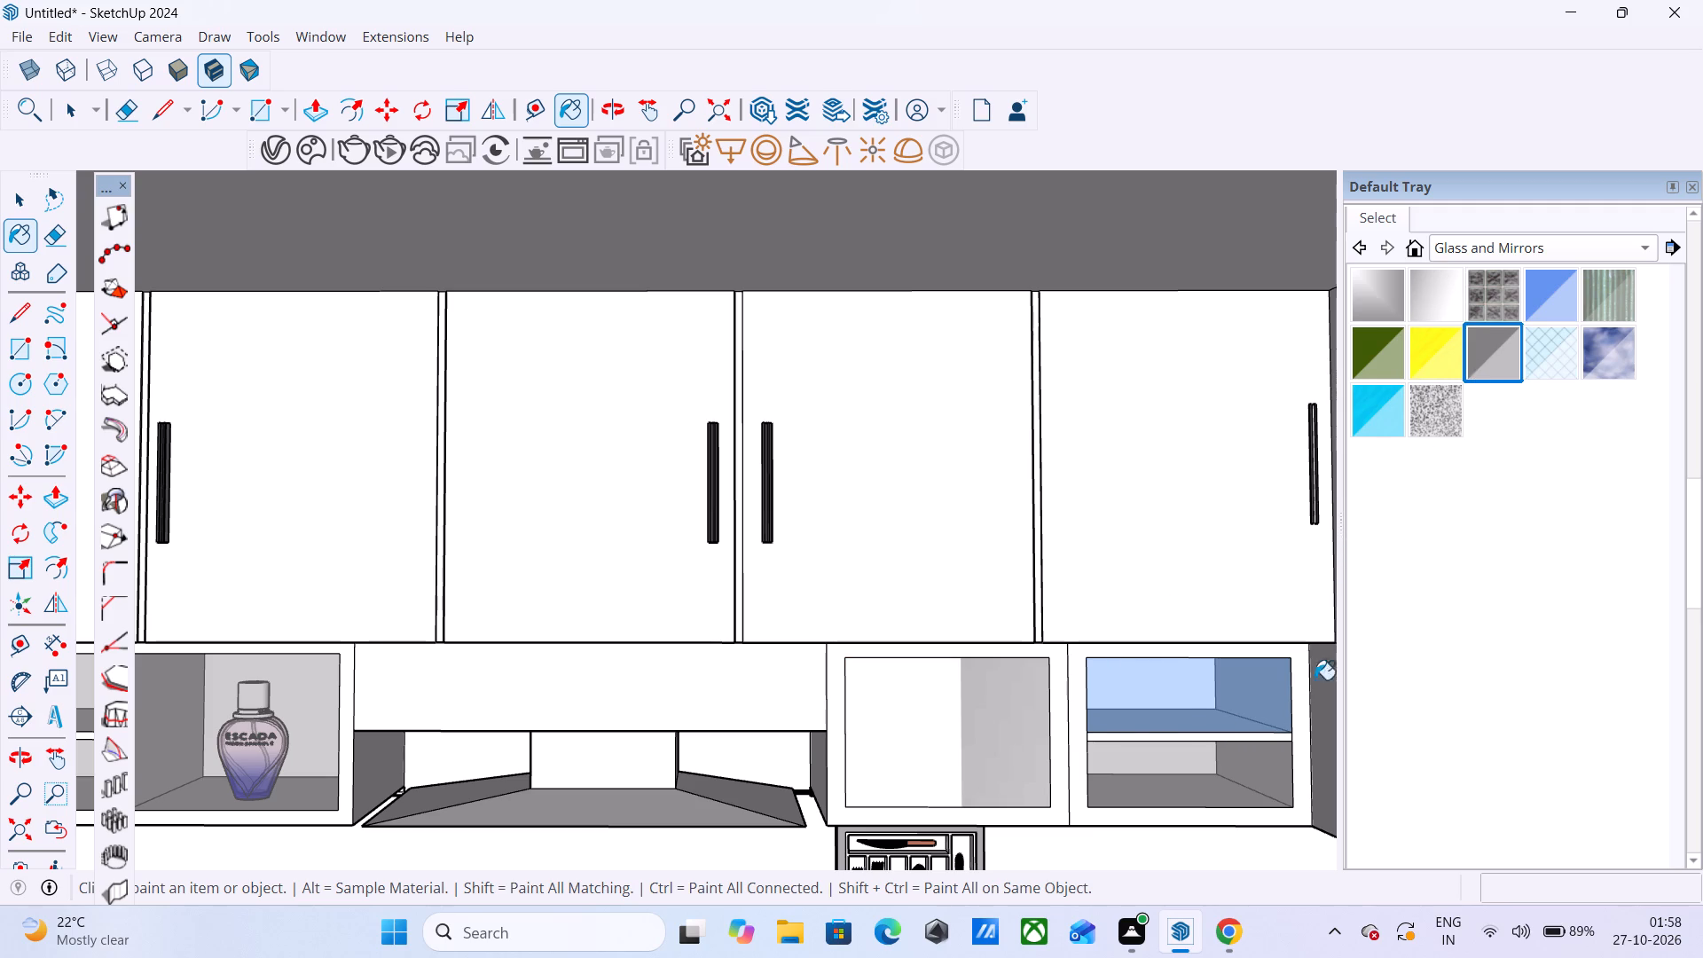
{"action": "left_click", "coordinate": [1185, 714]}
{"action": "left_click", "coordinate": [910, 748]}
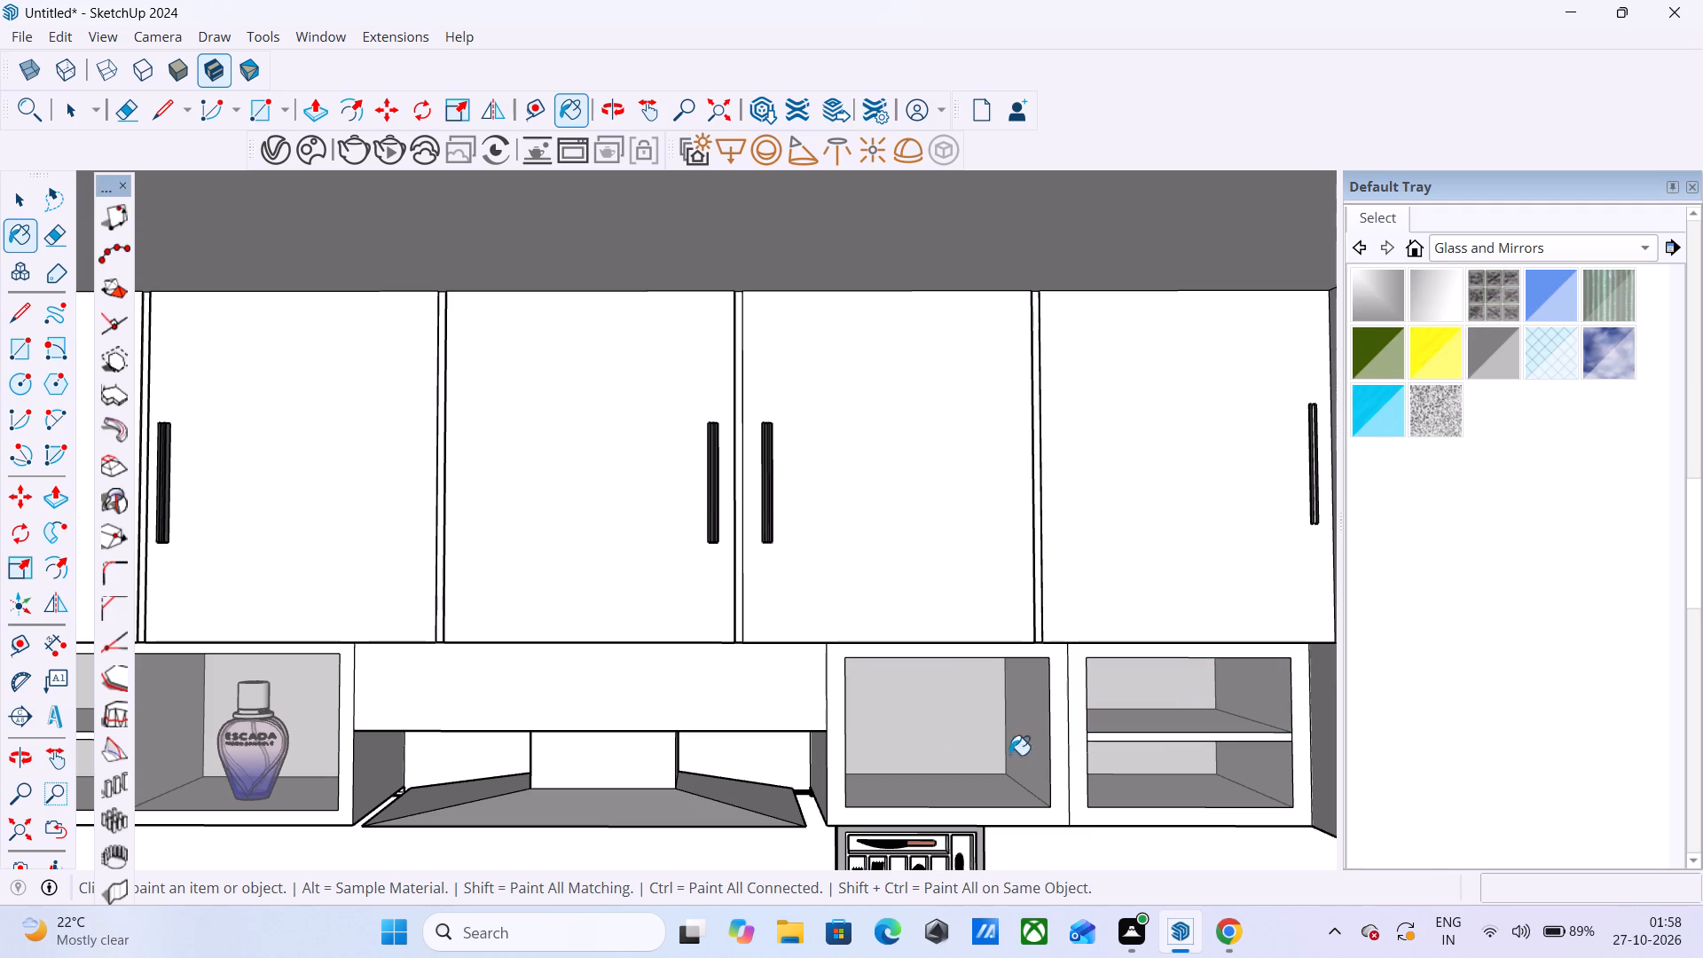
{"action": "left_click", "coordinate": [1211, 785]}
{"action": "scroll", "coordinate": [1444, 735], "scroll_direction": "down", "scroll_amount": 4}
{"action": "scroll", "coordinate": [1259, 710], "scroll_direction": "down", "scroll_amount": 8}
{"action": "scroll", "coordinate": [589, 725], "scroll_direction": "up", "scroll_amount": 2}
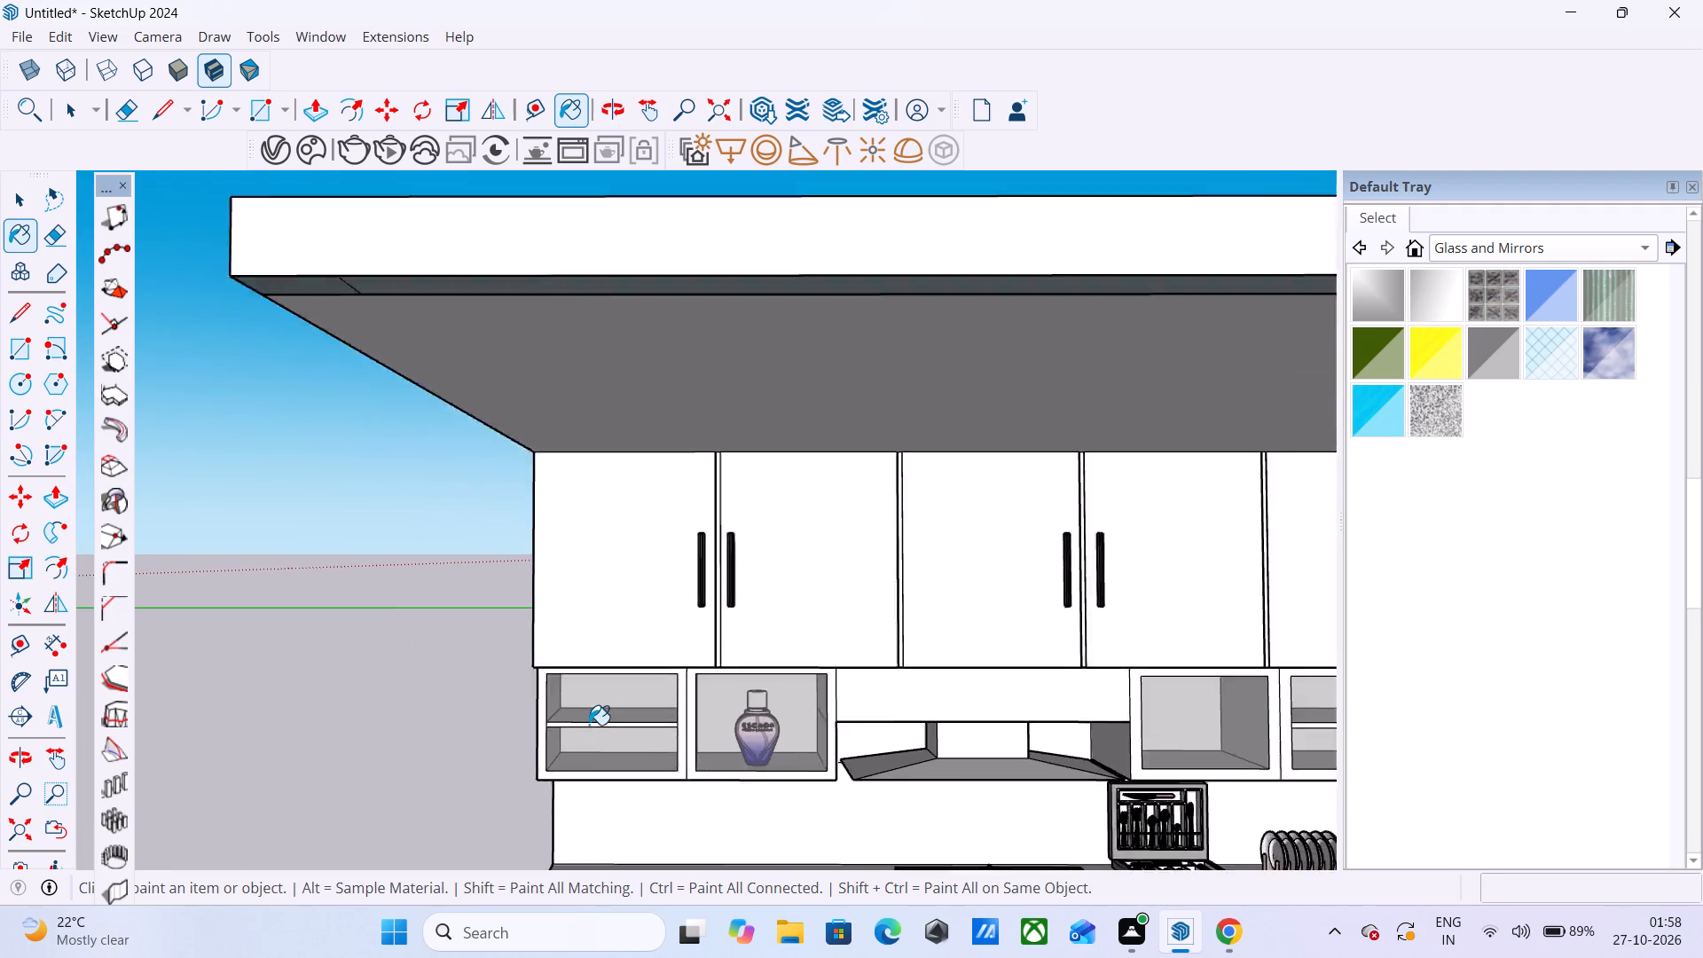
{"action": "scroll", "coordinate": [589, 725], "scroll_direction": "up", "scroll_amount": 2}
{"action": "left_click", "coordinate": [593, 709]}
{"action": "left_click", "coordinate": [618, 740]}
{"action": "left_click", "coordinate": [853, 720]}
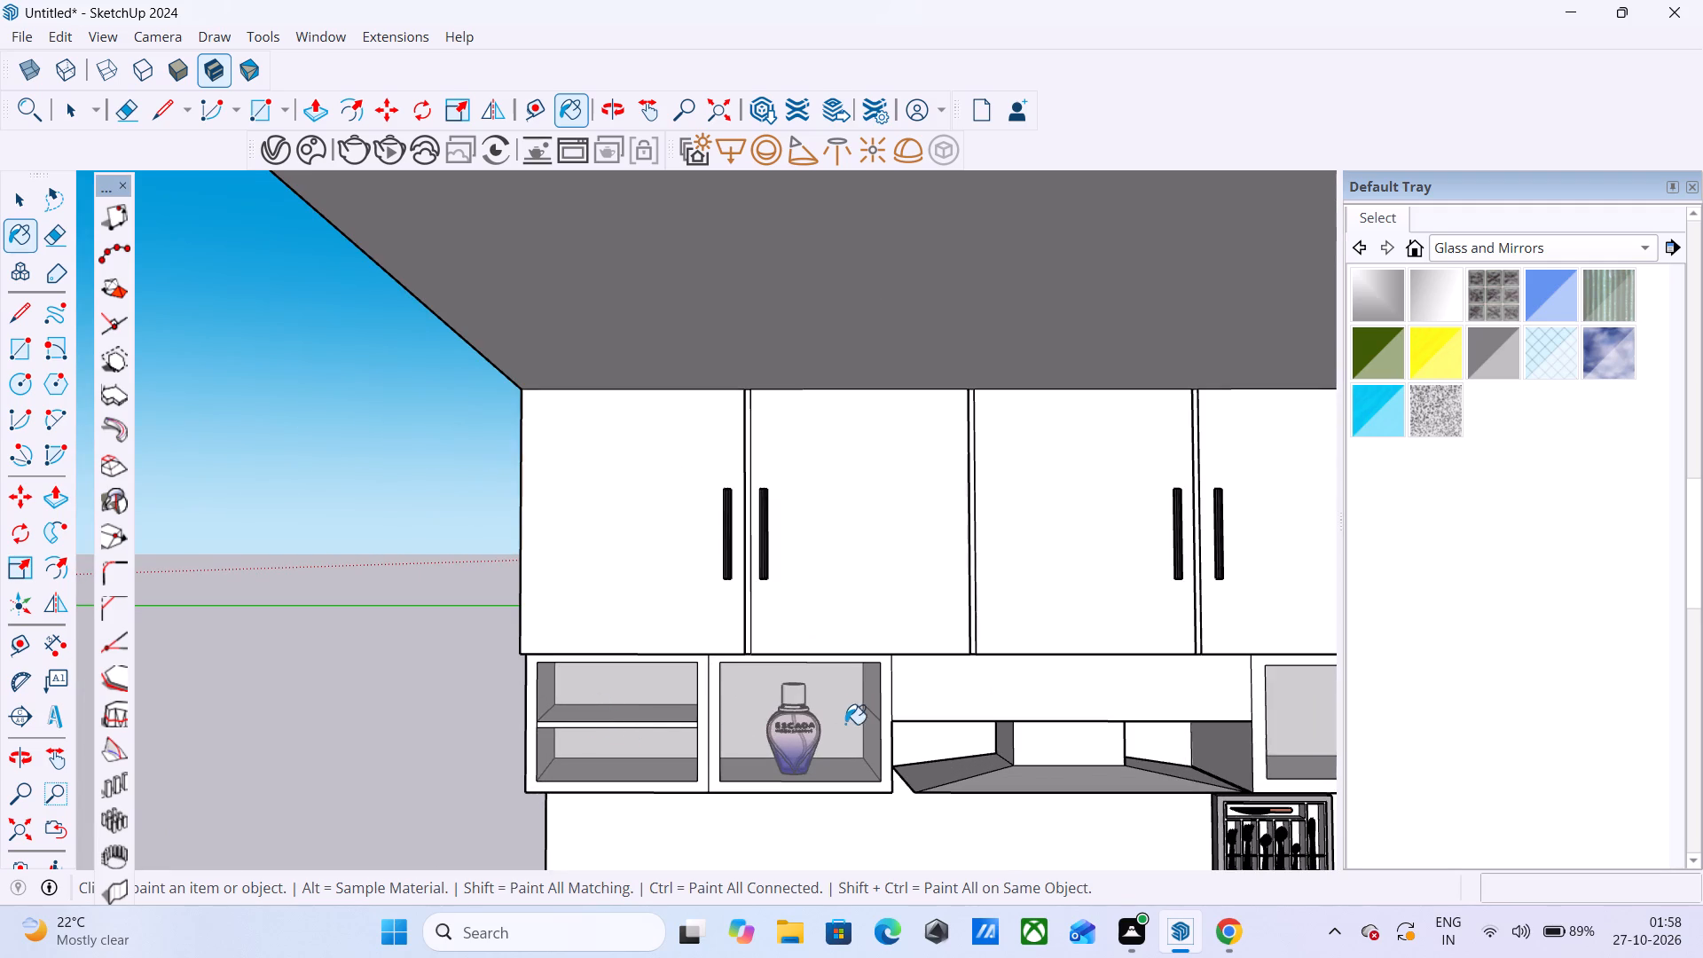
Inspect the grey glass front and interior of the shelved end compartment up close, ending with the whole kitchen in view.
{"action": "scroll", "coordinate": [522, 680], "scroll_direction": "up", "scroll_amount": 4}
{"action": "scroll", "coordinate": [599, 678], "scroll_direction": "up", "scroll_amount": 6}
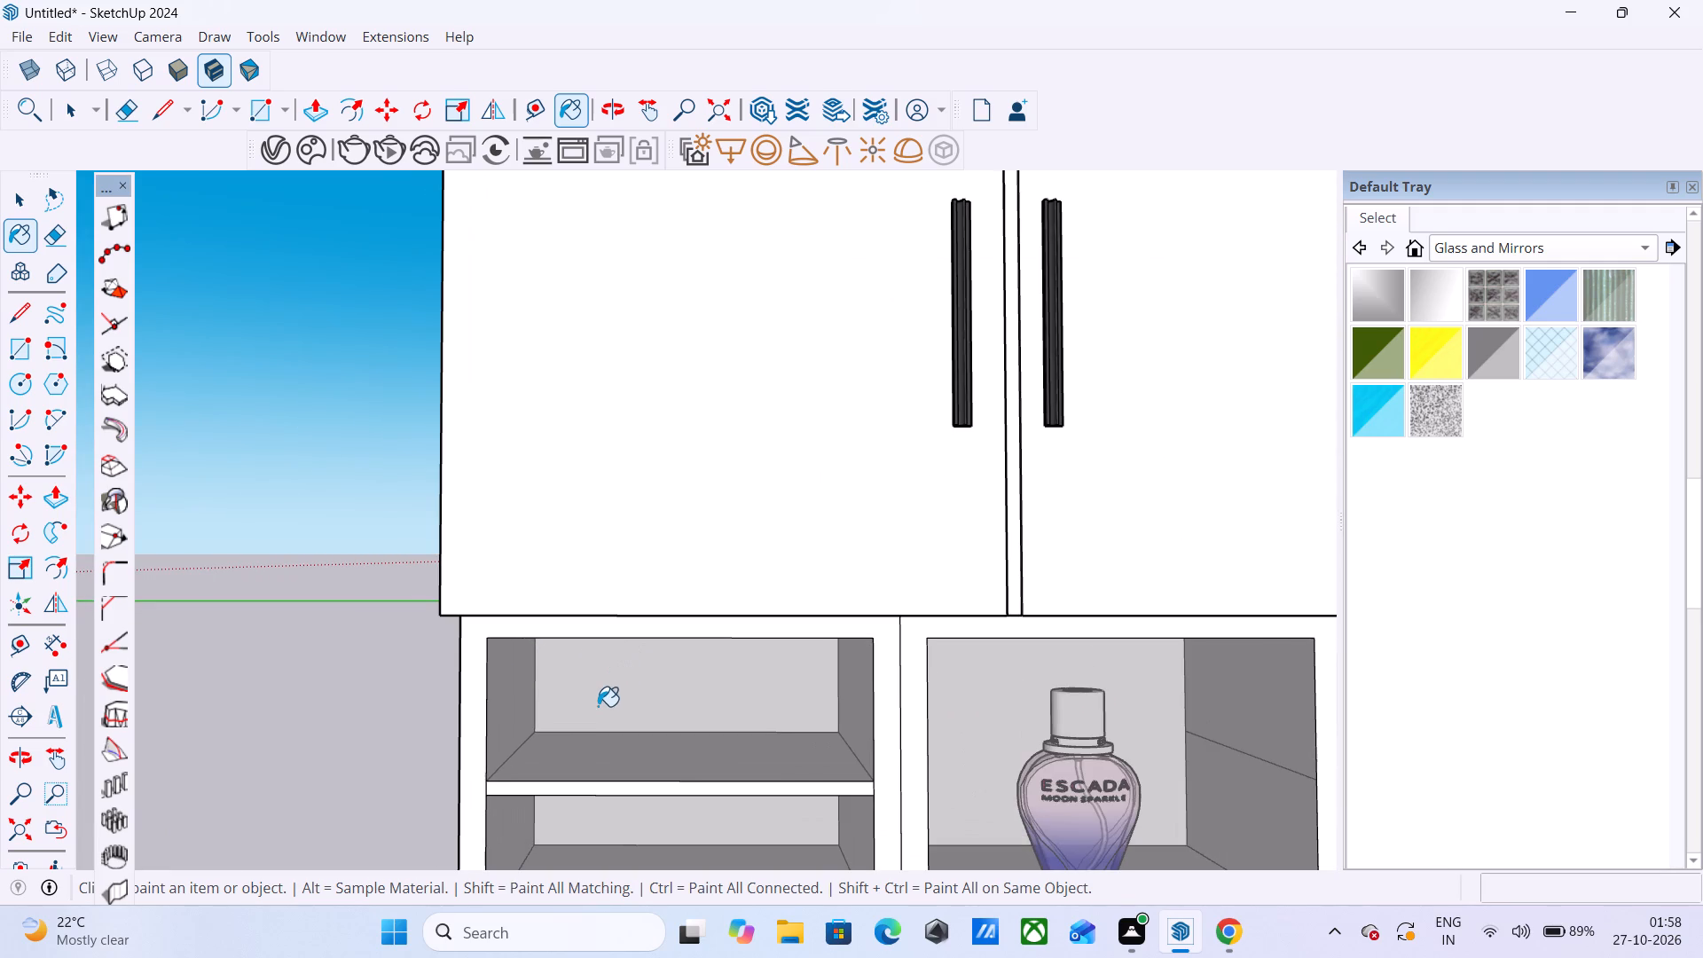
{"action": "key", "text": "space"}
{"action": "scroll", "coordinate": [531, 661], "scroll_direction": "up", "scroll_amount": 12}
{"action": "scroll", "coordinate": [634, 633], "scroll_direction": "up", "scroll_amount": 4}
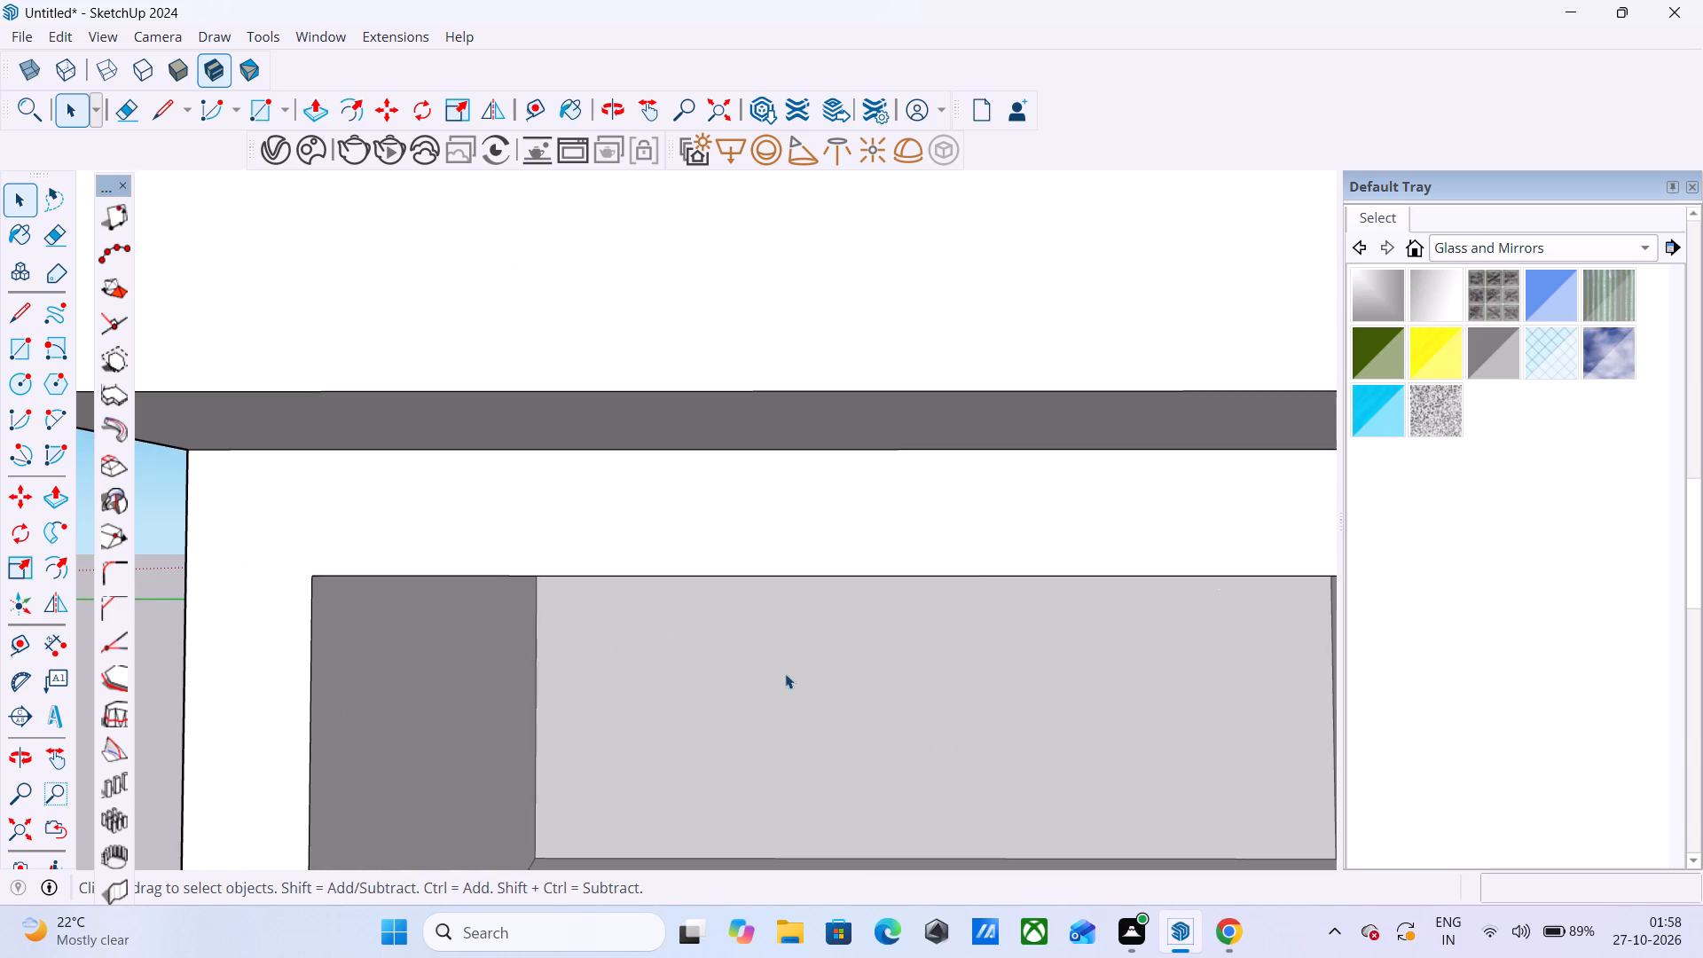
{"action": "middle_click_drag", "start_coordinate": [938, 766], "coordinate": [936, 691]}
{"action": "scroll", "coordinate": [351, 621], "scroll_direction": "down", "scroll_amount": 5}
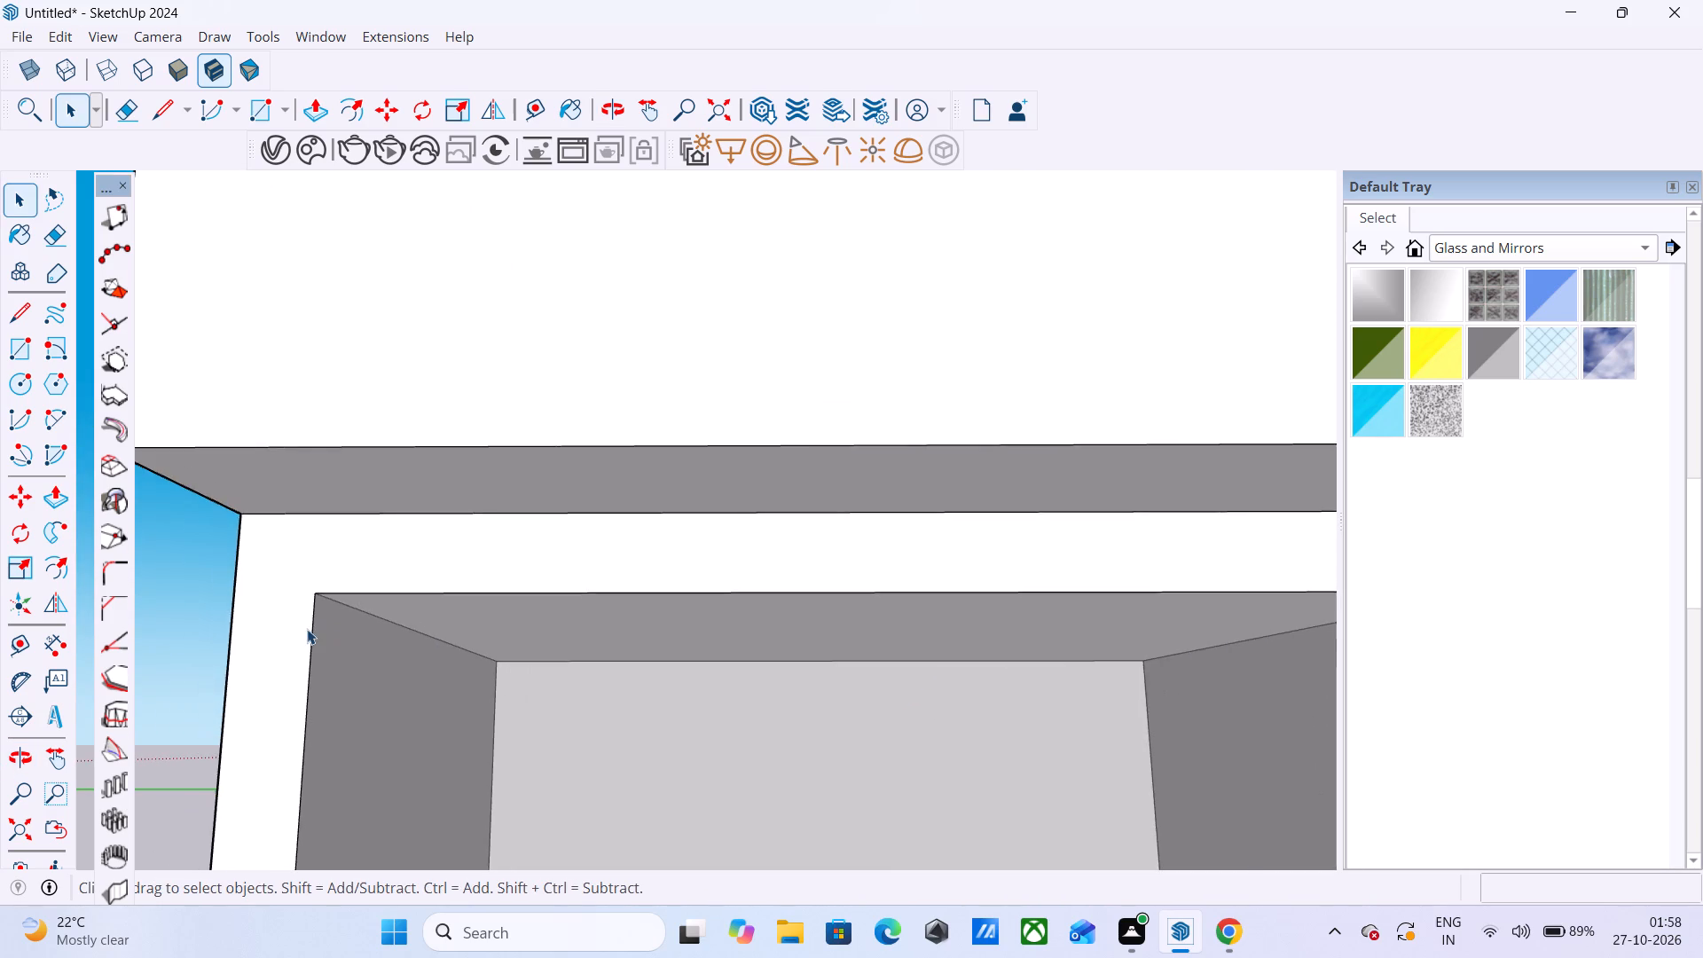
{"action": "scroll", "coordinate": [307, 629], "scroll_direction": "down", "scroll_amount": 4}
{"action": "scroll", "coordinate": [801, 675], "scroll_direction": "up", "scroll_amount": 4}
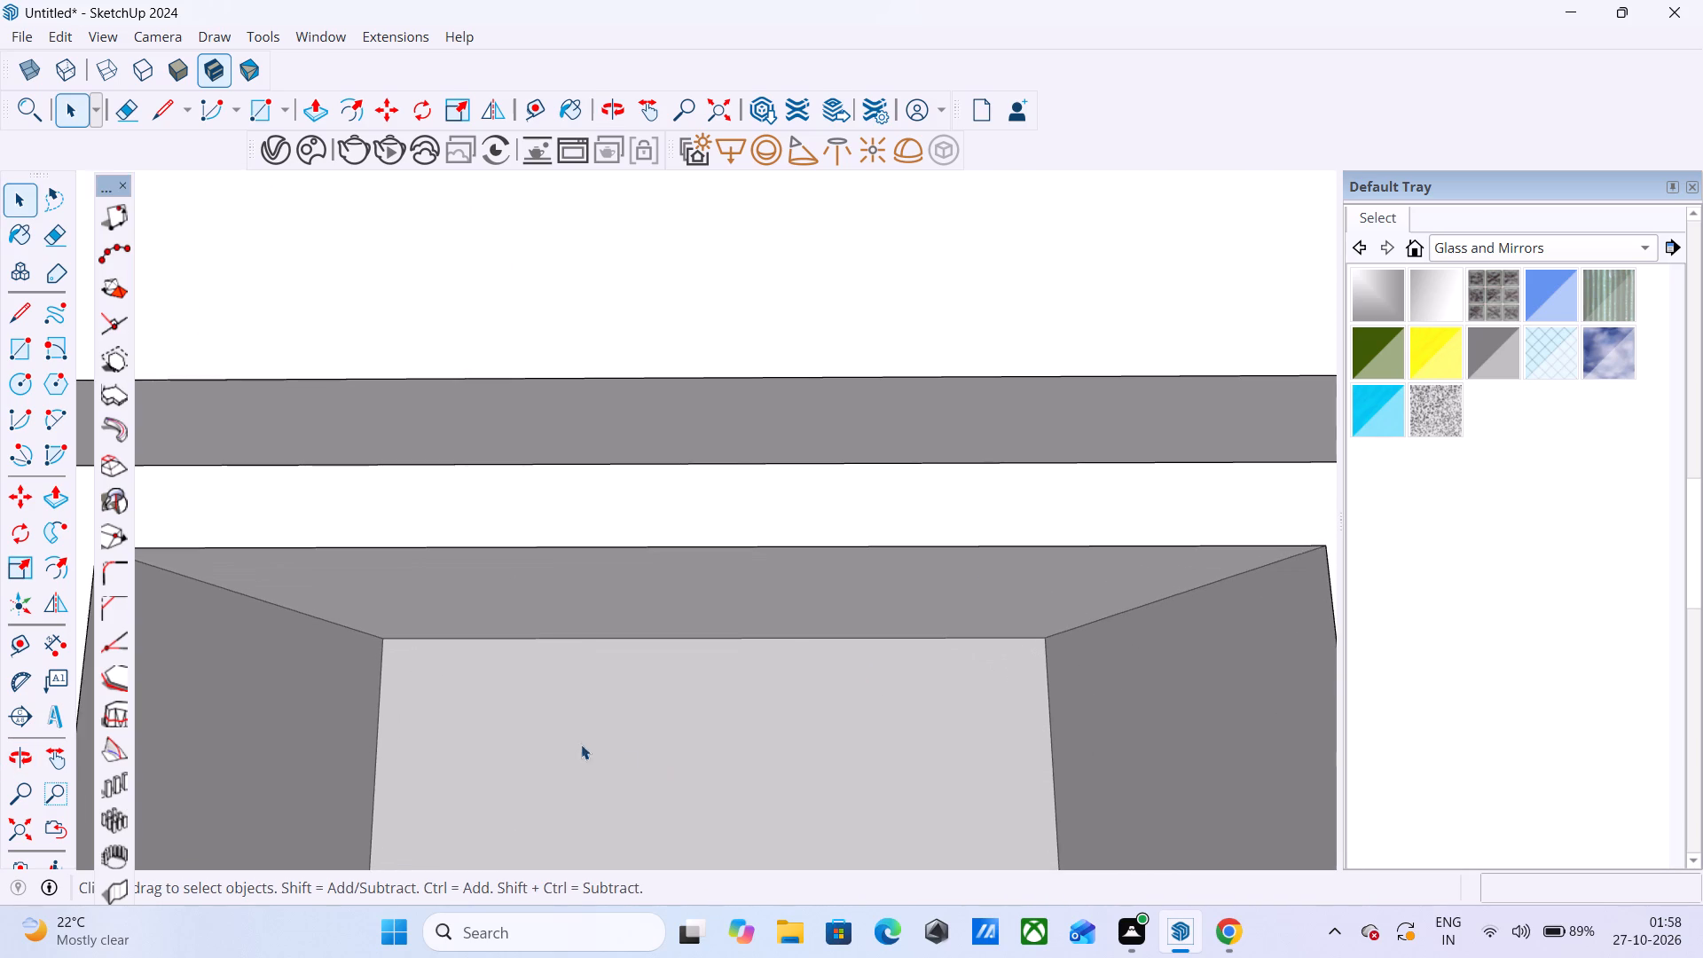
{"action": "scroll", "coordinate": [455, 781], "scroll_direction": "up", "scroll_amount": 16}
{"action": "scroll", "coordinate": [303, 693], "scroll_direction": "up", "scroll_amount": 5}
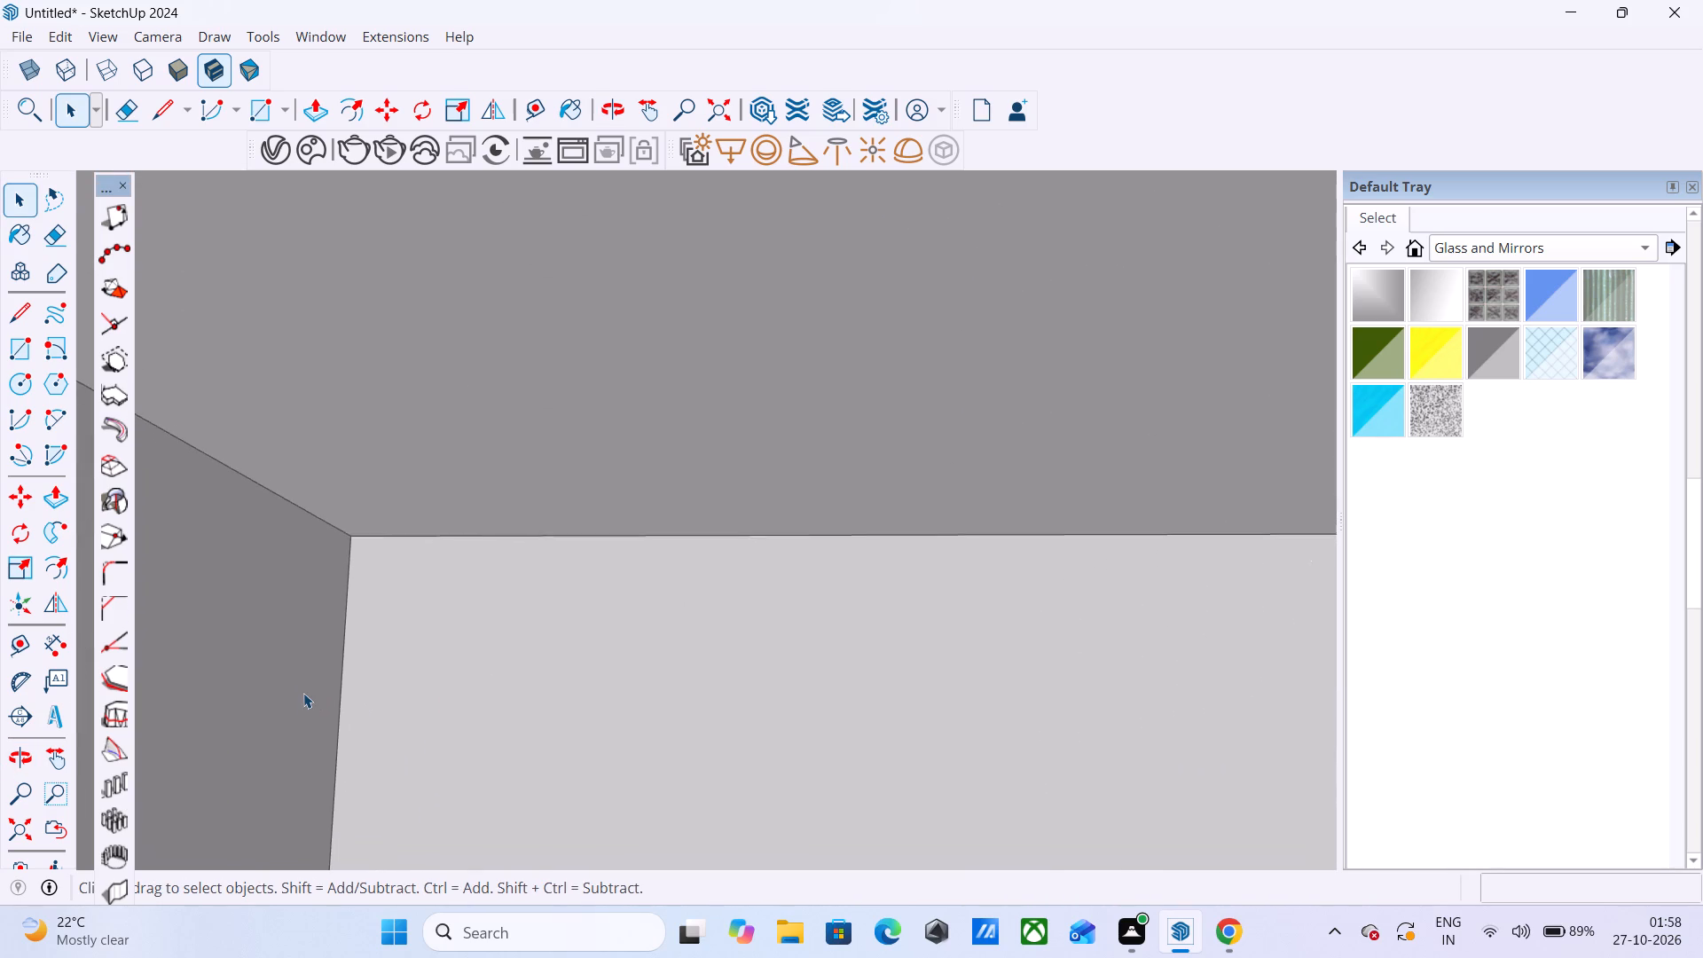
{"action": "scroll", "coordinate": [315, 630], "scroll_direction": "up", "scroll_amount": 17}
{"action": "scroll", "coordinate": [326, 562], "scroll_direction": "up", "scroll_amount": 11}
{"action": "scroll", "coordinate": [329, 563], "scroll_direction": "down", "scroll_amount": 11}
{"action": "scroll", "coordinate": [408, 628], "scroll_direction": "down", "scroll_amount": 7}
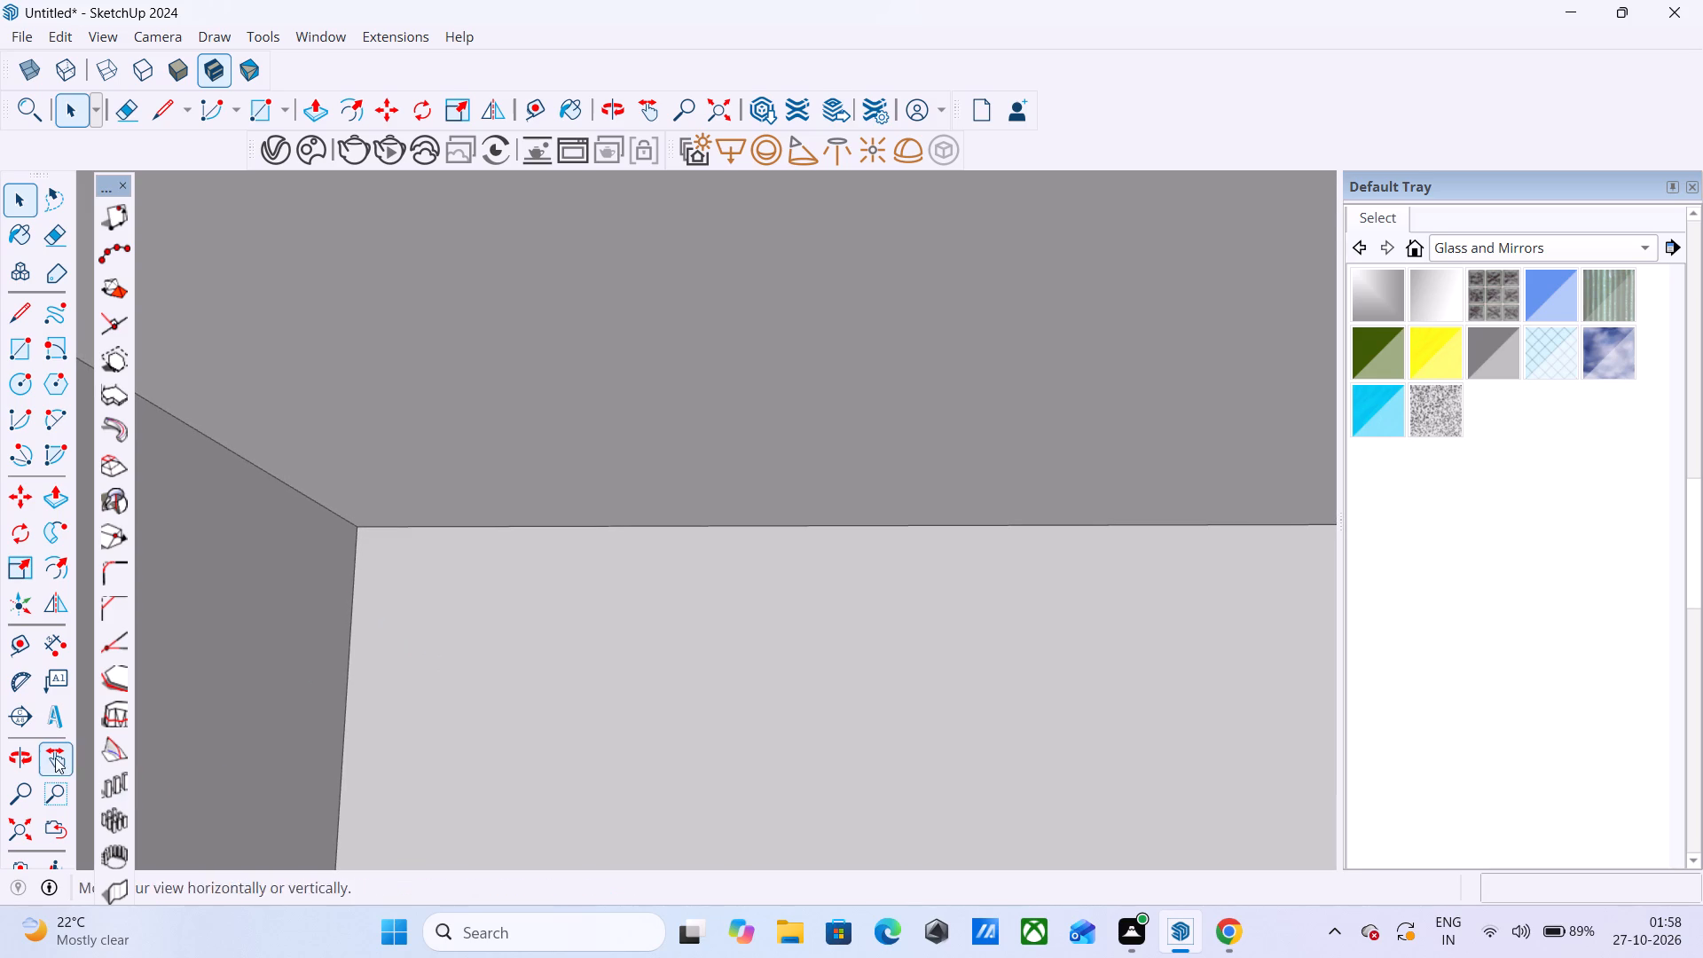
{"action": "left_click", "coordinate": [15, 828]}
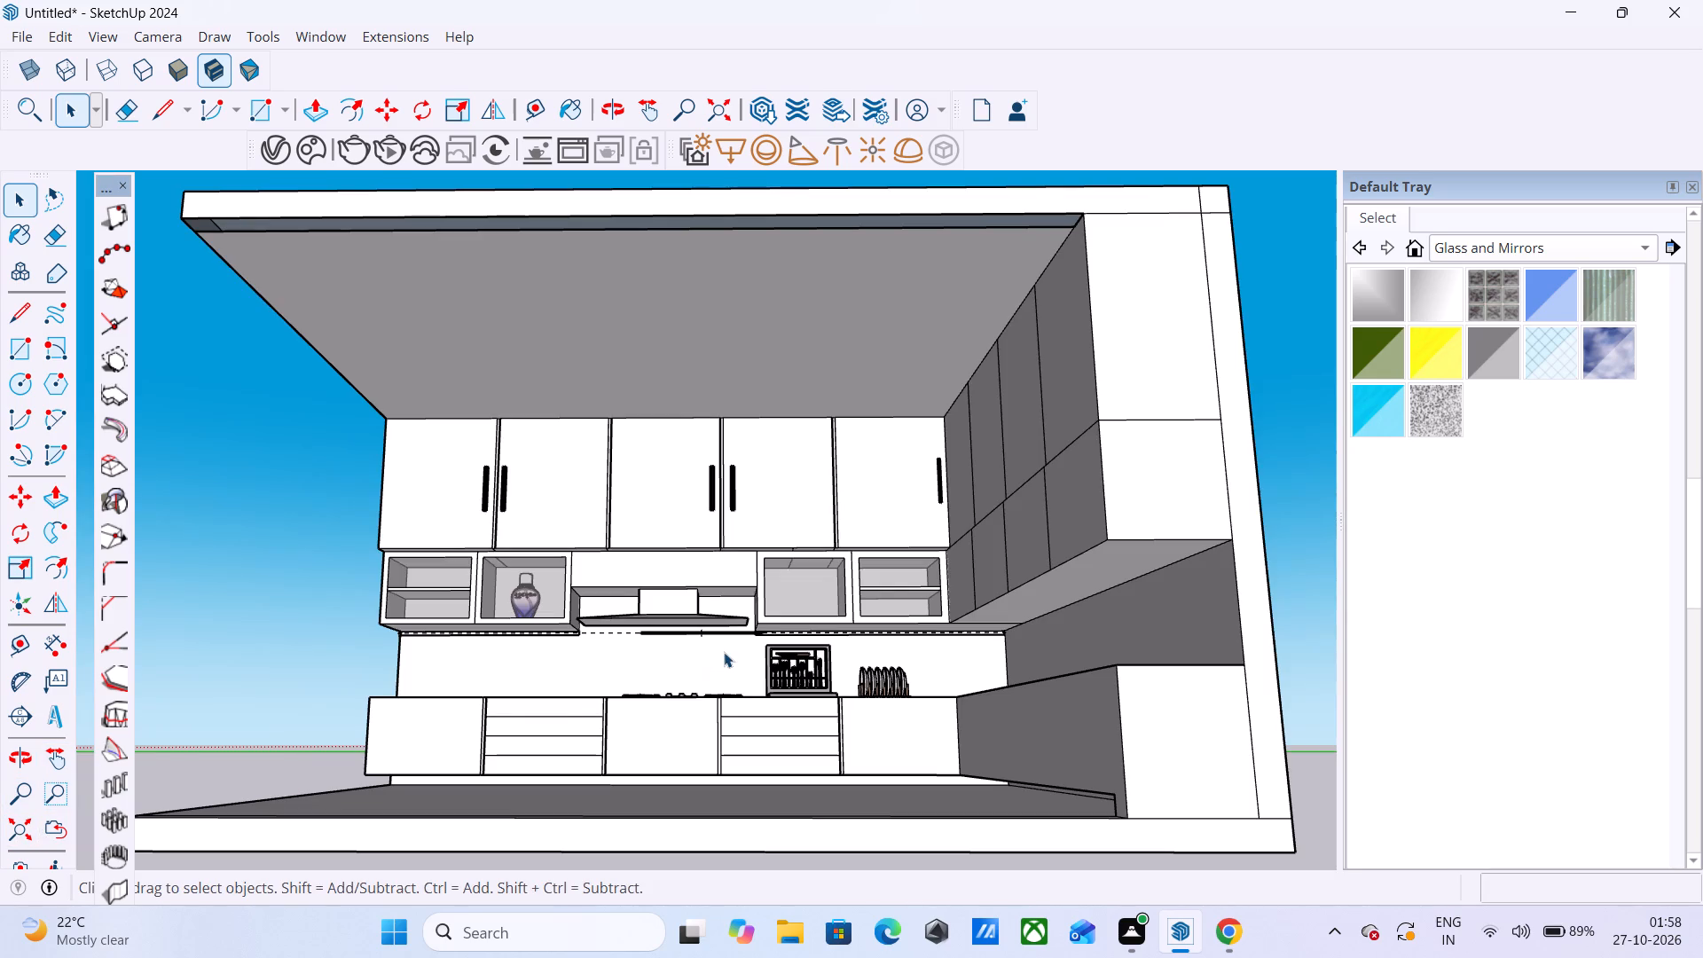
Undo the glass painting and the front faces drawn over the open wall cabinet compartments.
{"action": "key", "text": "ctrl+z"}
{"action": "key", "text": "ctrl+z"}
{"action": "key", "text": "ctrl+z"}
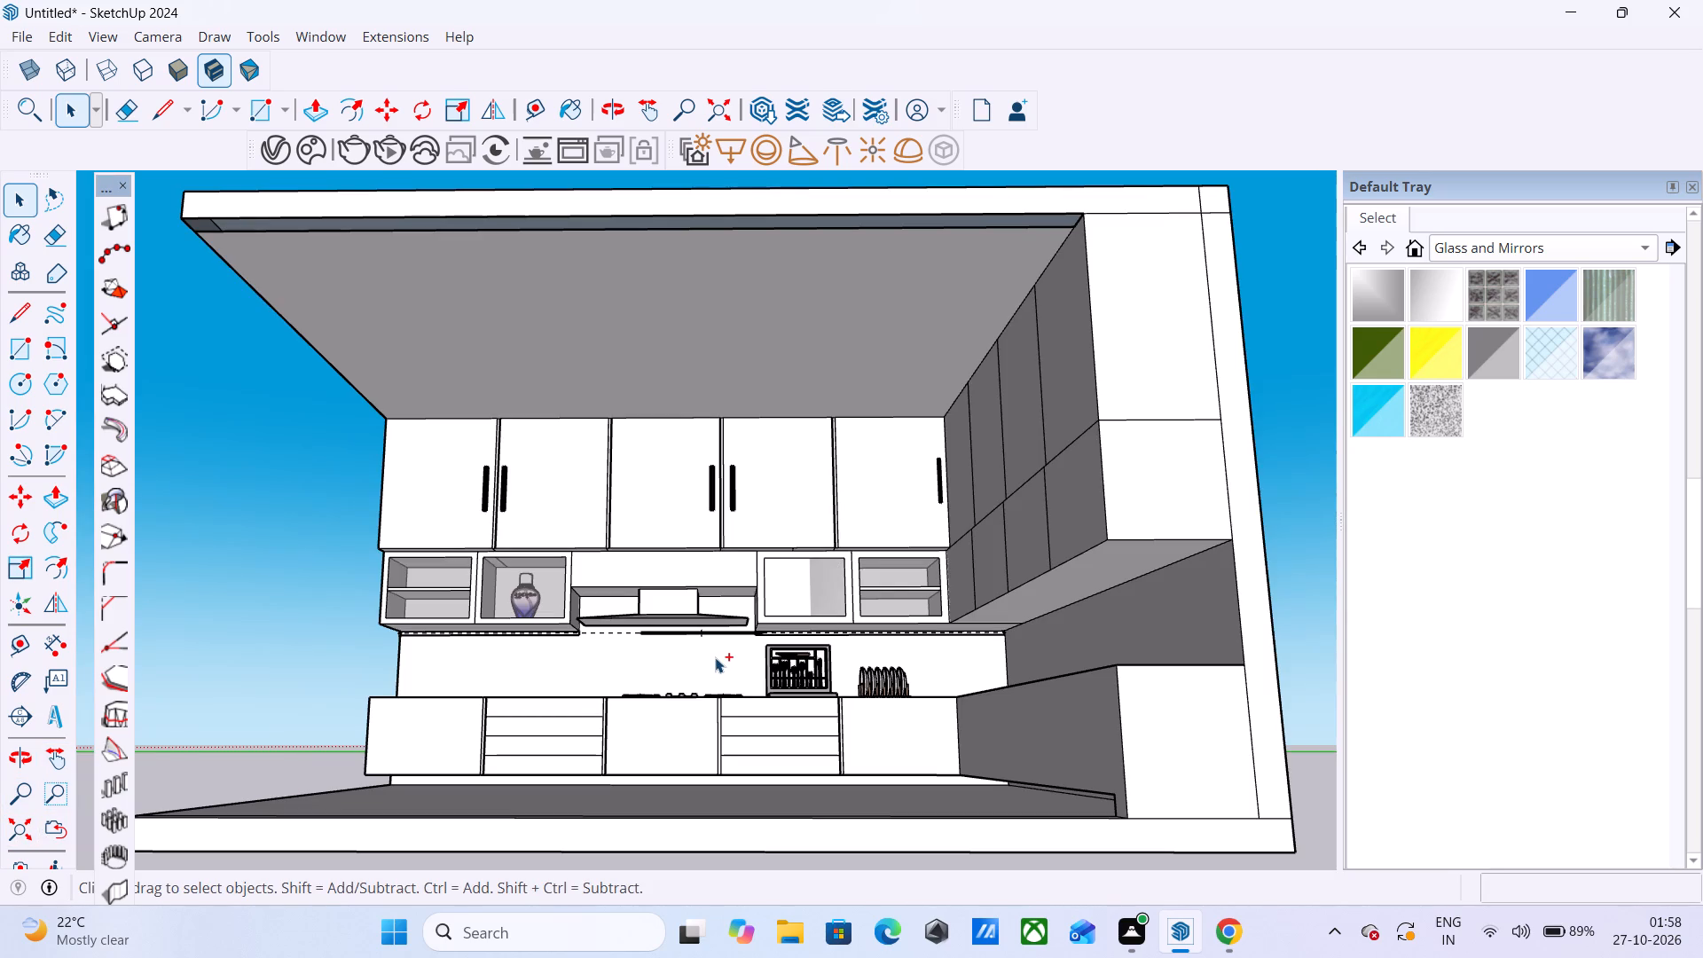
{"action": "key", "text": "ctrl+z"}
{"action": "key", "text": "ctrl+z"}
{"action": "key", "text": "ctrl+z"}
{"action": "key", "text": "ctrl+z"}
{"action": "key", "text": "ctrl+z"}
{"action": "key", "text": "ctrl+z"}
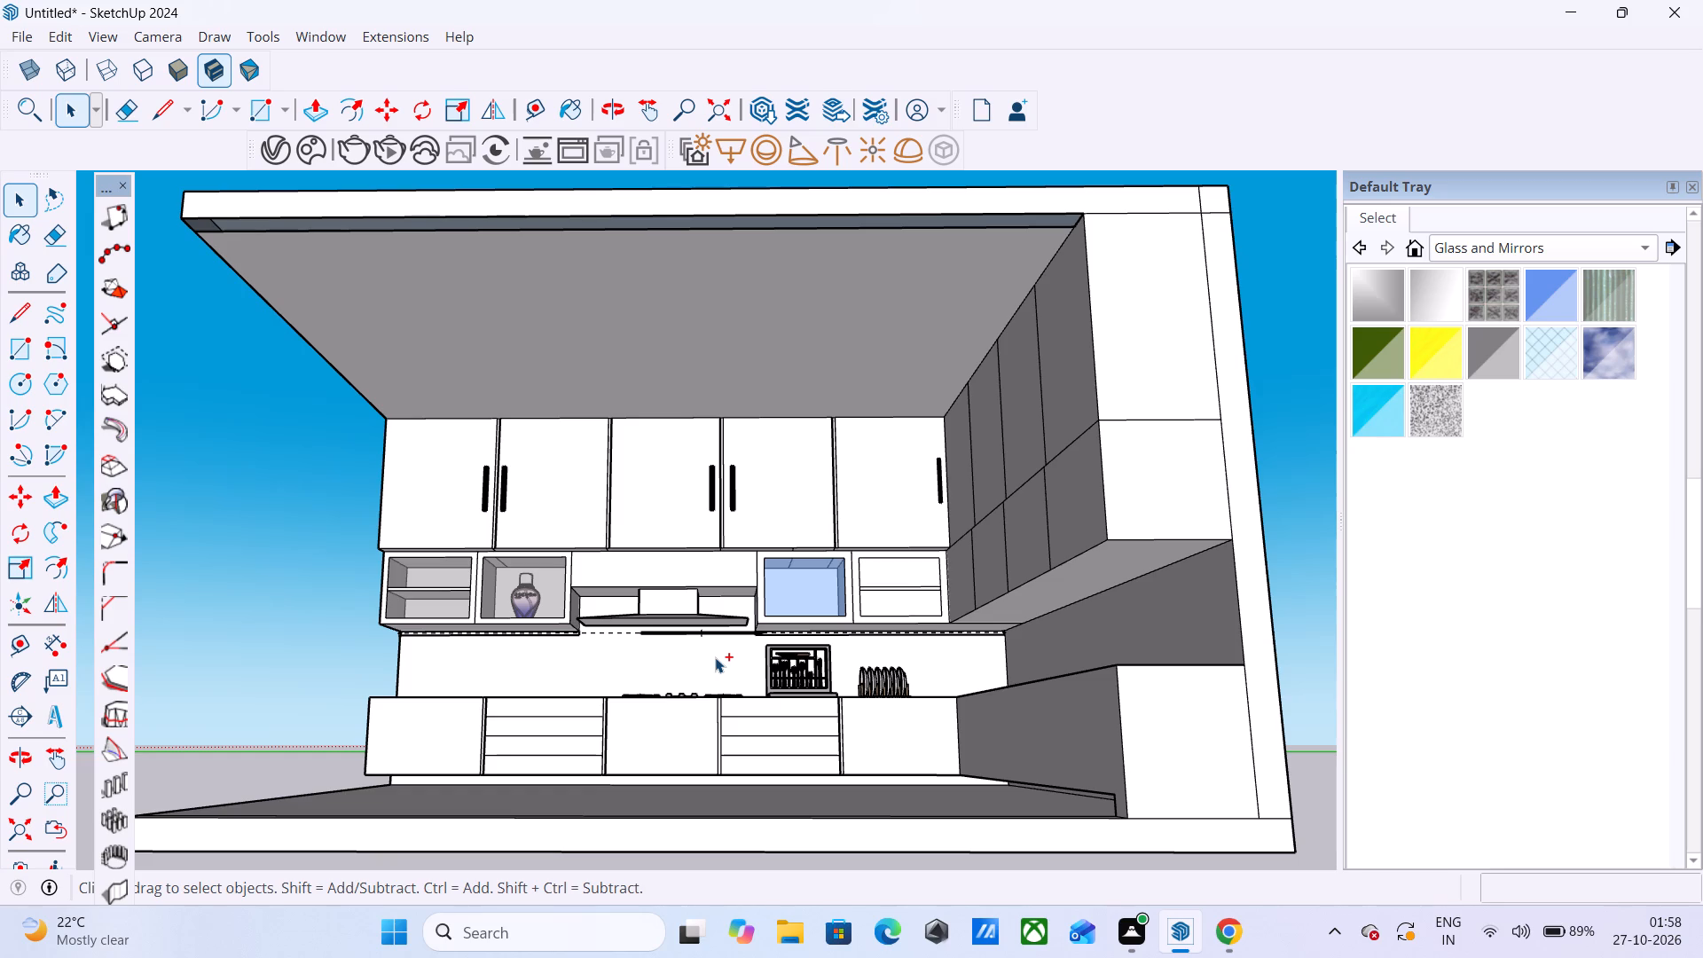
{"action": "key", "text": "ctrl+z"}
{"action": "key", "text": "ctrl+z"}
{"action": "key", "text": "ctrl+z"}
{"action": "key", "text": "ctrl+z"}
{"action": "key", "text": "ctrl+z"}
{"action": "key", "text": "ctrl+z"}
{"action": "key", "text": "ctrl+z"}
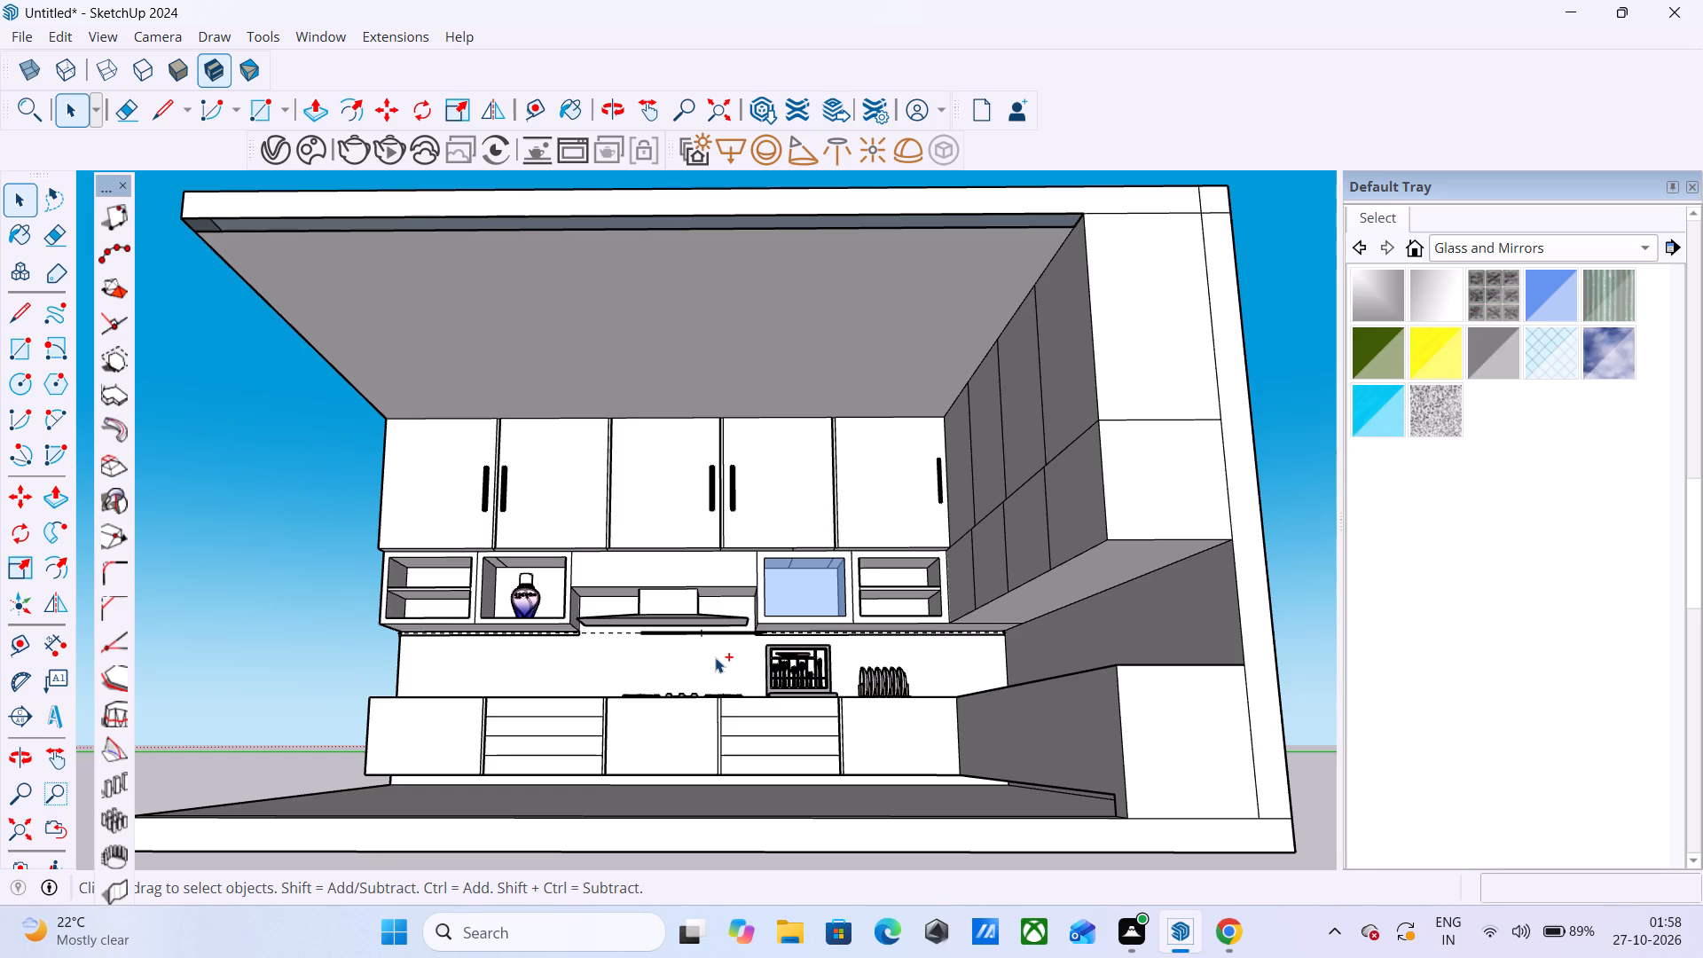
{"action": "key", "text": "ctrl+z"}
{"action": "key", "text": "ctrl+z"}
{"action": "key", "text": "ctrl+z"}
{"action": "key", "text": "ctrl+z"}
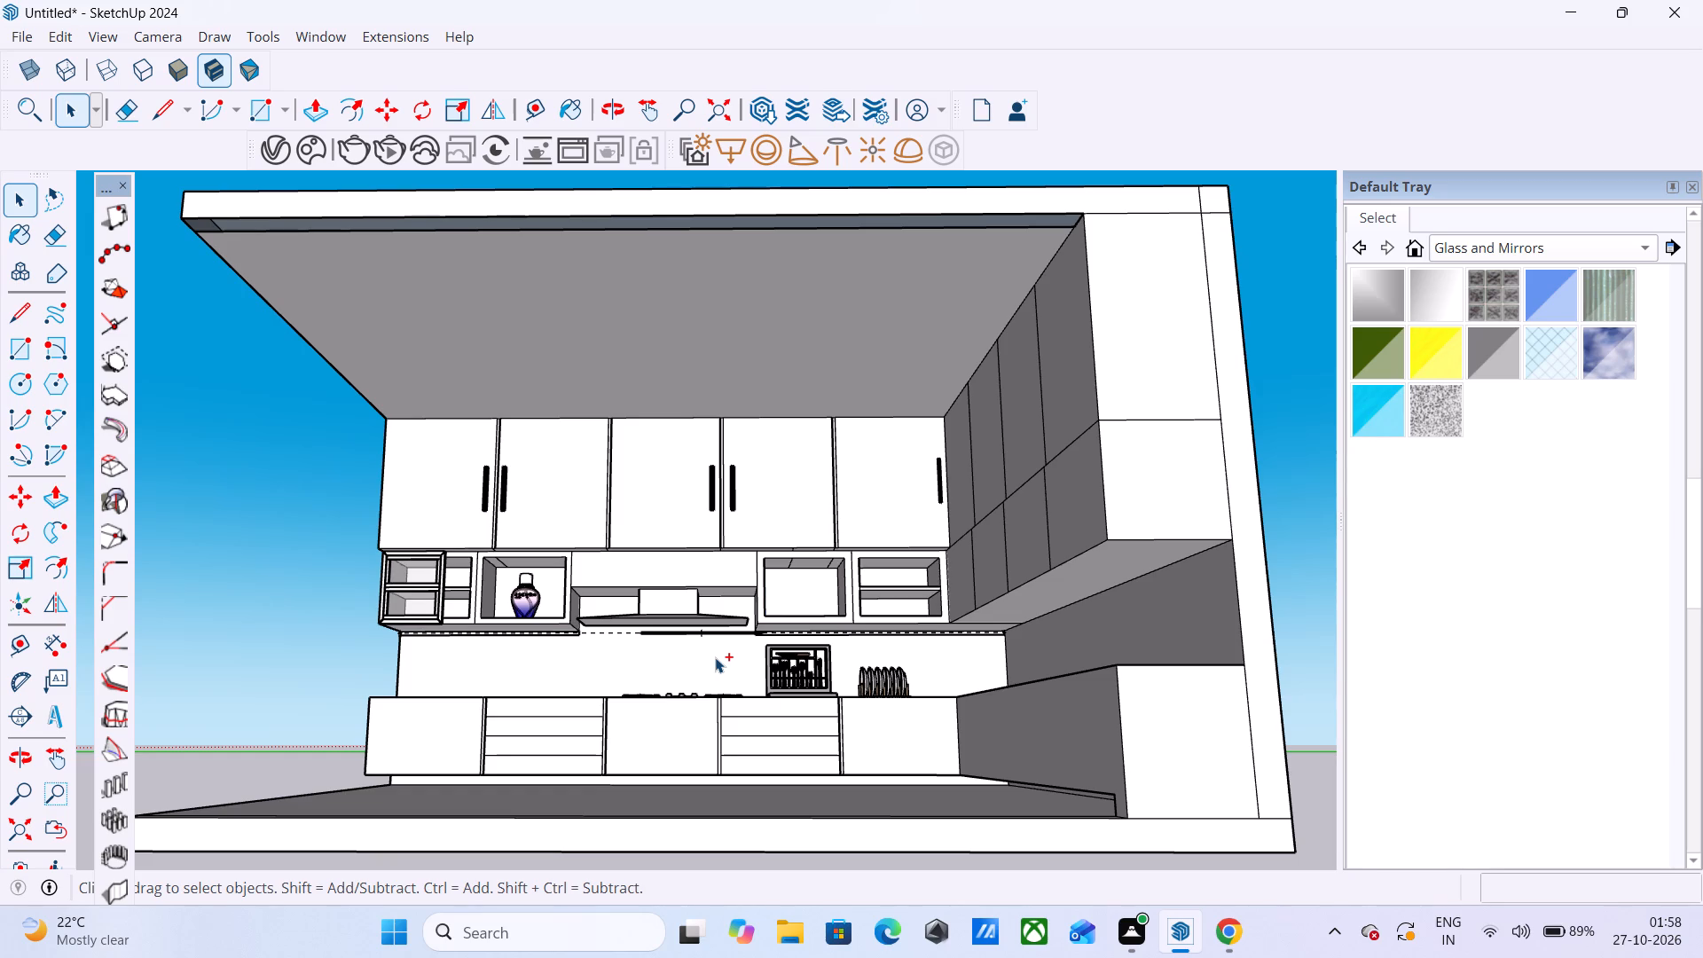
Undo the window frame's placement and resizing over the shelved end compartment.
{"action": "key", "text": "ctrl+z"}
{"action": "key", "text": "ctrl+z"}
{"action": "key", "text": "ctrl+z"}
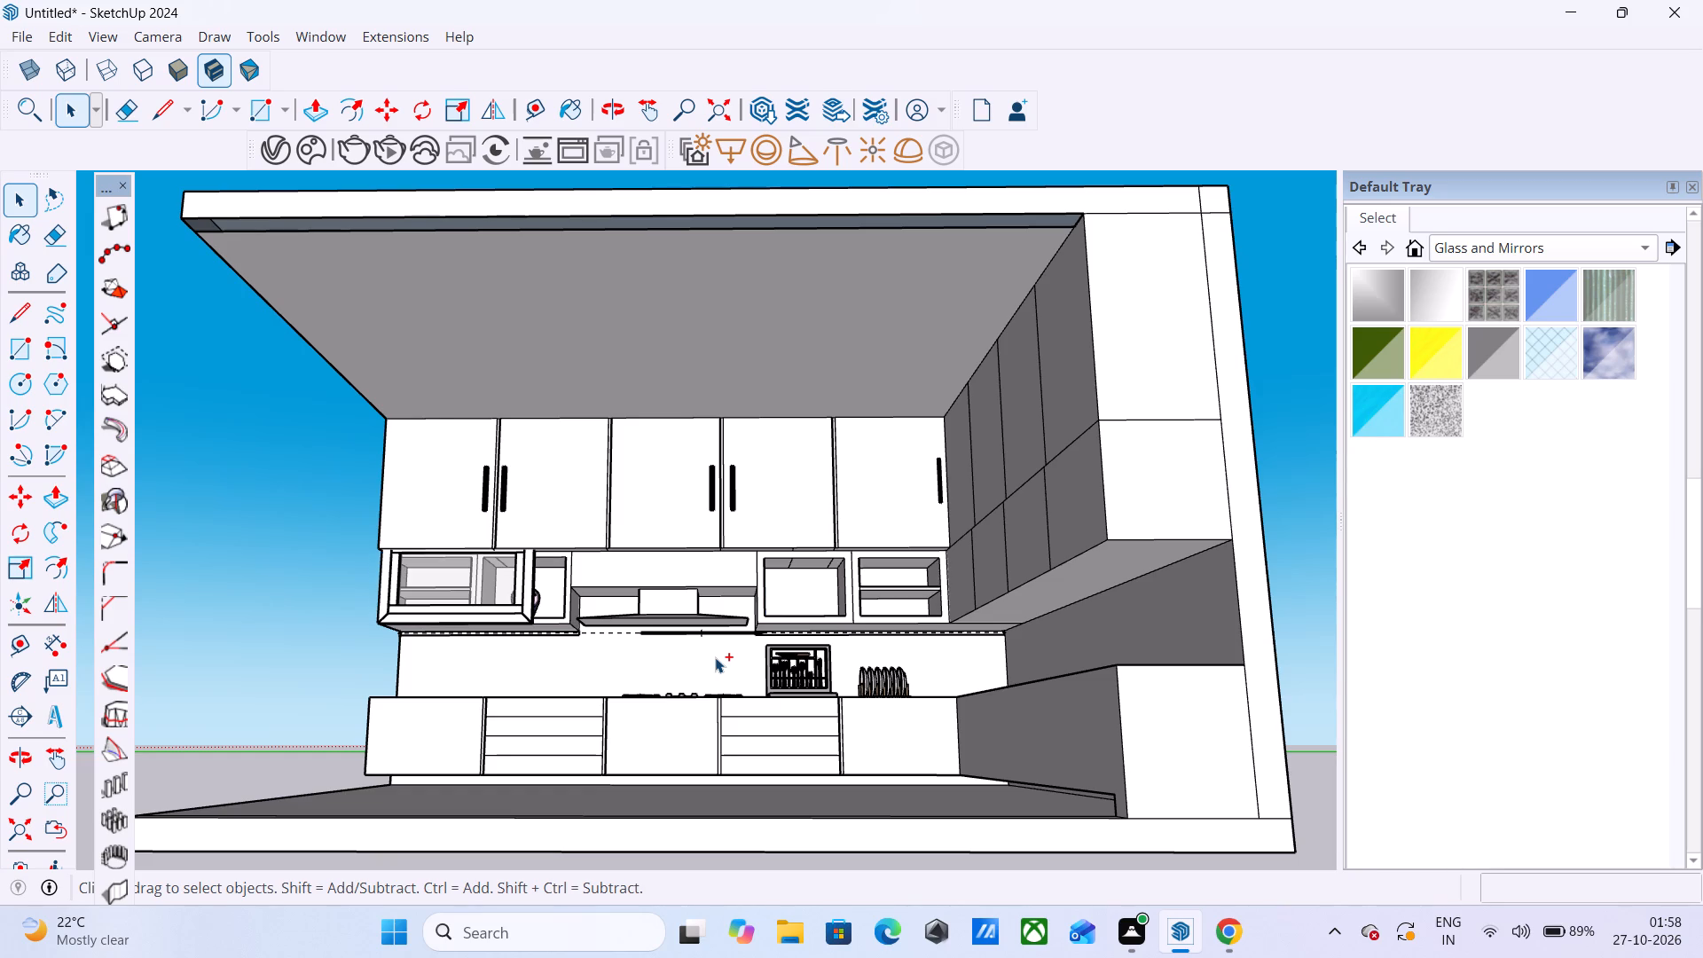
{"action": "key", "text": "ctrl+z"}
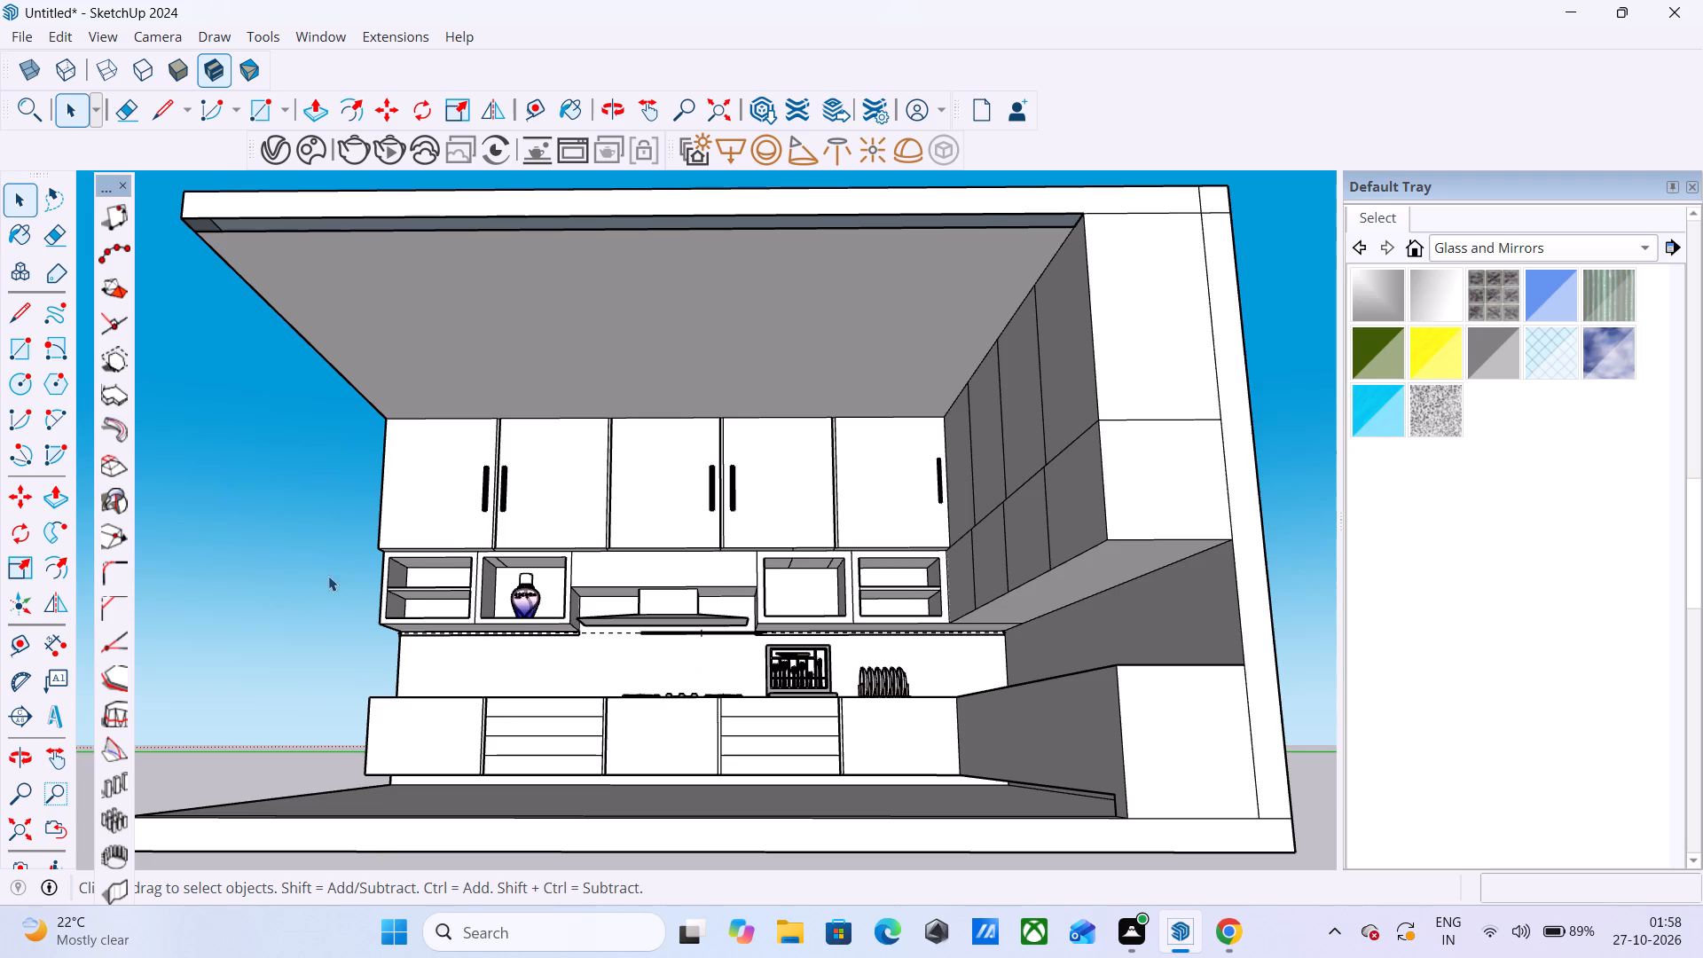
Draw a rectangle about 1 1/8" by 2' 3 3/8" along the back edge of the end compartment's upper-shelf ceiling.
{"action": "scroll", "coordinate": [333, 567], "scroll_direction": "up", "scroll_amount": 13}
{"action": "scroll", "coordinate": [409, 532], "scroll_direction": "up", "scroll_amount": 6}
{"action": "scroll", "coordinate": [576, 569], "scroll_direction": "up", "scroll_amount": 1}
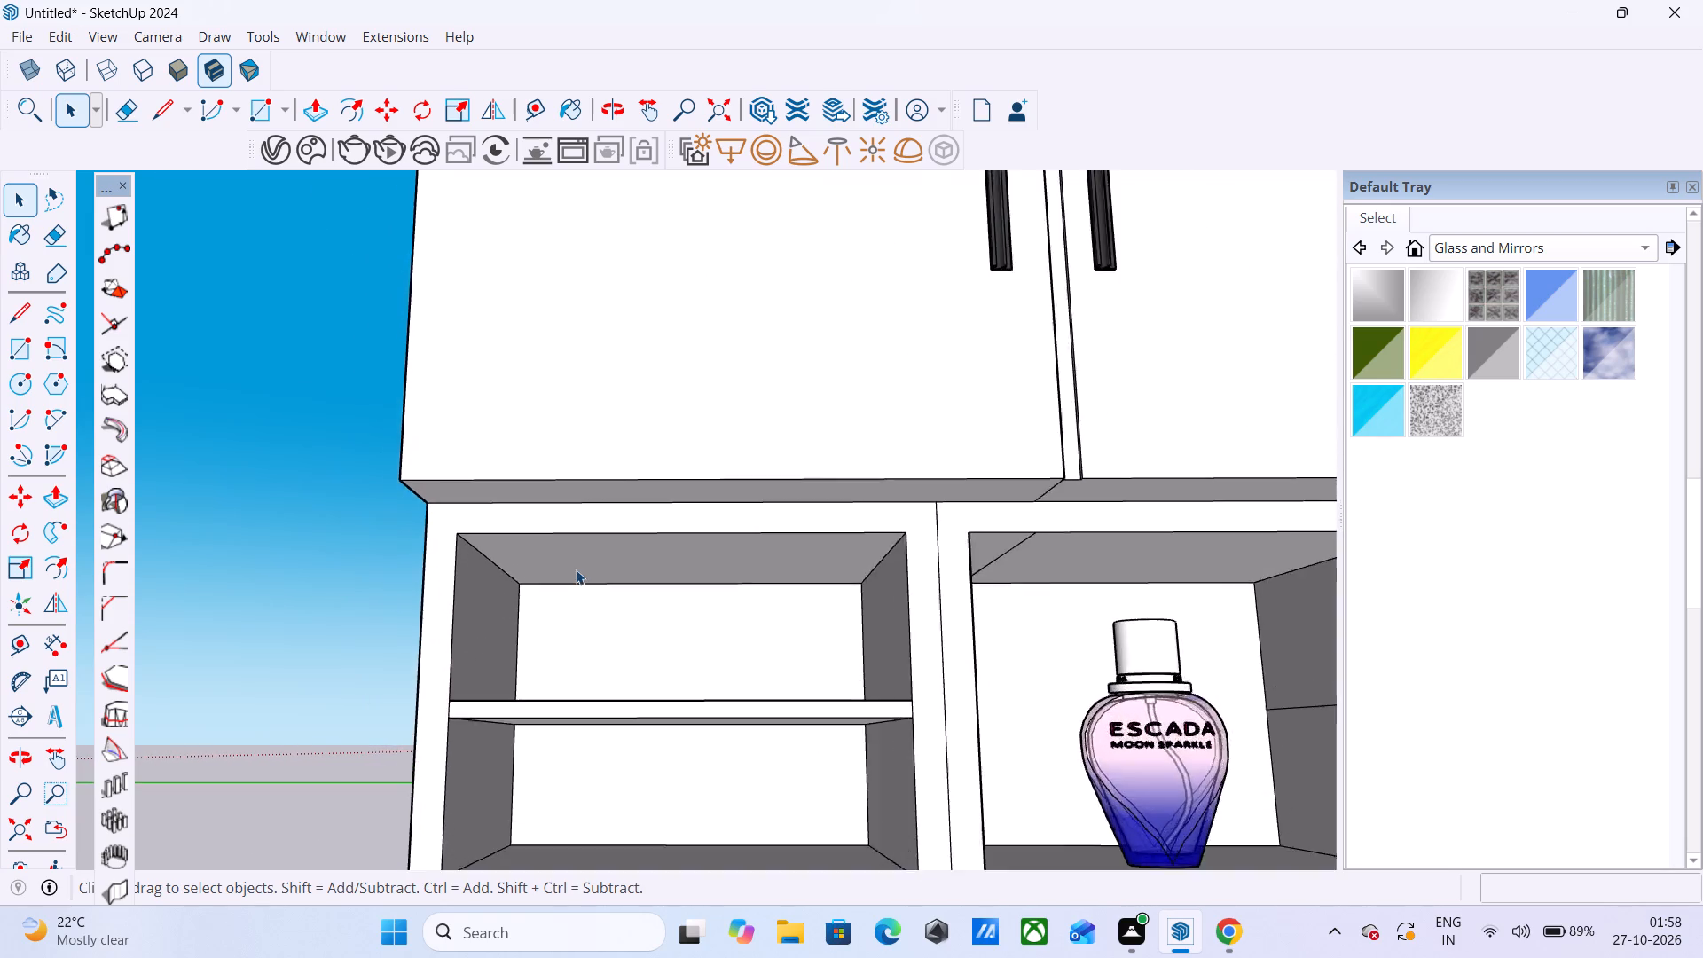
{"action": "scroll", "coordinate": [576, 569], "scroll_direction": "up", "scroll_amount": 8}
{"action": "middle_click_drag", "start_coordinate": [540, 628], "coordinate": [558, 581]}
{"action": "scroll", "coordinate": [558, 581], "scroll_direction": "up", "scroll_amount": 1}
{"action": "scroll", "coordinate": [554, 585], "scroll_direction": "down", "scroll_amount": 1}
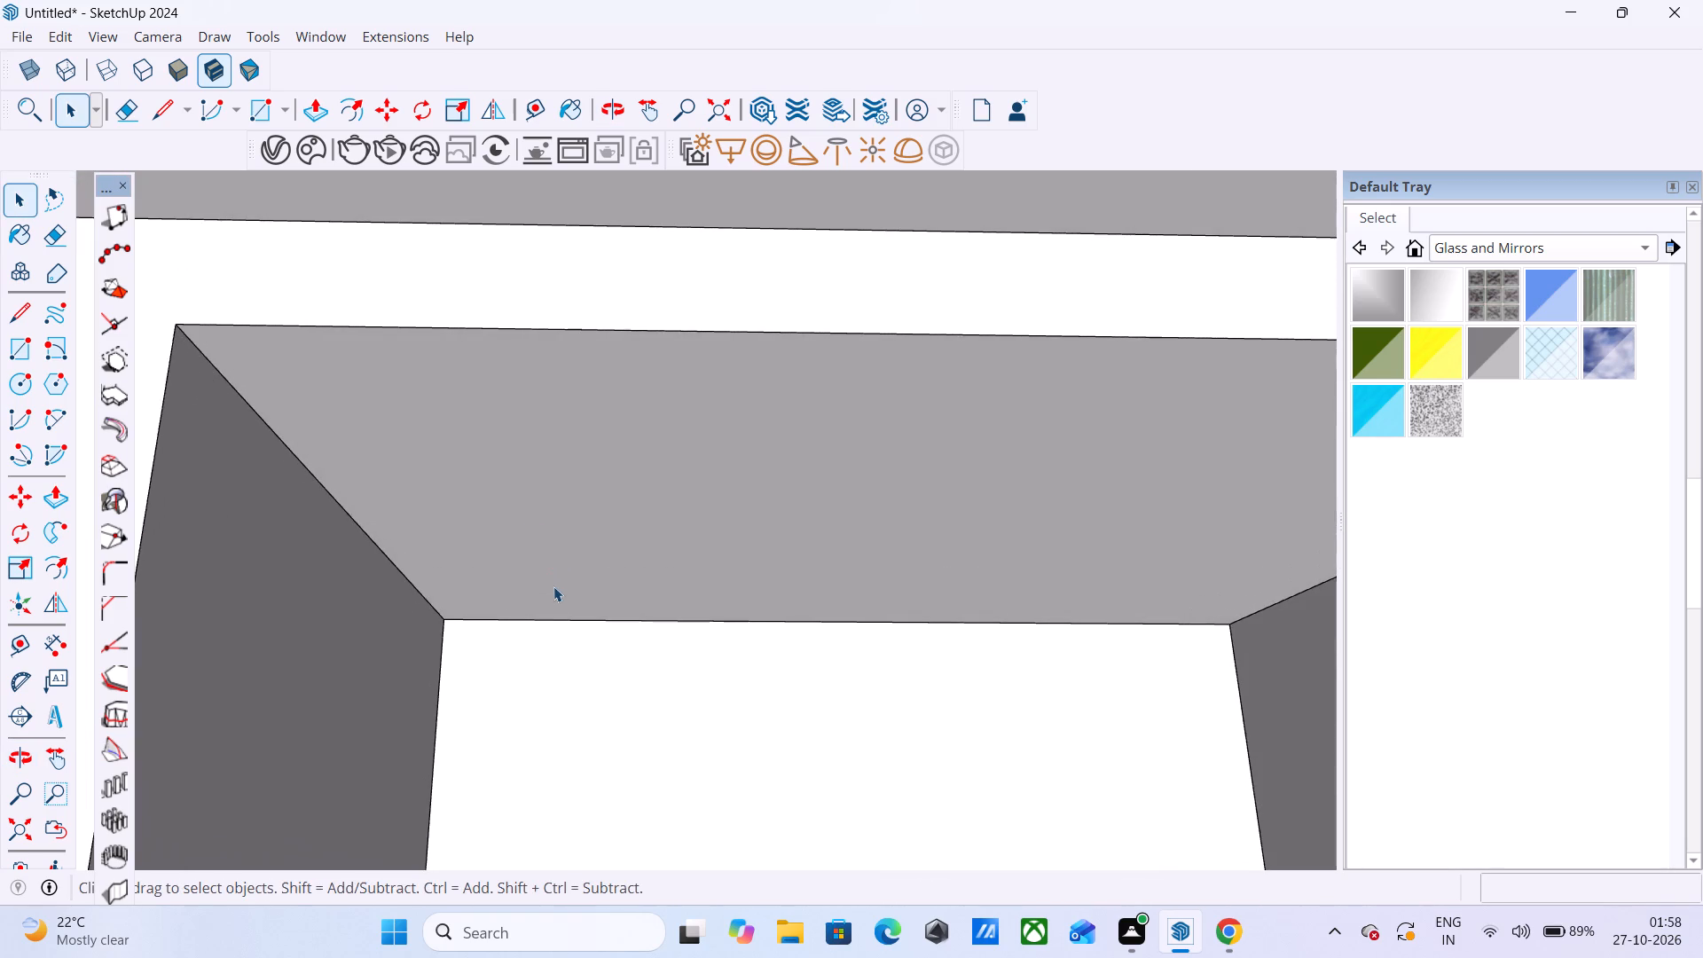
{"action": "scroll", "coordinate": [553, 586], "scroll_direction": "down", "scroll_amount": 2}
{"action": "key", "text": "r"}
{"action": "scroll", "coordinate": [436, 621], "scroll_direction": "up", "scroll_amount": 5}
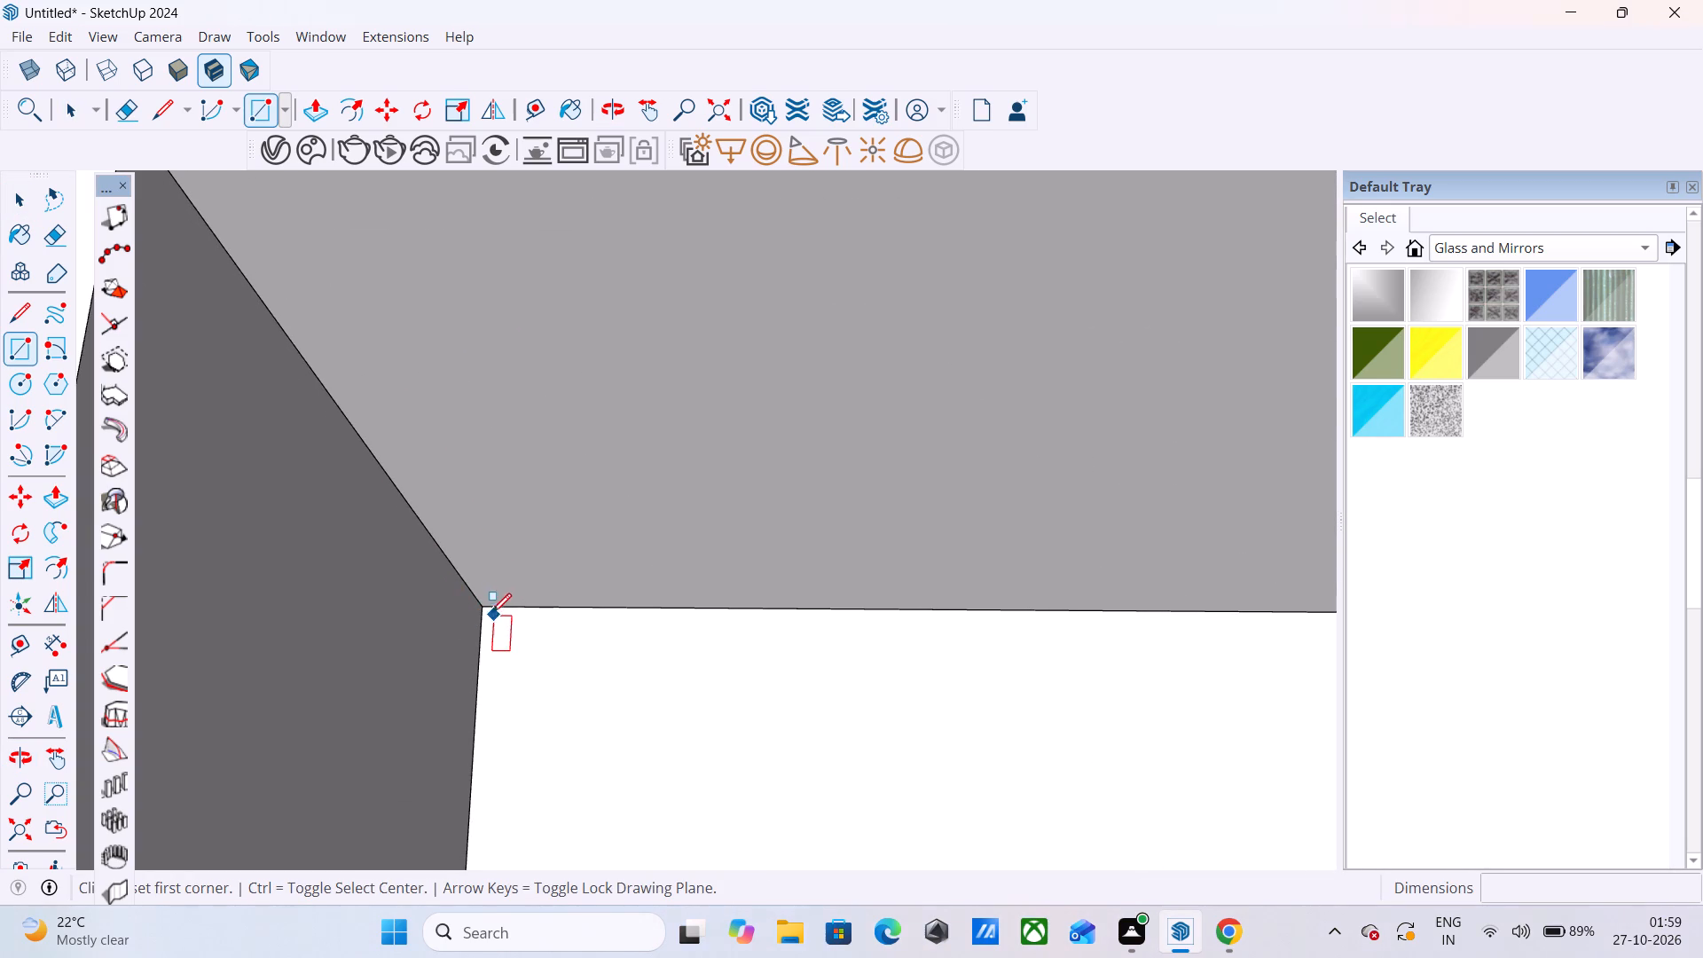
{"action": "left_click", "coordinate": [478, 603]}
{"action": "scroll", "coordinate": [302, 629], "scroll_direction": "down", "scroll_amount": 10}
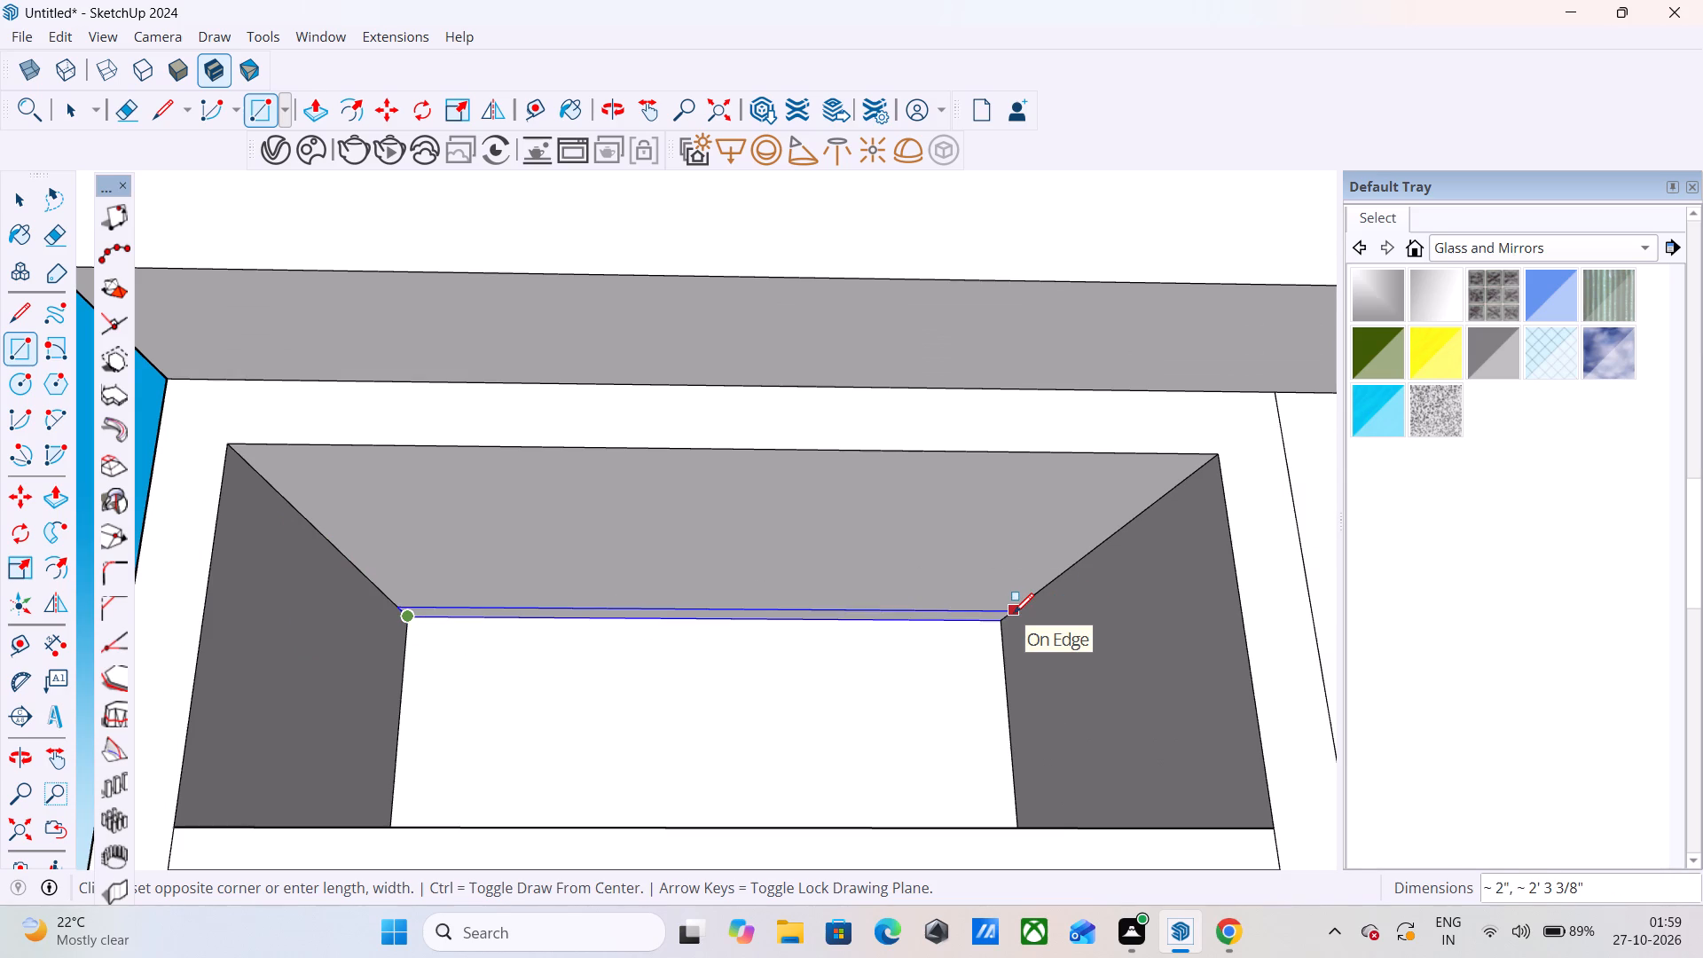
{"action": "scroll", "coordinate": [1014, 613], "scroll_direction": "up", "scroll_amount": 6}
{"action": "middle_click_drag", "start_coordinate": [1014, 613], "coordinate": [993, 513]}
{"action": "scroll", "coordinate": [993, 513], "scroll_direction": "up", "scroll_amount": 1}
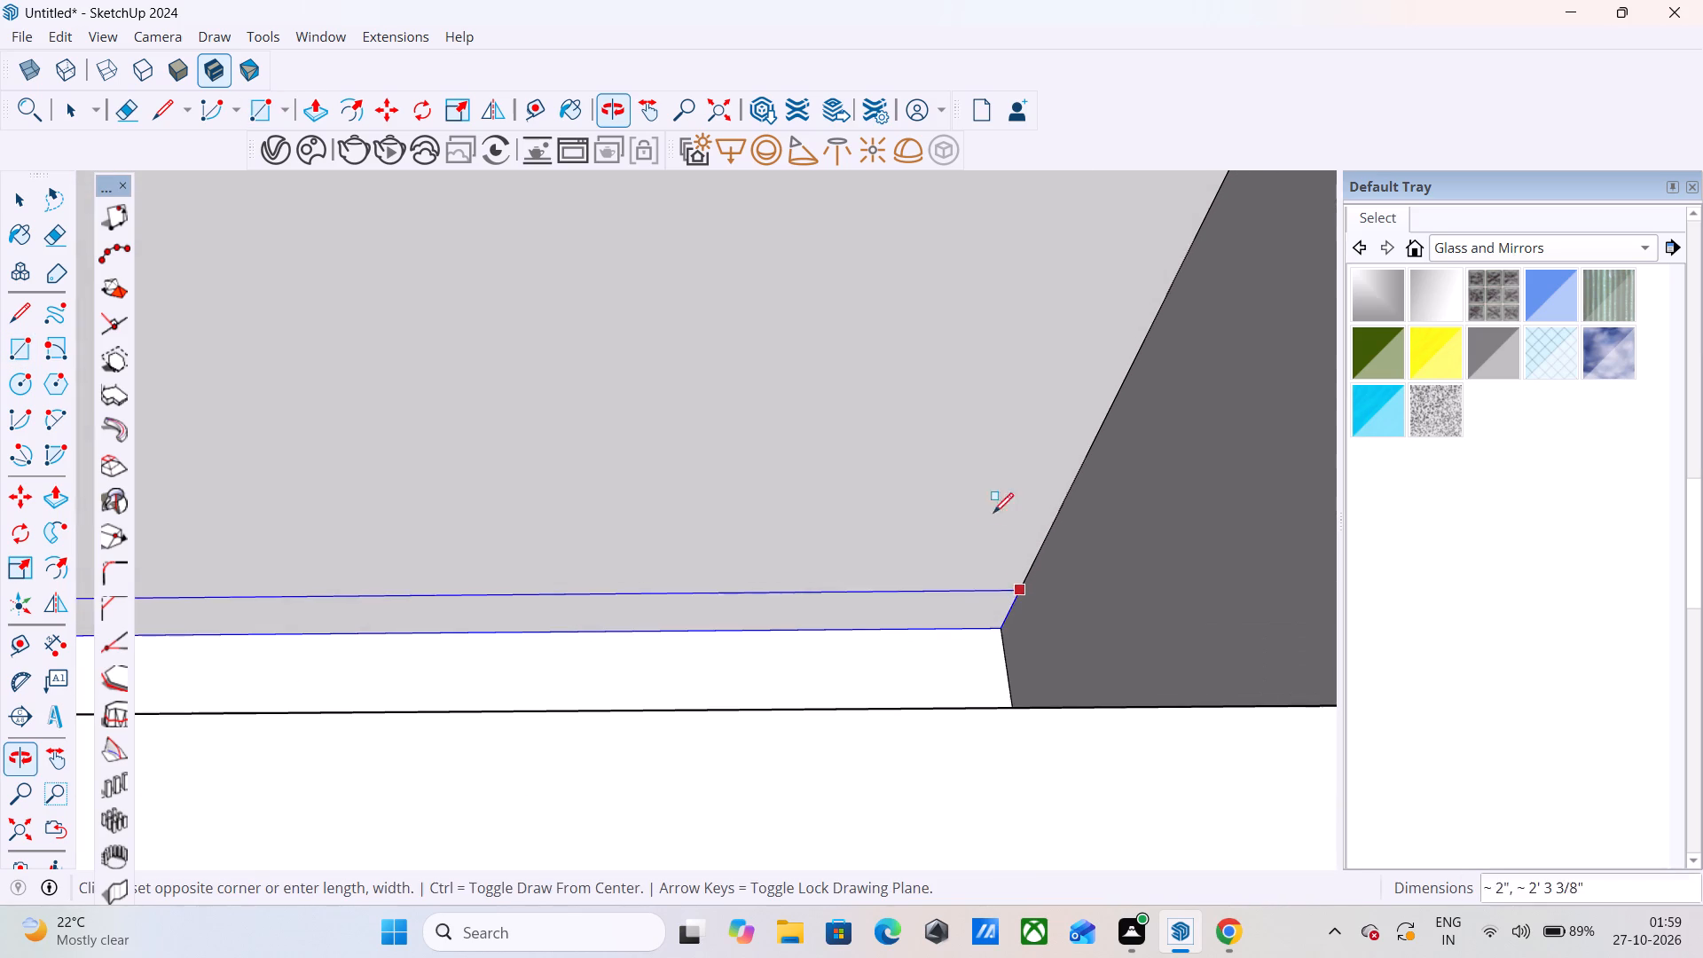
{"action": "left_click", "coordinate": [1009, 606]}
Draw a rectangle about 2 1/8" by 2' 3 3/8" along the underside's back edge of the end compartment's middle shelf.
{"action": "scroll", "coordinate": [913, 595], "scroll_direction": "down", "scroll_amount": 13}
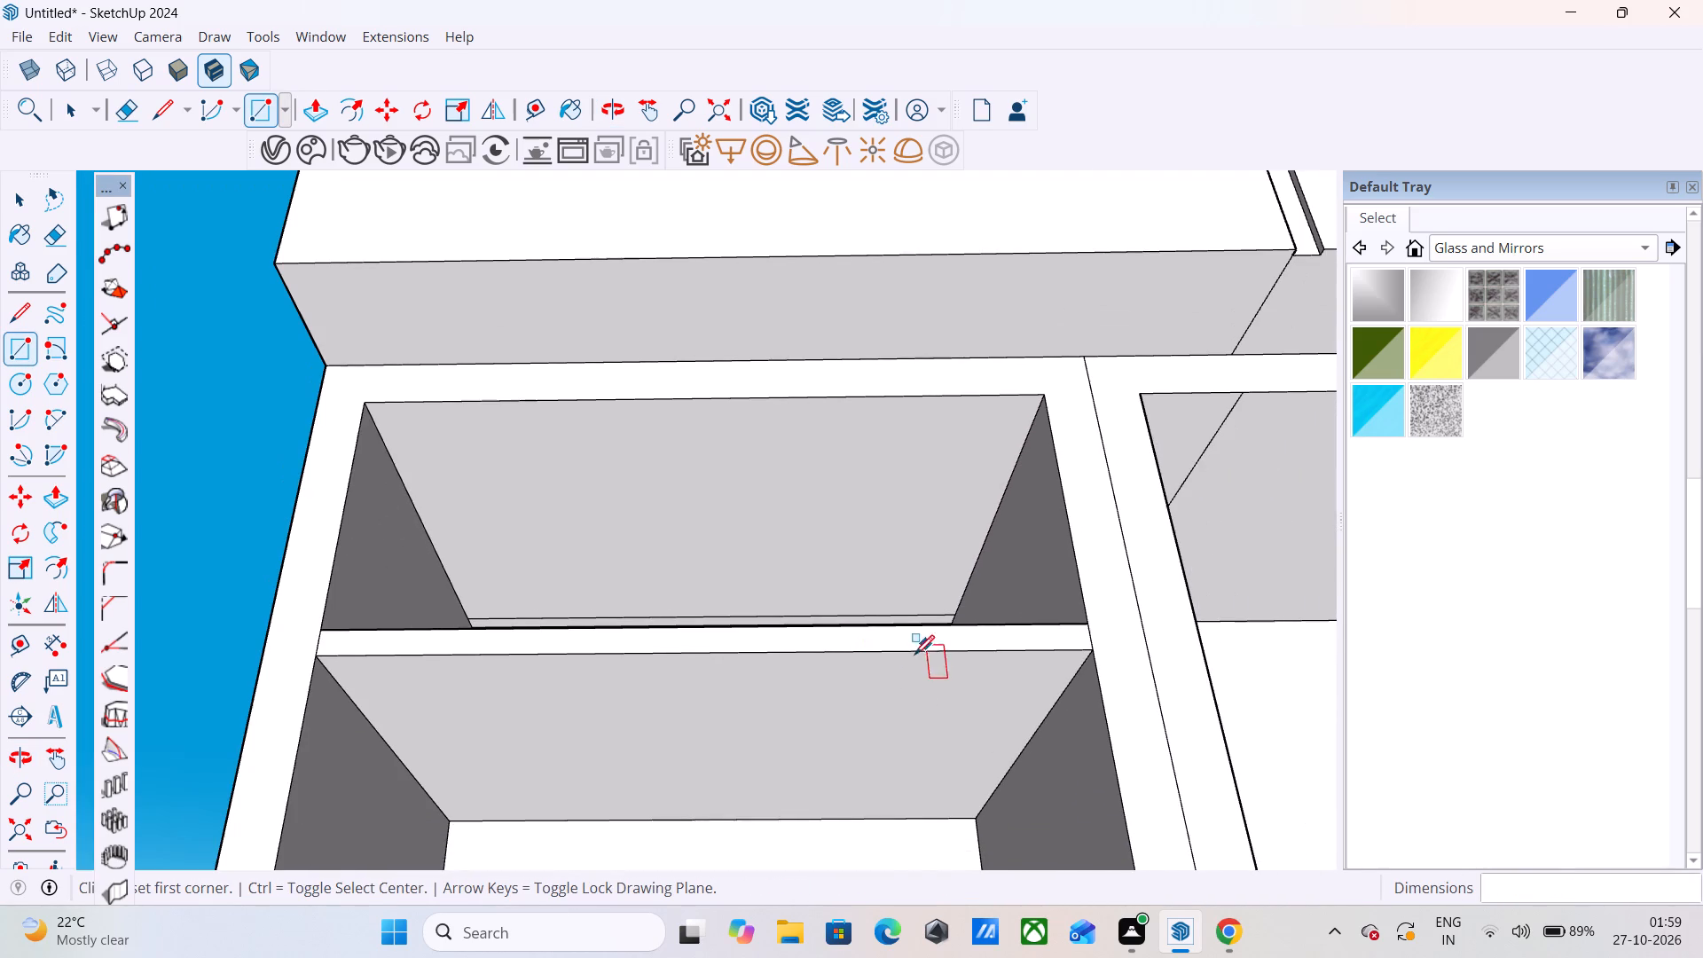
{"action": "left_click", "coordinate": [454, 824]}
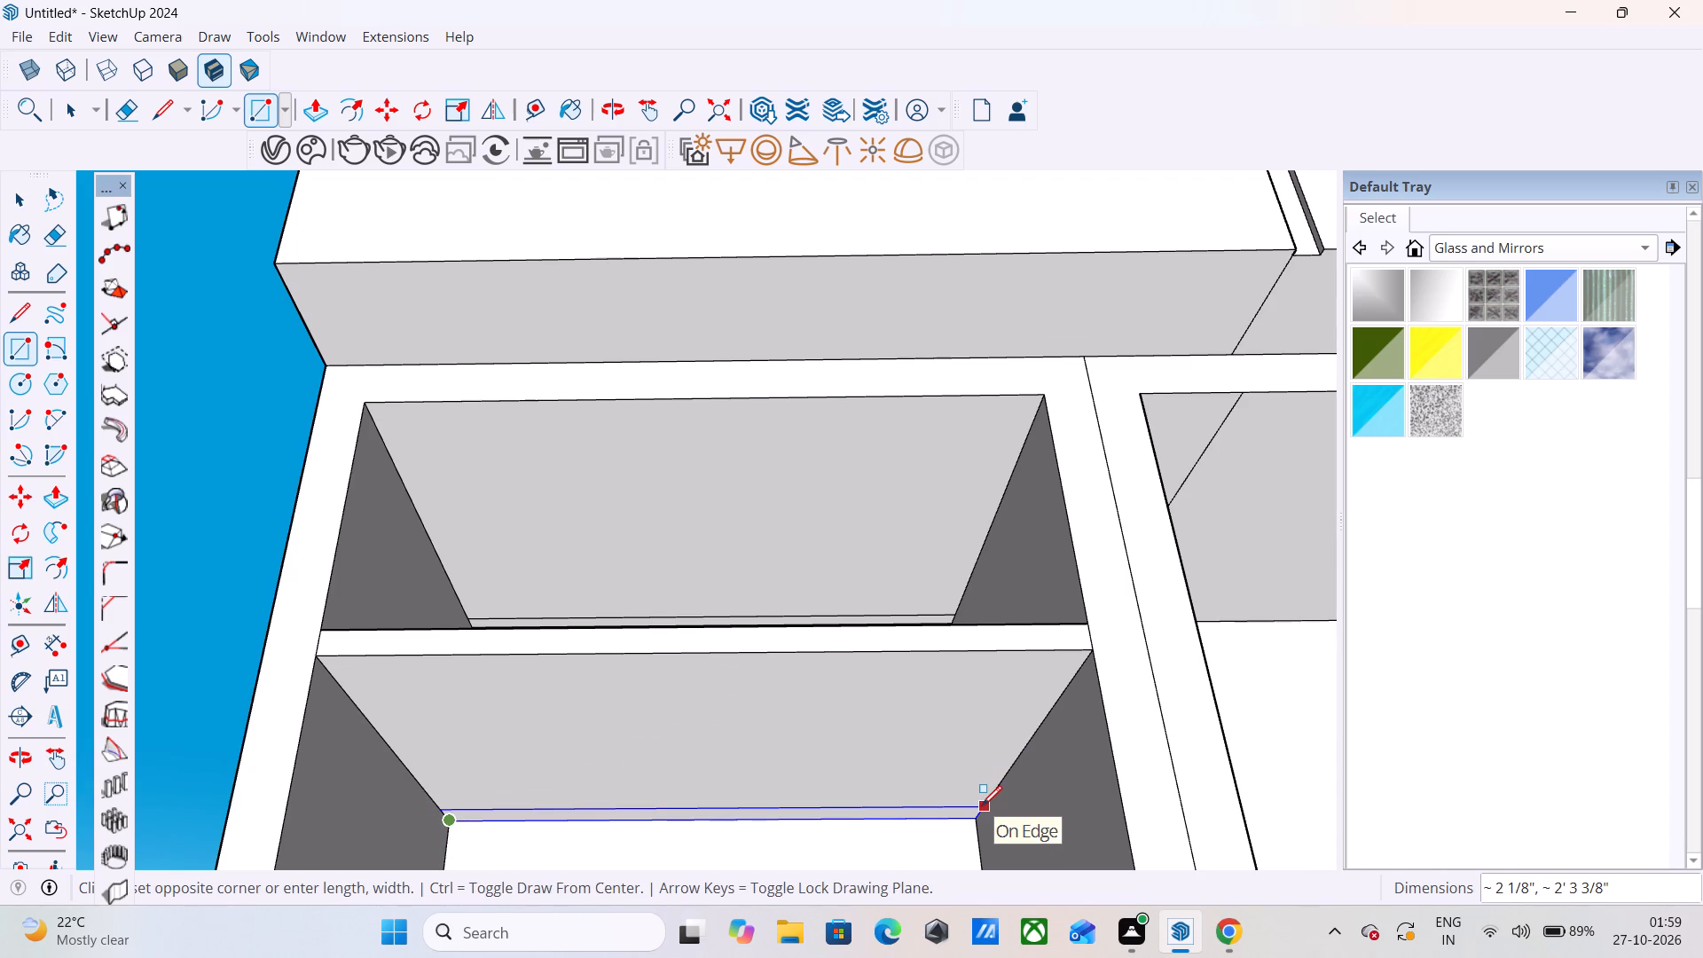
{"action": "left_click", "coordinate": [982, 805]}
Draw a rectangle about 2 1/8" by 2' 3 3/8" along the ceiling's back edge in the perfume bottle compartment.
{"action": "scroll", "coordinate": [467, 805], "scroll_direction": "down", "scroll_amount": 8}
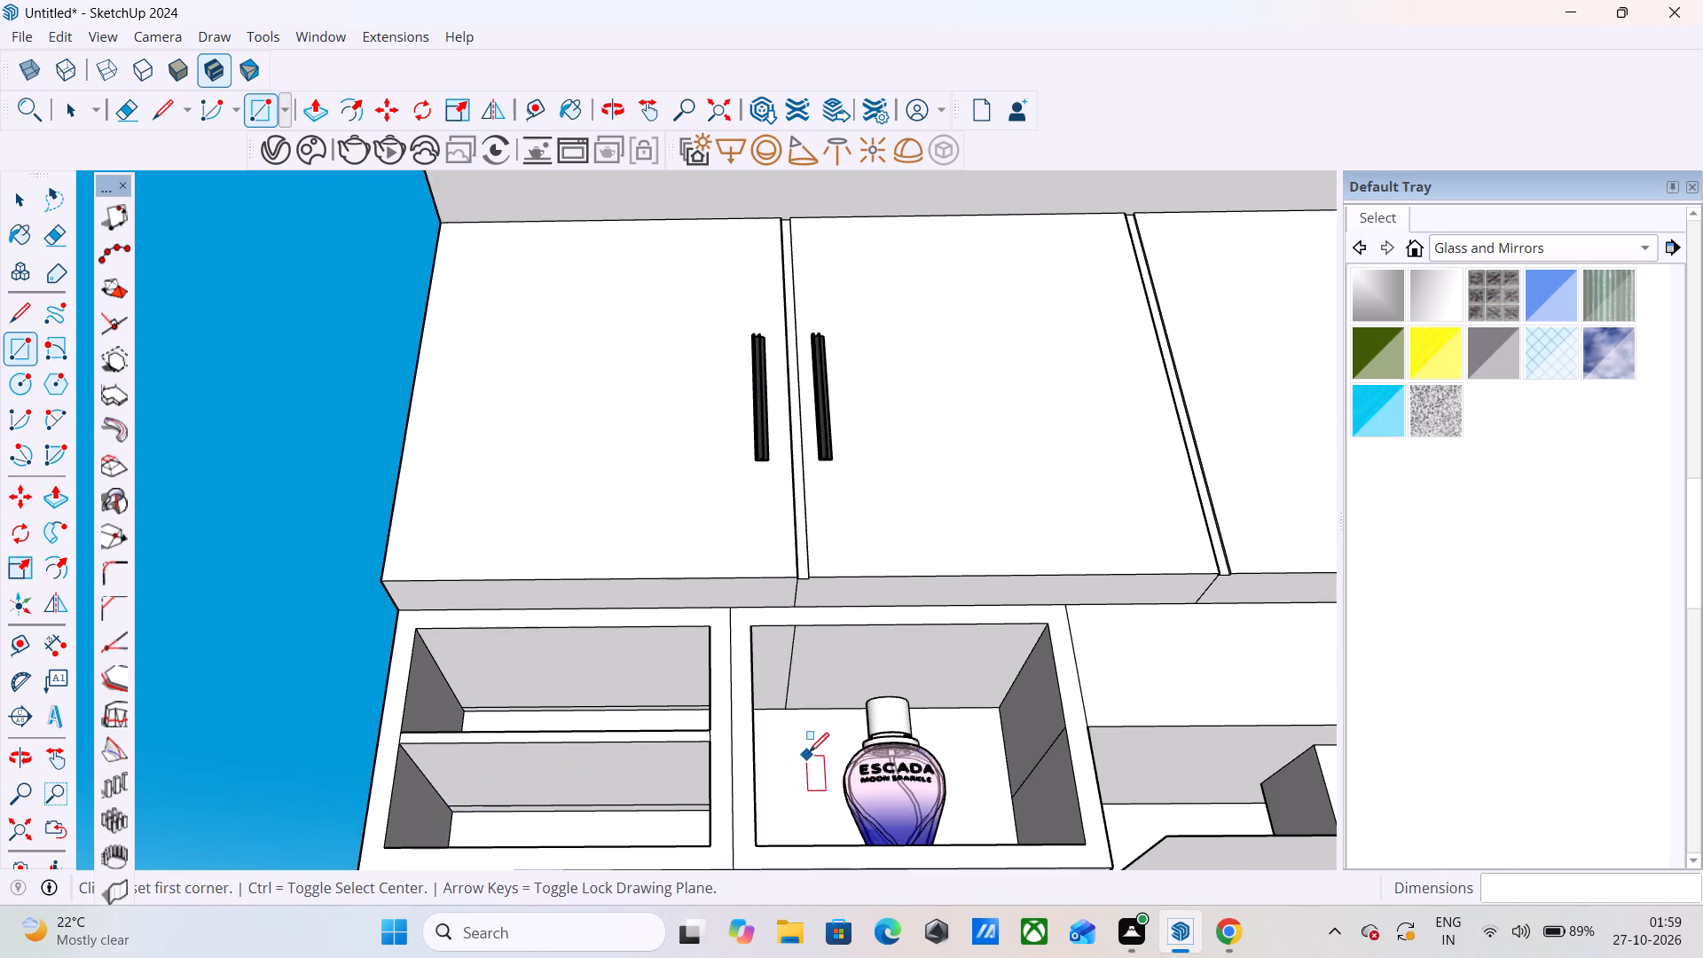
{"action": "scroll", "coordinate": [810, 741], "scroll_direction": "up", "scroll_amount": 6}
{"action": "middle_click_drag", "start_coordinate": [800, 729], "coordinate": [672, 709]}
{"action": "scroll", "coordinate": [804, 691], "scroll_direction": "up", "scroll_amount": 4}
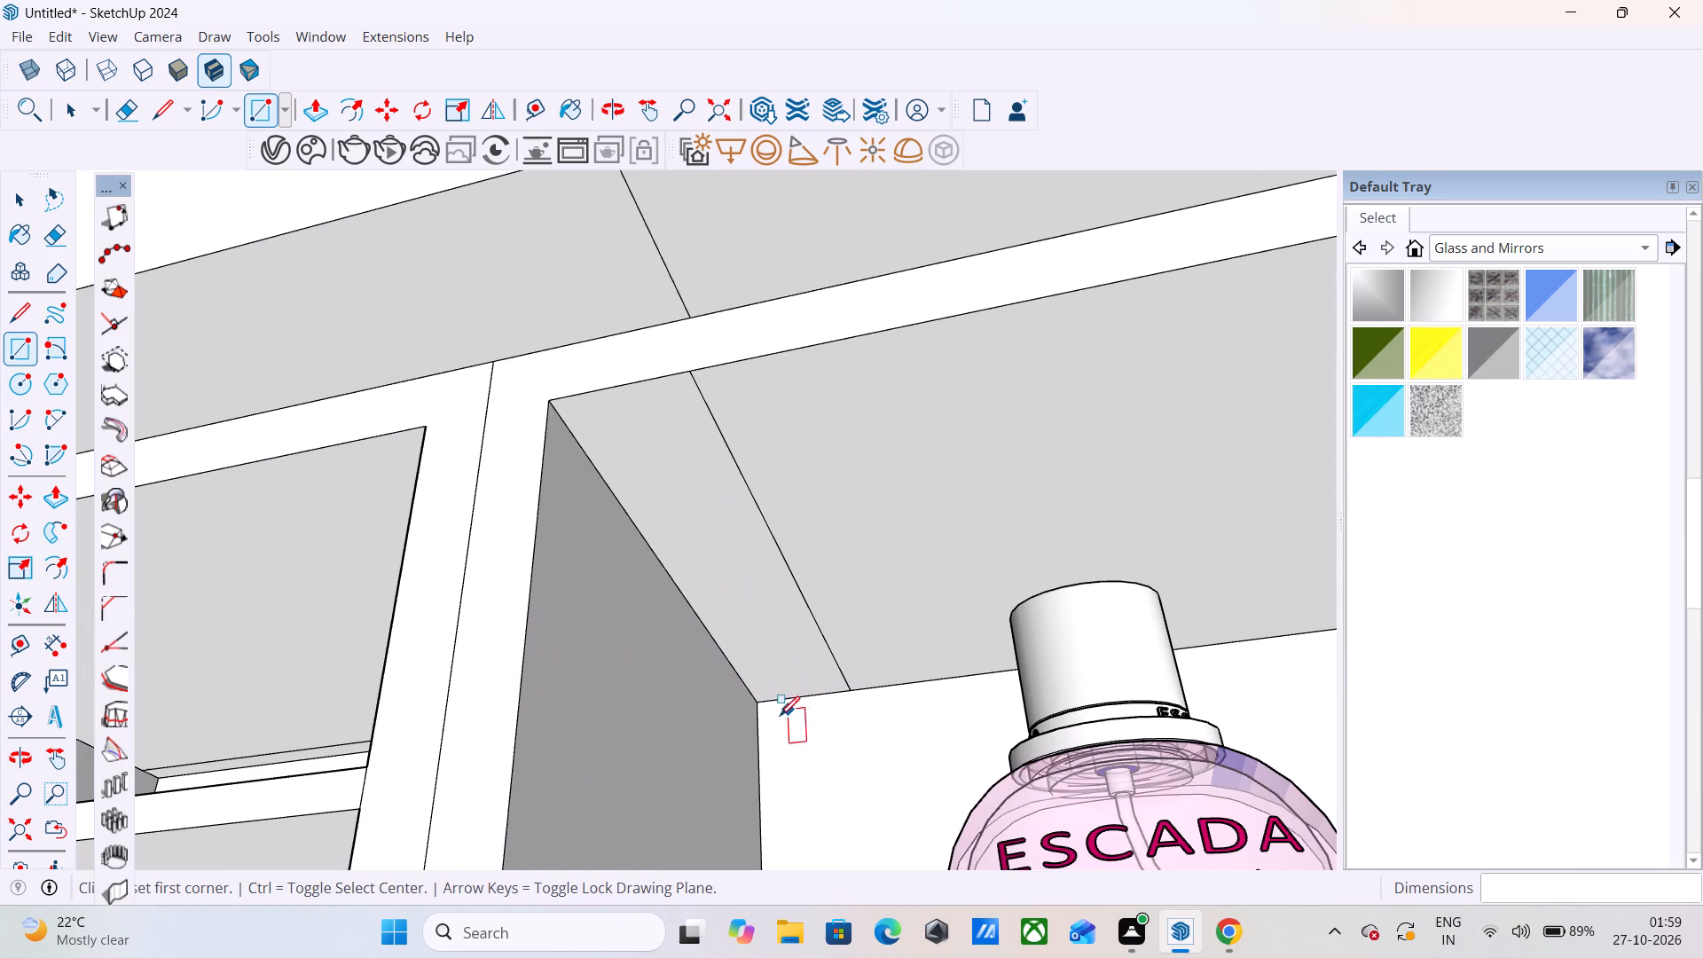
{"action": "left_click", "coordinate": [765, 705]}
{"action": "scroll", "coordinate": [544, 694], "scroll_direction": "down", "scroll_amount": 6}
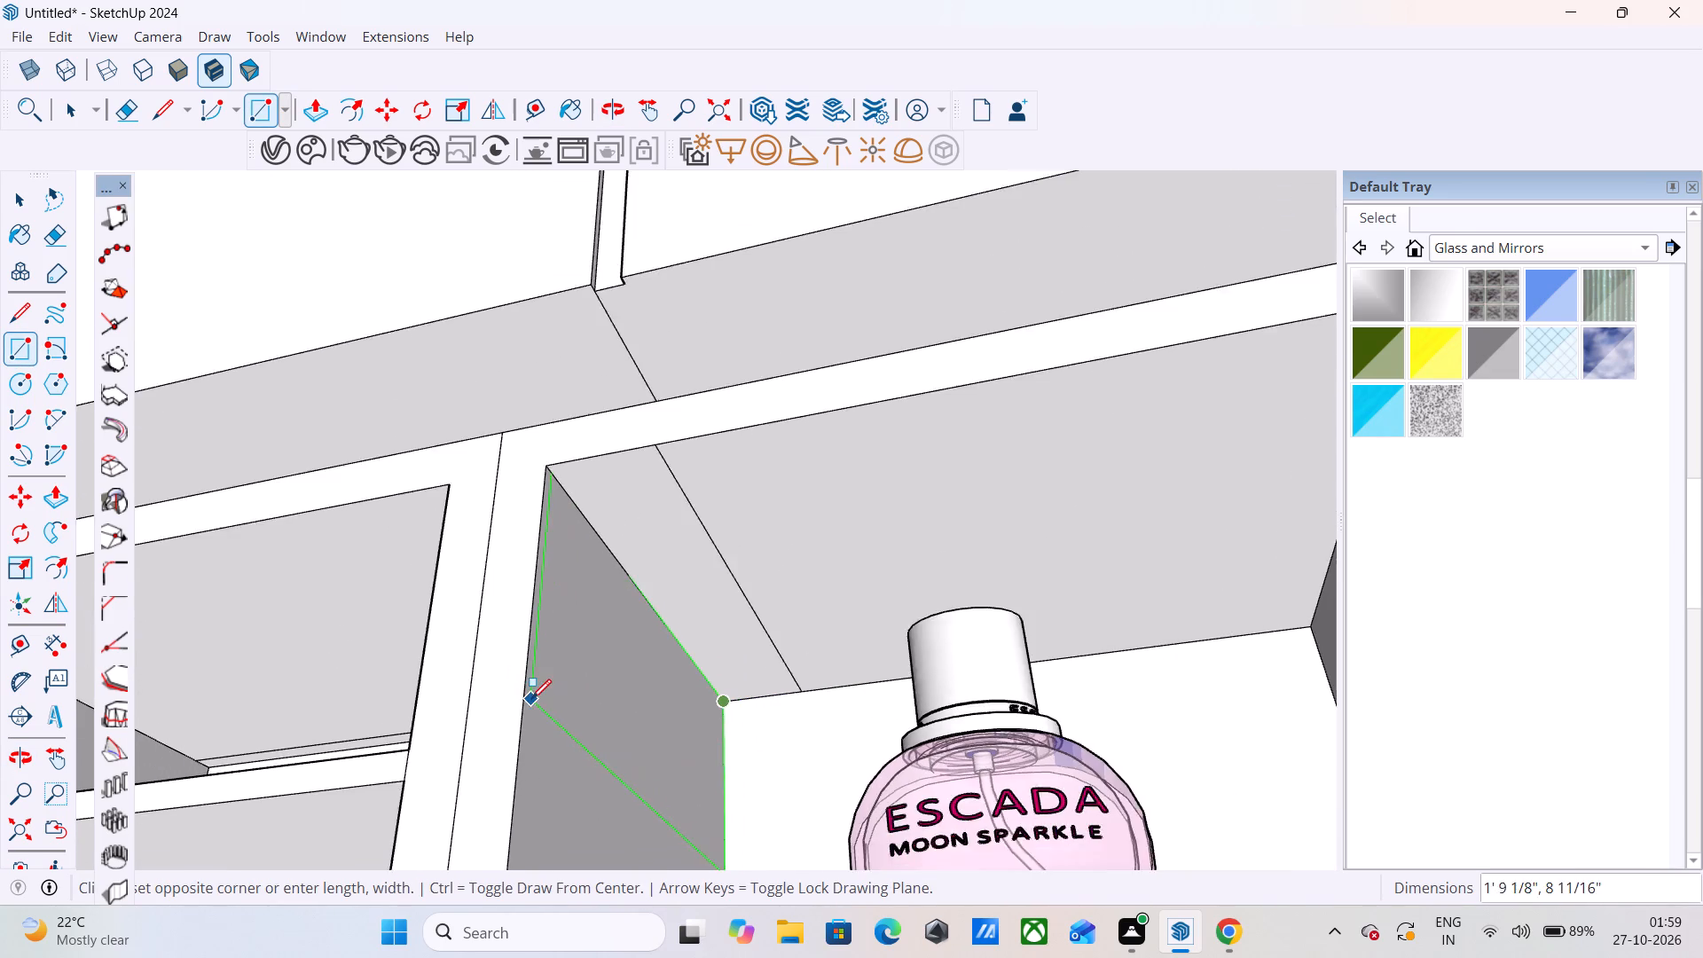
{"action": "scroll", "coordinate": [531, 699], "scroll_direction": "down", "scroll_amount": 3}
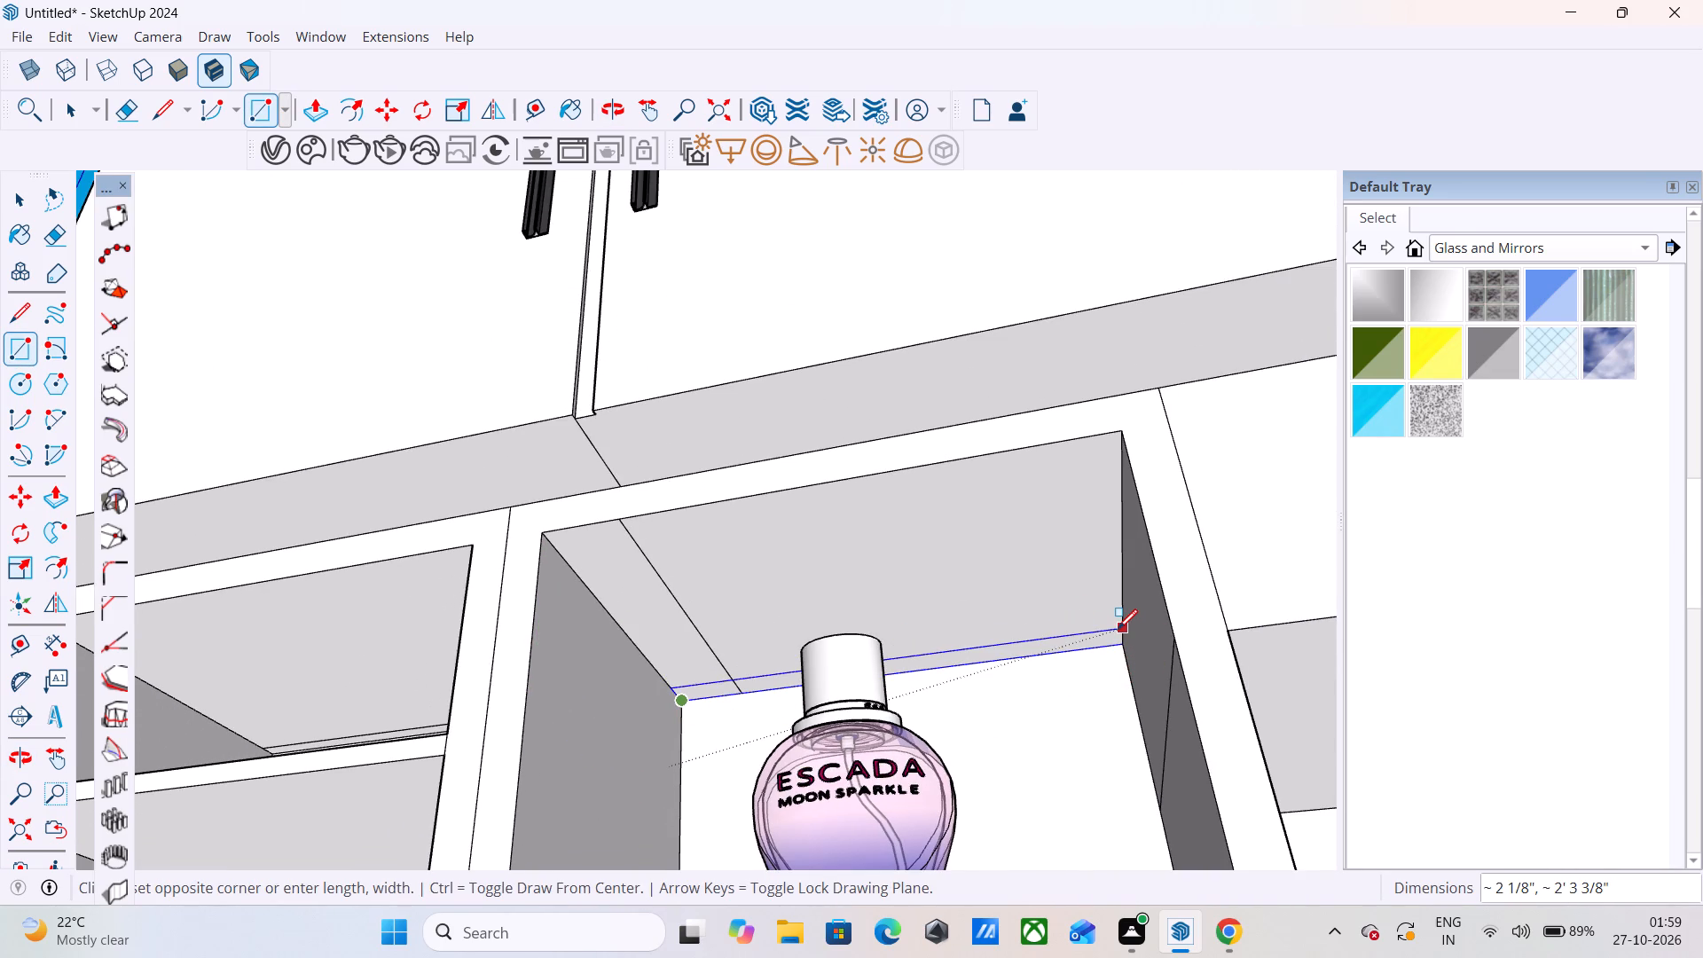
{"action": "left_click", "coordinate": [1118, 629]}
Draw a rectangle about 2 1/8" by 2' 2 7/16" along the ceiling's back edge in the empty open compartment beyond the hood.
{"action": "scroll", "coordinate": [132, 668], "scroll_direction": "down", "scroll_amount": 5}
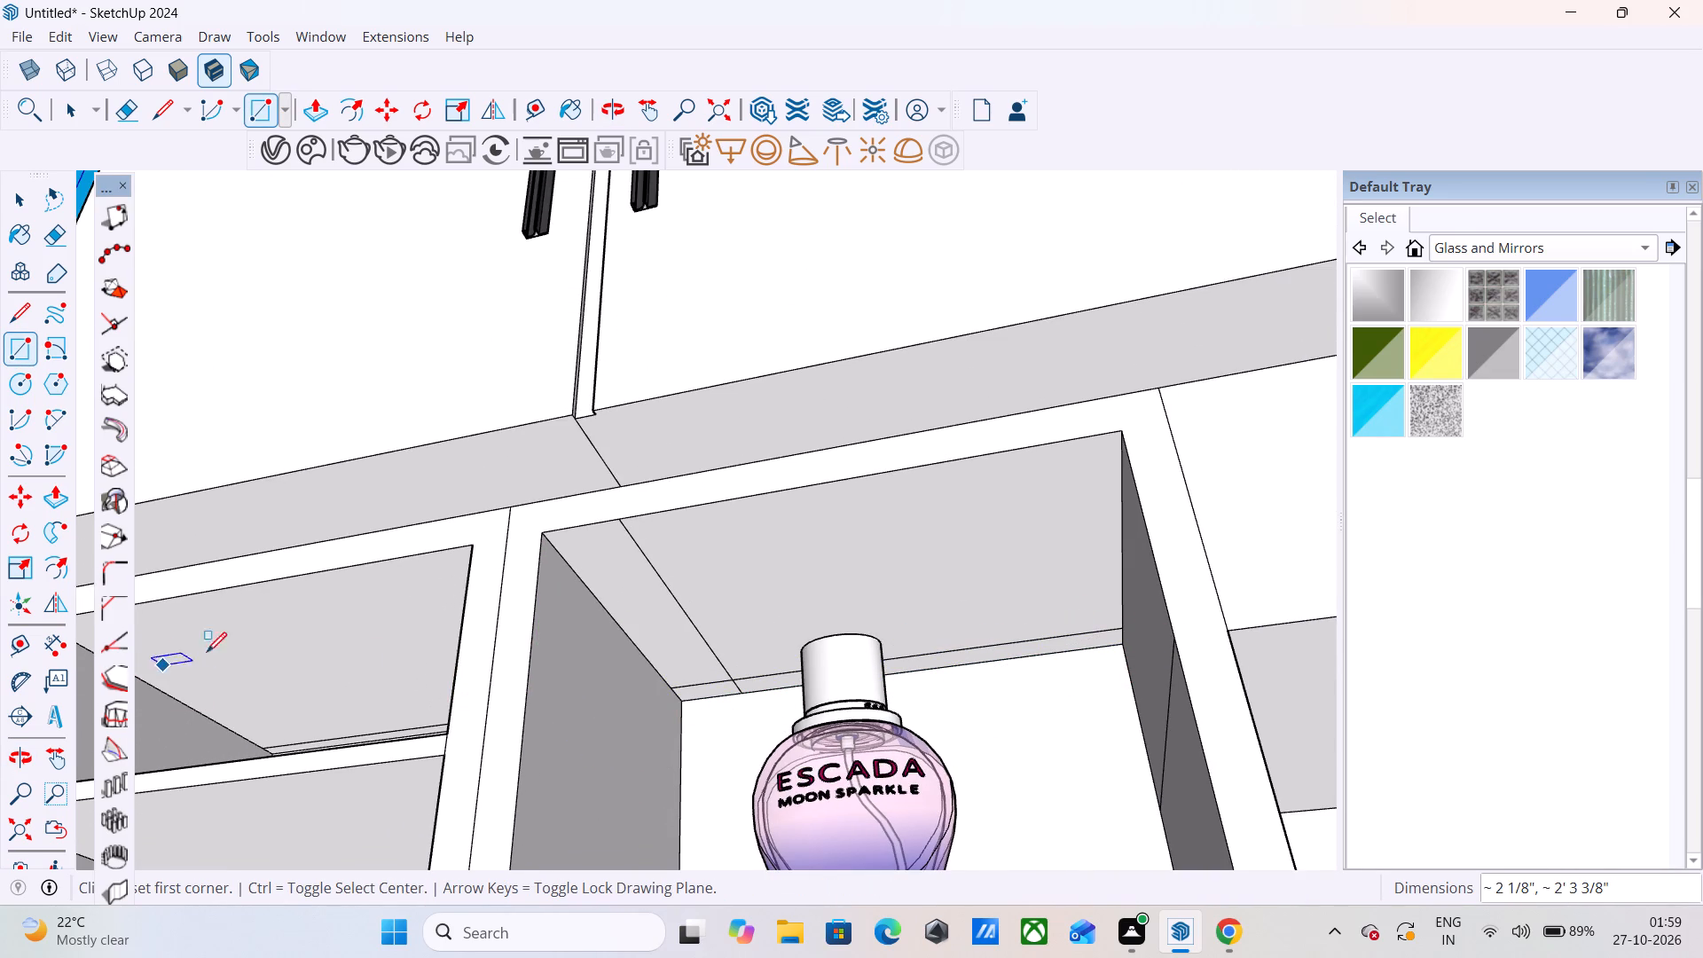
{"action": "scroll", "coordinate": [221, 639], "scroll_direction": "down", "scroll_amount": 14}
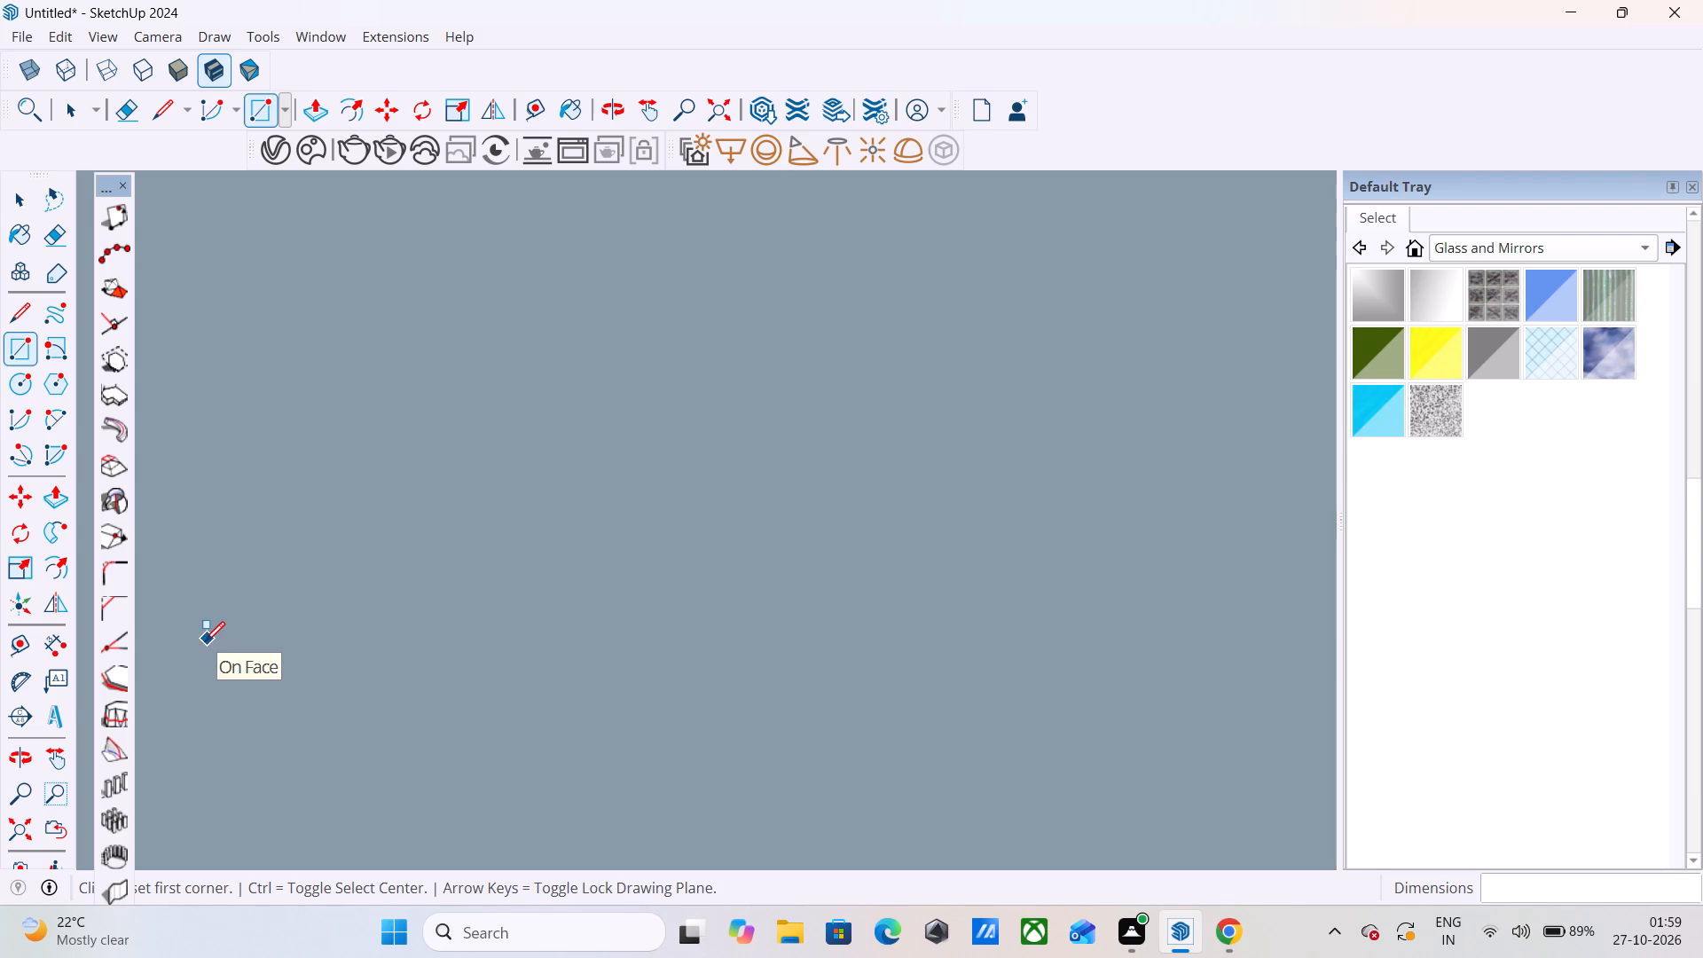
{"action": "left_click", "coordinate": [12, 835]}
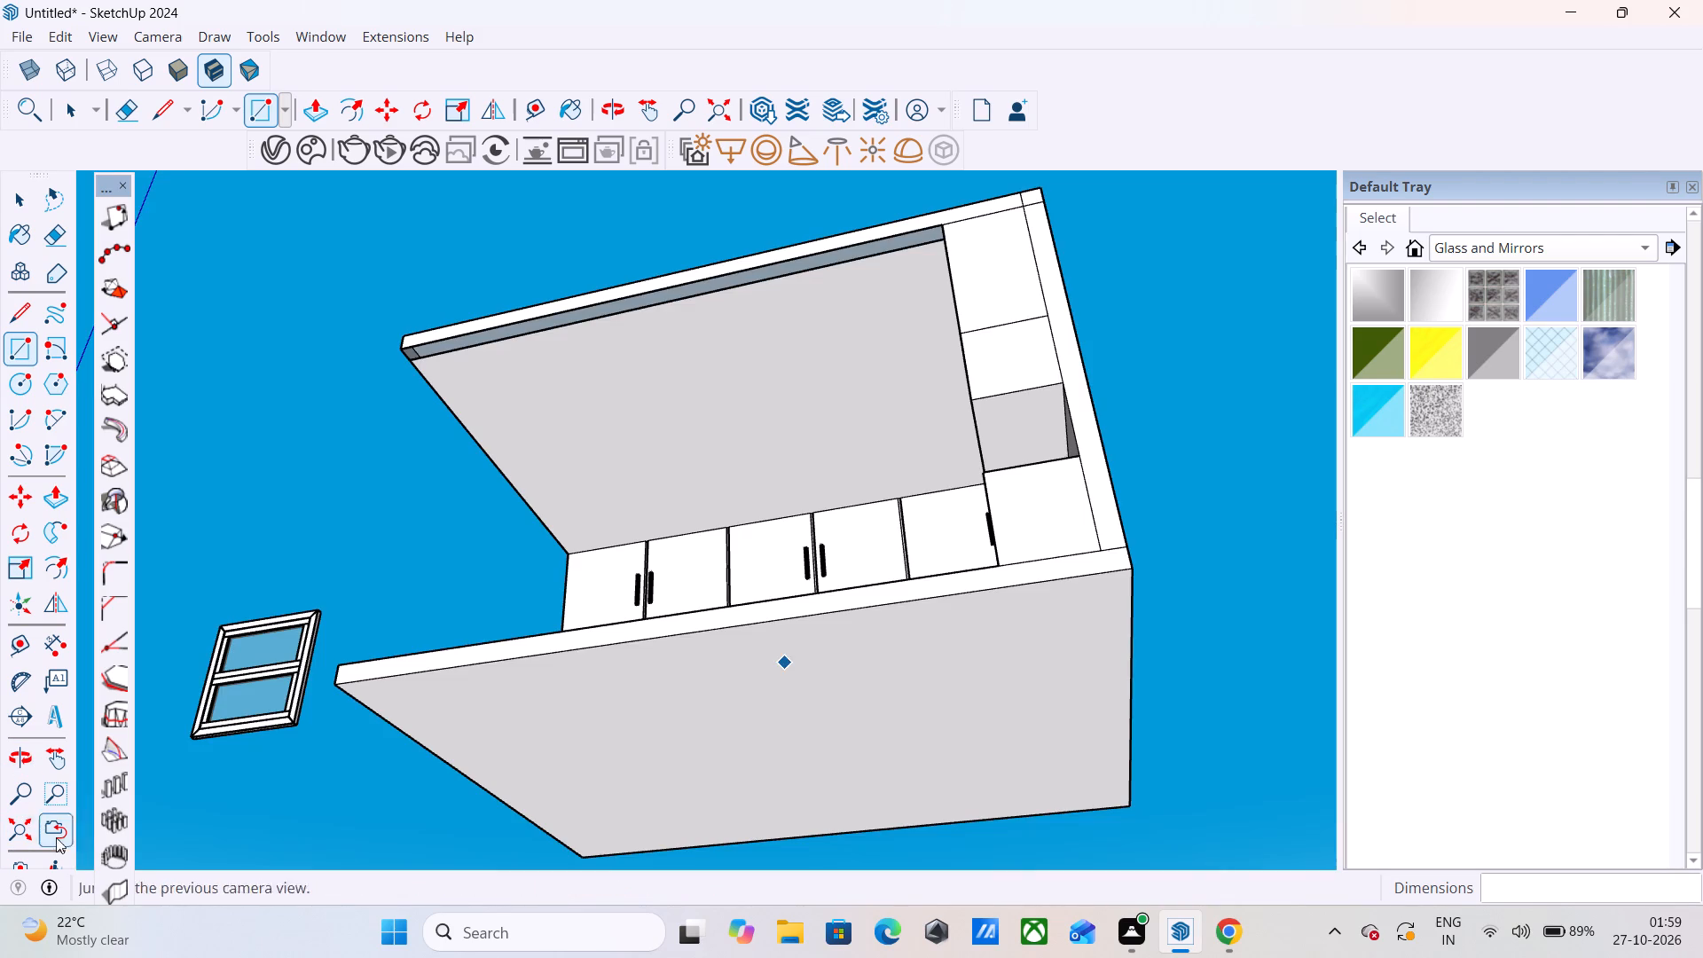
{"action": "middle_click_drag", "start_coordinate": [743, 598], "coordinate": [765, 722]}
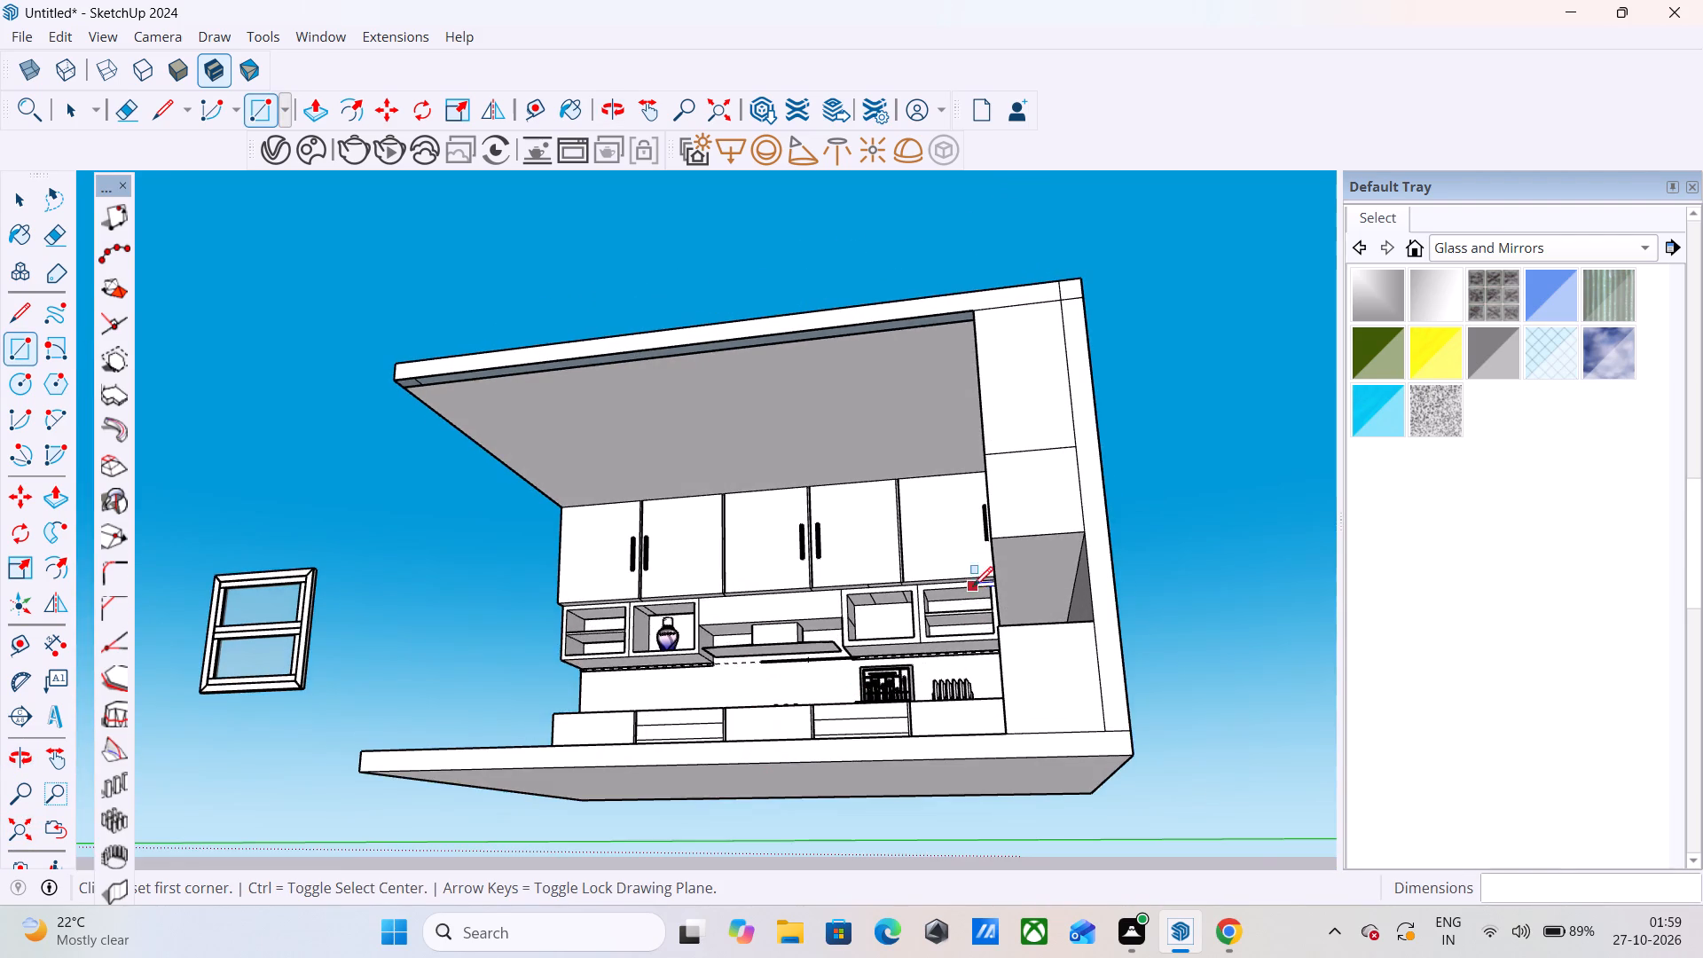
{"action": "scroll", "coordinate": [964, 581], "scroll_direction": "up", "scroll_amount": 6}
{"action": "scroll", "coordinate": [816, 605], "scroll_direction": "up", "scroll_amount": 10}
{"action": "middle_click_drag", "start_coordinate": [842, 668], "coordinate": [872, 639]}
{"action": "scroll", "coordinate": [864, 646], "scroll_direction": "up", "scroll_amount": 1}
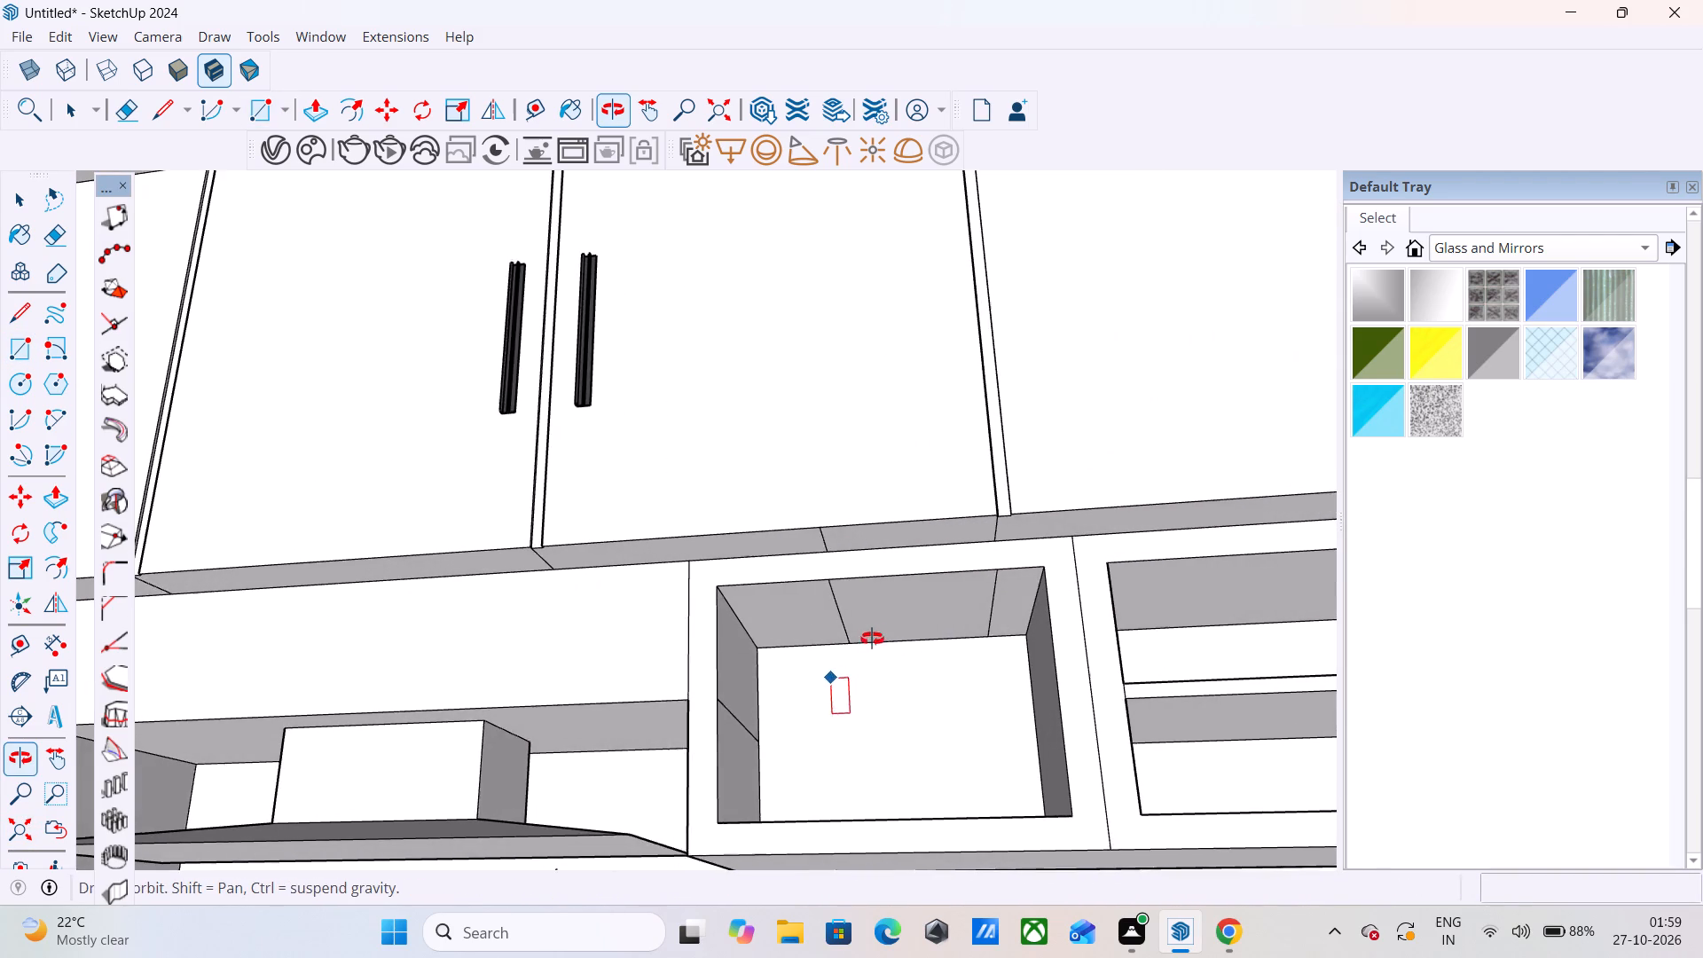
{"action": "middle_click_drag", "start_coordinate": [872, 639], "coordinate": [873, 636]}
{"action": "scroll", "coordinate": [776, 631], "scroll_direction": "up", "scroll_amount": 5}
{"action": "left_click", "coordinate": [753, 653]}
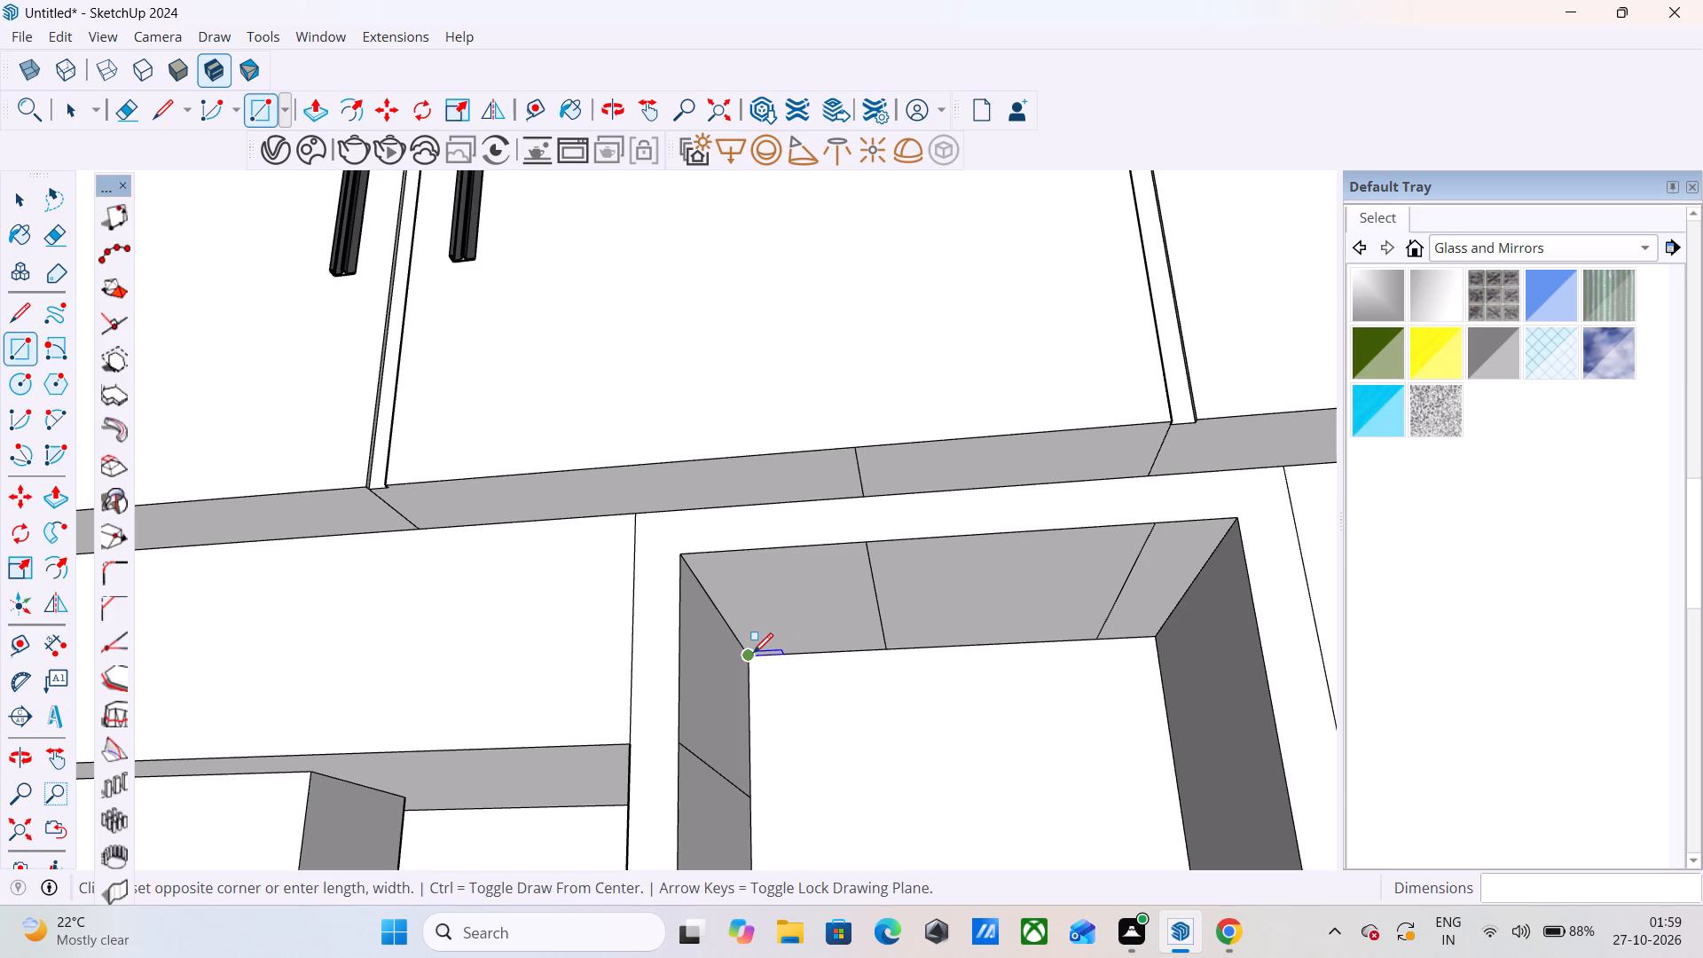
{"action": "left_click", "coordinate": [1168, 617]}
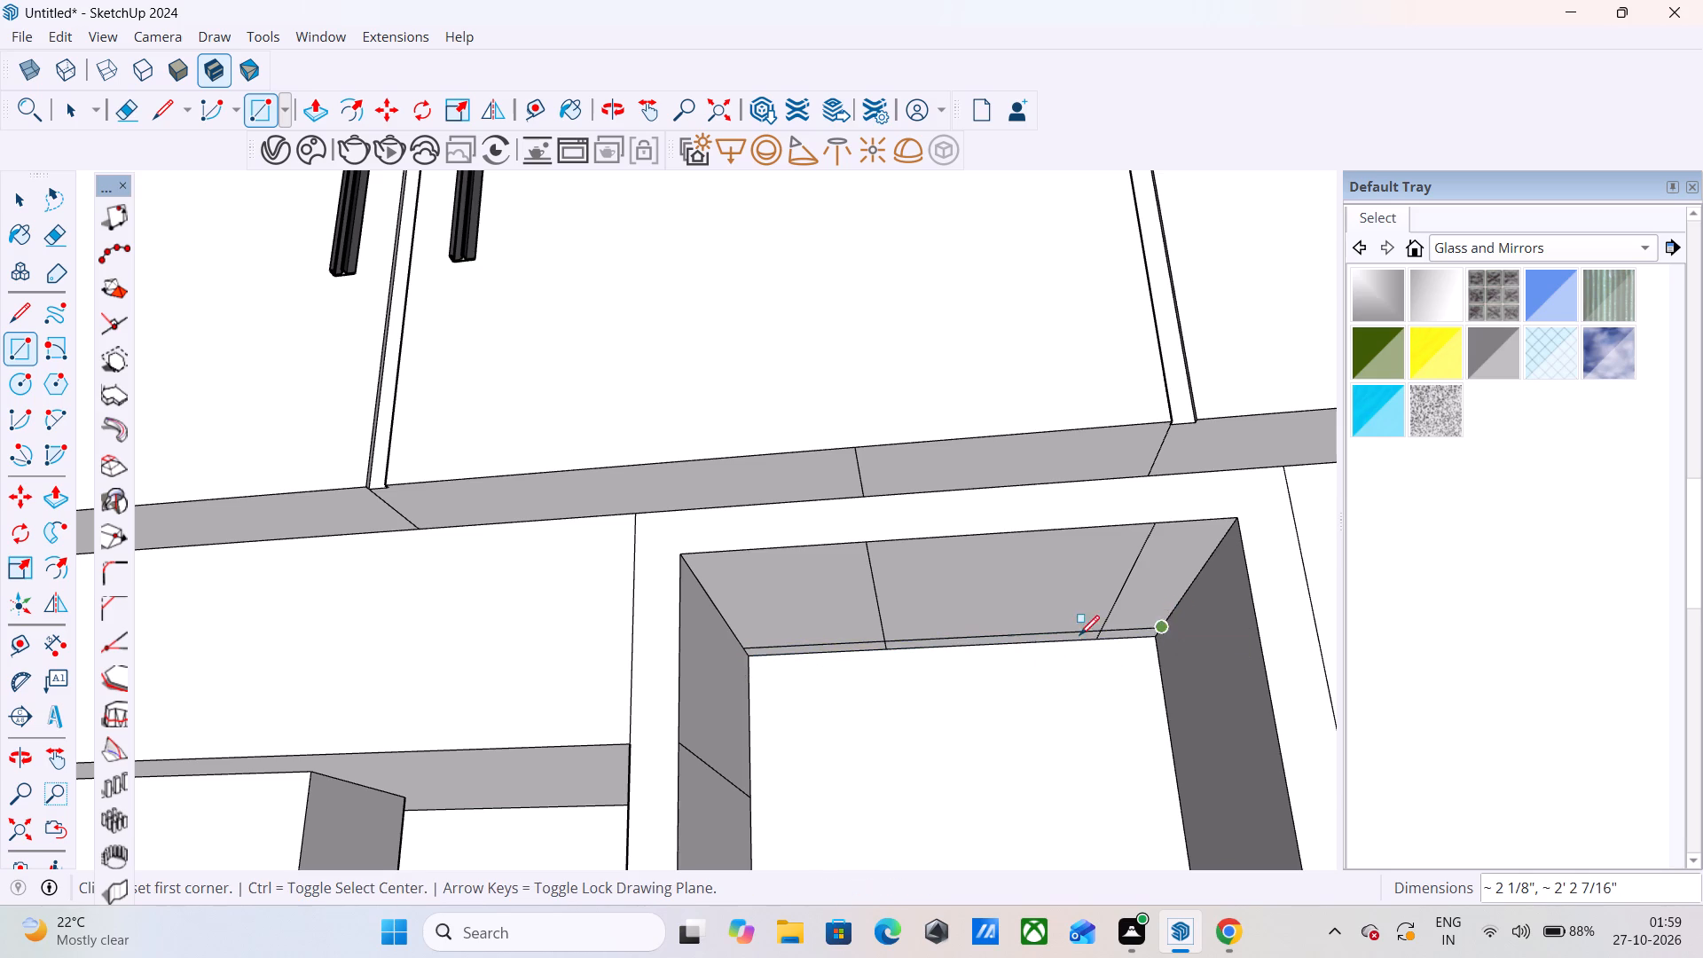
Draw a rectangle about 2 1/8" by 2' 2 7/16" along the ceiling's back edge in the shelved compartment beside the empty one.
{"action": "scroll", "coordinate": [535, 679], "scroll_direction": "down", "scroll_amount": 8}
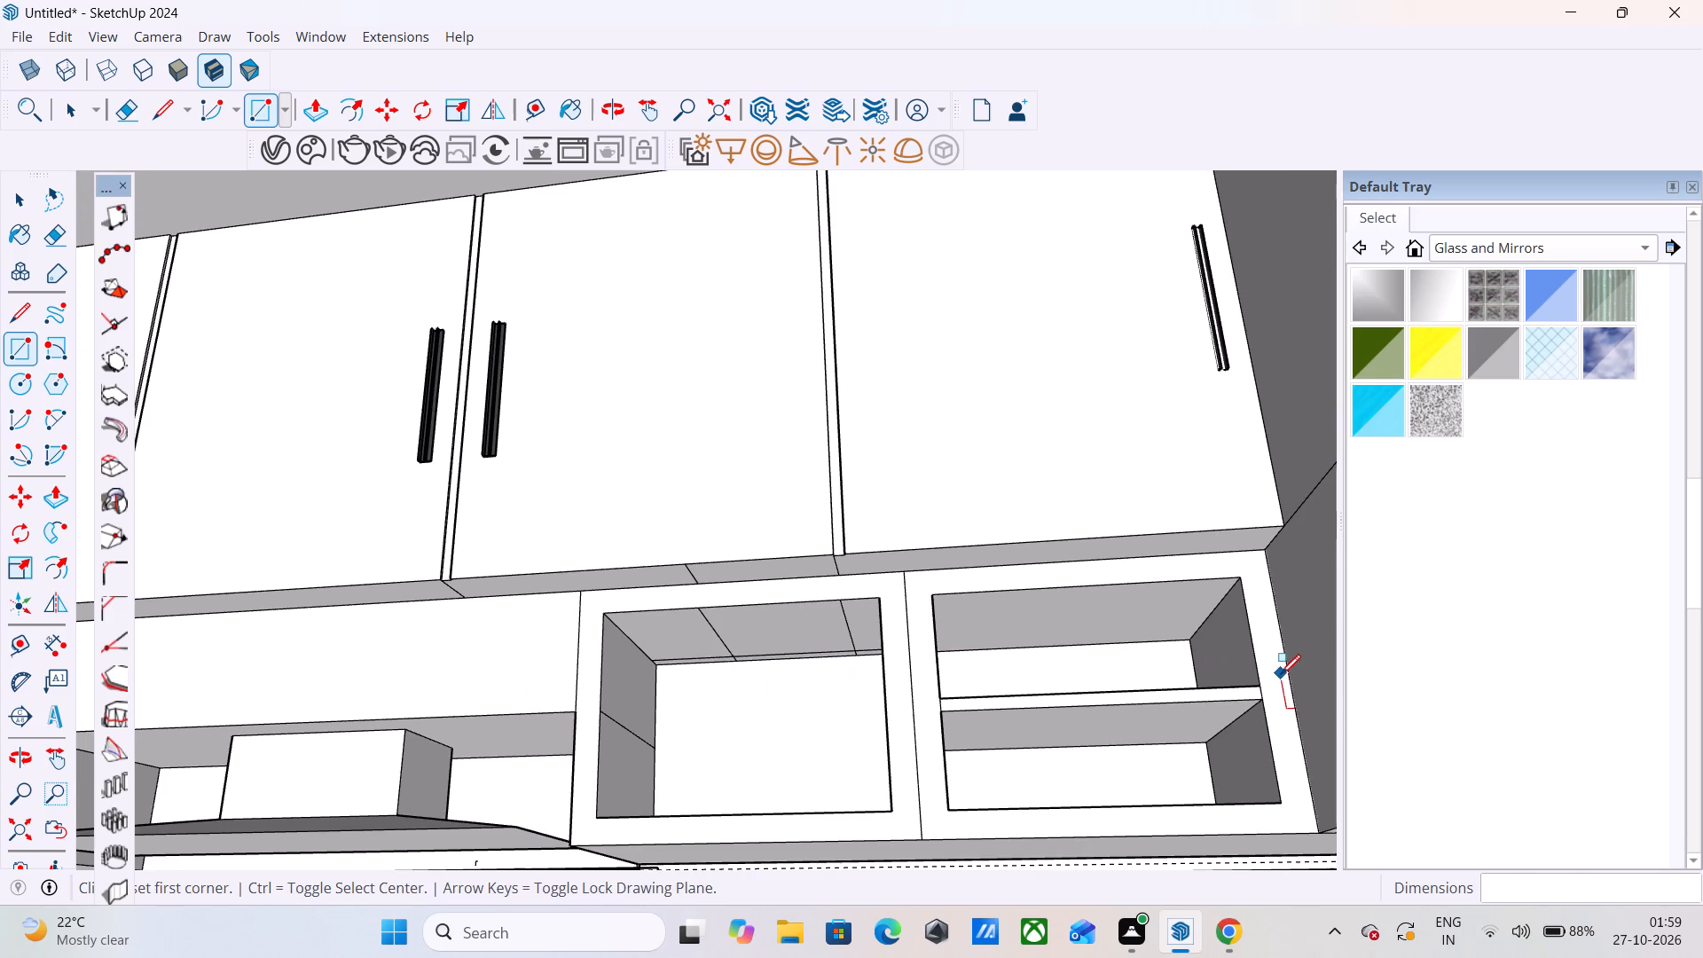
{"action": "scroll", "coordinate": [1281, 674], "scroll_direction": "up", "scroll_amount": 6}
{"action": "scroll", "coordinate": [1128, 649], "scroll_direction": "up", "scroll_amount": 5}
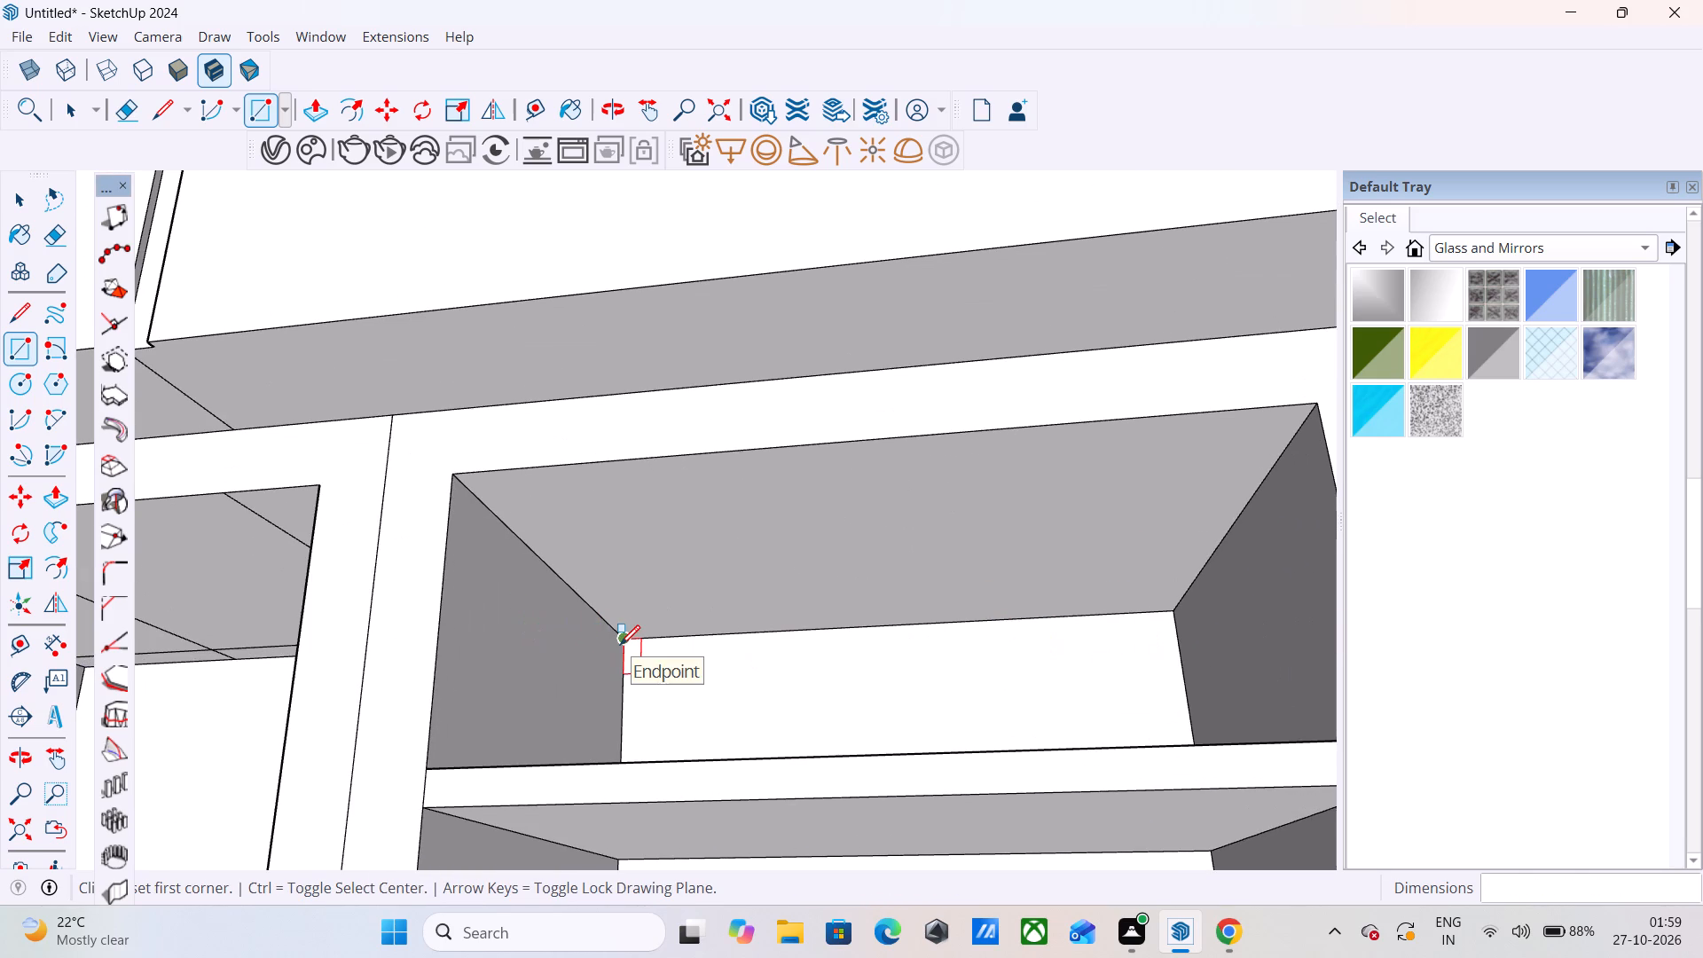
{"action": "left_click", "coordinate": [620, 645]}
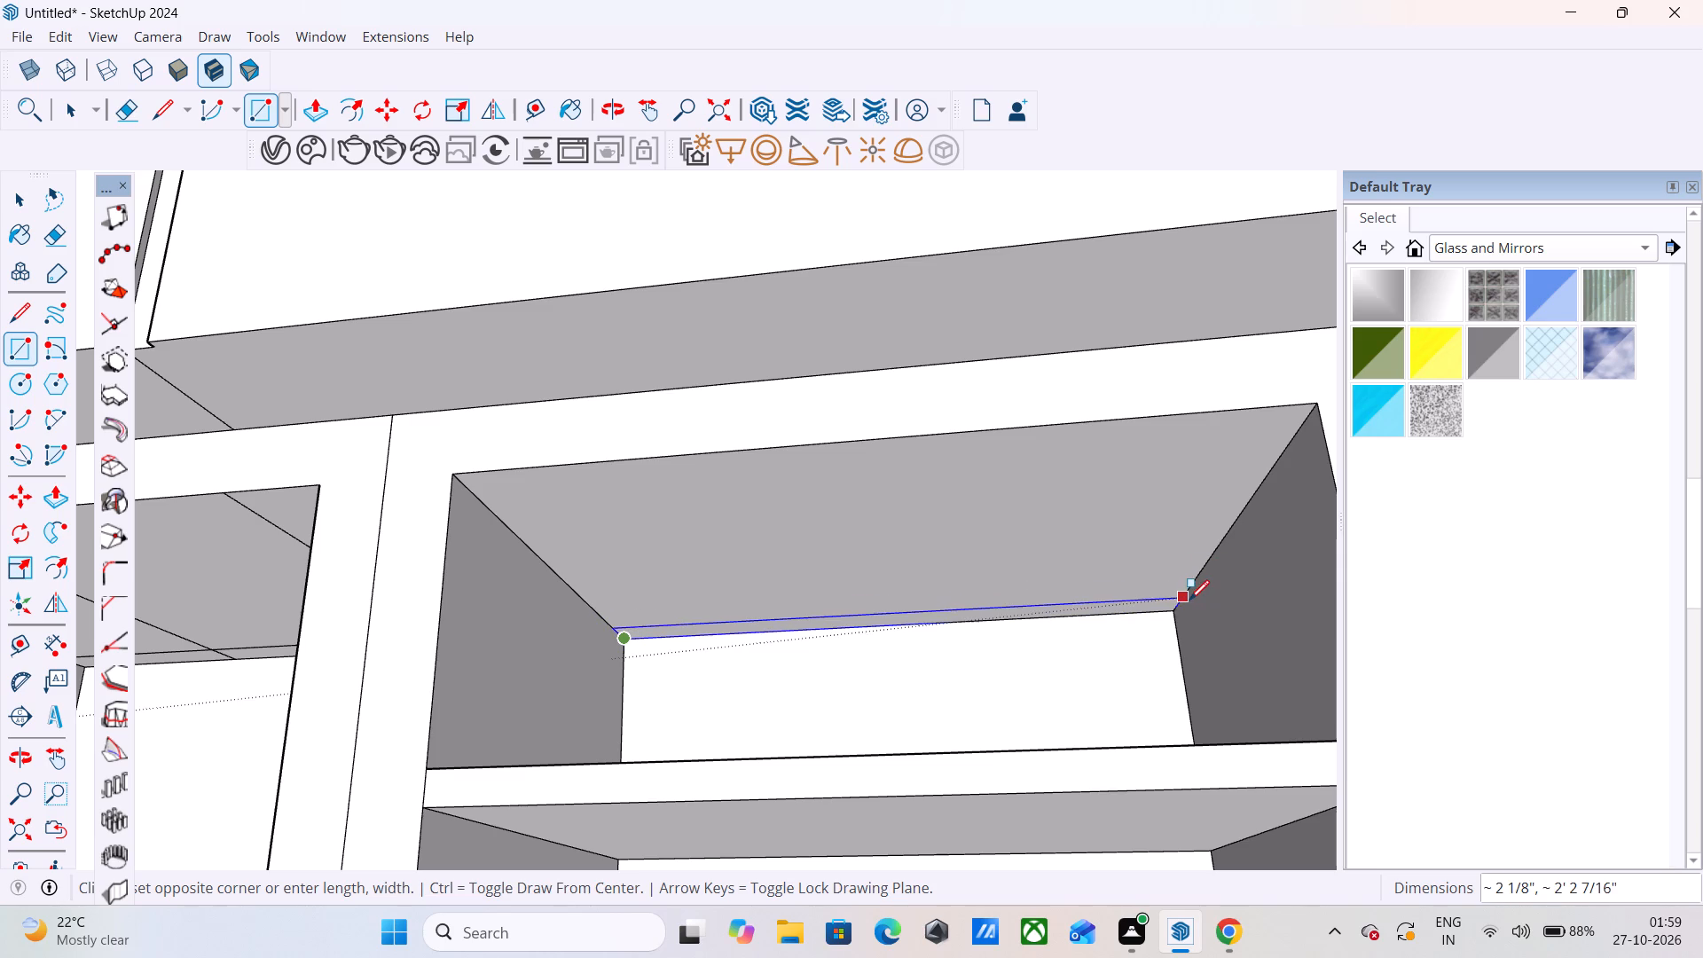
{"action": "left_click", "coordinate": [1189, 600]}
Draw a rectangle about 2 1/16" by 2' 2 7/16" along the underside's back edge of that compartment's middle shelf.
{"action": "scroll", "coordinate": [808, 595], "scroll_direction": "down", "scroll_amount": 5}
{"action": "scroll", "coordinate": [703, 826], "scroll_direction": "up", "scroll_amount": 5}
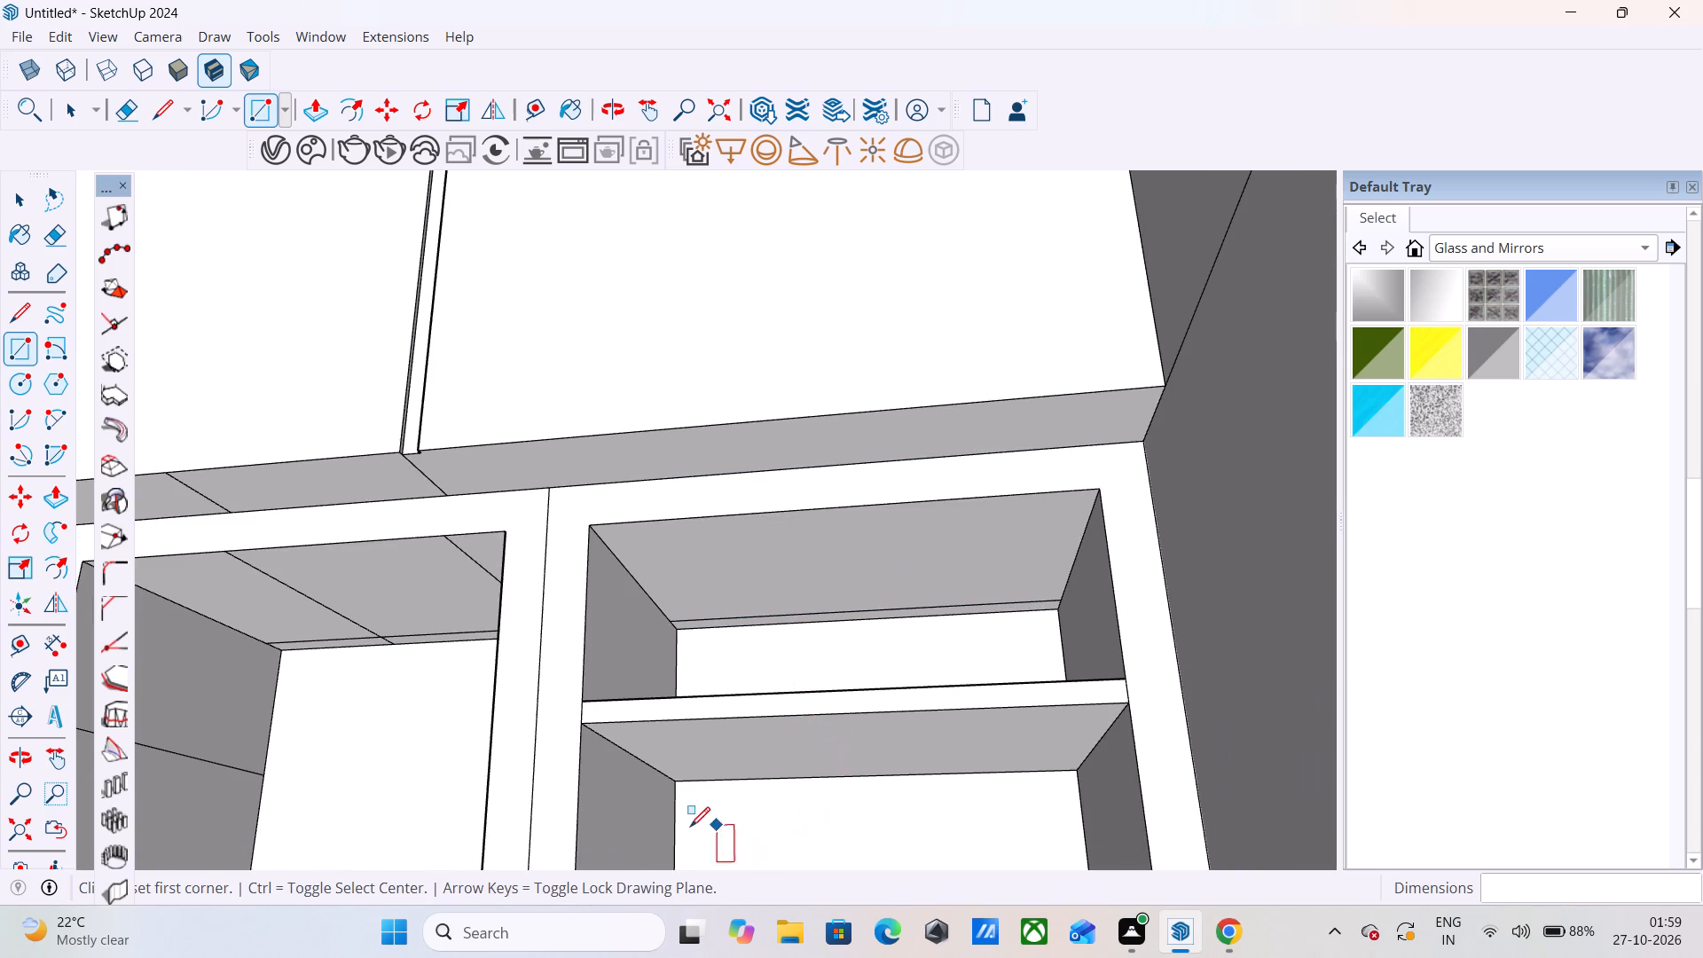
{"action": "left_click", "coordinate": [678, 772]}
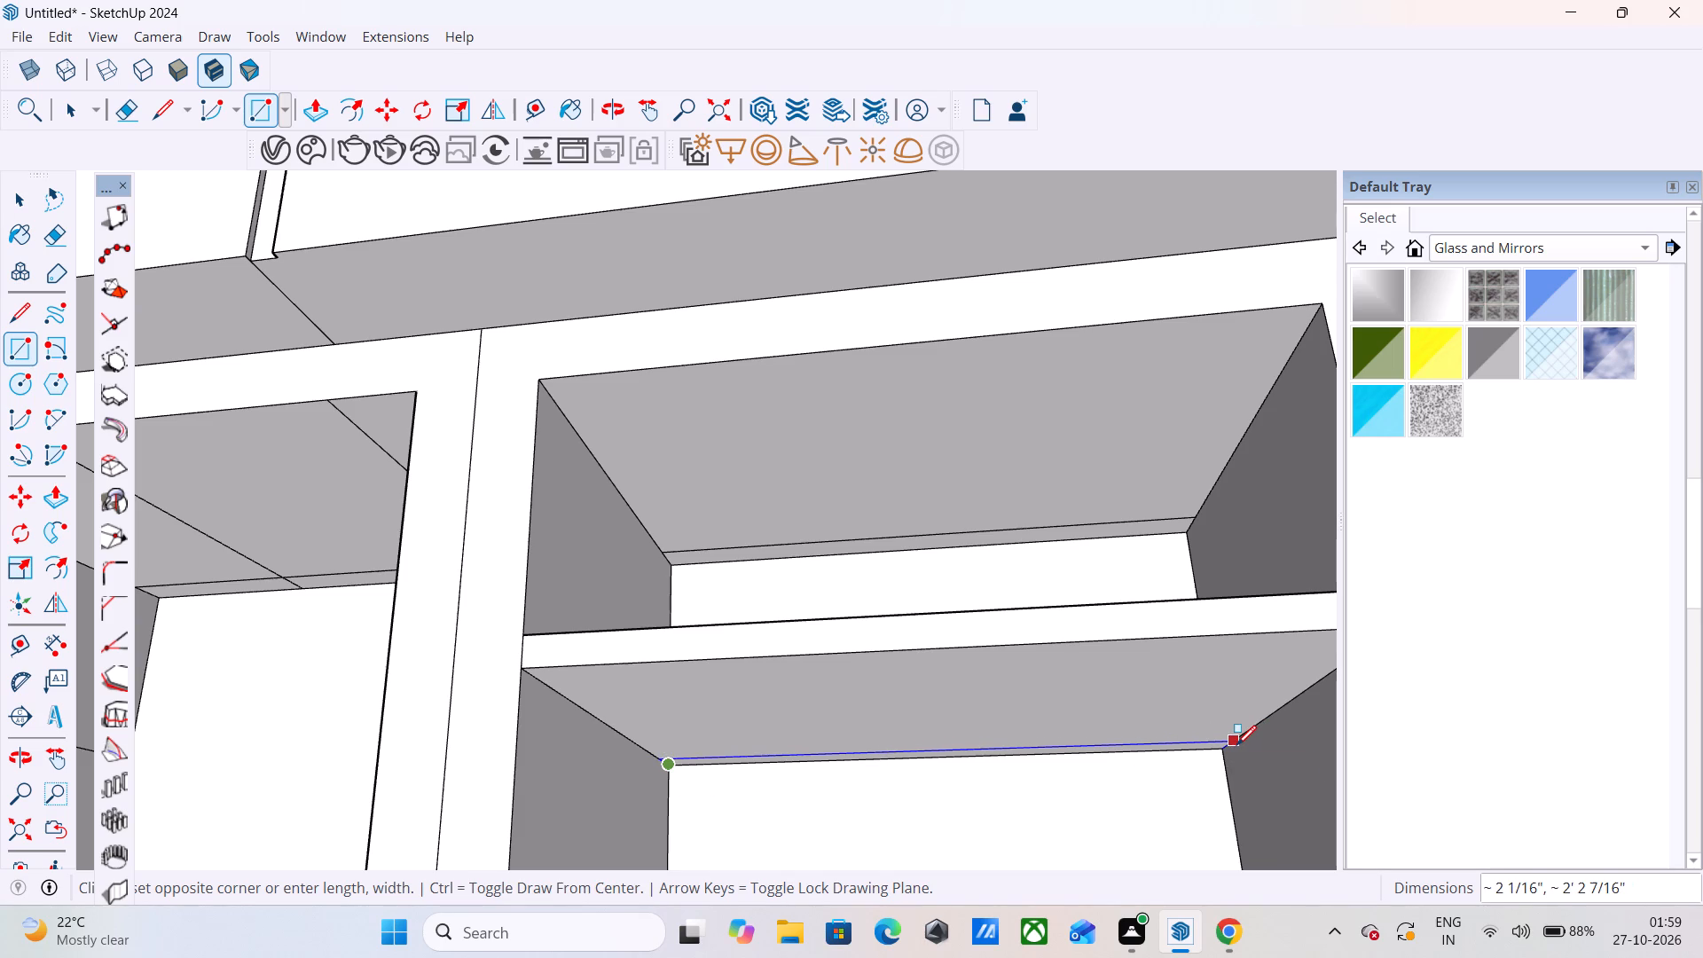
{"action": "left_click", "coordinate": [1236, 745]}
{"action": "scroll", "coordinate": [802, 721], "scroll_direction": "down", "scroll_amount": 4}
Push/Pull both back-edge strips in the shelved compartment beside the empty one by 0.3".
{"action": "key", "text": "p"}
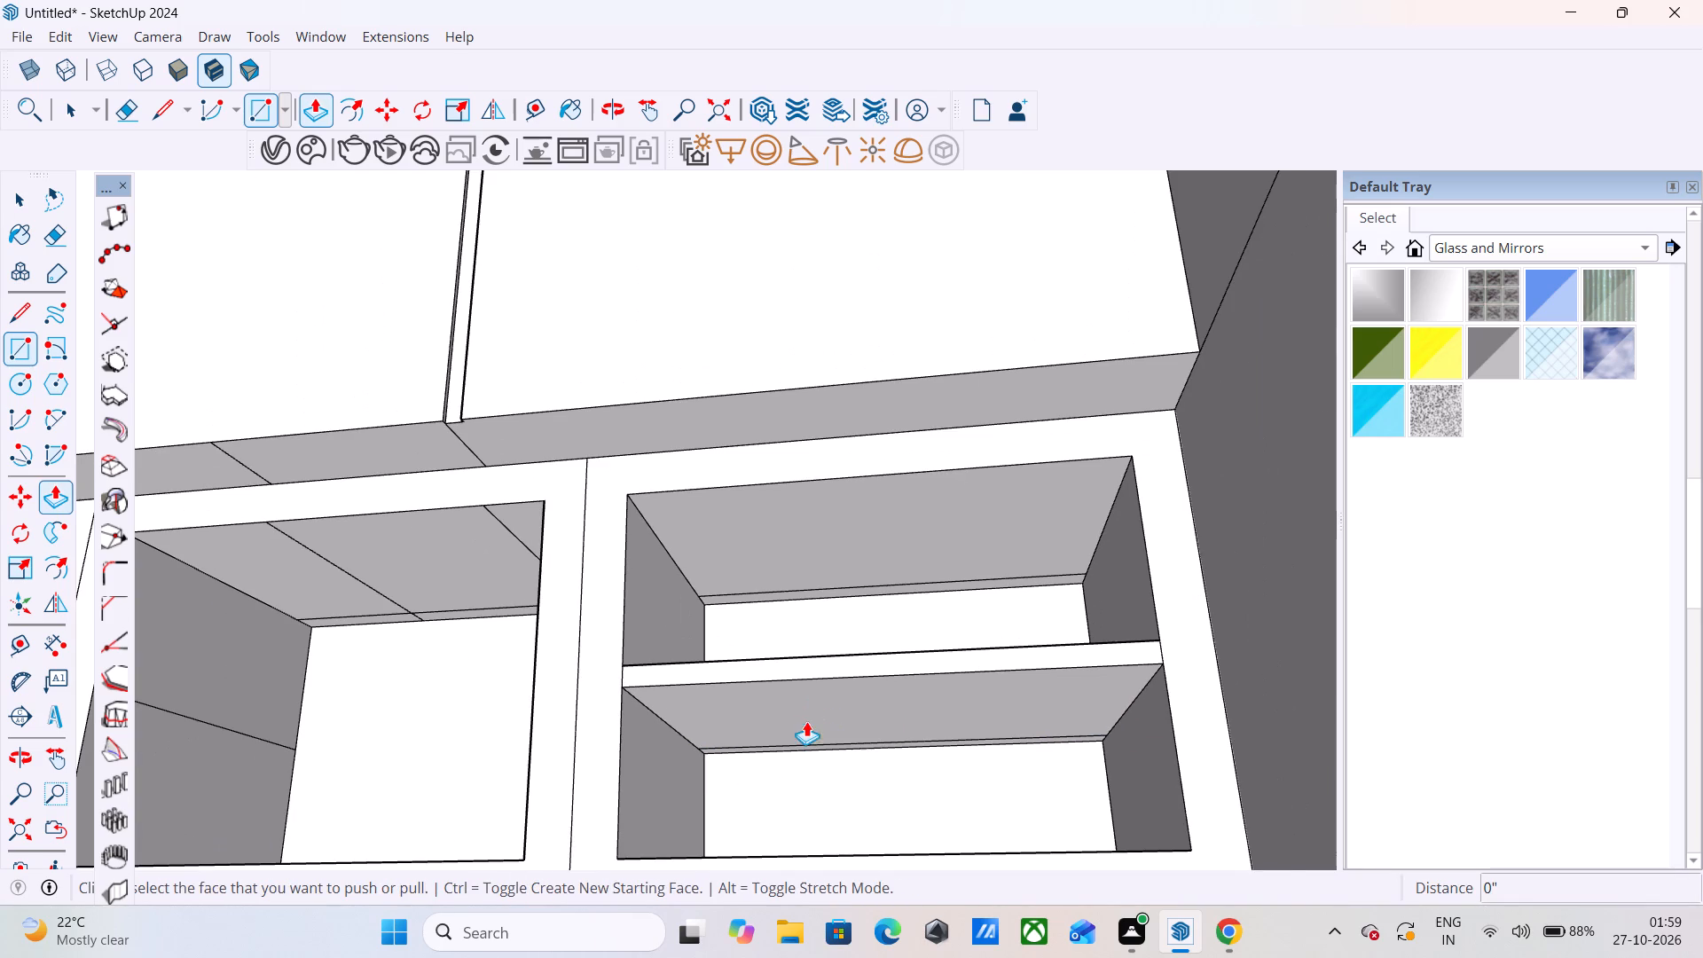
{"action": "scroll", "coordinate": [869, 595], "scroll_direction": "up", "scroll_amount": 10}
{"action": "left_click", "coordinate": [869, 595]}
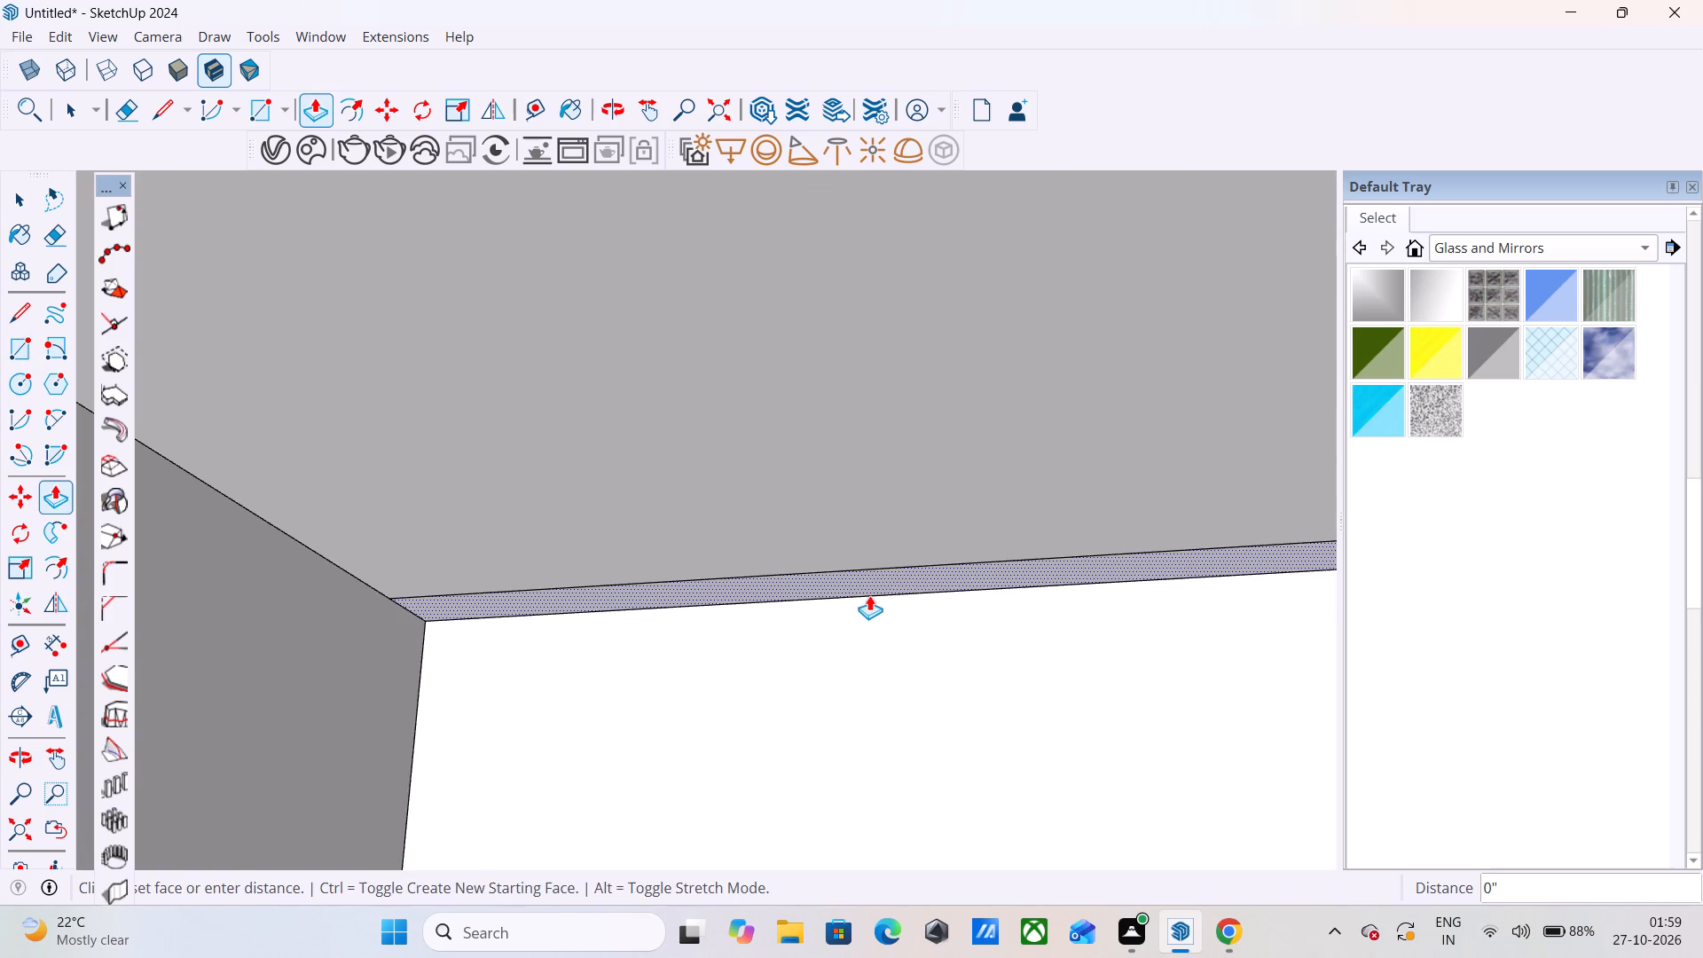
{"action": "type", "text": "0.3"}
{"action": "key", "text": "Return"}
{"action": "scroll", "coordinate": [871, 589], "scroll_direction": "down", "scroll_amount": 11}
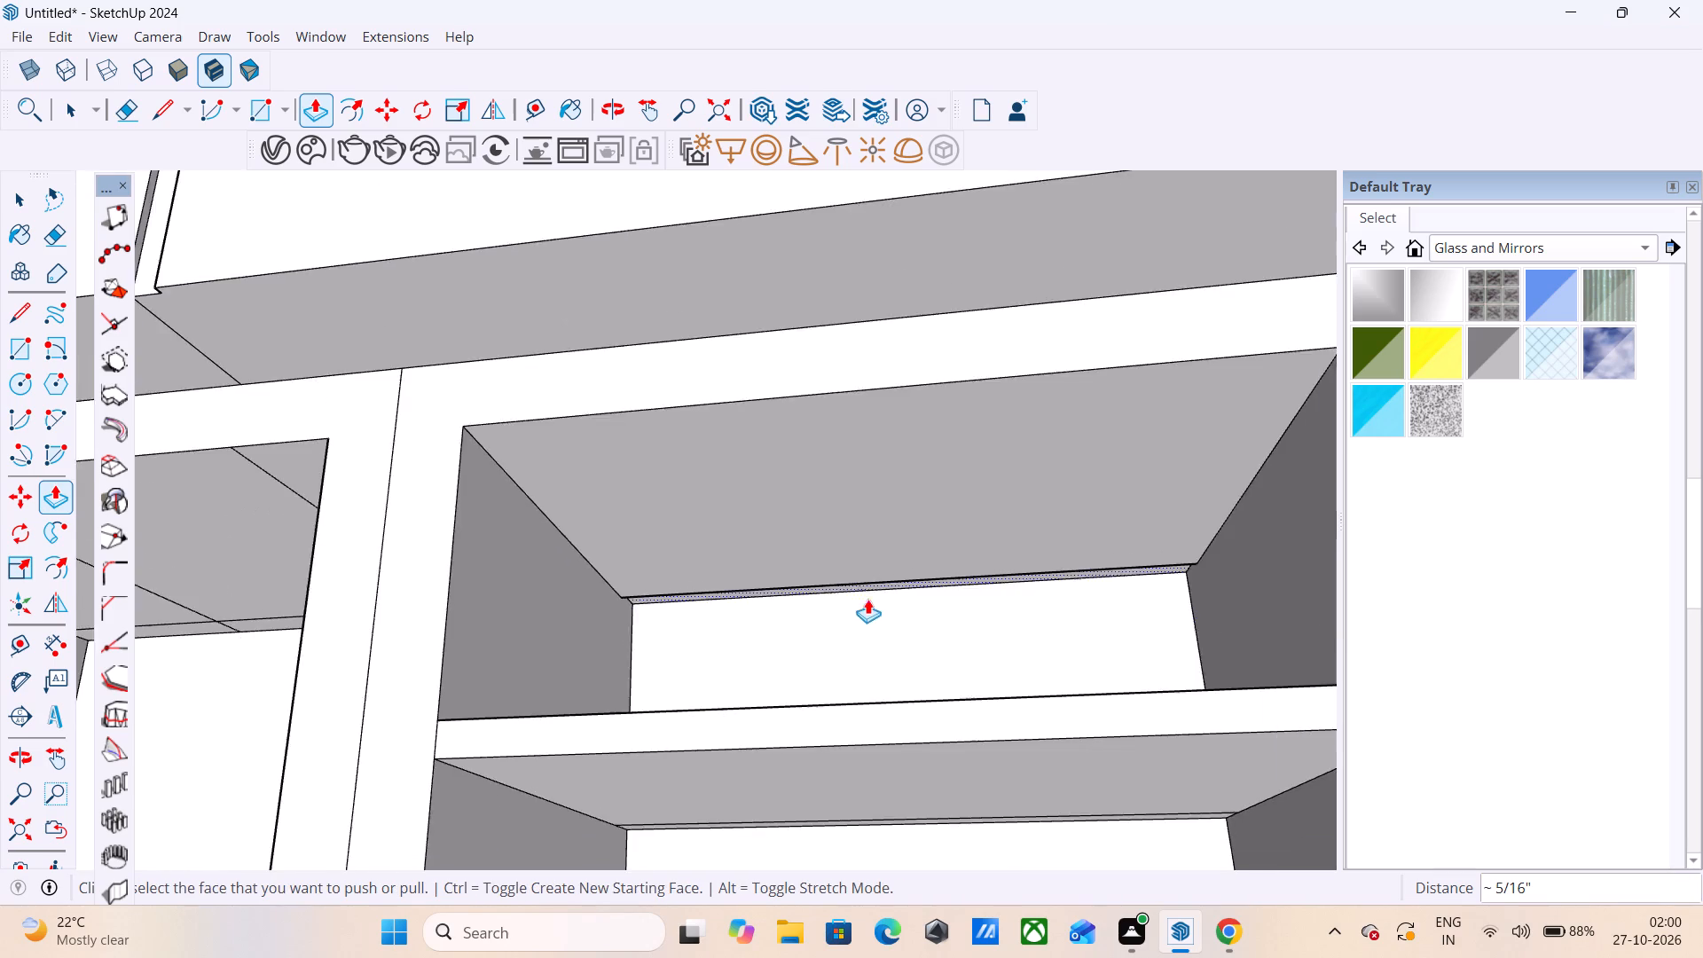
{"action": "scroll", "coordinate": [867, 599], "scroll_direction": "down", "scroll_amount": 3}
{"action": "scroll", "coordinate": [848, 783], "scroll_direction": "up", "scroll_amount": 9}
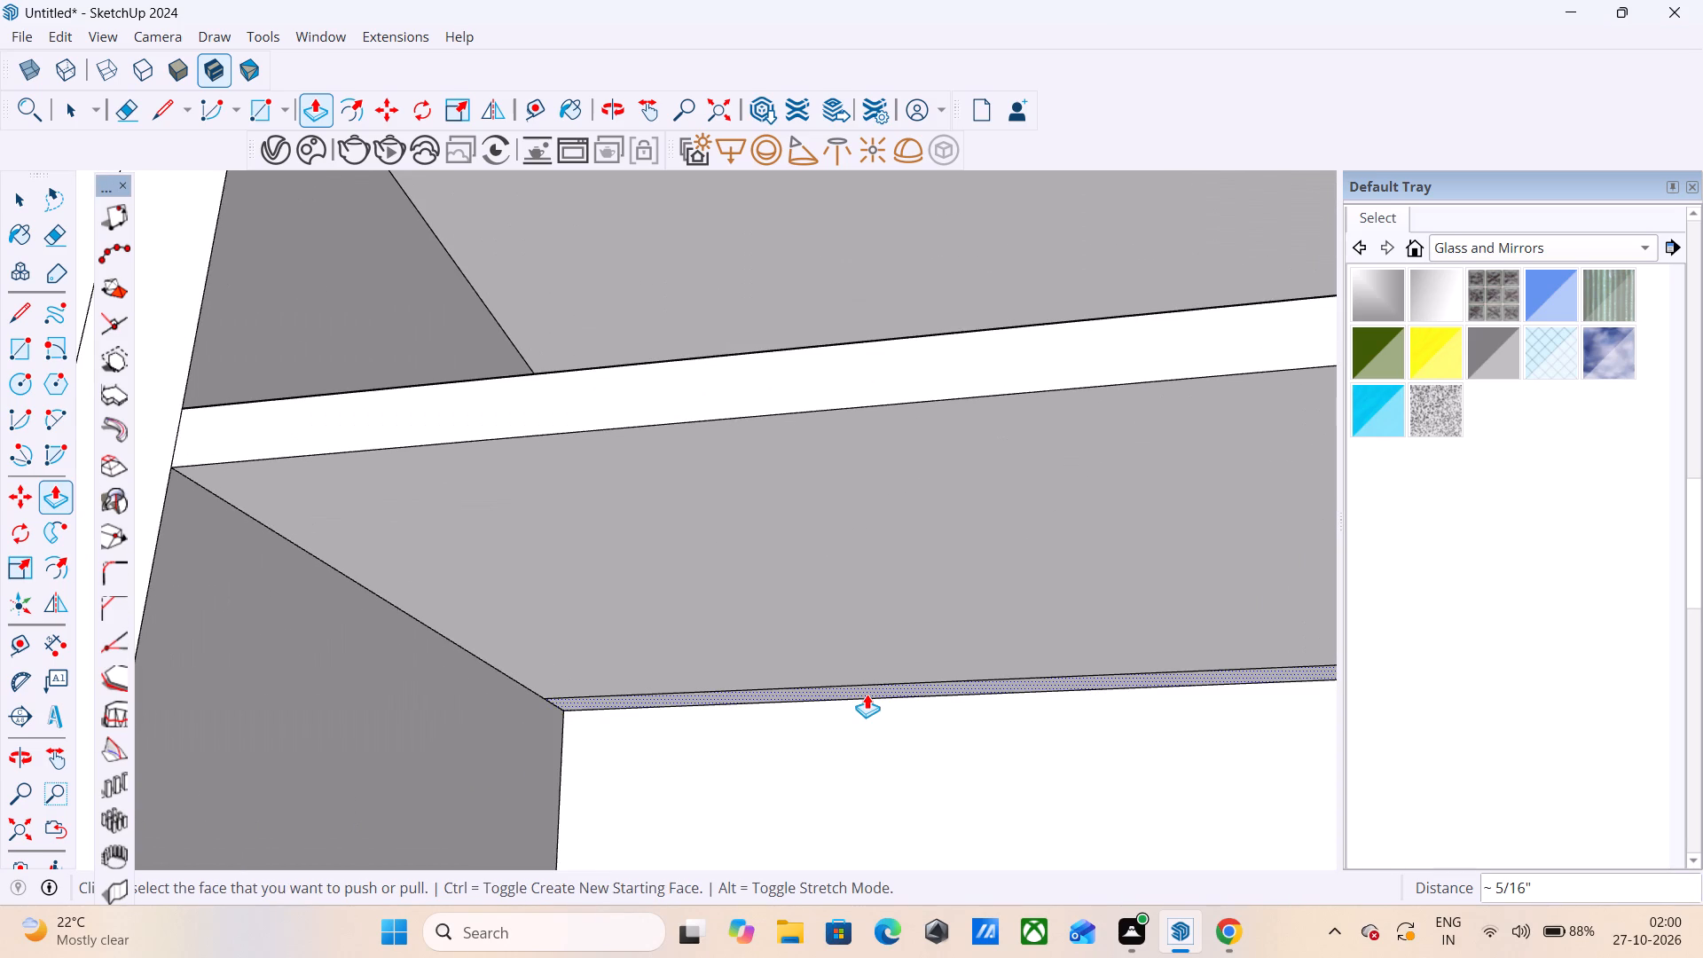
{"action": "double_click", "coordinate": [867, 694]}
Push/Pull all three segments of the empty open compartment's ceiling strip by the same 0.3".
{"action": "scroll", "coordinate": [1083, 632], "scroll_direction": "down", "scroll_amount": 9}
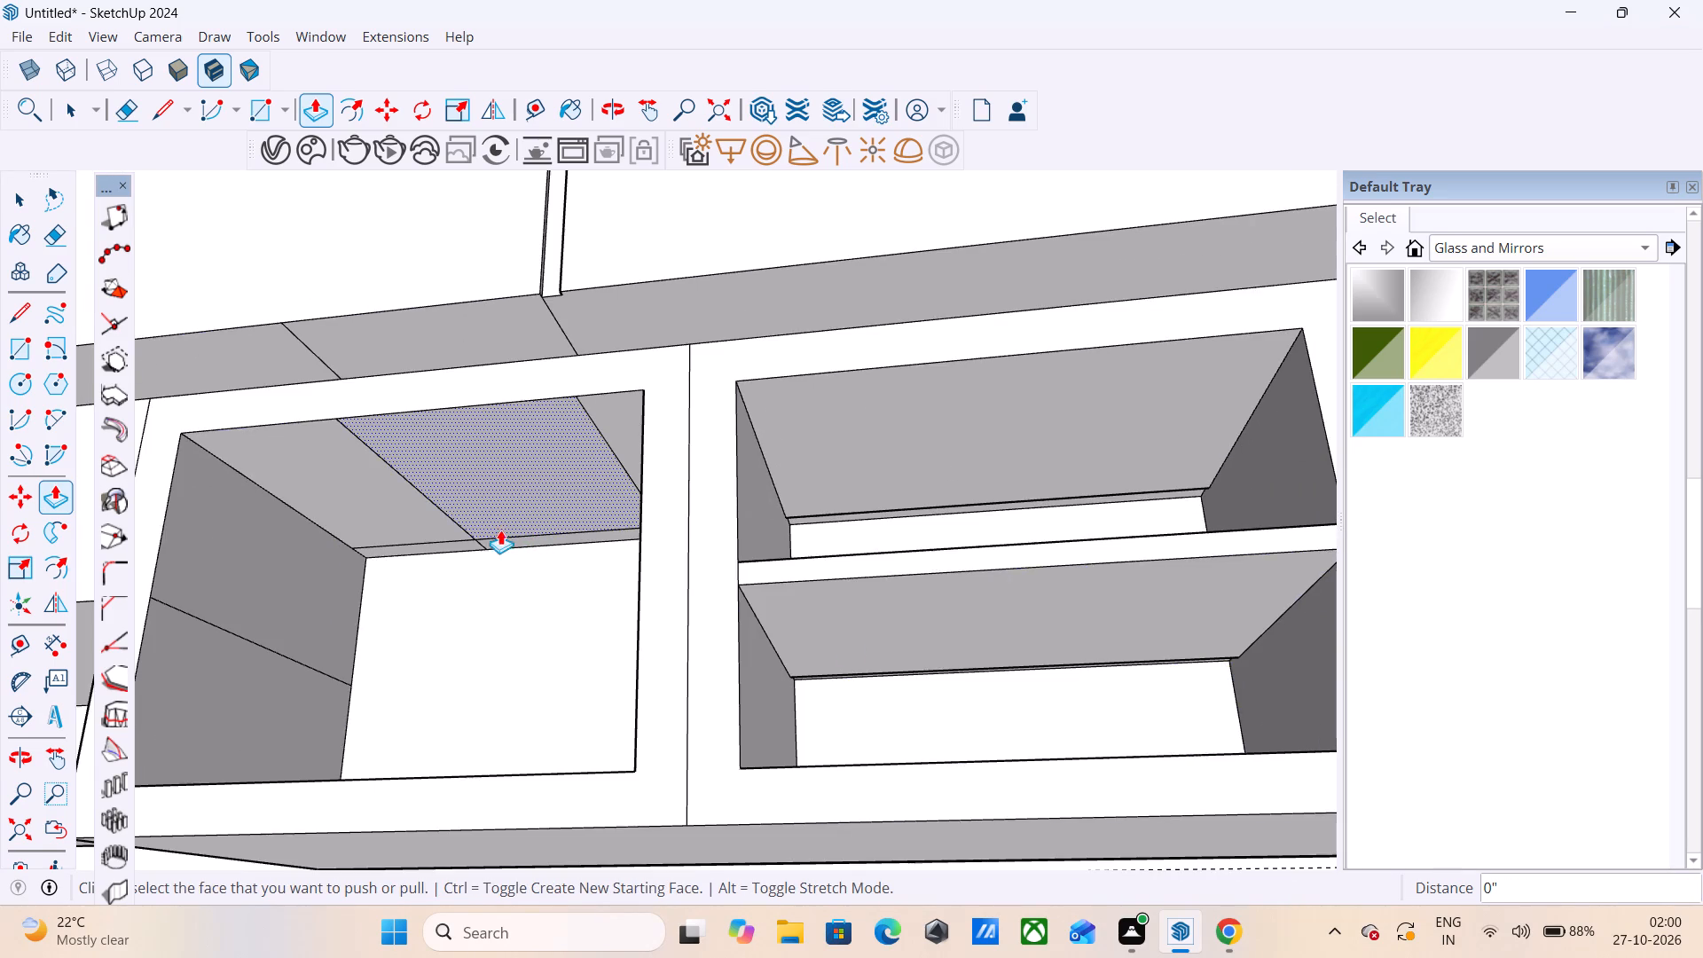
{"action": "scroll", "coordinate": [494, 526], "scroll_direction": "up", "scroll_amount": 9}
{"action": "double_click", "coordinate": [624, 560]}
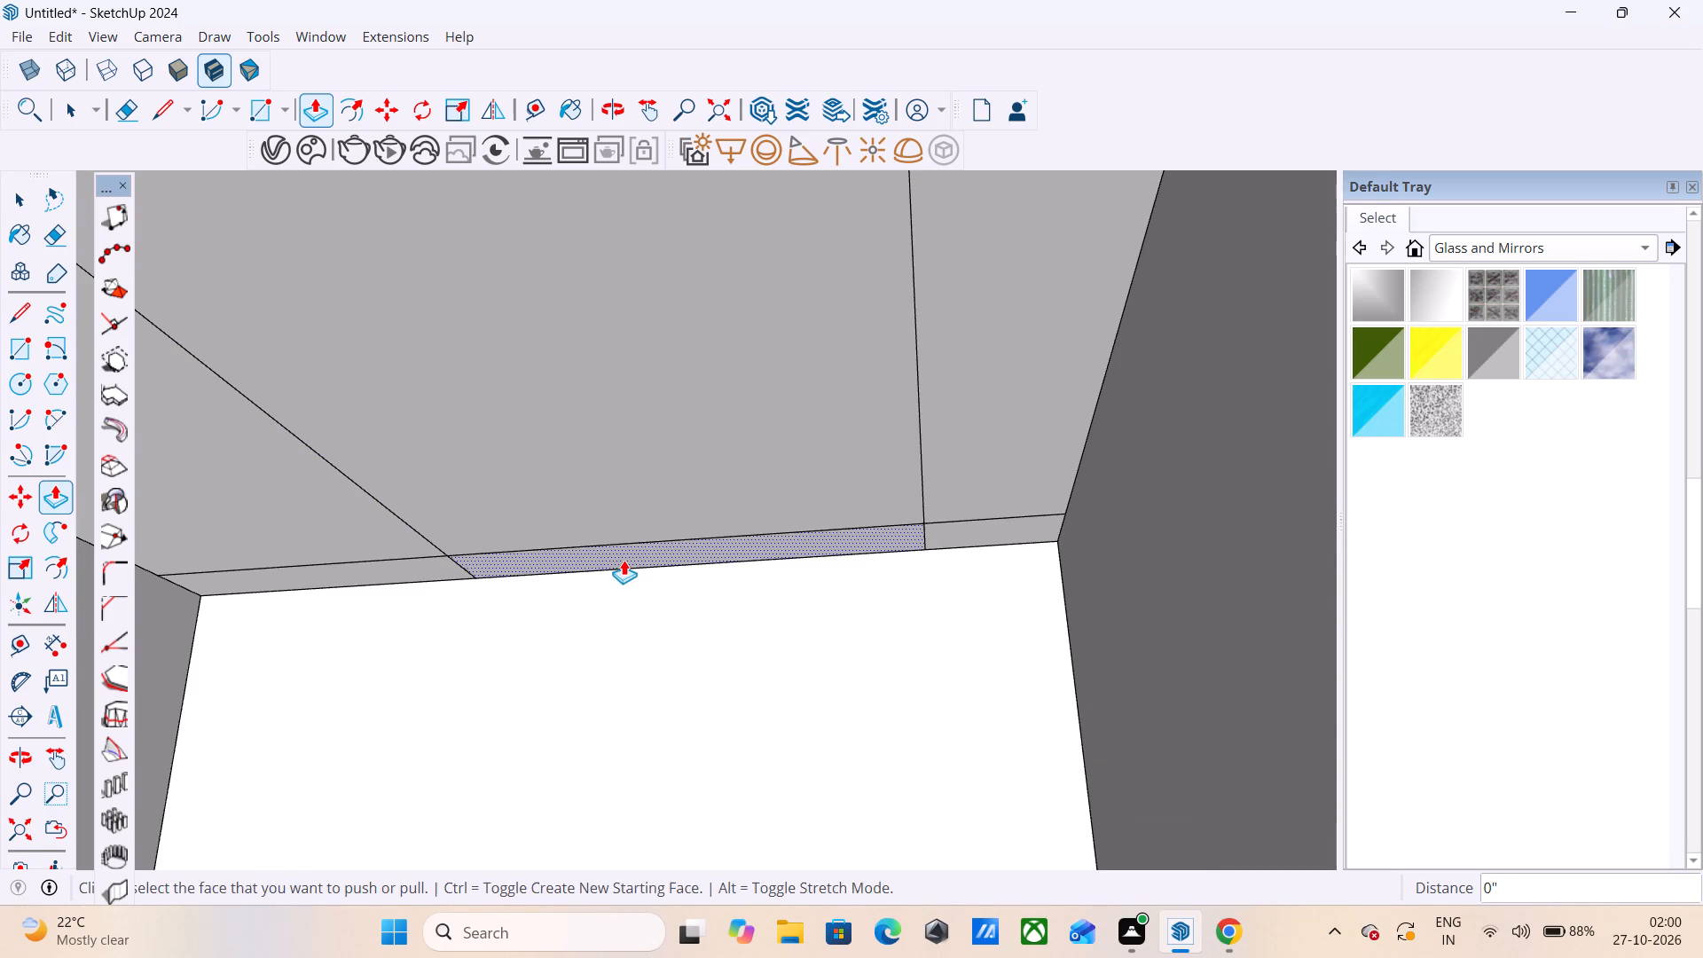
{"action": "double_click", "coordinate": [1012, 528]}
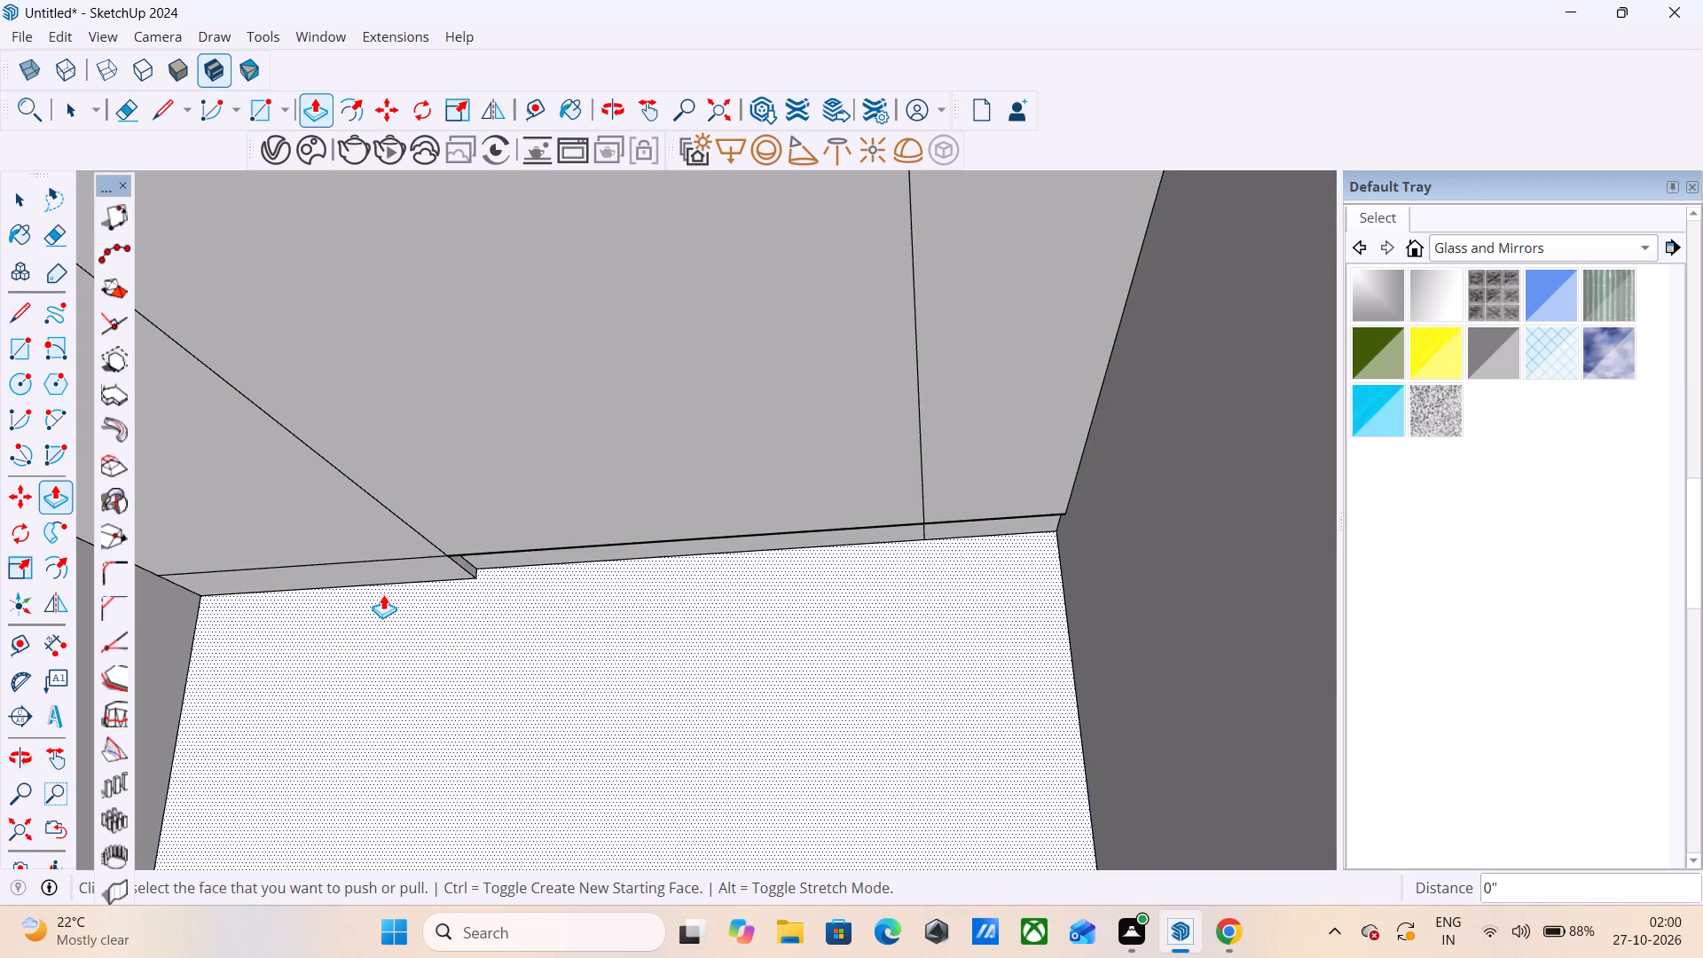
{"action": "double_click", "coordinate": [386, 576]}
Push/Pull both segments of the perfume bottle compartment's ceiling strip by the same 0.3".
{"action": "scroll", "coordinate": [833, 635], "scroll_direction": "down", "scroll_amount": 5}
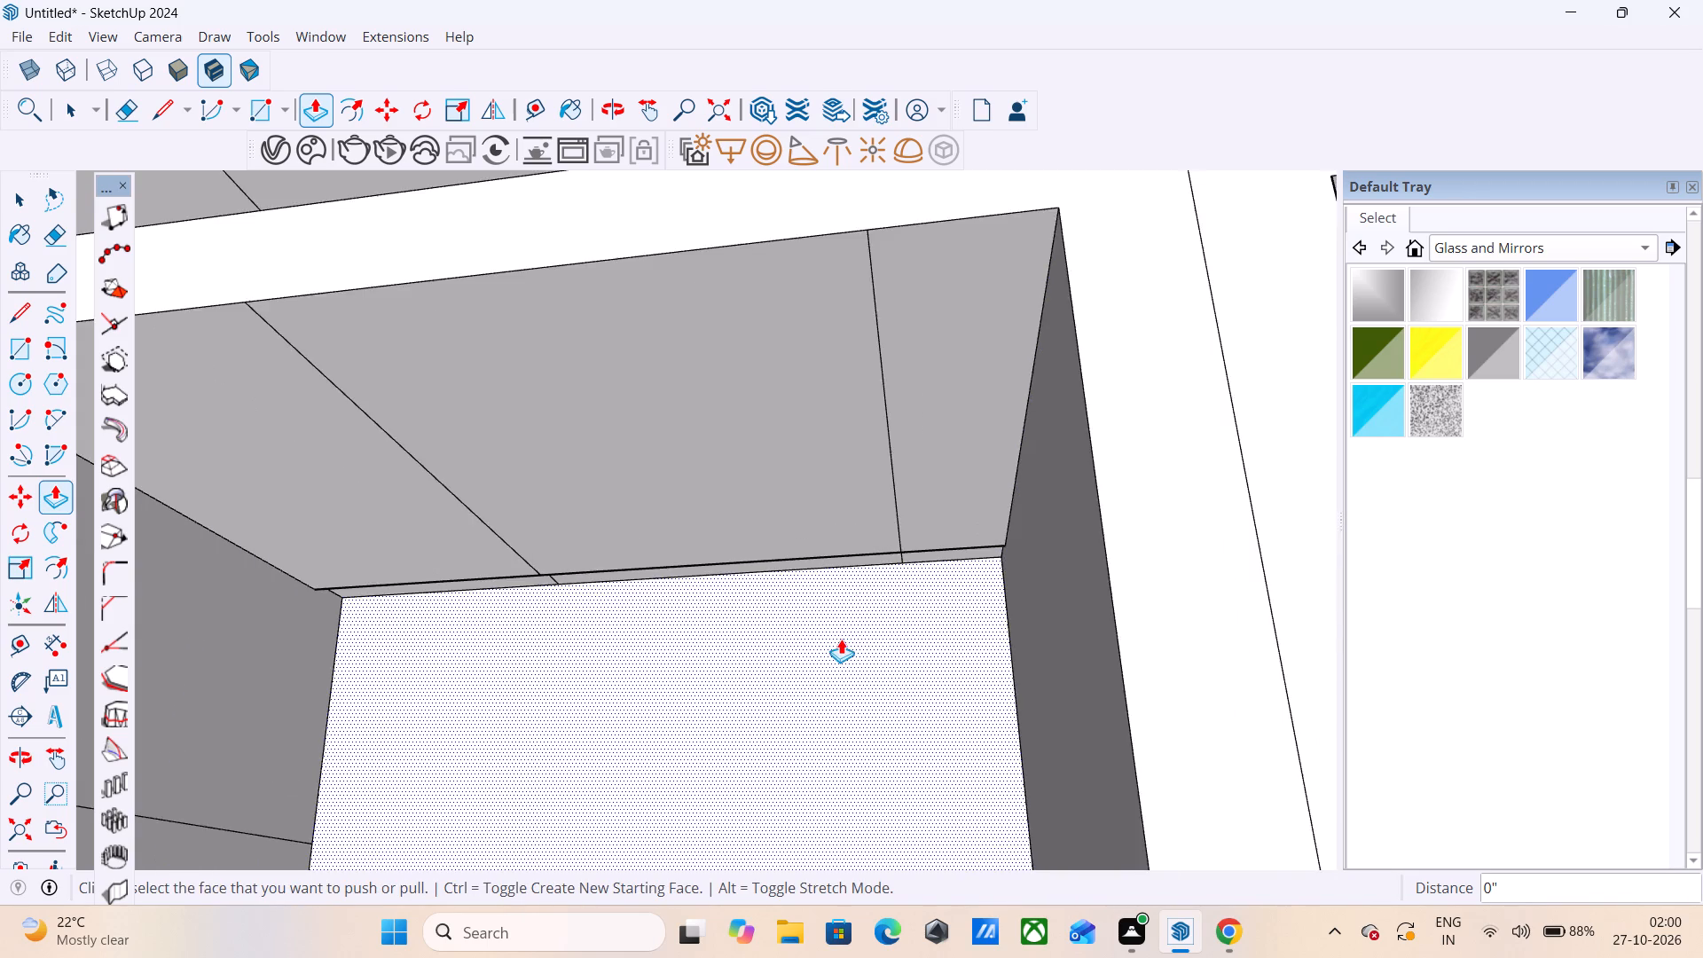
{"action": "scroll", "coordinate": [841, 639], "scroll_direction": "down", "scroll_amount": 15}
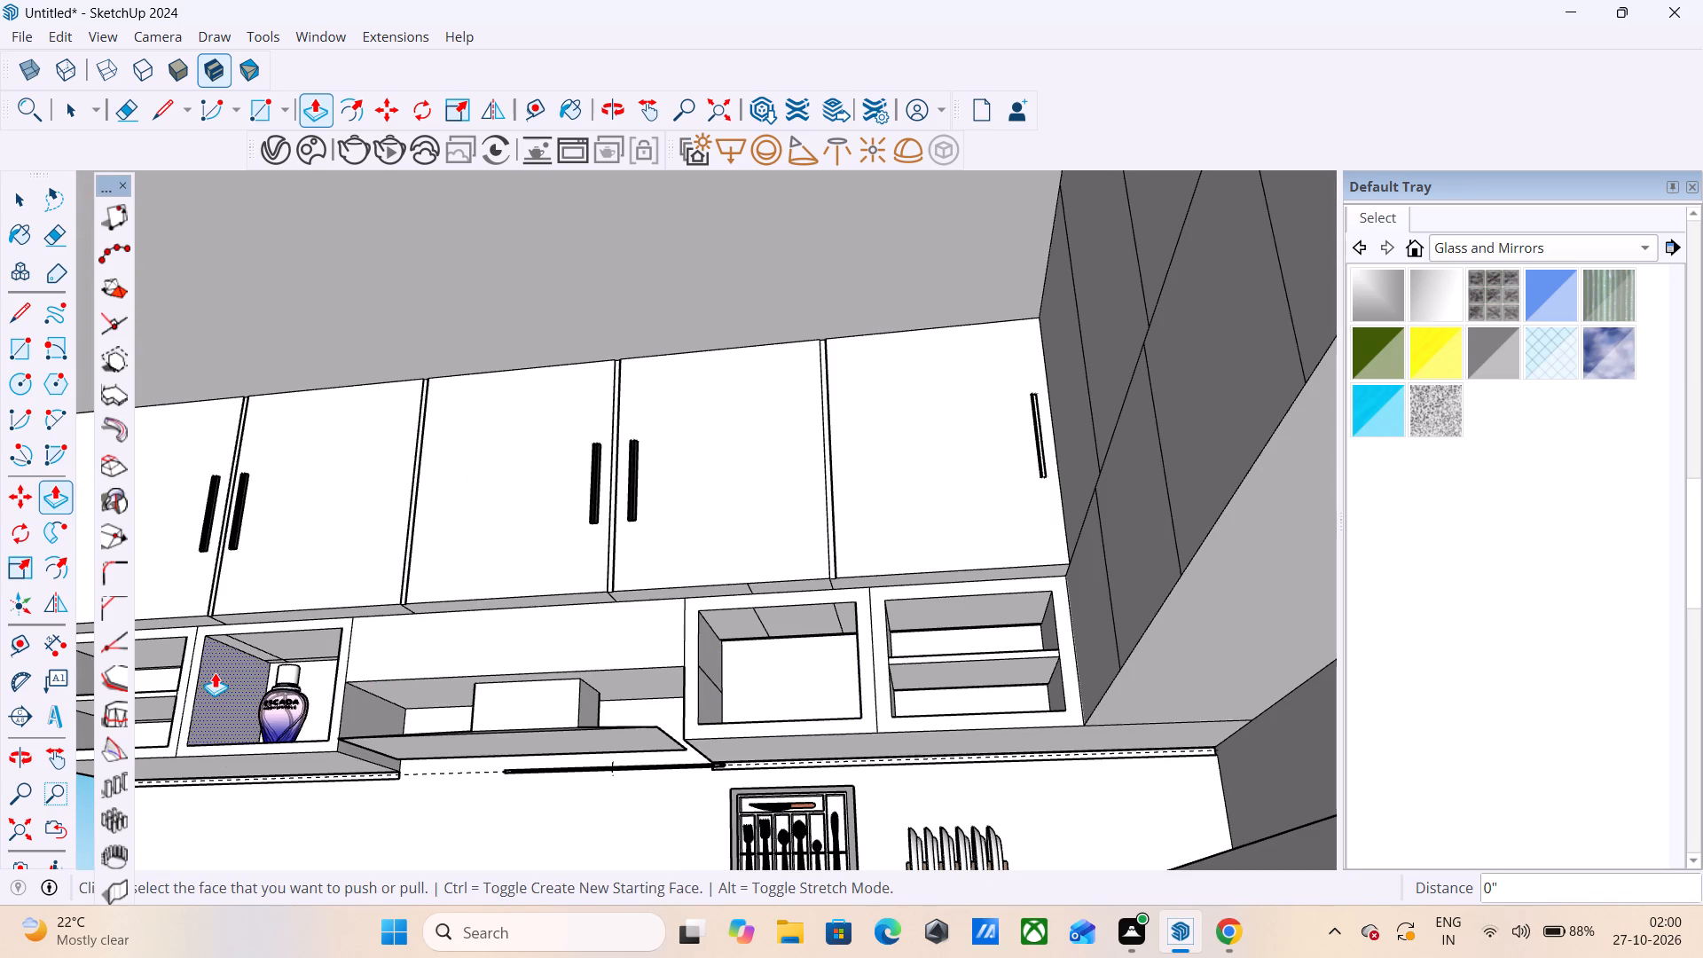
{"action": "scroll", "coordinate": [215, 672], "scroll_direction": "up", "scroll_amount": 12}
{"action": "scroll", "coordinate": [416, 656], "scroll_direction": "up", "scroll_amount": 9}
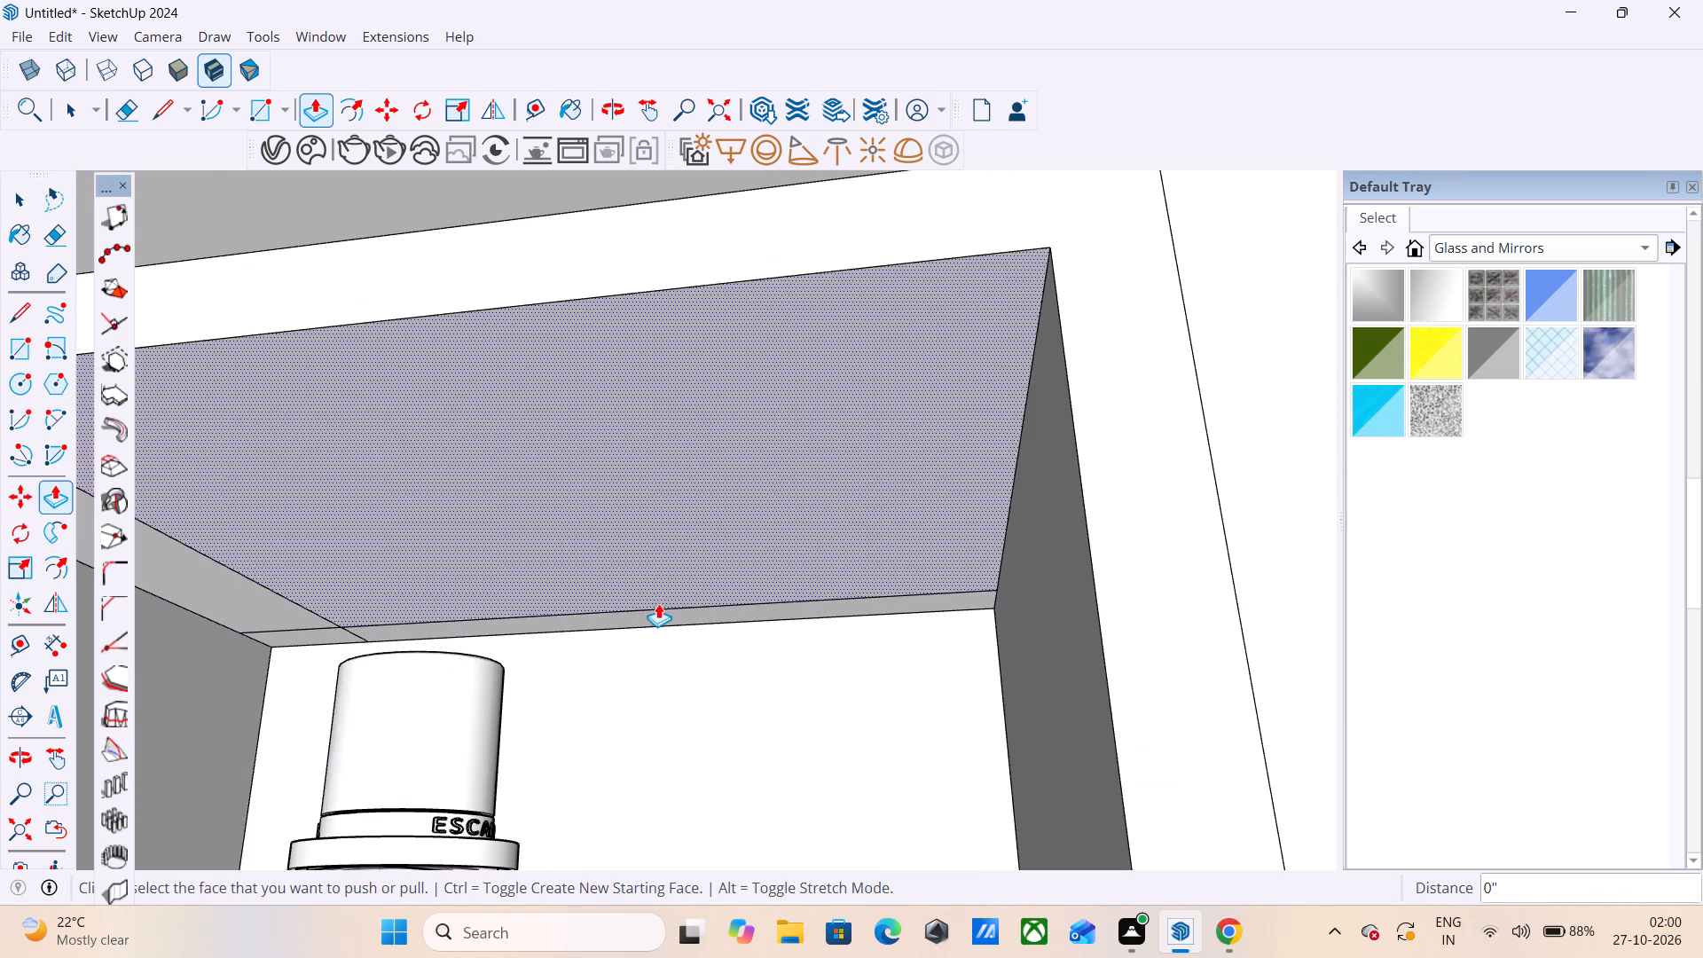
{"action": "double_click", "coordinate": [669, 616]}
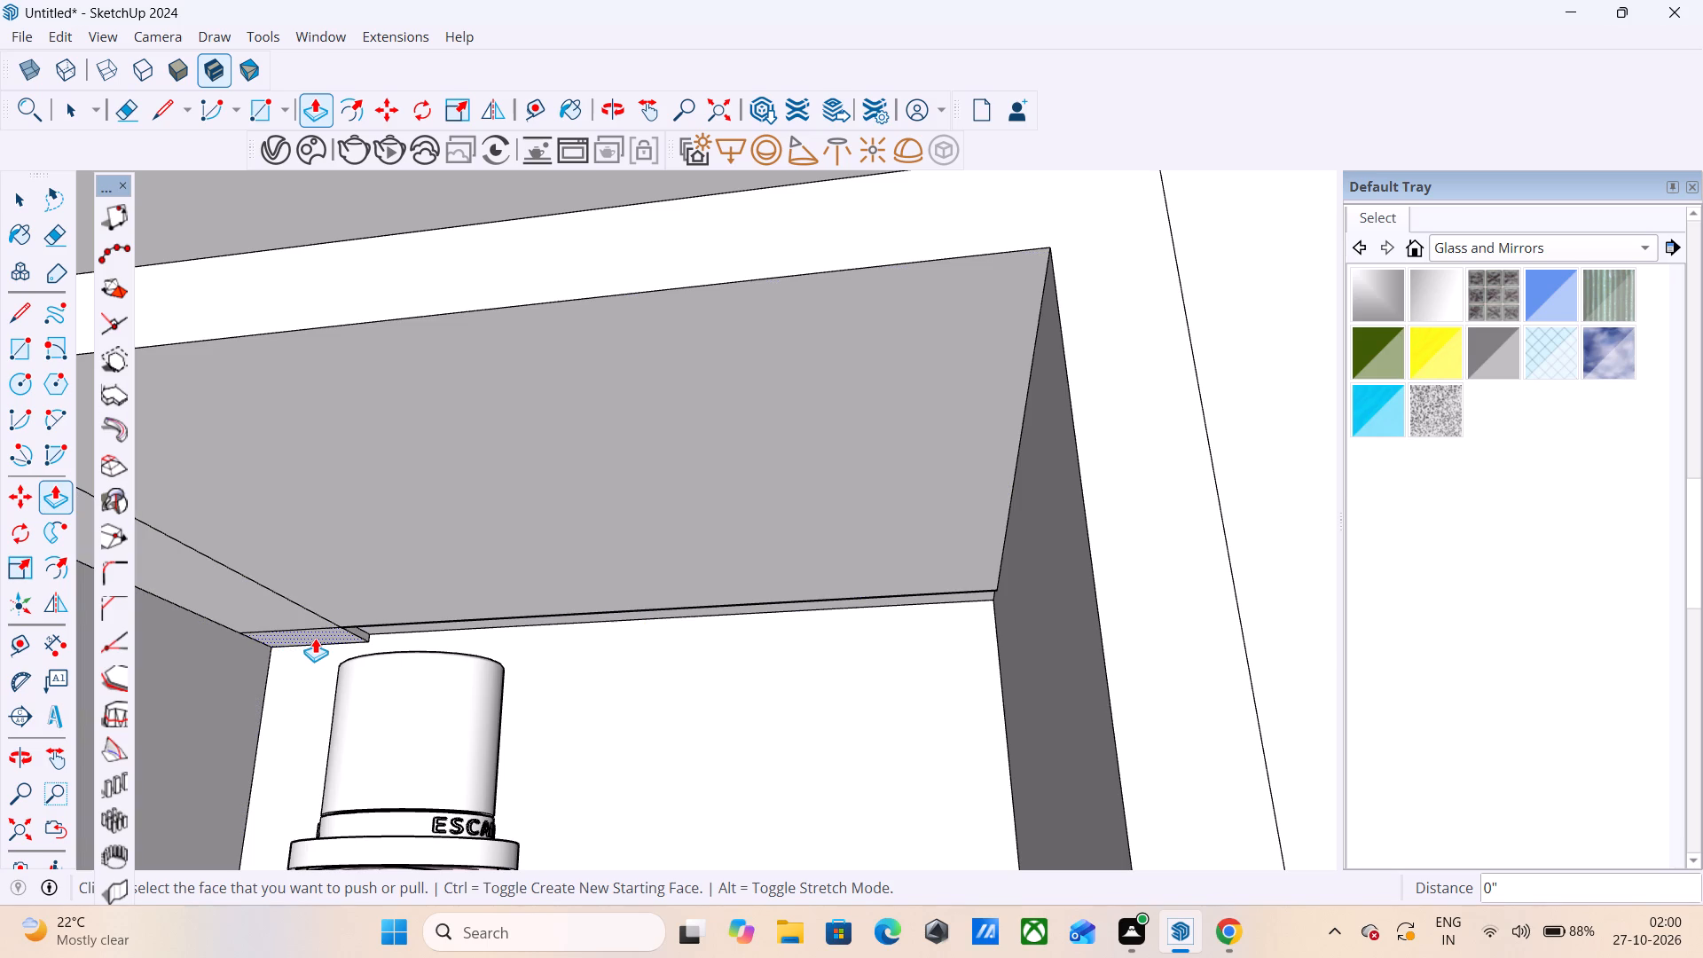
{"action": "left_click", "coordinate": [315, 638]}
{"action": "left_click", "coordinate": [315, 638]}
Push/Pull the middle-shelf and ceiling strips in the shelved compartment beside the perfume bottle by the same 0.3".
{"action": "scroll", "coordinate": [822, 545], "scroll_direction": "down", "scroll_amount": 4}
{"action": "scroll", "coordinate": [878, 612], "scroll_direction": "down", "scroll_amount": 8}
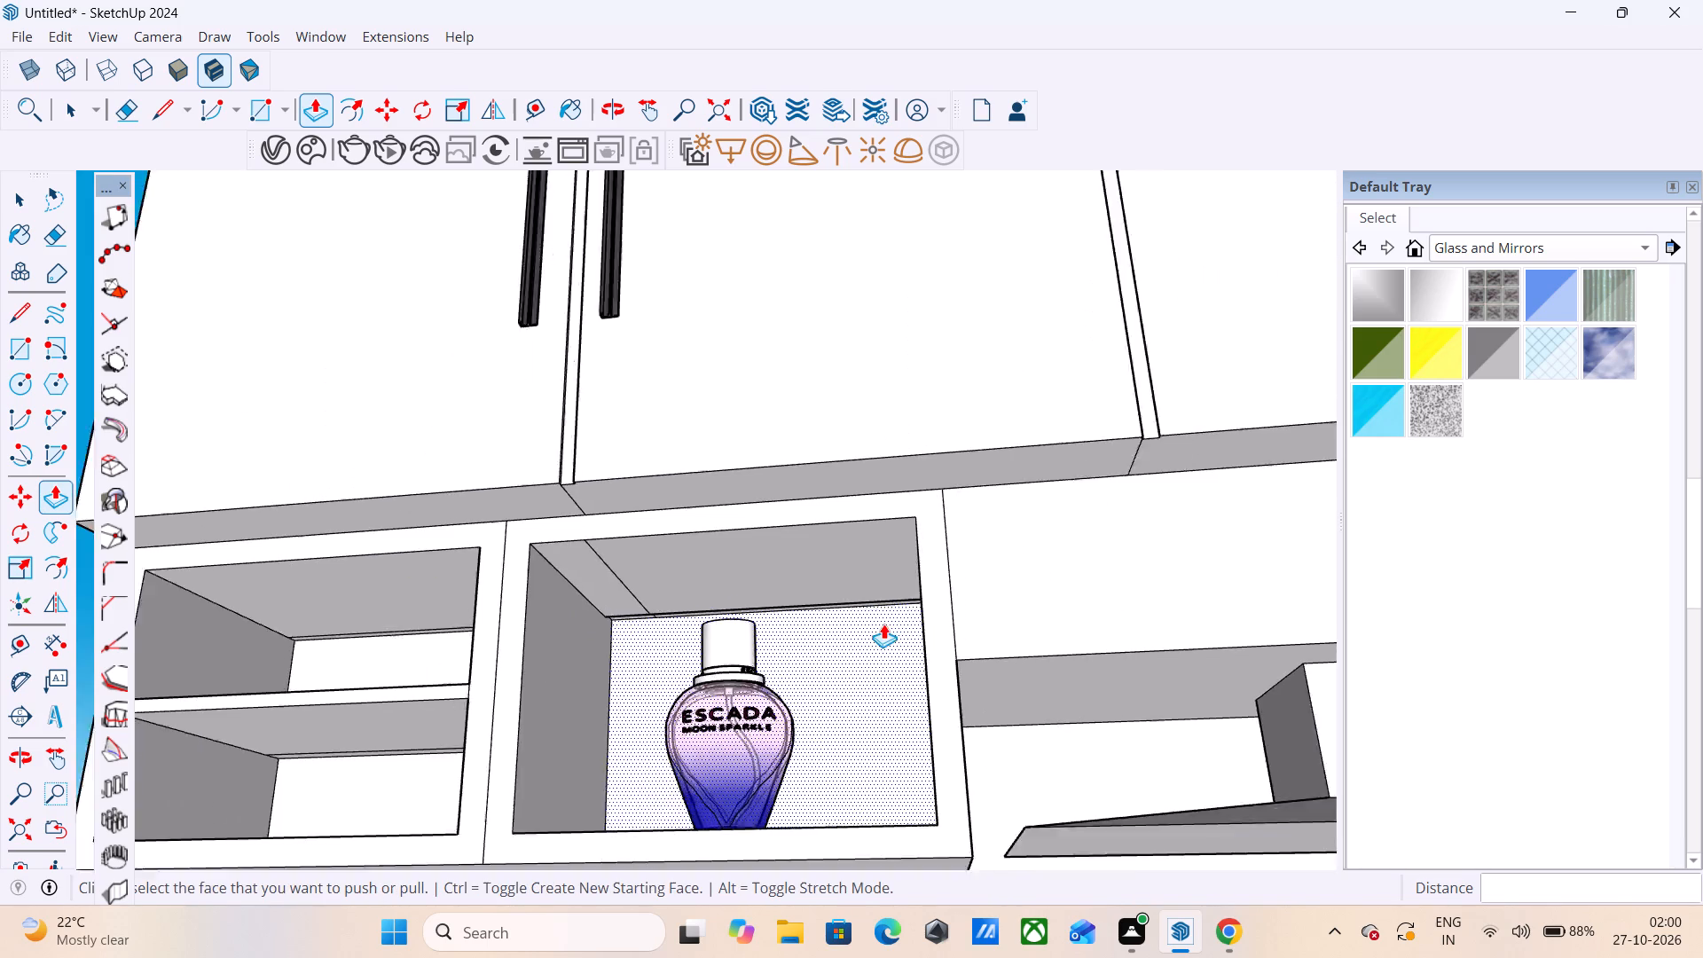
{"action": "scroll", "coordinate": [883, 624], "scroll_direction": "down", "scroll_amount": 2}
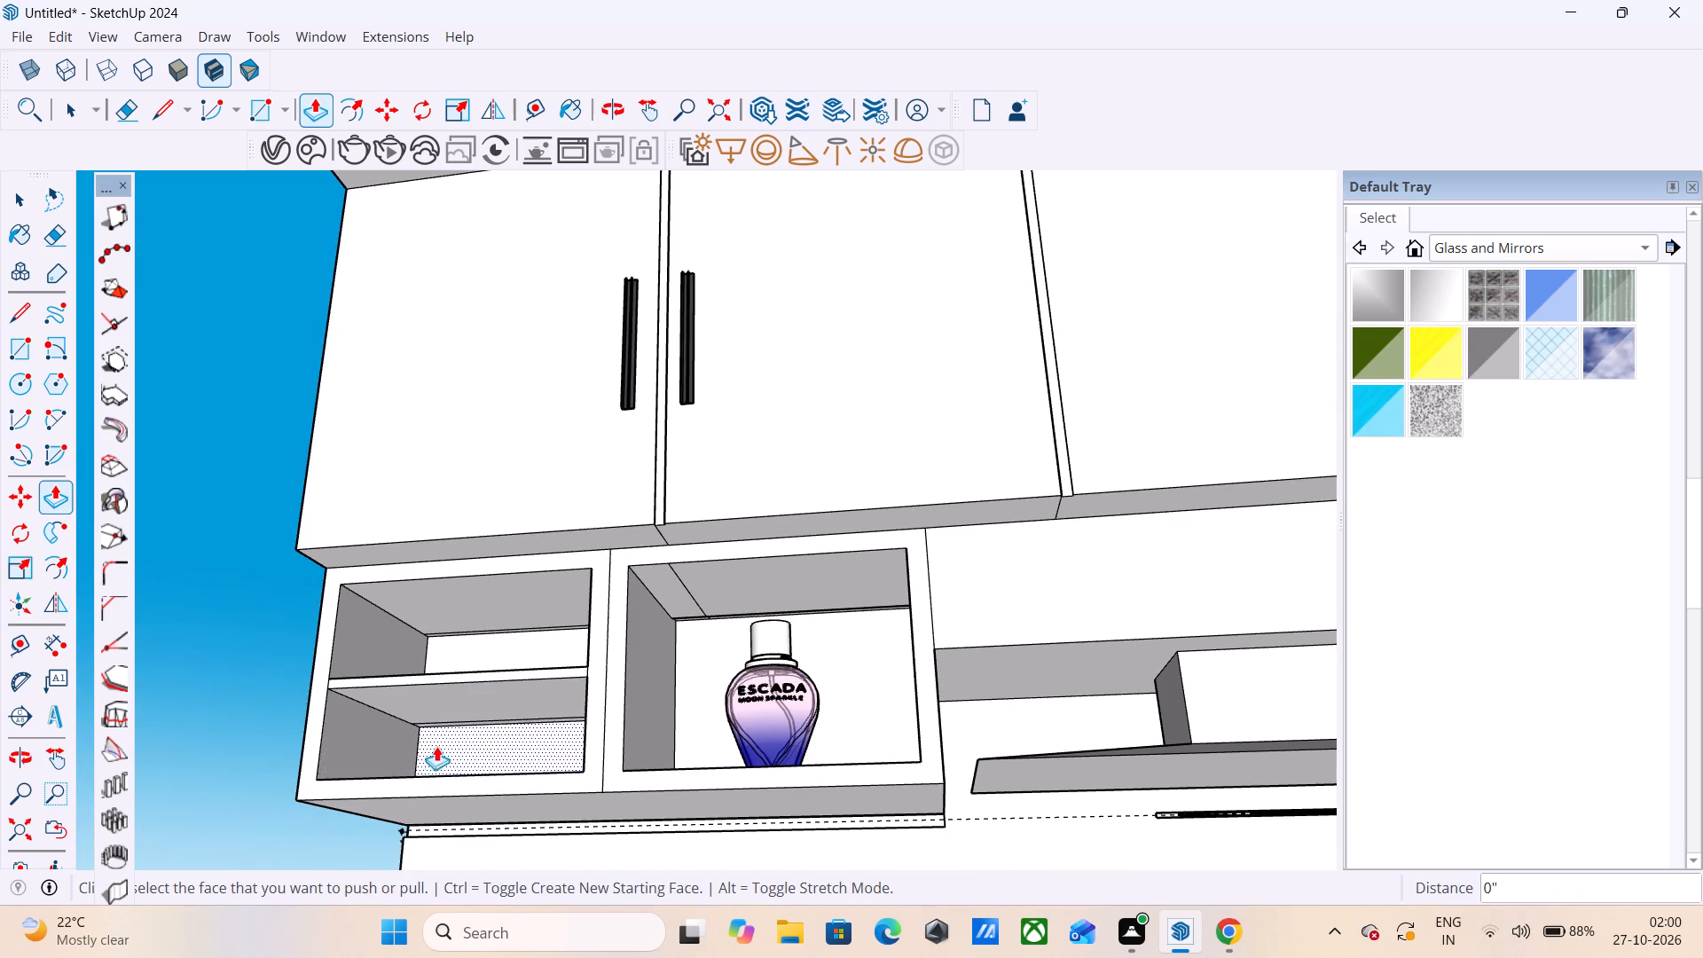
{"action": "scroll", "coordinate": [419, 718], "scroll_direction": "up", "scroll_amount": 11}
{"action": "scroll", "coordinate": [532, 747], "scroll_direction": "up", "scroll_amount": 3}
{"action": "double_click", "coordinate": [533, 747]}
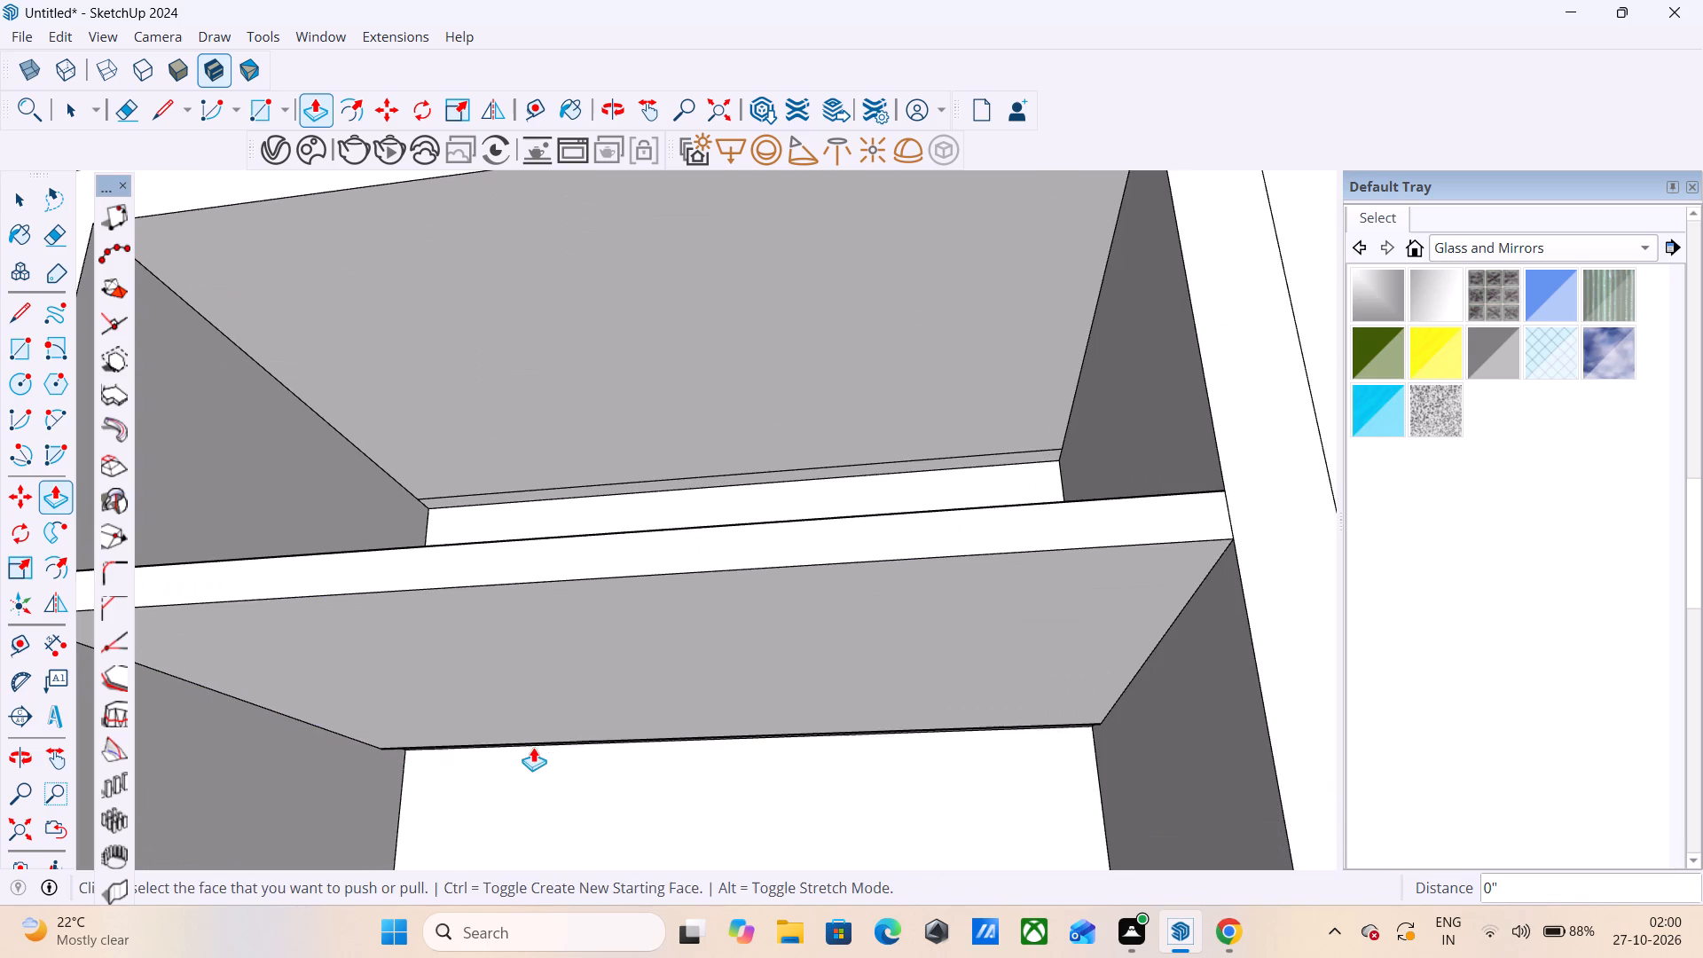
{"action": "scroll", "coordinate": [361, 803], "scroll_direction": "down", "scroll_amount": 4}
{"action": "scroll", "coordinate": [613, 554], "scroll_direction": "up", "scroll_amount": 5}
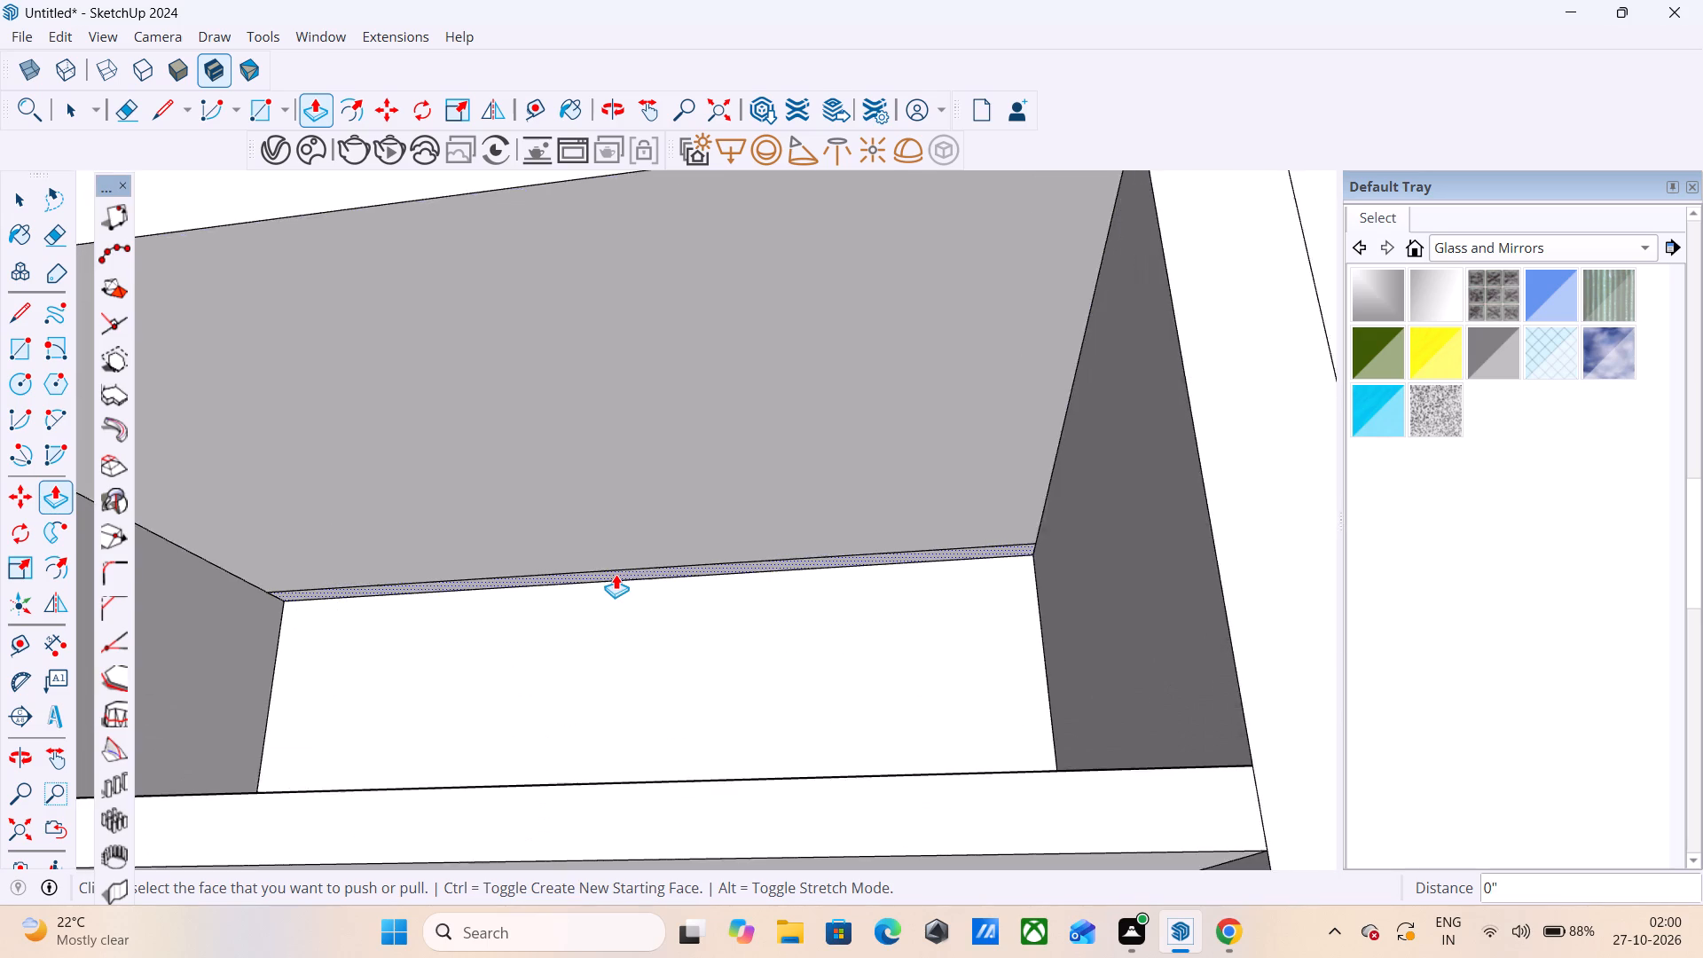
{"action": "scroll", "coordinate": [616, 574], "scroll_direction": "up", "scroll_amount": 2}
{"action": "double_click", "coordinate": [616, 574]}
Select the back-edge ceiling and shelf strips in all four open wall cabinet compartments and combine them into one group.
{"action": "scroll", "coordinate": [468, 565], "scroll_direction": "down", "scroll_amount": 15}
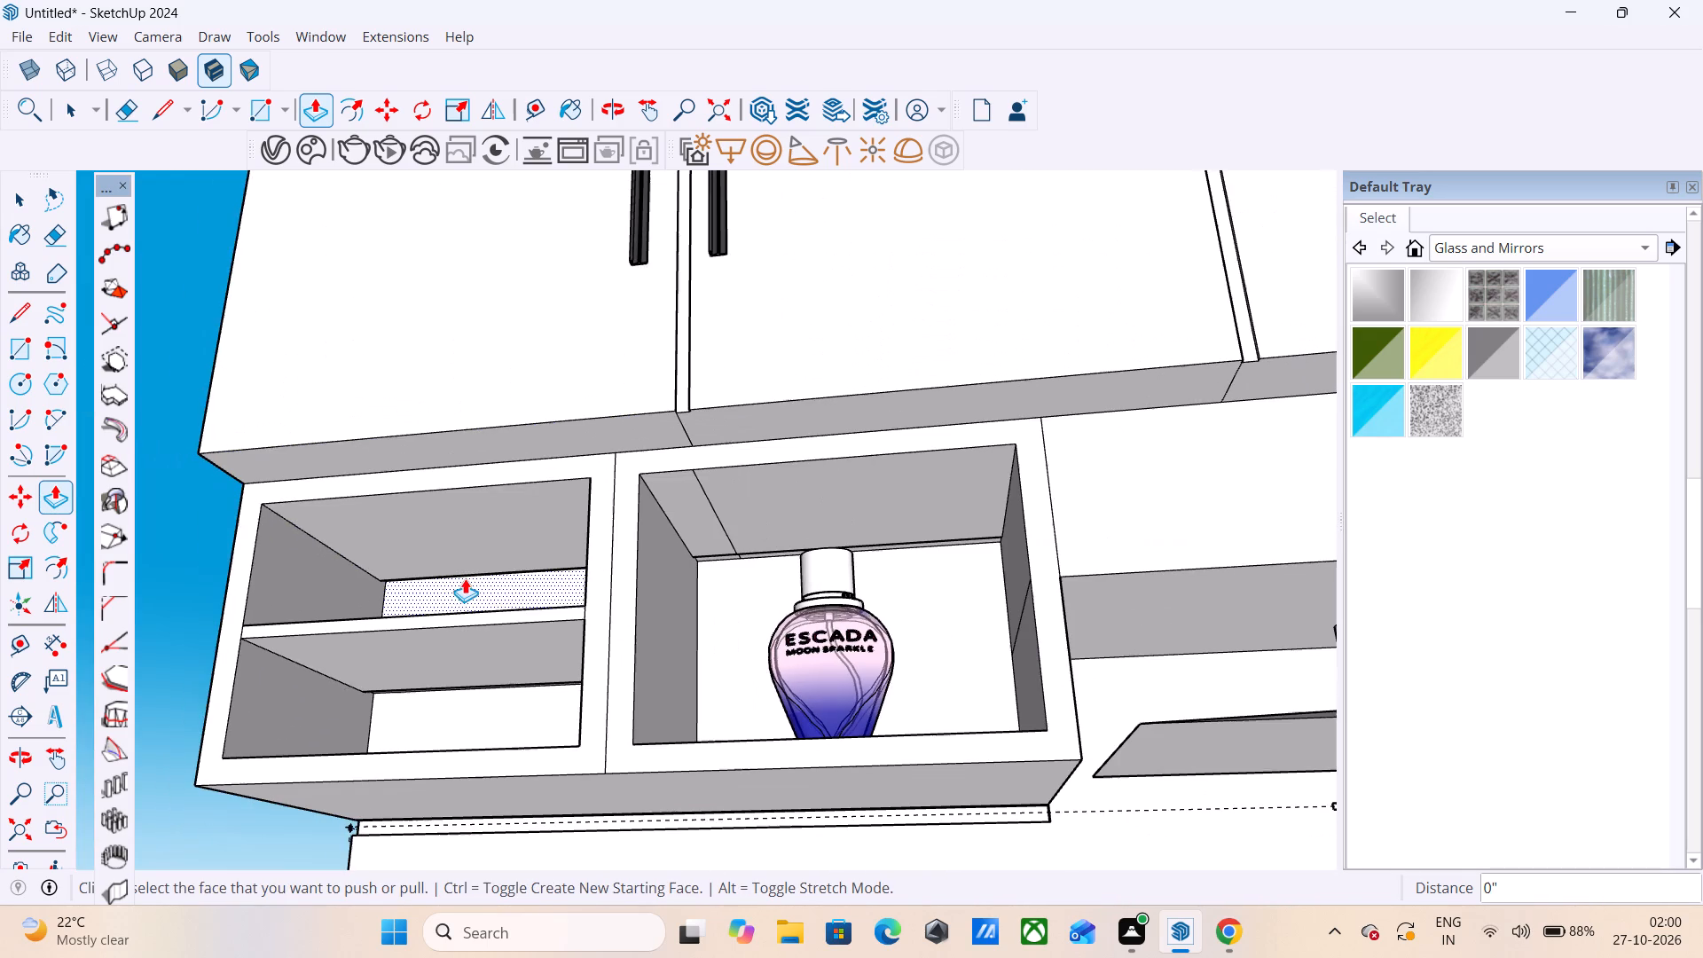
{"action": "key", "text": "space"}
{"action": "scroll", "coordinate": [407, 575], "scroll_direction": "up", "scroll_amount": 11}
{"action": "middle_click_drag", "start_coordinate": [408, 572], "coordinate": [408, 569]}
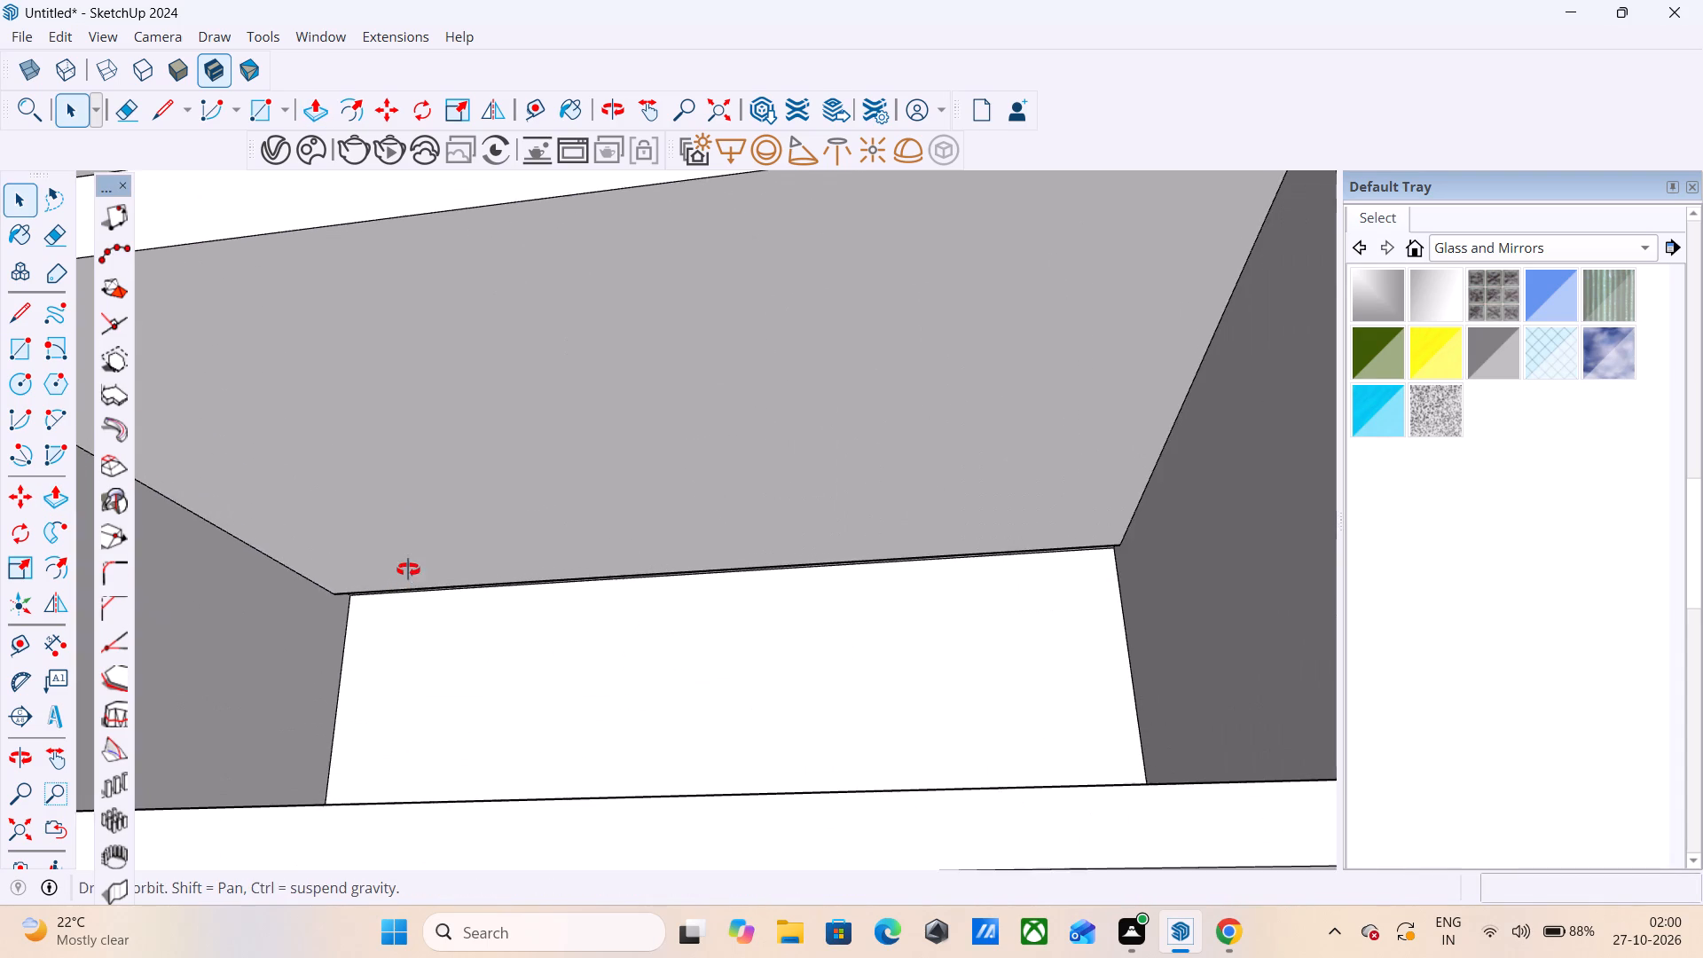
{"action": "middle_click_drag", "start_coordinate": [408, 569], "coordinate": [418, 546]}
{"action": "scroll", "coordinate": [488, 587], "scroll_direction": "up", "scroll_amount": 11}
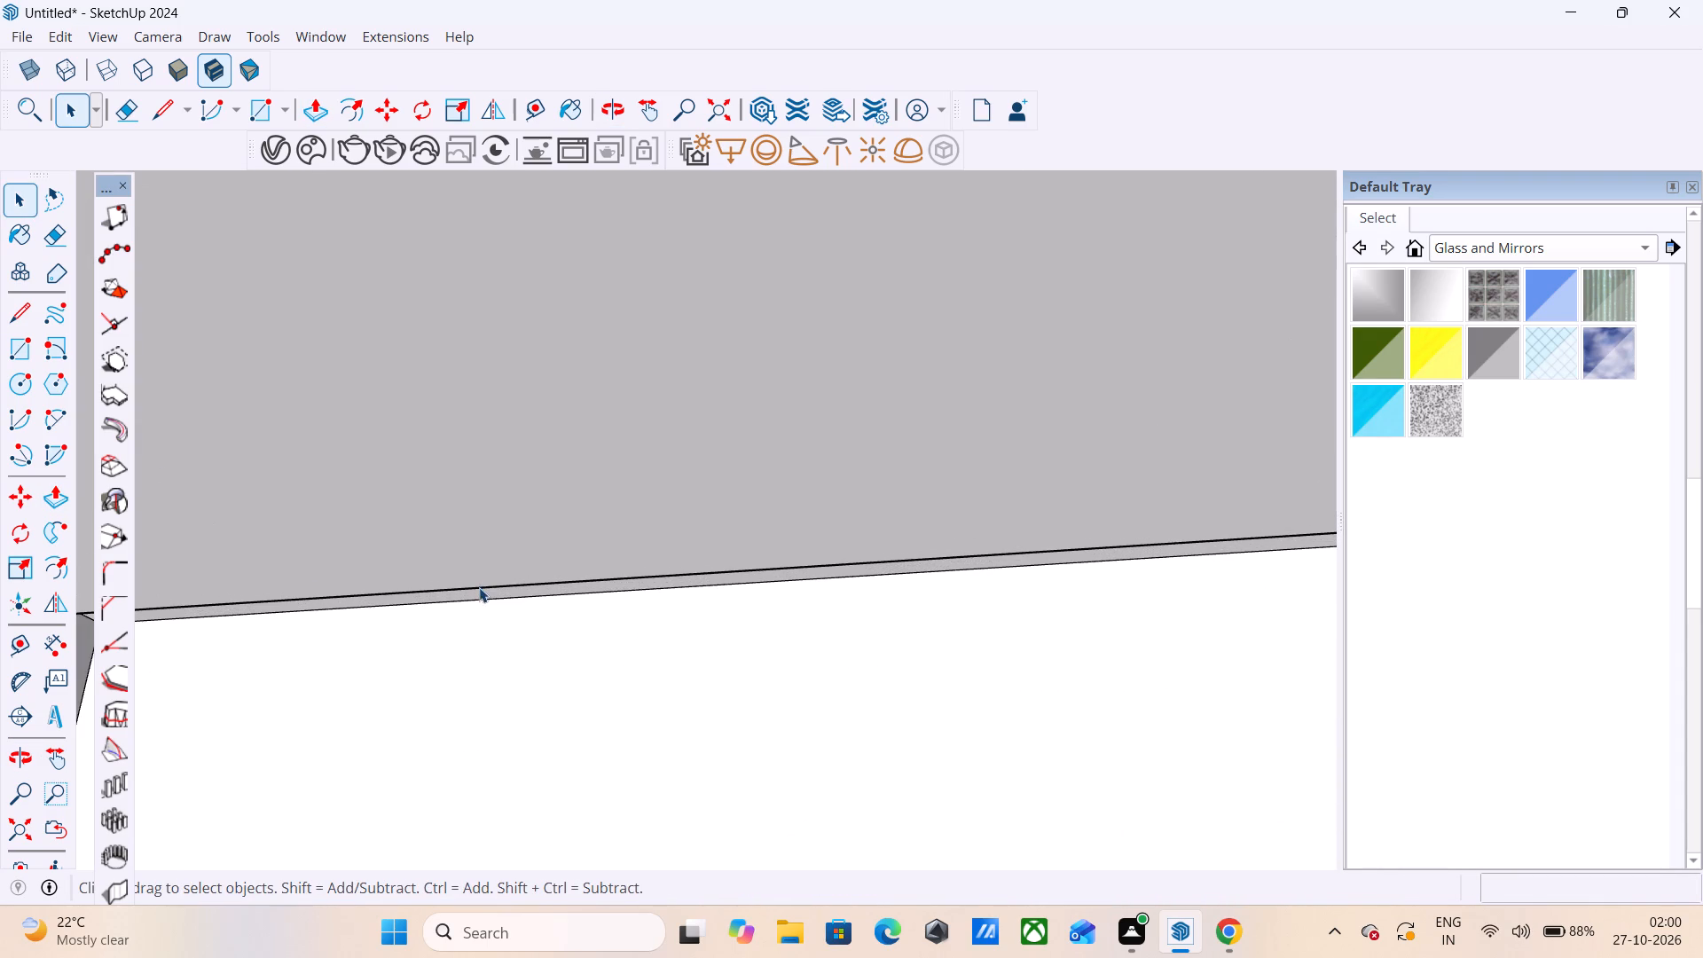
{"action": "scroll", "coordinate": [479, 587], "scroll_direction": "up", "scroll_amount": 9}
{"action": "double_click", "coordinate": [500, 596]}
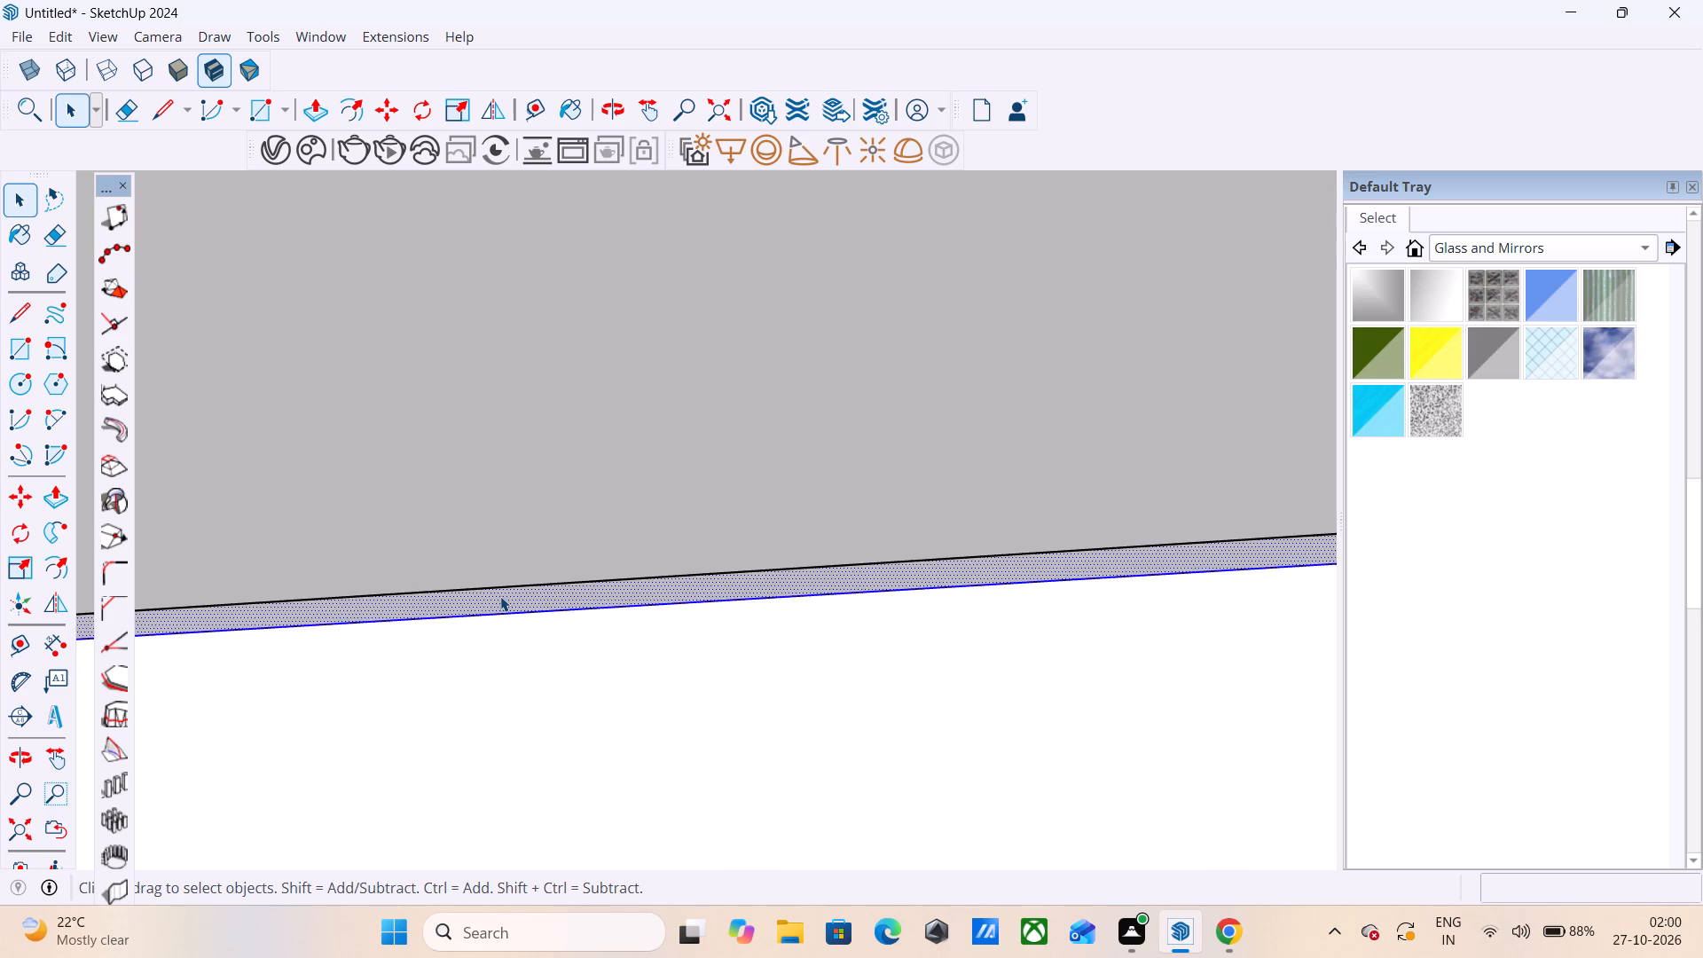
{"action": "scroll", "coordinate": [447, 522], "scroll_direction": "down", "scroll_amount": 18}
{"action": "scroll", "coordinate": [437, 536], "scroll_direction": "down", "scroll_amount": 12}
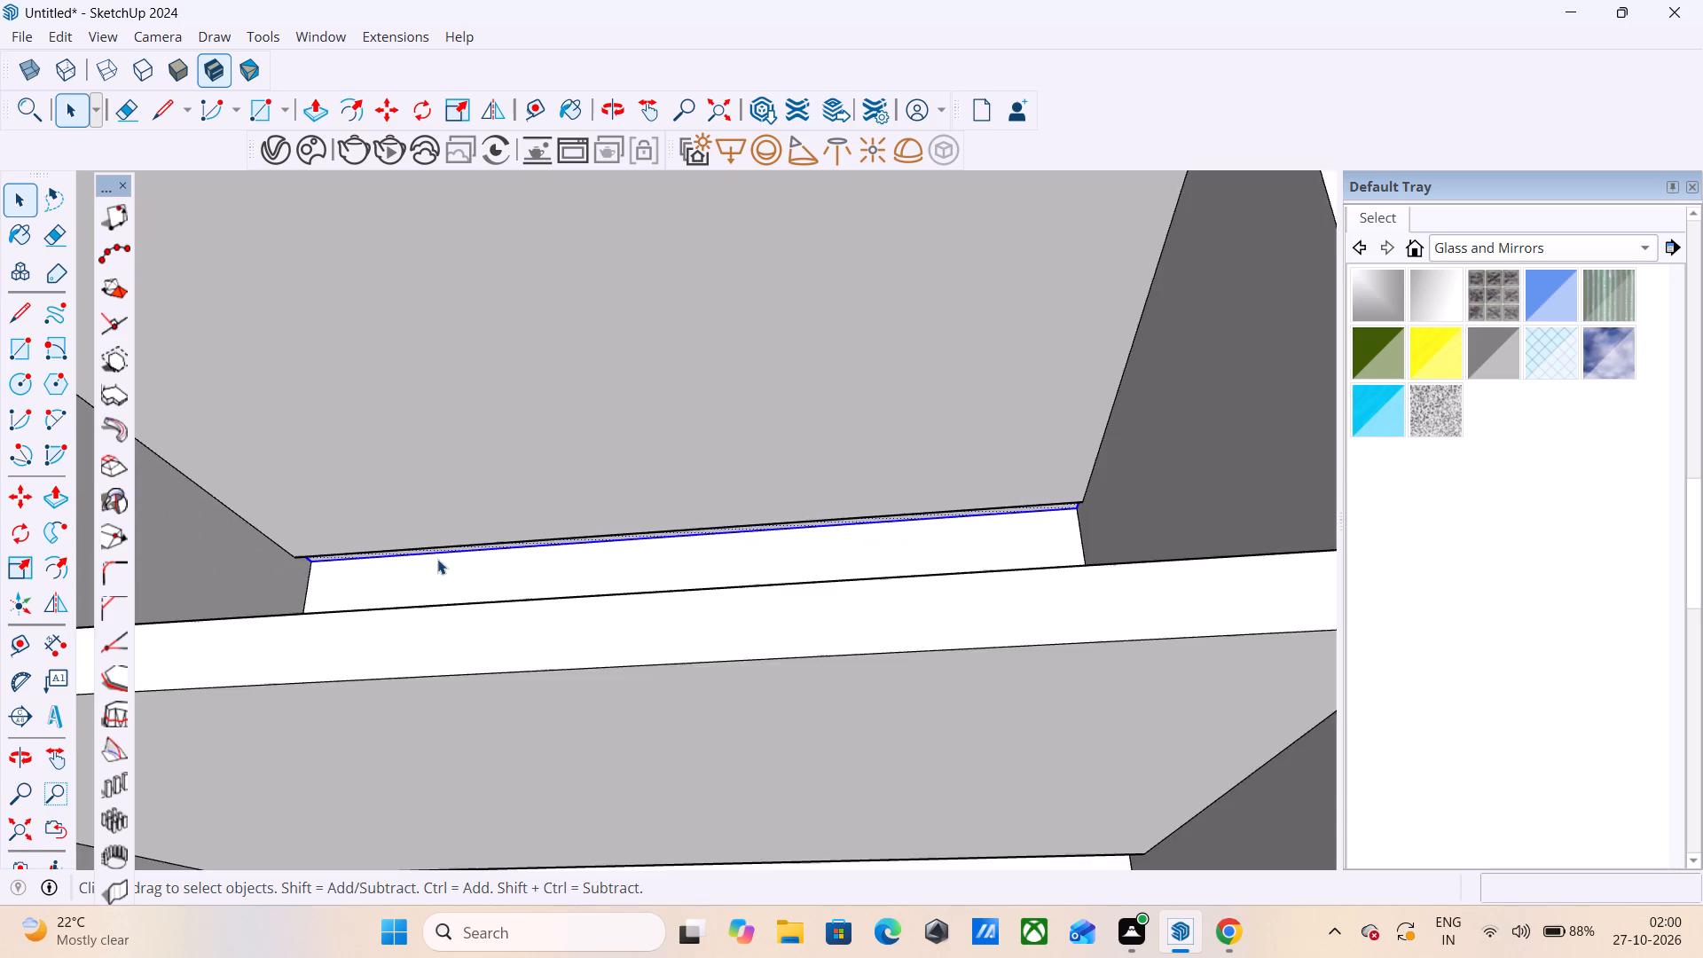
{"action": "scroll", "coordinate": [439, 549], "scroll_direction": "down", "scroll_amount": 13}
{"action": "scroll", "coordinate": [540, 703], "scroll_direction": "up", "scroll_amount": 13}
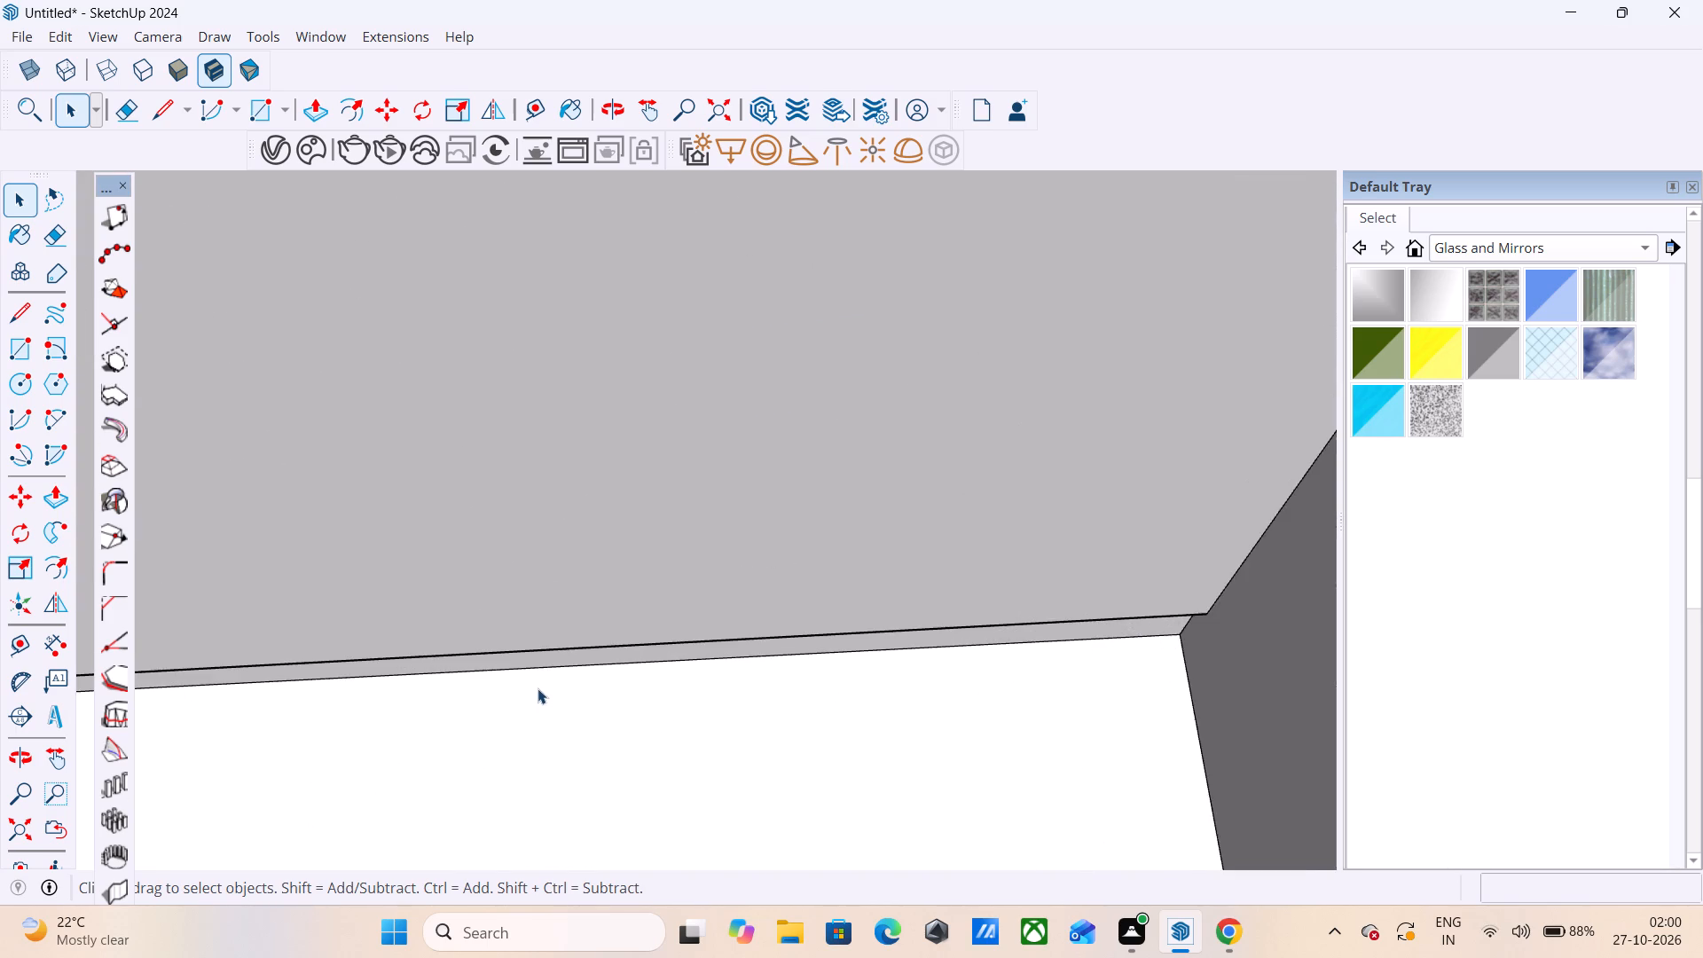
{"action": "scroll", "coordinate": [538, 688], "scroll_direction": "up", "scroll_amount": 4}
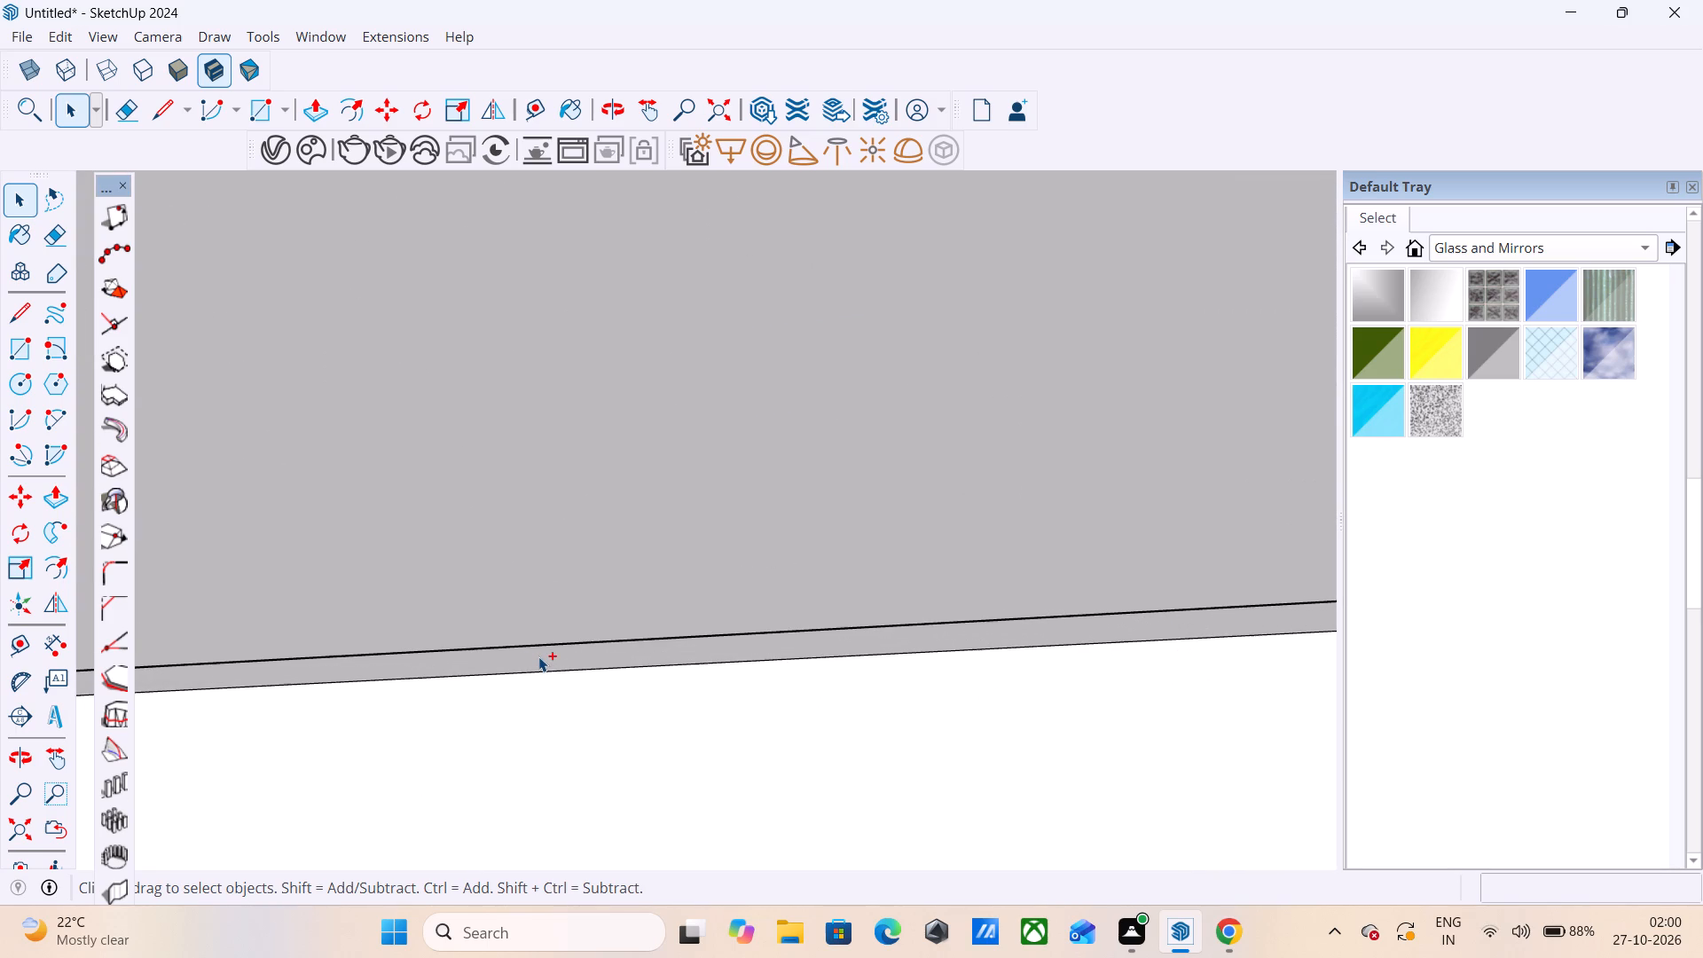
{"action": "double_click", "coordinate": [538, 656], "text": "ctrl"}
{"action": "scroll", "coordinate": [317, 673], "scroll_direction": "down", "scroll_amount": 10}
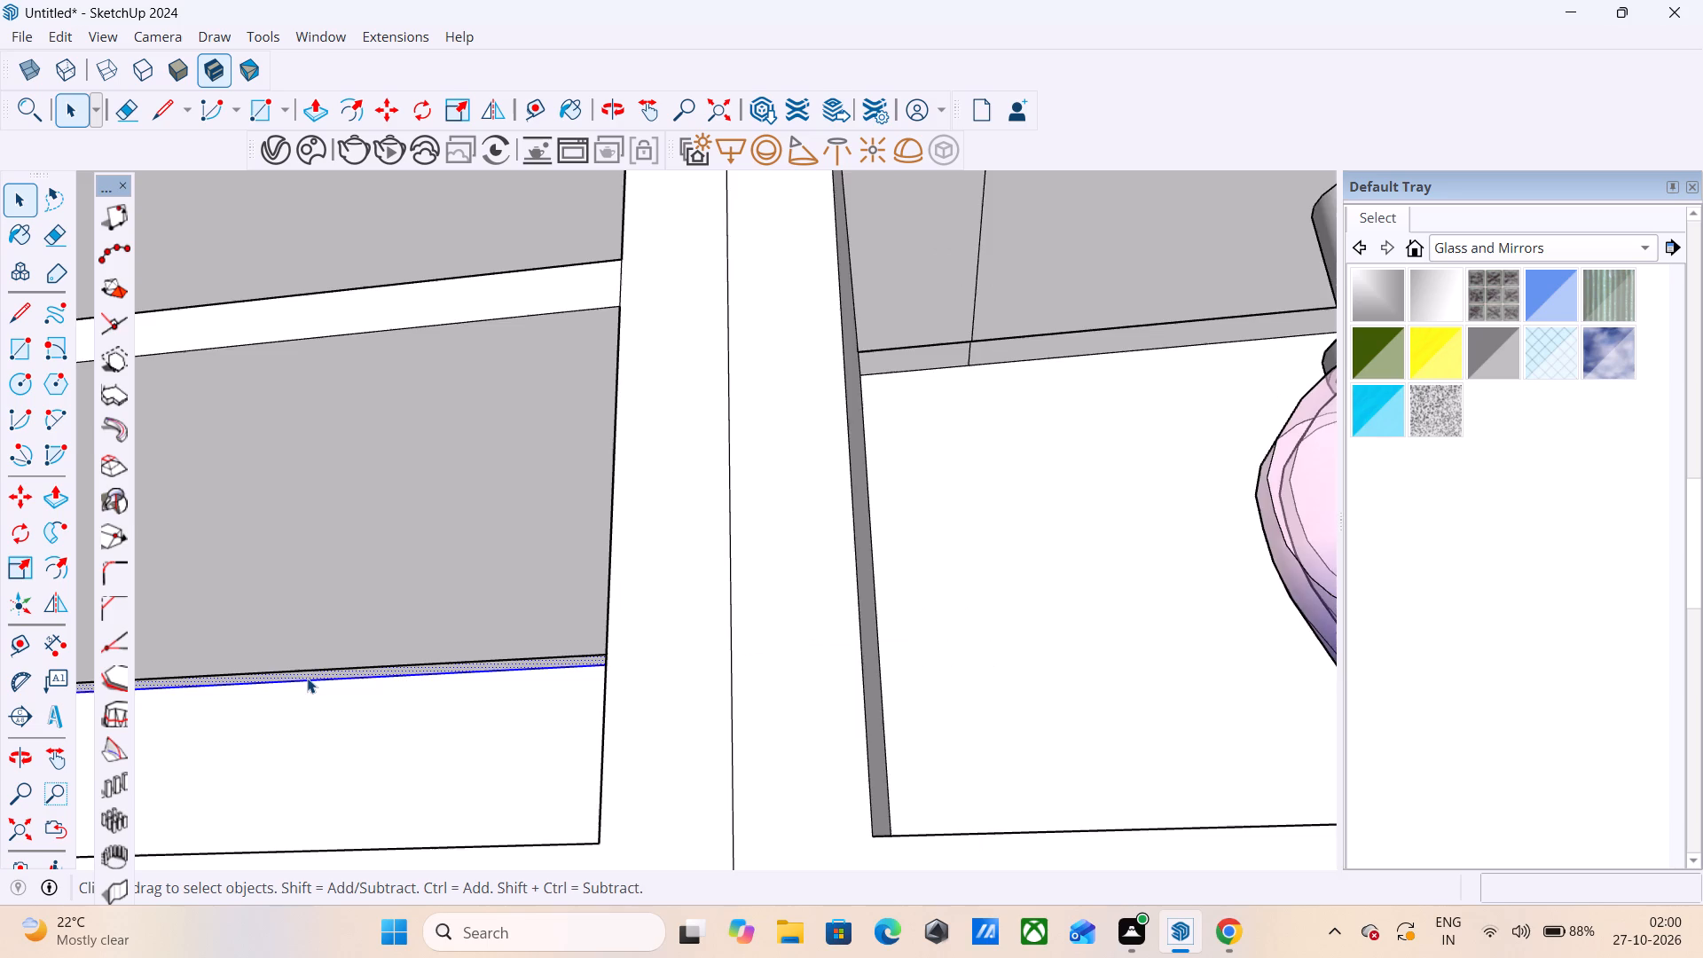
{"action": "scroll", "coordinate": [307, 676], "scroll_direction": "down", "scroll_amount": 11}
{"action": "scroll", "coordinate": [828, 499], "scroll_direction": "up", "scroll_amount": 7}
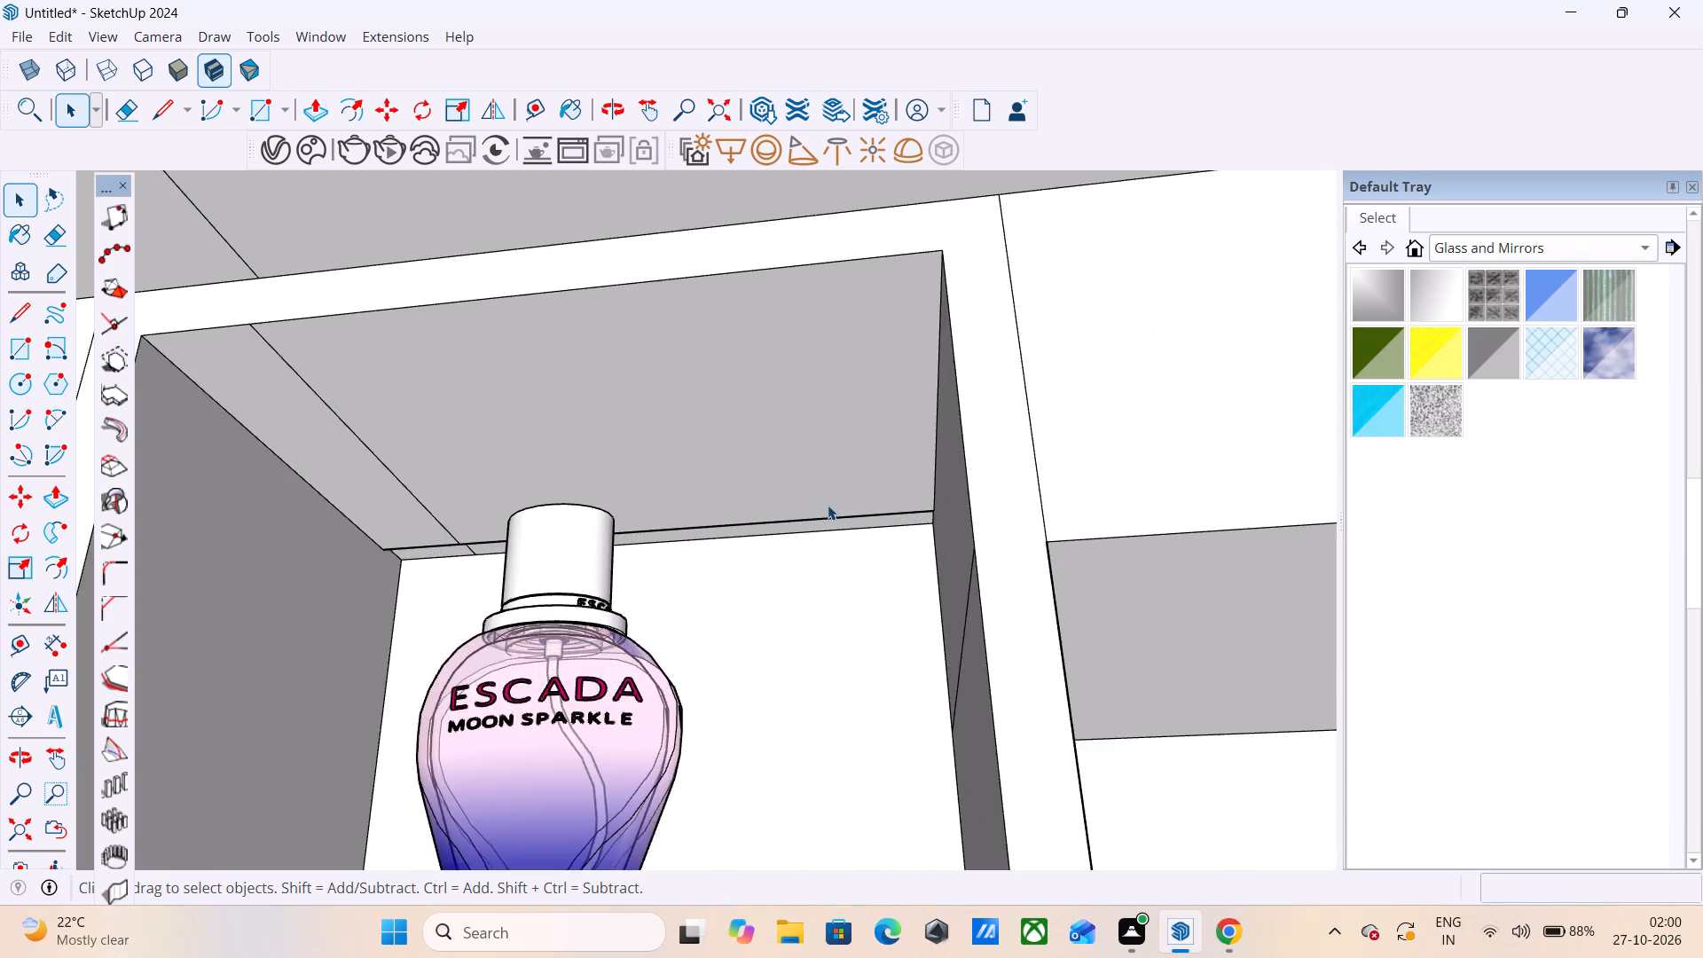
{"action": "scroll", "coordinate": [828, 505], "scroll_direction": "up", "scroll_amount": 7}
{"action": "double_click", "coordinate": [823, 536], "text": "ctrl"}
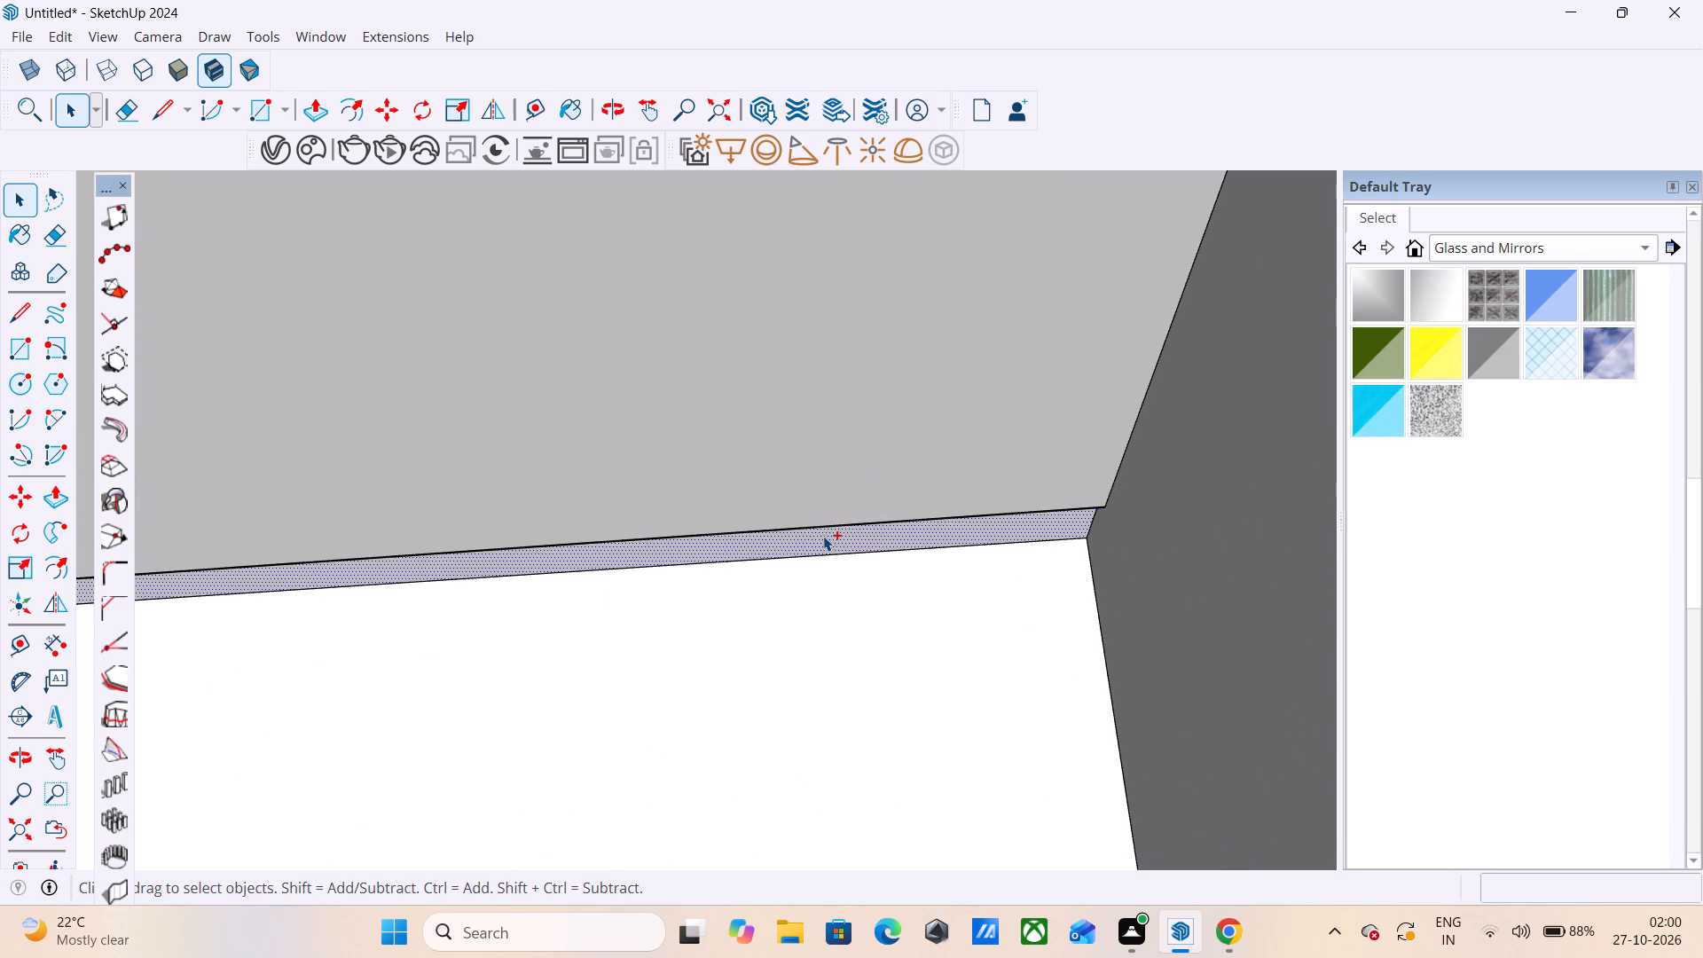
{"action": "scroll", "coordinate": [317, 551], "scroll_direction": "down", "scroll_amount": 6}
{"action": "scroll", "coordinate": [265, 560], "scroll_direction": "down", "scroll_amount": 19}
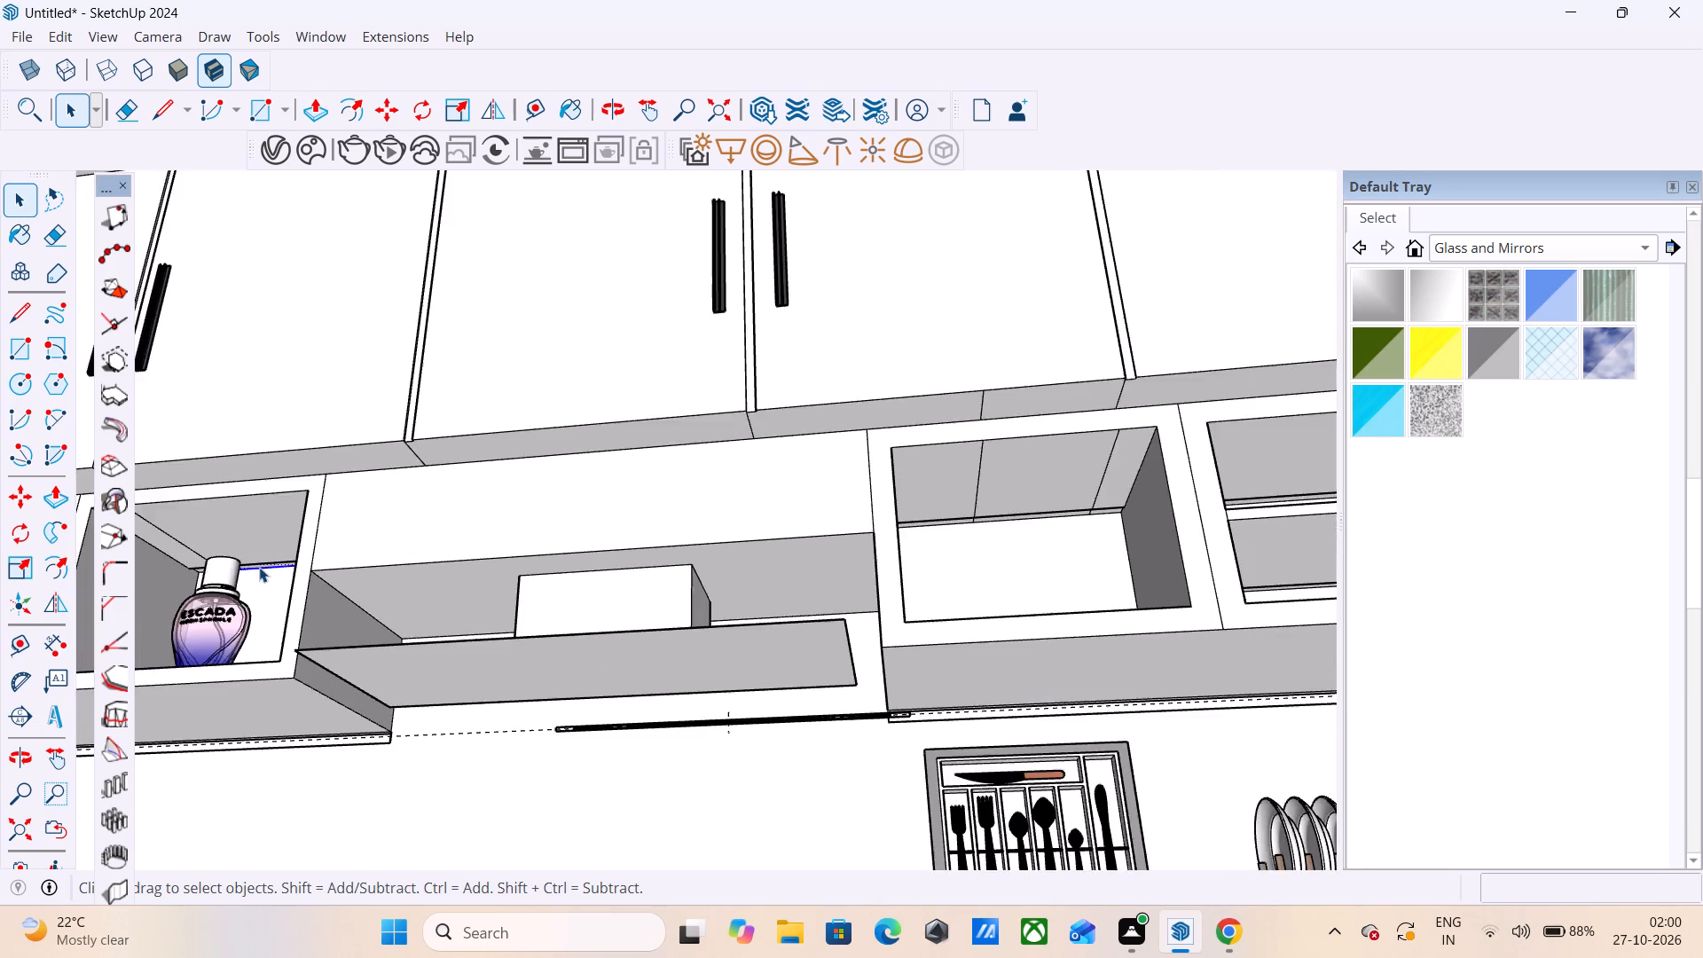
{"action": "scroll", "coordinate": [259, 567], "scroll_direction": "down", "scroll_amount": 2}
{"action": "scroll", "coordinate": [823, 435], "scroll_direction": "up", "scroll_amount": 6}
{"action": "middle_click_drag", "start_coordinate": [813, 432], "coordinate": [833, 612]}
{"action": "scroll", "coordinate": [835, 620], "scroll_direction": "down", "scroll_amount": 17}
{"action": "scroll", "coordinate": [781, 595], "scroll_direction": "down", "scroll_amount": 12}
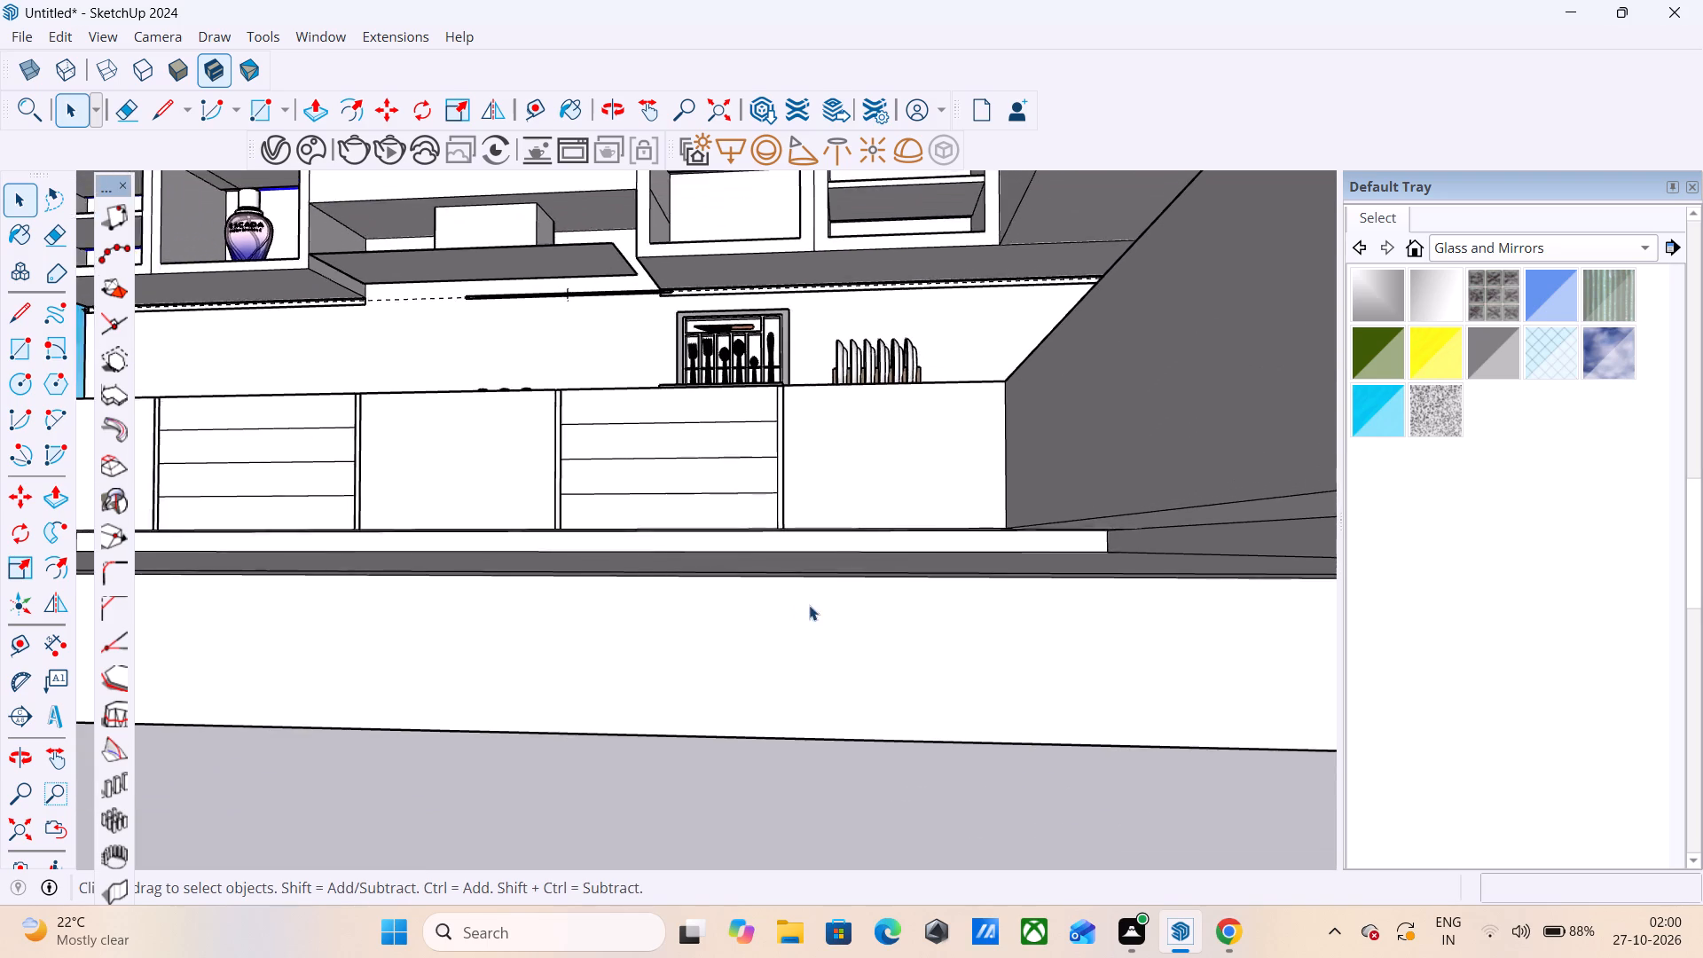
{"action": "scroll", "coordinate": [815, 600], "scroll_direction": "down", "scroll_amount": 11}
{"action": "scroll", "coordinate": [782, 230], "scroll_direction": "up", "scroll_amount": 9}
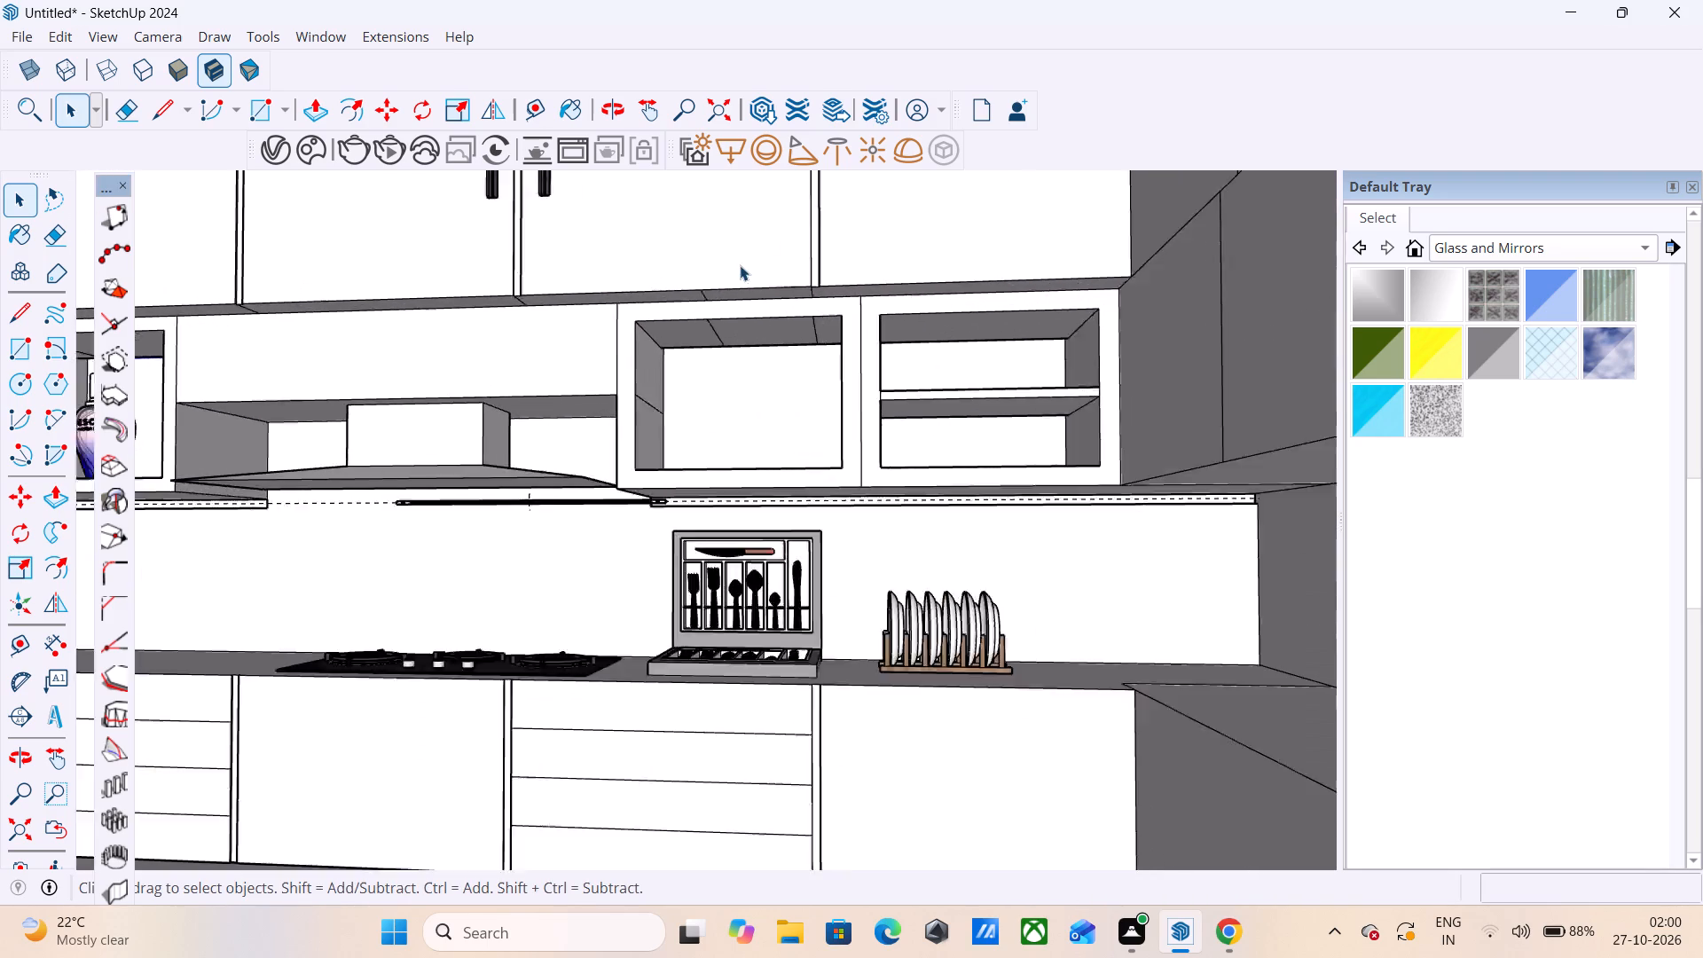
{"action": "scroll", "coordinate": [740, 265], "scroll_direction": "up", "scroll_amount": 13}
{"action": "middle_click_drag", "start_coordinate": [724, 459], "coordinate": [687, 310]}
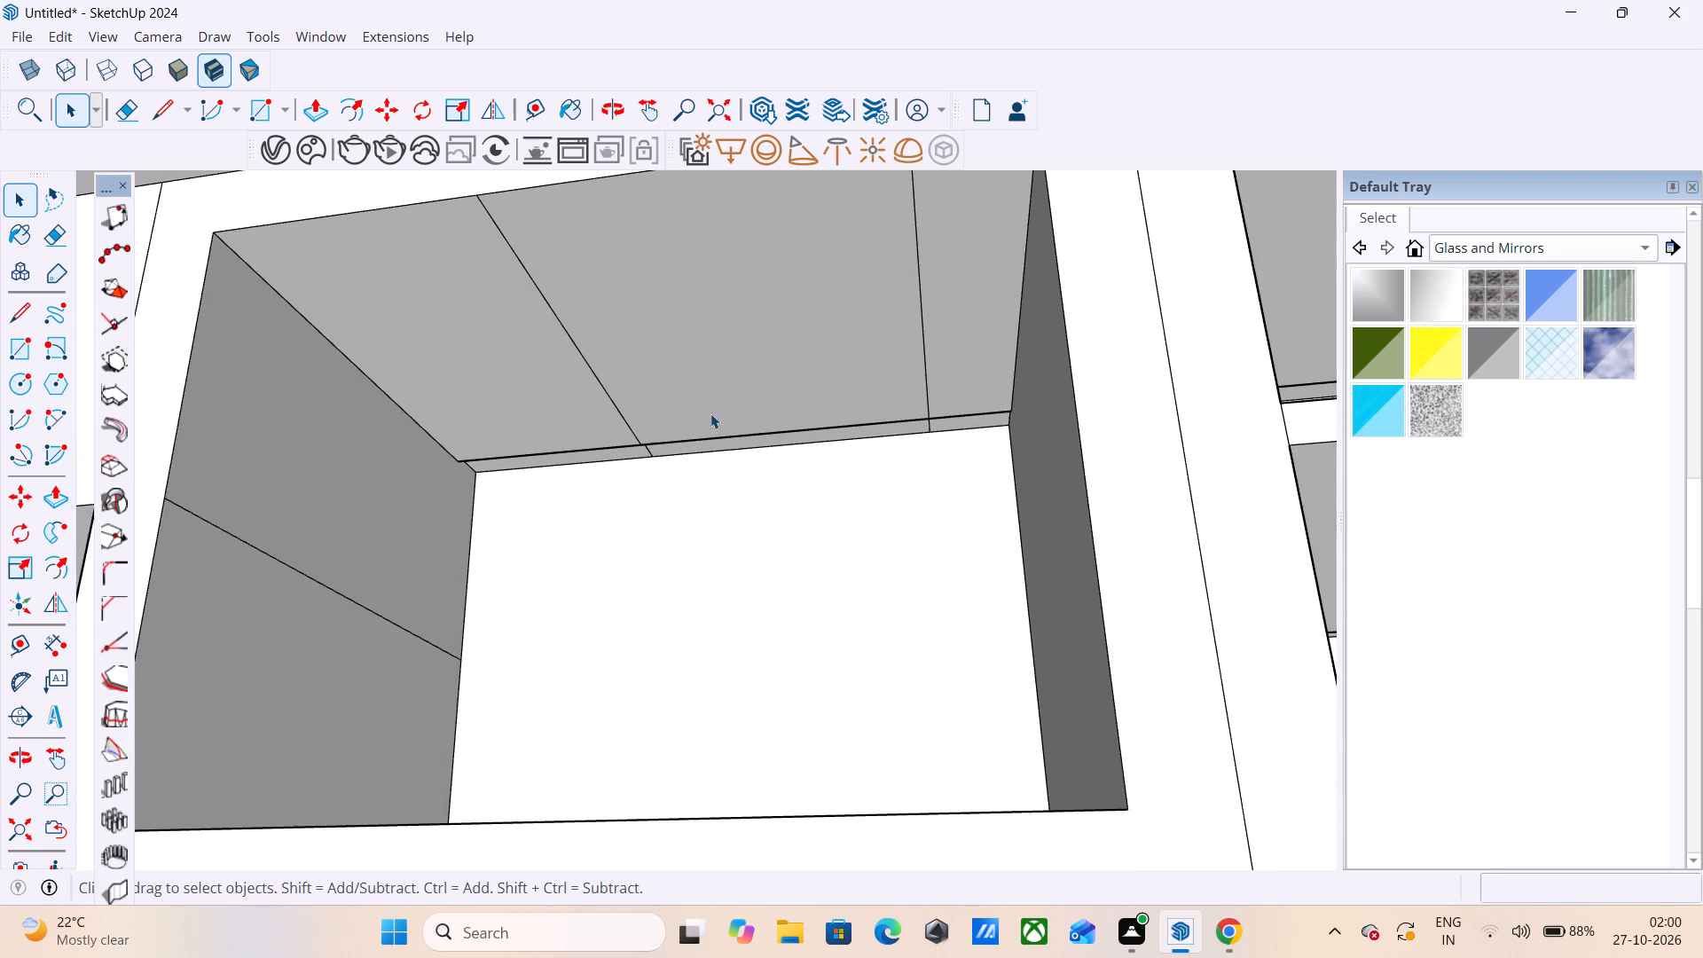
{"action": "scroll", "coordinate": [711, 428], "scroll_direction": "up", "scroll_amount": 5}
{"action": "double_click", "coordinate": [731, 447], "text": "ctrl"}
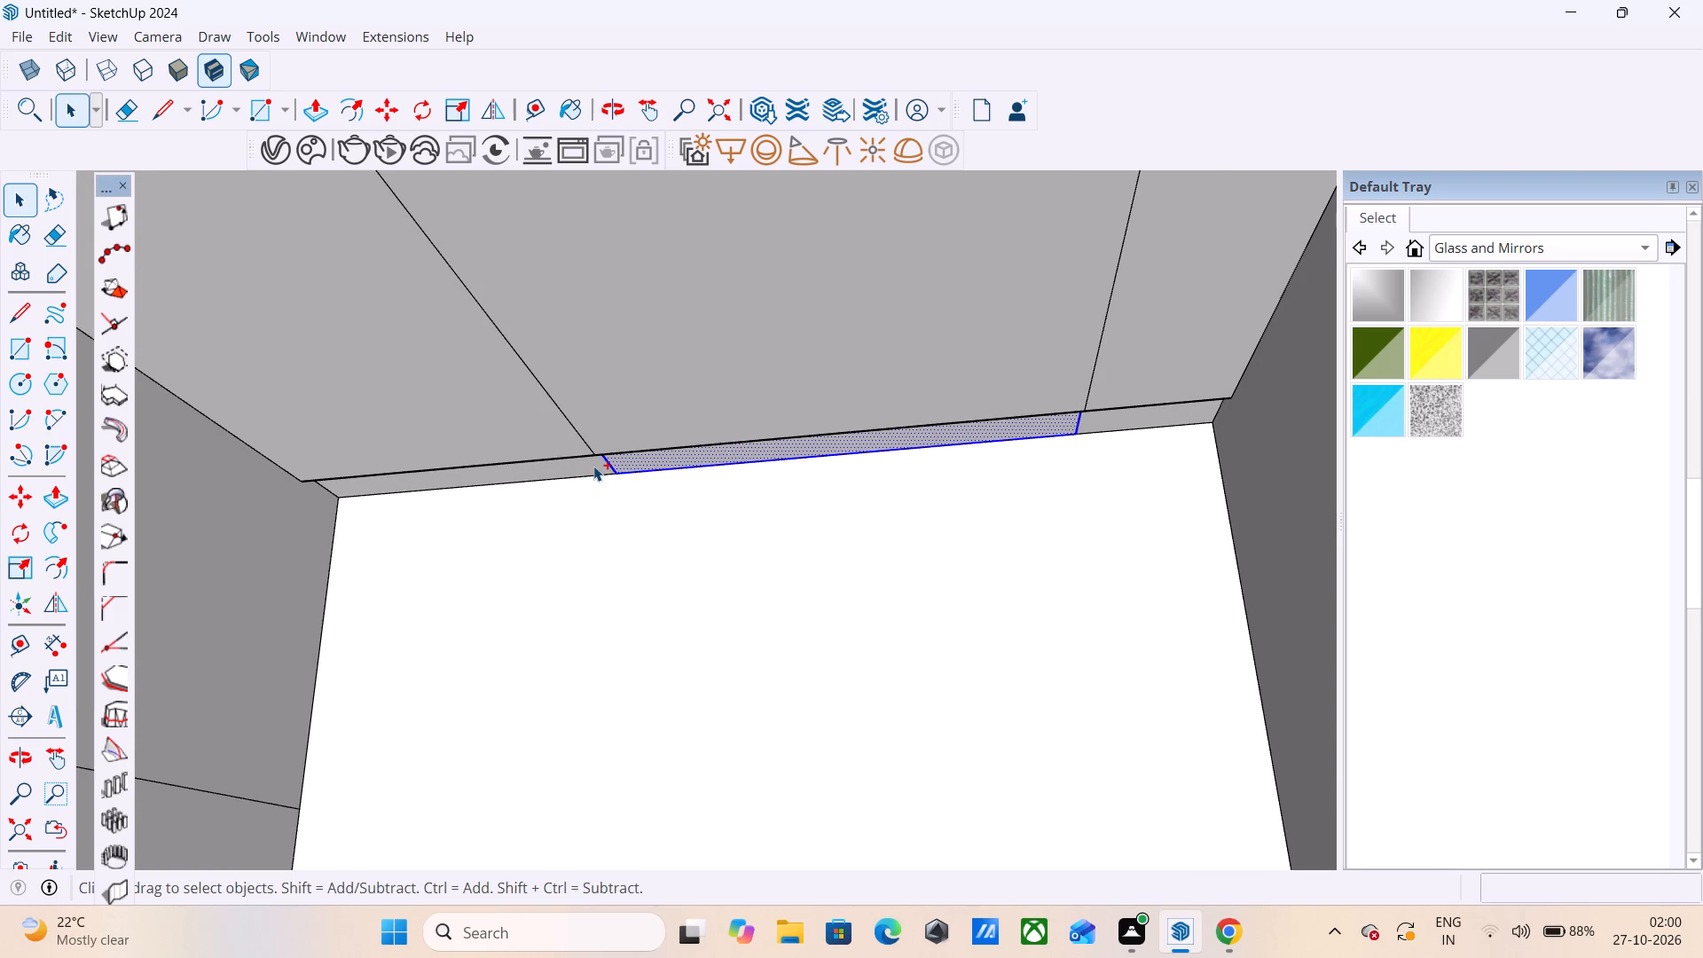
{"action": "double_click", "coordinate": [592, 466], "text": "ctrl"}
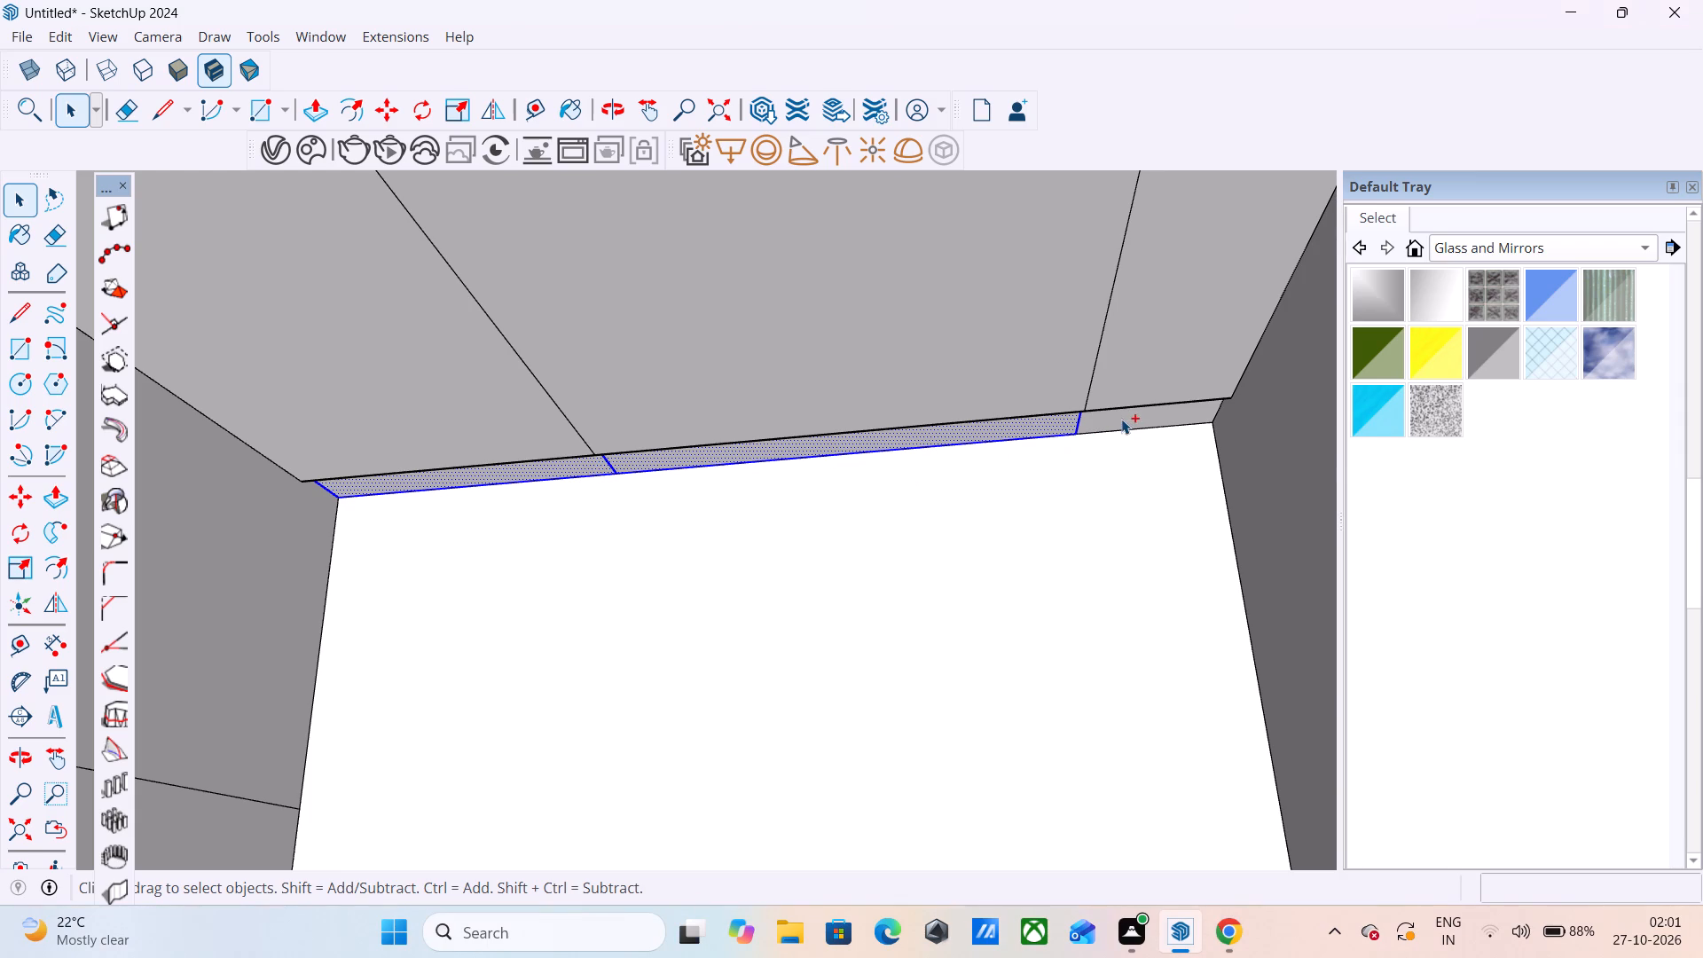
{"action": "double_click", "coordinate": [1121, 419], "text": "ctrl"}
{"action": "scroll", "coordinate": [375, 519], "scroll_direction": "down", "scroll_amount": 15}
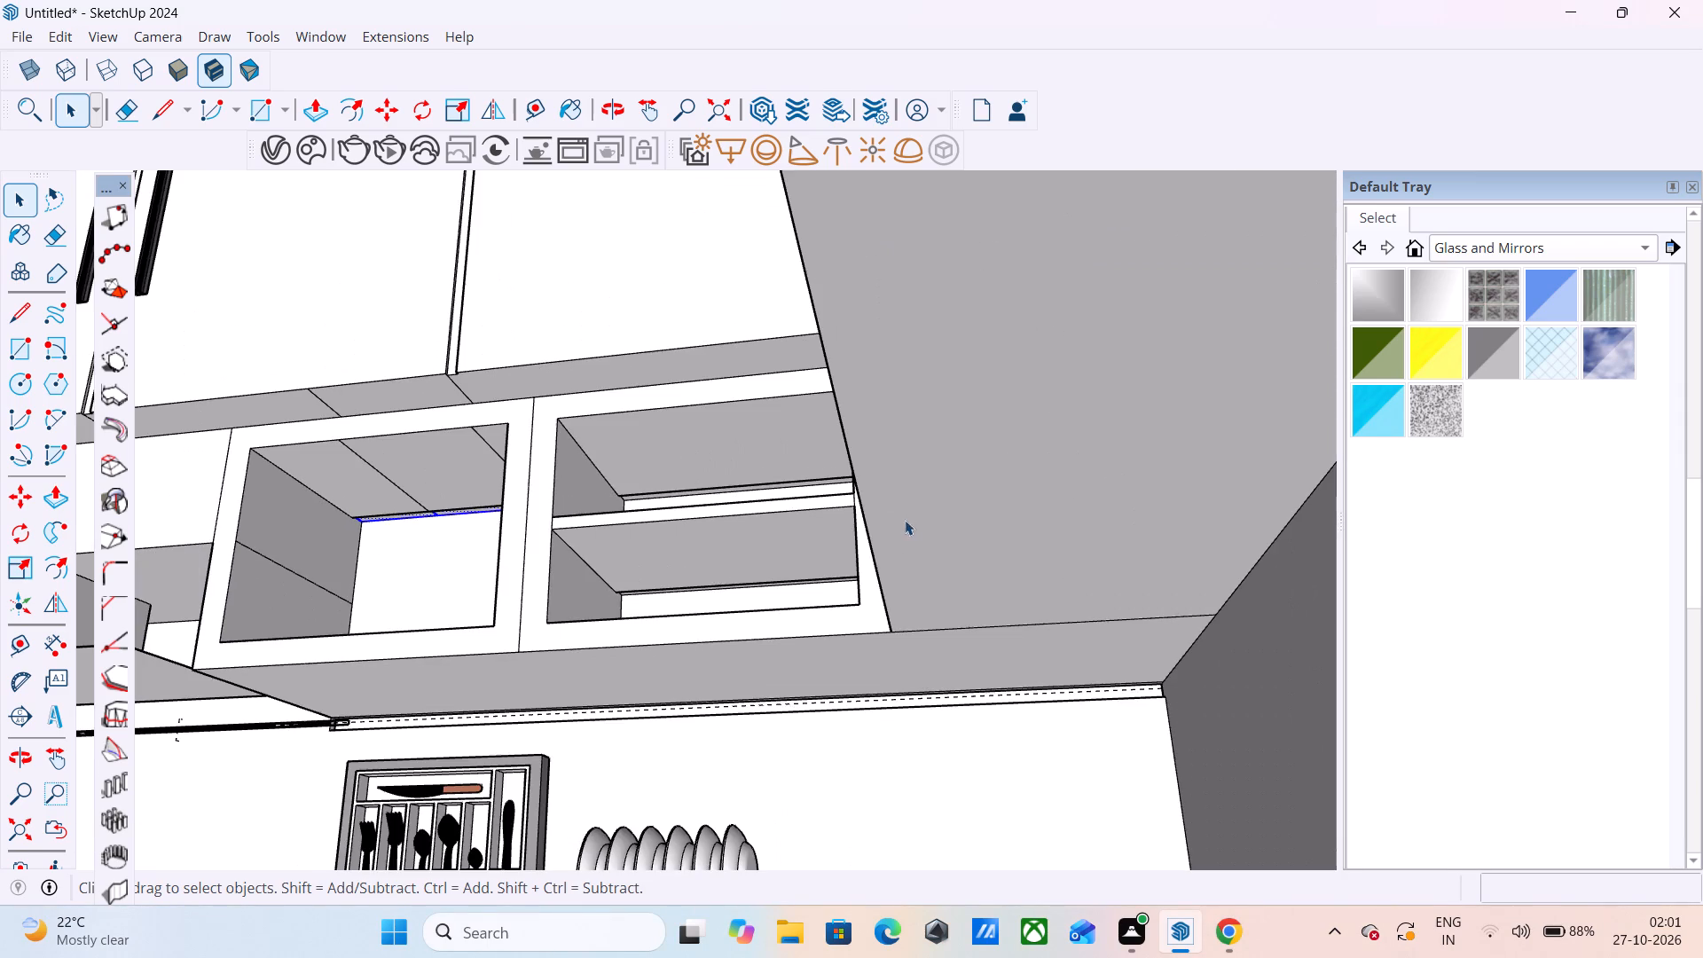
{"action": "scroll", "coordinate": [728, 562], "scroll_direction": "up", "scroll_amount": 16}
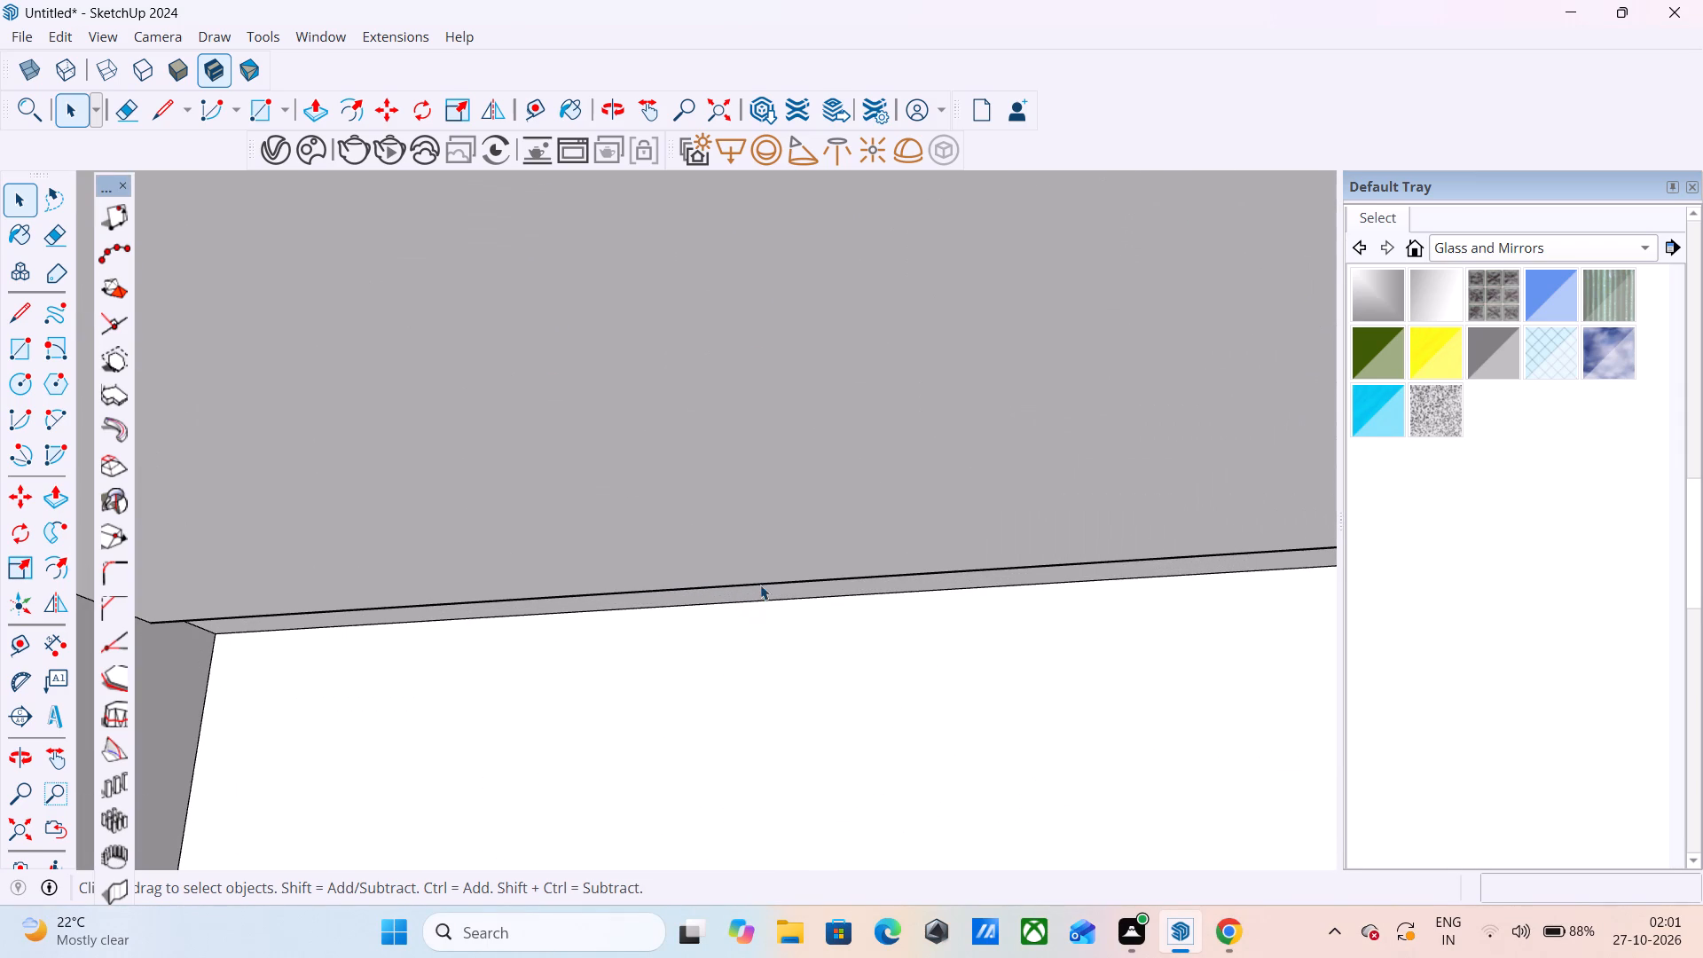
{"action": "scroll", "coordinate": [761, 590], "scroll_direction": "up", "scroll_amount": 5}
{"action": "double_click", "coordinate": [761, 590], "text": "ctrl"}
{"action": "scroll", "coordinate": [675, 658], "scroll_direction": "down", "scroll_amount": 5}
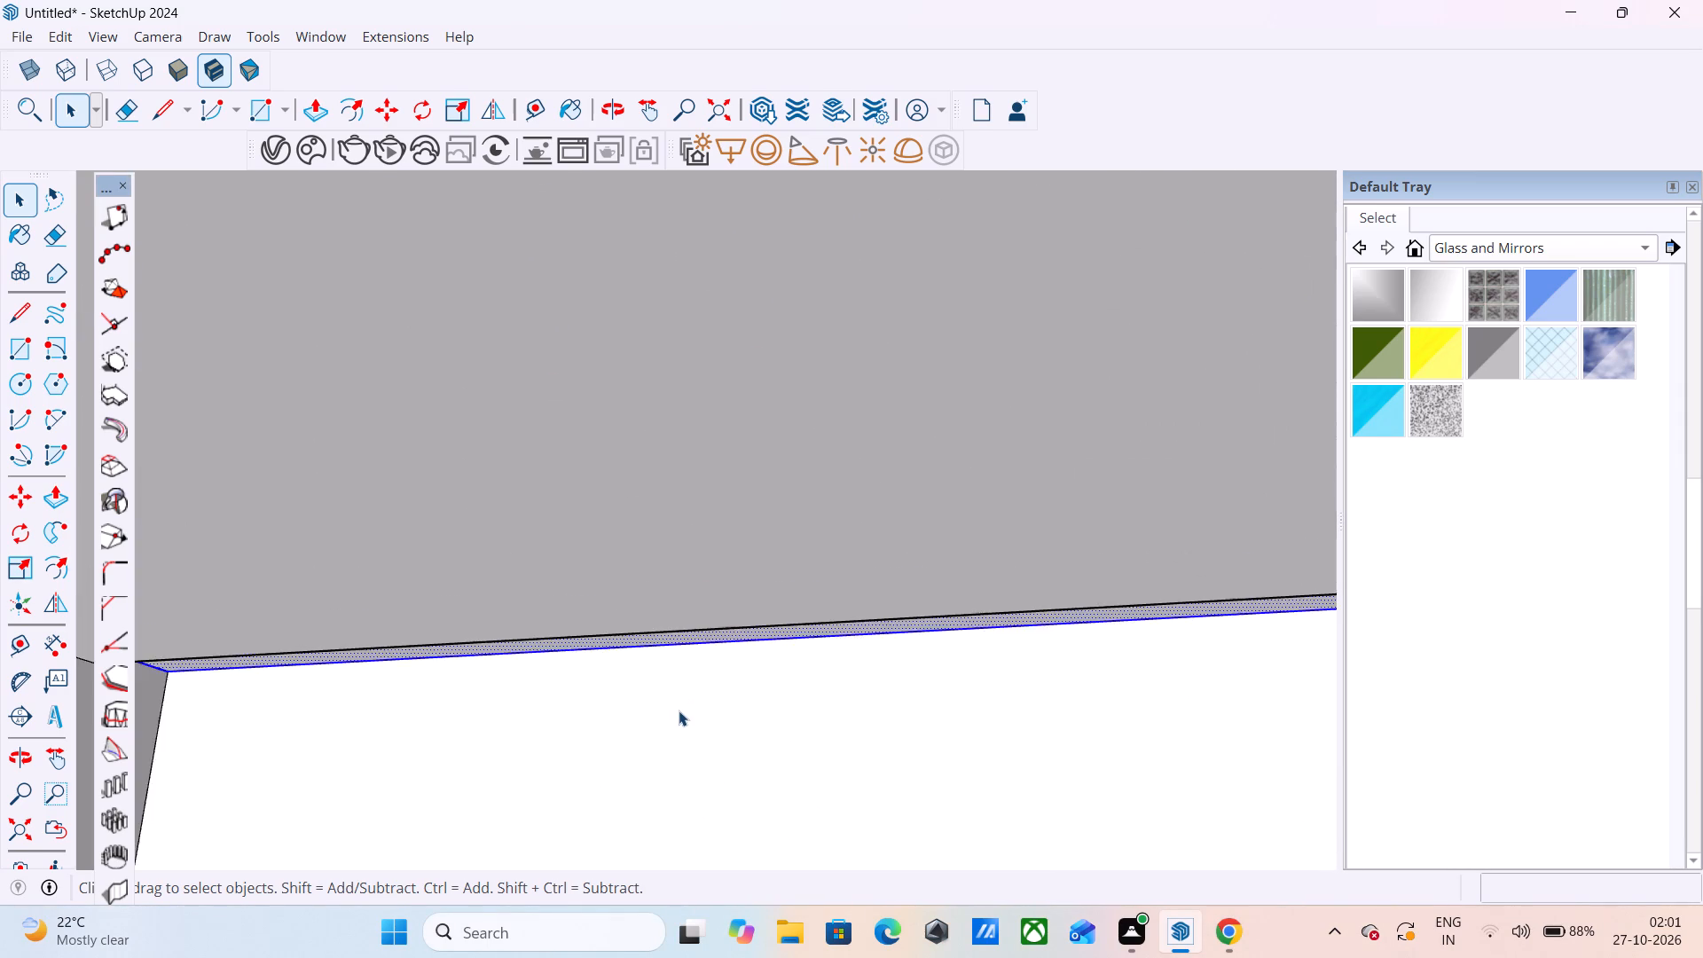
{"action": "scroll", "coordinate": [679, 711], "scroll_direction": "down", "scroll_amount": 17}
{"action": "scroll", "coordinate": [653, 564], "scroll_direction": "up", "scroll_amount": 6}
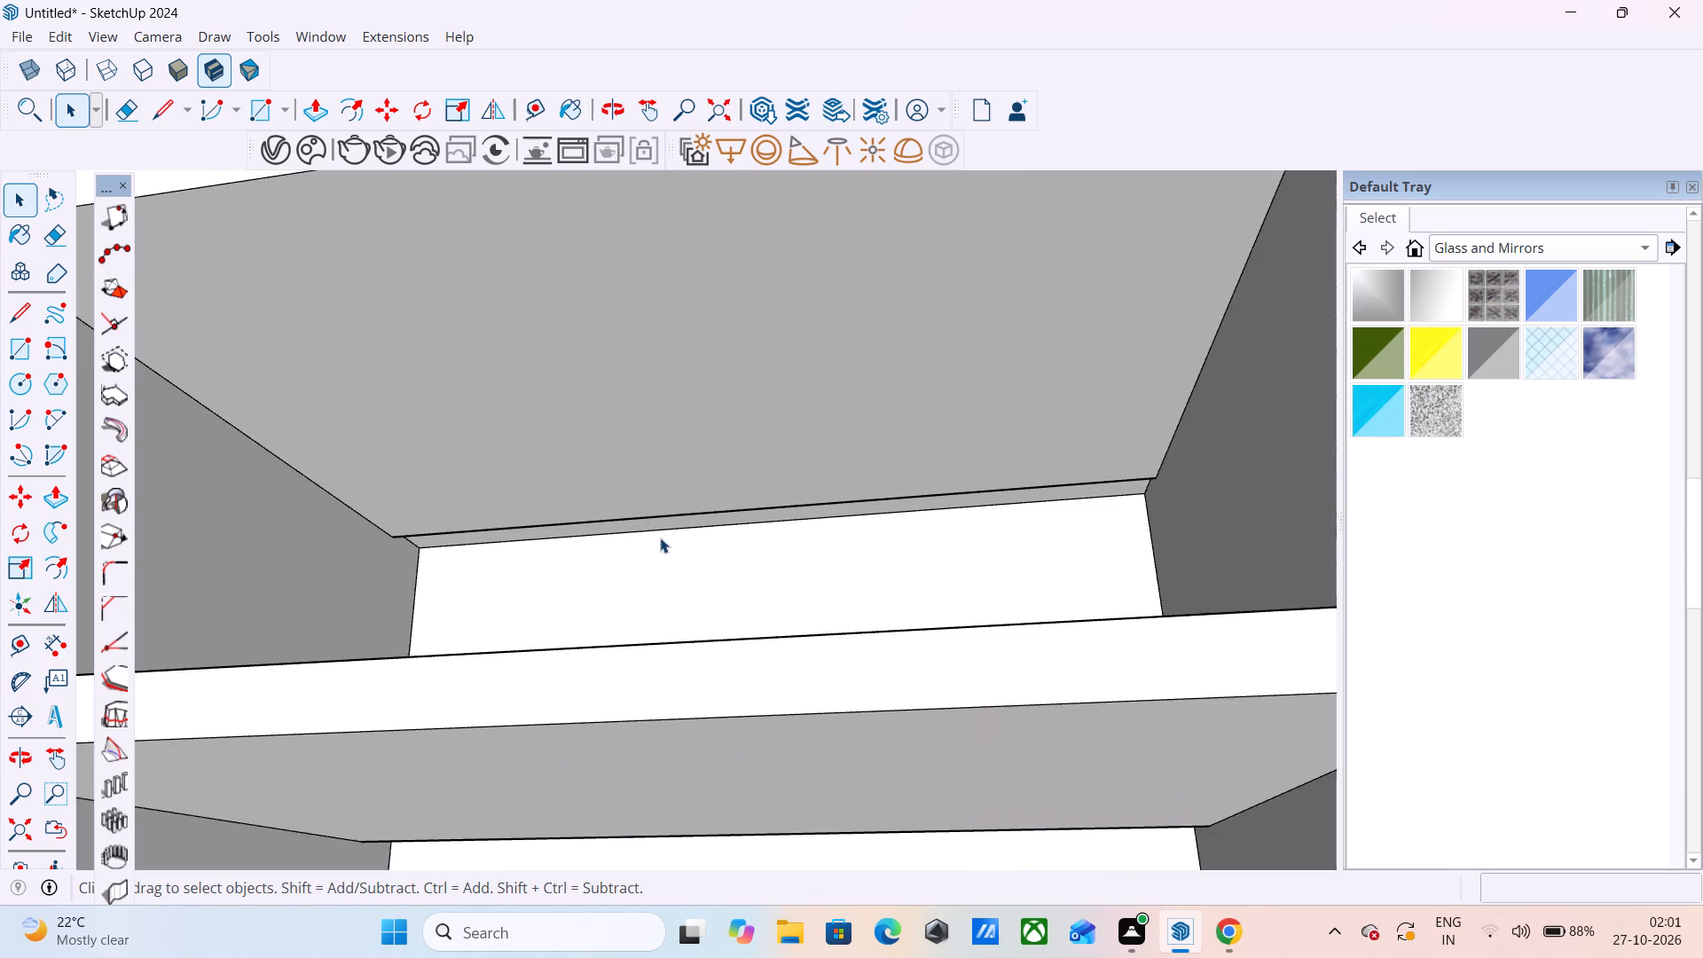
{"action": "scroll", "coordinate": [661, 536], "scroll_direction": "up", "scroll_amount": 5}
{"action": "double_click", "coordinate": [681, 507], "text": "ctrl"}
{"action": "scroll", "coordinate": [681, 512], "scroll_direction": "up", "scroll_amount": 1, "text": "ctrl"}
{"action": "scroll", "coordinate": [683, 514], "scroll_direction": "down", "scroll_amount": 1}
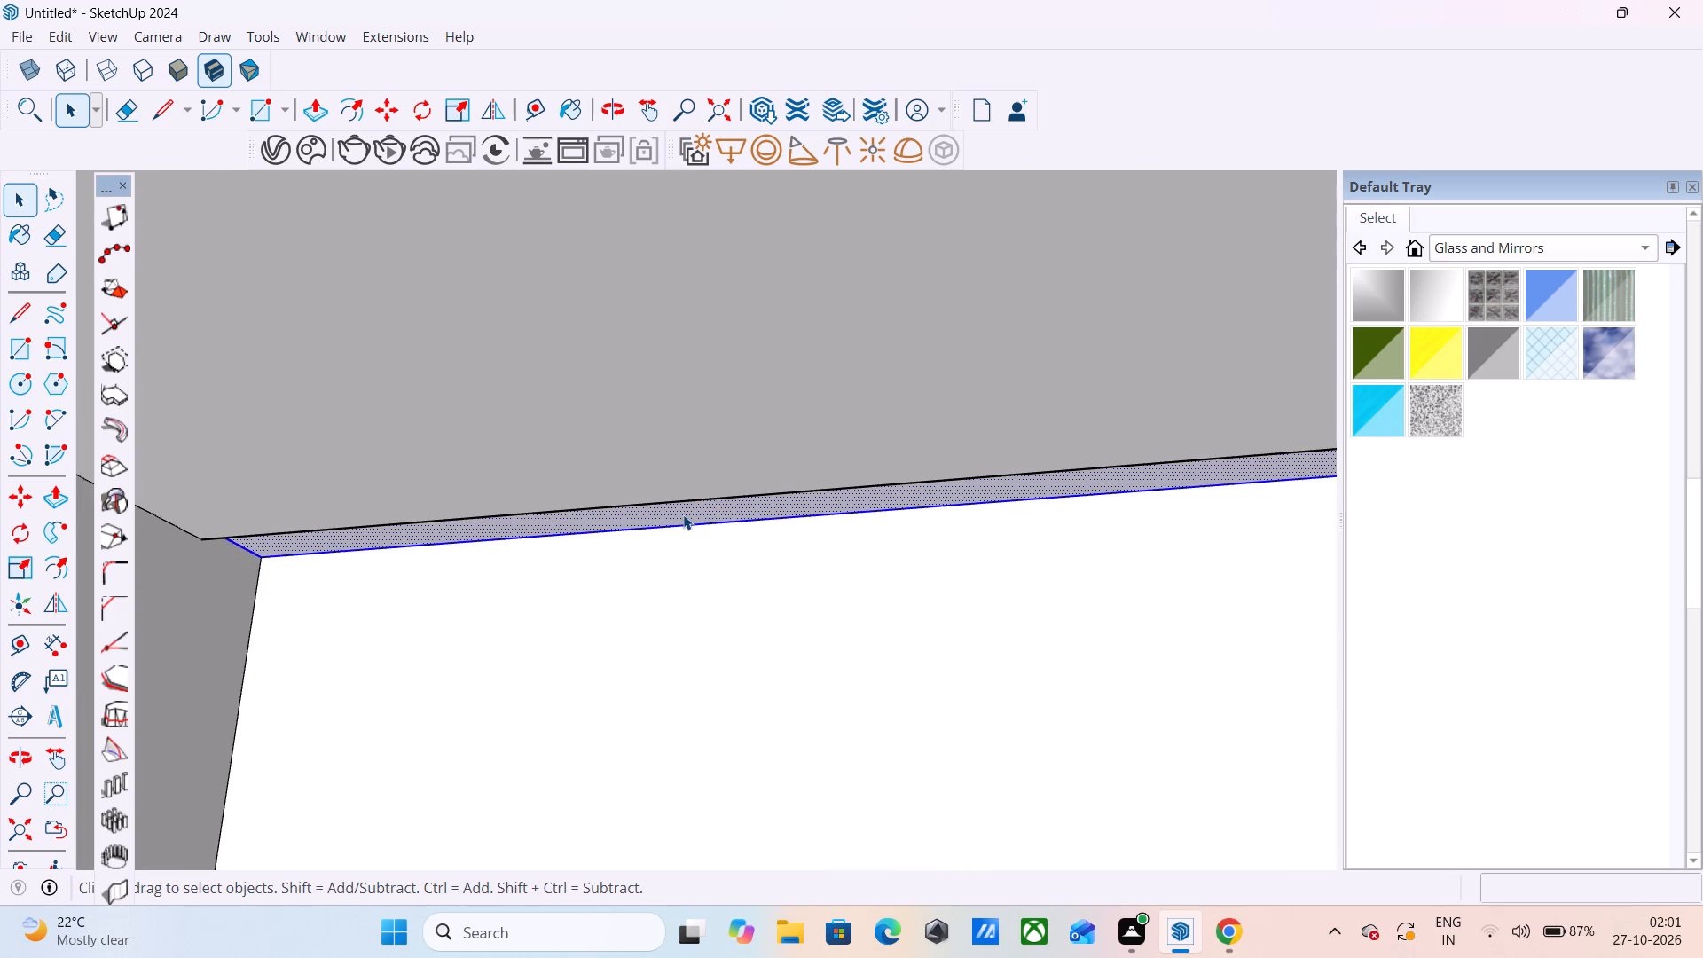
{"action": "scroll", "coordinate": [683, 514], "scroll_direction": "up", "scroll_amount": 5}
{"action": "right_click", "coordinate": [683, 514]}
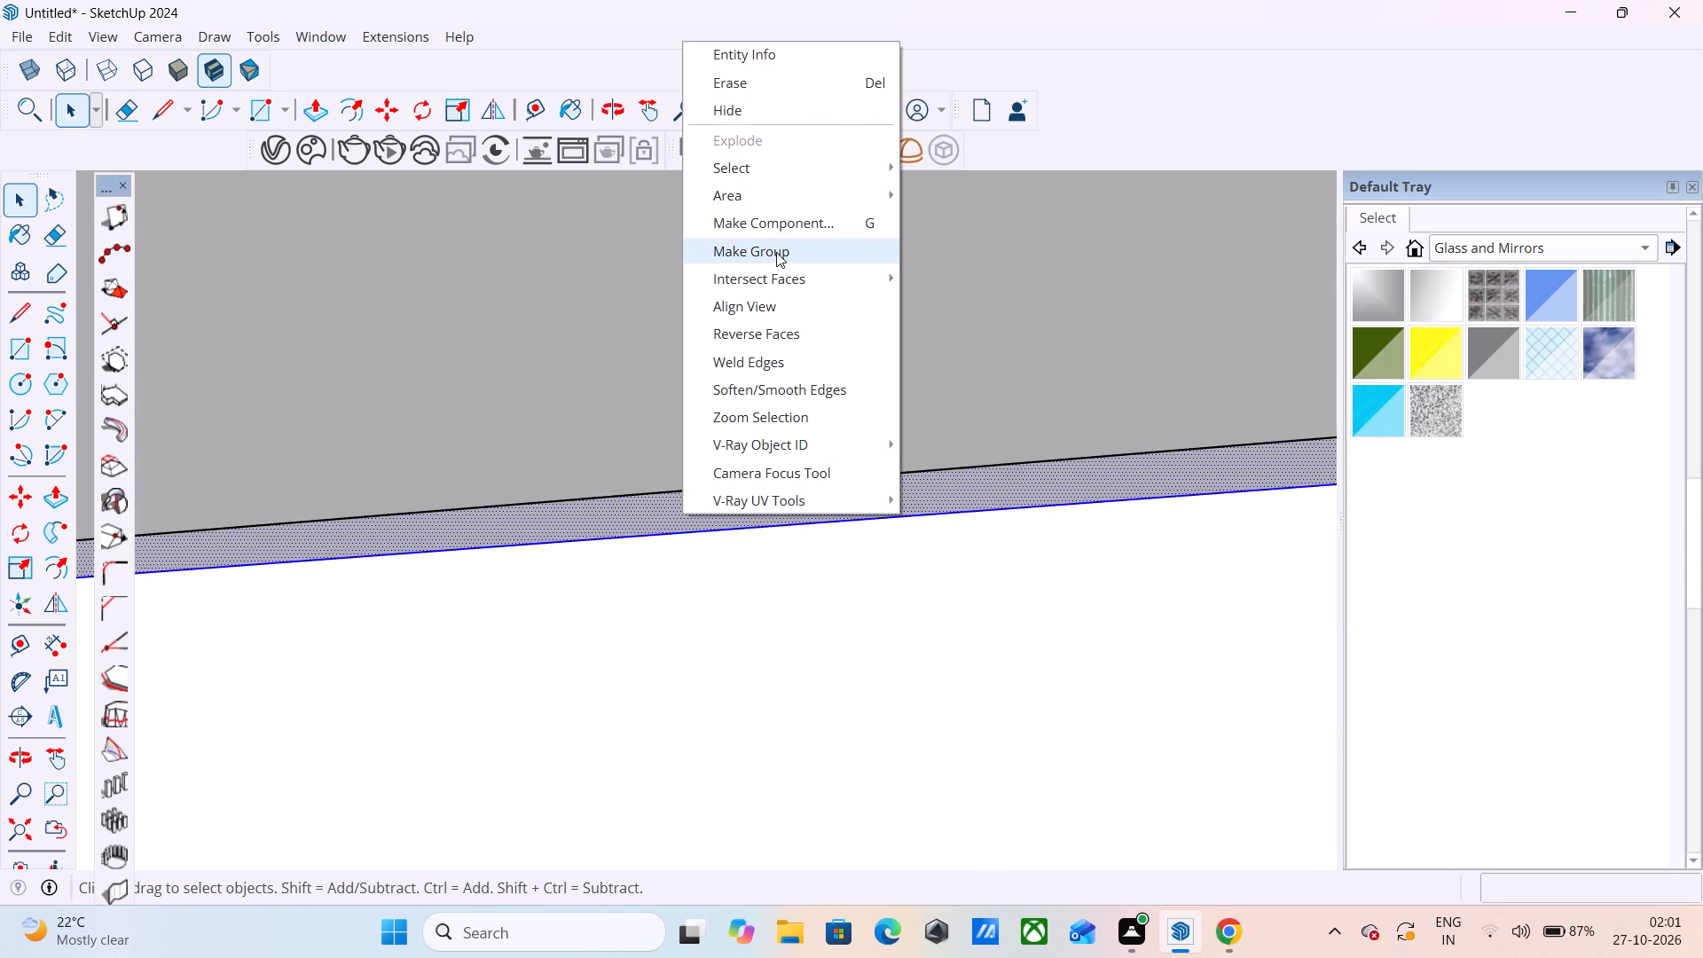
{"action": "left_click", "coordinate": [776, 252]}
Convert the grouped back-edge strips into a V-Ray mesh light.
{"action": "left_click", "coordinate": [945, 153]}
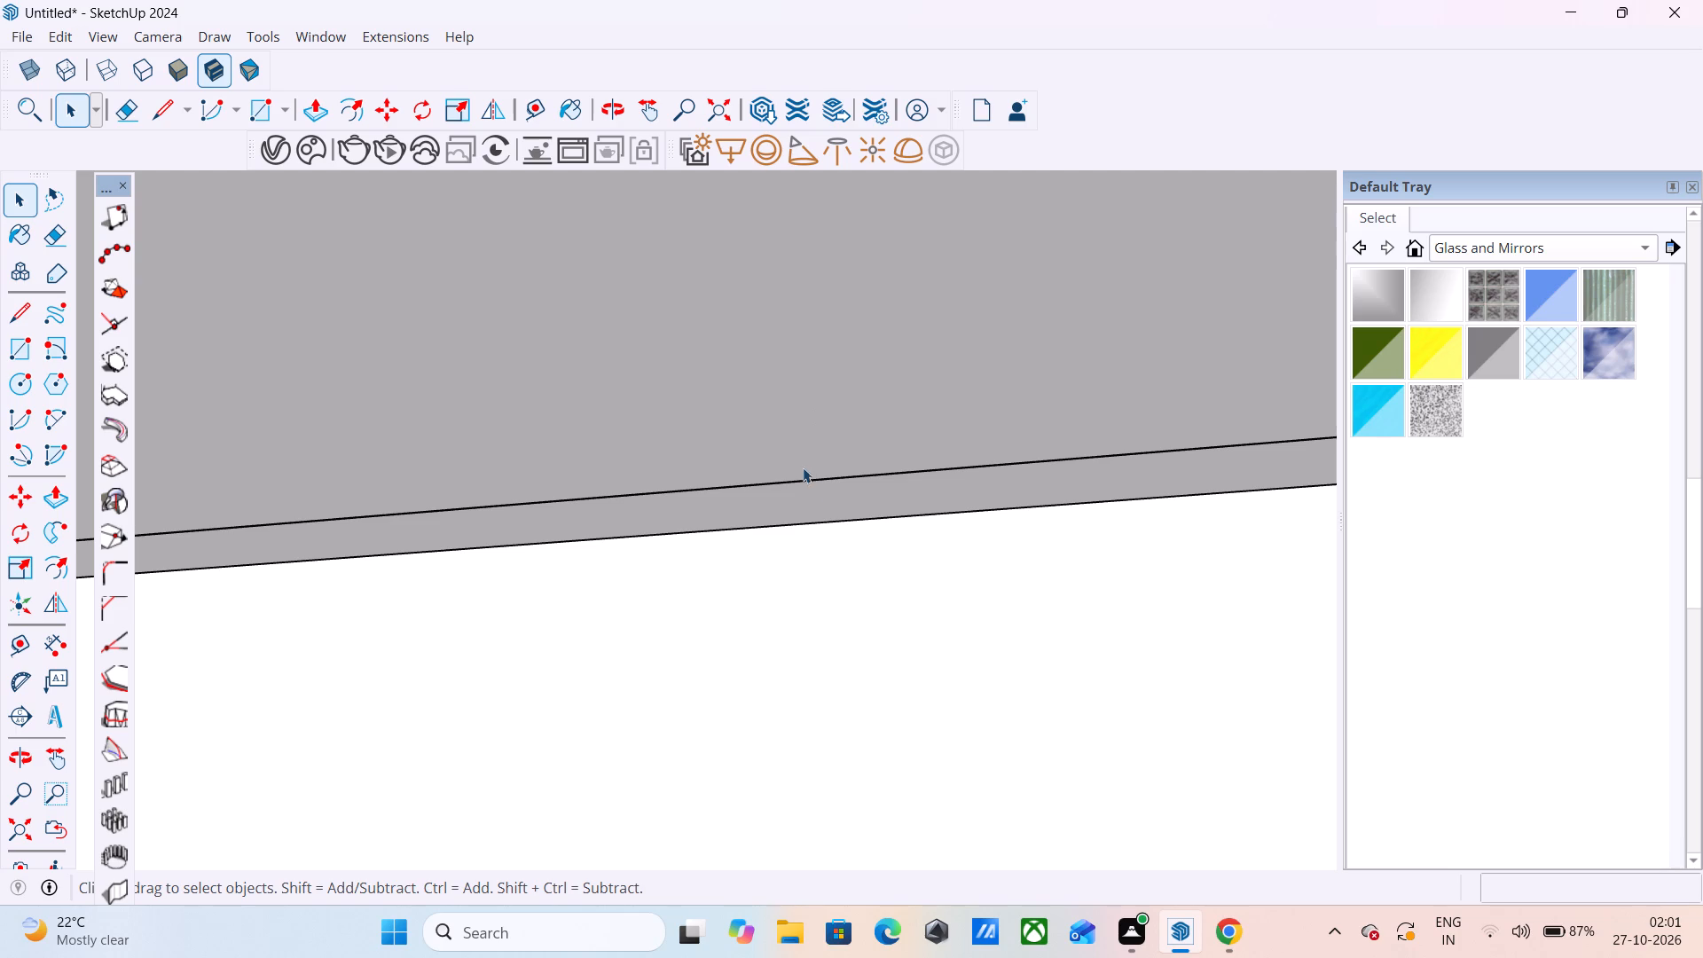
Copy the vertical base cabinet corner edge 11' 6" along the undivided side run to its far end, dividing the distance by 4.
{"action": "scroll", "coordinate": [812, 486], "scroll_direction": "down", "scroll_amount": 10}
{"action": "scroll", "coordinate": [862, 507], "scroll_direction": "down", "scroll_amount": 15}
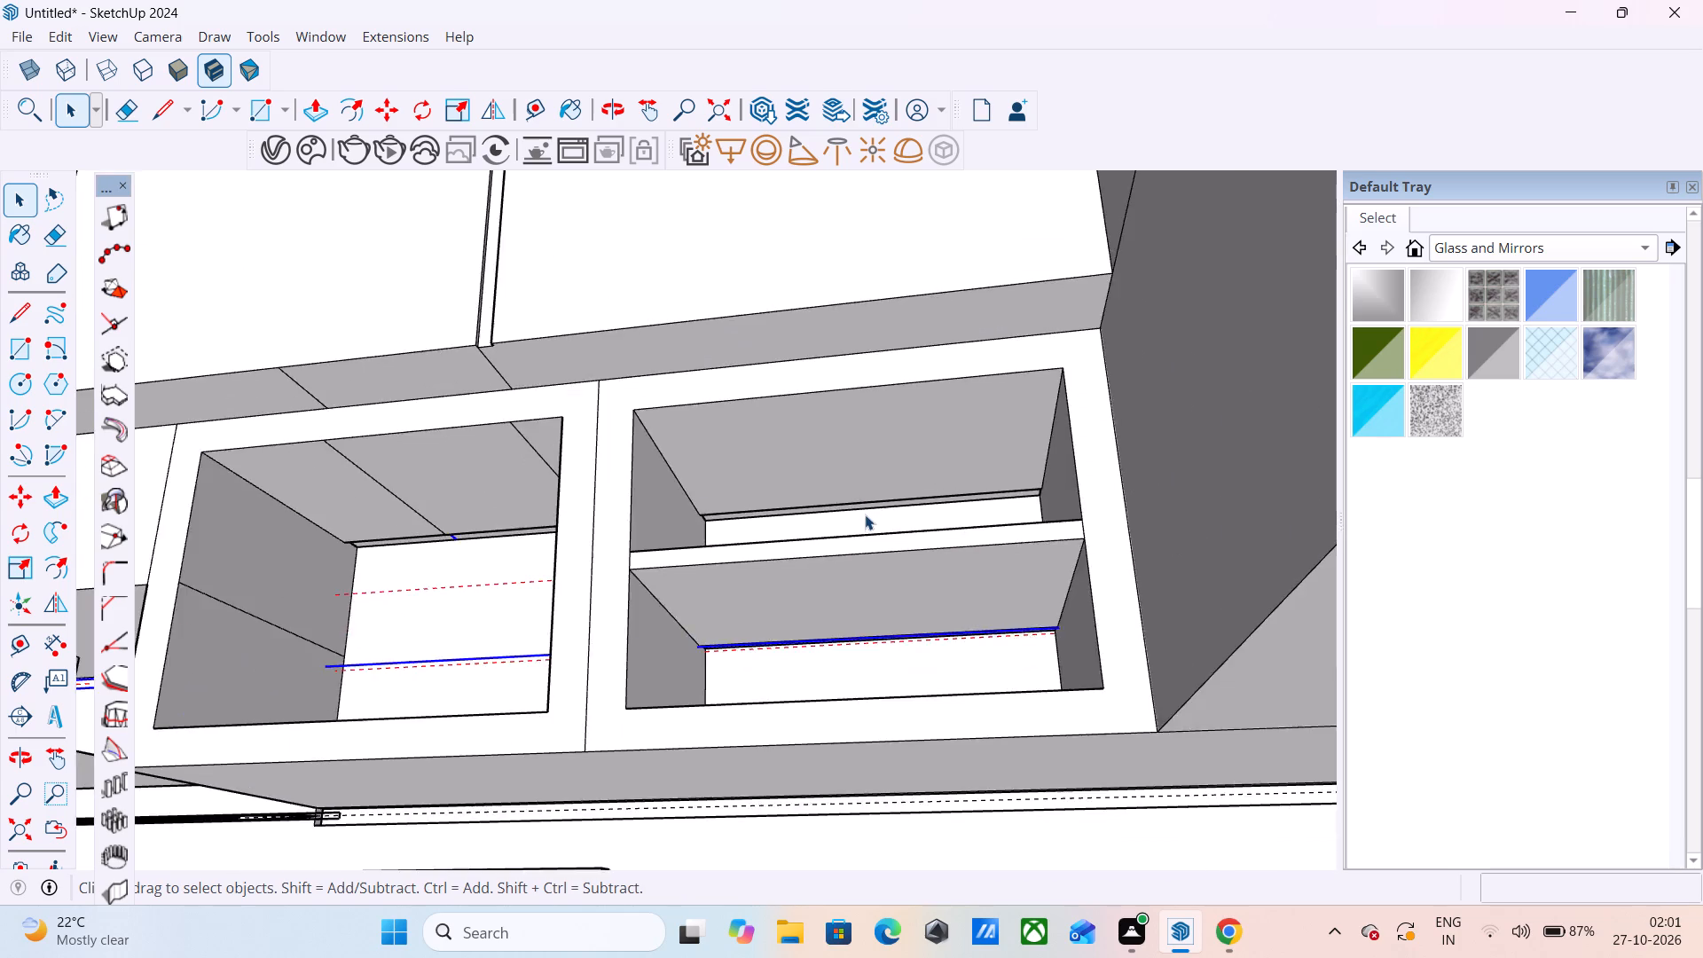
{"action": "scroll", "coordinate": [865, 514], "scroll_direction": "down", "scroll_amount": 10}
{"action": "middle_click_drag", "start_coordinate": [640, 538], "coordinate": [846, 644]}
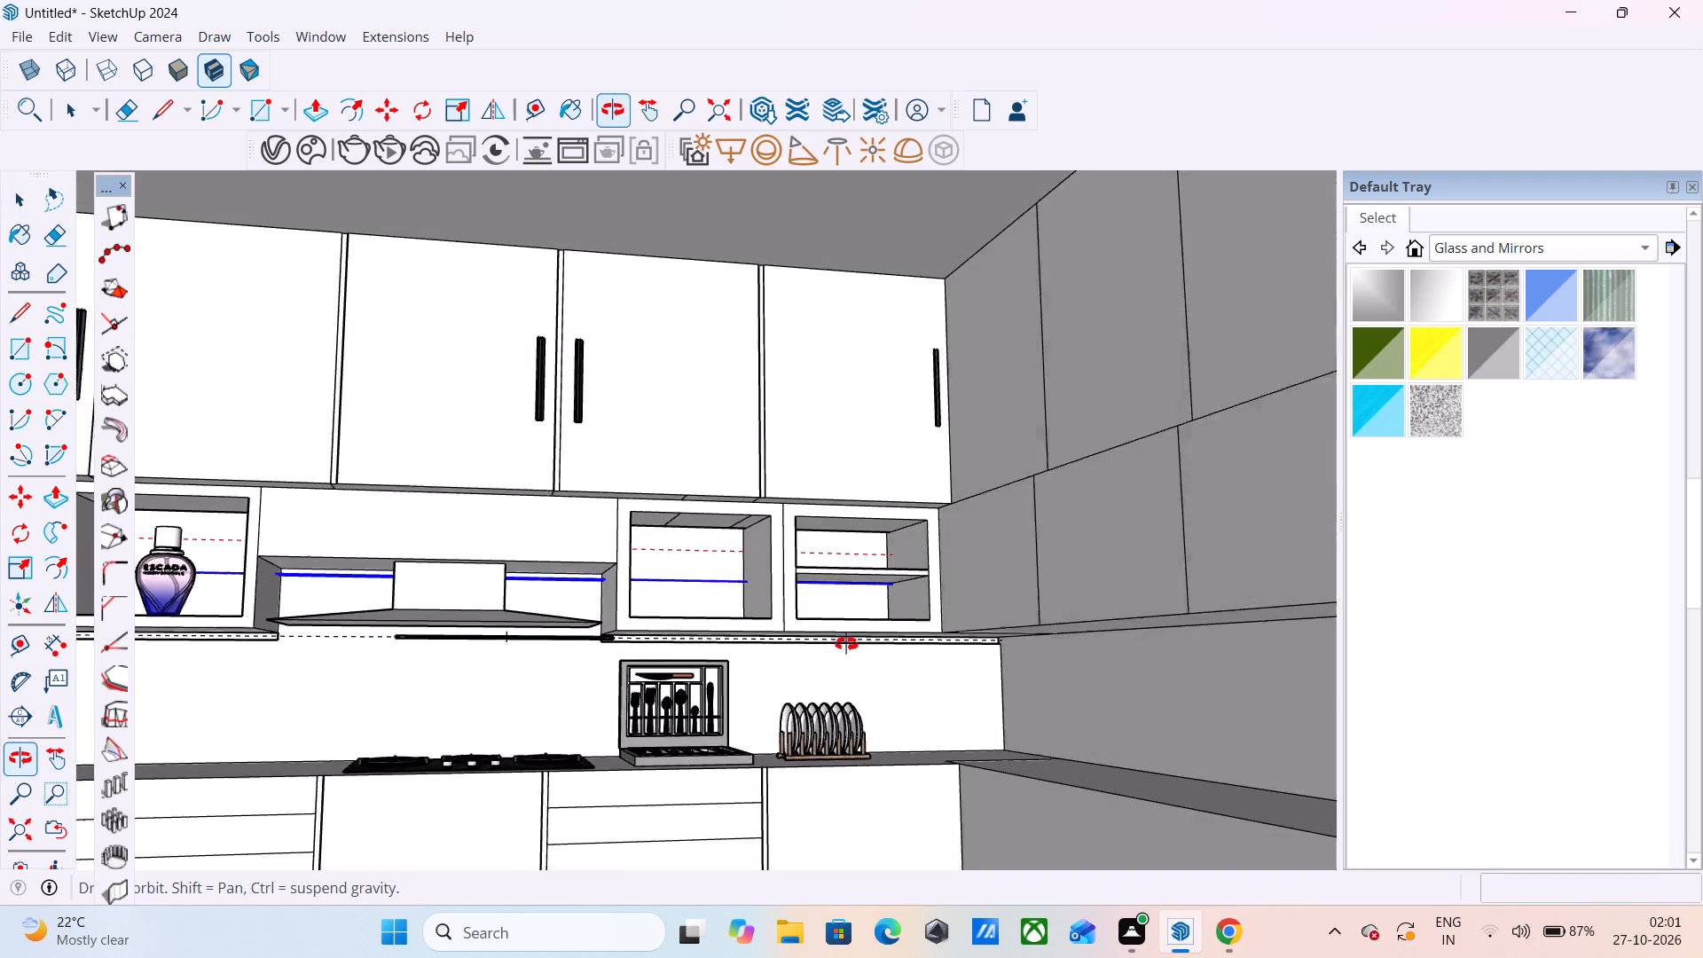
{"action": "middle_click_drag", "start_coordinate": [846, 644], "coordinate": [946, 618]}
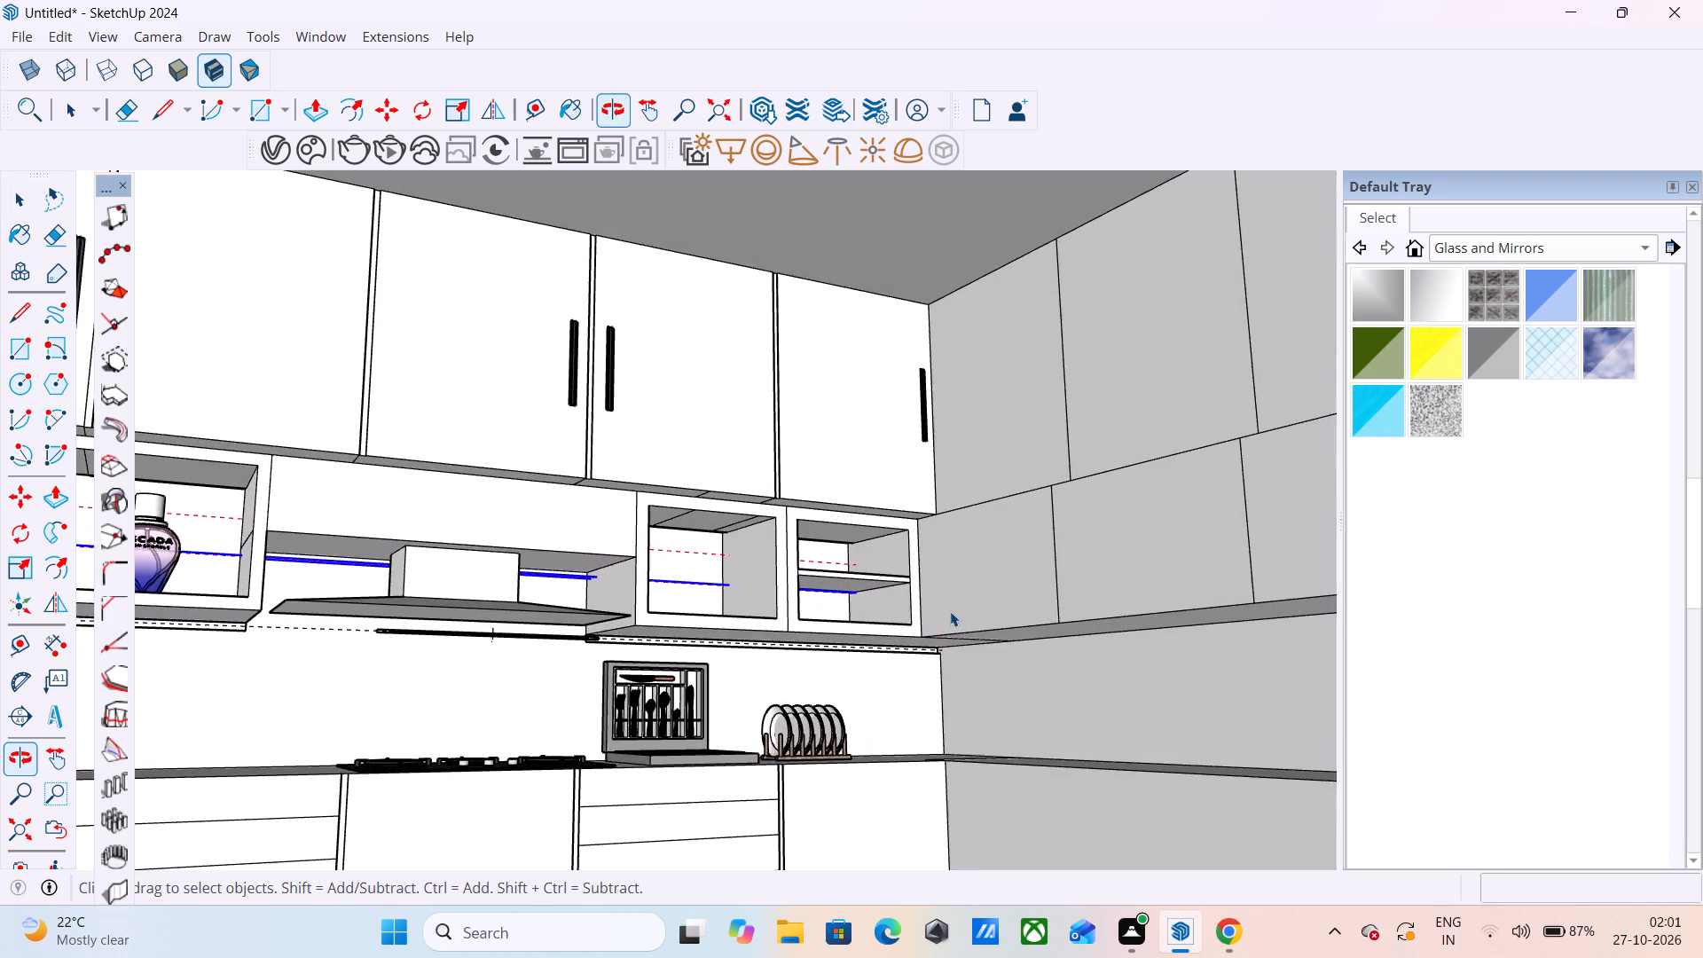
{"action": "scroll", "coordinate": [950, 611], "scroll_direction": "down", "scroll_amount": 11}
{"action": "scroll", "coordinate": [1137, 701], "scroll_direction": "up", "scroll_amount": 11}
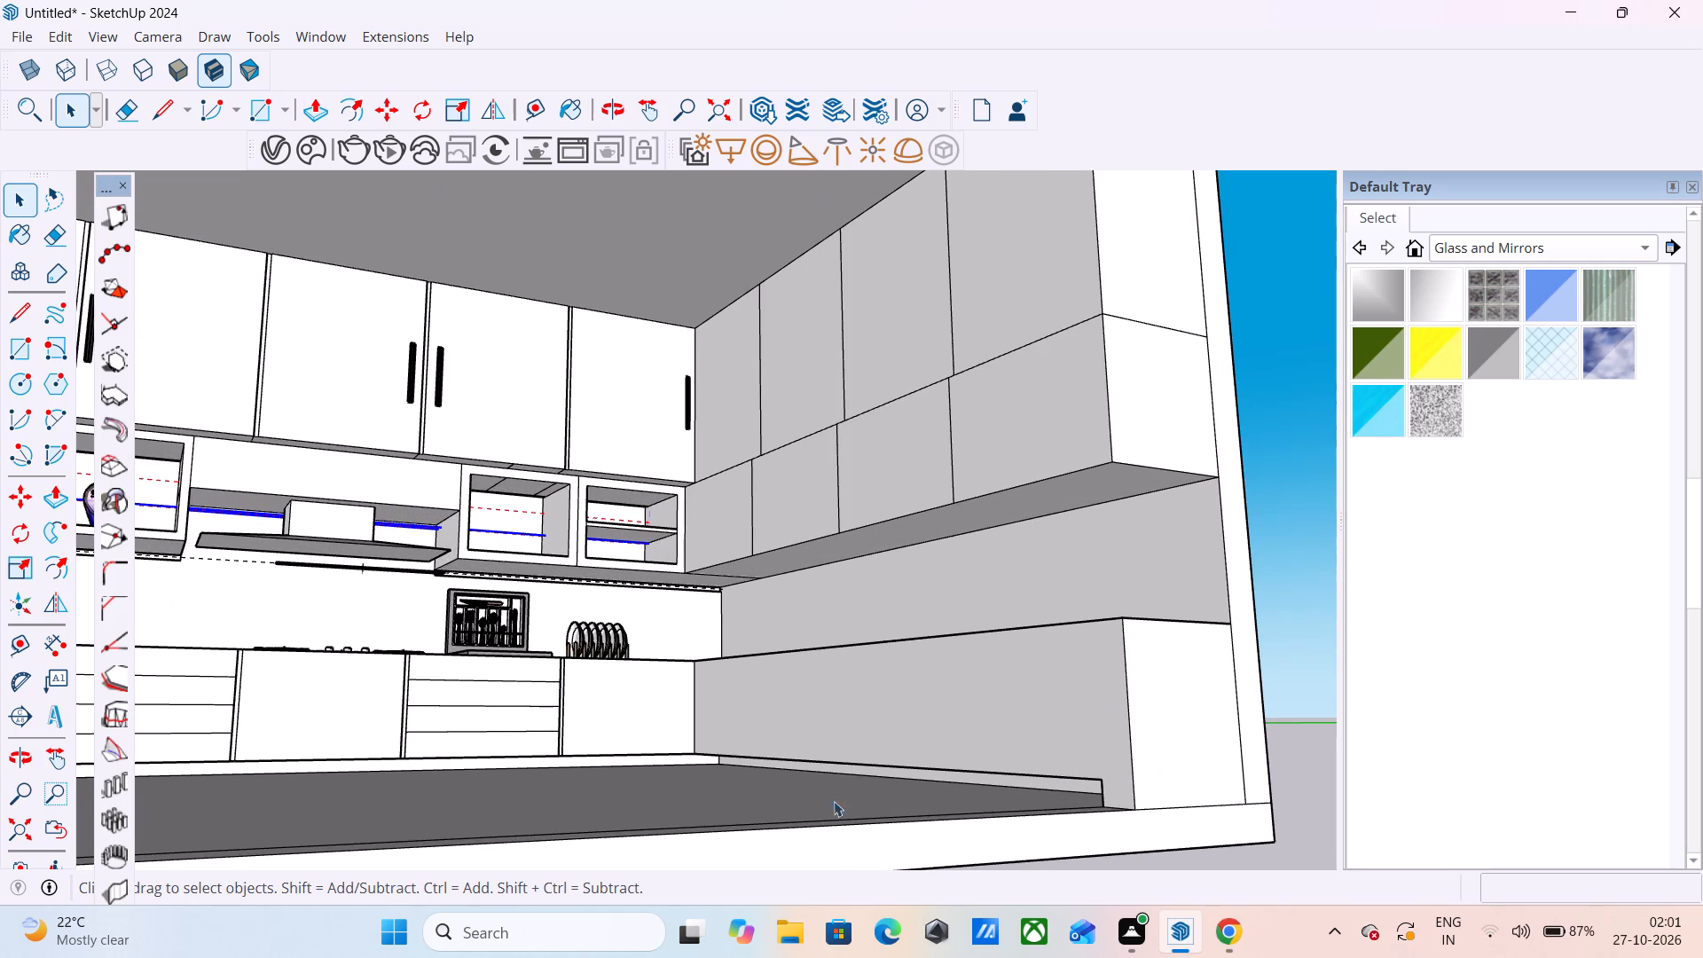
{"action": "scroll", "coordinate": [748, 807], "scroll_direction": "up", "scroll_amount": 5}
{"action": "scroll", "coordinate": [717, 745], "scroll_direction": "down", "scroll_amount": 4}
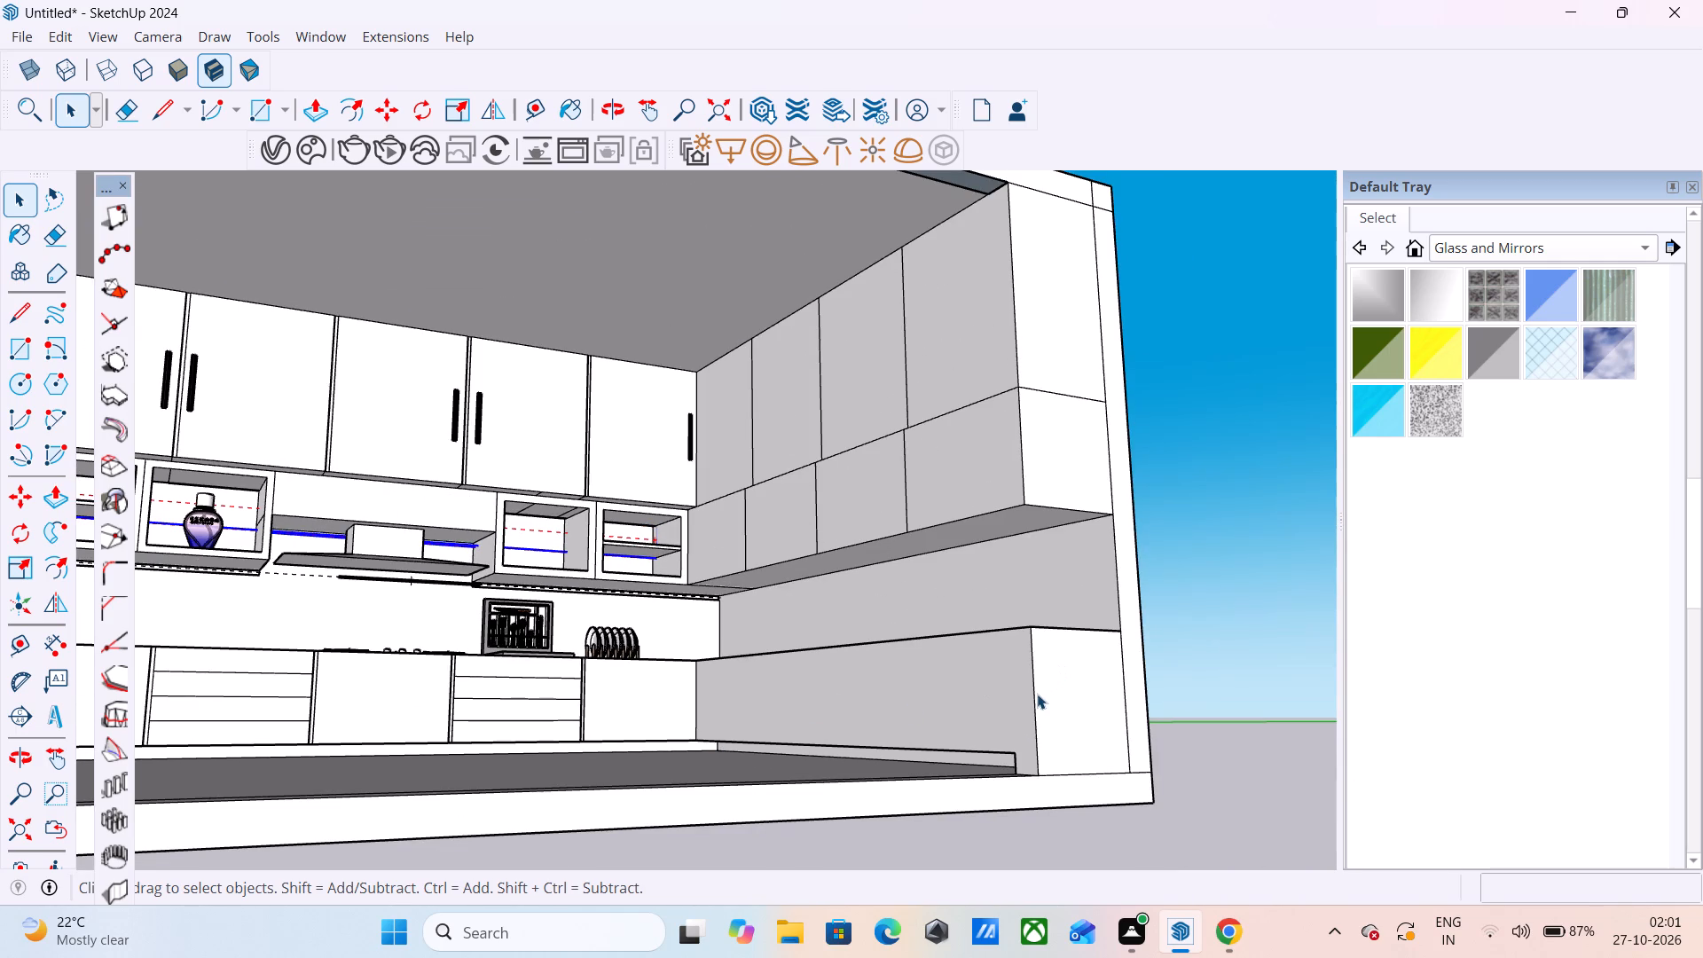
{"action": "scroll", "coordinate": [823, 725], "scroll_direction": "up", "scroll_amount": 5}
{"action": "scroll", "coordinate": [677, 713], "scroll_direction": "up", "scroll_amount": 8}
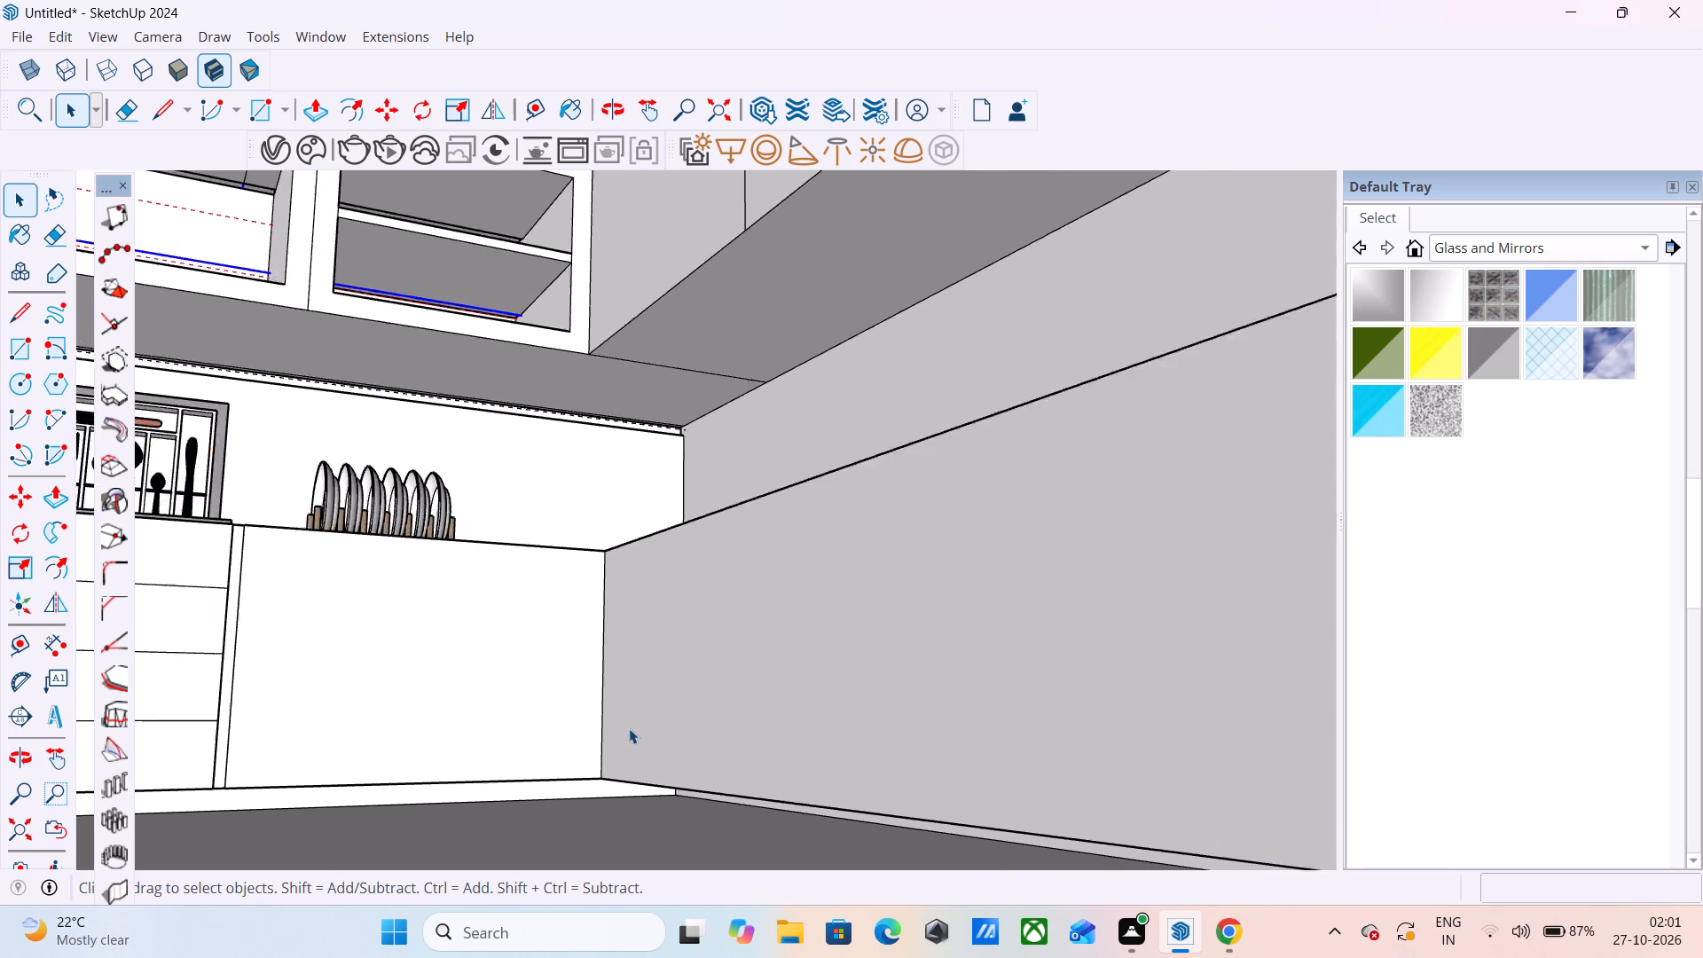
{"action": "scroll", "coordinate": [629, 728], "scroll_direction": "up", "scroll_amount": 2}
{"action": "left_click", "coordinate": [591, 725]}
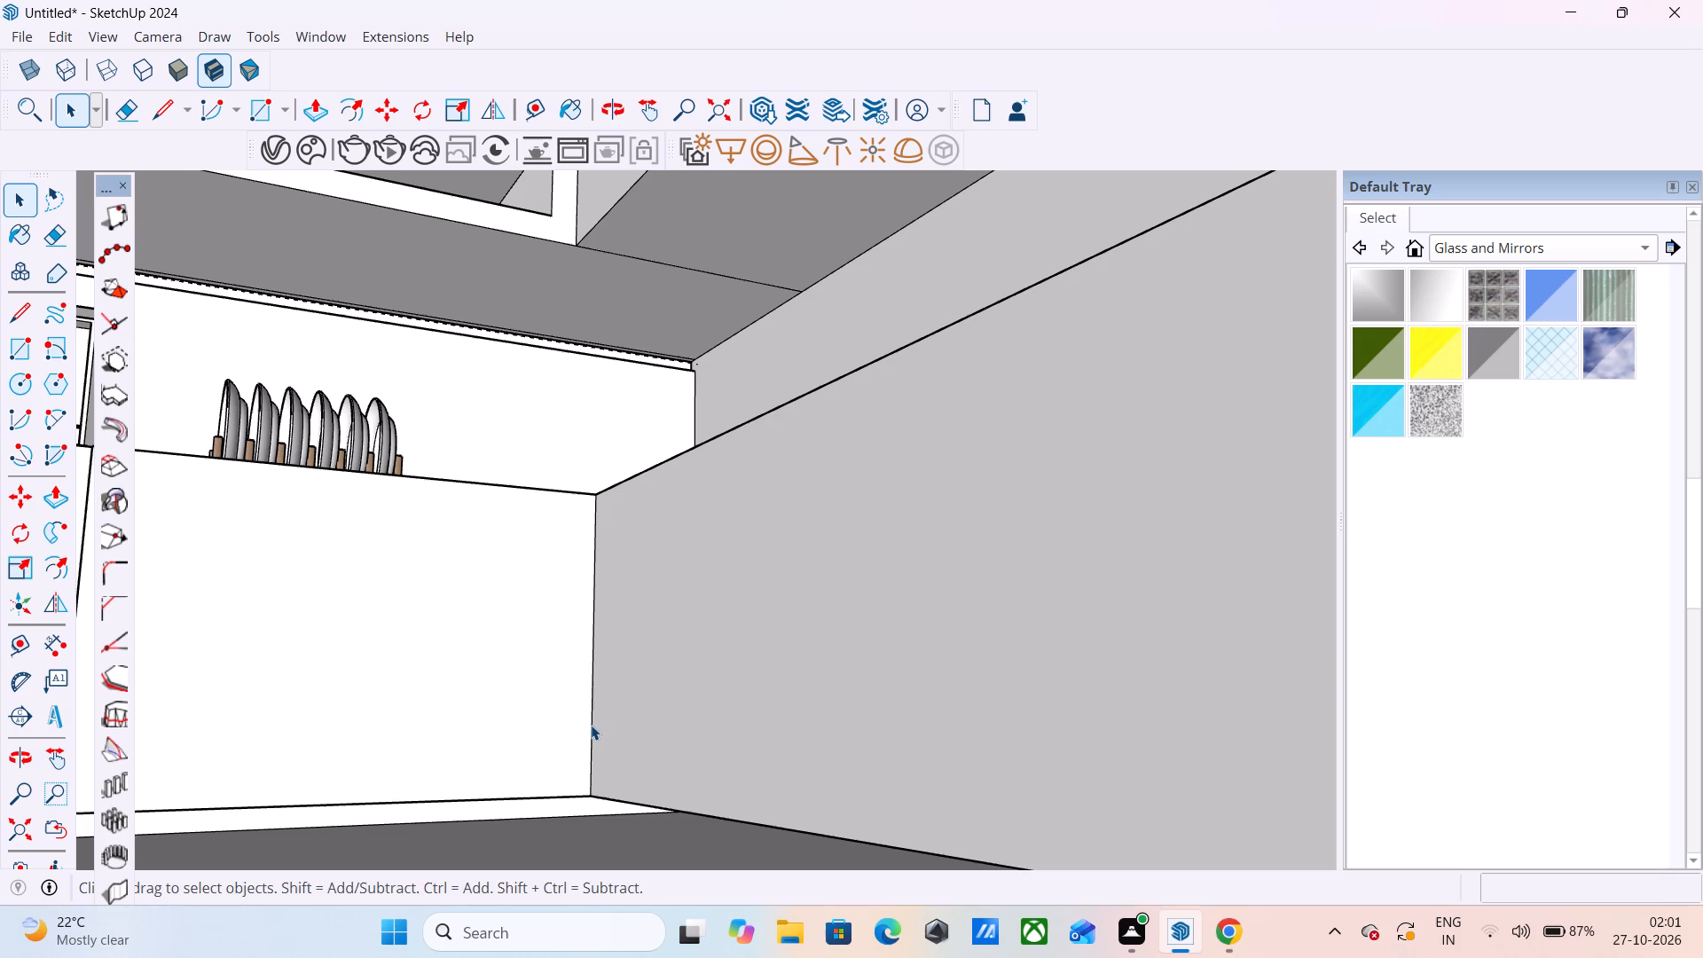
{"action": "key", "text": "m"}
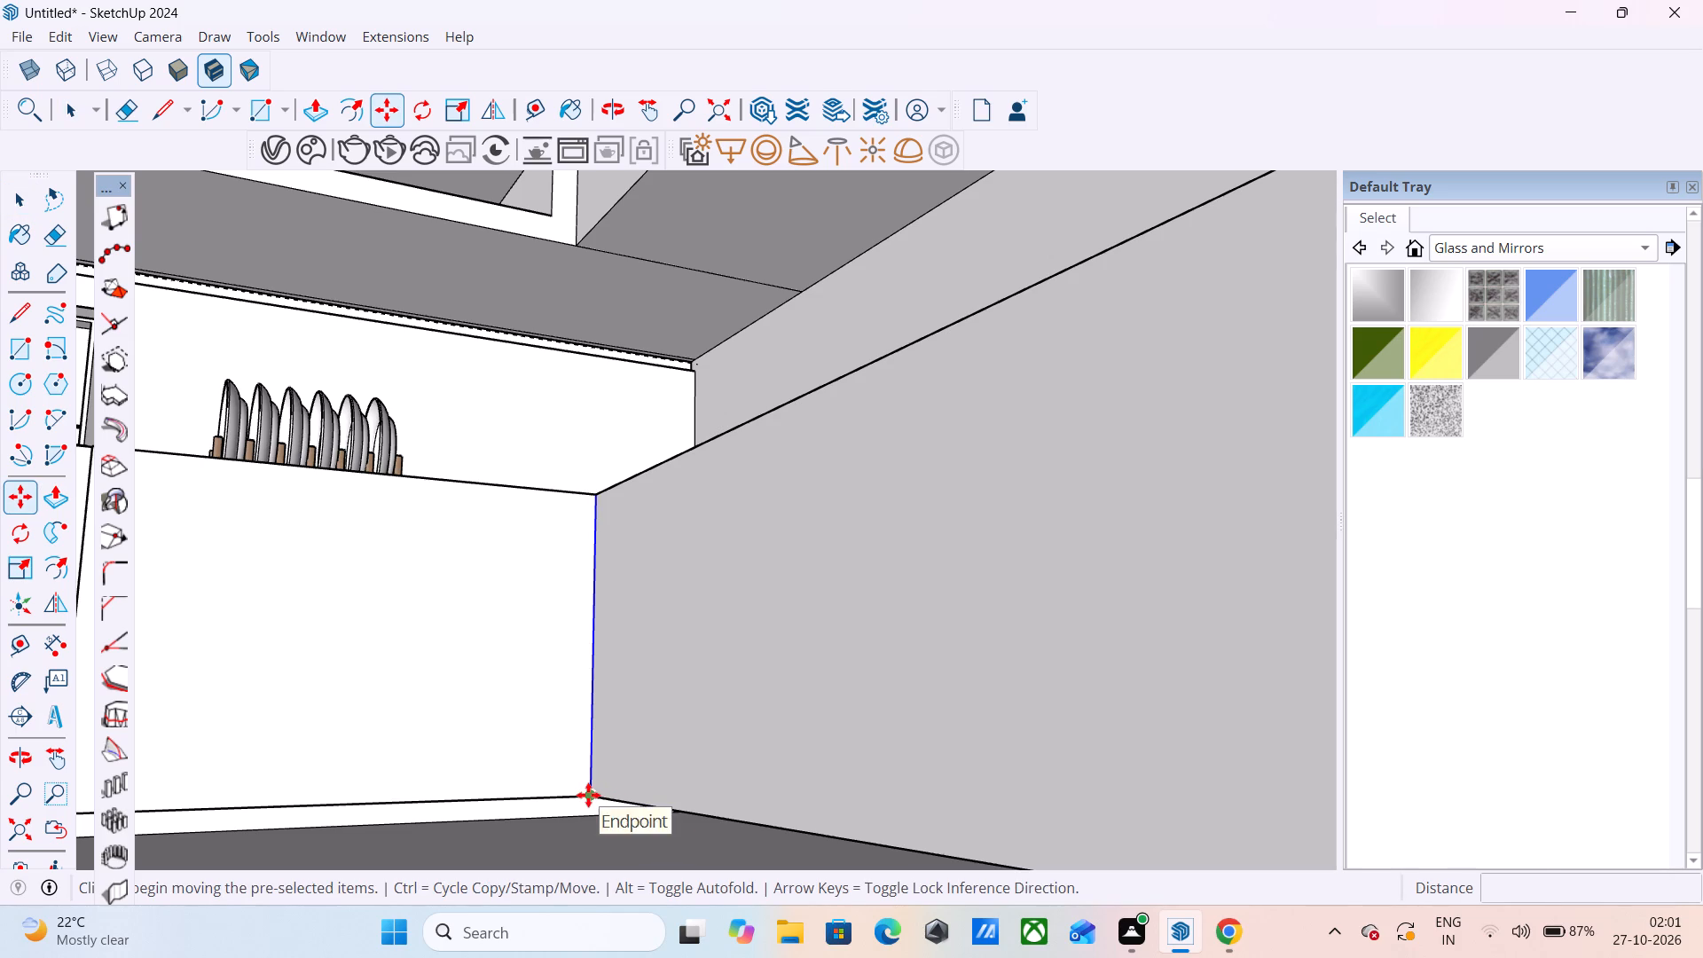
{"action": "left_click", "coordinate": [588, 795]}
{"action": "scroll", "coordinate": [391, 719], "scroll_direction": "down", "scroll_amount": 12}
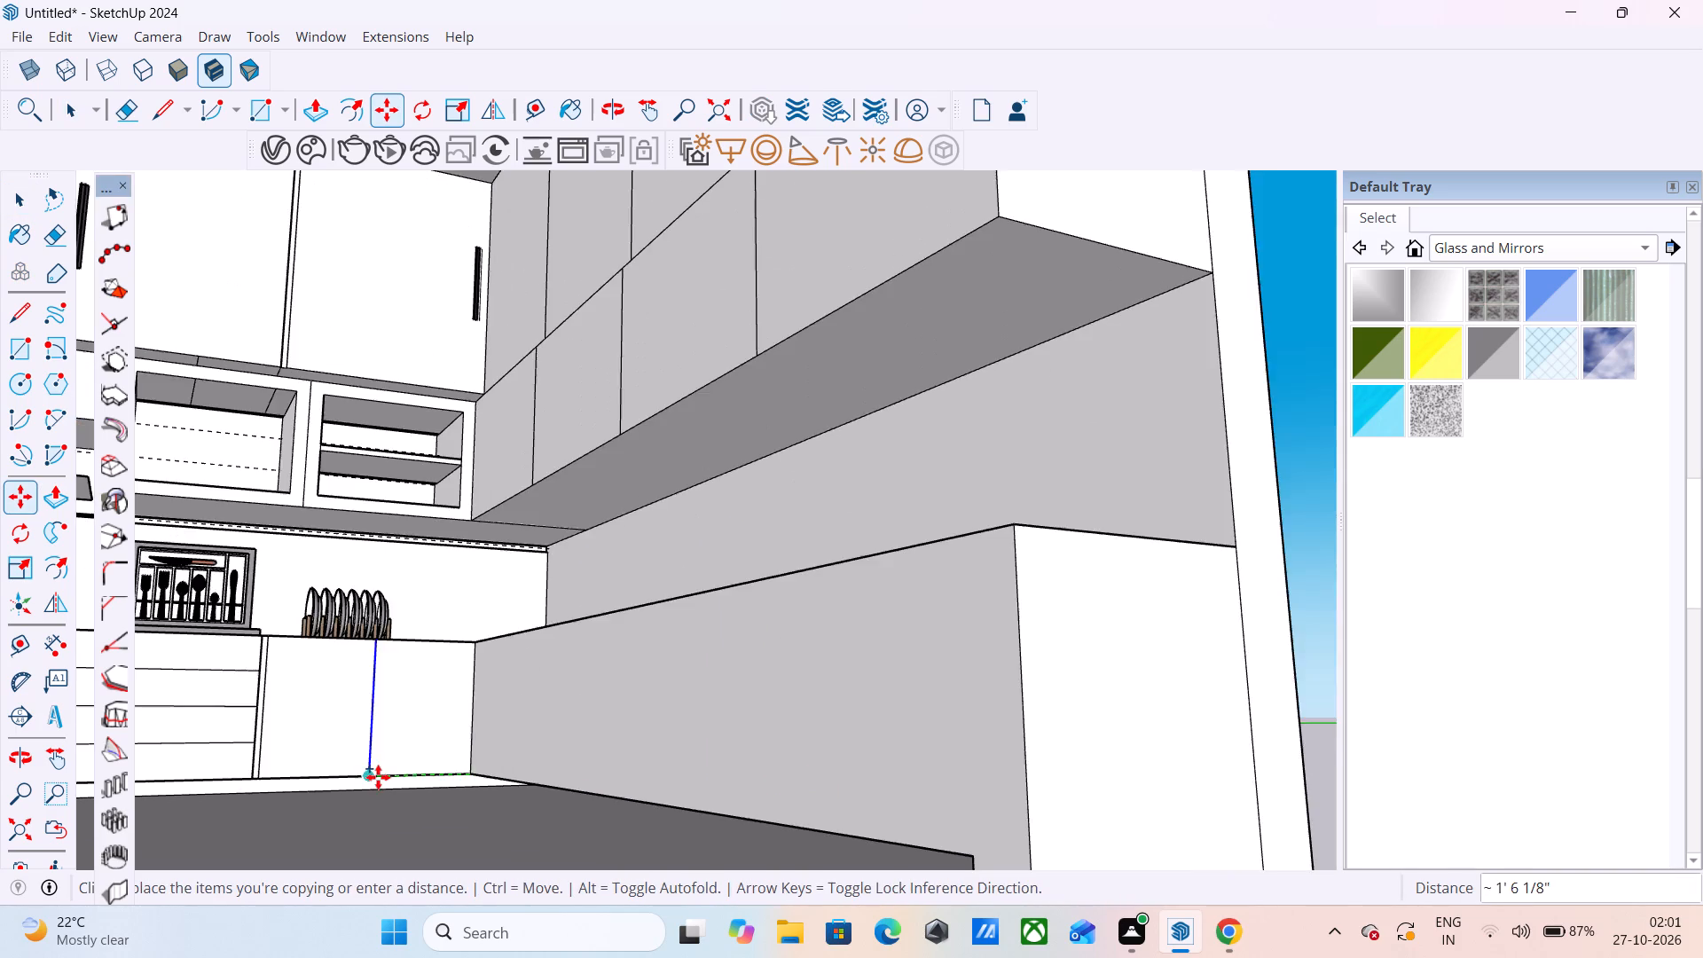
{"action": "scroll", "coordinate": [378, 776], "scroll_direction": "down", "scroll_amount": 3}
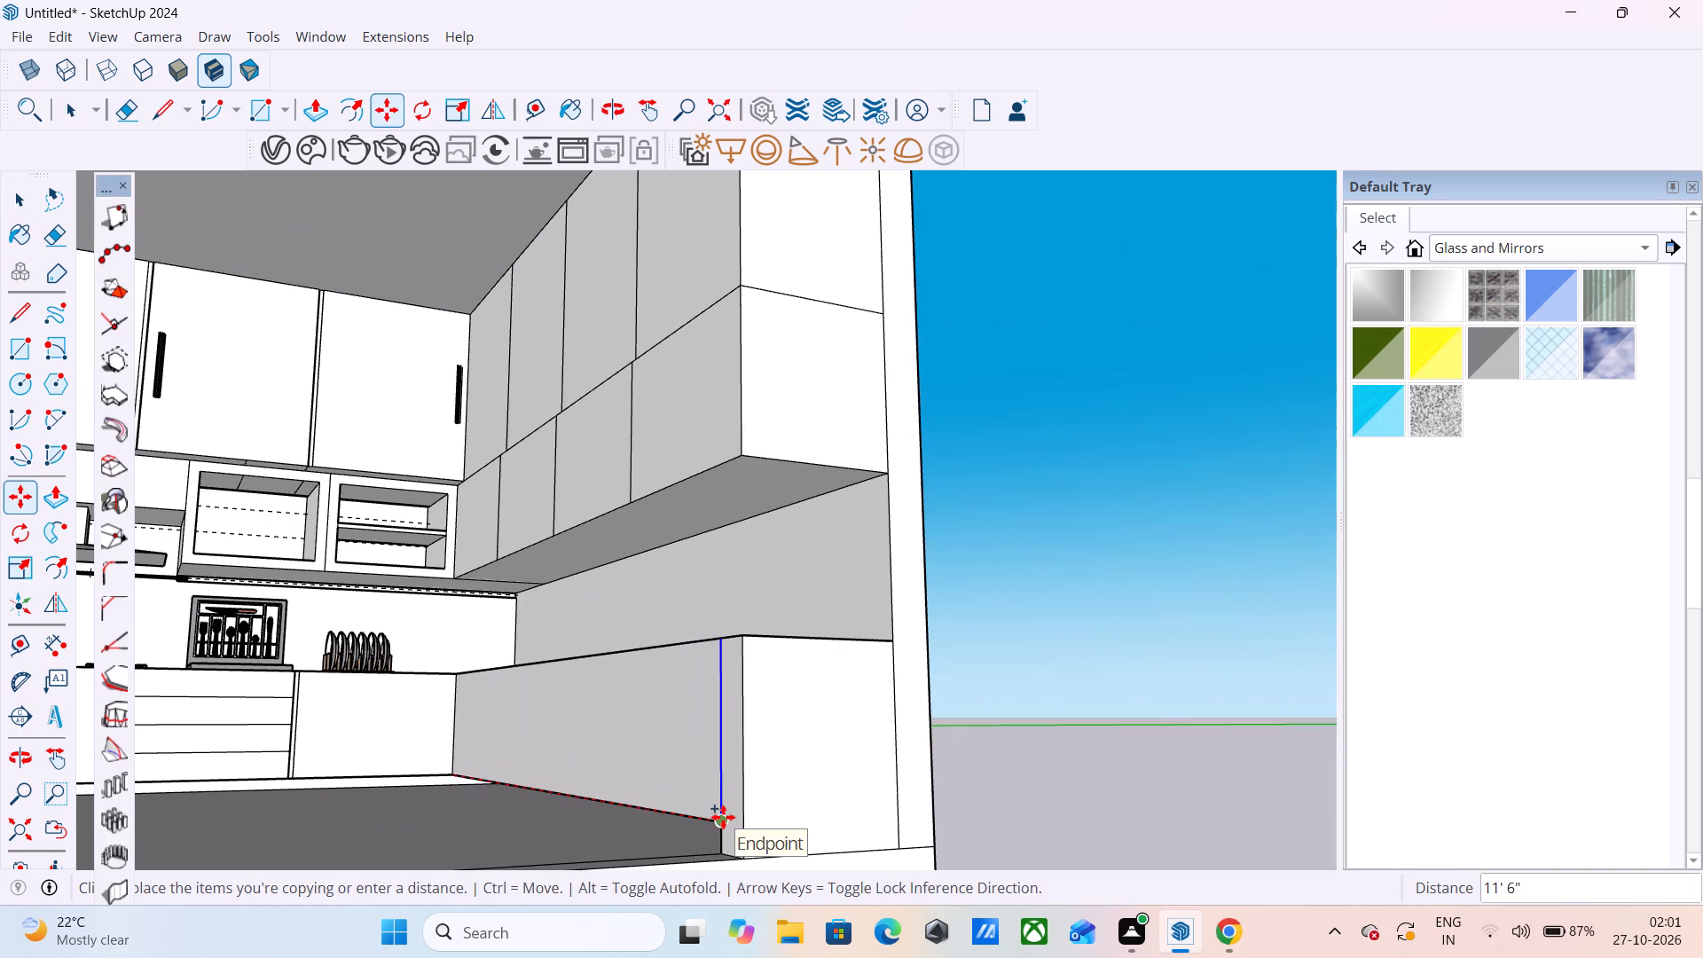
{"action": "left_click", "coordinate": [723, 817]}
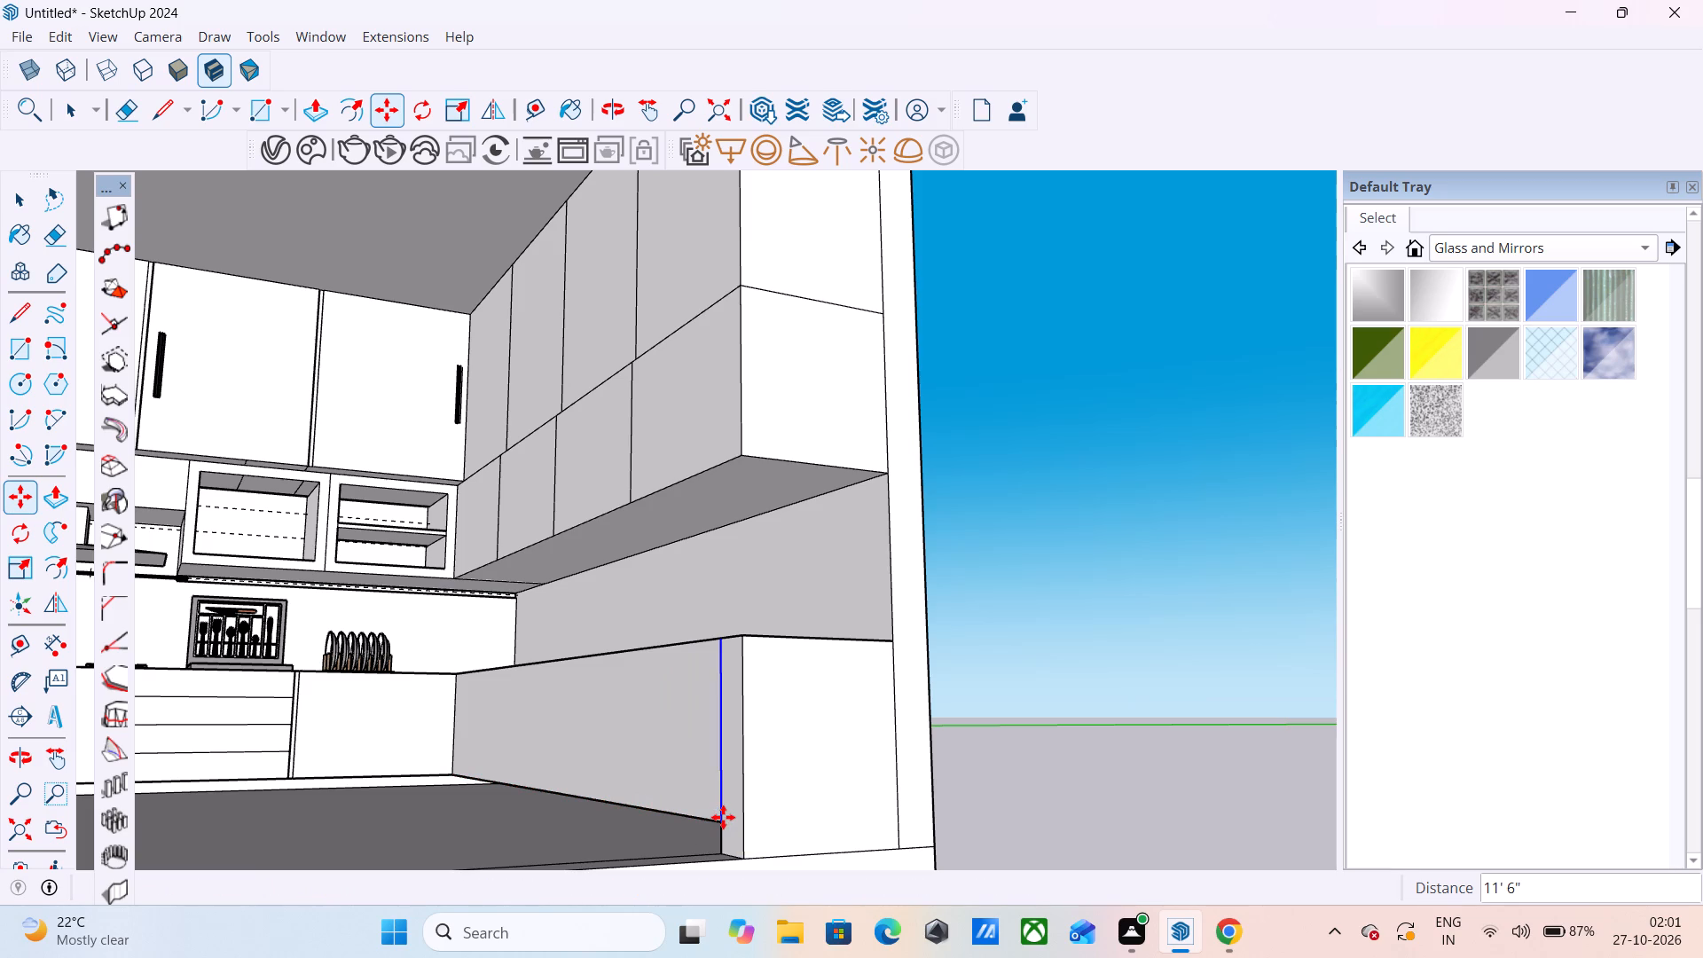
{"action": "key", "text": "slash"}
{"action": "key", "text": "4"}
{"action": "key", "text": "Return"}
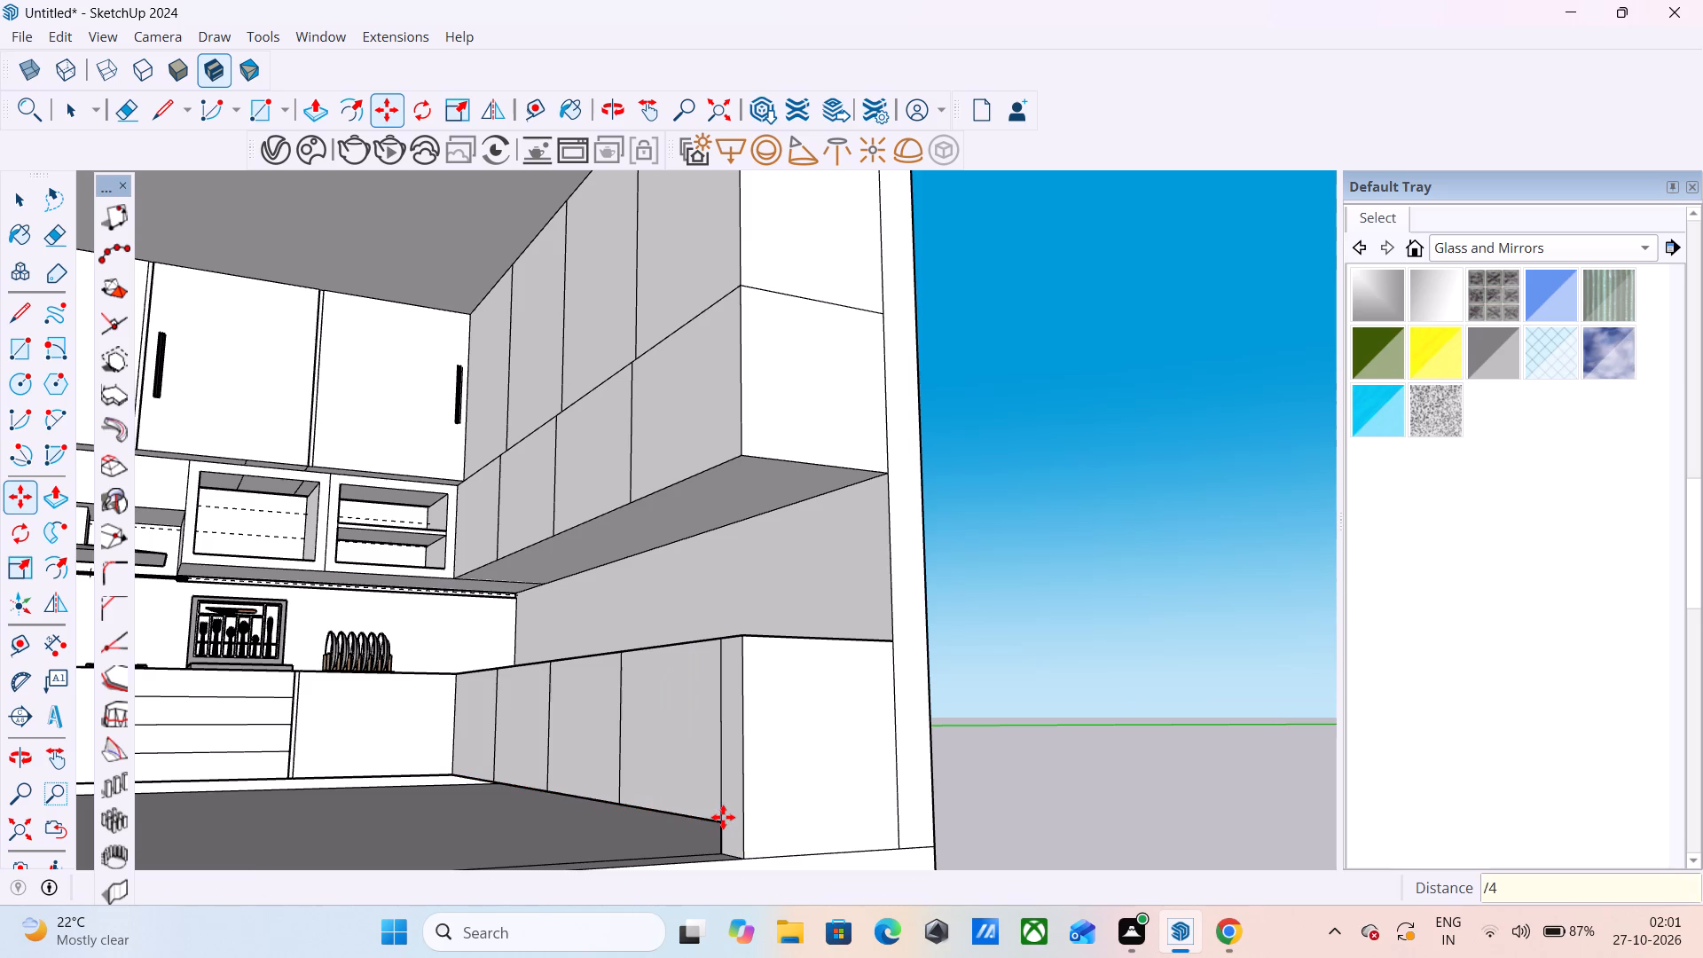
Look over the kitchen from several angles to examine the back and side cabinet runs.
{"action": "scroll", "coordinate": [905, 779], "scroll_direction": "down", "scroll_amount": 6}
{"action": "middle_click_drag", "start_coordinate": [495, 825], "coordinate": [622, 835]}
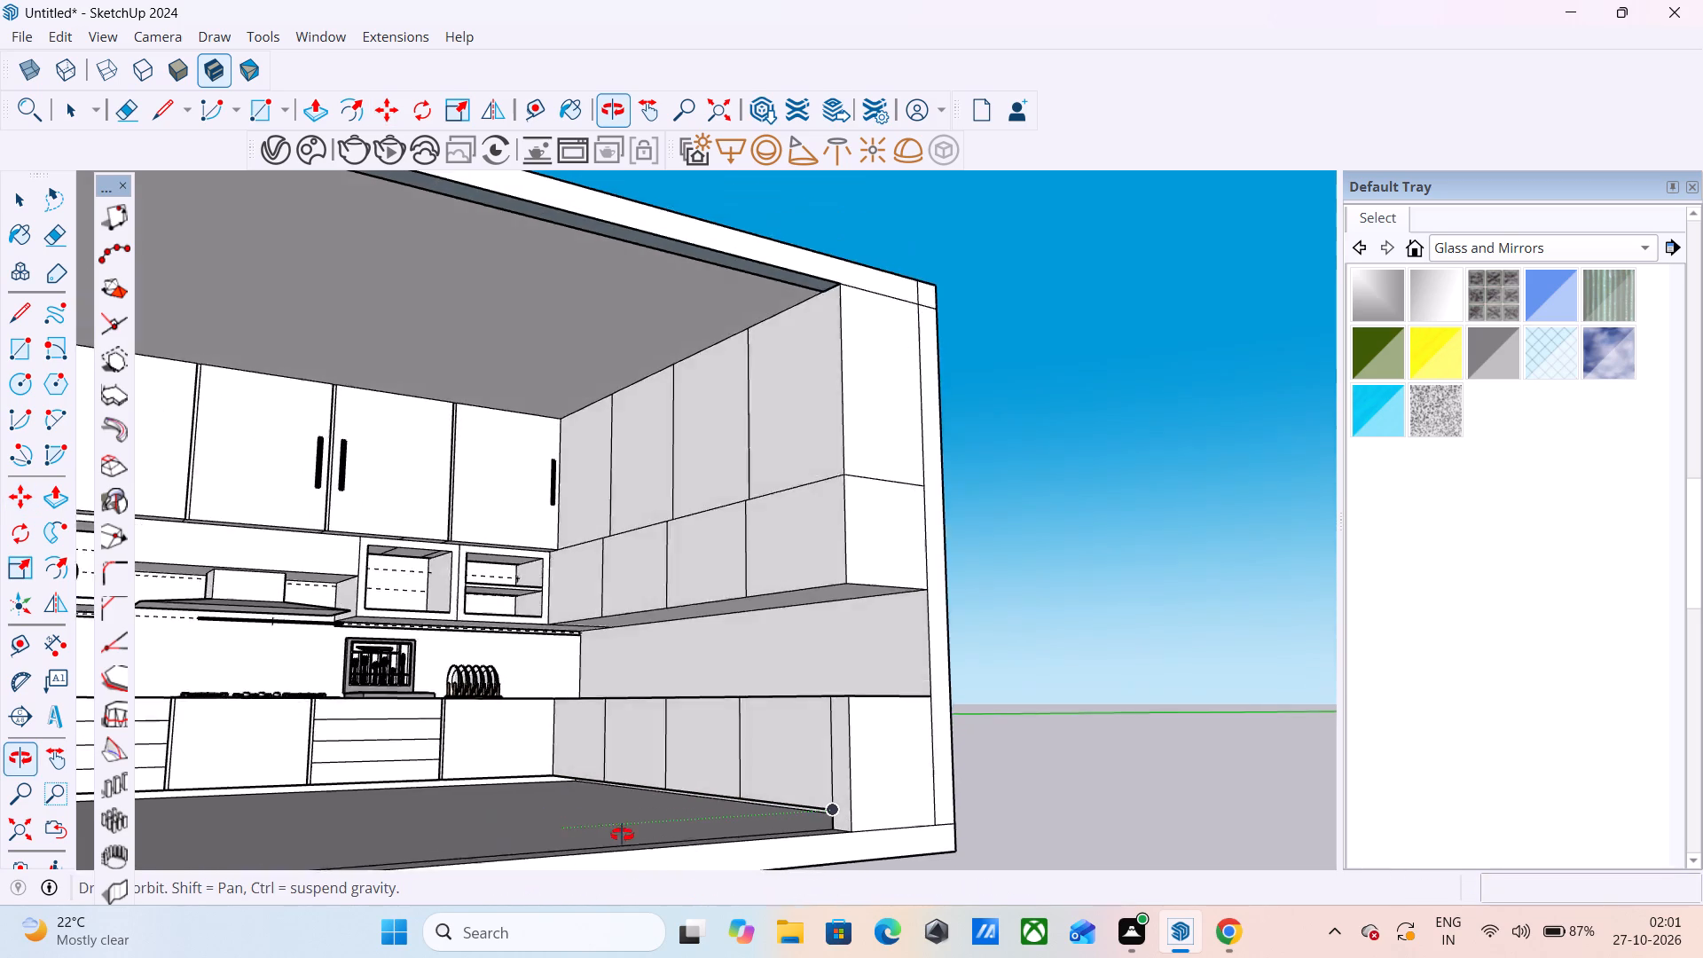
{"action": "middle_click_drag", "start_coordinate": [622, 835], "coordinate": [682, 836]}
{"action": "scroll", "coordinate": [689, 831], "scroll_direction": "down", "scroll_amount": 6}
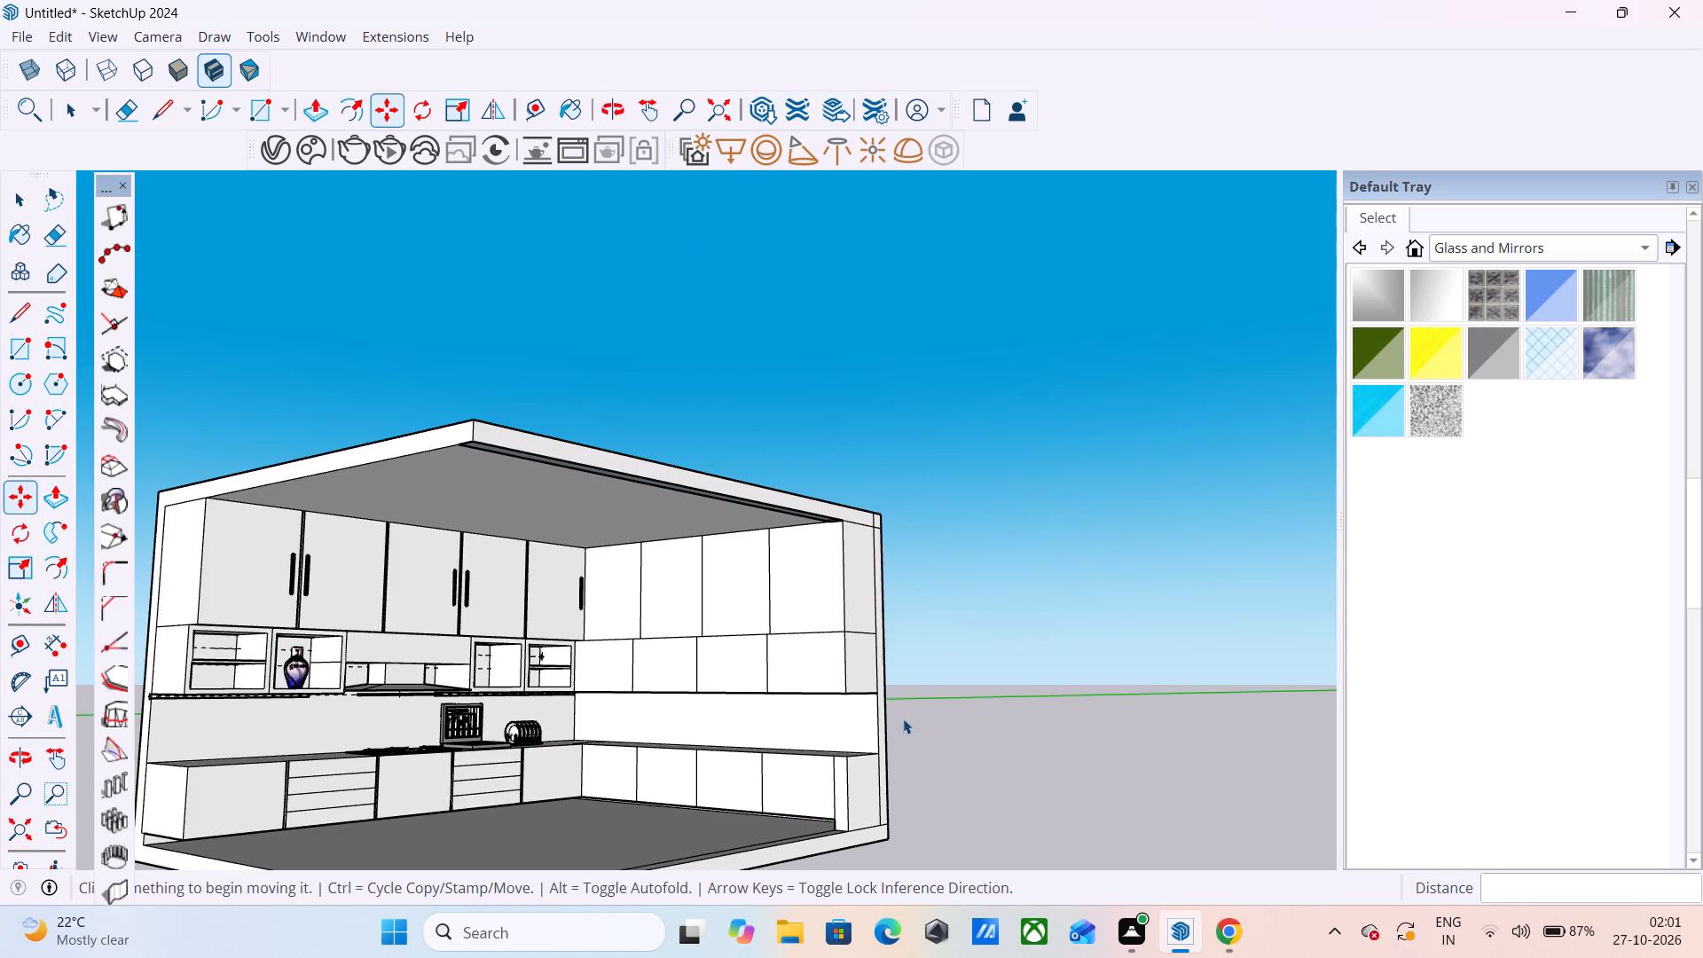
{"action": "key", "text": "space"}
{"action": "scroll", "coordinate": [835, 734], "scroll_direction": "down", "scroll_amount": 5}
{"action": "scroll", "coordinate": [401, 721], "scroll_direction": "up", "scroll_amount": 6}
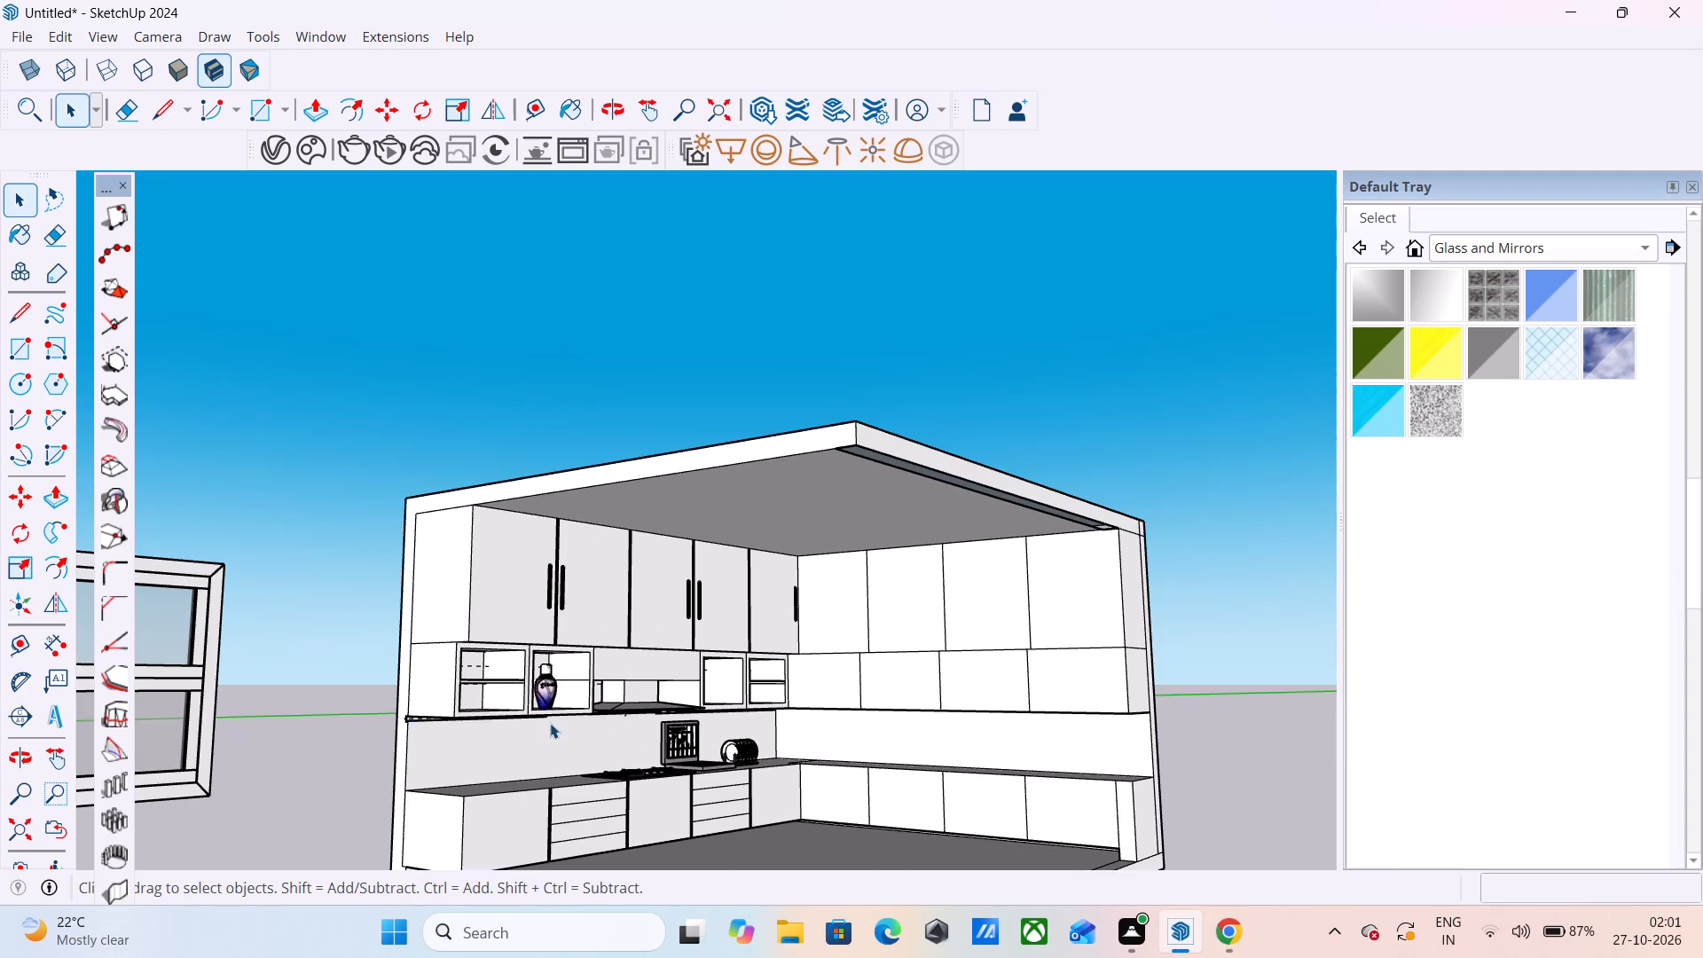
{"action": "middle_click_drag", "start_coordinate": [550, 723], "coordinate": [330, 670]}
{"action": "scroll", "coordinate": [330, 670], "scroll_direction": "up", "scroll_amount": 1}
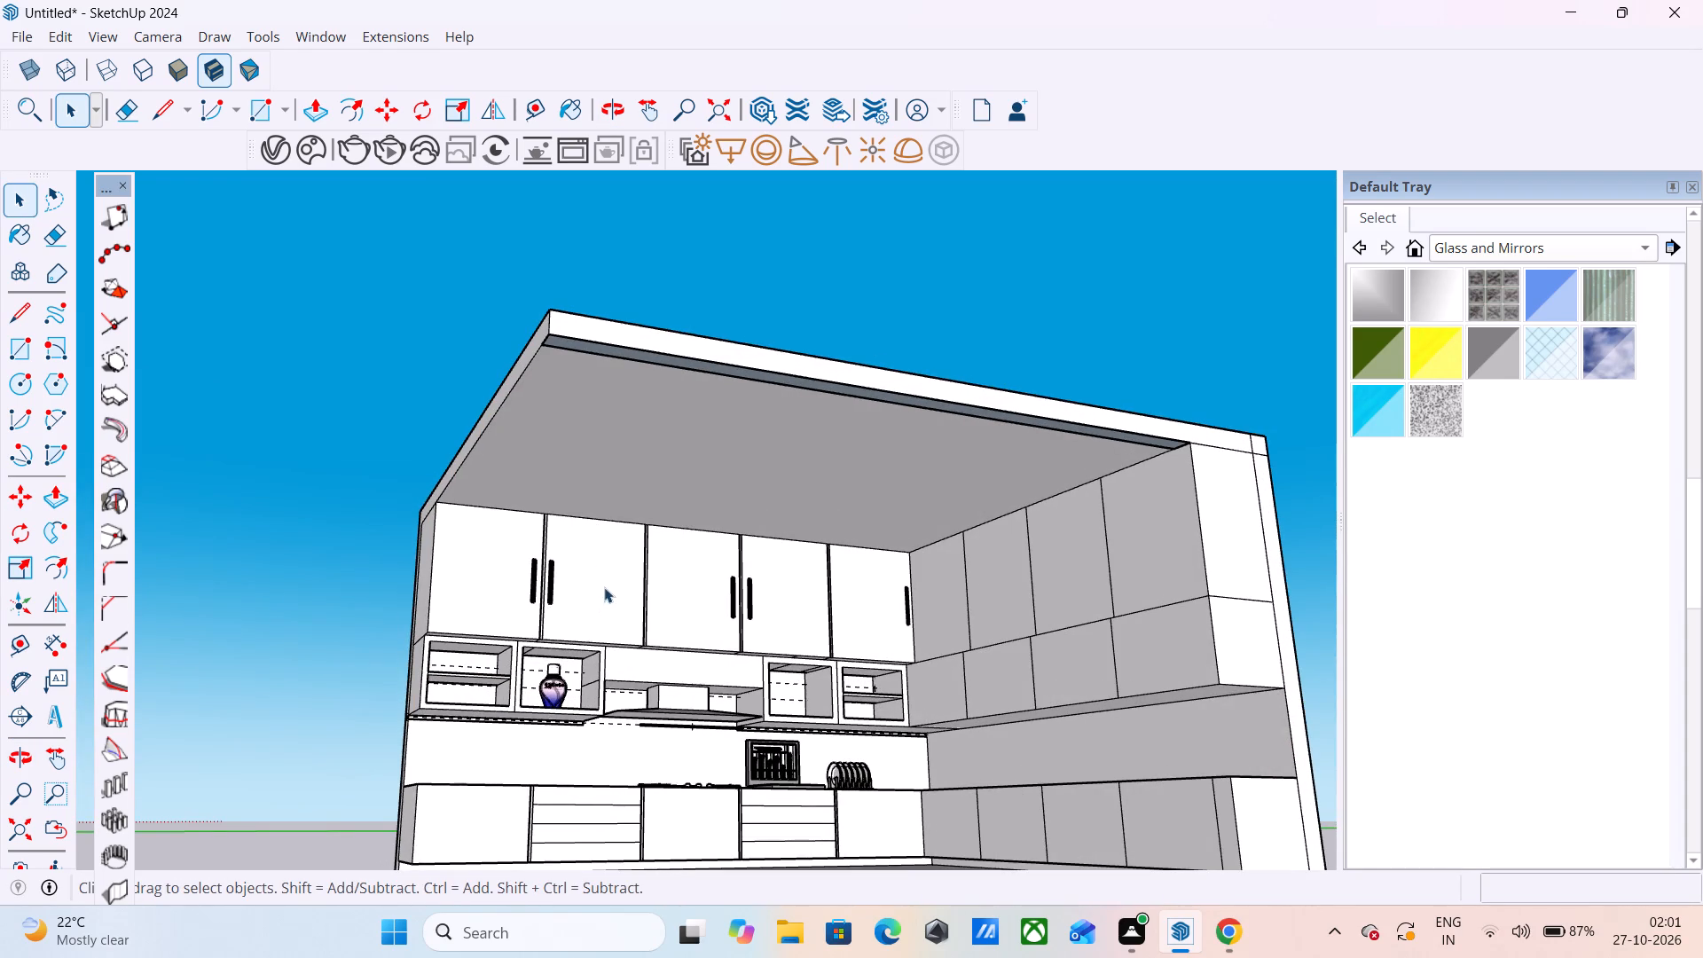
{"action": "scroll", "coordinate": [593, 583], "scroll_direction": "up", "scroll_amount": 5}
{"action": "scroll", "coordinate": [445, 606], "scroll_direction": "down", "scroll_amount": 10}
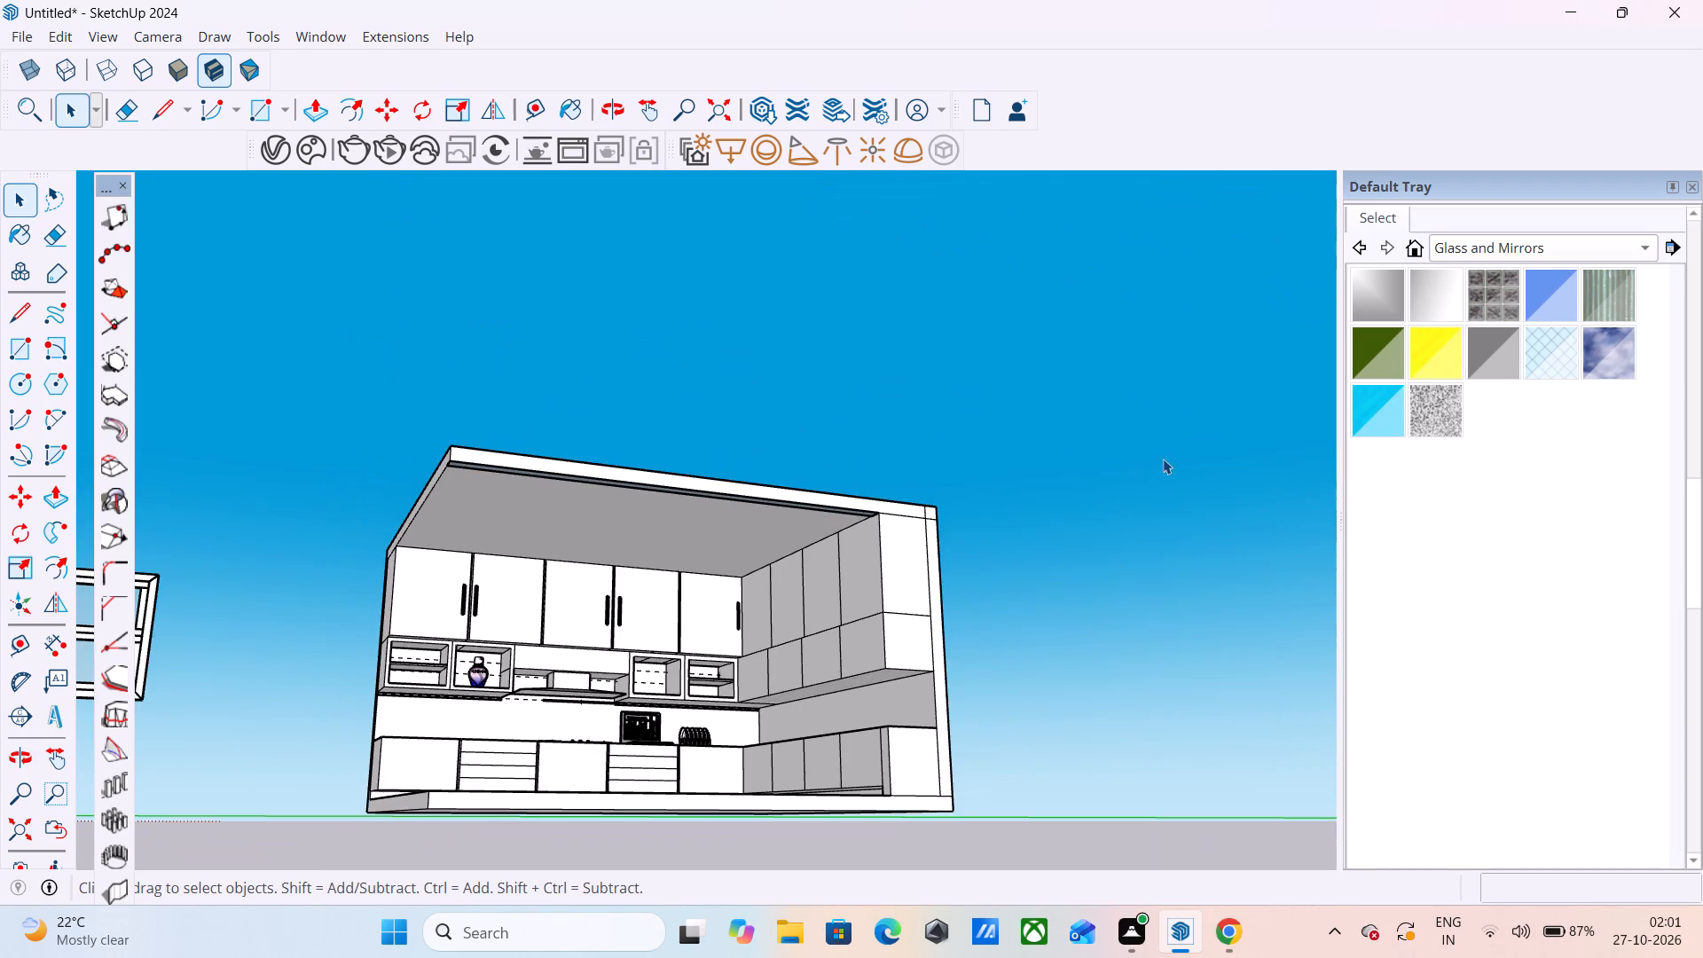
Copy the six vertical dividing lines on the upper and lower rows of the side wall cabinets 1" sideways, forming narrow strips.
{"action": "scroll", "coordinate": [1036, 487], "scroll_direction": "up", "scroll_amount": 5}
{"action": "middle_click_drag", "start_coordinate": [788, 581], "coordinate": [1127, 598]}
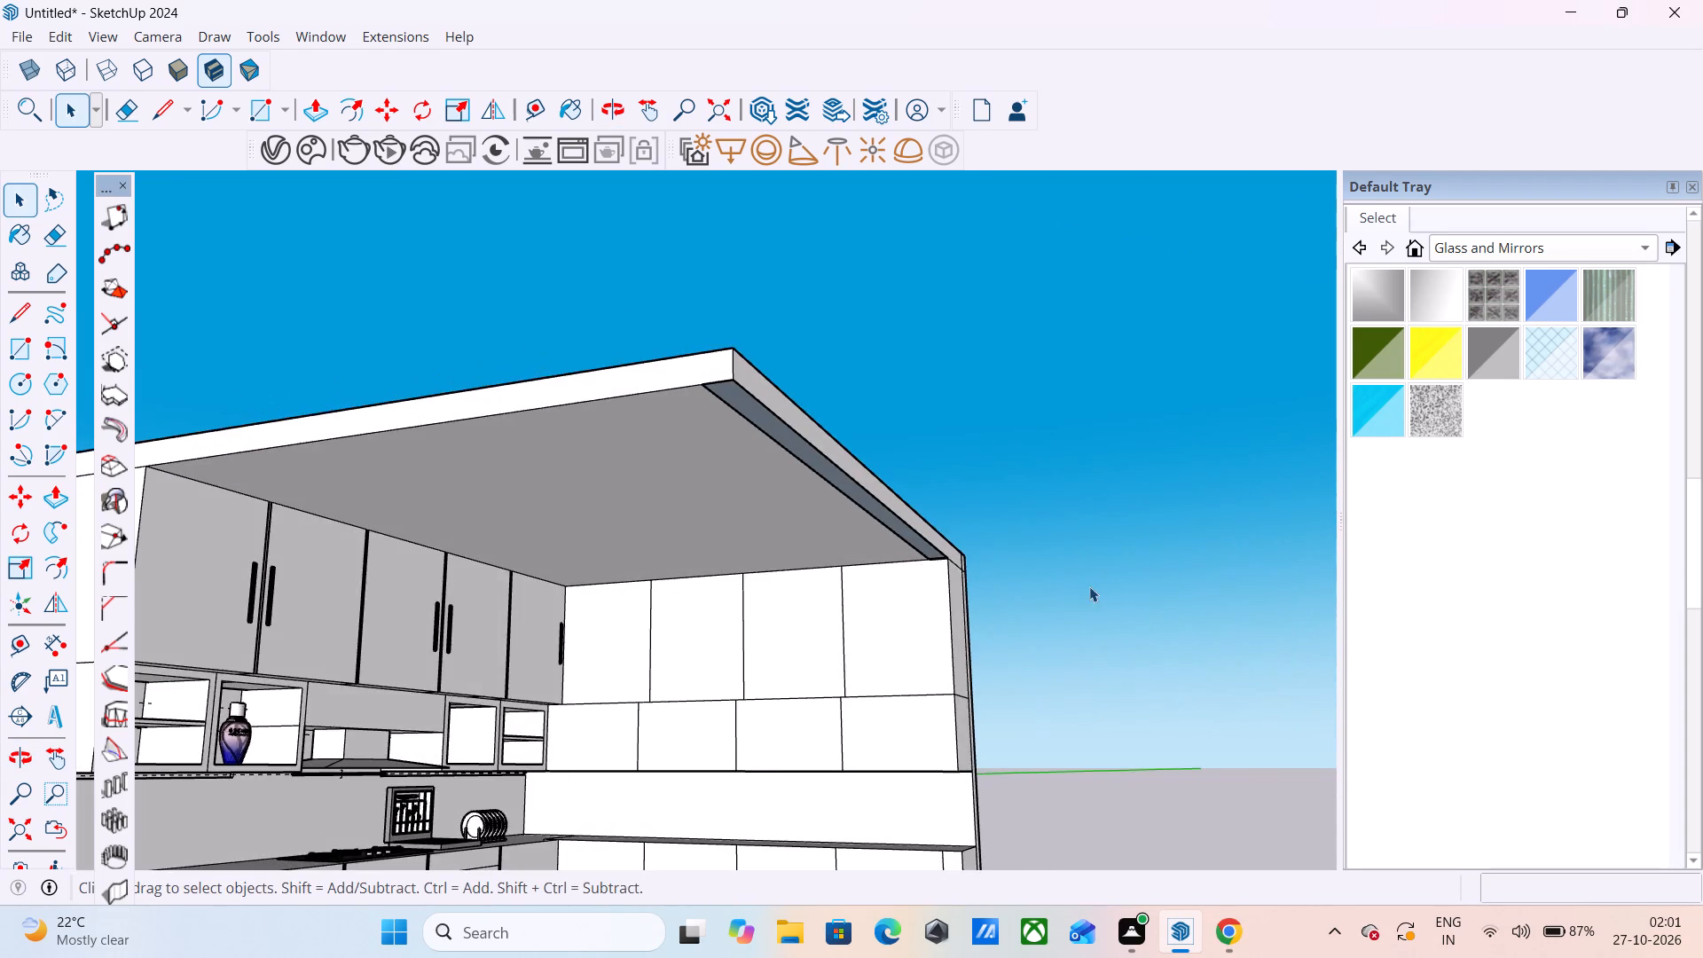
{"action": "scroll", "coordinate": [1031, 599], "scroll_direction": "down", "scroll_amount": 6}
{"action": "scroll", "coordinate": [749, 656], "scroll_direction": "up", "scroll_amount": 9}
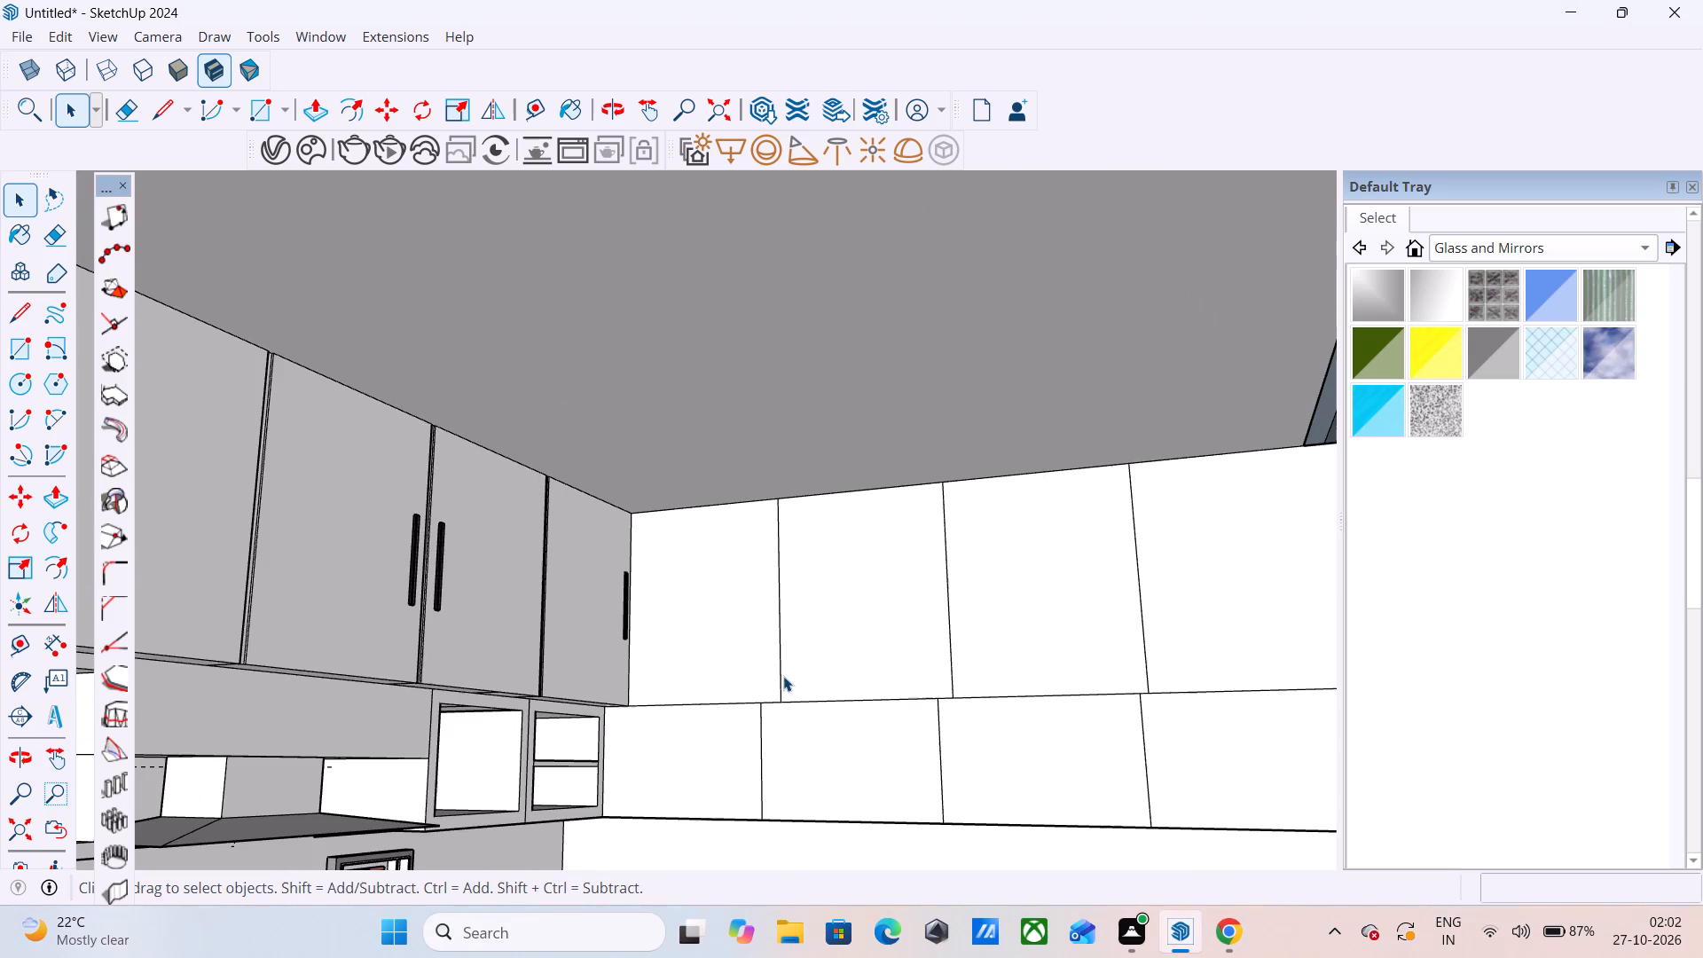
{"action": "left_click", "coordinate": [781, 673]}
{"action": "left_click", "coordinate": [950, 655], "text": "ctrl"}
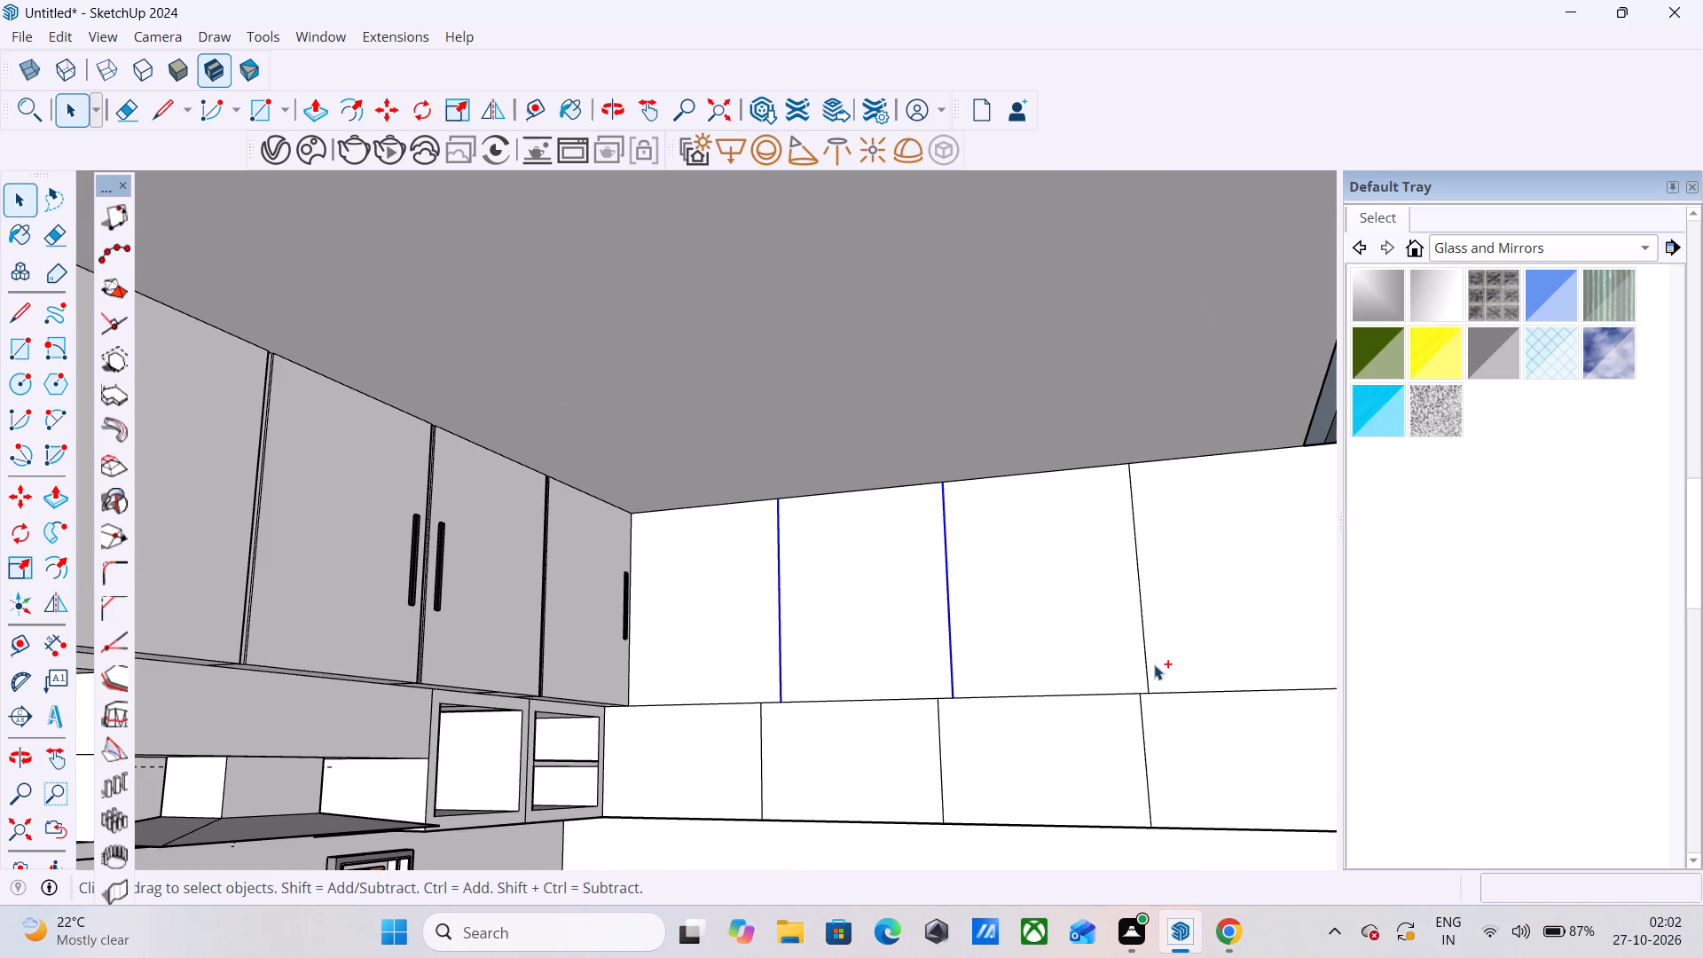
{"action": "left_click", "coordinate": [1148, 656], "text": "ctrl"}
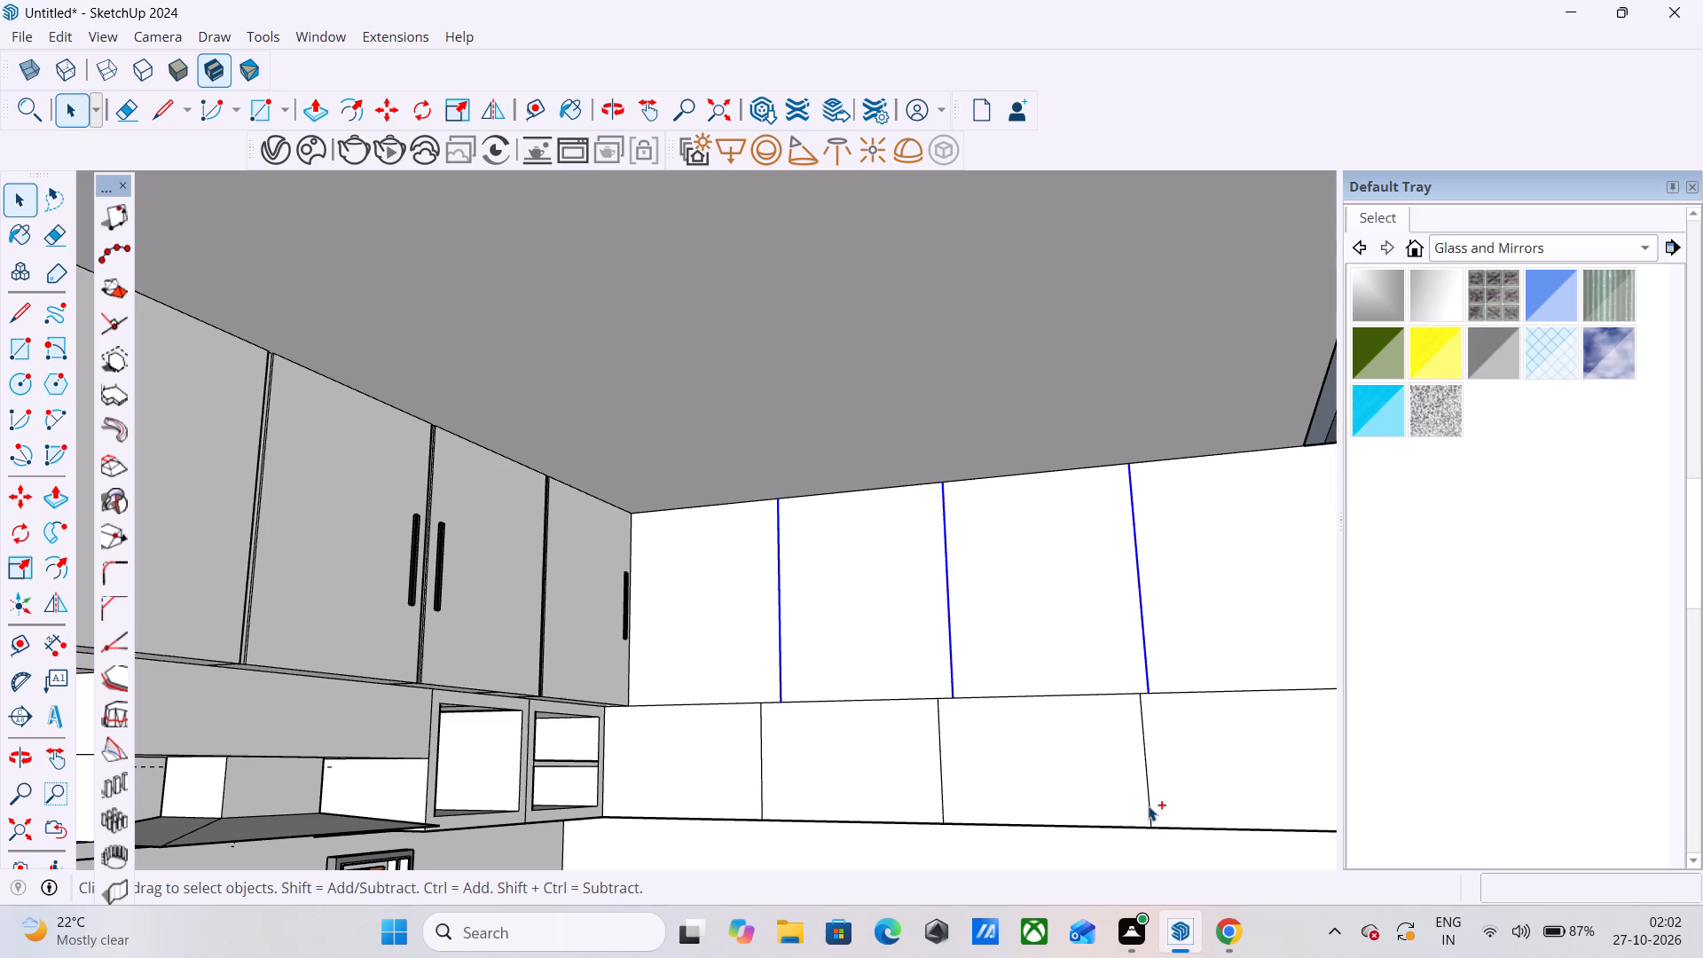
{"action": "left_click", "coordinate": [1148, 805], "text": "ctrl"}
{"action": "left_click", "coordinate": [941, 802], "text": "ctrl"}
{"action": "left_click", "coordinate": [759, 768], "text": "ctrl"}
{"action": "scroll", "coordinate": [569, 821], "scroll_direction": "down", "scroll_amount": 4}
{"action": "scroll", "coordinate": [543, 843], "scroll_direction": "up", "scroll_amount": 4}
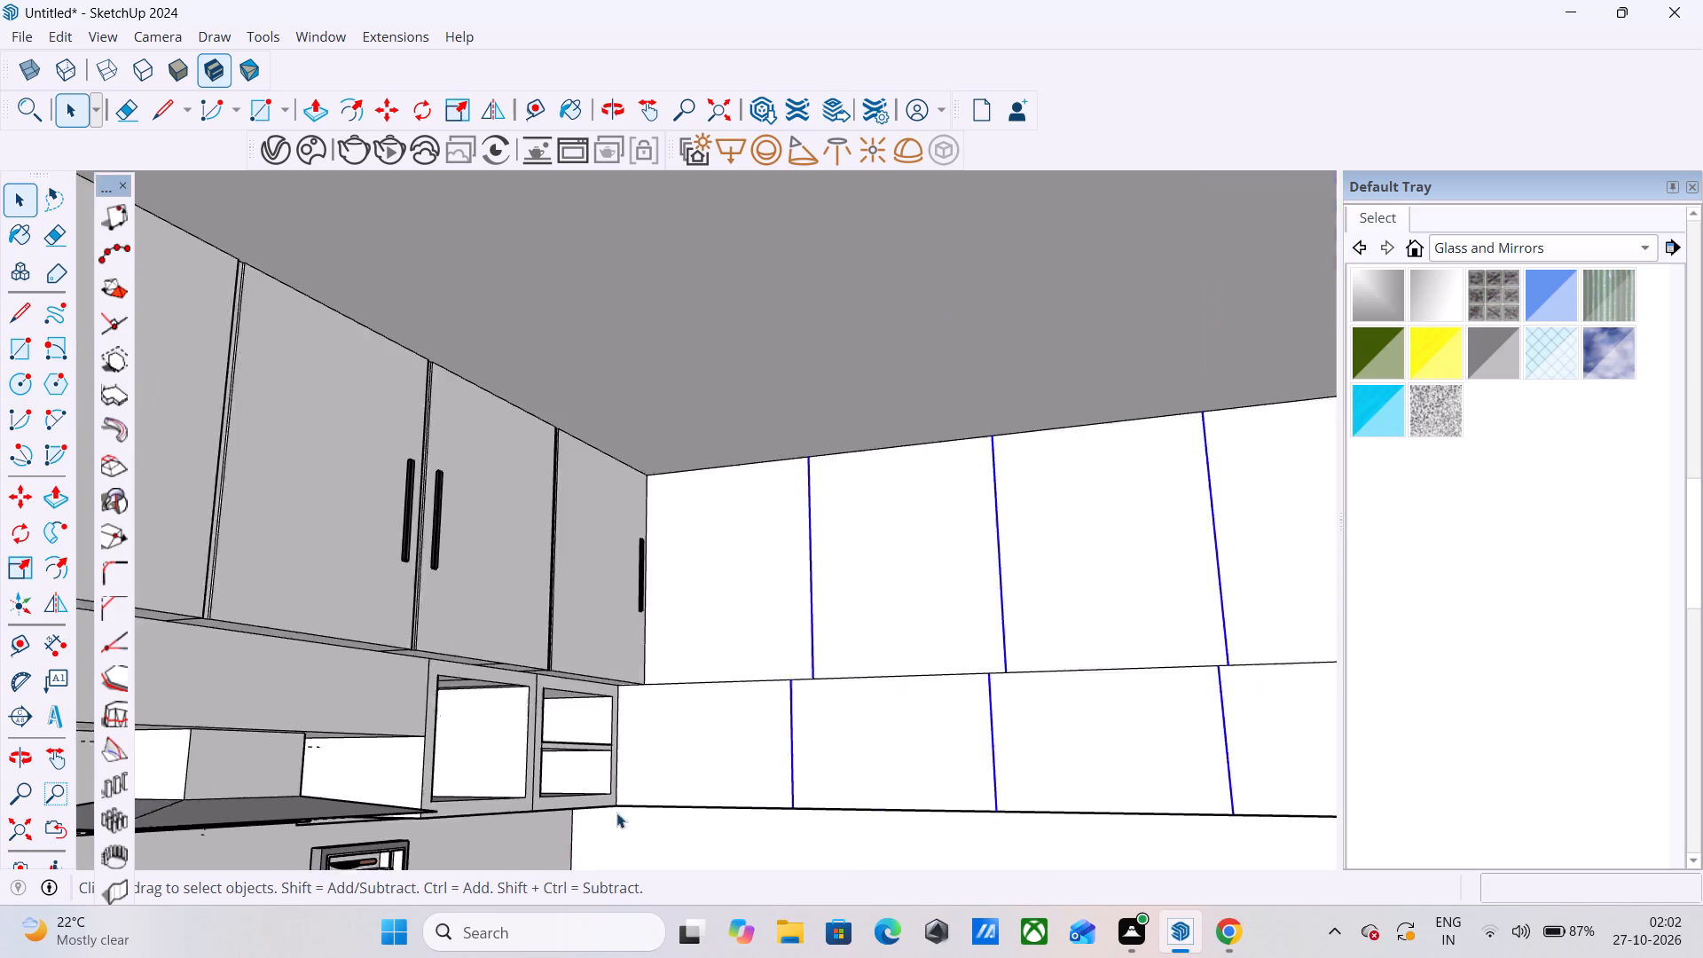
{"action": "scroll", "coordinate": [616, 813], "scroll_direction": "up", "scroll_amount": 1}
{"action": "scroll", "coordinate": [684, 781], "scroll_direction": "up", "scroll_amount": 4}
{"action": "key", "text": "m"}
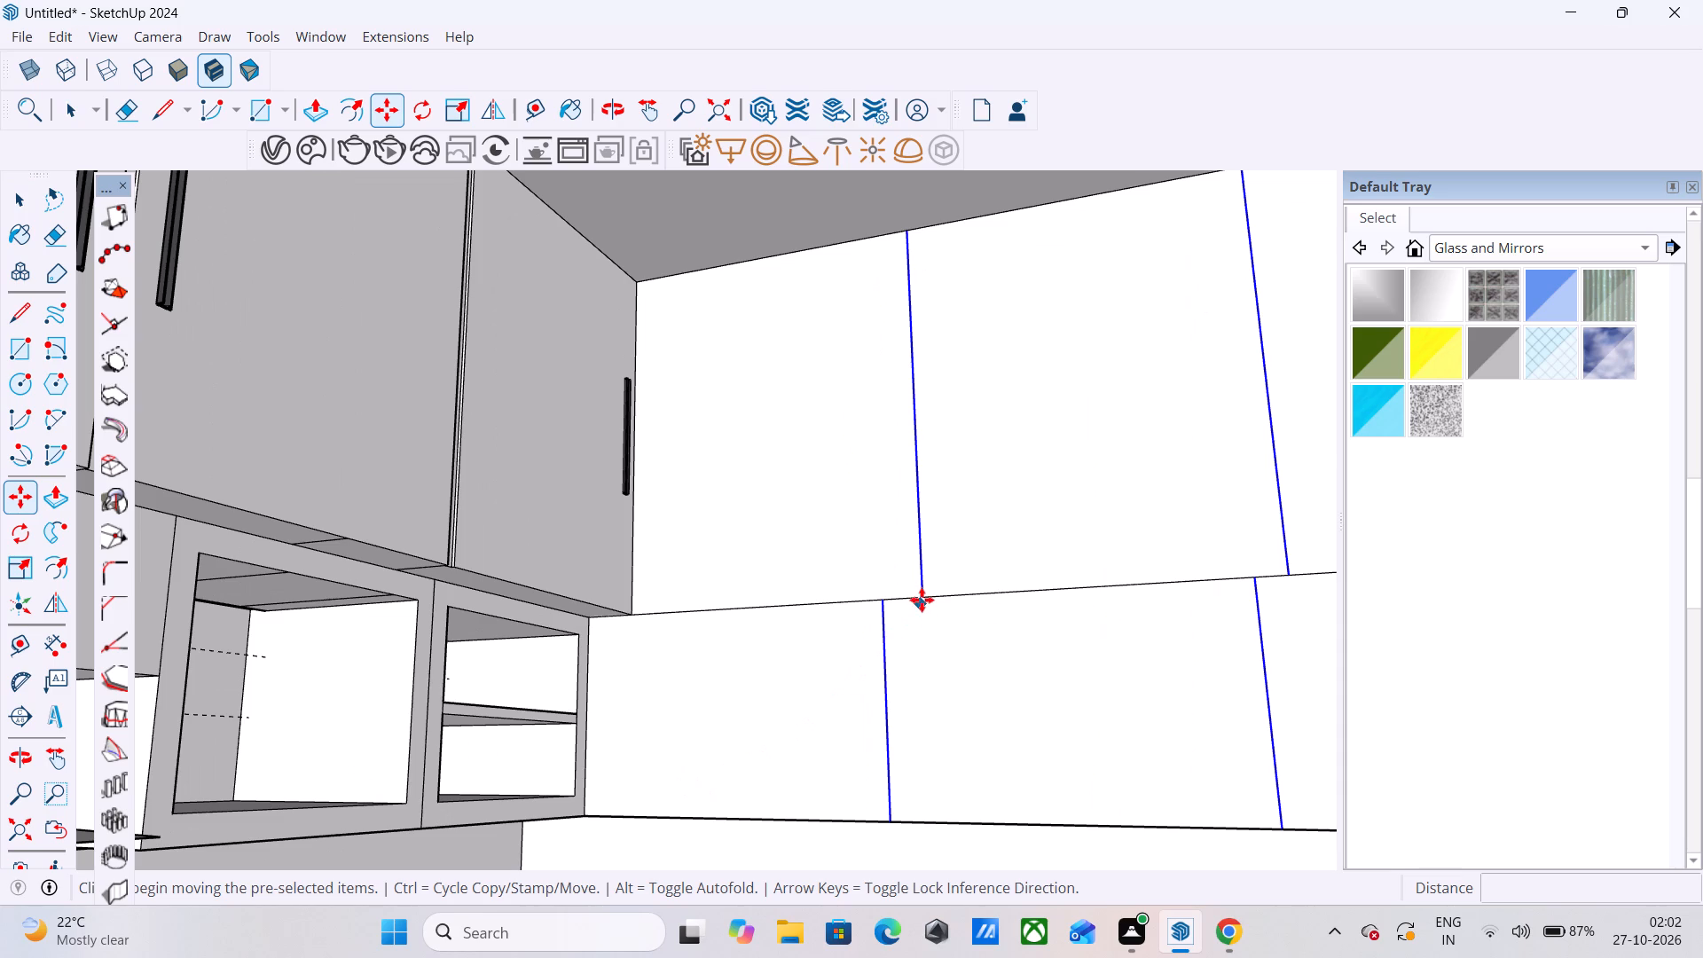
{"action": "left_click", "coordinate": [922, 597]}
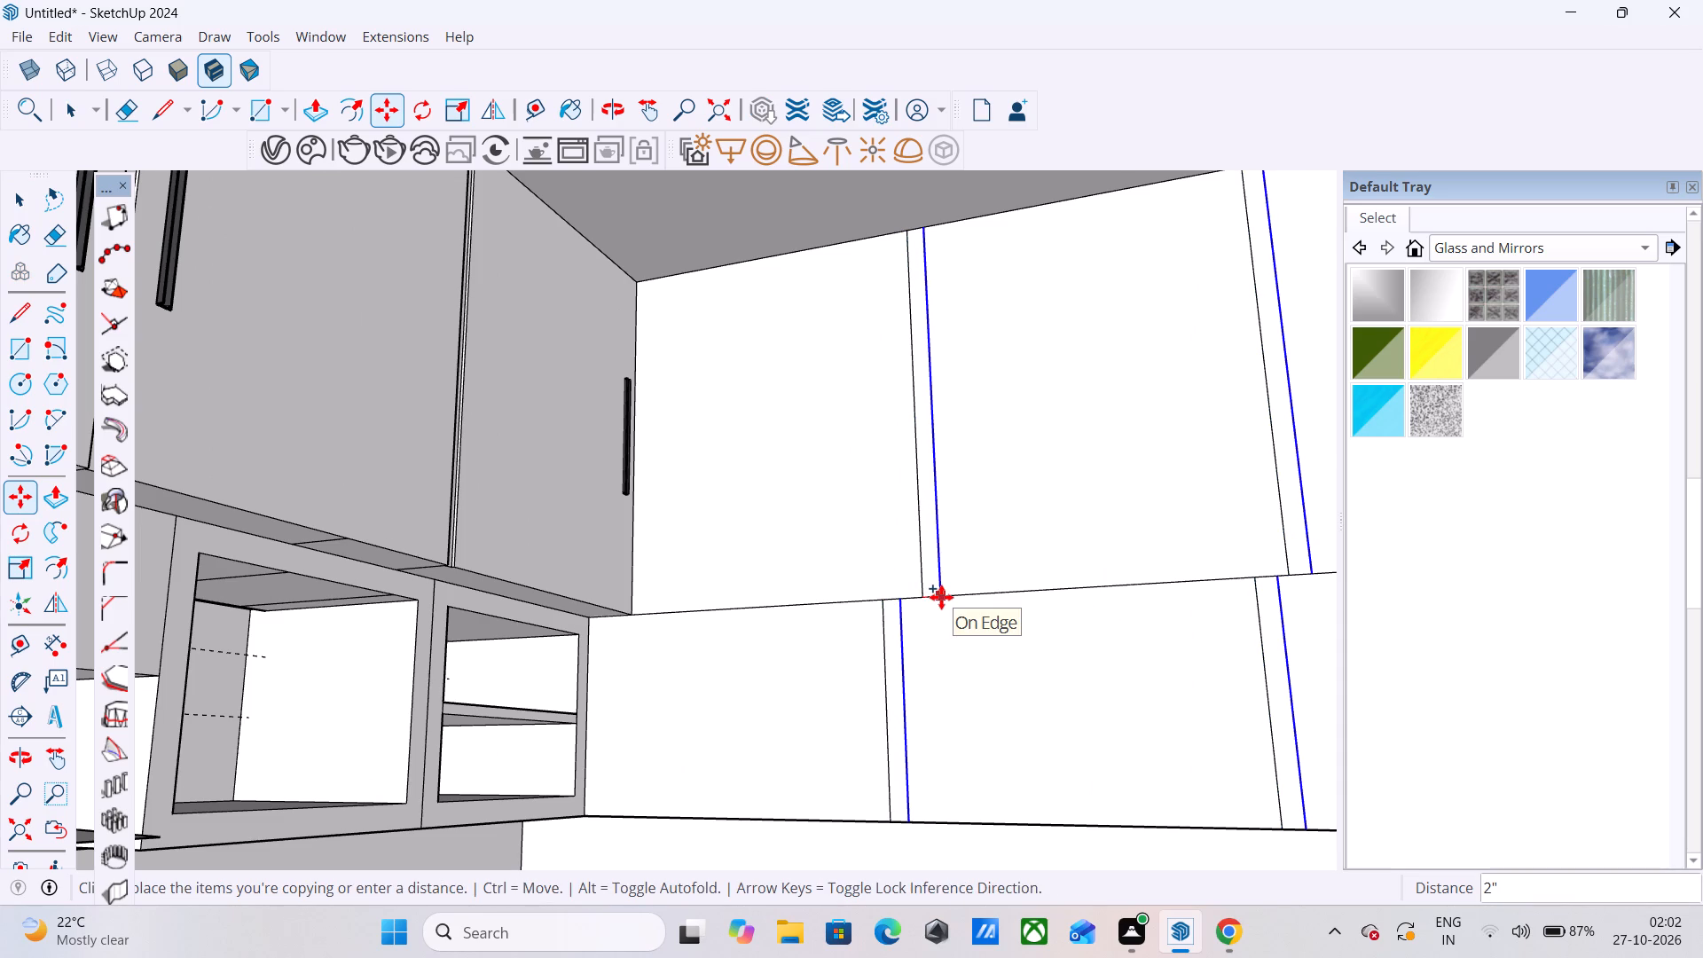
{"action": "key", "text": "1"}
{"action": "key", "text": "Return"}
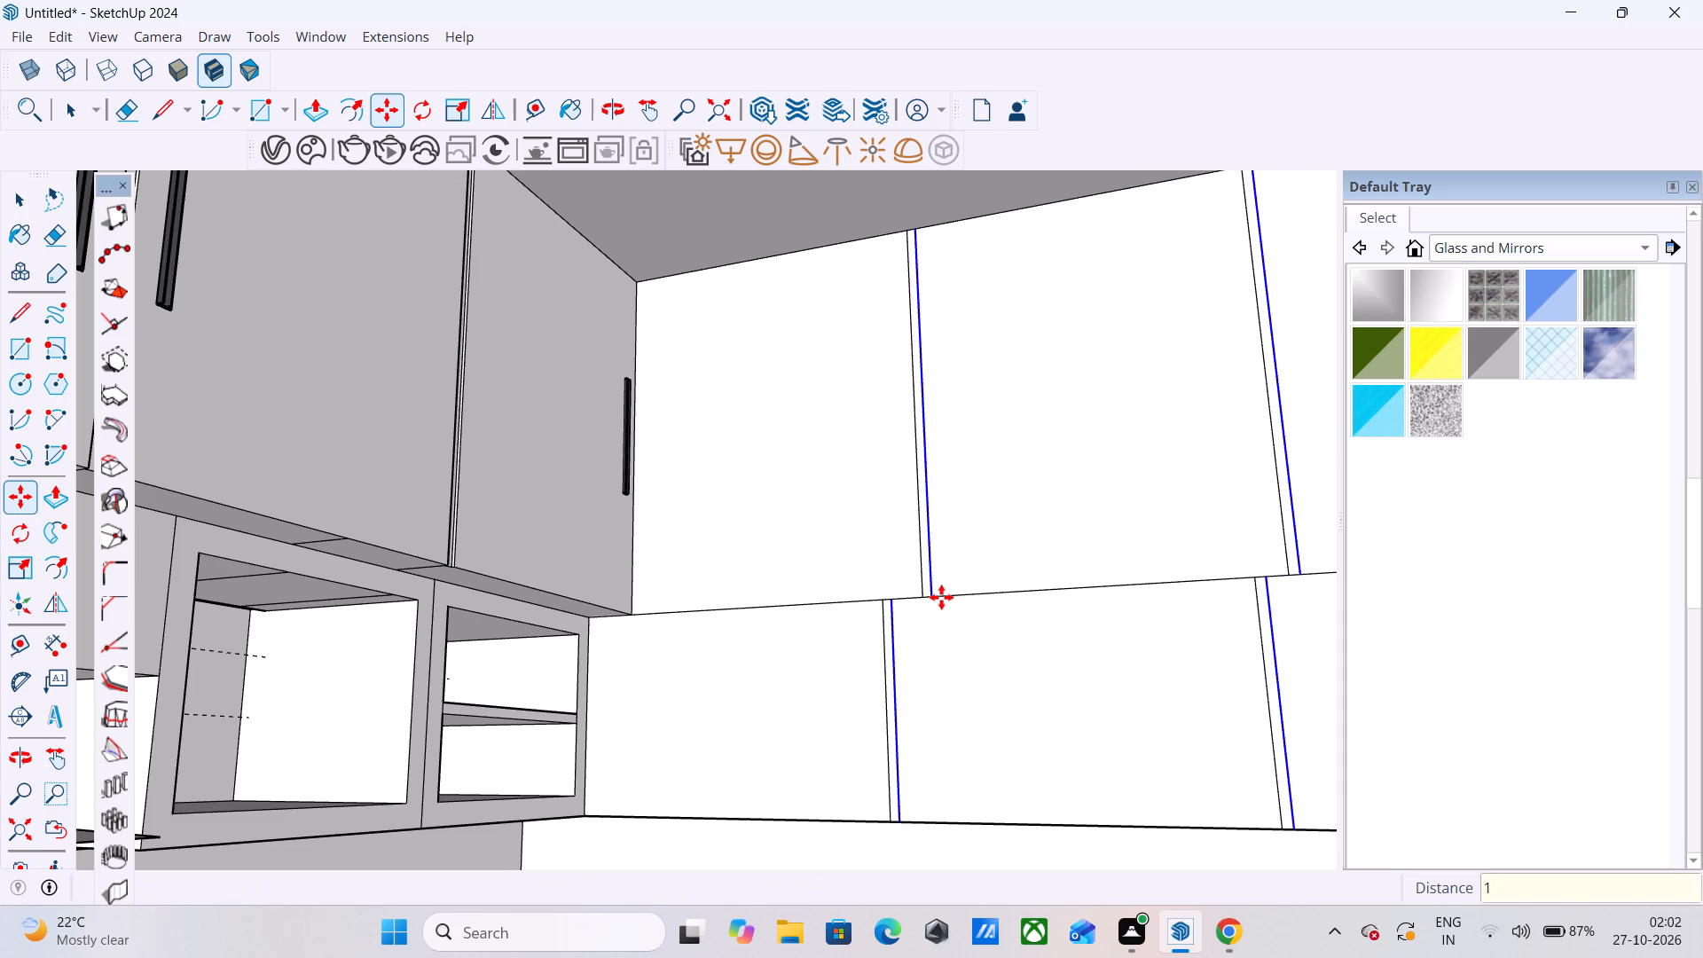
Push/Pull the three narrow strips between the lower-row panels of the side wall cabinets by 0.3".
{"action": "scroll", "coordinate": [941, 597], "scroll_direction": "down", "scroll_amount": 3}
{"action": "key", "text": "p"}
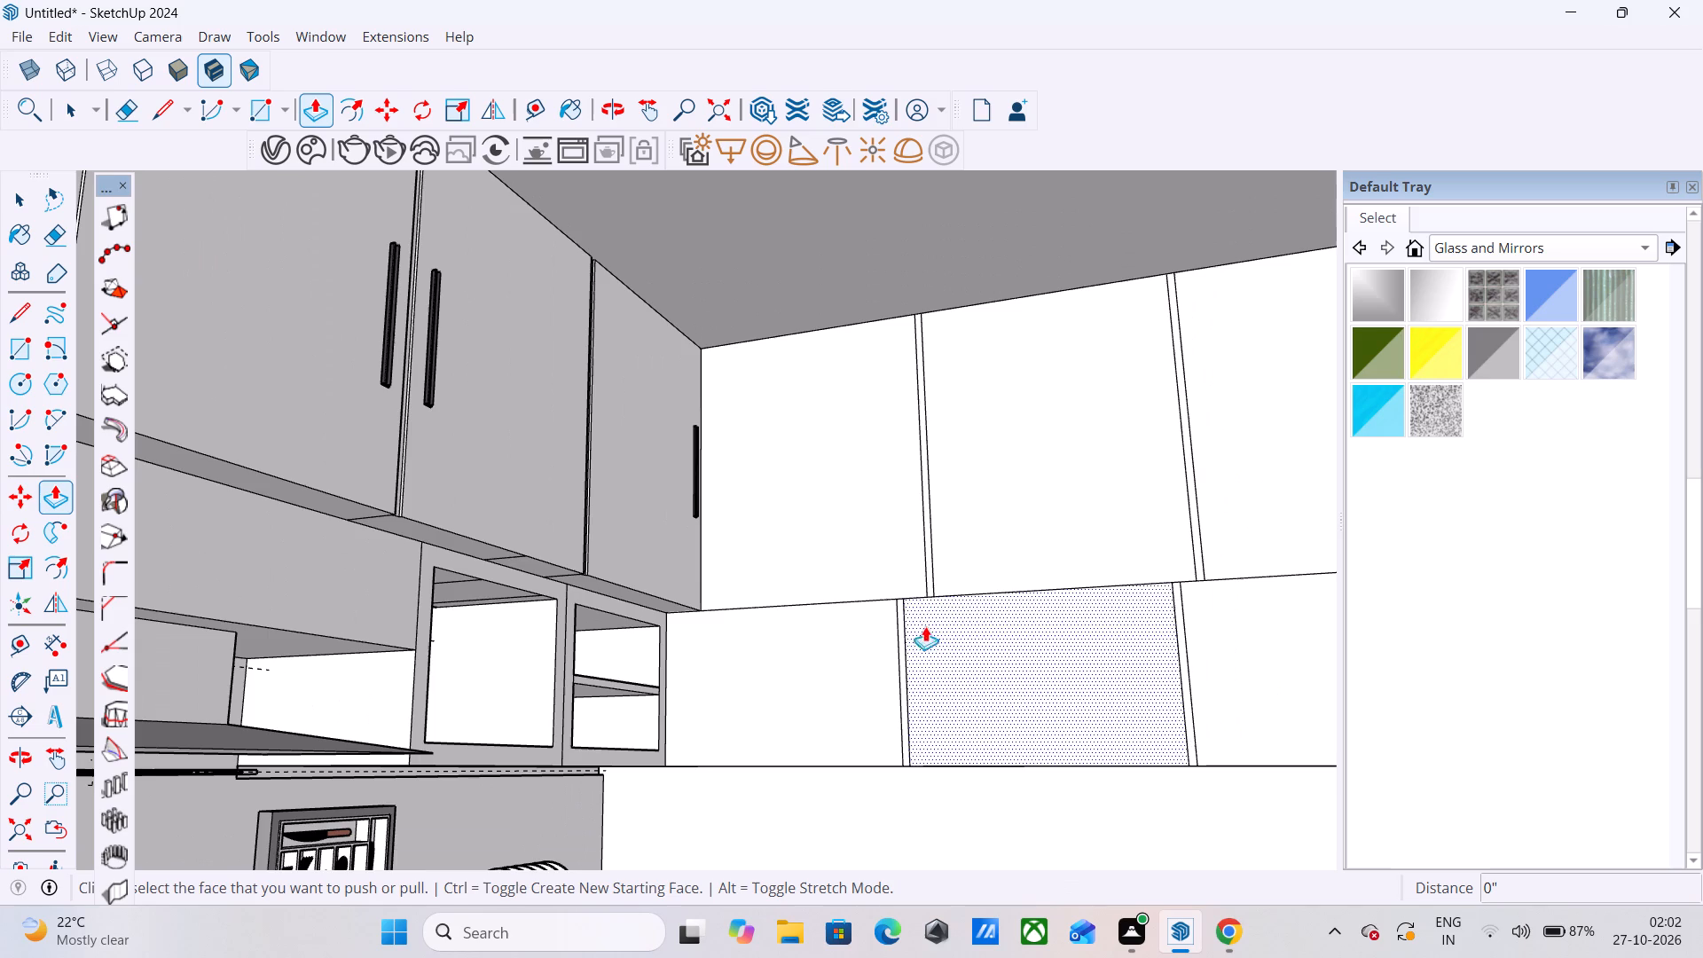
{"action": "scroll", "coordinate": [859, 686], "scroll_direction": "up", "scroll_amount": 6}
{"action": "left_click", "coordinate": [923, 657]}
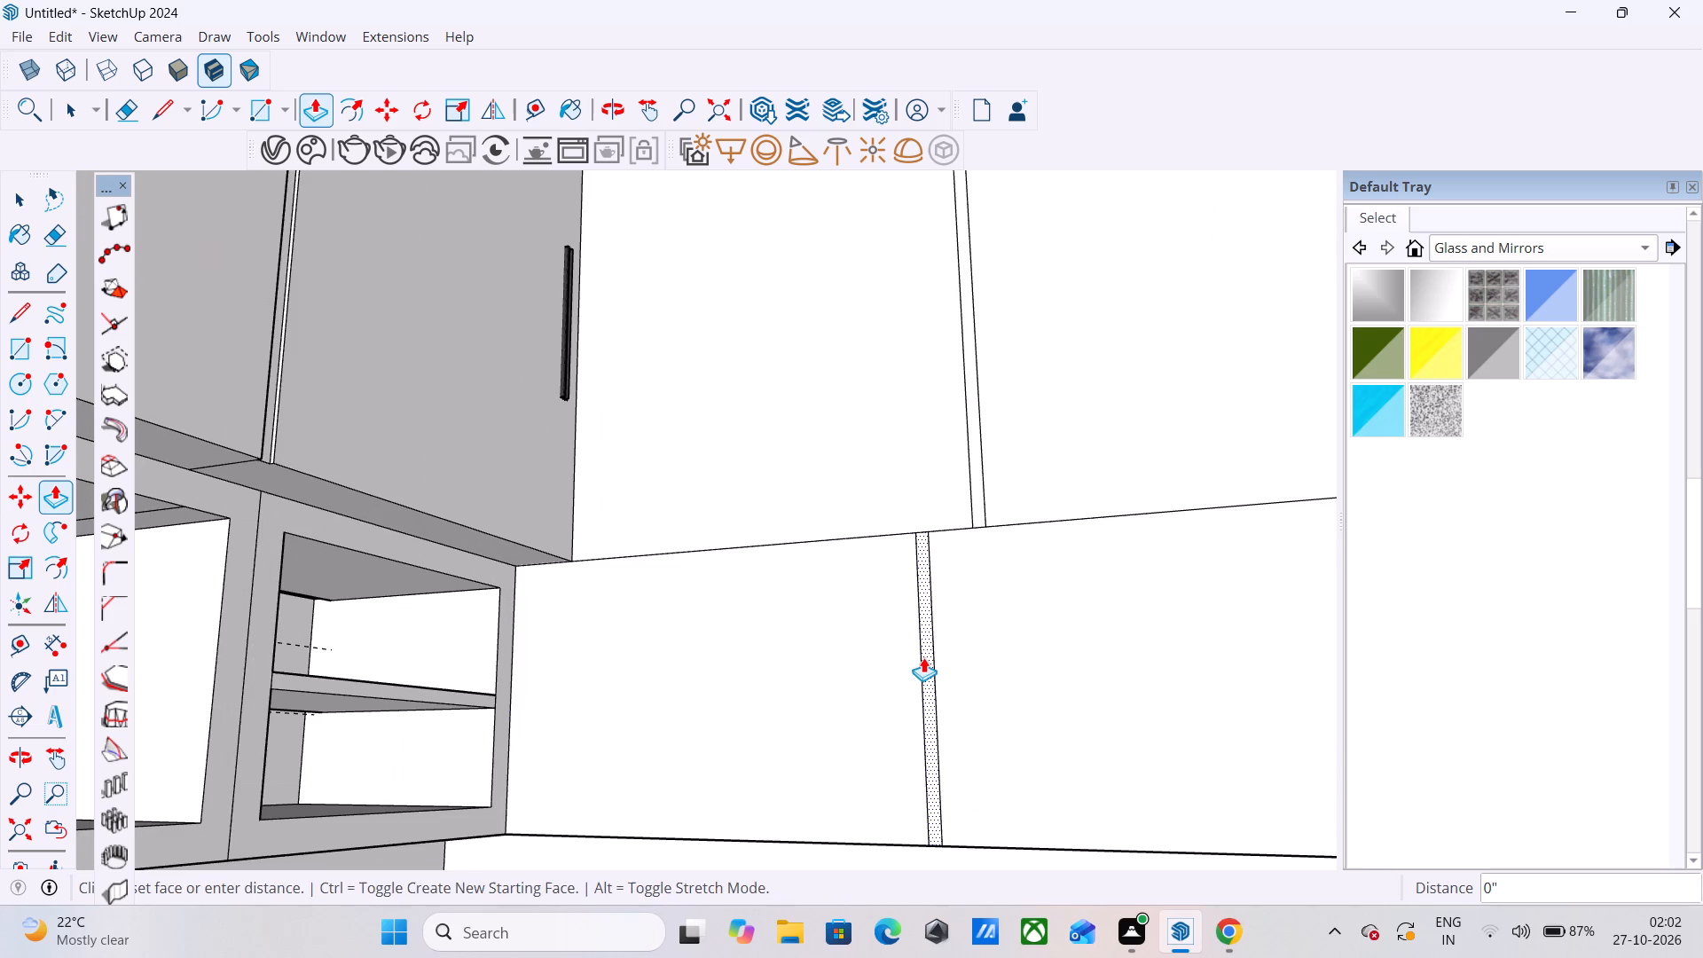
{"action": "type", "text": "0.3"}
{"action": "key", "text": "Return"}
{"action": "scroll", "coordinate": [580, 704], "scroll_direction": "down", "scroll_amount": 4}
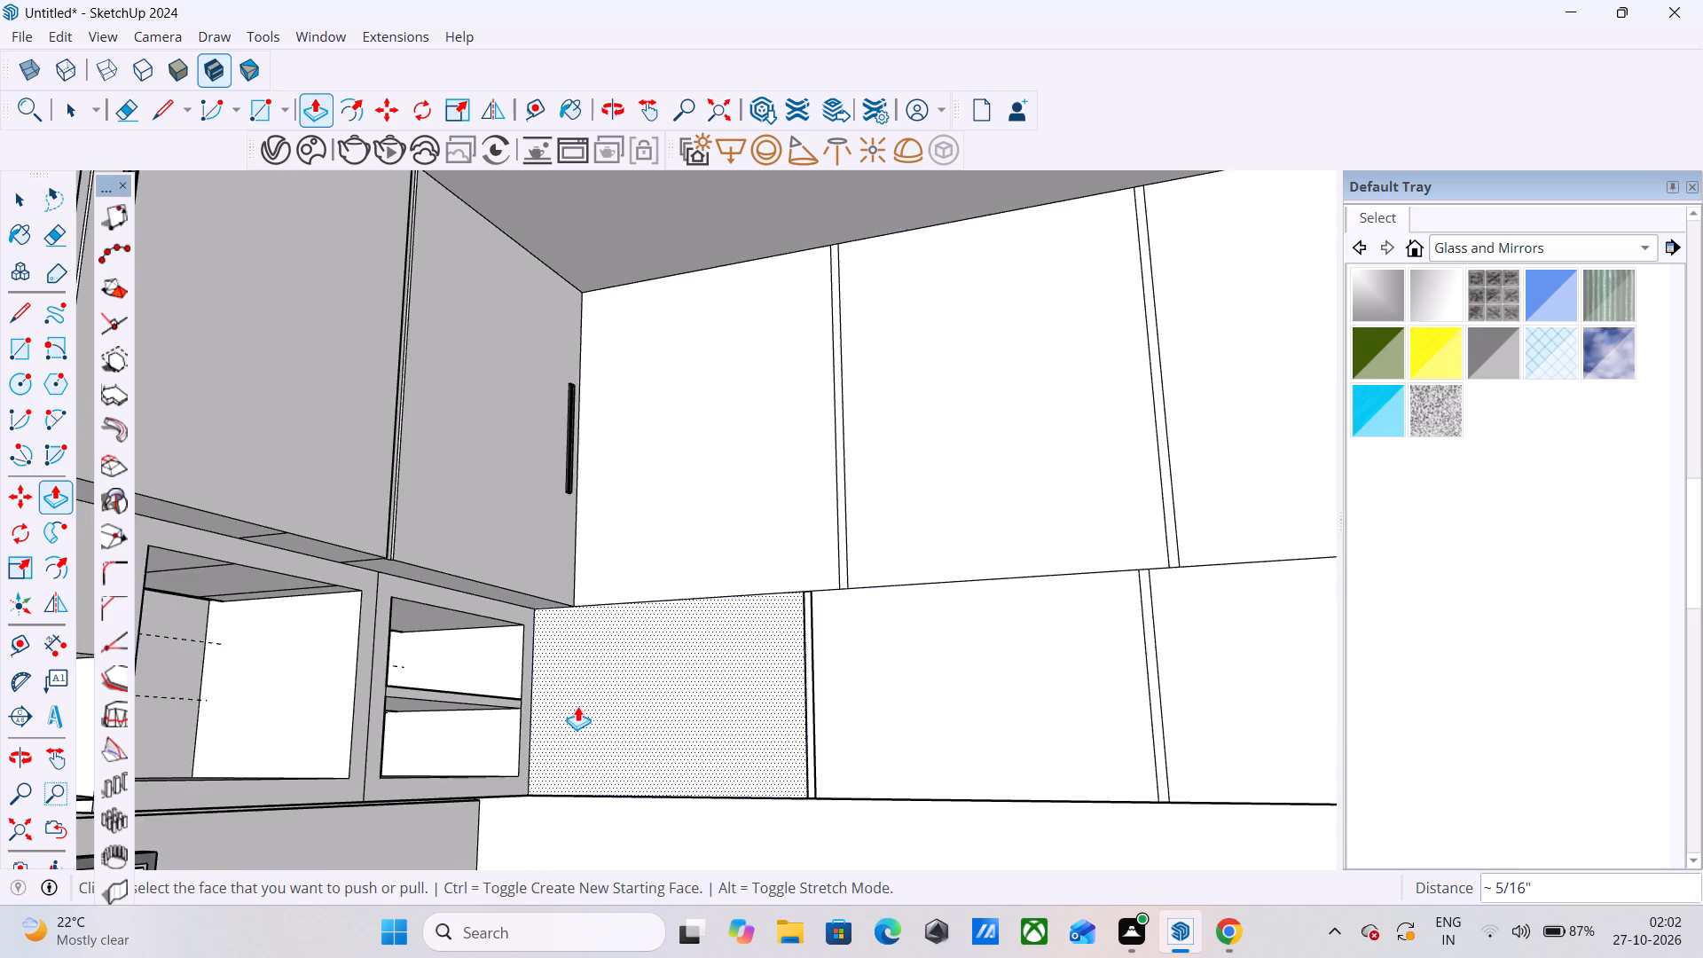
{"action": "scroll", "coordinate": [577, 706], "scroll_direction": "down", "scroll_amount": 5}
{"action": "scroll", "coordinate": [942, 687], "scroll_direction": "up", "scroll_amount": 11}
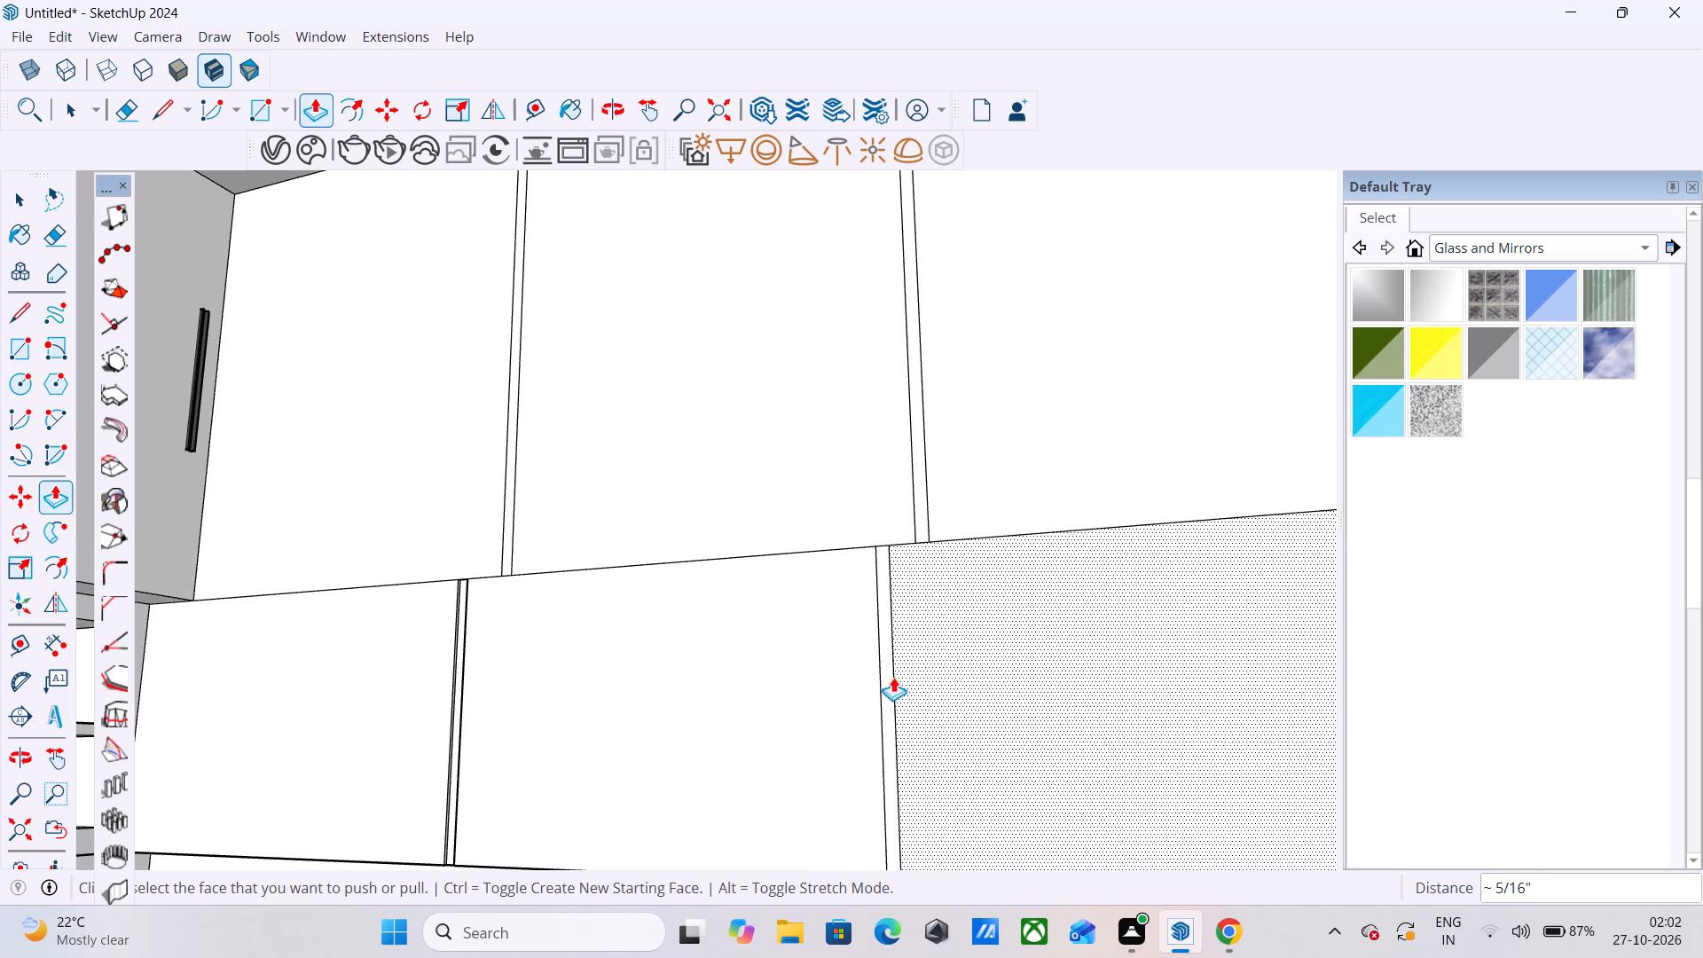
{"action": "double_click", "coordinate": [893, 677]}
{"action": "scroll", "coordinate": [759, 698], "scroll_direction": "down", "scroll_amount": 10}
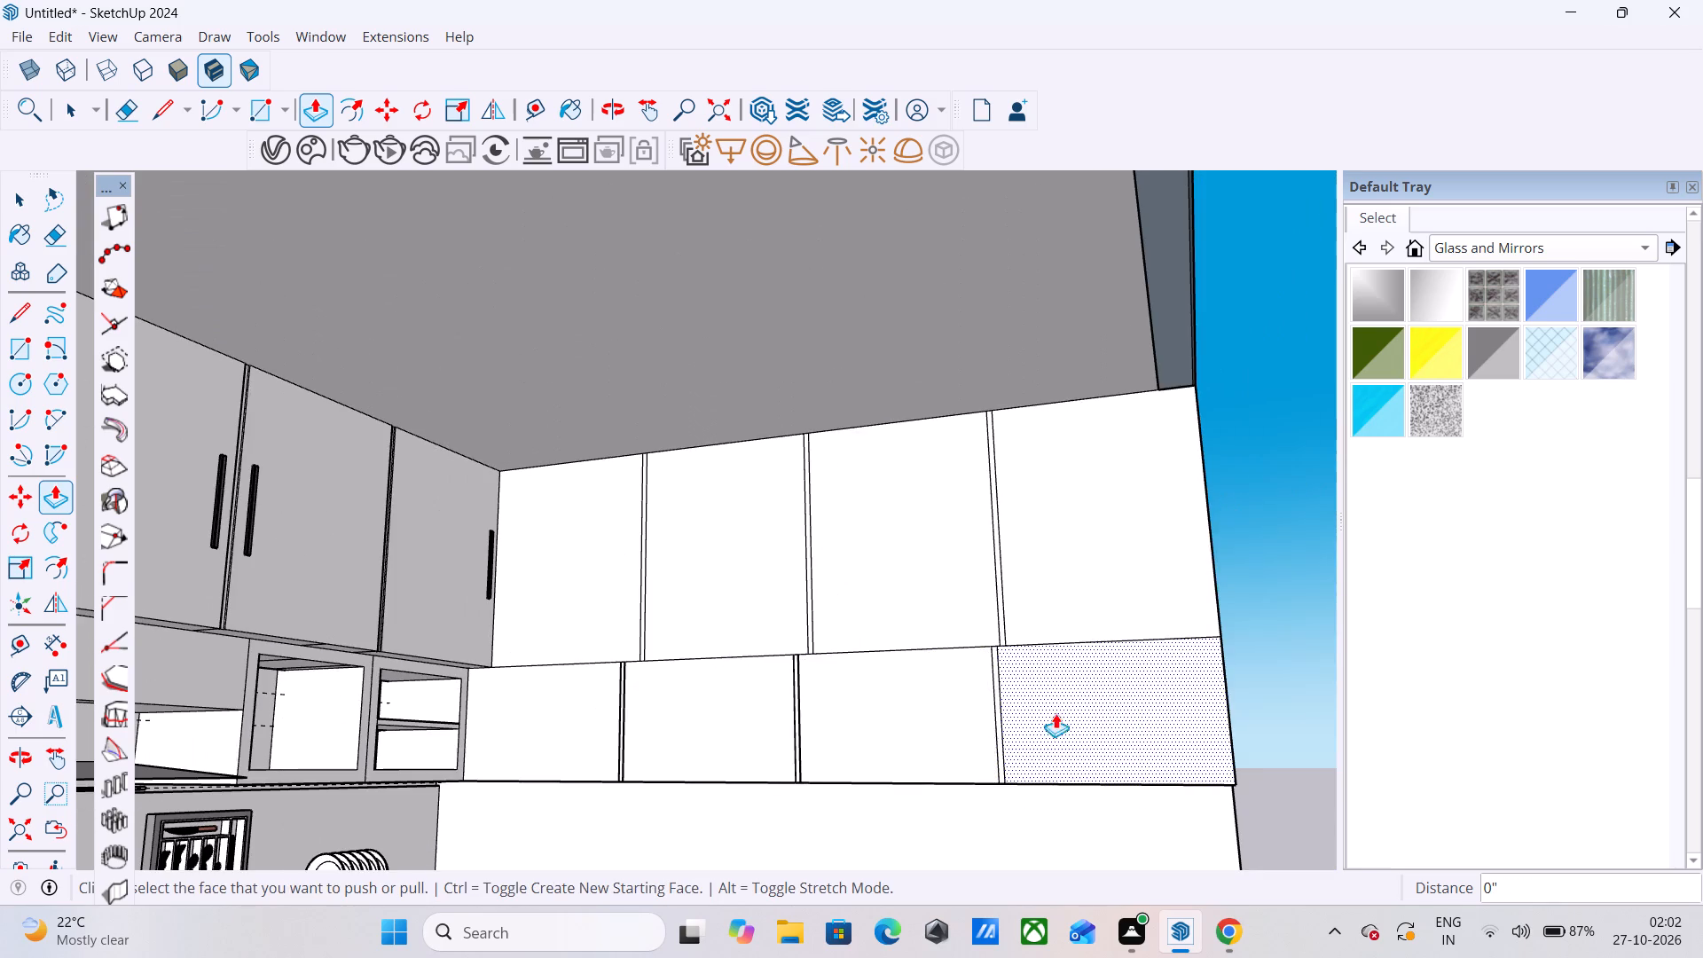
{"action": "scroll", "coordinate": [999, 713], "scroll_direction": "up", "scroll_amount": 16}
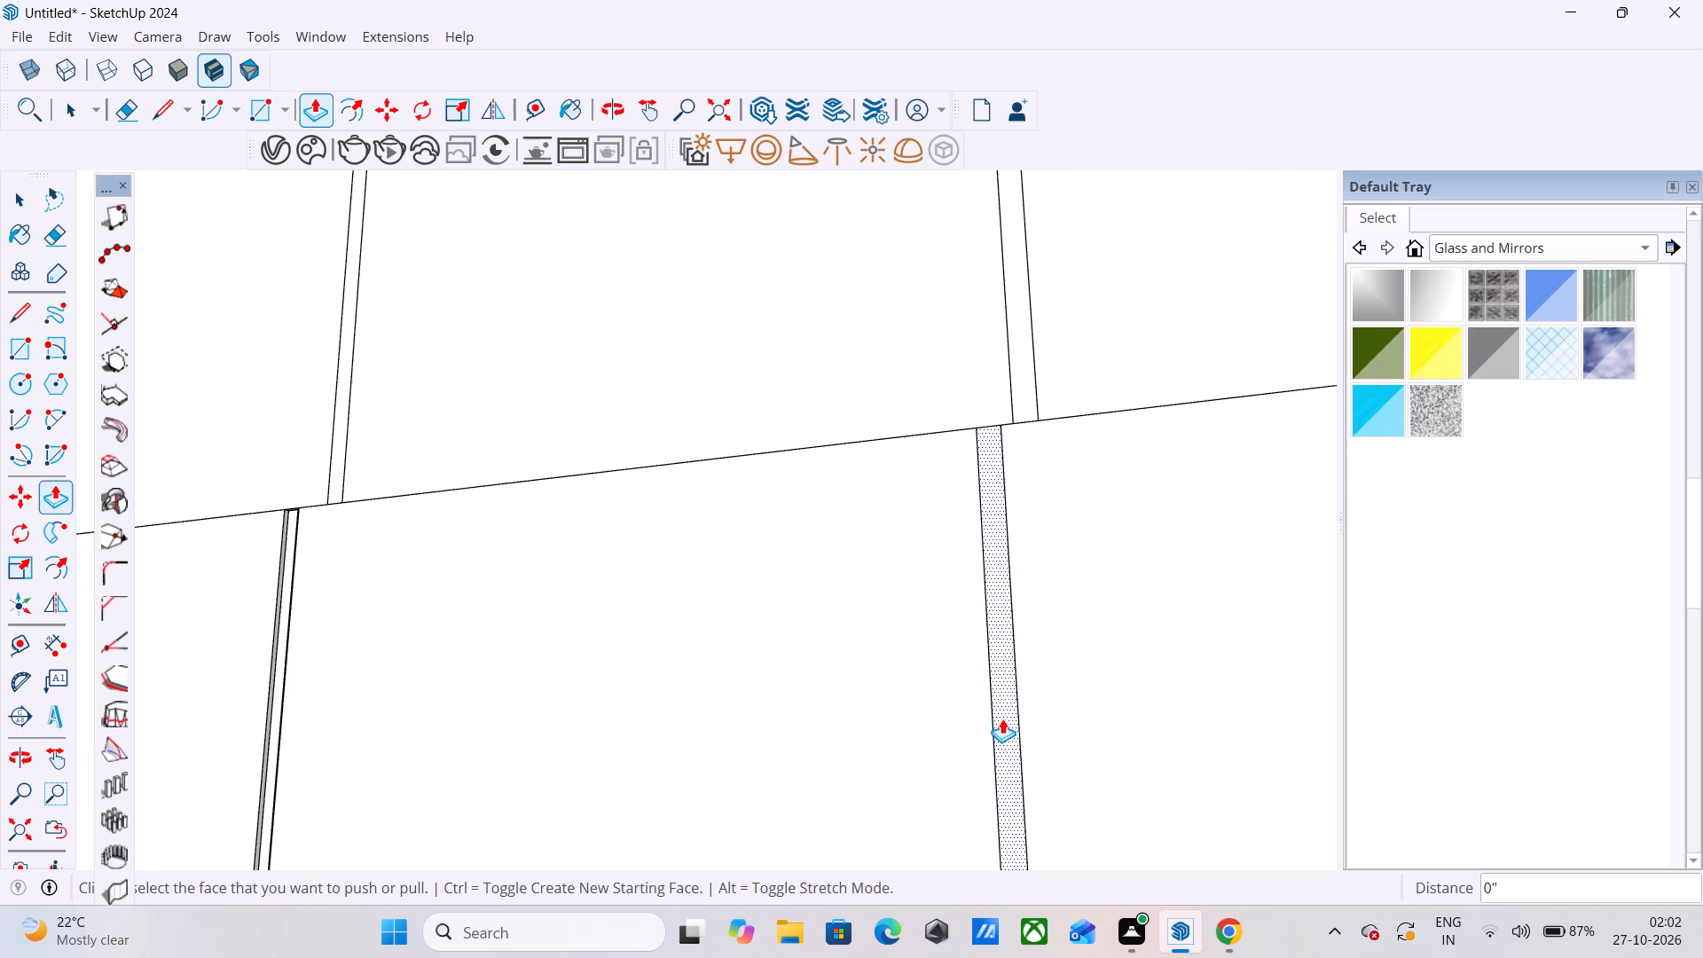
{"action": "double_click", "coordinate": [1002, 718]}
Push/Pull the three narrow strips between the upper-row panels of the side wall cabinets by the same 0.3".
{"action": "scroll", "coordinate": [867, 770], "scroll_direction": "down", "scroll_amount": 9}
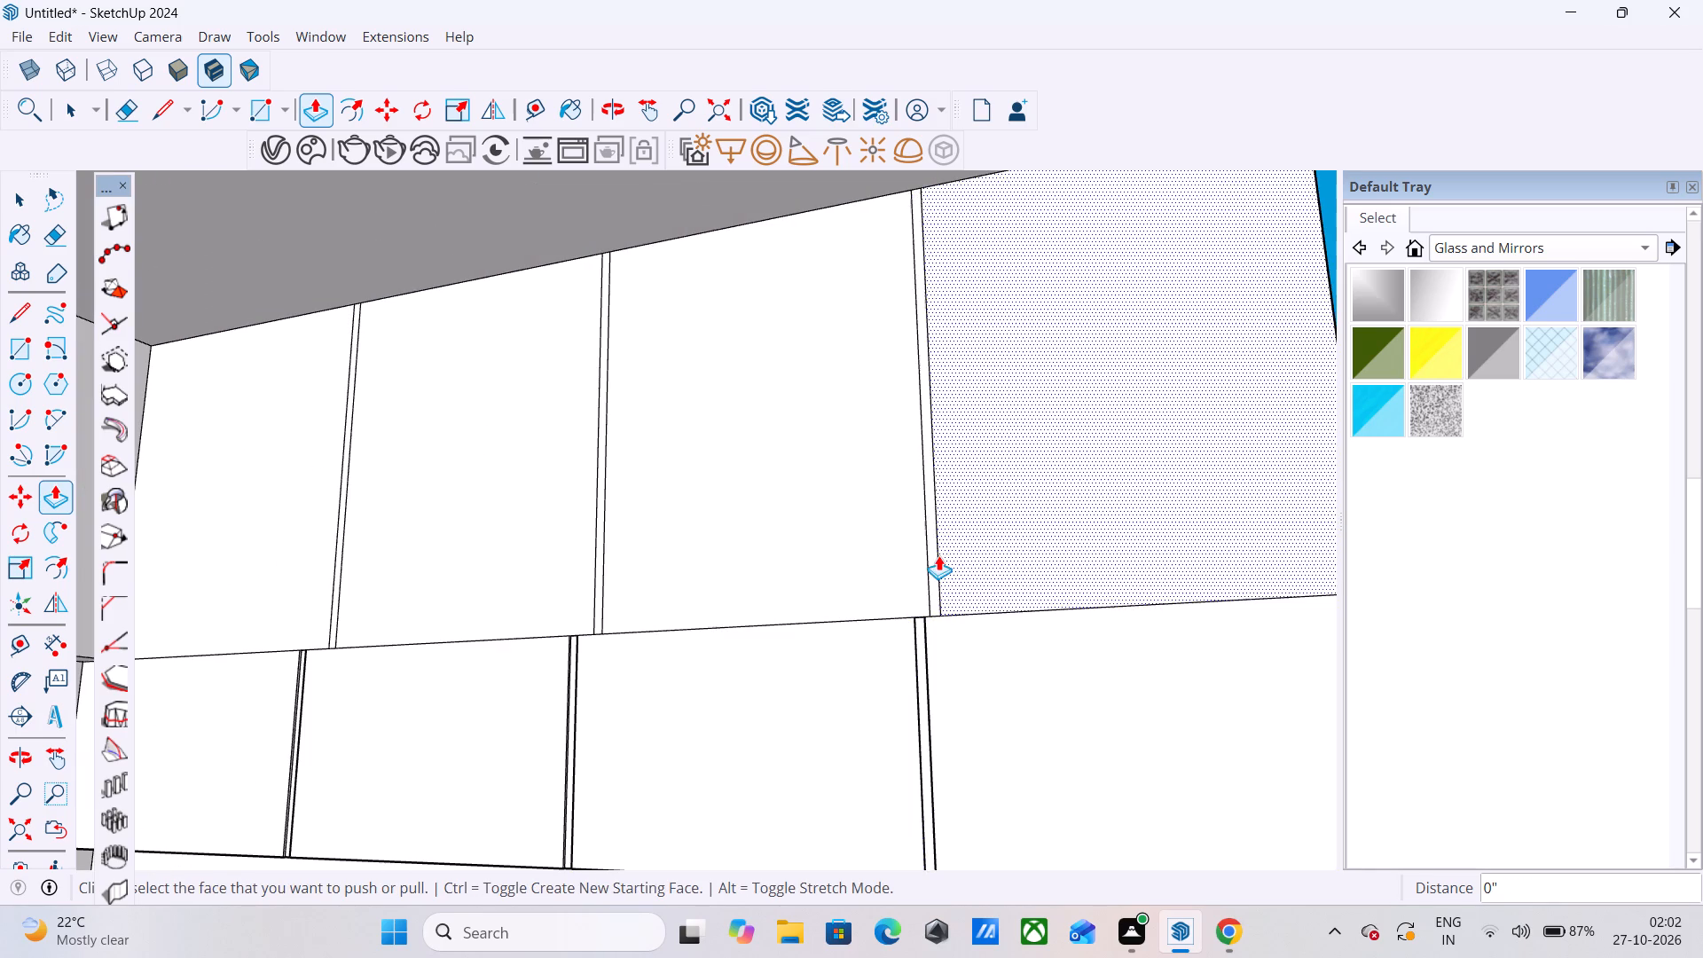
{"action": "scroll", "coordinate": [939, 555], "scroll_direction": "up", "scroll_amount": 10}
{"action": "double_click", "coordinate": [929, 593]}
{"action": "scroll", "coordinate": [973, 593], "scroll_direction": "down", "scroll_amount": 6}
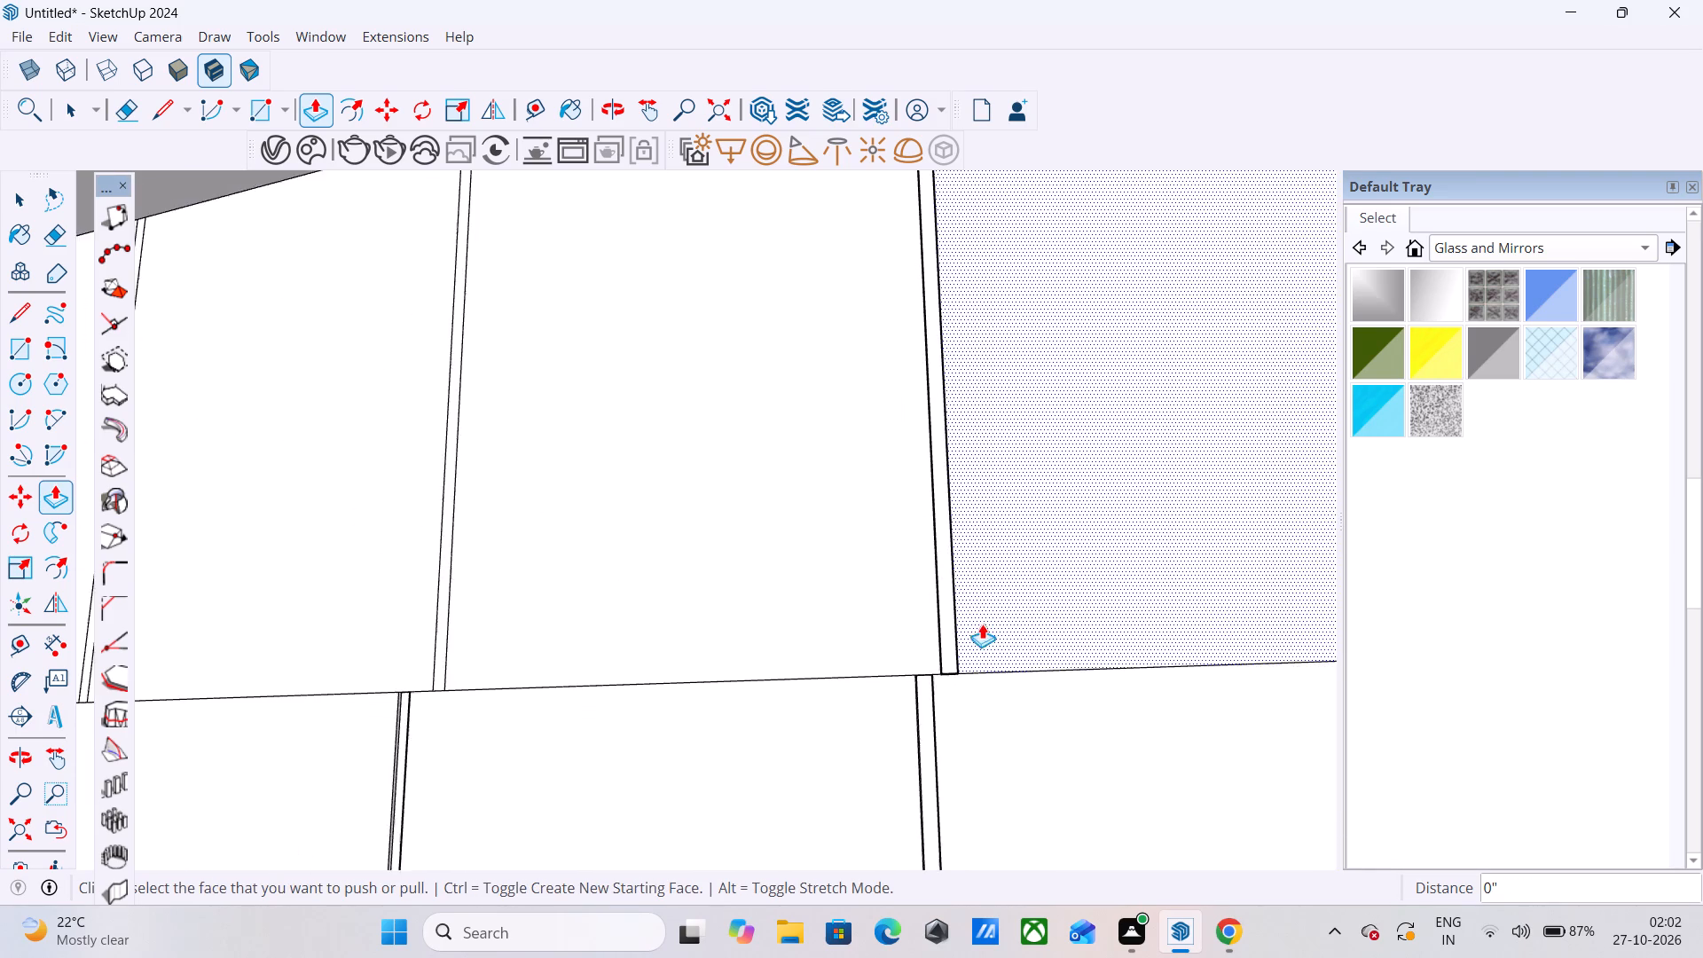
{"action": "scroll", "coordinate": [982, 624], "scroll_direction": "down", "scroll_amount": 3}
{"action": "scroll", "coordinate": [554, 624], "scroll_direction": "up", "scroll_amount": 5}
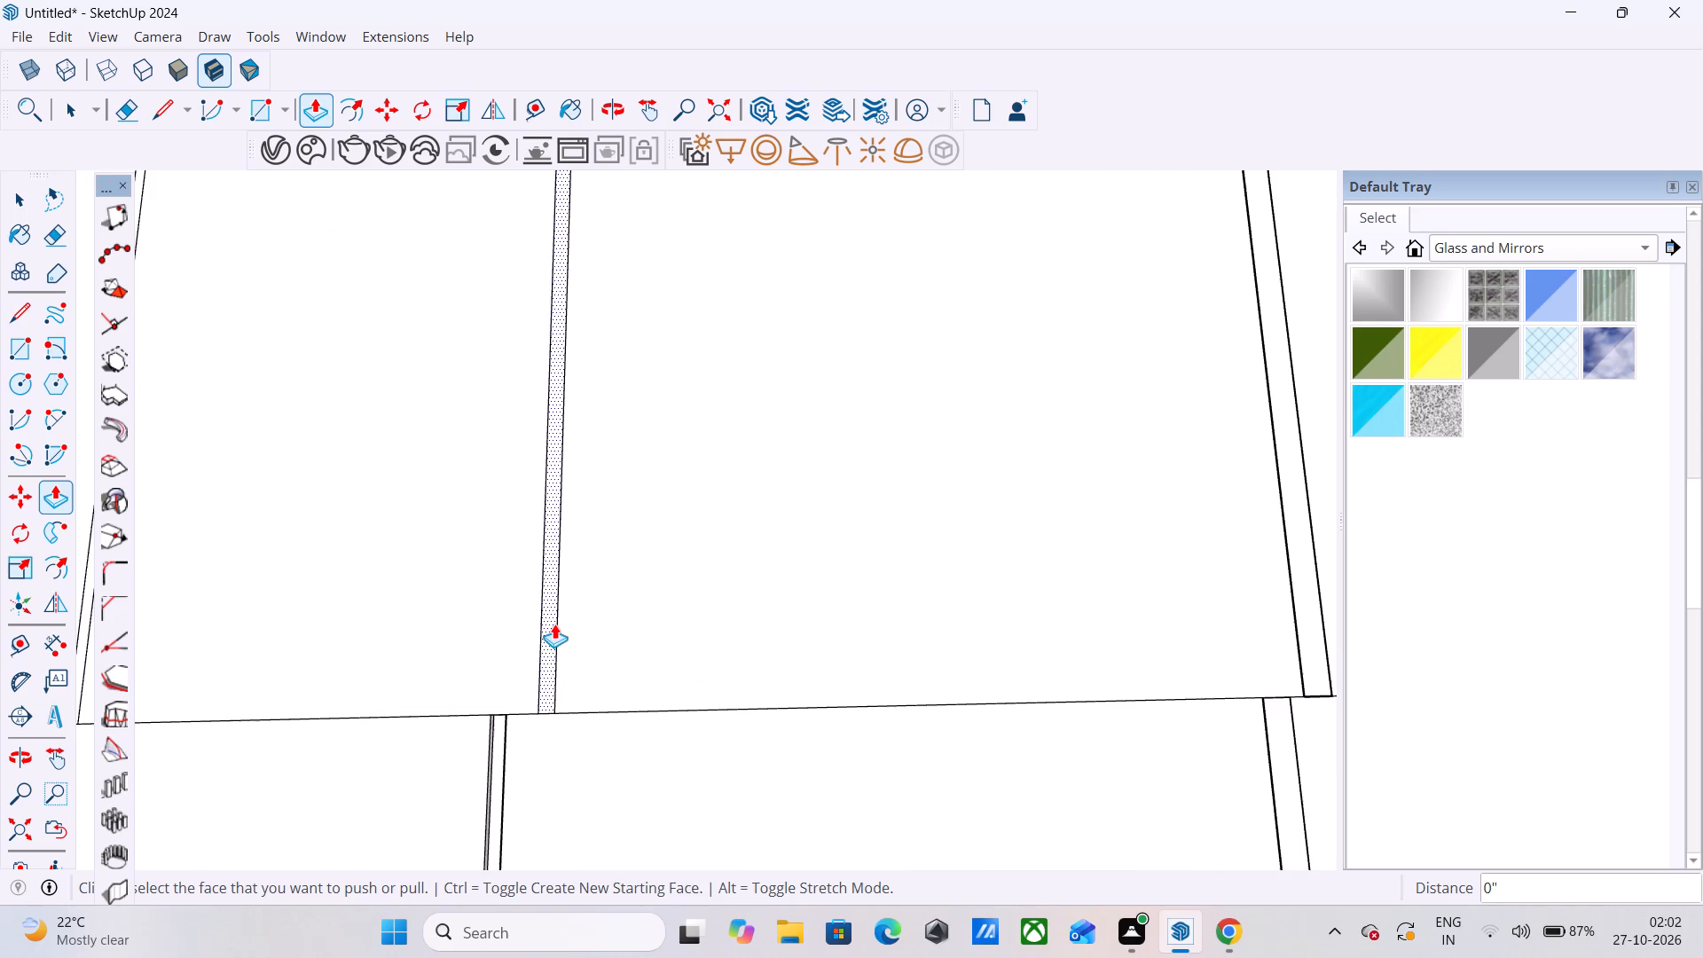
{"action": "double_click", "coordinate": [546, 618]}
{"action": "scroll", "coordinate": [949, 622], "scroll_direction": "down", "scroll_amount": 10}
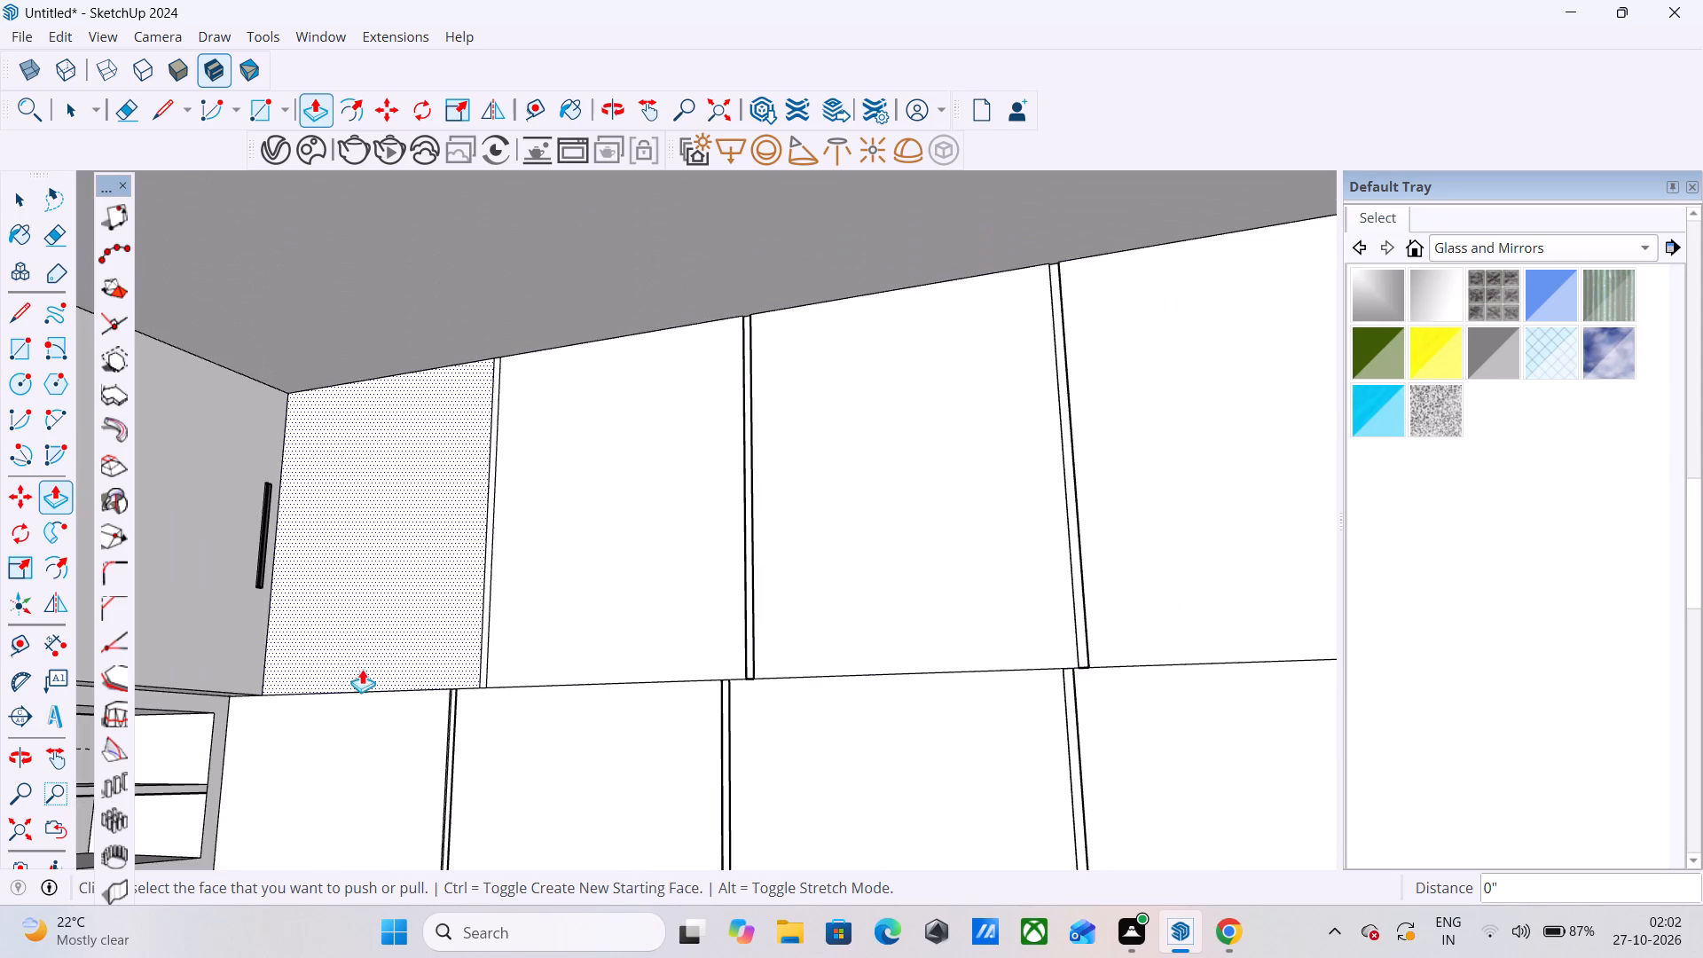
{"action": "scroll", "coordinate": [466, 624], "scroll_direction": "up", "scroll_amount": 11}
{"action": "double_click", "coordinate": [521, 640]}
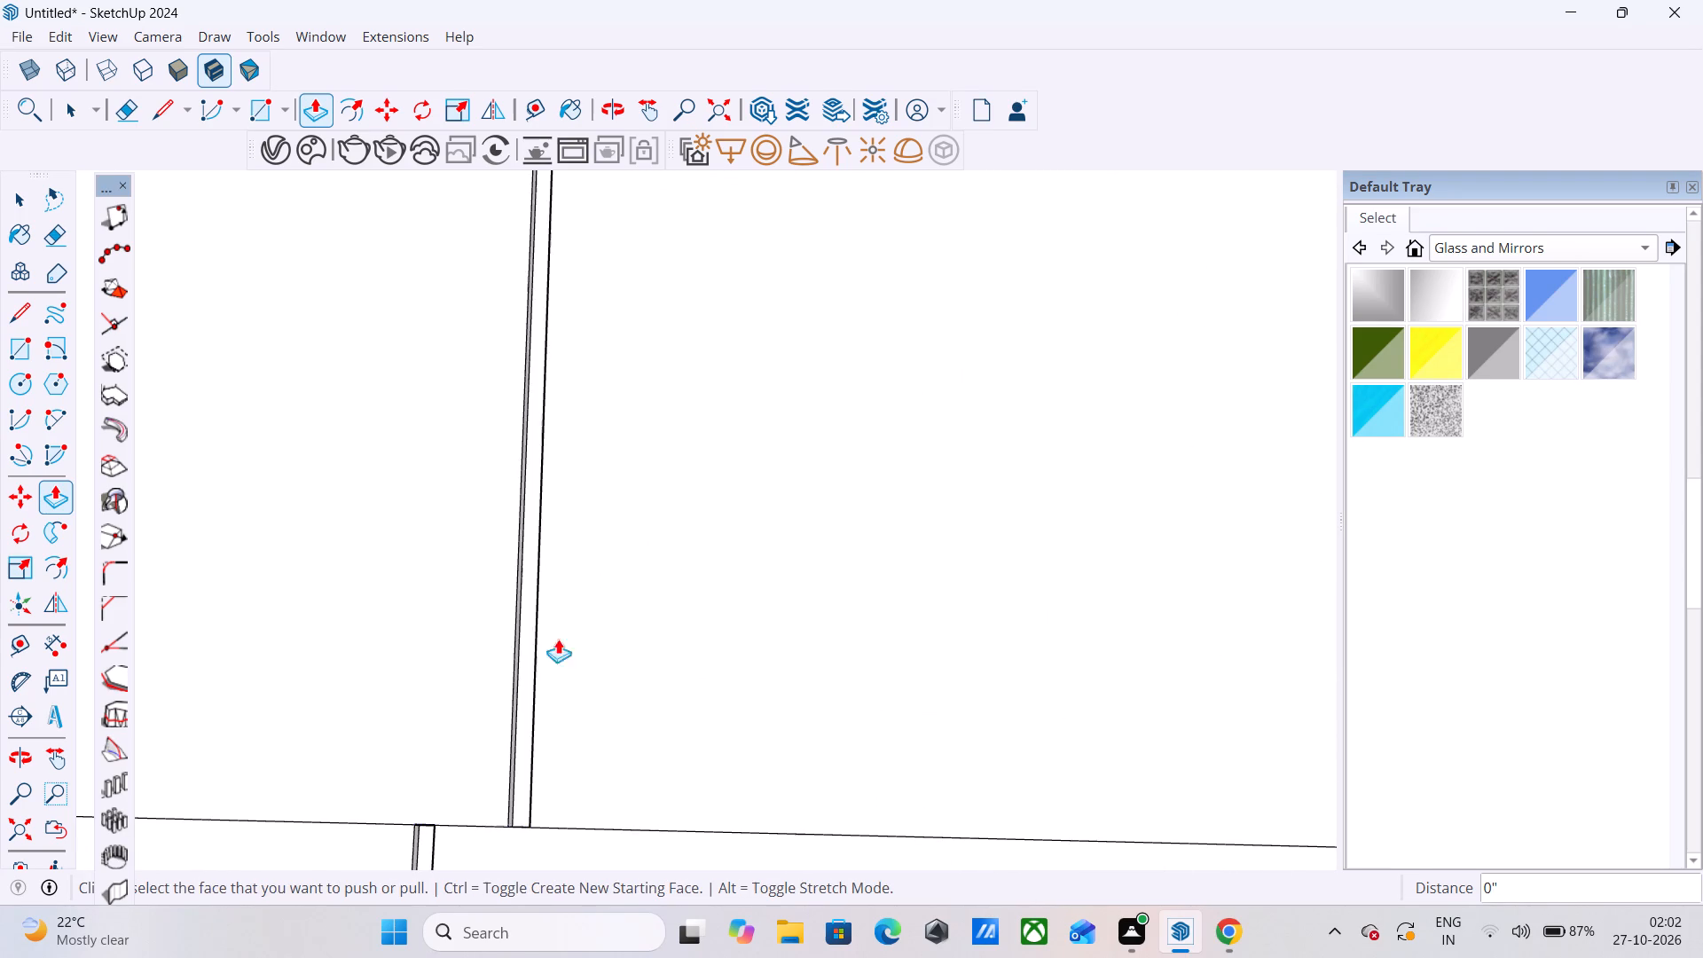
{"action": "scroll", "coordinate": [898, 586], "scroll_direction": "down", "scroll_amount": 20}
{"action": "scroll", "coordinate": [898, 586], "scroll_direction": "down", "scroll_amount": 8}
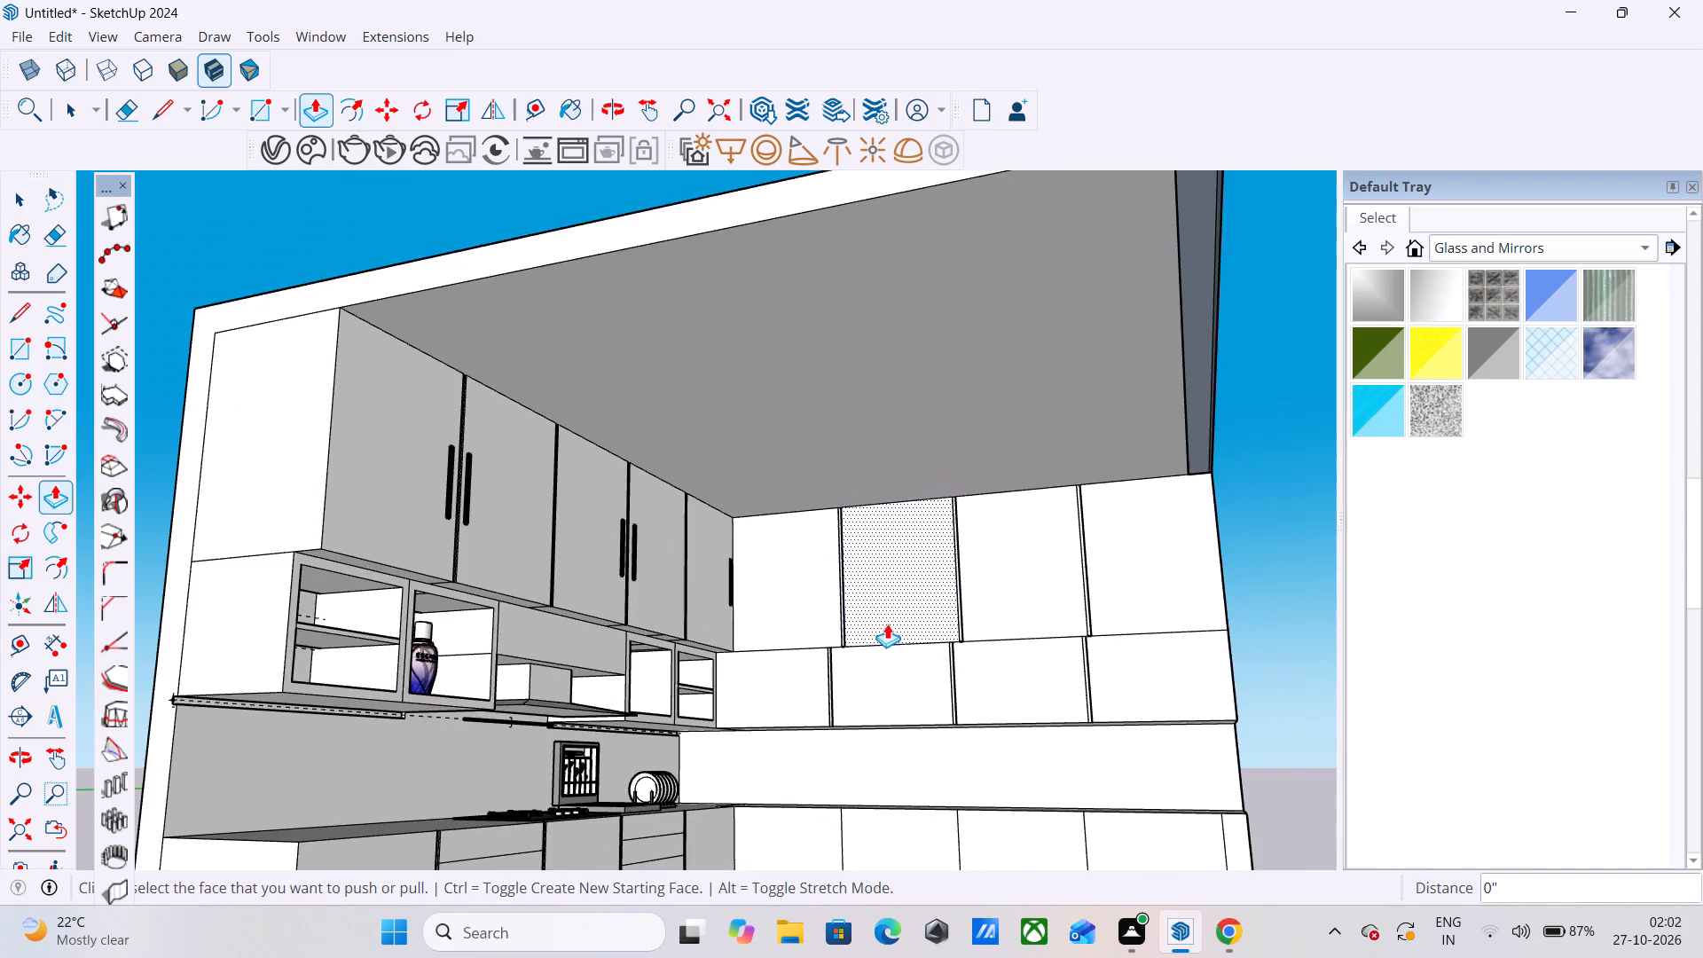
Pull the upper-row side wall cabinet panel at the open end, farthest from the room corner, outward by 6".
{"action": "middle_click_drag", "start_coordinate": [887, 624], "coordinate": [773, 686]}
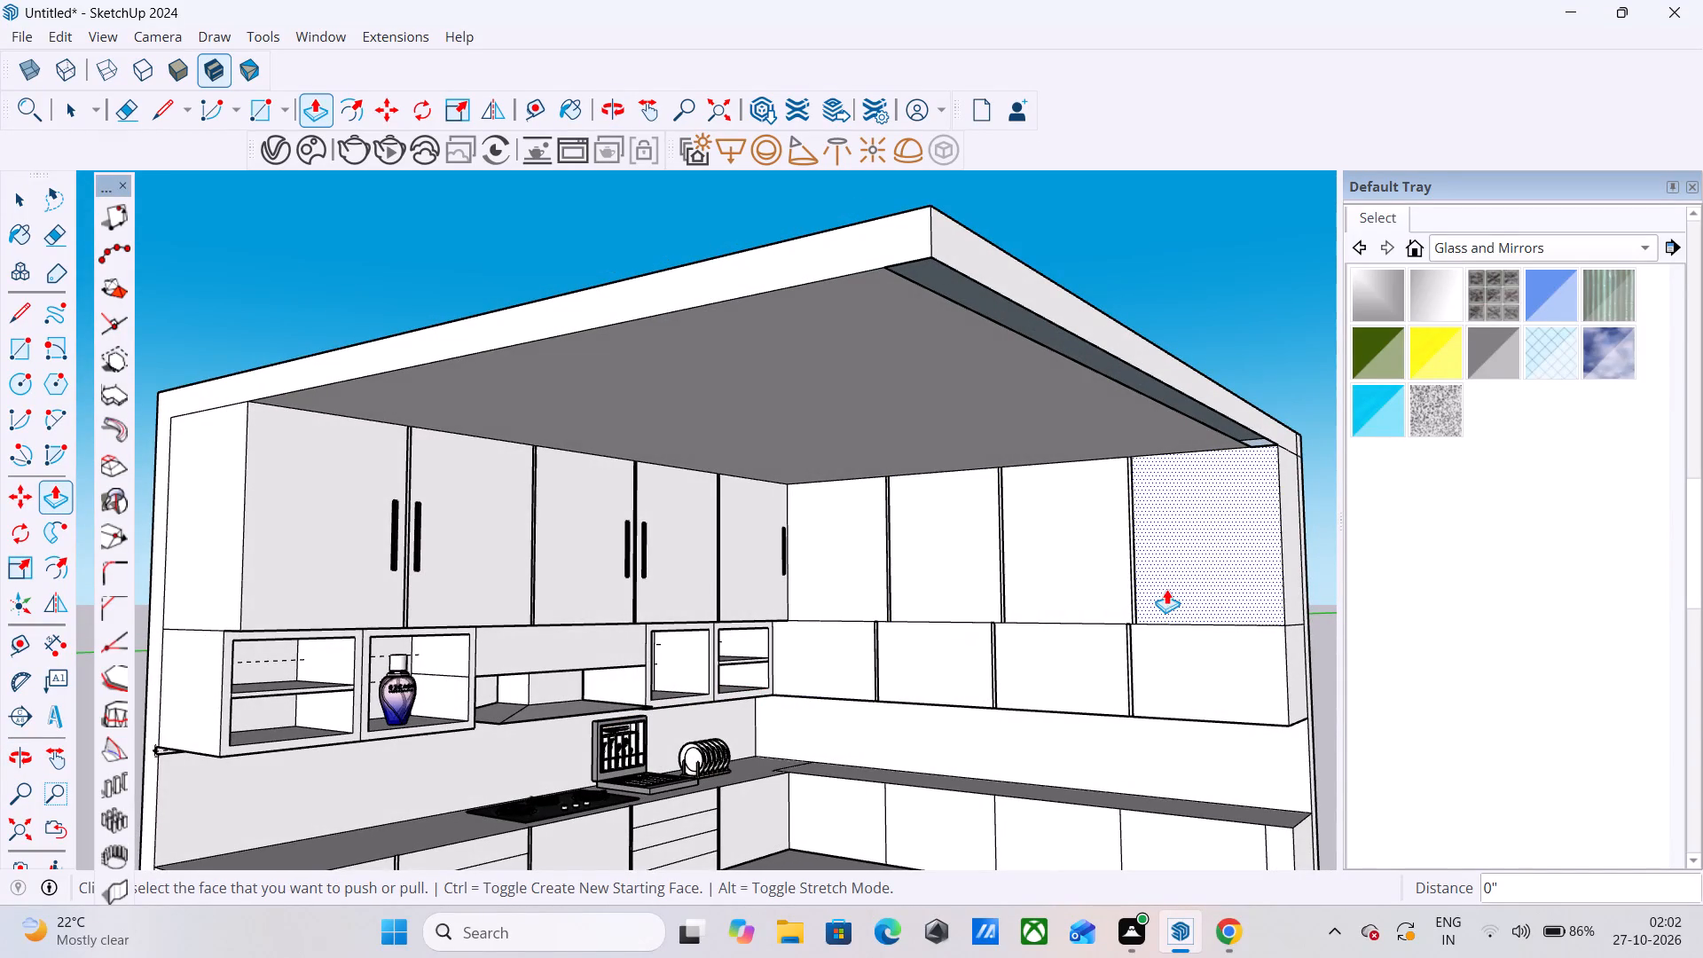
{"action": "scroll", "coordinate": [1287, 600], "scroll_direction": "up", "scroll_amount": 6}
{"action": "middle_click_drag", "start_coordinate": [1183, 664], "coordinate": [1134, 568]}
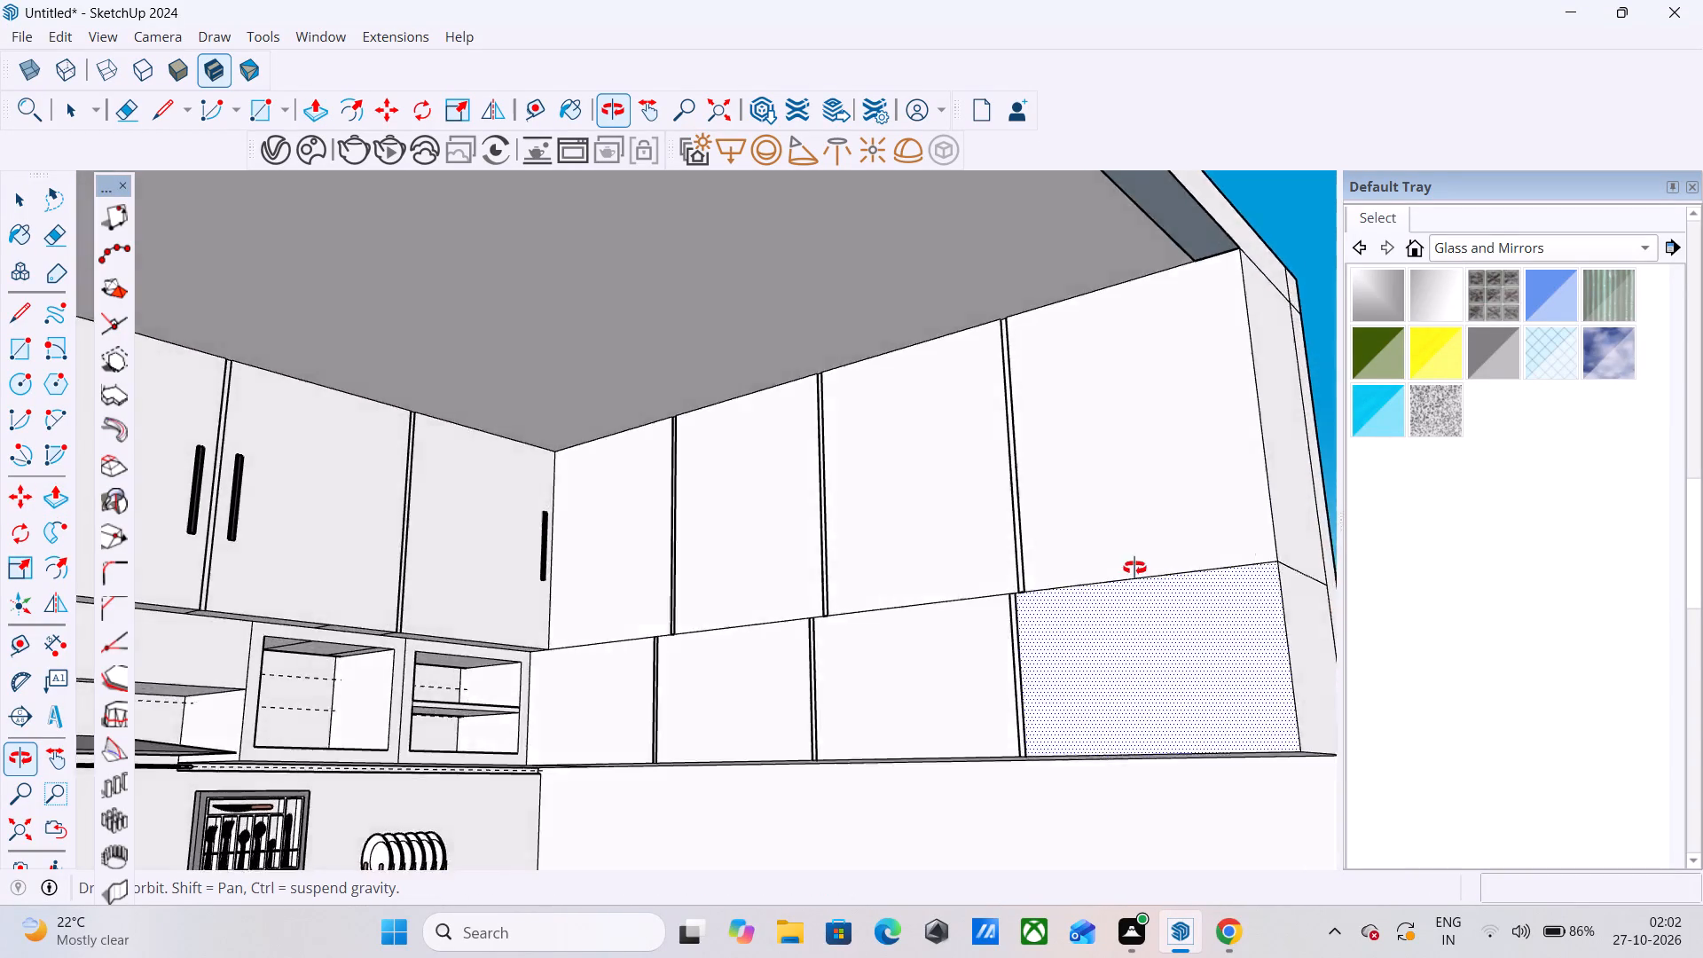
{"action": "middle_click_drag", "start_coordinate": [1134, 568], "coordinate": [893, 521]}
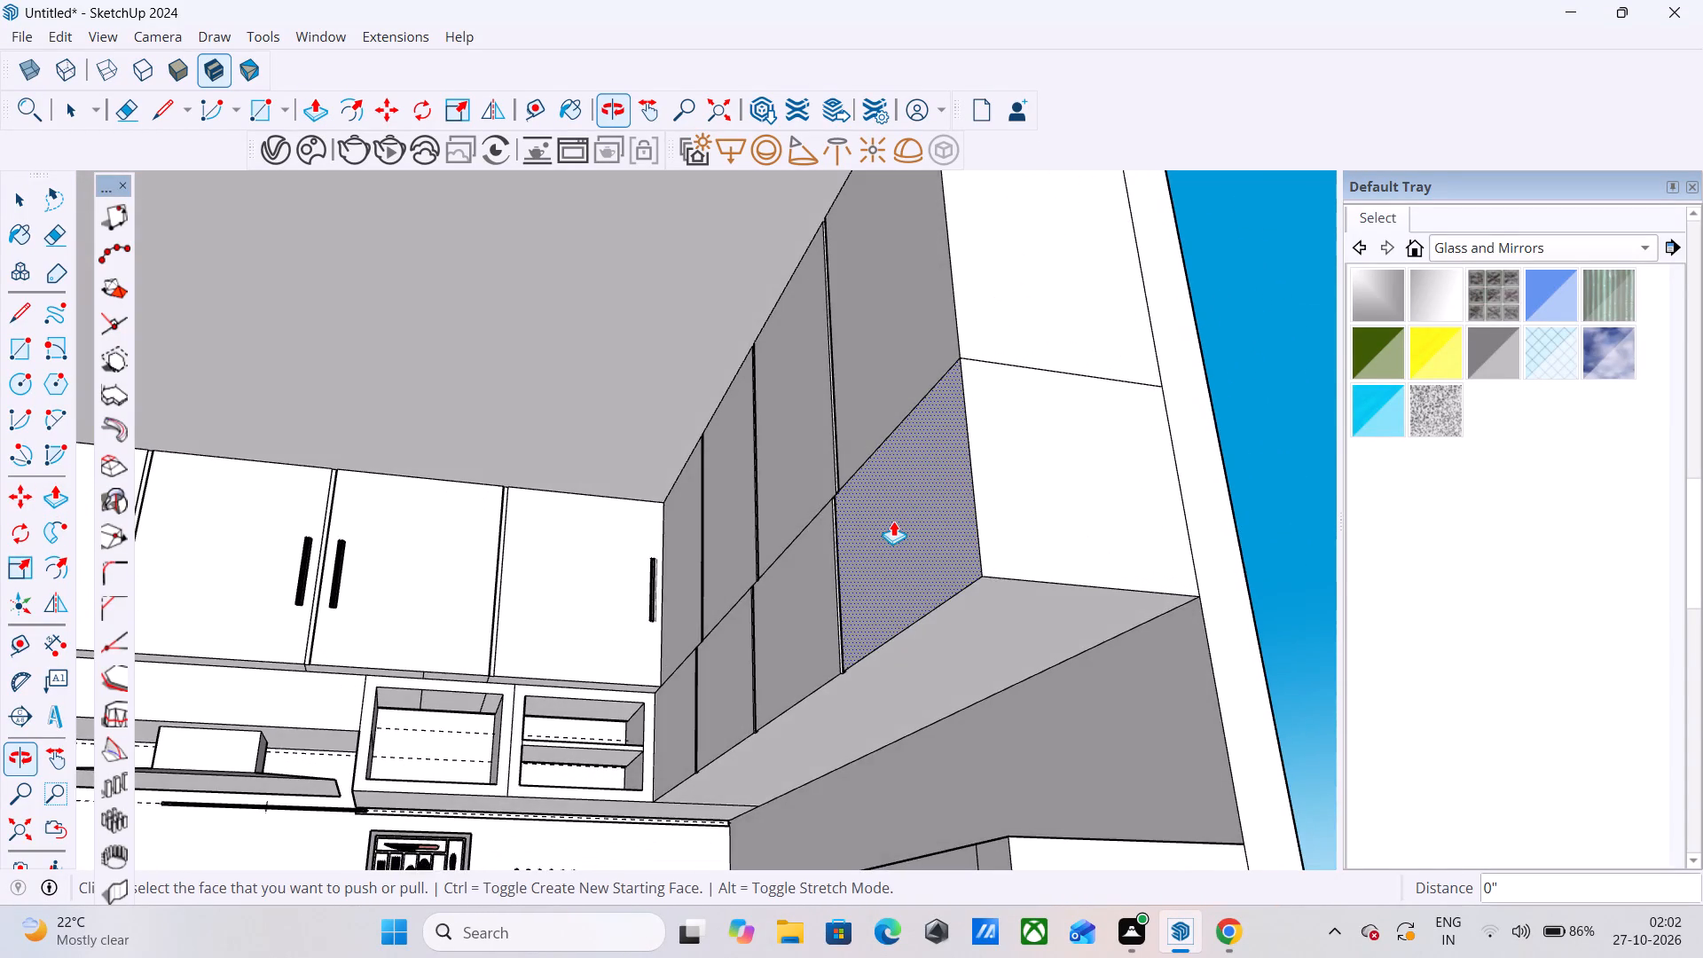
{"action": "scroll", "coordinate": [891, 521], "scroll_direction": "up", "scroll_amount": 6}
{"action": "middle_click_drag", "start_coordinate": [696, 498], "coordinate": [859, 472]}
{"action": "scroll", "coordinate": [715, 546], "scroll_direction": "down", "scroll_amount": 4}
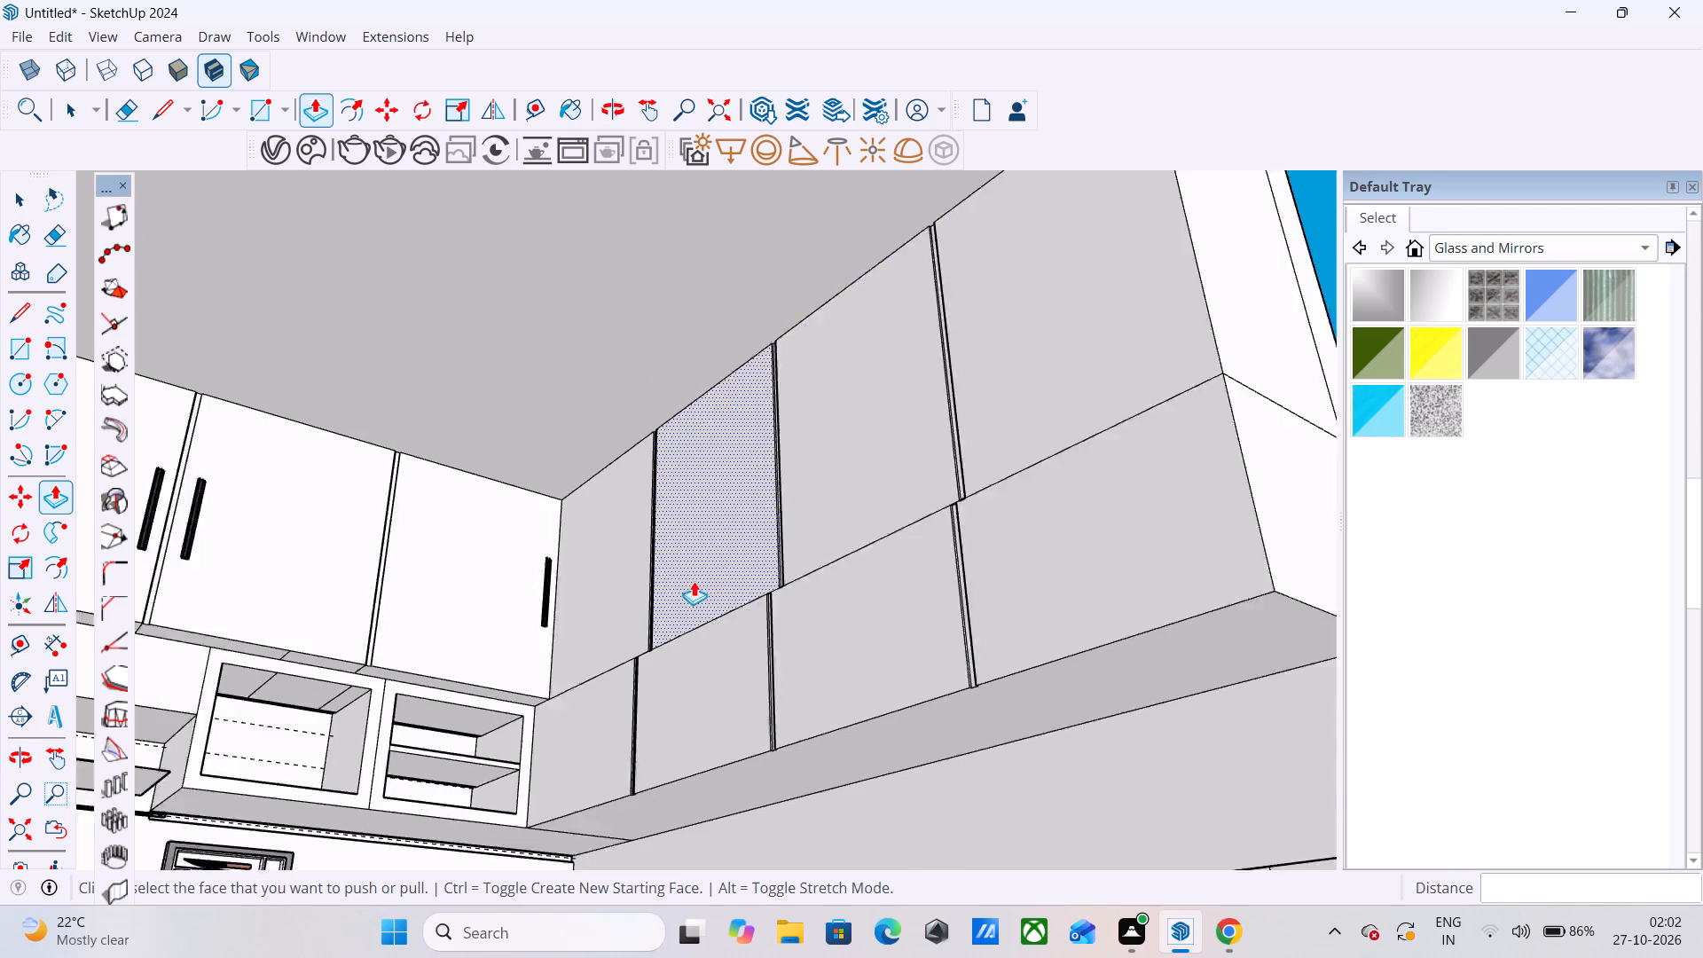
{"action": "scroll", "coordinate": [694, 581], "scroll_direction": "down", "scroll_amount": 1}
{"action": "middle_click_drag", "start_coordinate": [701, 586], "coordinate": [914, 653]}
{"action": "middle_click_drag", "start_coordinate": [914, 651], "coordinate": [987, 676]}
{"action": "key", "text": "space"}
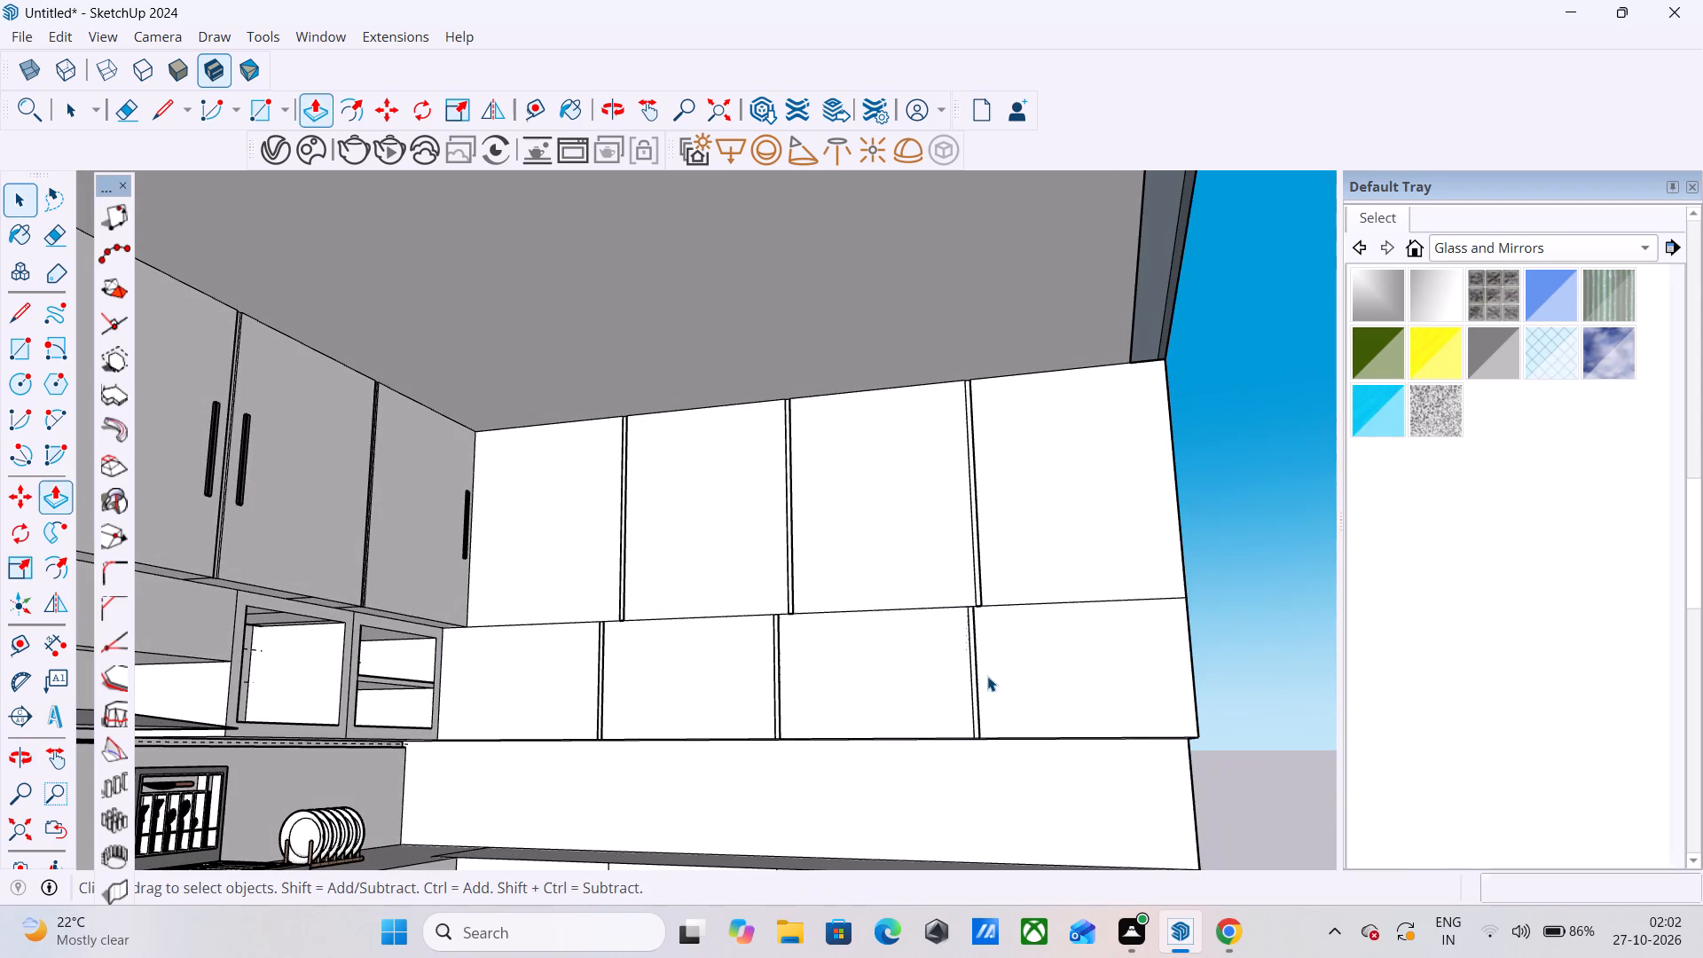
{"action": "key", "text": "p"}
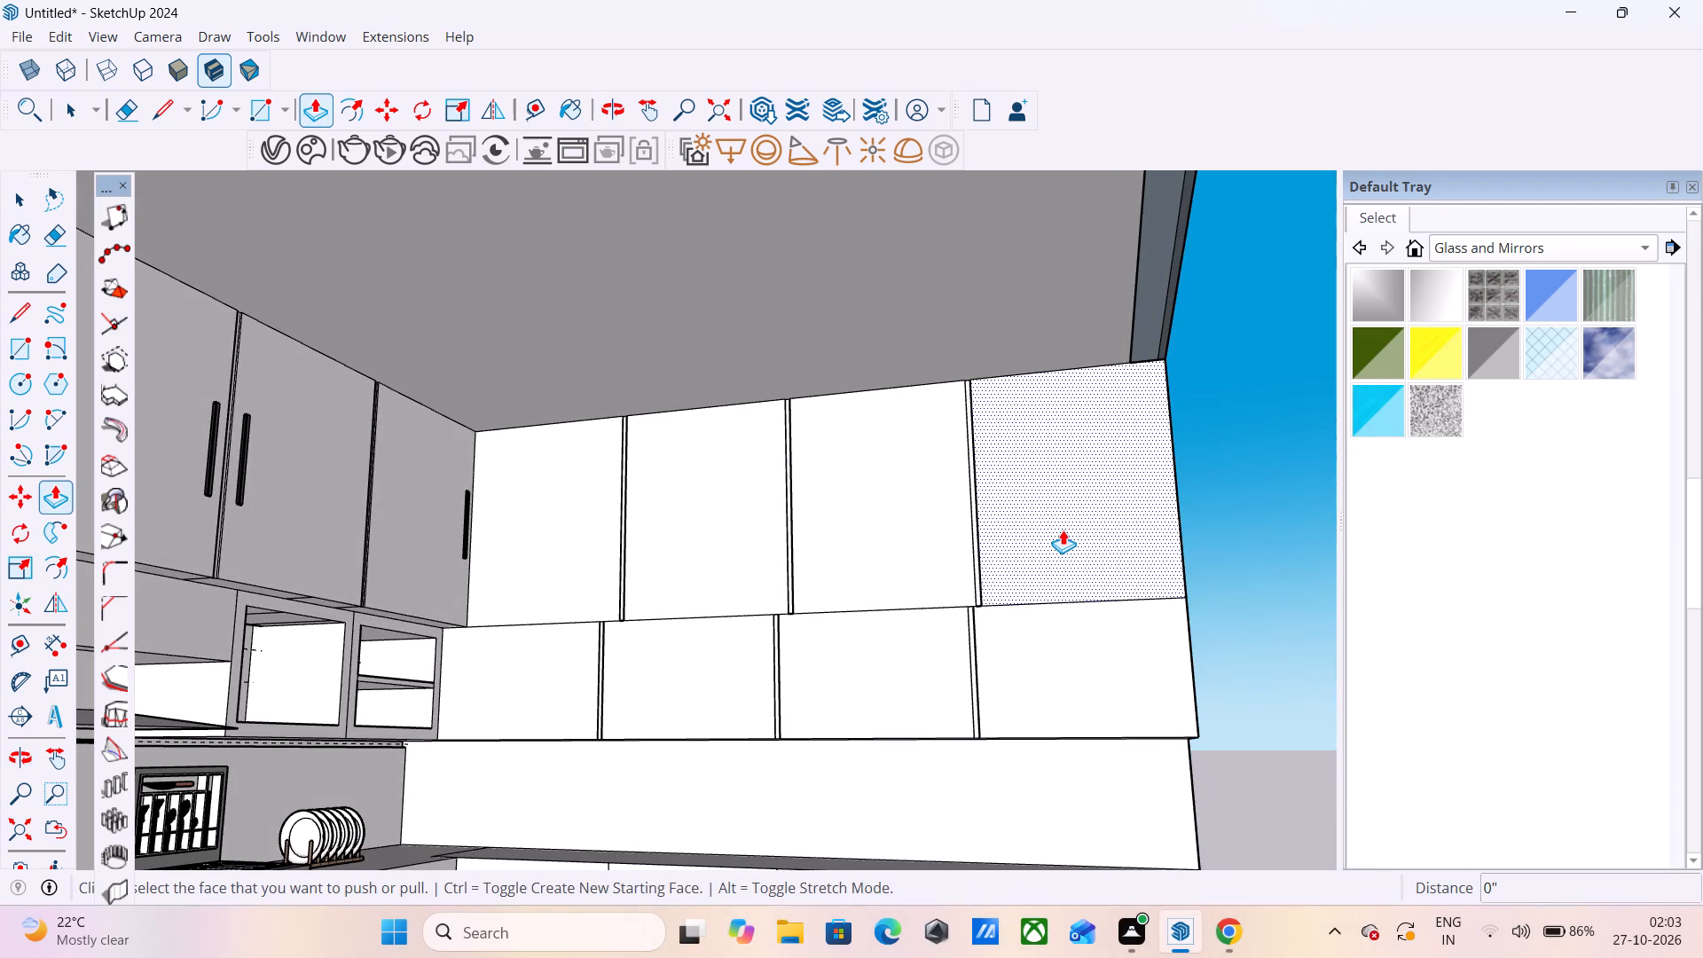
{"action": "left_click", "coordinate": [1063, 530]}
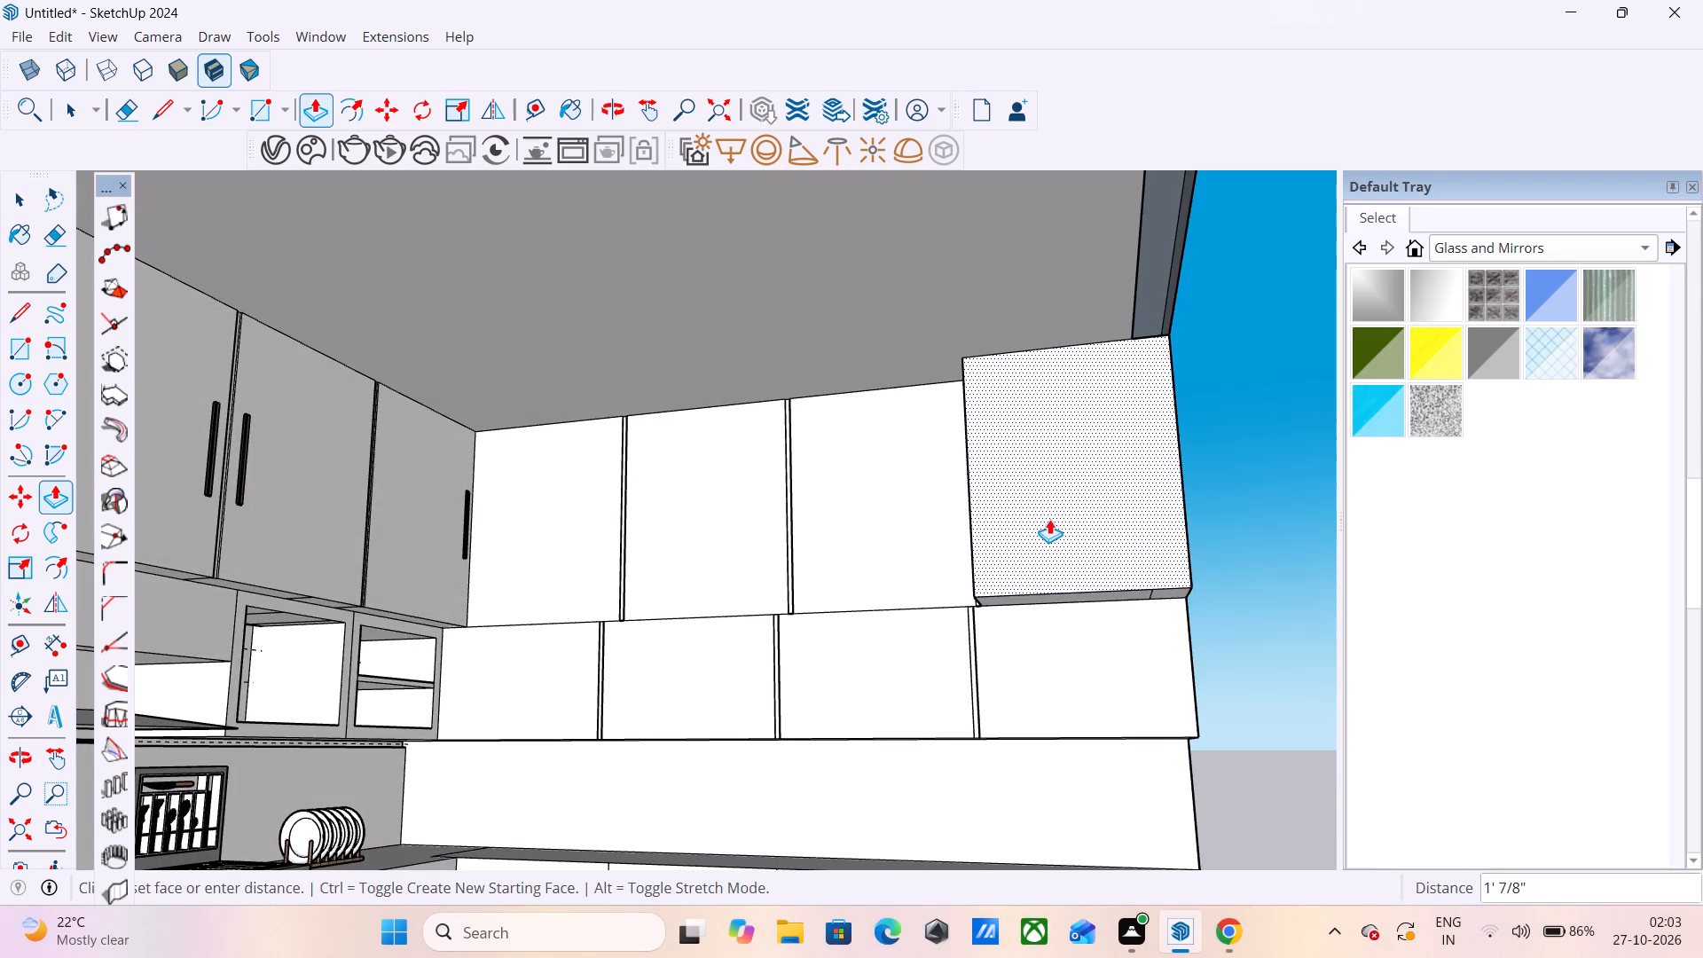
{"action": "key", "text": "6"}
{"action": "key", "text": "Return"}
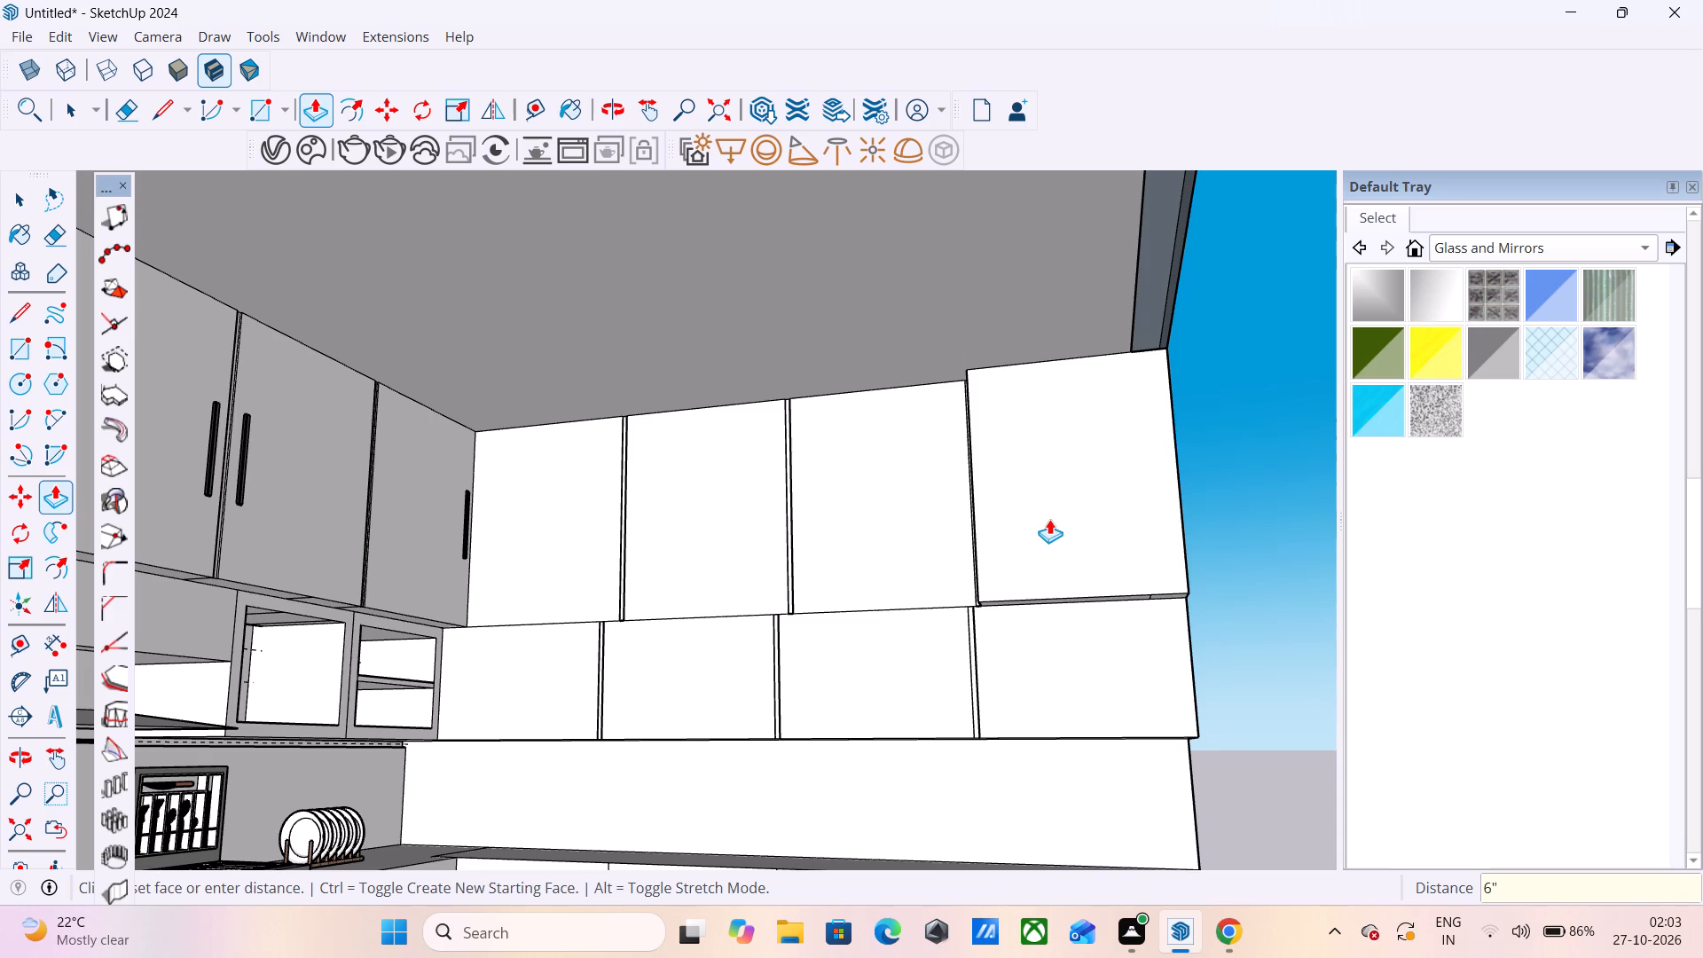
Pull the remaining three upper-row side wall cabinet panels outward by the same 6".
{"action": "double_click", "coordinate": [909, 546]}
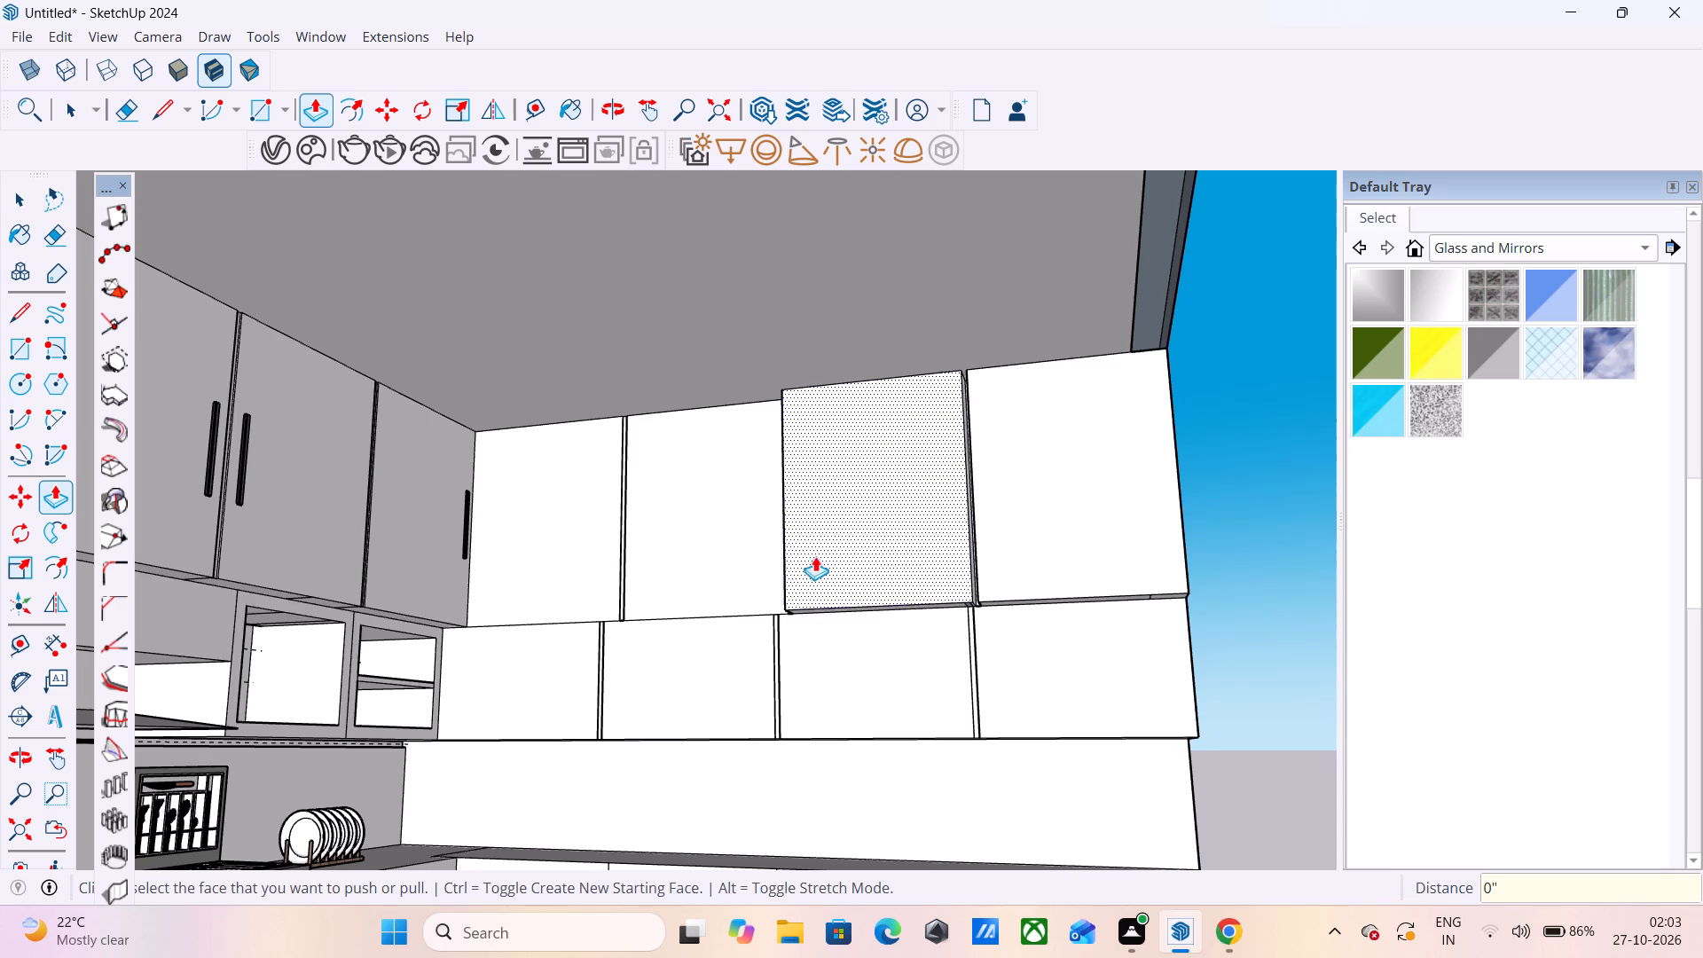
{"action": "double_click", "coordinate": [727, 533]}
{"action": "double_click", "coordinate": [538, 545]}
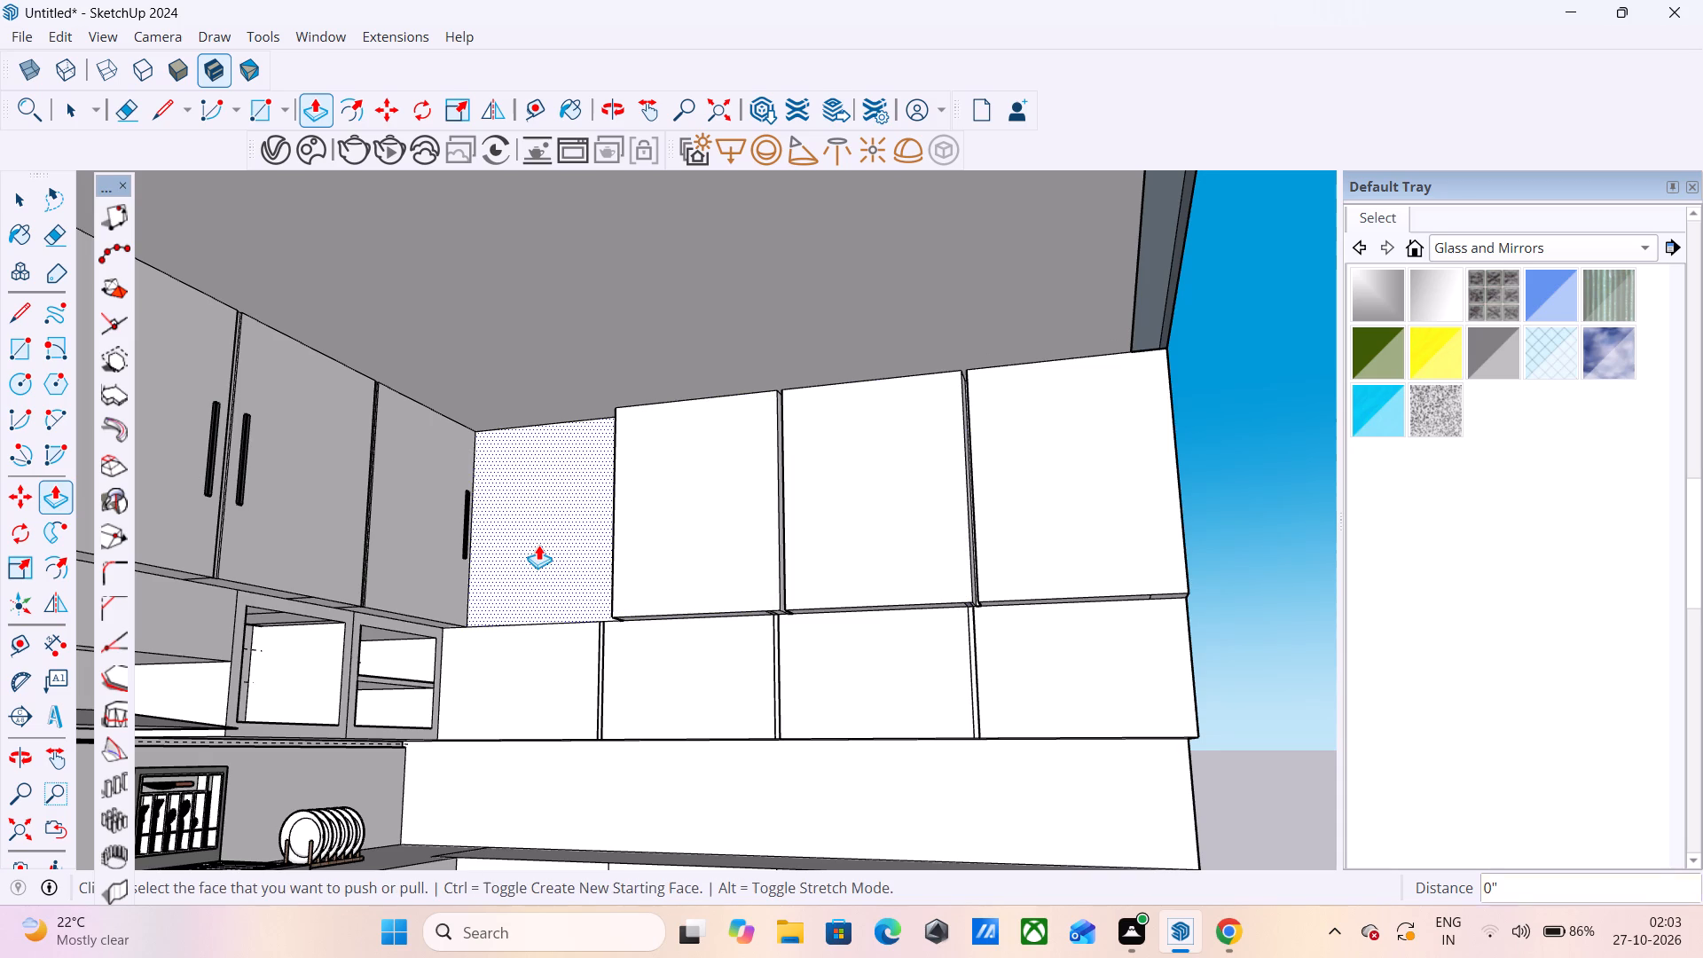
Pull the three narrow strips between the upper-row side wall panels outward by the same 6".
{"action": "scroll", "coordinate": [602, 519], "scroll_direction": "up", "scroll_amount": 11}
{"action": "middle_click_drag", "start_coordinate": [639, 574], "coordinate": [724, 589]}
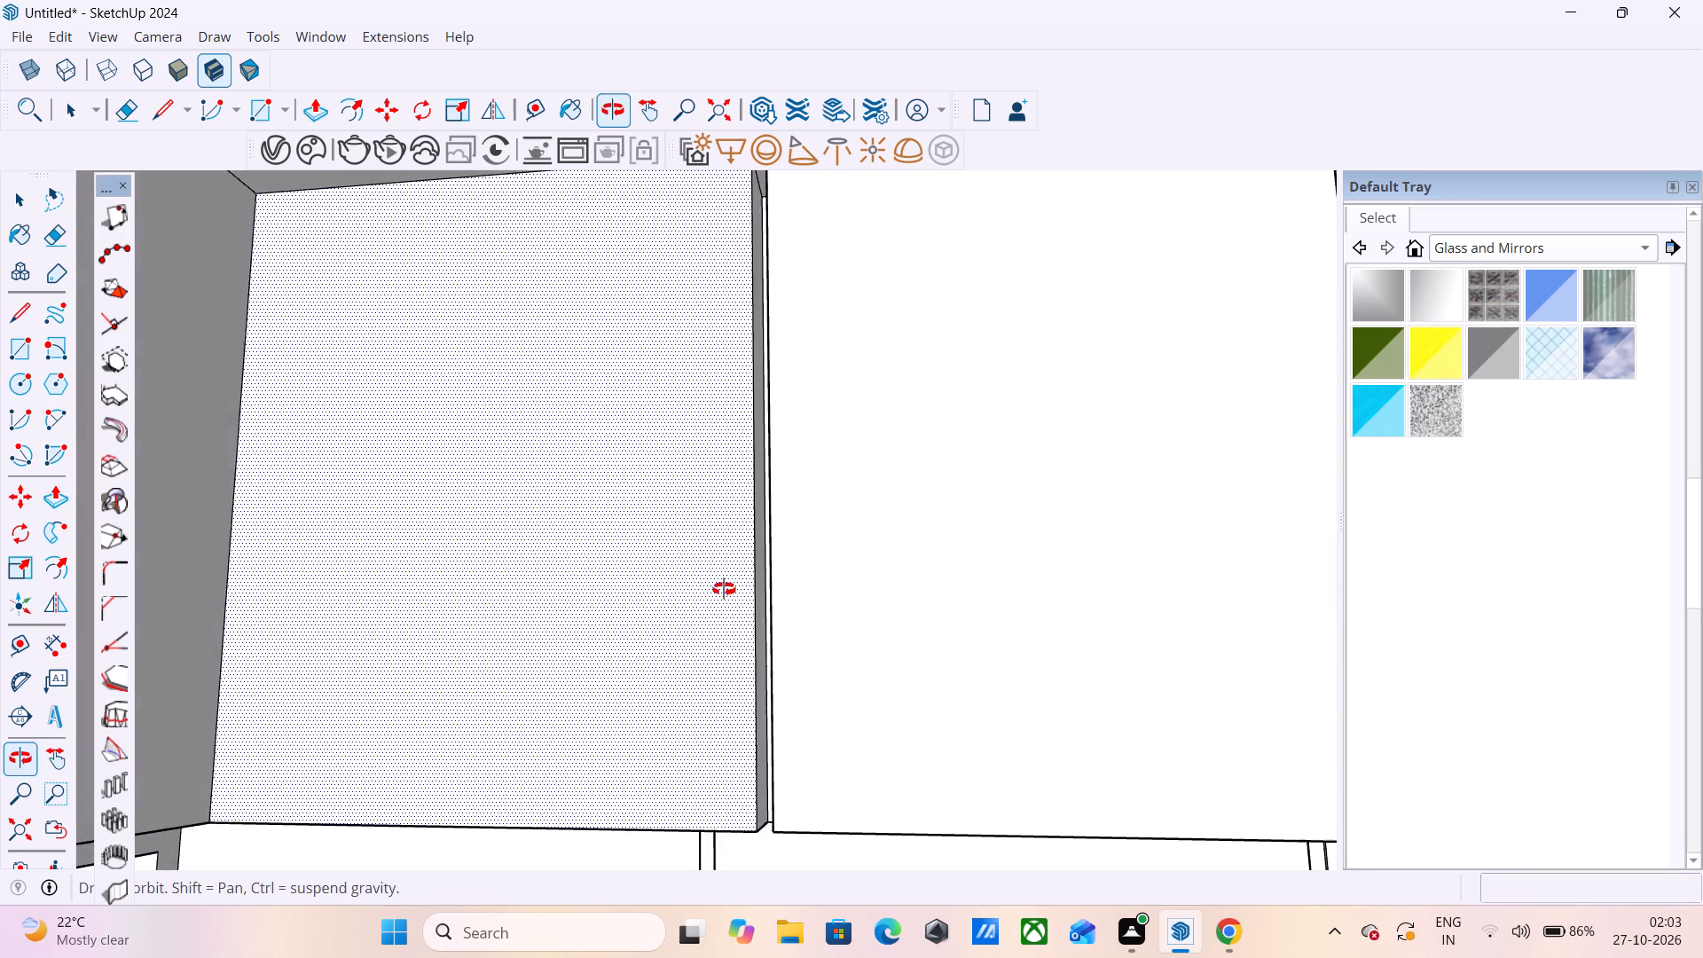
{"action": "middle_click_drag", "start_coordinate": [724, 589], "coordinate": [730, 590]}
{"action": "scroll", "coordinate": [757, 592], "scroll_direction": "up", "scroll_amount": 5}
{"action": "double_click", "coordinate": [779, 596]}
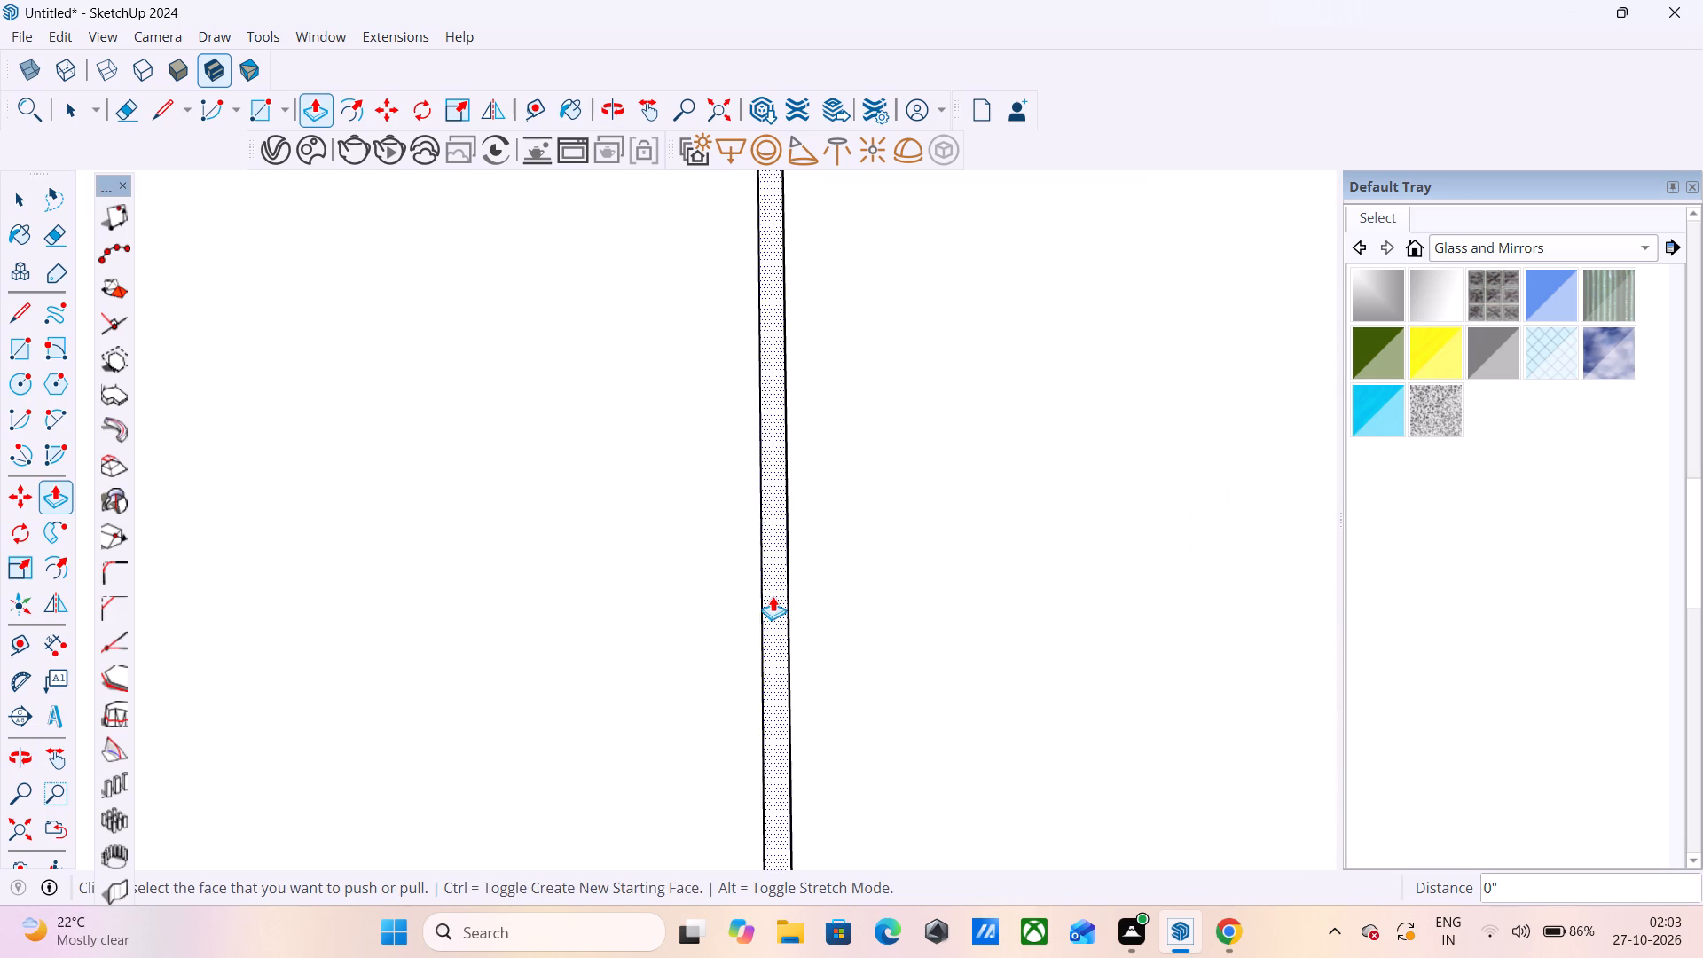
{"action": "scroll", "coordinate": [691, 609], "scroll_direction": "down", "scroll_amount": 4}
{"action": "middle_click_drag", "start_coordinate": [756, 619], "coordinate": [422, 656]}
{"action": "scroll", "coordinate": [422, 659], "scroll_direction": "down", "scroll_amount": 4}
{"action": "middle_click_drag", "start_coordinate": [641, 699], "coordinate": [778, 703]}
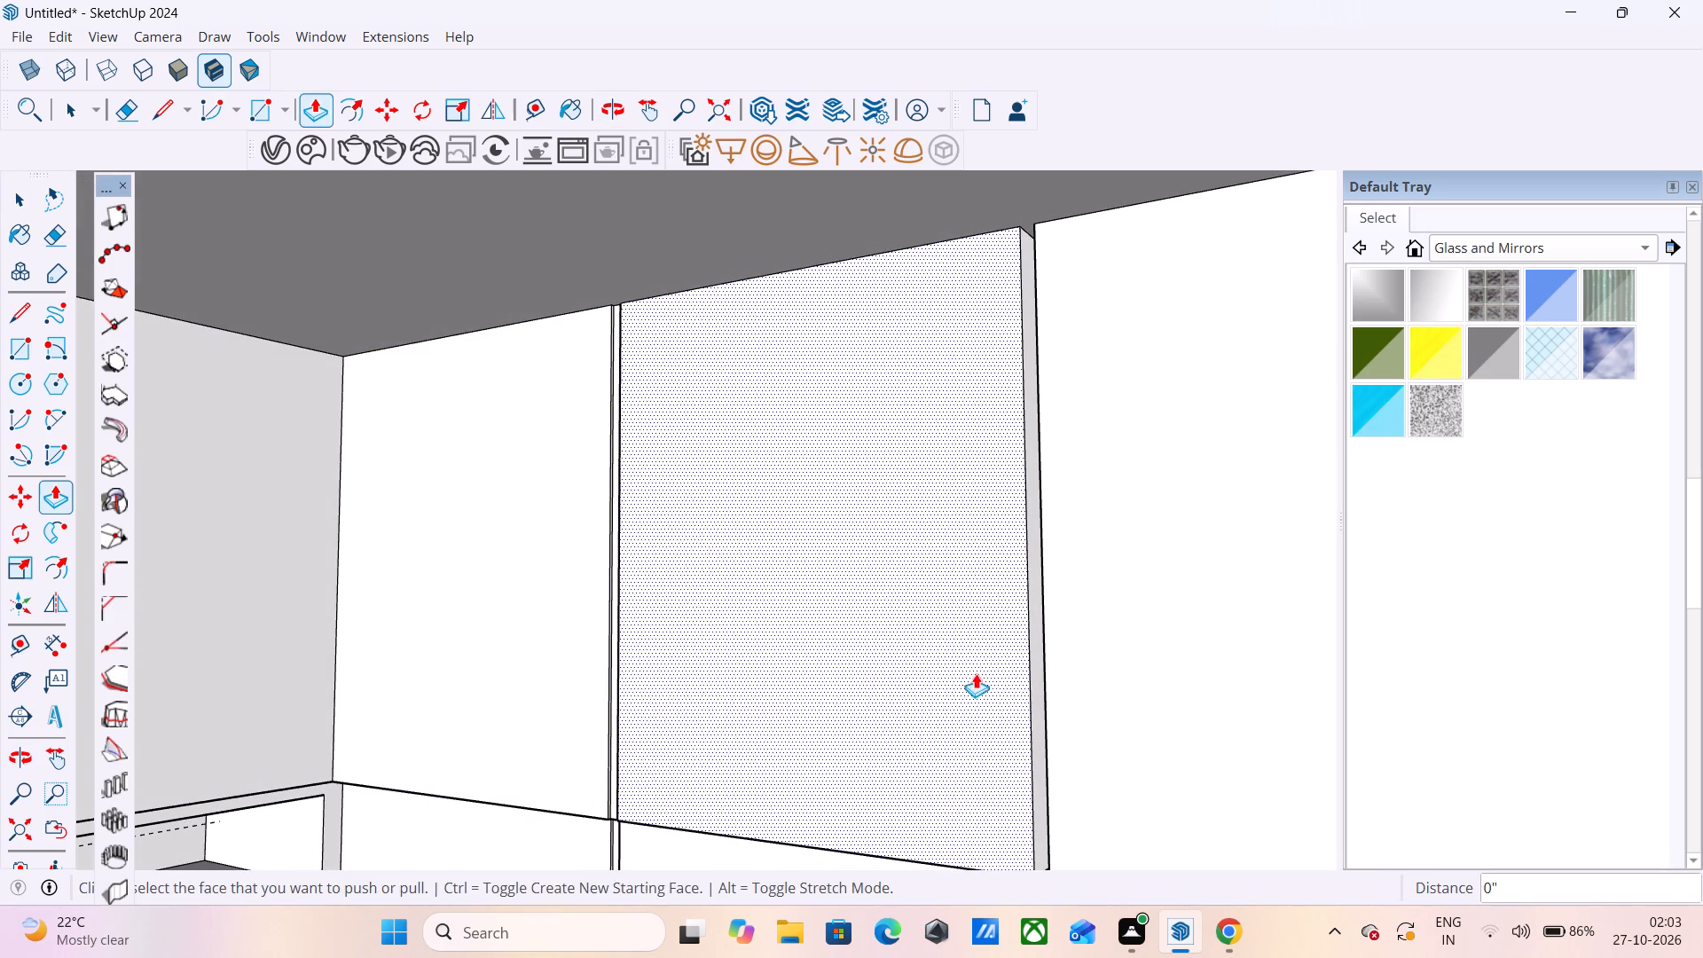
{"action": "middle_click_drag", "start_coordinate": [973, 673], "coordinate": [1175, 675]}
{"action": "scroll", "coordinate": [1150, 664], "scroll_direction": "up", "scroll_amount": 7}
{"action": "middle_click_drag", "start_coordinate": [1118, 662], "coordinate": [1101, 666]}
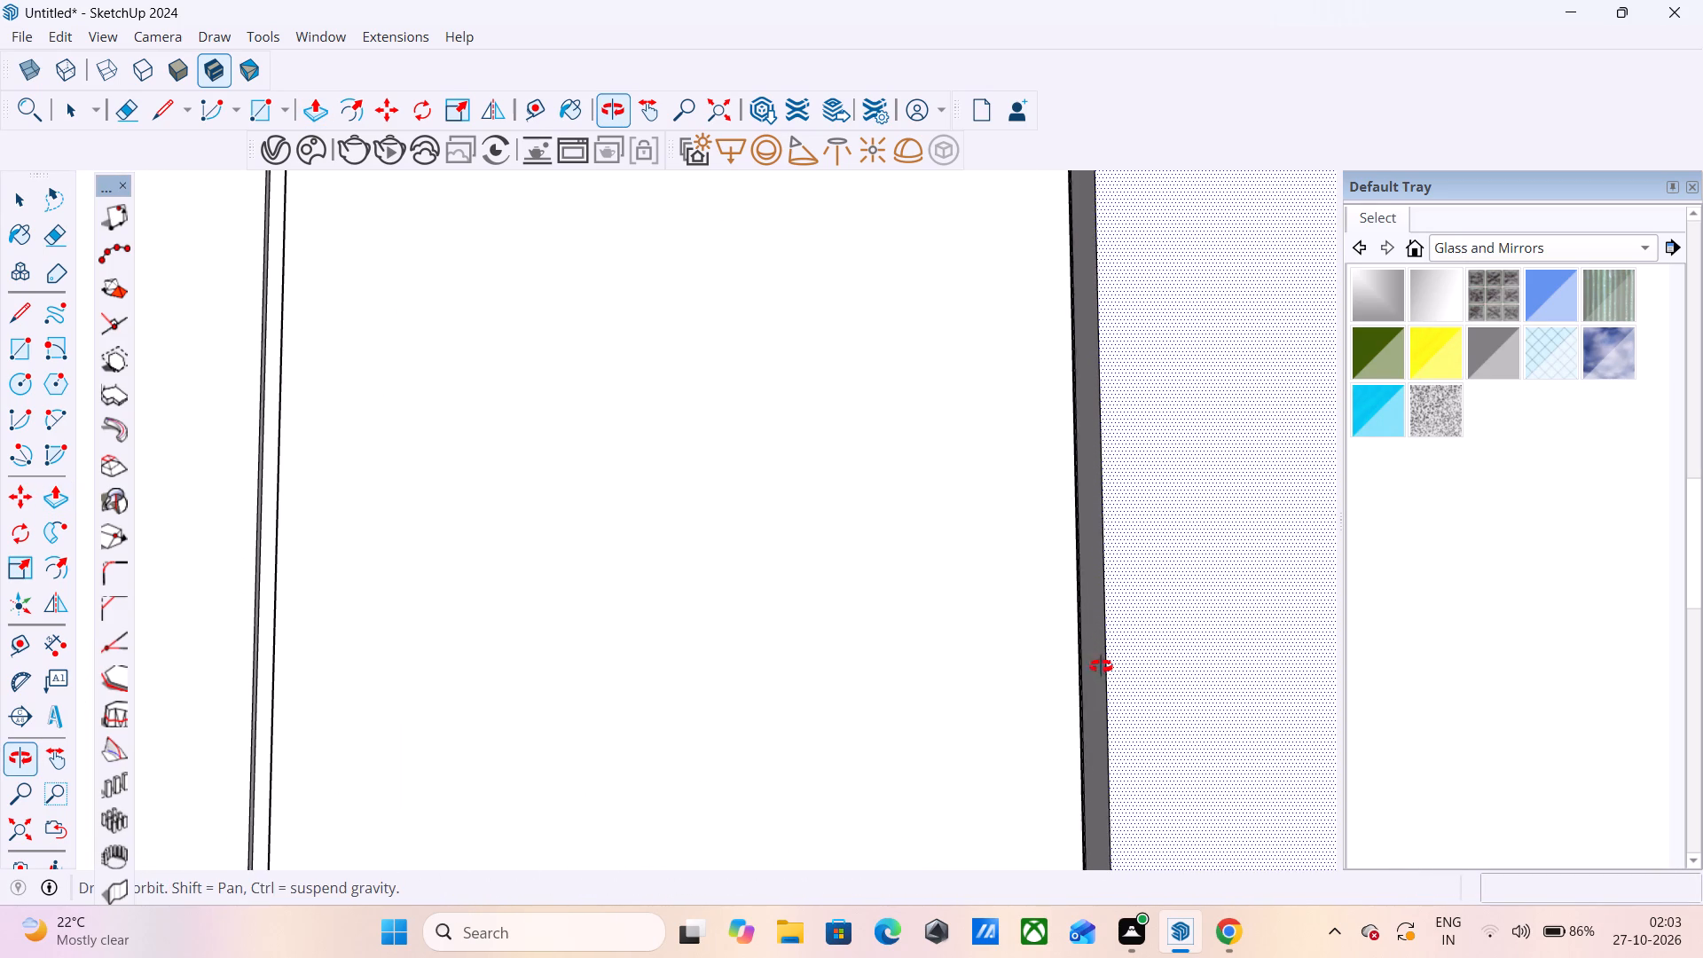
{"action": "middle_click_drag", "start_coordinate": [1101, 666], "coordinate": [1076, 669]}
{"action": "scroll", "coordinate": [1085, 660], "scroll_direction": "up", "scroll_amount": 2}
{"action": "double_click", "coordinate": [1085, 660]}
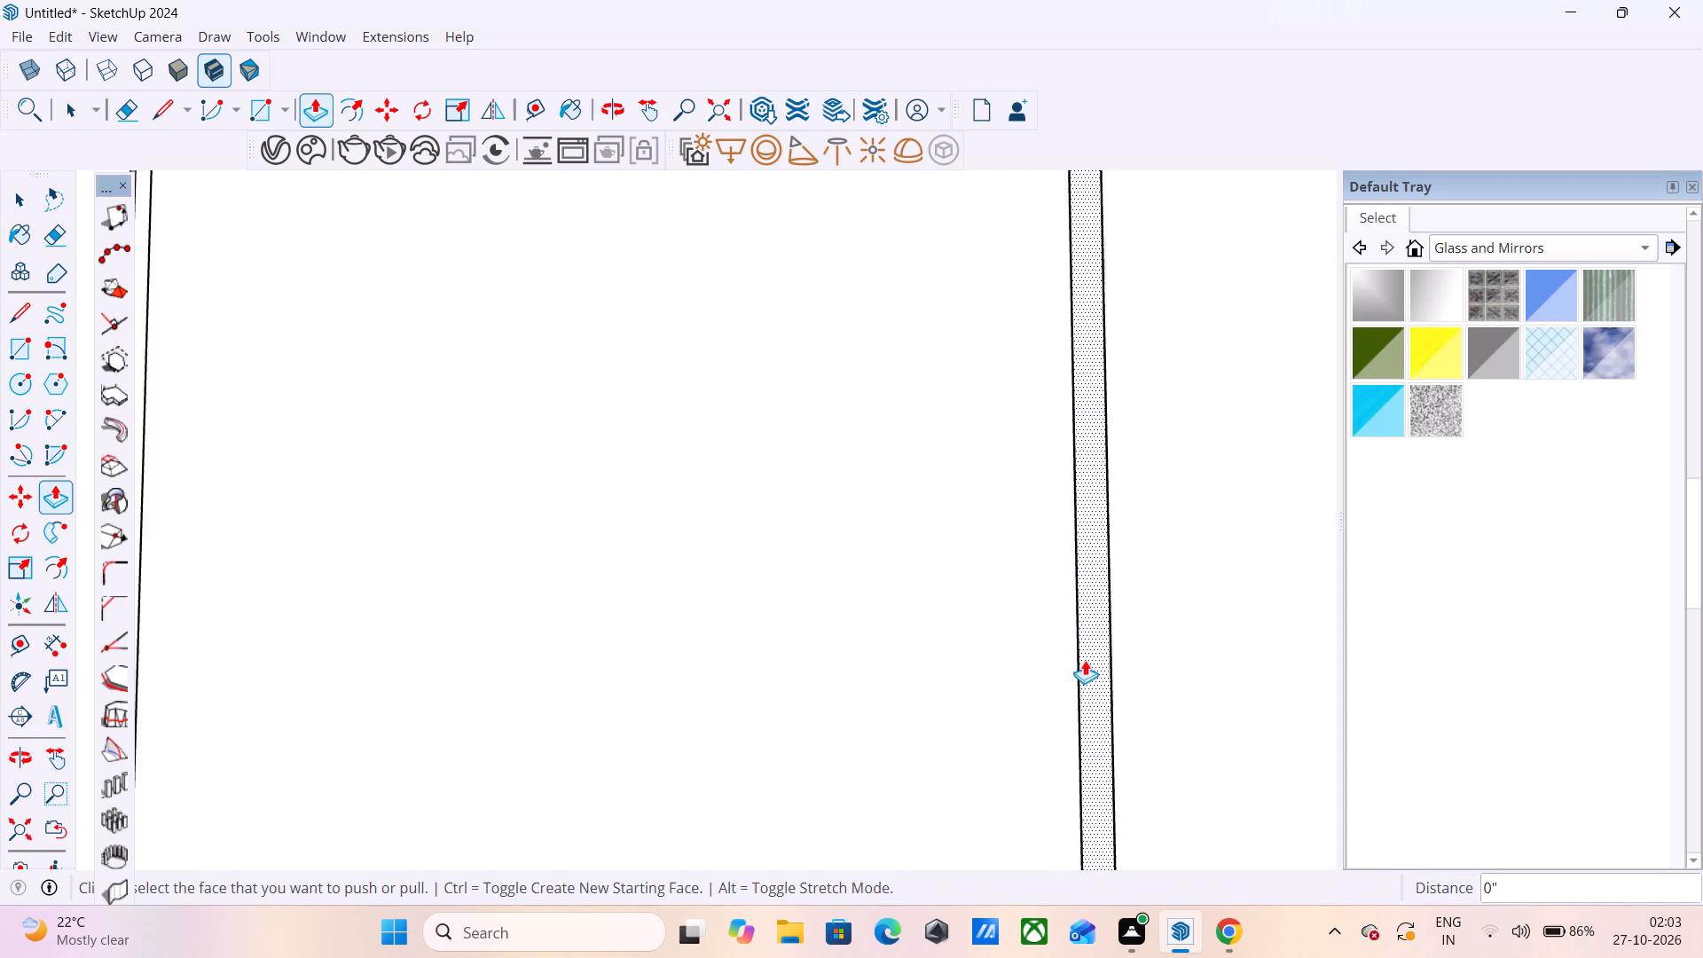
{"action": "scroll", "coordinate": [734, 693], "scroll_direction": "down", "scroll_amount": 16}
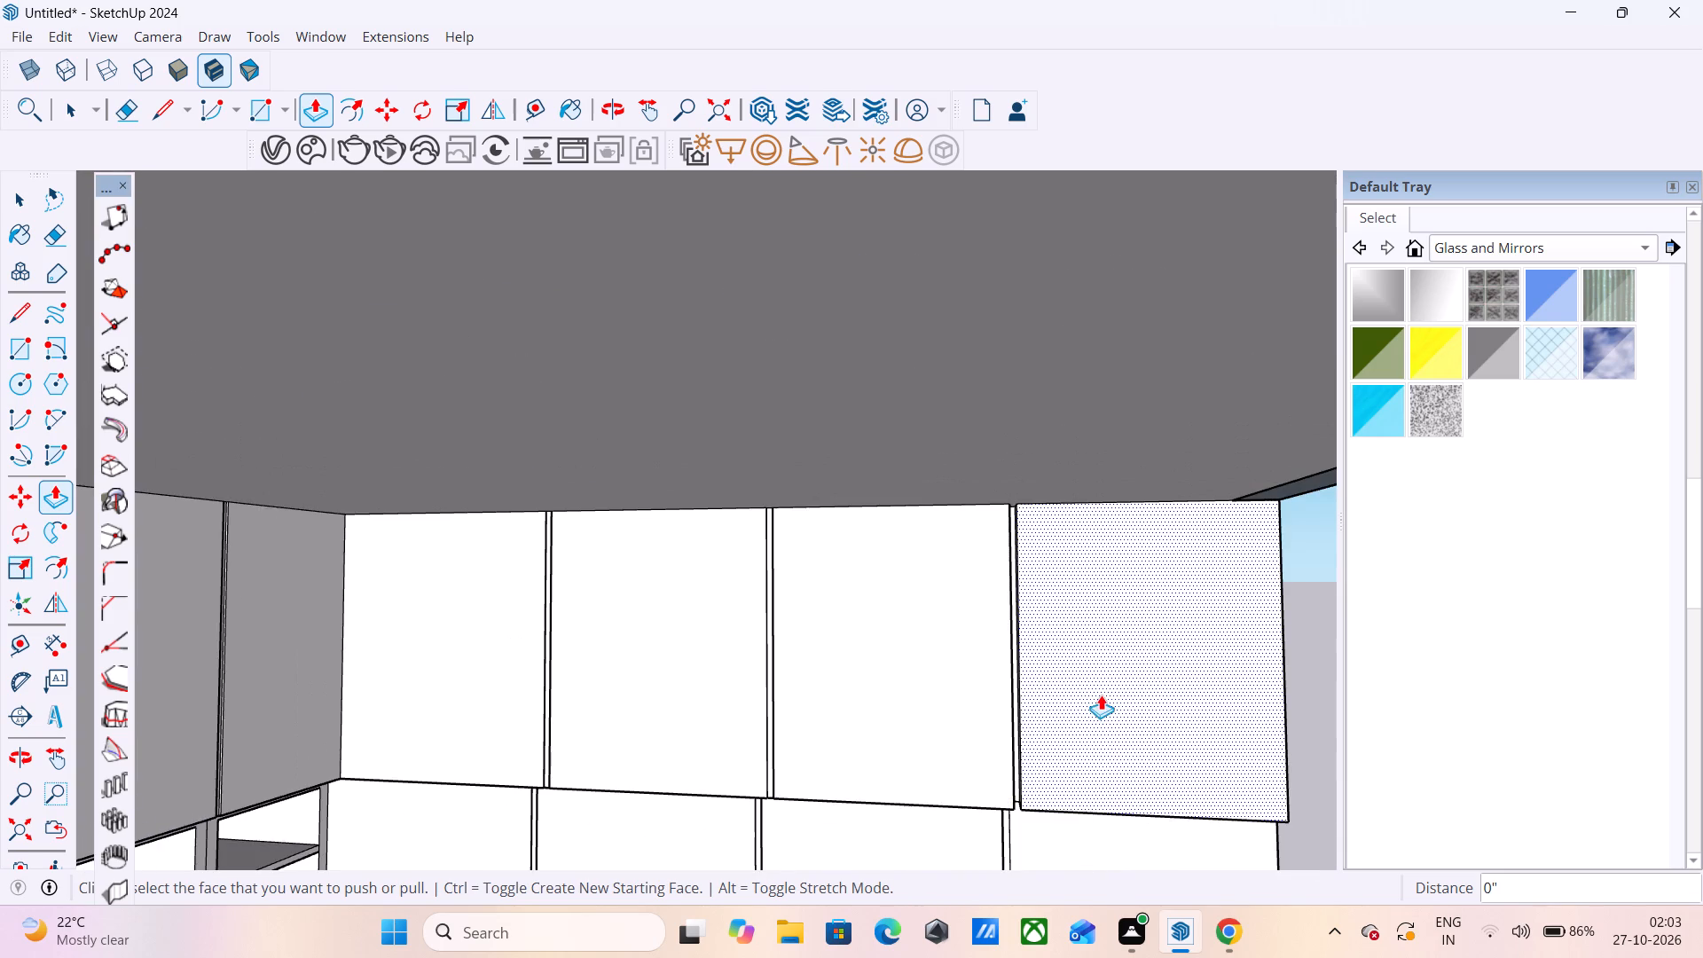
{"action": "scroll", "coordinate": [1101, 695], "scroll_direction": "up", "scroll_amount": 12}
{"action": "double_click", "coordinate": [937, 713]}
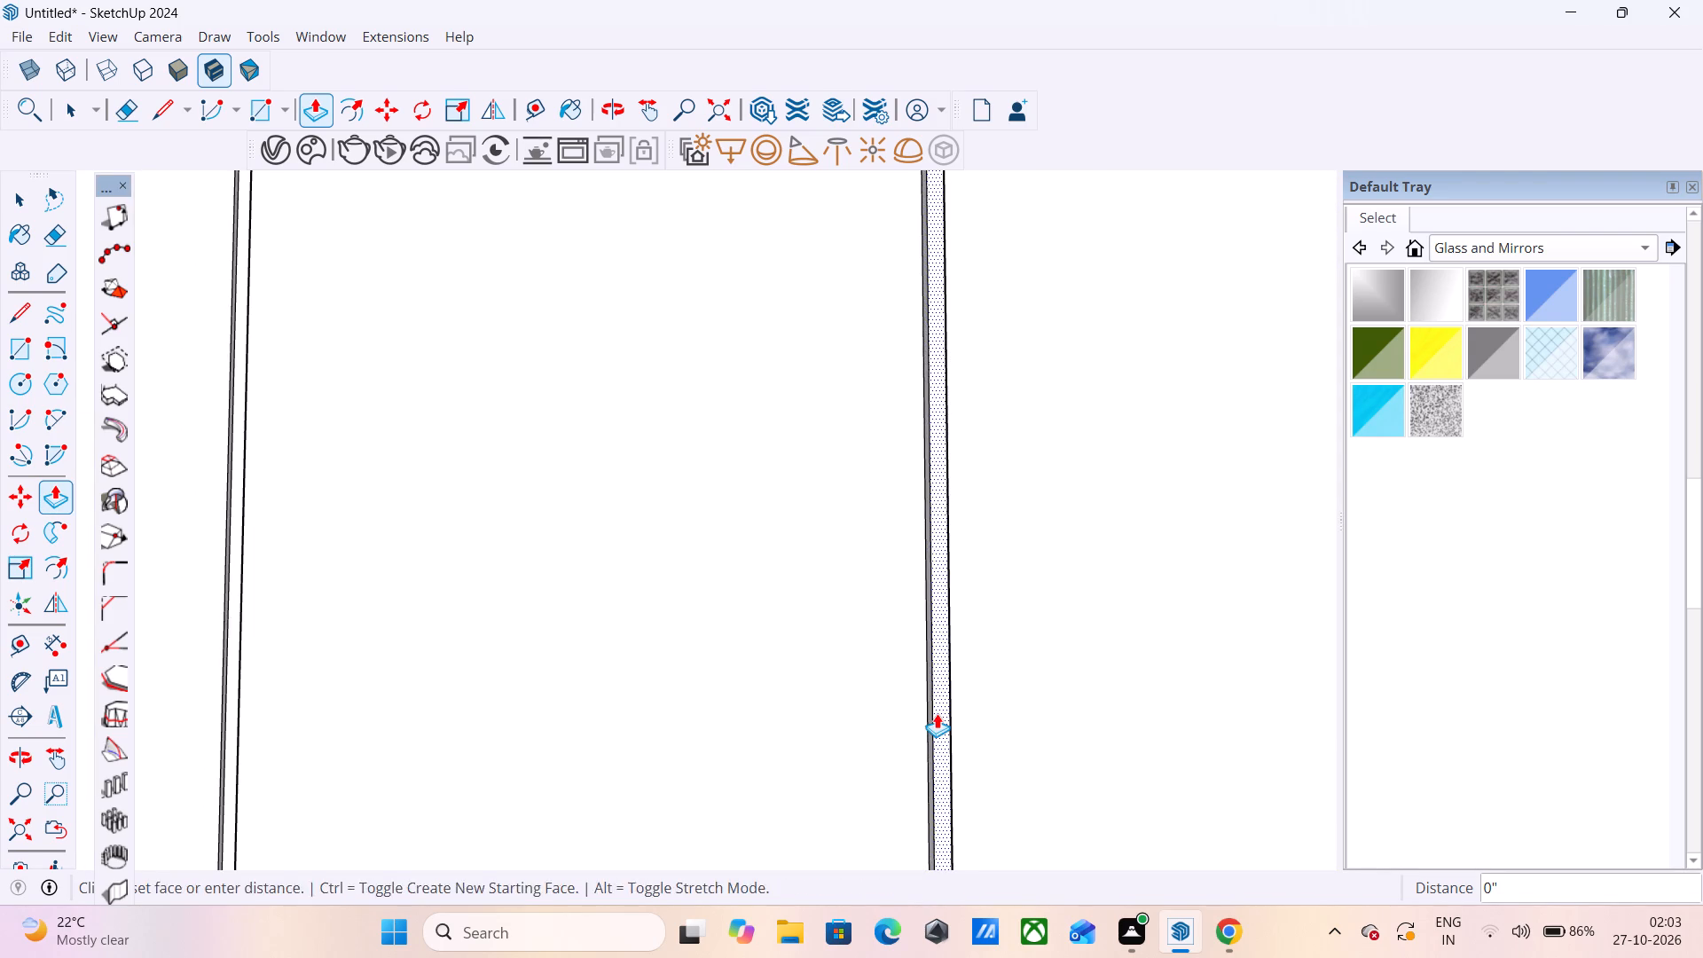
{"action": "scroll", "coordinate": [977, 641], "scroll_direction": "down", "scroll_amount": 19}
{"action": "middle_click_drag", "start_coordinate": [1085, 697], "coordinate": [985, 680]}
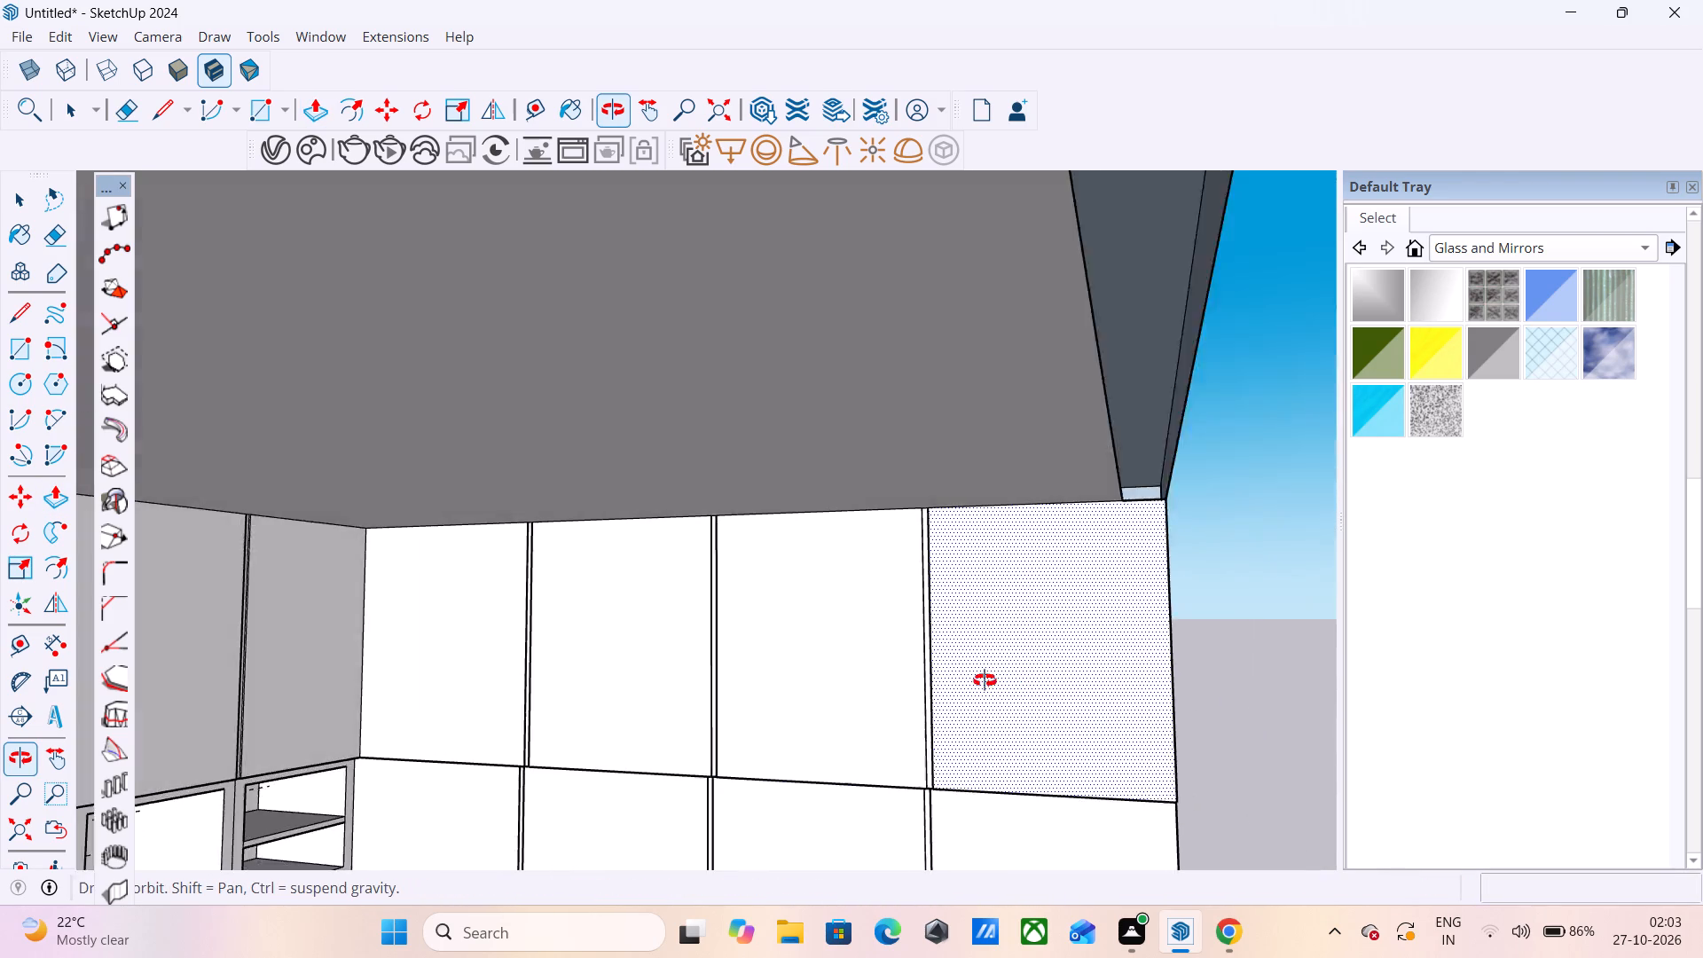
{"action": "middle_click_drag", "start_coordinate": [985, 680], "coordinate": [782, 679]}
{"action": "scroll", "coordinate": [797, 659], "scroll_direction": "up", "scroll_amount": 12}
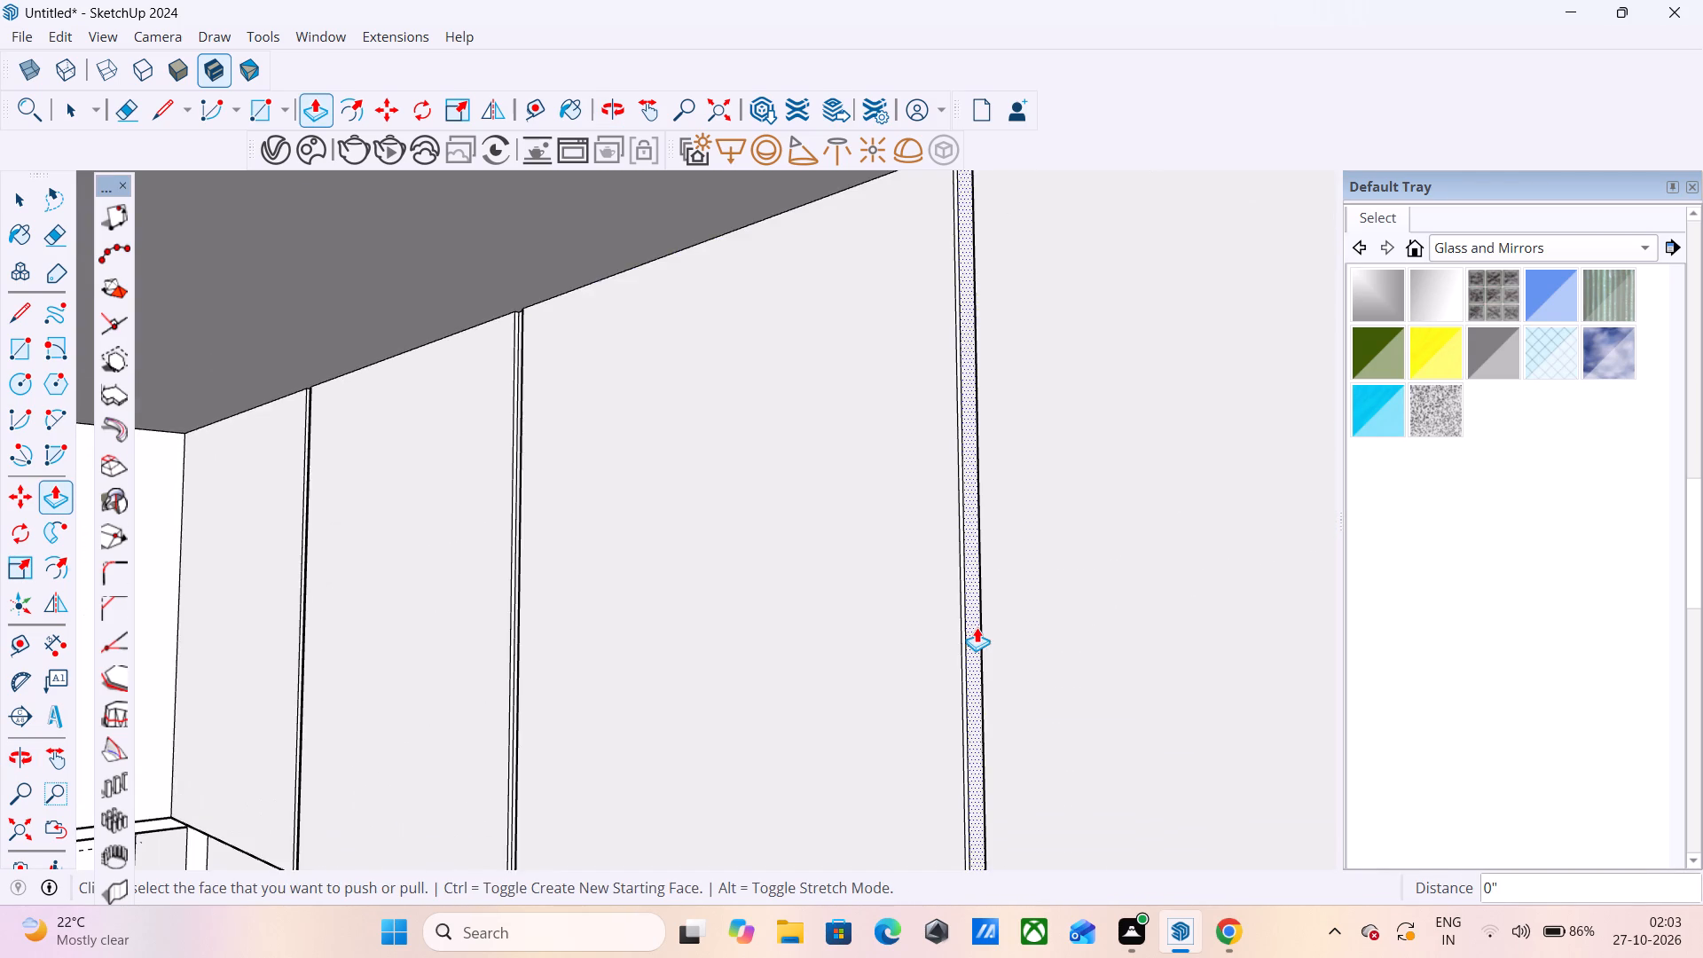
Erase the spare window standing outside the kitchen beside the room.
{"action": "scroll", "coordinate": [977, 627], "scroll_direction": "down", "scroll_amount": 13}
{"action": "scroll", "coordinate": [901, 653], "scroll_direction": "down", "scroll_amount": 18}
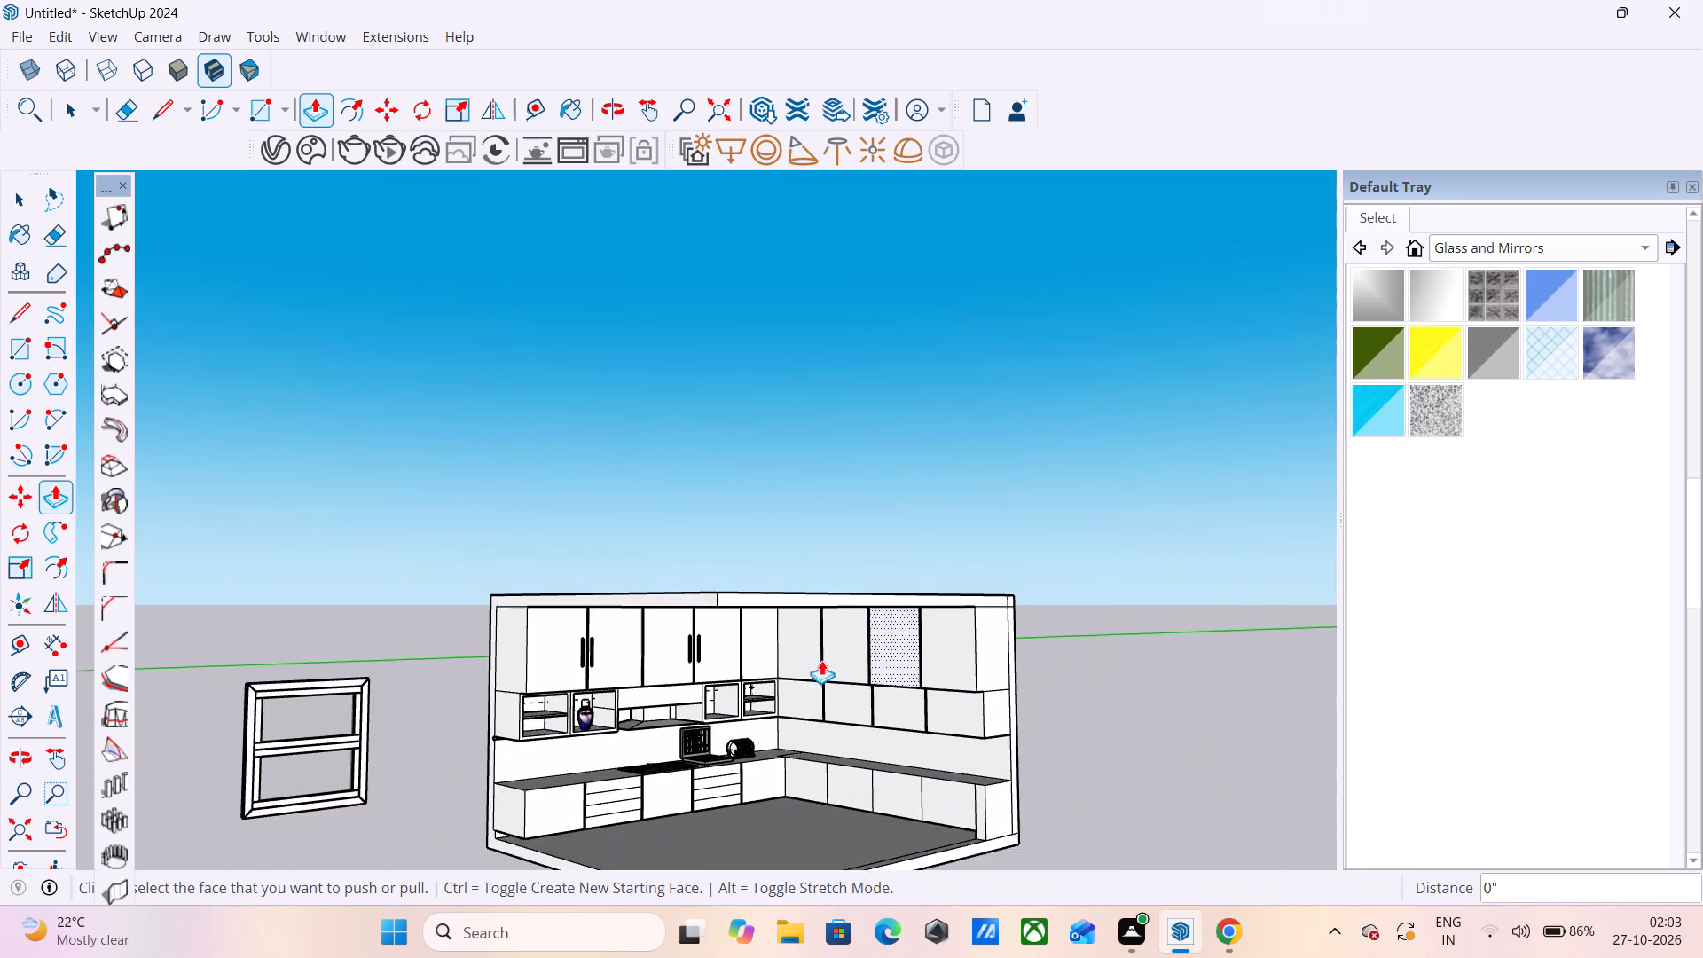
{"action": "scroll", "coordinate": [789, 668], "scroll_direction": "up", "scroll_amount": 1}
{"action": "middle_click_drag", "start_coordinate": [789, 669], "coordinate": [788, 581]}
{"action": "scroll", "coordinate": [788, 581], "scroll_direction": "down", "scroll_amount": 5}
{"action": "scroll", "coordinate": [726, 751], "scroll_direction": "up", "scroll_amount": 6}
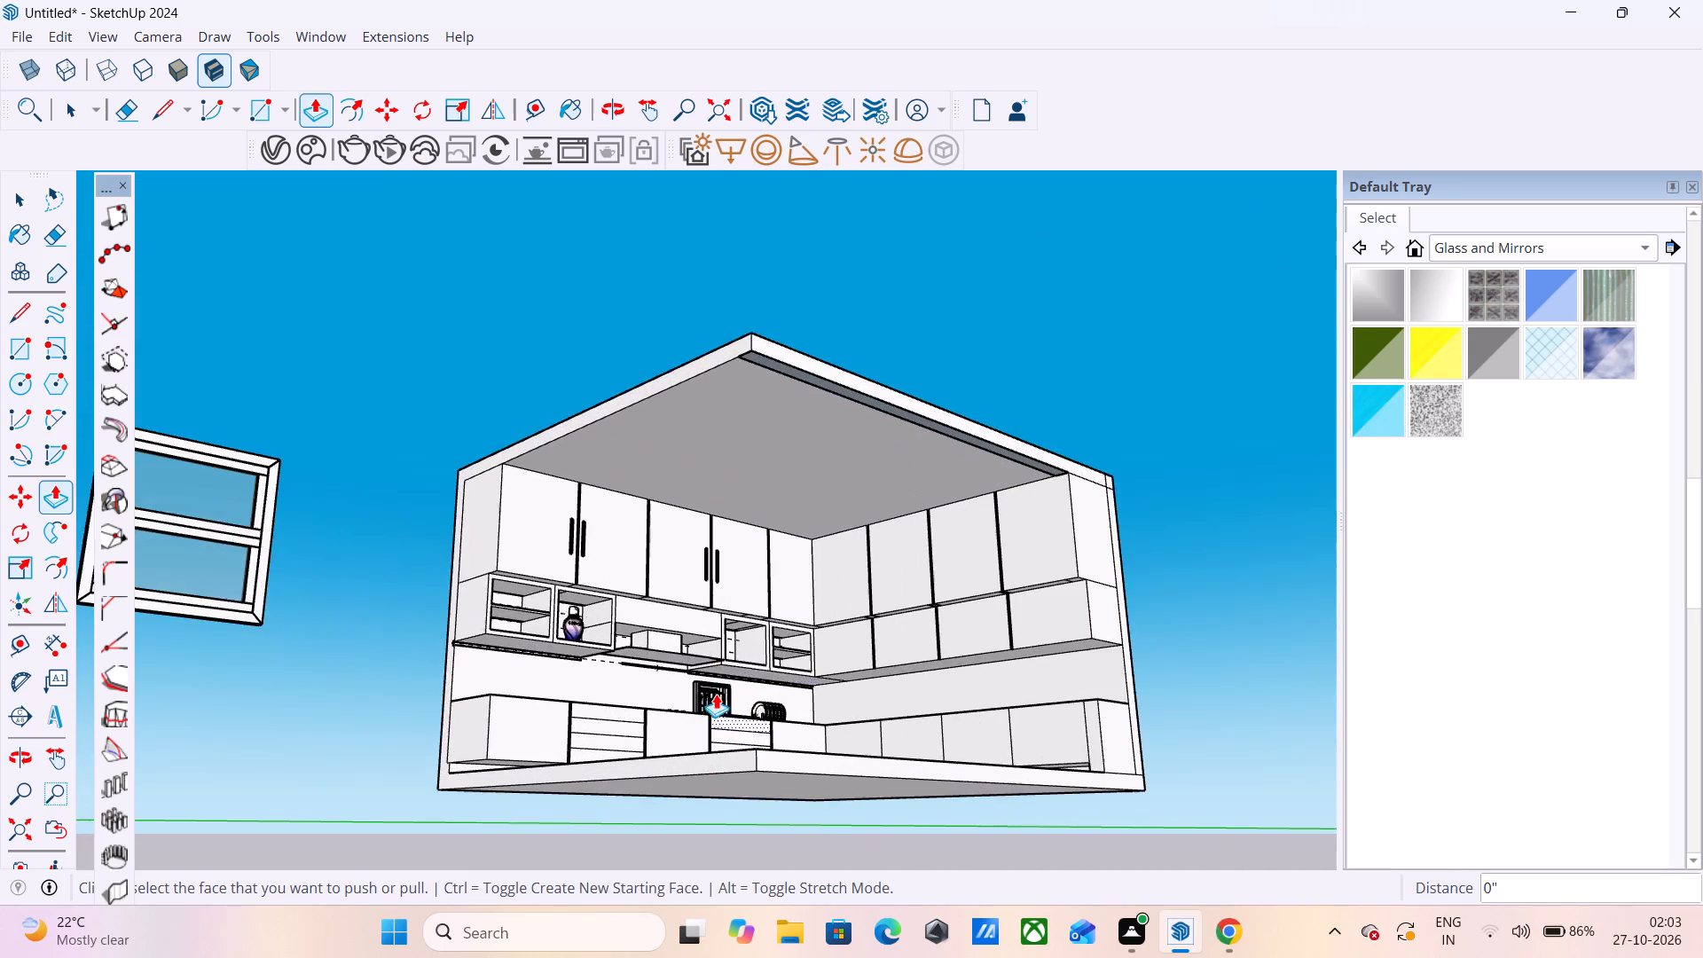
{"action": "middle_click_drag", "start_coordinate": [718, 644], "coordinate": [742, 697]}
{"action": "scroll", "coordinate": [625, 684], "scroll_direction": "up", "scroll_amount": 5}
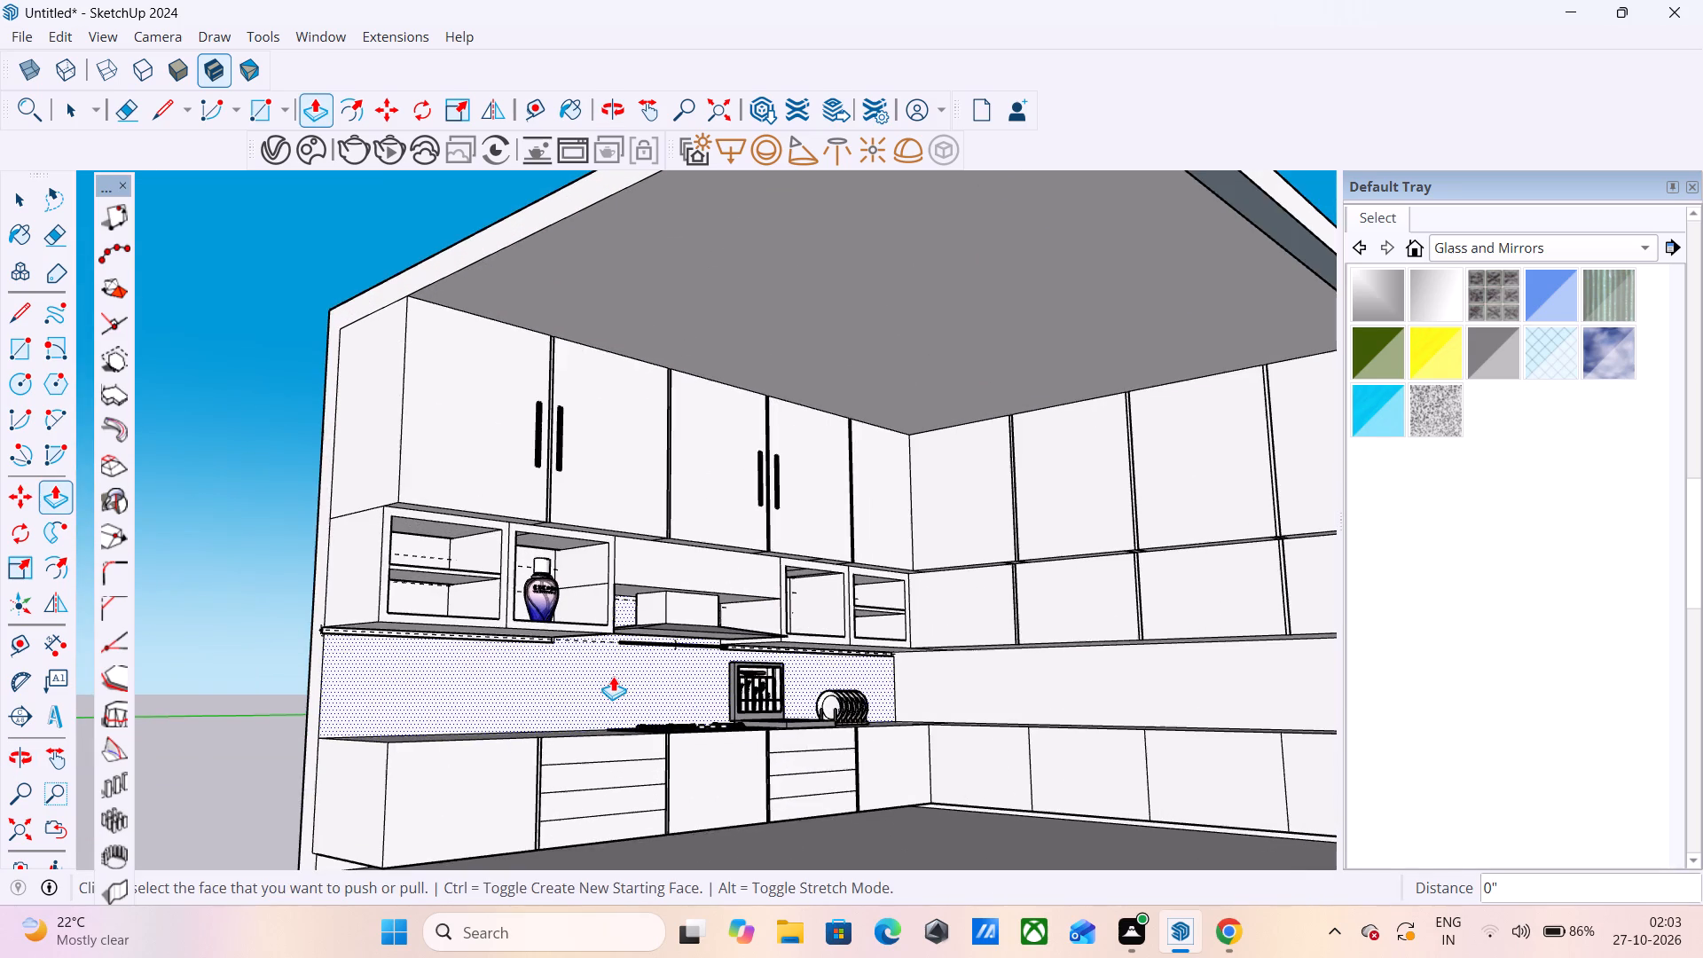
{"action": "middle_click_drag", "start_coordinate": [613, 676], "coordinate": [723, 690]}
{"action": "scroll", "coordinate": [742, 677], "scroll_direction": "down", "scroll_amount": 4}
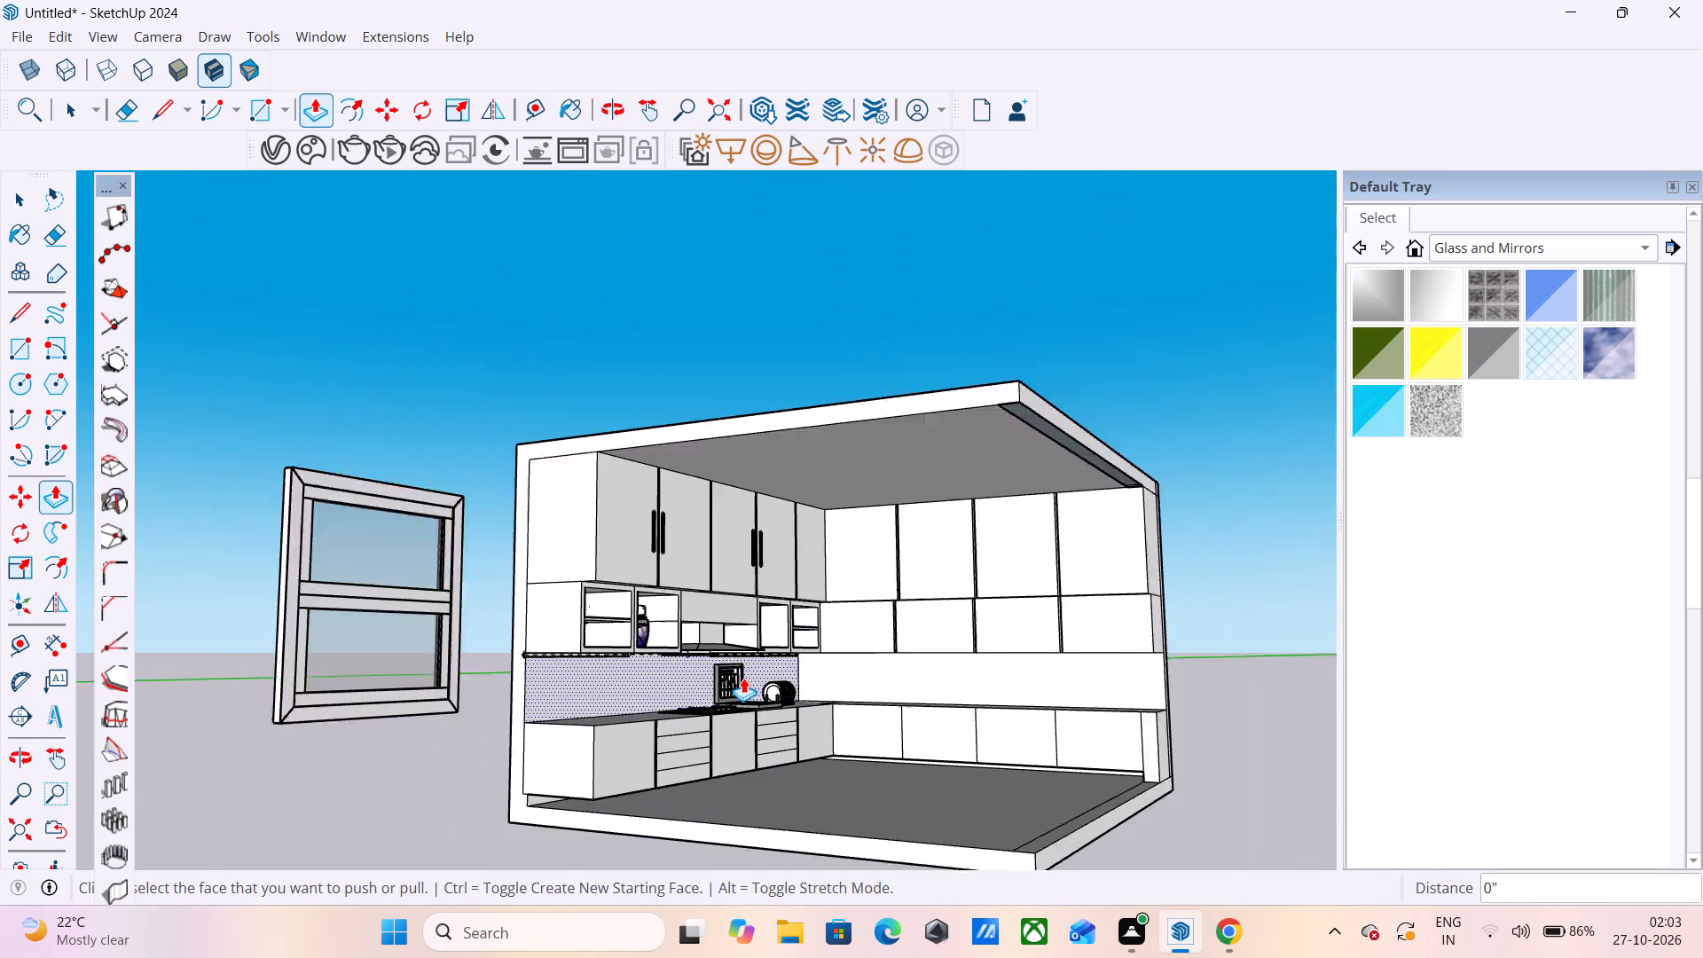
{"action": "scroll", "coordinate": [743, 678], "scroll_direction": "down", "scroll_amount": 1}
{"action": "key", "text": "e"}
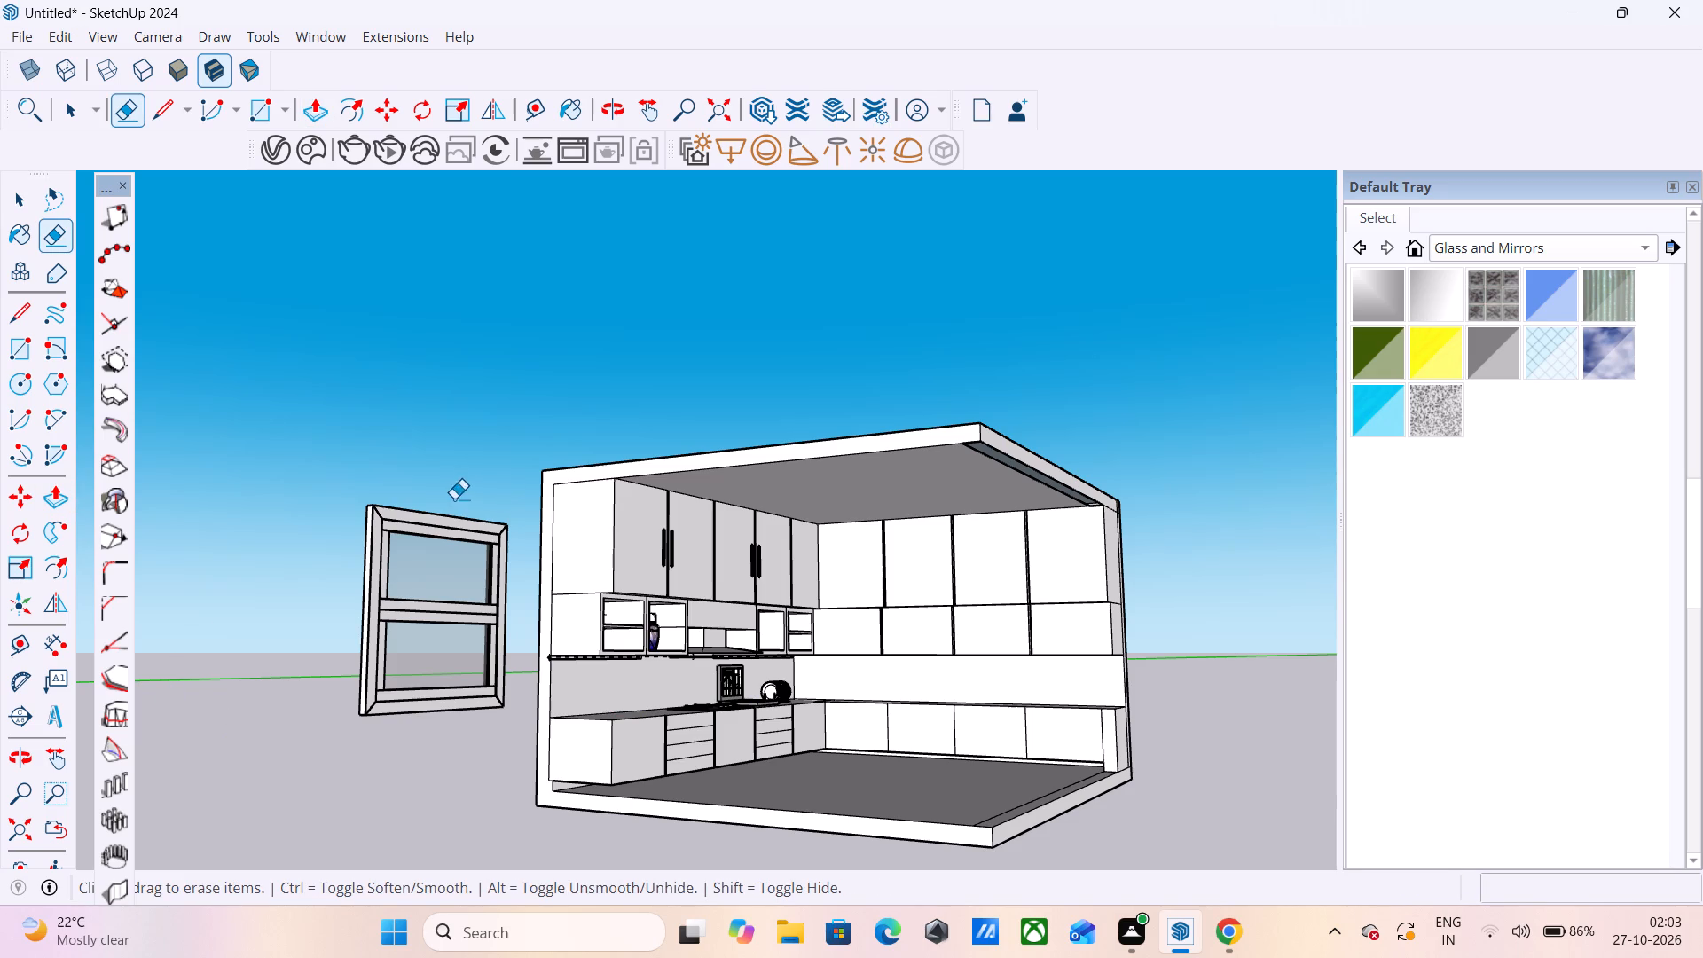
{"action": "left_click_drag", "start_coordinate": [445, 503], "coordinate": [422, 636]}
Examine the back wall cabinets, open shelves, range hood, hob and countertop items from several angles.
{"action": "scroll", "coordinate": [531, 640], "scroll_direction": "up", "scroll_amount": 3}
{"action": "scroll", "coordinate": [402, 642], "scroll_direction": "down", "scroll_amount": 5}
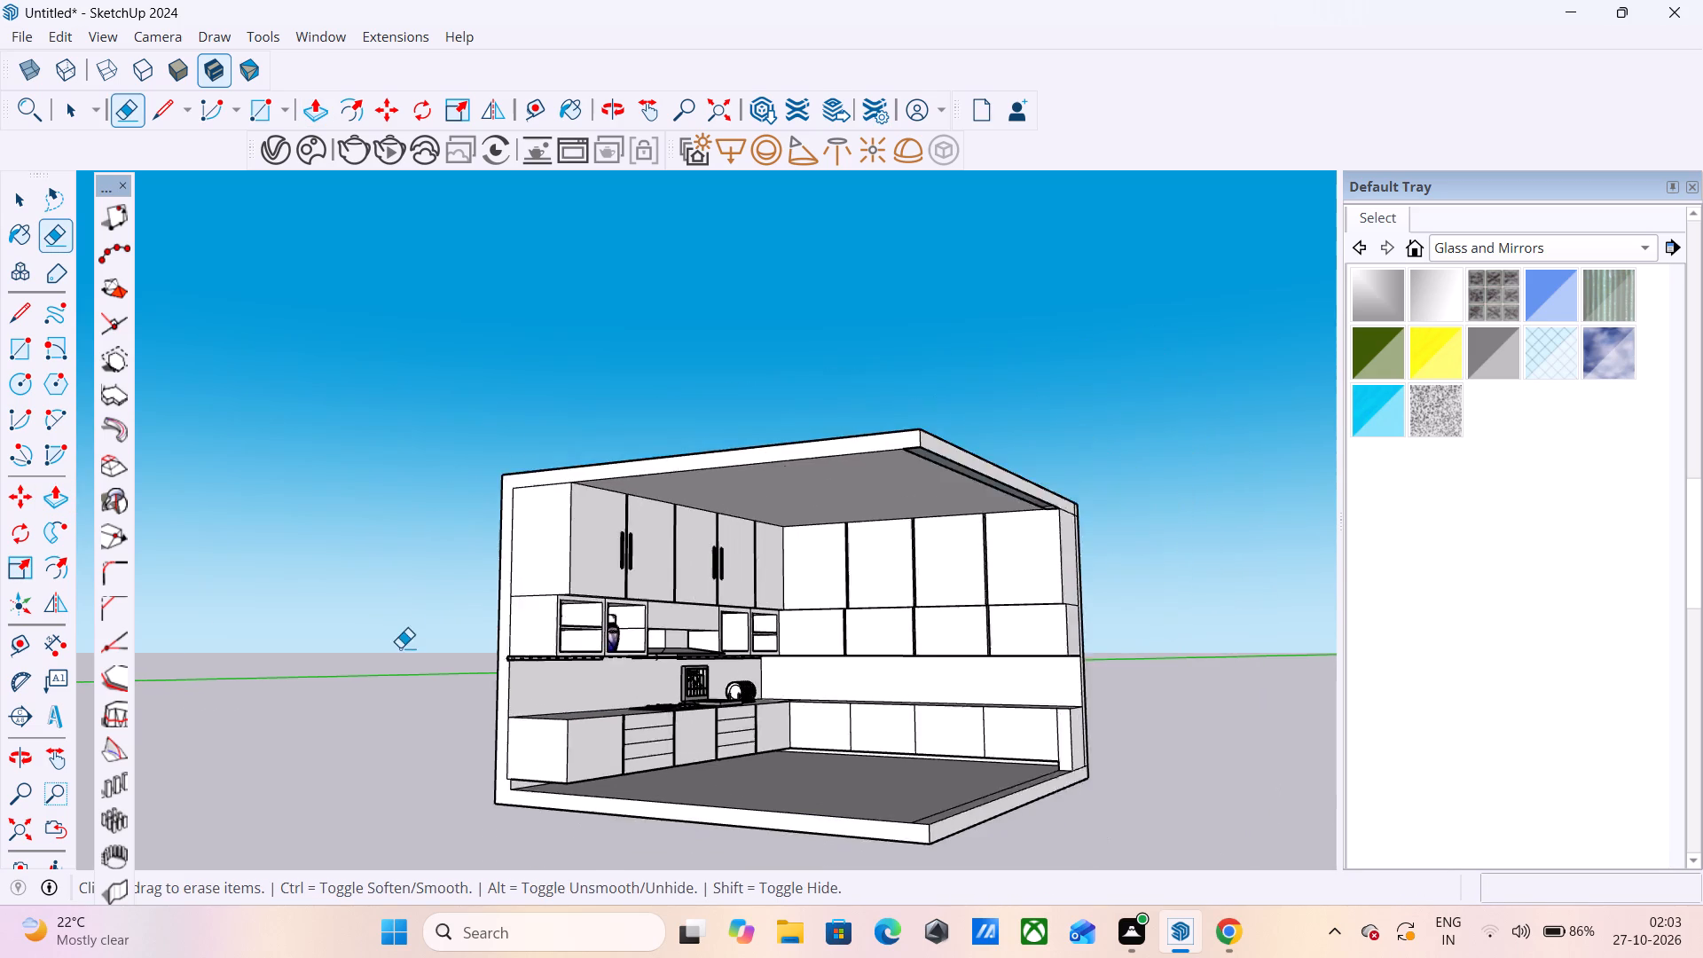
{"action": "middle_click_drag", "start_coordinate": [564, 657], "coordinate": [473, 674]}
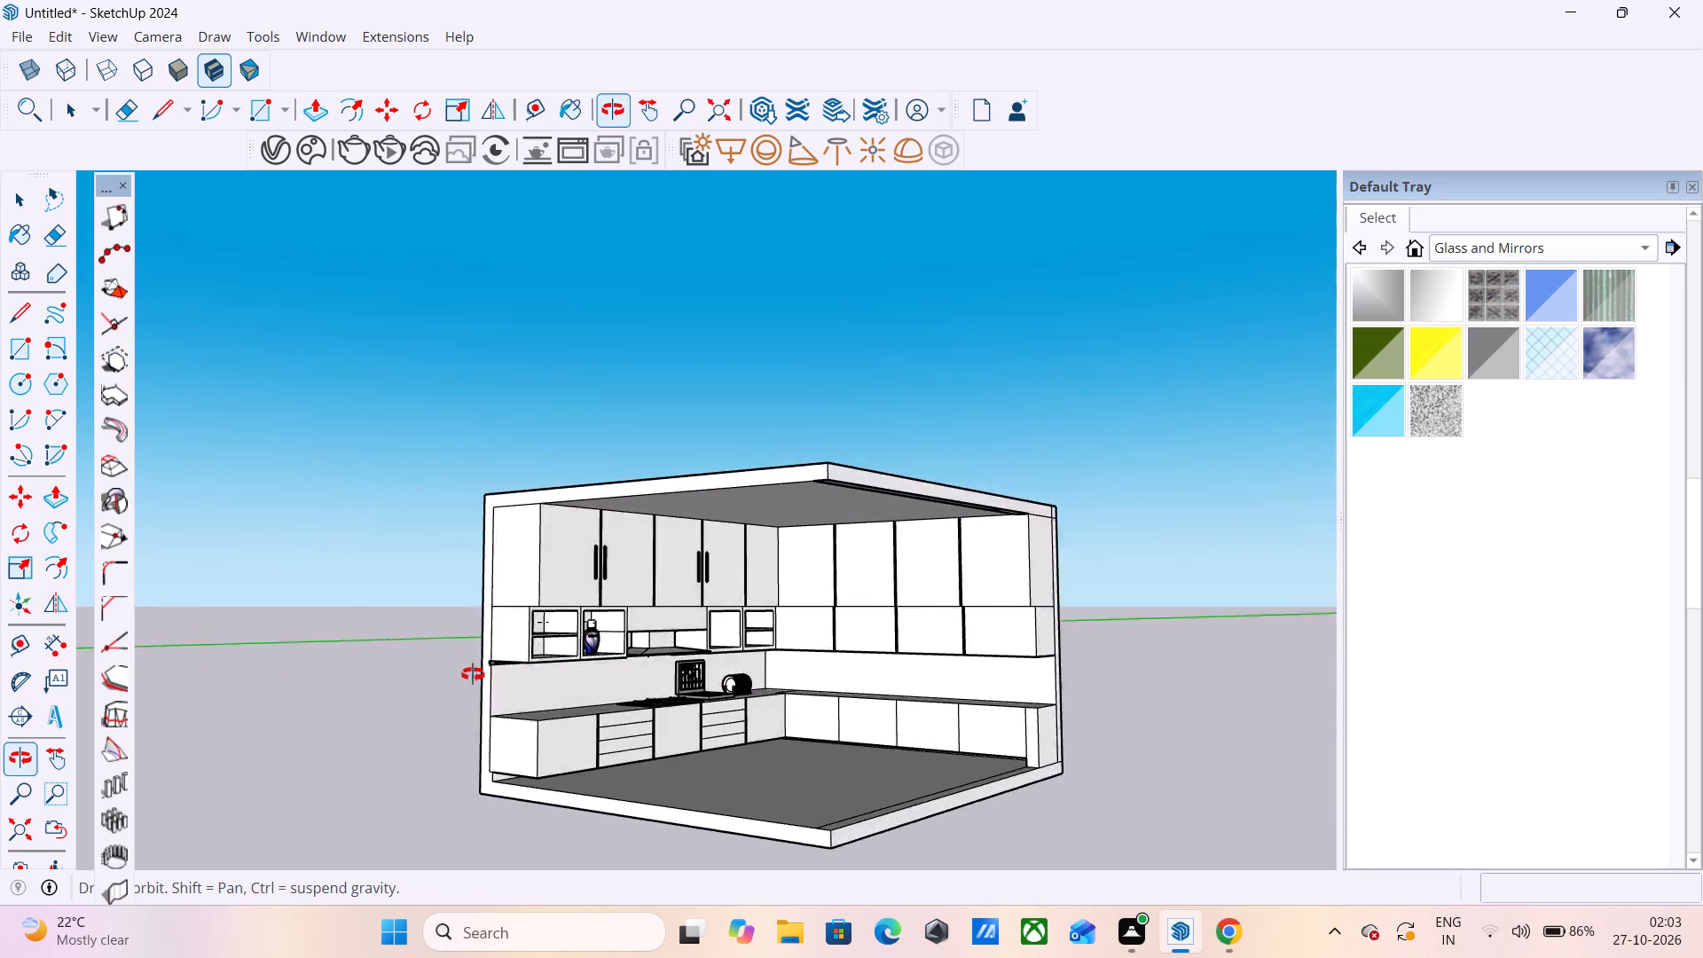
{"action": "middle_click_drag", "start_coordinate": [473, 674], "coordinate": [134, 683]}
{"action": "scroll", "coordinate": [670, 656], "scroll_direction": "up", "scroll_amount": 5}
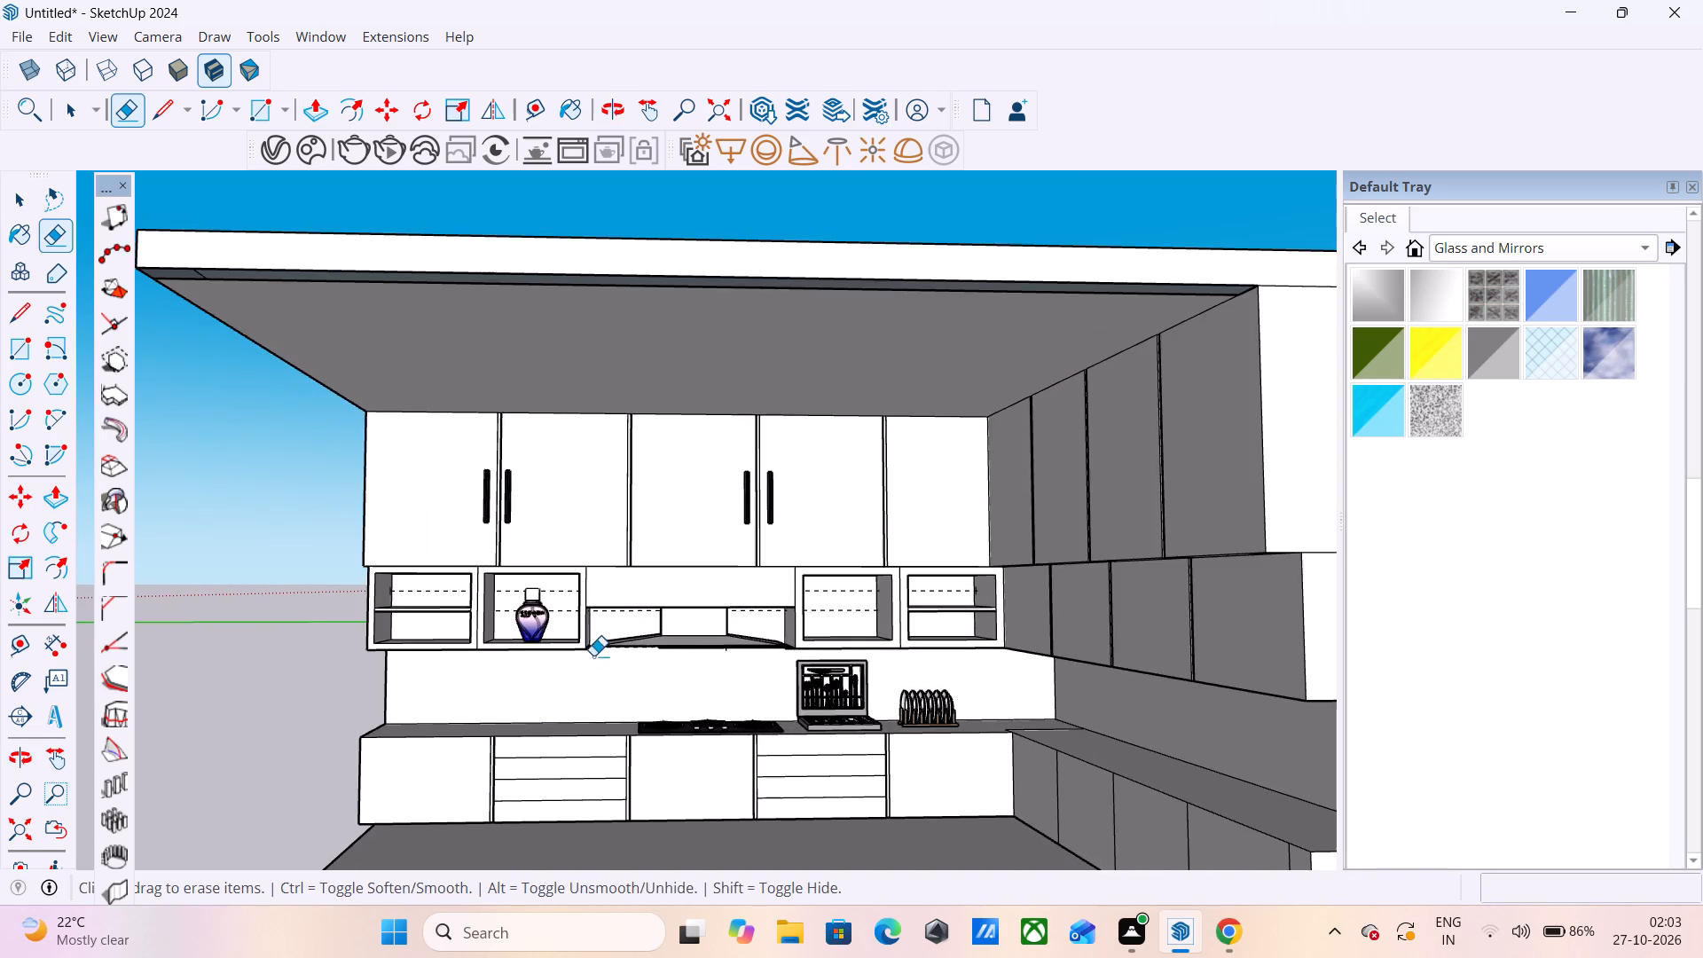
{"action": "scroll", "coordinate": [593, 656], "scroll_direction": "down", "scroll_amount": 5}
{"action": "scroll", "coordinate": [605, 780], "scroll_direction": "up", "scroll_amount": 4}
{"action": "scroll", "coordinate": [680, 560], "scroll_direction": "up", "scroll_amount": 5}
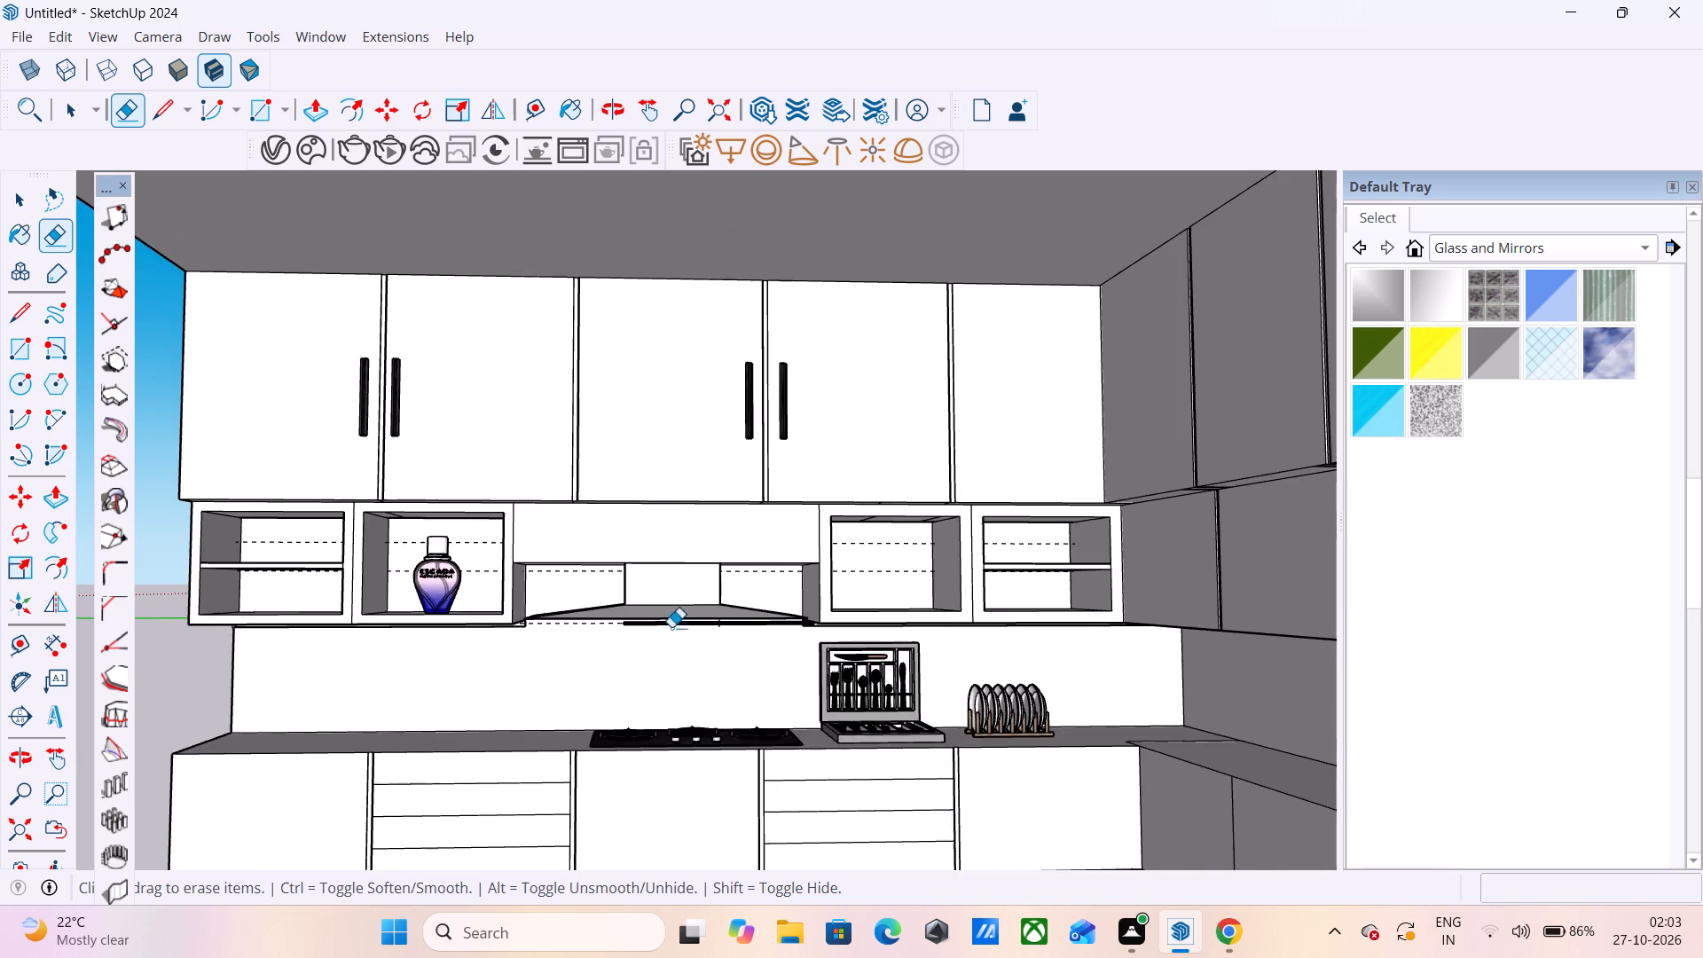
{"action": "scroll", "coordinate": [685, 699], "scroll_direction": "up", "scroll_amount": 1}
{"action": "middle_click_drag", "start_coordinate": [685, 699], "coordinate": [685, 798]}
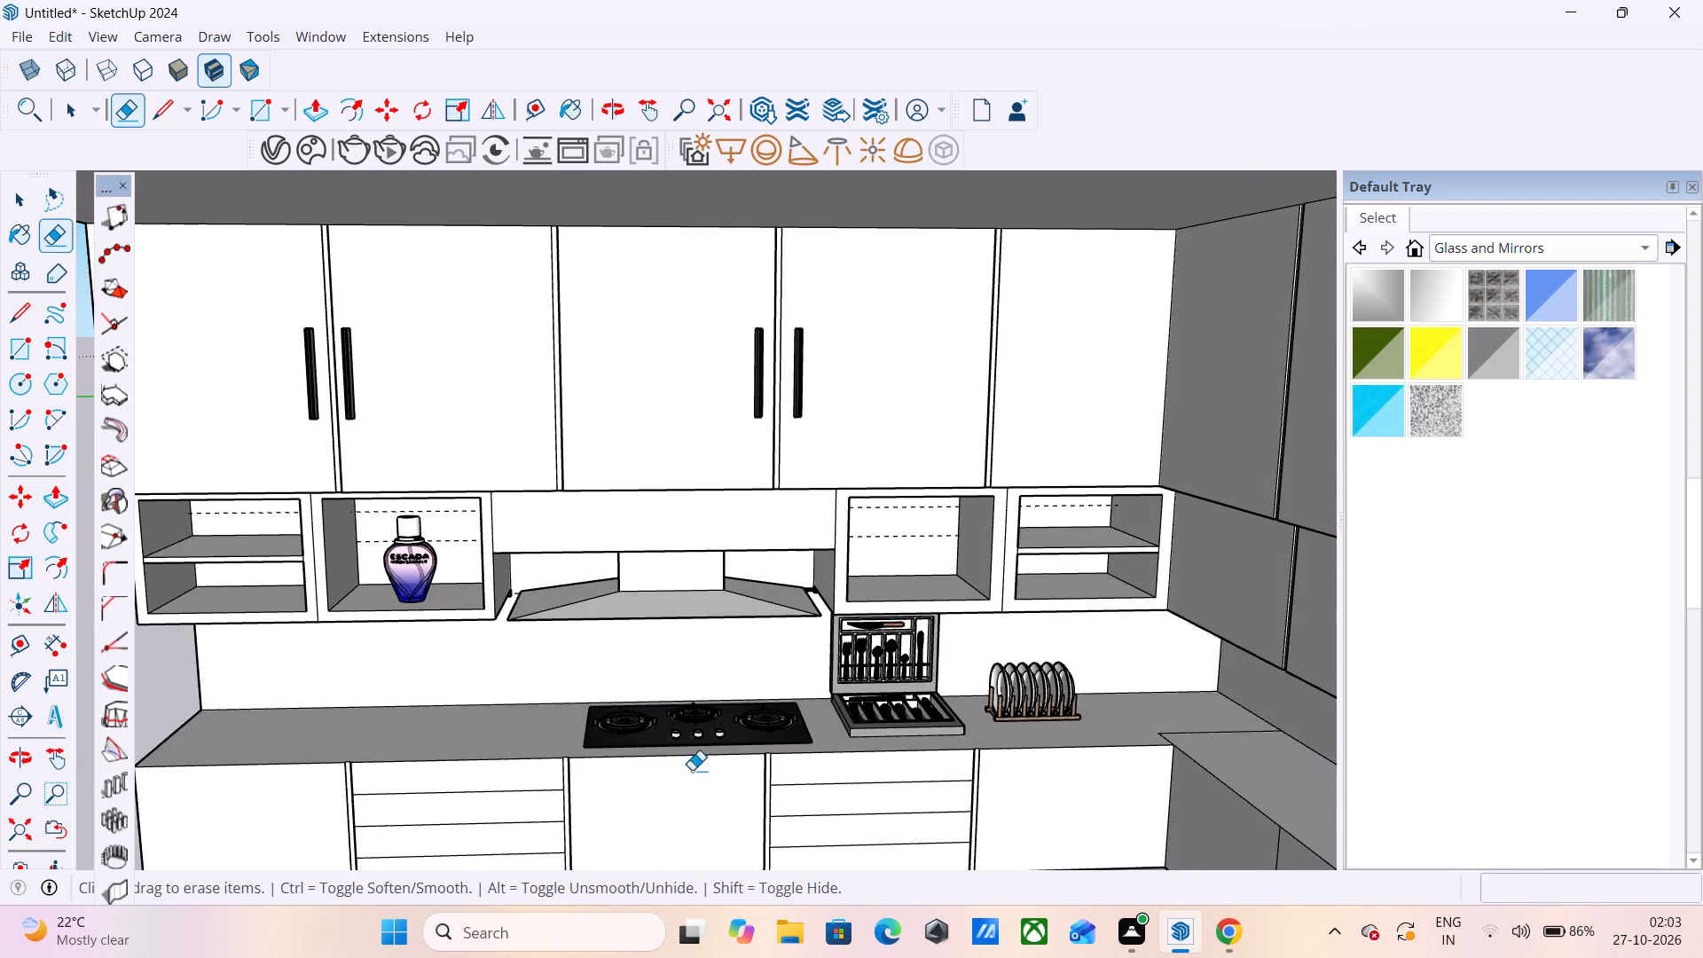
{"action": "scroll", "coordinate": [692, 770], "scroll_direction": "up", "scroll_amount": 6}
{"action": "middle_click_drag", "start_coordinate": [681, 692], "coordinate": [509, 821]}
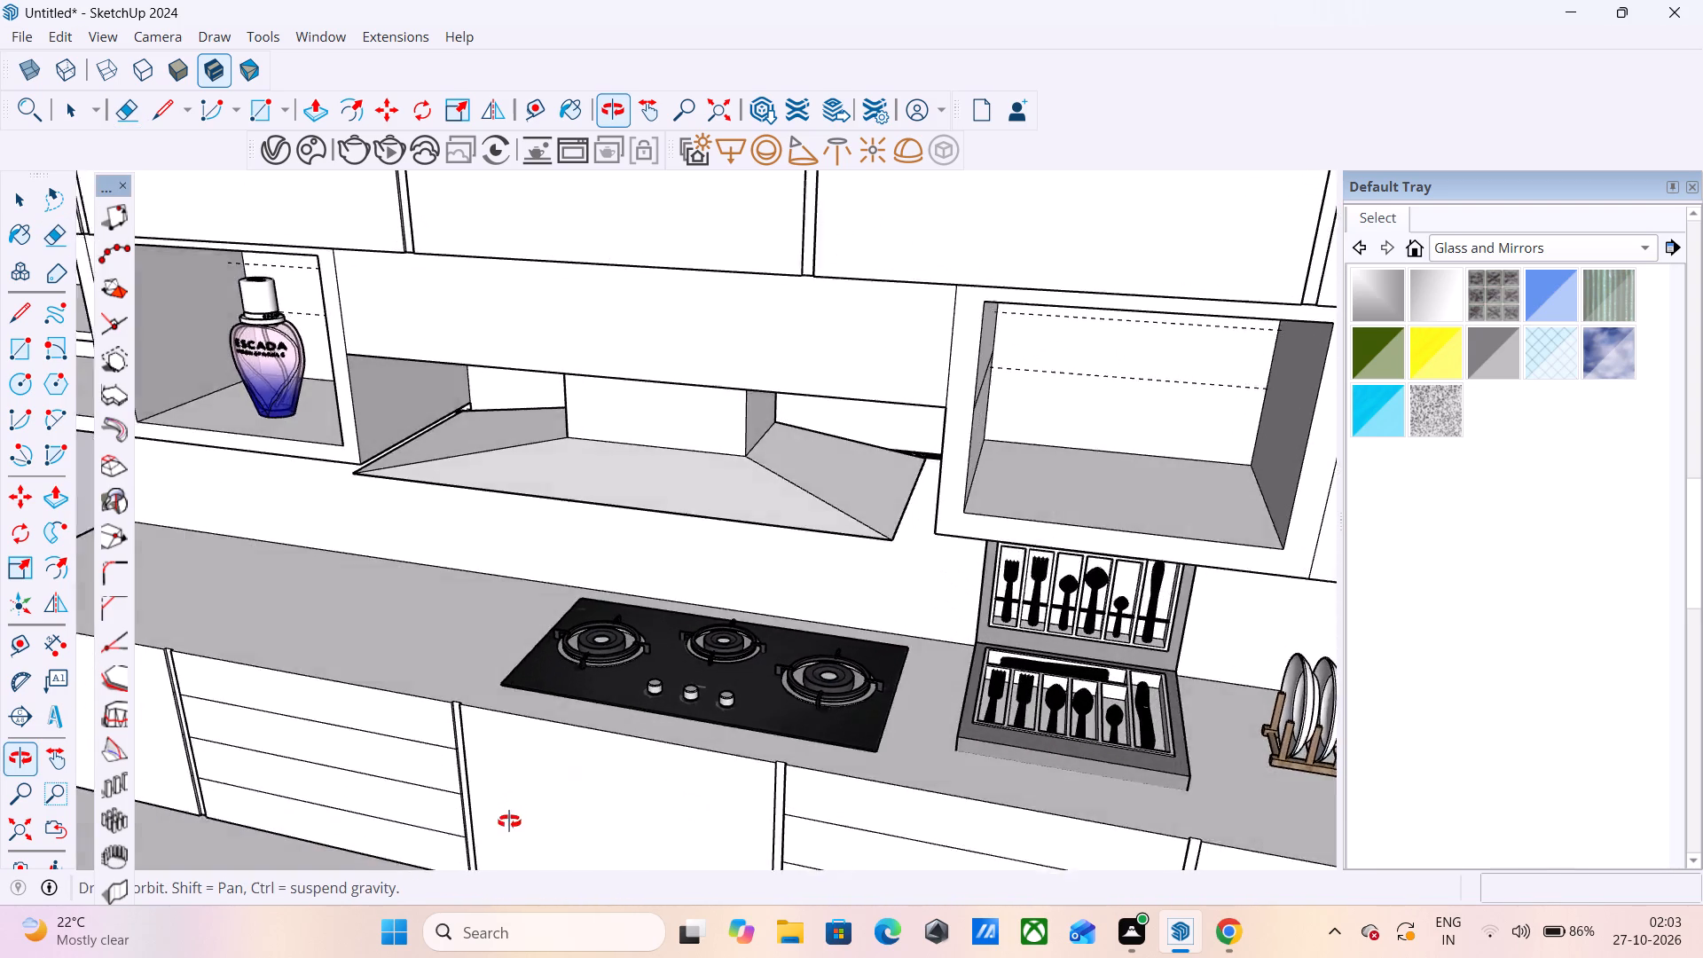
{"action": "middle_click_drag", "start_coordinate": [509, 821], "coordinate": [692, 718]}
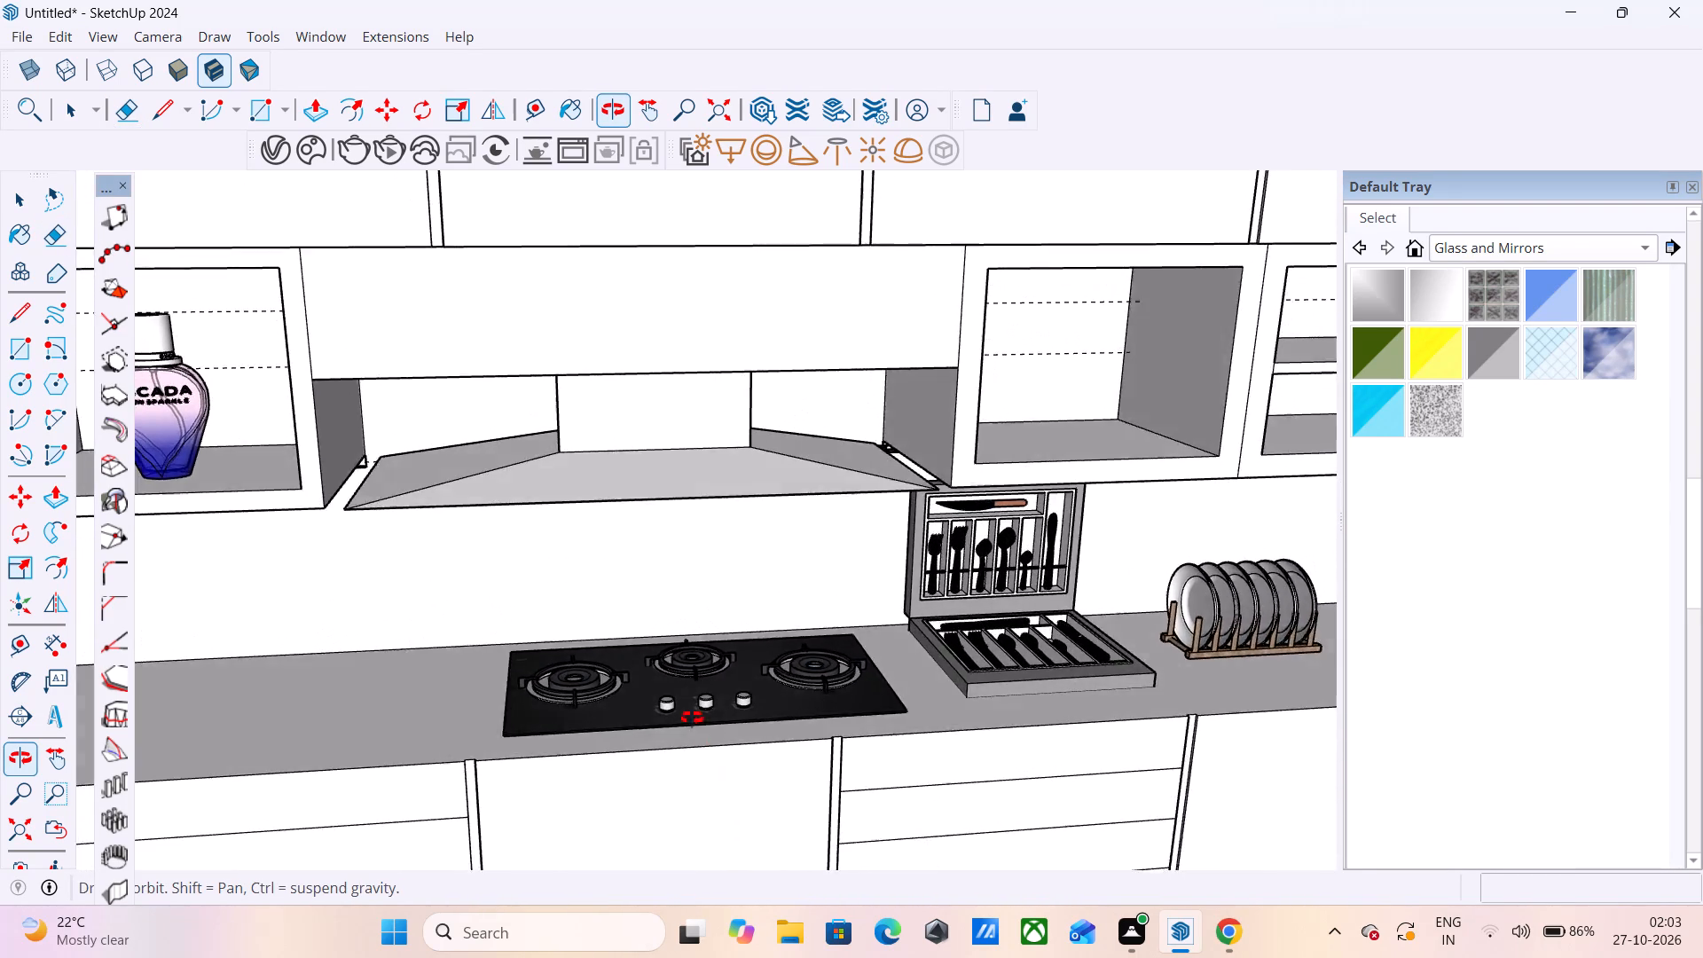
{"action": "middle_click_drag", "start_coordinate": [692, 718], "coordinate": [641, 686]}
{"action": "scroll", "coordinate": [641, 686], "scroll_direction": "down", "scroll_amount": 15}
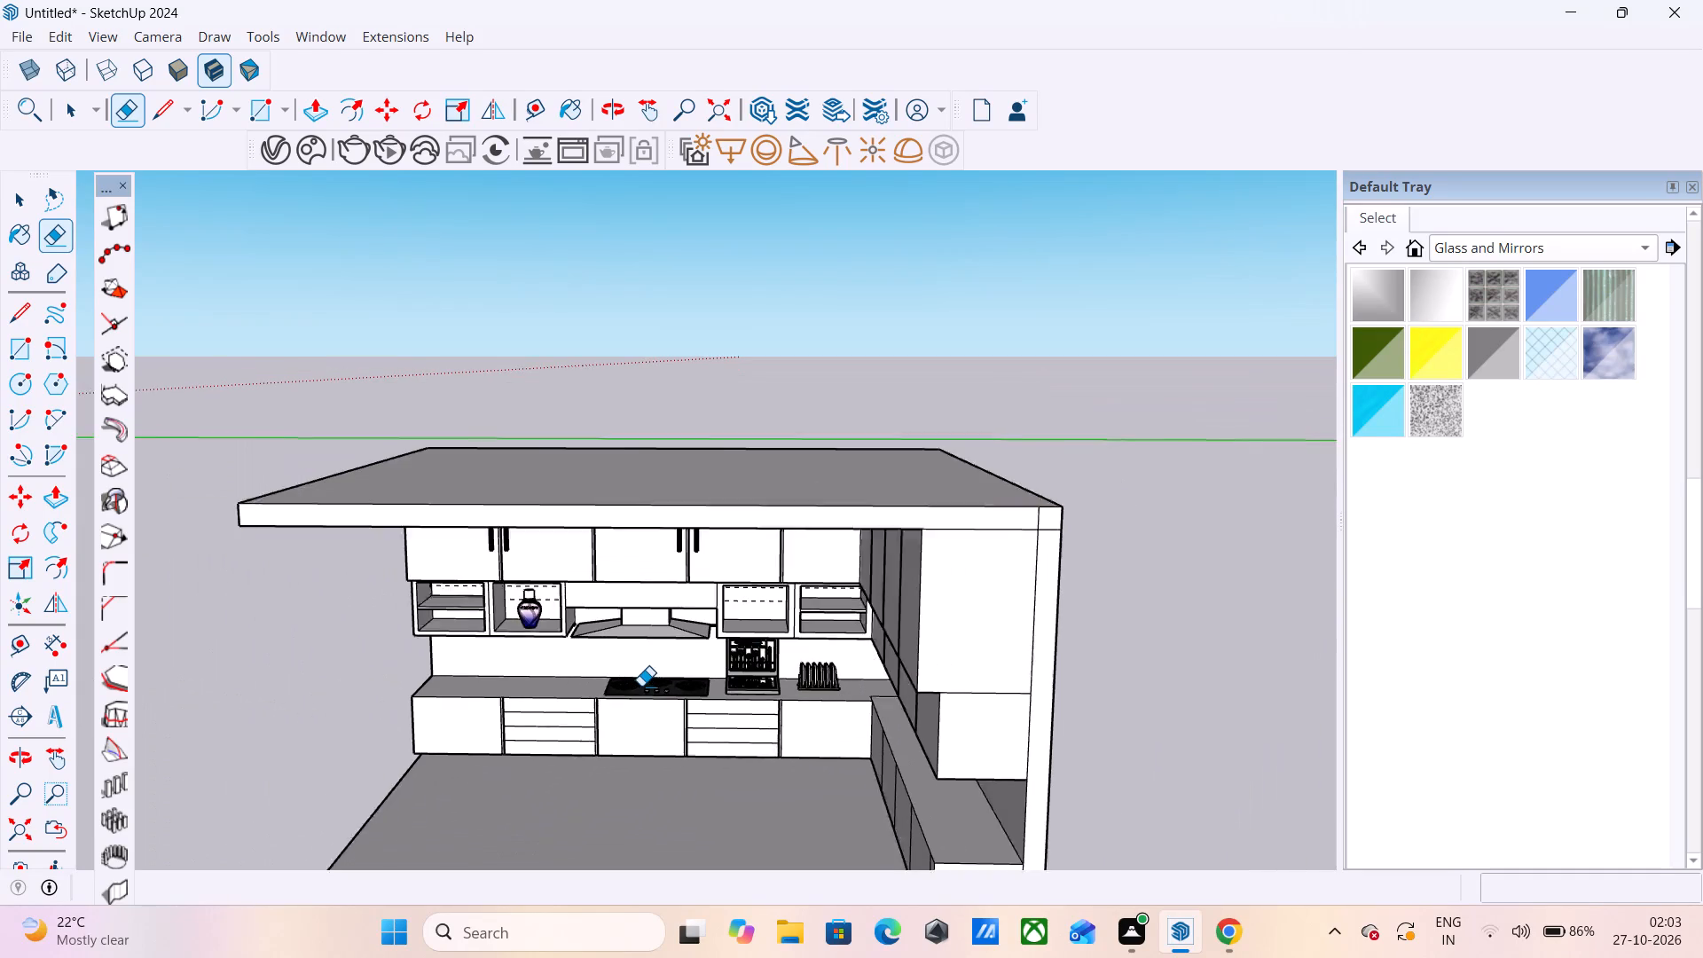
{"action": "scroll", "coordinate": [696, 591], "scroll_direction": "up", "scroll_amount": 5}
{"action": "middle_click_drag", "start_coordinate": [518, 658], "coordinate": [522, 571]}
{"action": "scroll", "coordinate": [522, 571], "scroll_direction": "down", "scroll_amount": 4}
{"action": "middle_click_drag", "start_coordinate": [503, 591], "coordinate": [756, 584]}
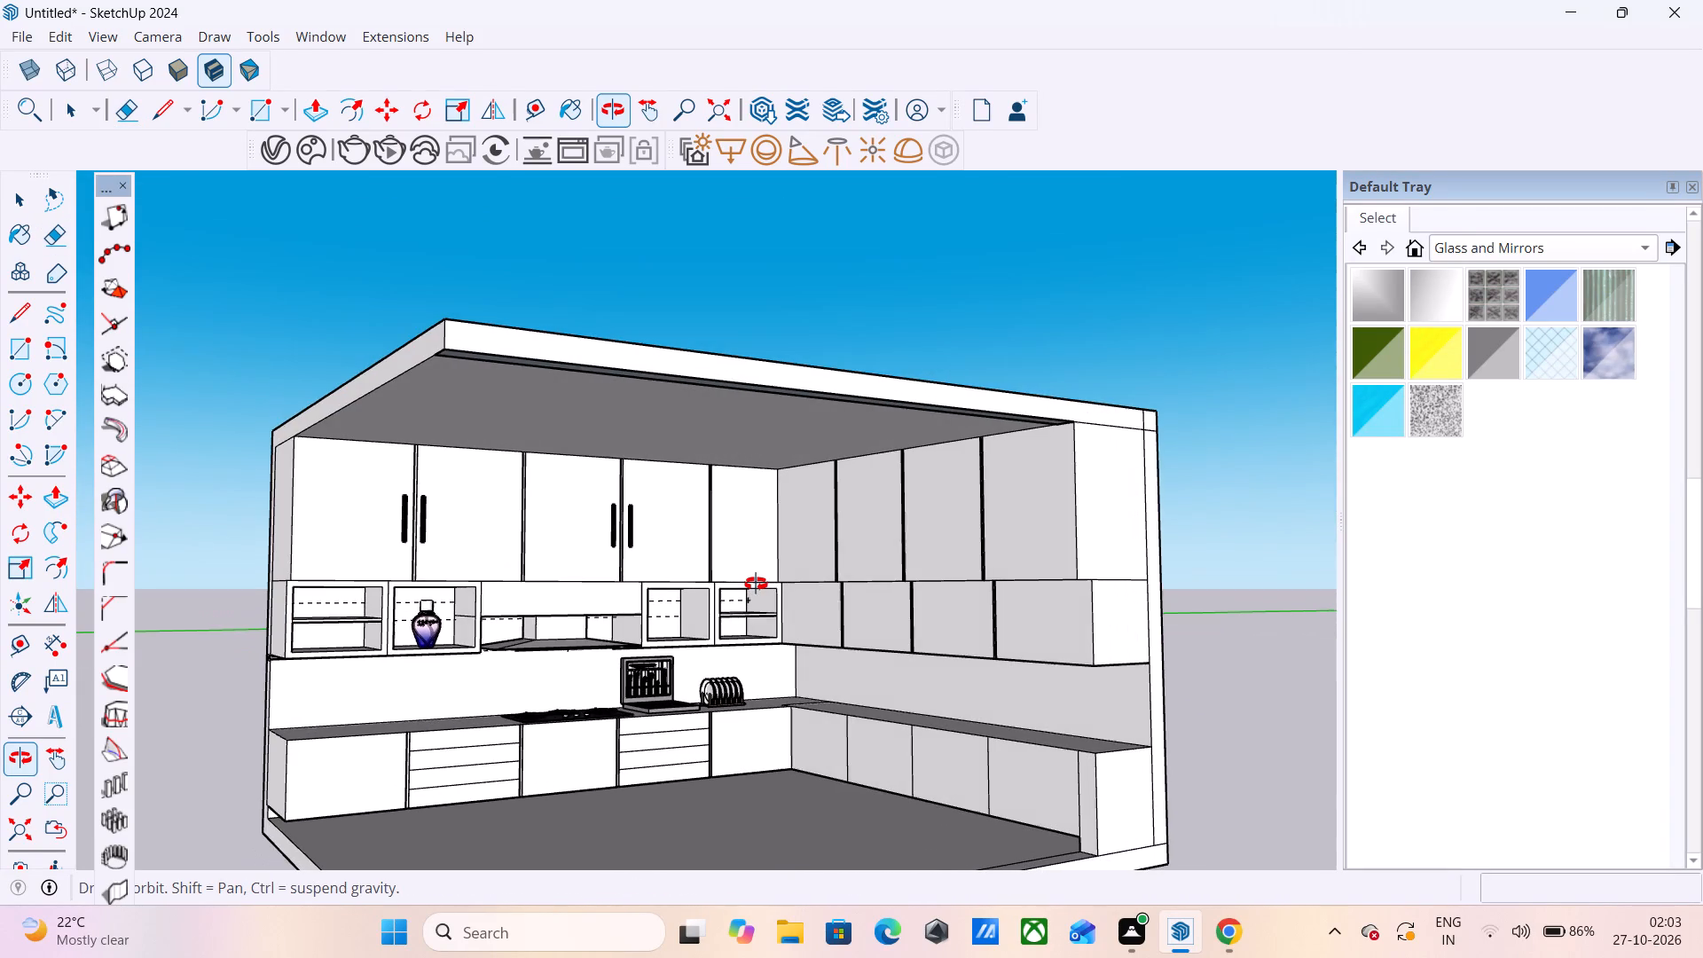
{"action": "middle_click_drag", "start_coordinate": [756, 584], "coordinate": [601, 585]}
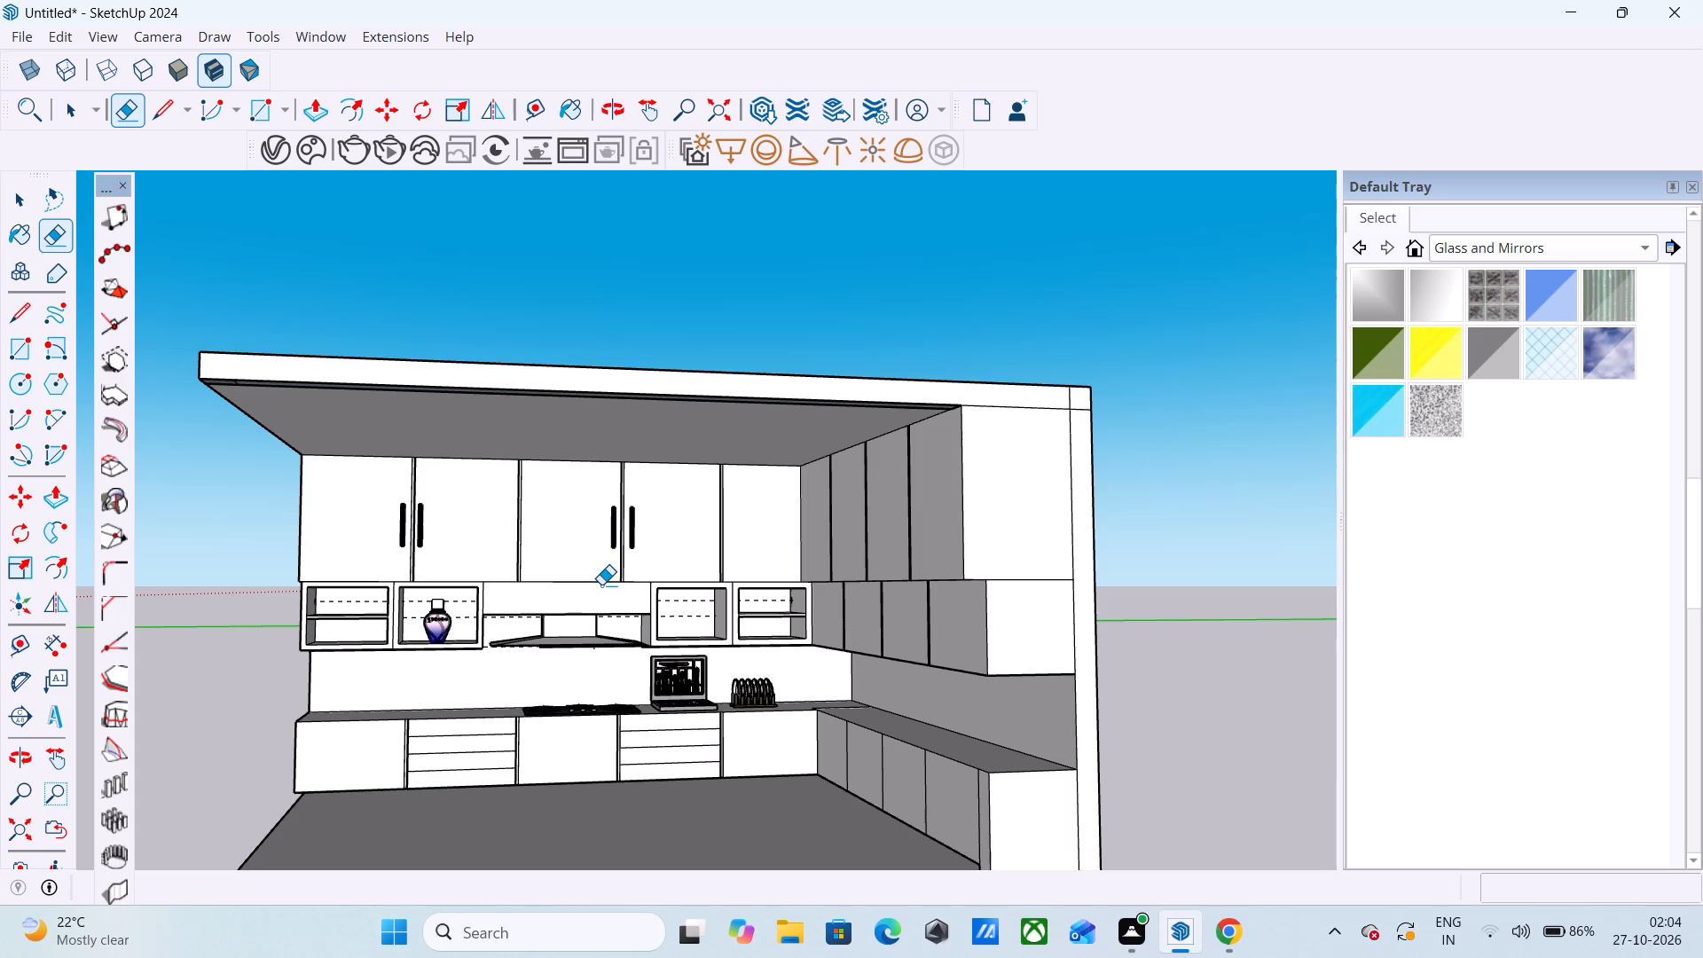
{"action": "scroll", "coordinate": [568, 687], "scroll_direction": "up", "scroll_amount": 5}
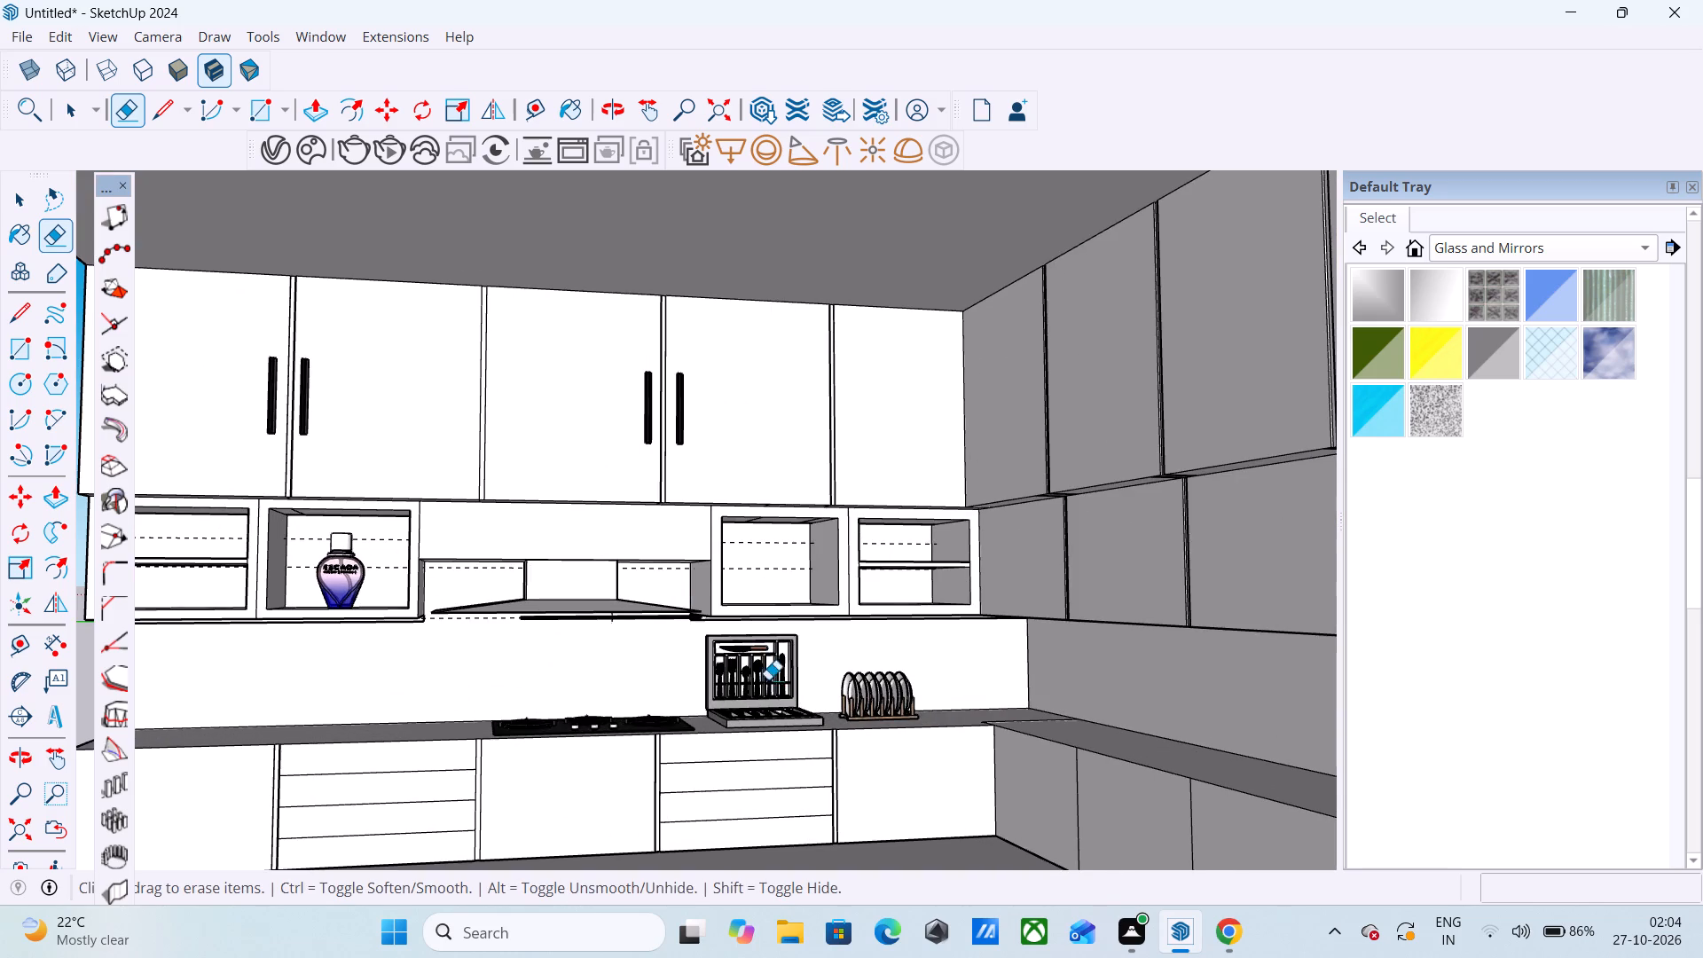
{"action": "scroll", "coordinate": [781, 698], "scroll_direction": "up", "scroll_amount": 11}
{"action": "scroll", "coordinate": [687, 711], "scroll_direction": "up", "scroll_amount": 4}
{"action": "middle_click_drag", "start_coordinate": [683, 711], "coordinate": [672, 727]}
{"action": "scroll", "coordinate": [652, 695], "scroll_direction": "down", "scroll_amount": 9}
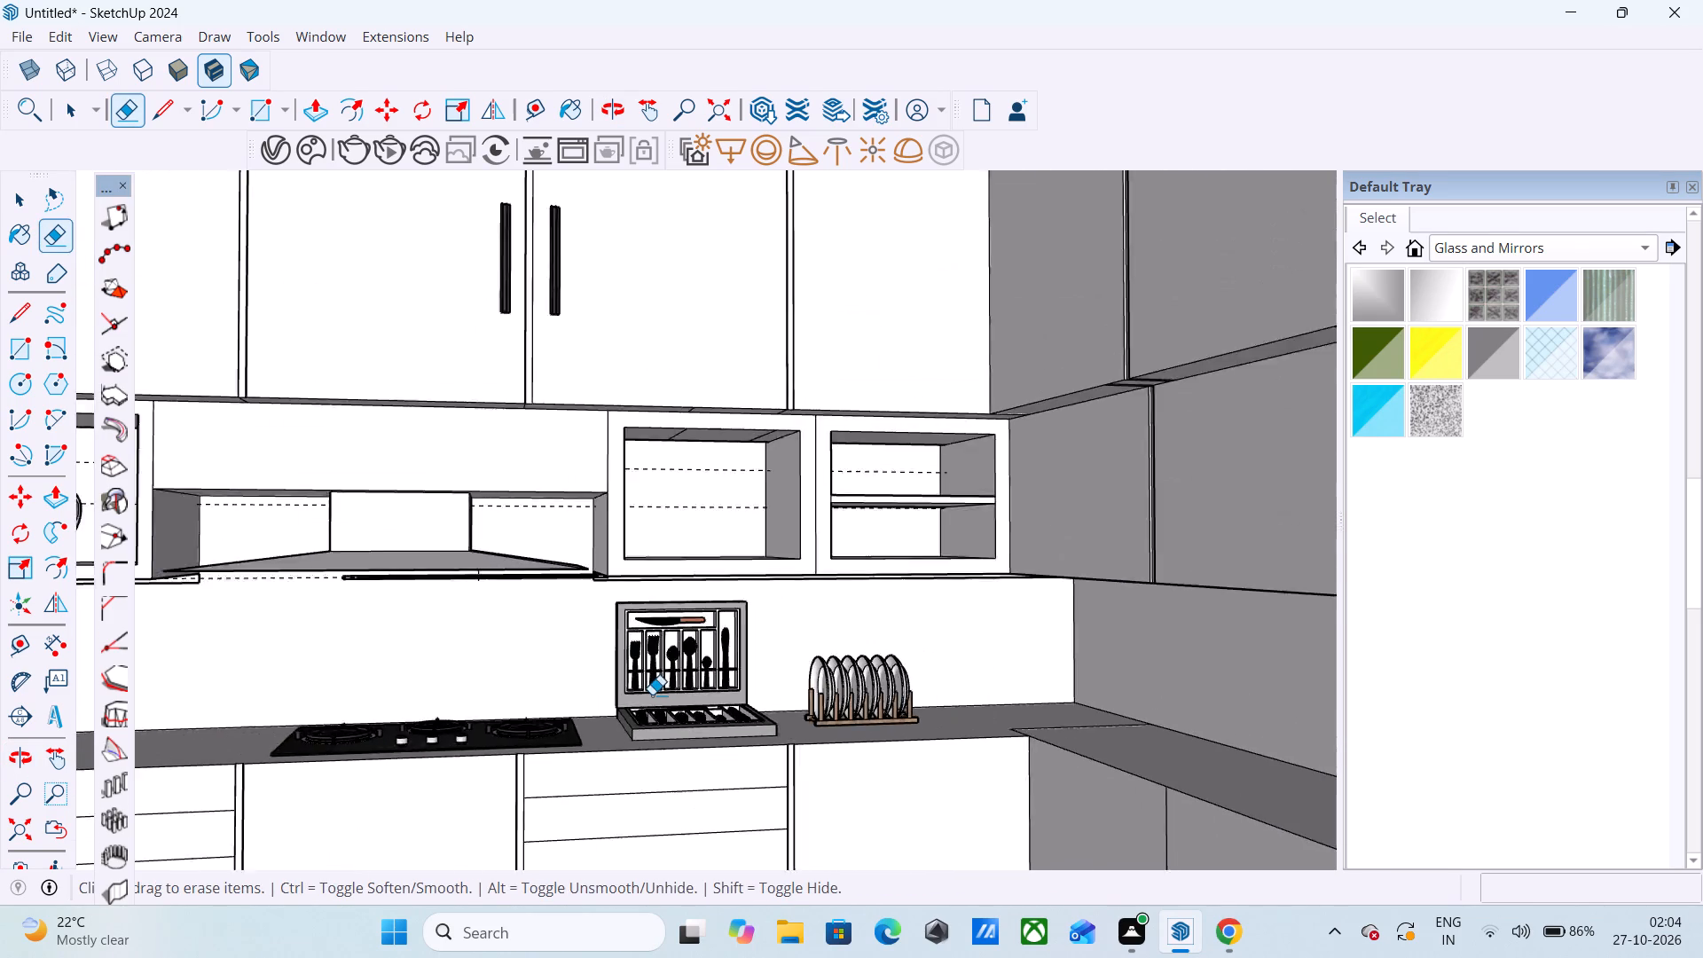
{"action": "scroll", "coordinate": [652, 695], "scroll_direction": "down", "scroll_amount": 10}
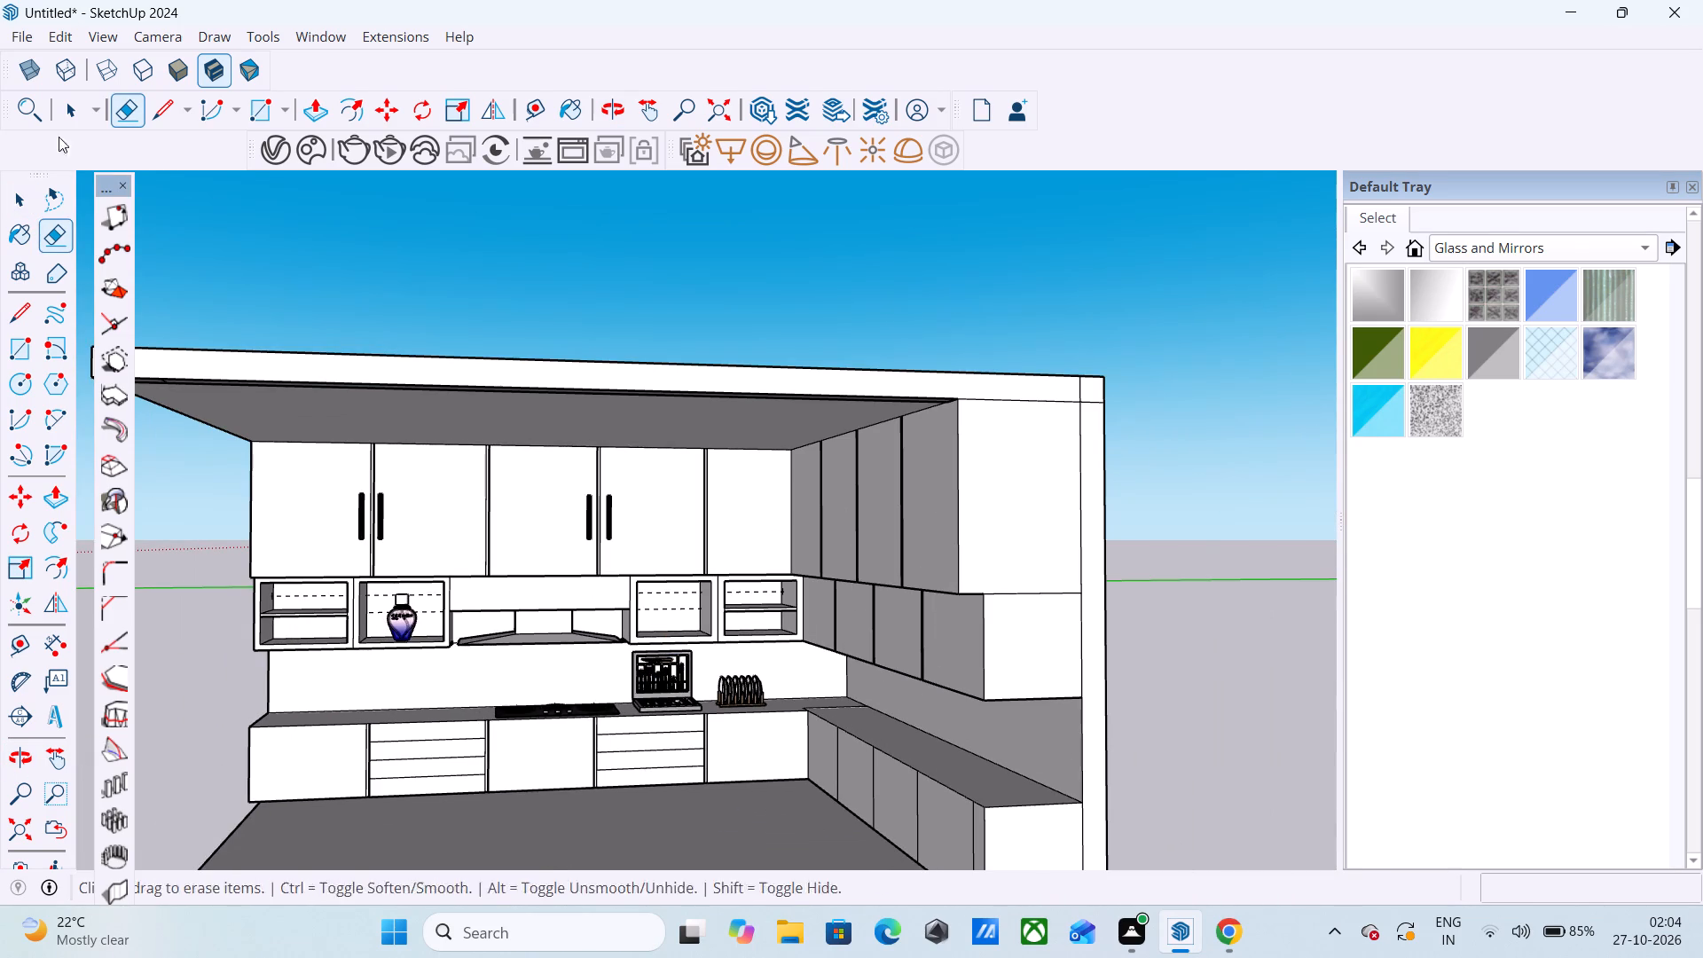
Import the 1007 cup-and-saucer model from Downloads and place it in the open wall compartment above the cutlery box.
{"action": "left_click", "coordinate": [12, 28]}
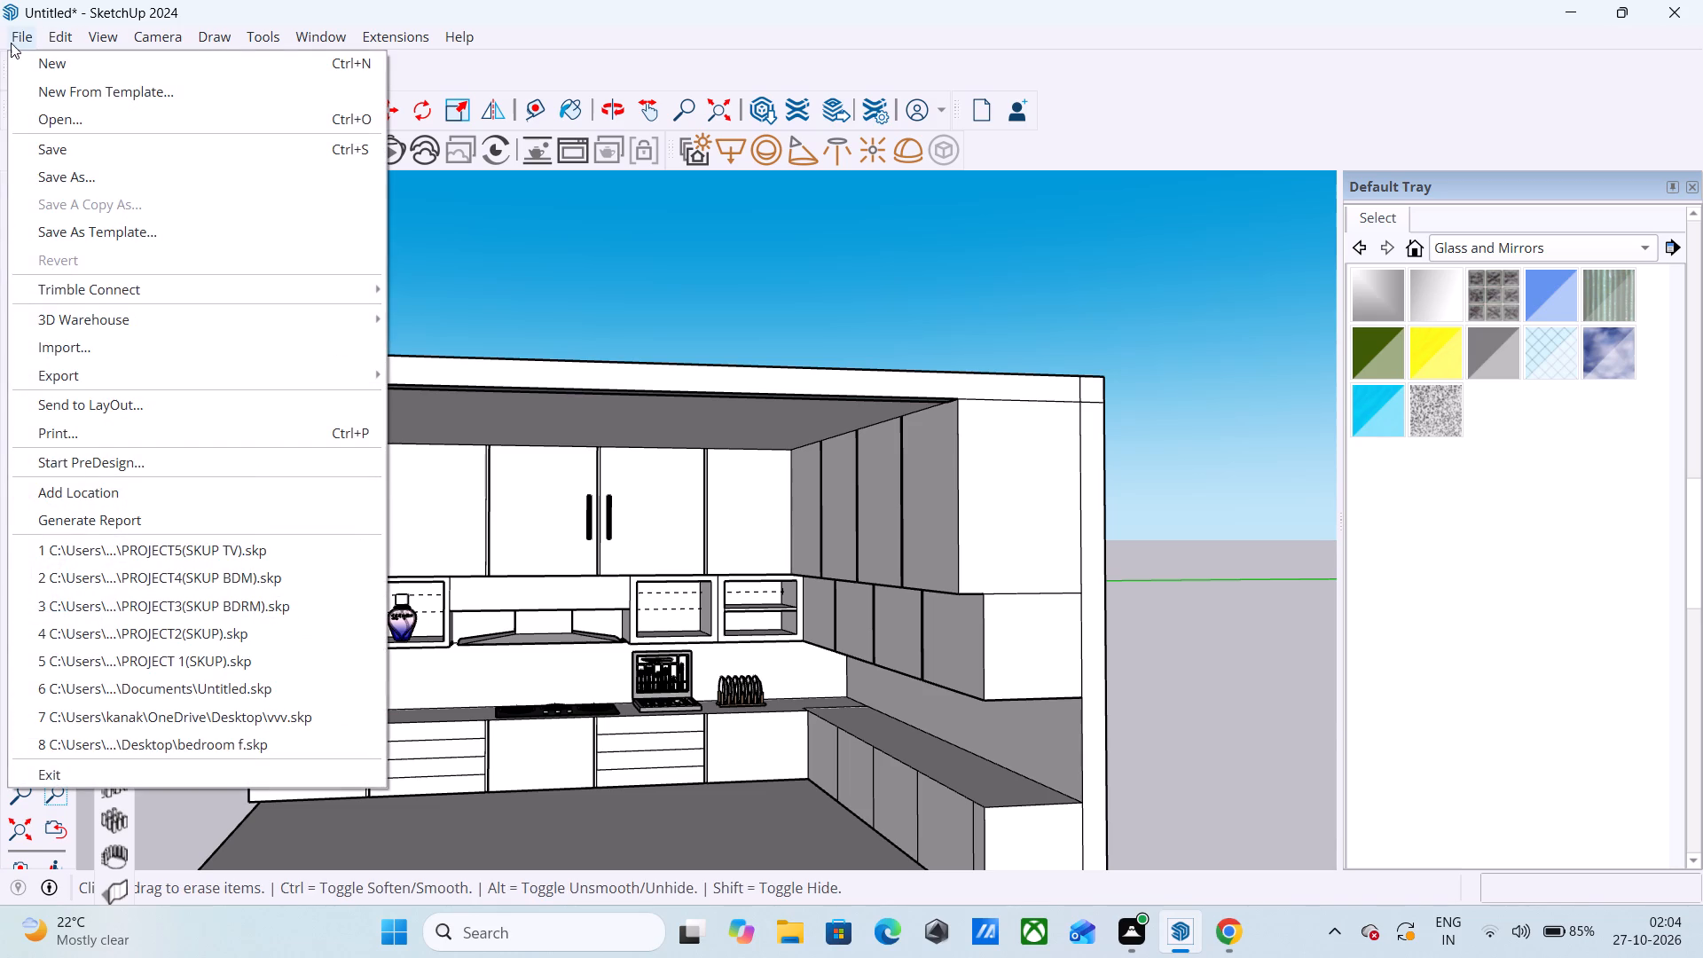
{"action": "left_click", "coordinate": [51, 353]}
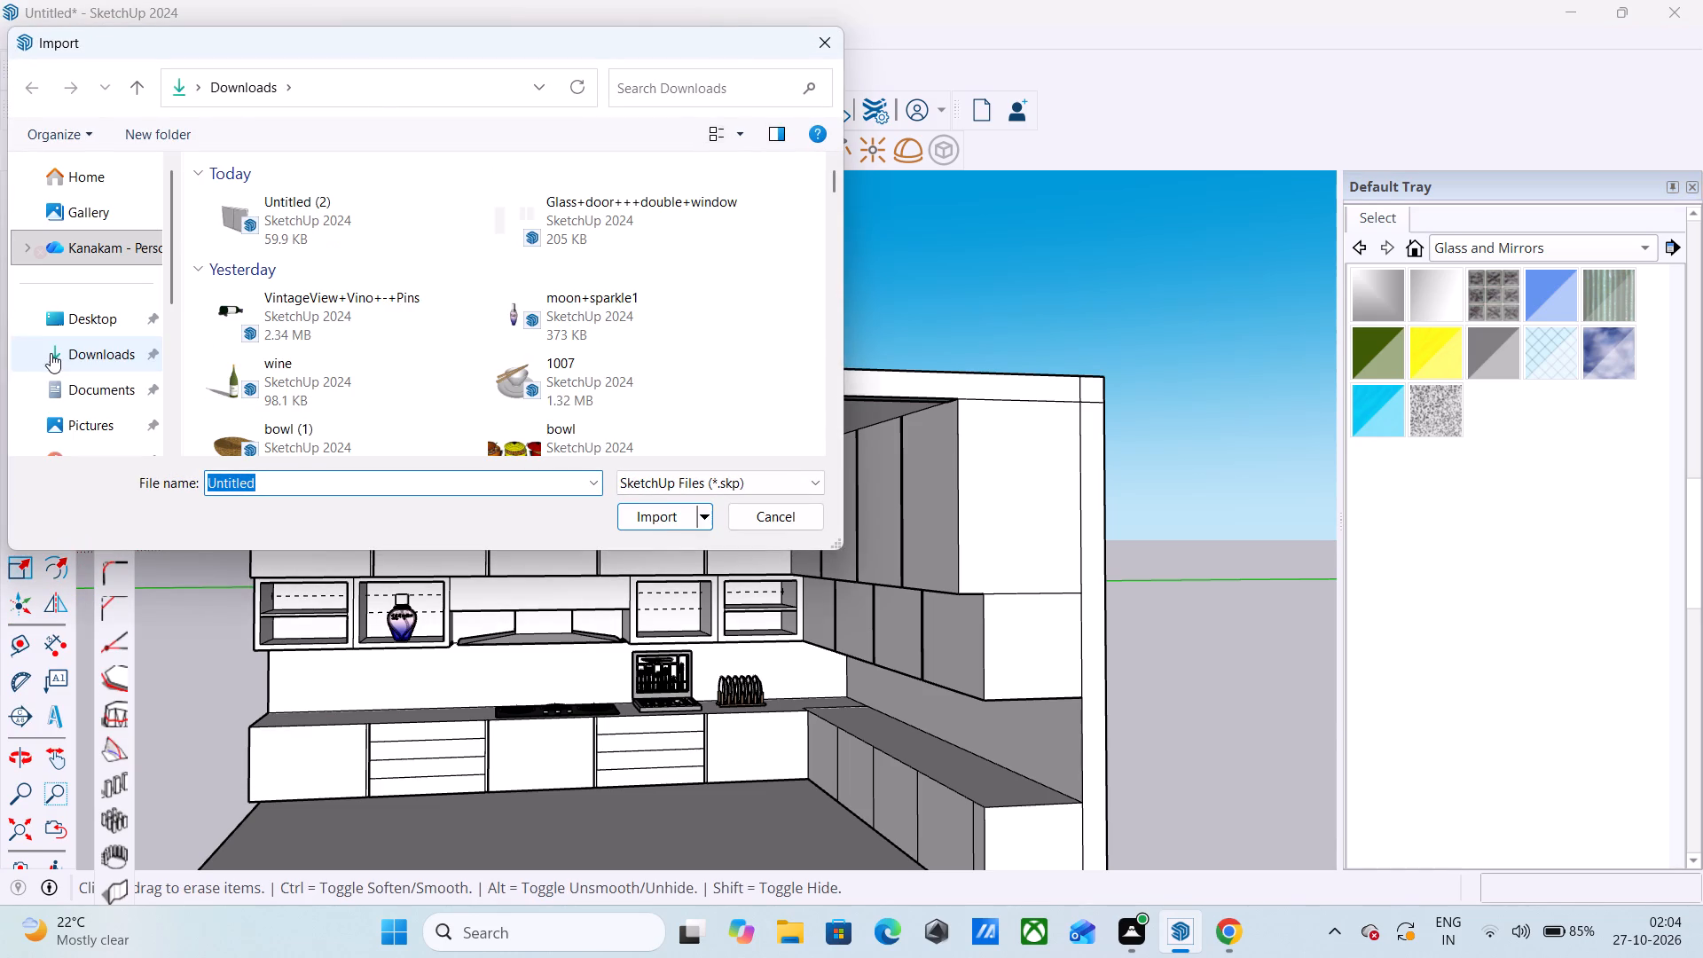
{"action": "left_click", "coordinate": [530, 389]}
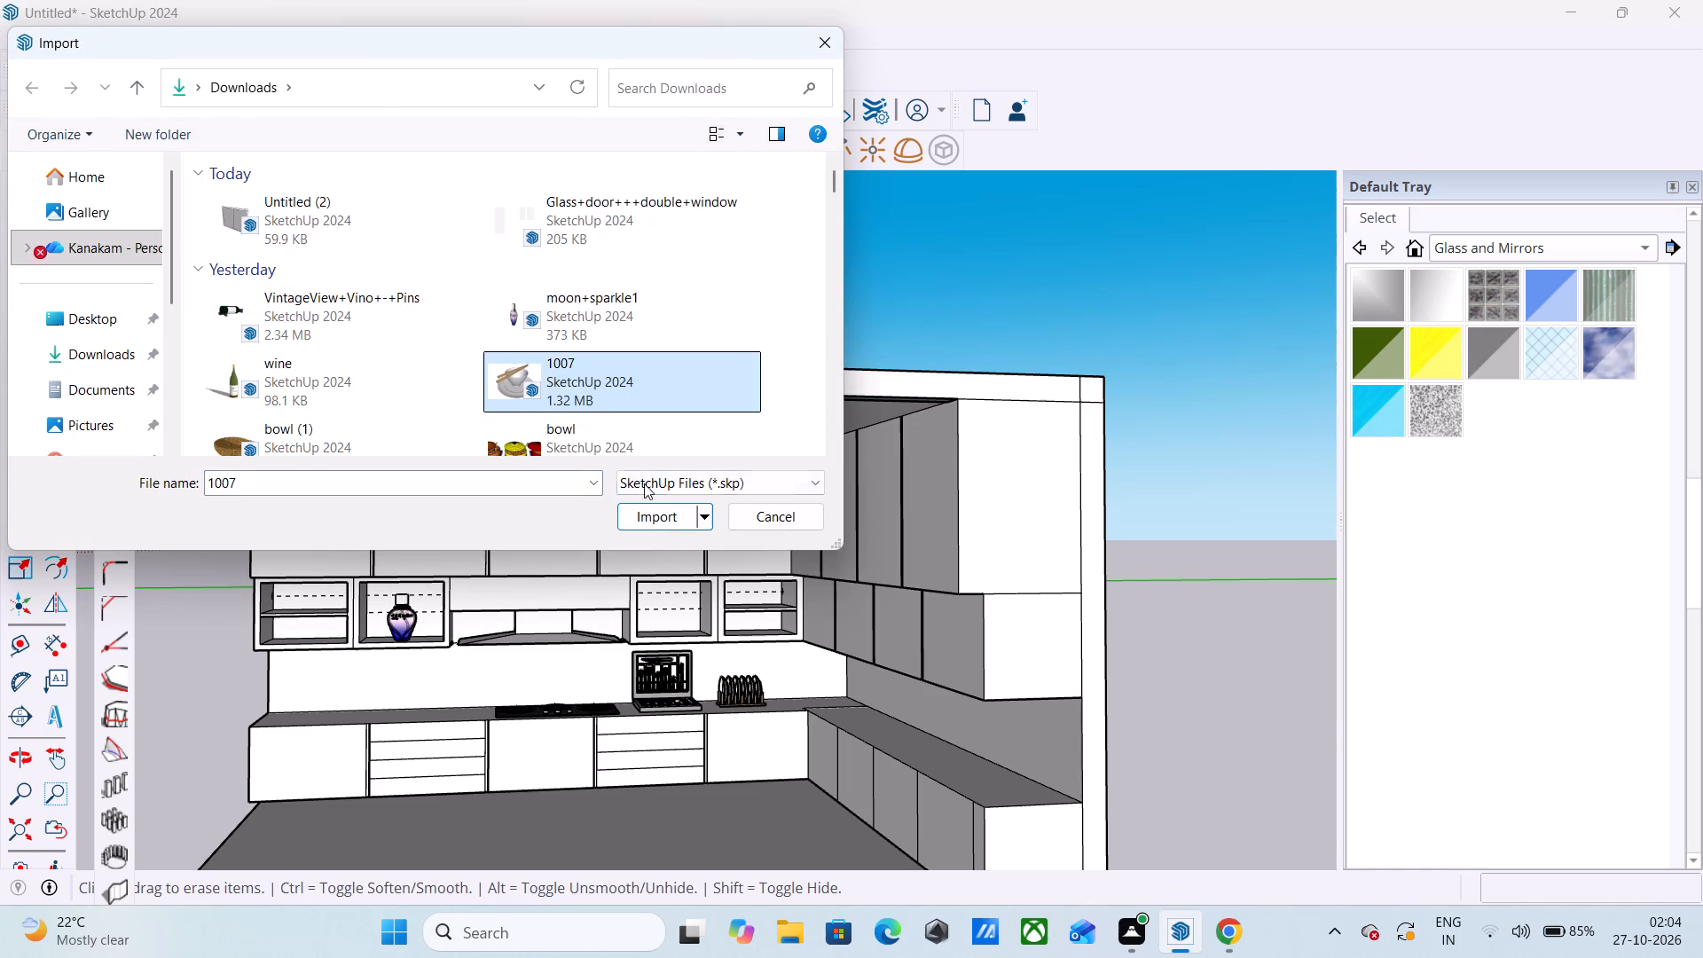
{"action": "left_click", "coordinate": [659, 527]}
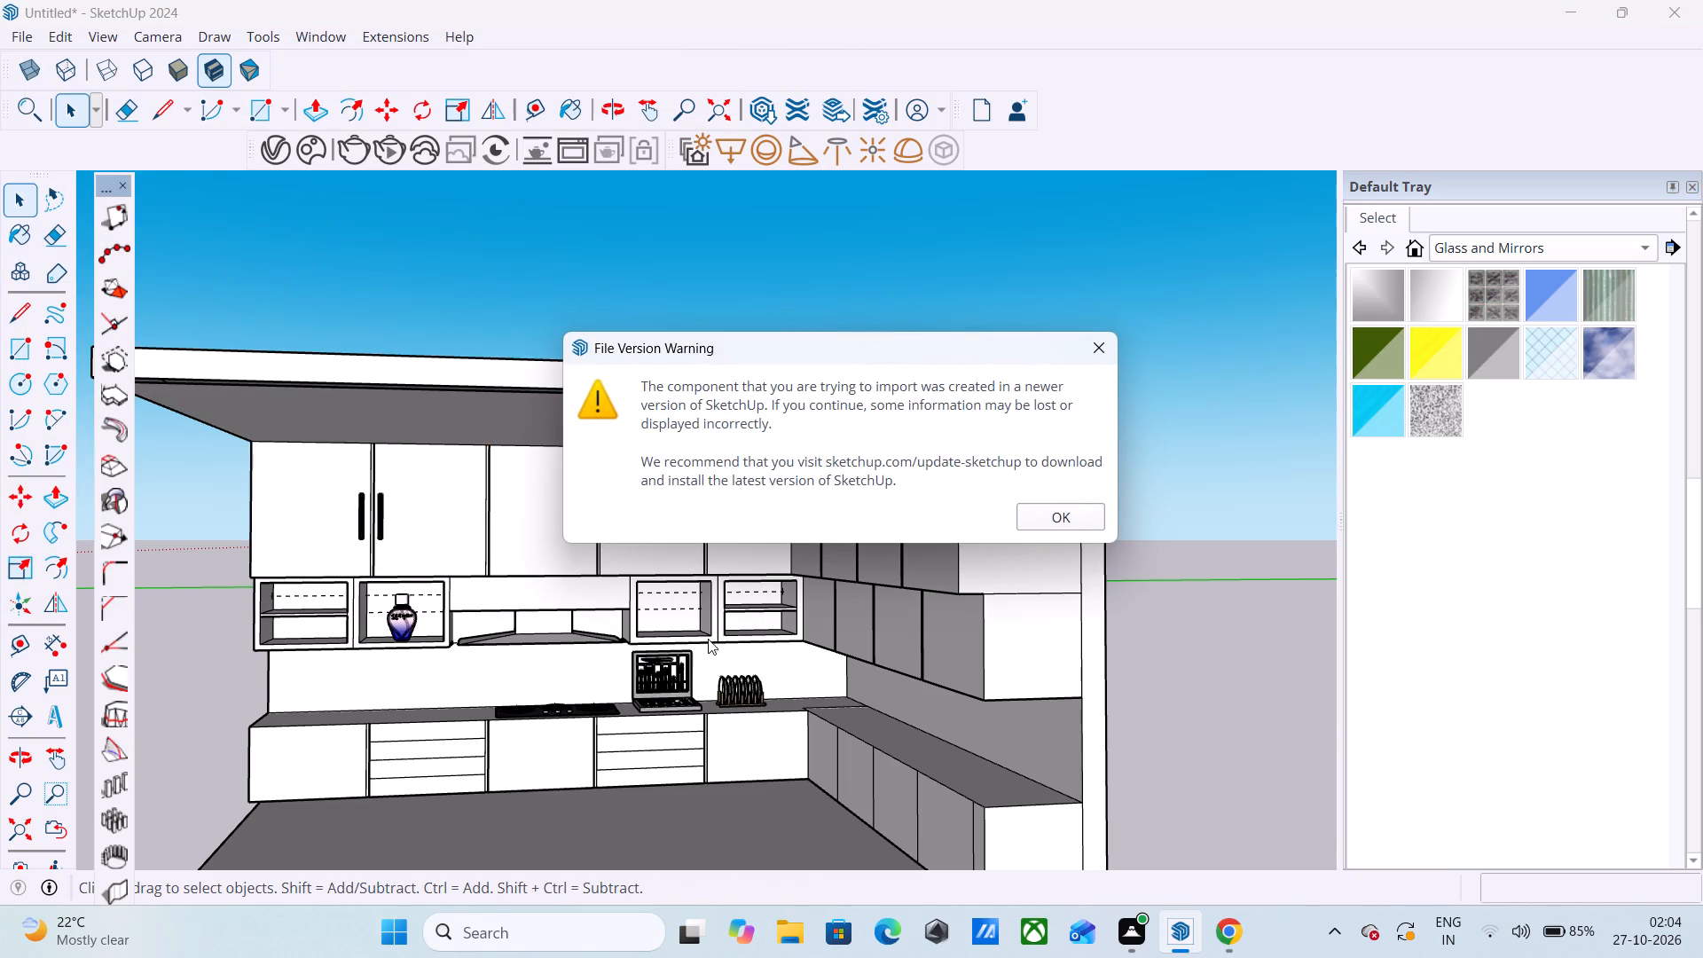
{"action": "left_click", "coordinate": [1079, 517]}
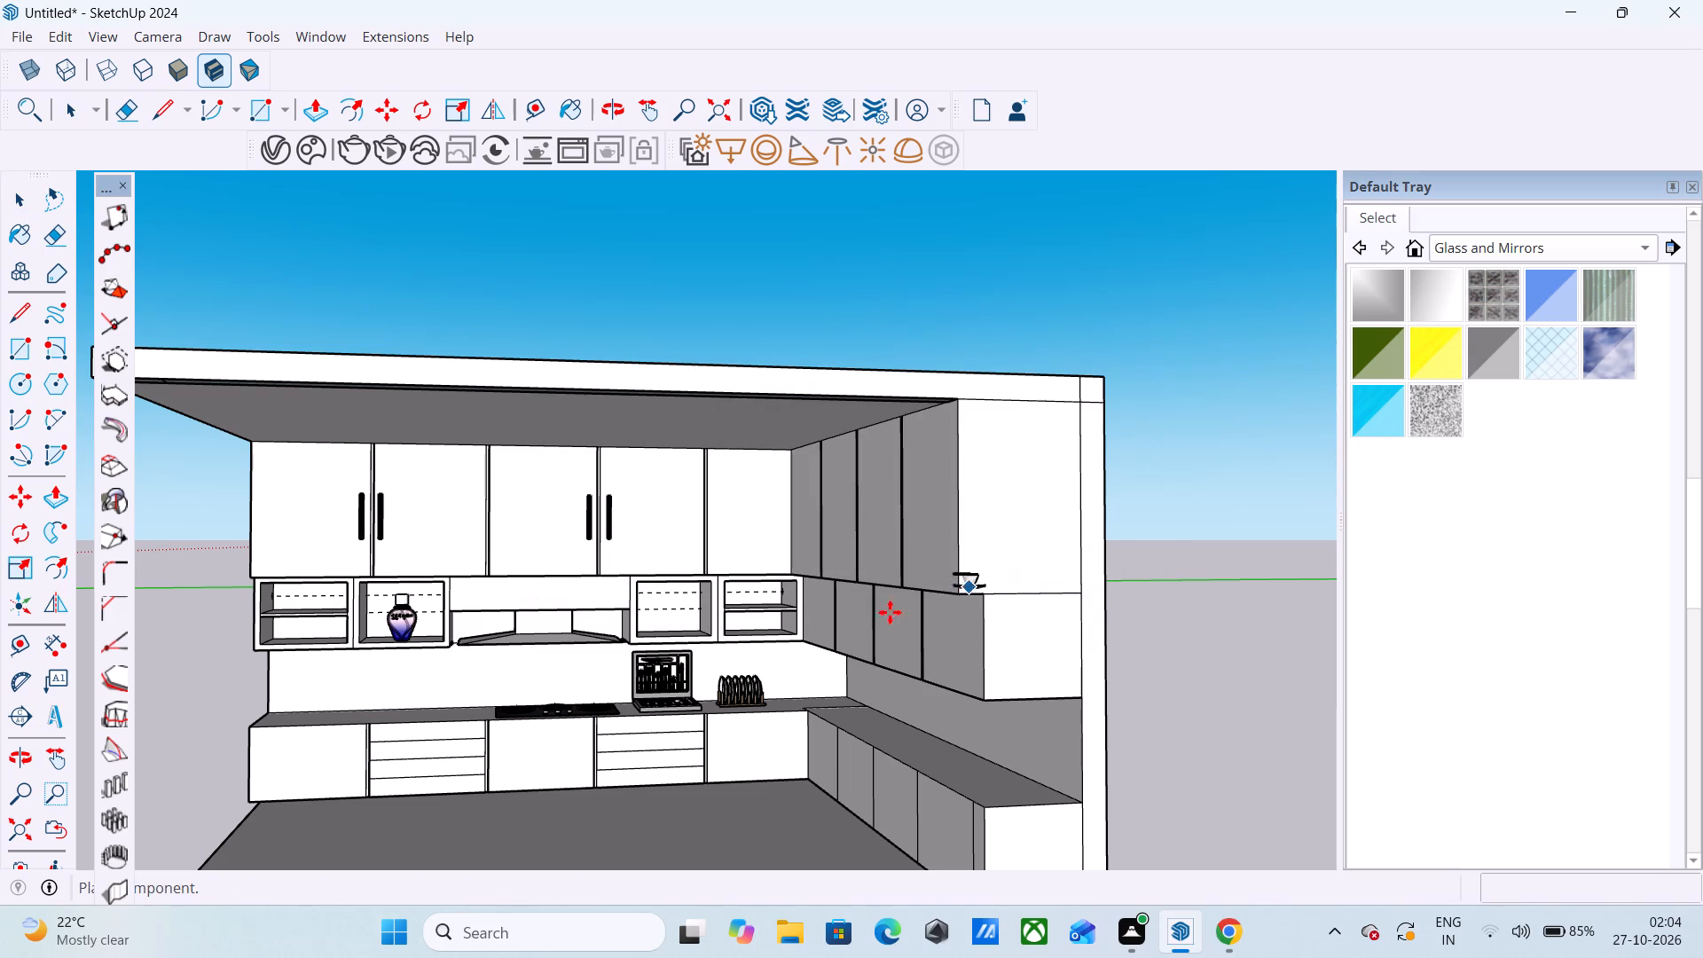
{"action": "scroll", "coordinate": [662, 635], "scroll_direction": "up", "scroll_amount": 8}
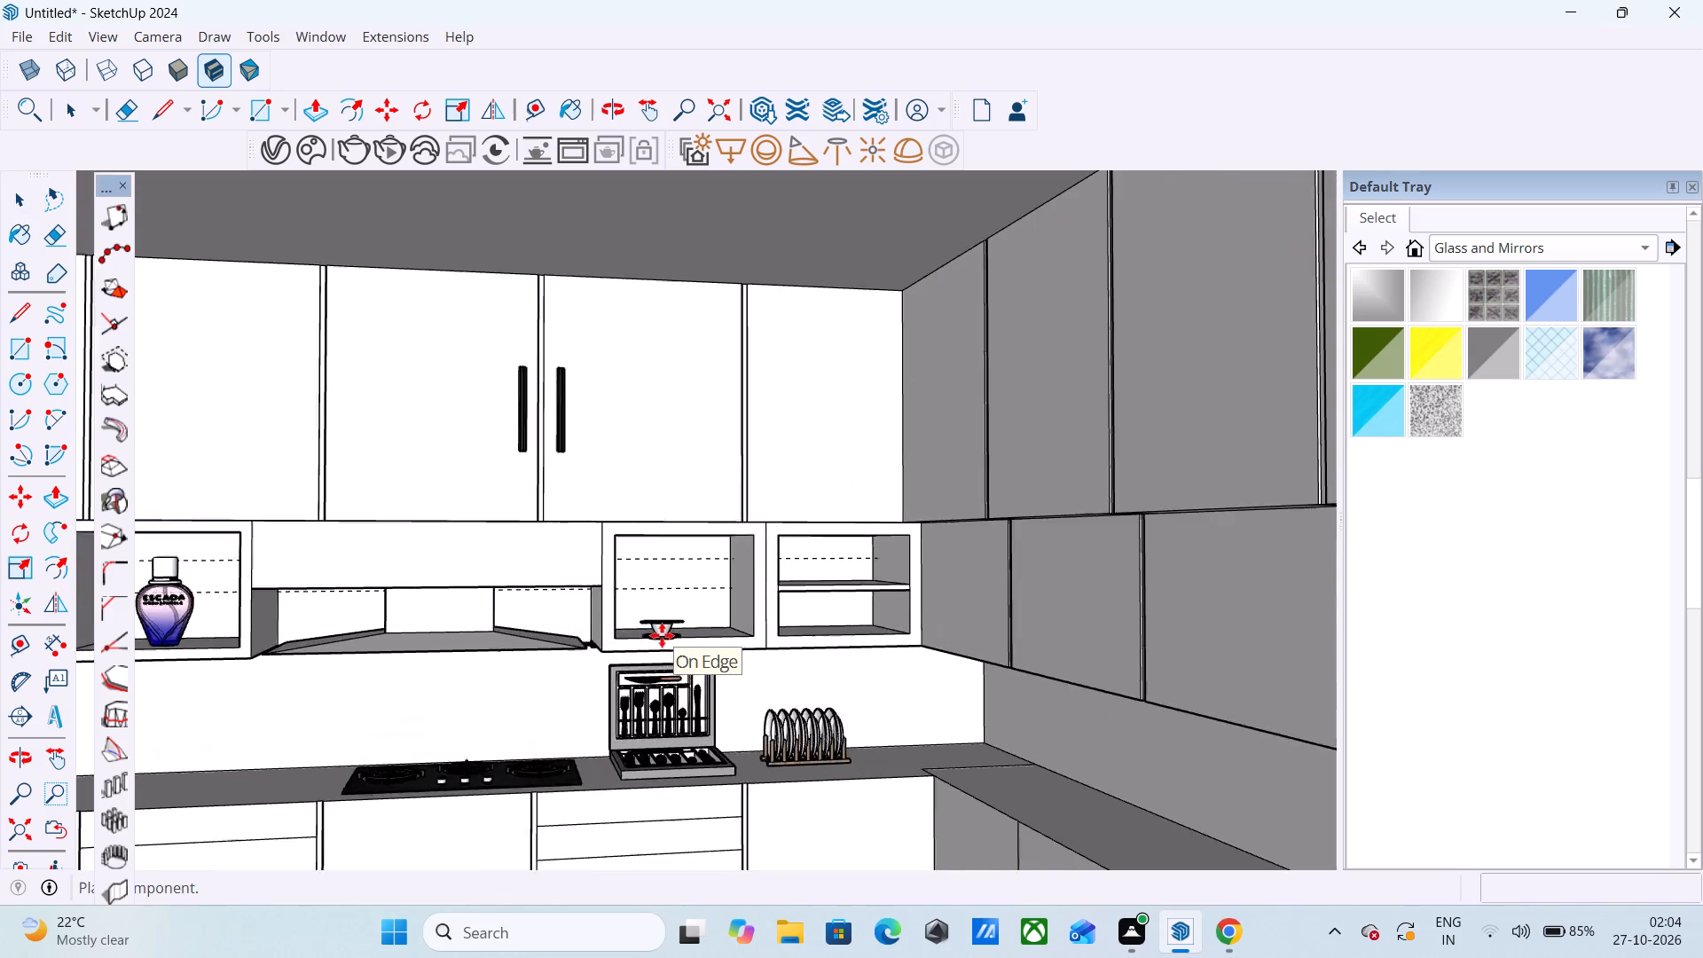
{"action": "scroll", "coordinate": [662, 635], "scroll_direction": "up", "scroll_amount": 15}
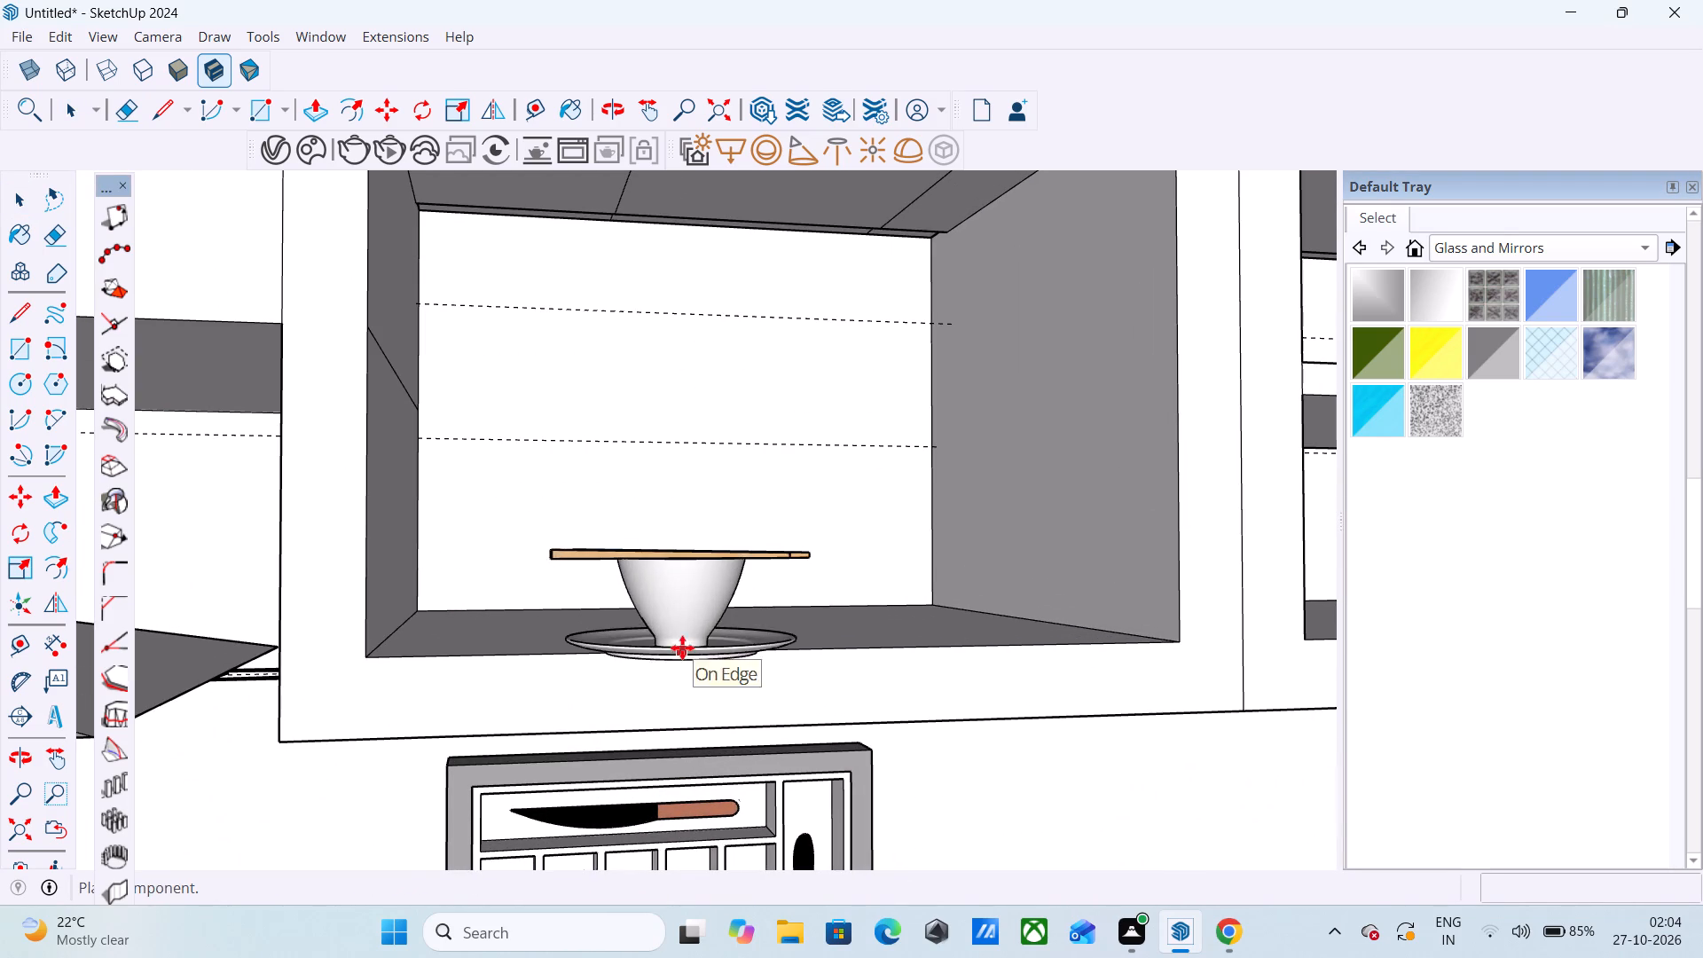
{"action": "left_click", "coordinate": [690, 636]}
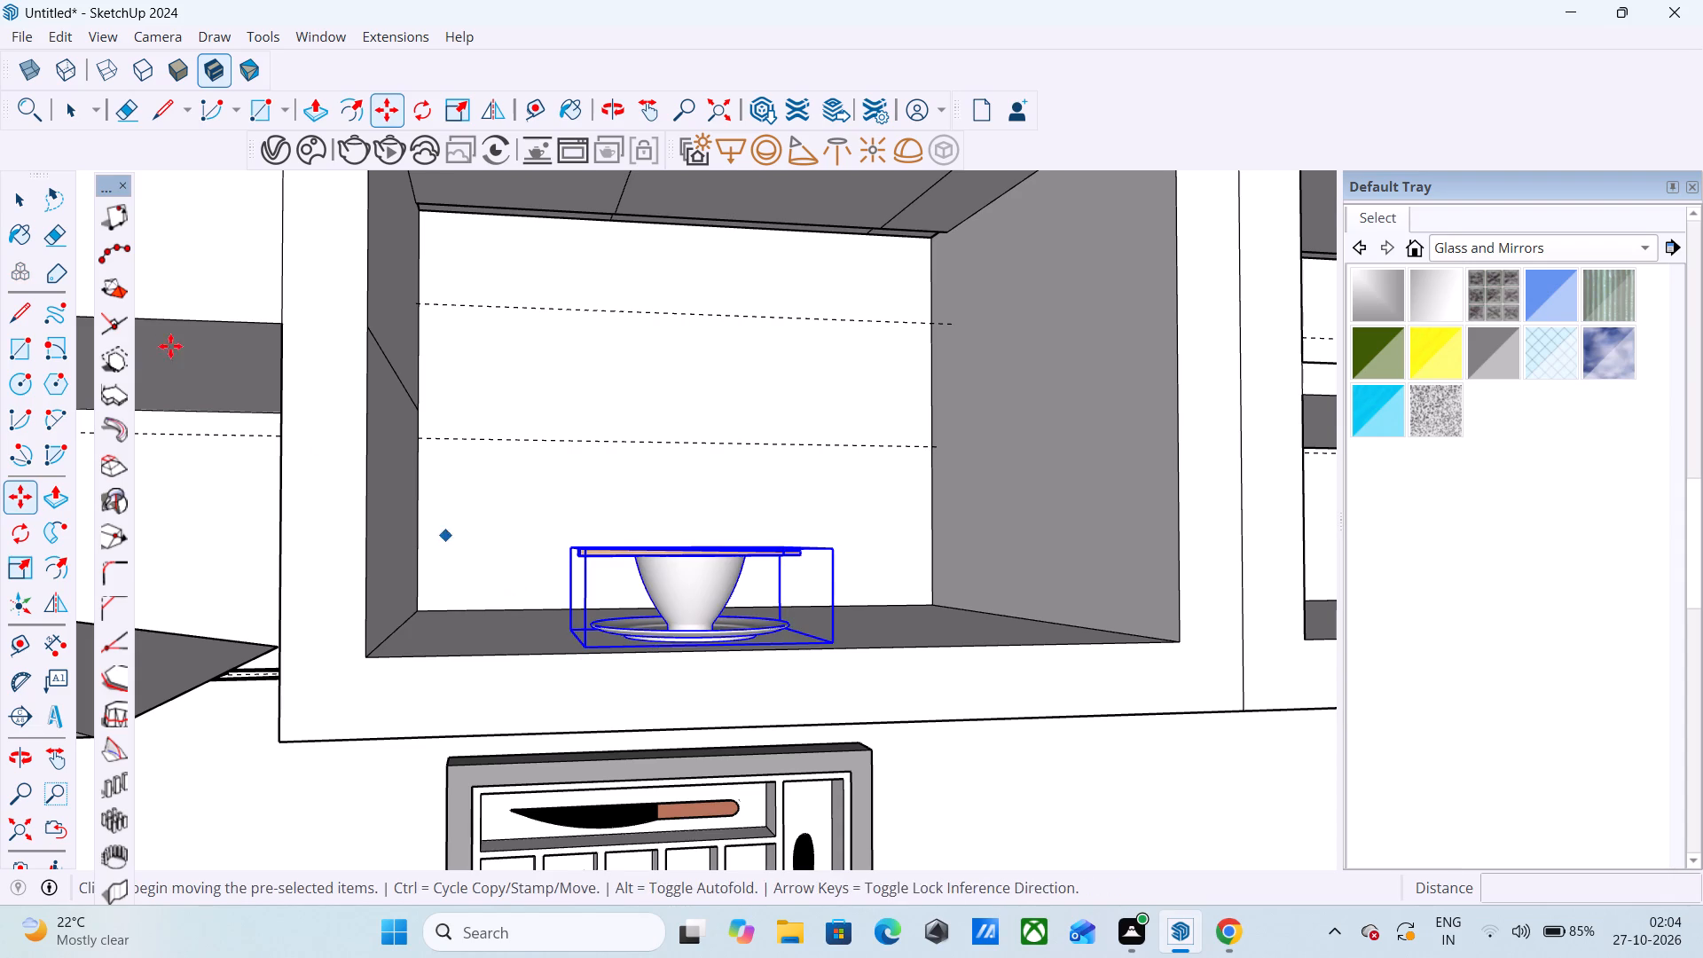
Enlarge the cup-and-saucer set to about 2 times its height and 1.35 times its width, and uniformly by about 1.27.
{"action": "left_click", "coordinate": [21, 572]}
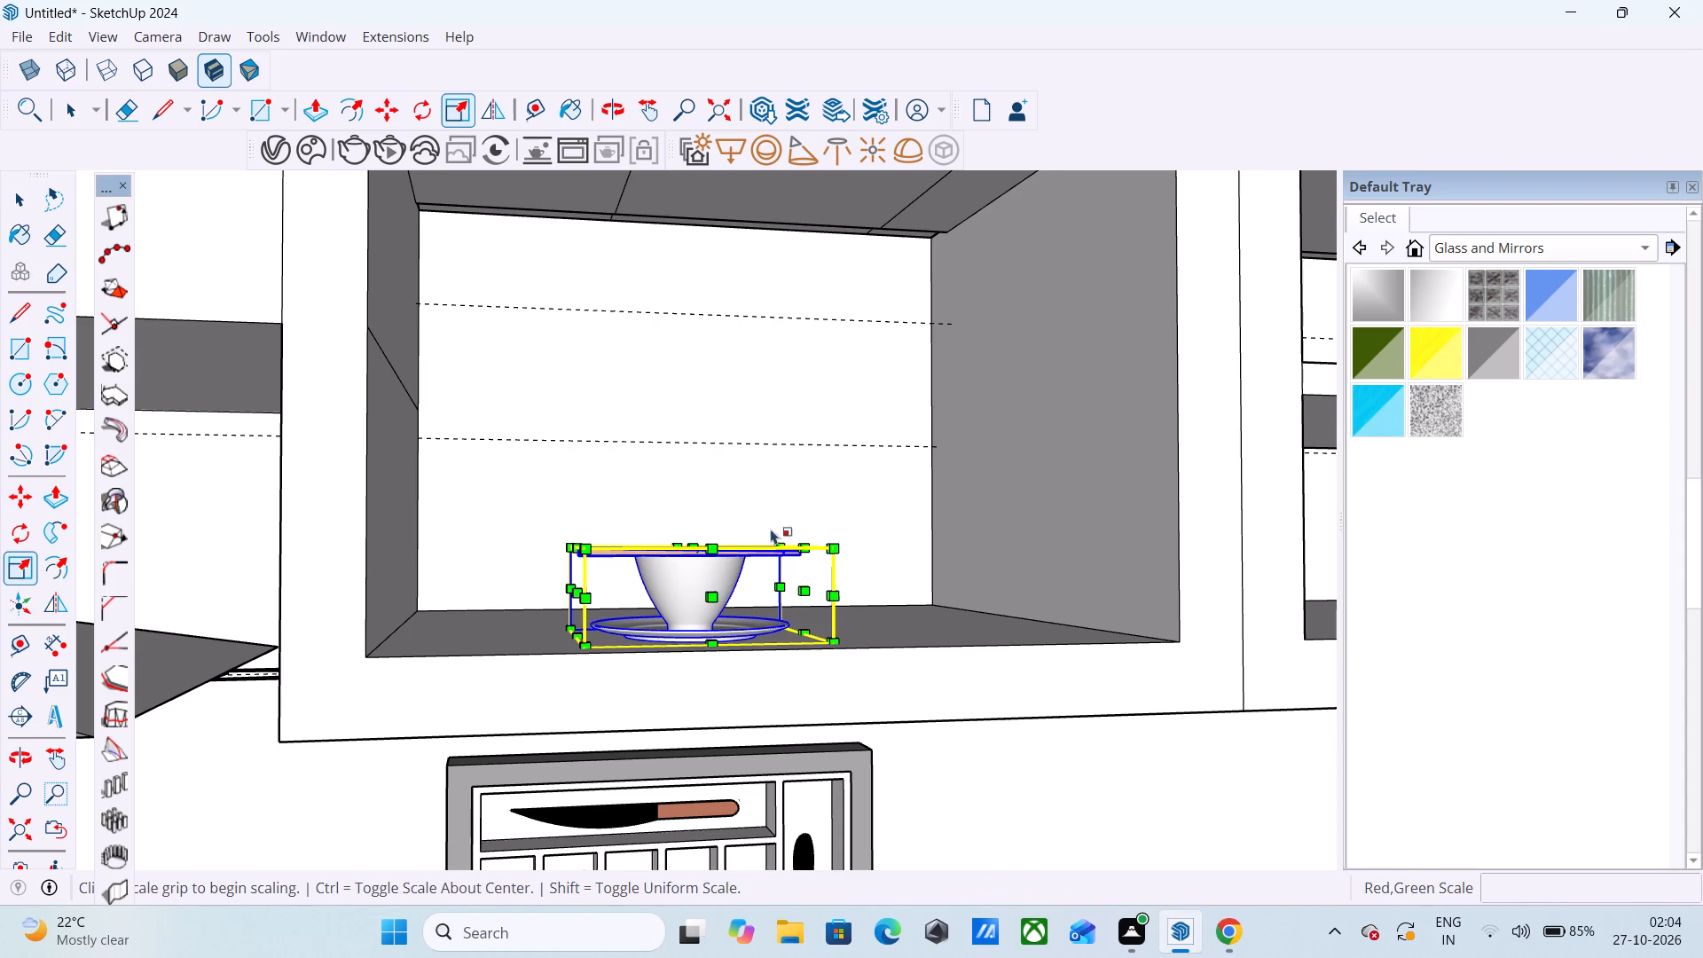
{"action": "left_click", "coordinate": [693, 541]}
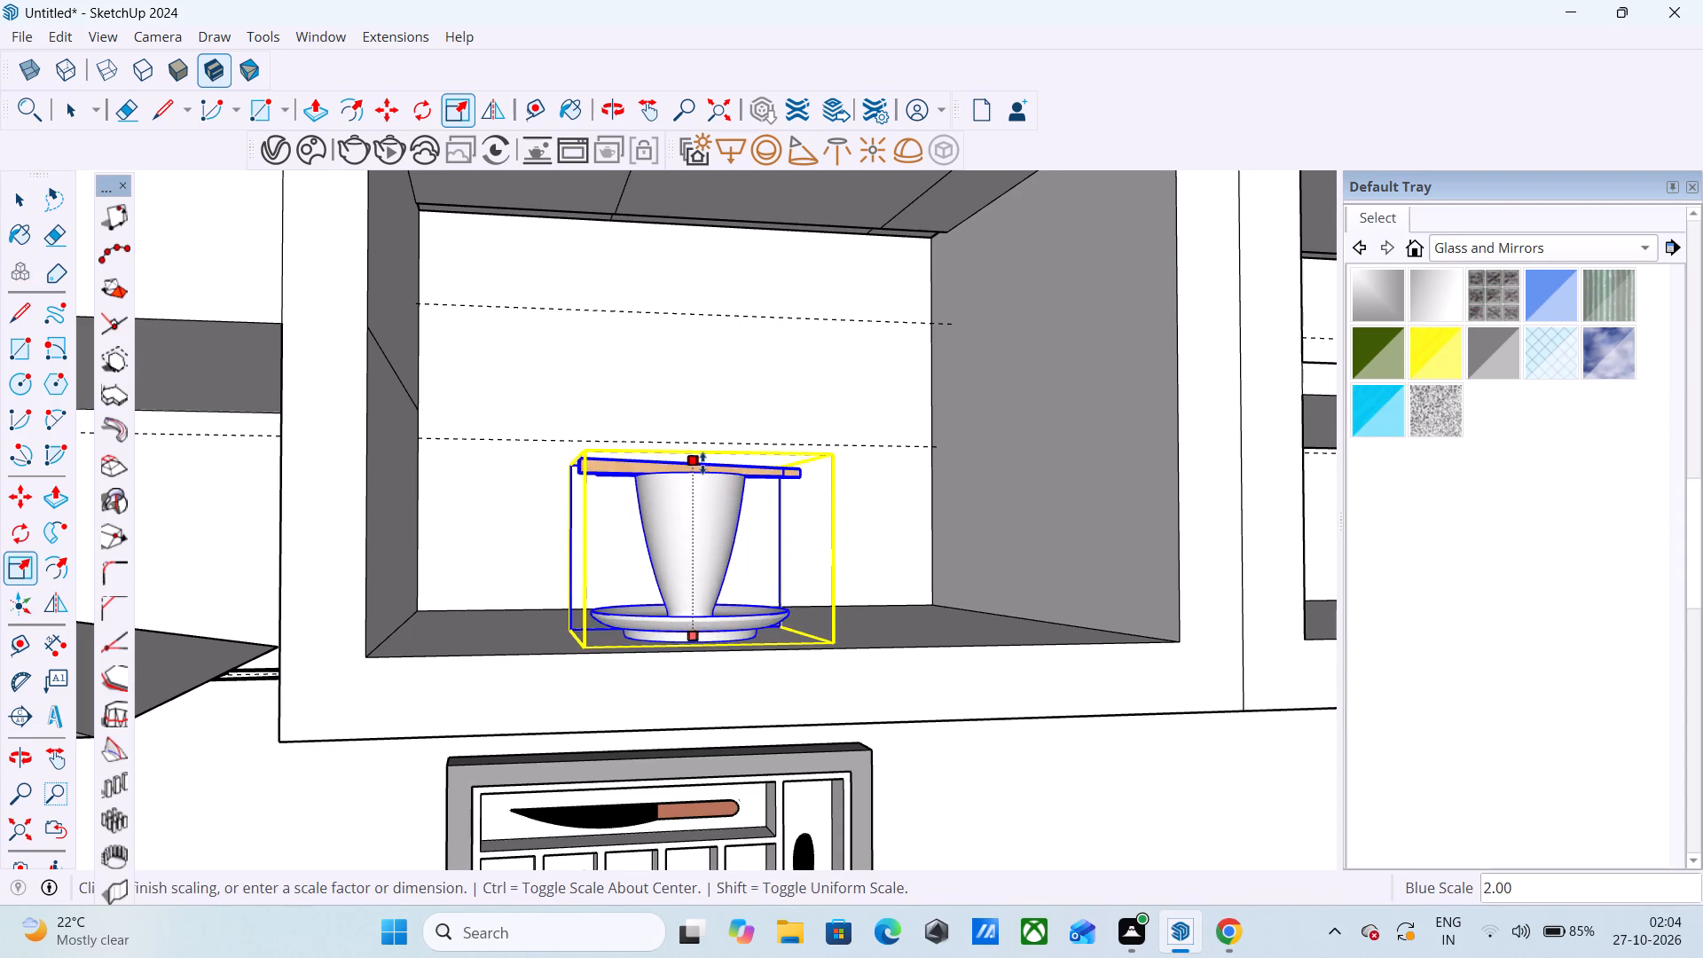
{"action": "left_click", "coordinate": [702, 463]}
{"action": "left_click", "coordinate": [573, 553]}
{"action": "left_click", "coordinate": [495, 555]}
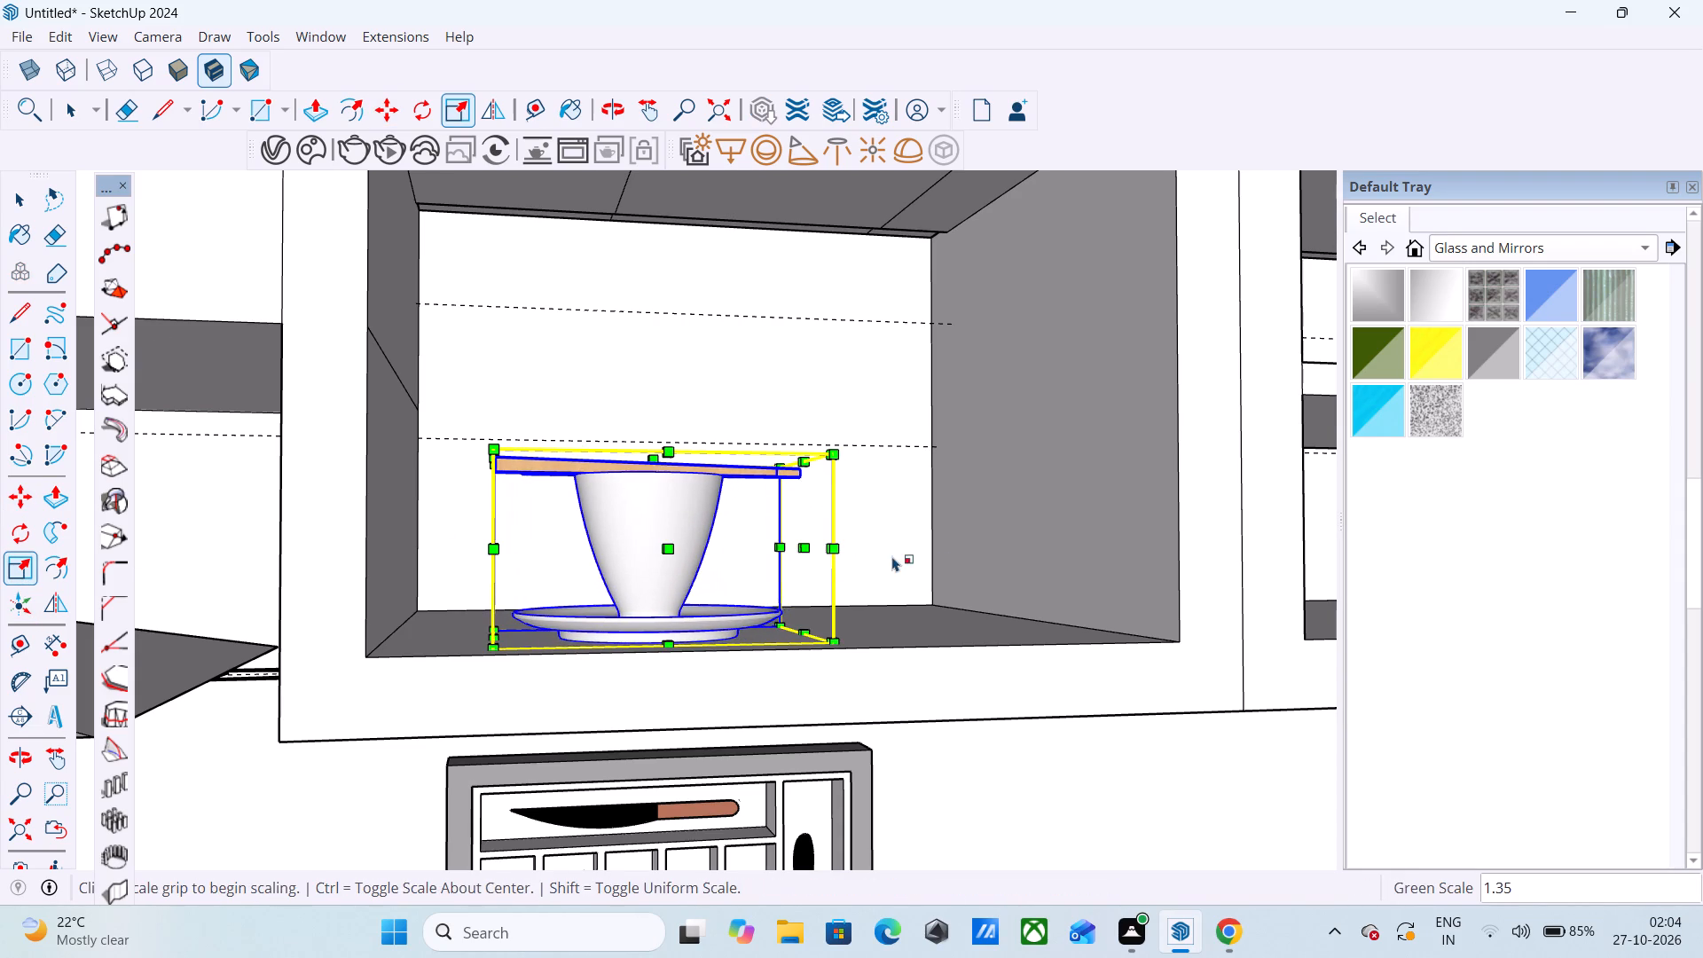
{"action": "left_click", "coordinate": [804, 551]}
{"action": "left_click", "coordinate": [895, 546]}
{"action": "scroll", "coordinate": [492, 598], "scroll_direction": "down", "scroll_amount": 5}
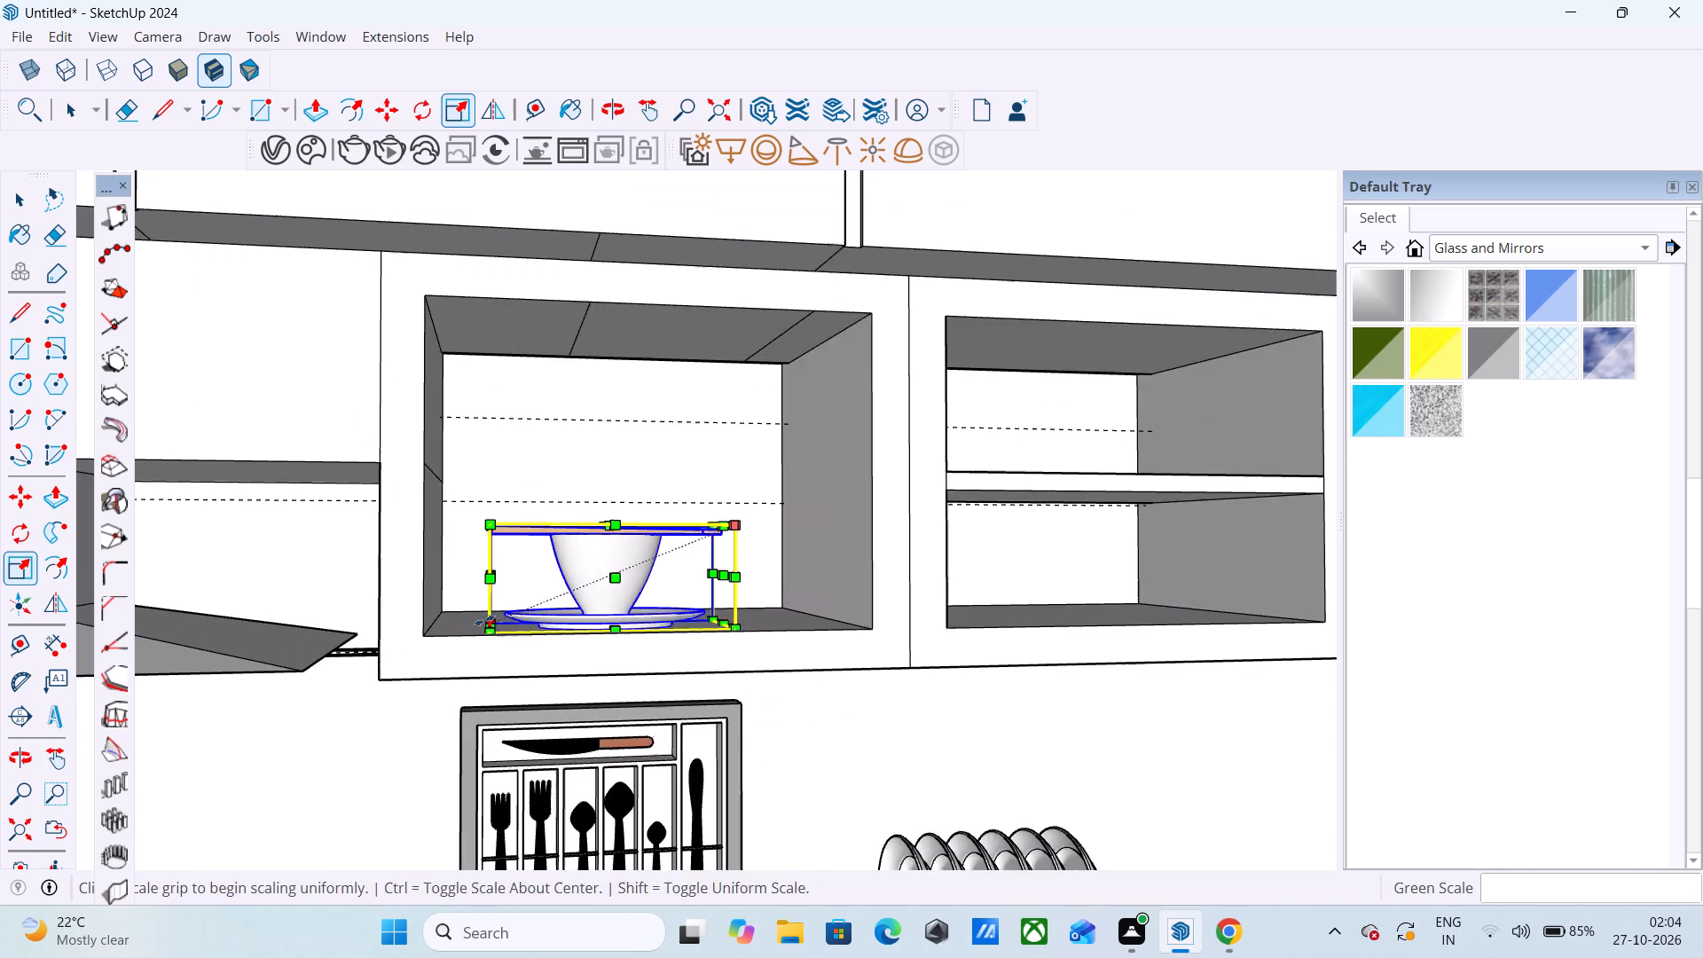
{"action": "scroll", "coordinate": [483, 621], "scroll_direction": "down", "scroll_amount": 5}
{"action": "middle_click_drag", "start_coordinate": [491, 647], "coordinate": [483, 813]}
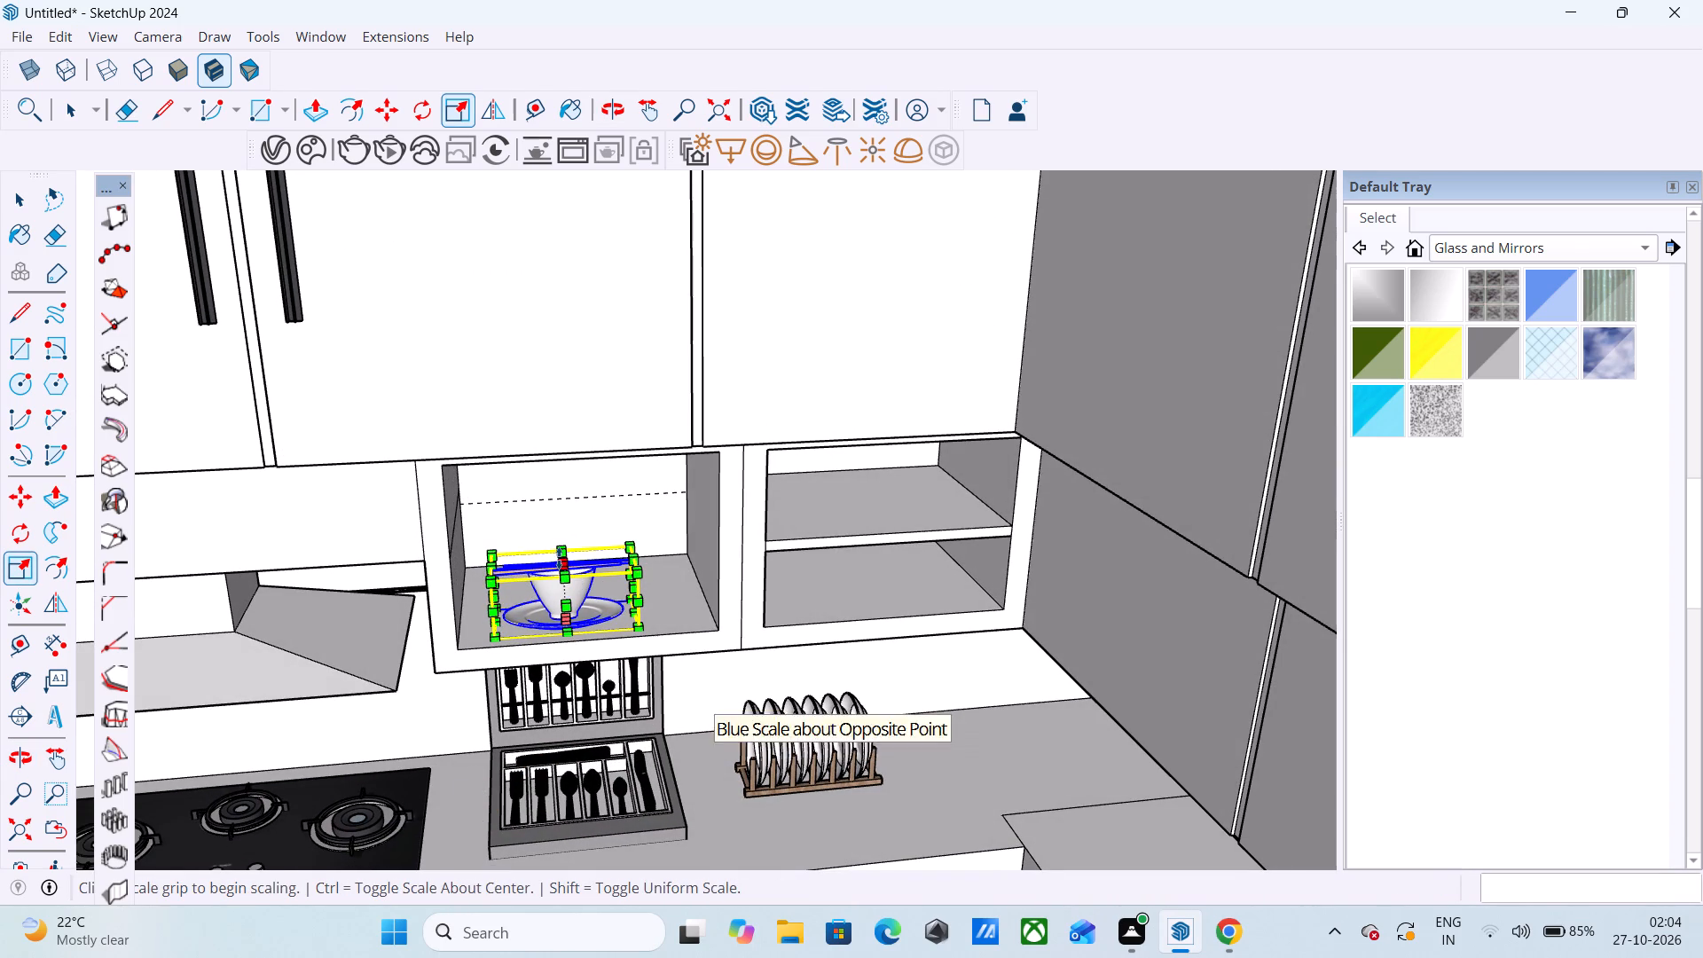
{"action": "left_click", "coordinate": [499, 581]}
{"action": "left_click", "coordinate": [448, 598]}
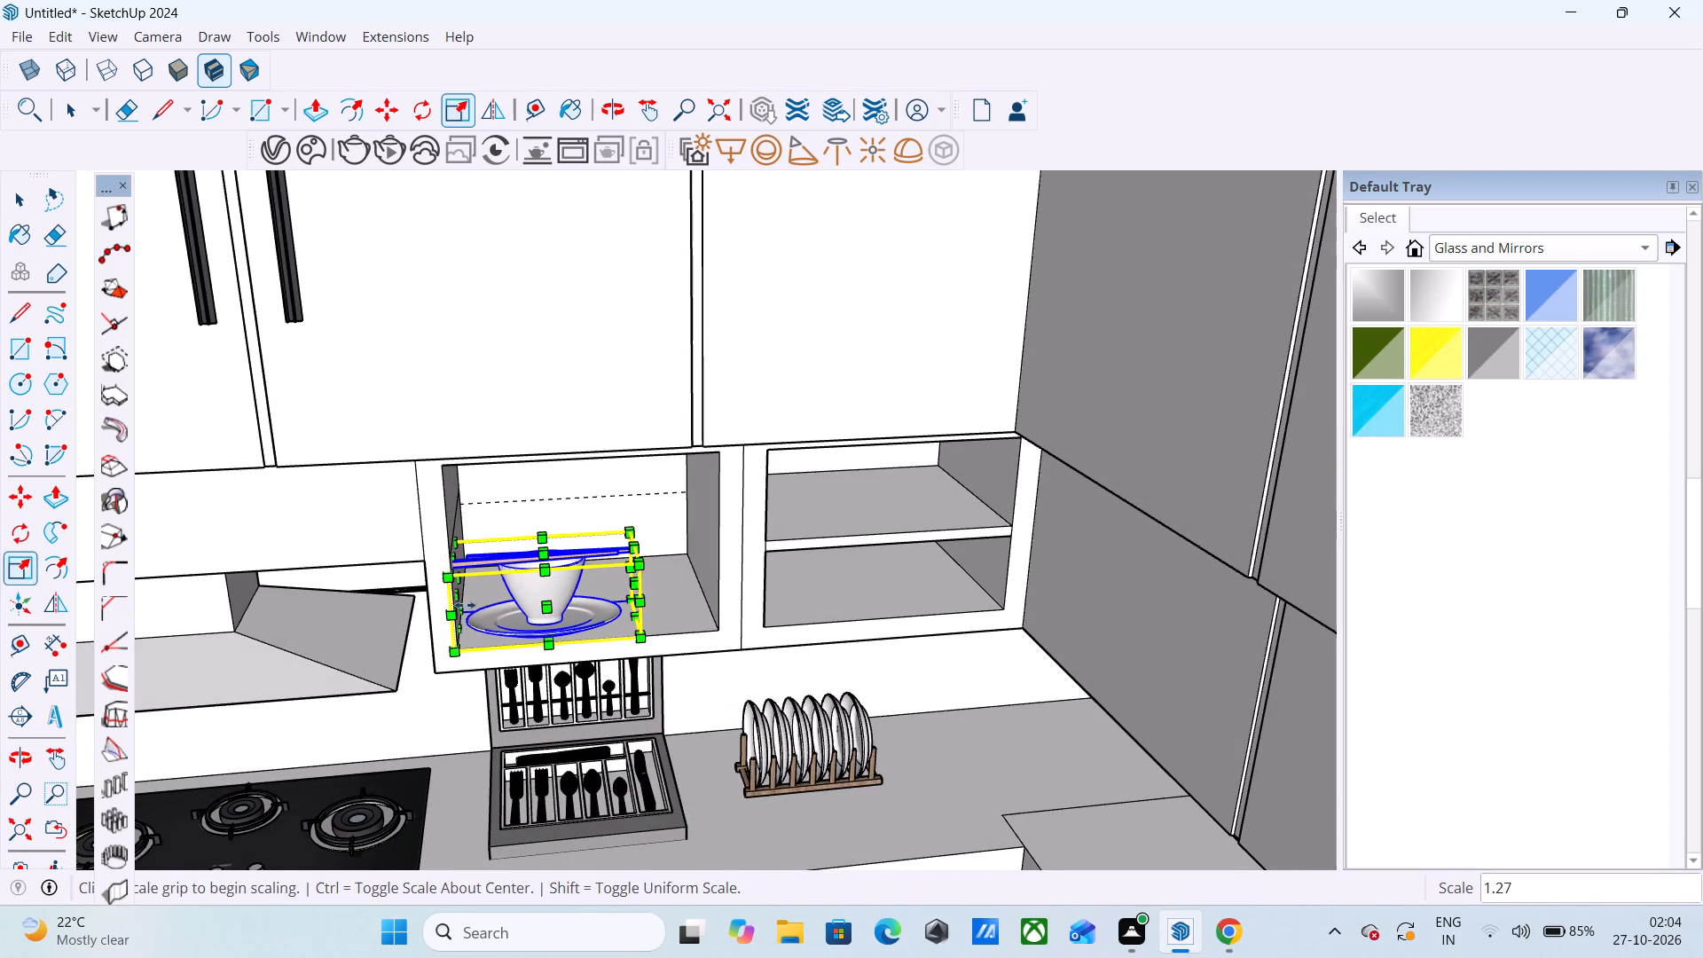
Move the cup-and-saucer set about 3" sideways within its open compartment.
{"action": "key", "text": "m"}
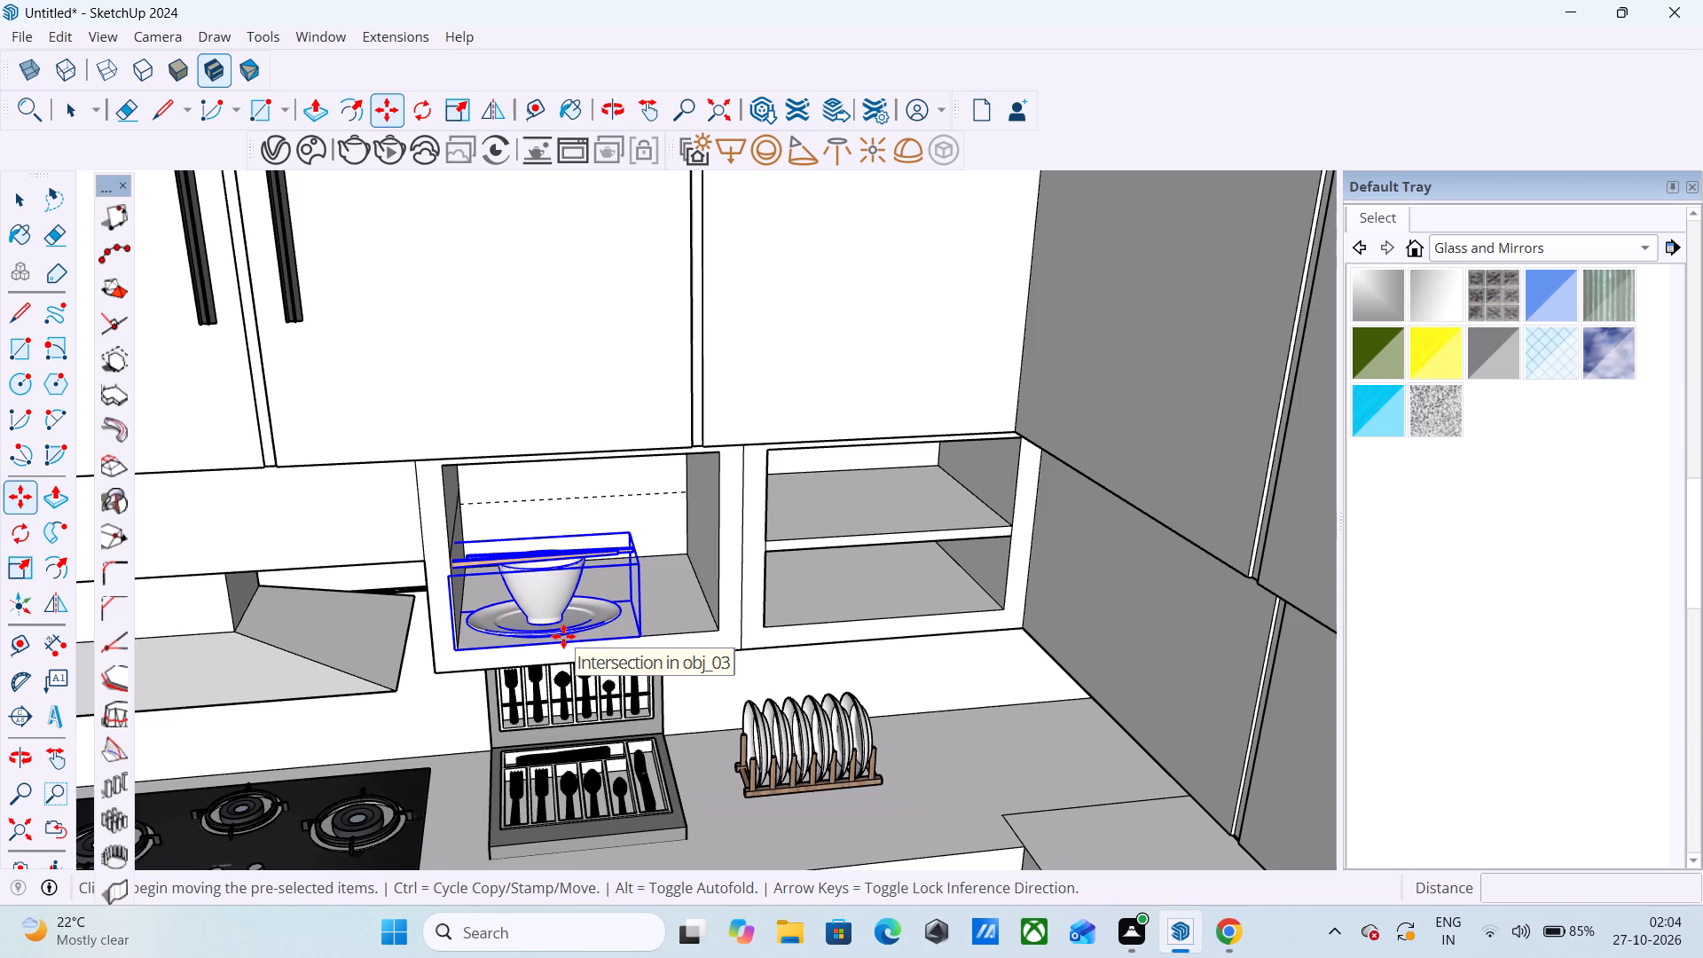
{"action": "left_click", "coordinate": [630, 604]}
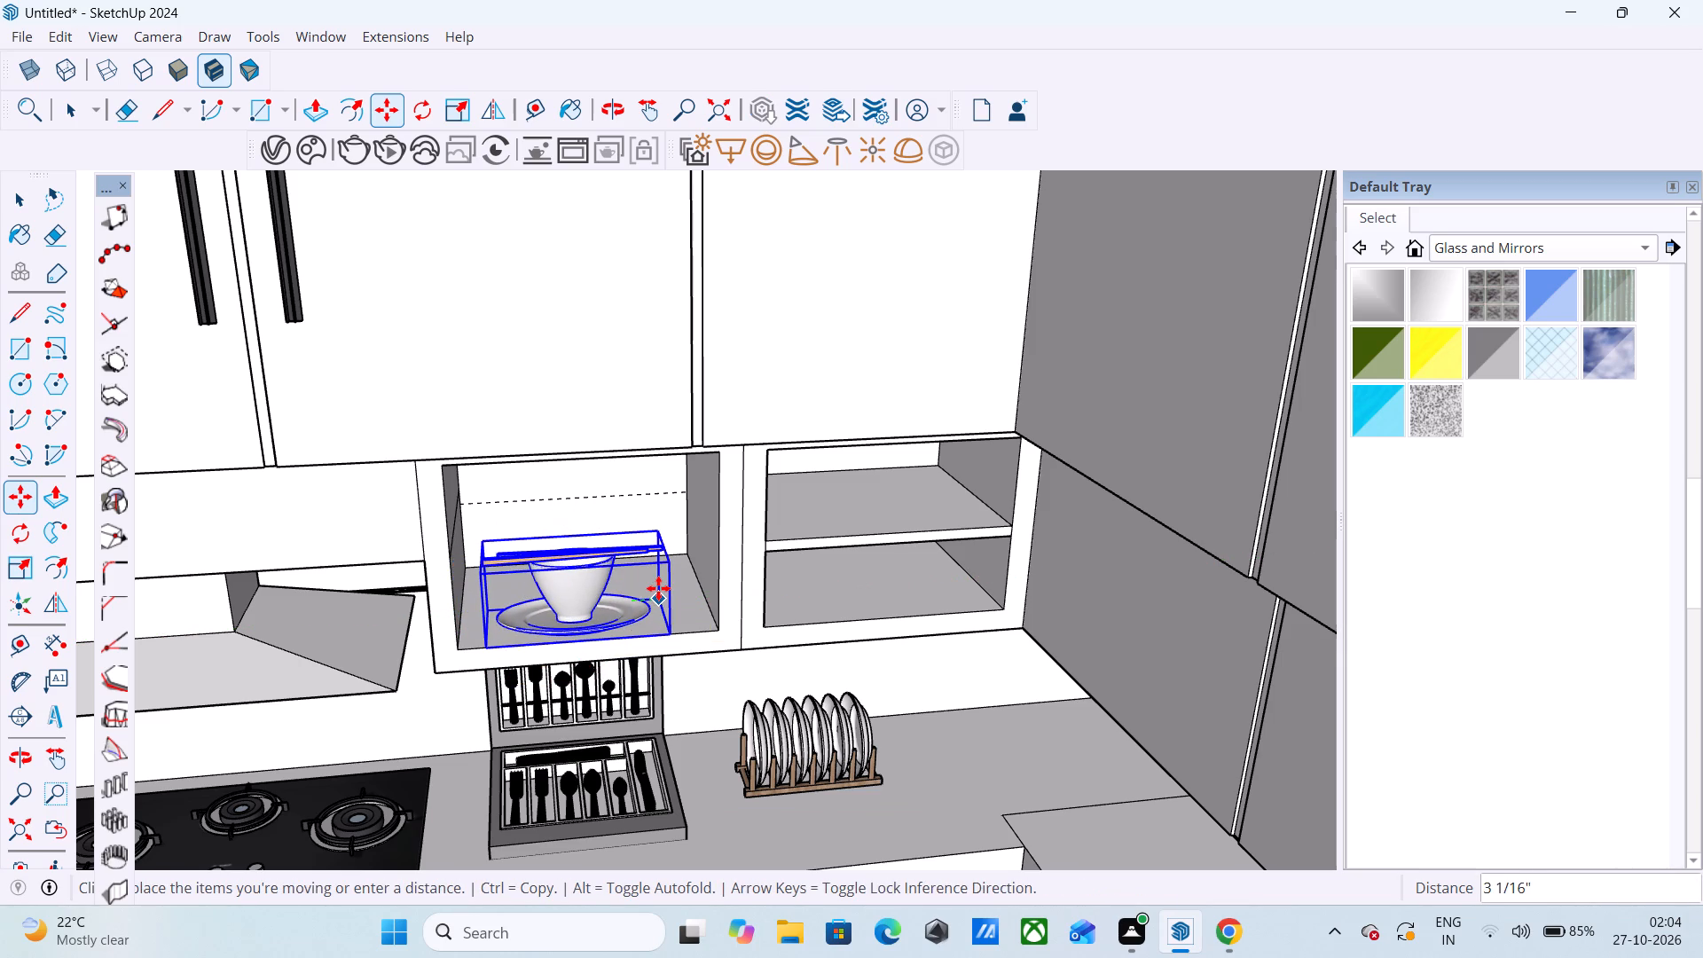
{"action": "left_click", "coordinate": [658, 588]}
Move the cup-and-saucer set about 2' 8 13/16" onto the upper shelf of the adjacent two-shelf wall compartment.
{"action": "scroll", "coordinate": [352, 604], "scroll_direction": "down", "scroll_amount": 5}
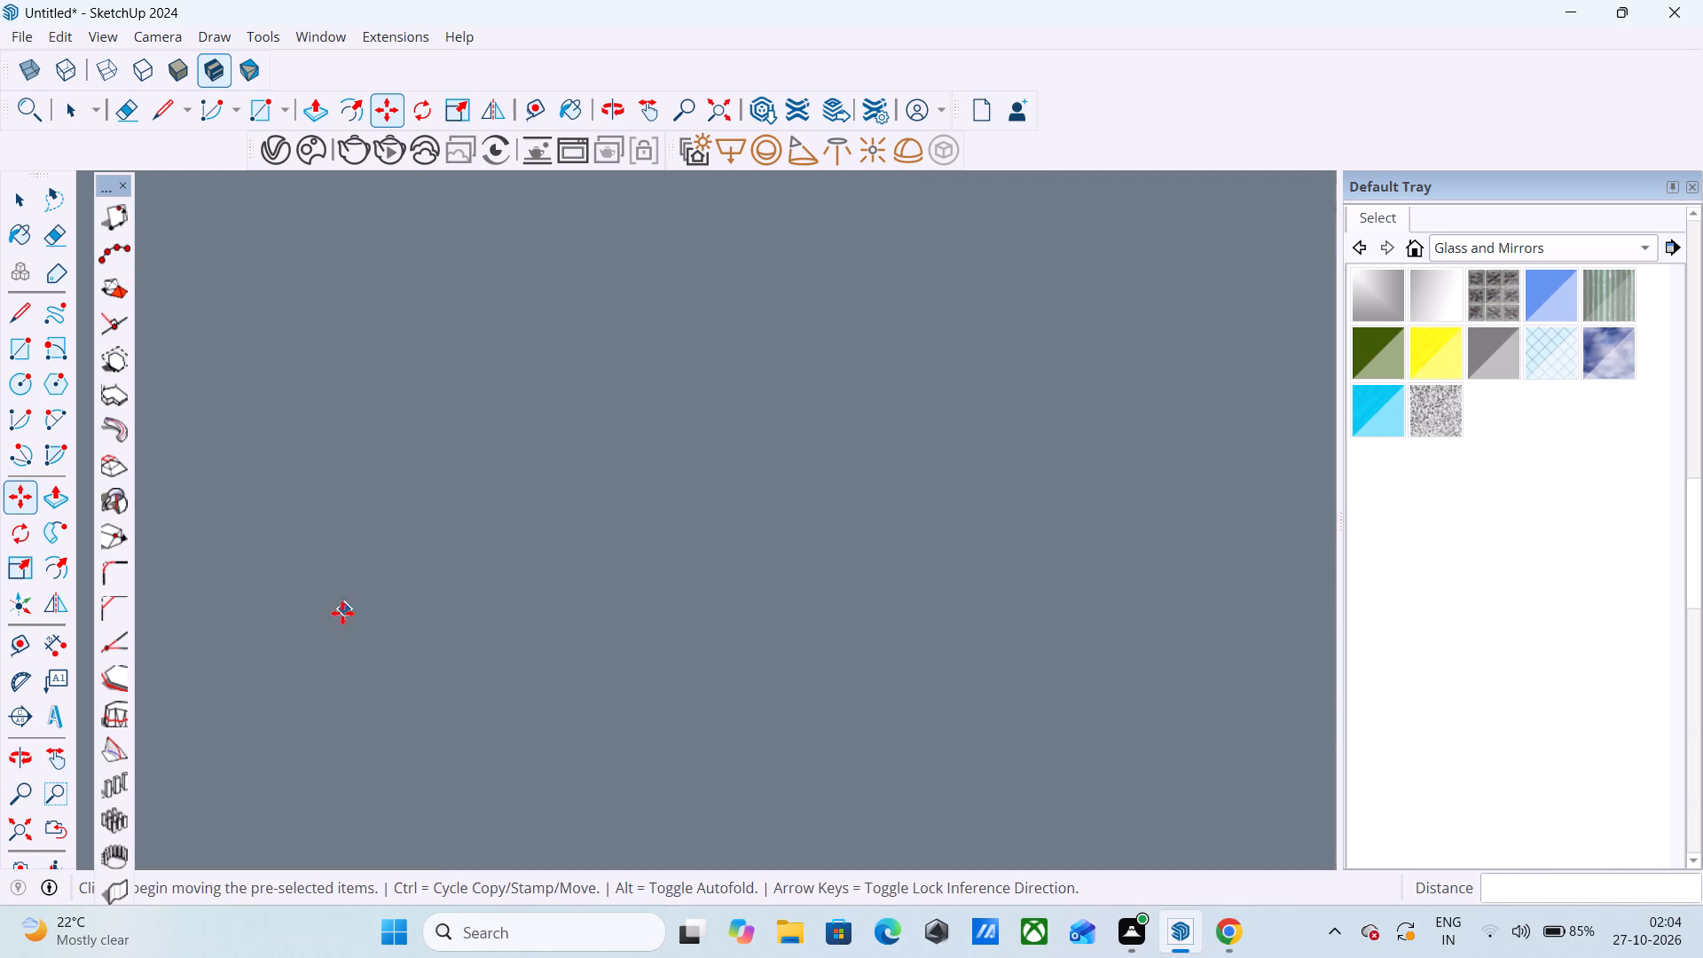
{"action": "middle_click_drag", "start_coordinate": [438, 666], "coordinate": [1153, 650]}
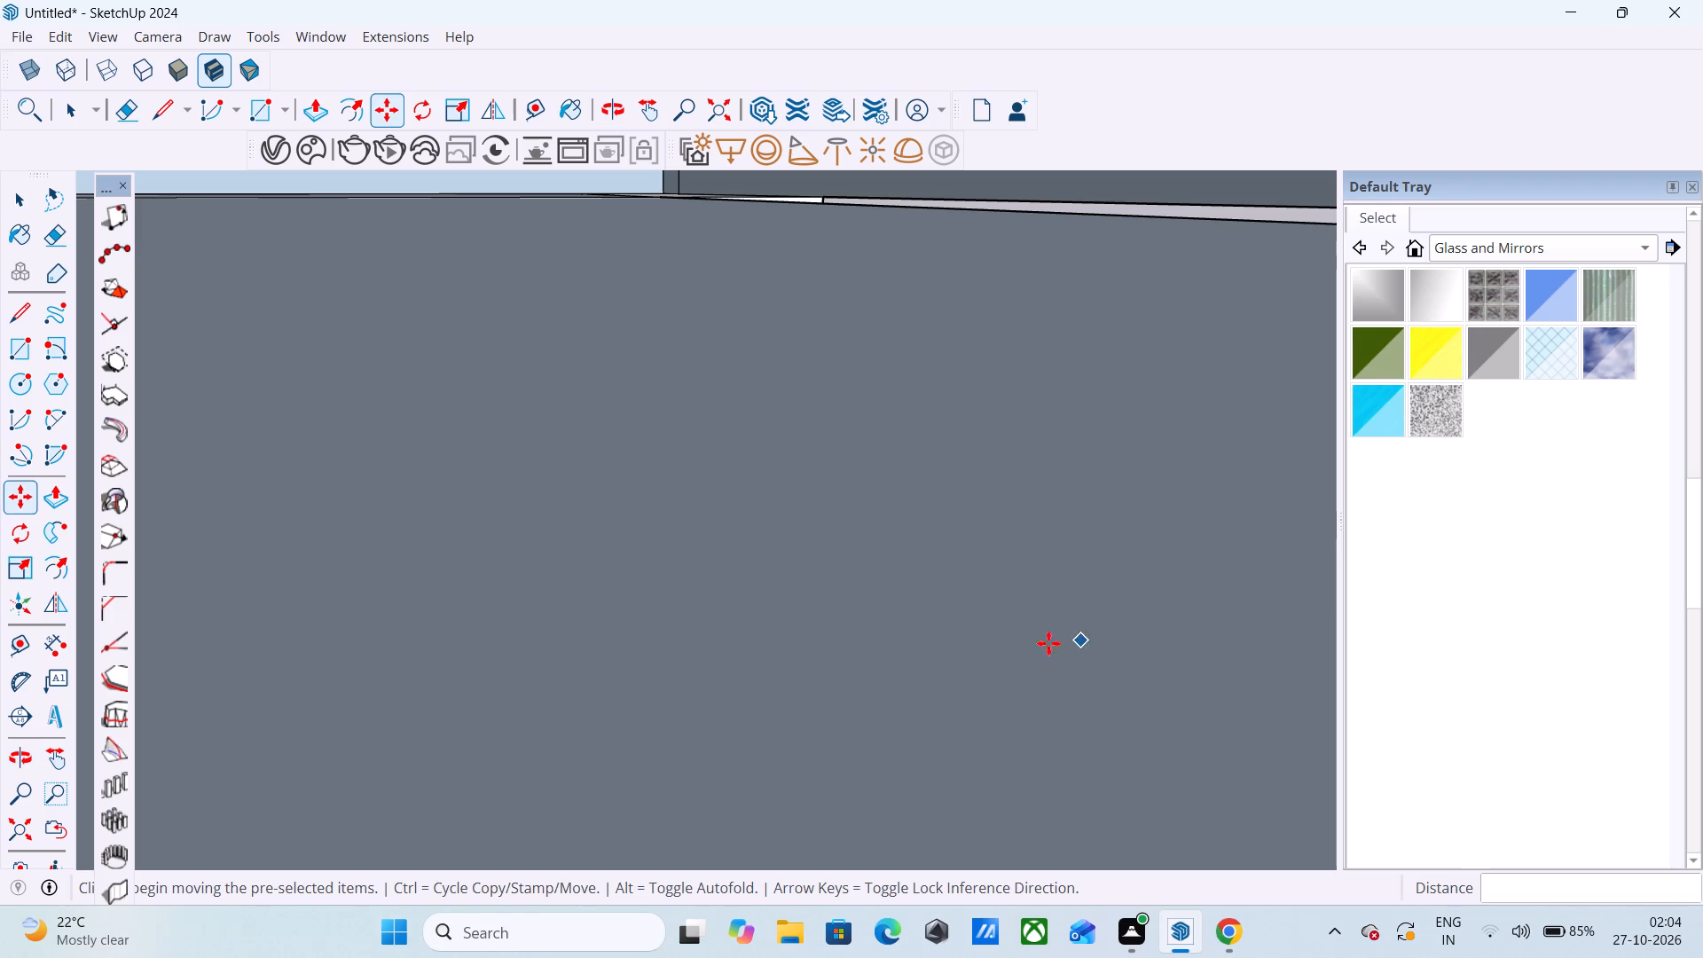
{"action": "scroll", "coordinate": [1043, 645], "scroll_direction": "down", "scroll_amount": 5}
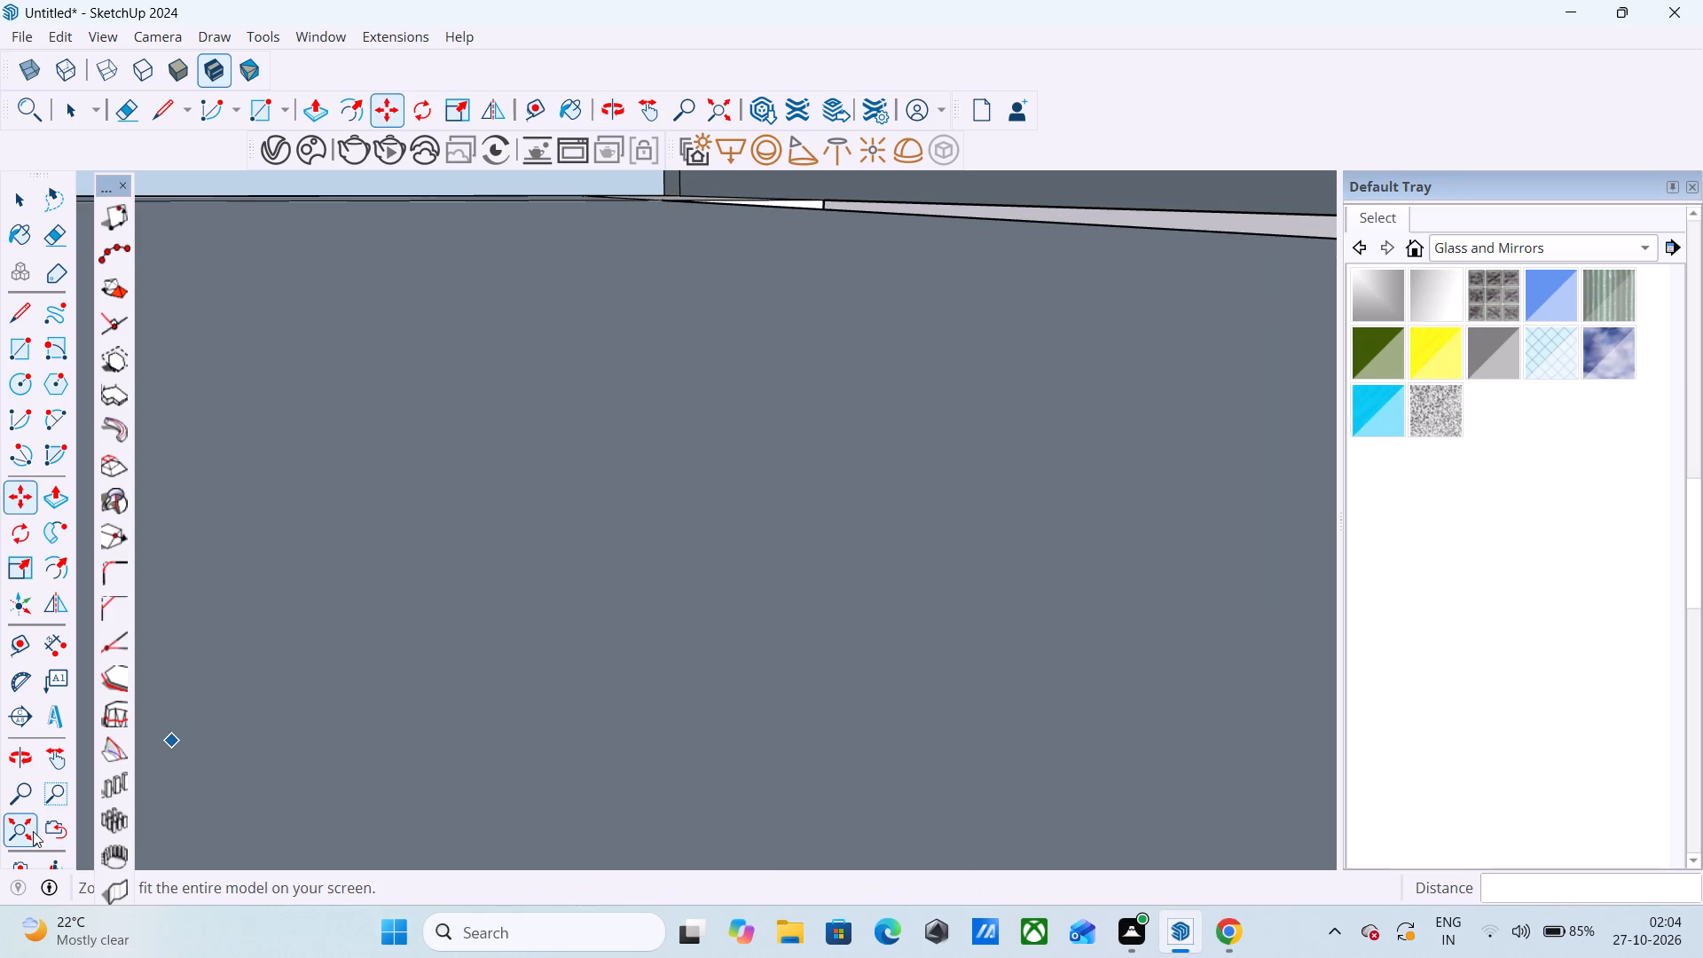
{"action": "left_click", "coordinate": [33, 831]}
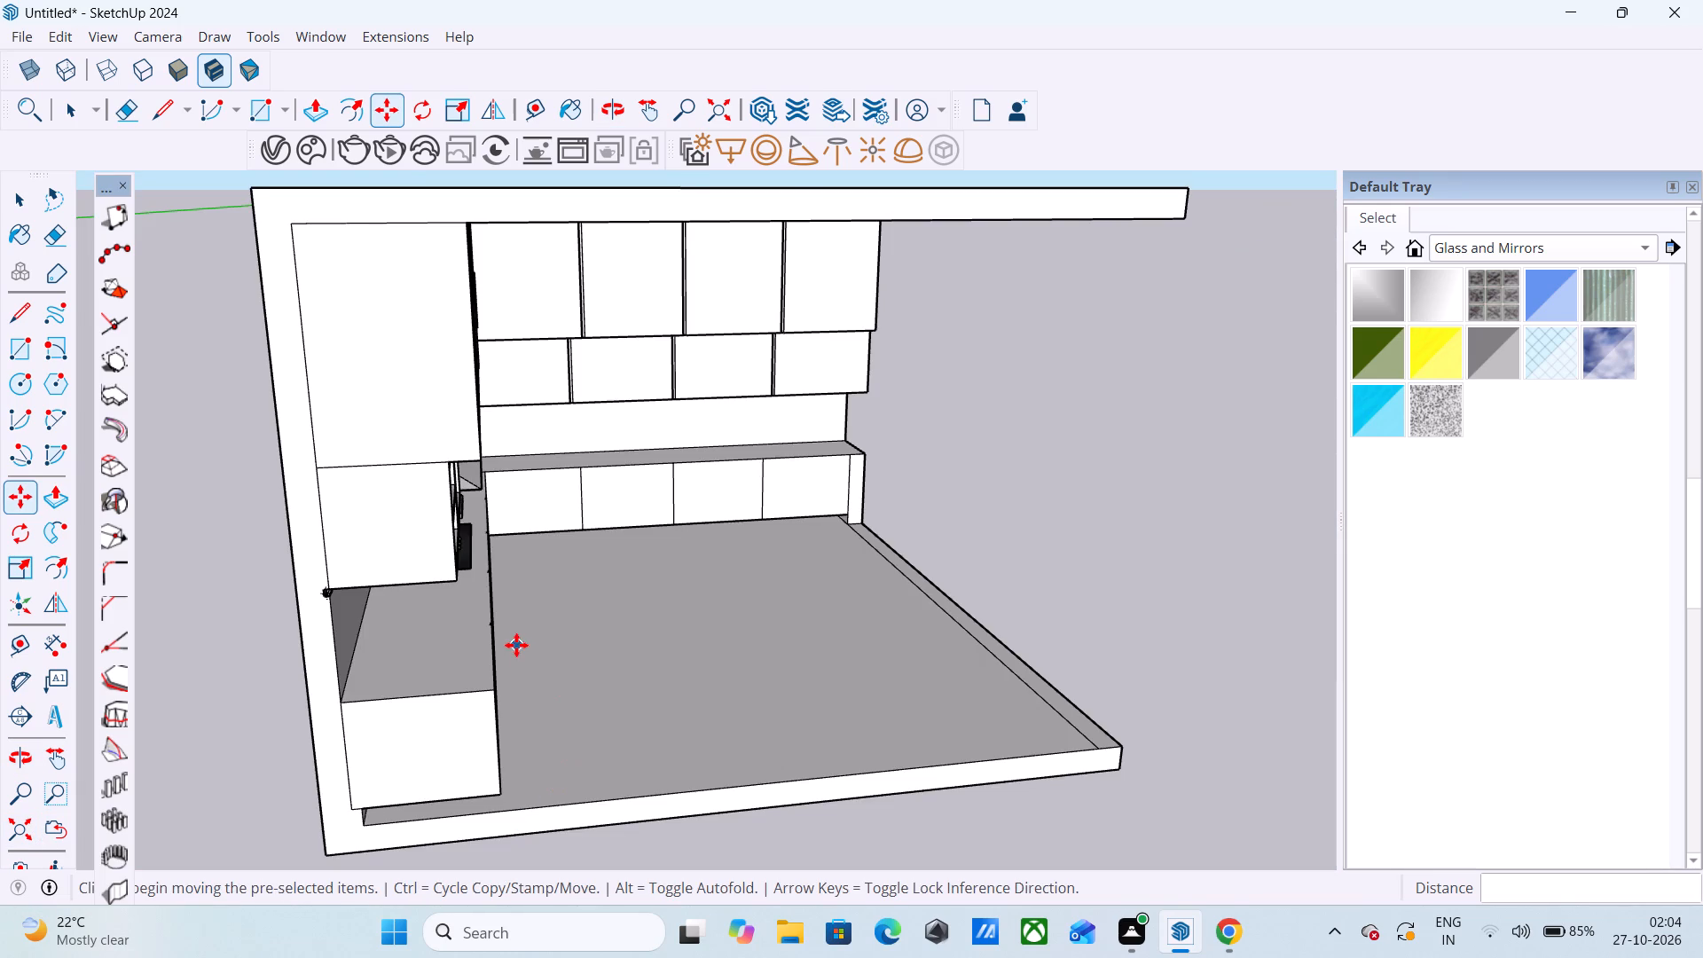
{"action": "middle_click_drag", "start_coordinate": [516, 645], "coordinate": [74, 661]}
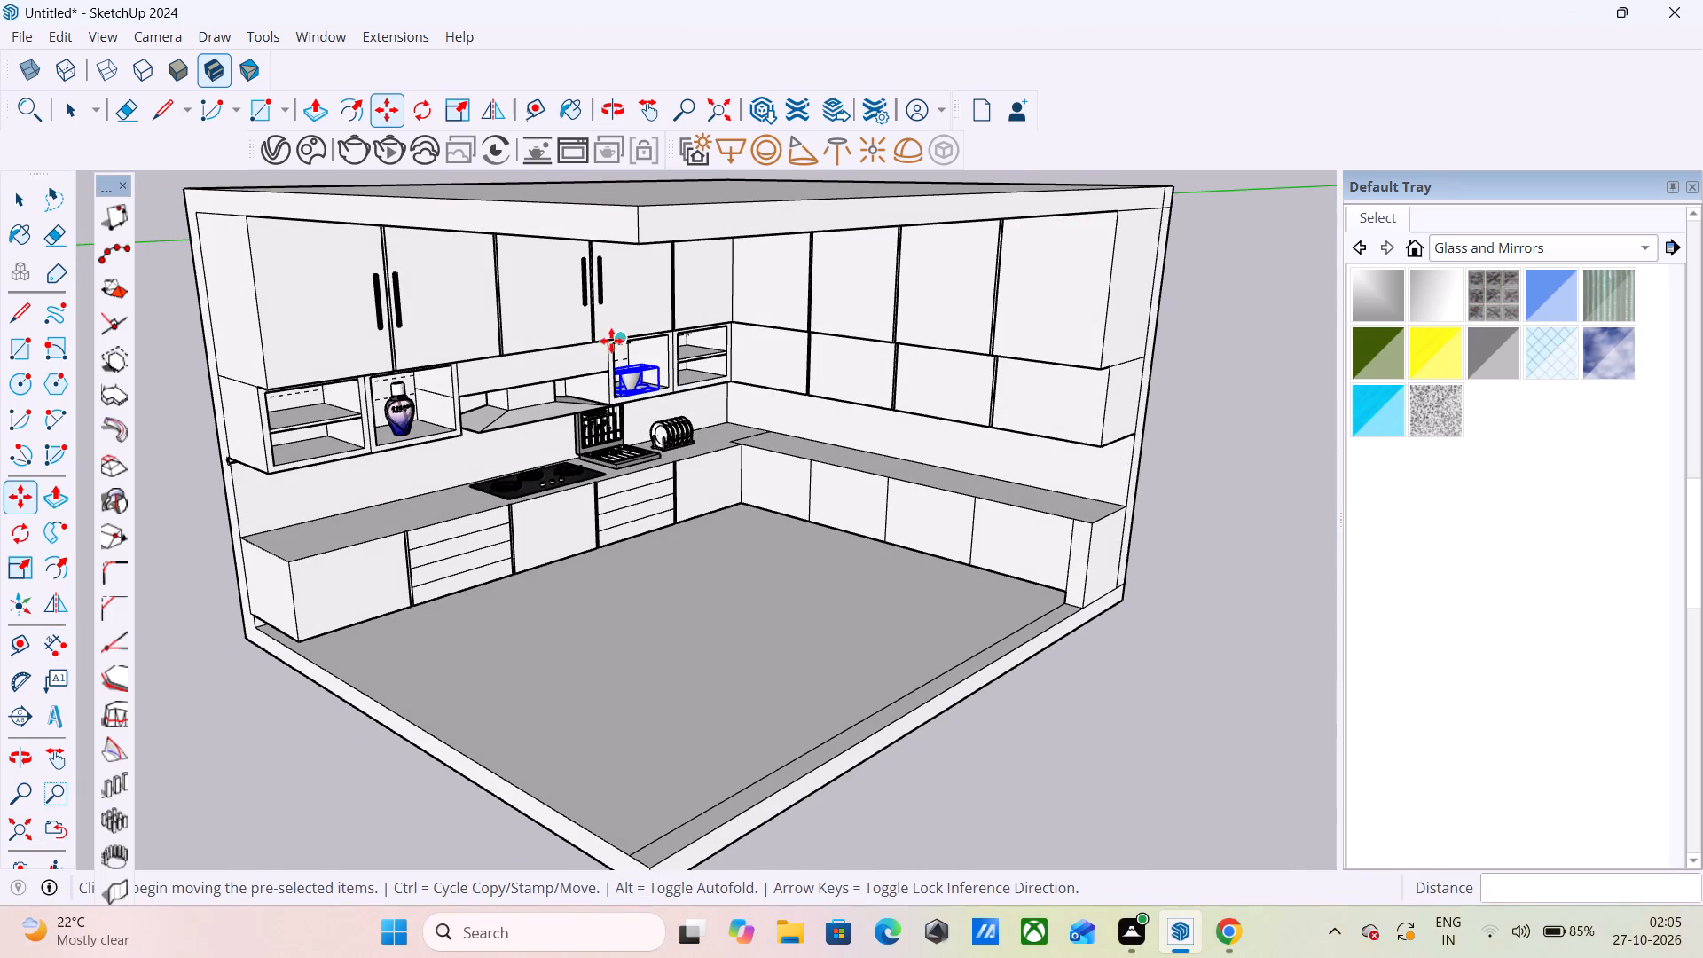
{"action": "scroll", "coordinate": [616, 337], "scroll_direction": "up", "scroll_amount": 6}
{"action": "scroll", "coordinate": [617, 431], "scroll_direction": "up", "scroll_amount": 12}
{"action": "left_click", "coordinate": [616, 450]}
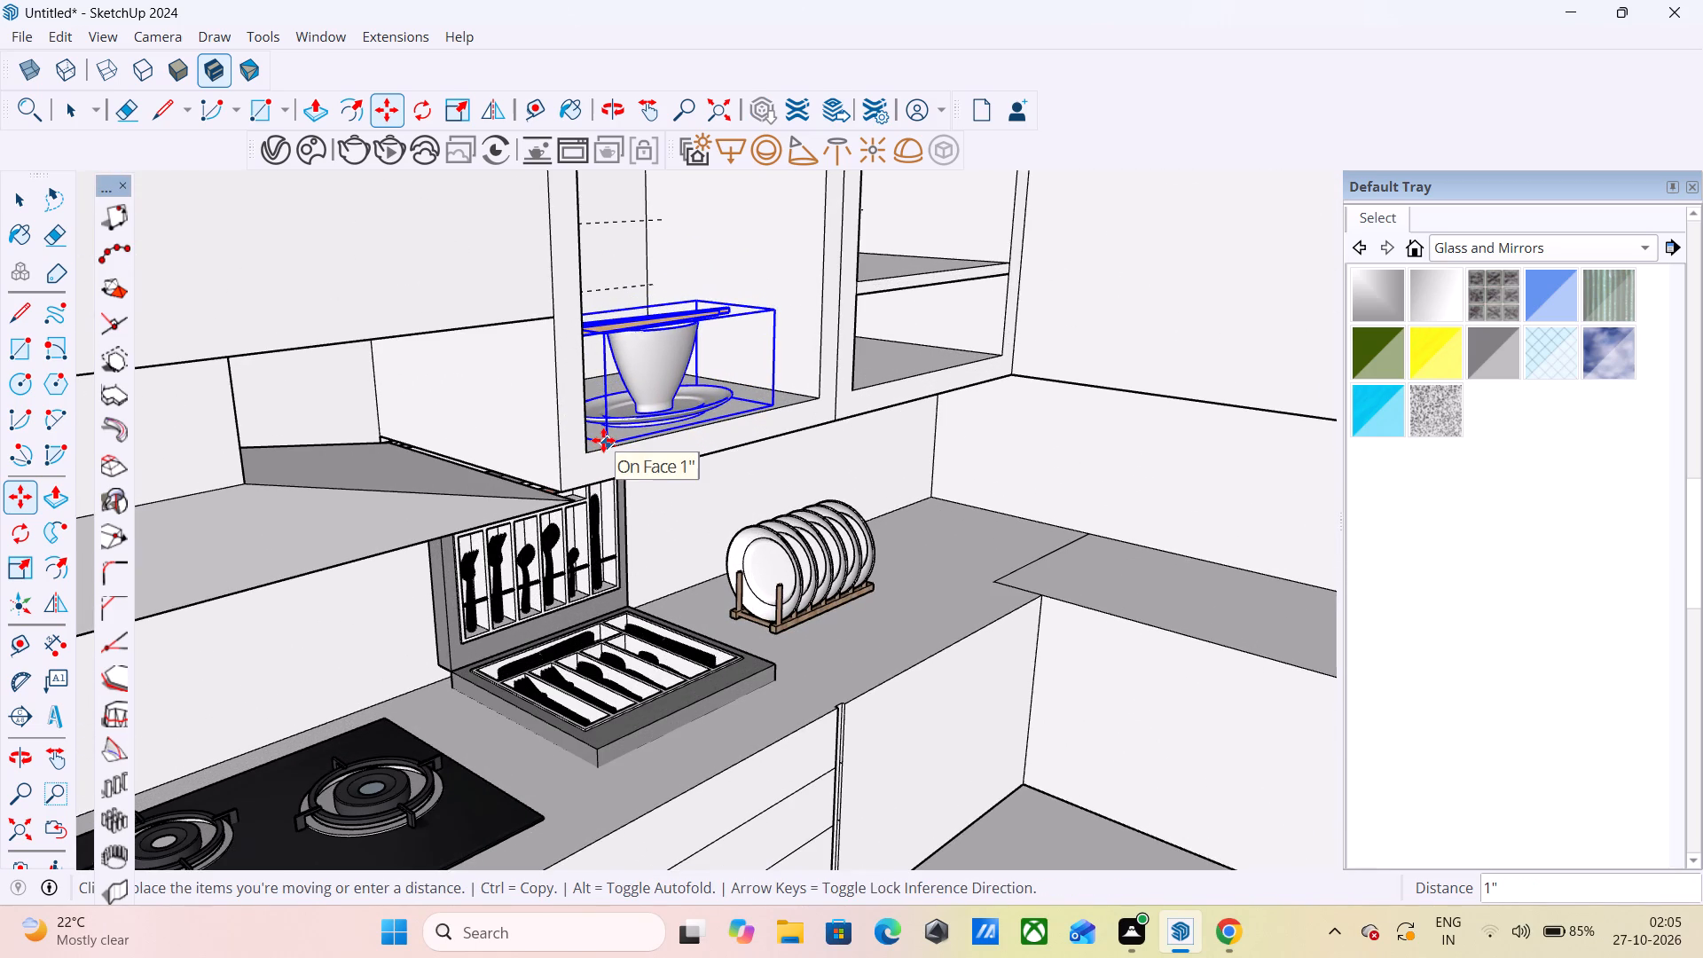
{"action": "scroll", "coordinate": [603, 440], "scroll_direction": "up", "scroll_amount": 7}
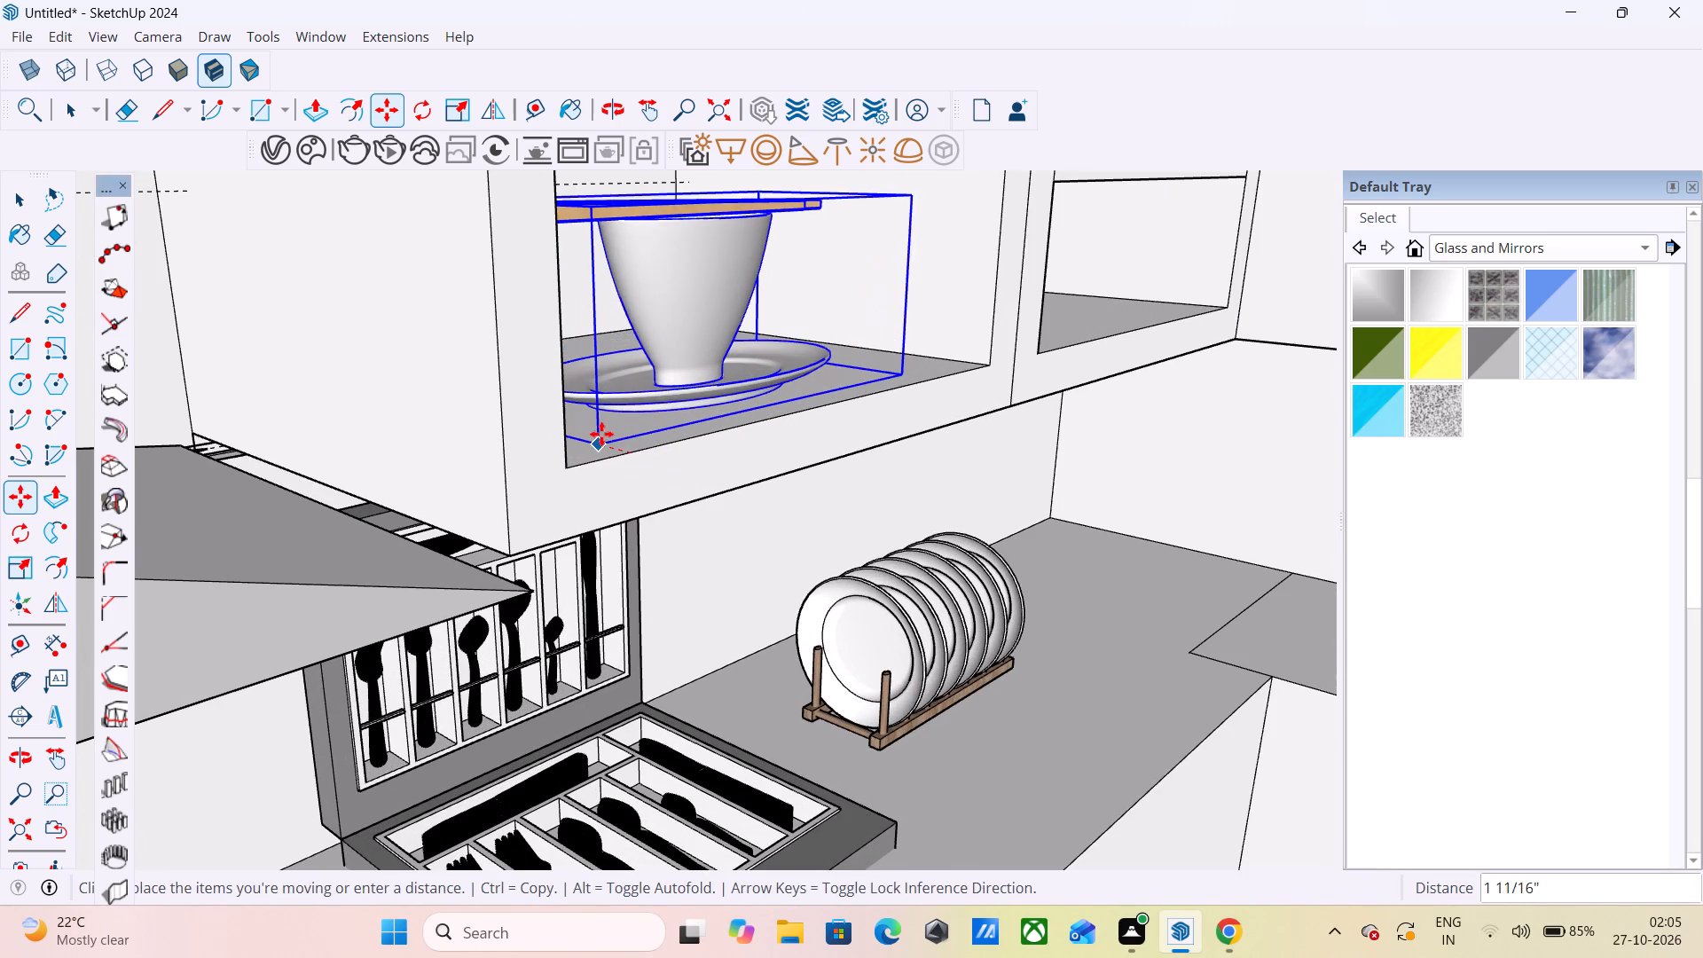
{"action": "scroll", "coordinate": [503, 501], "scroll_direction": "down", "scroll_amount": 4}
{"action": "scroll", "coordinate": [432, 526], "scroll_direction": "down", "scroll_amount": 12}
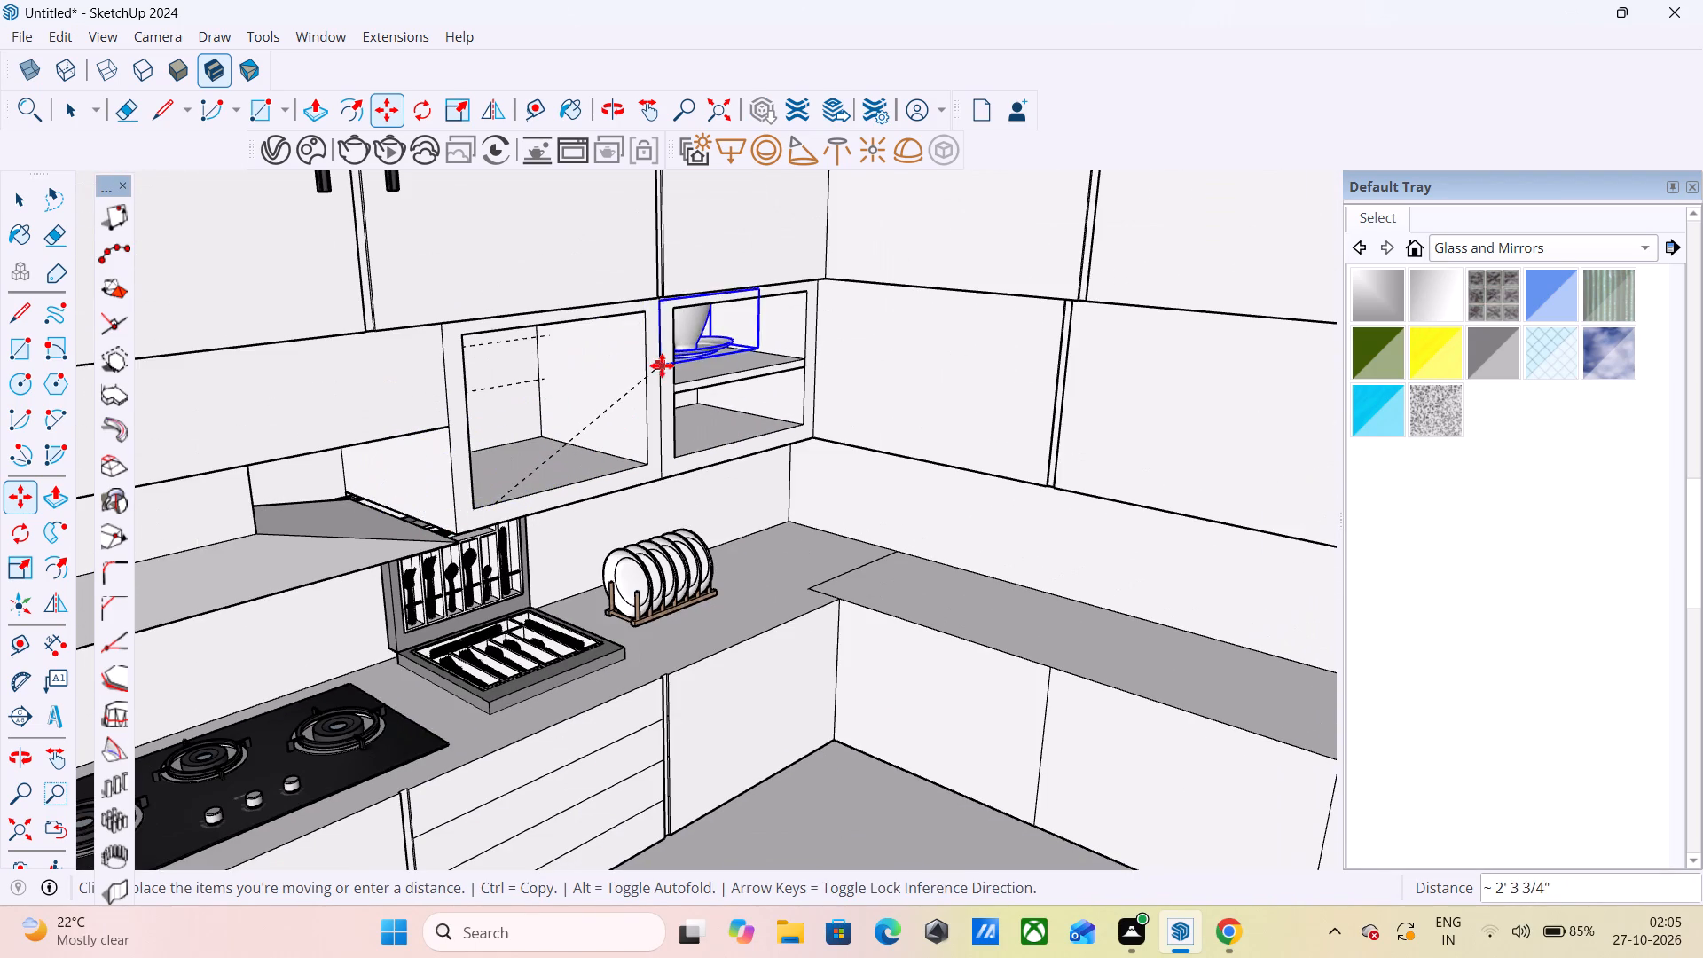
{"action": "scroll", "coordinate": [689, 377], "scroll_direction": "up", "scroll_amount": 6}
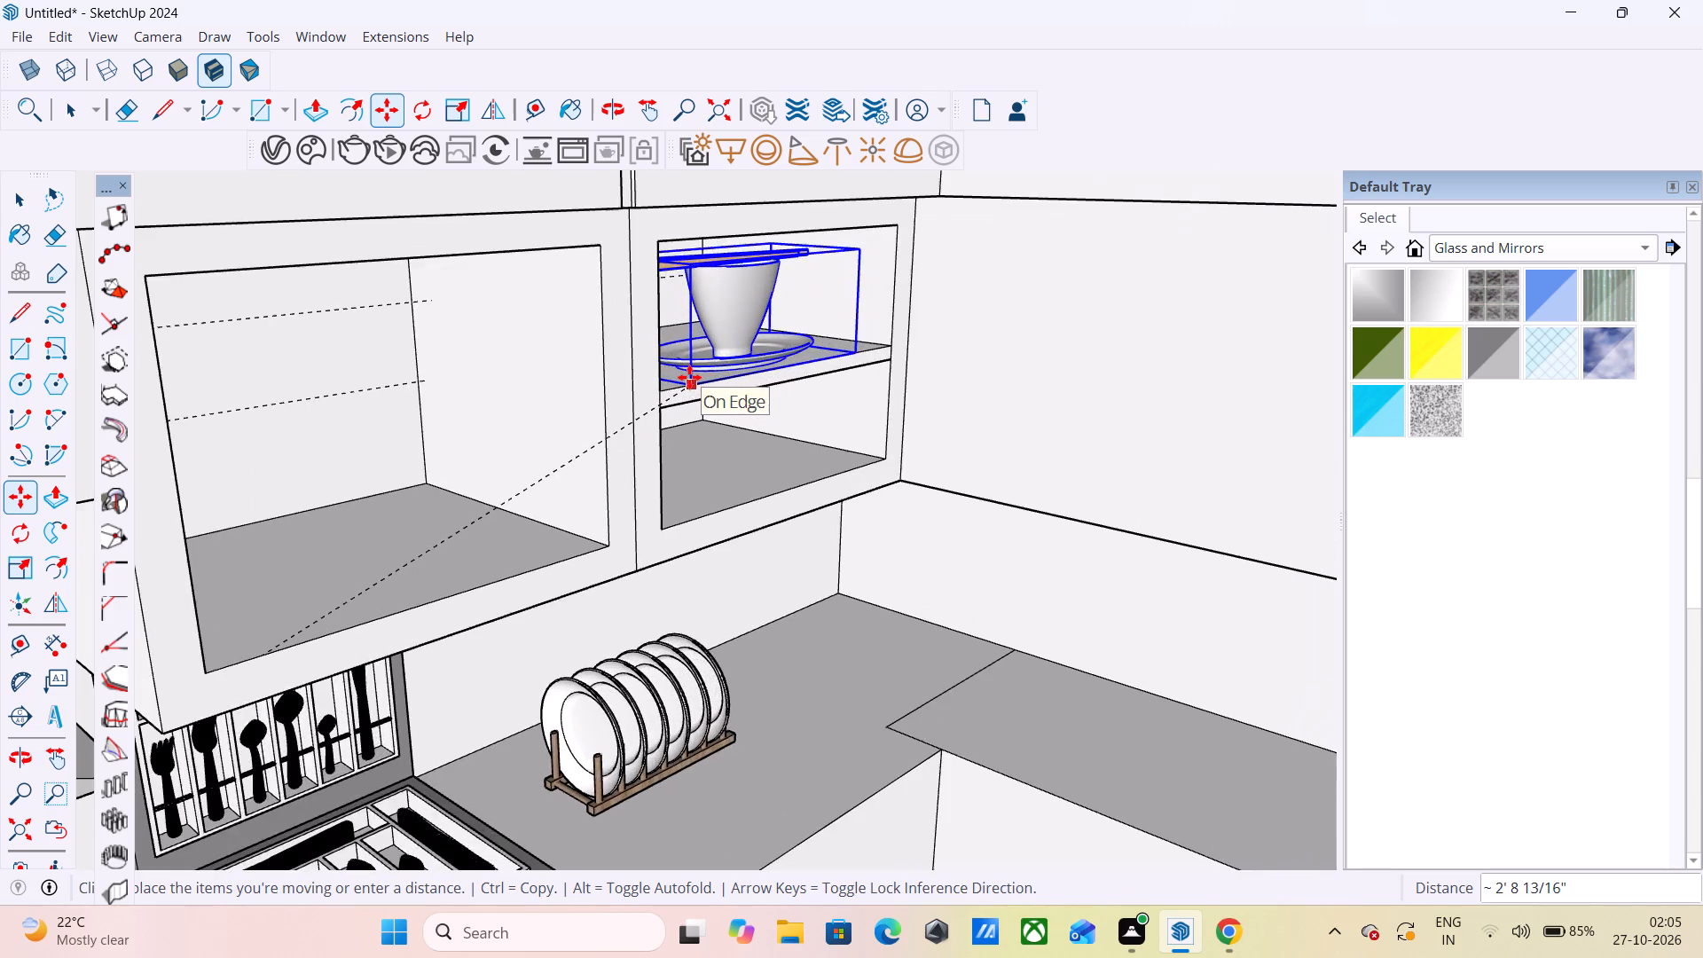
{"action": "scroll", "coordinate": [689, 377], "scroll_direction": "up", "scroll_amount": 4}
{"action": "left_click", "coordinate": [689, 377]}
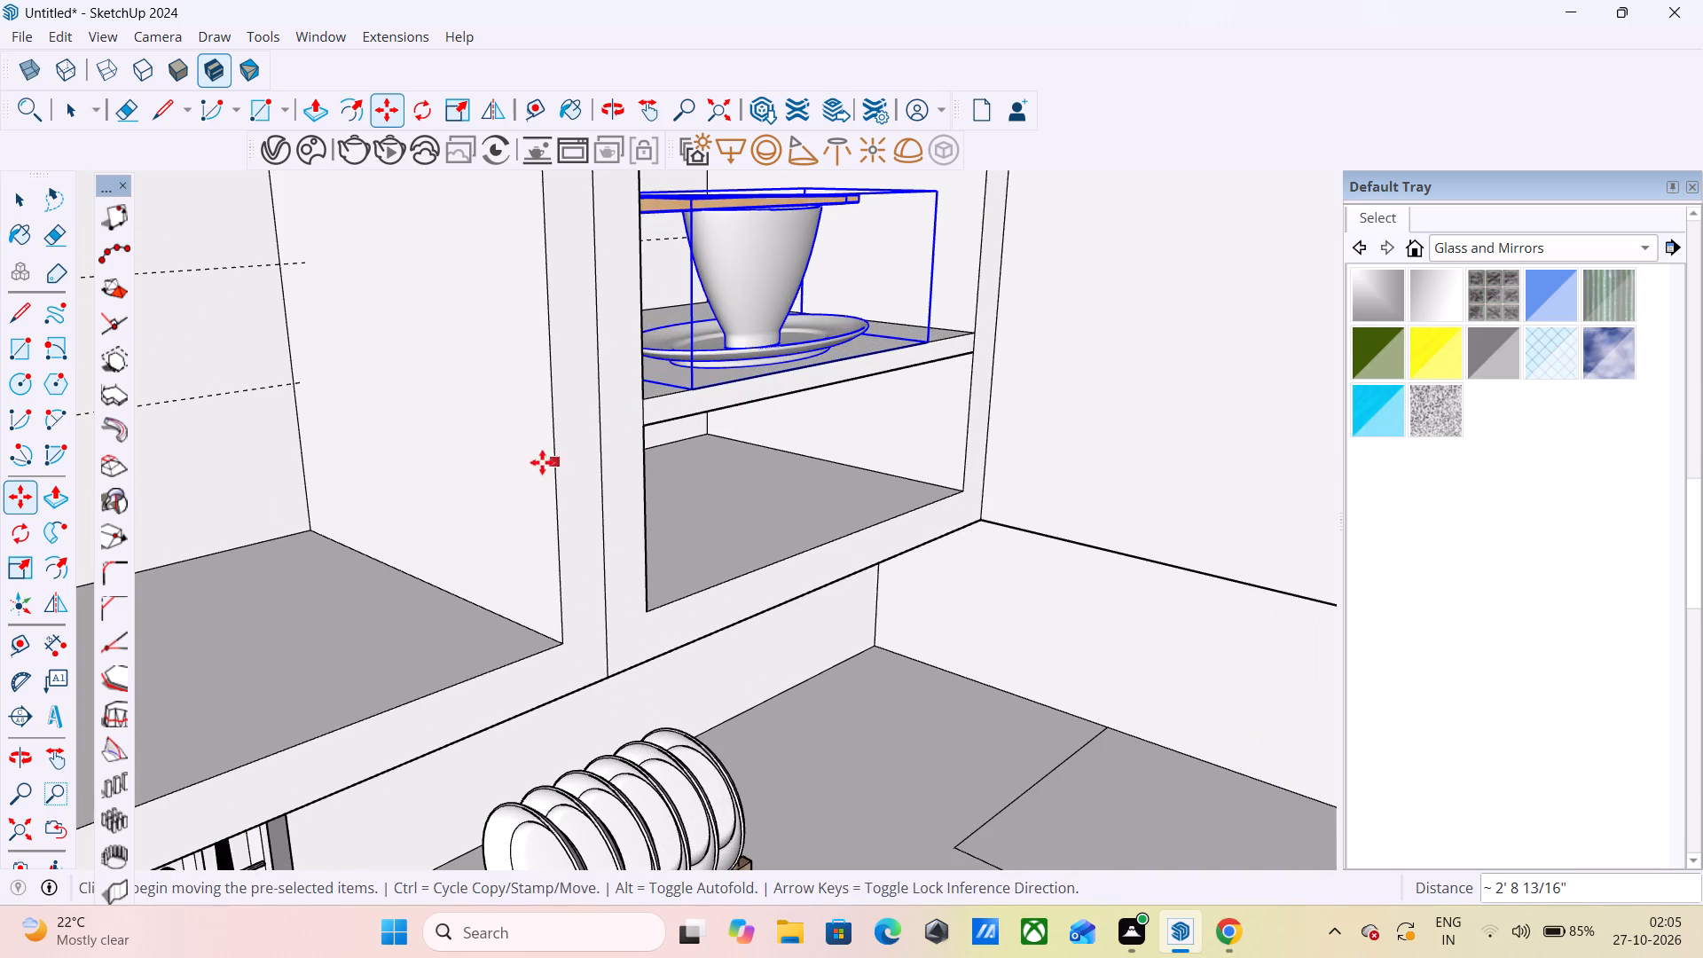
Scale the cup-and-saucer set down uniformly to fit within the upper shelf.
{"action": "scroll", "coordinate": [494, 465], "scroll_direction": "down", "scroll_amount": 11}
{"action": "middle_click_drag", "start_coordinate": [695, 479], "coordinate": [515, 408]}
{"action": "left_click", "coordinate": [18, 554]}
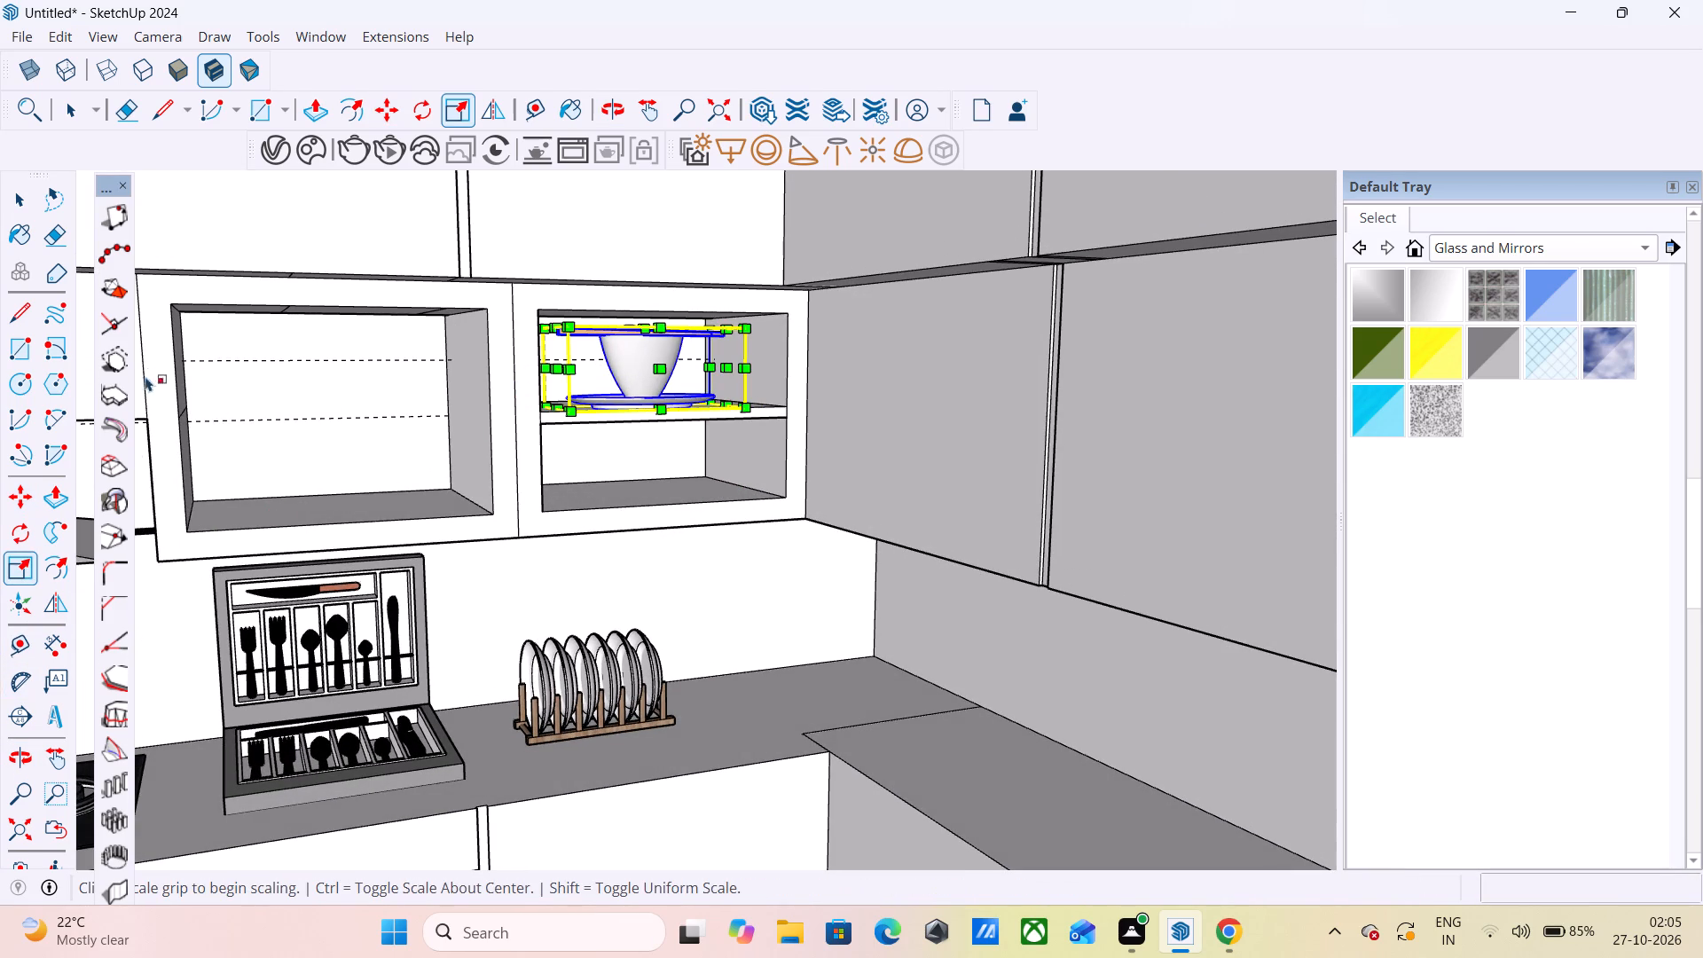
{"action": "left_click", "coordinate": [563, 325]}
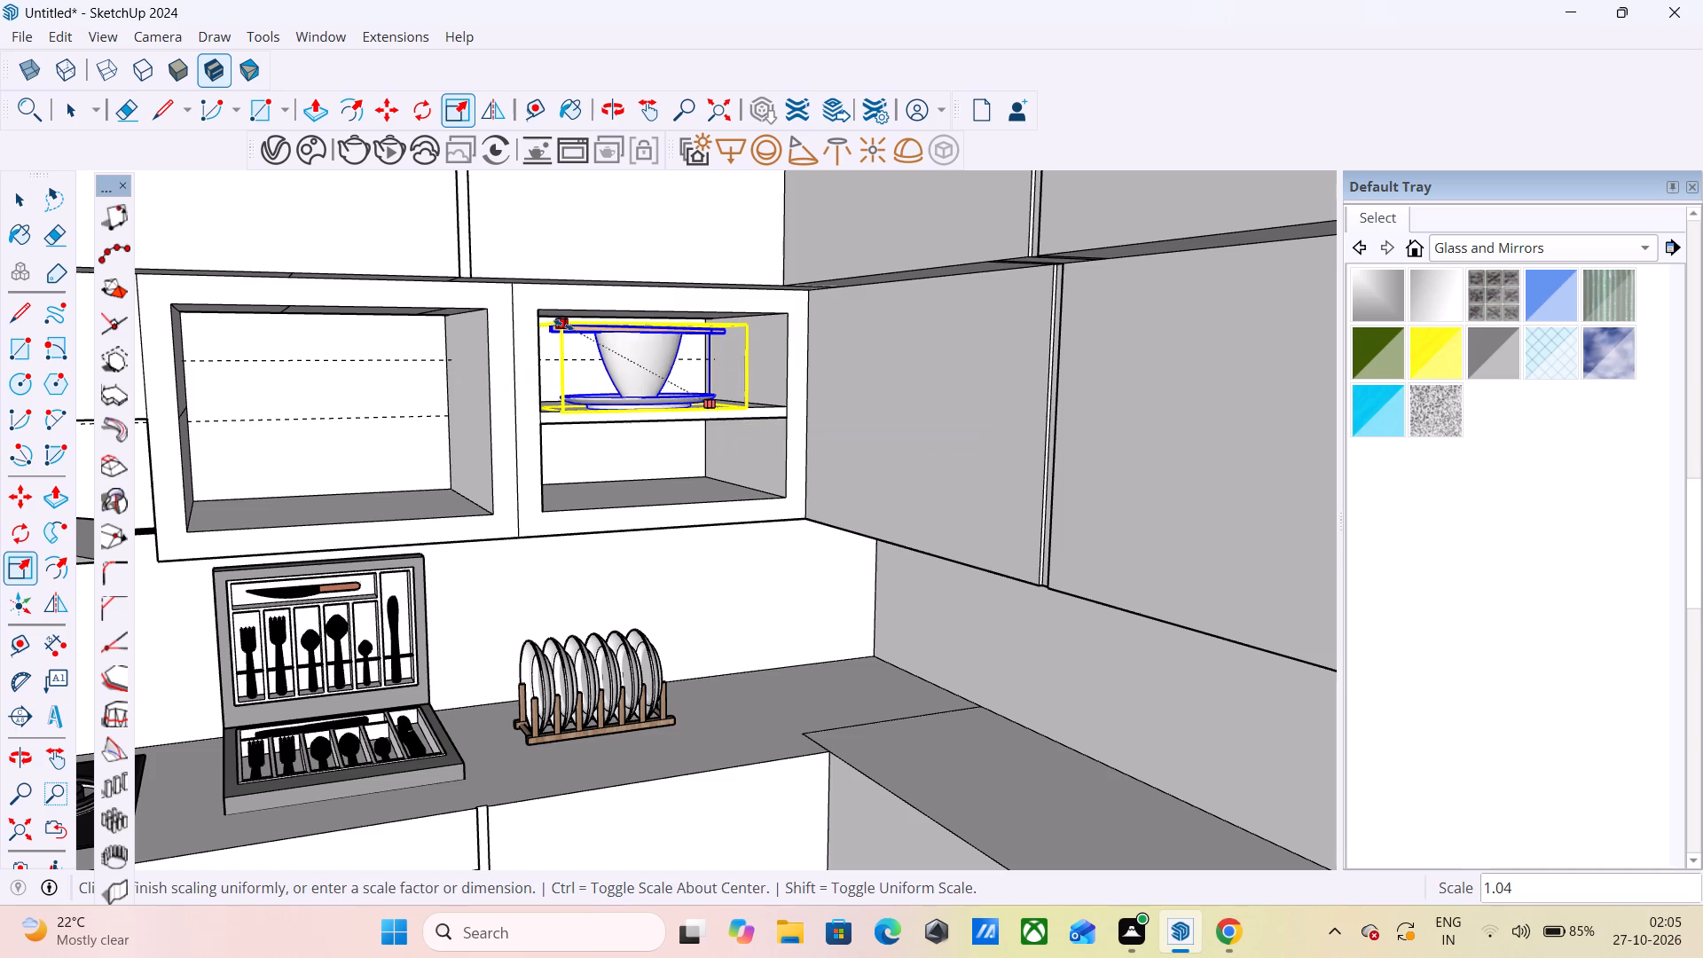
{"action": "left_click", "coordinate": [599, 339]}
Import the bowl model from Downloads and place the three-pot set on the ground outside the kitchen.
{"action": "scroll", "coordinate": [611, 490], "scroll_direction": "down", "scroll_amount": 5}
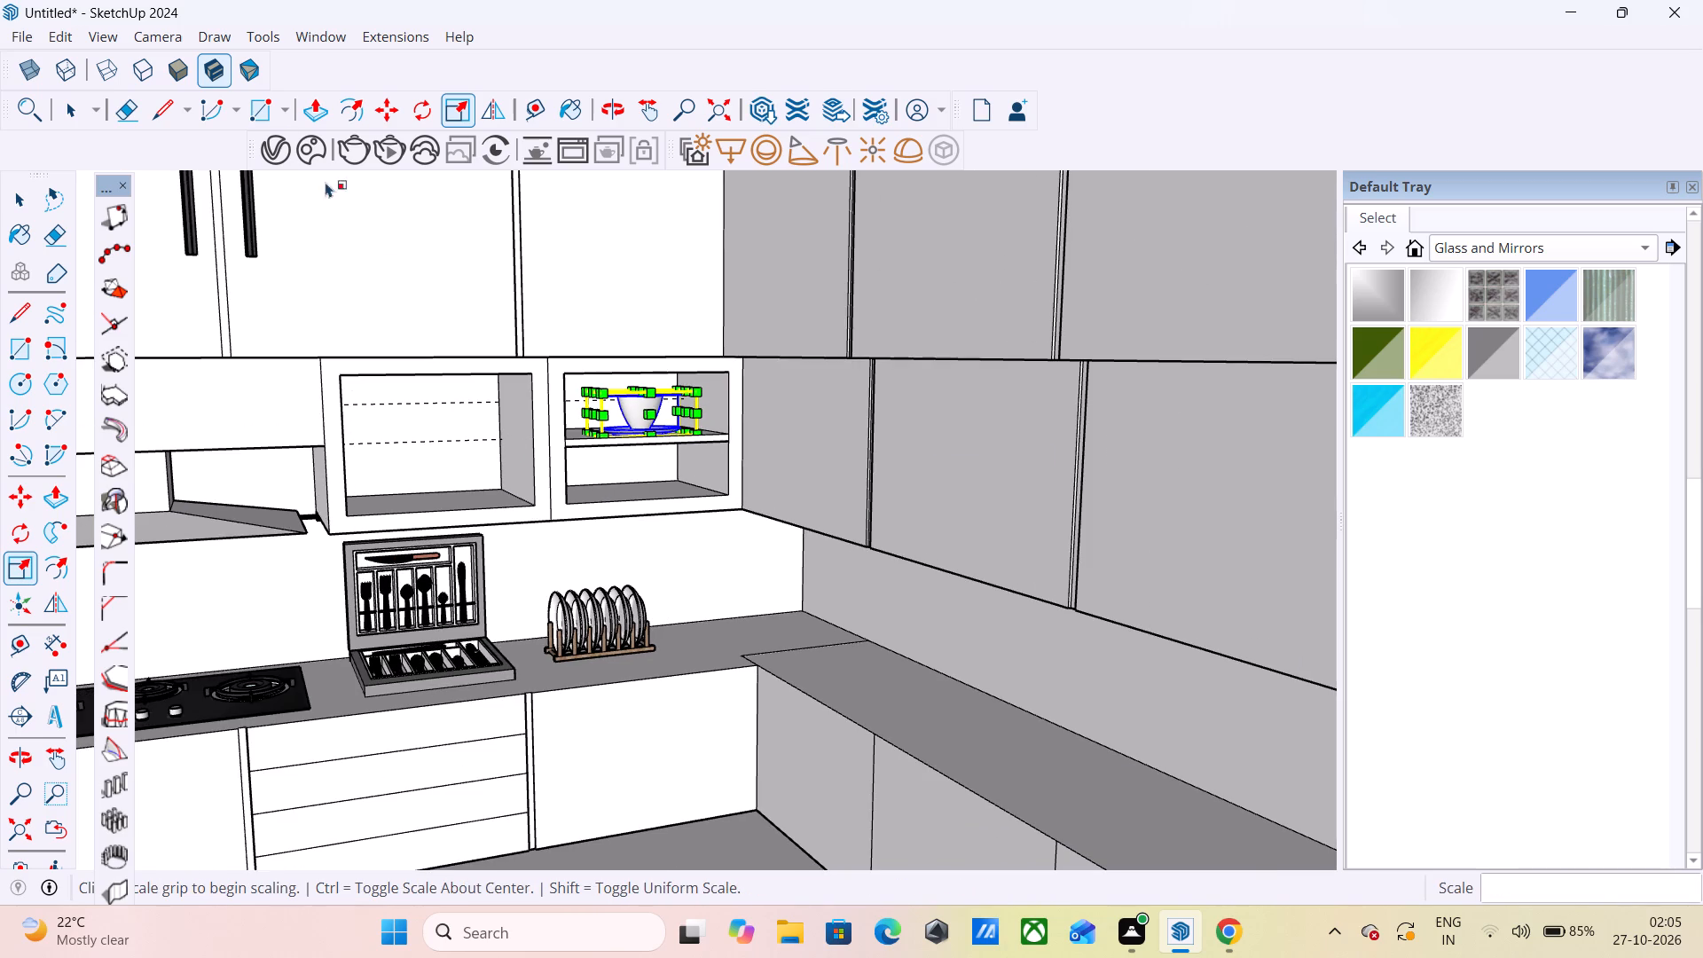
{"action": "left_click", "coordinate": [26, 43]}
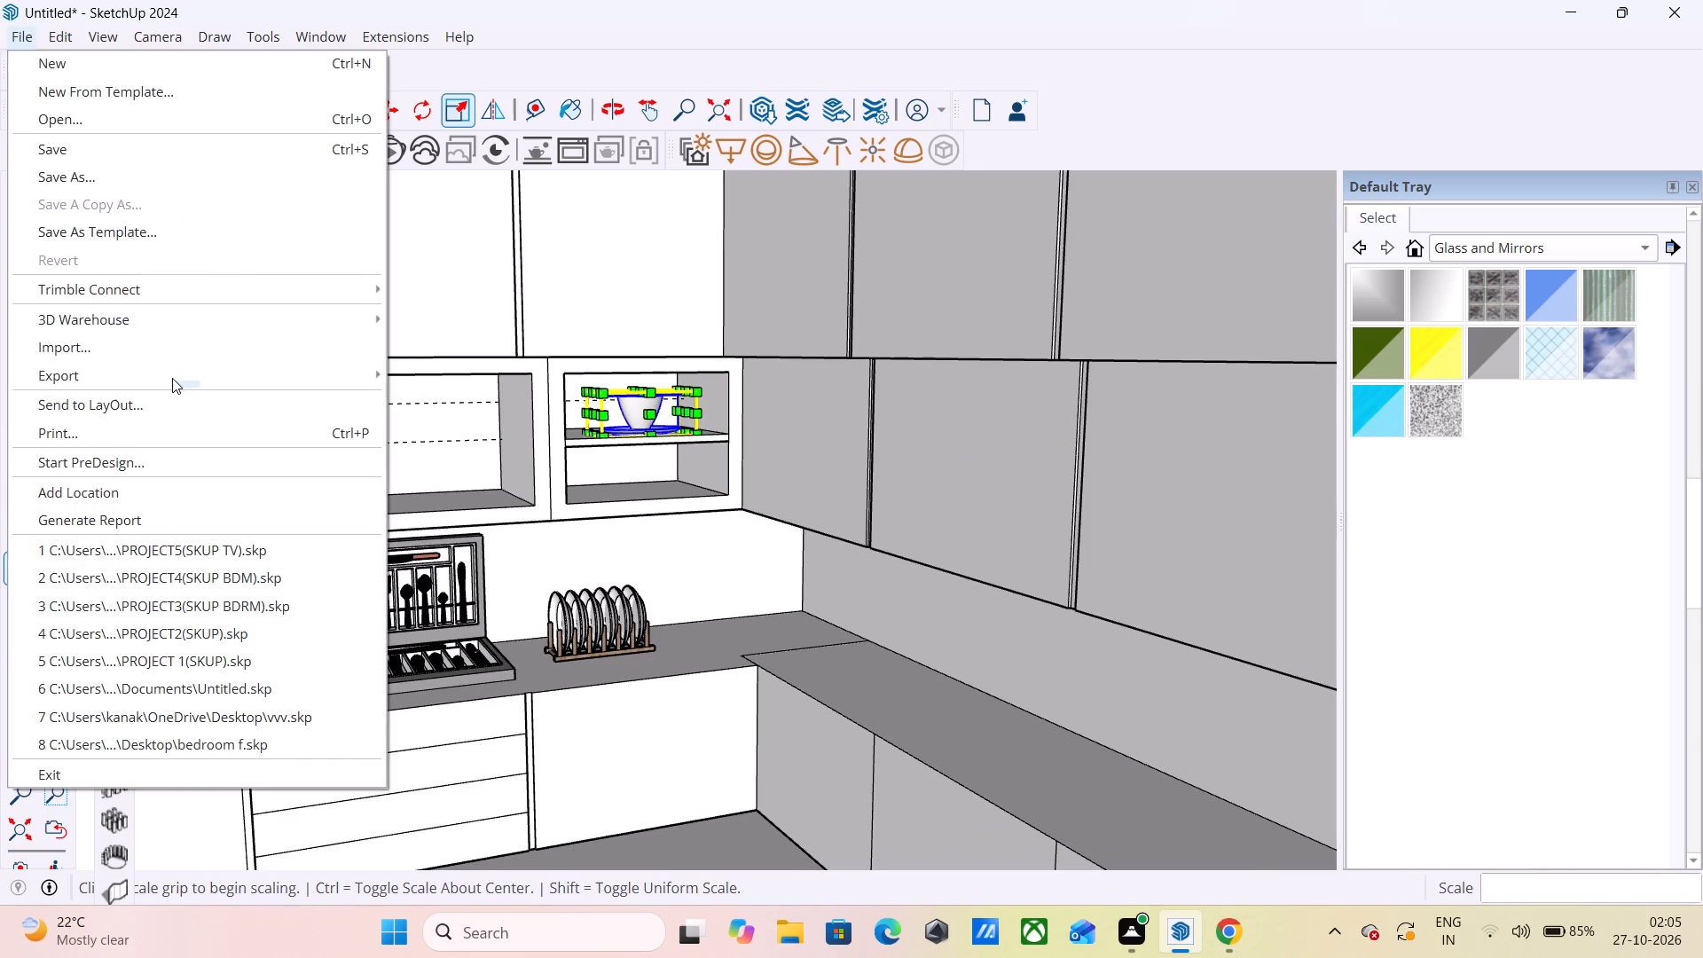
{"action": "left_click", "coordinate": [169, 358]}
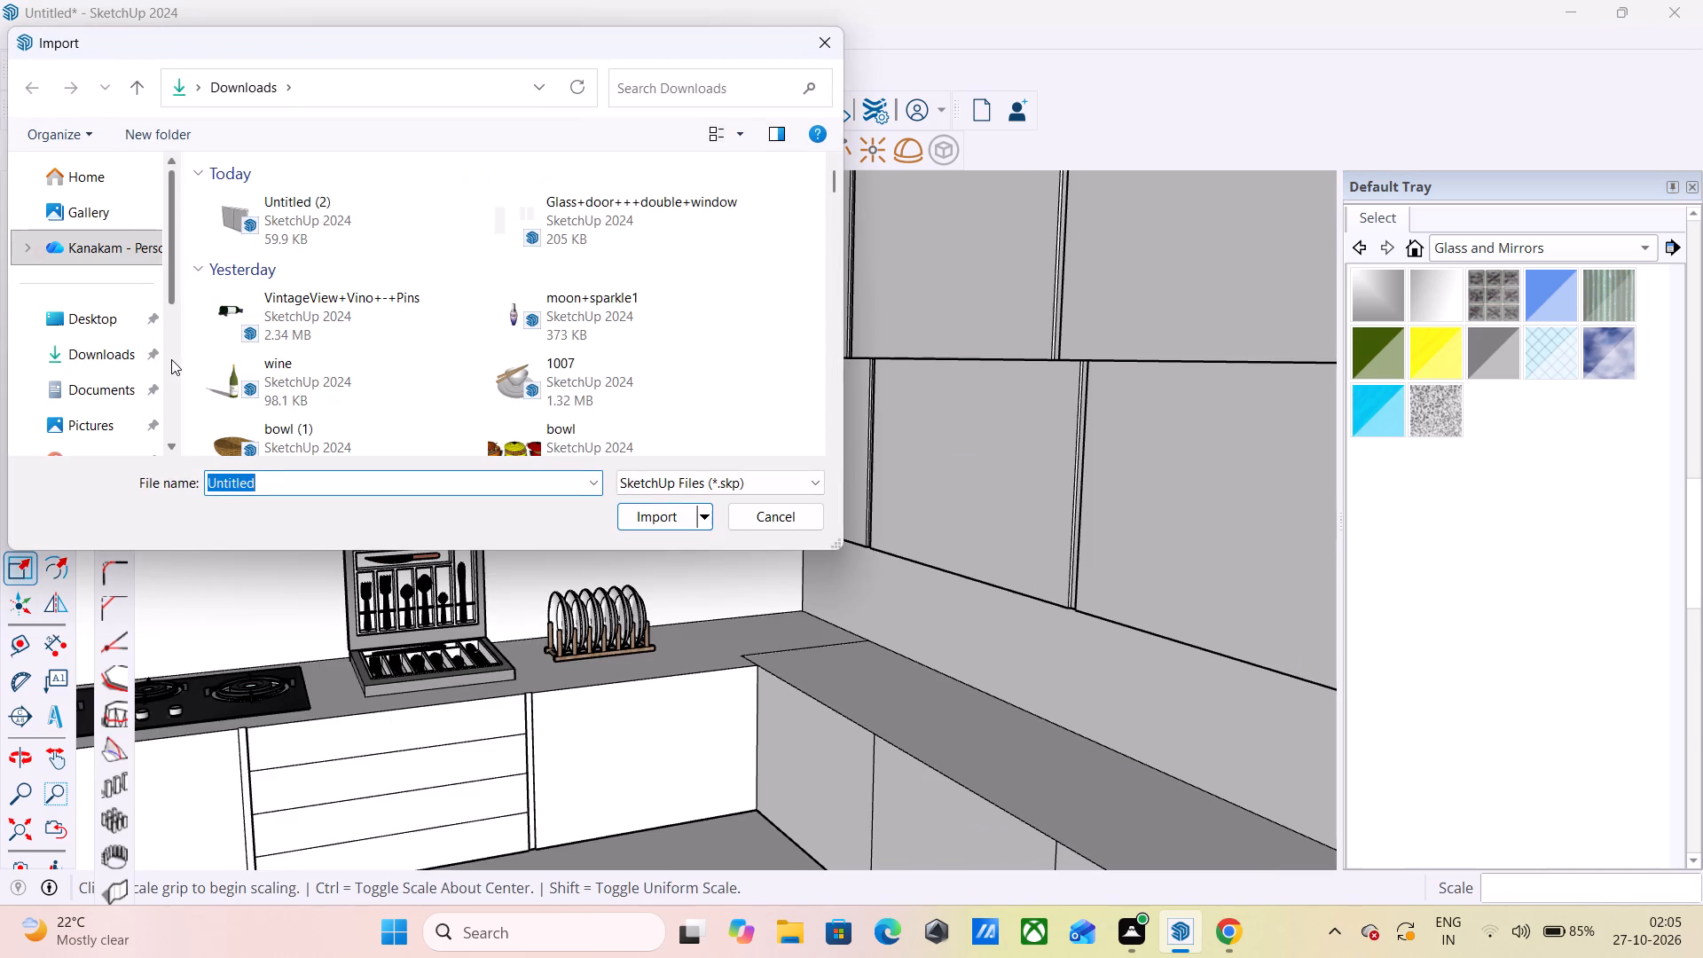
{"action": "scroll", "coordinate": [428, 342], "scroll_direction": "down", "scroll_amount": 1}
{"action": "left_click", "coordinate": [500, 287]}
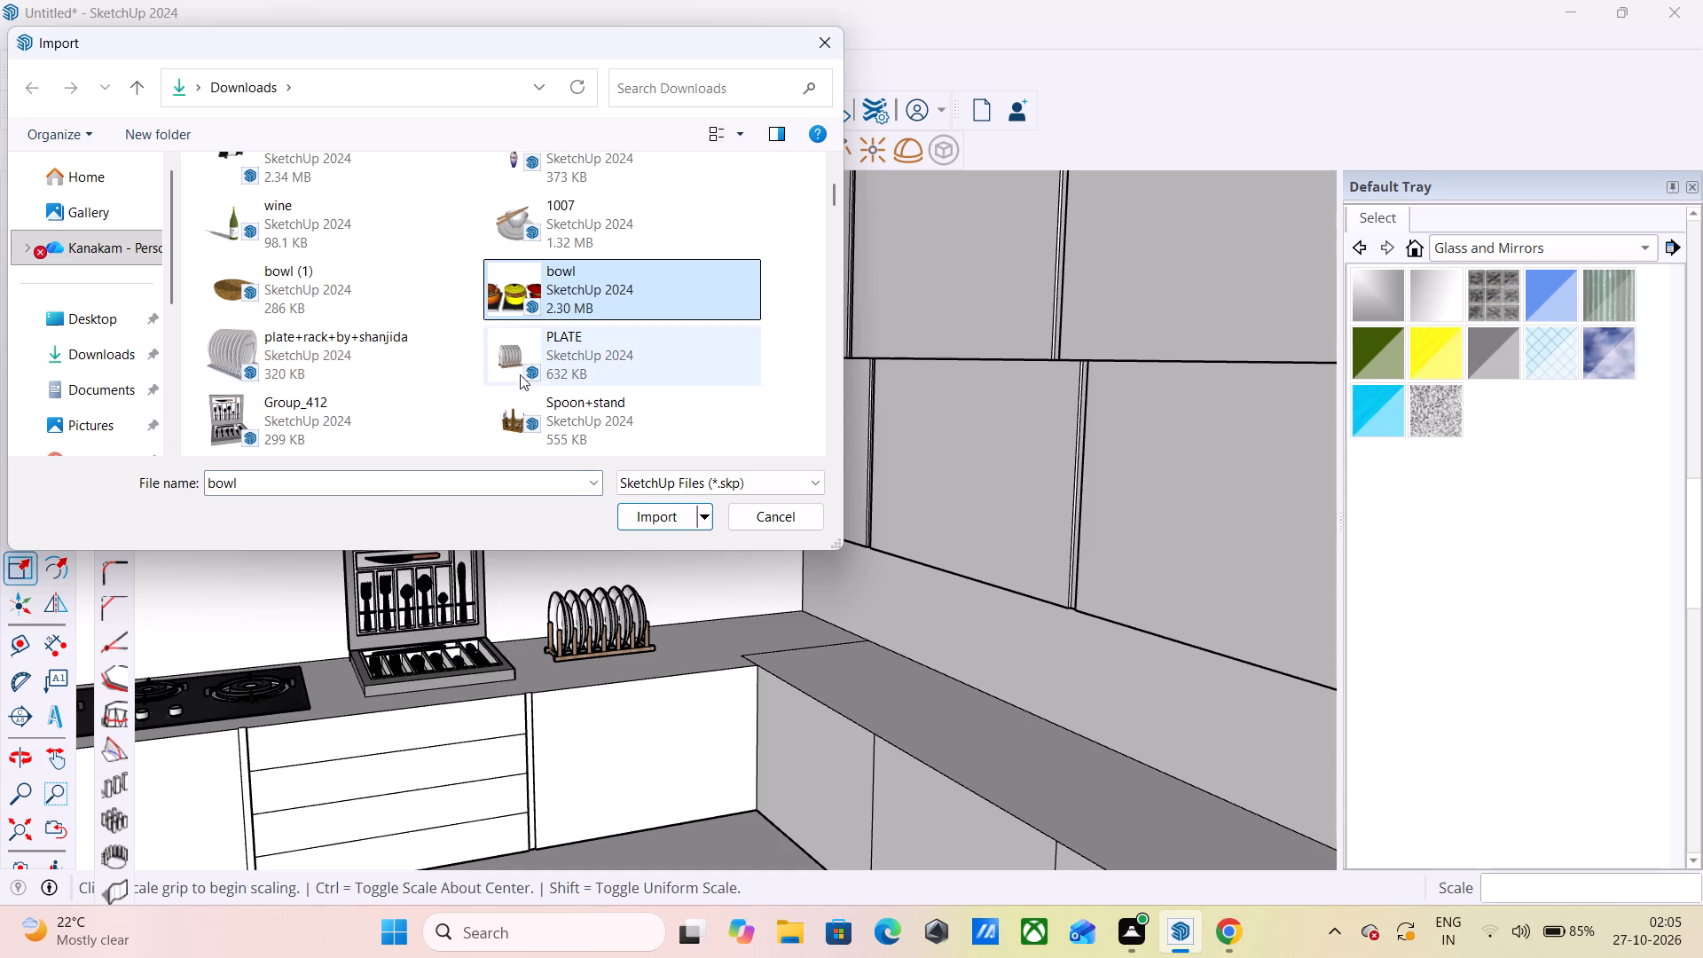
{"action": "left_click", "coordinate": [652, 508]}
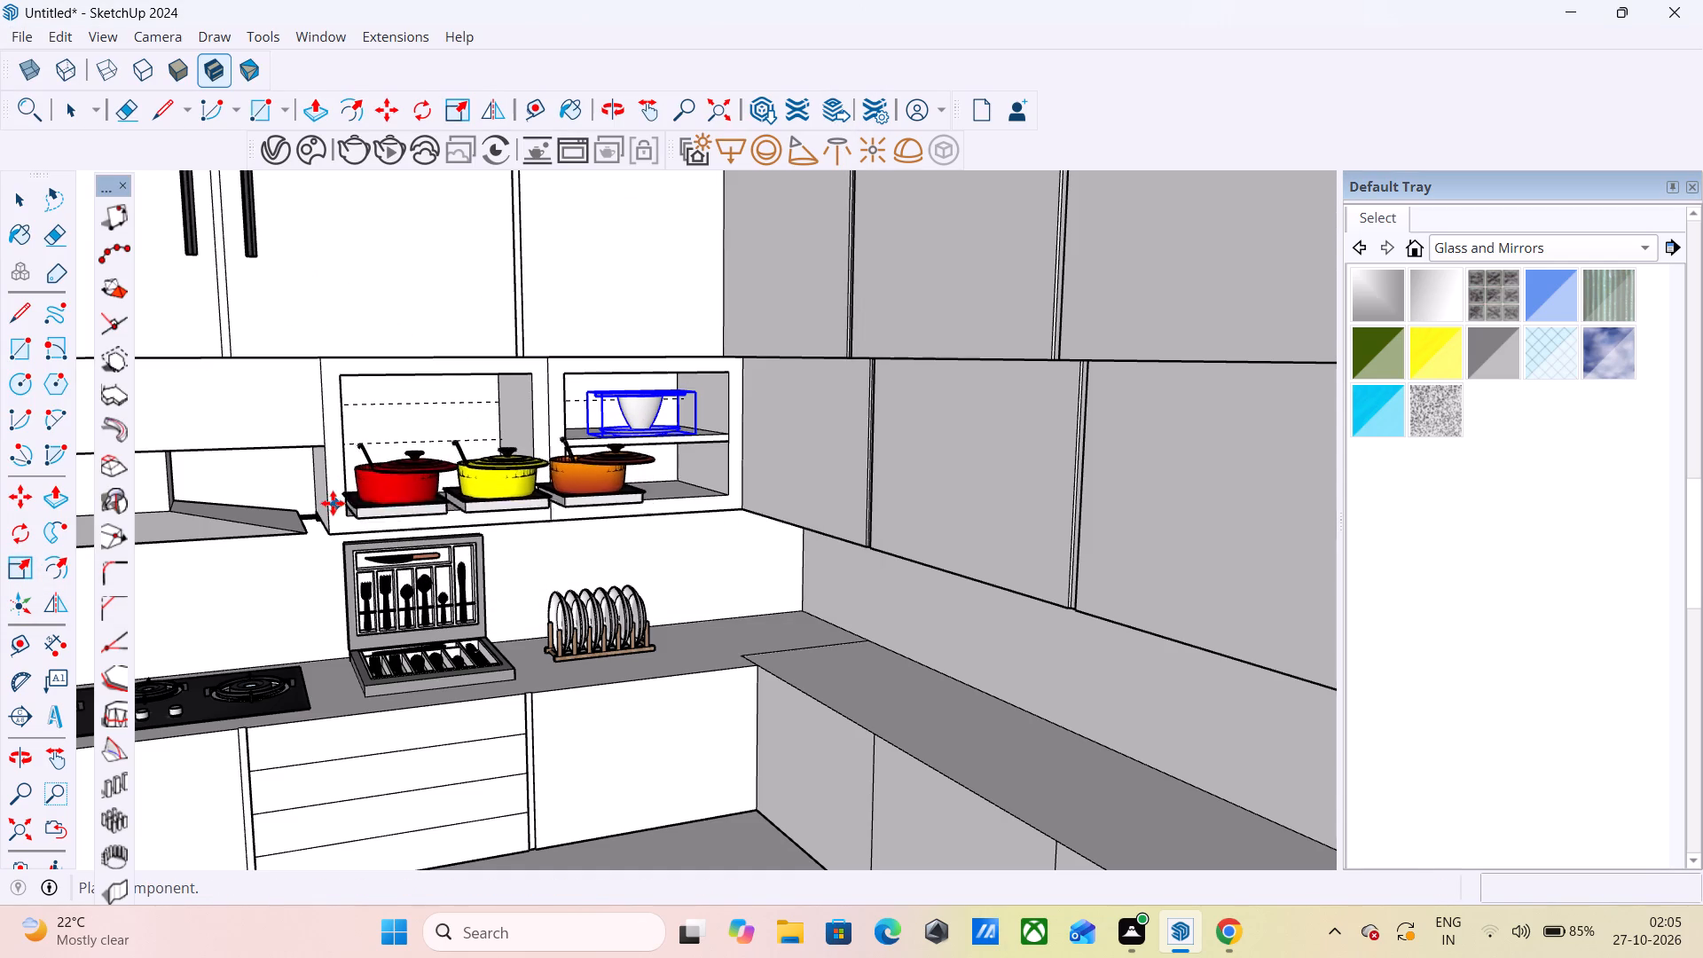
{"action": "scroll", "coordinate": [329, 500], "scroll_direction": "down", "scroll_amount": 9}
{"action": "scroll", "coordinate": [512, 540], "scroll_direction": "down", "scroll_amount": 6}
{"action": "scroll", "coordinate": [214, 599], "scroll_direction": "up", "scroll_amount": 3}
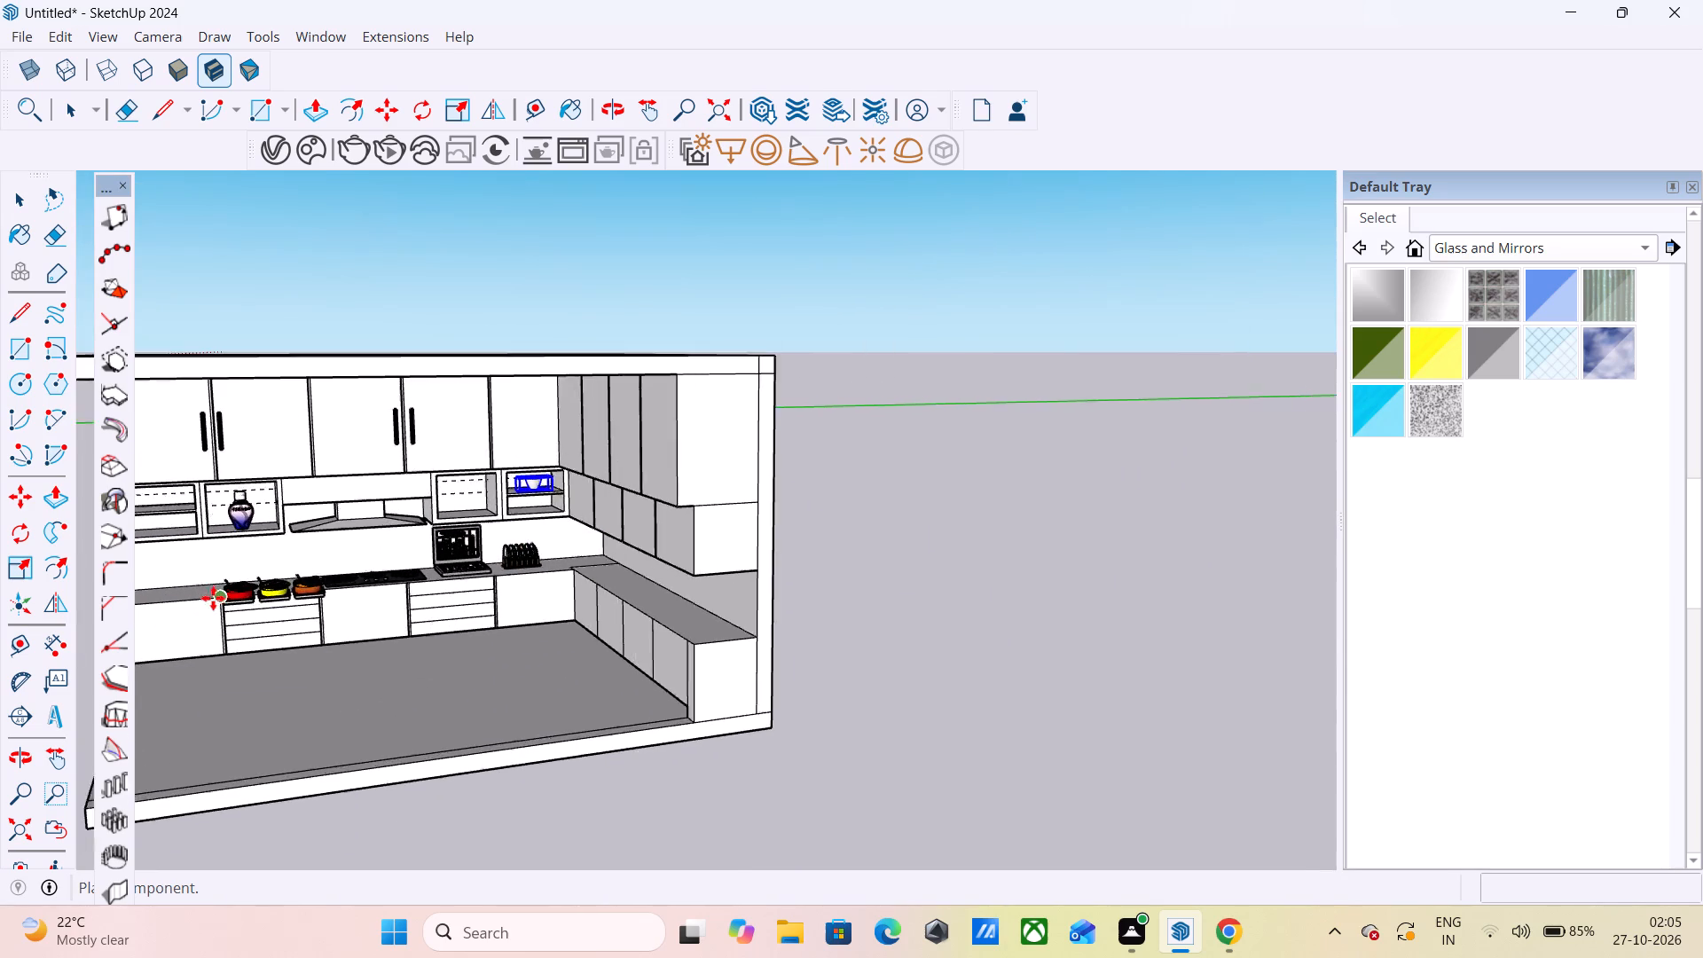
{"action": "scroll", "coordinate": [213, 598], "scroll_direction": "up", "scroll_amount": 8}
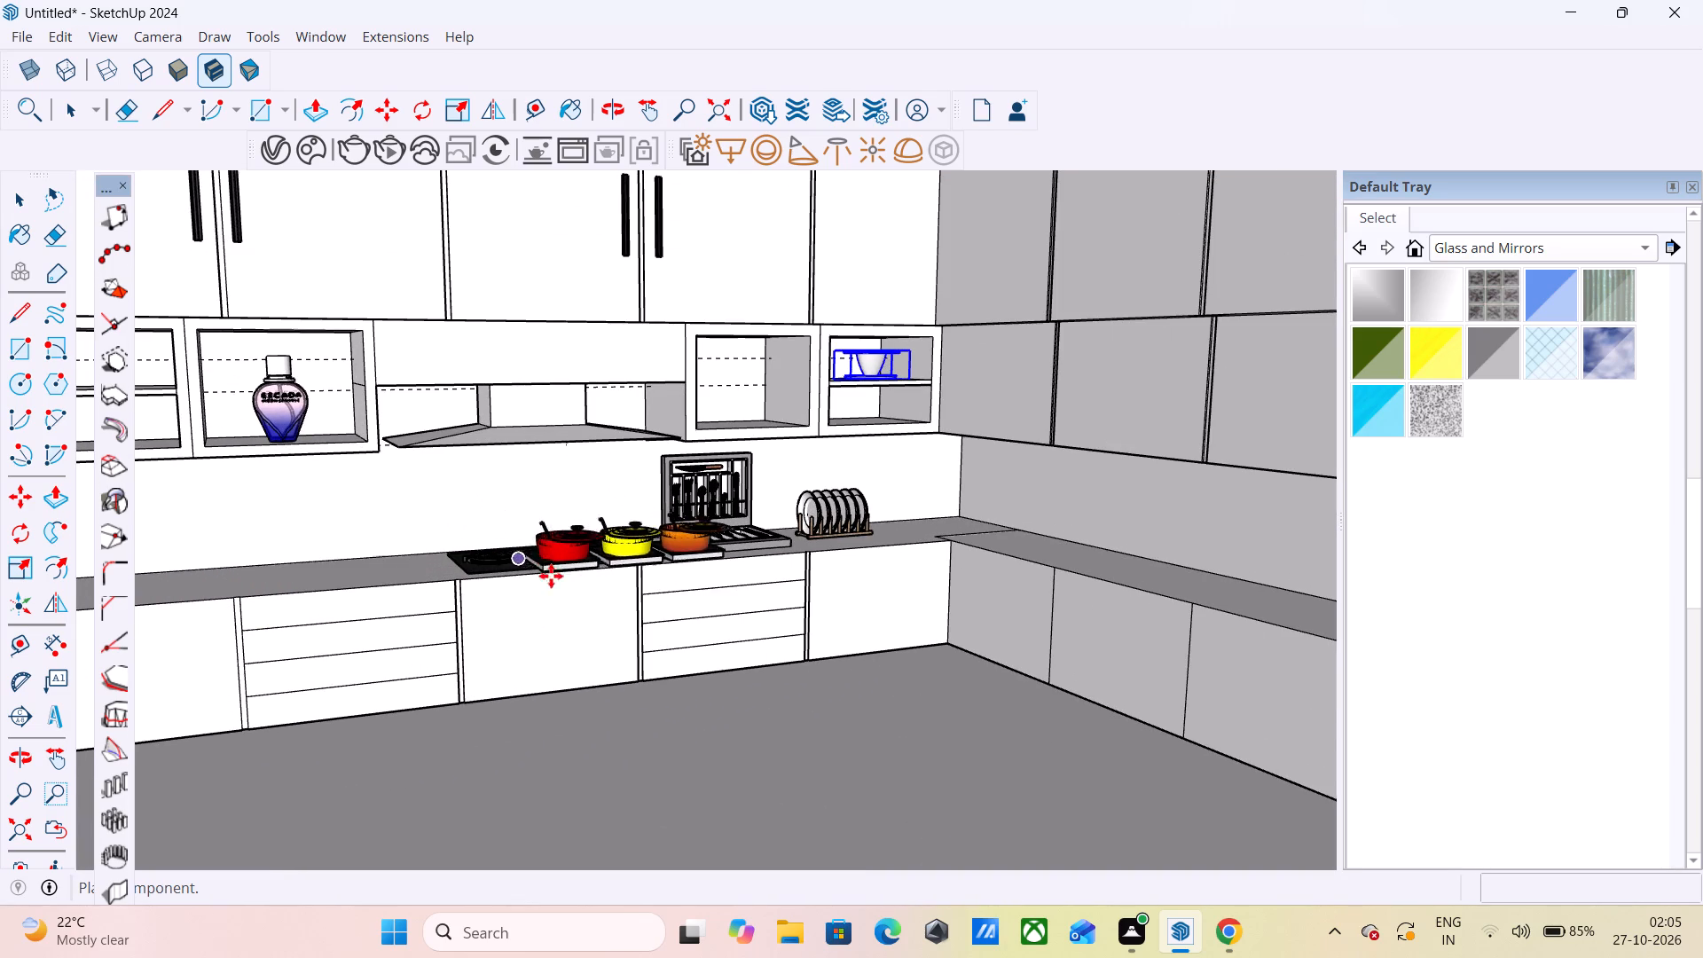
{"action": "scroll", "coordinate": [650, 618], "scroll_direction": "up", "scroll_amount": 1}
{"action": "scroll", "coordinate": [684, 612], "scroll_direction": "down", "scroll_amount": 16}
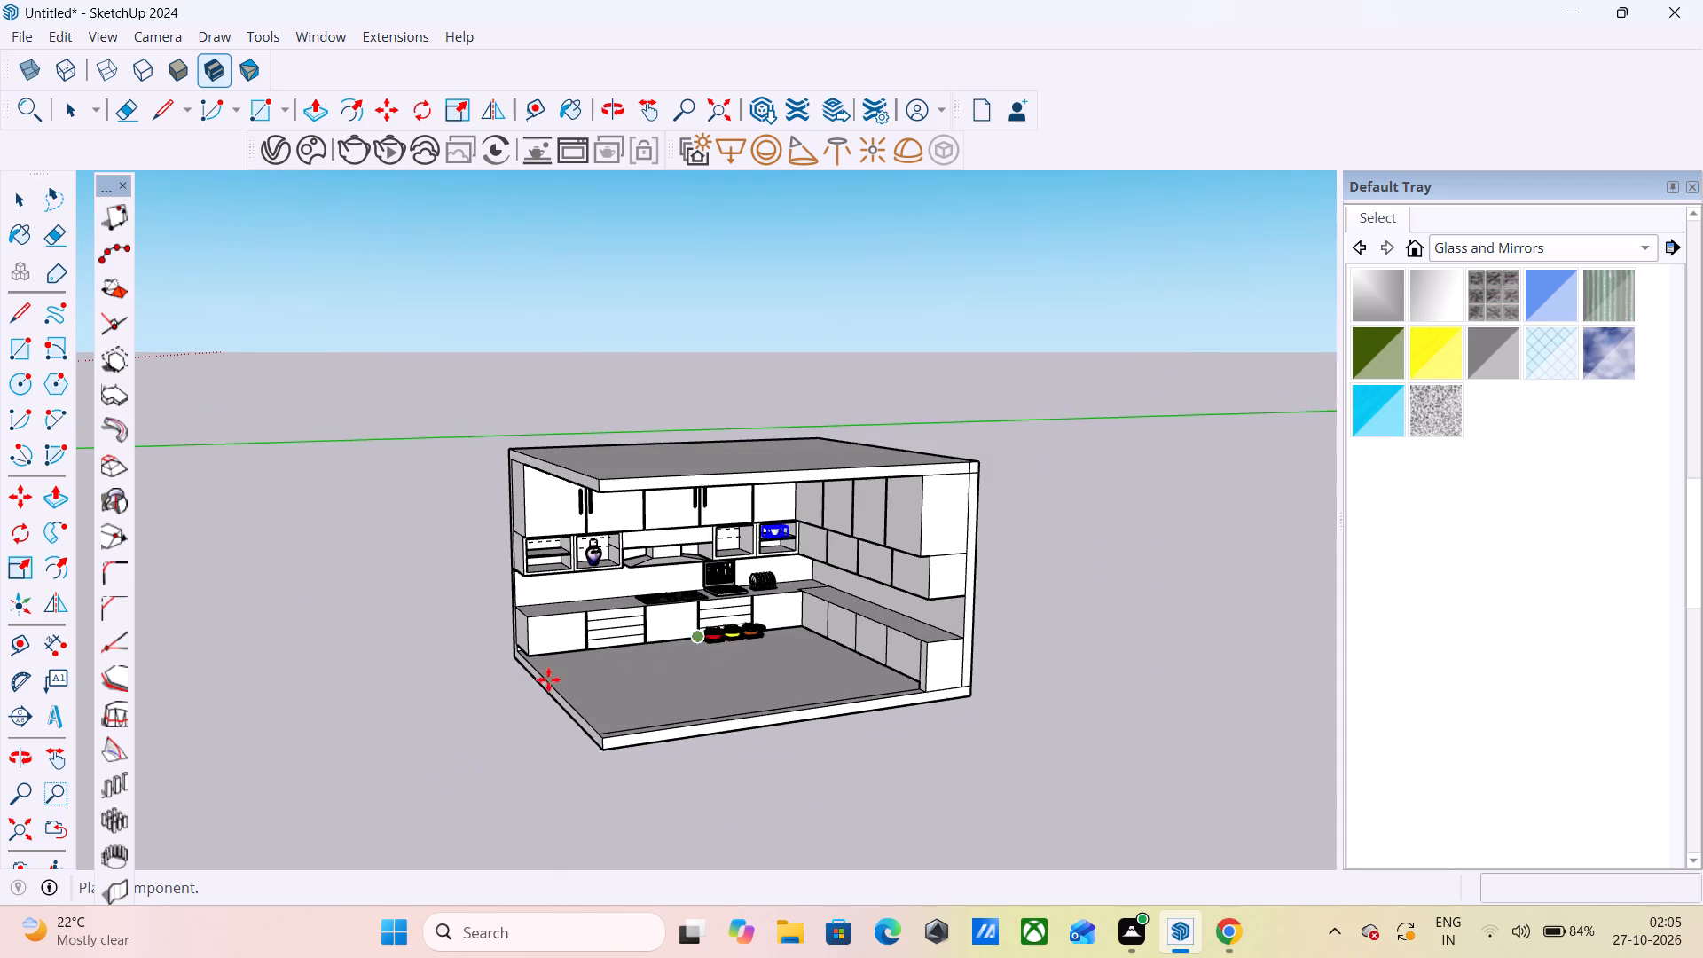
{"action": "left_click", "coordinate": [351, 712]}
Inside the imported pot set, copy the red pot's body about 8' 4 5/8" away onto the open ground.
{"action": "scroll", "coordinate": [383, 714], "scroll_direction": "up", "scroll_amount": 10}
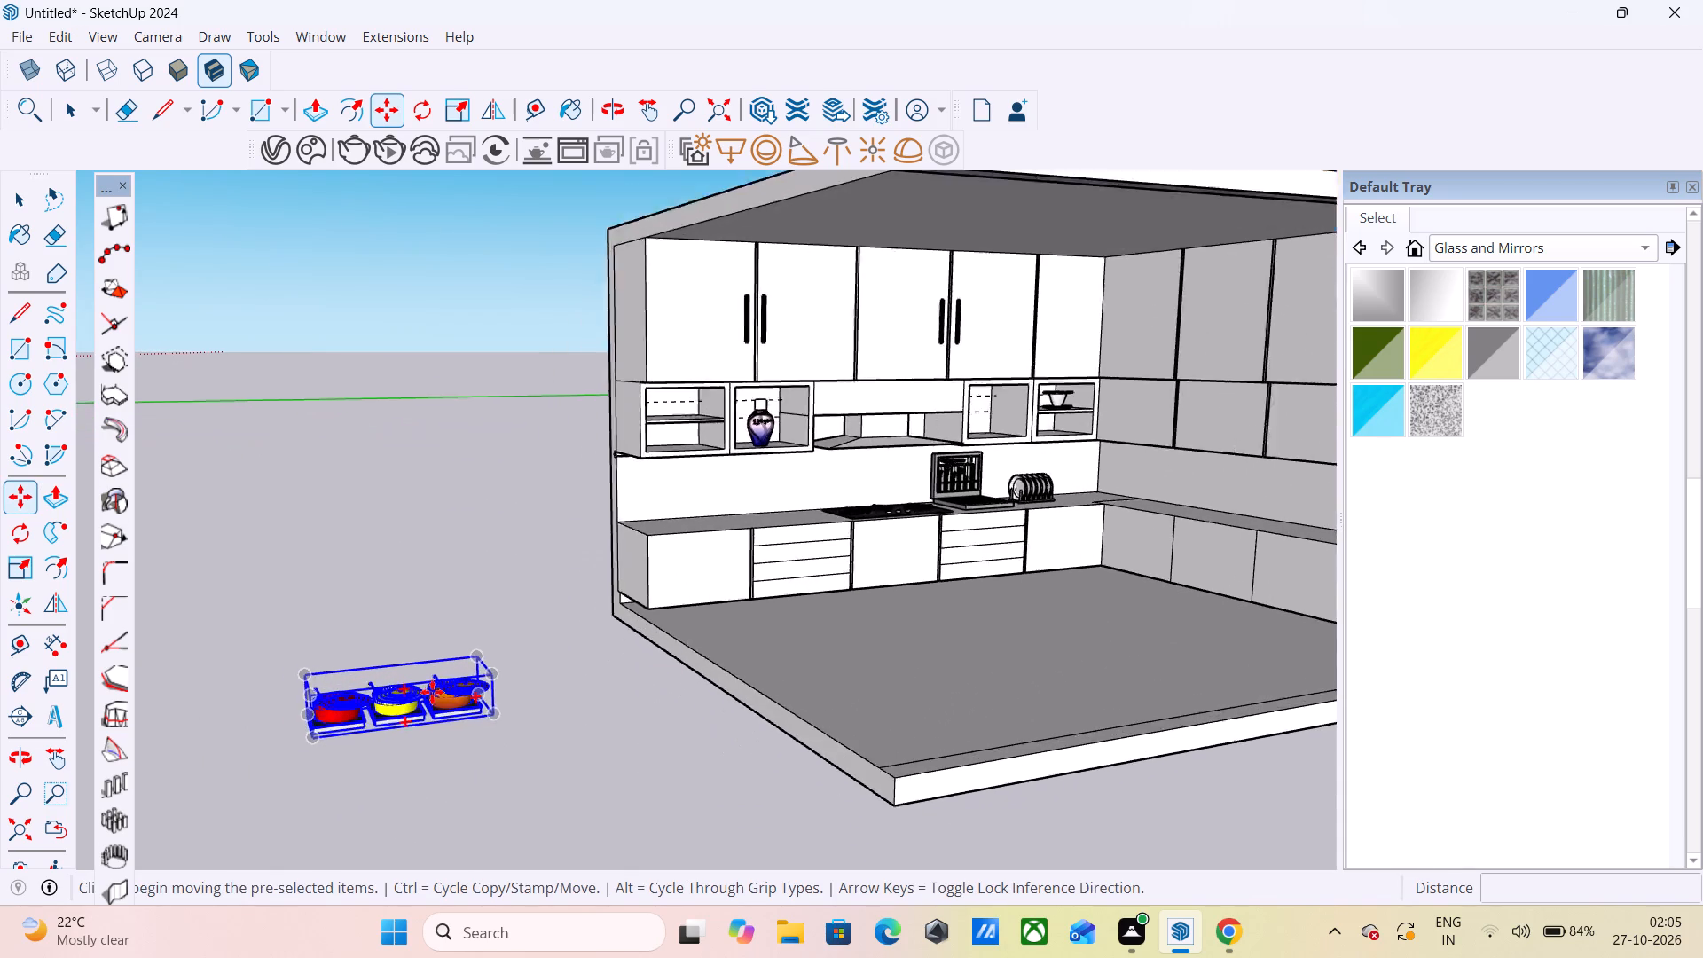
{"action": "scroll", "coordinate": [432, 692], "scroll_direction": "up", "scroll_amount": 8}
{"action": "scroll", "coordinate": [192, 758], "scroll_direction": "up", "scroll_amount": 6}
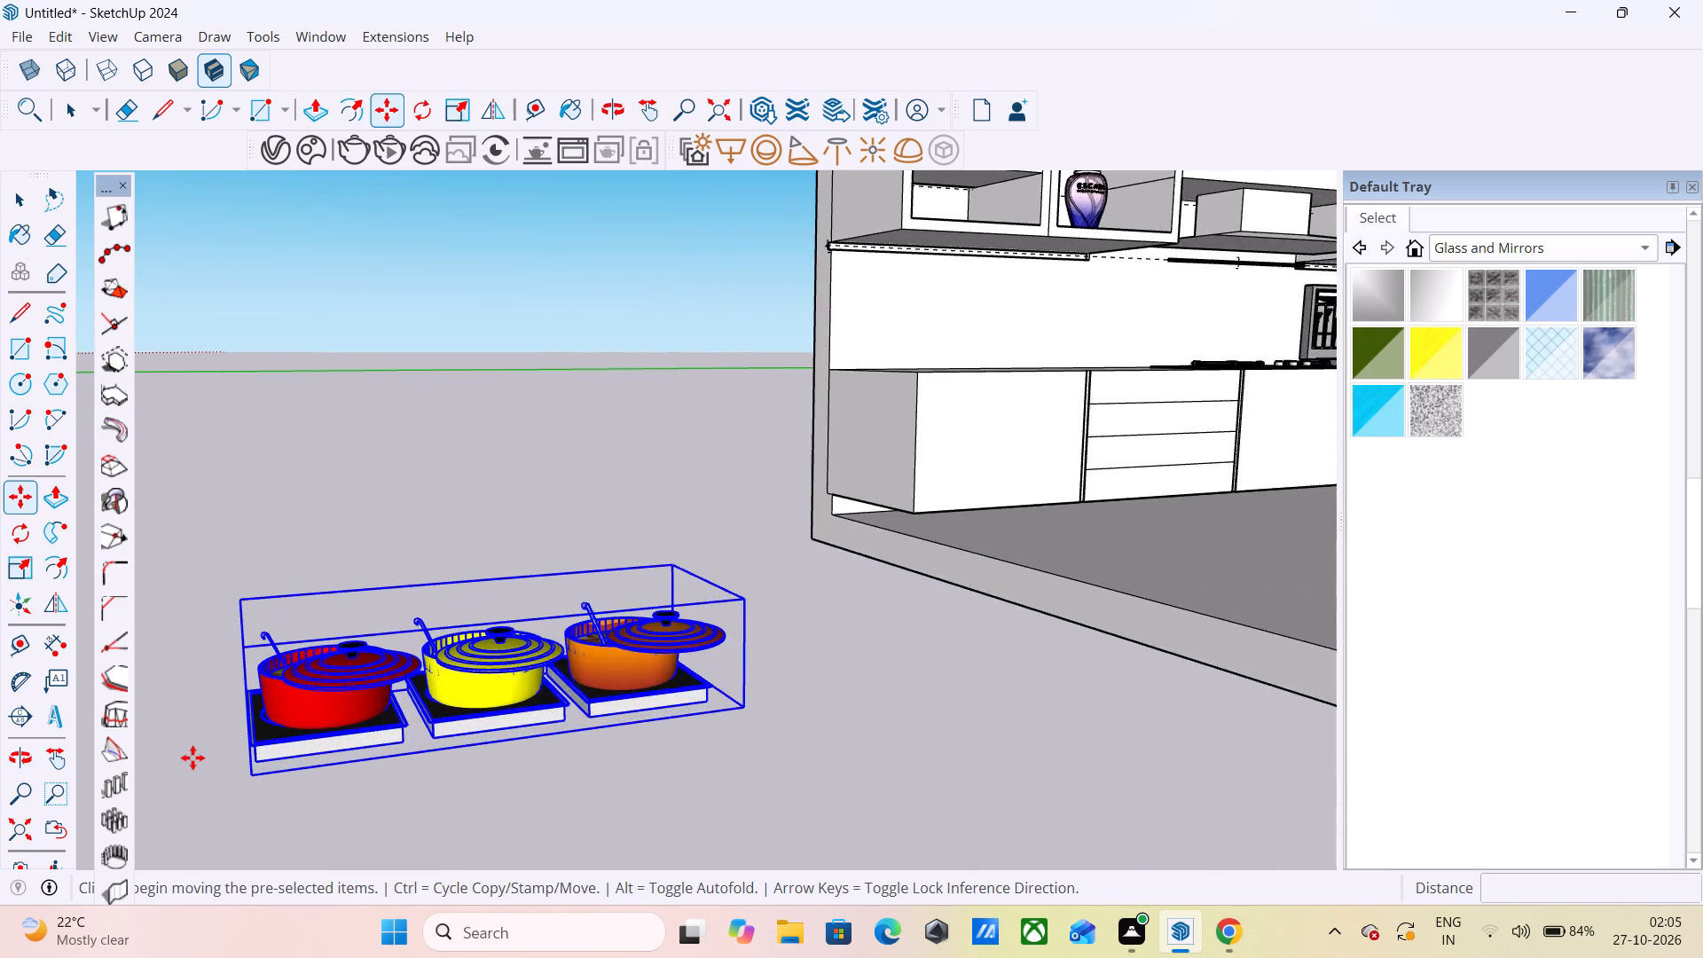
{"action": "scroll", "coordinate": [192, 758], "scroll_direction": "up", "scroll_amount": 5}
{"action": "key", "text": "space"}
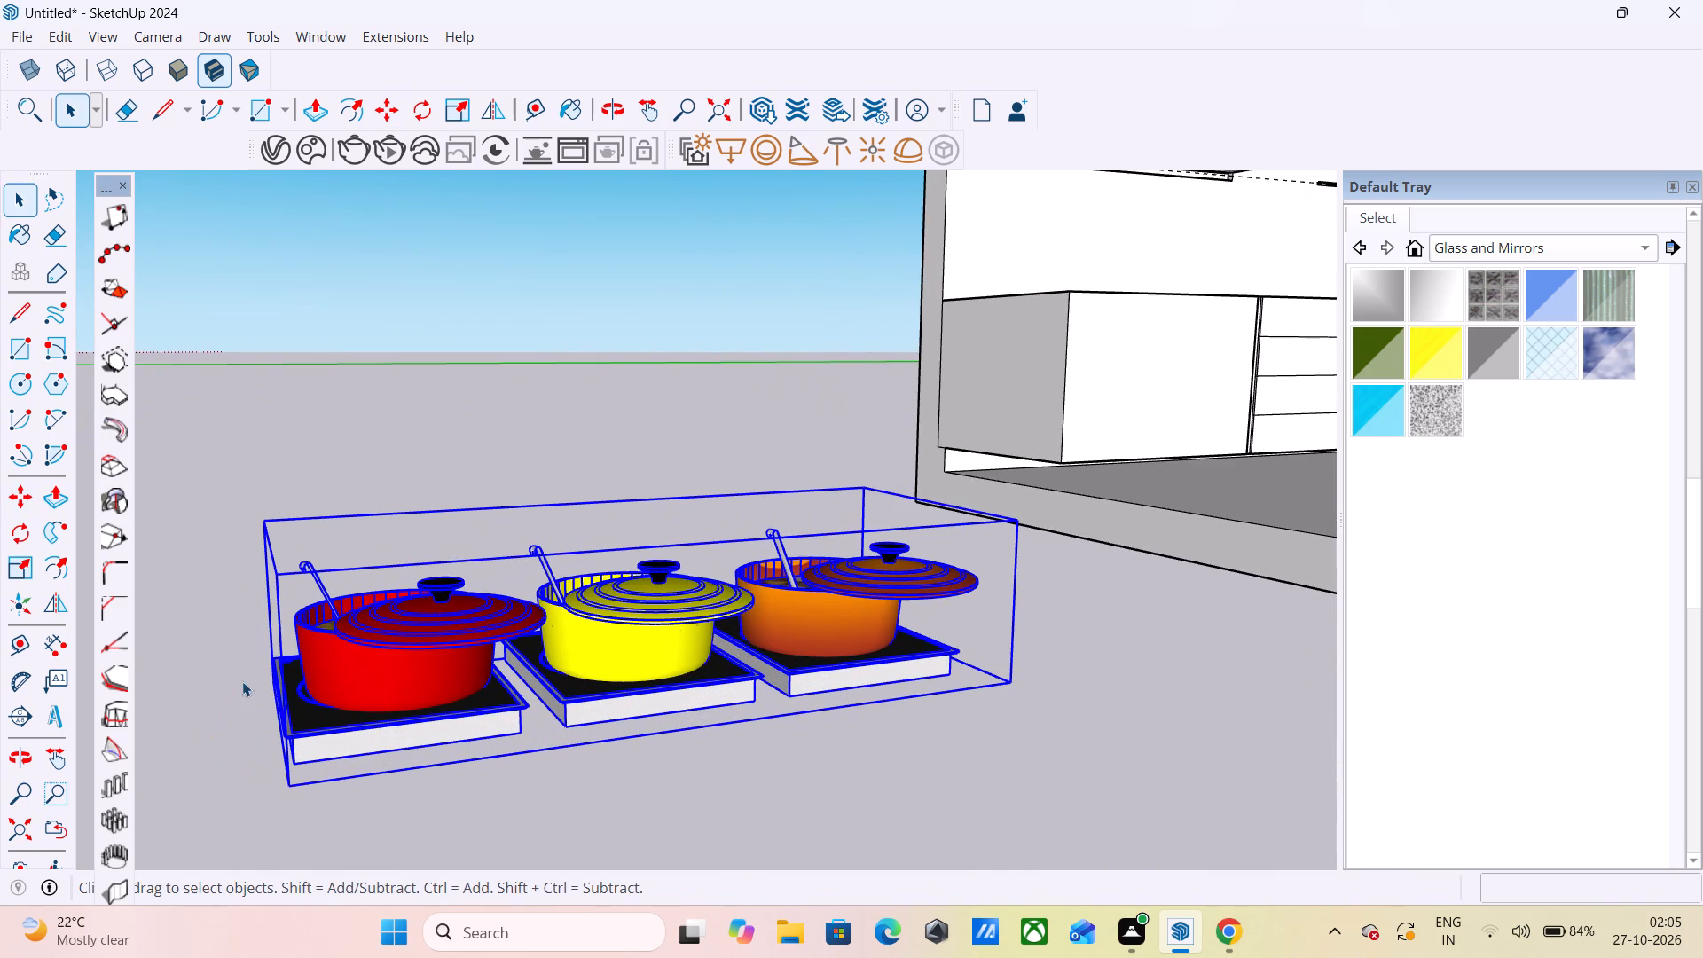
{"action": "triple_click", "coordinate": [320, 675]}
{"action": "double_click", "coordinate": [370, 744]}
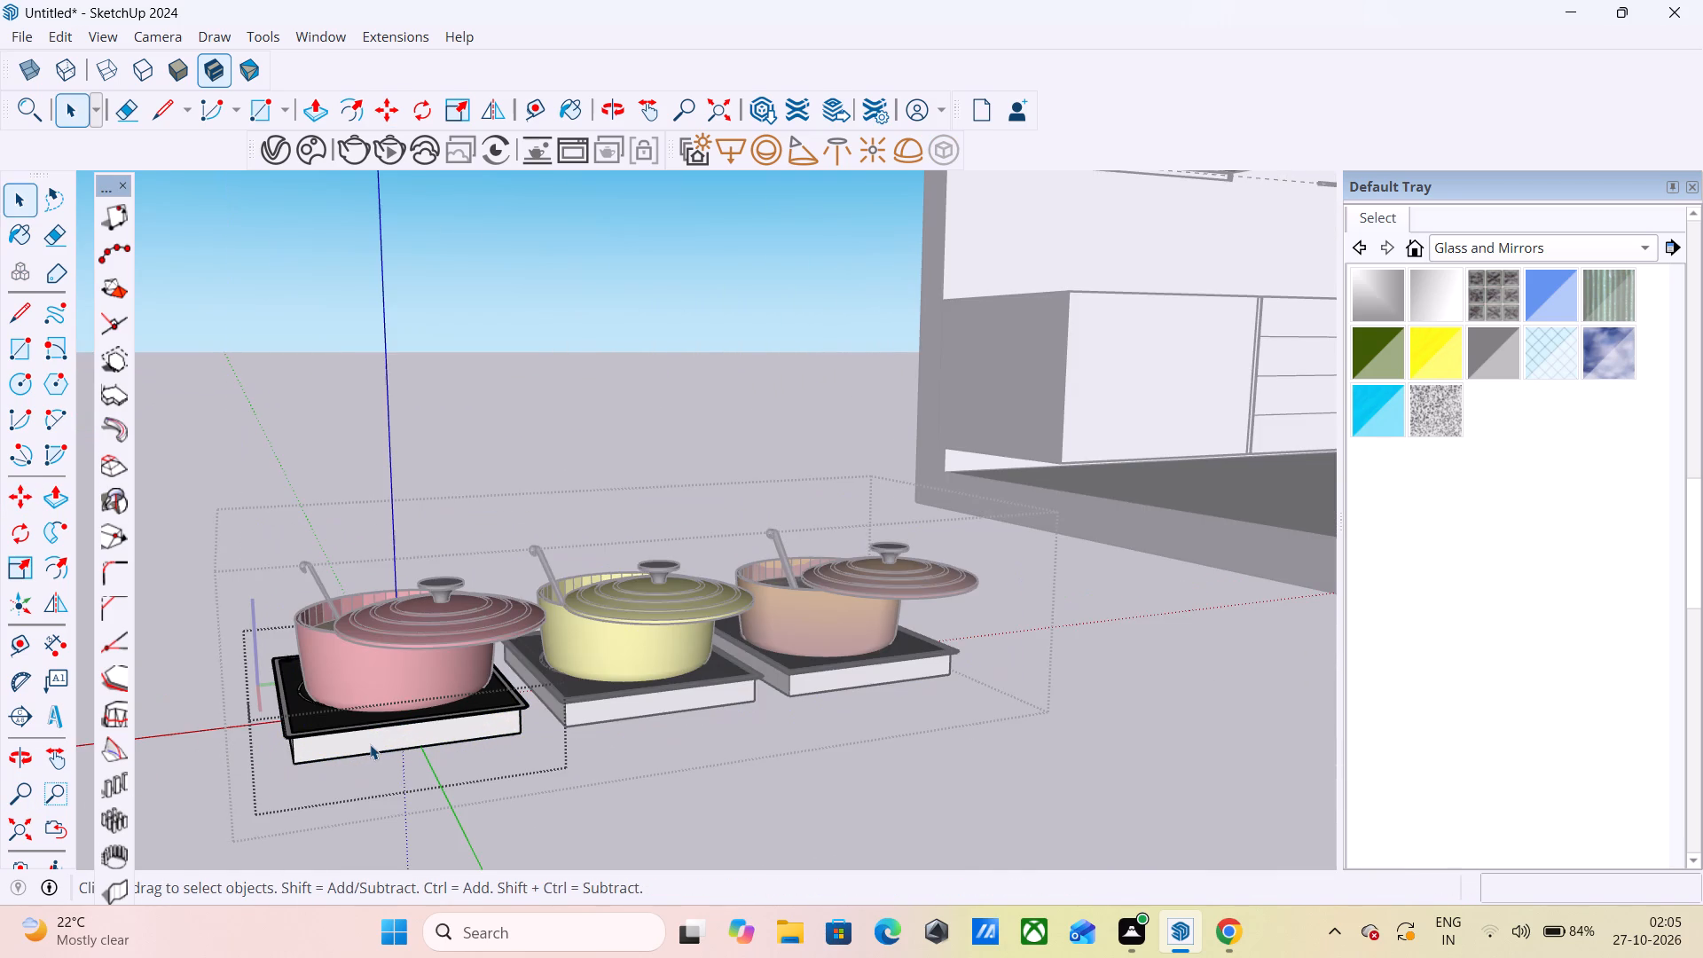
{"action": "triple_click", "coordinate": [385, 662]}
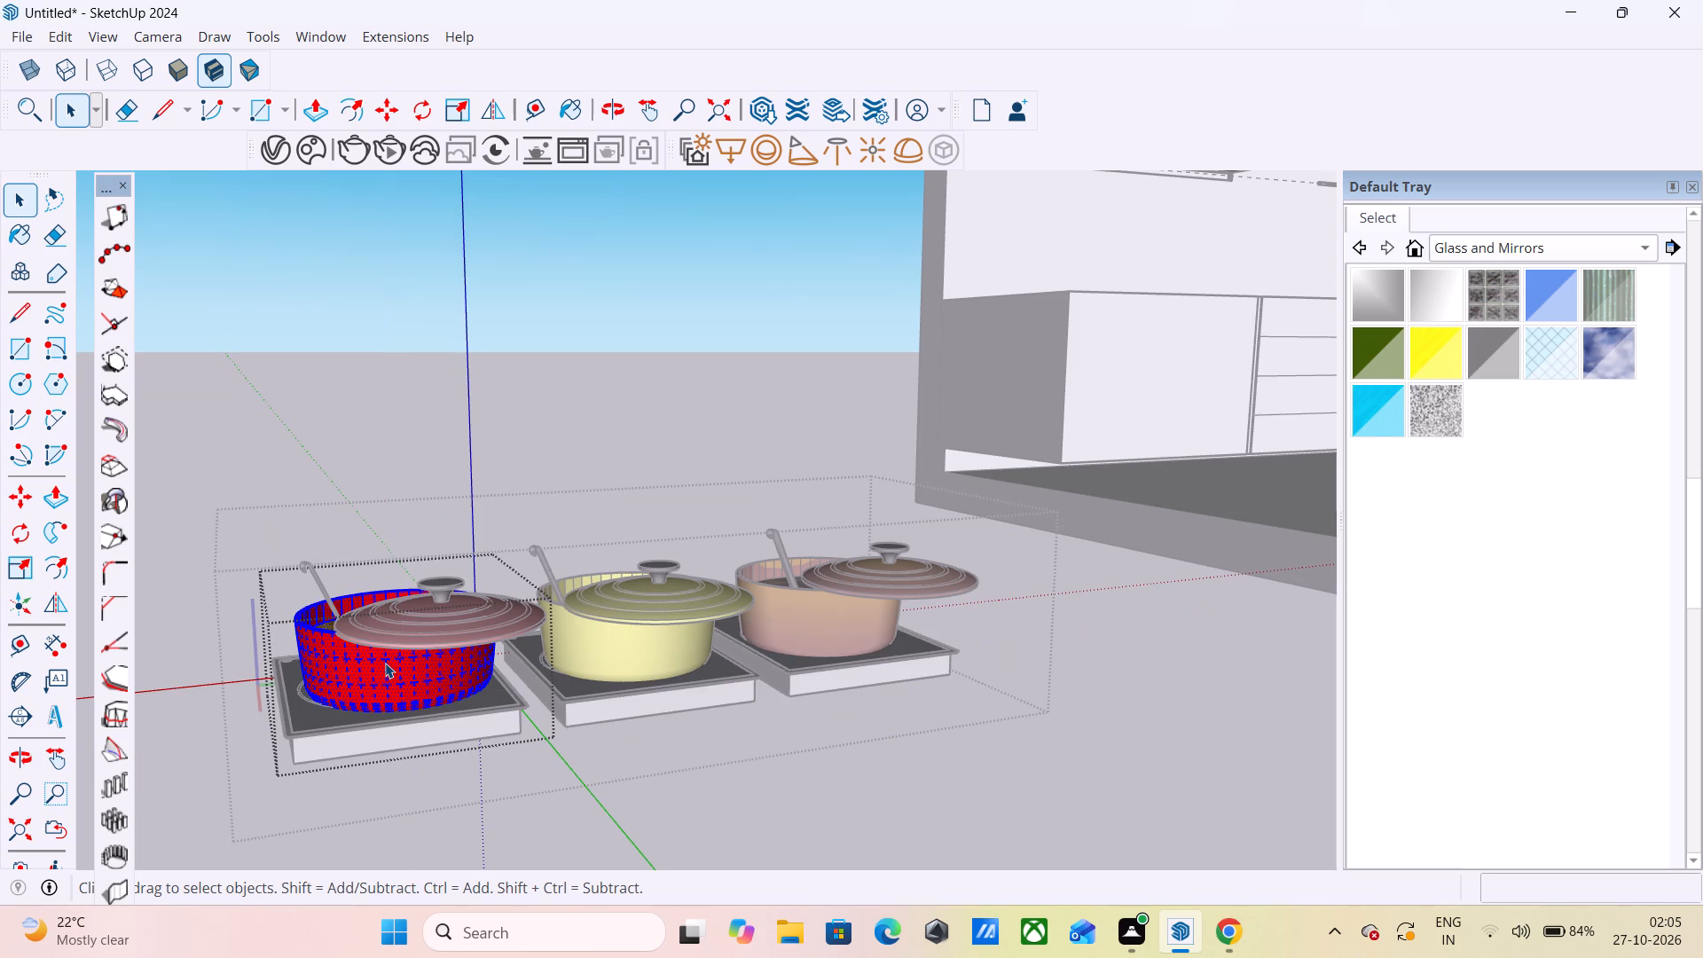
{"action": "triple_click", "coordinate": [404, 732], "text": "ctrl"}
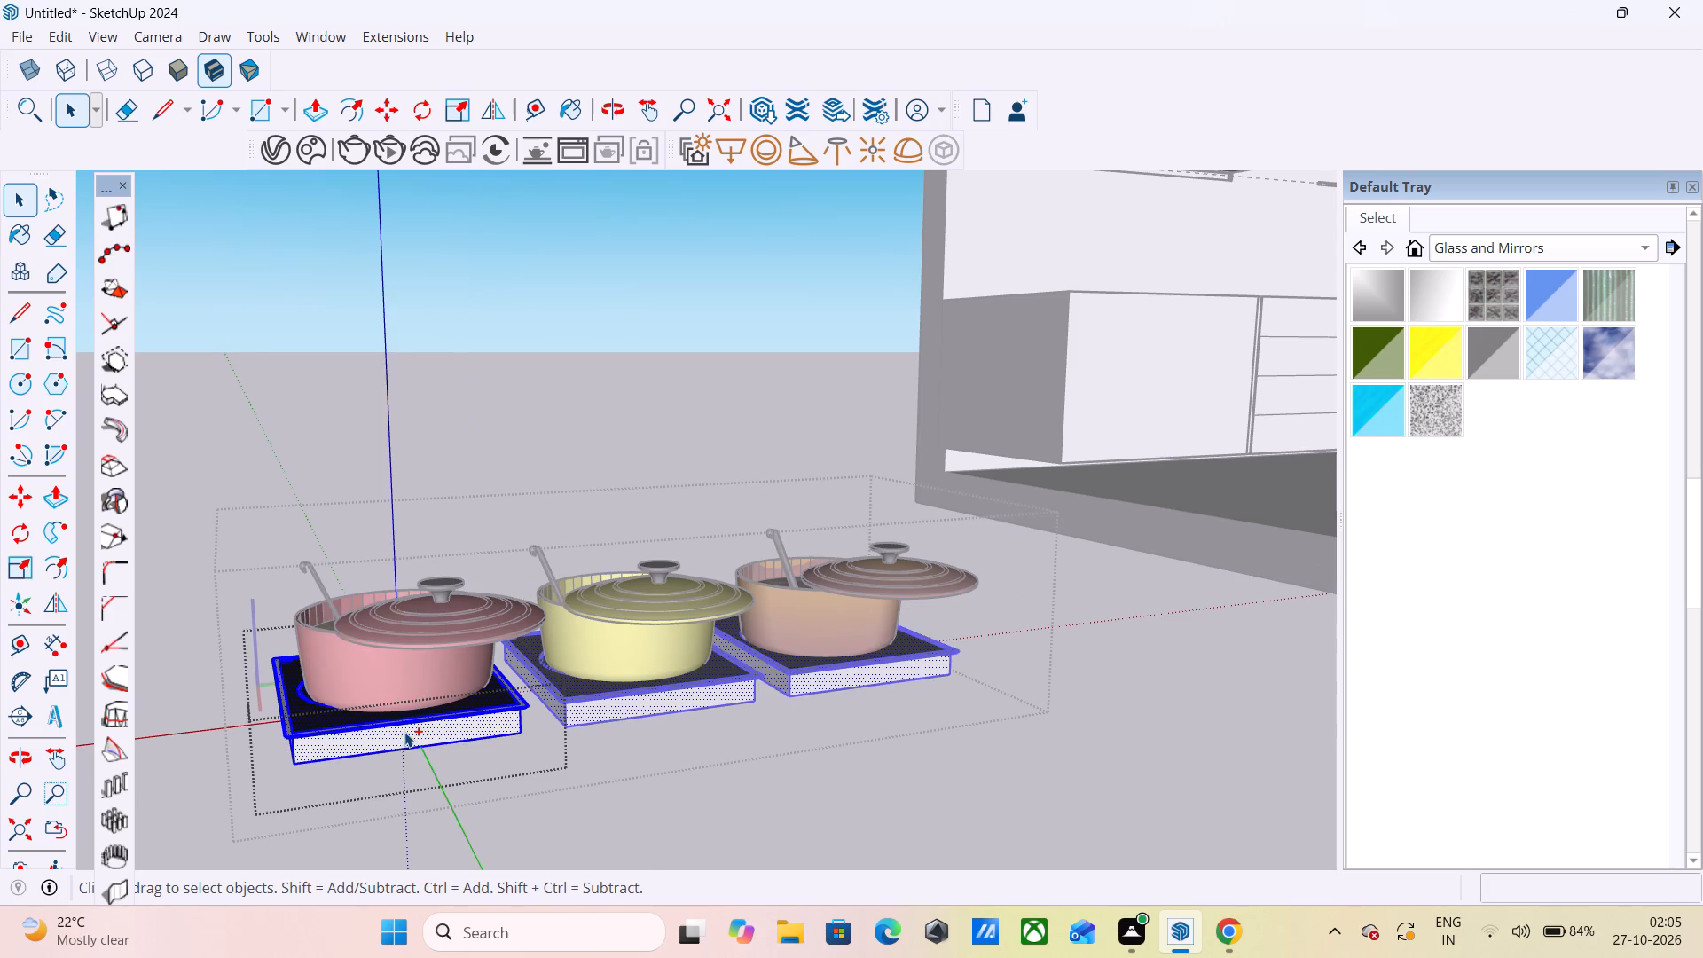
{"action": "double_click", "coordinate": [396, 685], "text": "ctrl"}
{"action": "left_click", "coordinate": [396, 685], "text": "ctrl"}
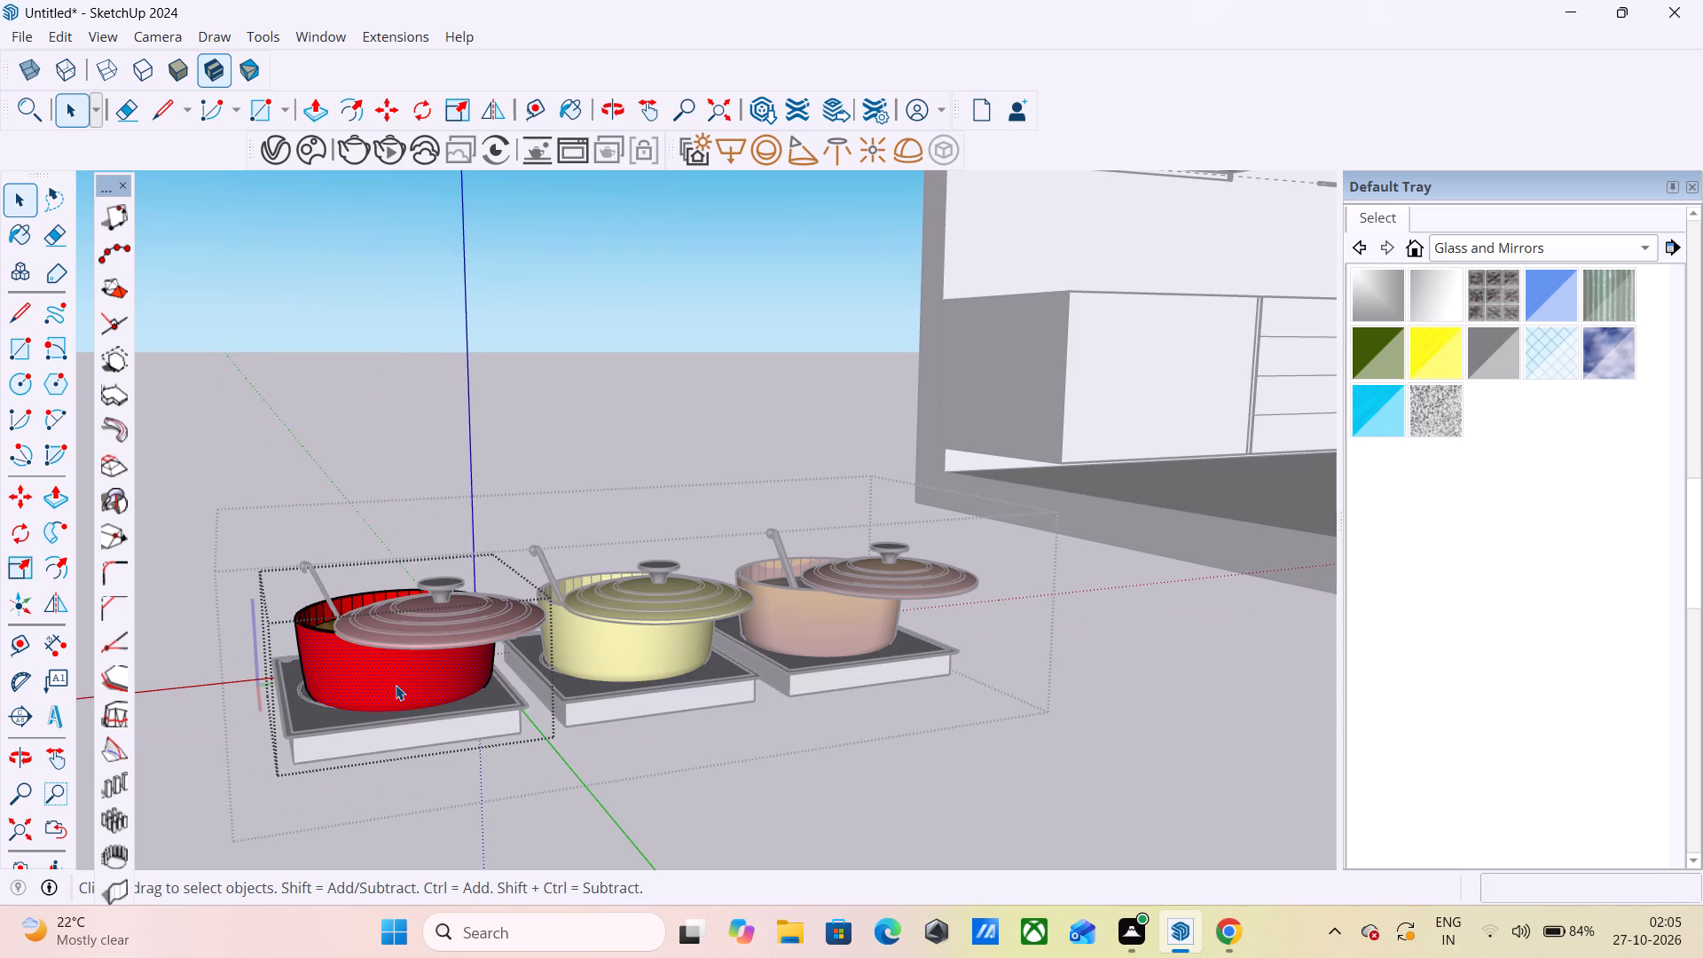
{"action": "key", "text": "m"}
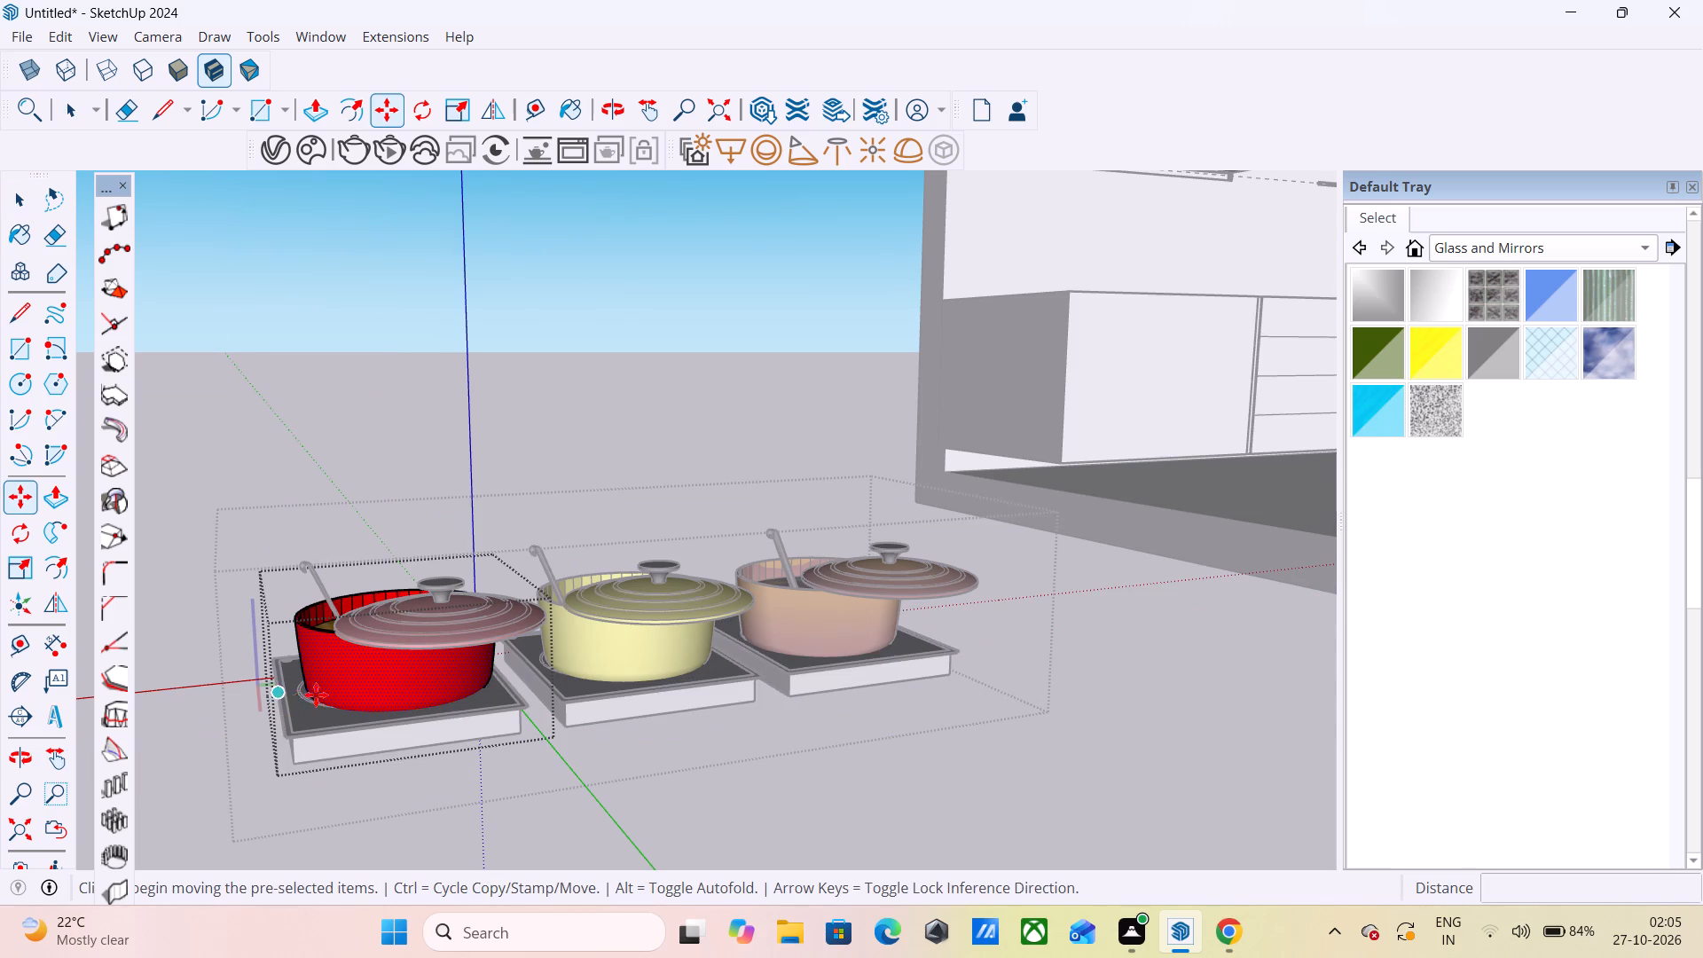
{"action": "left_click", "coordinate": [329, 705]}
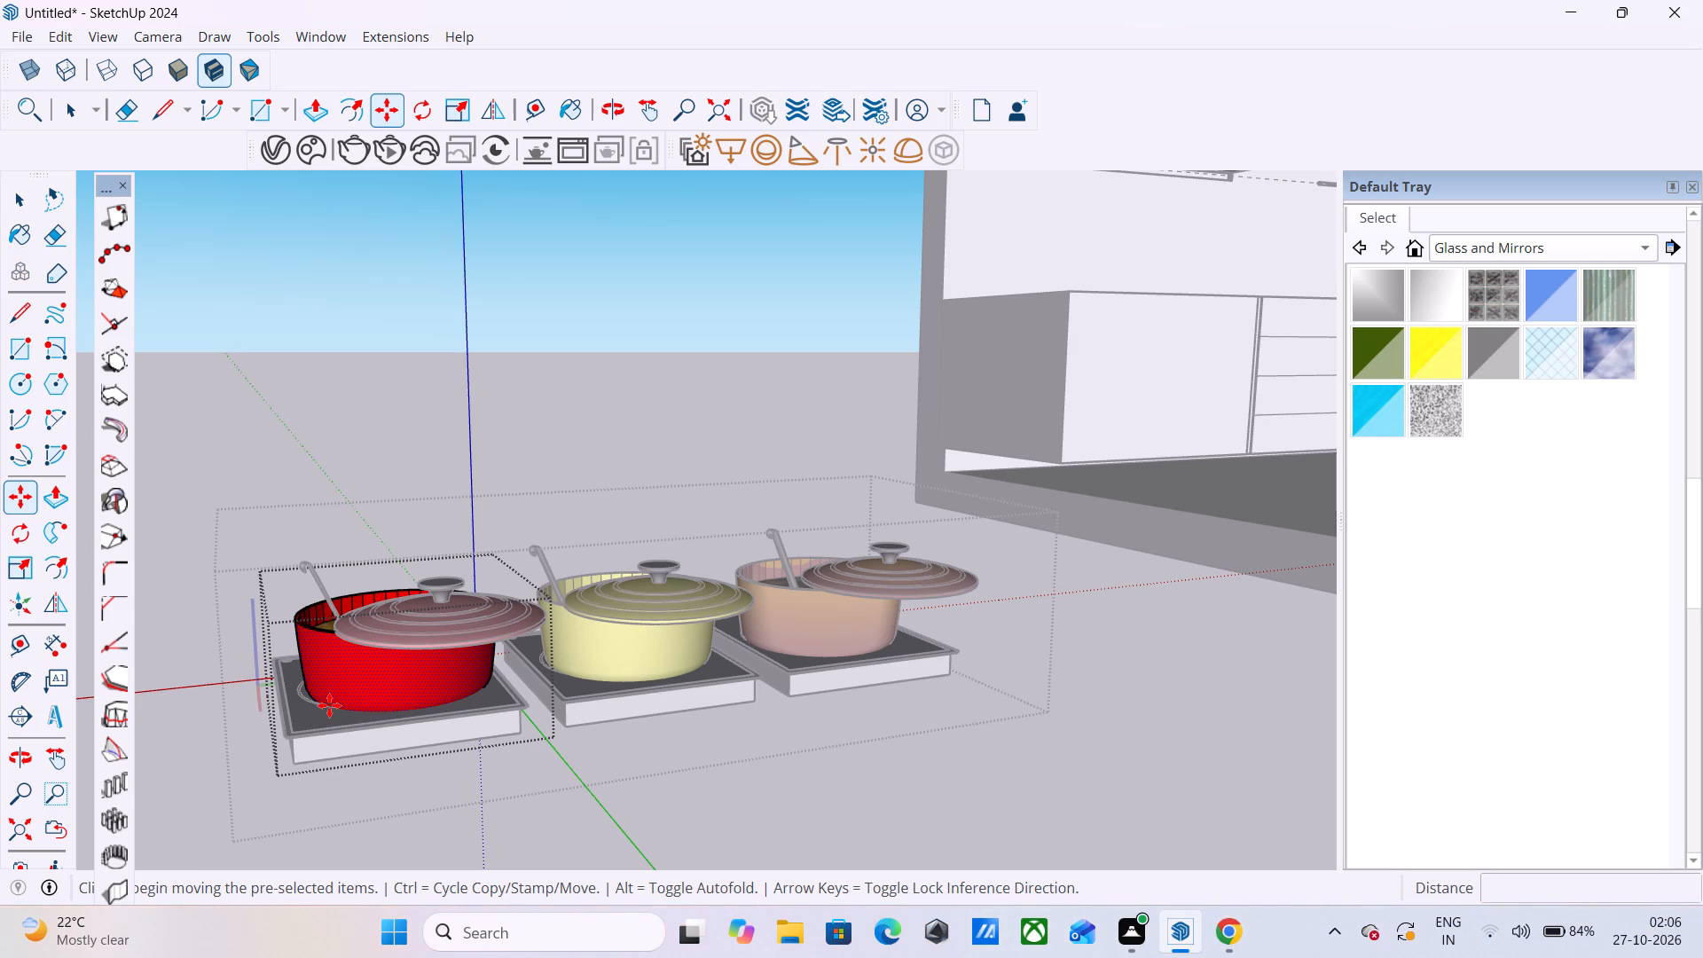
{"action": "scroll", "coordinate": [151, 766], "scroll_direction": "down", "scroll_amount": 5}
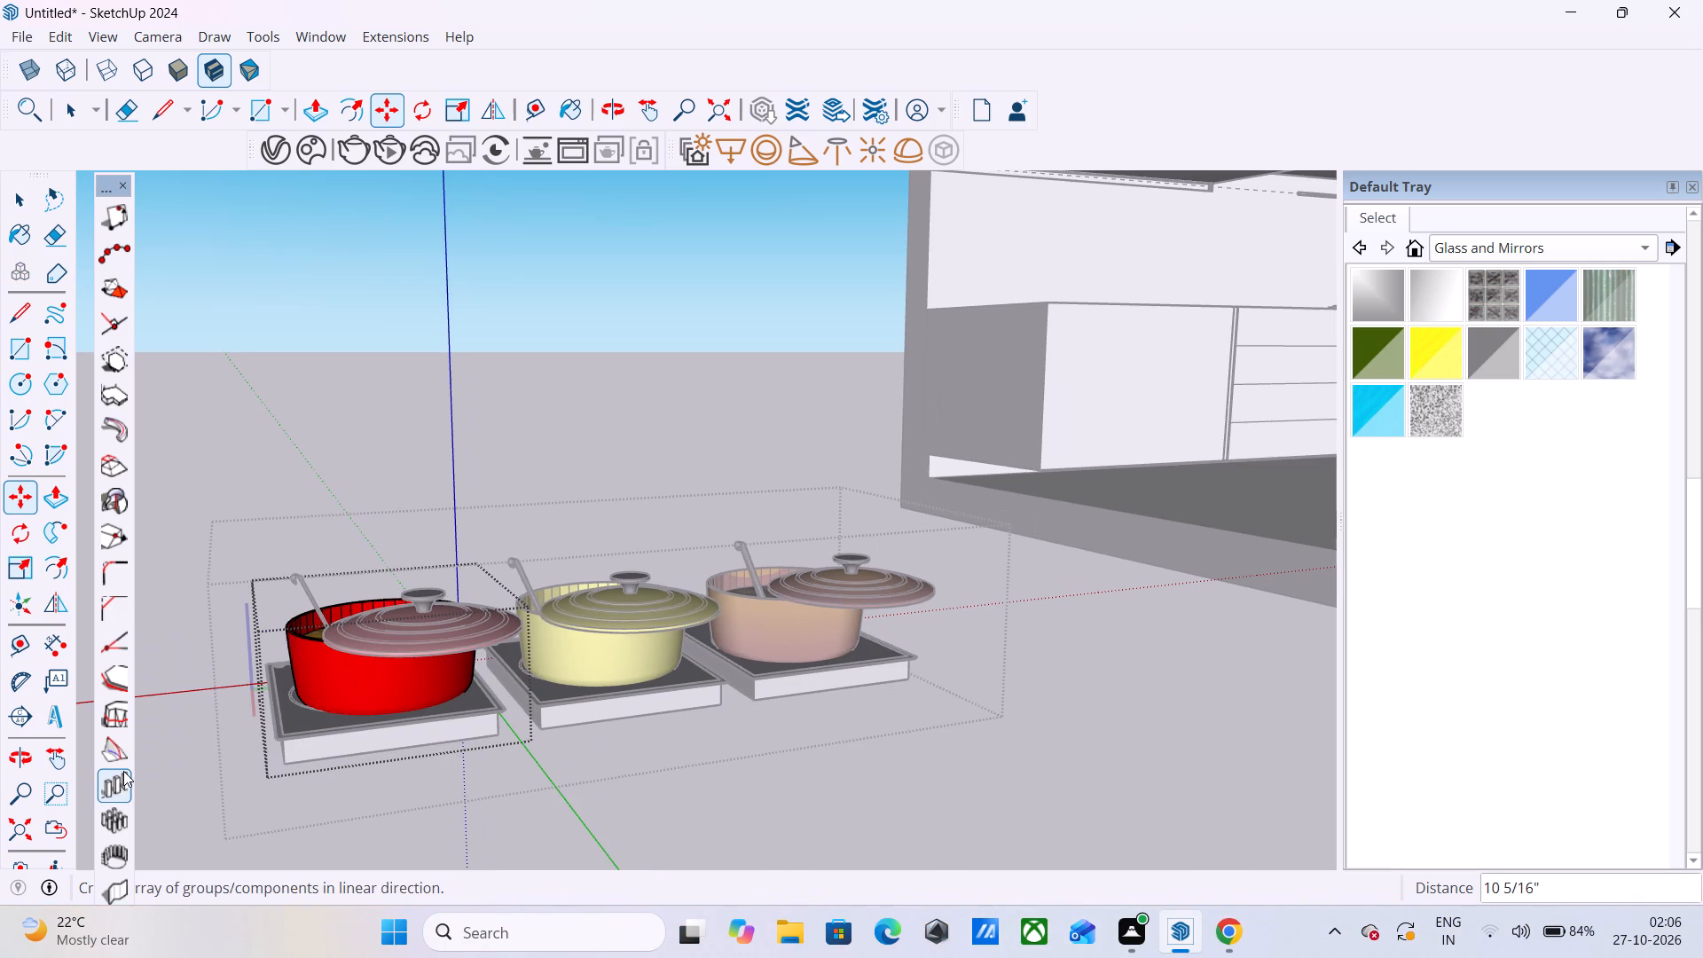
{"action": "scroll", "coordinate": [123, 771], "scroll_direction": "down", "scroll_amount": 5}
{"action": "scroll", "coordinate": [214, 534], "scroll_direction": "down", "scroll_amount": 11}
{"action": "scroll", "coordinate": [209, 544], "scroll_direction": "down", "scroll_amount": 12}
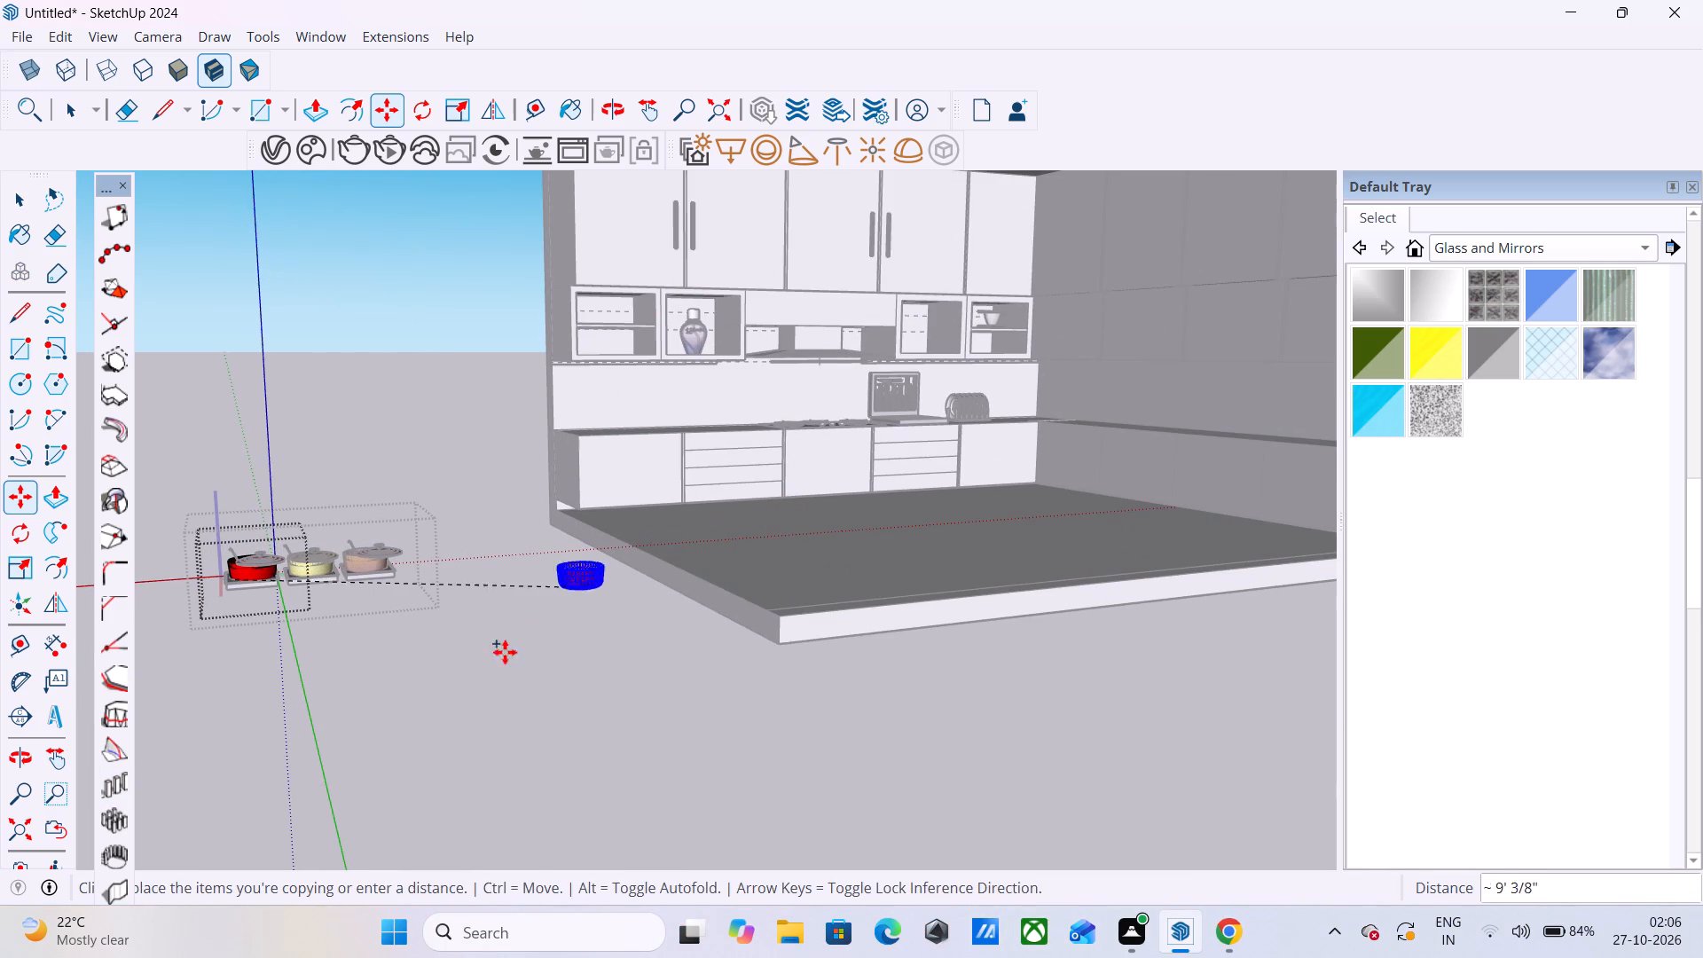
{"action": "left_click", "coordinate": [446, 669]}
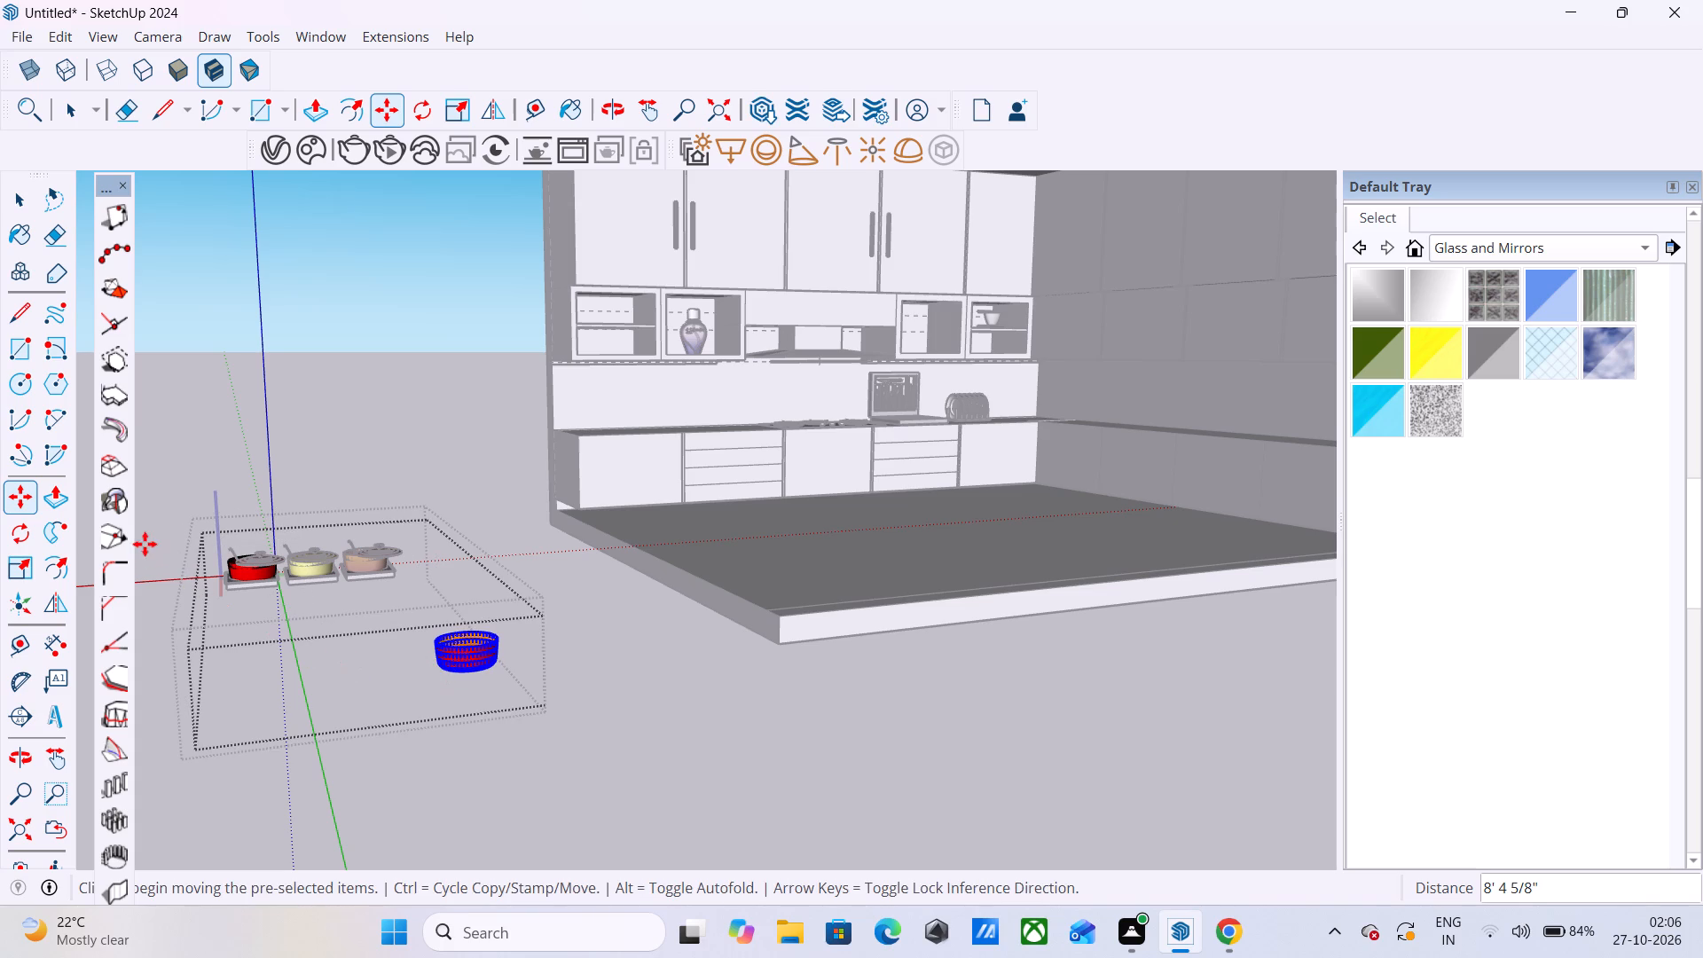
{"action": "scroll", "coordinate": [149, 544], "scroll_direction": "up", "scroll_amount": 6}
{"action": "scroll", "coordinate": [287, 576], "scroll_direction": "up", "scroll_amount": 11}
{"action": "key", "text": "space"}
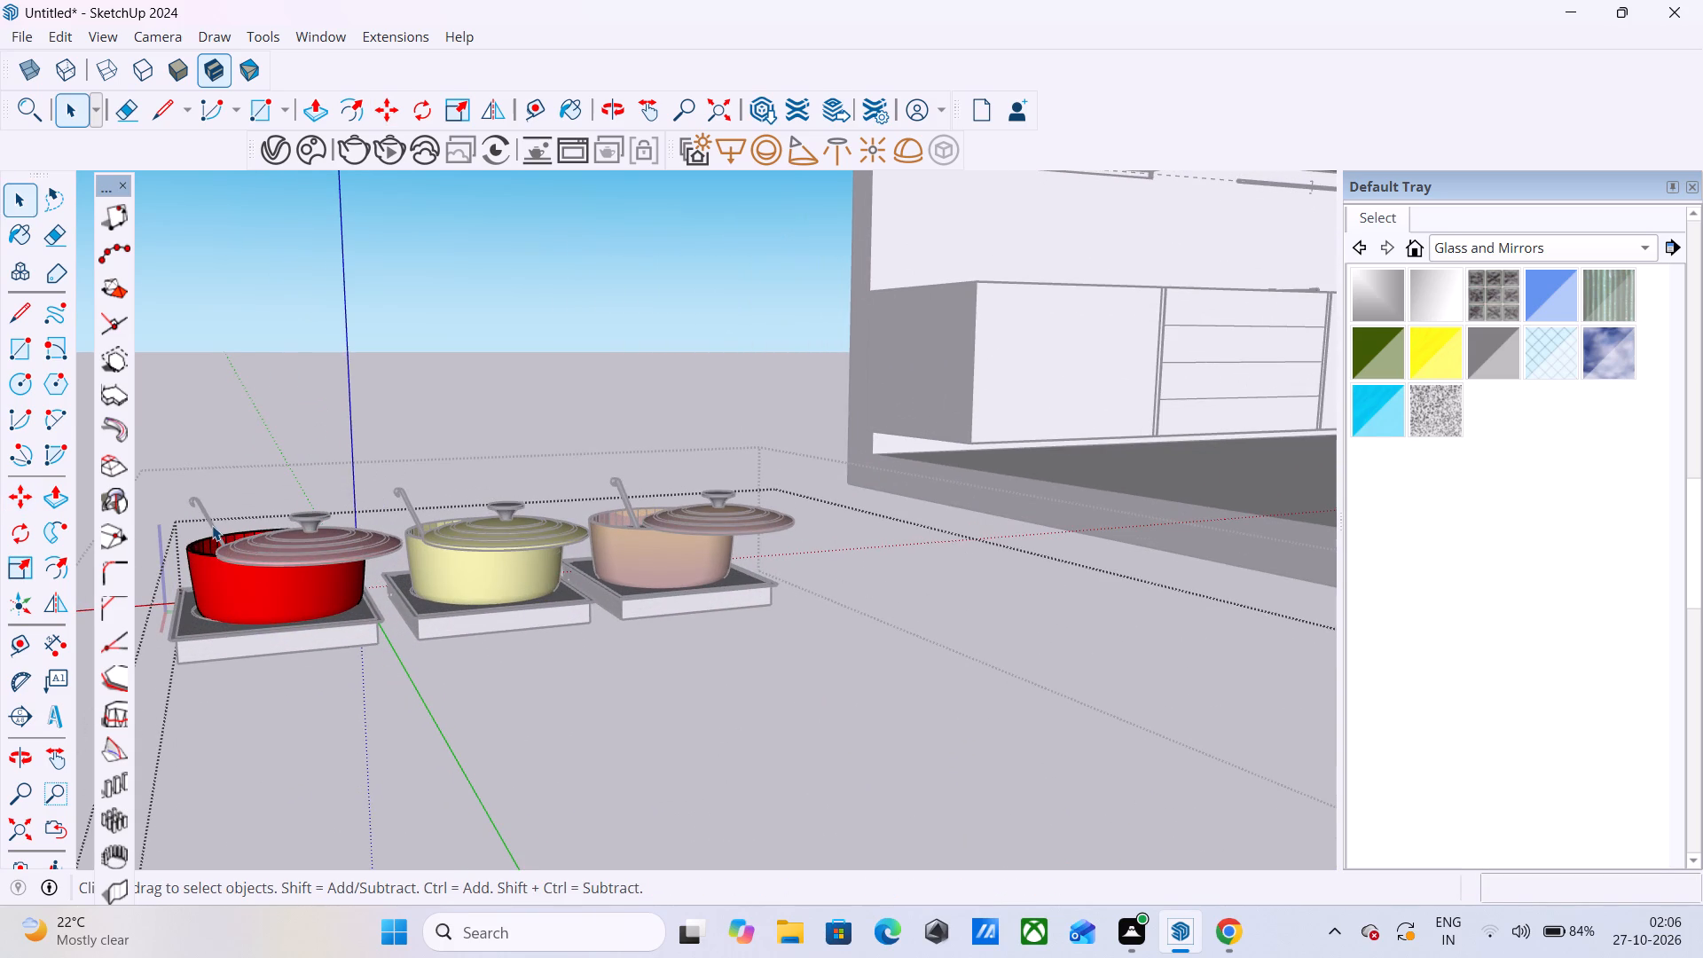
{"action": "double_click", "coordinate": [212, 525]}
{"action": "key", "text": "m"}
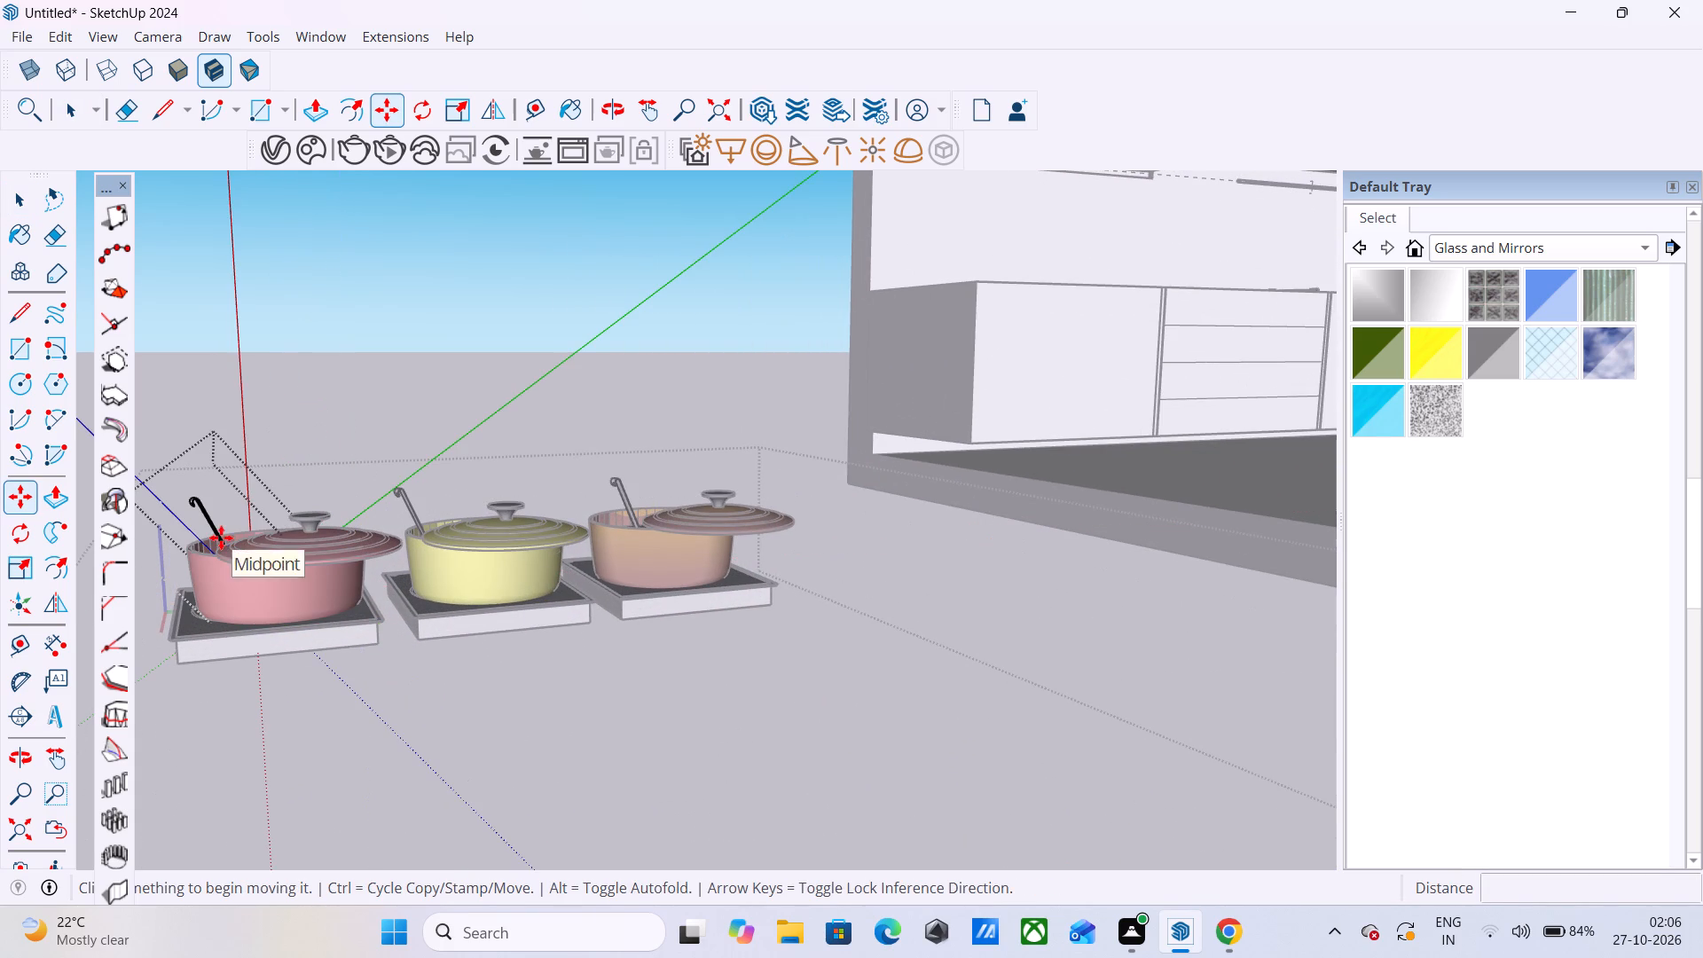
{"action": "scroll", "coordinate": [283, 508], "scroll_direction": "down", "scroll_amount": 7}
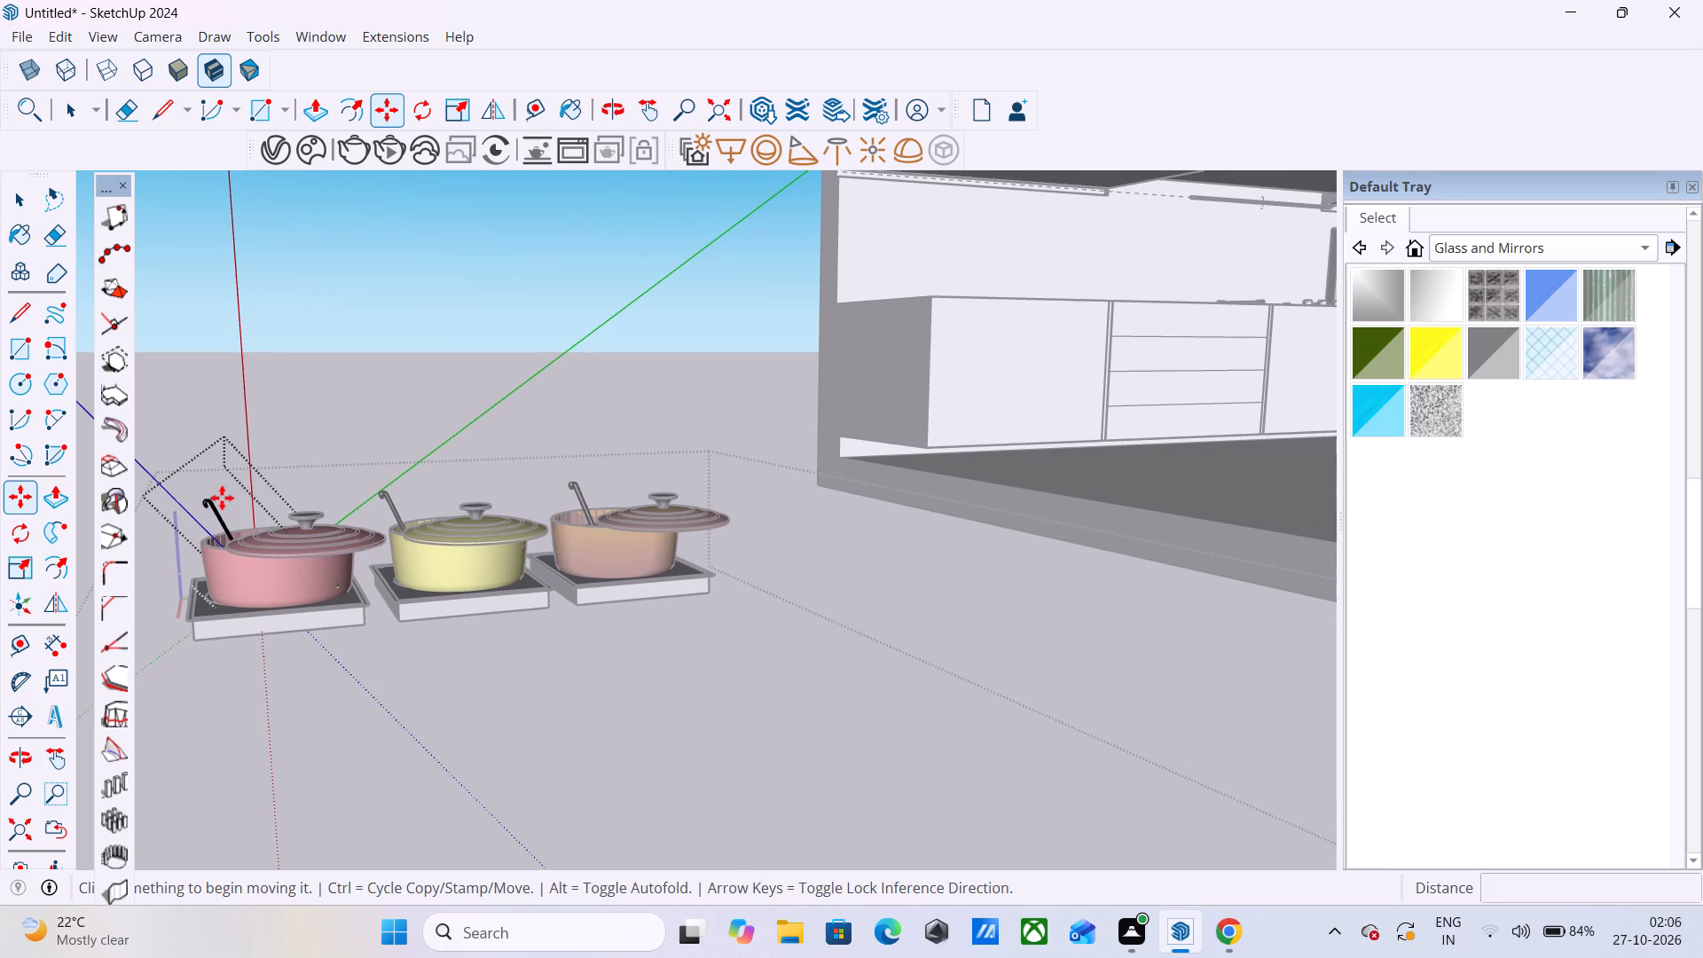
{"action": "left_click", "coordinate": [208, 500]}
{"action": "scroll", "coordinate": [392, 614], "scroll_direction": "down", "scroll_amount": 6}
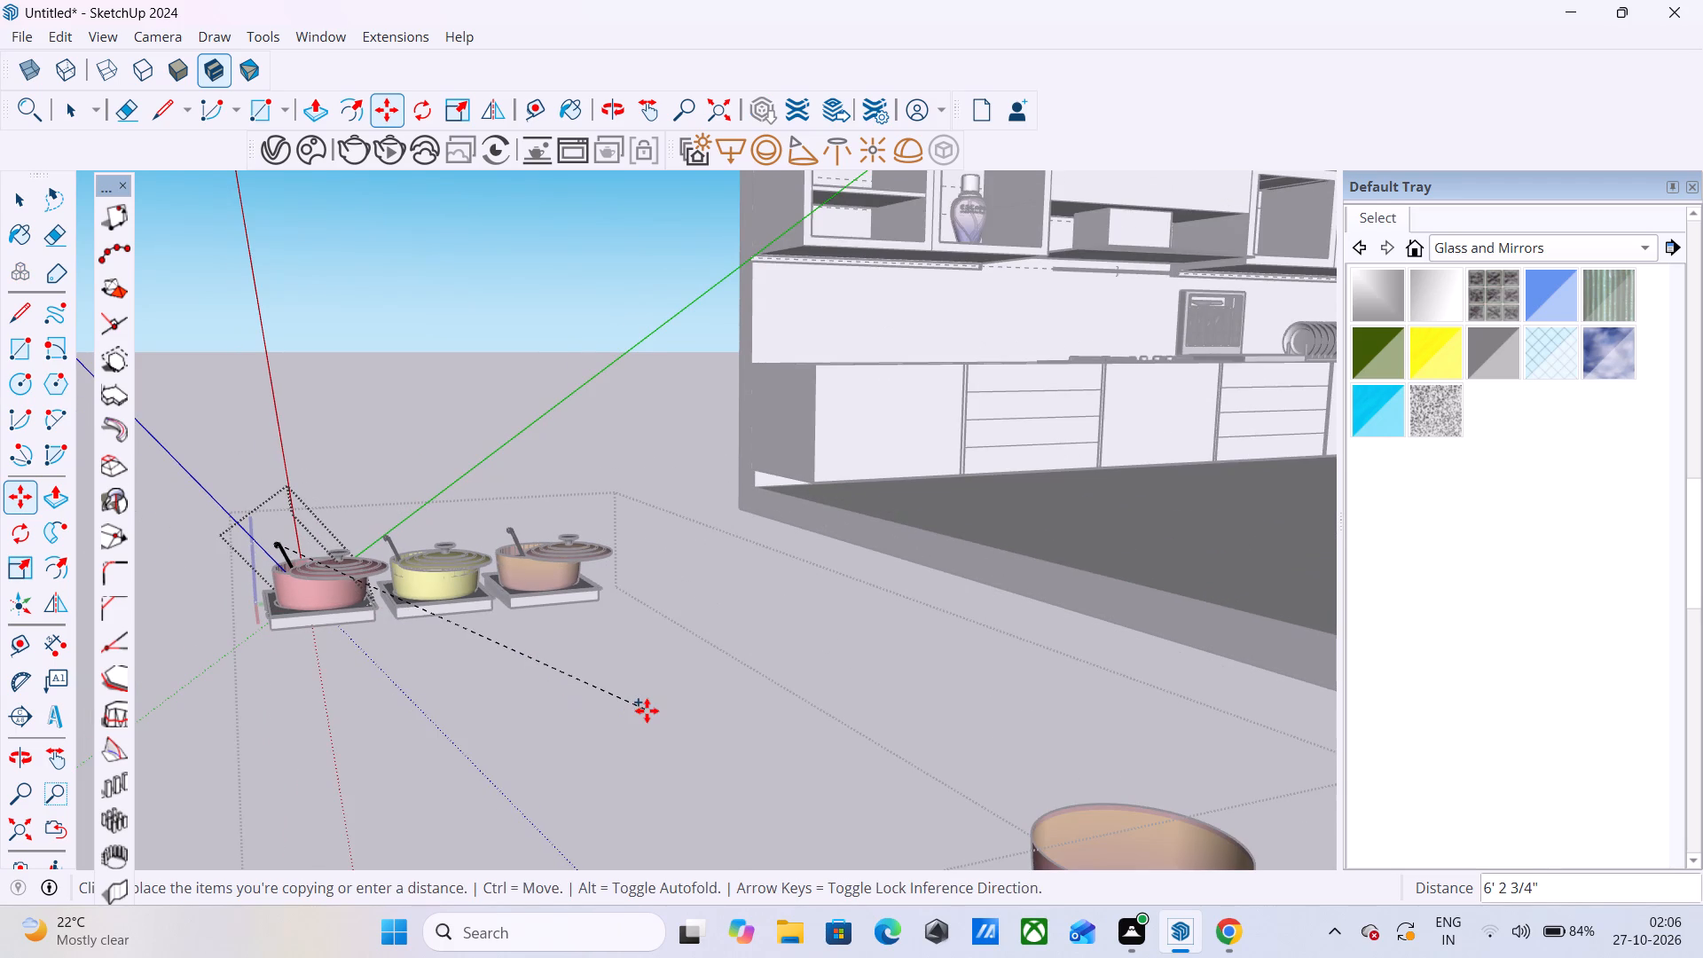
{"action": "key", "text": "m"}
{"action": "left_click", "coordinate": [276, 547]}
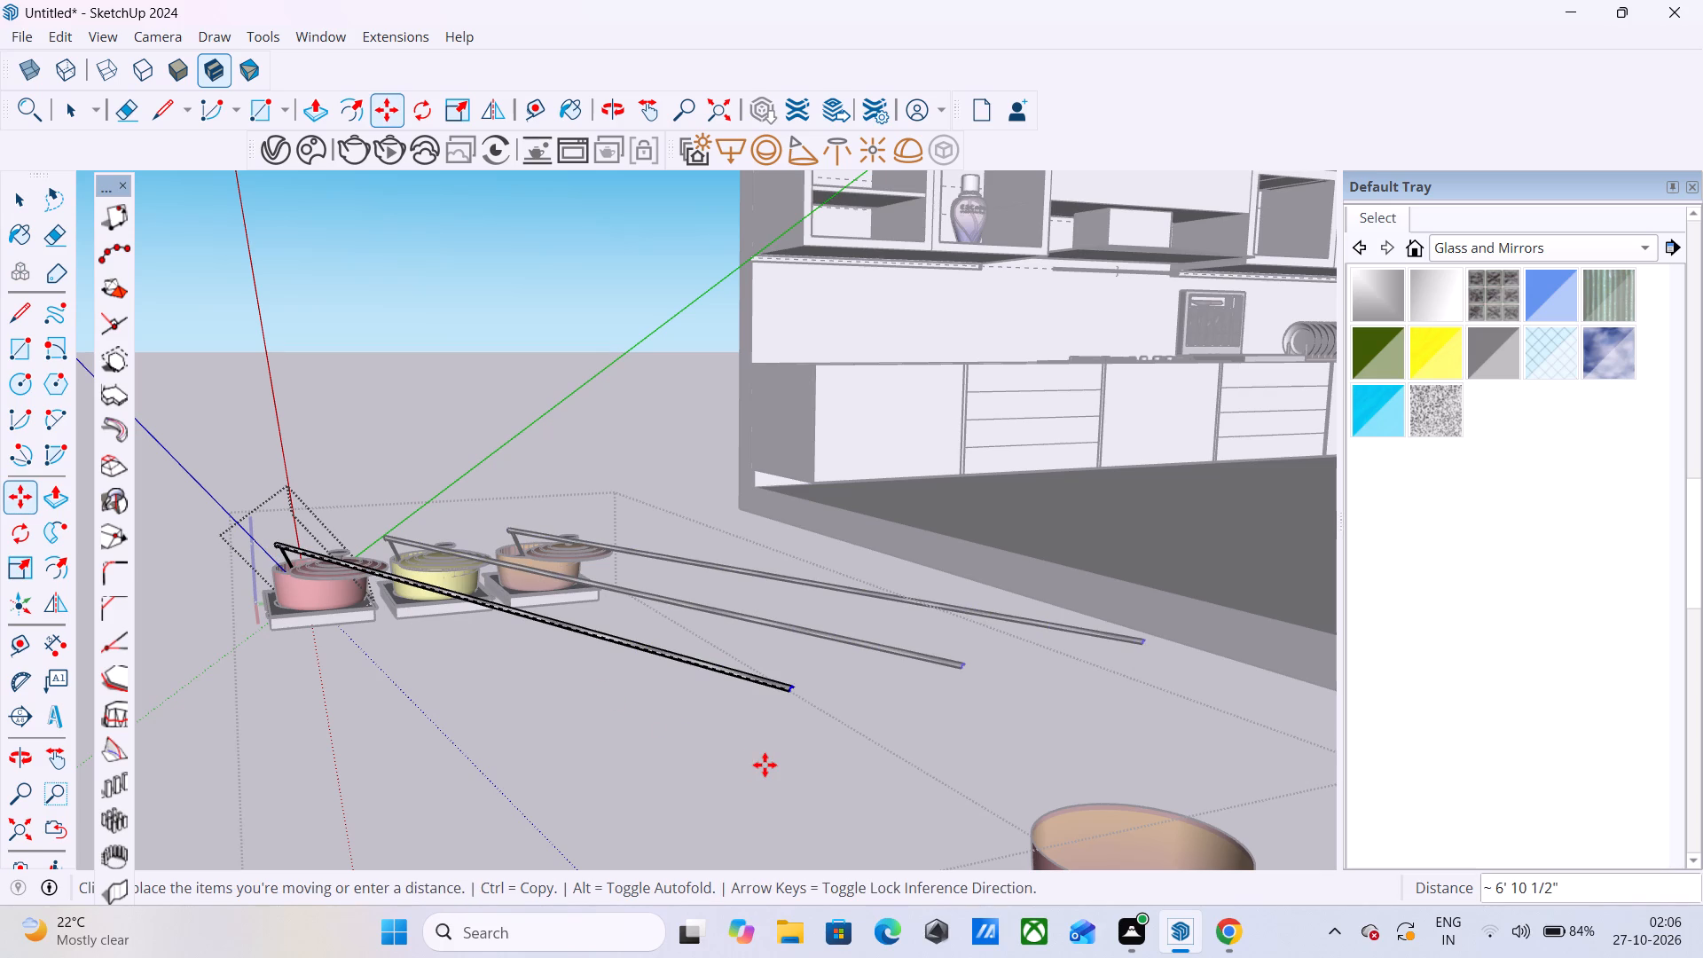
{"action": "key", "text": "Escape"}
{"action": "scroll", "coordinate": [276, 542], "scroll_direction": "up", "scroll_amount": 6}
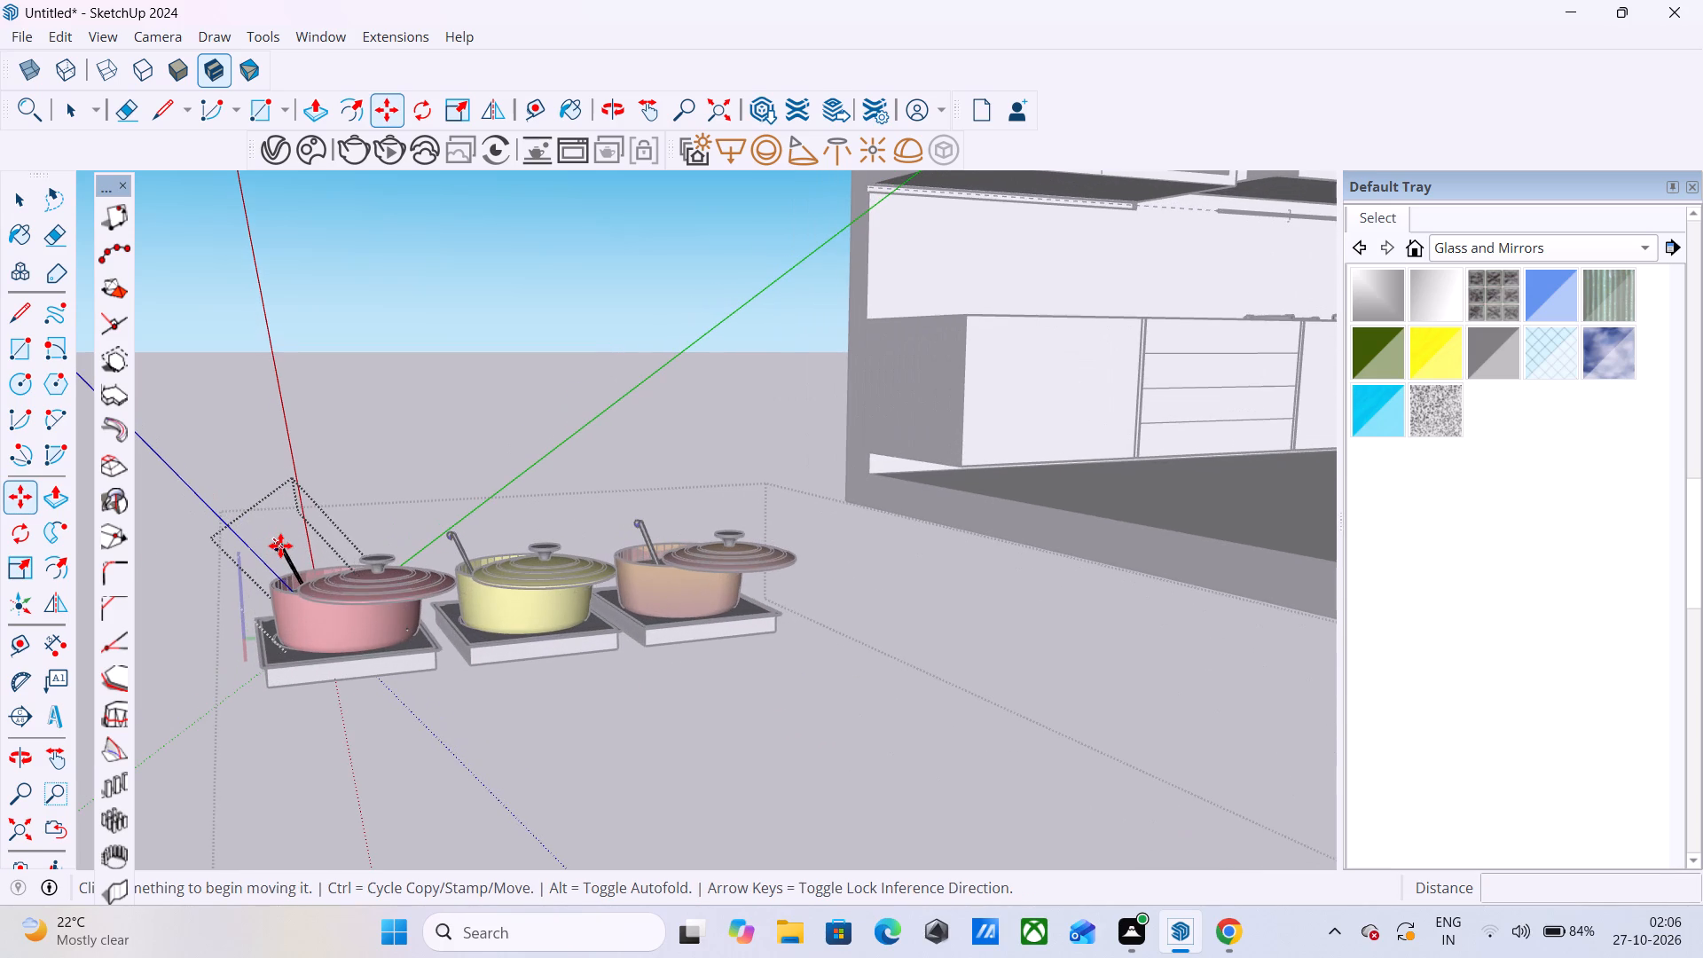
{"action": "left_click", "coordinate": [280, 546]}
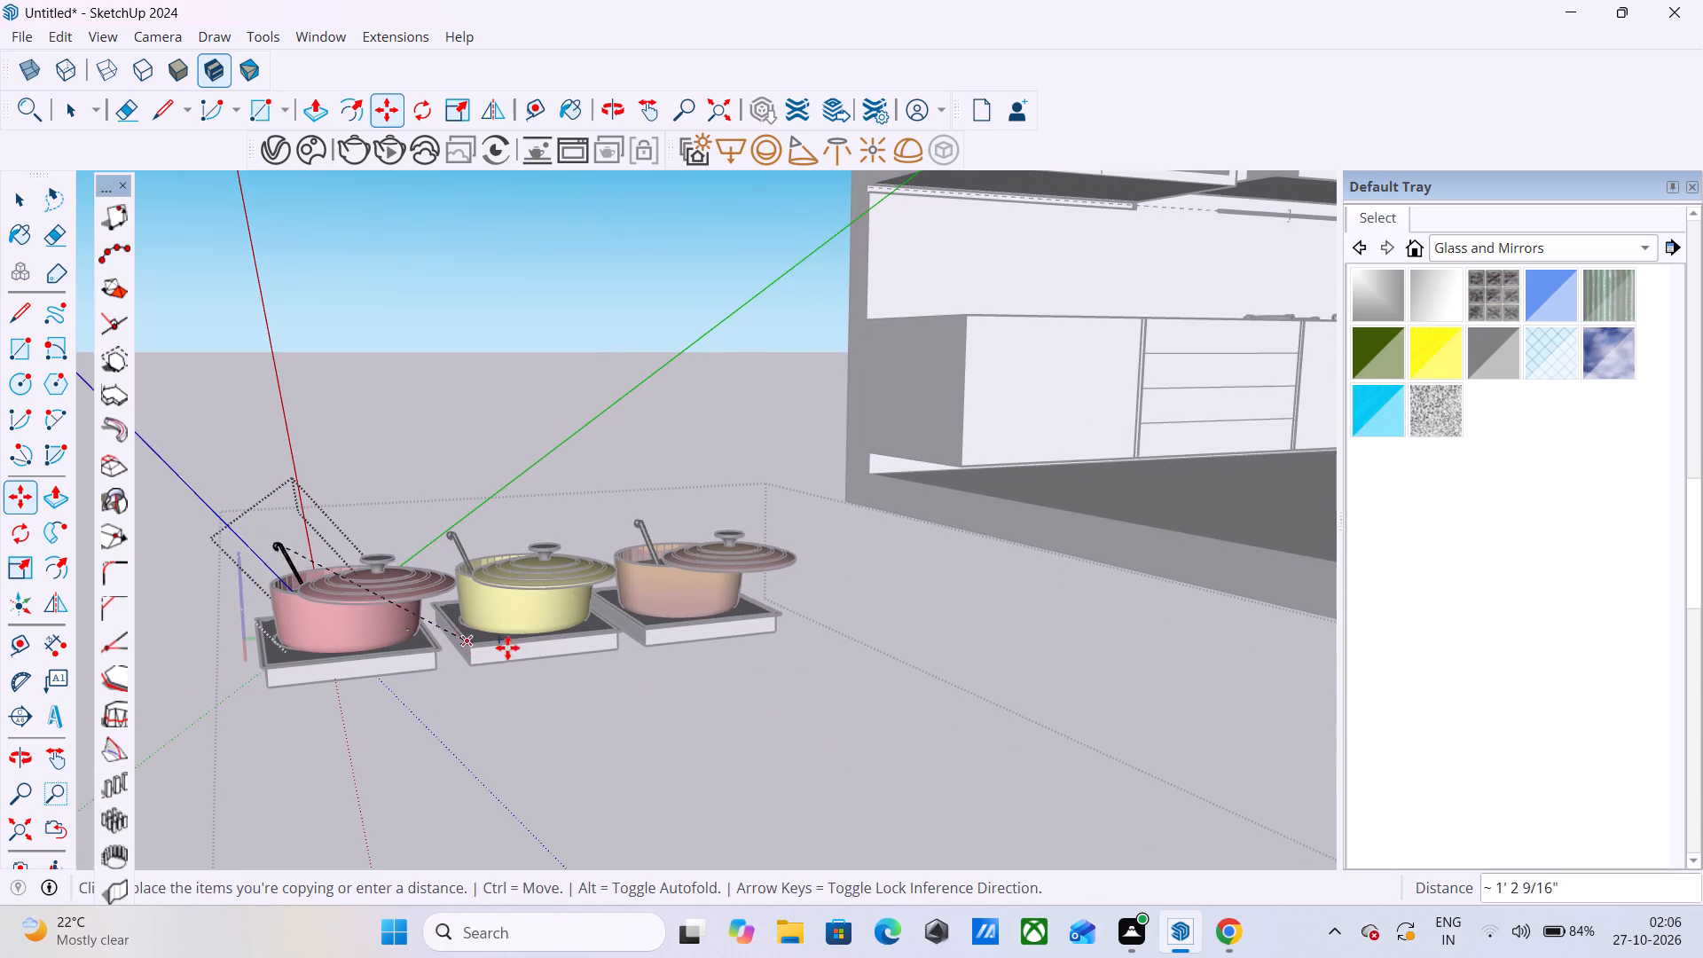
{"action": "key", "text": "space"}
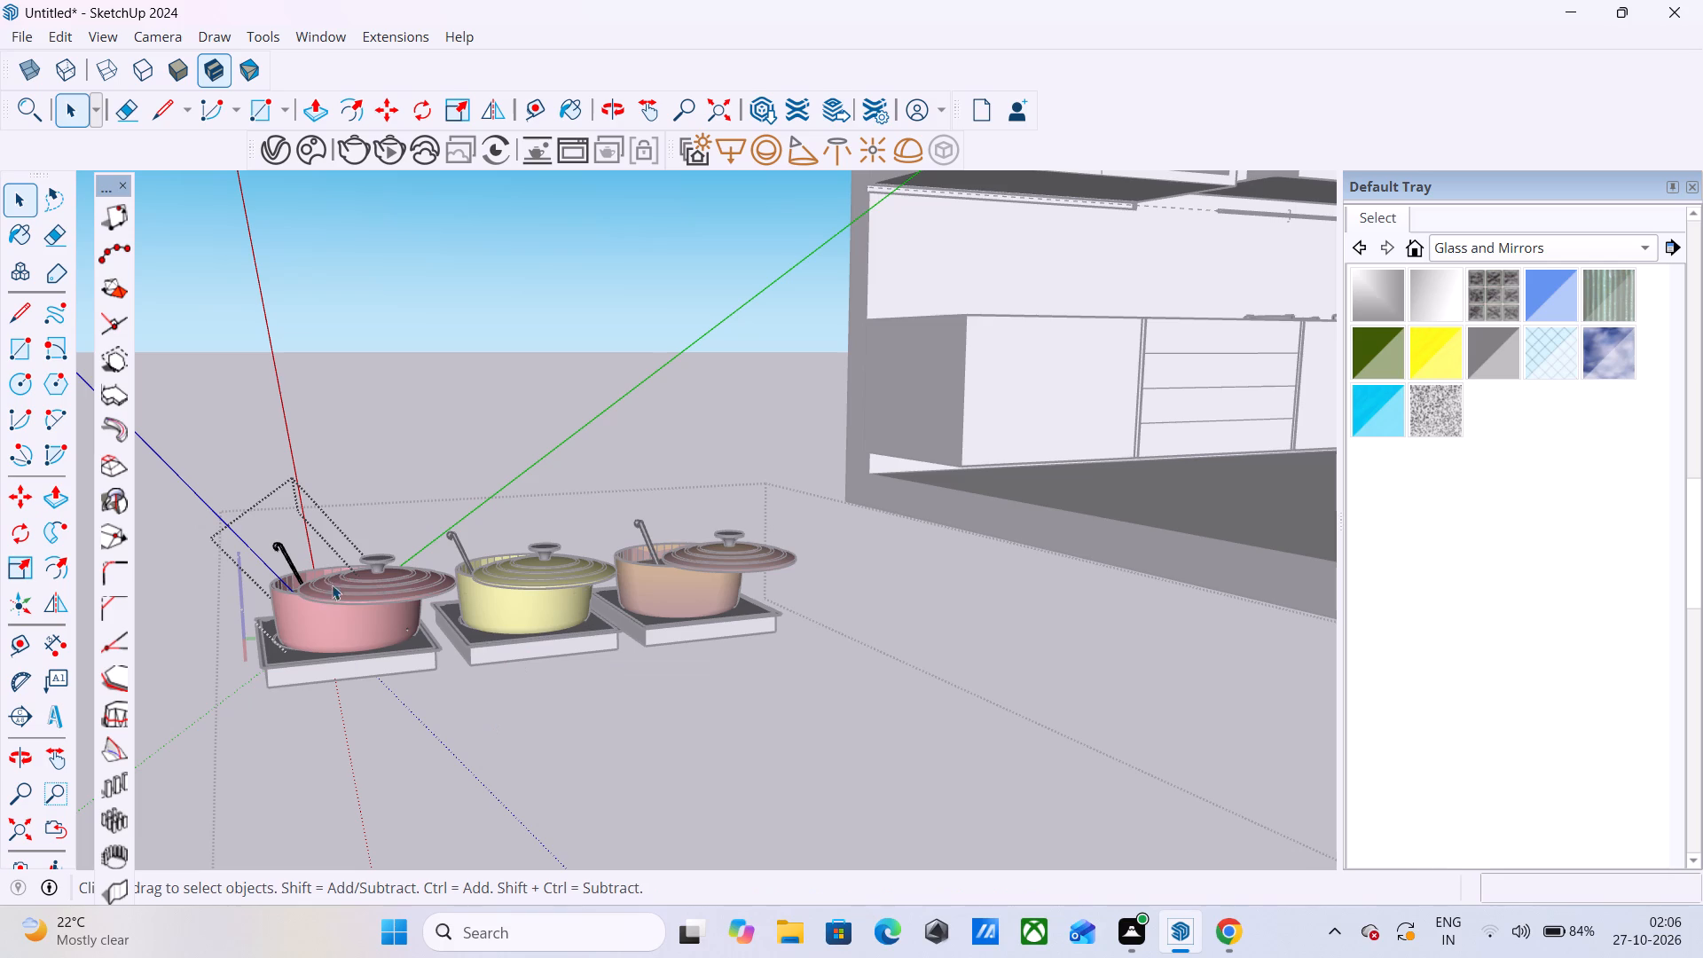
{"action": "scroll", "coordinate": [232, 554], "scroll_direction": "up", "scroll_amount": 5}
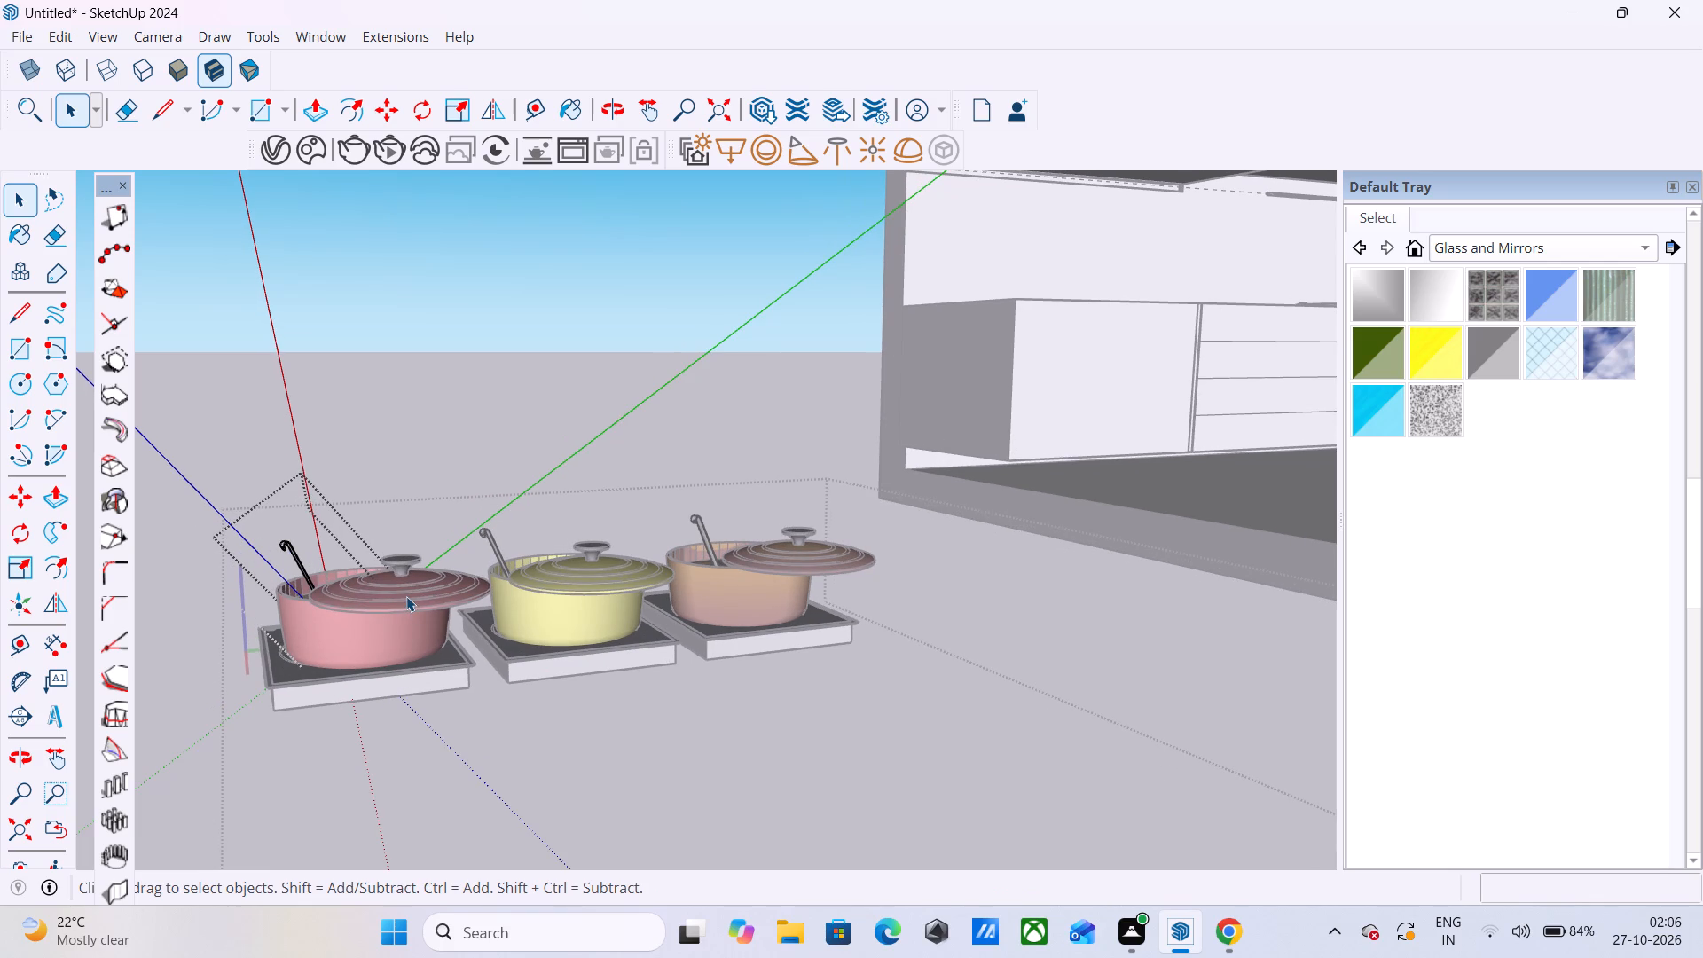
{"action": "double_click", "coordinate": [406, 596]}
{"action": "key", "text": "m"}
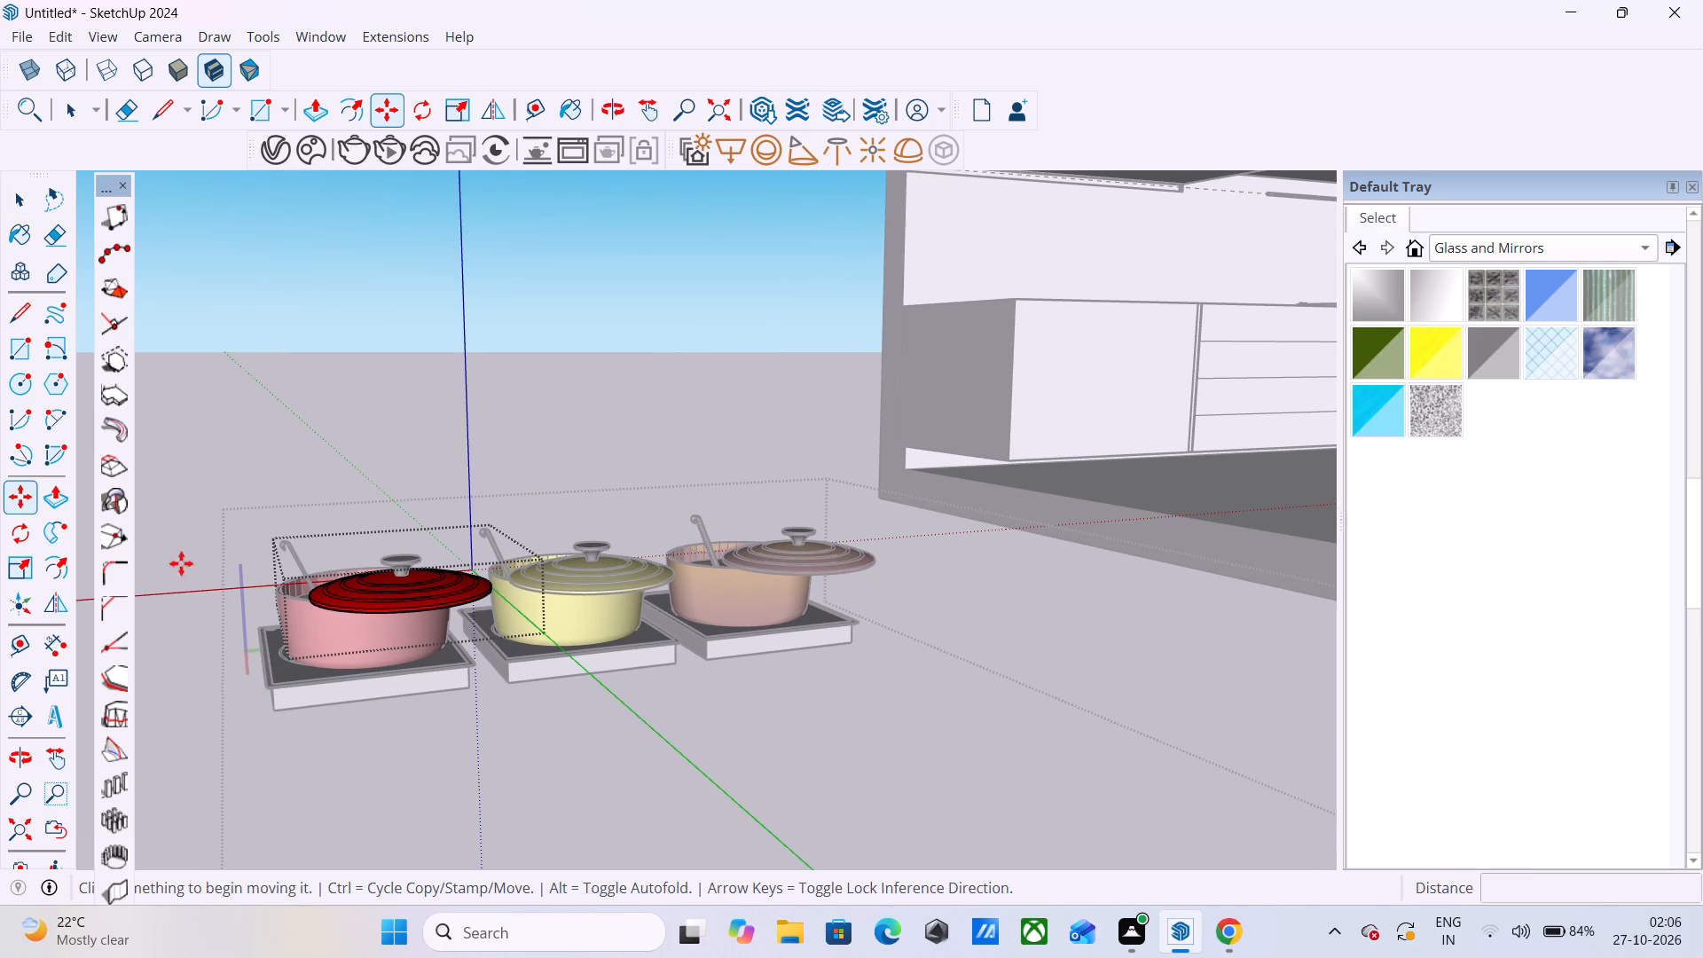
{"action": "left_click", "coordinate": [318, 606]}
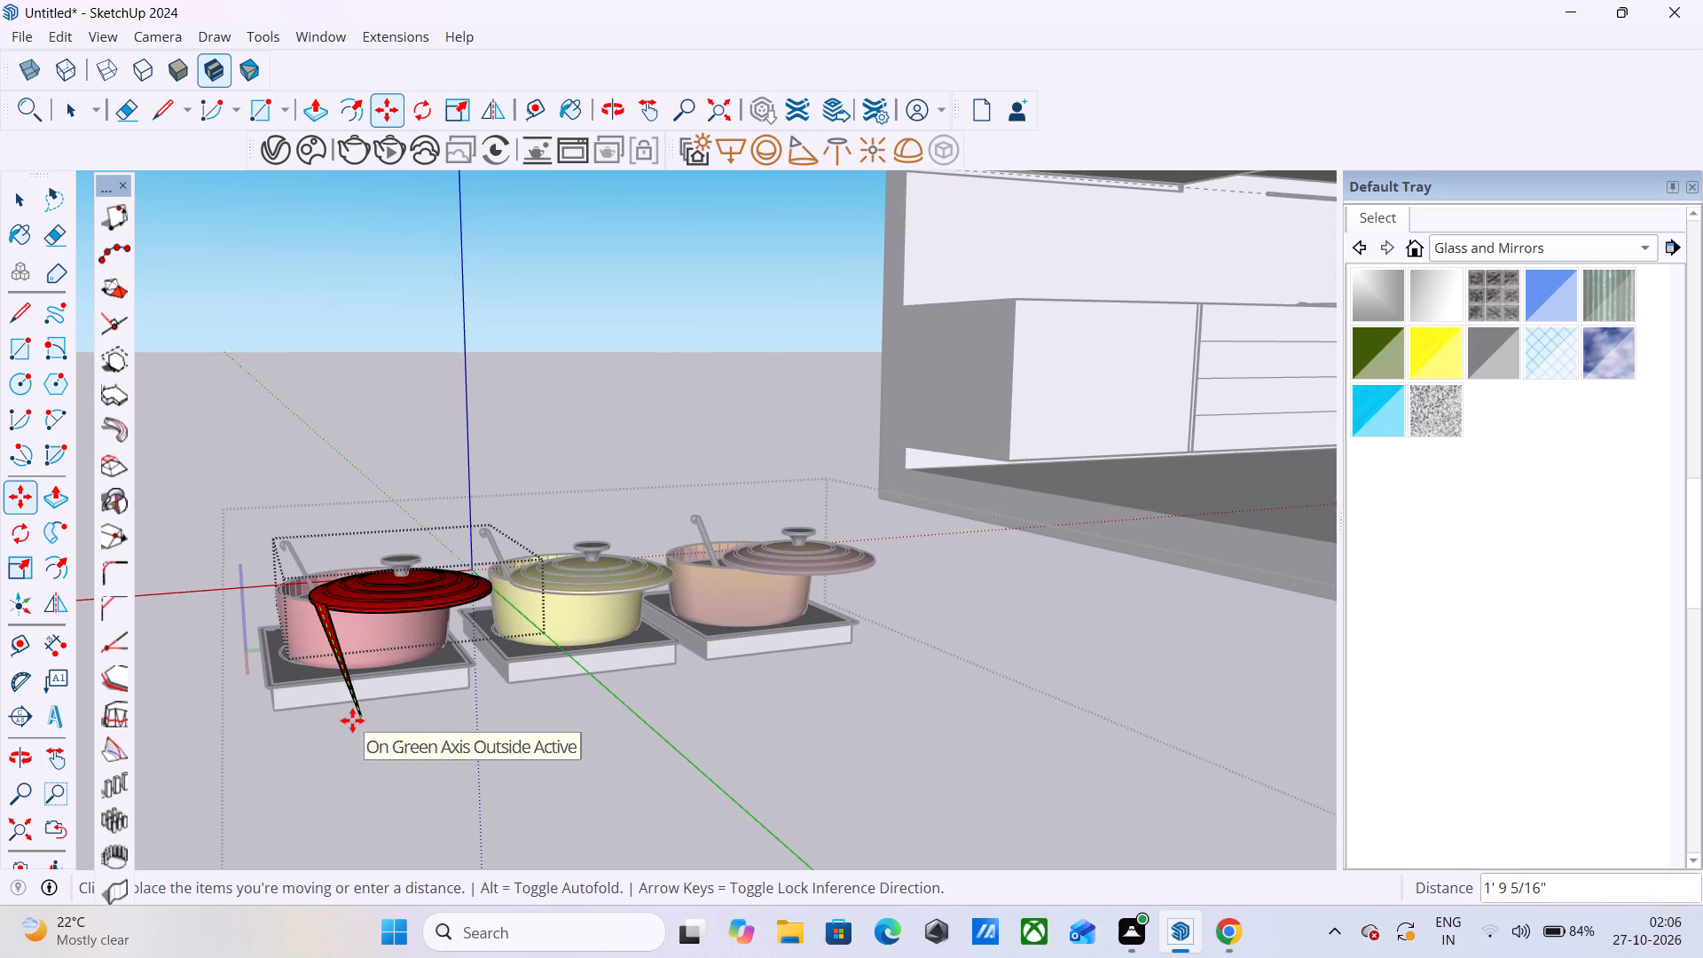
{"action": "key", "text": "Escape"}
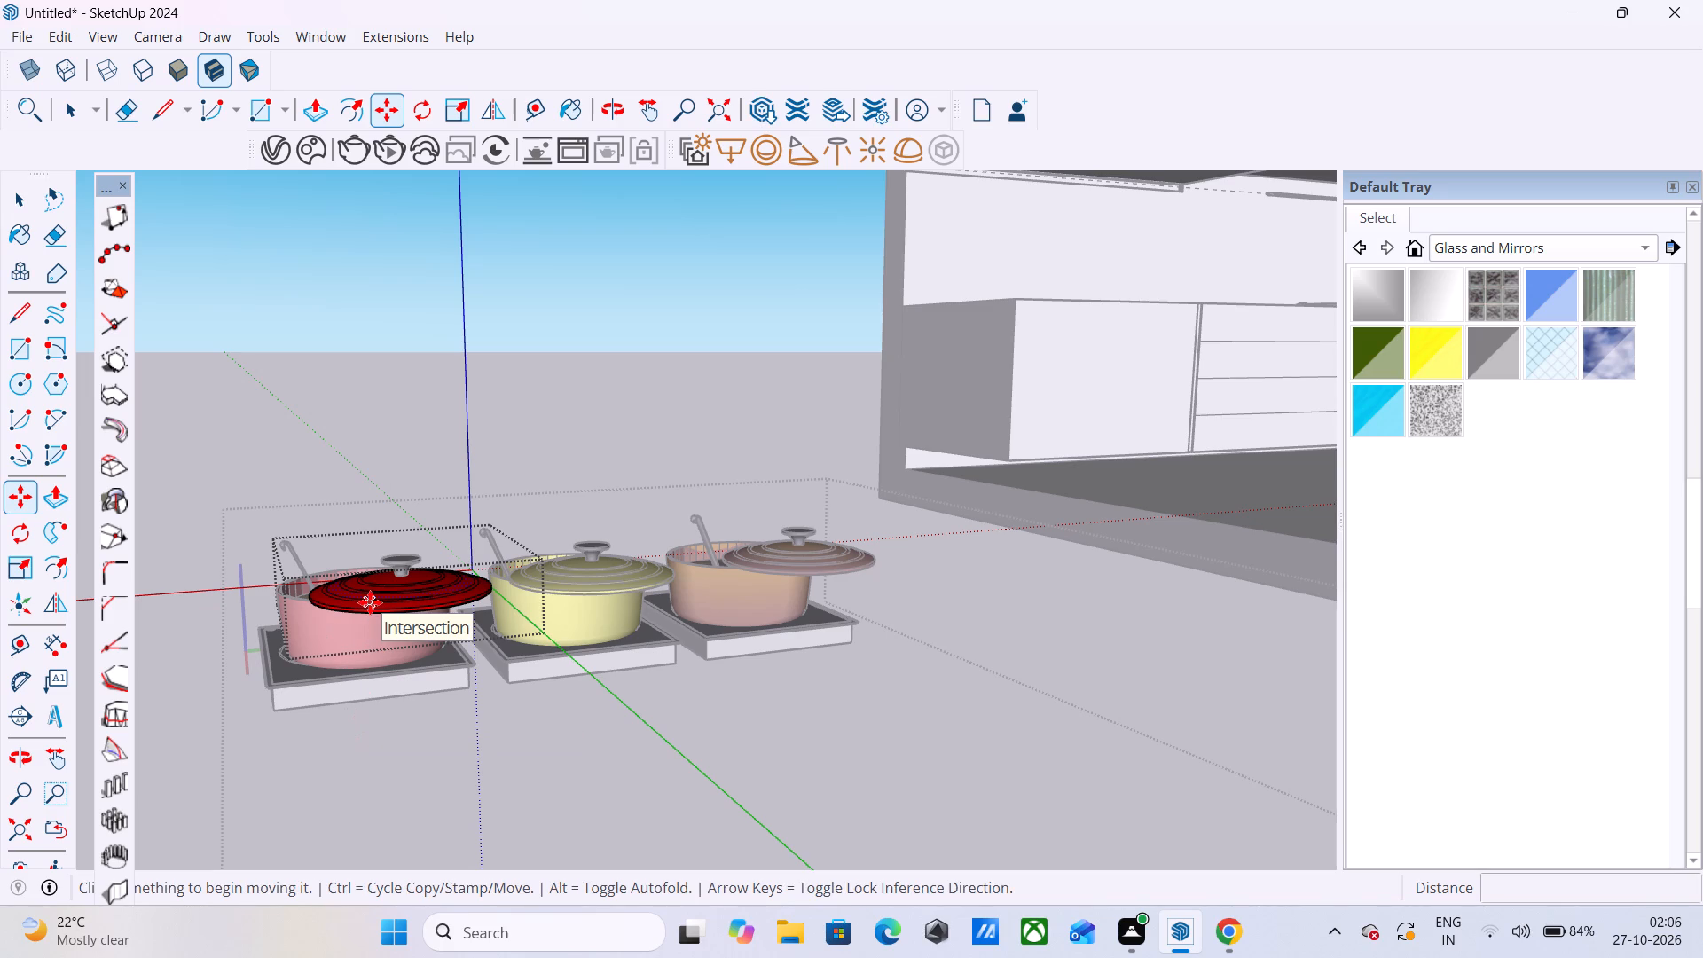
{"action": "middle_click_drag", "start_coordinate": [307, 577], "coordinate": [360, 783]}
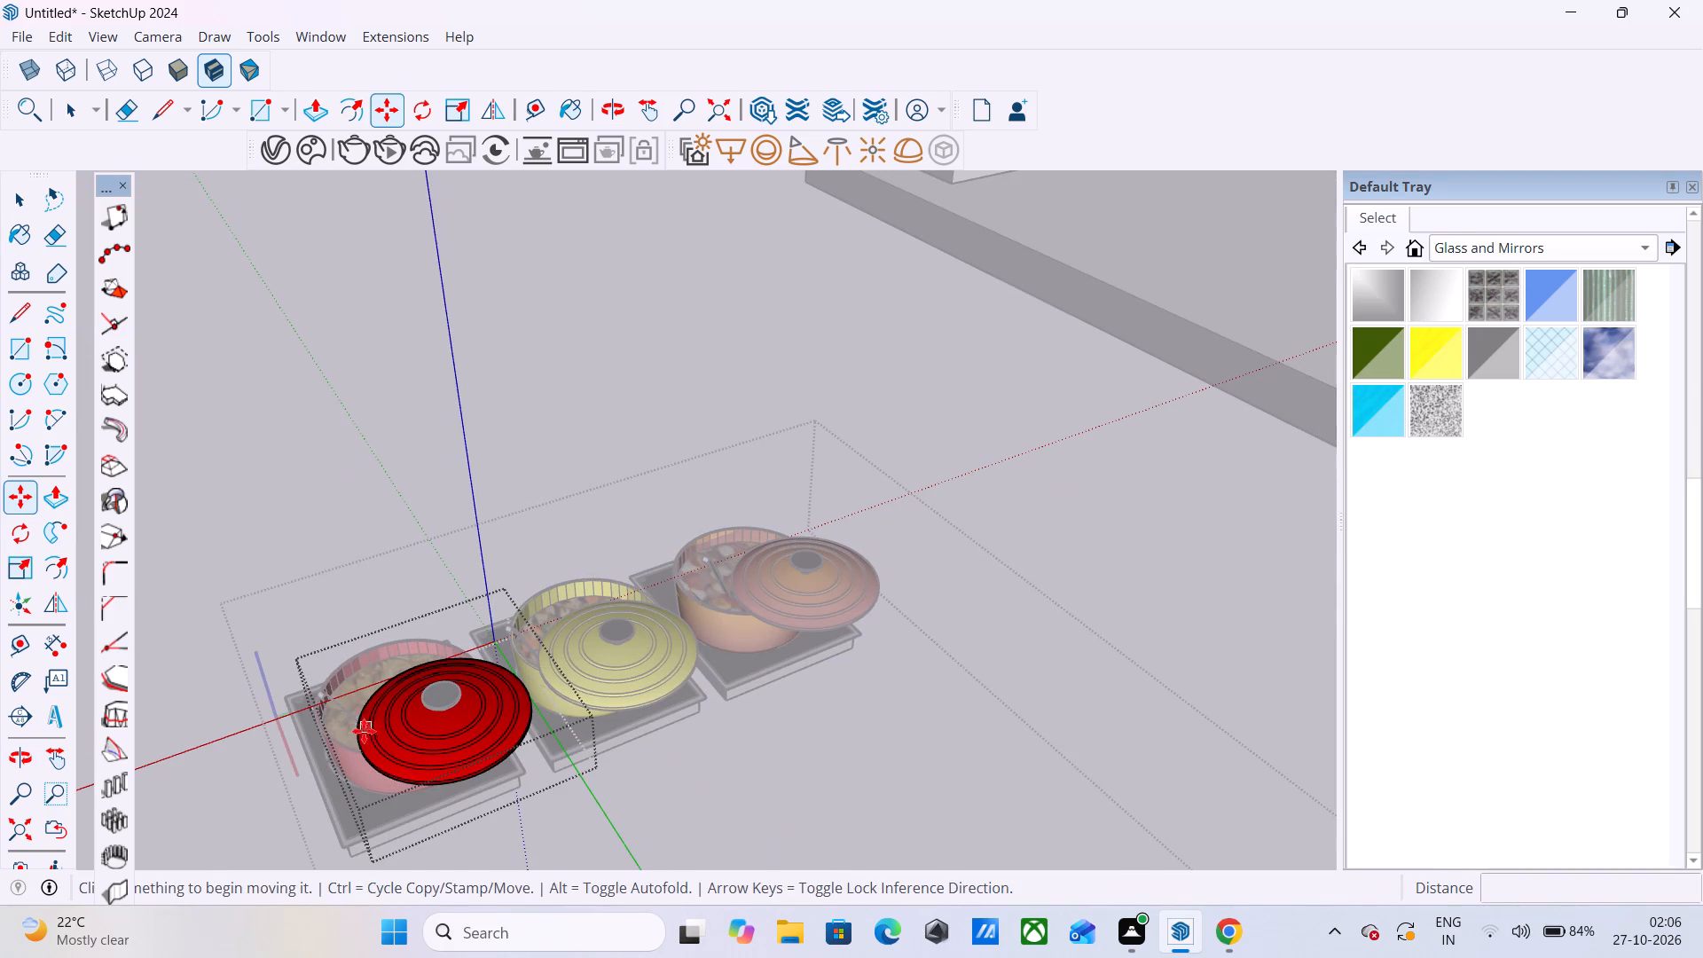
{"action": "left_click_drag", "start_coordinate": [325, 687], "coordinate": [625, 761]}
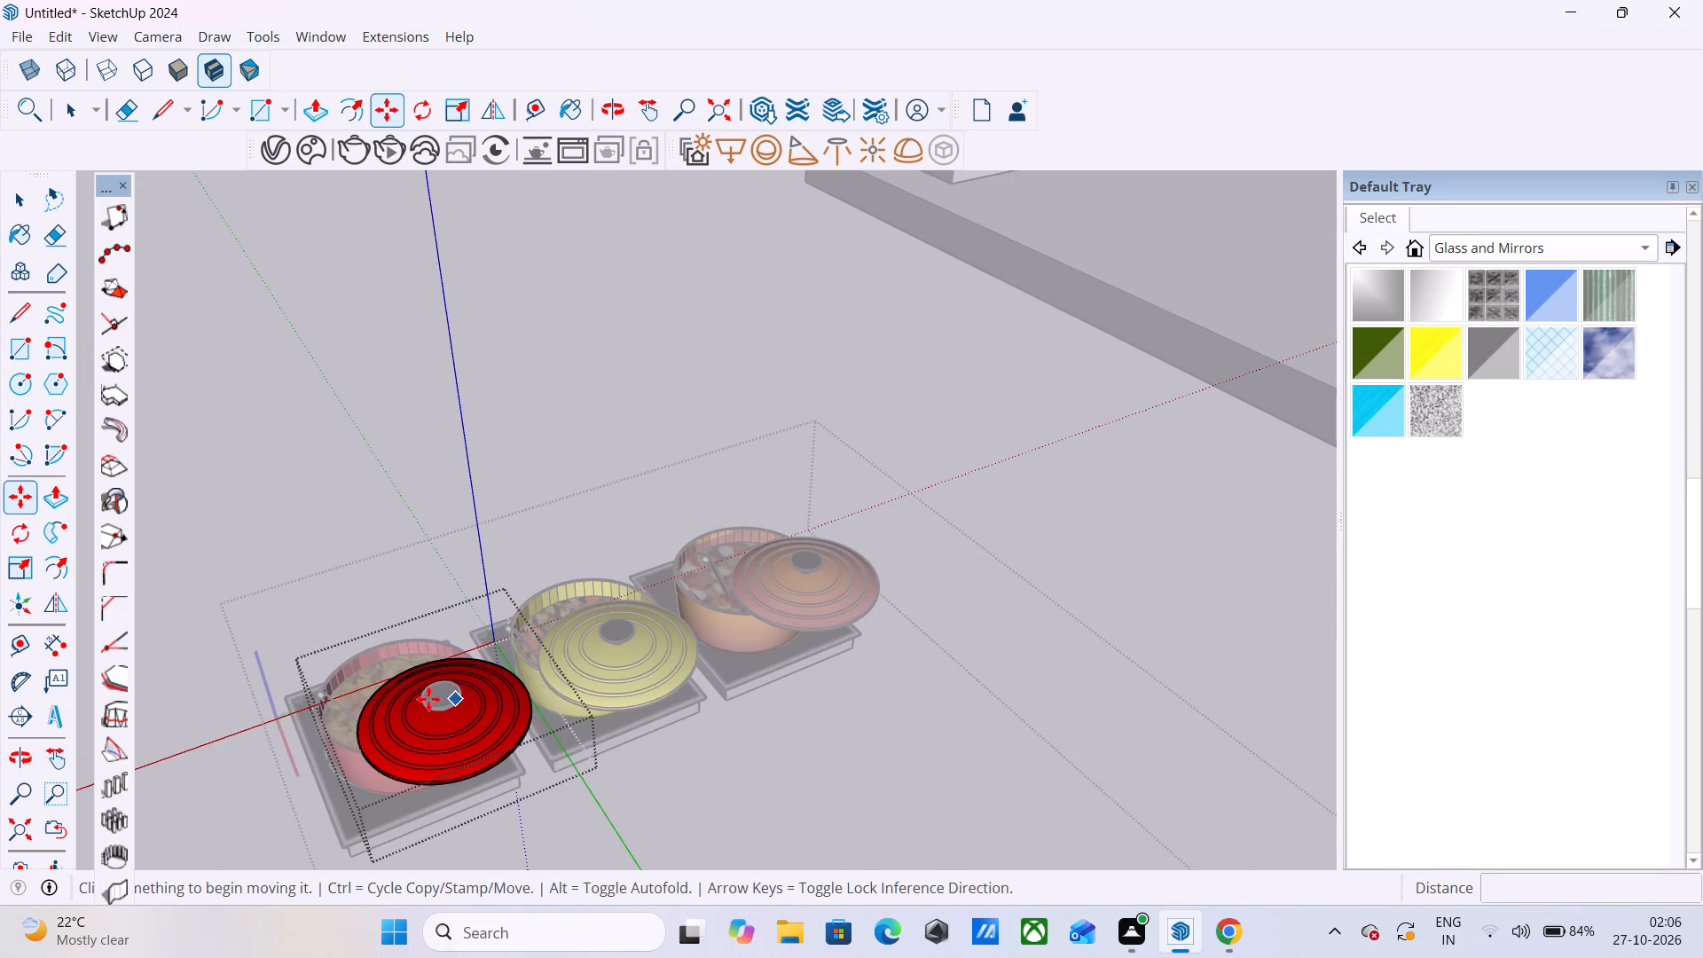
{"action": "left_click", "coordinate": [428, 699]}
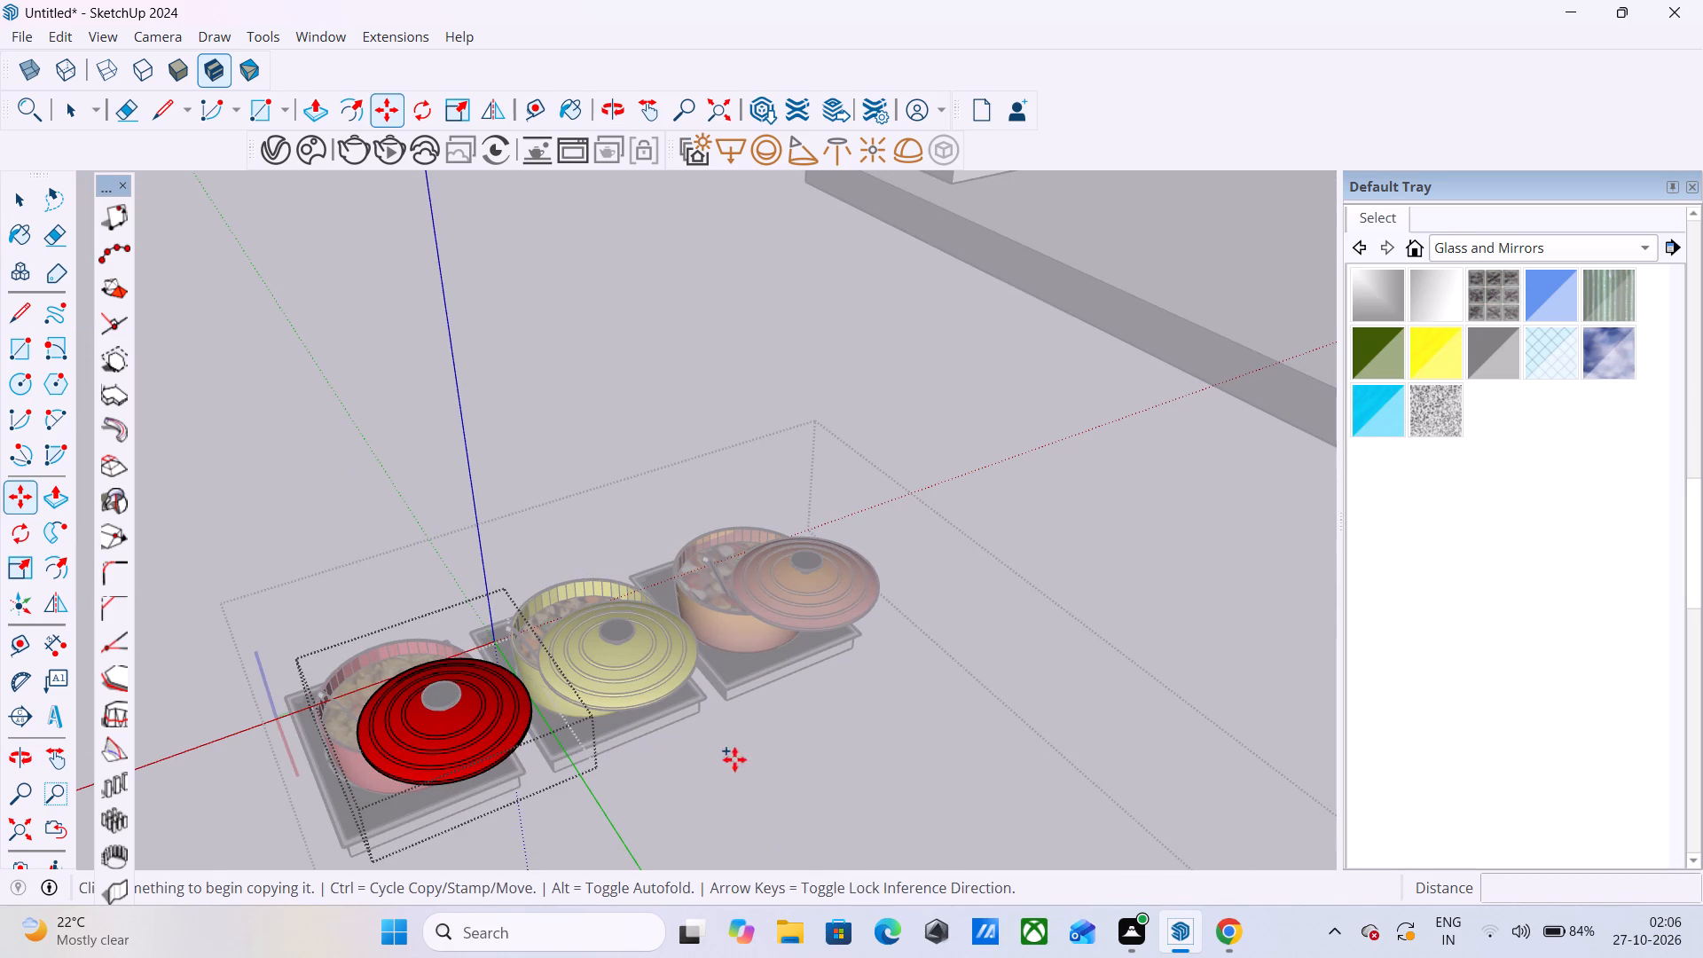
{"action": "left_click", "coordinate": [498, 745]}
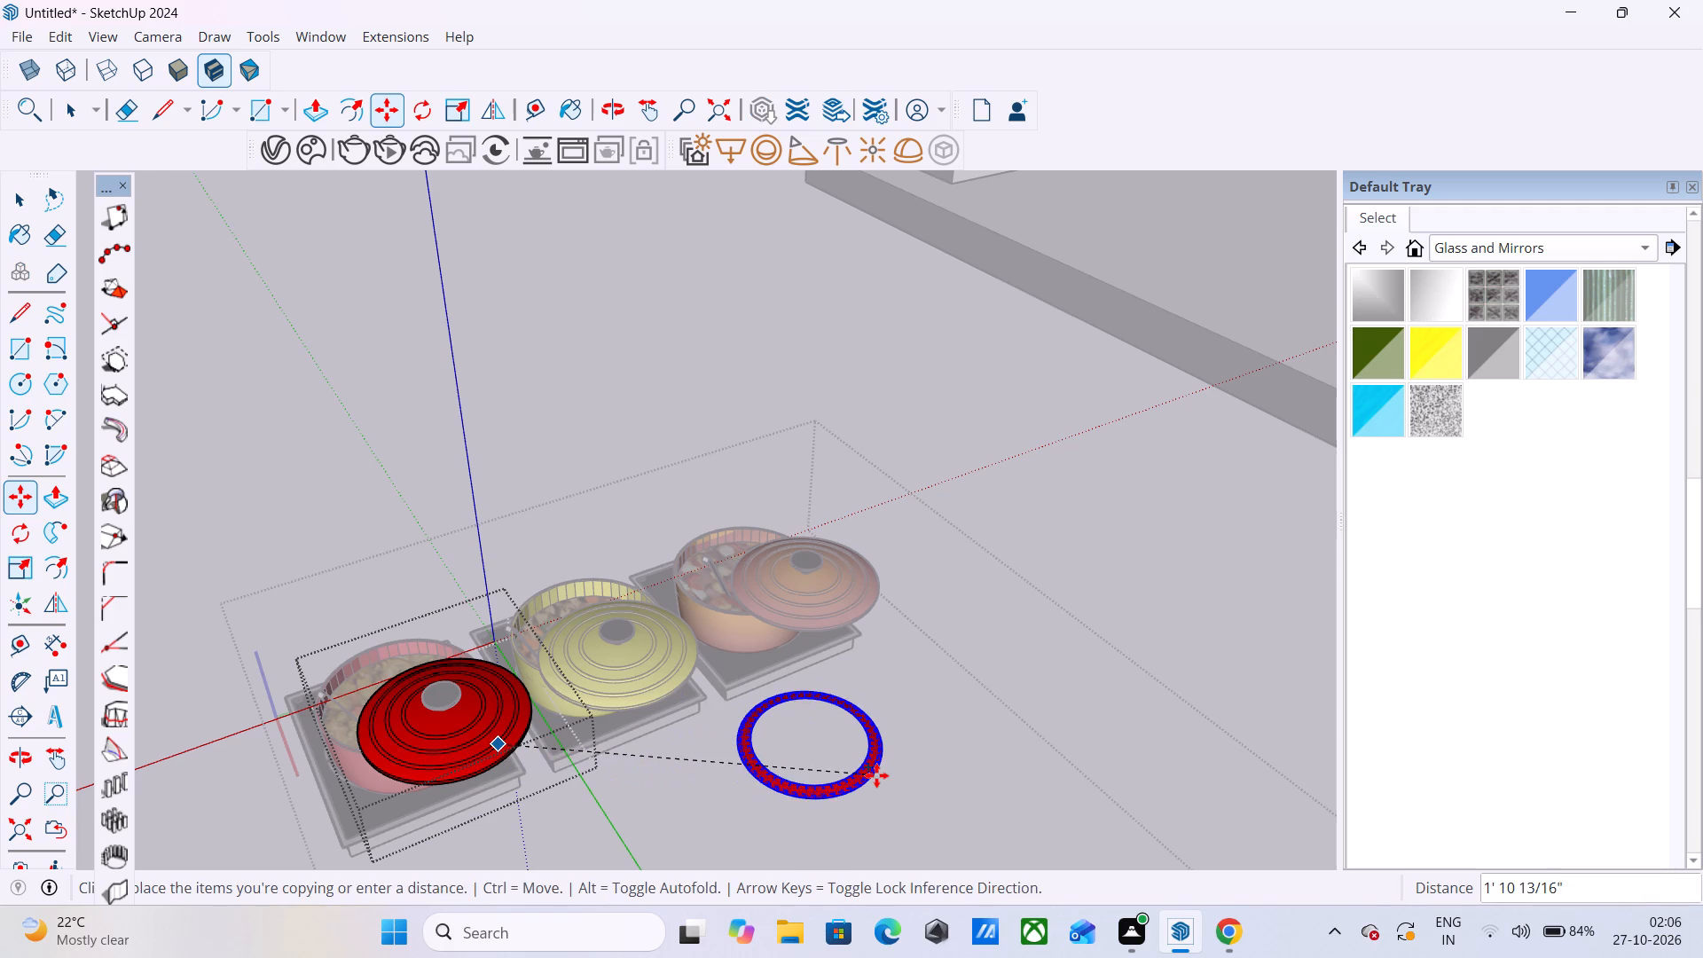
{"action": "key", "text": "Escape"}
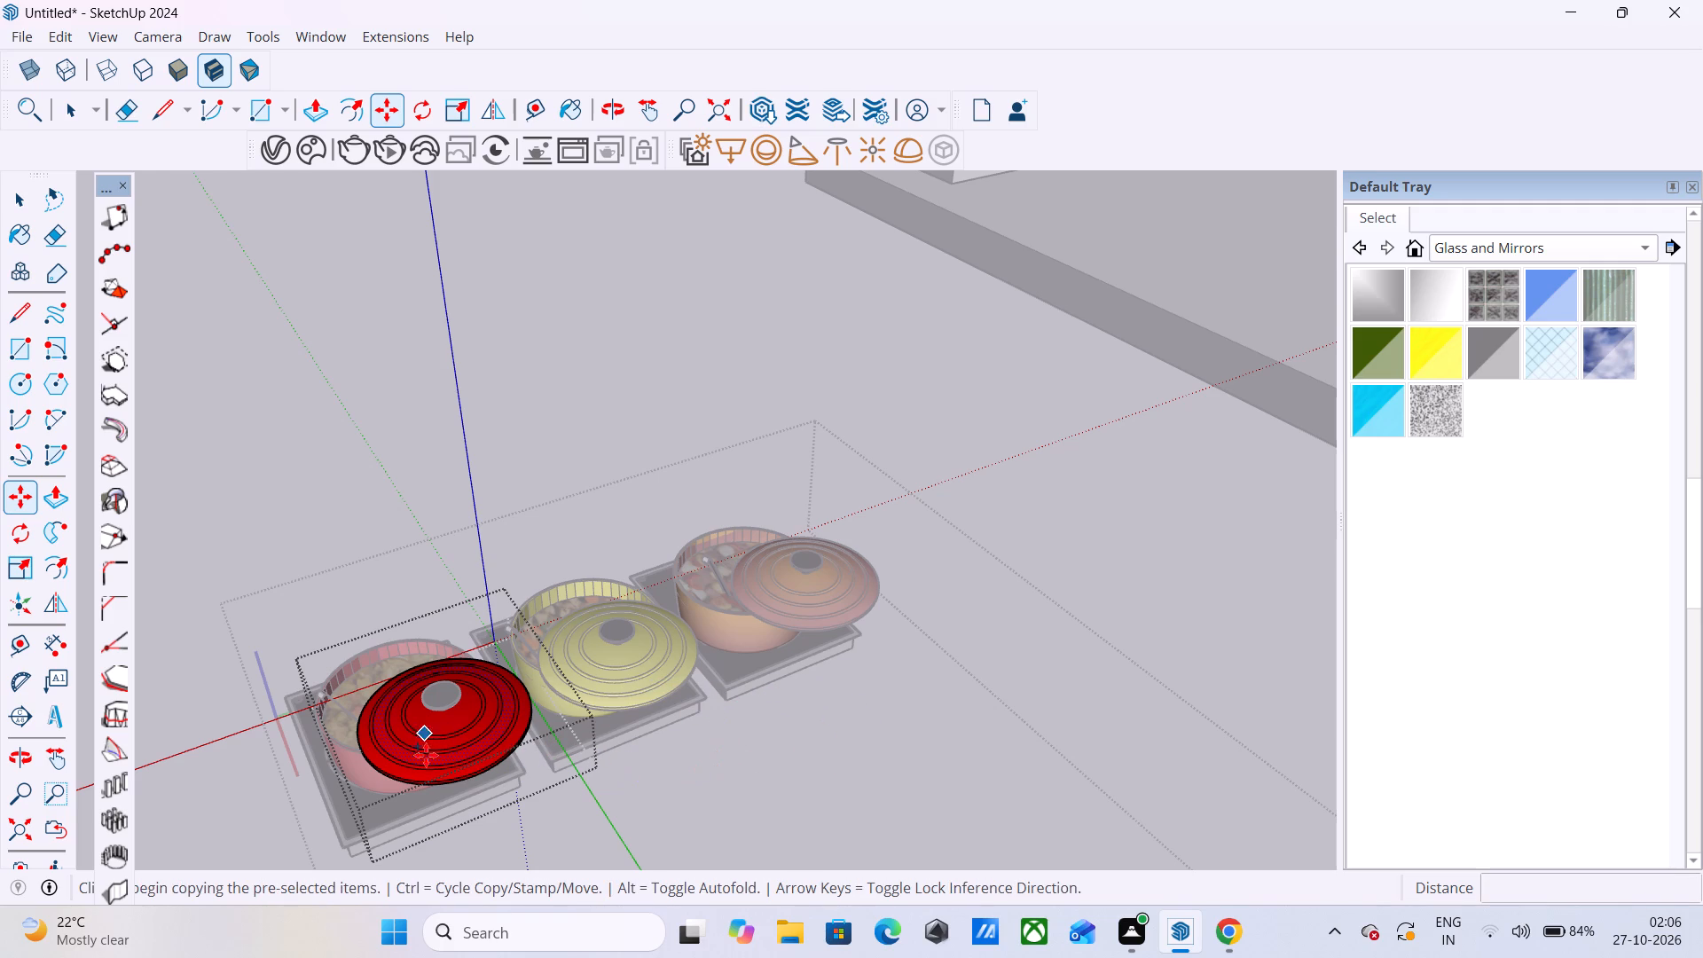
Select the red pot's entire lid surface and copy it about 8' 1 1/4" onto the copied red pot body.
{"action": "left_click", "coordinate": [461, 773]}
{"action": "triple_click", "coordinate": [461, 773]}
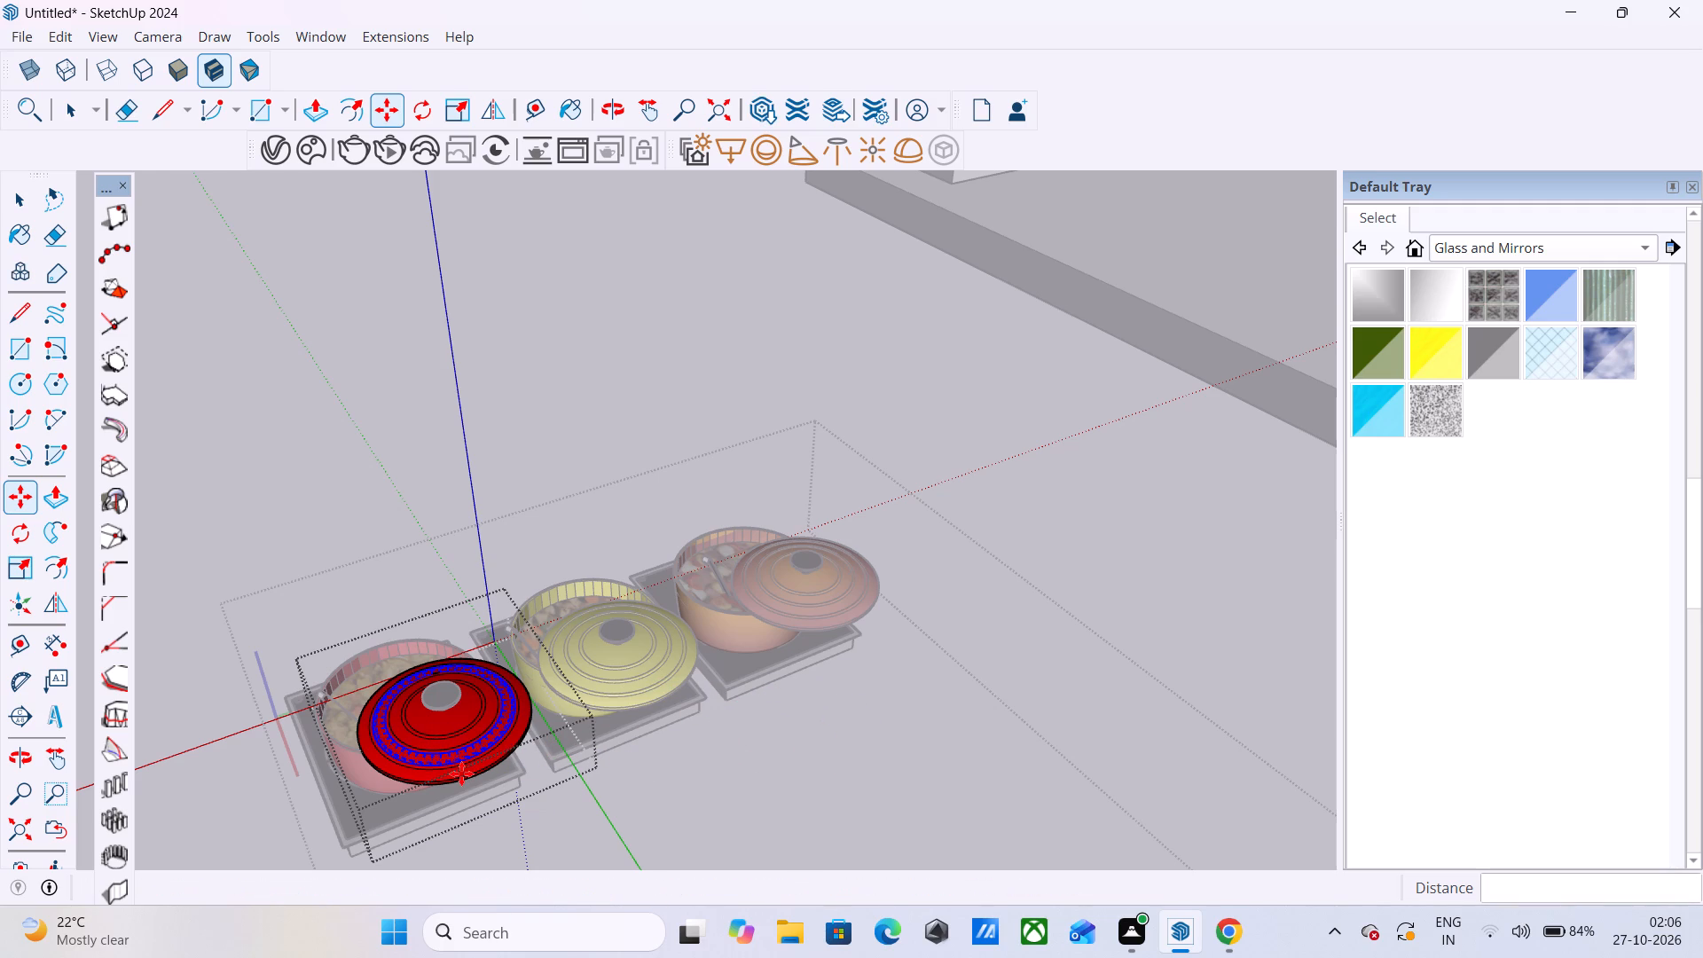
{"action": "triple_click", "coordinate": [461, 773]}
{"action": "key", "text": "space"}
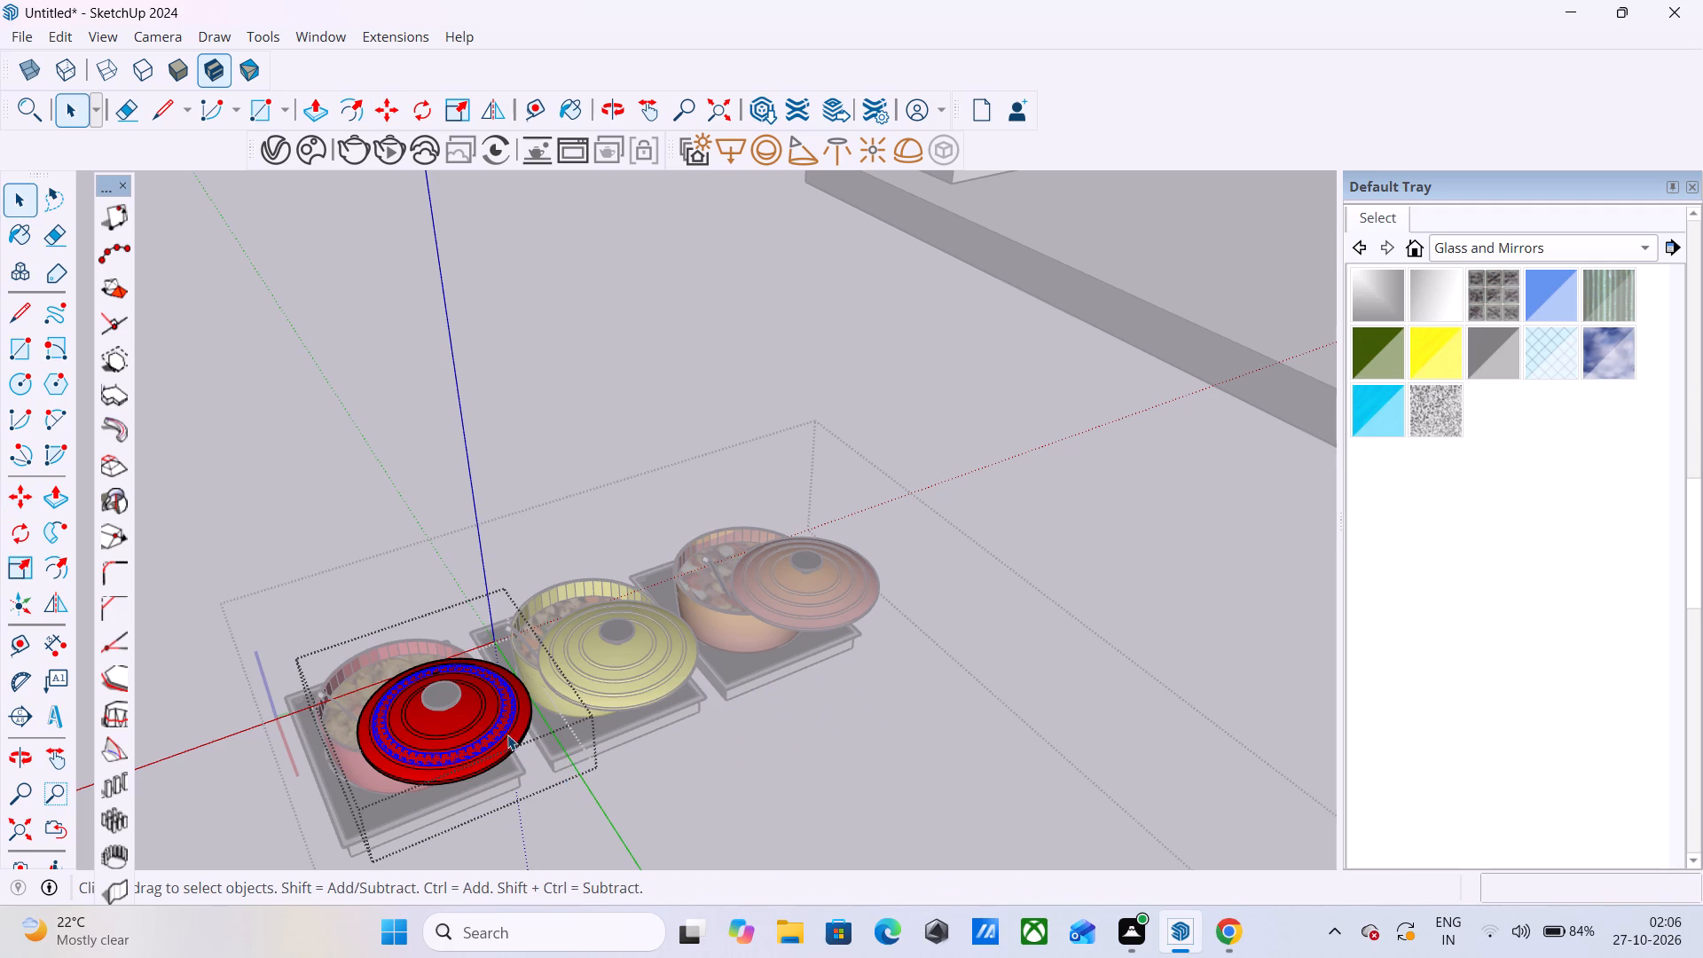
{"action": "triple_click", "coordinate": [501, 732]}
{"action": "key", "text": "m"}
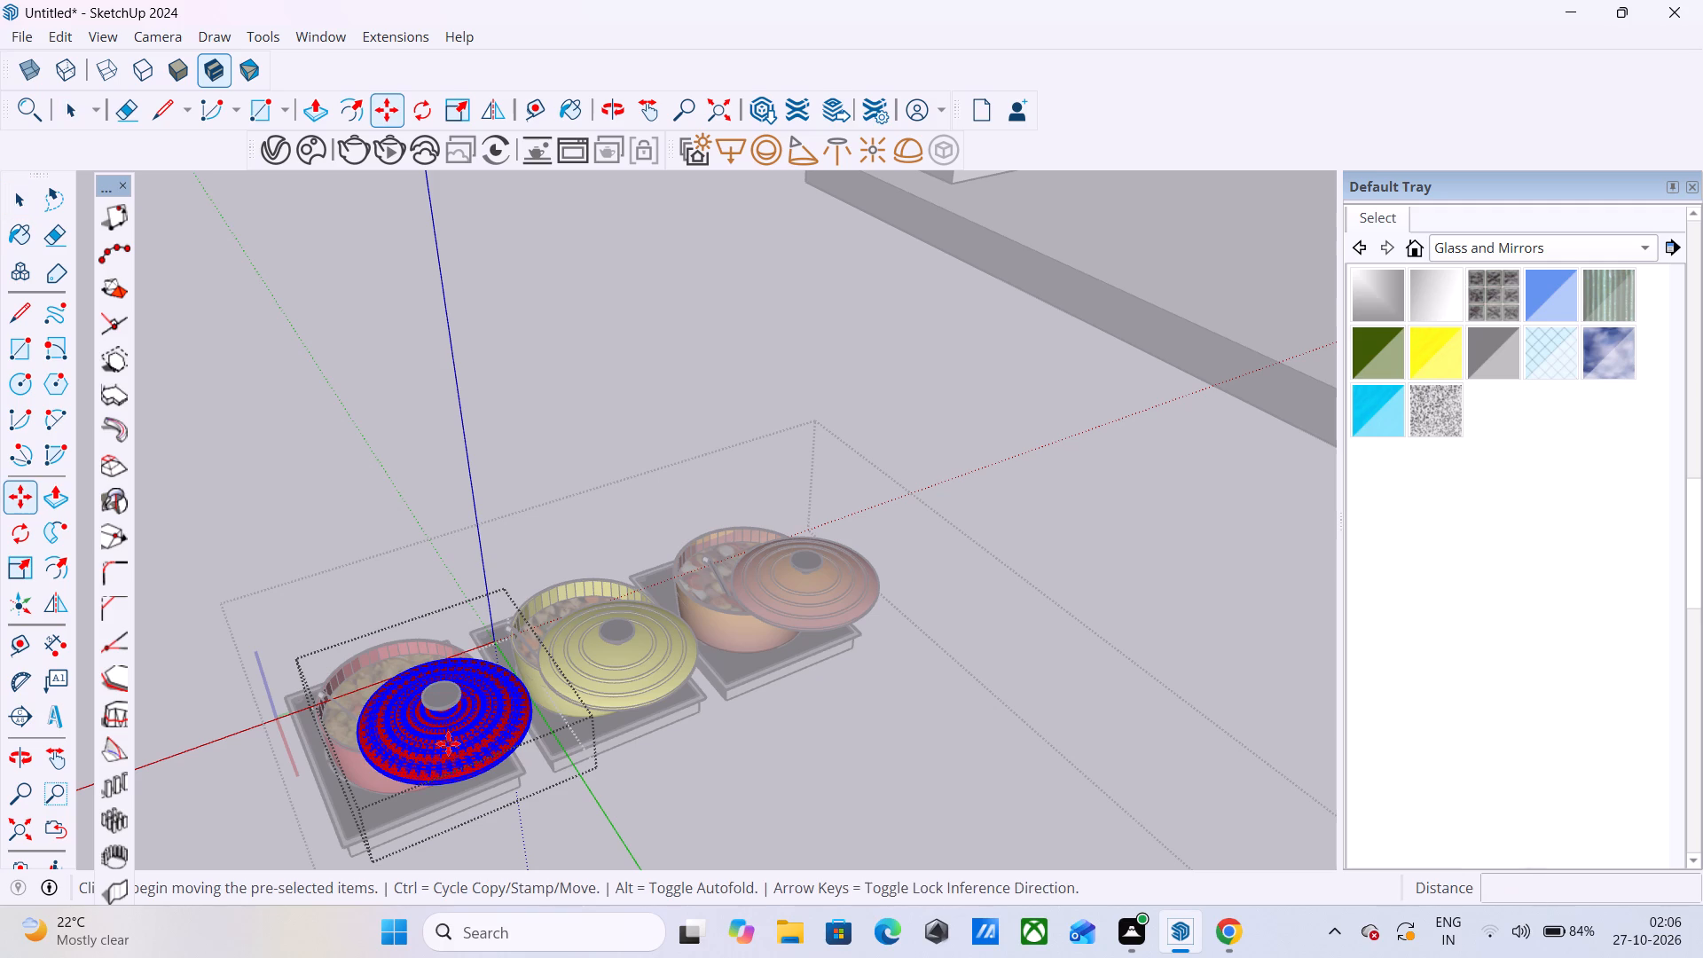
{"action": "left_click", "coordinate": [424, 781]}
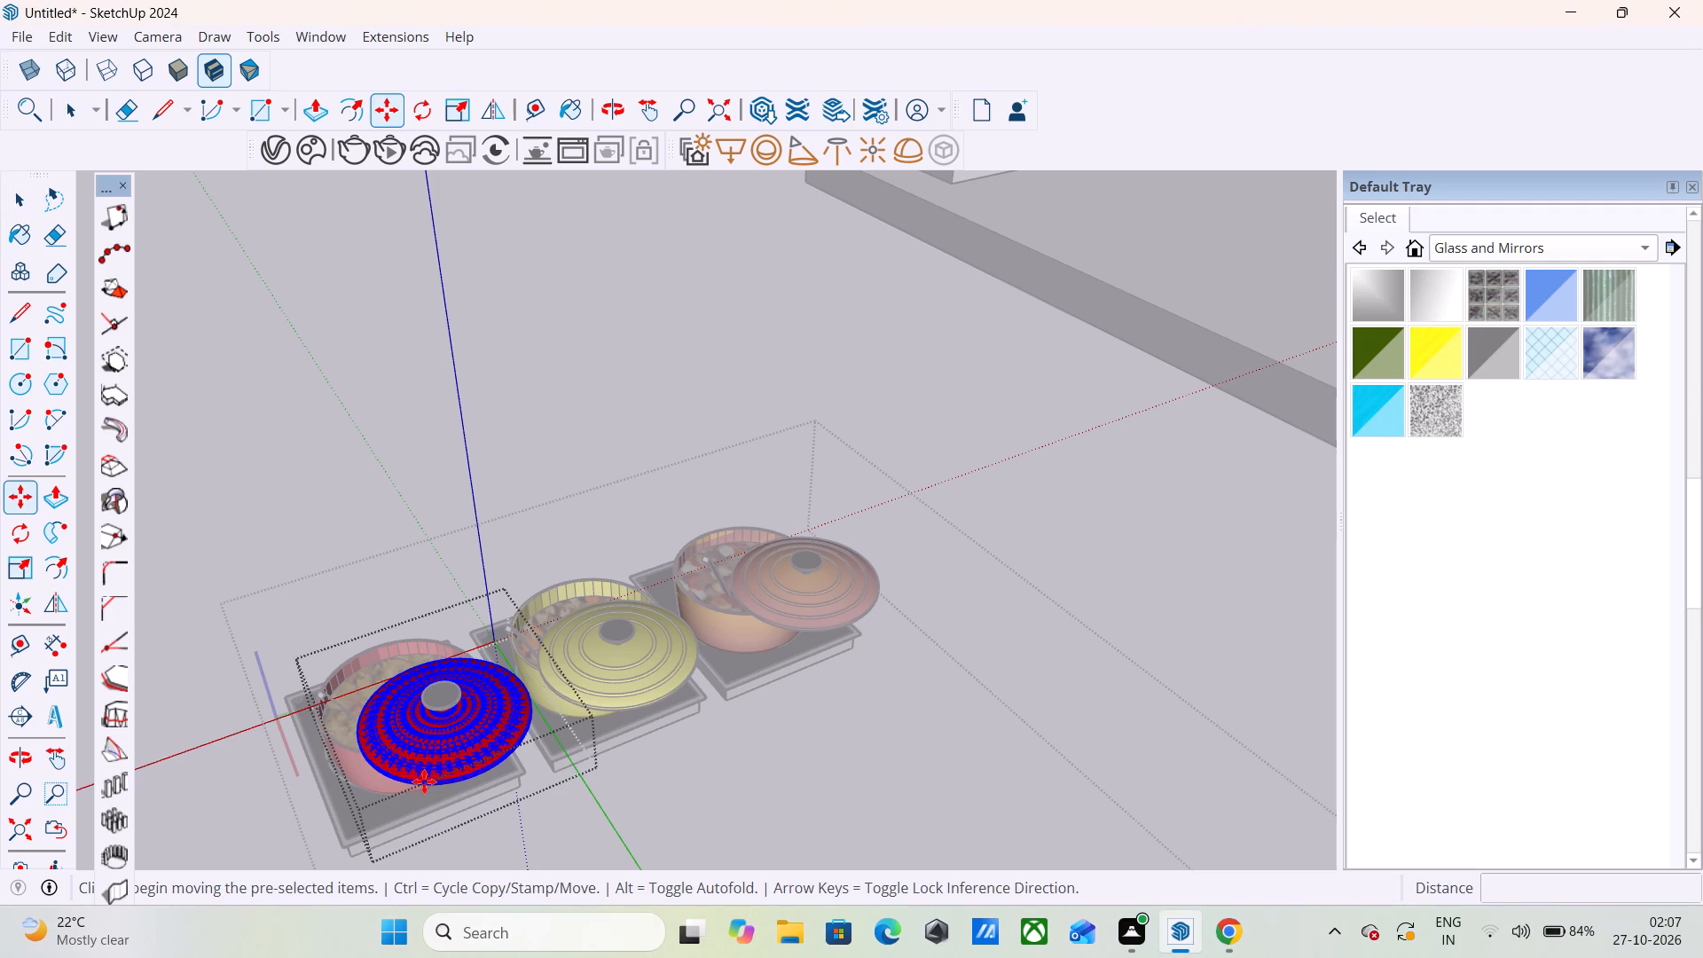
{"action": "scroll", "coordinate": [379, 704], "scroll_direction": "down", "scroll_amount": 11}
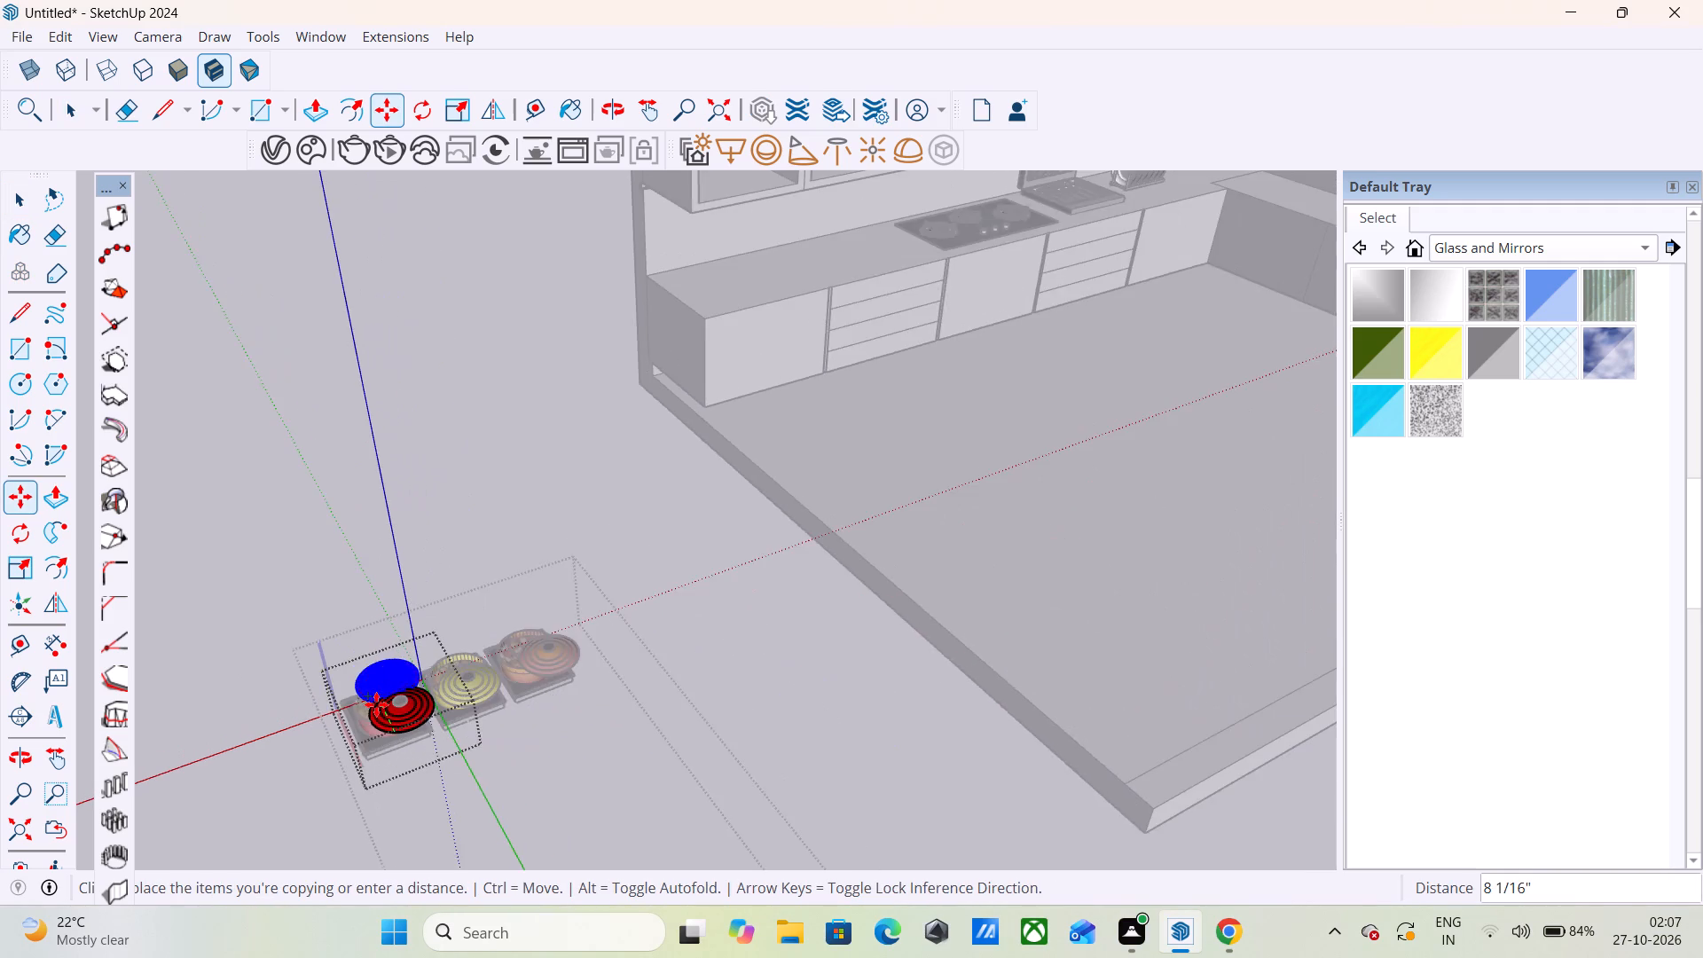
{"action": "scroll", "coordinate": [376, 704], "scroll_direction": "down", "scroll_amount": 5}
{"action": "scroll", "coordinate": [387, 590], "scroll_direction": "down", "scroll_amount": 5}
{"action": "scroll", "coordinate": [600, 635], "scroll_direction": "down", "scroll_amount": 3}
{"action": "scroll", "coordinate": [610, 809], "scroll_direction": "up", "scroll_amount": 2}
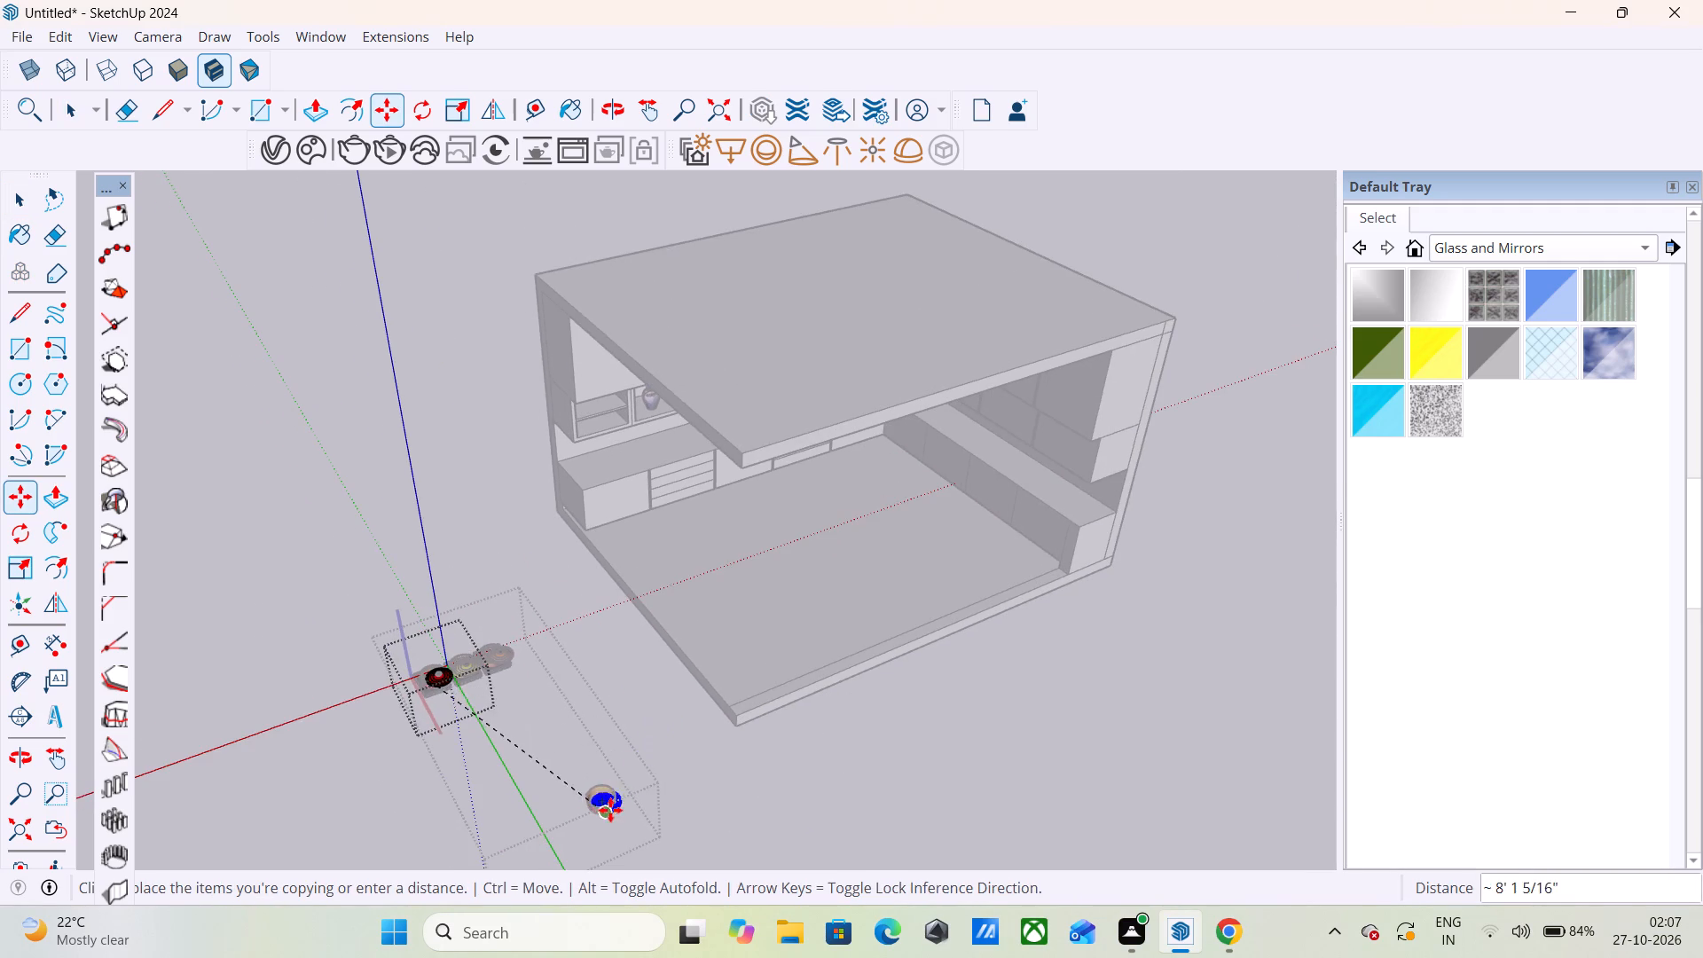
{"action": "scroll", "coordinate": [610, 810], "scroll_direction": "up", "scroll_amount": 17}
{"action": "scroll", "coordinate": [618, 810], "scroll_direction": "up", "scroll_amount": 5}
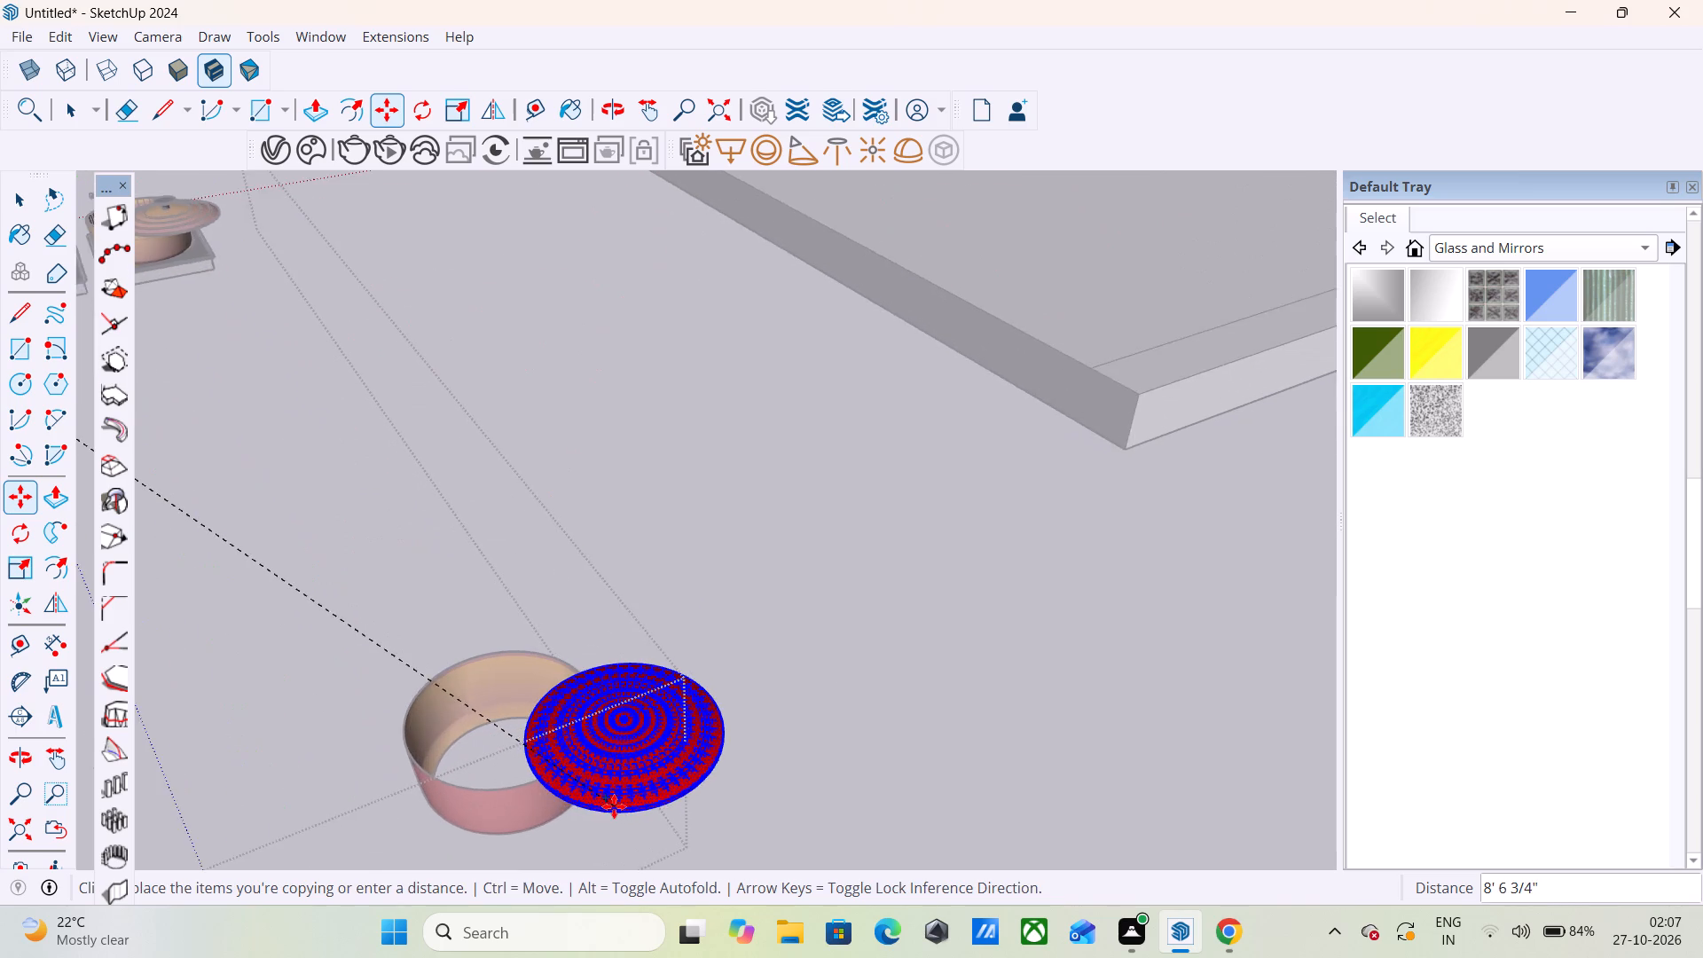
{"action": "scroll", "coordinate": [614, 806], "scroll_direction": "up", "scroll_amount": 5}
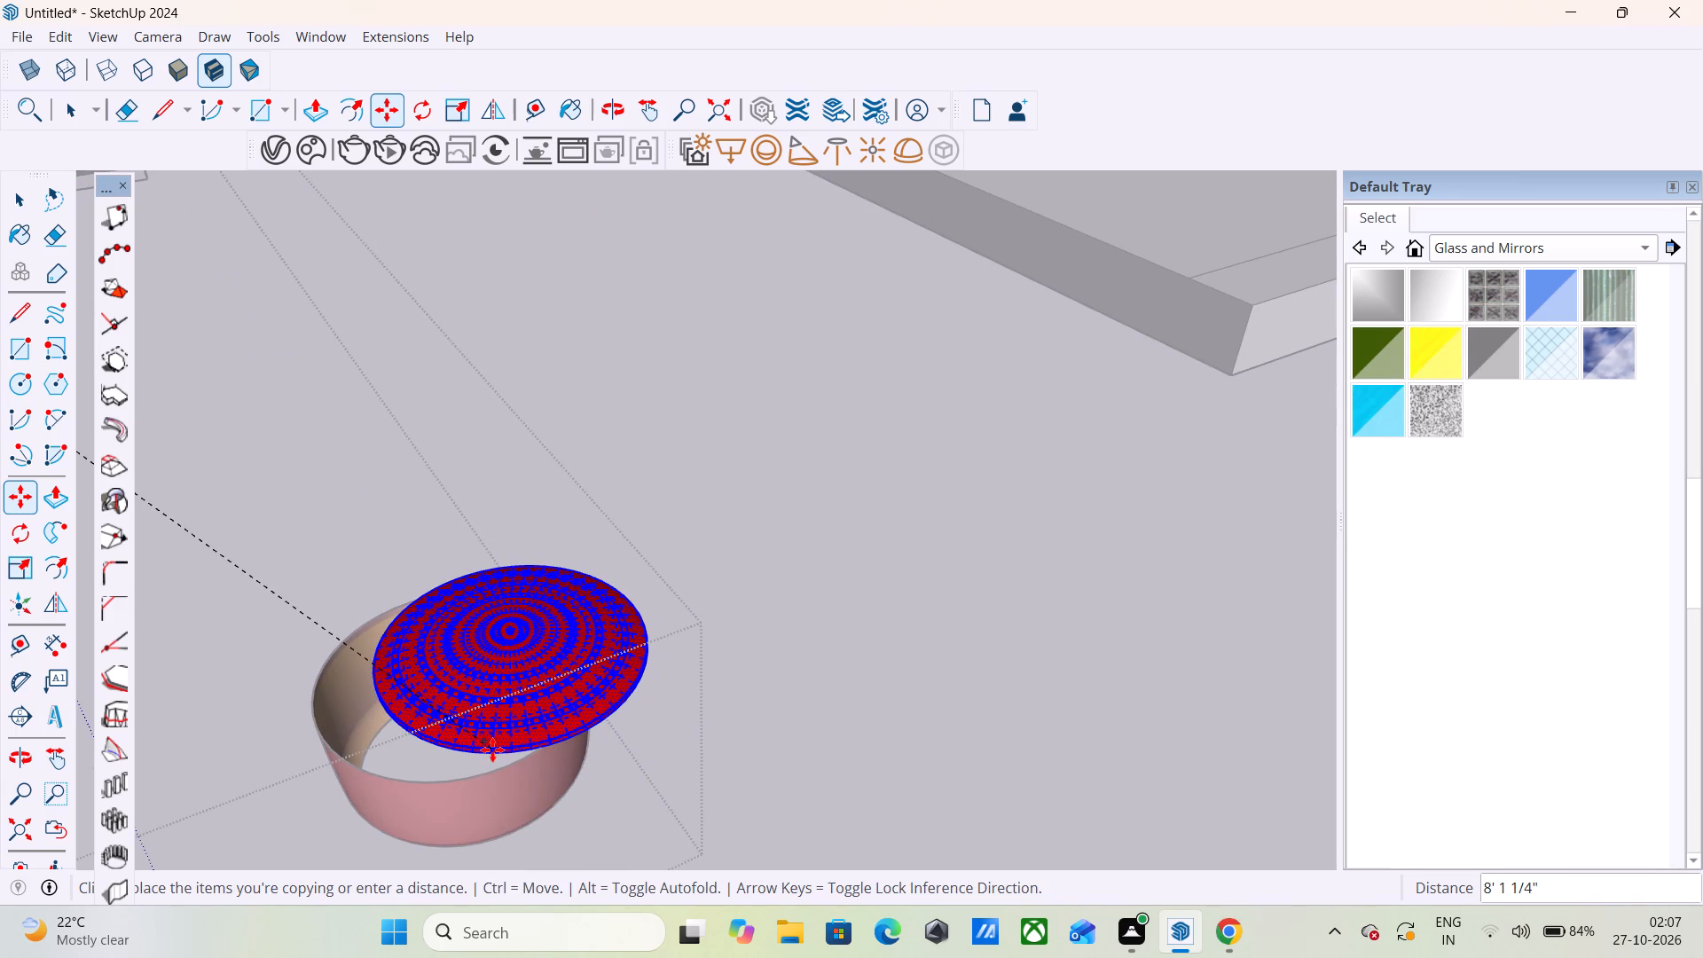
{"action": "left_click", "coordinate": [492, 750]}
Open the original red pot's ladle and copy its geometry about 8' 1/2" to the rim of the copied red pot.
{"action": "scroll", "coordinate": [740, 588], "scroll_direction": "down", "scroll_amount": 14}
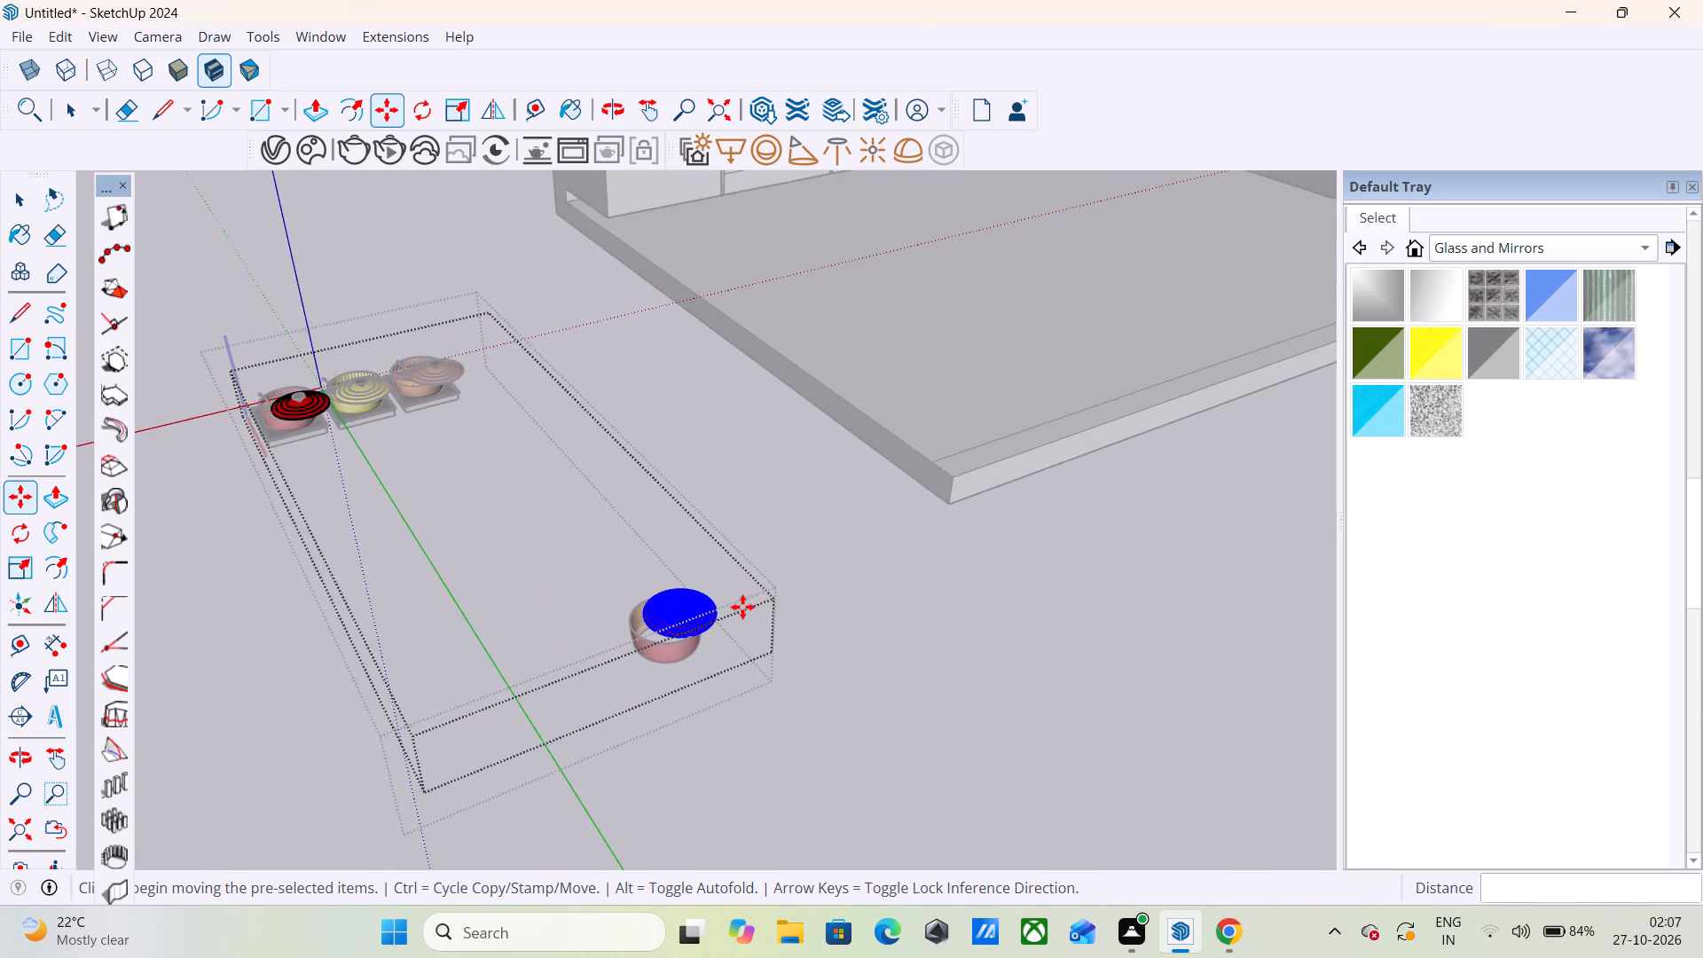
{"action": "scroll", "coordinate": [742, 607], "scroll_direction": "down", "scroll_amount": 4}
{"action": "scroll", "coordinate": [292, 417], "scroll_direction": "up", "scroll_amount": 11}
{"action": "scroll", "coordinate": [365, 455], "scroll_direction": "up", "scroll_amount": 4}
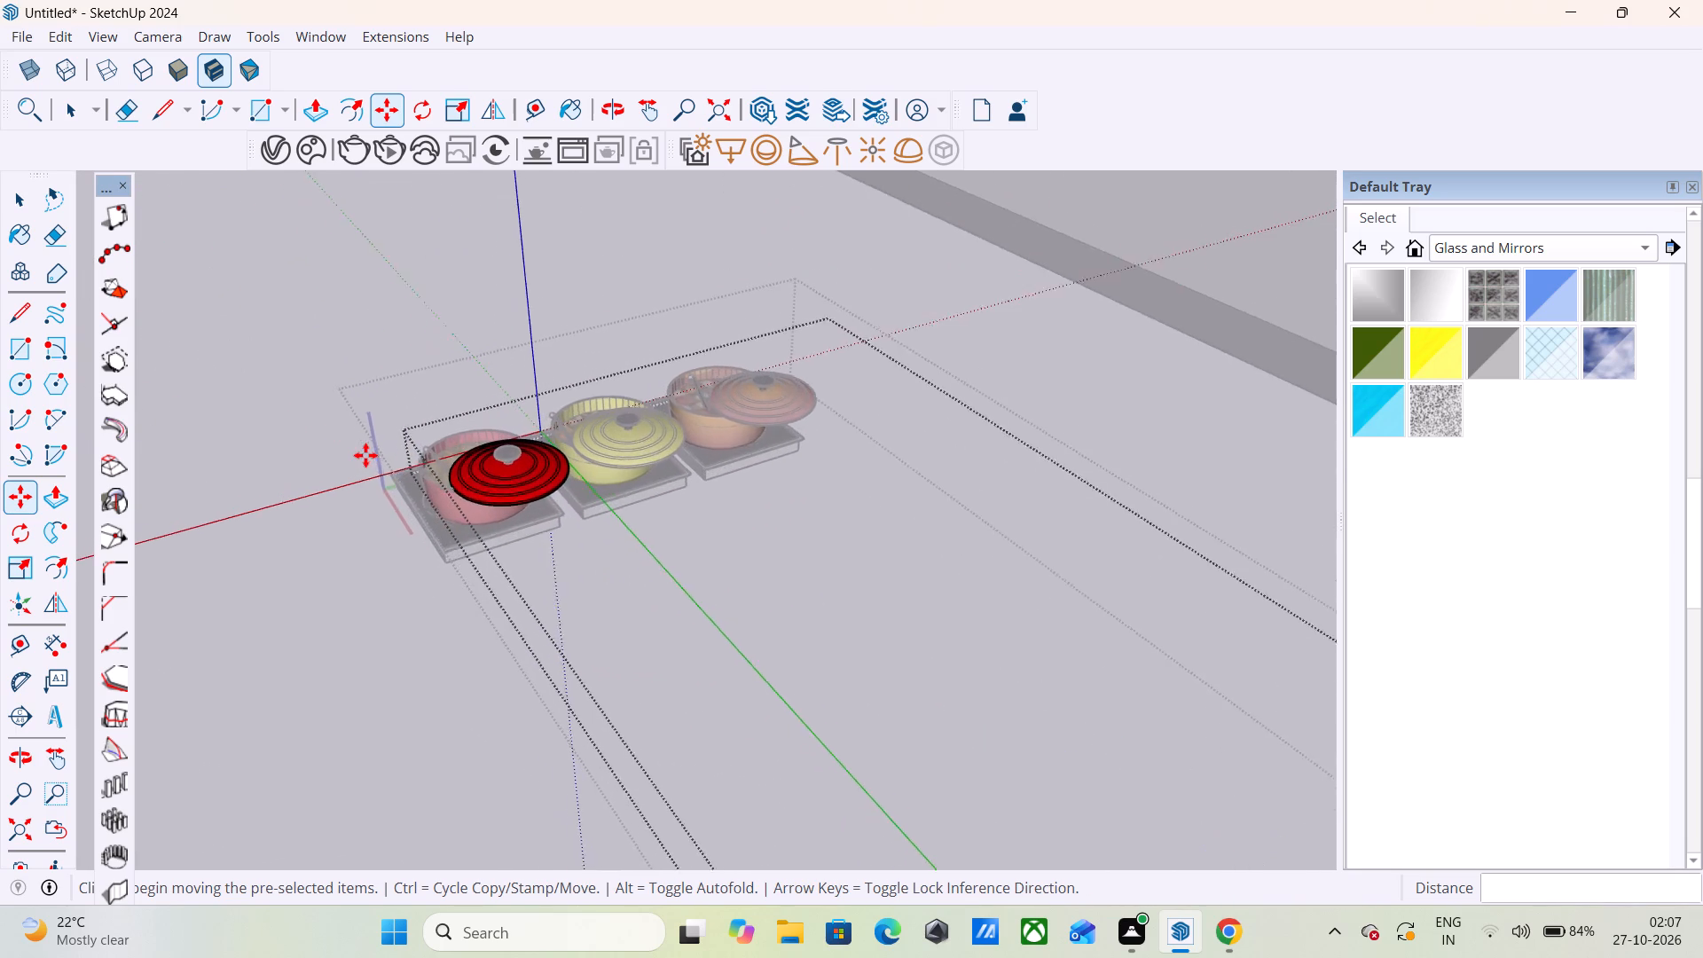
{"action": "scroll", "coordinate": [365, 455], "scroll_direction": "up", "scroll_amount": 7}
{"action": "scroll", "coordinate": [439, 467], "scroll_direction": "up", "scroll_amount": 12}
{"action": "middle_click_drag", "start_coordinate": [483, 466], "coordinate": [485, 465]}
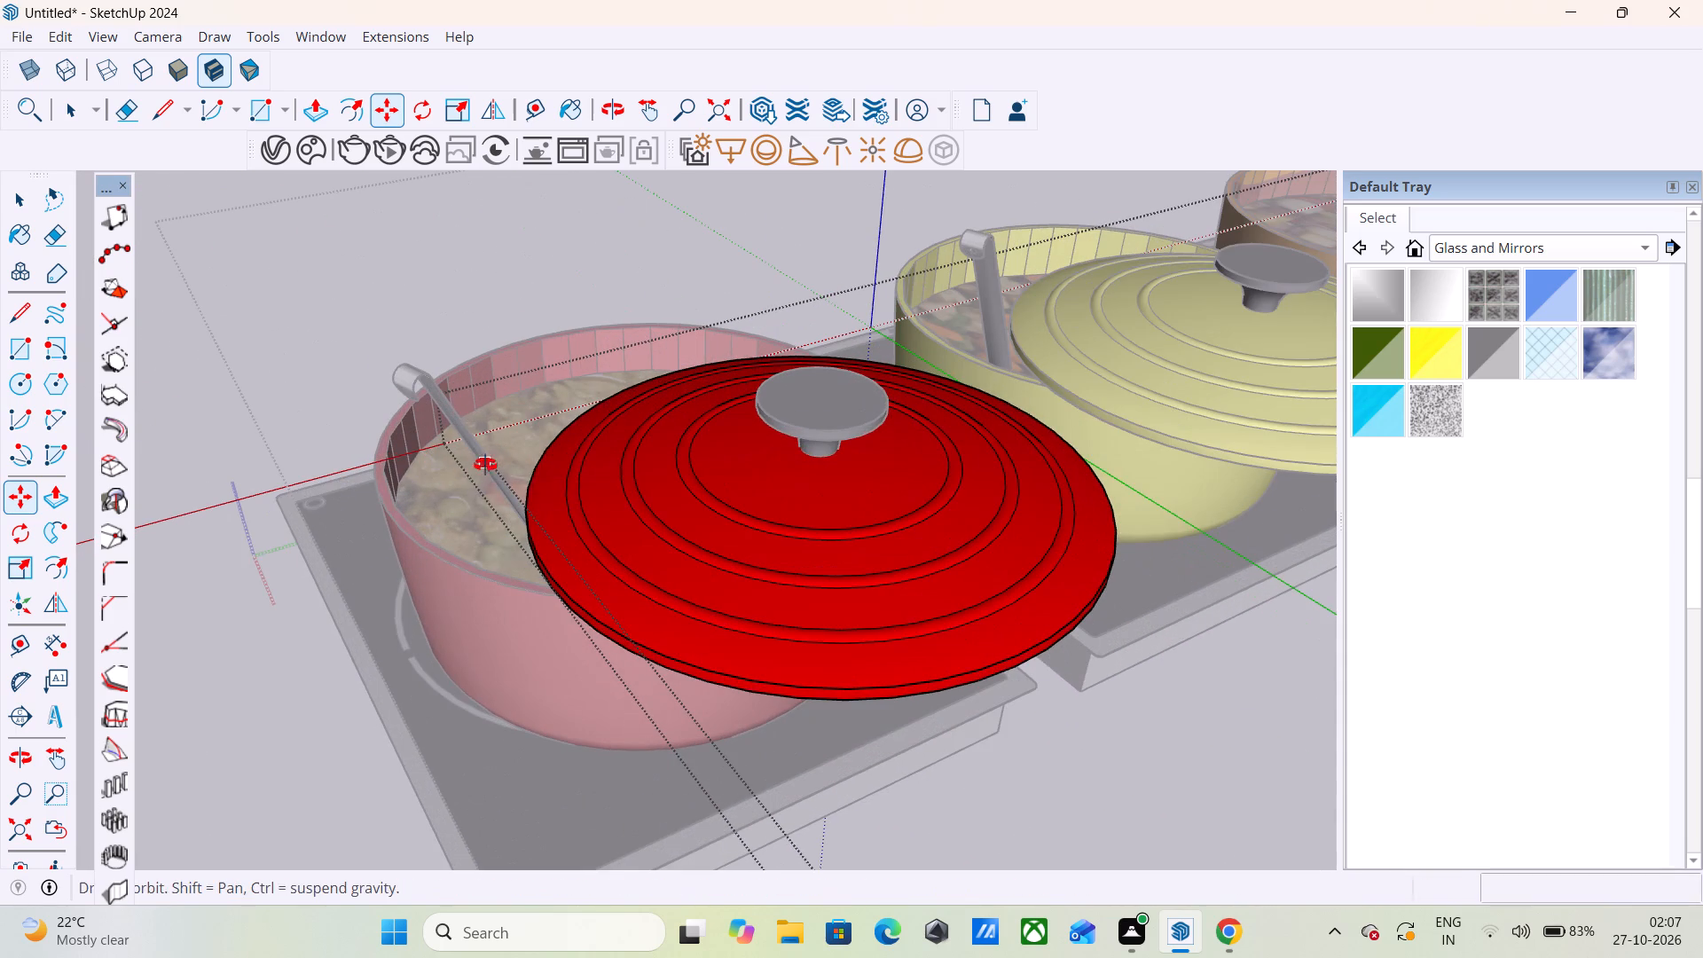
{"action": "middle_click_drag", "start_coordinate": [485, 465], "coordinate": [522, 436]}
{"action": "key", "text": "space"}
{"action": "left_click", "coordinate": [385, 484]}
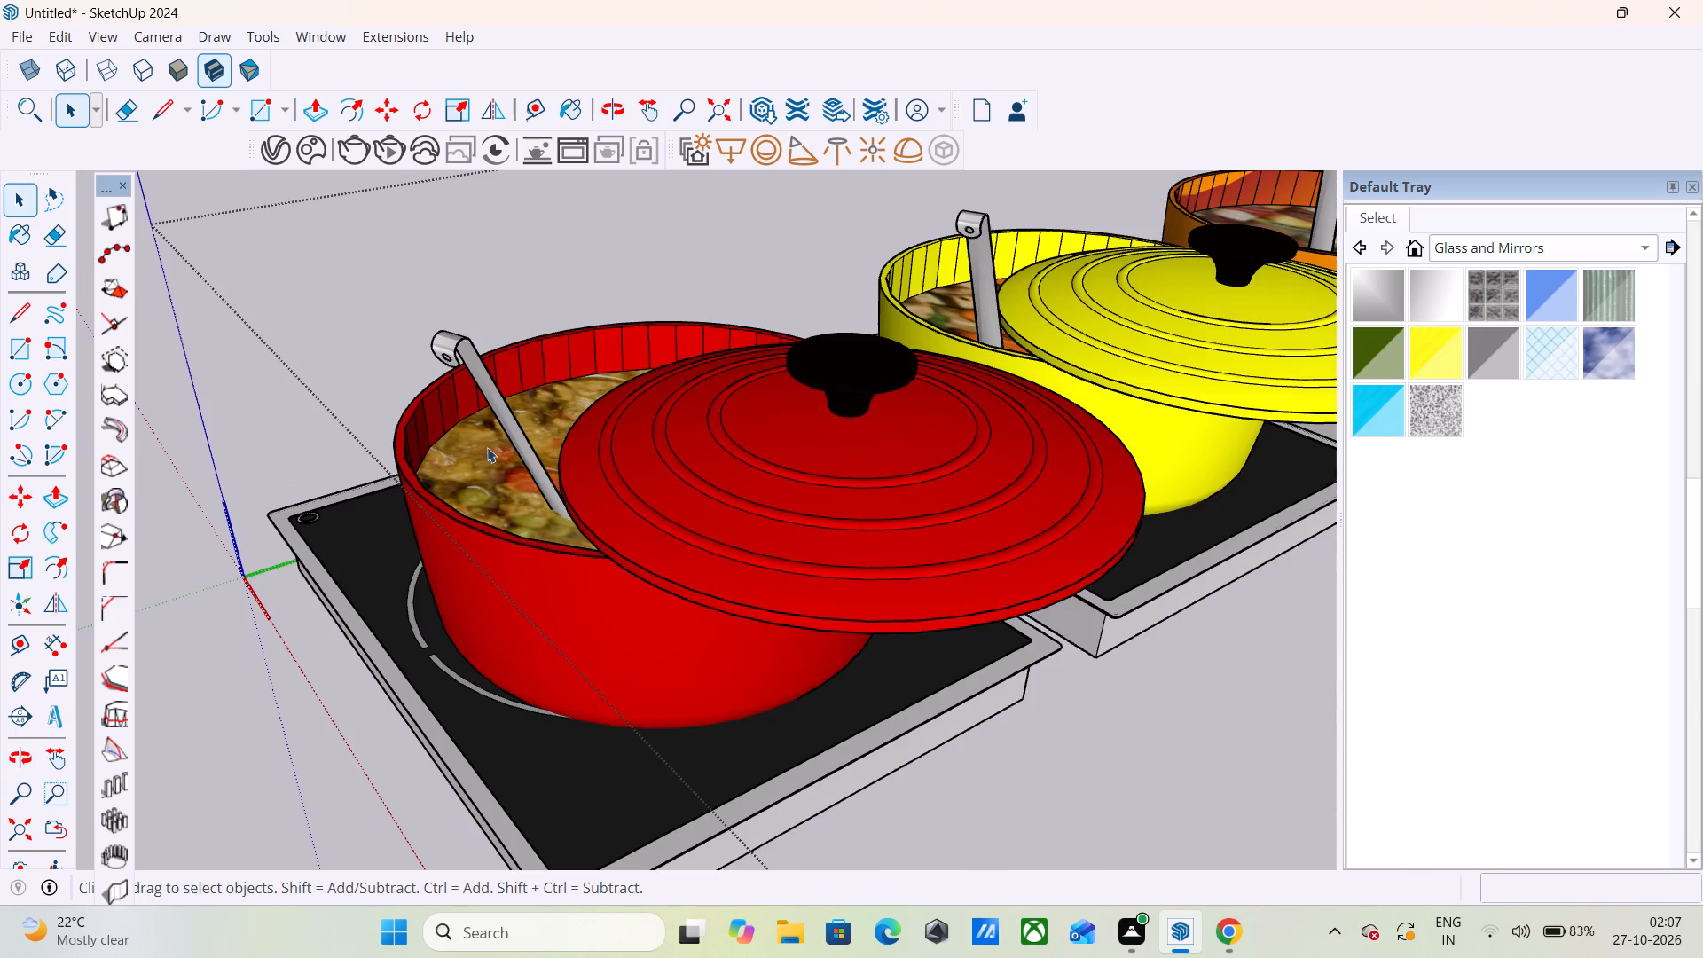
{"action": "triple_click", "coordinate": [522, 436]}
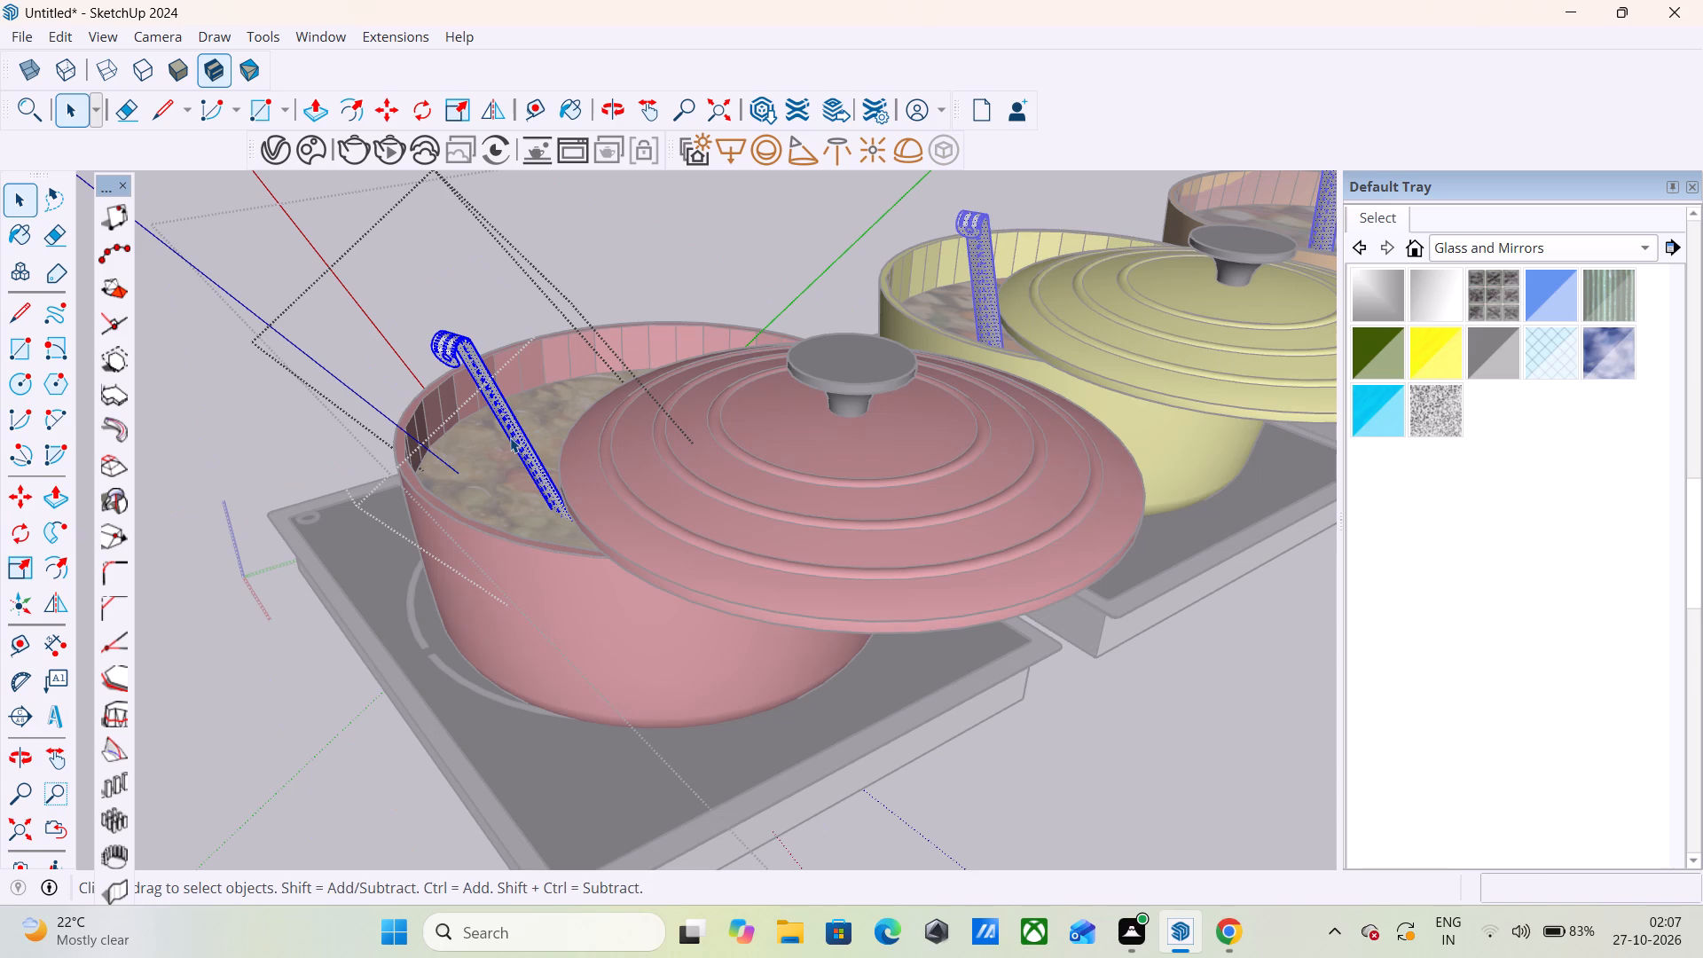
{"action": "key", "text": "m"}
{"action": "left_click", "coordinate": [455, 361]}
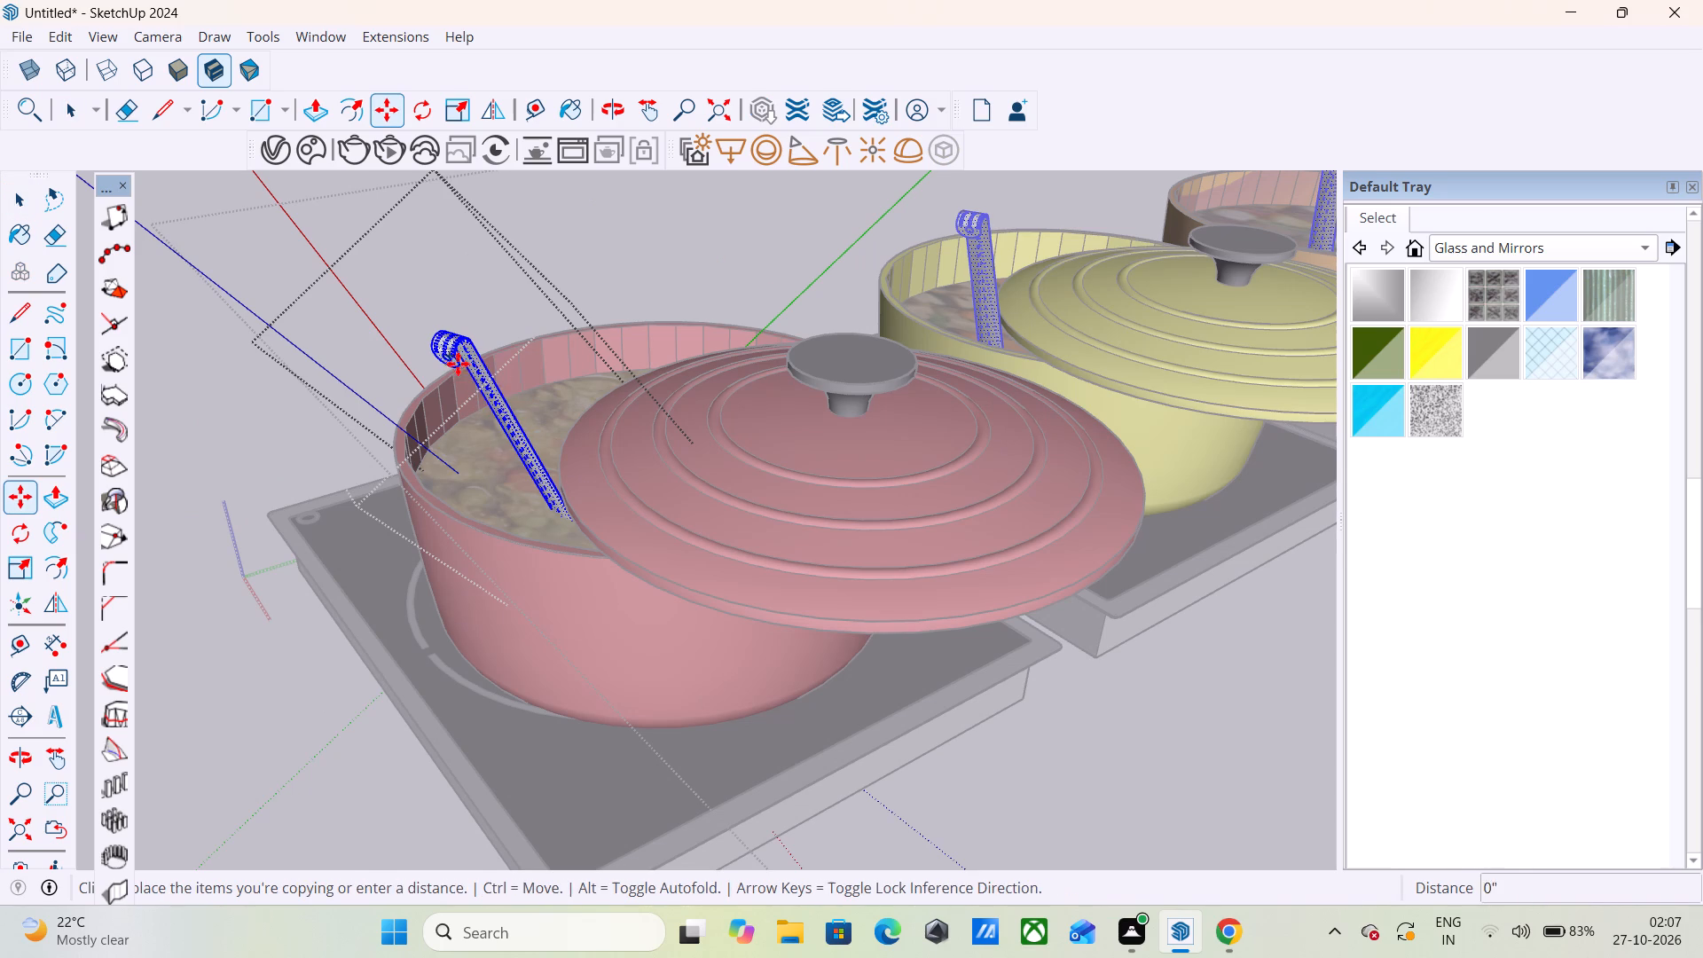
{"action": "scroll", "coordinate": [304, 408], "scroll_direction": "down", "scroll_amount": 17}
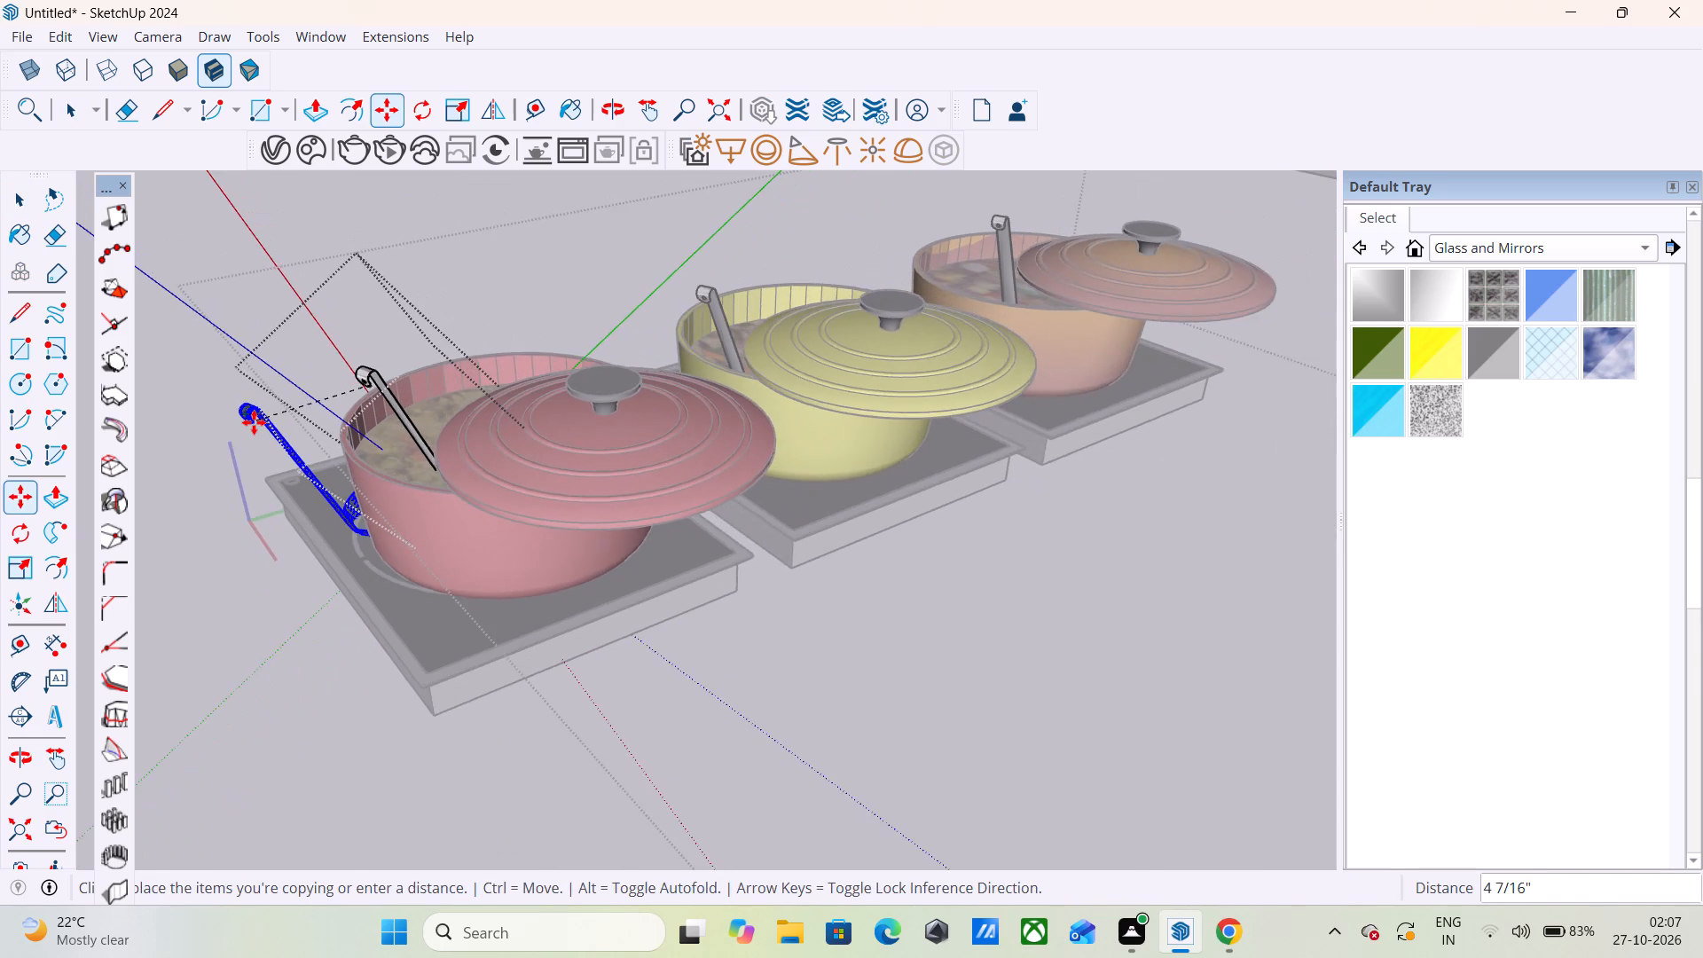
{"action": "scroll", "coordinate": [254, 422], "scroll_direction": "down", "scroll_amount": 18}
{"action": "scroll", "coordinate": [254, 436], "scroll_direction": "down", "scroll_amount": 13}
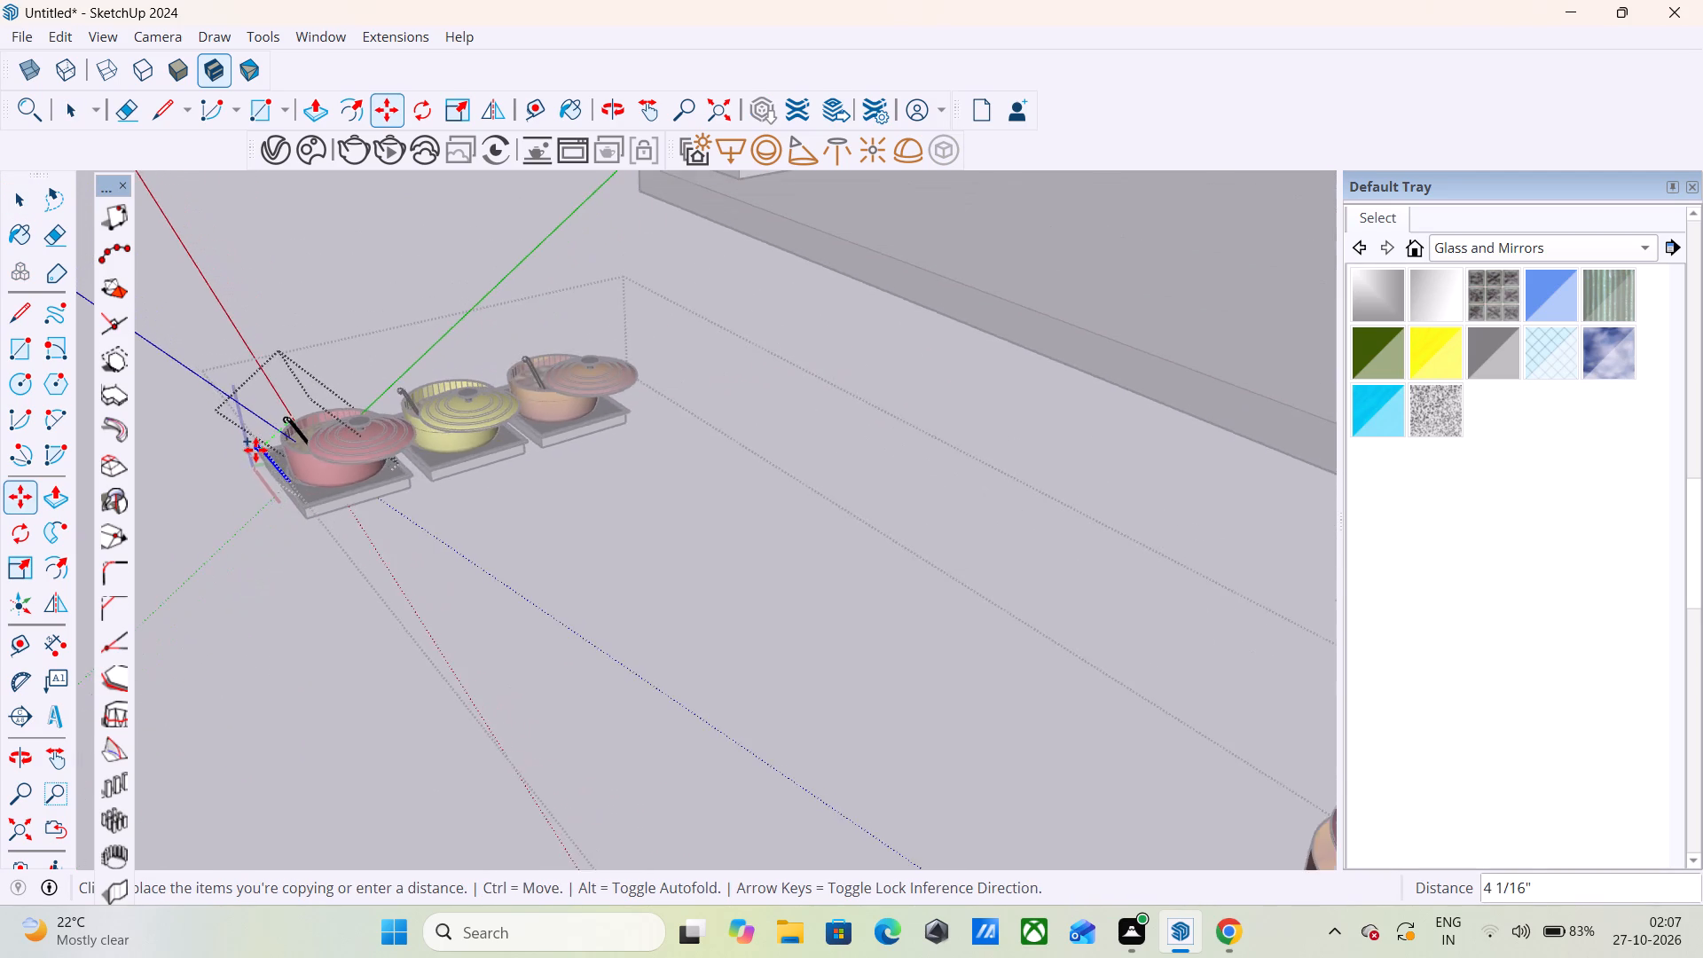
{"action": "scroll", "coordinate": [255, 450], "scroll_direction": "down", "scroll_amount": 11}
{"action": "scroll", "coordinate": [687, 626], "scroll_direction": "up", "scroll_amount": 4}
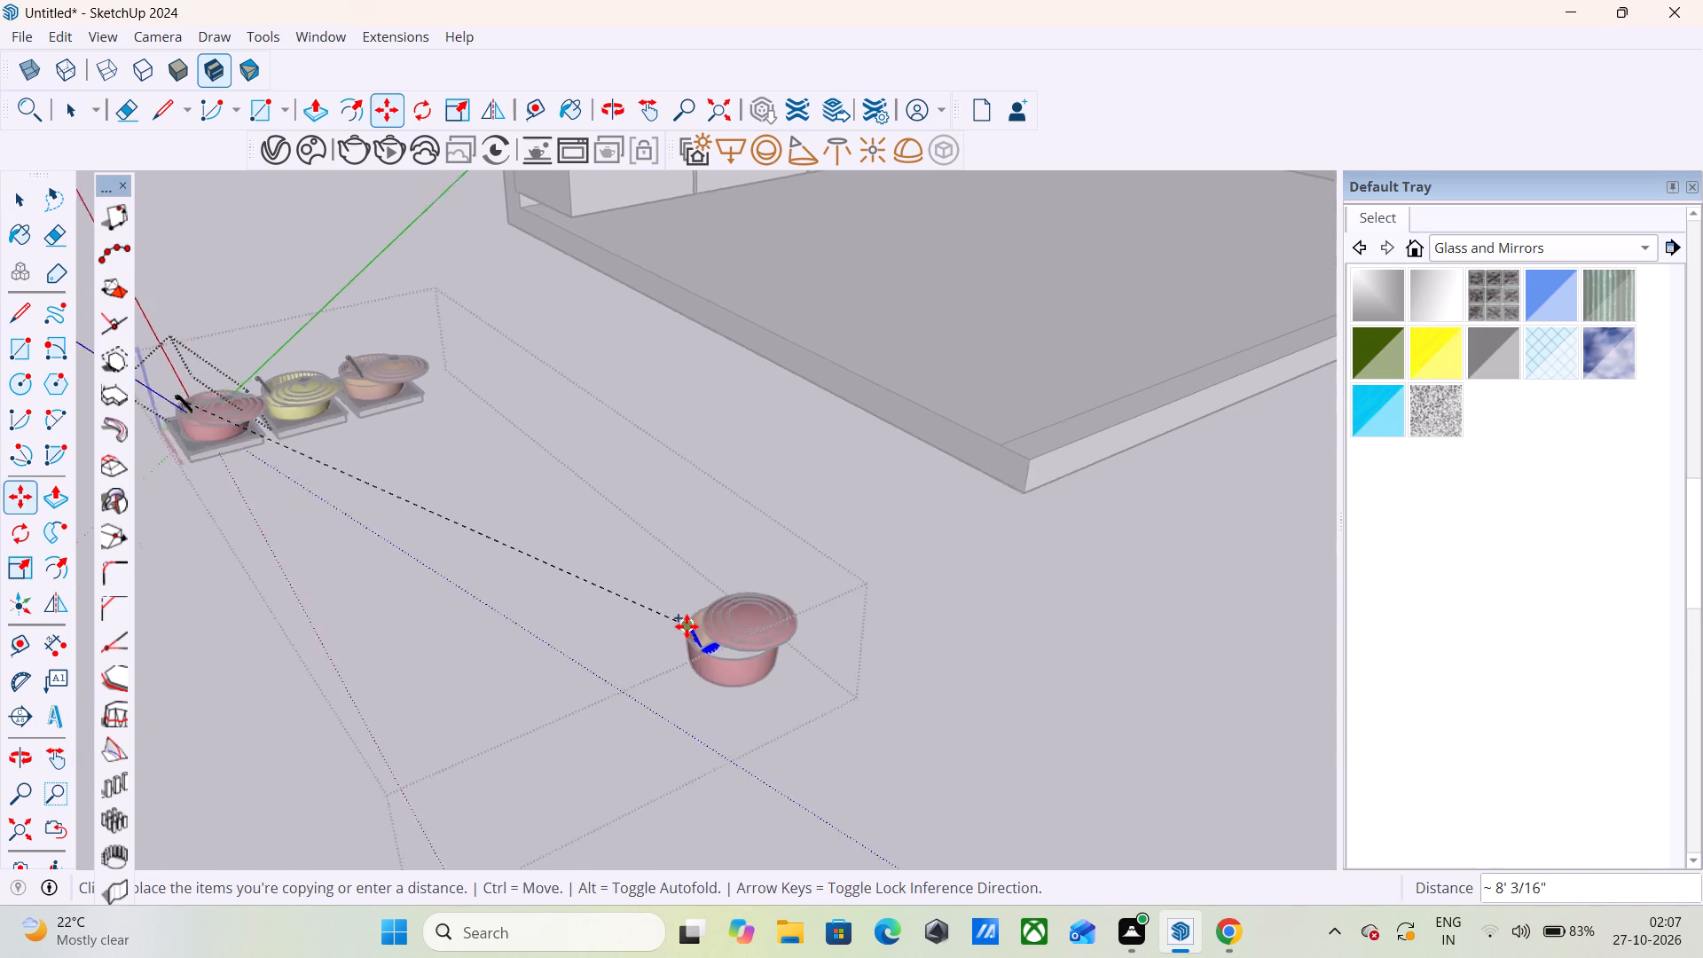
{"action": "scroll", "coordinate": [687, 626], "scroll_direction": "up", "scroll_amount": 8}
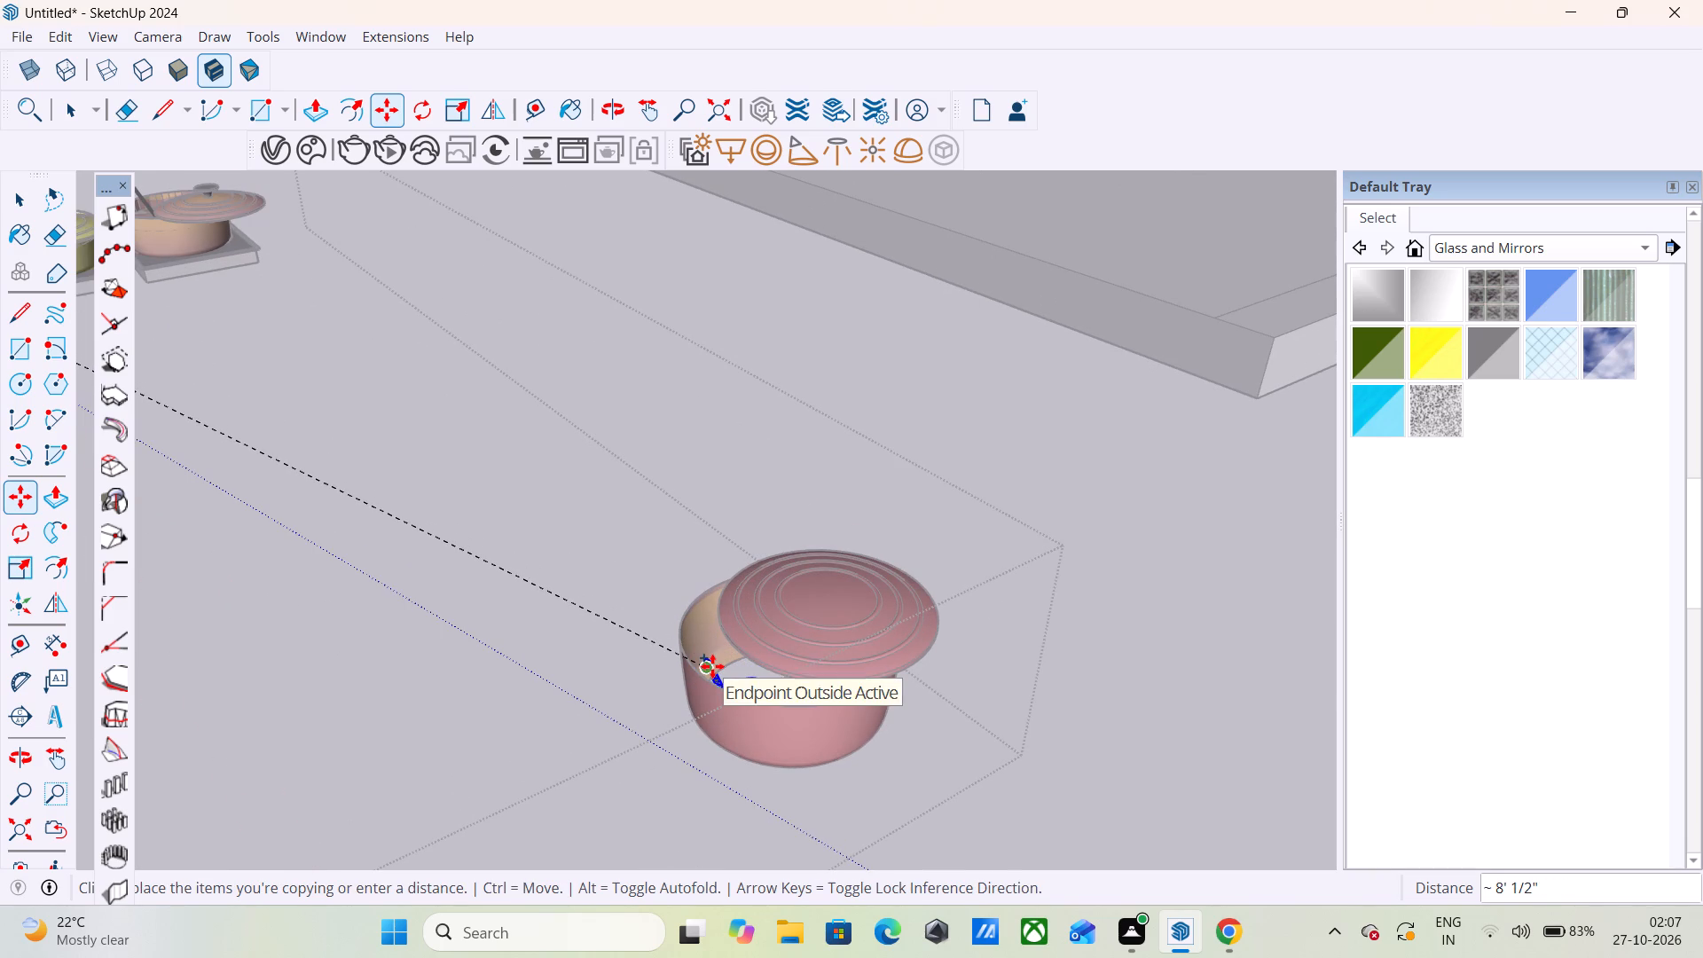
{"action": "left_click", "coordinate": [712, 666]}
Reposition the copied ladle with its bowl inside the copied pot and handle over the rim, finishing with a move of about 9 5/16".
{"action": "scroll", "coordinate": [785, 695], "scroll_direction": "up", "scroll_amount": 9}
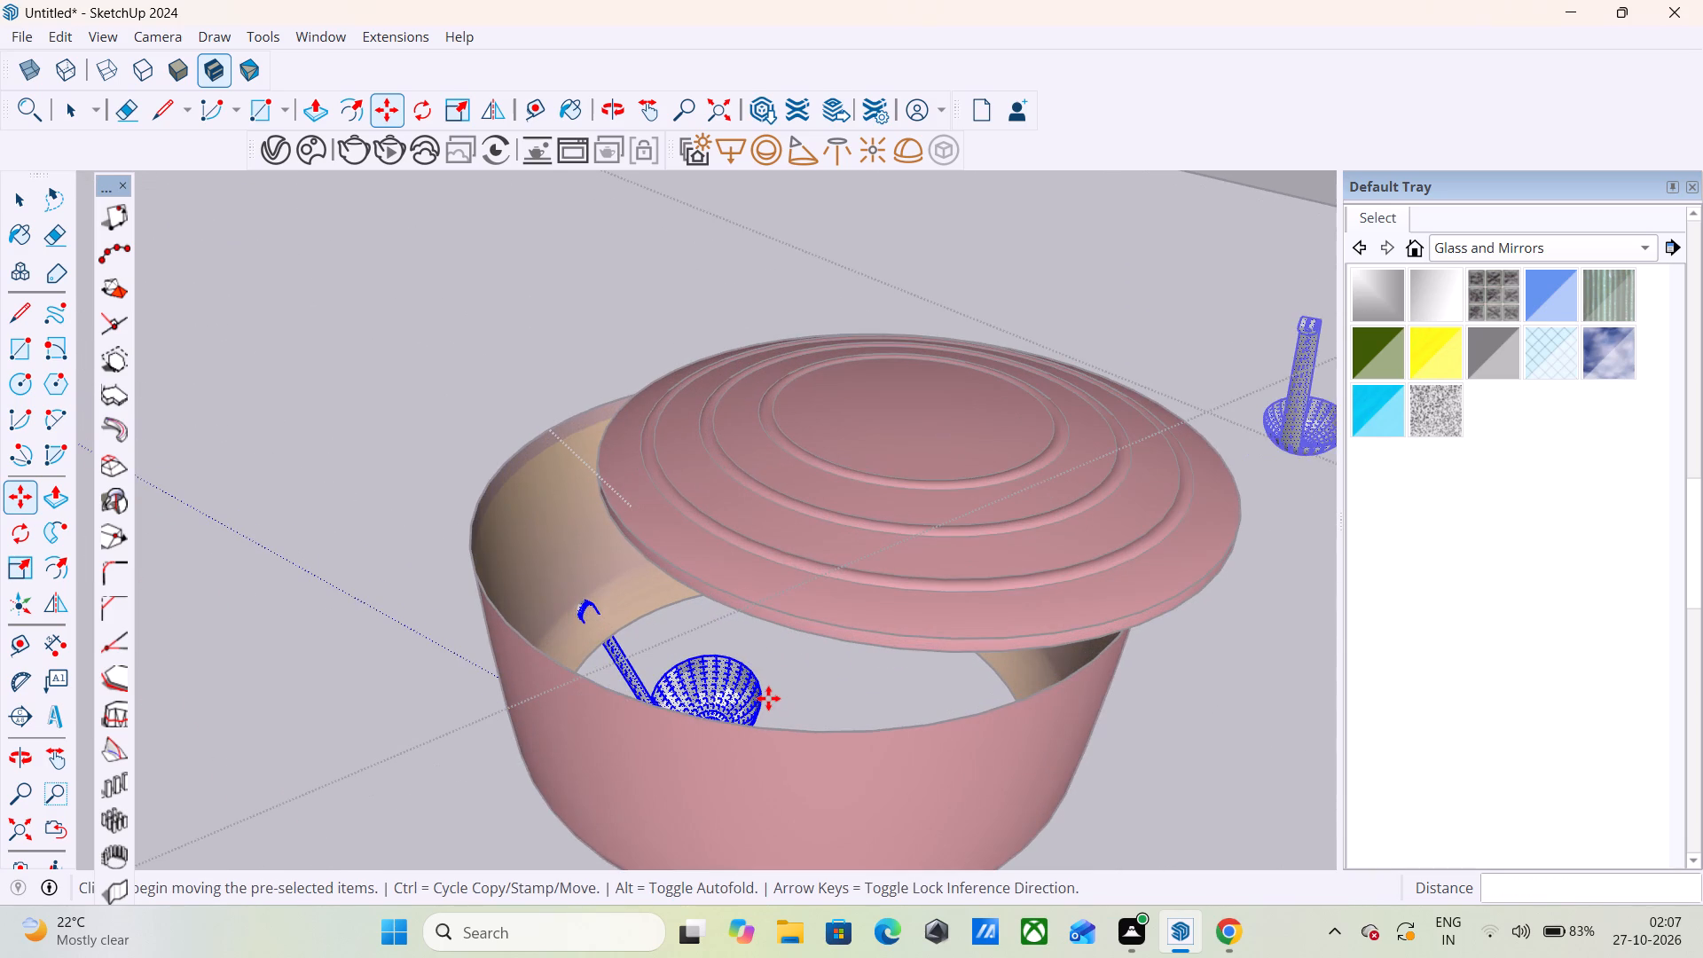
{"action": "left_click", "coordinate": [764, 701]}
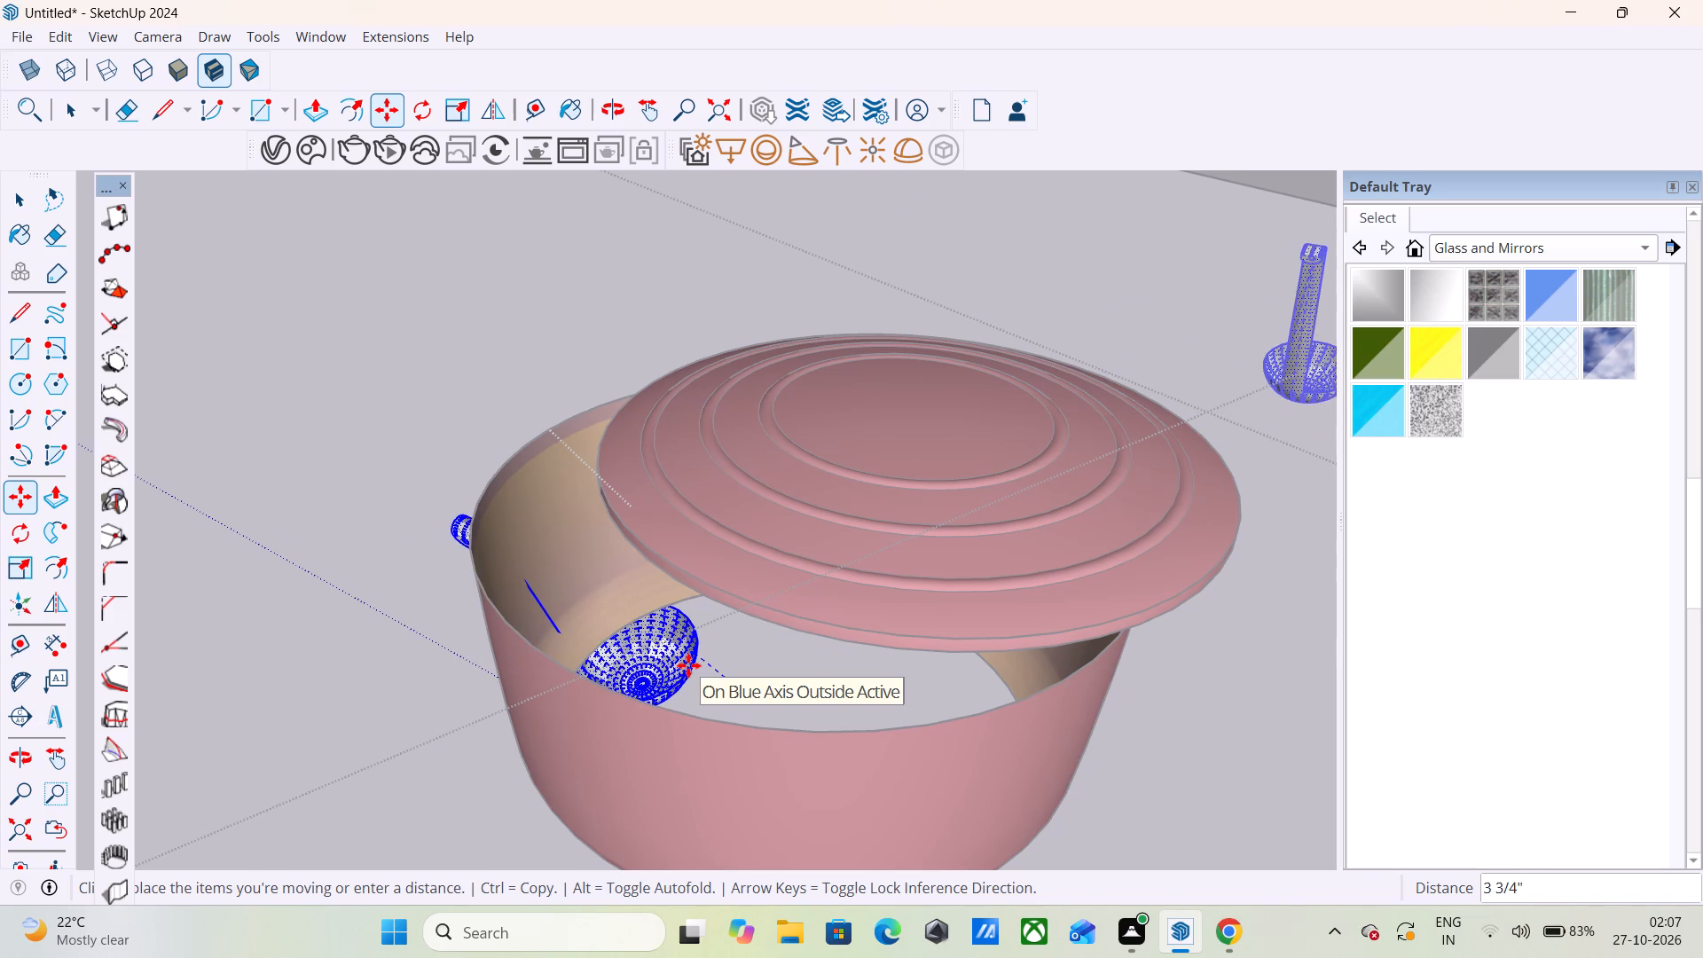
{"action": "left_click", "coordinate": [829, 696]}
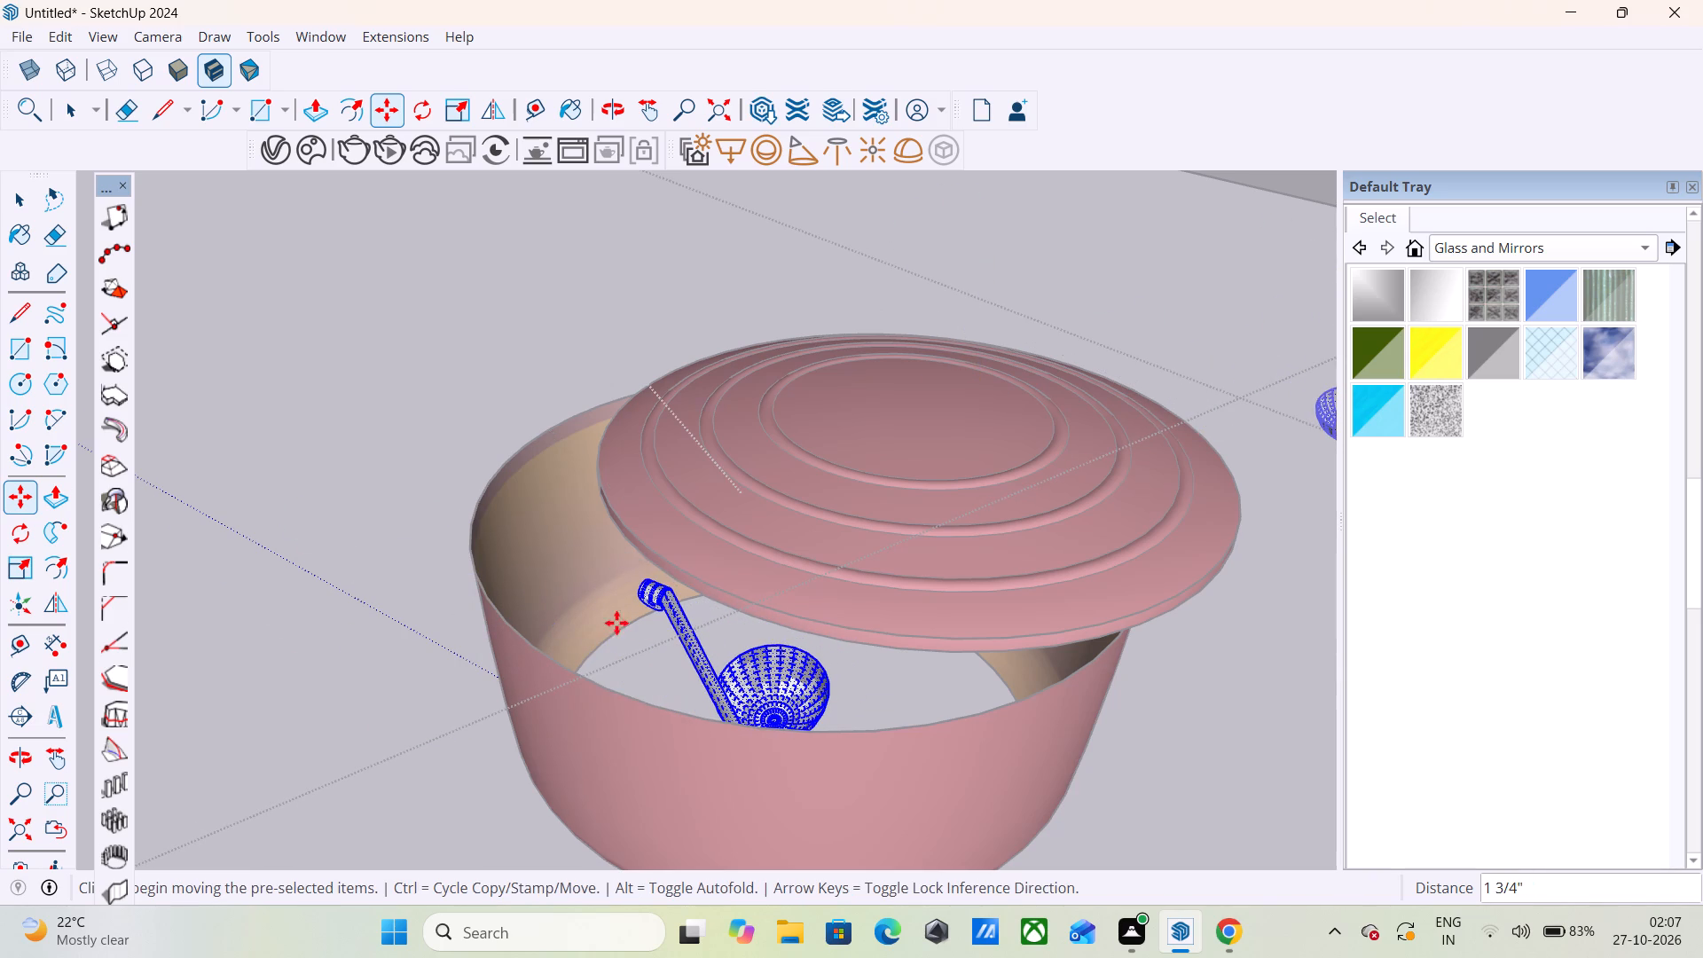
{"action": "left_click", "coordinate": [697, 659]}
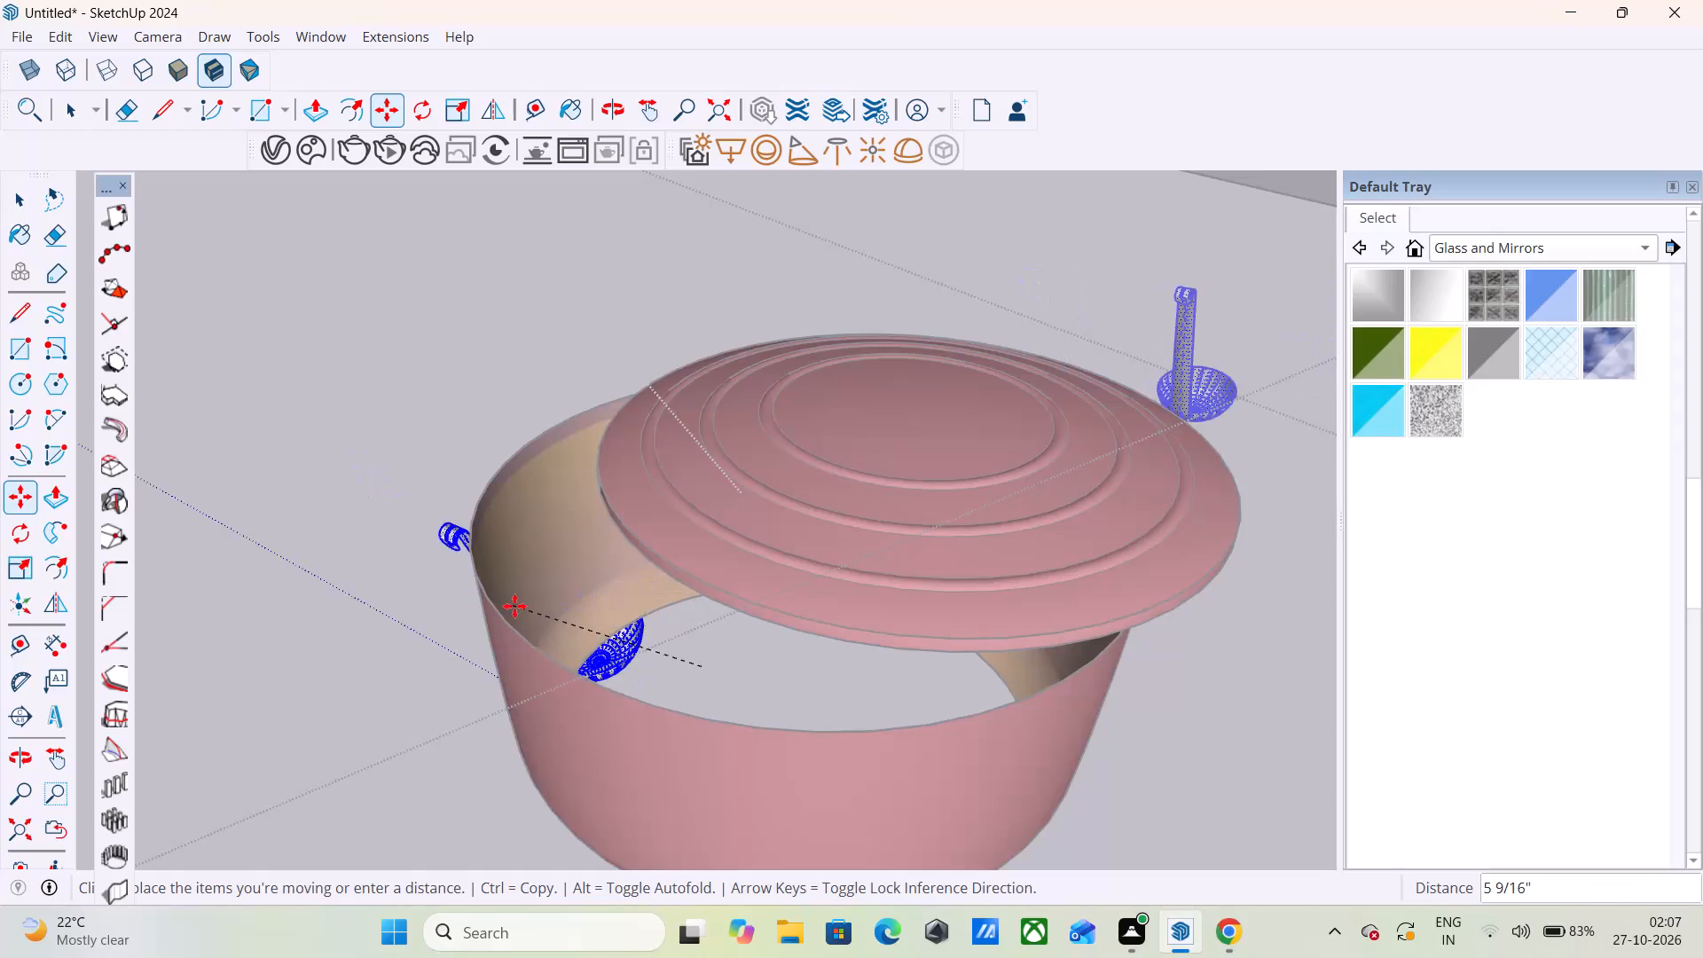
{"action": "left_click", "coordinate": [500, 610]}
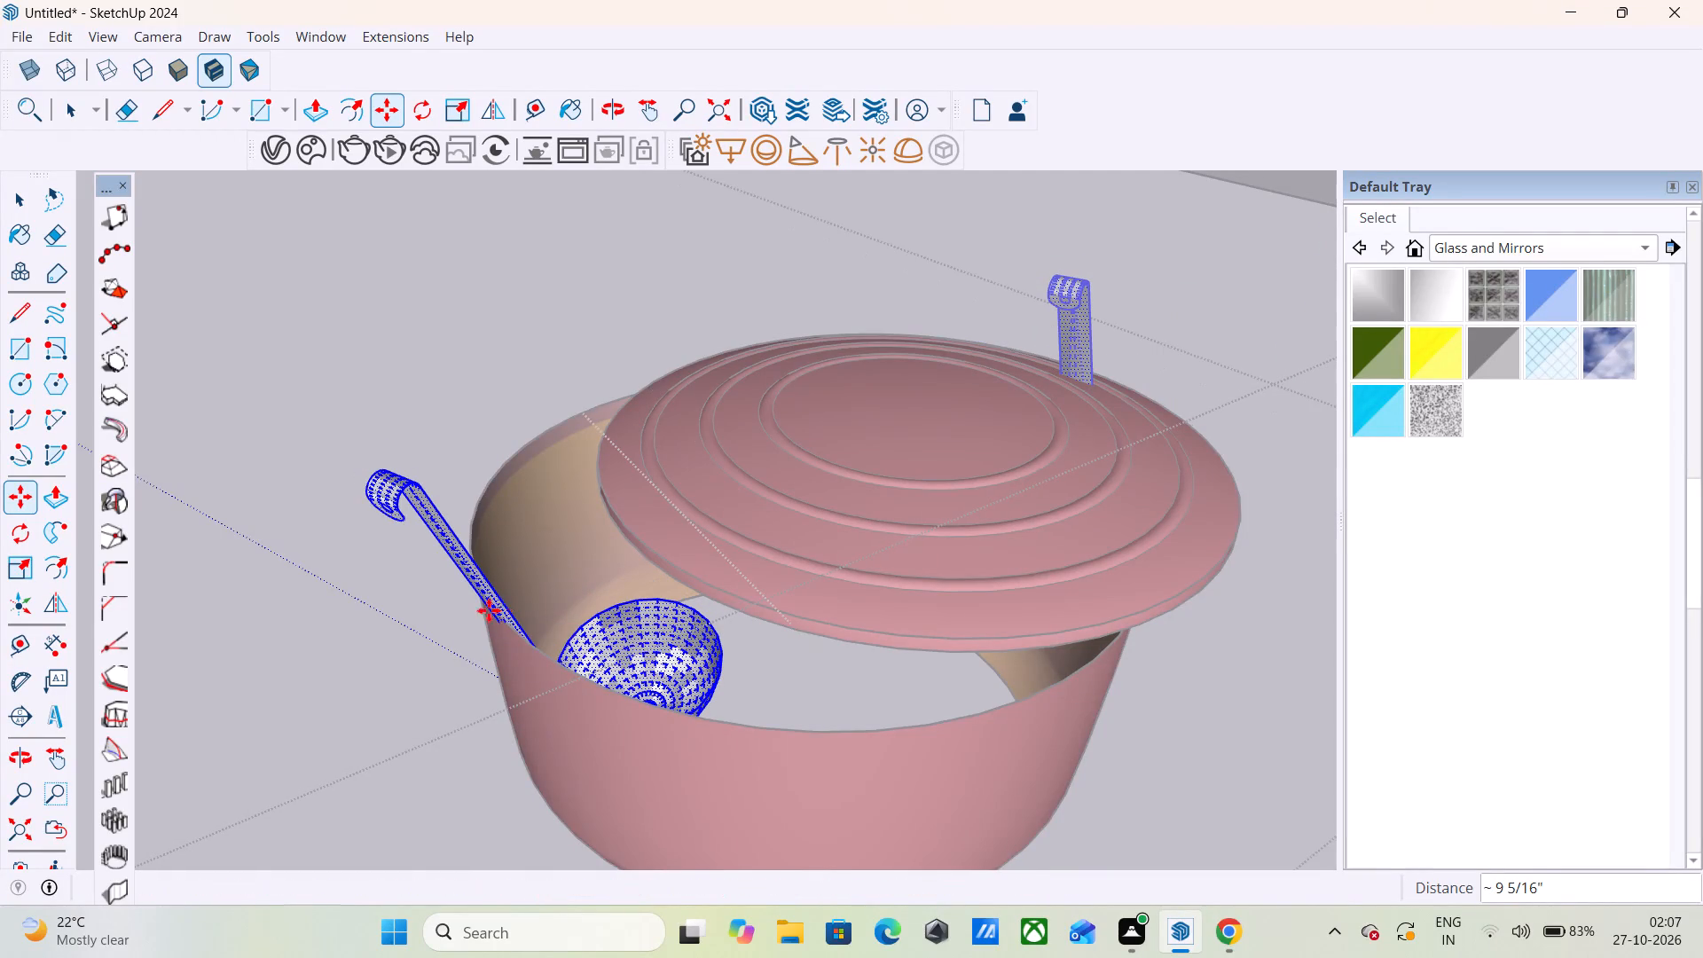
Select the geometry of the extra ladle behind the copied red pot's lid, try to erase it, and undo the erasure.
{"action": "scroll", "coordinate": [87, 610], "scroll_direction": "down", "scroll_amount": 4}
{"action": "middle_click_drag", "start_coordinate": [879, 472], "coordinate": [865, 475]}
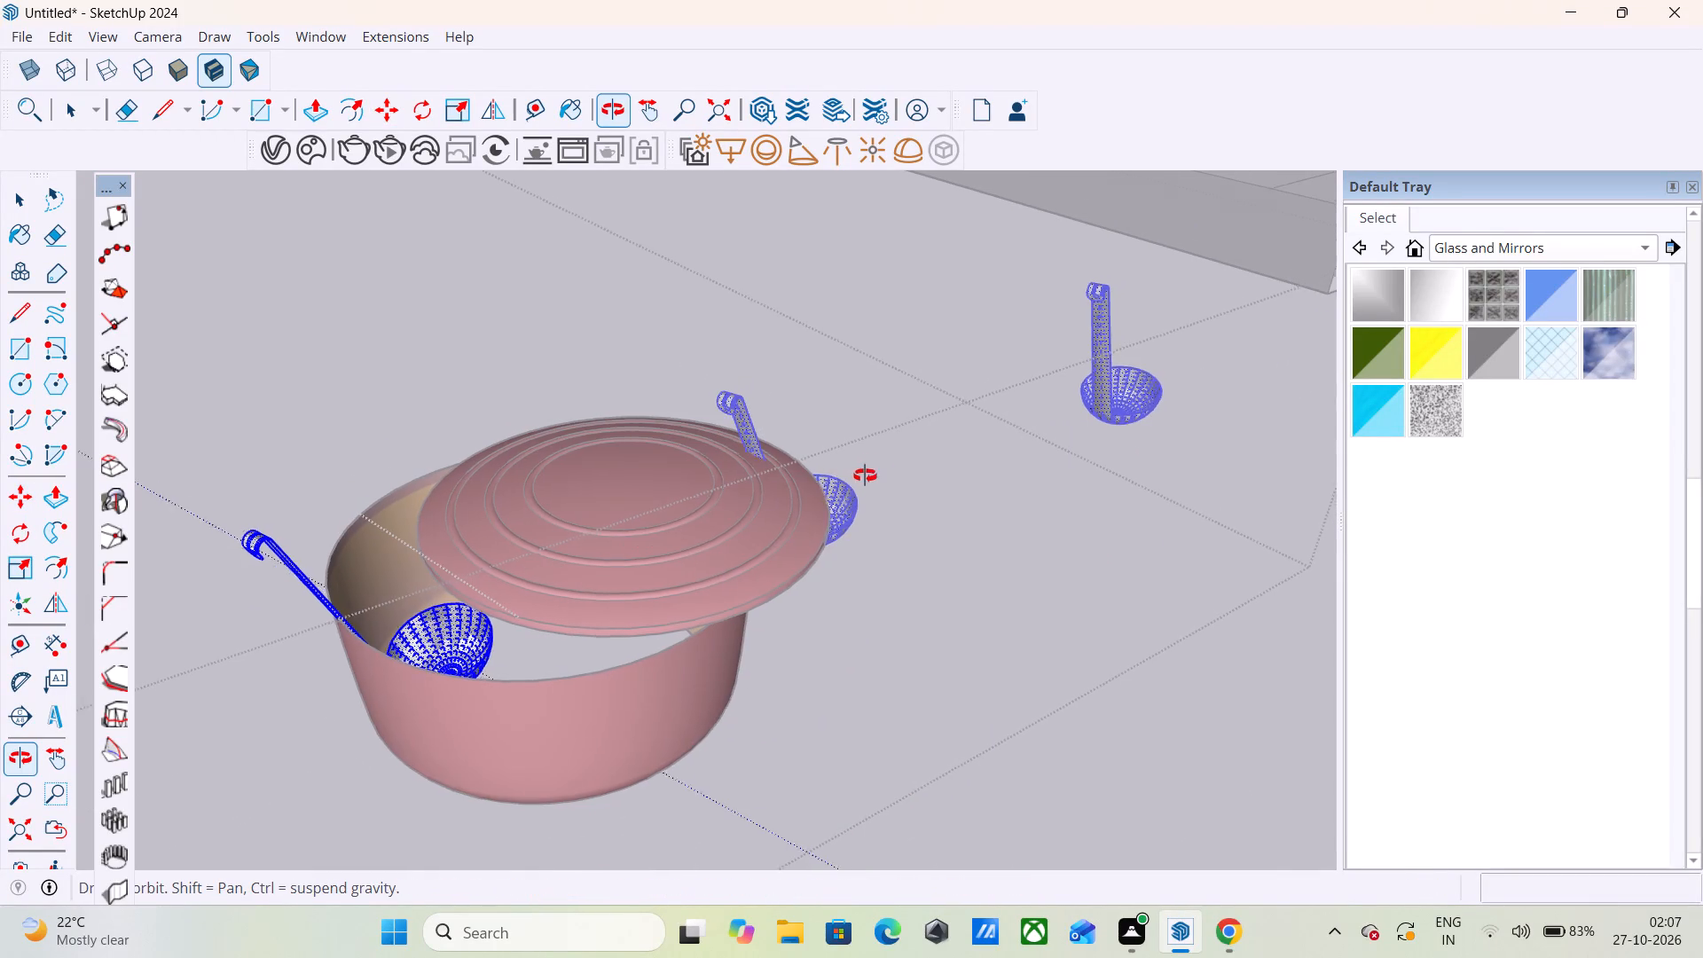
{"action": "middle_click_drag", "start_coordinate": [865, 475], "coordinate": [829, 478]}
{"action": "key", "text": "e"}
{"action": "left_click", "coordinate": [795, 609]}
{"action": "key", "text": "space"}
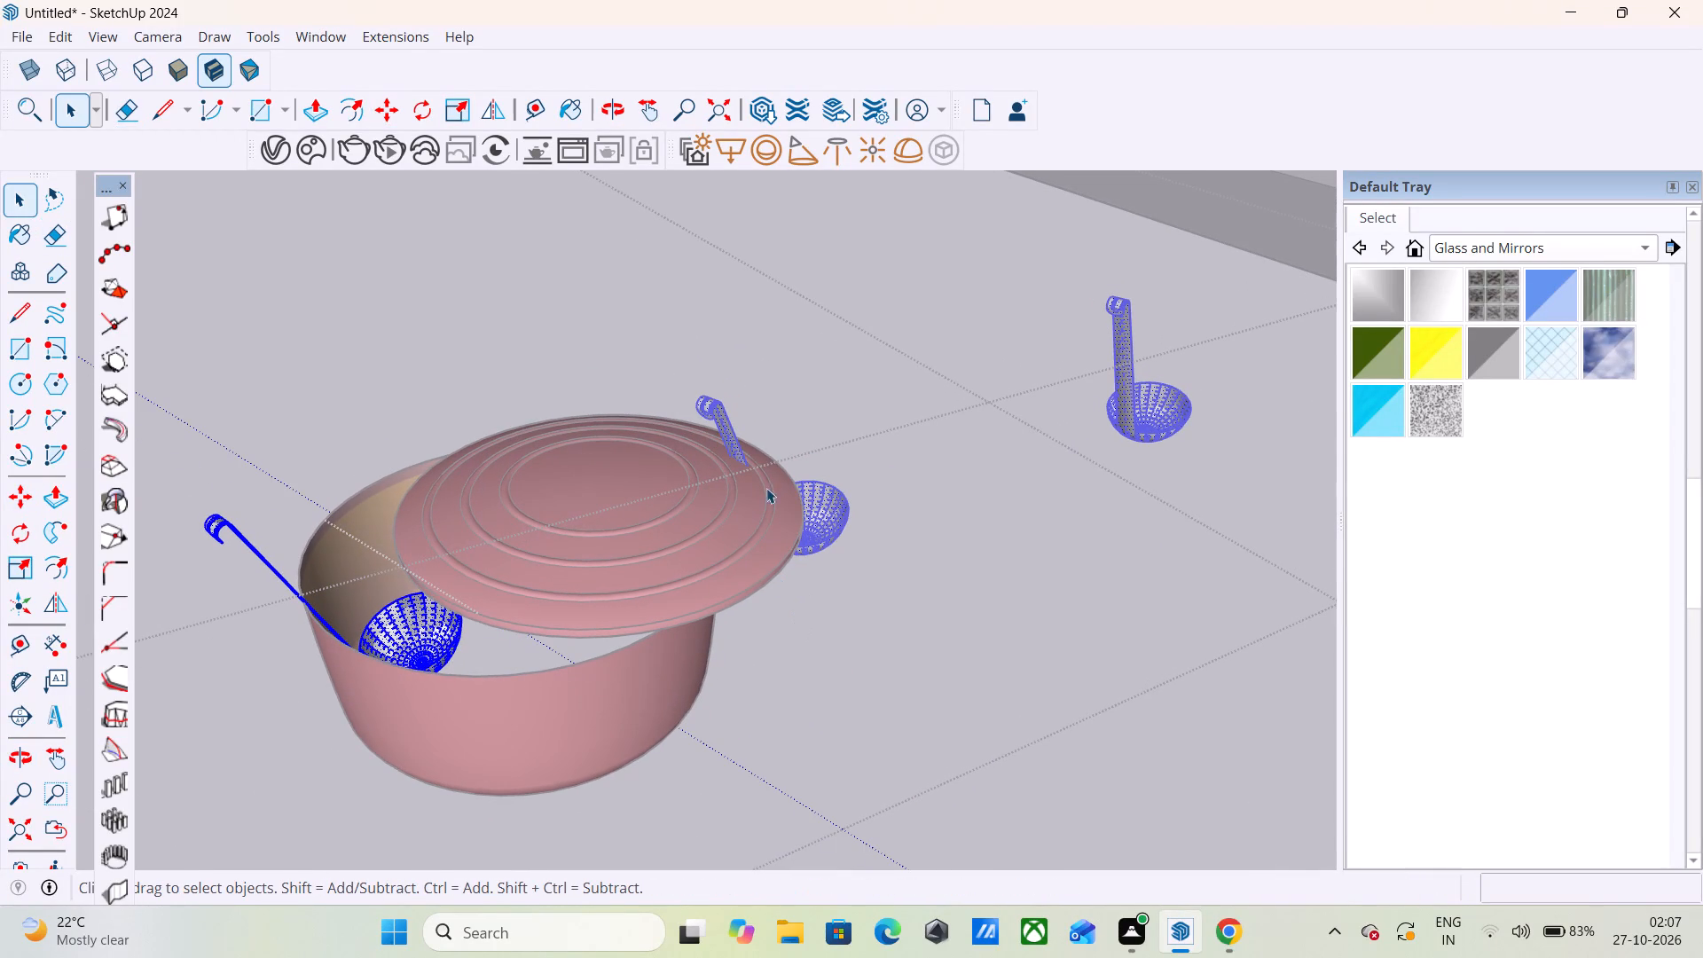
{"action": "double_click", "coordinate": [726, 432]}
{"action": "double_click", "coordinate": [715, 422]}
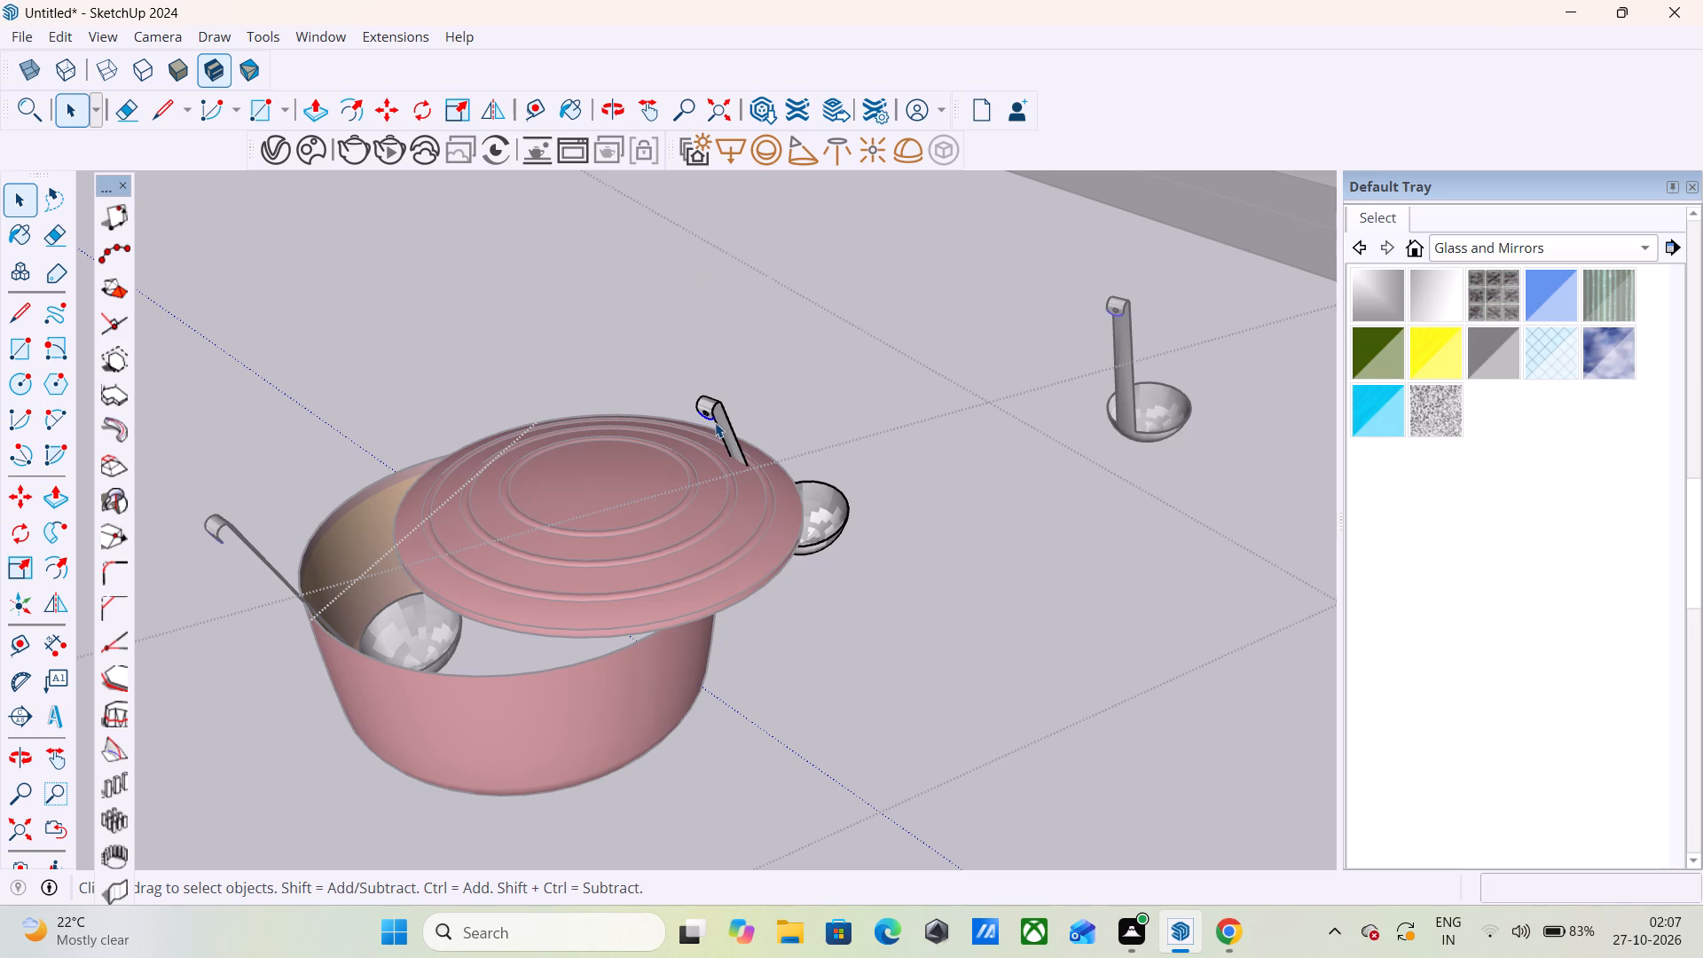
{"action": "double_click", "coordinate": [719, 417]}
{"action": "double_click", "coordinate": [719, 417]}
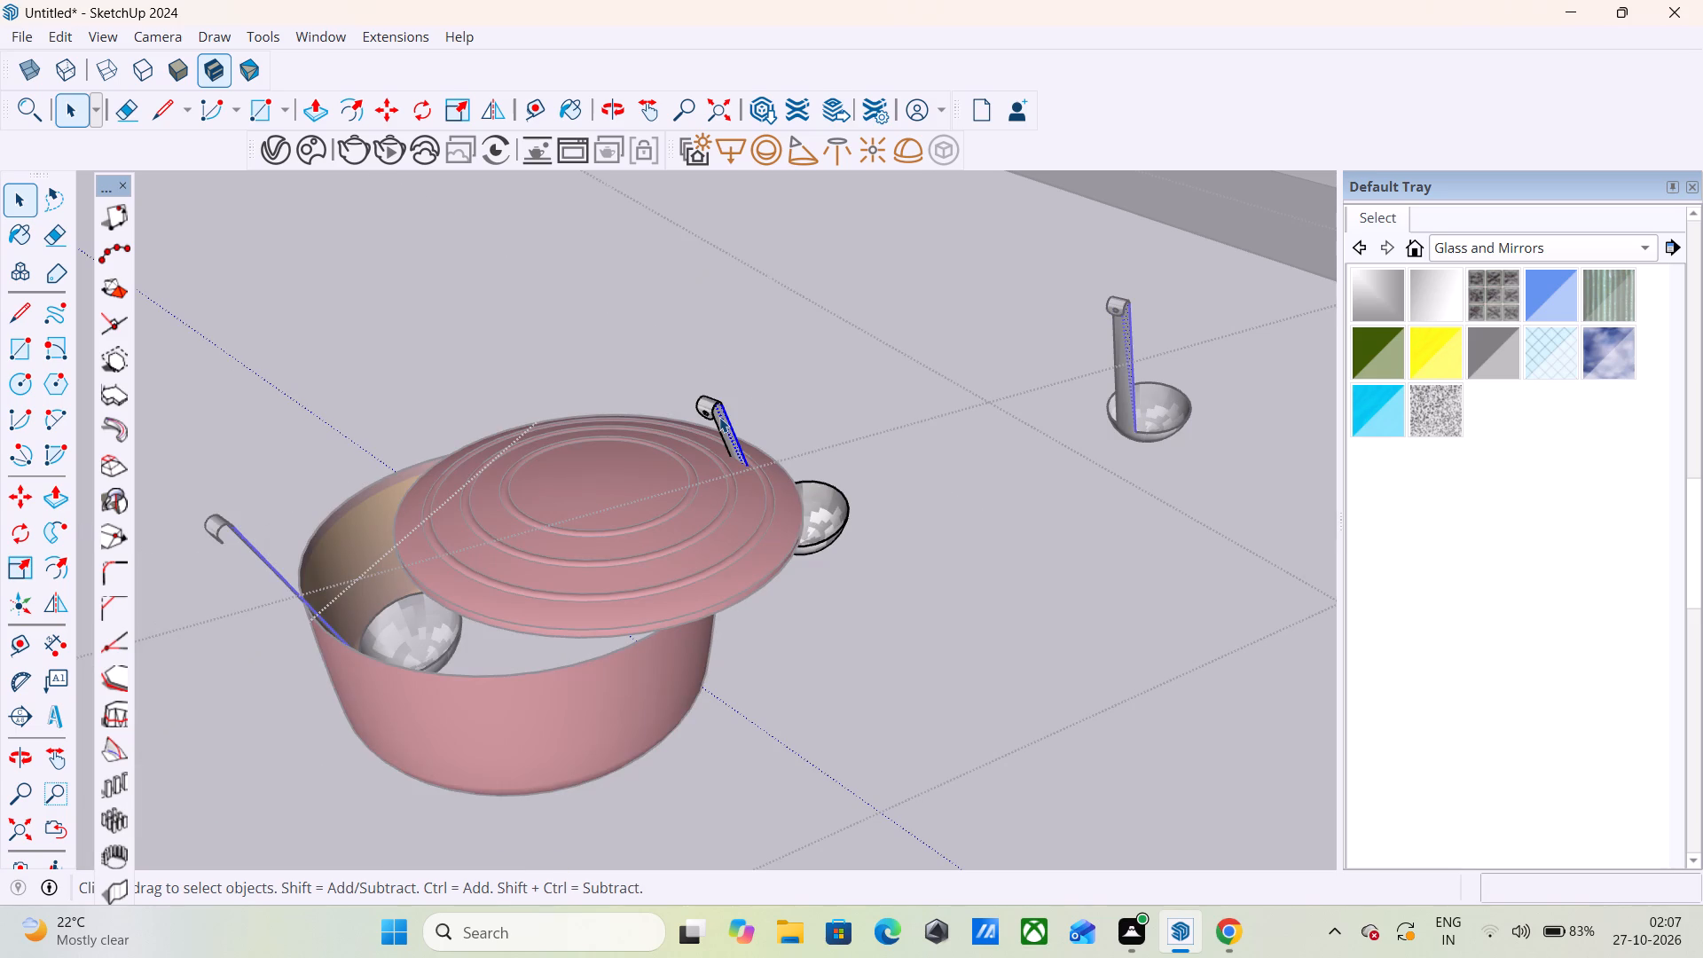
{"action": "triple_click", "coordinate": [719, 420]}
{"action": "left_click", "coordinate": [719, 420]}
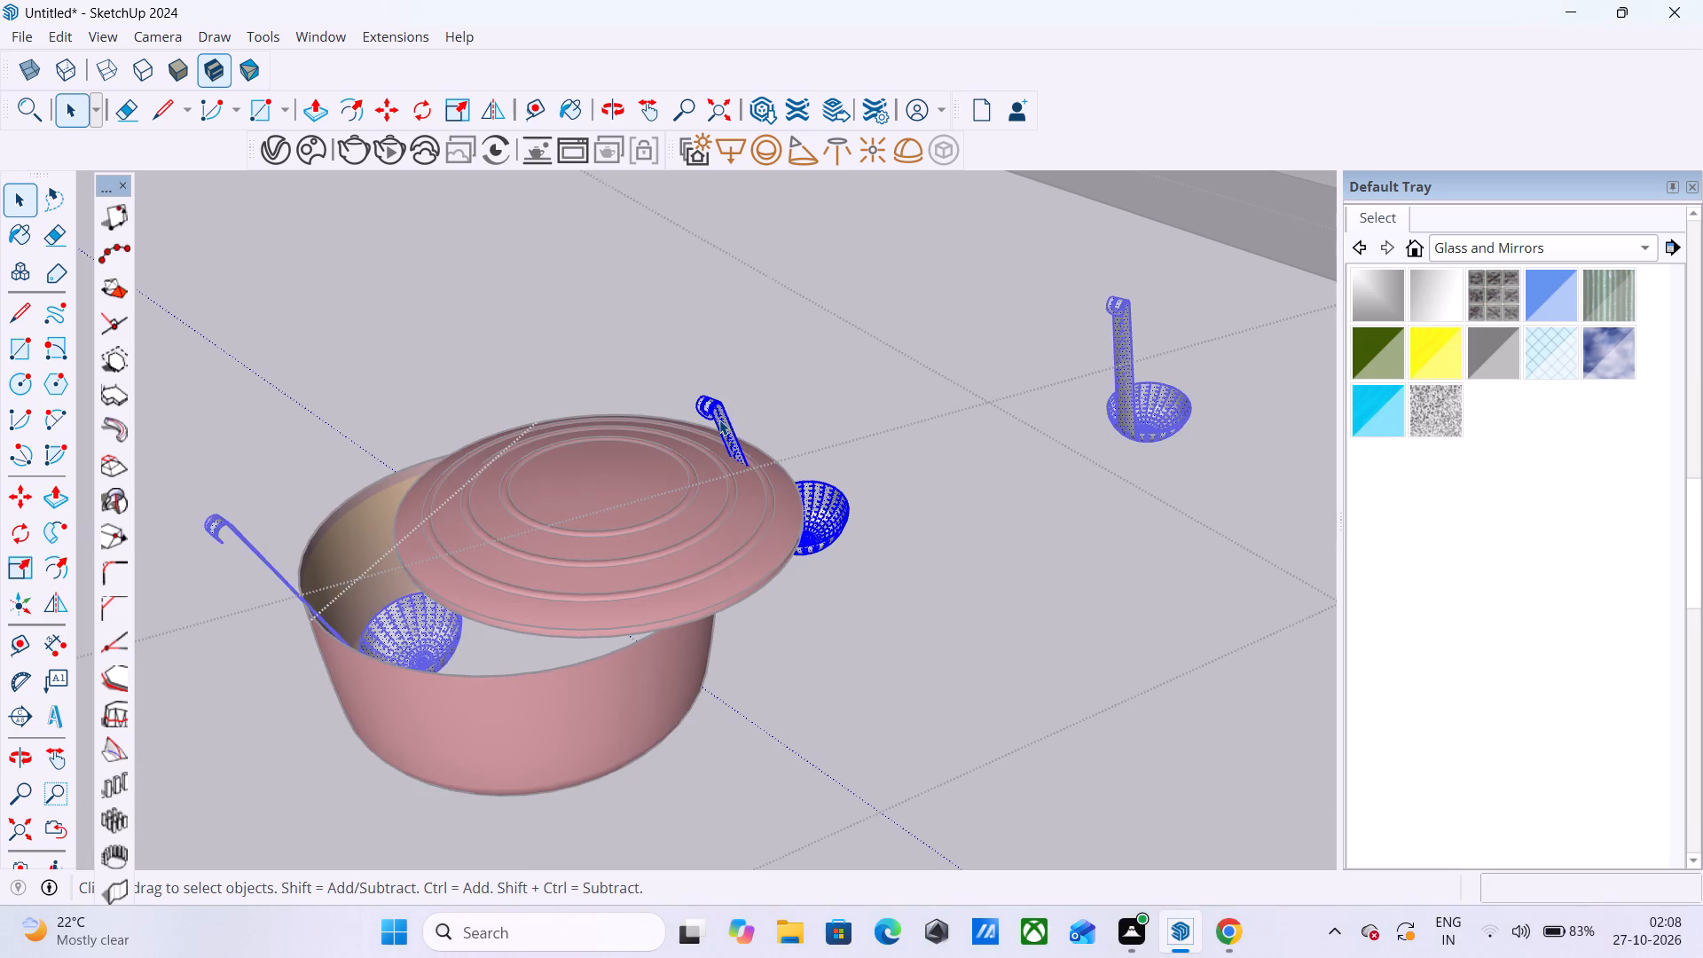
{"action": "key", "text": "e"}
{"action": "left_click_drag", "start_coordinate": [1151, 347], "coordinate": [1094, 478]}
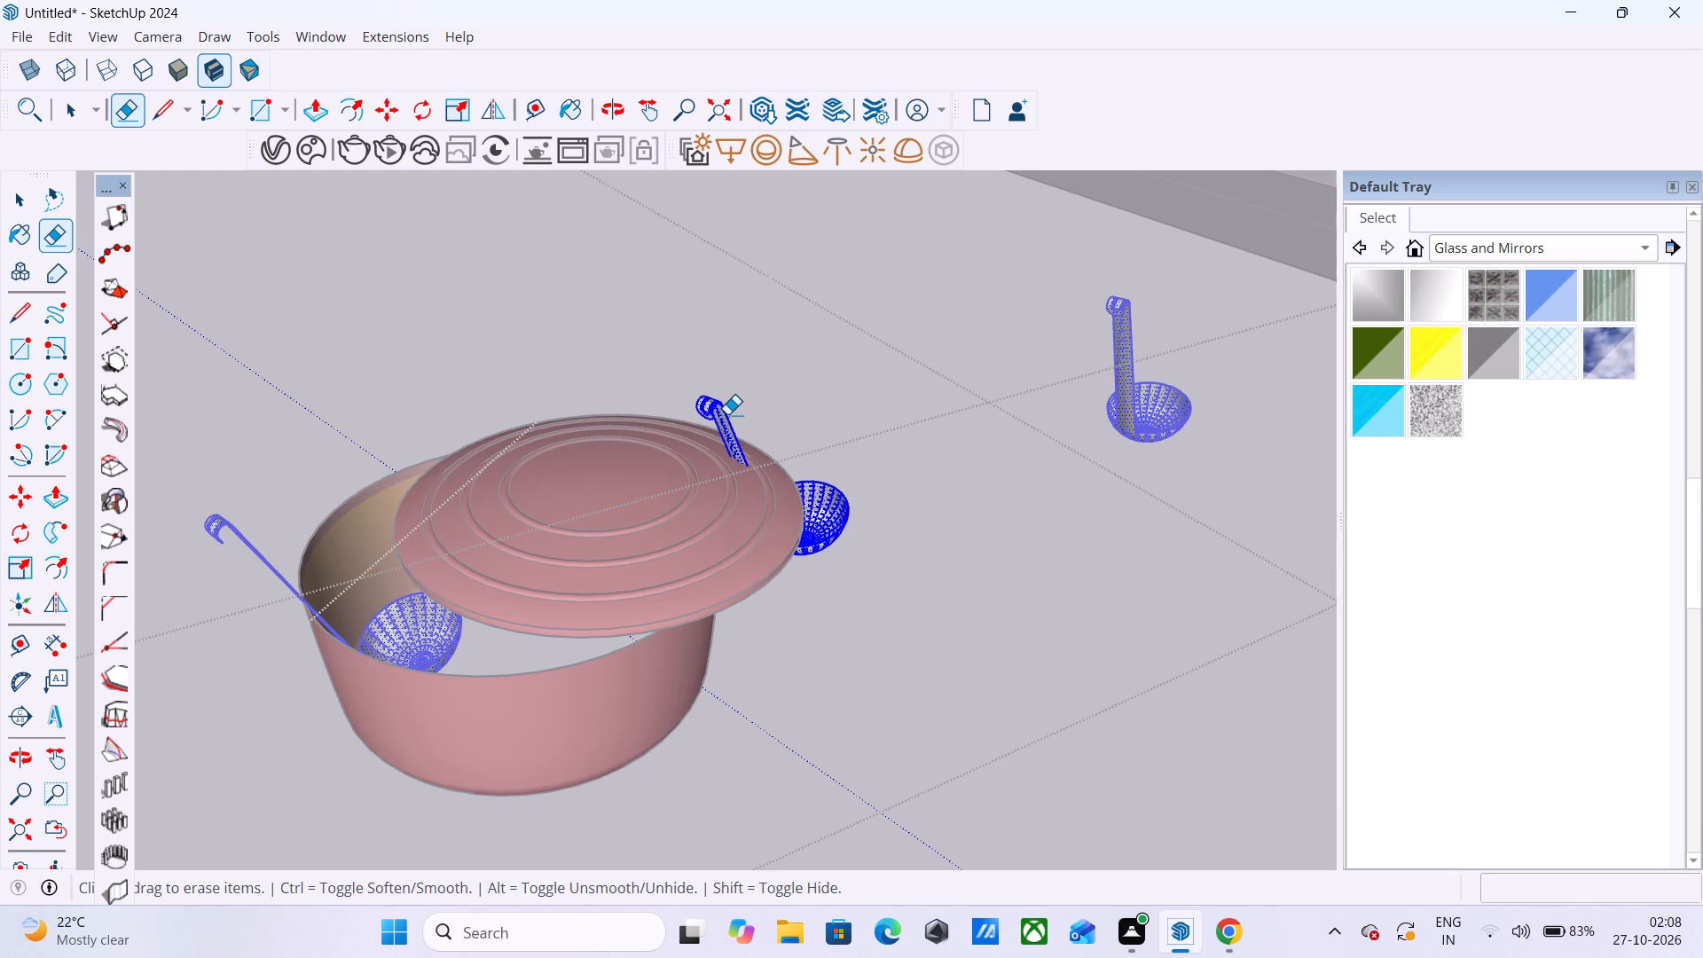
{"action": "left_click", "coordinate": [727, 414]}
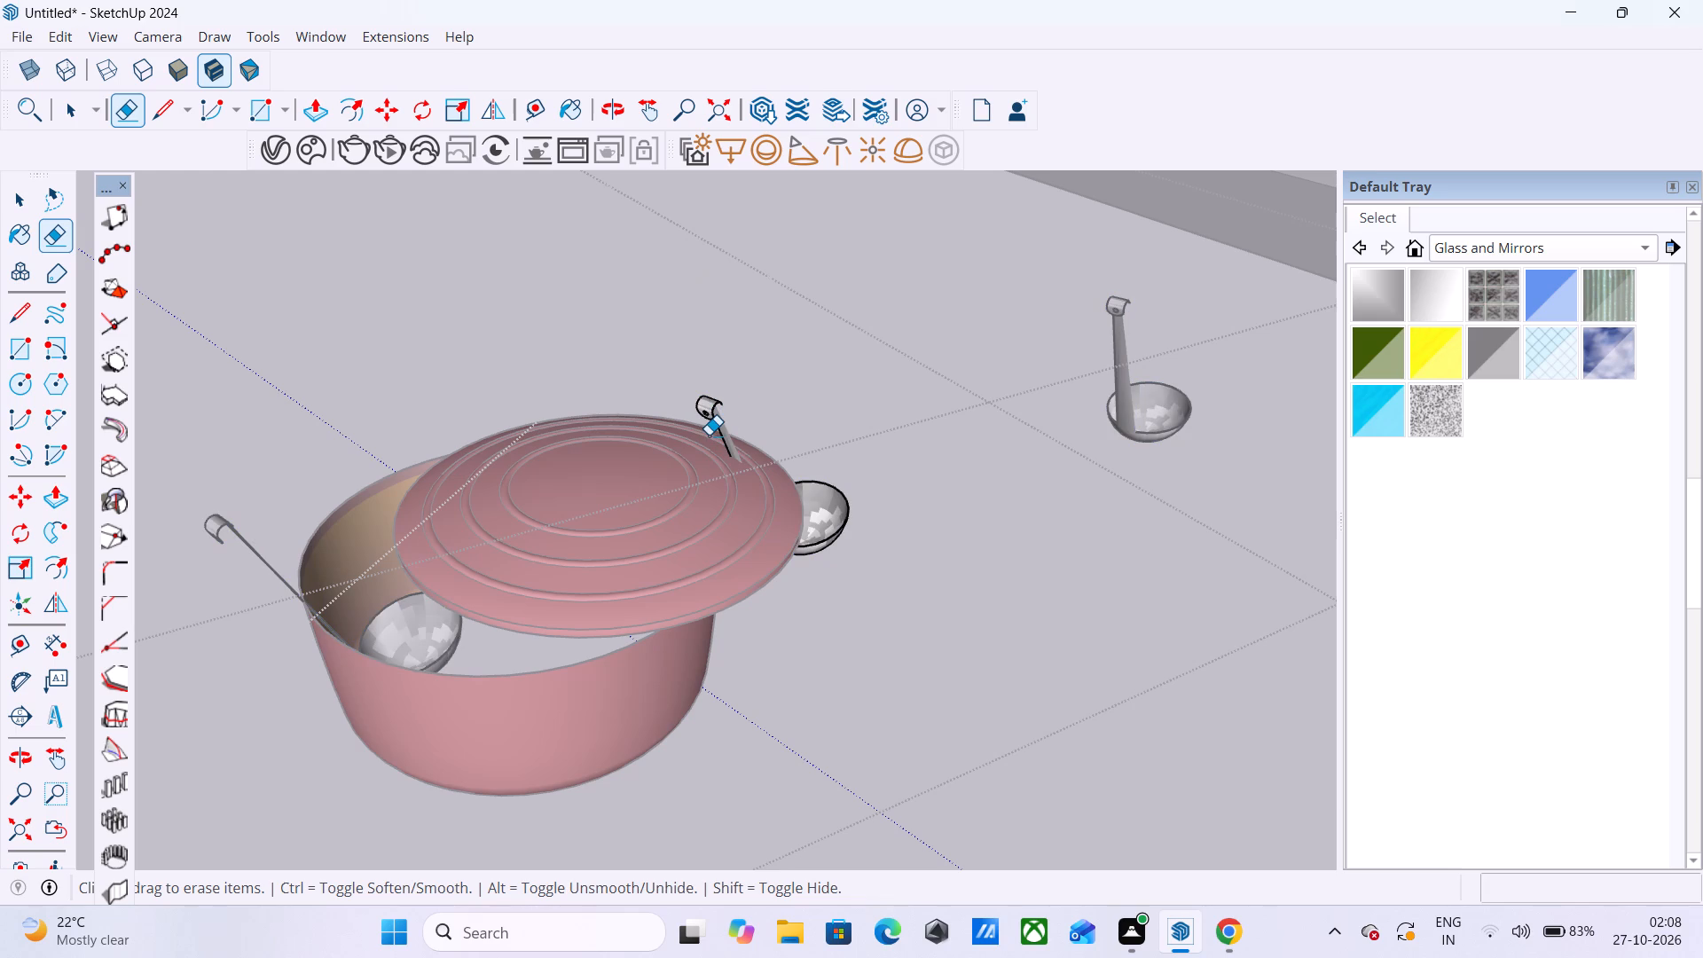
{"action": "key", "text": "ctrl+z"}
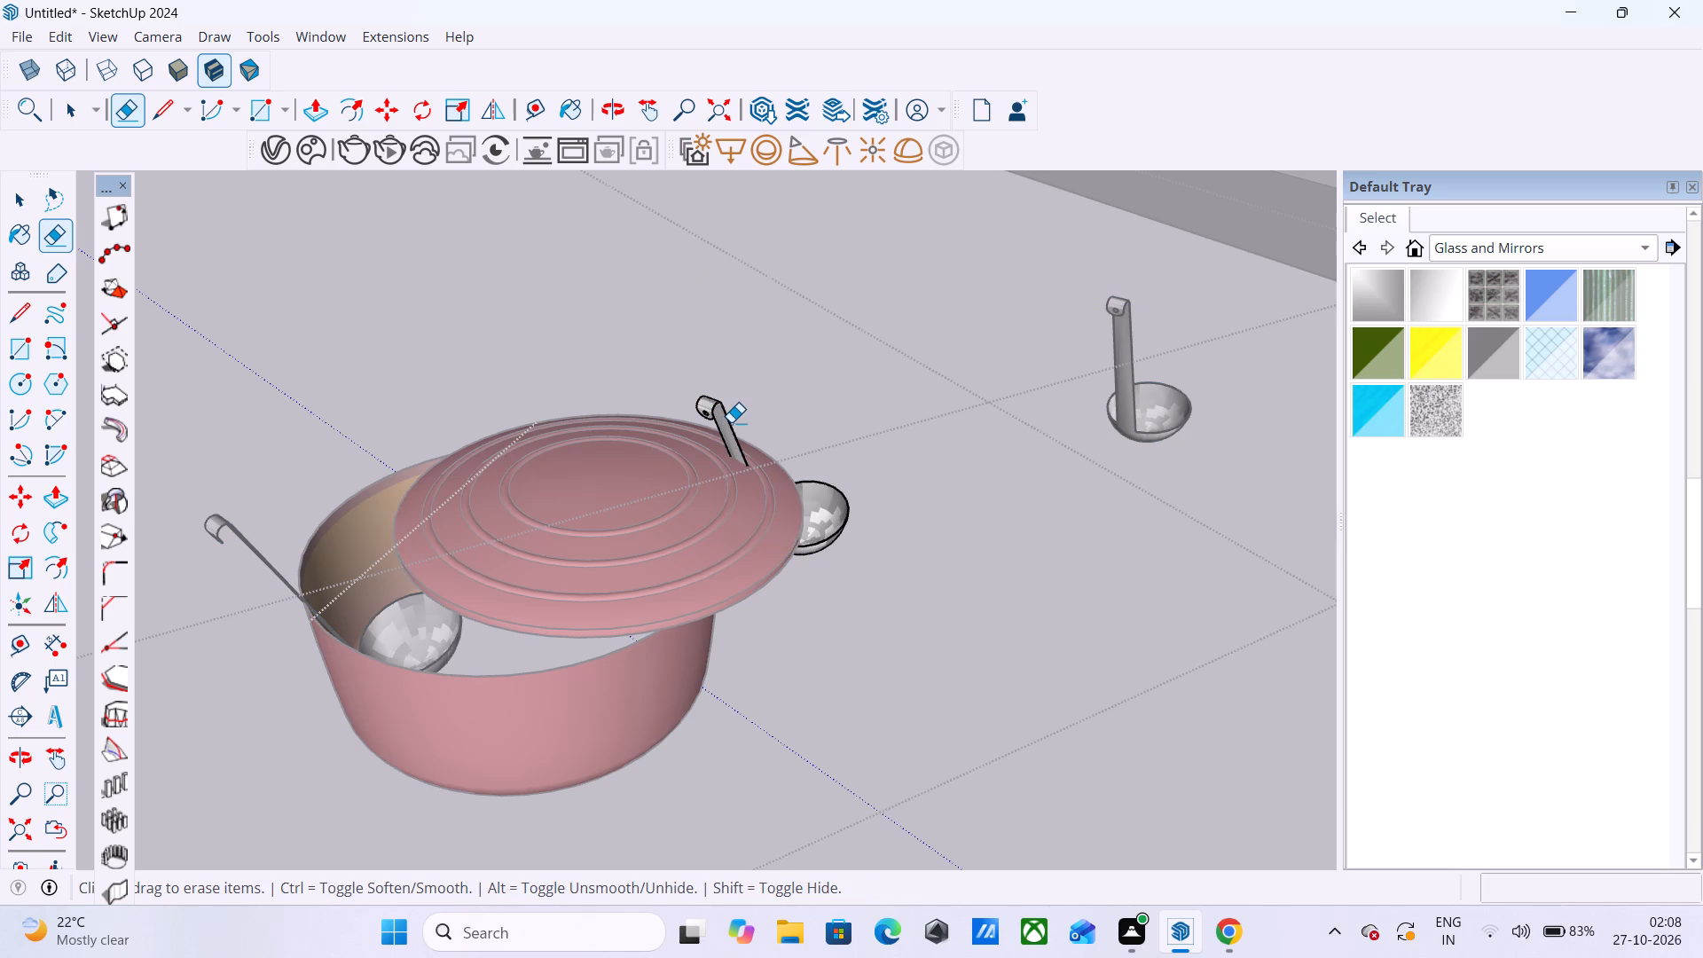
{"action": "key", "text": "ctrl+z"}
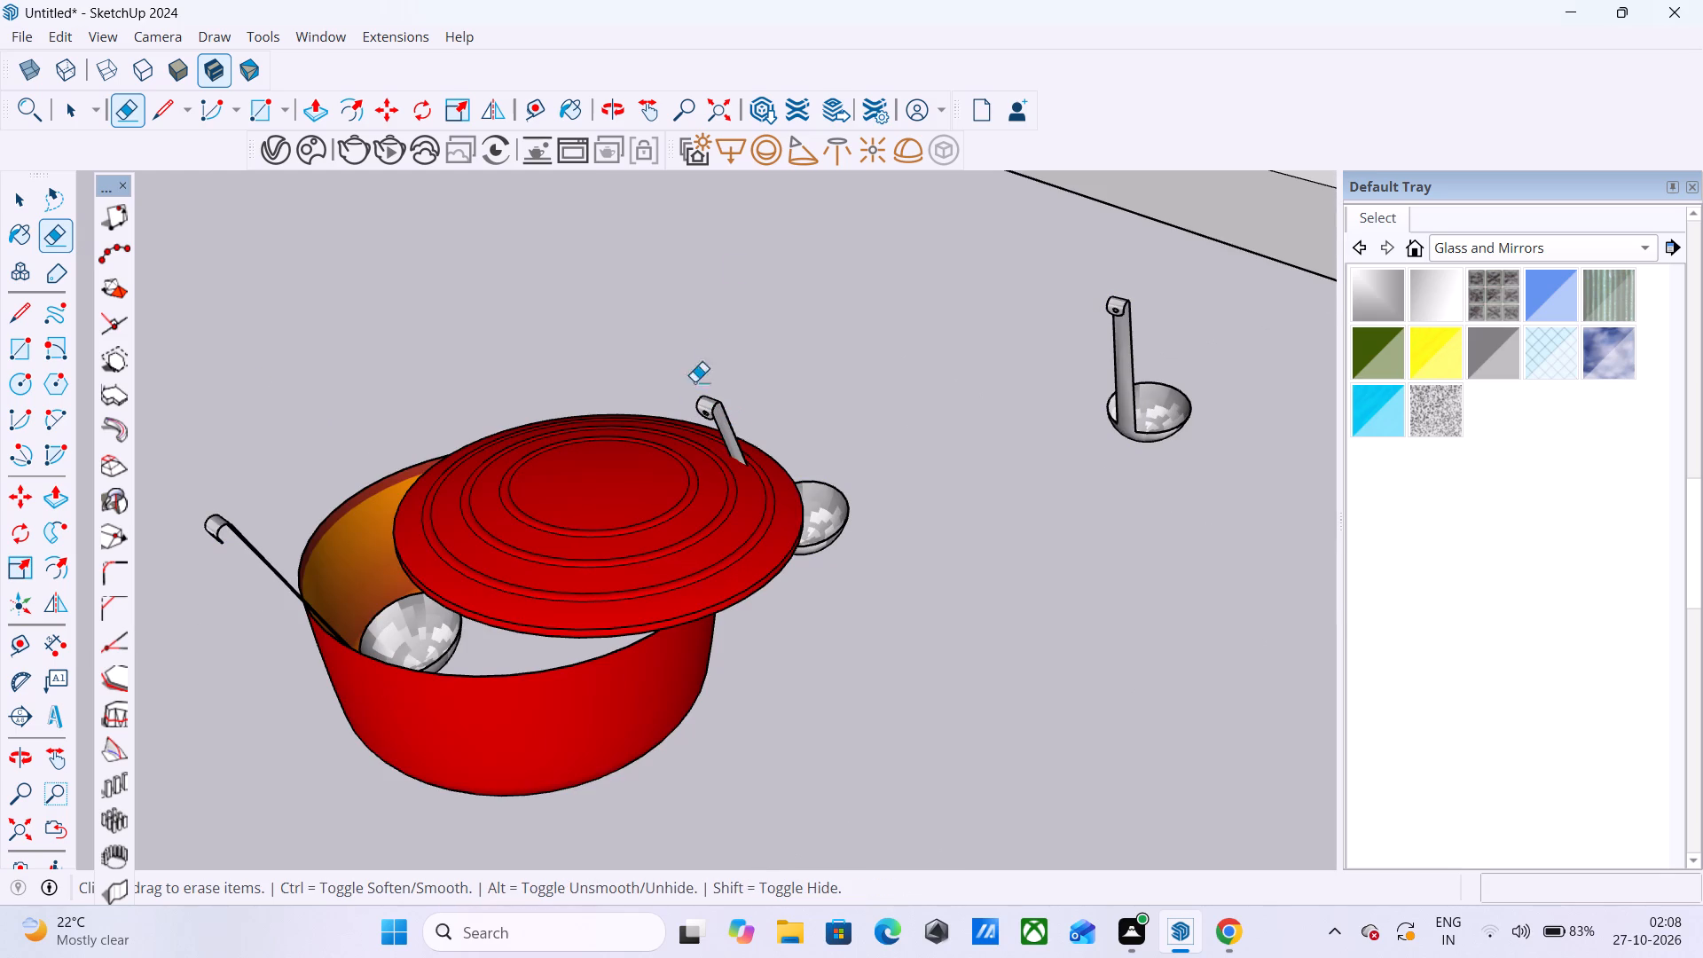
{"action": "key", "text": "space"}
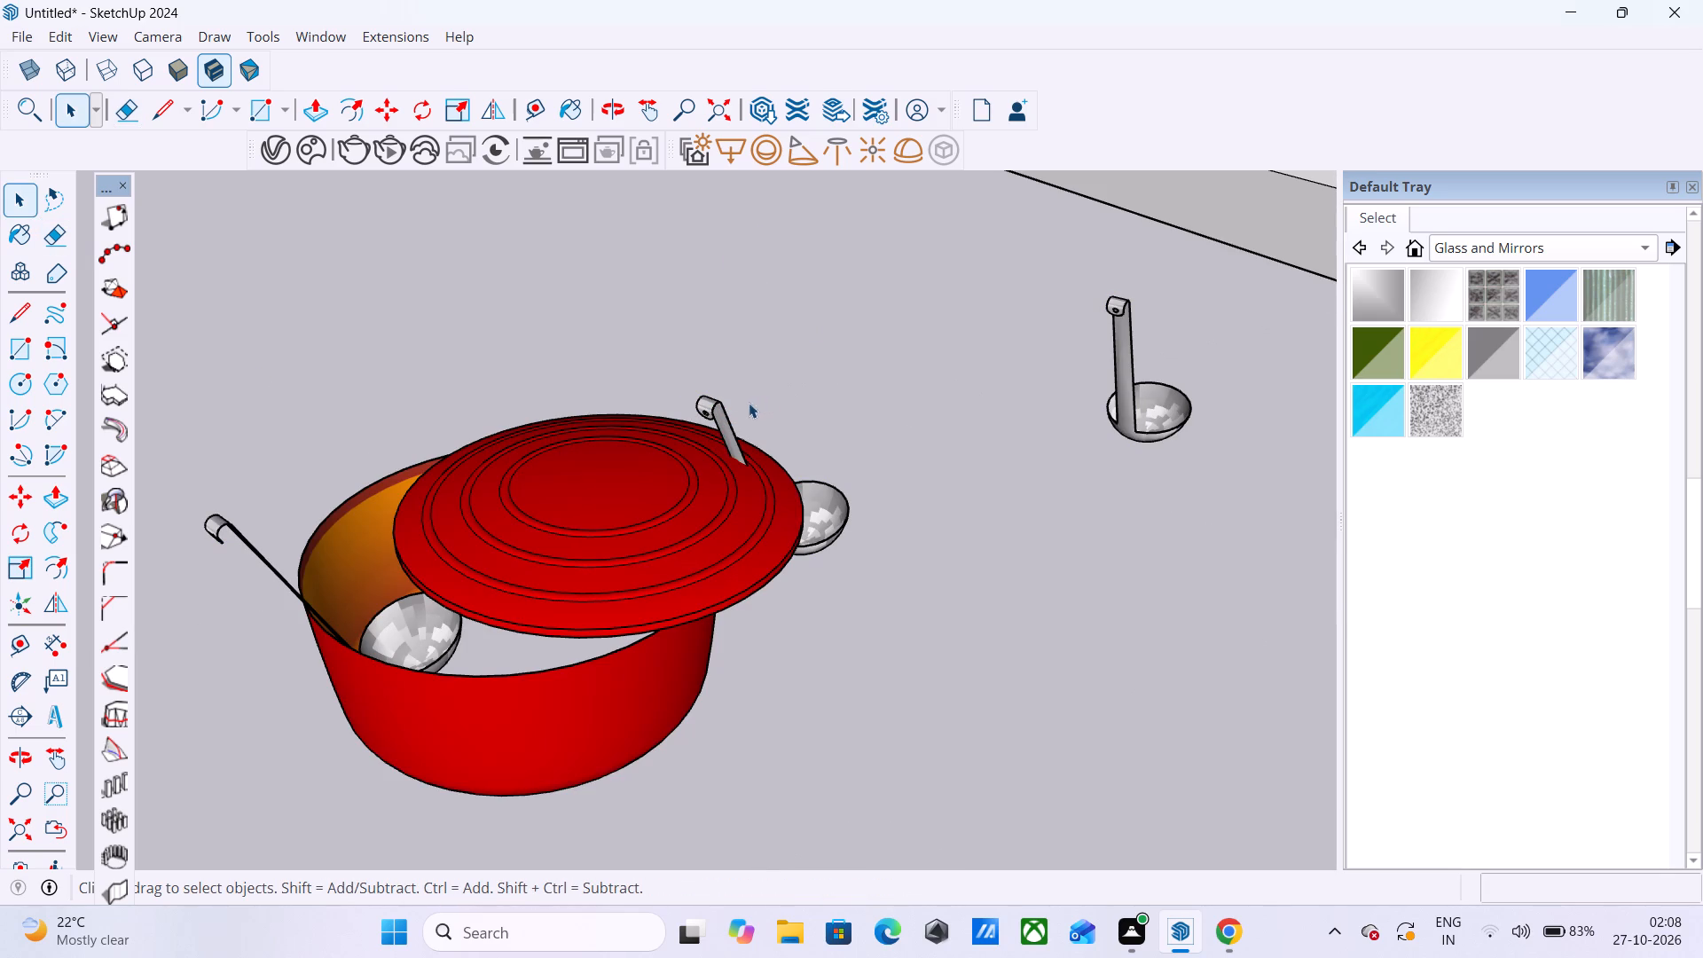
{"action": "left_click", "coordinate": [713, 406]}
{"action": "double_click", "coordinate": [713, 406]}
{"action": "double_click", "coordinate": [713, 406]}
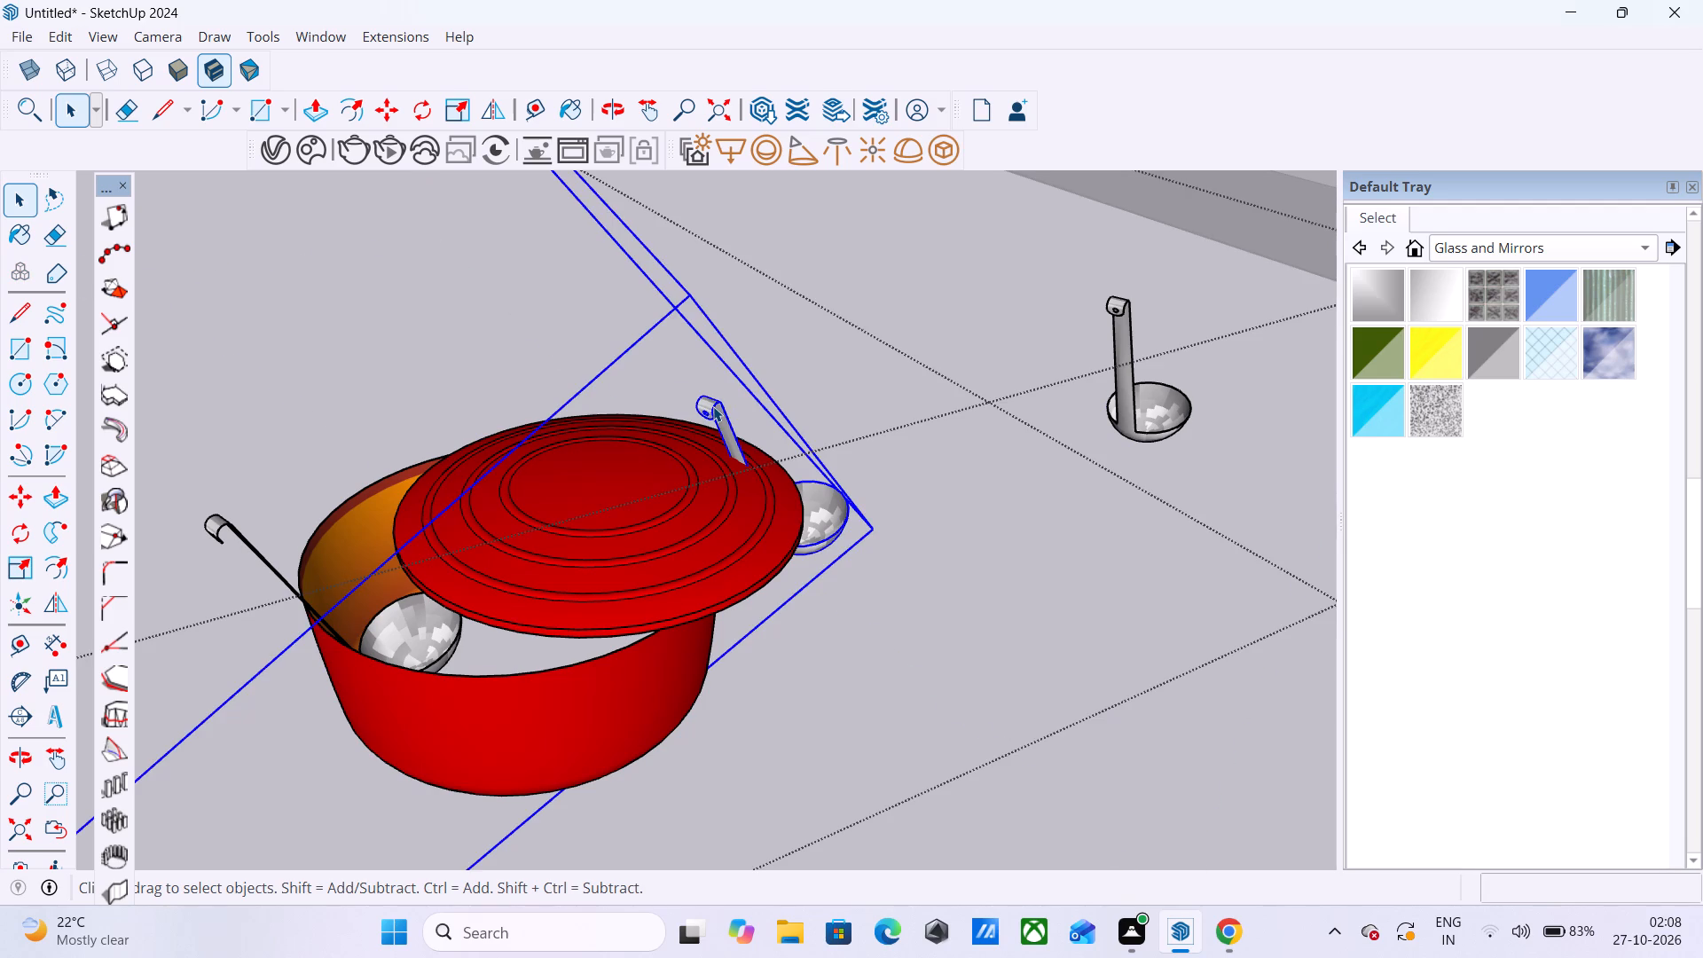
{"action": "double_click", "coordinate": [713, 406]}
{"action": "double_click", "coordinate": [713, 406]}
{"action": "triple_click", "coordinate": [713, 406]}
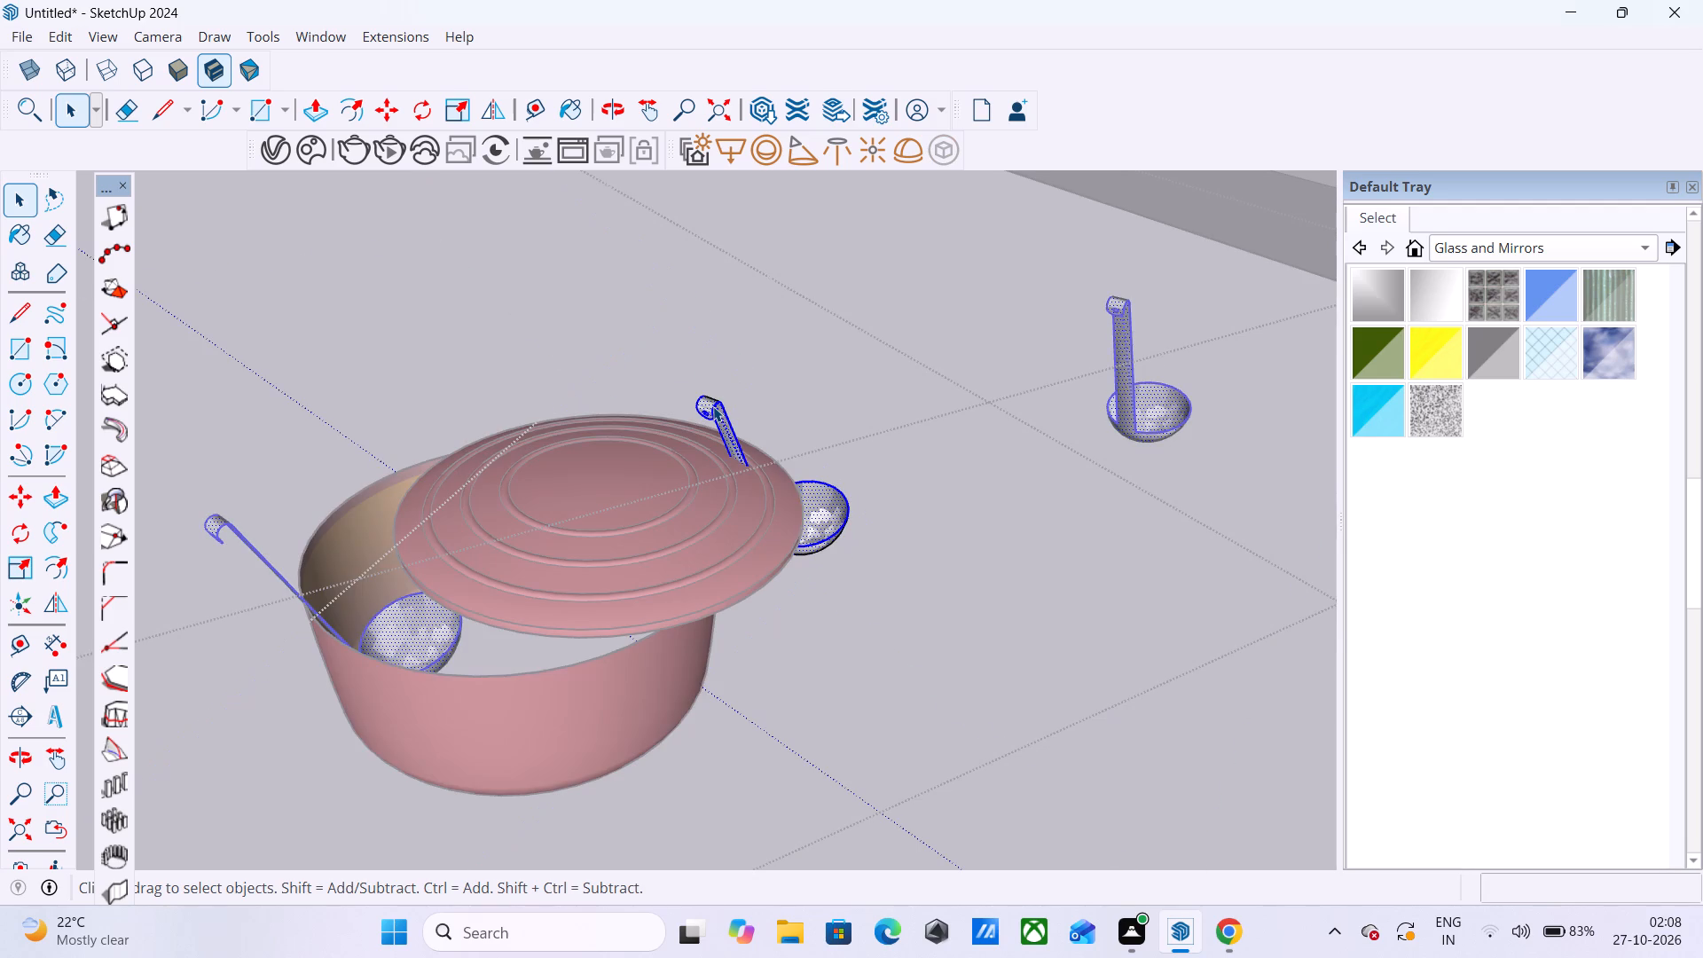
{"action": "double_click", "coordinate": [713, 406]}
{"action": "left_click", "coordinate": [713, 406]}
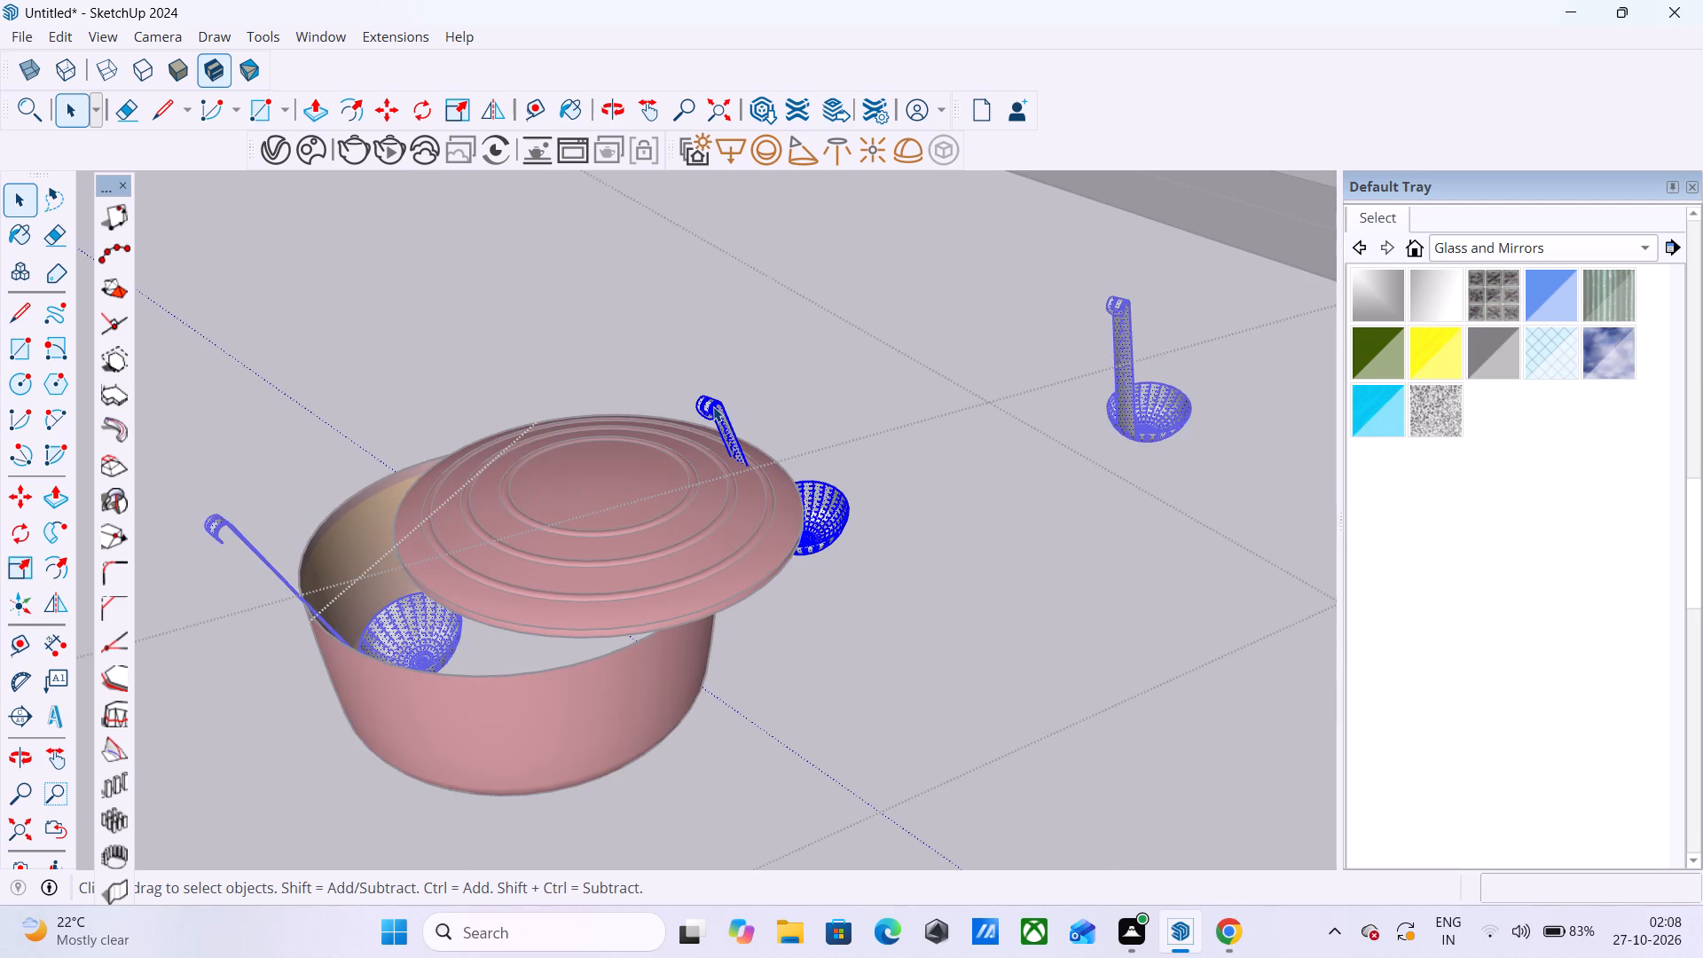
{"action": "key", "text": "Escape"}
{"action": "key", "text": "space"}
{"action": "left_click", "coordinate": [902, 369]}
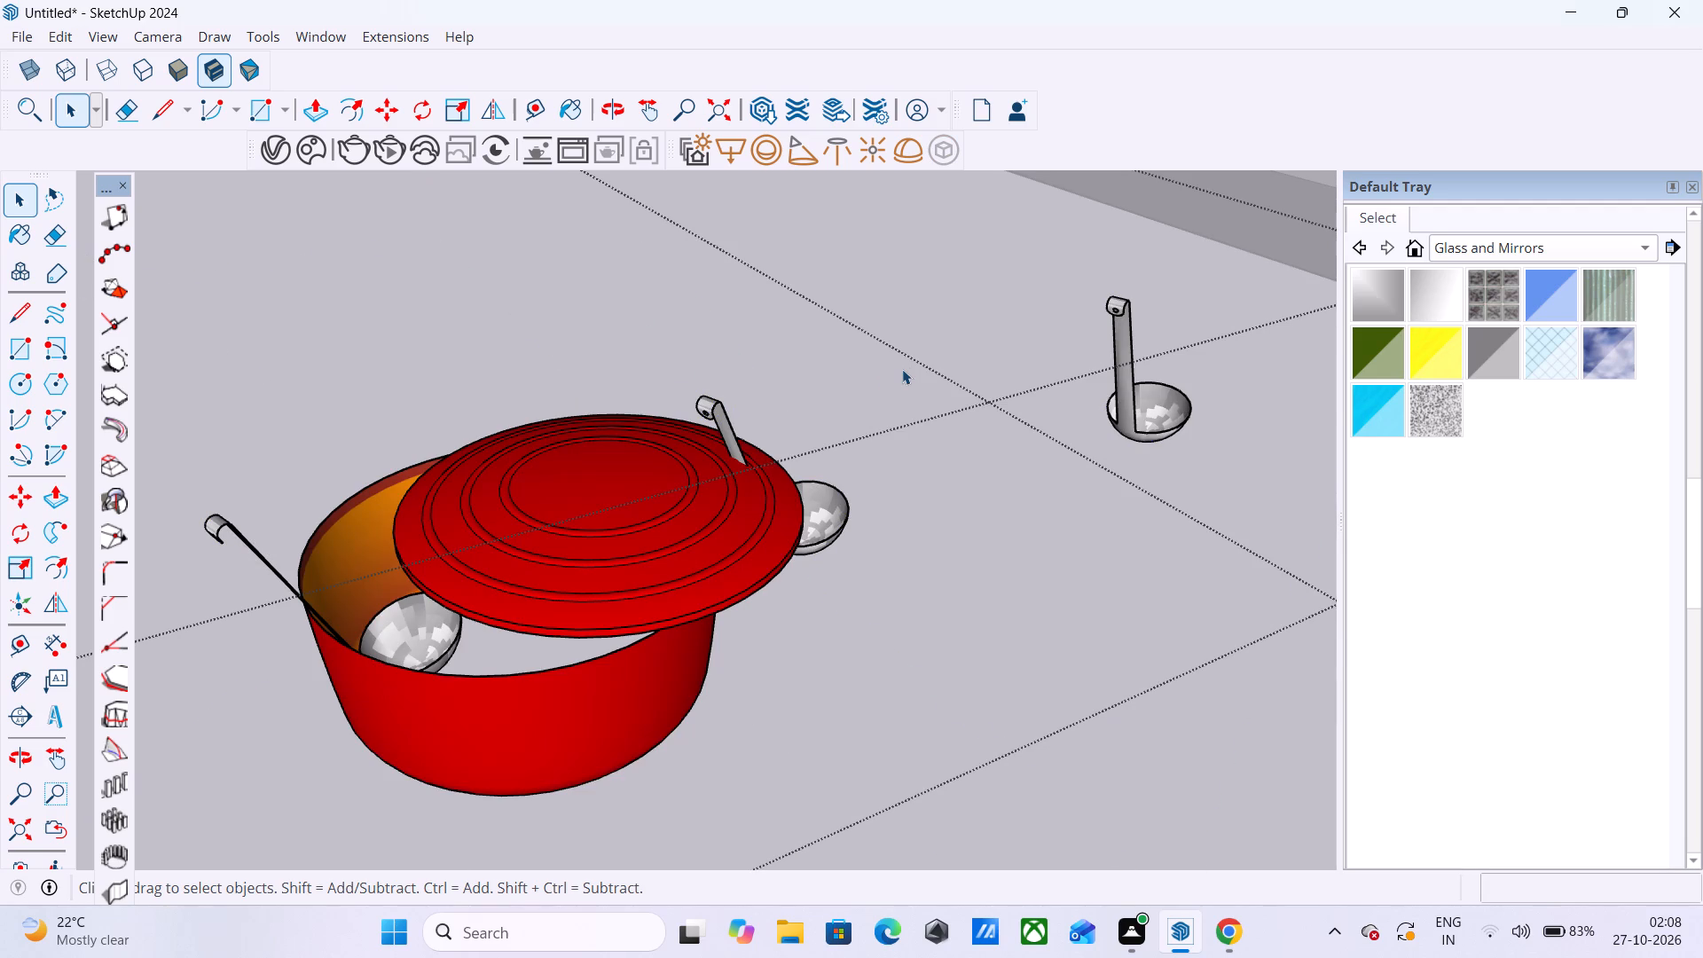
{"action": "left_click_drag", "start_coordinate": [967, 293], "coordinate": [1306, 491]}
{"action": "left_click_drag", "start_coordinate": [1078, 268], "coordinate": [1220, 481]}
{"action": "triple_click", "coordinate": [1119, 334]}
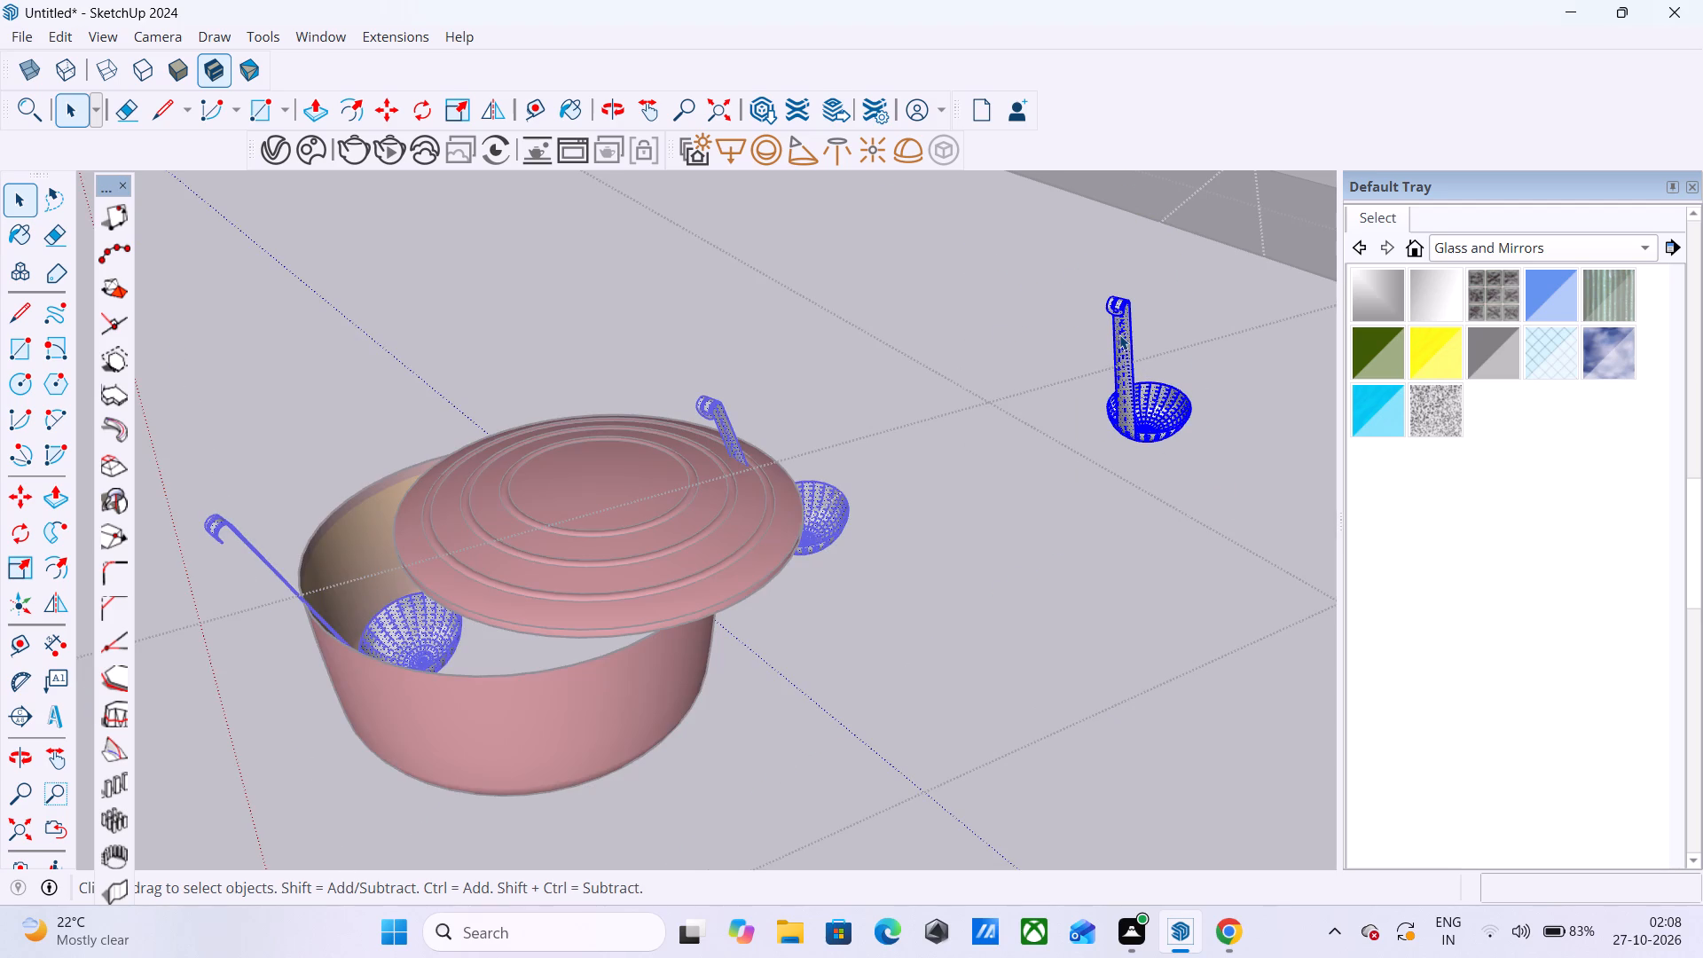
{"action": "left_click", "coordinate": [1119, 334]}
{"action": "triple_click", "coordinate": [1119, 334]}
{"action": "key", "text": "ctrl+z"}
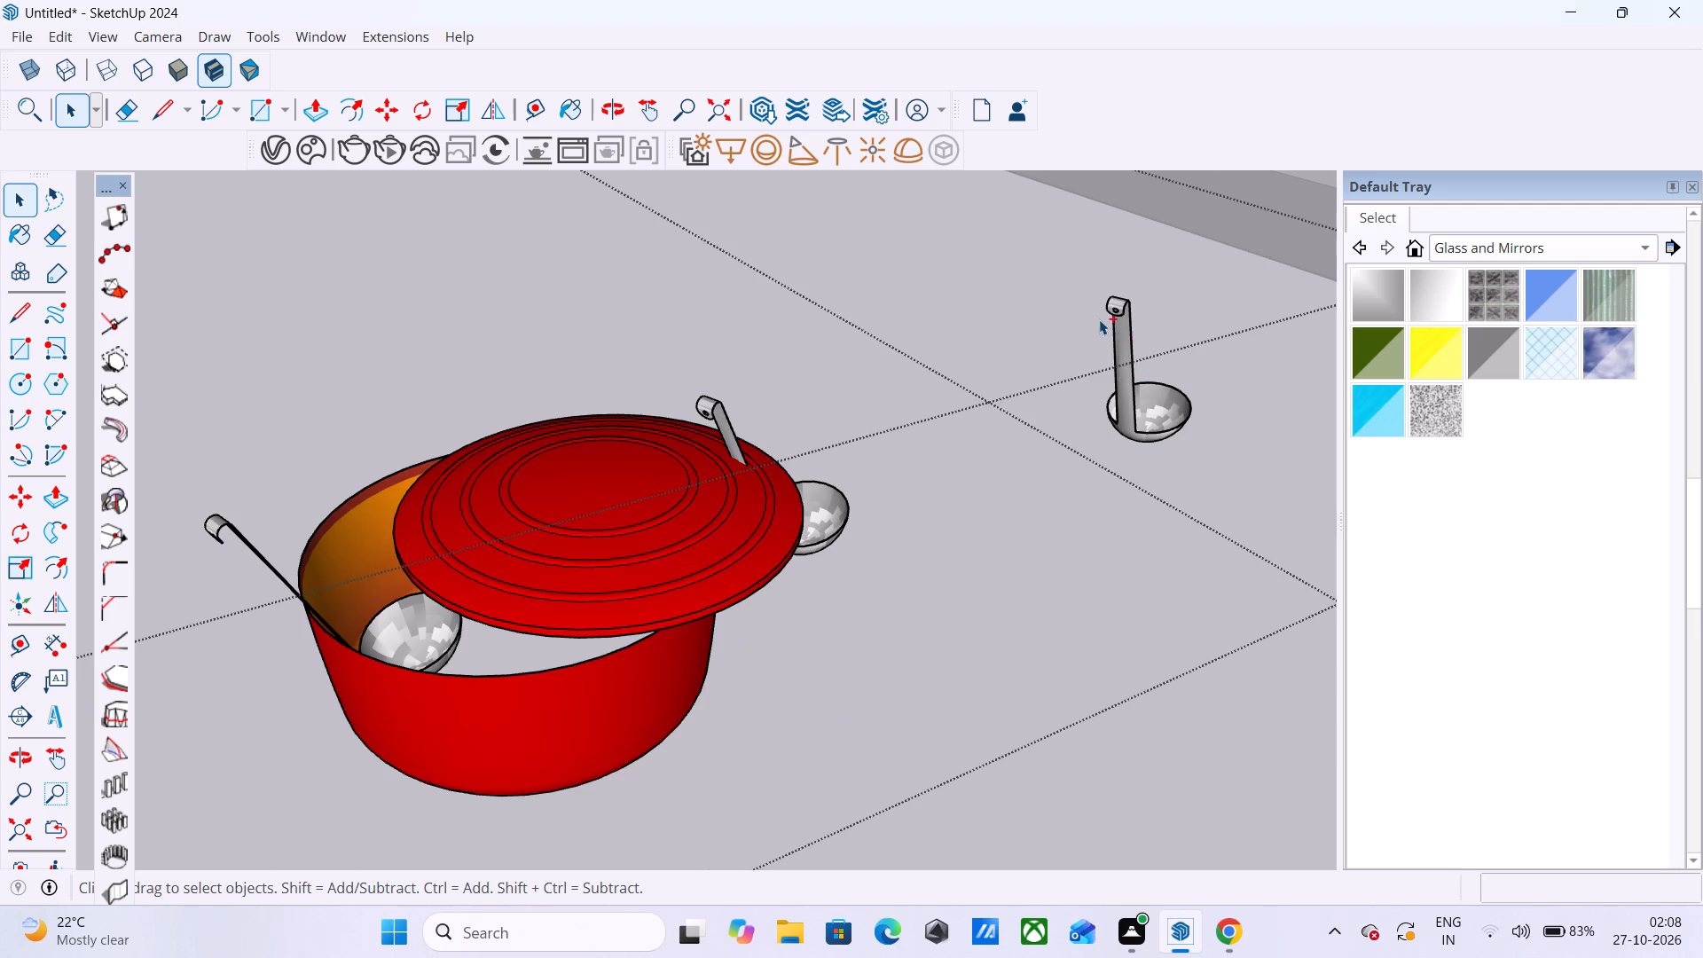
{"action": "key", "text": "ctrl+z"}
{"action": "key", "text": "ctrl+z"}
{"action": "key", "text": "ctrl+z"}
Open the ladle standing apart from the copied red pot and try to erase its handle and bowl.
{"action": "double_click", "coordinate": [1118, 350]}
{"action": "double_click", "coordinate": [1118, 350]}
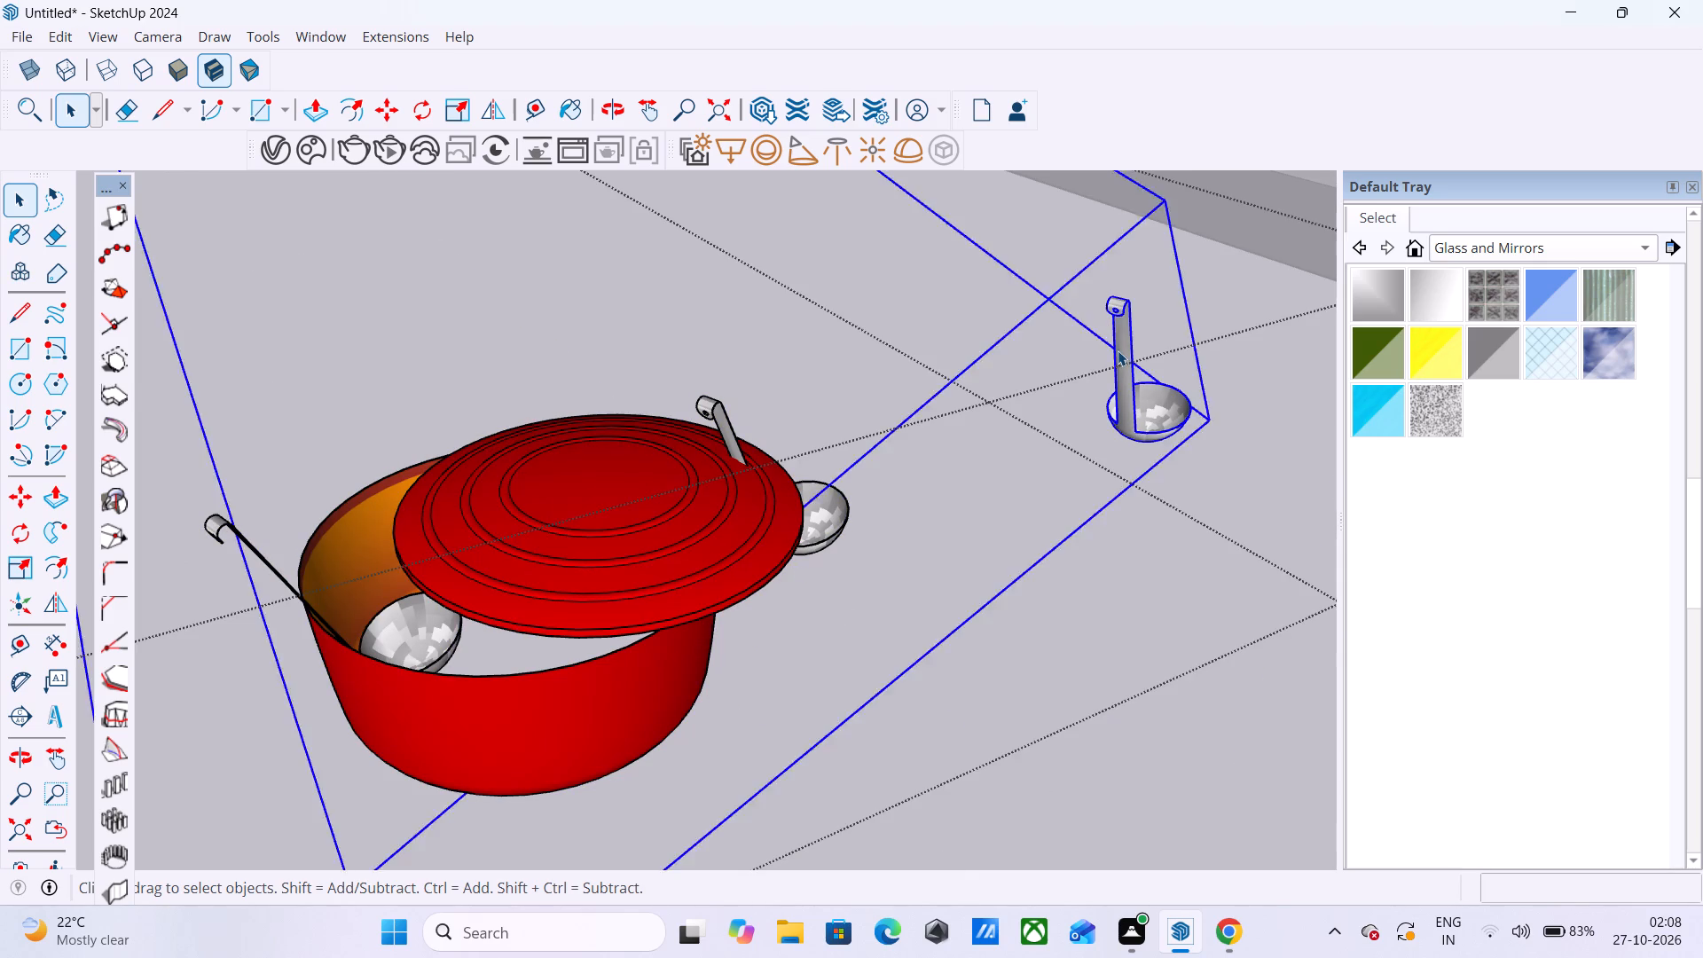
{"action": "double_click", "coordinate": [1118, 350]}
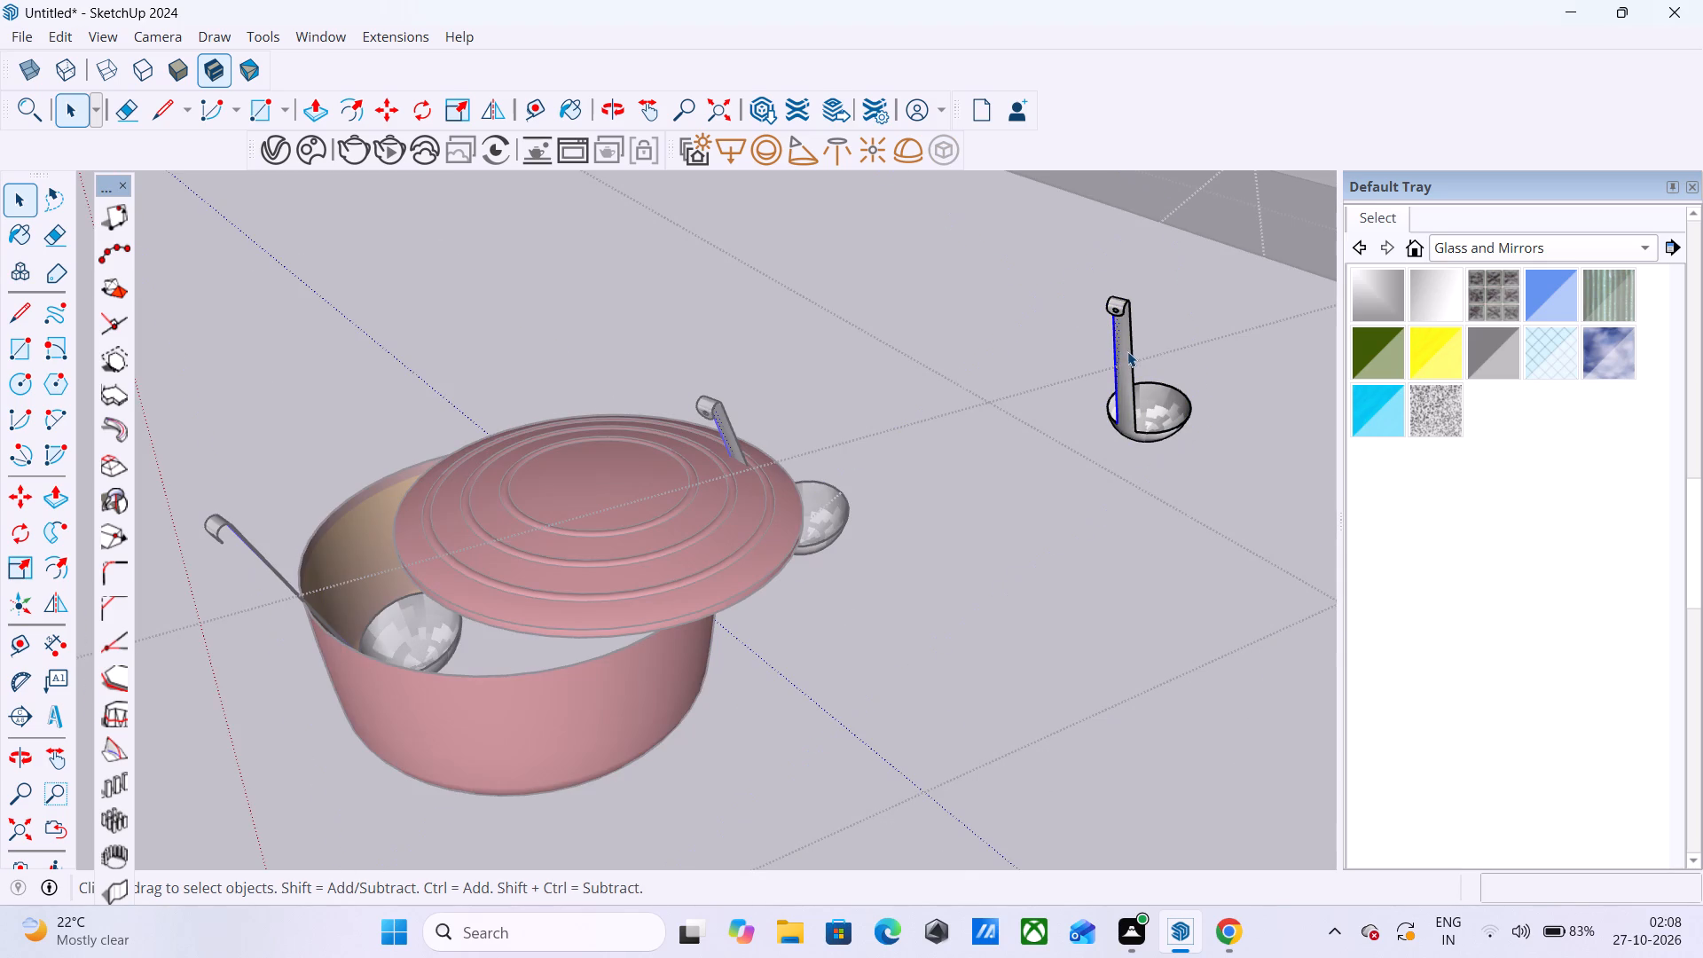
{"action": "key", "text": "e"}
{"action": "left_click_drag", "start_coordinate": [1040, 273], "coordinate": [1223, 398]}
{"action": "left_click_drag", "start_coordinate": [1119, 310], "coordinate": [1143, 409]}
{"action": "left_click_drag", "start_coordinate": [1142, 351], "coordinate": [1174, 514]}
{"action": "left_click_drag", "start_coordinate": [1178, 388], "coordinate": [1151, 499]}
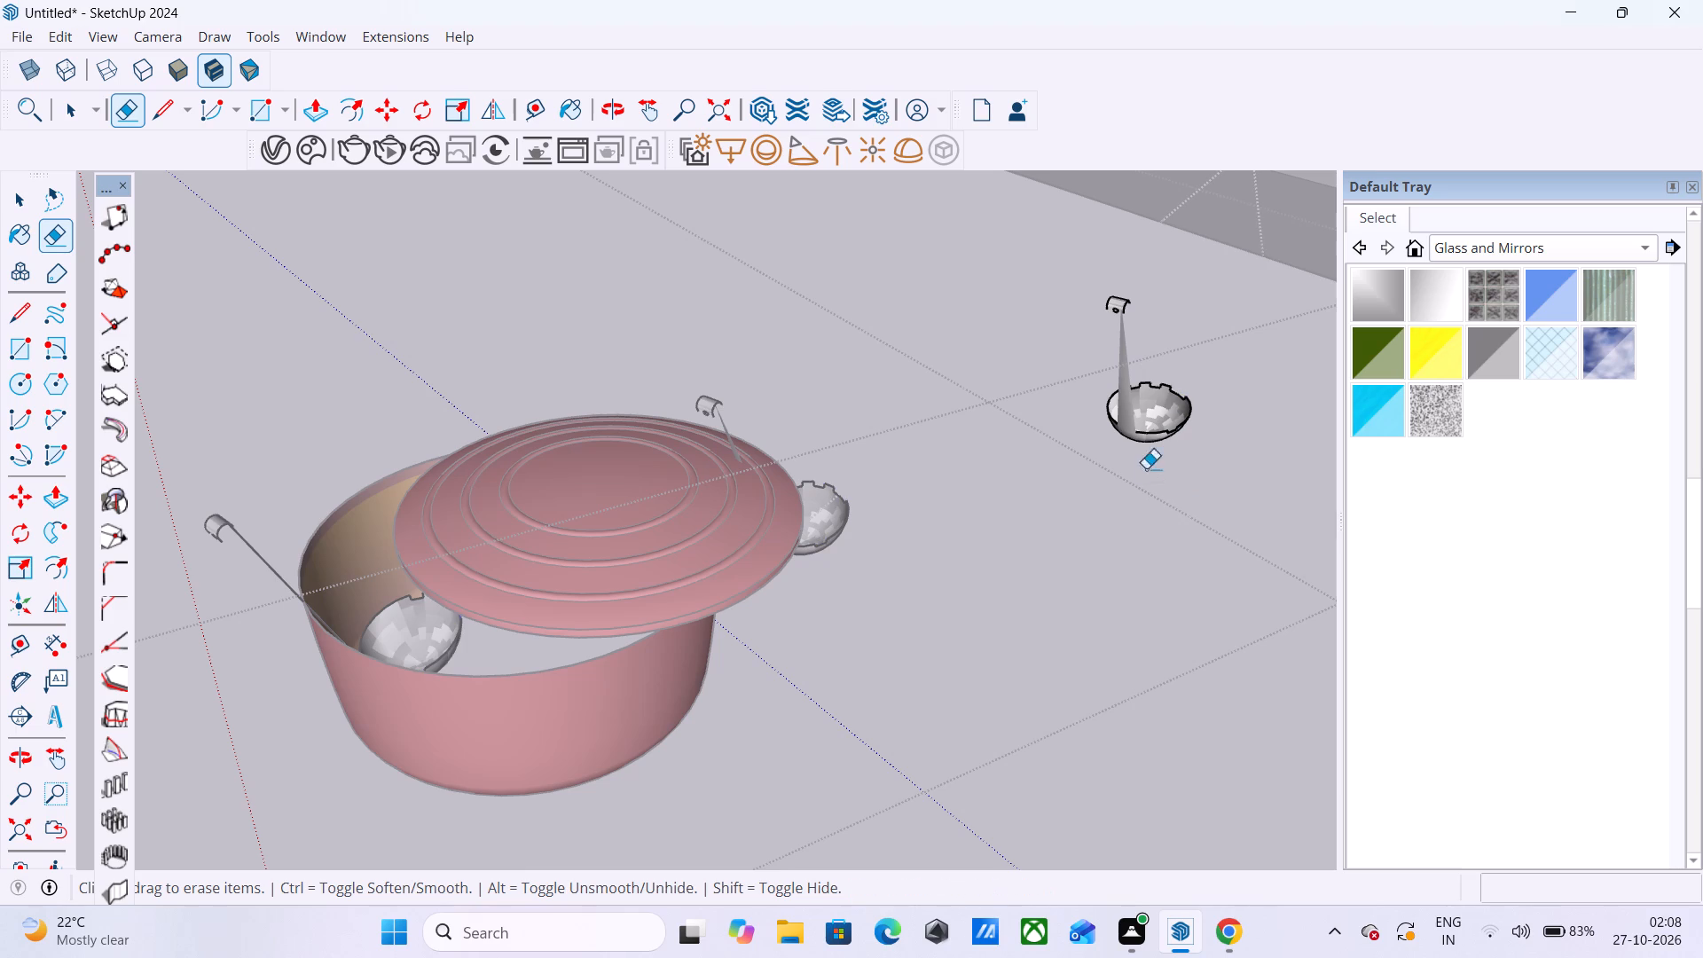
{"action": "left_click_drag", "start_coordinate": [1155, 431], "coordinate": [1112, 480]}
Undo the erasures, ladle moves and ladle copy until only the copied red pot's body and lid remain.
{"action": "key", "text": "ctrl+z"}
{"action": "key", "text": "ctrl+z"}
{"action": "key", "text": "ctrl+z"}
{"action": "key", "text": "ctrl+z"}
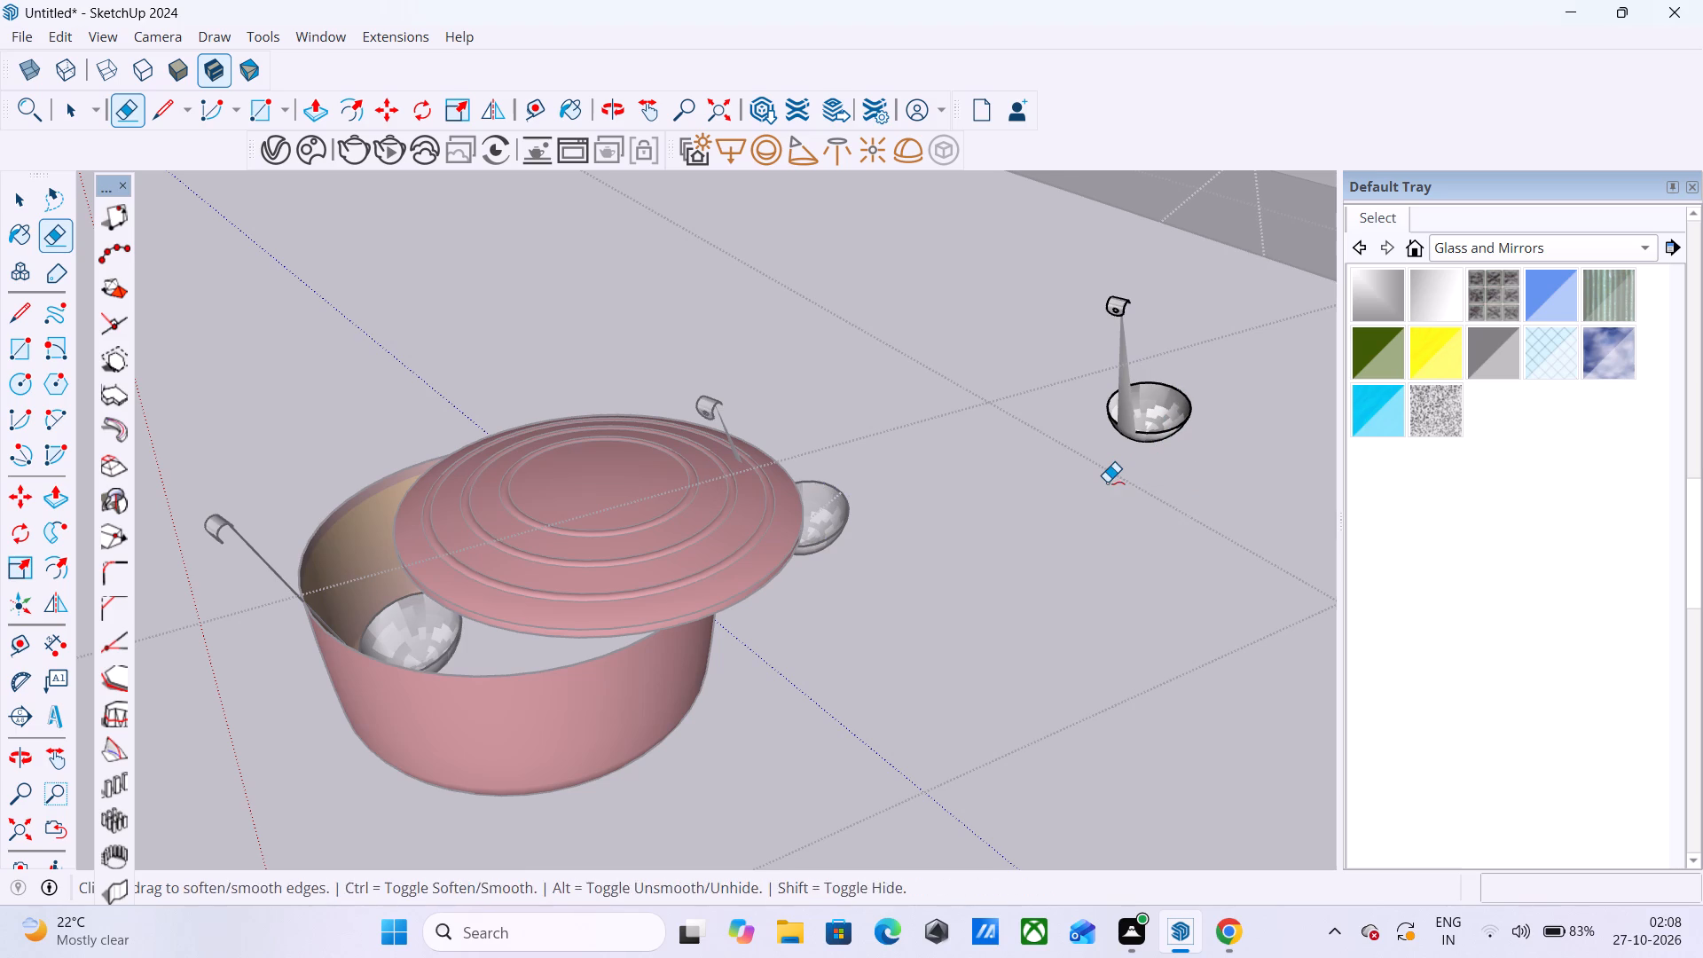
{"action": "key", "text": "ctrl+z"}
{"action": "key", "text": "ctrl+z"}
{"action": "key", "text": "ctrl+z"}
{"action": "key", "text": "ctrl+z"}
{"action": "key", "text": "ctrl+z"}
{"action": "key", "text": "ctrl+z"}
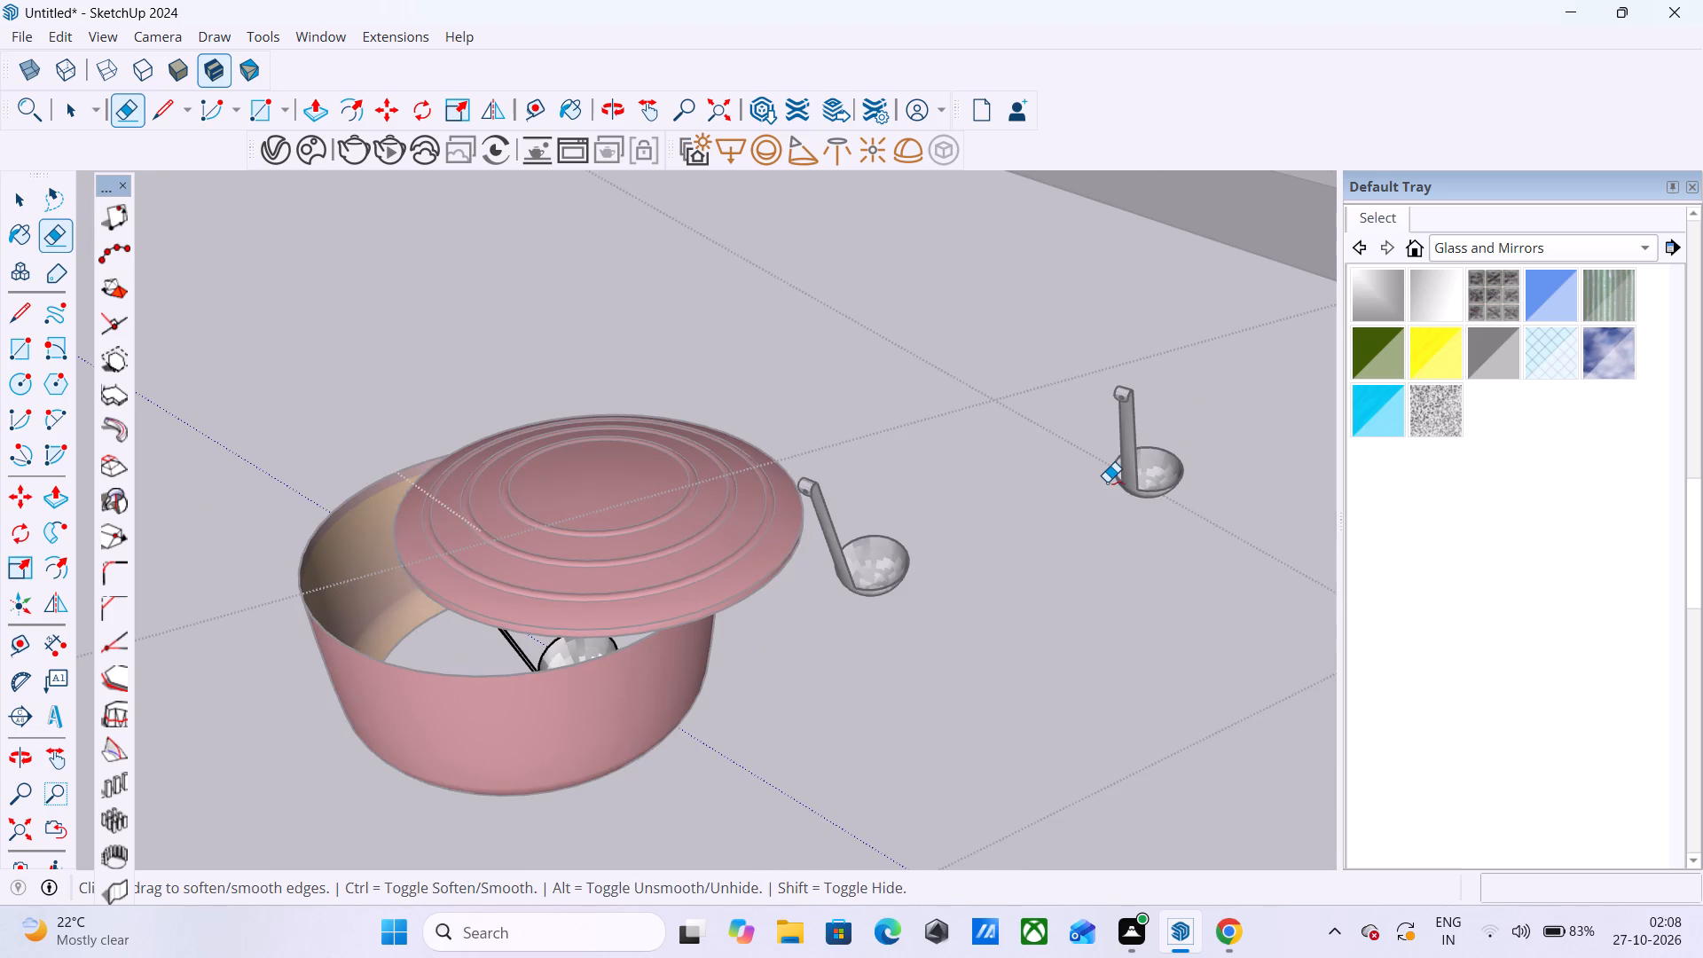
{"action": "key", "text": "ctrl+z"}
{"action": "key", "text": "ctrl+z"}
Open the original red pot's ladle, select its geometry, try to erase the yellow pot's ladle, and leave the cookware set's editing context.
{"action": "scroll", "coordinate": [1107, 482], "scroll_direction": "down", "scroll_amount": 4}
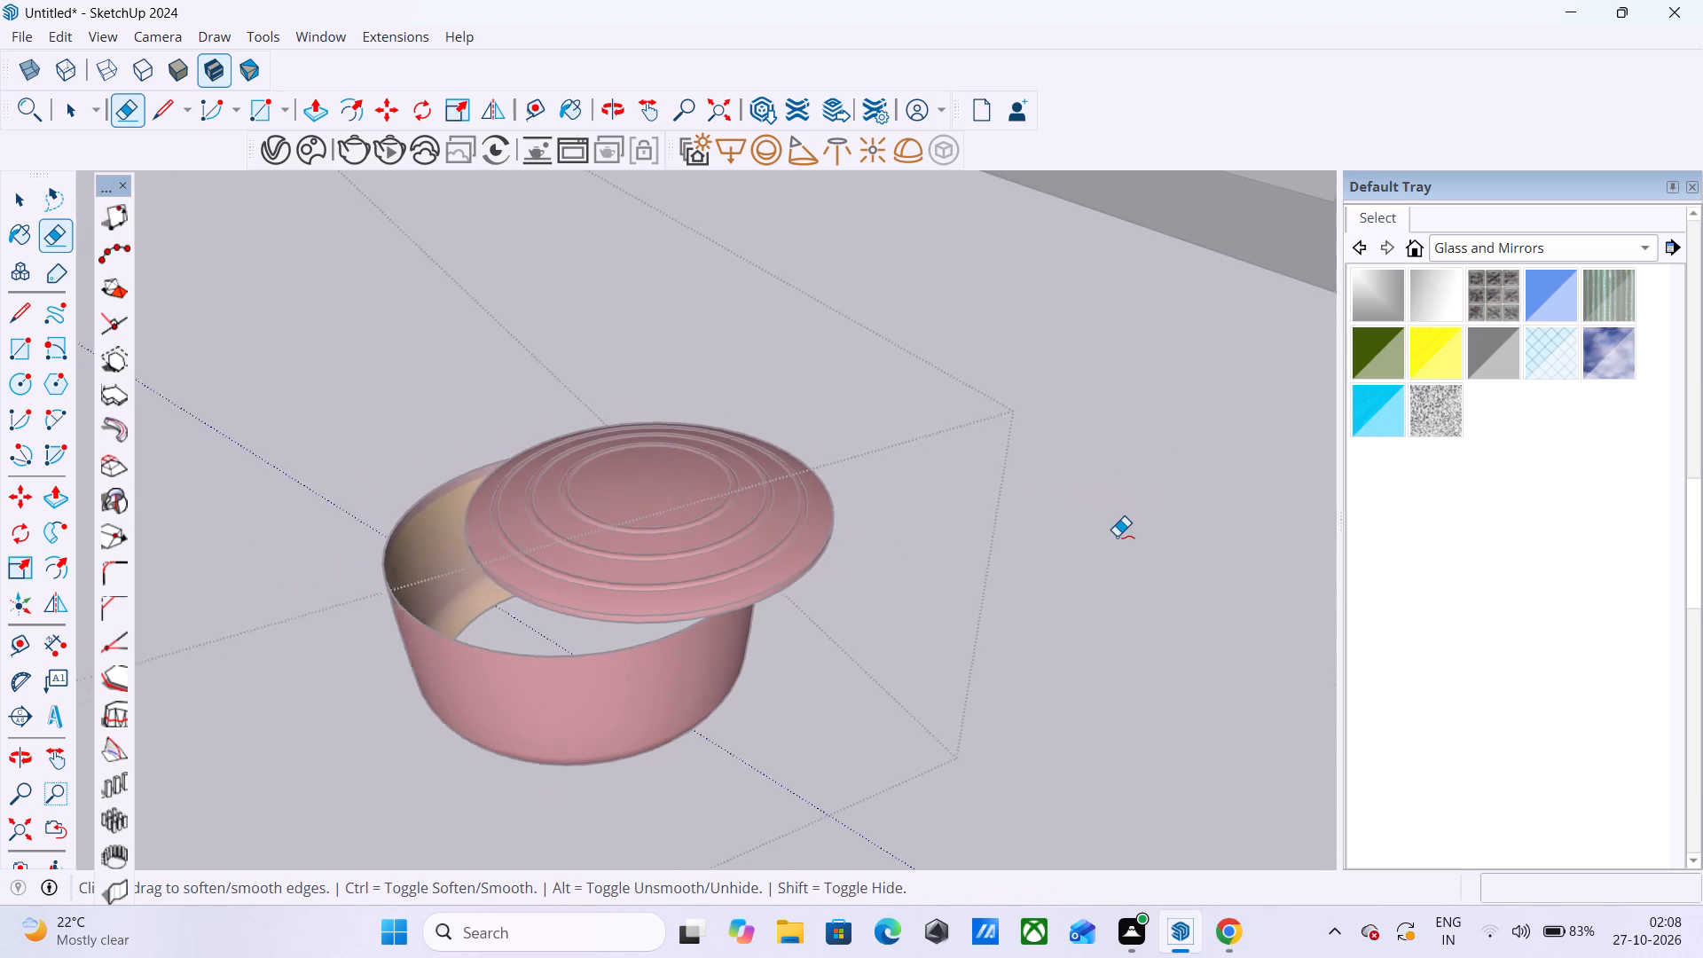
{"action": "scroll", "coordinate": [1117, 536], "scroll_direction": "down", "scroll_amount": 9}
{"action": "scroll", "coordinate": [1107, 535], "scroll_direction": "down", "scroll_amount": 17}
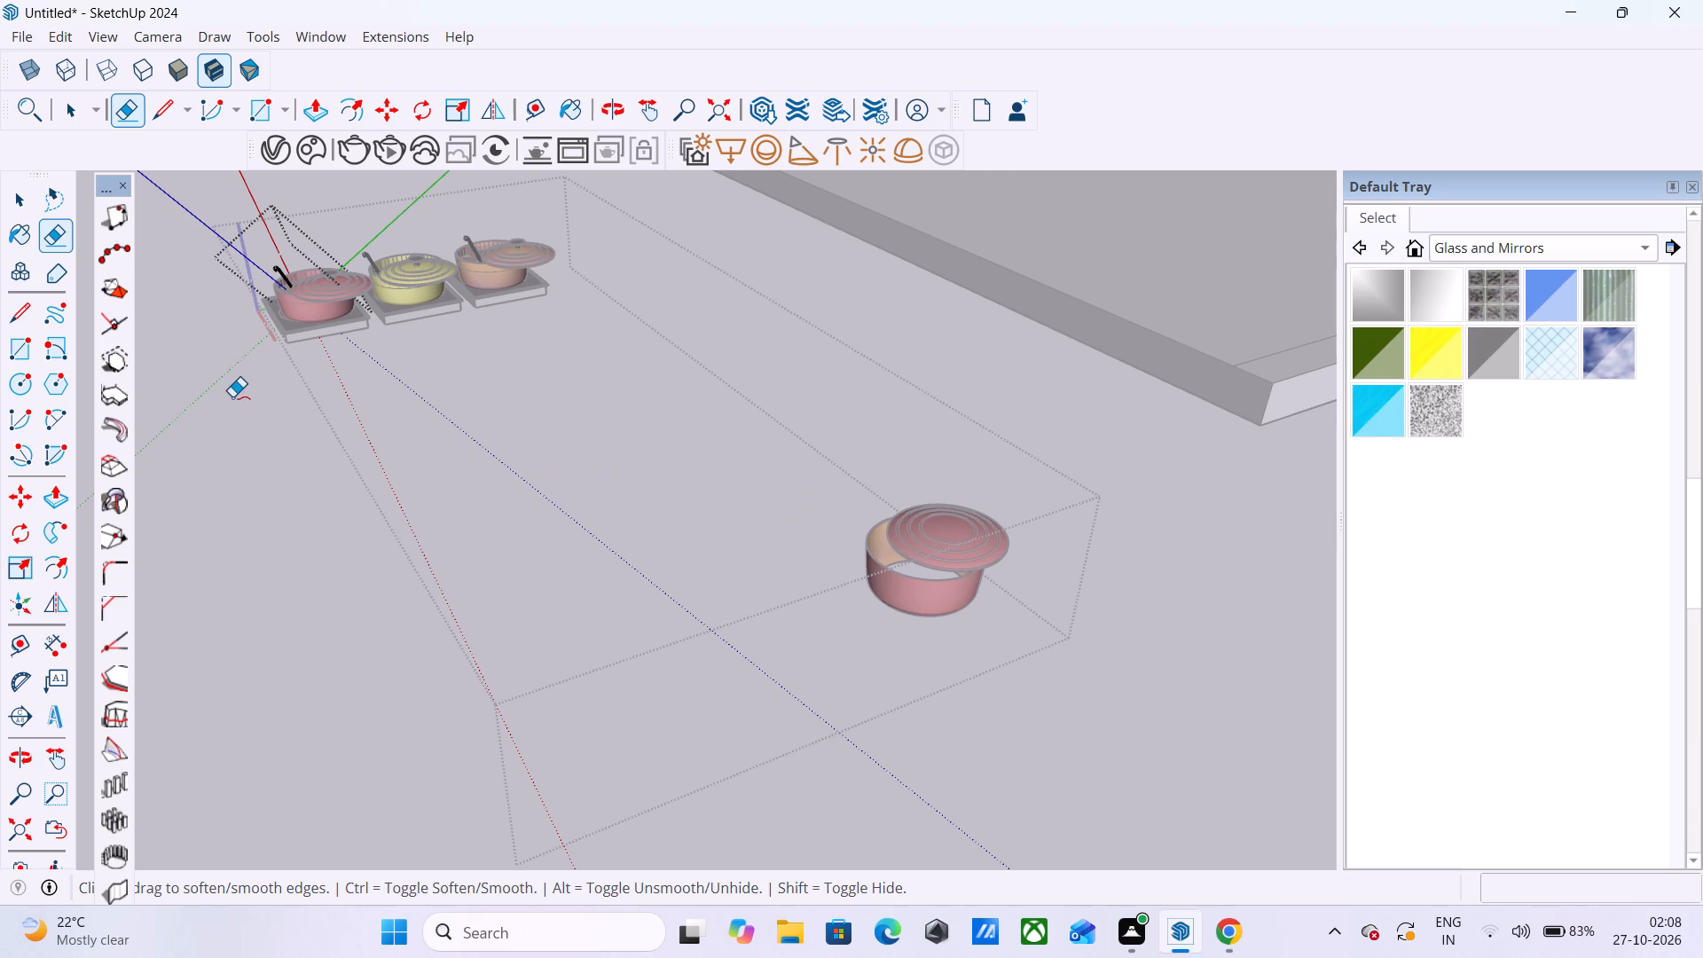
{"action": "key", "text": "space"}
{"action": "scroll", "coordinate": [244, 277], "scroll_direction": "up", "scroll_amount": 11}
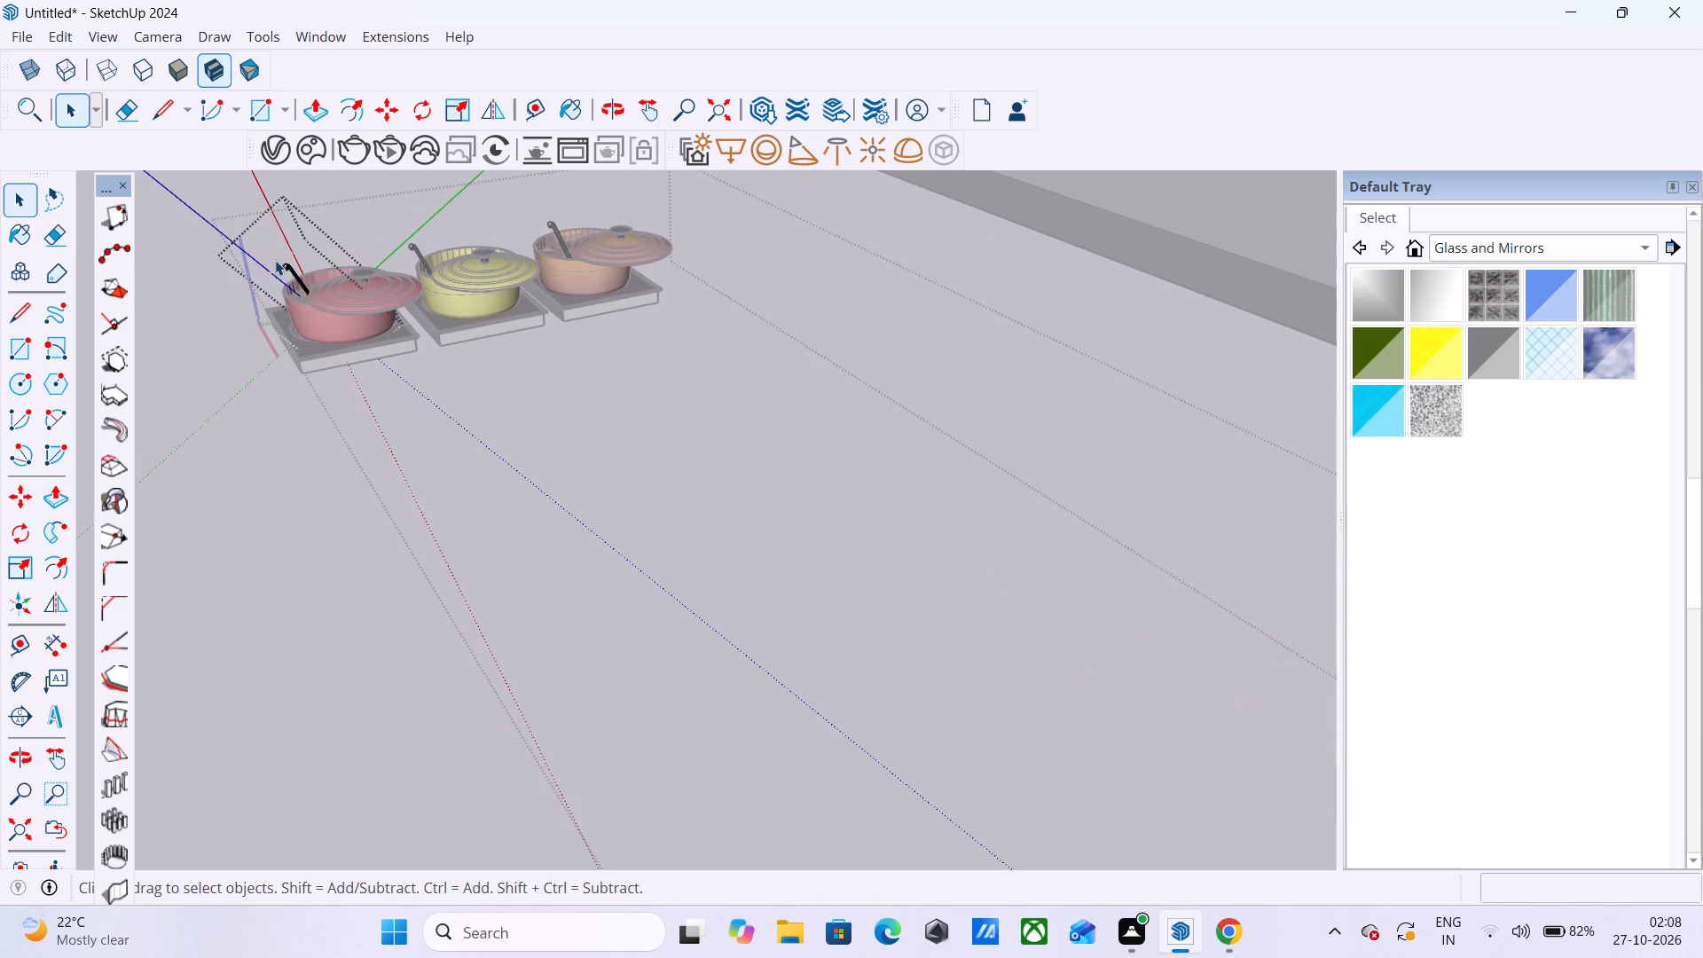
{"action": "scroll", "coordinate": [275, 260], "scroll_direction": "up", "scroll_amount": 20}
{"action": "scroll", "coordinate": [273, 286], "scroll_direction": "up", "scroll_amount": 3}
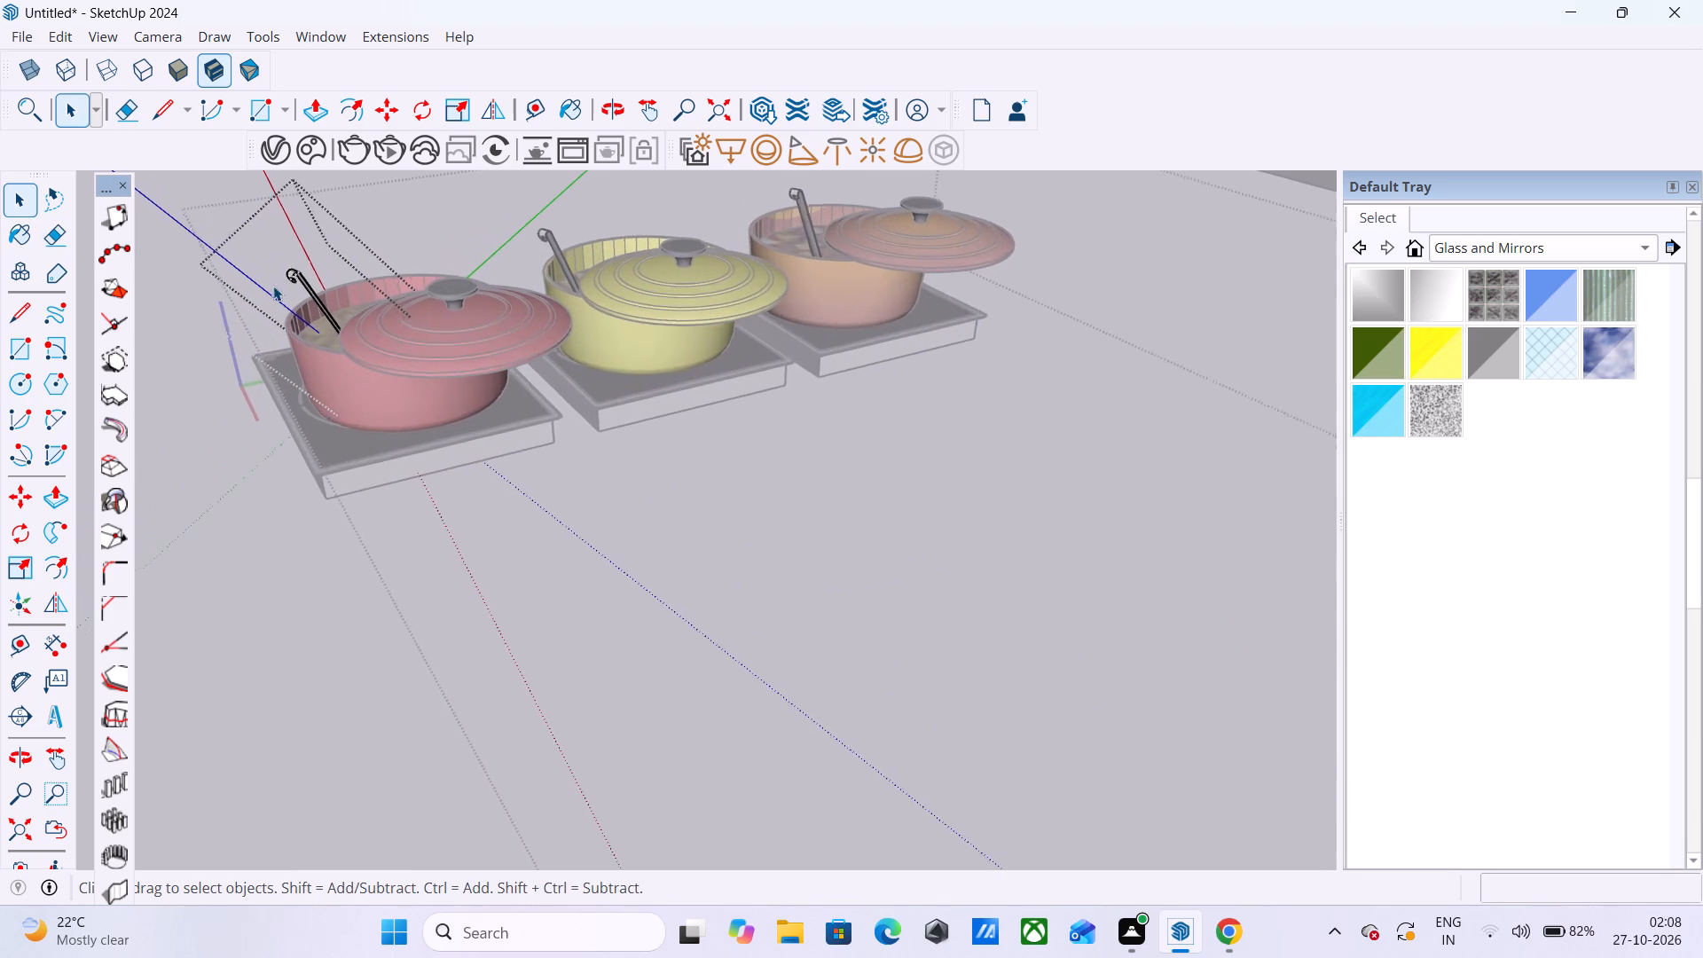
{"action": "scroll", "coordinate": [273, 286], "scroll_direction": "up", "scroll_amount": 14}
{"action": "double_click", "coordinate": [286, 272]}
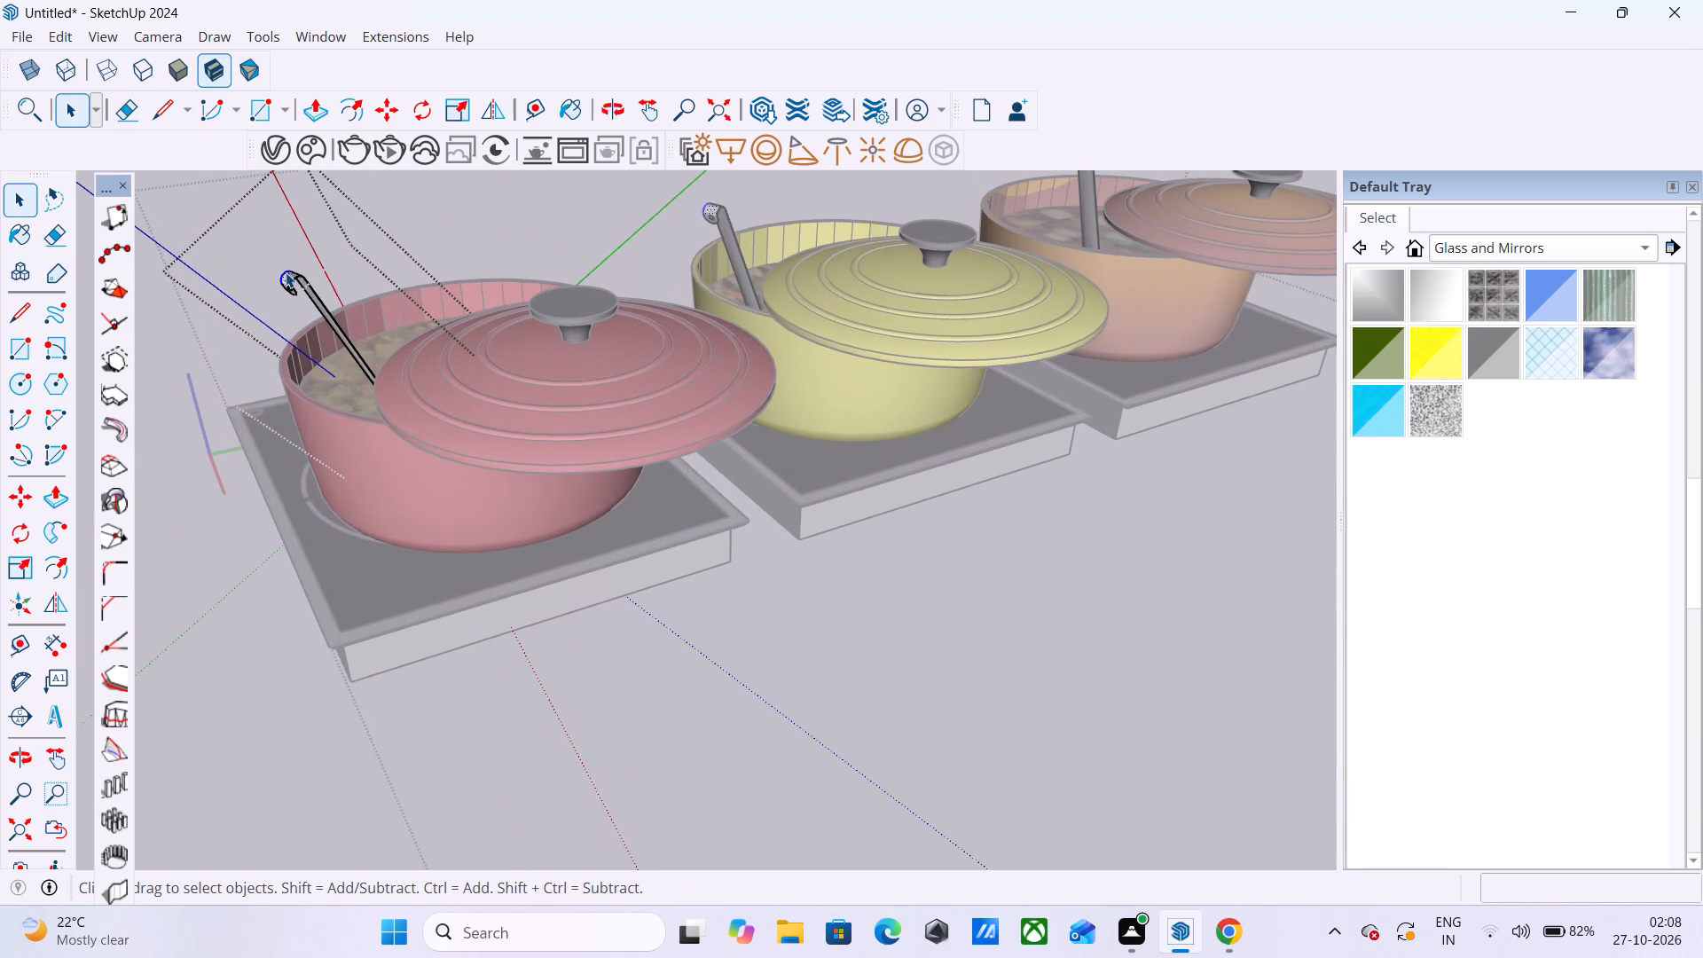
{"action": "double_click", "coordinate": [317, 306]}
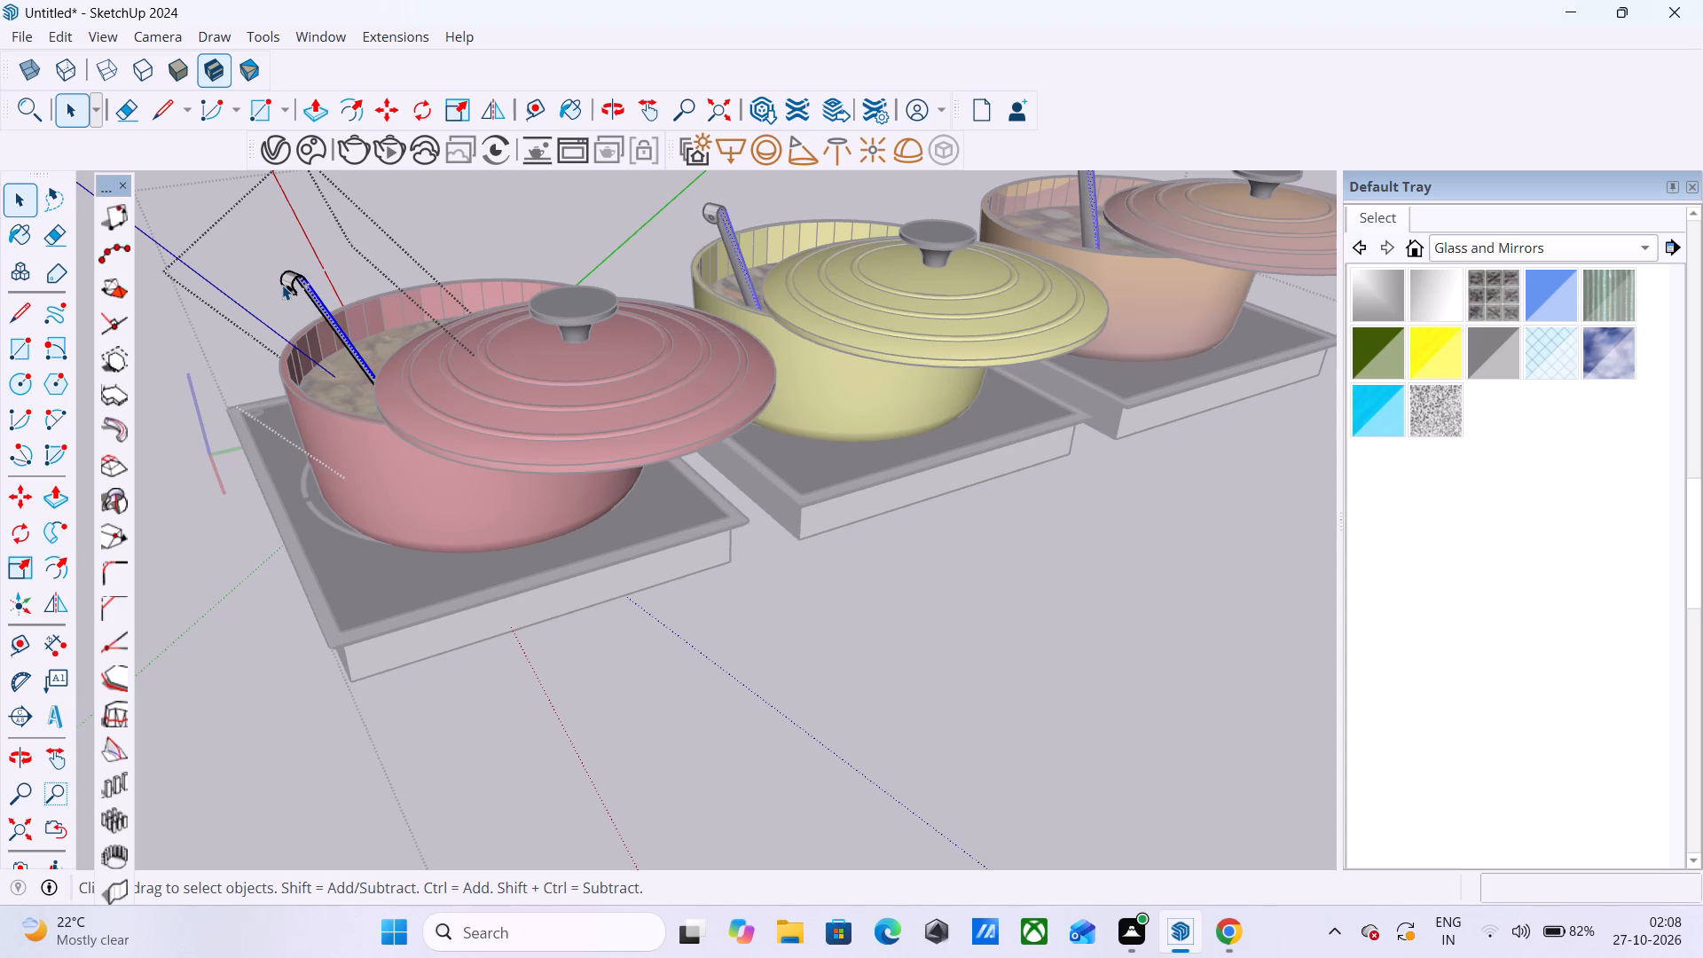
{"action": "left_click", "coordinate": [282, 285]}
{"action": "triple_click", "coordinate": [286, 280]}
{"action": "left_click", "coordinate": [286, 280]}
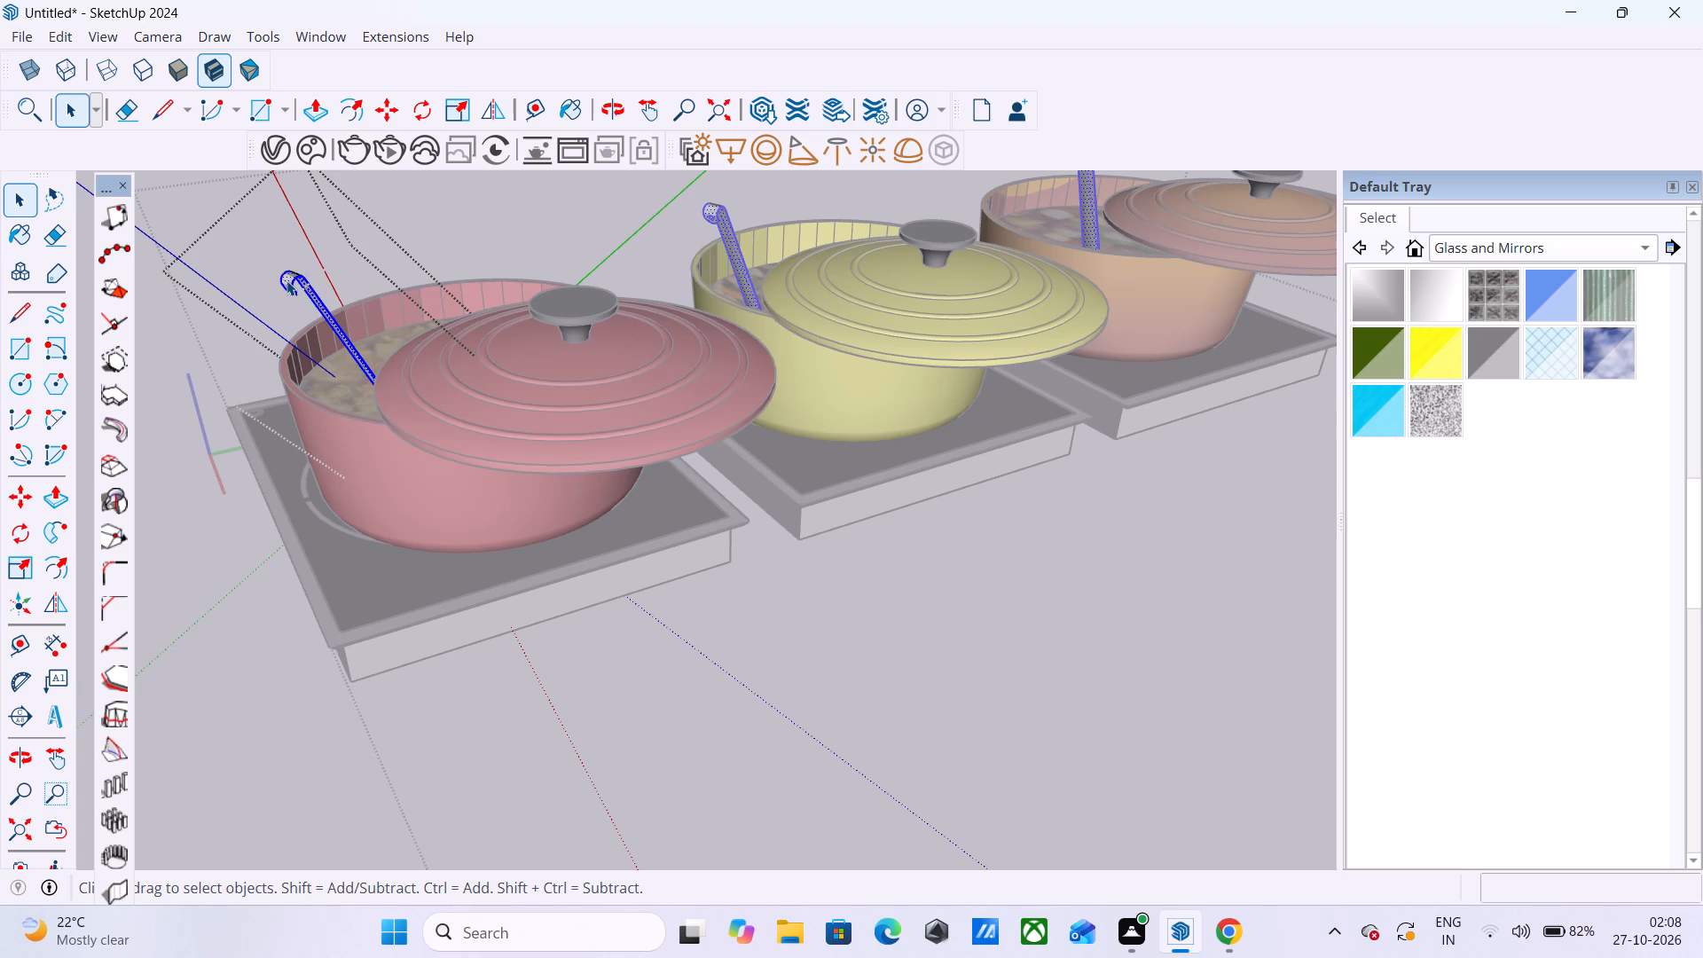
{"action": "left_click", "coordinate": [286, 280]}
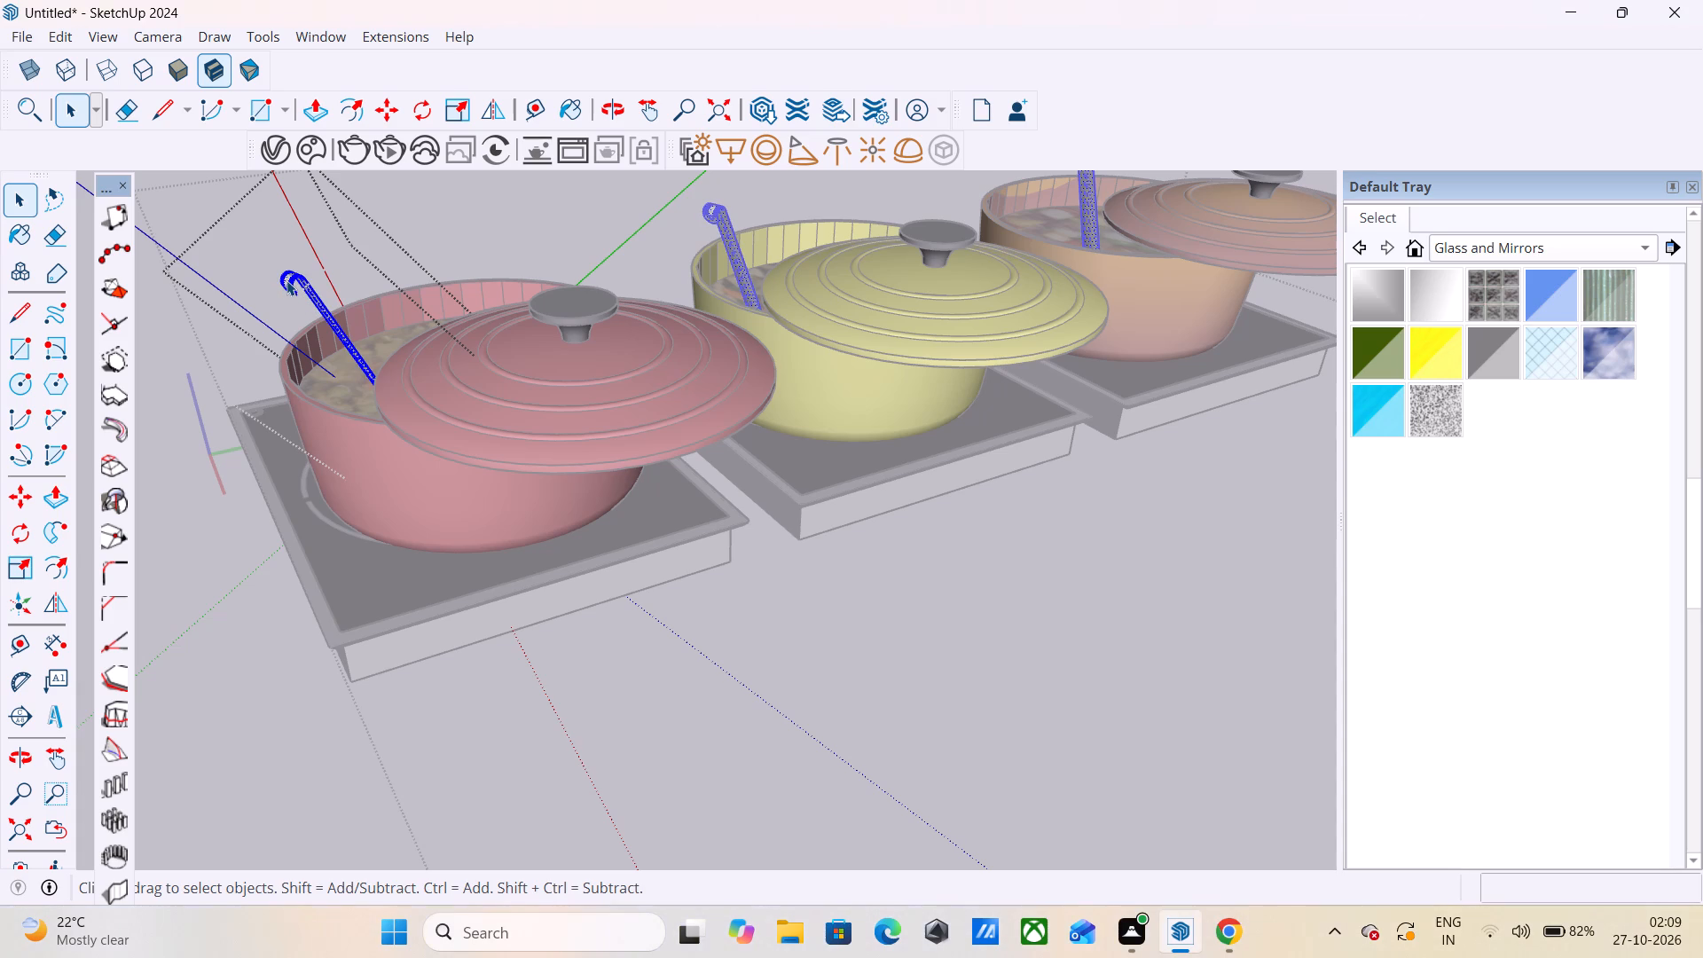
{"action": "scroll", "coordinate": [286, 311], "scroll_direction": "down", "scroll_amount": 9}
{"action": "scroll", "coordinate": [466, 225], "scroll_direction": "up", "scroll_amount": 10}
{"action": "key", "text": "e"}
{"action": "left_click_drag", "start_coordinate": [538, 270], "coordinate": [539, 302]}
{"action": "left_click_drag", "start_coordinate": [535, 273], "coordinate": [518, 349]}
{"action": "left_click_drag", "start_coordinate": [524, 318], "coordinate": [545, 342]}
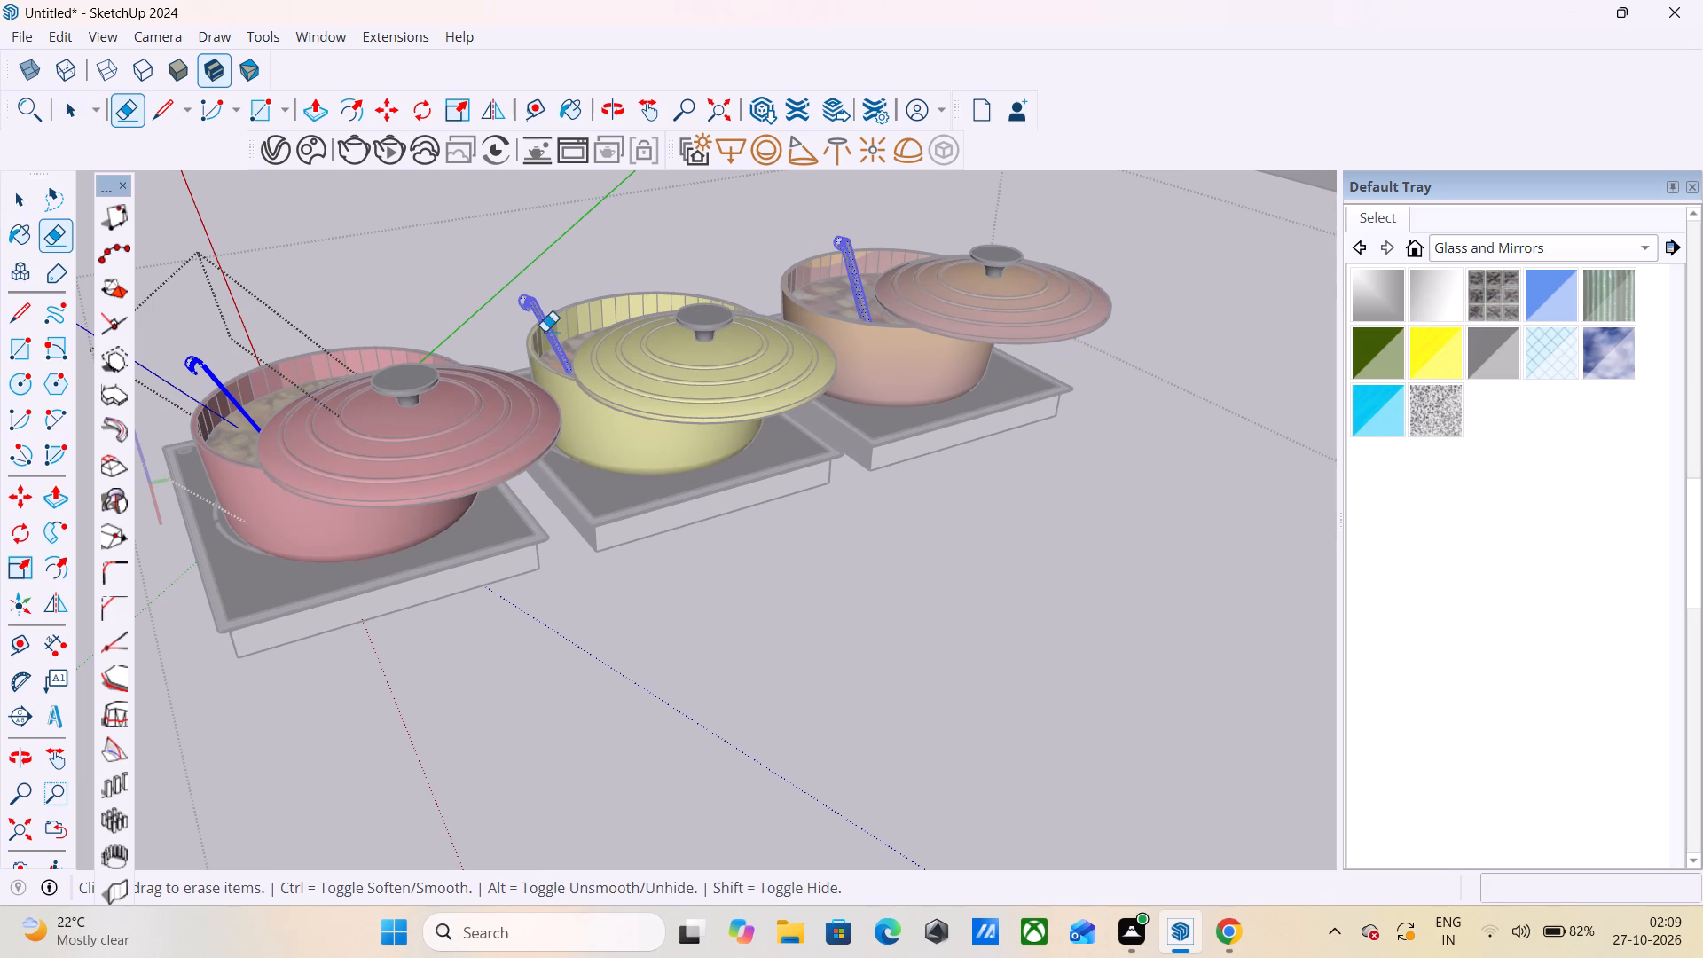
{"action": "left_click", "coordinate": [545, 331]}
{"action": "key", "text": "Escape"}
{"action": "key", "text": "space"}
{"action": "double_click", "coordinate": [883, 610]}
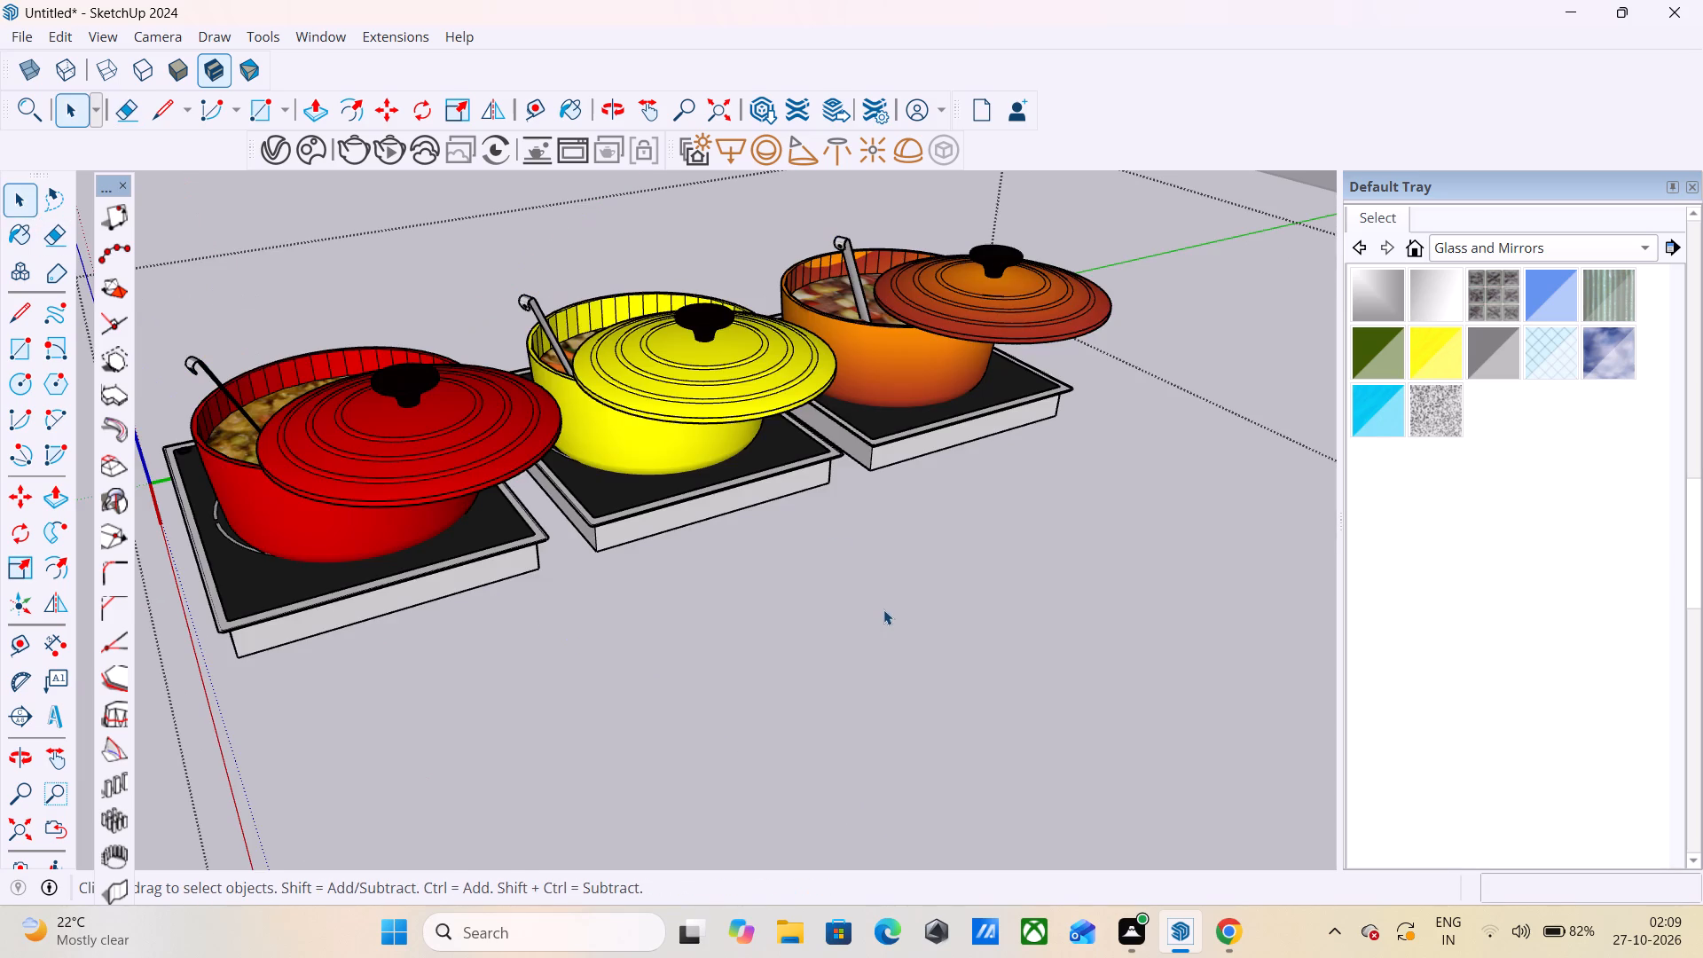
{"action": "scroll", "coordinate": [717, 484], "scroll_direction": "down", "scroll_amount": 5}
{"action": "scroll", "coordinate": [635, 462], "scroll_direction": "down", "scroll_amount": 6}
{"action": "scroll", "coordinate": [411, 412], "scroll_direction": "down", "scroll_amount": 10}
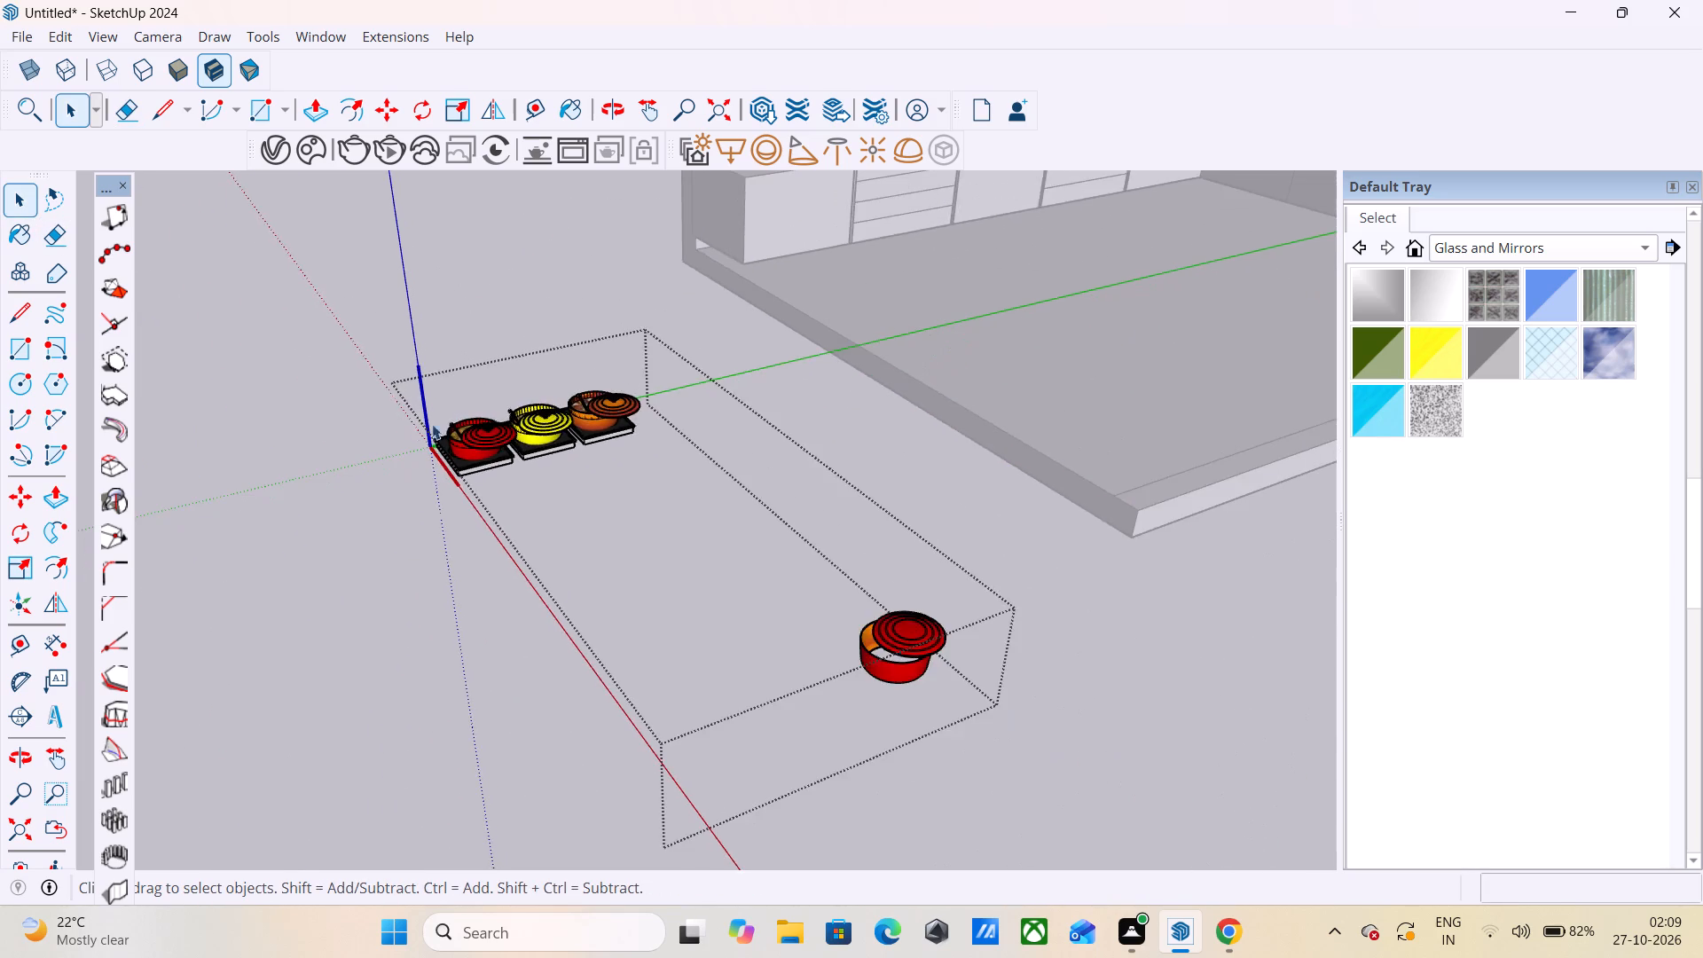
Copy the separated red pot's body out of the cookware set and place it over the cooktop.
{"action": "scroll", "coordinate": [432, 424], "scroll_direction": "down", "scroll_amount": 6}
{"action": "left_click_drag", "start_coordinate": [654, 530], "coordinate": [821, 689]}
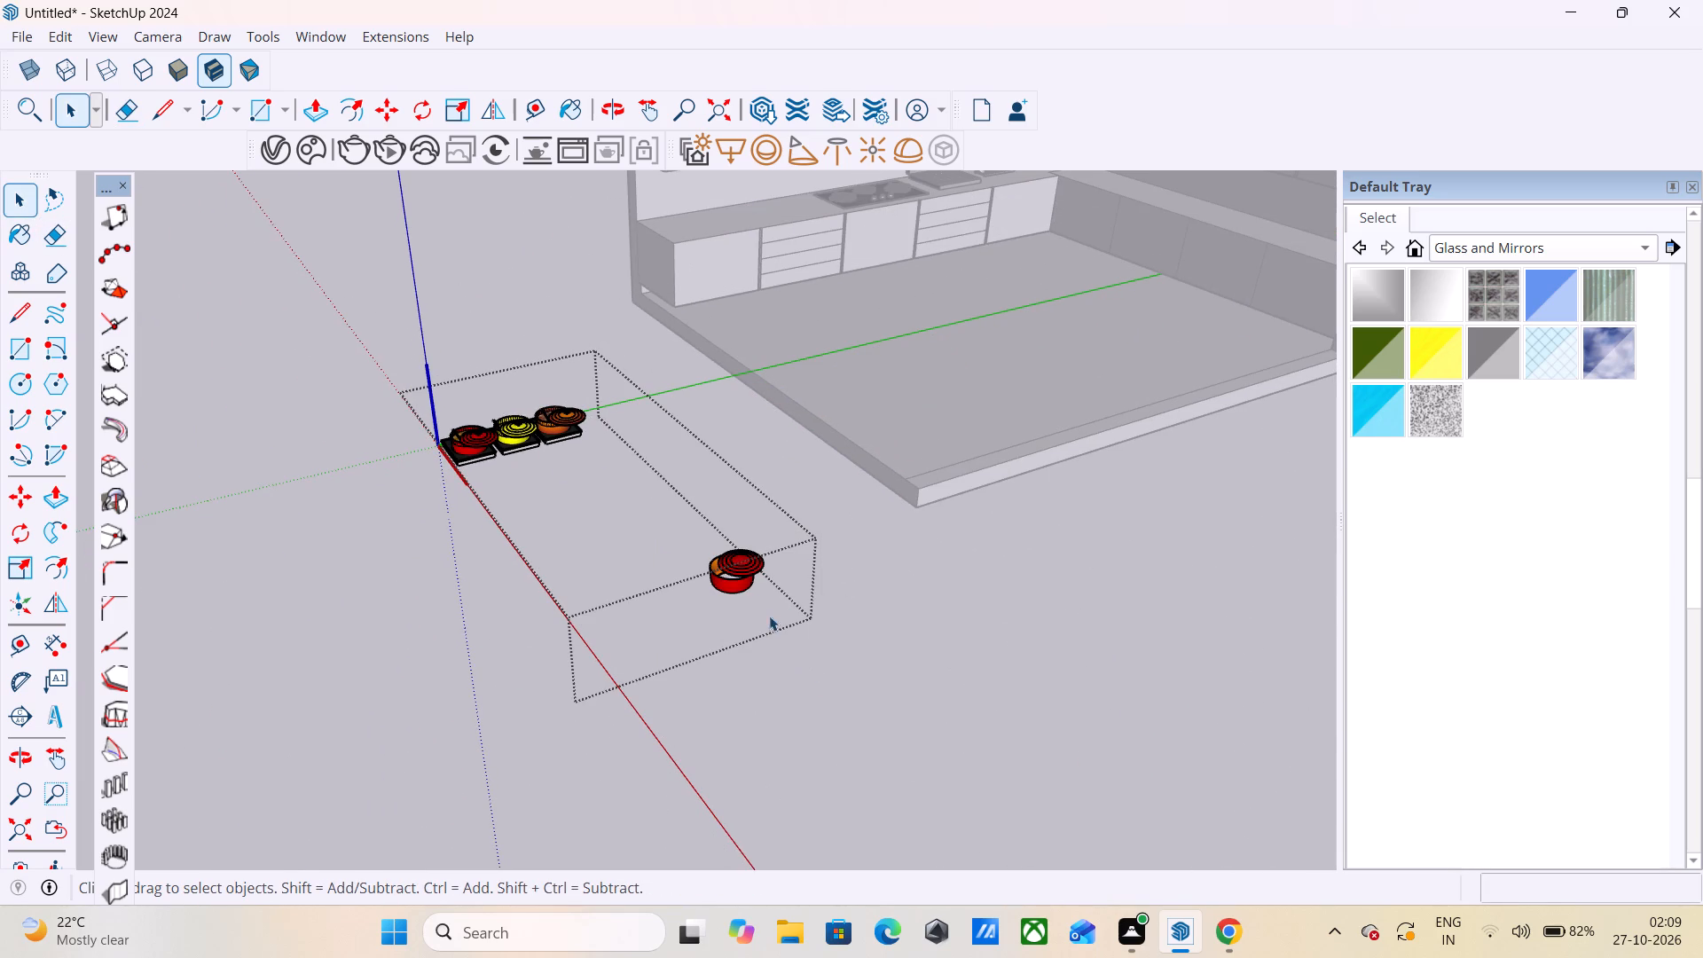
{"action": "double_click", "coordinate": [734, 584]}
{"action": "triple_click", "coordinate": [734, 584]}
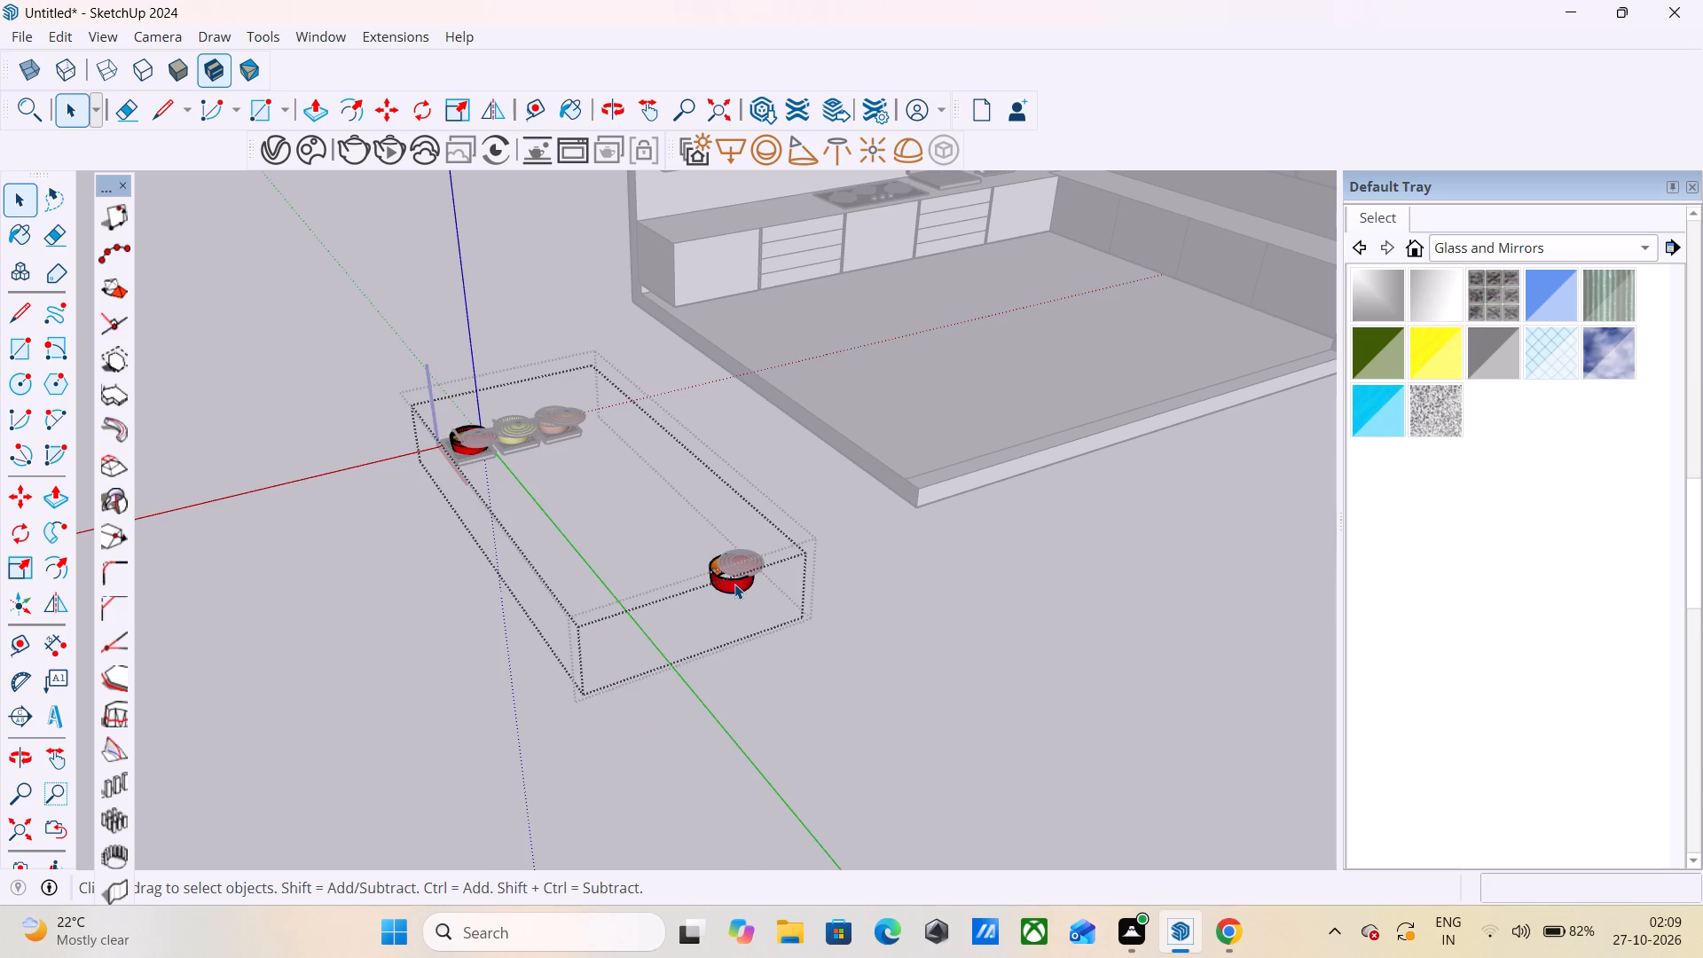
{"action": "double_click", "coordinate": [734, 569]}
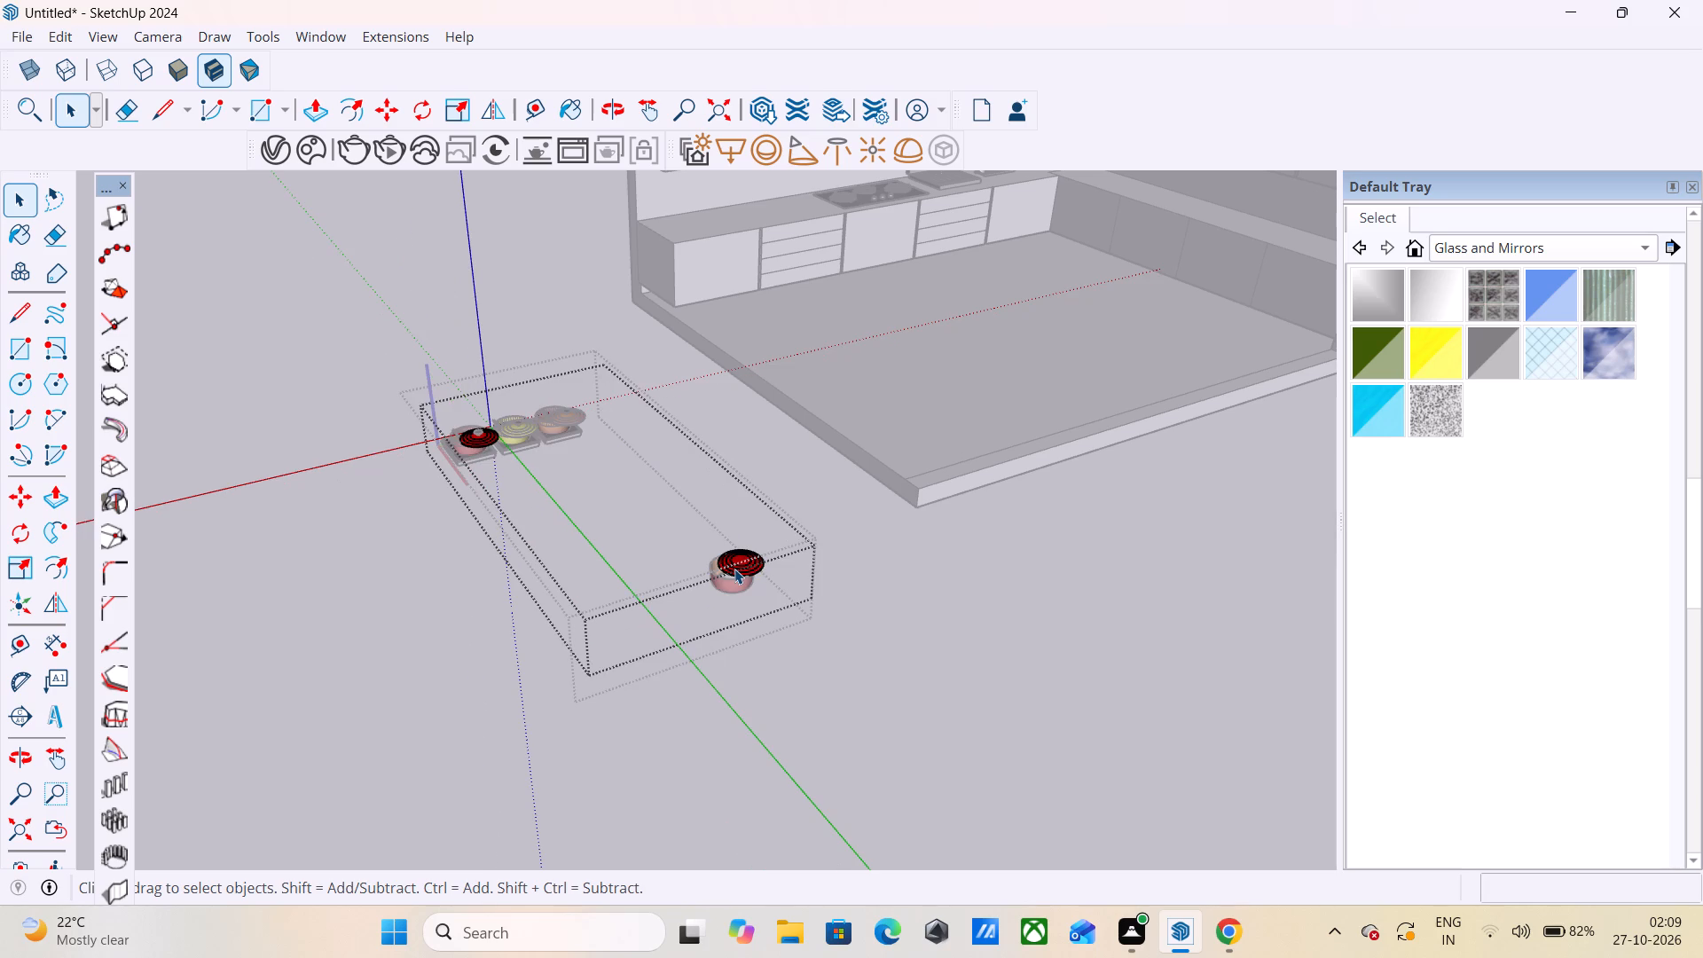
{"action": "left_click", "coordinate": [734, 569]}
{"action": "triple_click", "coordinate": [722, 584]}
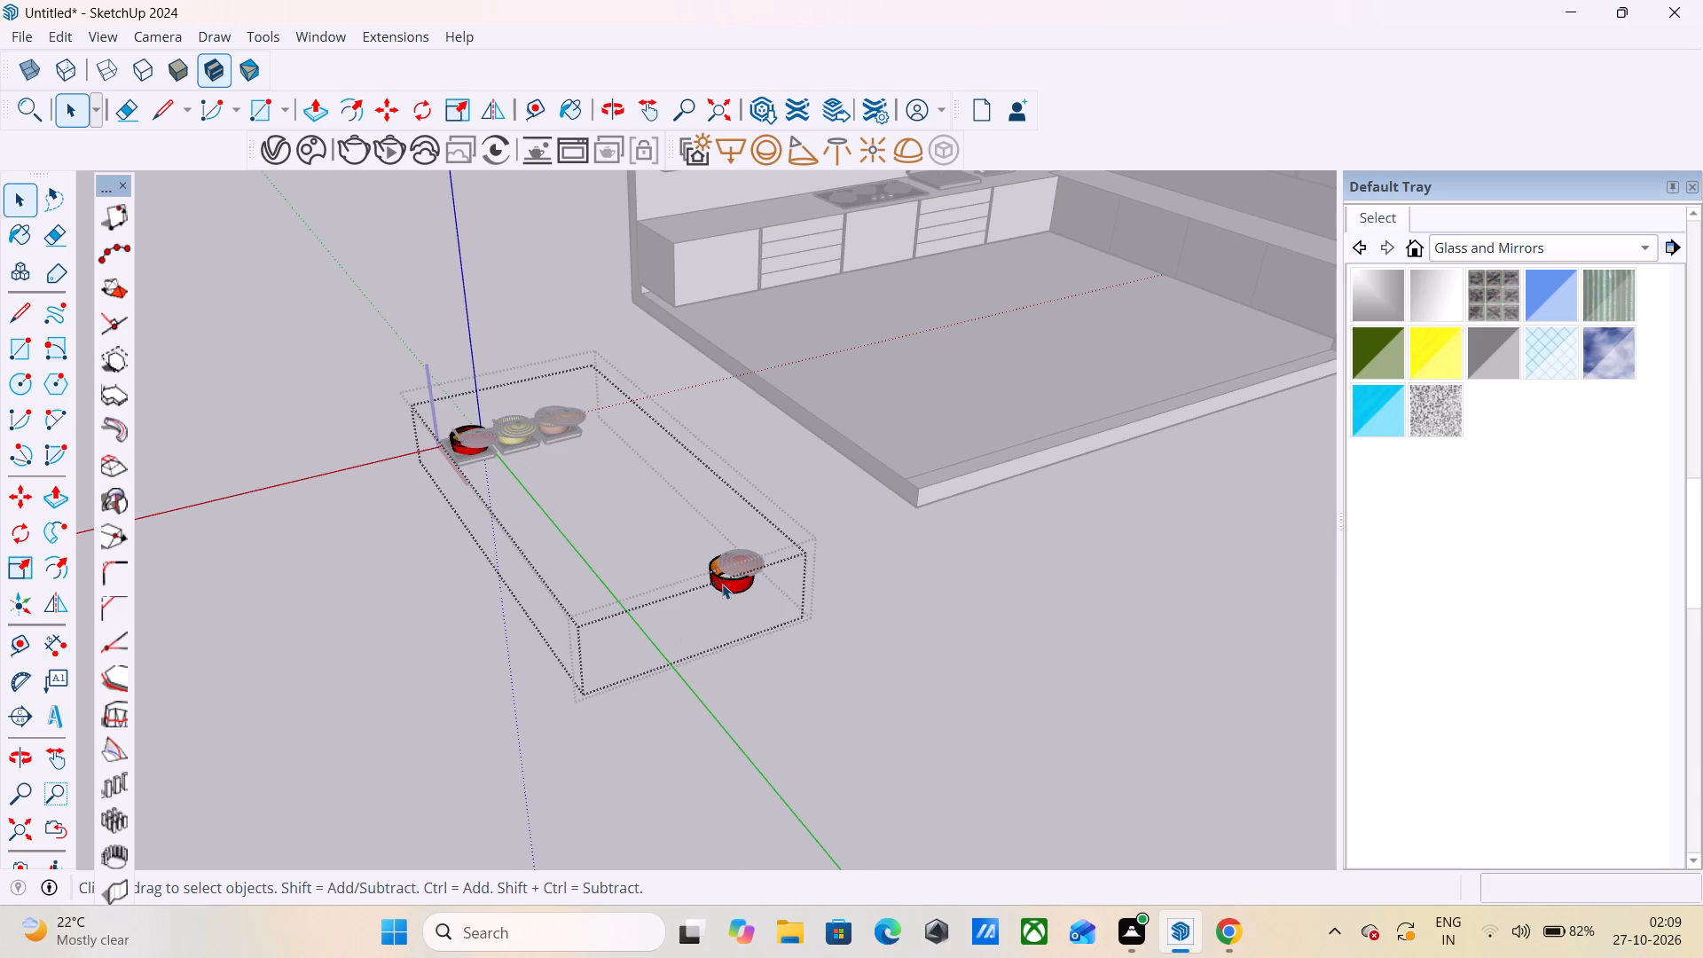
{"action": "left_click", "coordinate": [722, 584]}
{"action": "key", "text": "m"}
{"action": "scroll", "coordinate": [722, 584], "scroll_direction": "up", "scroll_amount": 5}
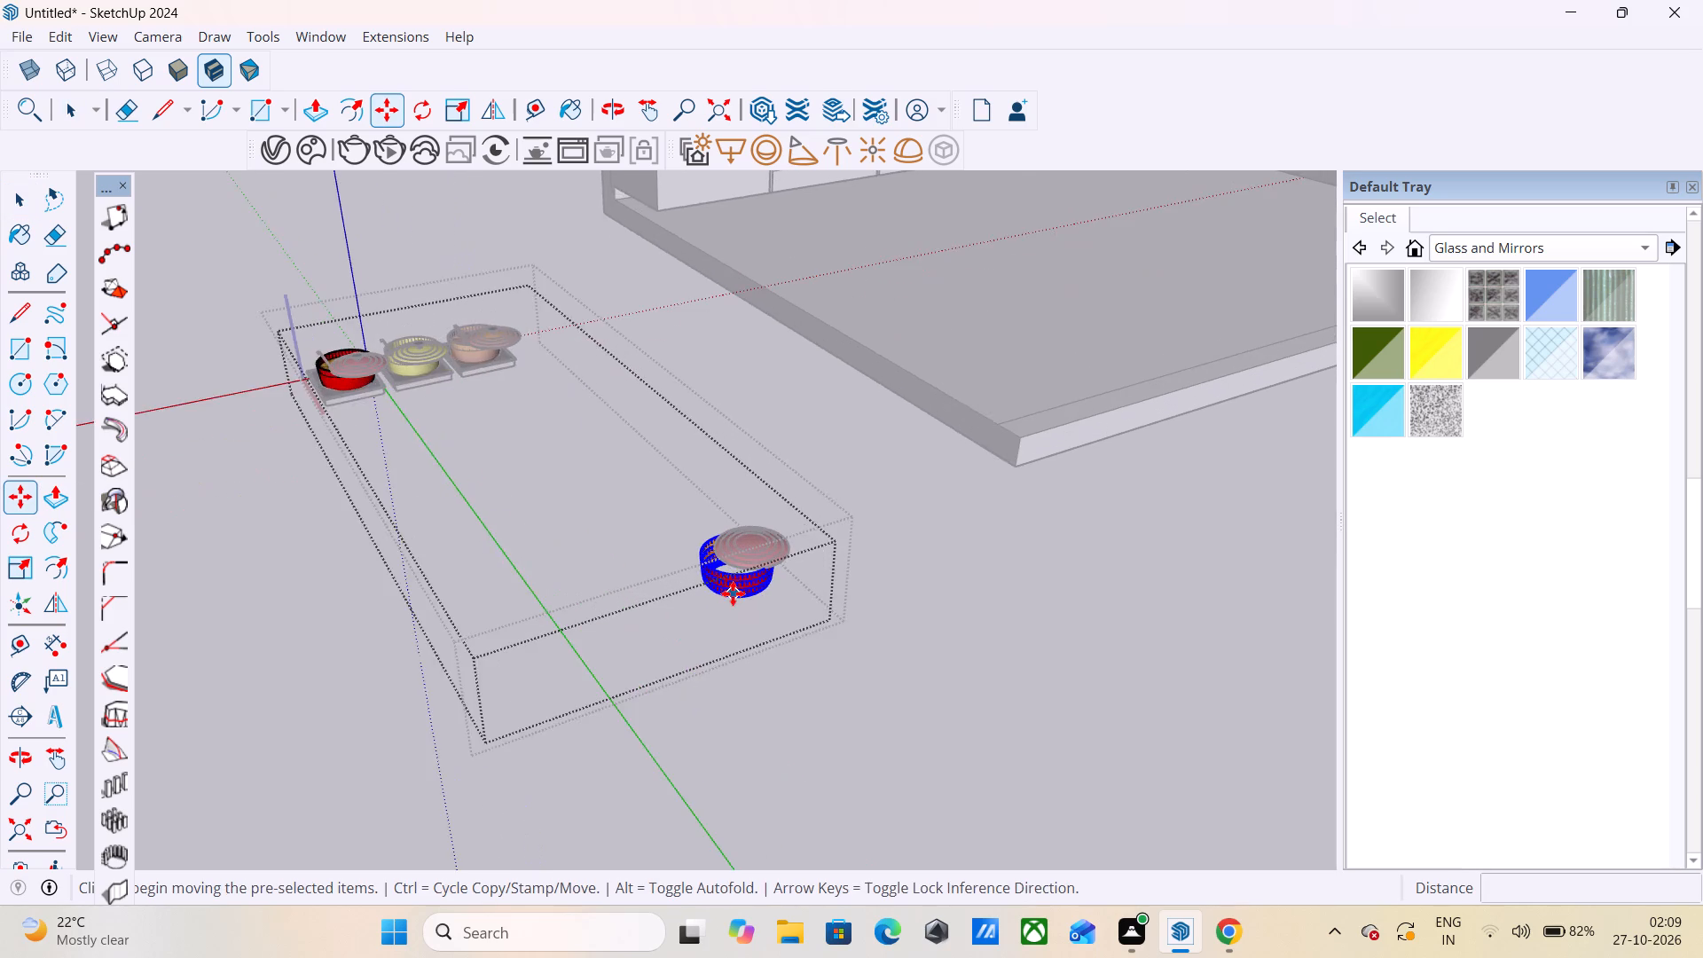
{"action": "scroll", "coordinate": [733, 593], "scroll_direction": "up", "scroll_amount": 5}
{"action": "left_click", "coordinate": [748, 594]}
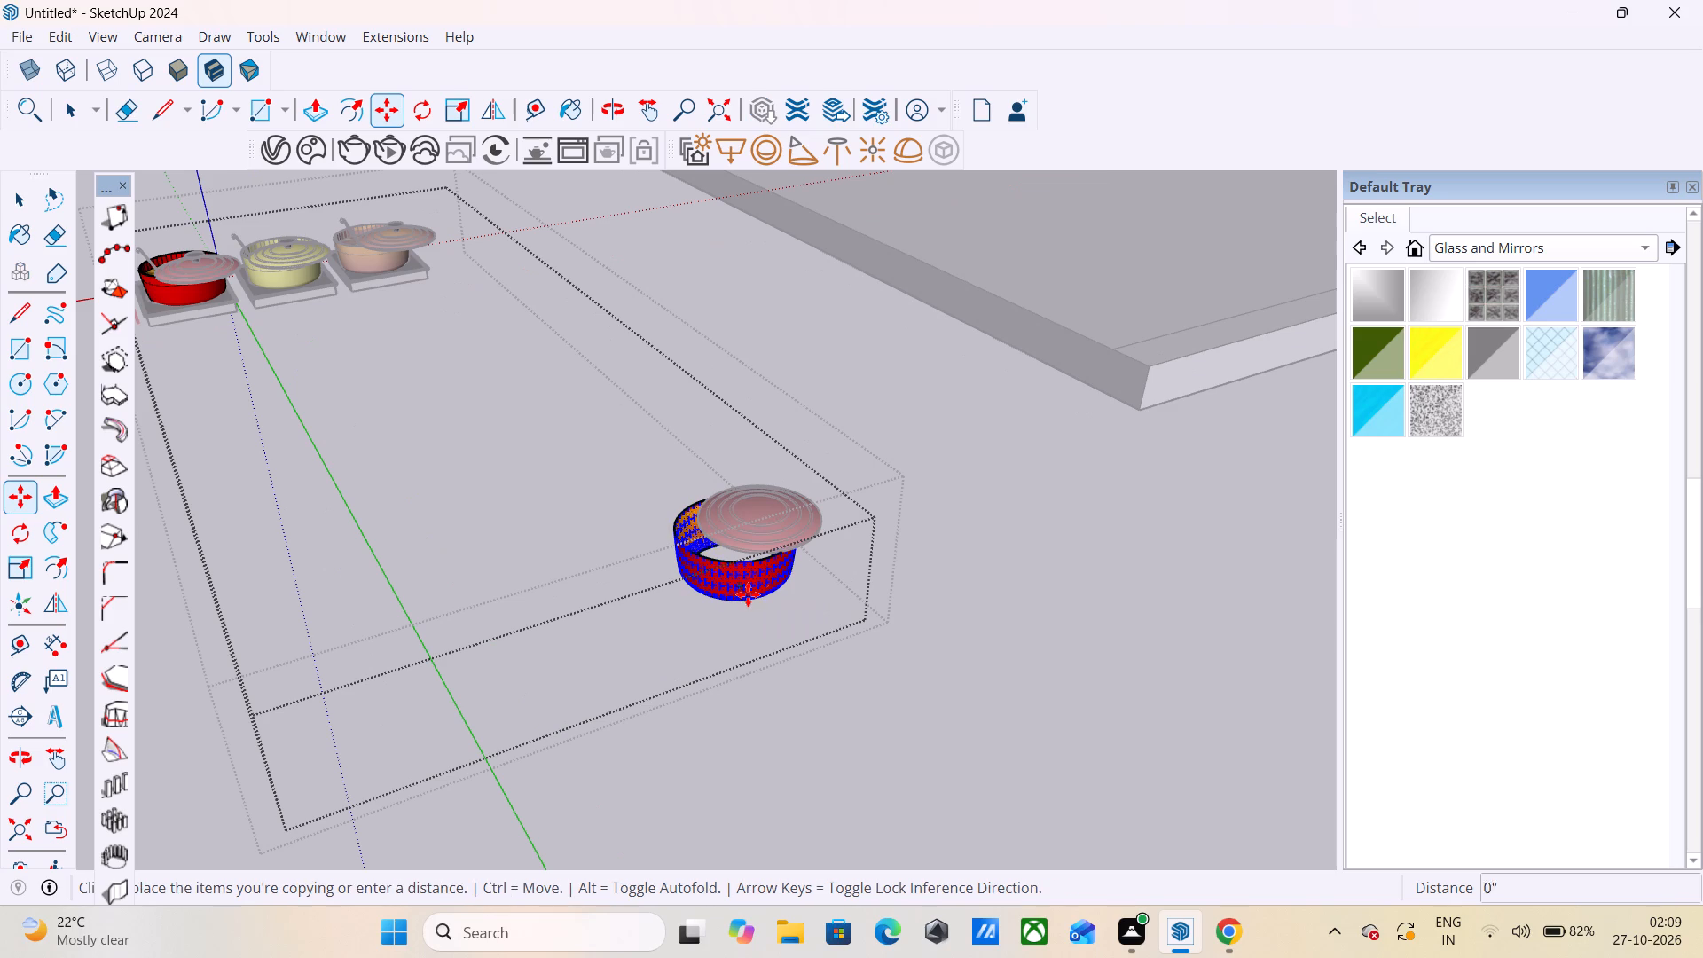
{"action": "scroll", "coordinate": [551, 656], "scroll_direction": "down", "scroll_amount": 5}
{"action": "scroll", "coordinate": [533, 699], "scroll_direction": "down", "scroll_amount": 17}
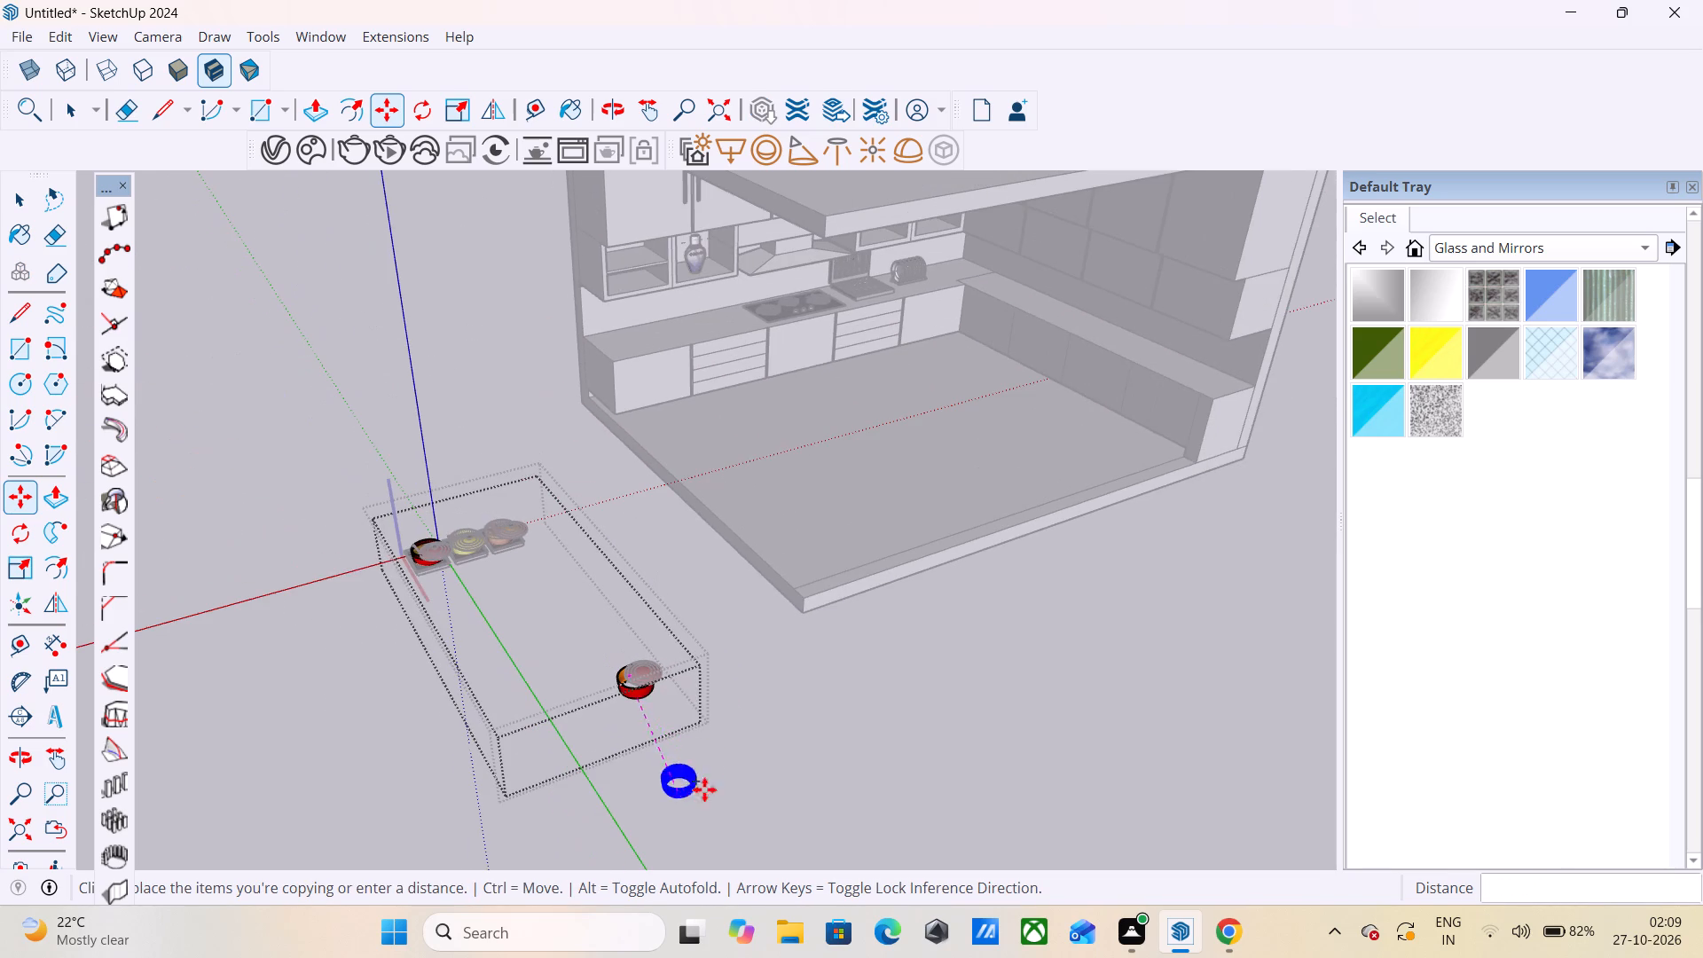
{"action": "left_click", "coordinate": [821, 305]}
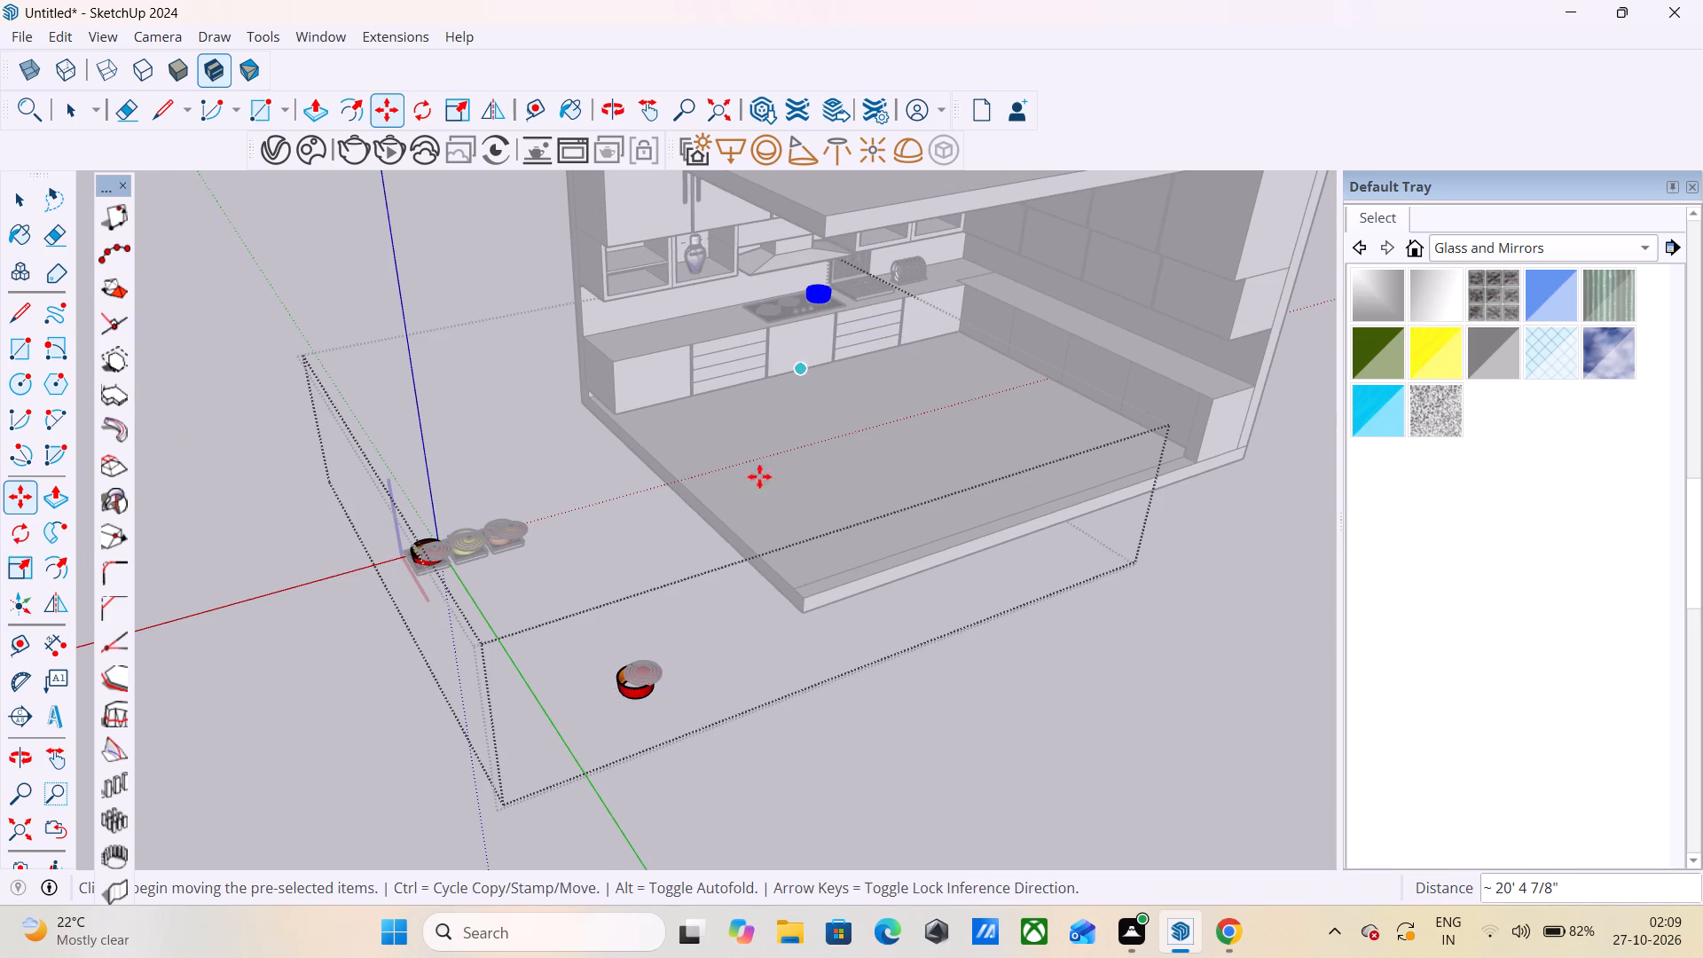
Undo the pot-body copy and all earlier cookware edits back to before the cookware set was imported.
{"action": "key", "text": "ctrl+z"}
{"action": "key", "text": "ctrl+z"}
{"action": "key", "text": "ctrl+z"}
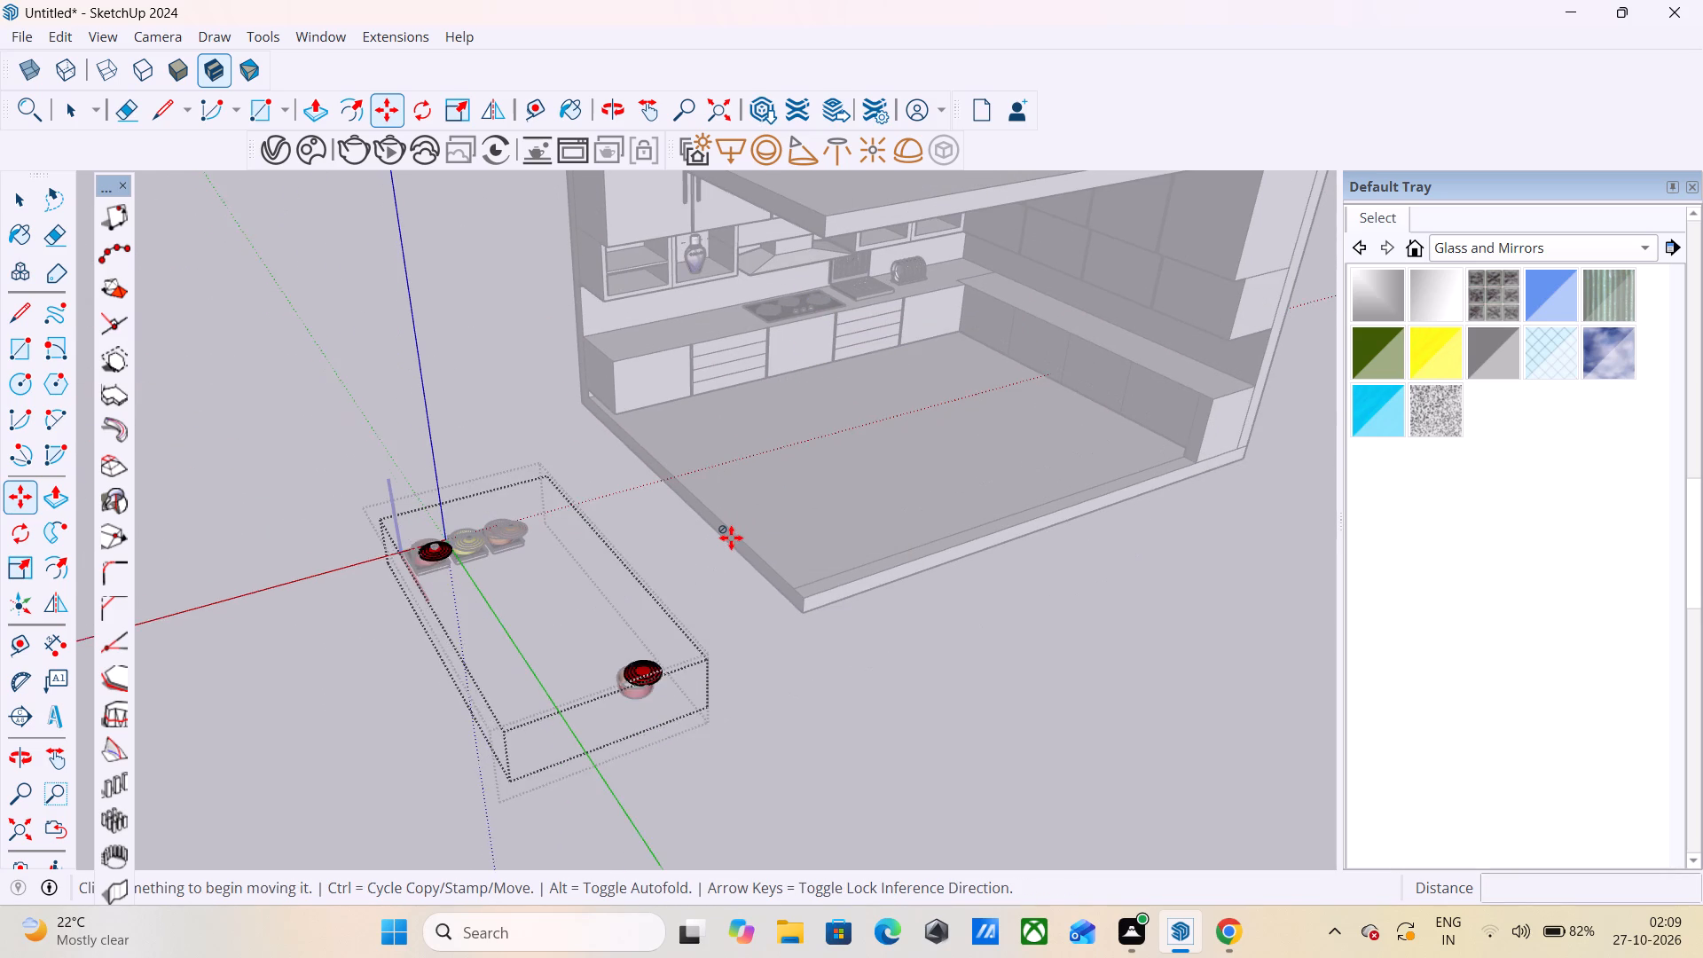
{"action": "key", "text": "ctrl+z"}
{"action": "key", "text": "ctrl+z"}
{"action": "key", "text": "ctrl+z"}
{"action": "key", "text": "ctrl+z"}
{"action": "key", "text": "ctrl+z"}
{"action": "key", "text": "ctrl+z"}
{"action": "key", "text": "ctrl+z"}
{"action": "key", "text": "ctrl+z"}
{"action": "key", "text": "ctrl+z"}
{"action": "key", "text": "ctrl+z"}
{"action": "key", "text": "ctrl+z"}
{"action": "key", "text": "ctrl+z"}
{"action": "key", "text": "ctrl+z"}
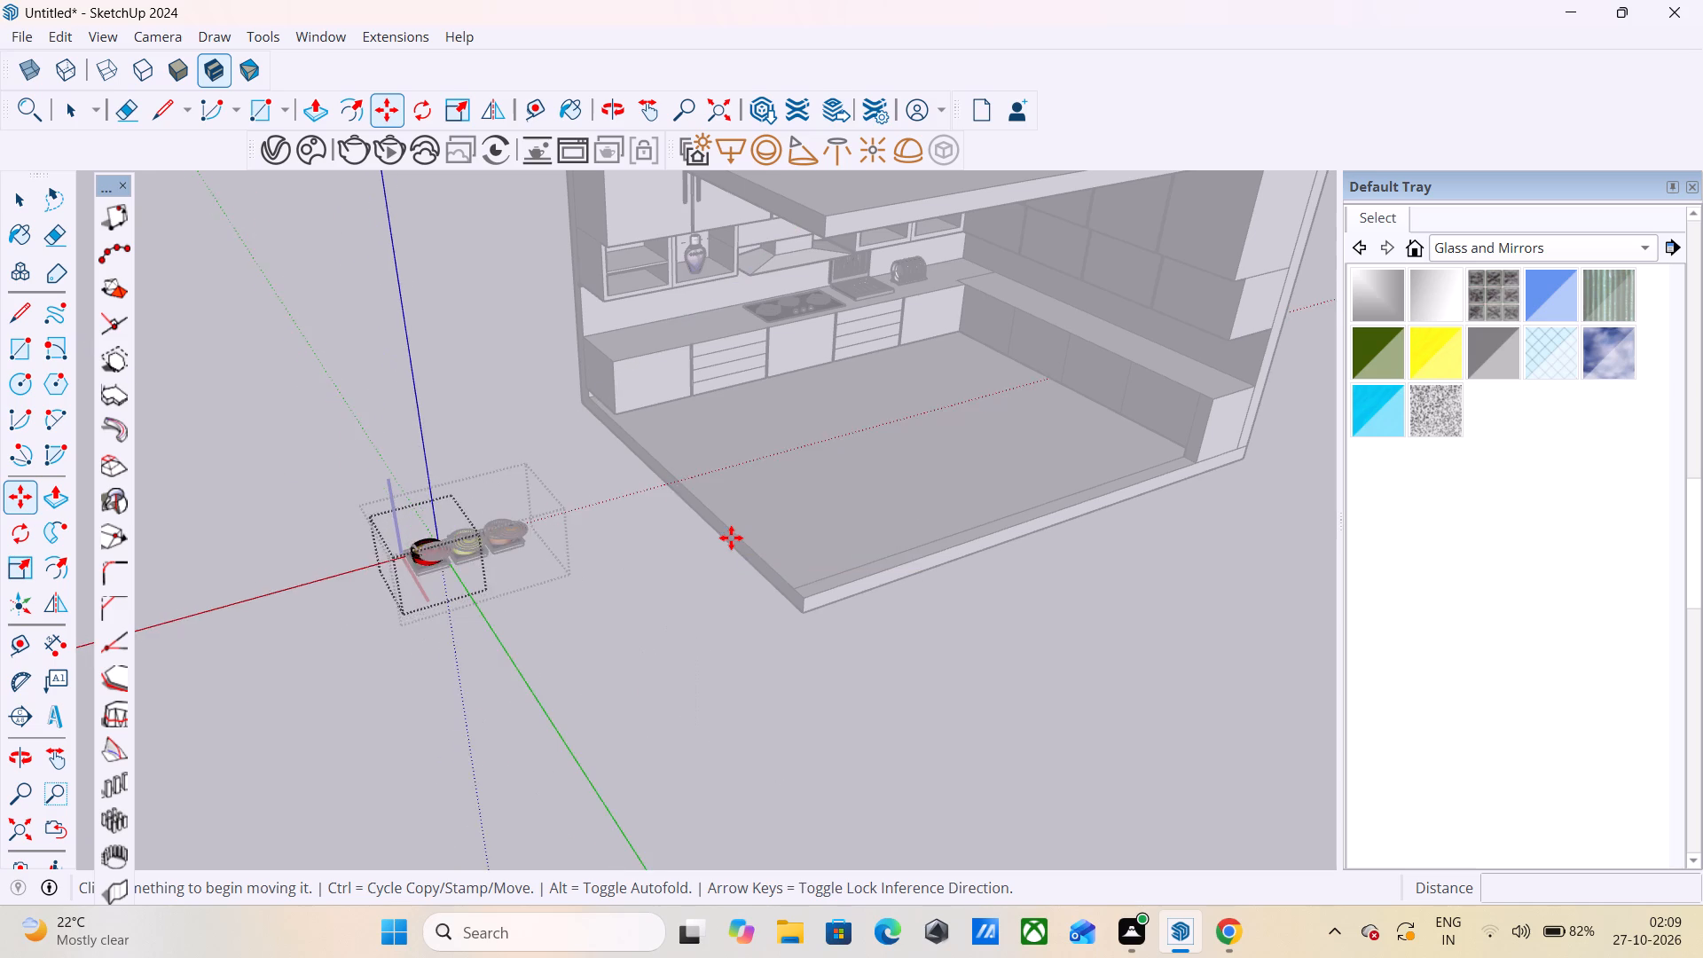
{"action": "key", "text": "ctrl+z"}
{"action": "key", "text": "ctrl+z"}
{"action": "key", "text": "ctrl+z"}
Import the "bowl" cookware model from Downloads and place it at the empty open shelf beside the range hood.
{"action": "scroll", "coordinate": [516, 530], "scroll_direction": "down", "scroll_amount": 3}
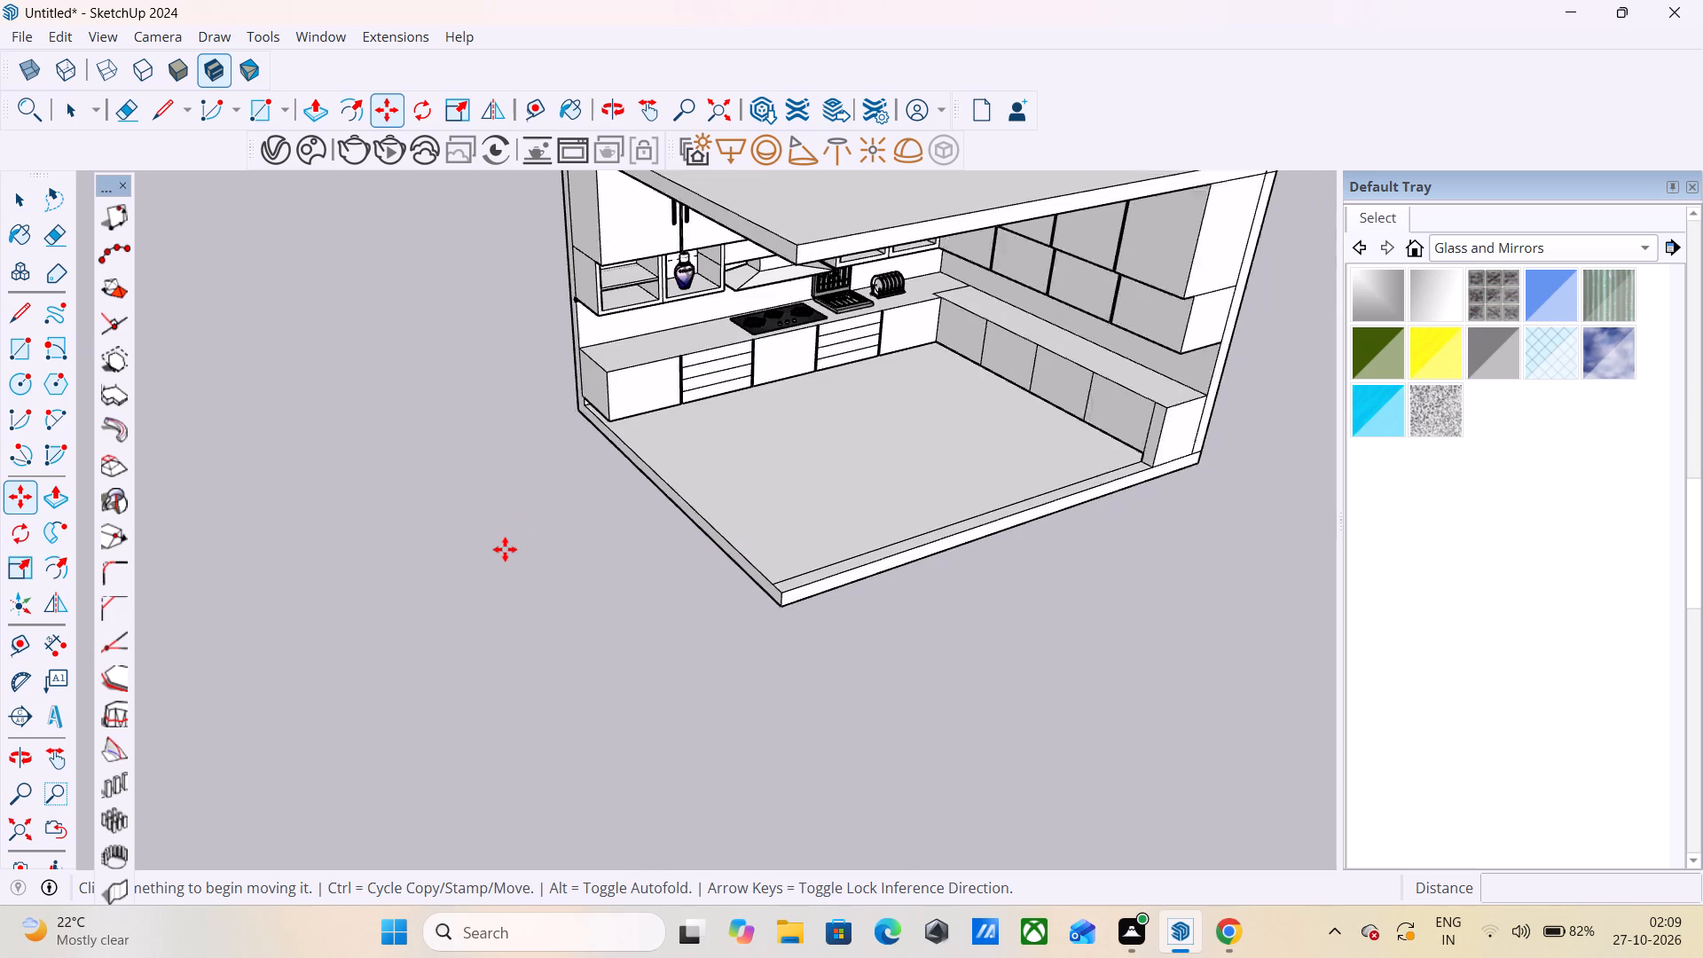
{"action": "scroll", "coordinate": [505, 549], "scroll_direction": "down", "scroll_amount": 7}
{"action": "middle_click_drag", "start_coordinate": [538, 565], "coordinate": [404, 274]}
{"action": "middle_click_drag", "start_coordinate": [387, 292], "coordinate": [388, 294]}
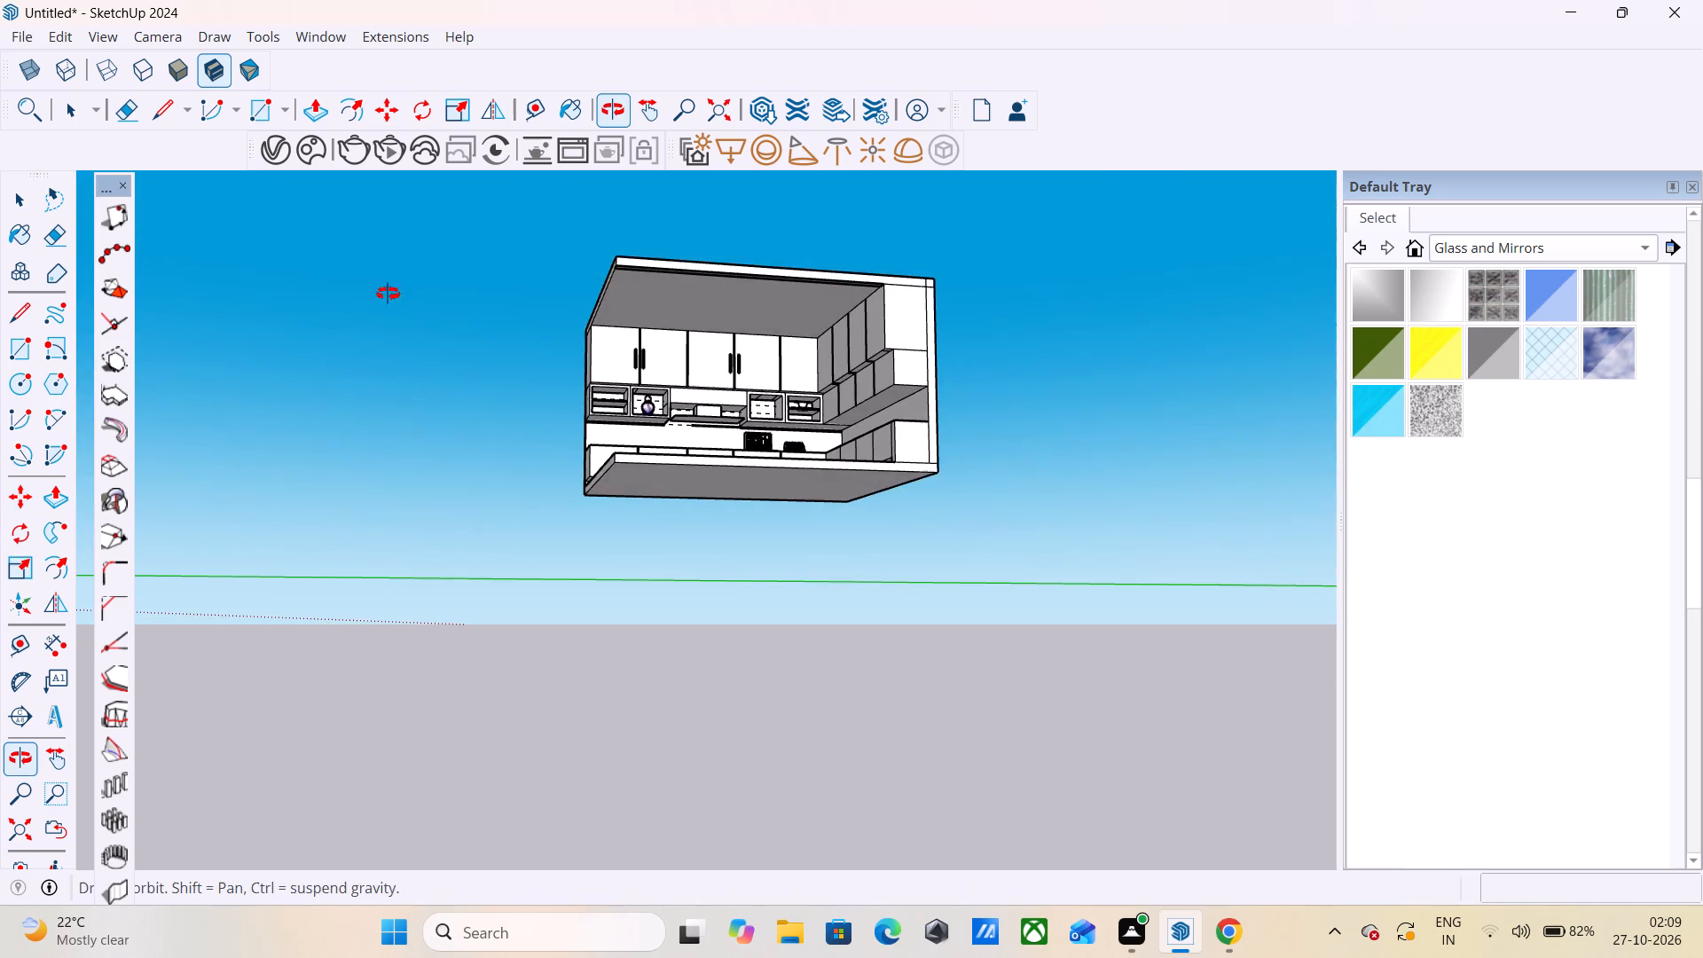
{"action": "middle_click_drag", "start_coordinate": [388, 294], "coordinate": [477, 647]}
{"action": "scroll", "coordinate": [473, 597], "scroll_direction": "up", "scroll_amount": 1}
{"action": "middle_click_drag", "start_coordinate": [473, 597], "coordinate": [419, 383]}
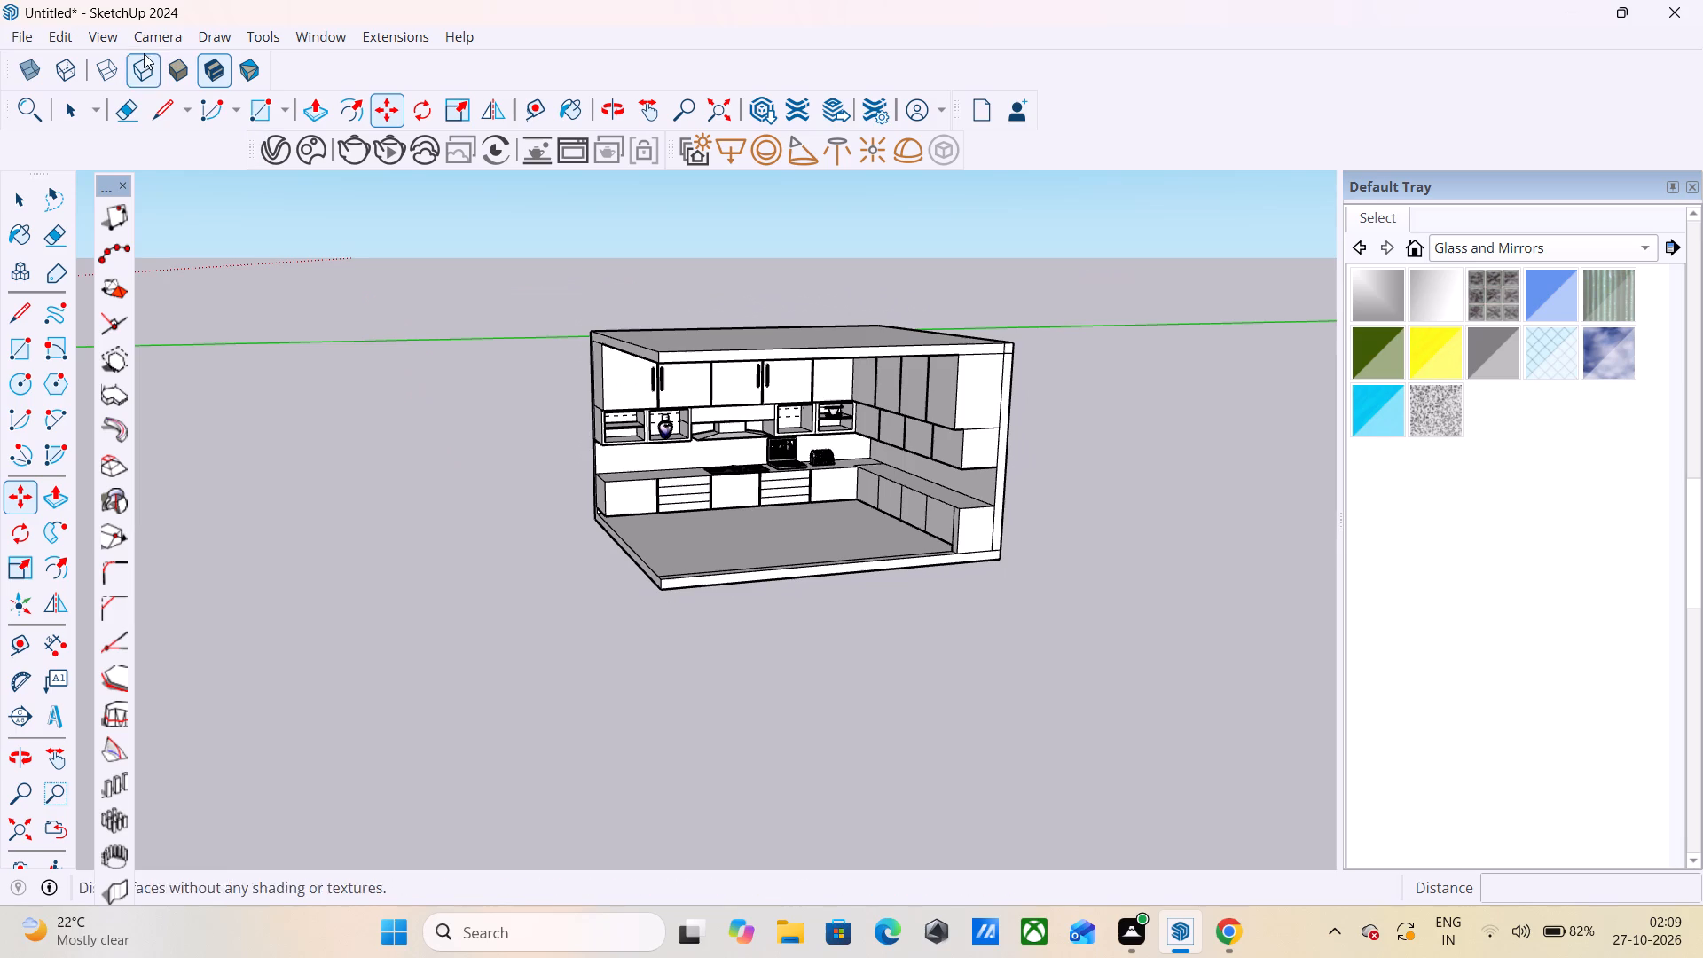
{"action": "left_click", "coordinate": [10, 35]}
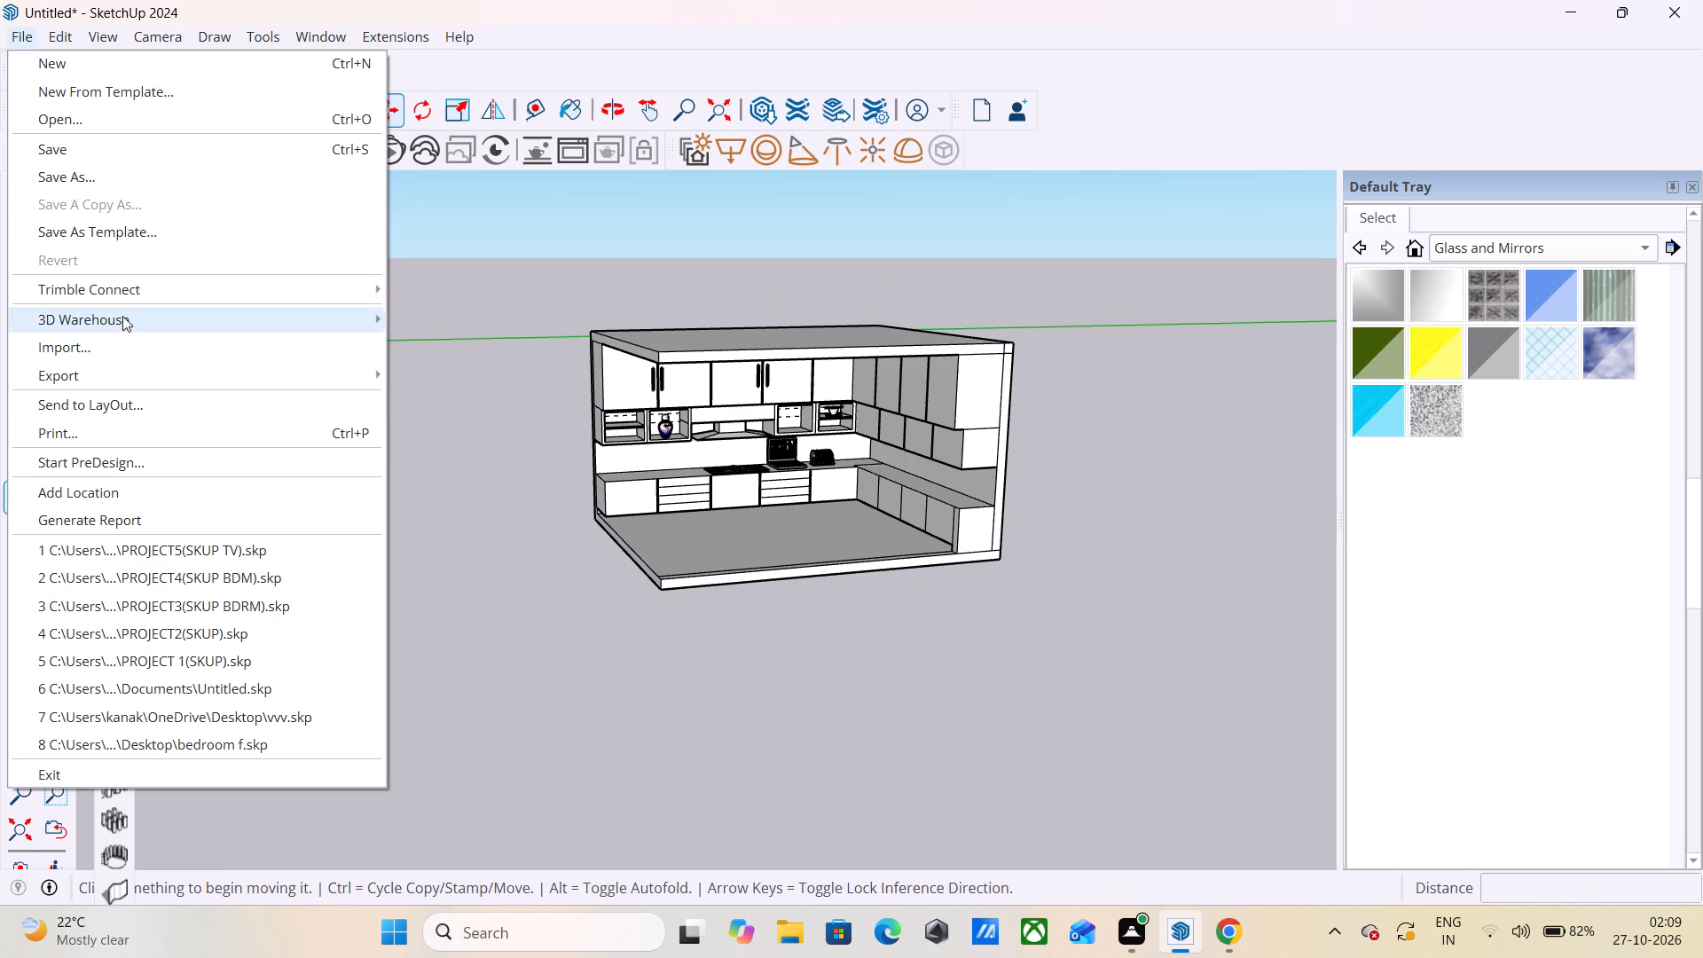
{"action": "left_click", "coordinate": [151, 351]}
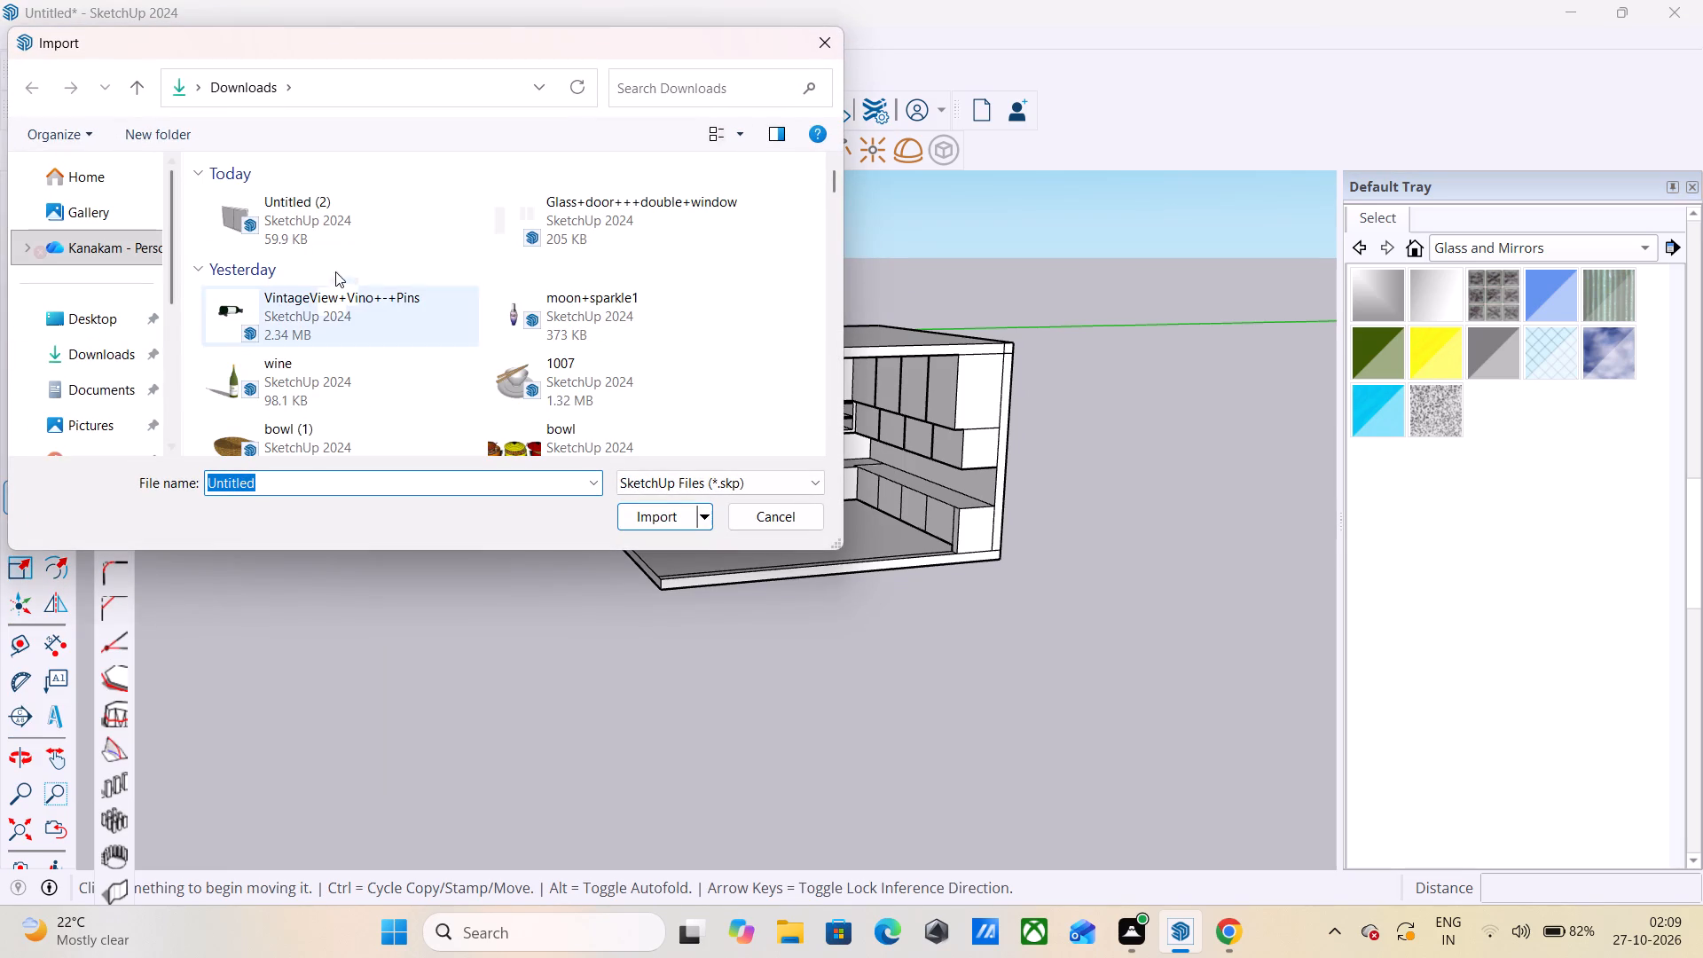
{"action": "scroll", "coordinate": [373, 354], "scroll_direction": "down", "scroll_amount": 1}
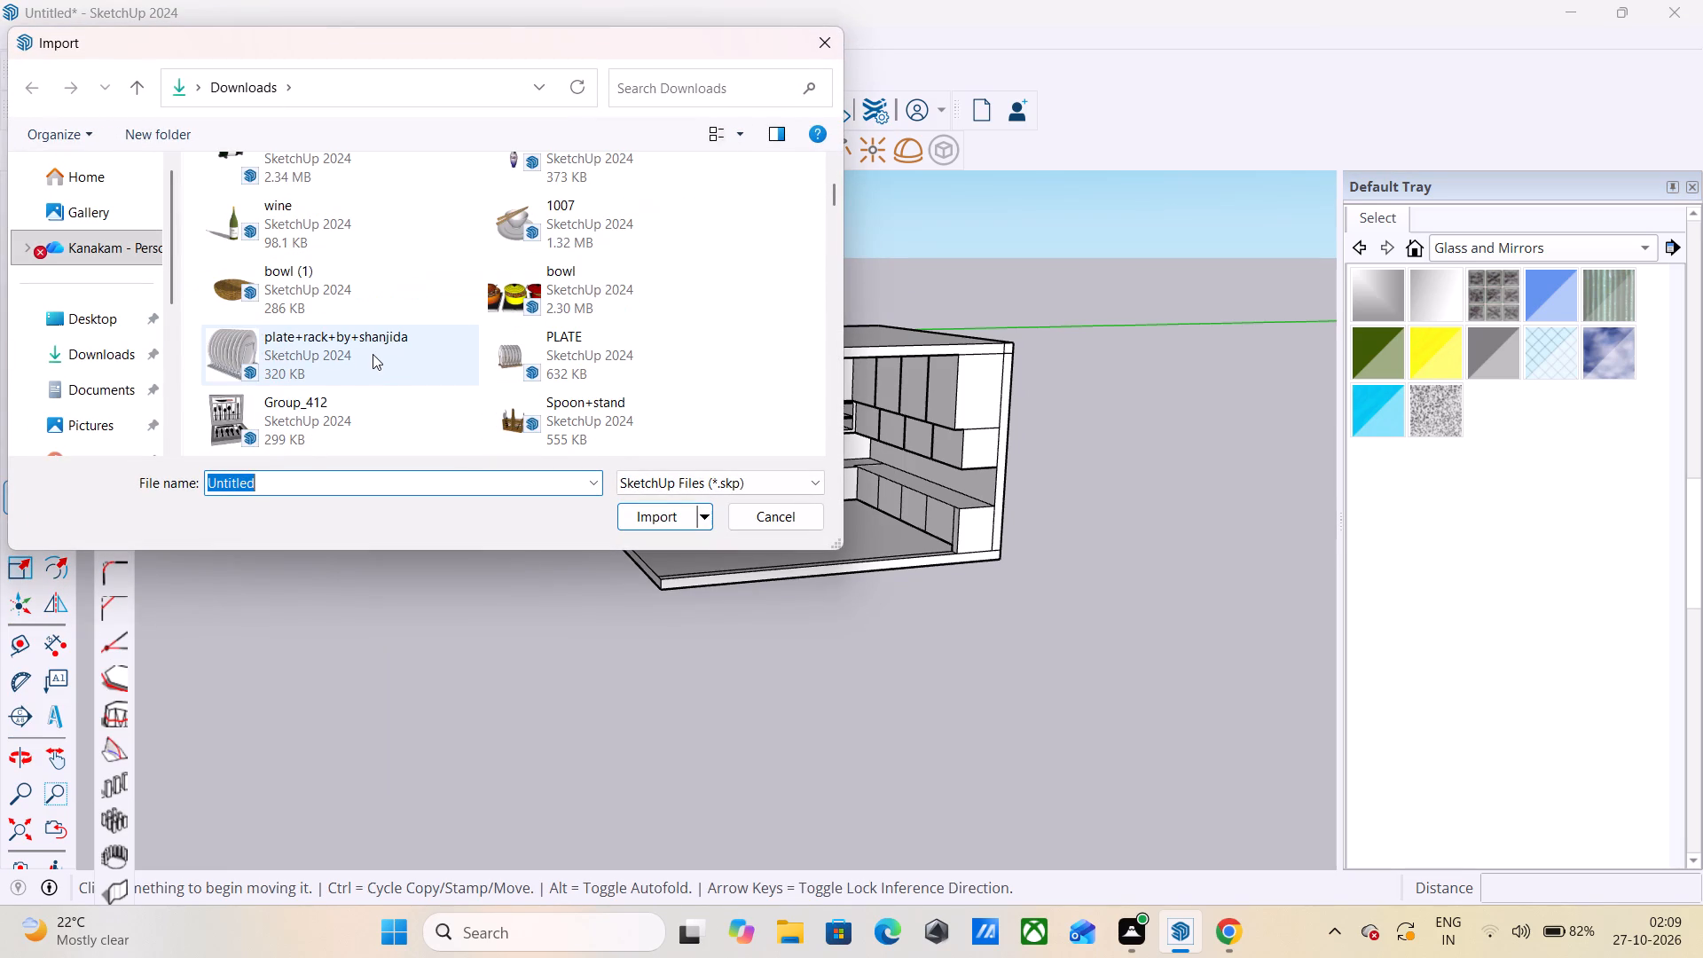
{"action": "left_click", "coordinate": [508, 296]}
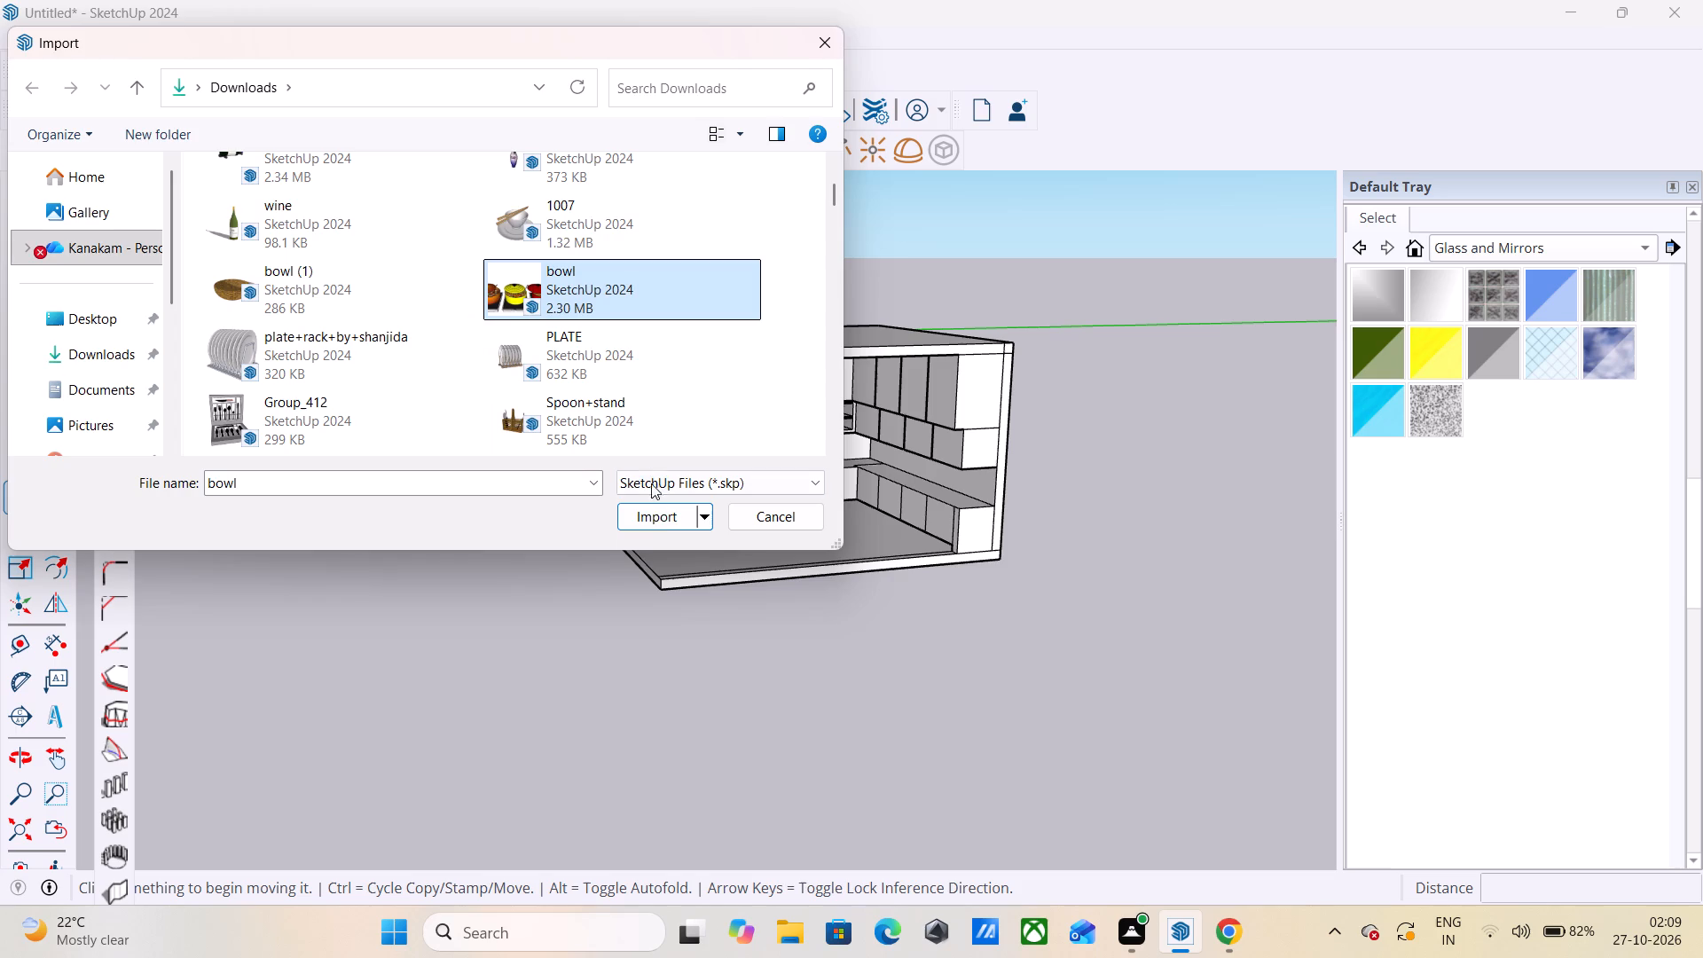
{"action": "left_click", "coordinate": [660, 514]}
{"action": "scroll", "coordinate": [727, 433], "scroll_direction": "up", "scroll_amount": 5}
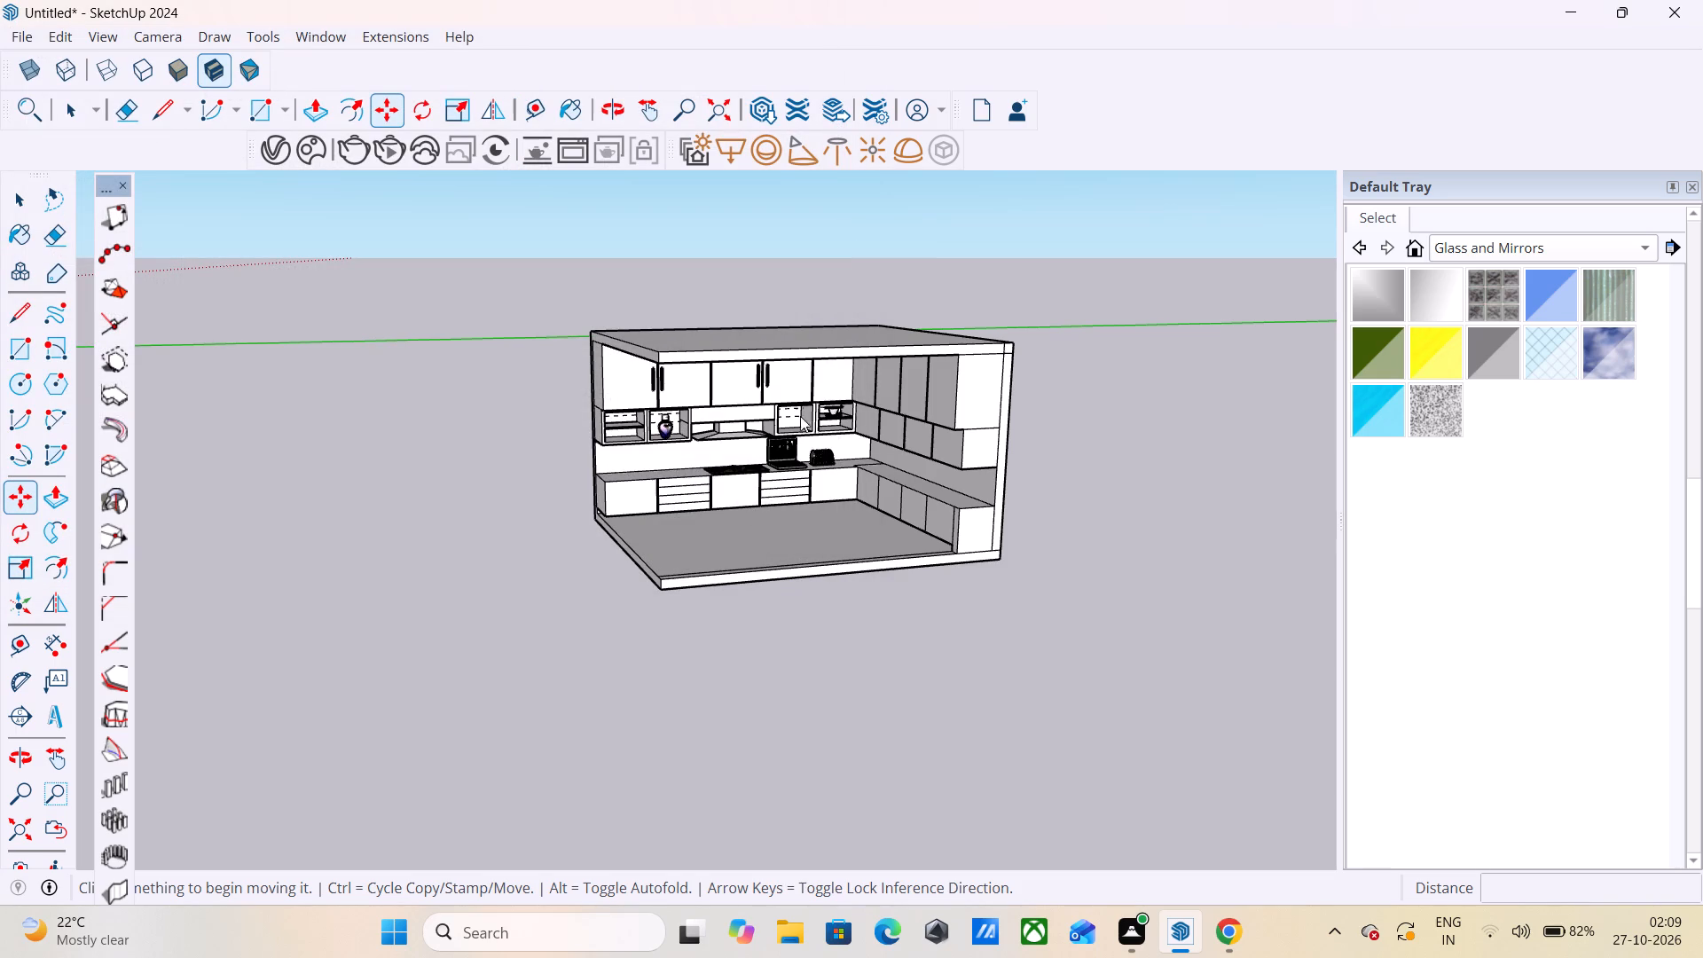
{"action": "scroll", "coordinate": [819, 410], "scroll_direction": "up", "scroll_amount": 17}
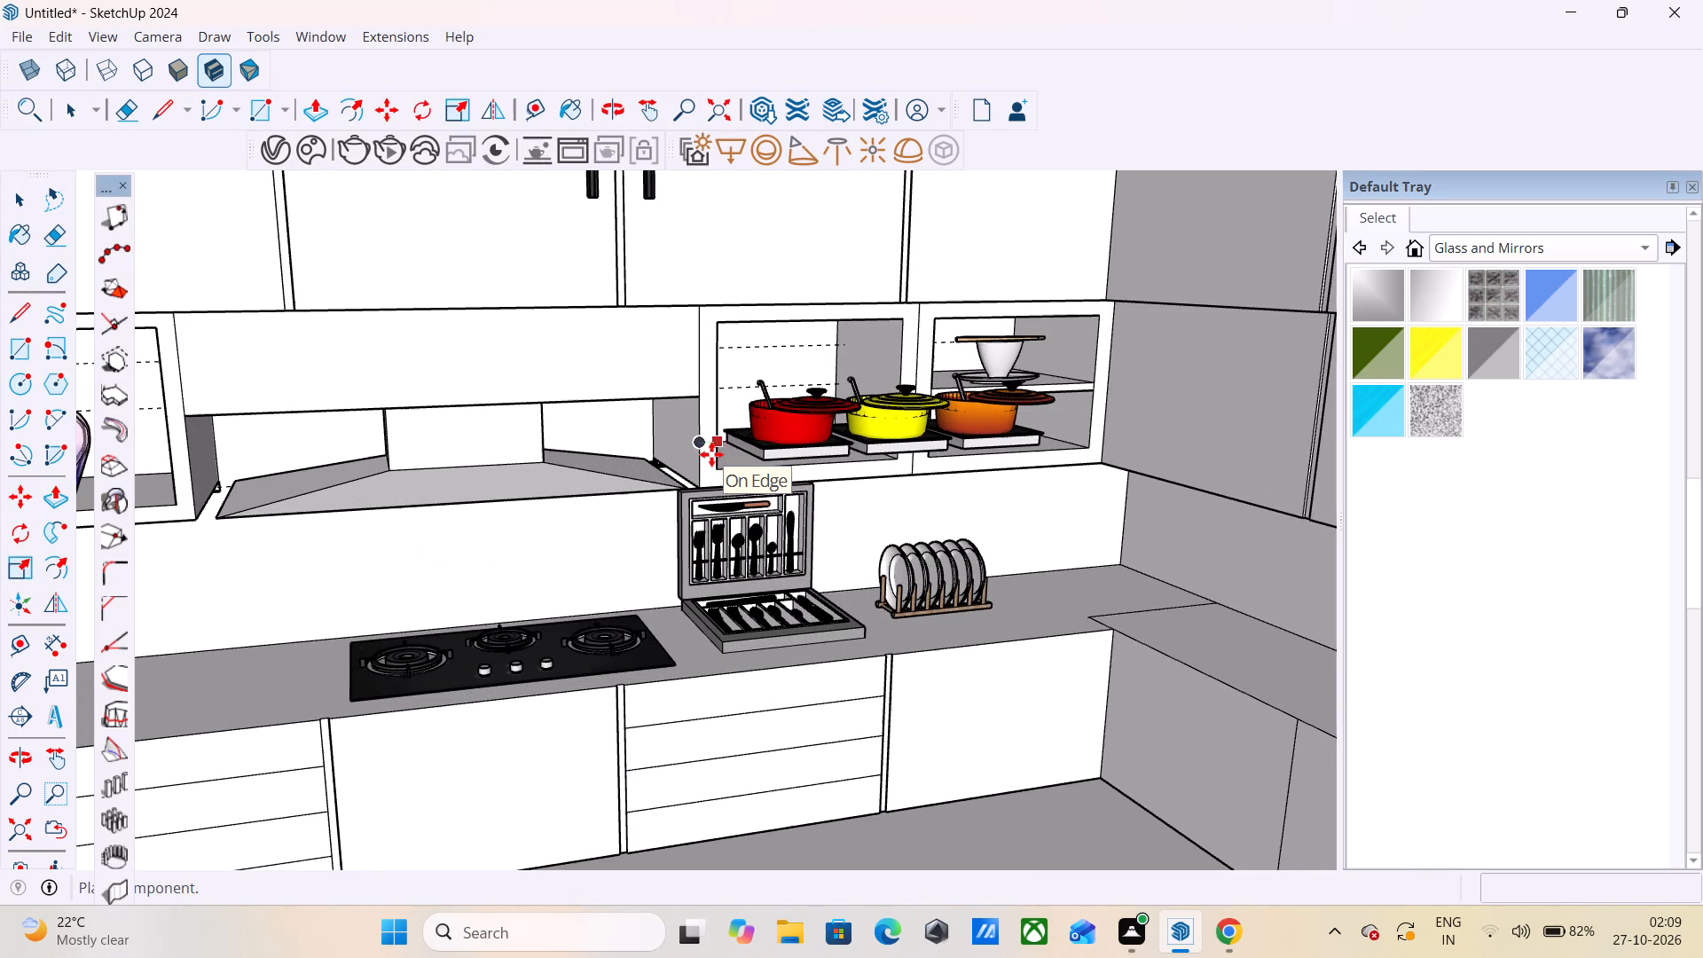
{"action": "scroll", "coordinate": [711, 454], "scroll_direction": "up", "scroll_amount": 12}
{"action": "left_click", "coordinate": [720, 459]}
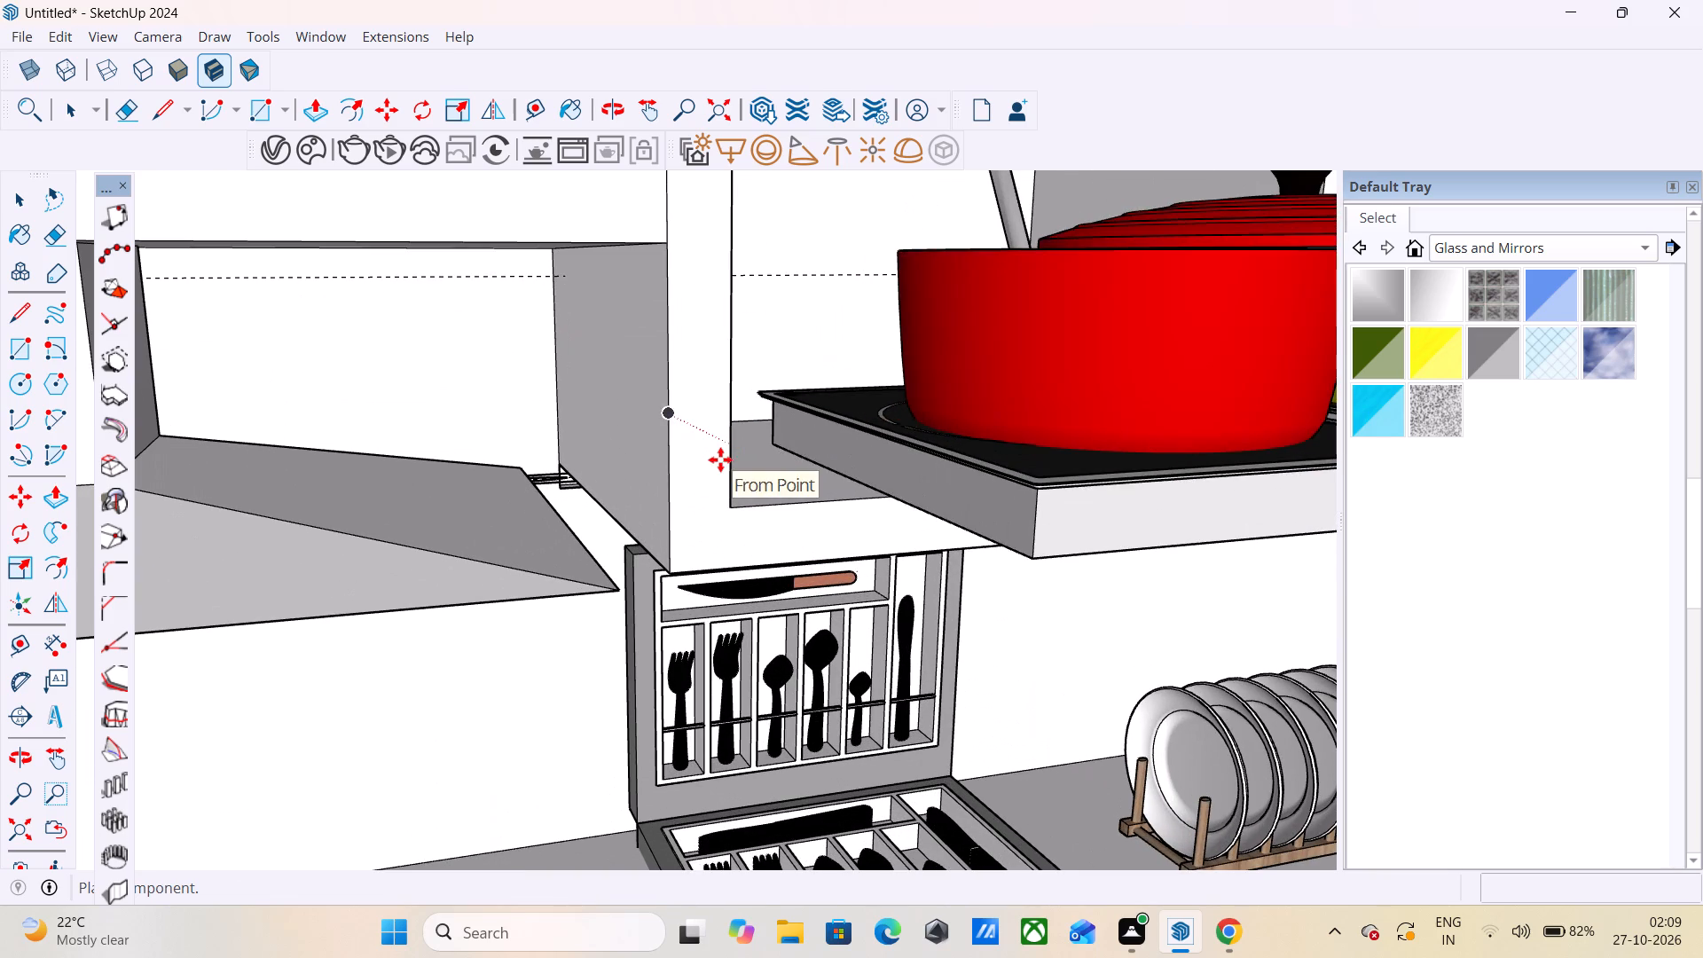
Move the imported cookware set from the open shelf down onto the countertop, between the cooktop and the counter's free end.
{"action": "left_click", "coordinate": [1035, 554]}
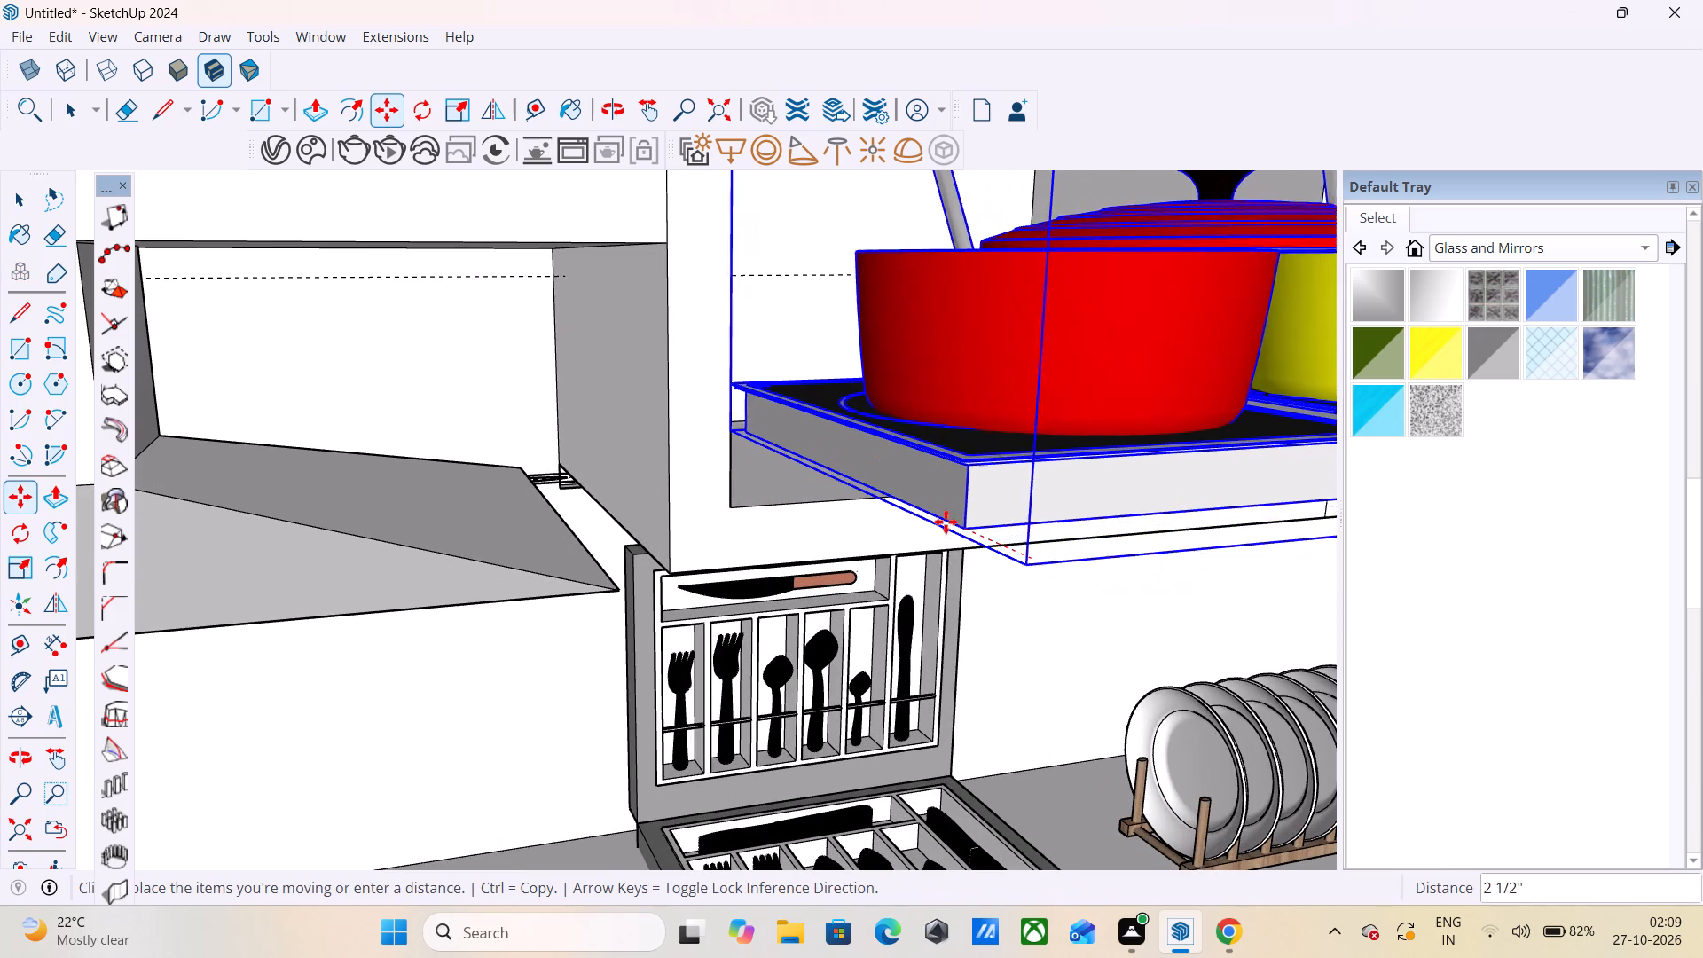
{"action": "left_click", "coordinate": [892, 483]}
{"action": "scroll", "coordinate": [804, 491], "scroll_direction": "down", "scroll_amount": 6}
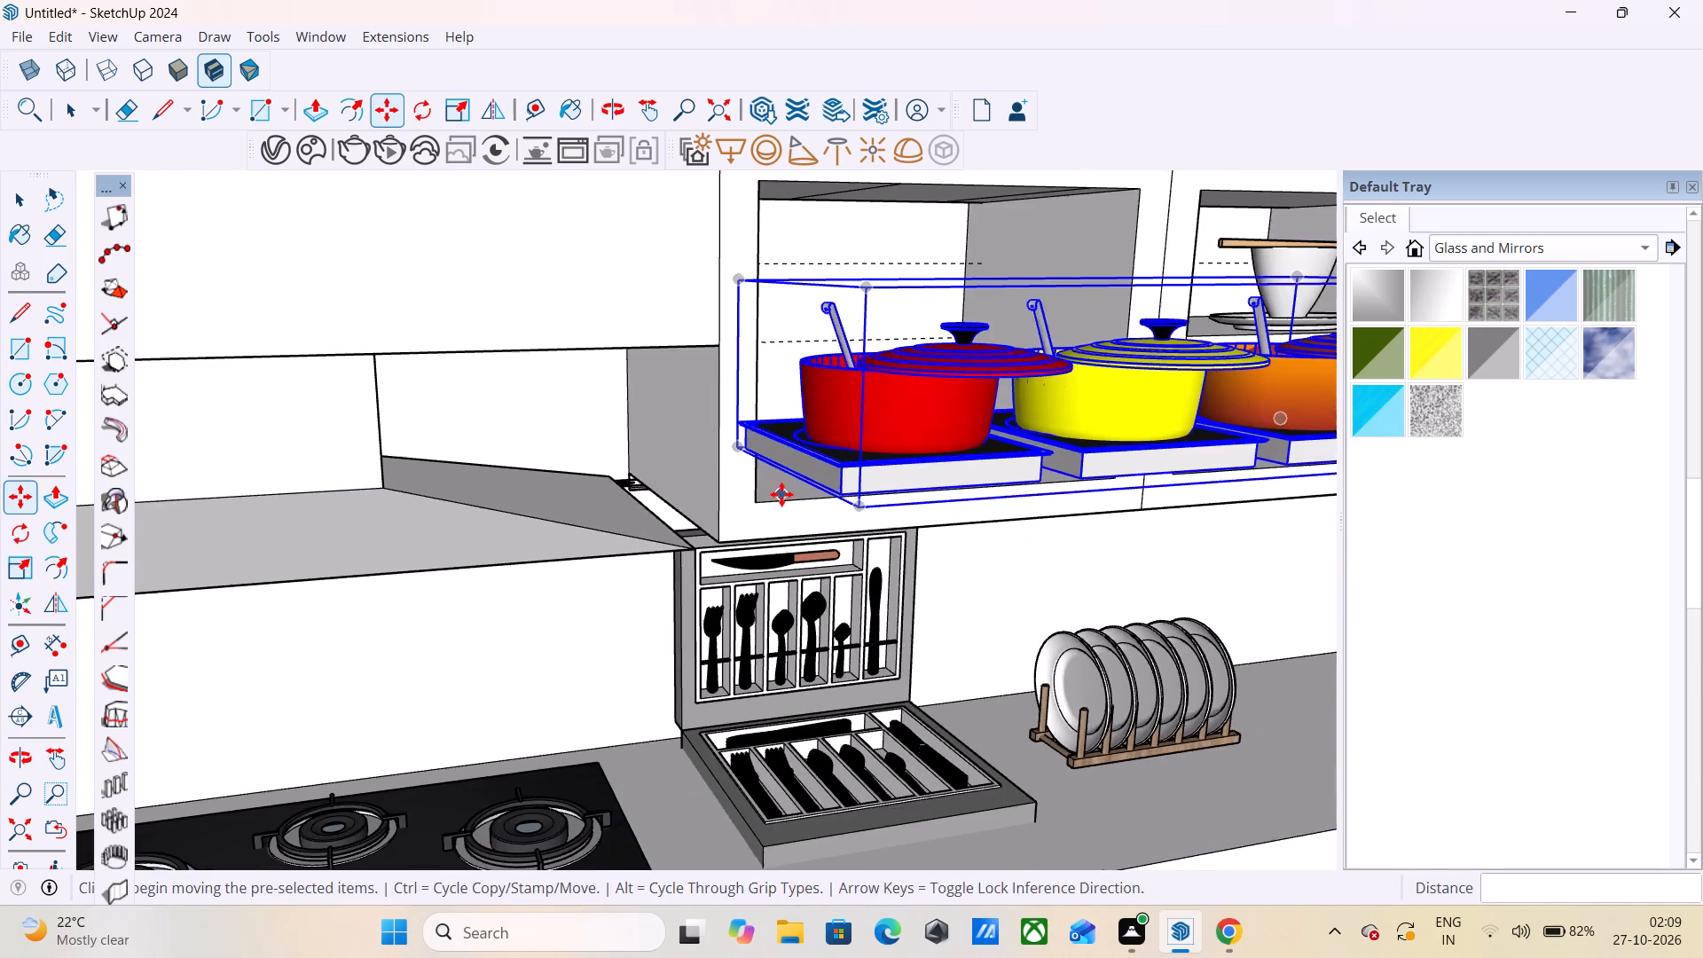
{"action": "scroll", "coordinate": [781, 494], "scroll_direction": "down", "scroll_amount": 9}
{"action": "middle_click_drag", "start_coordinate": [969, 450], "coordinate": [894, 461]}
{"action": "scroll", "coordinate": [894, 459], "scroll_direction": "down", "scroll_amount": 7}
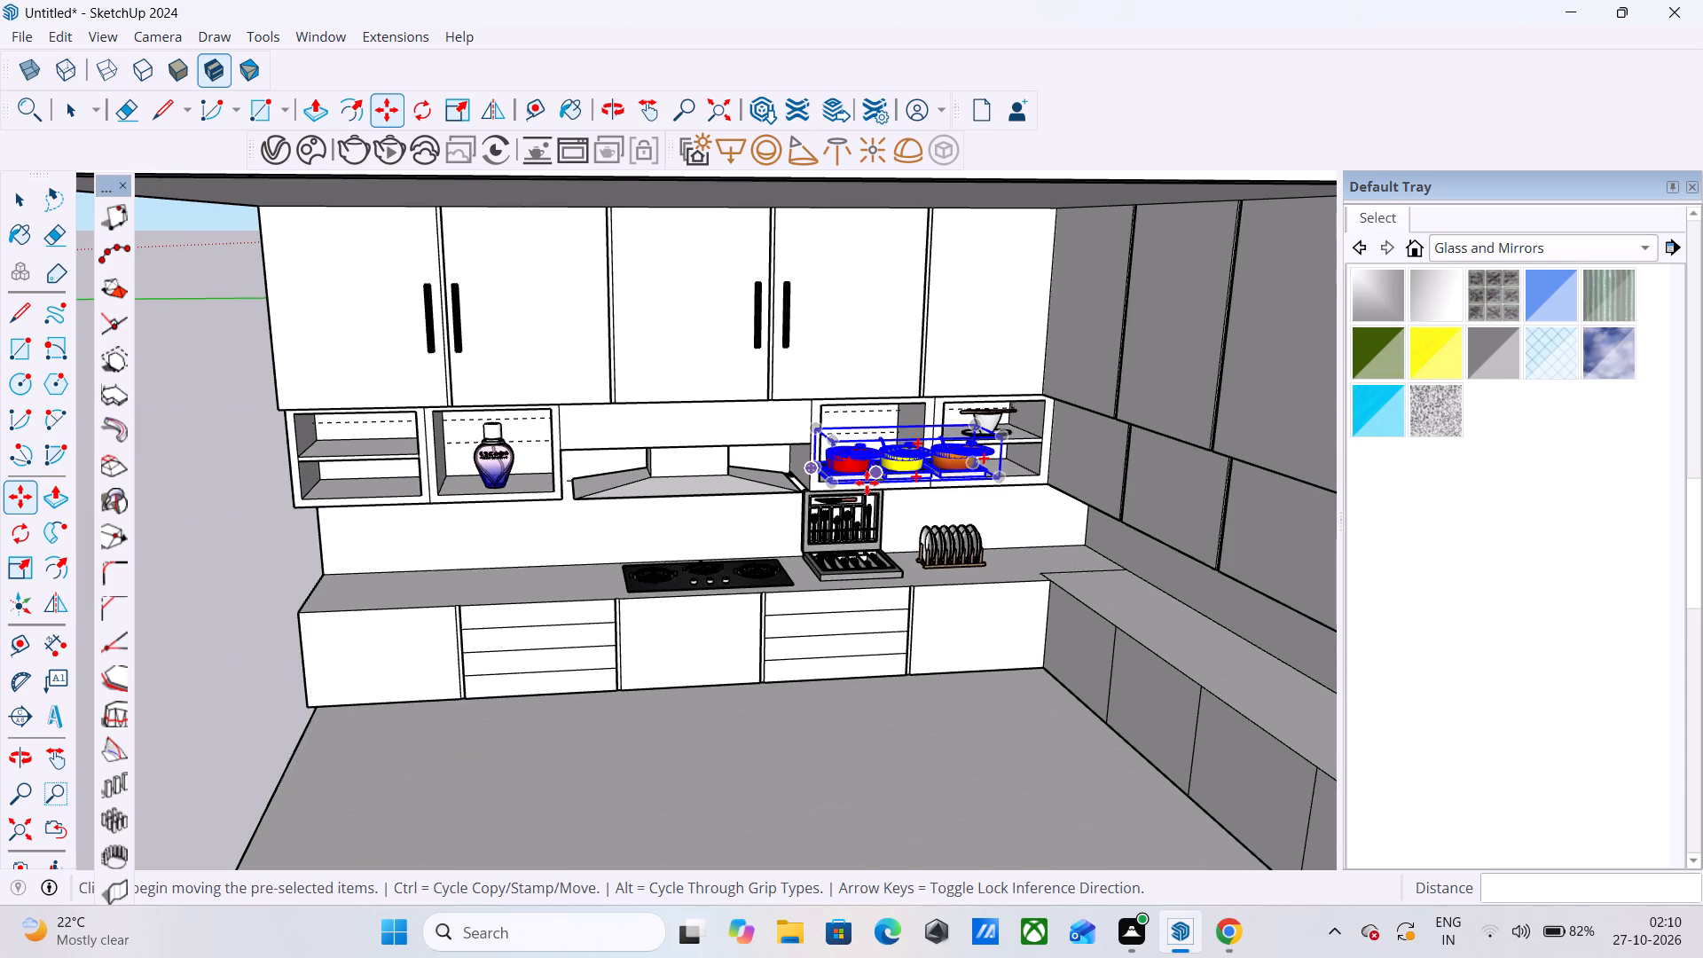
{"action": "left_click", "coordinate": [831, 488]}
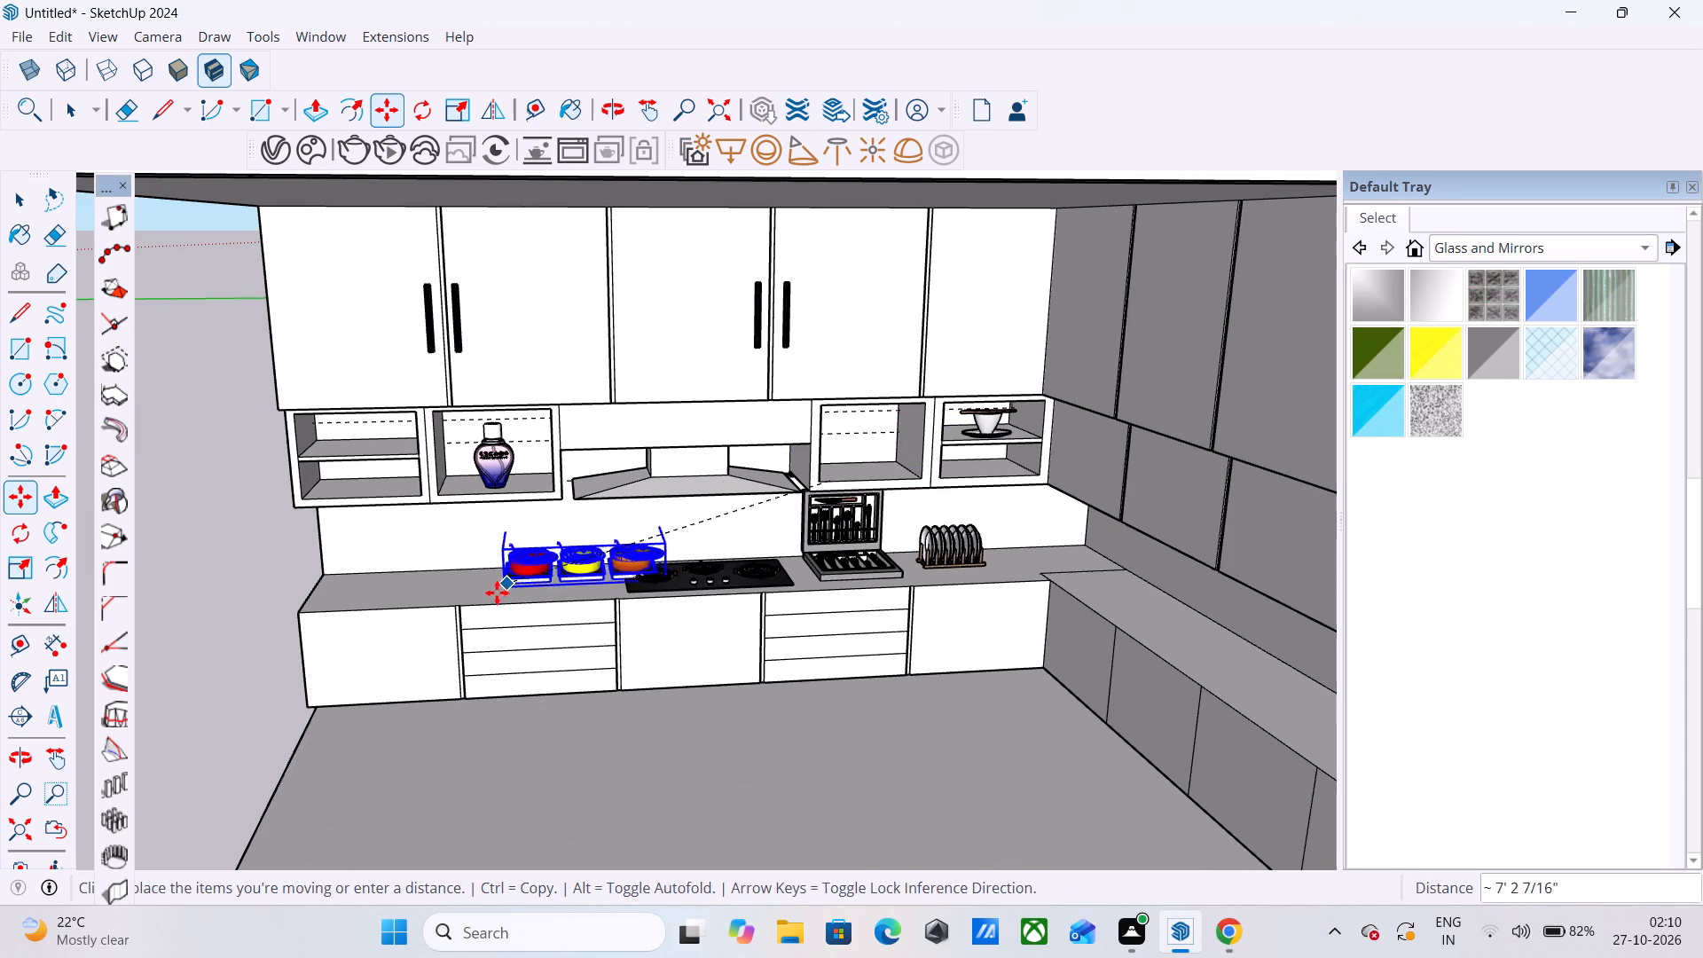
{"action": "left_click", "coordinate": [459, 594]}
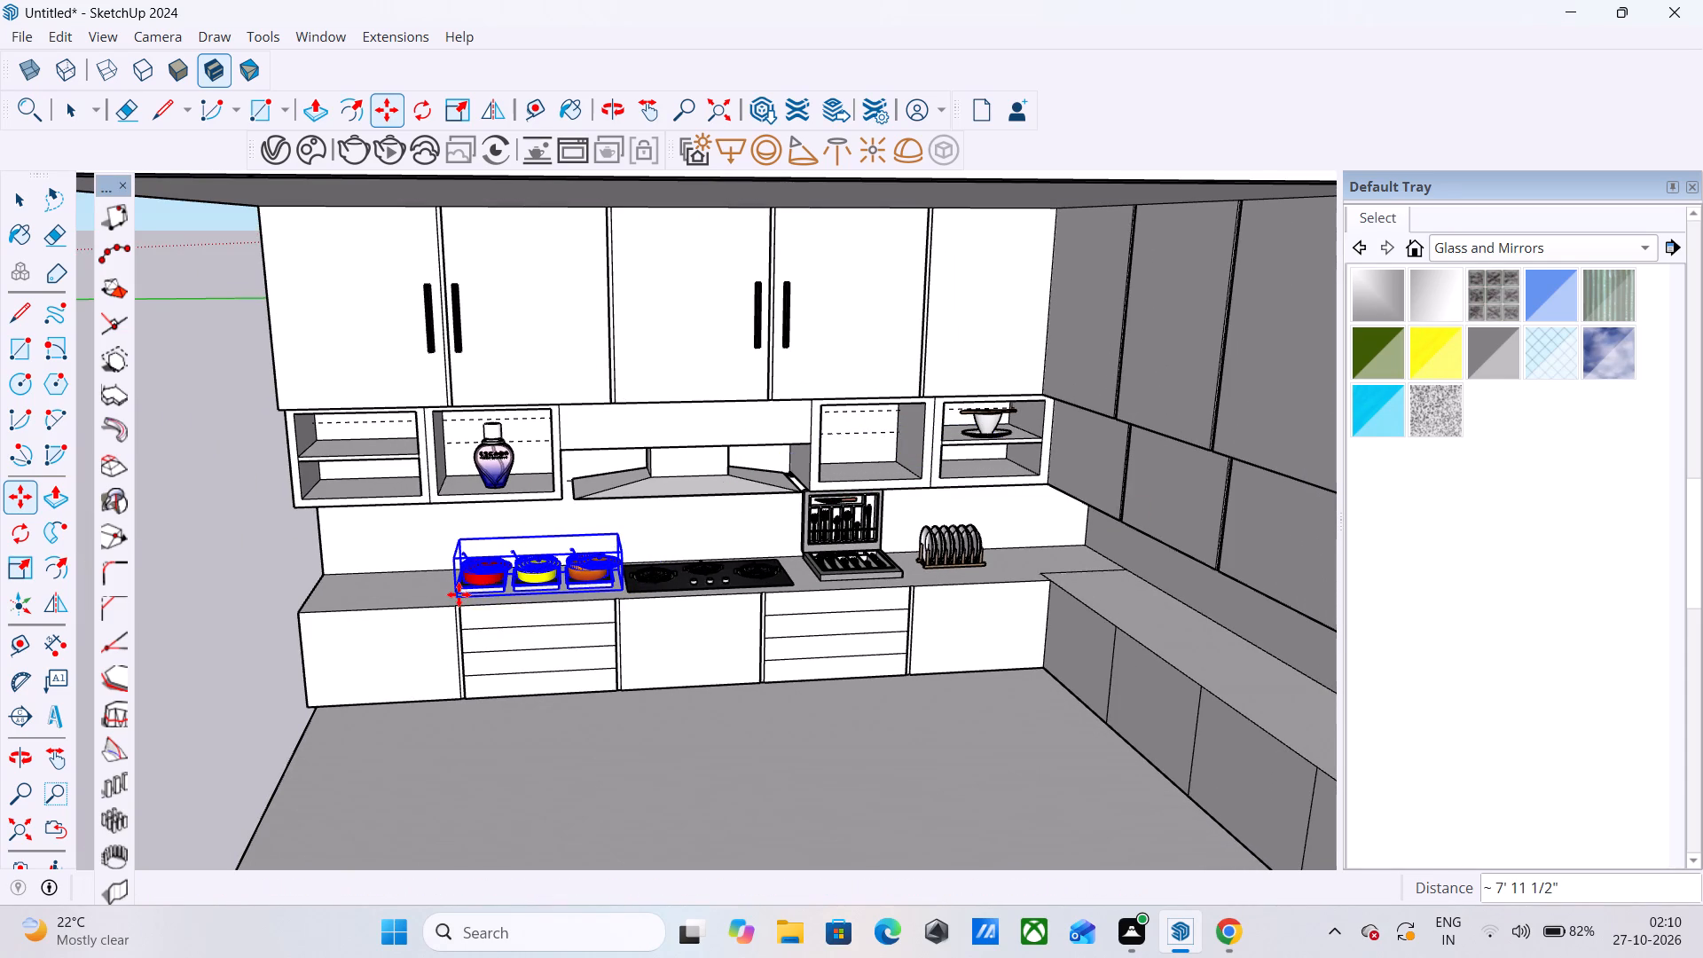
Slide the cookware set about 8 3/4" along the countertop away from the cooktop, nudge it about 1" back, and deselect it.
{"action": "scroll", "coordinate": [608, 593], "scroll_direction": "up", "scroll_amount": 7}
{"action": "scroll", "coordinate": [285, 555], "scroll_direction": "up", "scroll_amount": 1}
{"action": "scroll", "coordinate": [643, 590], "scroll_direction": "down", "scroll_amount": 7}
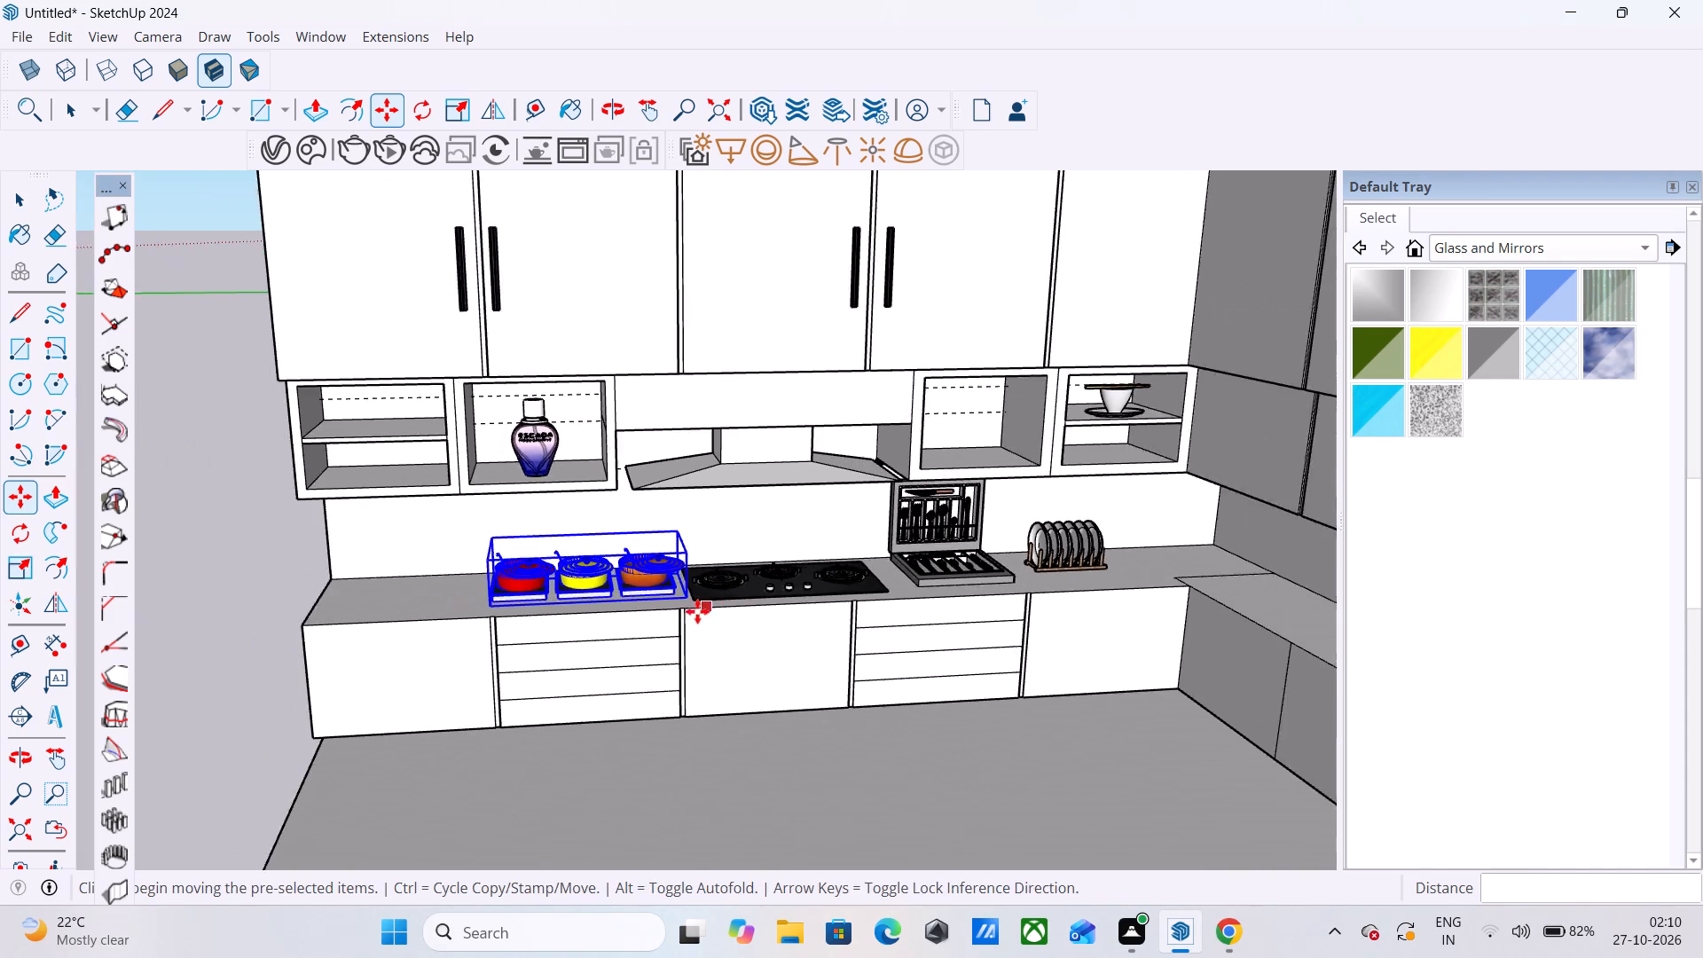
{"action": "scroll", "coordinate": [697, 611], "scroll_direction": "down", "scroll_amount": 1}
{"action": "scroll", "coordinate": [485, 593], "scroll_direction": "up", "scroll_amount": 6}
{"action": "left_click", "coordinate": [603, 626]}
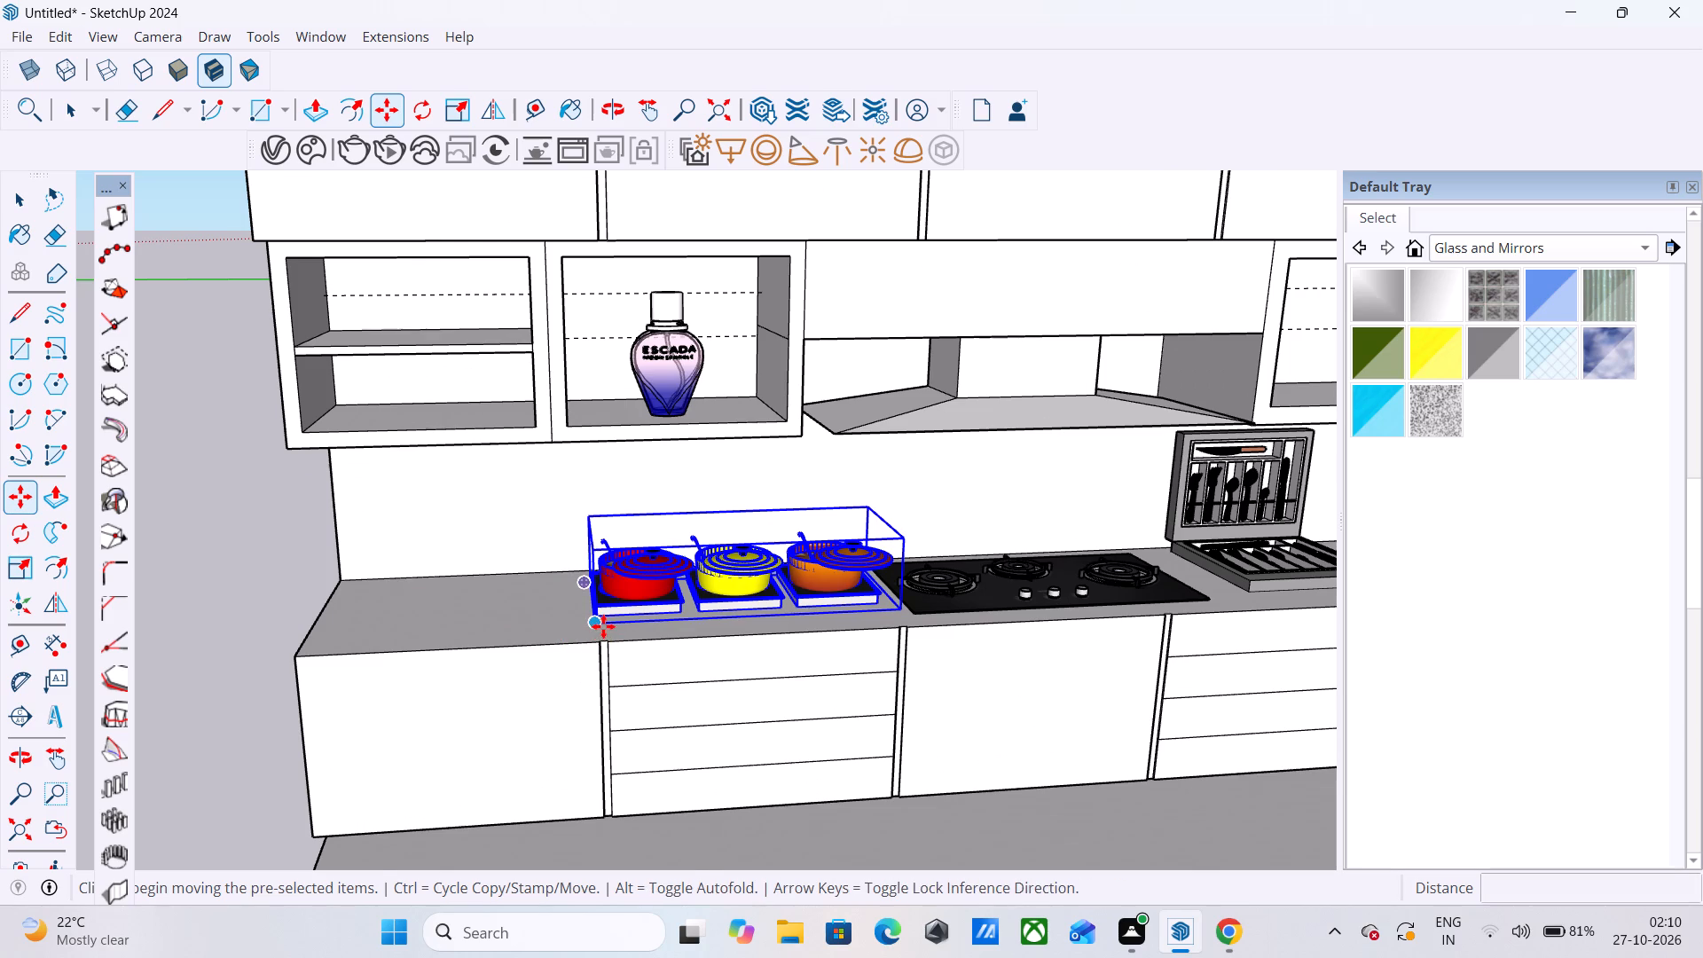
{"action": "left_click", "coordinate": [526, 621]}
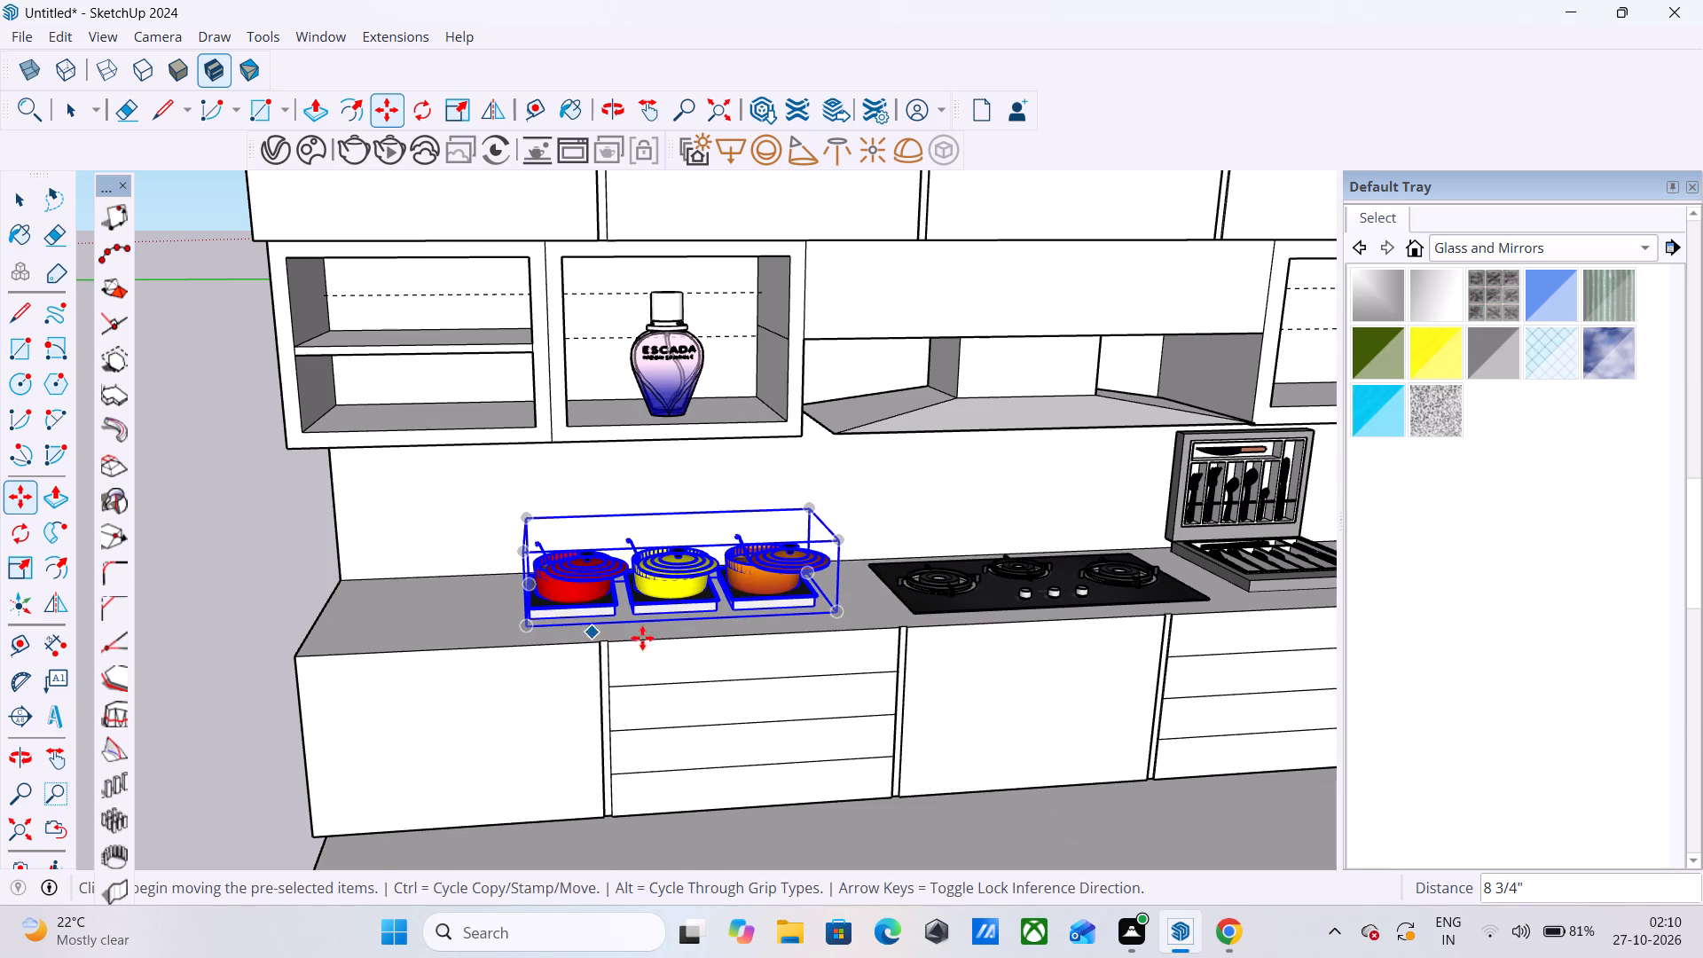
{"action": "left_click", "coordinate": [842, 609]}
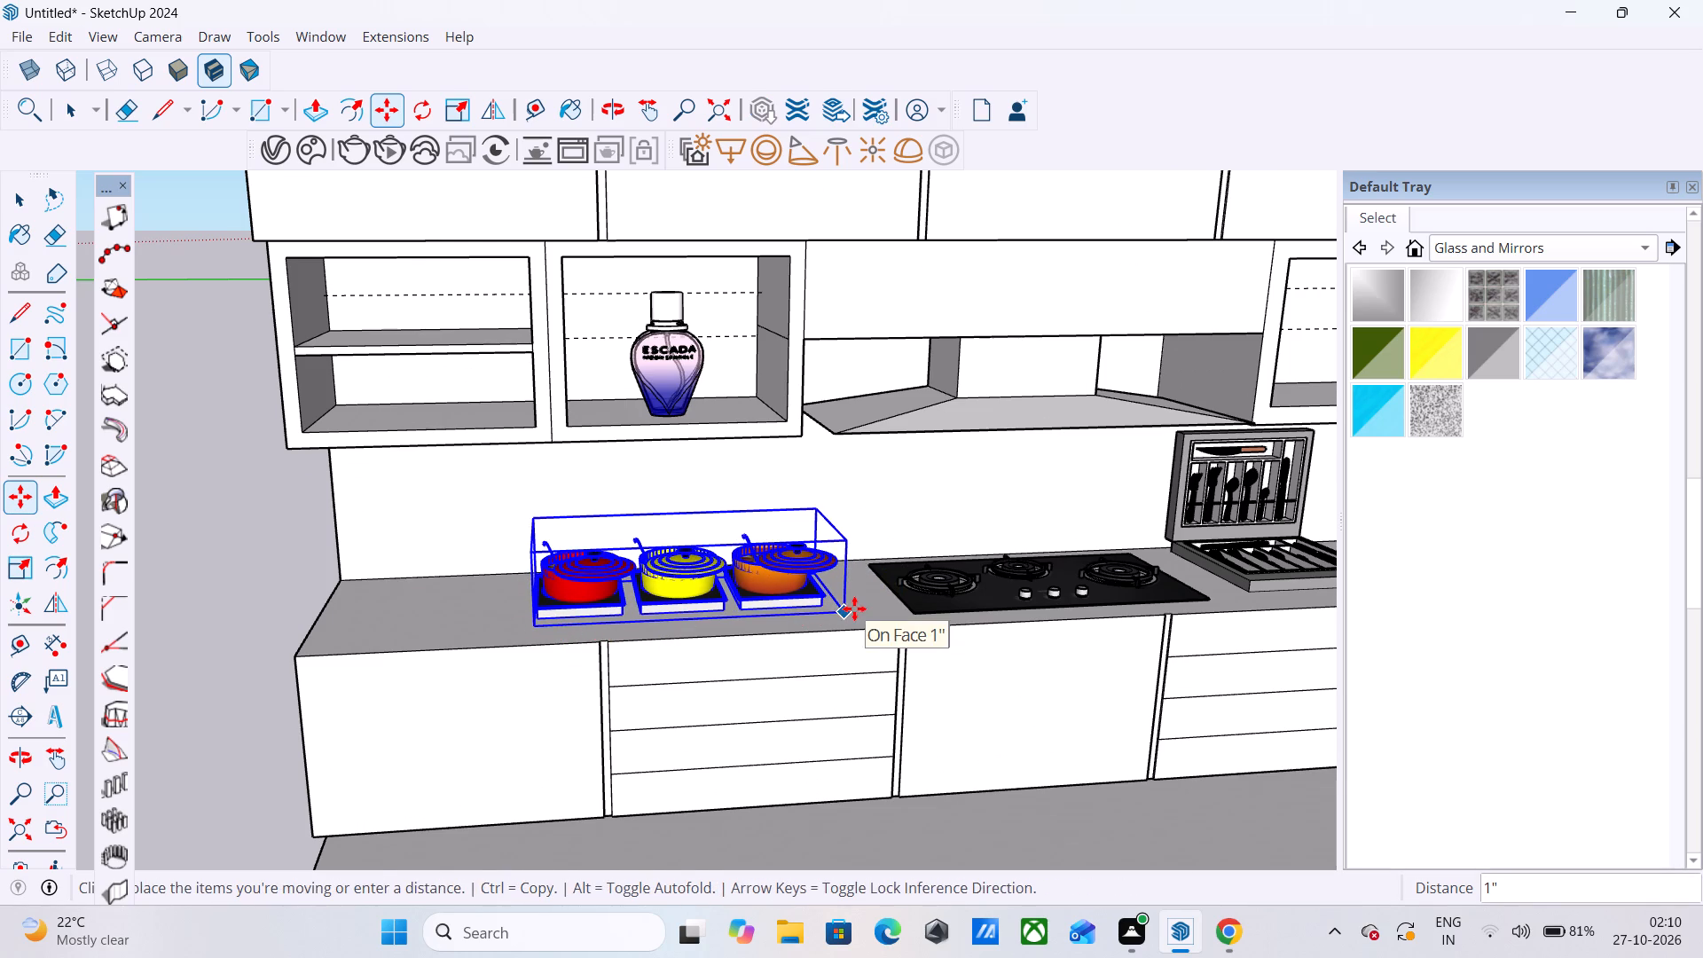
{"action": "left_click", "coordinate": [854, 609]}
{"action": "scroll", "coordinate": [843, 524], "scroll_direction": "down", "scroll_amount": 7}
{"action": "key", "text": "space"}
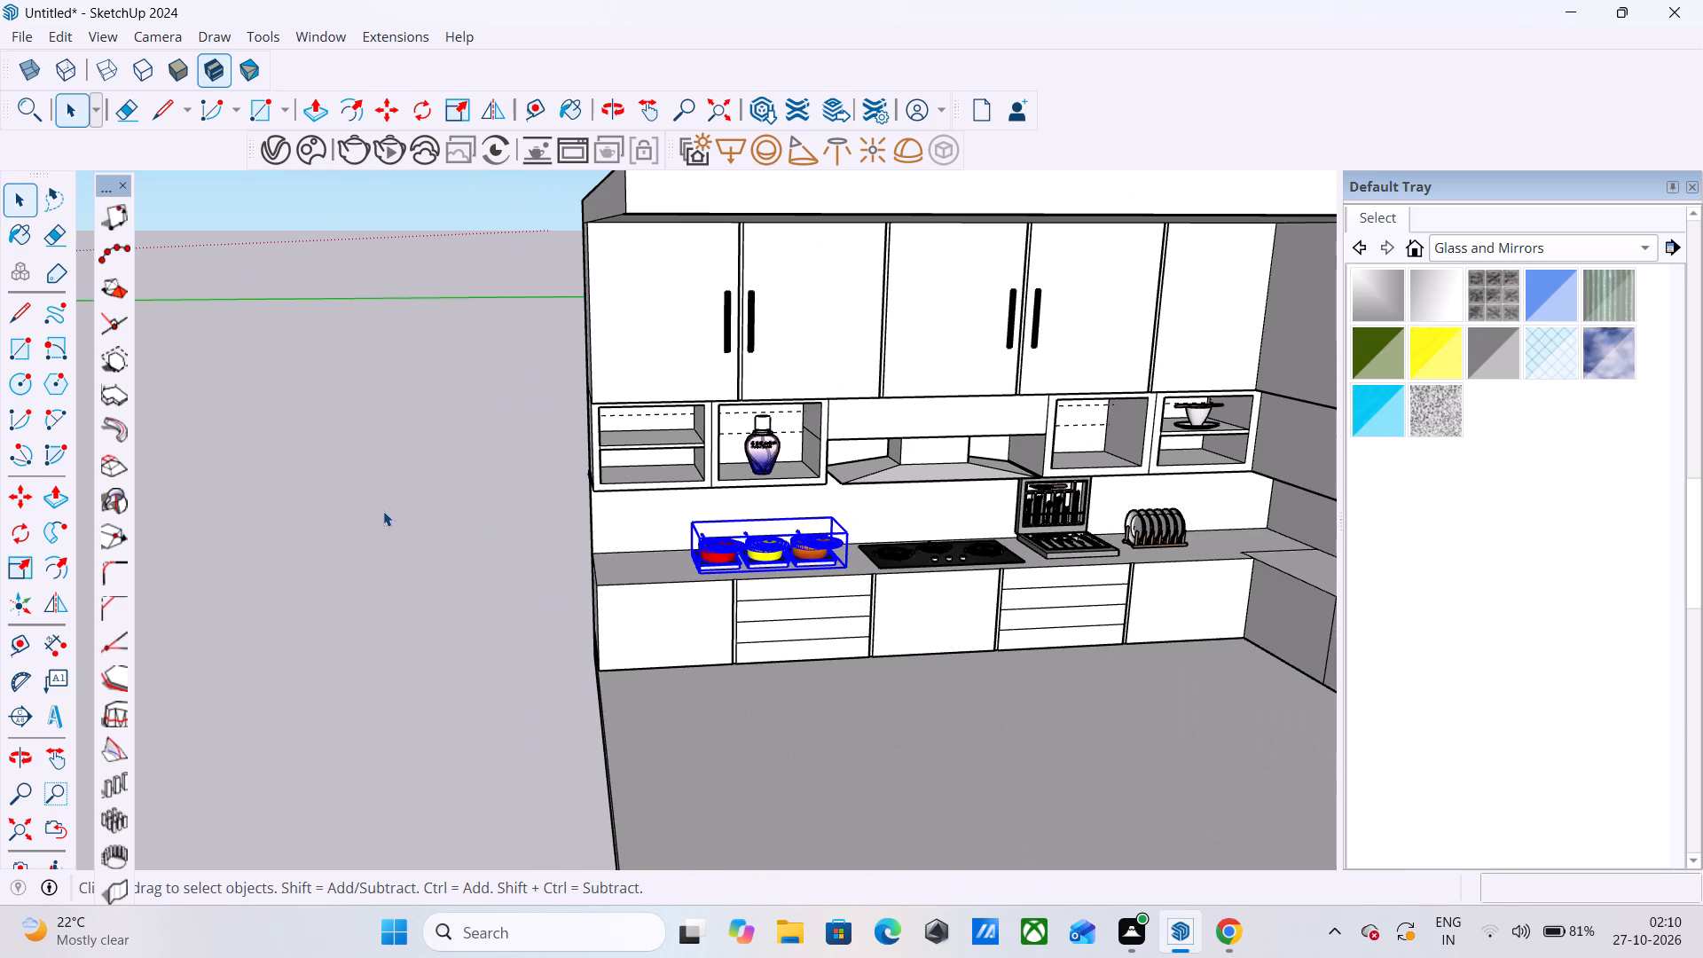
{"action": "left_click", "coordinate": [383, 511]}
Import the "plate+rack+by+shanjida" model from Downloads and place it in the empty open shelf beside the range hood.
{"action": "scroll", "coordinate": [381, 508], "scroll_direction": "down", "scroll_amount": 3}
{"action": "scroll", "coordinate": [1166, 480], "scroll_direction": "up", "scroll_amount": 5}
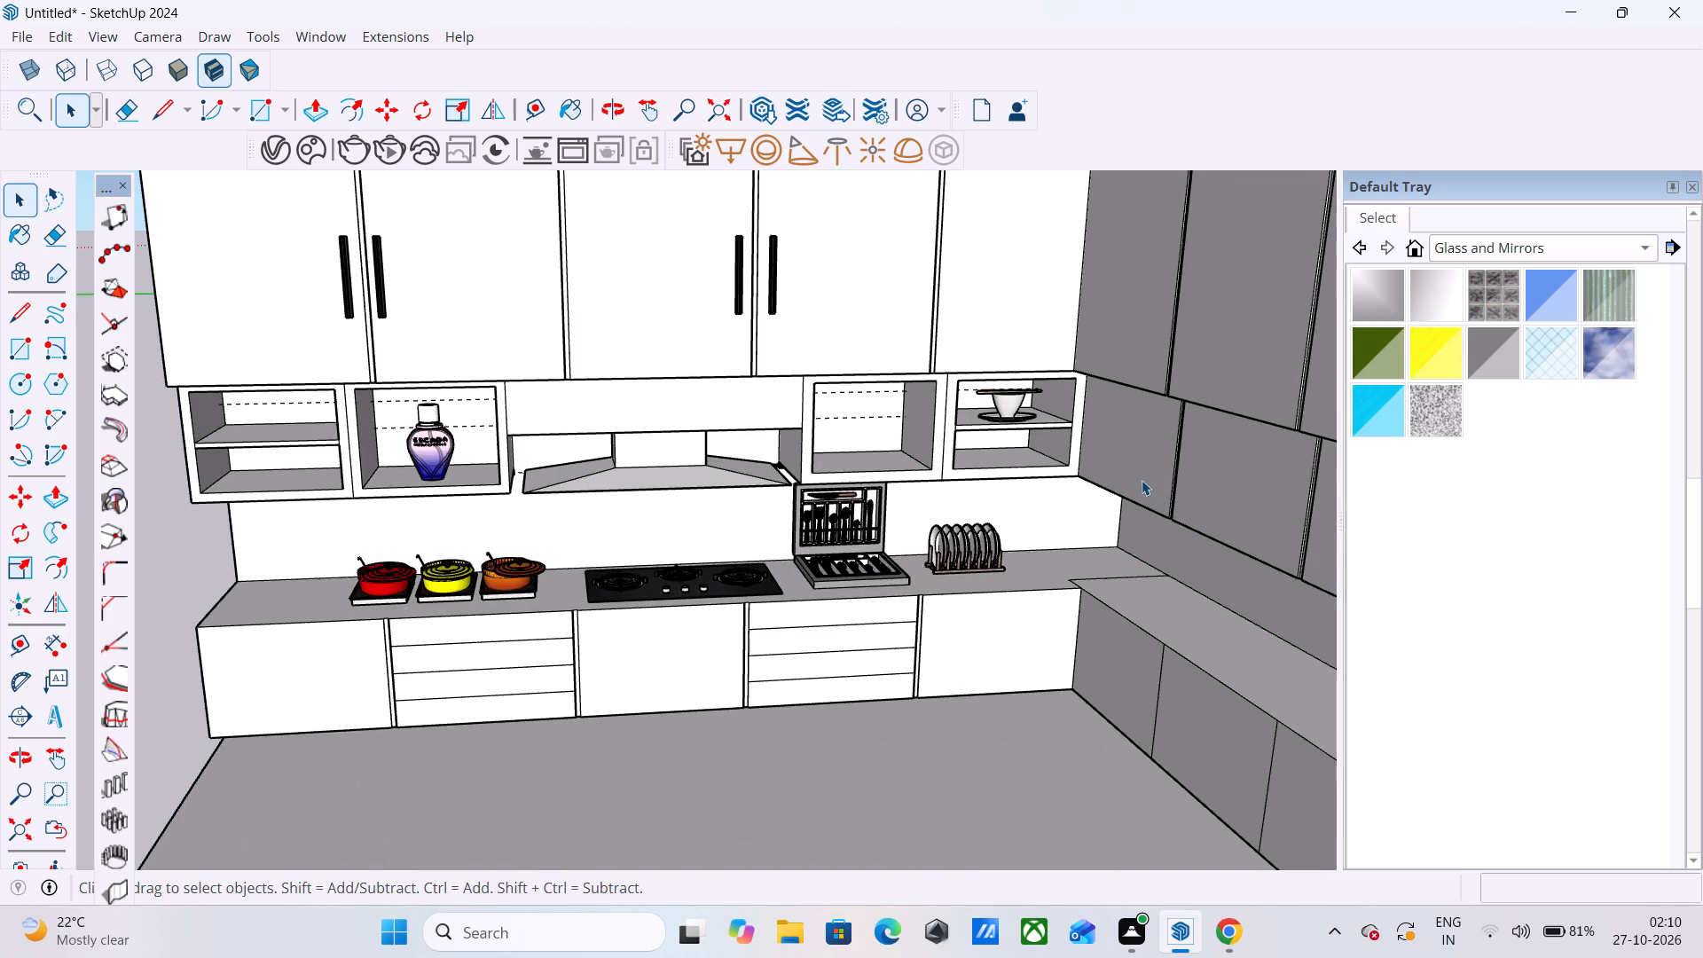
{"action": "scroll", "coordinate": [1142, 480], "scroll_direction": "down", "scroll_amount": 3}
{"action": "scroll", "coordinate": [657, 549], "scroll_direction": "up", "scroll_amount": 3}
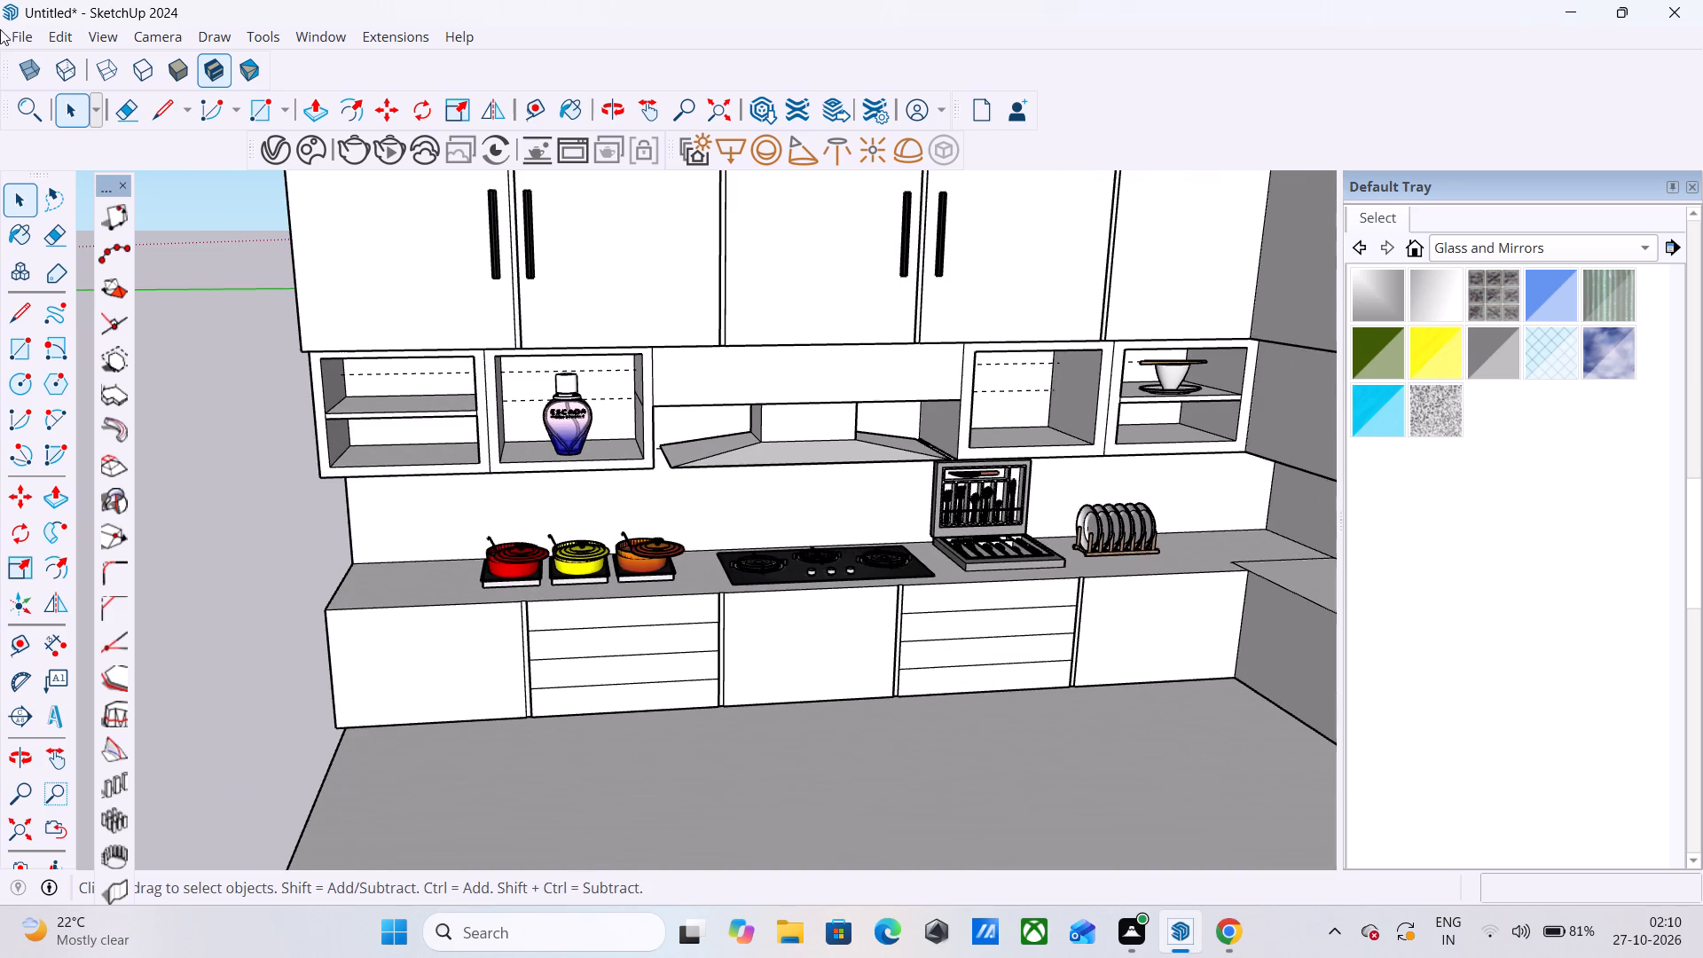
{"action": "left_click", "coordinate": [10, 32]}
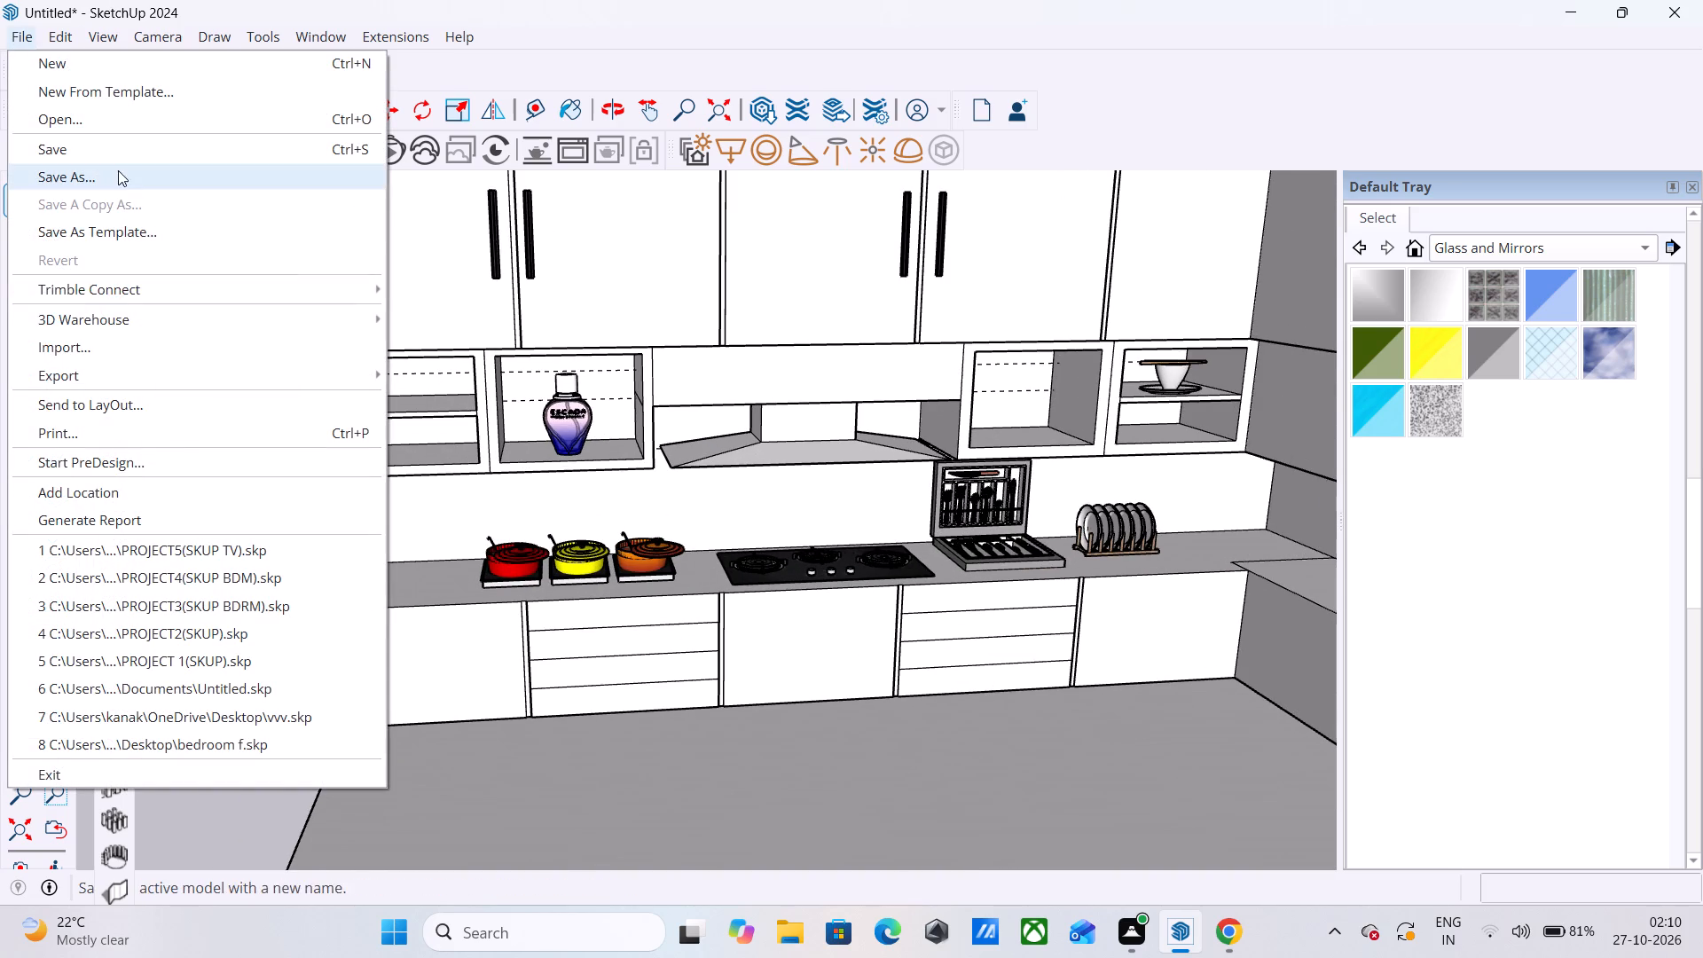
{"action": "left_click", "coordinate": [153, 338]}
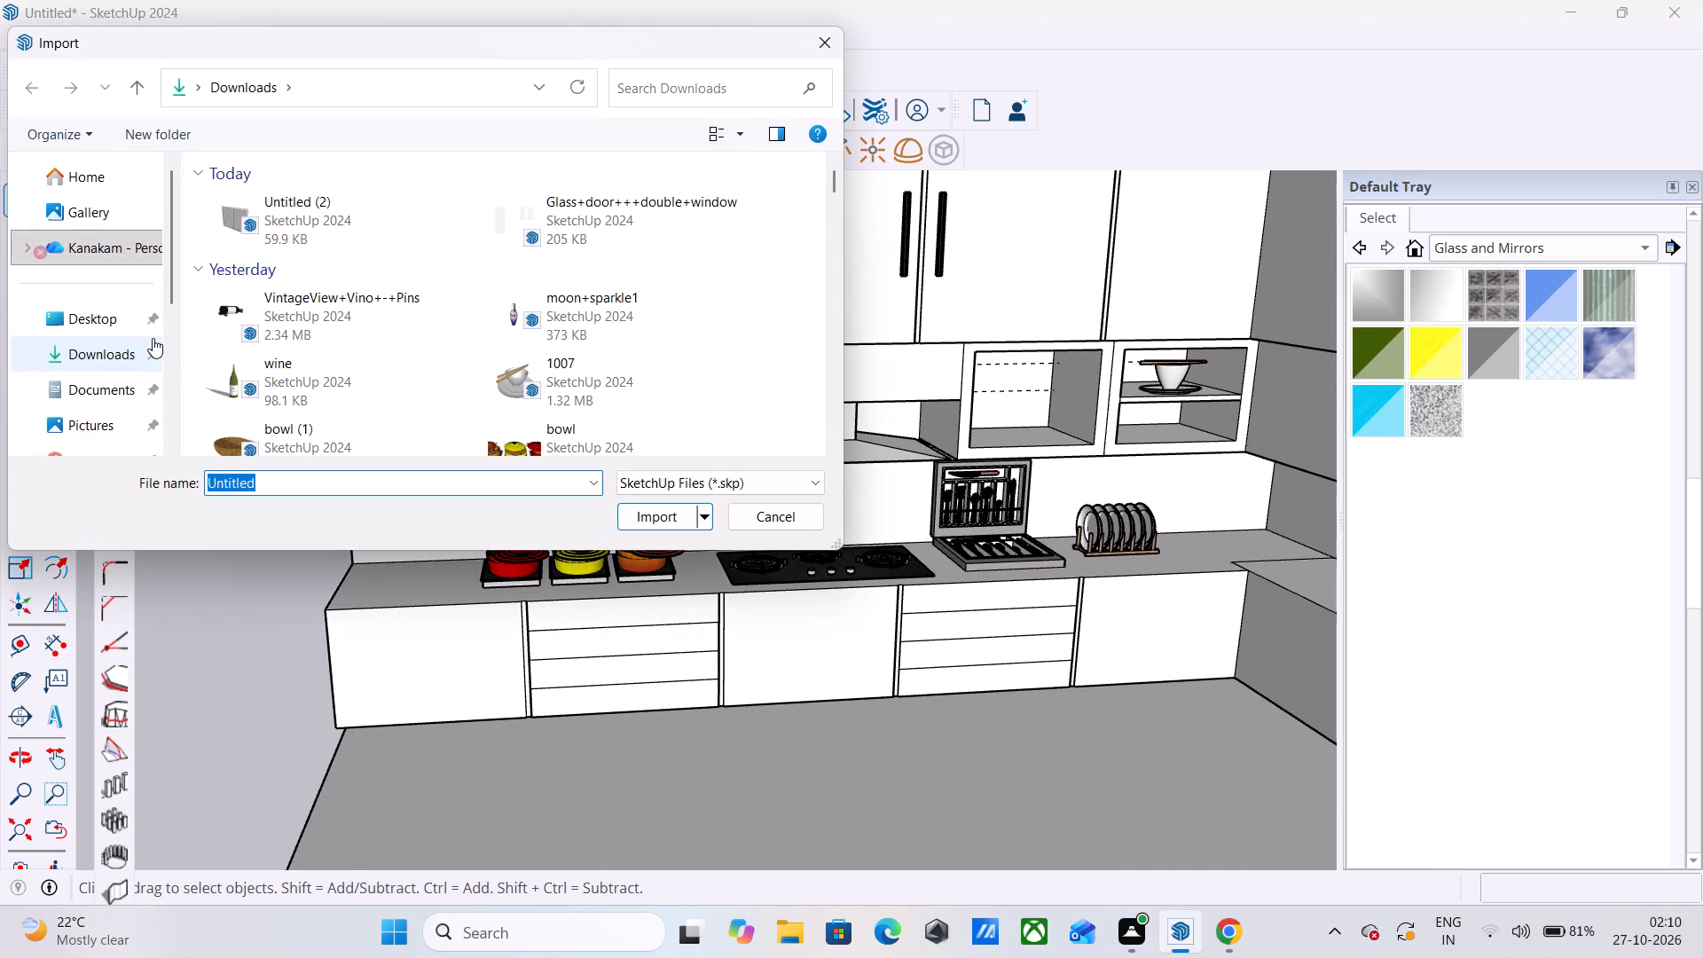
{"action": "scroll", "coordinate": [358, 316], "scroll_direction": "down", "scroll_amount": 1}
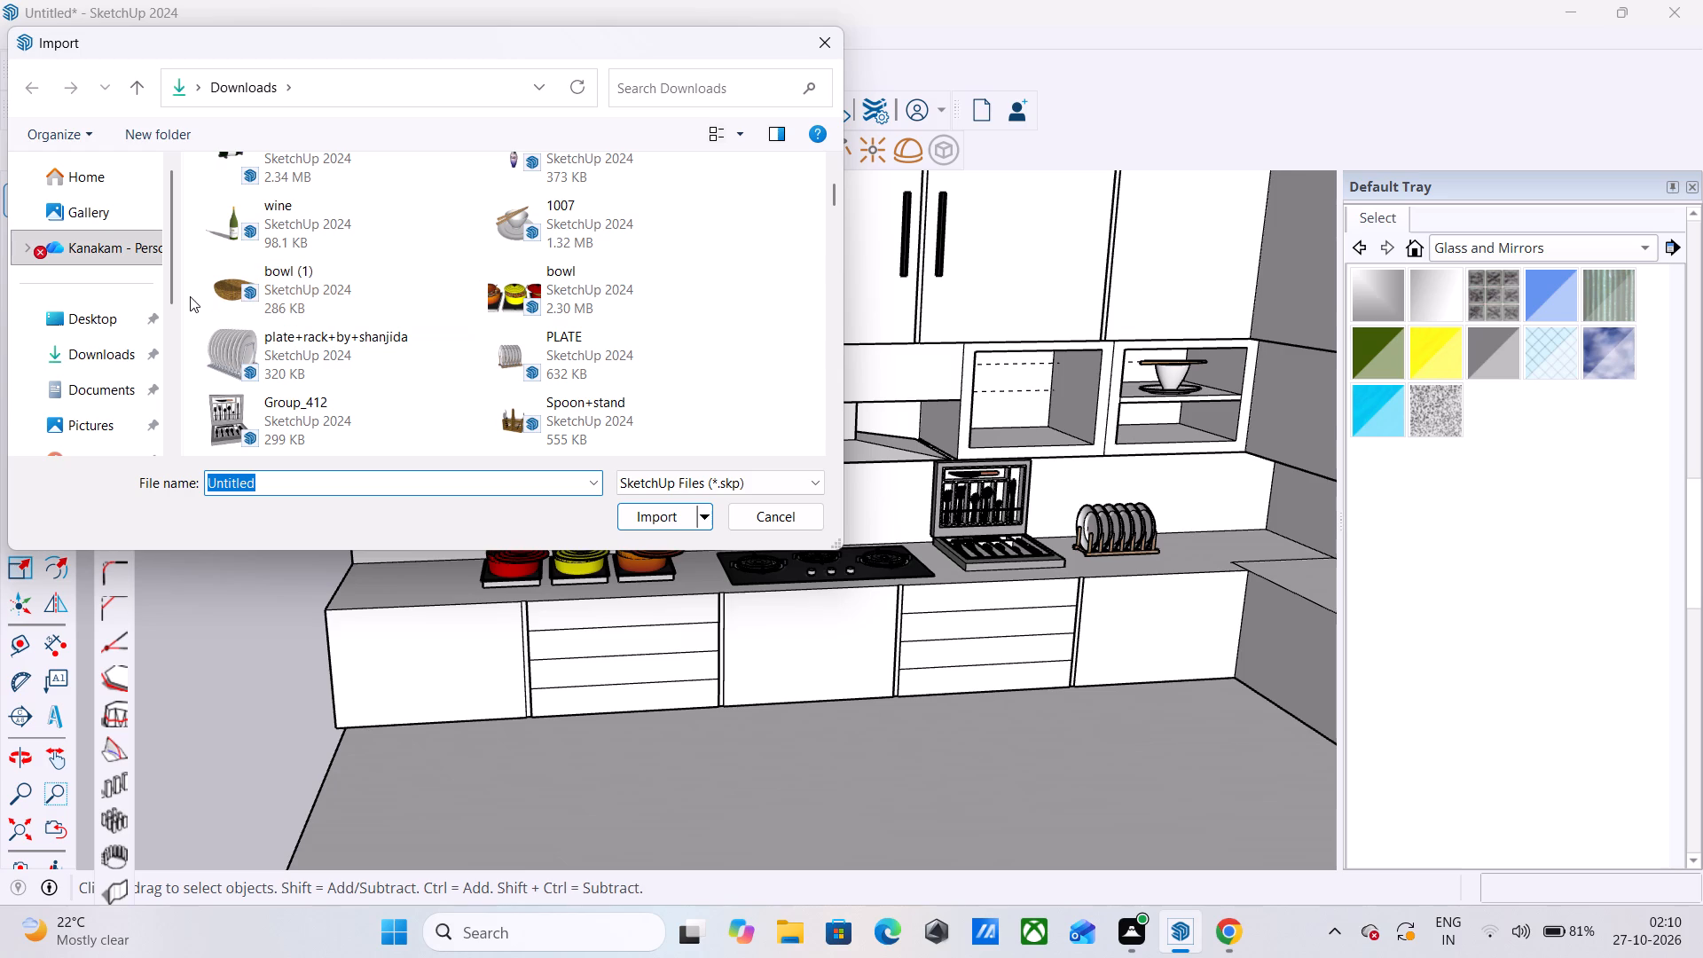
{"action": "left_click", "coordinate": [245, 357]}
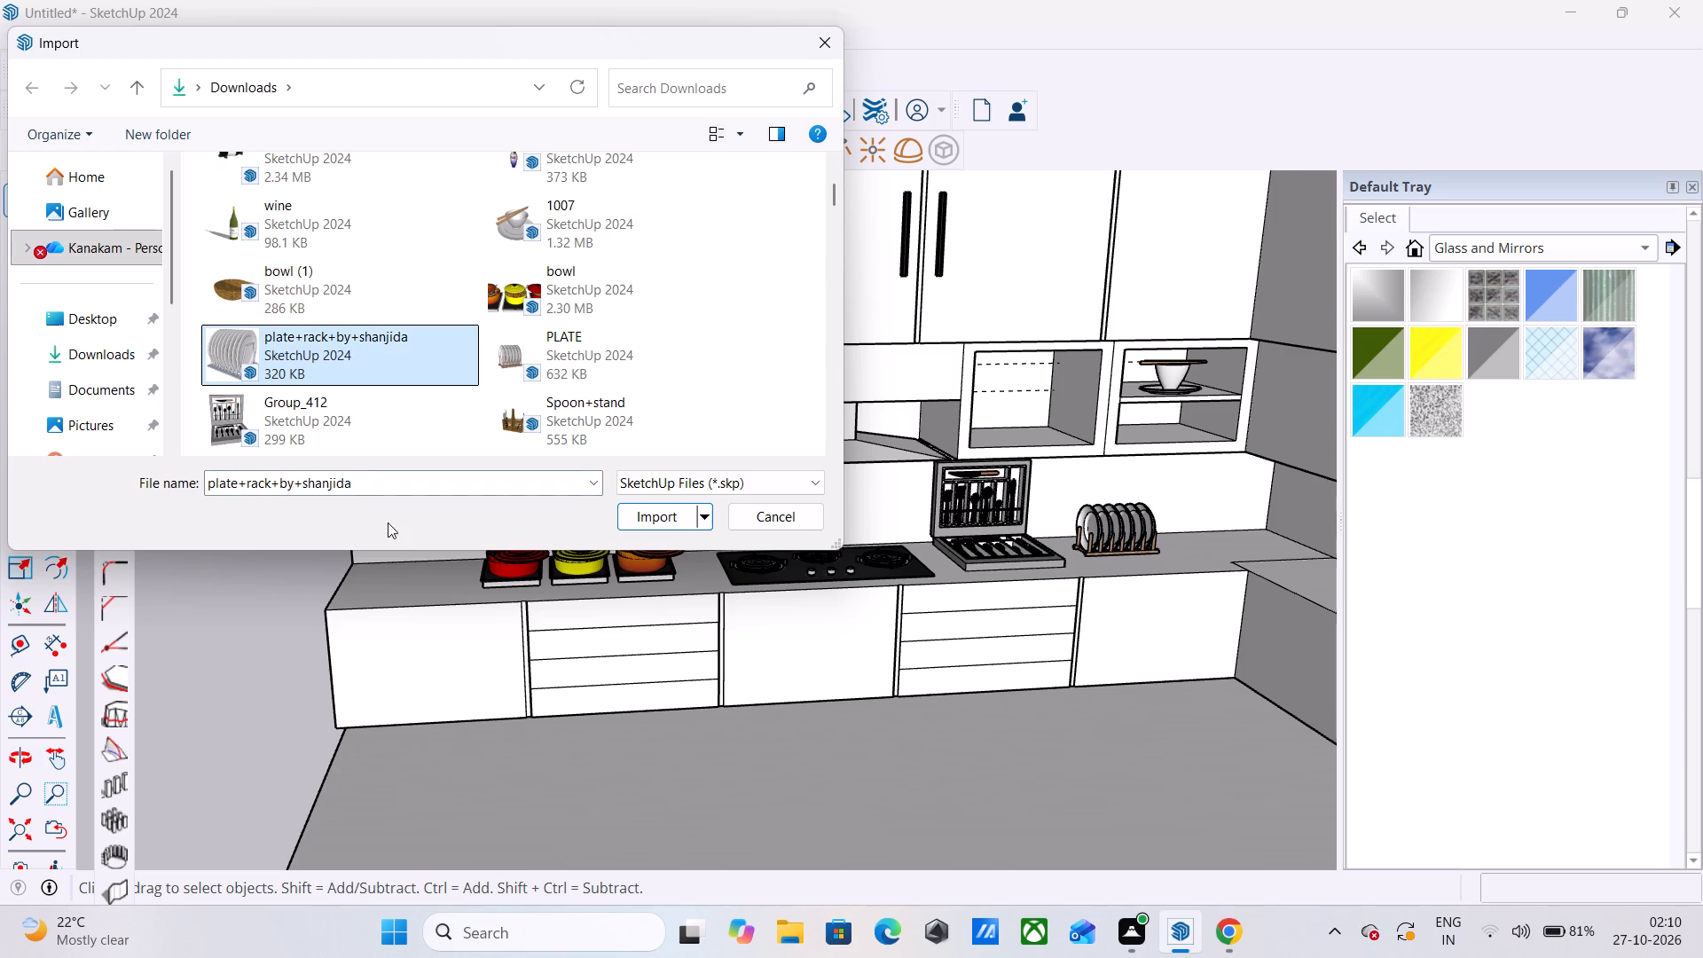
{"action": "left_click", "coordinate": [656, 518]}
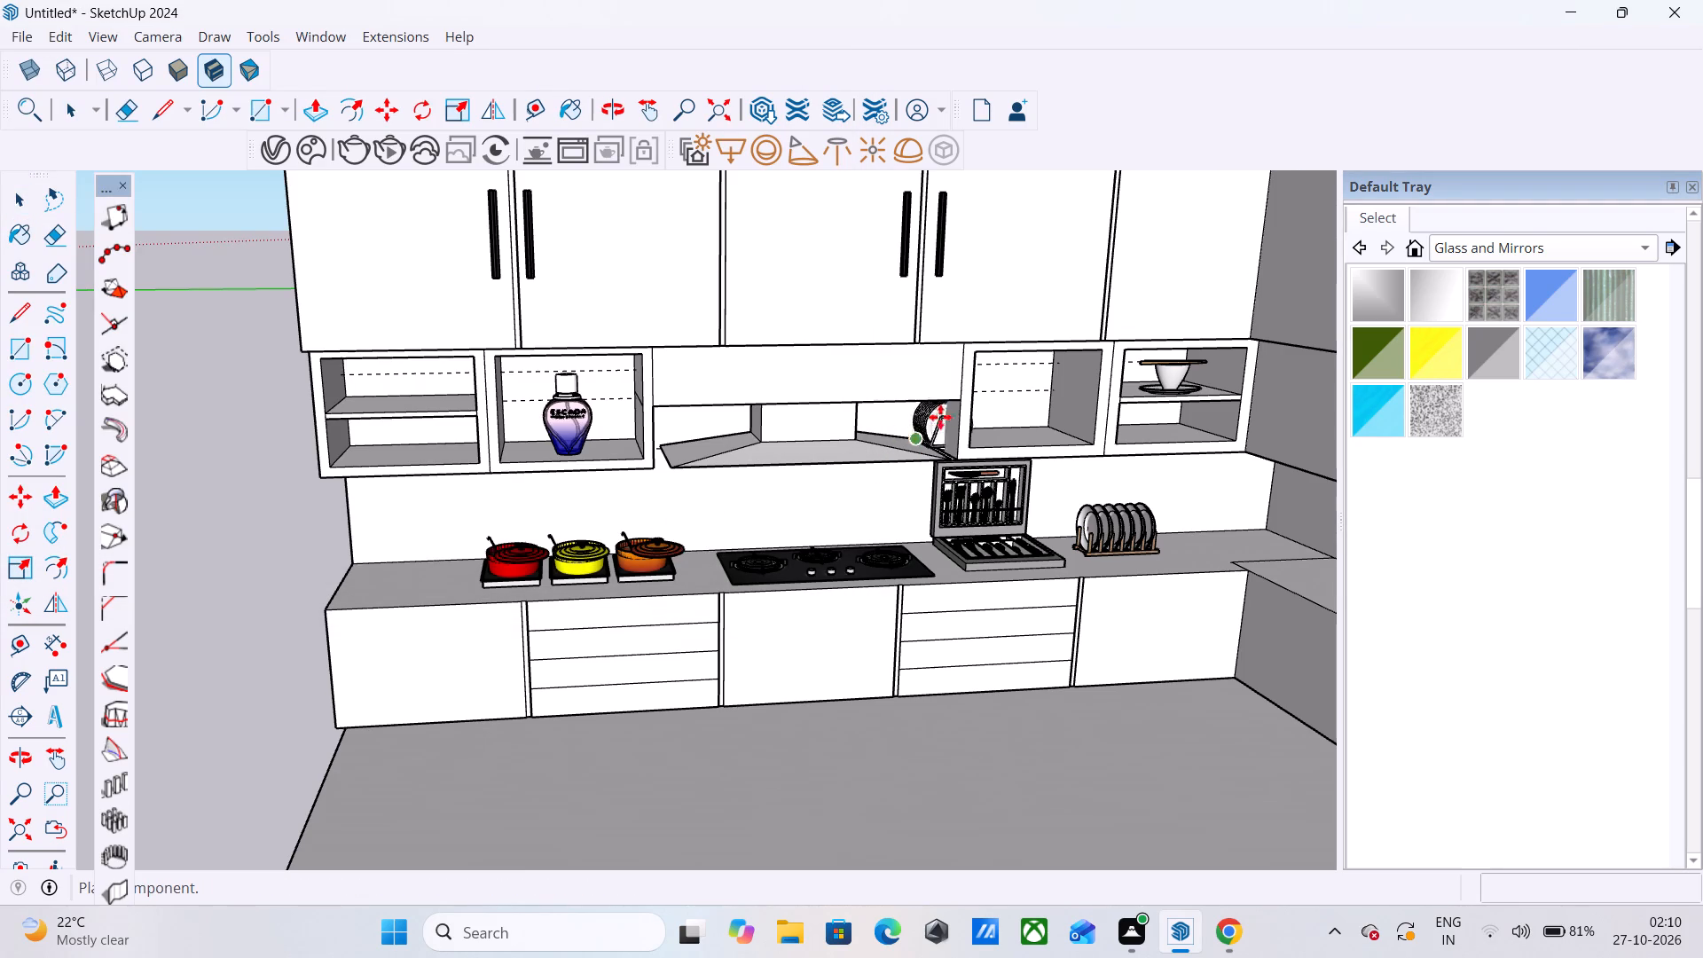
{"action": "left_click", "coordinate": [1010, 436]}
Stretch the white plate rack by about 1.56 along the red axis and move it about 9 1/8" back into its shelf.
{"action": "scroll", "coordinate": [1013, 436], "scroll_direction": "up", "scroll_amount": 10}
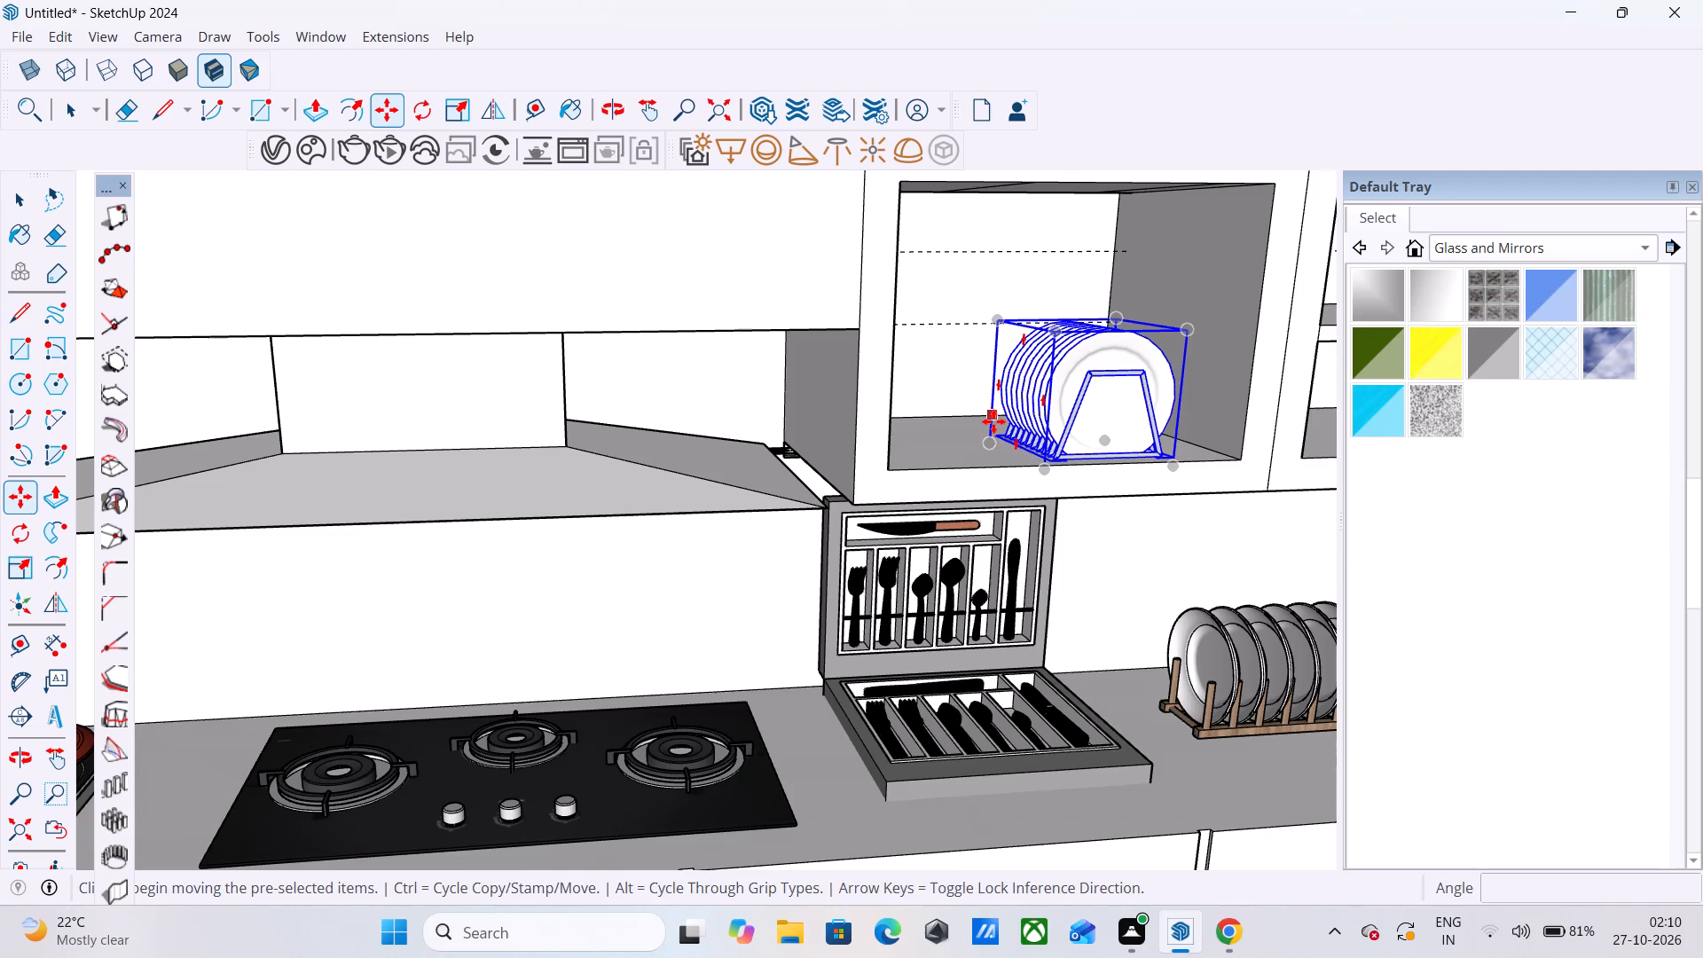
{"action": "left_click", "coordinate": [23, 561]}
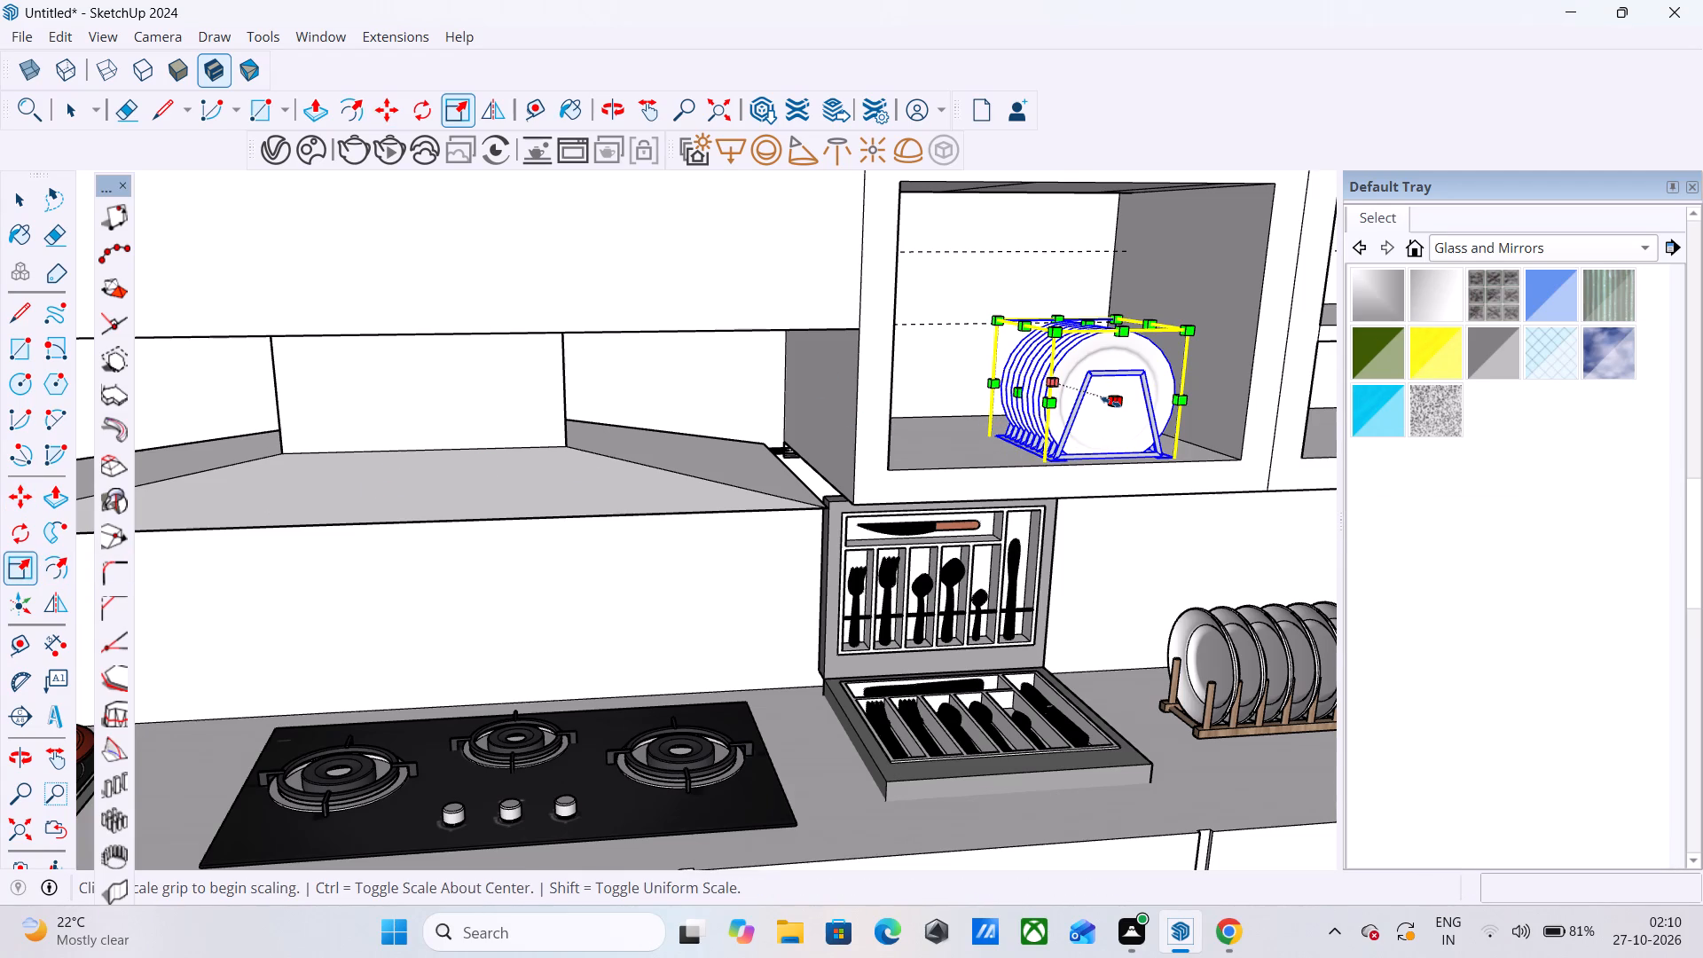
{"action": "left_click", "coordinate": [1110, 402]}
{"action": "left_click", "coordinate": [1152, 430]}
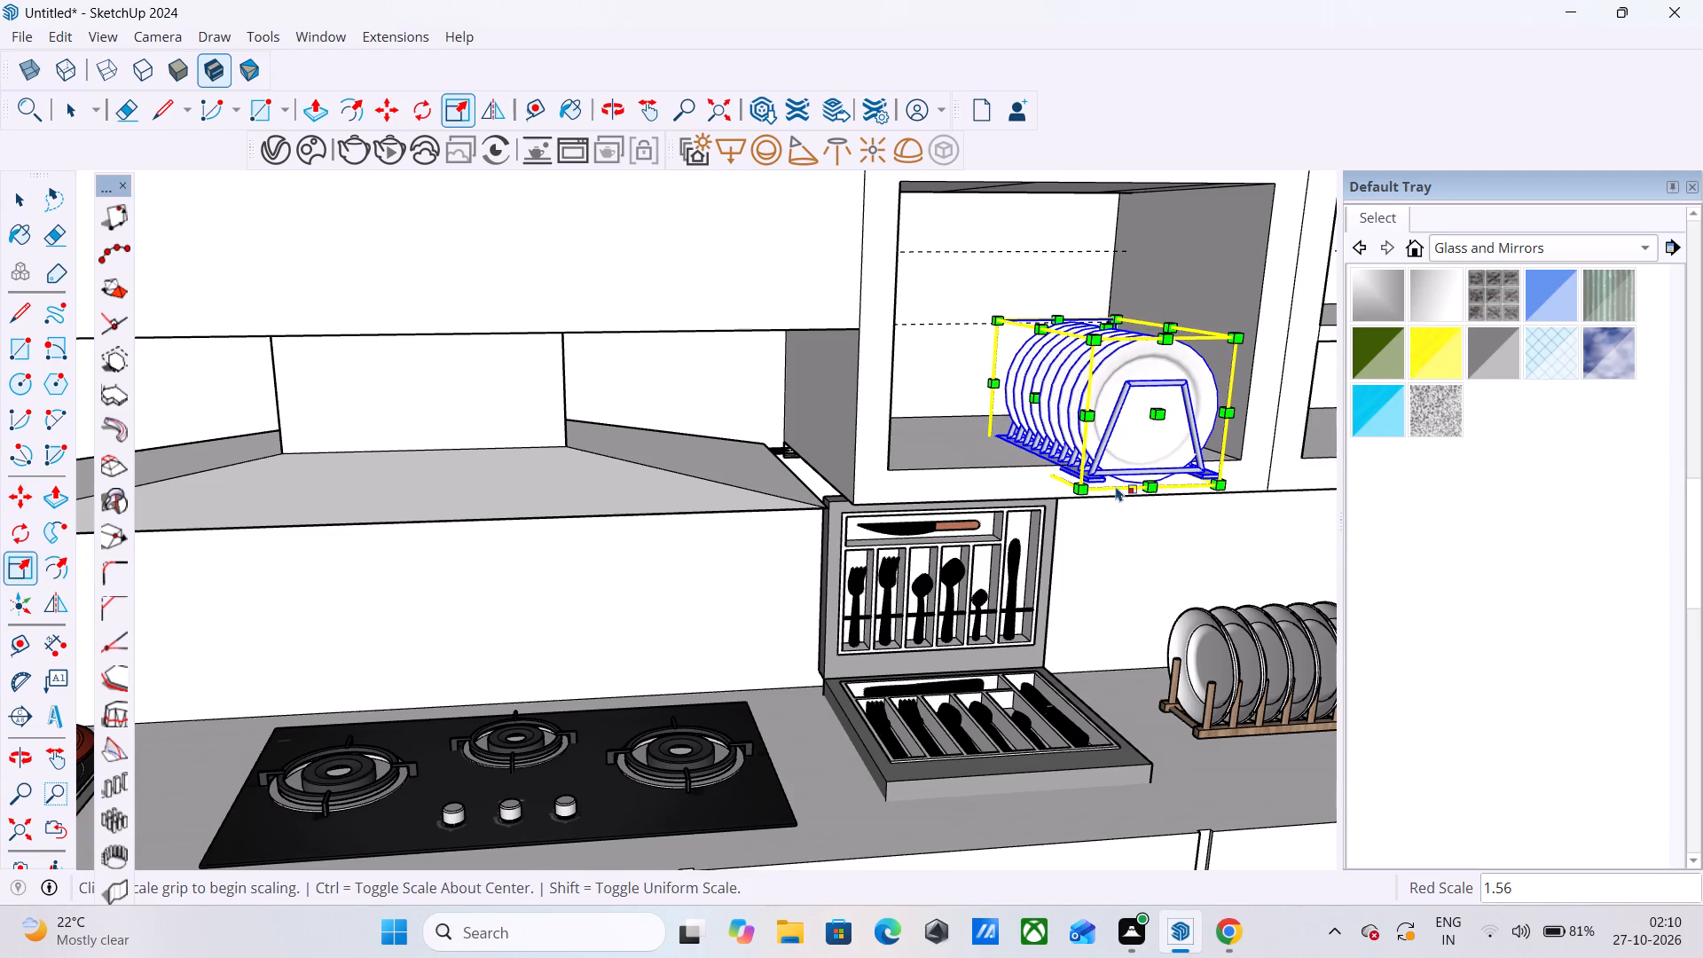
{"action": "key", "text": "m"}
{"action": "left_click", "coordinate": [1076, 490]}
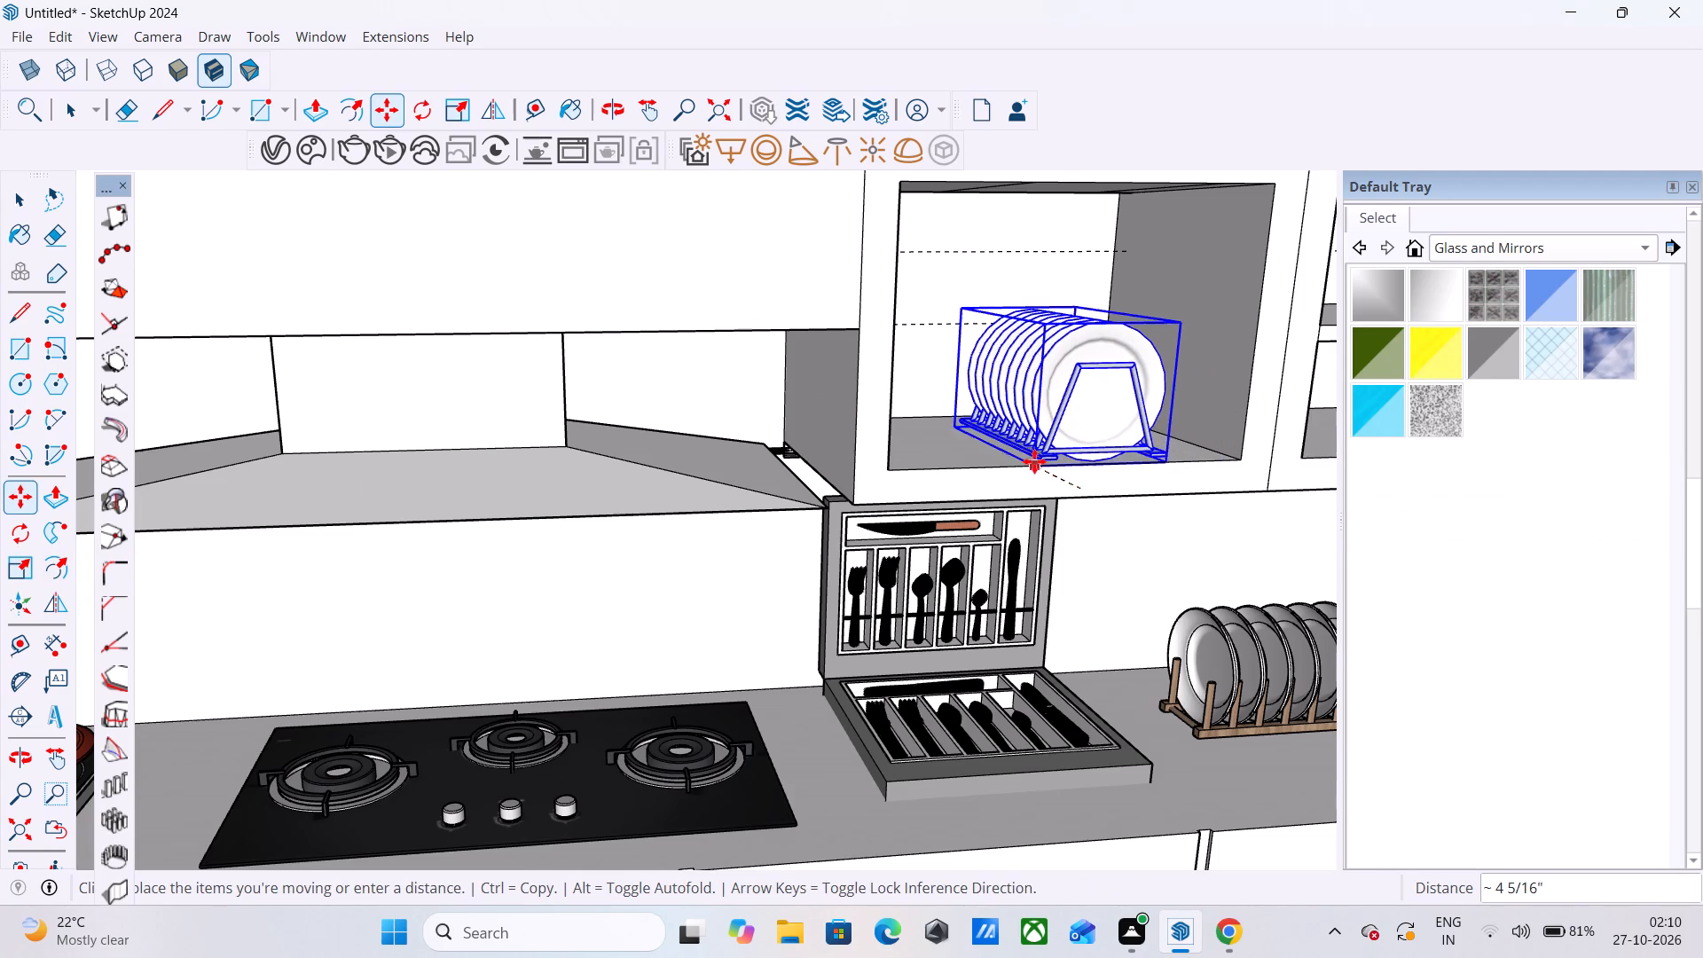
{"action": "left_click", "coordinate": [1029, 458]}
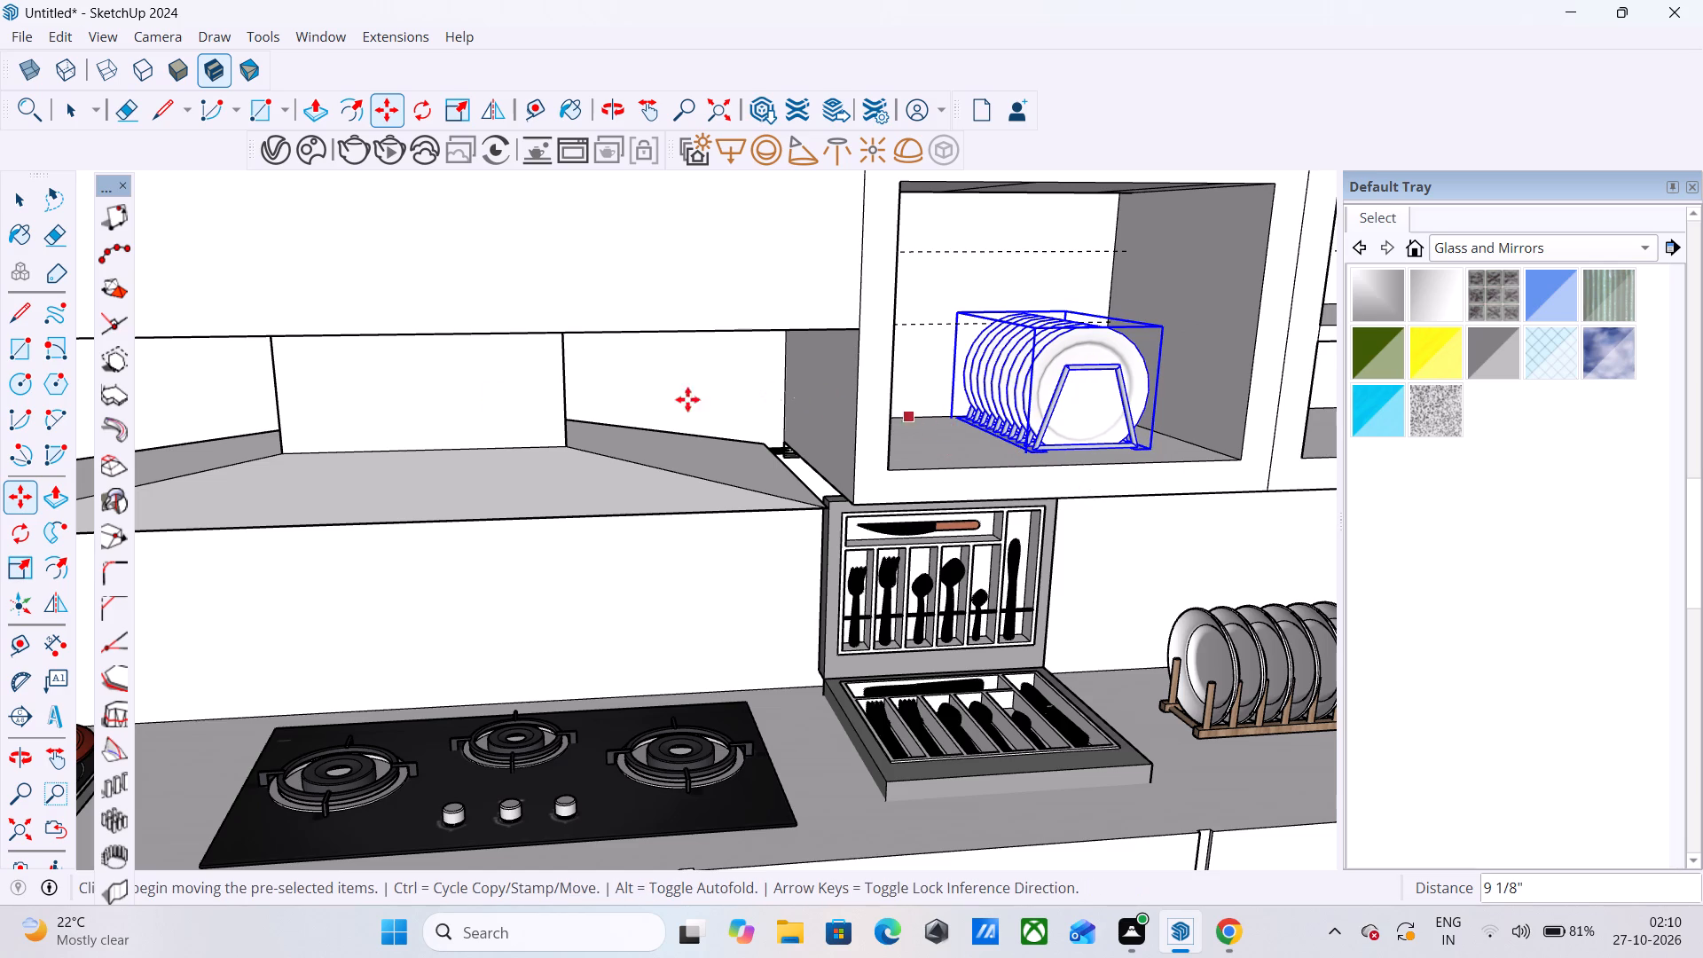
Scale the white plate rack about 1.28 along the green axis and 1.31 along the blue axis, and deselect it.
{"action": "left_click", "coordinate": [15, 582]}
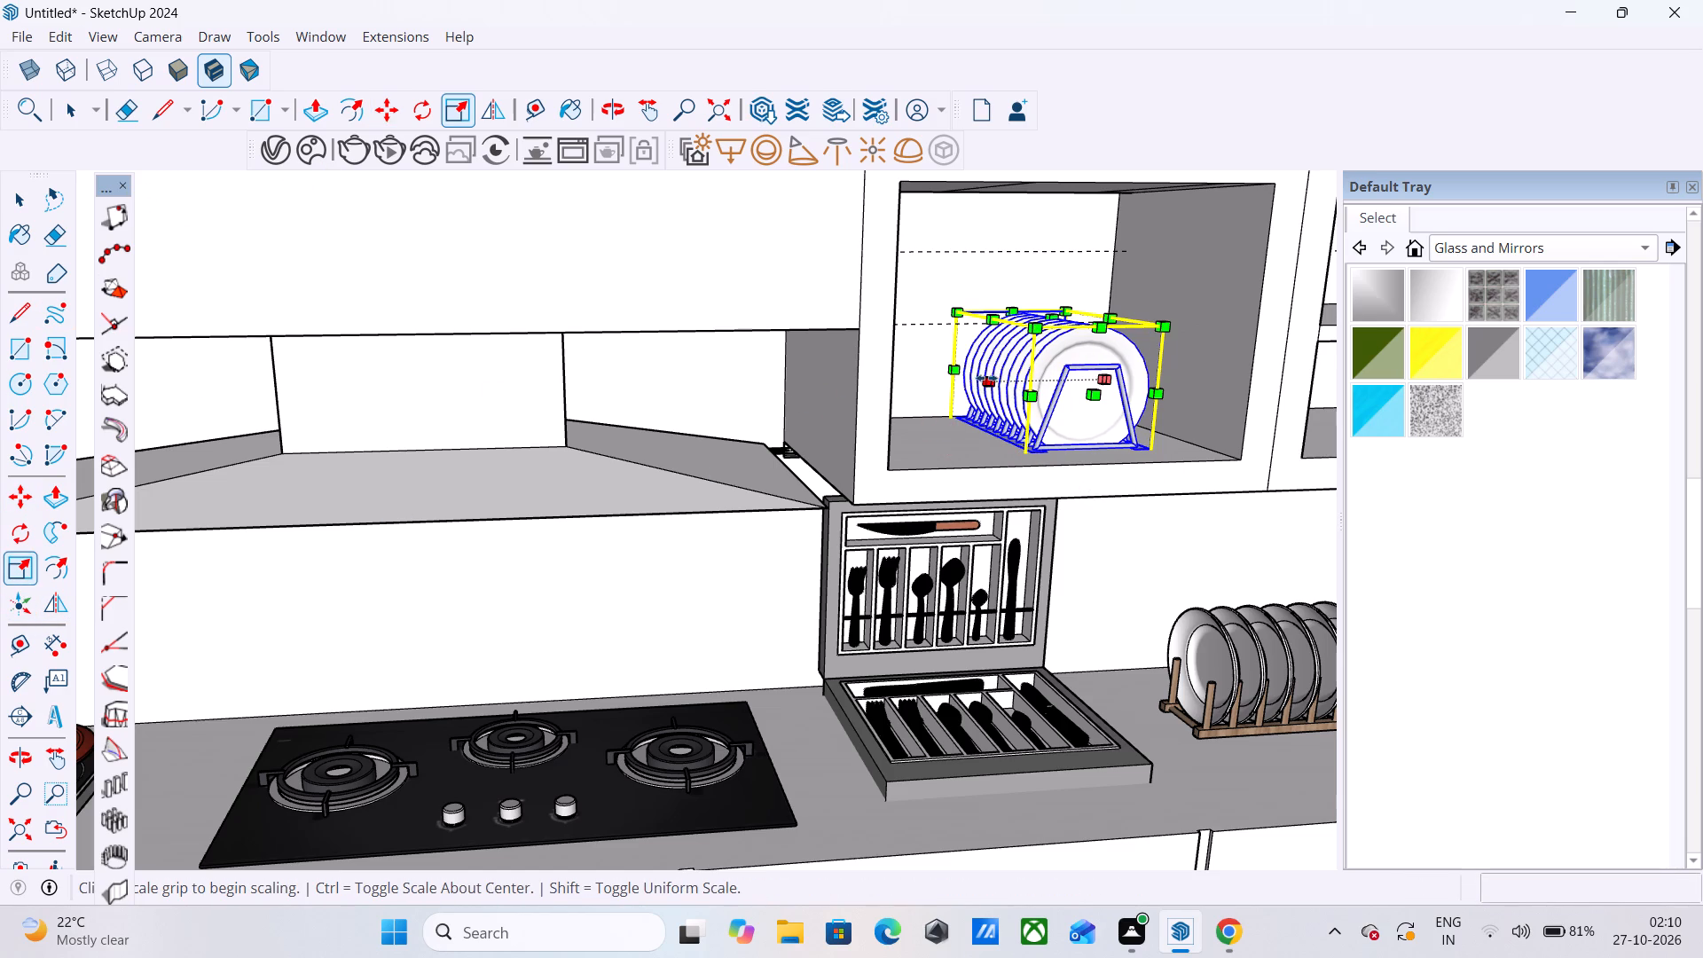
{"action": "left_click", "coordinate": [986, 378]}
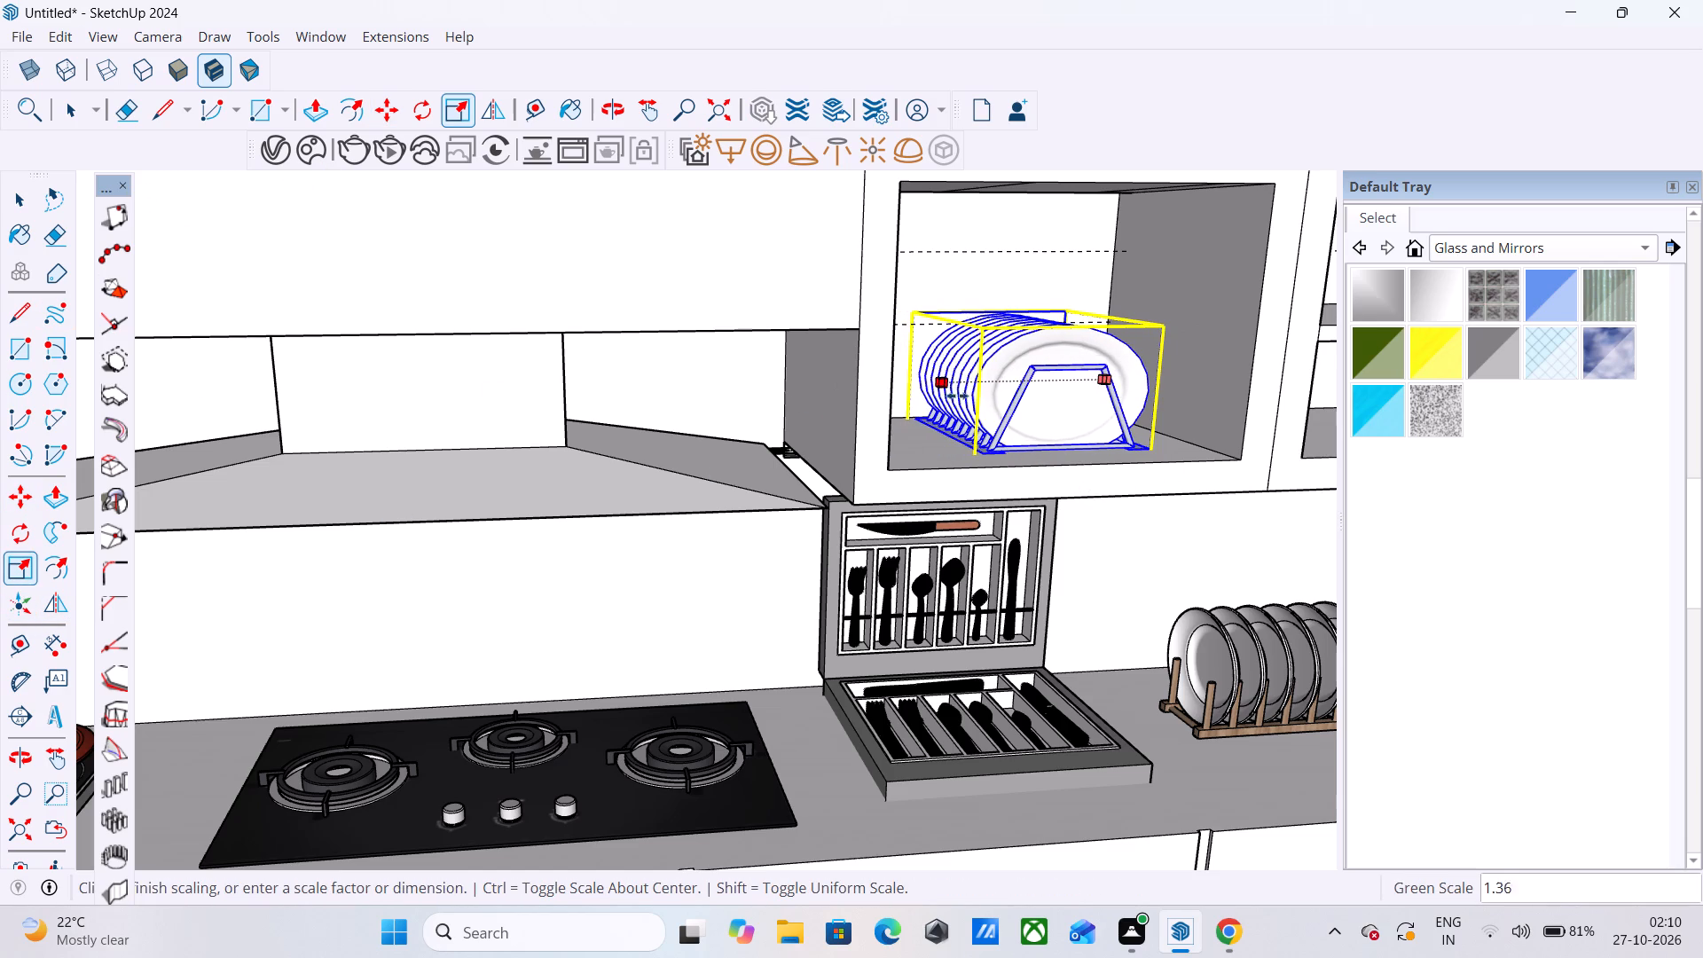
{"action": "left_click", "coordinate": [957, 387]}
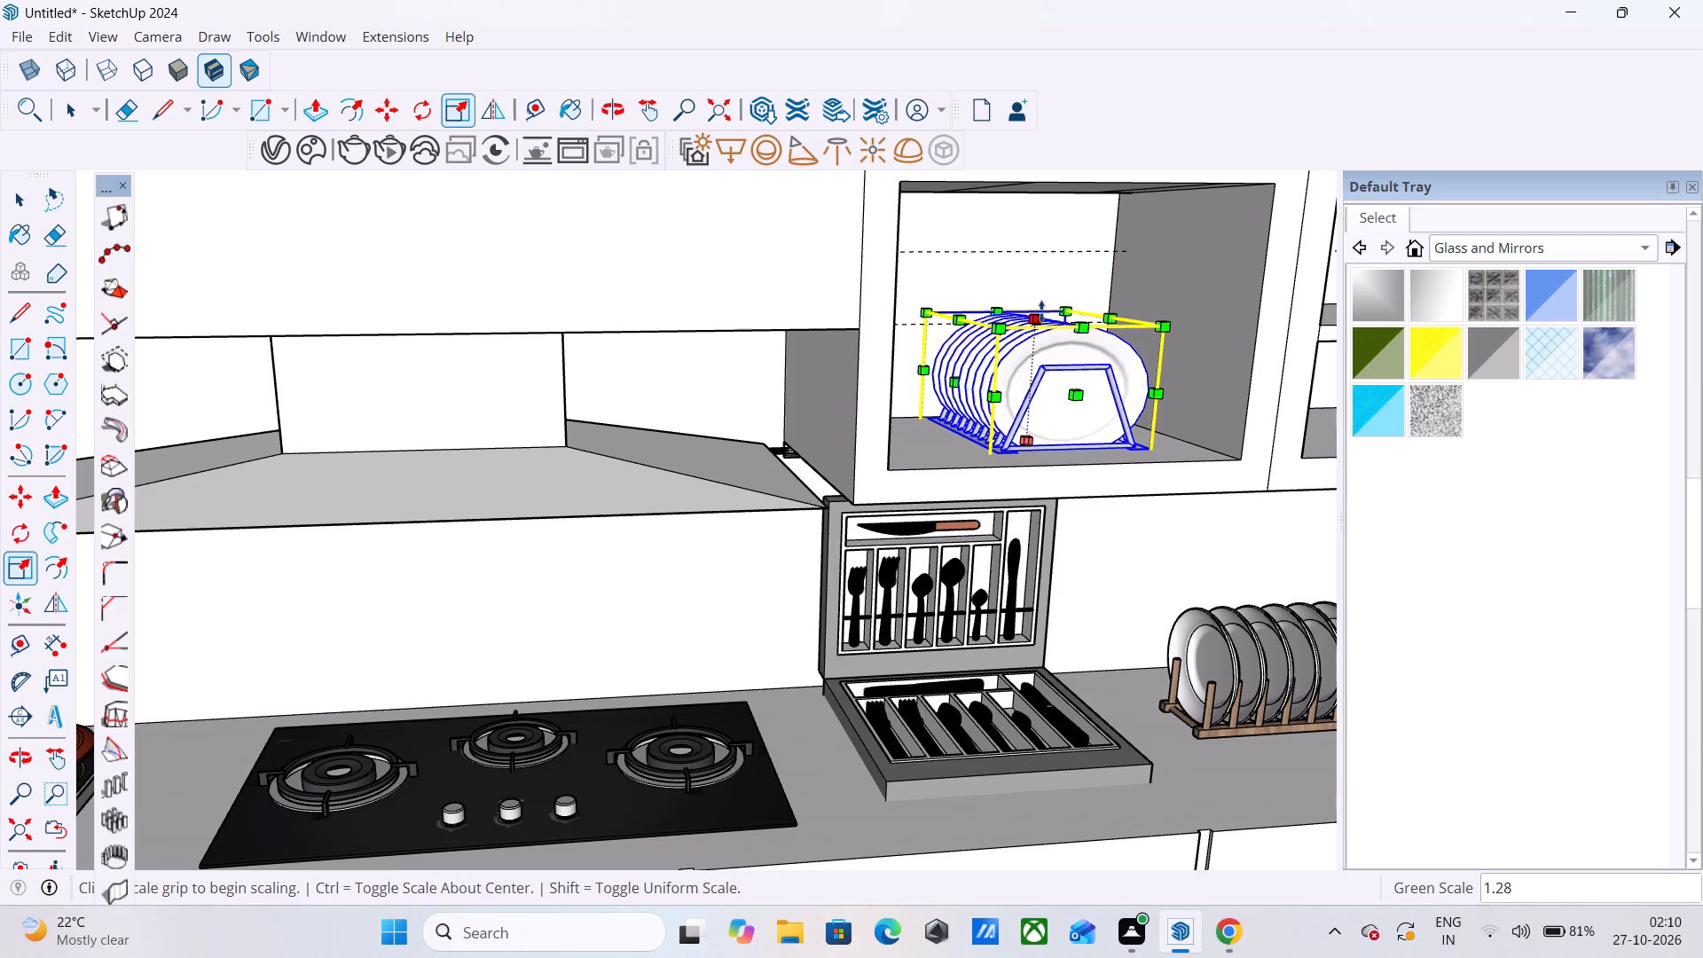
{"action": "left_click", "coordinate": [1035, 316]}
{"action": "left_click", "coordinate": [1037, 280]}
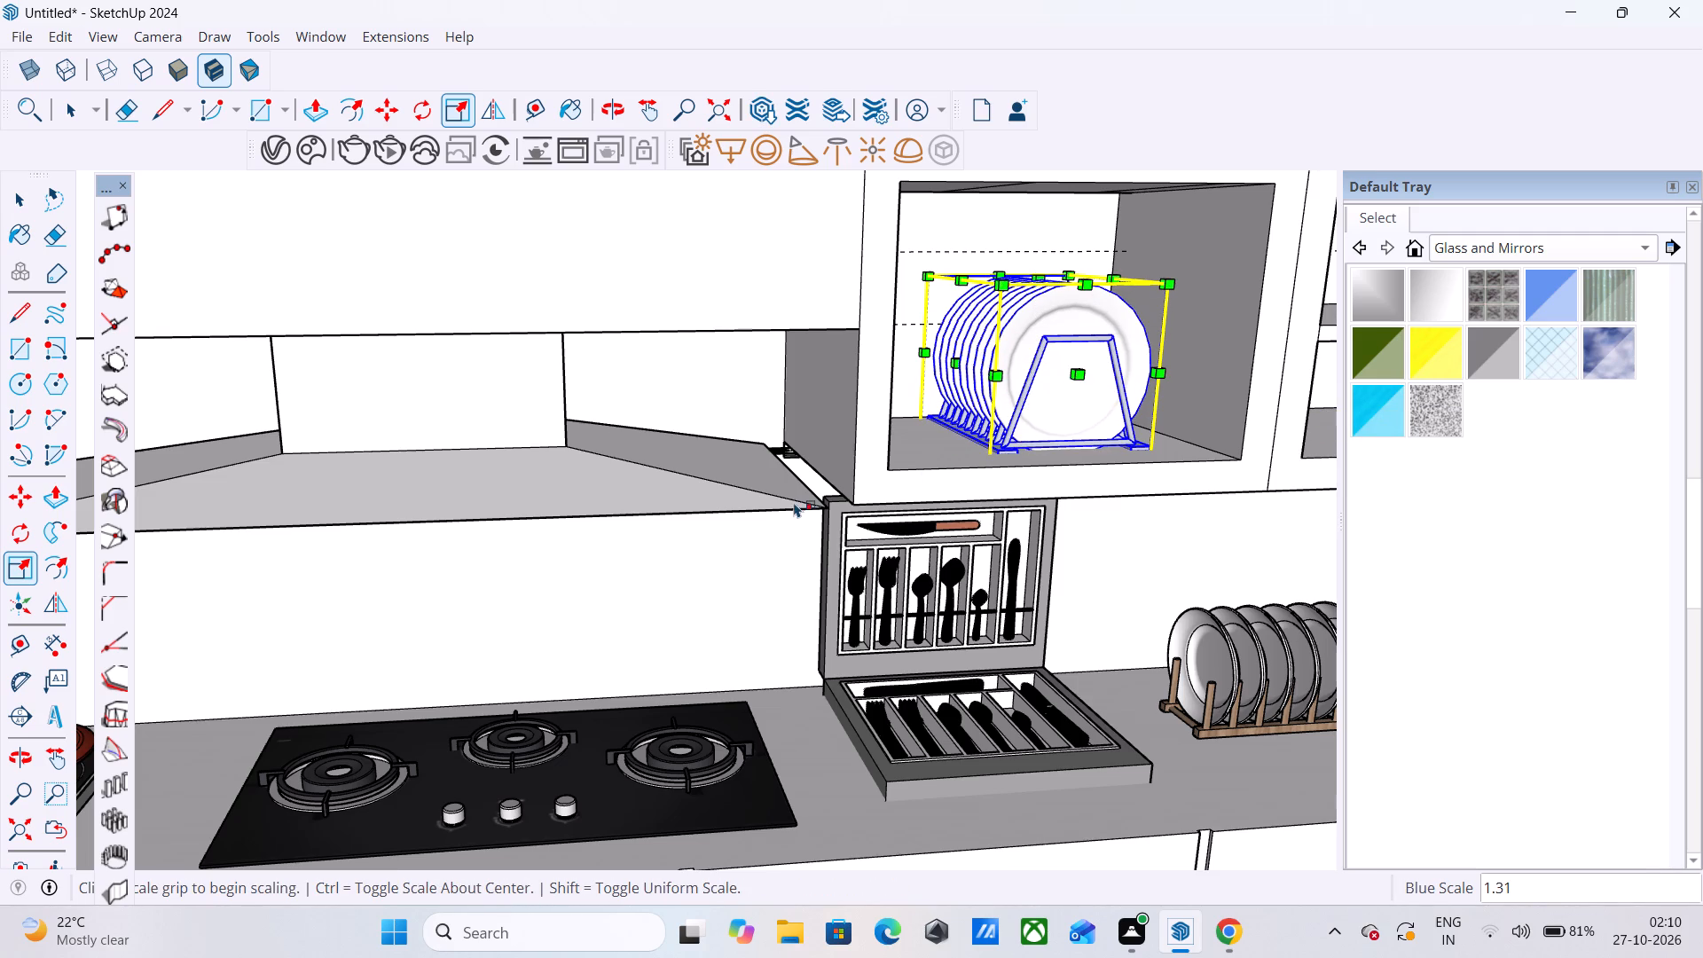
{"action": "scroll", "coordinate": [794, 502], "scroll_direction": "down", "scroll_amount": 13}
{"action": "key", "text": "space"}
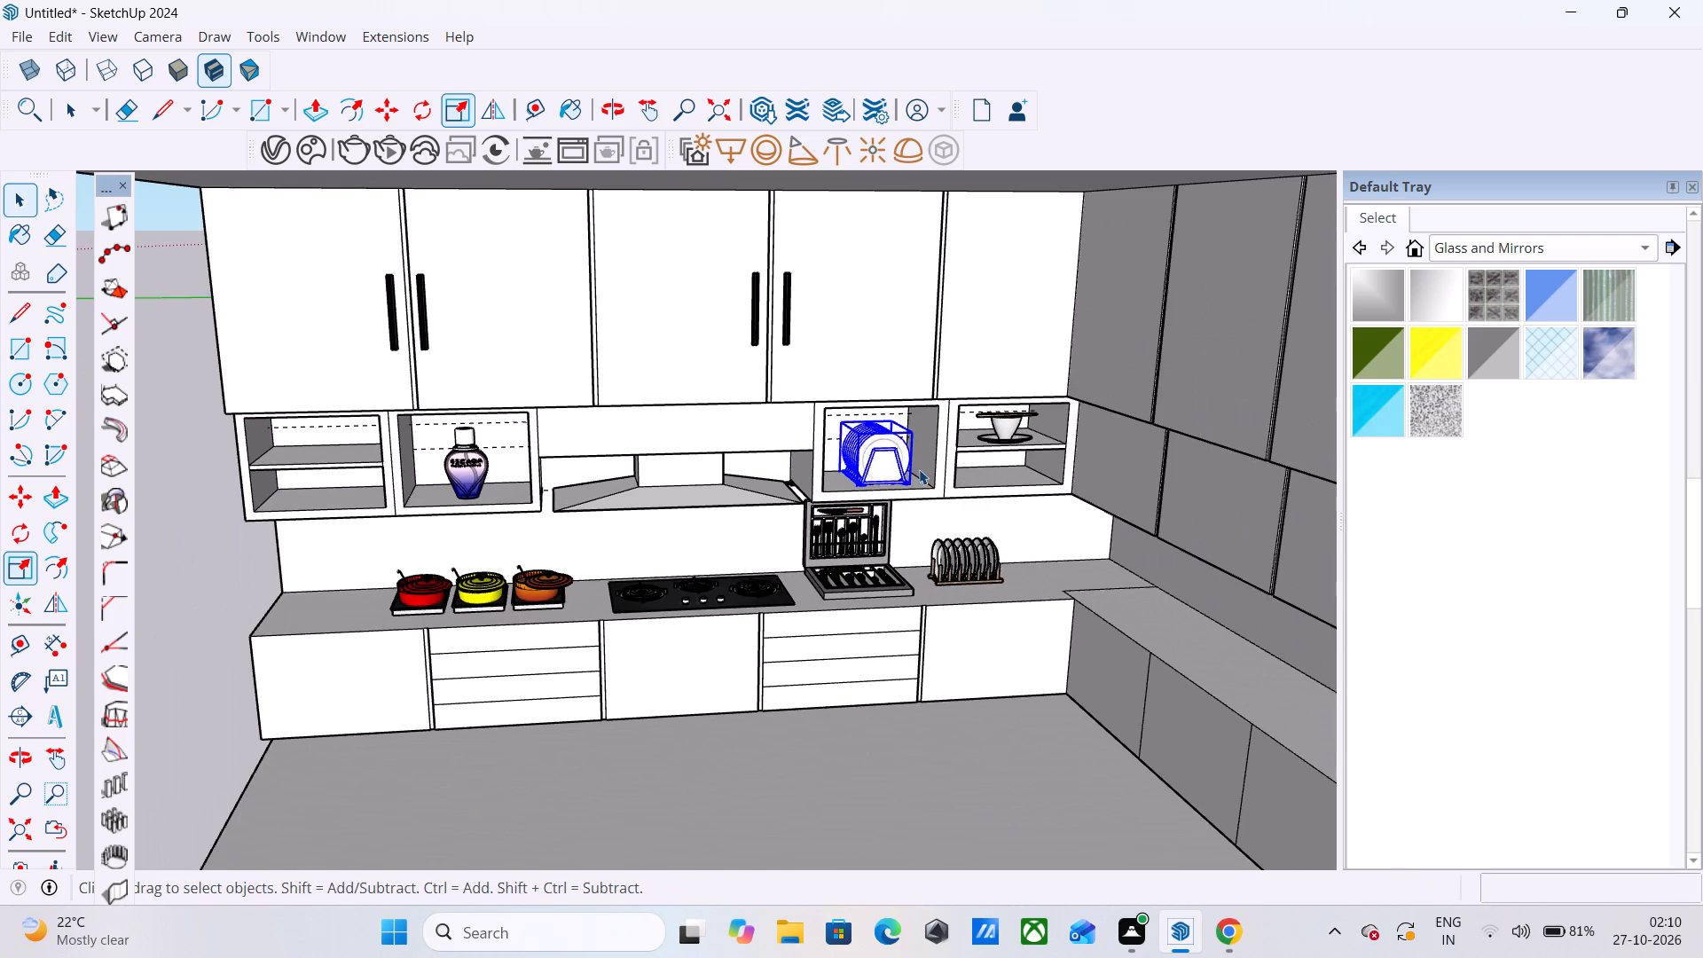
{"action": "scroll", "coordinate": [919, 469], "scroll_direction": "down", "scroll_amount": 4}
{"action": "left_click", "coordinate": [363, 506]}
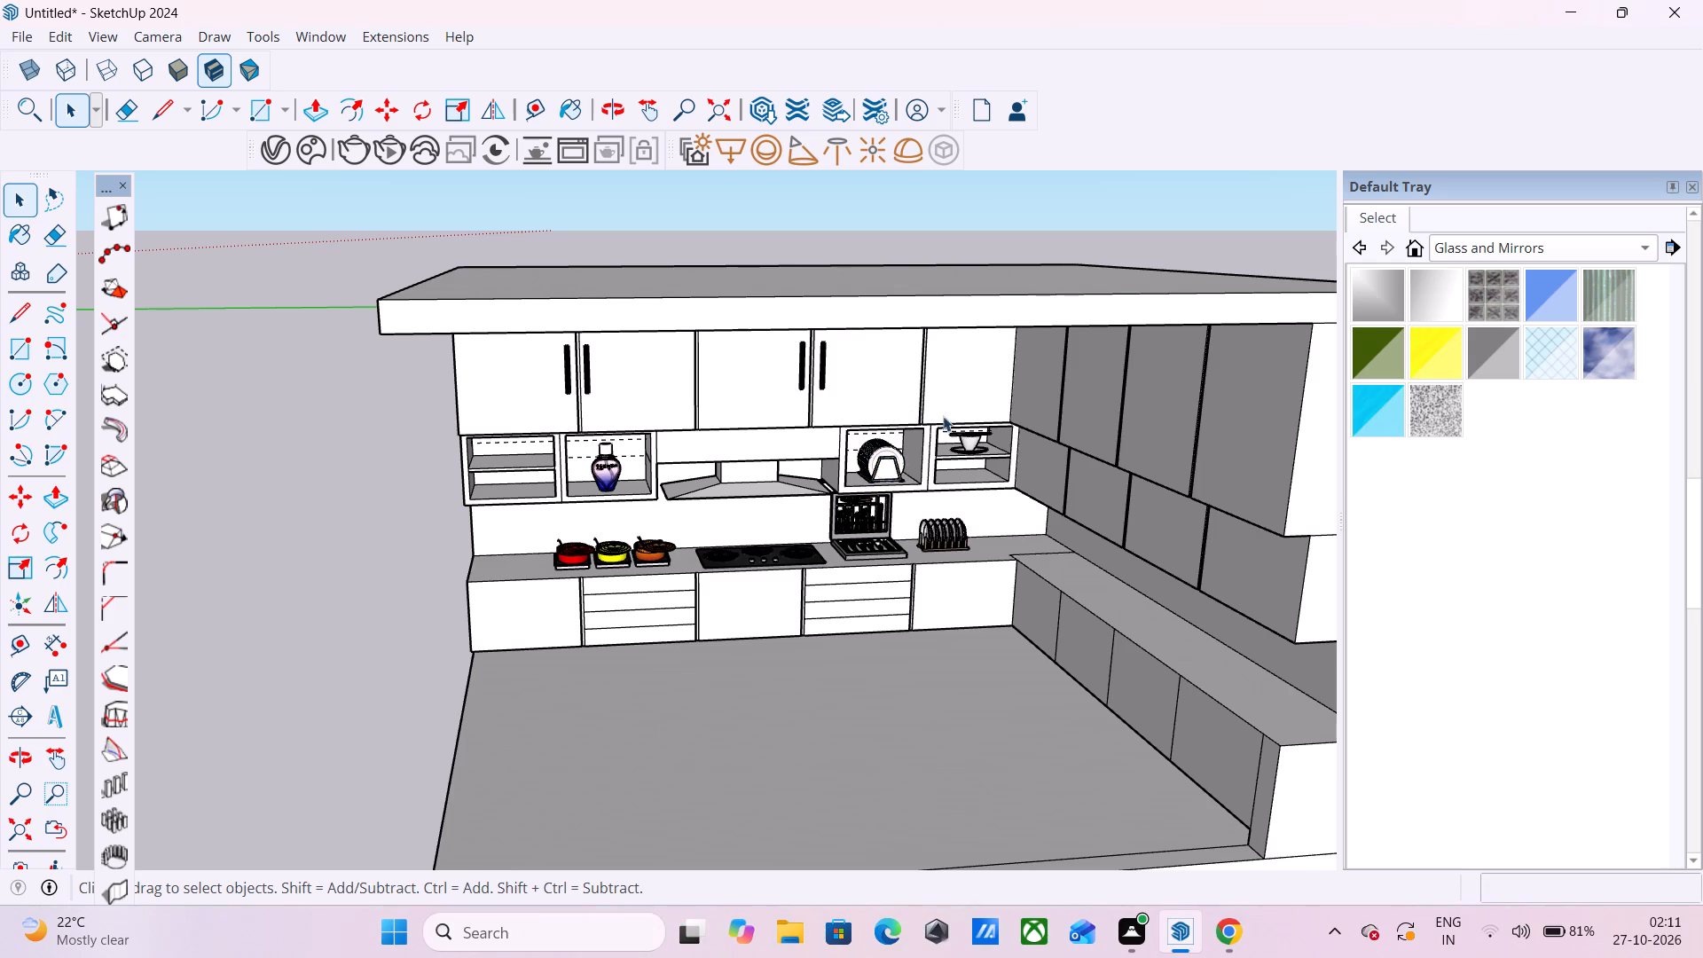
Import the "VintageView+Vino+-+Pins" wine bottle from Downloads and place it on the lower tier of the open shelf beside the perfume bottle.
{"action": "scroll", "coordinate": [962, 442], "scroll_direction": "up", "scroll_amount": 6}
{"action": "middle_click_drag", "start_coordinate": [933, 483], "coordinate": [922, 480]}
{"action": "middle_click_drag", "start_coordinate": [772, 427], "coordinate": [709, 340]}
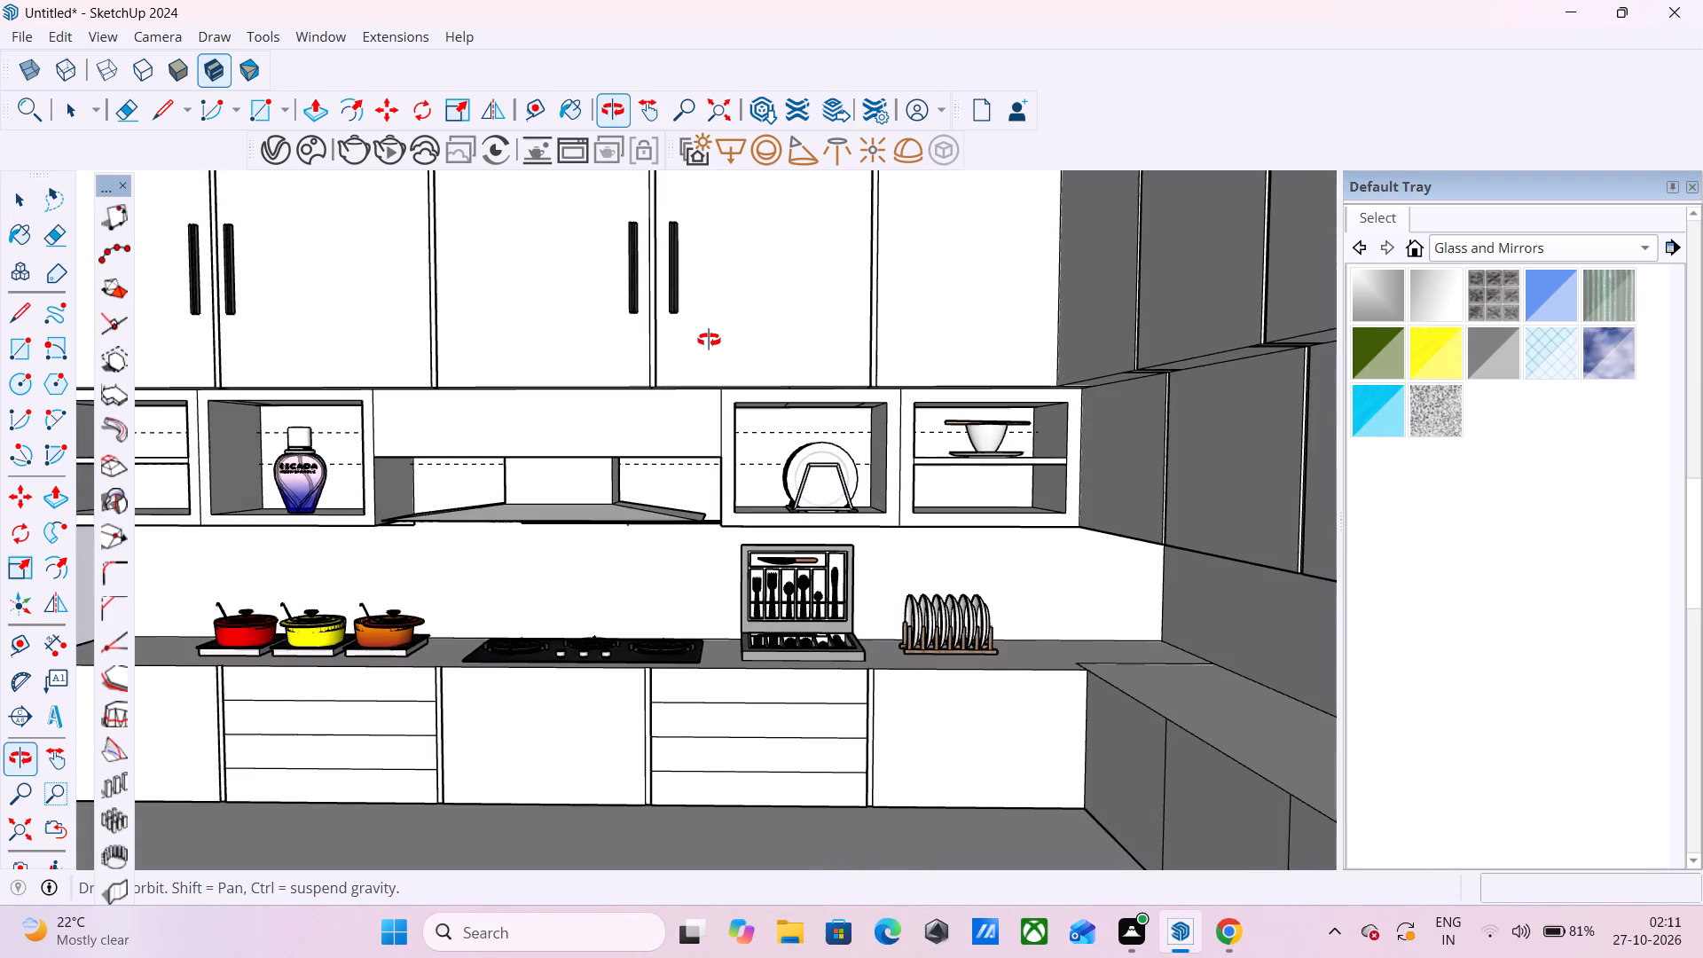
{"action": "middle_click_drag", "start_coordinate": [709, 340], "coordinate": [717, 344]}
{"action": "scroll", "coordinate": [938, 356], "scroll_direction": "down", "scroll_amount": 4}
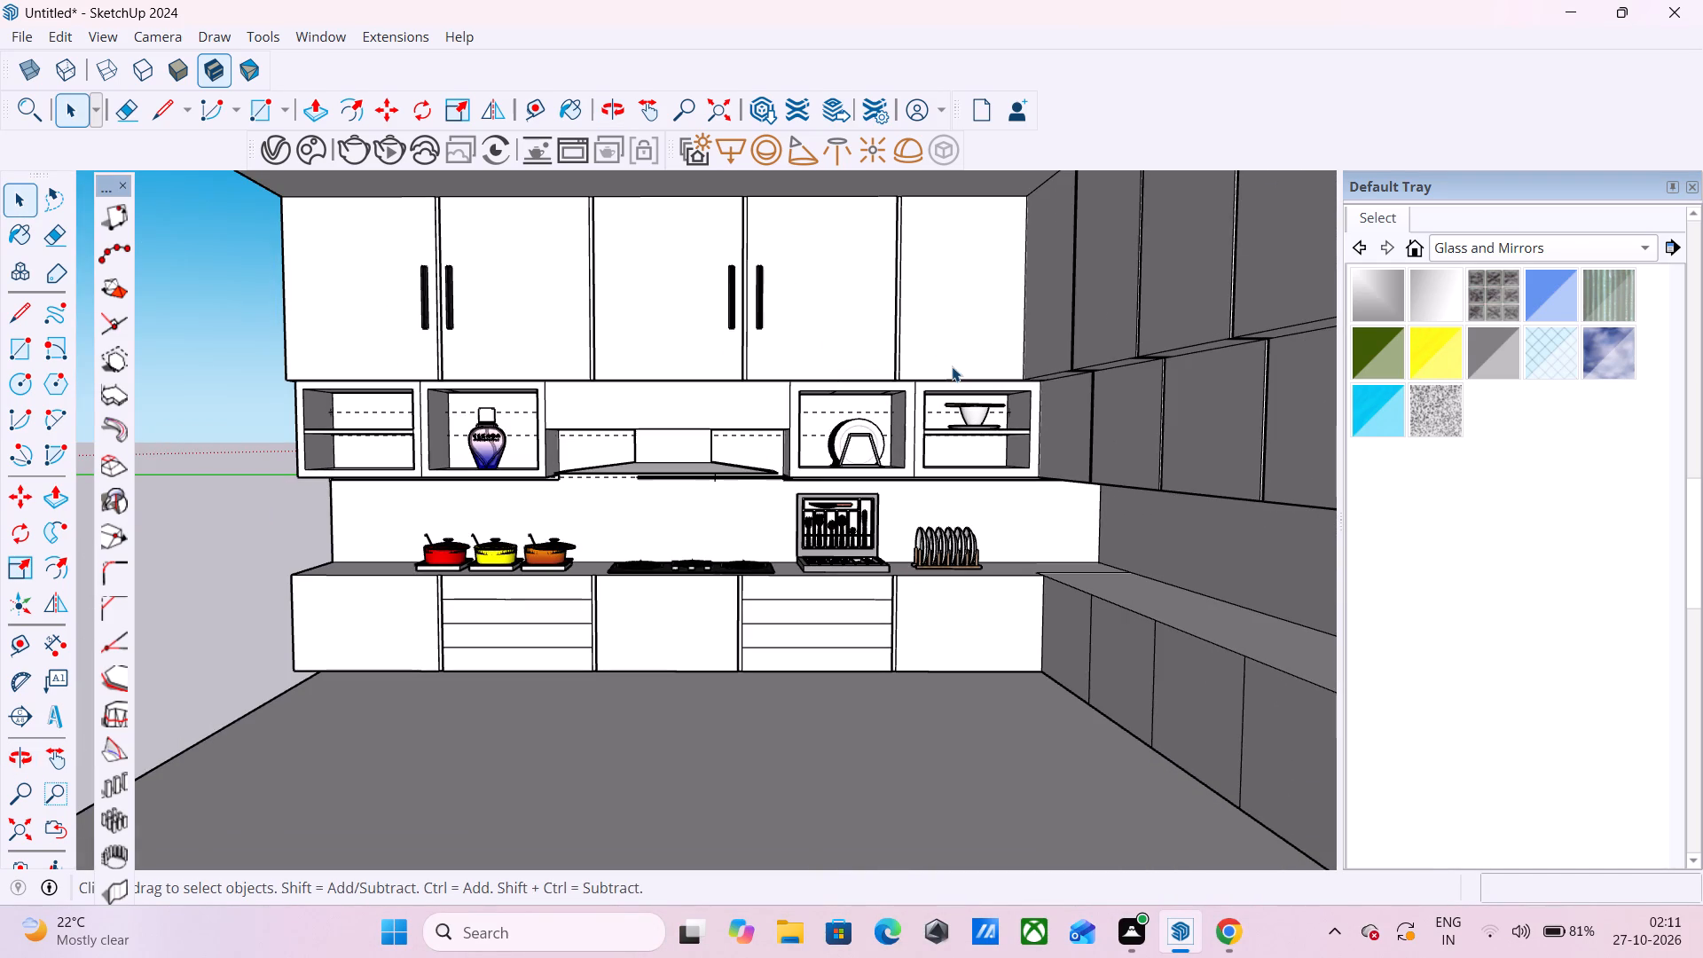
{"action": "left_click", "coordinate": [31, 43]}
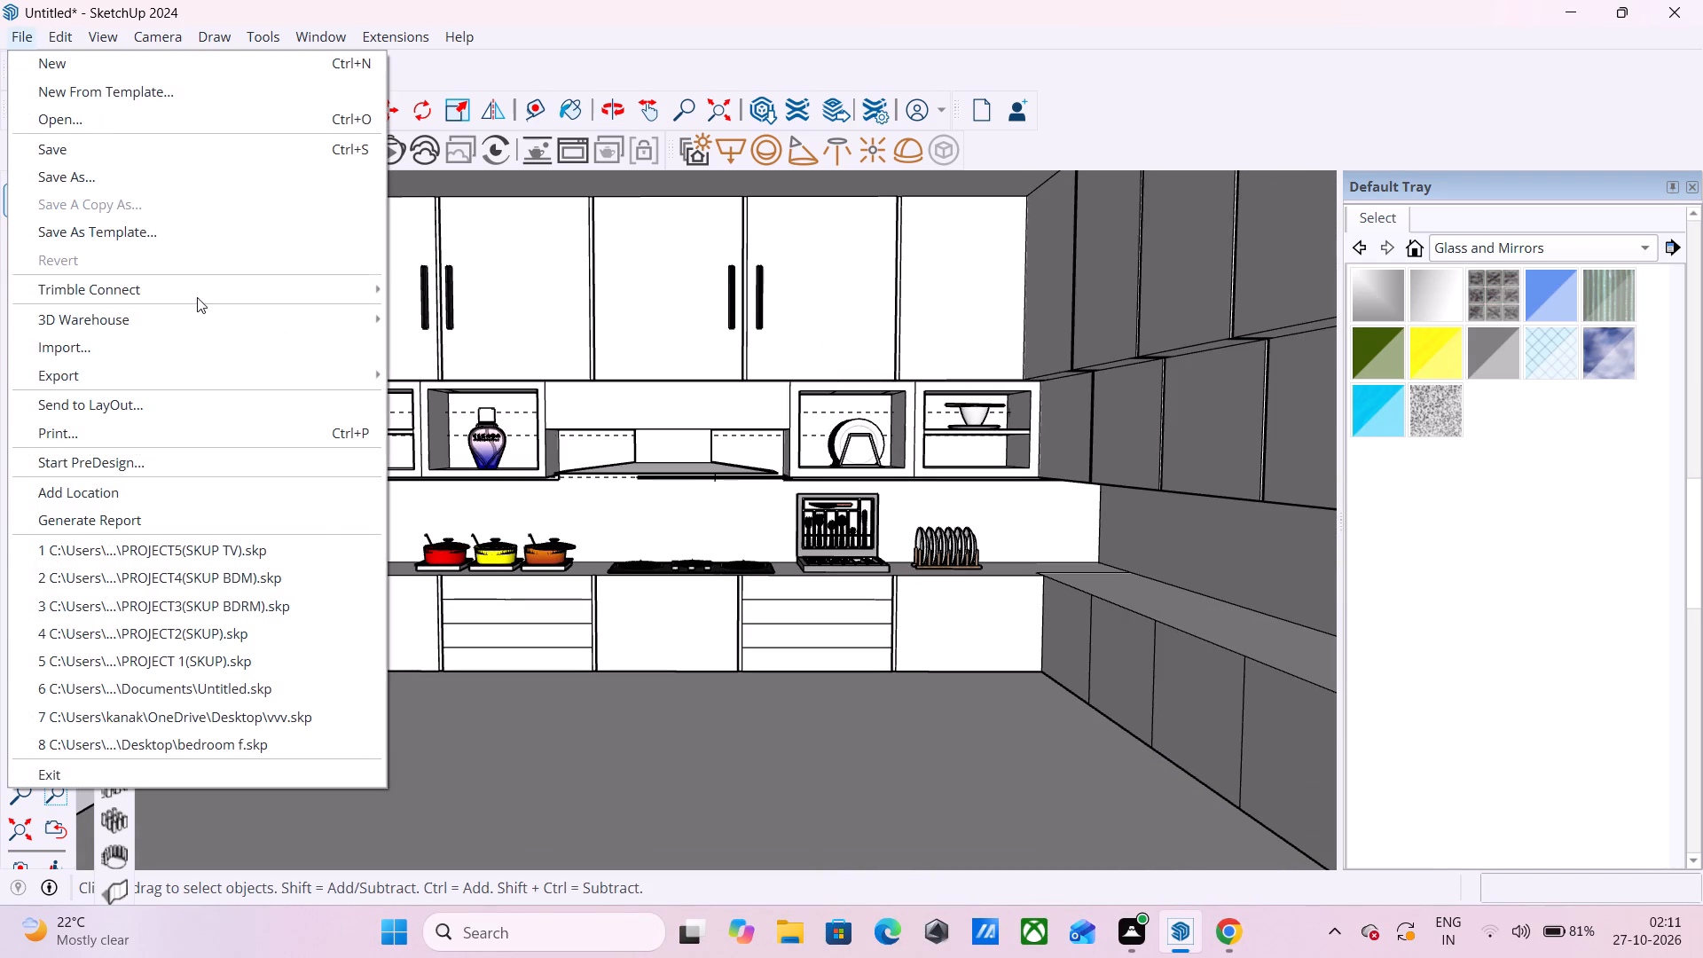
{"action": "left_click", "coordinate": [228, 356]}
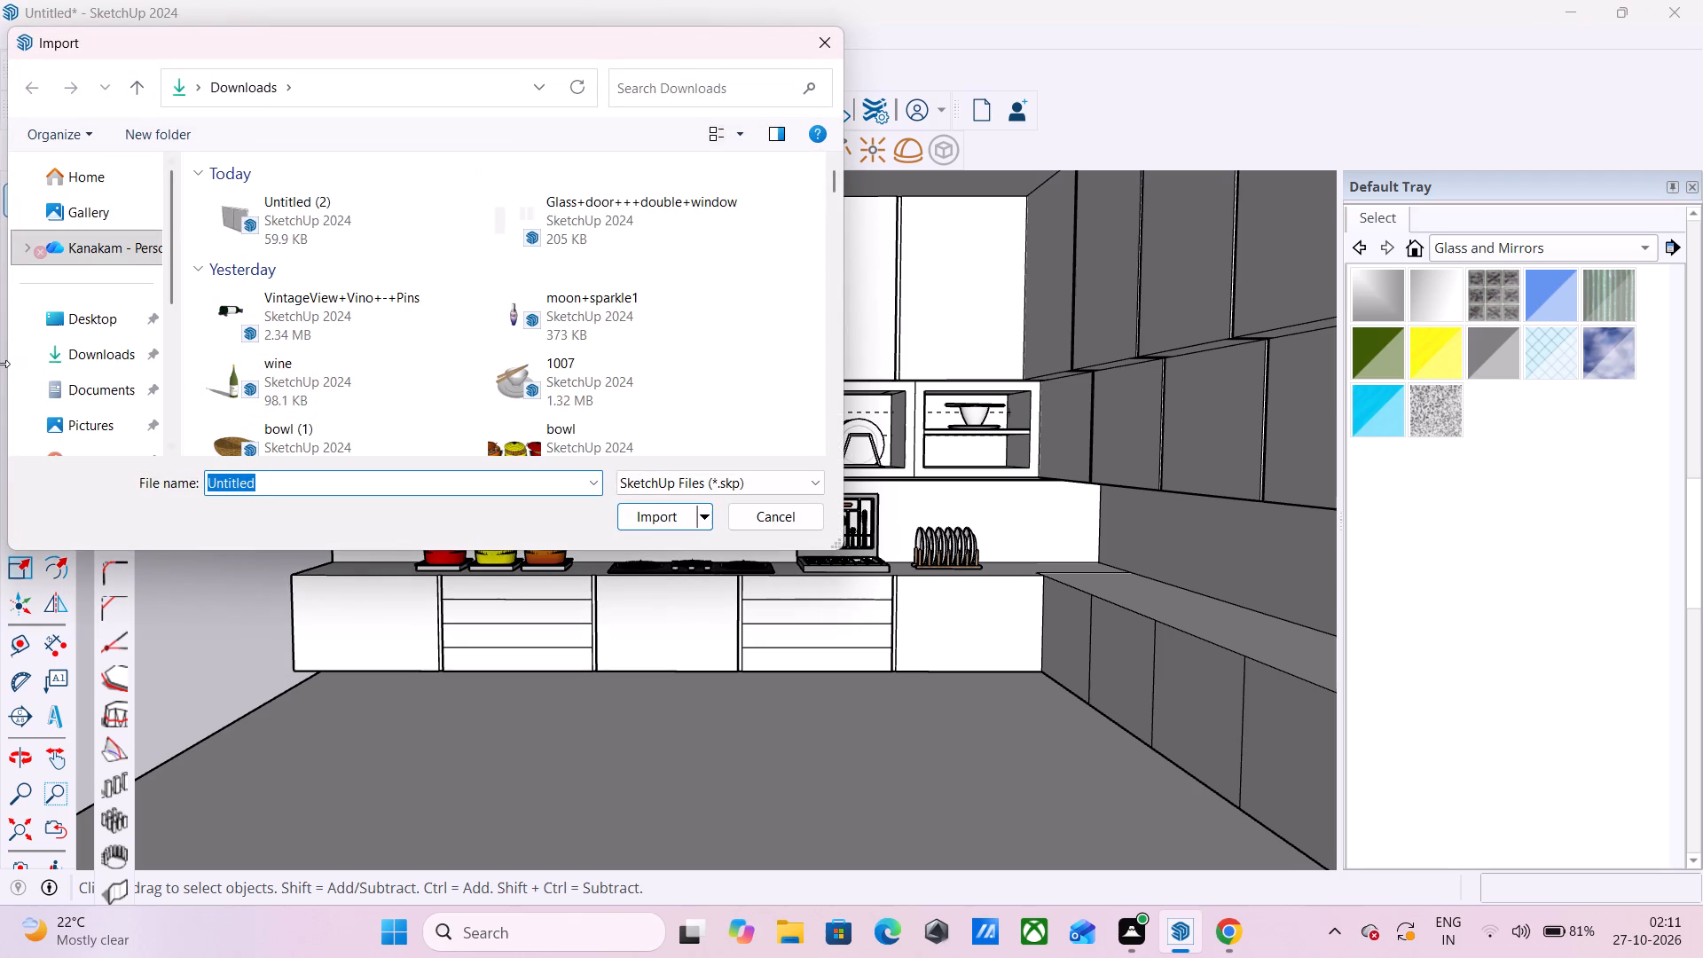
{"action": "left_click", "coordinate": [300, 313]}
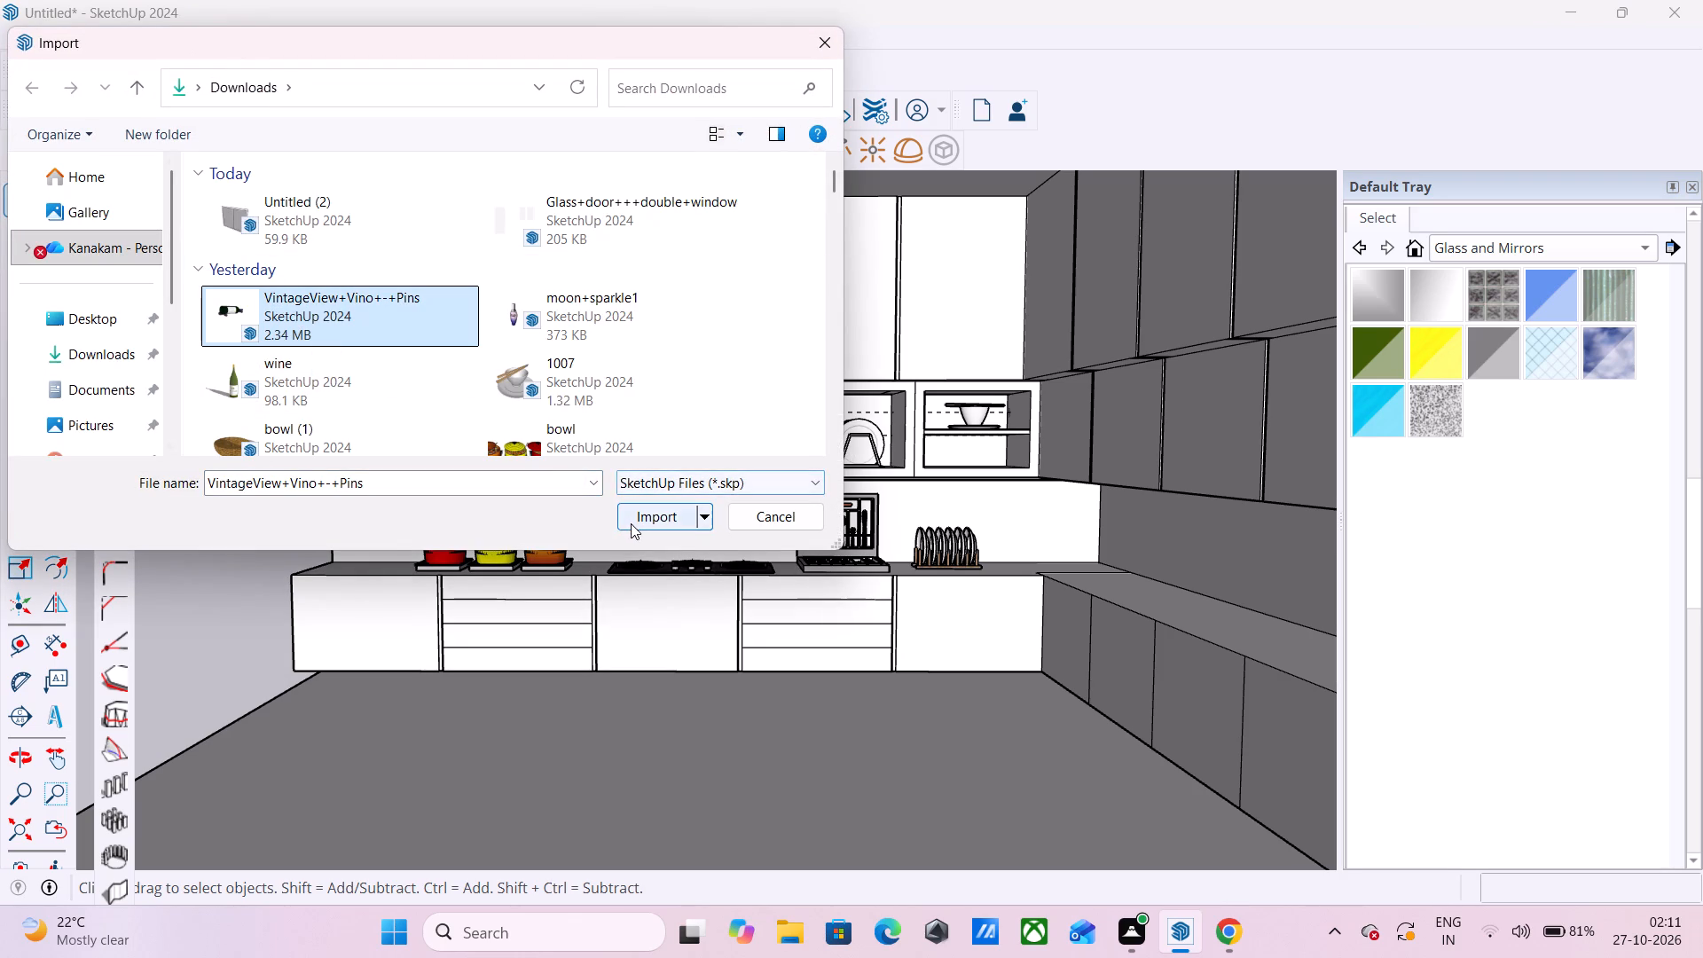
{"action": "left_click", "coordinate": [631, 523]}
{"action": "scroll", "coordinate": [353, 440], "scroll_direction": "up", "scroll_amount": 2}
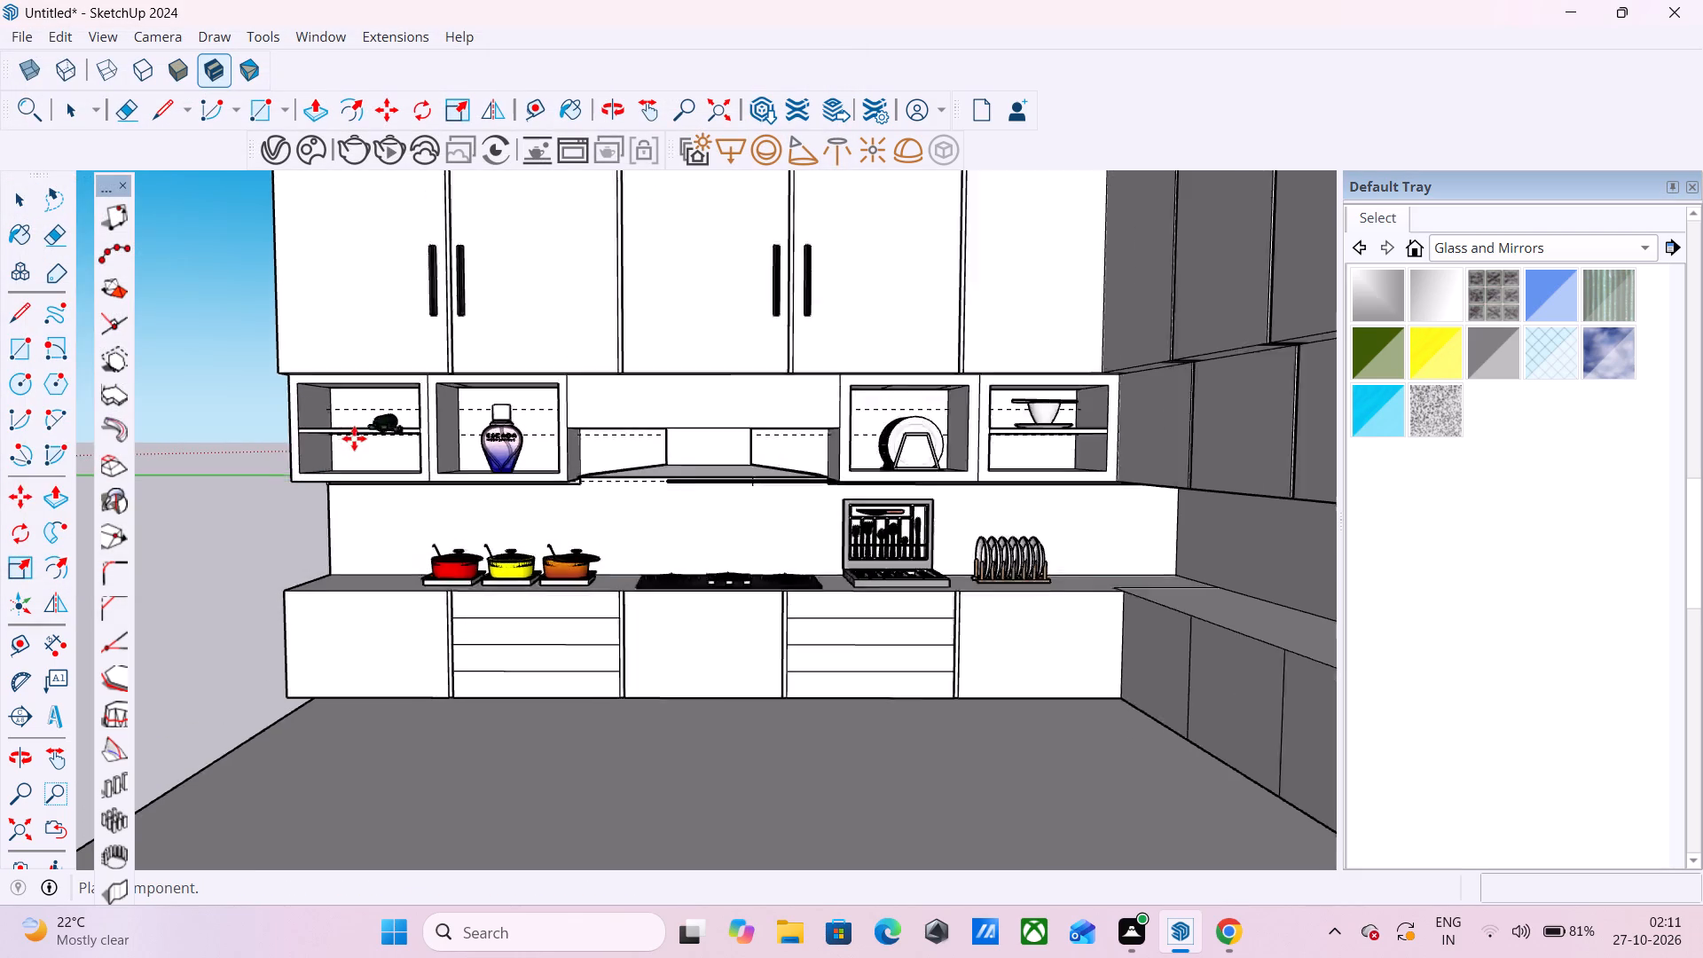
{"action": "scroll", "coordinate": [354, 438], "scroll_direction": "up", "scroll_amount": 14}
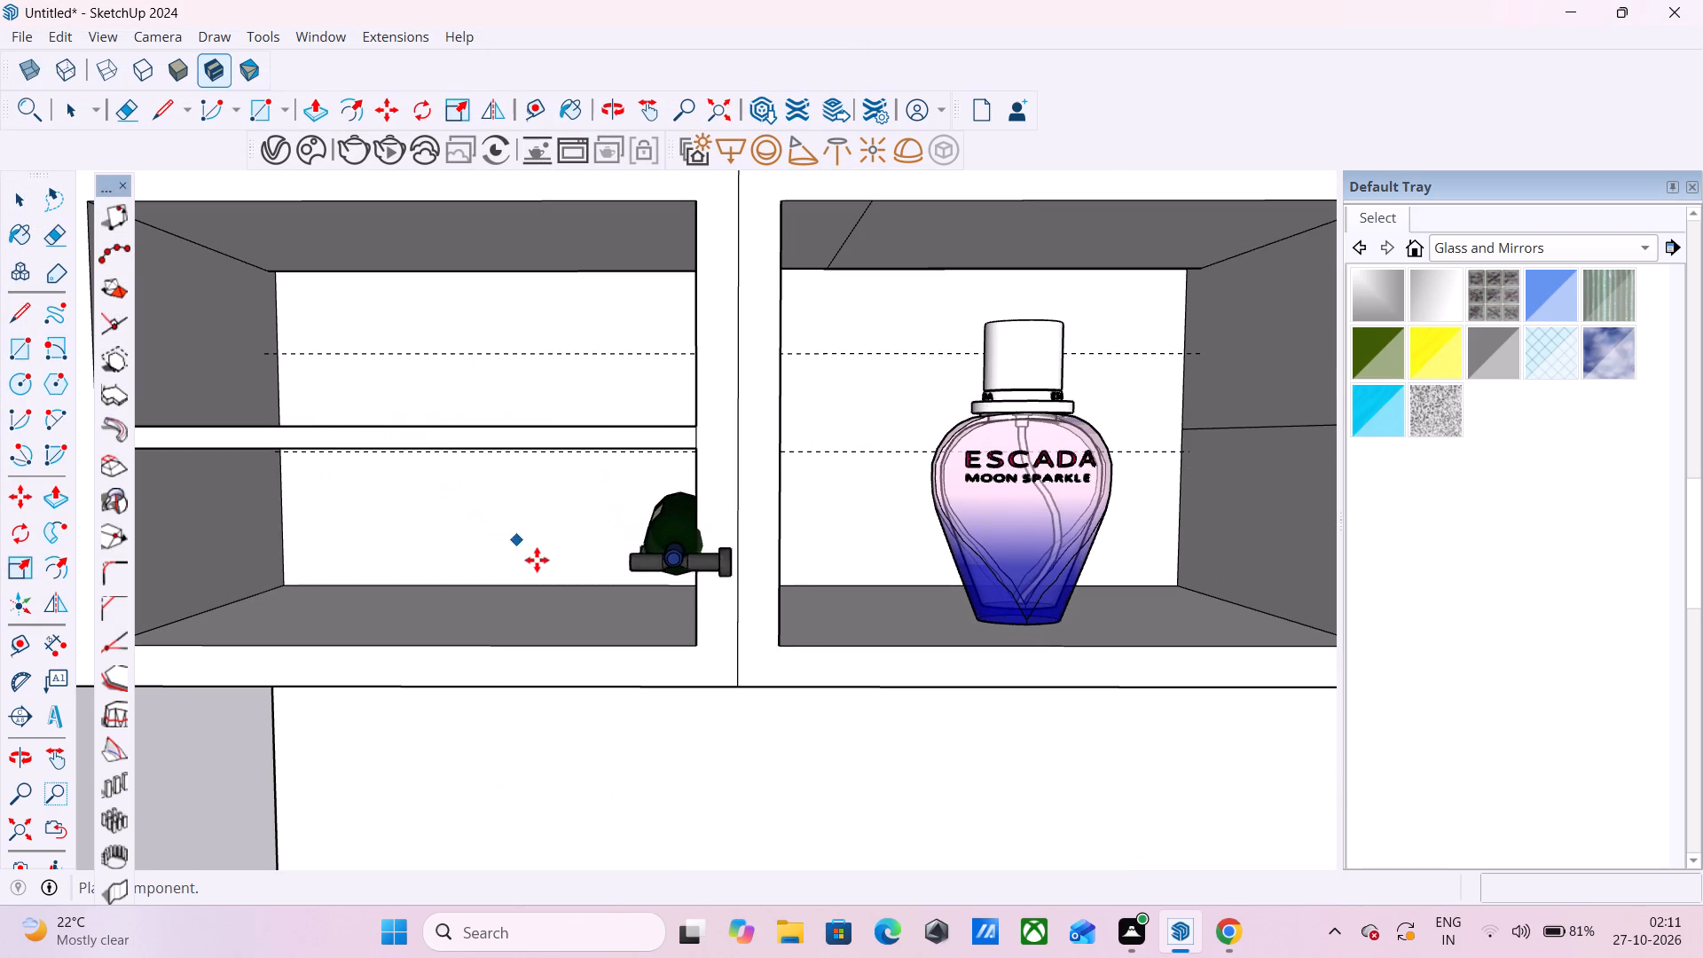
{"action": "scroll", "coordinate": [355, 551], "scroll_direction": "up", "scroll_amount": 1}
{"action": "middle_click_drag", "start_coordinate": [355, 551], "coordinate": [610, 632]}
{"action": "middle_click_drag", "start_coordinate": [603, 632], "coordinate": [546, 632]}
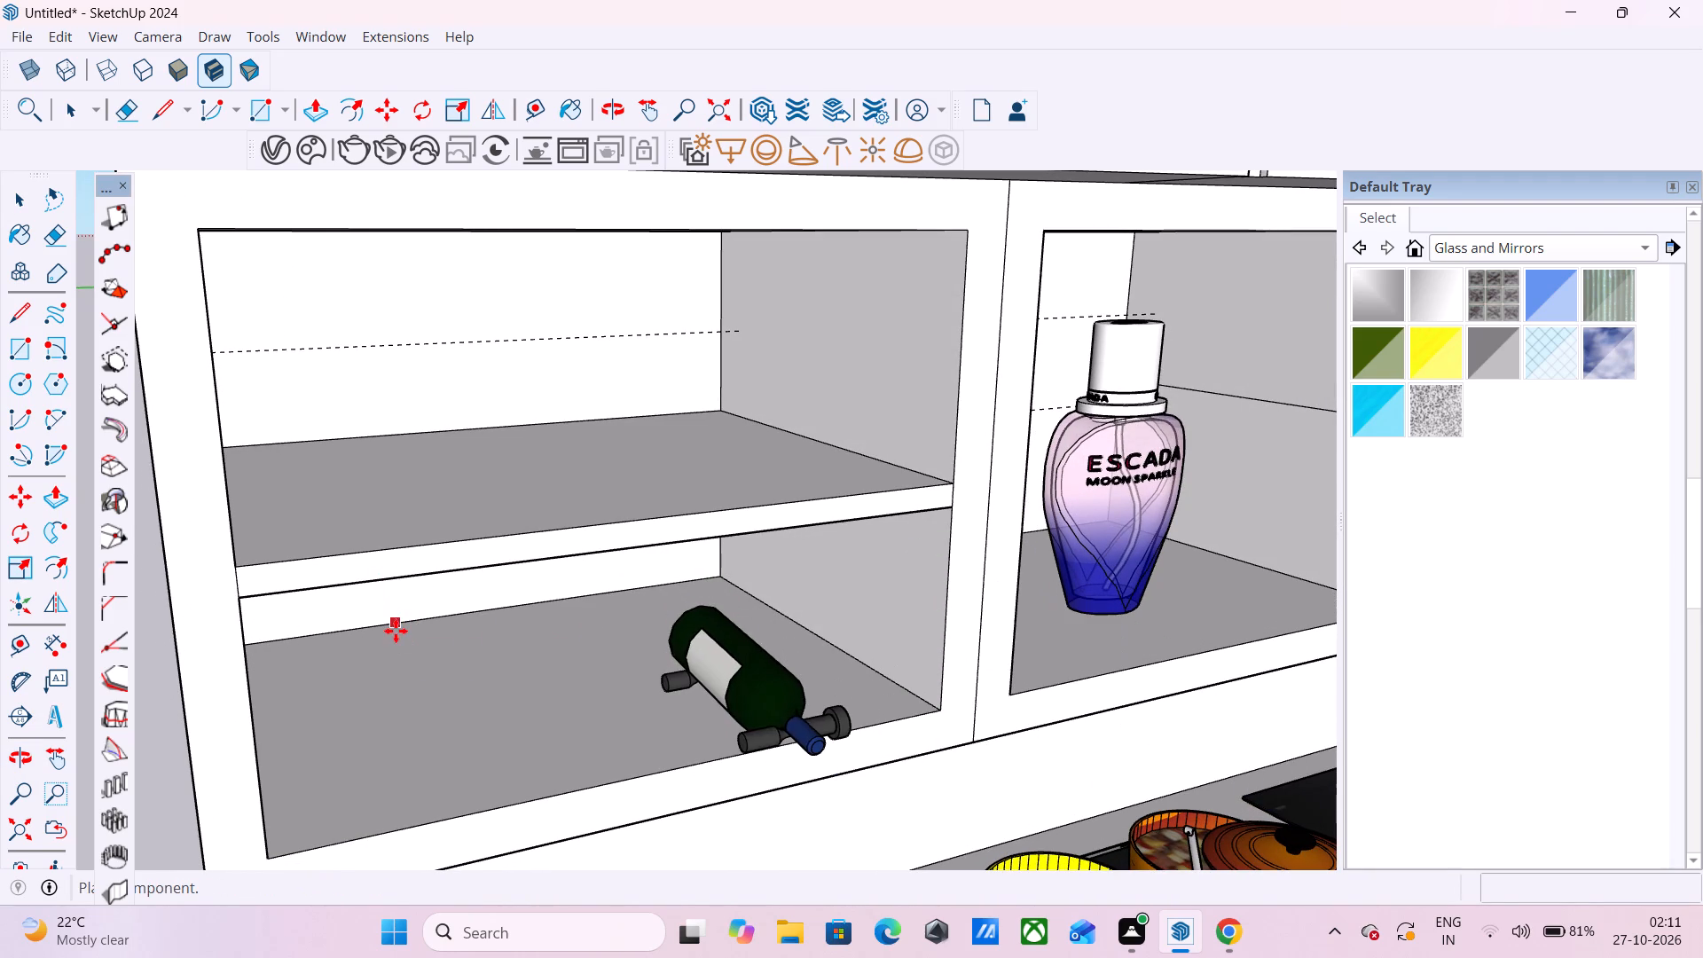
{"action": "left_click", "coordinate": [396, 631]}
Rotate the wine bottle 90° on the shelf surface so it lies lengthwise along the cabinet.
{"action": "left_click", "coordinate": [26, 575]}
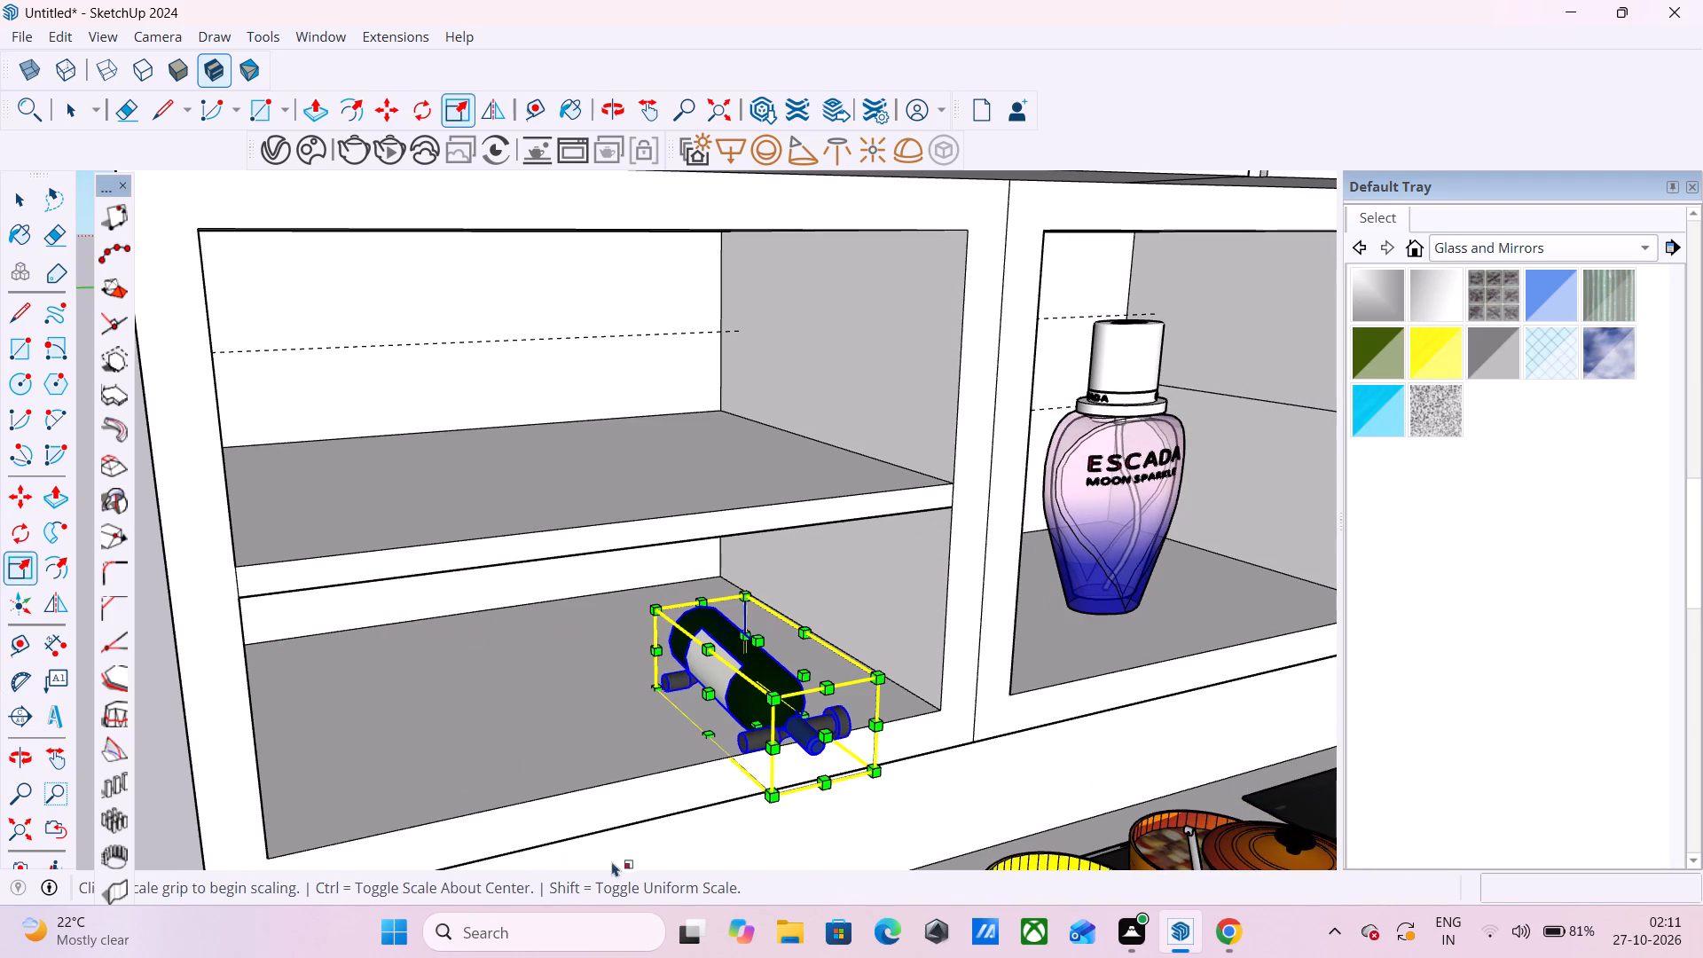
{"action": "left_click", "coordinate": [15, 528]}
{"action": "left_click", "coordinate": [538, 690]}
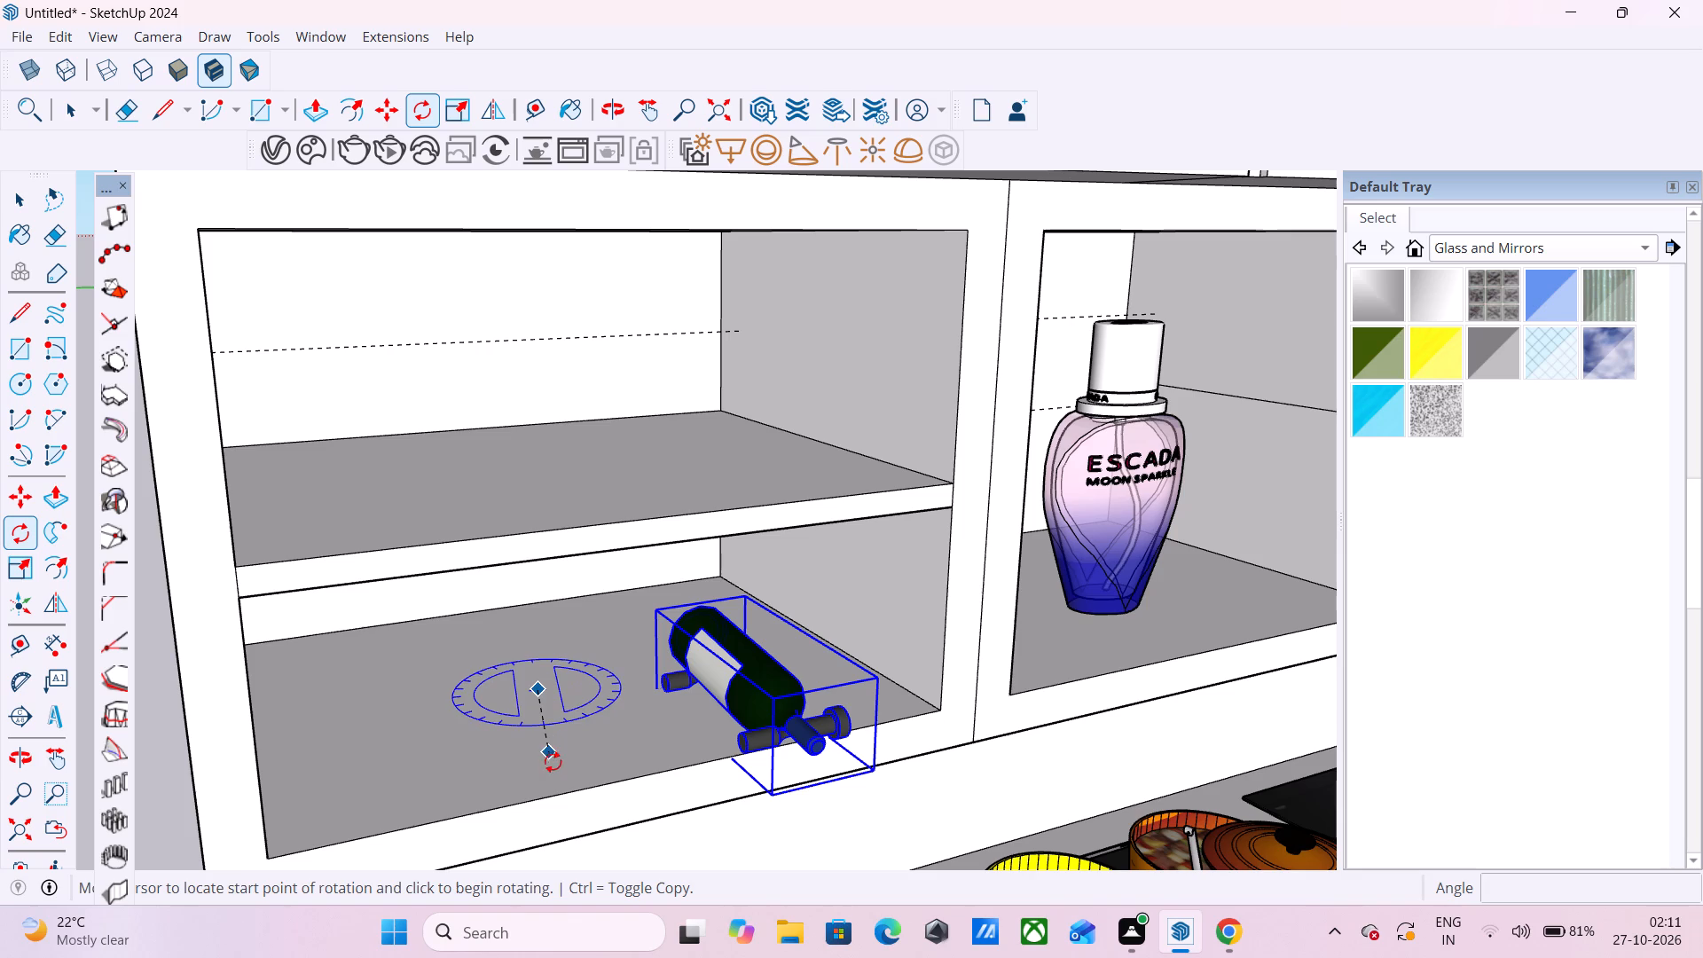
{"action": "left_click", "coordinate": [570, 749]}
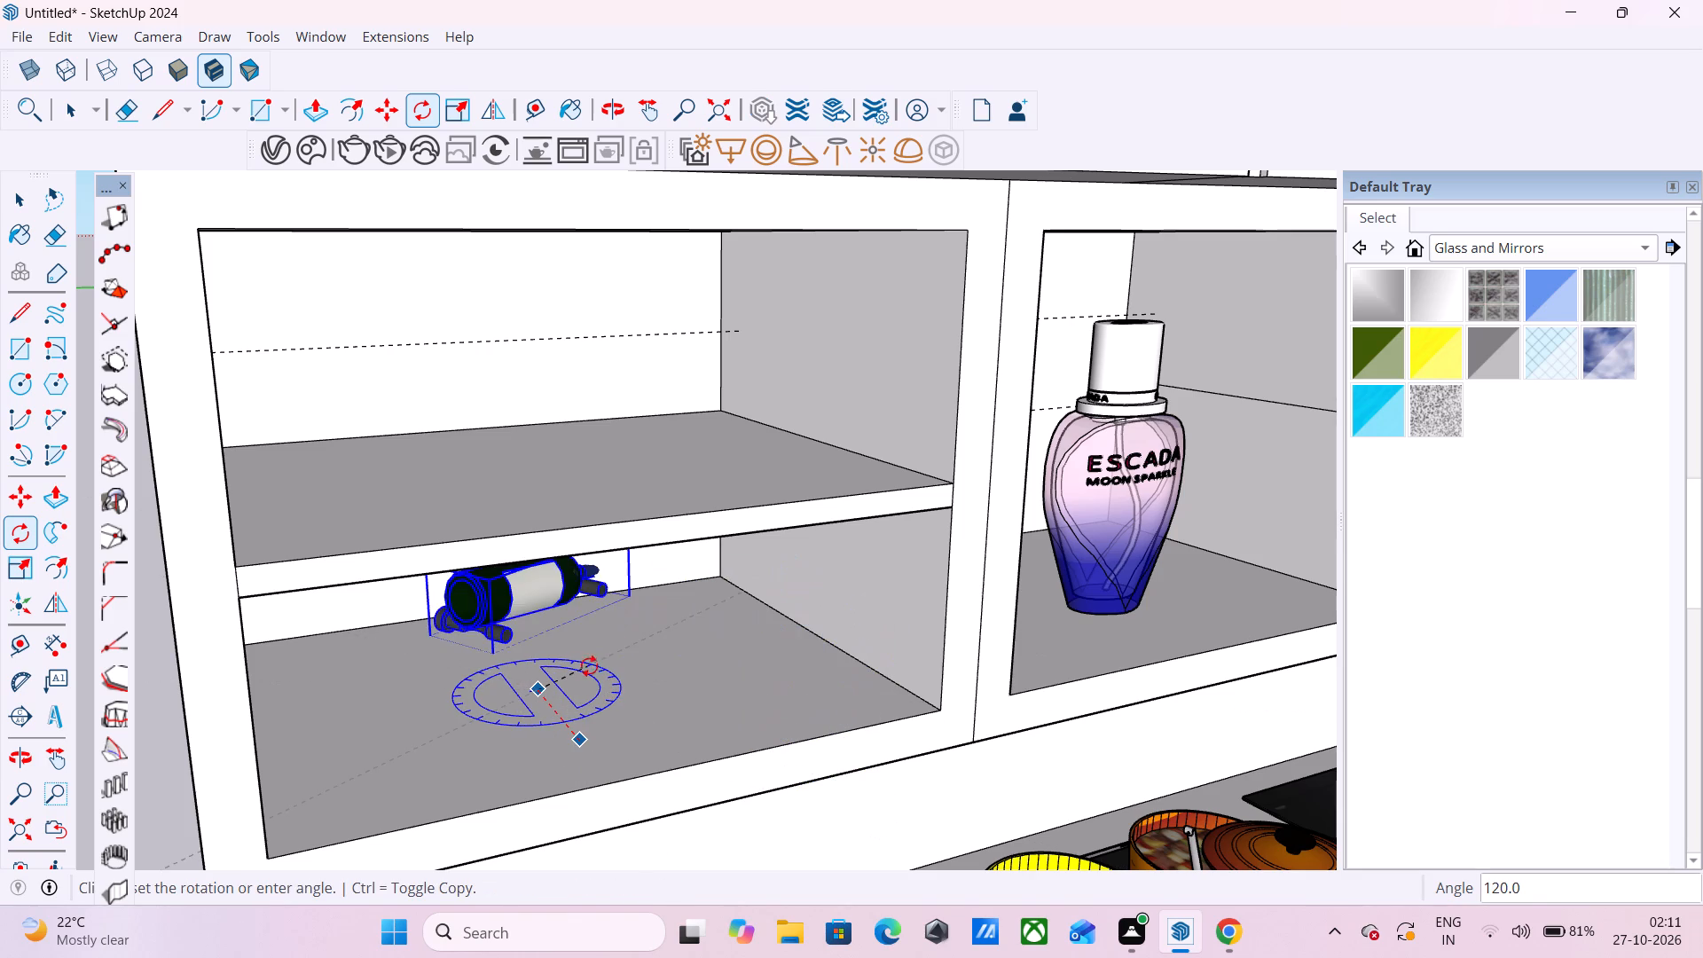
{"action": "left_click", "coordinate": [597, 680]}
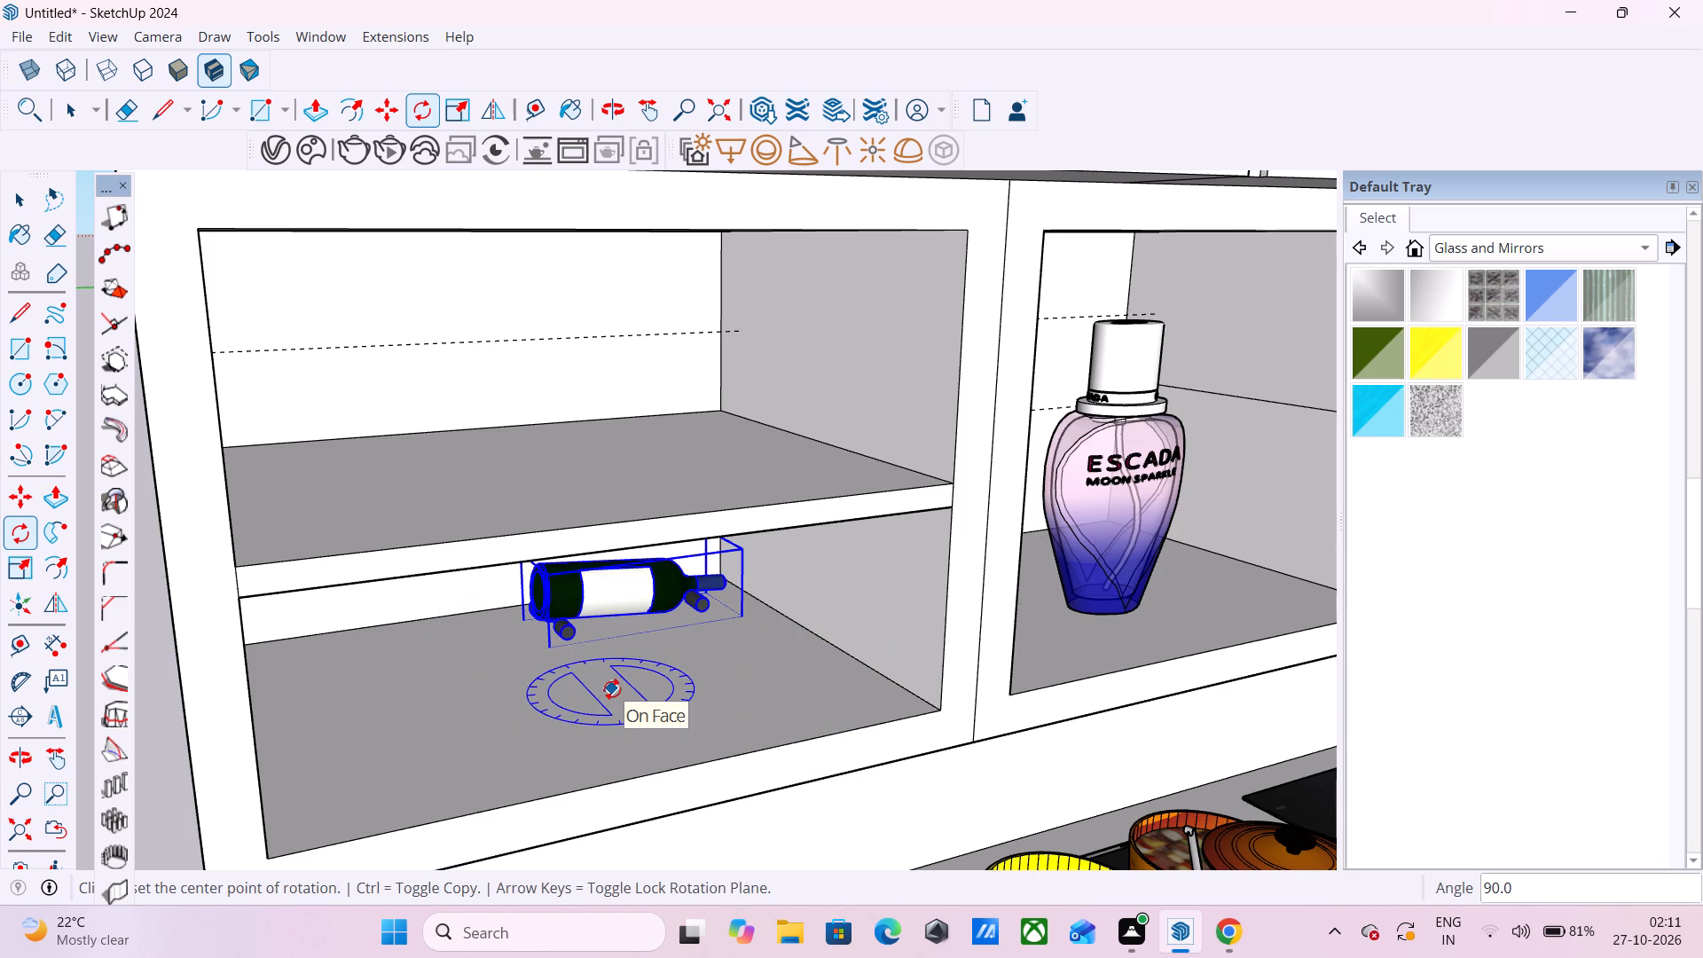
Move the wine bottle about 1' 2 5/16" onto the upper tier of the same two-tier open shelf.
{"action": "key", "text": "m"}
{"action": "left_click", "coordinate": [558, 654]}
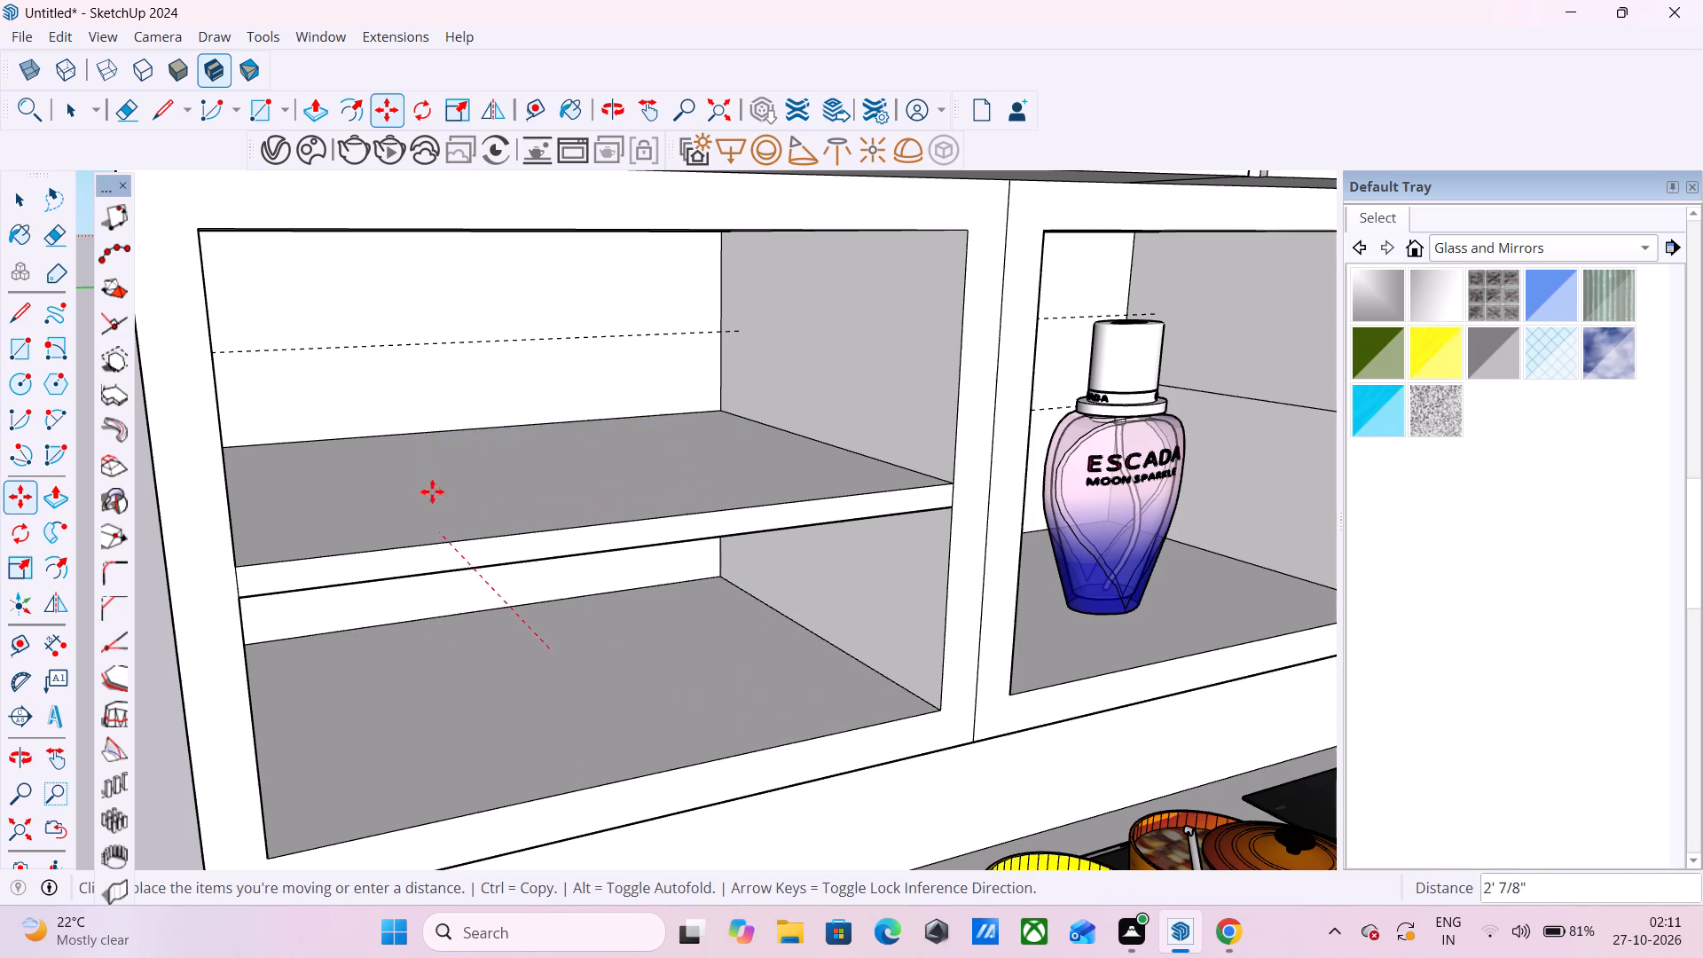
{"action": "left_click", "coordinate": [436, 495]}
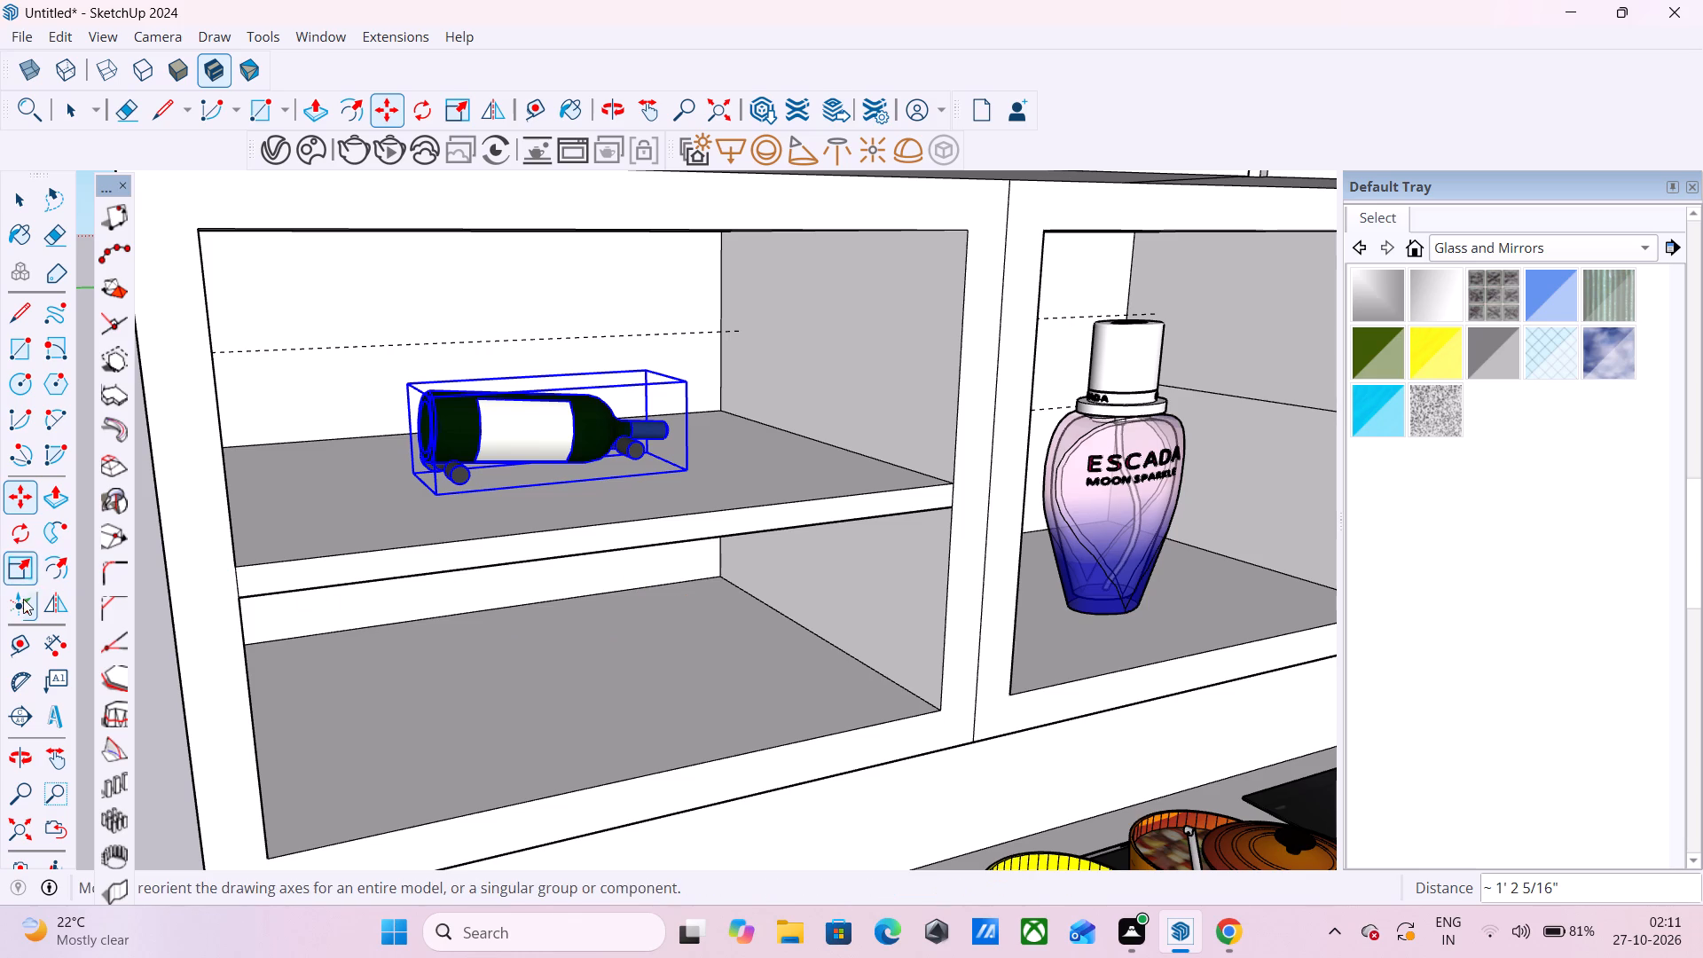
Enlarge the wine bottle uniformly by about 1.63 on the upper tier of the open shelf.
{"action": "left_click", "coordinate": [27, 569]}
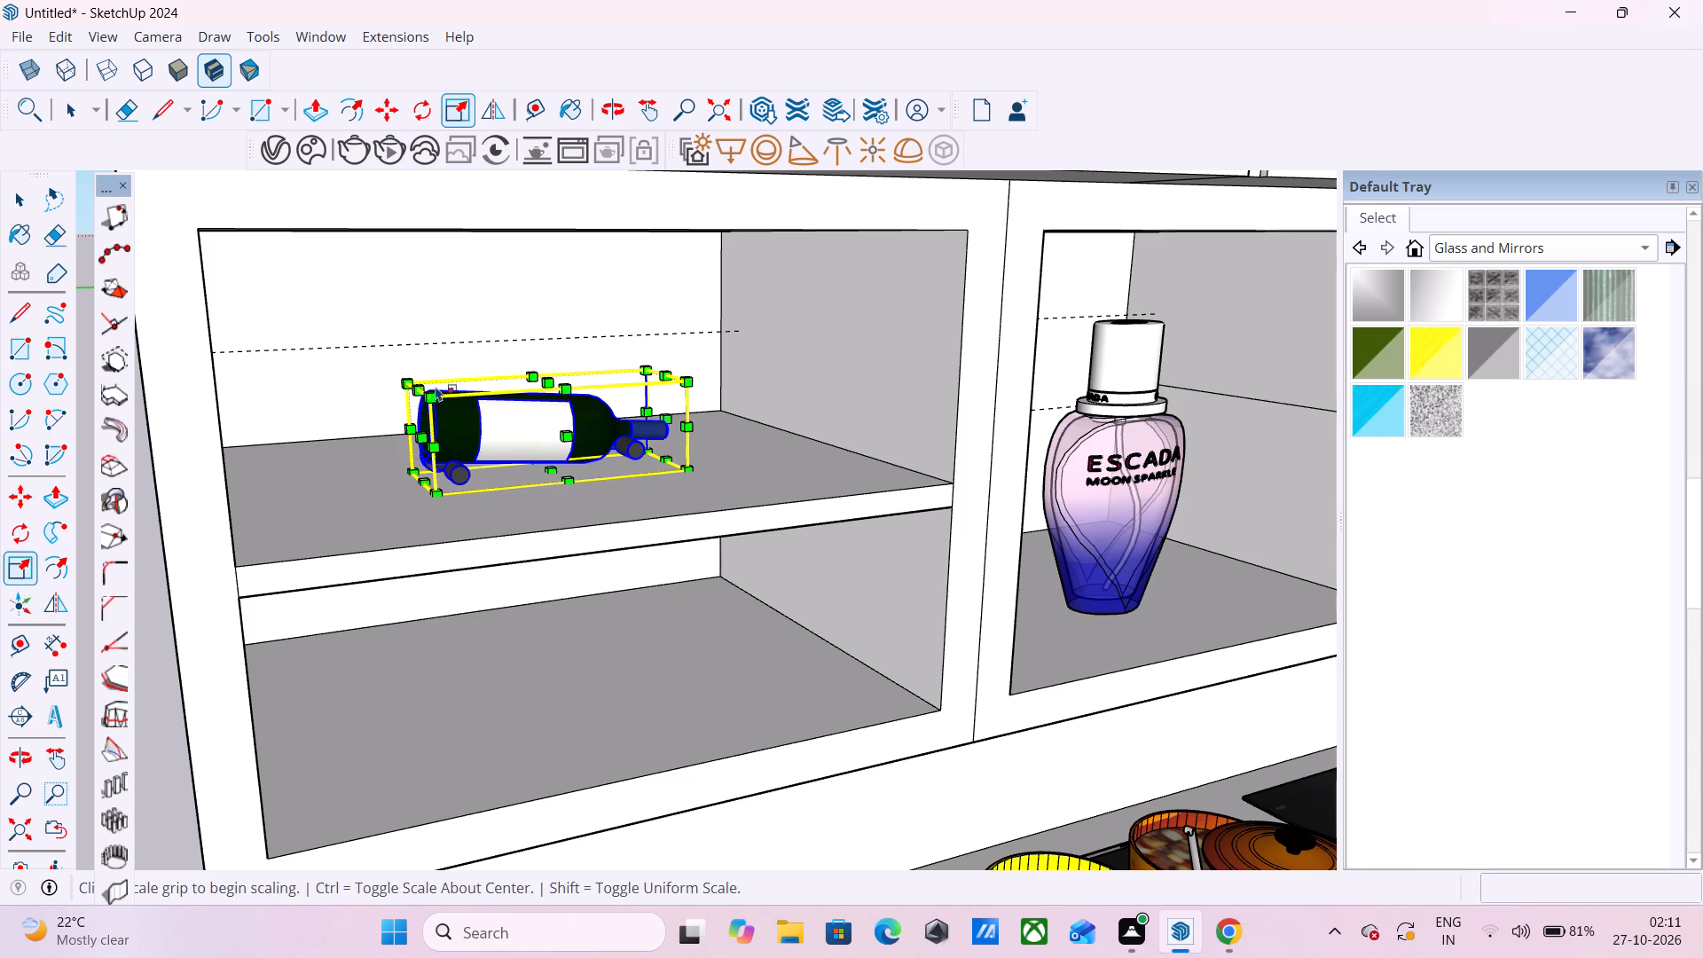
{"action": "left_click", "coordinate": [434, 392]}
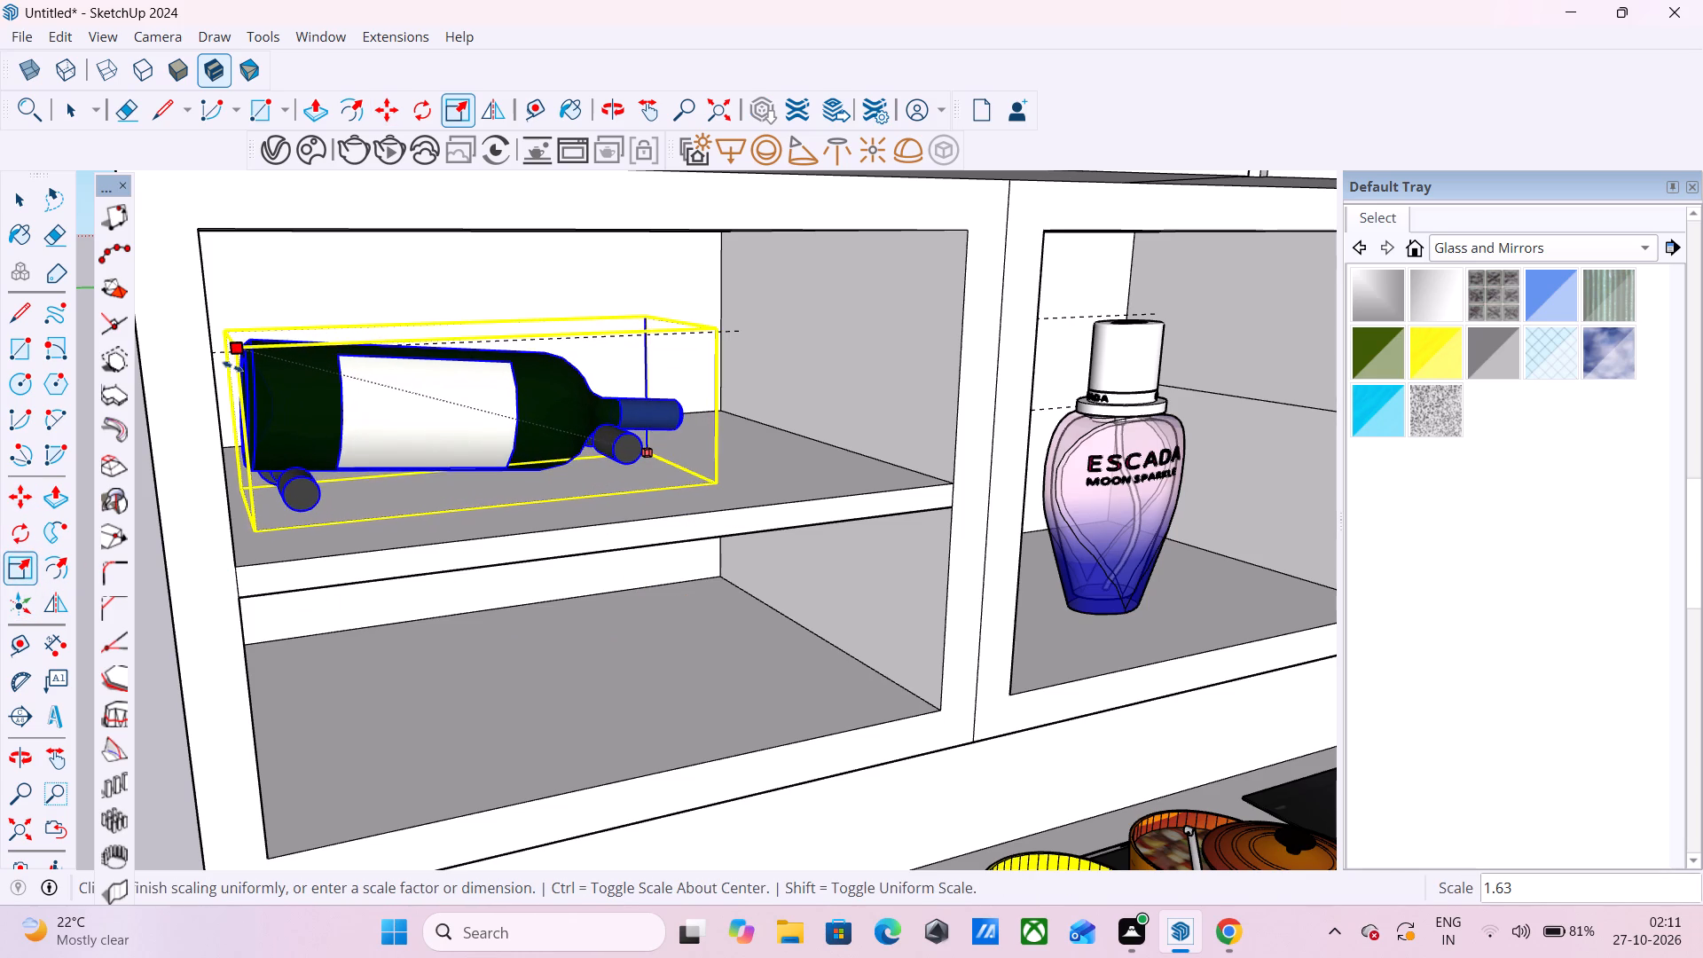
{"action": "left_click", "coordinate": [232, 366]}
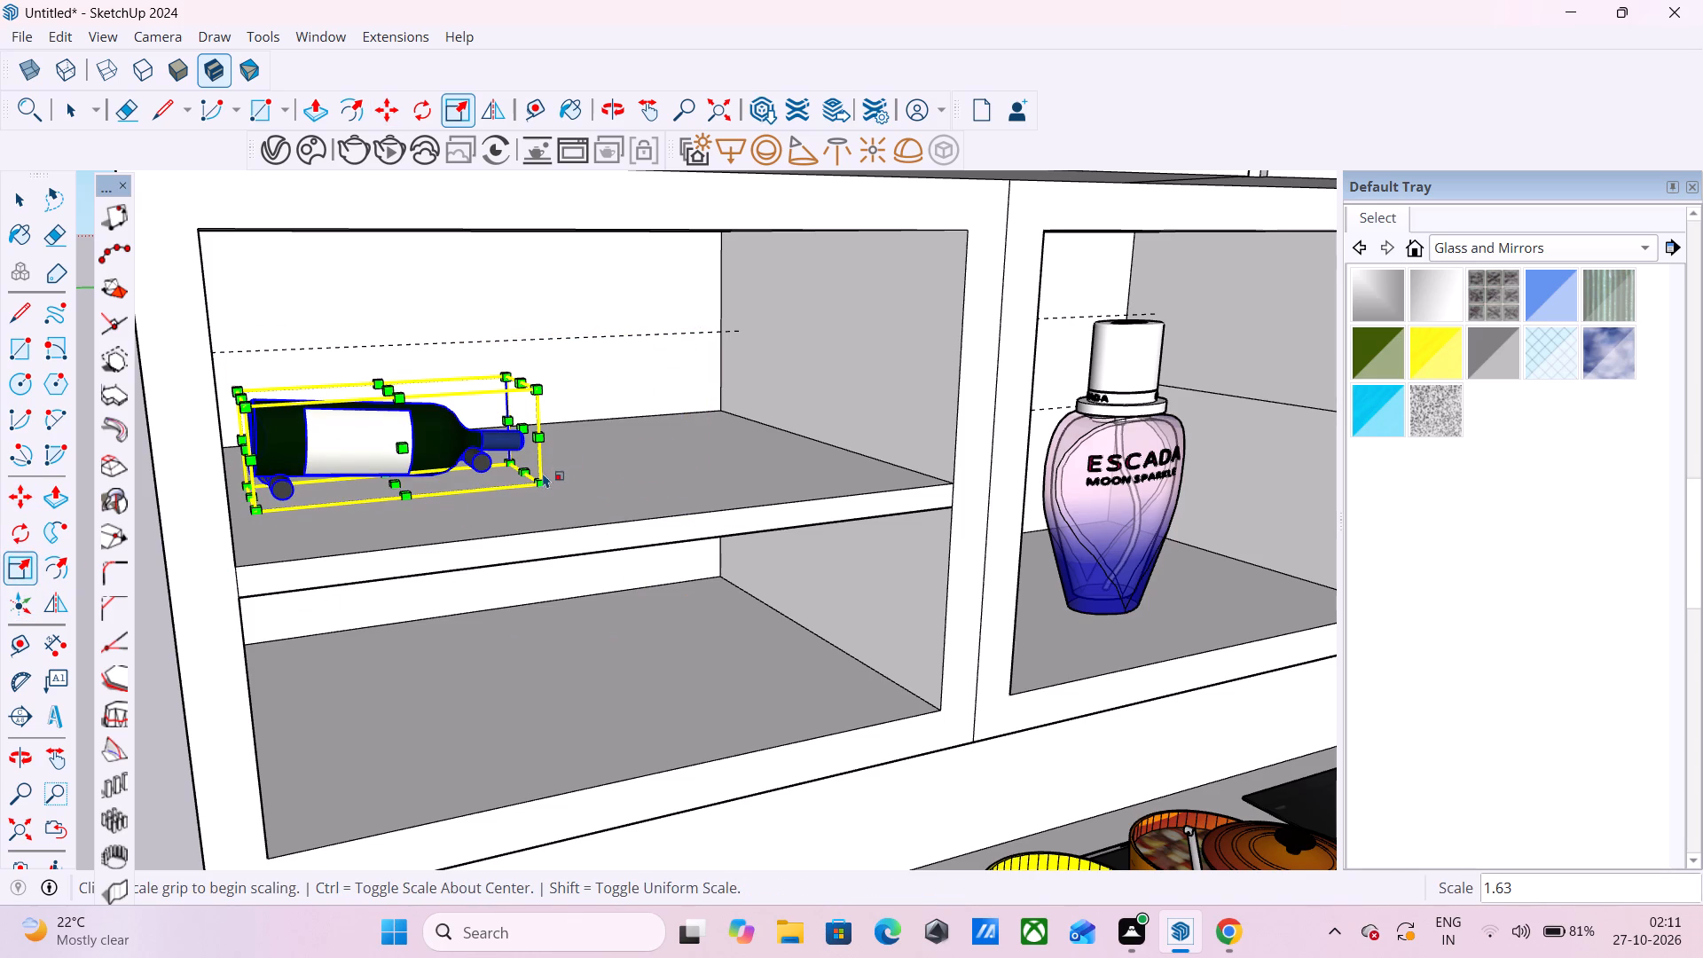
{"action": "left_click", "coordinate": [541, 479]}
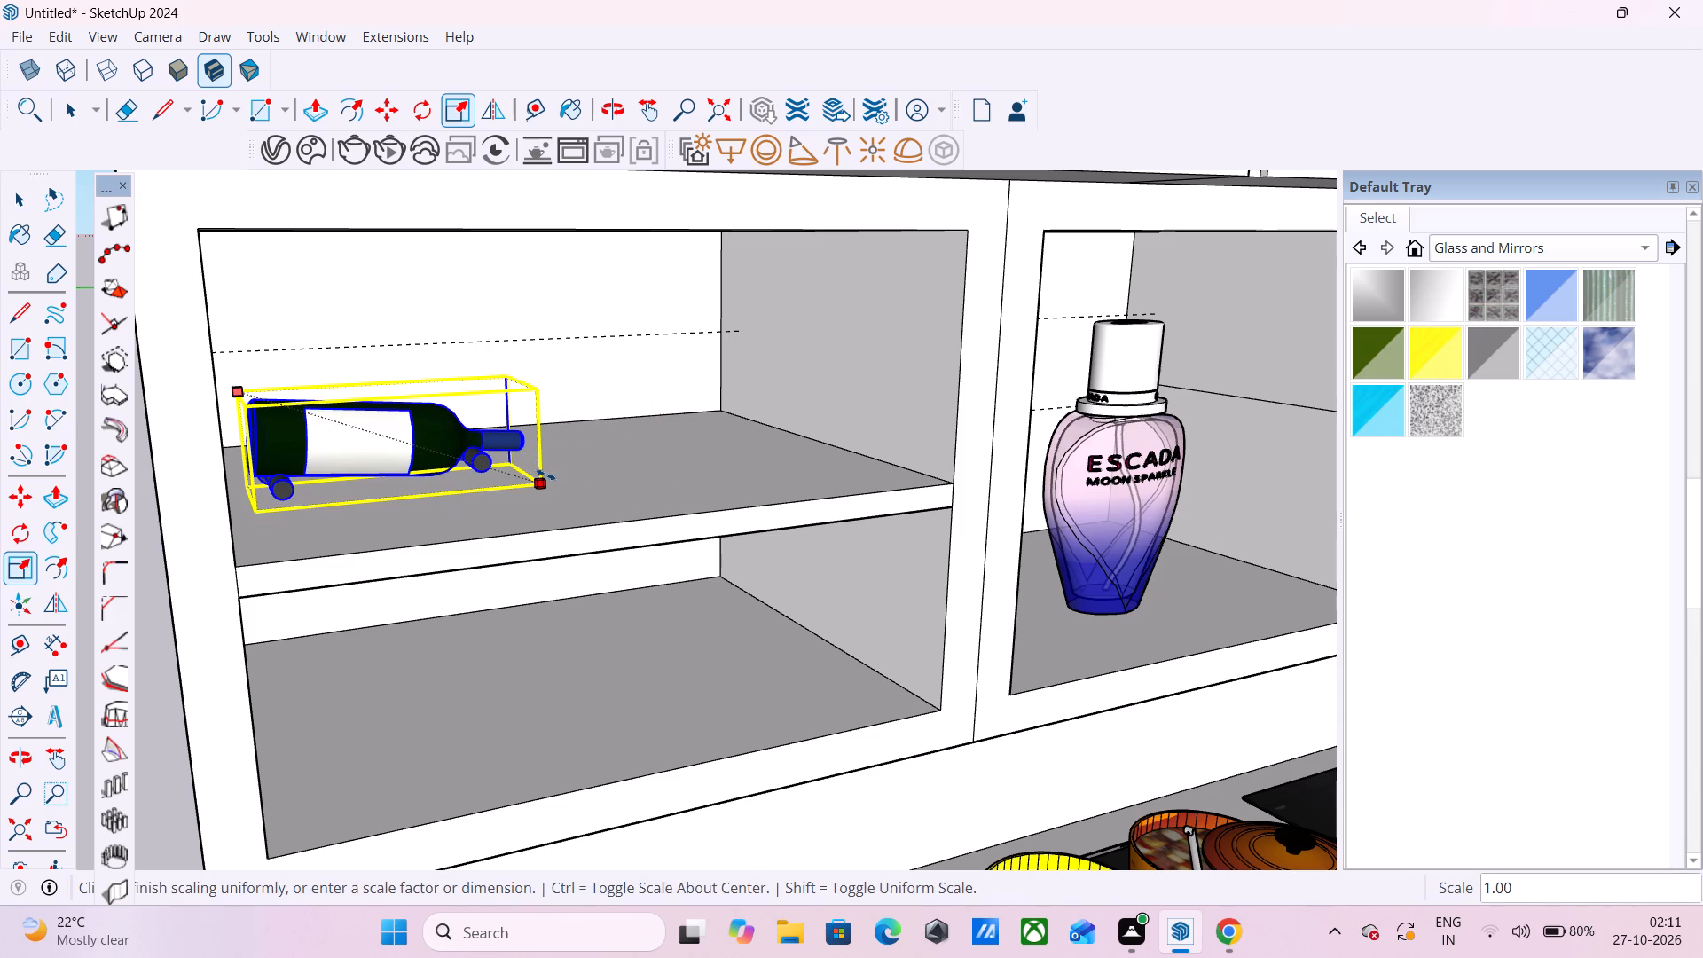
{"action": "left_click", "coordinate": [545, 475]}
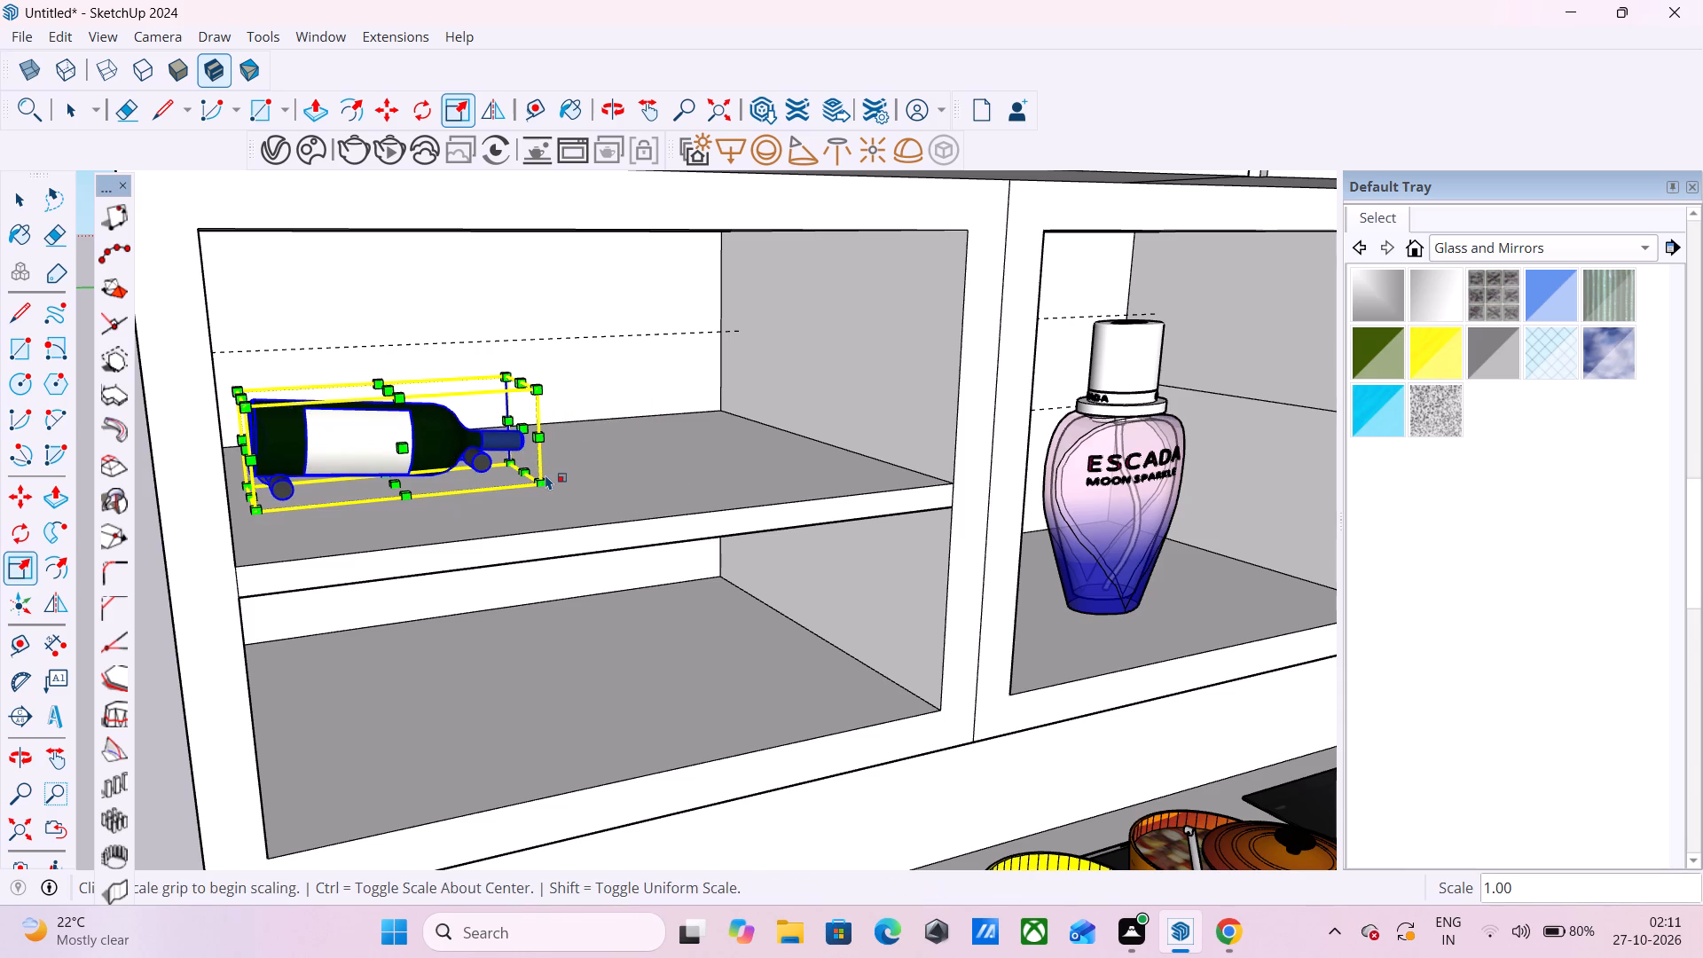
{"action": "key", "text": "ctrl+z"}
Move the wine bottle about 9 3/8" along the upper tier of the open shelf, toward the perfume bottle.
{"action": "key", "text": "m"}
{"action": "left_click", "coordinate": [546, 483]}
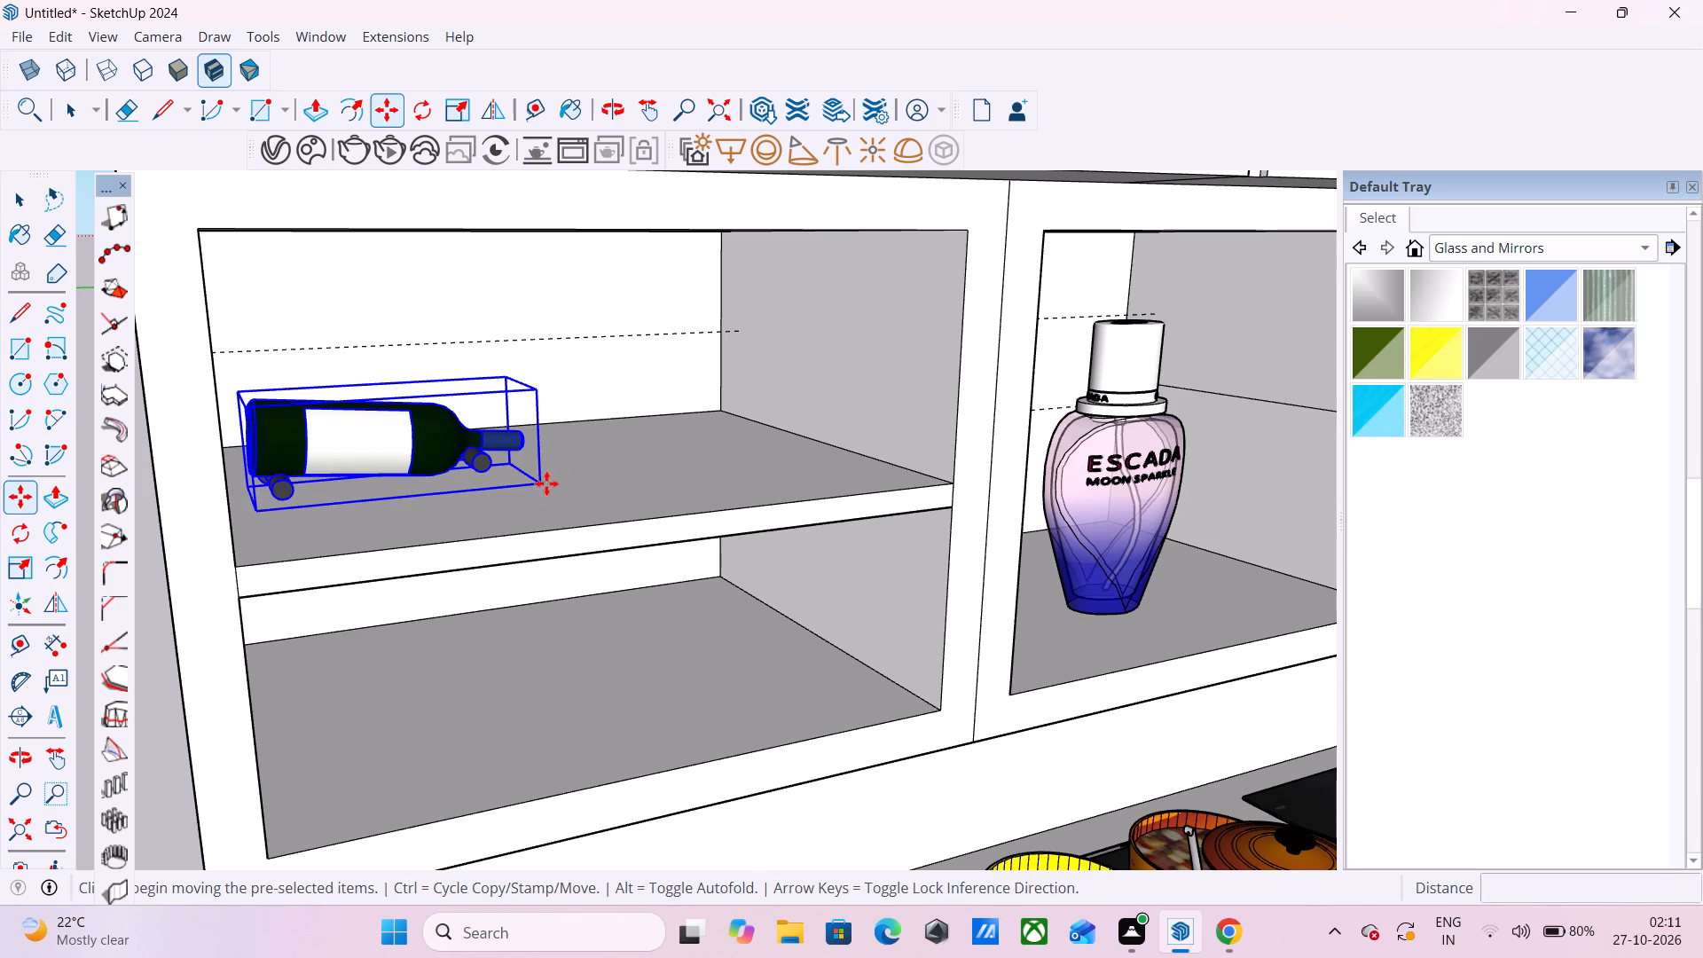
{"action": "left_click", "coordinate": [743, 467]}
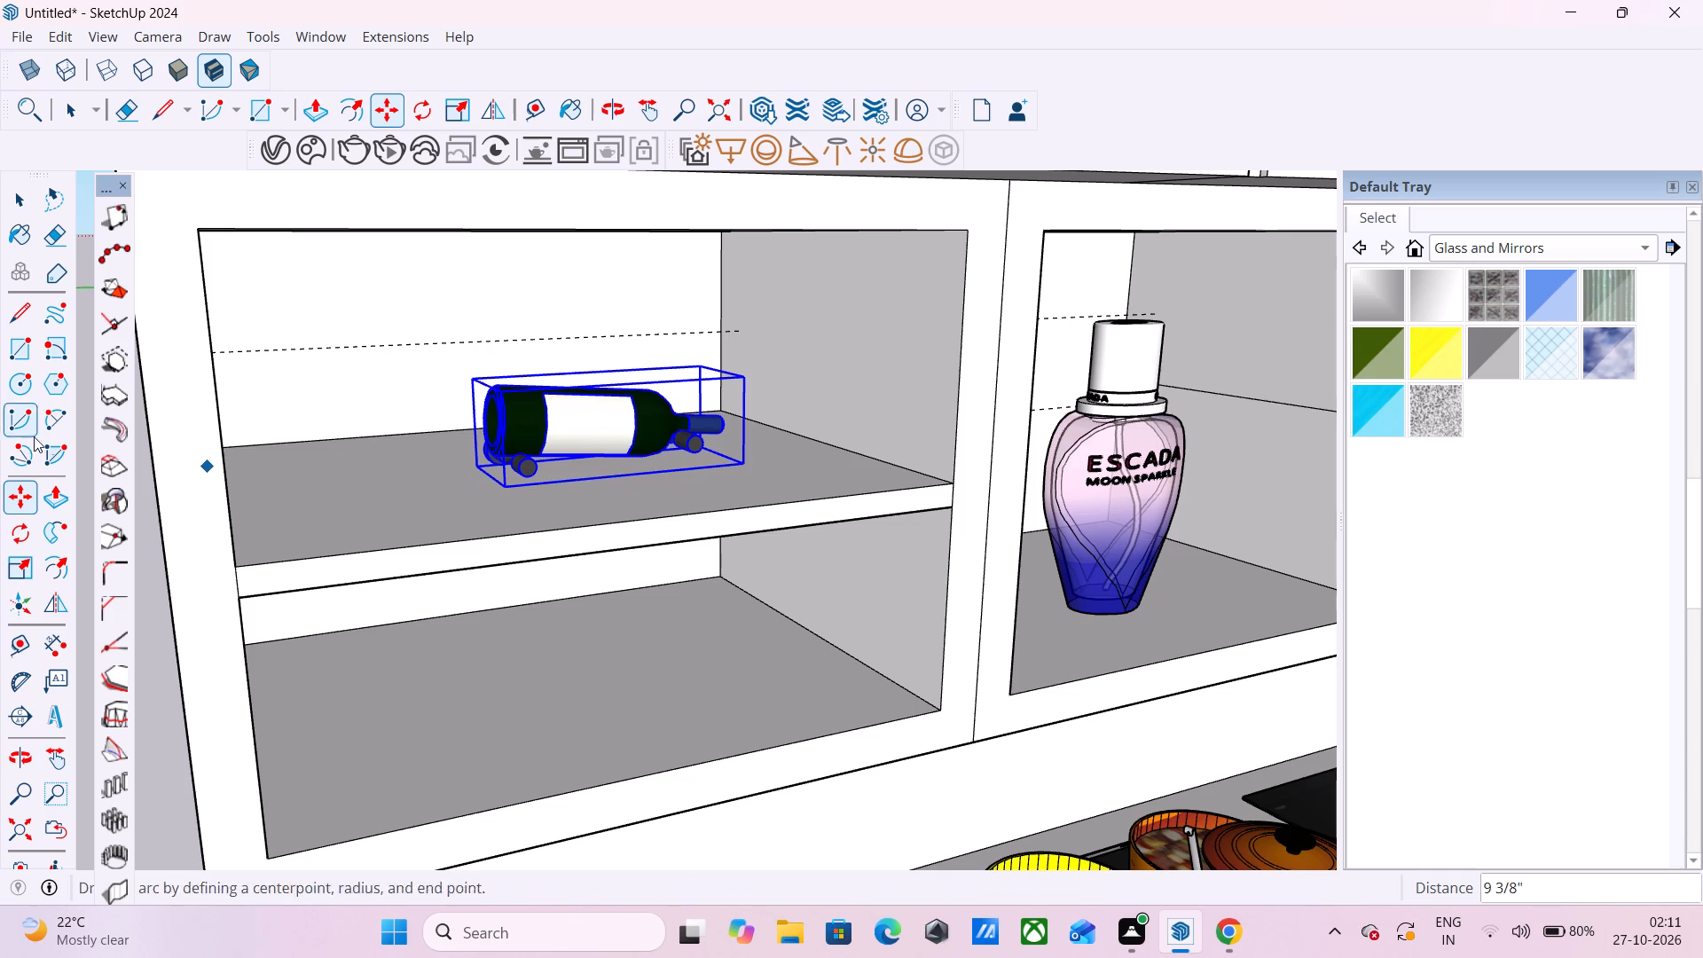
Scale the wine bottle uniformly by about 1.69 on the upper tier.
{"action": "left_click", "coordinate": [26, 564]}
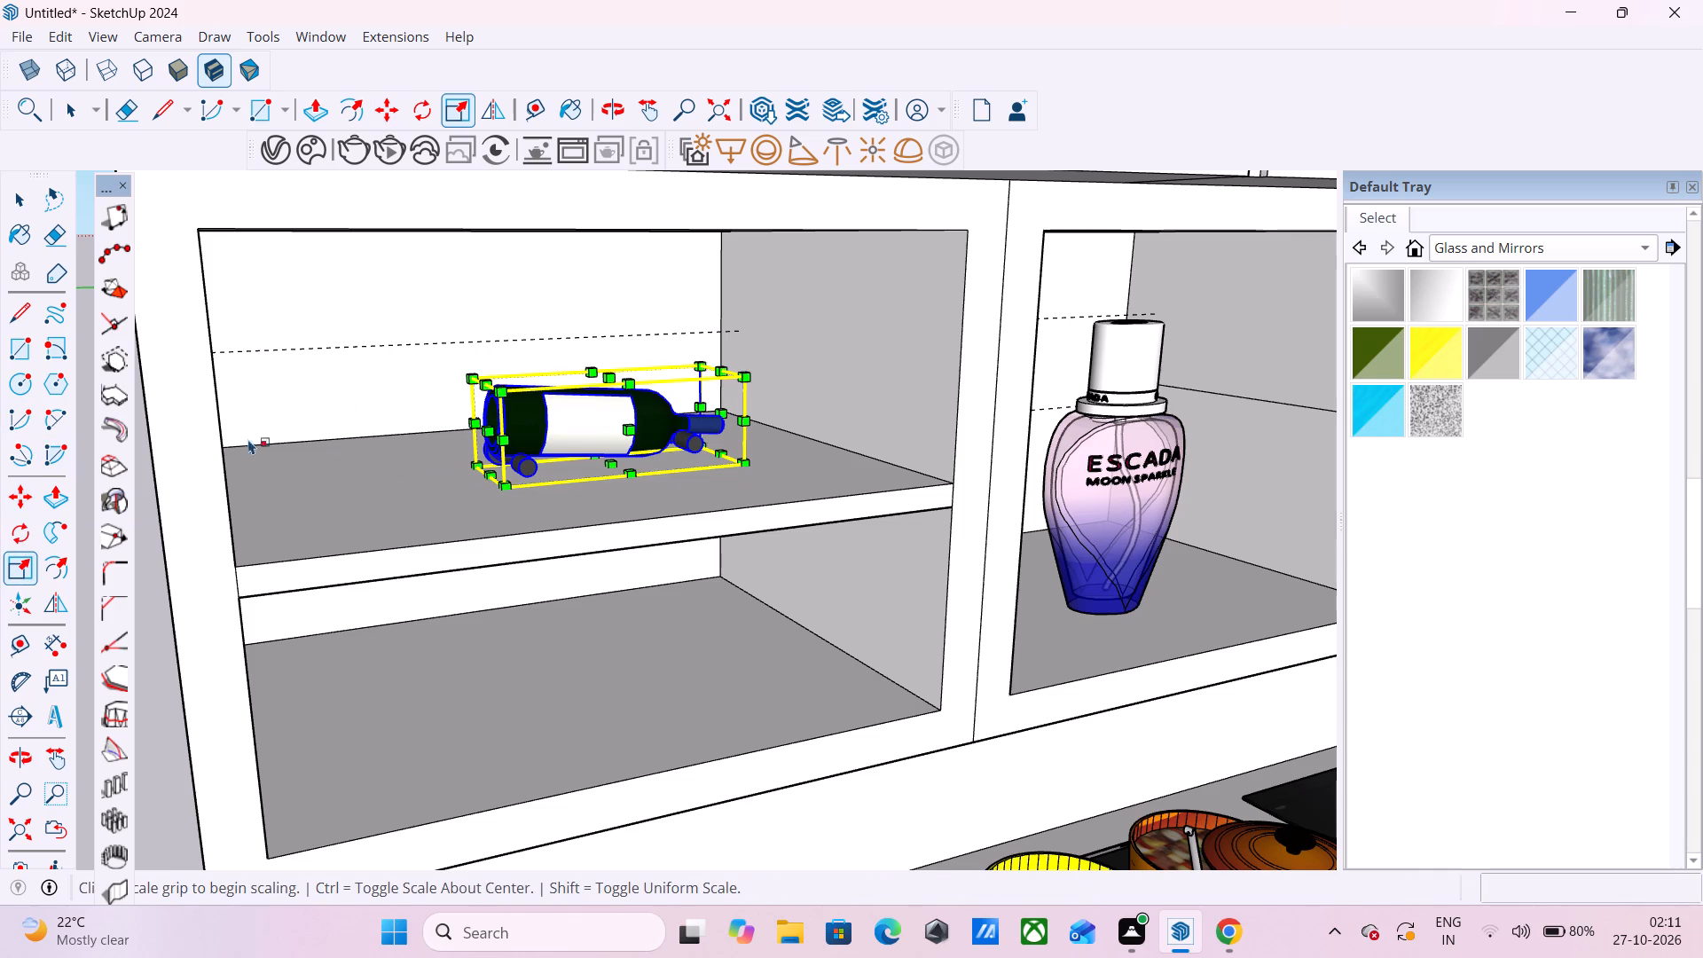
{"action": "left_click", "coordinate": [502, 397]}
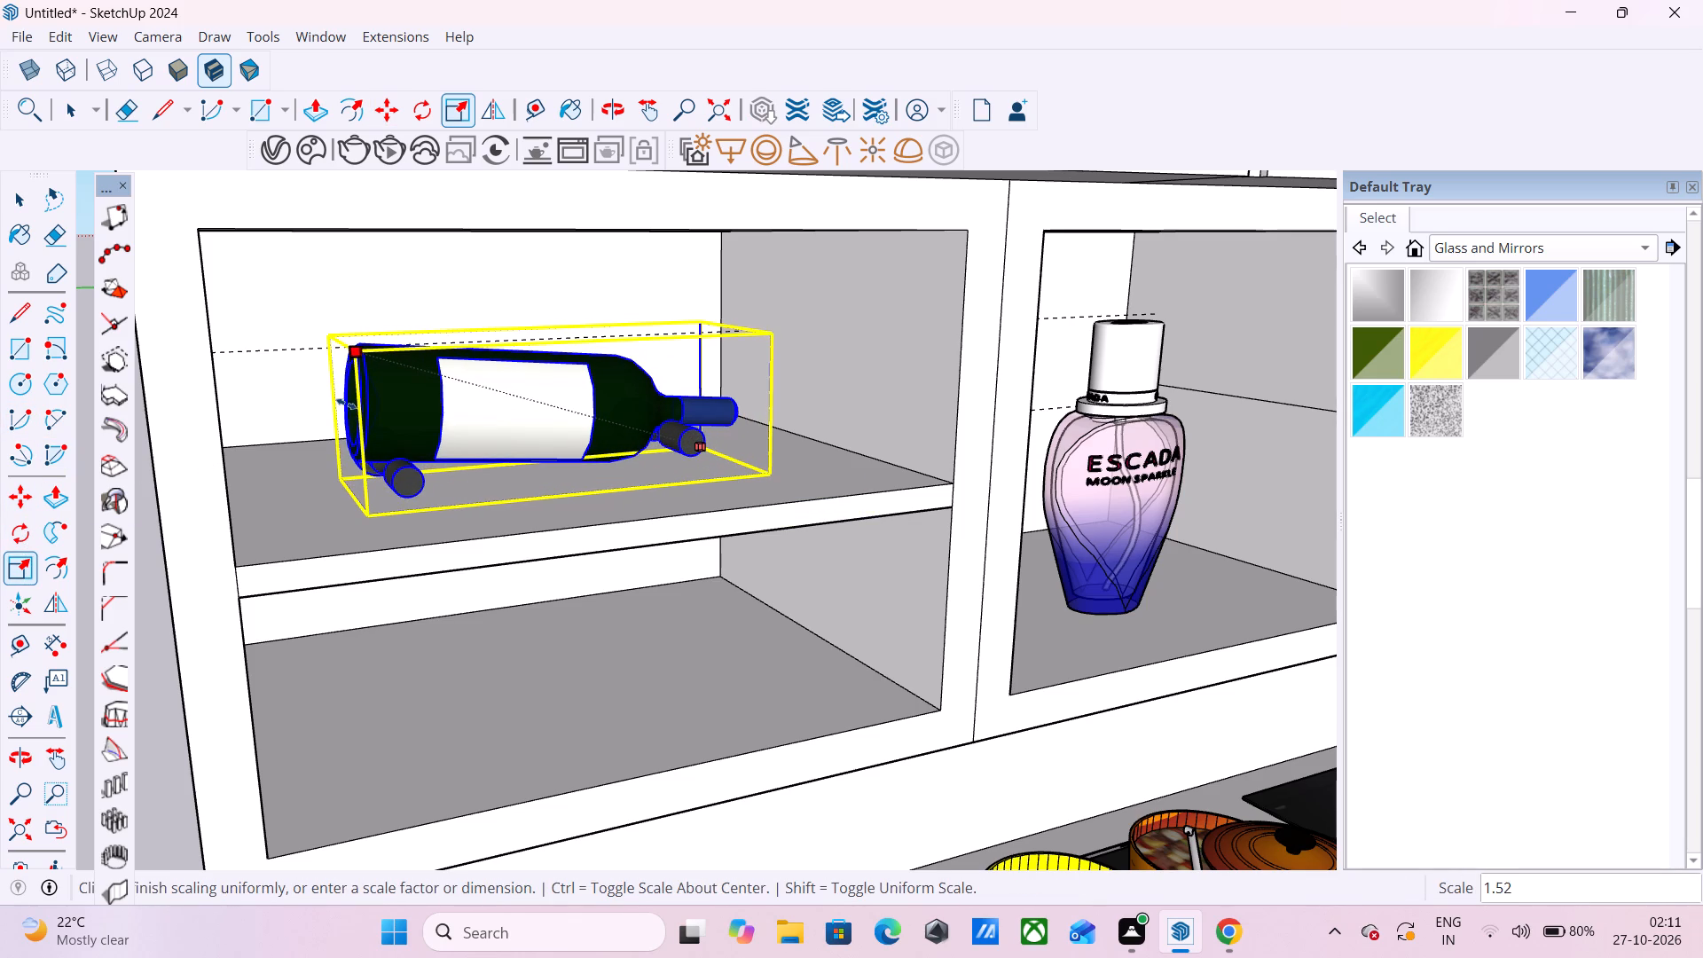
{"action": "left_click", "coordinate": [290, 400]}
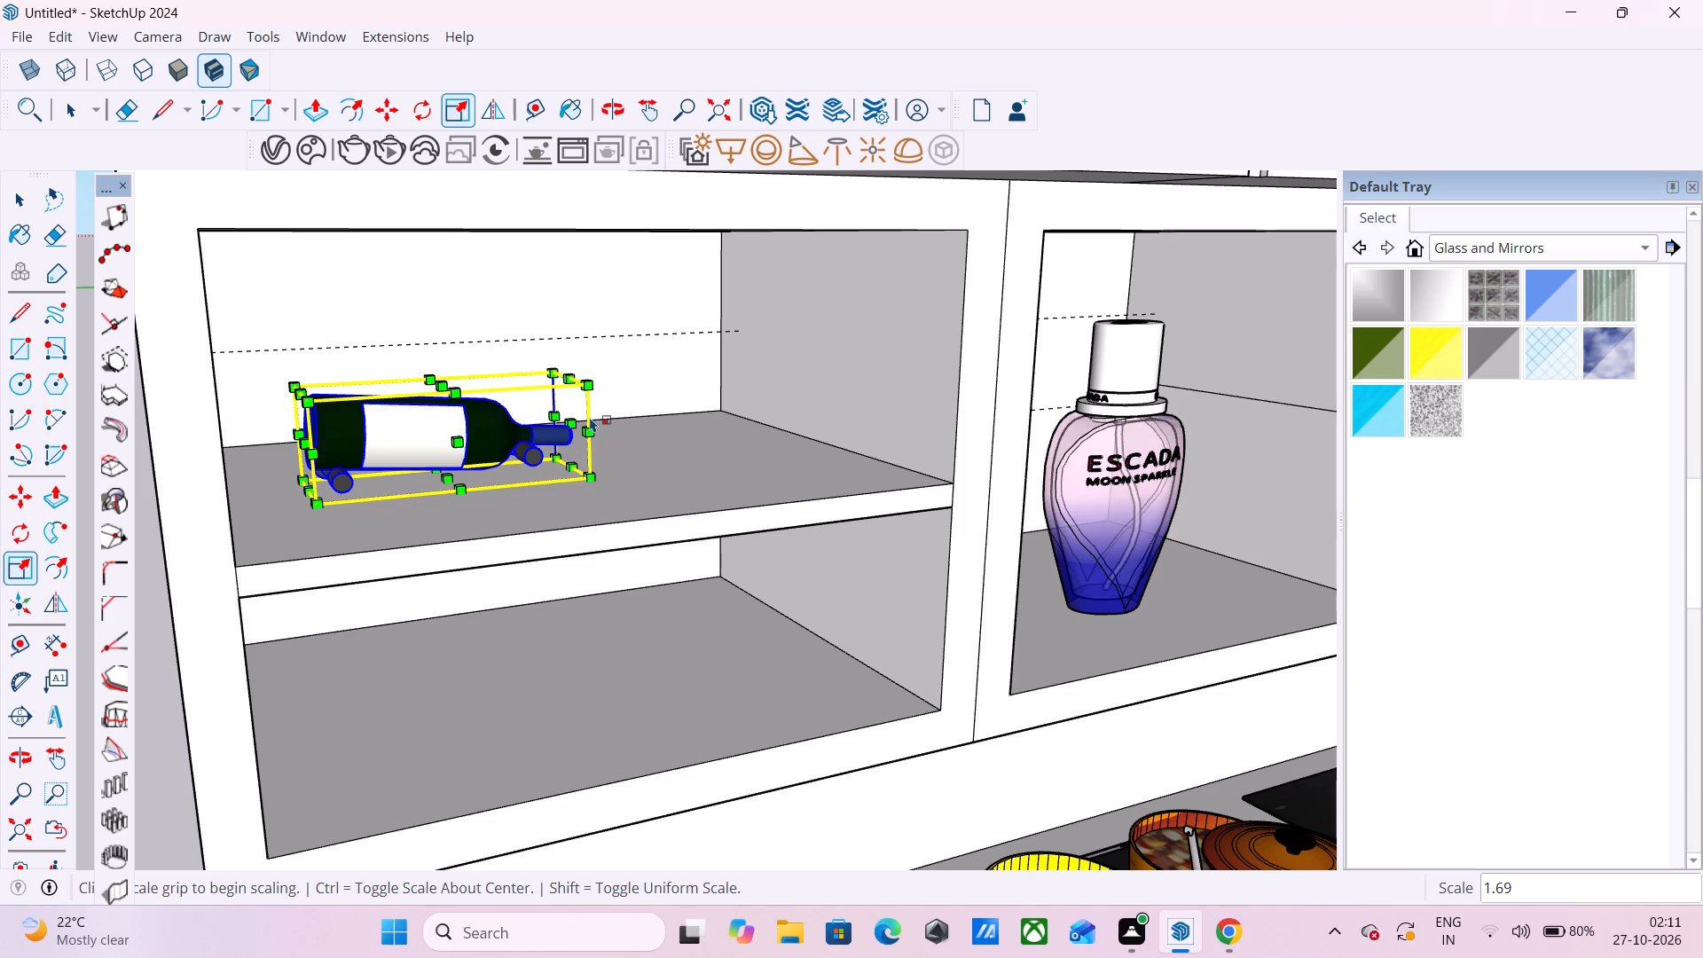
{"action": "left_click", "coordinate": [561, 418]}
{"action": "key", "text": "Escape"}
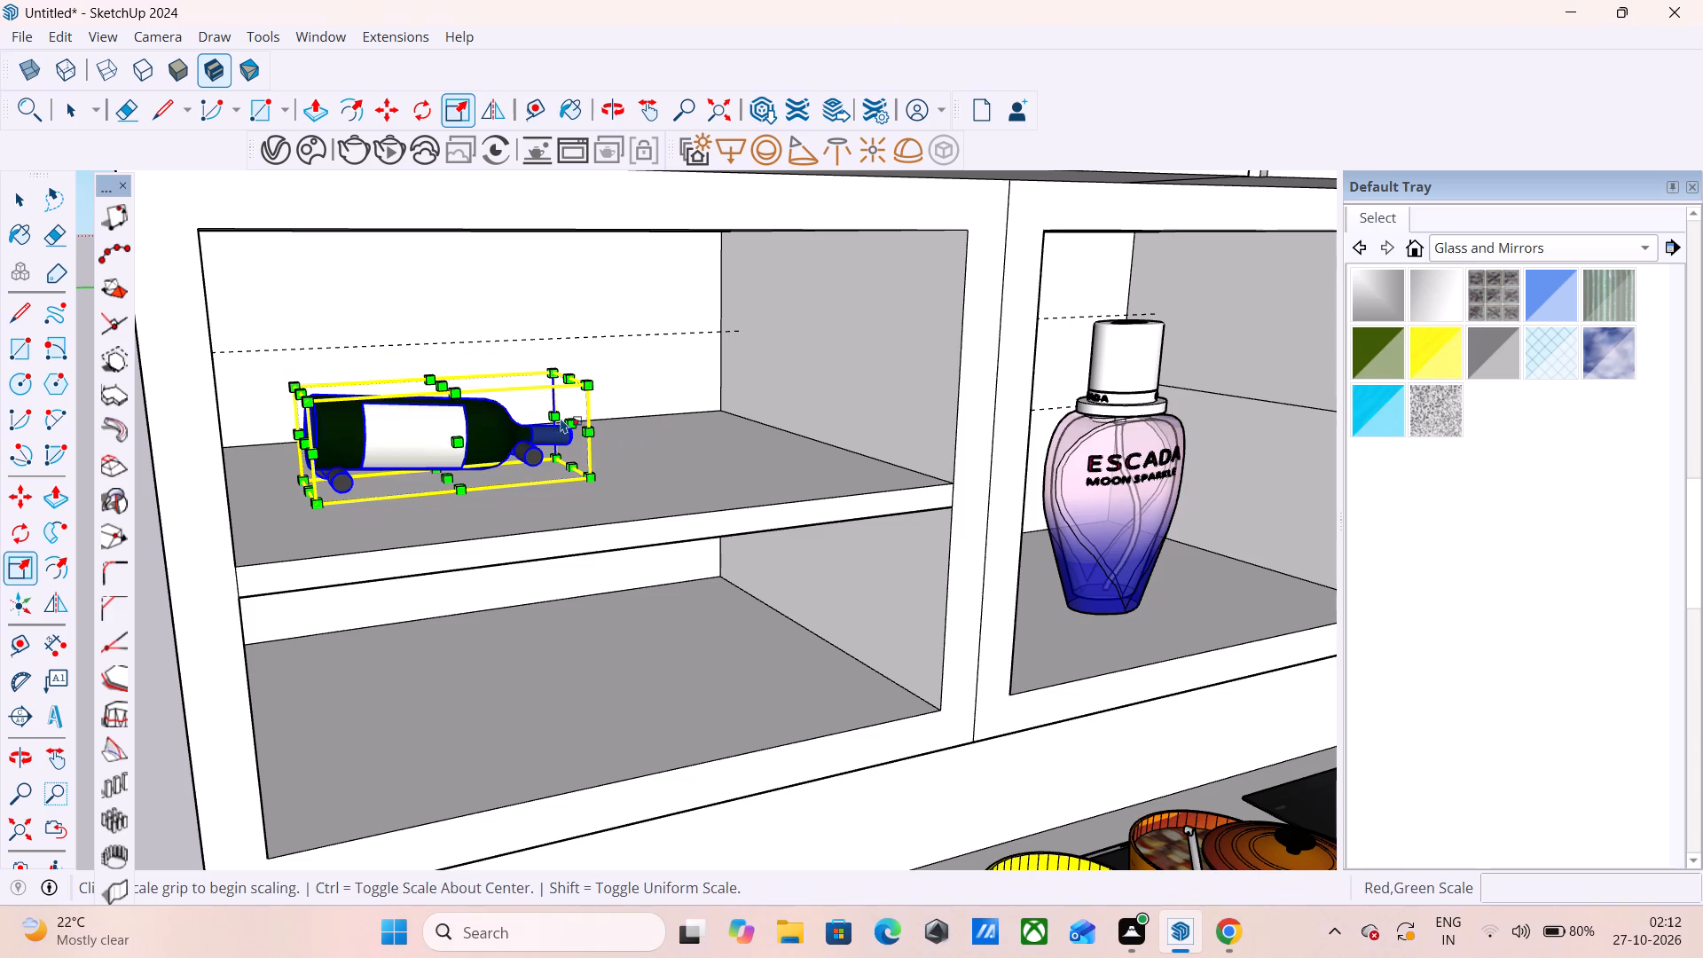
Stretch the wine bottle along the red axis by about 1.46, vertically by about 1.21, and along red again by about 1.40.
{"action": "left_click", "coordinate": [569, 421]}
{"action": "left_click", "coordinate": [678, 416]}
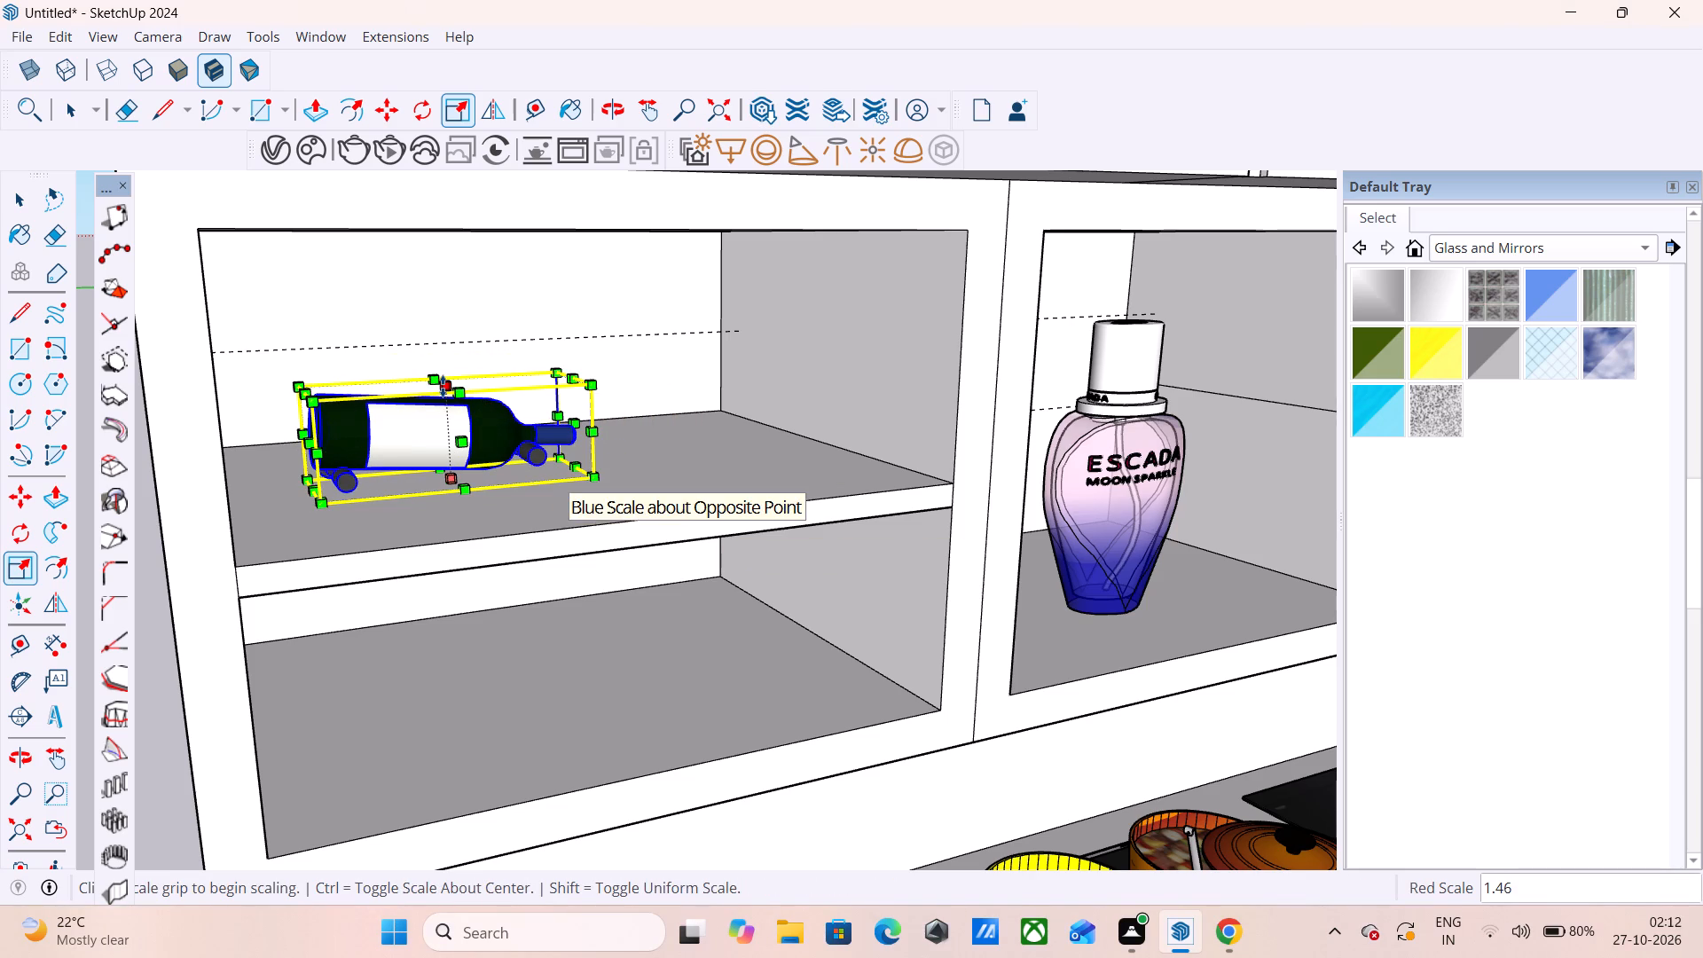
{"action": "left_click", "coordinate": [443, 386]}
{"action": "left_click", "coordinate": [423, 348]}
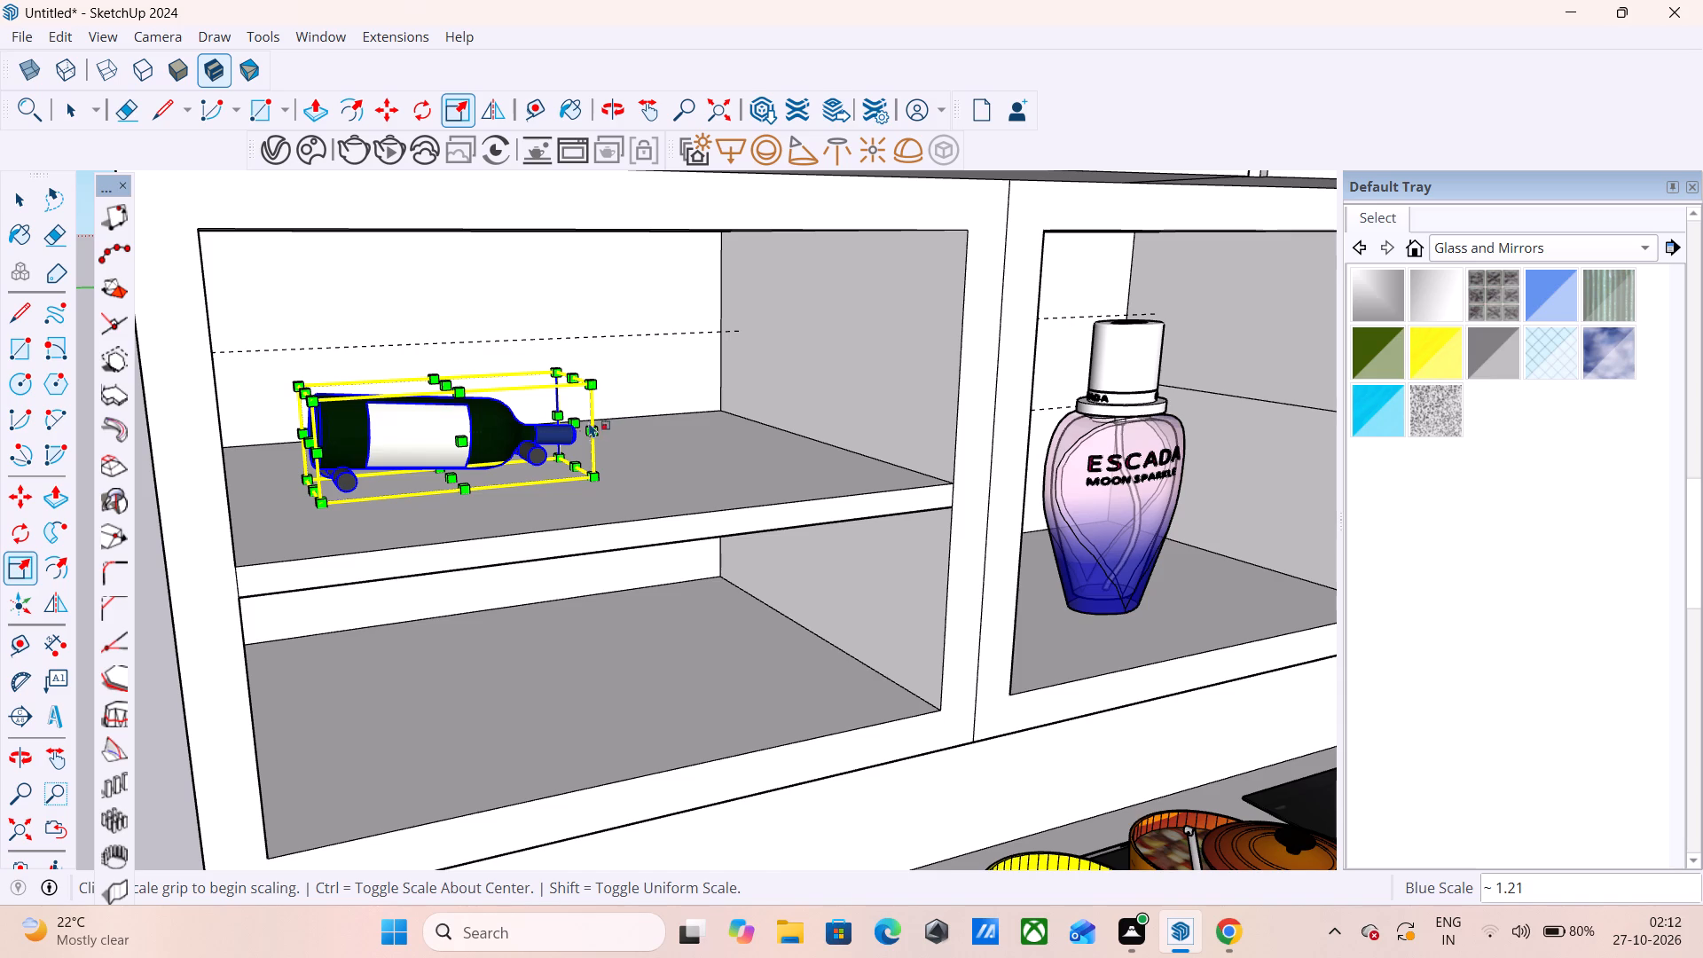
{"action": "left_click", "coordinate": [579, 424]}
{"action": "left_click", "coordinate": [667, 413]}
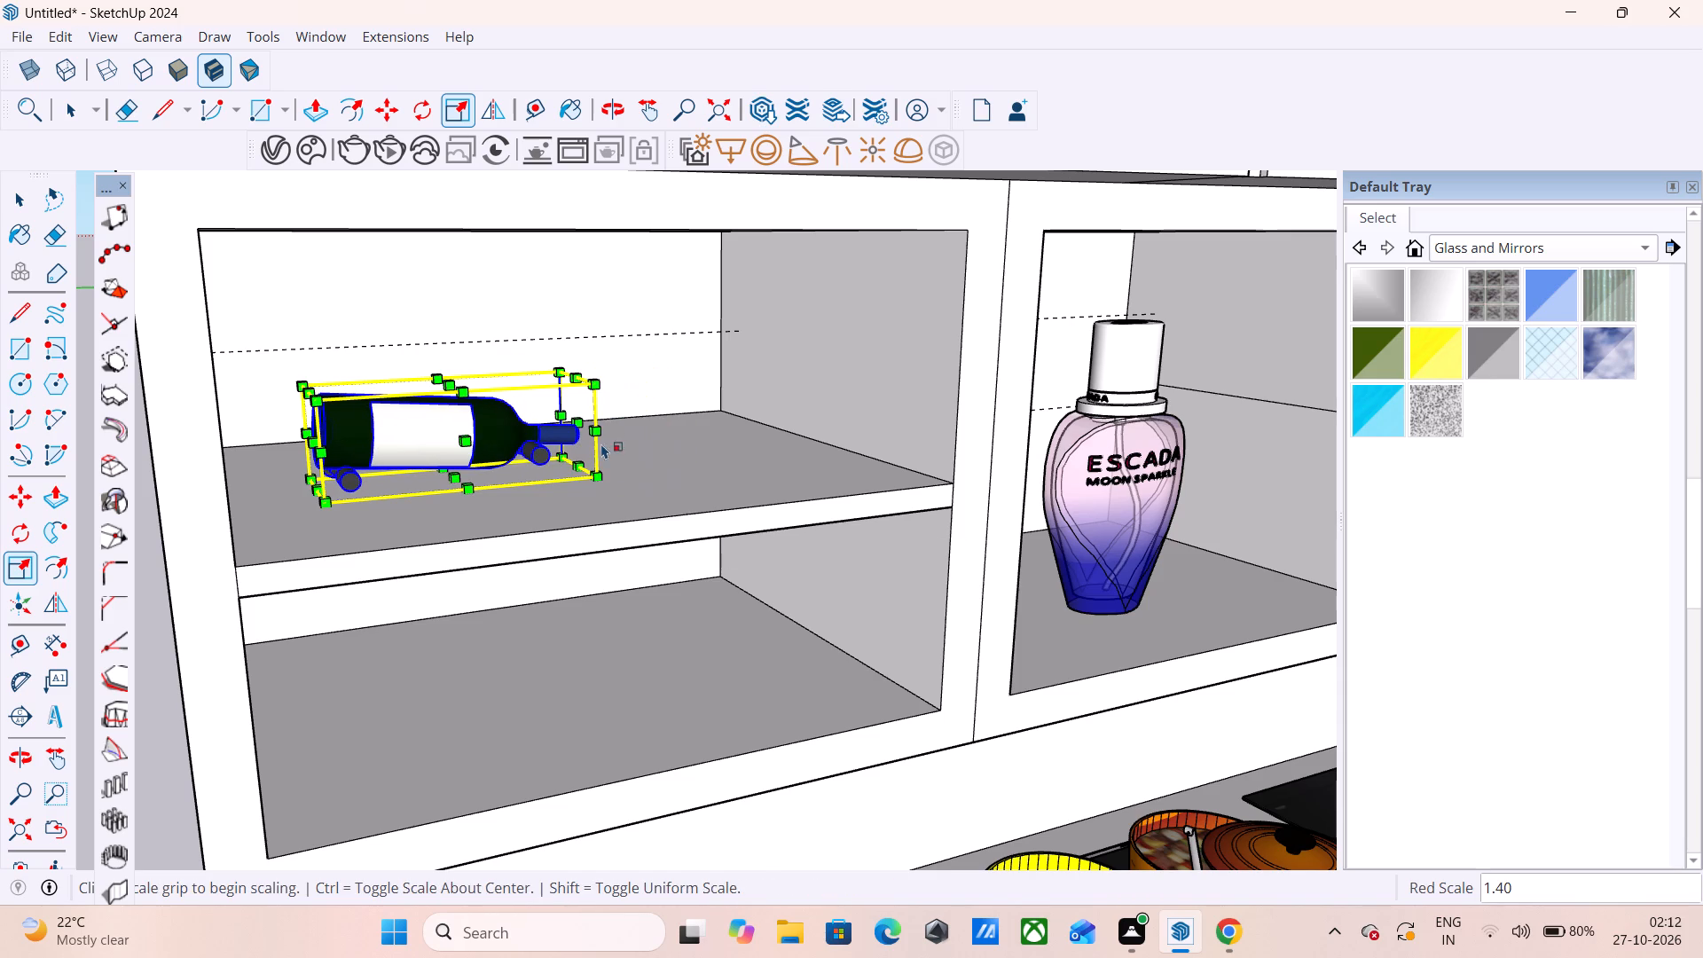
Scale the wine bottle vertically by about 1.03, then stretch it along the red axis from its base end by about 1.15 and from its neck end.
{"action": "scroll", "coordinate": [723, 406], "scroll_direction": "down", "scroll_amount": 4}
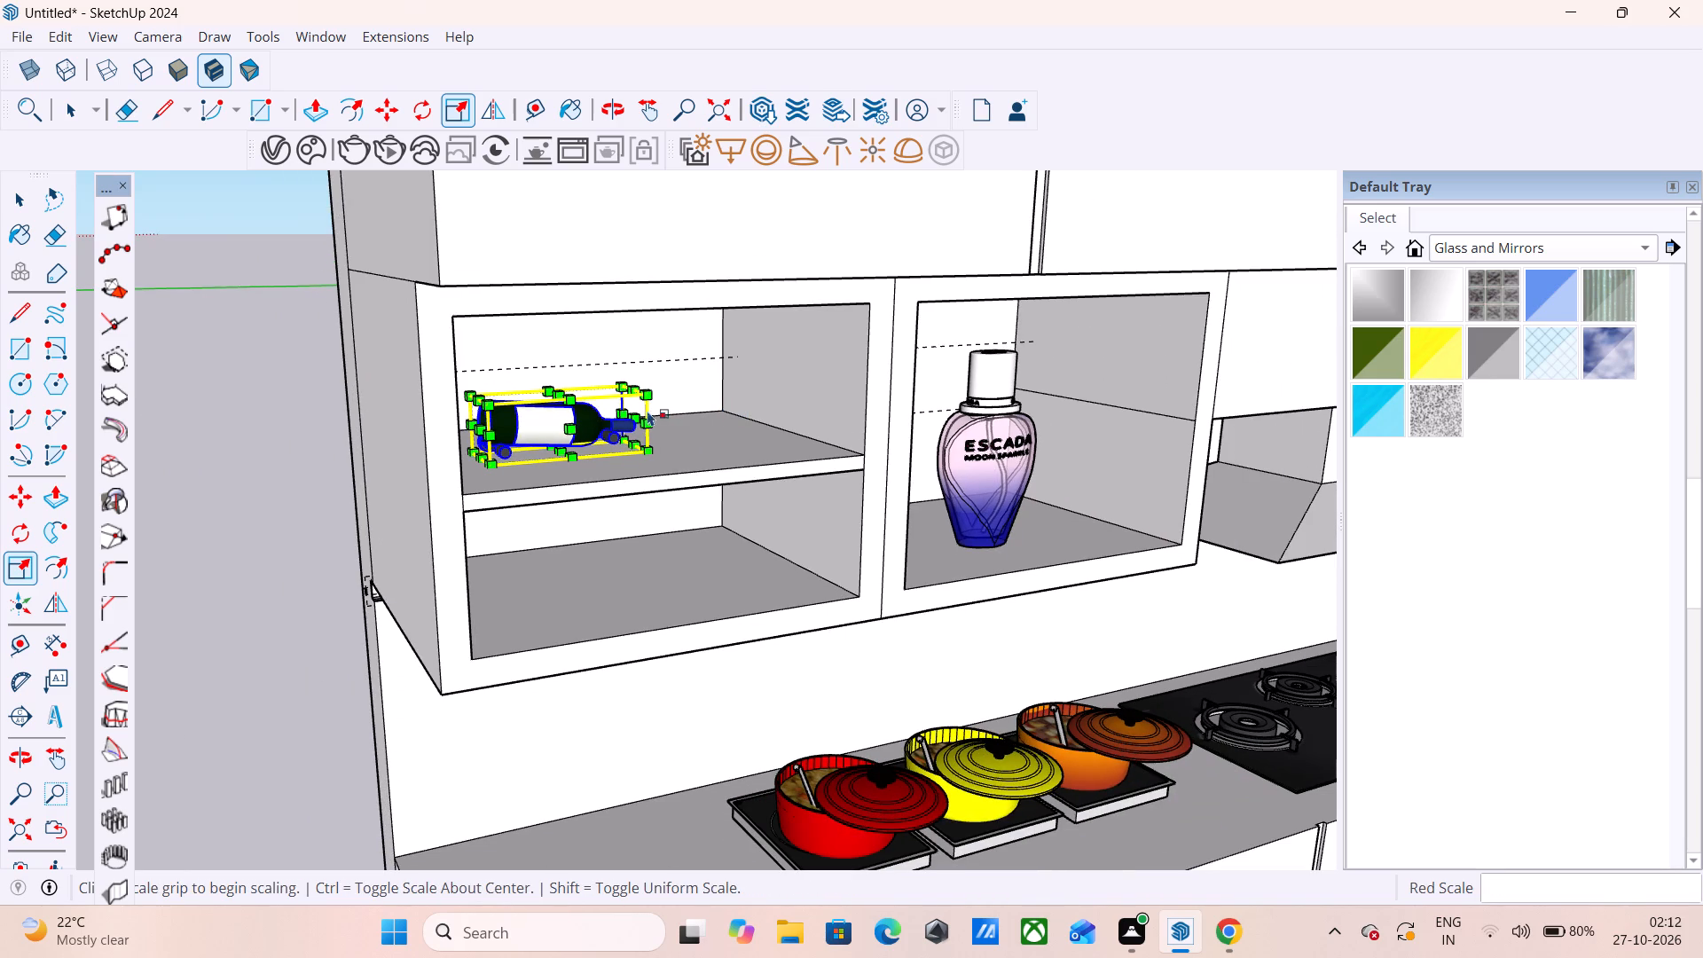
{"action": "scroll", "coordinate": [567, 462], "scroll_direction": "up", "scroll_amount": 4}
{"action": "left_click", "coordinate": [556, 453]}
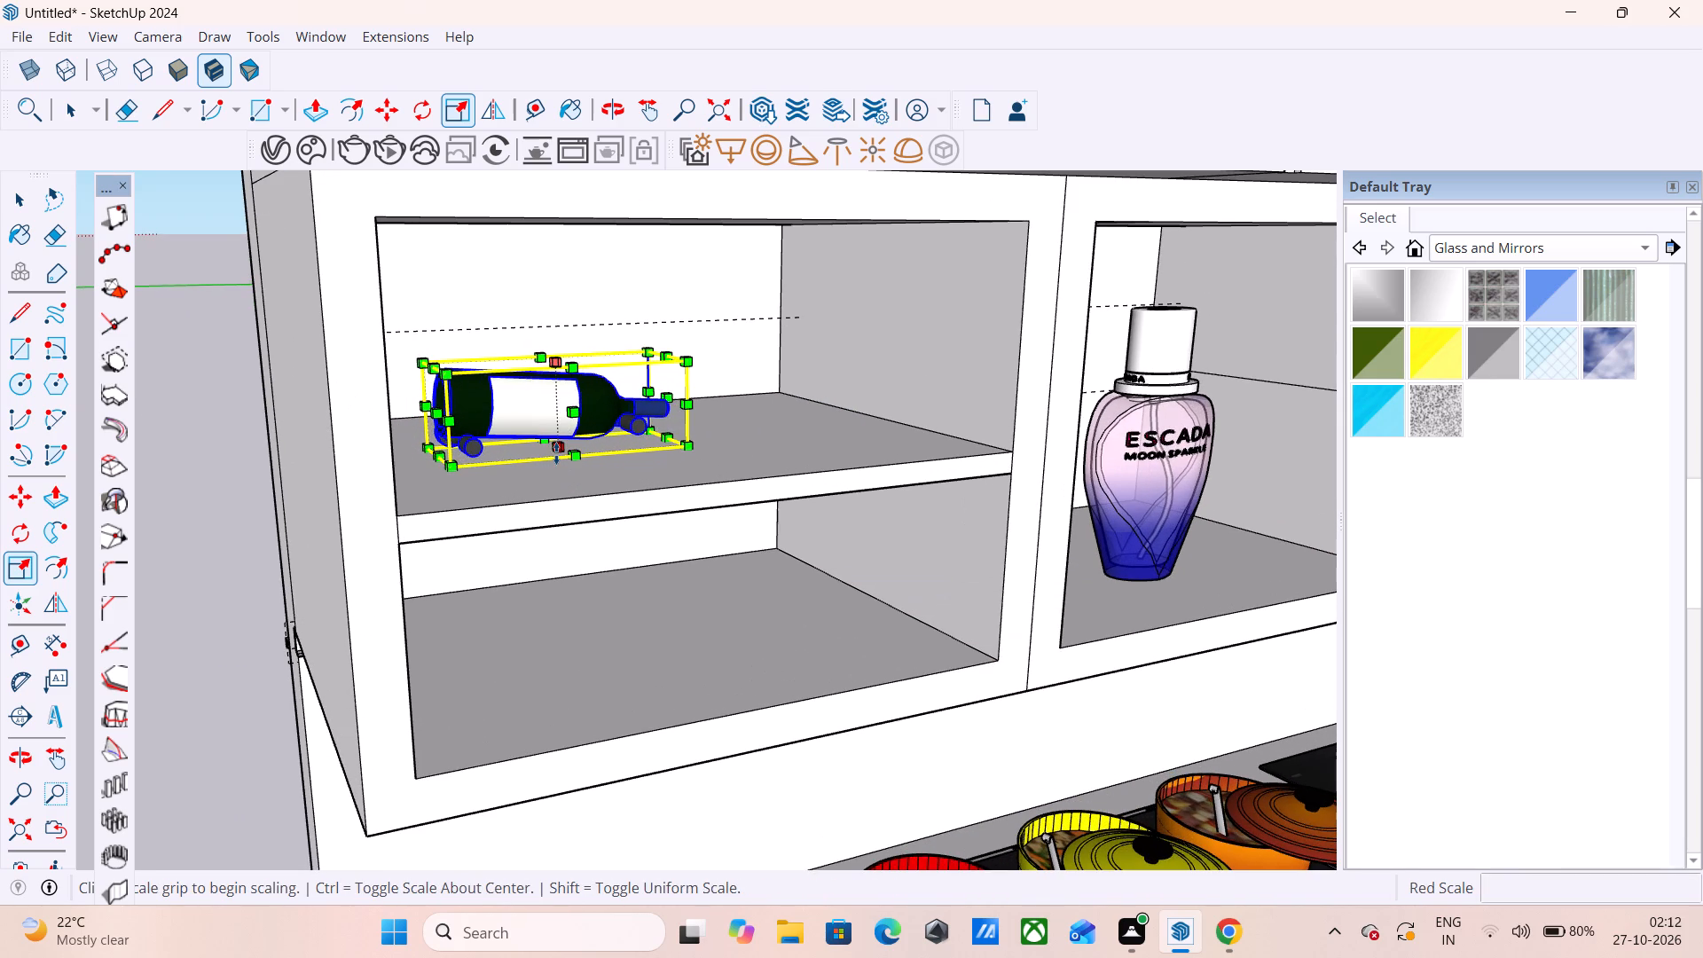
{"action": "left_click", "coordinate": [559, 473]}
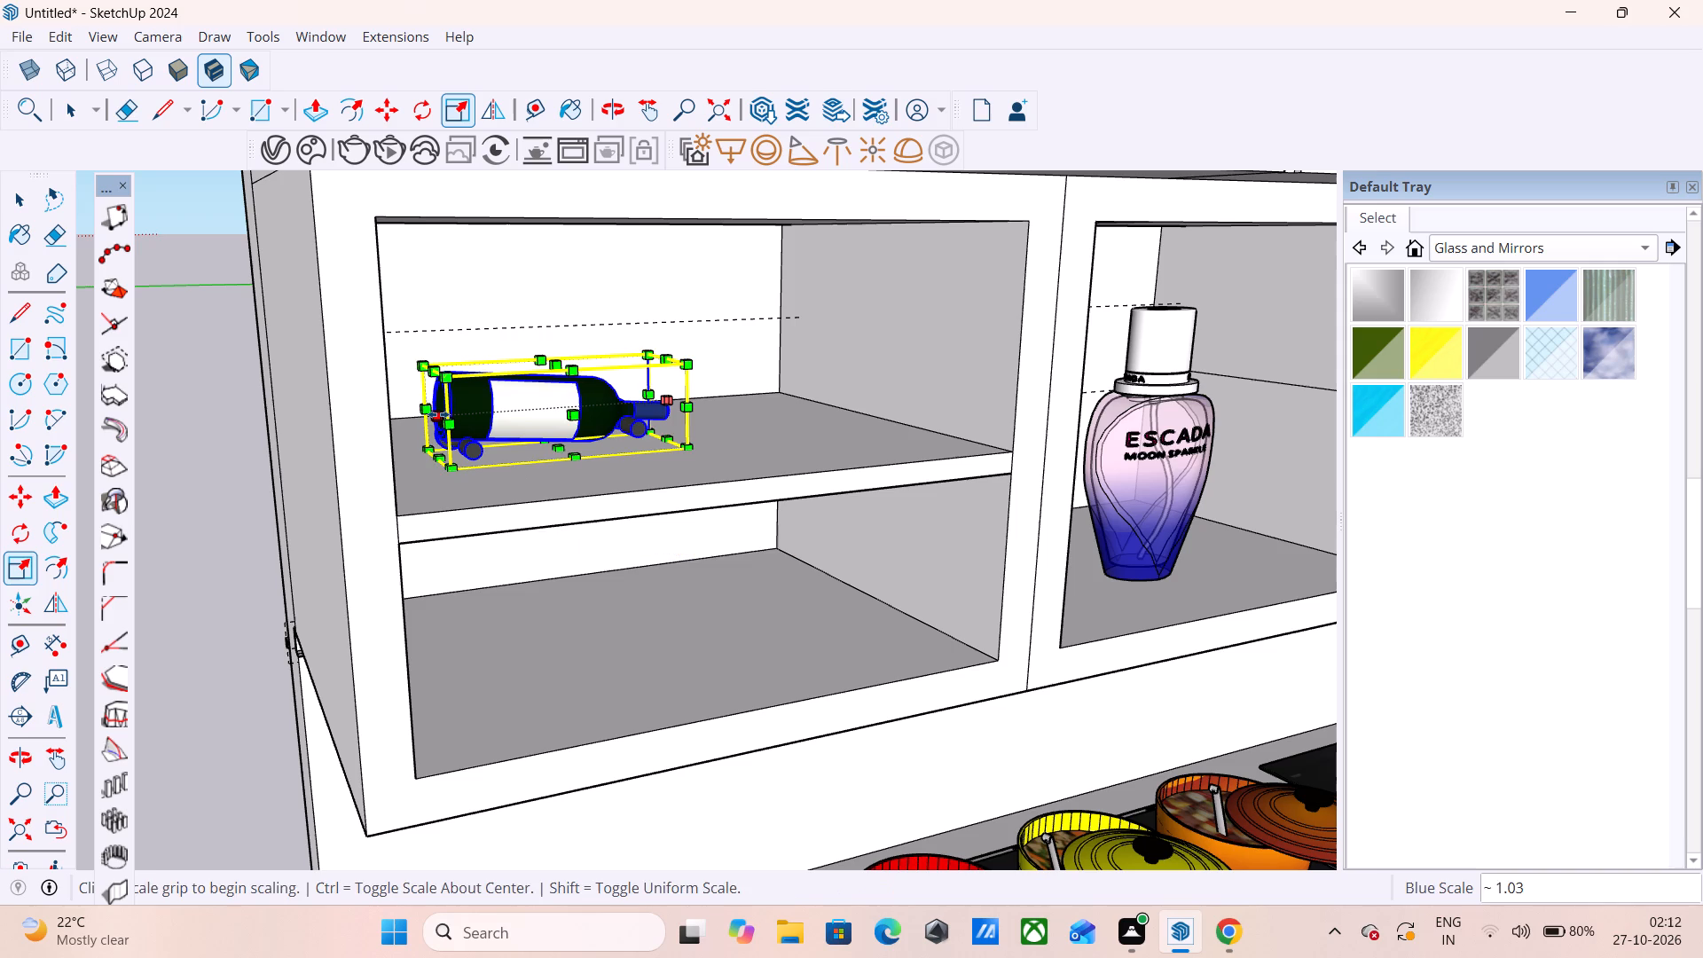
{"action": "left_click", "coordinate": [438, 414]}
{"action": "left_click", "coordinate": [399, 422]}
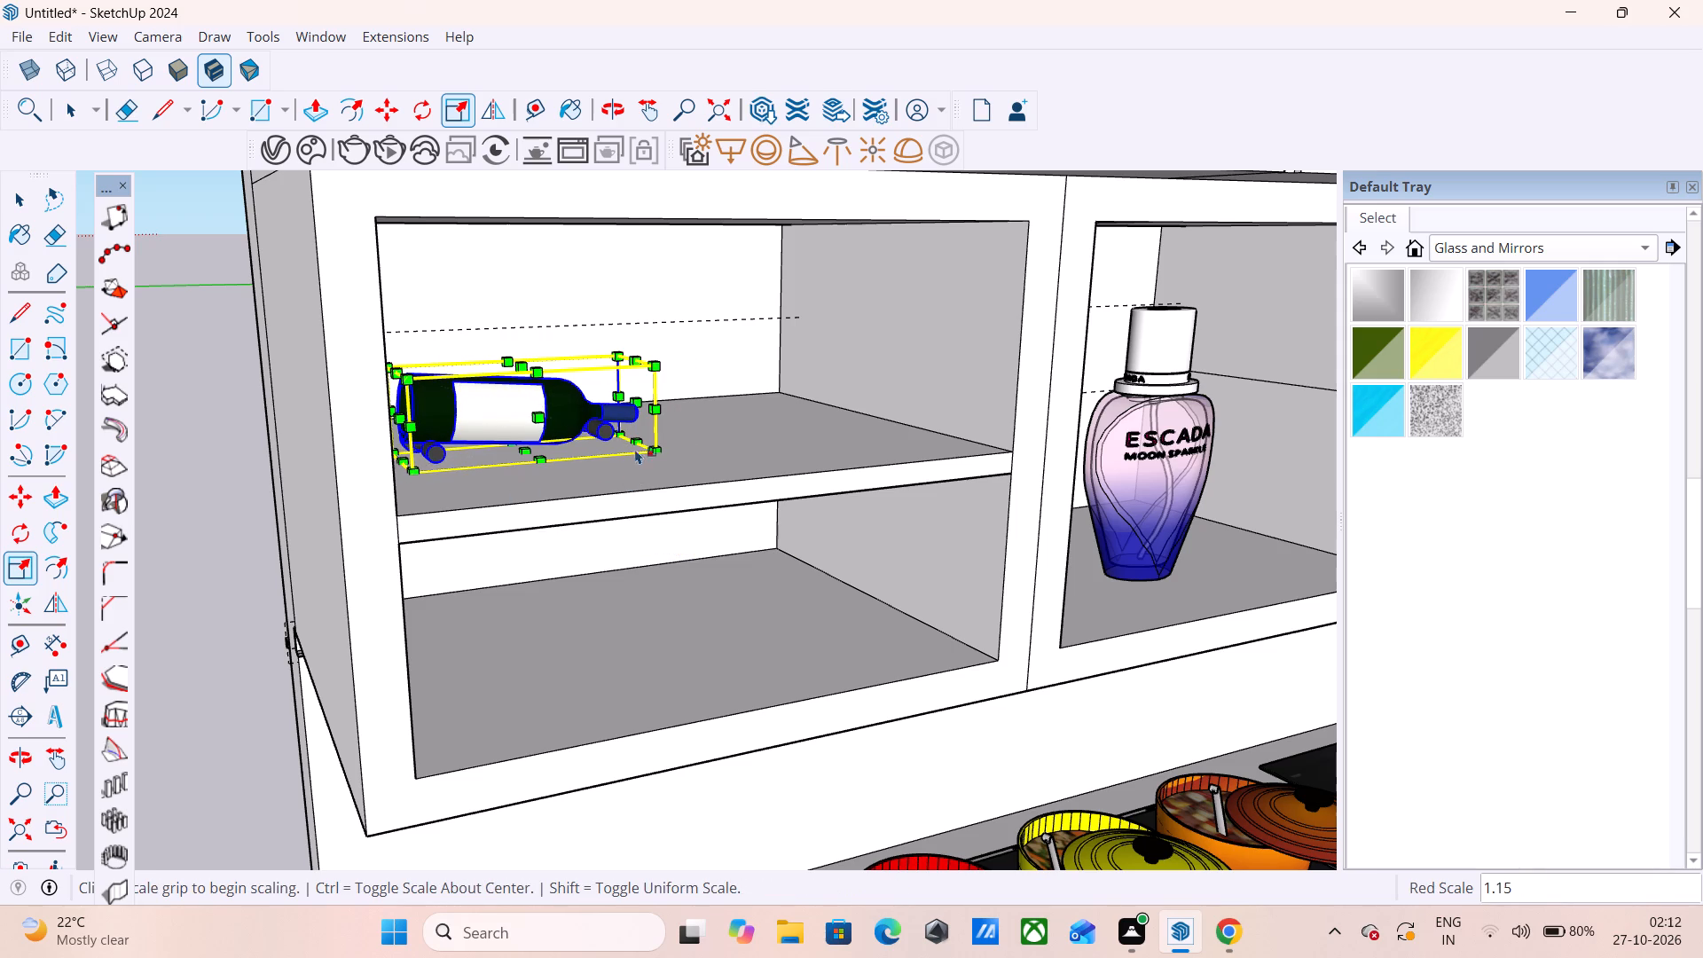
{"action": "left_click", "coordinate": [632, 406]}
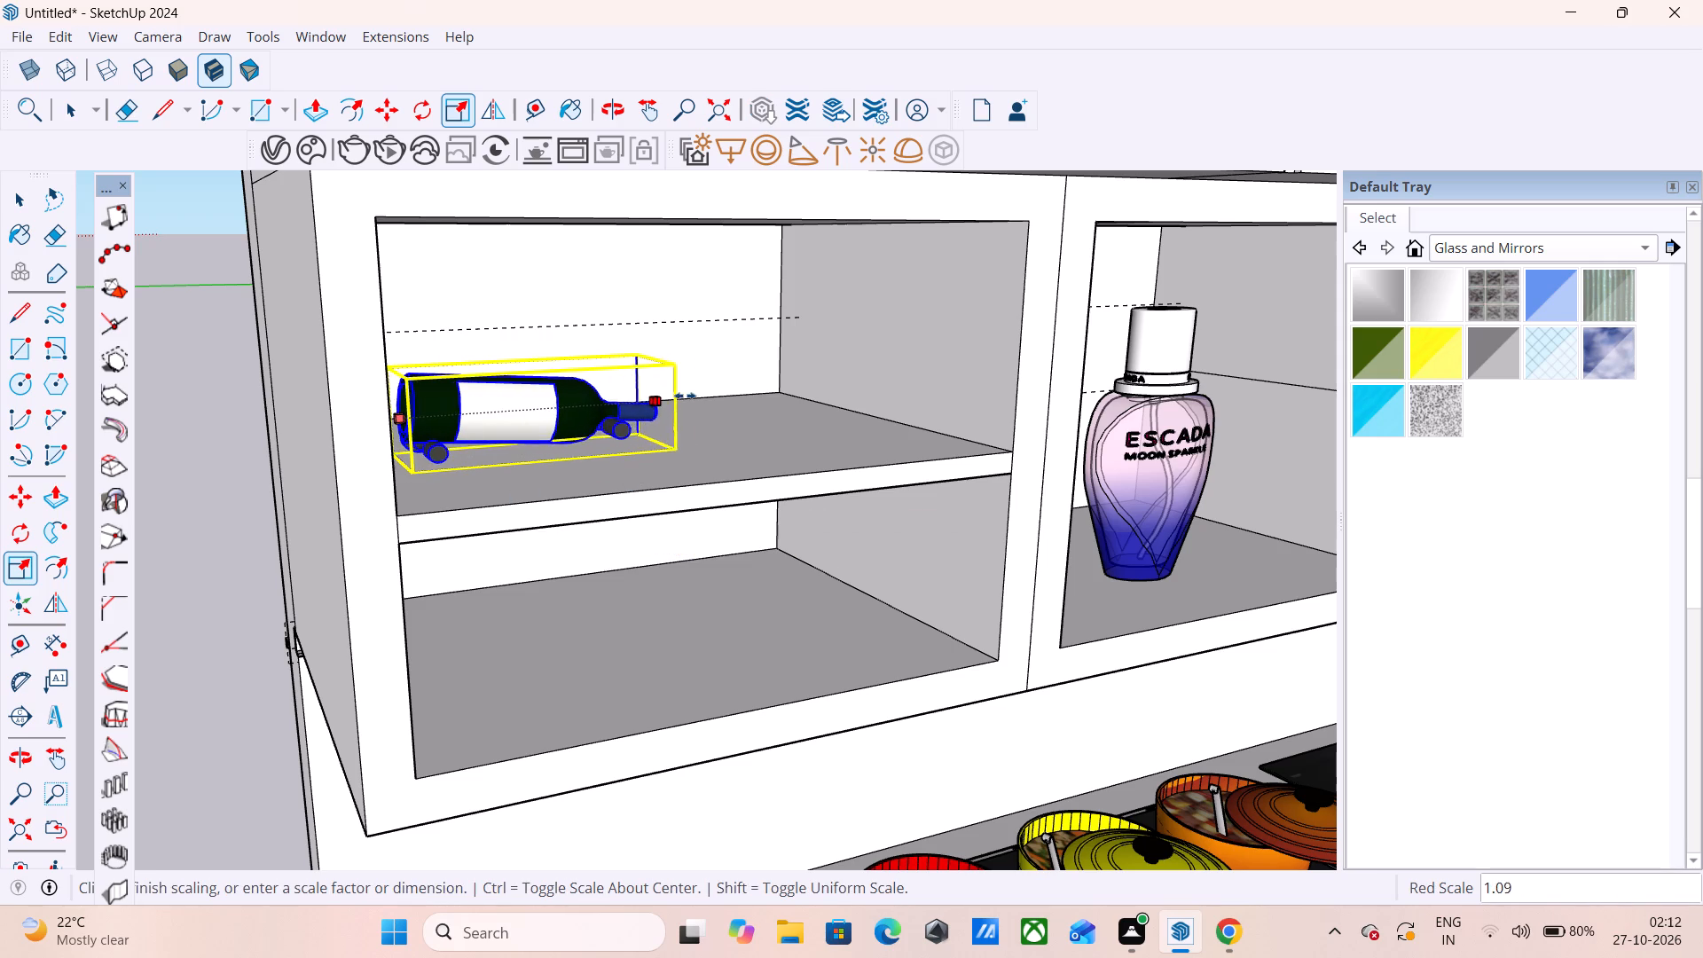
{"action": "left_click", "coordinate": [718, 392]}
Scale the wine bottle in the red and blue directions by about 1.46, 1.00 and again by about 2.00, 1.00.
{"action": "left_click", "coordinate": [632, 360]}
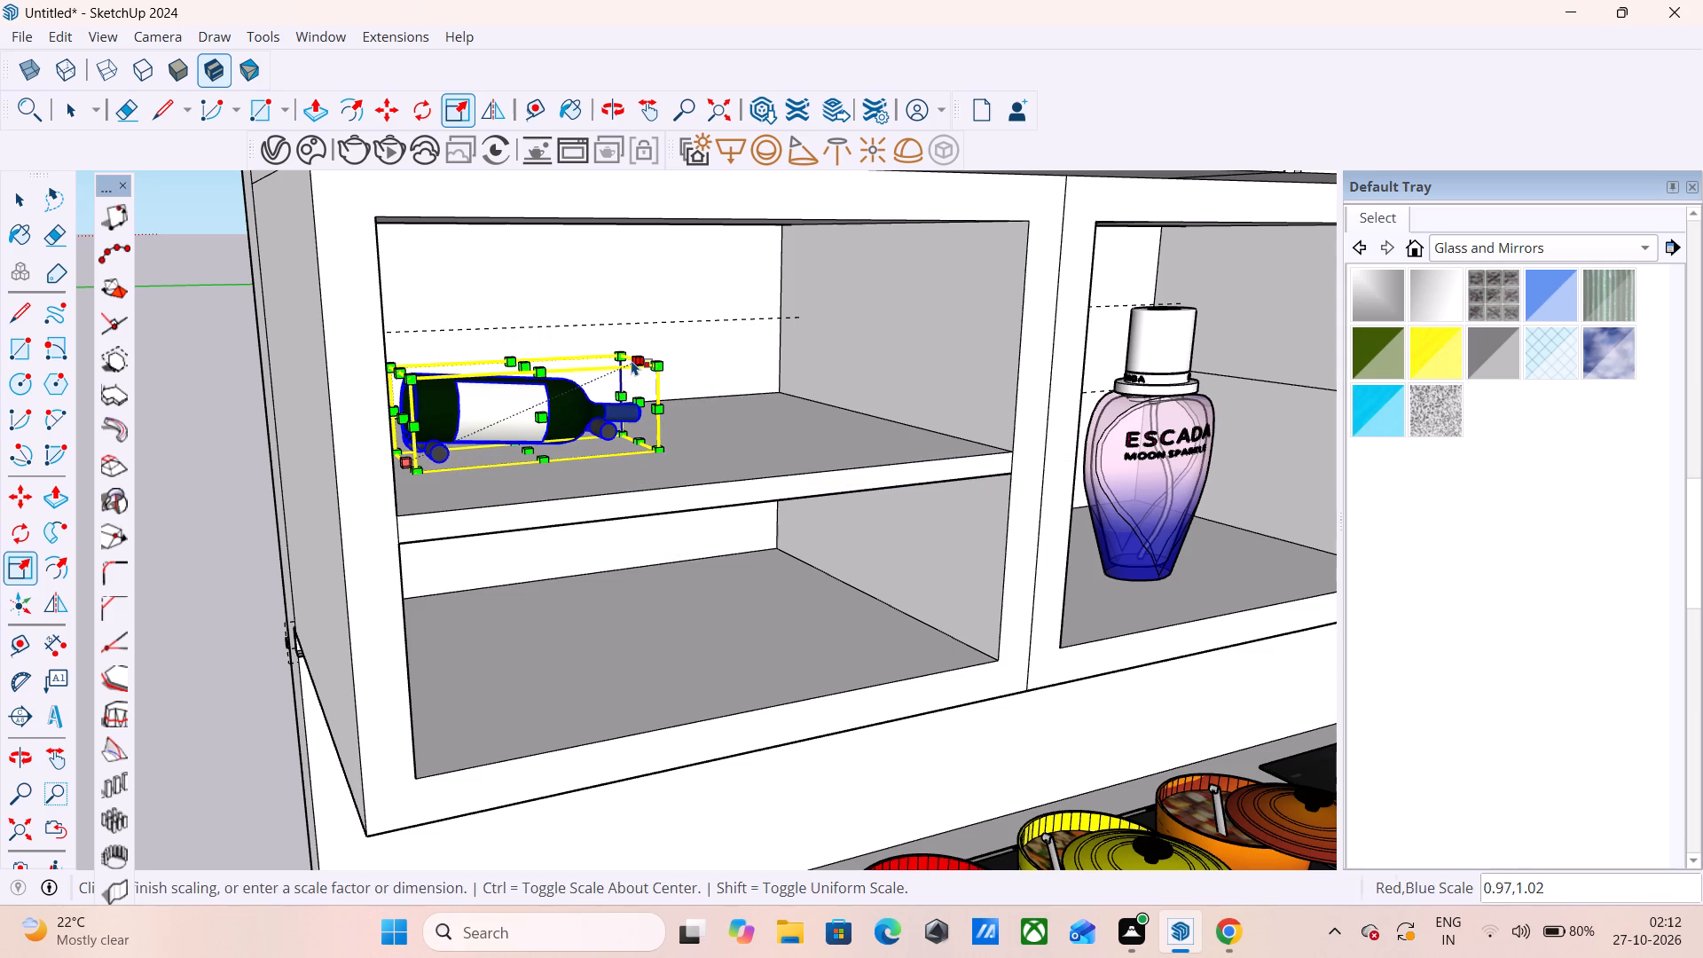
{"action": "left_click", "coordinate": [734, 358]}
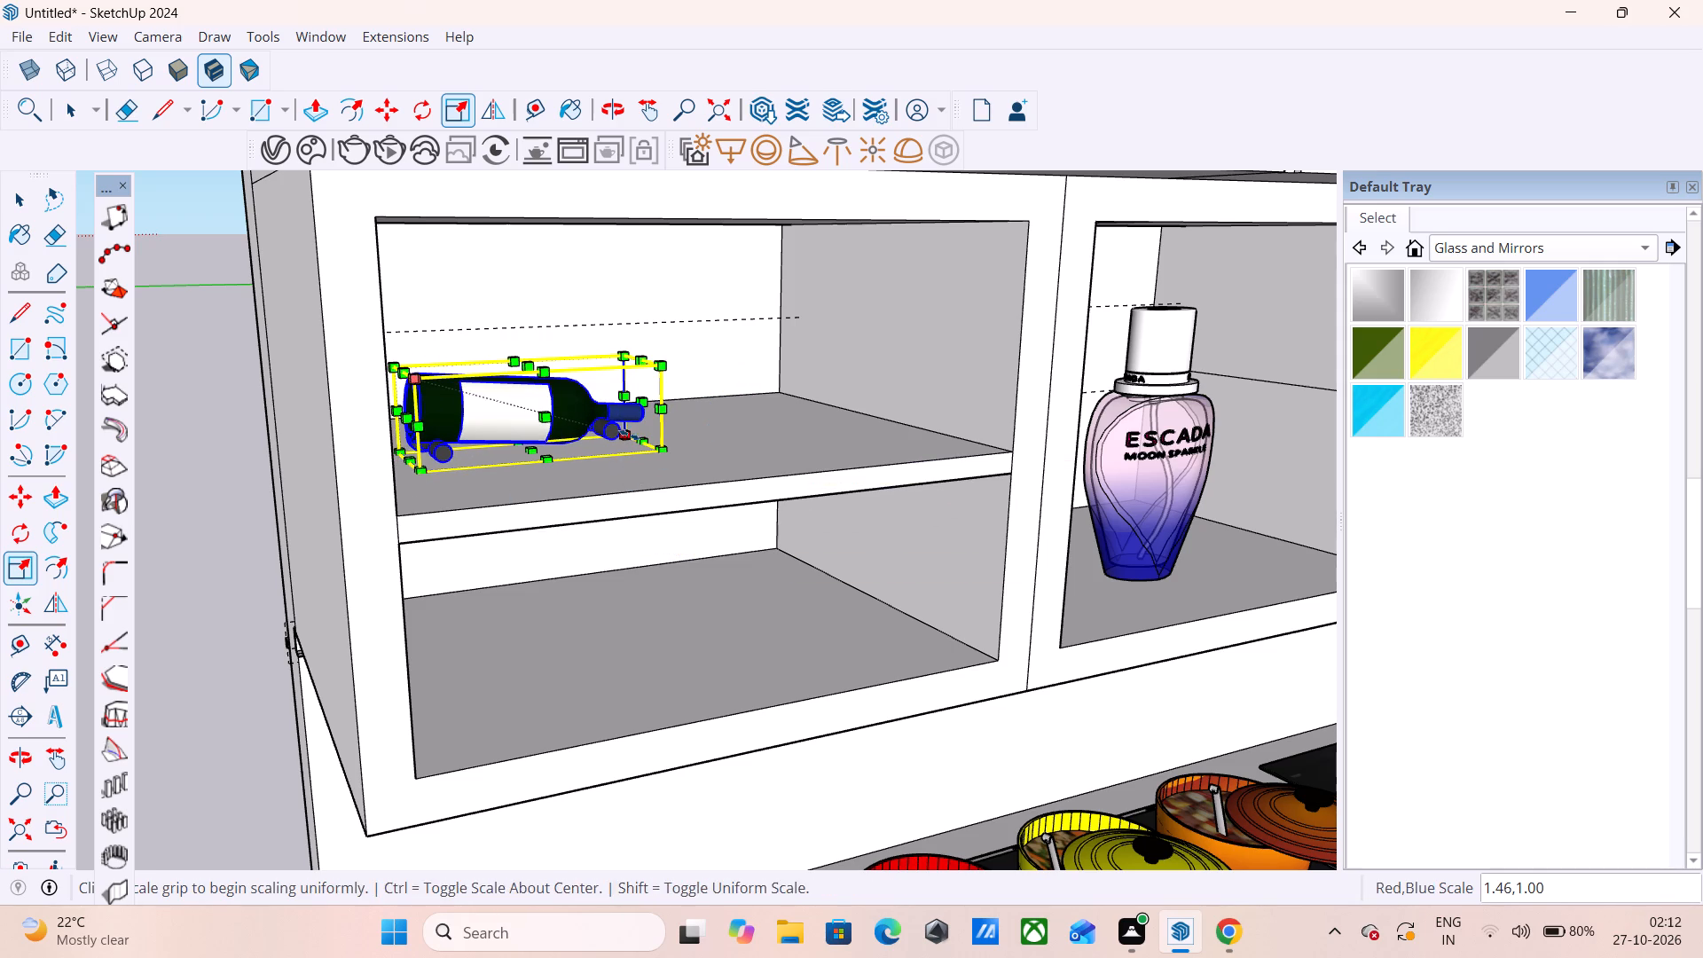
{"action": "left_click", "coordinate": [650, 442]}
{"action": "left_click", "coordinate": [820, 424]}
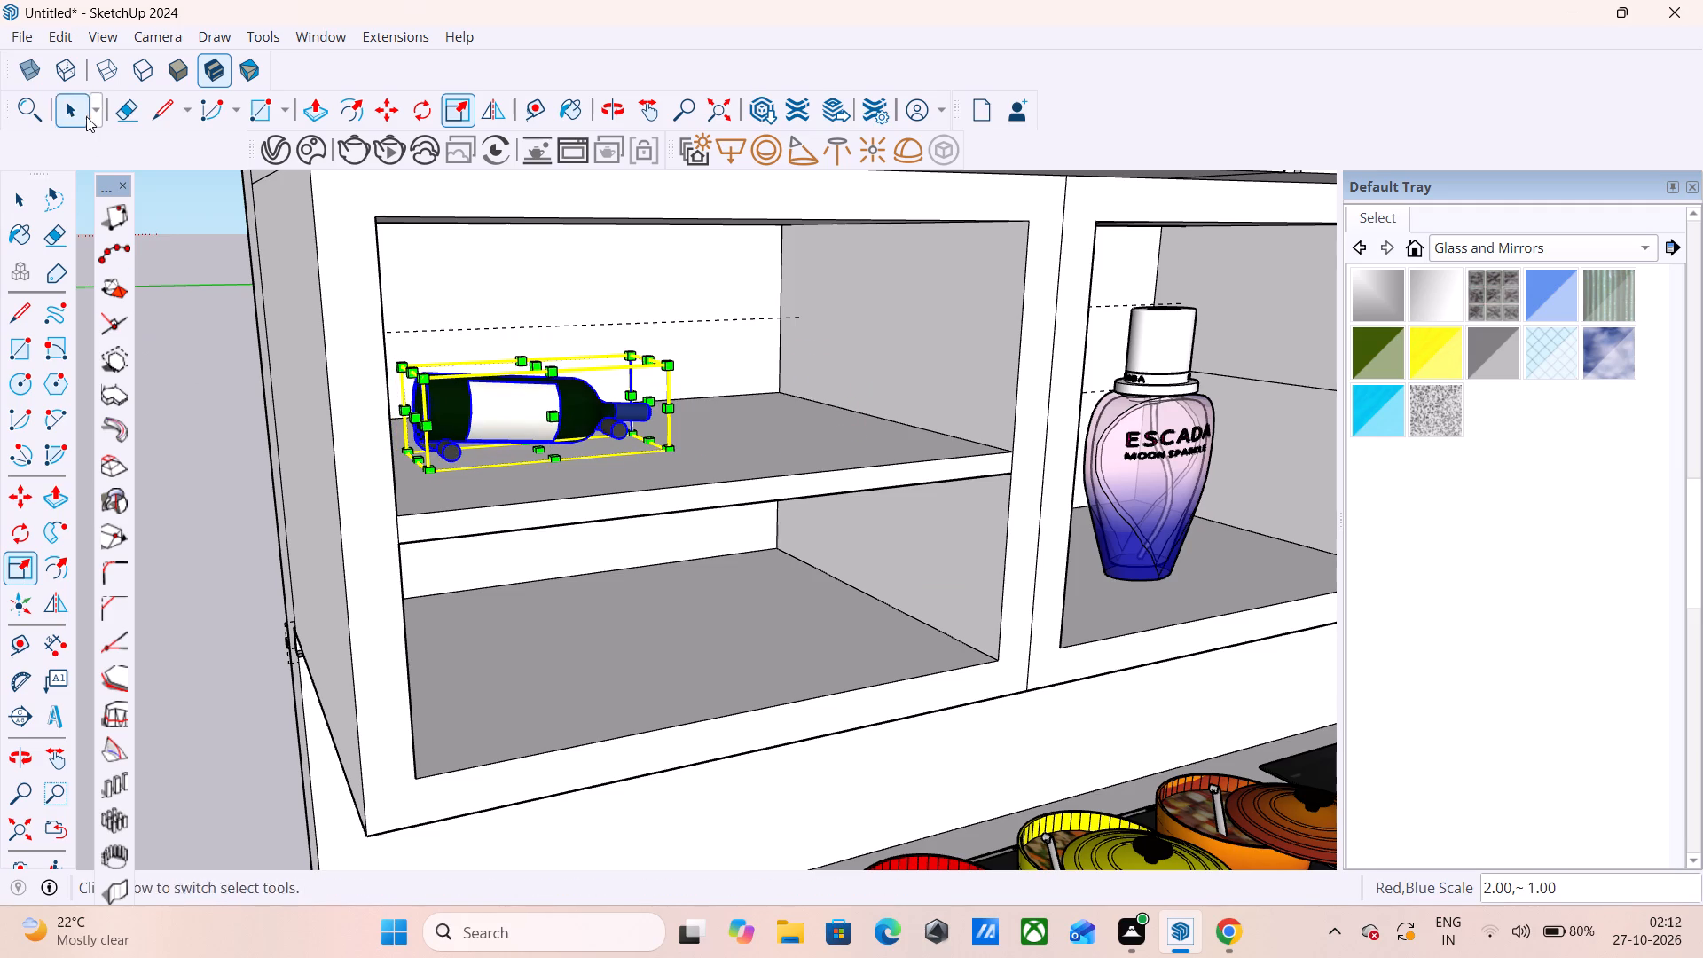
Import the "Spoon+stand" model from Downloads and place it on the lower tier of the open shelf beneath the cup and saucer.
{"action": "left_click", "coordinate": [31, 41]}
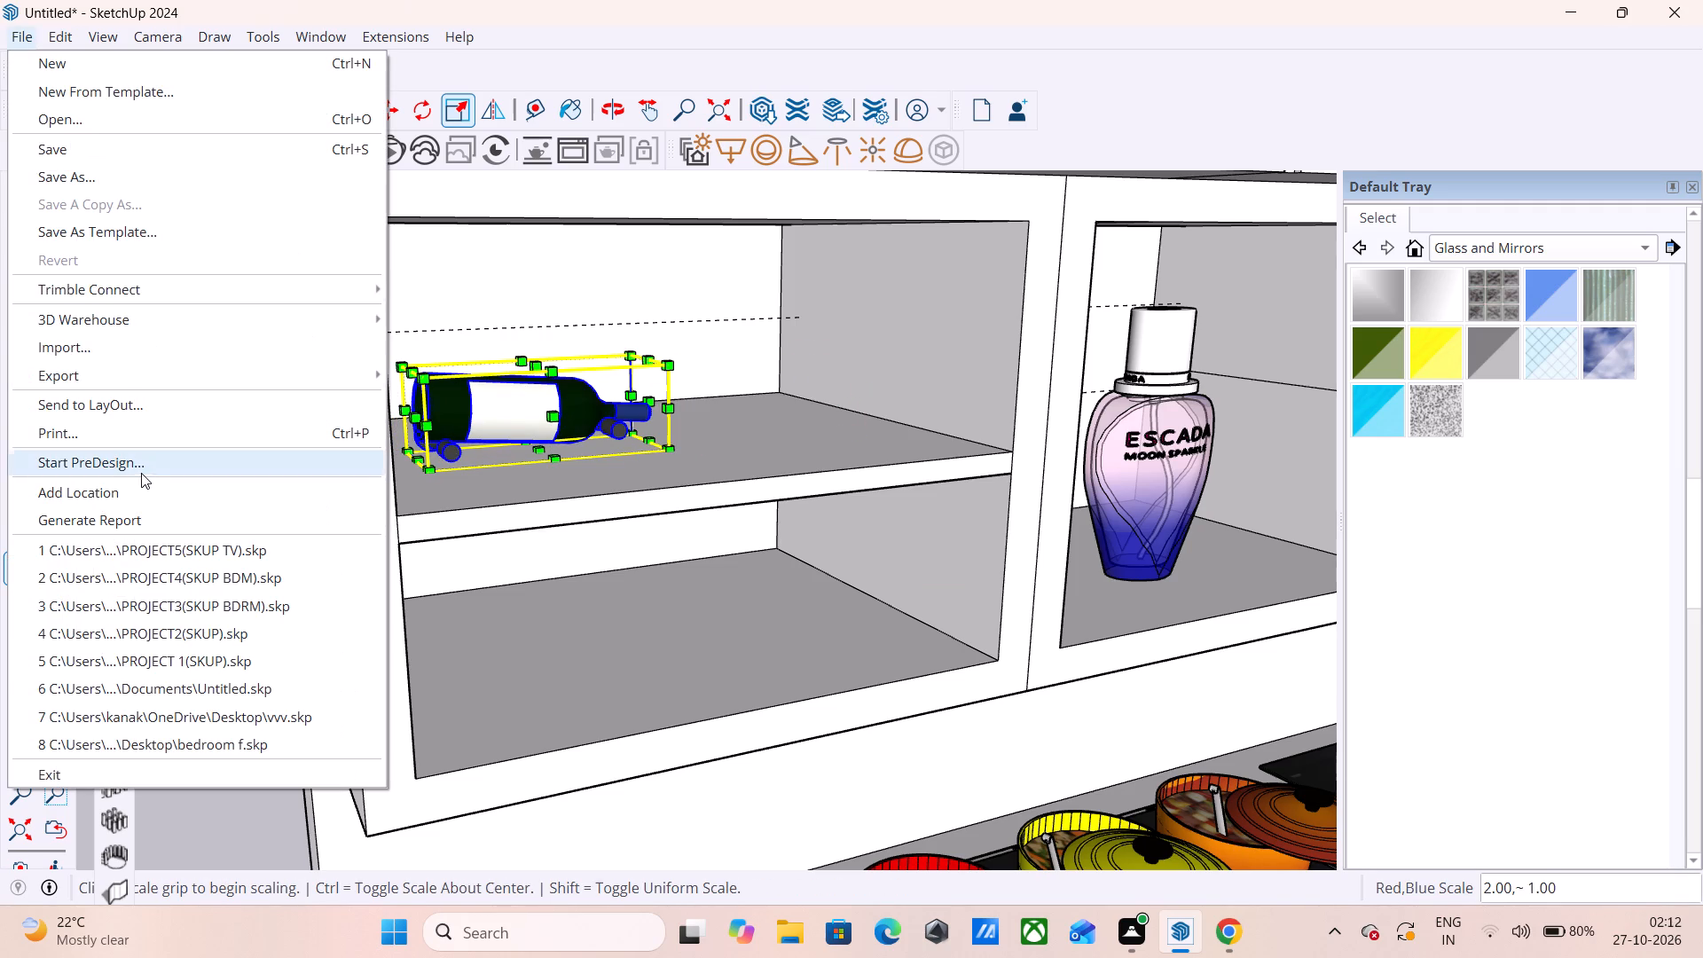
{"action": "left_click", "coordinate": [116, 349]}
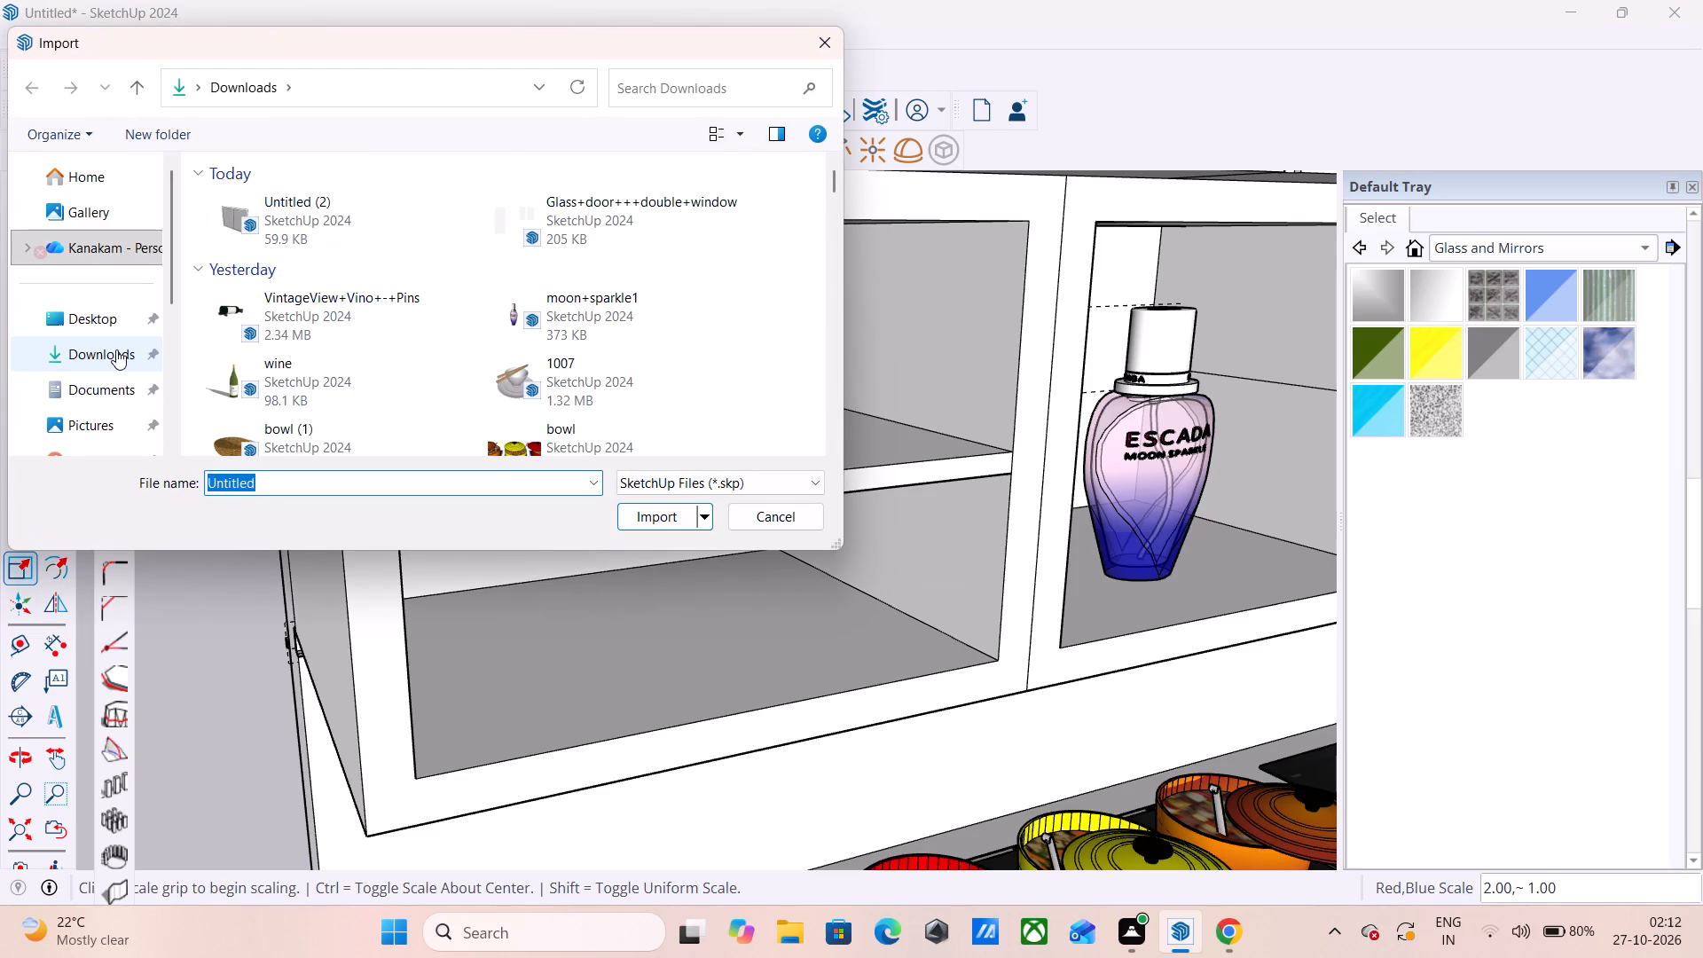
{"action": "scroll", "coordinate": [373, 398], "scroll_direction": "down", "scroll_amount": 1}
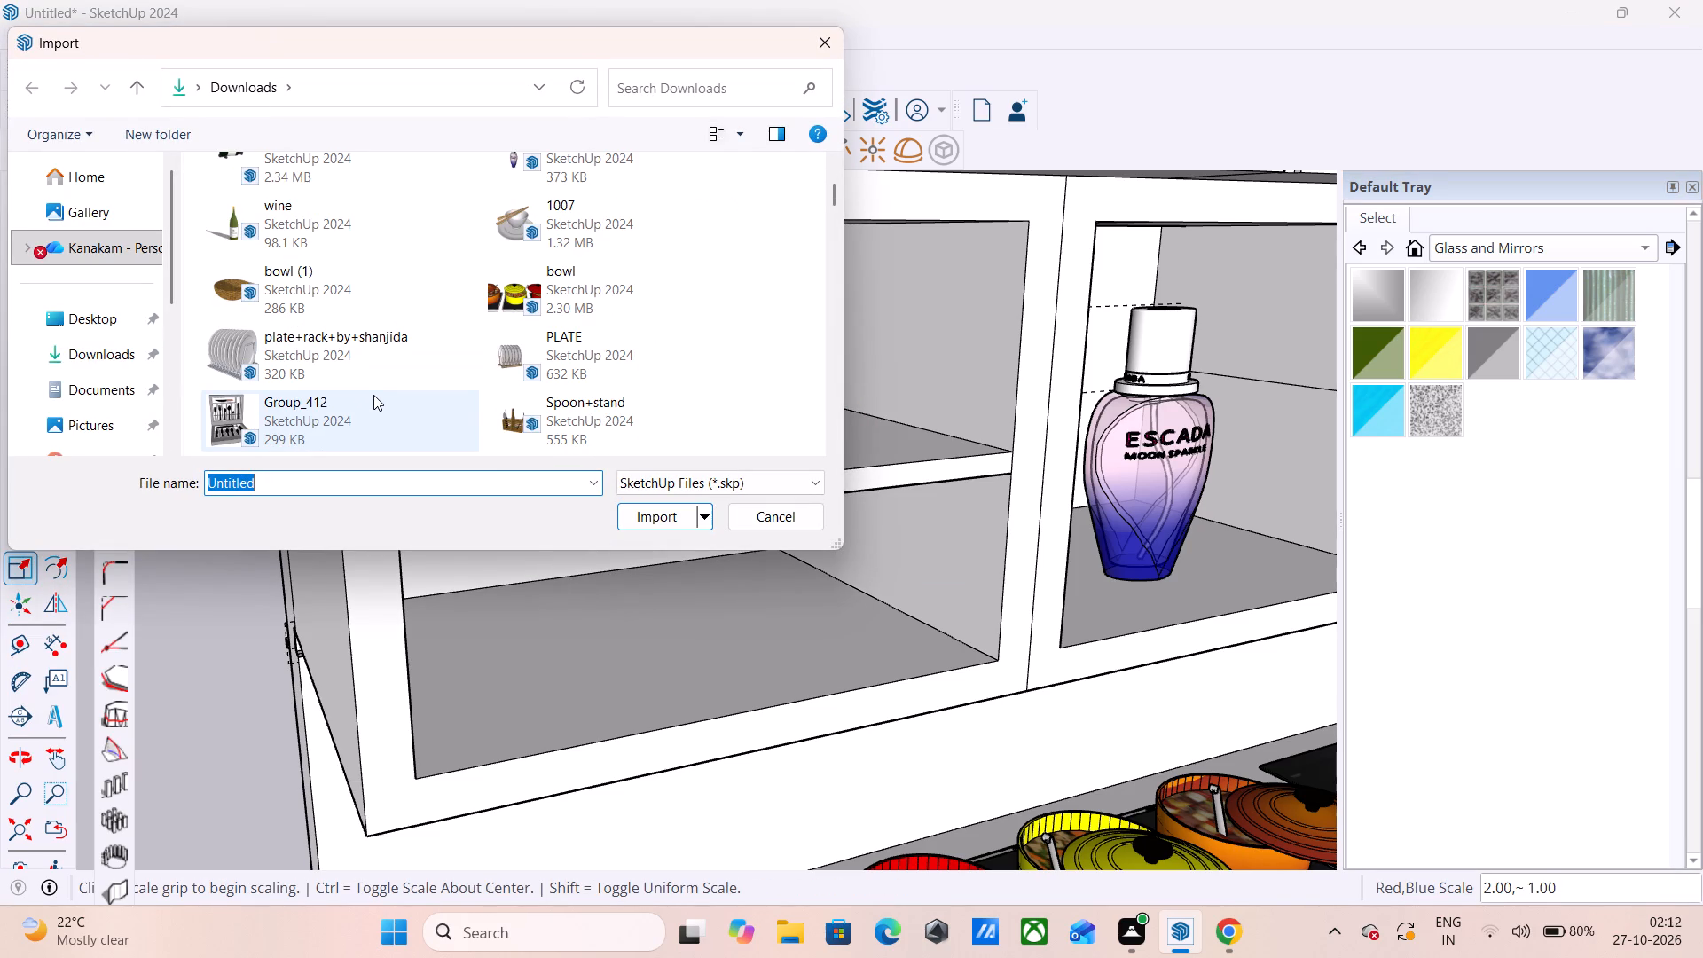
{"action": "scroll", "coordinate": [373, 395], "scroll_direction": "down", "scroll_amount": 1}
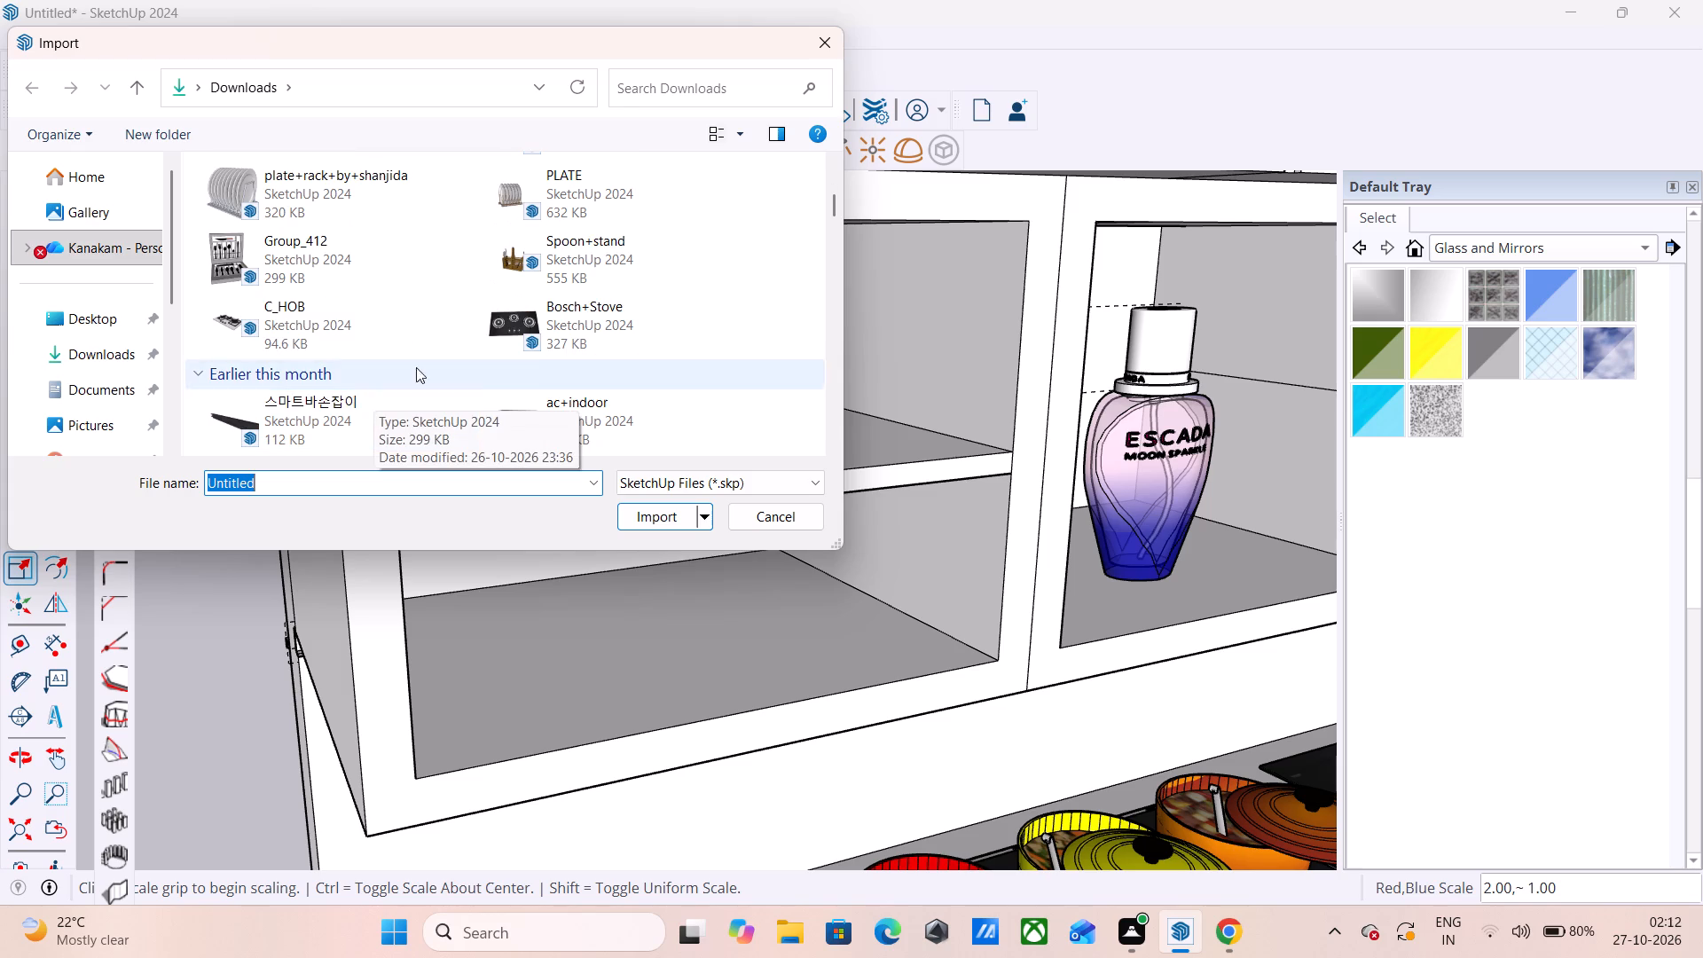
{"action": "left_click", "coordinate": [503, 263]}
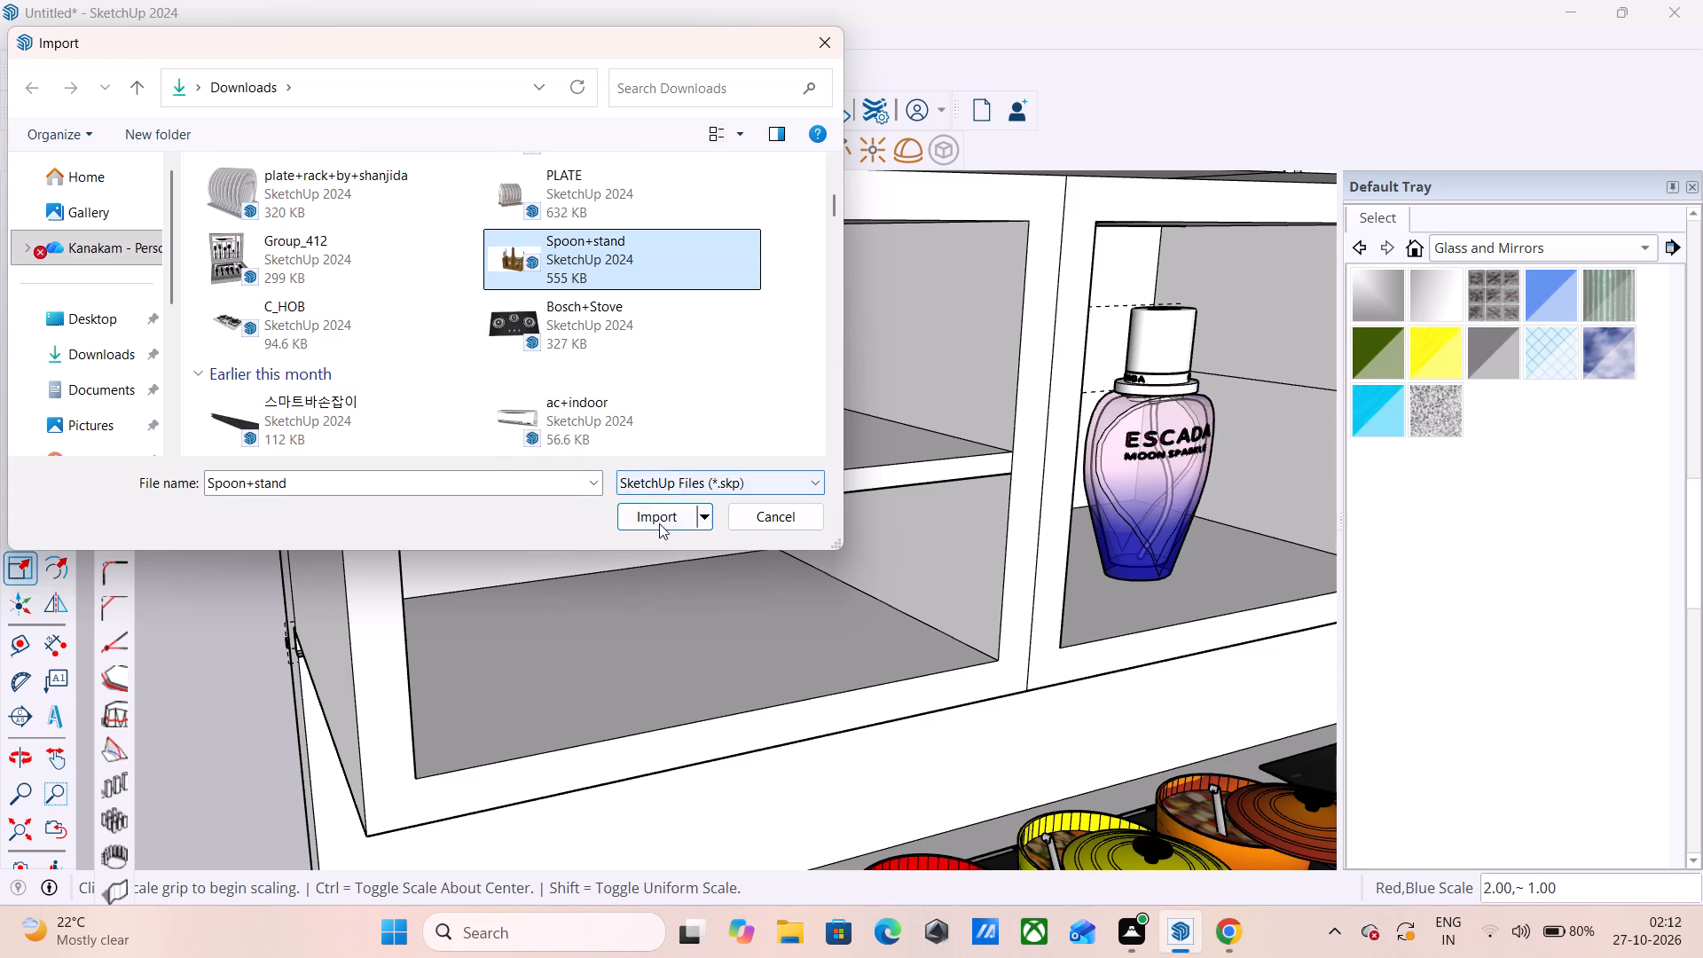
{"action": "left_click", "coordinate": [659, 524]}
{"action": "scroll", "coordinate": [448, 514], "scroll_direction": "down", "scroll_amount": 5}
{"action": "scroll", "coordinate": [334, 522], "scroll_direction": "down", "scroll_amount": 6}
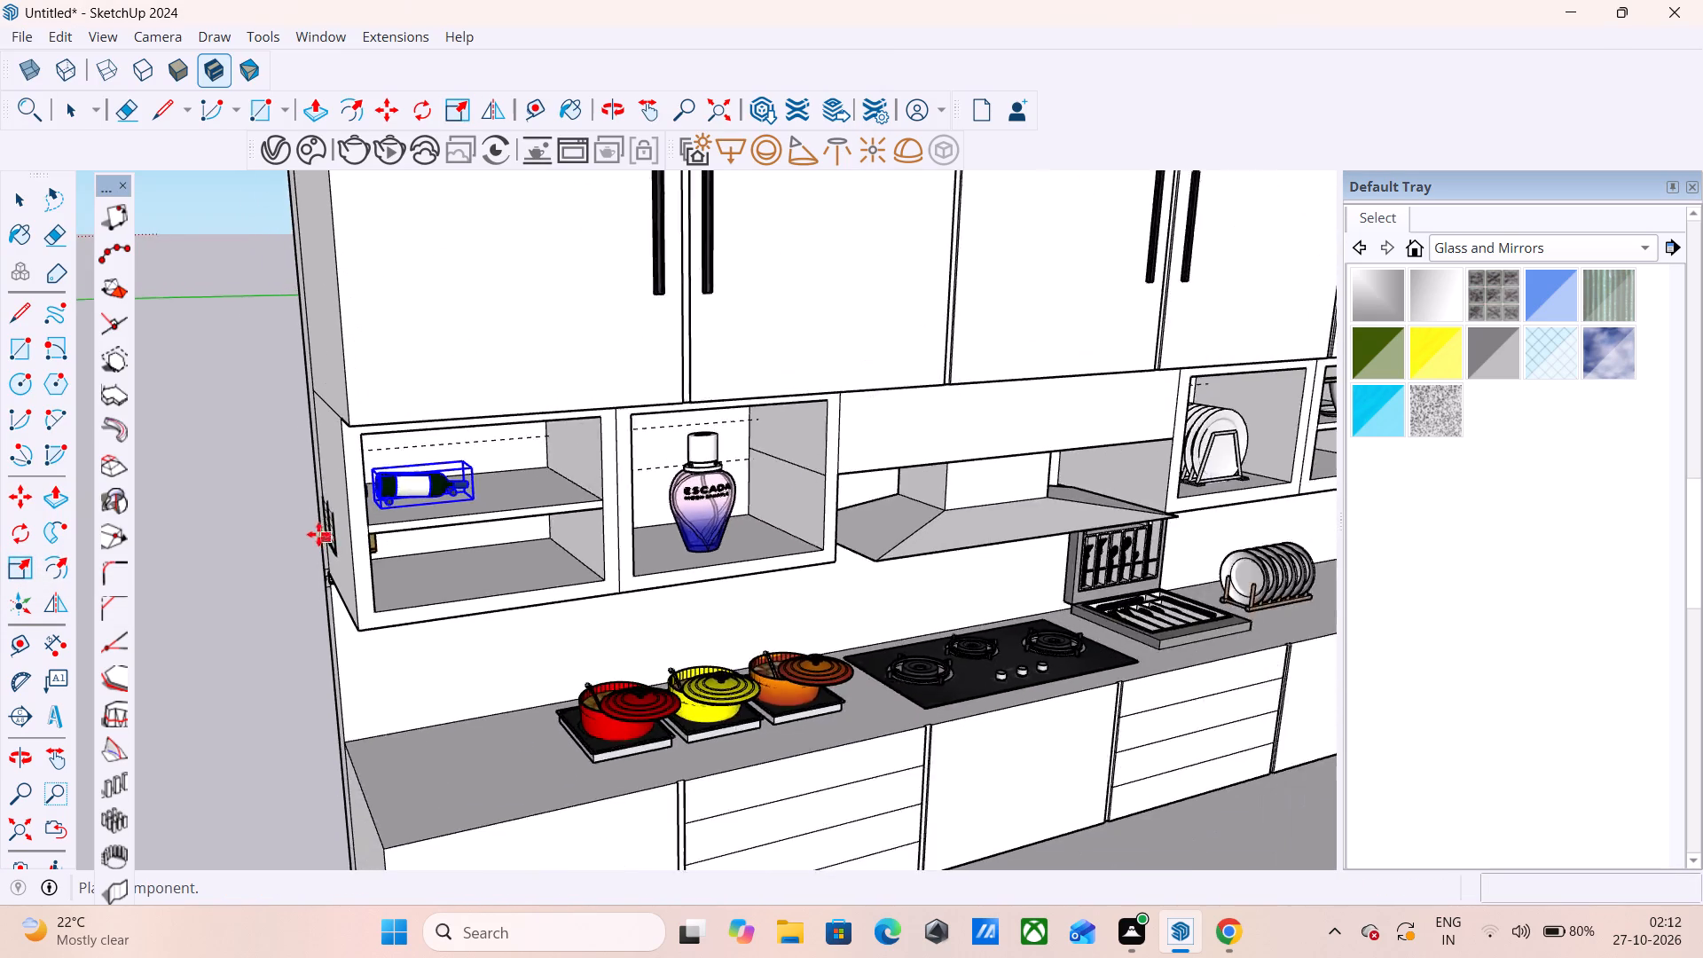
{"action": "scroll", "coordinate": [318, 534], "scroll_direction": "down", "scroll_amount": 6}
{"action": "scroll", "coordinate": [1135, 480], "scroll_direction": "up", "scroll_amount": 12}
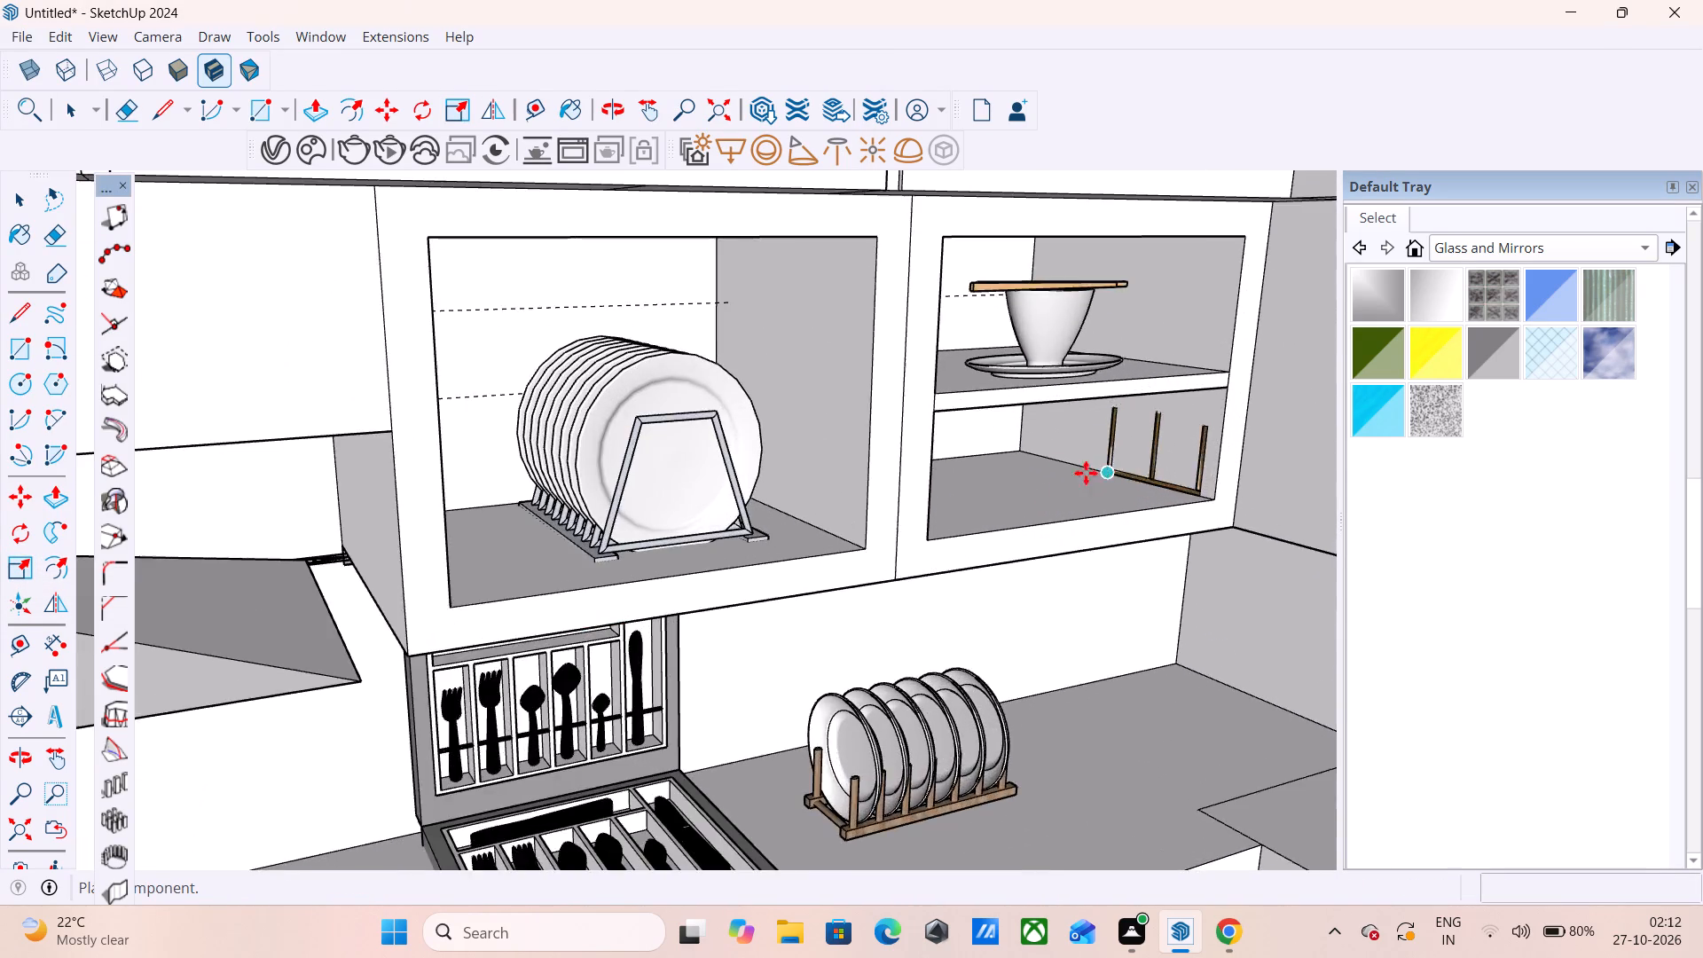
{"action": "scroll", "coordinate": [1035, 481], "scroll_direction": "up", "scroll_amount": 4}
{"action": "left_click", "coordinate": [968, 495]}
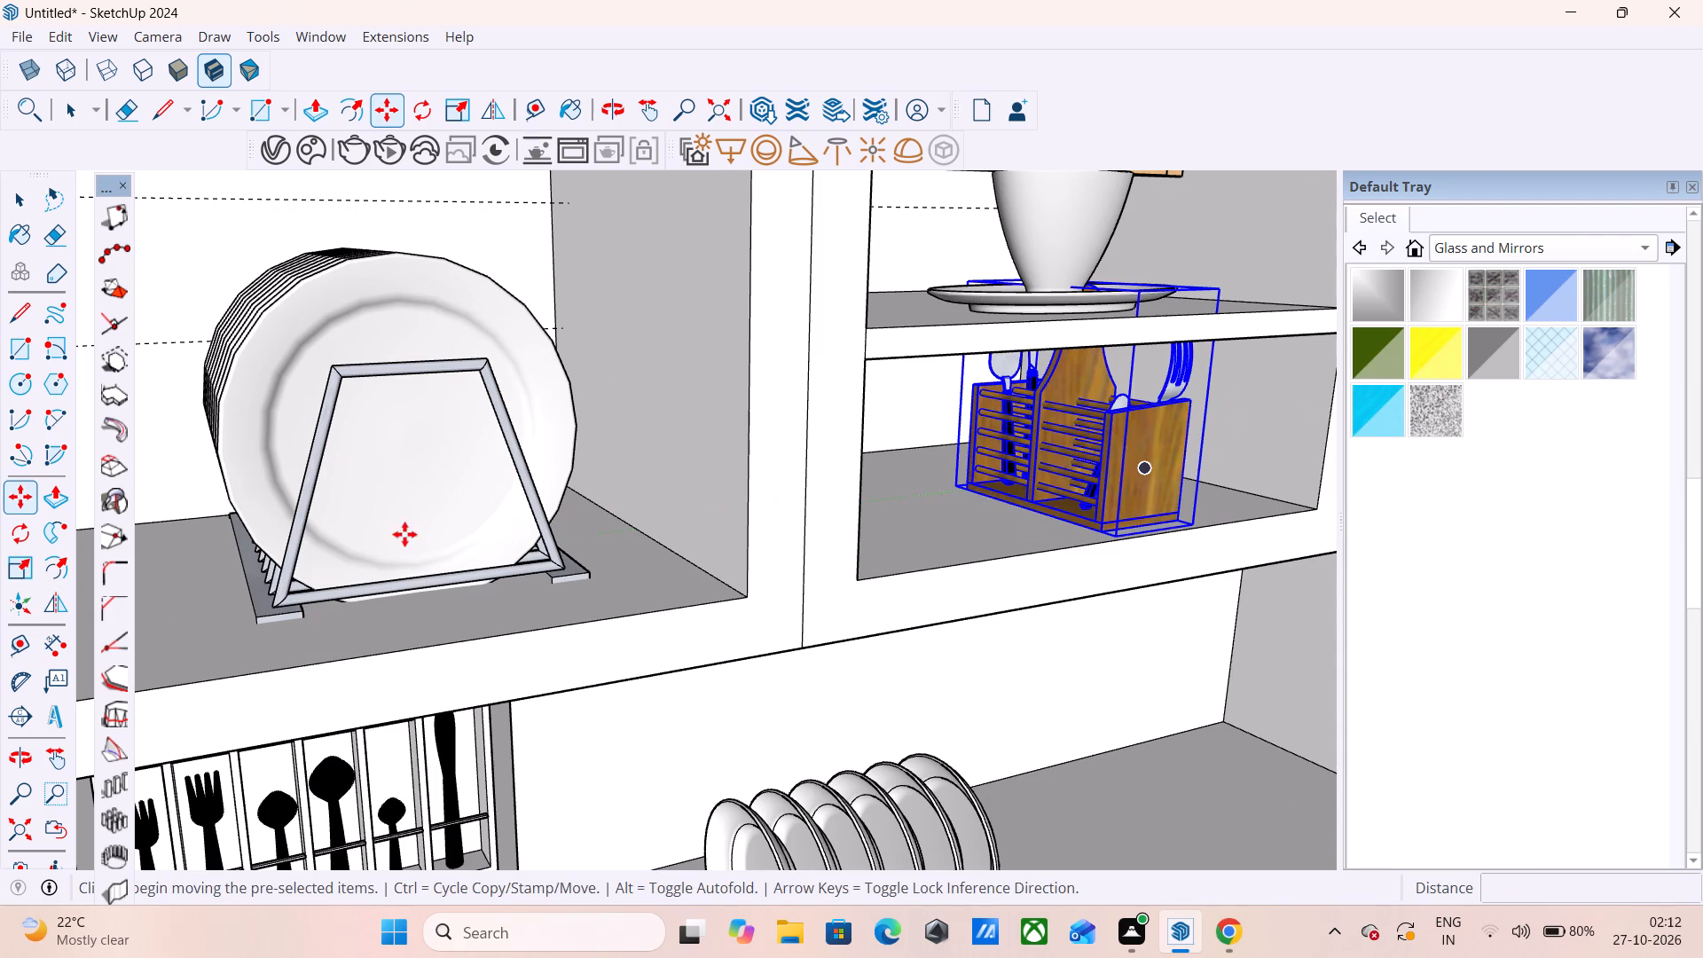
Rotate the spoon stand 75° on the shelf surface so its slatted side faces the front.
{"action": "left_click", "coordinate": [26, 546]}
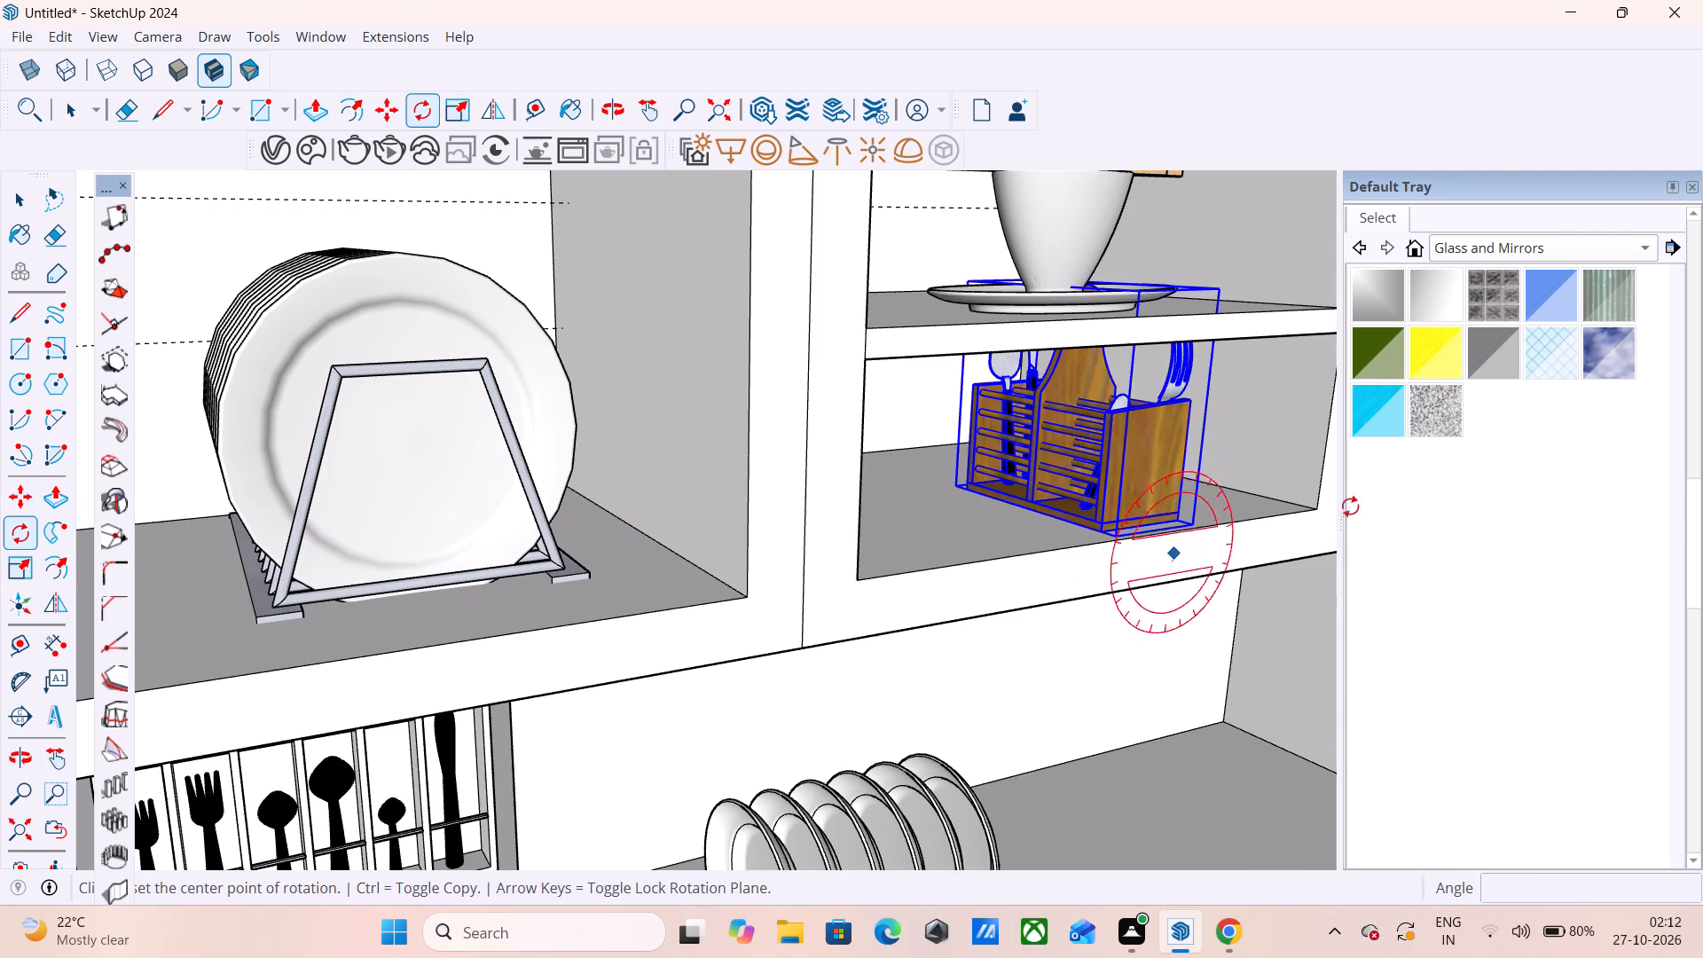
{"action": "middle_click", "coordinate": [1235, 431]}
{"action": "middle_click_drag", "start_coordinate": [1231, 435], "coordinate": [1068, 509]}
{"action": "scroll", "coordinate": [1069, 509], "scroll_direction": "up", "scroll_amount": 1}
{"action": "left_click", "coordinate": [816, 531]}
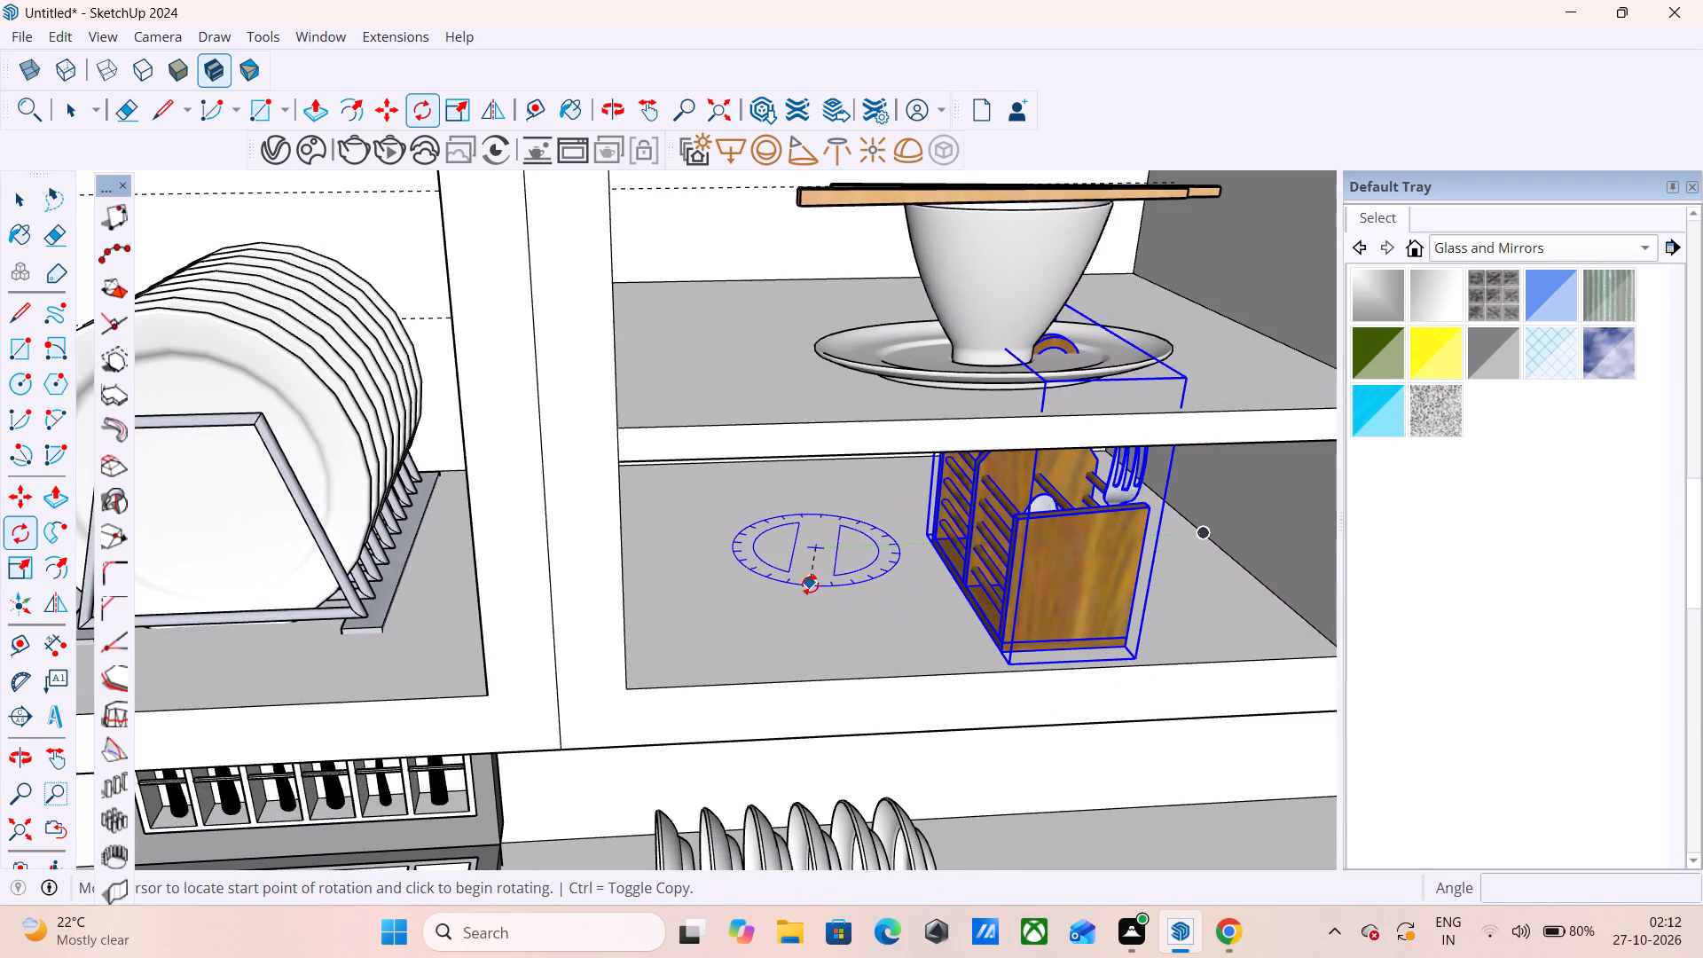
{"action": "left_click", "coordinate": [832, 600]}
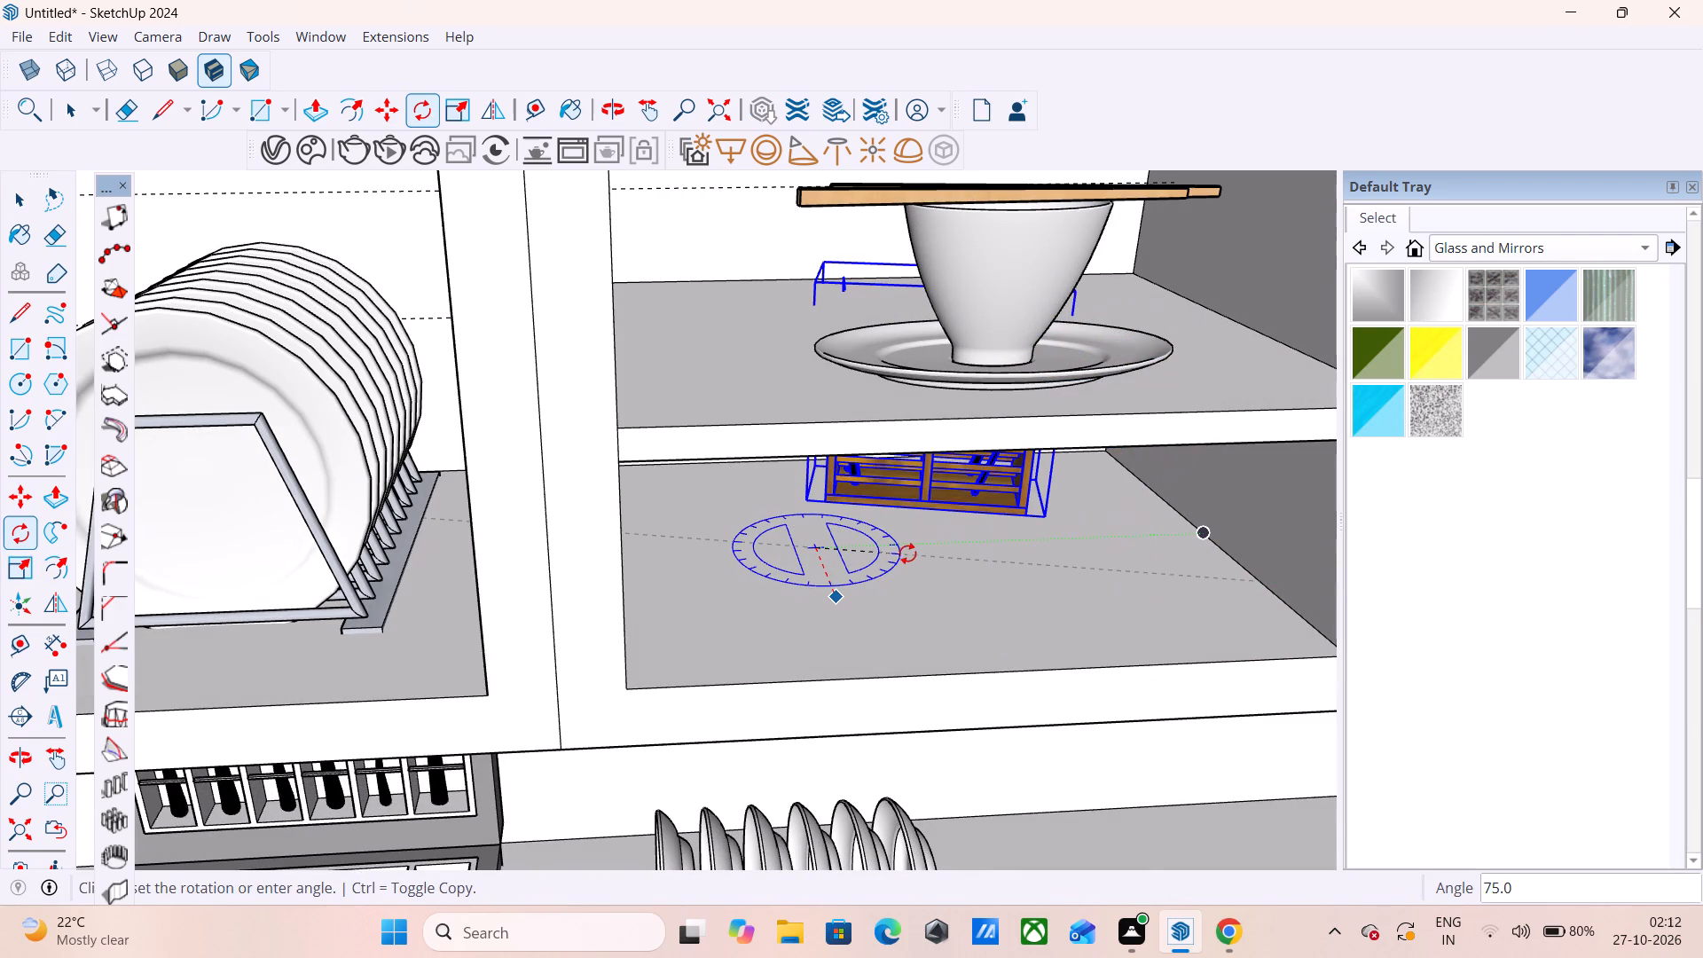
{"action": "left_click", "coordinate": [904, 551]}
Move the spoon stand about 10 11/16" toward the front of the lower shelf tier.
{"action": "key", "text": "m"}
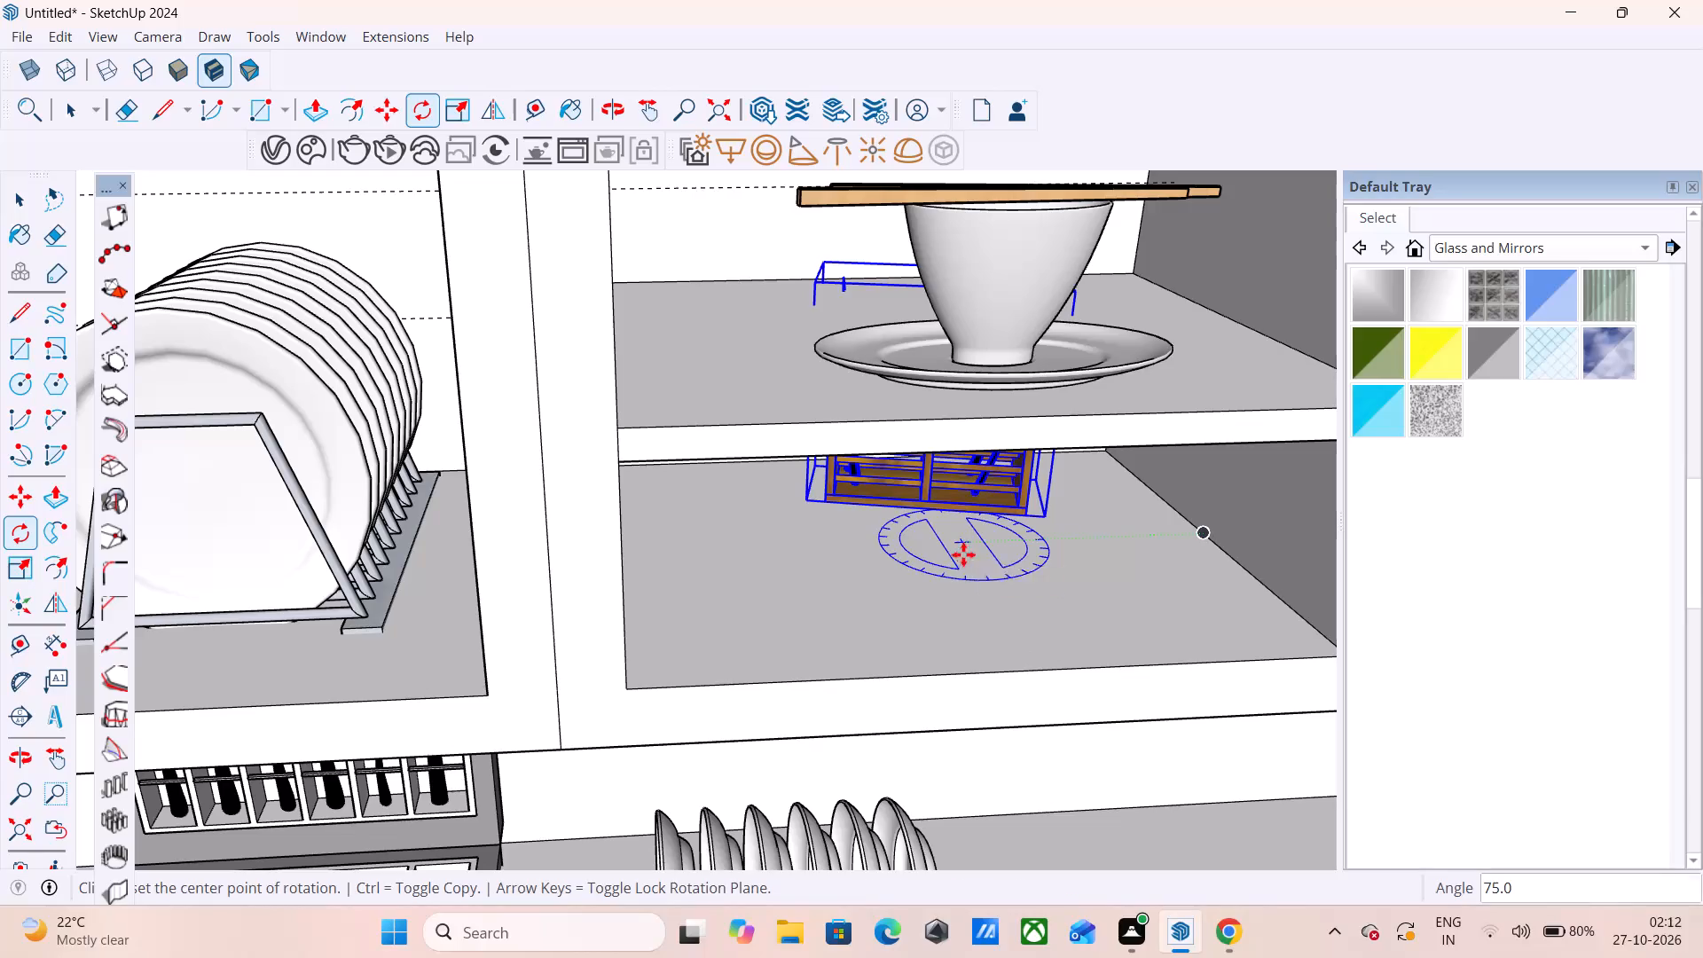
{"action": "left_click", "coordinate": [804, 506]}
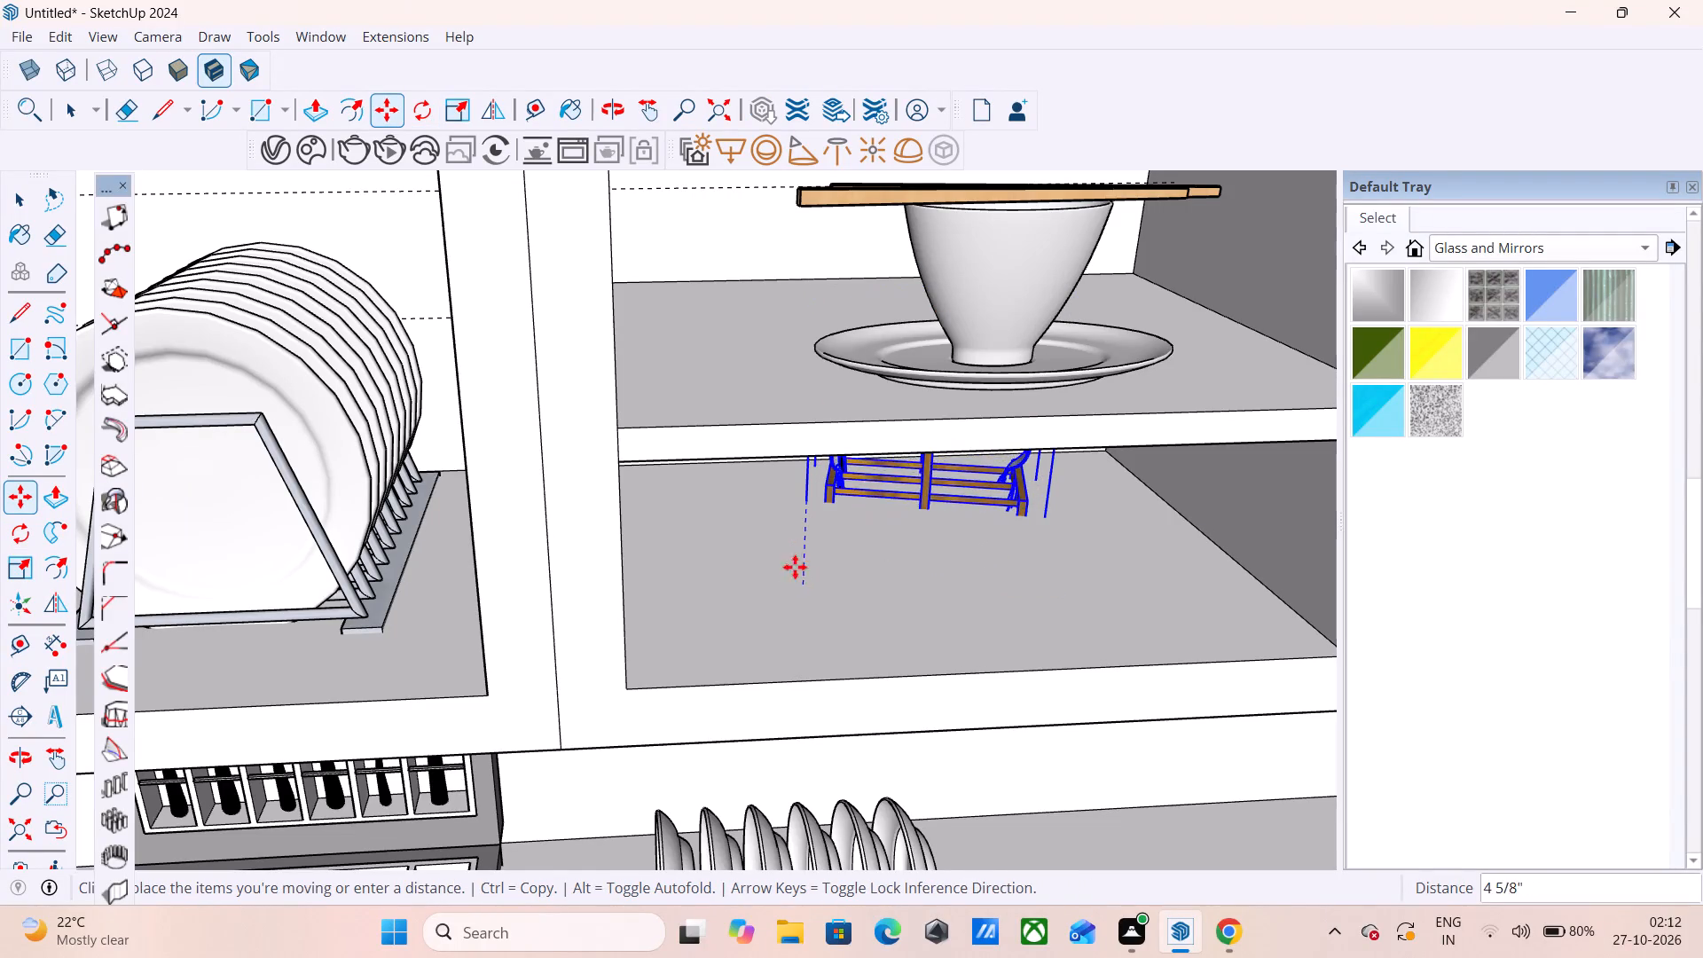
{"action": "left_click", "coordinate": [839, 609]}
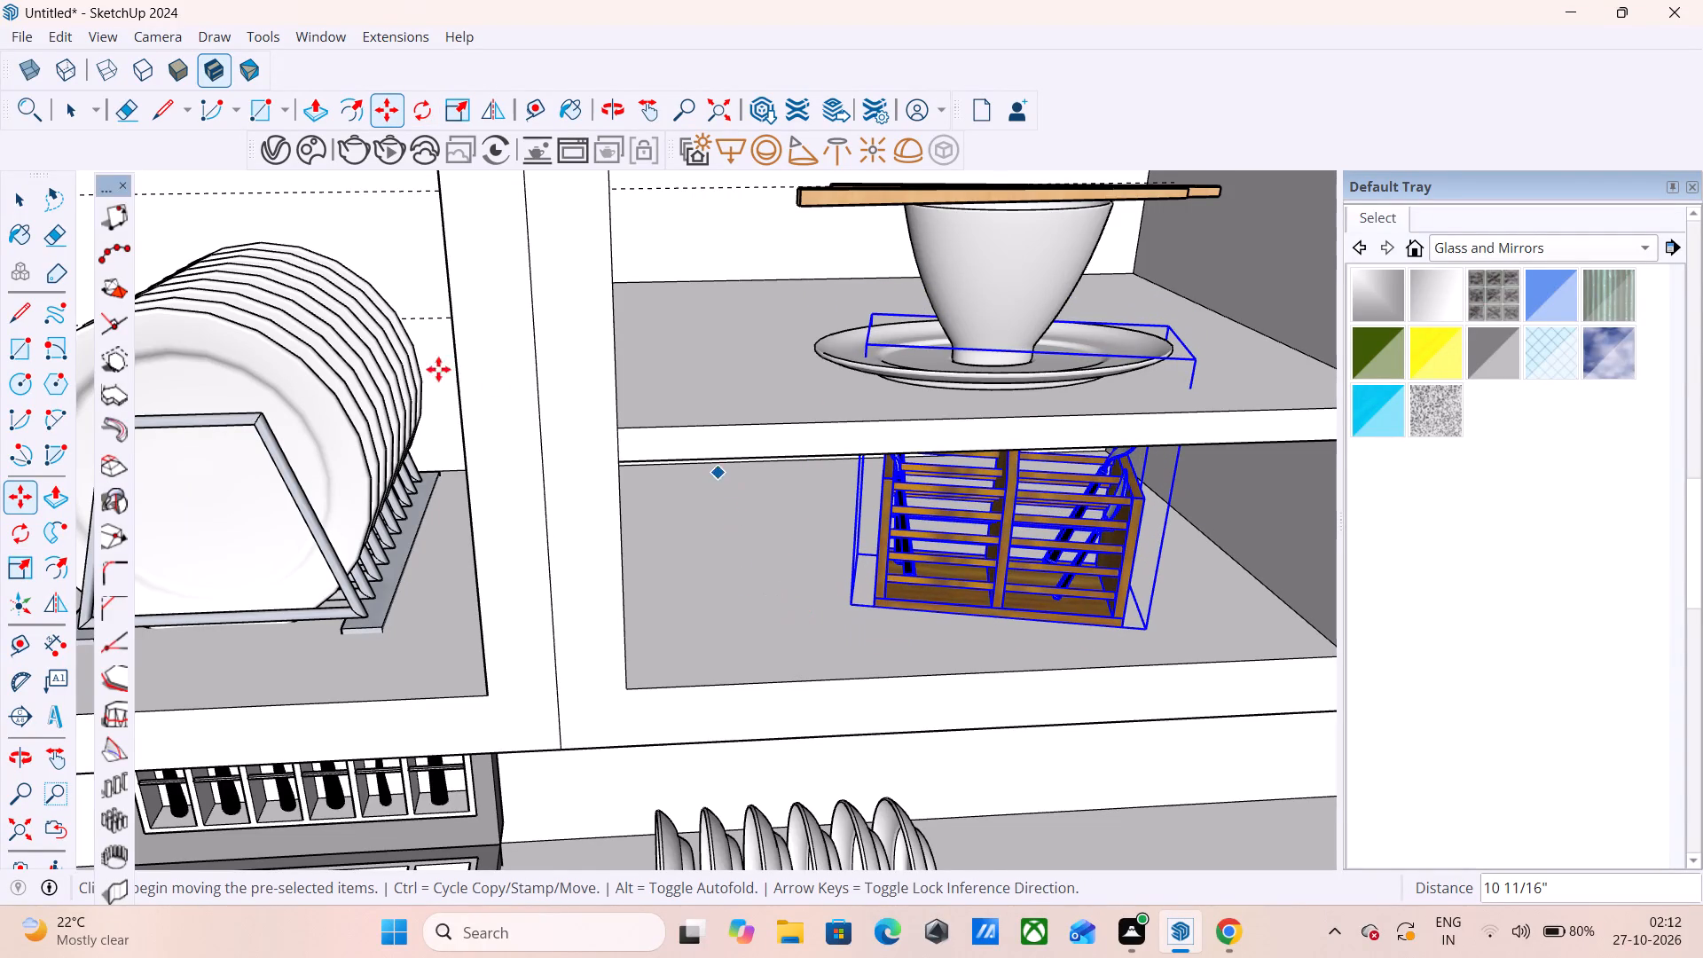
Scale the spoon stand down uniformly to about 0.64 so it fits beneath the shelf board.
{"action": "left_click", "coordinate": [28, 569]}
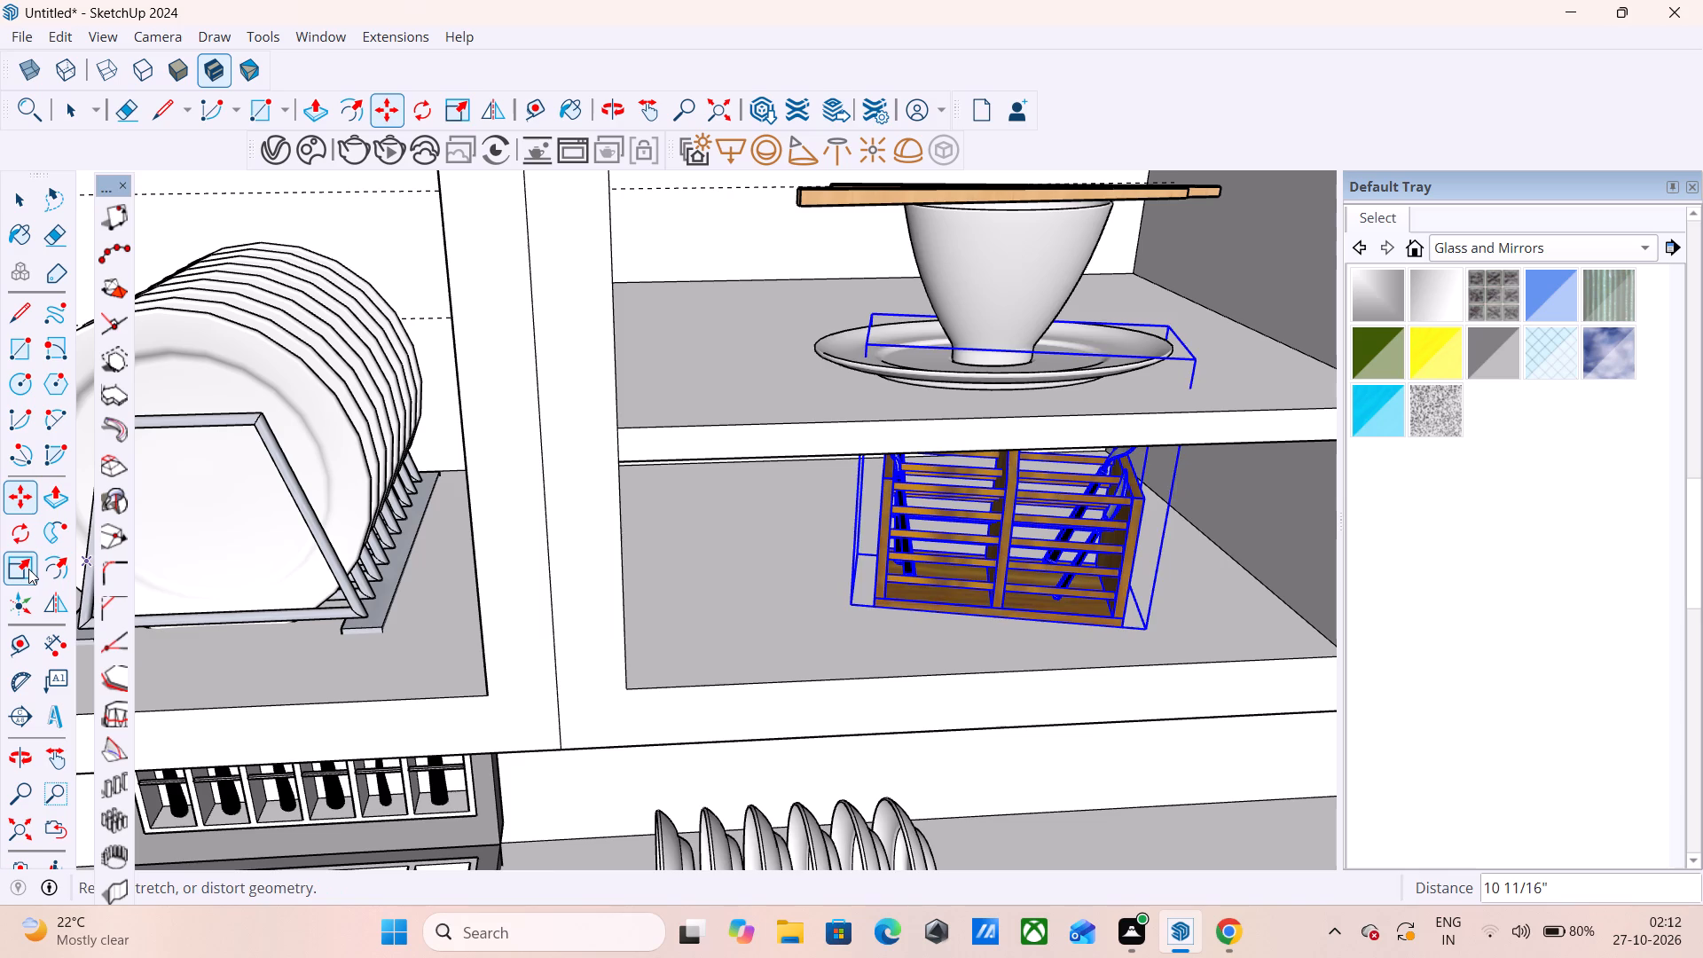
{"action": "left_click", "coordinate": [874, 318]}
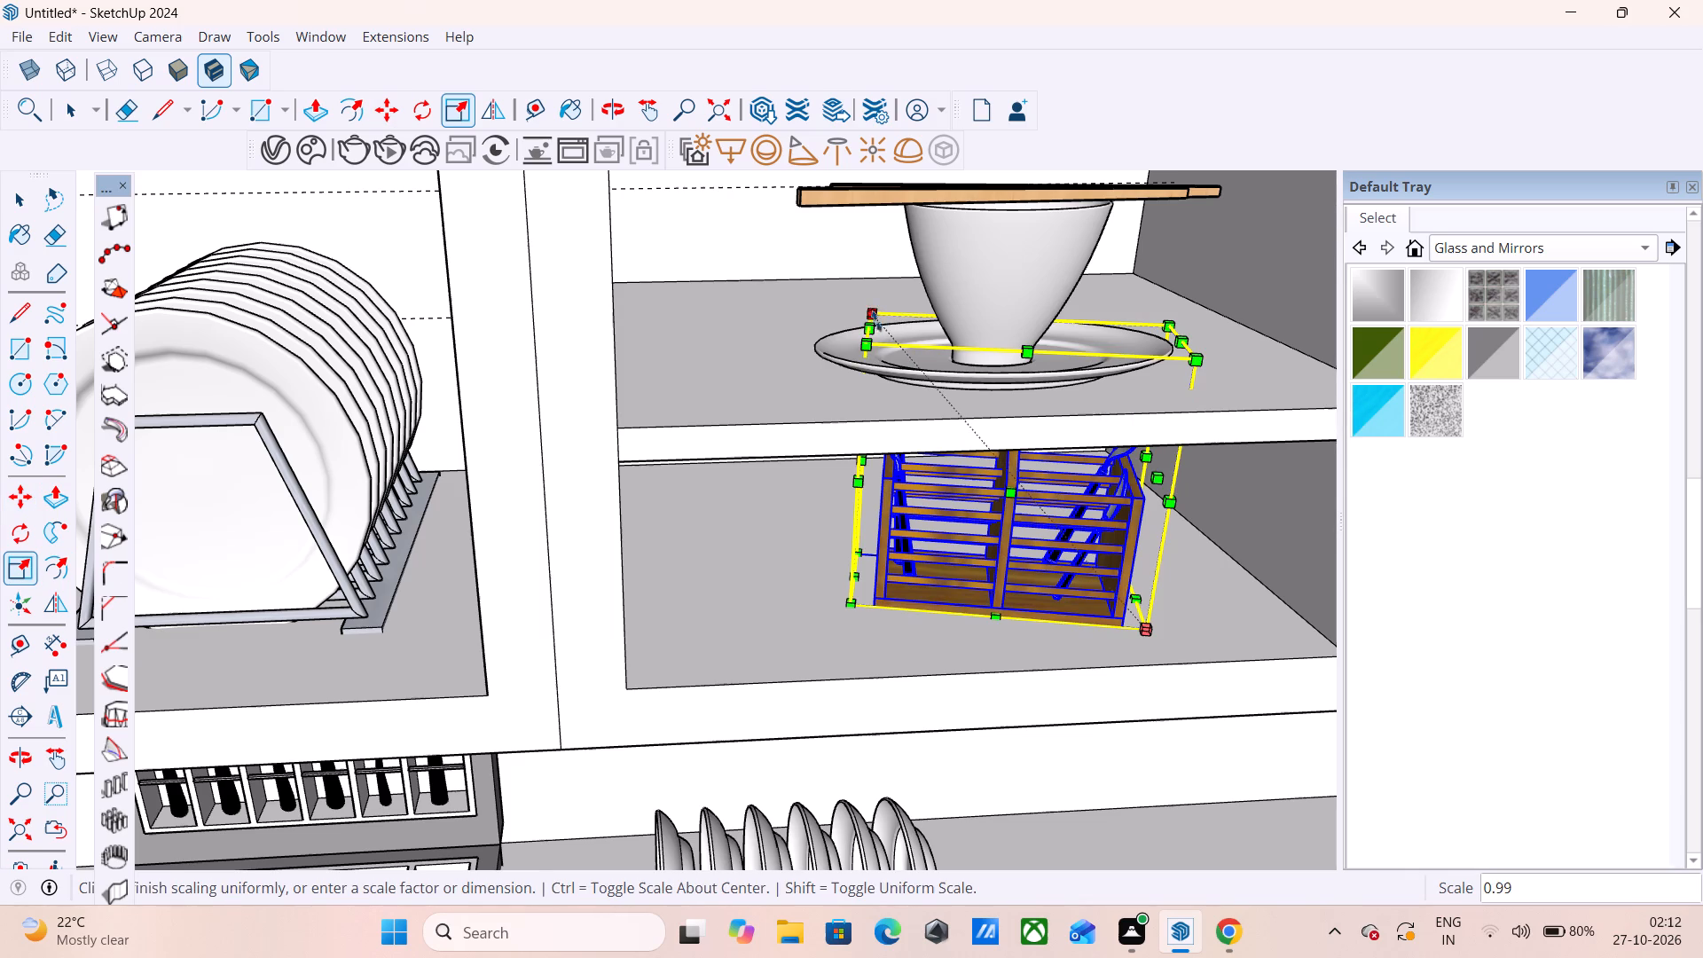
{"action": "left_click_drag", "start_coordinate": [931, 443], "coordinate": [932, 453]}
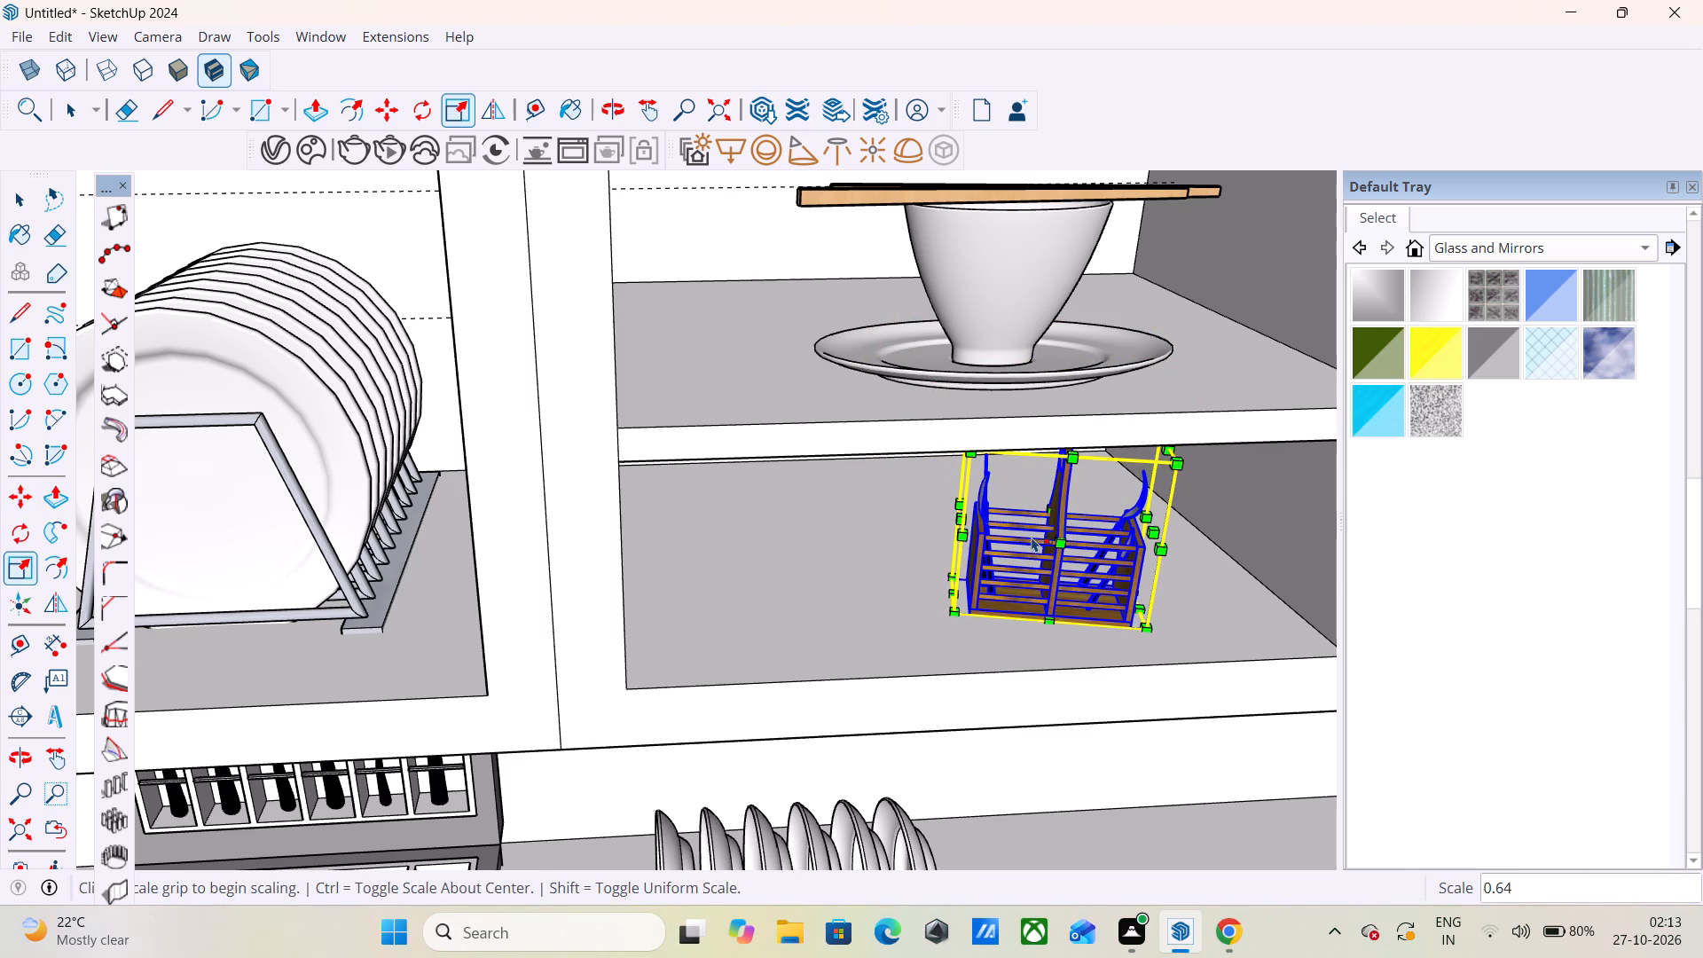
Move the spoon stand about 4 5/8" along the lower shelf tier, away from the adjacent side panel.
{"action": "key", "text": "m"}
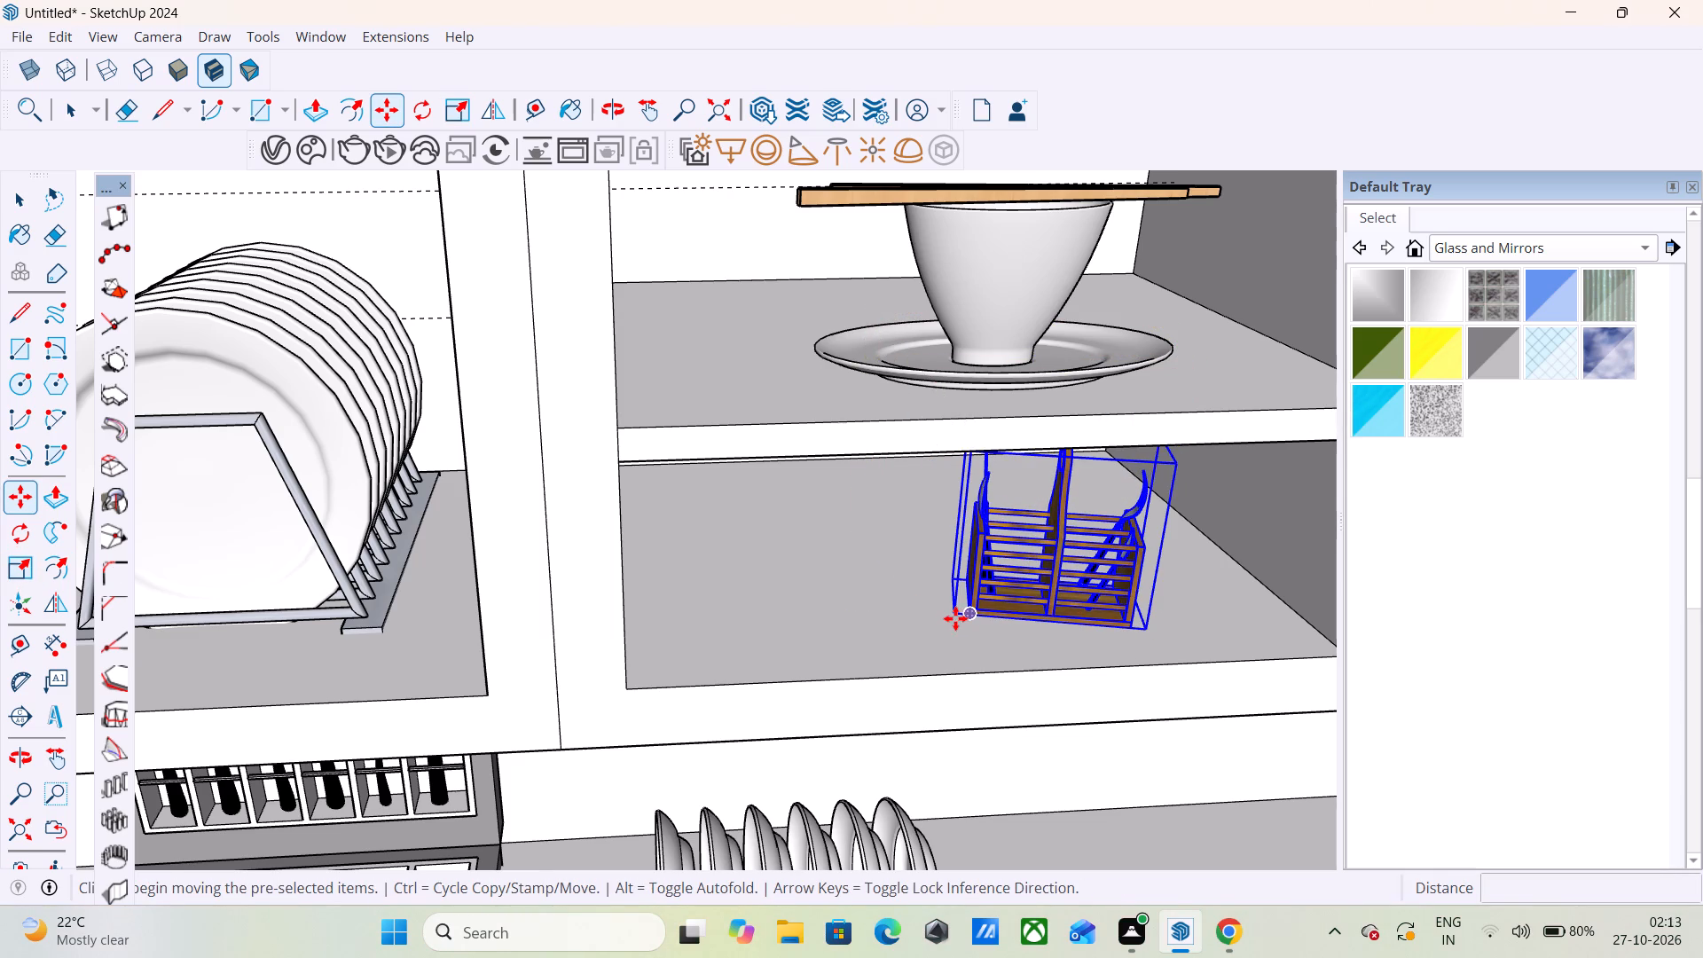
{"action": "left_click", "coordinate": [953, 608]}
{"action": "left_click", "coordinate": [837, 606]}
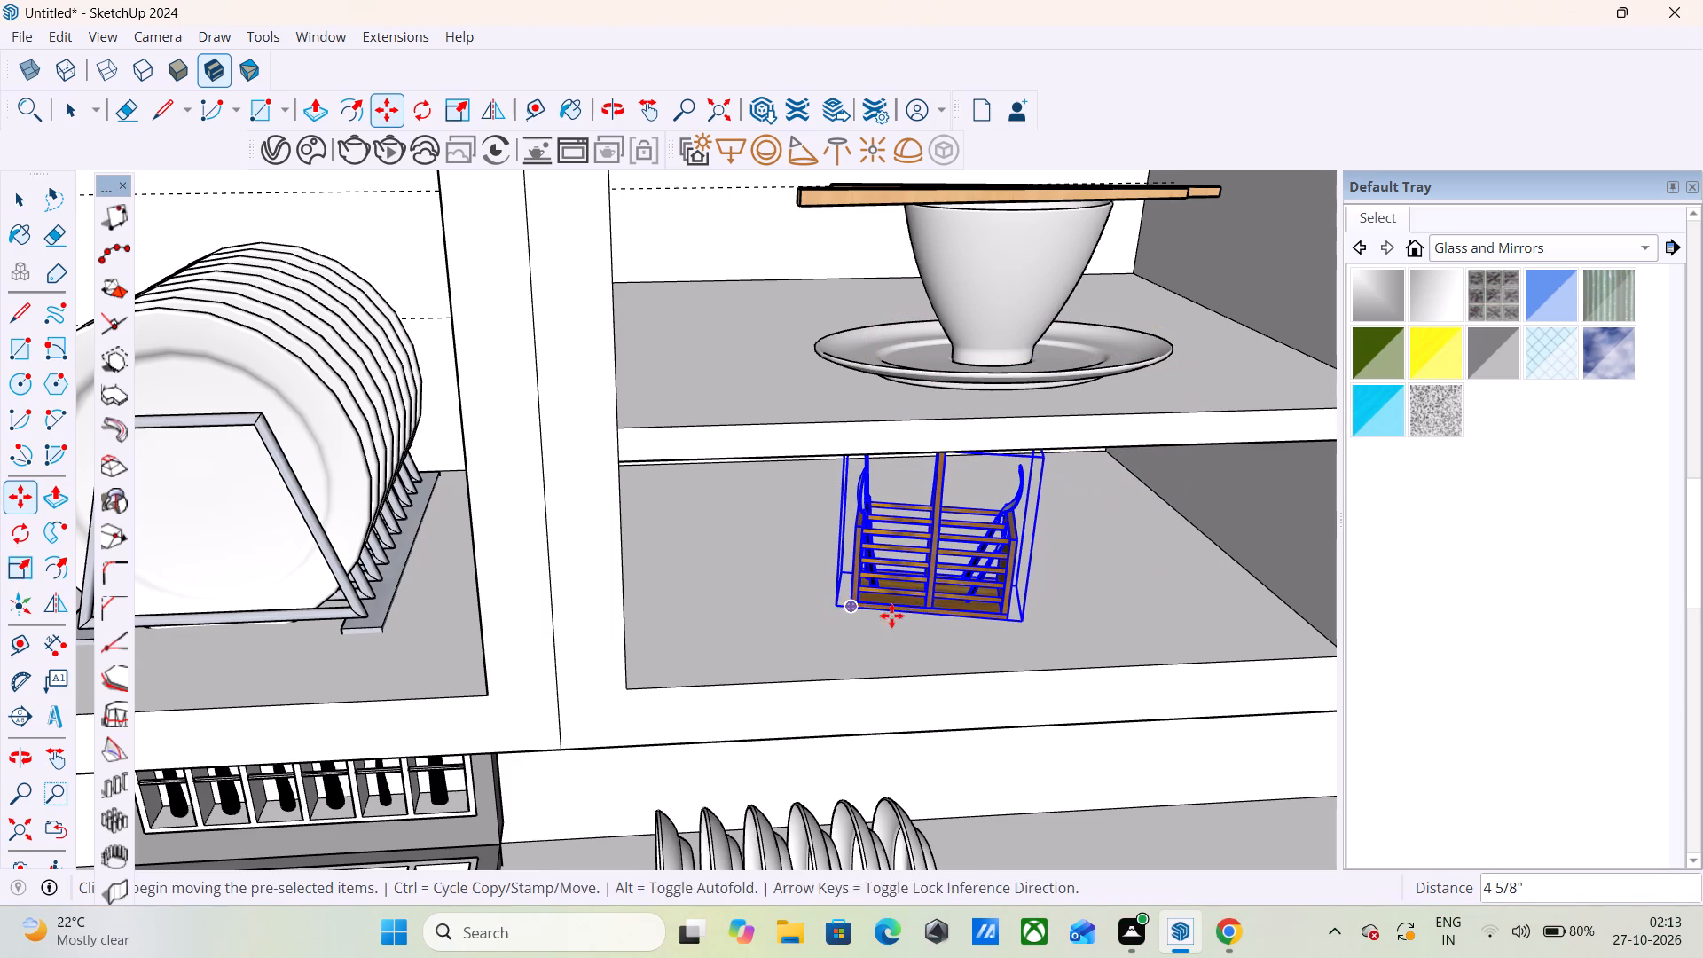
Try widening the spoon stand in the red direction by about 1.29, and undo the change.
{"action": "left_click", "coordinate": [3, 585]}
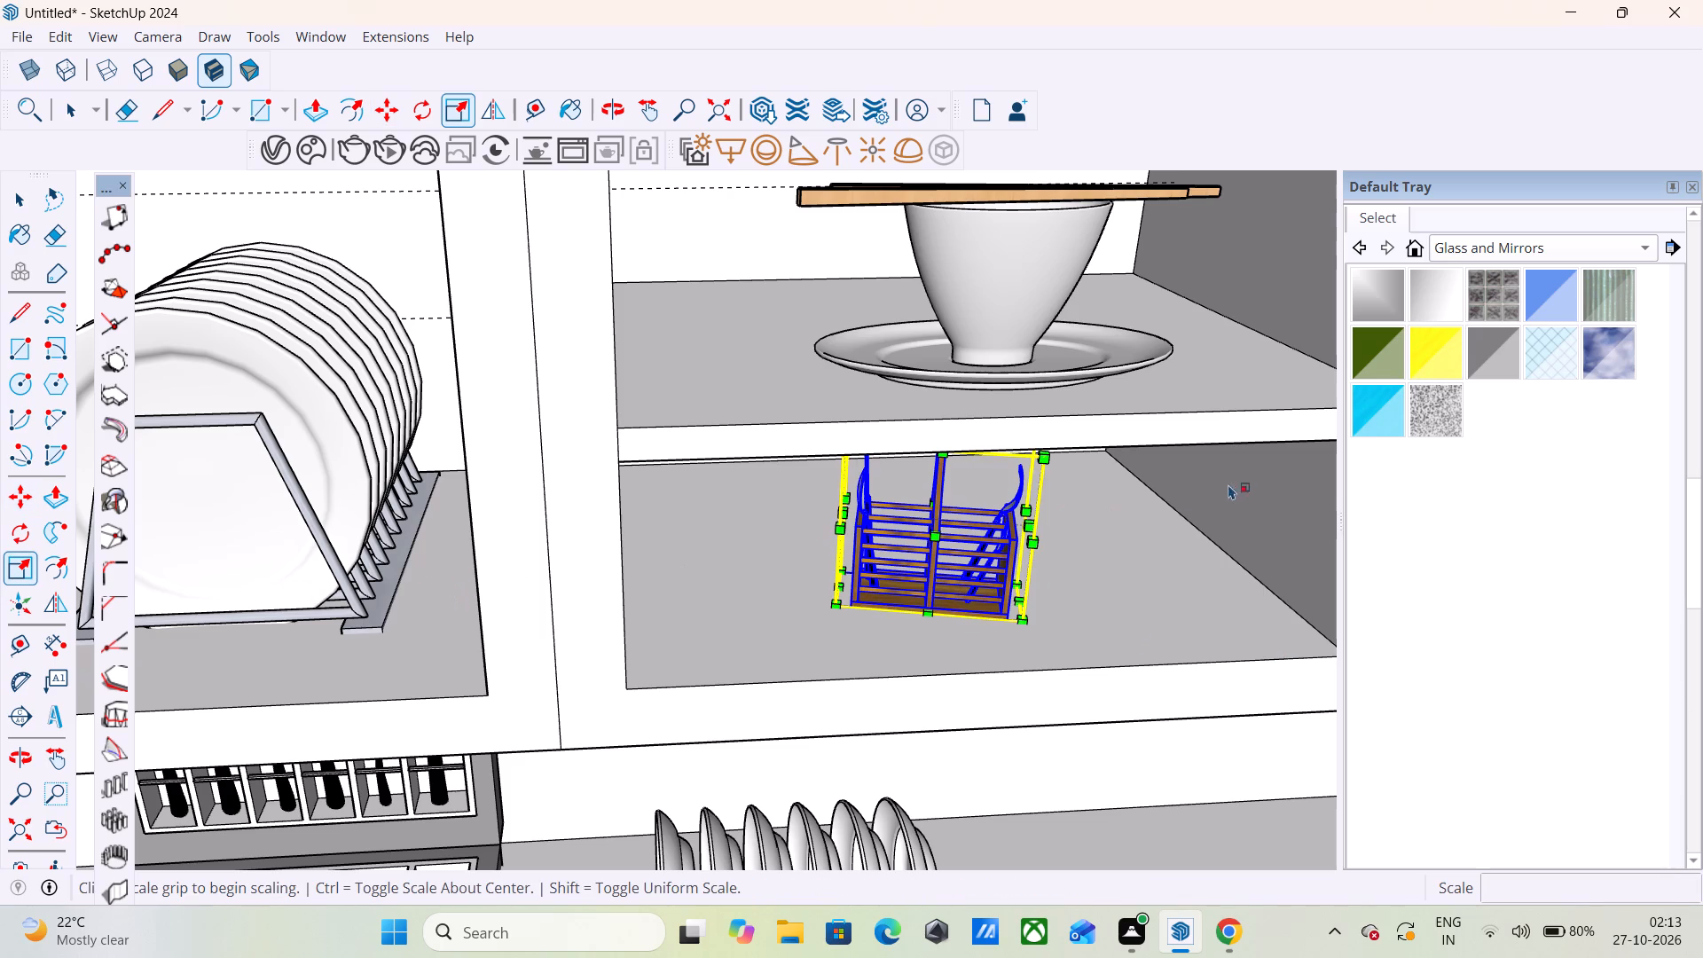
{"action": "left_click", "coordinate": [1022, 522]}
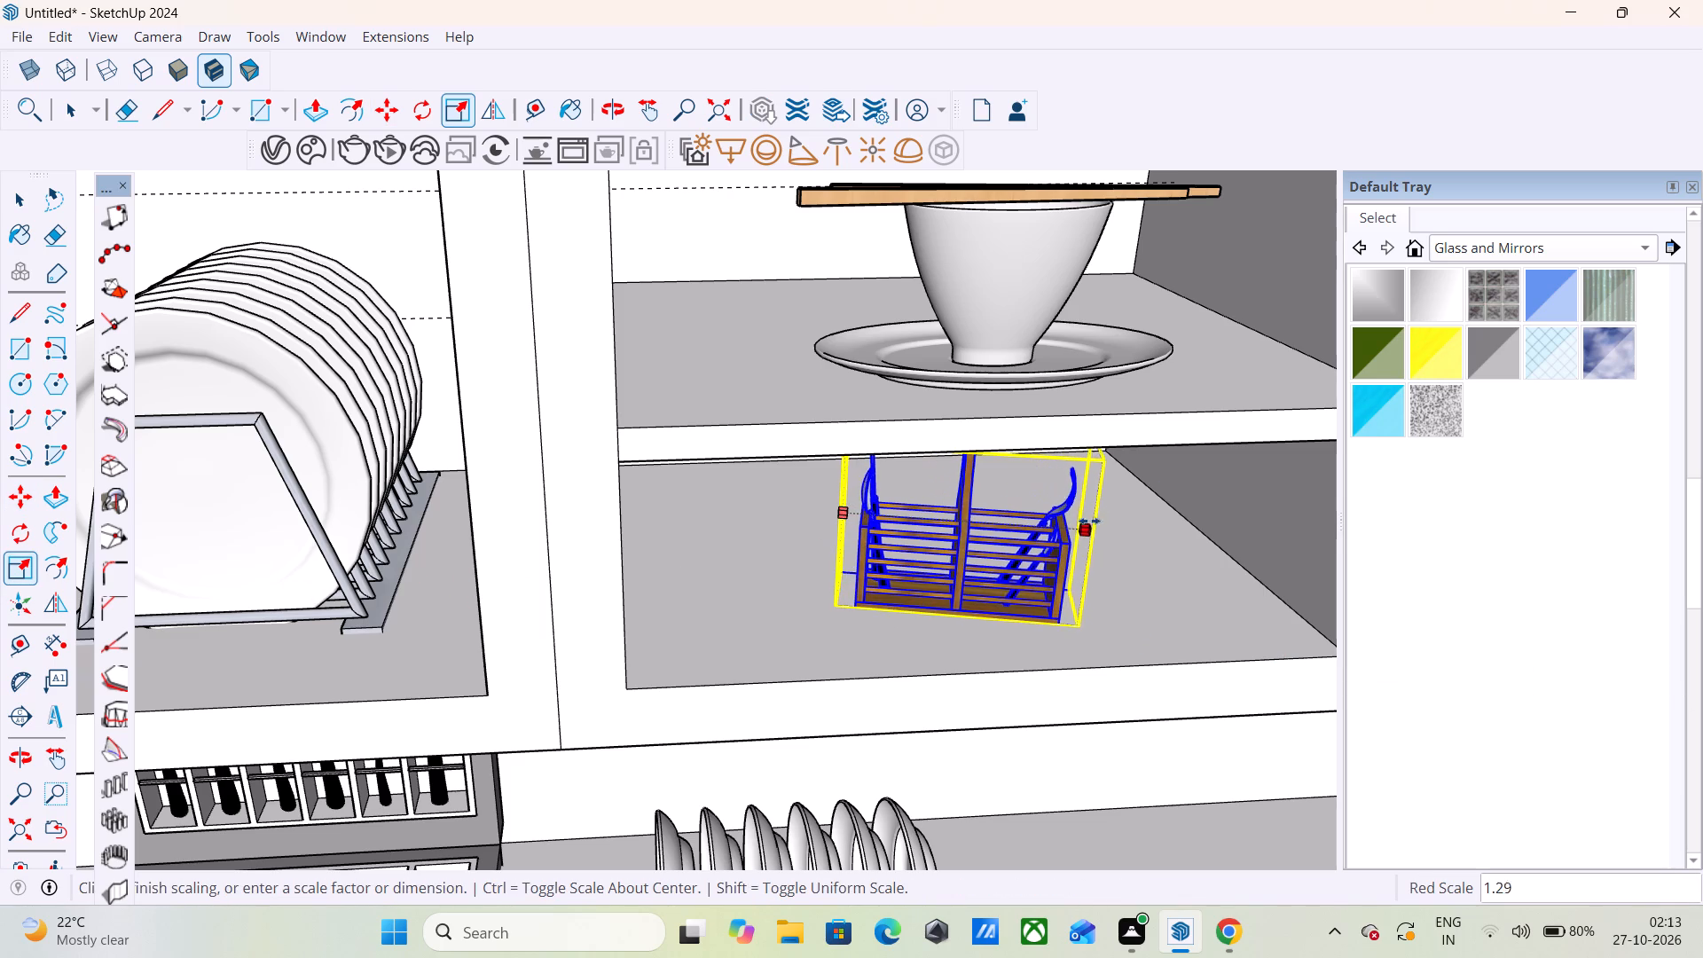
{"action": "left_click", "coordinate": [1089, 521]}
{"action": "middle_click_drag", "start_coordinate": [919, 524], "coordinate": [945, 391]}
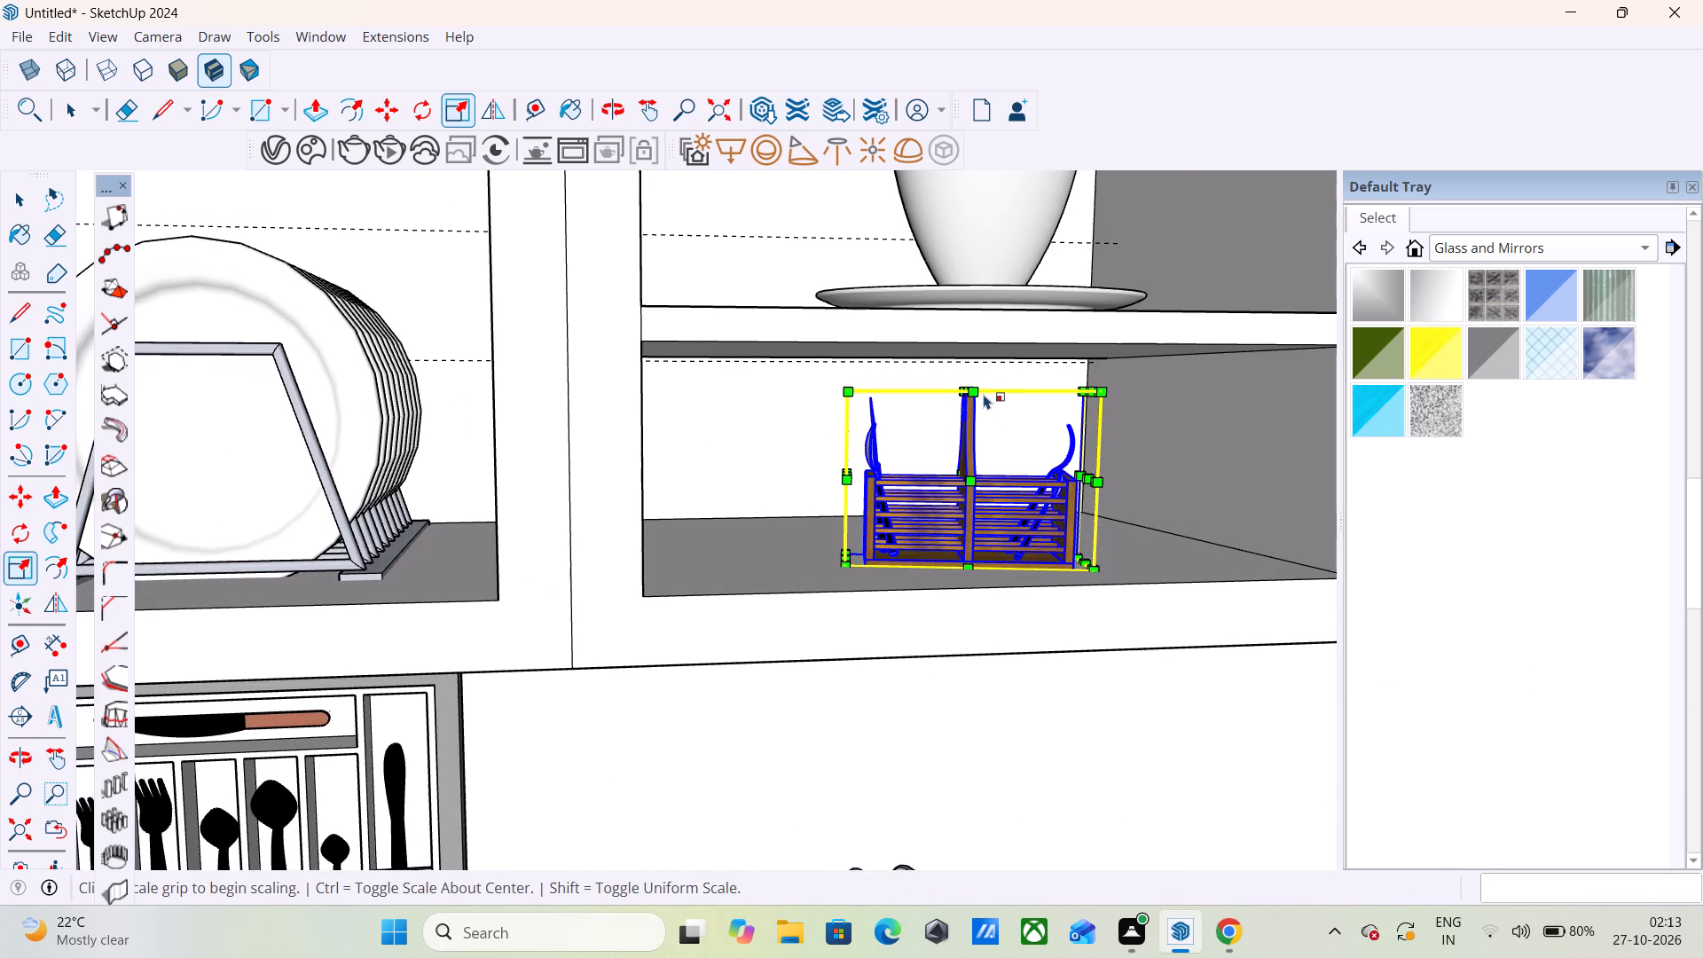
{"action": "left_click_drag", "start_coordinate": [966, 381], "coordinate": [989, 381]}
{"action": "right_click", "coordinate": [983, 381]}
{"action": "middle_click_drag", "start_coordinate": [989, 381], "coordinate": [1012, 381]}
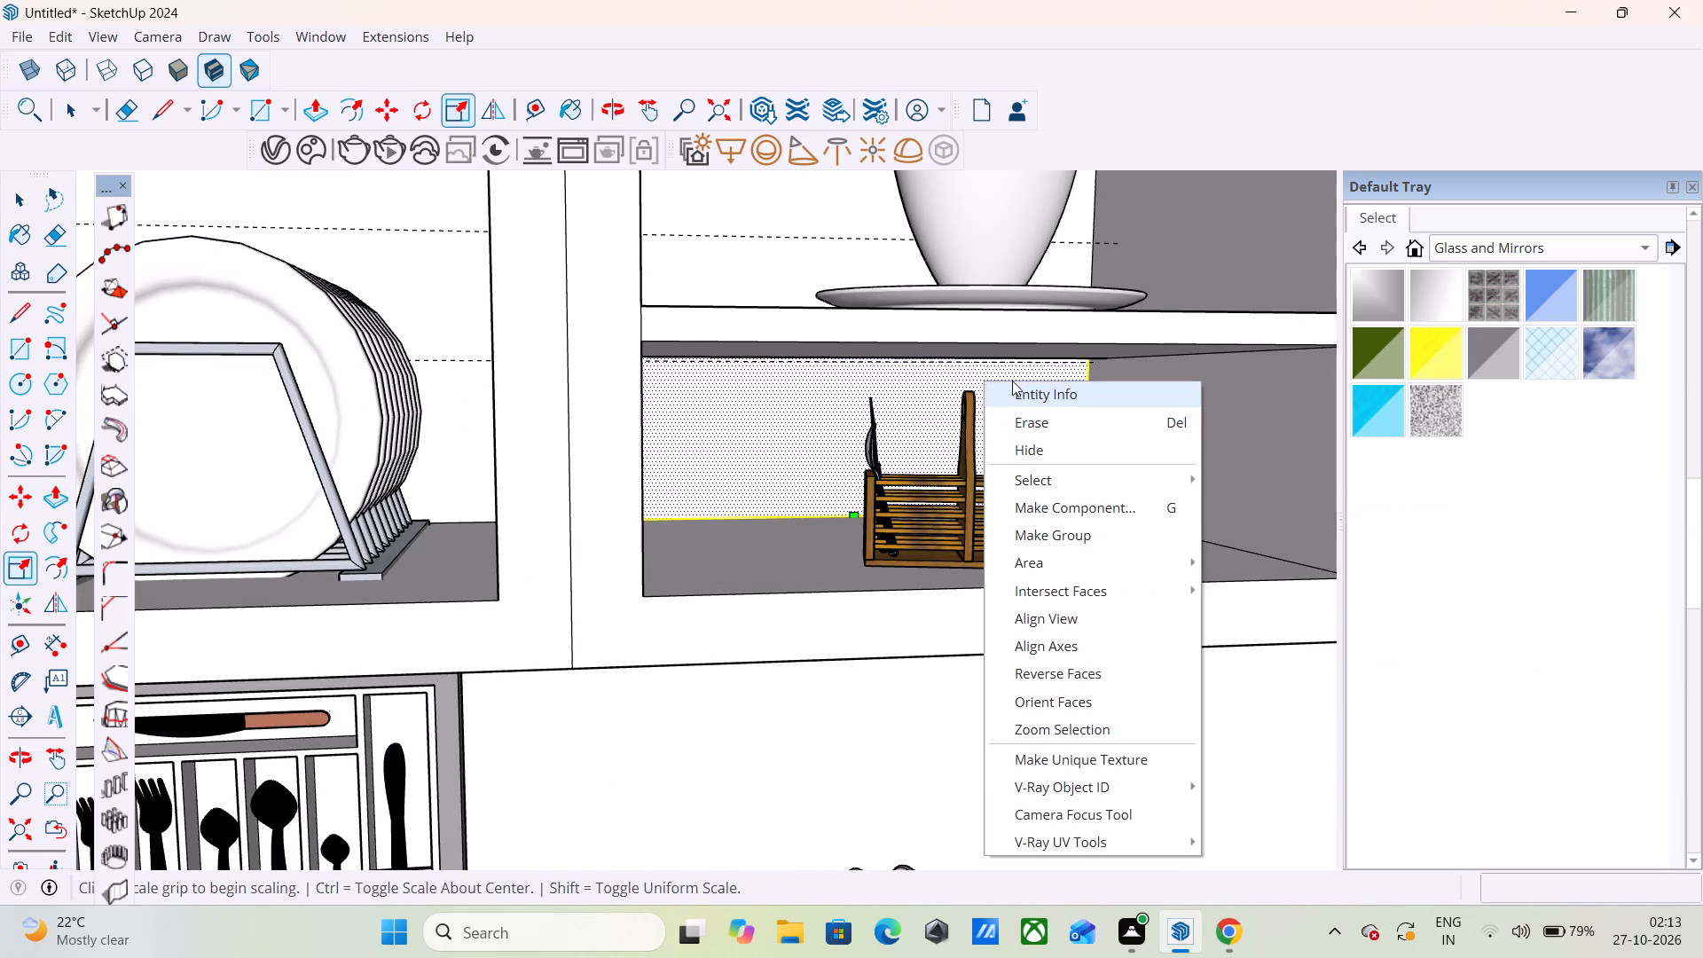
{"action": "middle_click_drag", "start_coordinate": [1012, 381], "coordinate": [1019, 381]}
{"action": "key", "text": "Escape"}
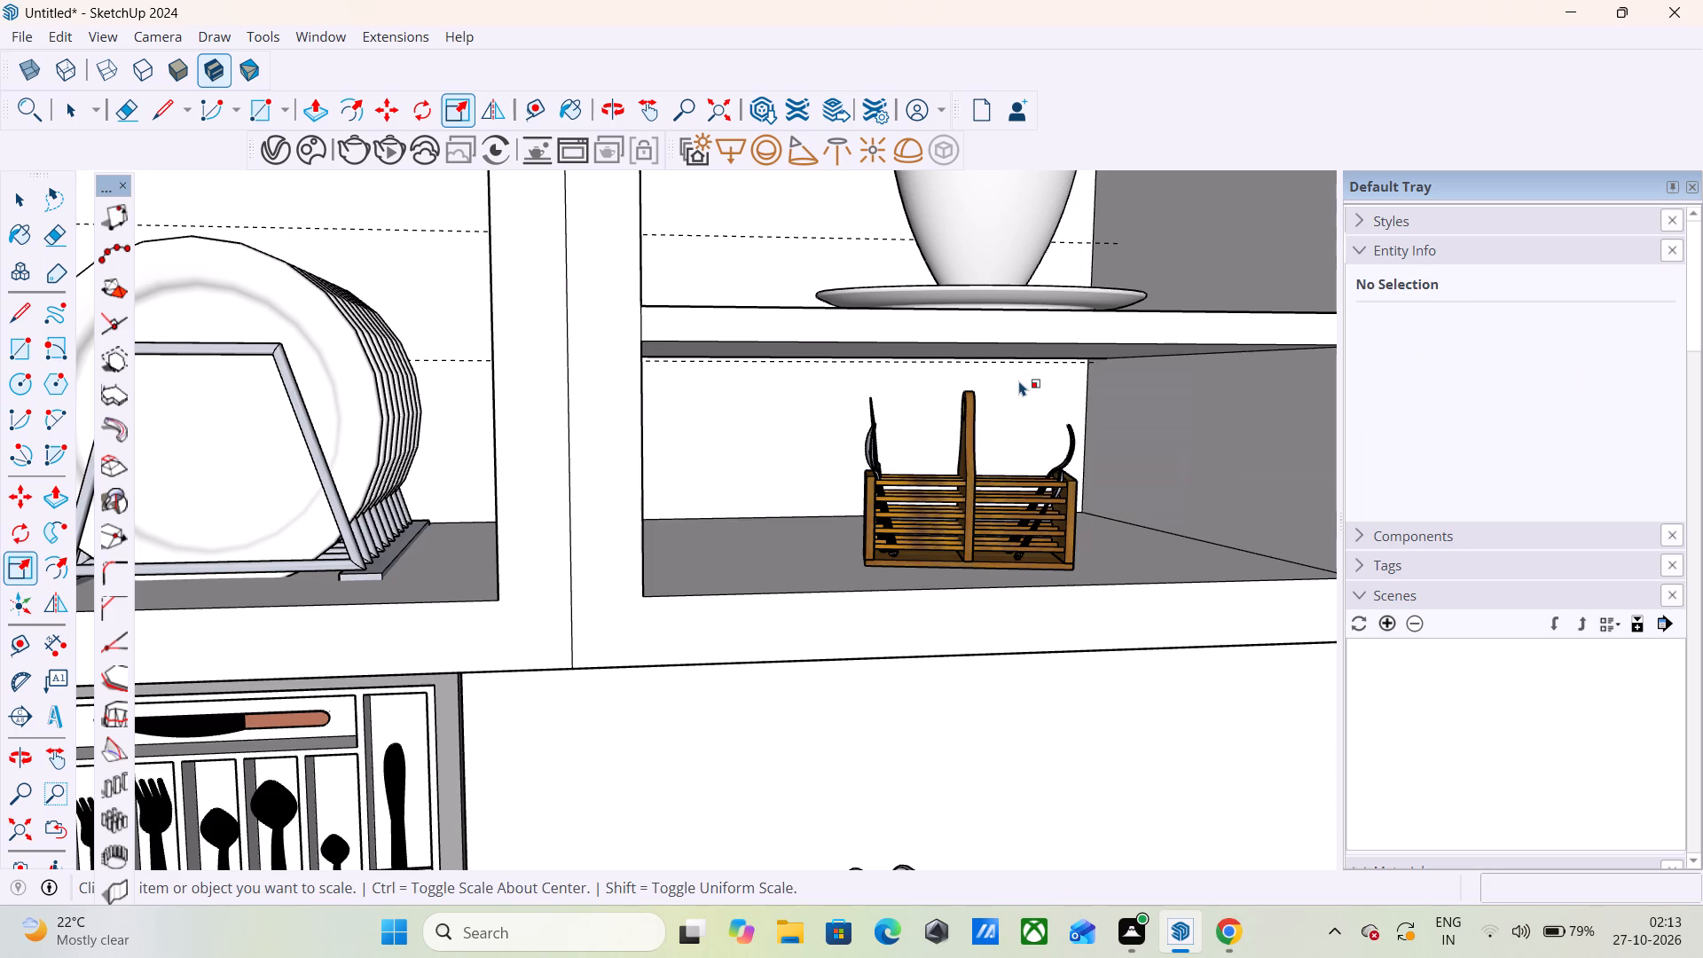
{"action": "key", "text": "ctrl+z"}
Scale the spoon stand in the blue direction by about 1.09 and 1.14, and in the red direction by about 1.28 and 1.21.
{"action": "middle_click_drag", "start_coordinate": [981, 383], "coordinate": [1175, 384]}
{"action": "left_click", "coordinate": [939, 459]}
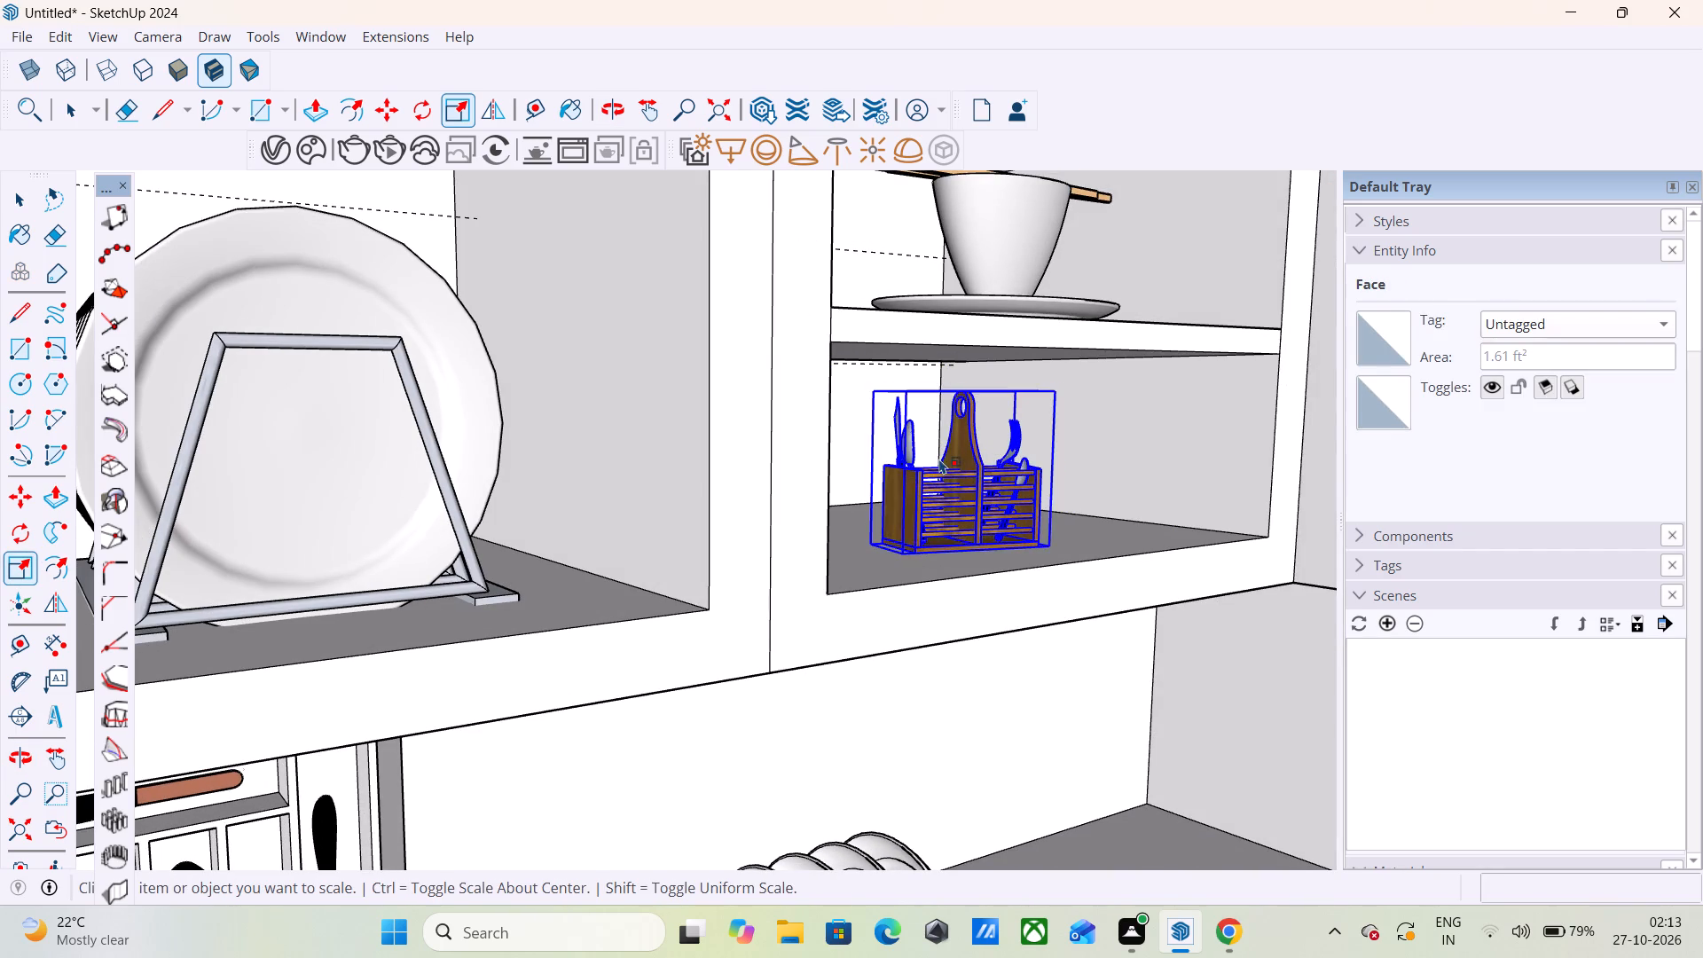
{"action": "left_click", "coordinate": [961, 388]}
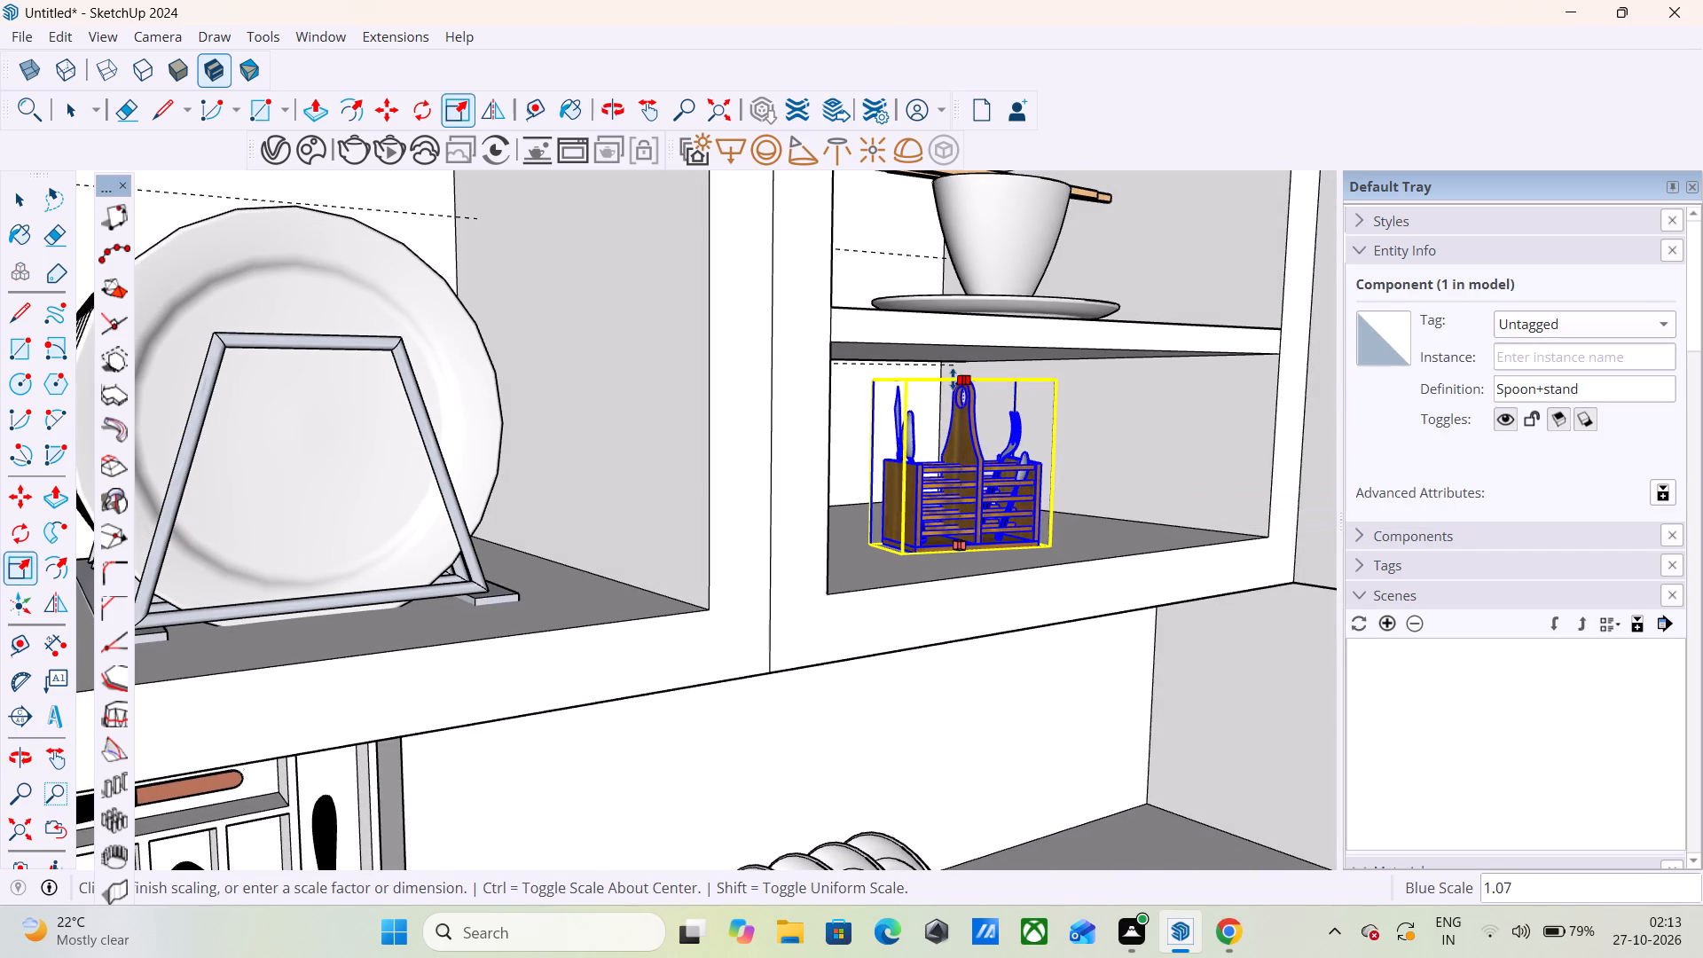
{"action": "left_click", "coordinate": [951, 378]}
{"action": "left_click", "coordinate": [890, 459]}
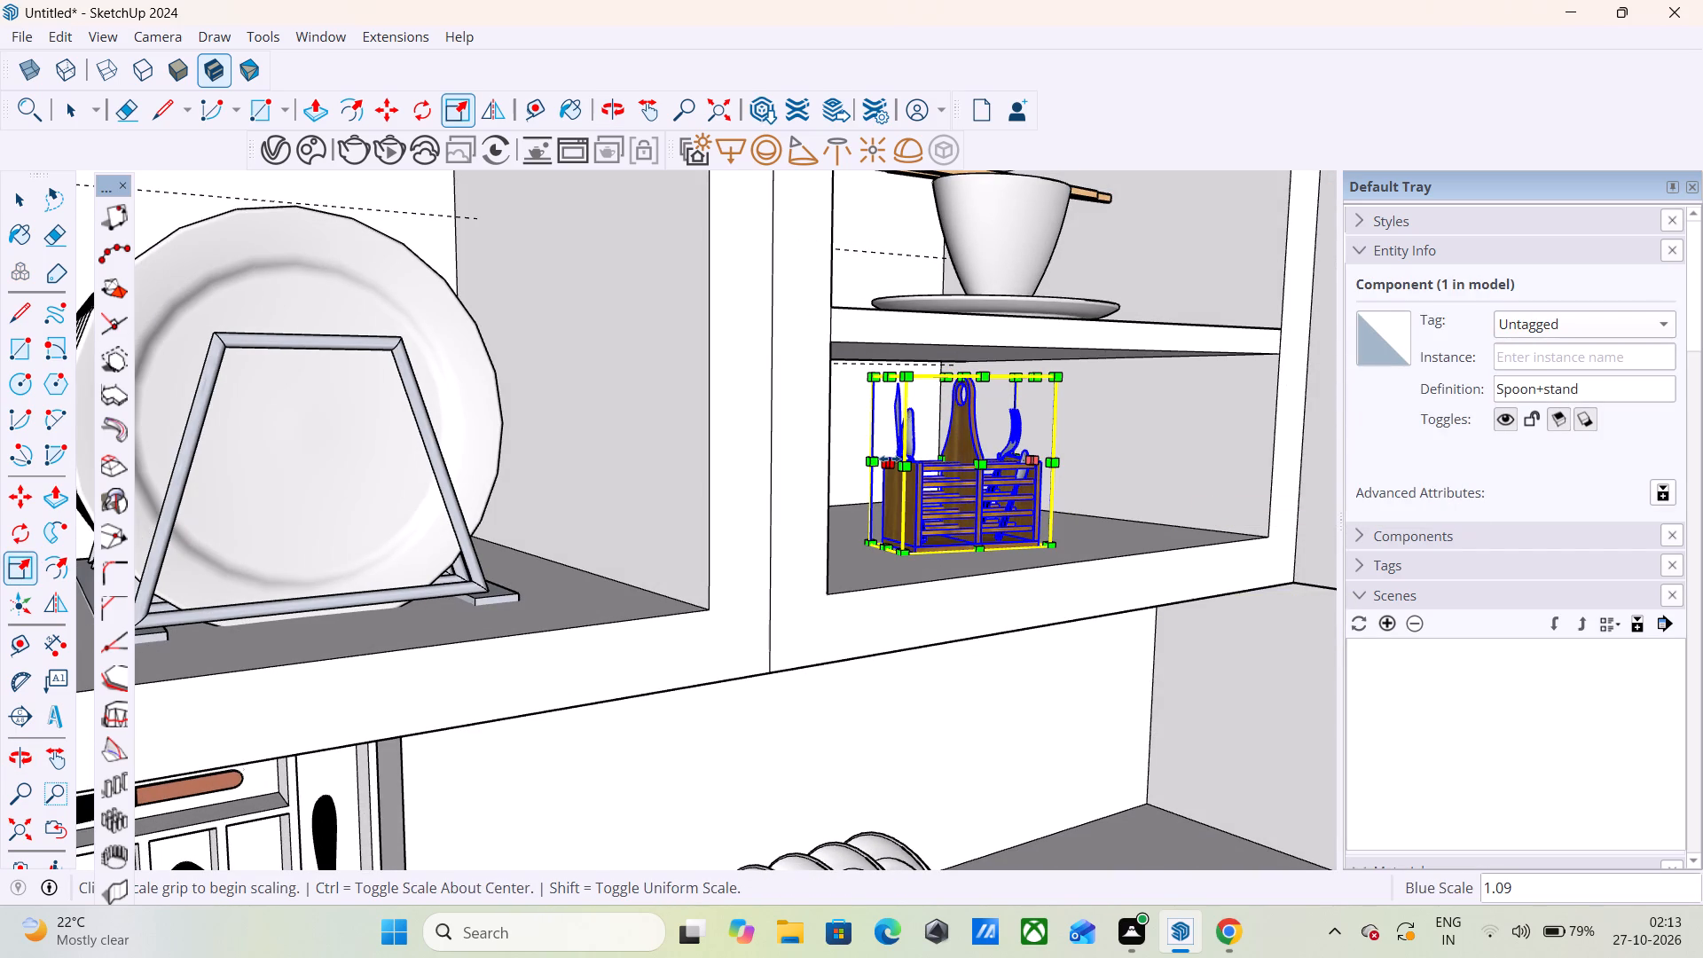
{"action": "left_click", "coordinate": [844, 459]}
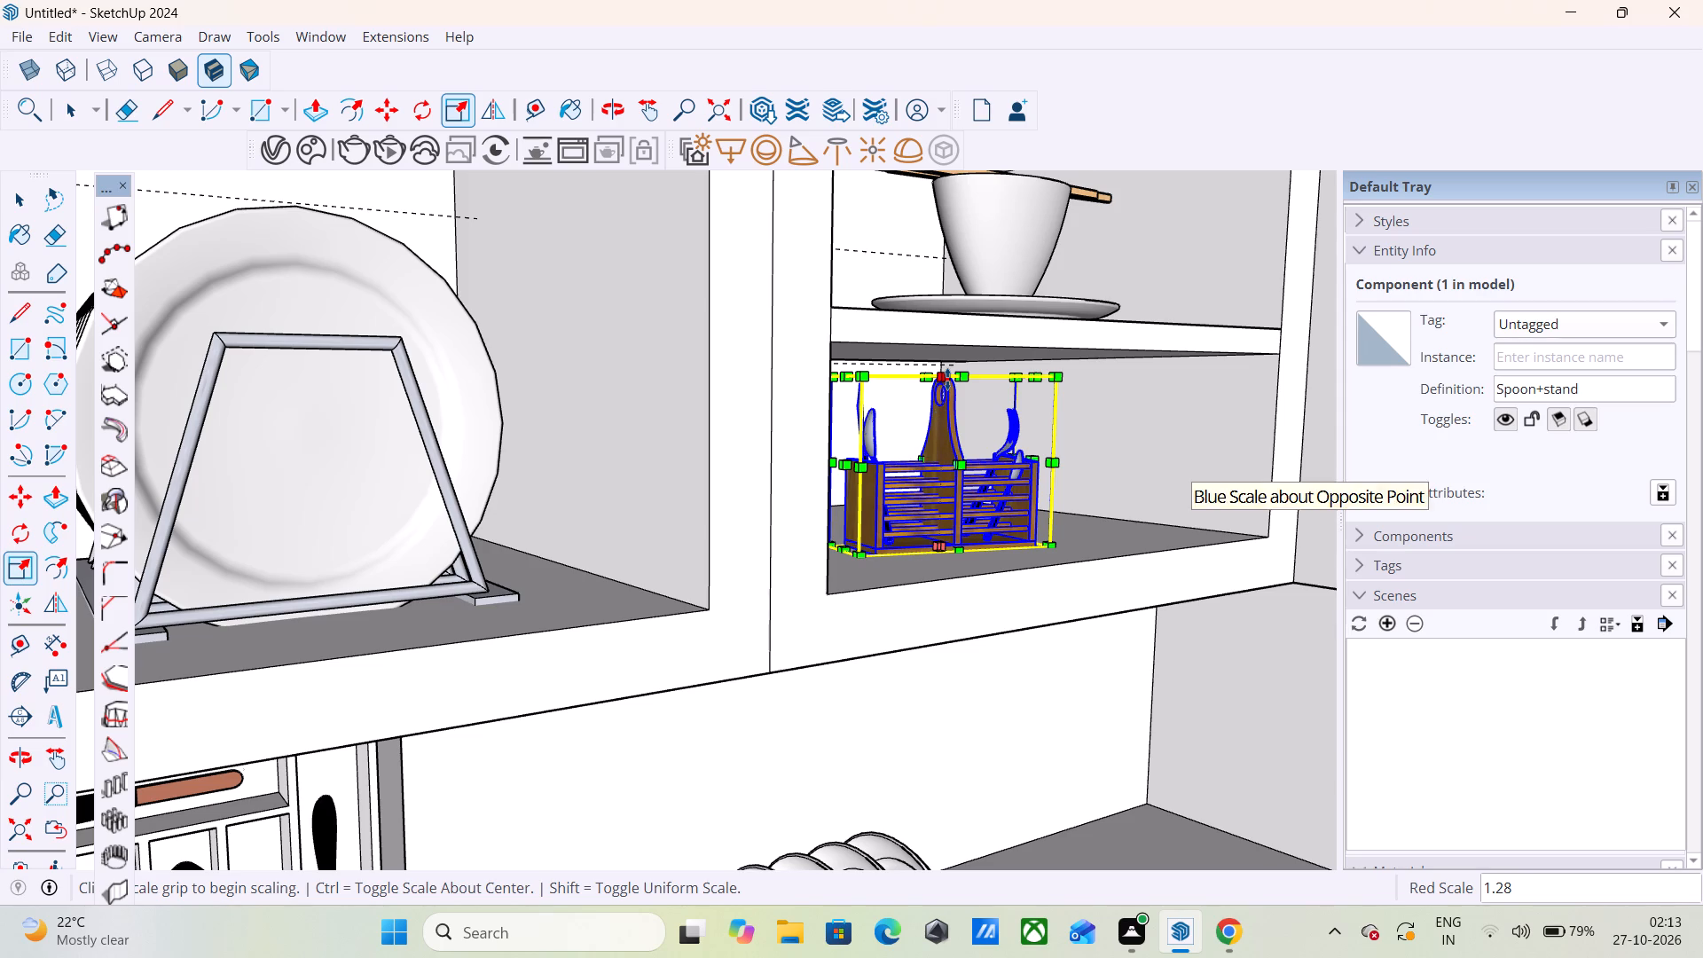
{"action": "left_click", "coordinate": [947, 379]}
{"action": "left_click", "coordinate": [947, 367]}
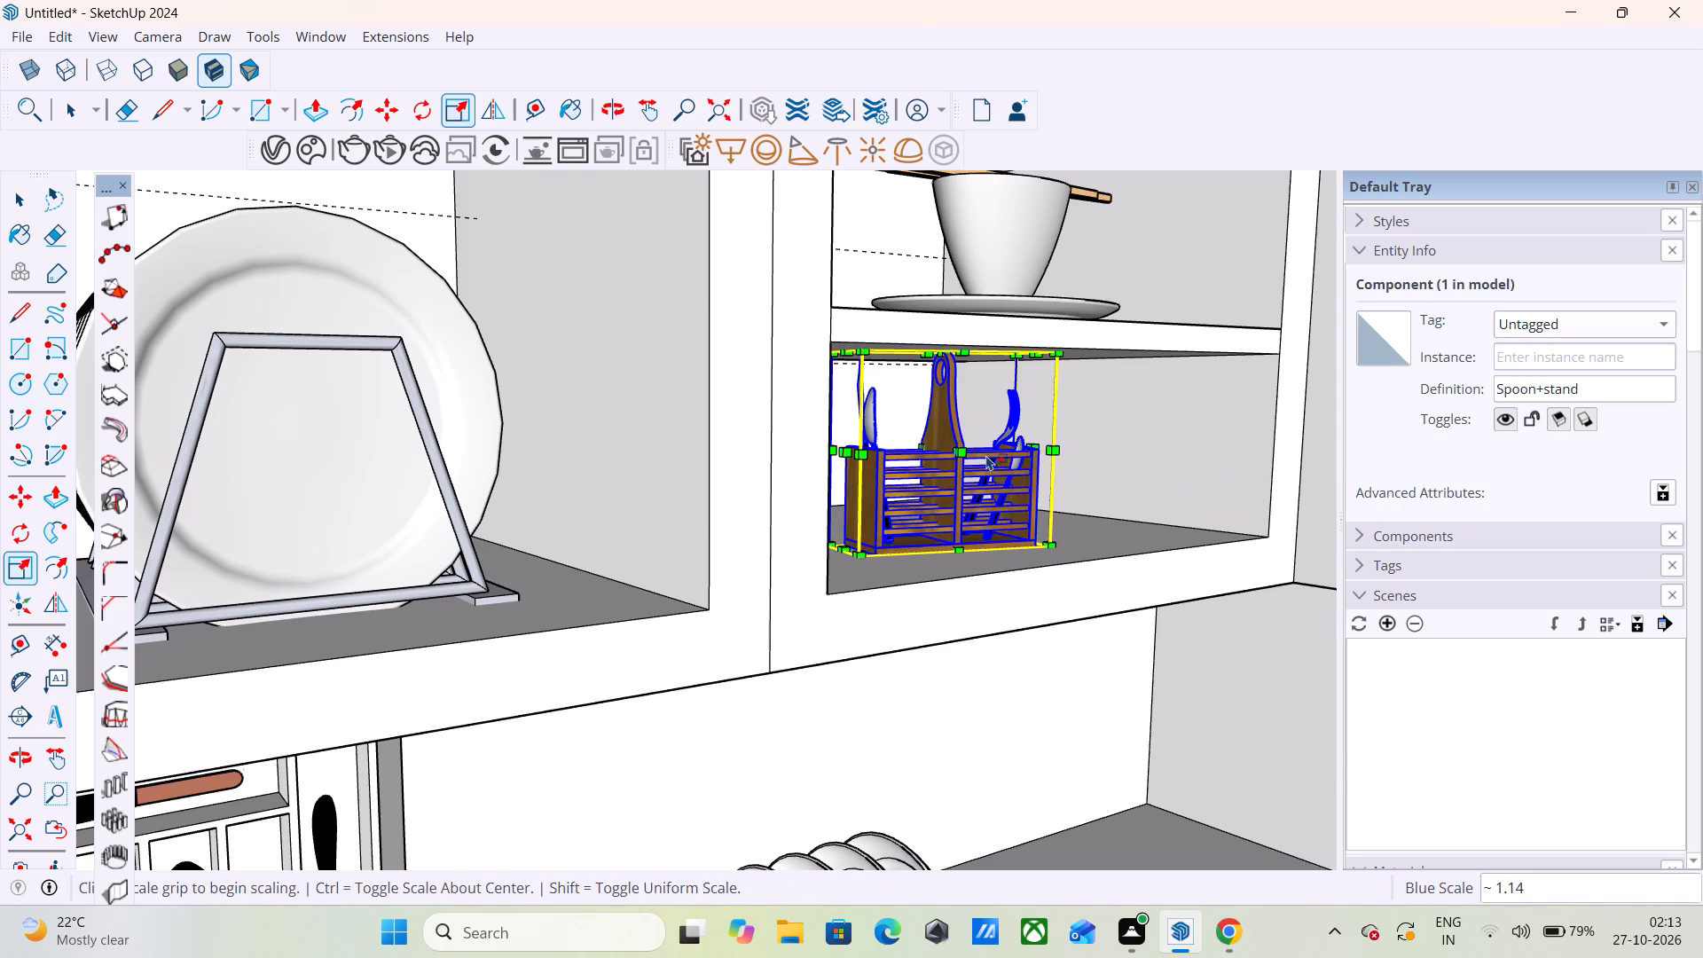
{"action": "middle_click_drag", "start_coordinate": [1071, 472], "coordinate": [953, 493]}
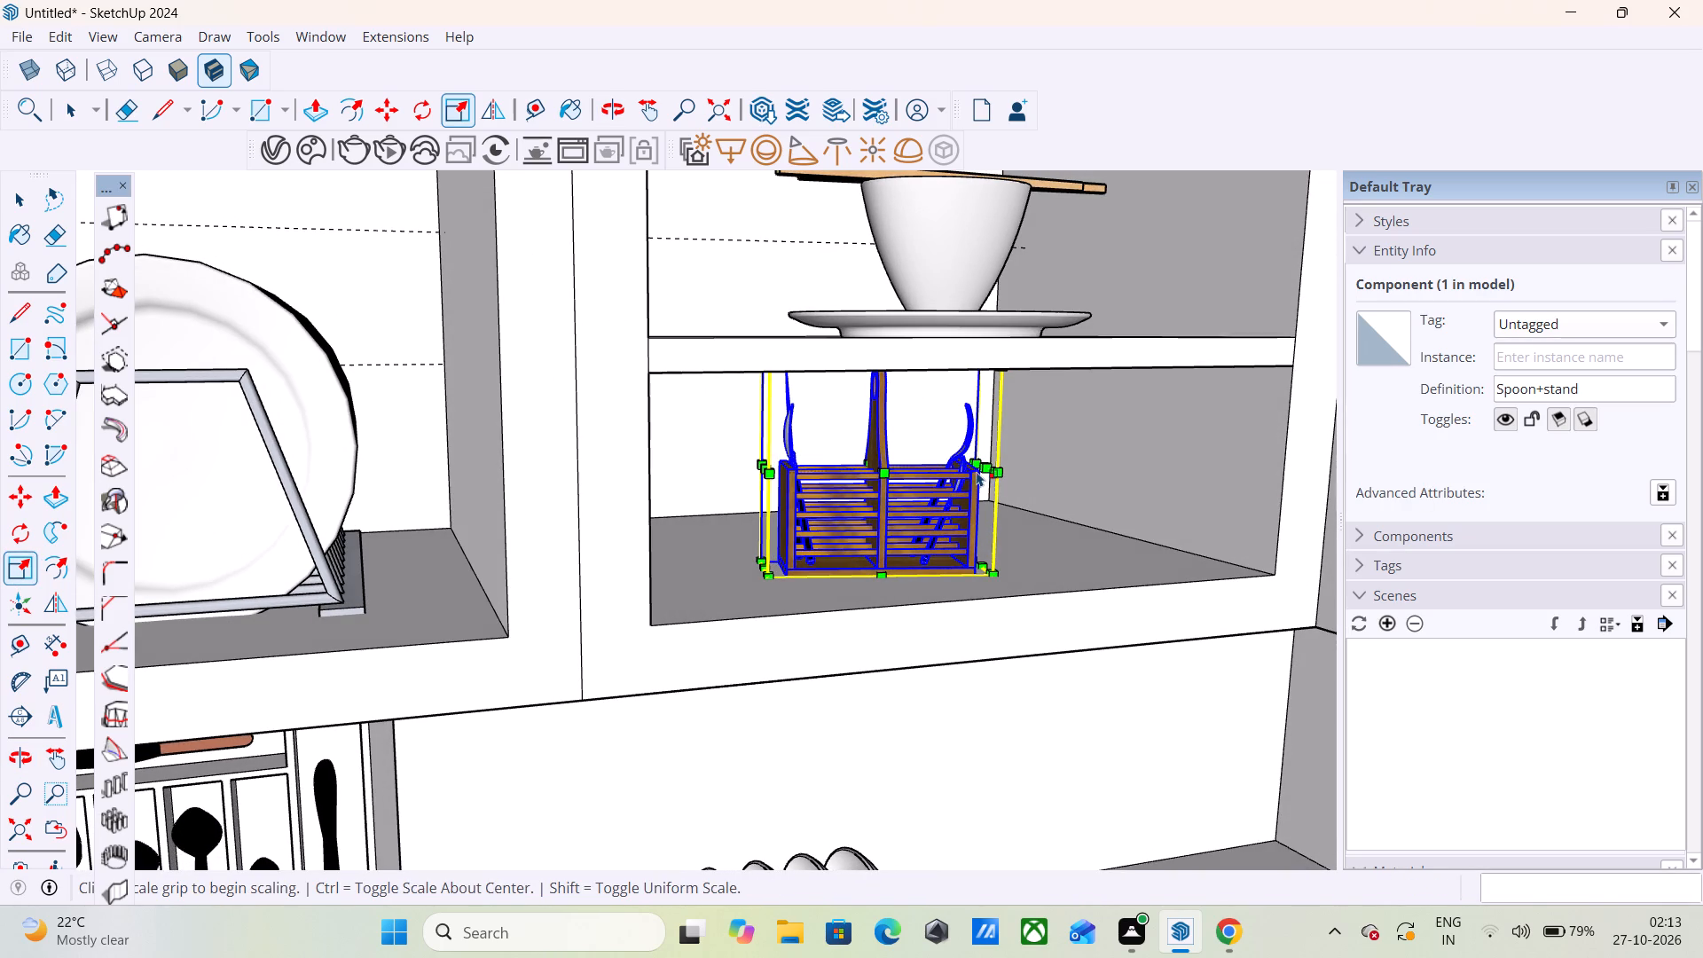
{"action": "left_click", "coordinate": [992, 463]}
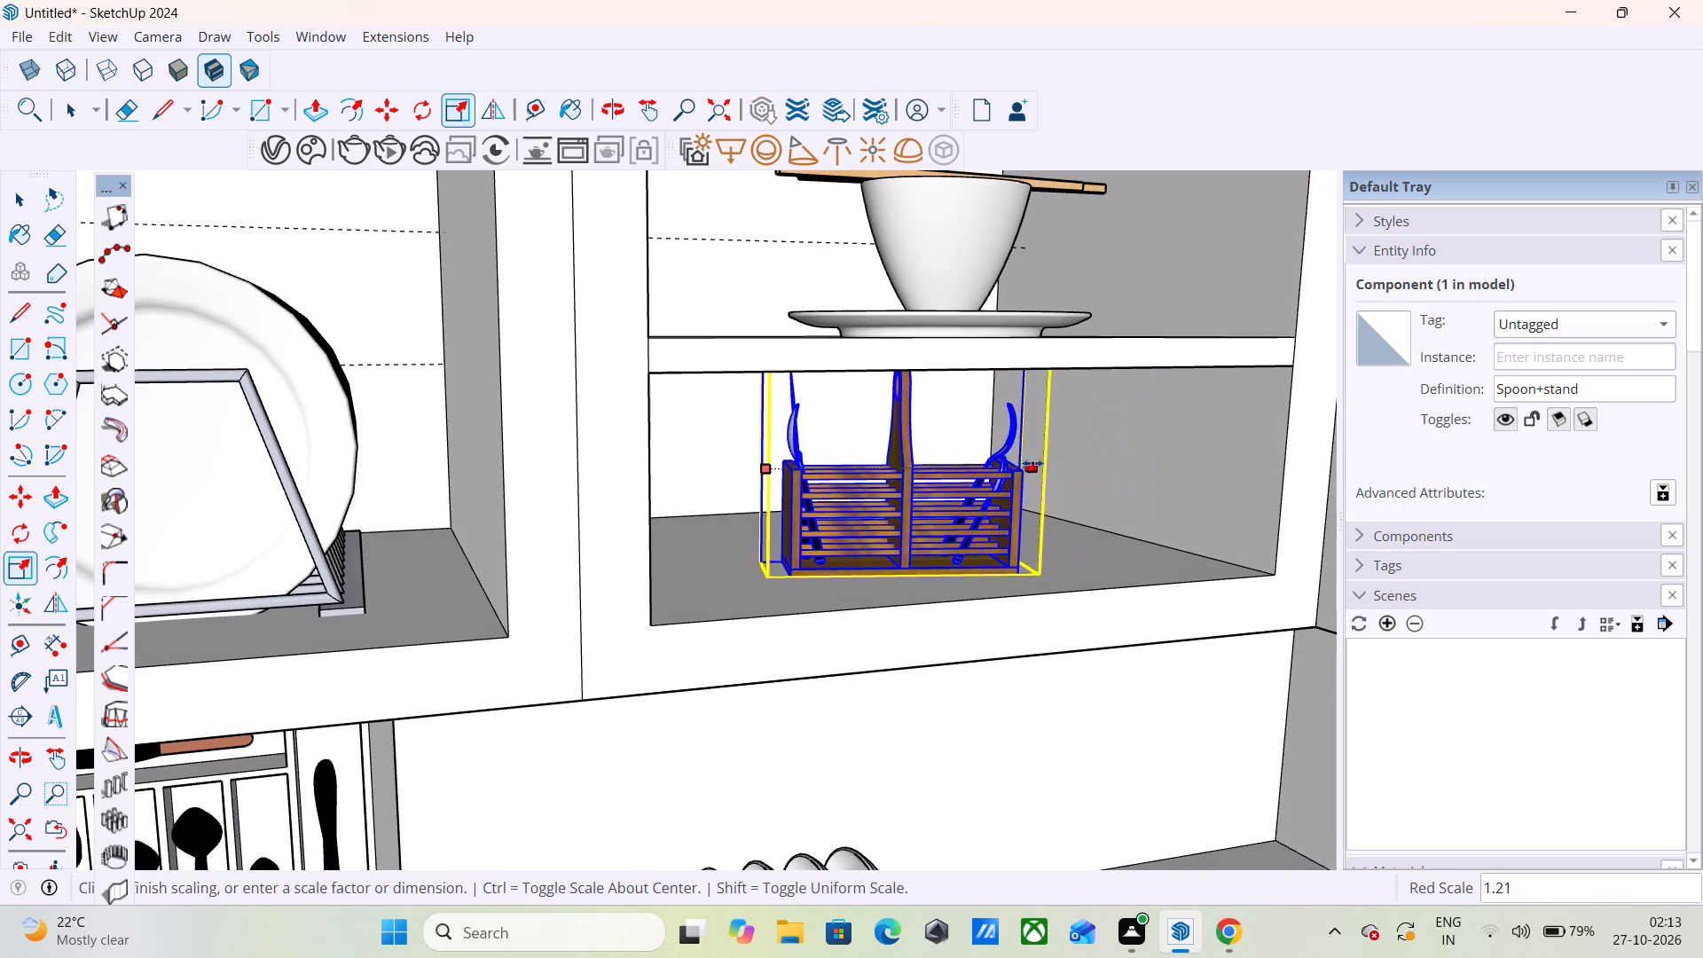
{"action": "left_click", "coordinate": [1032, 463]}
{"action": "scroll", "coordinate": [1129, 412], "scroll_direction": "down", "scroll_amount": 9}
{"action": "key", "text": "space"}
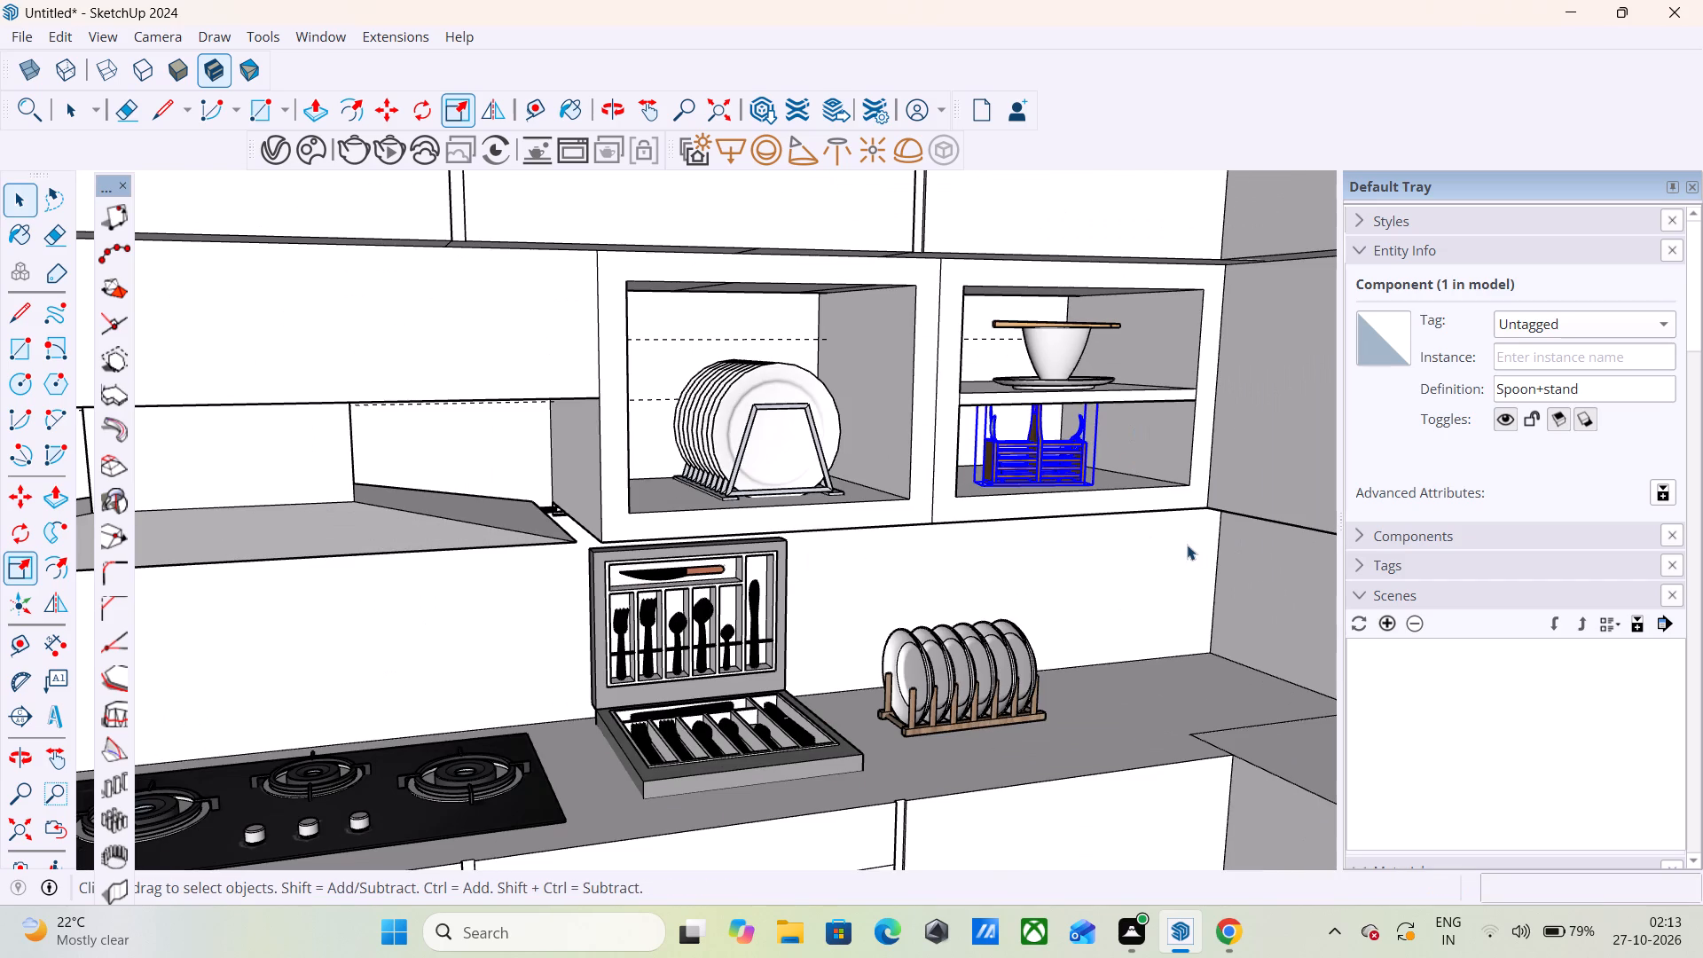
{"action": "left_click", "coordinate": [1181, 560]}
Draw a rectangle of about 1' 8 3/16" by 2' 3 3/8" across the front opening of the wine-bottle shelf.
{"action": "scroll", "coordinate": [1160, 522], "scroll_direction": "down", "scroll_amount": 10}
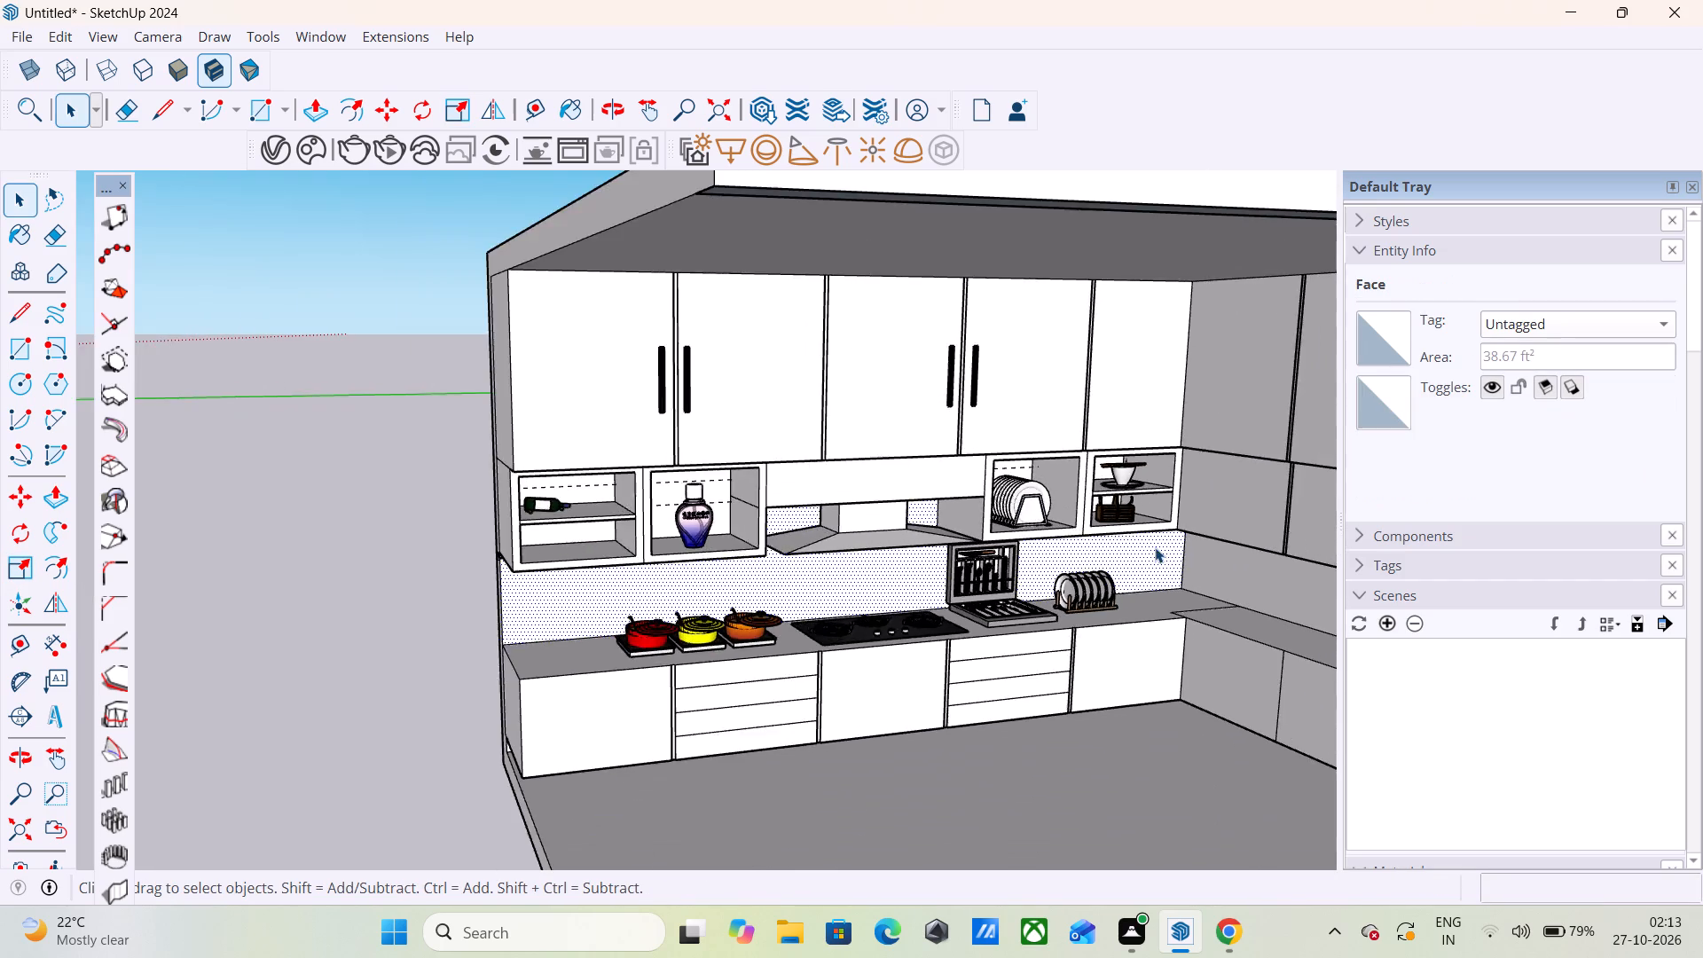
{"action": "scroll", "coordinate": [1153, 548], "scroll_direction": "down", "scroll_amount": 4}
{"action": "left_click", "coordinate": [604, 586]}
{"action": "middle_click_drag", "start_coordinate": [861, 590], "coordinate": [775, 530]}
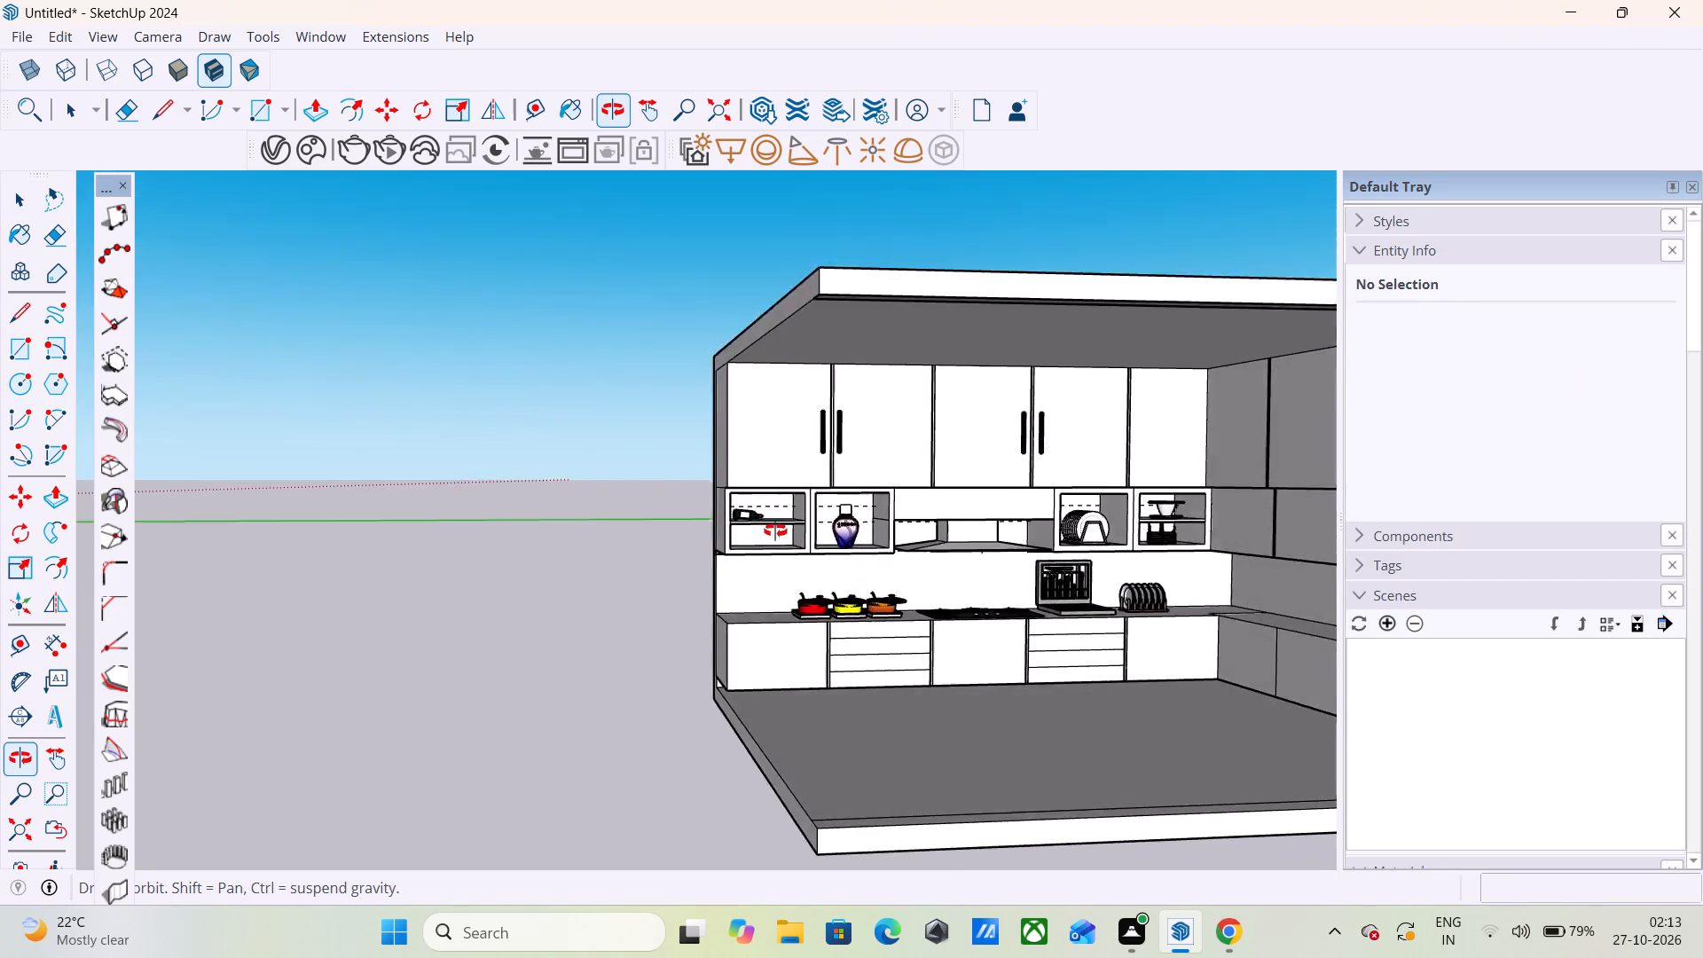
{"action": "middle_click_drag", "start_coordinate": [775, 530], "coordinate": [743, 557]}
{"action": "scroll", "coordinate": [743, 557], "scroll_direction": "up", "scroll_amount": 11}
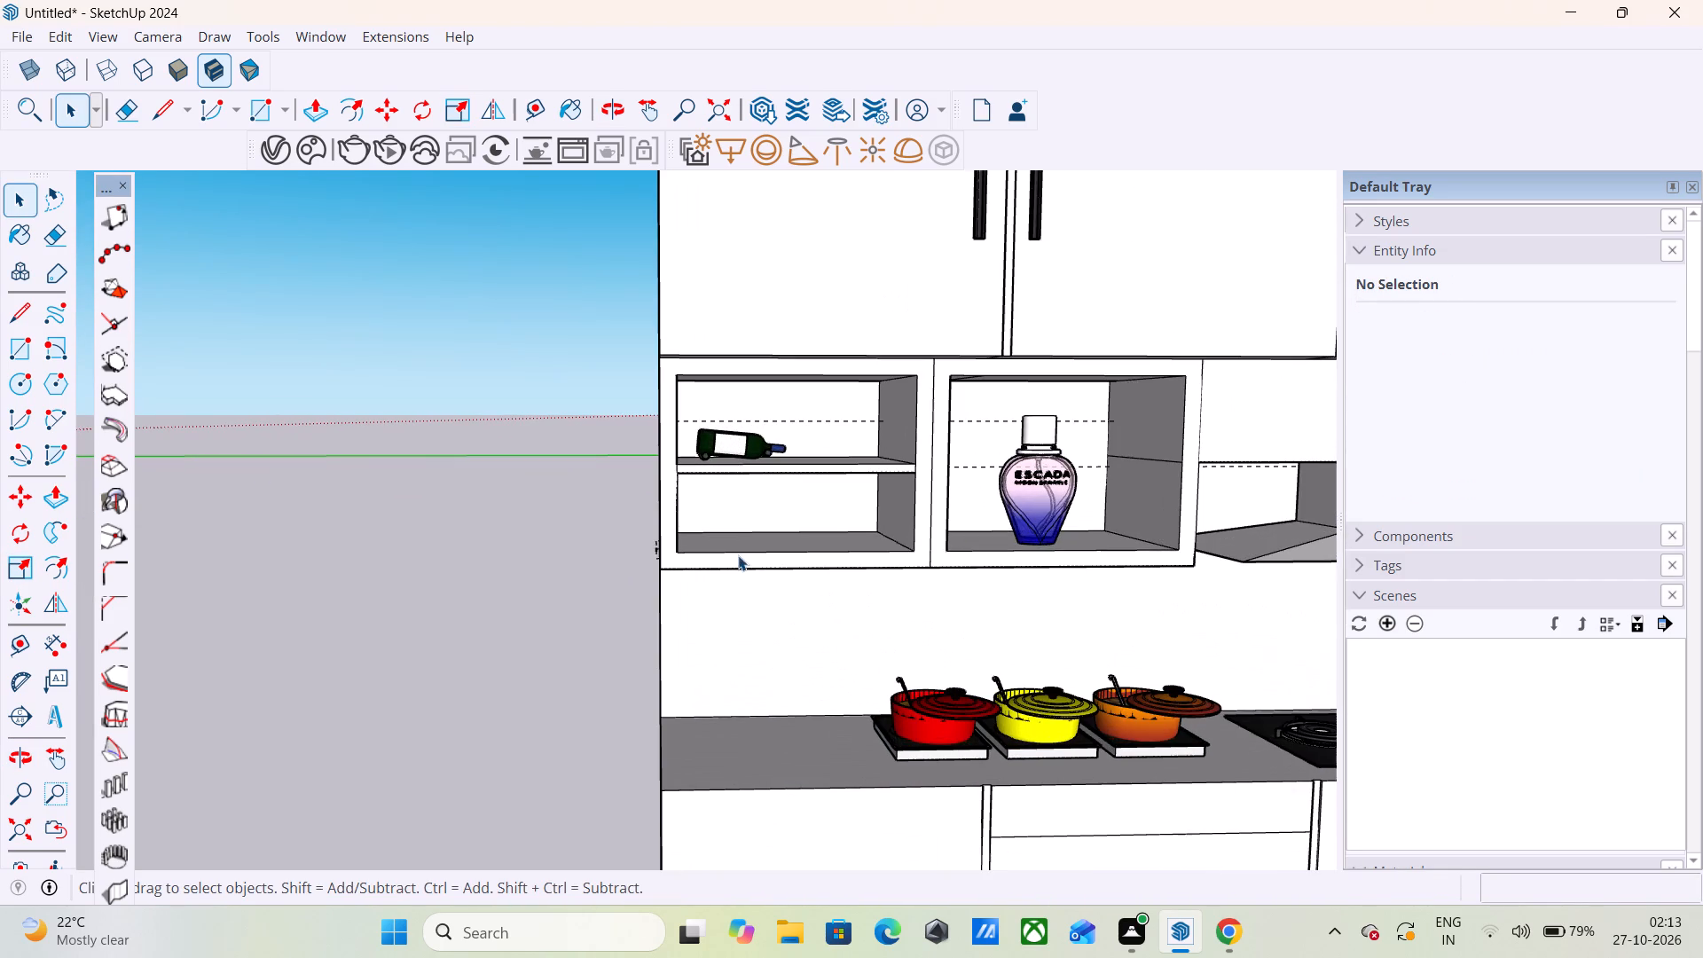
{"action": "key", "text": "r"}
{"action": "scroll", "coordinate": [1133, 571], "scroll_direction": "up", "scroll_amount": 2}
{"action": "middle_click_drag", "start_coordinate": [1123, 571], "coordinate": [1084, 563]}
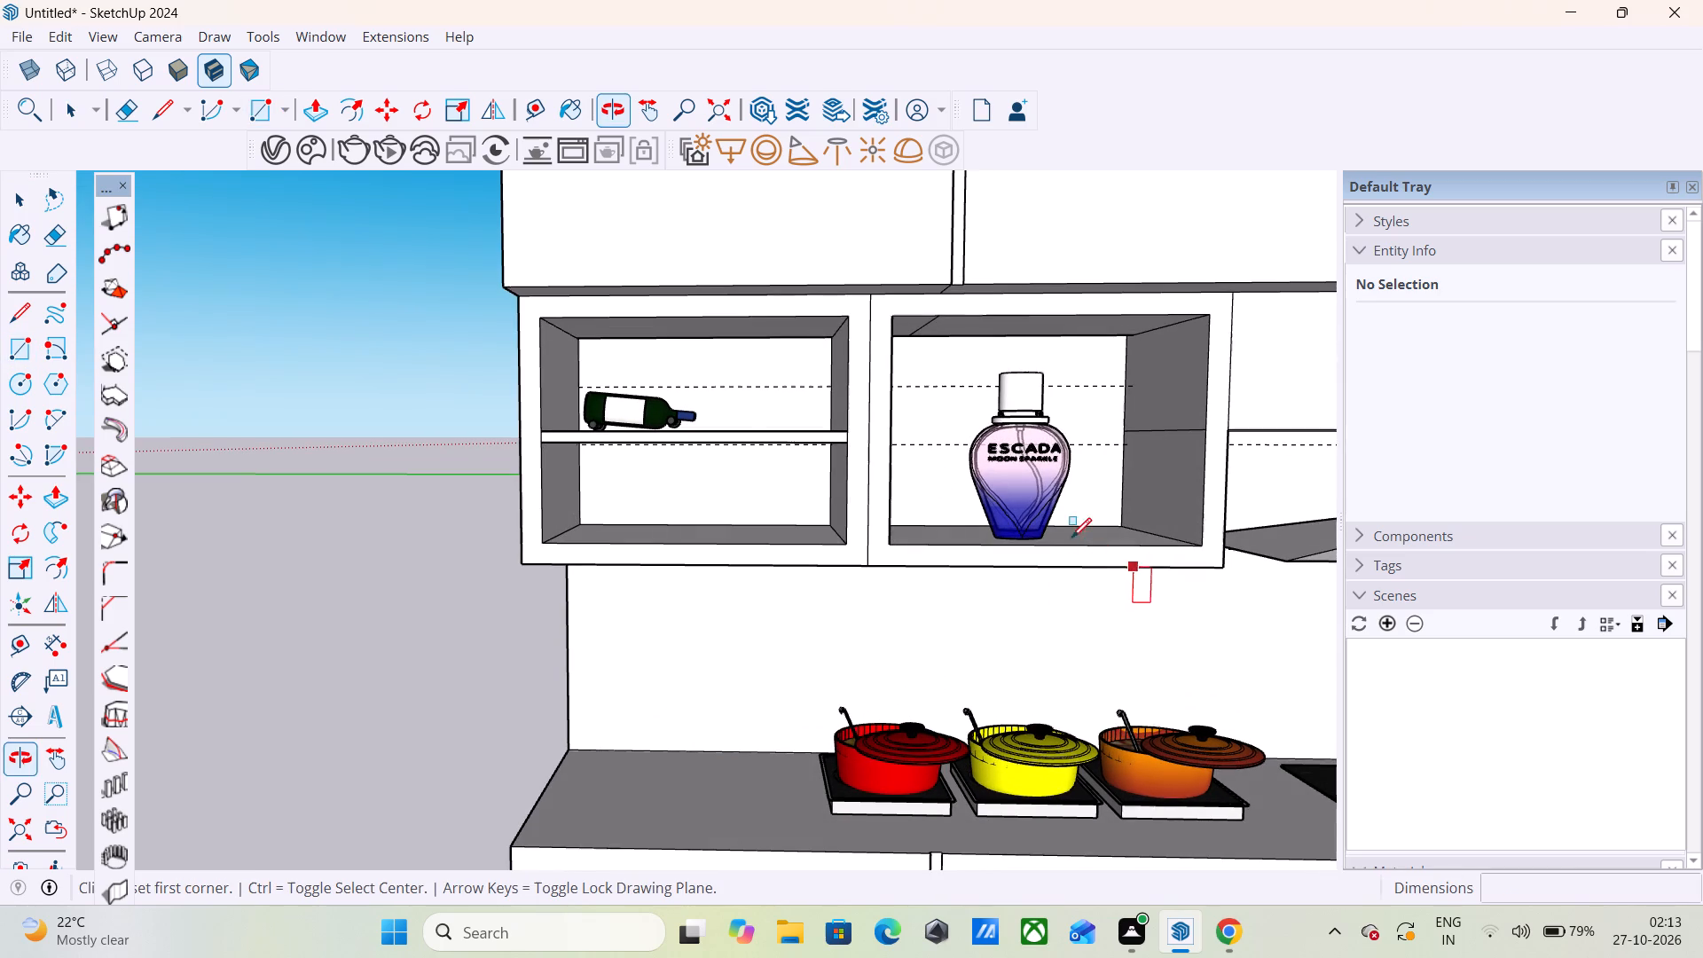
{"action": "left_click", "coordinate": [542, 318]}
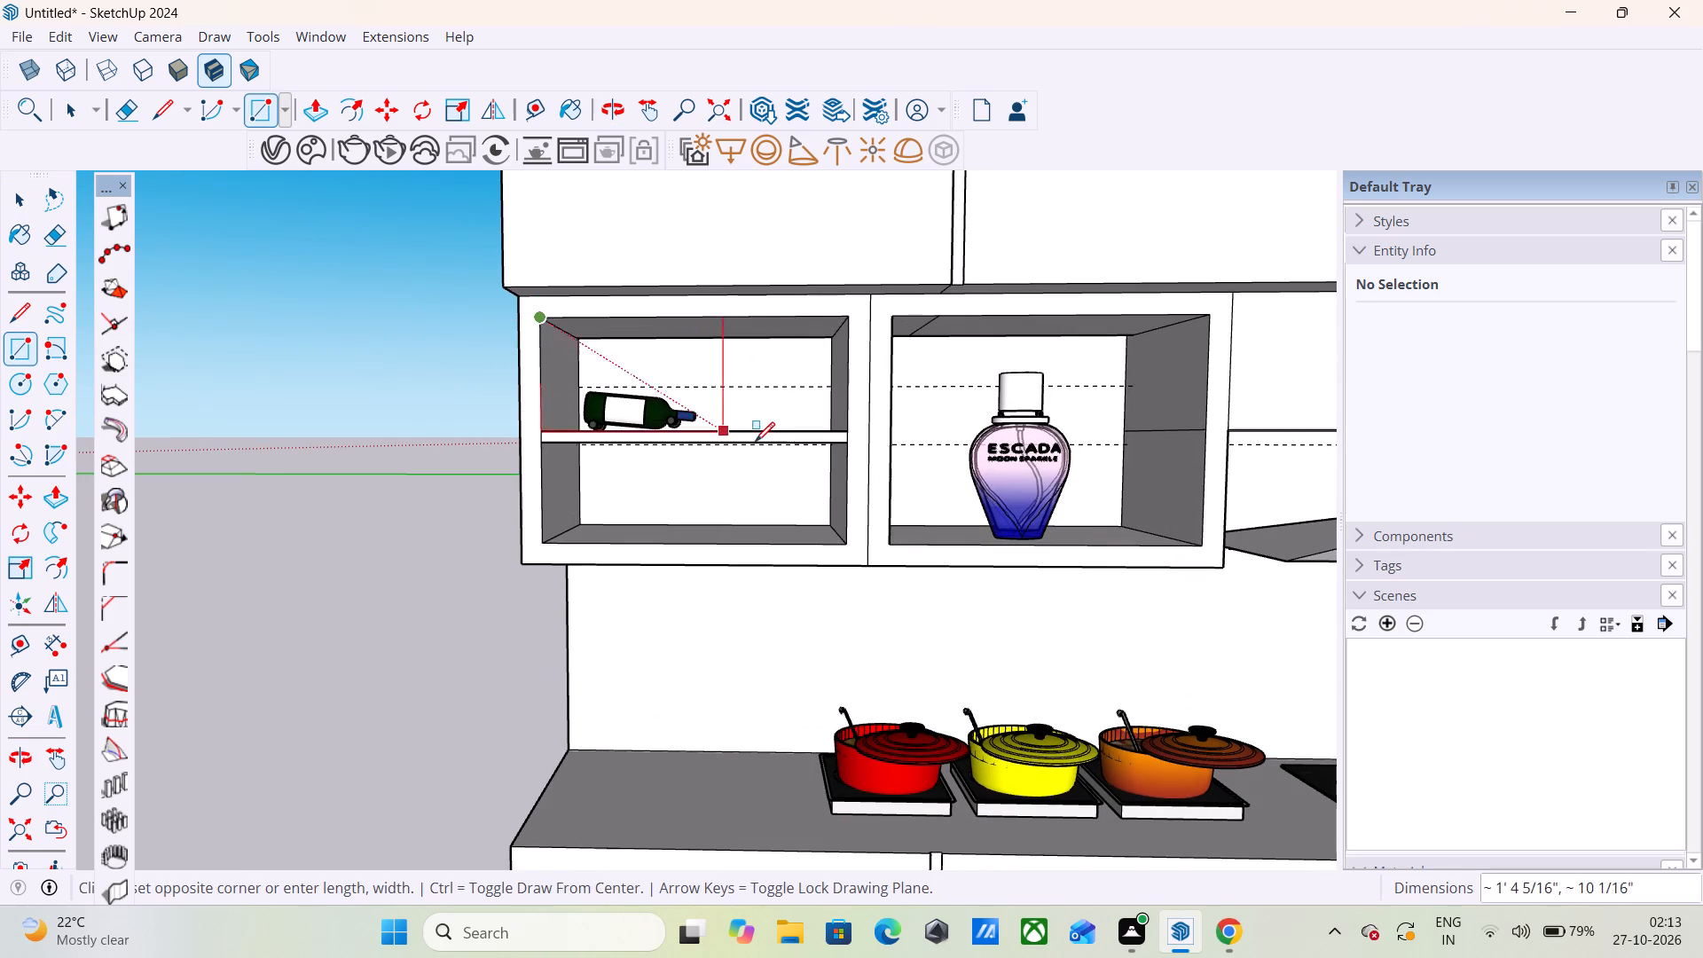
{"action": "left_click", "coordinate": [836, 542]}
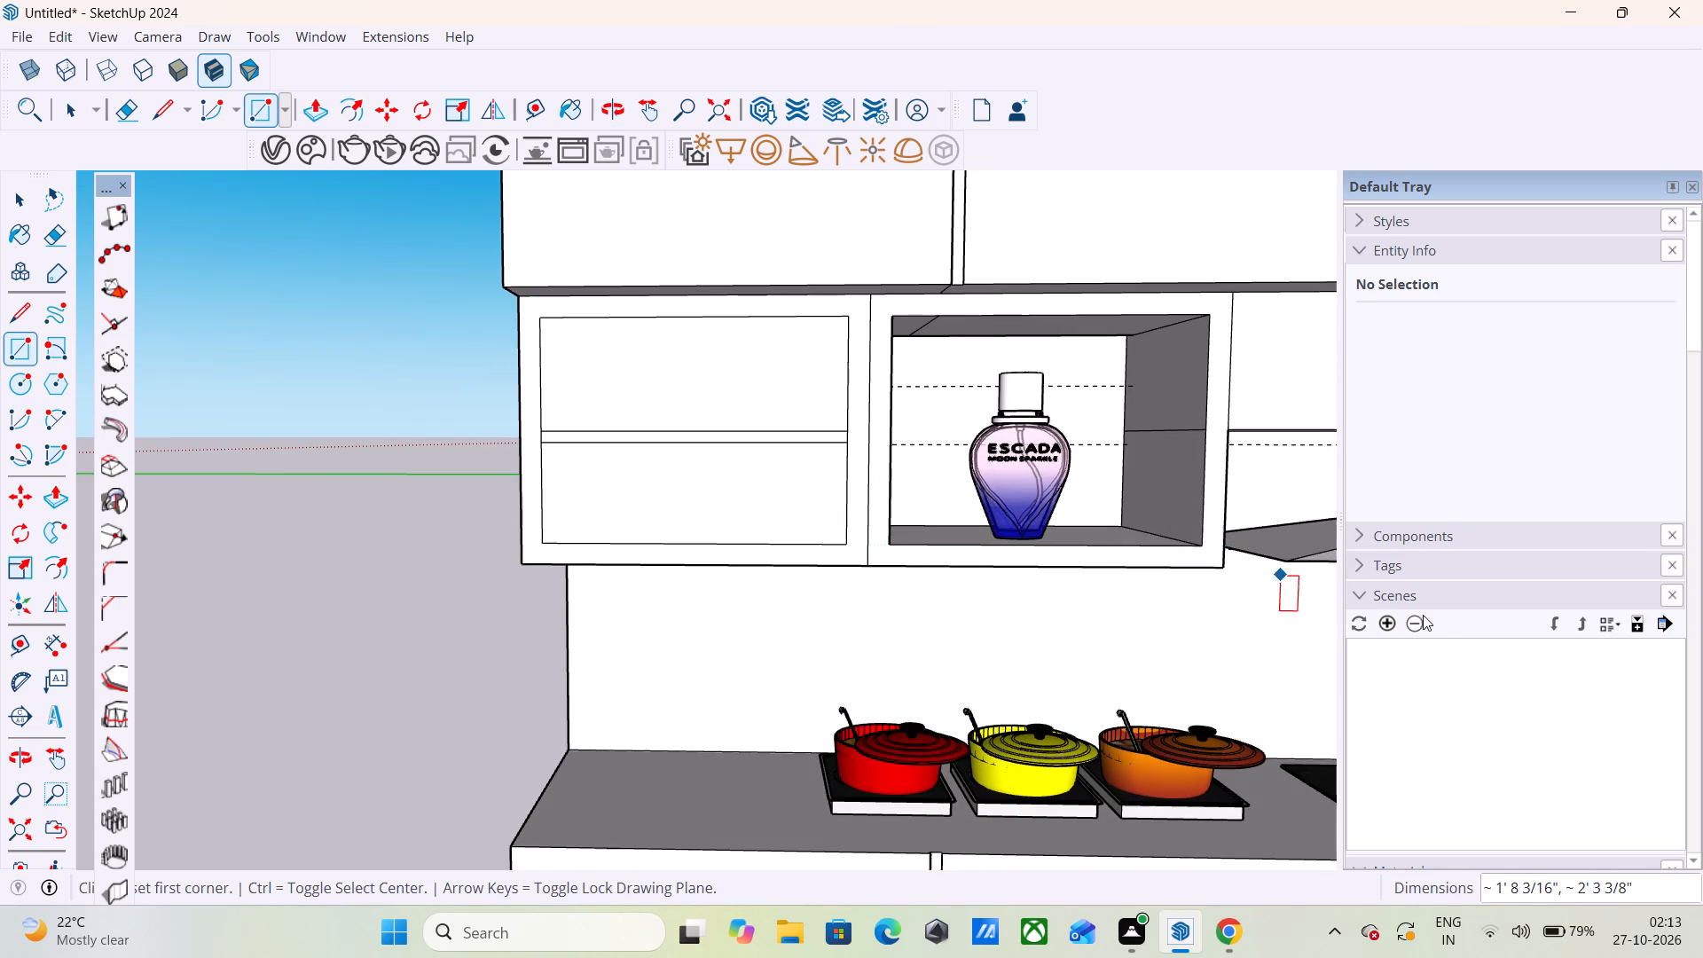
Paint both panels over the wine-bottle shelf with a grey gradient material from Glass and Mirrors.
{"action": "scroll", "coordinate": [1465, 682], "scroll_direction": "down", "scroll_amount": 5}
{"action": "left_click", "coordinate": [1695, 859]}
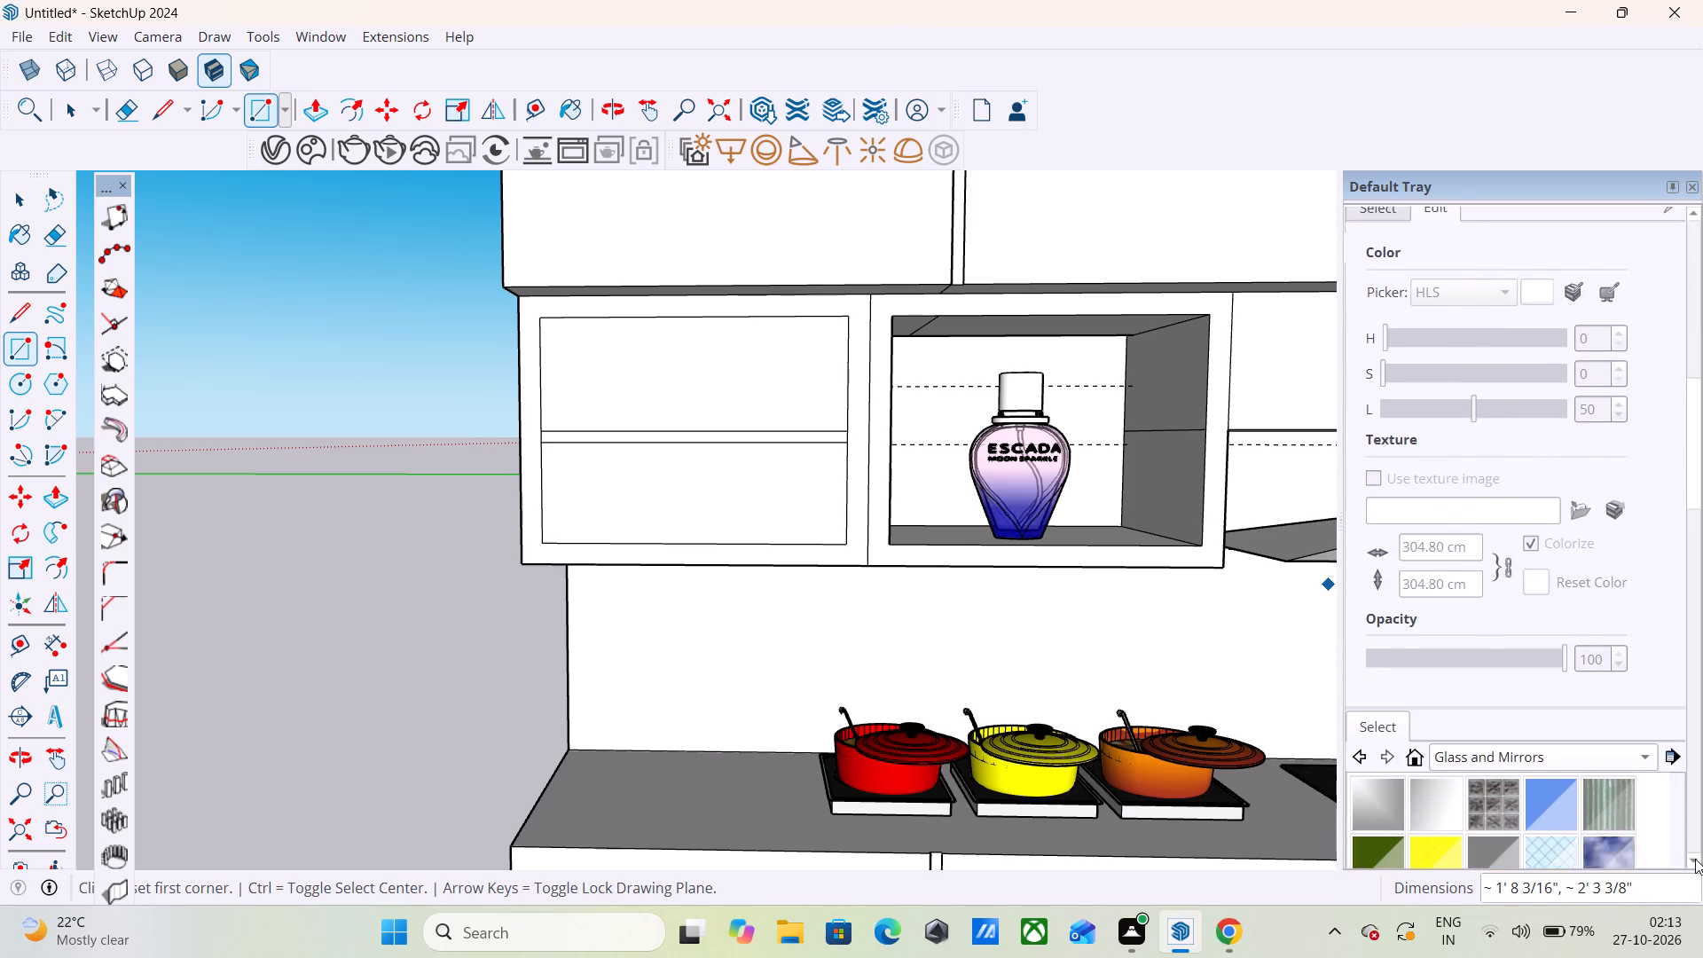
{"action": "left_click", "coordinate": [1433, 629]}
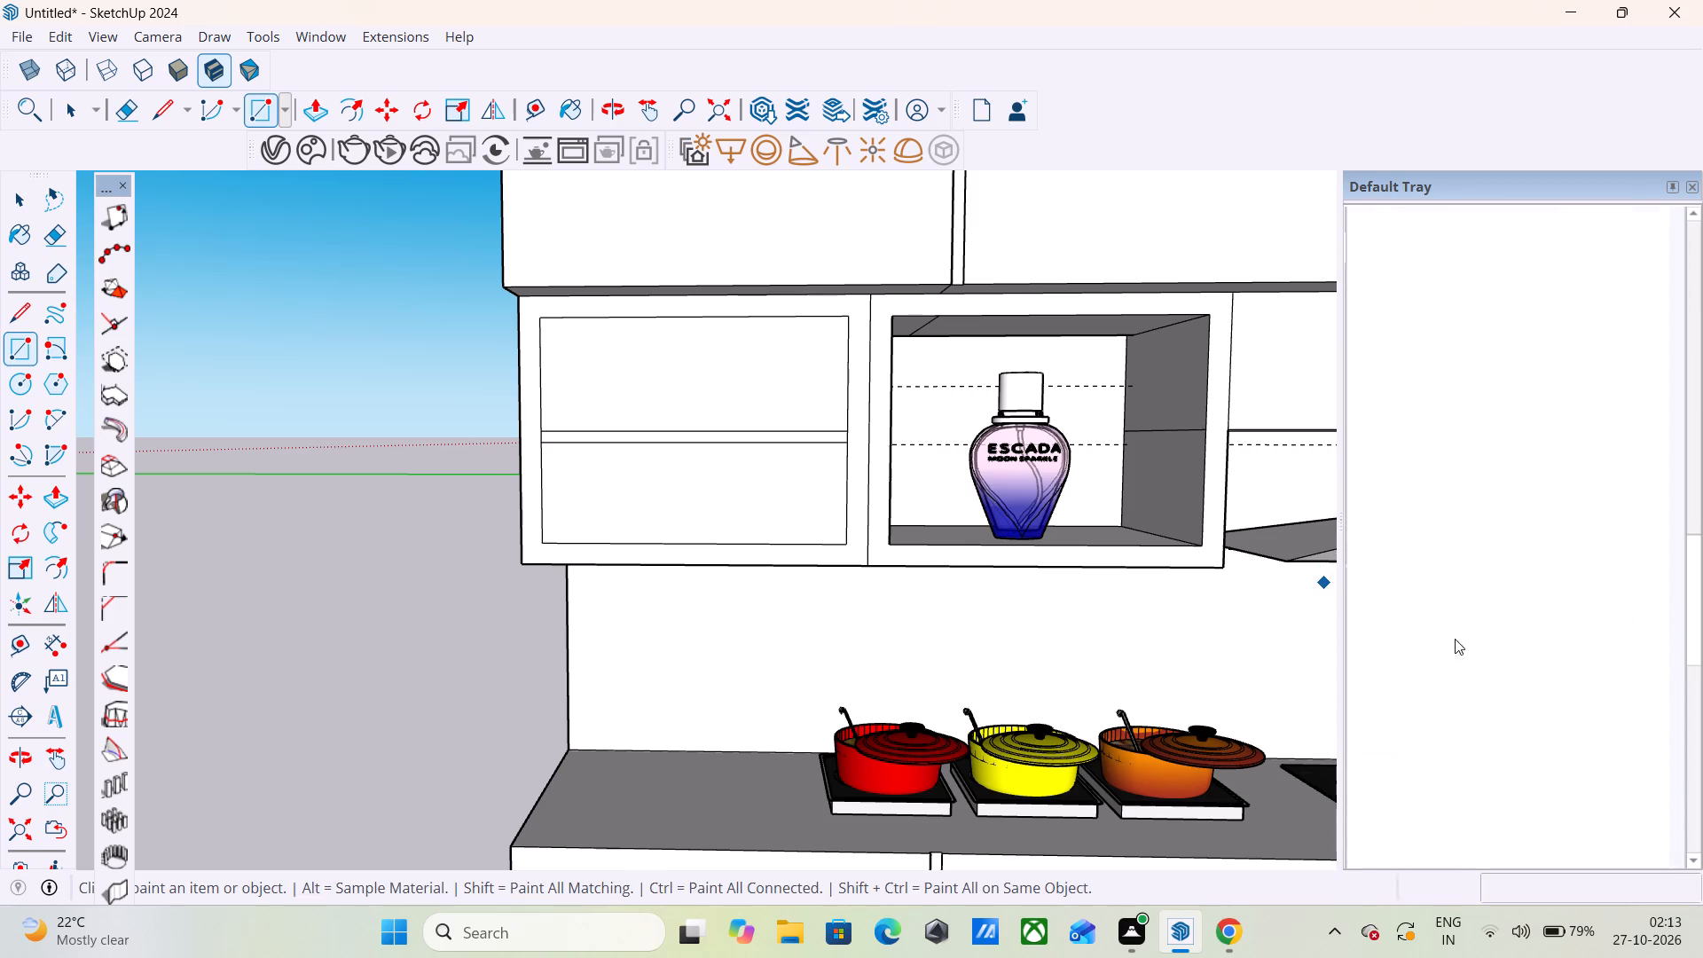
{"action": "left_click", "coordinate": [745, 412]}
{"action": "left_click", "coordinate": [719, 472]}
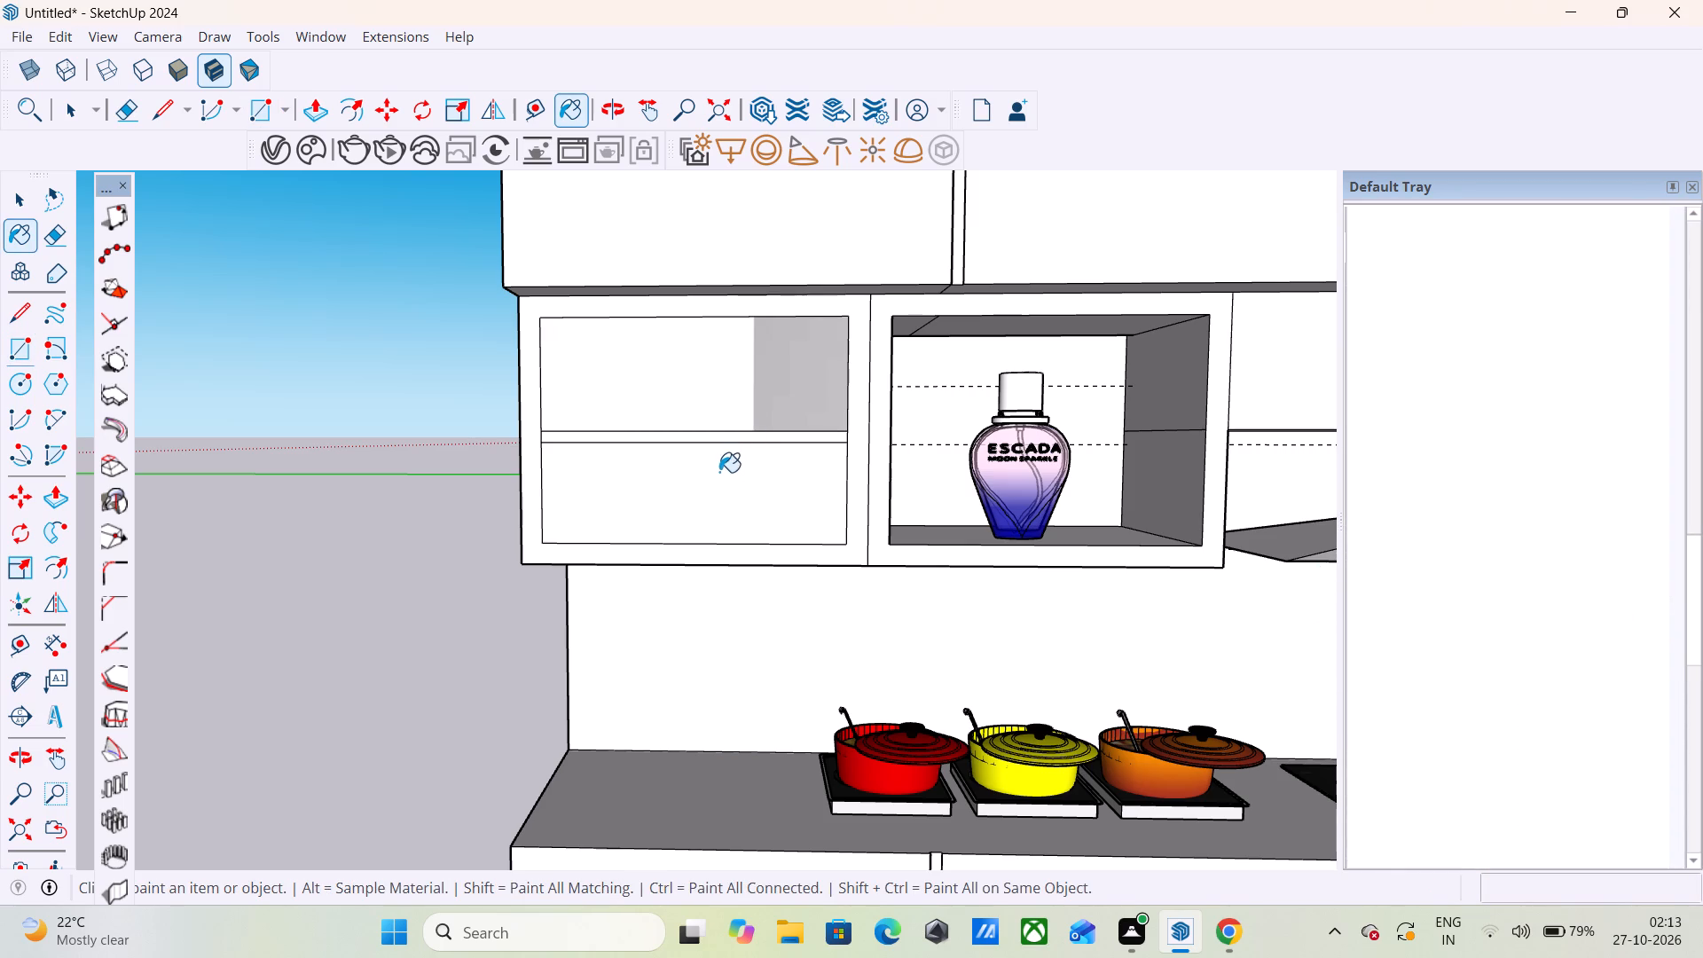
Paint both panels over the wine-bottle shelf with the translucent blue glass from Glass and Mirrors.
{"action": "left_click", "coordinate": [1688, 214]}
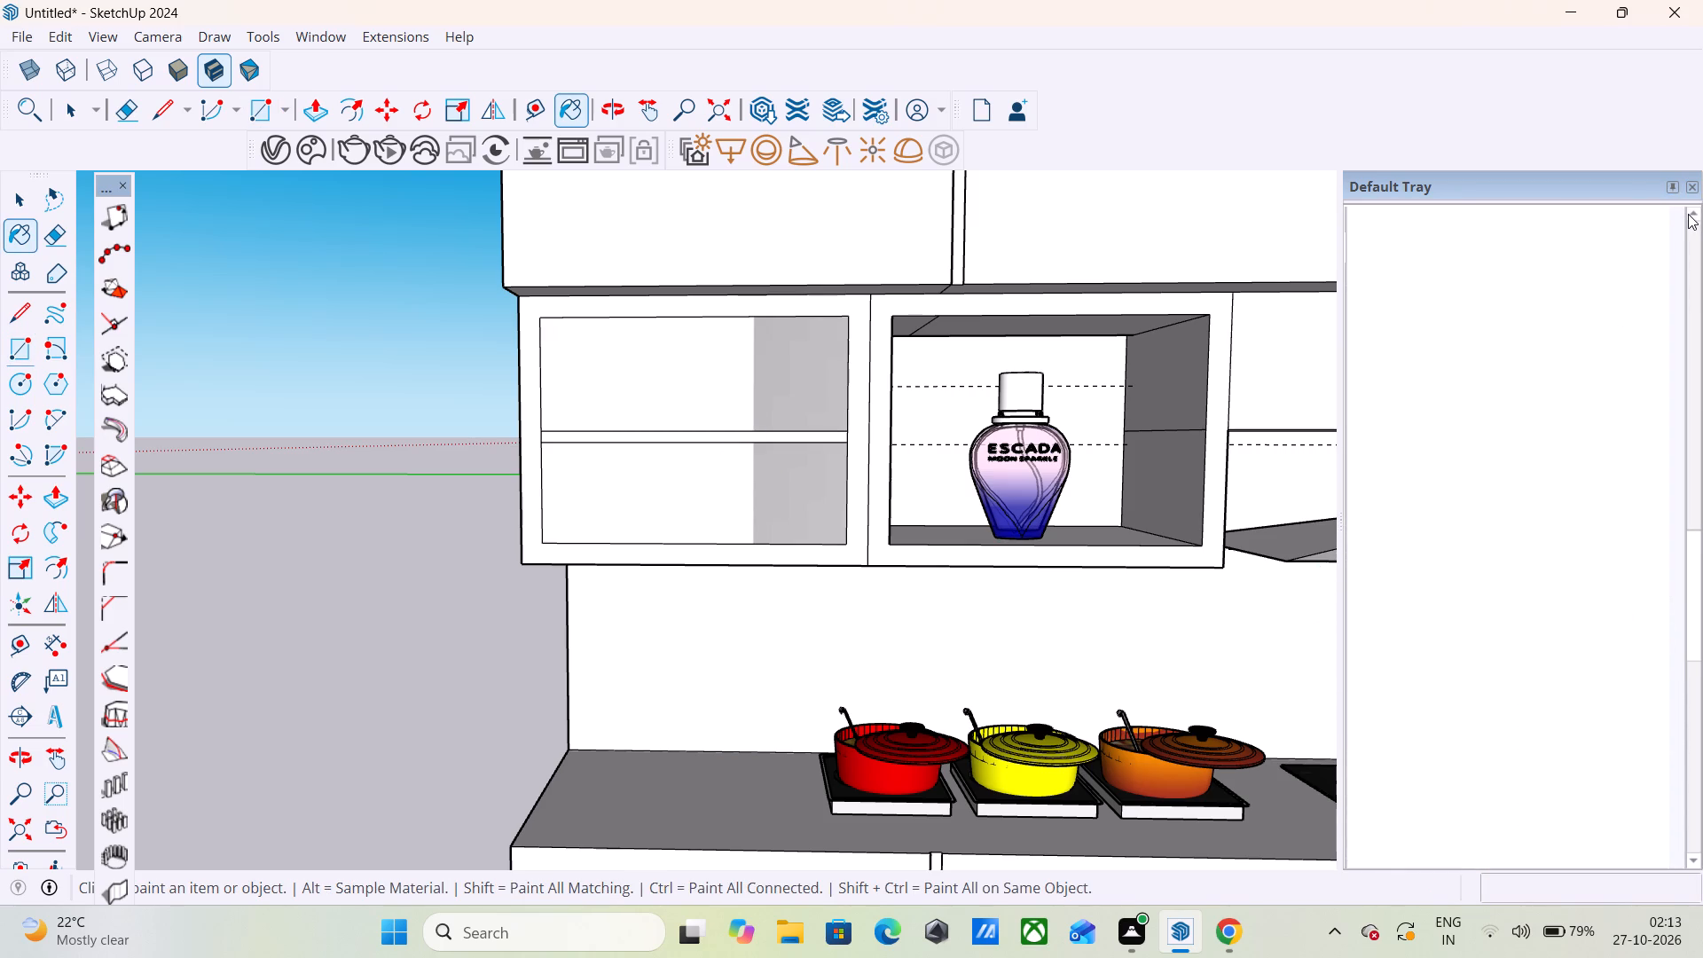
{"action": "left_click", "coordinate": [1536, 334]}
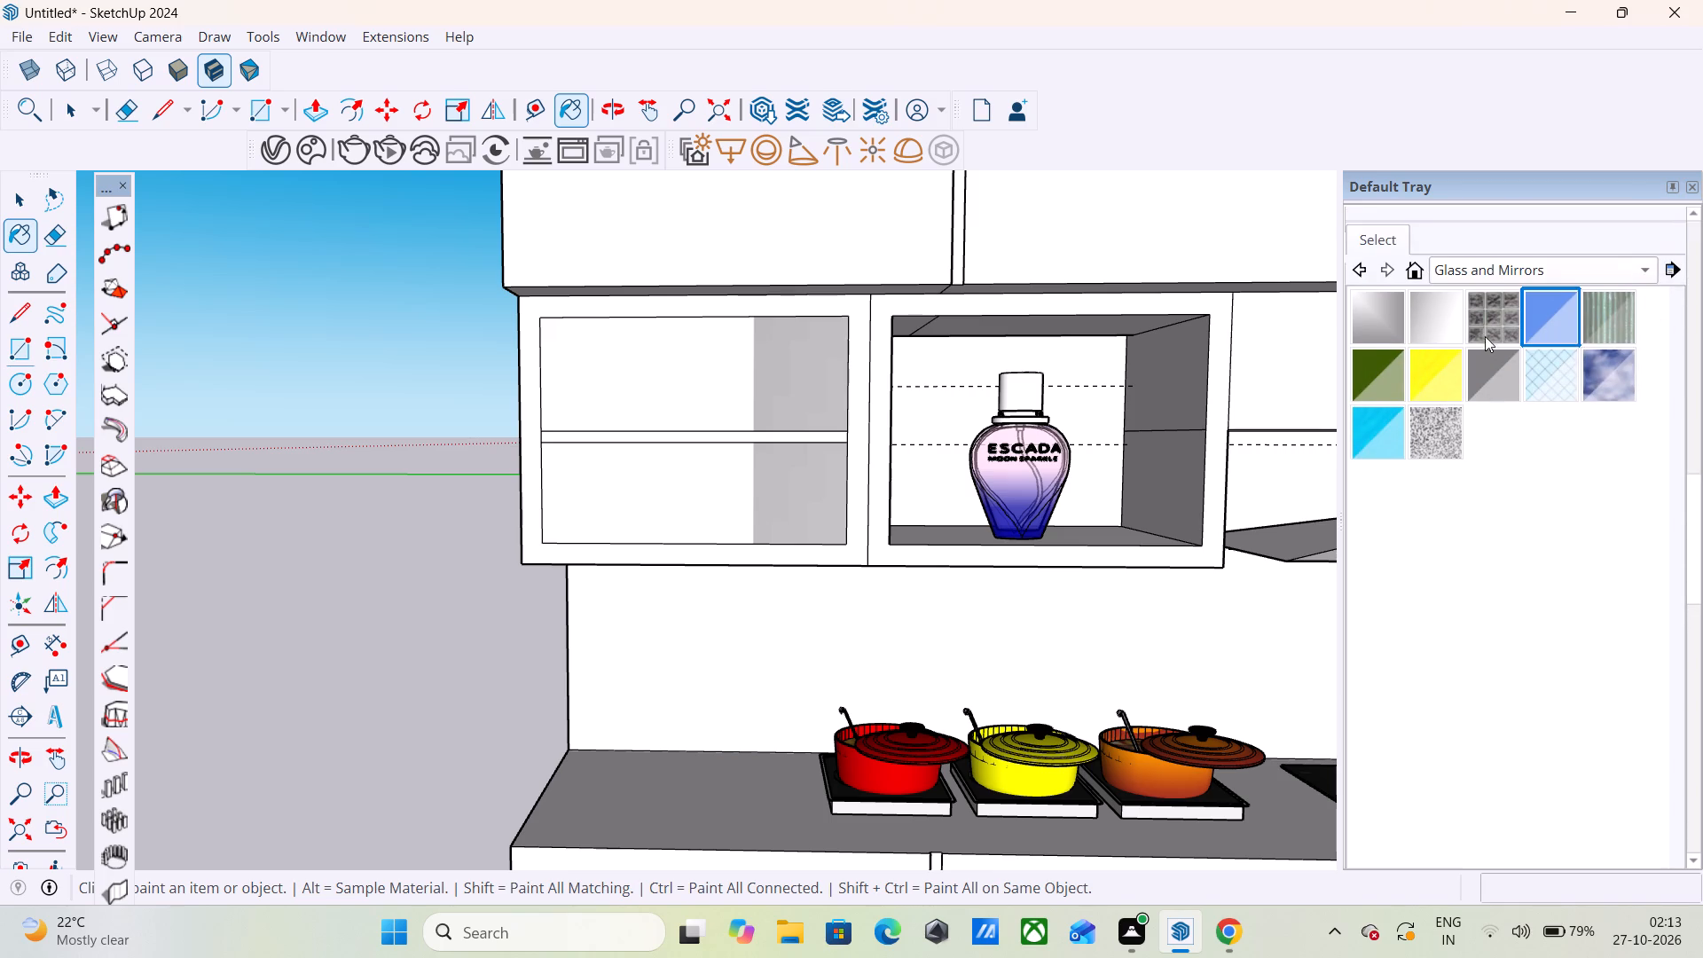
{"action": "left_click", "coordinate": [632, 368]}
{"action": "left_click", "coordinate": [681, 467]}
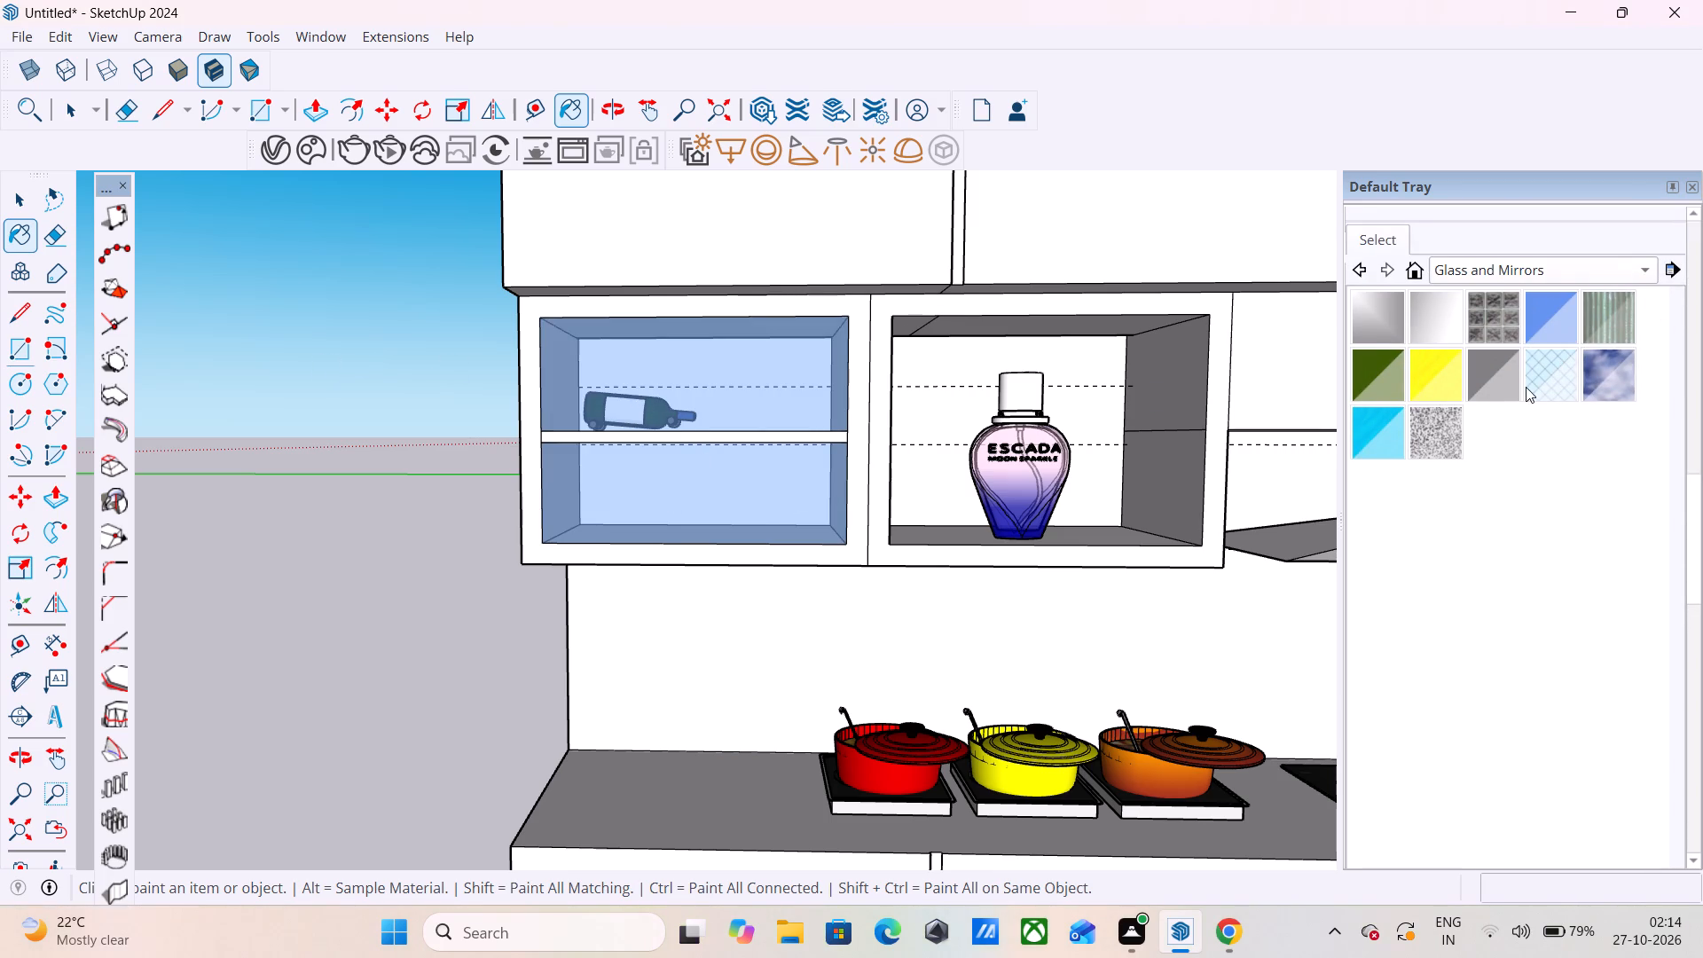
Paint both panels over the wine-bottle shelf with the translucent grey glass from Glass and Mirrors.
{"action": "left_click", "coordinate": [1504, 368]}
{"action": "left_click", "coordinate": [796, 373]}
{"action": "left_click", "coordinate": [789, 467]}
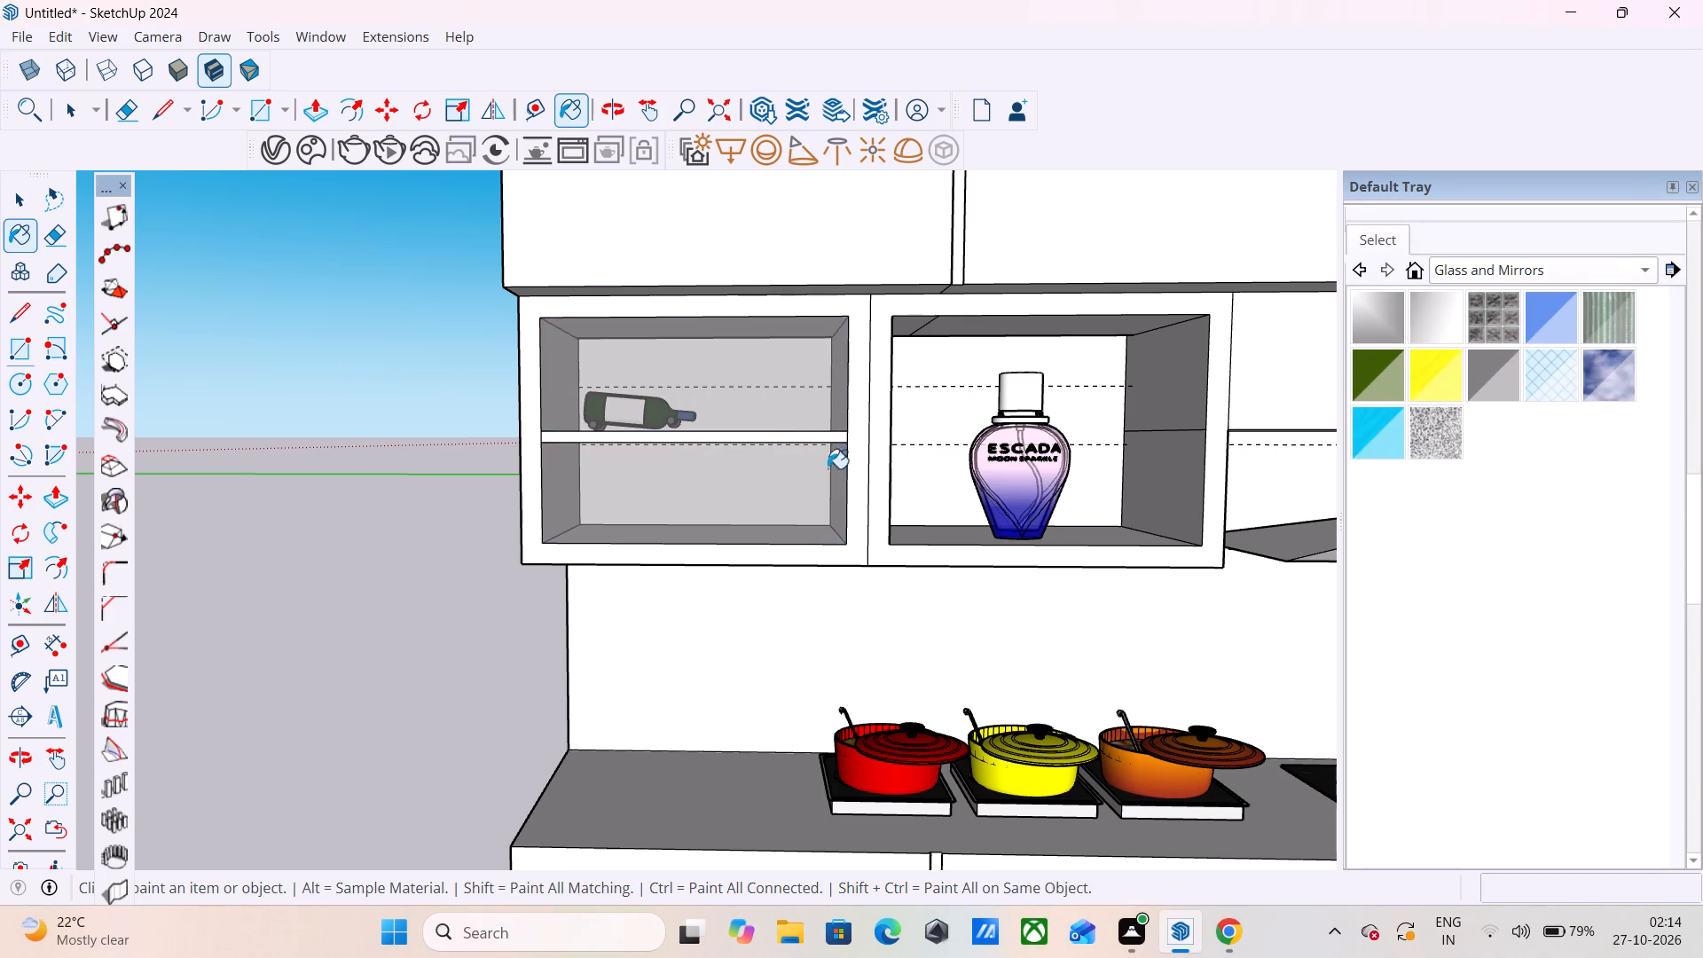
{"action": "key", "text": "space"}
Draw a rectangle across the front opening of the compartment holding the Escada perfume bottle.
{"action": "key", "text": "r"}
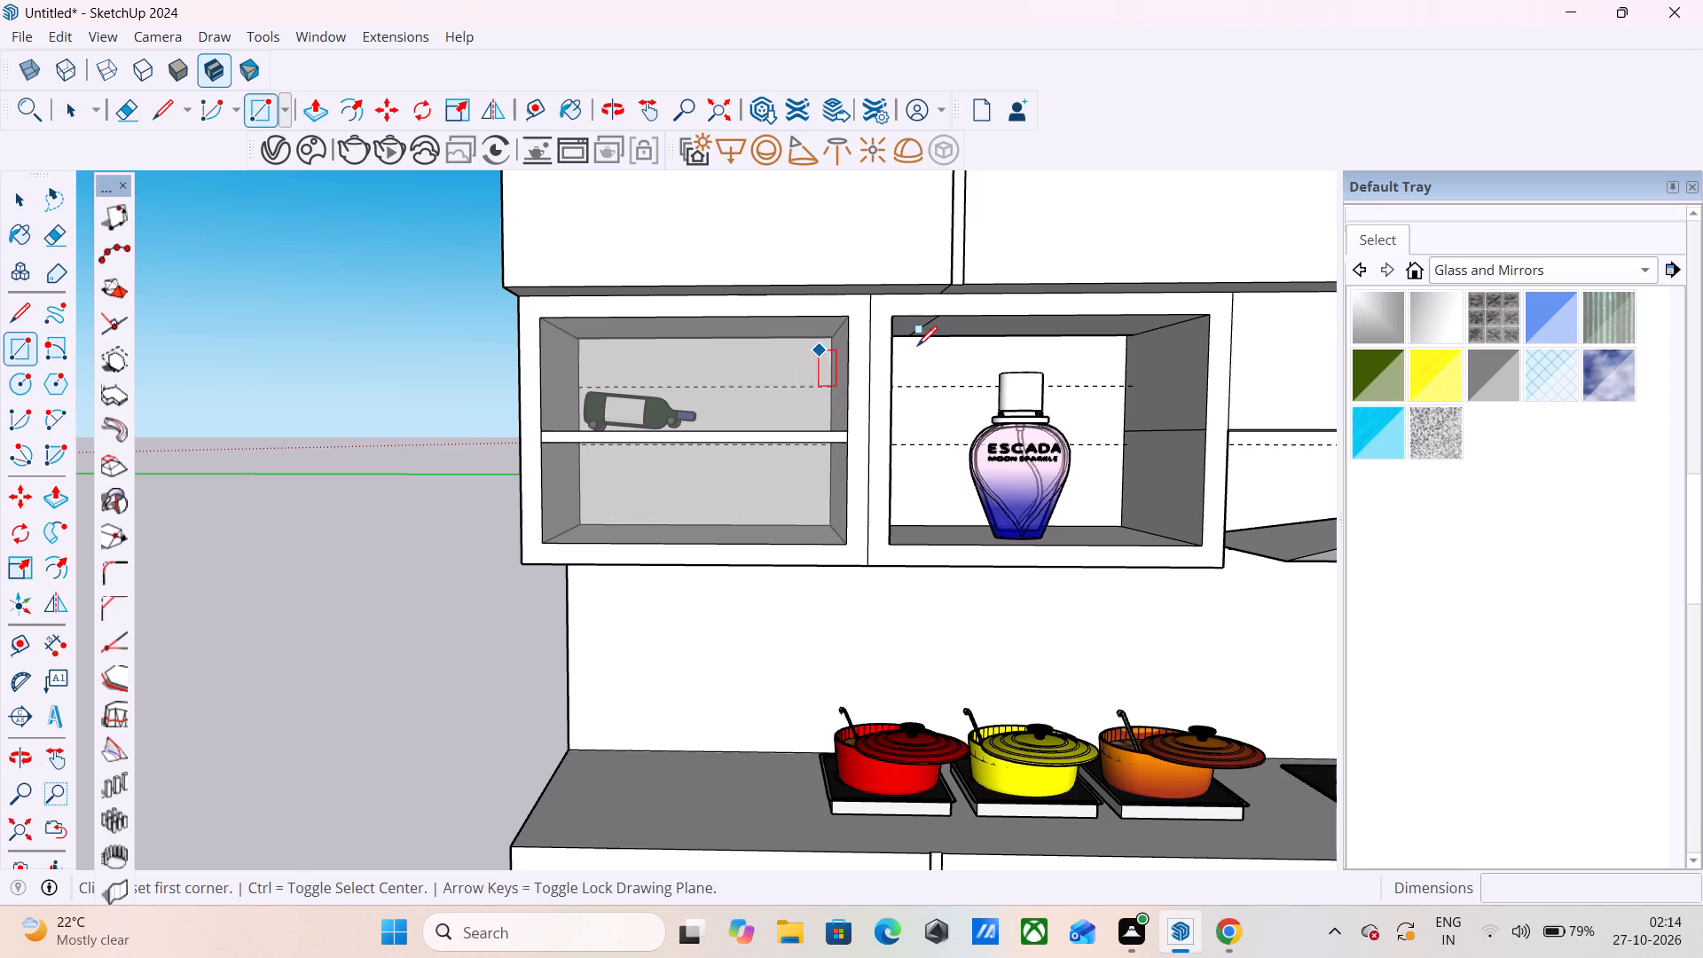
{"action": "left_click", "coordinate": [889, 323]}
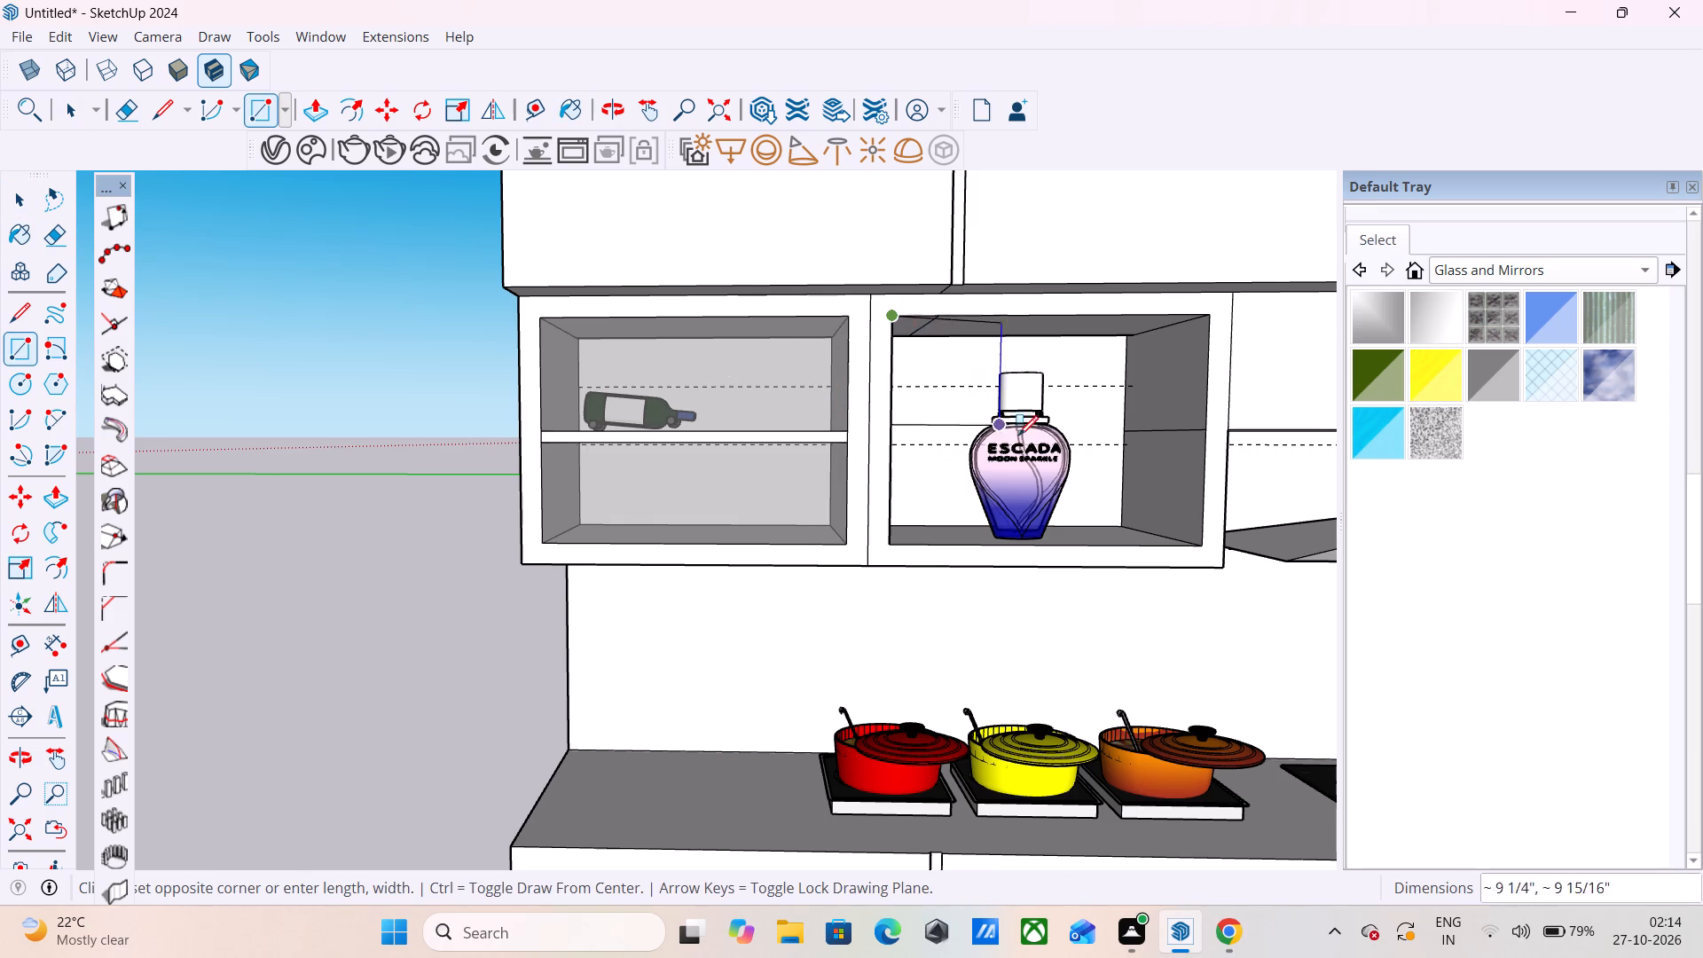
{"action": "left_click_drag", "start_coordinate": [1202, 544], "coordinate": [1194, 544]}
{"action": "scroll", "coordinate": [375, 472], "scroll_direction": "down", "scroll_amount": 6}
{"action": "scroll", "coordinate": [360, 467], "scroll_direction": "down", "scroll_amount": 17}
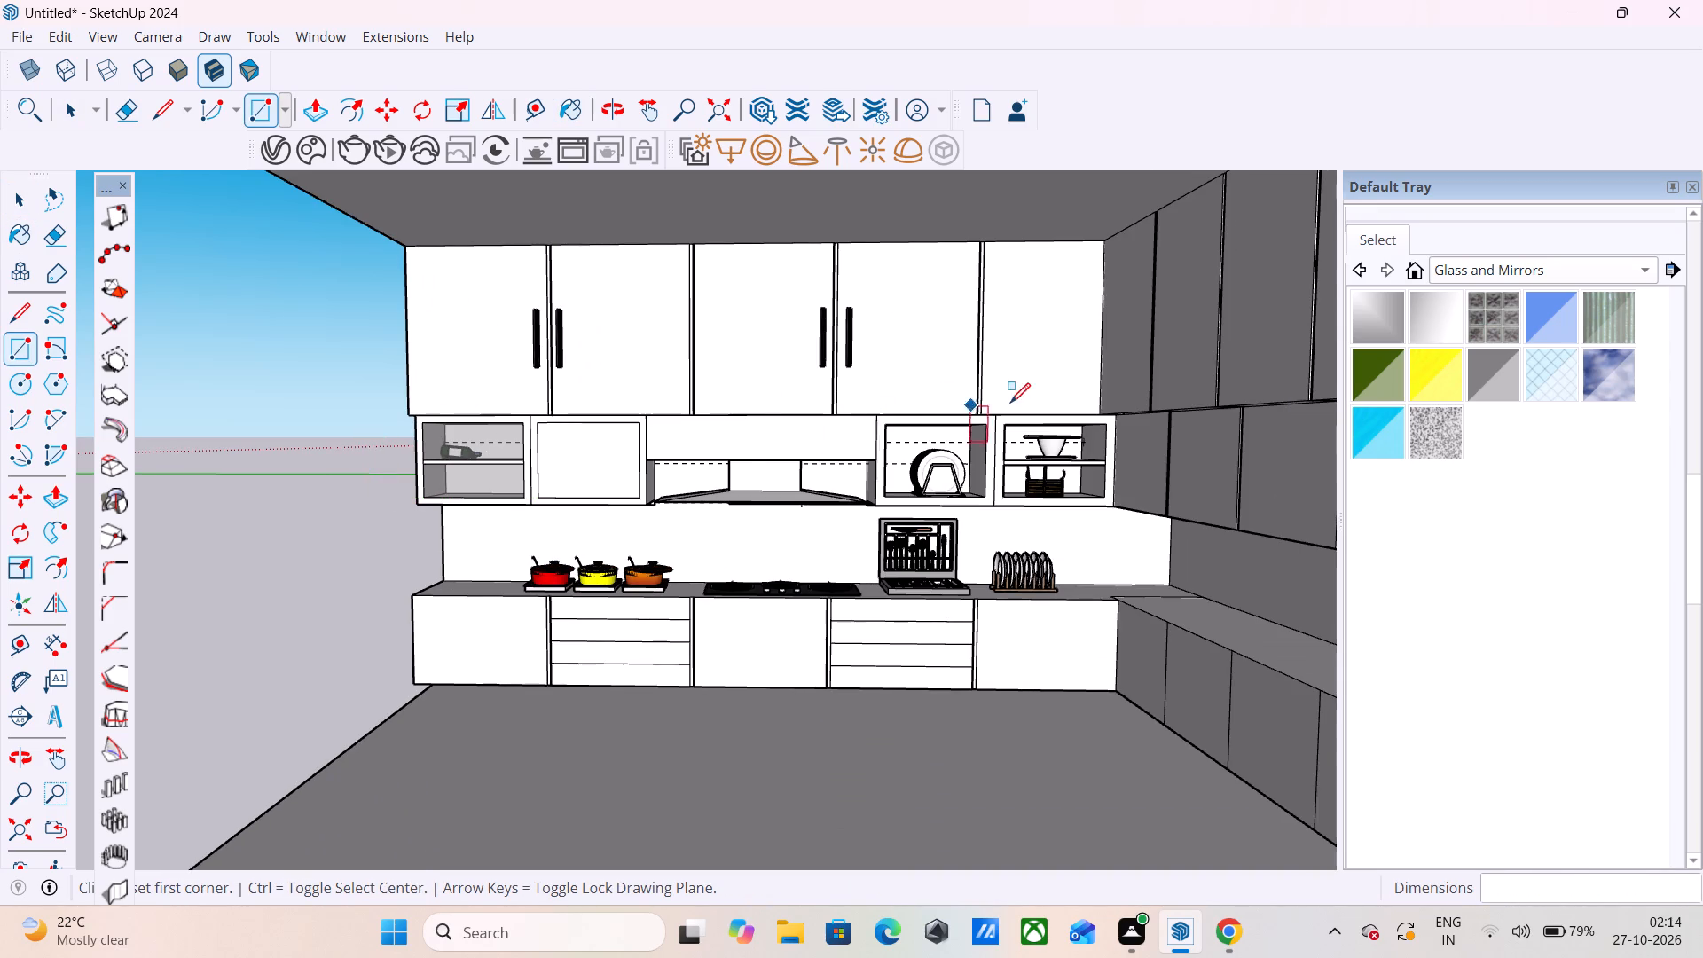
Draw rectangles across the front openings of the plate-rack compartment and the neighbouring two-shelf compartment with the cup and basket.
{"action": "scroll", "coordinate": [1048, 457], "scroll_direction": "up", "scroll_amount": 8}
{"action": "left_click", "coordinate": [781, 396]}
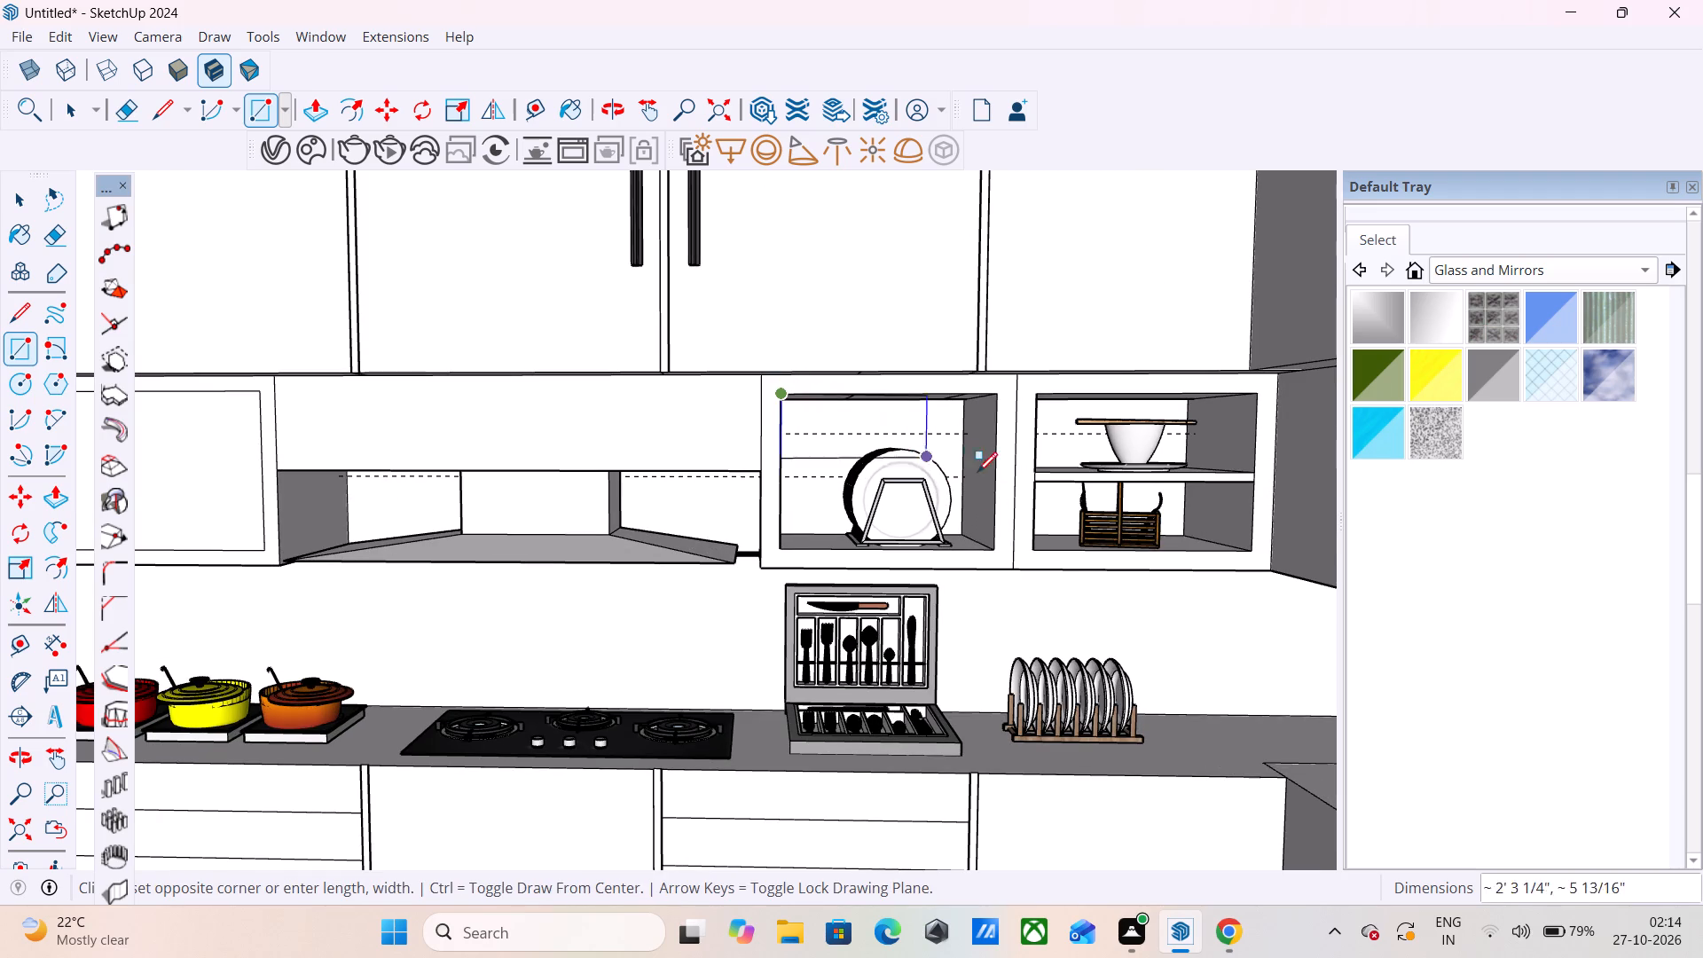
{"action": "left_click", "coordinate": [995, 540]}
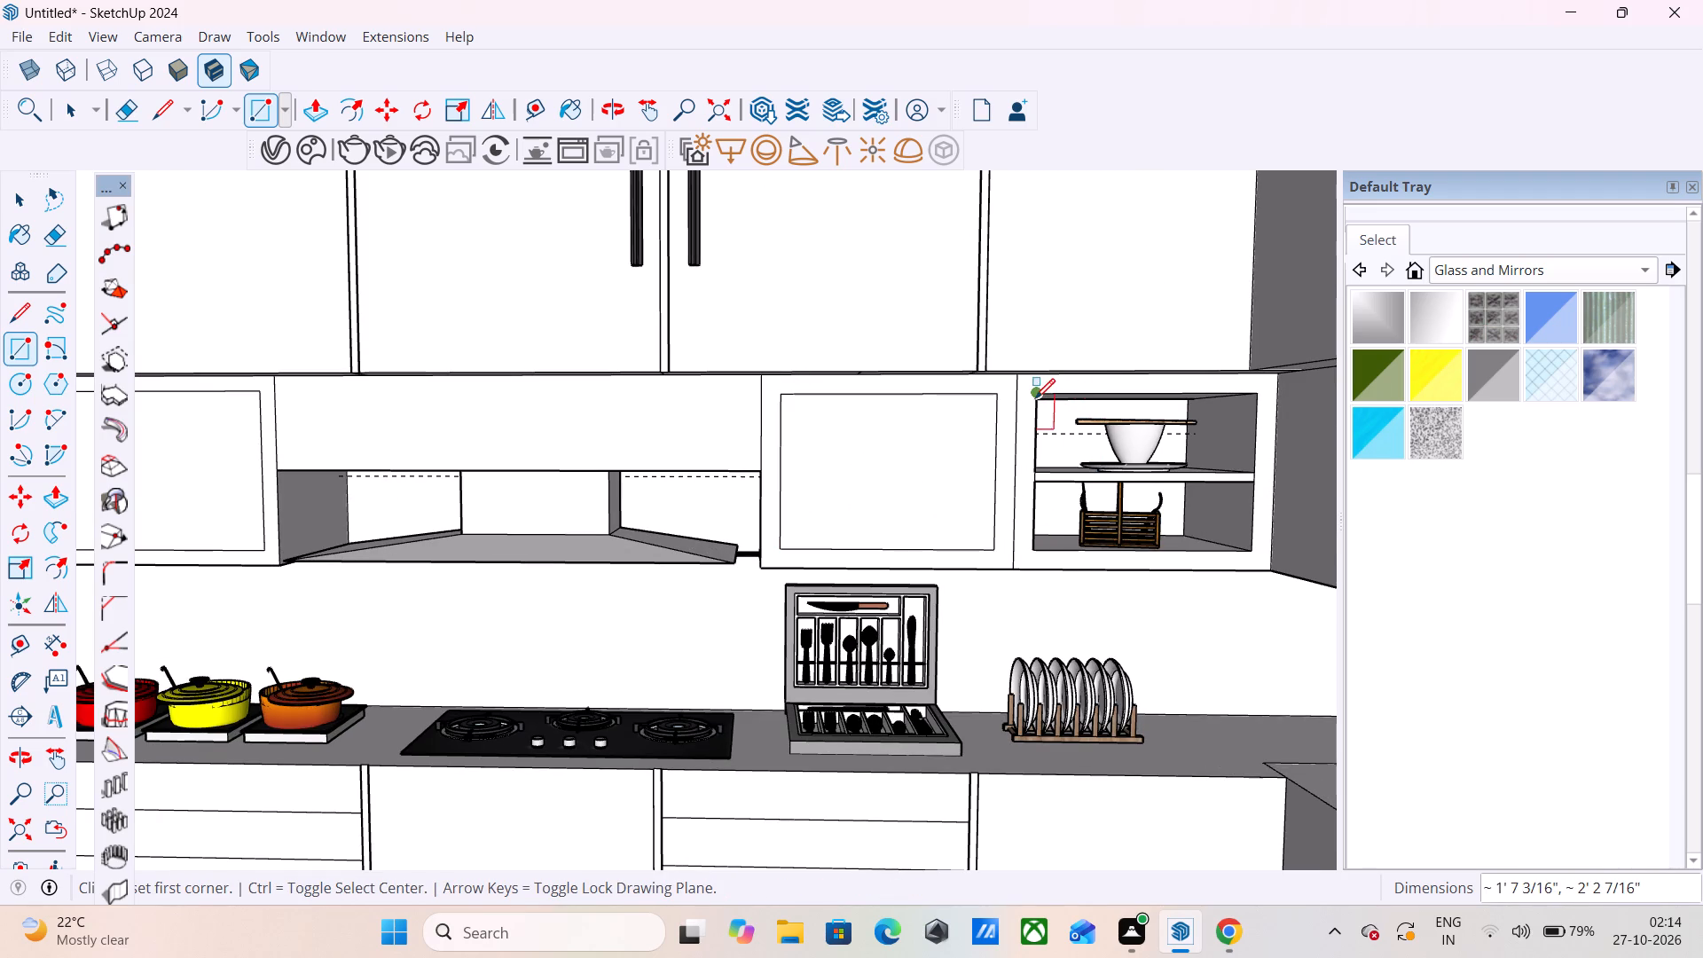
{"action": "left_click", "coordinate": [1034, 398]}
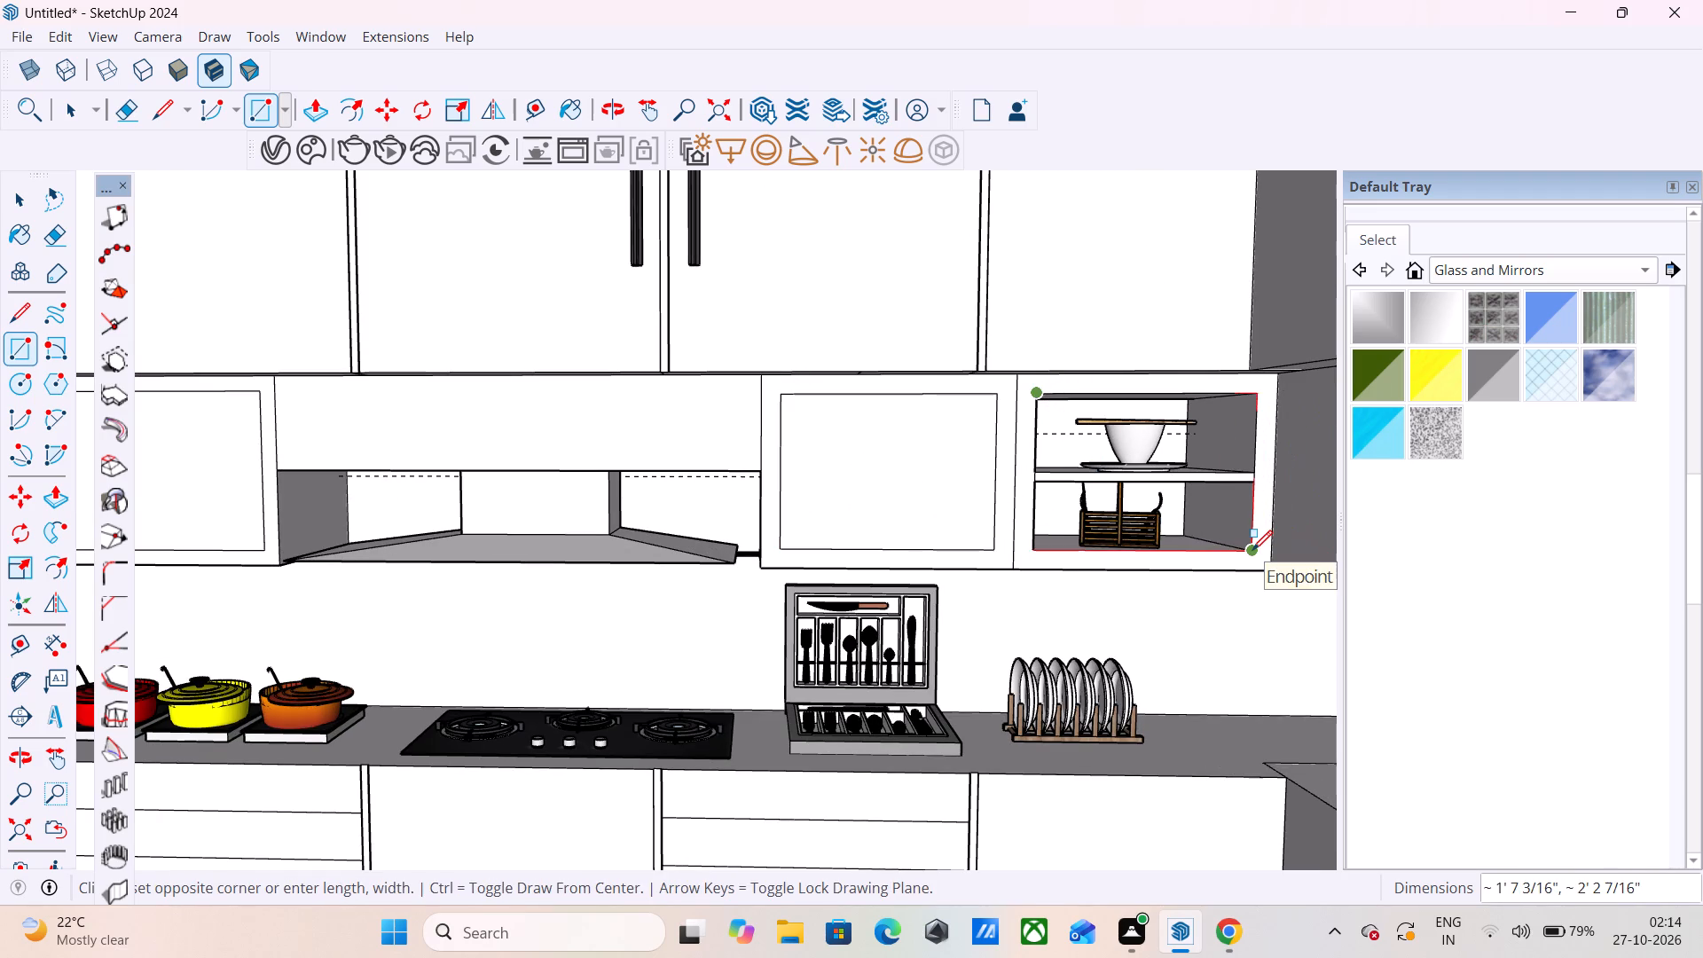
{"action": "left_click", "coordinate": [1252, 550]}
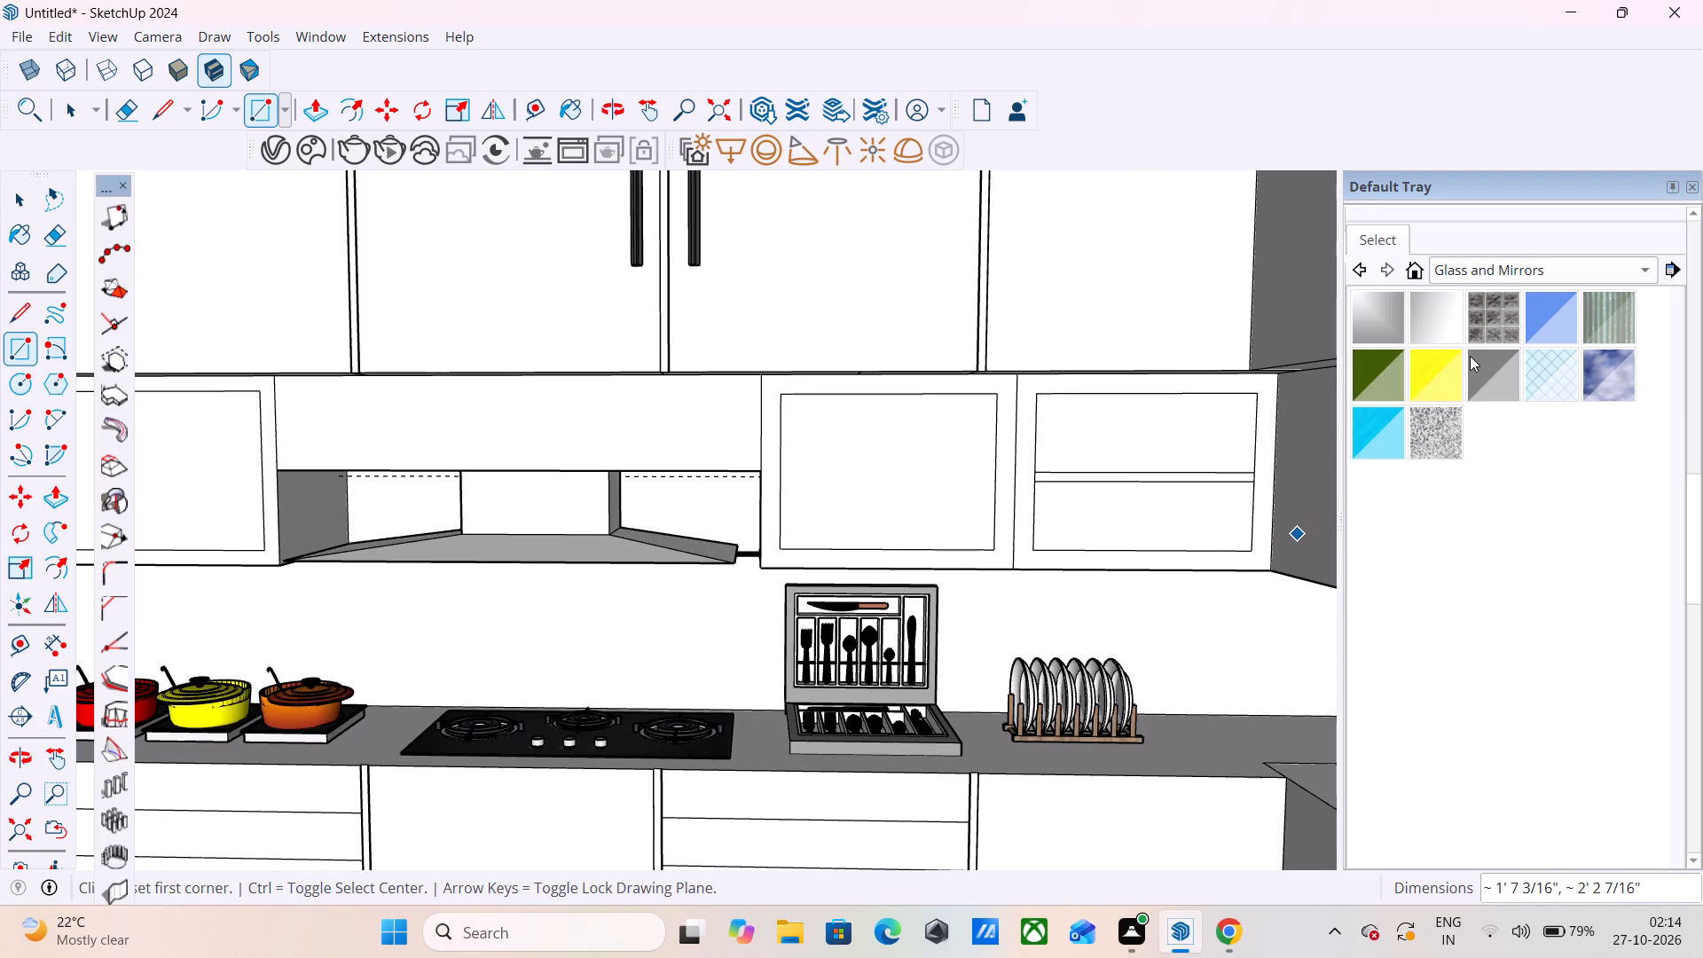
Paint the front panels over the cup, basket, plate-rack and perfume-bottle compartments with the translucent grey glass from Glass and Mirrors.
{"action": "left_click", "coordinate": [1471, 356]}
{"action": "left_click", "coordinate": [1186, 431]}
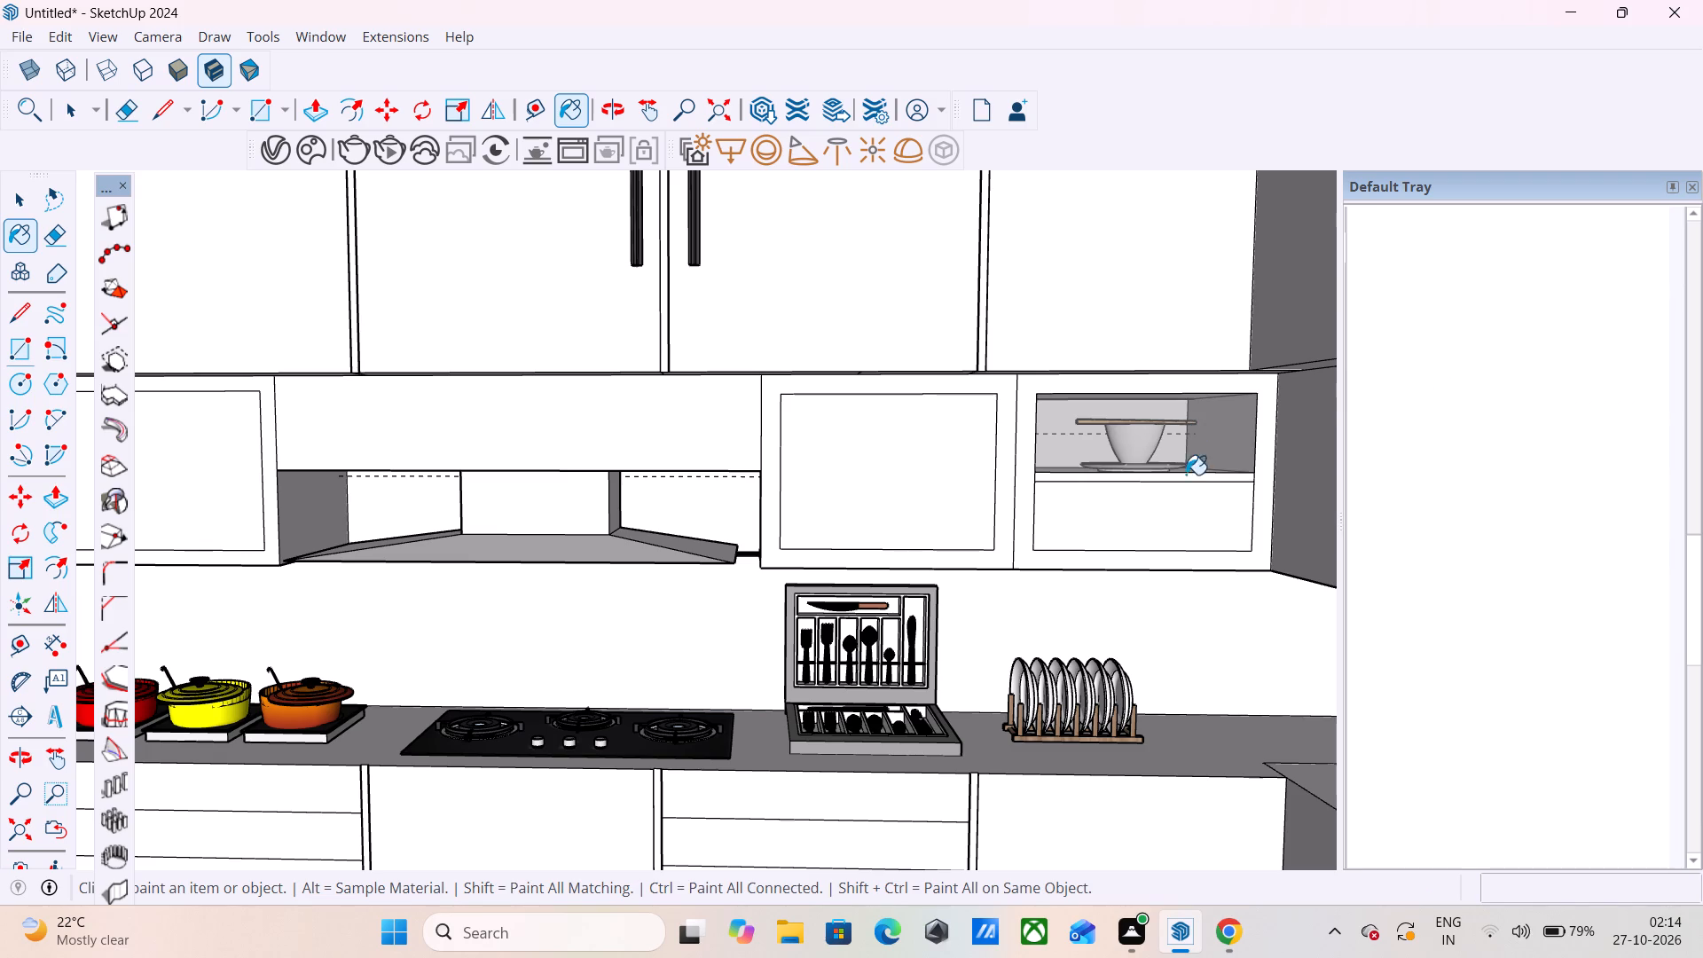
{"action": "left_click", "coordinate": [1180, 521]}
{"action": "left_click", "coordinate": [882, 435]}
{"action": "scroll", "coordinate": [1228, 357], "scroll_direction": "down", "scroll_amount": 3}
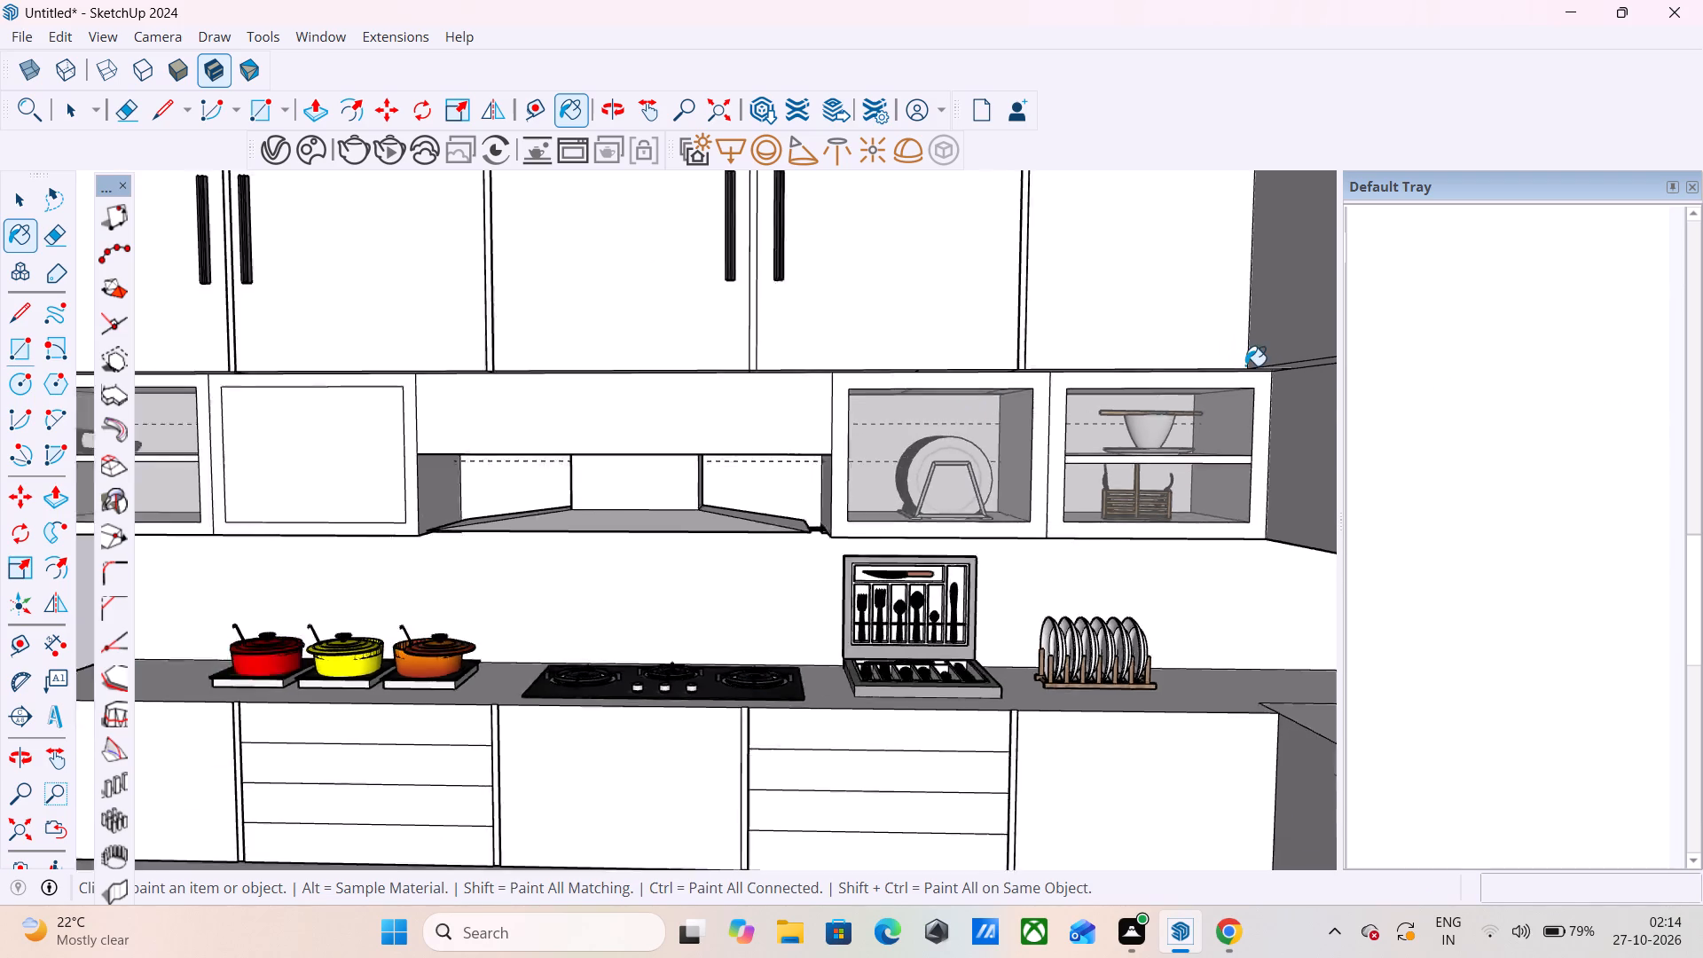
{"action": "scroll", "coordinate": [1245, 365], "scroll_direction": "down", "scroll_amount": 7}
{"action": "left_click", "coordinate": [737, 410]}
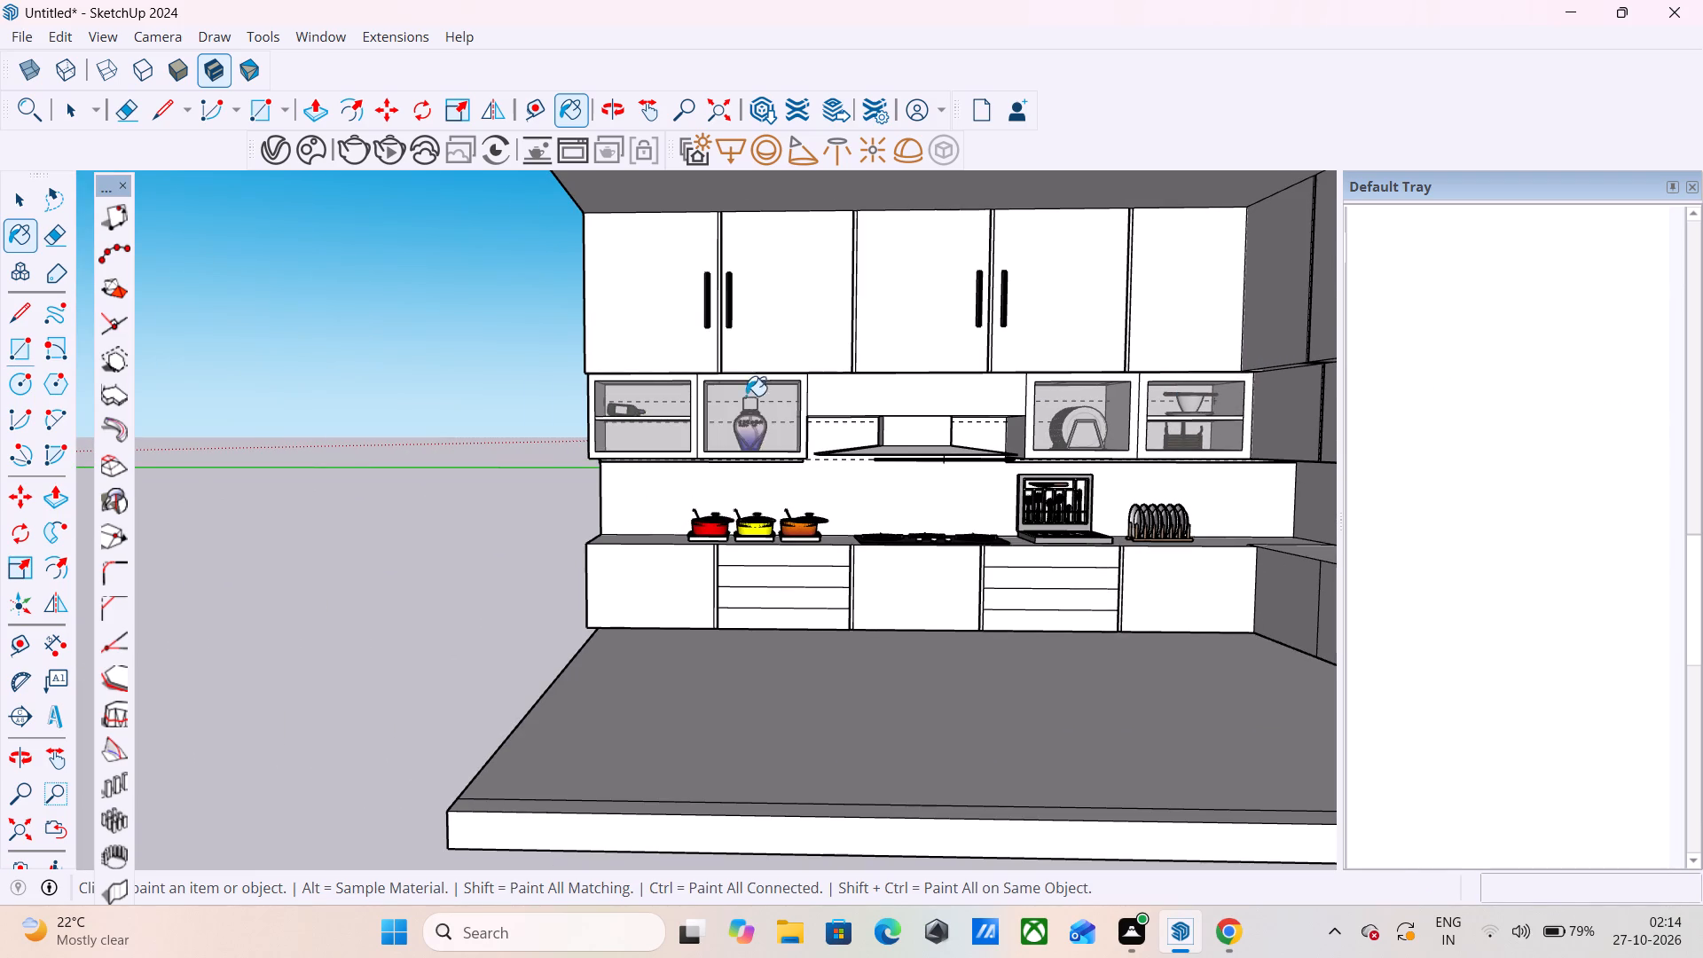
Examine the glazed shelf fronts and the base cabinet run from several angles and distances.
{"action": "scroll", "coordinate": [952, 358], "scroll_direction": "down", "scroll_amount": 9}
{"action": "scroll", "coordinate": [650, 448], "scroll_direction": "up", "scroll_amount": 5}
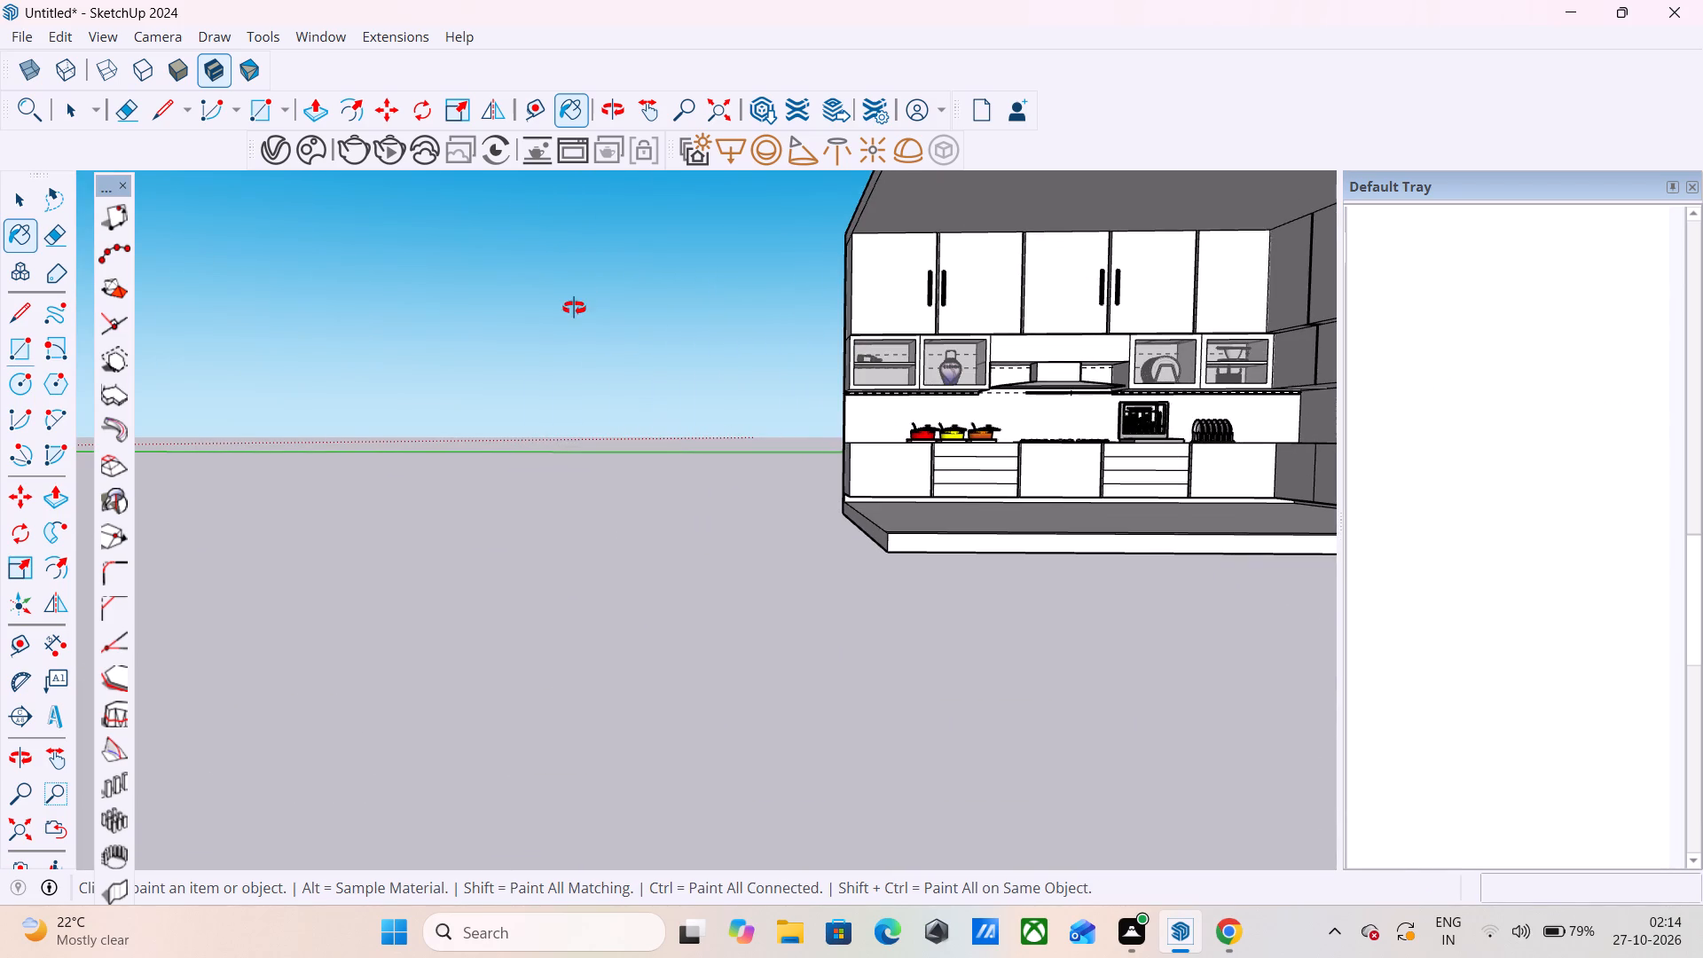
{"action": "middle_click_drag", "start_coordinate": [574, 308], "coordinate": [487, 378]}
{"action": "scroll", "coordinate": [487, 378], "scroll_direction": "down", "scroll_amount": 3}
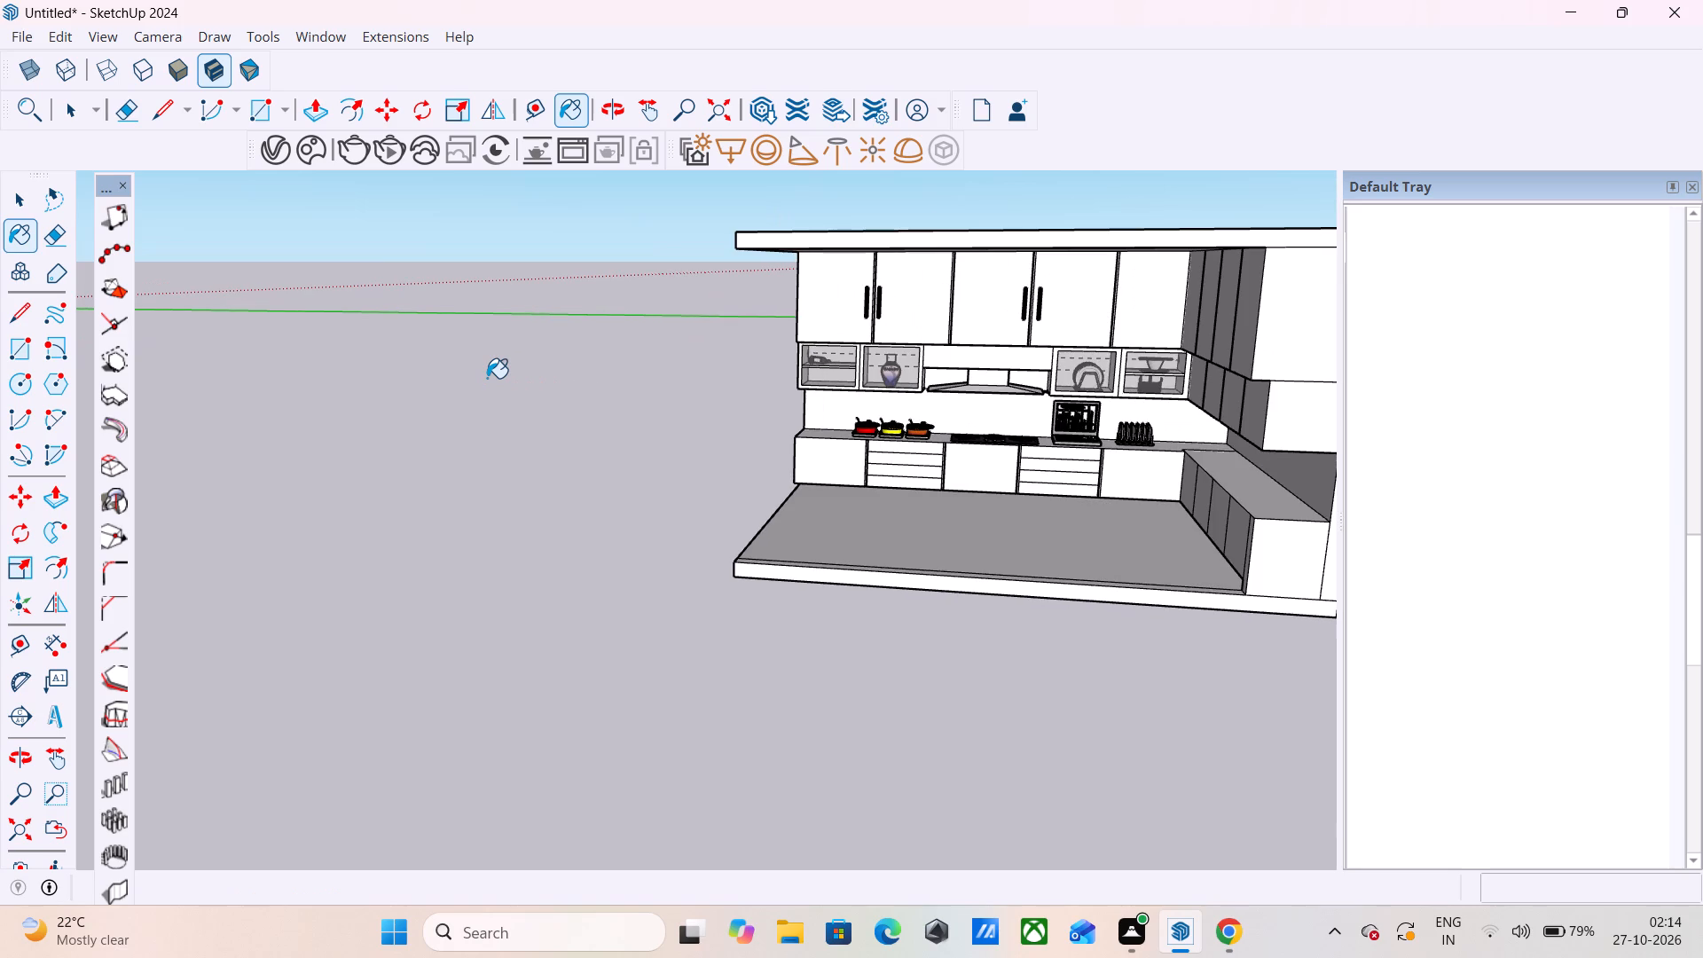
{"action": "key", "text": "space"}
{"action": "left_click", "coordinate": [486, 378]}
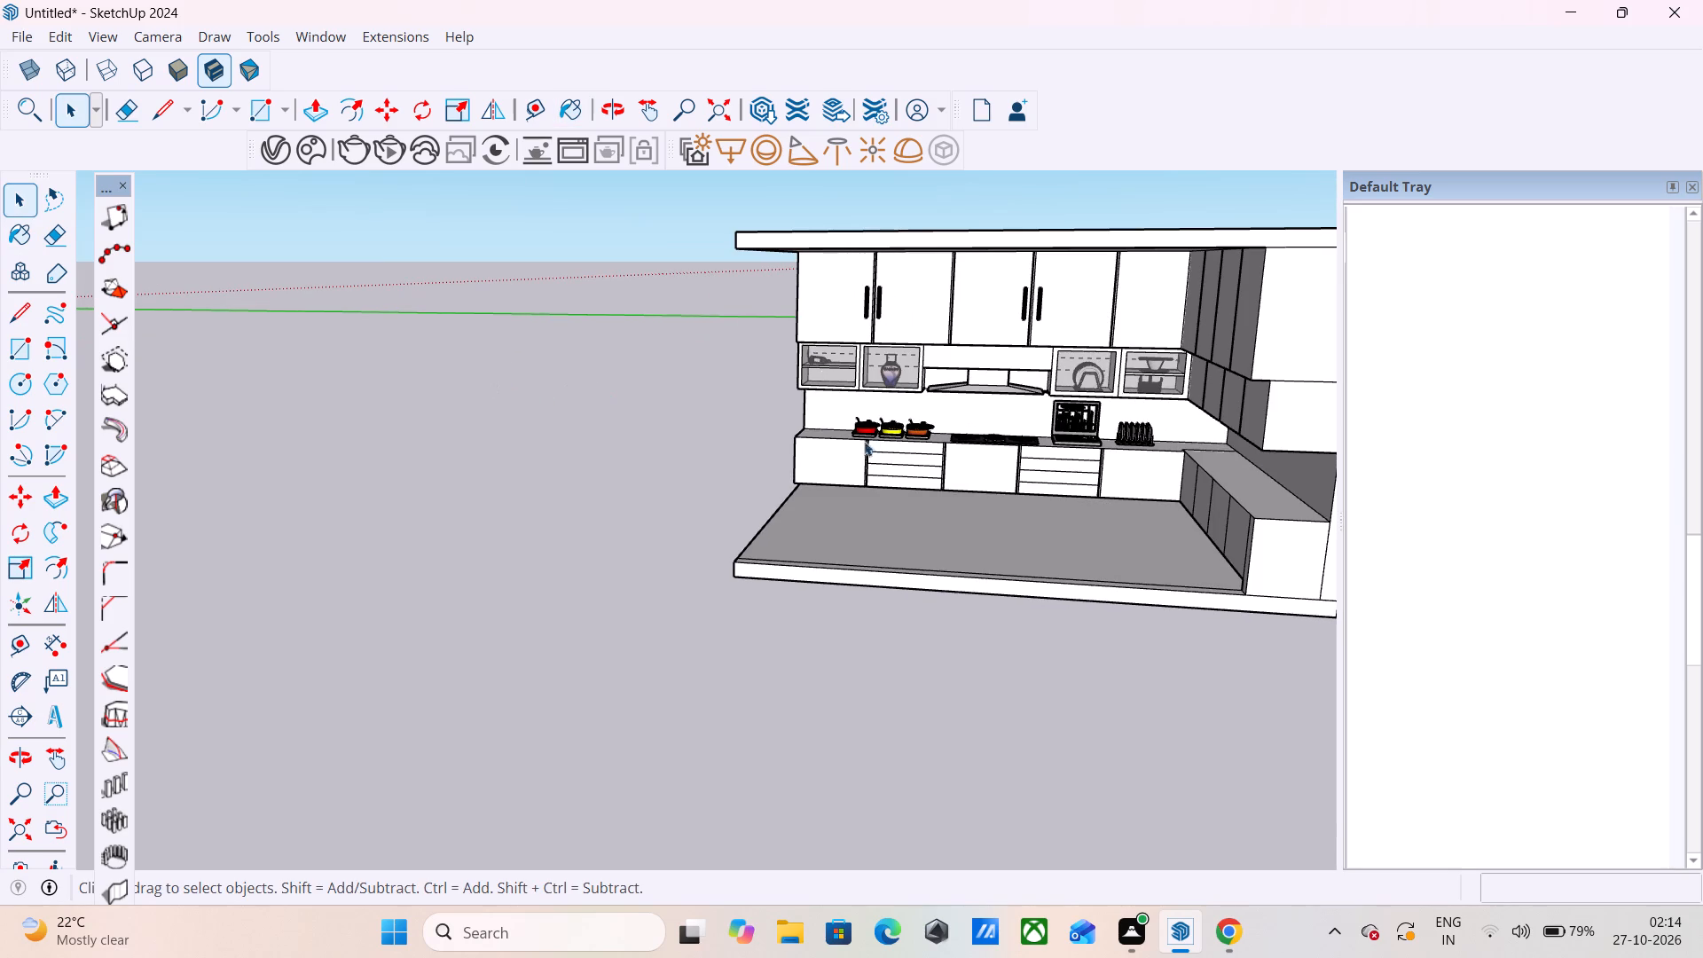
{"action": "scroll", "coordinate": [920, 404], "scroll_direction": "up", "scroll_amount": 6}
{"action": "middle_click_drag", "start_coordinate": [641, 464], "coordinate": [749, 431]}
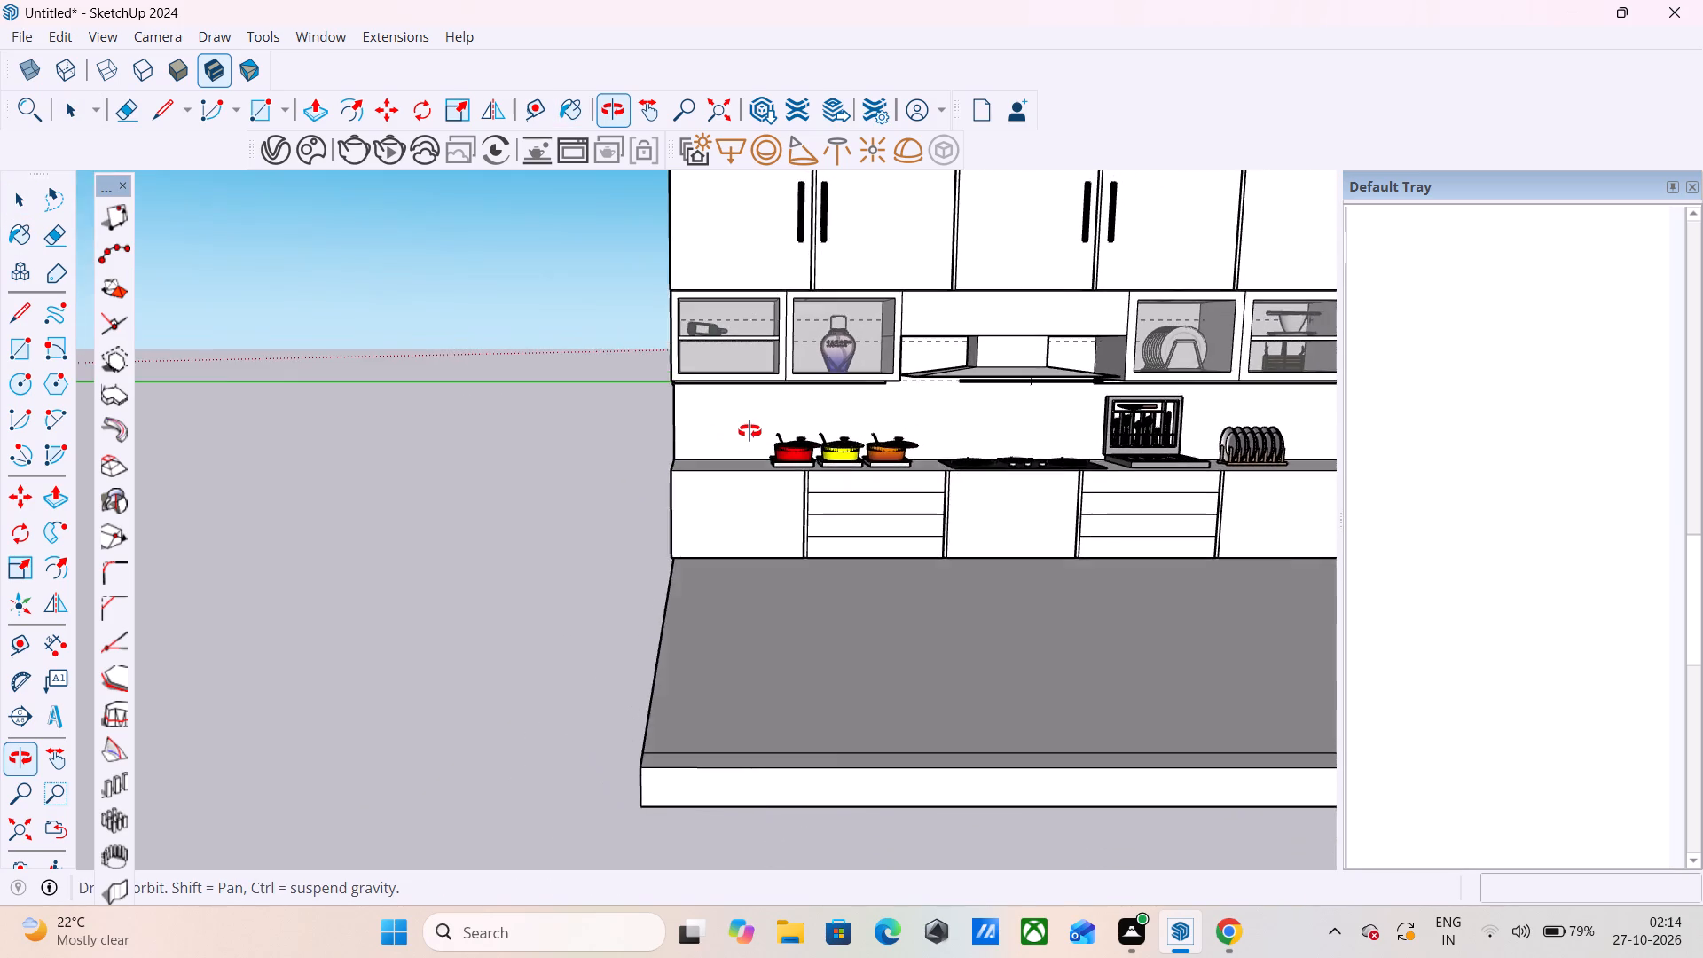
{"action": "middle_click_drag", "start_coordinate": [749, 431], "coordinate": [1064, 561]}
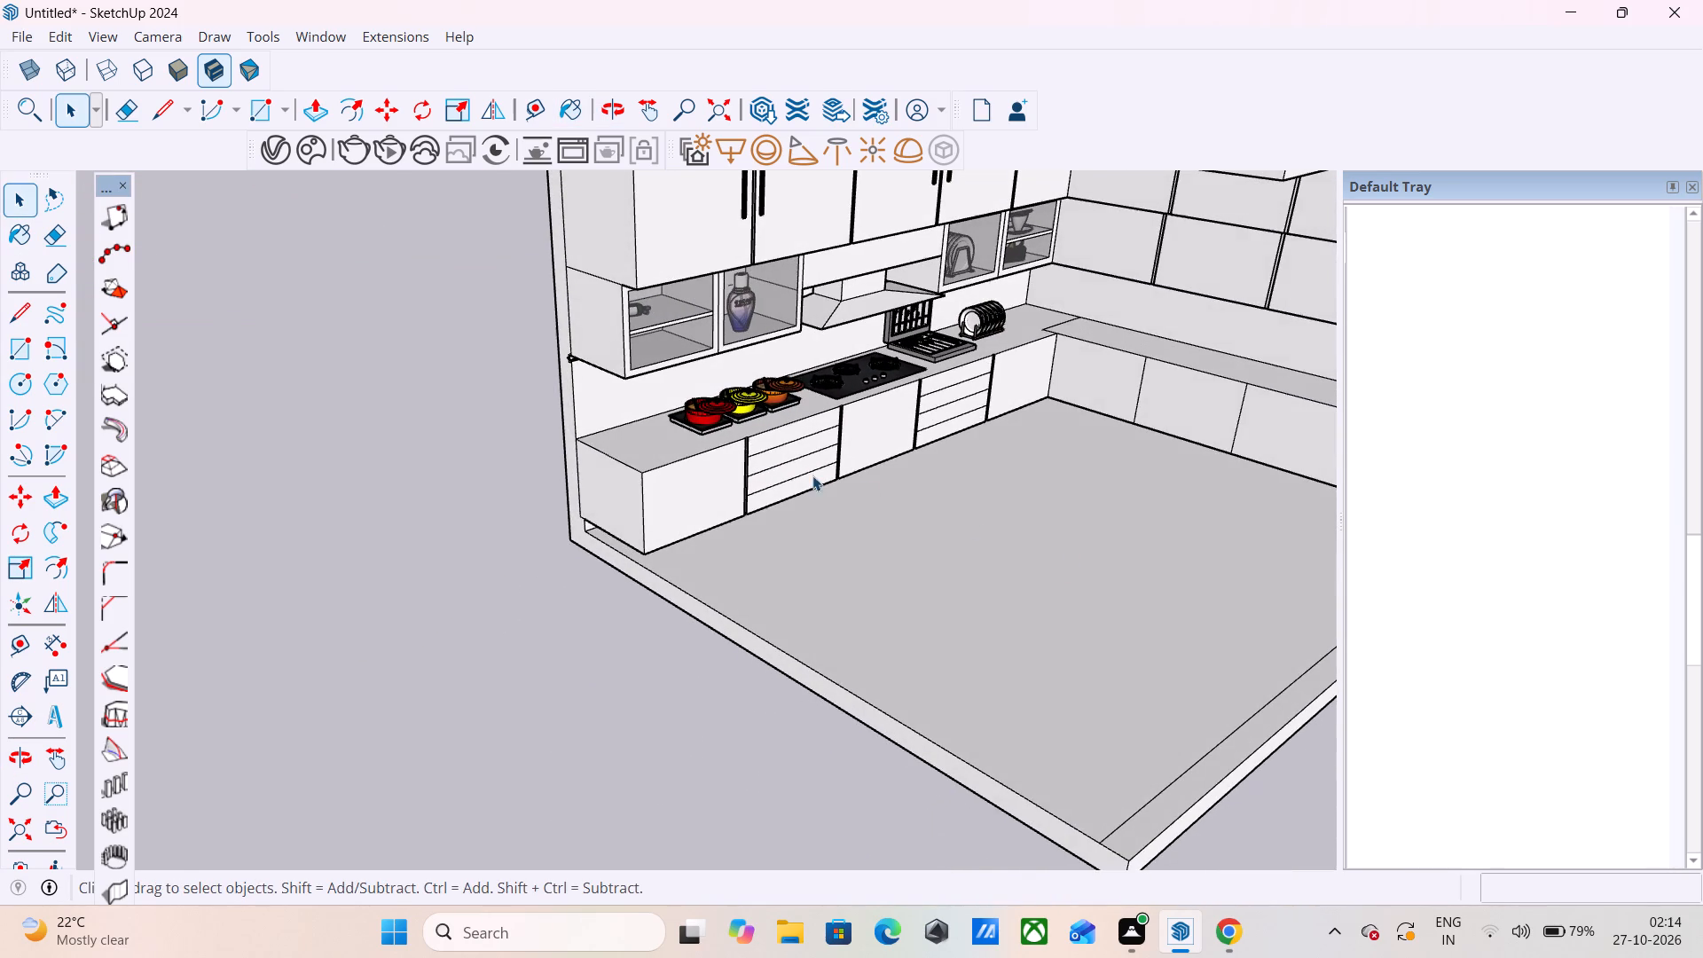
{"action": "scroll", "coordinate": [811, 475], "scroll_direction": "up", "scroll_amount": 5}
{"action": "scroll", "coordinate": [674, 452], "scroll_direction": "up", "scroll_amount": 1}
{"action": "middle_click_drag", "start_coordinate": [674, 452], "coordinate": [868, 425]}
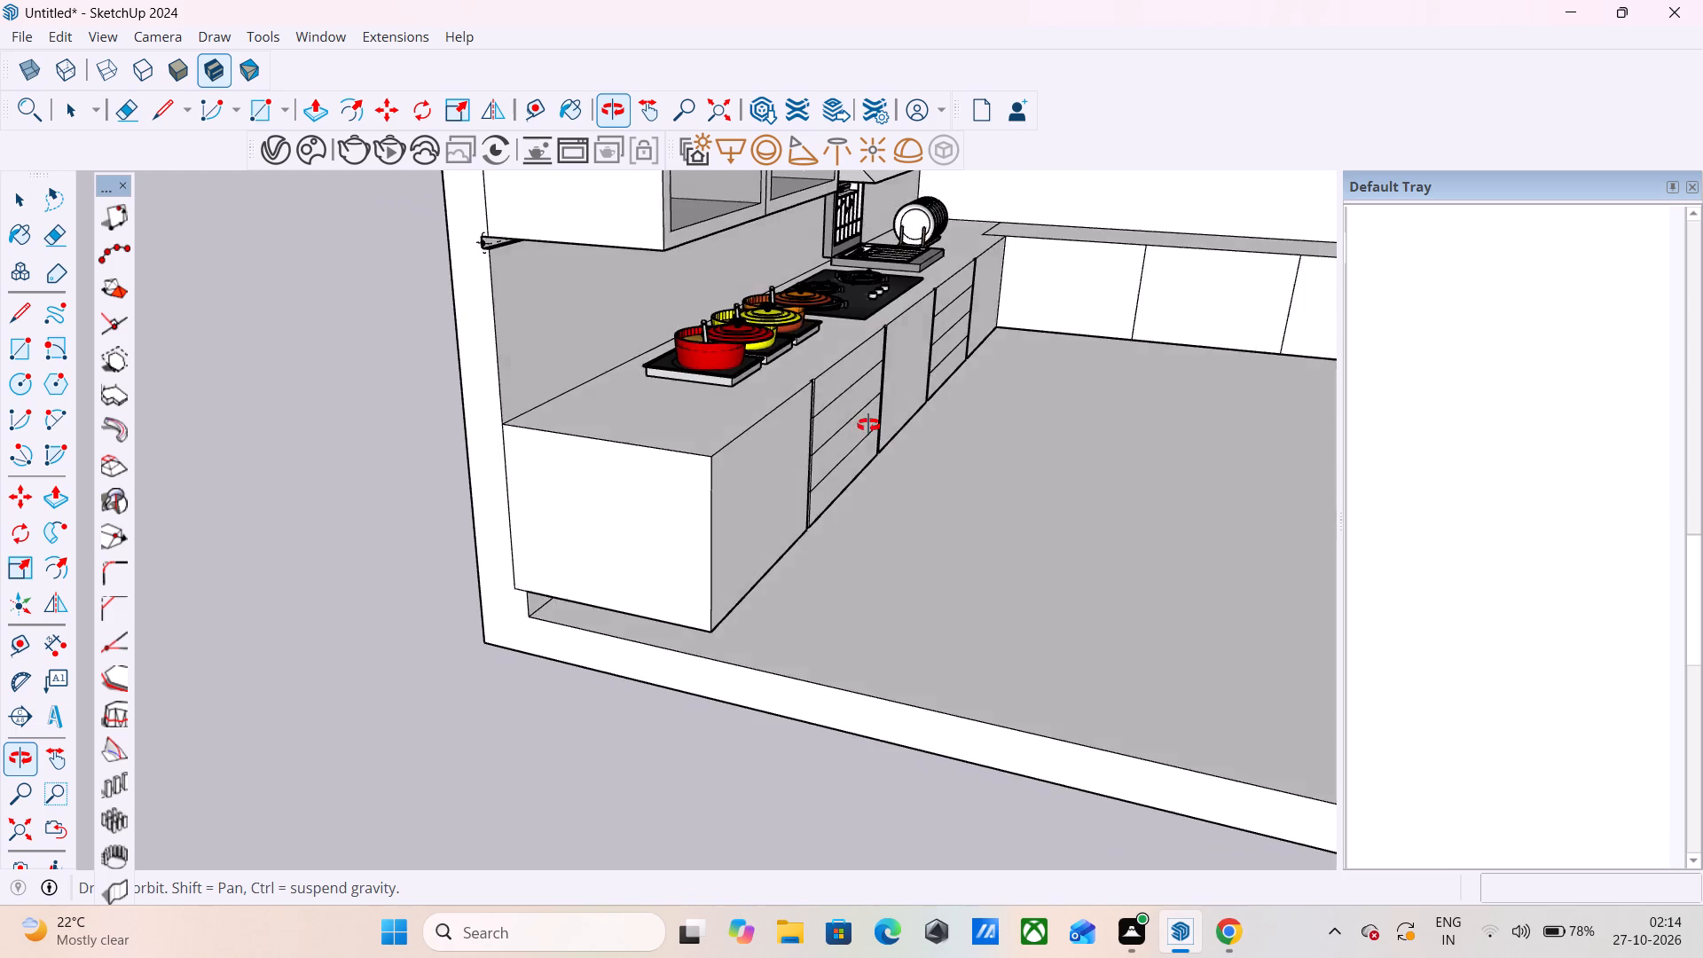
{"action": "middle_click_drag", "start_coordinate": [868, 425], "coordinate": [721, 432]}
{"action": "scroll", "coordinate": [667, 426], "scroll_direction": "down", "scroll_amount": 8}
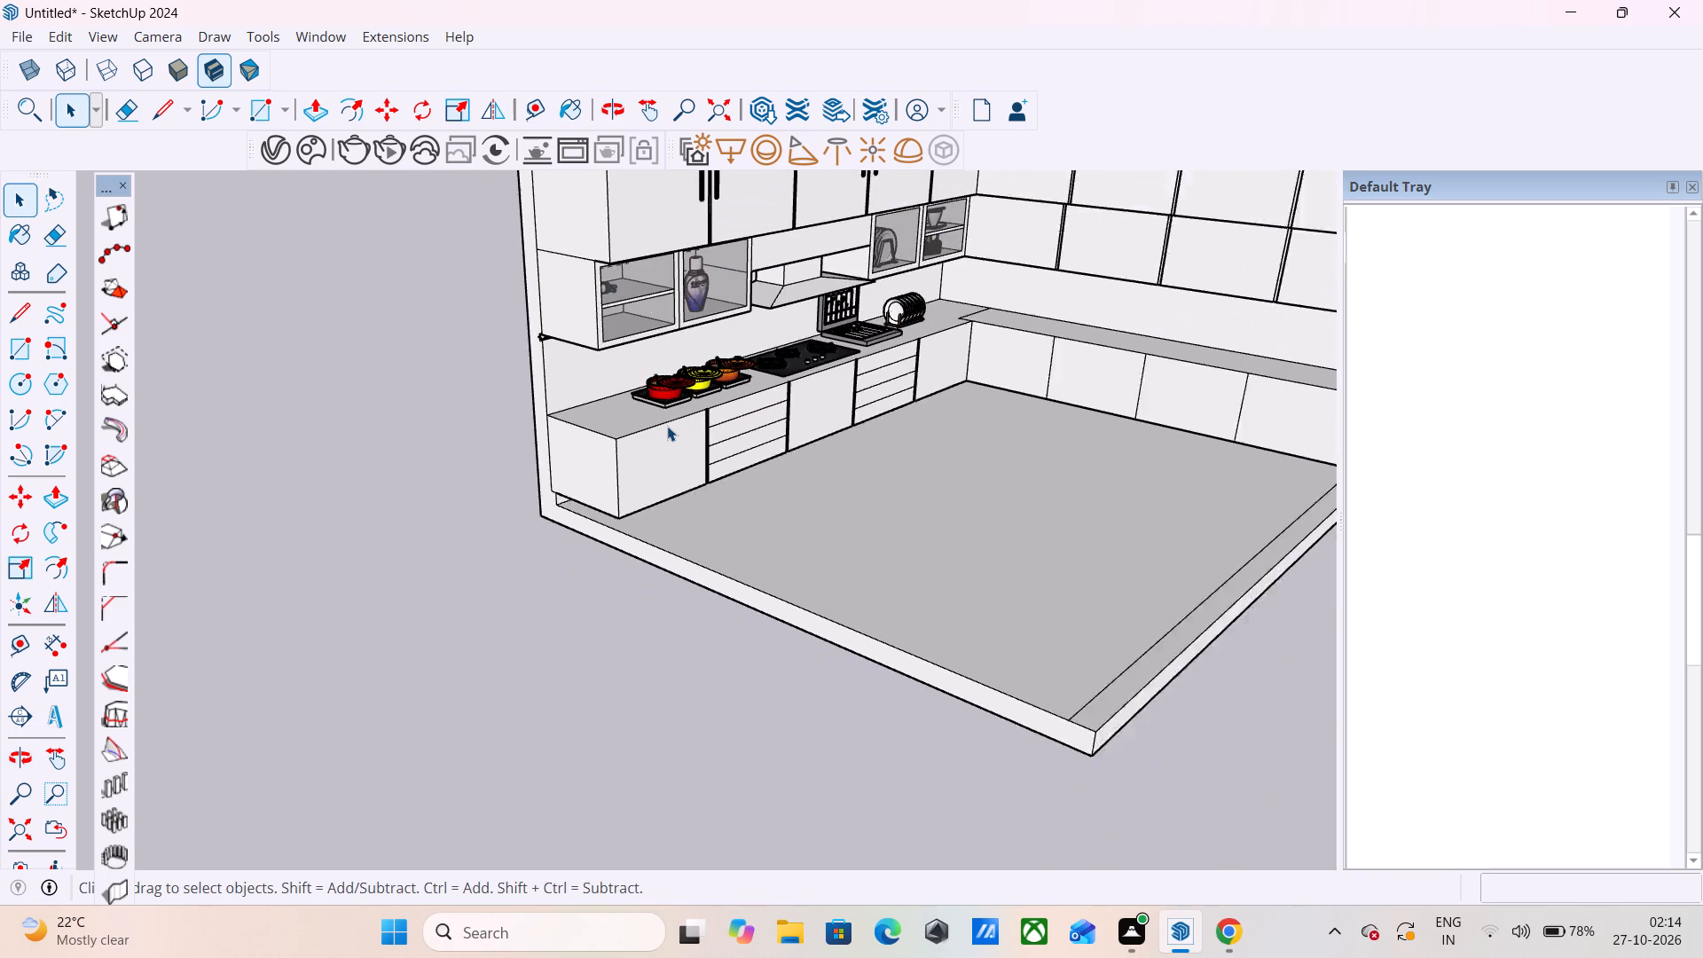
{"action": "scroll", "coordinate": [667, 426], "scroll_direction": "down", "scroll_amount": 1}
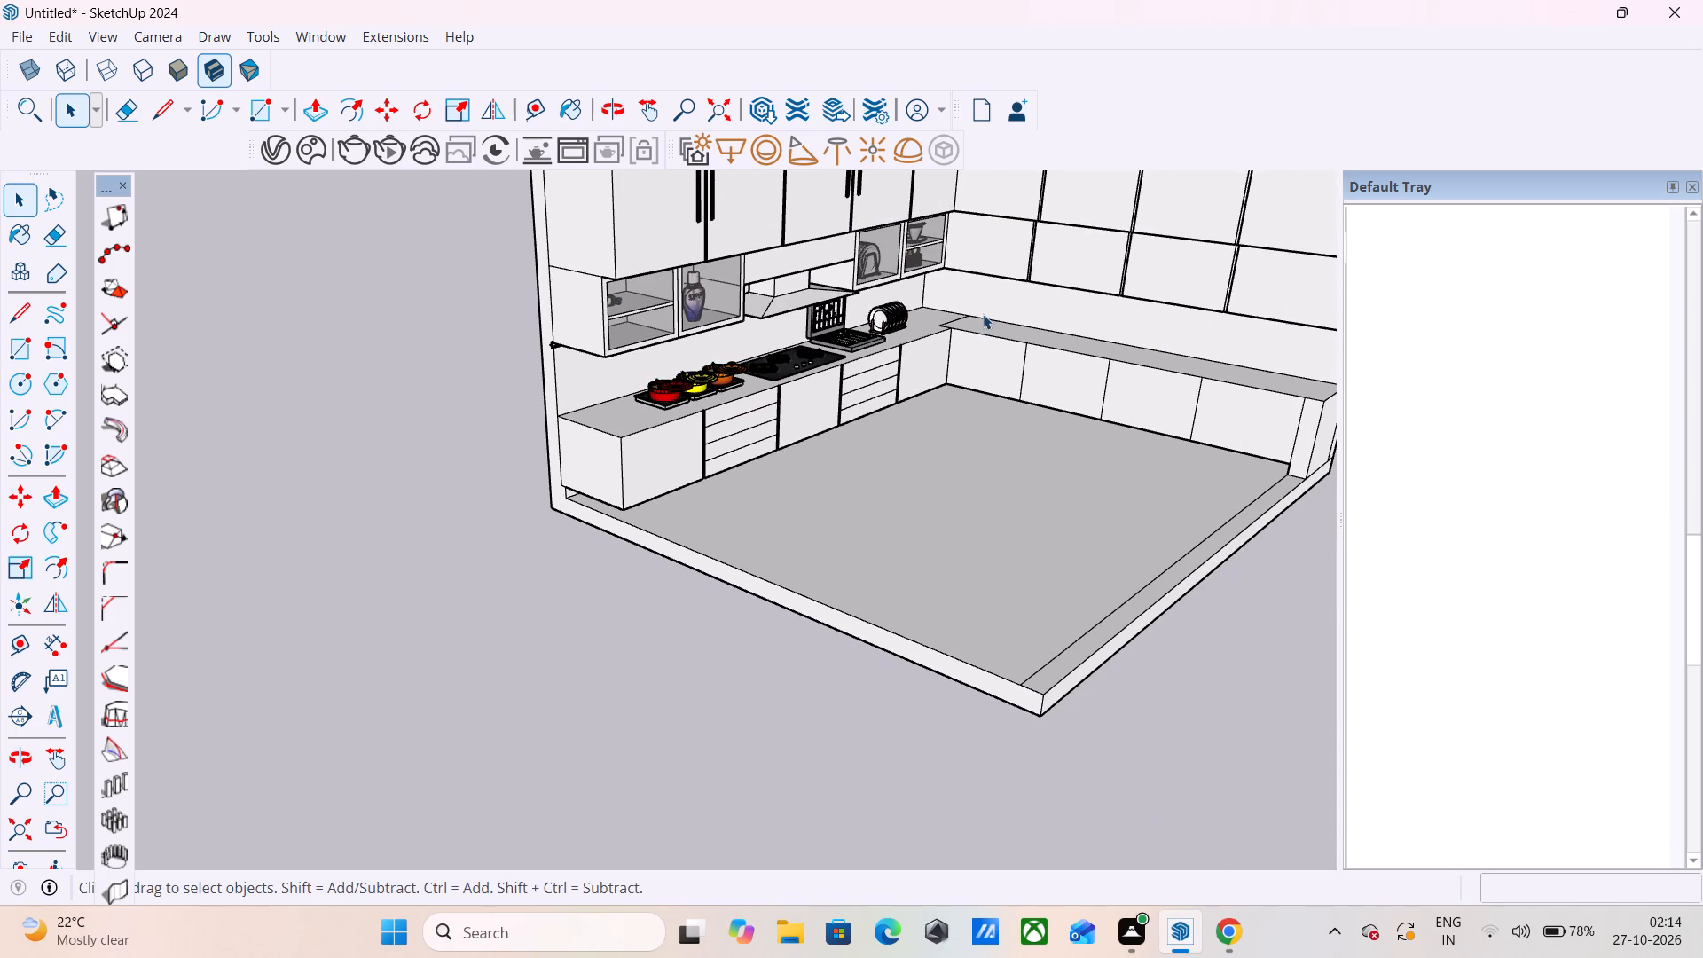
Place a guide line 2 inches below the countertop's long front edge on the cabinet run with the pots.
{"action": "scroll", "coordinate": [983, 314], "scroll_direction": "up", "scroll_amount": 4}
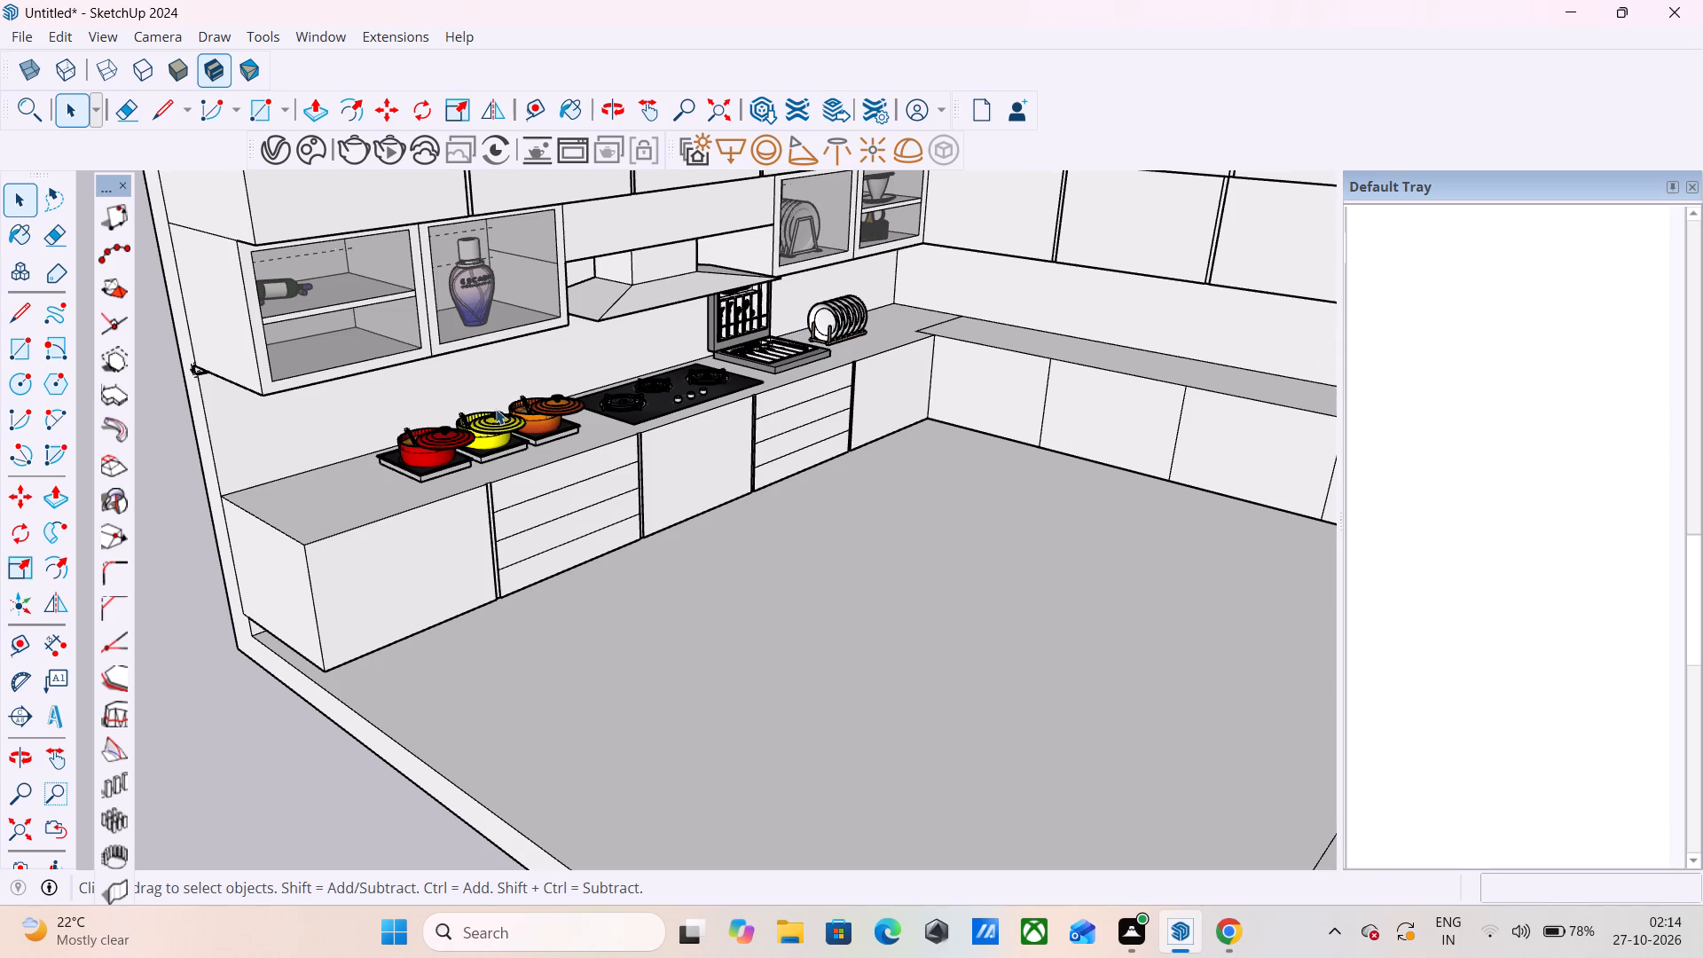
{"action": "scroll", "coordinate": [223, 539], "scroll_direction": "up", "scroll_amount": 4}
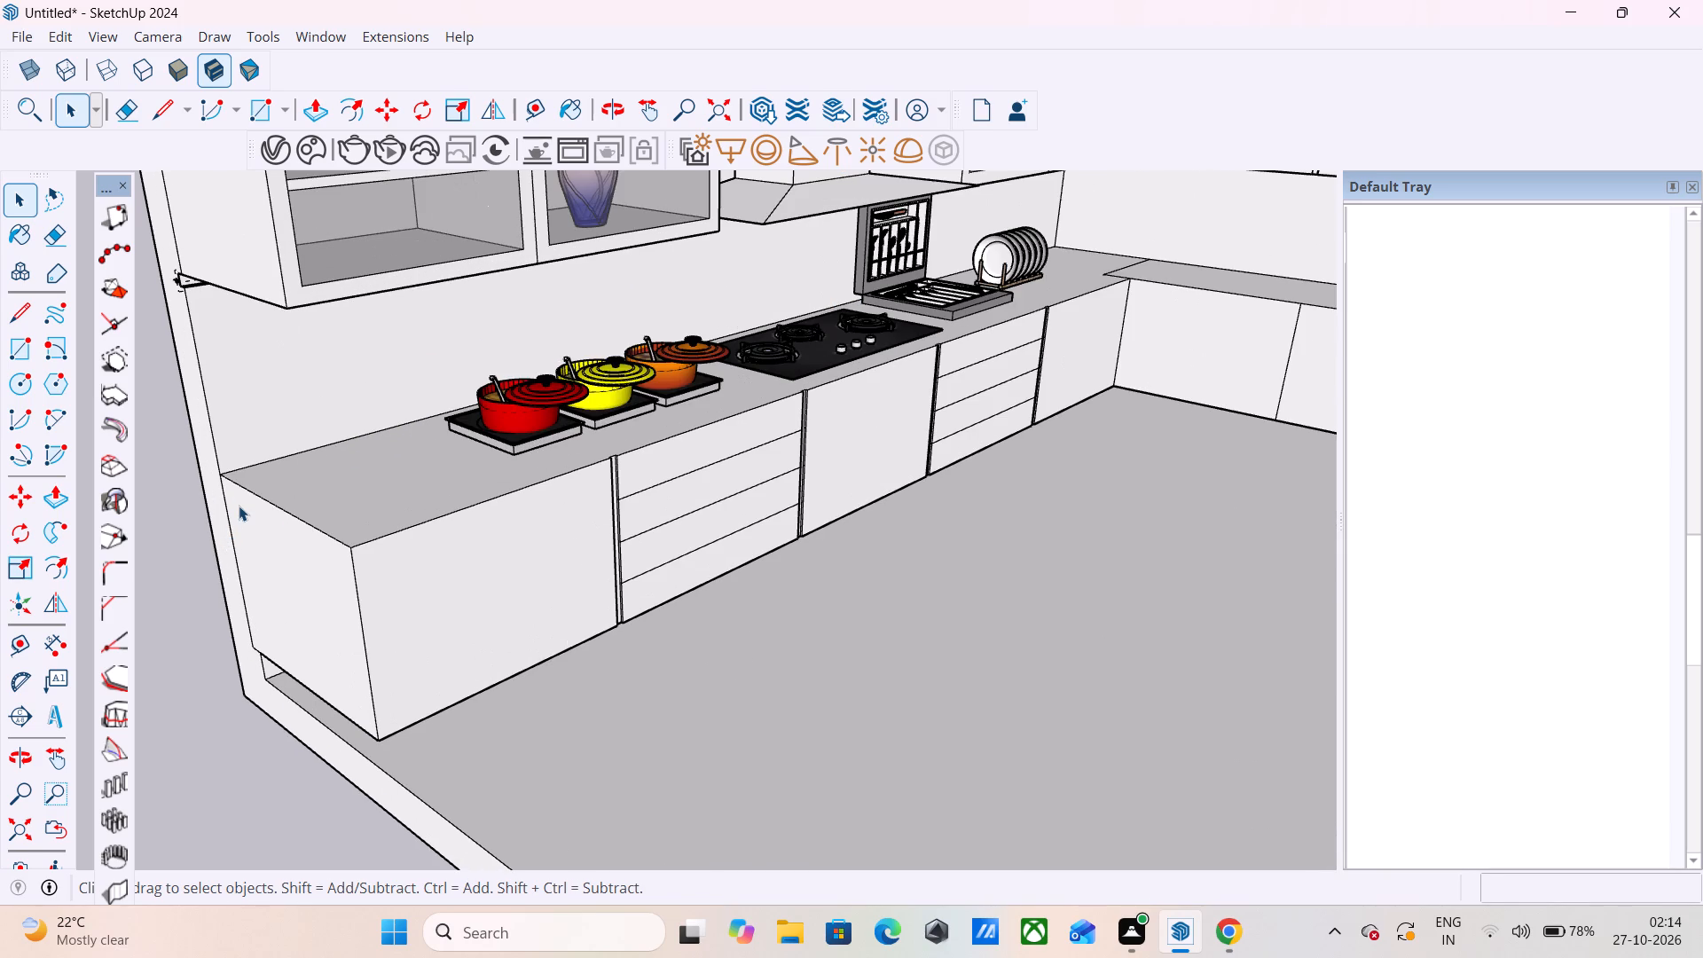
{"action": "key", "text": "t"}
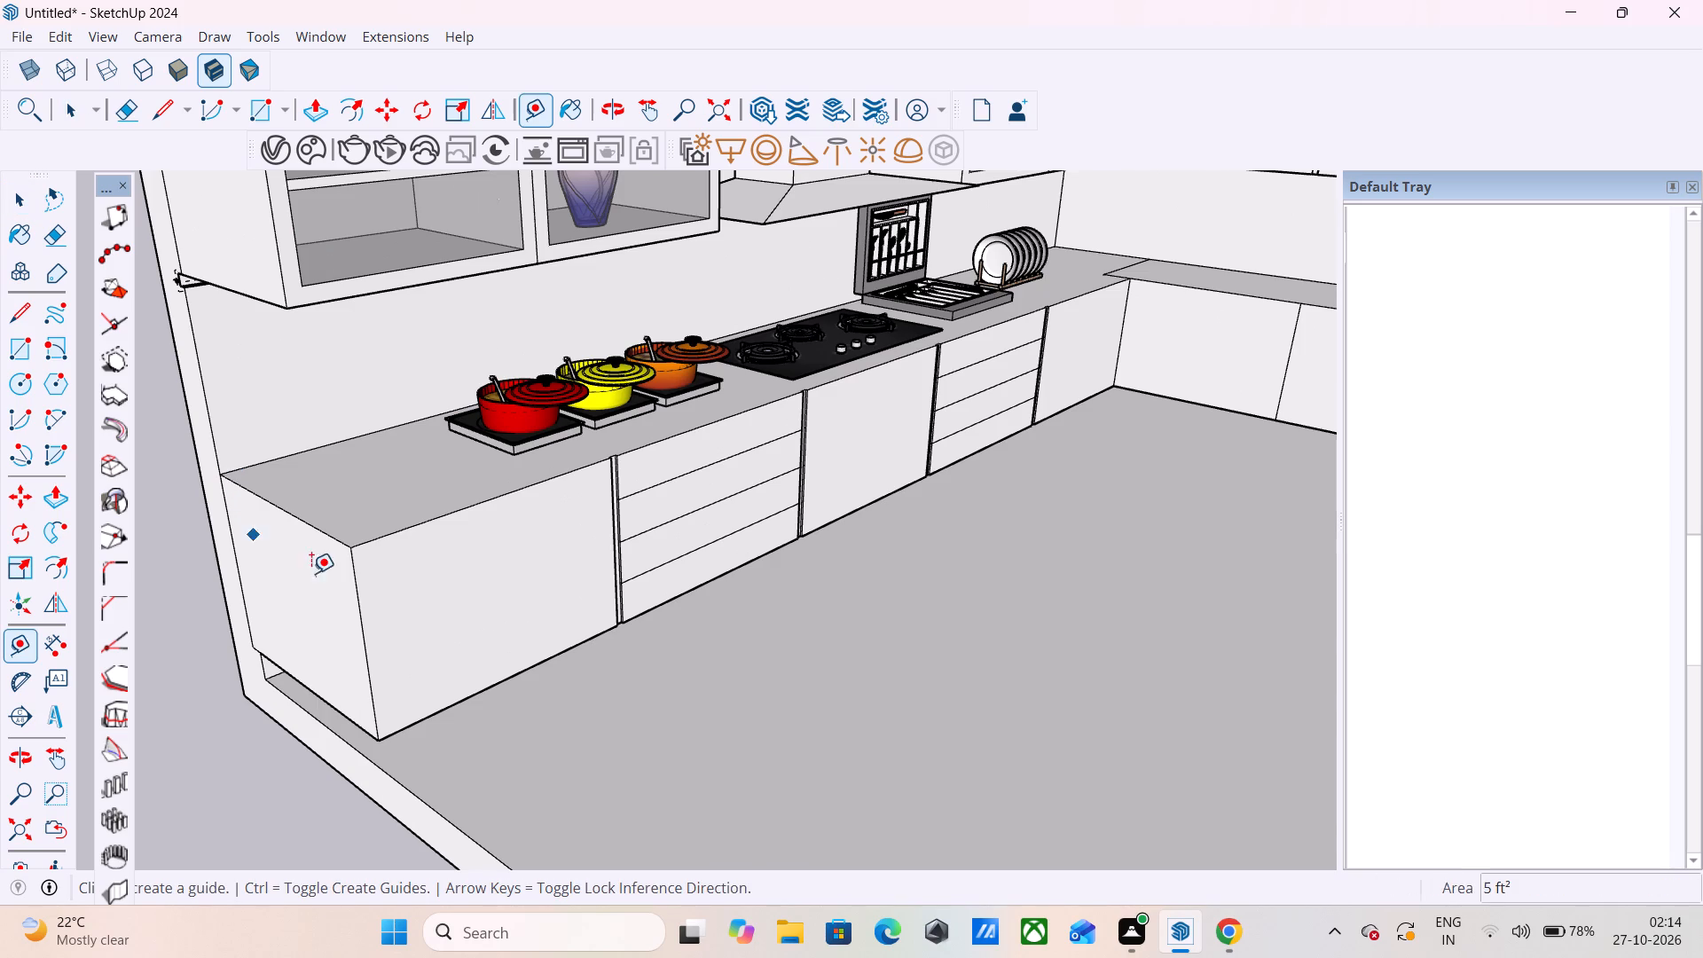
{"action": "left_click", "coordinate": [395, 533]}
{"action": "key", "text": "2"}
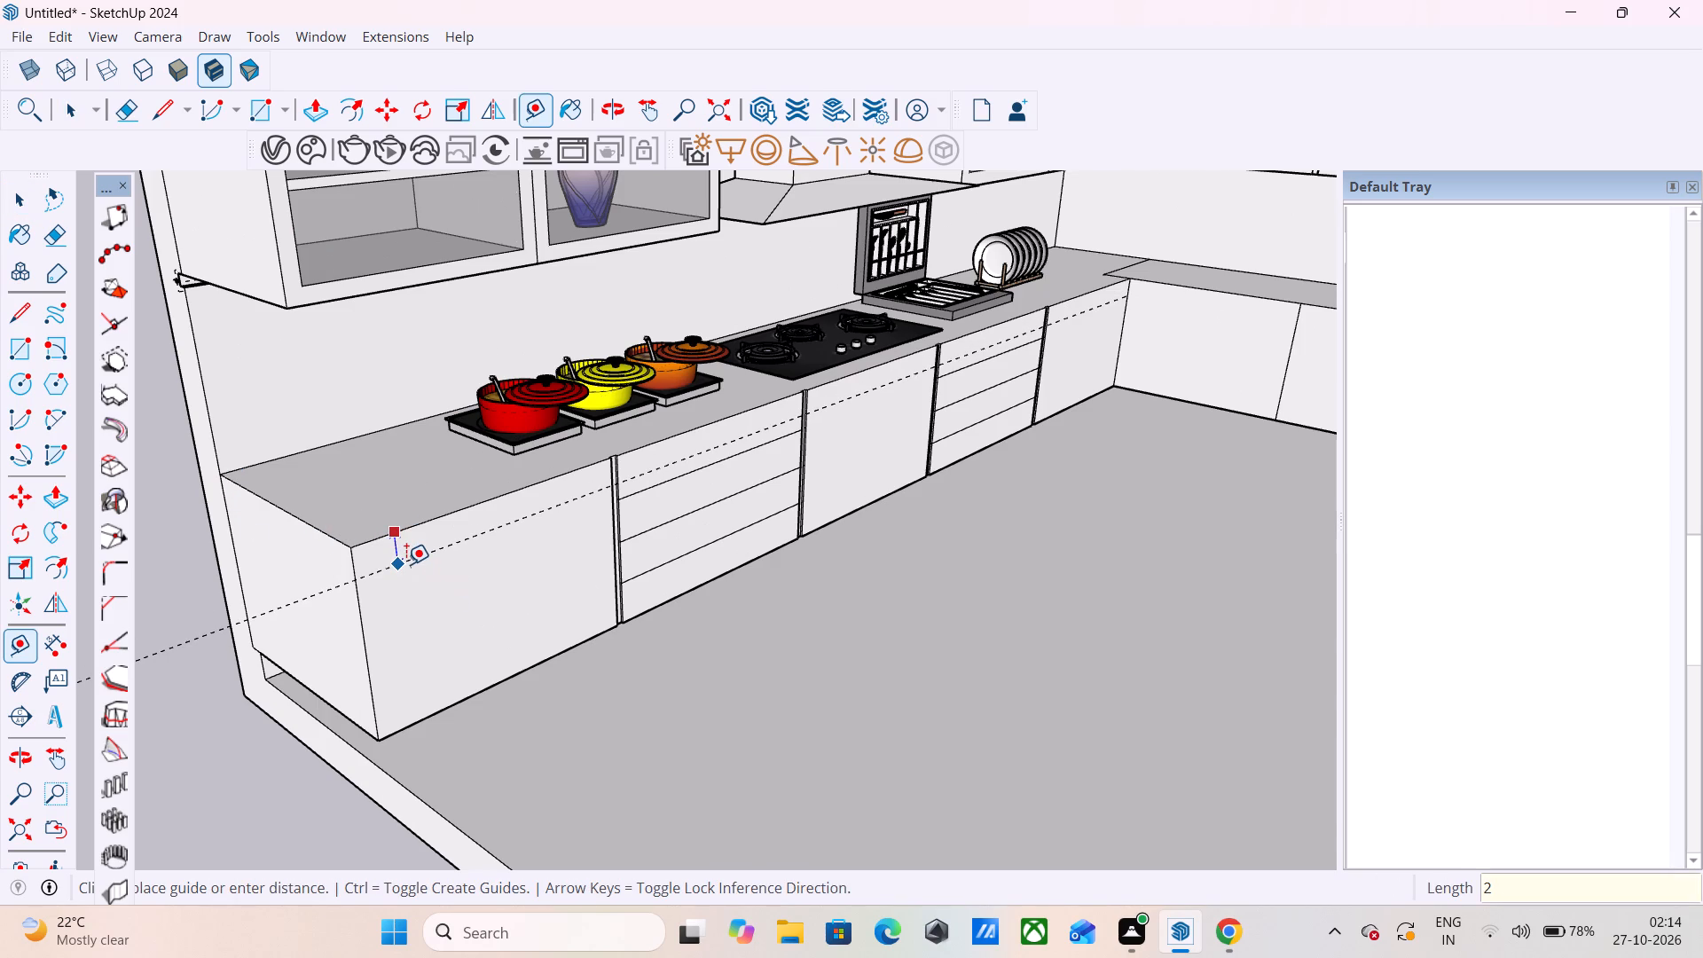
{"action": "key", "text": "Return"}
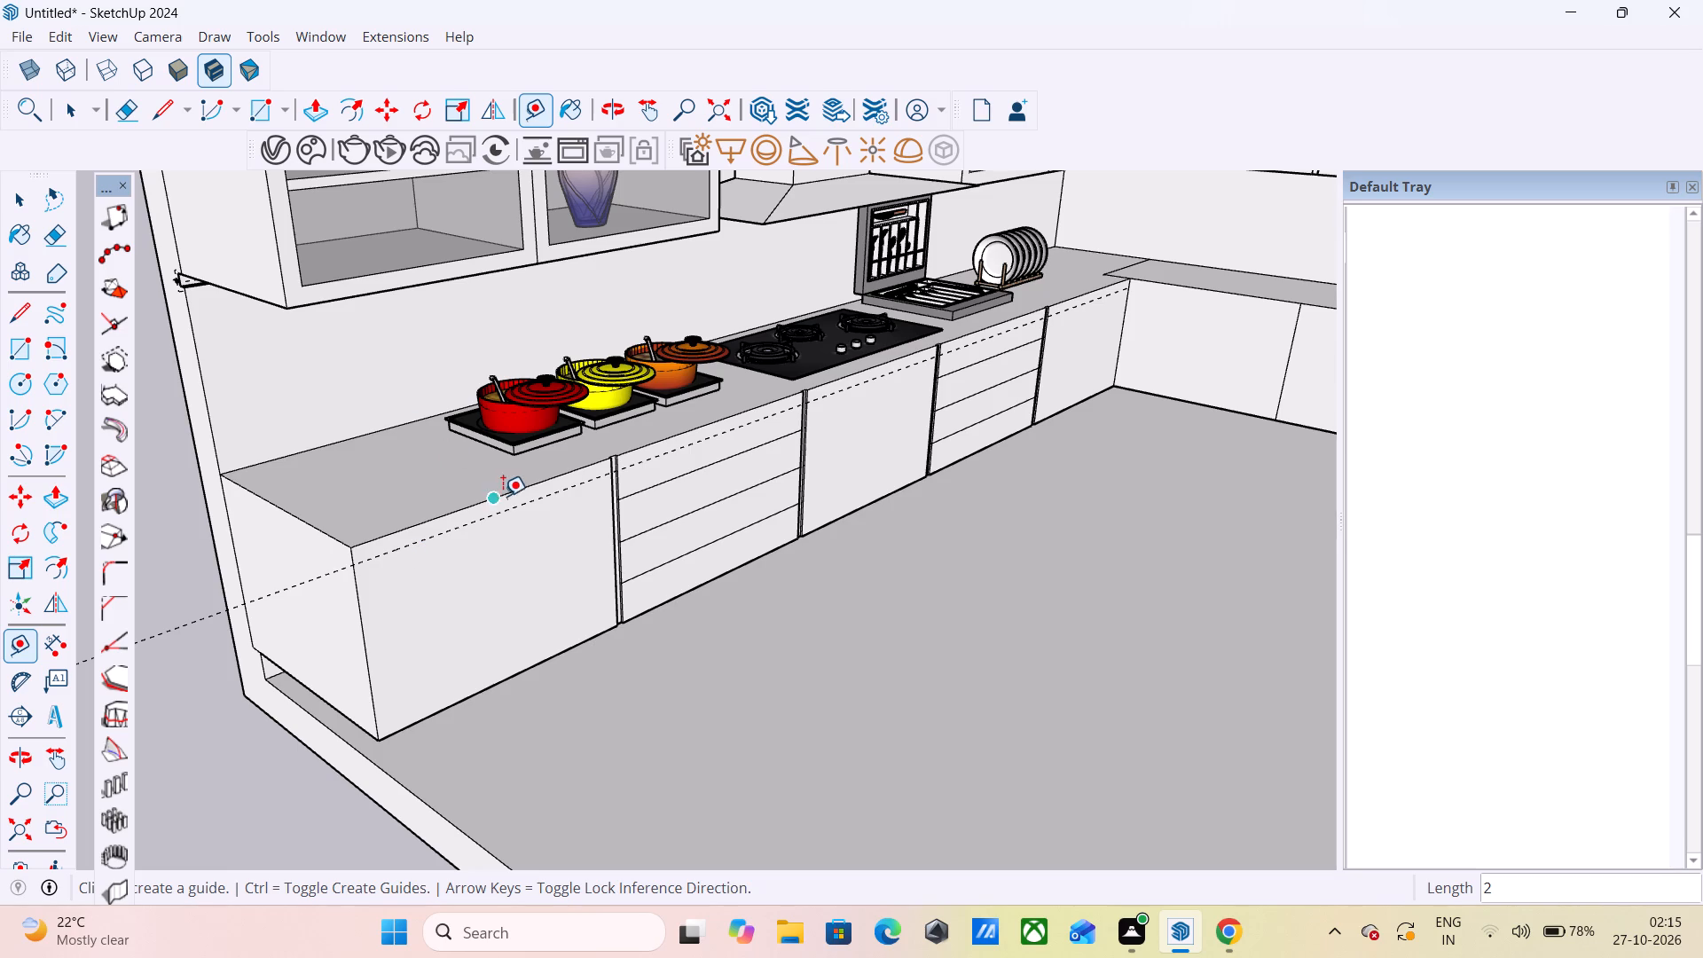
Place a guide line 2 inches below the countertop edge on the end face of the cabinet run.
{"action": "scroll", "coordinate": [775, 387], "scroll_direction": "down", "scroll_amount": 10}
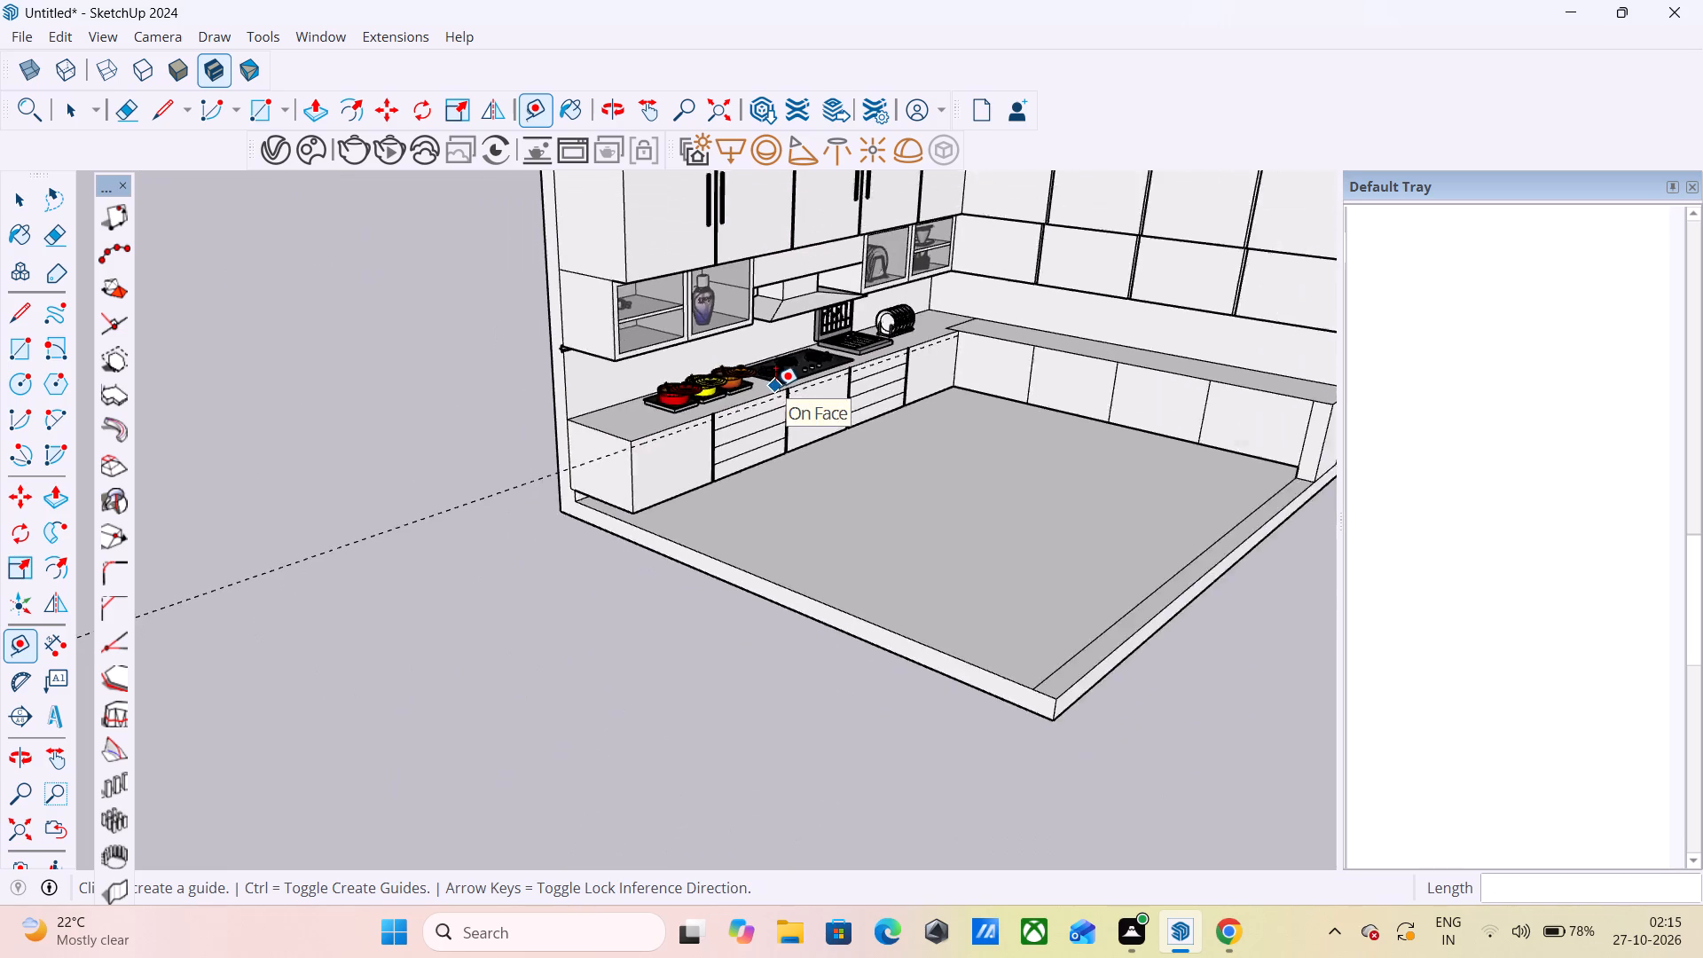
{"action": "scroll", "coordinate": [775, 387], "scroll_direction": "down", "scroll_amount": 2}
{"action": "scroll", "coordinate": [601, 419], "scroll_direction": "up", "scroll_amount": 9}
{"action": "middle_click_drag", "start_coordinate": [628, 426], "coordinate": [802, 413]}
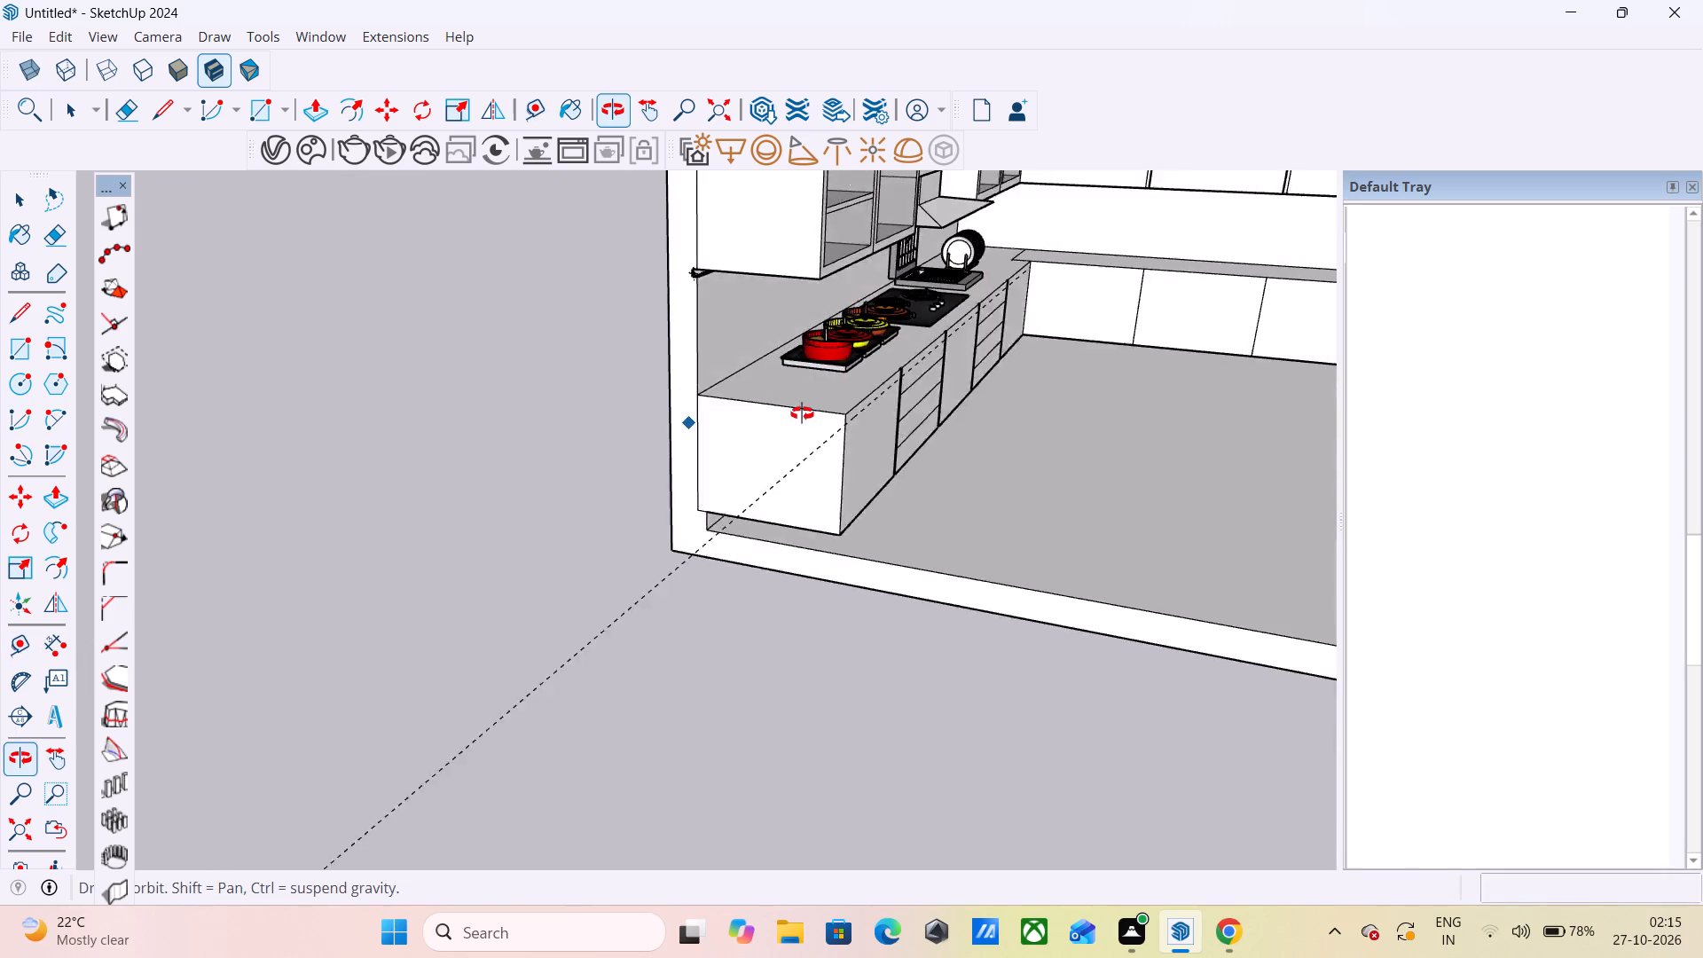
{"action": "middle_click_drag", "start_coordinate": [802, 413], "coordinate": [823, 409]}
{"action": "scroll", "coordinate": [807, 400], "scroll_direction": "up", "scroll_amount": 6}
{"action": "left_click", "coordinate": [808, 395]}
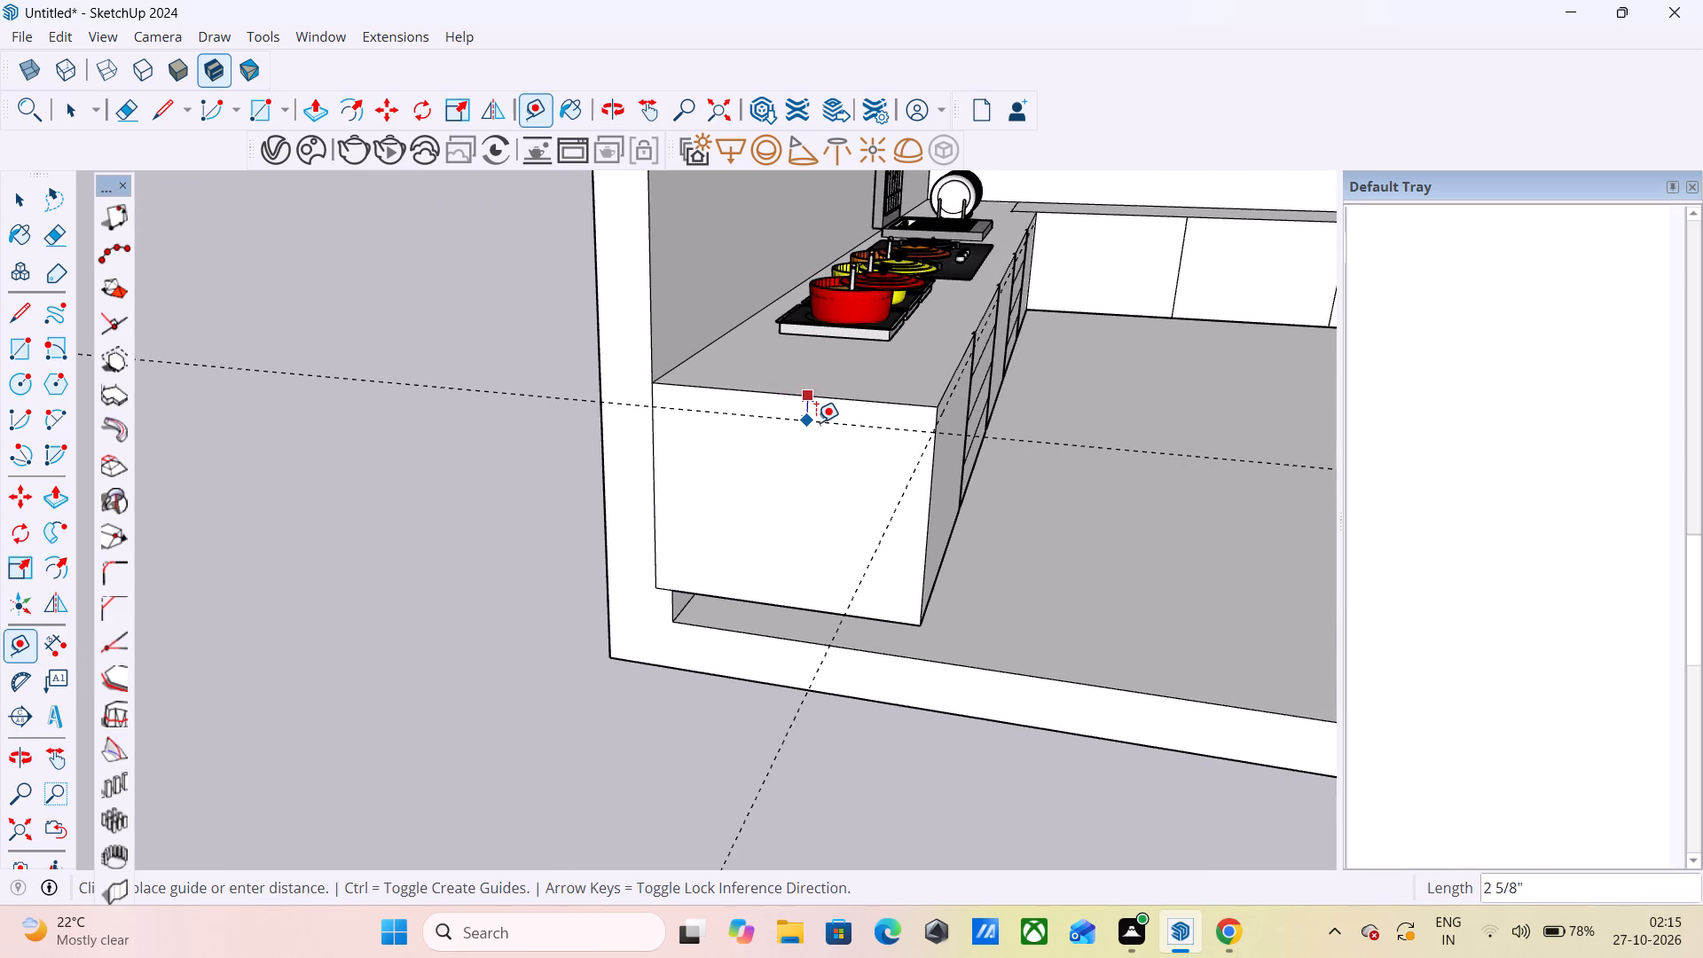
{"action": "key", "text": "2"}
{"action": "key", "text": "Return"}
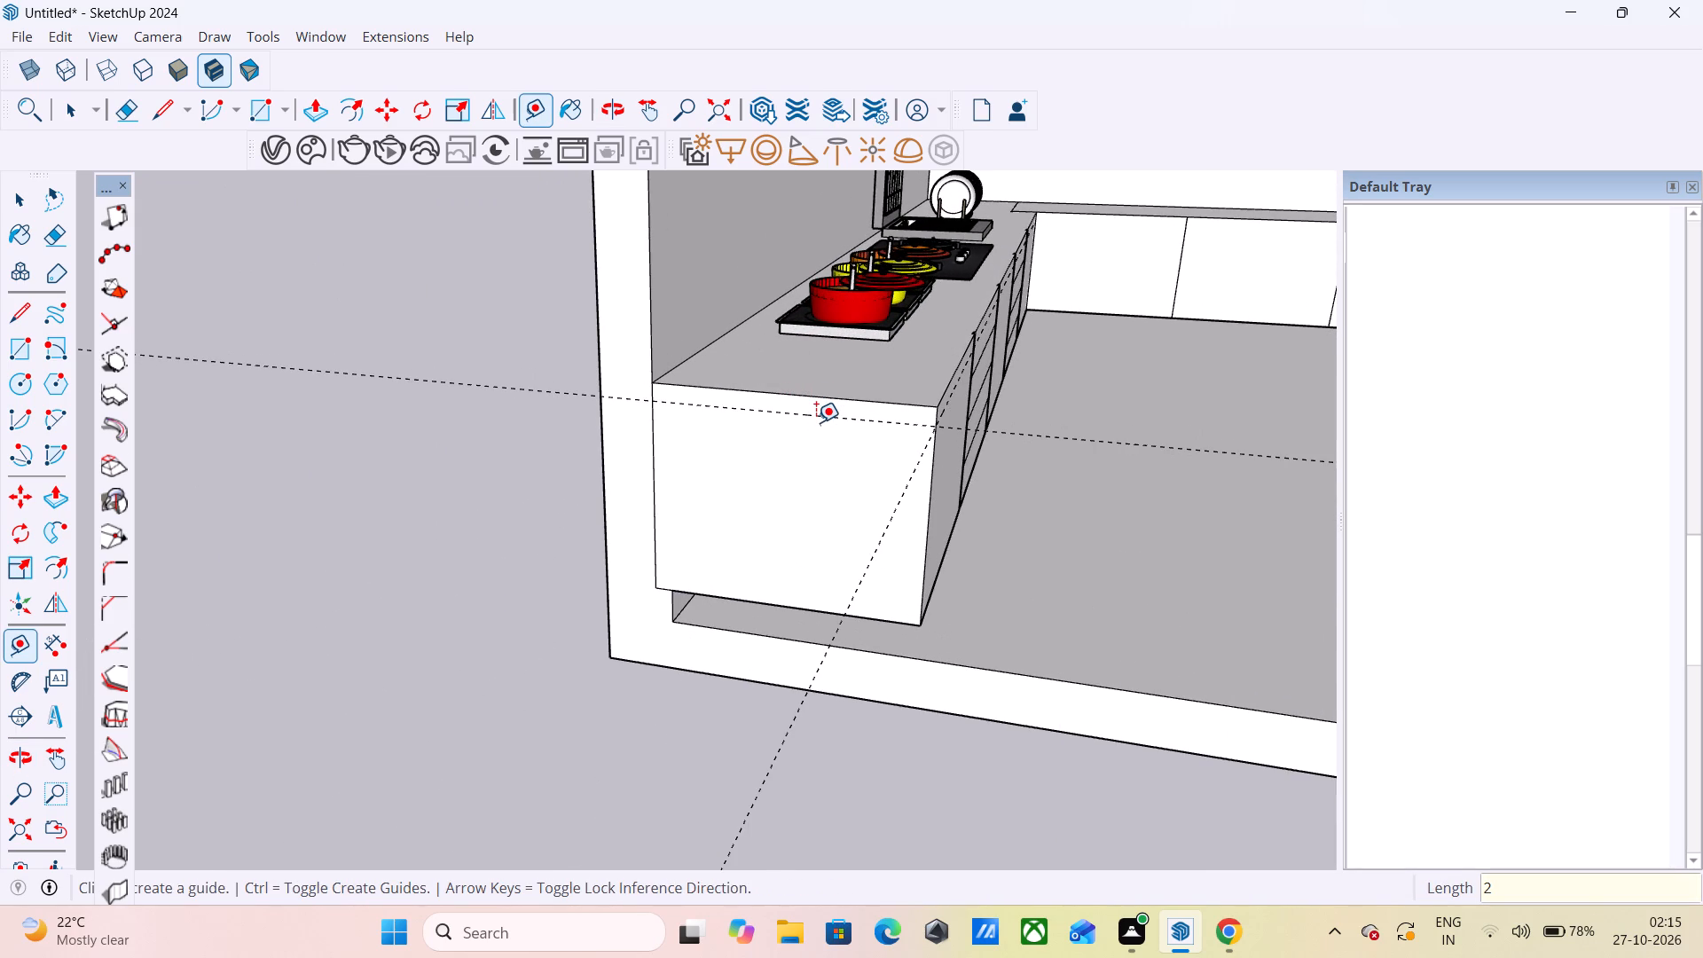
Draw a line along the guide across the end face of the base cabinet, from the wall to the front corner.
{"action": "type", "text": "l"}
{"action": "key", "text": "space"}
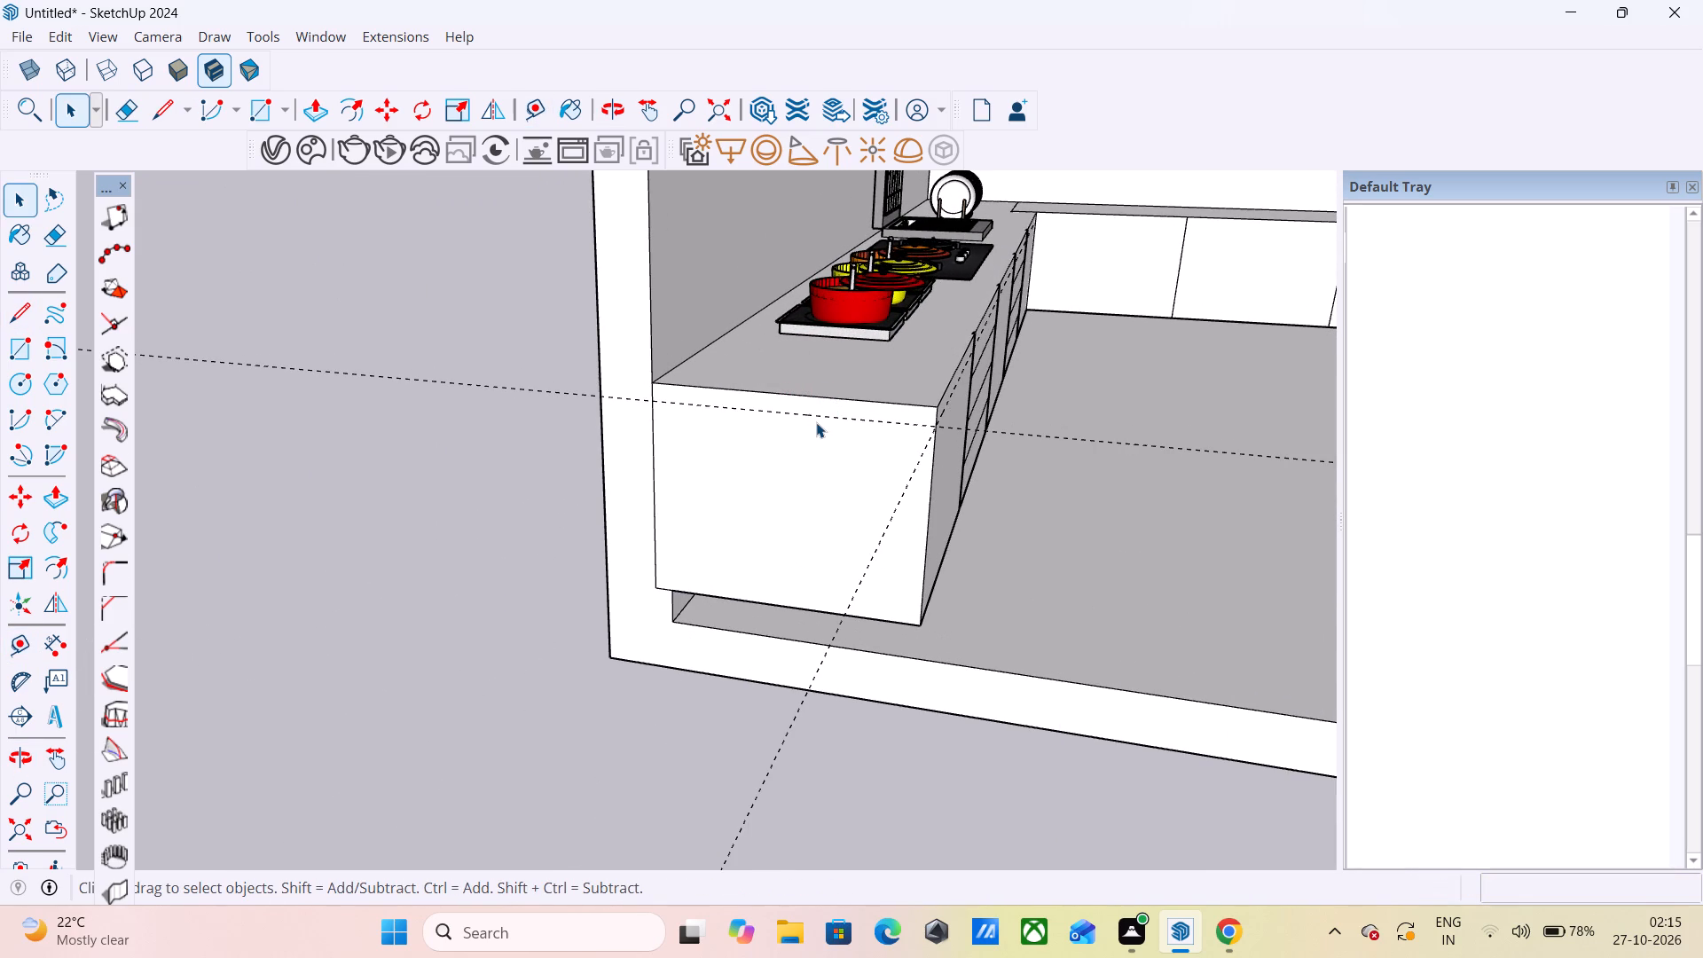
{"action": "key", "text": "l"}
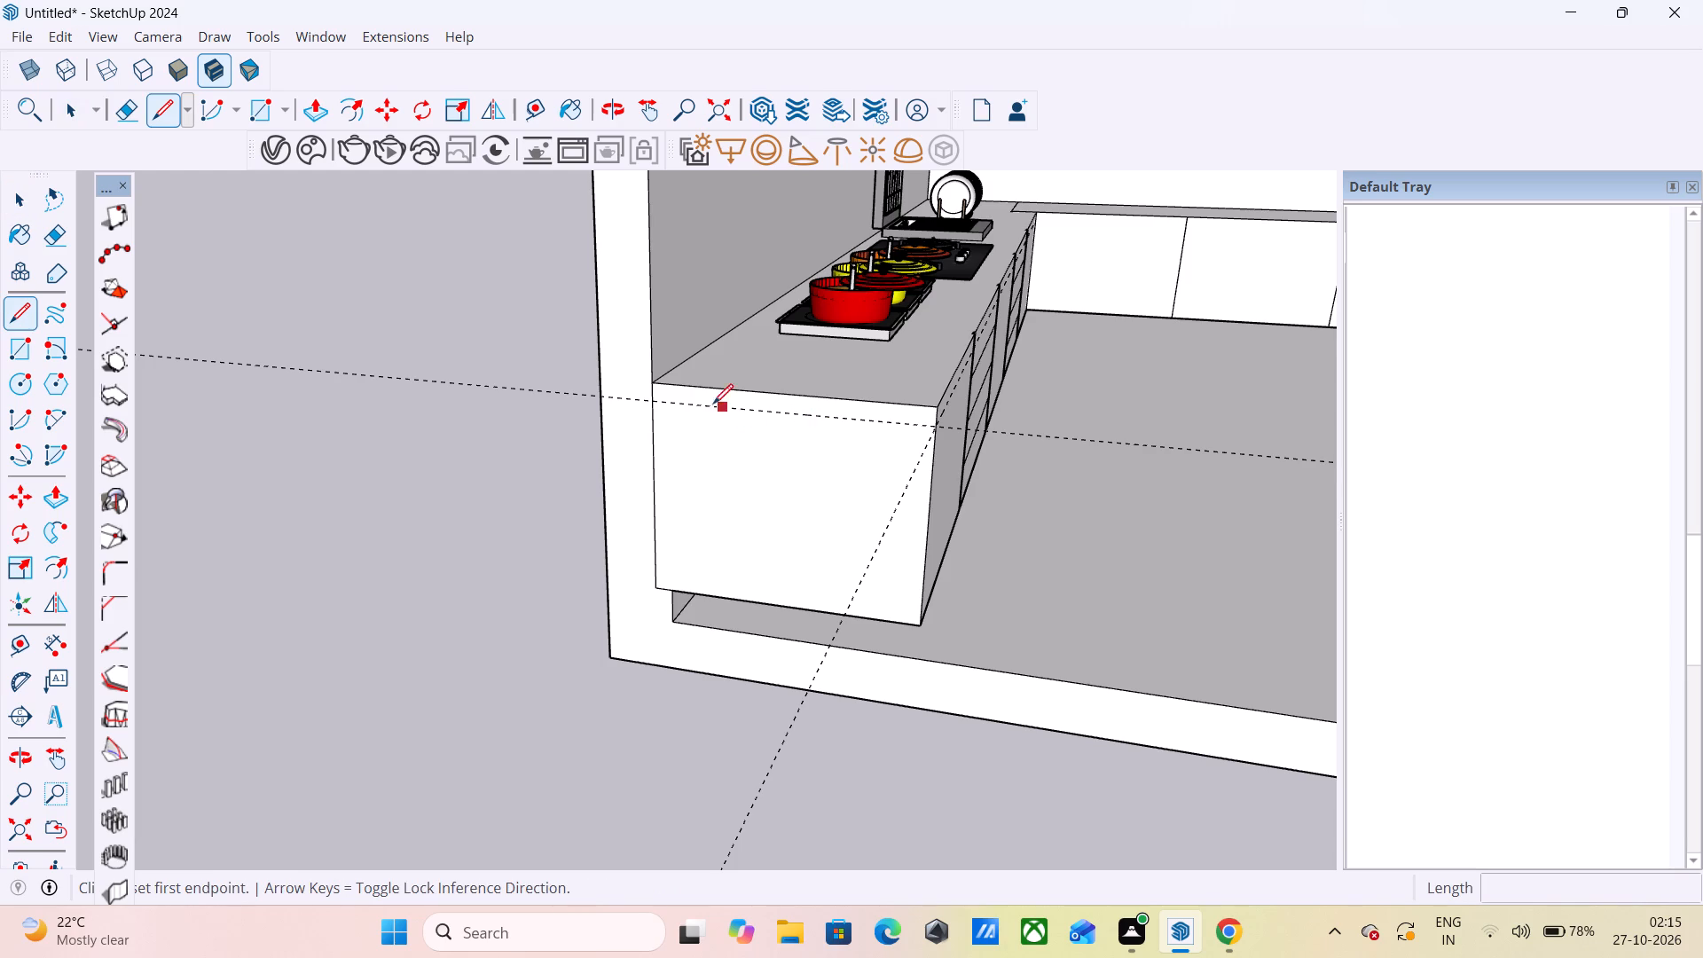
{"action": "scroll", "coordinate": [684, 389], "scroll_direction": "up", "scroll_amount": 2}
{"action": "left_click", "coordinate": [648, 406]}
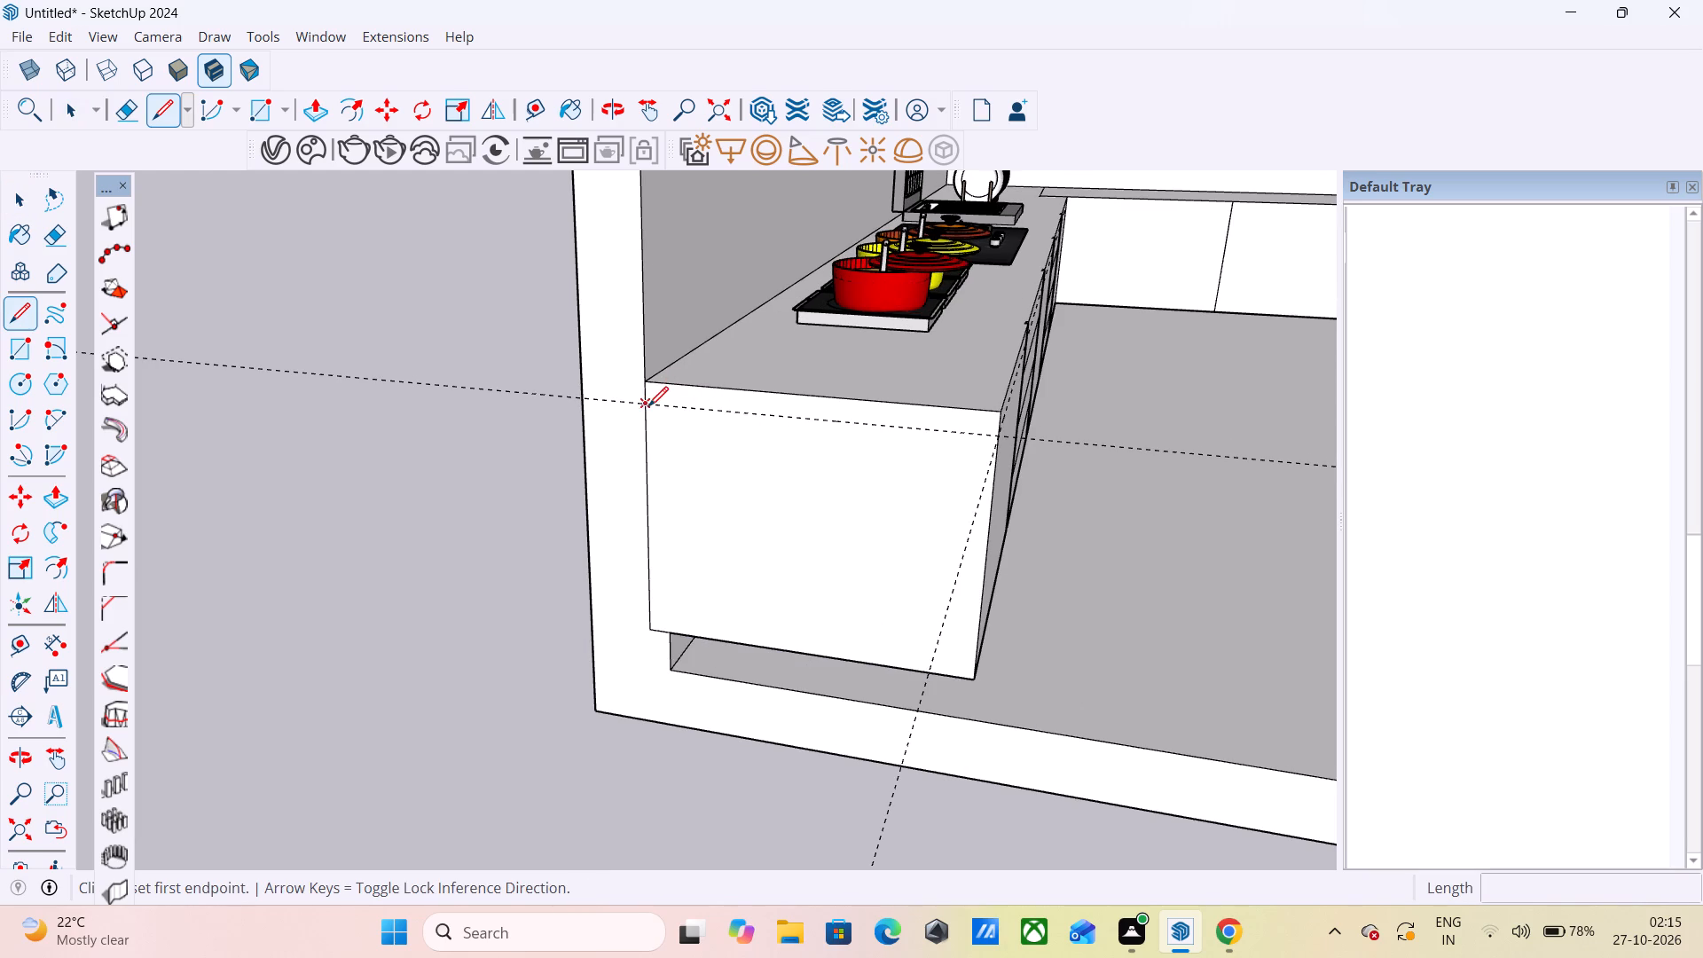
{"action": "left_click", "coordinate": [995, 440]}
Draw a line along the front guide from the cabinet run's outer corner to the inner corner at the adjoining counter.
{"action": "scroll", "coordinate": [572, 468], "scroll_direction": "down", "scroll_amount": 4}
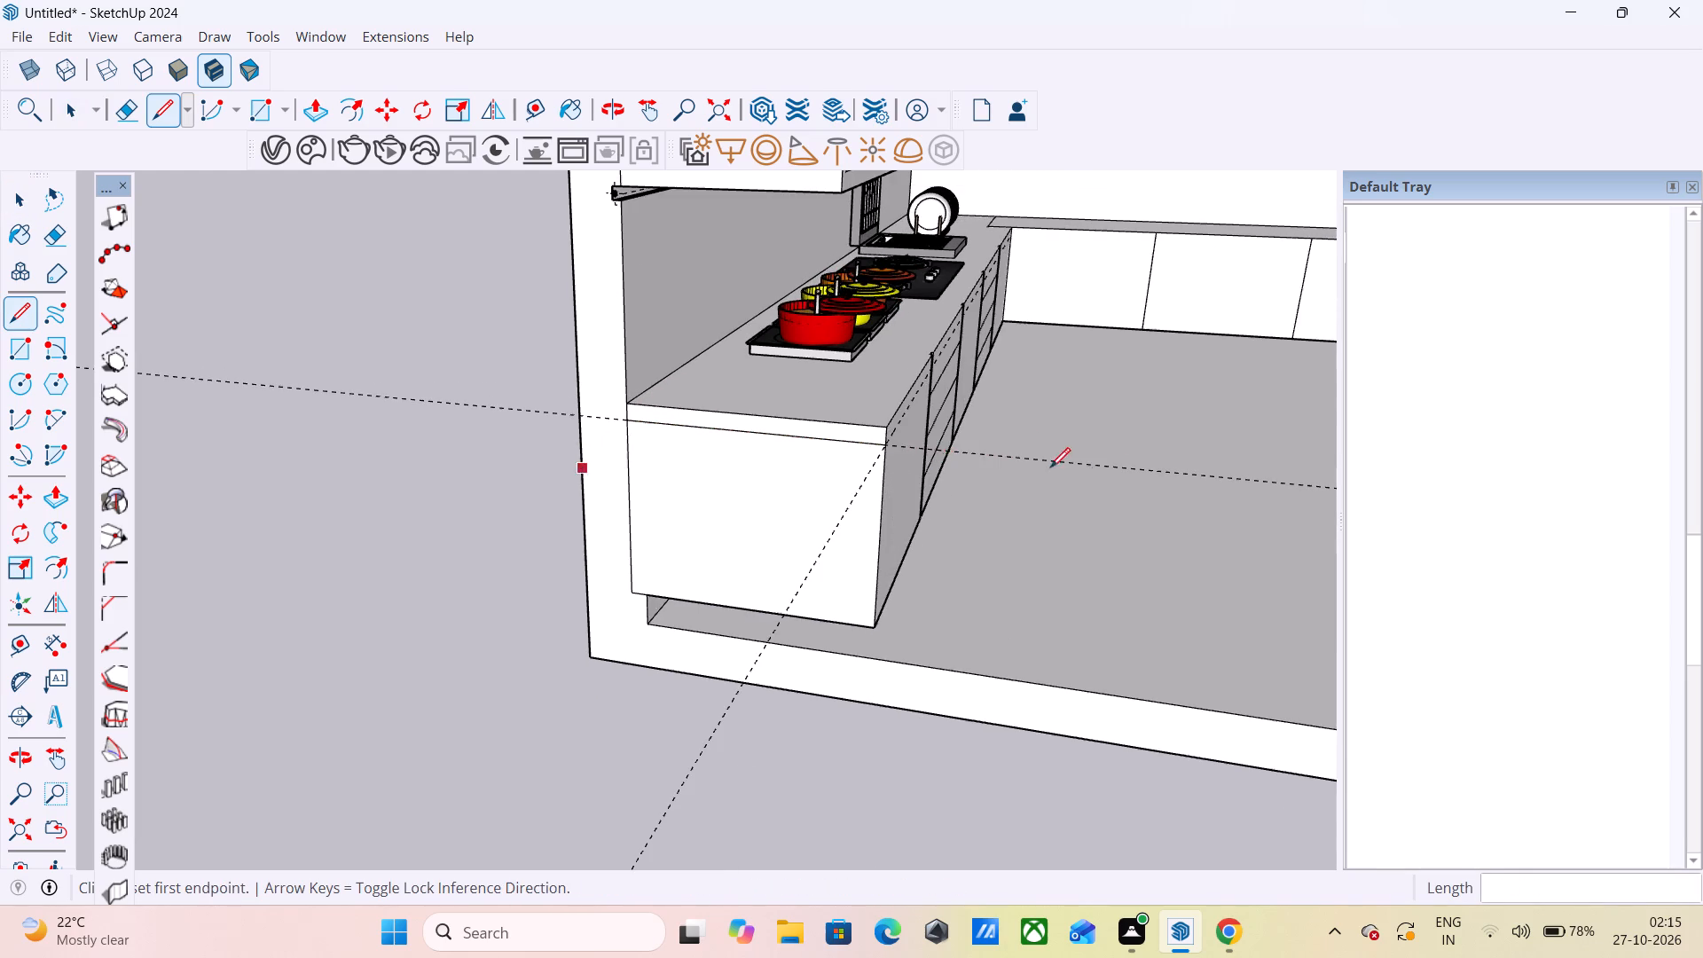
{"action": "middle_click_drag", "start_coordinate": [1112, 459], "coordinate": [770, 455]}
{"action": "scroll", "coordinate": [313, 381], "scroll_direction": "up", "scroll_amount": 4}
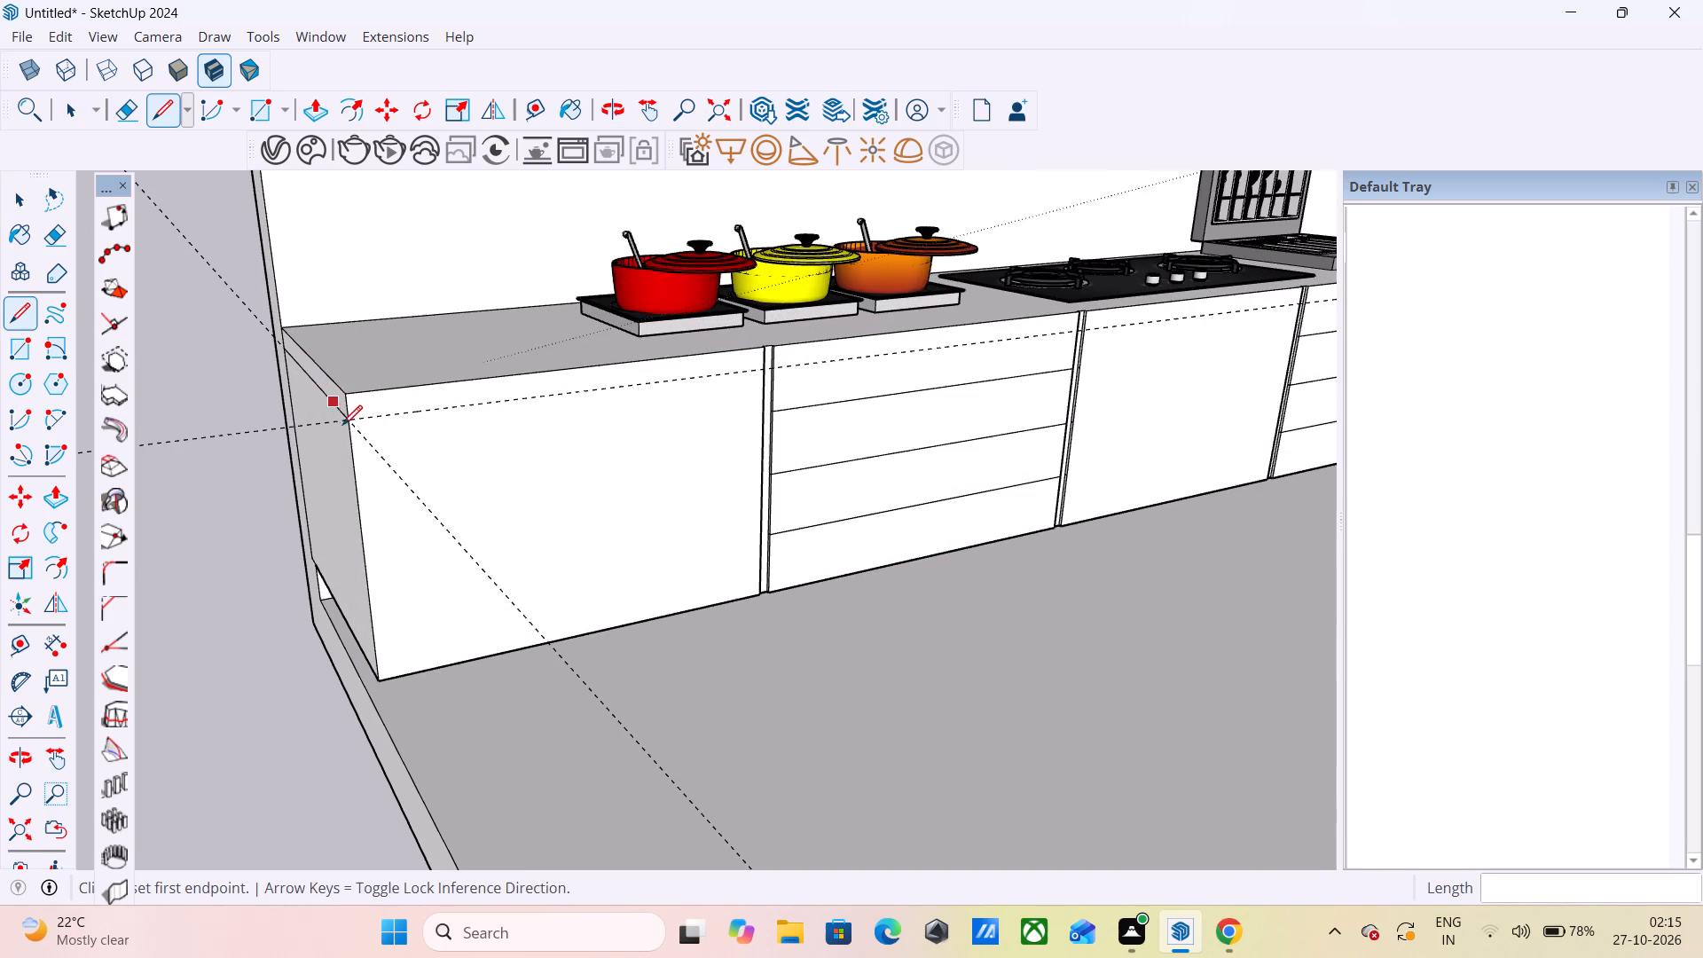
{"action": "left_click", "coordinate": [345, 420]}
{"action": "scroll", "coordinate": [74, 448], "scroll_direction": "down", "scroll_amount": 5}
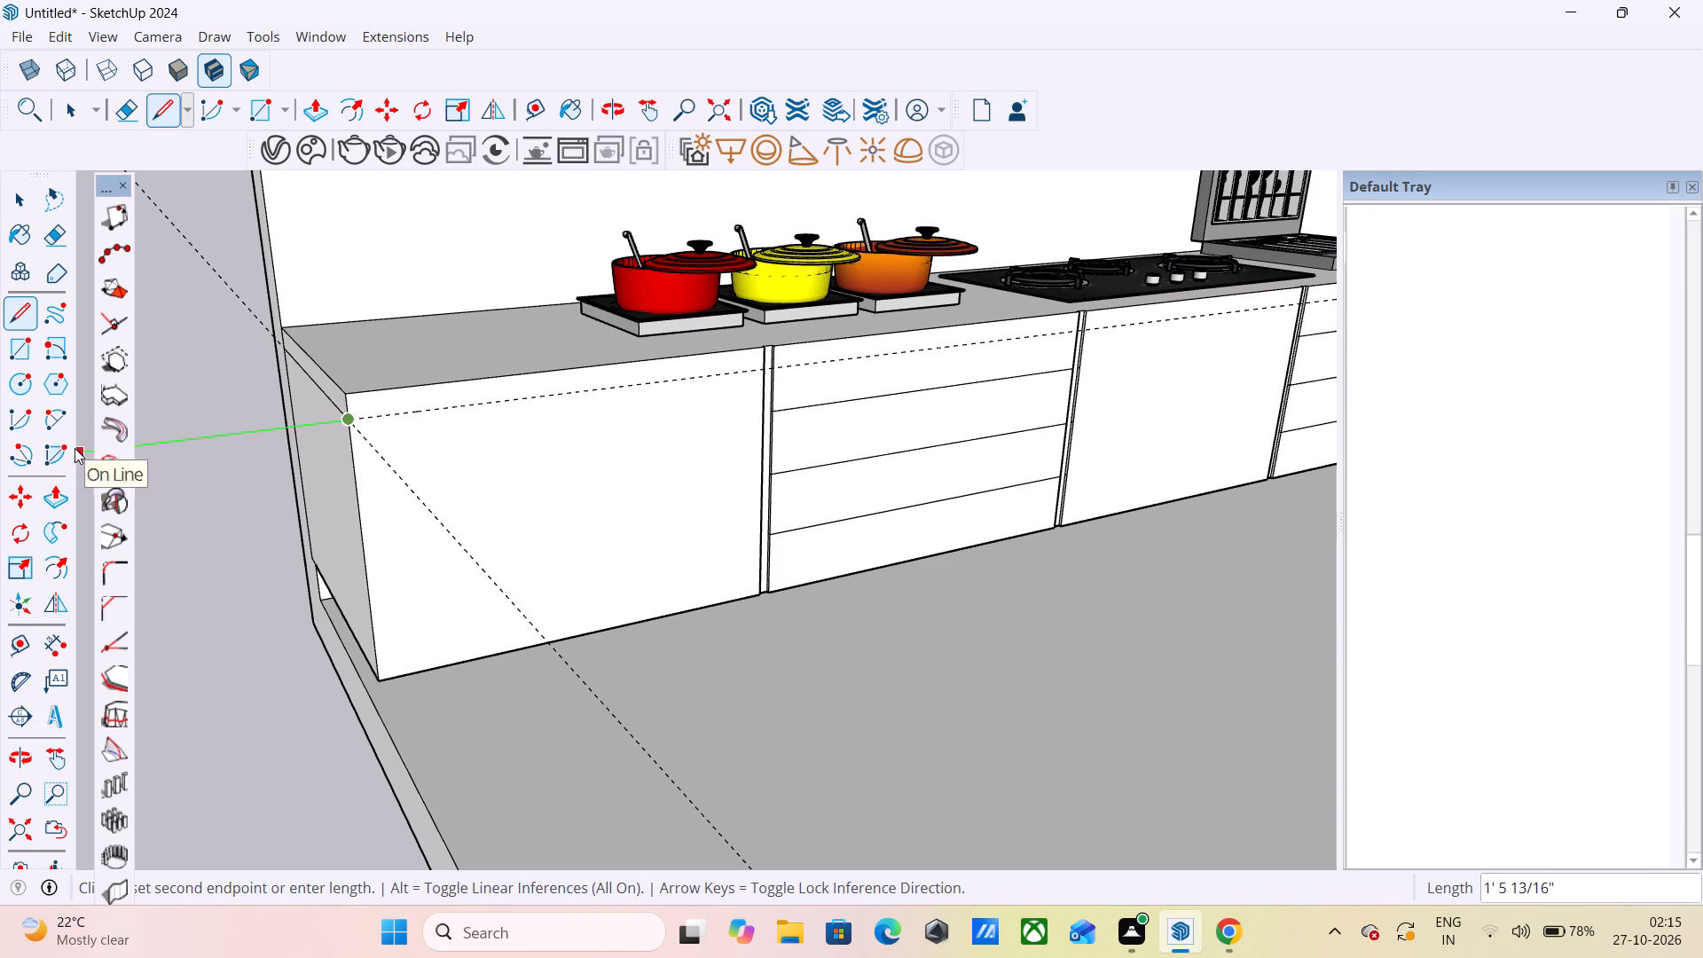
{"action": "scroll", "coordinate": [247, 447], "scroll_direction": "down", "scroll_amount": 9}
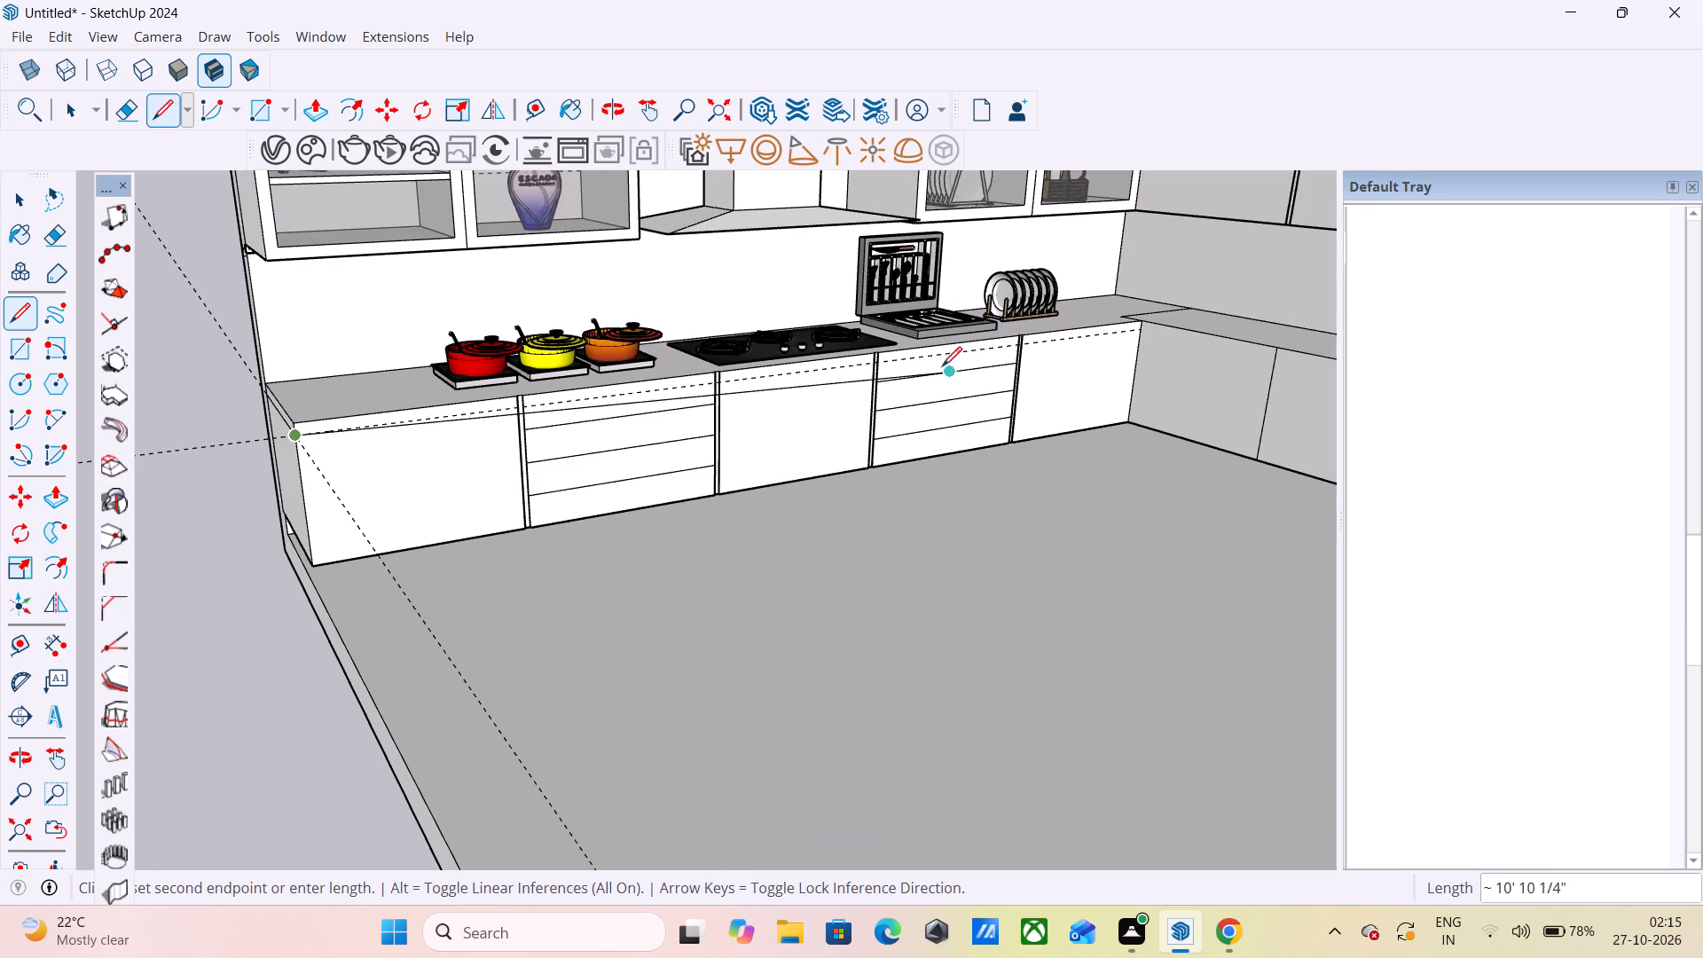
{"action": "scroll", "coordinate": [1143, 331], "scroll_direction": "up", "scroll_amount": 8}
{"action": "left_click", "coordinate": [1140, 331]}
{"action": "scroll", "coordinate": [1225, 275], "scroll_direction": "down", "scroll_amount": 9}
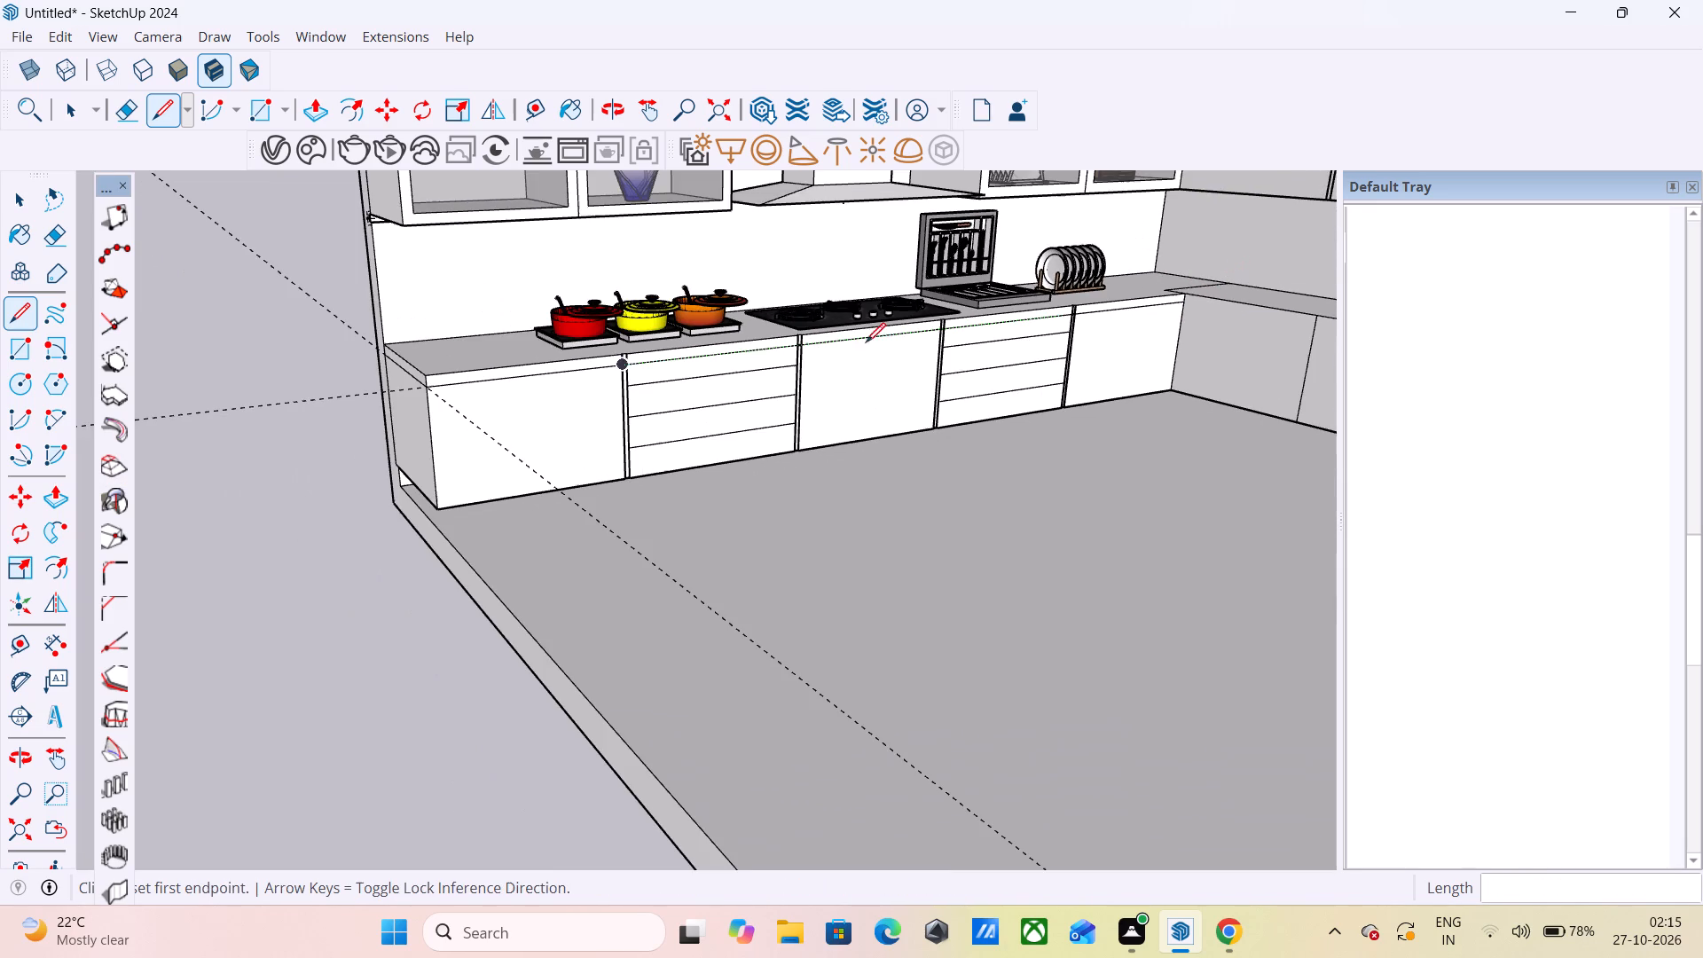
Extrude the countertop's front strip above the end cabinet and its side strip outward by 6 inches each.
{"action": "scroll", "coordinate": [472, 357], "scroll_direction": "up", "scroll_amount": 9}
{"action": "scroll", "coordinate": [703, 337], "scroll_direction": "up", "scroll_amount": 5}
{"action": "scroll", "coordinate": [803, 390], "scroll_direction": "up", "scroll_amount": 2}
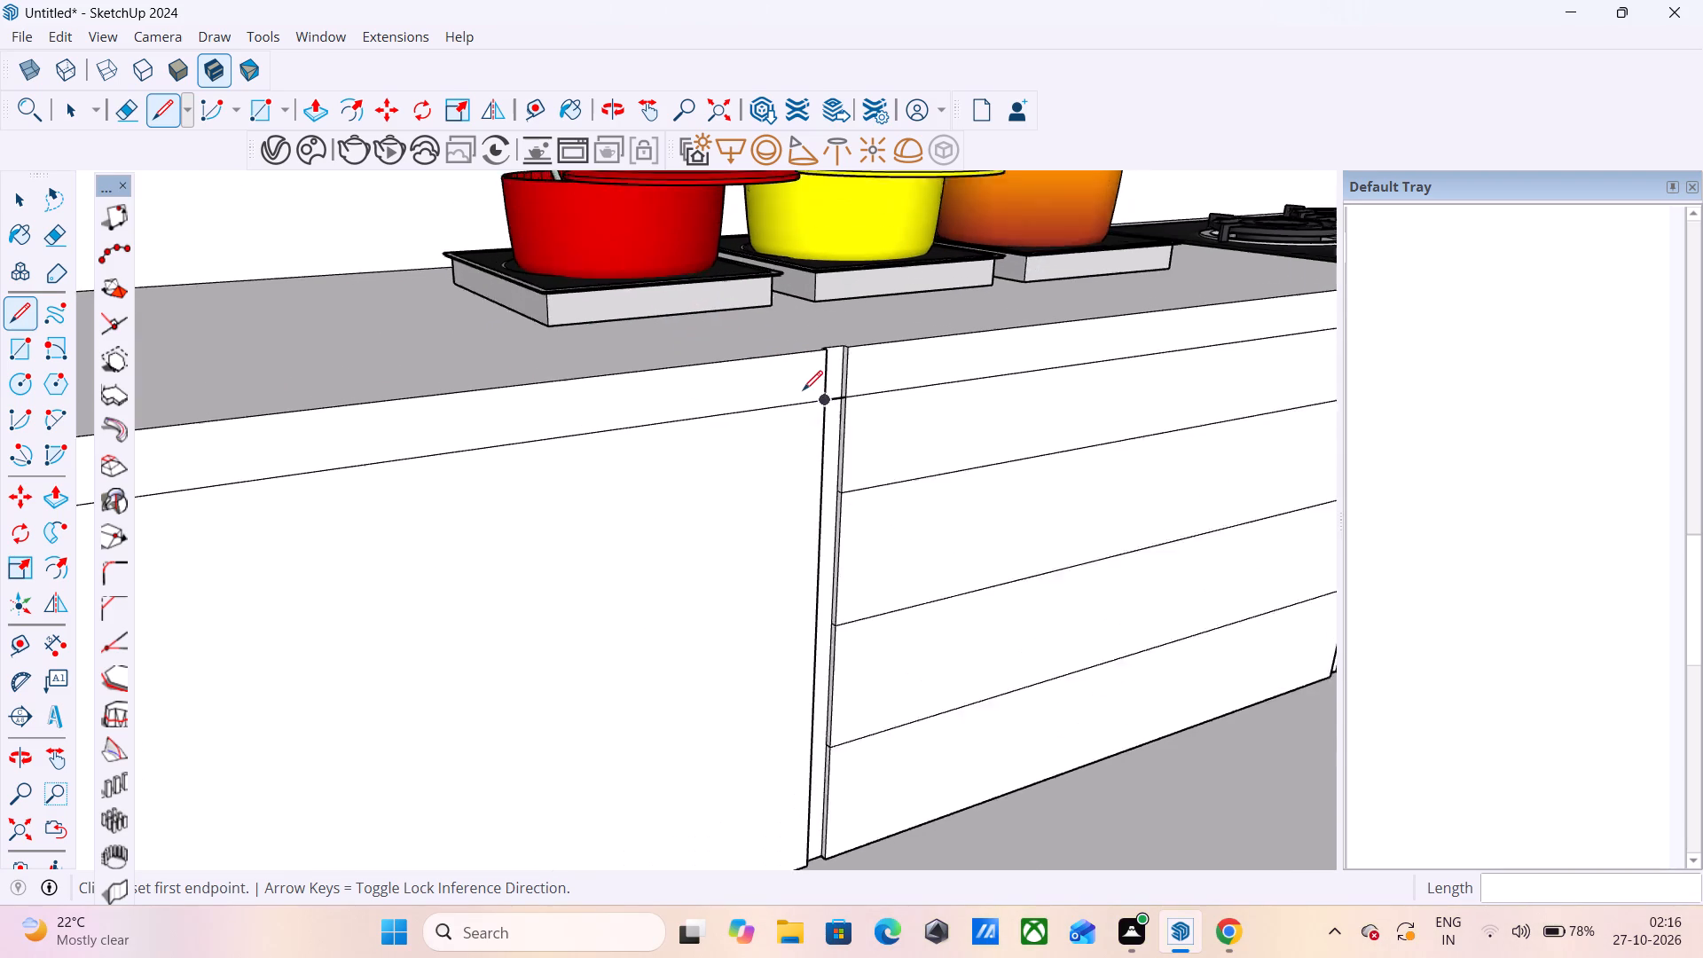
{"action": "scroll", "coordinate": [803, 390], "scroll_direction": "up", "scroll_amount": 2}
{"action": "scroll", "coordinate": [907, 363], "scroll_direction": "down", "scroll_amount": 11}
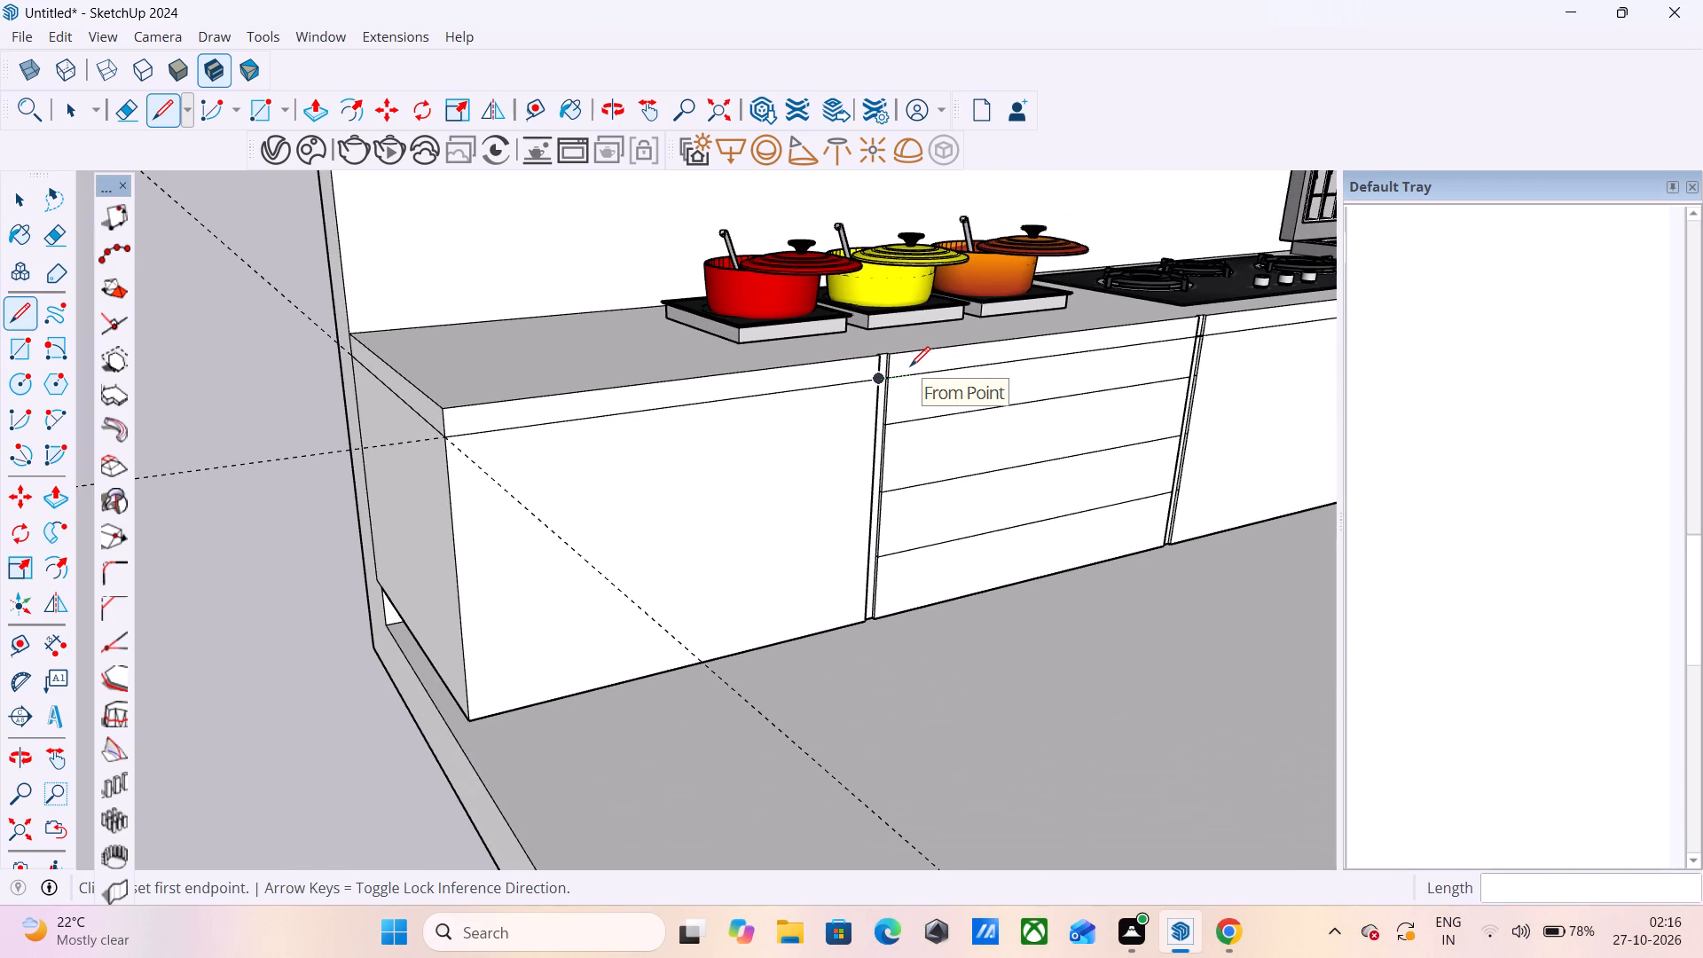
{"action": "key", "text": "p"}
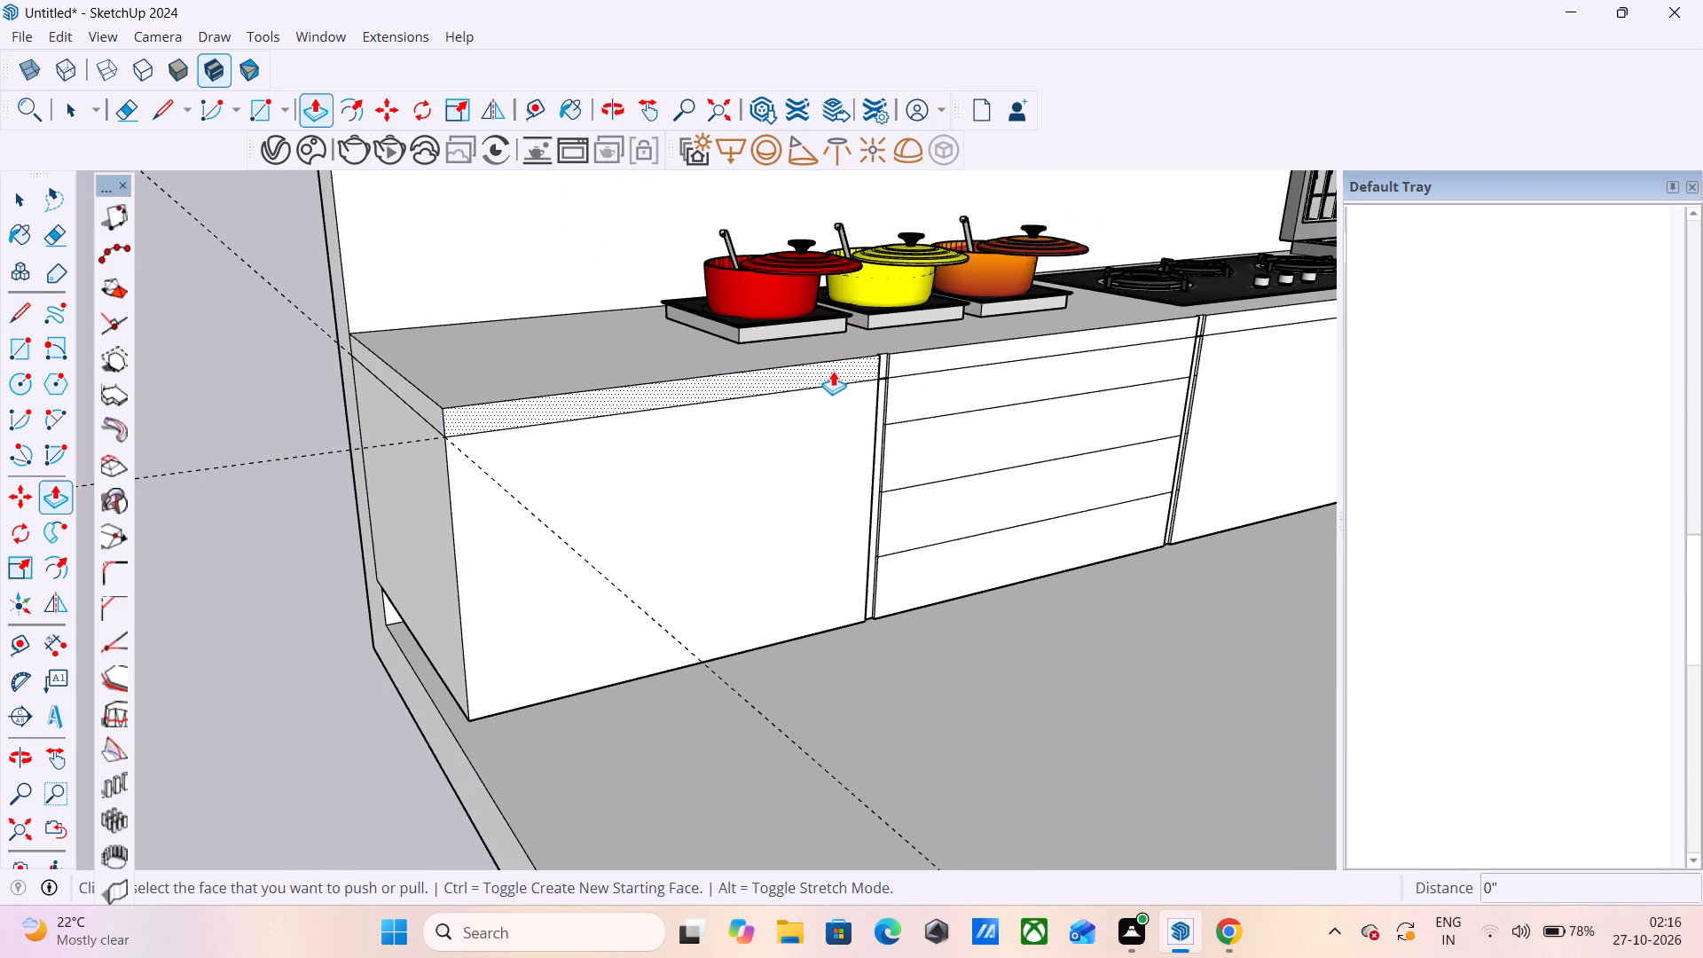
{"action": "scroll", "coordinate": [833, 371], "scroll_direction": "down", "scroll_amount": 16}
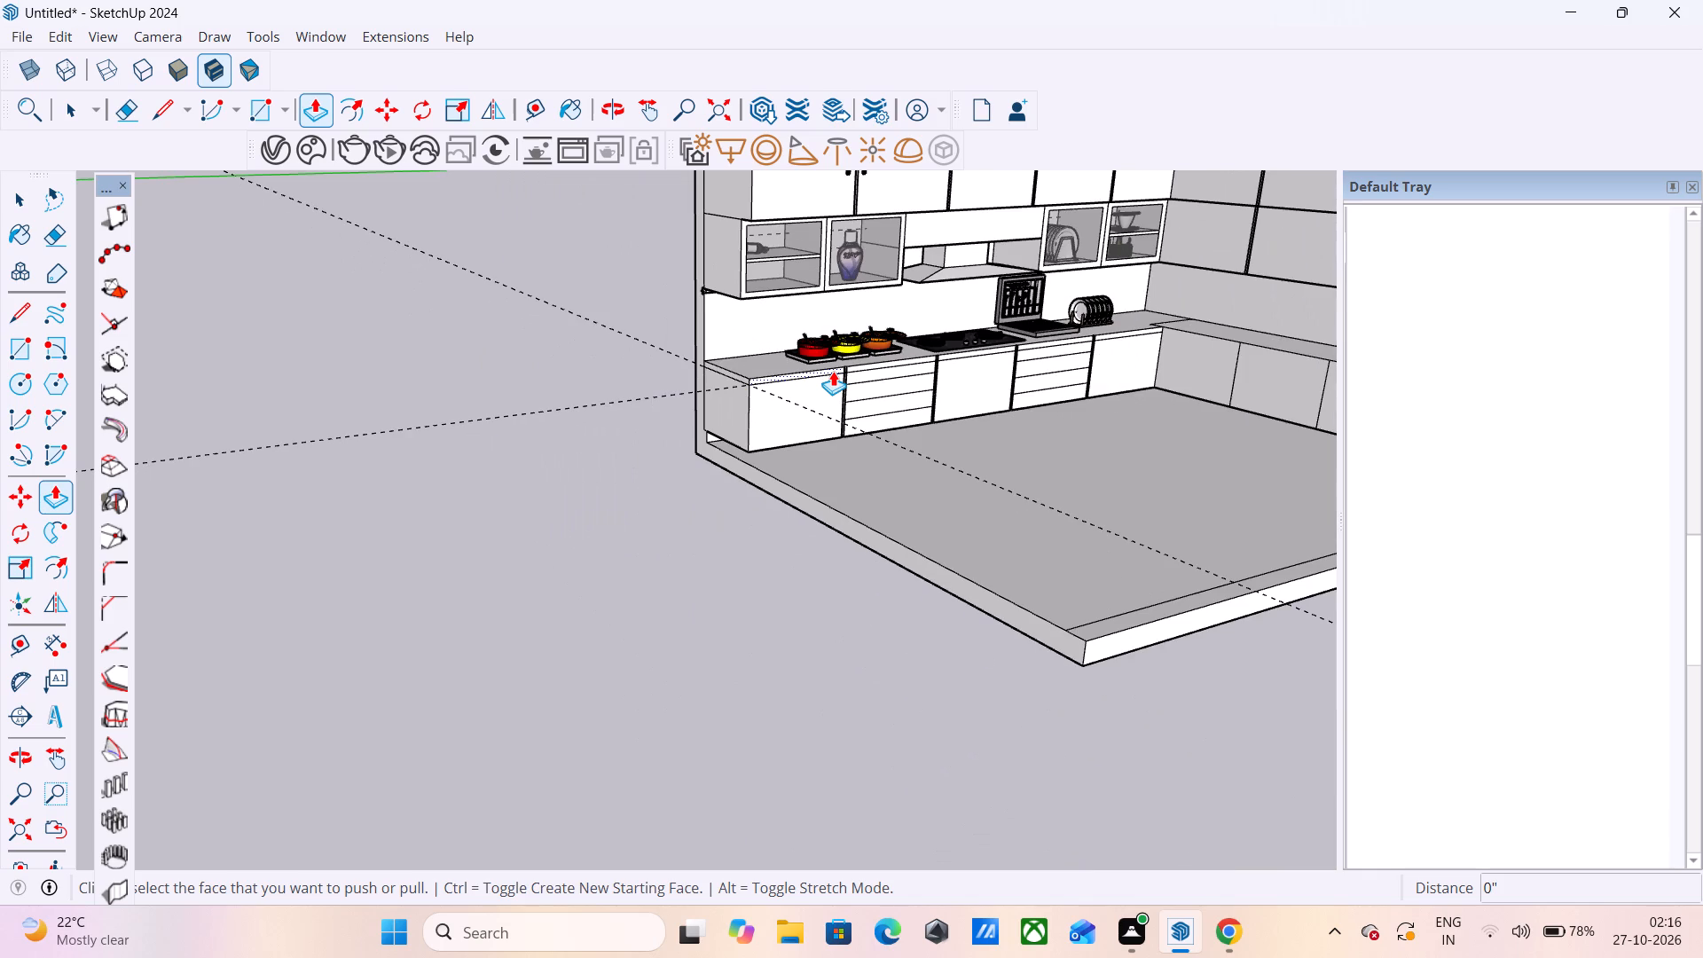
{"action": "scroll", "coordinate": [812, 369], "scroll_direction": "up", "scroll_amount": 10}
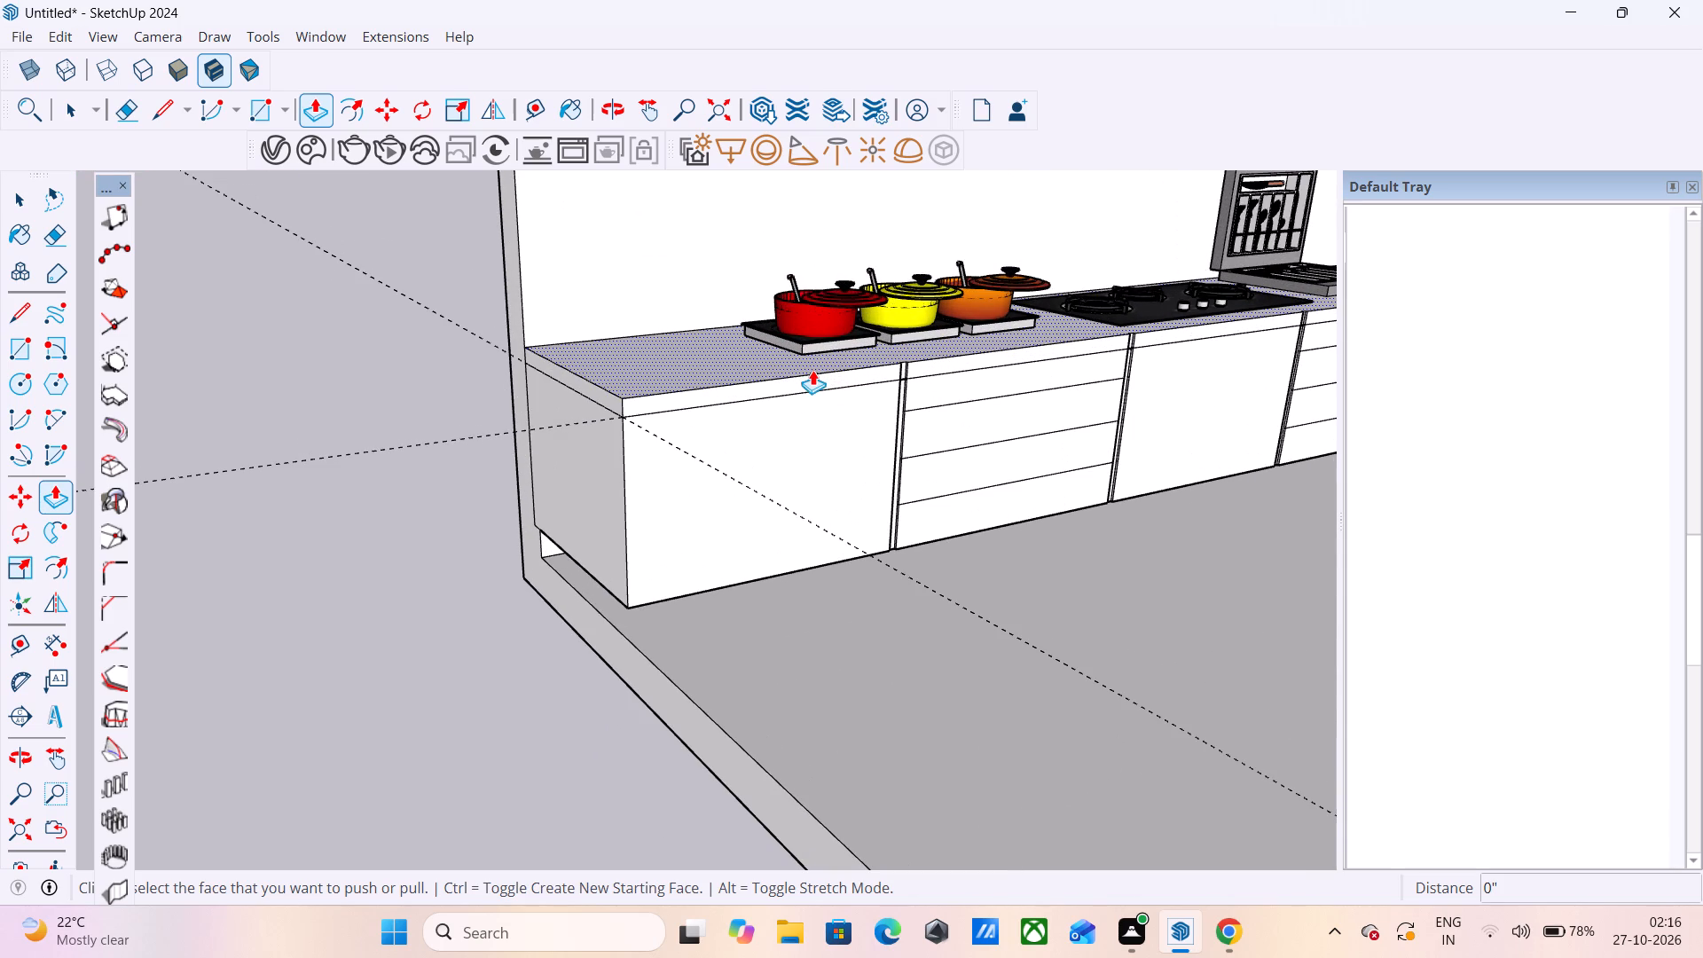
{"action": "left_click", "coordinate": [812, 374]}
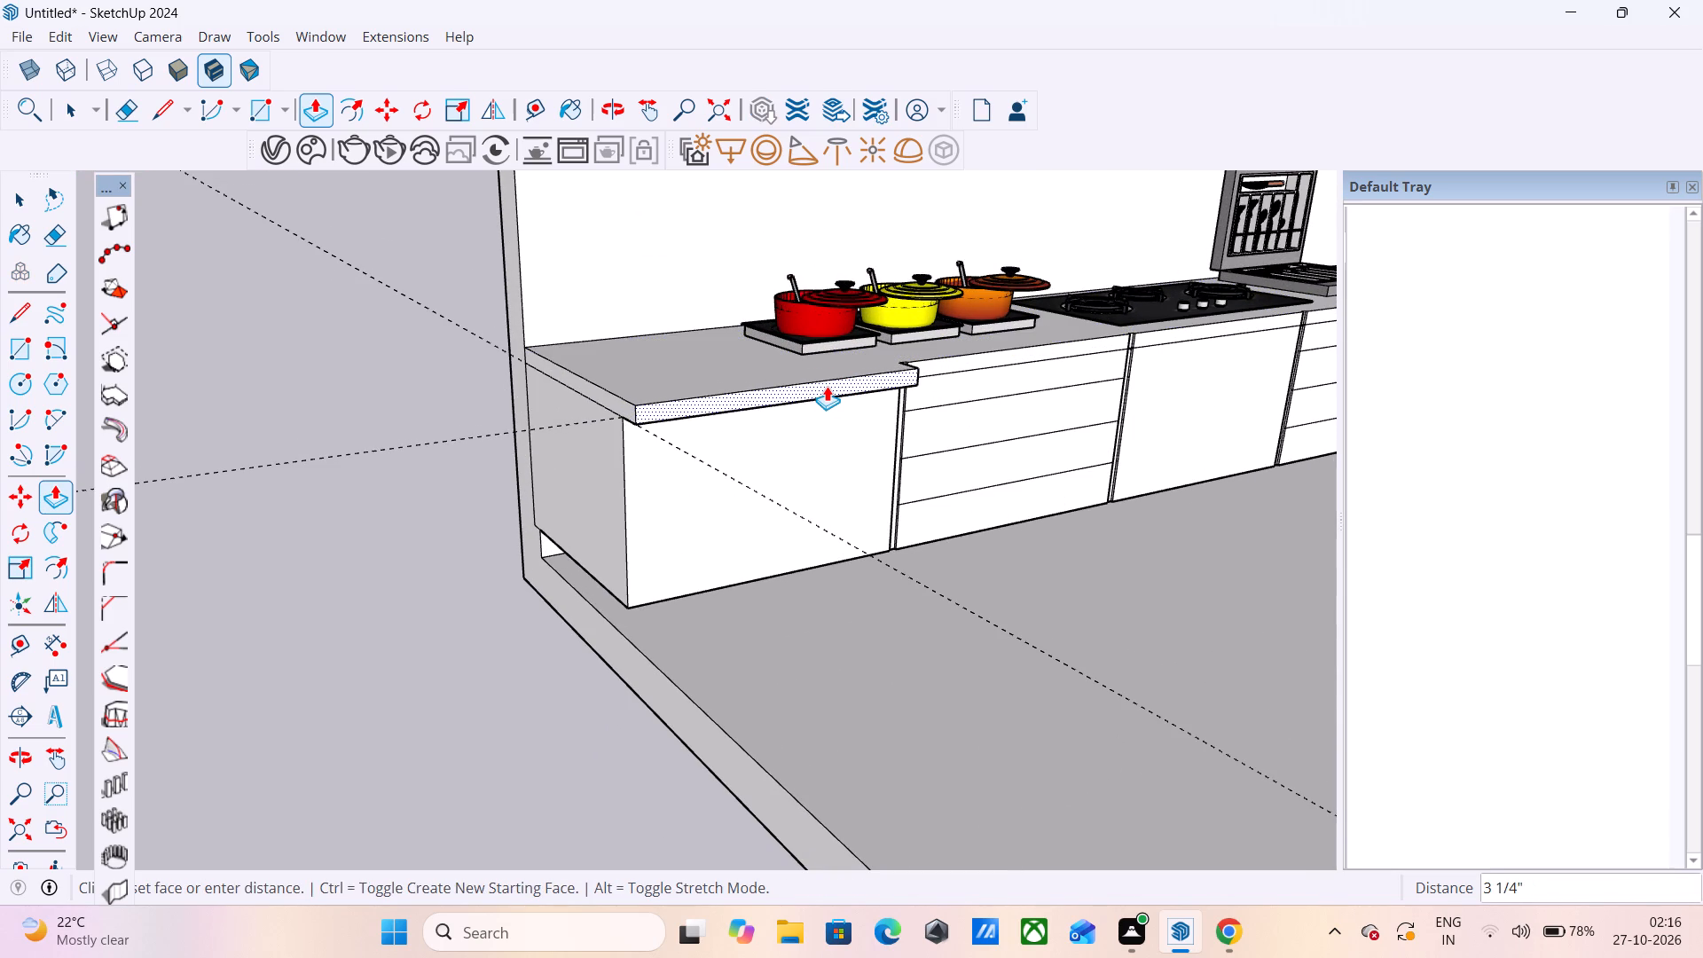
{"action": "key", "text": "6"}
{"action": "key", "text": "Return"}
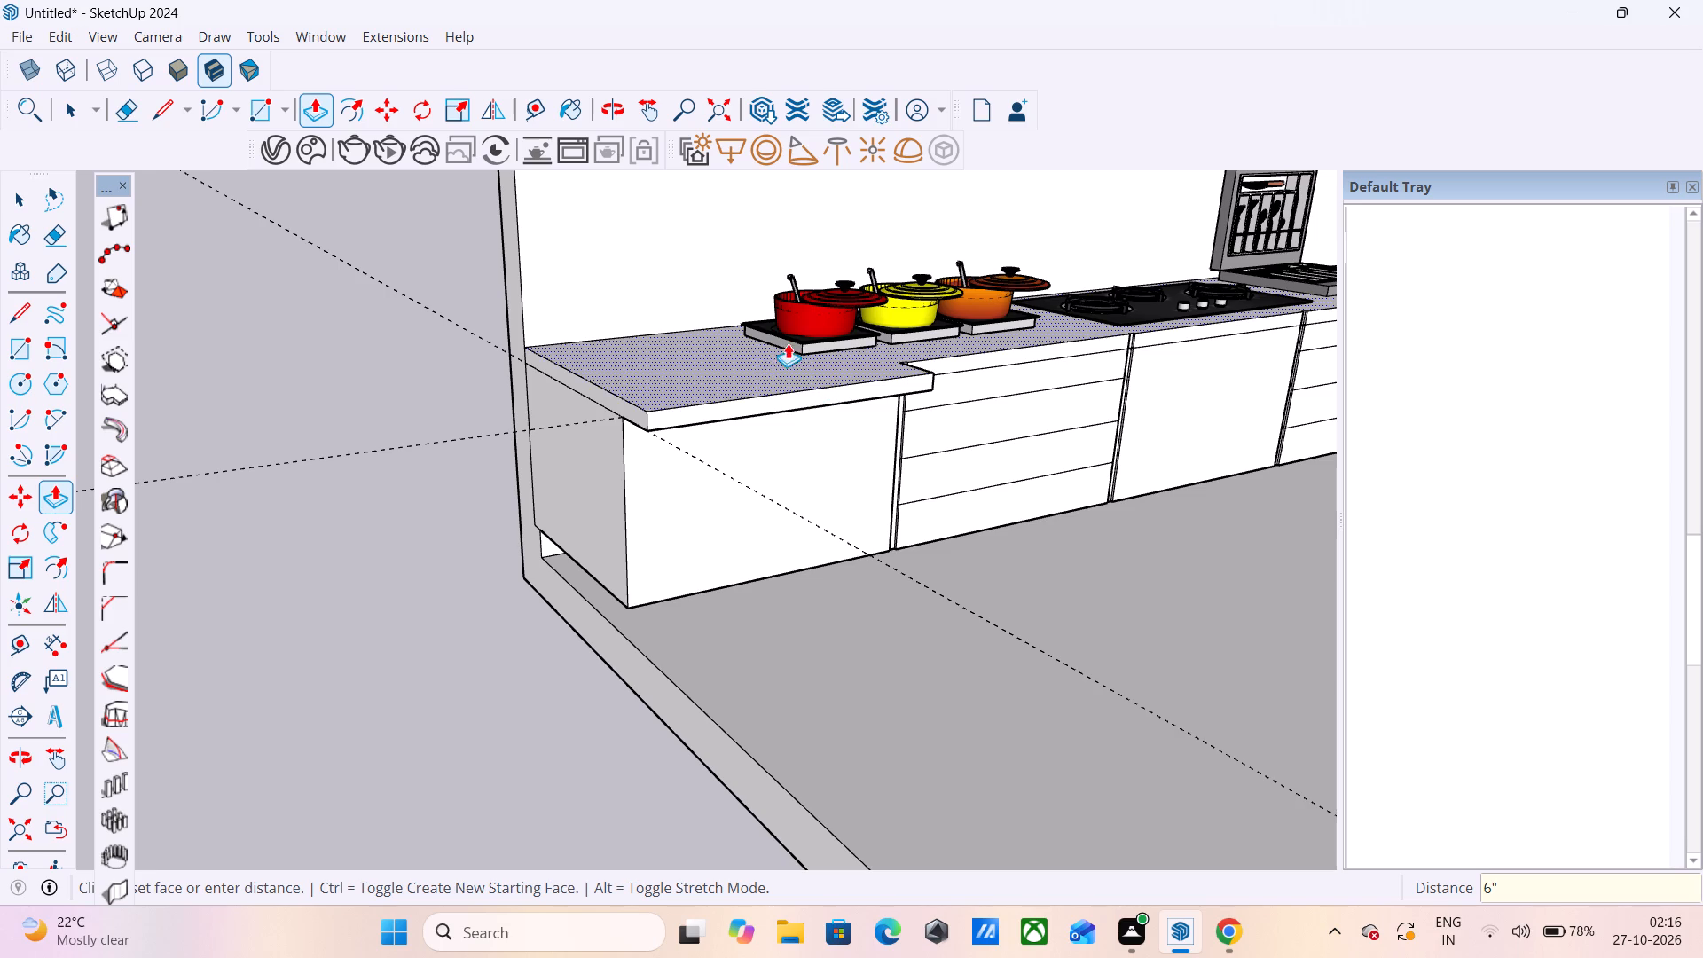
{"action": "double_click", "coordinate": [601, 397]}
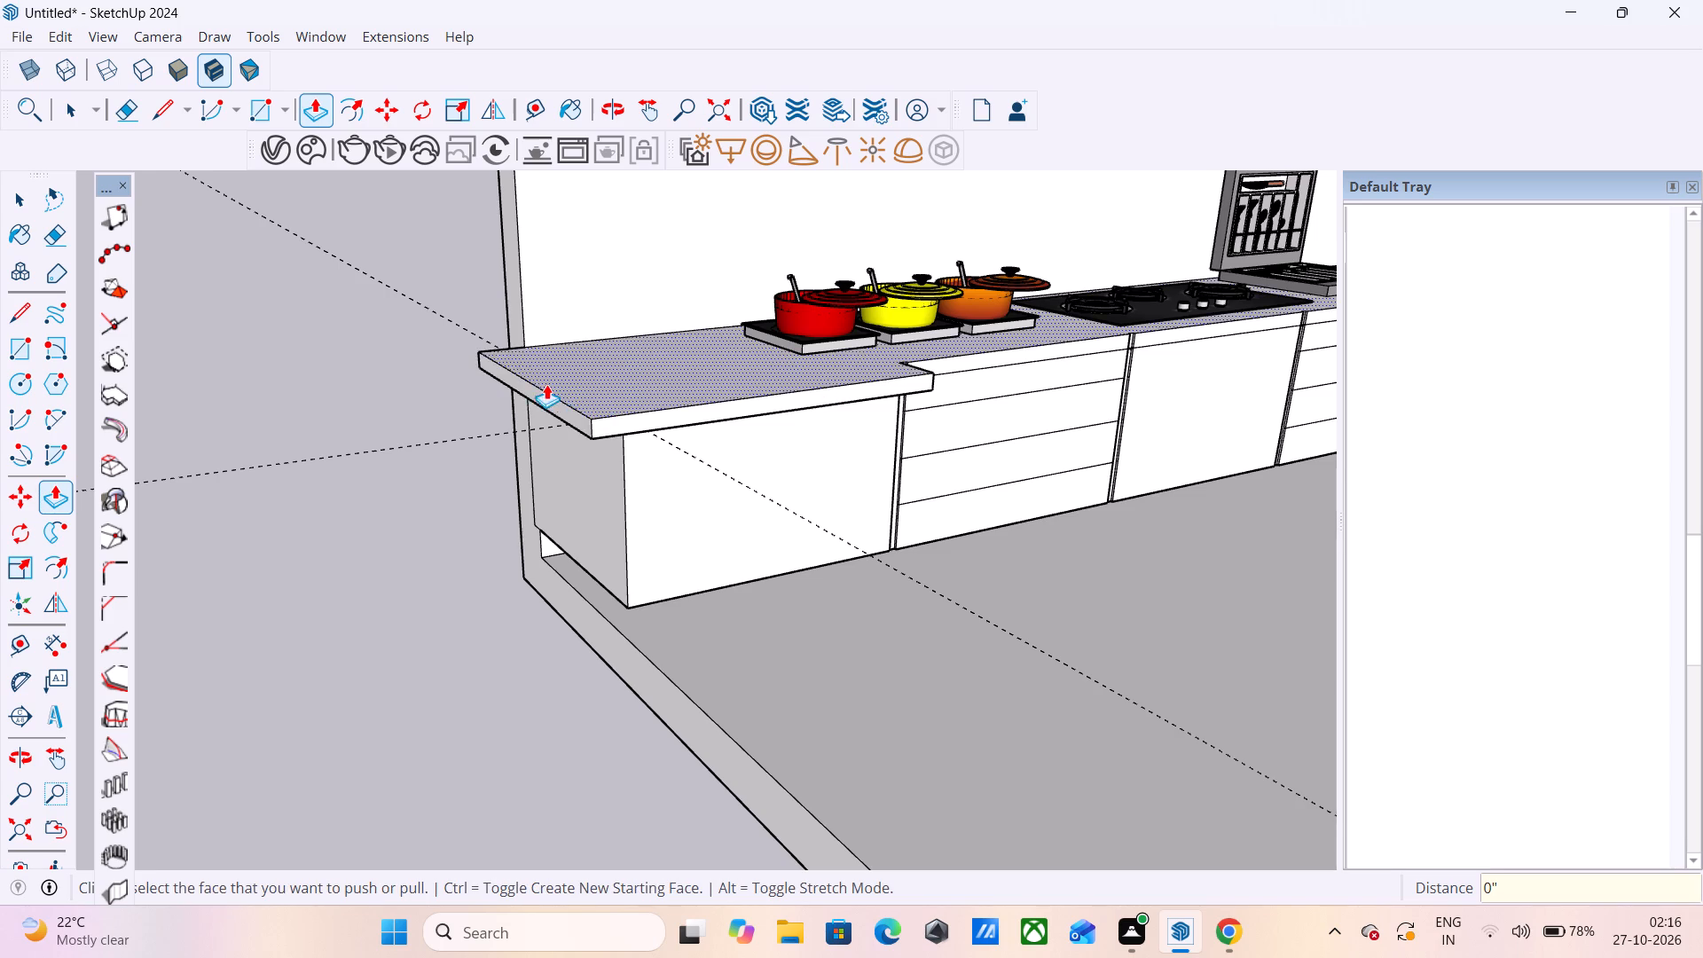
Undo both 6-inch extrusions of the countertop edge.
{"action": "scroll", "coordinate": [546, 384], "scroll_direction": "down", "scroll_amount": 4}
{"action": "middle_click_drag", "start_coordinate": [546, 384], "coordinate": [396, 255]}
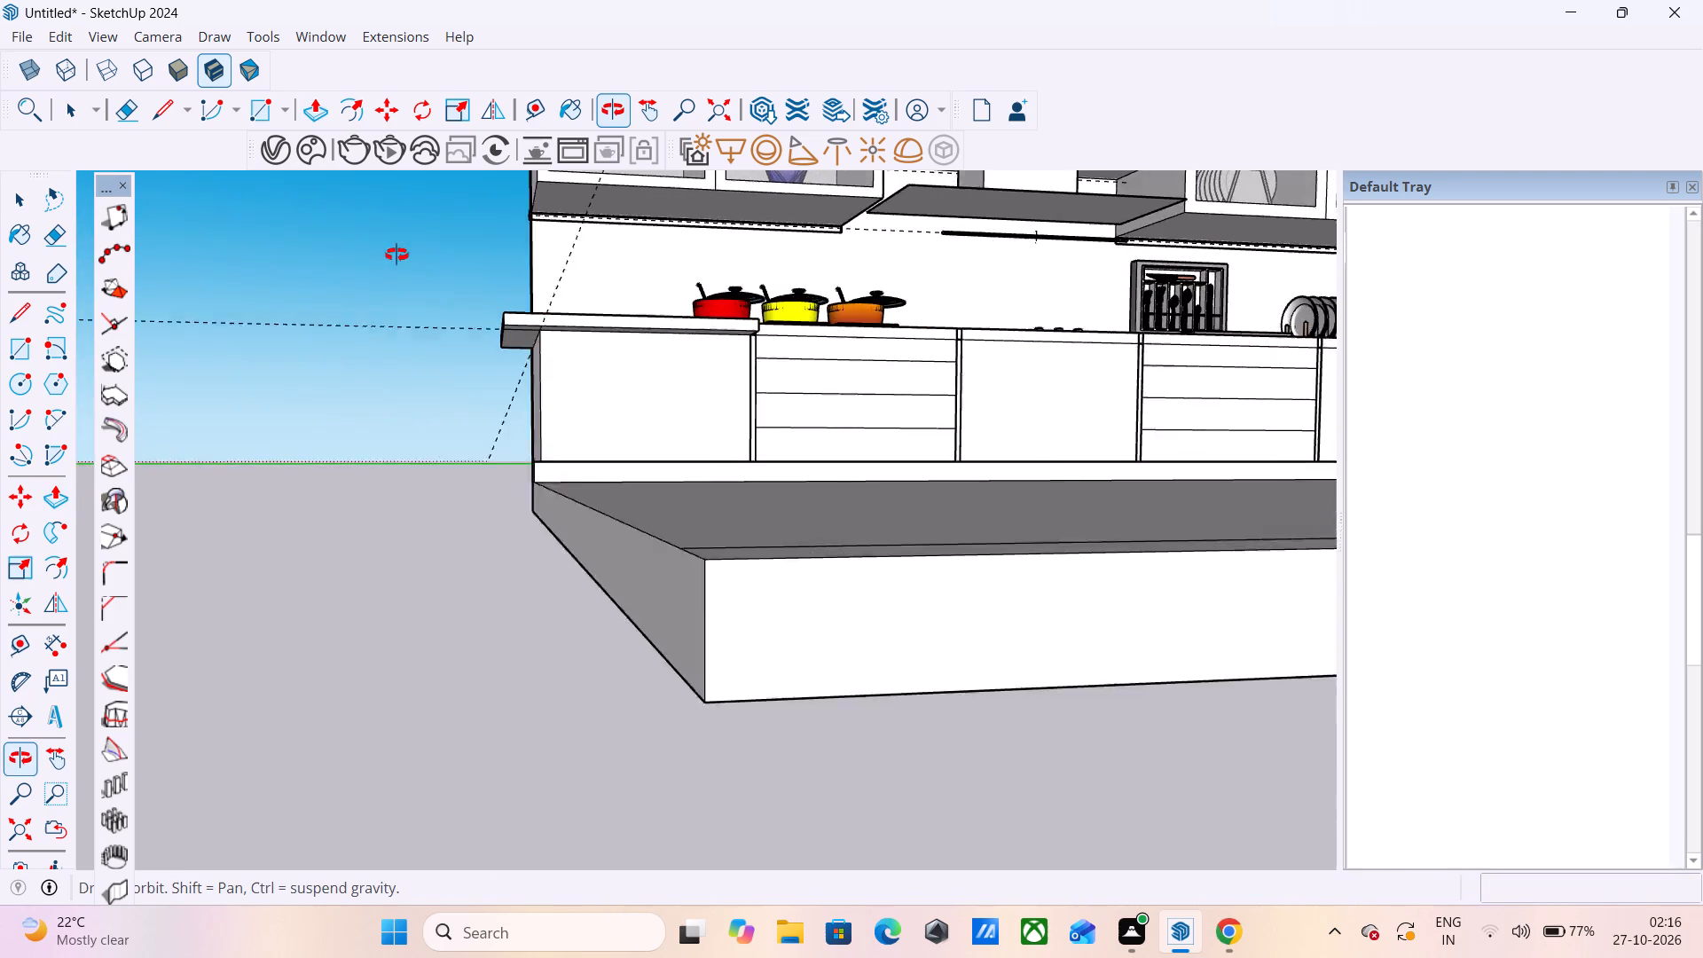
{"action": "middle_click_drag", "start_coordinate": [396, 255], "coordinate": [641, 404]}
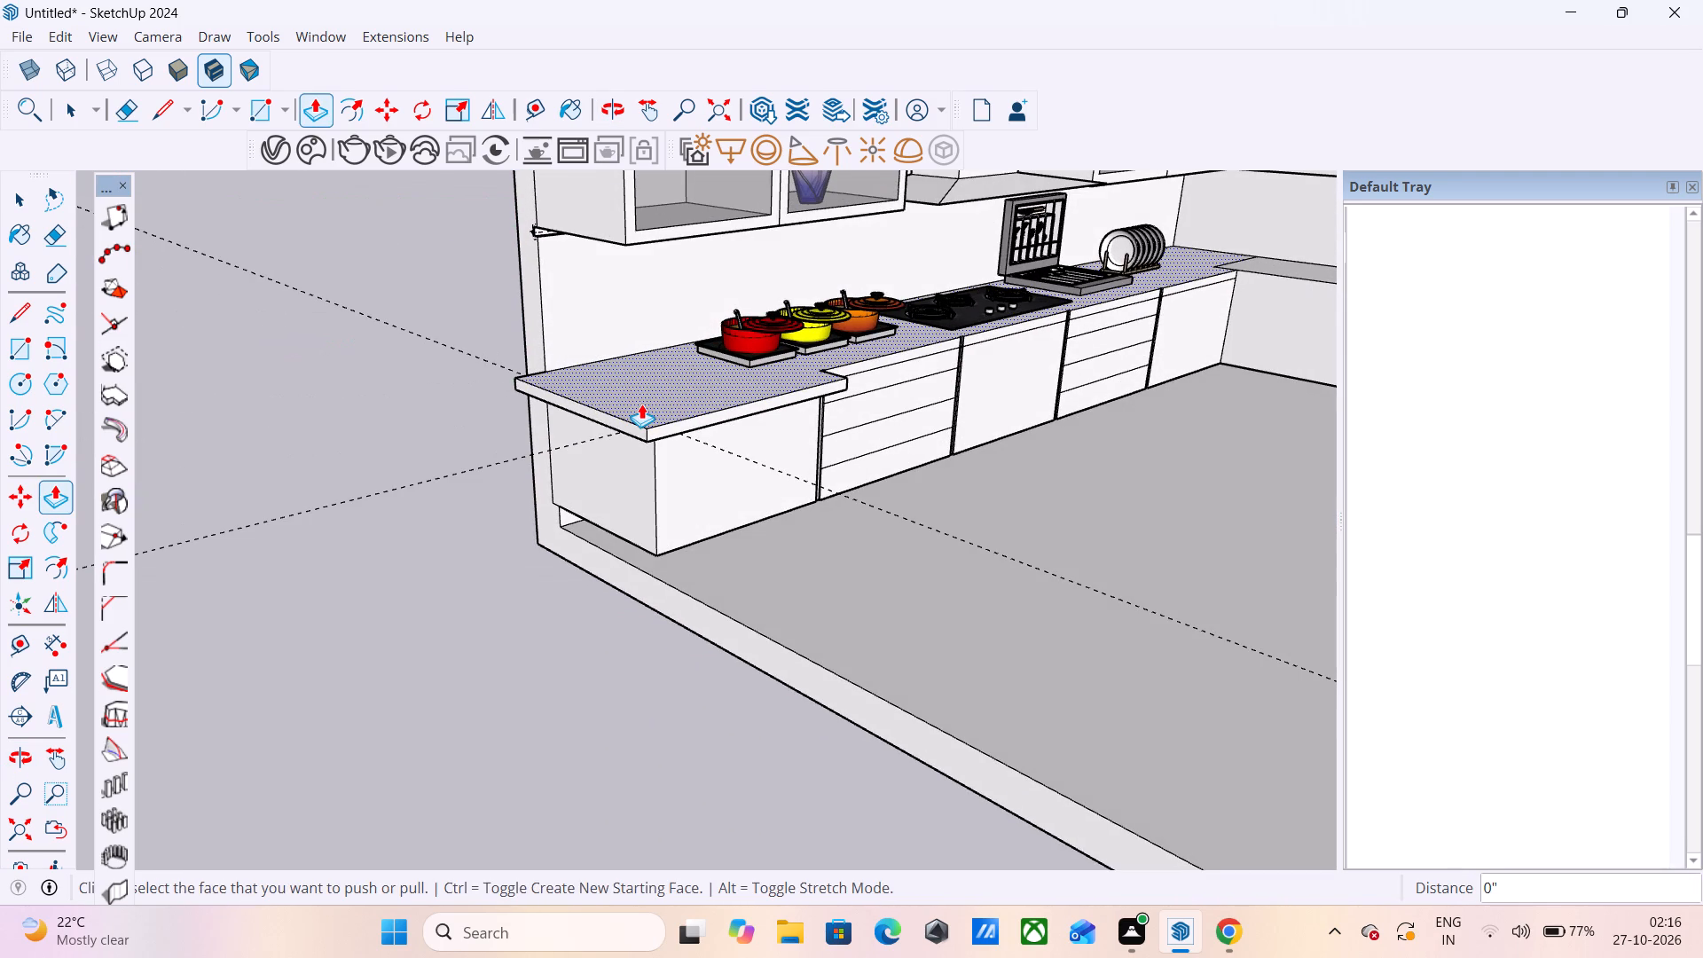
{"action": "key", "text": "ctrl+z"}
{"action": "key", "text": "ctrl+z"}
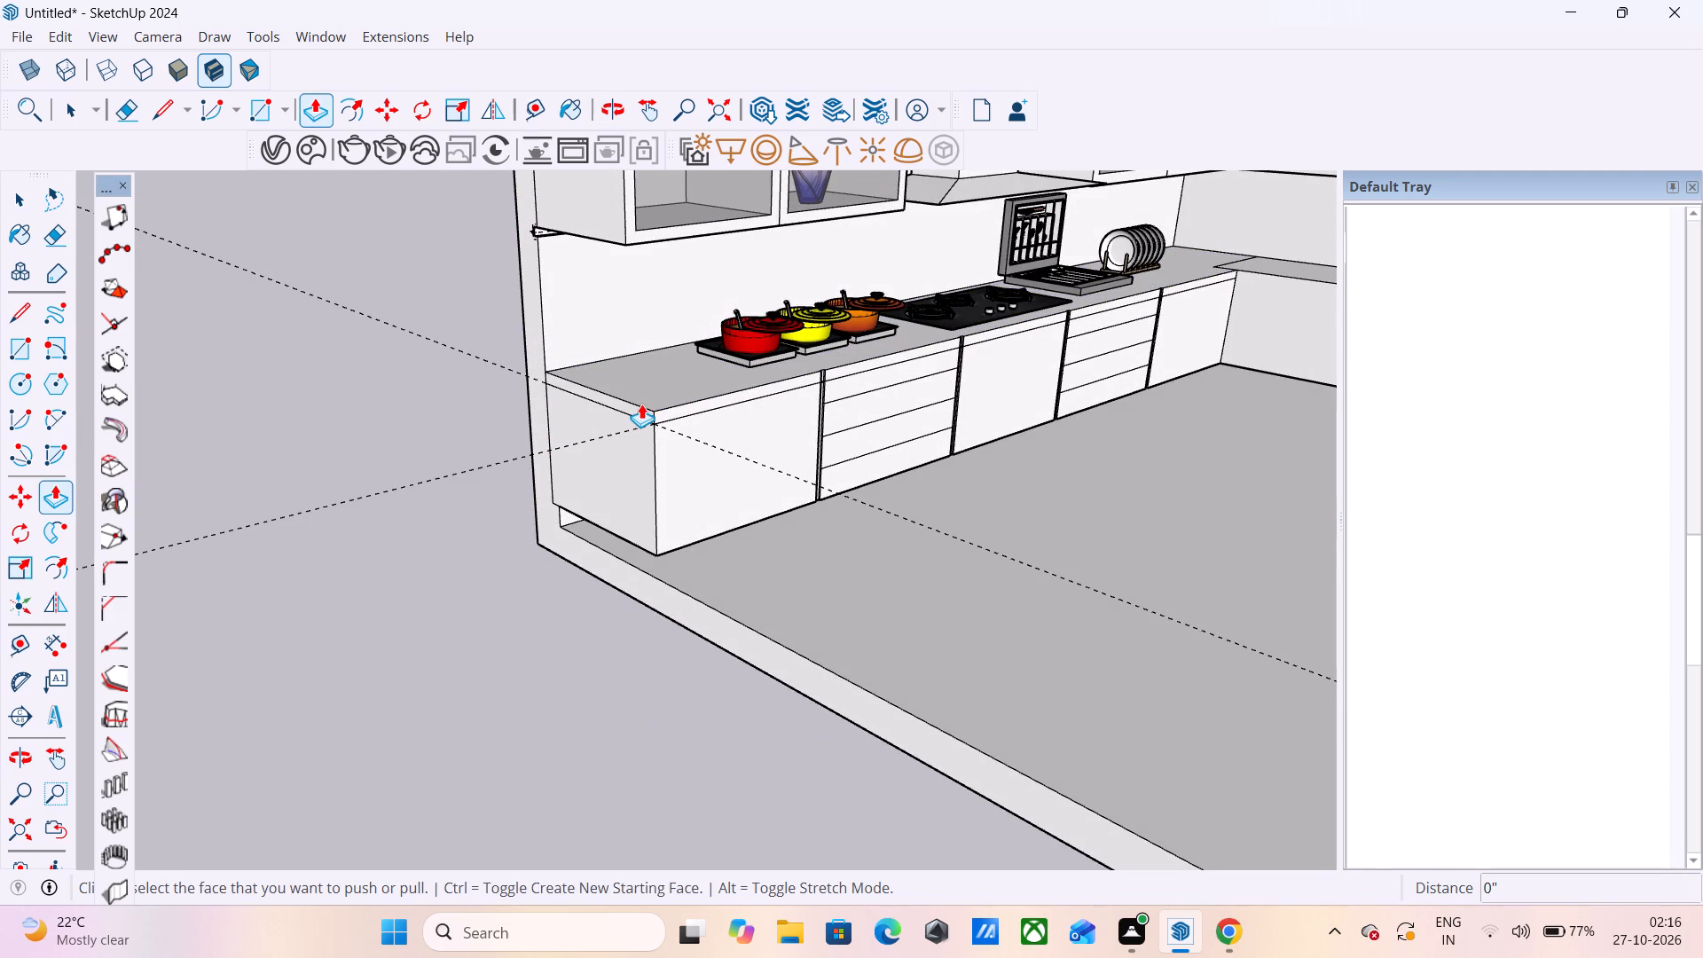
Extrude the countertop's front strip above the end cabinet outward by 3 inches.
{"action": "scroll", "coordinate": [641, 404], "scroll_direction": "up", "scroll_amount": 4}
{"action": "left_click", "coordinate": [679, 412]}
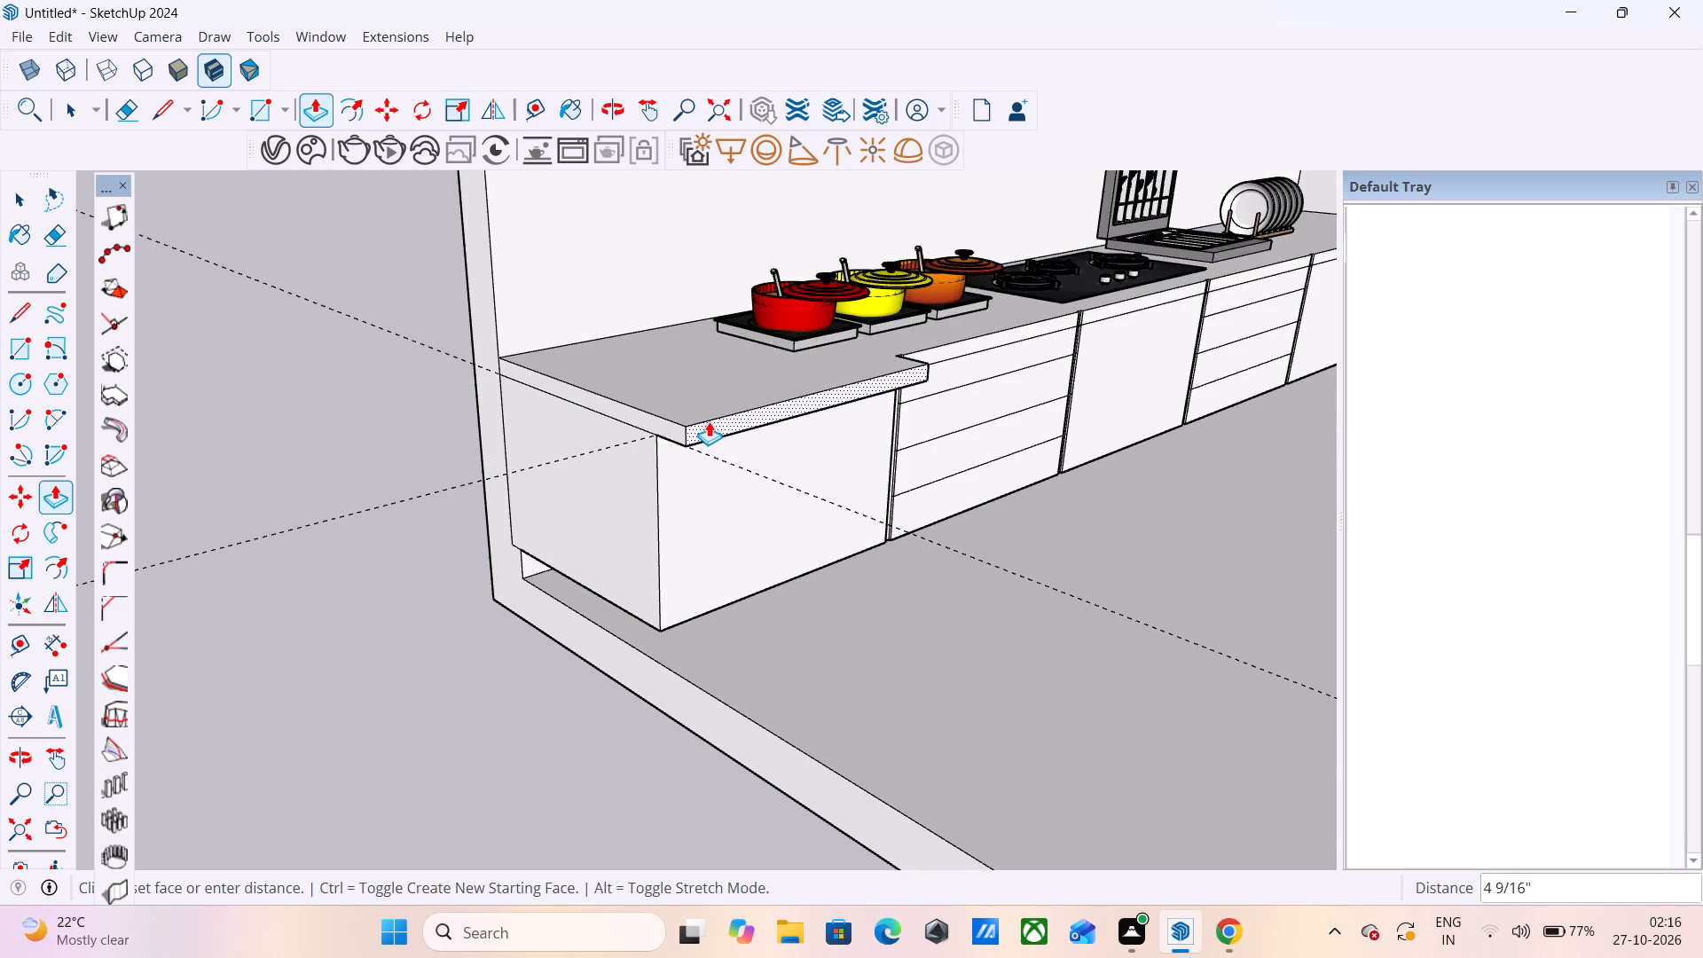
{"action": "key", "text": "3"}
{"action": "key", "text": "Return"}
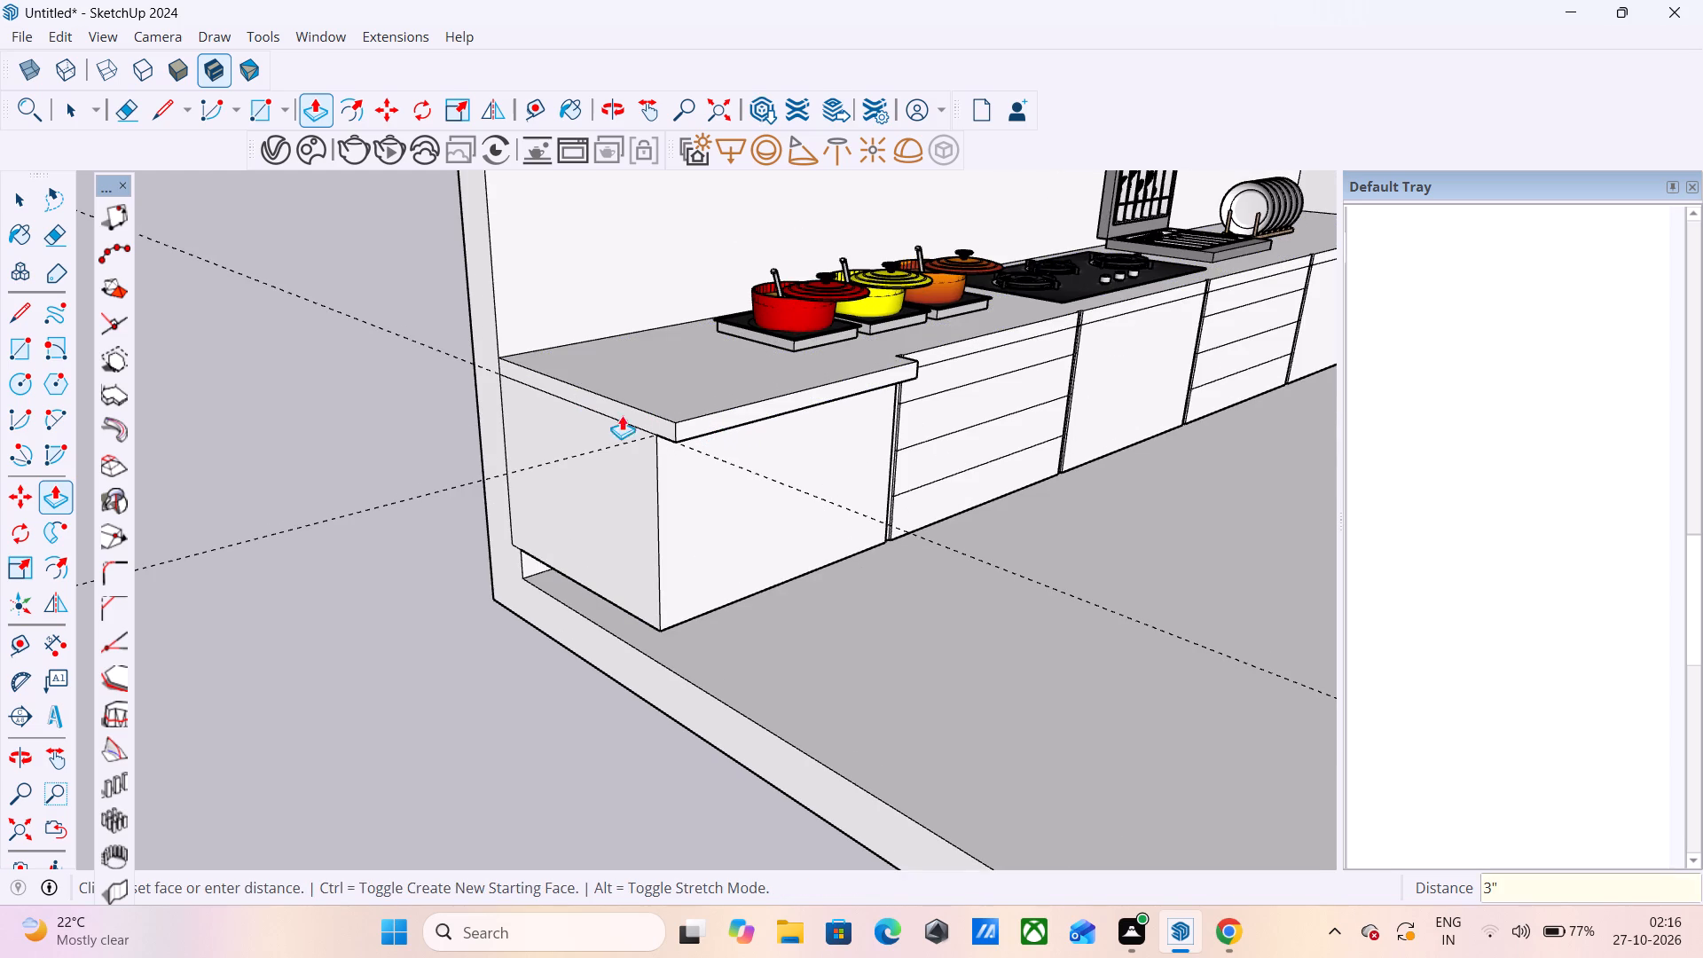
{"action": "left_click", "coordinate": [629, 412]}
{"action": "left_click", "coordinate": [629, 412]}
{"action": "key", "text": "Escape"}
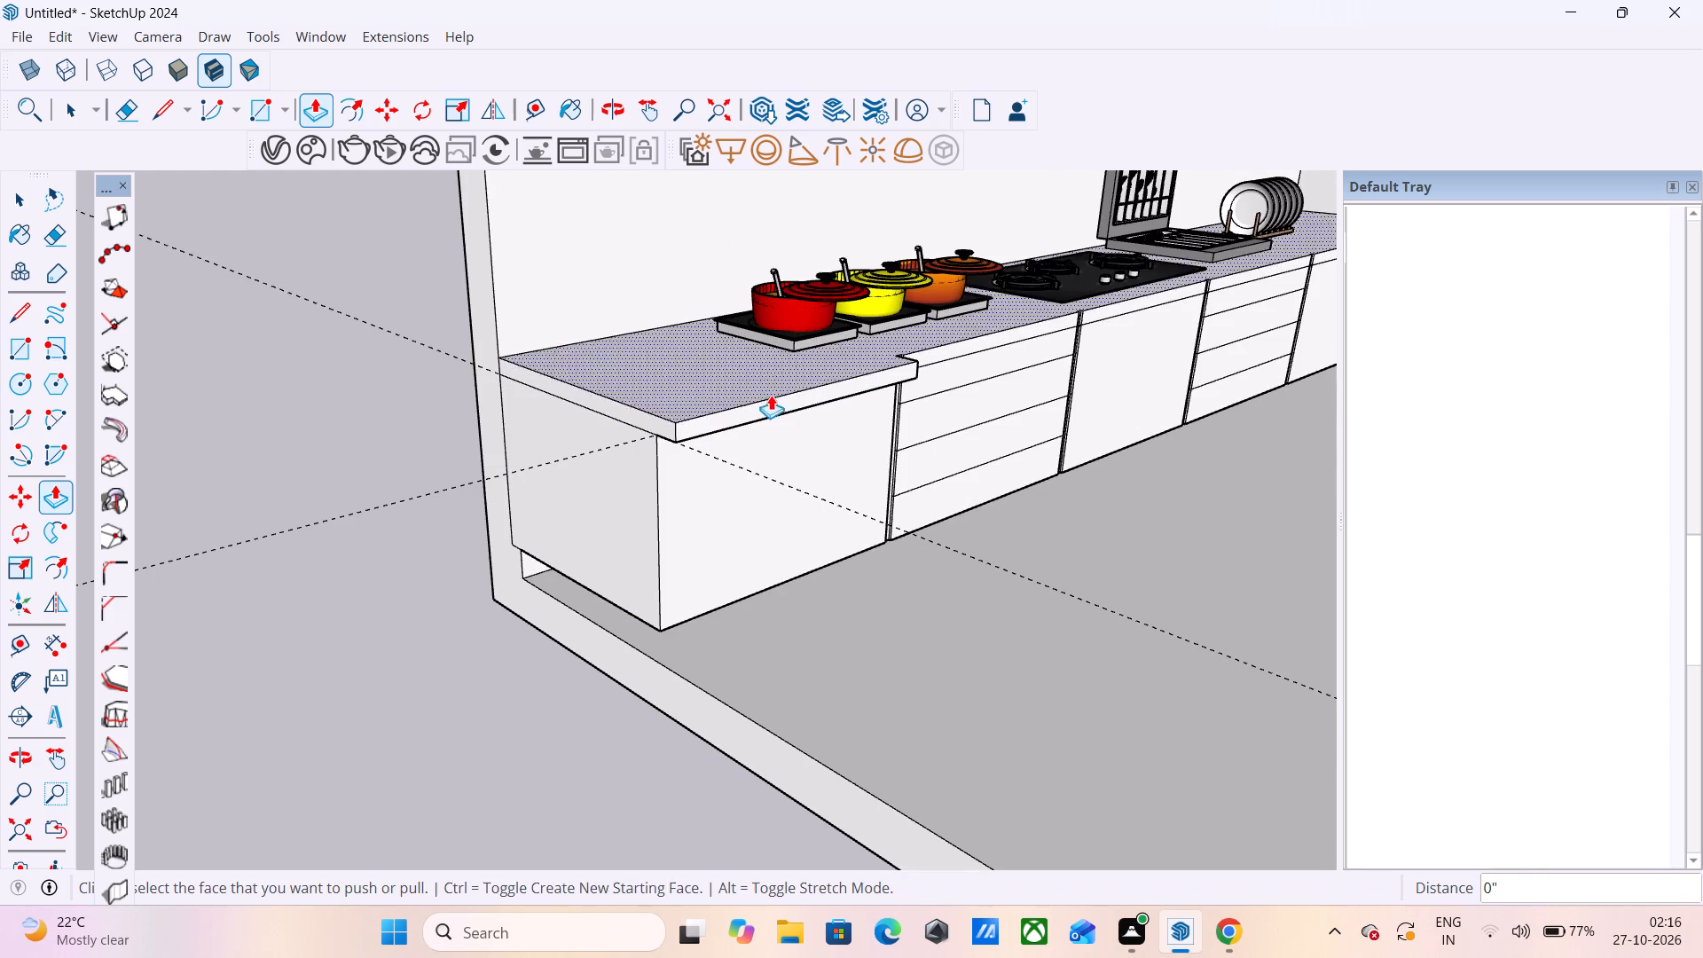
Push the countertop strip above the adjacent drawers back about 5/16 inch.
{"action": "scroll", "coordinate": [979, 318], "scroll_direction": "up", "scroll_amount": 5}
{"action": "double_click", "coordinate": [1004, 358]}
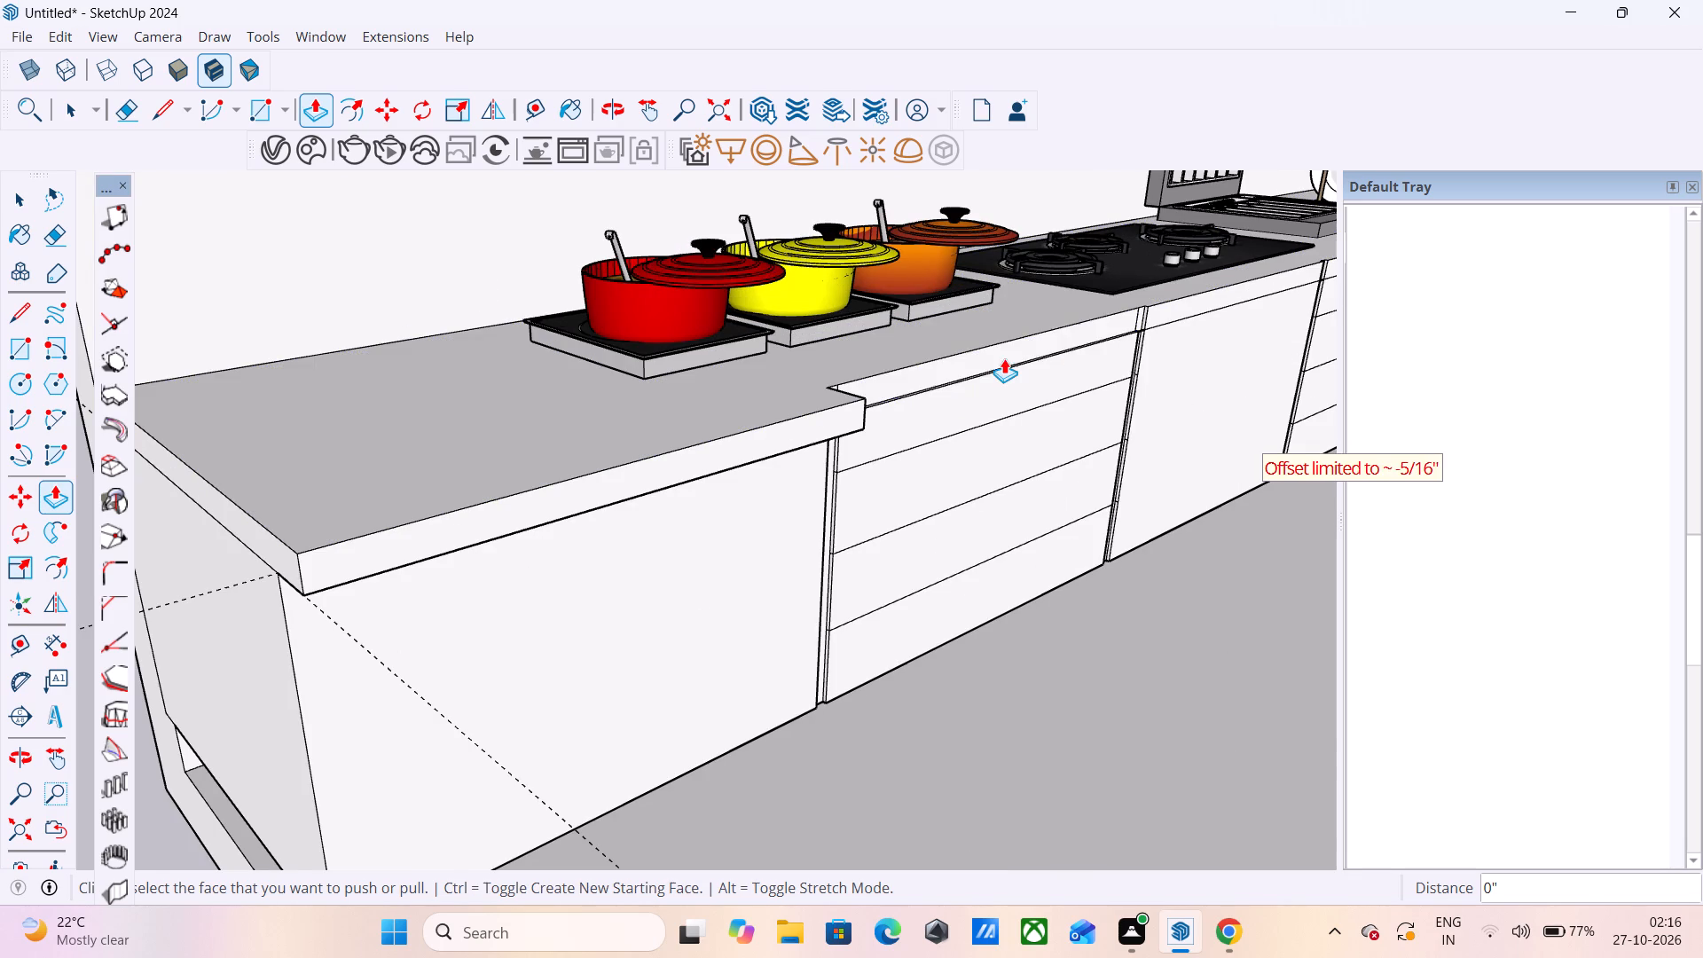
{"action": "left_click", "coordinate": [969, 365]}
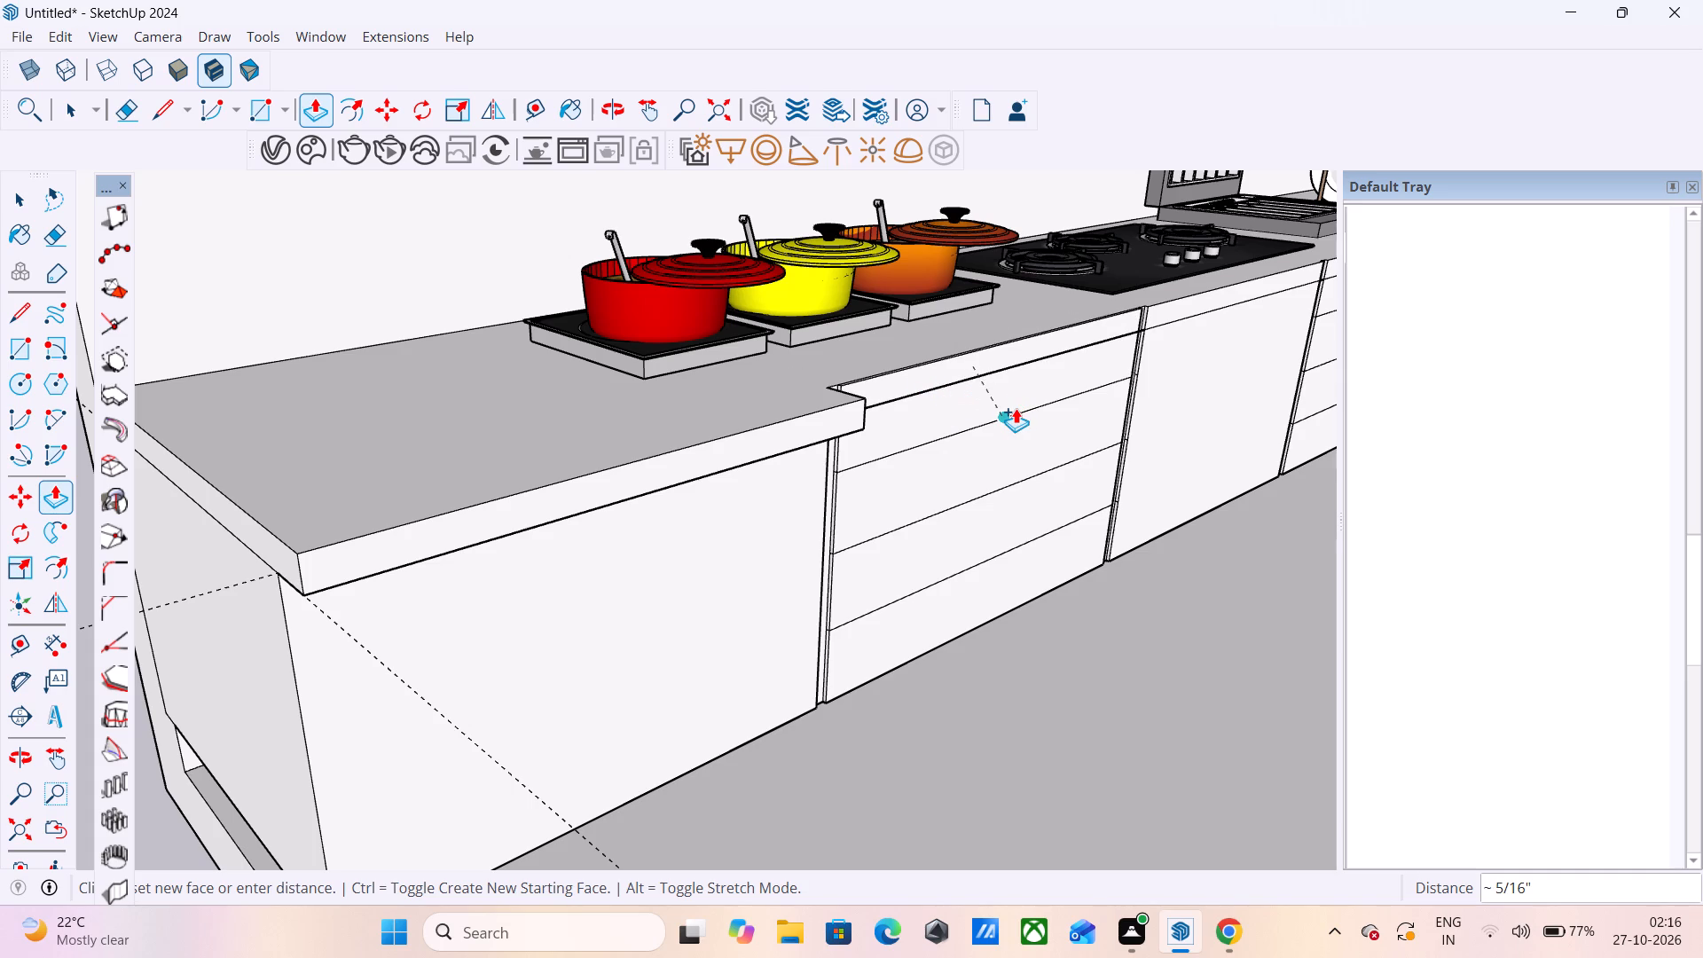
{"action": "key", "text": "Escape"}
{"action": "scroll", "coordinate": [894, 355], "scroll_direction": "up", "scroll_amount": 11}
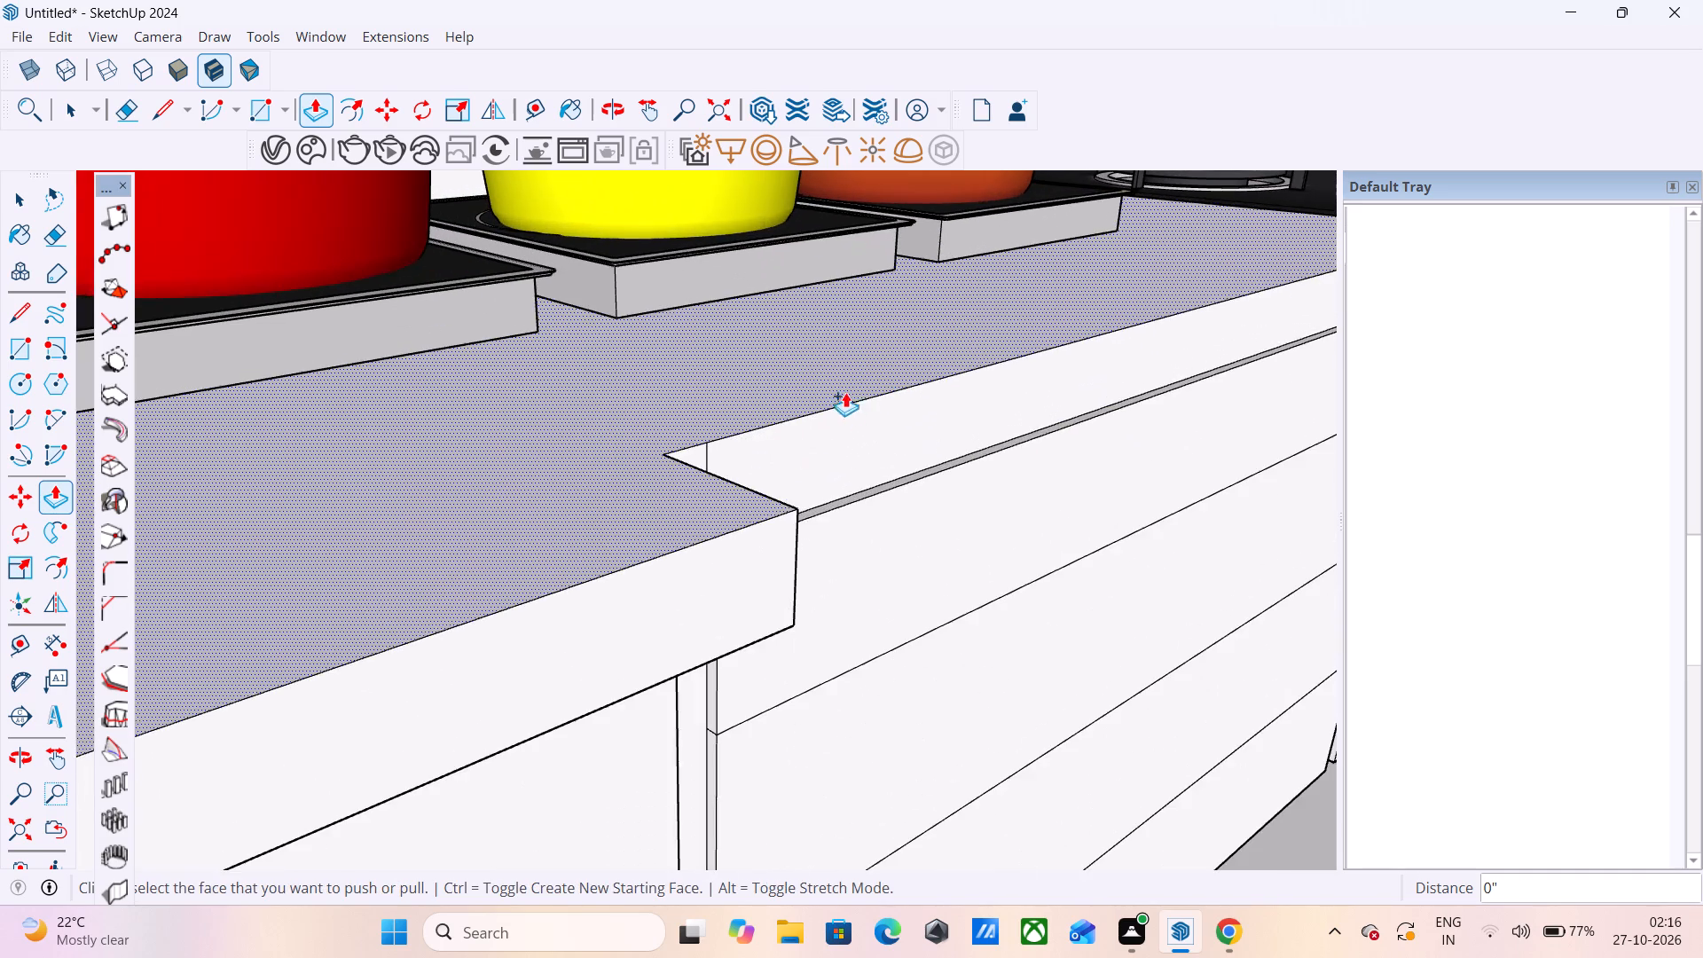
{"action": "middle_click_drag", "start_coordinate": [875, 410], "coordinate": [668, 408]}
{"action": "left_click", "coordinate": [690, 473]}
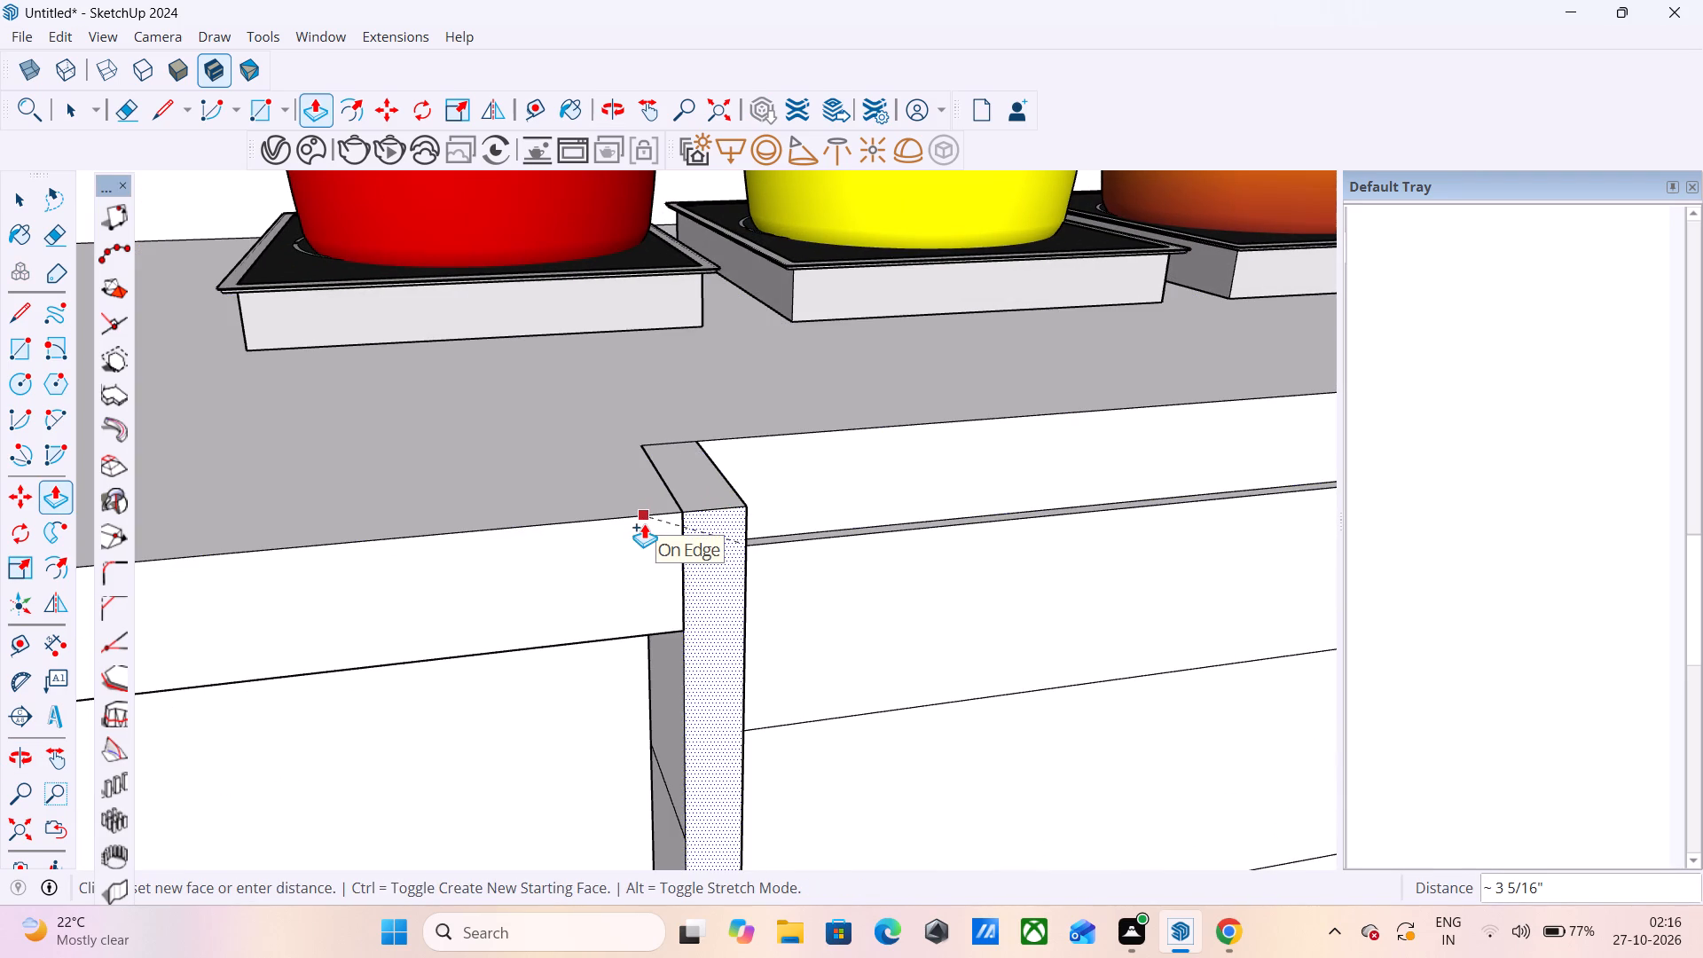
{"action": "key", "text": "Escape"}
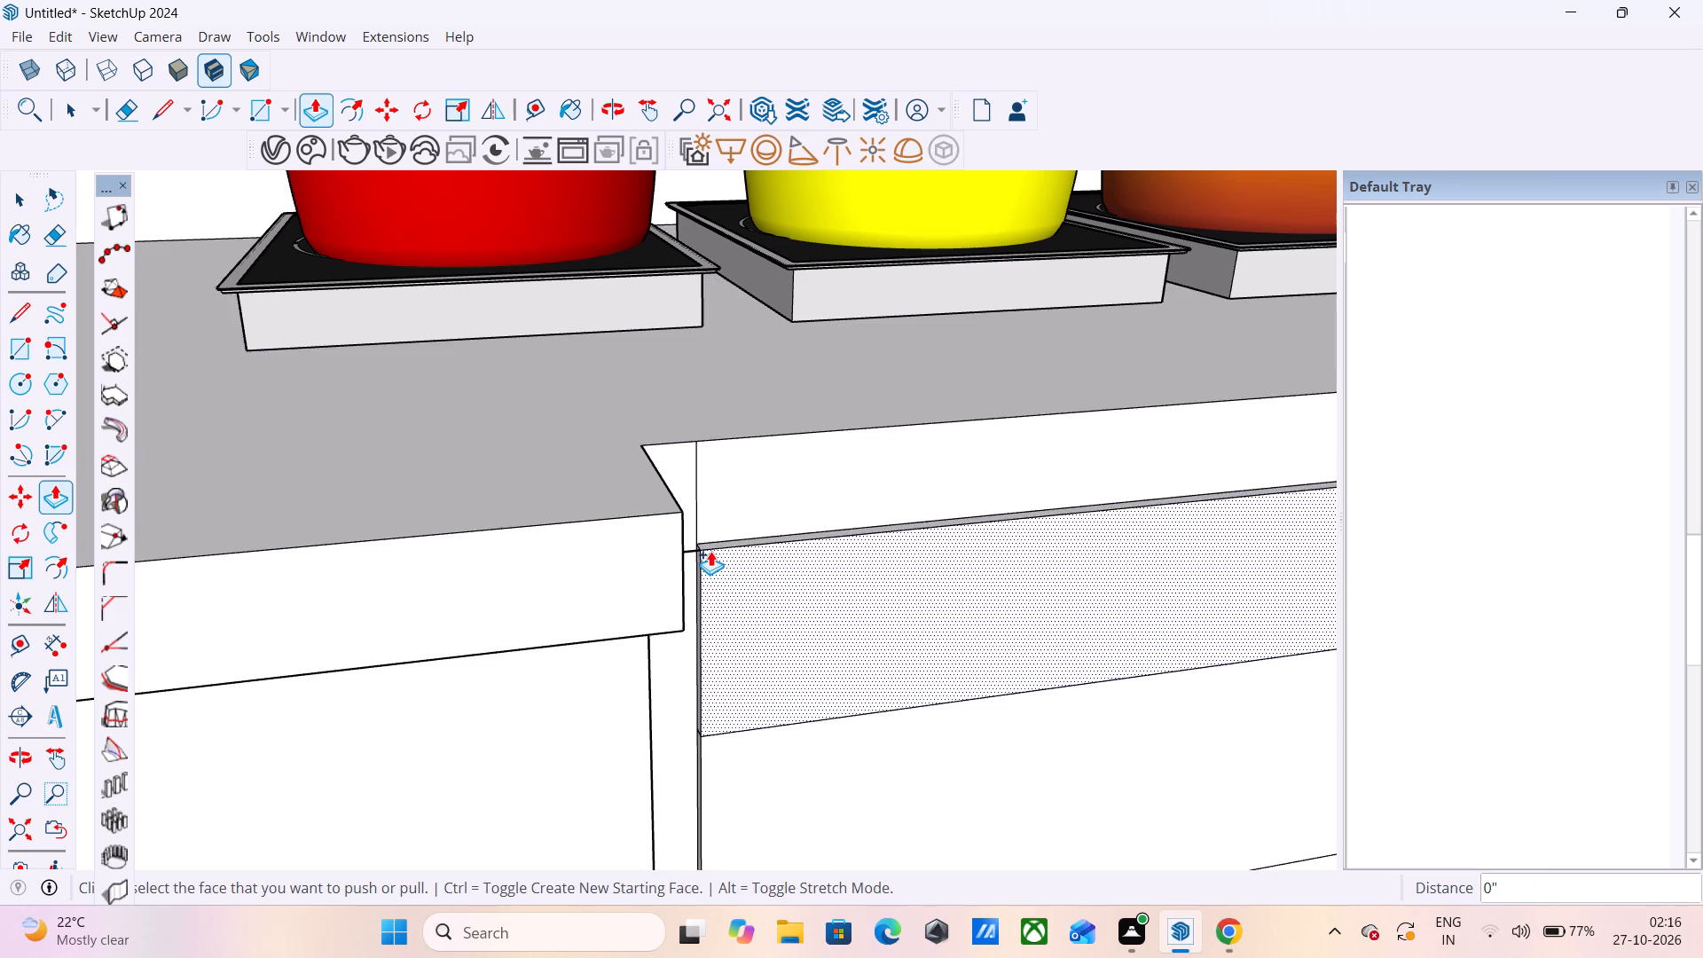
Draw lines about 5/16 inch and 1 inch long from the inner corner across the narrow panel beside the drawers, separating its countertop strip.
{"action": "scroll", "coordinate": [710, 551], "scroll_direction": "up", "scroll_amount": 2}
{"action": "key", "text": "l"}
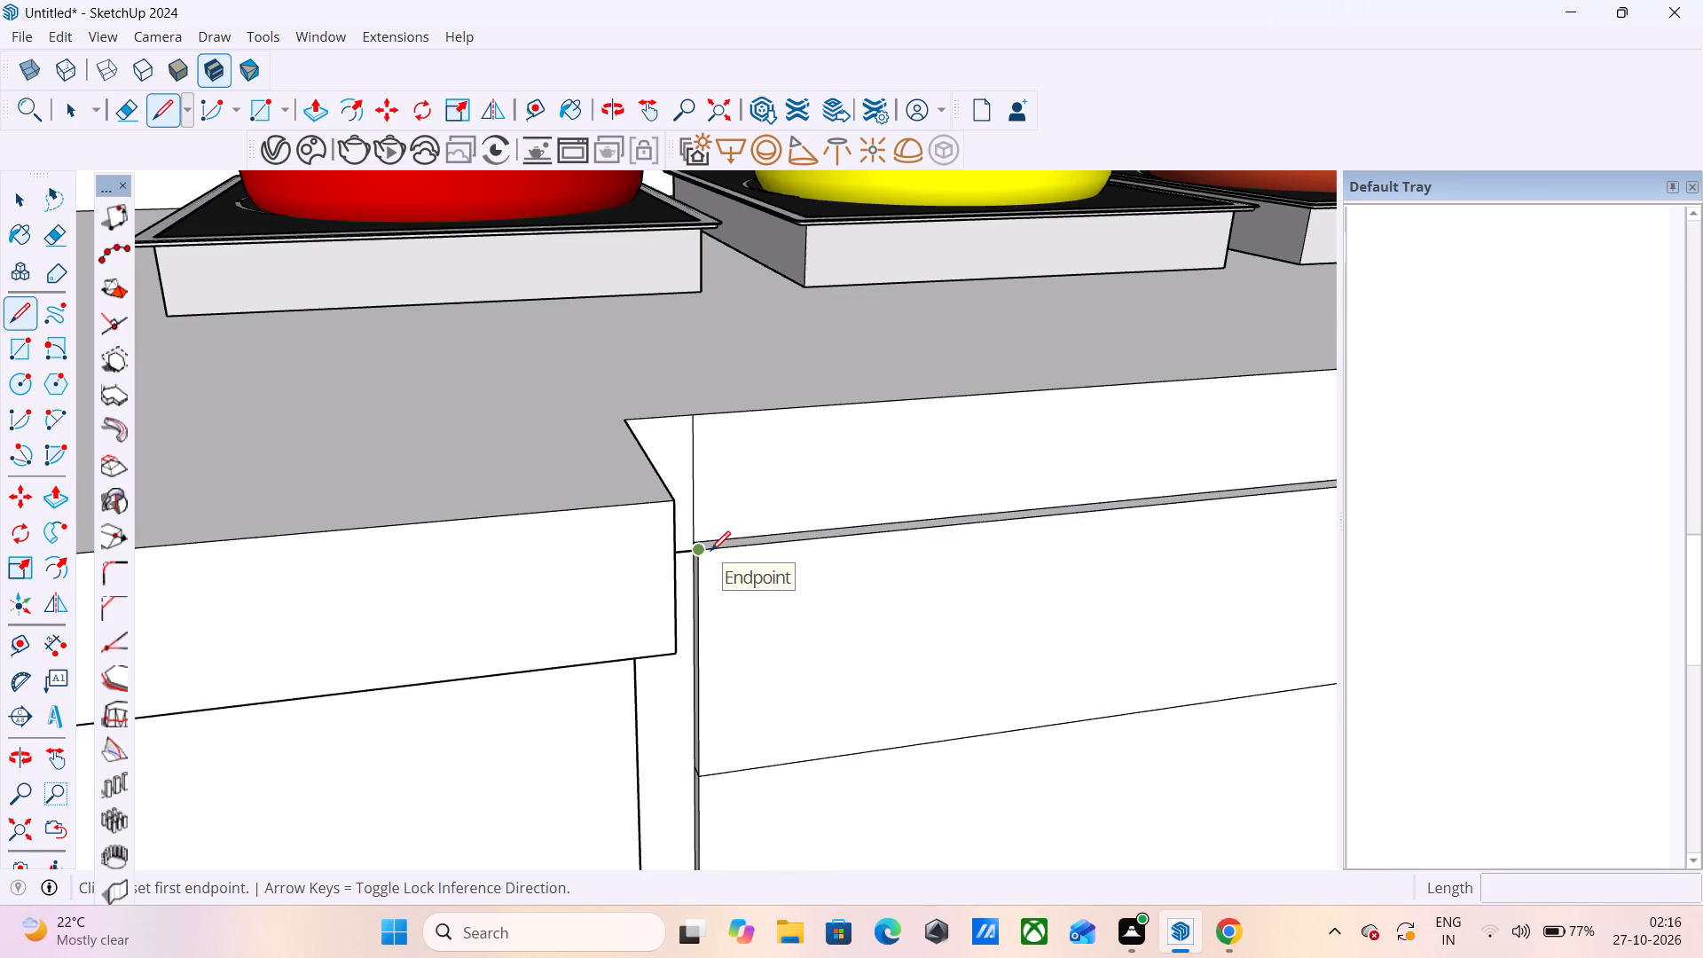
{"action": "scroll", "coordinate": [710, 551], "scroll_direction": "up", "scroll_amount": 5}
{"action": "middle_click_drag", "start_coordinate": [689, 561], "coordinate": [582, 480]}
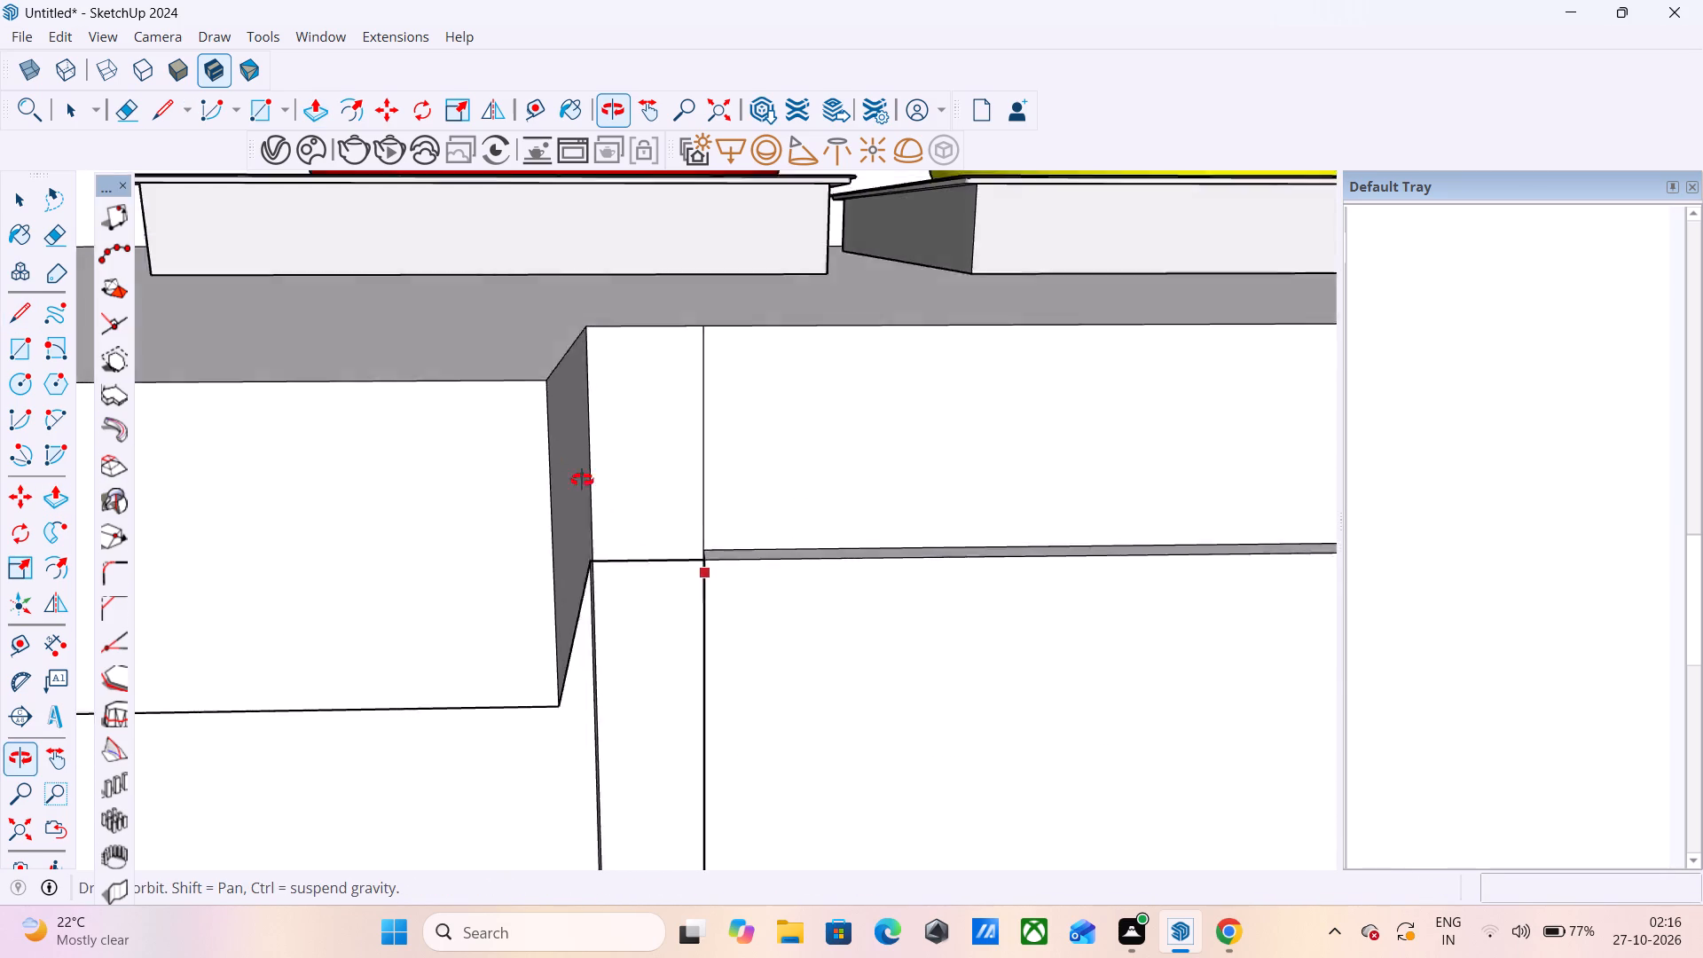
{"action": "middle_click_drag", "start_coordinate": [582, 480], "coordinate": [571, 465]}
{"action": "scroll", "coordinate": [571, 465], "scroll_direction": "up", "scroll_amount": 1}
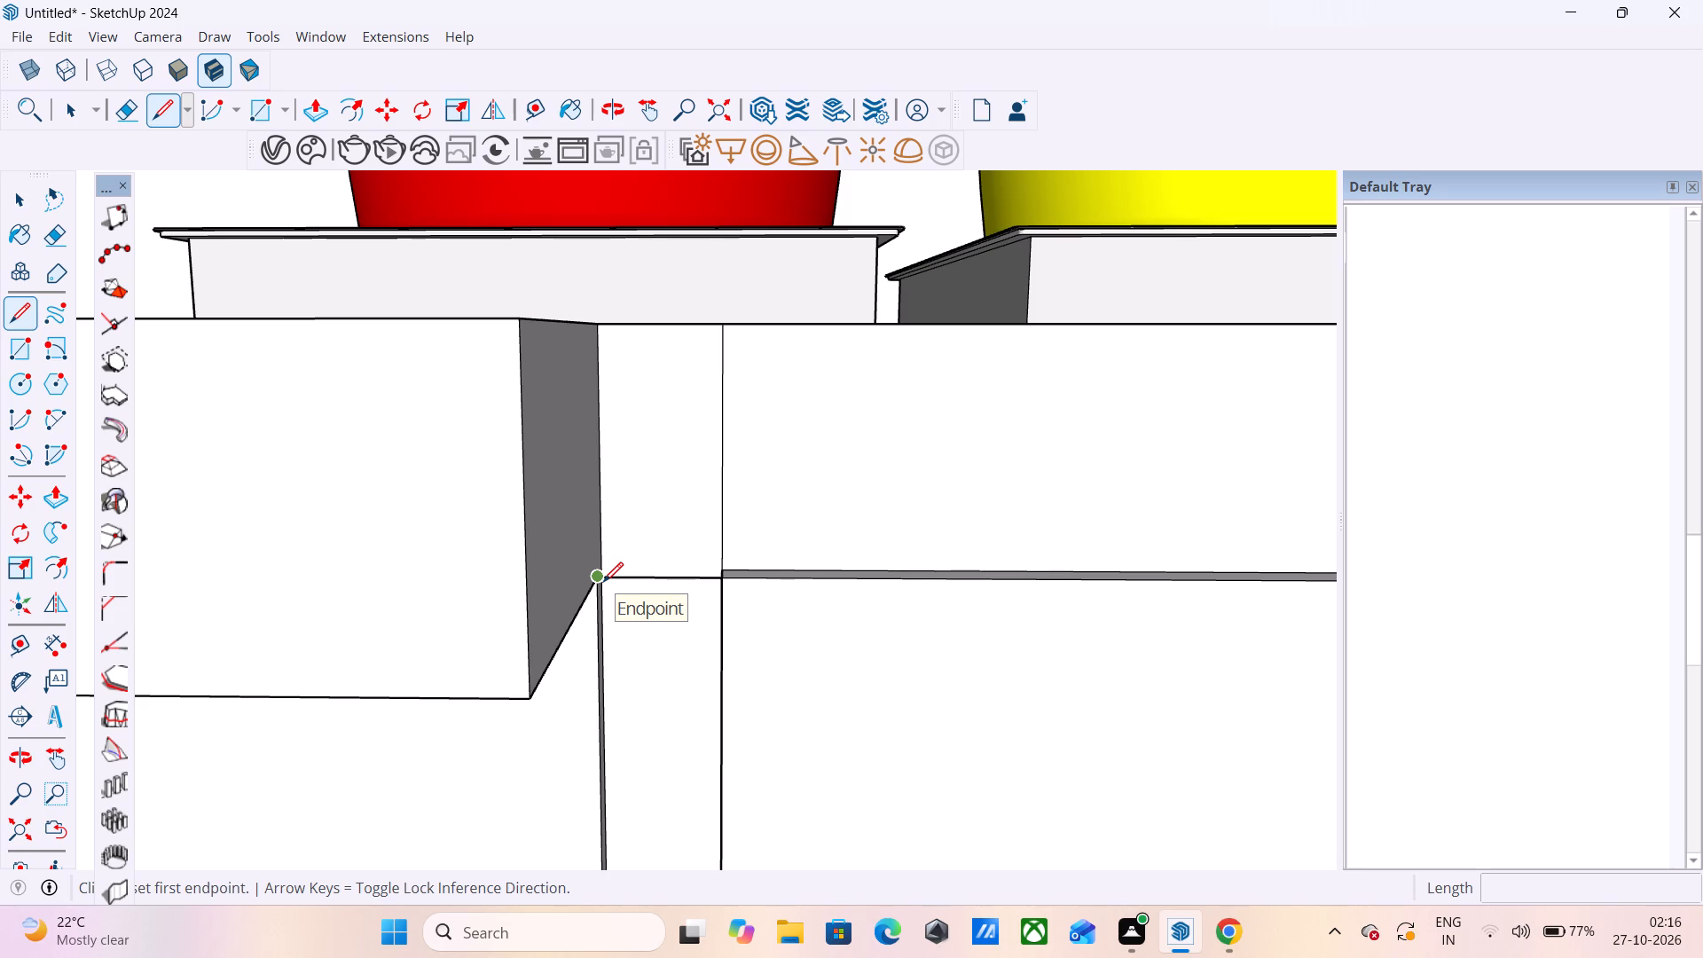
{"action": "scroll", "coordinate": [603, 582], "scroll_direction": "up", "scroll_amount": 4}
{"action": "middle_click_drag", "start_coordinate": [678, 562], "coordinate": [629, 656]}
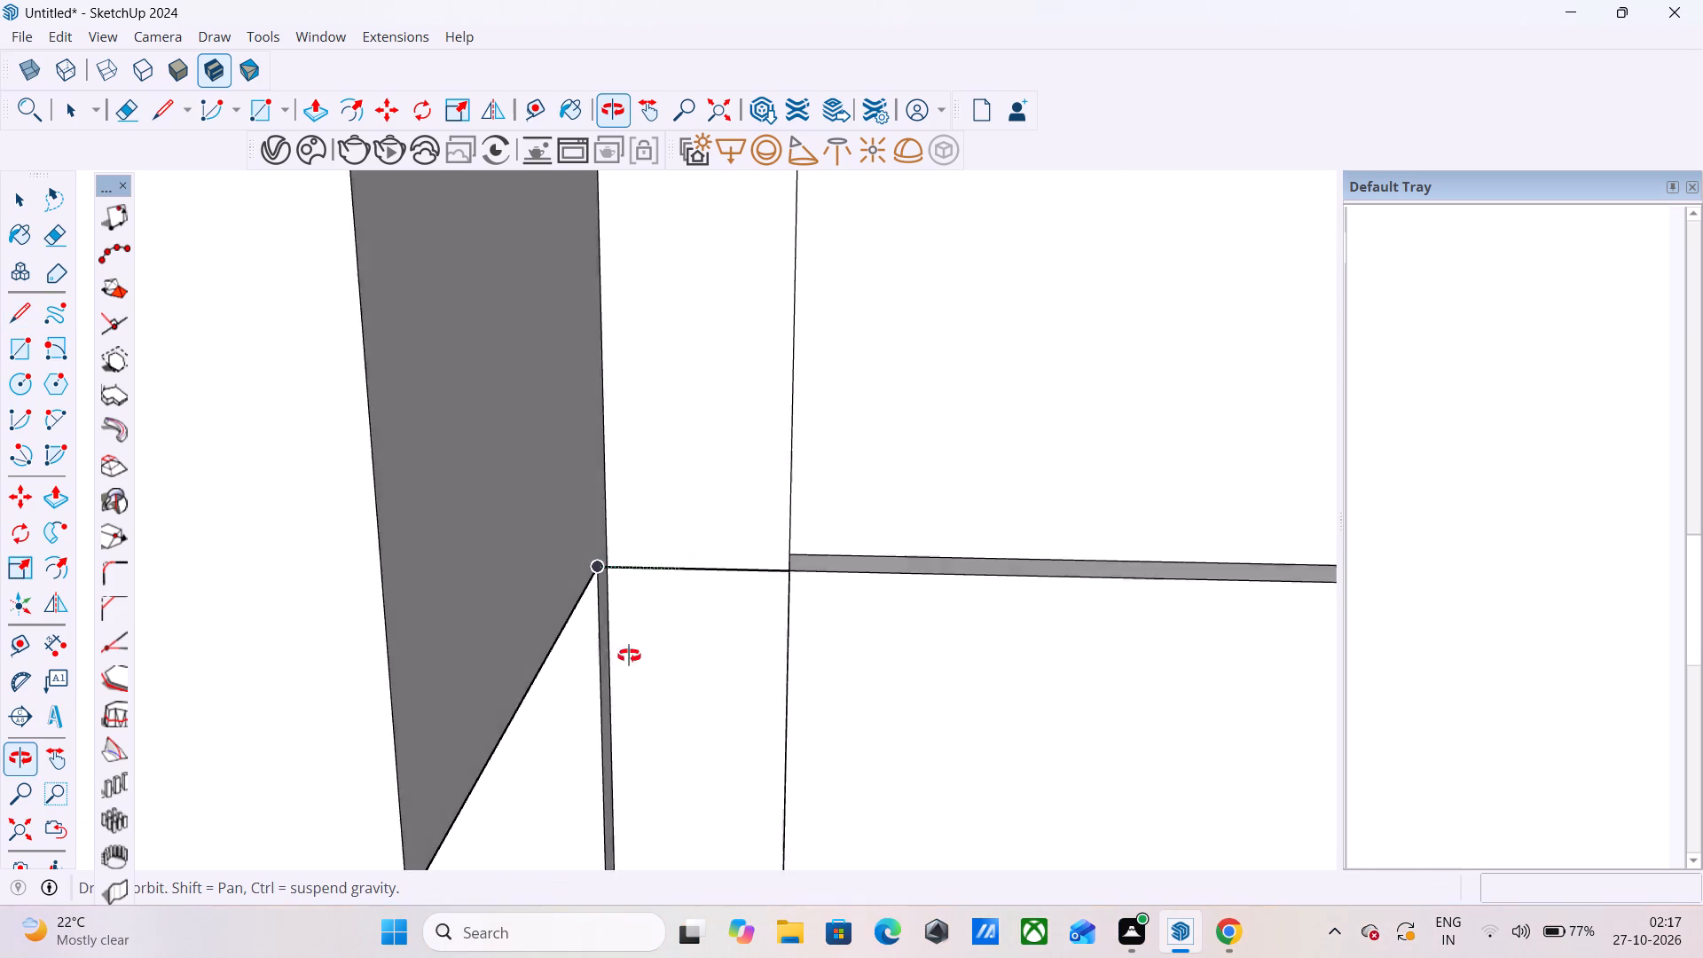
{"action": "middle_click_drag", "start_coordinate": [629, 656], "coordinate": [441, 822]}
{"action": "scroll", "coordinate": [683, 484], "scroll_direction": "up", "scroll_amount": 5}
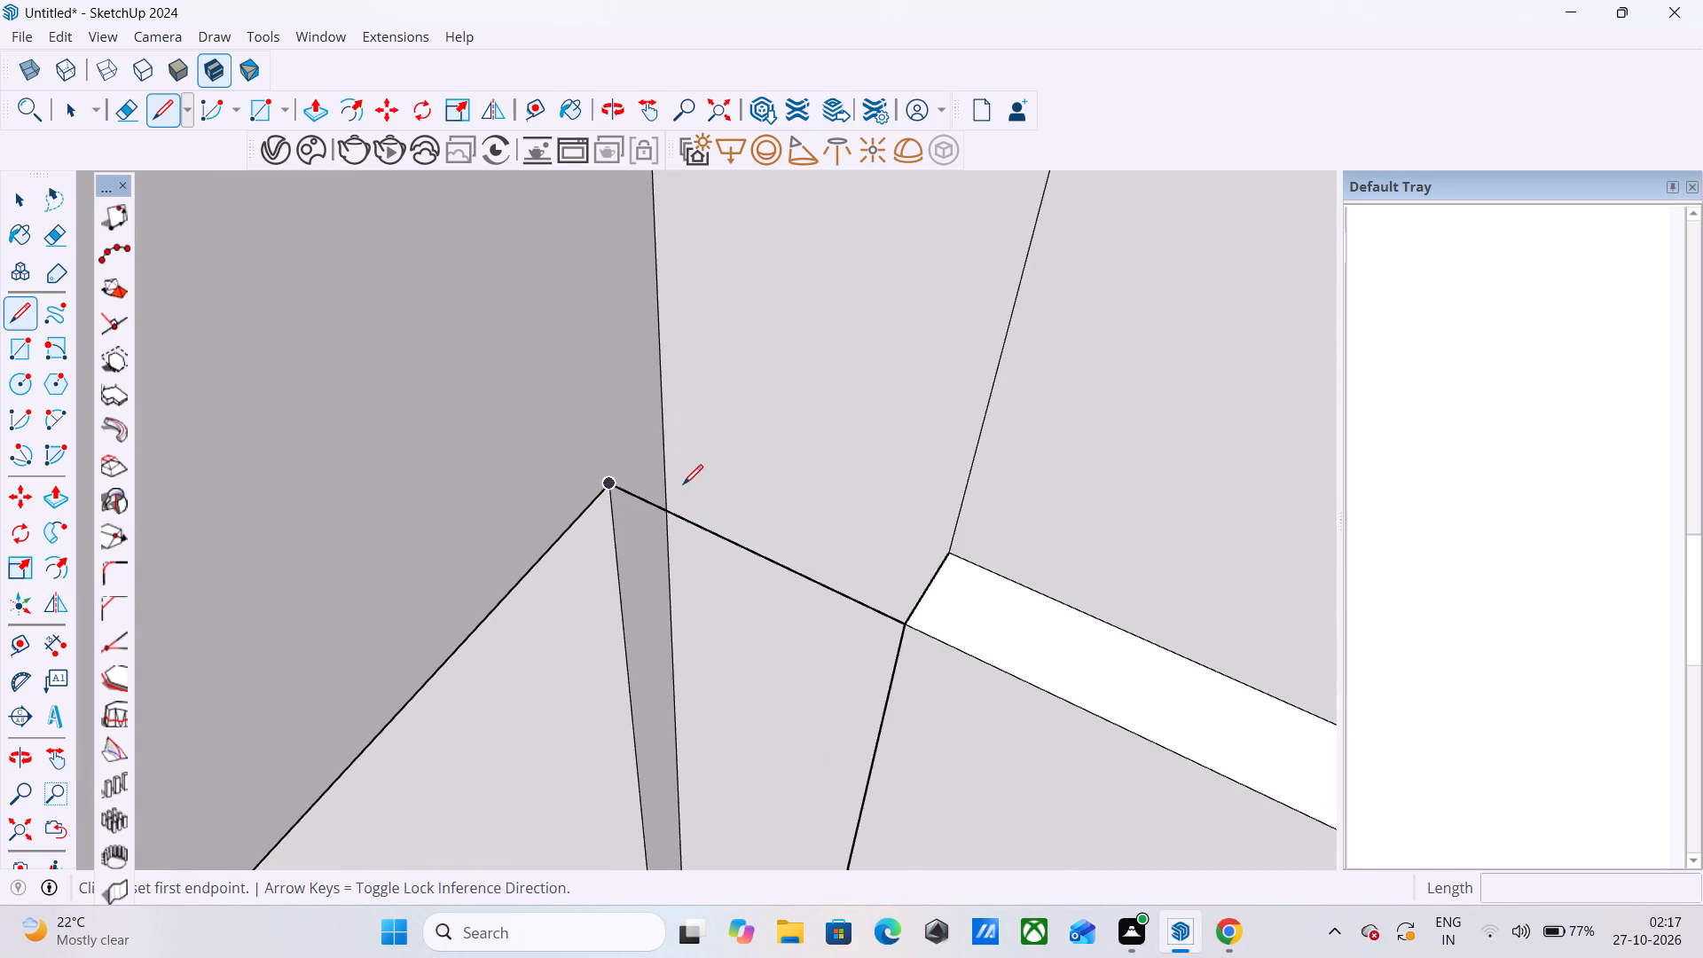
{"action": "scroll", "coordinate": [683, 483], "scroll_direction": "up", "scroll_amount": 5}
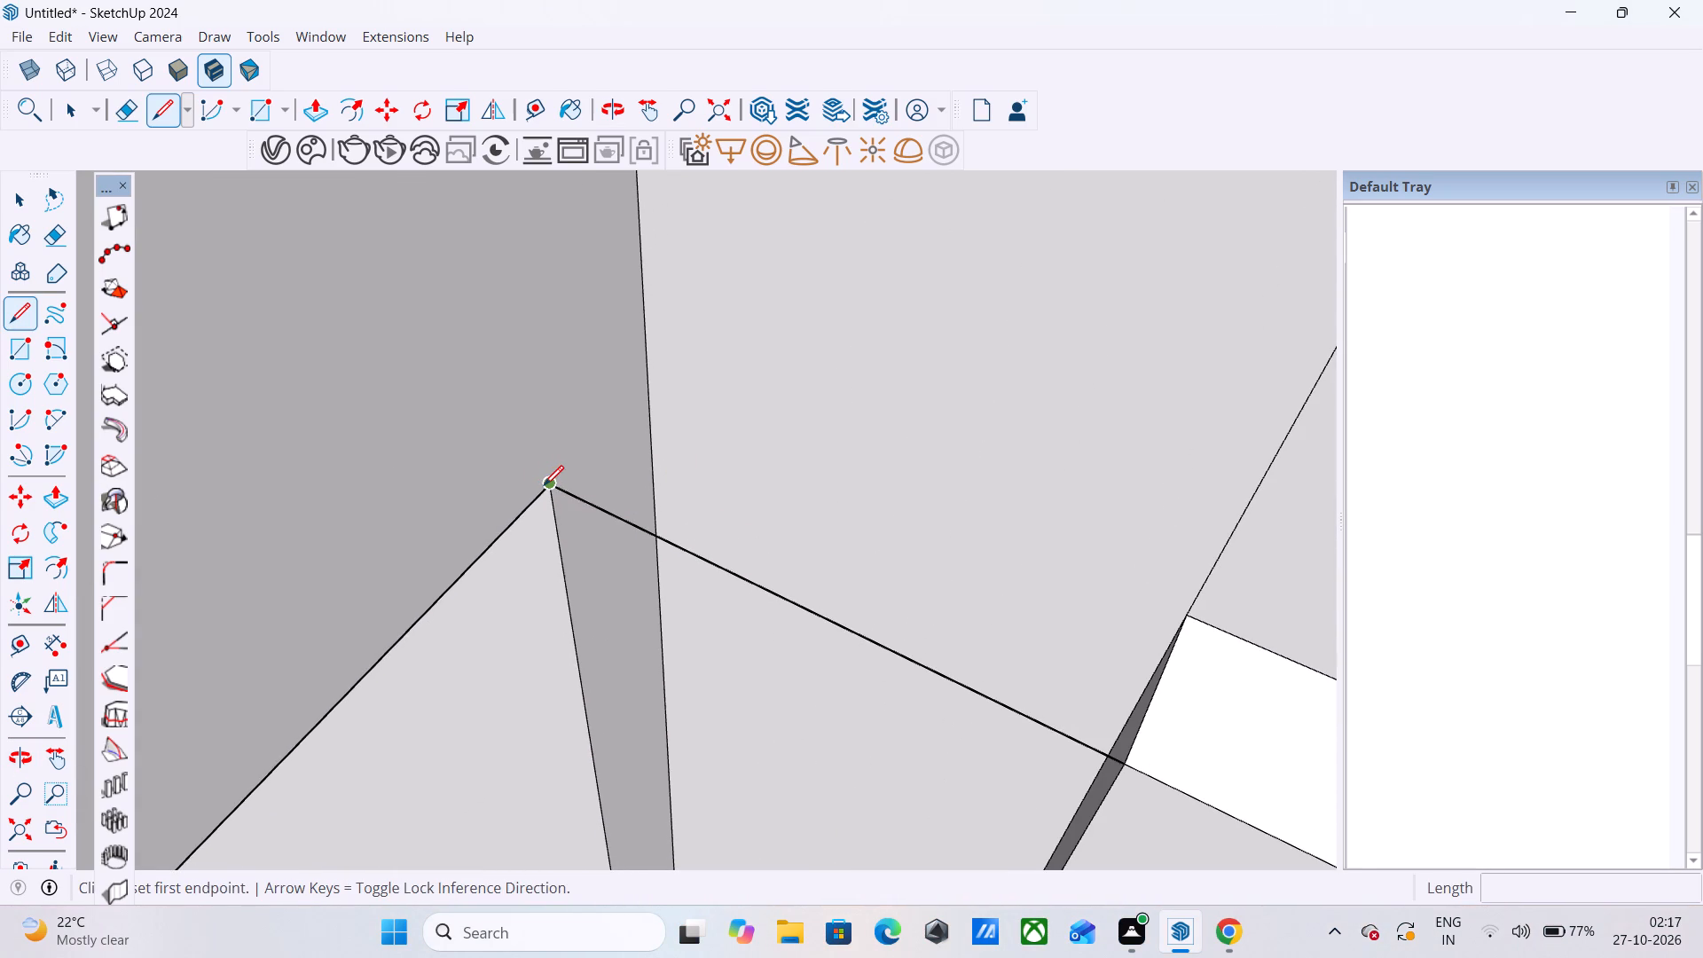
{"action": "left_click", "coordinate": [544, 485]}
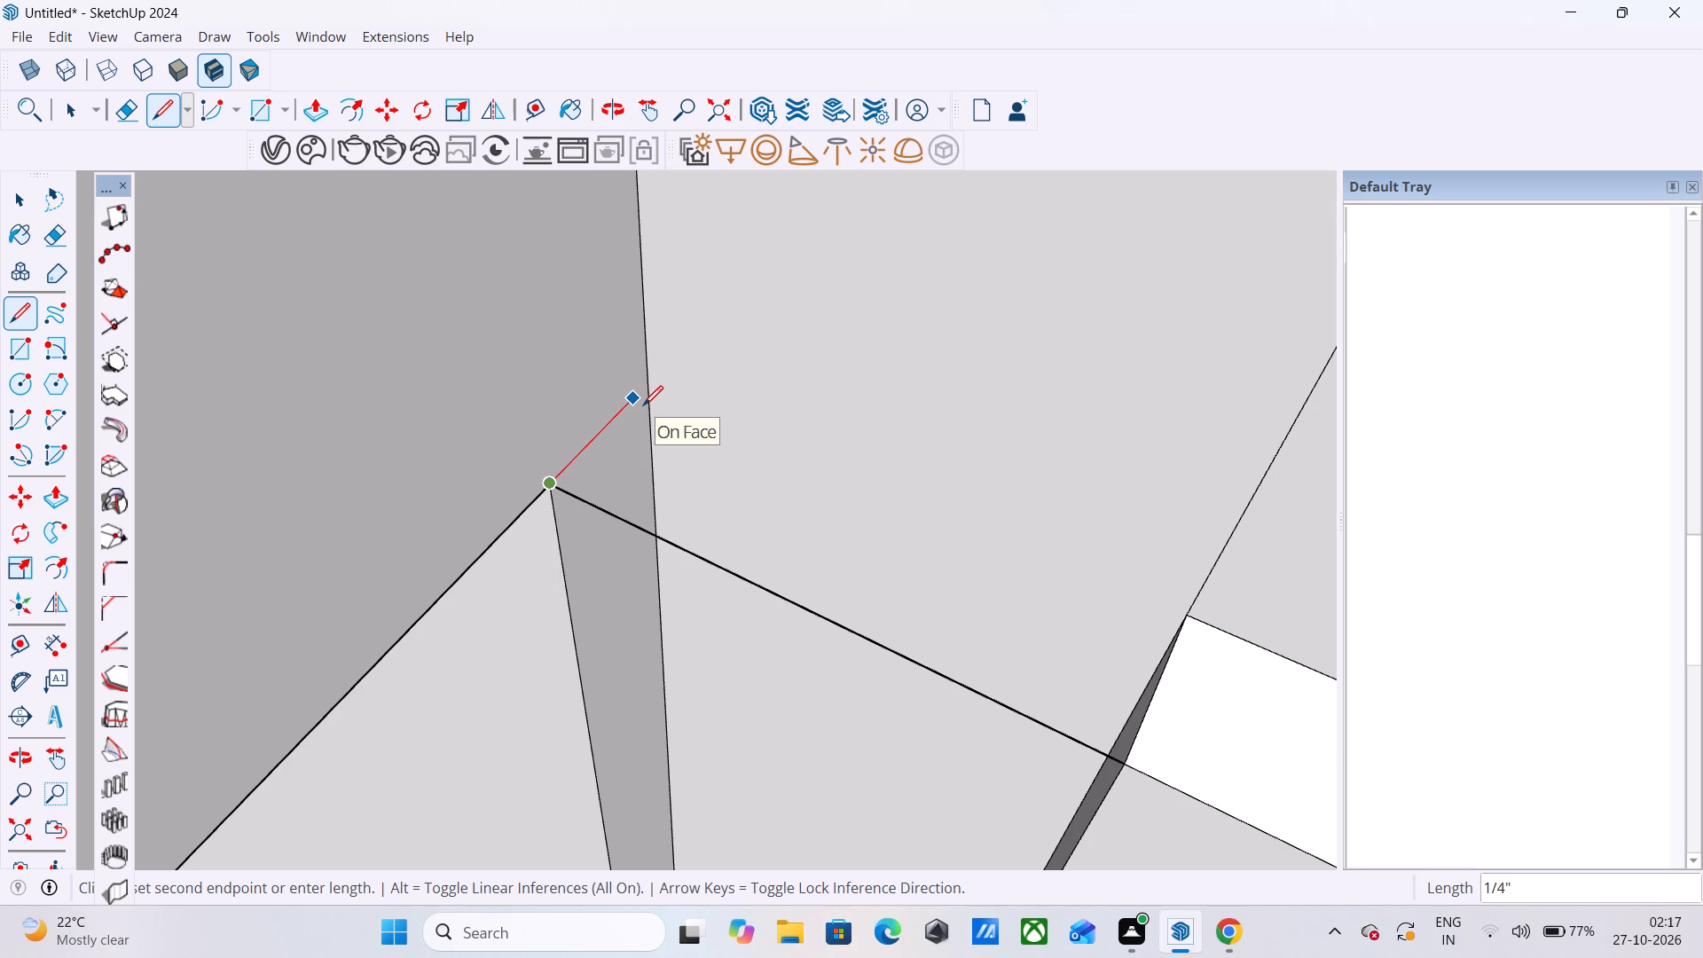
{"action": "left_click", "coordinate": [654, 376]}
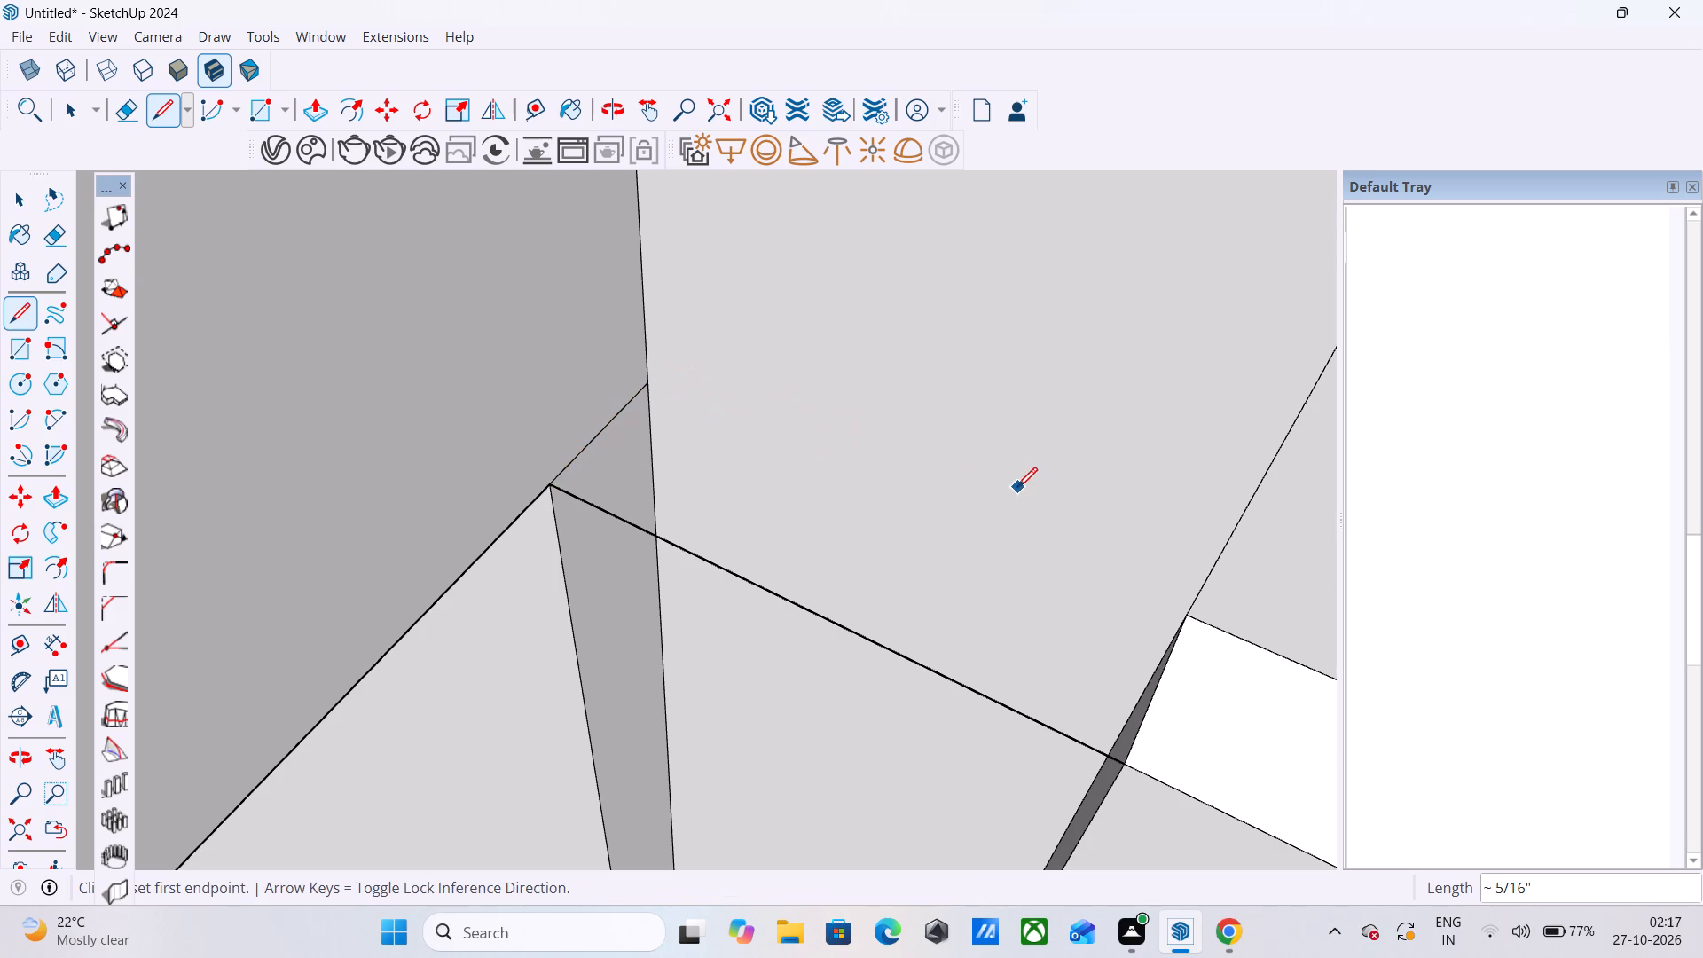
{"action": "left_click", "coordinate": [650, 388]}
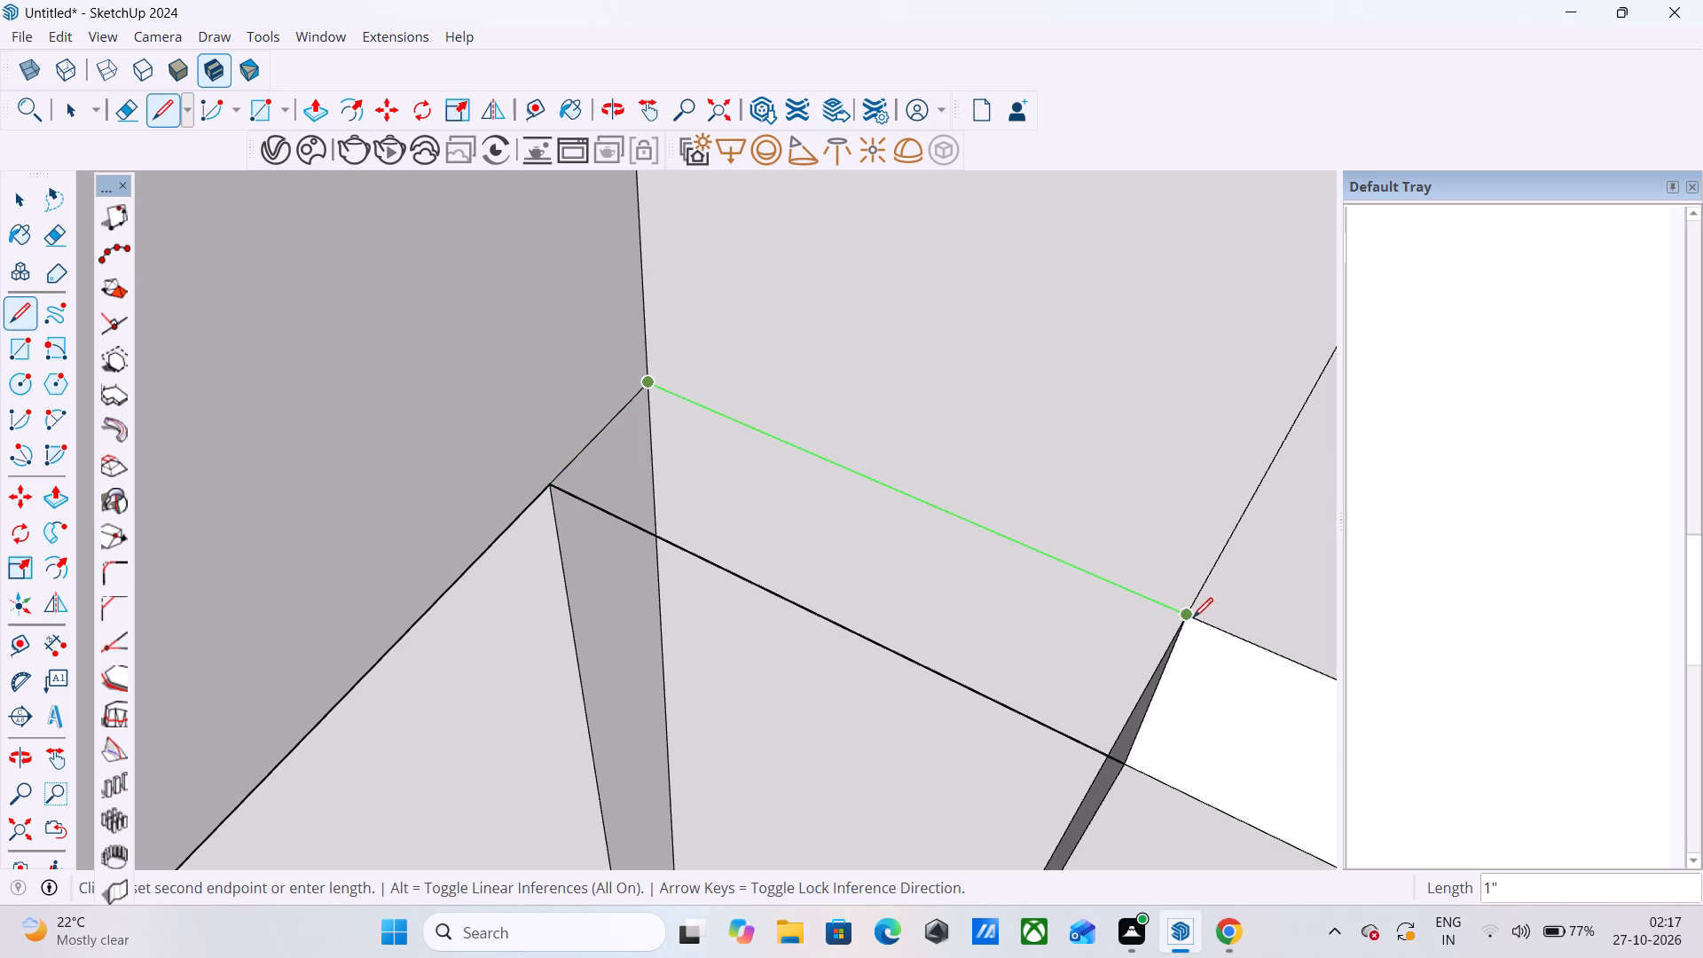
{"action": "left_click", "coordinate": [1192, 616]}
Extrude the narrow panel's countertop strip outward about 3 5/16 inches, flush with the end cabinet's overhanging edge.
{"action": "scroll", "coordinate": [1126, 560], "scroll_direction": "down", "scroll_amount": 16}
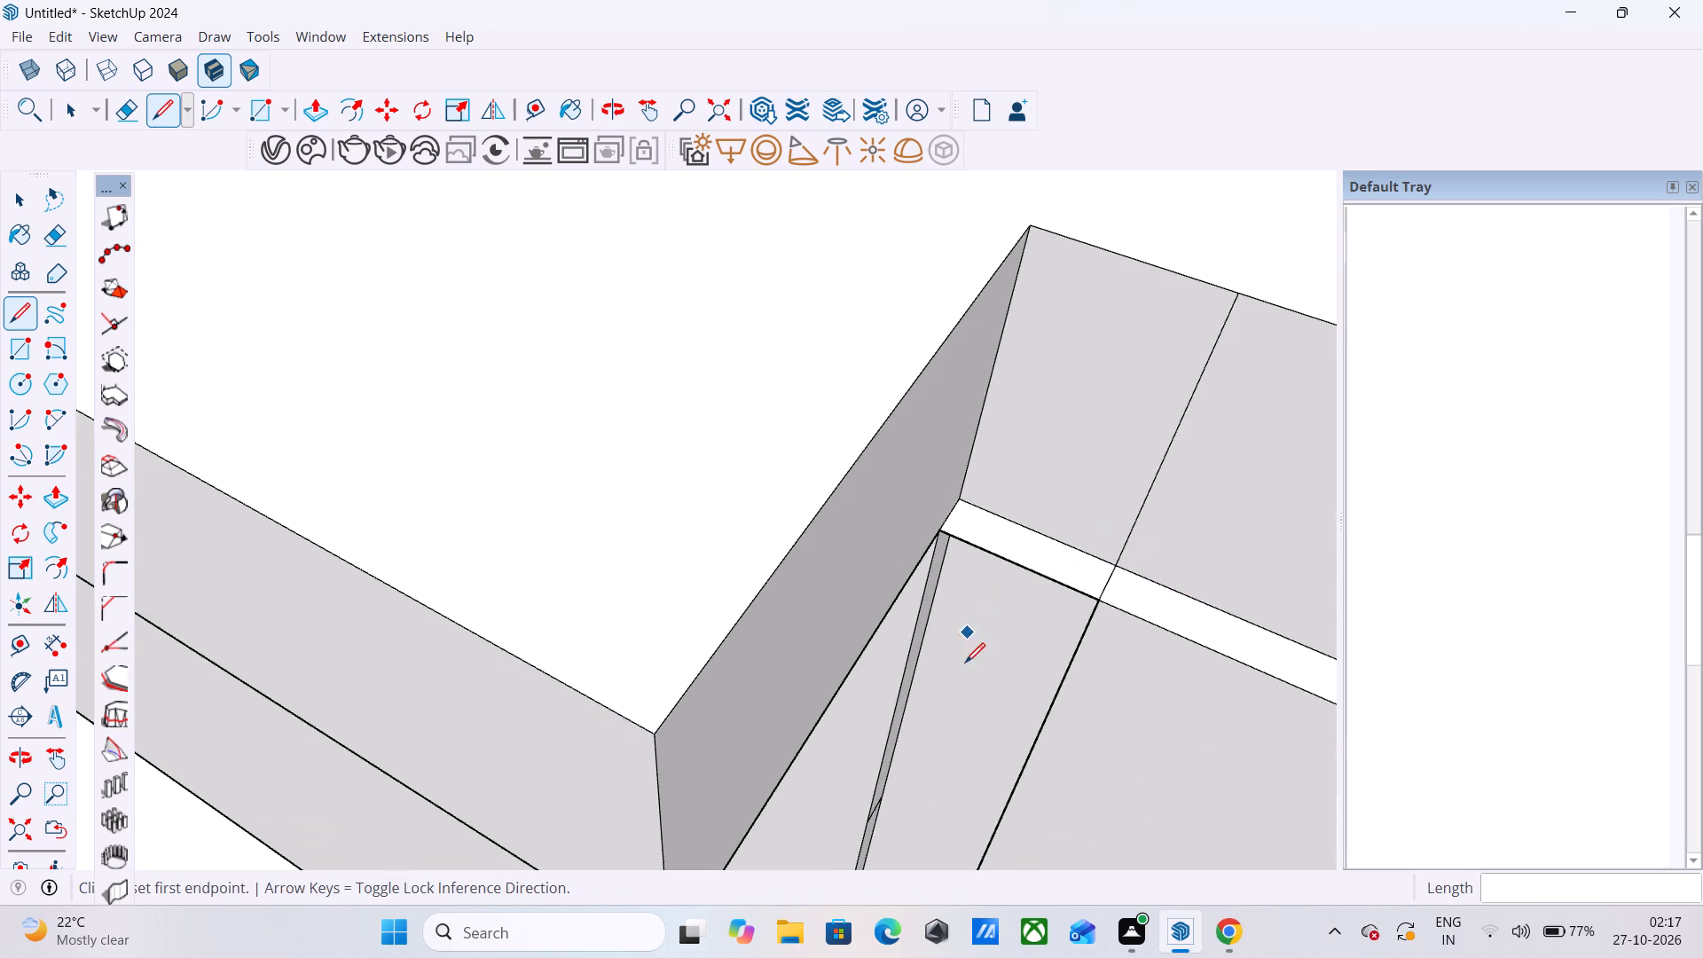
{"action": "scroll", "coordinate": [965, 663], "scroll_direction": "up", "scroll_amount": 1}
{"action": "middle_click_drag", "start_coordinate": [965, 663], "coordinate": [946, 468]}
{"action": "scroll", "coordinate": [963, 503], "scroll_direction": "up", "scroll_amount": 6}
{"action": "middle_click_drag", "start_coordinate": [983, 512], "coordinate": [954, 421]}
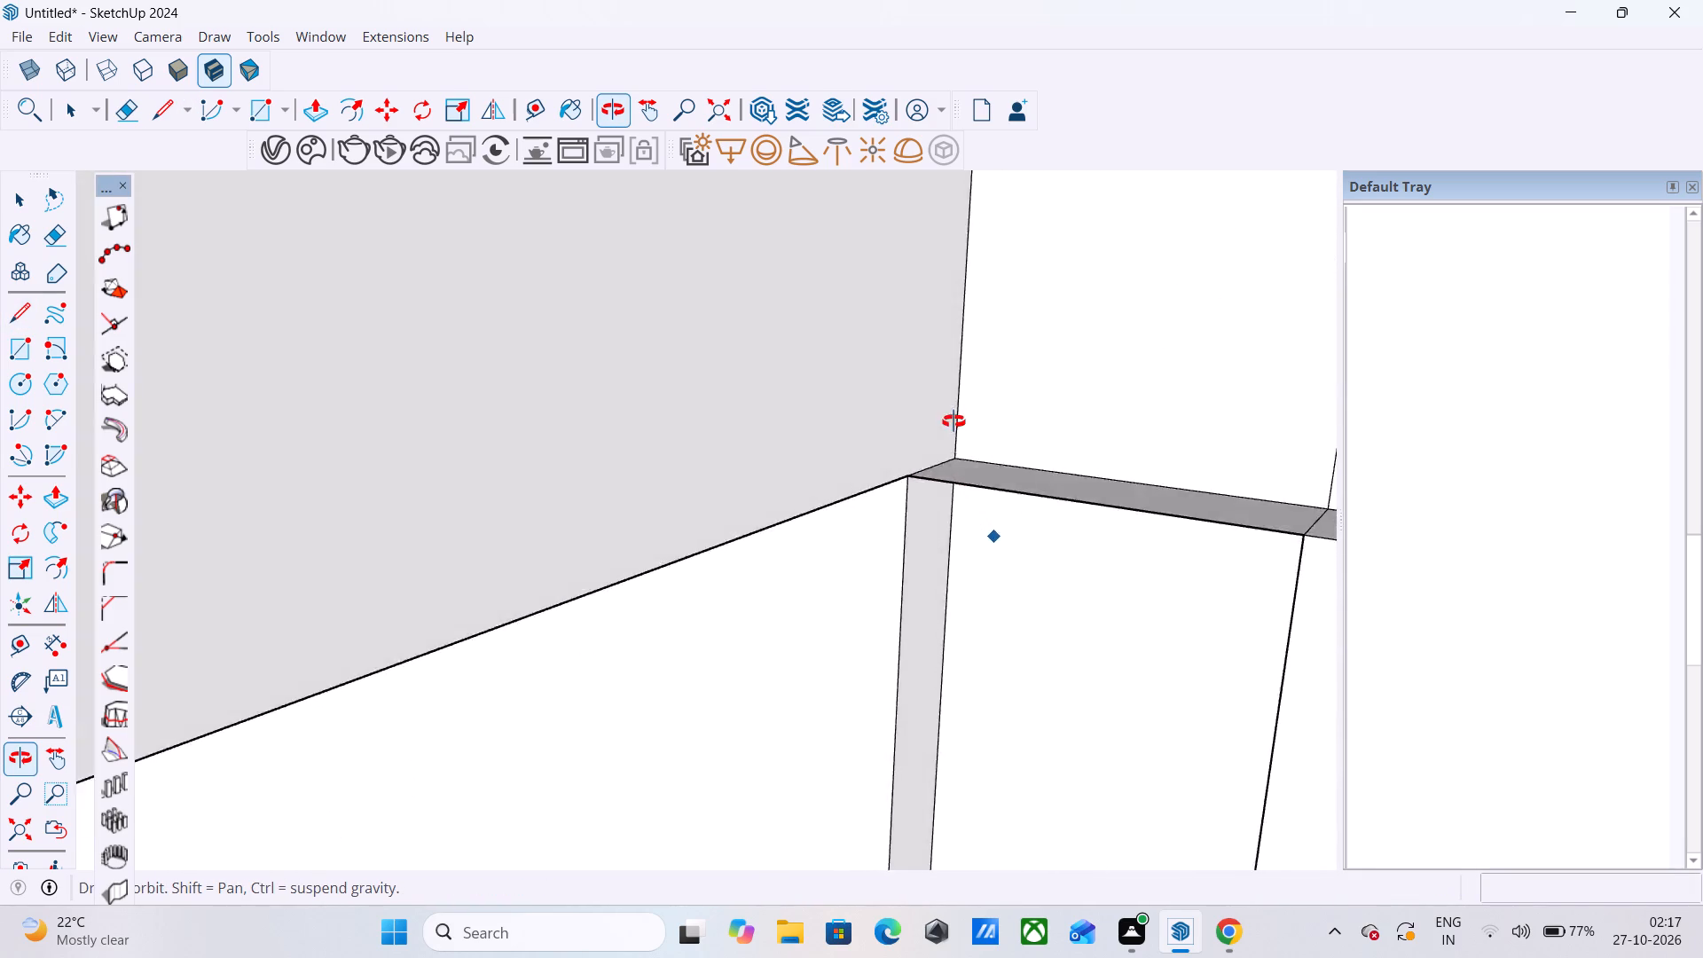
{"action": "middle_click_drag", "start_coordinate": [954, 421], "coordinate": [1104, 434]}
{"action": "scroll", "coordinate": [1034, 315], "scroll_direction": "up", "scroll_amount": 1}
{"action": "scroll", "coordinate": [1104, 437], "scroll_direction": "down", "scroll_amount": 6}
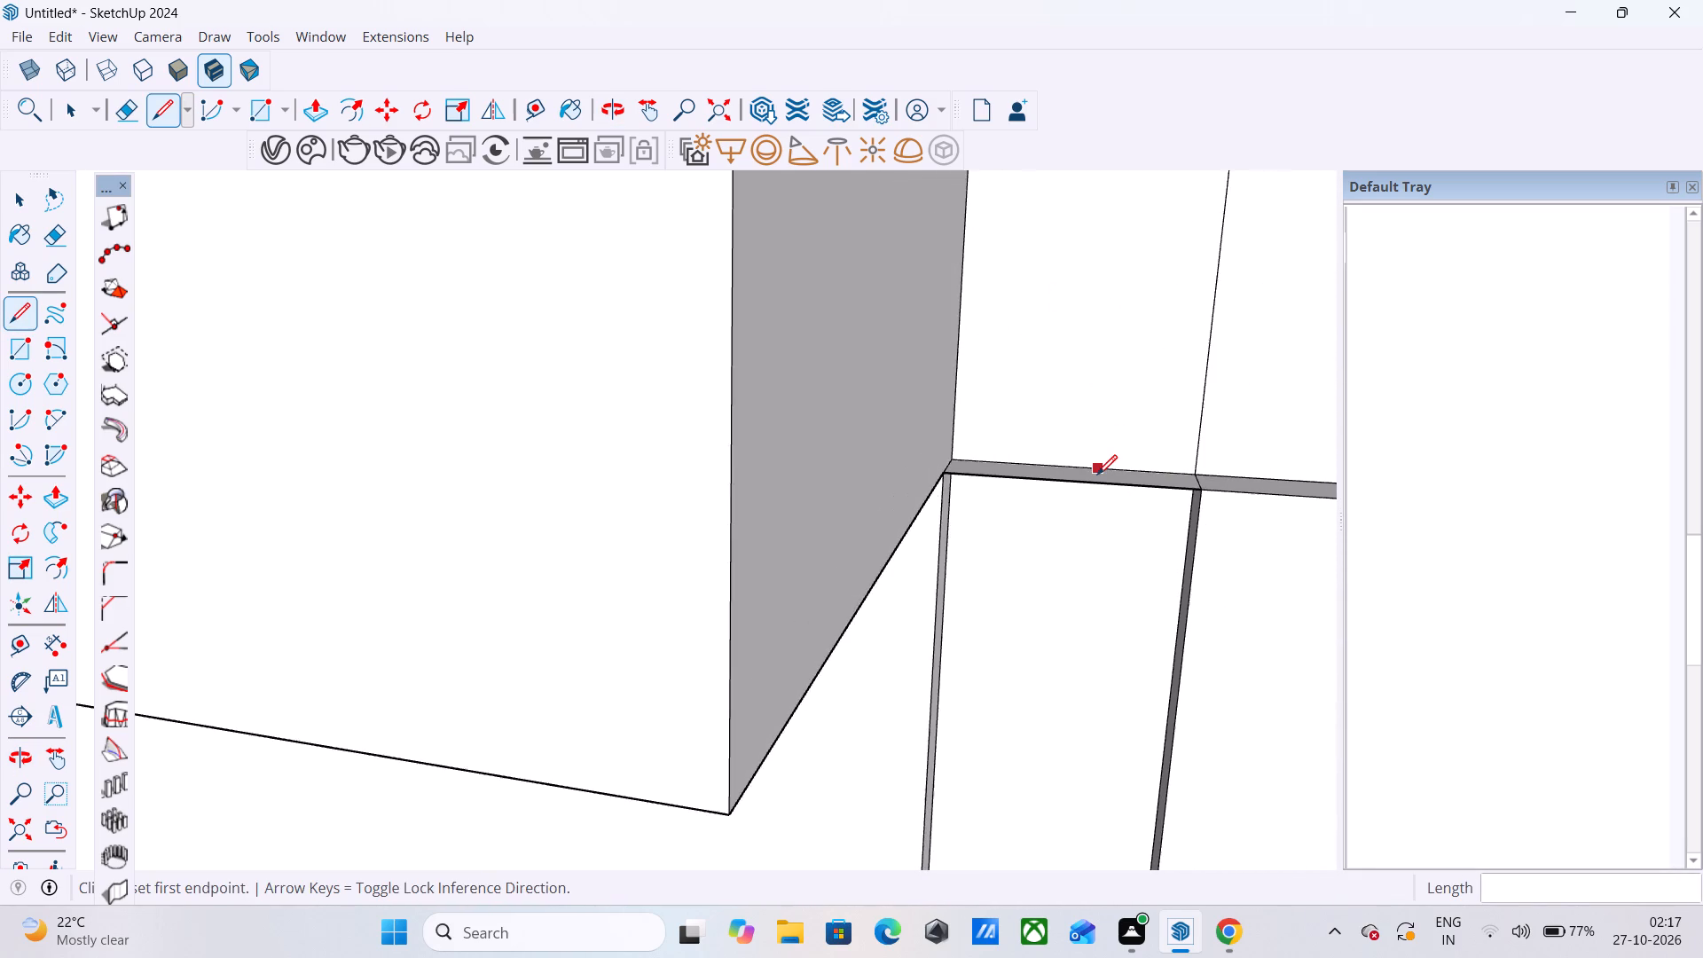
{"action": "scroll", "coordinate": [1097, 475], "scroll_direction": "down", "scroll_amount": 10}
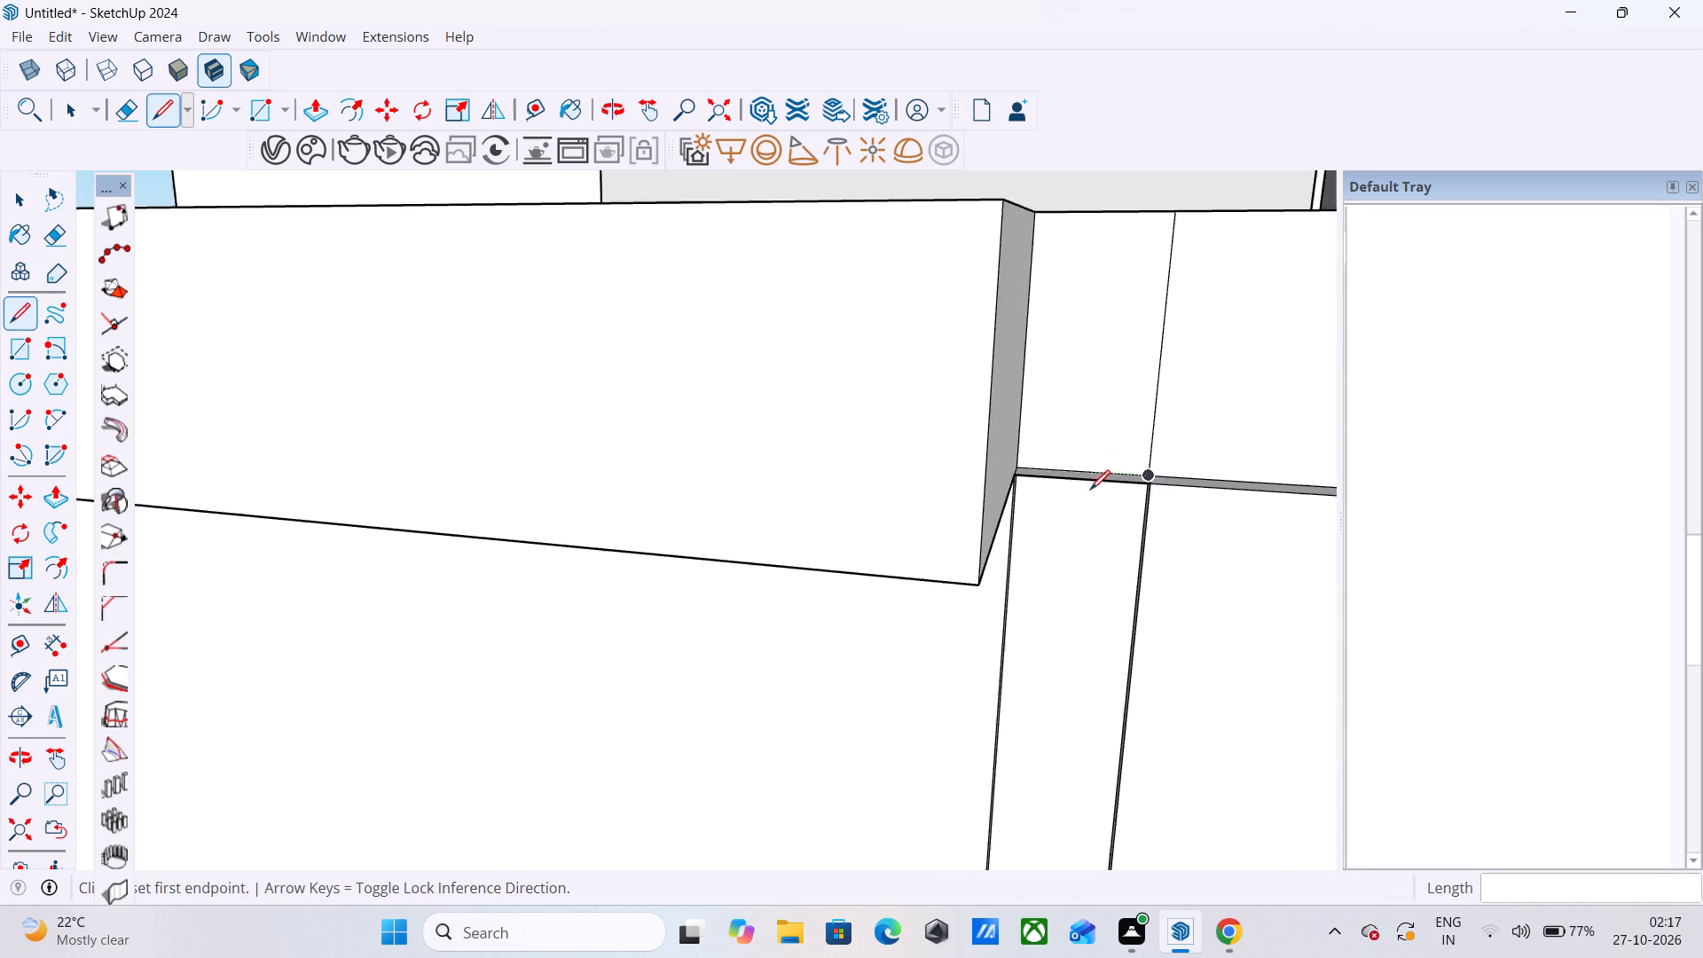
{"action": "scroll", "coordinate": [1090, 490], "scroll_direction": "down", "scroll_amount": 3}
{"action": "key", "text": "p"}
{"action": "left_click", "coordinate": [1089, 420]}
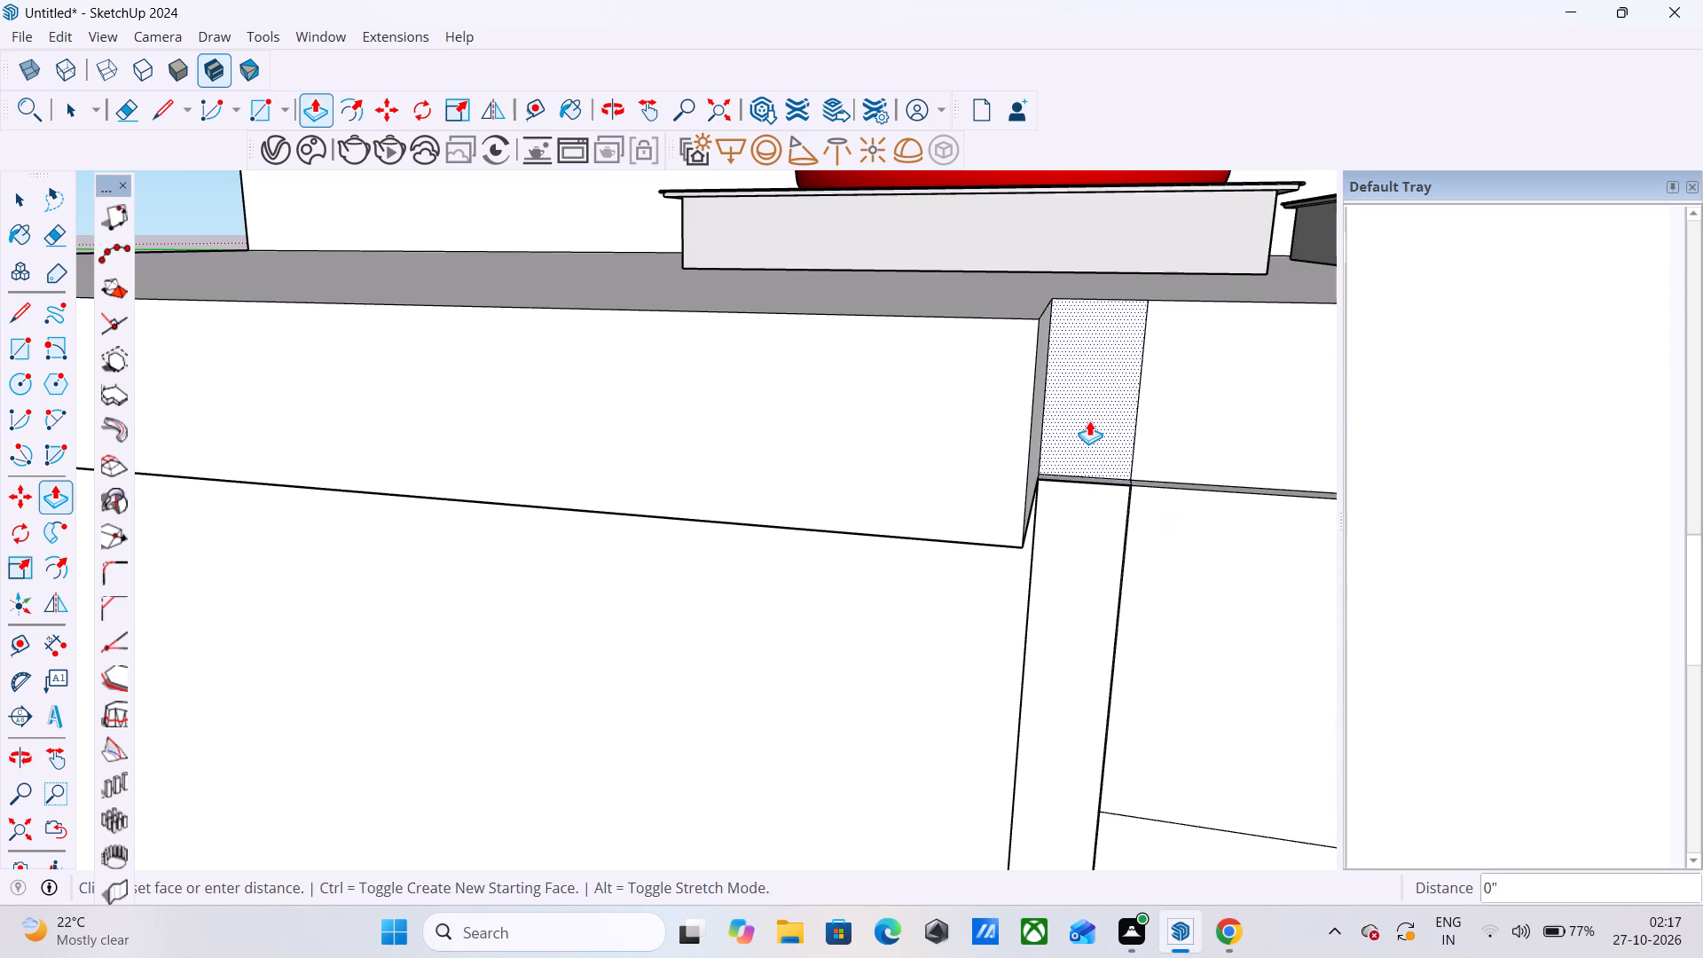
{"action": "left_click", "coordinate": [1001, 428]}
{"action": "scroll", "coordinate": [938, 446], "scroll_direction": "down", "scroll_amount": 6}
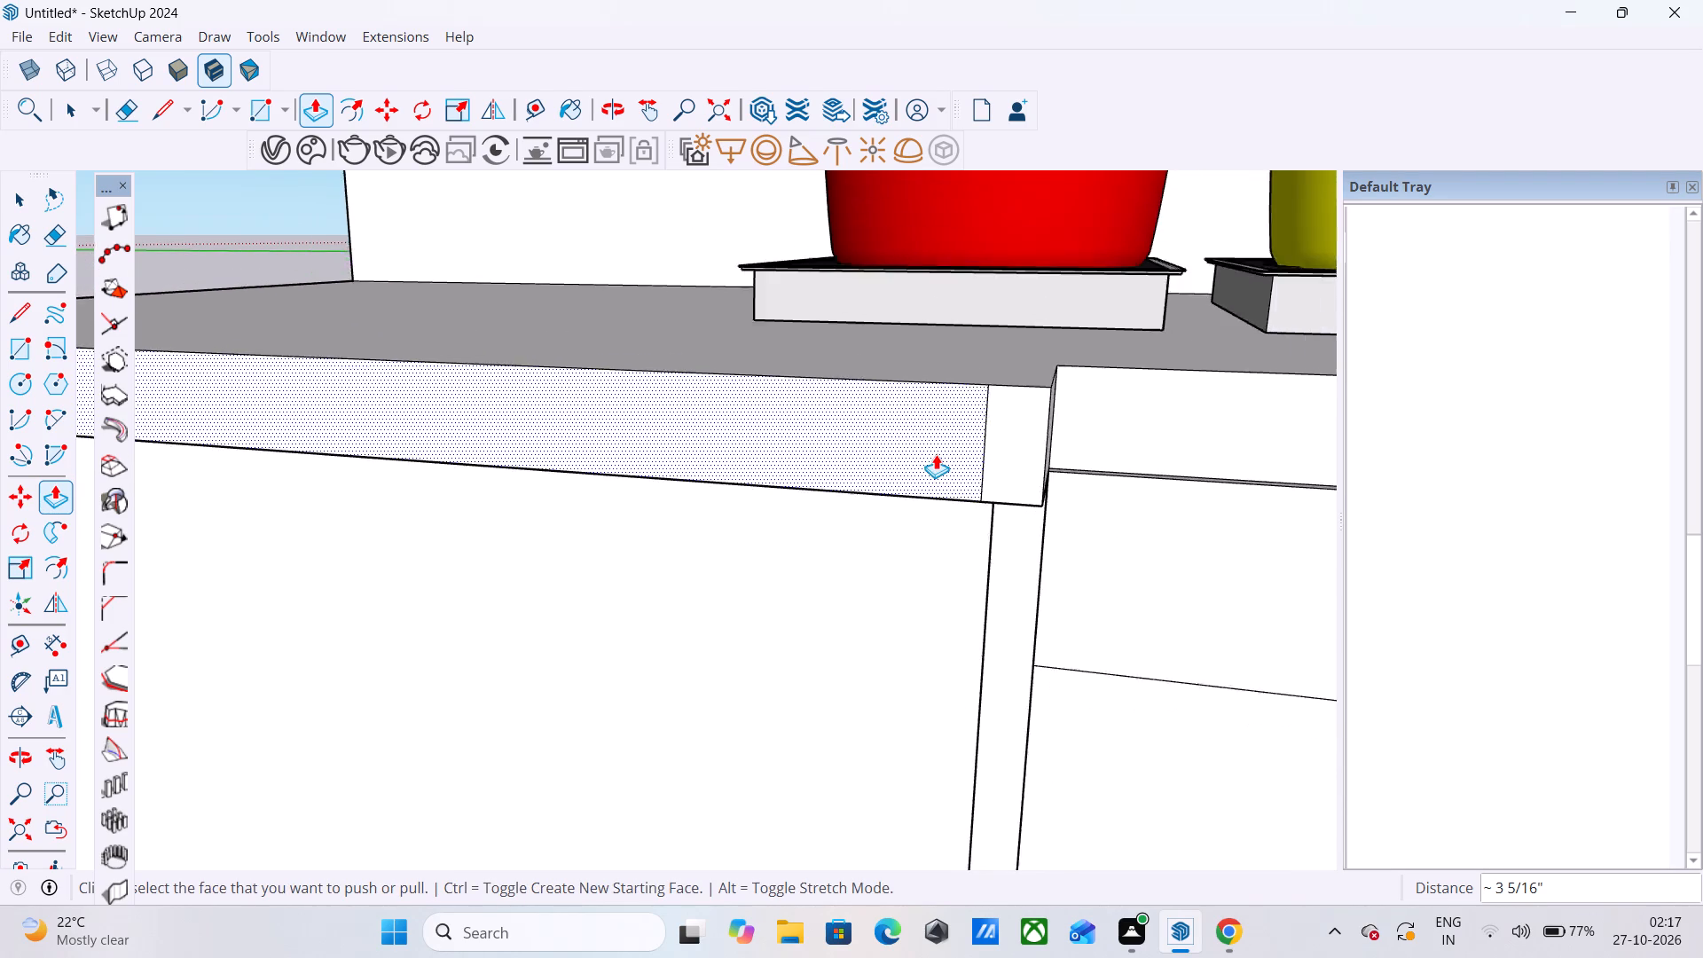
Extrude the countertop strip above the drawers below the pots outward about 3 5/16 inches, flush with the adjoining narrow panel's strip.
{"action": "scroll", "coordinate": [936, 454], "scroll_direction": "down", "scroll_amount": 8}
{"action": "middle_click_drag", "start_coordinate": [1004, 467], "coordinate": [961, 483]}
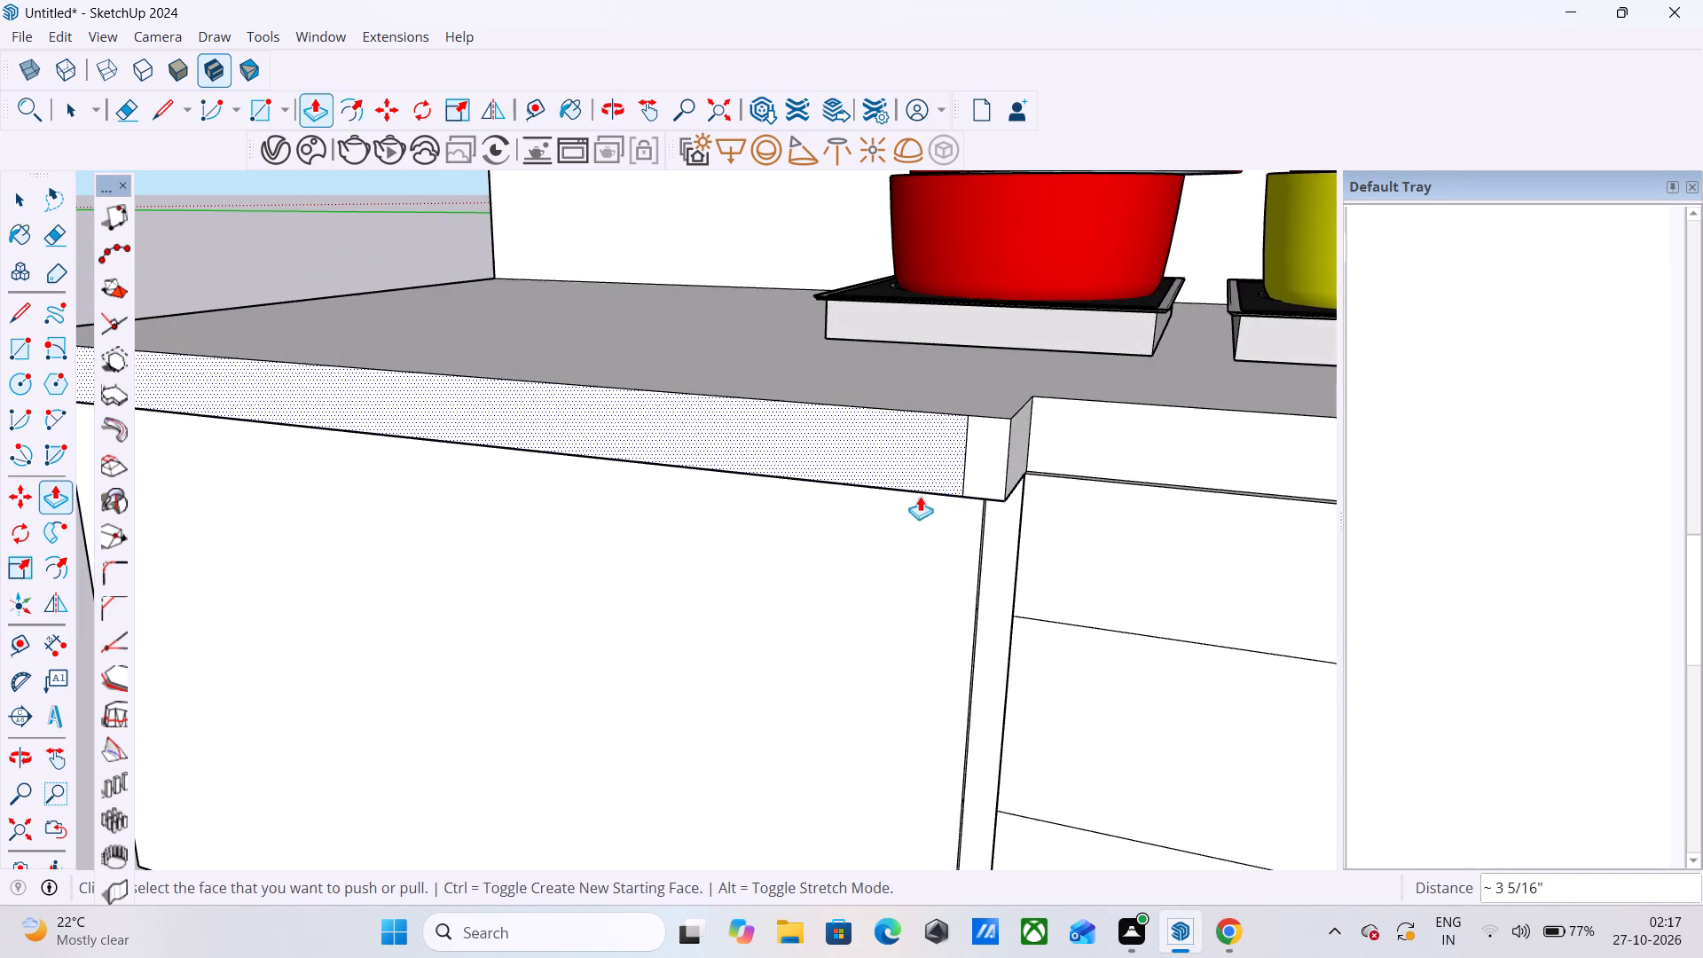
{"action": "scroll", "coordinate": [920, 495], "scroll_direction": "down", "scroll_amount": 2}
{"action": "key", "text": "p"}
{"action": "scroll", "coordinate": [1026, 477], "scroll_direction": "up", "scroll_amount": 10}
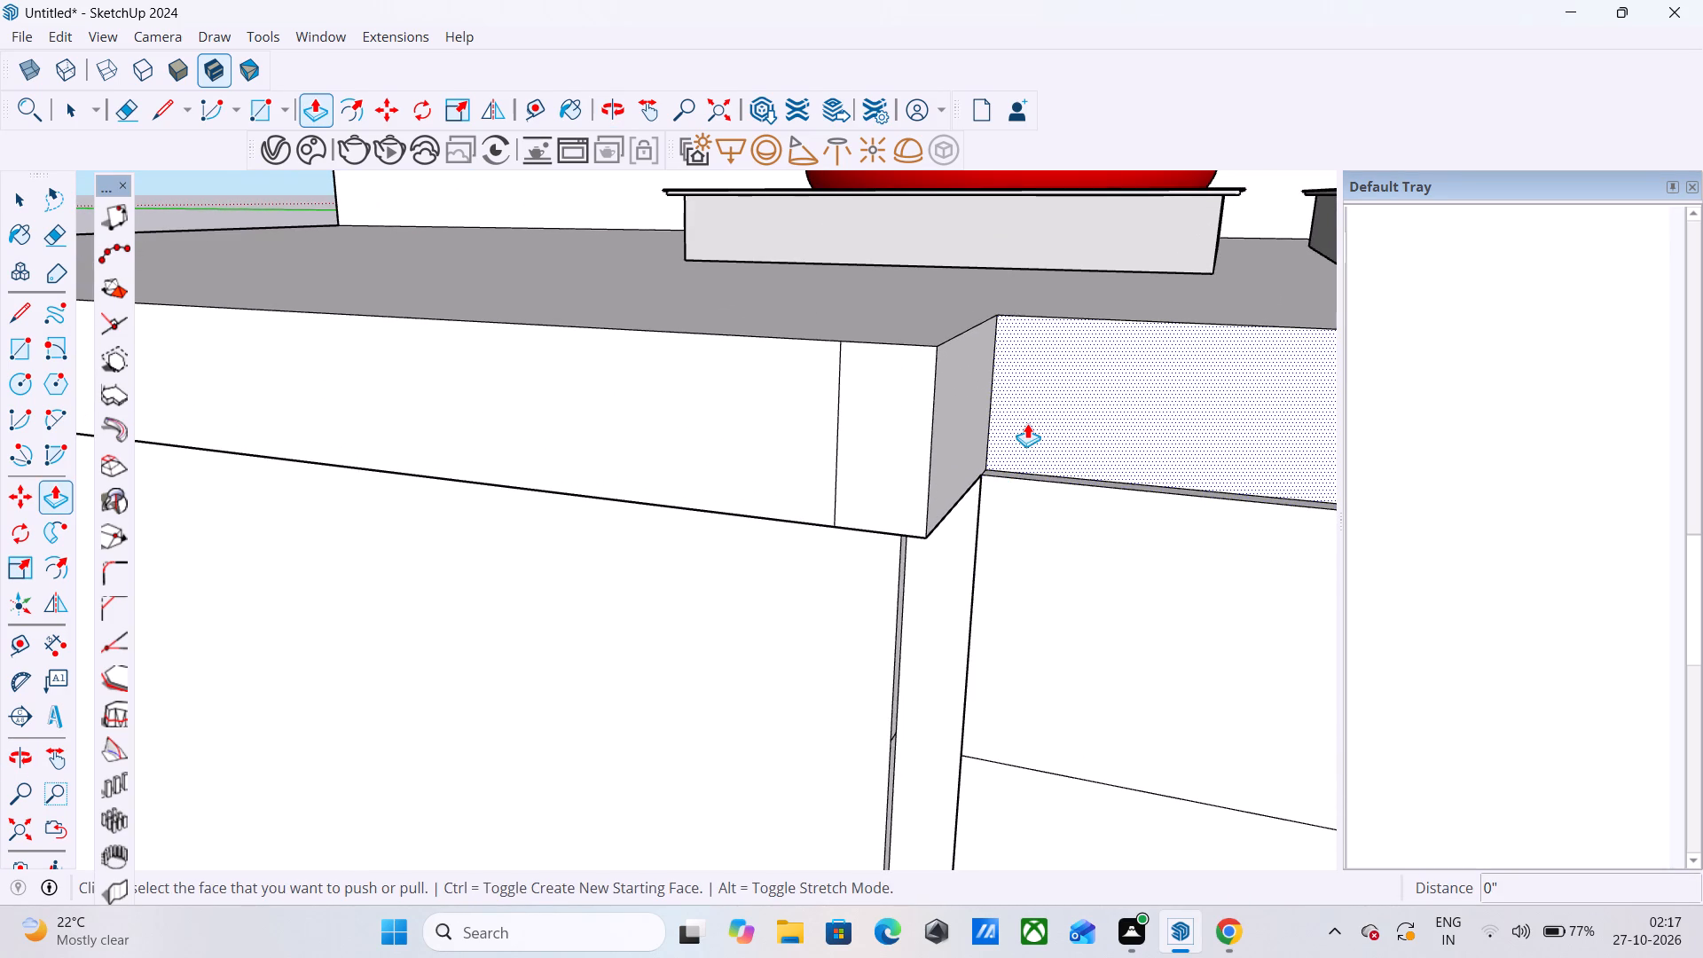
{"action": "left_click", "coordinate": [1027, 423]}
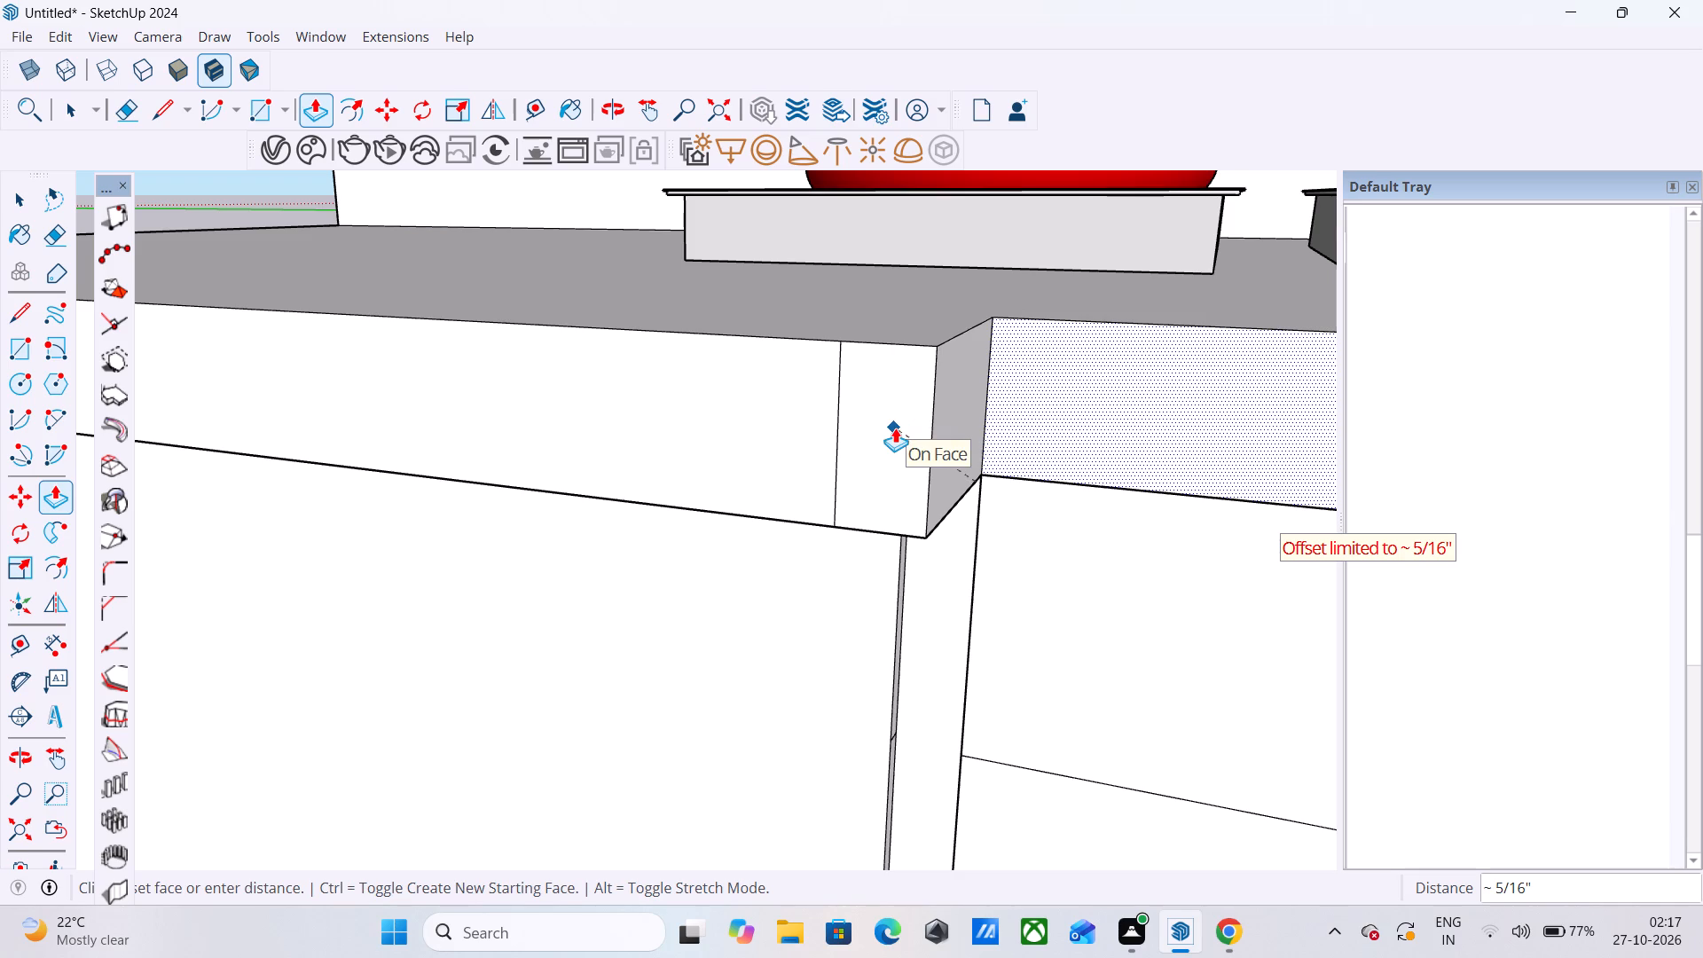
{"action": "left_click", "coordinate": [895, 428]}
{"action": "scroll", "coordinate": [736, 436], "scroll_direction": "down", "scroll_amount": 12}
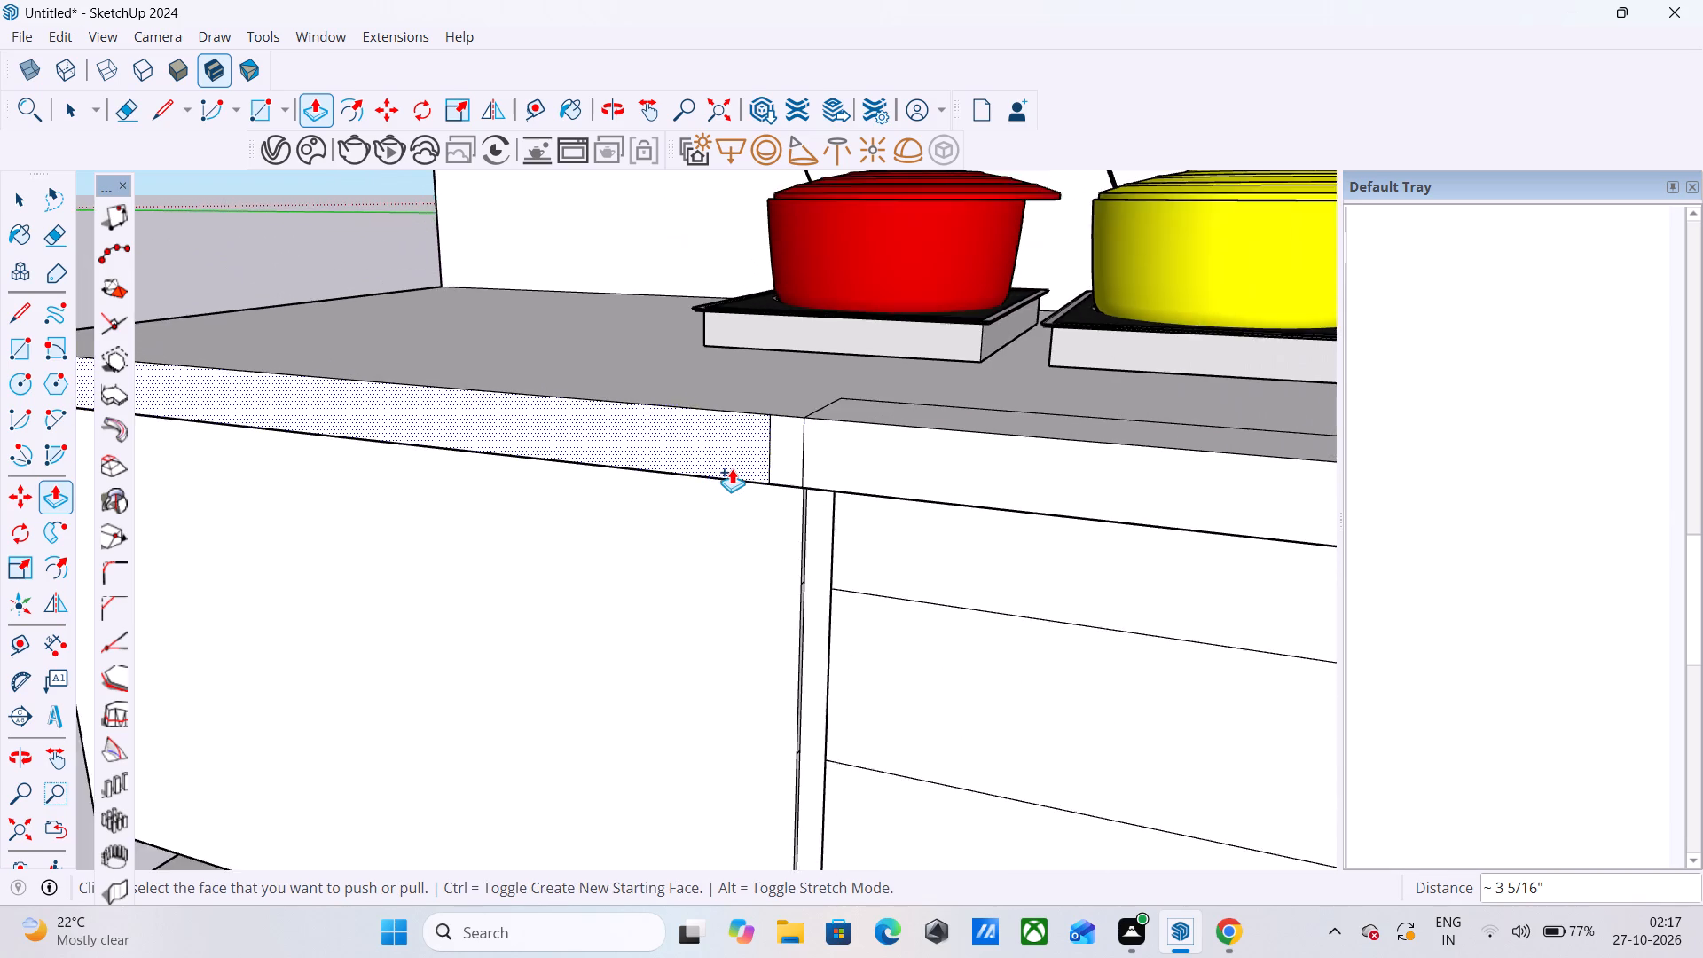
{"action": "scroll", "coordinate": [732, 468], "scroll_direction": "down", "scroll_amount": 19}
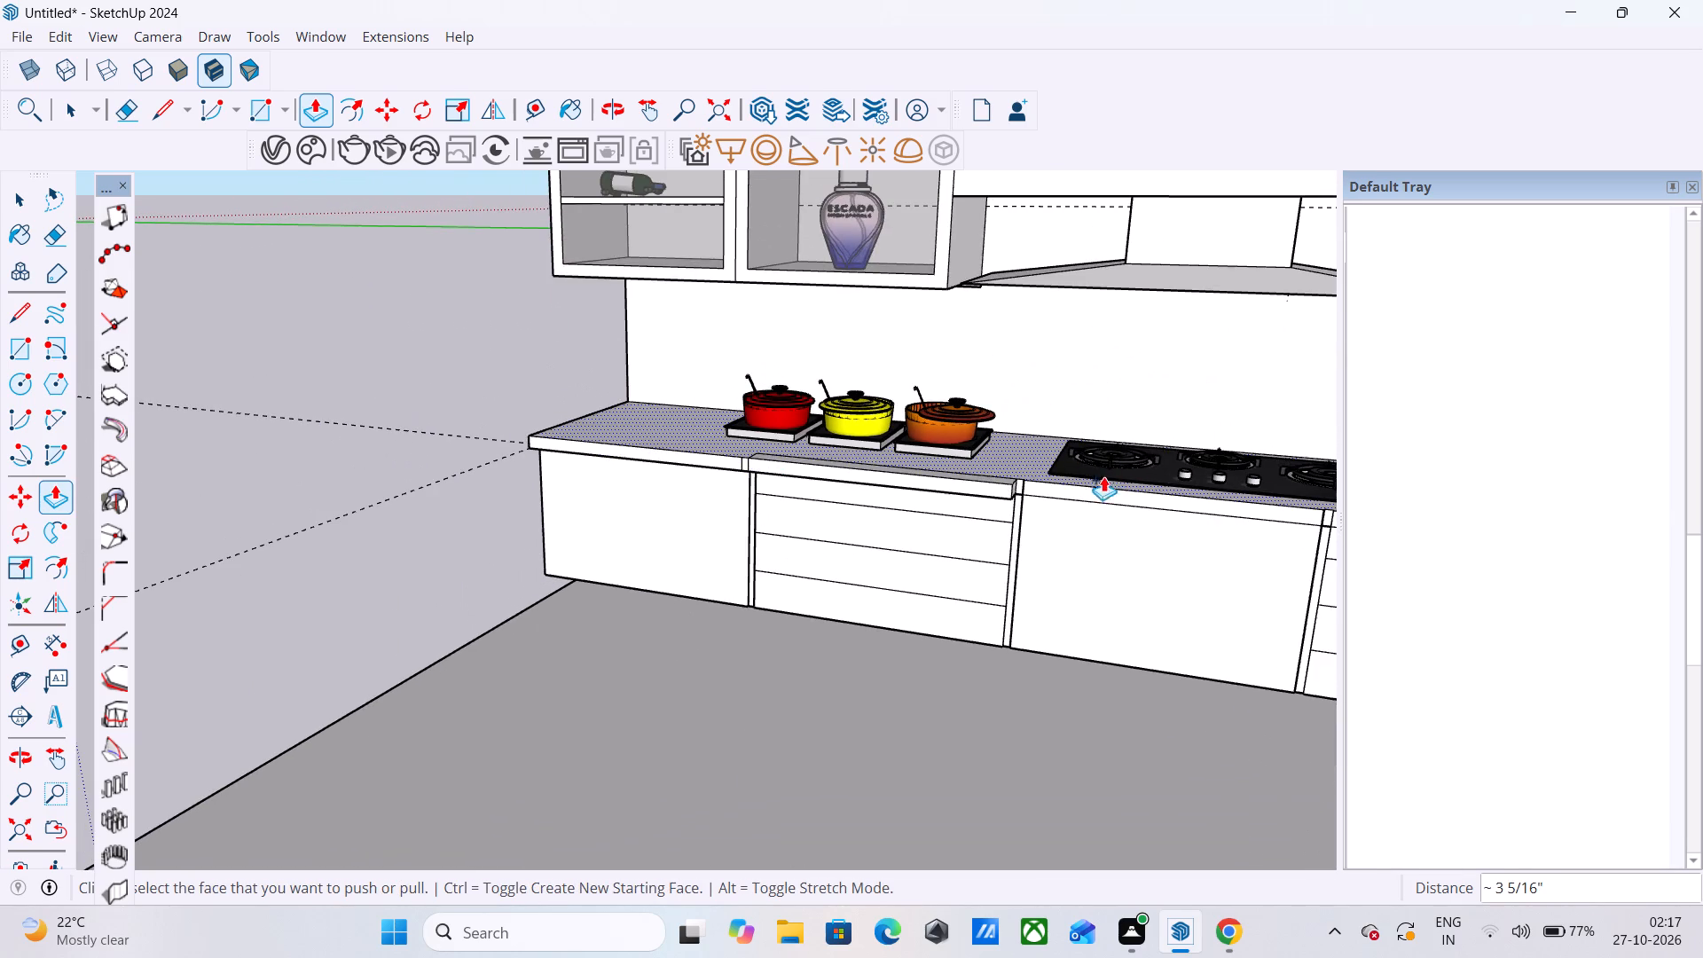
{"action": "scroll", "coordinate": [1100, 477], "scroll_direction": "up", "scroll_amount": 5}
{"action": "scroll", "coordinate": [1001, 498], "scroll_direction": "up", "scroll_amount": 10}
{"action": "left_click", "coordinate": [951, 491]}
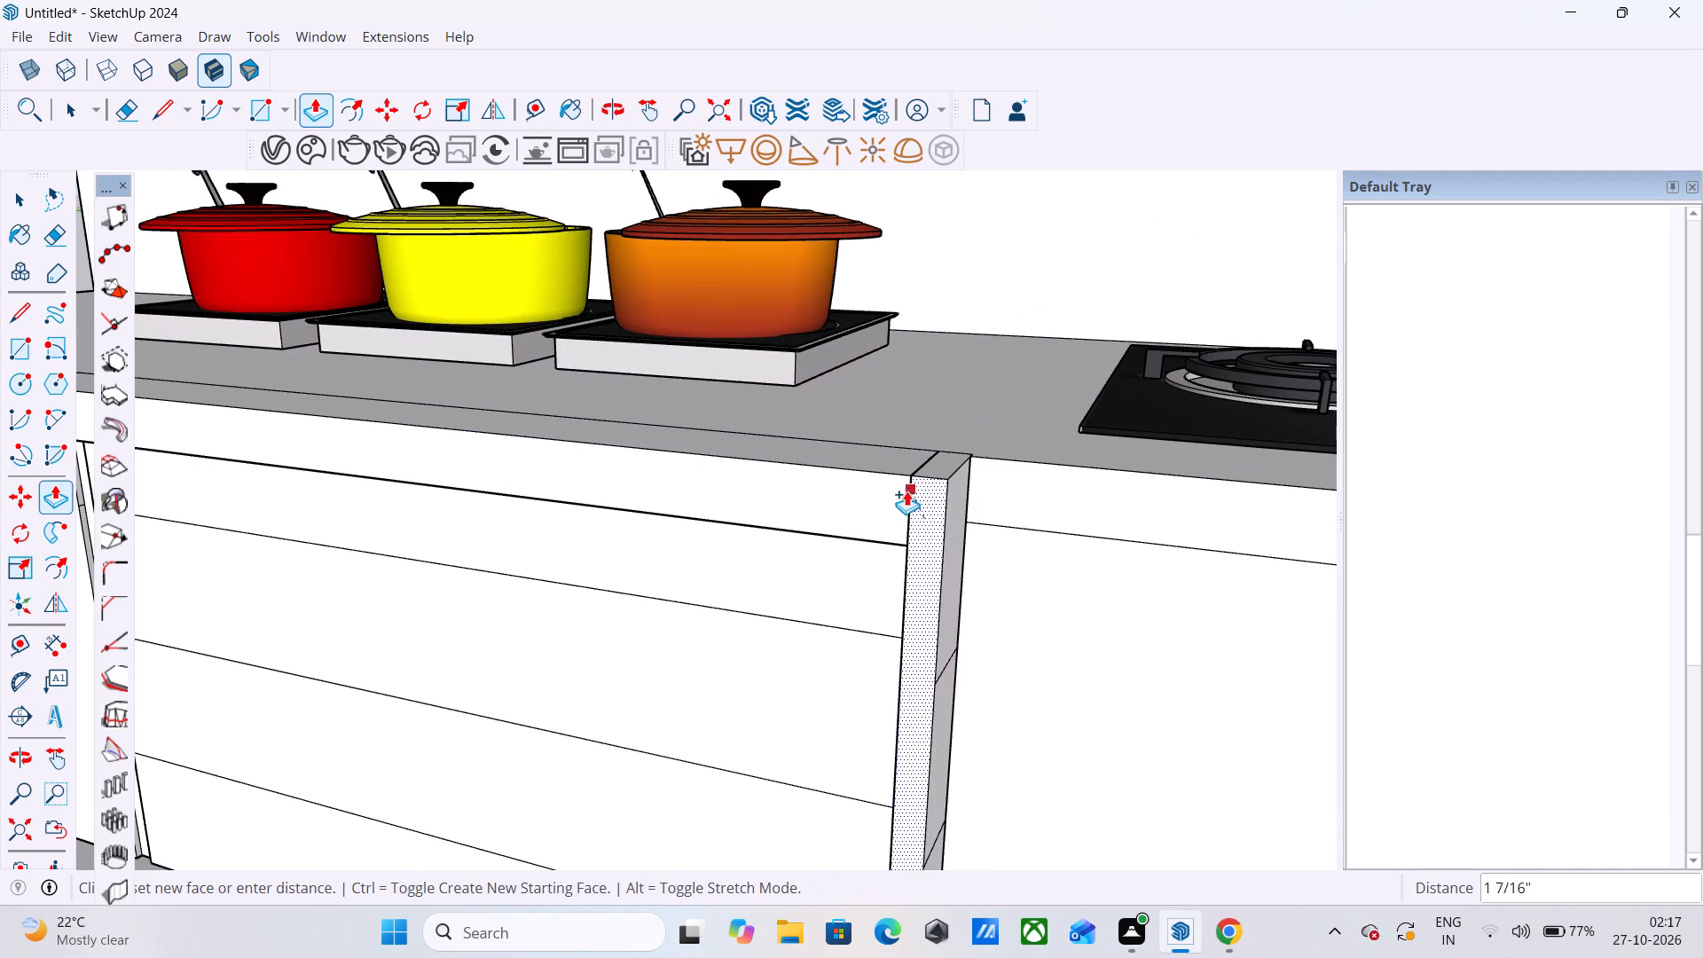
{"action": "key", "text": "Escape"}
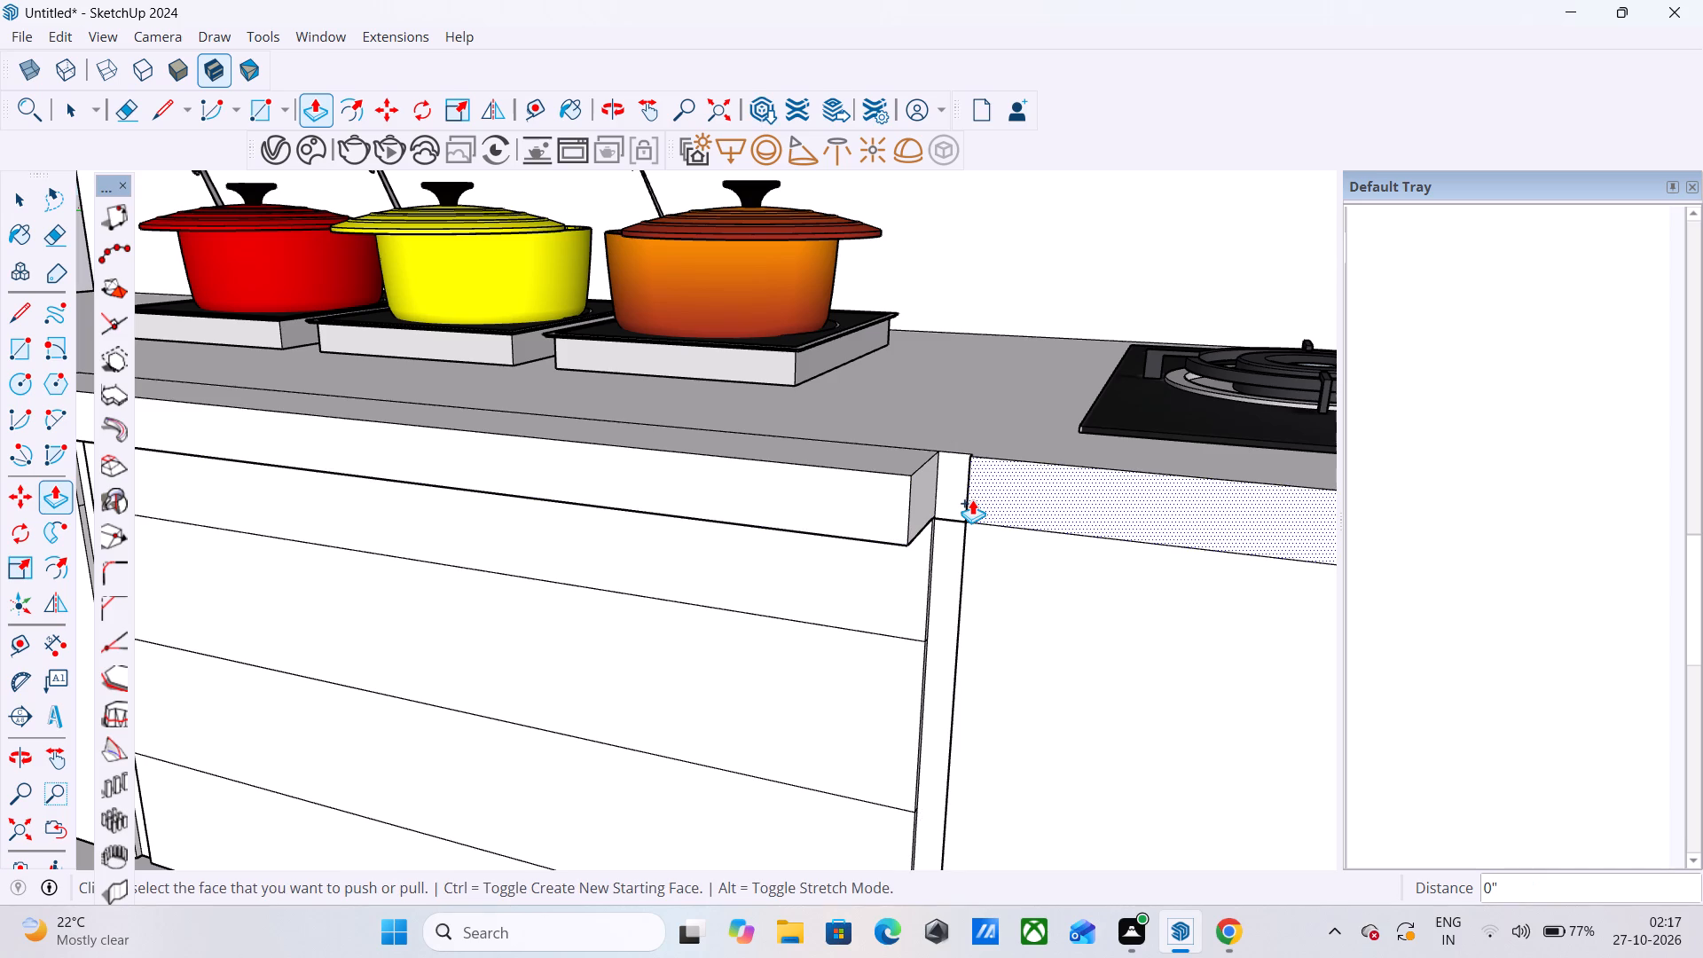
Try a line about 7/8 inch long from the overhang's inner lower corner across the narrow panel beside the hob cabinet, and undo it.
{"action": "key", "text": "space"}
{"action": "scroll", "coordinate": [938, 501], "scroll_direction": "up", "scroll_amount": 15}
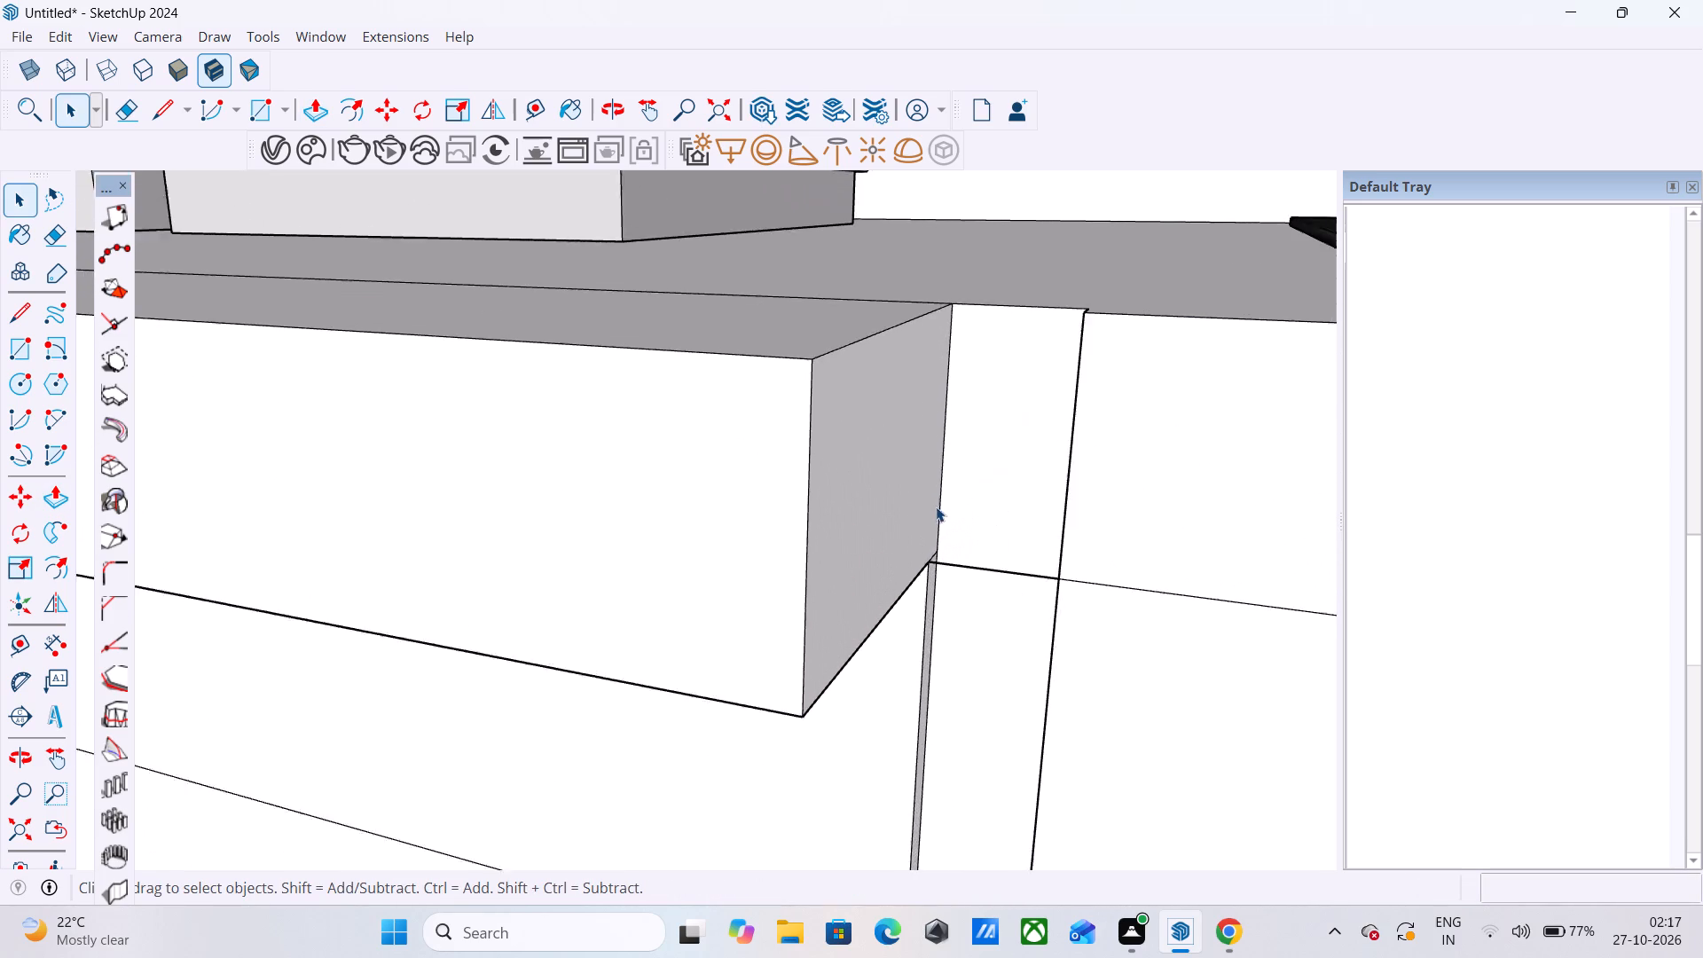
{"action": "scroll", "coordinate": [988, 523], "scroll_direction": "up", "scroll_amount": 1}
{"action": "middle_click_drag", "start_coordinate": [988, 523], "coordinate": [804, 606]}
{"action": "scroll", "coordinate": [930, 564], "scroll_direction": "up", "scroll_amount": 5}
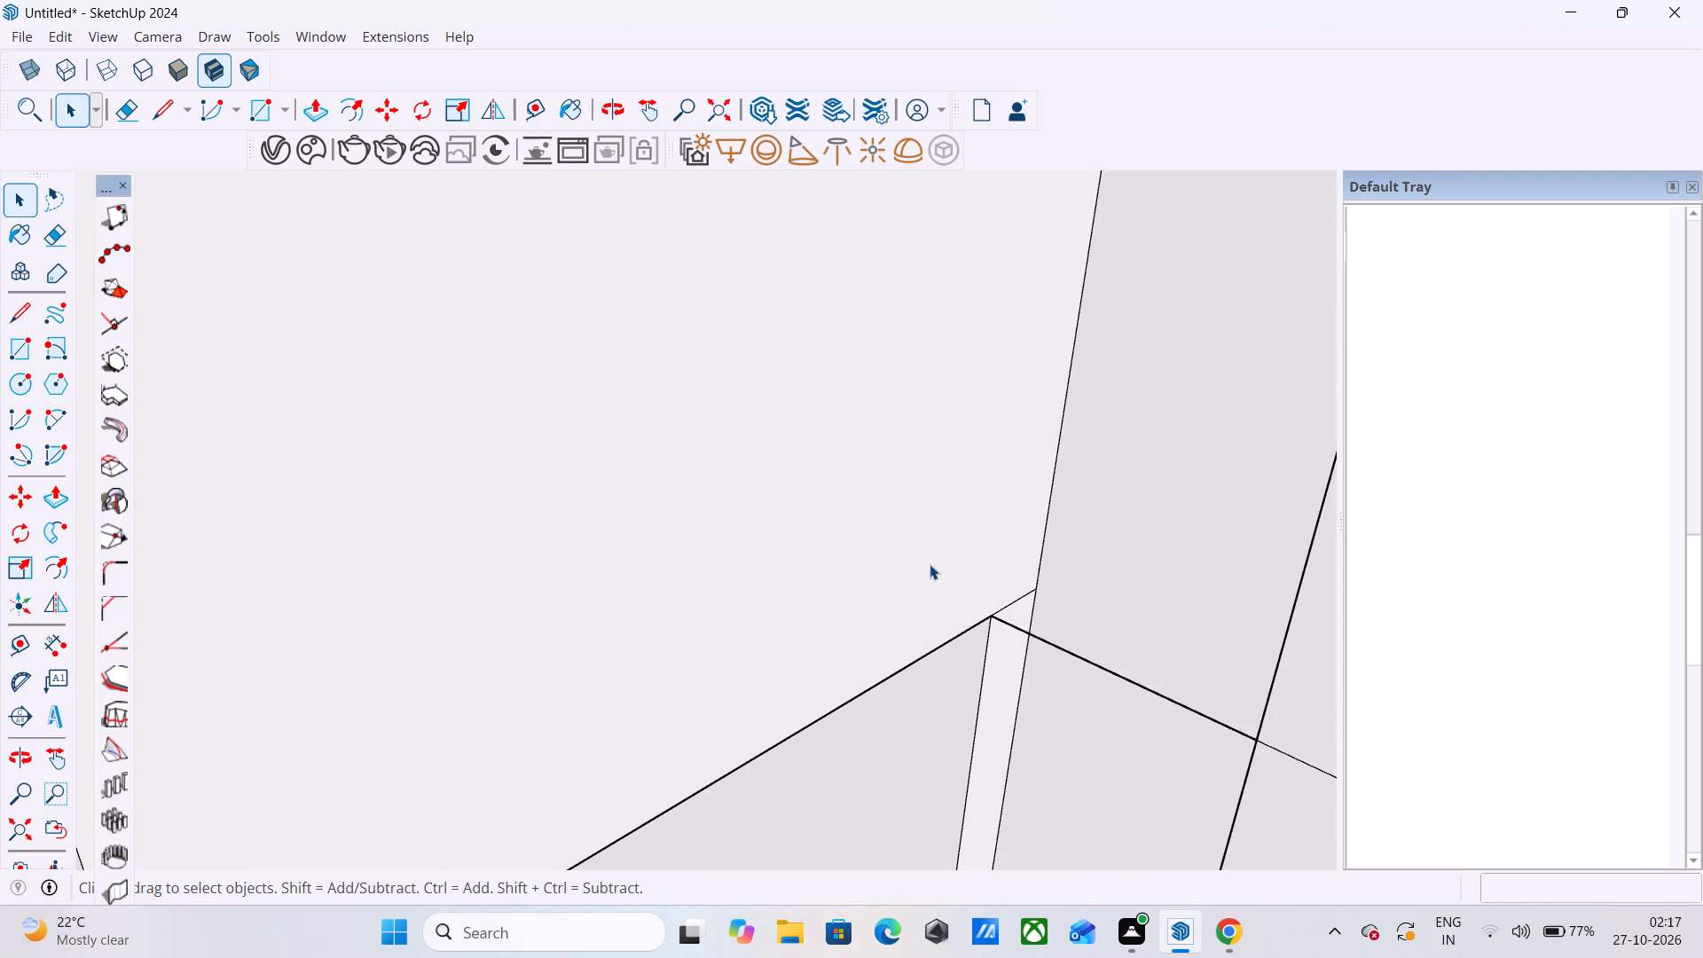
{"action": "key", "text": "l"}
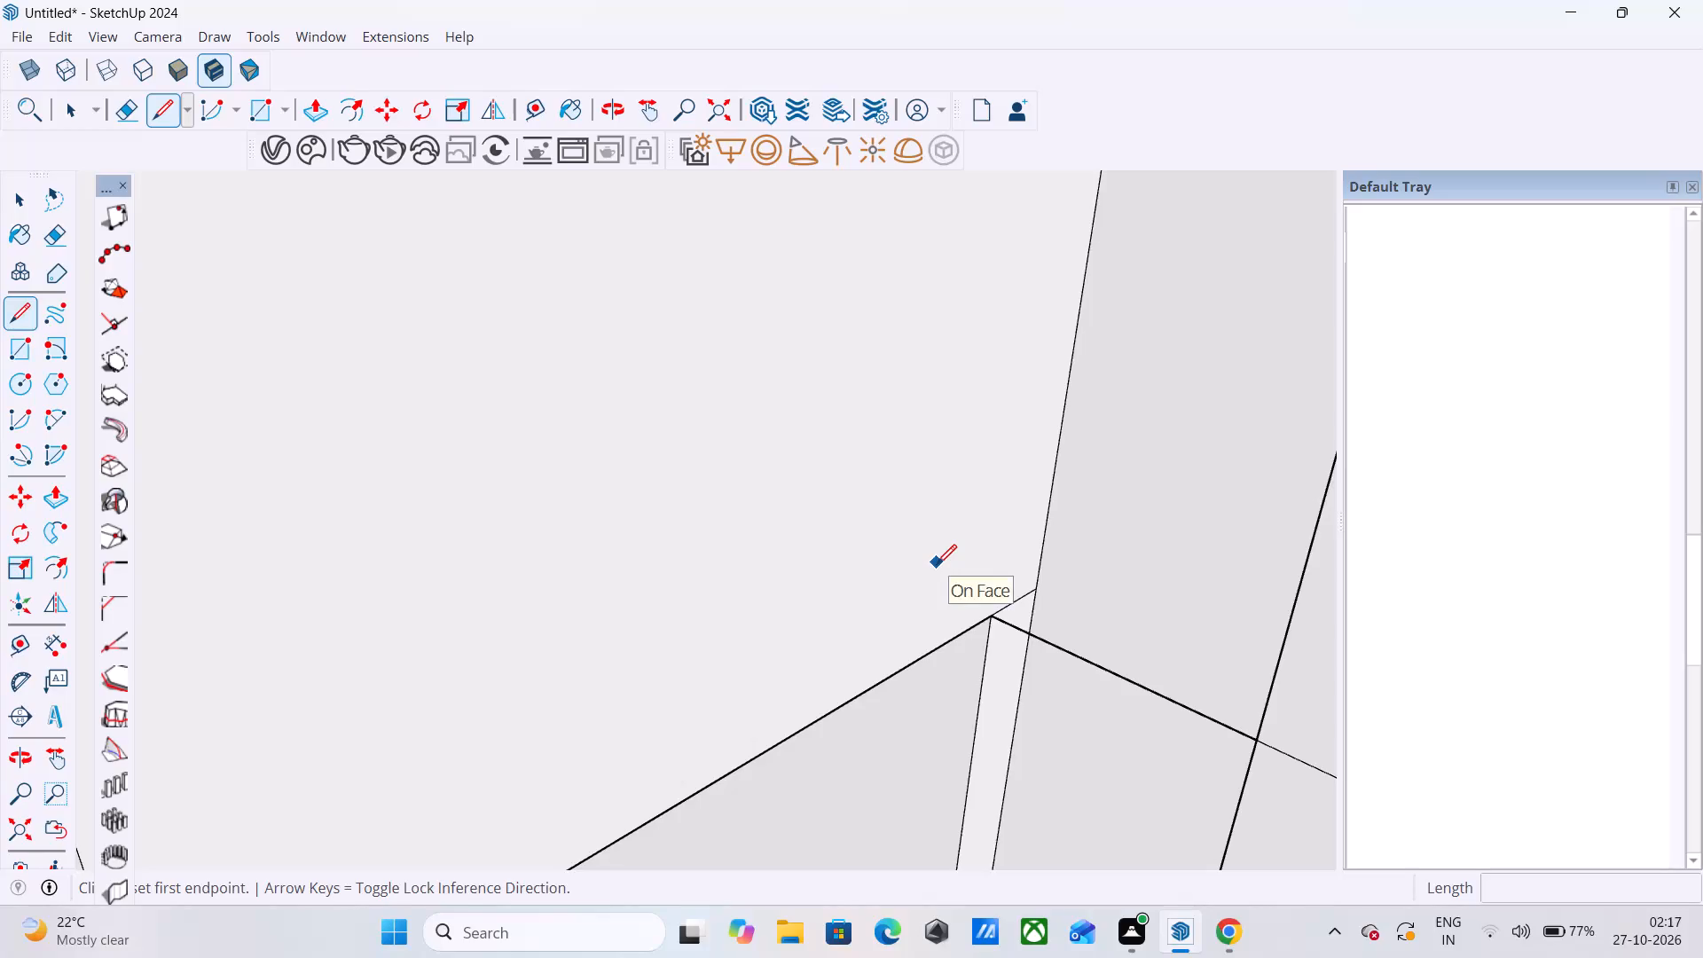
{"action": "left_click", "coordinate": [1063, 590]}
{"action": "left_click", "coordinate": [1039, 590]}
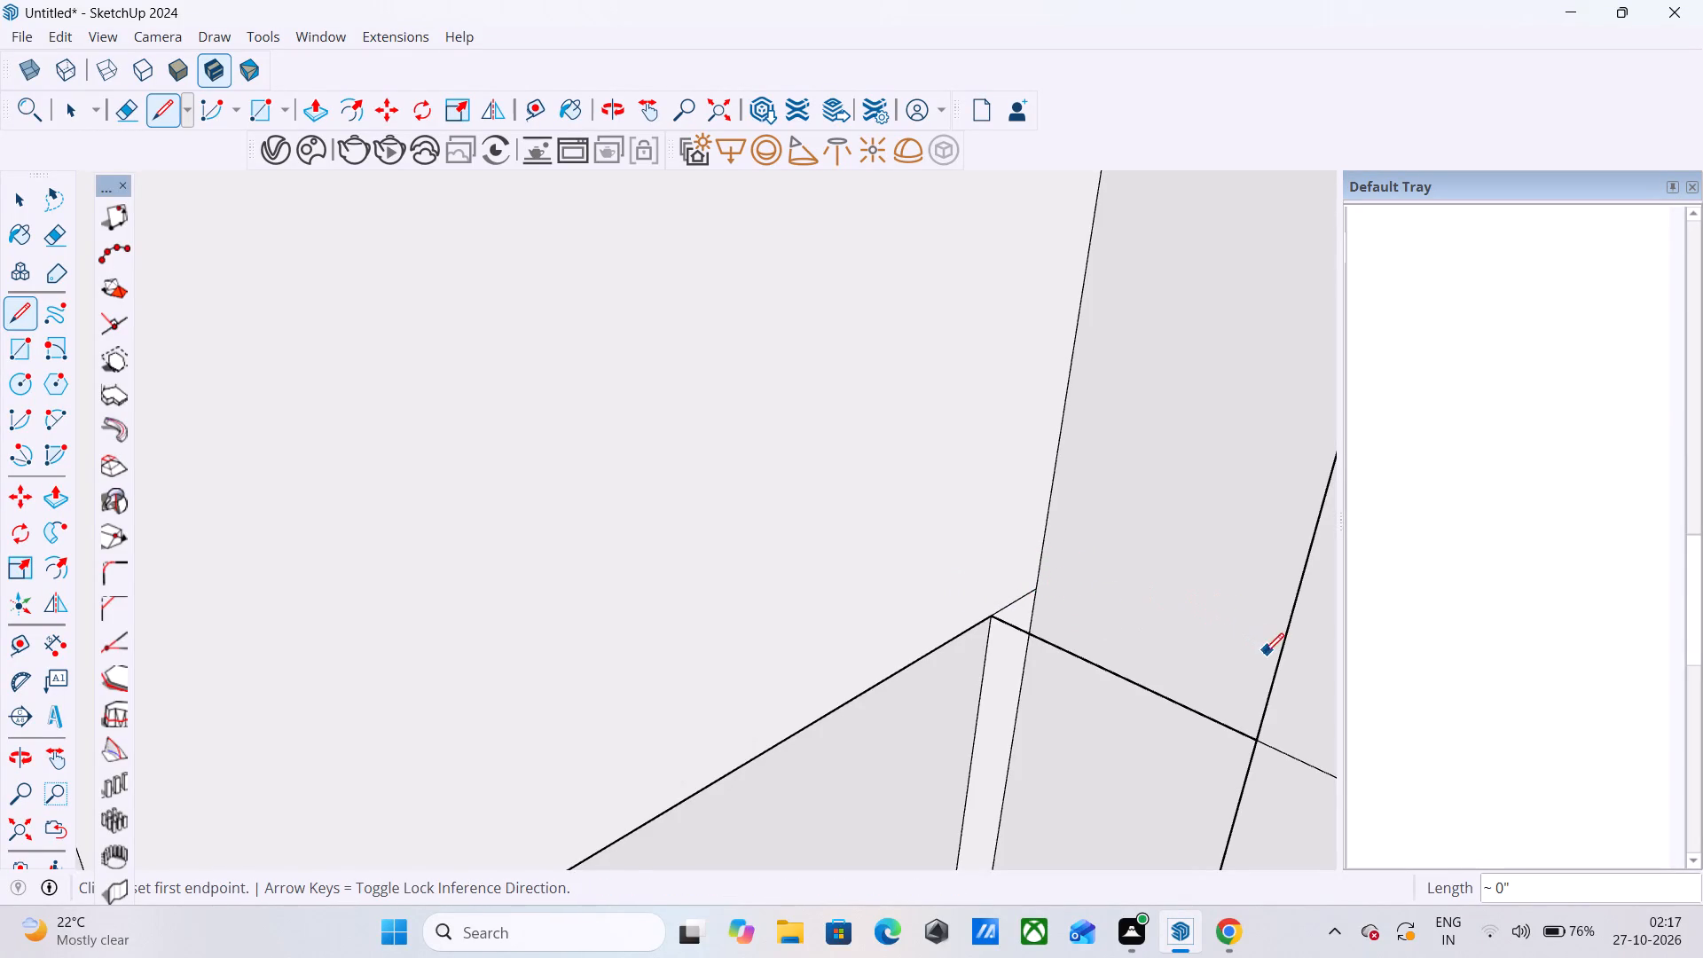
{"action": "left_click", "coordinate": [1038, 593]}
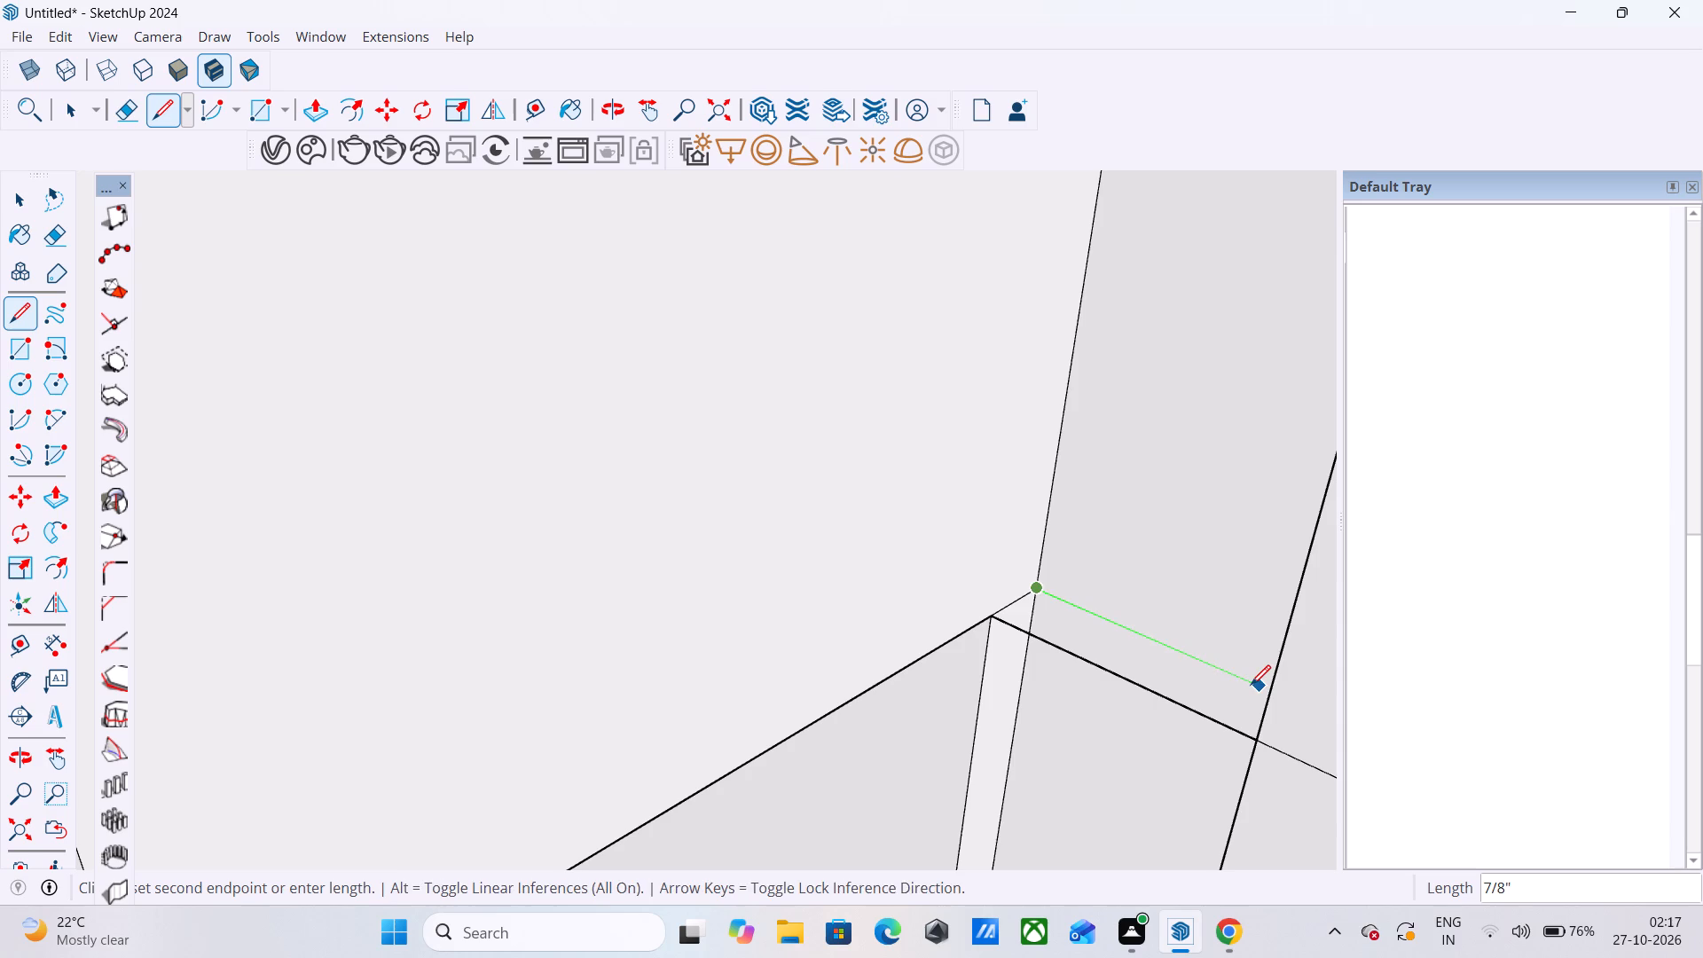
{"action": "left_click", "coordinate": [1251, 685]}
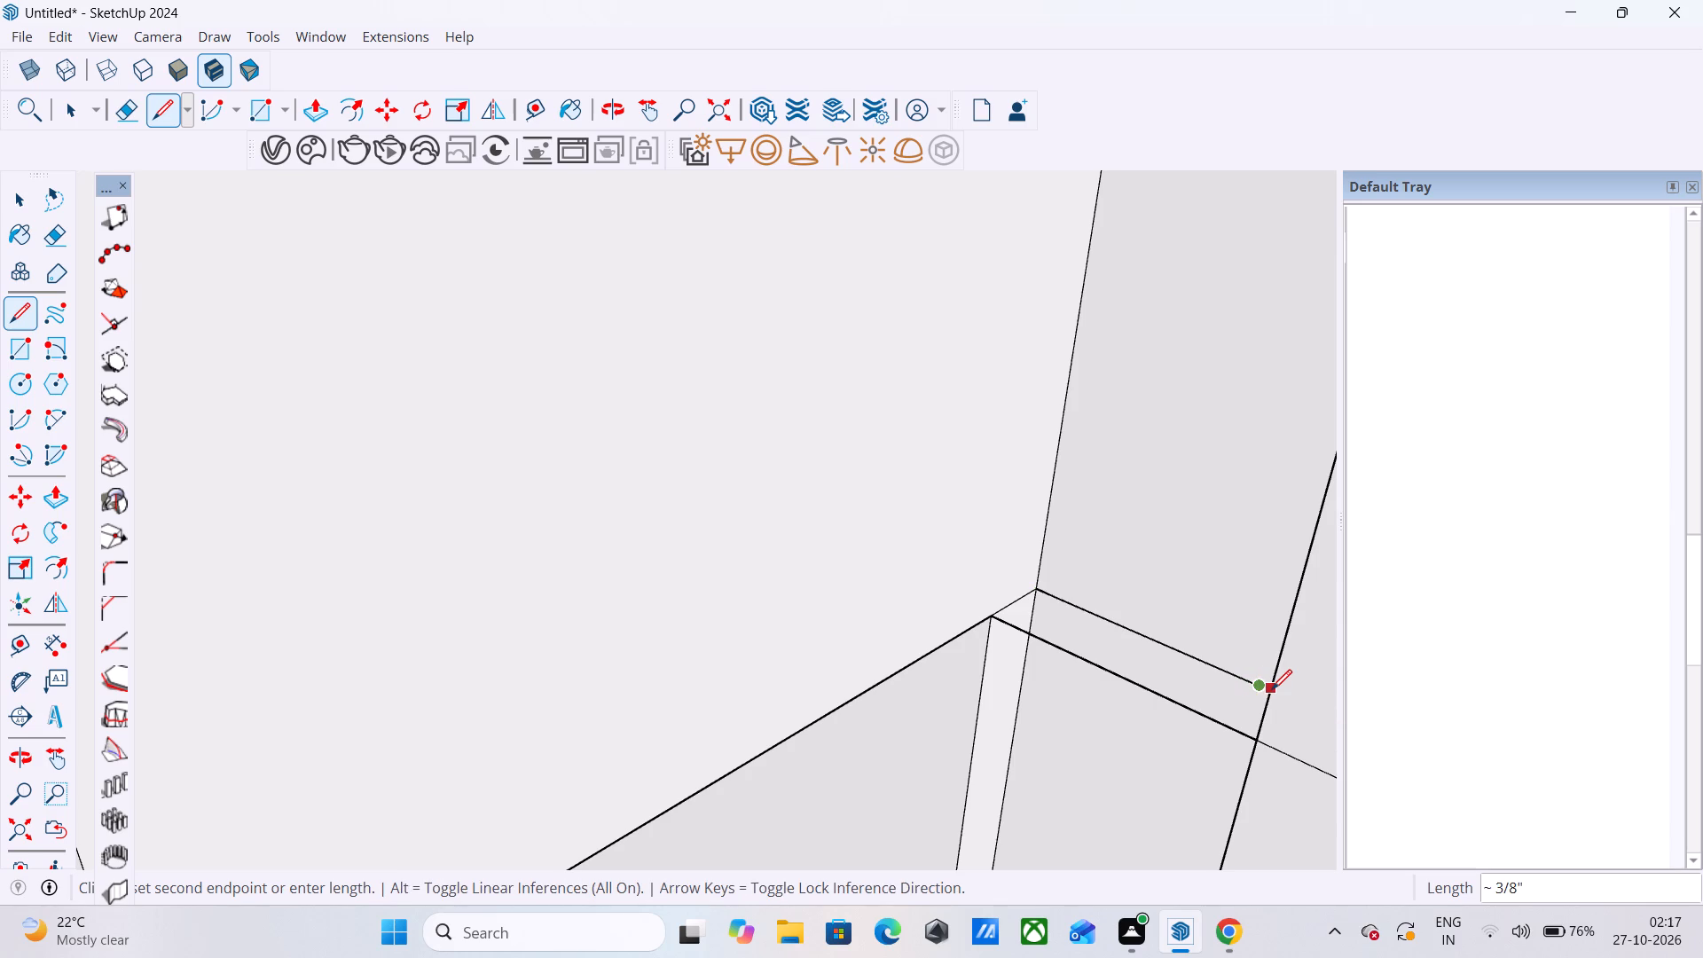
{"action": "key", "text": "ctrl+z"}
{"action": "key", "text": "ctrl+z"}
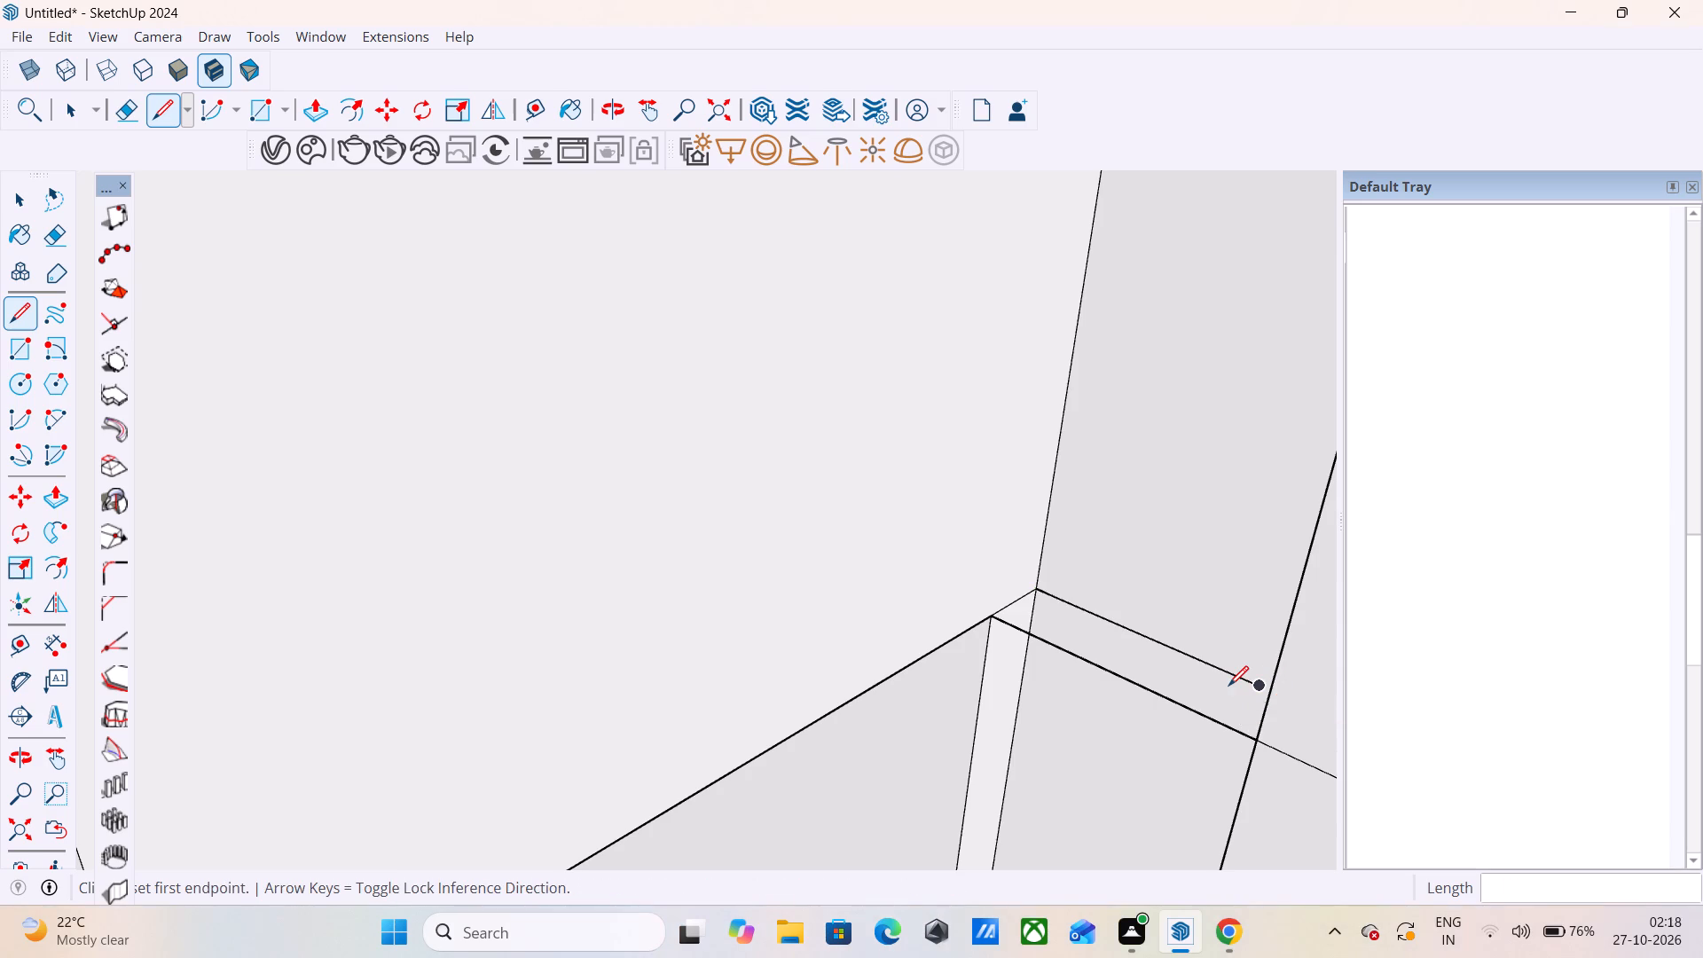
Draw a line about 1 inch long from the overhang's inner lower corner to the far edge of the narrow panel beside the hob cabinet.
{"action": "left_click", "coordinate": [1040, 592]}
{"action": "scroll", "coordinate": [1144, 616], "scroll_direction": "down", "scroll_amount": 6}
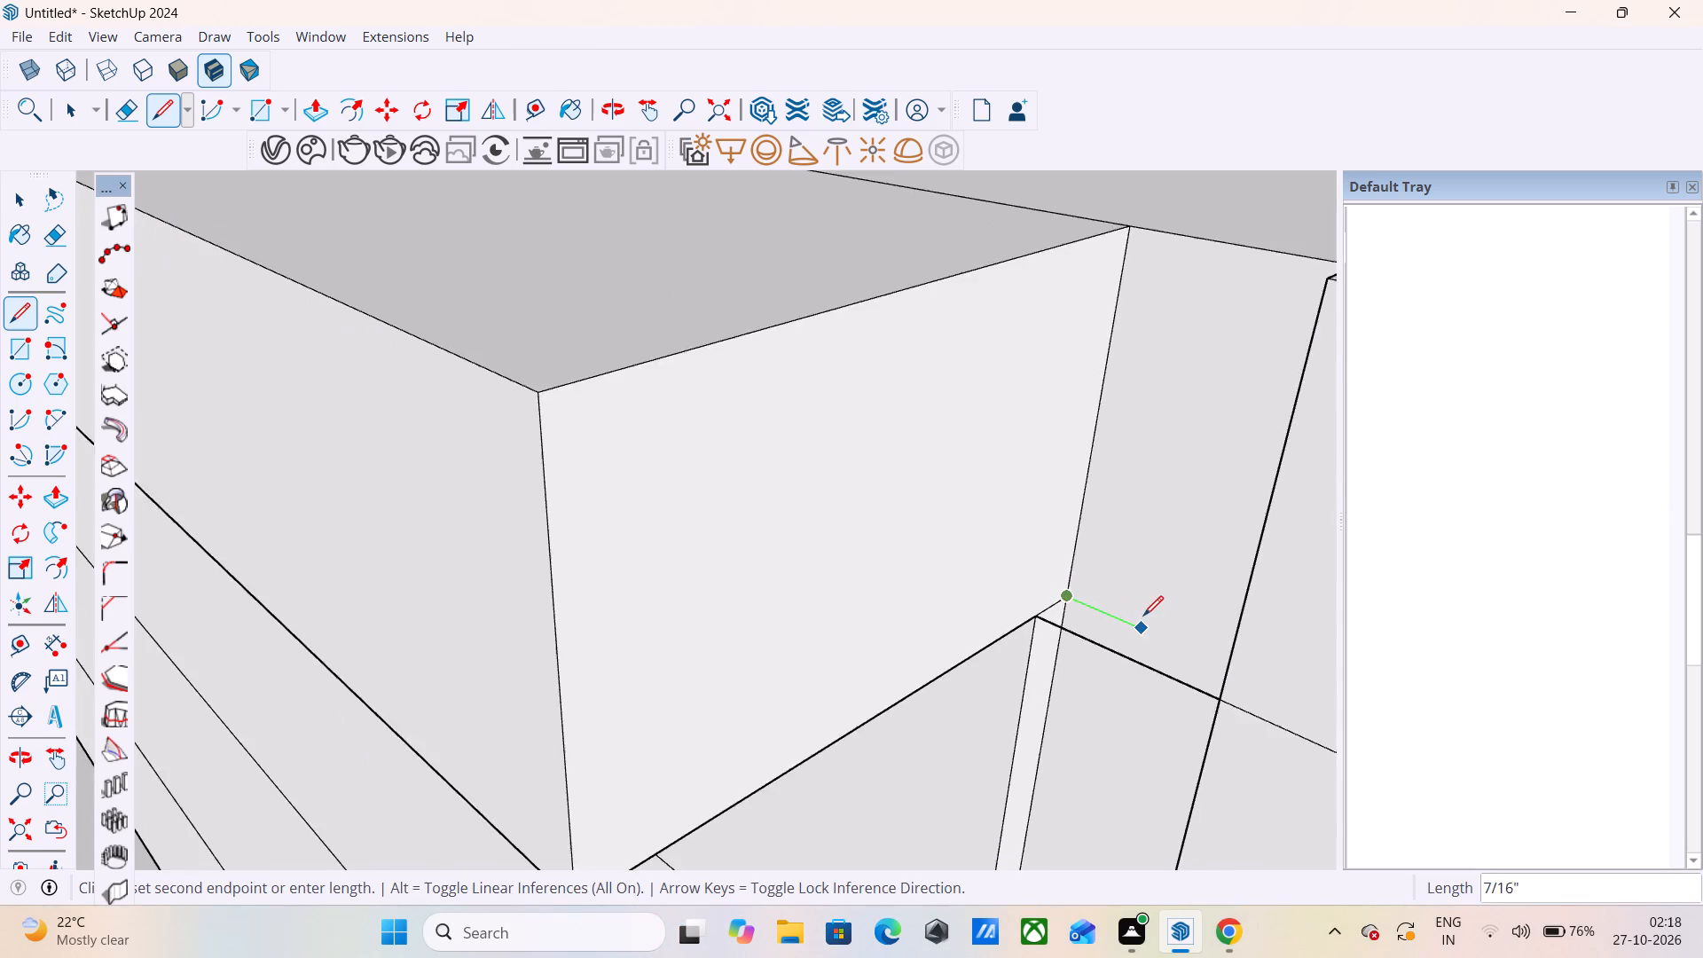
{"action": "scroll", "coordinate": [1143, 616], "scroll_direction": "down", "scroll_amount": 4}
{"action": "middle_click_drag", "start_coordinate": [1142, 624], "coordinate": [1320, 621]}
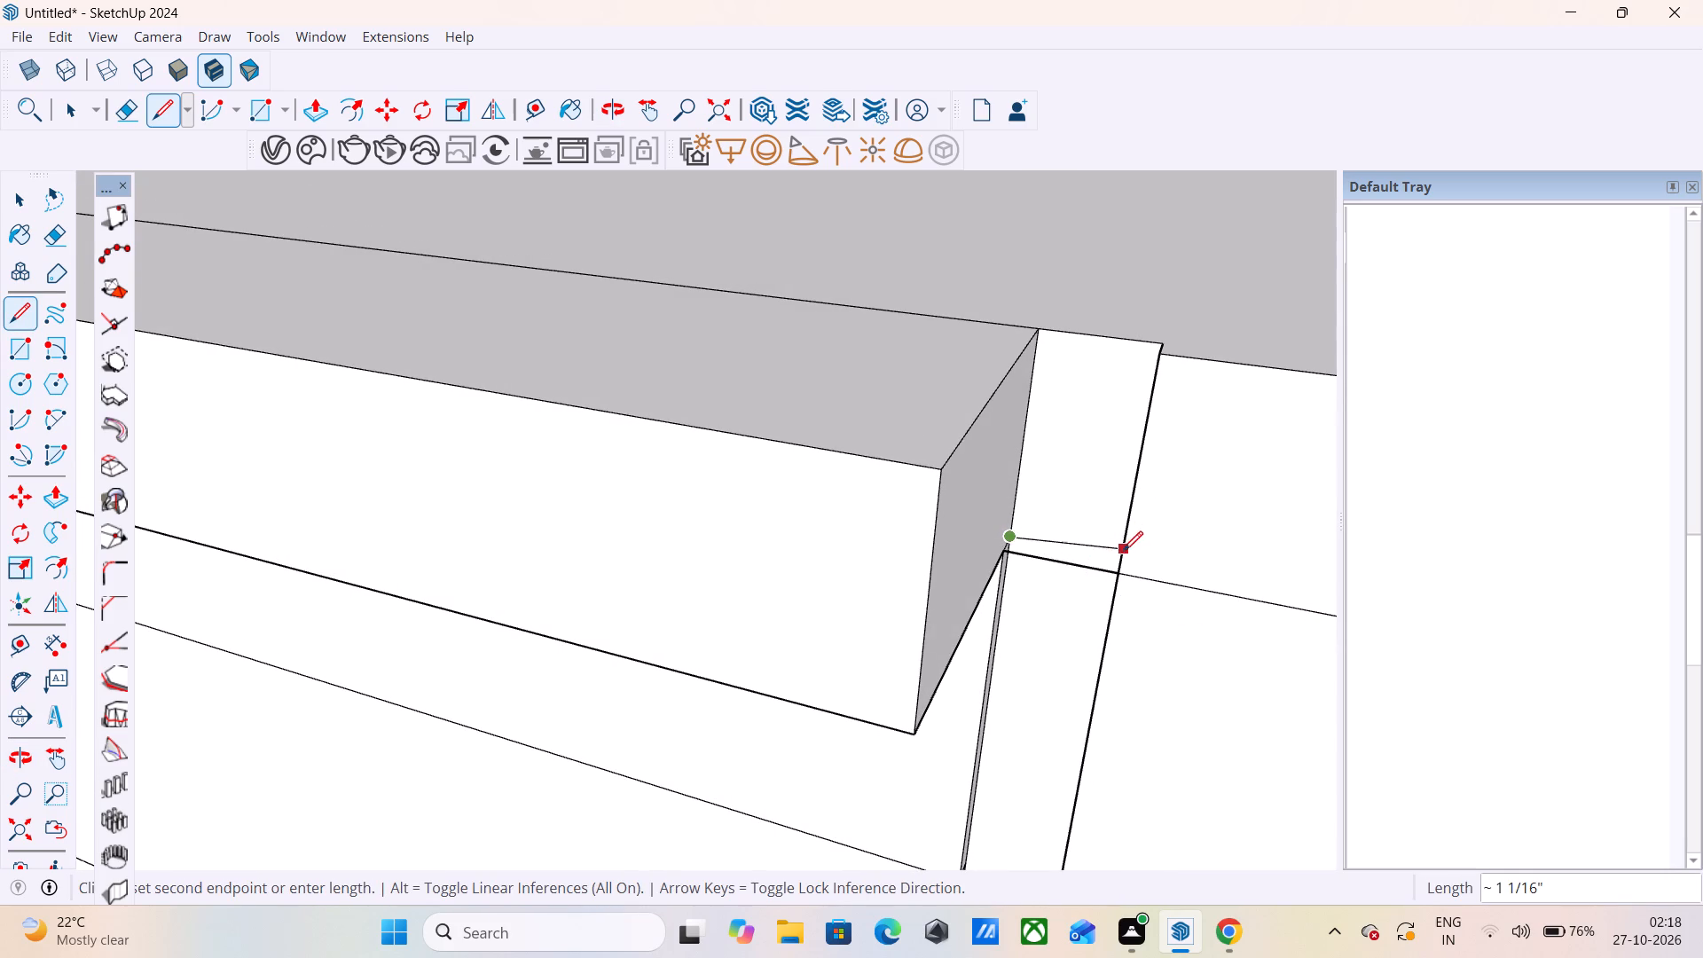
{"action": "scroll", "coordinate": [1111, 559], "scroll_direction": "up", "scroll_amount": 6}
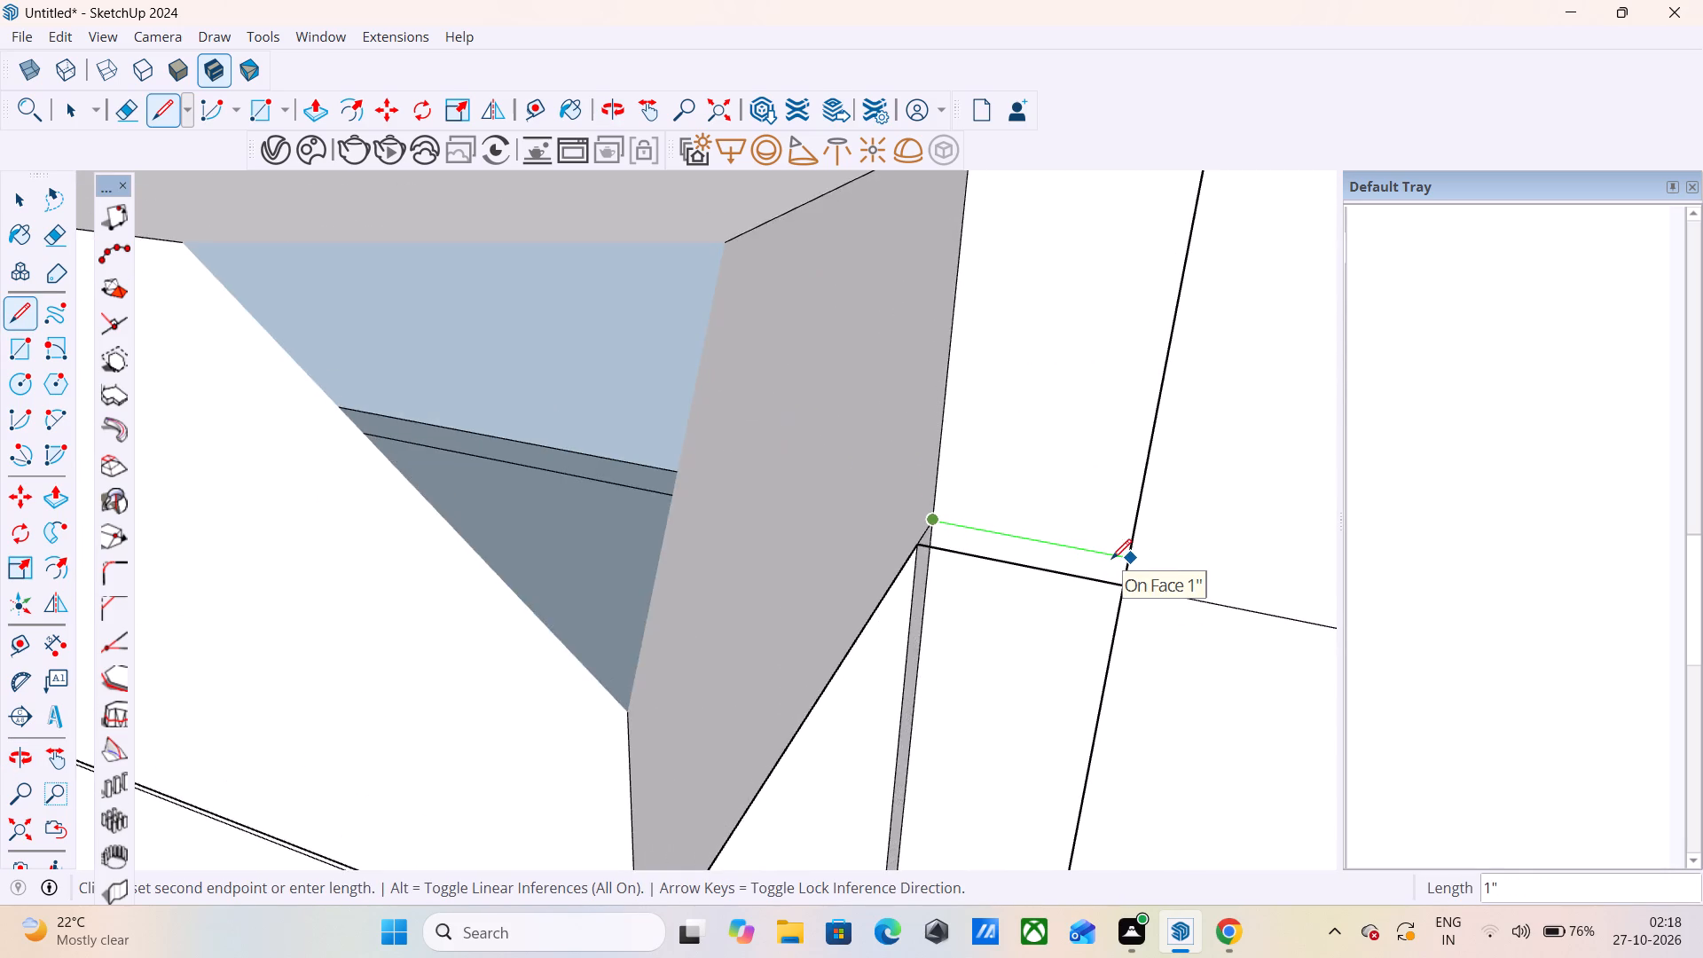
{"action": "scroll", "coordinate": [1111, 559], "scroll_direction": "up", "scroll_amount": 10}
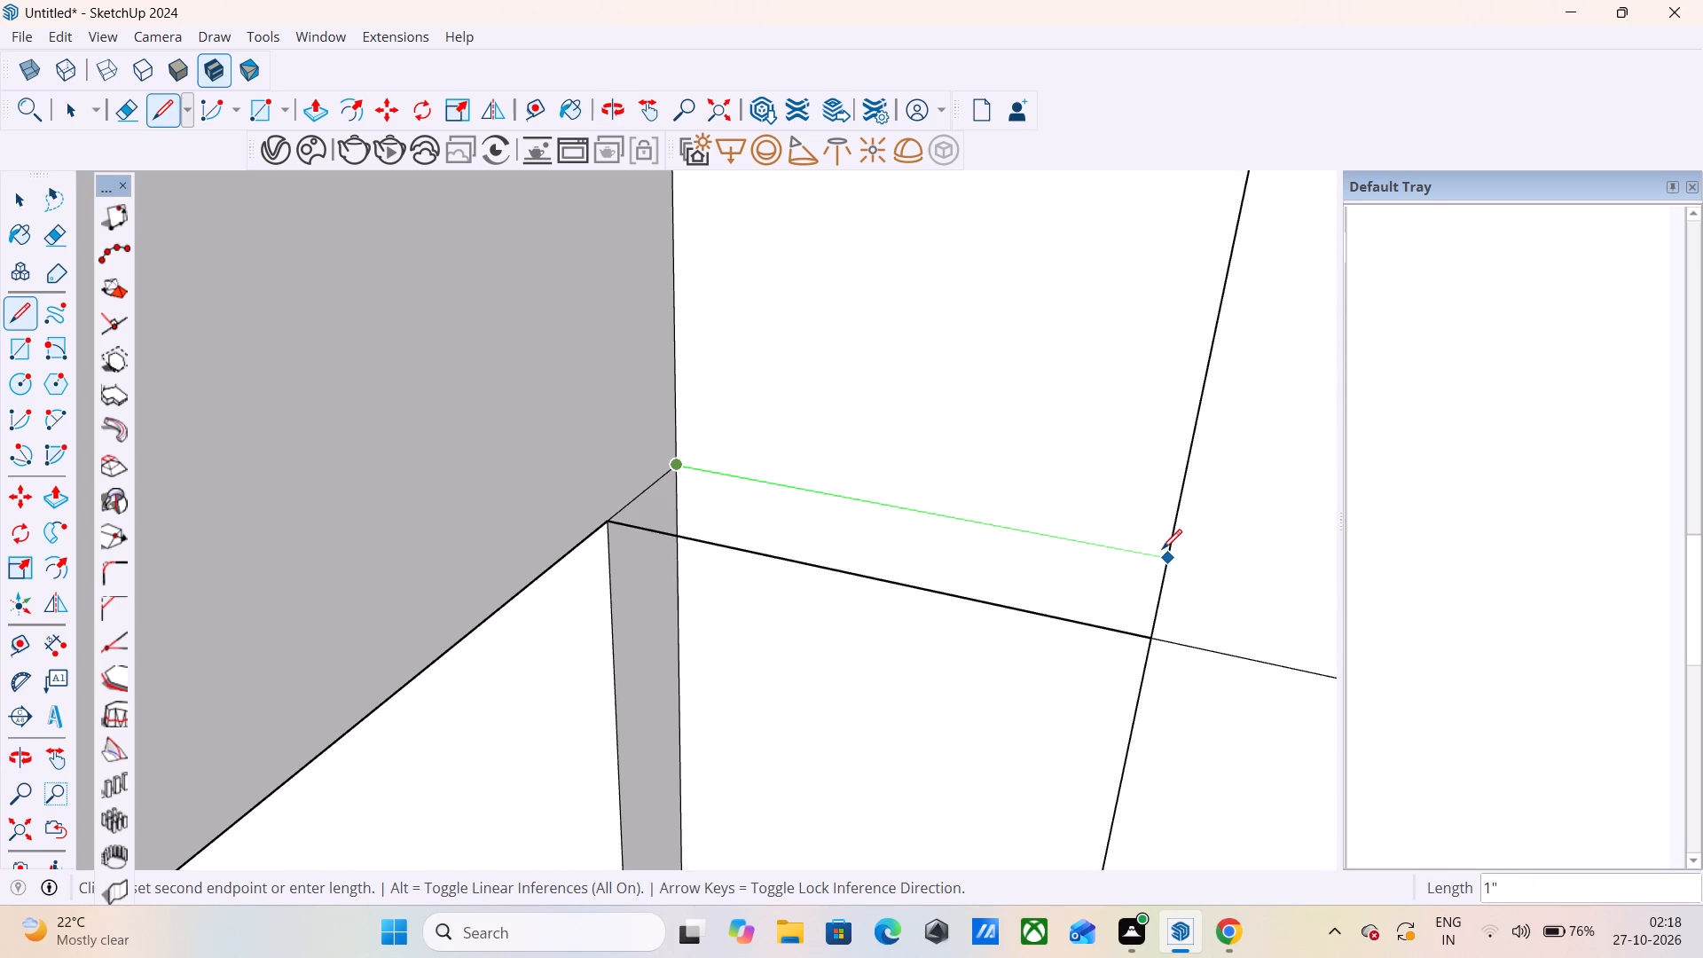
{"action": "left_click", "coordinate": [1162, 549]}
{"action": "scroll", "coordinate": [1120, 523], "scroll_direction": "down", "scroll_amount": 14}
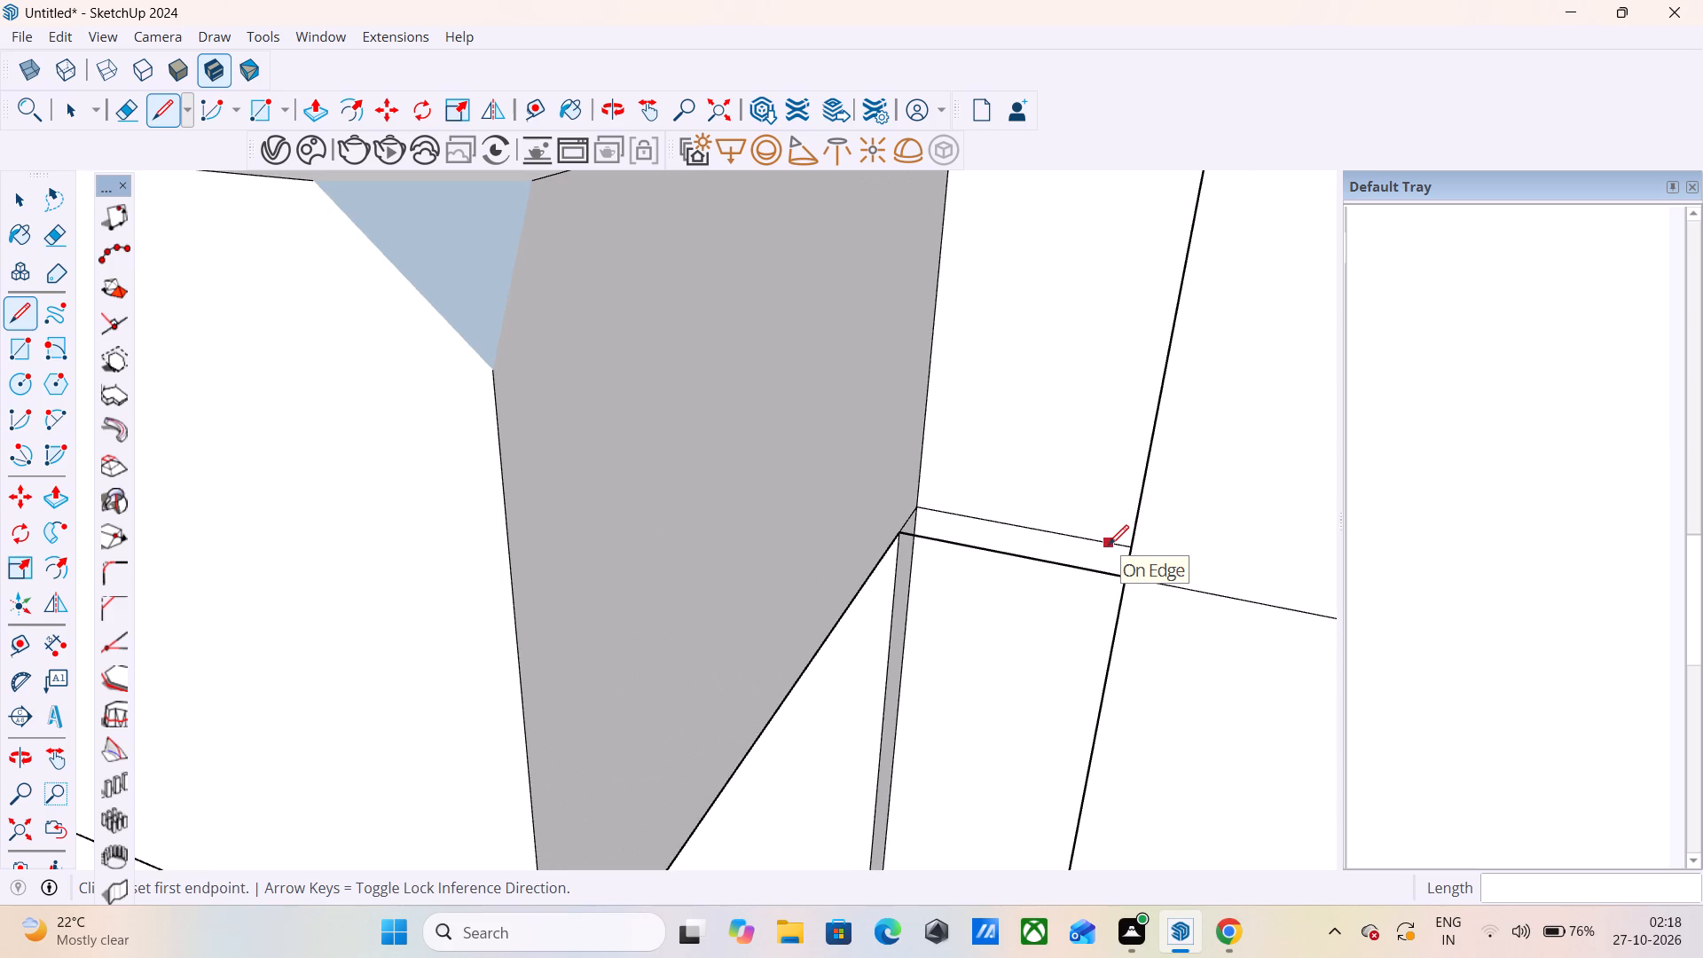
Extrude the narrow panel's countertop strip outward about 3 5/16 inches, flush with the overhang above the drawers.
{"action": "key", "text": "p"}
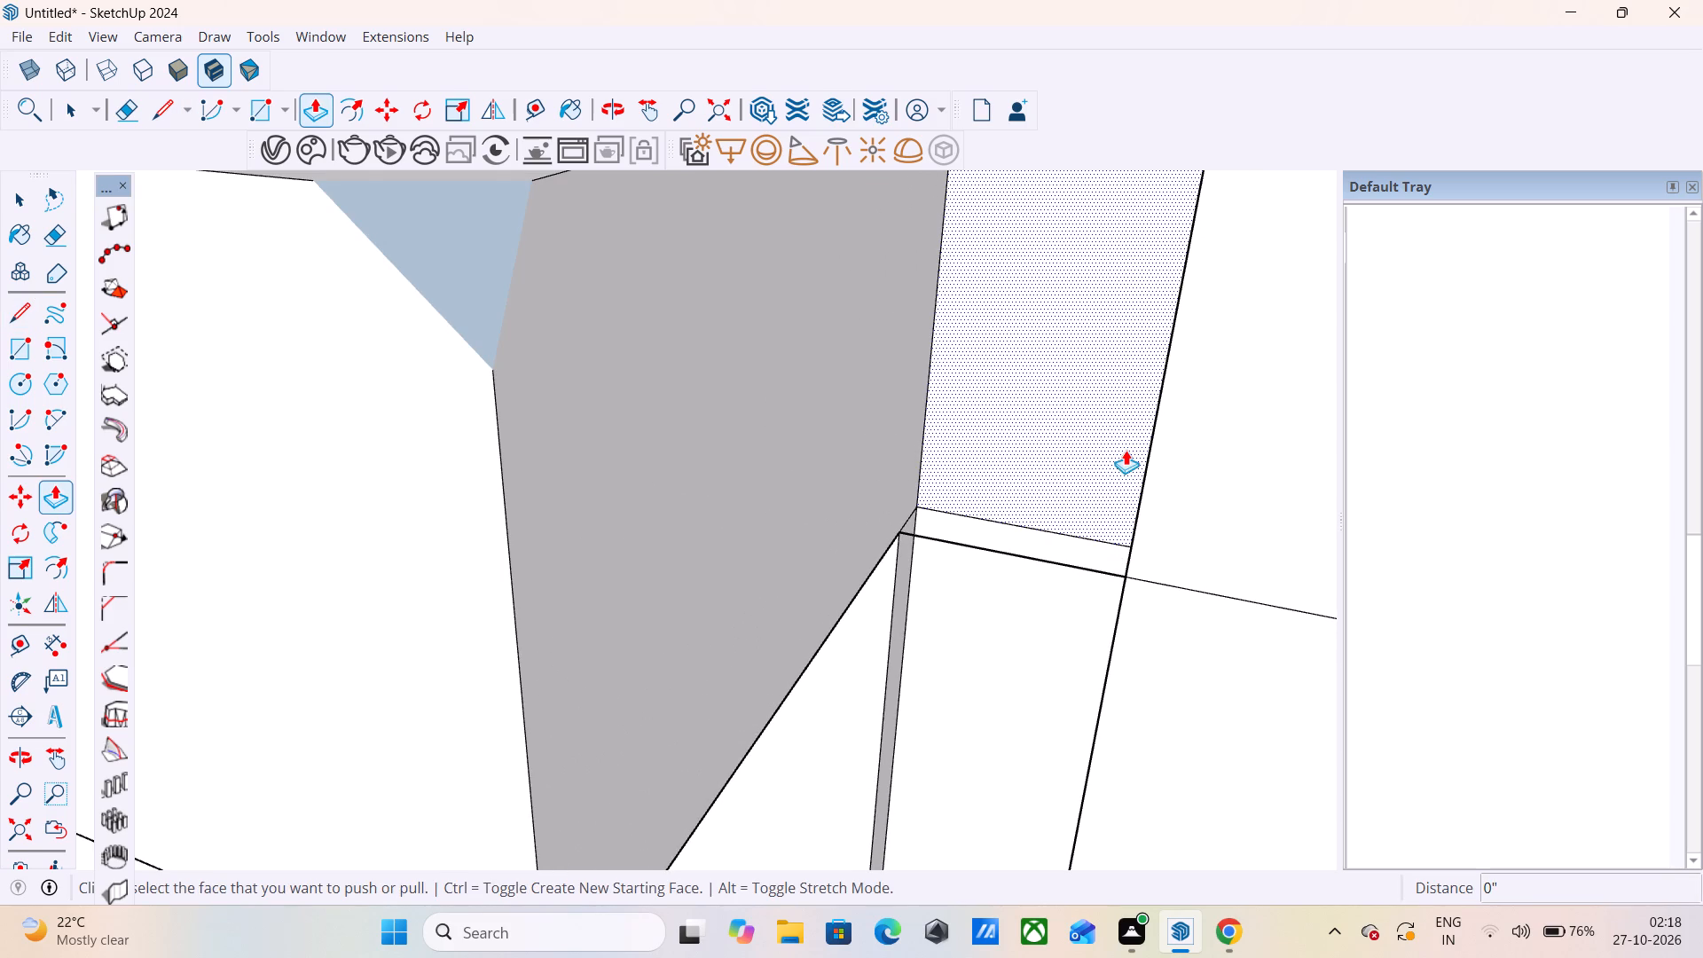
{"action": "left_click", "coordinate": [1126, 450]}
{"action": "scroll", "coordinate": [732, 486], "scroll_direction": "down", "scroll_amount": 10}
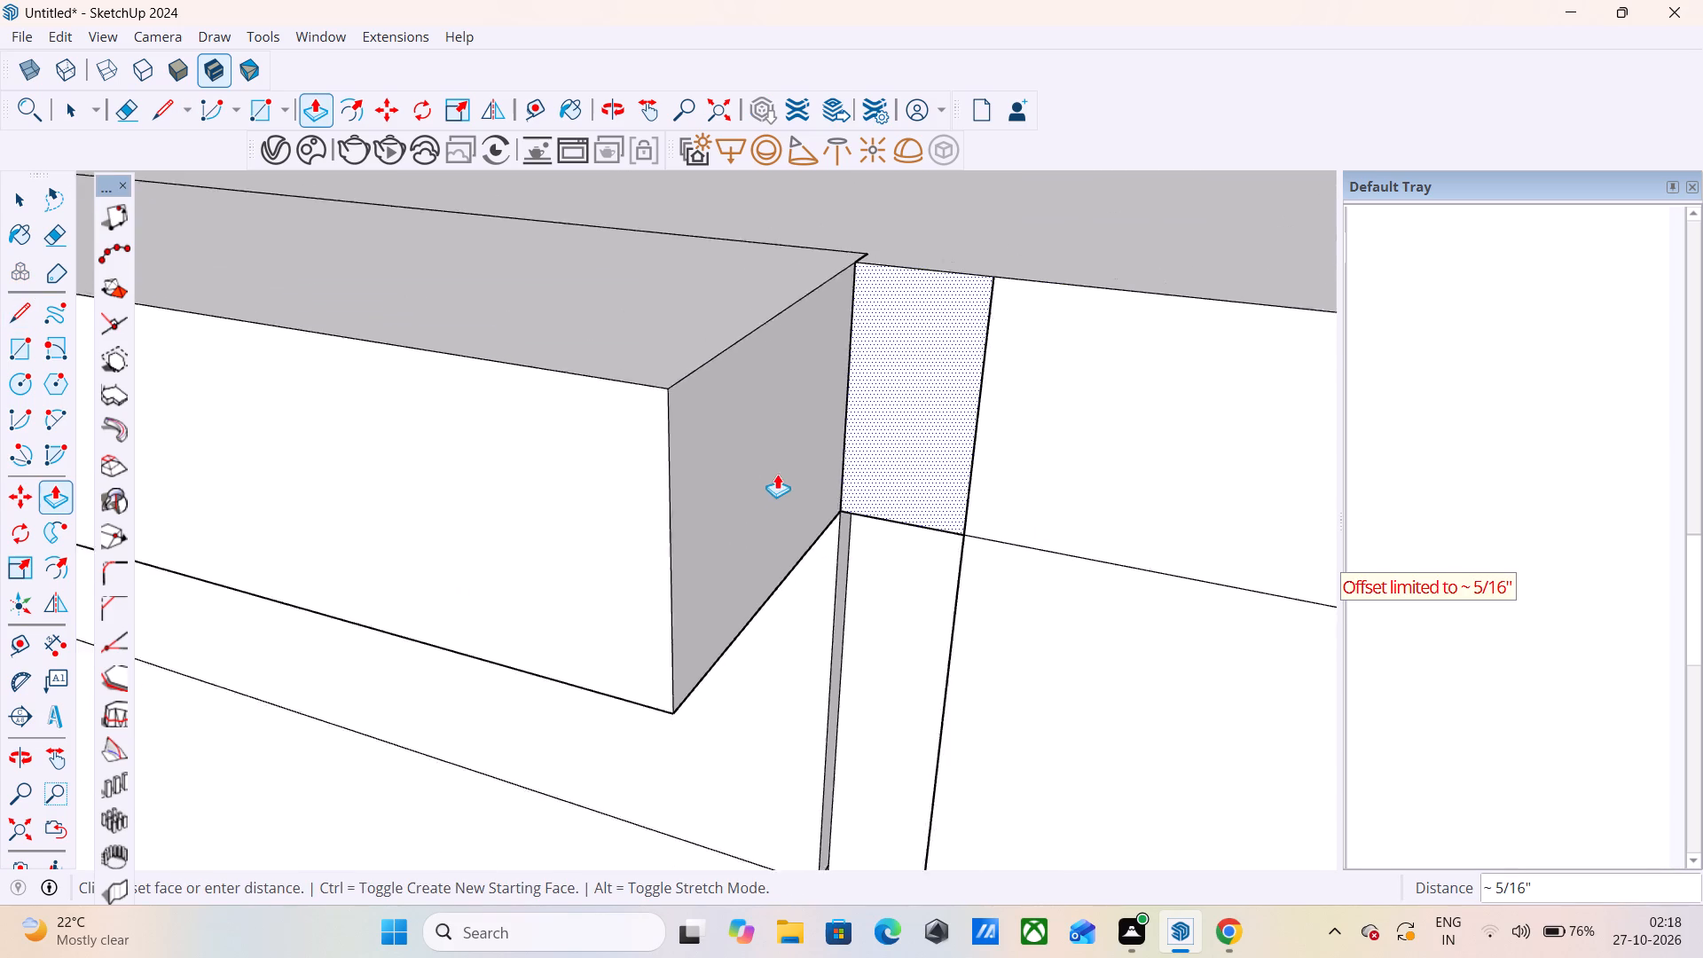
{"action": "scroll", "coordinate": [777, 474], "scroll_direction": "down", "scroll_amount": 1}
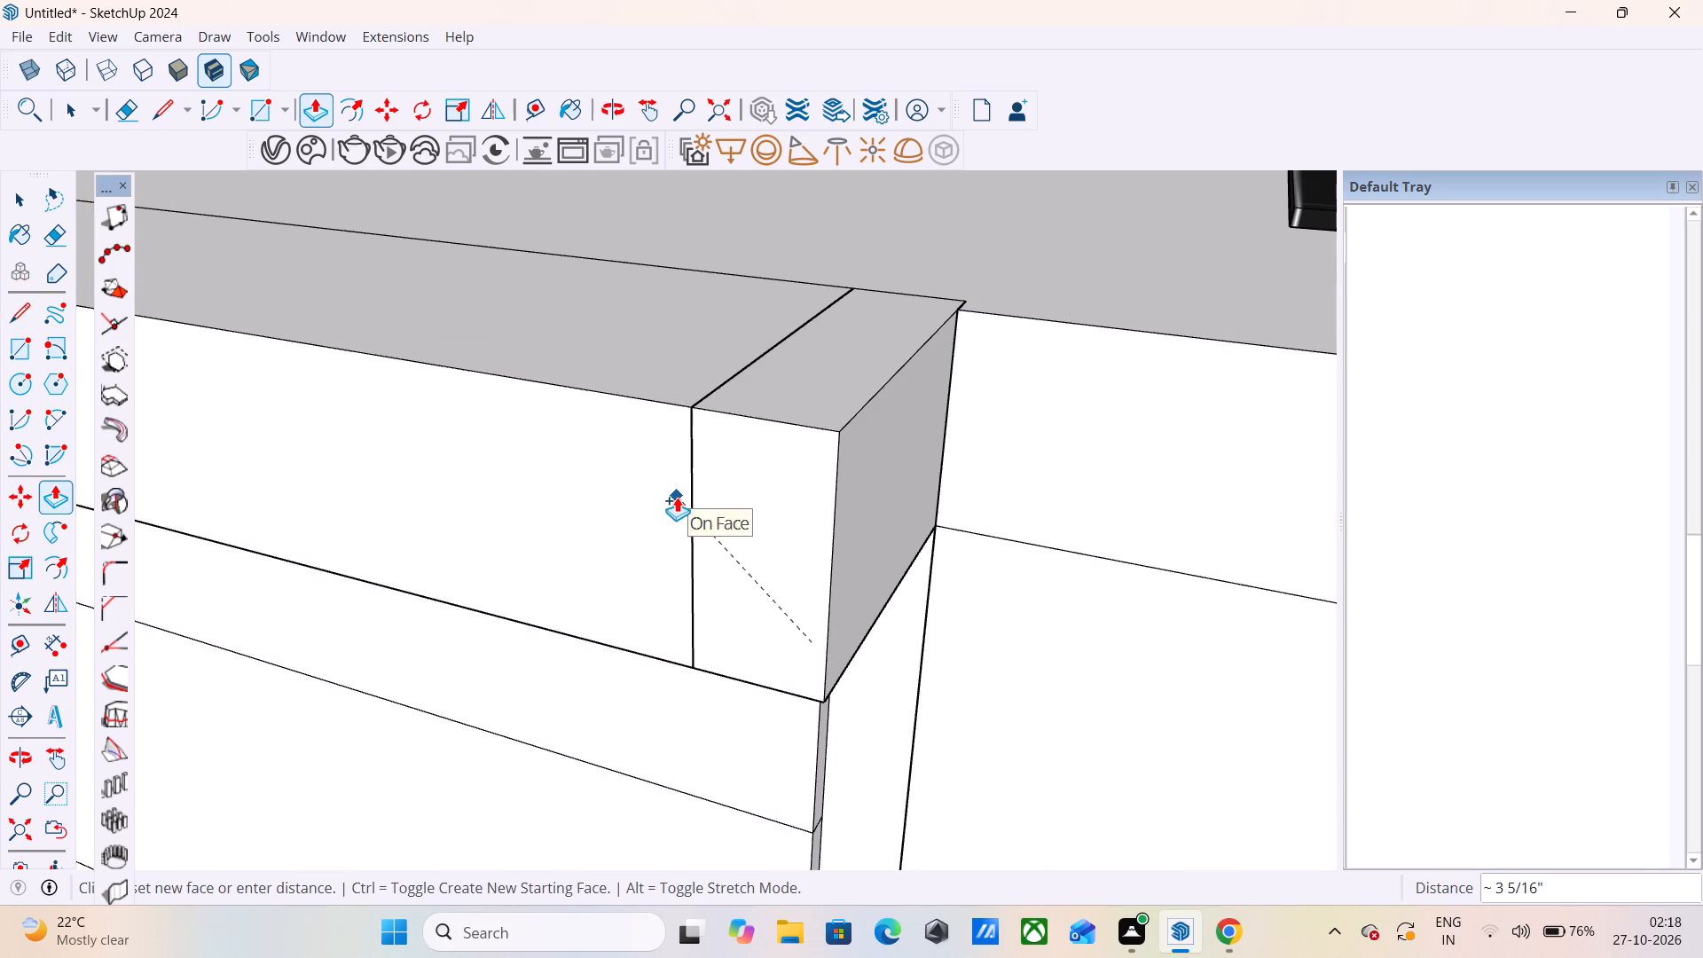
{"action": "left_click", "coordinate": [677, 497]}
{"action": "scroll", "coordinate": [714, 483], "scroll_direction": "down", "scroll_amount": 4}
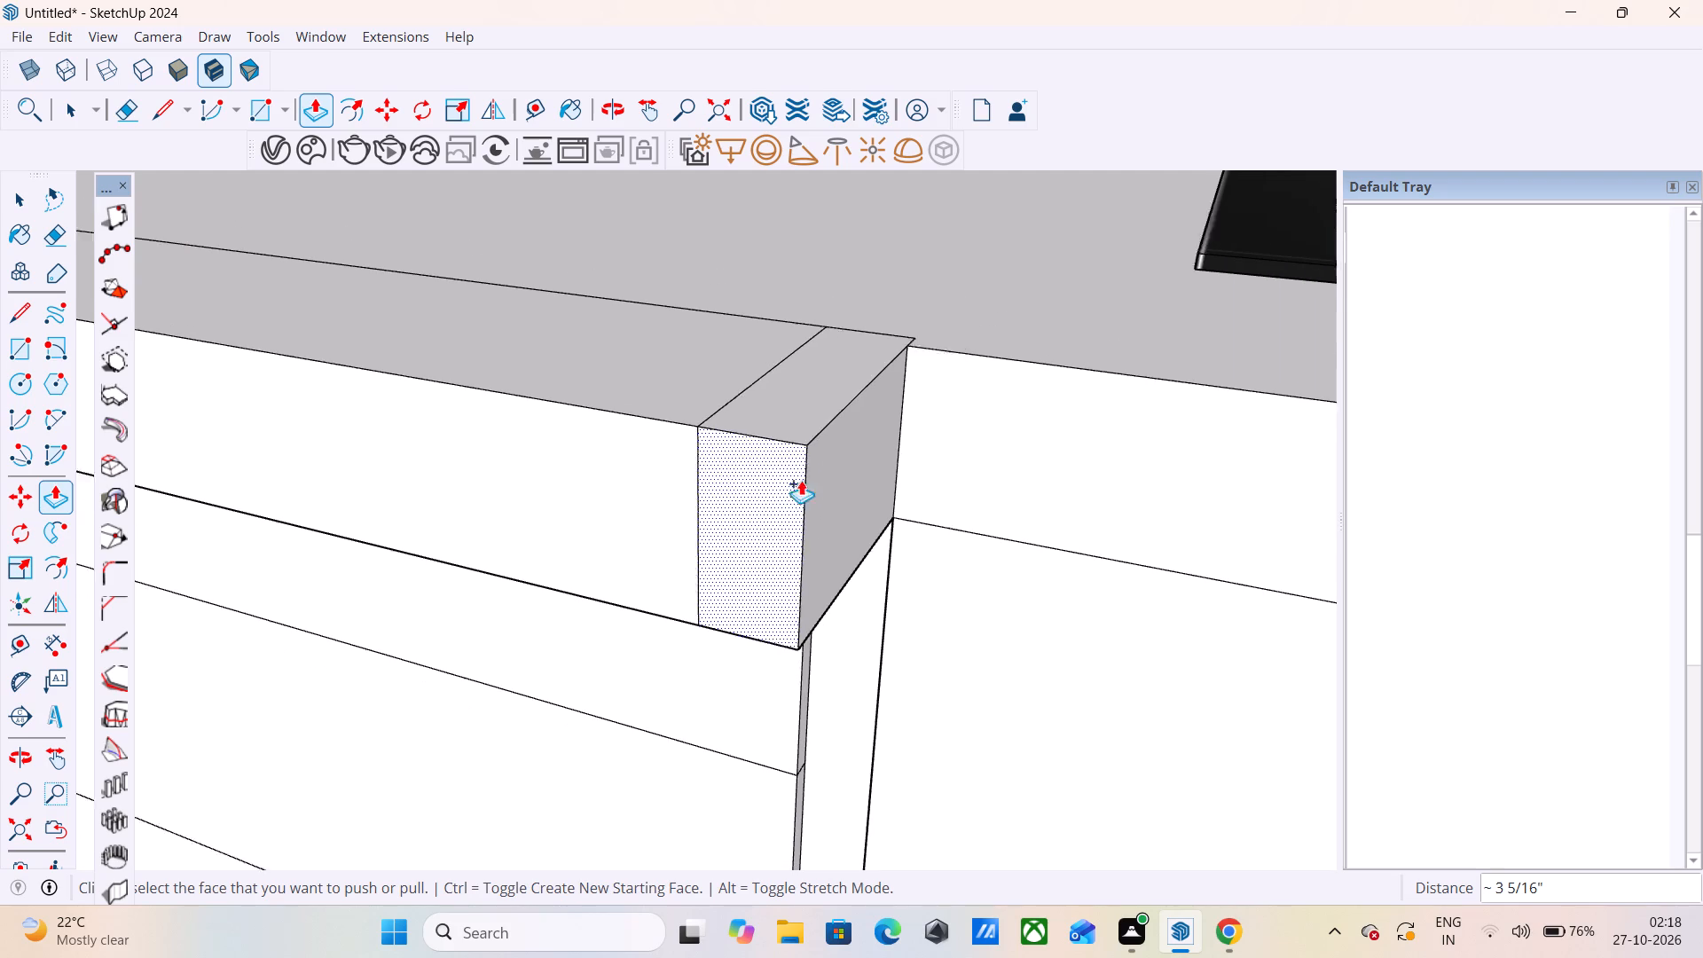
Extrude the countertop strips above the hob cabinet and the drawers below the cutlery case outward by 3 inches, flush with the existing overhang.
{"action": "left_click", "coordinate": [969, 448]}
{"action": "left_click", "coordinate": [775, 493]}
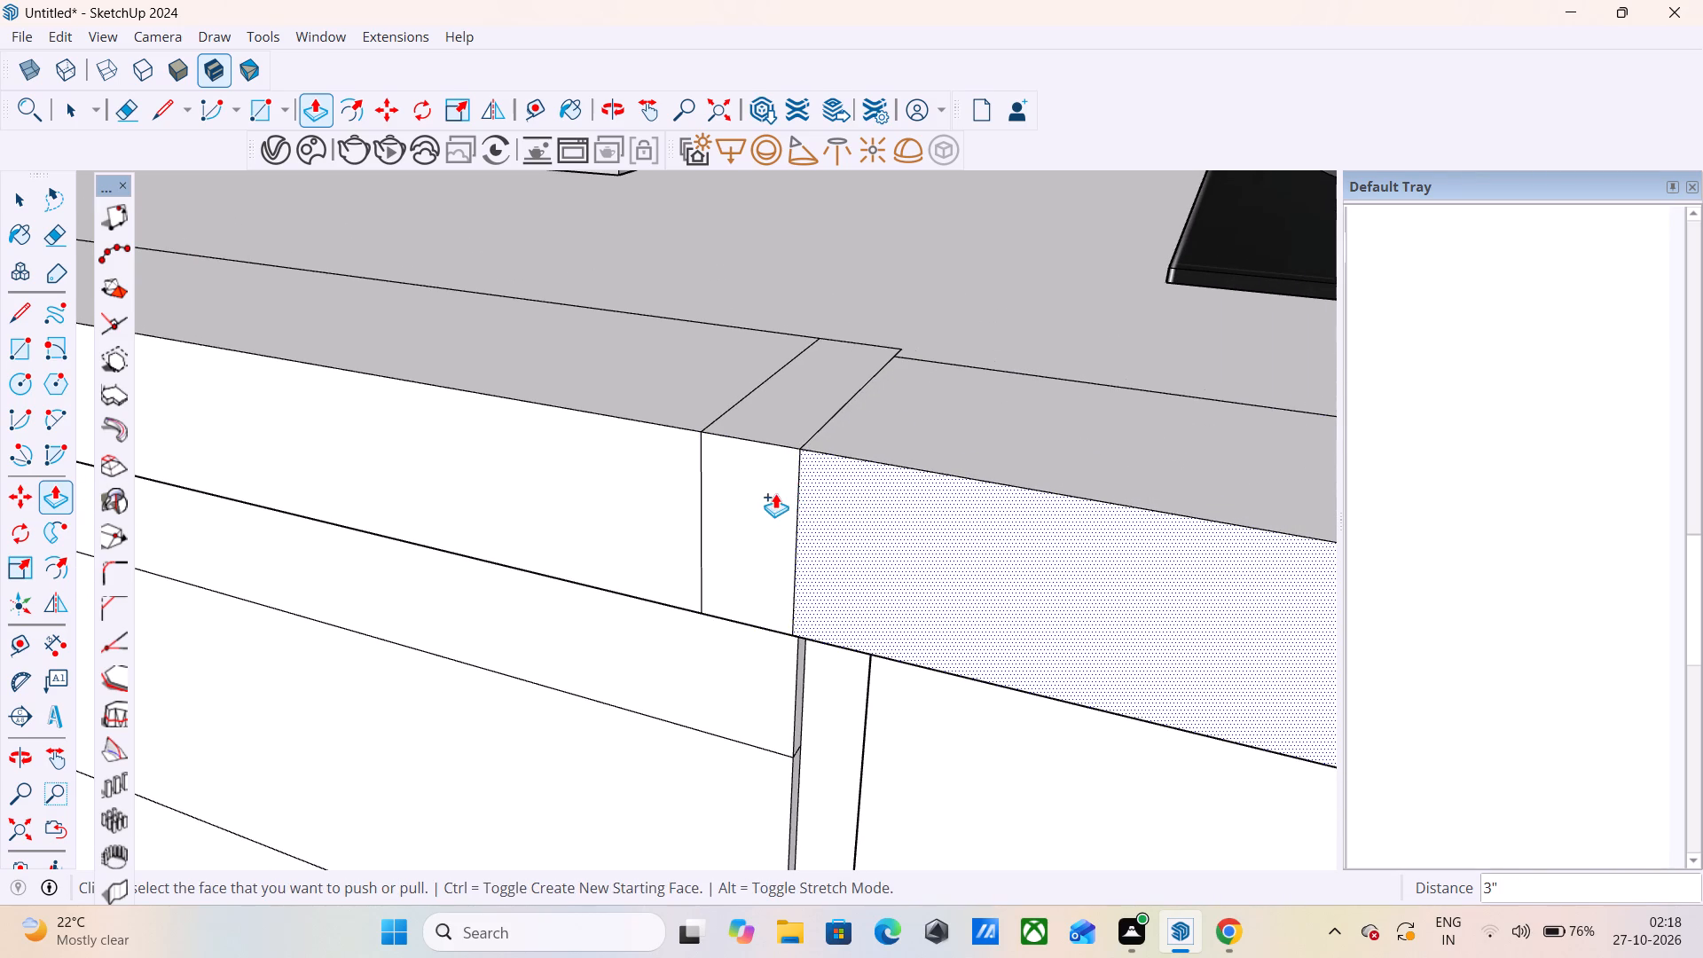
{"action": "scroll", "coordinate": [476, 395], "scroll_direction": "down", "scroll_amount": 20}
{"action": "scroll", "coordinate": [476, 395], "scroll_direction": "down", "scroll_amount": 5}
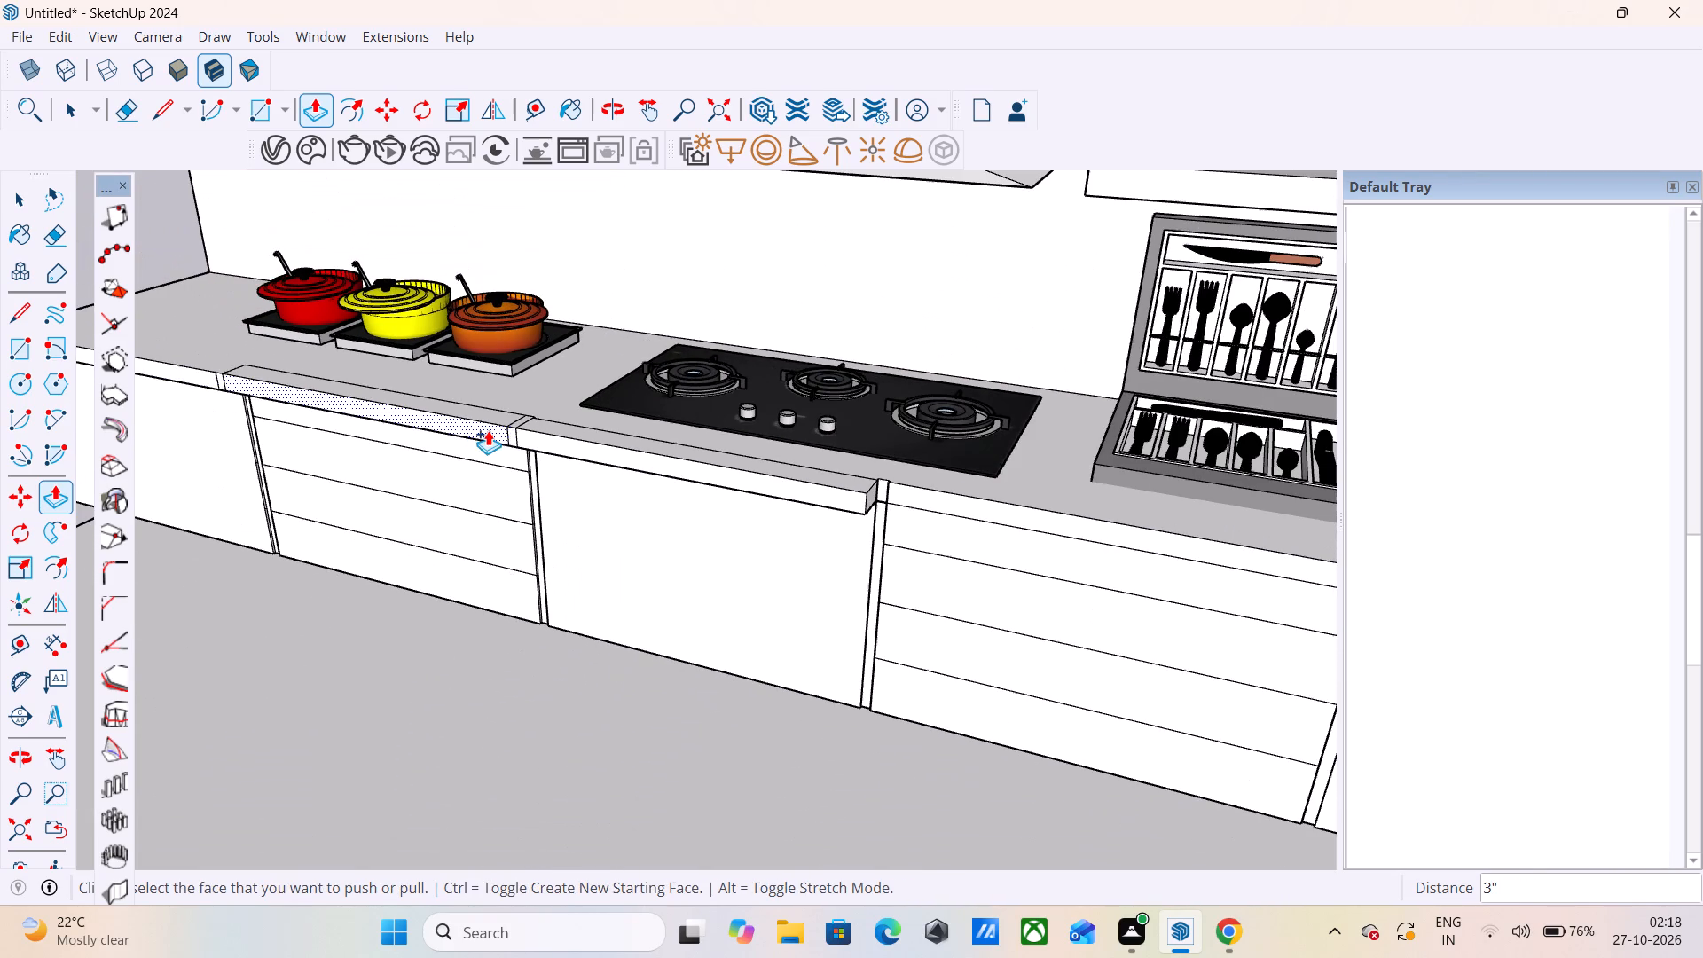
{"action": "left_click", "coordinate": [1006, 514]}
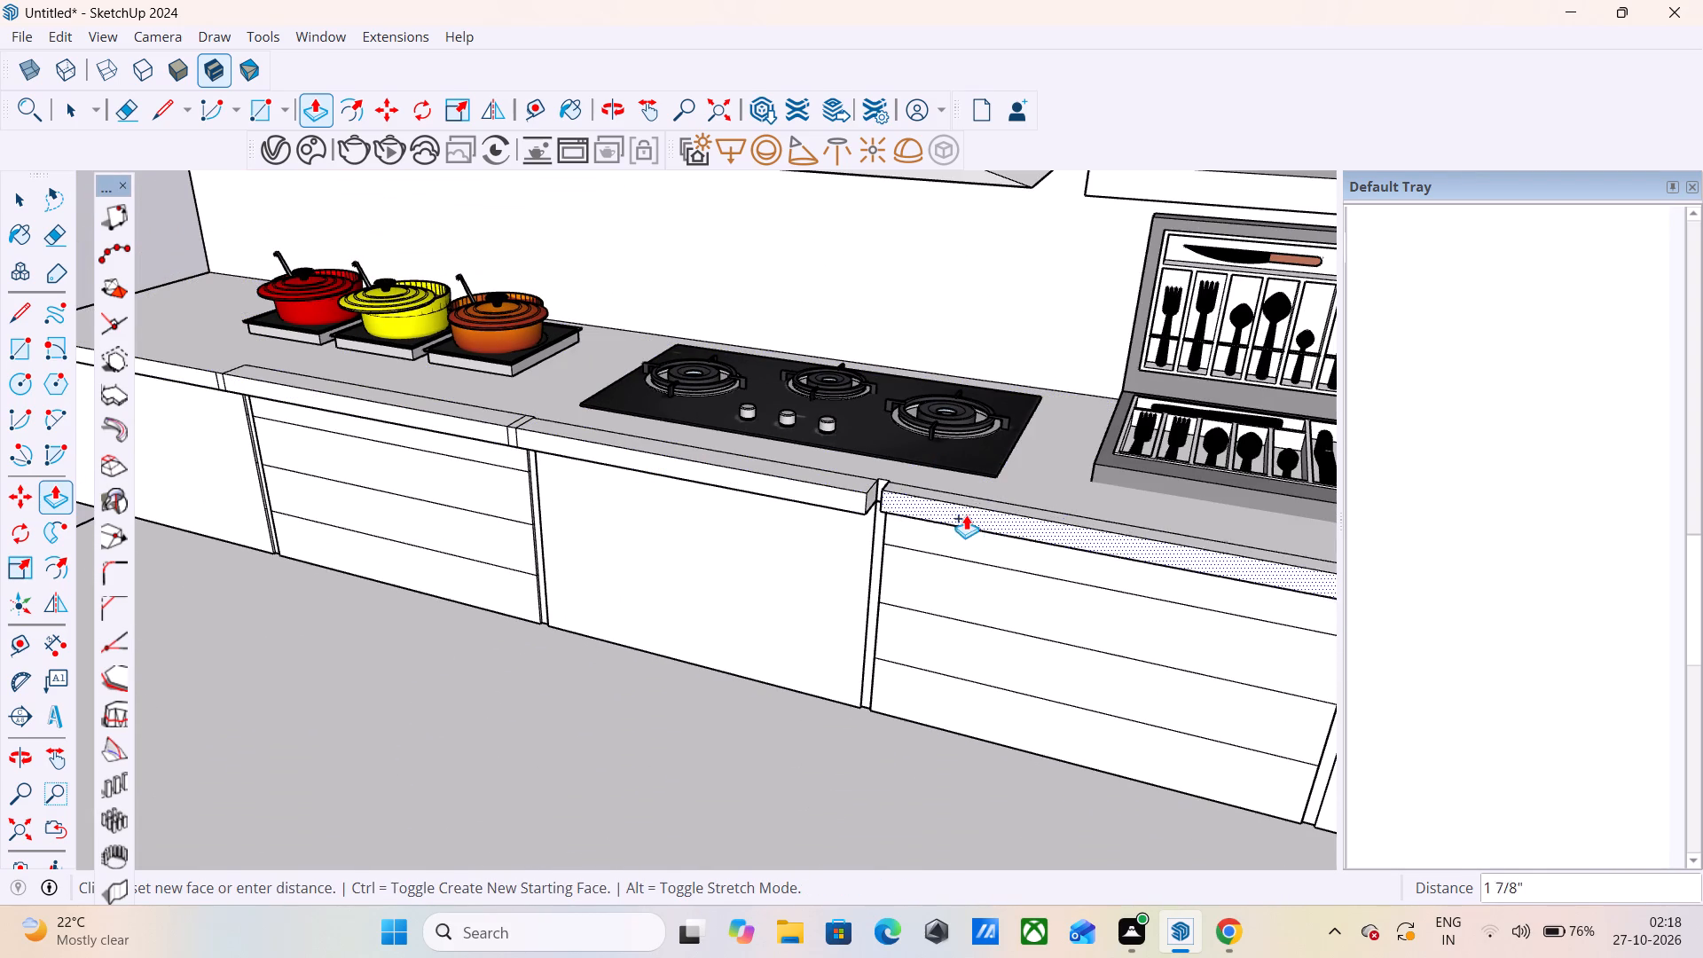
{"action": "left_click", "coordinate": [827, 491]}
Extrude the countertop strip above the corner cabinet below the plate rack outward by 3 inches, flush with the drawers' overhang.
{"action": "scroll", "coordinate": [569, 466], "scroll_direction": "down", "scroll_amount": 6}
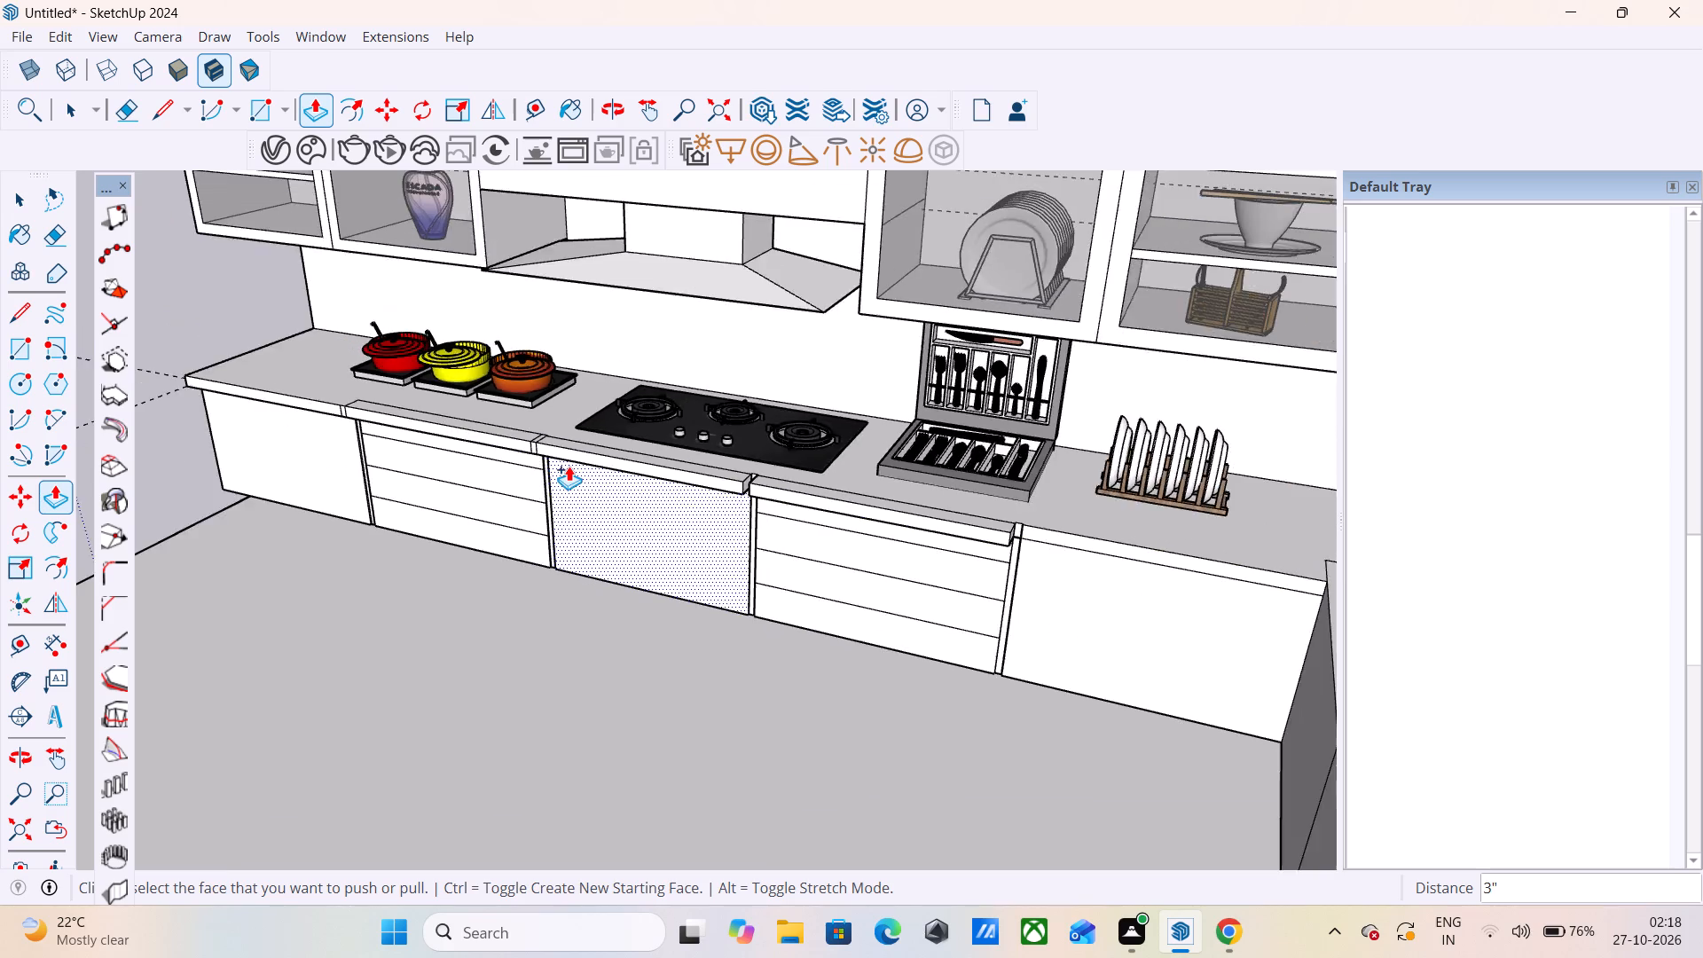
{"action": "scroll", "coordinate": [569, 466], "scroll_direction": "down", "scroll_amount": 4}
{"action": "middle_click_drag", "start_coordinate": [668, 467], "coordinate": [1008, 466]}
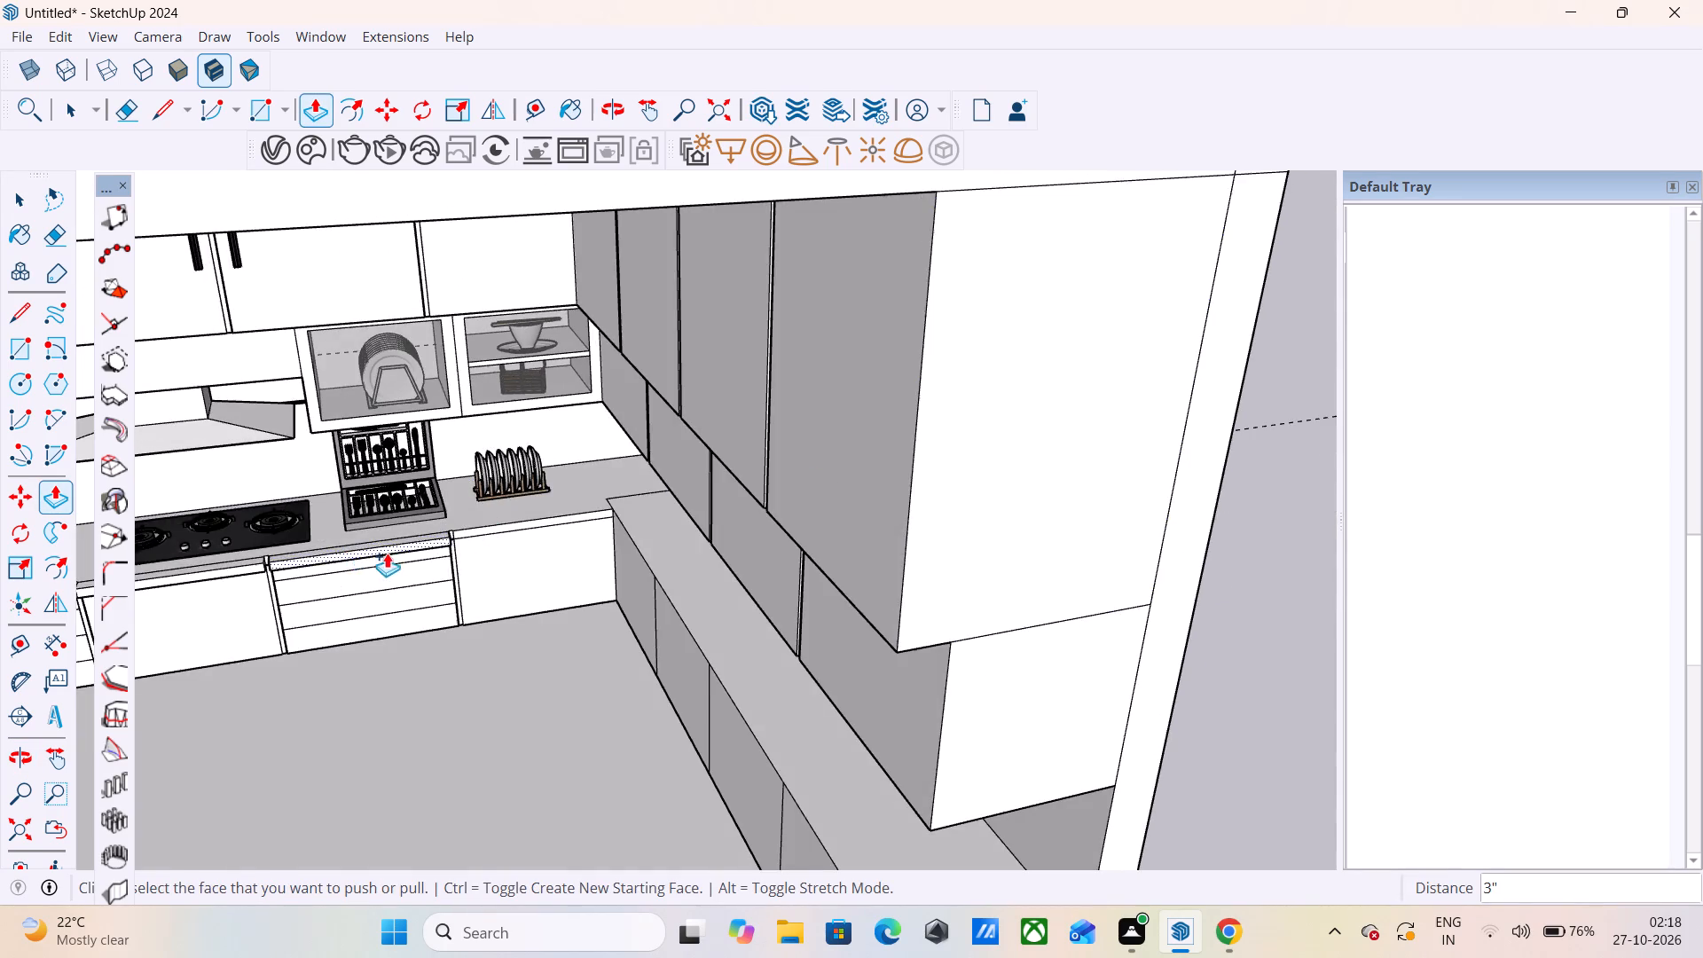
{"action": "scroll", "coordinate": [412, 548], "scroll_direction": "up", "scroll_amount": 6}
{"action": "scroll", "coordinate": [482, 521], "scroll_direction": "up", "scroll_amount": 4}
{"action": "left_click", "coordinate": [530, 515]}
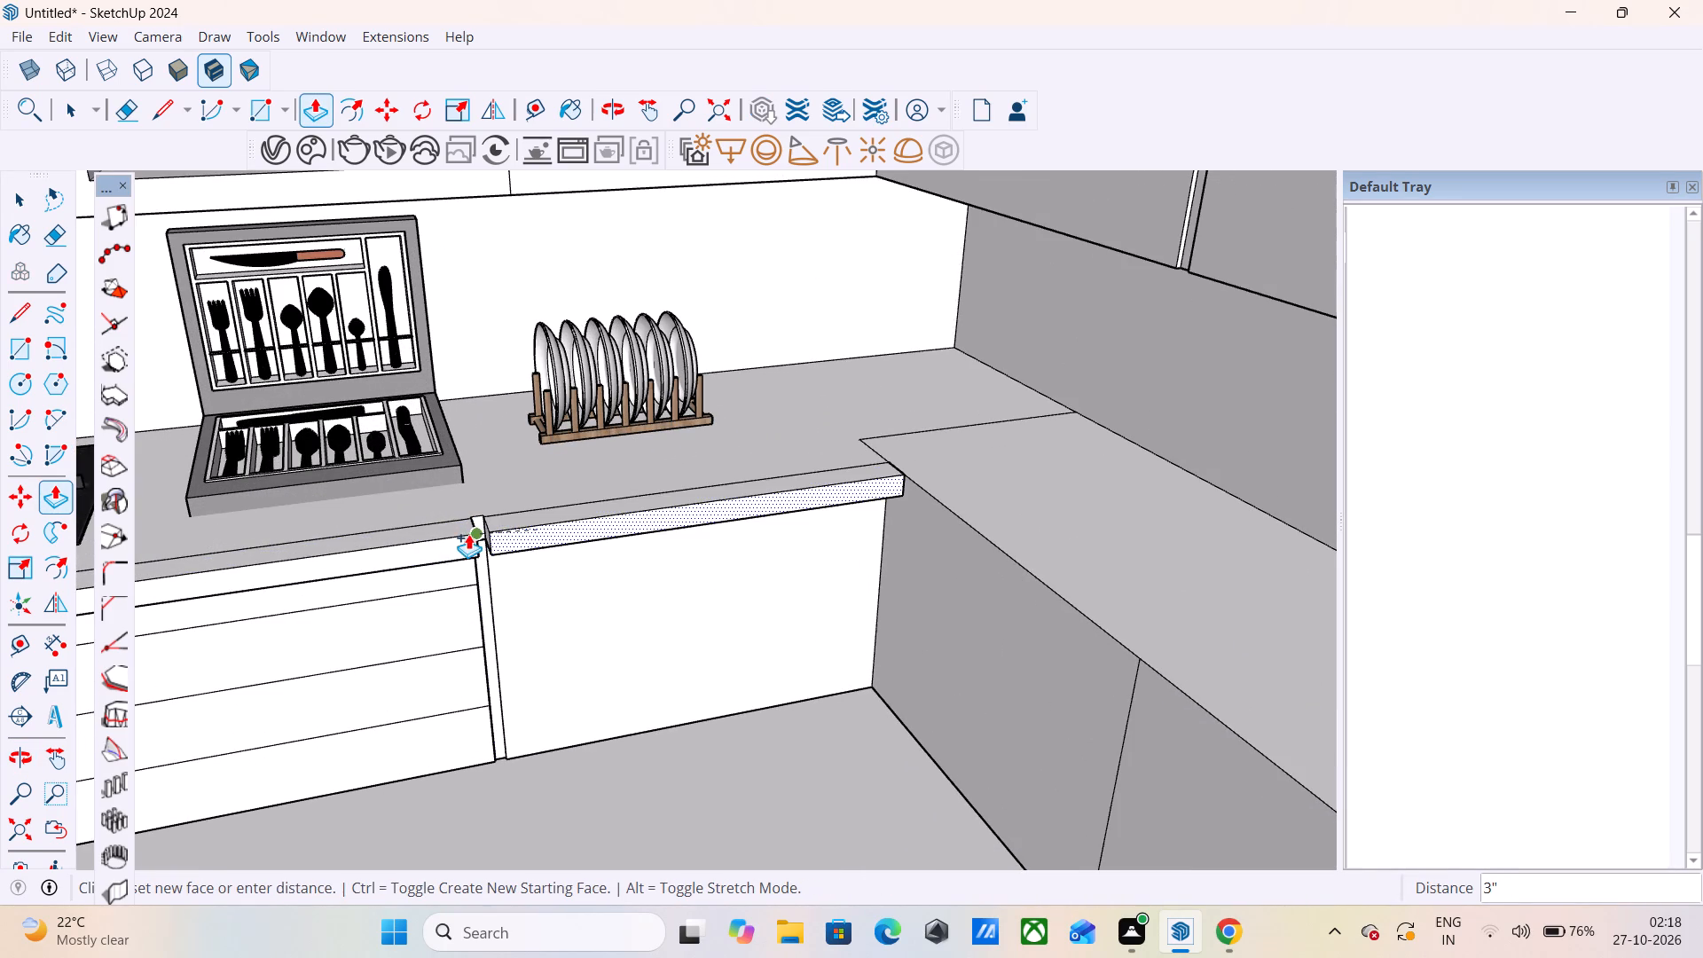
{"action": "left_click", "coordinate": [454, 538]}
{"action": "scroll", "coordinate": [454, 538], "scroll_direction": "up", "scroll_amount": 1}
{"action": "left_click", "coordinate": [454, 538]}
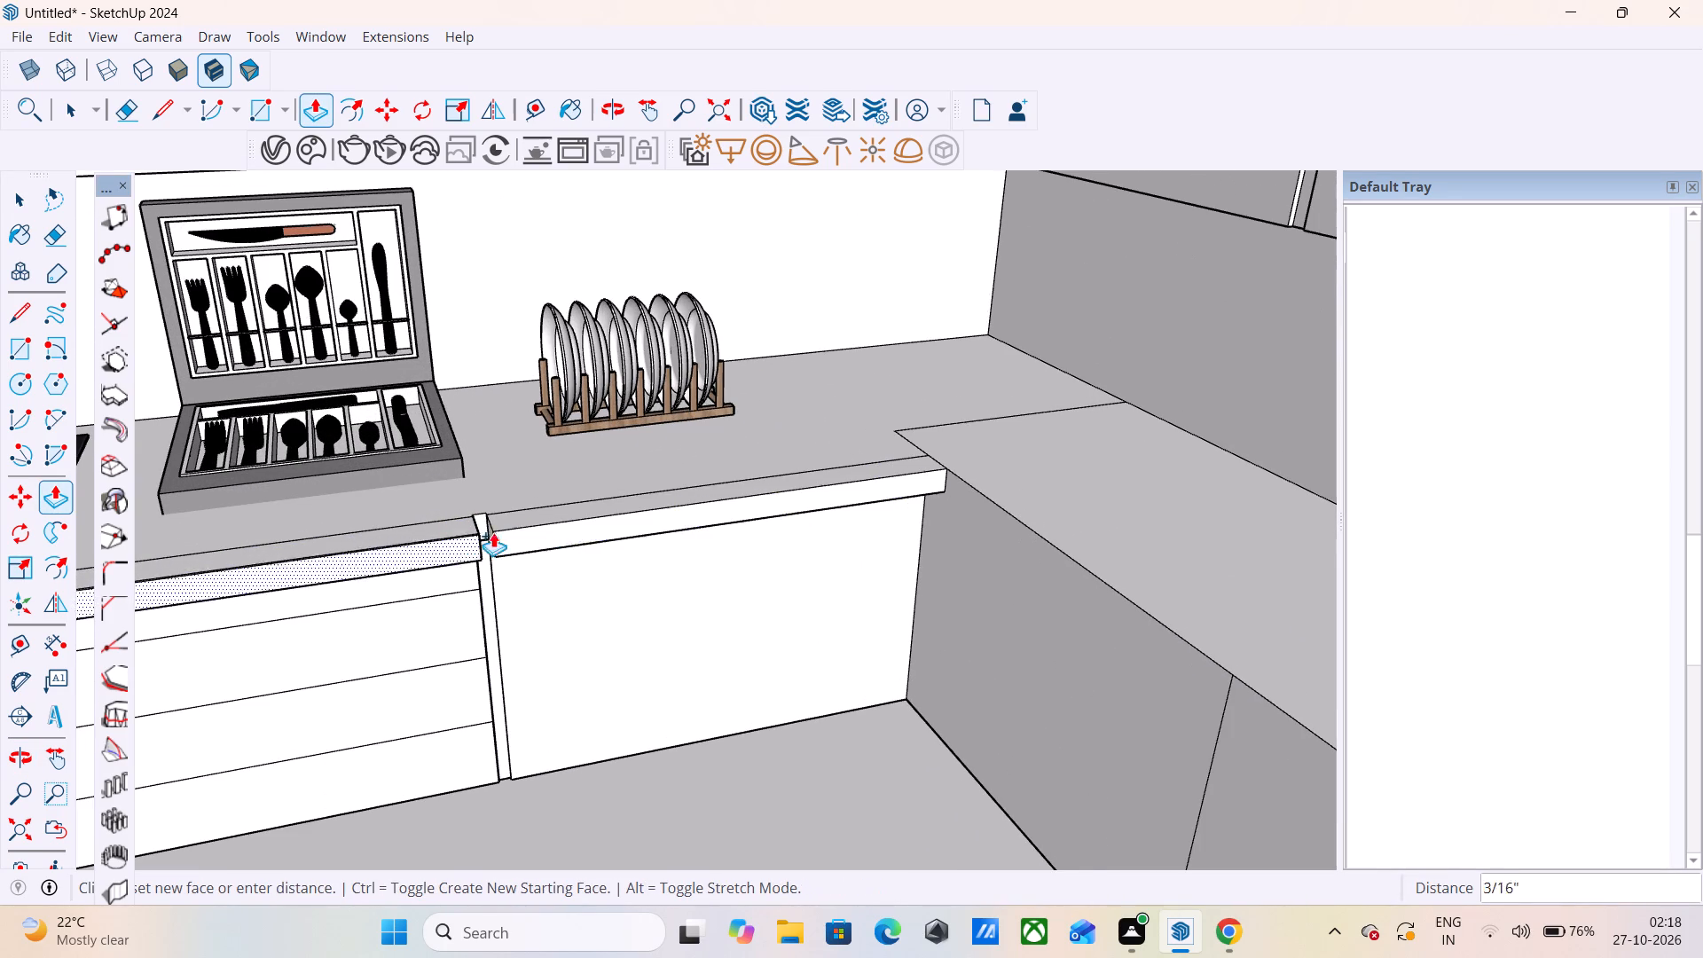
{"action": "key", "text": "Escape"}
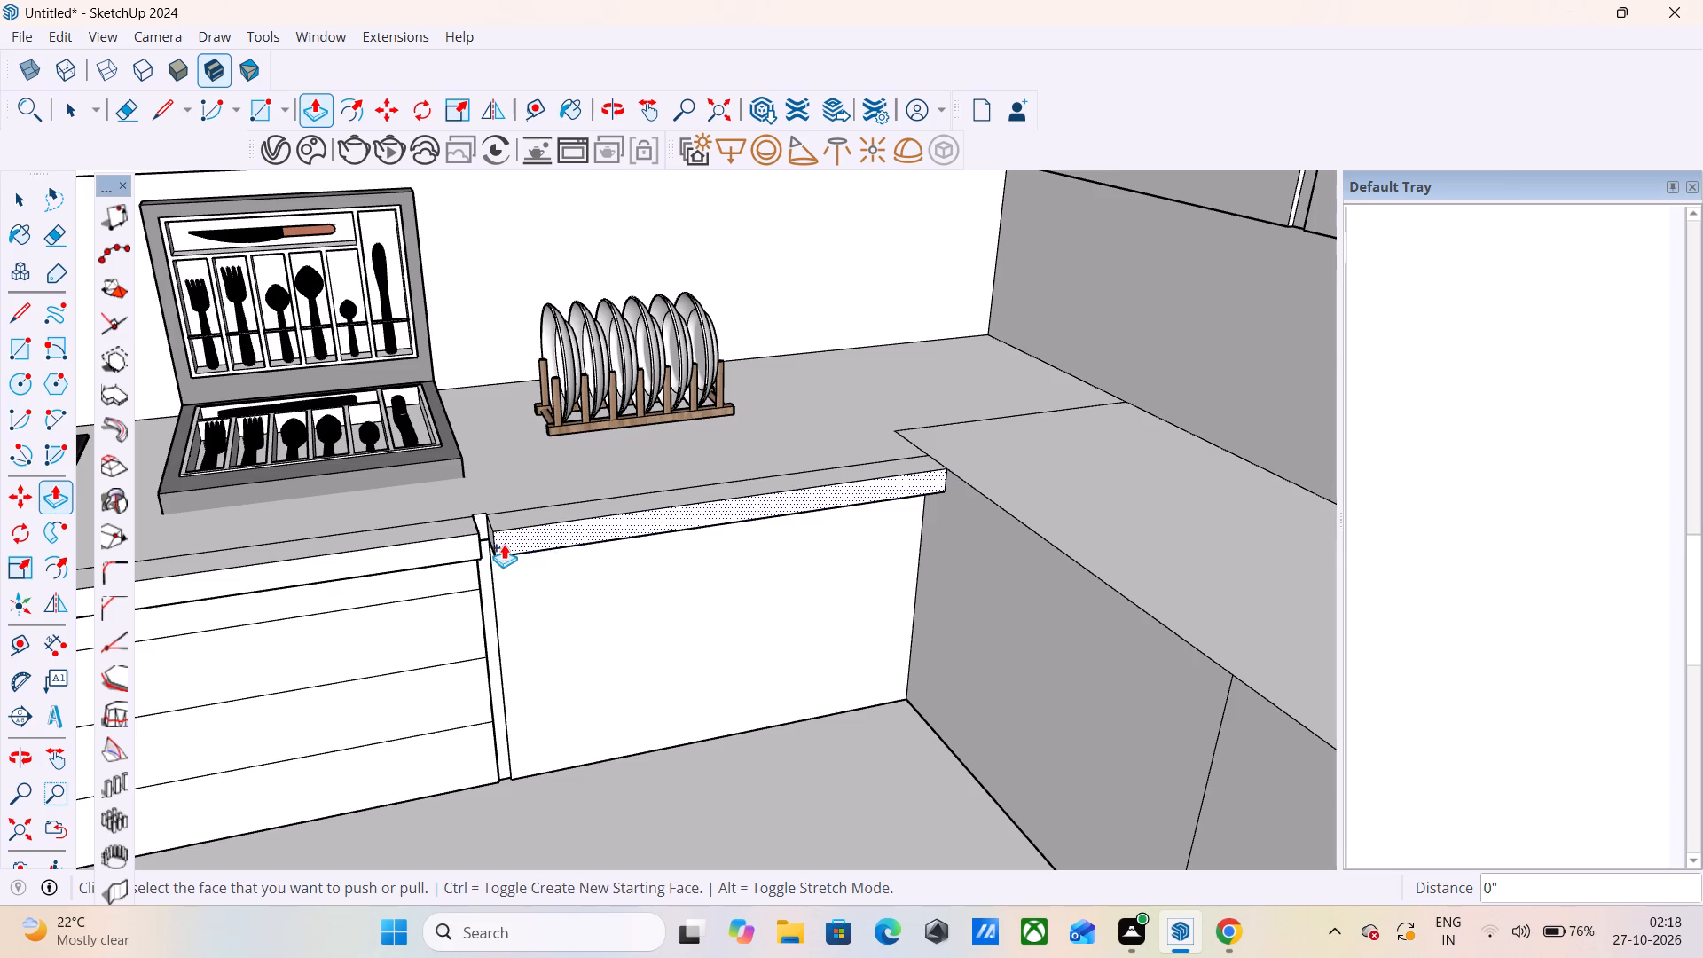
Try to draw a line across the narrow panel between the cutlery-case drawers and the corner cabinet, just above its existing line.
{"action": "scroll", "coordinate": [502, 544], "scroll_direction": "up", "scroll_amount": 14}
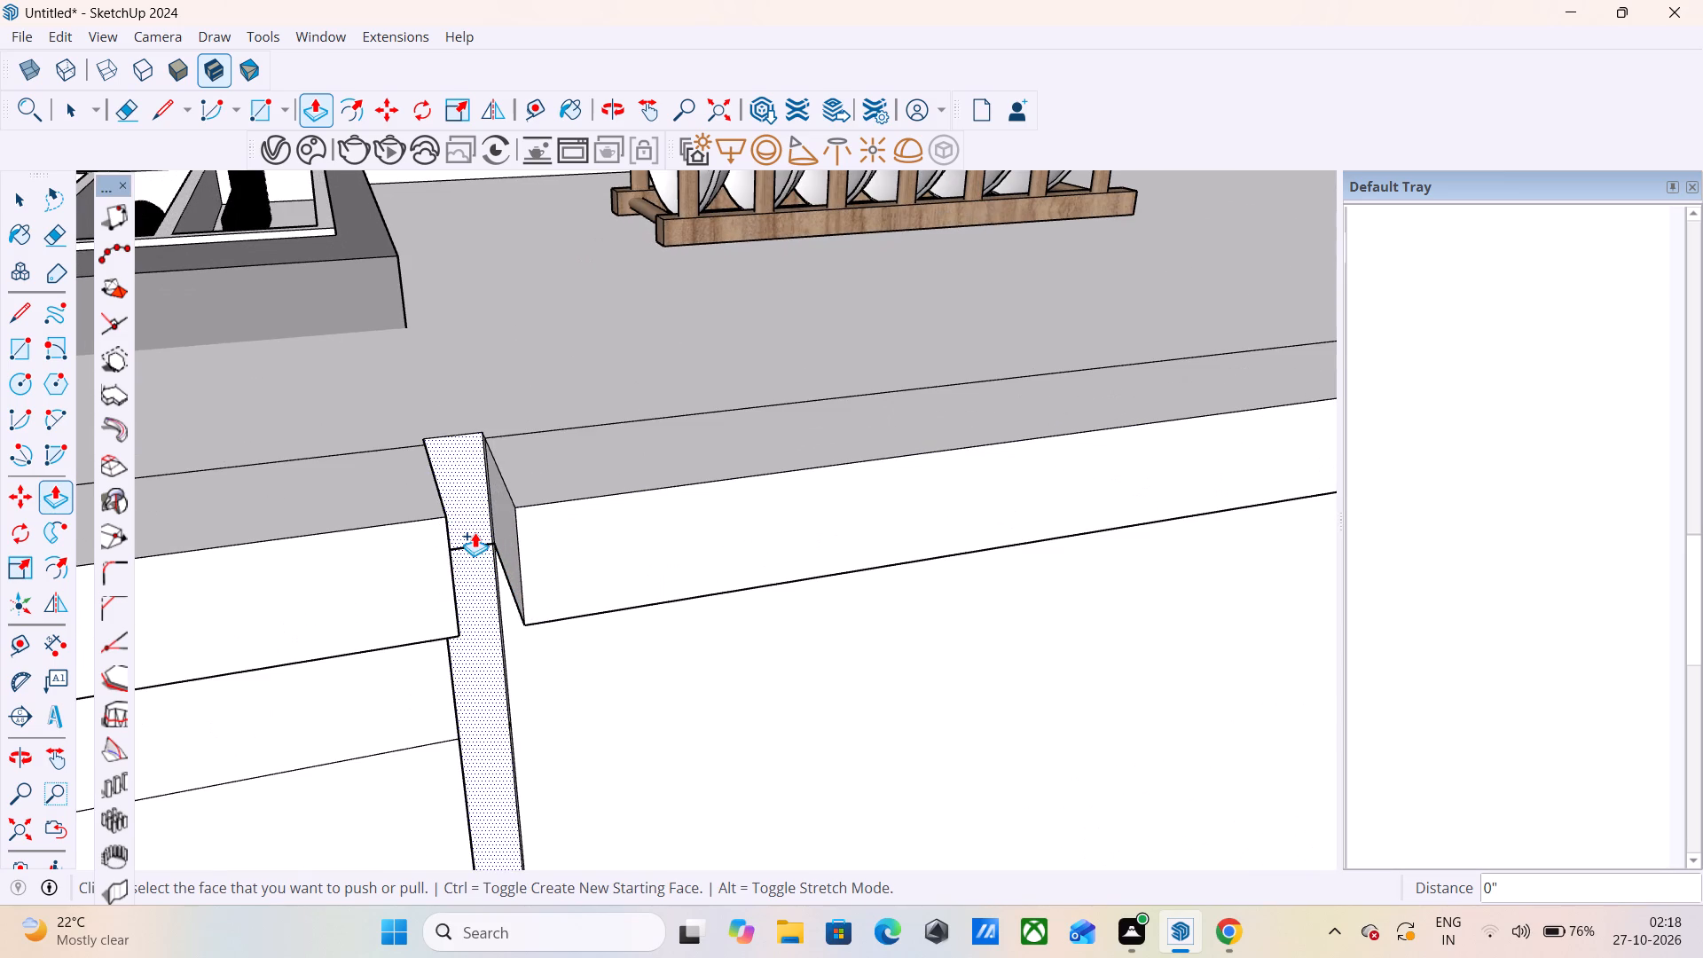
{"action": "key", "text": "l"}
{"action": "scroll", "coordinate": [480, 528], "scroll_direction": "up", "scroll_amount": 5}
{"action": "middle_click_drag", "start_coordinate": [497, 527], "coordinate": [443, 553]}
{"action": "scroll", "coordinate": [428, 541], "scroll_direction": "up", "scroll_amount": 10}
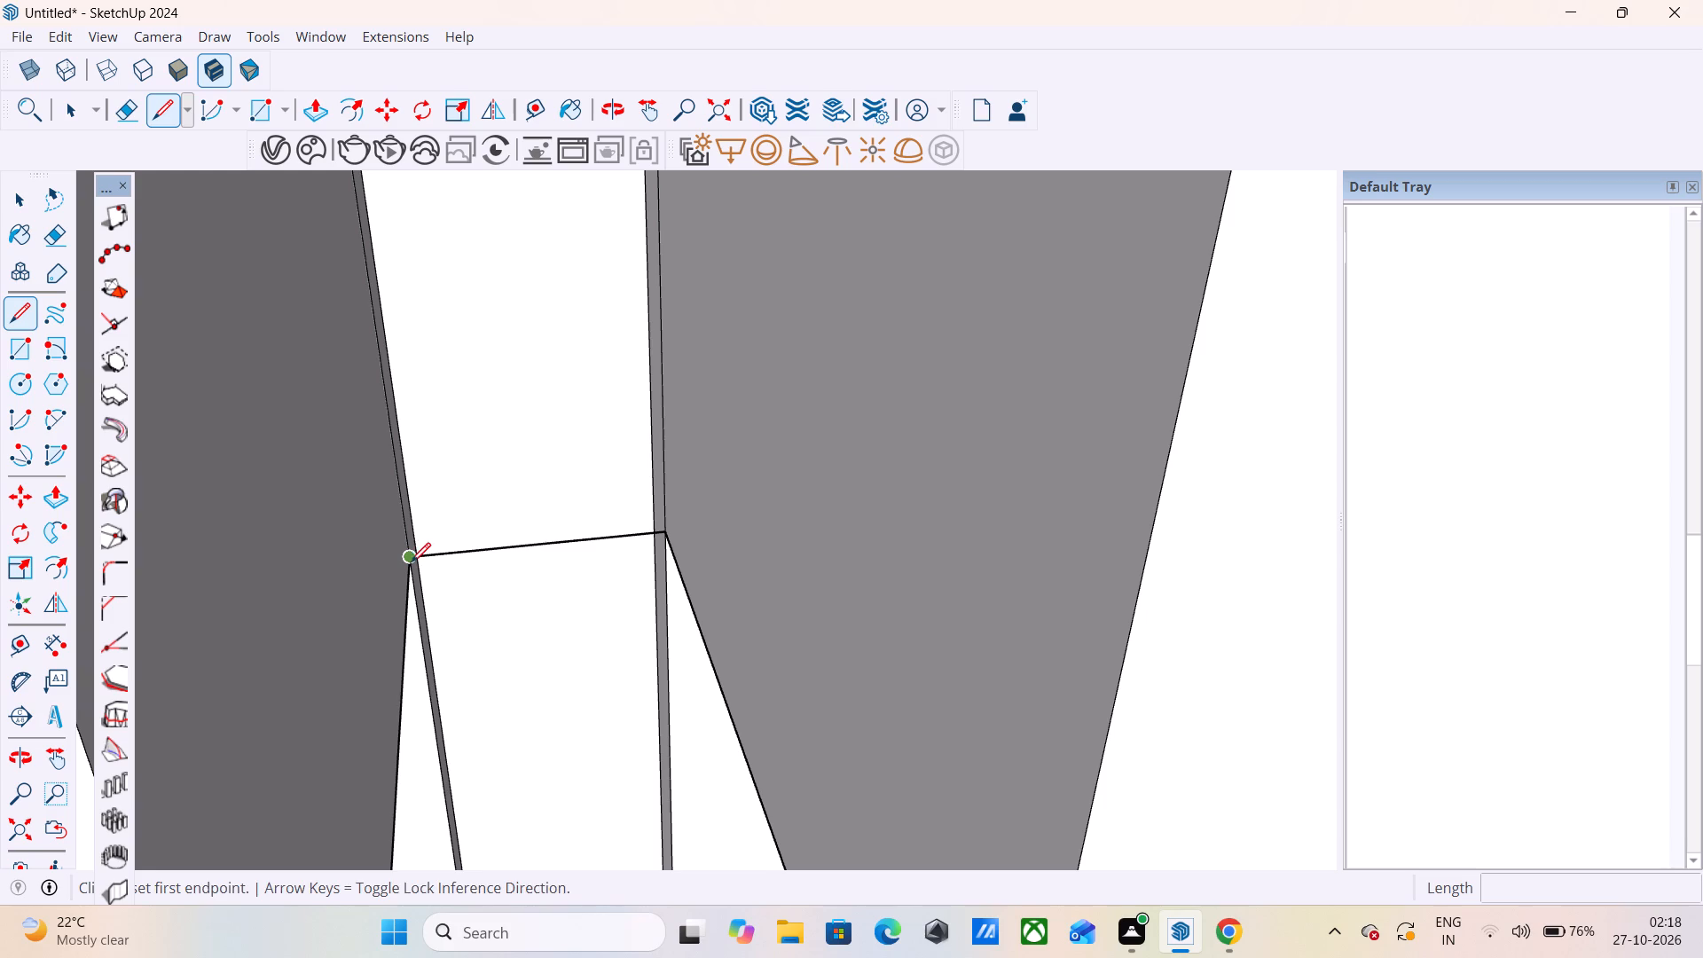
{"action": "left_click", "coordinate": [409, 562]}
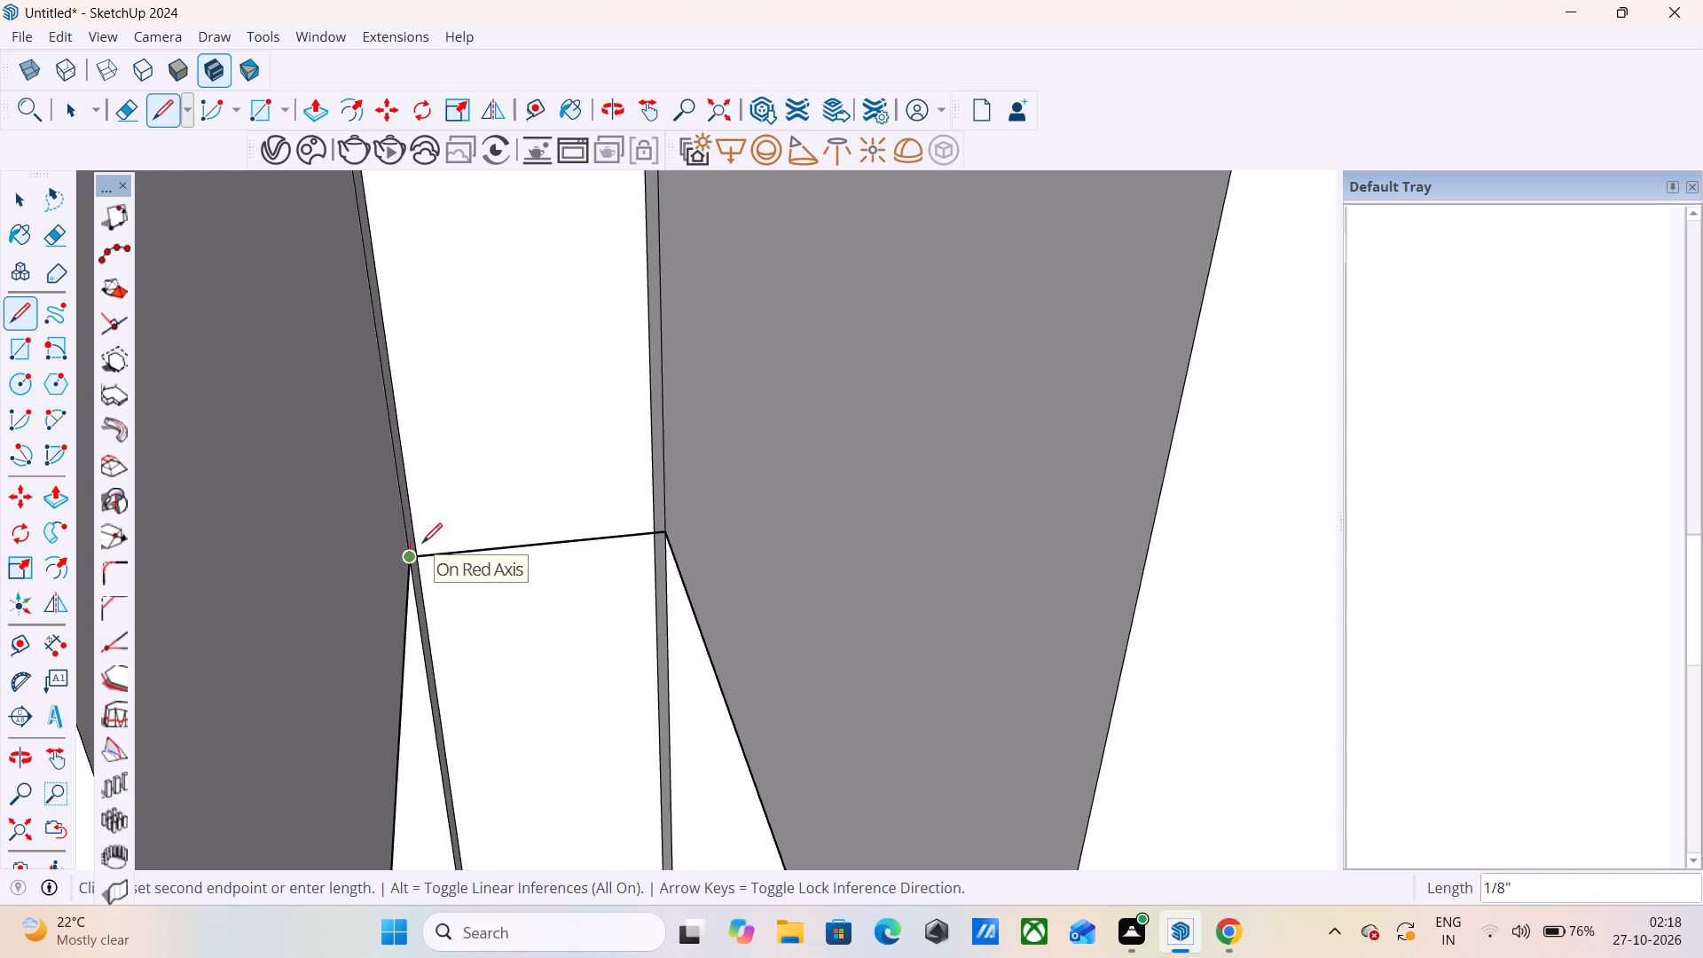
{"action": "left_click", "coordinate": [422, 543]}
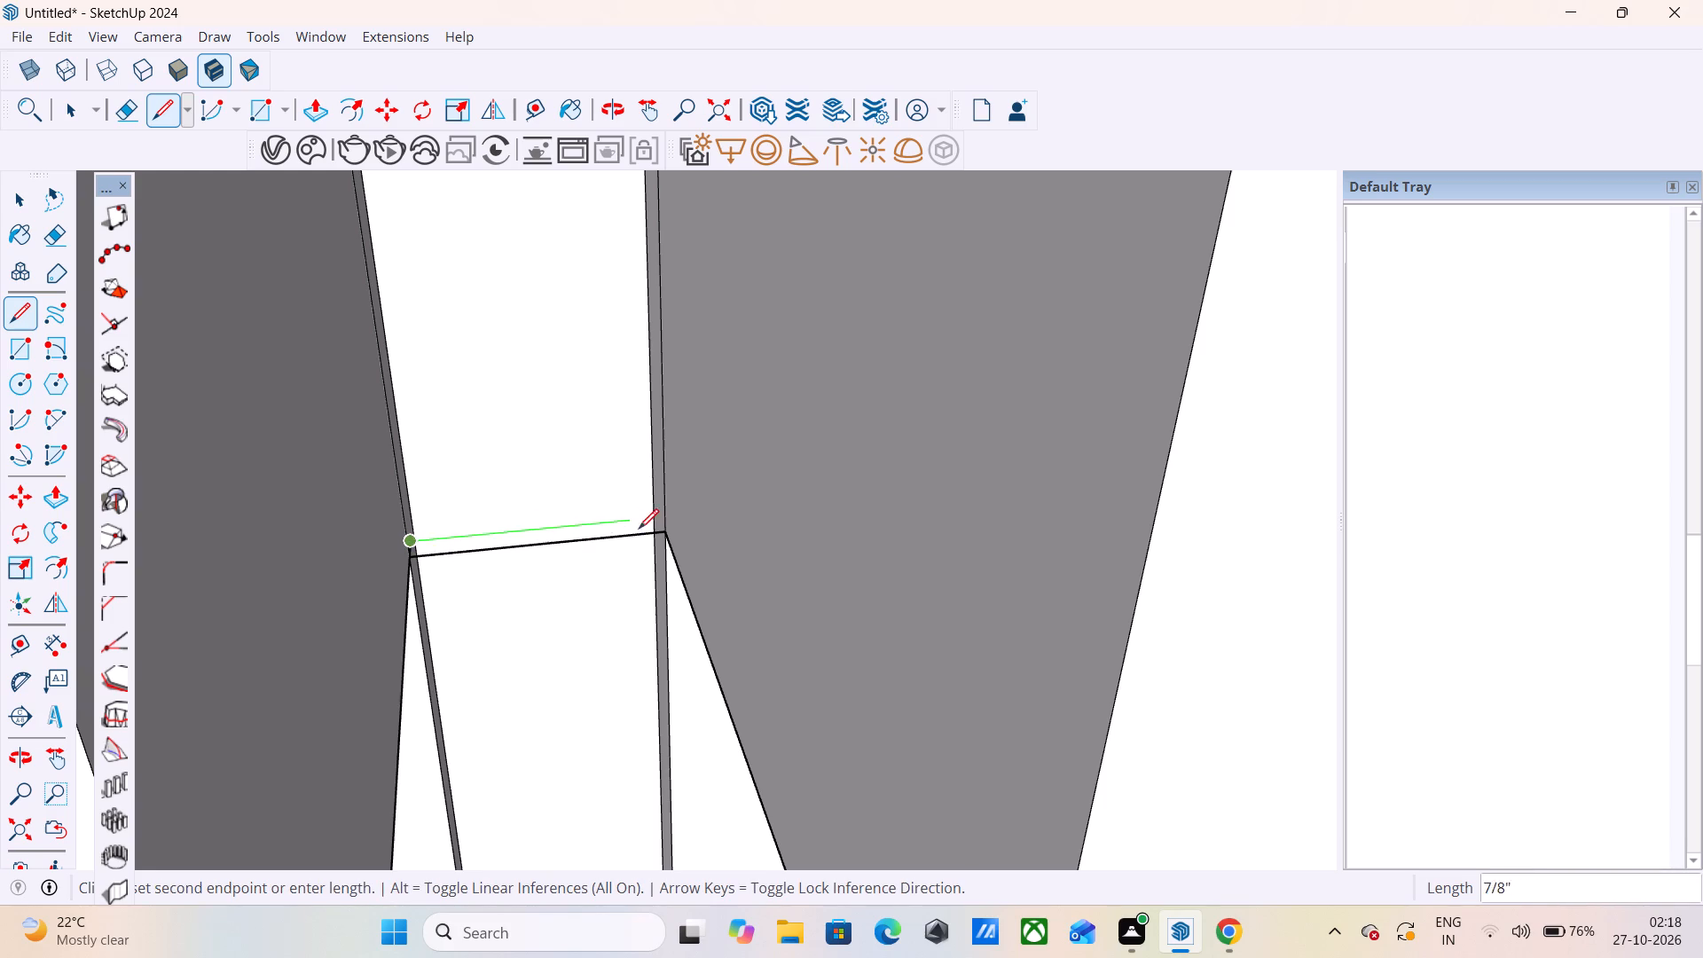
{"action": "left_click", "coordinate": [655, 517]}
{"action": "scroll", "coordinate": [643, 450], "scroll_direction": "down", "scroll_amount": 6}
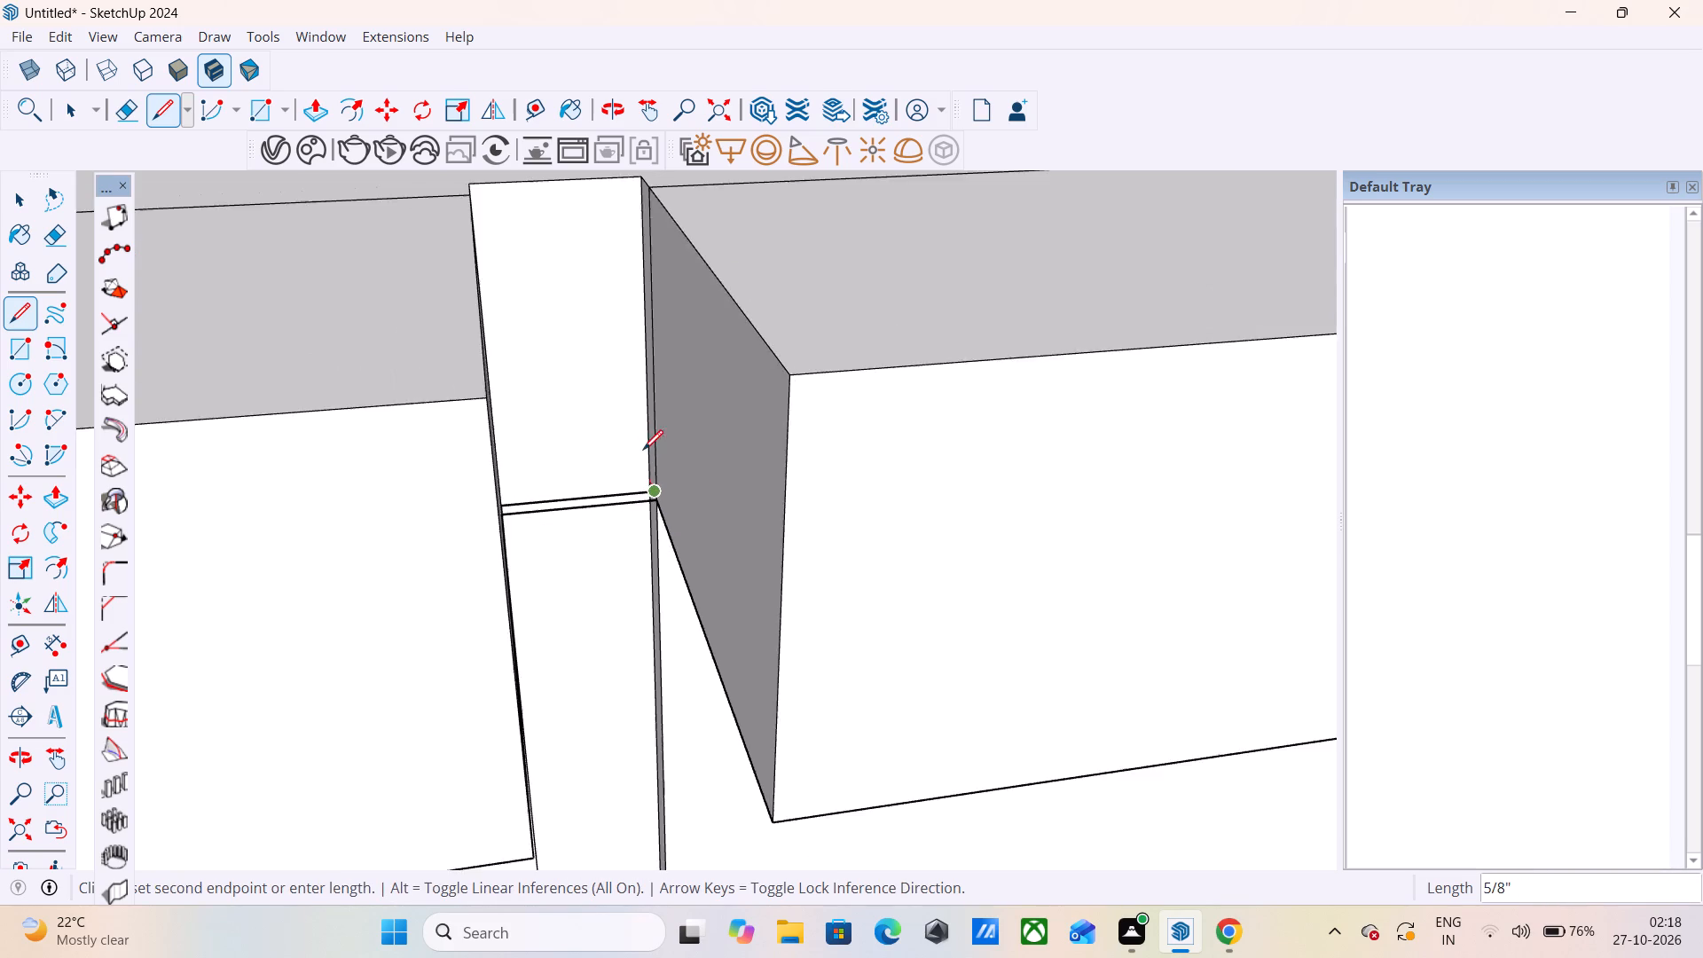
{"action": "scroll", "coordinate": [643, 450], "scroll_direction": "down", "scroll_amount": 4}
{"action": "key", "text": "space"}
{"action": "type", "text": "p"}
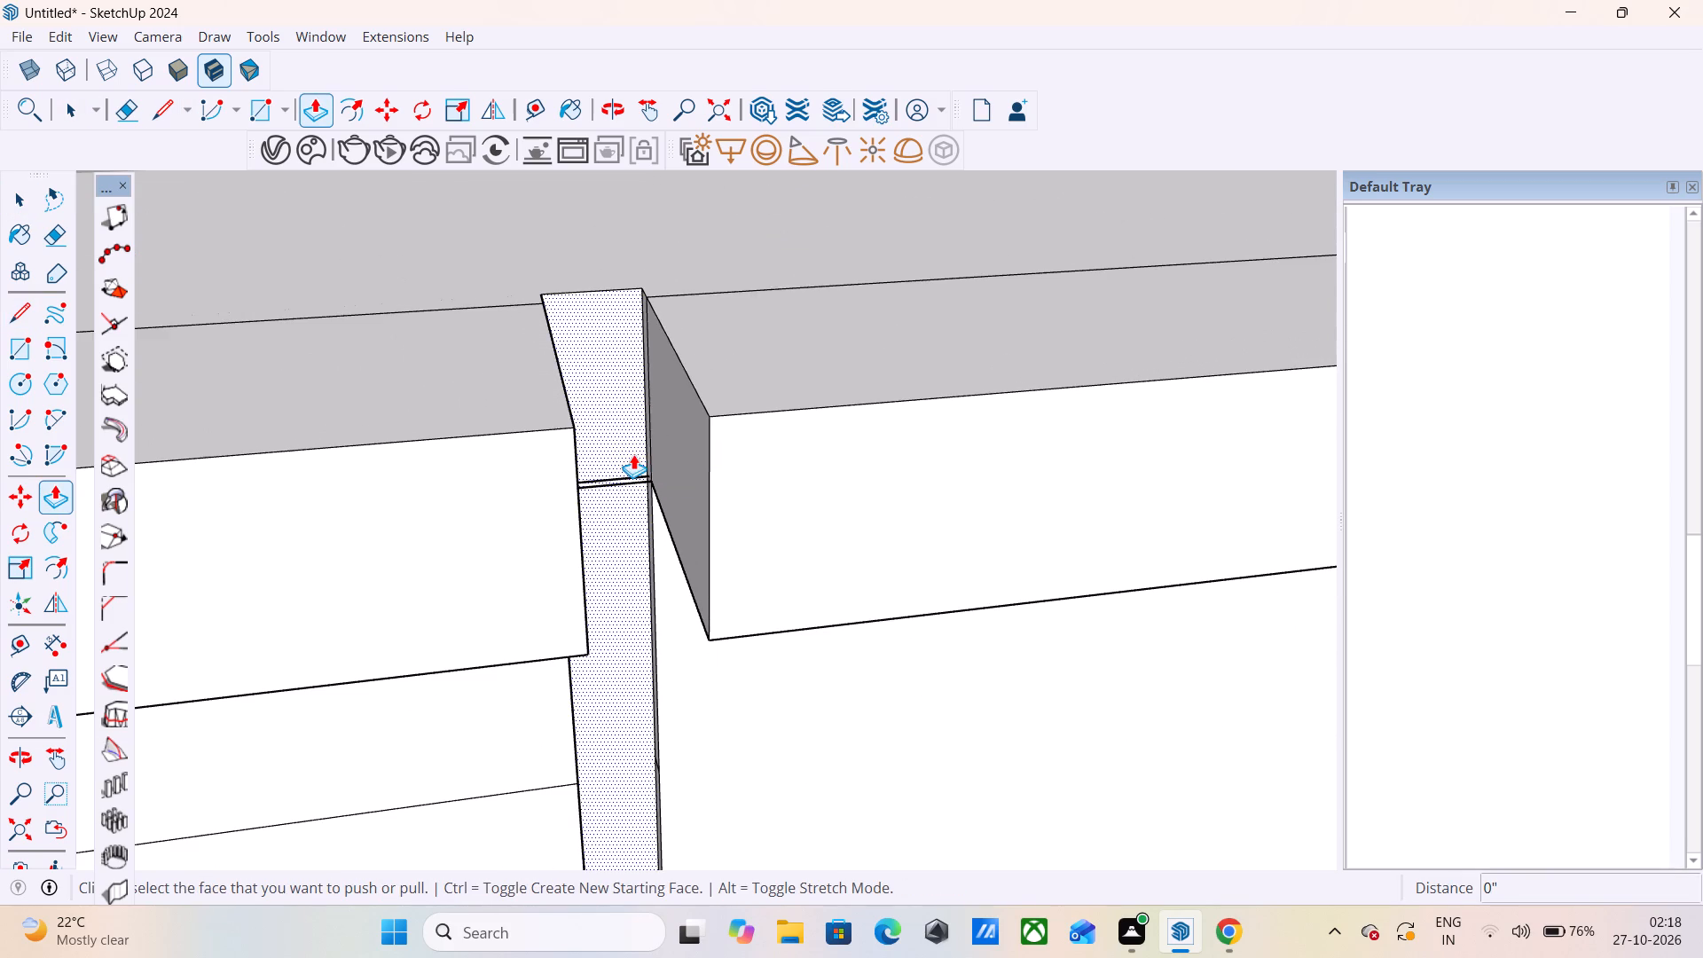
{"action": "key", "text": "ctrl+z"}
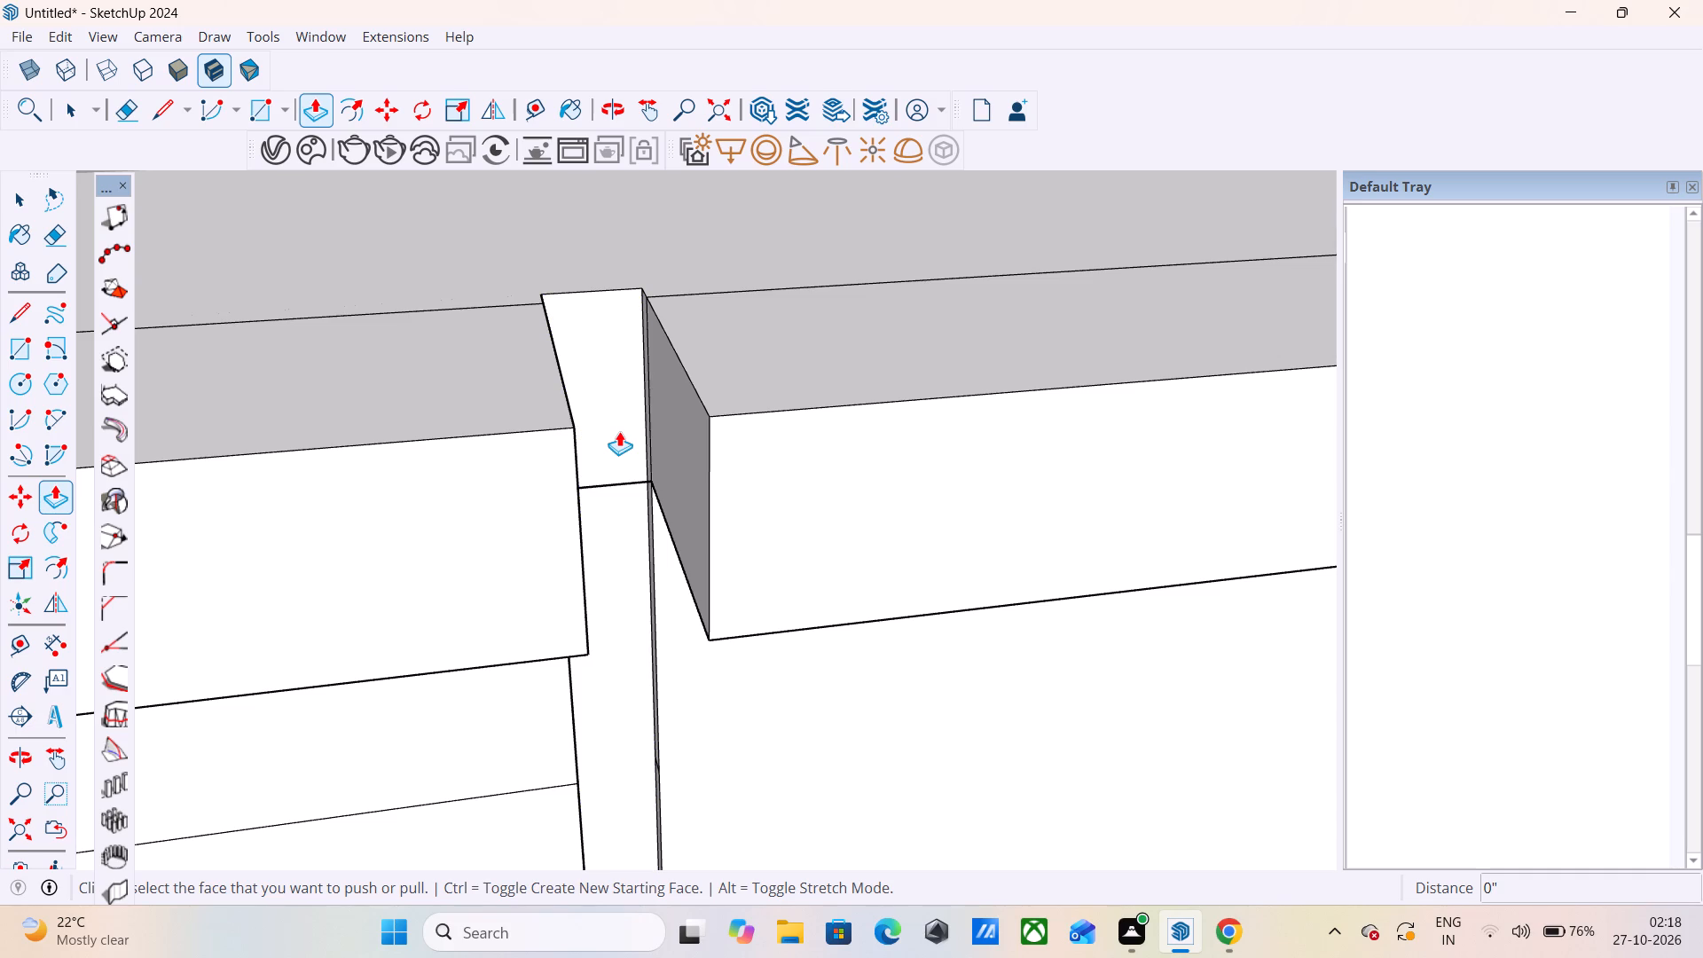
Erase the line crossing the narrow panel between the cutlery-case drawers and the corner cabinet.
{"action": "key", "text": "e"}
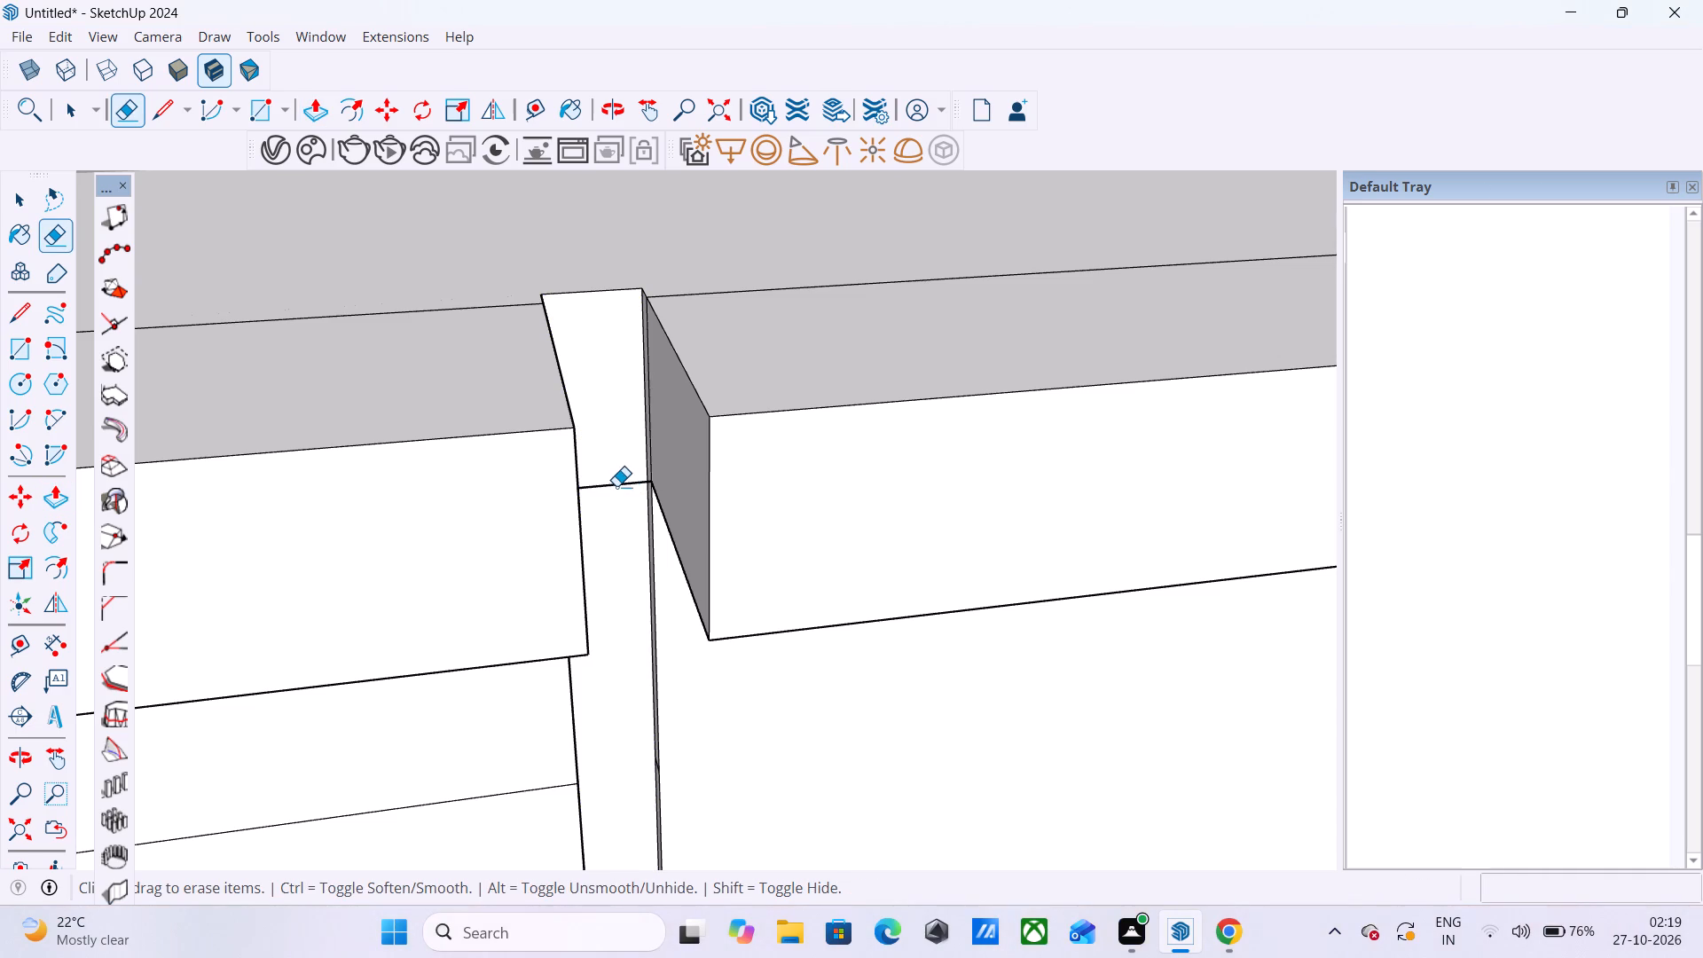
{"action": "left_click", "coordinate": [616, 486]}
Outline the strip's bottom on that narrow panel: about 5/16 inch from one overhang's inner corner, 1 inch across, and 3/8 inch to the other.
{"action": "scroll", "coordinate": [600, 451], "scroll_direction": "up", "scroll_amount": 4}
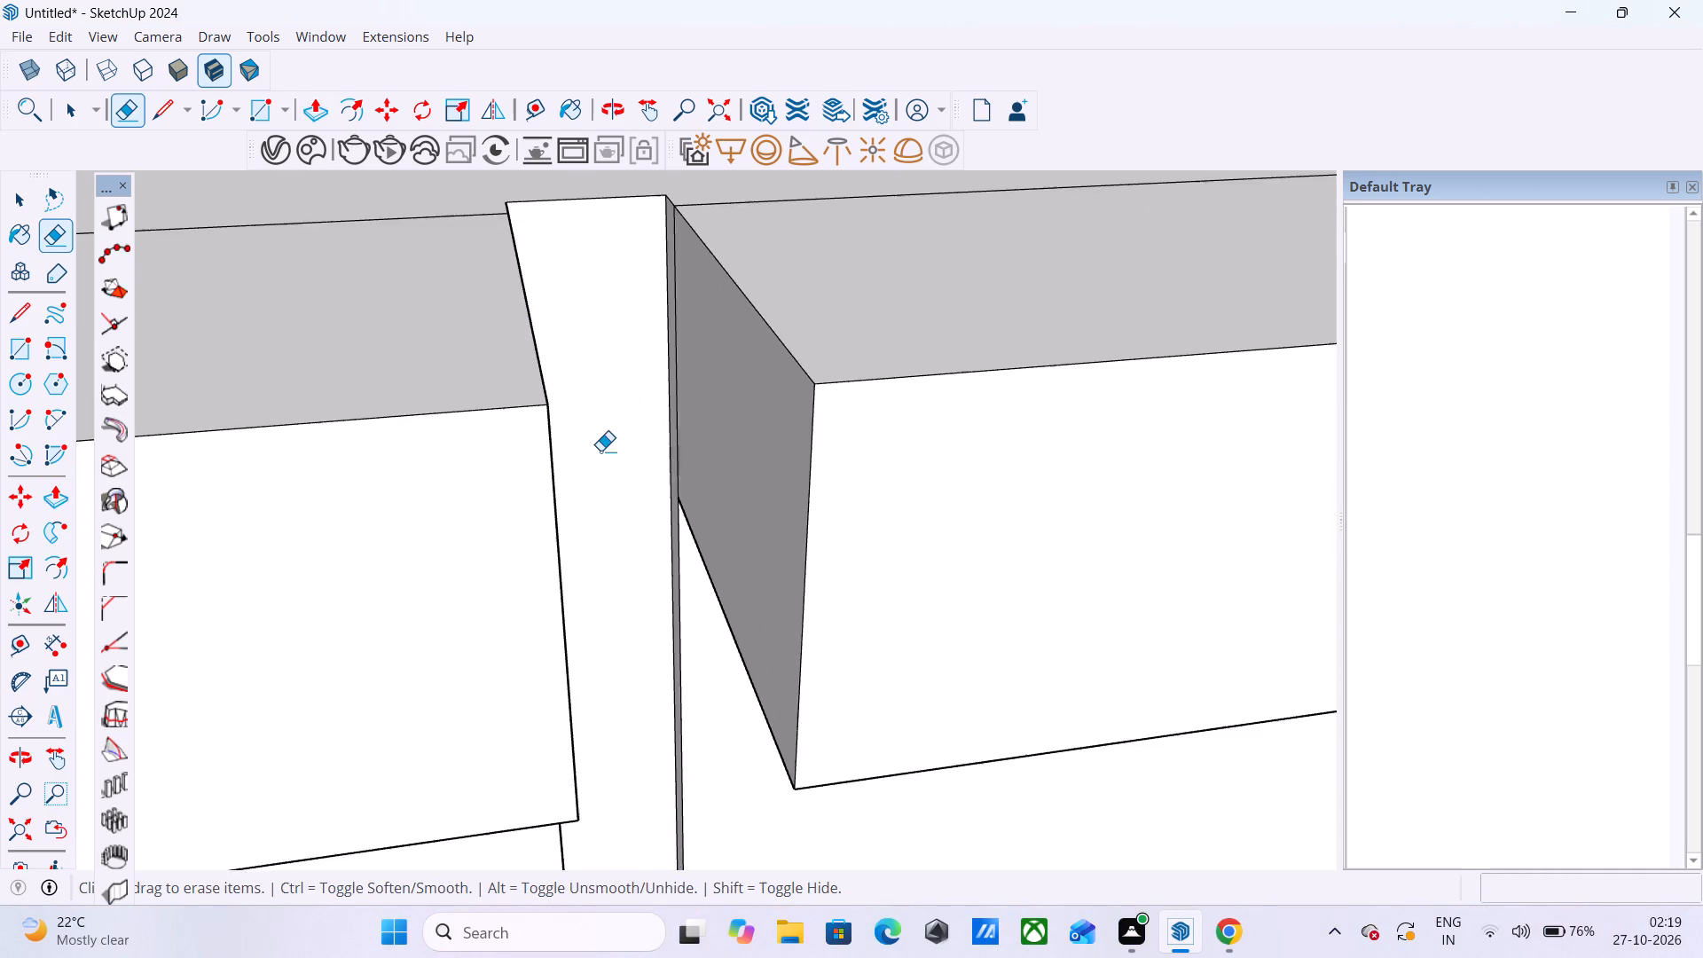
{"action": "scroll", "coordinate": [600, 451], "scroll_direction": "up", "scroll_amount": 3}
{"action": "key", "text": "l"}
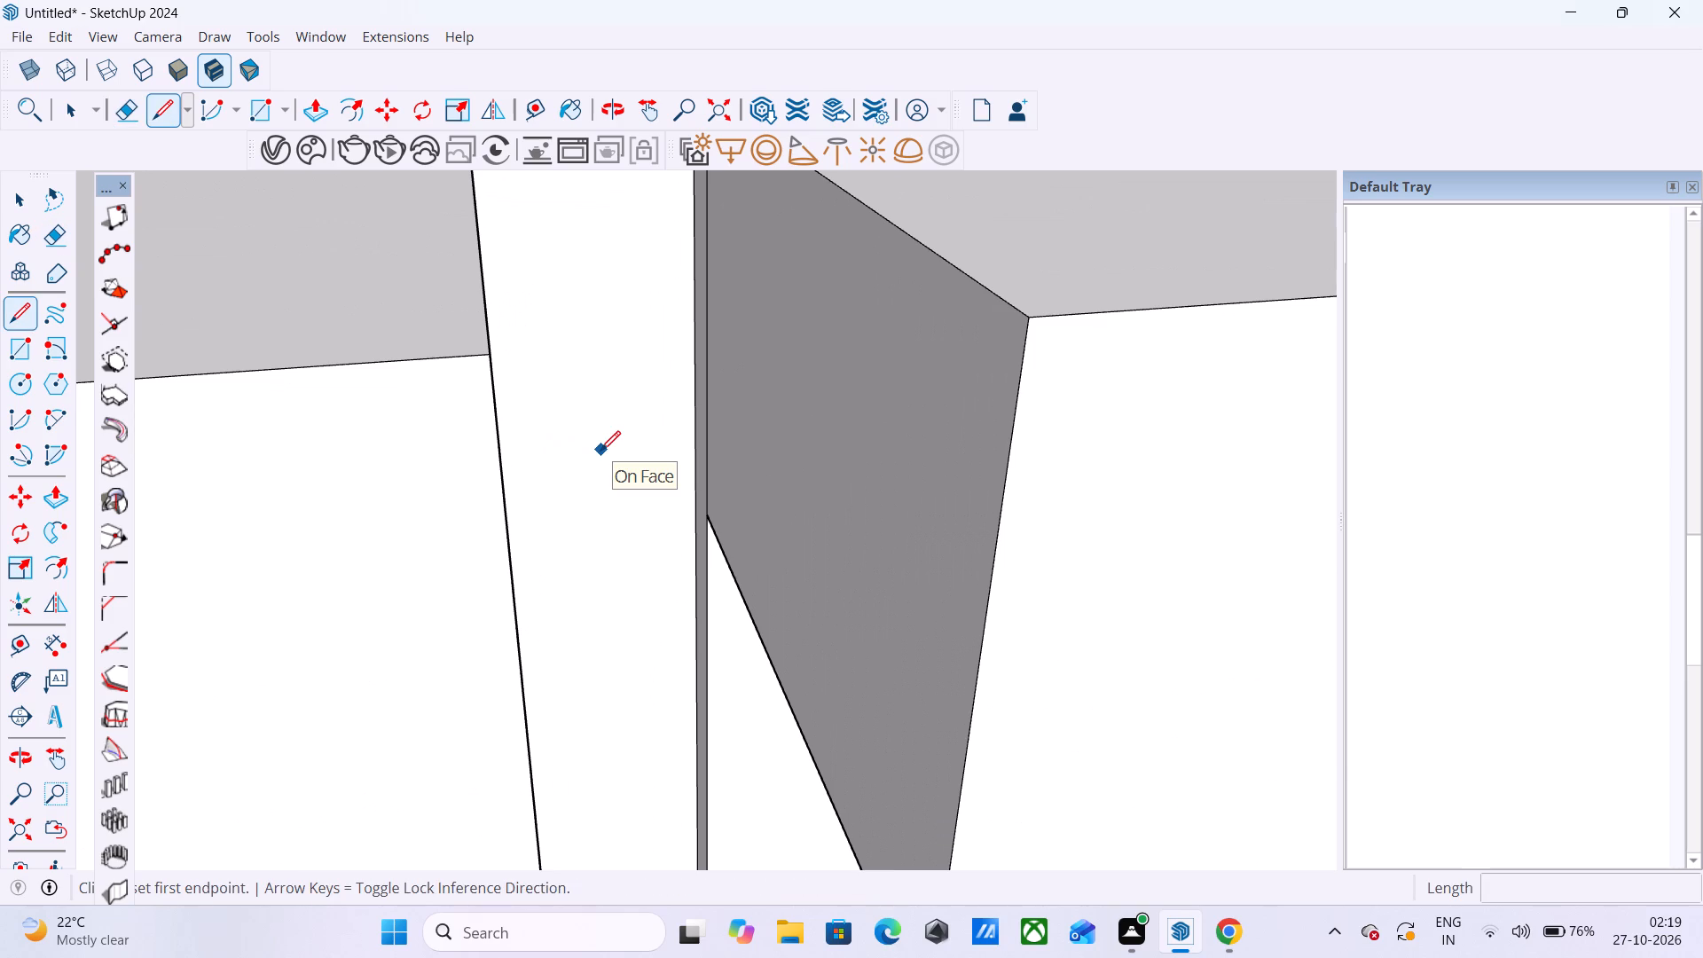
{"action": "scroll", "coordinate": [609, 451], "scroll_direction": "up", "scroll_amount": 3}
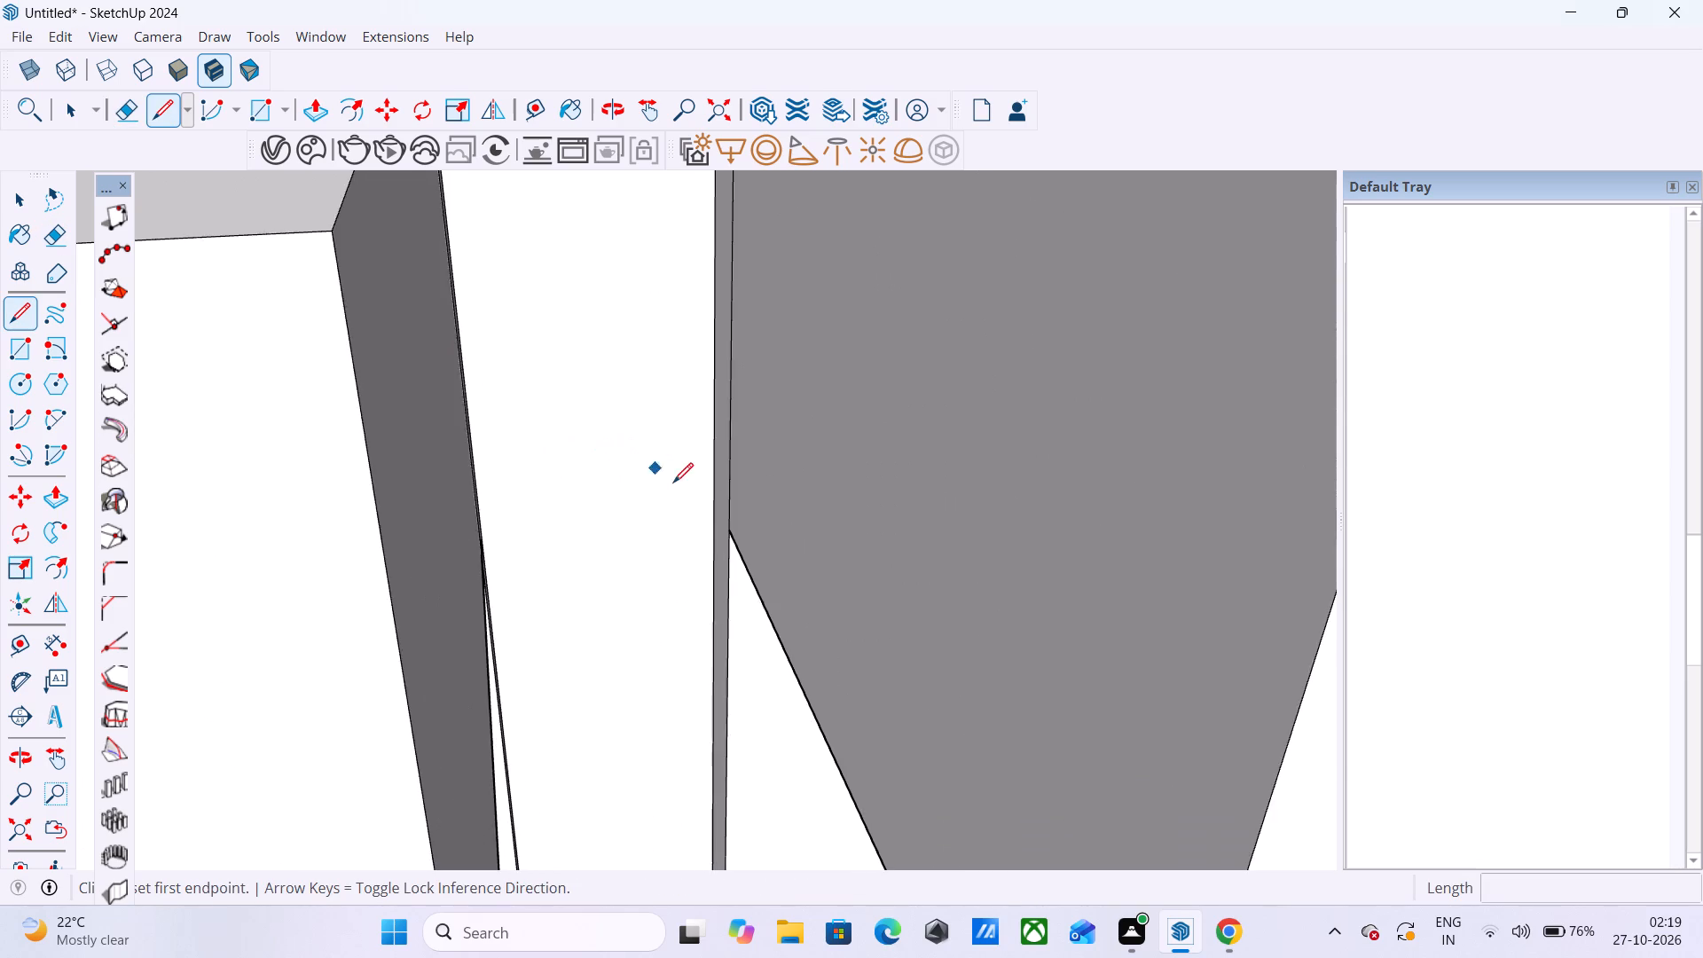
{"action": "scroll", "coordinate": [673, 483], "scroll_direction": "up", "scroll_amount": 2}
{"action": "middle_click_drag", "start_coordinate": [684, 482], "coordinate": [643, 480]}
{"action": "scroll", "coordinate": [710, 532], "scroll_direction": "up", "scroll_amount": 5}
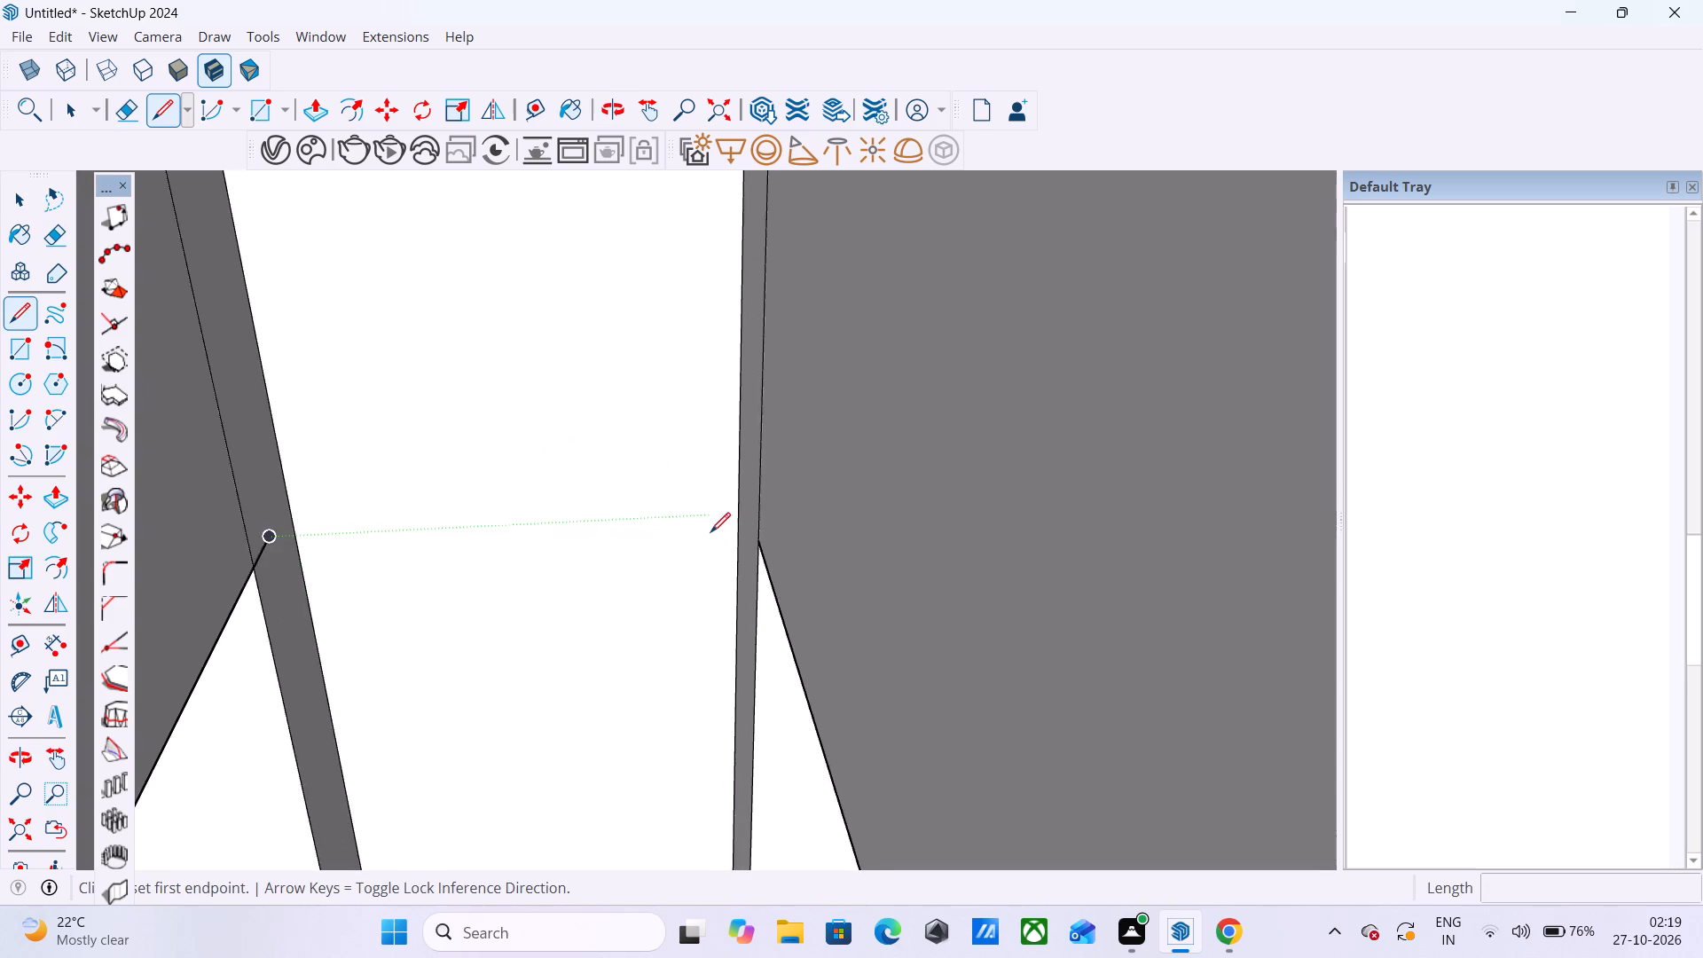
{"action": "scroll", "coordinate": [736, 532], "scroll_direction": "up", "scroll_amount": 3}
{"action": "left_click", "coordinate": [769, 542]}
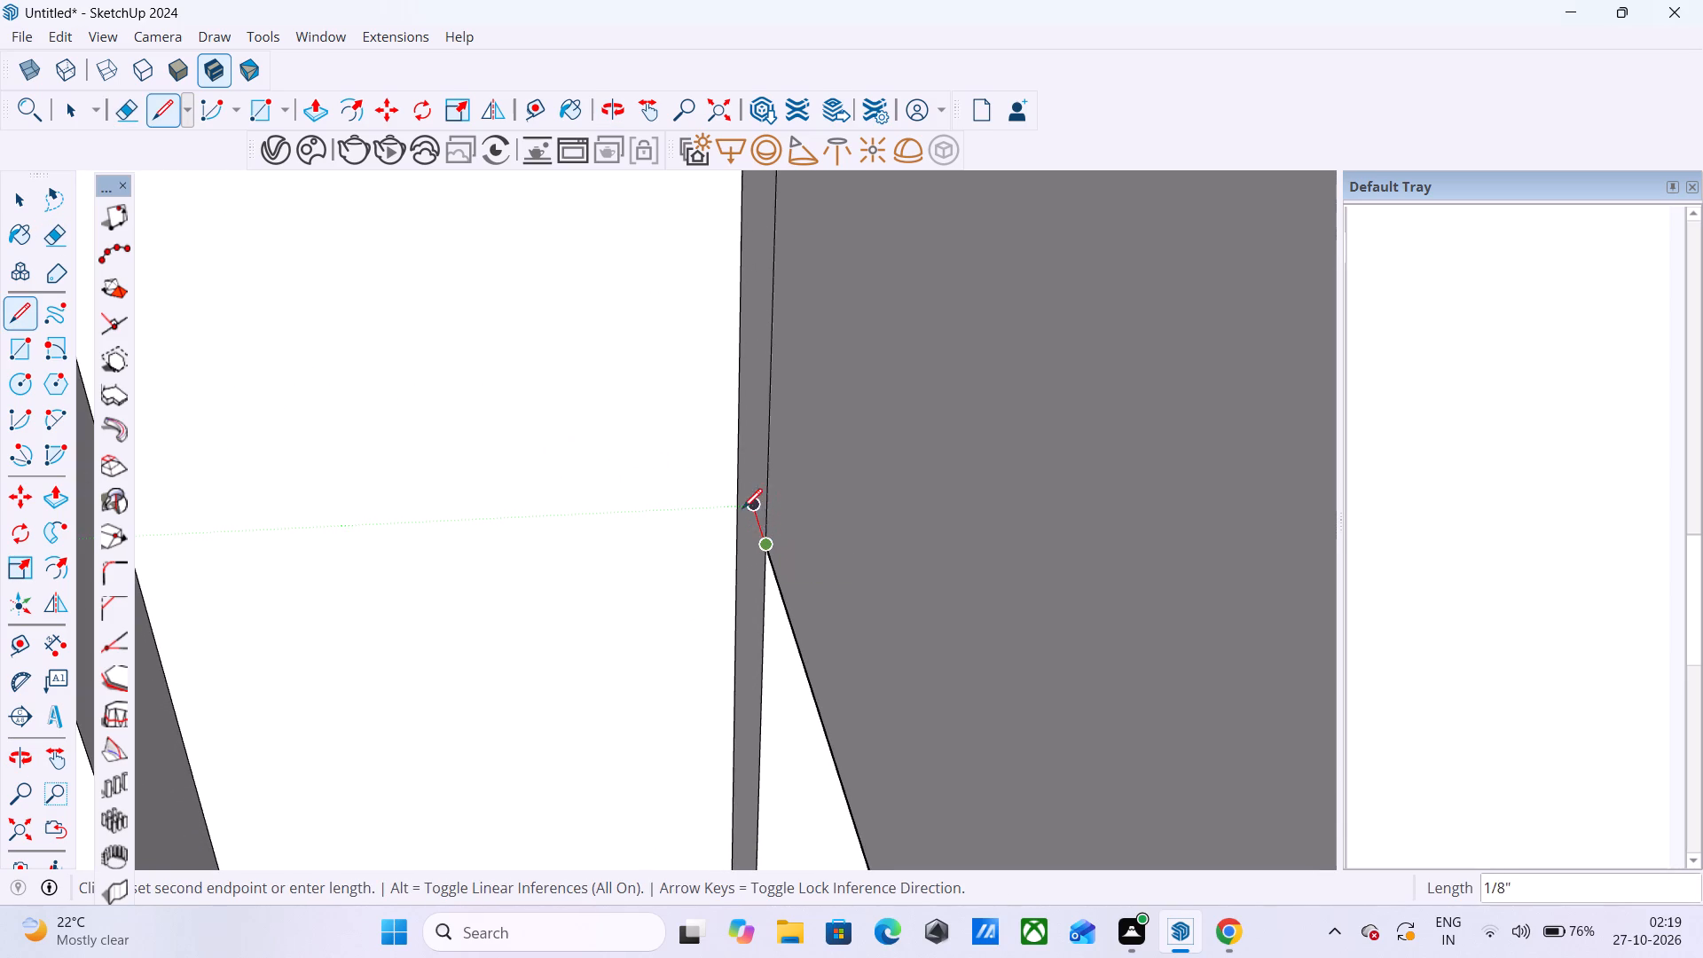
{"action": "left_click", "coordinate": [733, 454]}
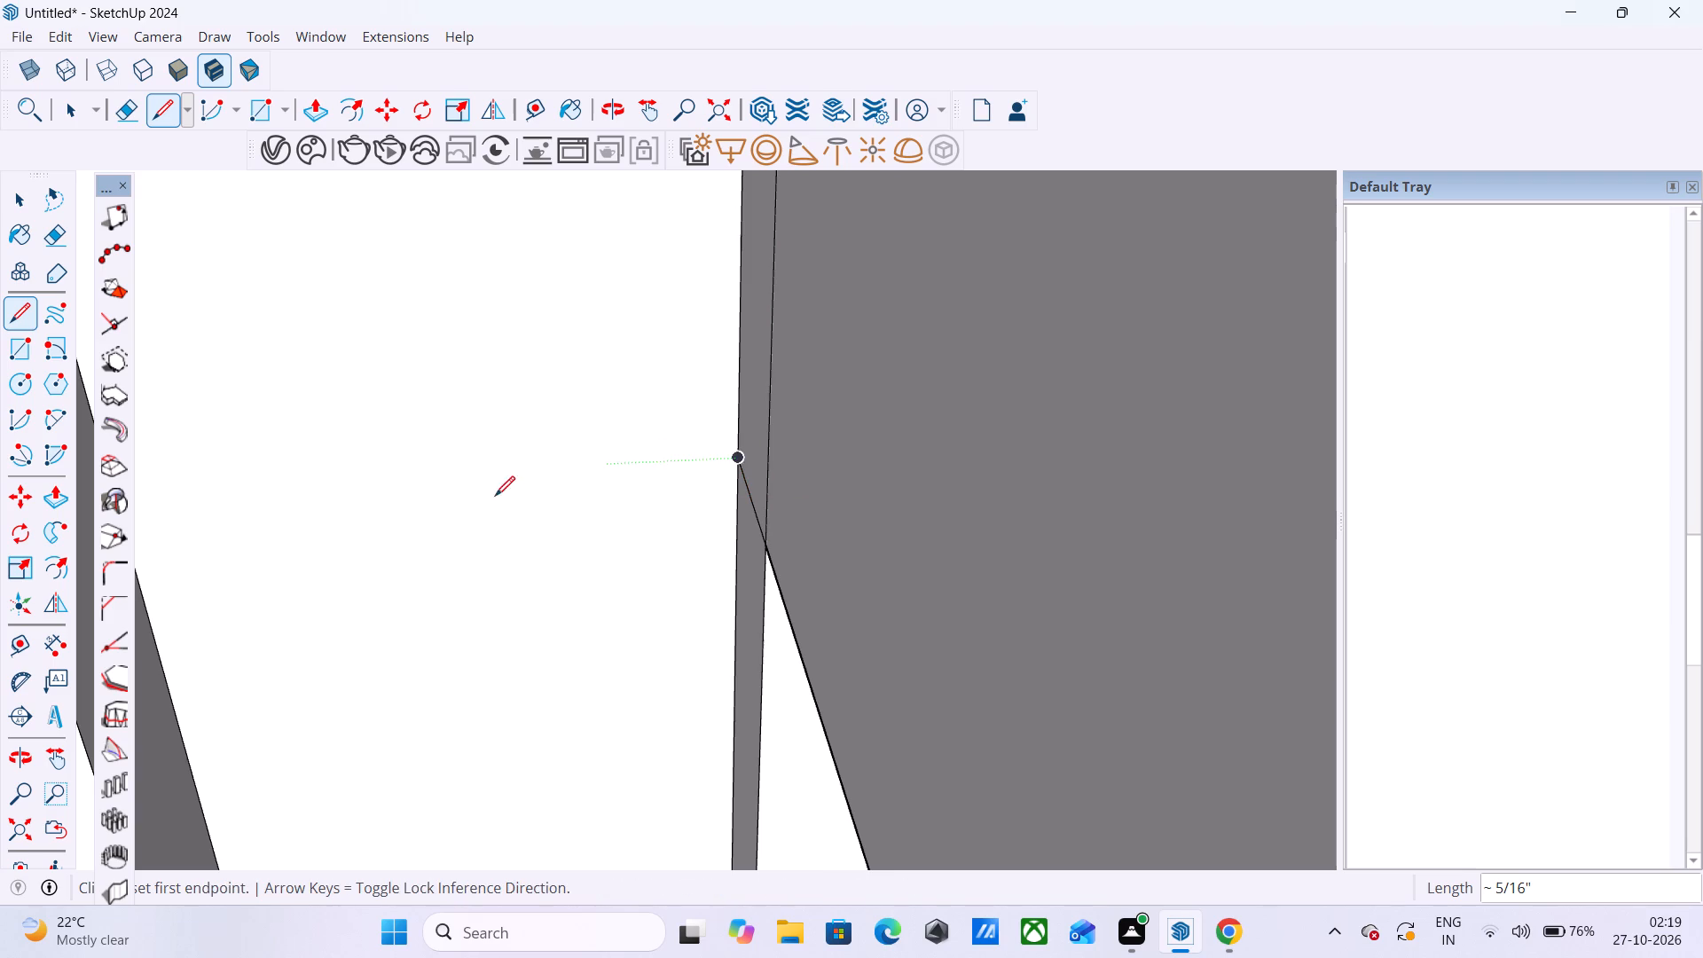
{"action": "scroll", "coordinate": [495, 445], "scroll_direction": "down", "scroll_amount": 8}
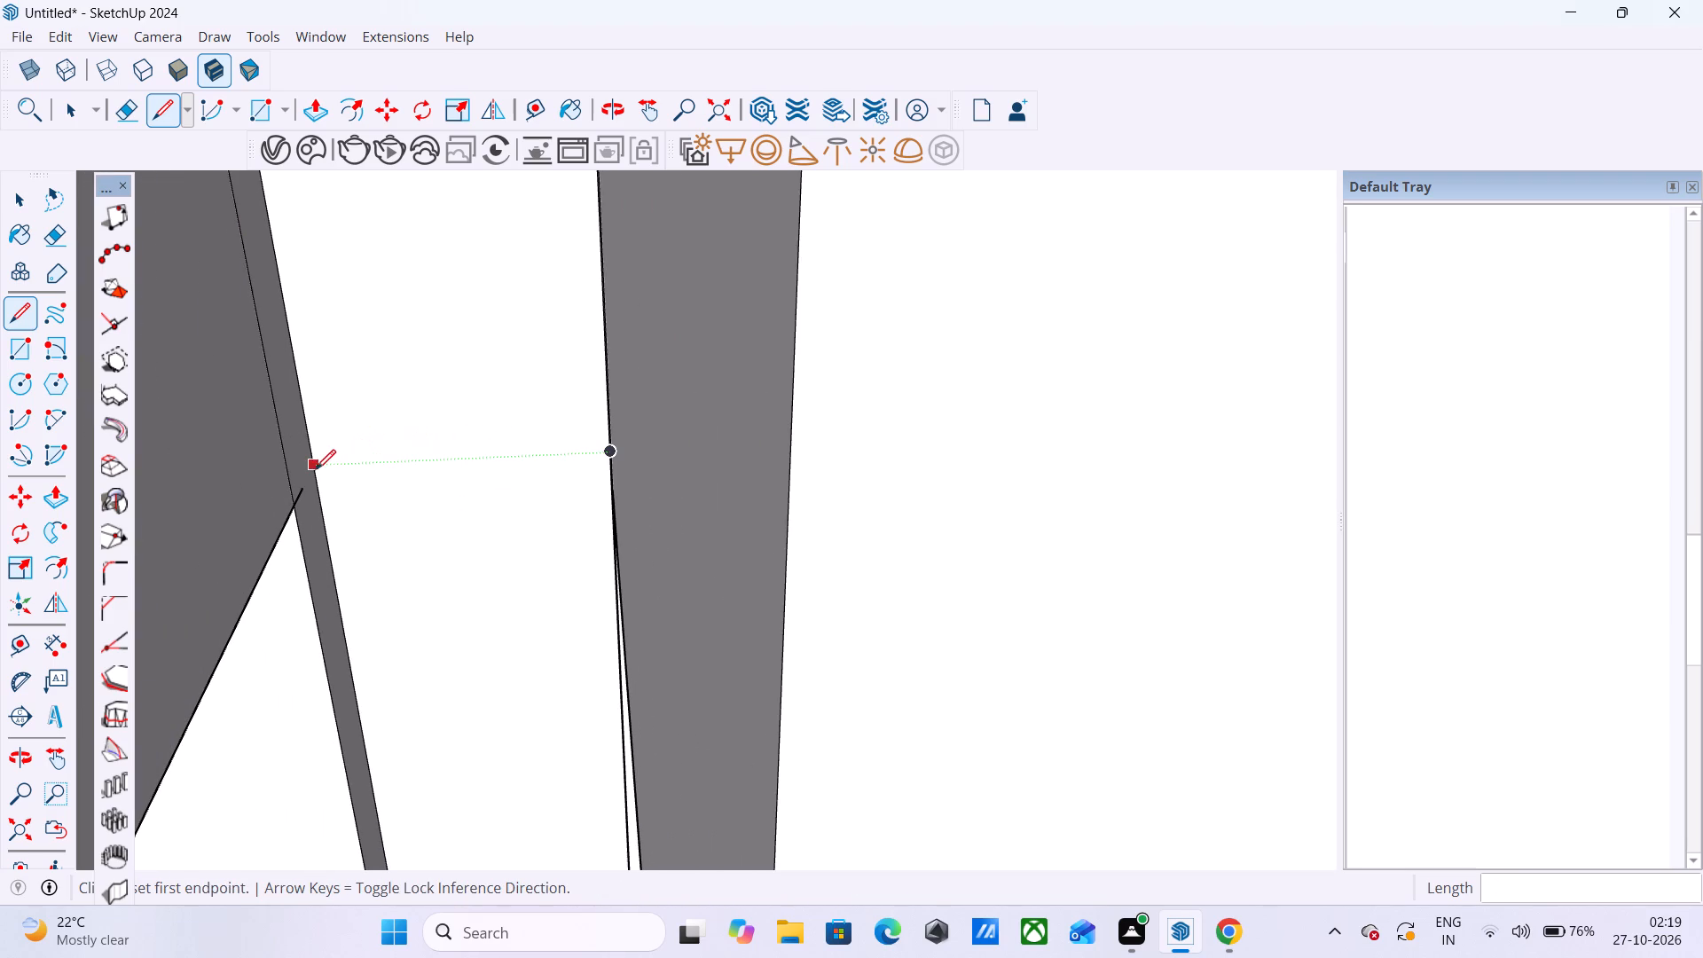
{"action": "left_click", "coordinate": [608, 455]}
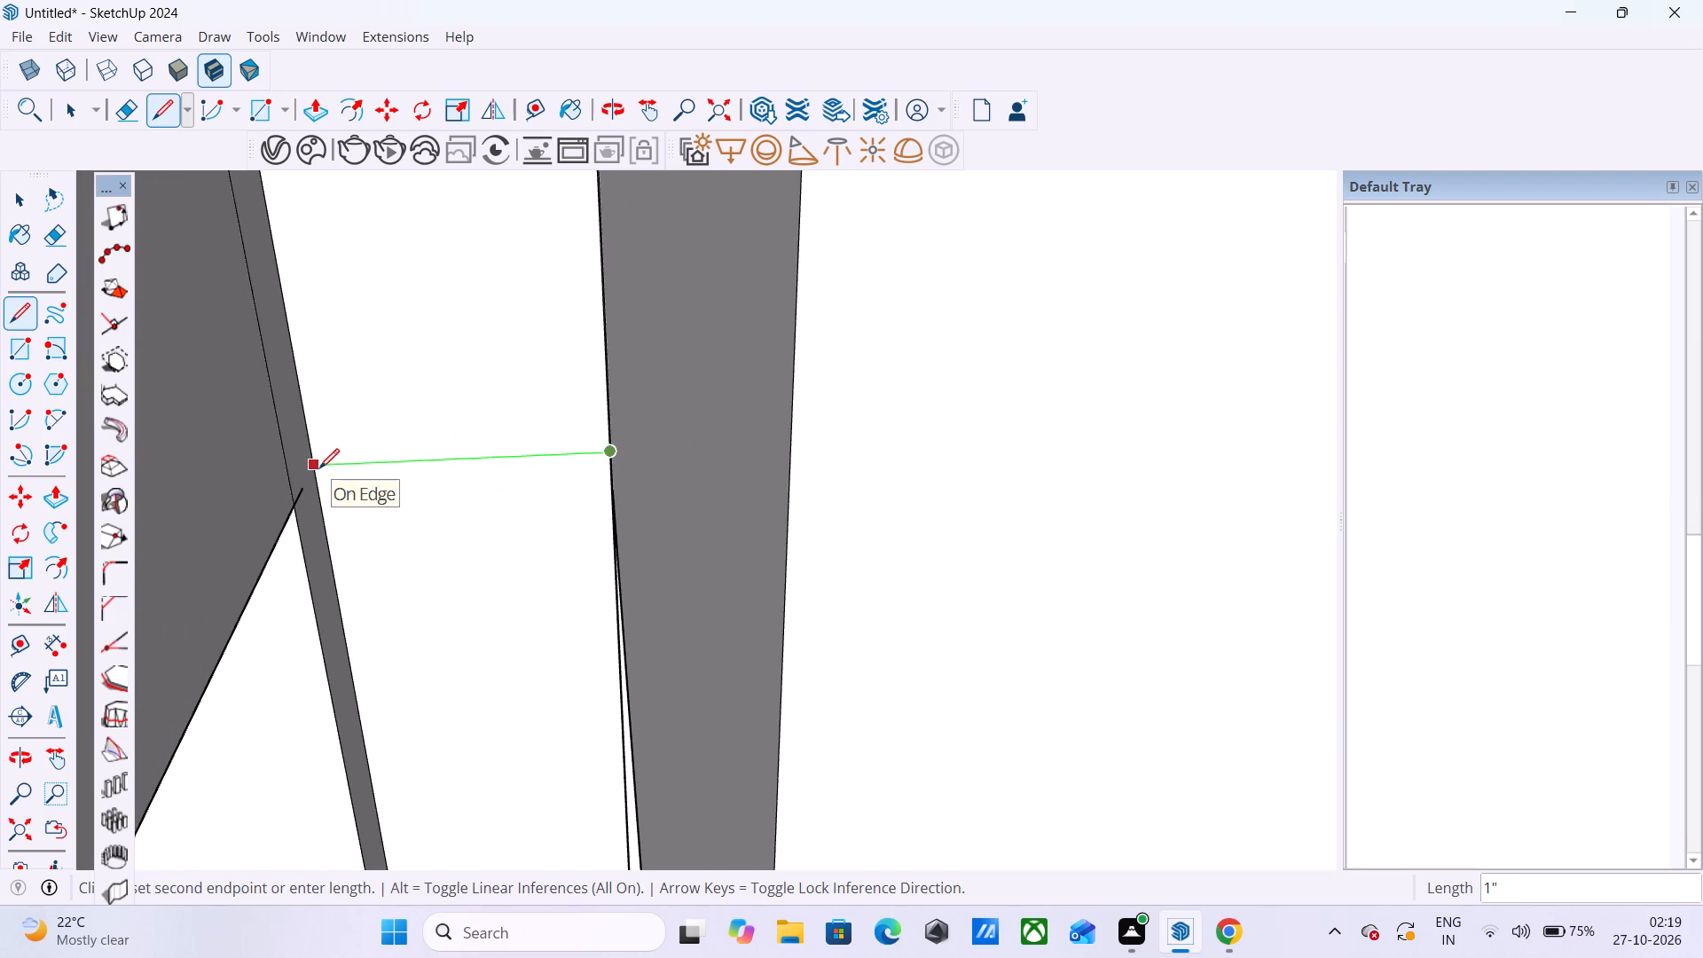
{"action": "left_click", "coordinate": [319, 468]}
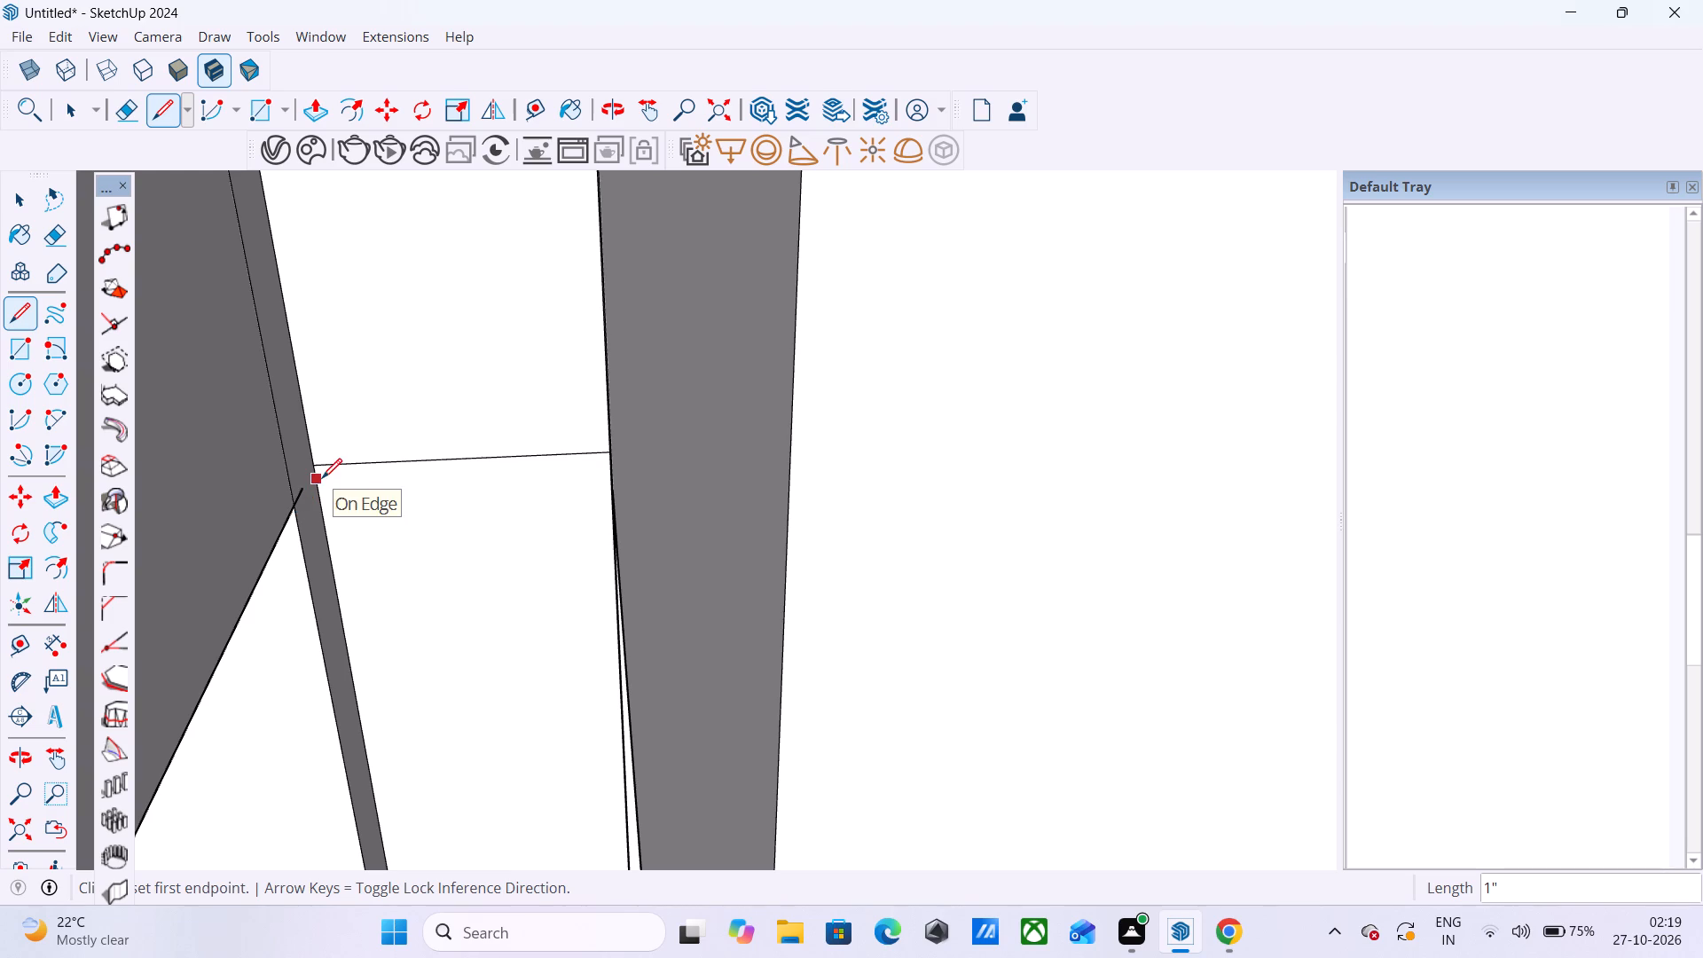
{"action": "left_click", "coordinate": [322, 465]}
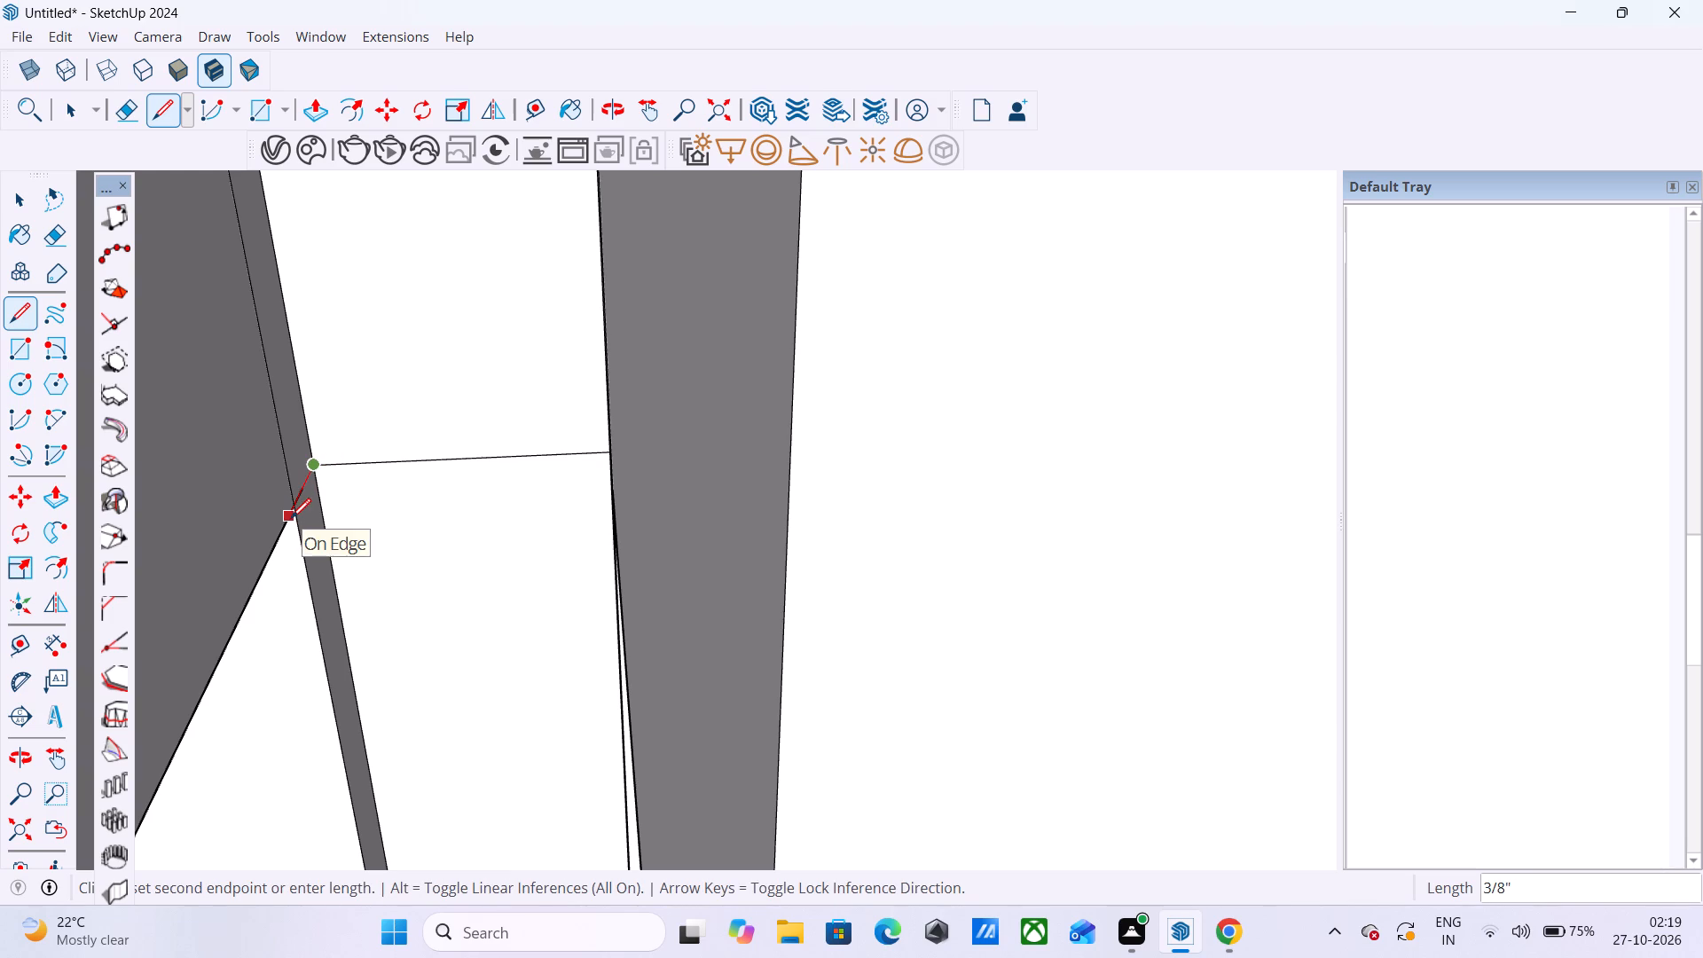
{"action": "left_click", "coordinate": [291, 518]}
{"action": "scroll", "coordinate": [489, 519], "scroll_direction": "down", "scroll_amount": 5}
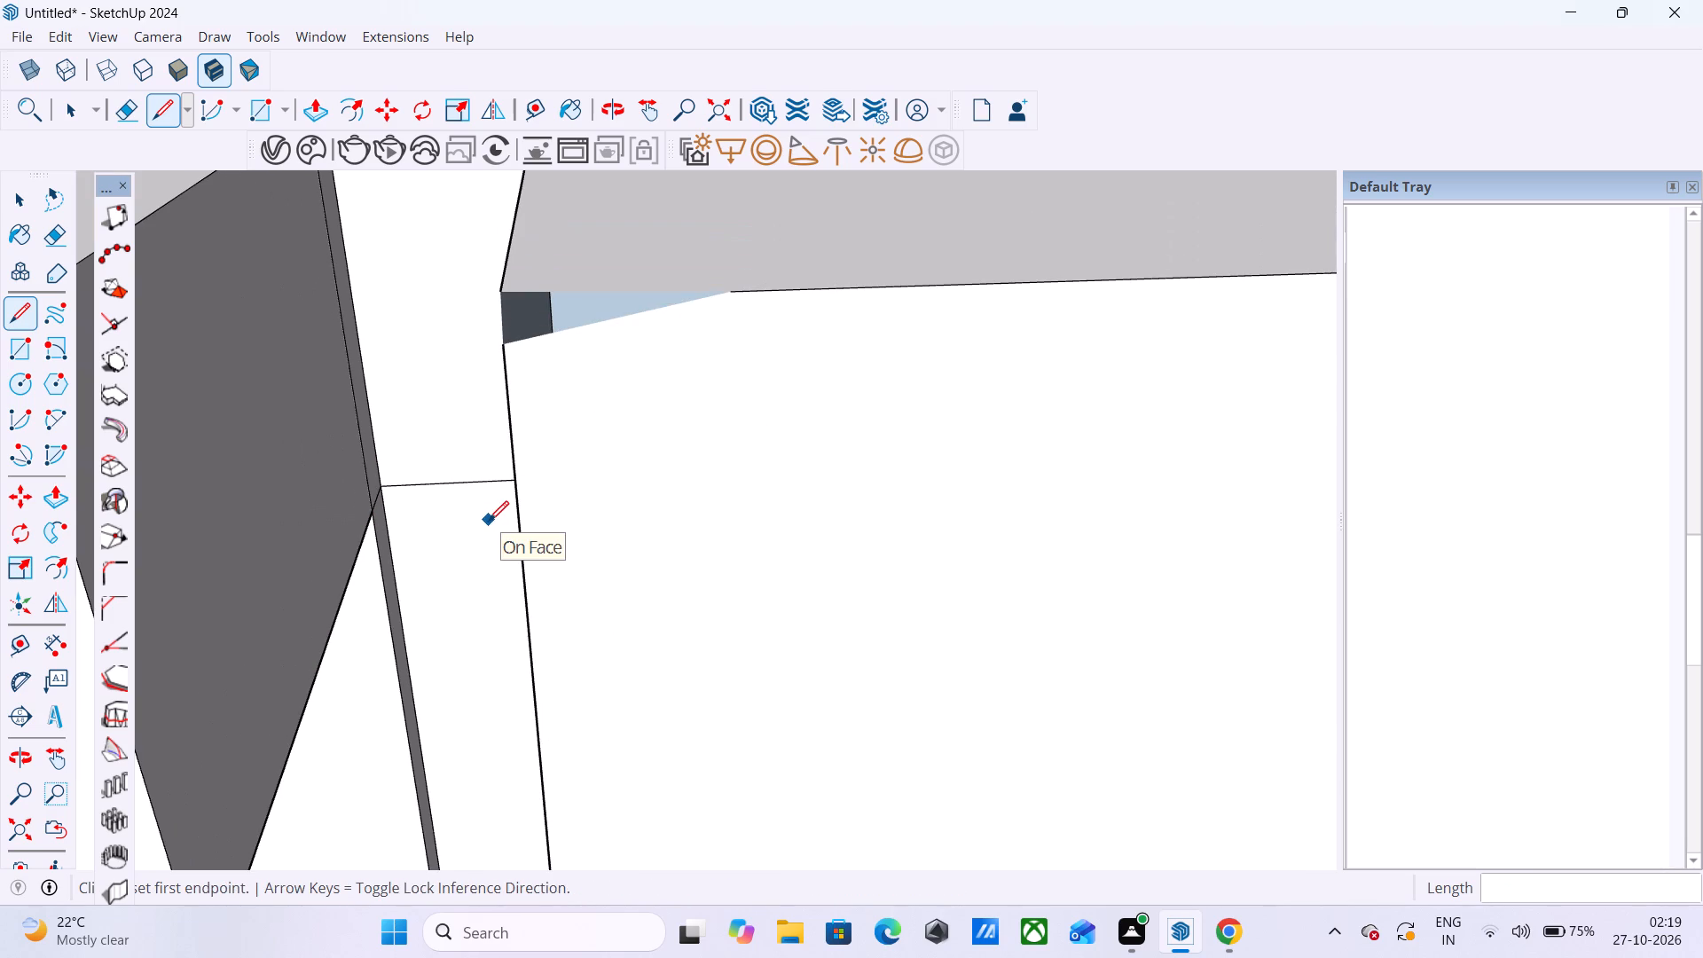
Extrude the strip above that narrow panel outward about 3 5/16 inches, flush with the adjoining overhangs.
{"action": "key", "text": "p"}
{"action": "scroll", "coordinate": [471, 382], "scroll_direction": "down", "scroll_amount": 5}
{"action": "left_click", "coordinate": [471, 382]}
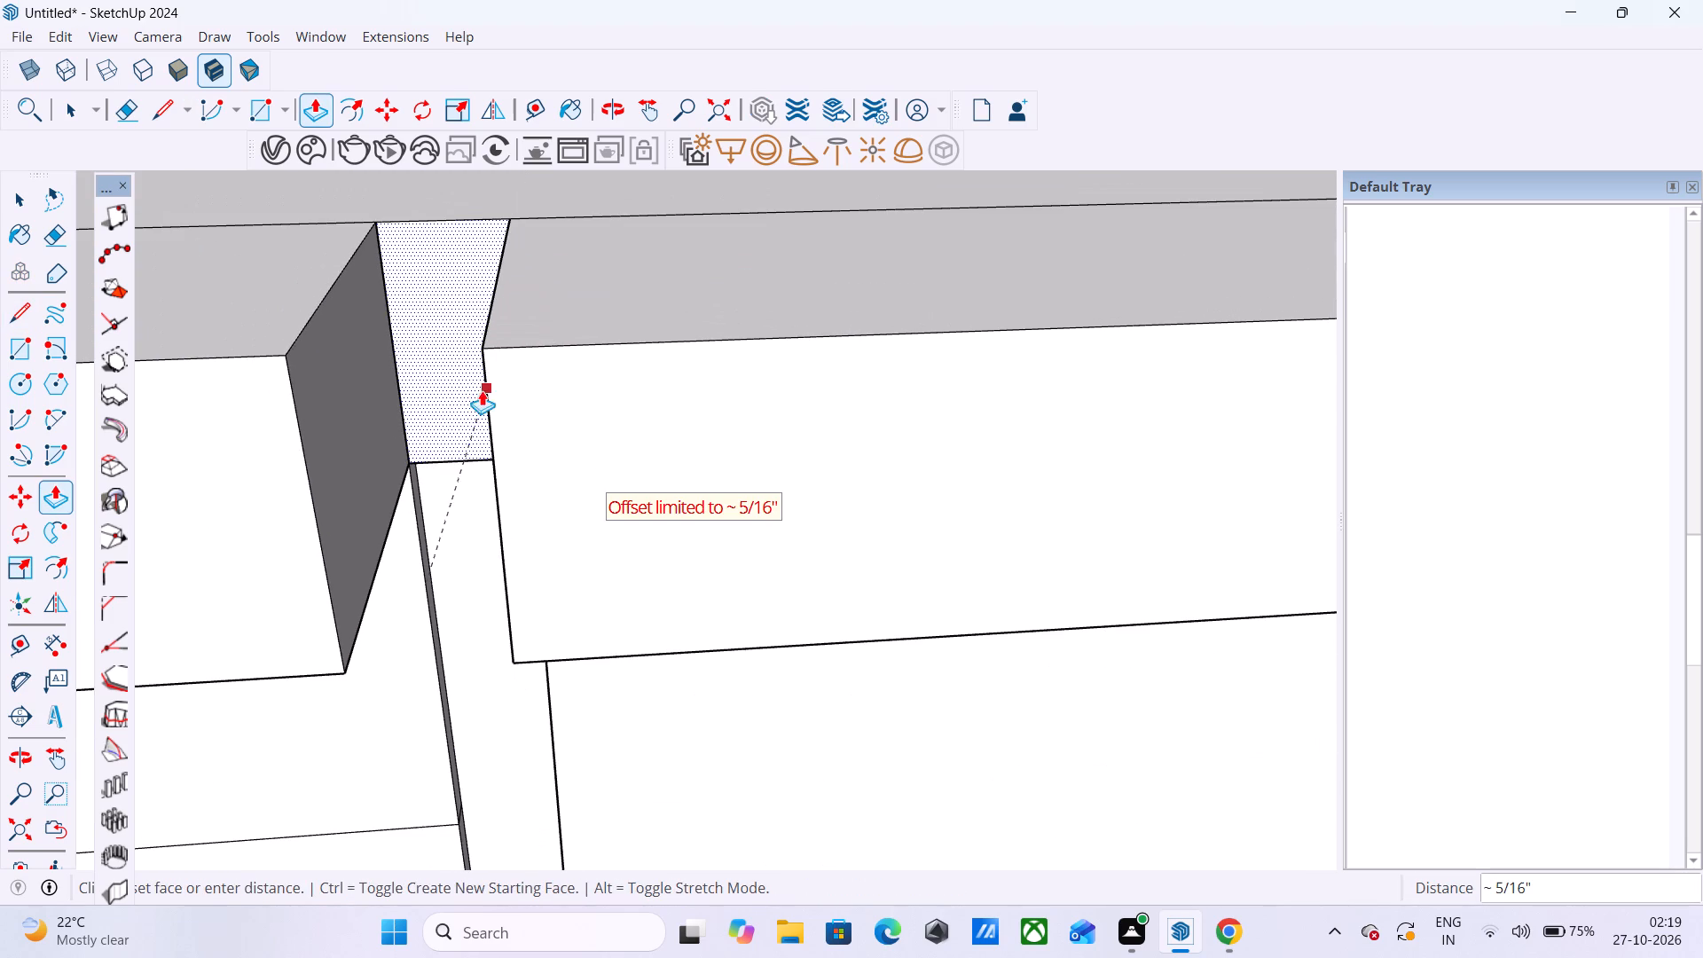
{"action": "left_click", "coordinate": [633, 387]}
Outline the strip's bottom on the narrow panel between the hob cabinet and drawers: 1 inch across with about 5/16 inch returns to both overhangs.
{"action": "scroll", "coordinate": [767, 323], "scroll_direction": "down", "scroll_amount": 20}
{"action": "scroll", "coordinate": [767, 323], "scroll_direction": "down", "scroll_amount": 5}
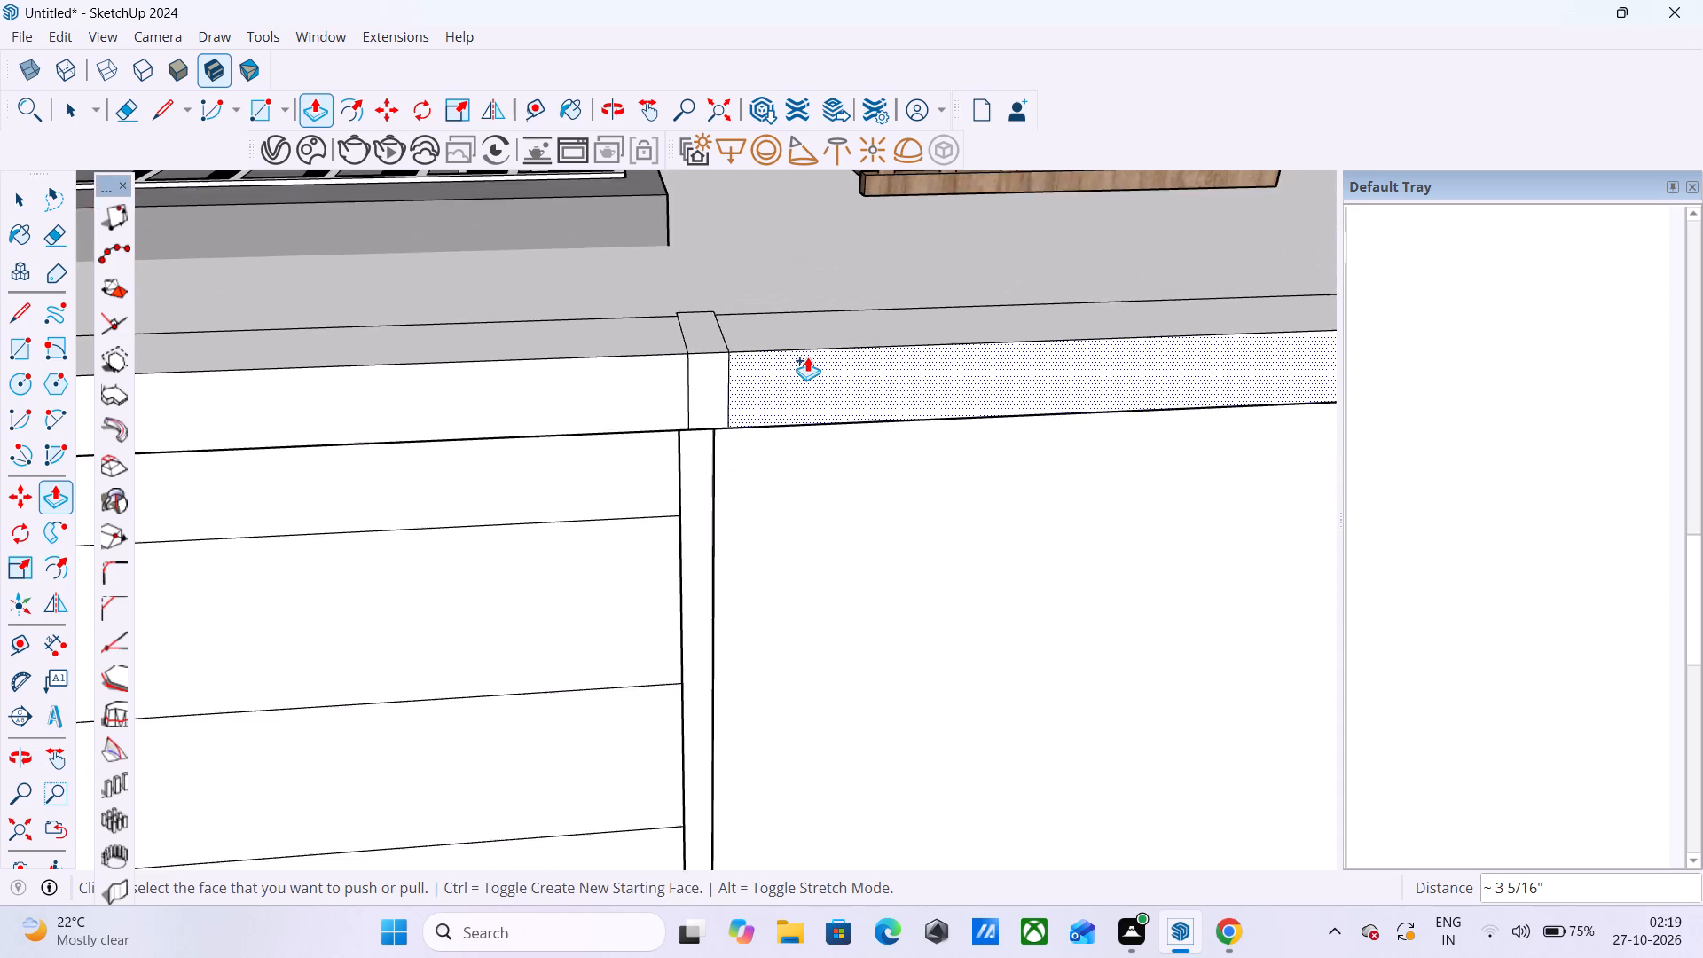
{"action": "scroll", "coordinate": [807, 357], "scroll_direction": "down", "scroll_amount": 20}
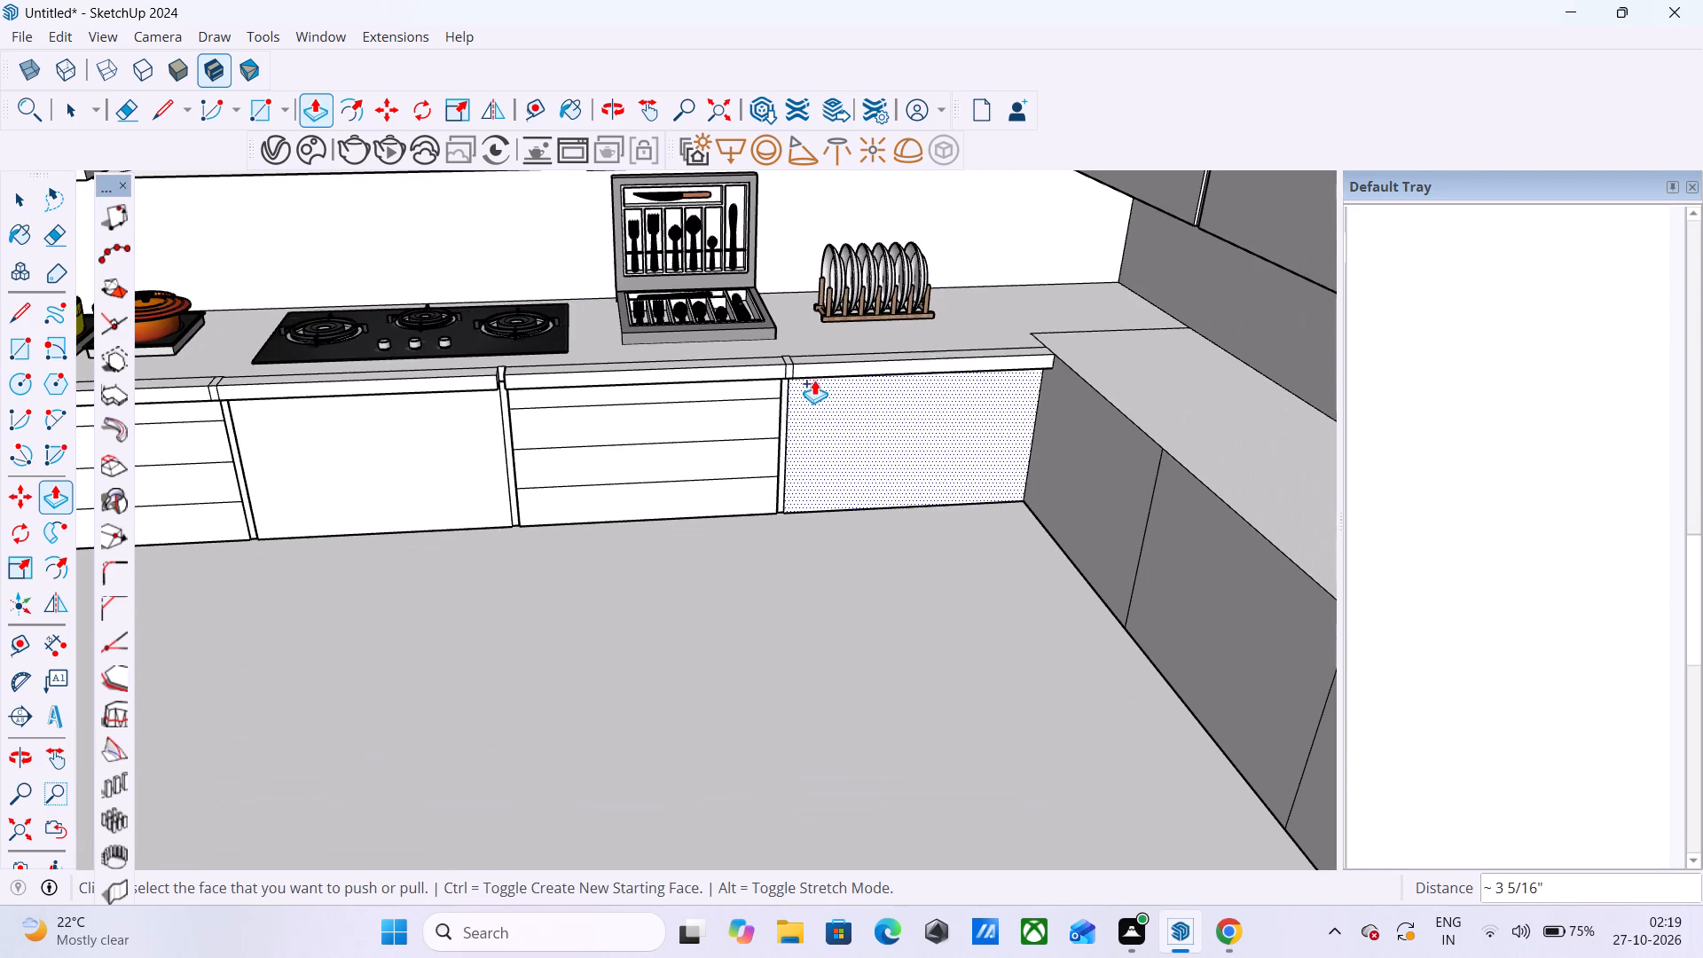
{"action": "scroll", "coordinate": [814, 380], "scroll_direction": "down", "scroll_amount": 3}
{"action": "scroll", "coordinate": [493, 389], "scroll_direction": "up", "scroll_amount": 6}
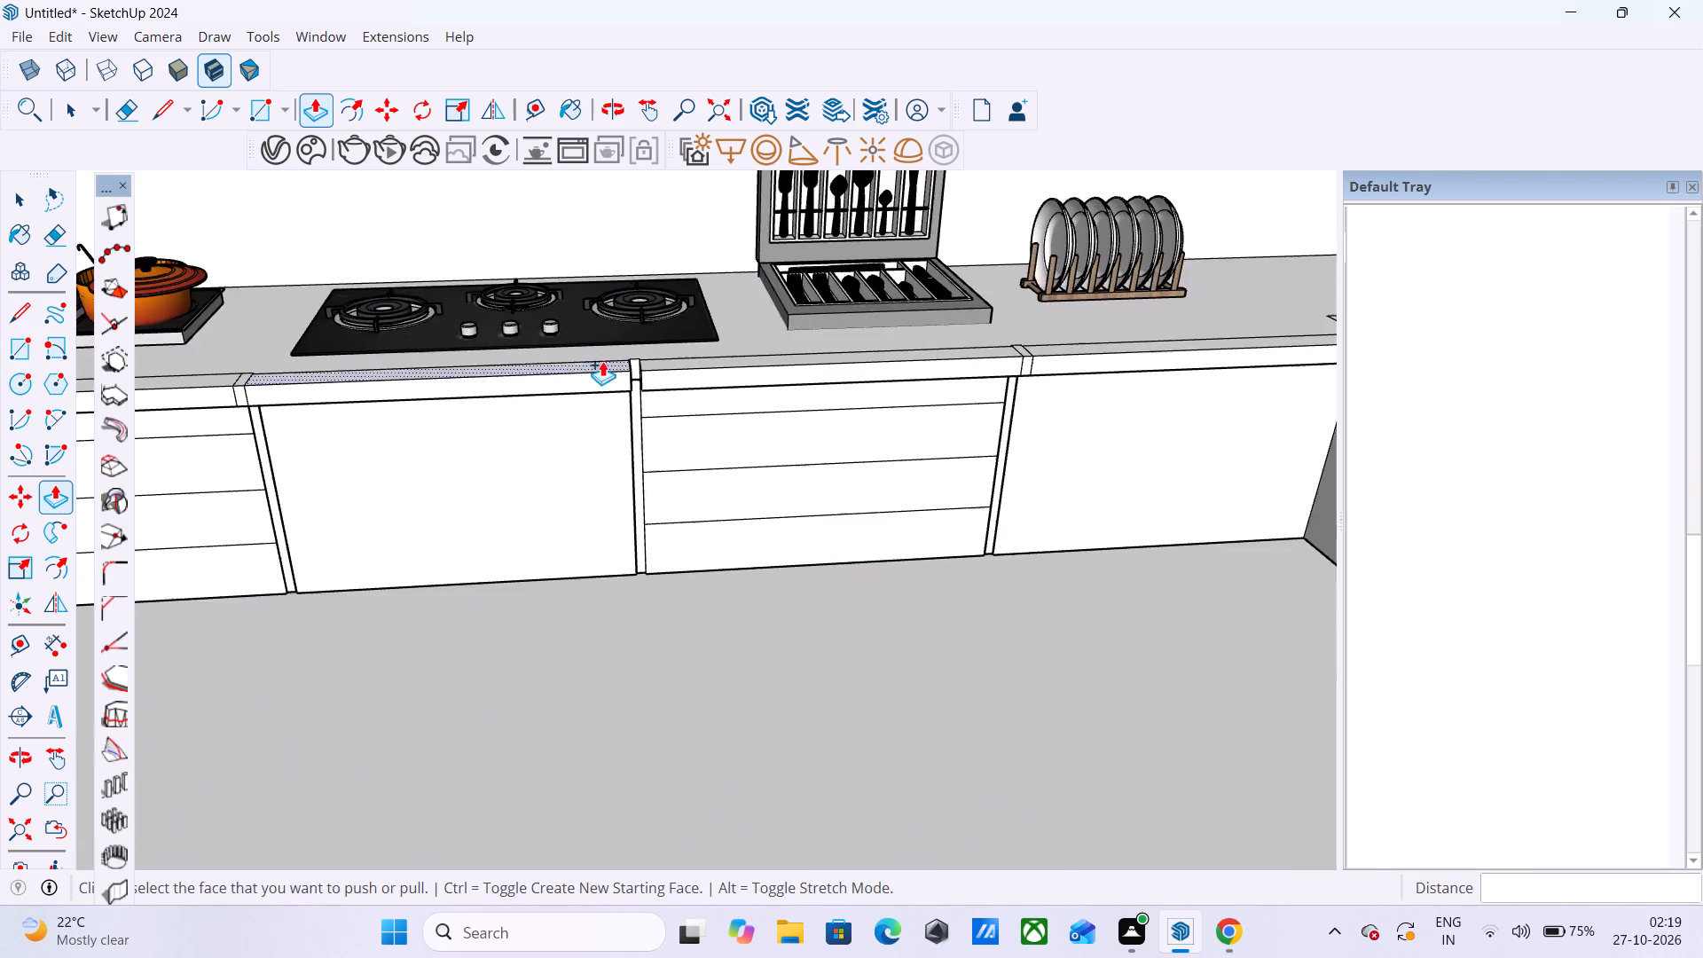
{"action": "scroll", "coordinate": [611, 359], "scroll_direction": "up", "scroll_amount": 15}
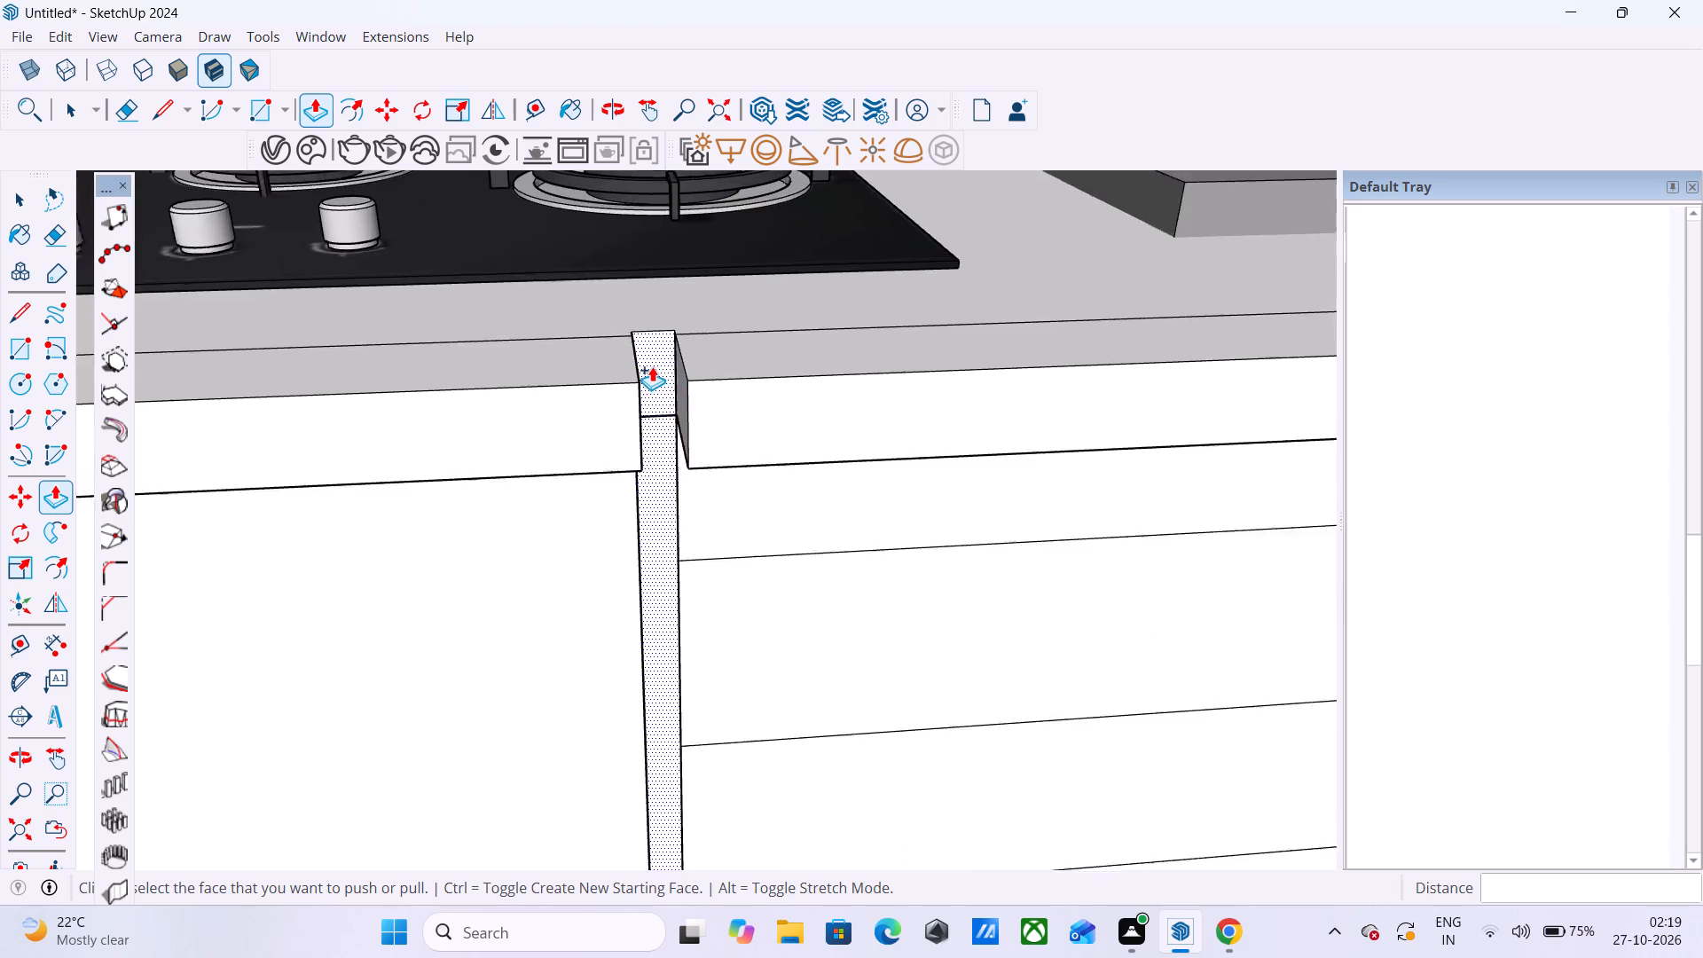
{"action": "scroll", "coordinate": [655, 377], "scroll_direction": "up", "scroll_amount": 12}
{"action": "middle_click_drag", "start_coordinate": [685, 405], "coordinate": [757, 395]}
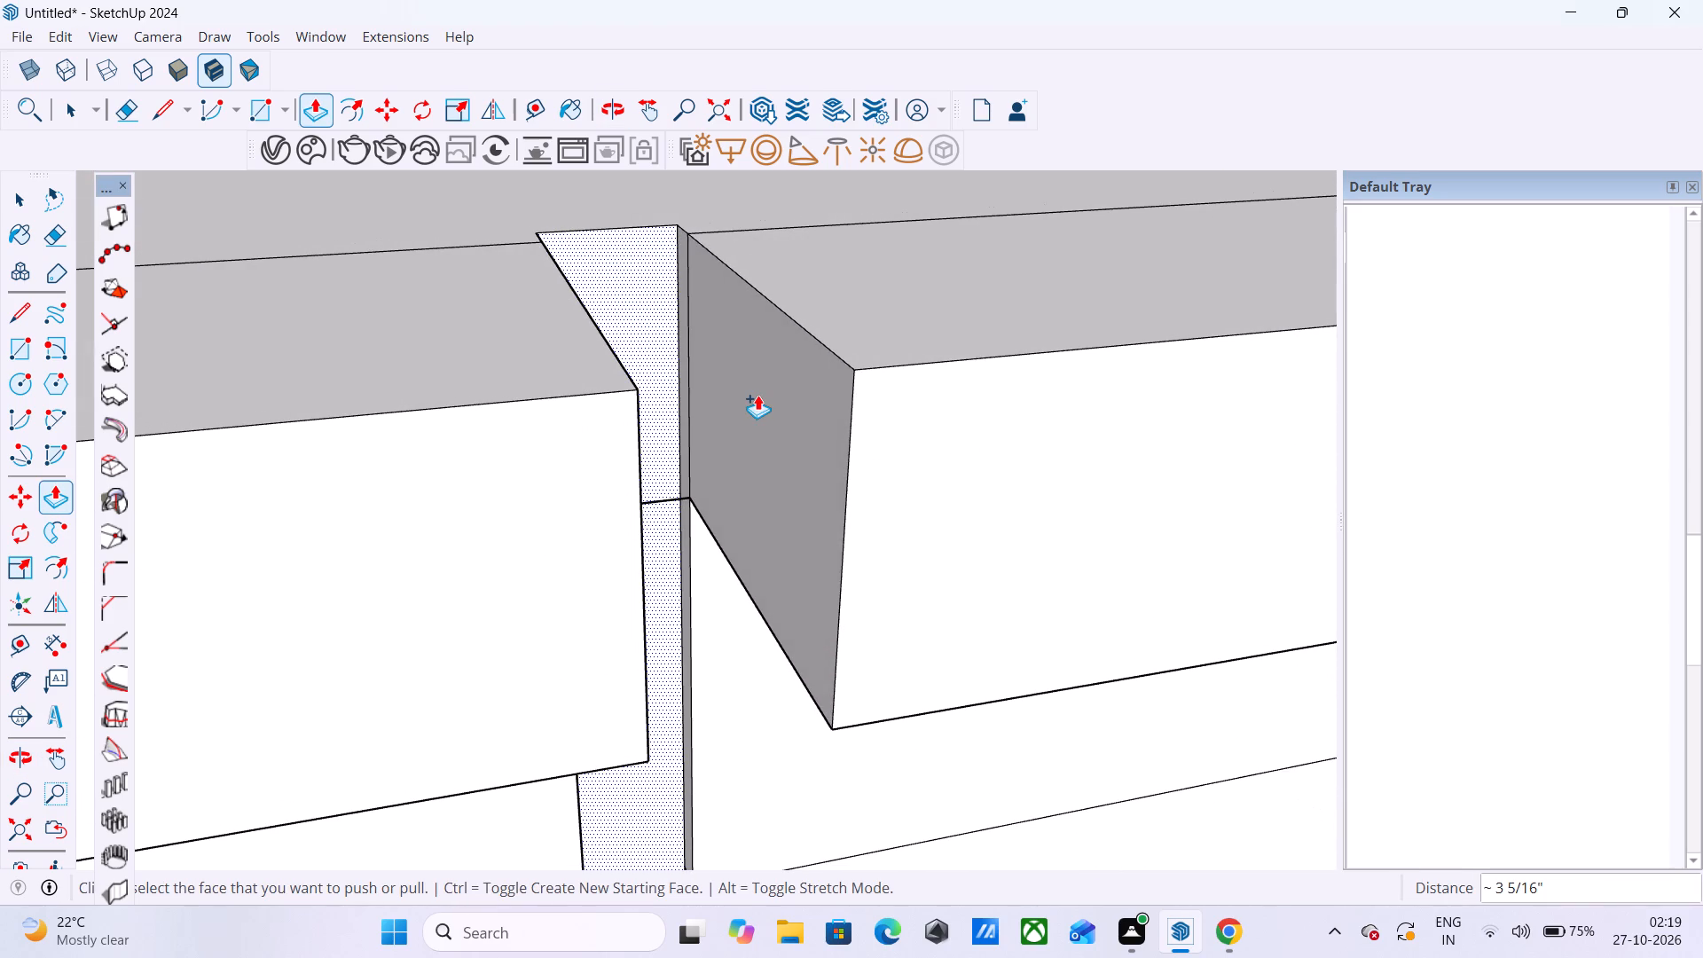
{"action": "key", "text": "l"}
{"action": "scroll", "coordinate": [674, 523], "scroll_direction": "up", "scroll_amount": 8}
{"action": "left_click", "coordinate": [687, 491]}
{"action": "left_click", "coordinate": [669, 463]}
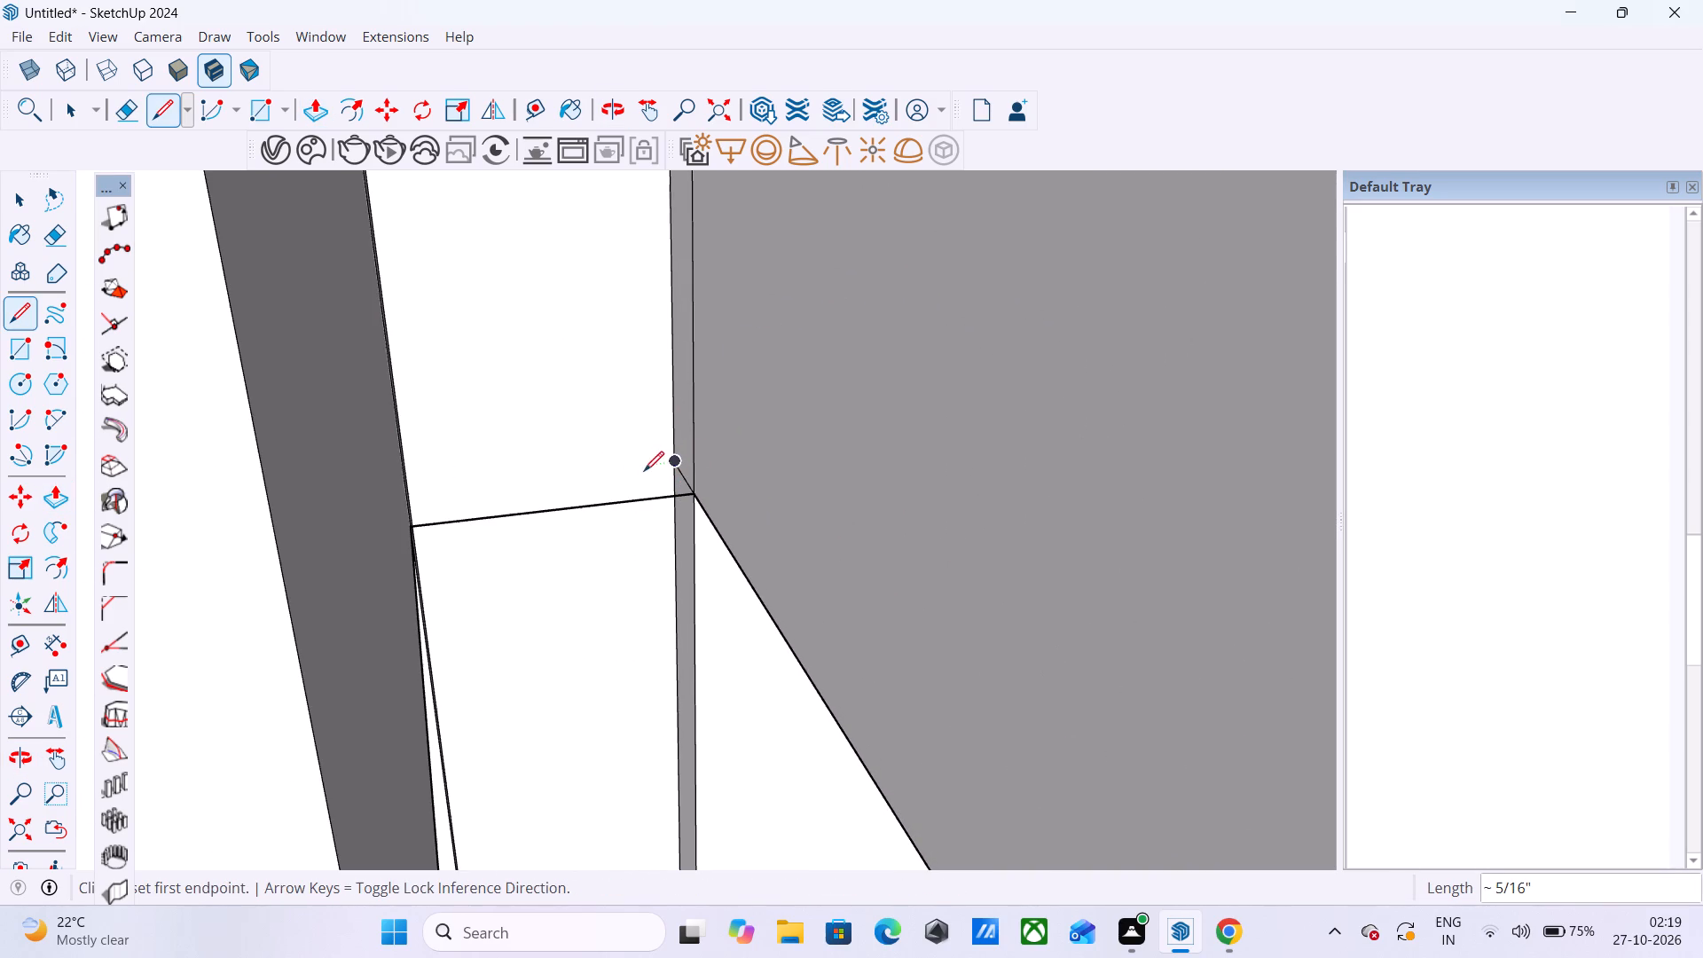
{"action": "left_click", "coordinate": [673, 464]}
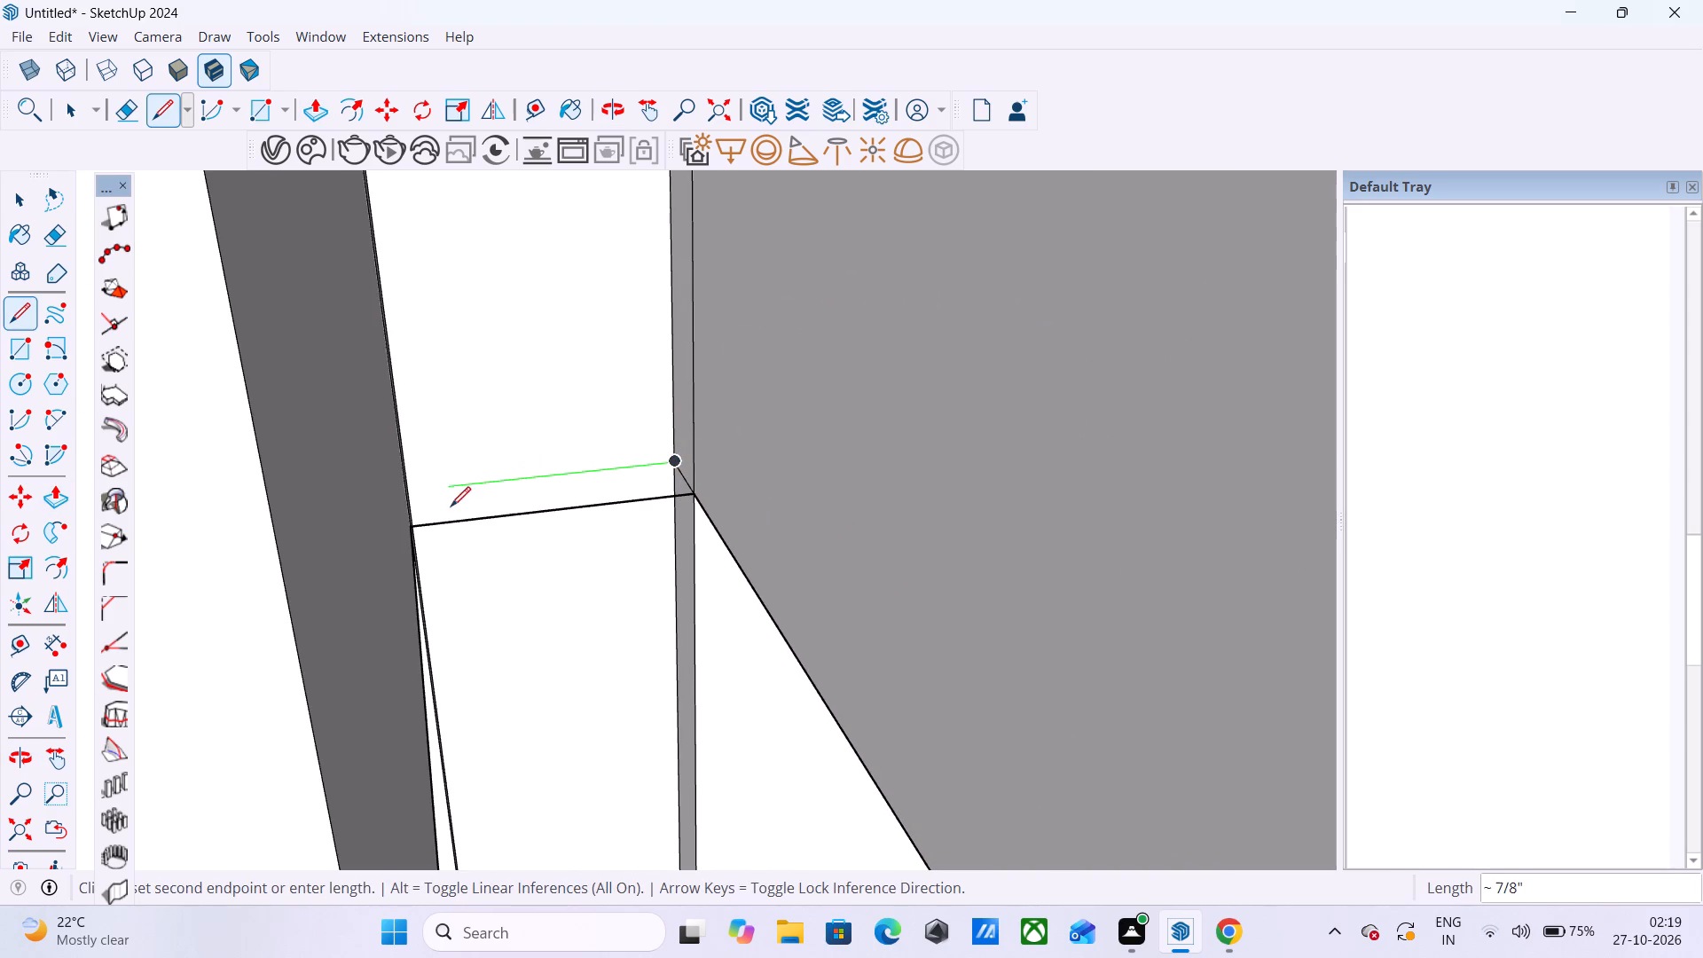
{"action": "scroll", "coordinate": [406, 493], "scroll_direction": "up", "scroll_amount": 6}
{"action": "middle_click_drag", "start_coordinate": [406, 493], "coordinate": [295, 520]}
{"action": "scroll", "coordinate": [295, 520], "scroll_direction": "up", "scroll_amount": 1}
{"action": "left_click", "coordinate": [442, 452]}
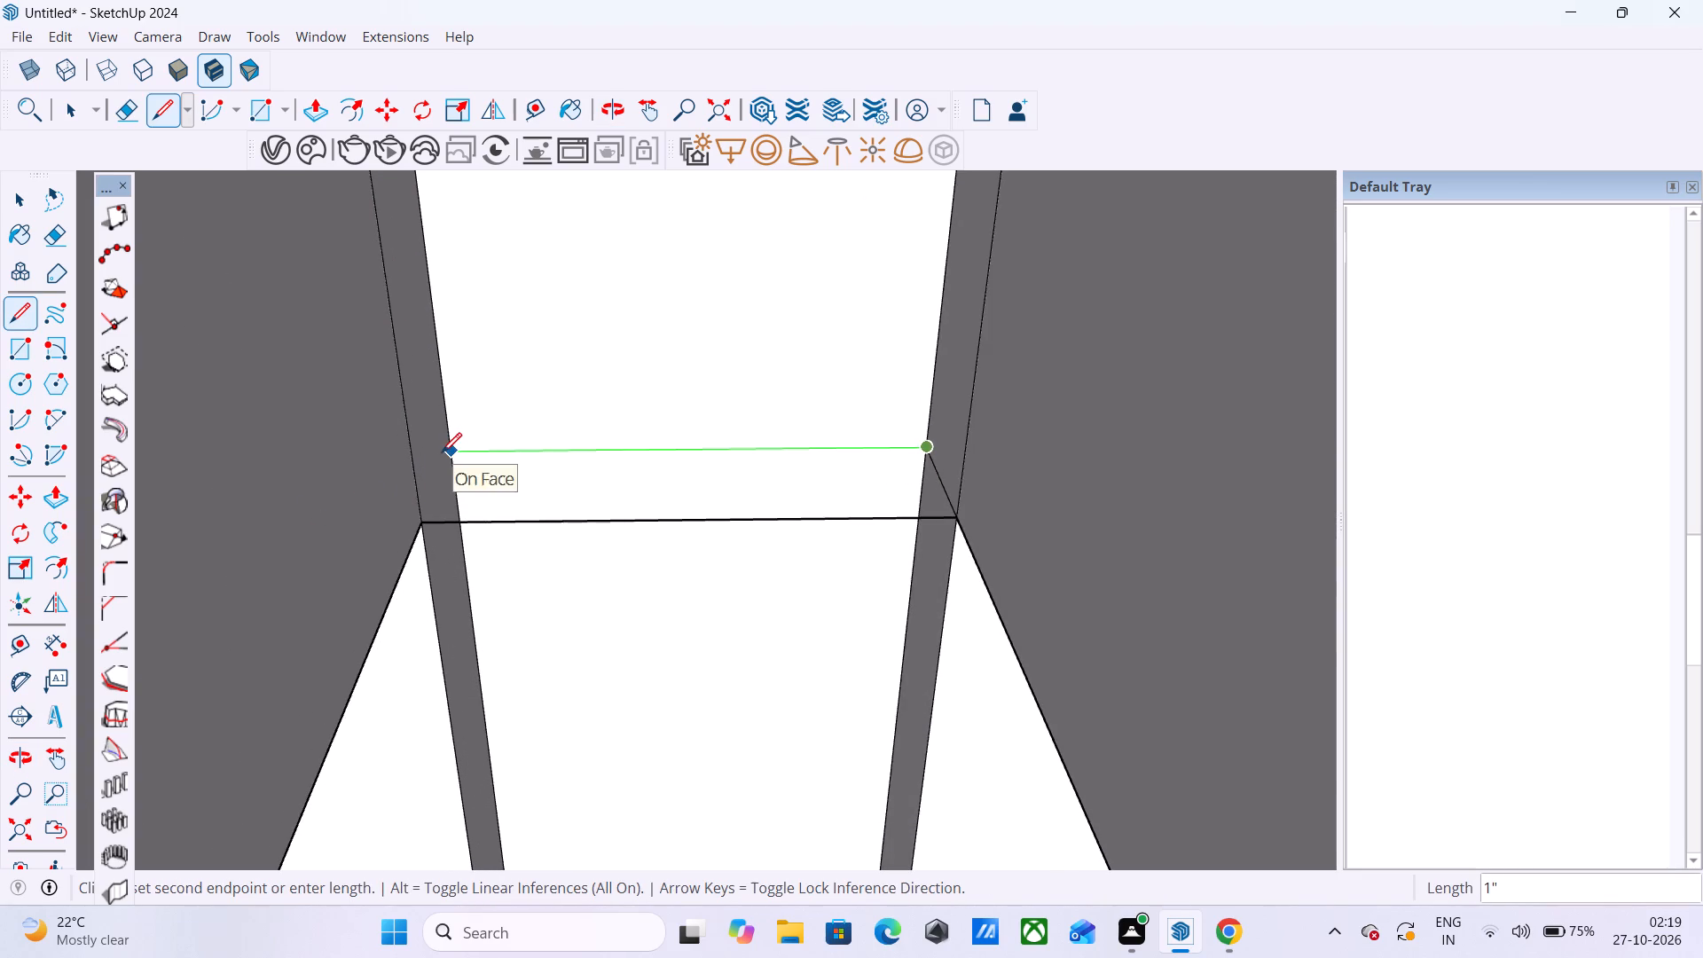
{"action": "left_click", "coordinate": [455, 452]}
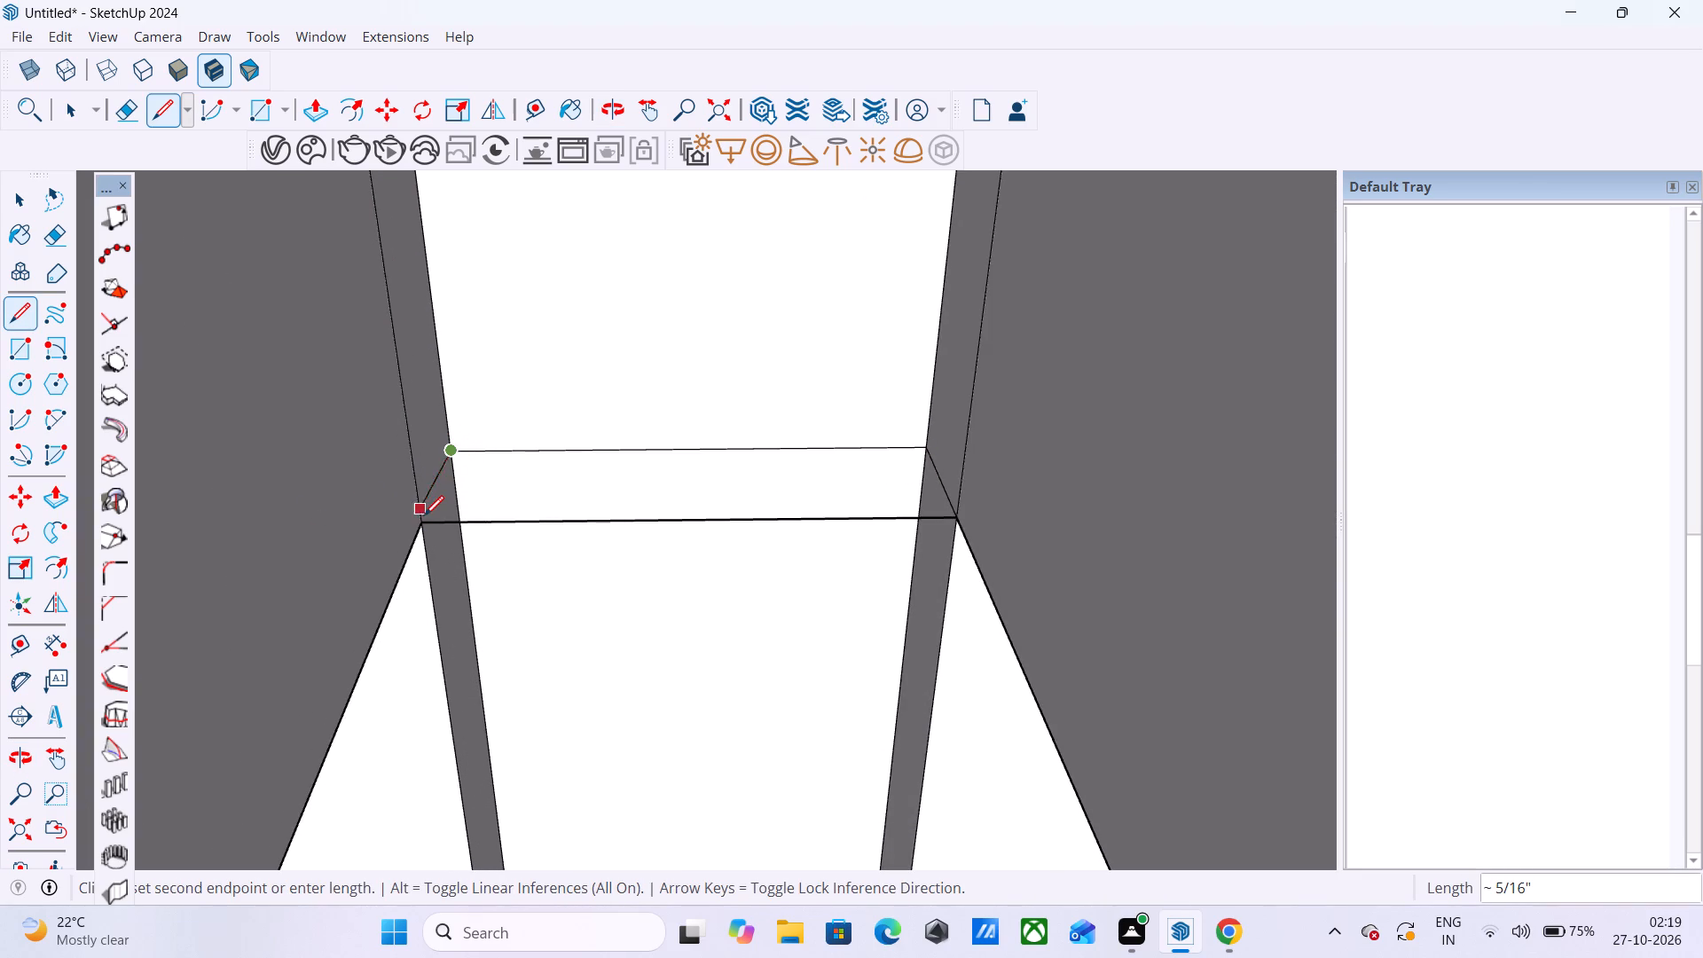
{"action": "left_click", "coordinate": [424, 515]}
{"action": "scroll", "coordinate": [514, 458], "scroll_direction": "down", "scroll_amount": 14}
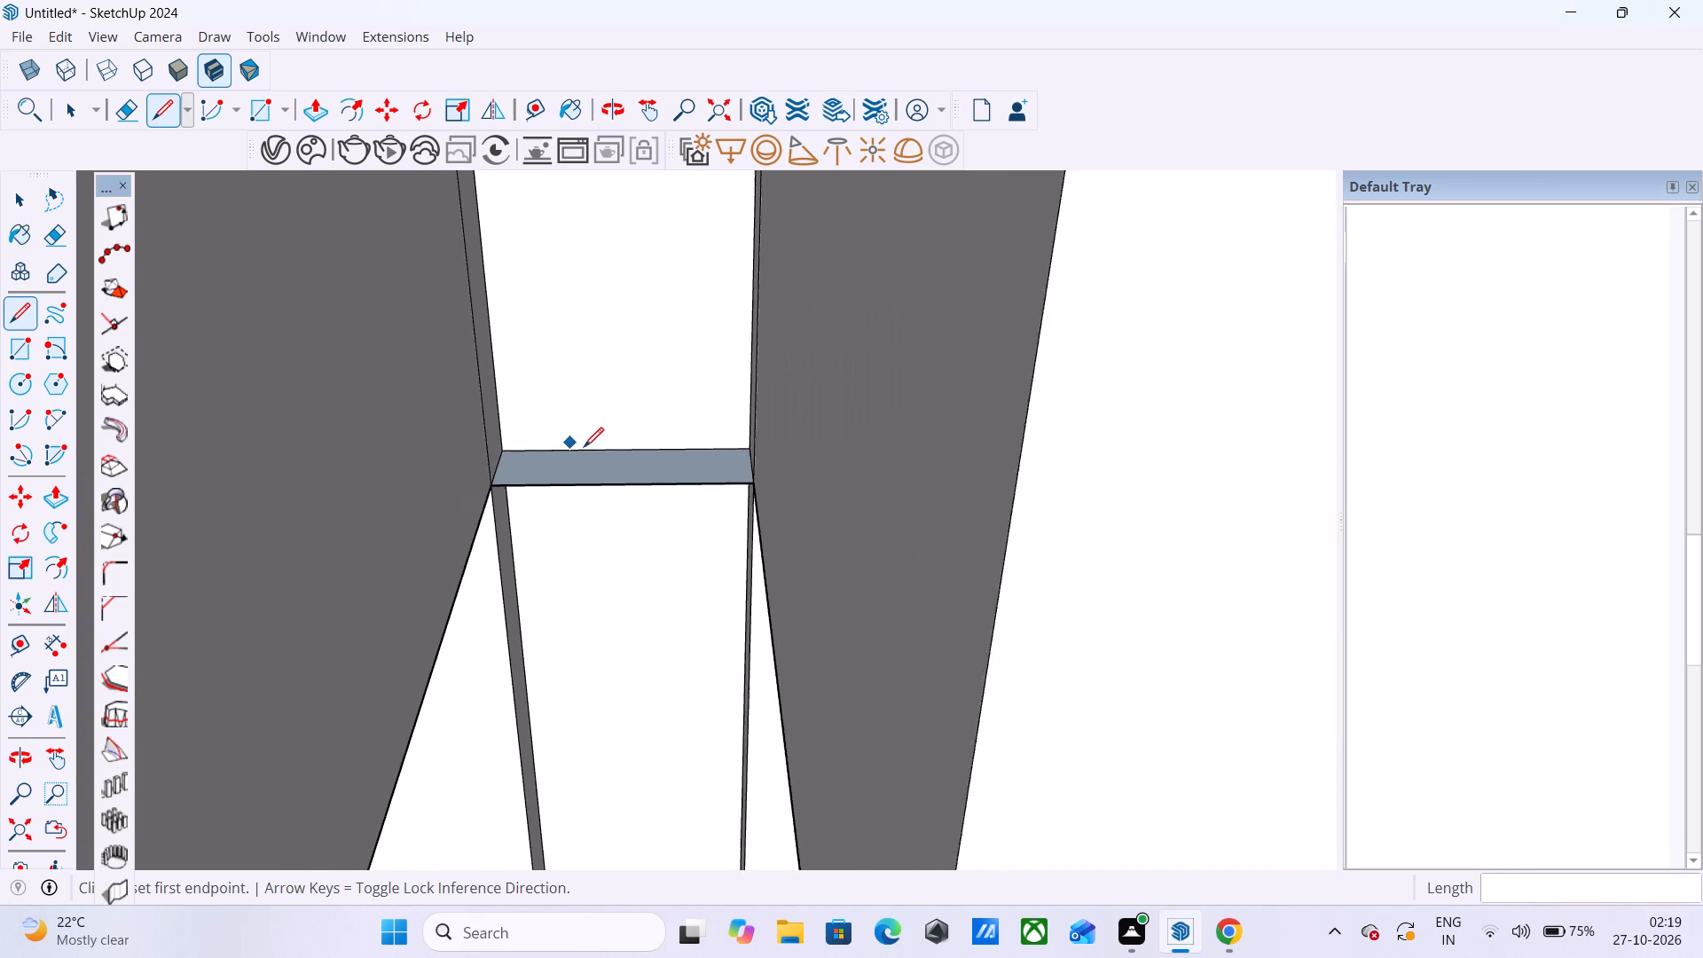
Extrude the strip between the hob cabinet and drawers outward about 3 5/16 inches, flush with the overhangs on both sides.
{"action": "key", "text": "p"}
{"action": "left_click", "coordinate": [595, 365]}
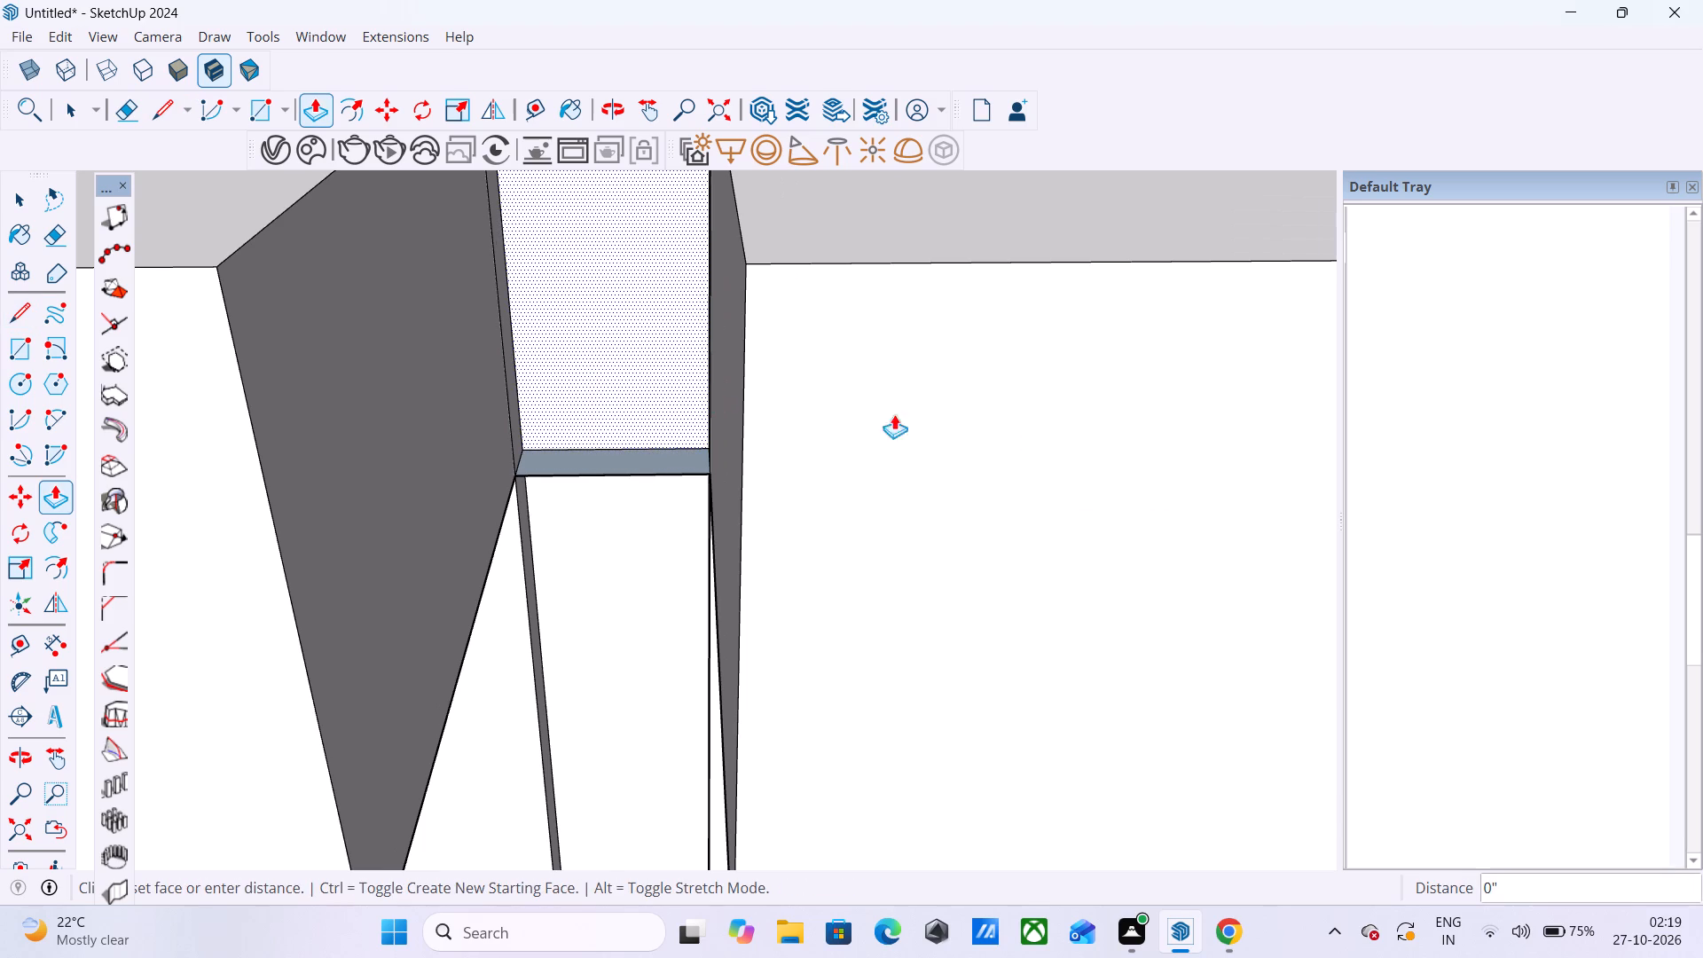
{"action": "left_click", "coordinate": [981, 408]}
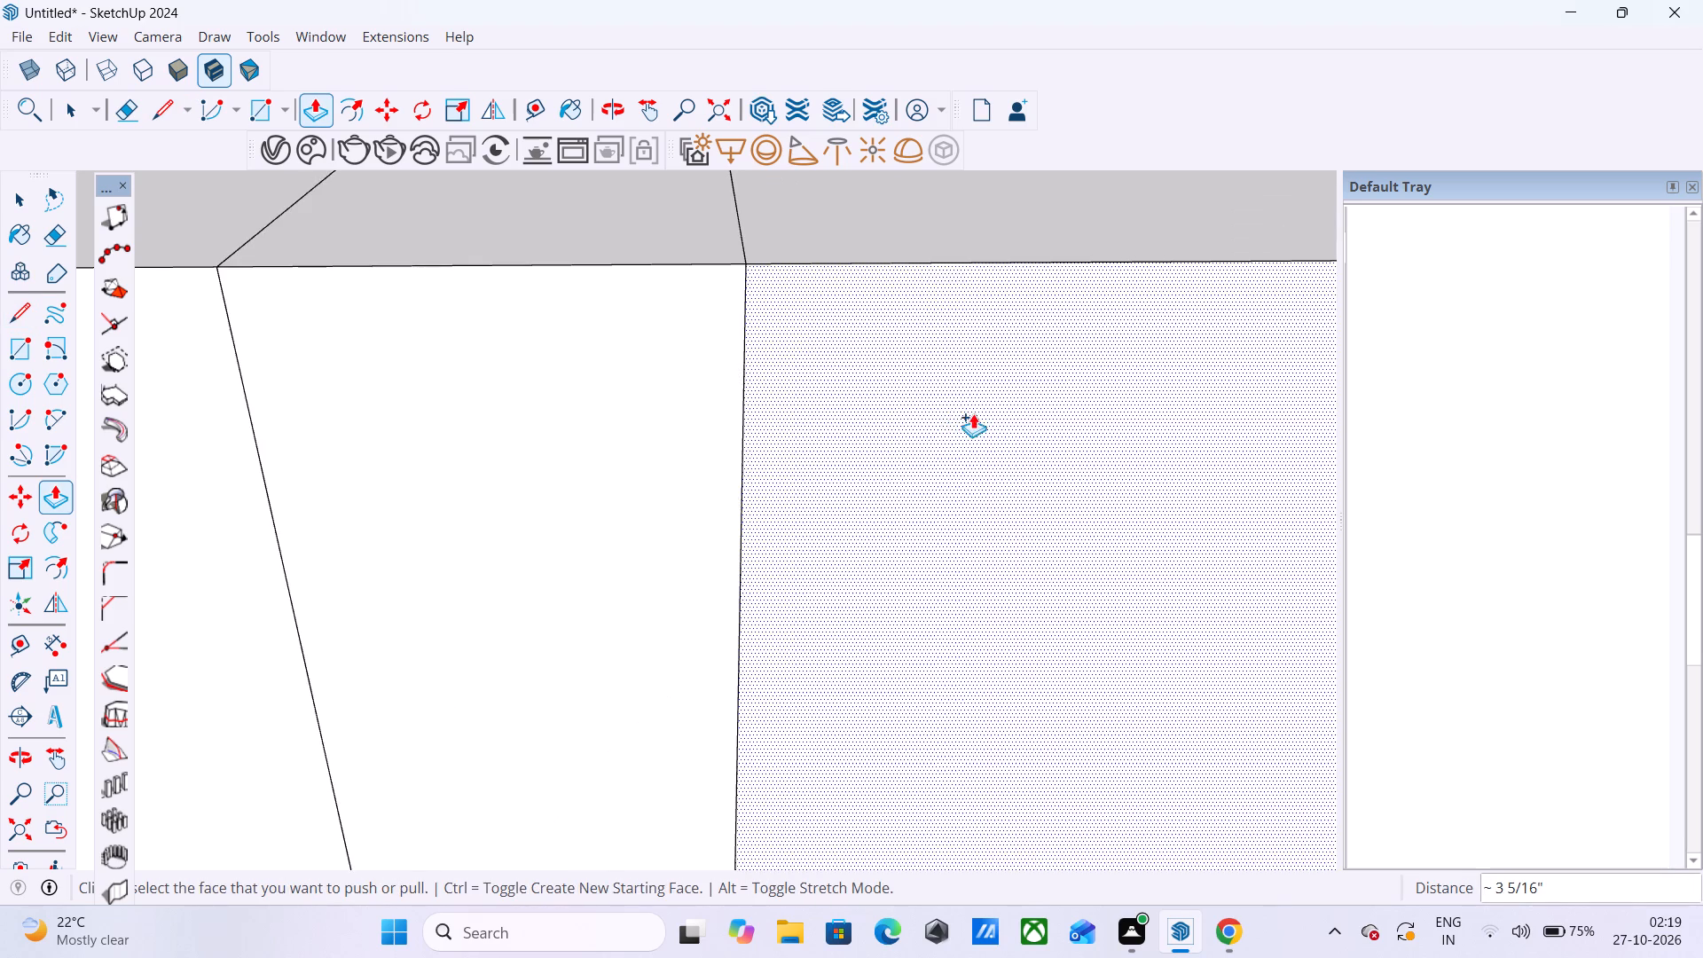
Erase the seam lines on the front and top of the narrow countertop strip between the hob cabinet and drawers, including its short back edge.
{"action": "scroll", "coordinate": [946, 390], "scroll_direction": "down", "scroll_amount": 16}
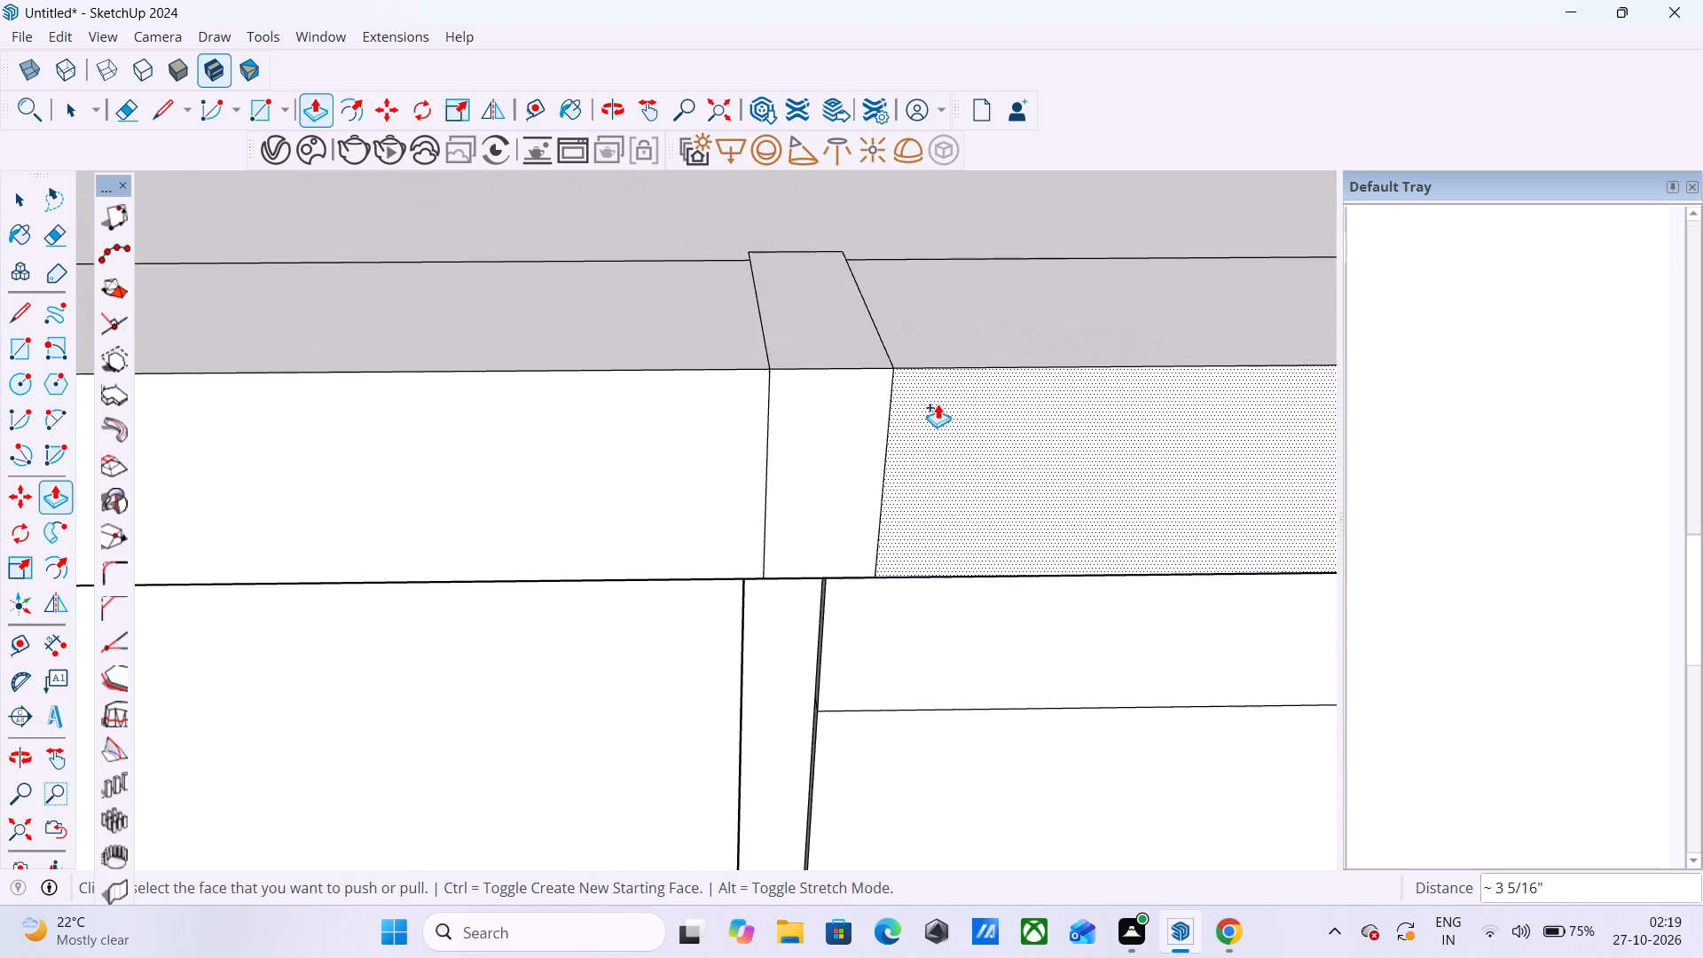
{"action": "scroll", "coordinate": [938, 404], "scroll_direction": "down", "scroll_amount": 12}
{"action": "key", "text": "e"}
{"action": "left_click", "coordinate": [921, 447]}
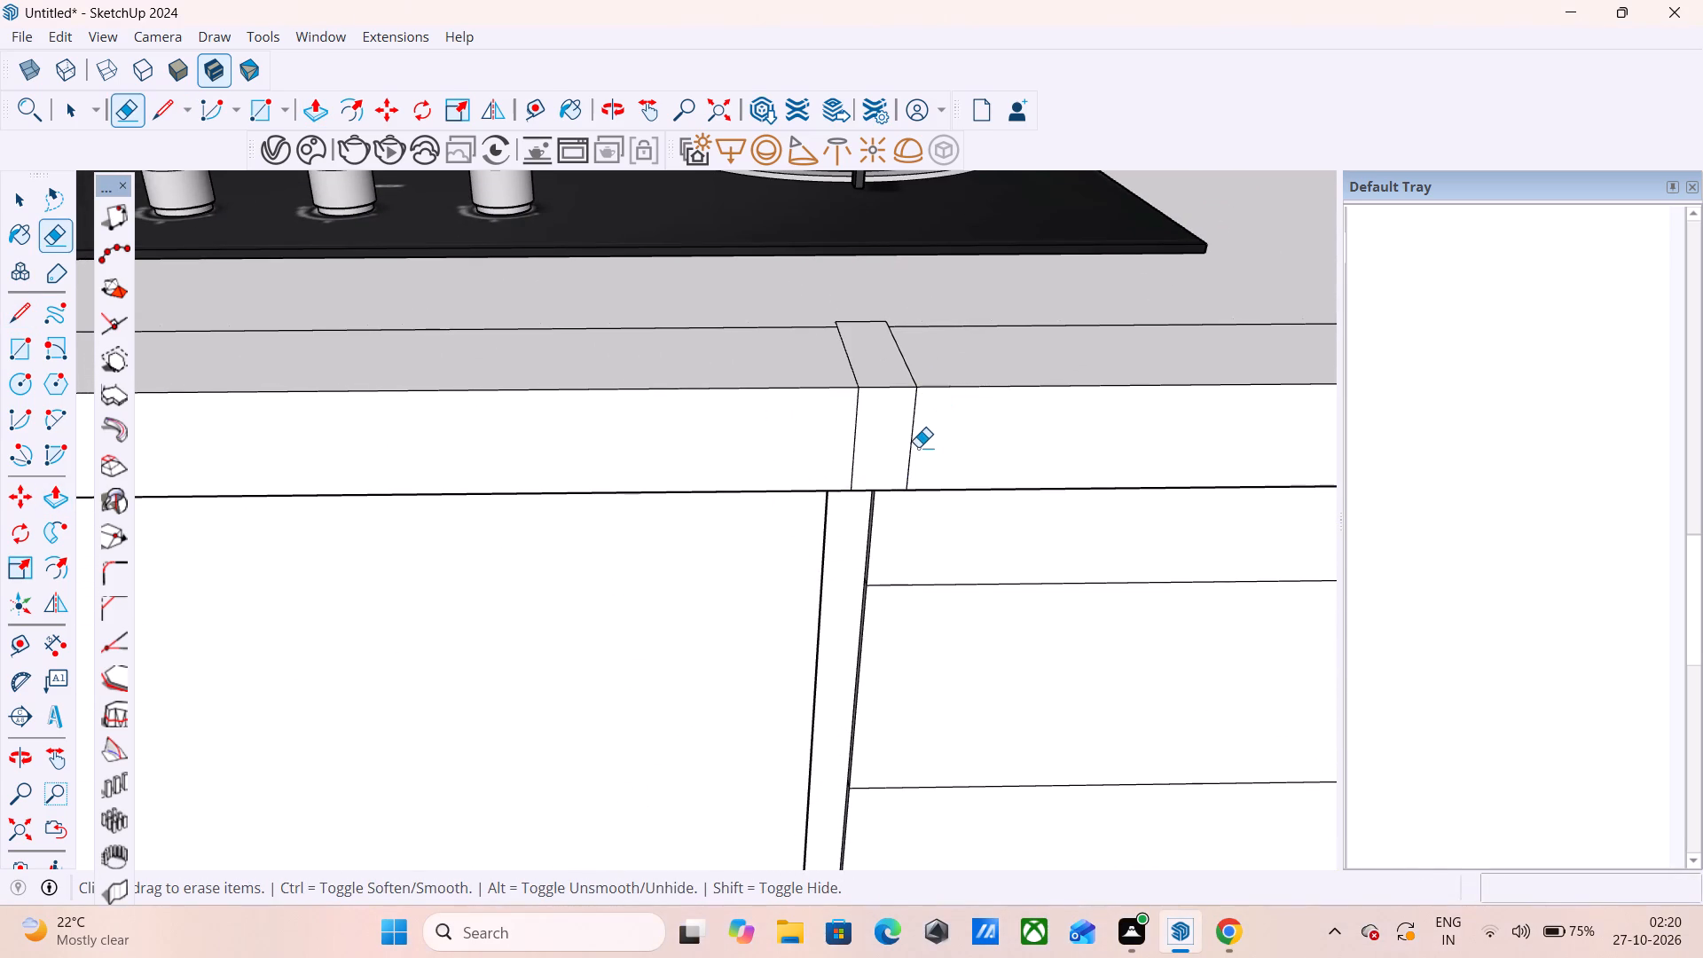
{"action": "left_click_drag", "start_coordinate": [918, 447], "coordinate": [893, 458]}
{"action": "left_click_drag", "start_coordinate": [886, 458], "coordinate": [815, 456]}
{"action": "left_click_drag", "start_coordinate": [917, 362], "coordinate": [886, 361]}
{"action": "left_click_drag", "start_coordinate": [886, 361], "coordinate": [814, 375]}
{"action": "scroll", "coordinate": [846, 314], "scroll_direction": "up", "scroll_amount": 4}
{"action": "left_click_drag", "start_coordinate": [851, 317], "coordinate": [852, 357]}
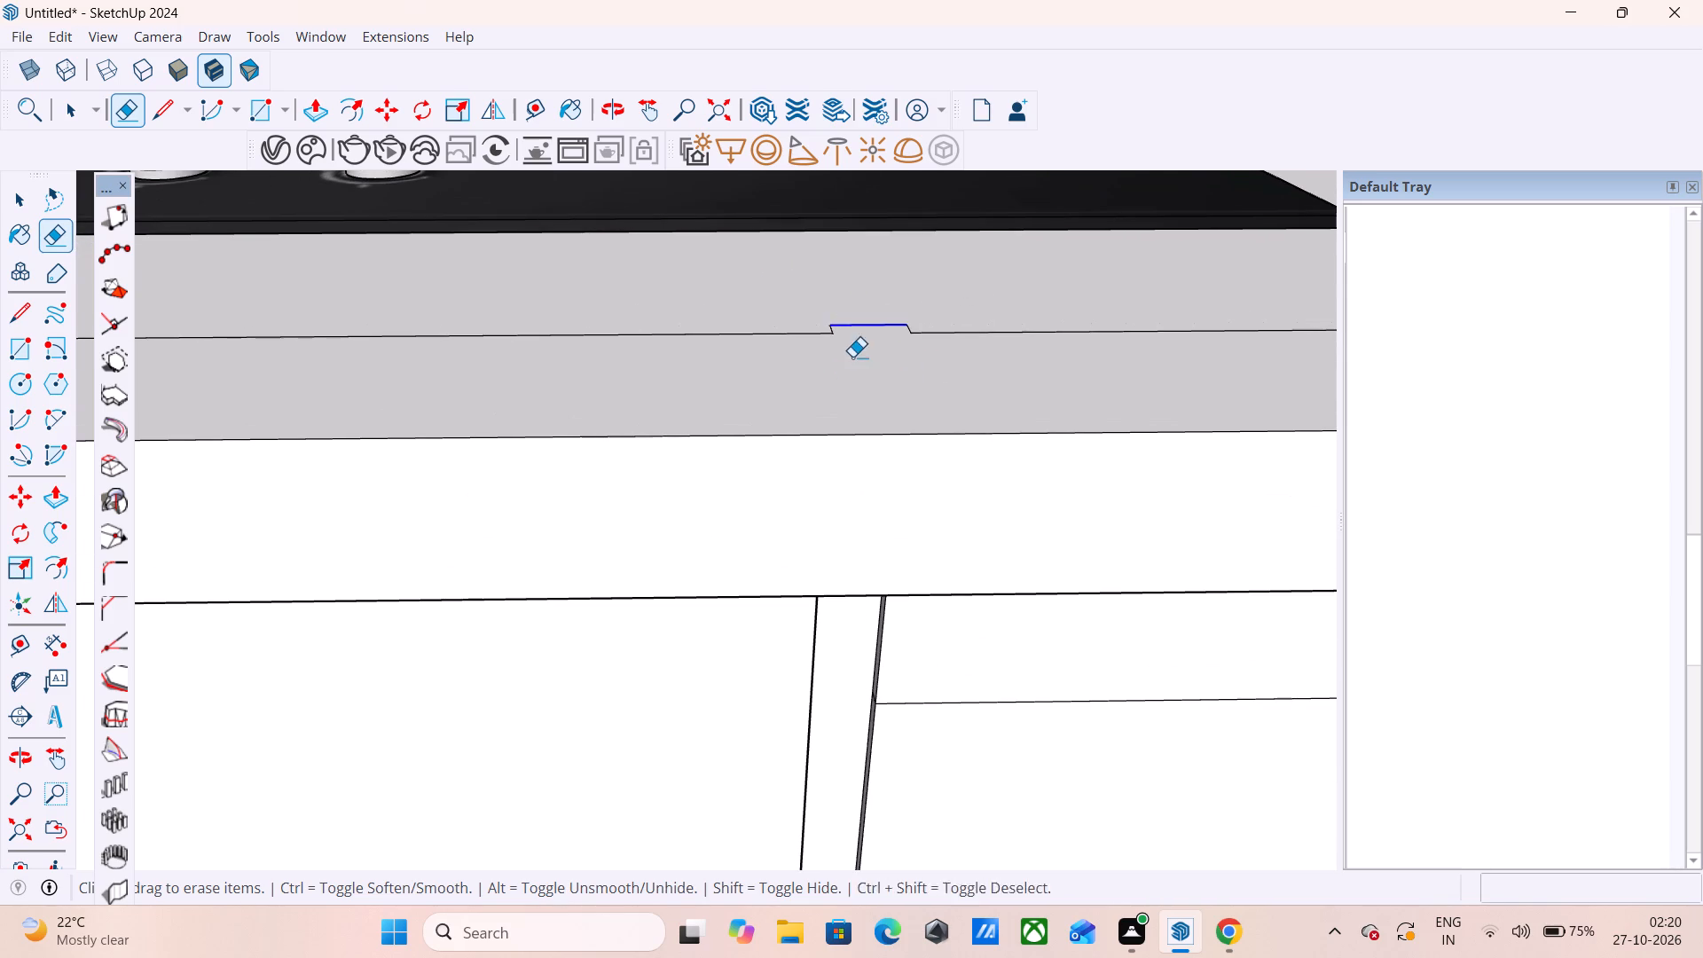
Erase the remaining notch-shaped seam on the countertop's top above the narrow panel between the hob cabinet and drawers.
{"action": "left_click_drag", "start_coordinate": [852, 357], "coordinate": [852, 362]}
{"action": "scroll", "coordinate": [875, 358], "scroll_direction": "down", "scroll_amount": 10}
{"action": "middle_click_drag", "start_coordinate": [678, 424], "coordinate": [952, 376]}
{"action": "scroll", "coordinate": [1030, 351], "scroll_direction": "down", "scroll_amount": 4}
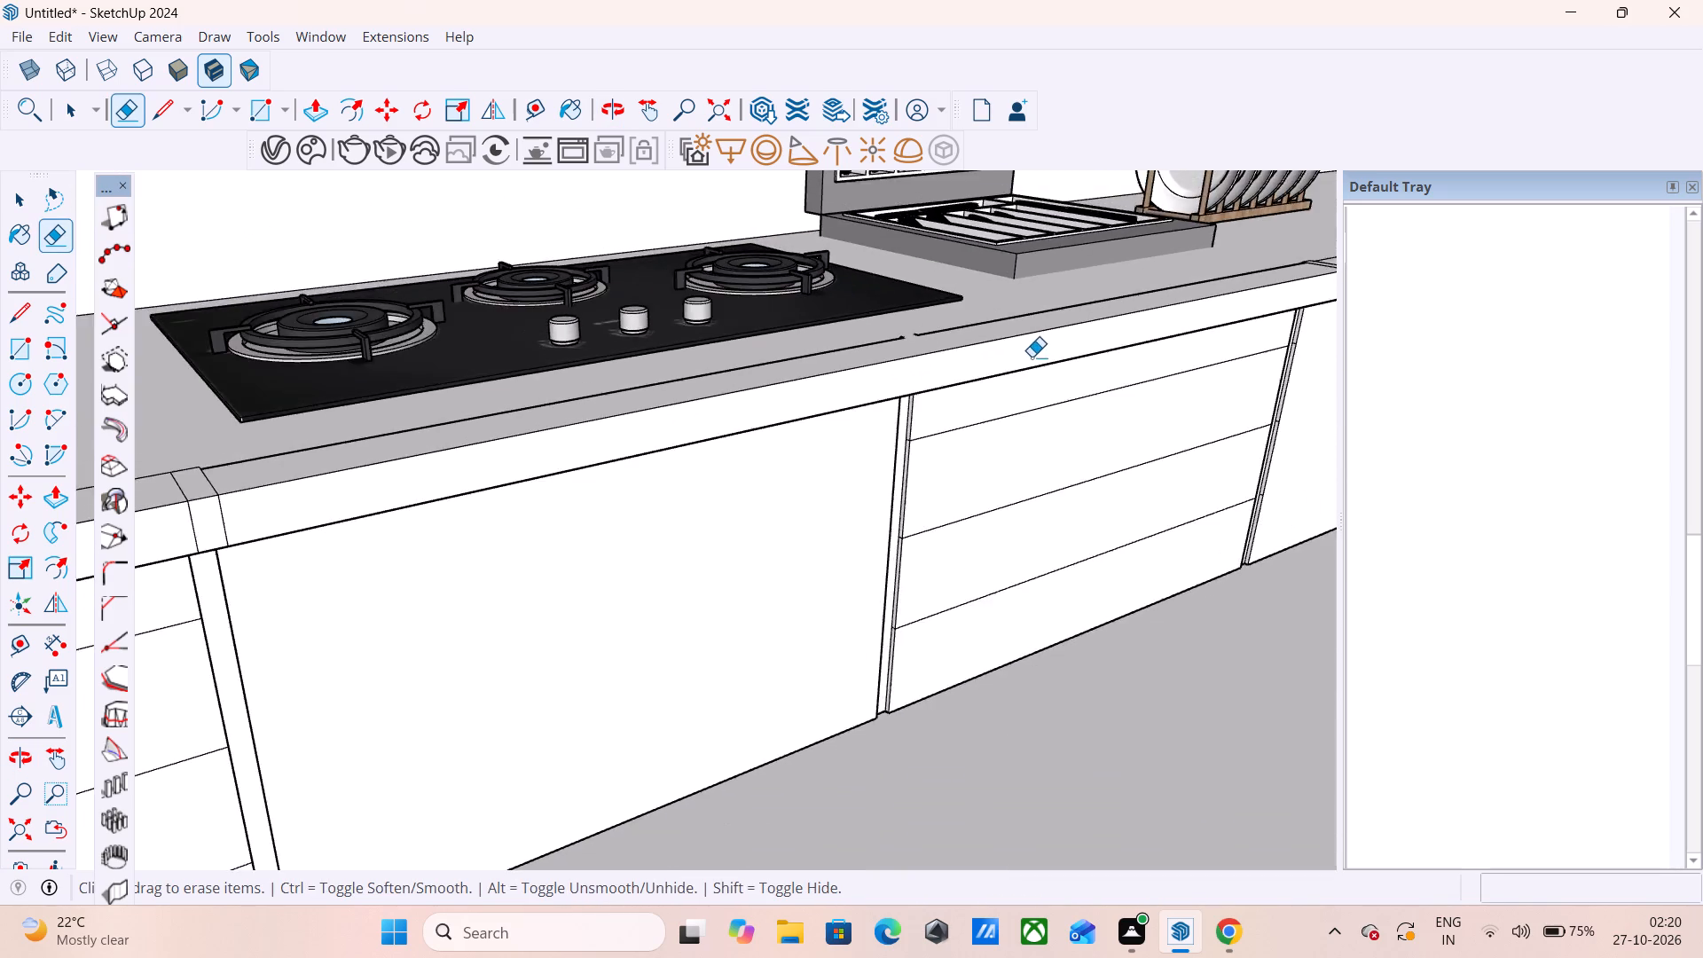
{"action": "scroll", "coordinate": [1032, 357], "scroll_direction": "down", "scroll_amount": 13}
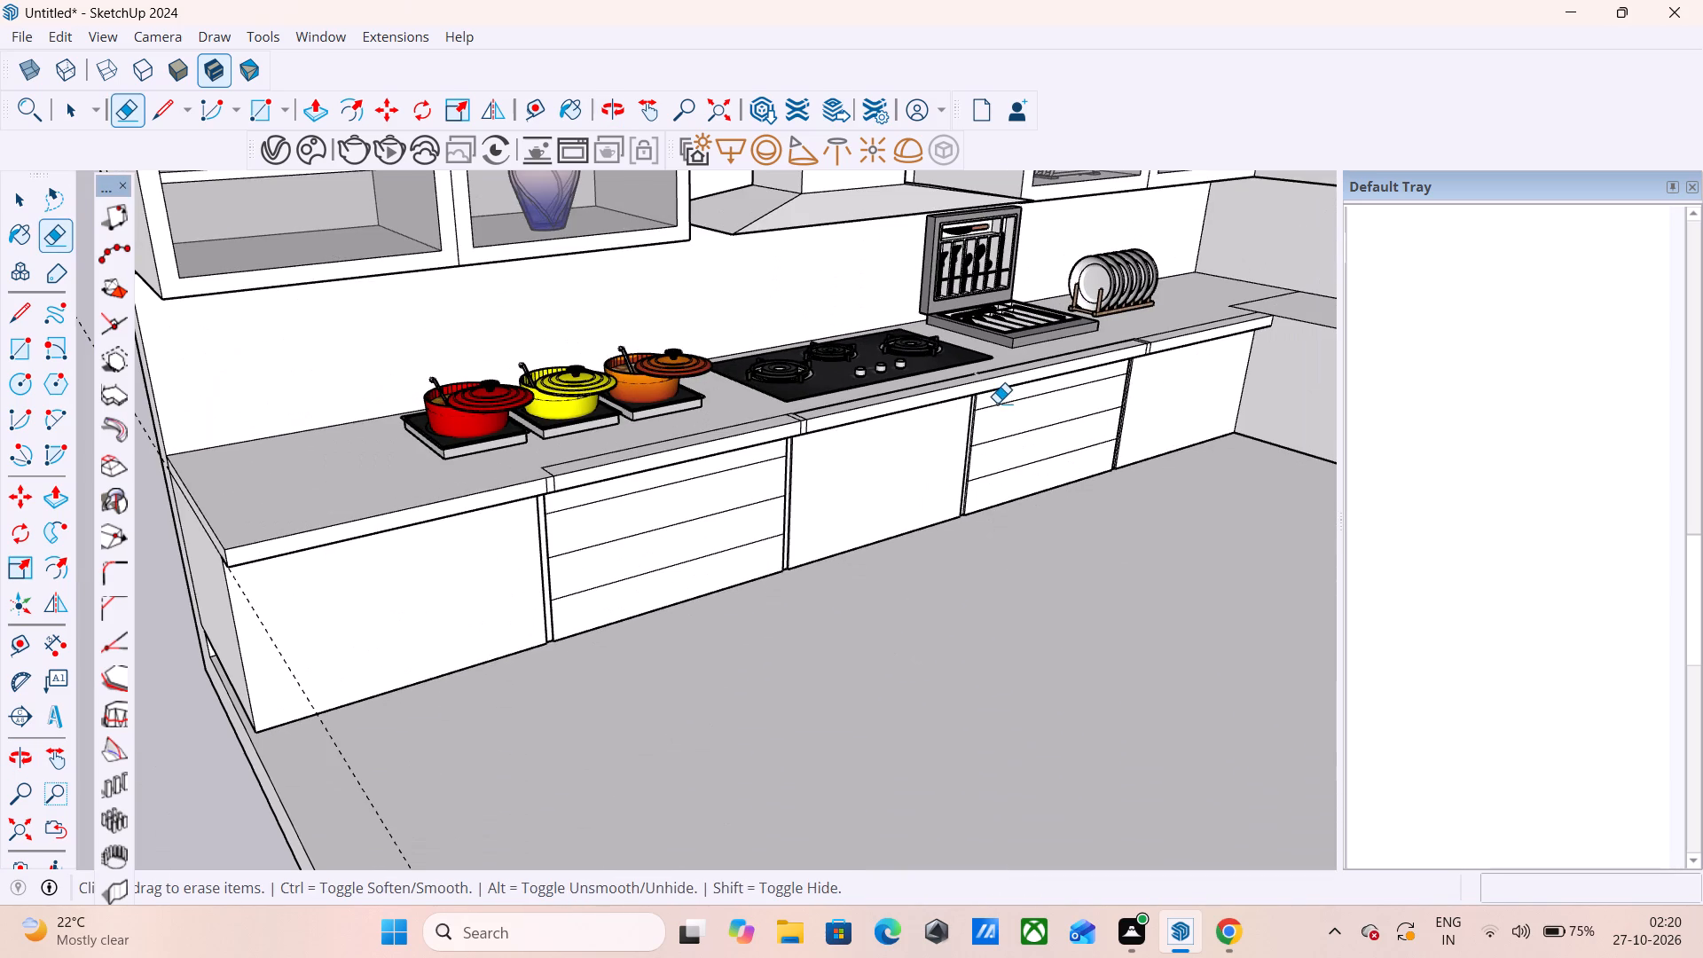
Erase the seam lines on the countertop's top surface in front of the pots and at the near corner of the hob.
{"action": "scroll", "coordinate": [582, 482], "scroll_direction": "up", "scroll_amount": 5}
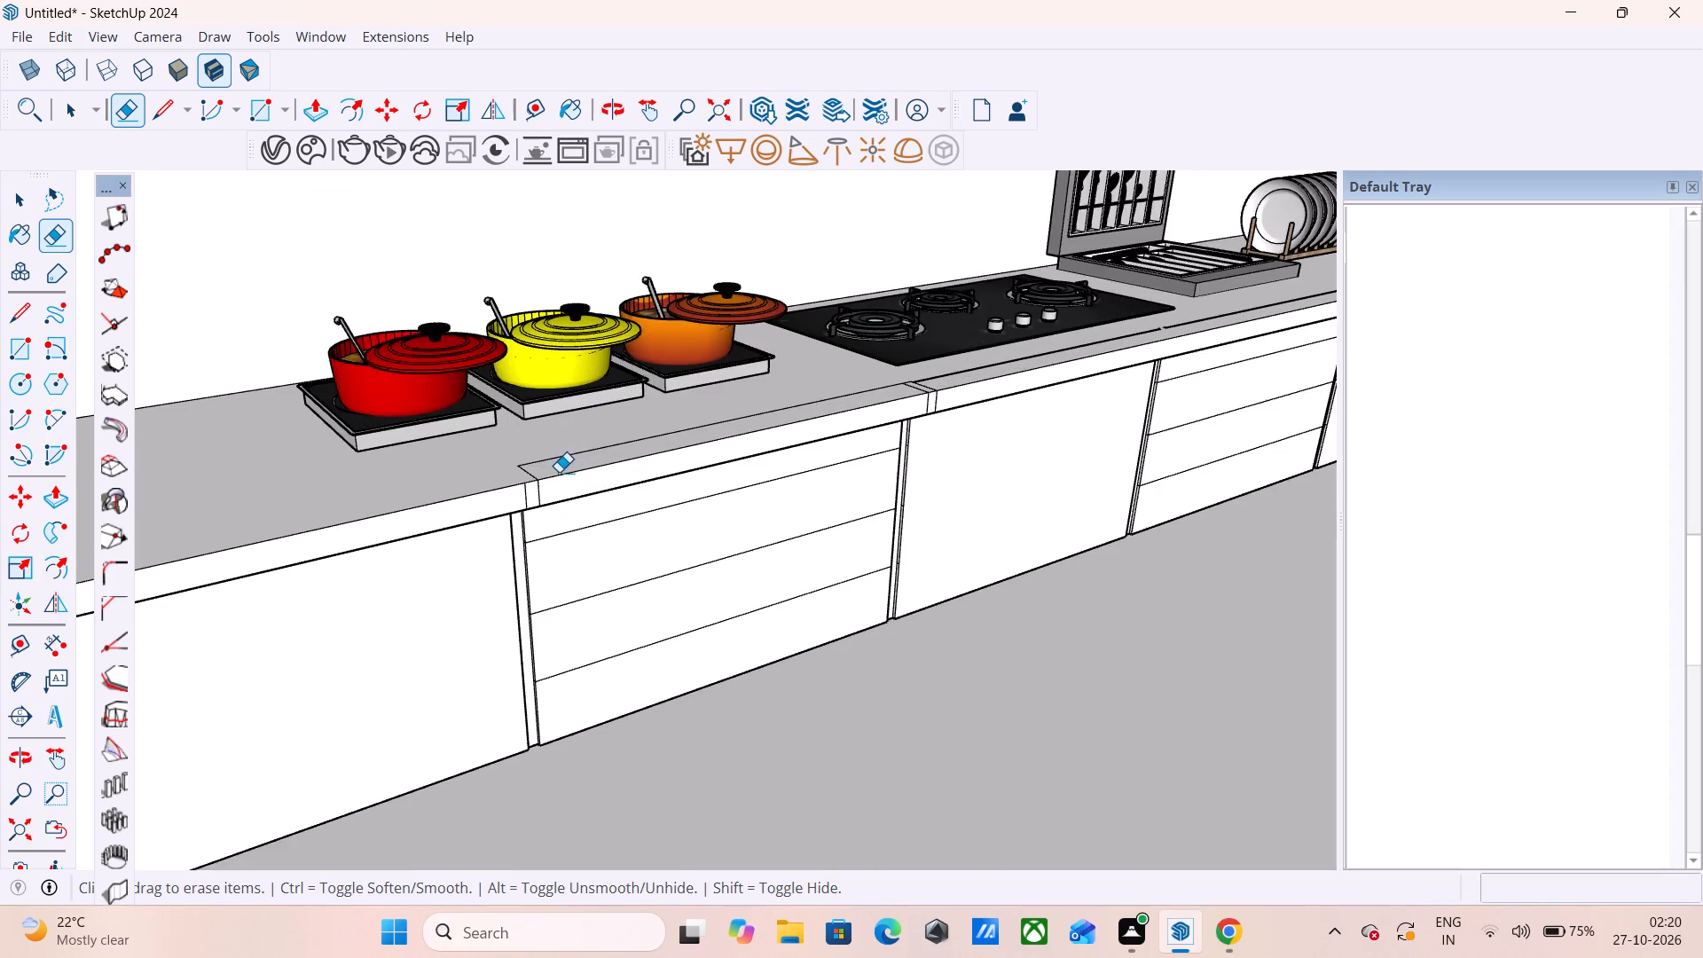
{"action": "scroll", "coordinate": [559, 472], "scroll_direction": "up", "scroll_amount": 4}
{"action": "left_click_drag", "start_coordinate": [518, 465], "coordinate": [494, 467]}
{"action": "left_click_drag", "start_coordinate": [565, 428], "coordinate": [568, 460]}
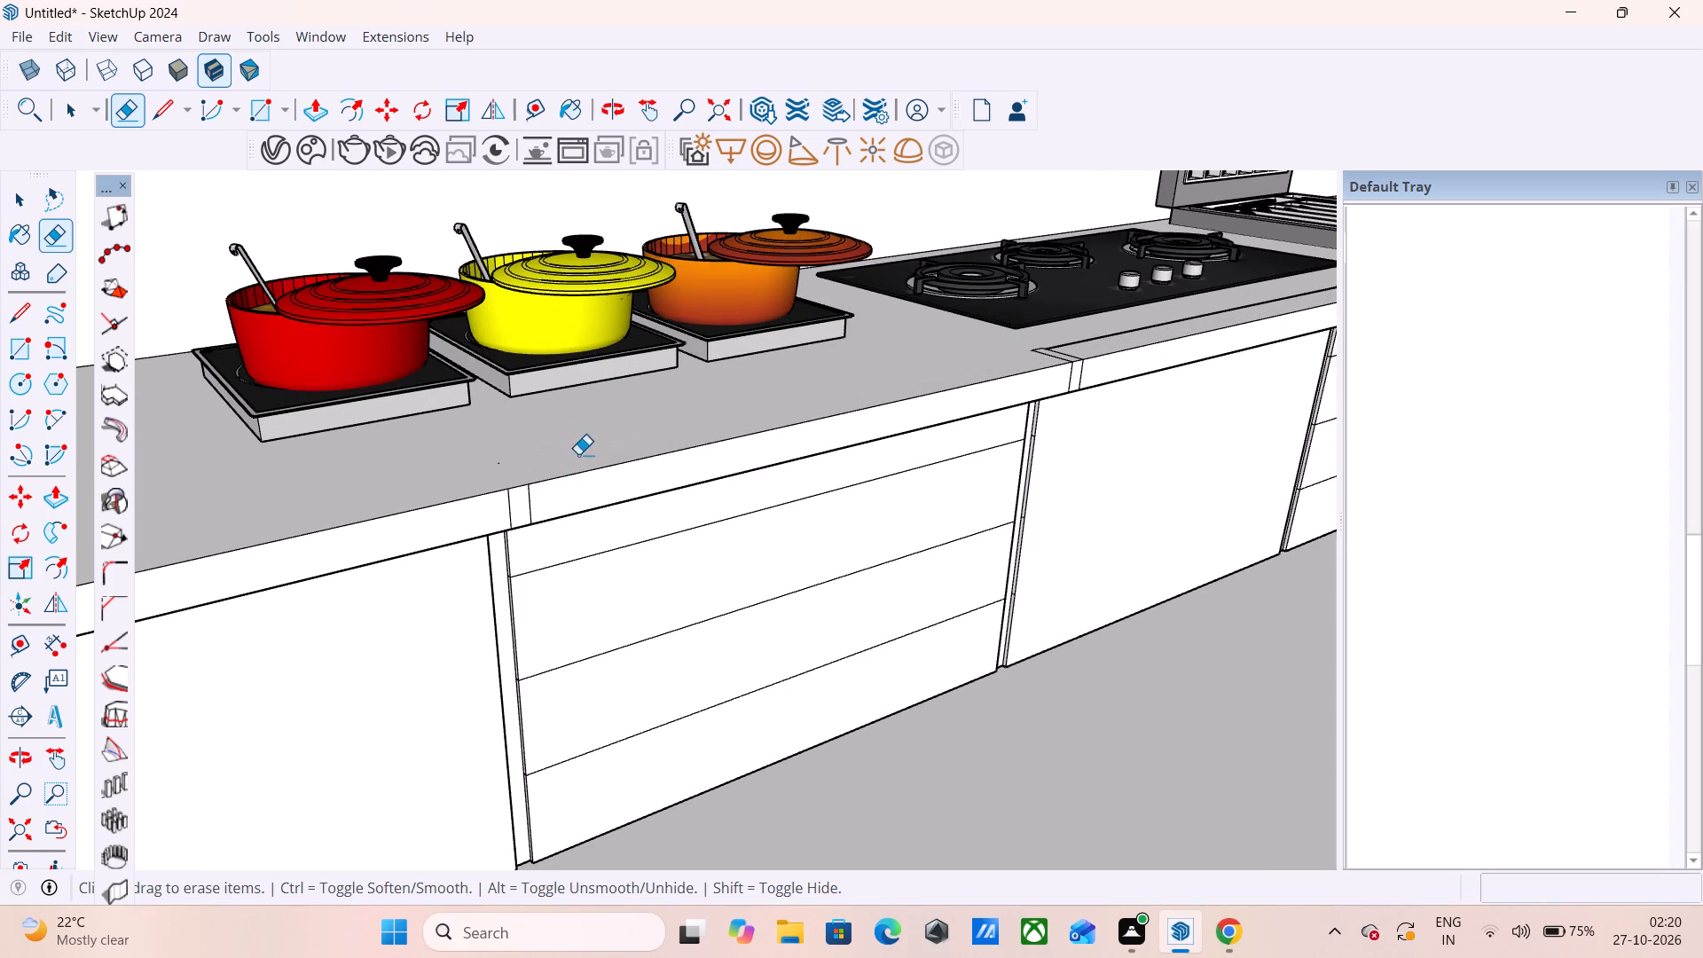
{"action": "scroll", "coordinate": [1051, 332], "scroll_direction": "up", "scroll_amount": 6}
{"action": "left_click_drag", "start_coordinate": [1071, 348], "coordinate": [1020, 392]}
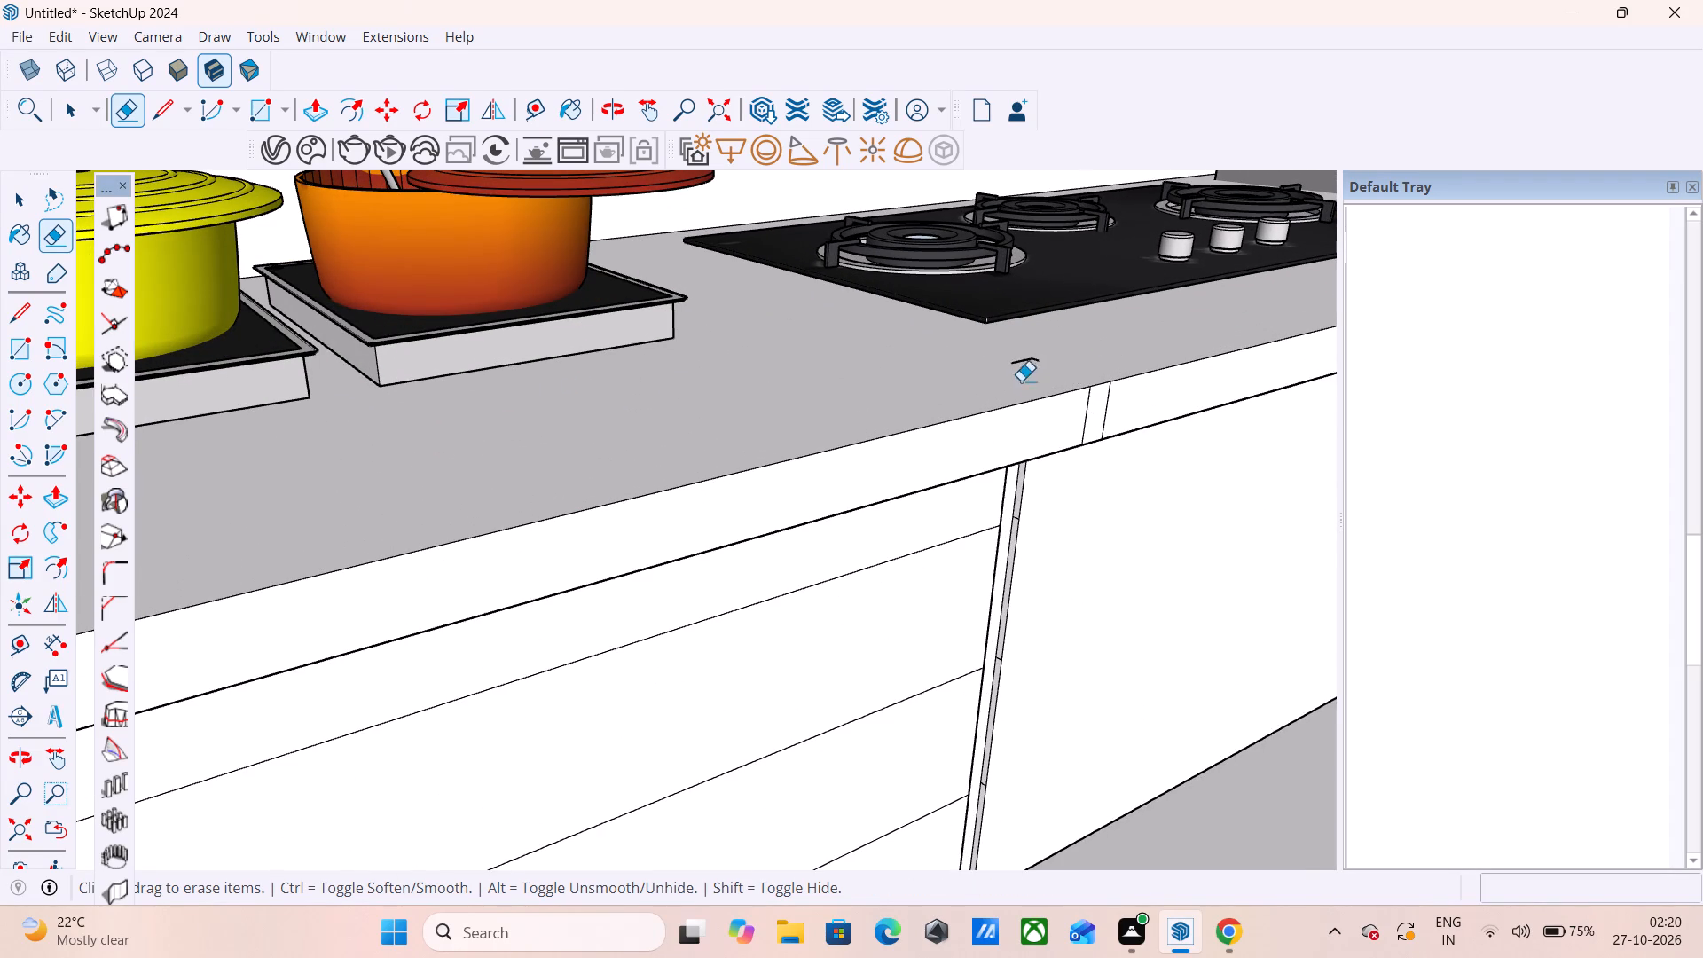
{"action": "left_click_drag", "start_coordinate": [1021, 348], "coordinate": [1025, 379]}
{"action": "left_click_drag", "start_coordinate": [1046, 356], "coordinate": [1004, 362]}
{"action": "left_click_drag", "start_coordinate": [1040, 360], "coordinate": [1034, 360]}
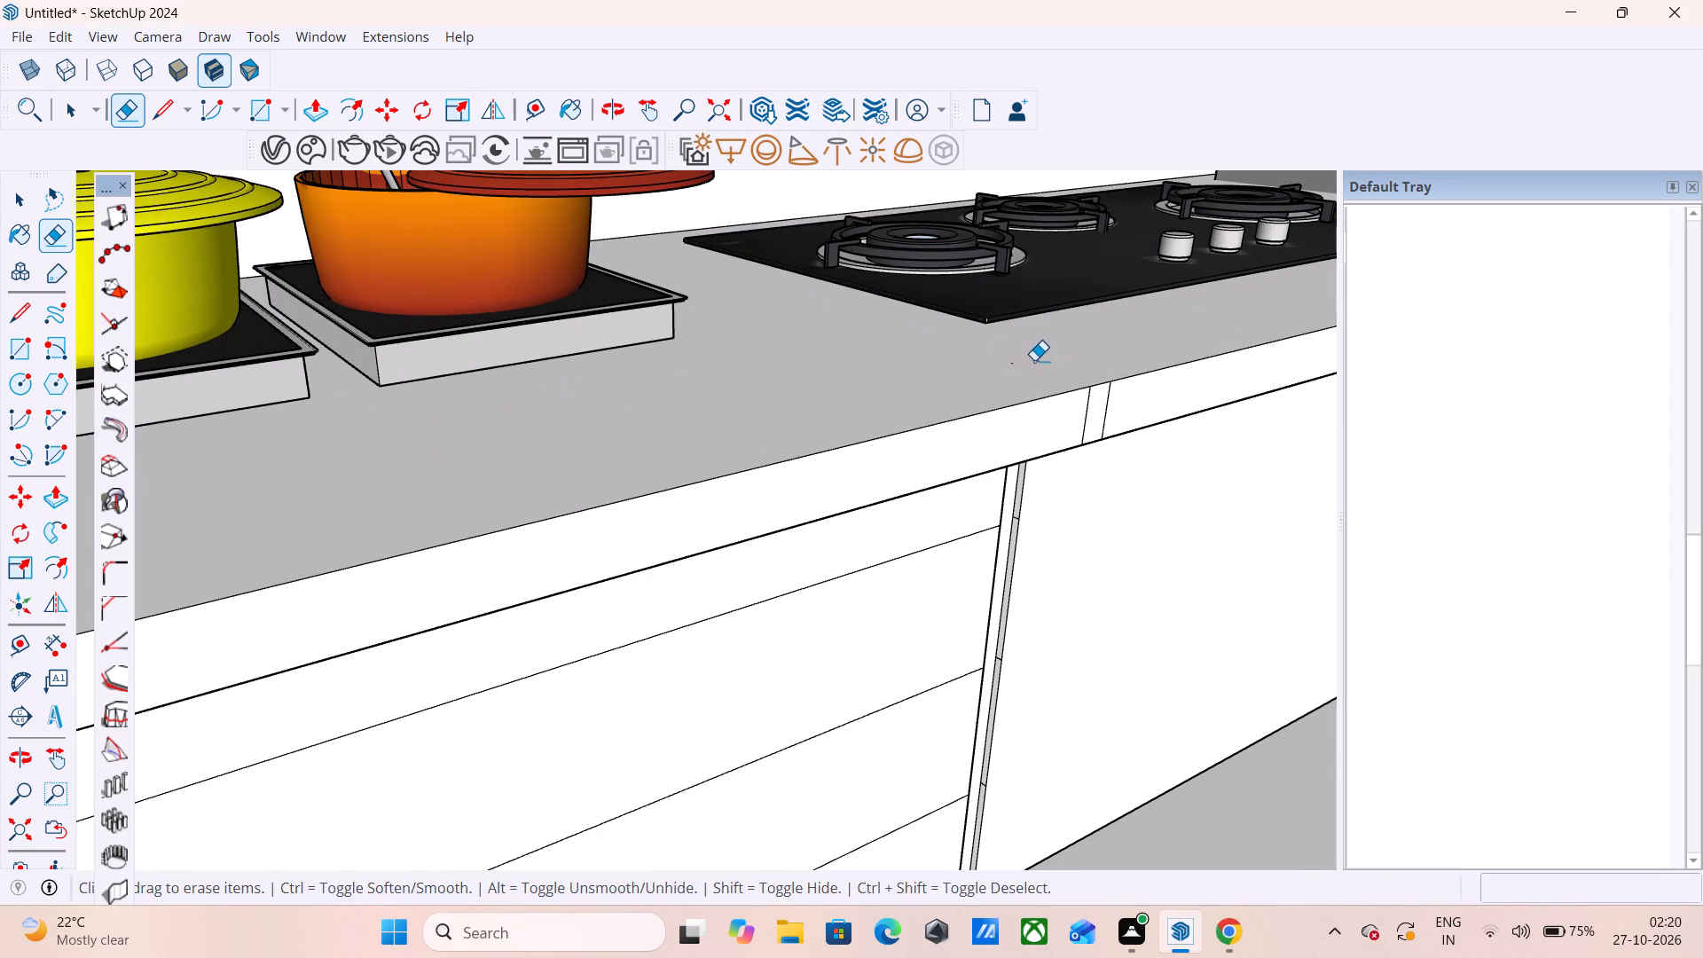
{"action": "left_click_drag", "start_coordinate": [1034, 360], "coordinate": [1011, 365]}
{"action": "left_click_drag", "start_coordinate": [1002, 356], "coordinate": [1010, 366]}
{"action": "double_click", "coordinate": [1010, 367]}
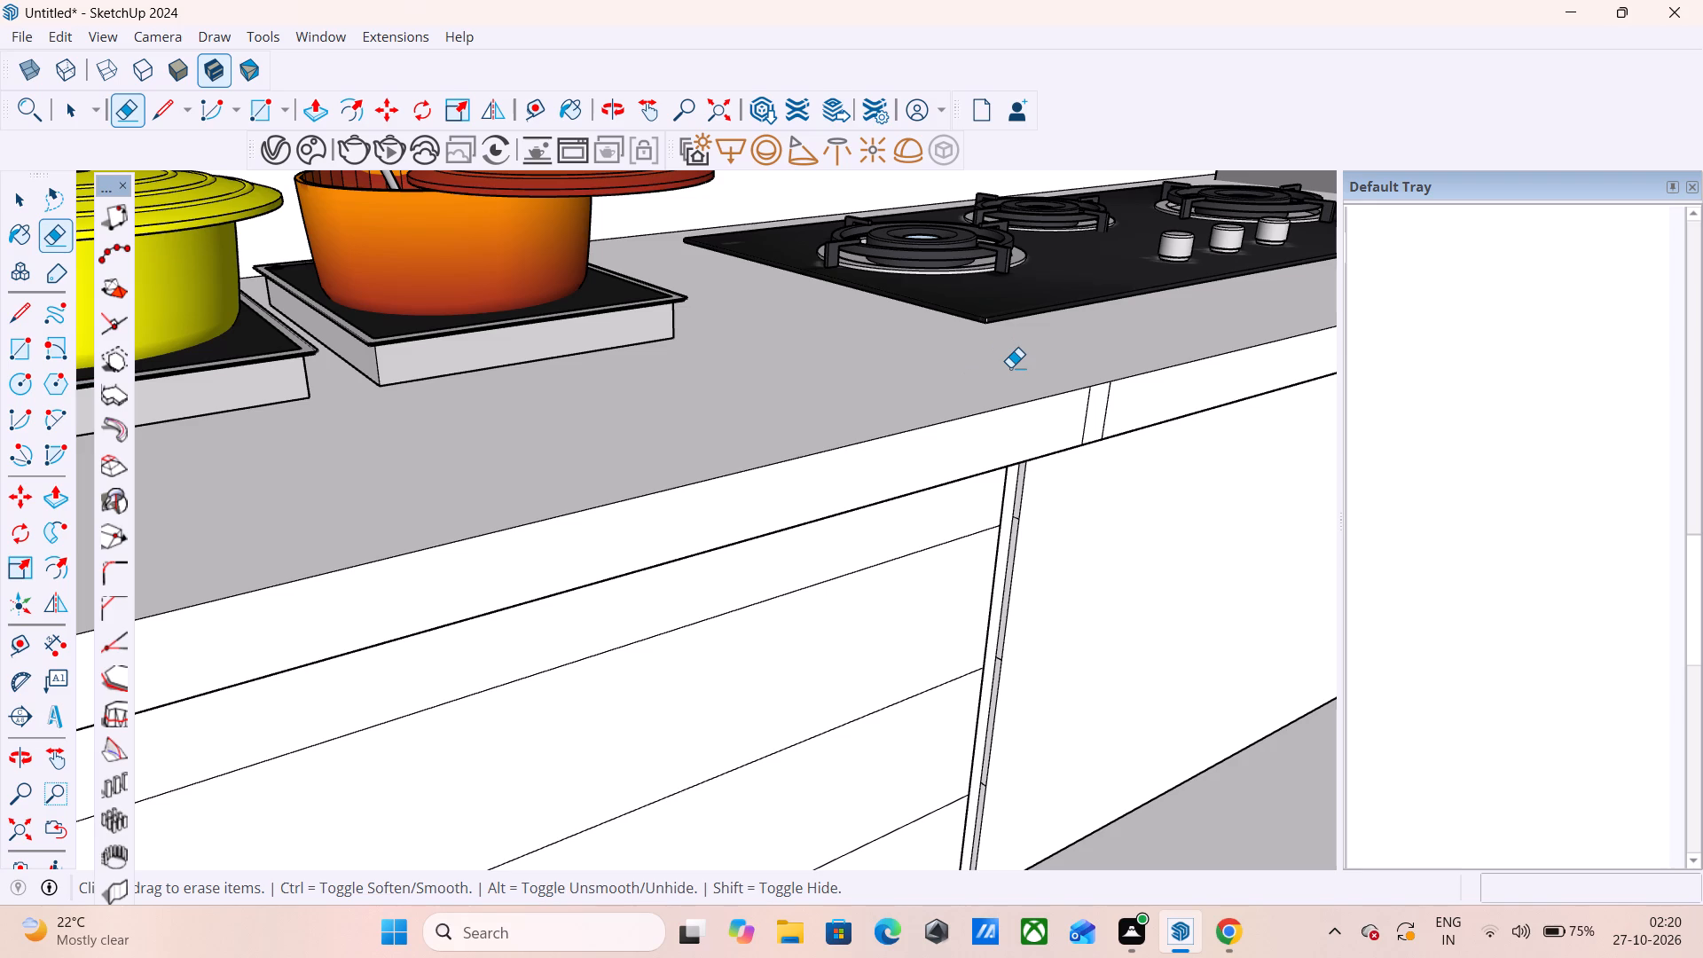
Erase the vertical seams on the countertop's front edge at both ends of the drawer unit below the pots.
{"action": "scroll", "coordinate": [1024, 349], "scroll_direction": "down", "scroll_amount": 4}
{"action": "scroll", "coordinate": [1086, 390], "scroll_direction": "up", "scroll_amount": 5}
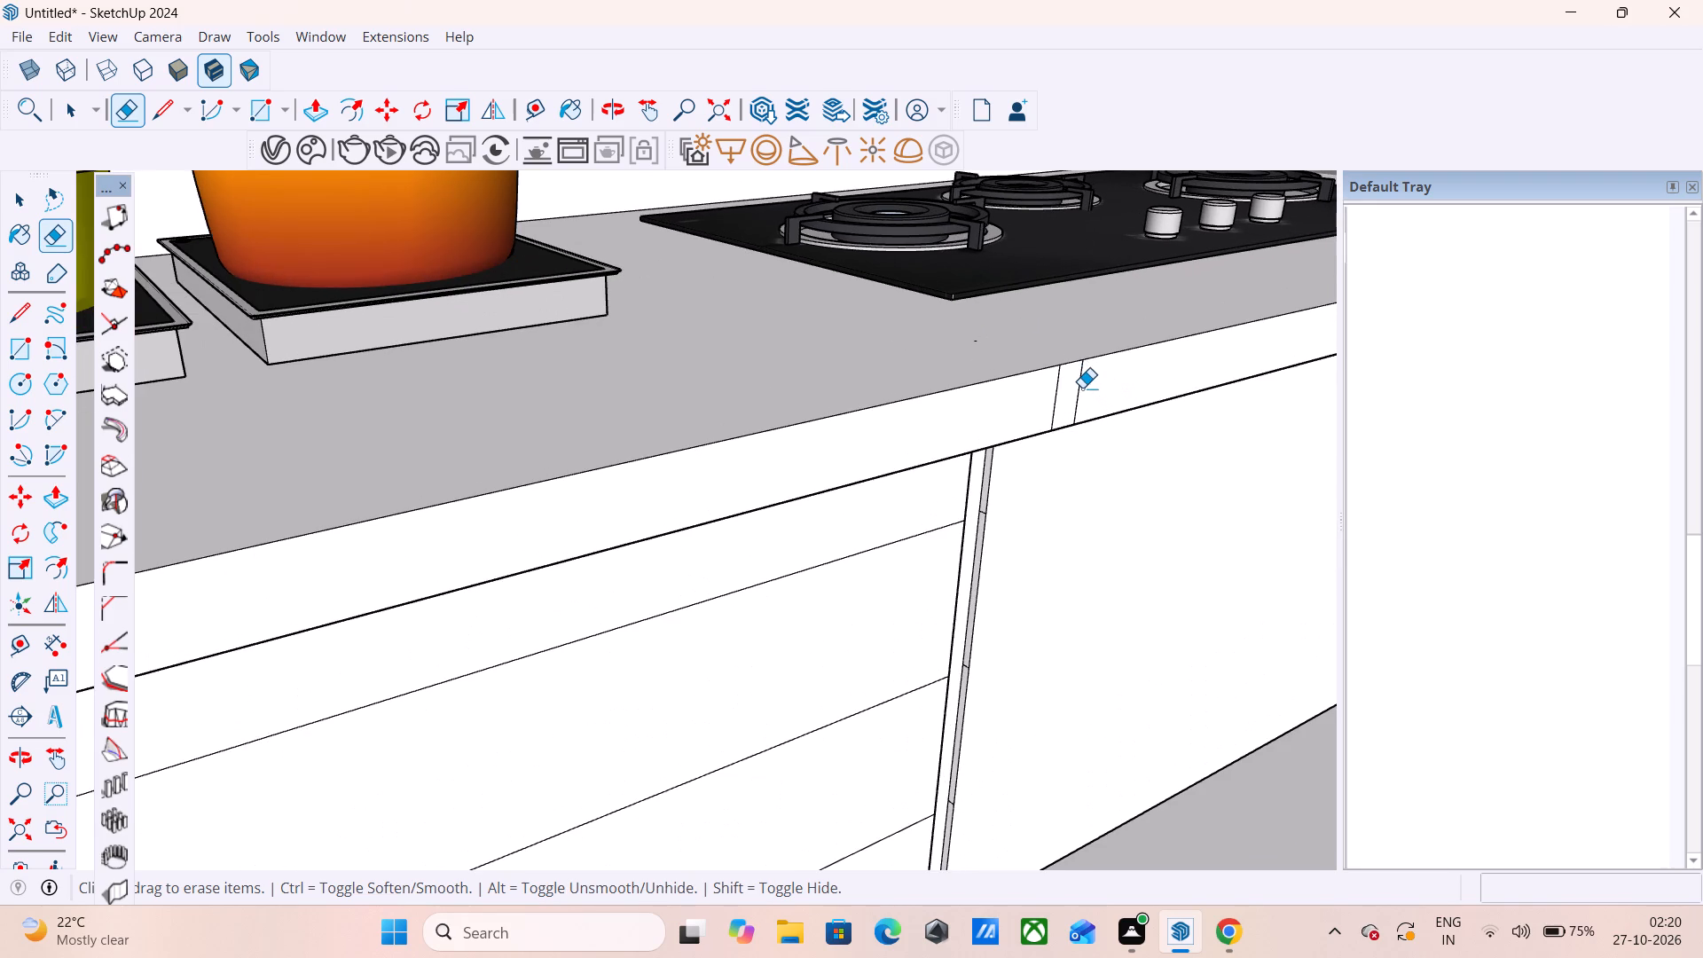
{"action": "left_click", "coordinate": [1082, 388]}
{"action": "left_click_drag", "start_coordinate": [1062, 399], "coordinate": [1034, 410]}
{"action": "scroll", "coordinate": [1079, 365], "scroll_direction": "down", "scroll_amount": 8}
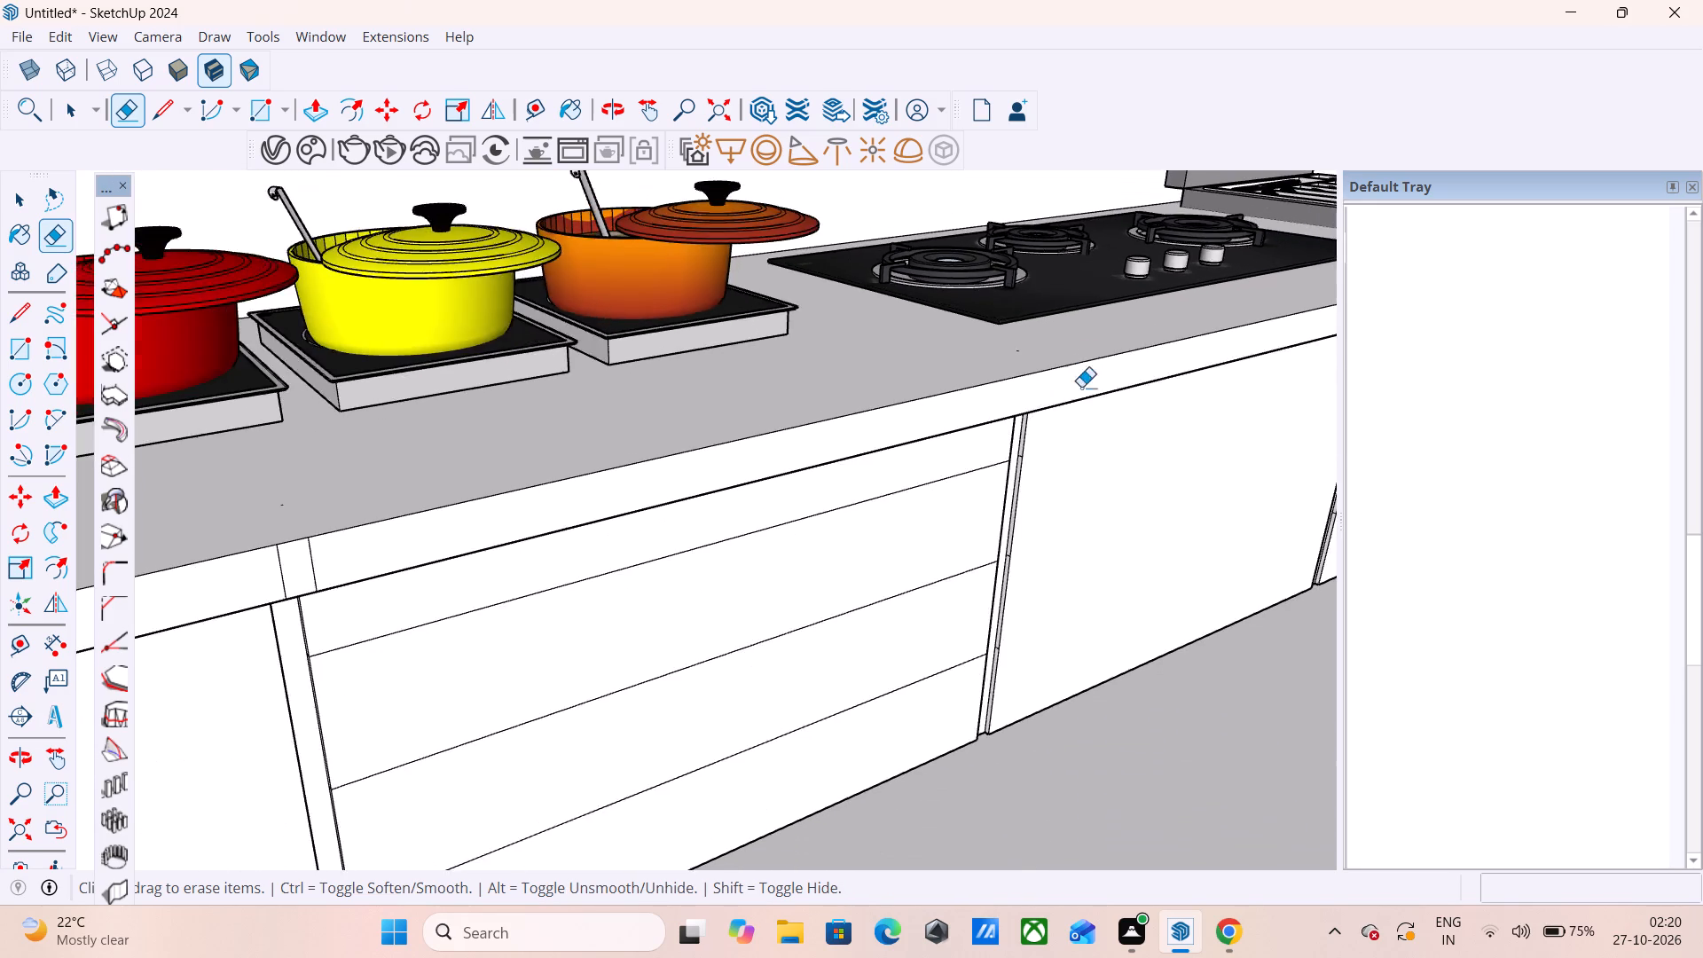
{"action": "scroll", "coordinate": [1081, 387], "scroll_direction": "down", "scroll_amount": 3}
{"action": "scroll", "coordinate": [673, 487], "scroll_direction": "up", "scroll_amount": 5}
{"action": "left_click_drag", "start_coordinate": [671, 487], "coordinate": [620, 510]}
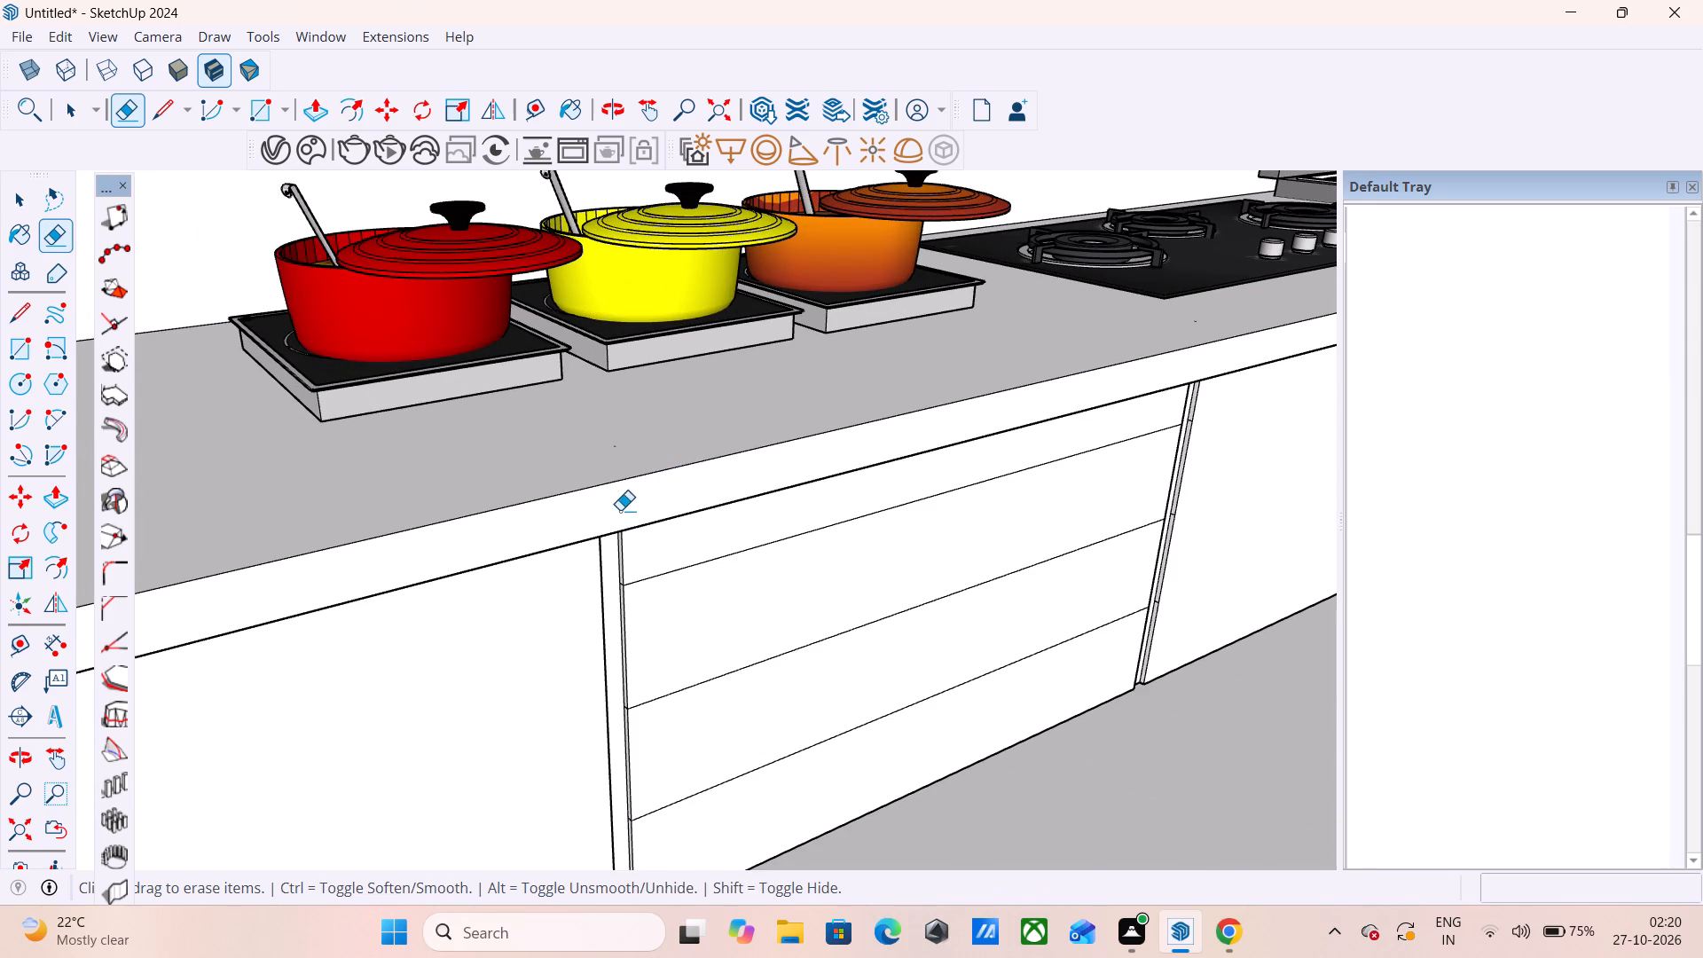
Erase the countertop seam lines in front of the cutlery case and plate rack, including the short ones above the narrow panel.
{"action": "scroll", "coordinate": [497, 530], "scroll_direction": "down", "scroll_amount": 11}
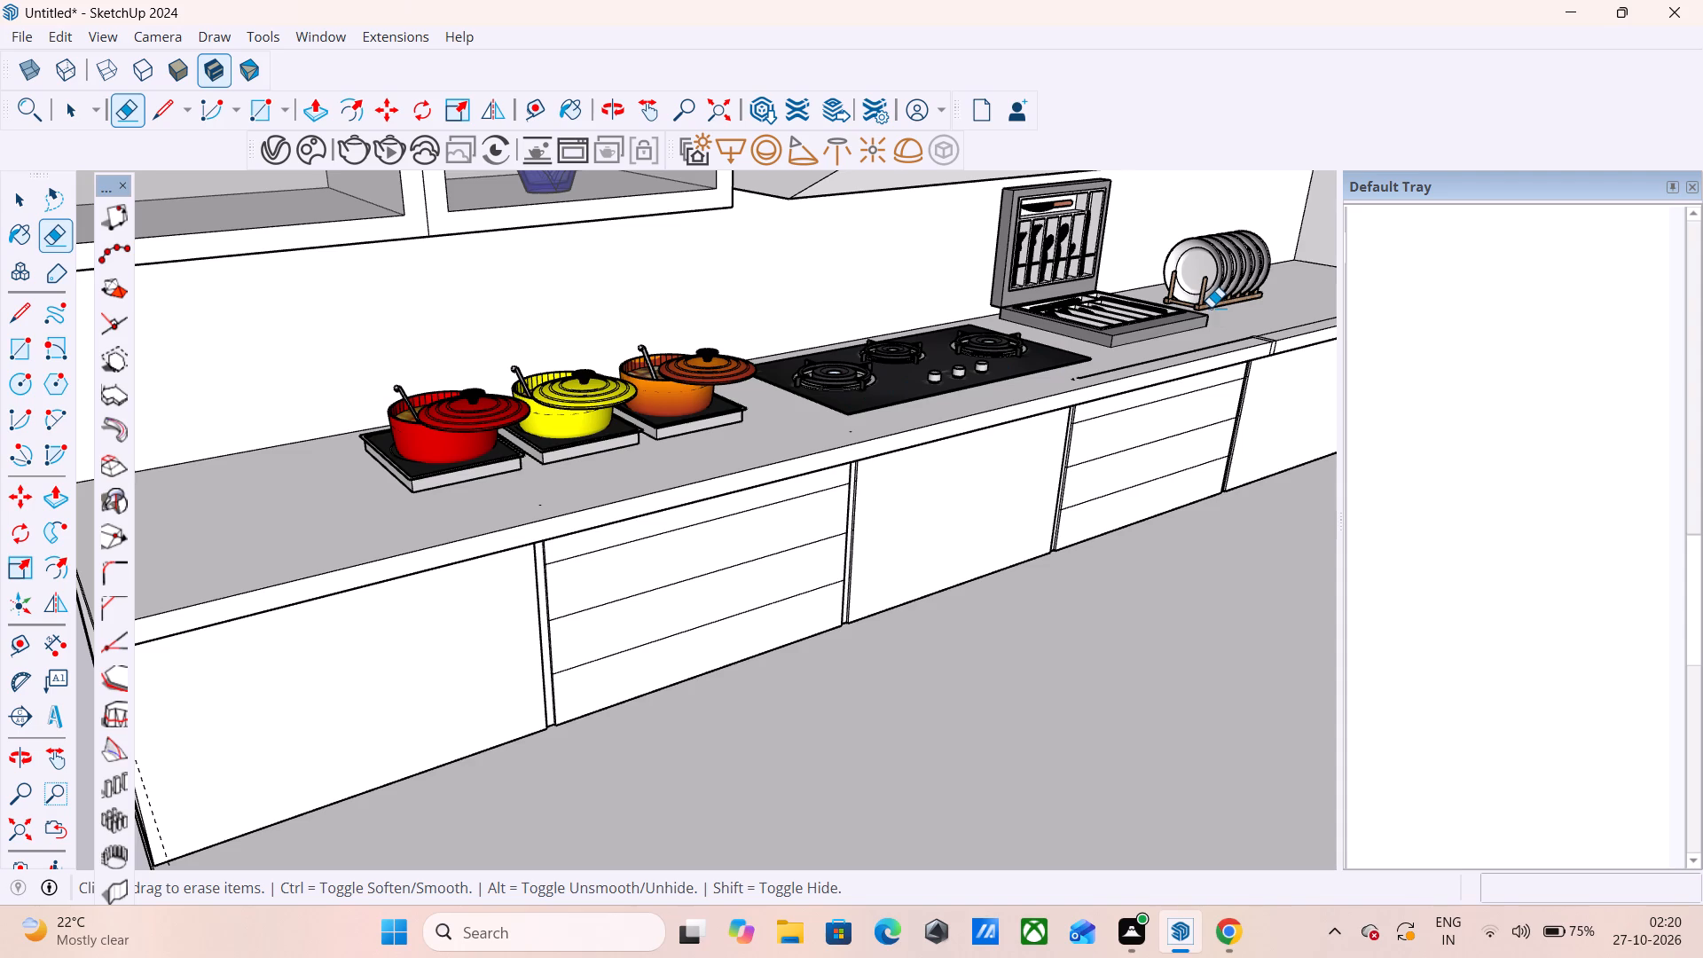
{"action": "scroll", "coordinate": [464, 432], "scroll_direction": "down", "scroll_amount": 8}
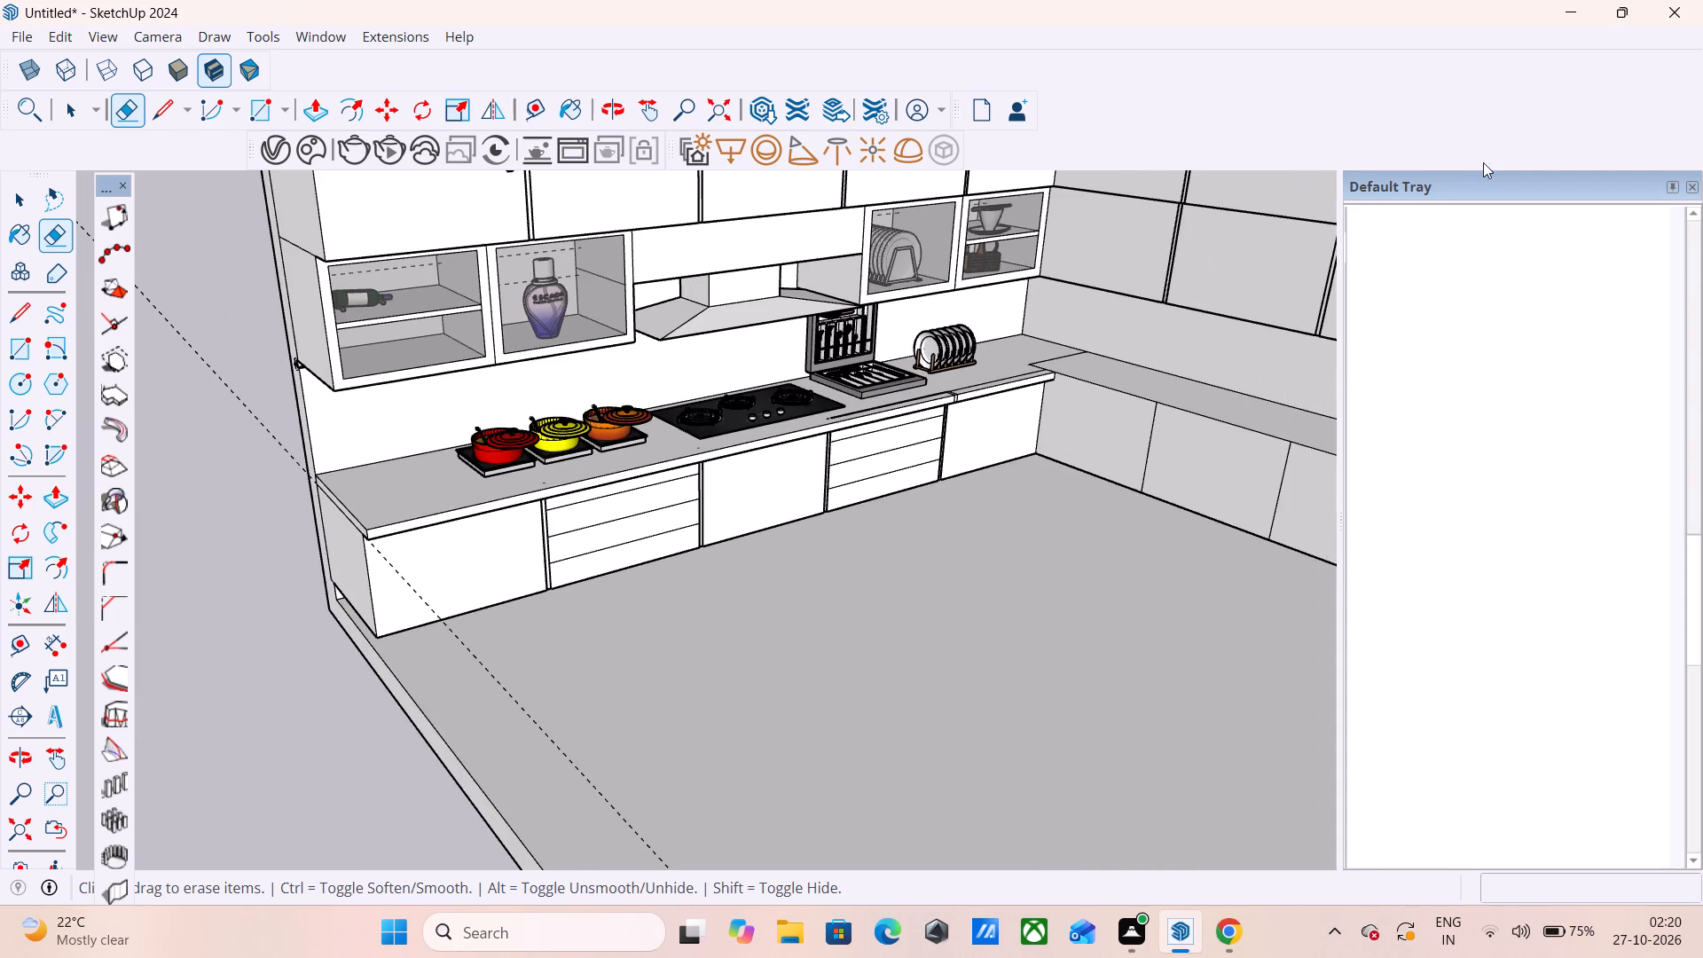
{"action": "scroll", "coordinate": [993, 422], "scroll_direction": "up", "scroll_amount": 10}
{"action": "left_click_drag", "start_coordinate": [946, 377], "coordinate": [927, 377]}
{"action": "left_click_drag", "start_coordinate": [938, 352], "coordinate": [895, 356]}
{"action": "left_click_drag", "start_coordinate": [895, 356], "coordinate": [893, 364]}
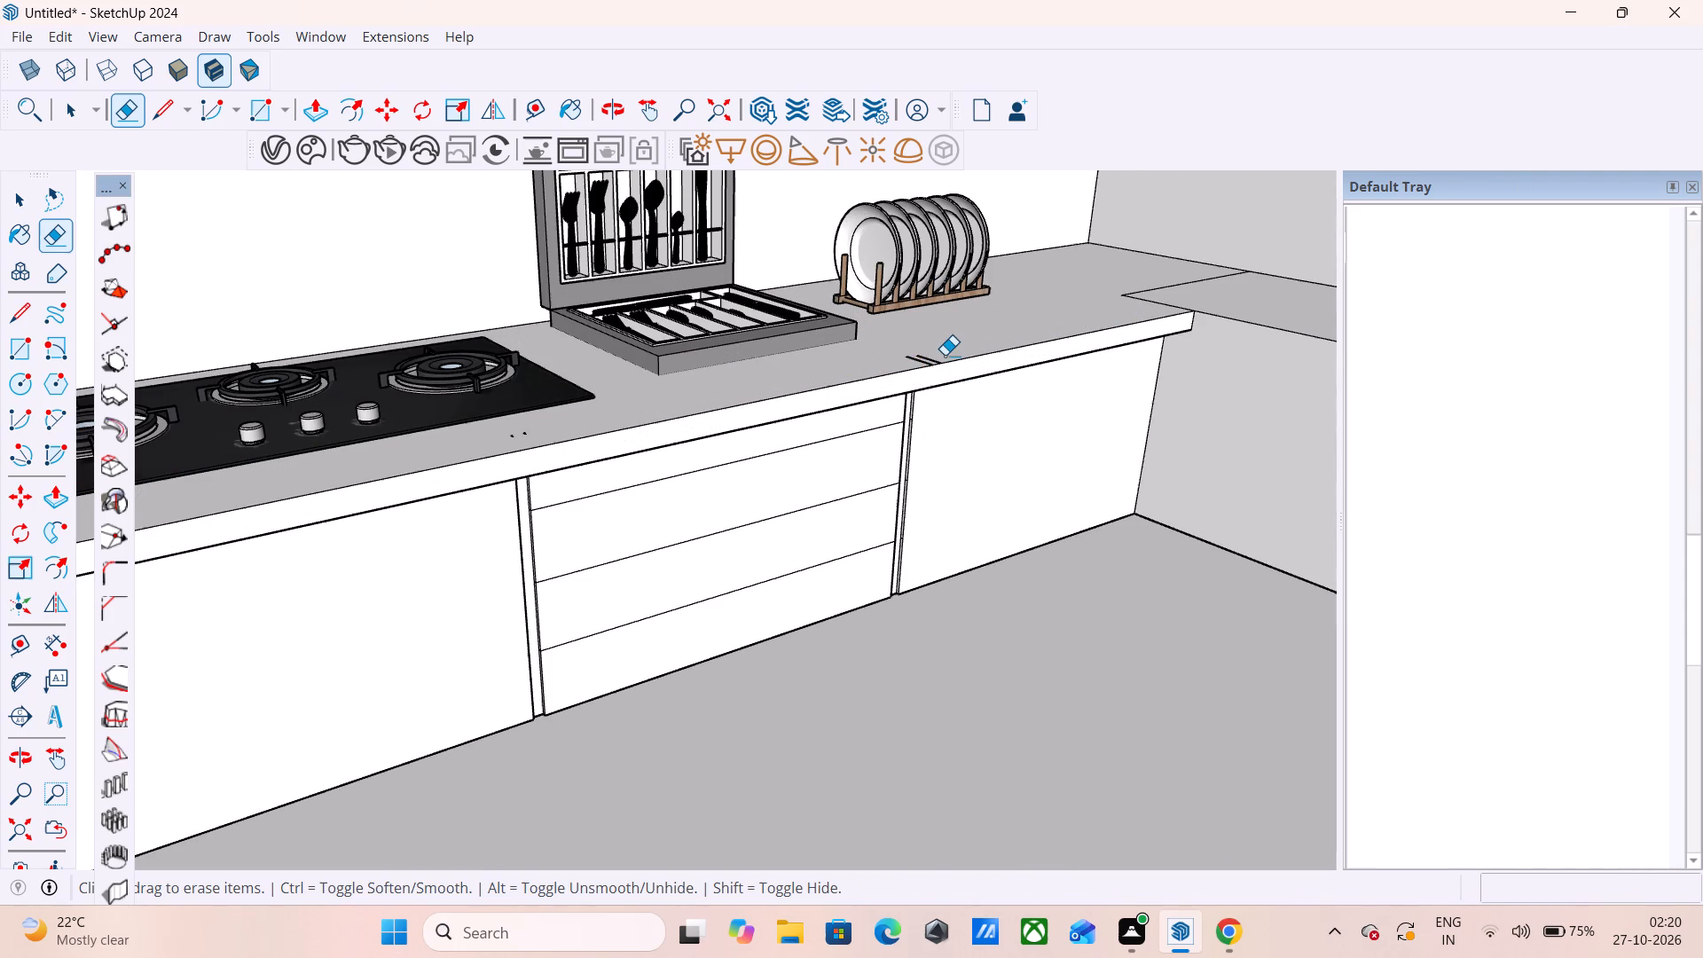
{"action": "left_click_drag", "start_coordinate": [945, 355], "coordinate": [918, 359]}
{"action": "left_click_drag", "start_coordinate": [875, 363], "coordinate": [900, 367]}
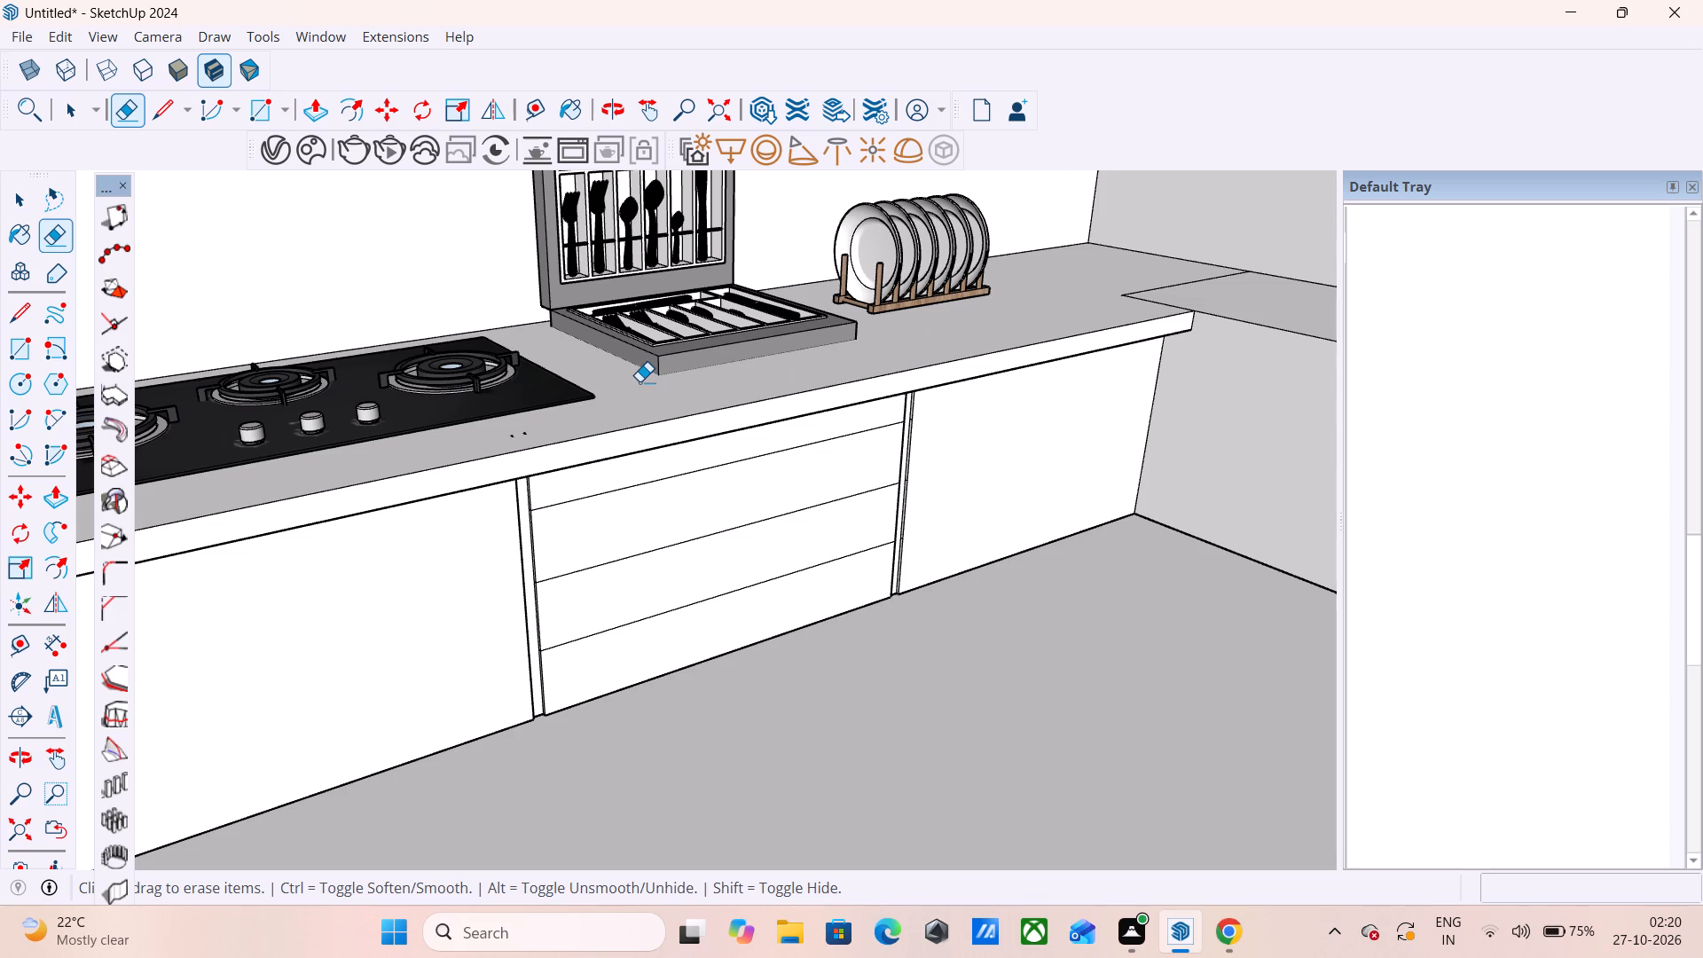
Erase the tiny leftover edge fragments on the countertop's top surface in front of the hob's corner beside the cutlery case.
{"action": "scroll", "coordinate": [447, 419], "scroll_direction": "up", "scroll_amount": 10}
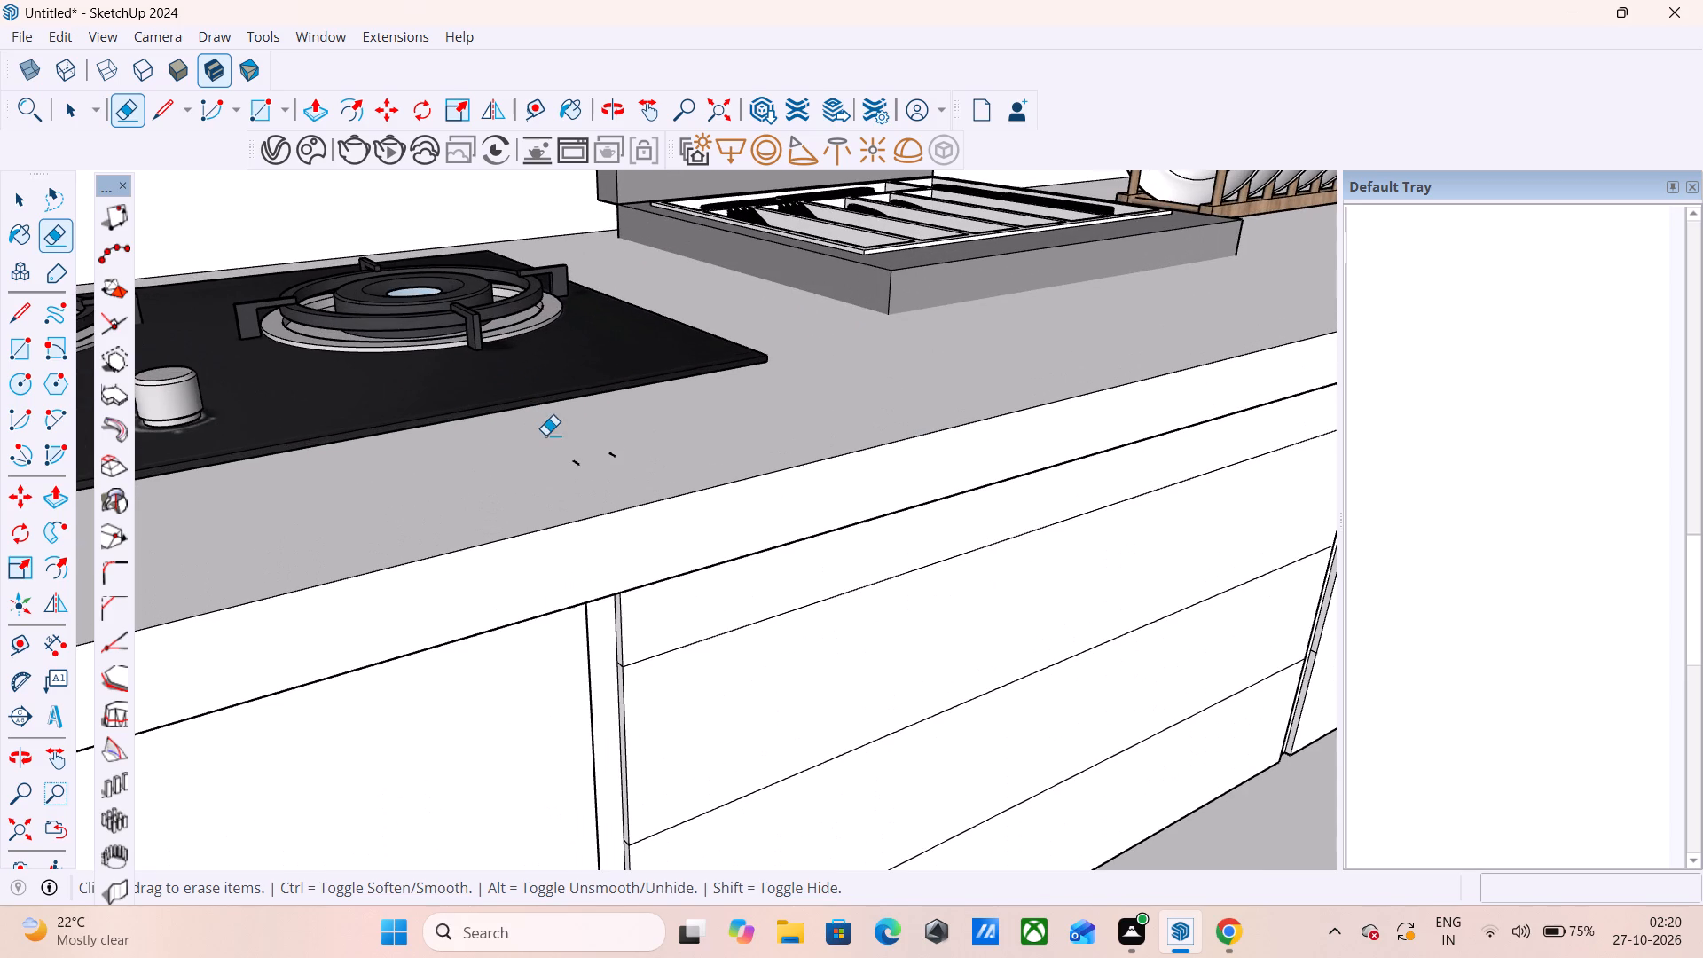
{"action": "left_click_drag", "start_coordinate": [608, 445], "coordinate": [608, 463]}
{"action": "left_click_drag", "start_coordinate": [601, 461], "coordinate": [571, 463]}
{"action": "left_click_drag", "start_coordinate": [621, 450], "coordinate": [617, 455]}
{"action": "left_click_drag", "start_coordinate": [617, 455], "coordinate": [613, 458]}
{"action": "left_click_drag", "start_coordinate": [577, 460], "coordinate": [577, 470]}
Draw an 11' 9" line across the adjoining cabinet run's fronts, from the finished overhang's bottom corner to the end panel's outer edge.
{"action": "scroll", "coordinate": [867, 352], "scroll_direction": "down", "scroll_amount": 5}
{"action": "scroll", "coordinate": [681, 415], "scroll_direction": "down", "scroll_amount": 15}
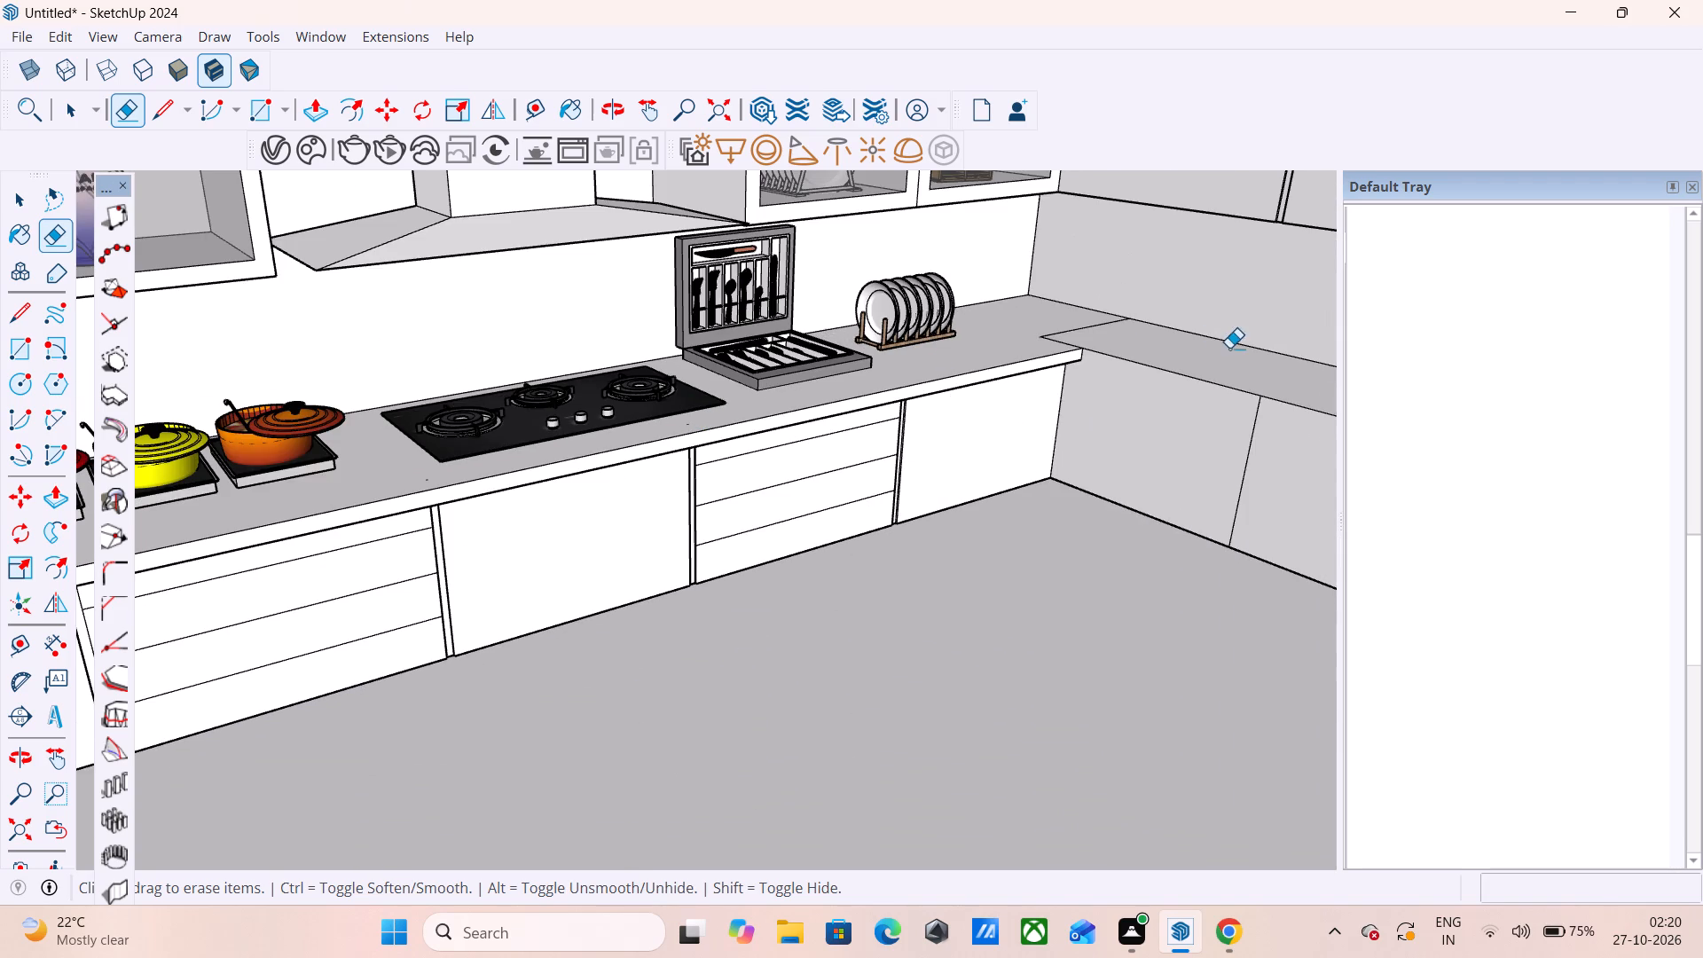
{"action": "scroll", "coordinate": [908, 334], "scroll_direction": "up", "scroll_amount": 5}
{"action": "scroll", "coordinate": [627, 333], "scroll_direction": "down", "scroll_amount": 13}
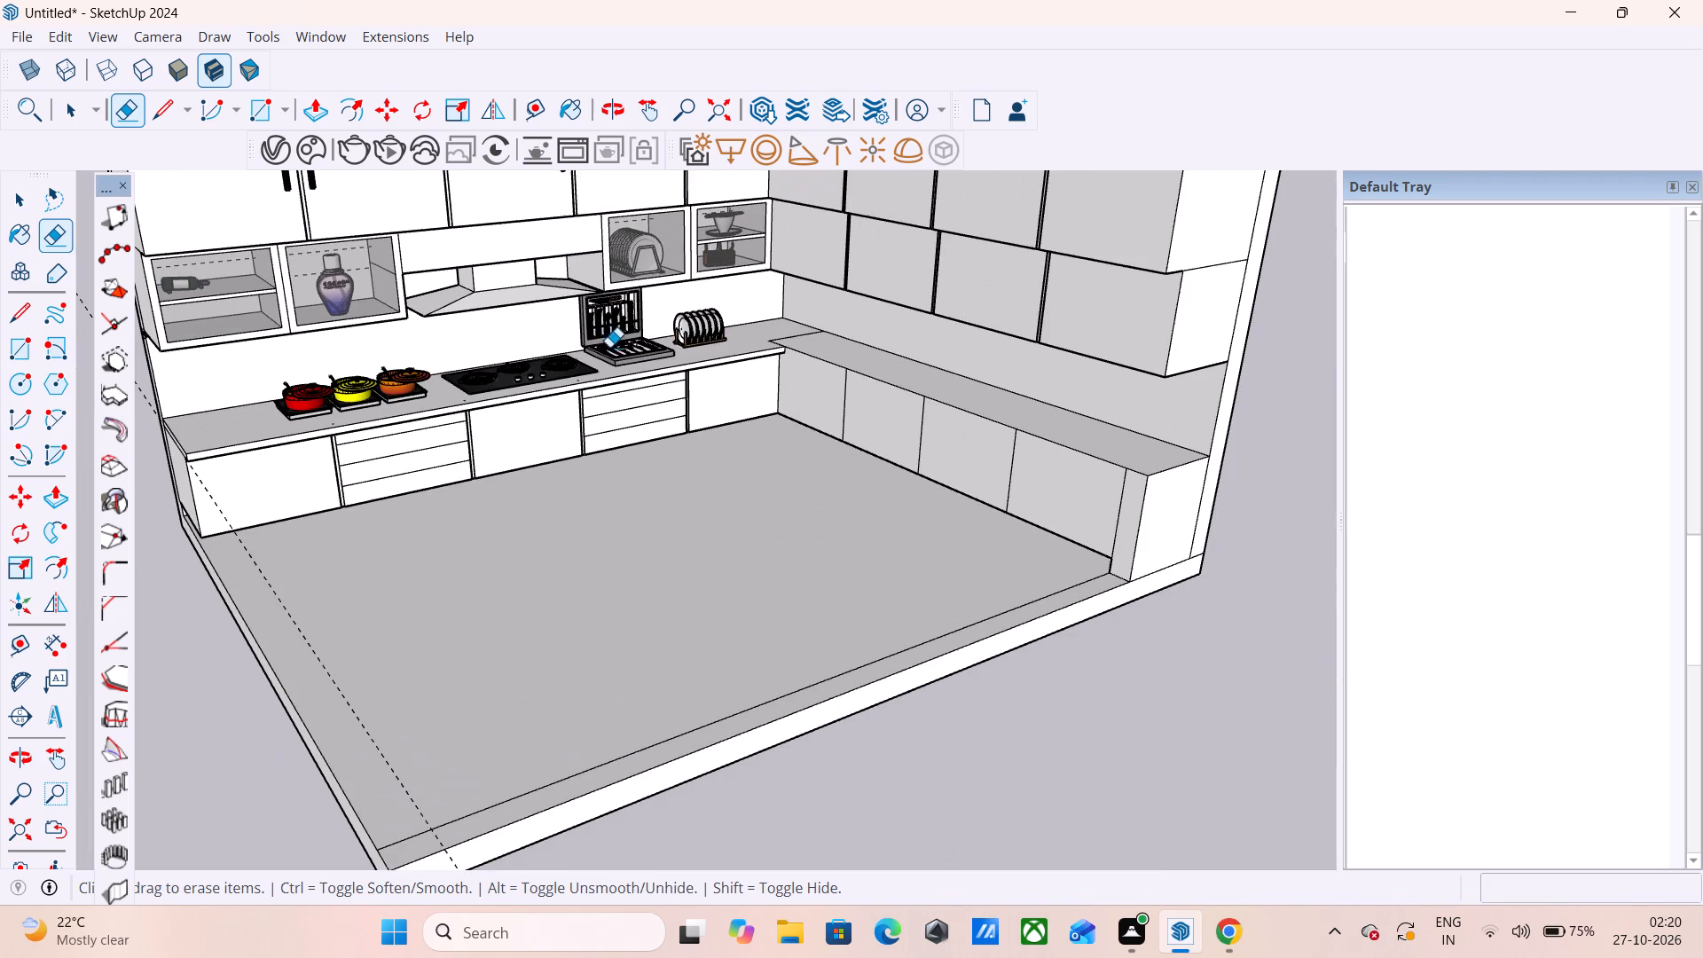
{"action": "scroll", "coordinate": [1104, 437], "scroll_direction": "up", "scroll_amount": 11}
{"action": "middle_click_drag", "start_coordinate": [1121, 491], "coordinate": [1335, 462]}
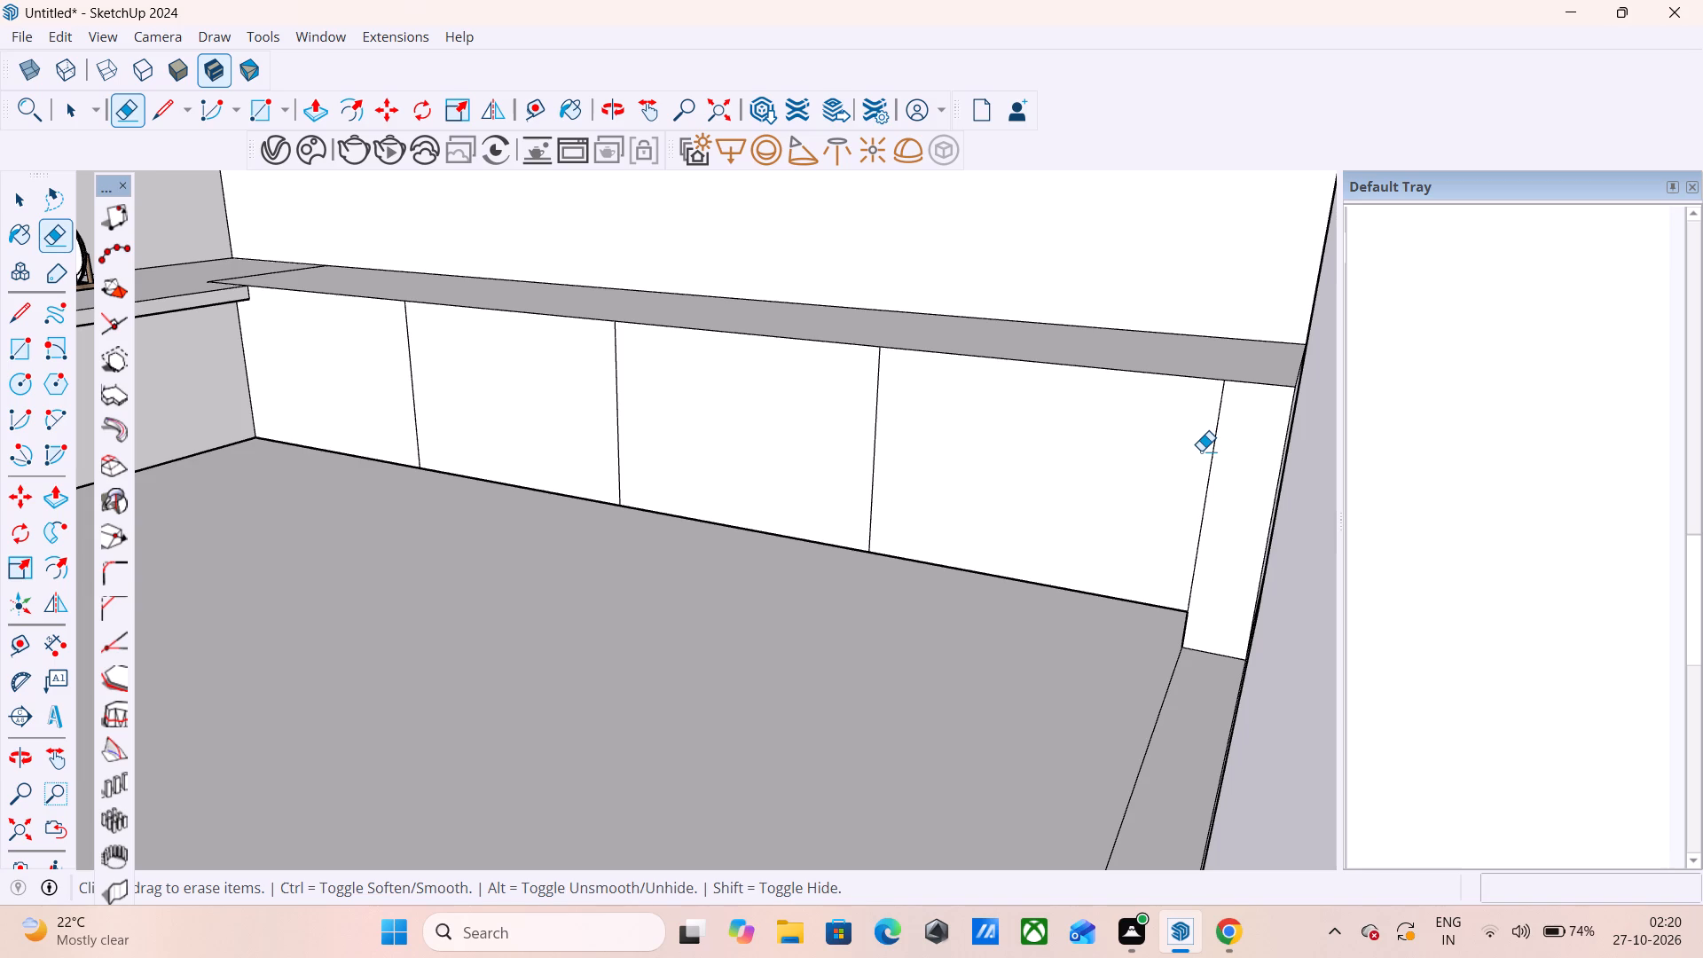
{"action": "key", "text": "l"}
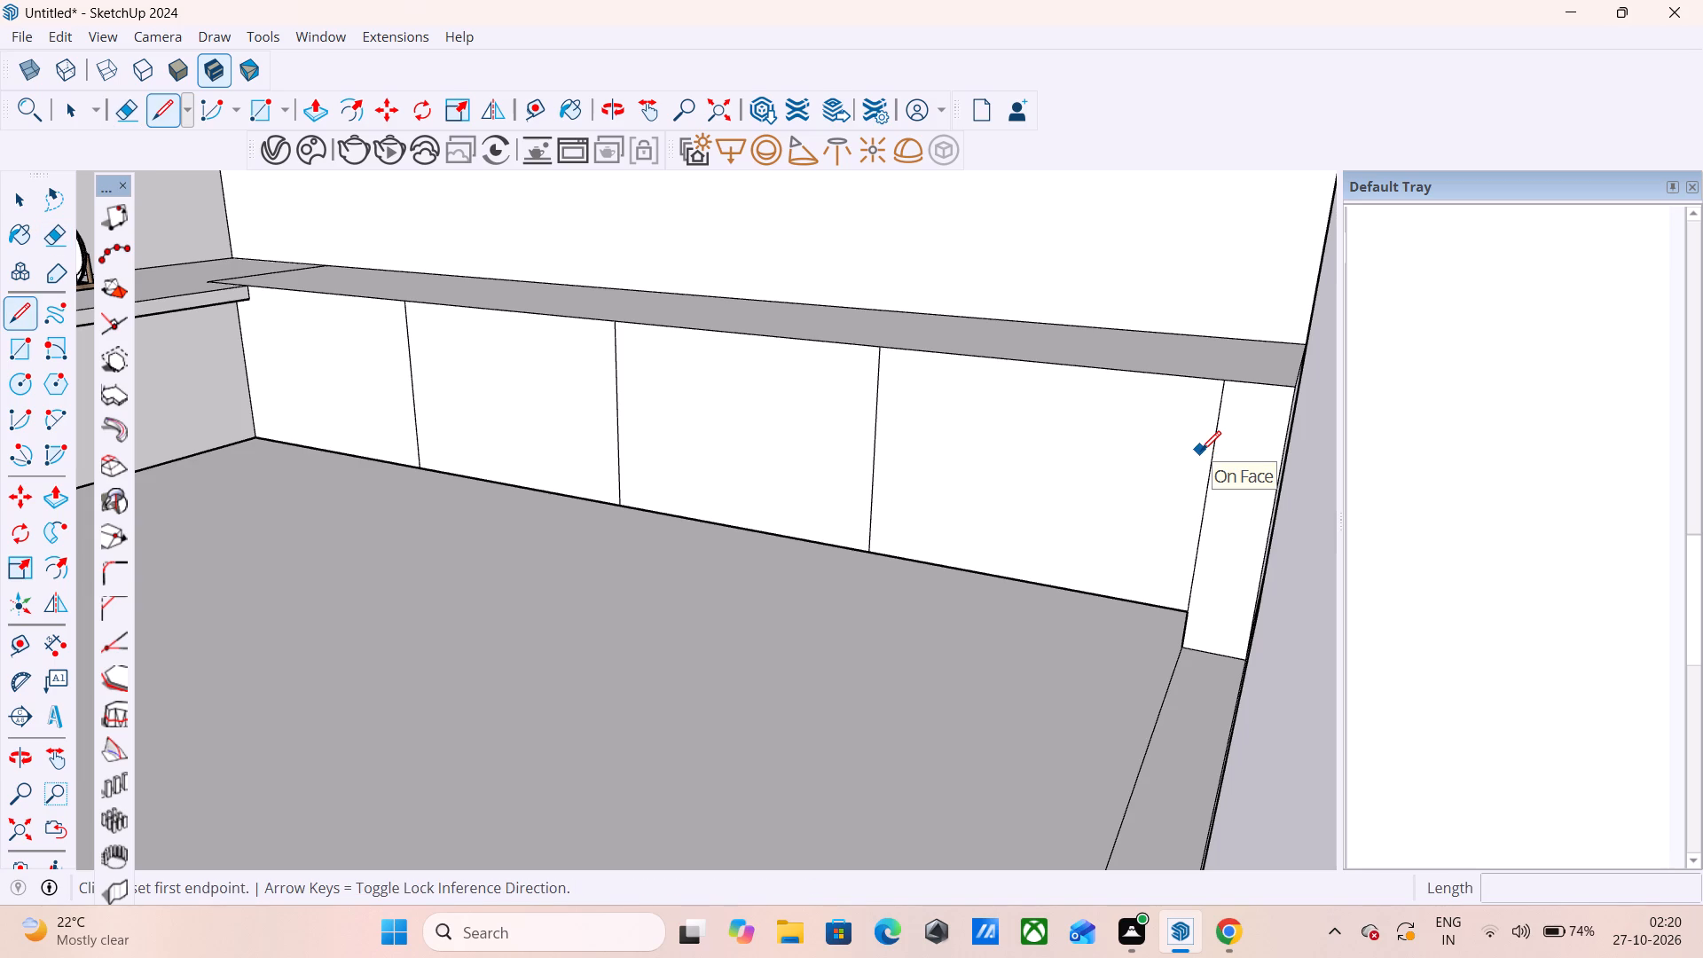
{"action": "scroll", "coordinate": [252, 298], "scroll_direction": "up", "scroll_amount": 7}
{"action": "left_click", "coordinate": [253, 295]}
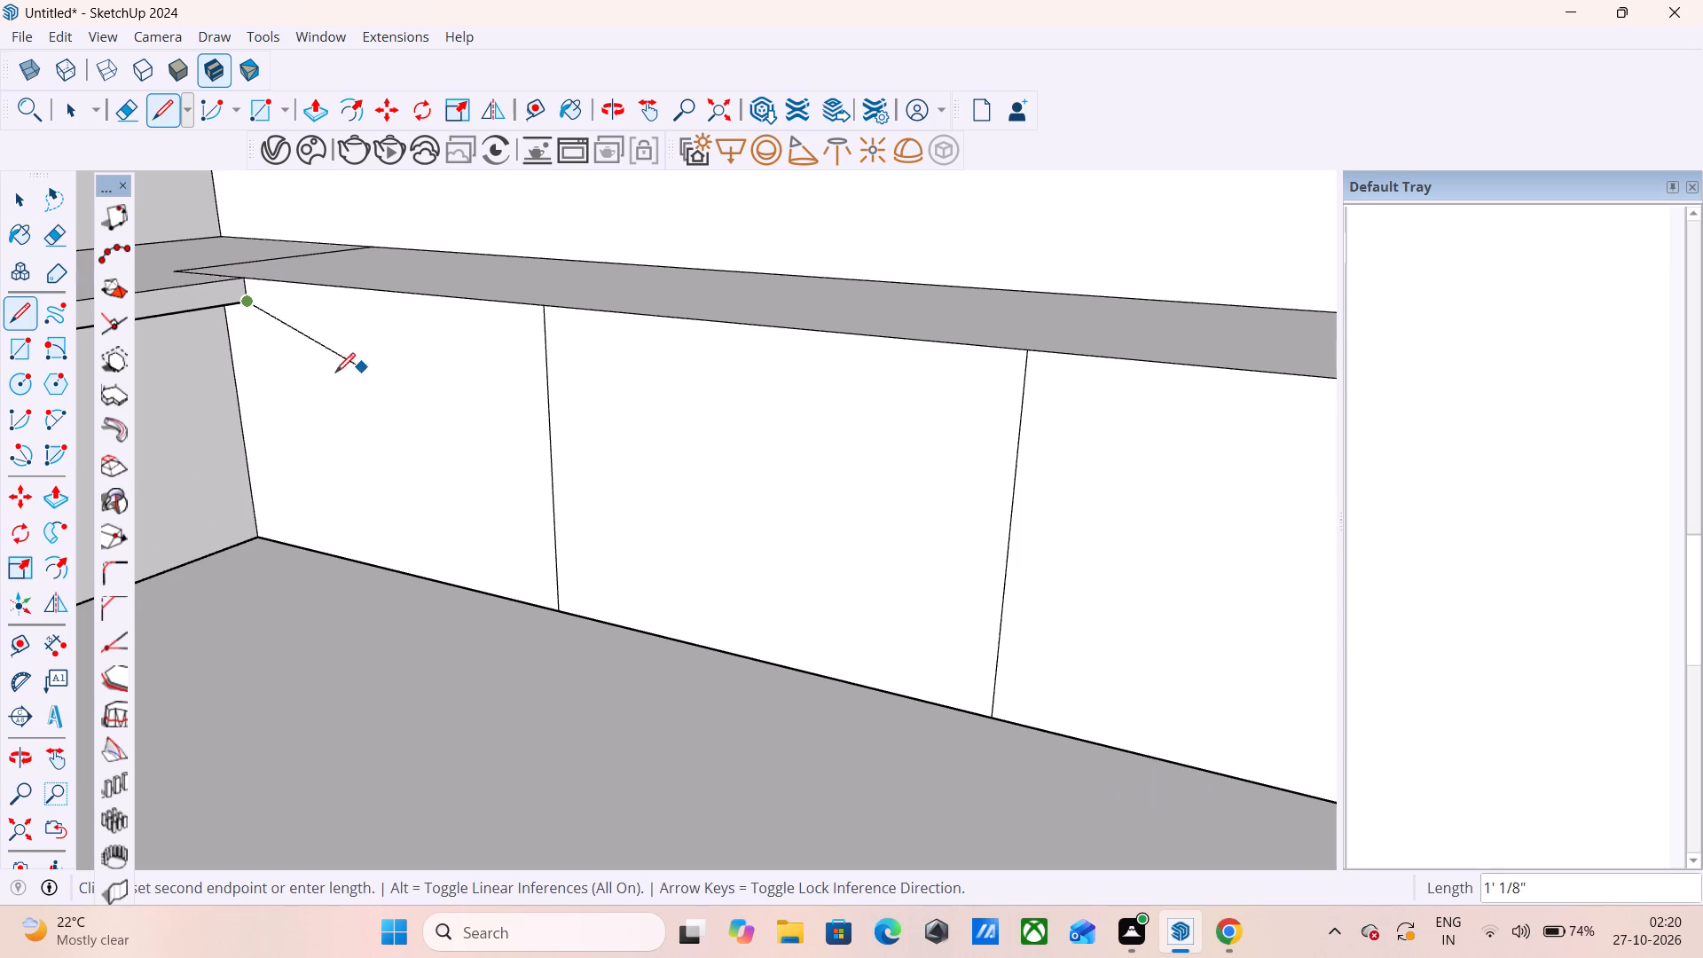
{"action": "scroll", "coordinate": [164, 297], "scroll_direction": "down", "scroll_amount": 11}
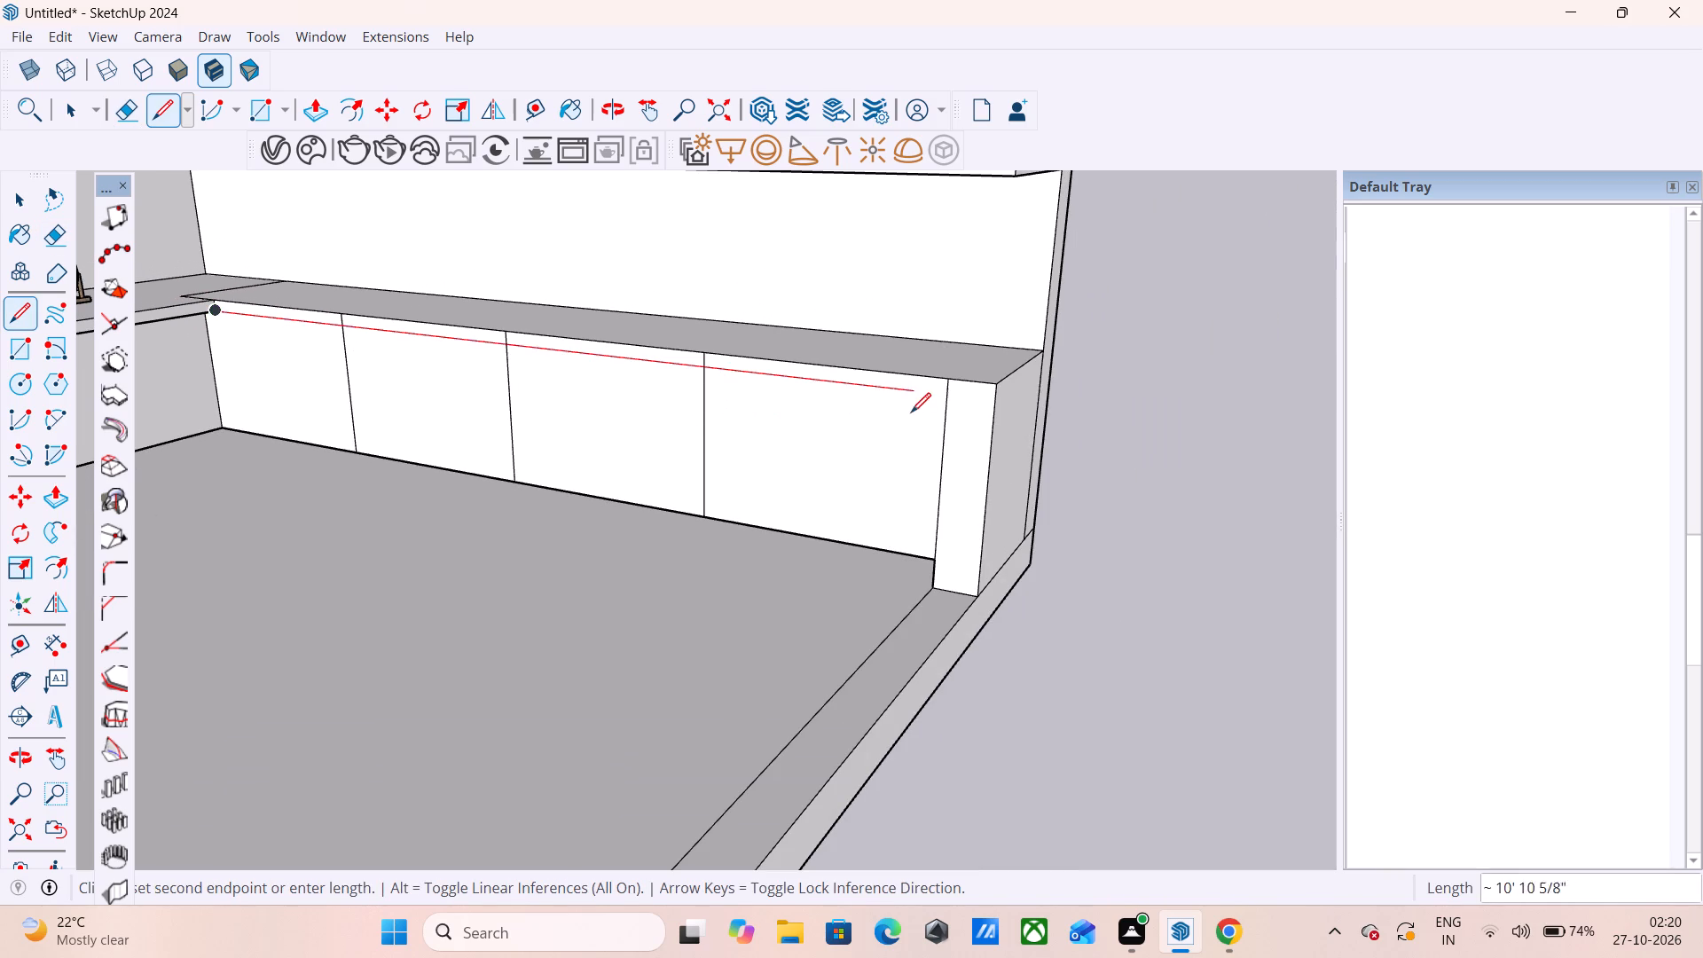
{"action": "left_click", "coordinate": [993, 403]}
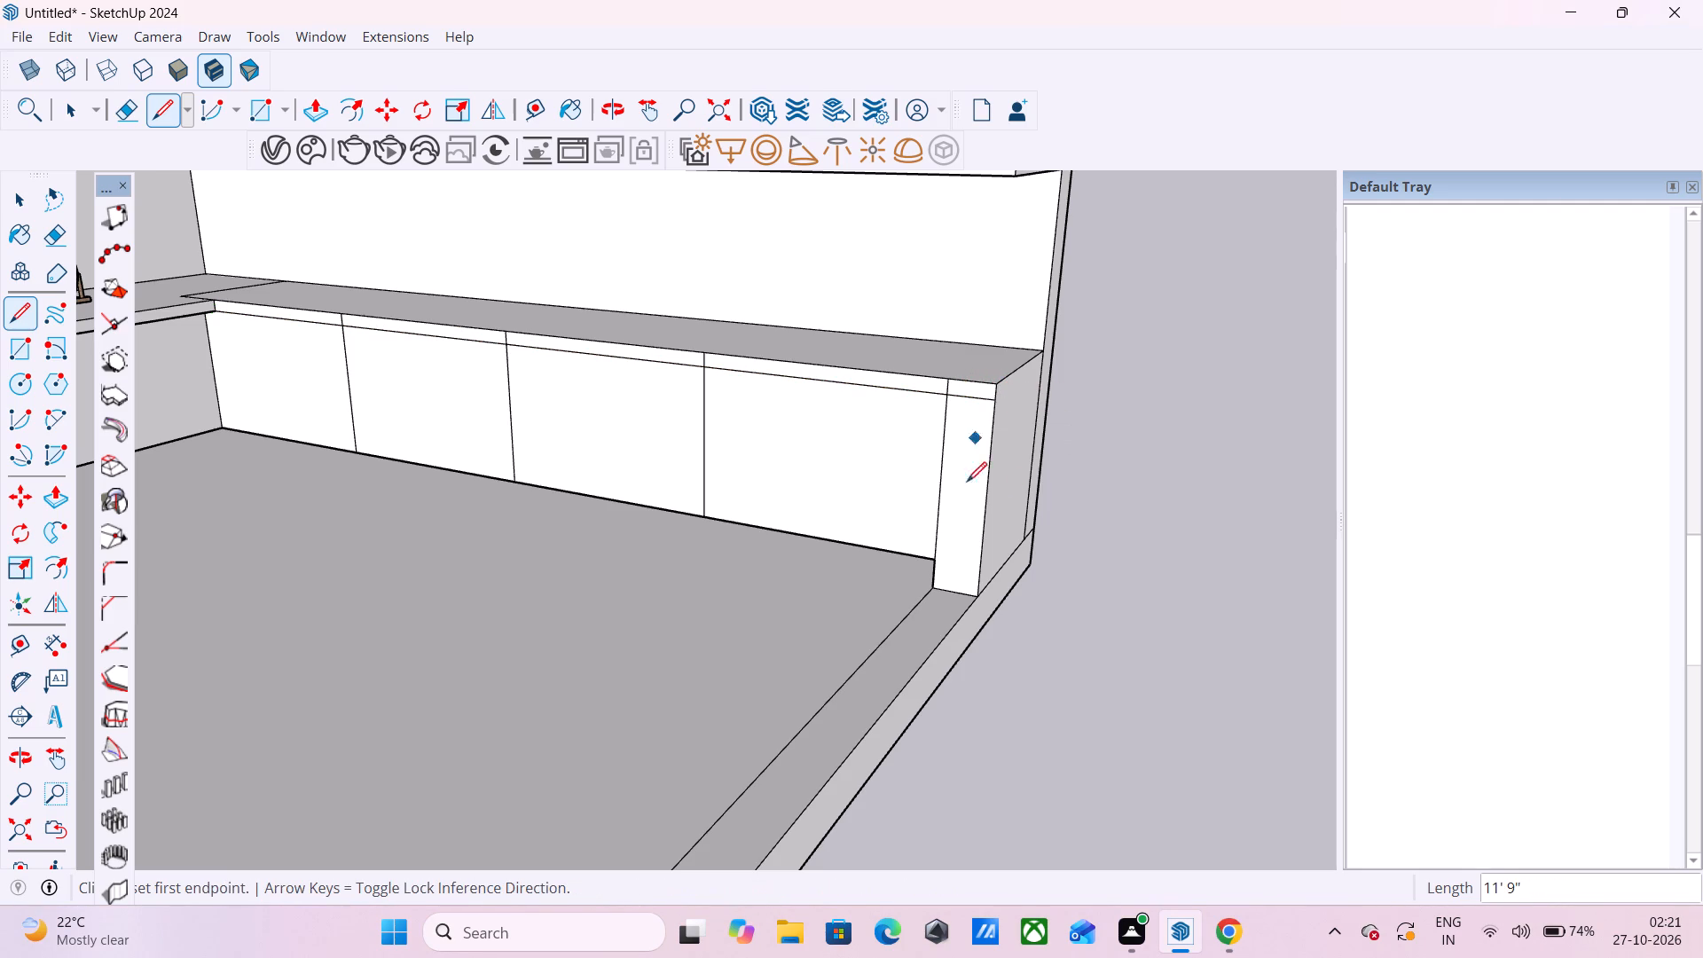
Extrude every strip above that line outward 3 inches, from the end panel across all four cabinets to the corner.
{"action": "key", "text": "p"}
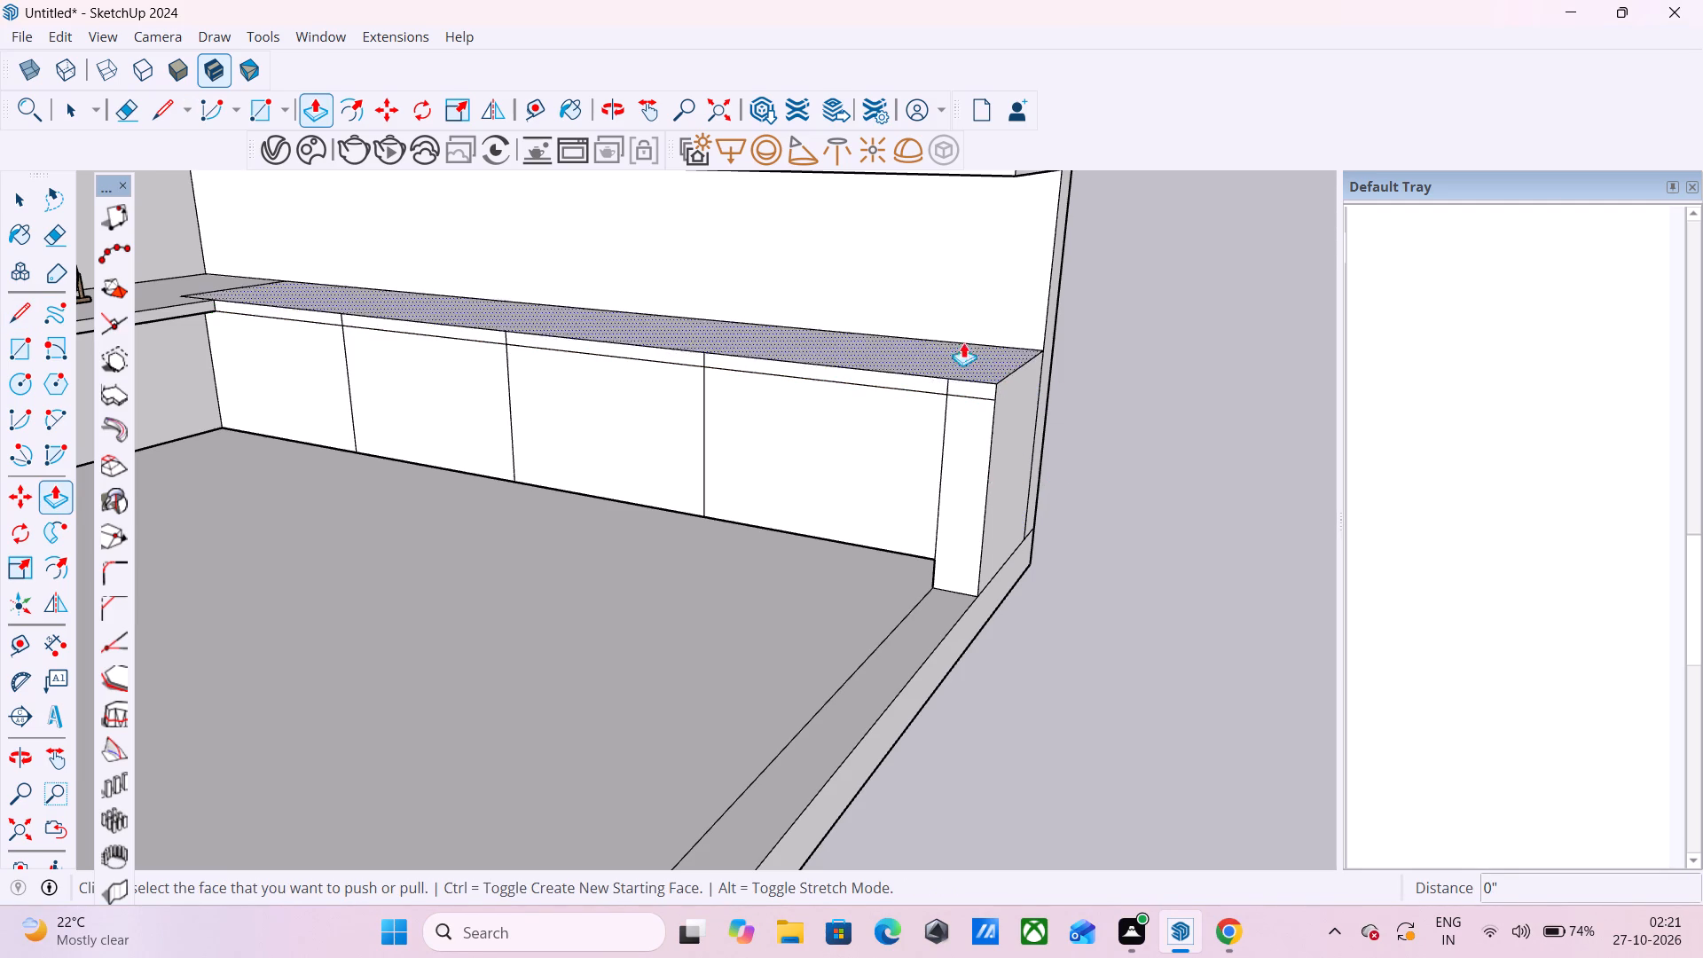
{"action": "left_click", "coordinate": [974, 385]}
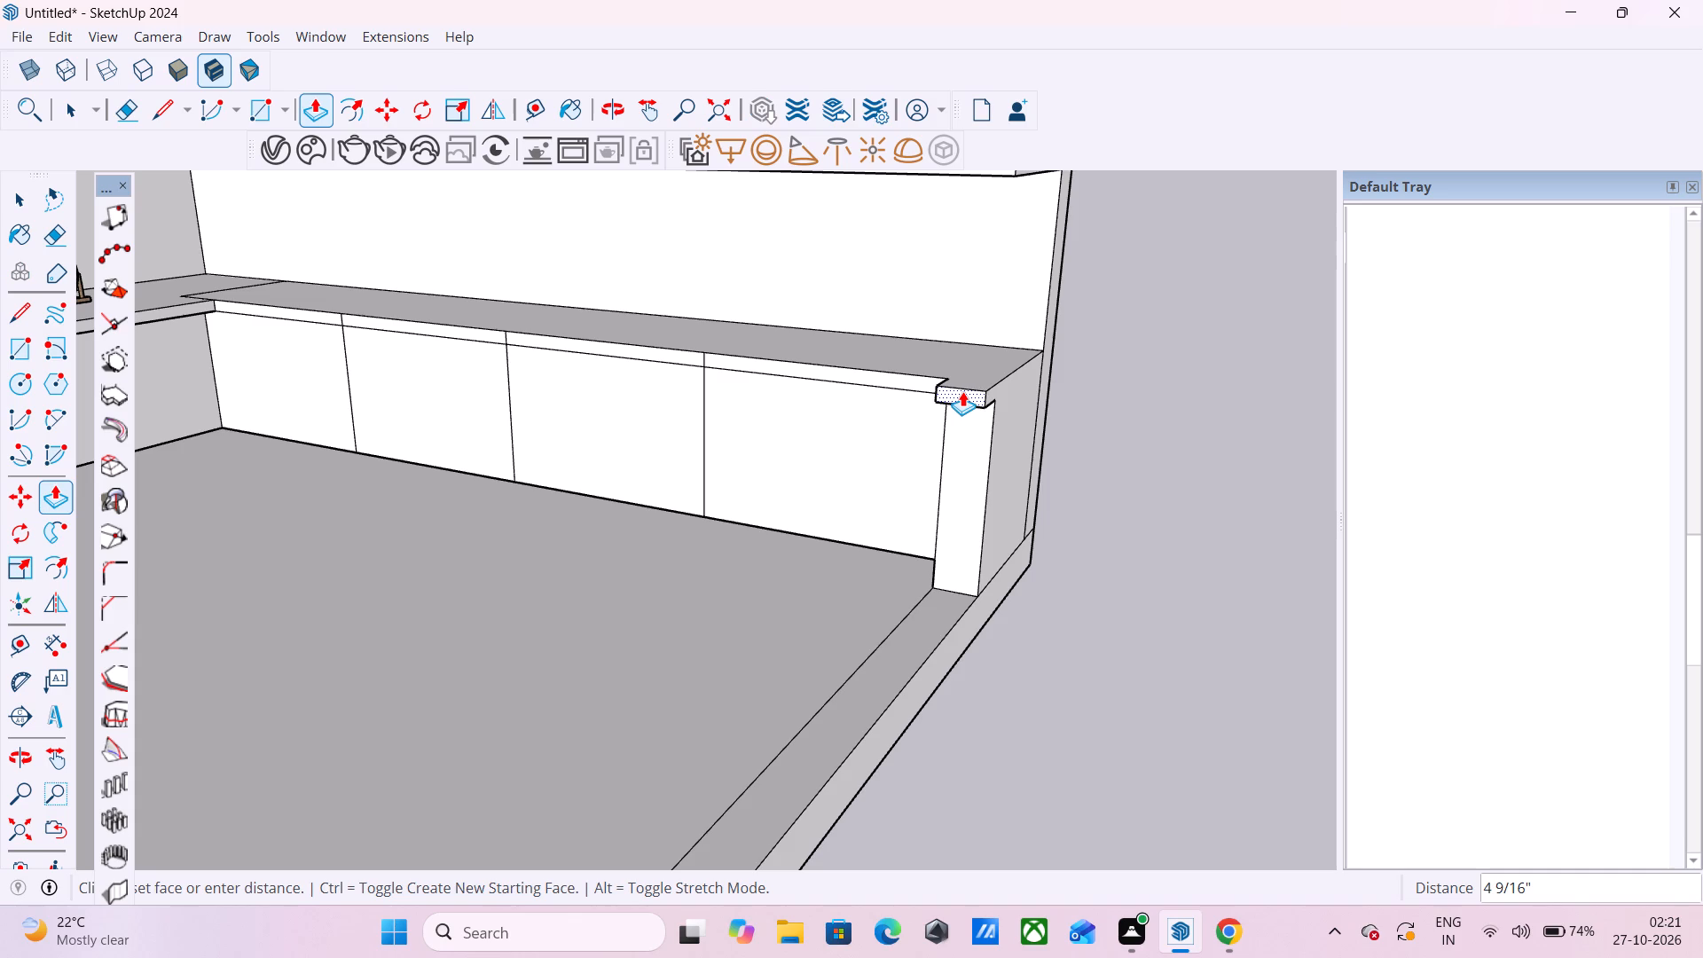
{"action": "key", "text": "3"}
{"action": "key", "text": "Return"}
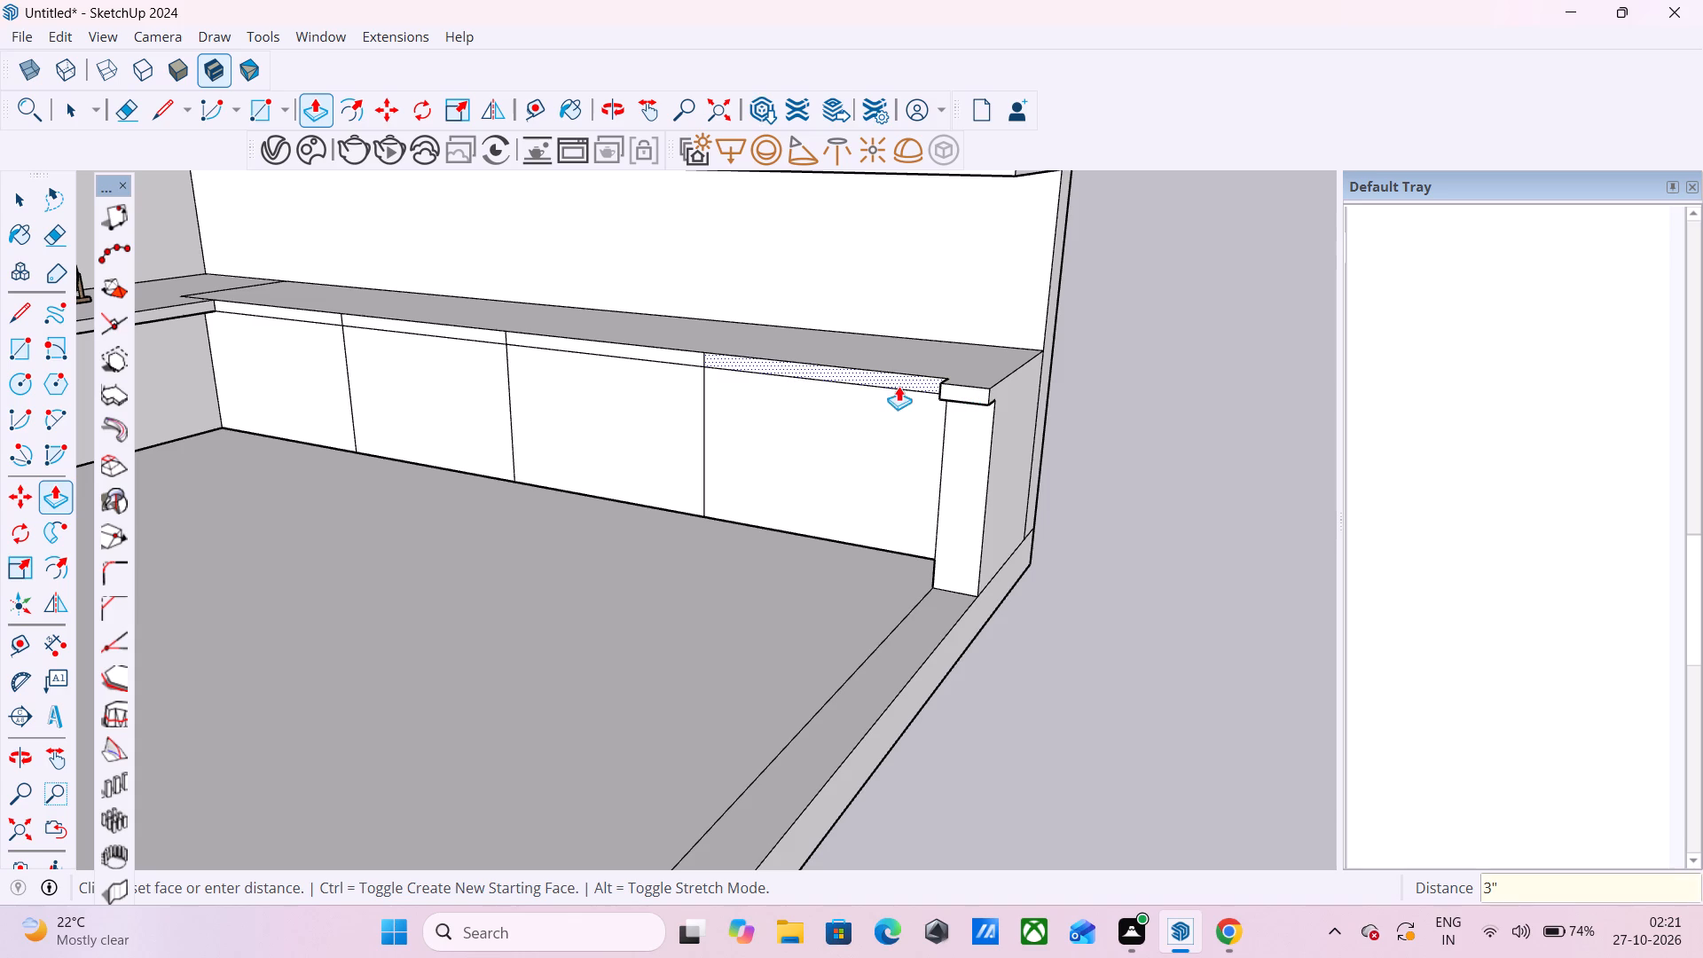
{"action": "double_click", "coordinate": [900, 376]}
{"action": "scroll", "coordinate": [585, 346], "scroll_direction": "up", "scroll_amount": 2}
{"action": "double_click", "coordinate": [585, 346]}
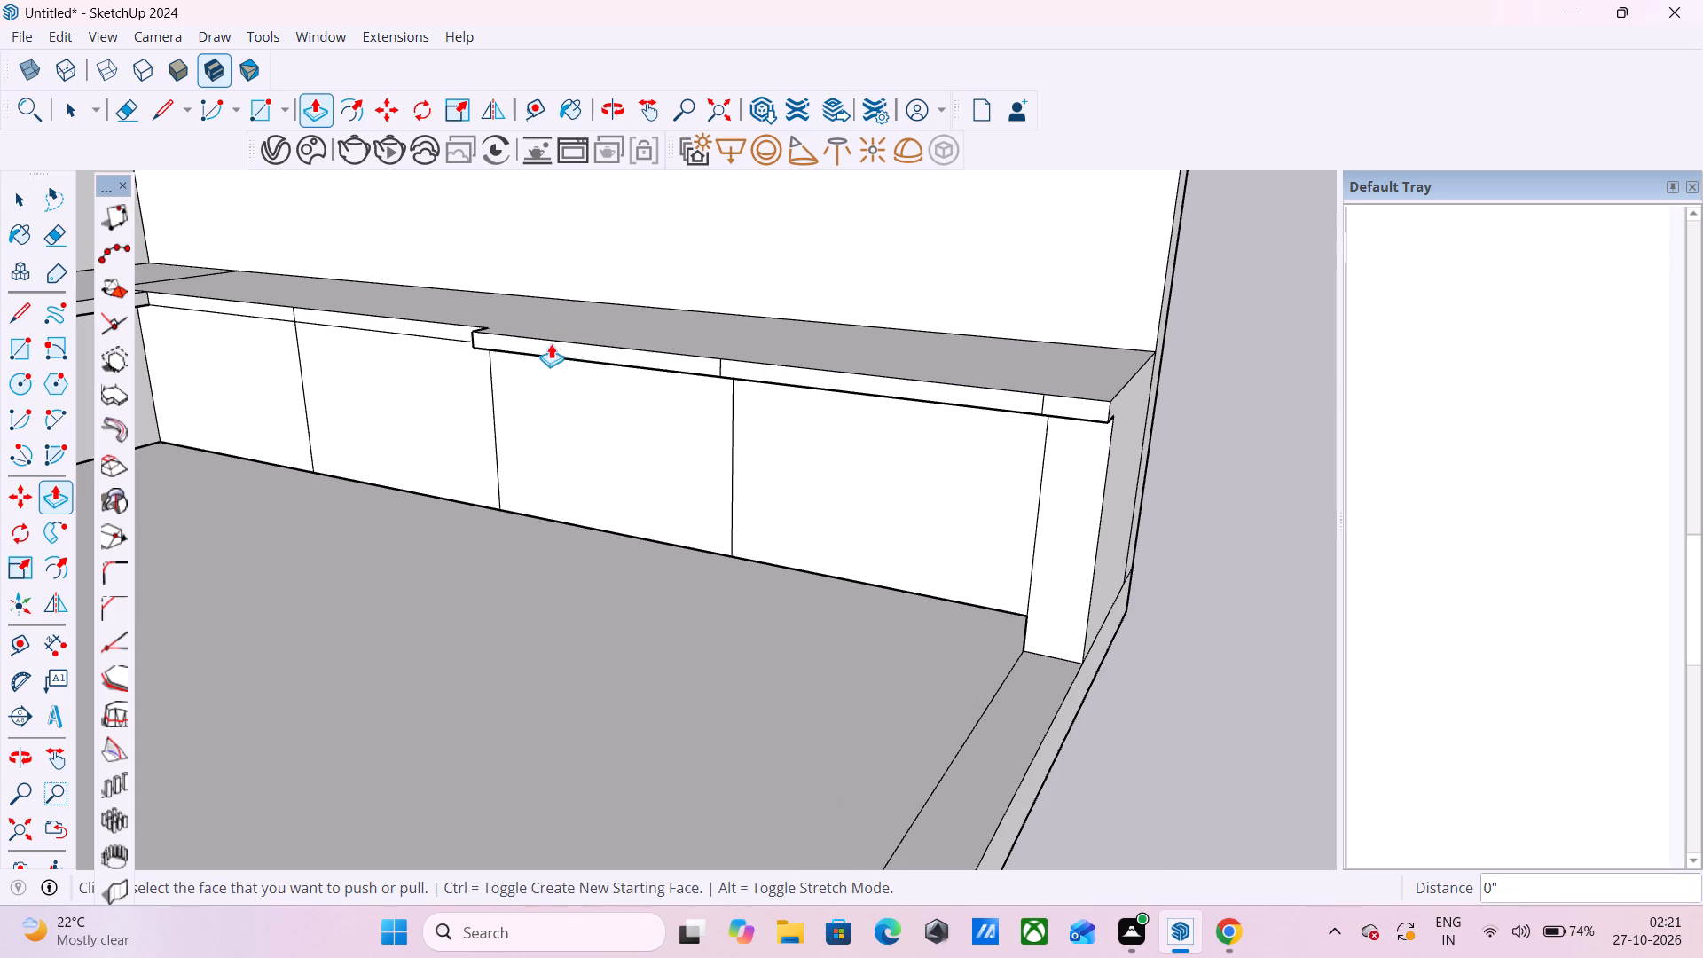
{"action": "double_click", "coordinate": [432, 322]}
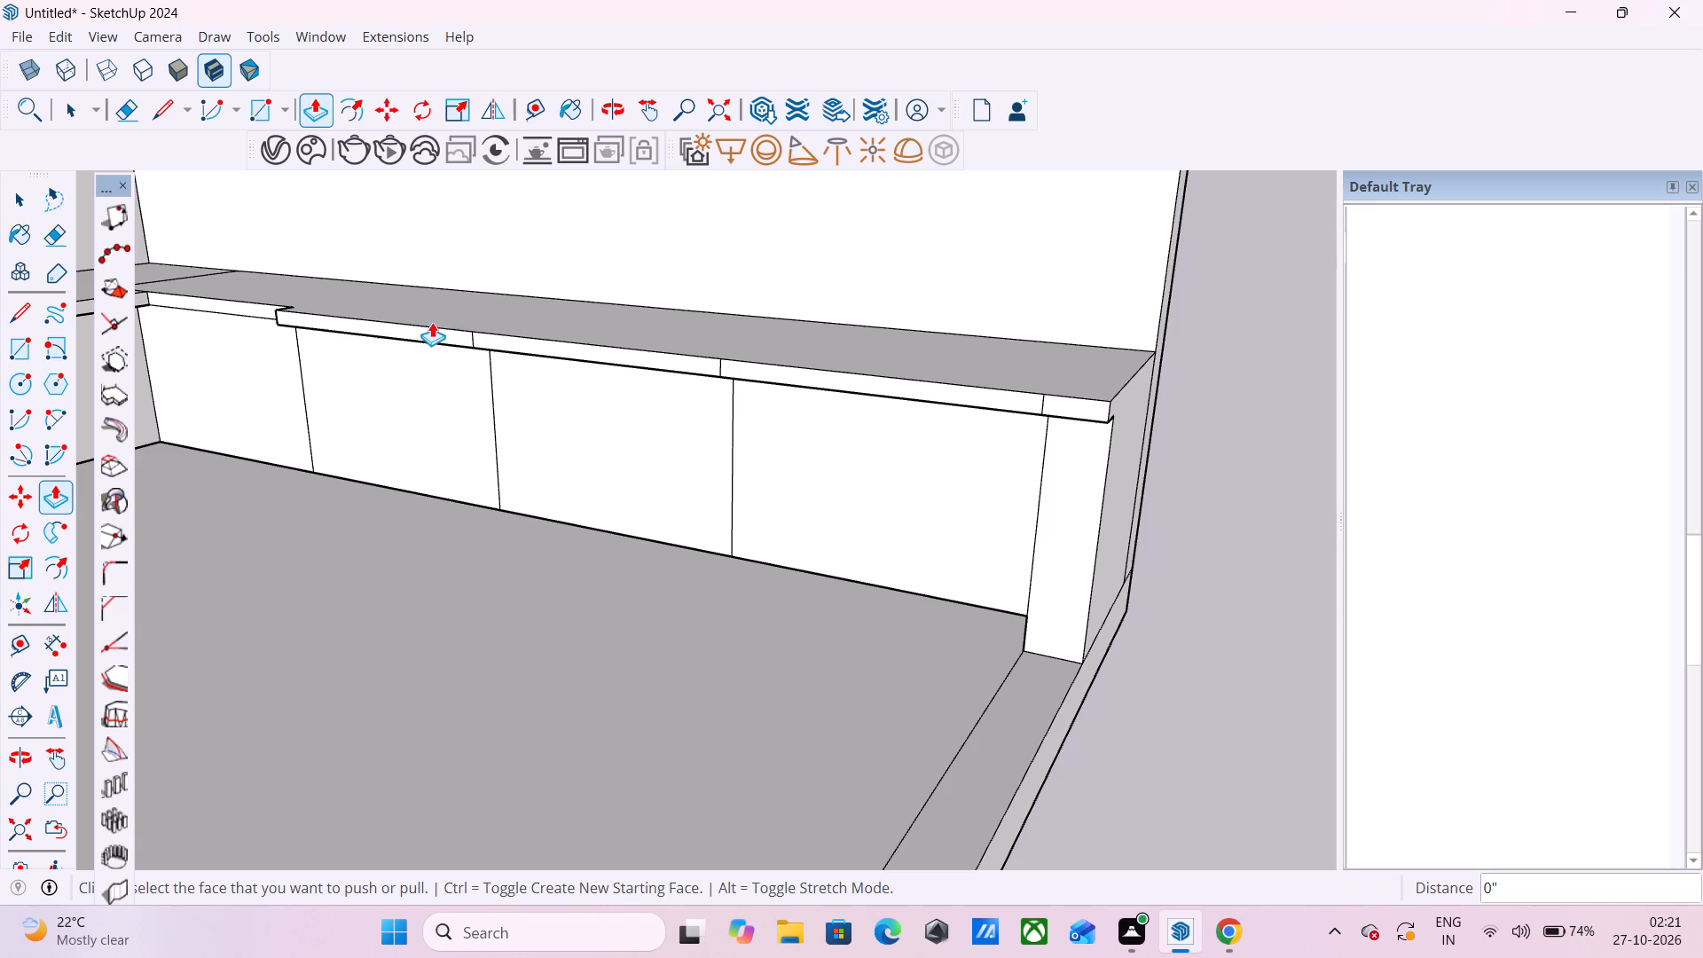
{"action": "double_click", "coordinate": [266, 304]}
{"action": "scroll", "coordinate": [636, 301], "scroll_direction": "down", "scroll_amount": 6}
Erase the vertical seam lines on the adjoining run's countertop overhang edge, from the corner cabinets to the end panel.
{"action": "key", "text": "e"}
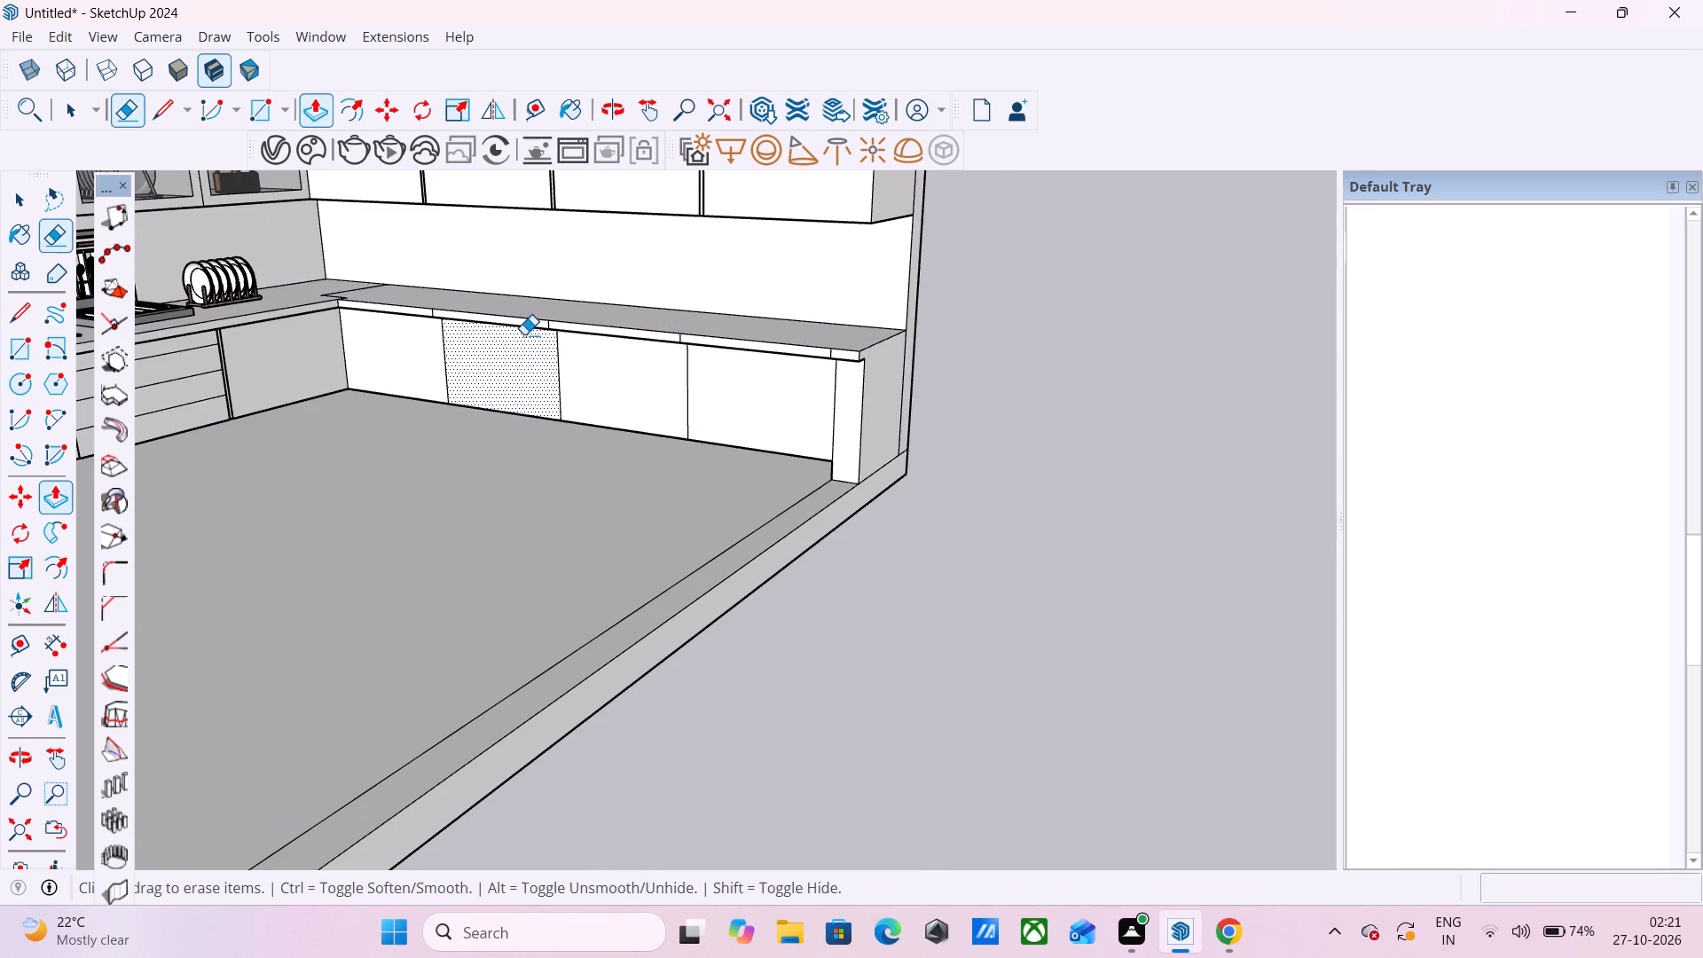
{"action": "scroll", "coordinate": [467, 316], "scroll_direction": "up", "scroll_amount": 12}
{"action": "left_click", "coordinate": [411, 322]}
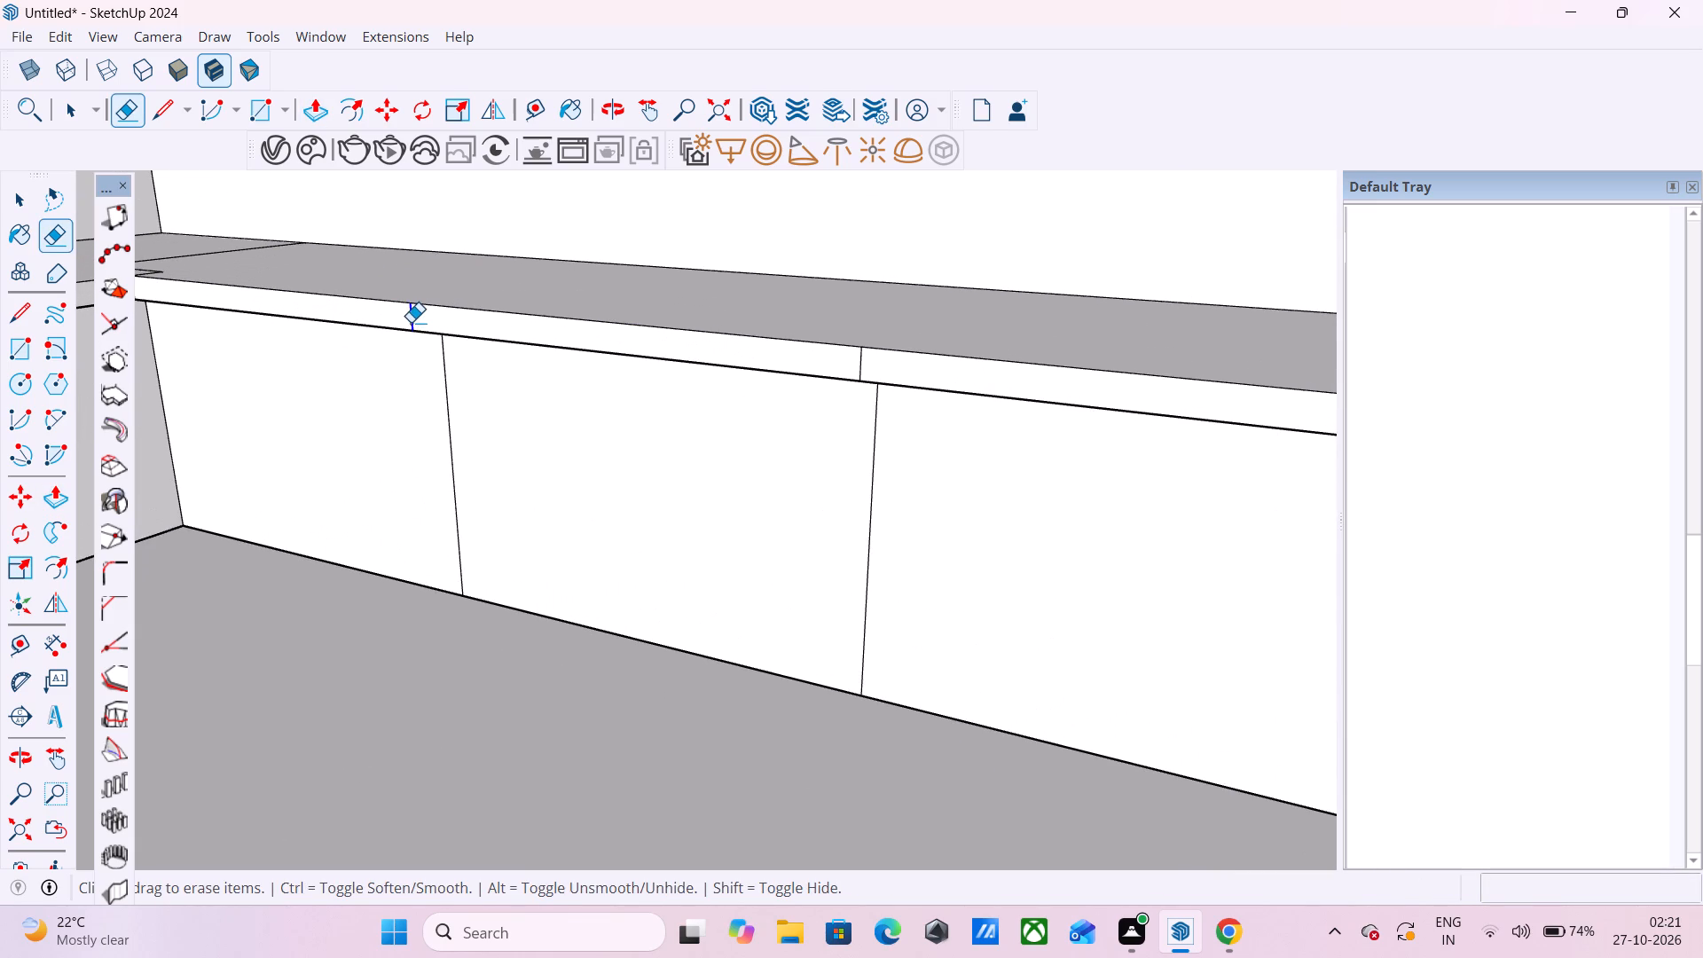
{"action": "left_click", "coordinate": [862, 365]}
{"action": "scroll", "coordinate": [652, 348], "scroll_direction": "down", "scroll_amount": 8}
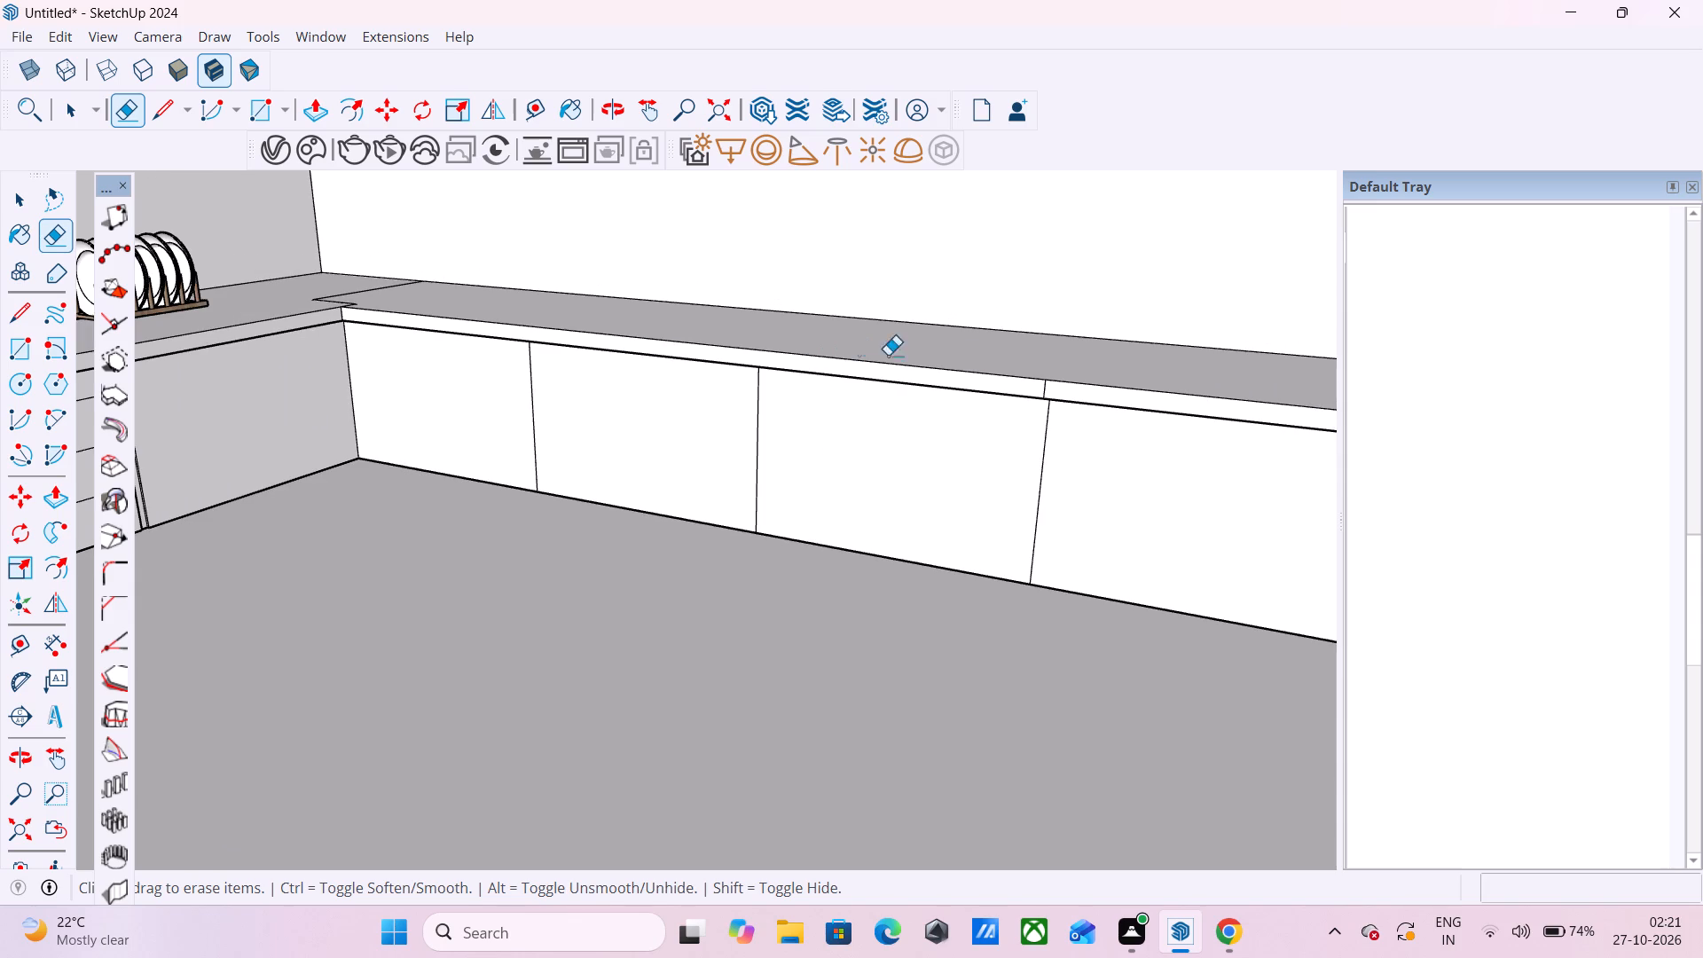
{"action": "scroll", "coordinate": [1034, 405], "scroll_direction": "up", "scroll_amount": 4}
{"action": "left_click_drag", "start_coordinate": [1054, 379], "coordinate": [1045, 379]}
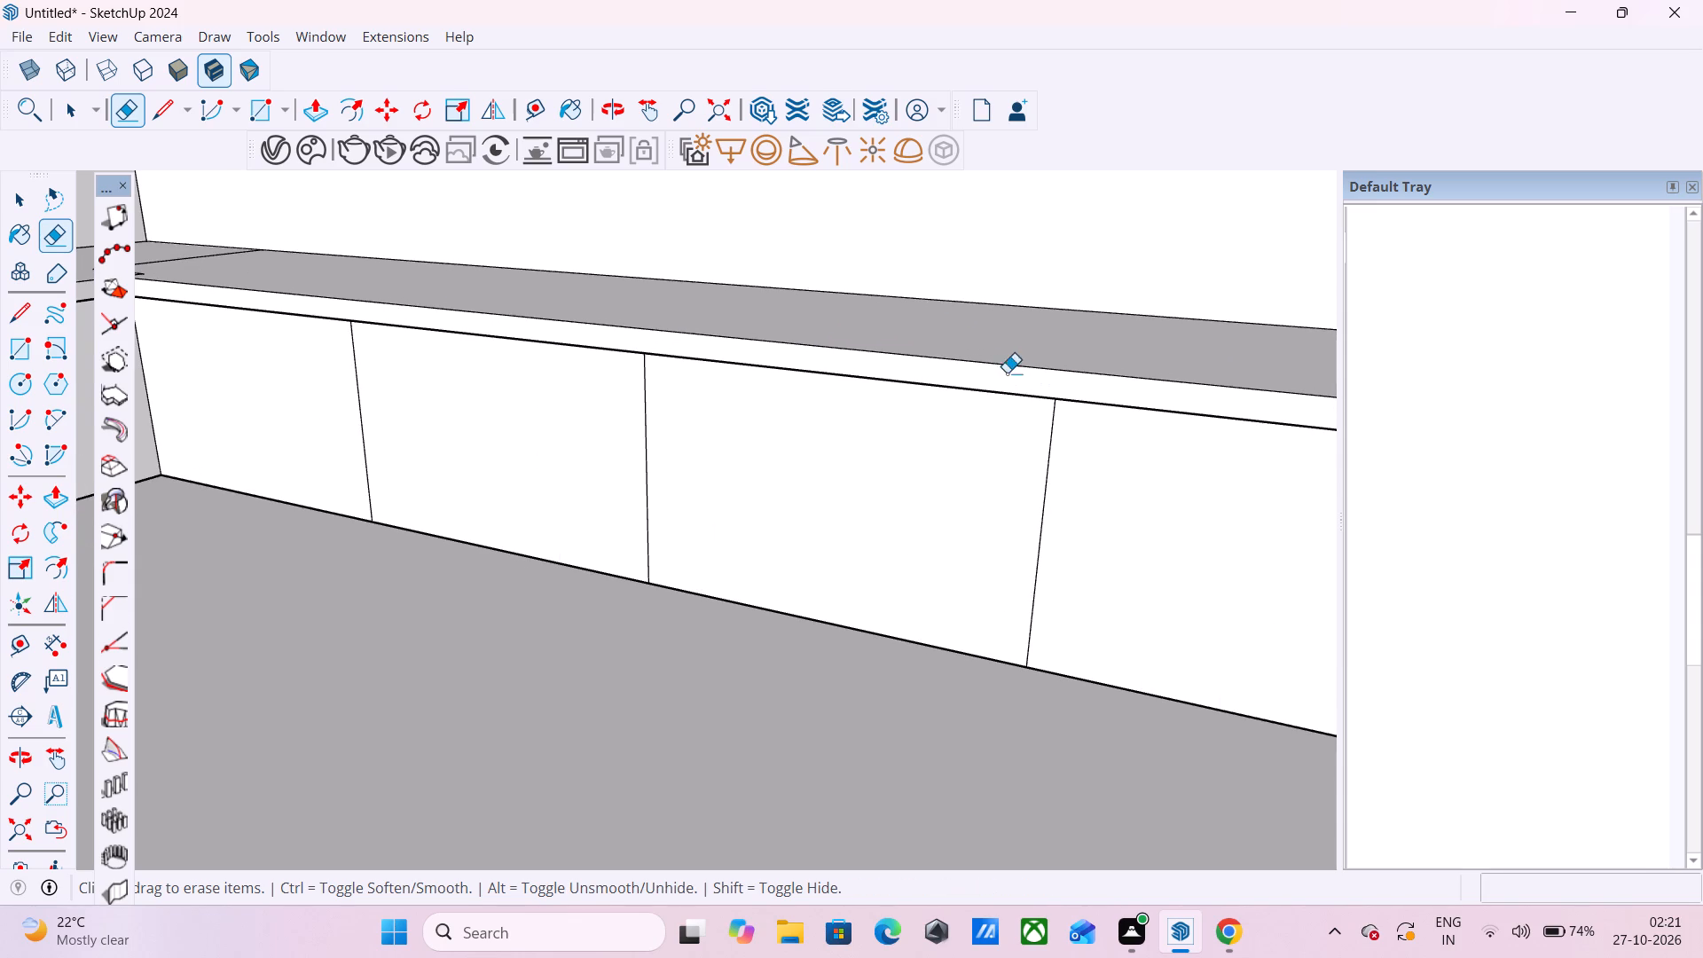
{"action": "scroll", "coordinate": [854, 369], "scroll_direction": "down", "scroll_amount": 4}
{"action": "scroll", "coordinate": [757, 382], "scroll_direction": "down", "scroll_amount": 5}
{"action": "scroll", "coordinate": [1134, 413], "scroll_direction": "up", "scroll_amount": 4}
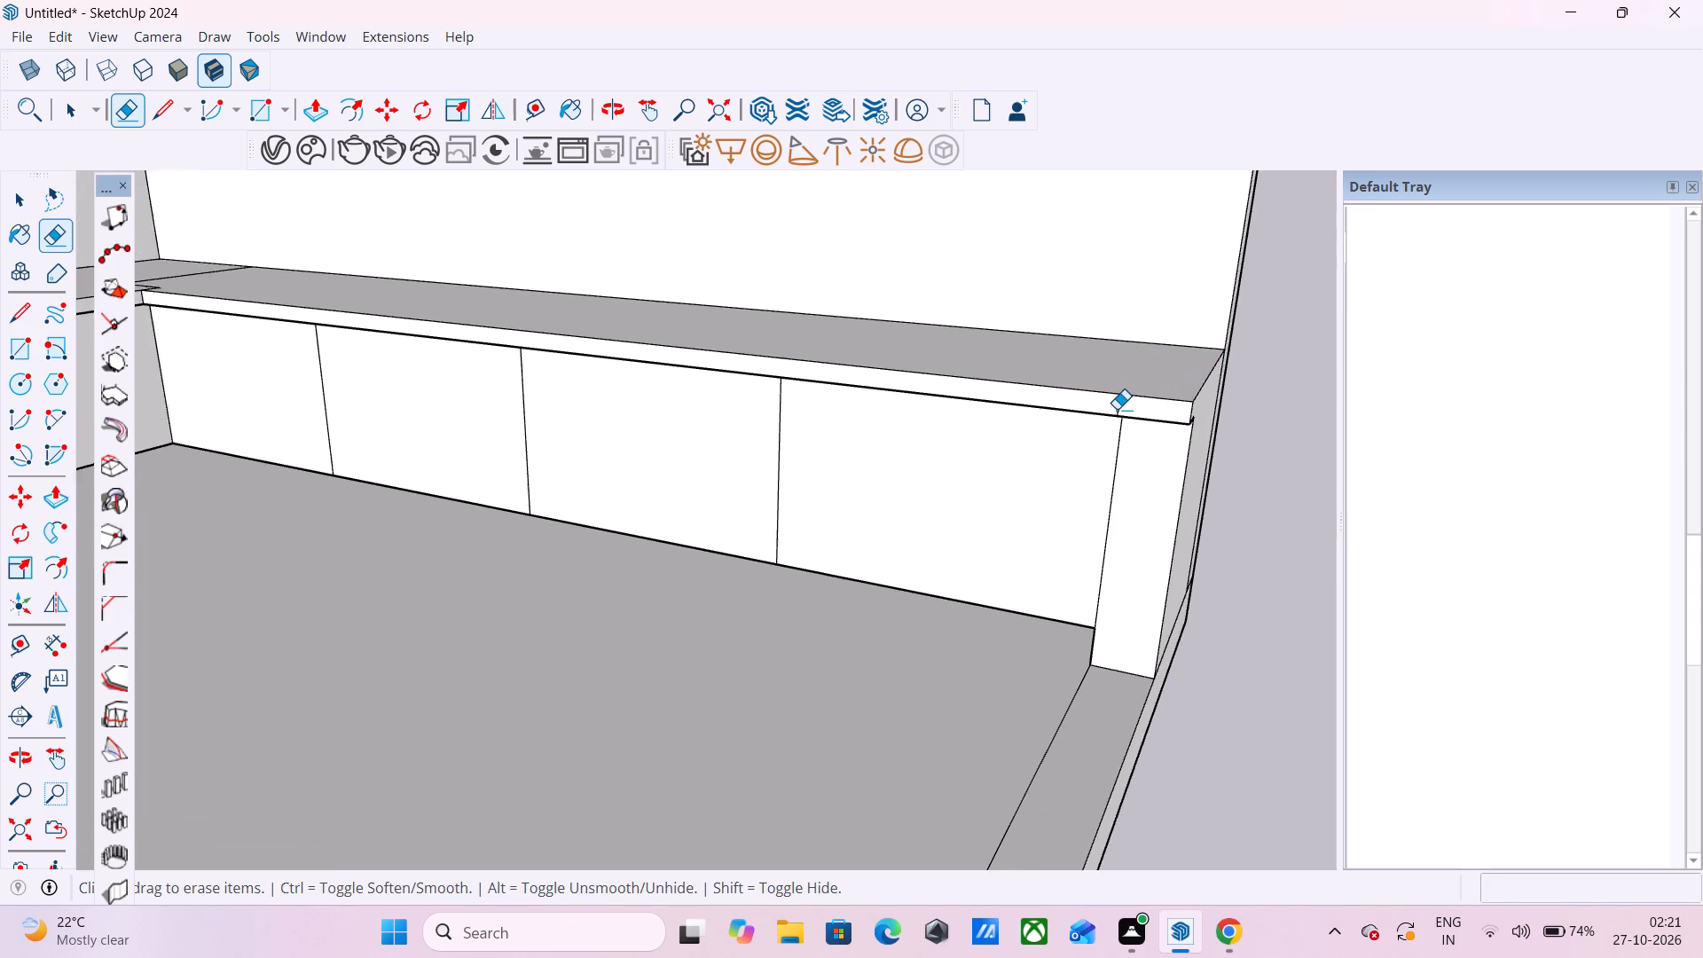
{"action": "scroll", "coordinate": [1117, 409], "scroll_direction": "up", "scroll_amount": 4}
{"action": "left_click", "coordinate": [1117, 408]}
{"action": "scroll", "coordinate": [1212, 314], "scroll_direction": "down", "scroll_amount": 14}
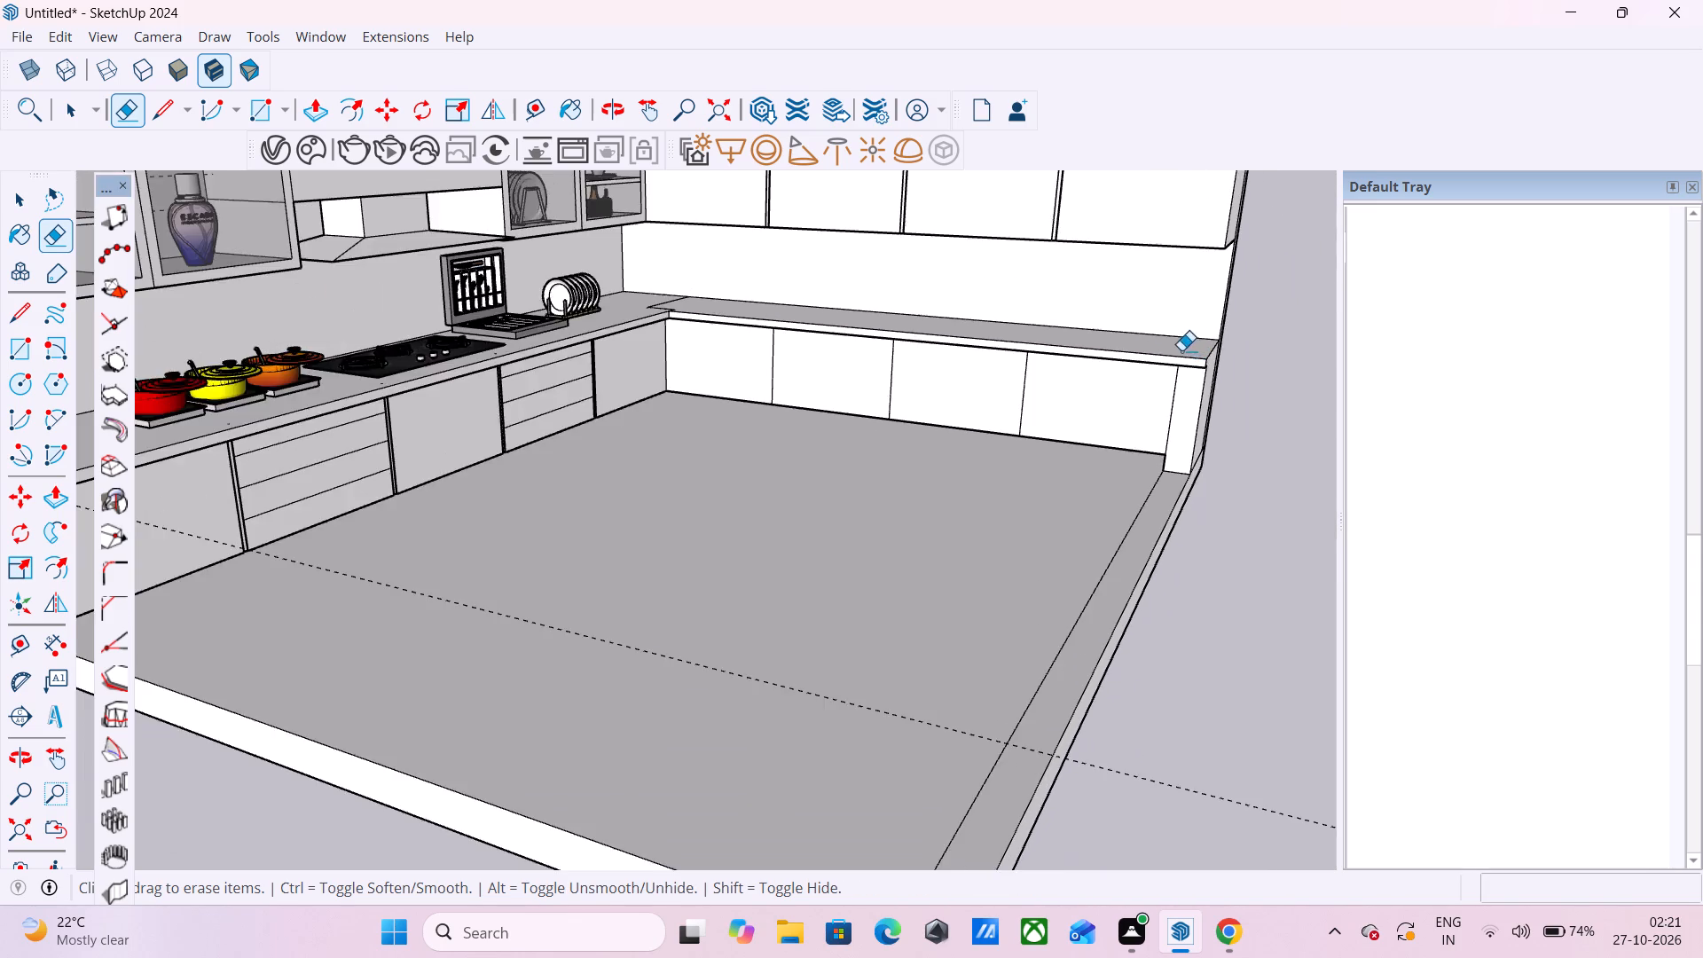
Review the whole kitchen model from outside, checking both cabinet runs and the countertop from several angles.
{"action": "scroll", "coordinate": [1181, 350], "scroll_direction": "down", "scroll_amount": 3}
{"action": "scroll", "coordinate": [1072, 351], "scroll_direction": "down", "scroll_amount": 4}
{"action": "left_click_drag", "start_coordinate": [422, 372], "coordinate": [420, 389]}
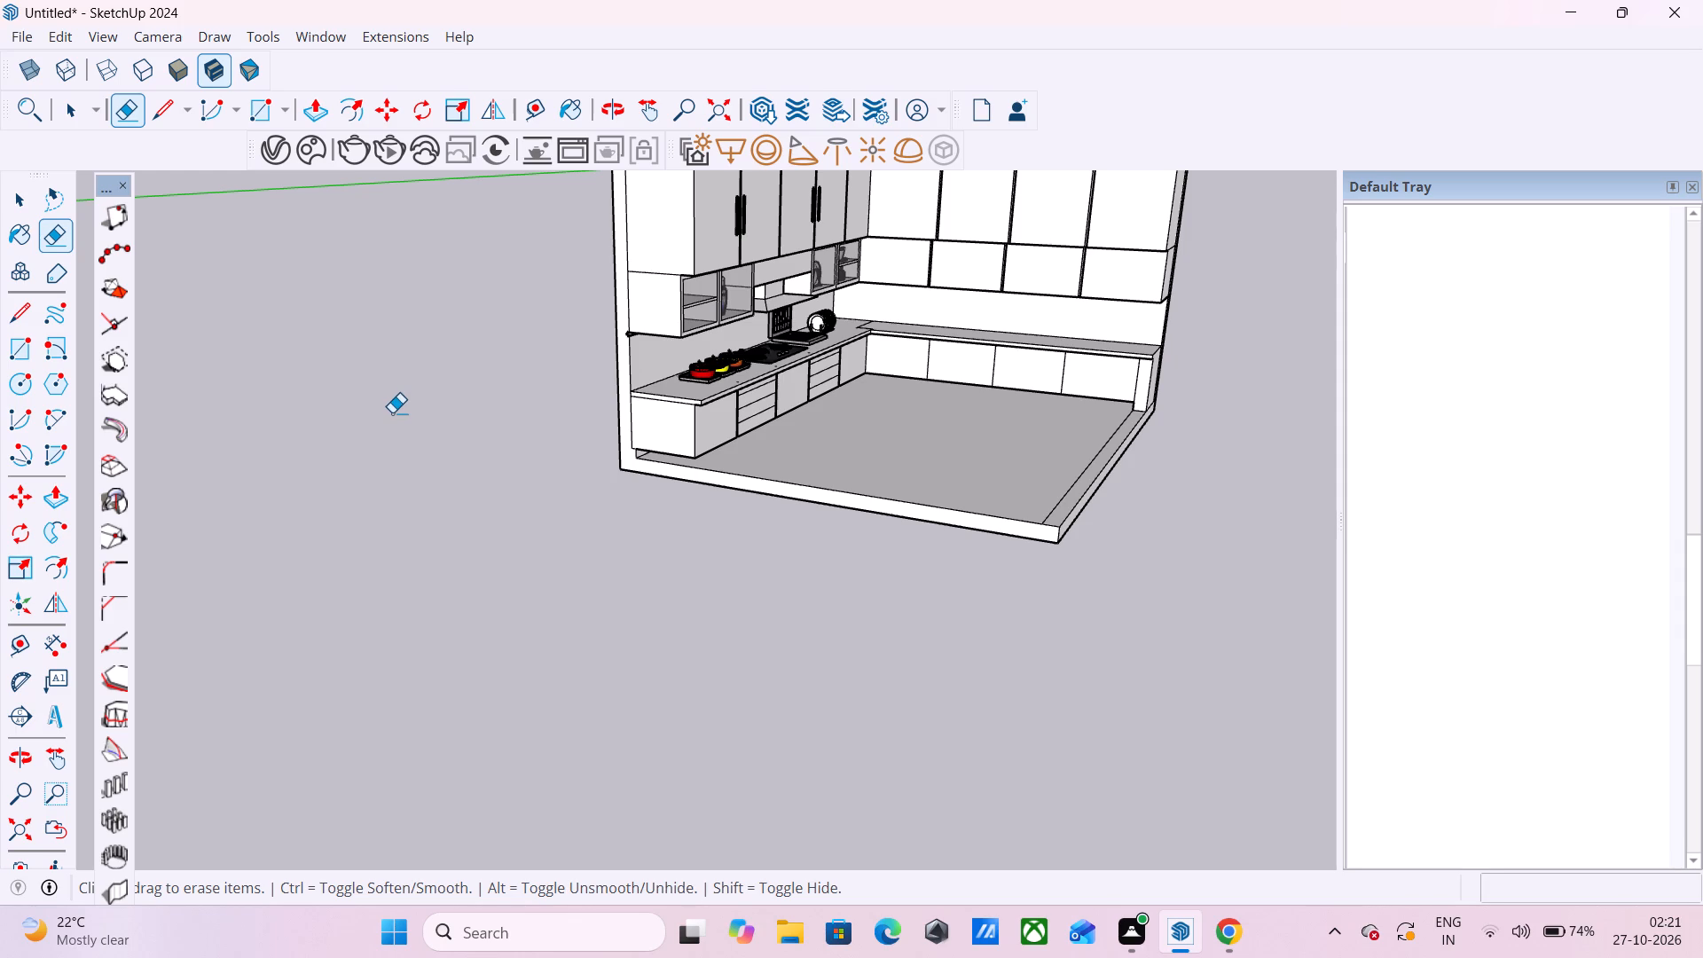
{"action": "scroll", "coordinate": [413, 326], "scroll_direction": "down", "scroll_amount": 4}
{"action": "scroll", "coordinate": [565, 790], "scroll_direction": "down", "scroll_amount": 3}
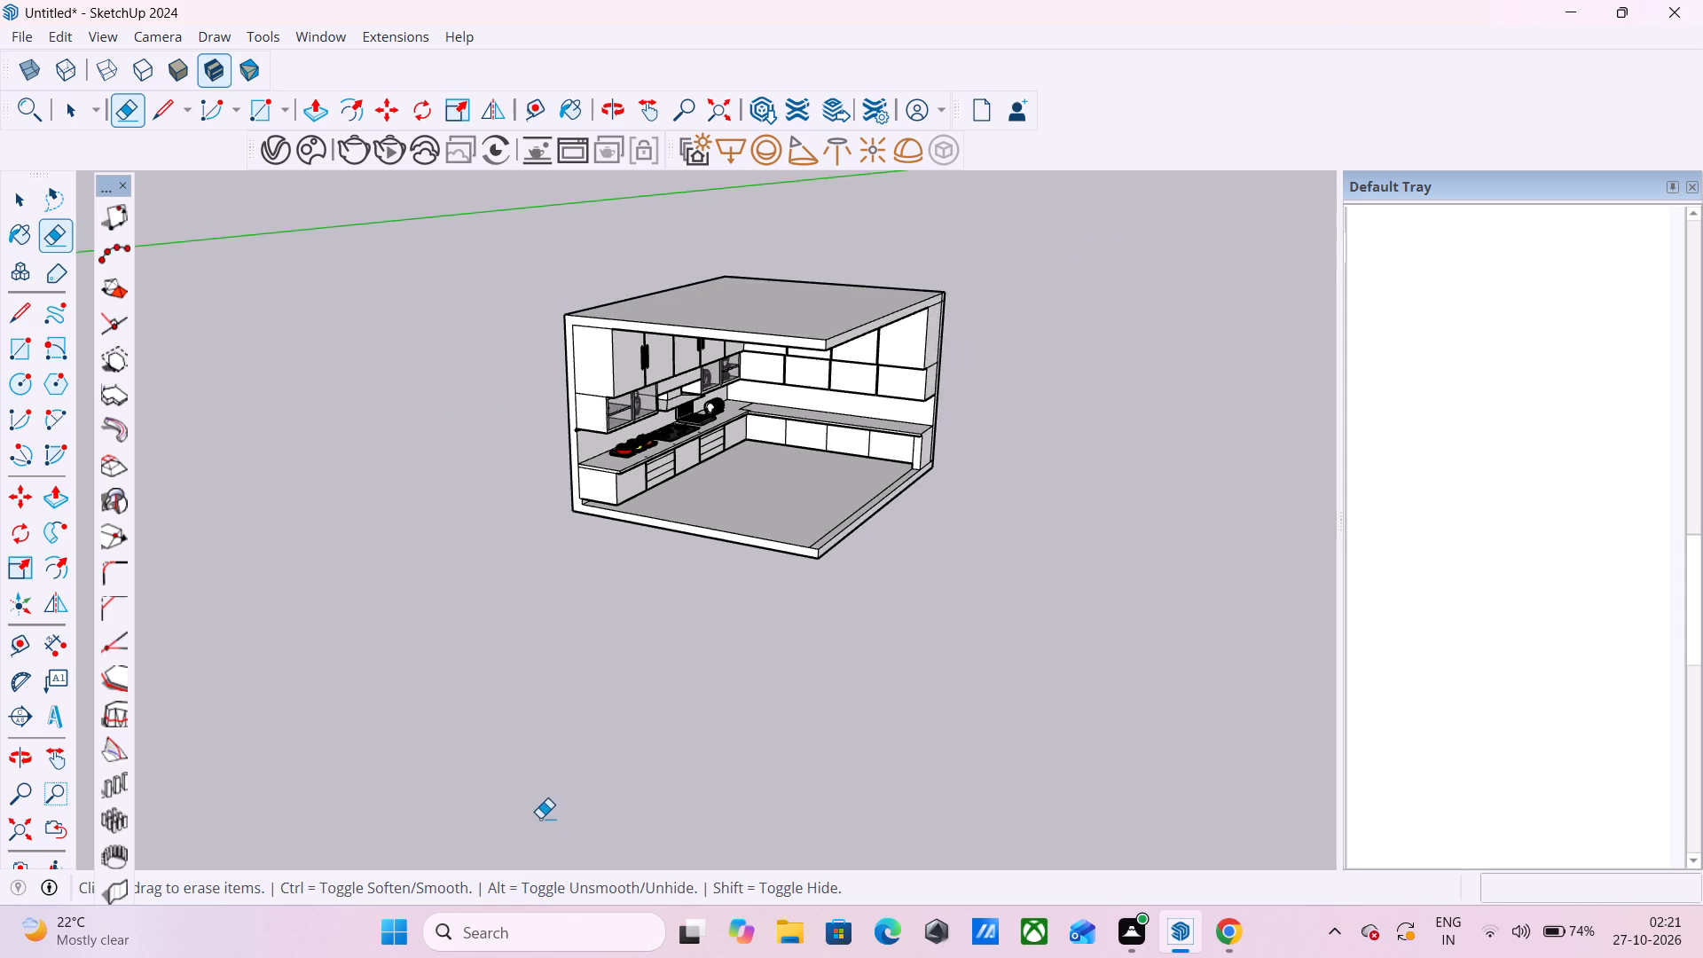
{"action": "scroll", "coordinate": [540, 823], "scroll_direction": "down", "scroll_amount": 3}
{"action": "key", "text": "space"}
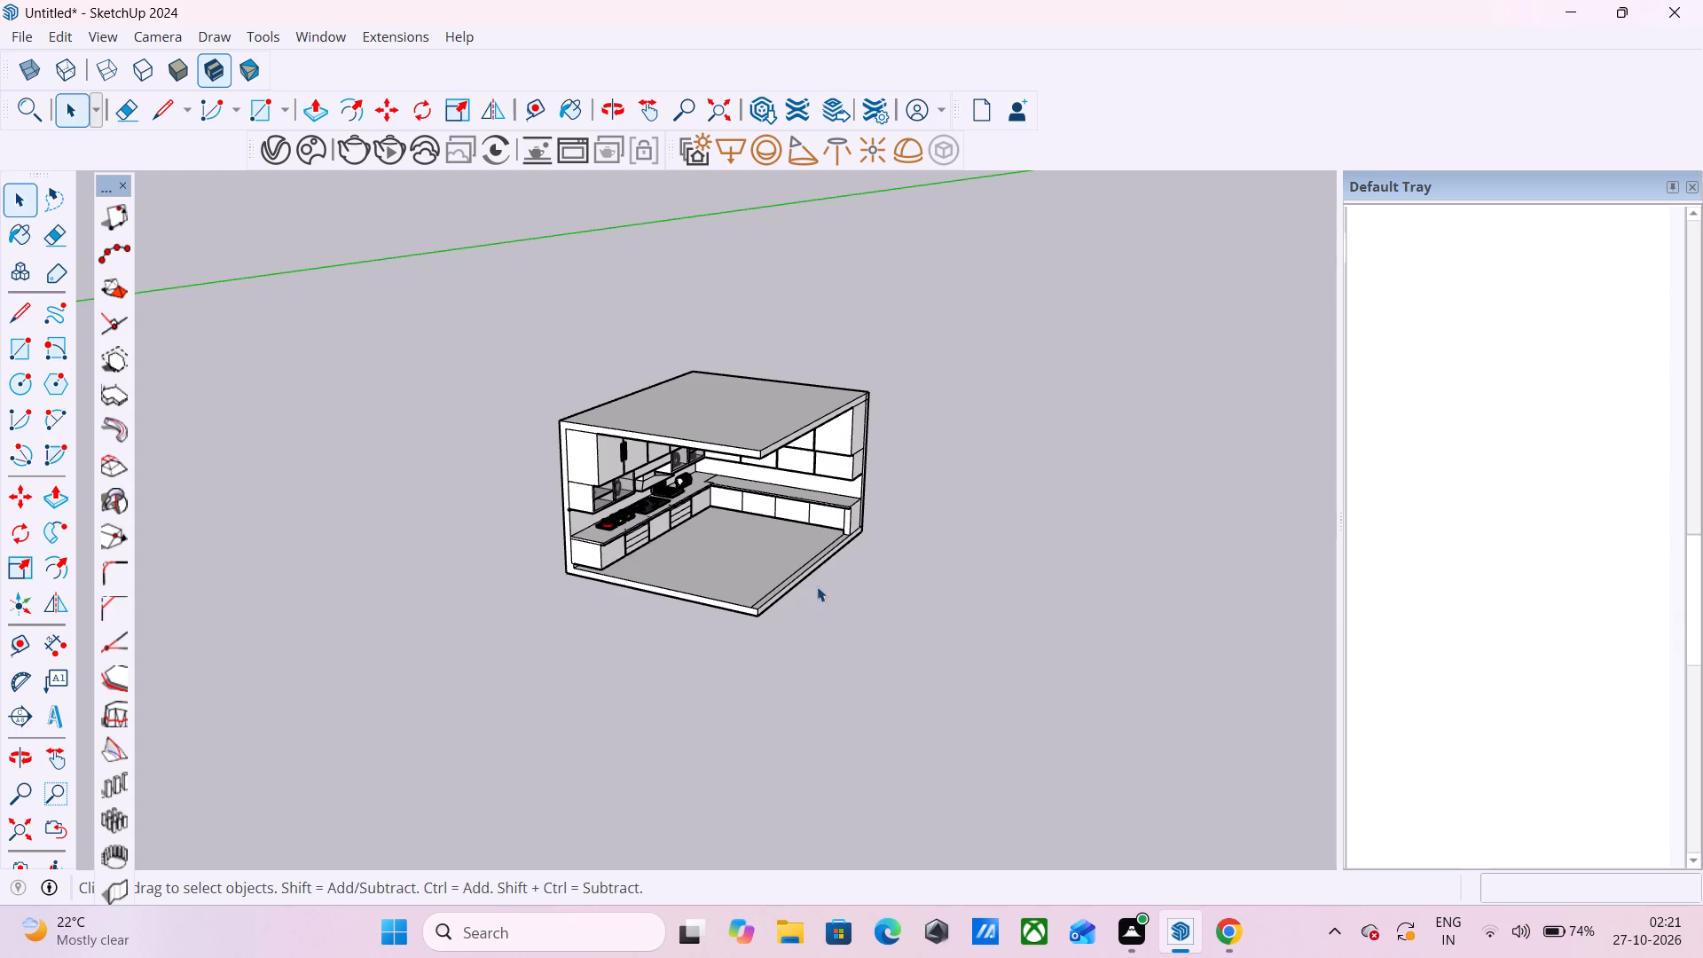
{"action": "scroll", "coordinate": [808, 630], "scroll_direction": "up", "scroll_amount": 3}
{"action": "scroll", "coordinate": [806, 621], "scroll_direction": "down", "scroll_amount": 4}
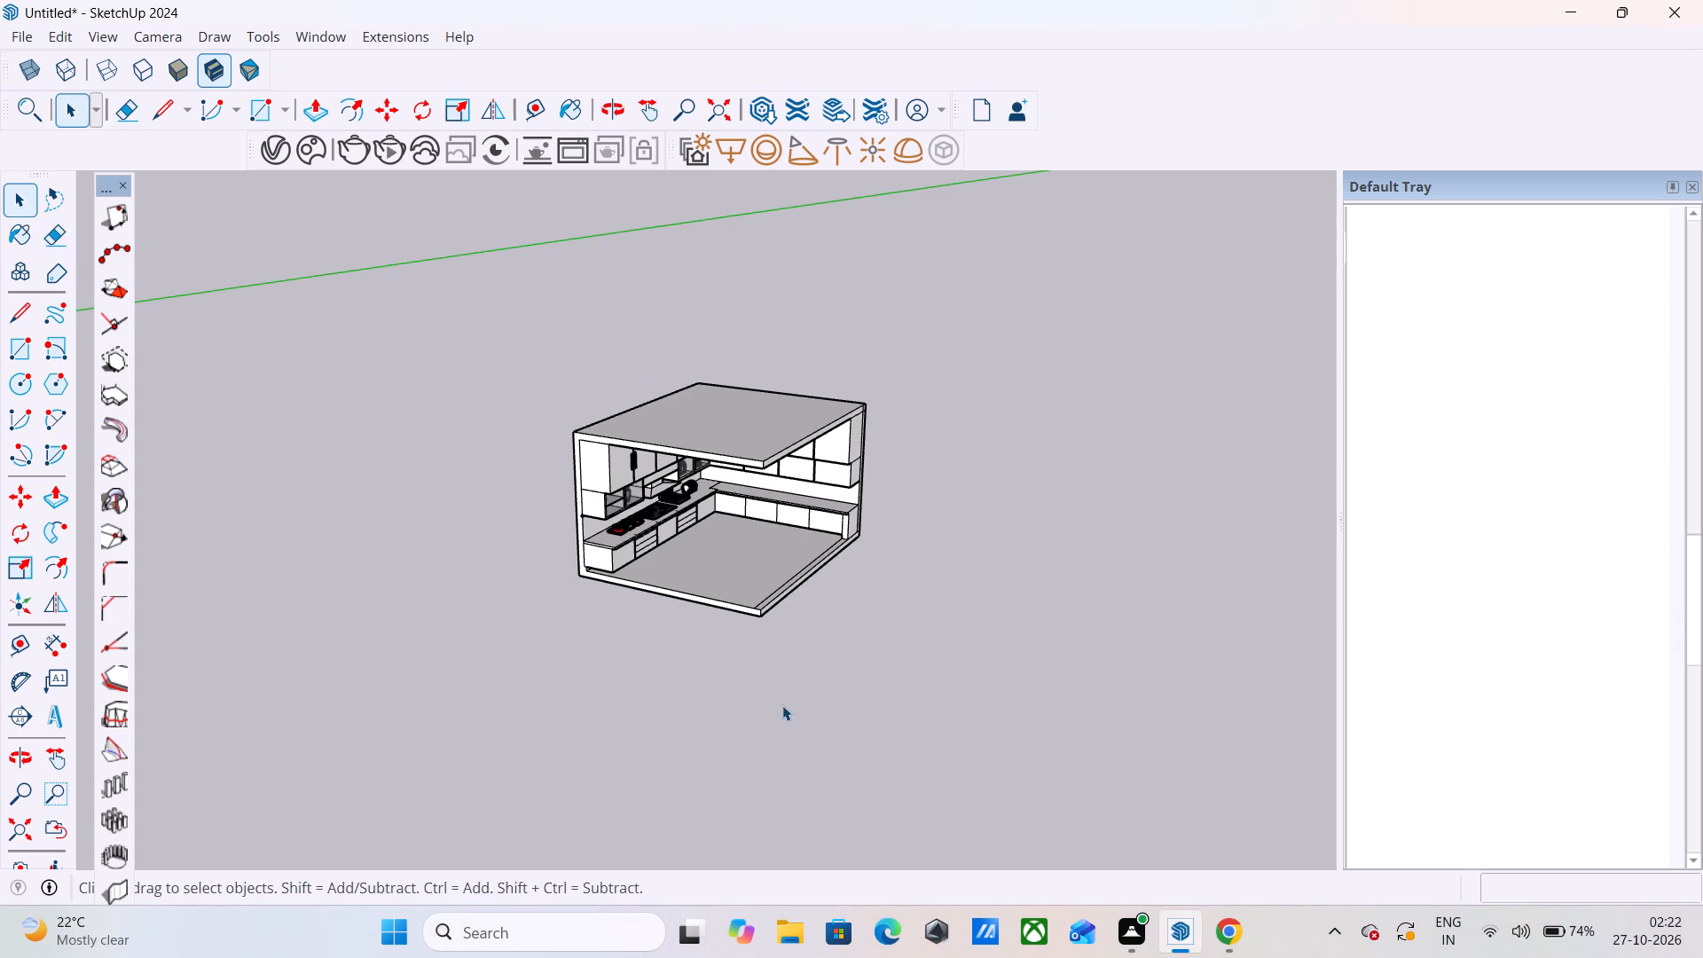
{"action": "scroll", "coordinate": [782, 705], "scroll_direction": "down", "scroll_amount": 4}
{"action": "scroll", "coordinate": [769, 562], "scroll_direction": "up", "scroll_amount": 6}
{"action": "middle_click_drag", "start_coordinate": [762, 617], "coordinate": [561, 438]}
{"action": "scroll", "coordinate": [594, 448], "scroll_direction": "up", "scroll_amount": 5}
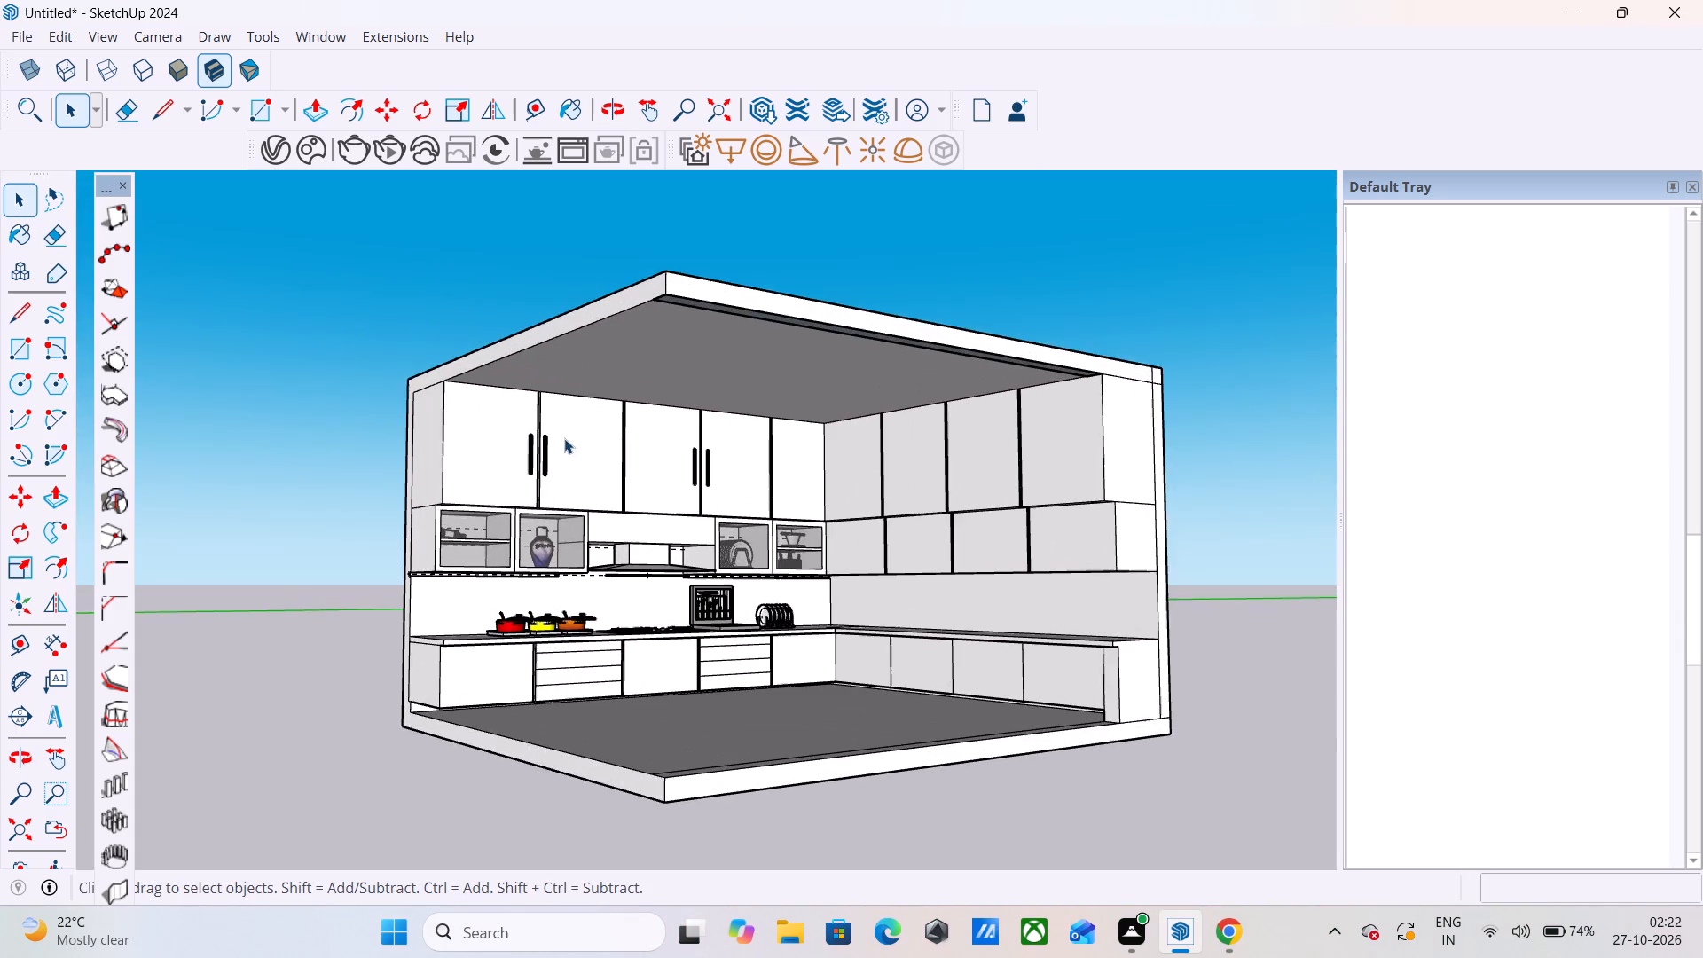
{"action": "scroll", "coordinate": [561, 437], "scroll_direction": "up", "scroll_amount": 1}
{"action": "middle_click_drag", "start_coordinate": [561, 437], "coordinate": [438, 505]}
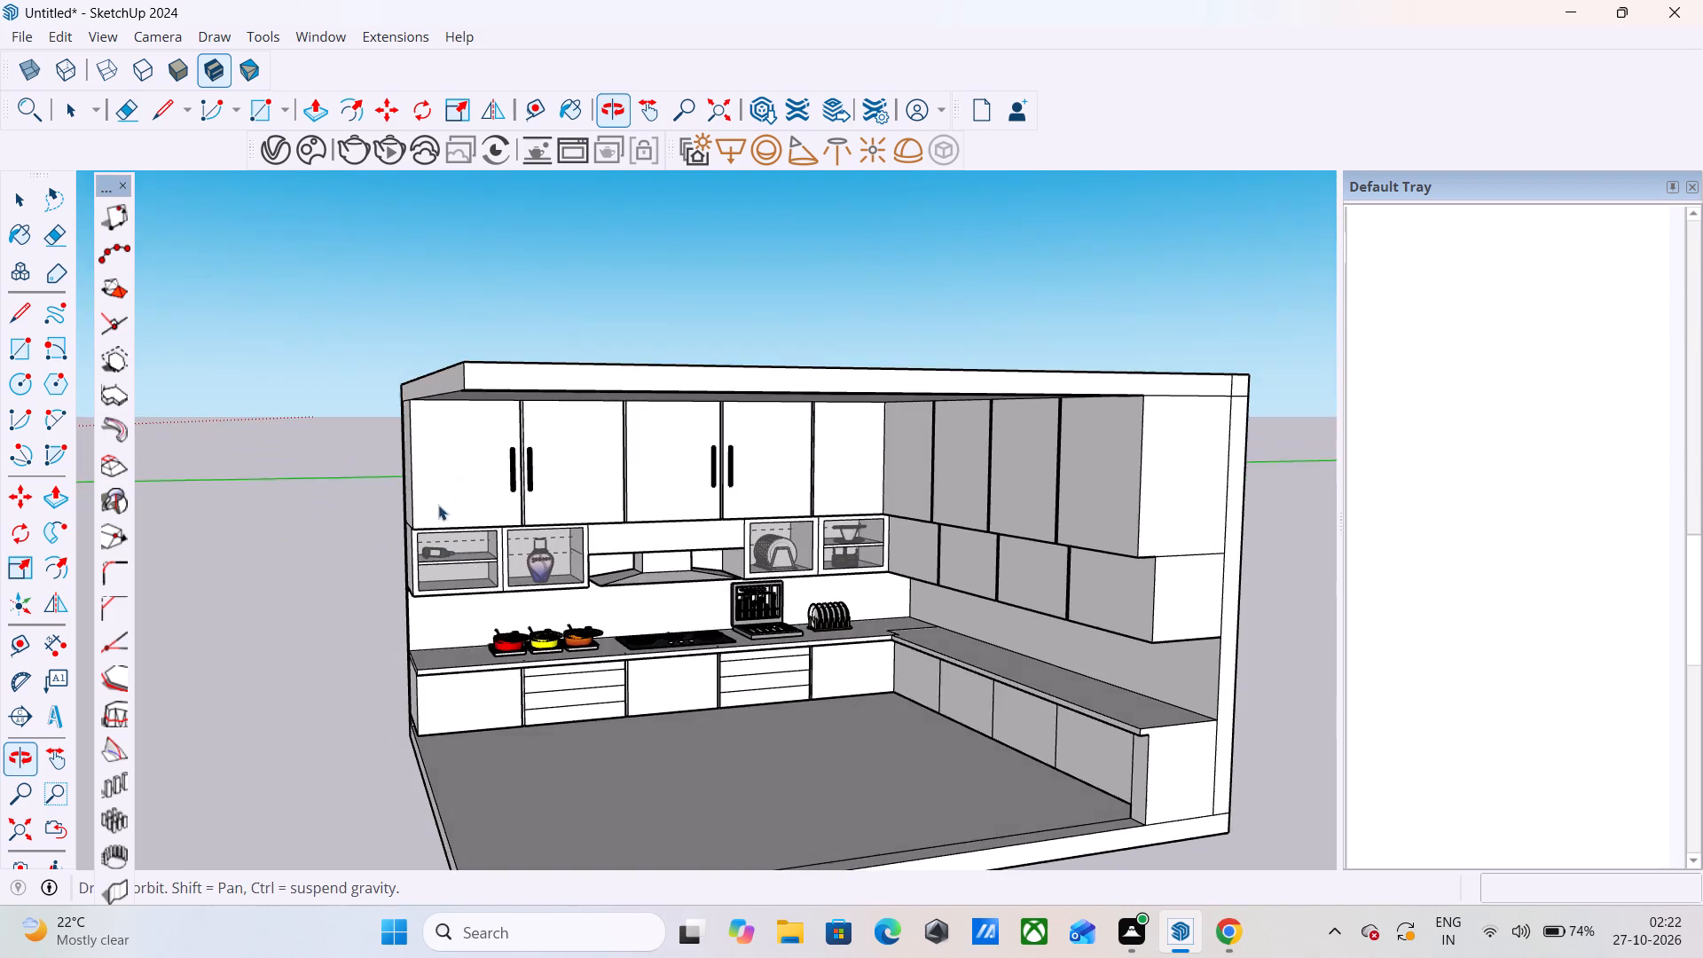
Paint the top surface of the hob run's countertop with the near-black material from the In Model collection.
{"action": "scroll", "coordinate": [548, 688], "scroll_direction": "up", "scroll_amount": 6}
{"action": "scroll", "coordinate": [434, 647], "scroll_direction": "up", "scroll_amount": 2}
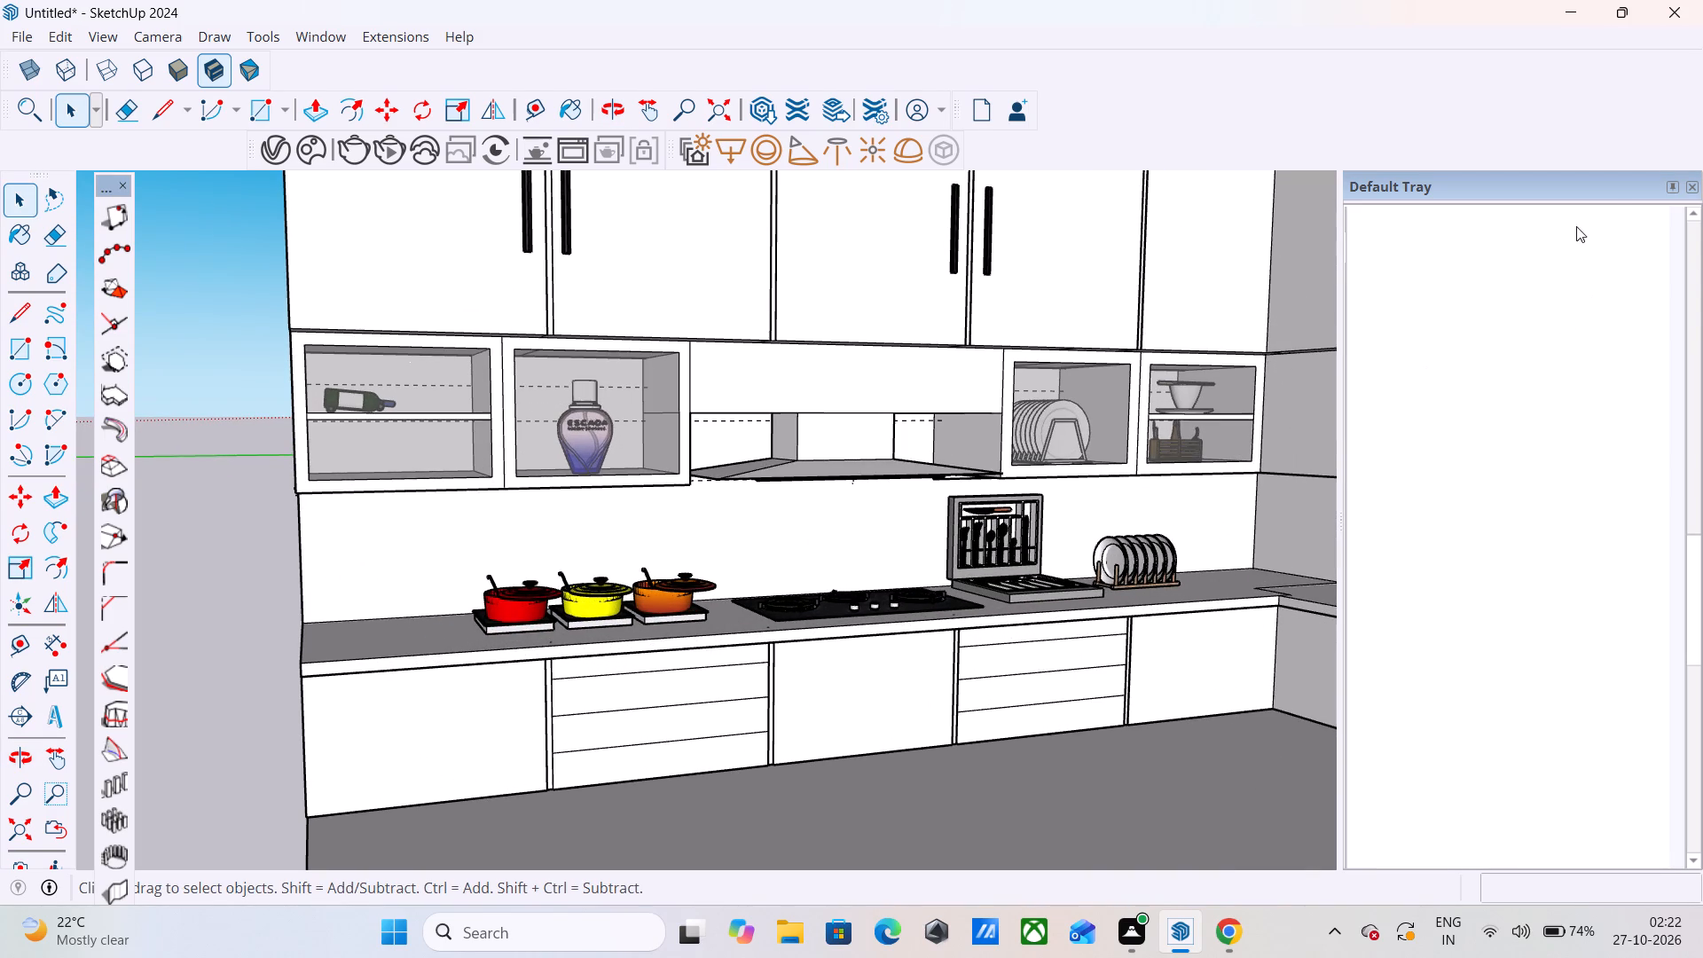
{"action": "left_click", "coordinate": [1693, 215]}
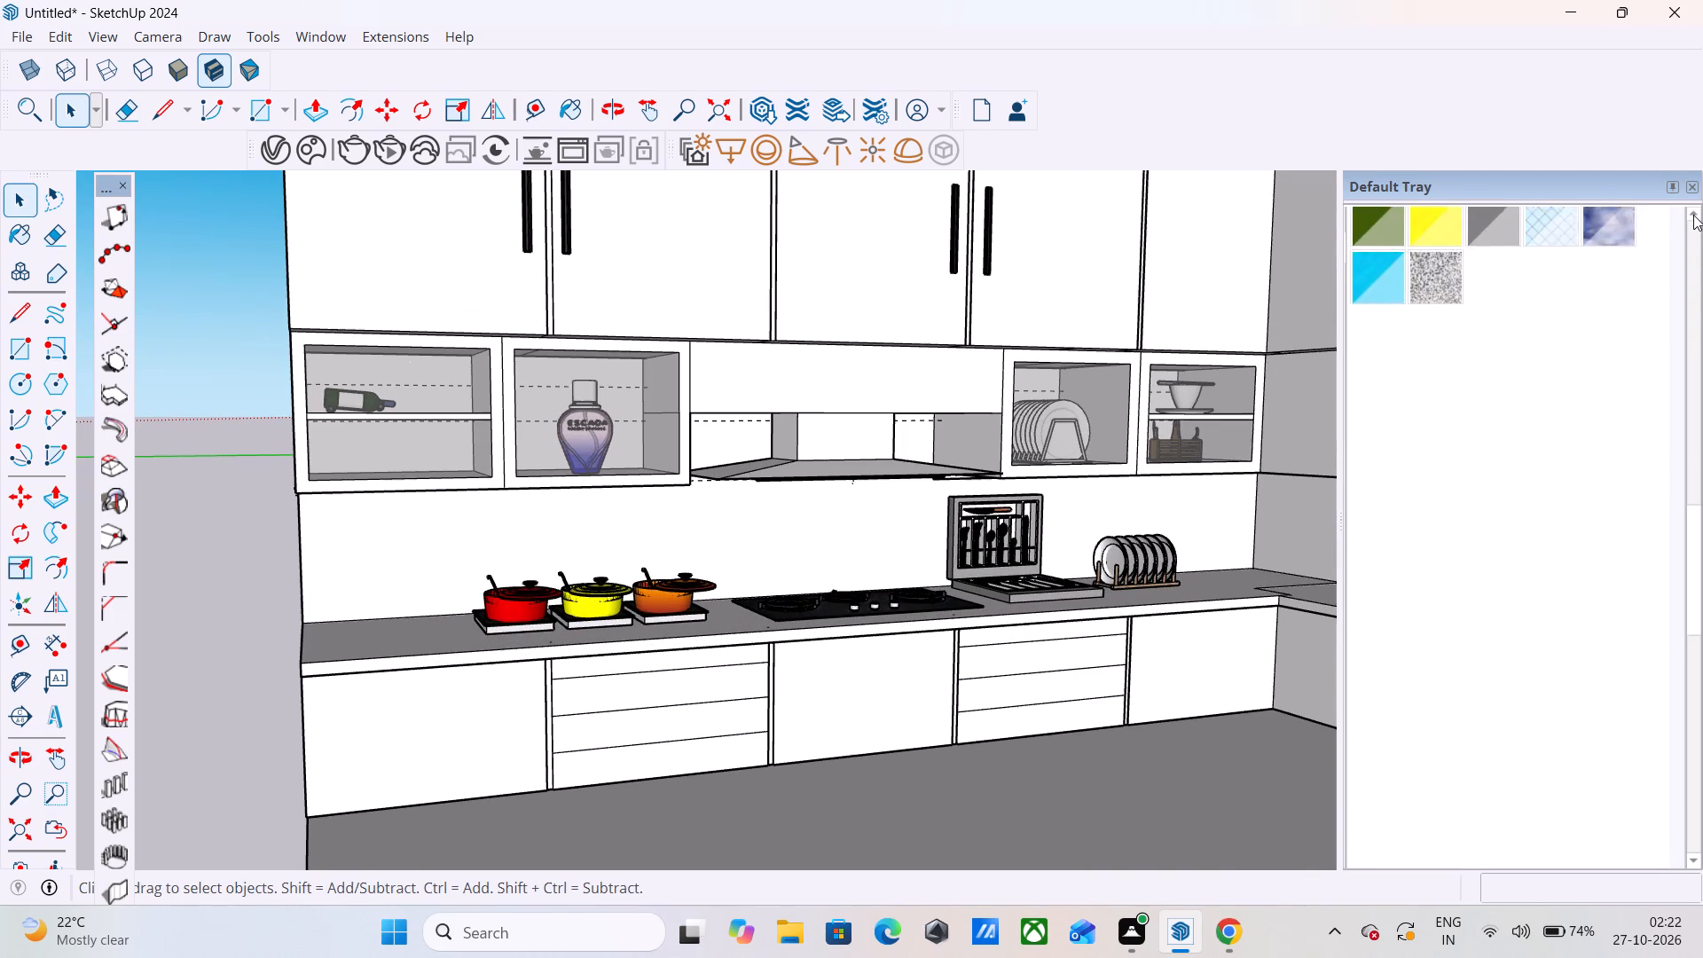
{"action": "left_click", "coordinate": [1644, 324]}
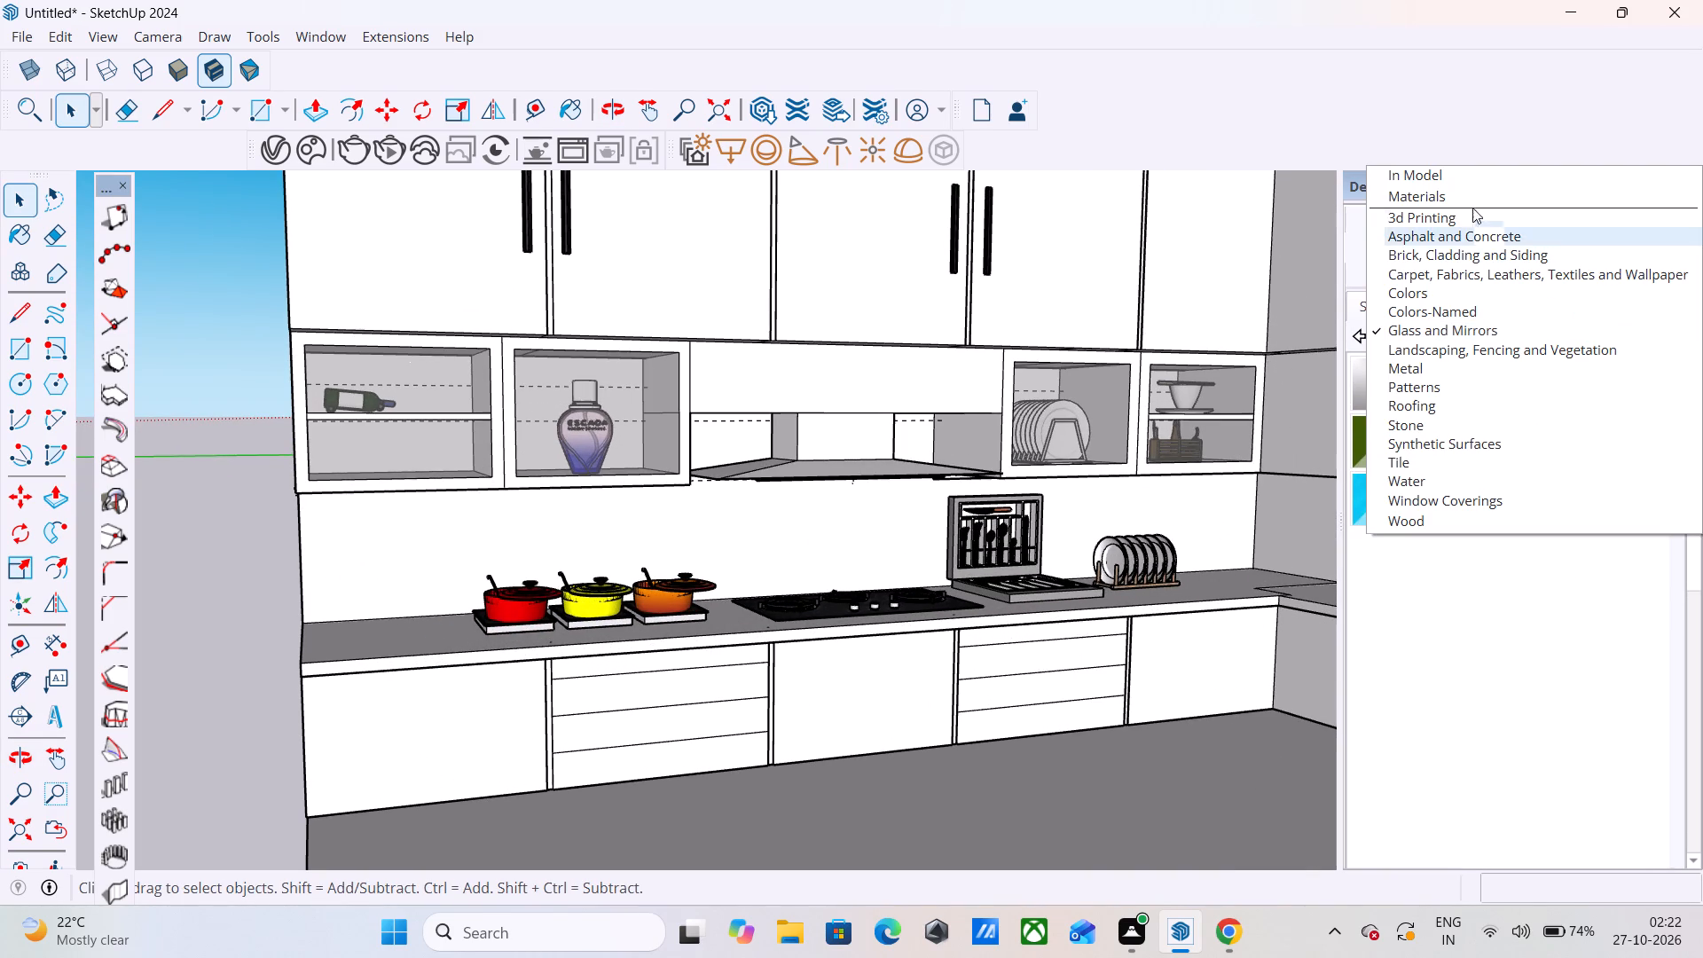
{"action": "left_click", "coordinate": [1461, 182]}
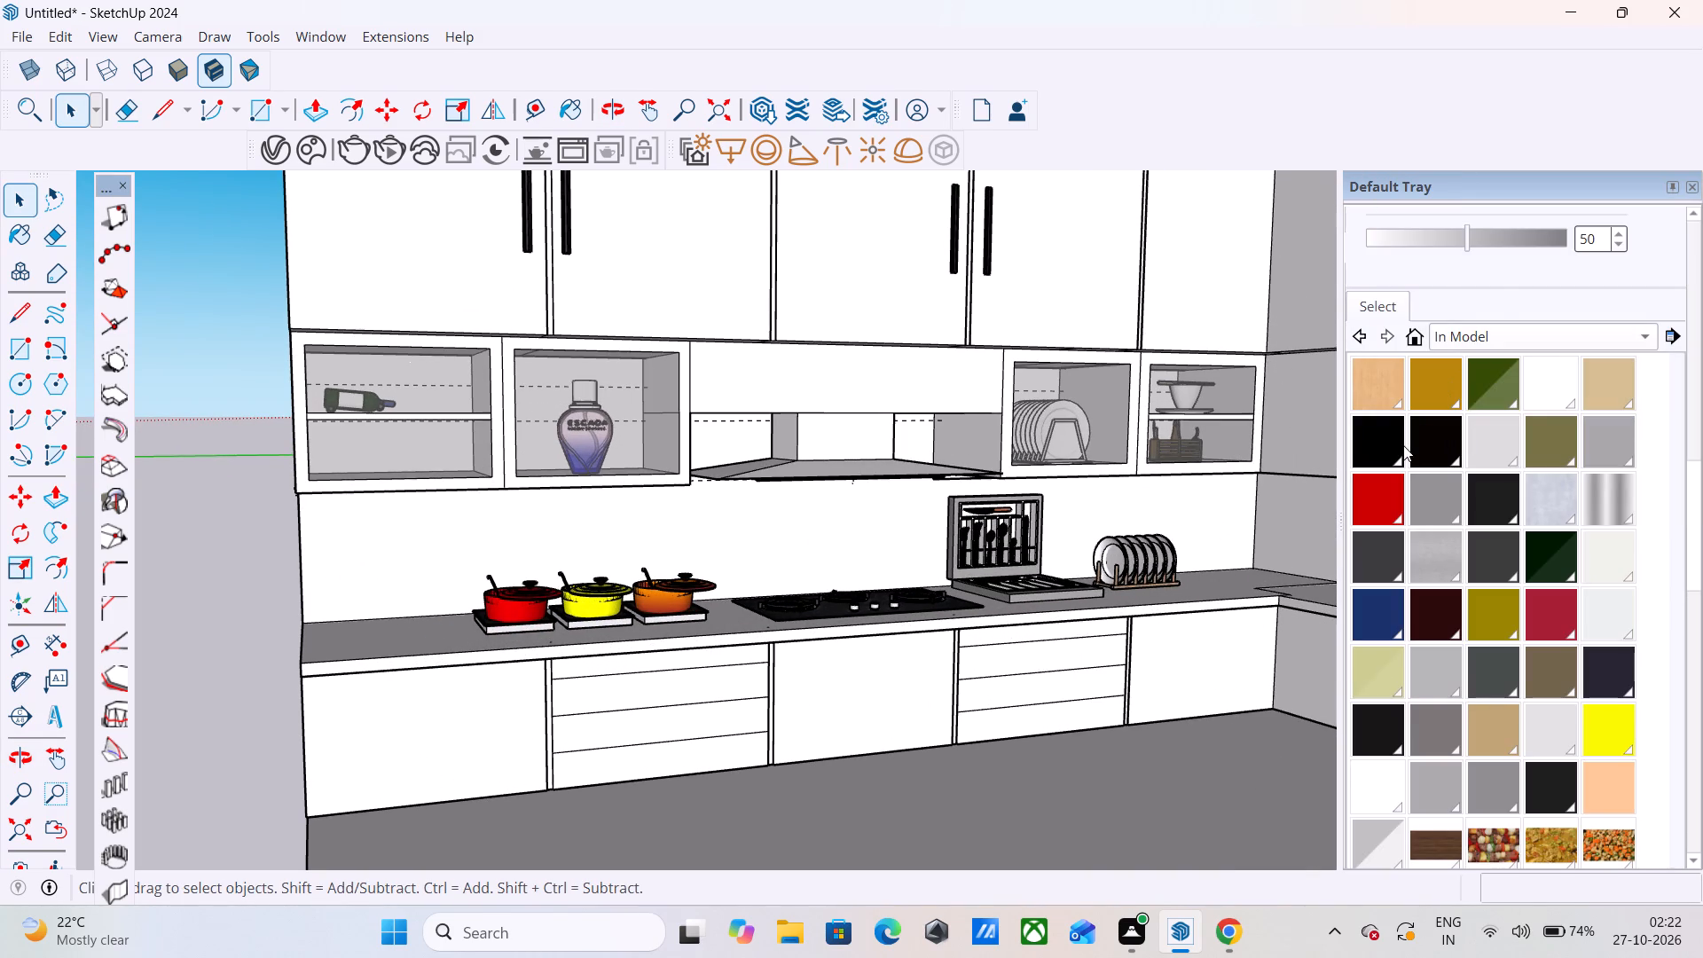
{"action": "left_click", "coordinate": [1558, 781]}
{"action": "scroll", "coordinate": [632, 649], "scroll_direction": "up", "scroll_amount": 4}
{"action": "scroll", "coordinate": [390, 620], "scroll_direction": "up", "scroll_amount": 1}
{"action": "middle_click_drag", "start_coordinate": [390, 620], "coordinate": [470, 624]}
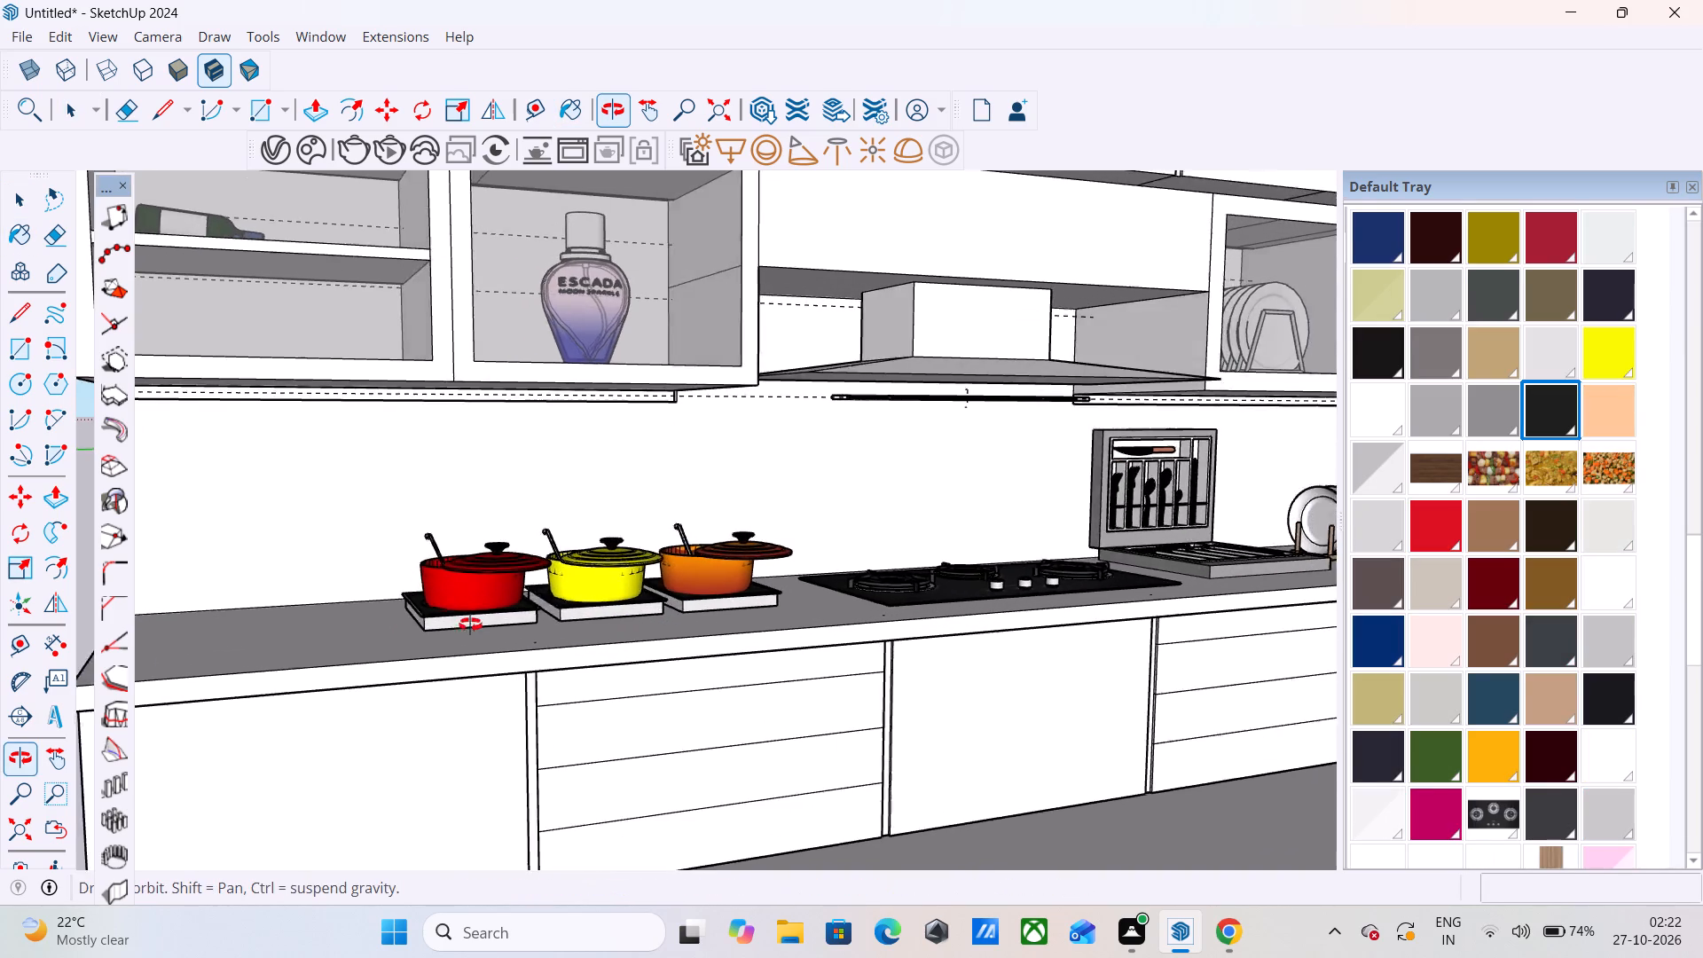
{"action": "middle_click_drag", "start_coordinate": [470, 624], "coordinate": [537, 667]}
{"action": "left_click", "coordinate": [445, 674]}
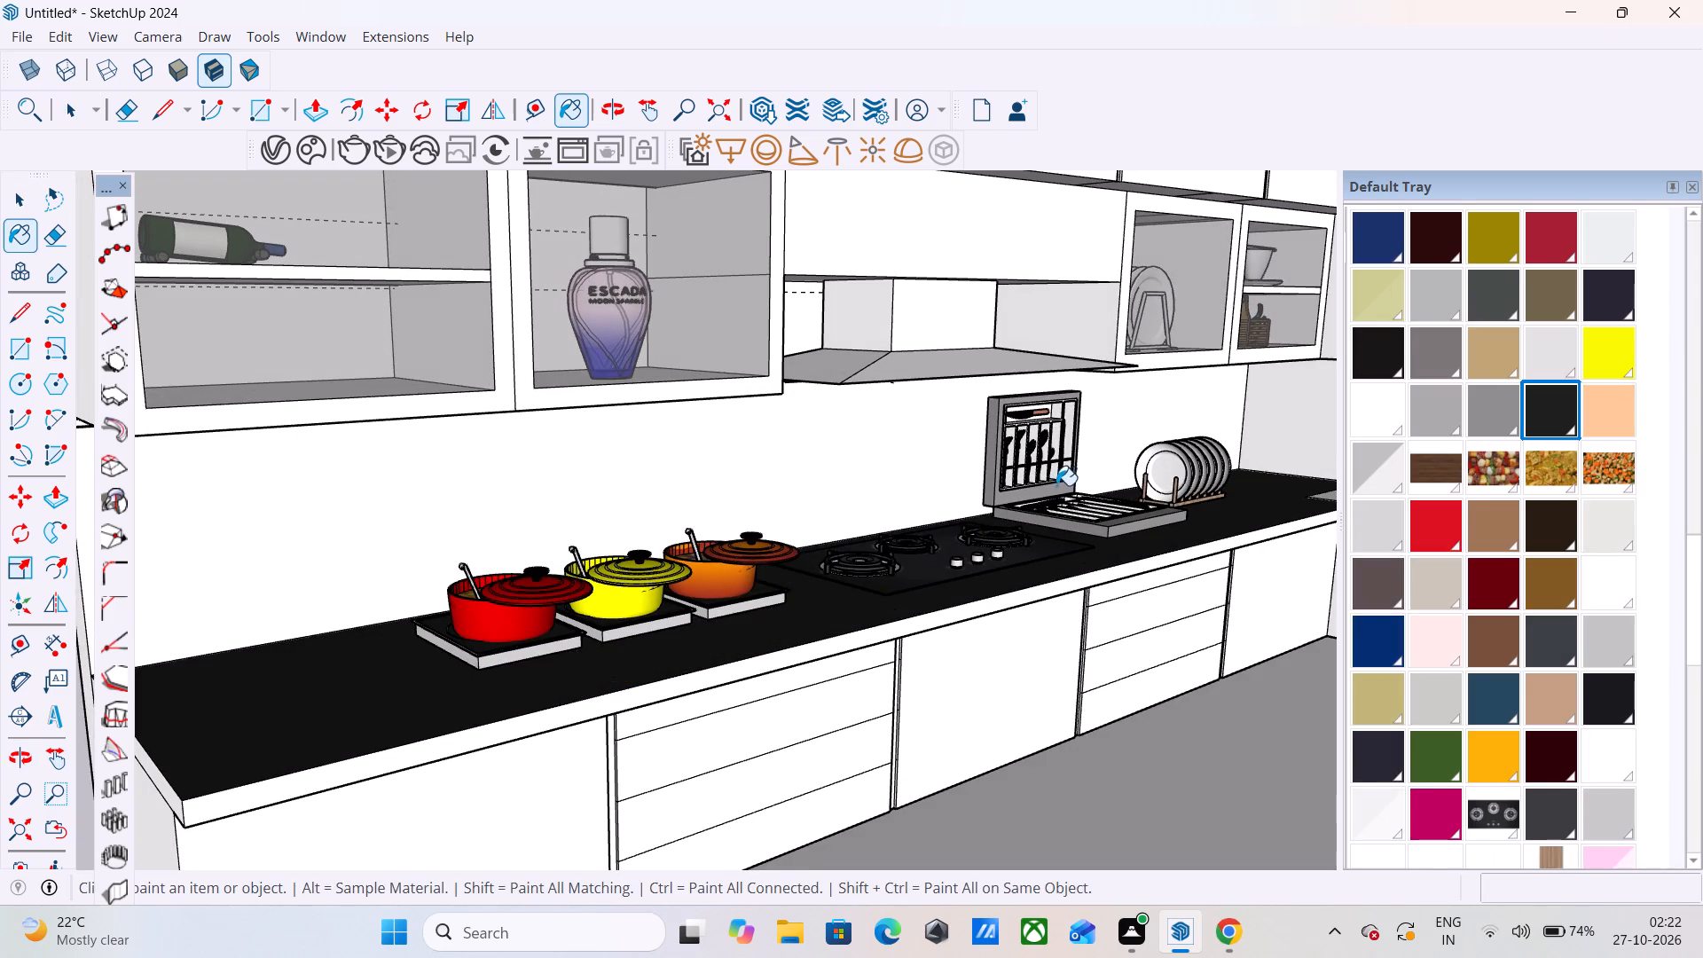
Repaint the hob run's countertop surface with the dark charcoal grey In Model material beside the hob texture swatch.
{"action": "scroll", "coordinate": [1056, 485], "scroll_direction": "down", "scroll_amount": 4}
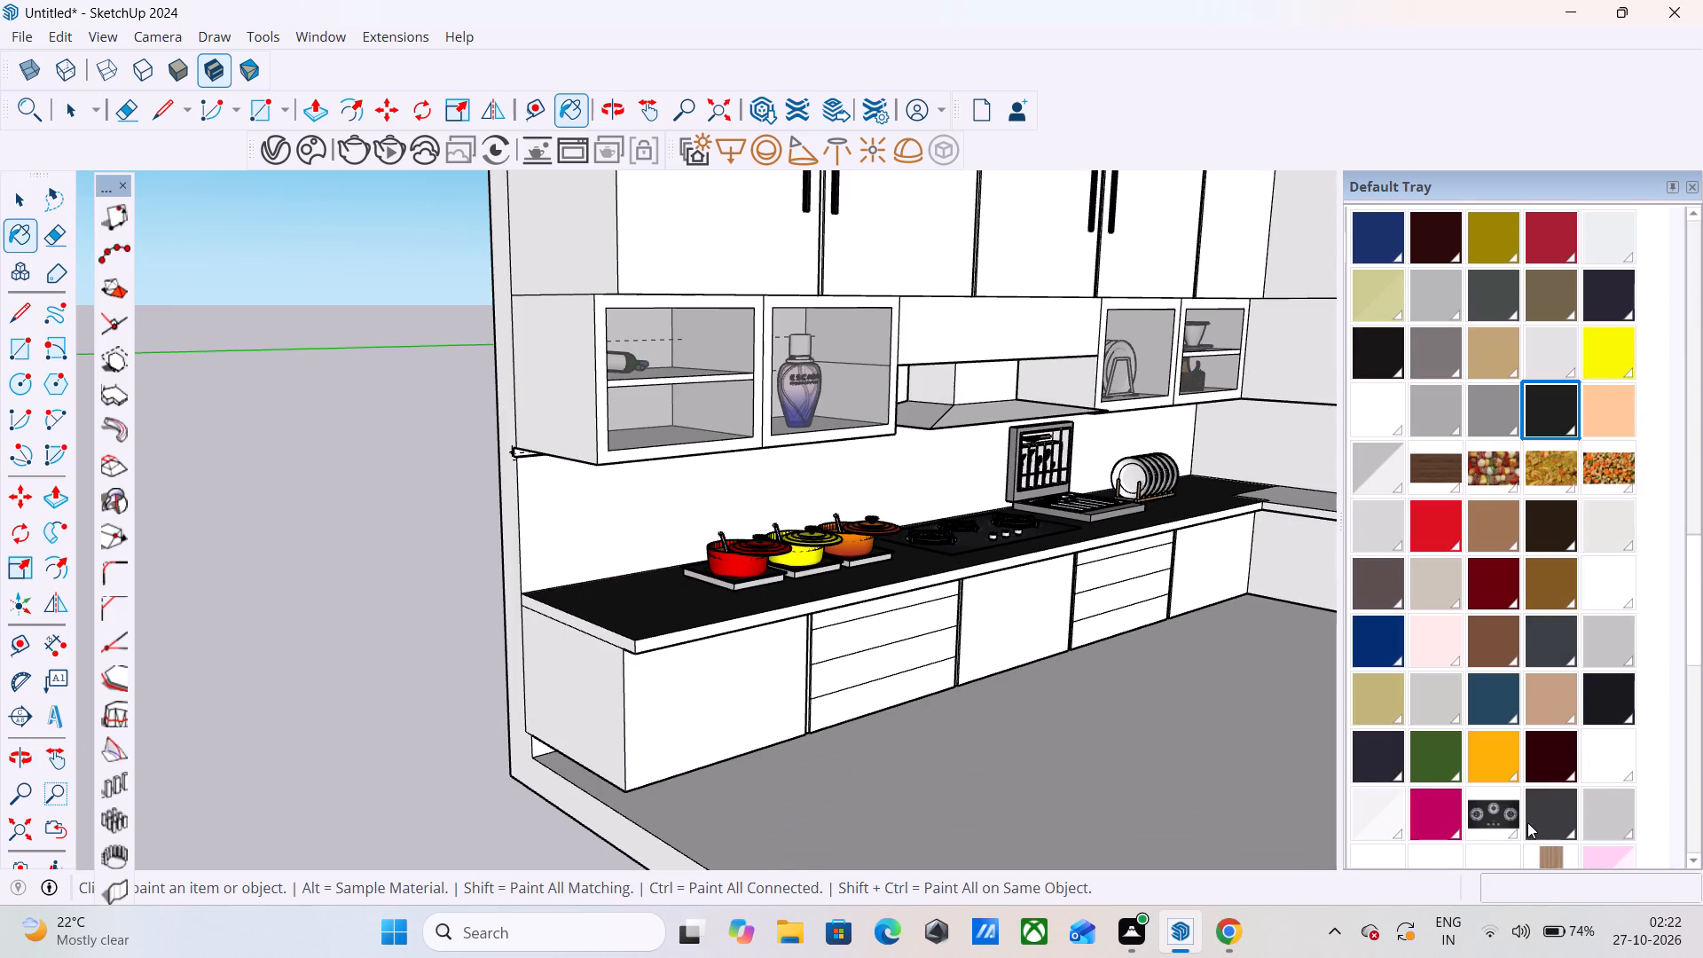
{"action": "left_click", "coordinate": [1565, 805]}
{"action": "left_click", "coordinate": [645, 620]}
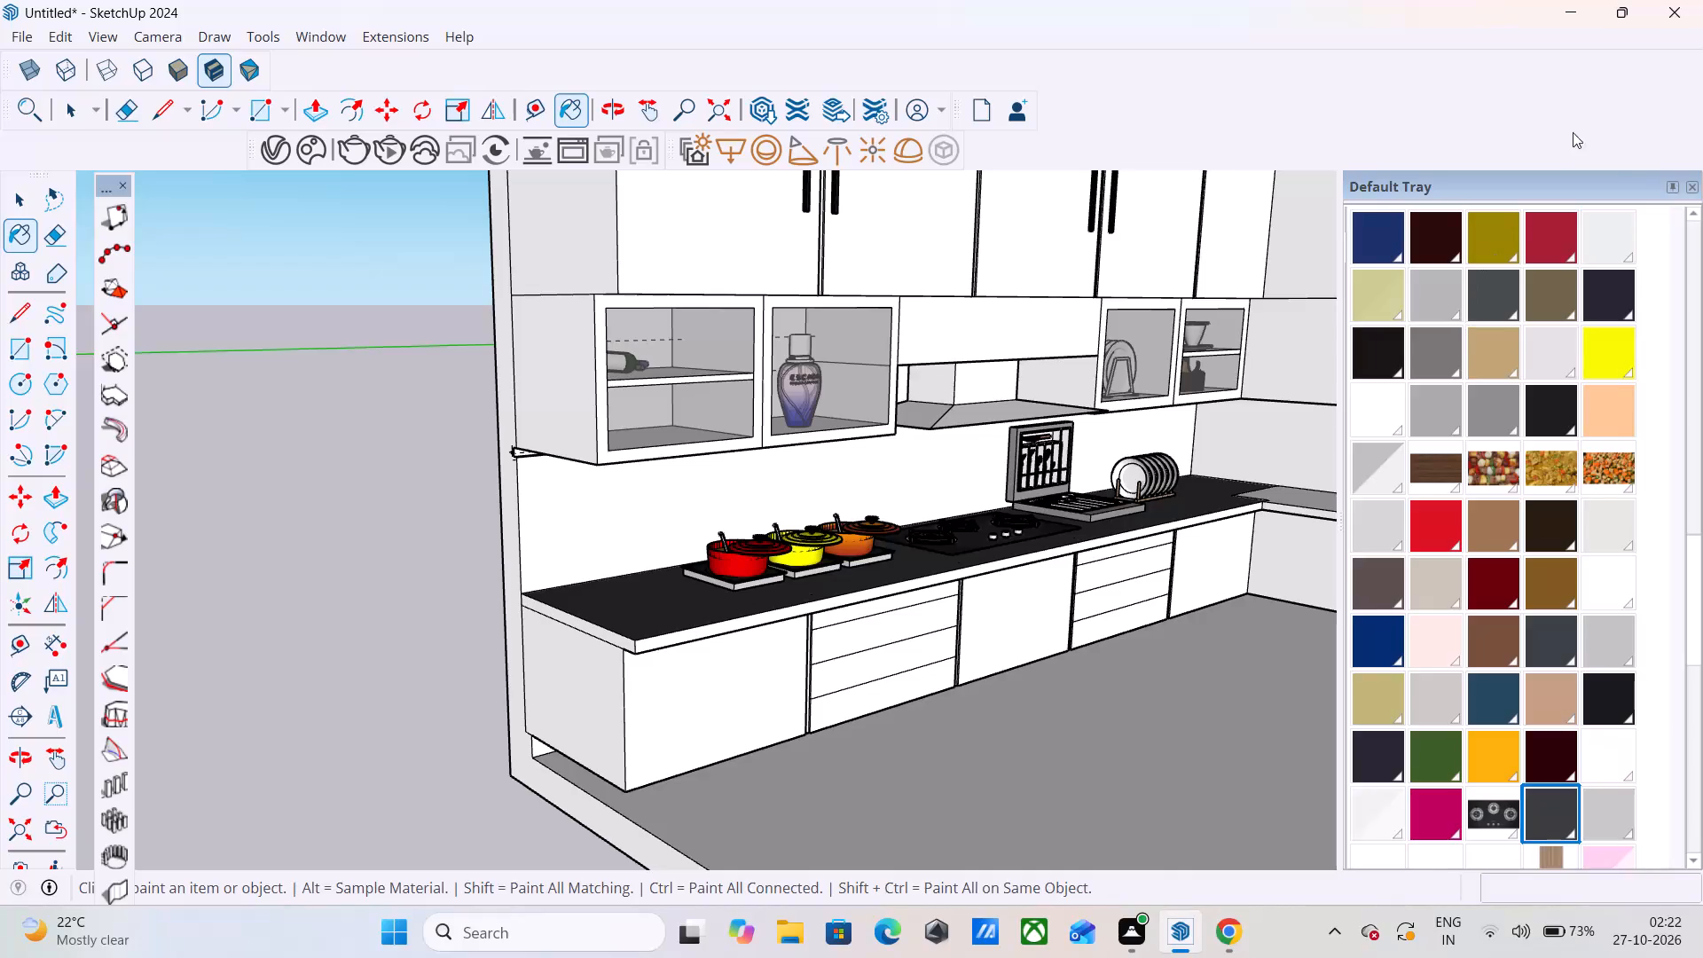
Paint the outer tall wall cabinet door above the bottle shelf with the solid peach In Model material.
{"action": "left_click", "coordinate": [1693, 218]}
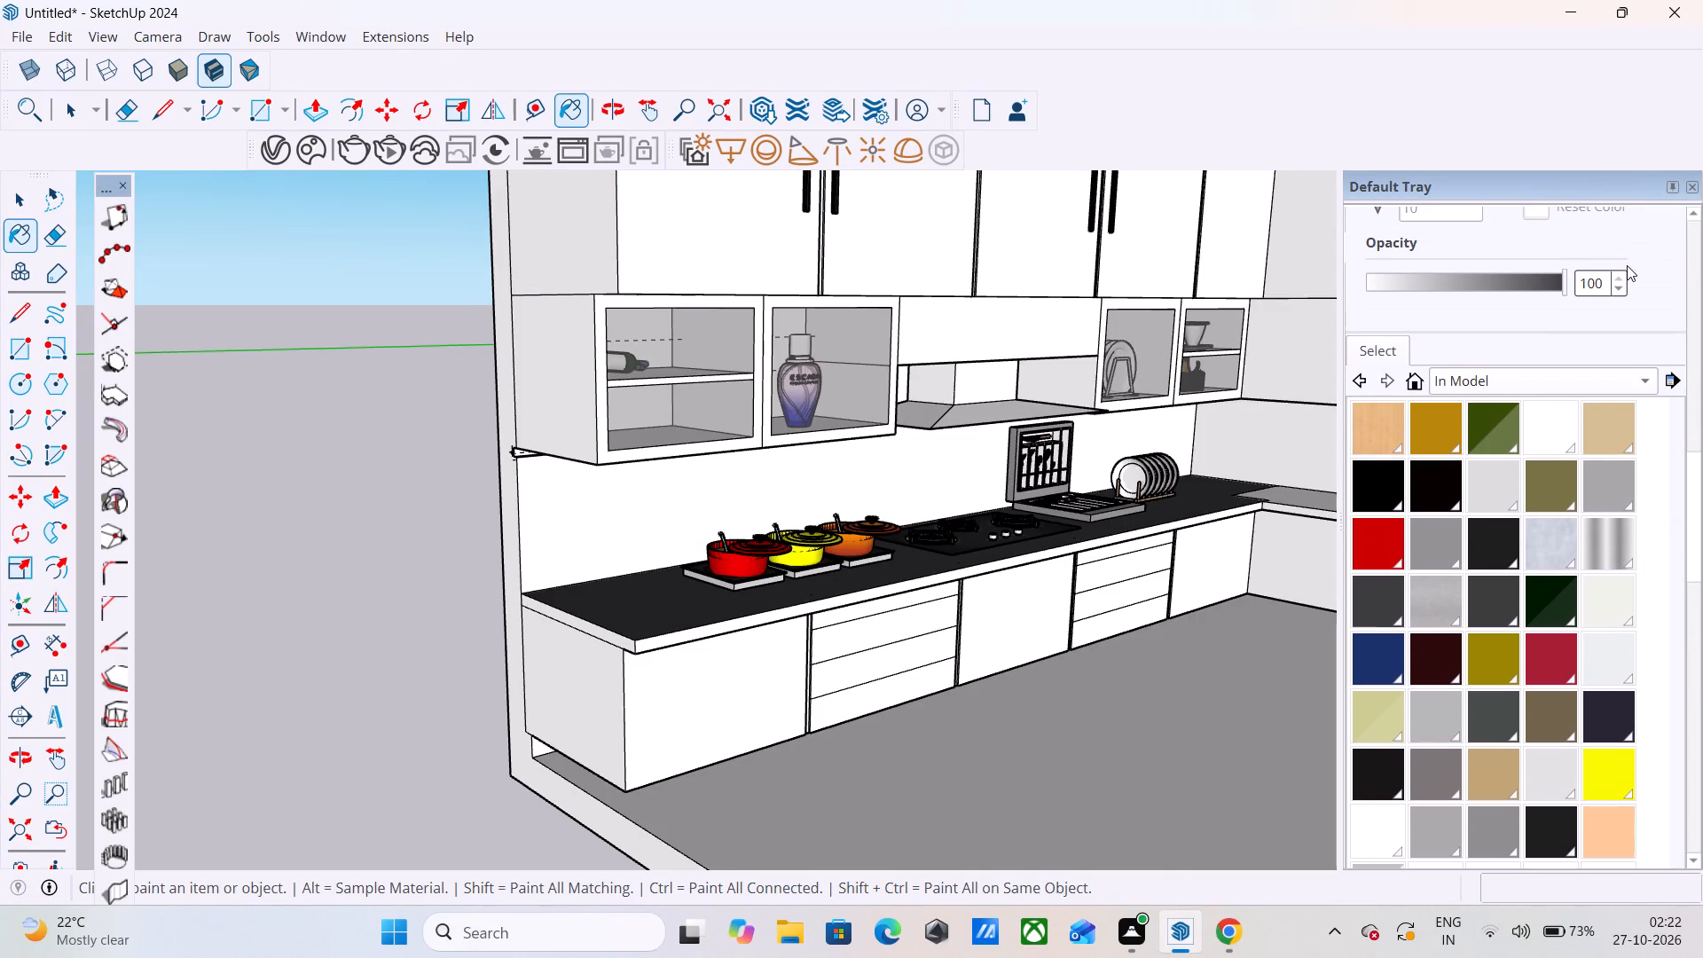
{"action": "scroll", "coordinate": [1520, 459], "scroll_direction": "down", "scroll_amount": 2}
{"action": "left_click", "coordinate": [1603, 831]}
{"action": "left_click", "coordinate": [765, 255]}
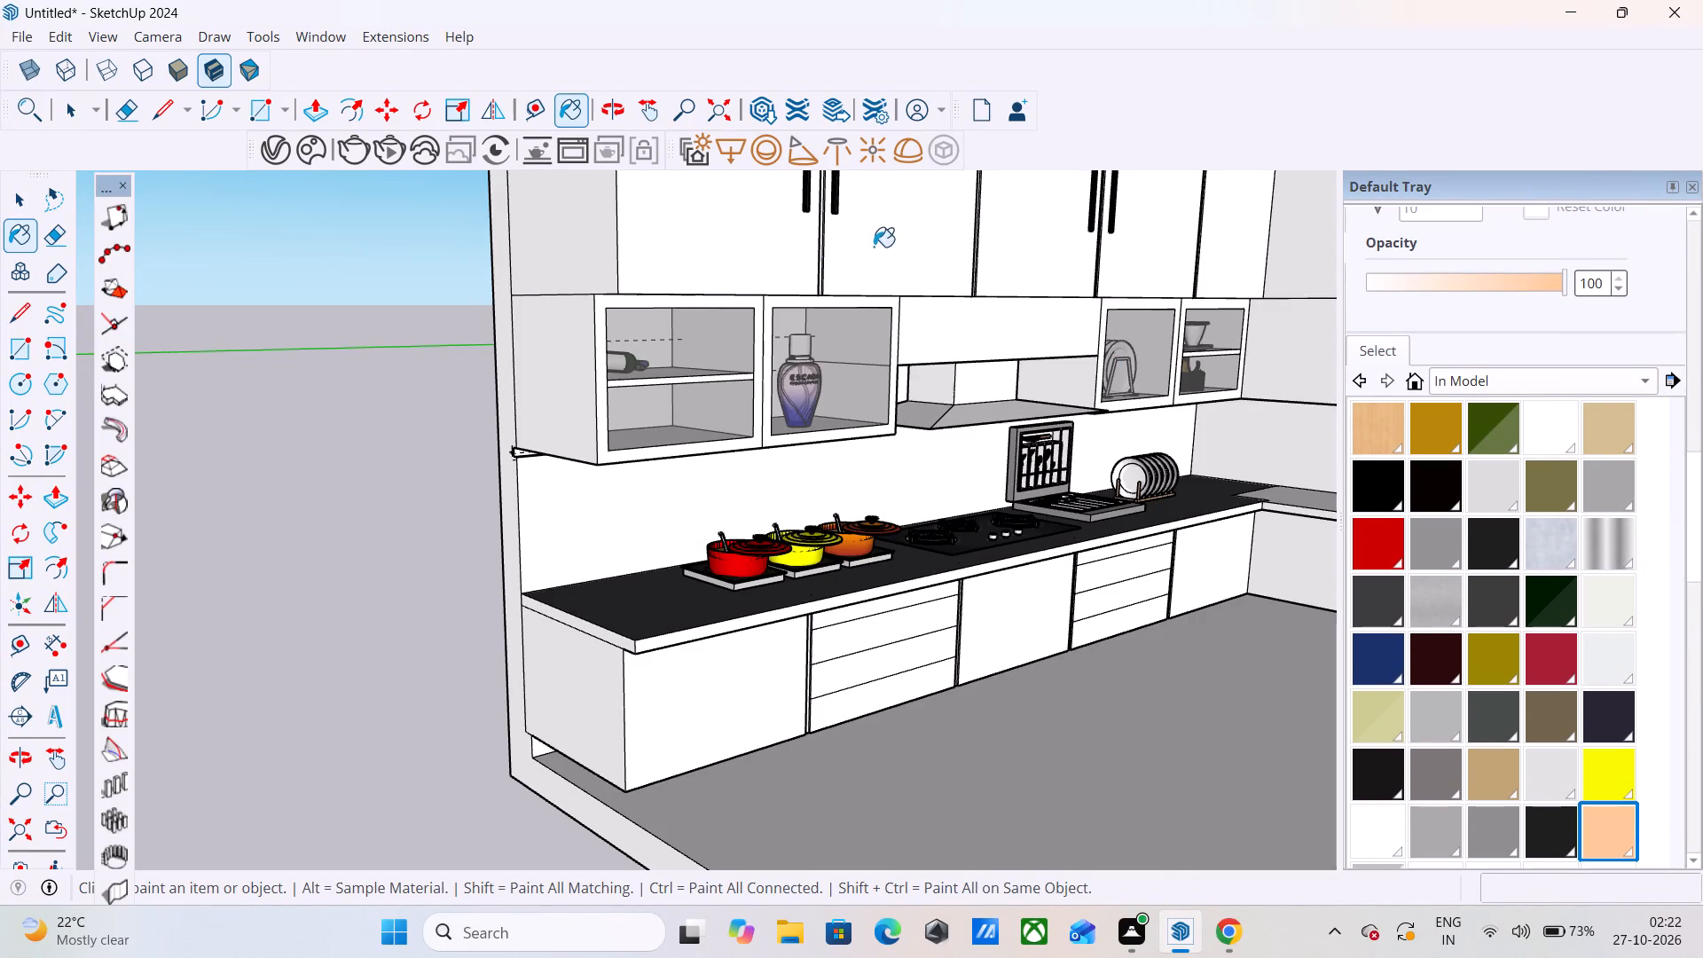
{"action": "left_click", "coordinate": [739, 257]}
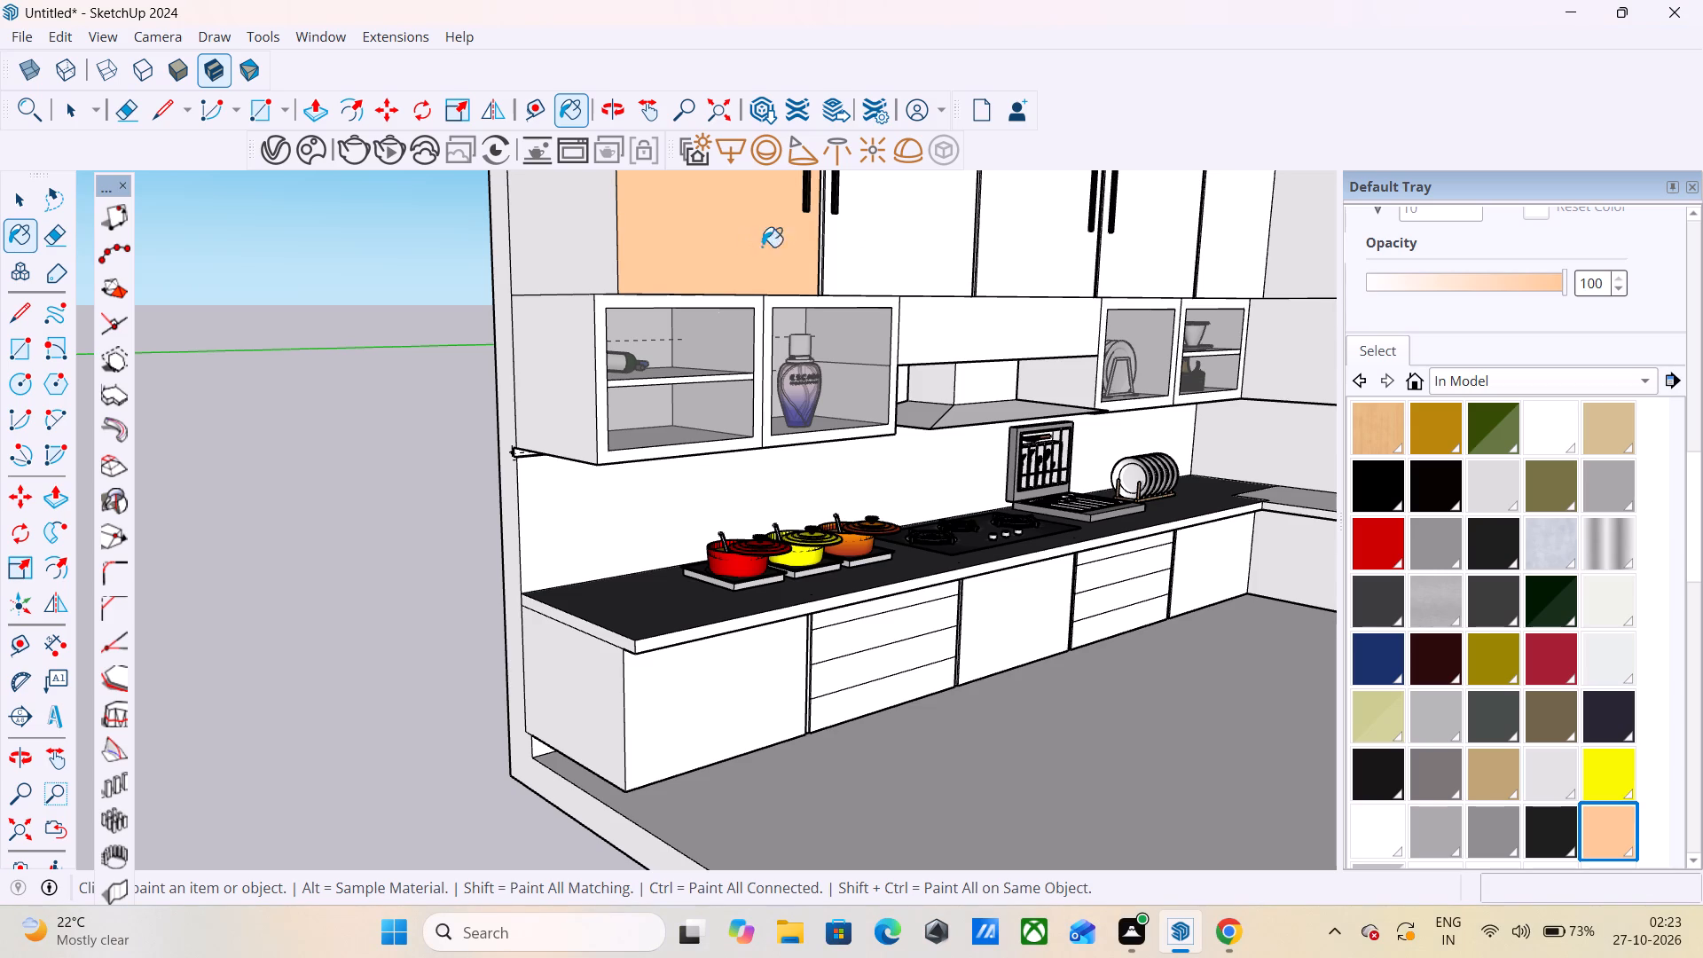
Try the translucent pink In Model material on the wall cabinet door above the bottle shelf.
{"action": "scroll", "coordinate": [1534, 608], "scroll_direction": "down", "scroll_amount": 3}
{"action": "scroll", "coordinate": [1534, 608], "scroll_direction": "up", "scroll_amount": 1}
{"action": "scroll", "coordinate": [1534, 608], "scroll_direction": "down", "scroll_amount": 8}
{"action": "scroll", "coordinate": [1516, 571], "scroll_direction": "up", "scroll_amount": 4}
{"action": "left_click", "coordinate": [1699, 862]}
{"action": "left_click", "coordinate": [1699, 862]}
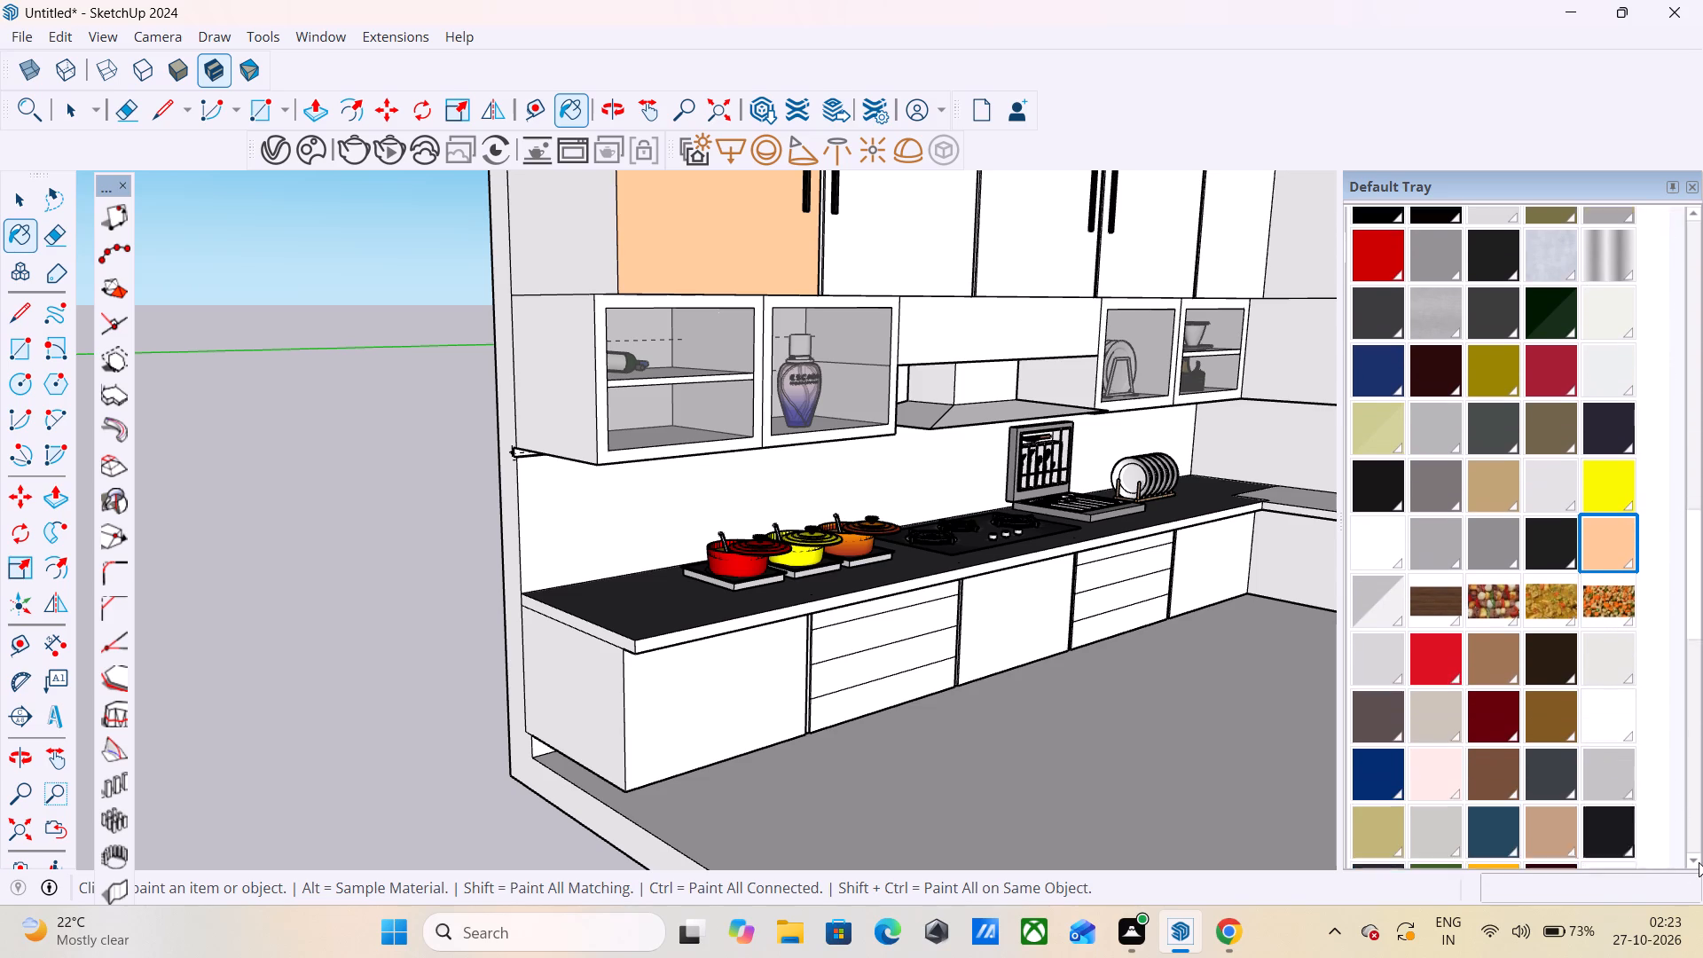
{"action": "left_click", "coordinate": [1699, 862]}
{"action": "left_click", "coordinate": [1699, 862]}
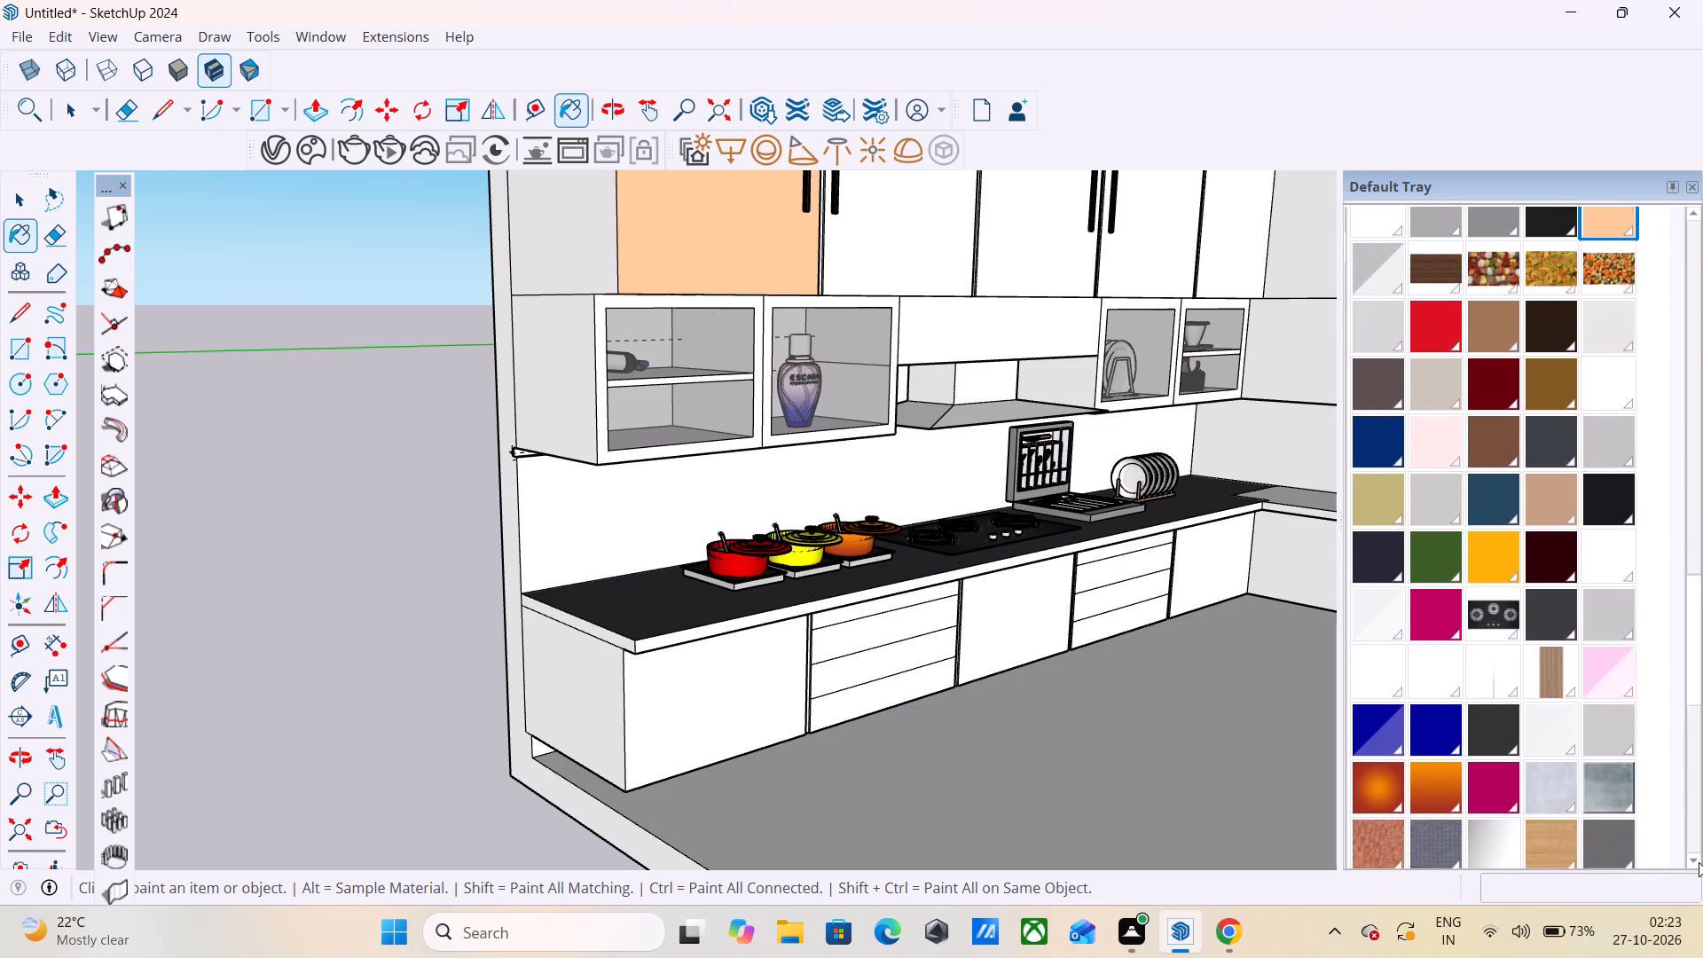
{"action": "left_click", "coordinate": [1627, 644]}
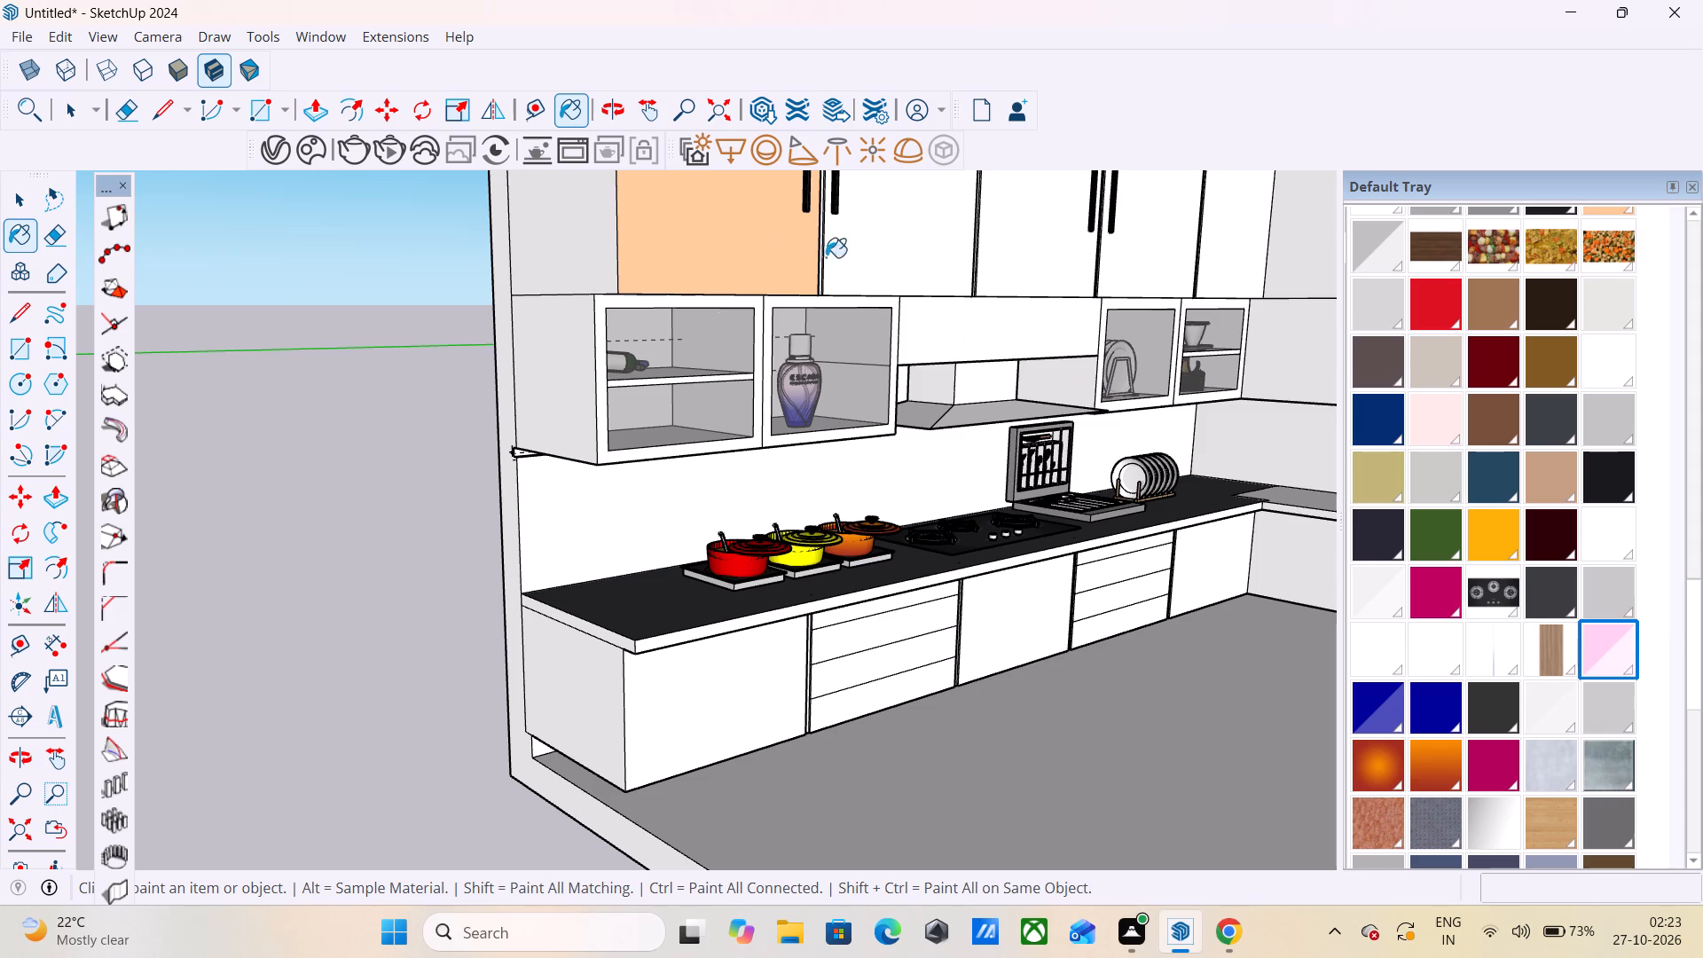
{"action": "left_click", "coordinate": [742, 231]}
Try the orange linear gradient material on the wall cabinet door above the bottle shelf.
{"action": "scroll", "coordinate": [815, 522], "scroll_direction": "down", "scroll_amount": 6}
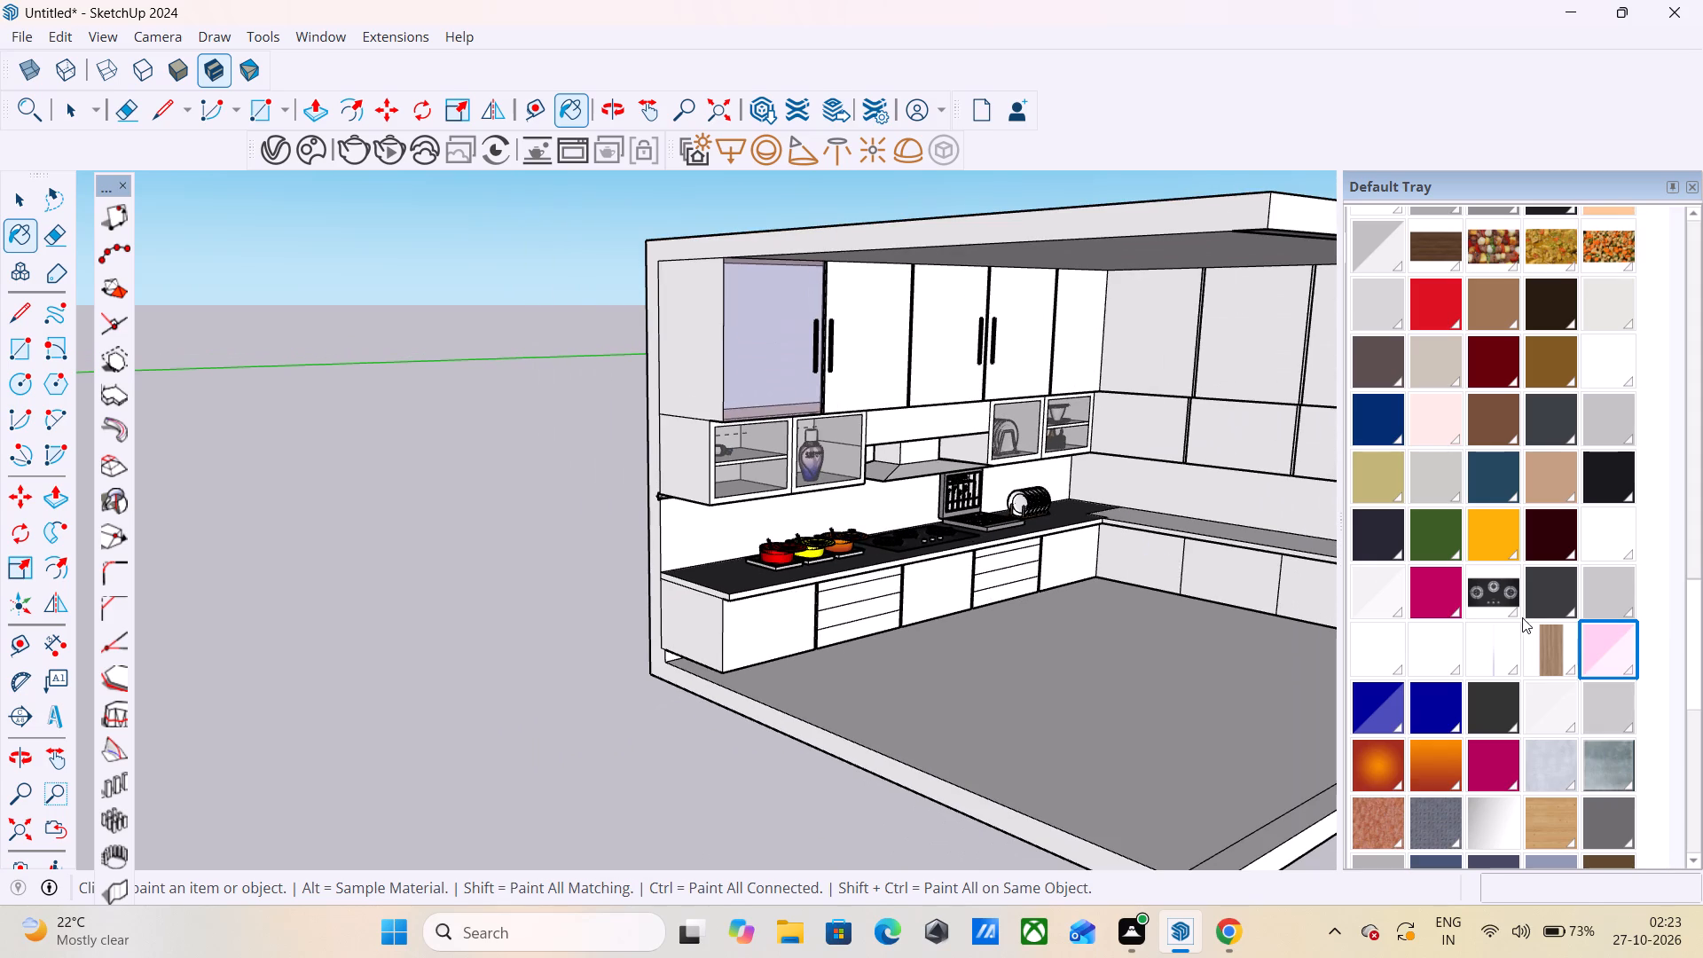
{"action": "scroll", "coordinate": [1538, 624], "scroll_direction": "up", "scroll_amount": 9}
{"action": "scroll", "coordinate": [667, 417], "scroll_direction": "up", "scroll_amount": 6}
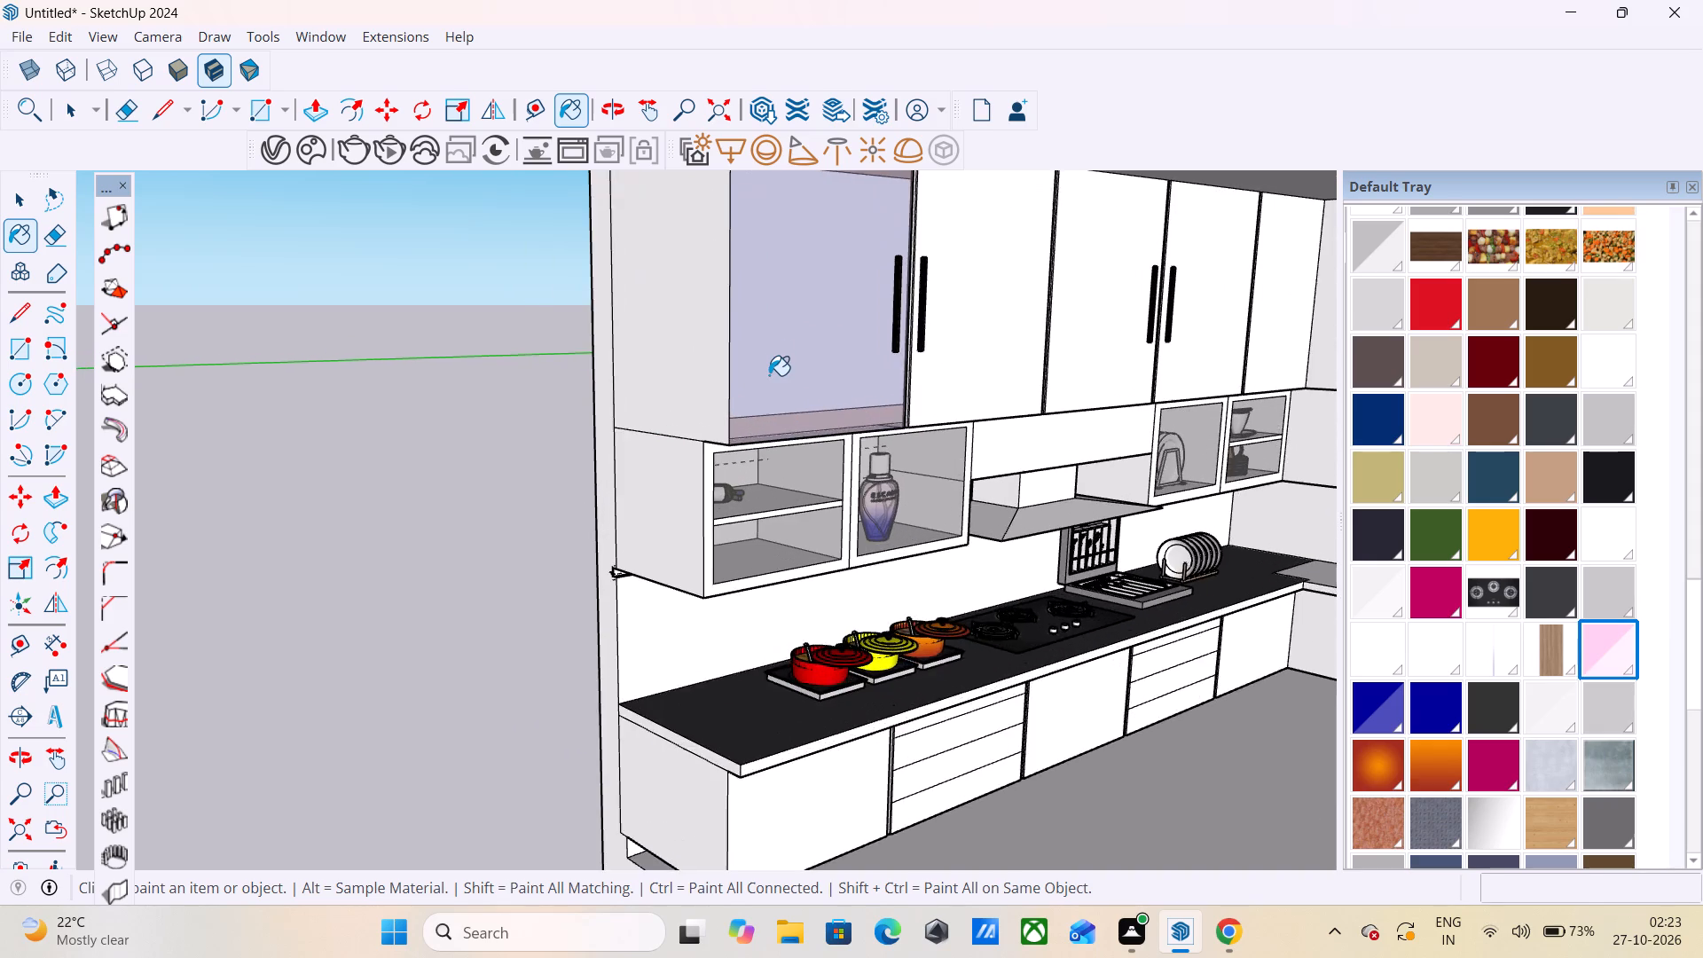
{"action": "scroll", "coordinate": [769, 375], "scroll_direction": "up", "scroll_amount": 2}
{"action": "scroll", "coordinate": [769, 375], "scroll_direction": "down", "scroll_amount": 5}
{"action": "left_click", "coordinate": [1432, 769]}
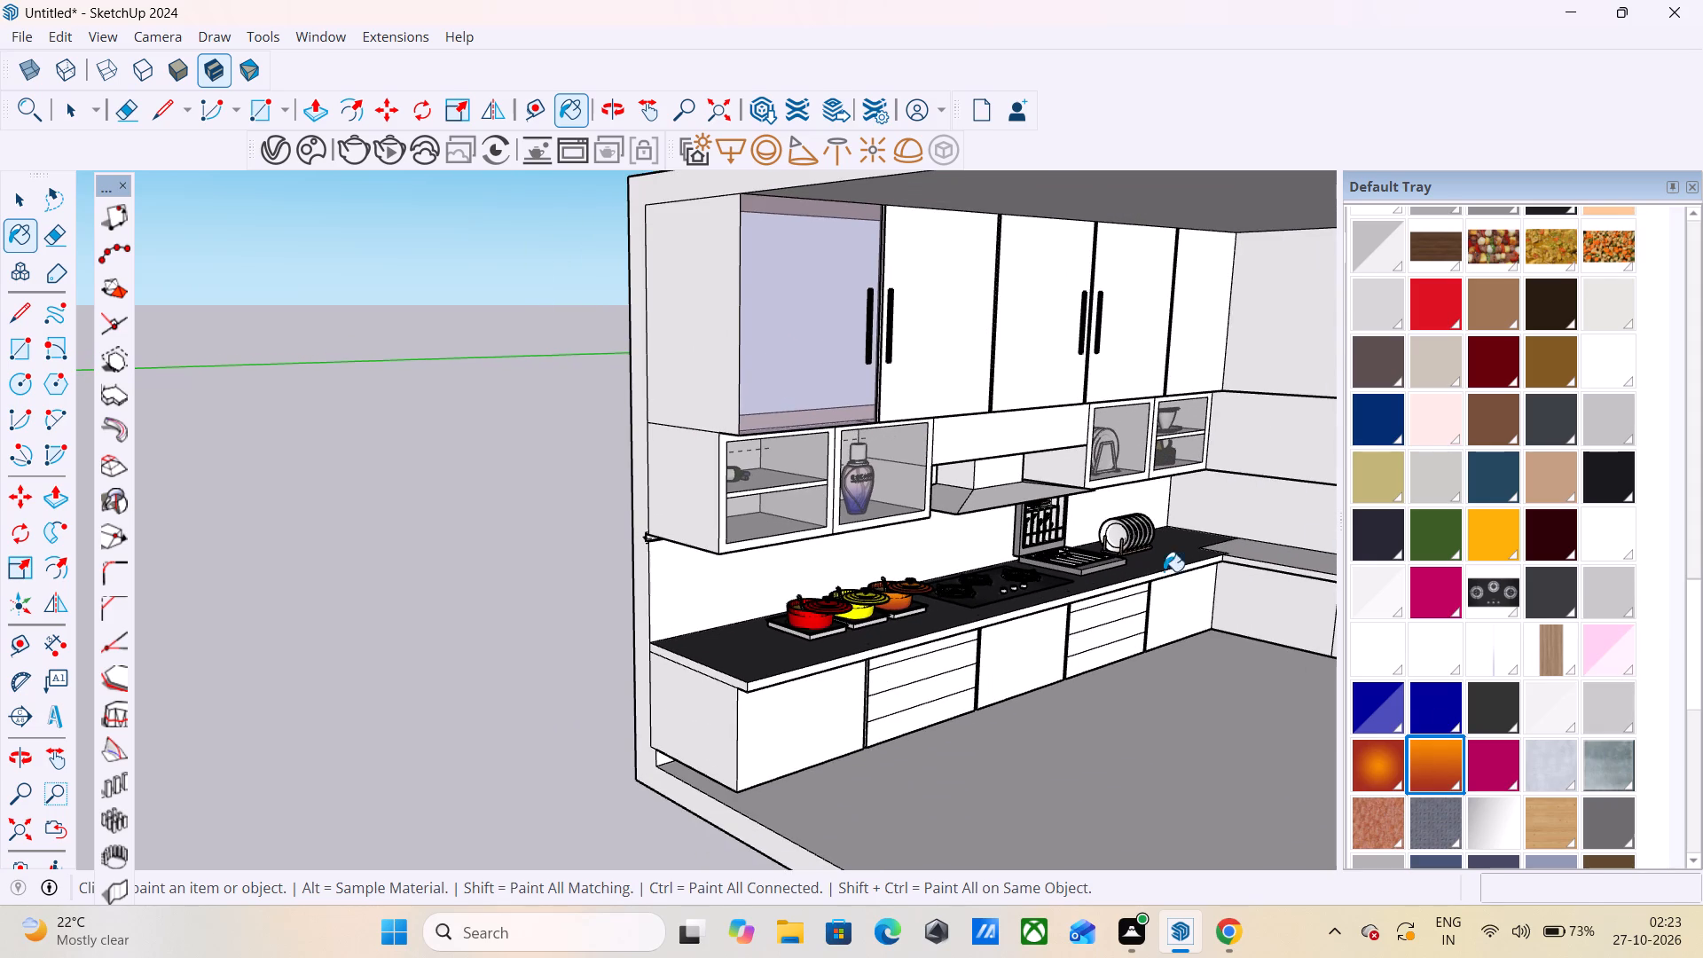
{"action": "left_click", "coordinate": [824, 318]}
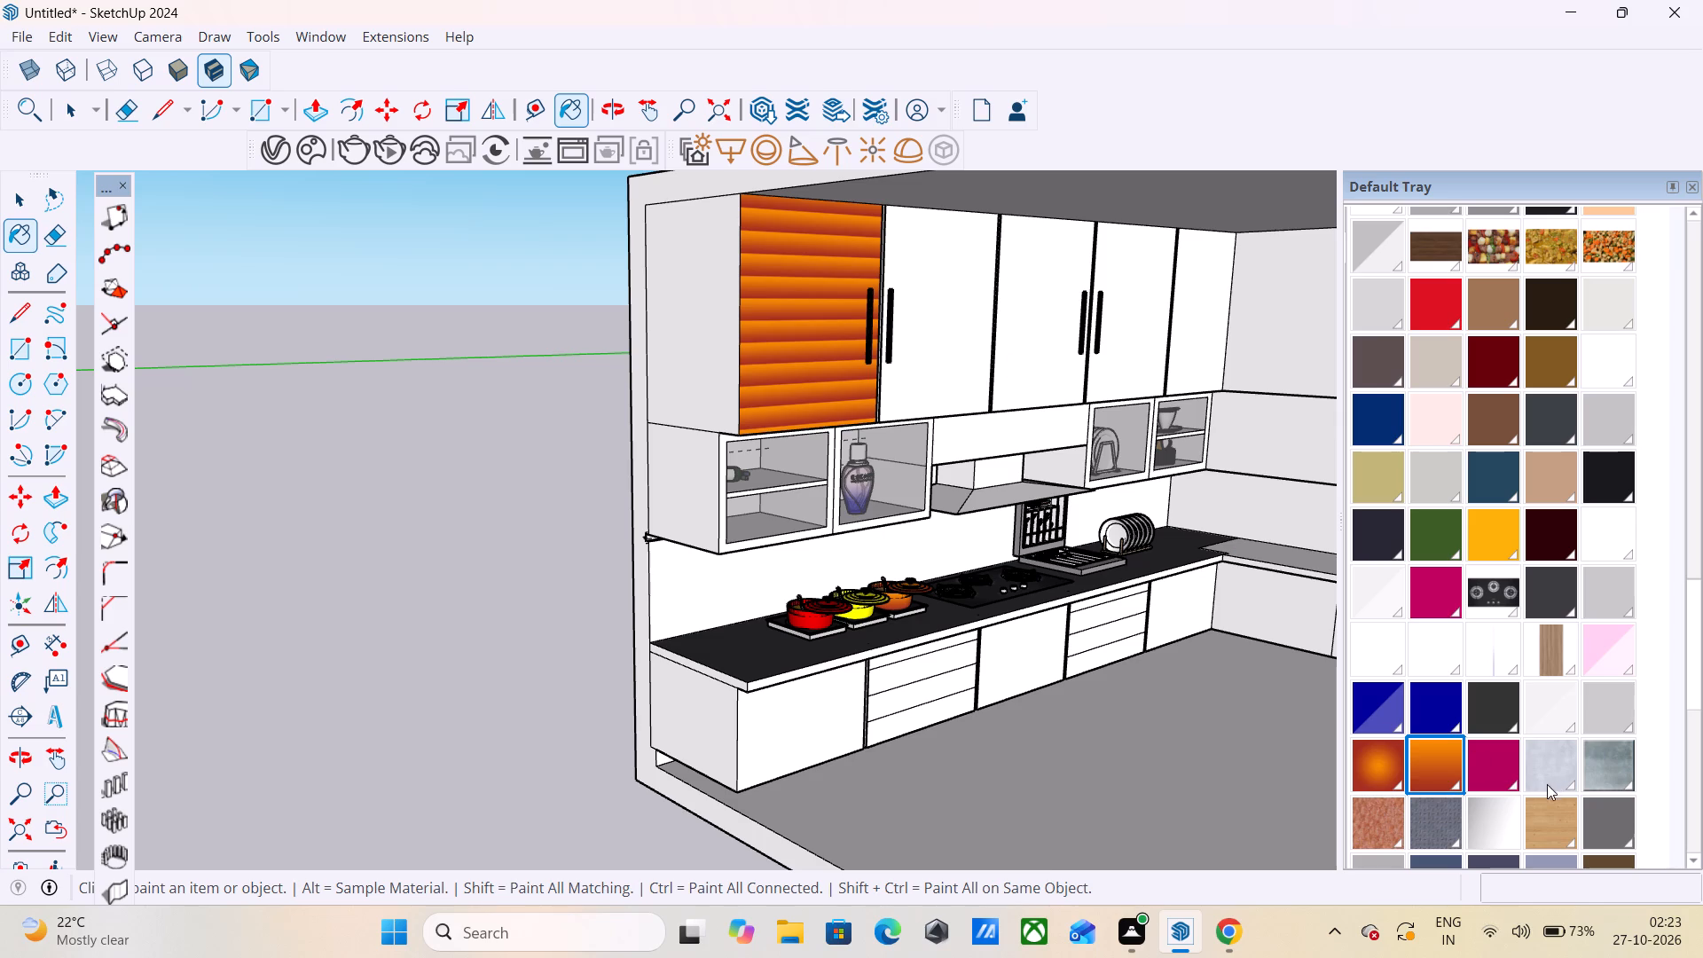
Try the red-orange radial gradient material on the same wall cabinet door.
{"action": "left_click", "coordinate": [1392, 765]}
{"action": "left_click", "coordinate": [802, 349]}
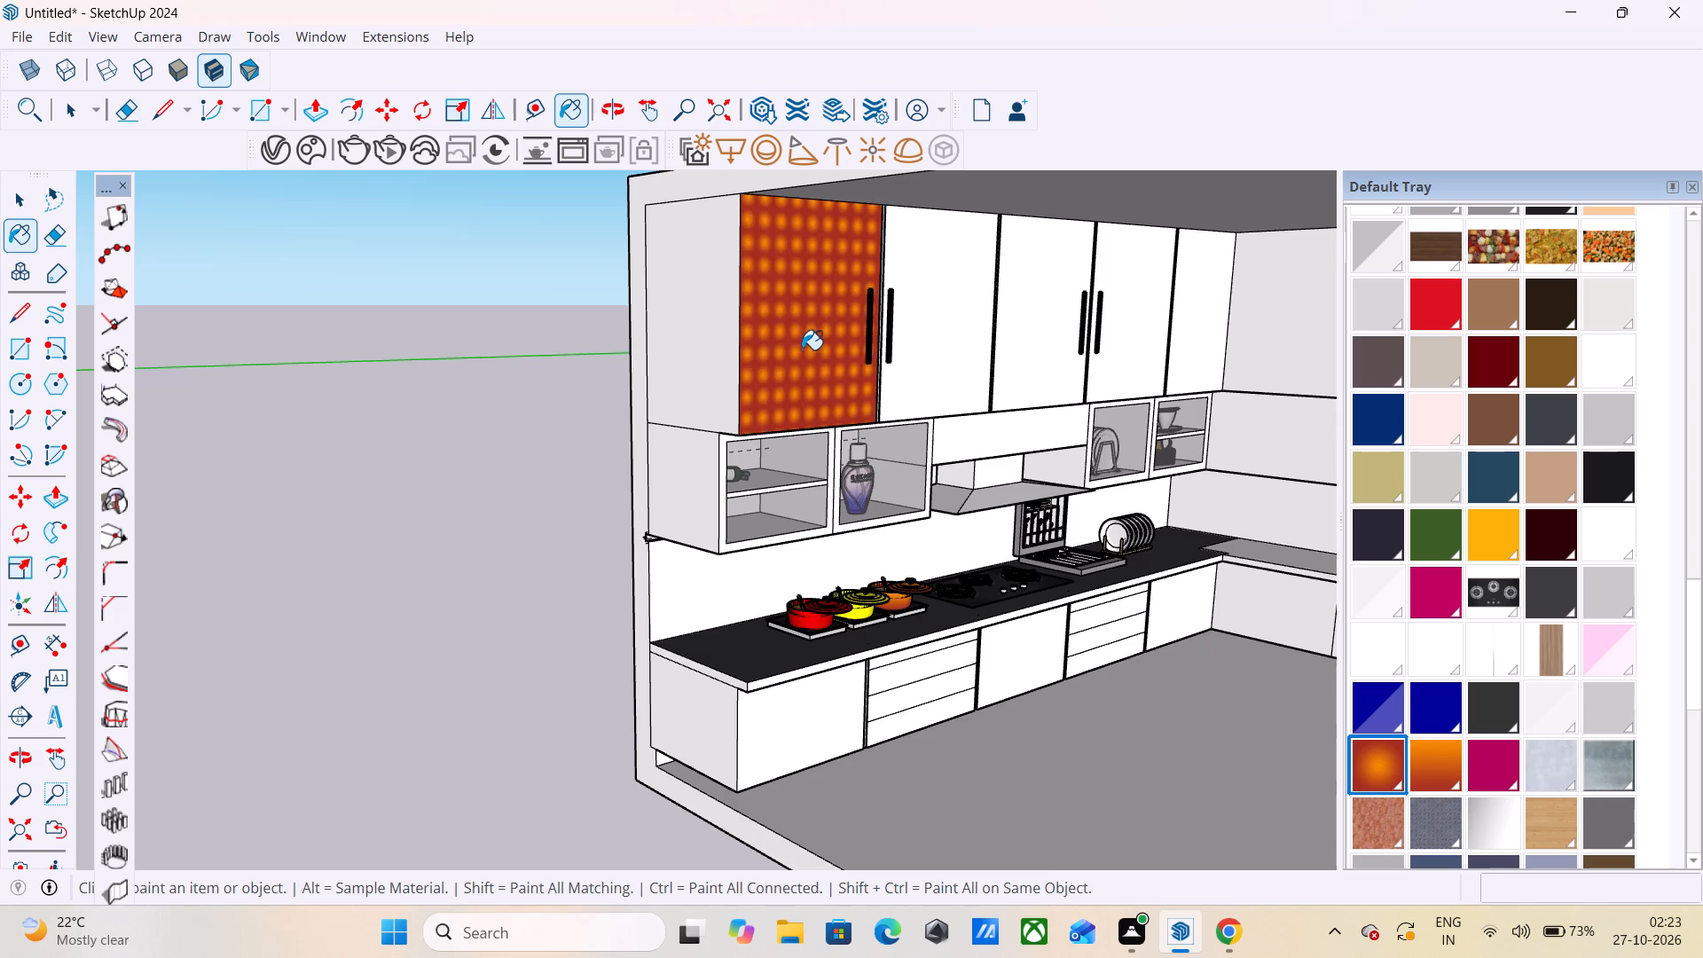
Paint the same wall cabinet door with the mottled reddish-brown texture from the In Model materials.
{"action": "left_click", "coordinate": [1384, 815]}
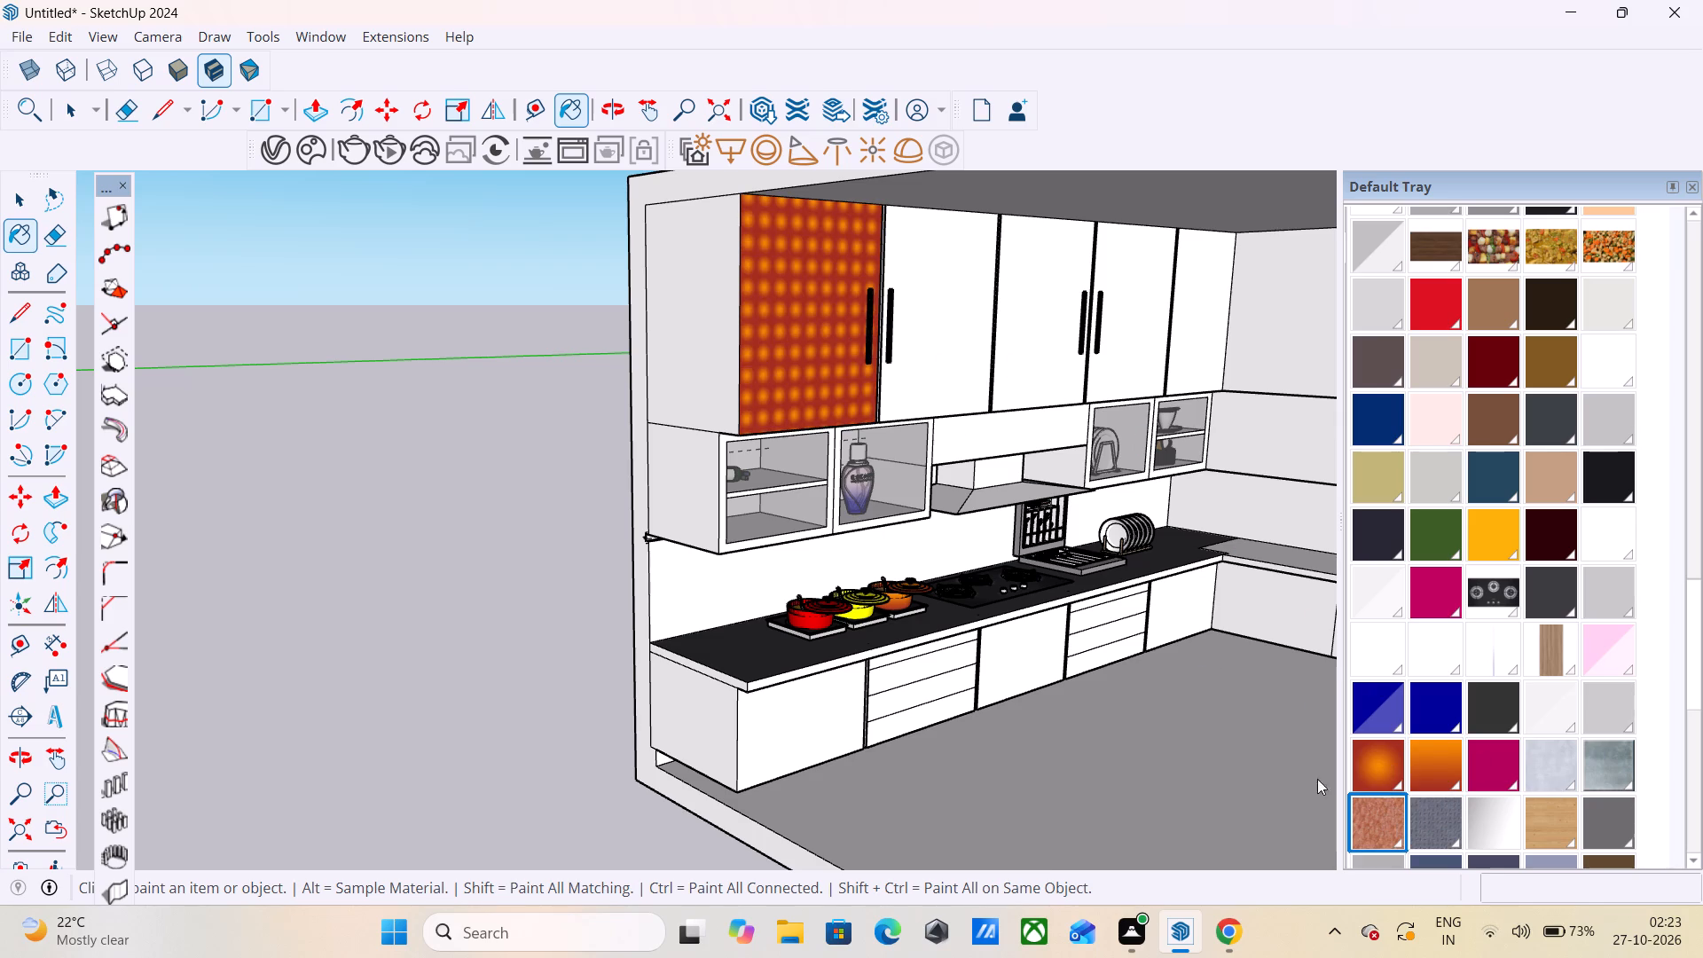
{"action": "left_click", "coordinate": [819, 334]}
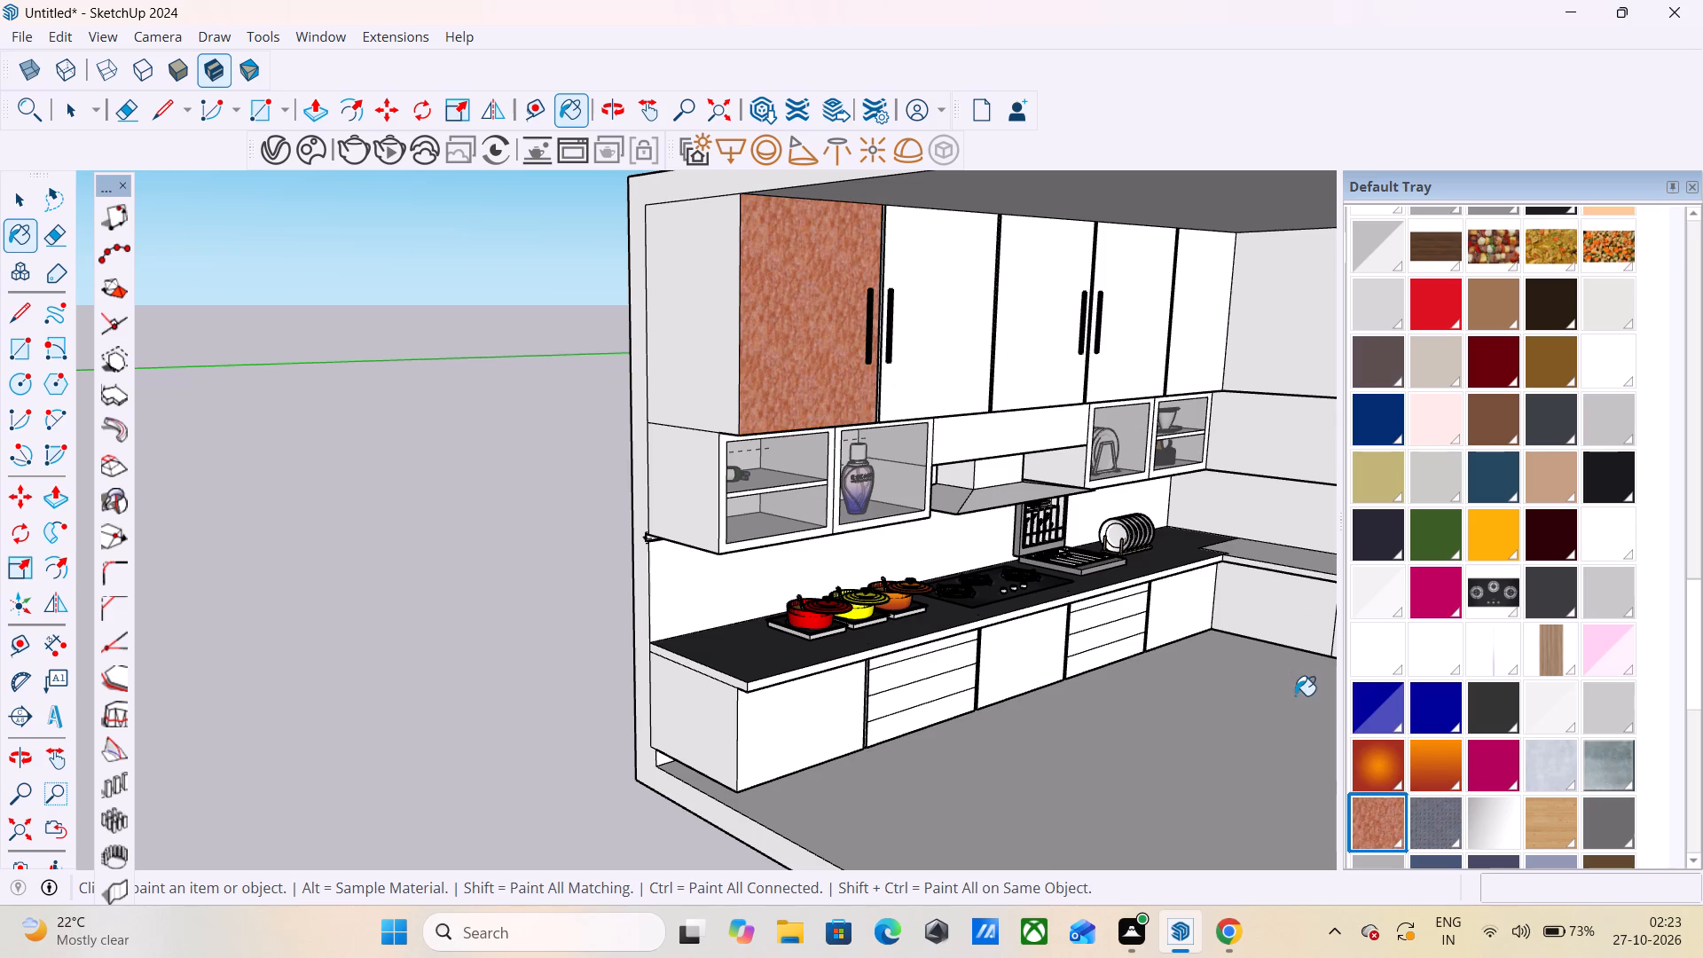
Paint the wall cabinet door above the perfume bottle with the mottled reddish-brown texture.
{"action": "left_click", "coordinate": [930, 343]}
{"action": "middle_click_drag", "start_coordinate": [985, 350], "coordinate": [665, 346]}
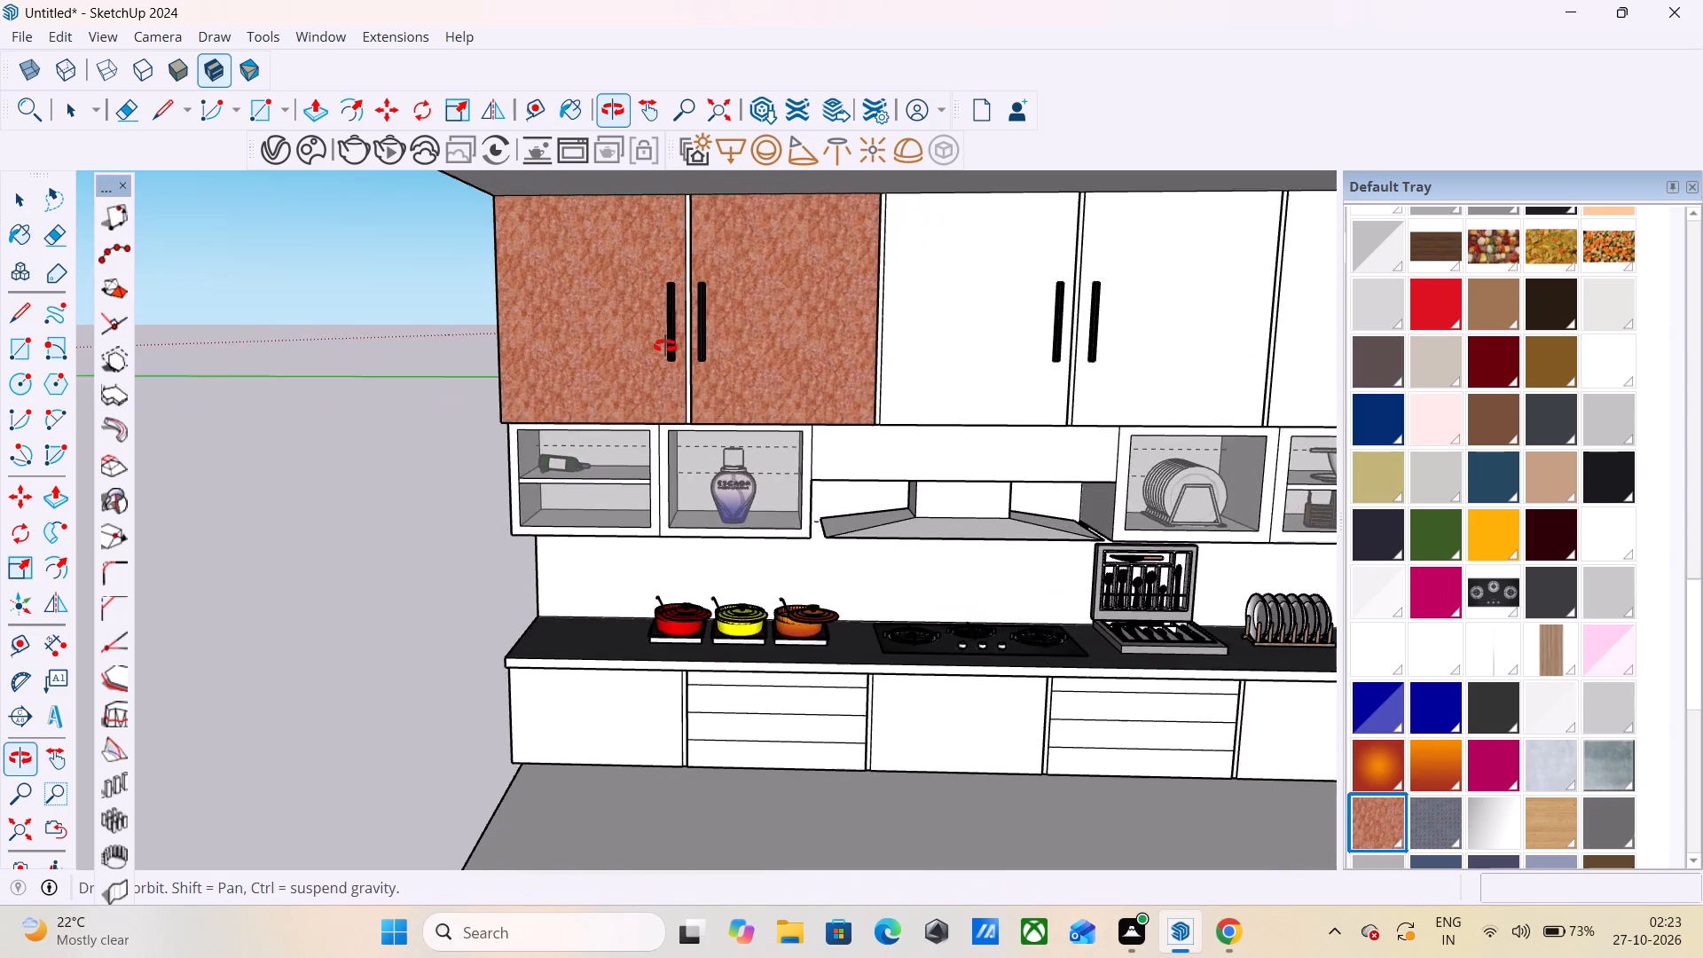
{"action": "middle_click_drag", "start_coordinate": [665, 346], "coordinate": [901, 387]}
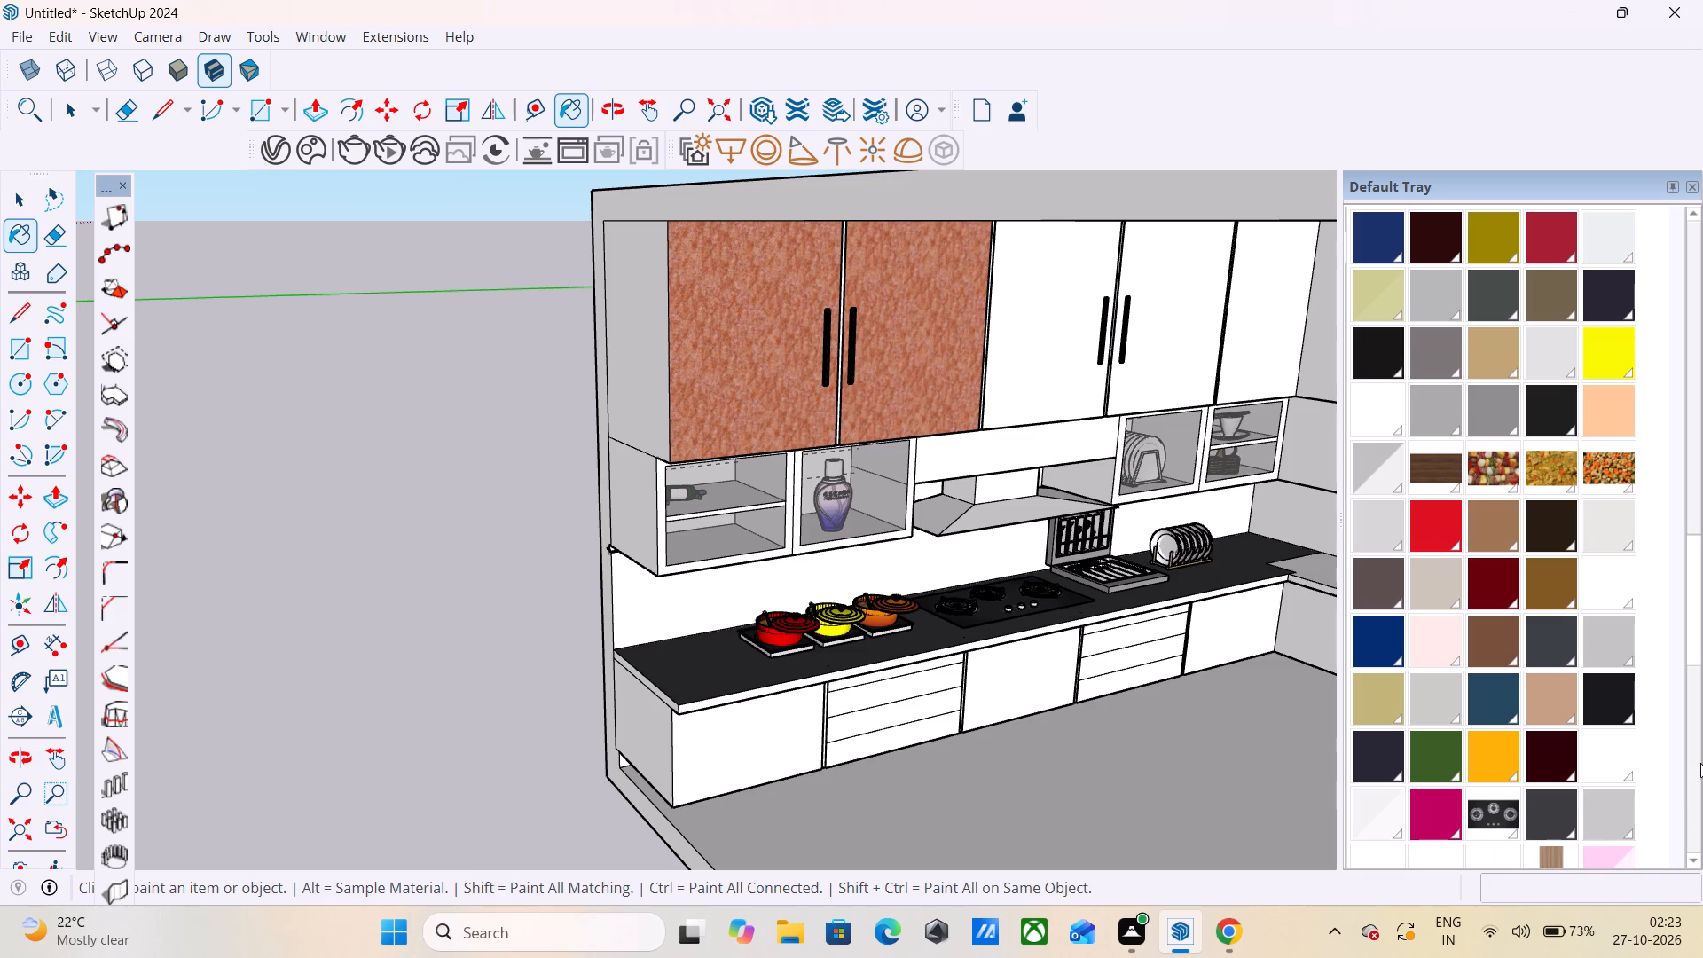
Repaint the end wall cabinet door above the bottle shelf with the translucent pink In Model material.
{"action": "left_click", "coordinate": [1699, 863]}
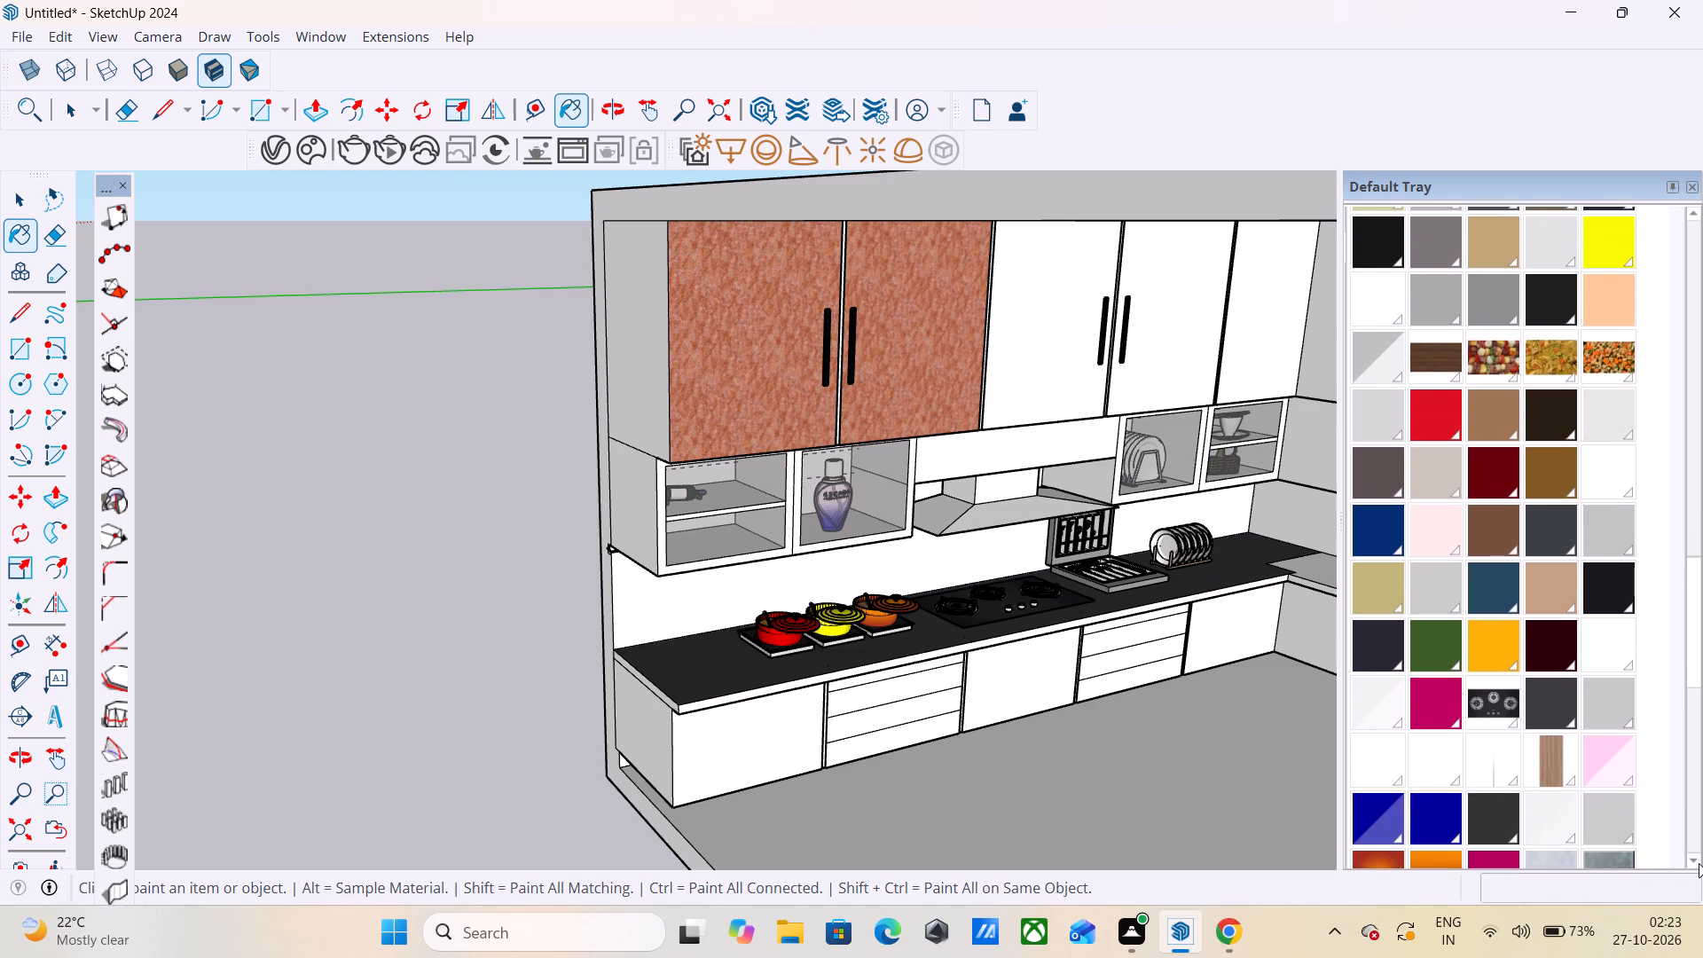
{"action": "left_click", "coordinate": [1598, 753]}
{"action": "left_click", "coordinate": [785, 263]}
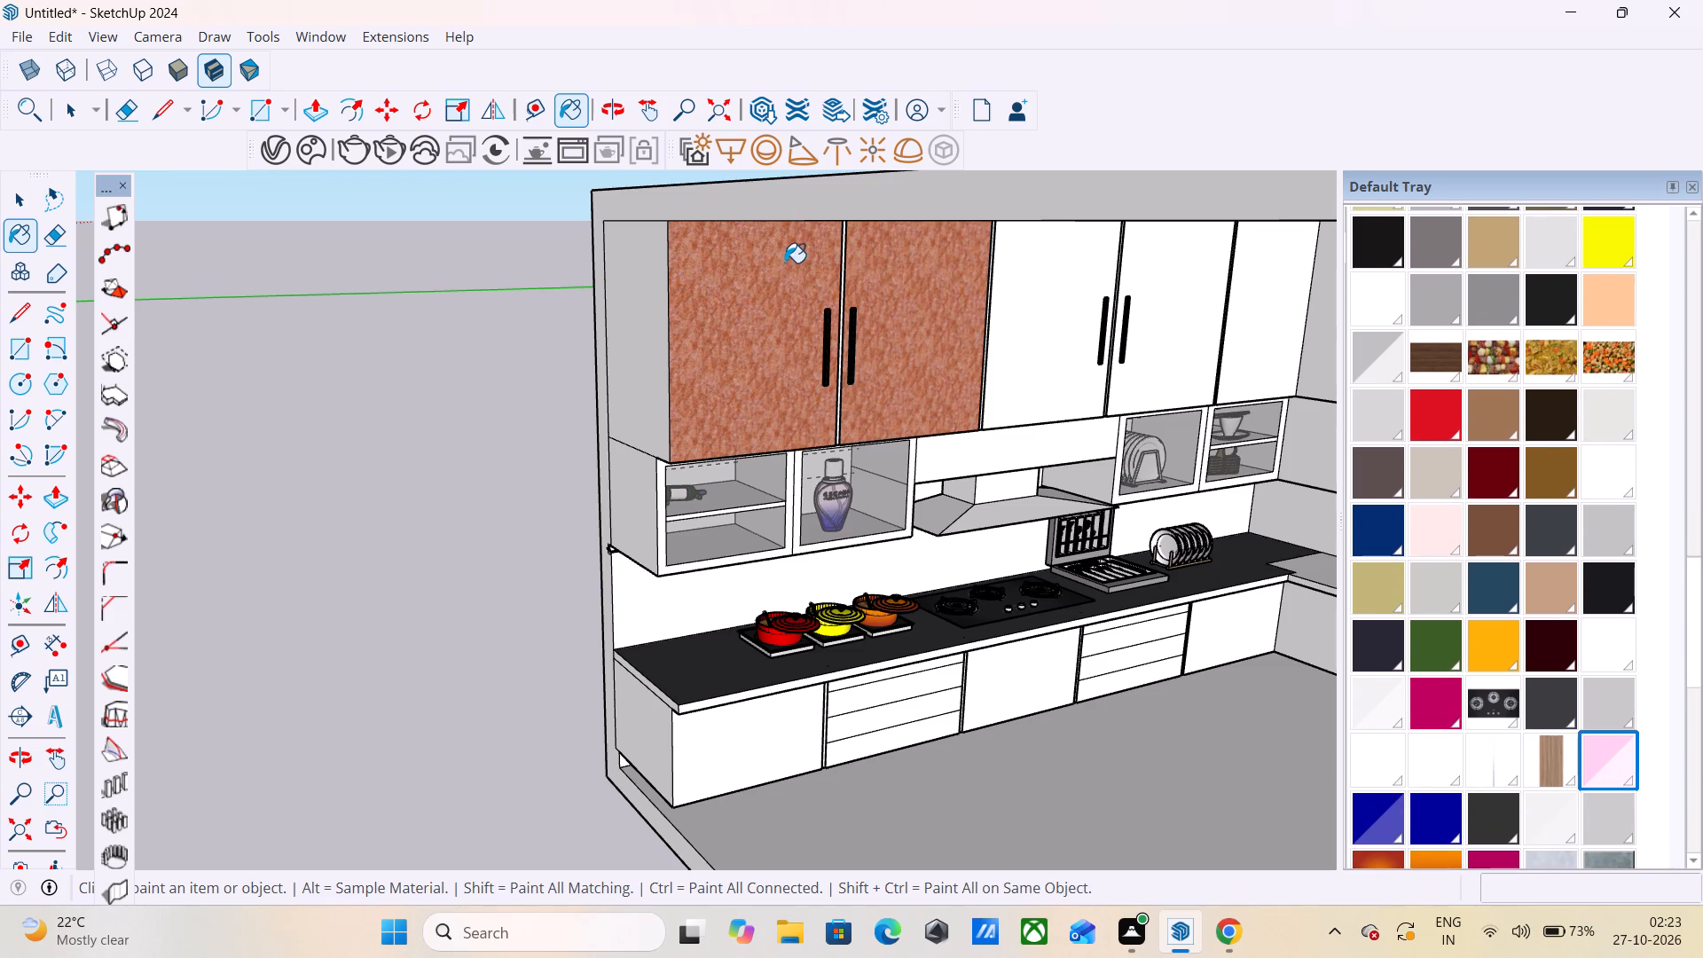
{"action": "left_click", "coordinate": [794, 318]}
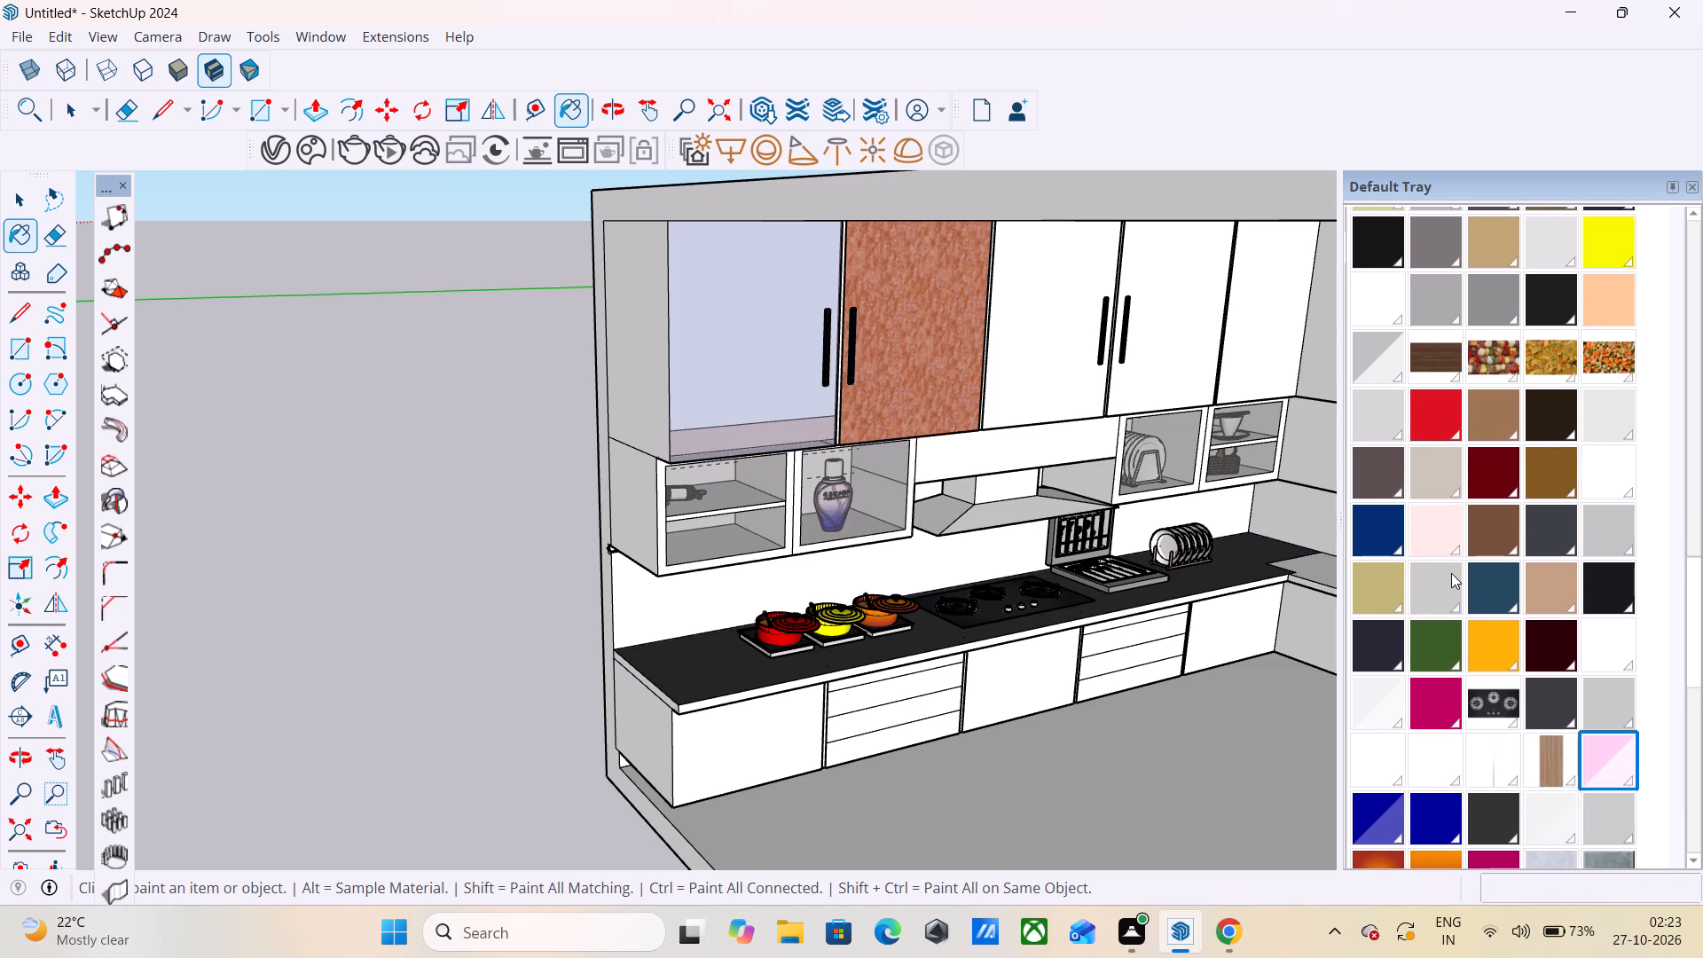
Paint the backsplash wall behind the hob with the meat-and-vegetable skewer image texture from the In Model materials.
{"action": "left_click", "coordinate": [1488, 360]}
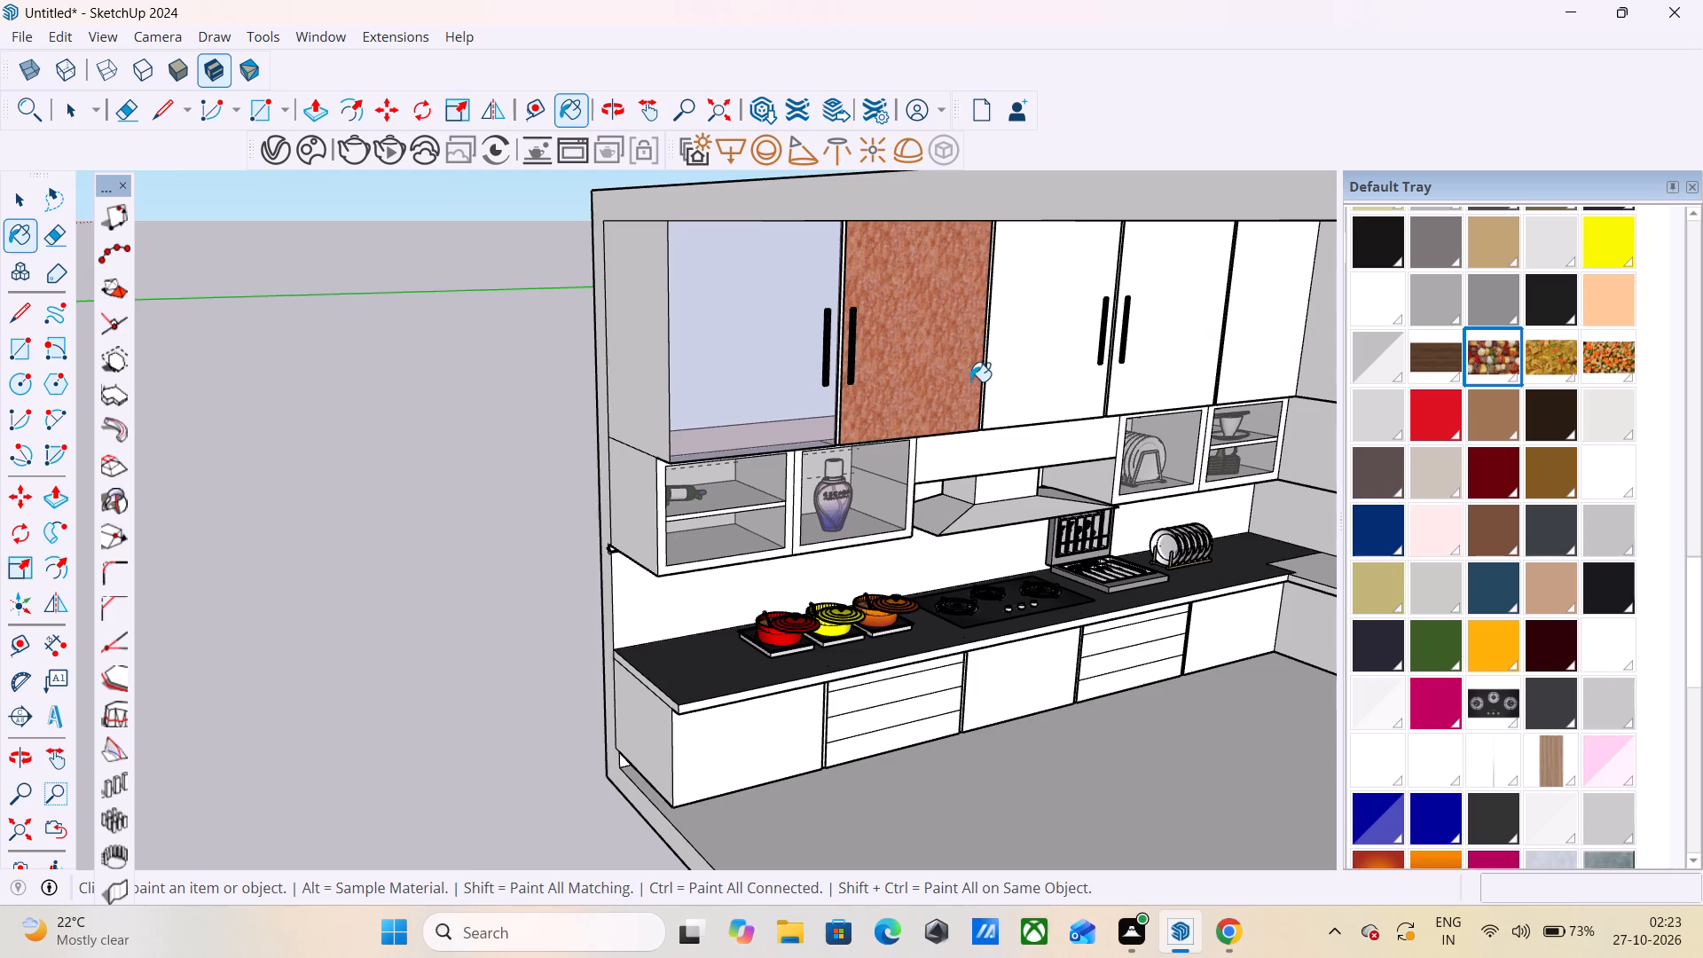
{"action": "left_click", "coordinate": [945, 554]}
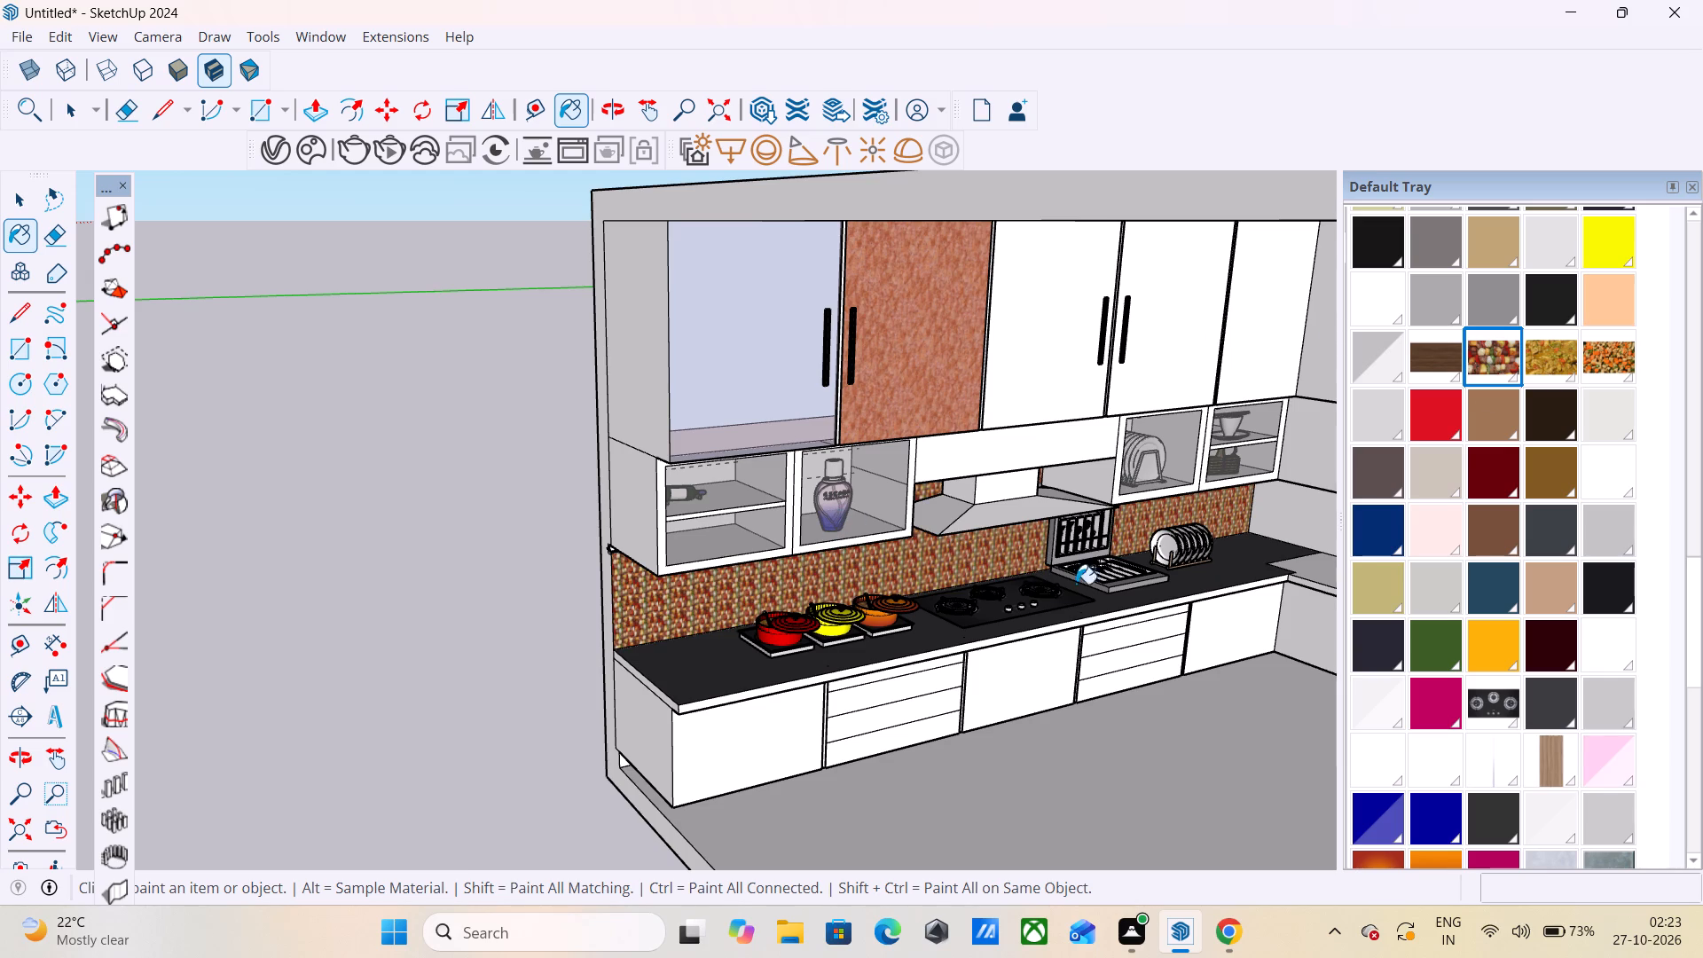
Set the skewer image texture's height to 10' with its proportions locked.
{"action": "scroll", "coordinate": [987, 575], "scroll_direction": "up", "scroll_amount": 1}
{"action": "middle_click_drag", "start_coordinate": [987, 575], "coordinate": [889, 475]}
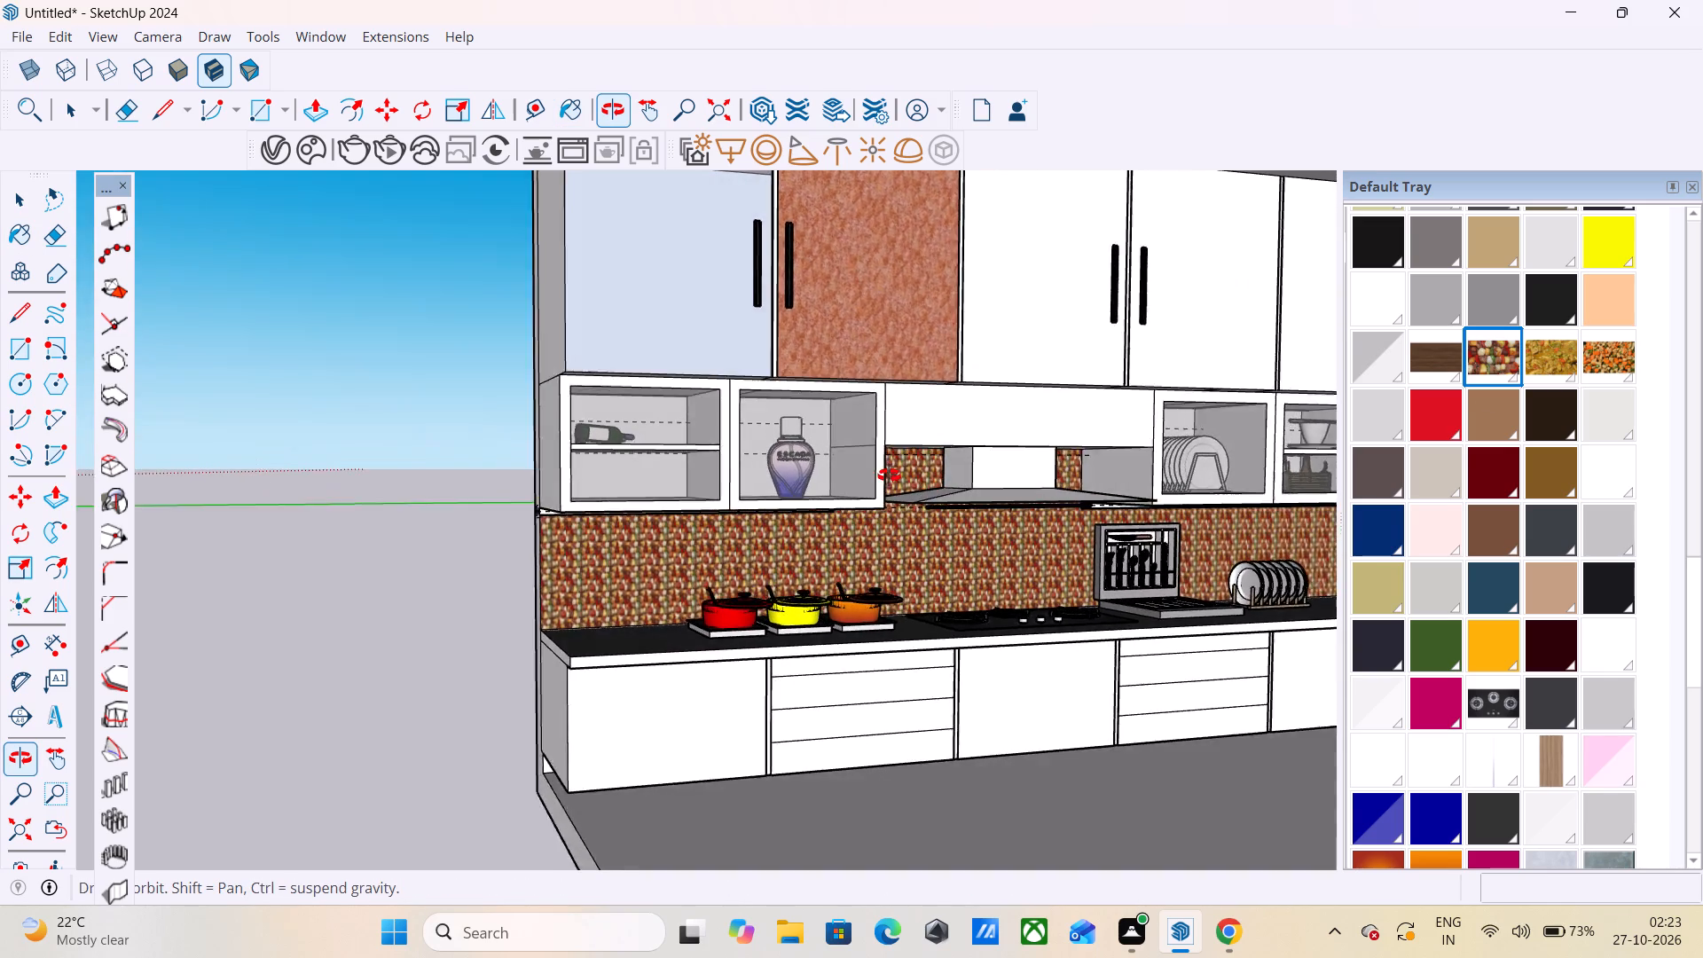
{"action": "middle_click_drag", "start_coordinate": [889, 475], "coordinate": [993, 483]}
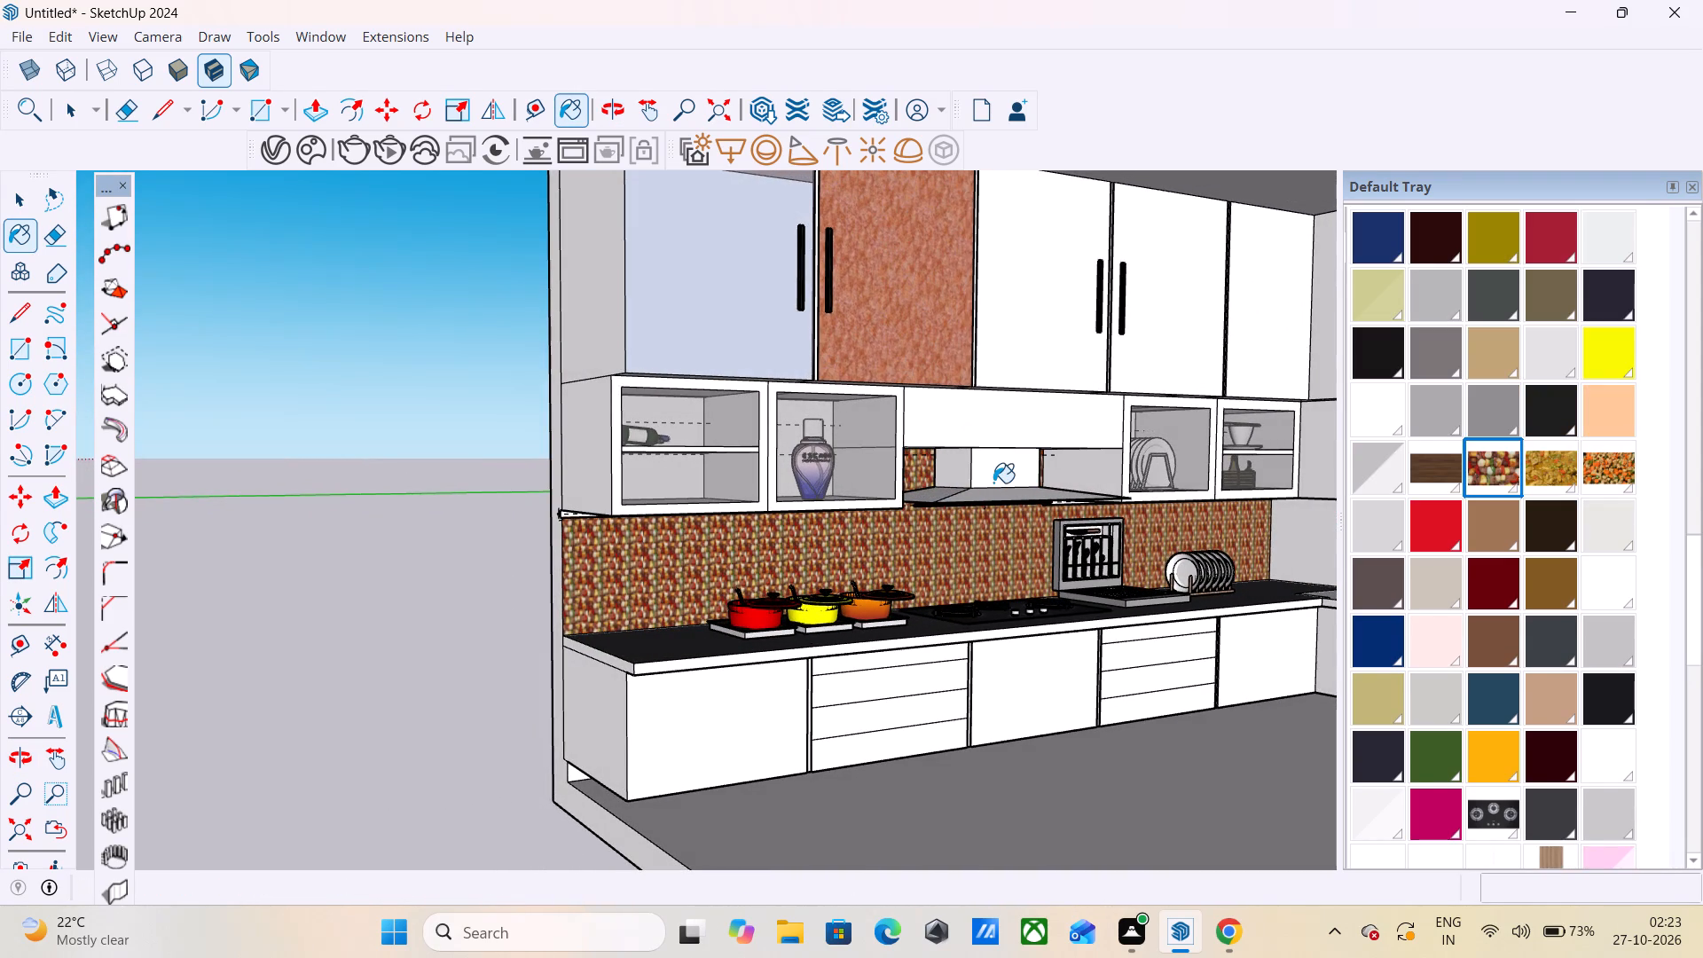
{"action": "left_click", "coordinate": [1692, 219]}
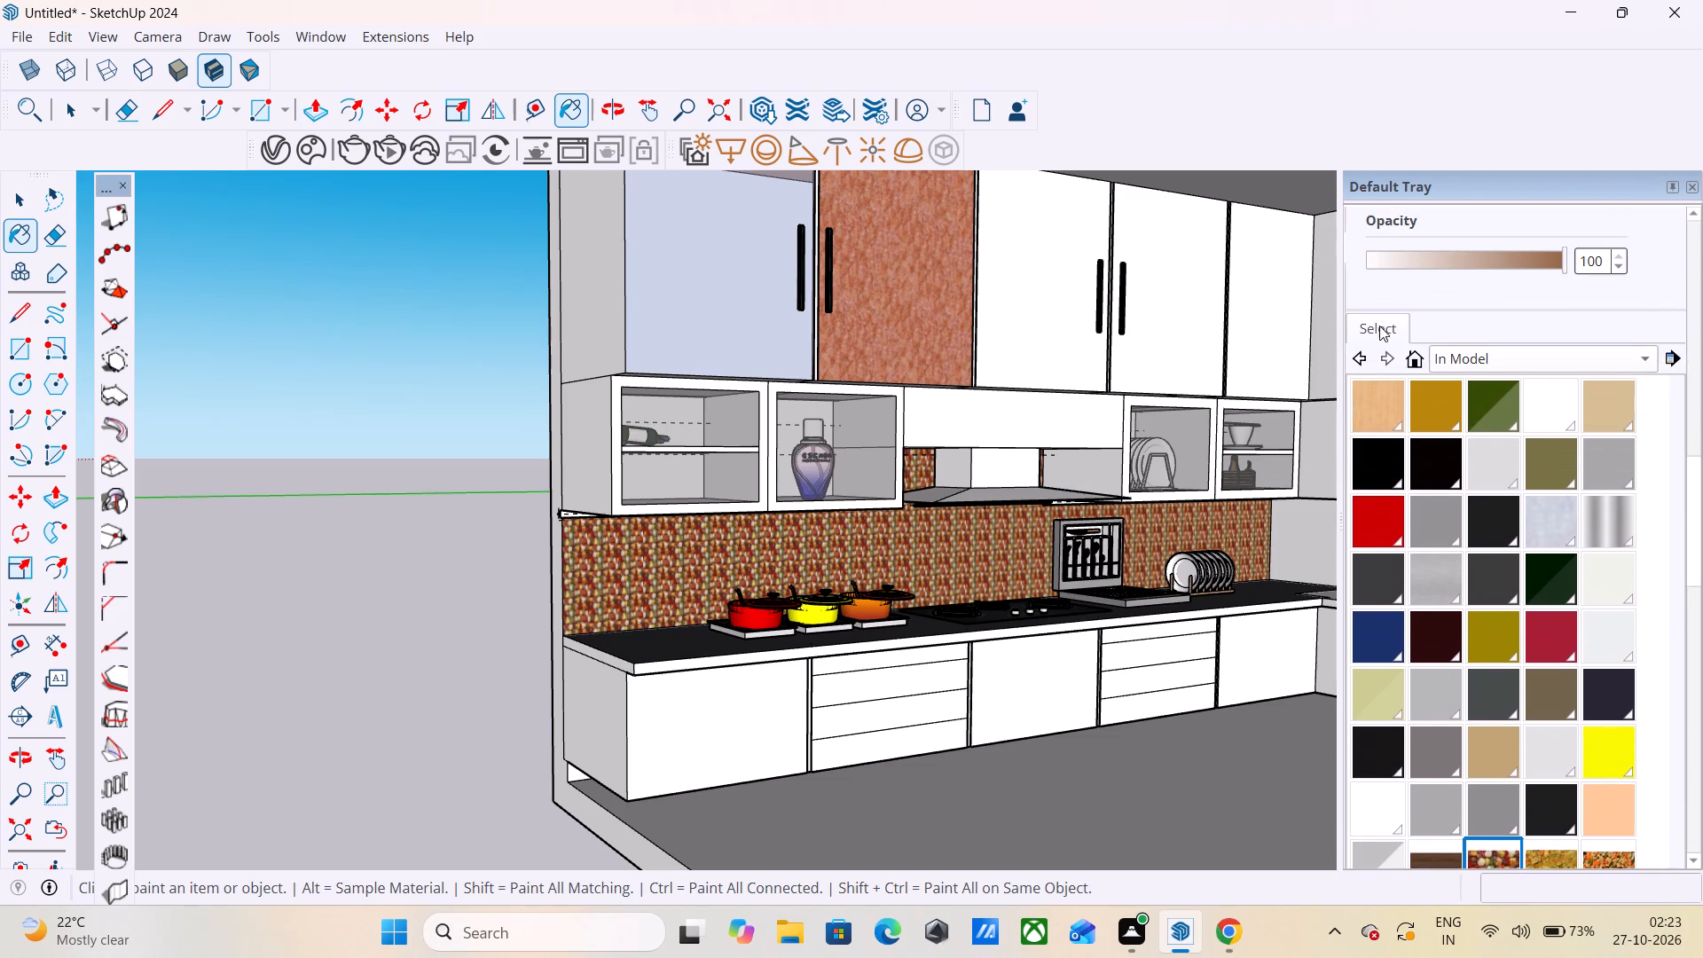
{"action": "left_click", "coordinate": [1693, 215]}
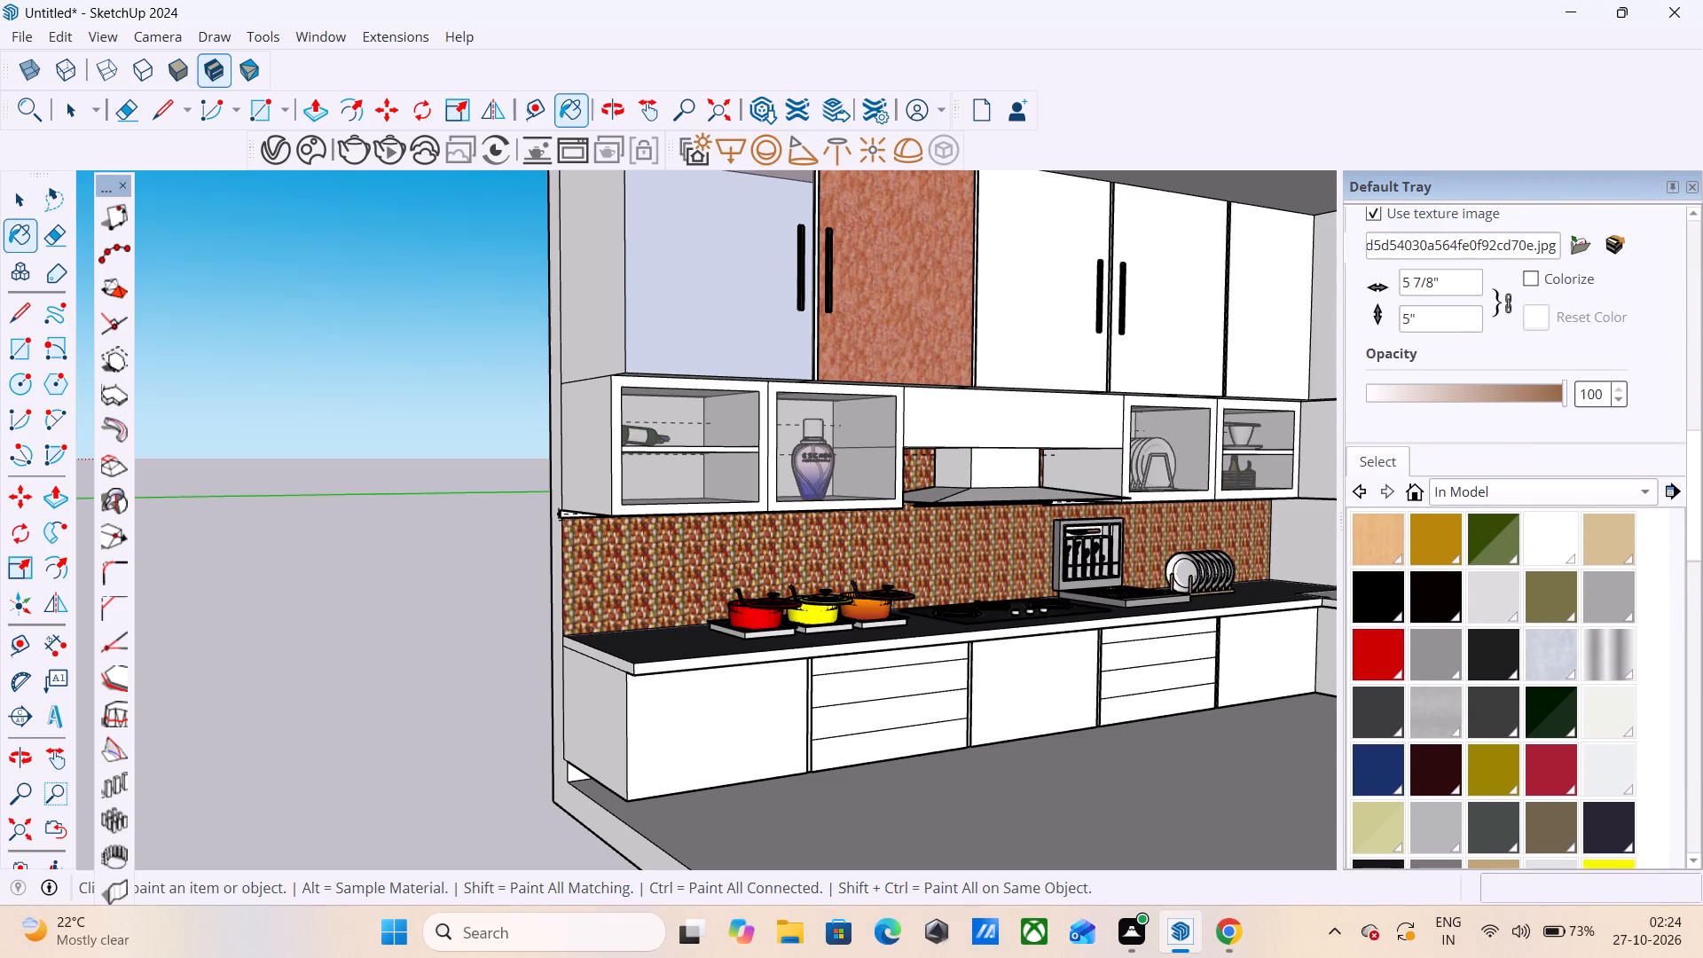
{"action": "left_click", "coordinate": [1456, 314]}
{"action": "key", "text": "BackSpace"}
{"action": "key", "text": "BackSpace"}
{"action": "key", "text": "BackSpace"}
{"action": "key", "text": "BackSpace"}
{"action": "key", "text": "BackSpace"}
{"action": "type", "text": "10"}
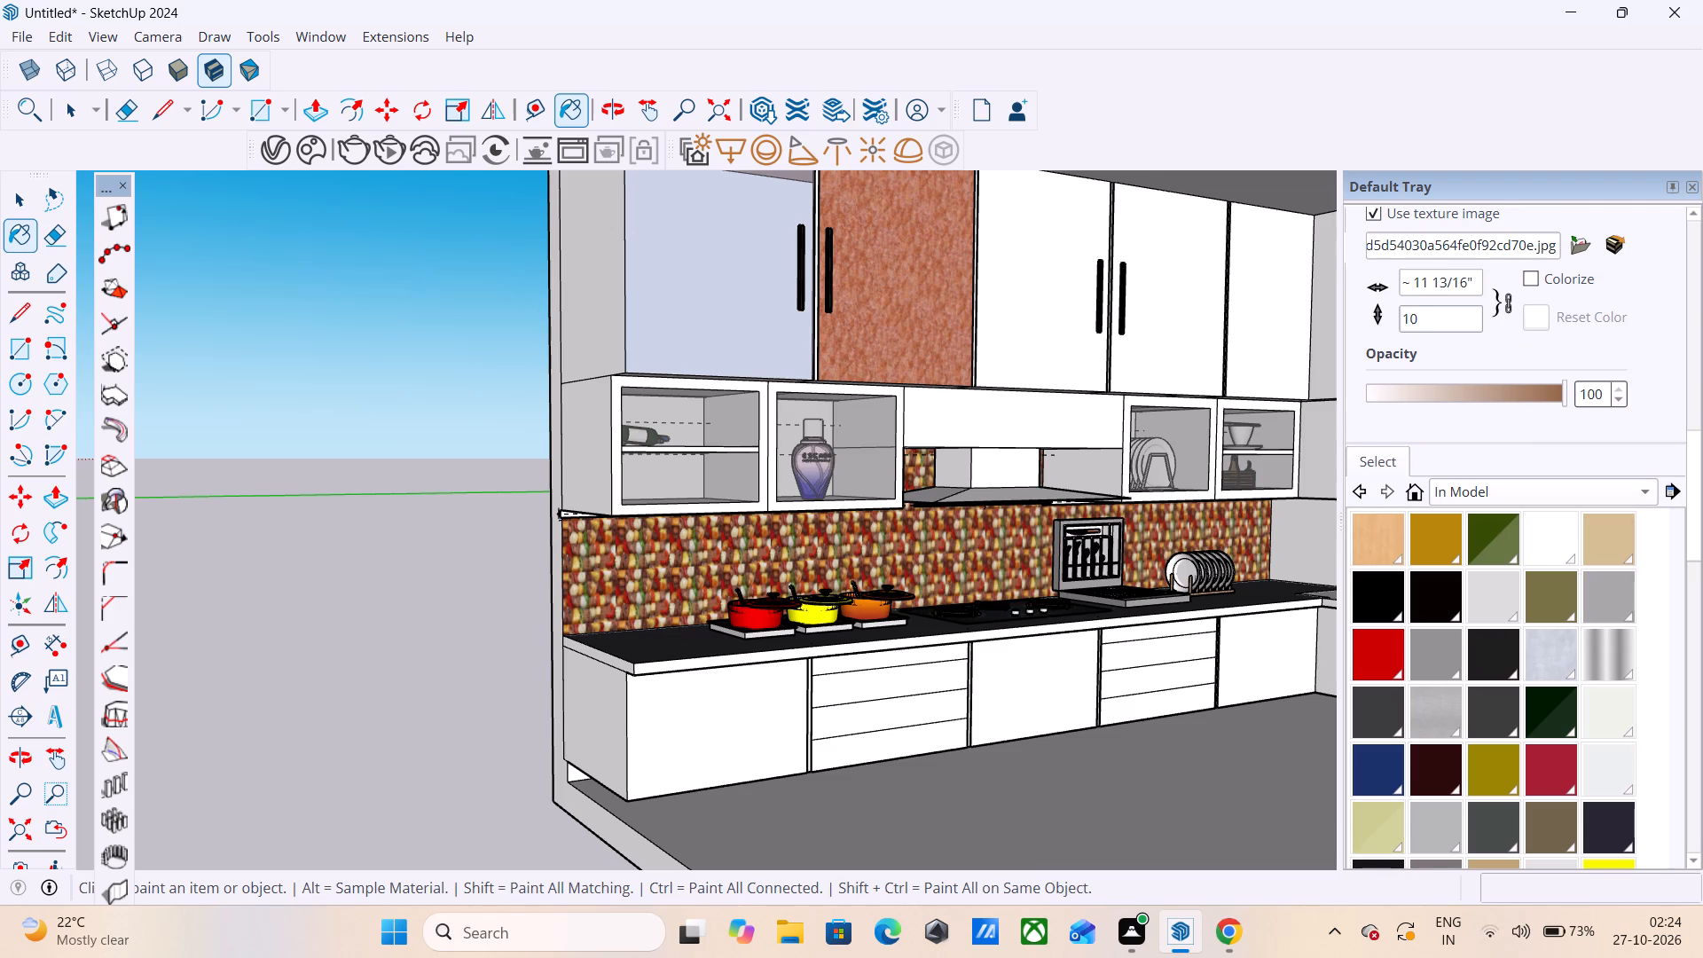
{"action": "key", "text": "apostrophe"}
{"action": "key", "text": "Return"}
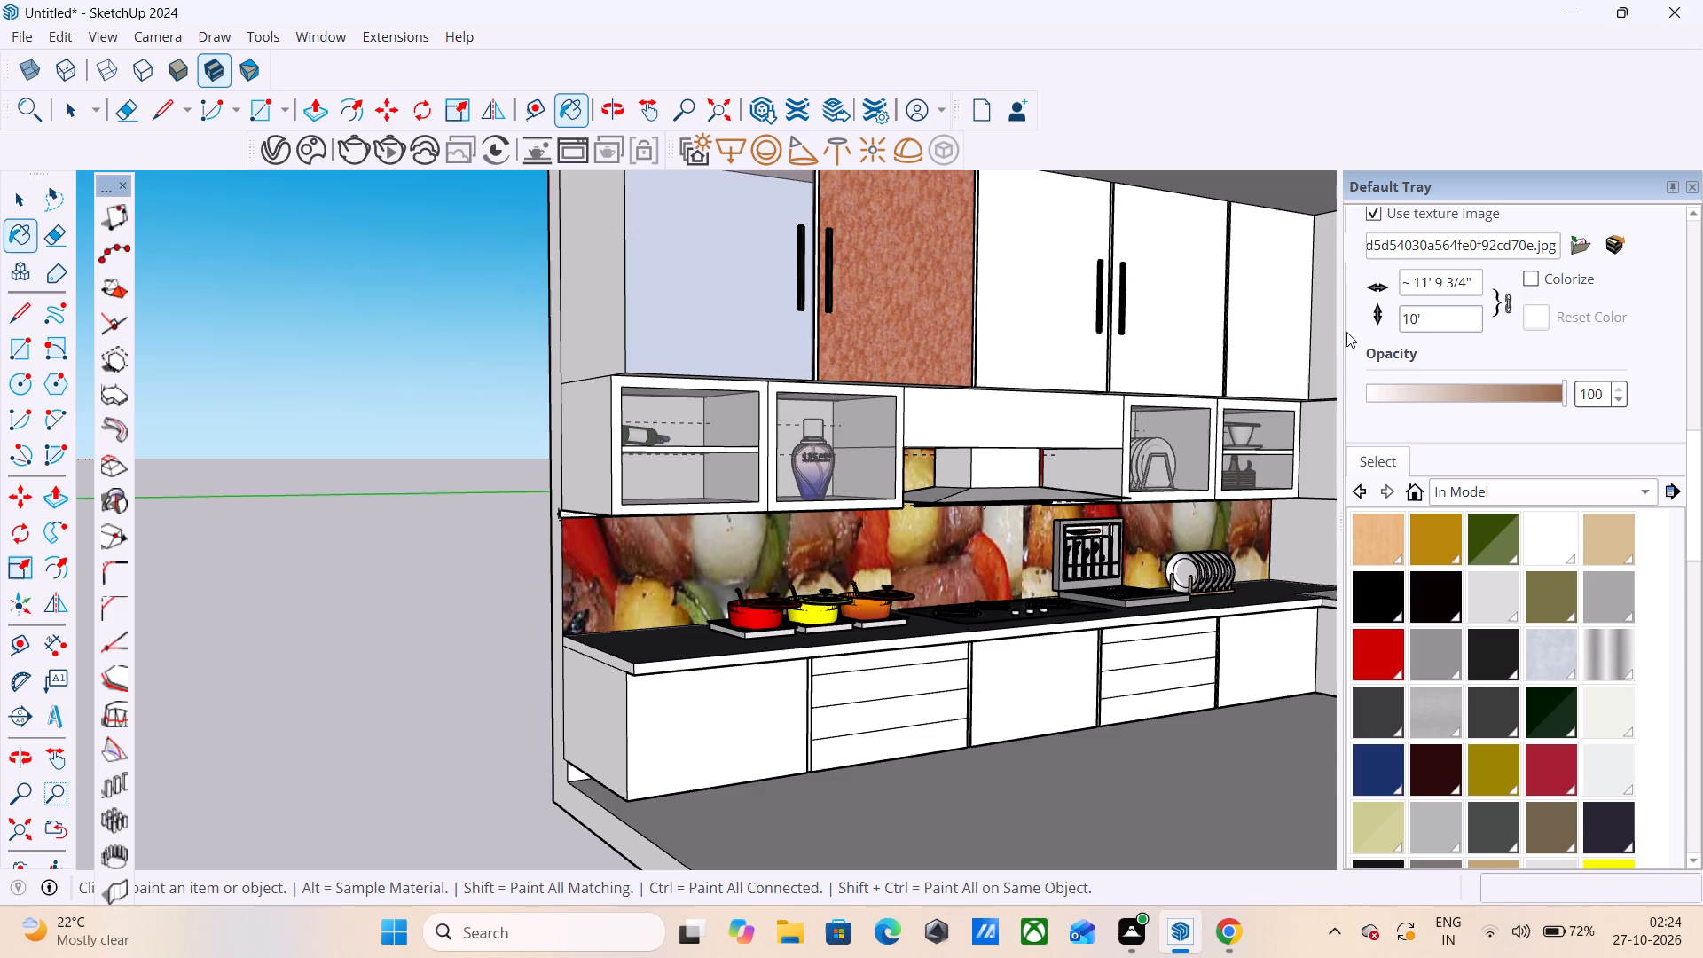
Set the skewer image texture's height to 8', after trying 8" and 5".
{"action": "key", "text": "BackSpace"}
{"action": "key", "text": "BackSpace"}
{"action": "key", "text": "BackSpace"}
{"action": "key", "text": "8"}
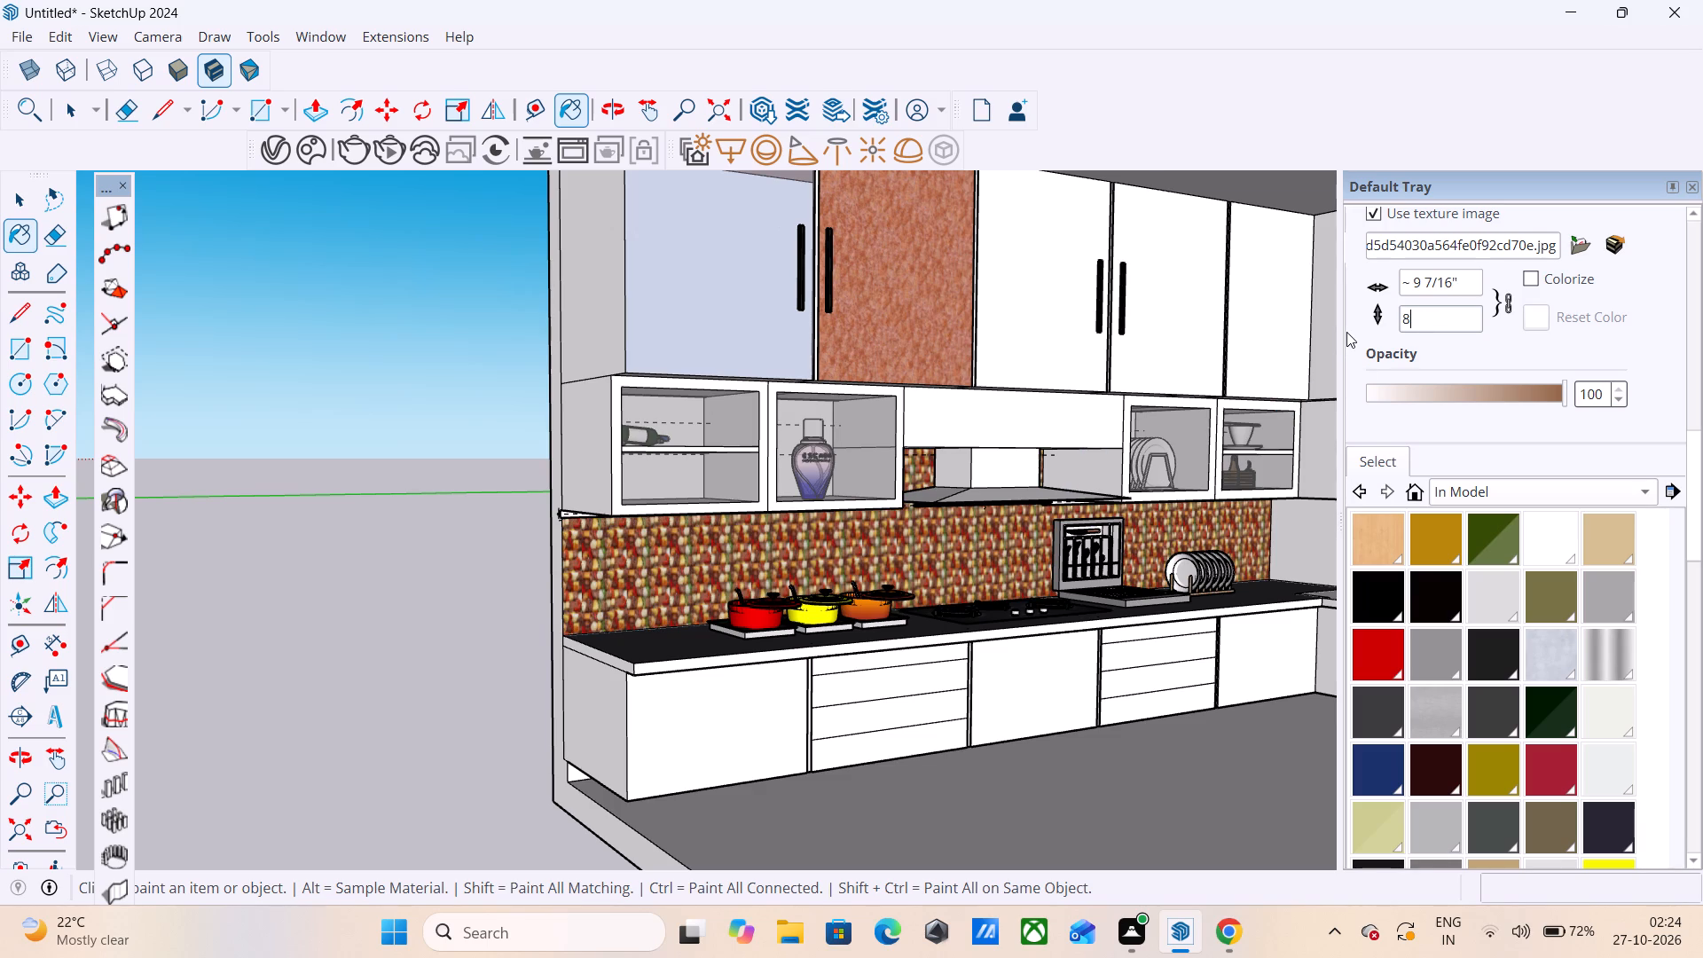
{"action": "key", "text": "BackSpace"}
{"action": "key", "text": "5"}
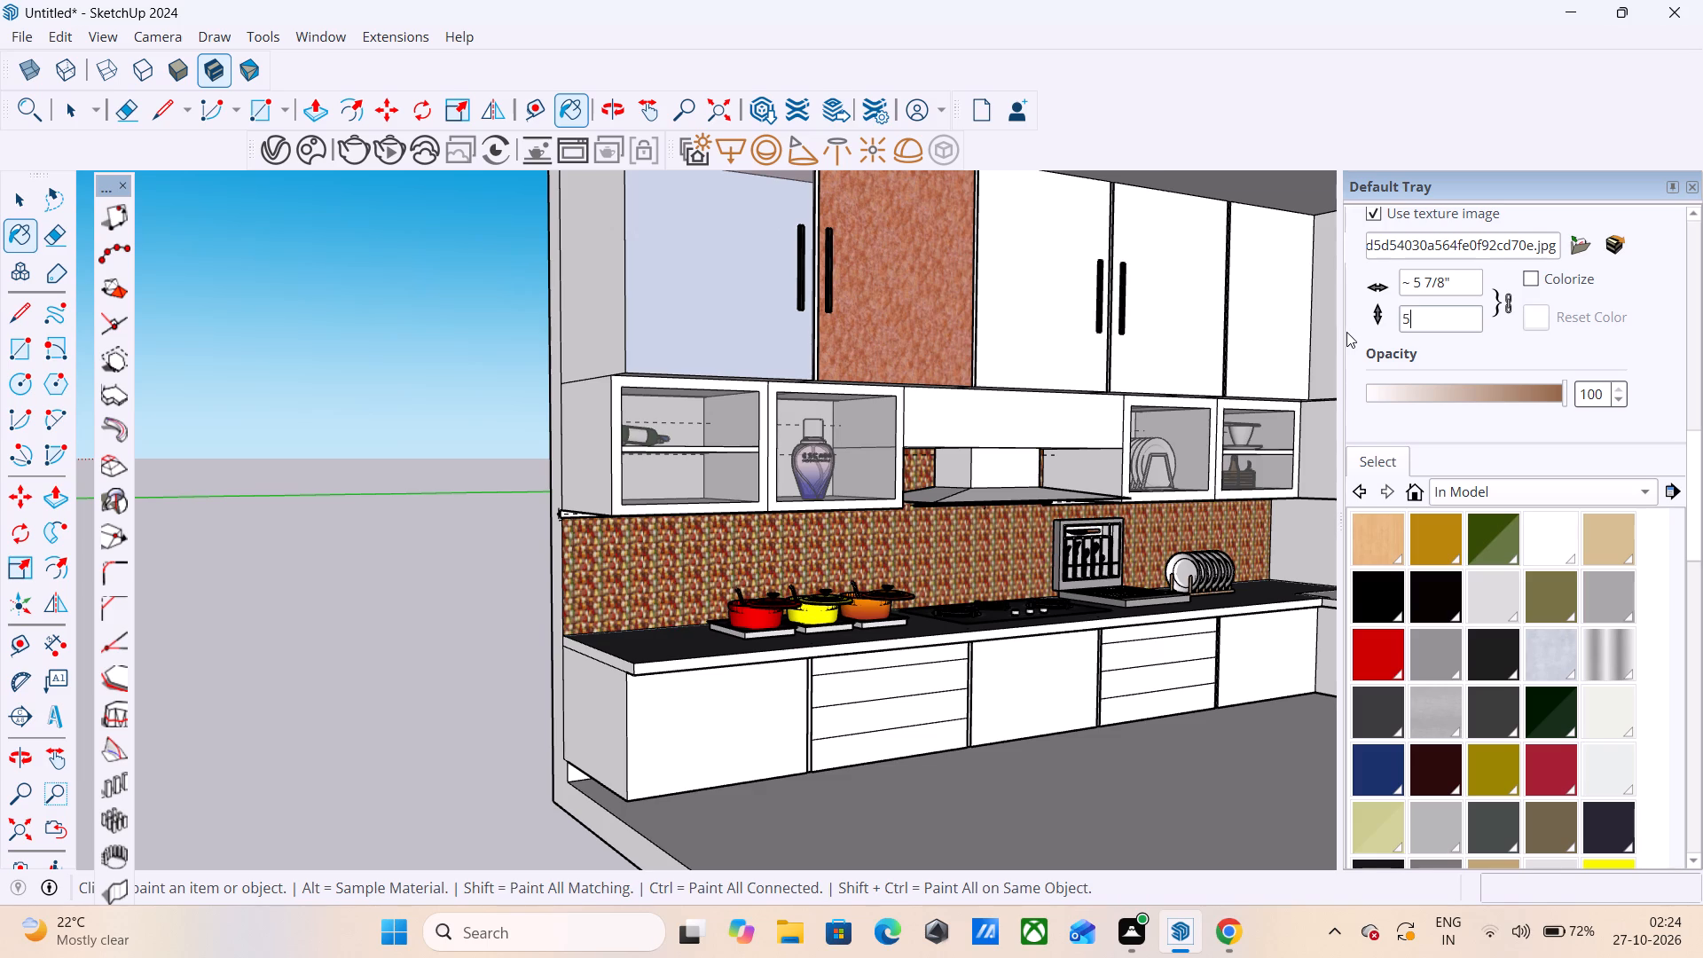
{"action": "key", "text": "BackSpace"}
{"action": "key", "text": "8"}
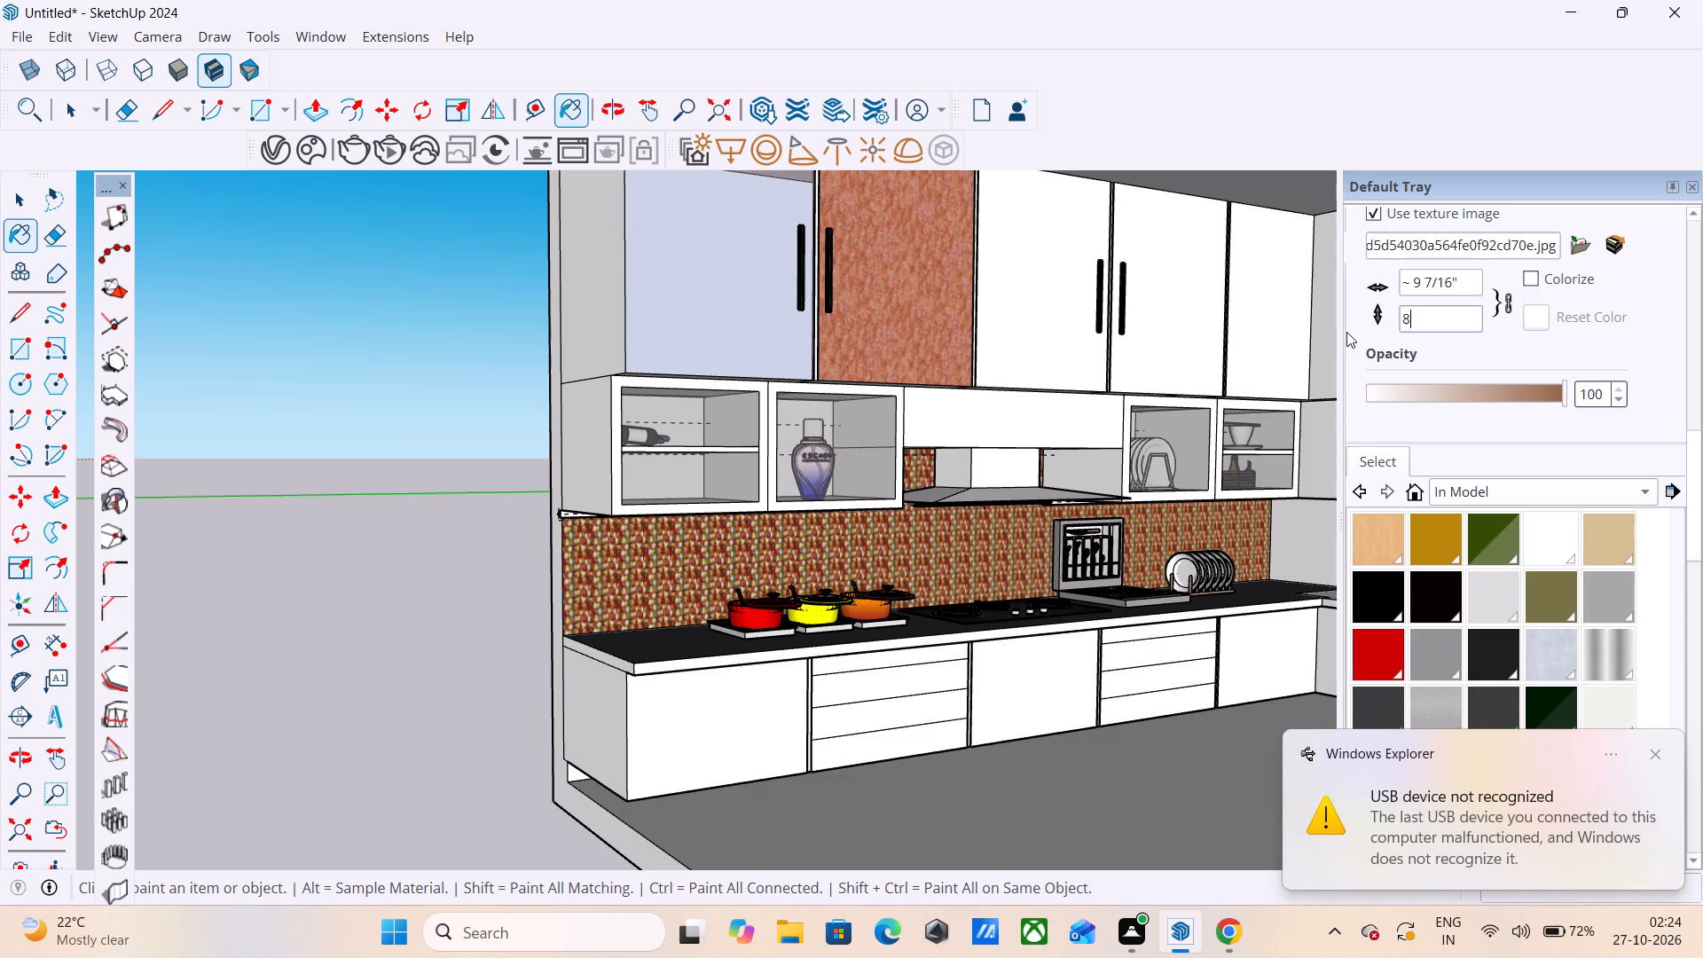
{"action": "key", "text": "BackSpace"}
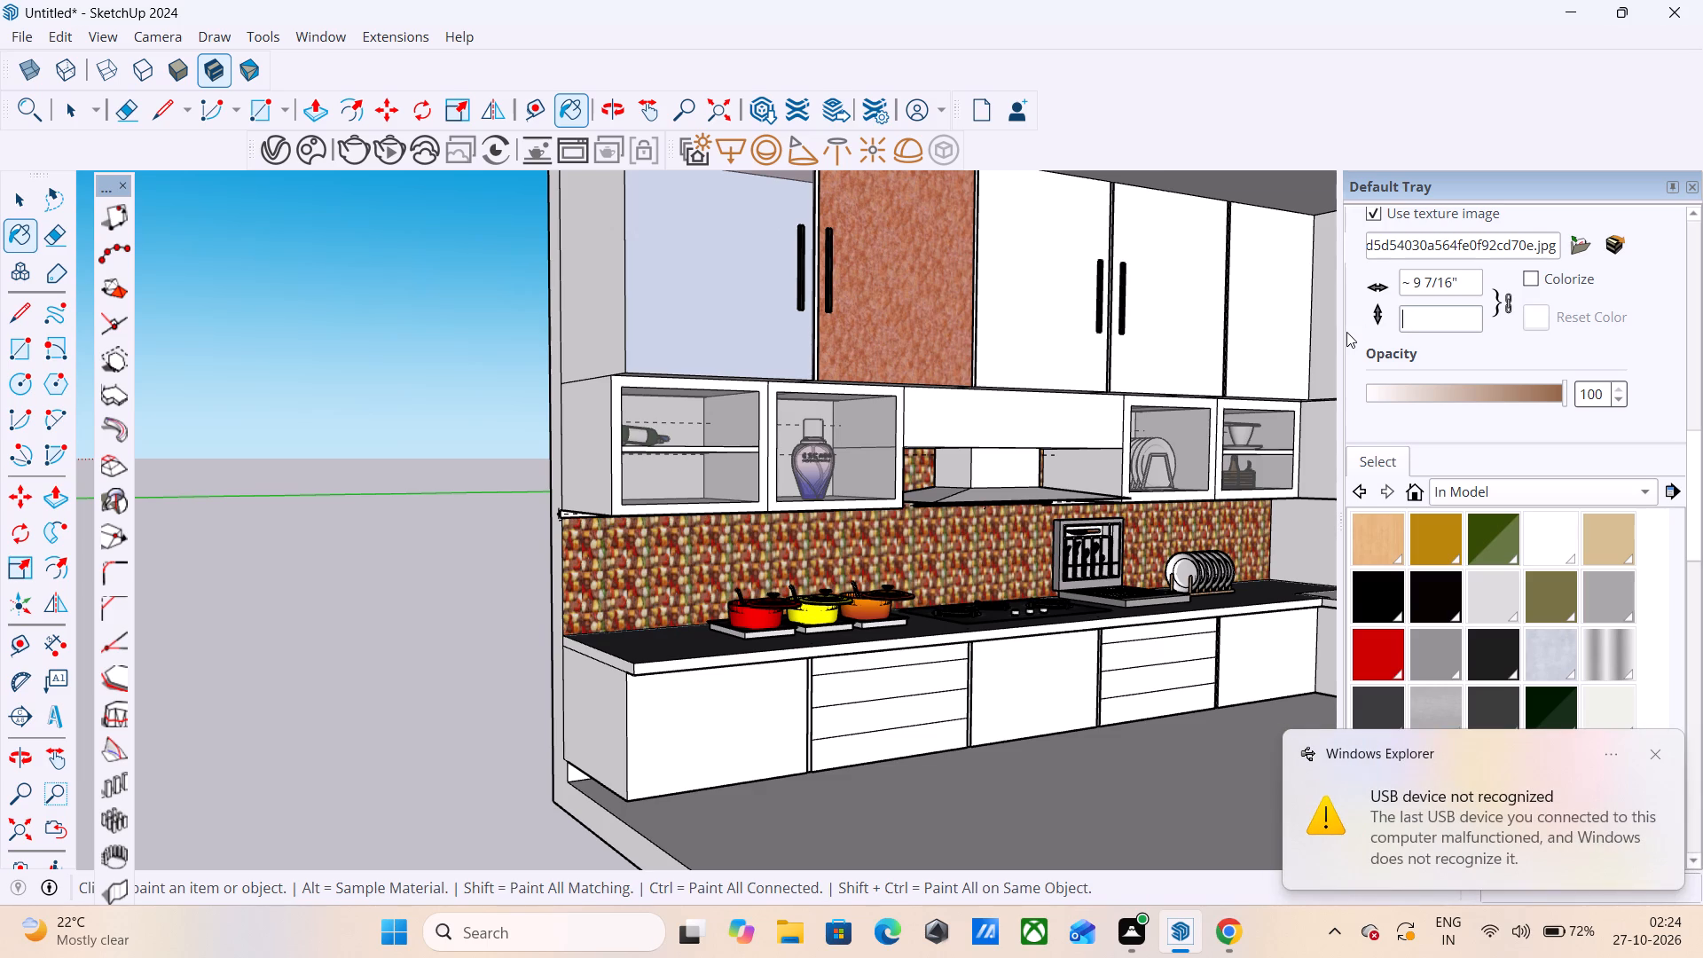
{"action": "key", "text": "8"}
{"action": "key", "text": "apostrophe"}
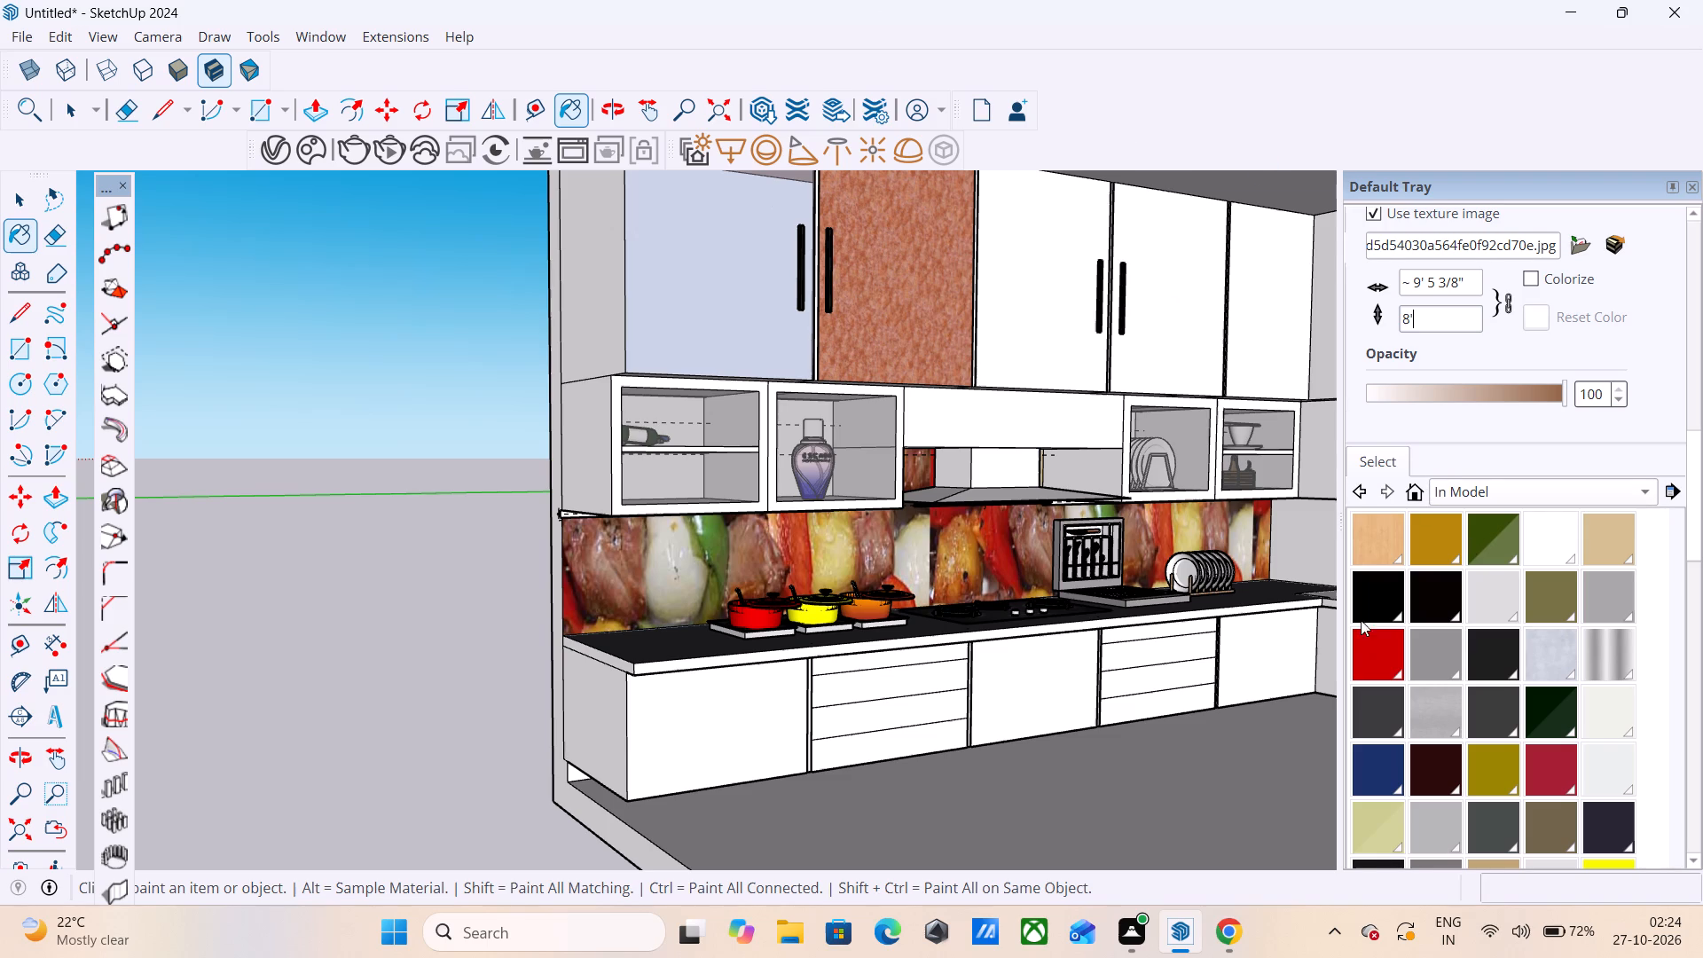
Paint the top surface of the hob-side countertop with the same skewer image texture.
{"action": "scroll", "coordinate": [1466, 639], "scroll_direction": "down", "scroll_amount": 3}
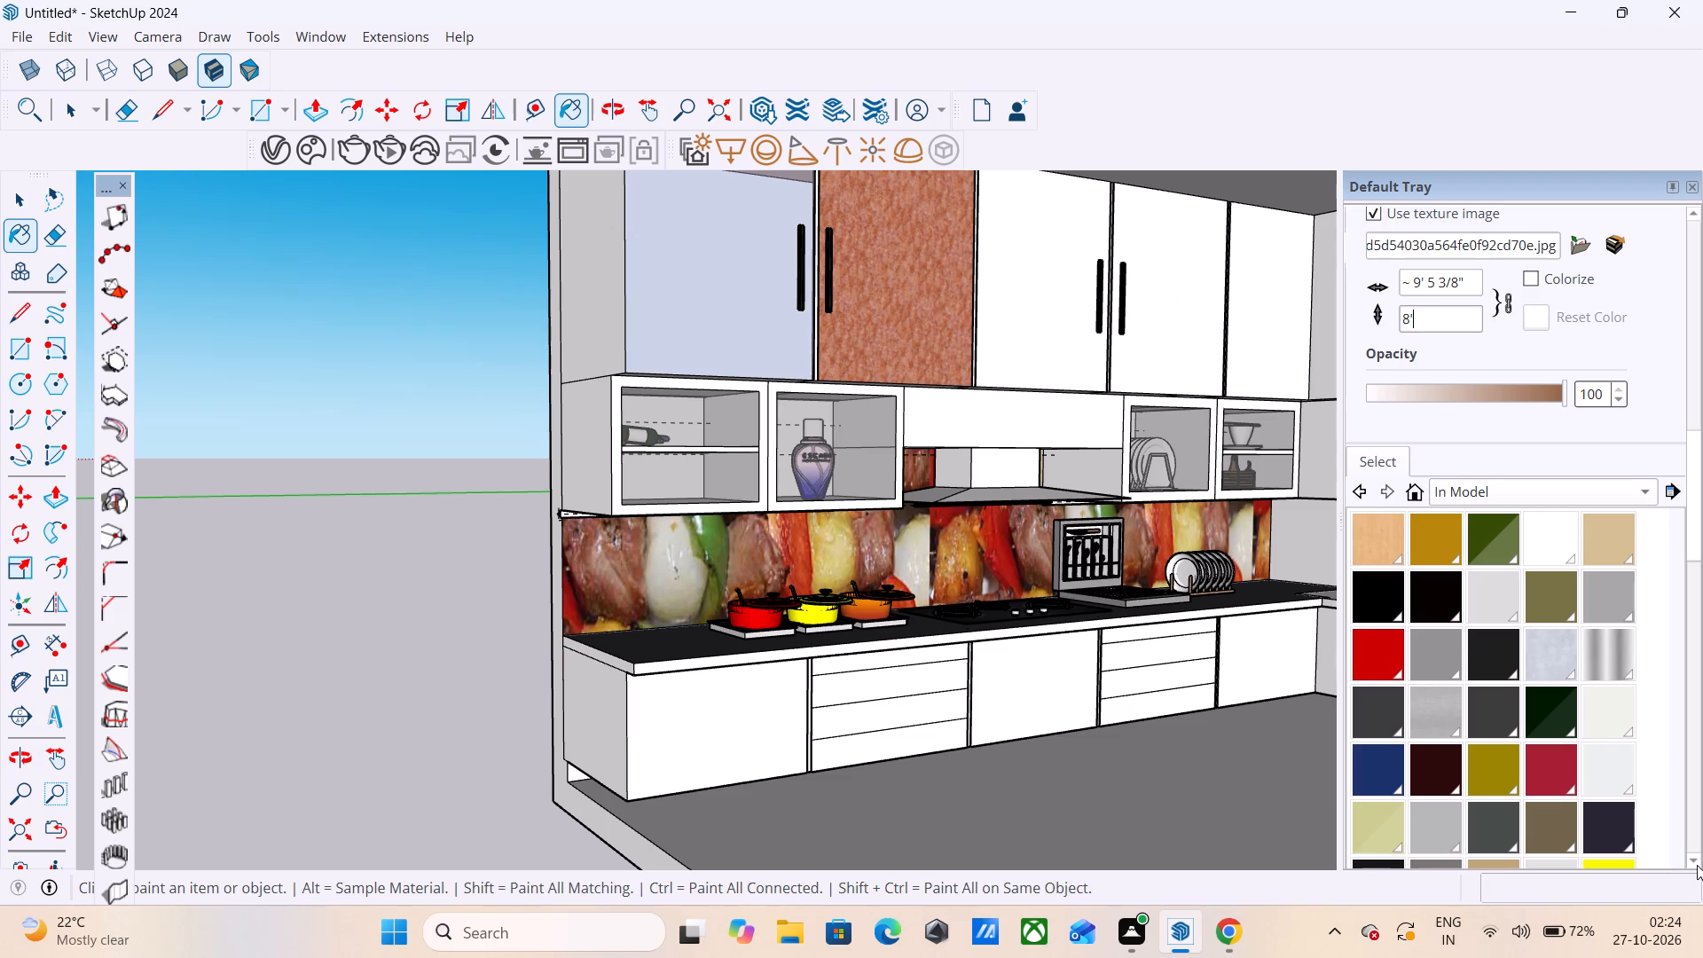
{"action": "left_click", "coordinate": [1689, 858]}
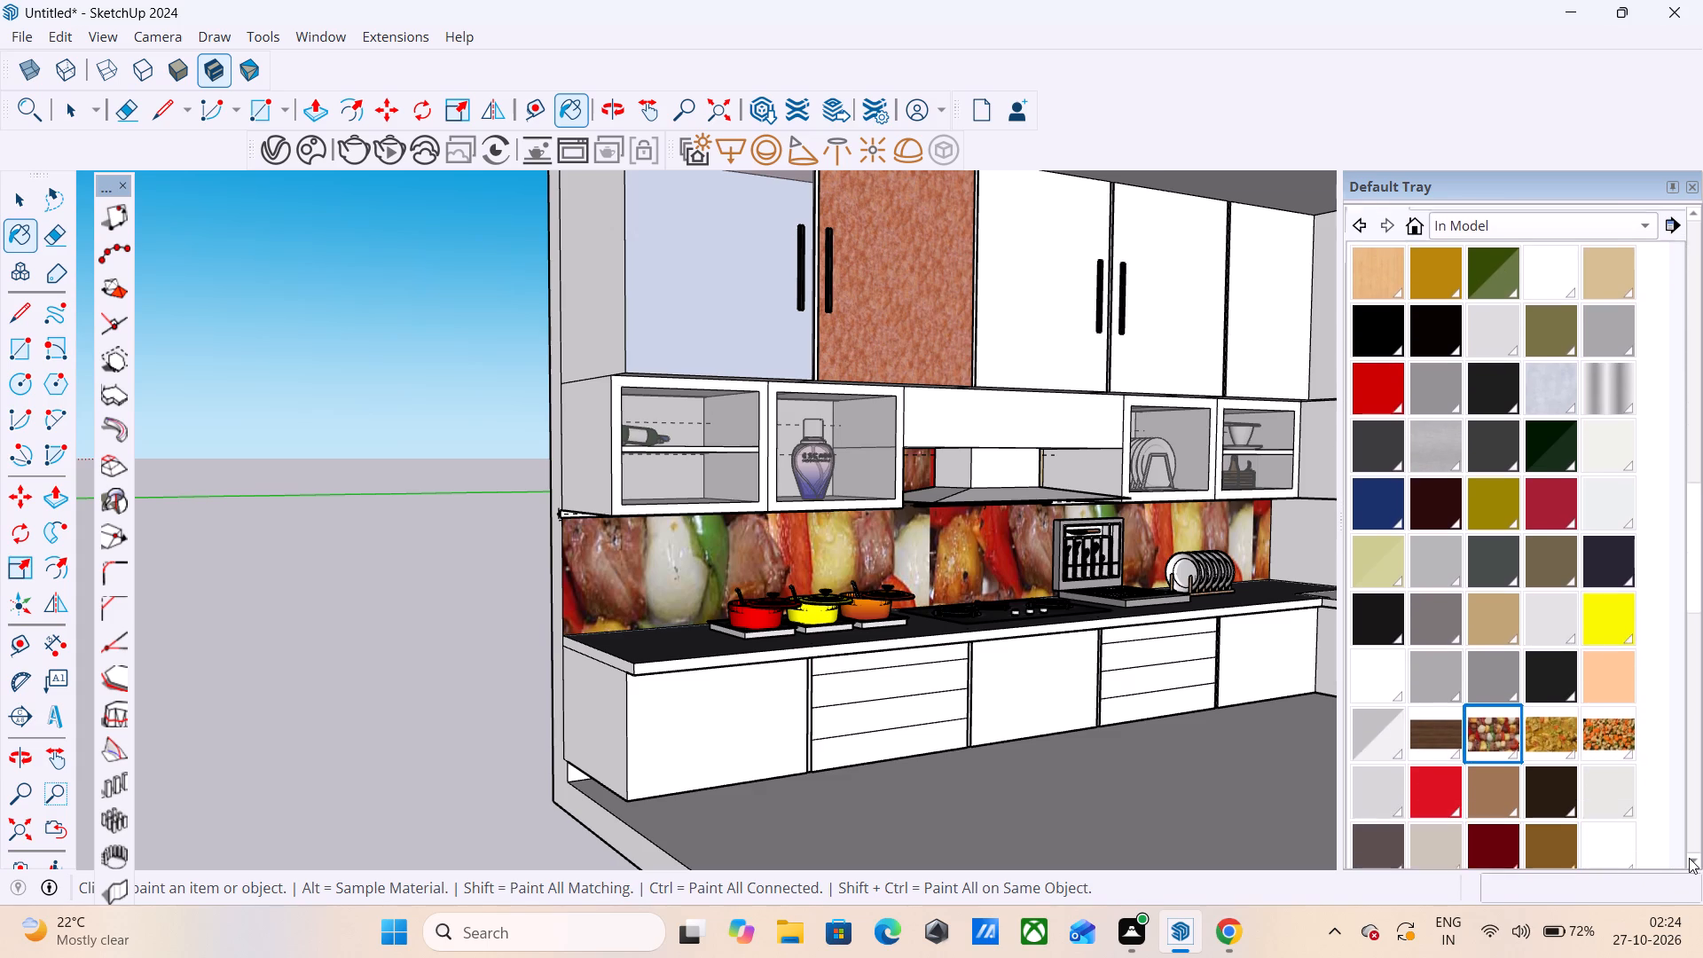
{"action": "left_click", "coordinate": [1689, 858]}
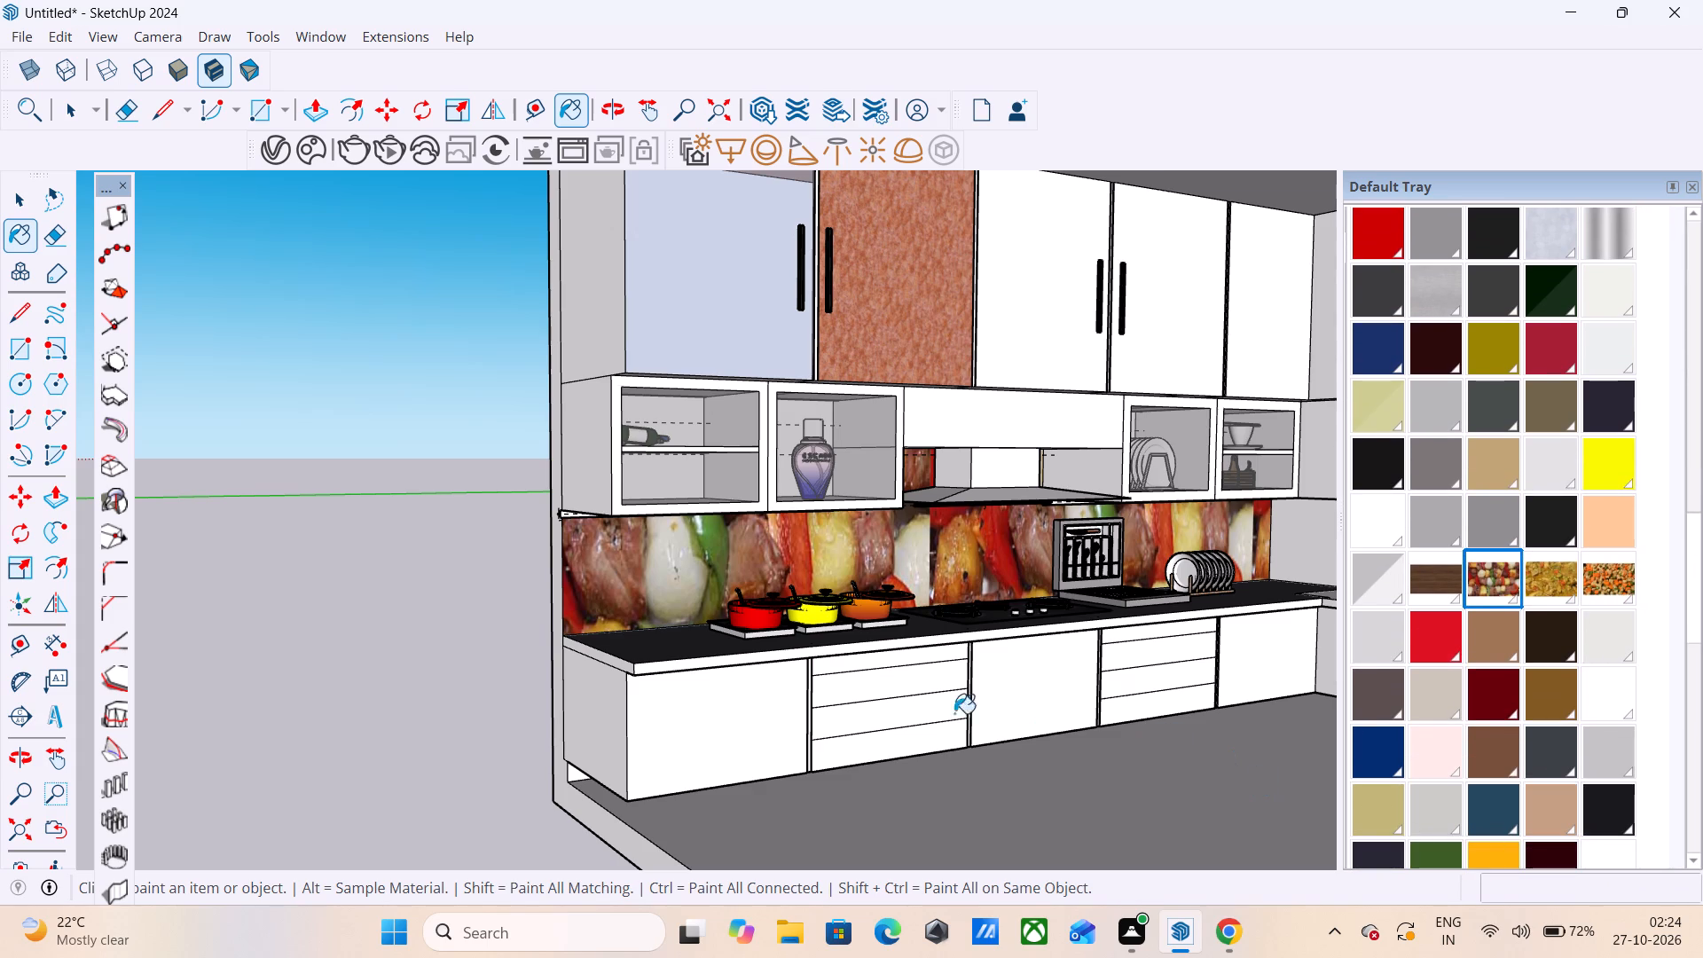
{"action": "left_click", "coordinate": [964, 634]}
{"action": "left_click", "coordinate": [965, 620]}
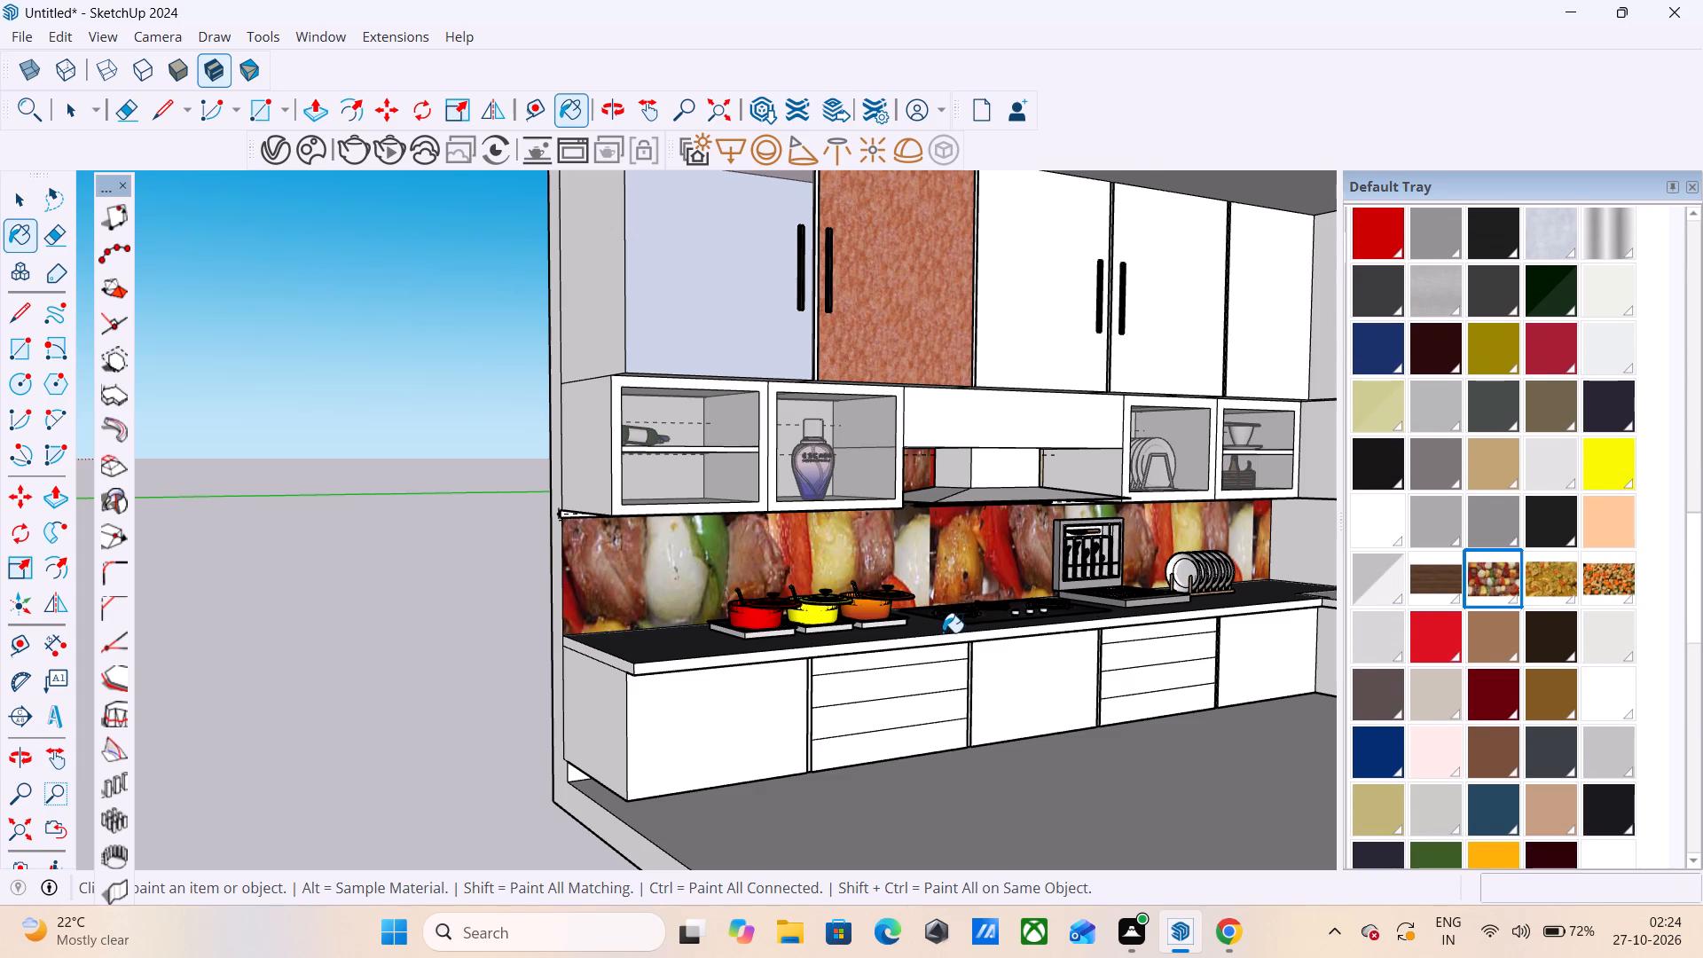
{"action": "left_click", "coordinate": [946, 632]}
{"action": "left_click", "coordinate": [1499, 573]}
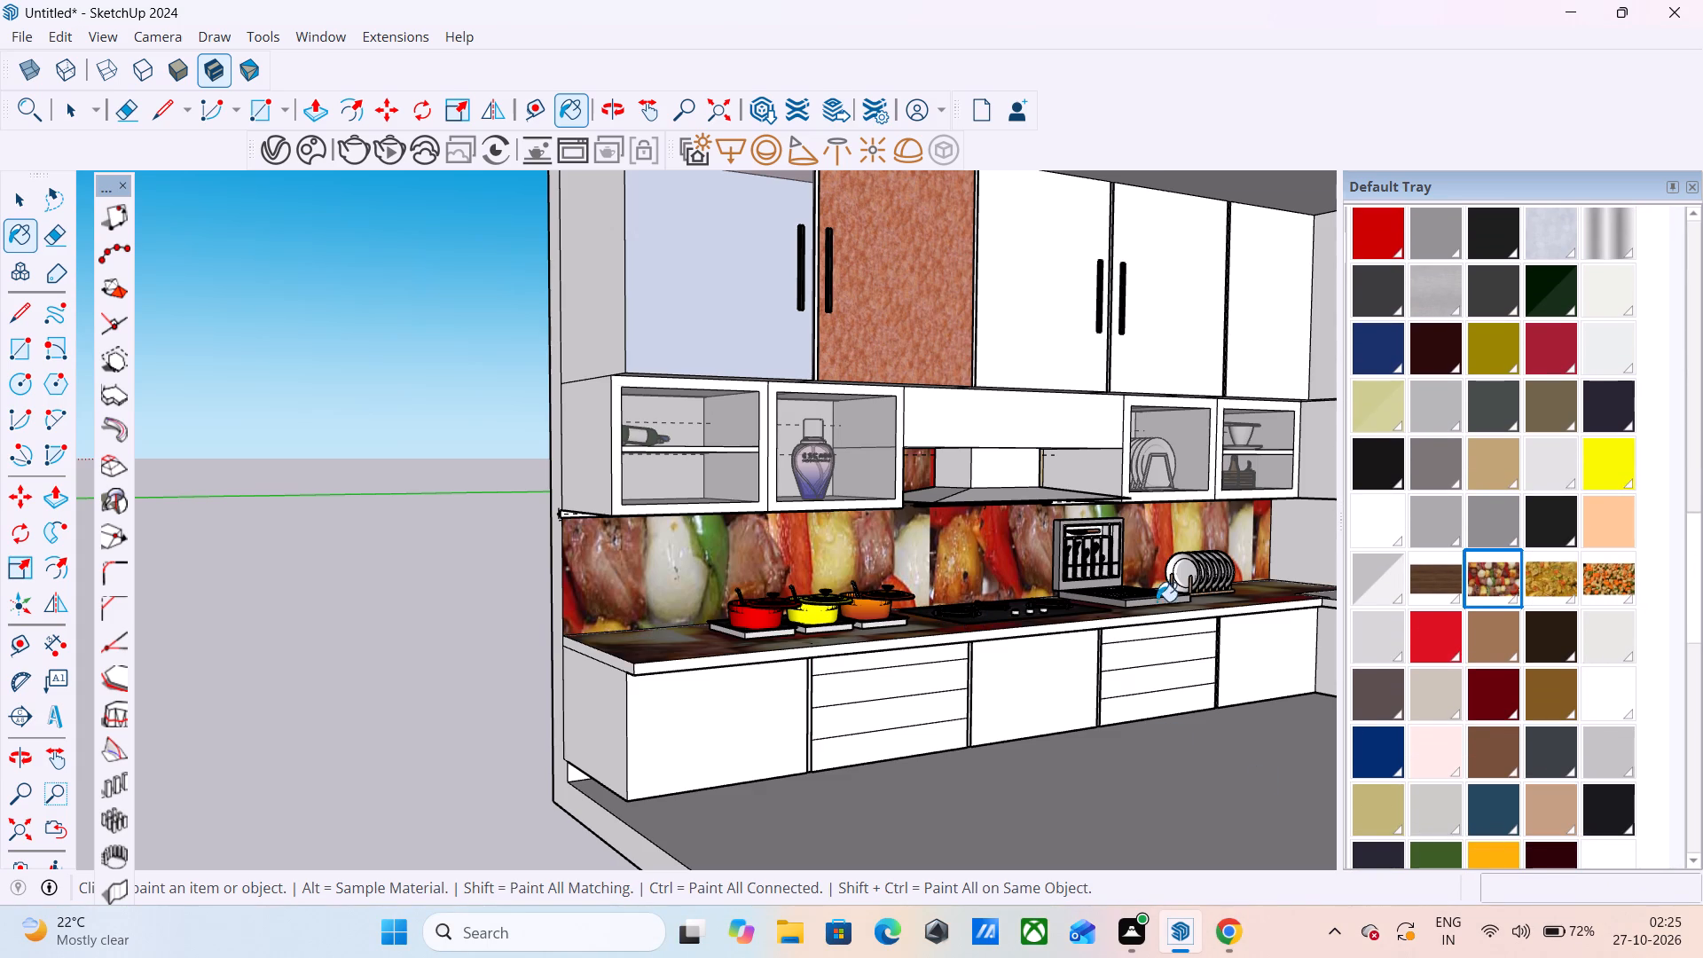
{"action": "left_click", "coordinate": [940, 623]}
Paint the front and end edges of the hob-side countertop with the skewer image texture.
{"action": "middle_click_drag", "start_coordinate": [749, 628], "coordinate": [655, 765]}
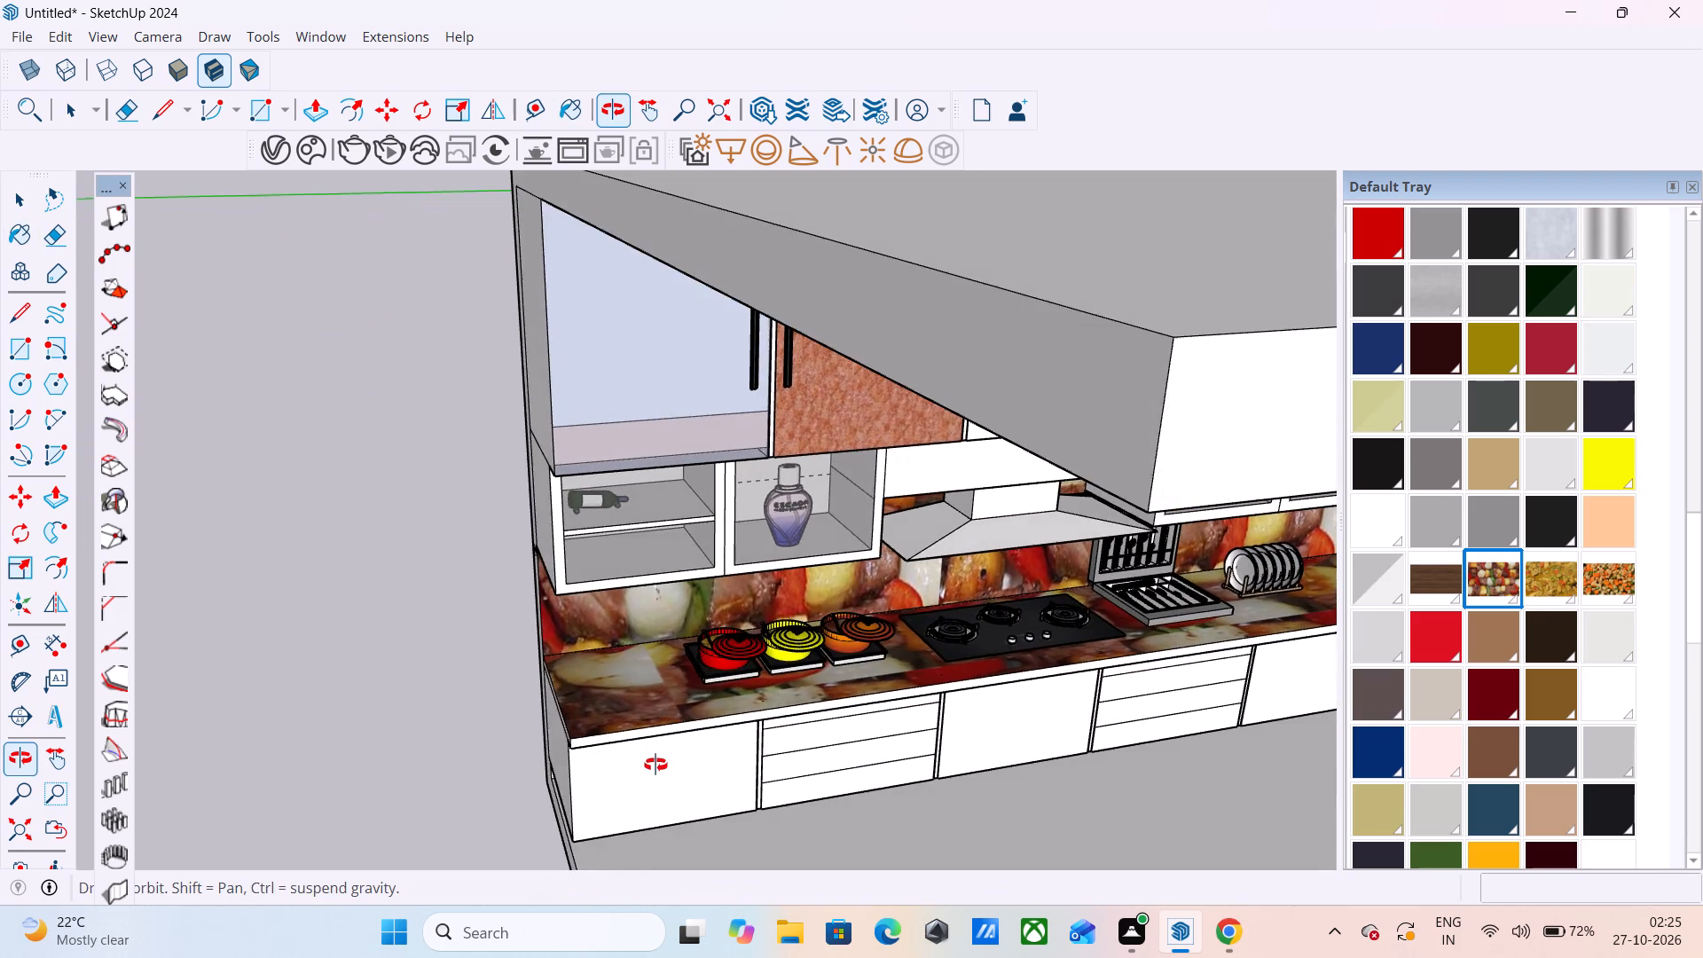
{"action": "middle_click_drag", "start_coordinate": [655, 765], "coordinate": [861, 687]}
{"action": "scroll", "coordinate": [791, 682], "scroll_direction": "up", "scroll_amount": 5}
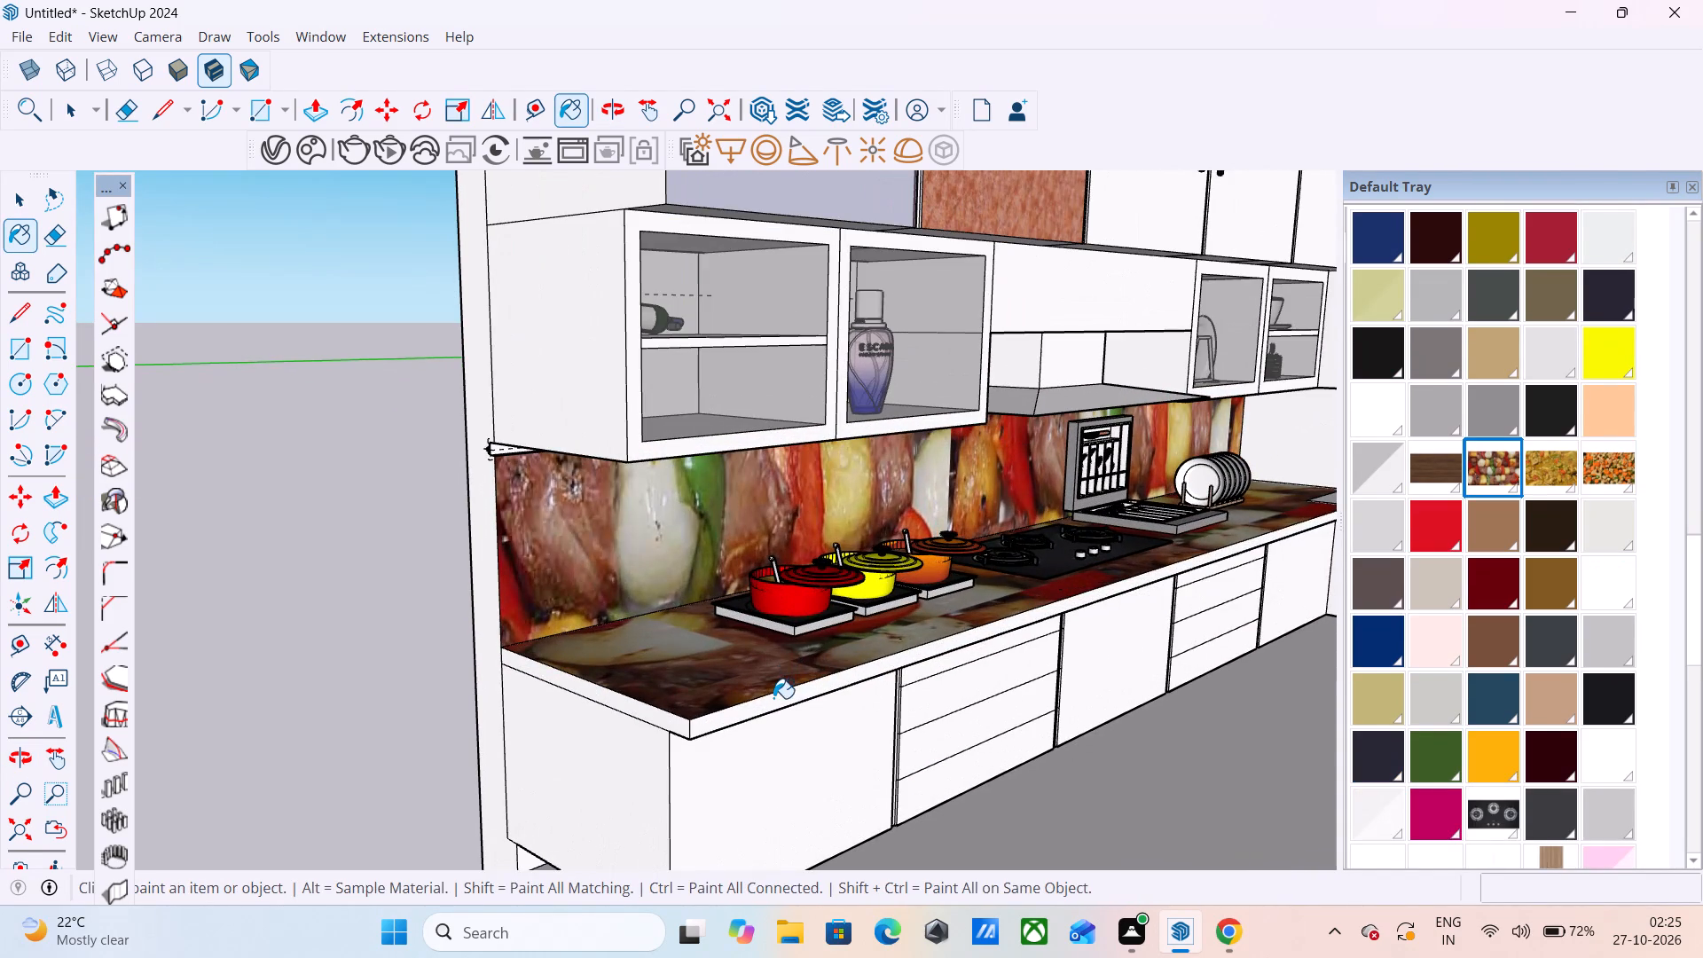
{"action": "left_click", "coordinate": [773, 698]}
{"action": "left_click", "coordinate": [659, 716]}
Paint the top surface and front edge of the adjoining base run's countertop with the skewer image texture.
{"action": "scroll", "coordinate": [564, 710], "scroll_direction": "down", "scroll_amount": 7}
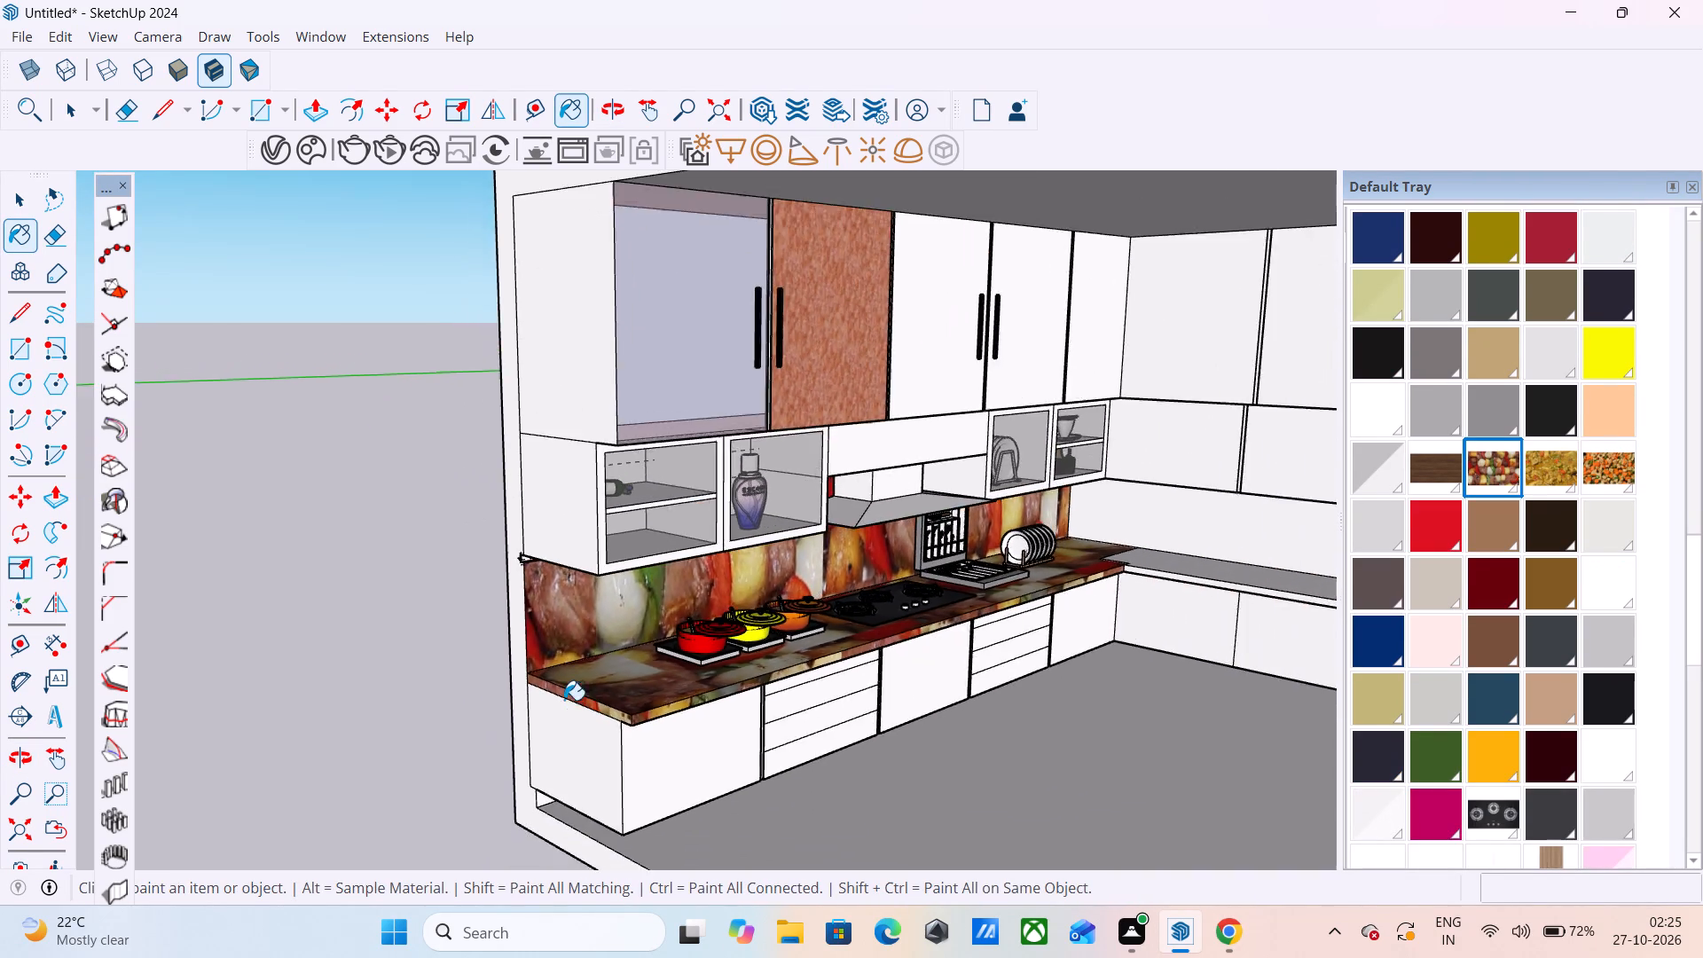
{"action": "scroll", "coordinate": [564, 700], "scroll_direction": "down", "scroll_amount": 3}
{"action": "scroll", "coordinate": [1062, 601], "scroll_direction": "up", "scroll_amount": 5}
{"action": "left_click", "coordinate": [1063, 601]}
{"action": "left_click", "coordinate": [1051, 617]}
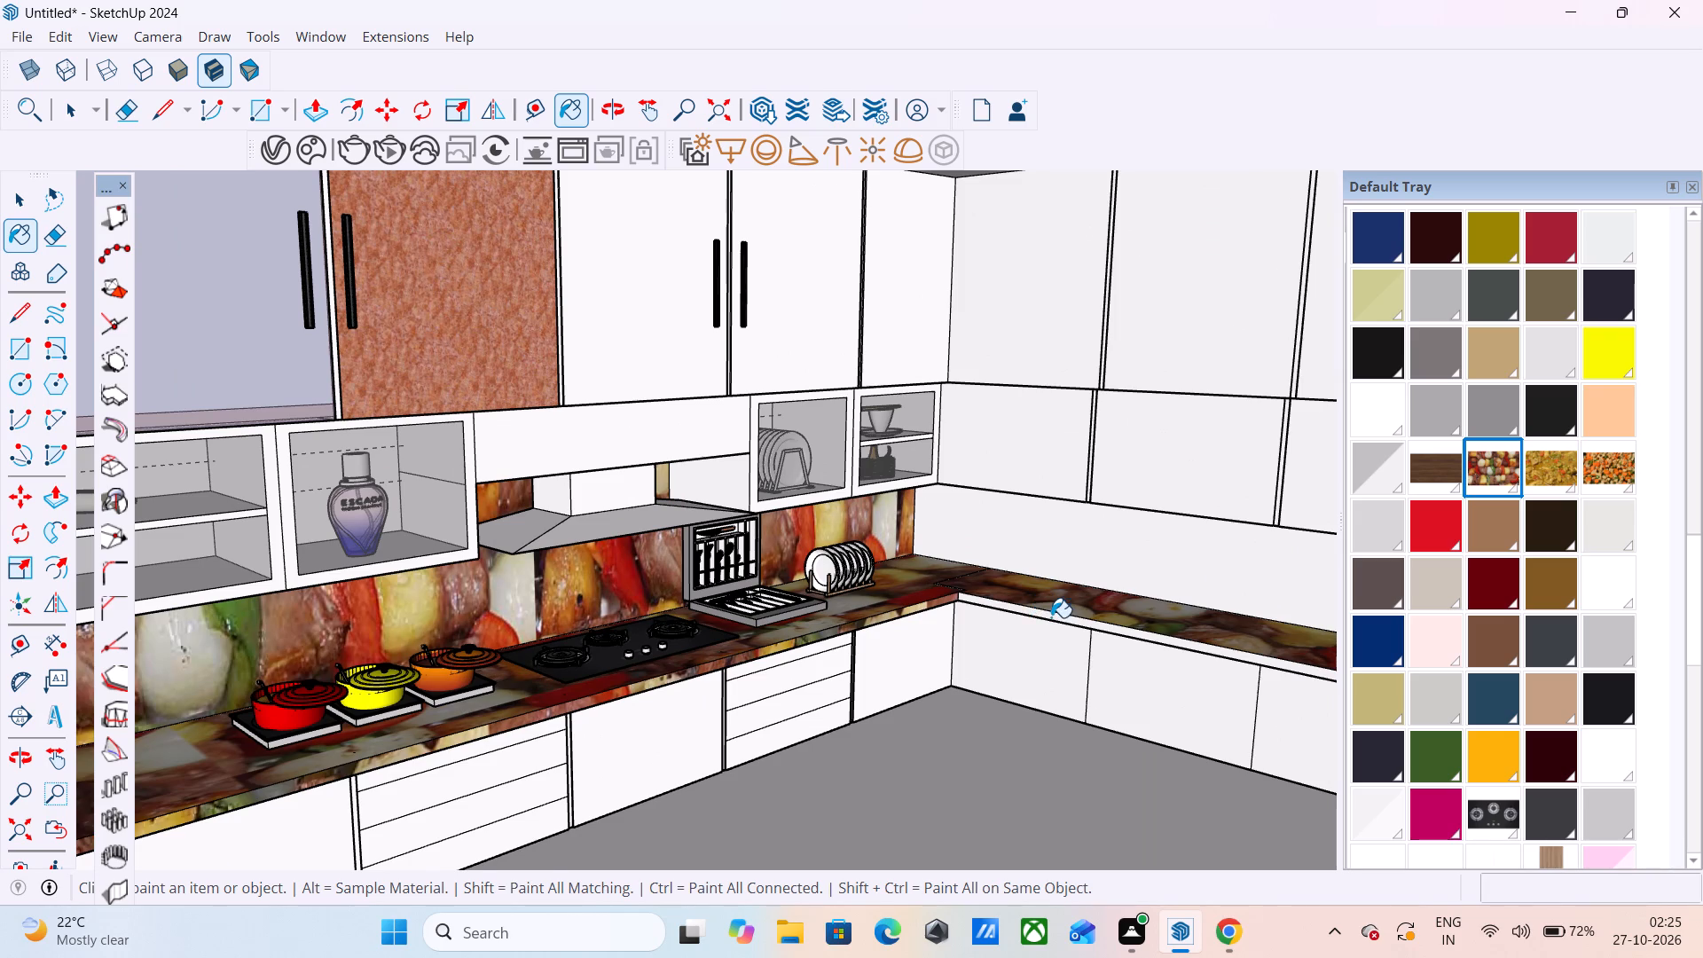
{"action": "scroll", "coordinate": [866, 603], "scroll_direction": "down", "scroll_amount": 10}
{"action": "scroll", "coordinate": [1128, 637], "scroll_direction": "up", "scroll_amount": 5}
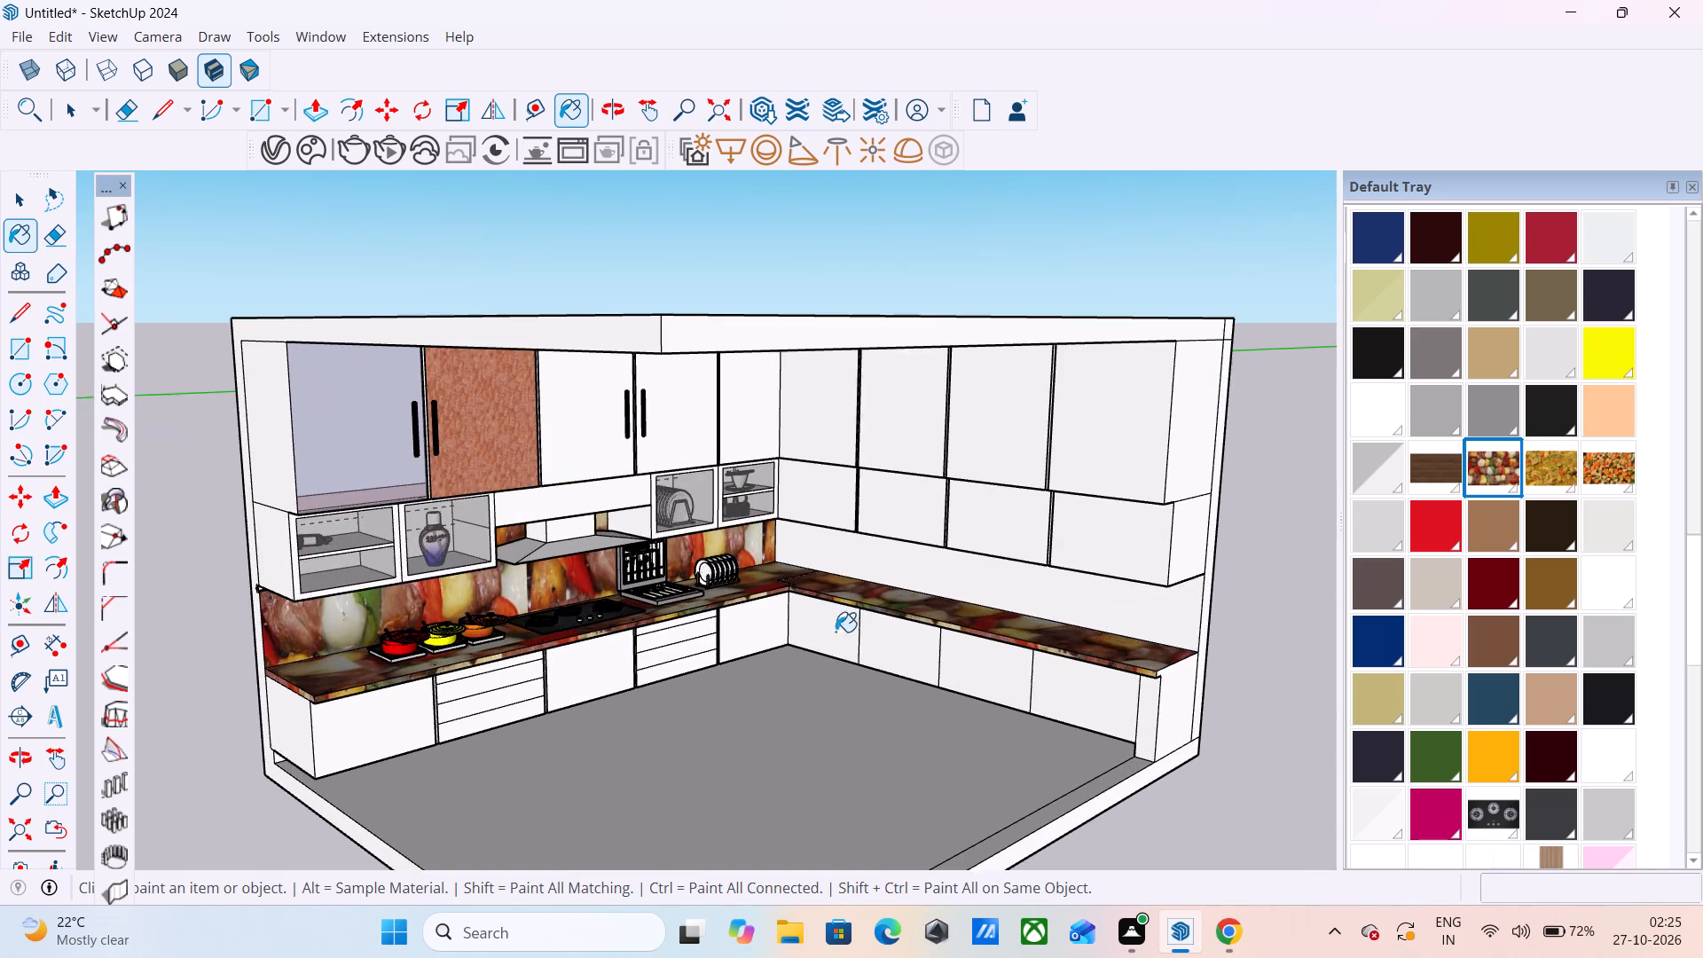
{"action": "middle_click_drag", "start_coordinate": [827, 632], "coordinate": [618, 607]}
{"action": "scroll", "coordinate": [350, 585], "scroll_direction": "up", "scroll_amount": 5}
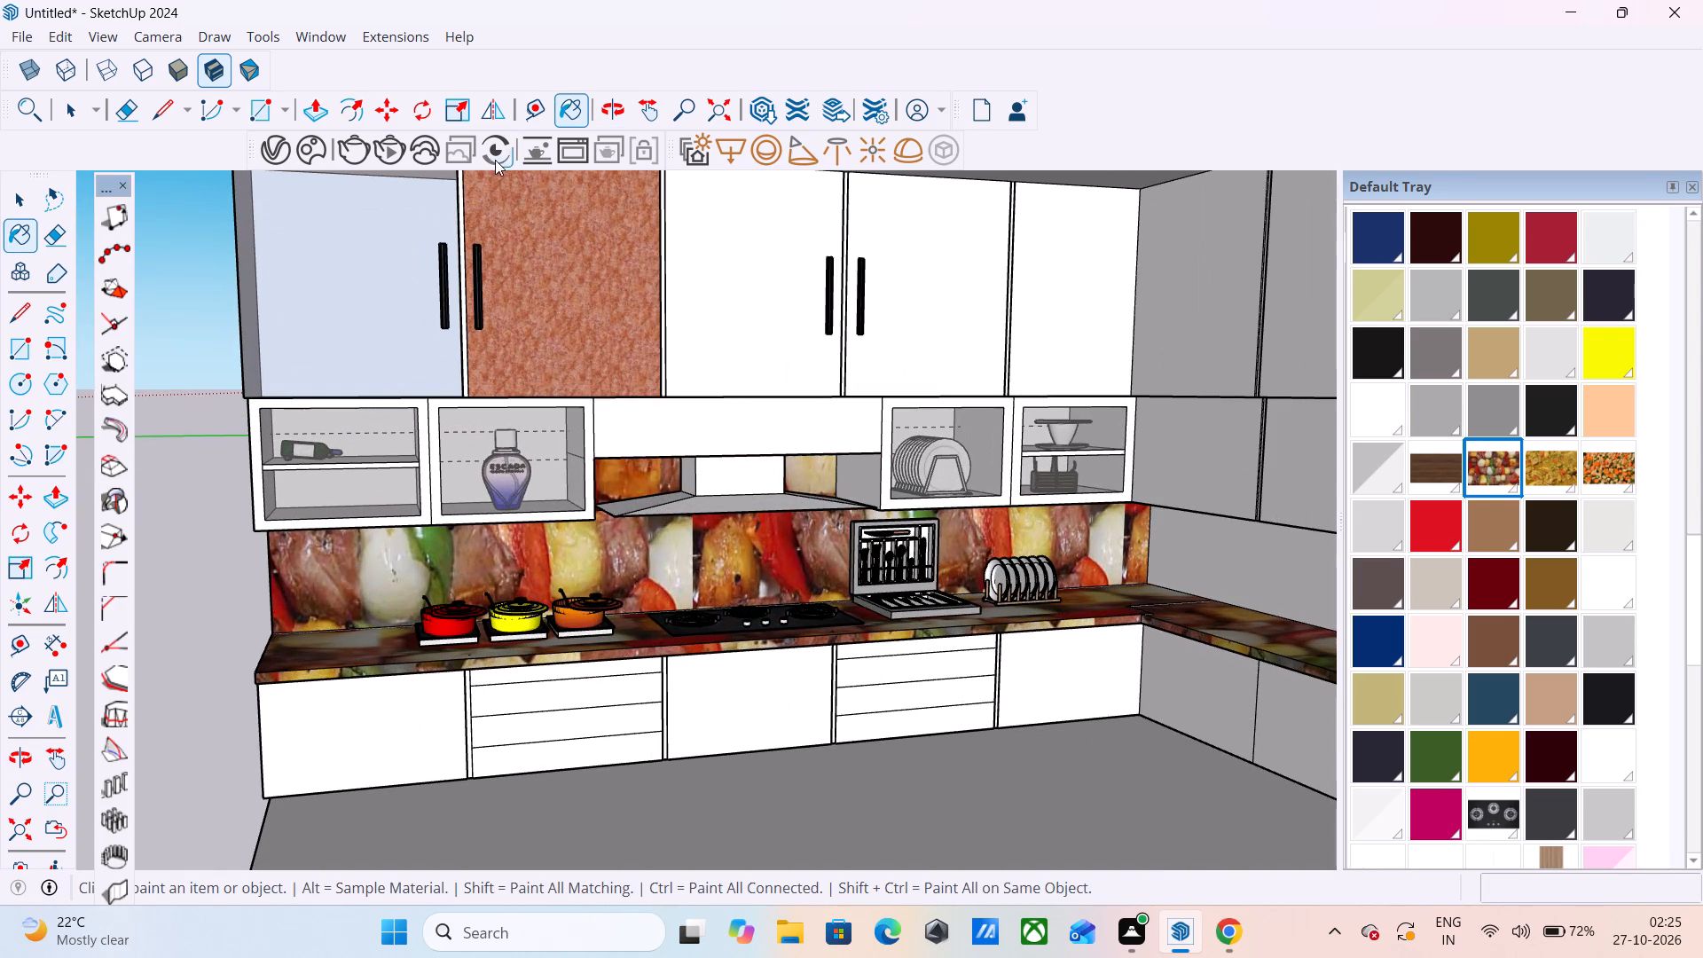
Render the current kitchen view with V-Ray to check the skewer-textured countertop, and close the frame buffer.
{"action": "left_click", "coordinate": [356, 149]}
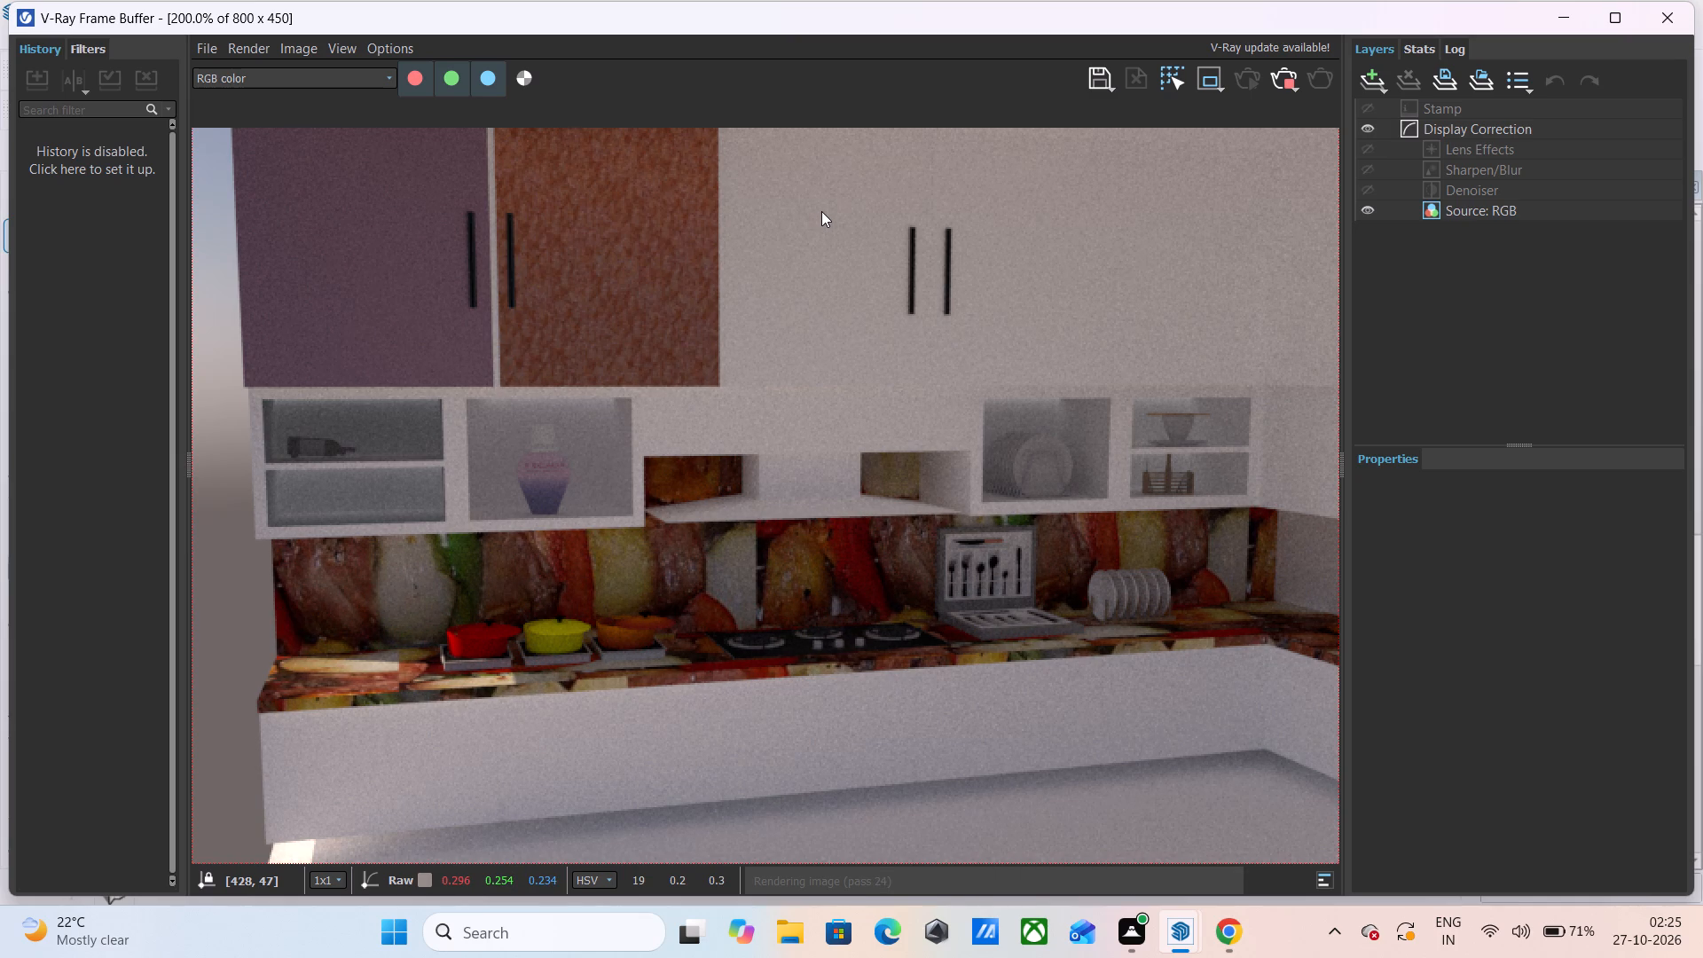
{"action": "left_click", "coordinate": [1671, 9]}
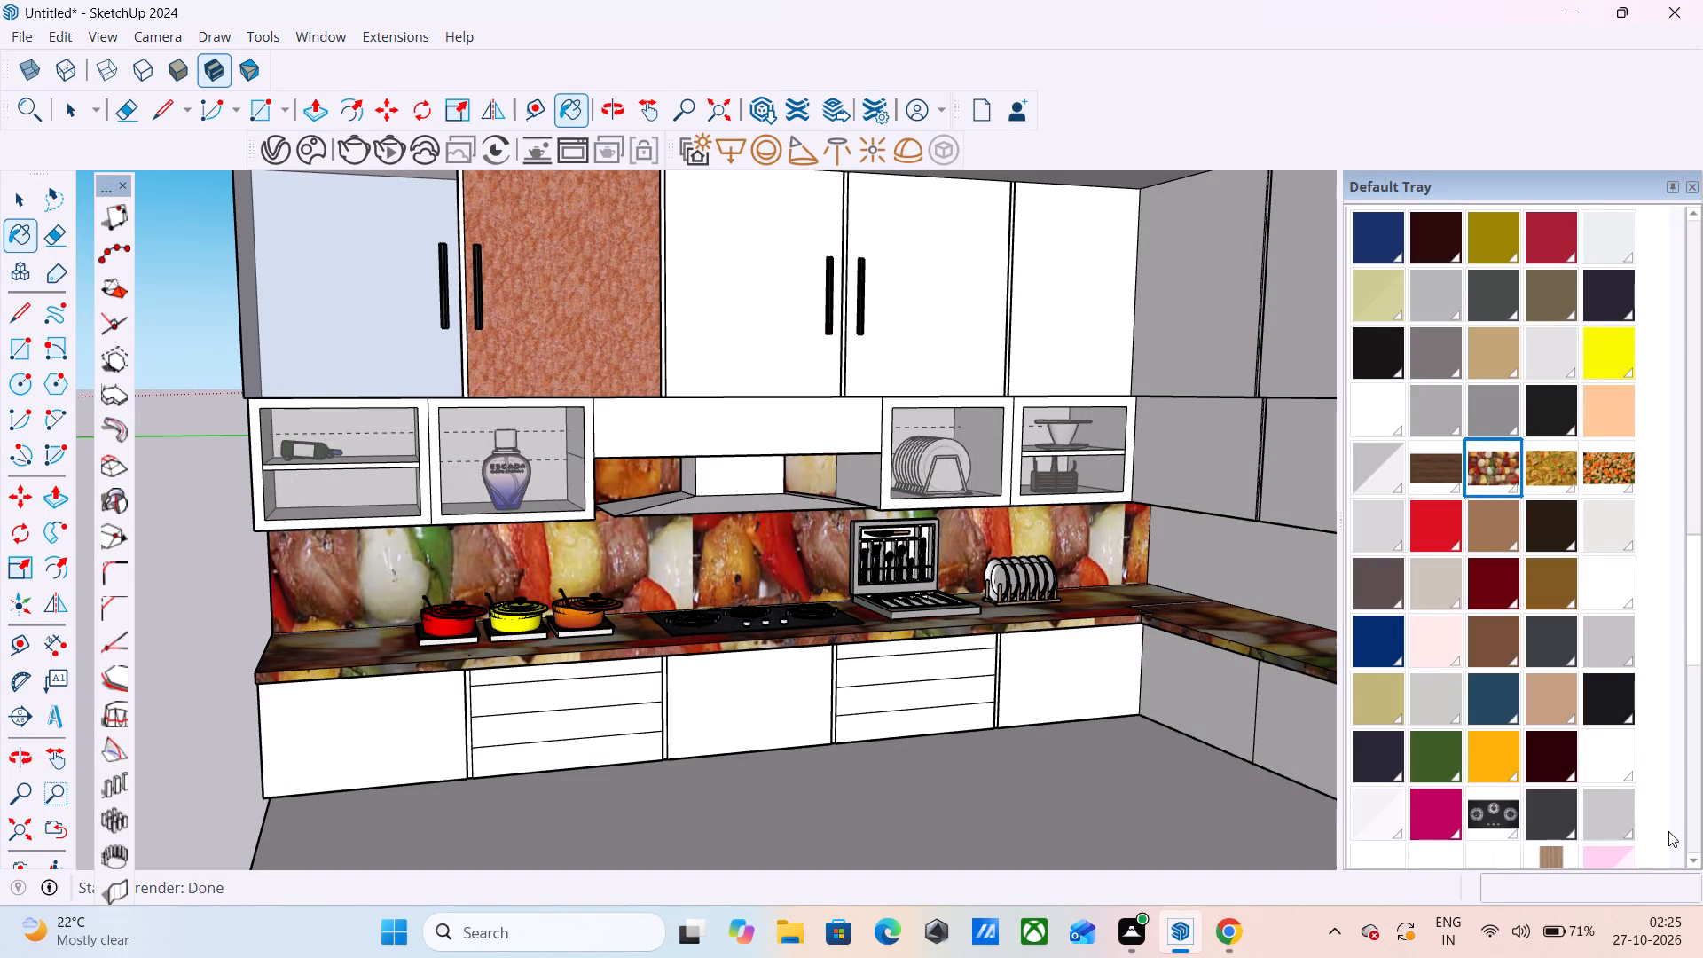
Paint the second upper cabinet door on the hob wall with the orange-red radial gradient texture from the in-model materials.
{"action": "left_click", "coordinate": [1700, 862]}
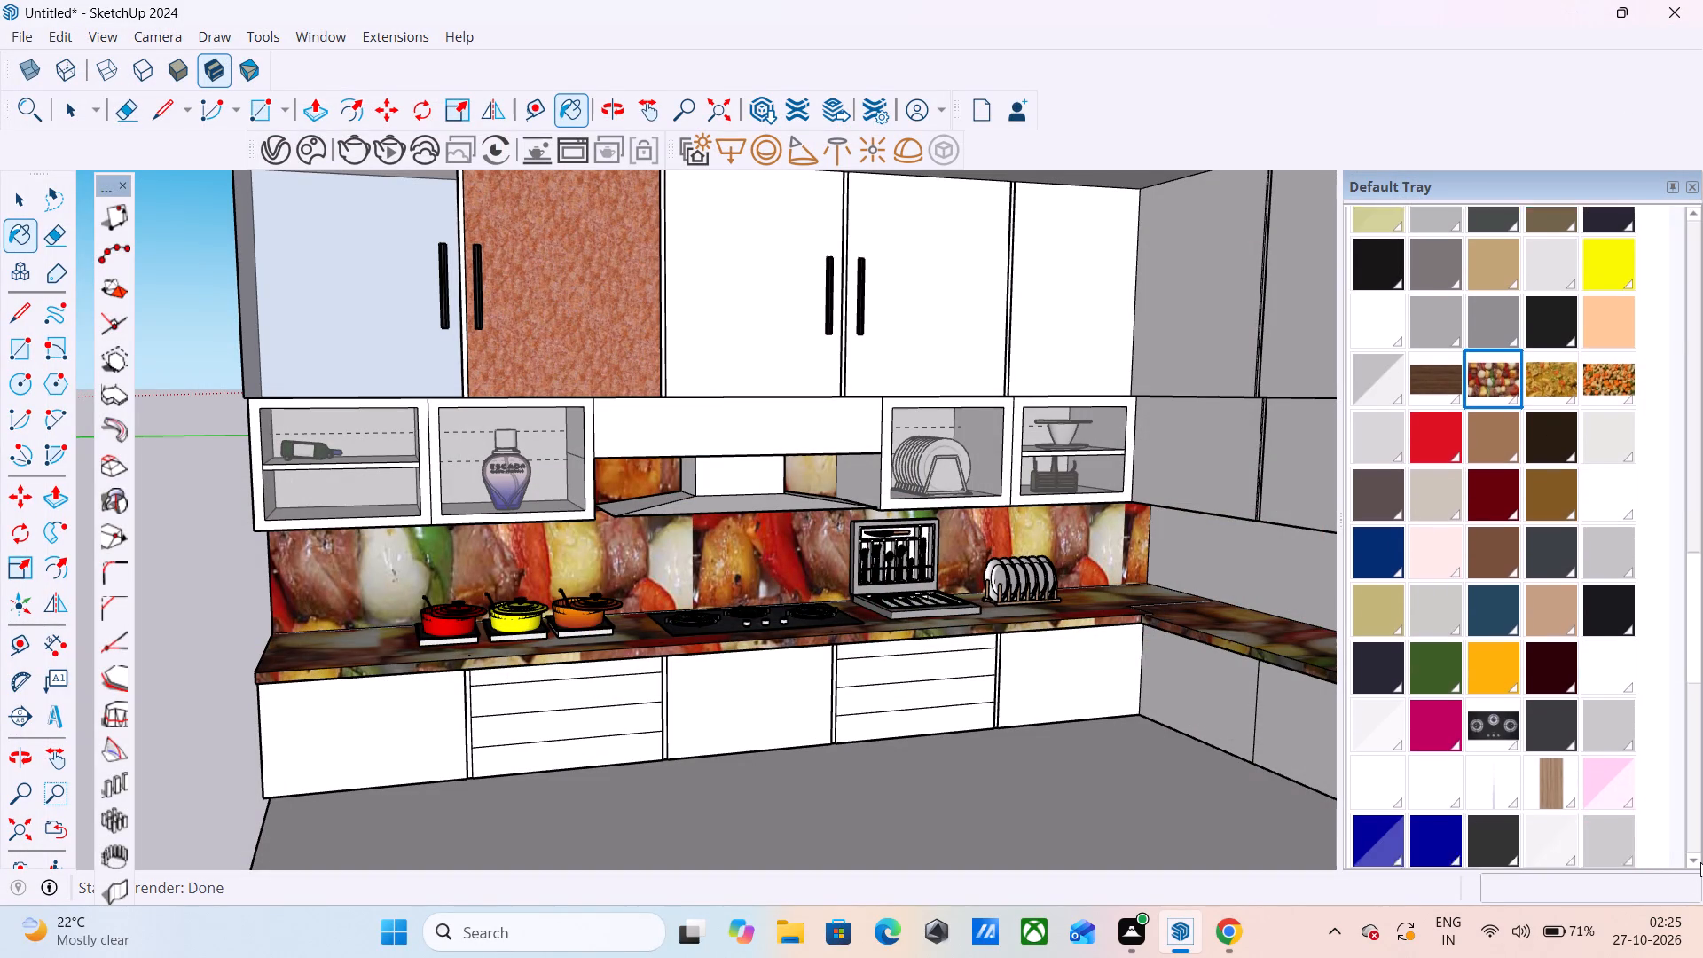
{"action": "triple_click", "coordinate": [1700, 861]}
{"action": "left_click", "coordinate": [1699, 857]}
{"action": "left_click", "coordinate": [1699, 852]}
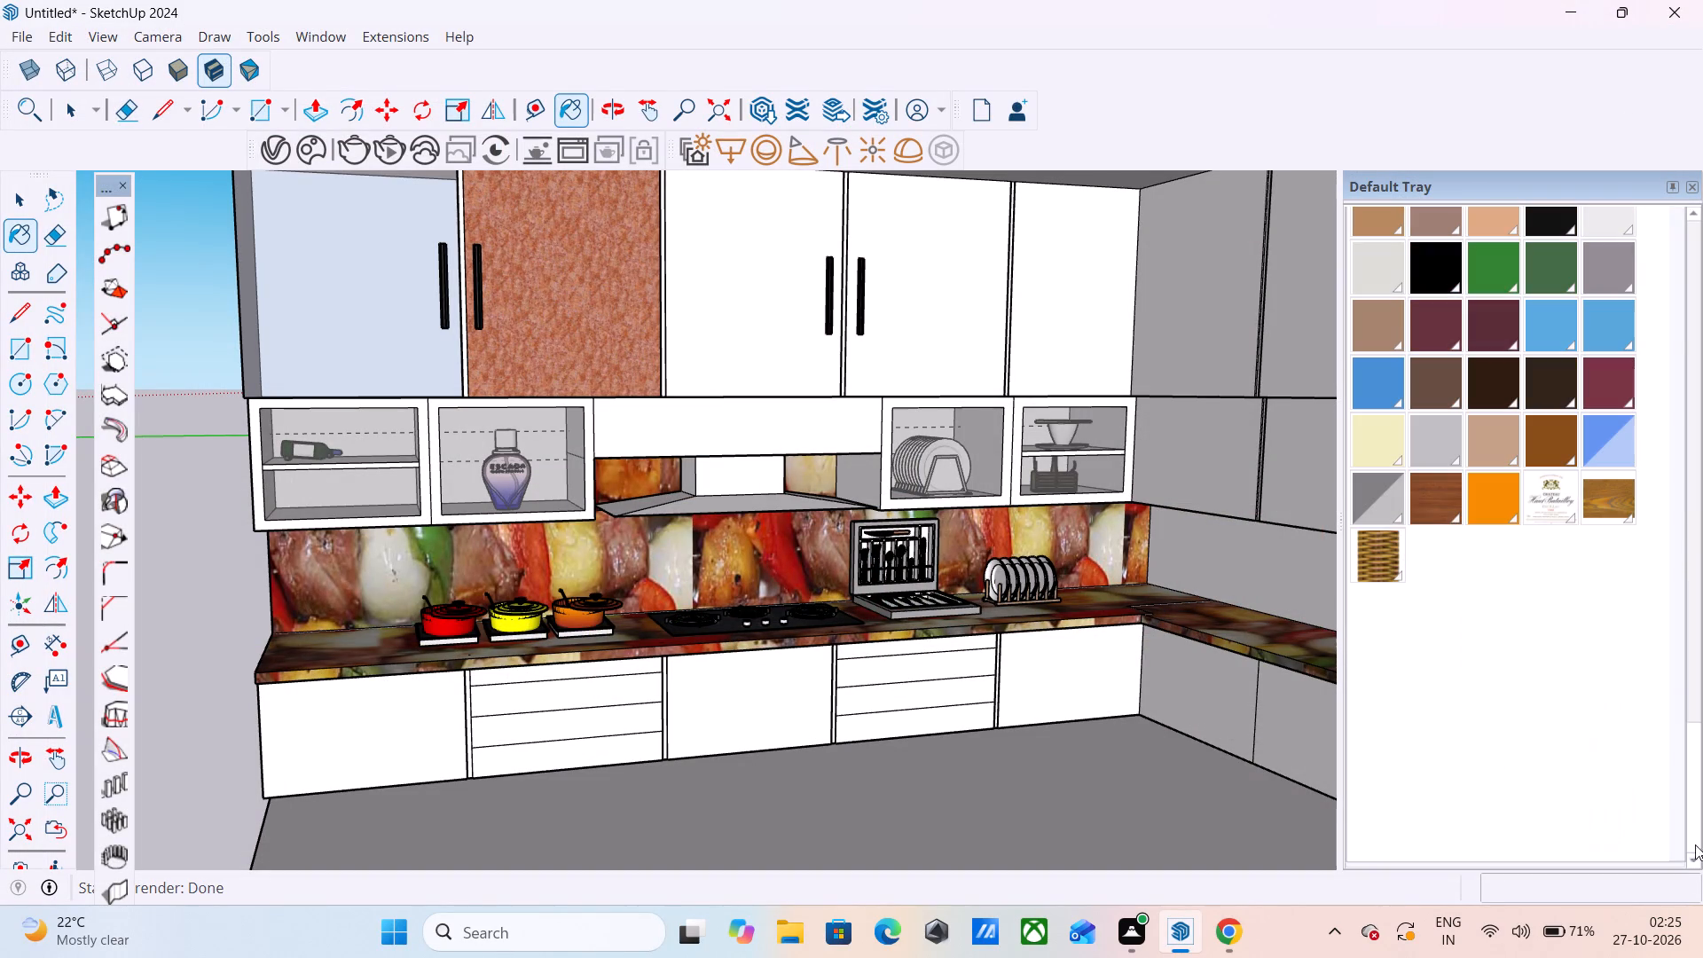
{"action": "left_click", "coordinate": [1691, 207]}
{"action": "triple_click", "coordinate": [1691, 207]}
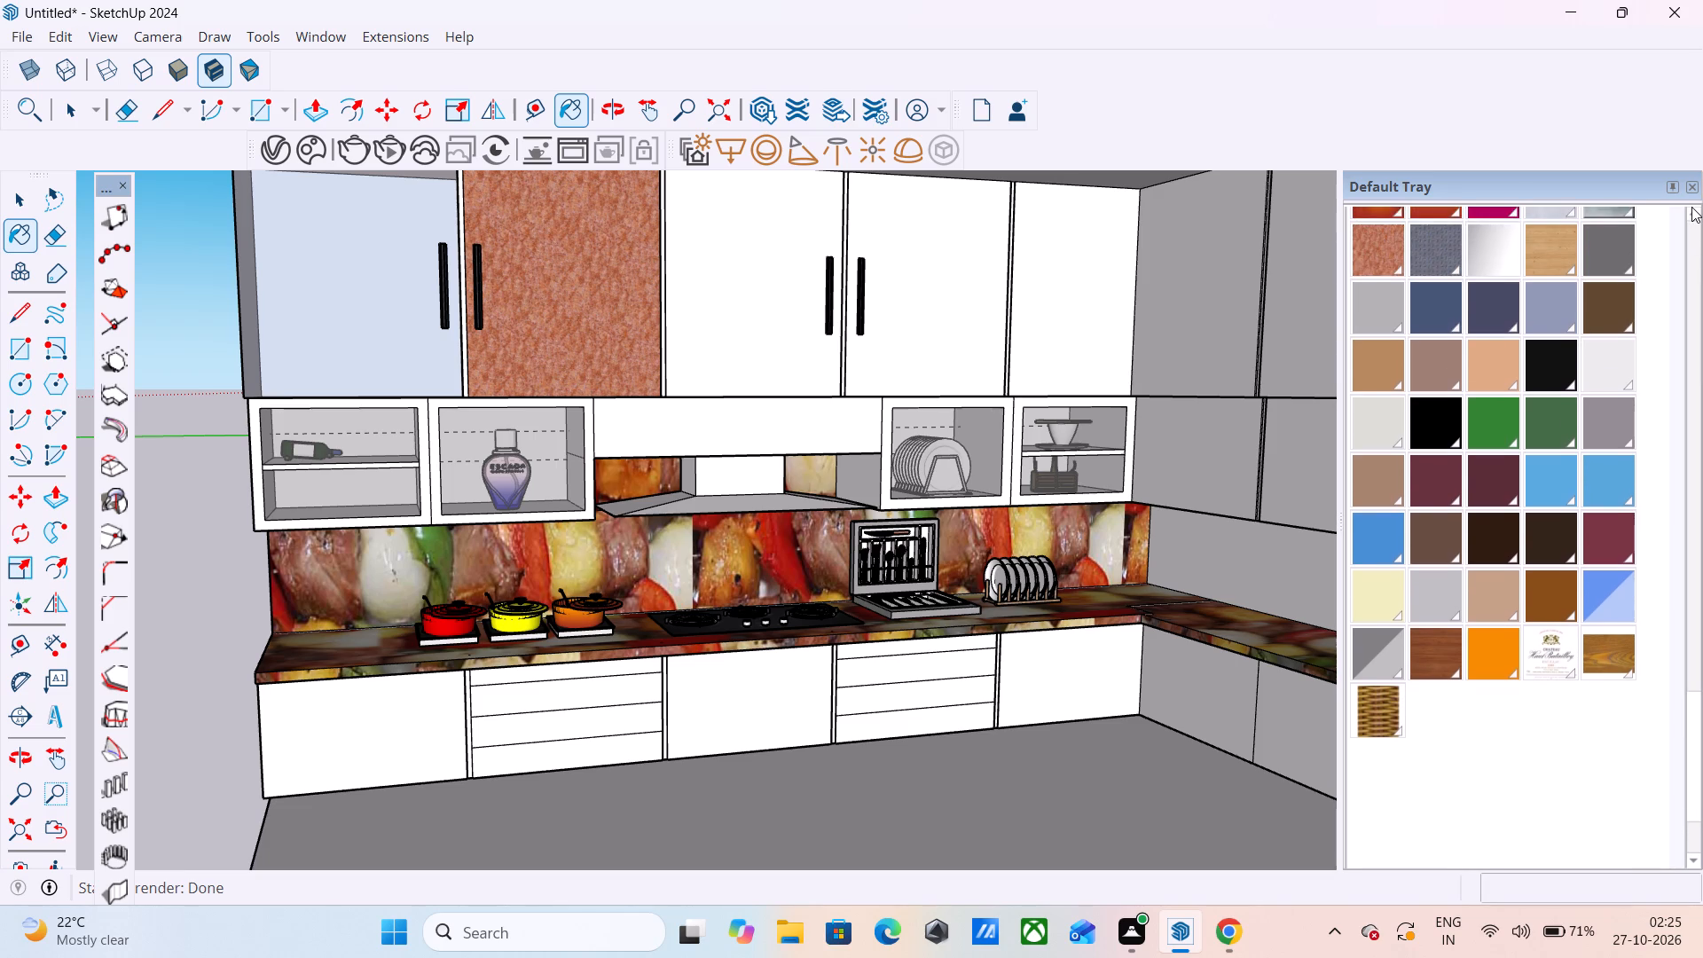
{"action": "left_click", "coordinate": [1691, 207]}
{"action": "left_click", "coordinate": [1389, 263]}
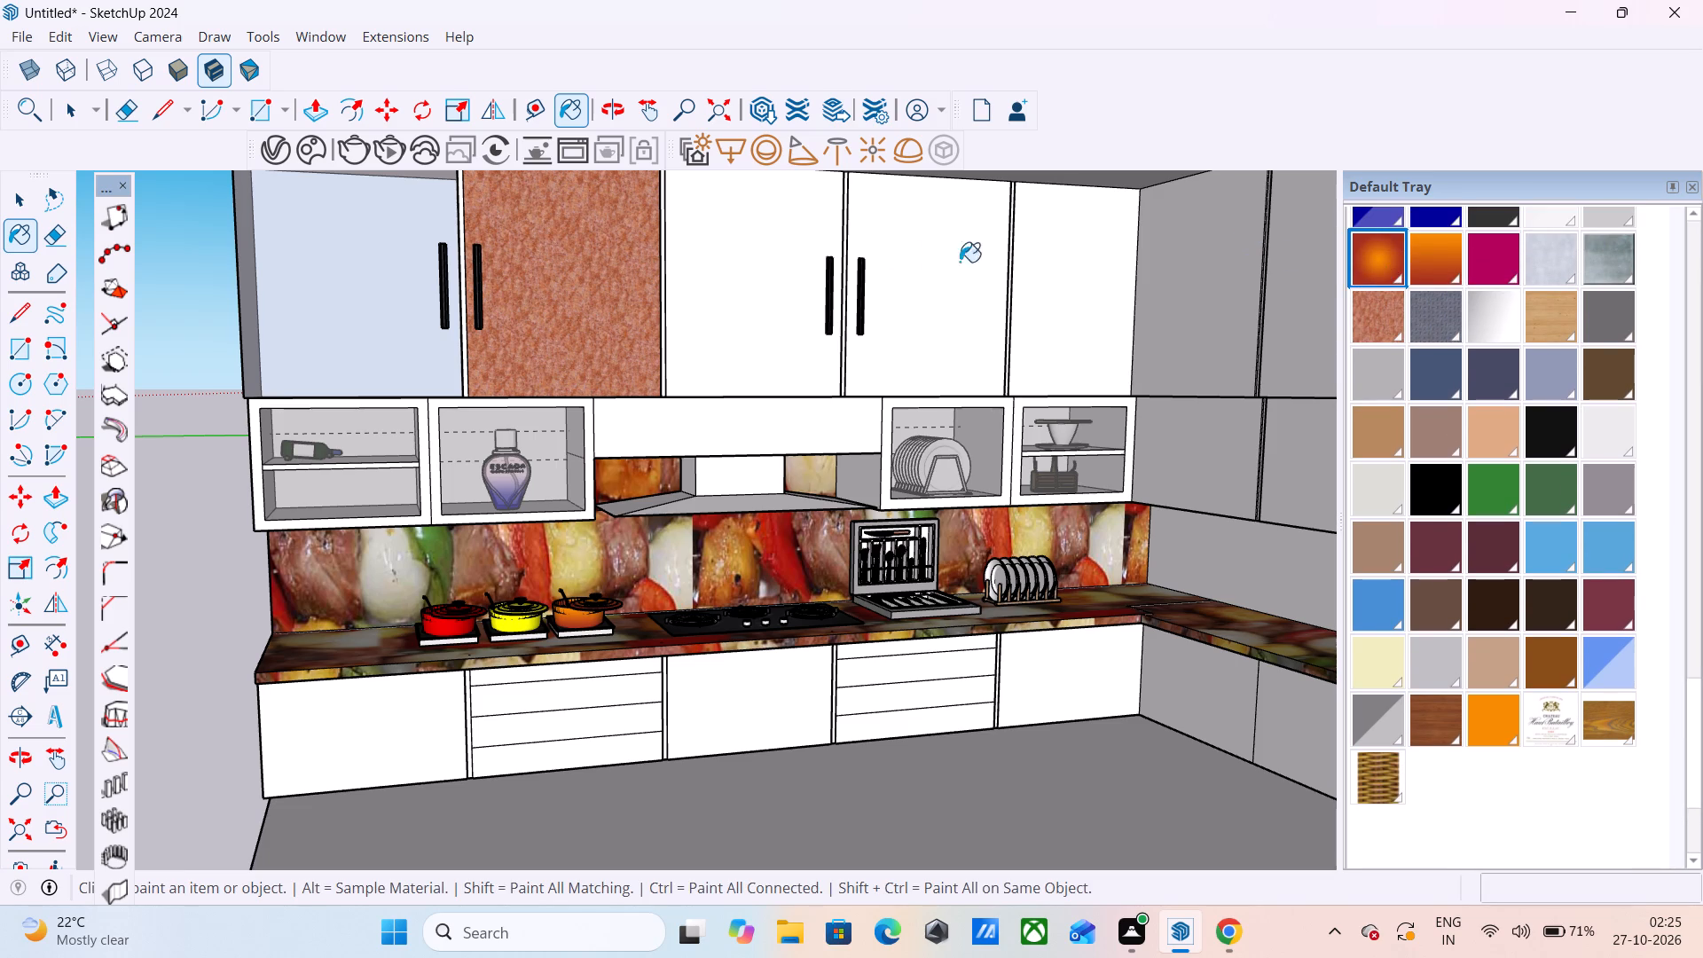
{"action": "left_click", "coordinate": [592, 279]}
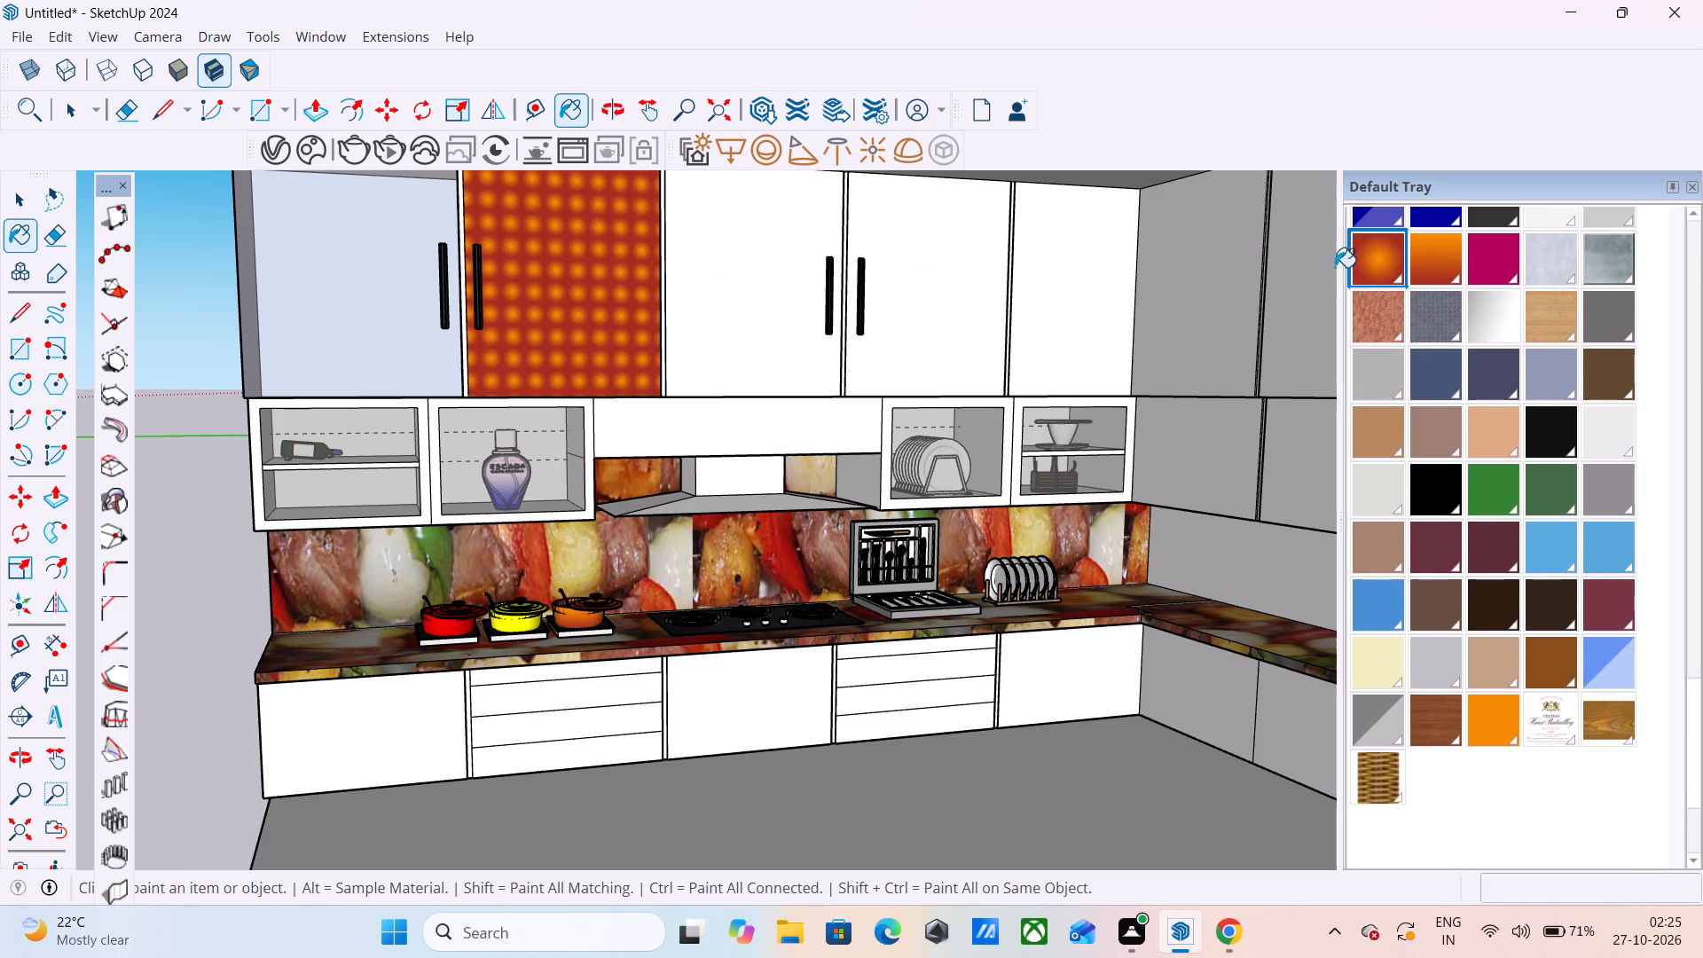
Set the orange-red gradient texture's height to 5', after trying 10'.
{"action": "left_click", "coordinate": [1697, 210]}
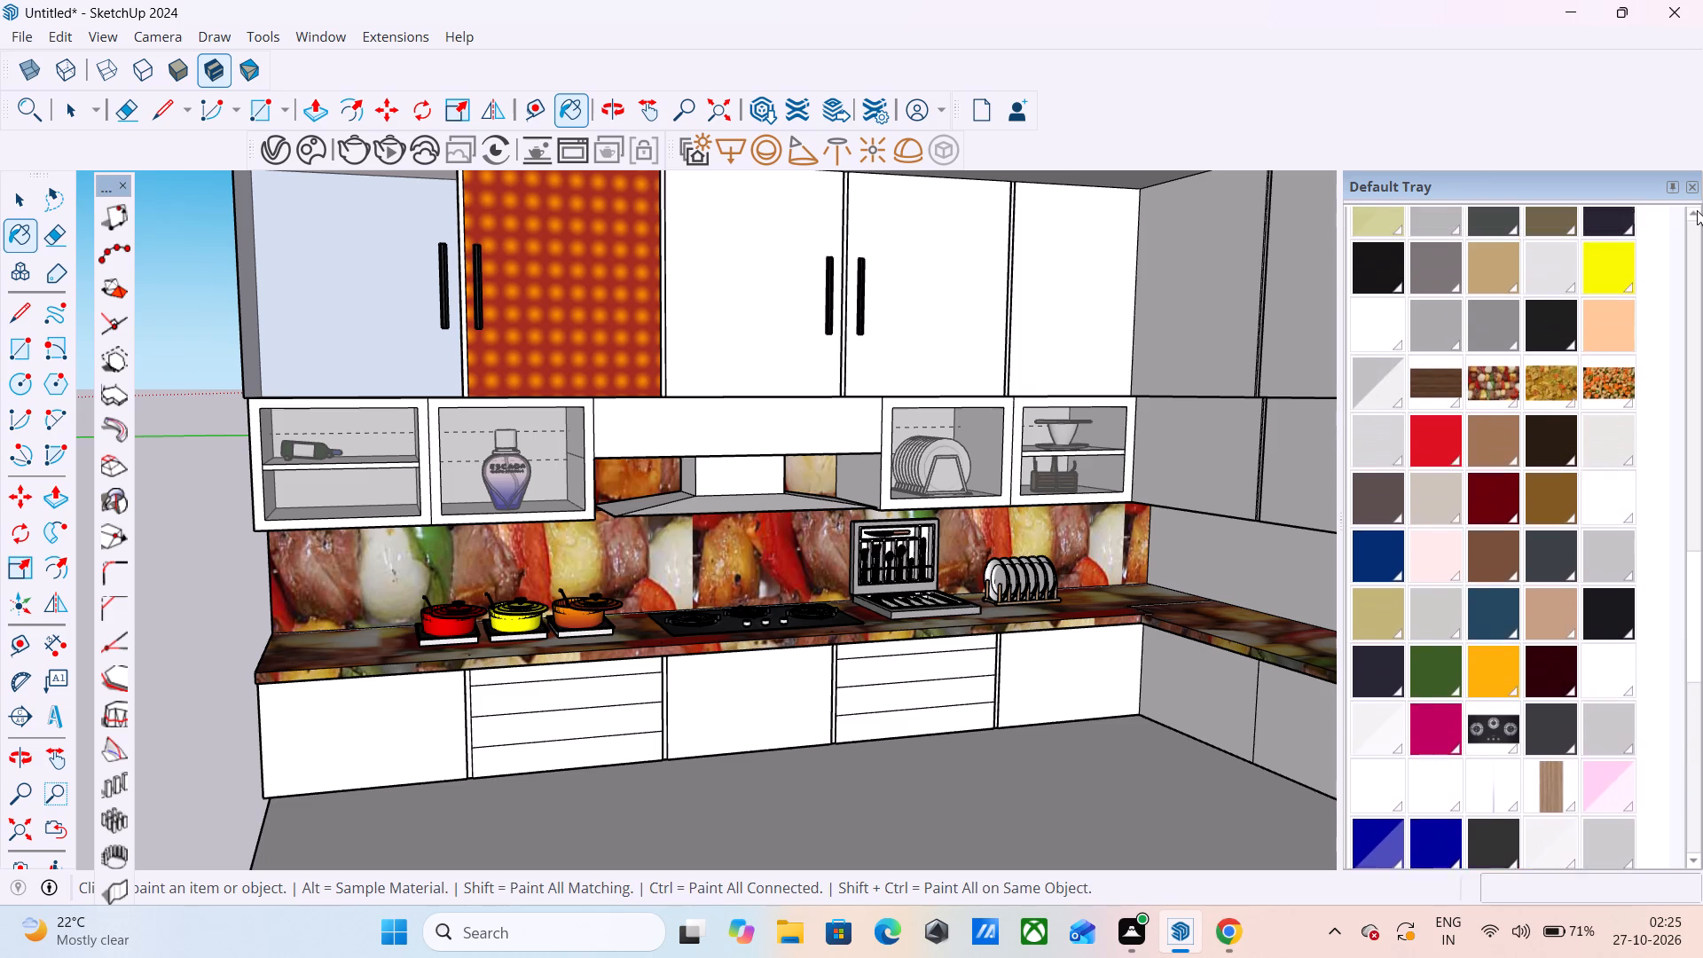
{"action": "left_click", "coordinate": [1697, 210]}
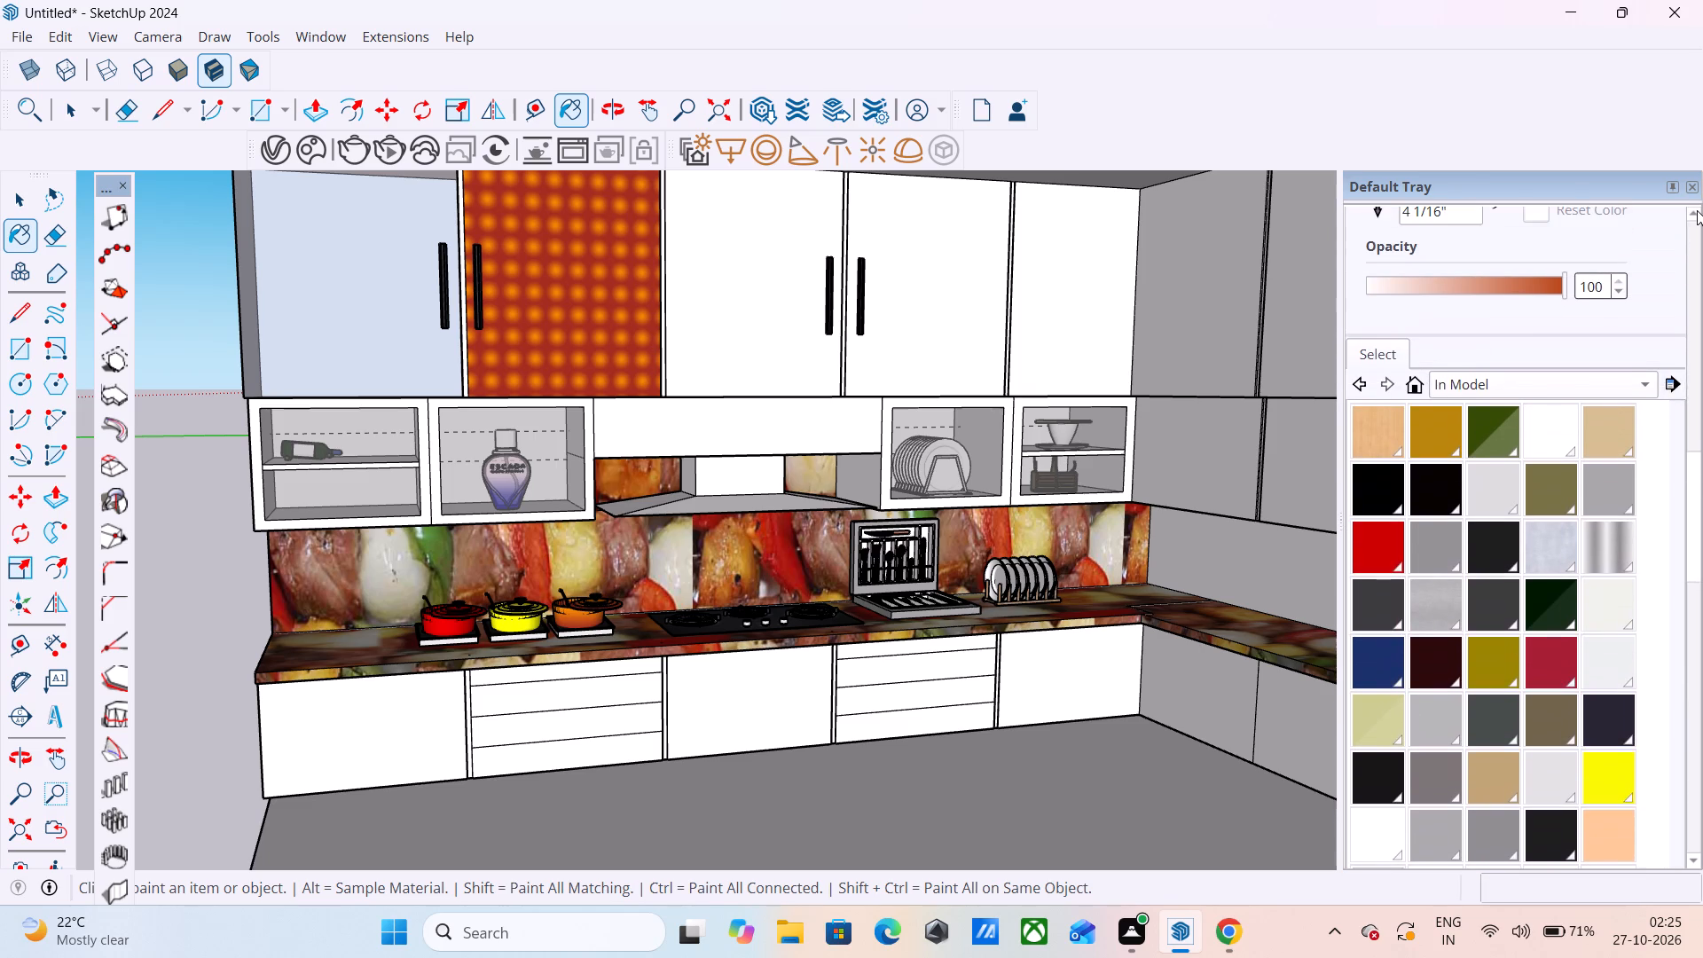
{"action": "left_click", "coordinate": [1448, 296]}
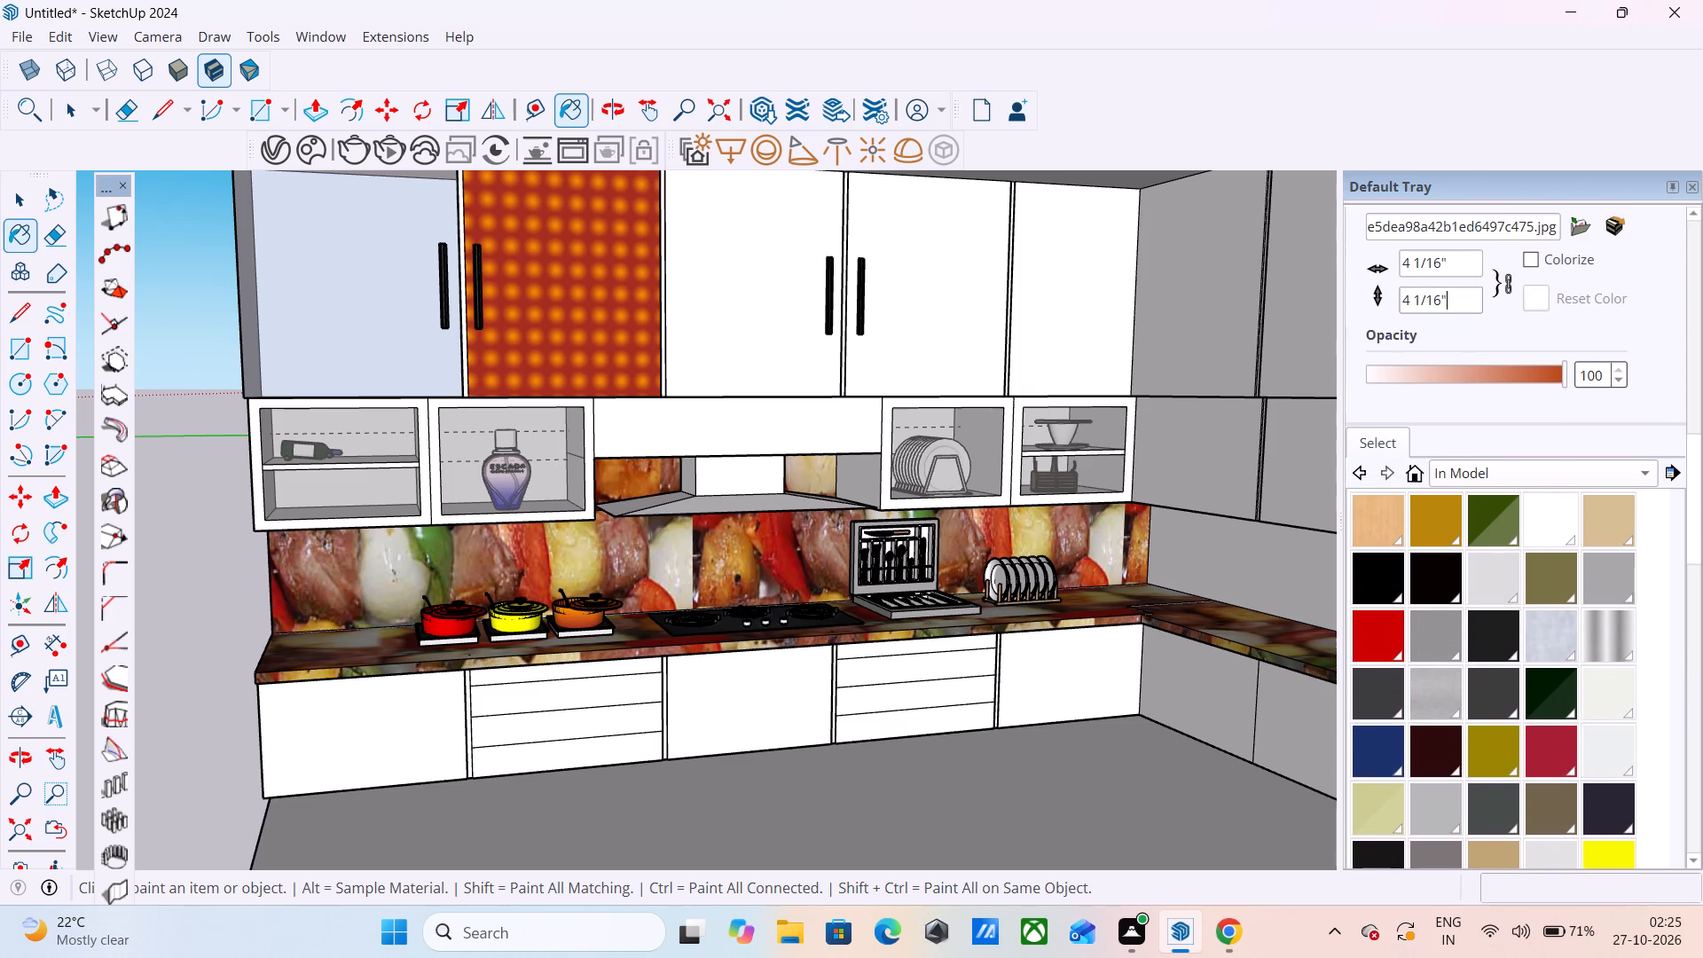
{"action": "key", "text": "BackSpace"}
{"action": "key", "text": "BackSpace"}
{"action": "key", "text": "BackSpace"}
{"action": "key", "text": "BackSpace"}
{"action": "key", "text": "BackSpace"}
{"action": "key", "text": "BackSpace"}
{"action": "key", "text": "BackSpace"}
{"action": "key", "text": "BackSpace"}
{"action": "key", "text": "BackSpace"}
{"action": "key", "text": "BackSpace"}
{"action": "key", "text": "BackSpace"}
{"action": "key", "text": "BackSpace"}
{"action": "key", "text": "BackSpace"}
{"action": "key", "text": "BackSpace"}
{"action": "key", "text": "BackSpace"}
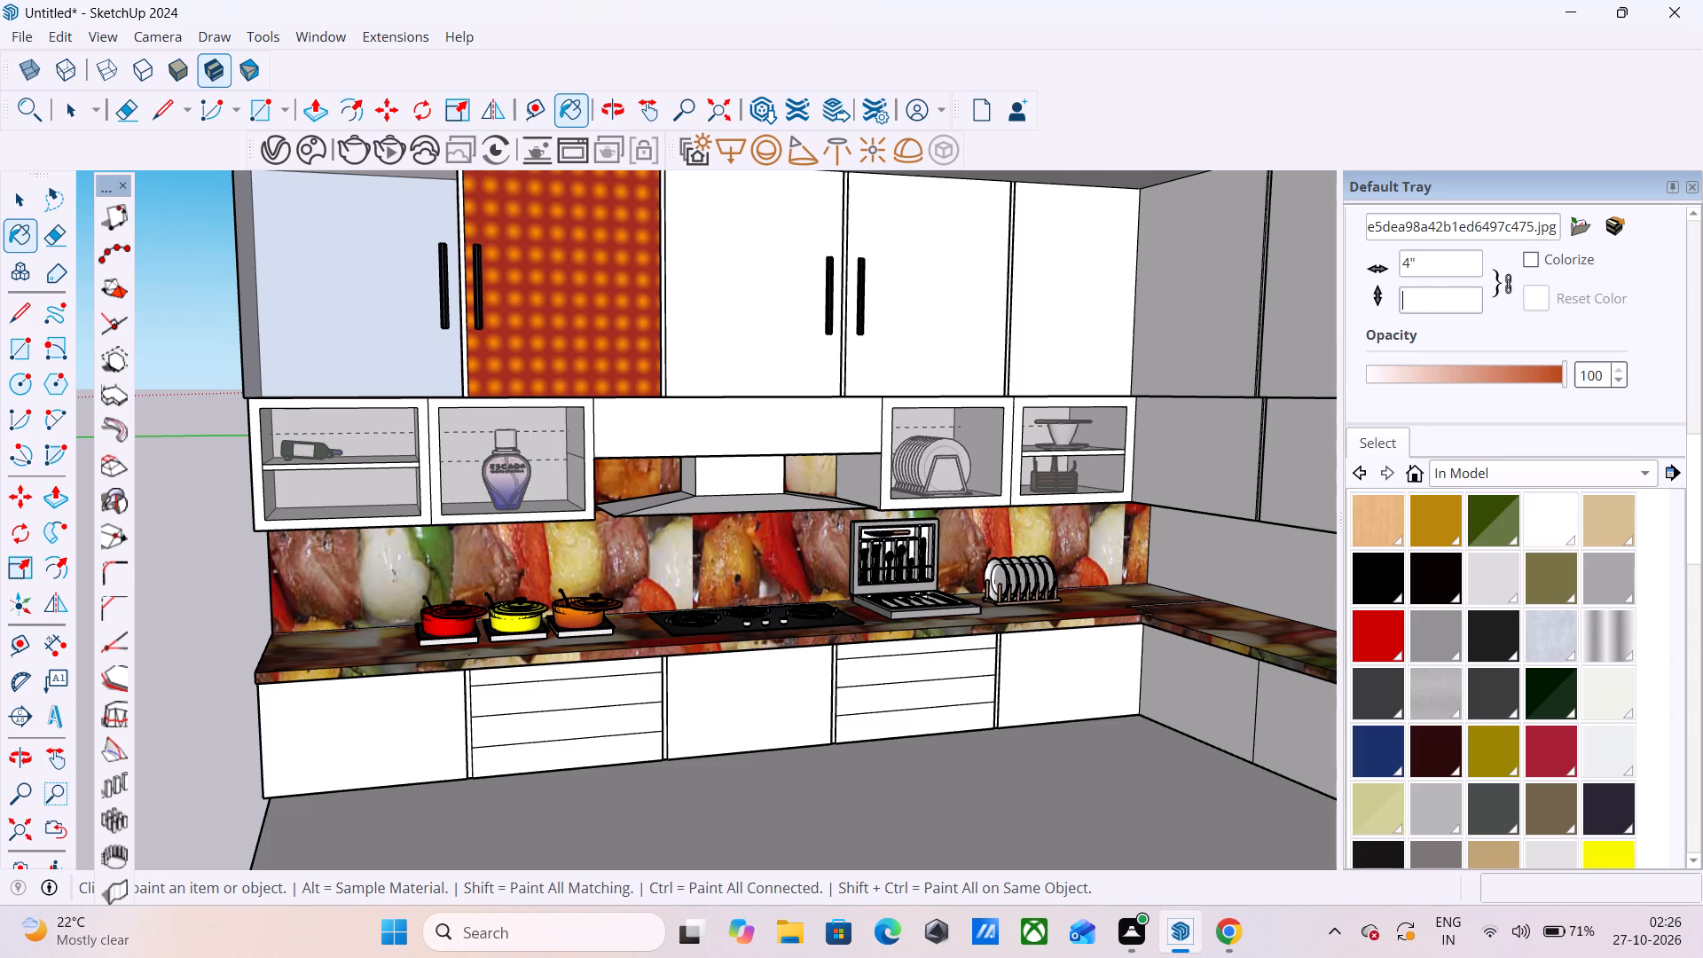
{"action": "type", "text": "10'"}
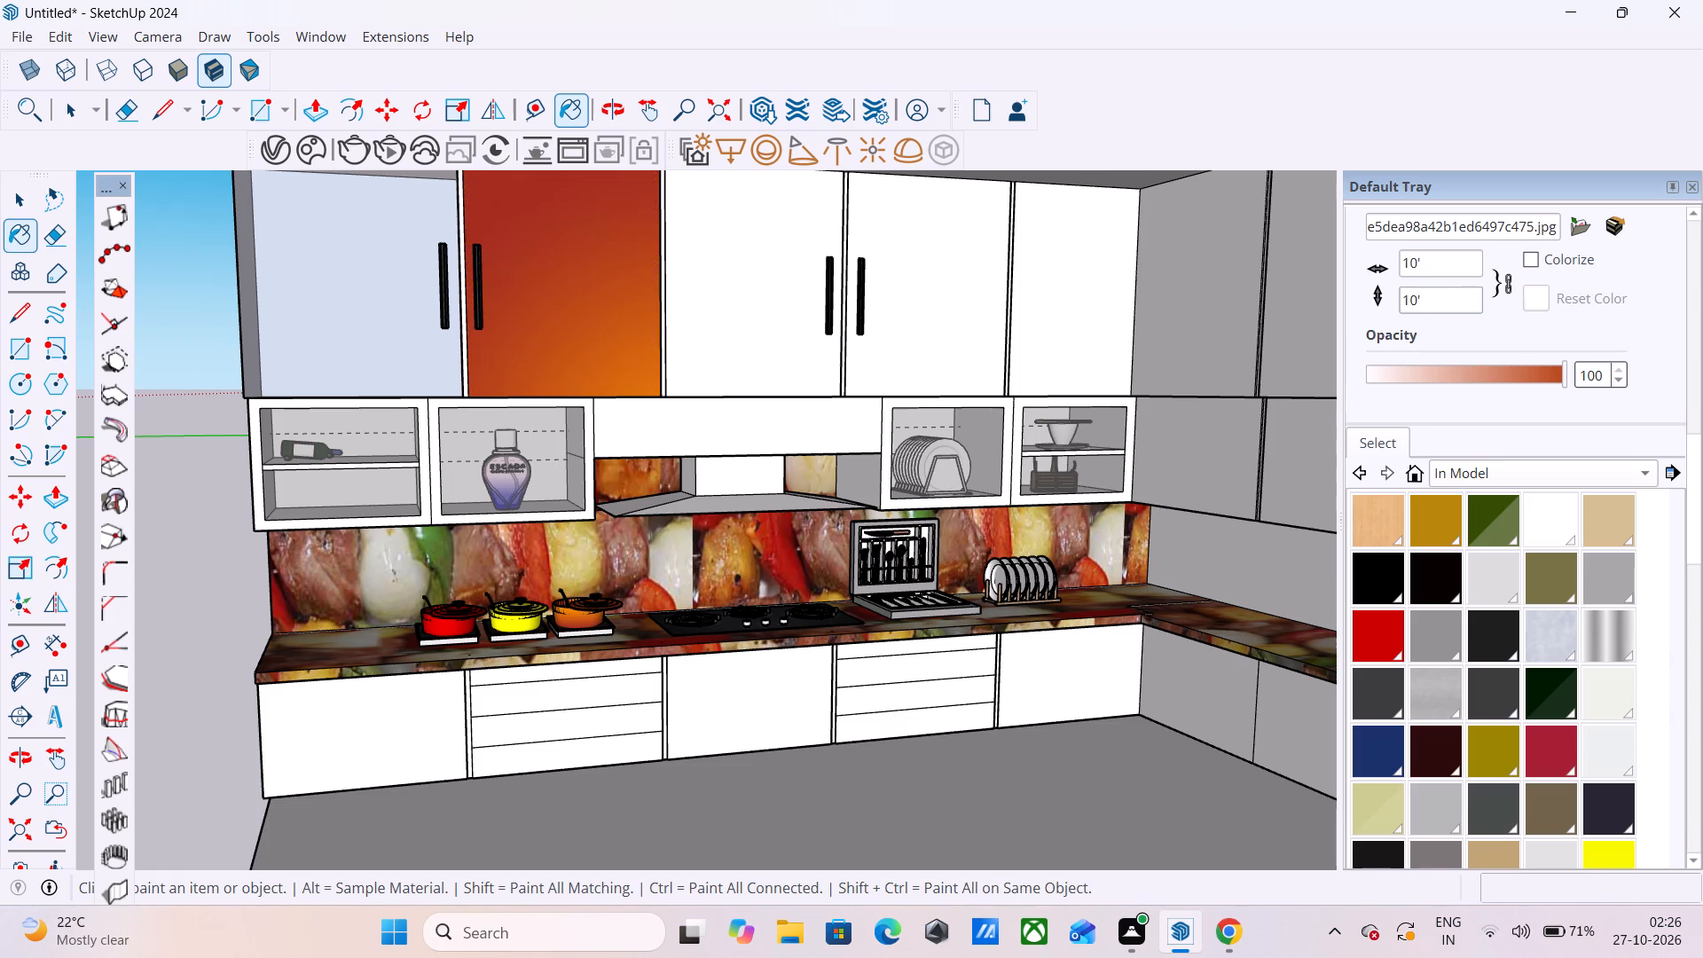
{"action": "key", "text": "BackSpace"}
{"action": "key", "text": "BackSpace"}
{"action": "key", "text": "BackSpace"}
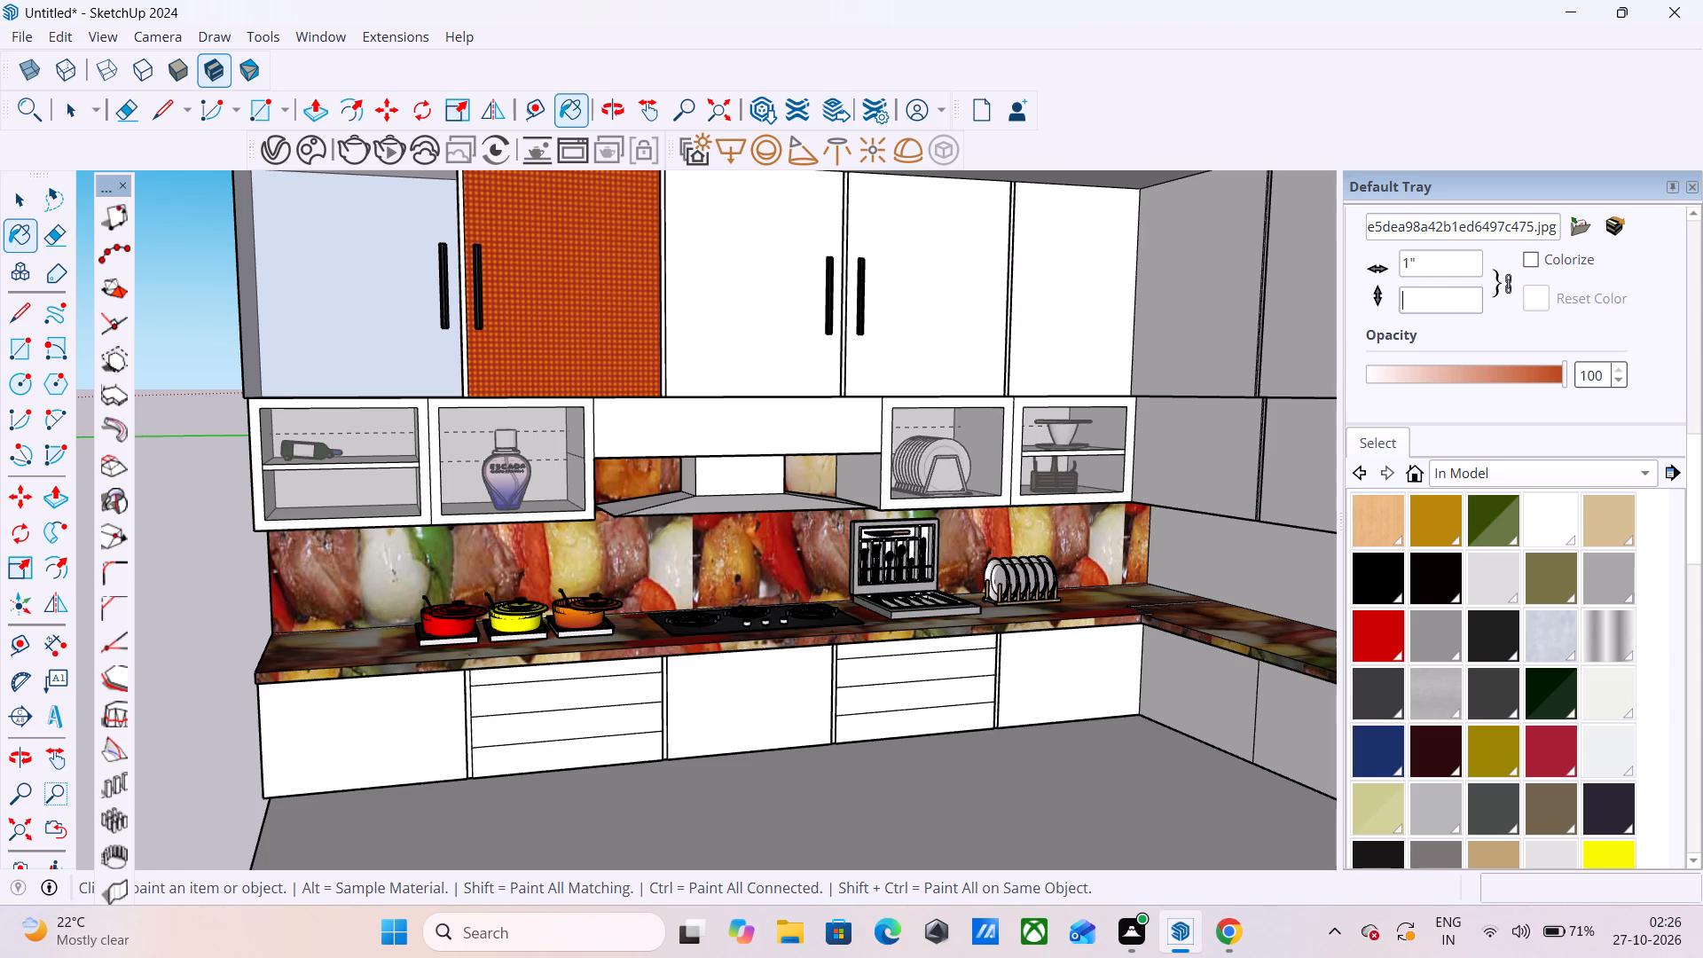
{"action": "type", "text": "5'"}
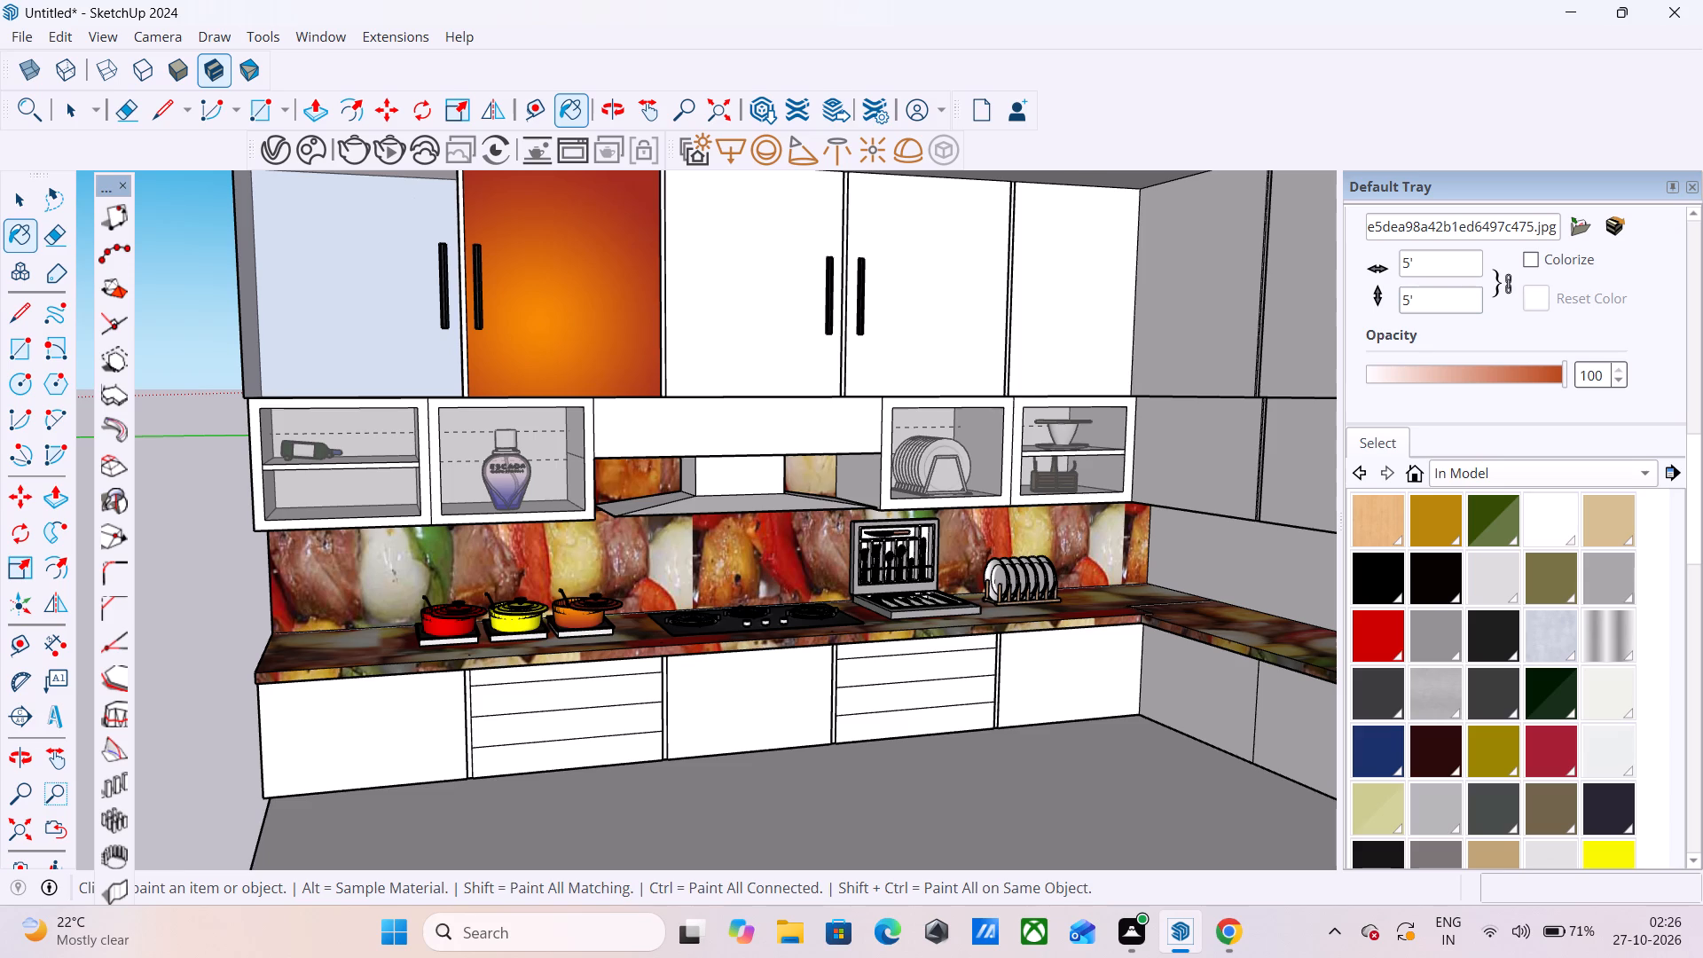
Render the view with V-Ray to check the orange gradient door, and close the frame buffer.
{"action": "left_click", "coordinate": [365, 145]}
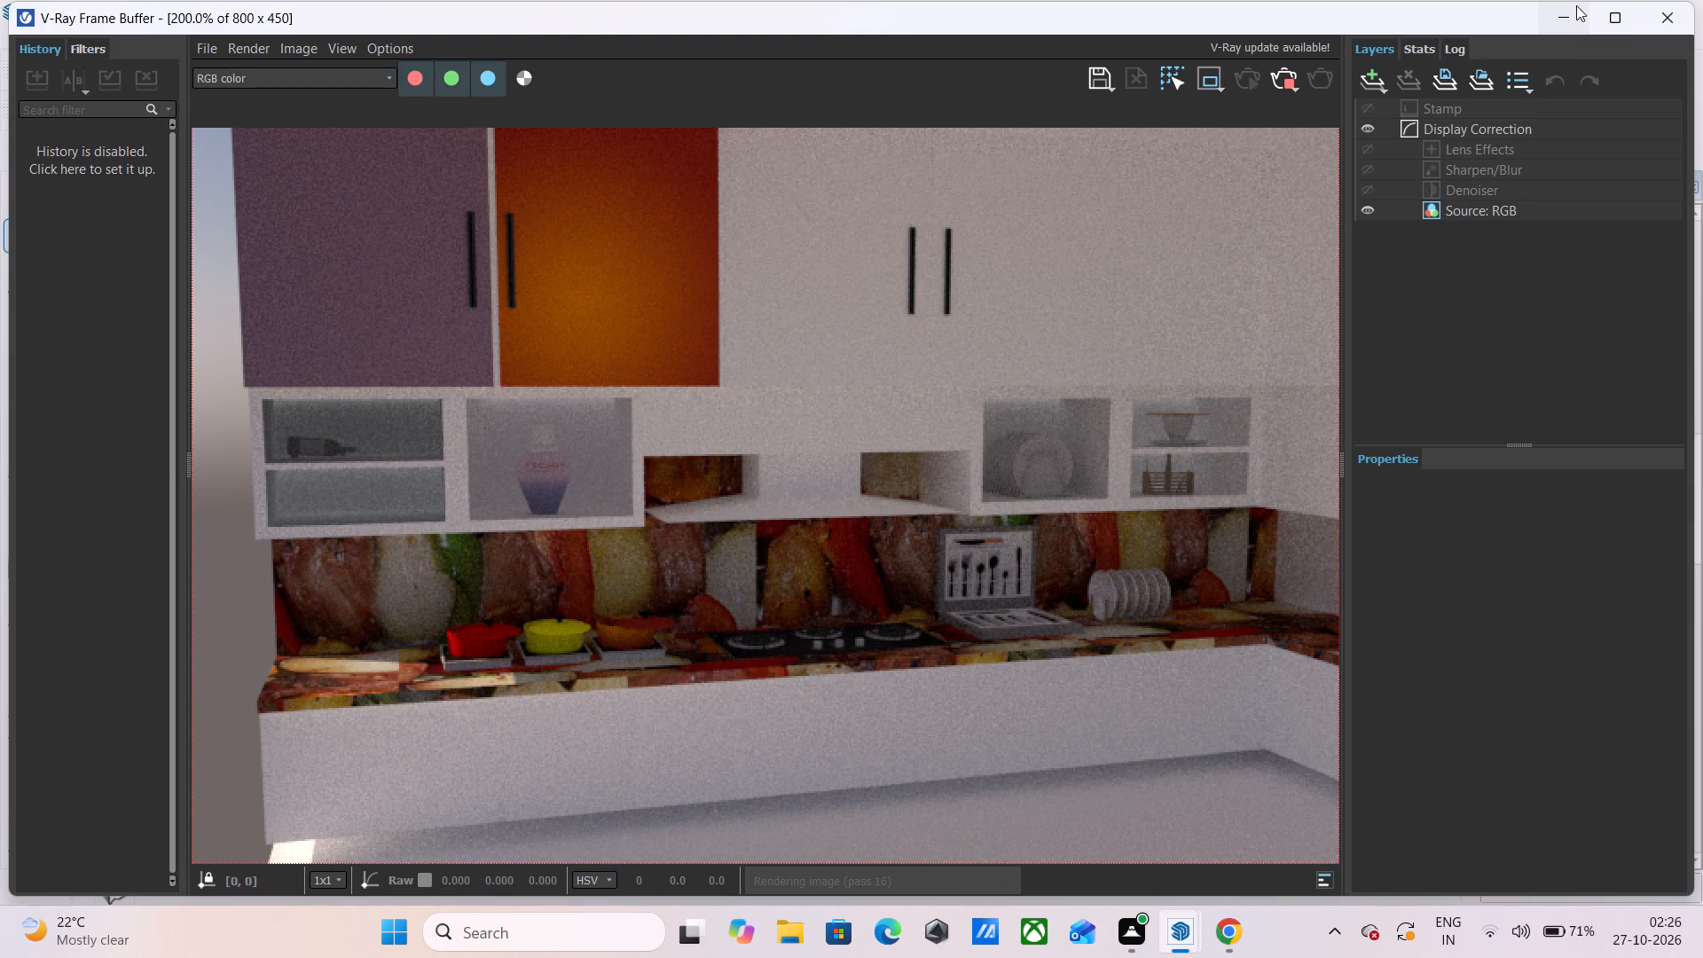
{"action": "left_click", "coordinate": [1668, 27]}
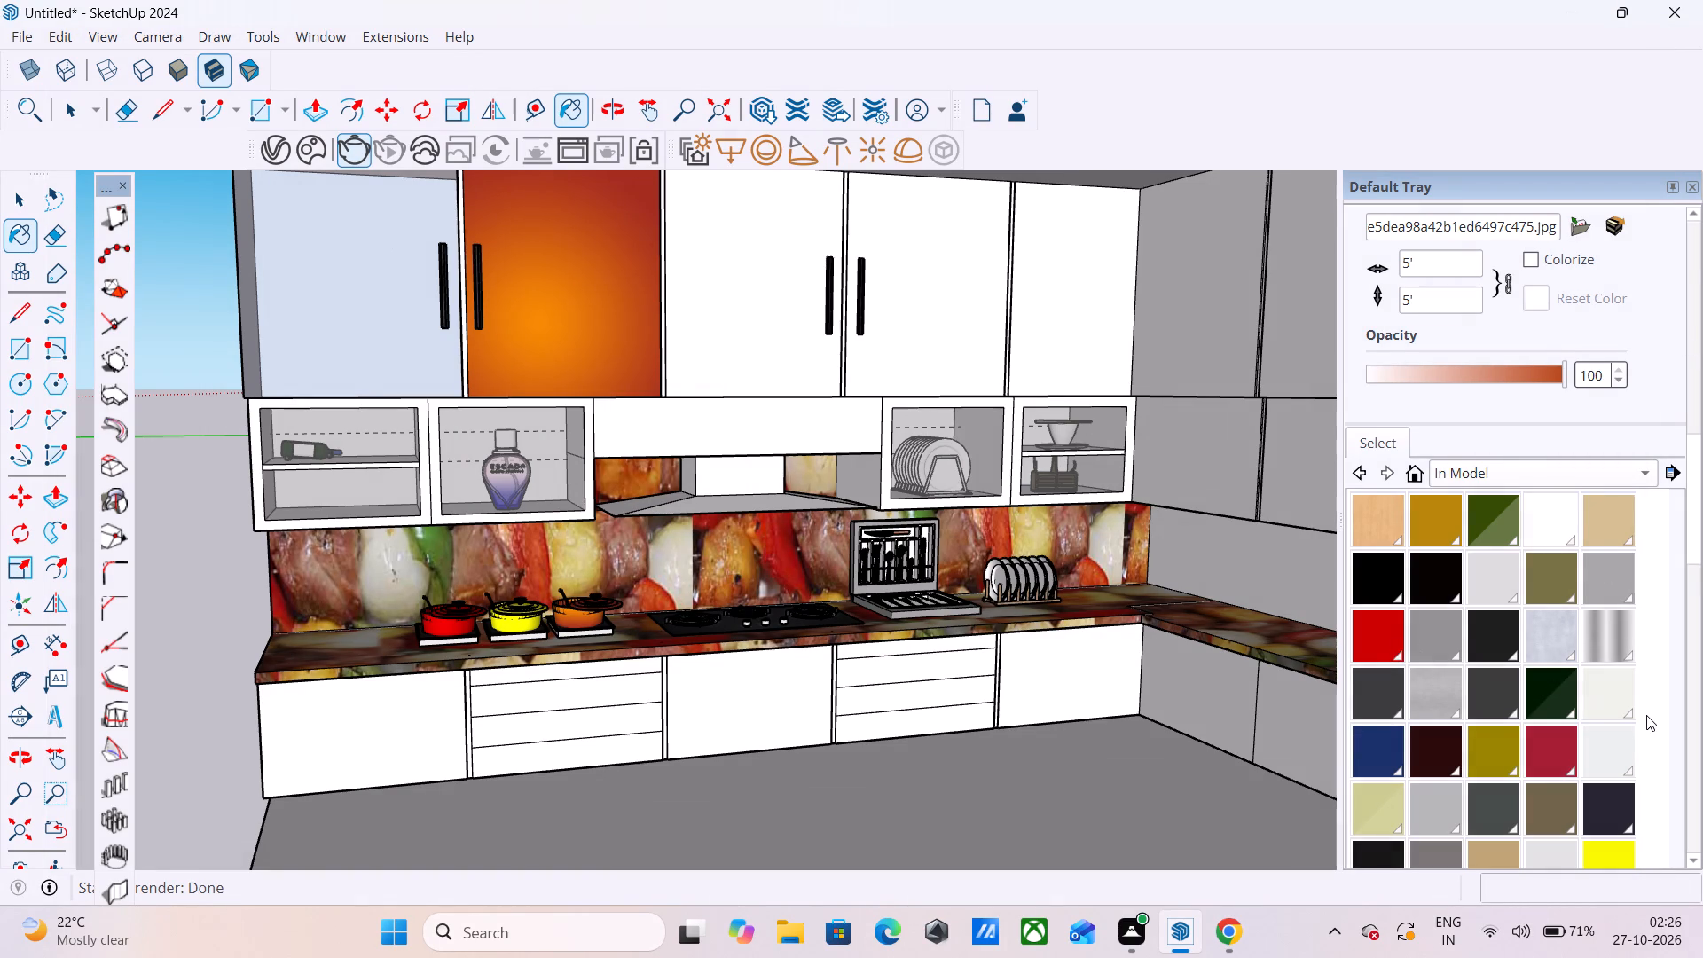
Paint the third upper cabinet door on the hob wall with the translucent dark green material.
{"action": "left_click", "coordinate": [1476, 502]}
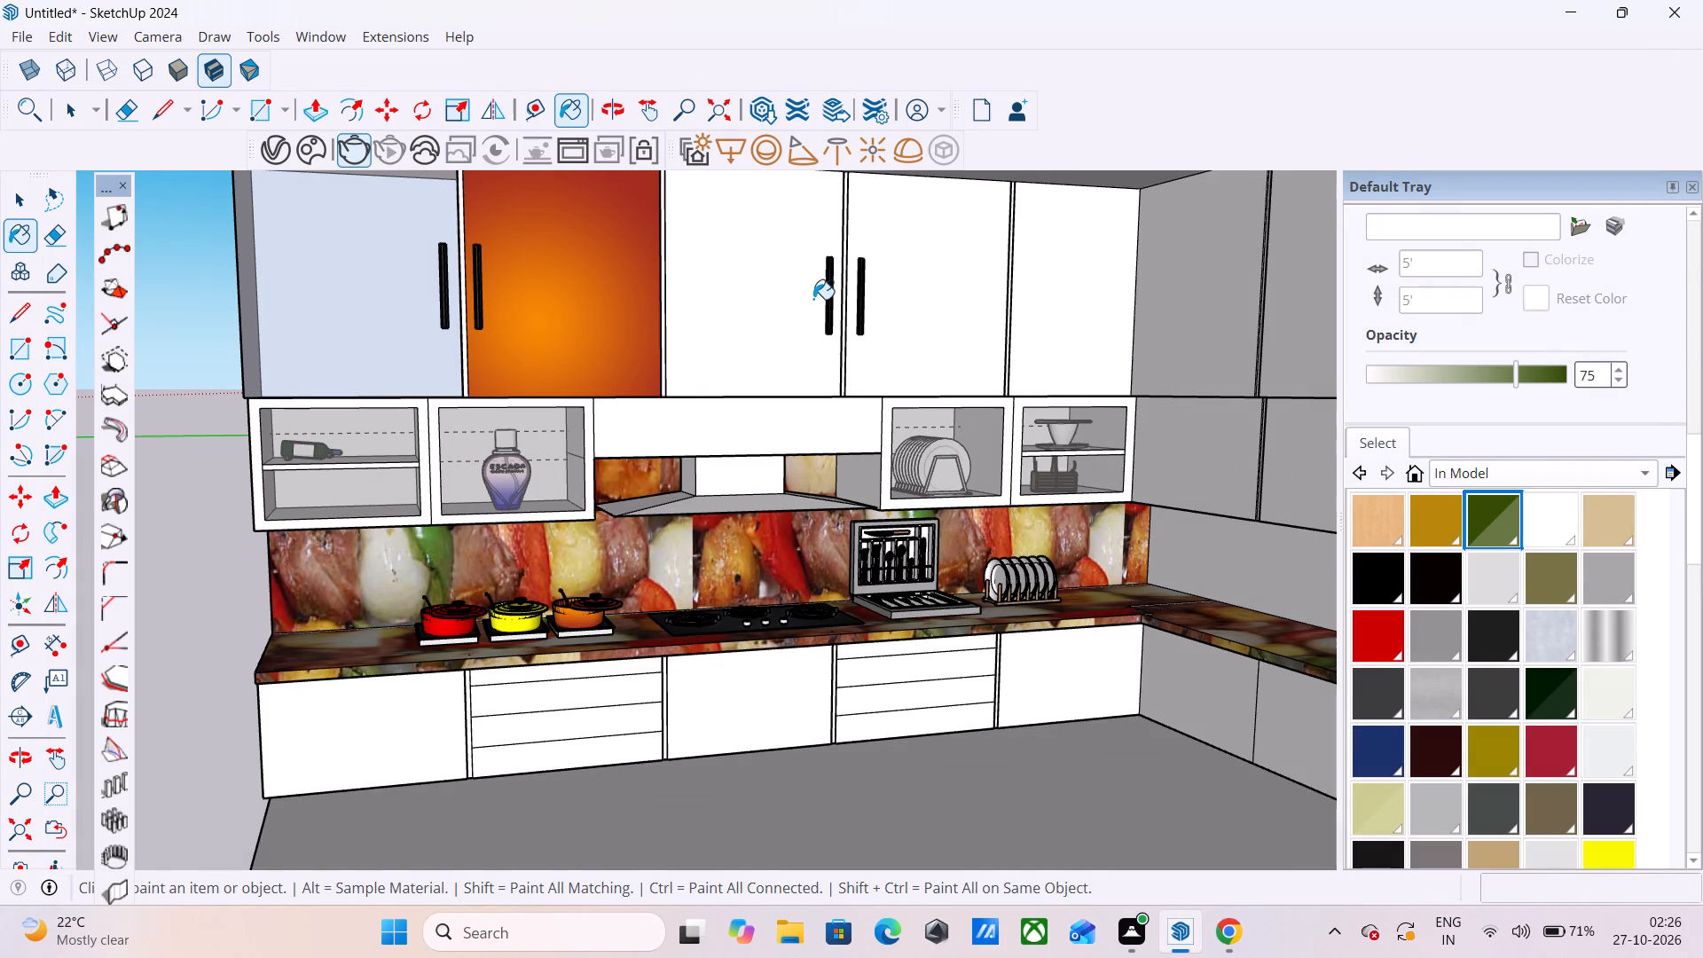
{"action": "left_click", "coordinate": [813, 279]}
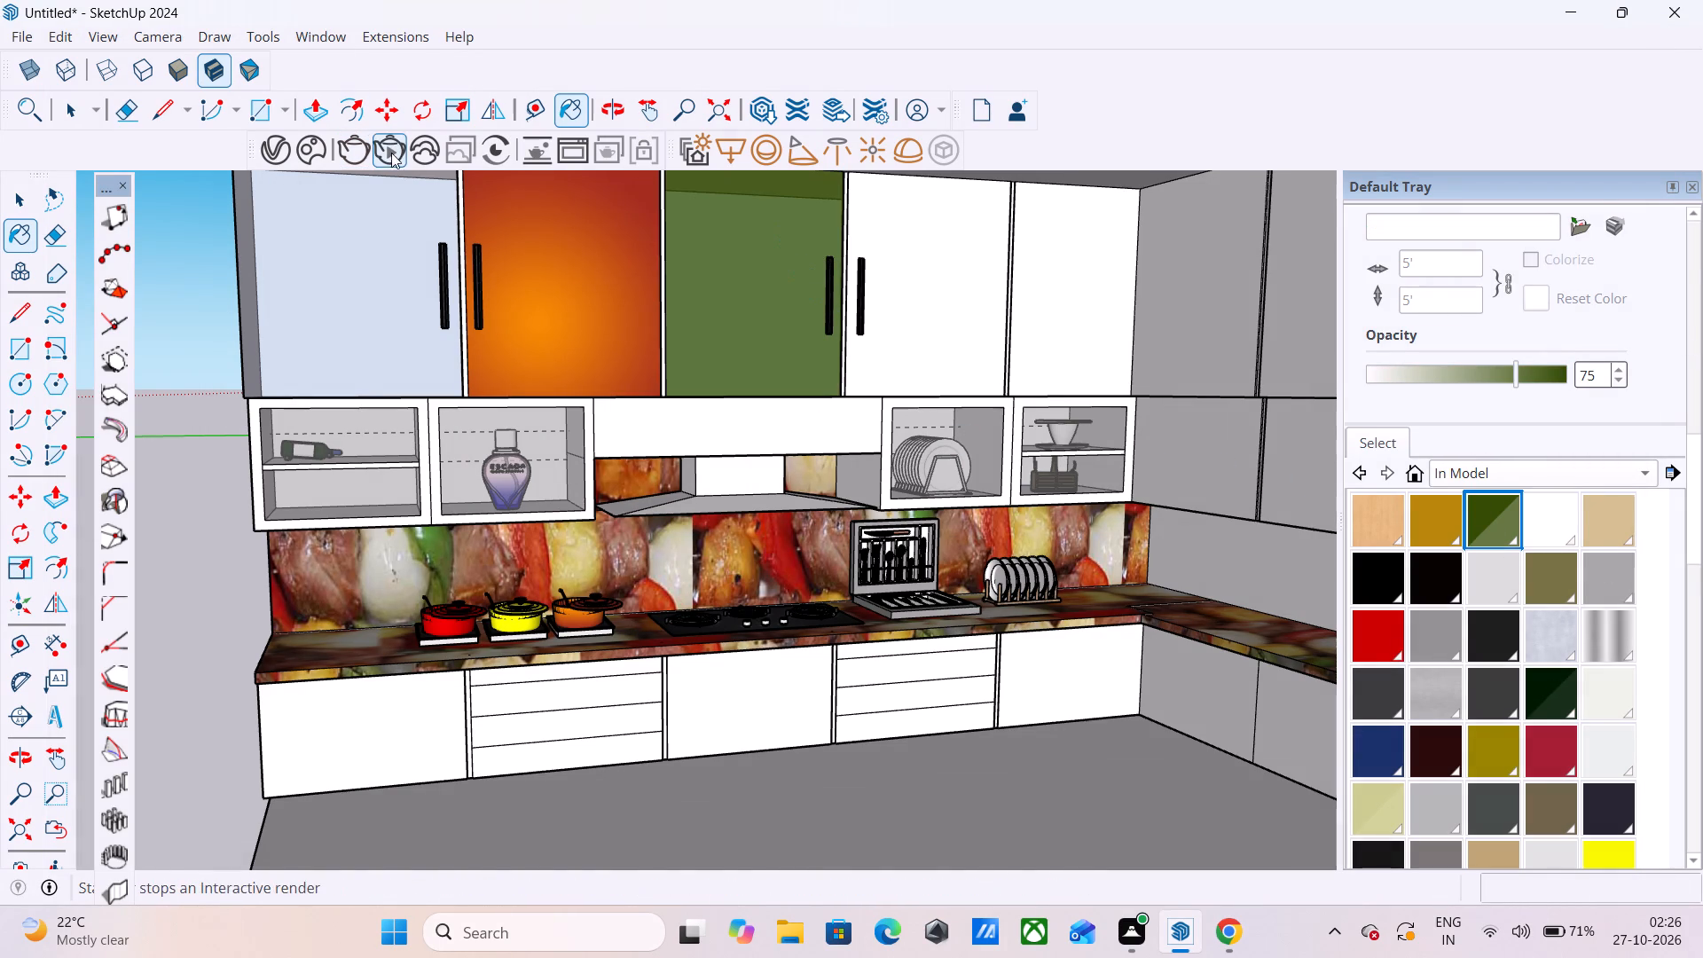
Render the view with V-Ray to check the green door beside the orange one, and close the frame buffer.
{"action": "left_click", "coordinate": [356, 152]}
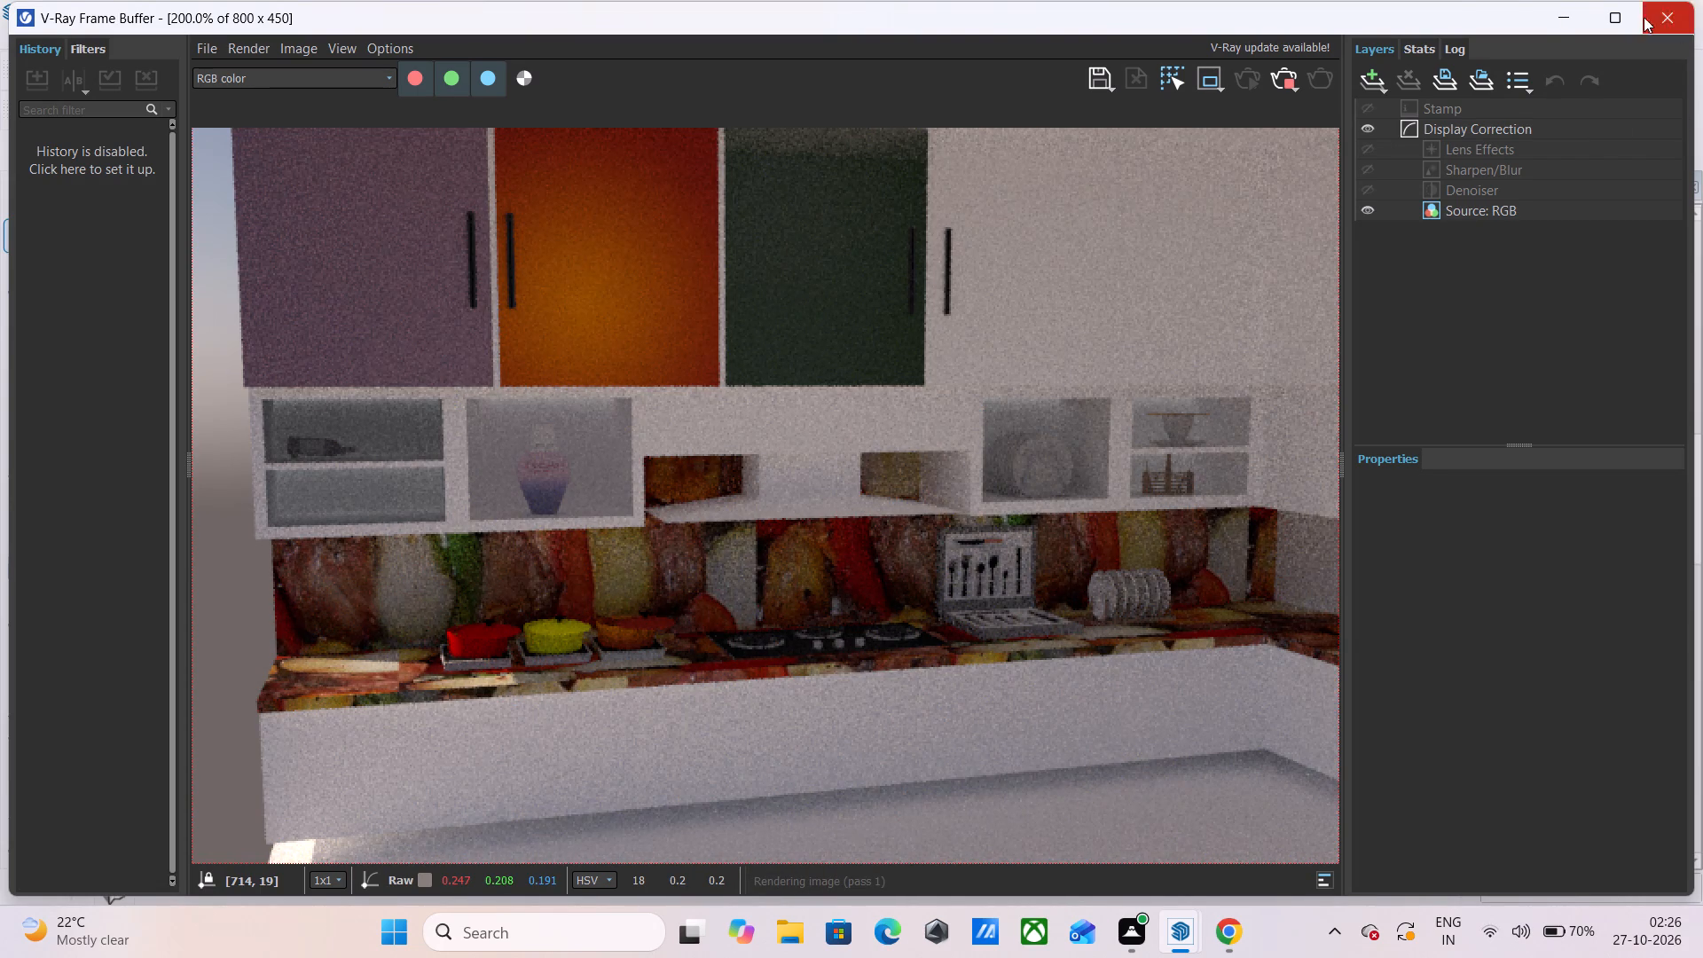
{"action": "left_click", "coordinate": [1692, 26]}
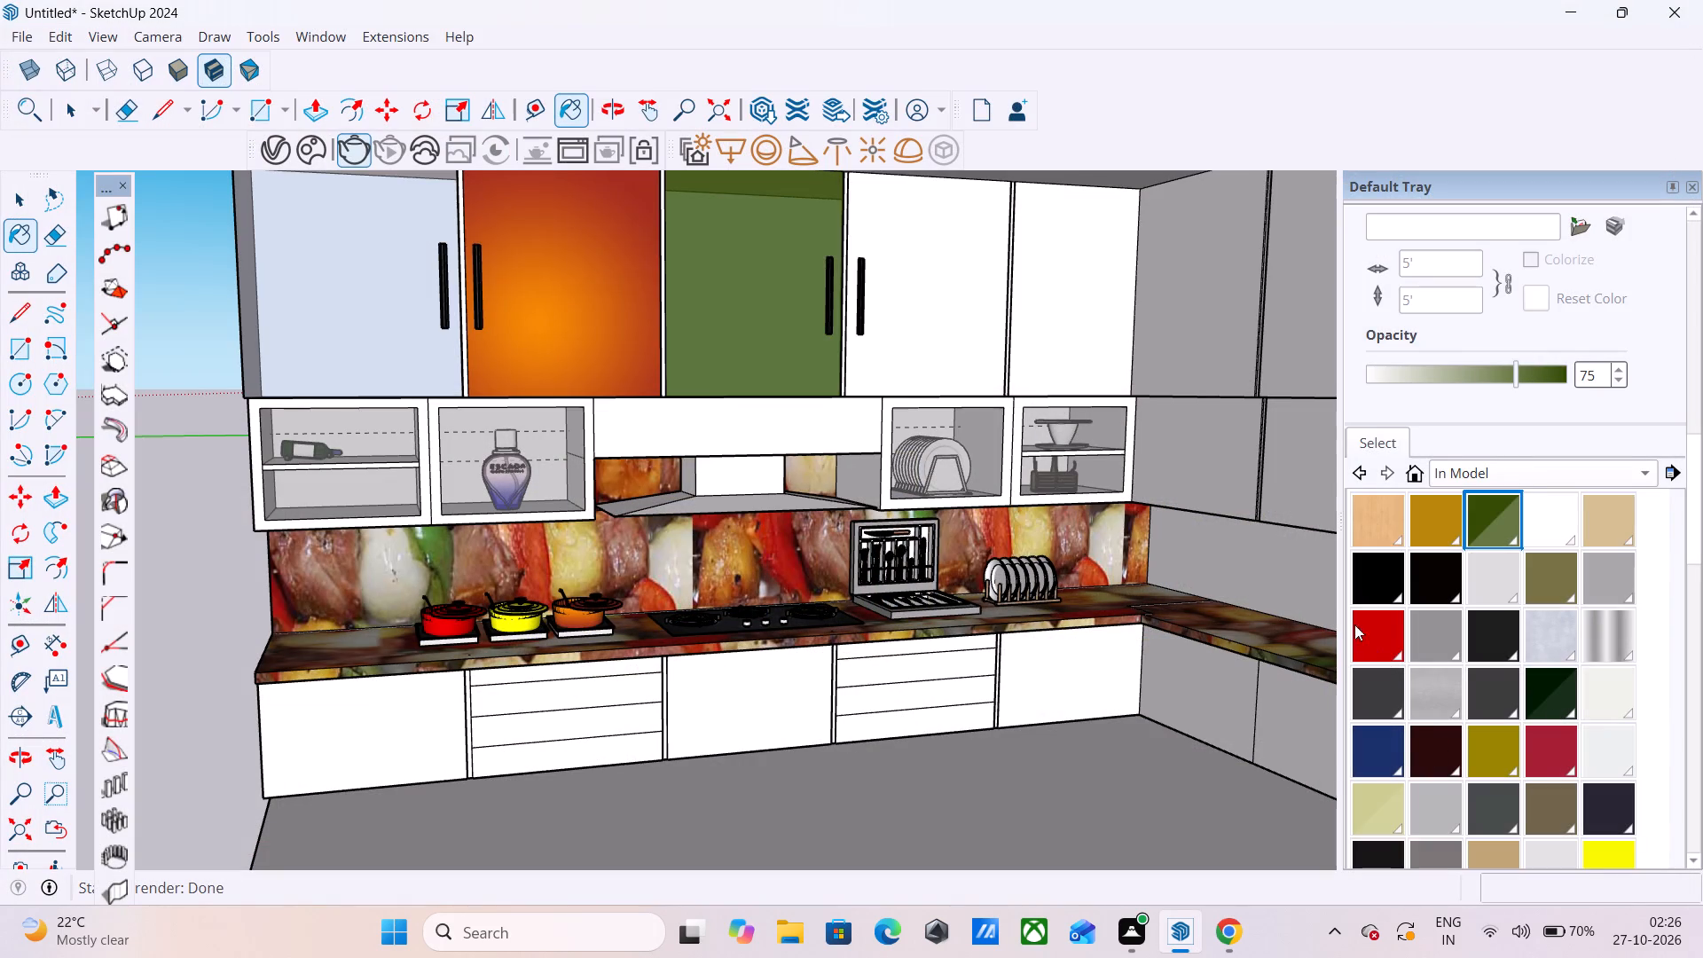
Paint the second to fifth upper cabinet doors on the hob wall with the translucent pink material.
{"action": "scroll", "coordinate": [1420, 664], "scroll_direction": "down", "scroll_amount": 5}
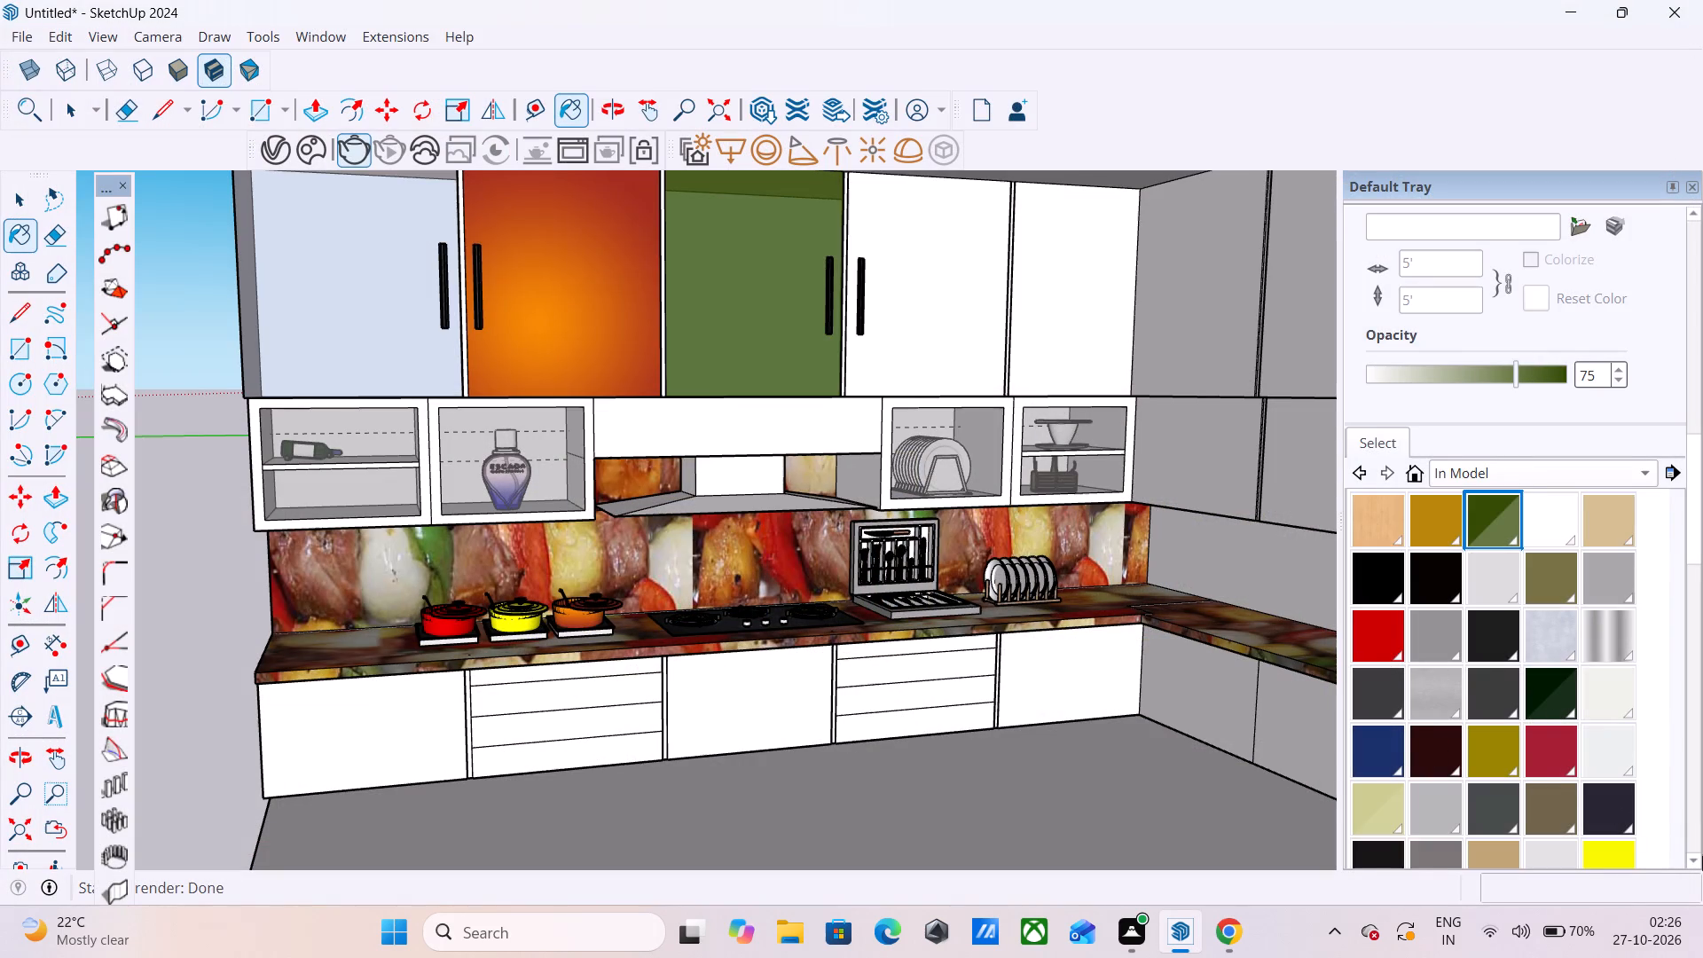
{"action": "left_click", "coordinate": [1702, 856]}
{"action": "left_click", "coordinate": [1699, 858]}
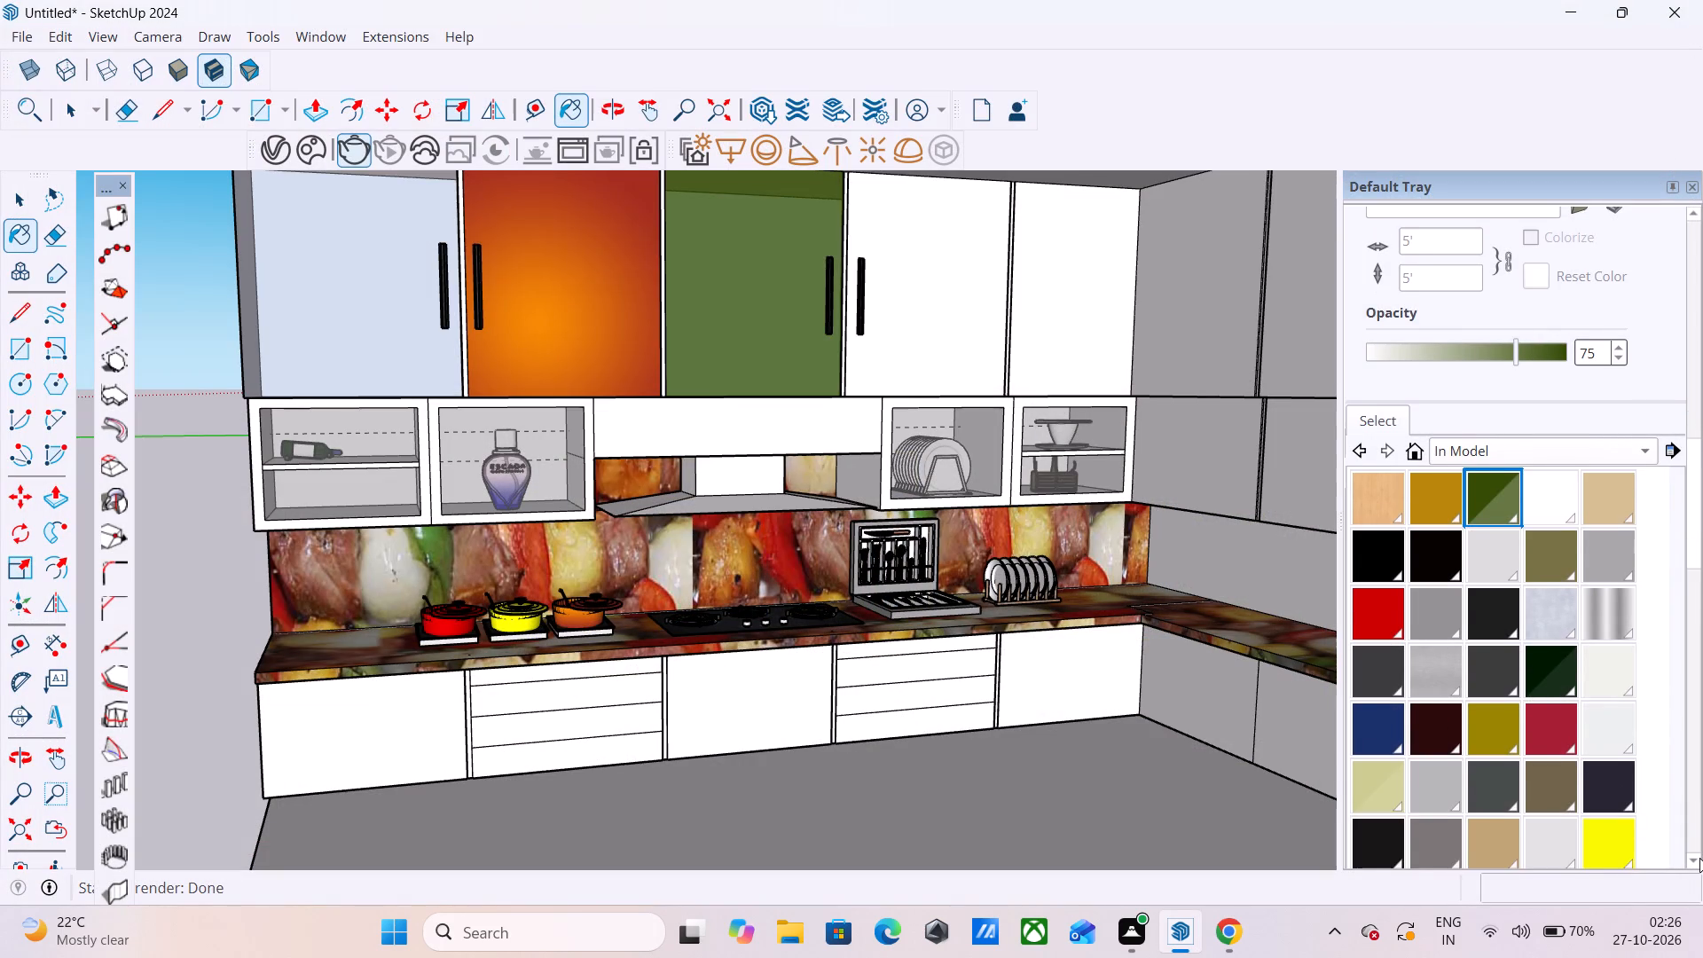
{"action": "double_click", "coordinate": [1699, 858]}
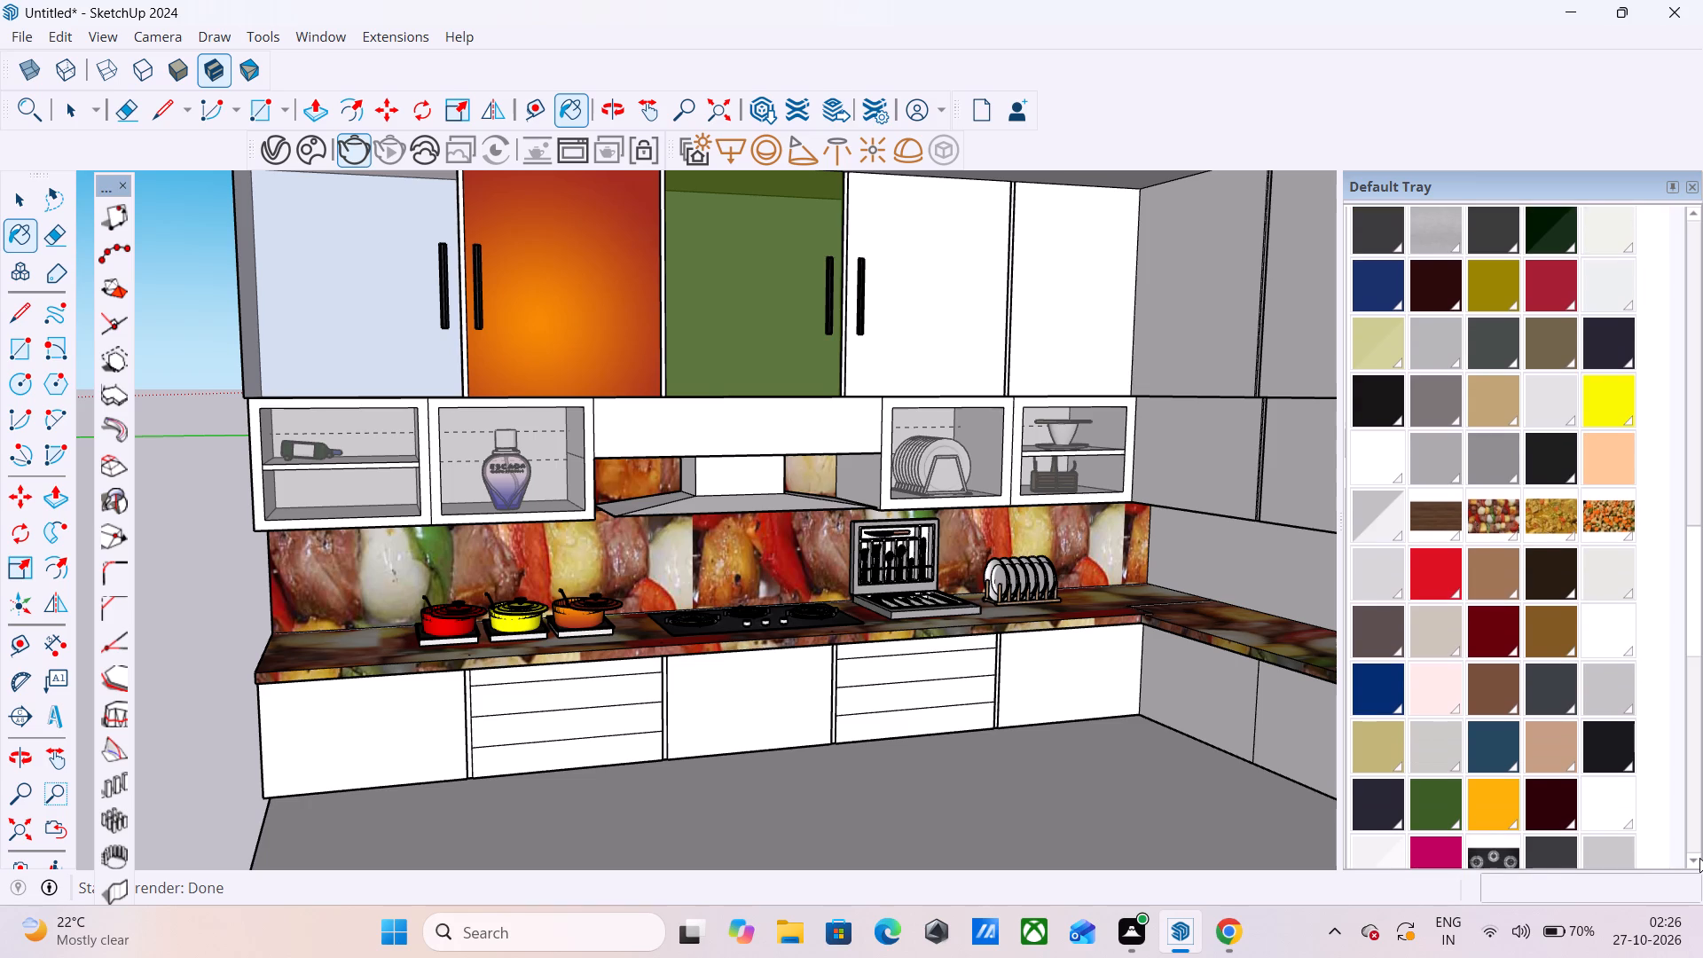
{"action": "left_click", "coordinate": [1588, 753]}
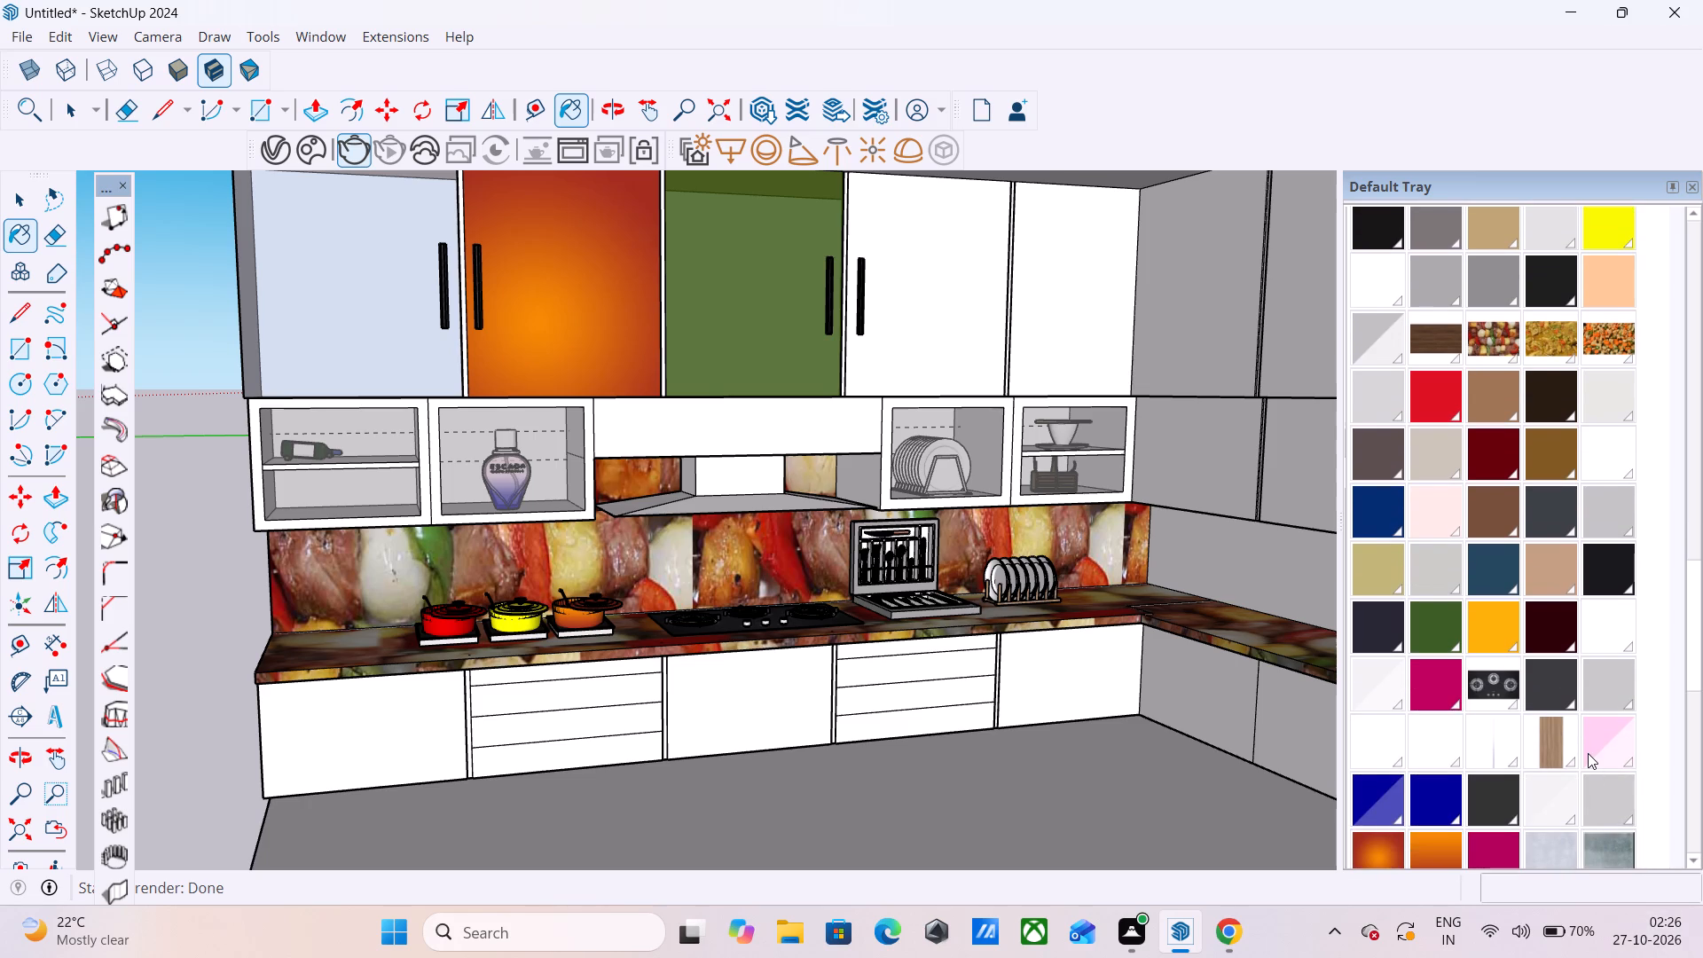
{"action": "left_click", "coordinate": [600, 278]}
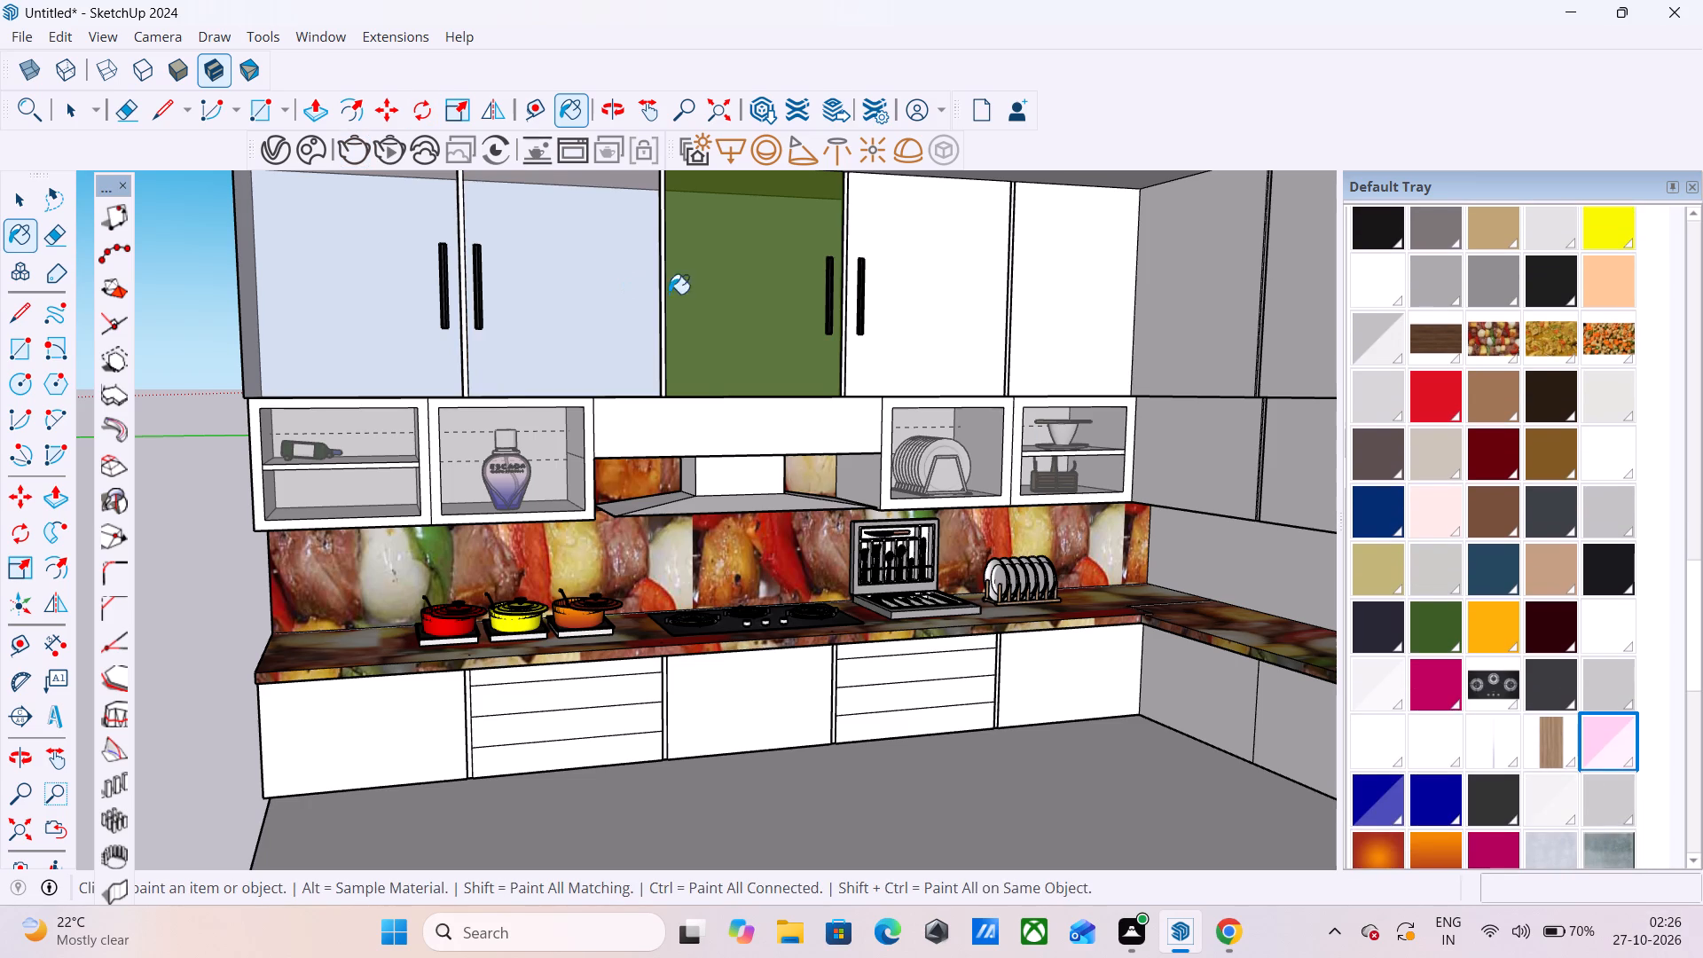
{"action": "left_click", "coordinate": [704, 287]}
{"action": "left_click", "coordinate": [969, 298]}
{"action": "left_click", "coordinate": [1057, 306]}
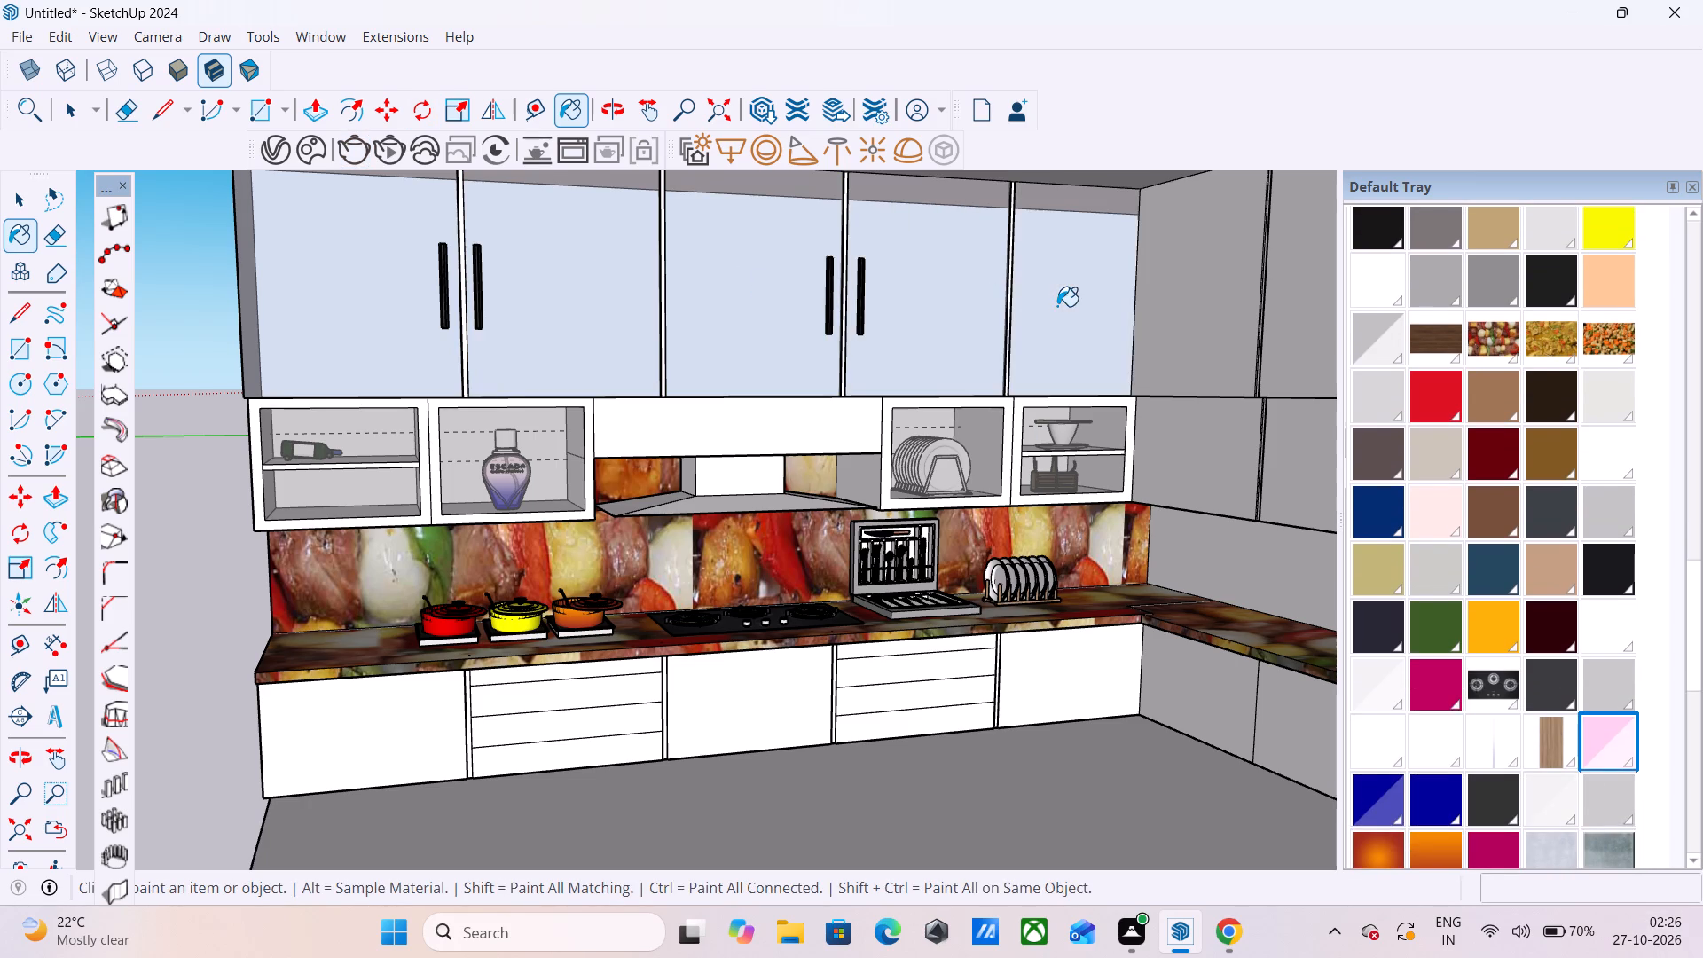
Paint the four tall upper cabinet doors on the adjoining wall with the same translucent pink material.
{"action": "middle_click_drag", "start_coordinate": [1047, 310], "coordinate": [1217, 301]}
{"action": "scroll", "coordinate": [1120, 320], "scroll_direction": "down", "scroll_amount": 1}
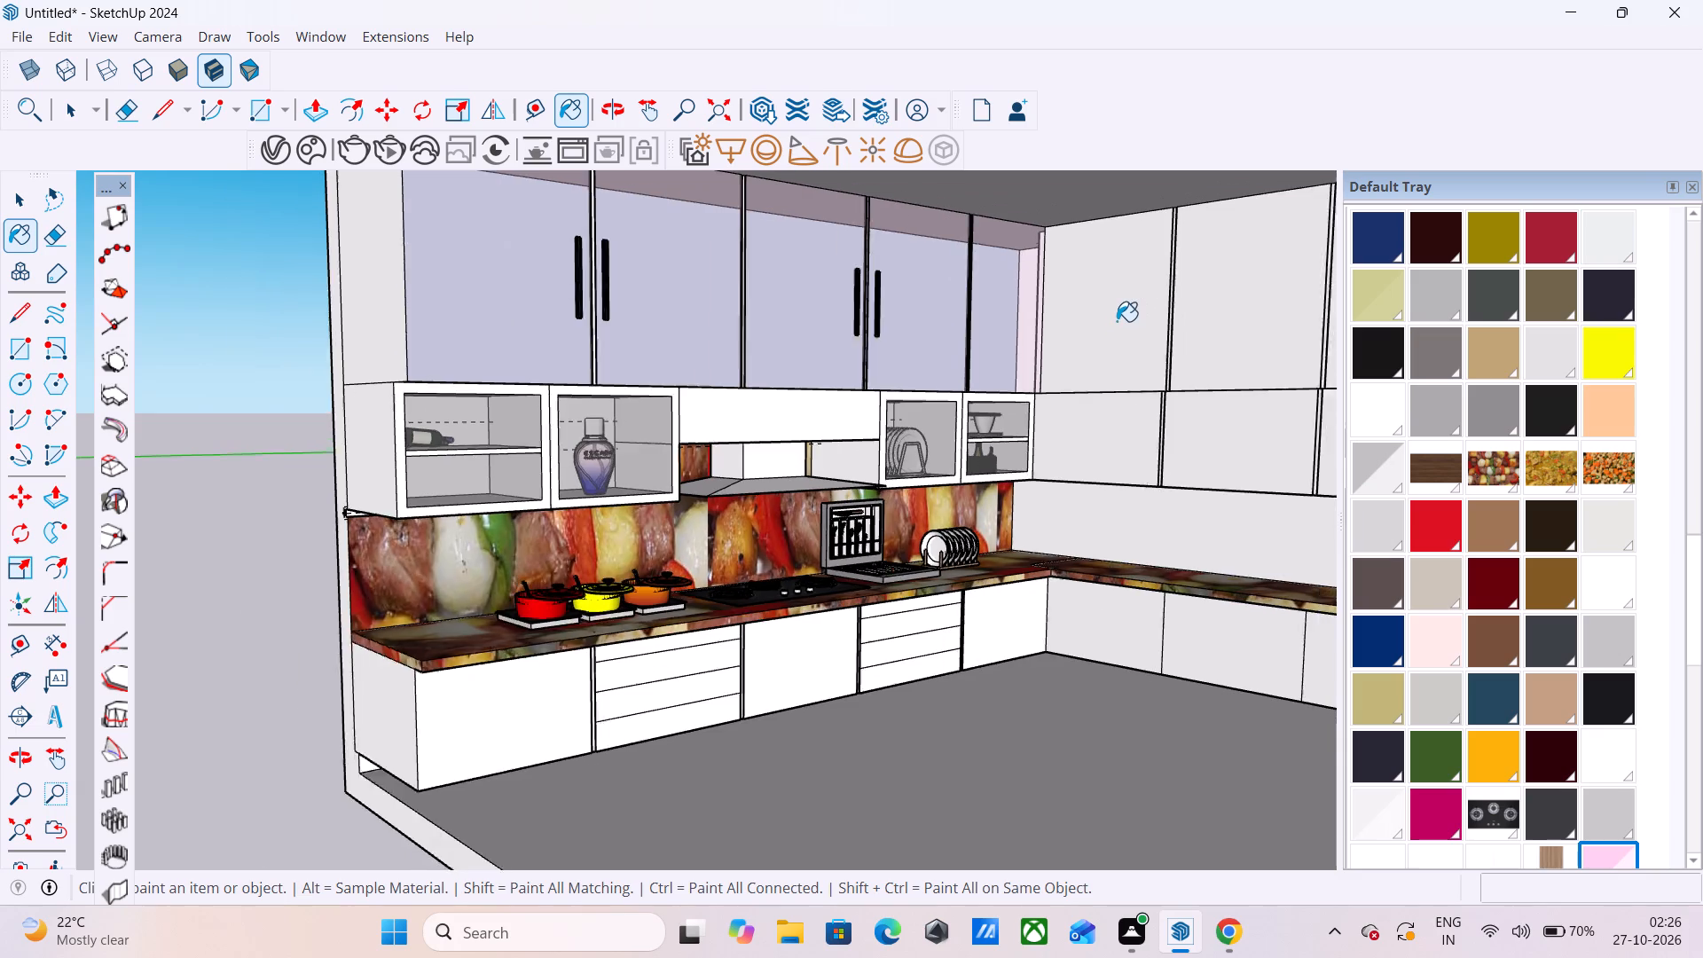
{"action": "scroll", "coordinate": [1117, 321], "scroll_direction": "down", "scroll_amount": 1}
{"action": "left_click", "coordinate": [1094, 325]}
{"action": "left_click", "coordinate": [1219, 326]}
{"action": "scroll", "coordinate": [928, 352], "scroll_direction": "down", "scroll_amount": 4}
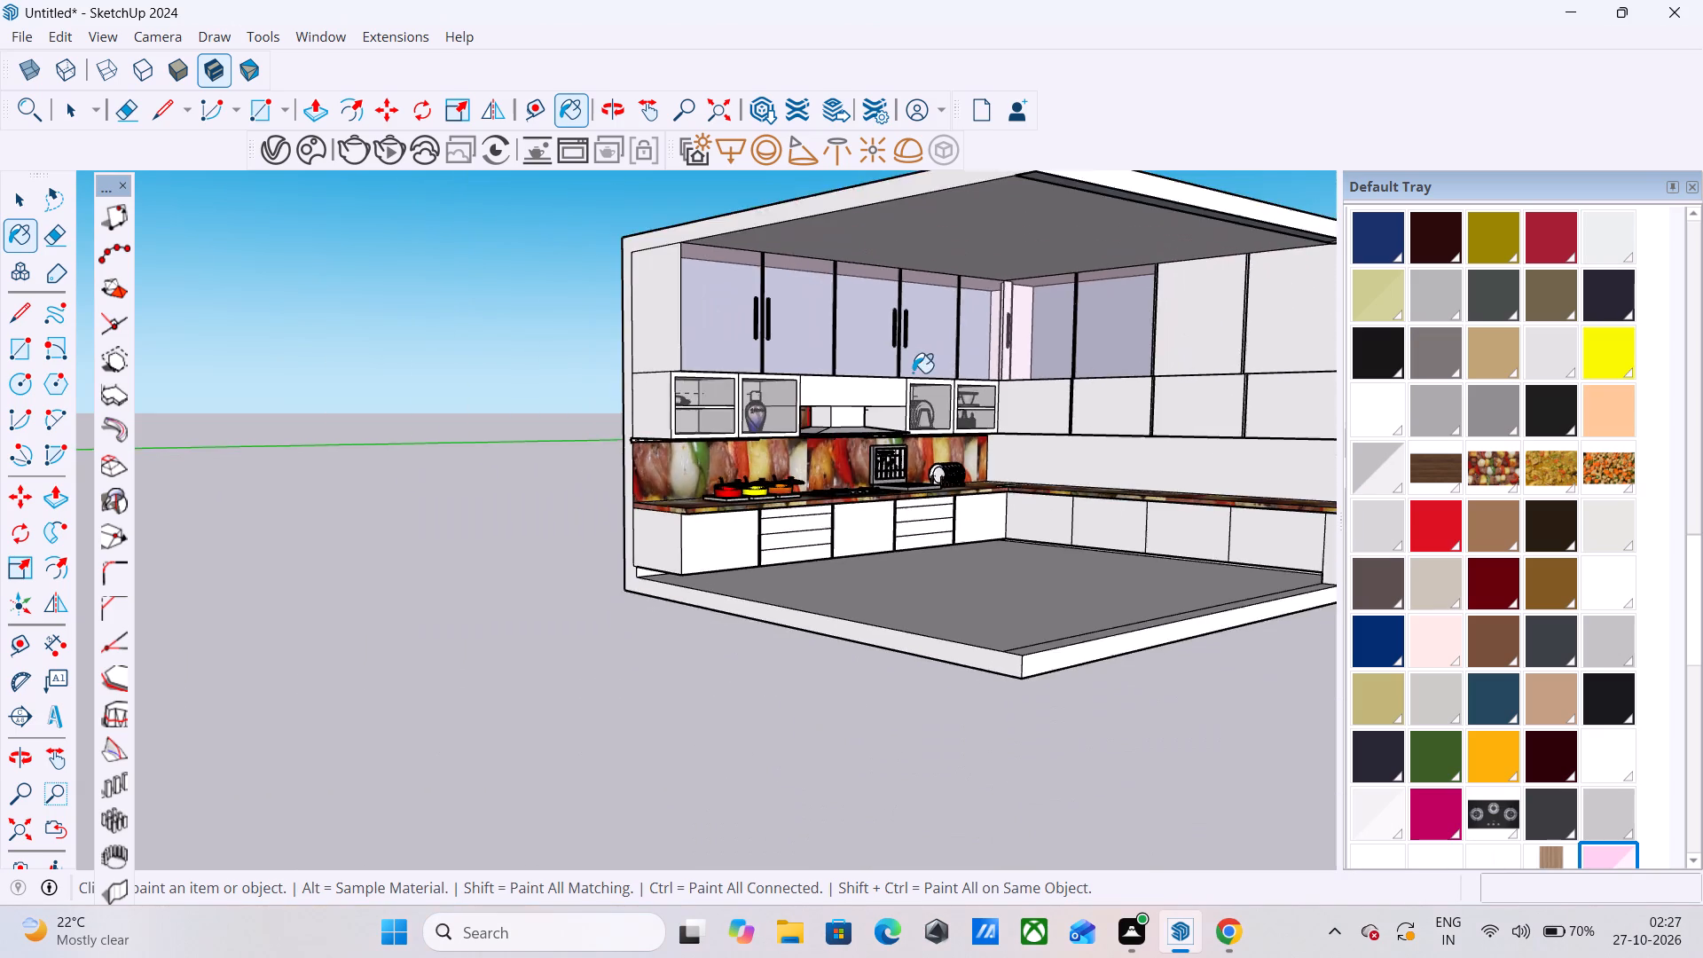
{"action": "scroll", "coordinate": [913, 373], "scroll_direction": "down", "scroll_amount": 5}
{"action": "left_click", "coordinate": [1109, 354]}
{"action": "left_click", "coordinate": [1165, 351]}
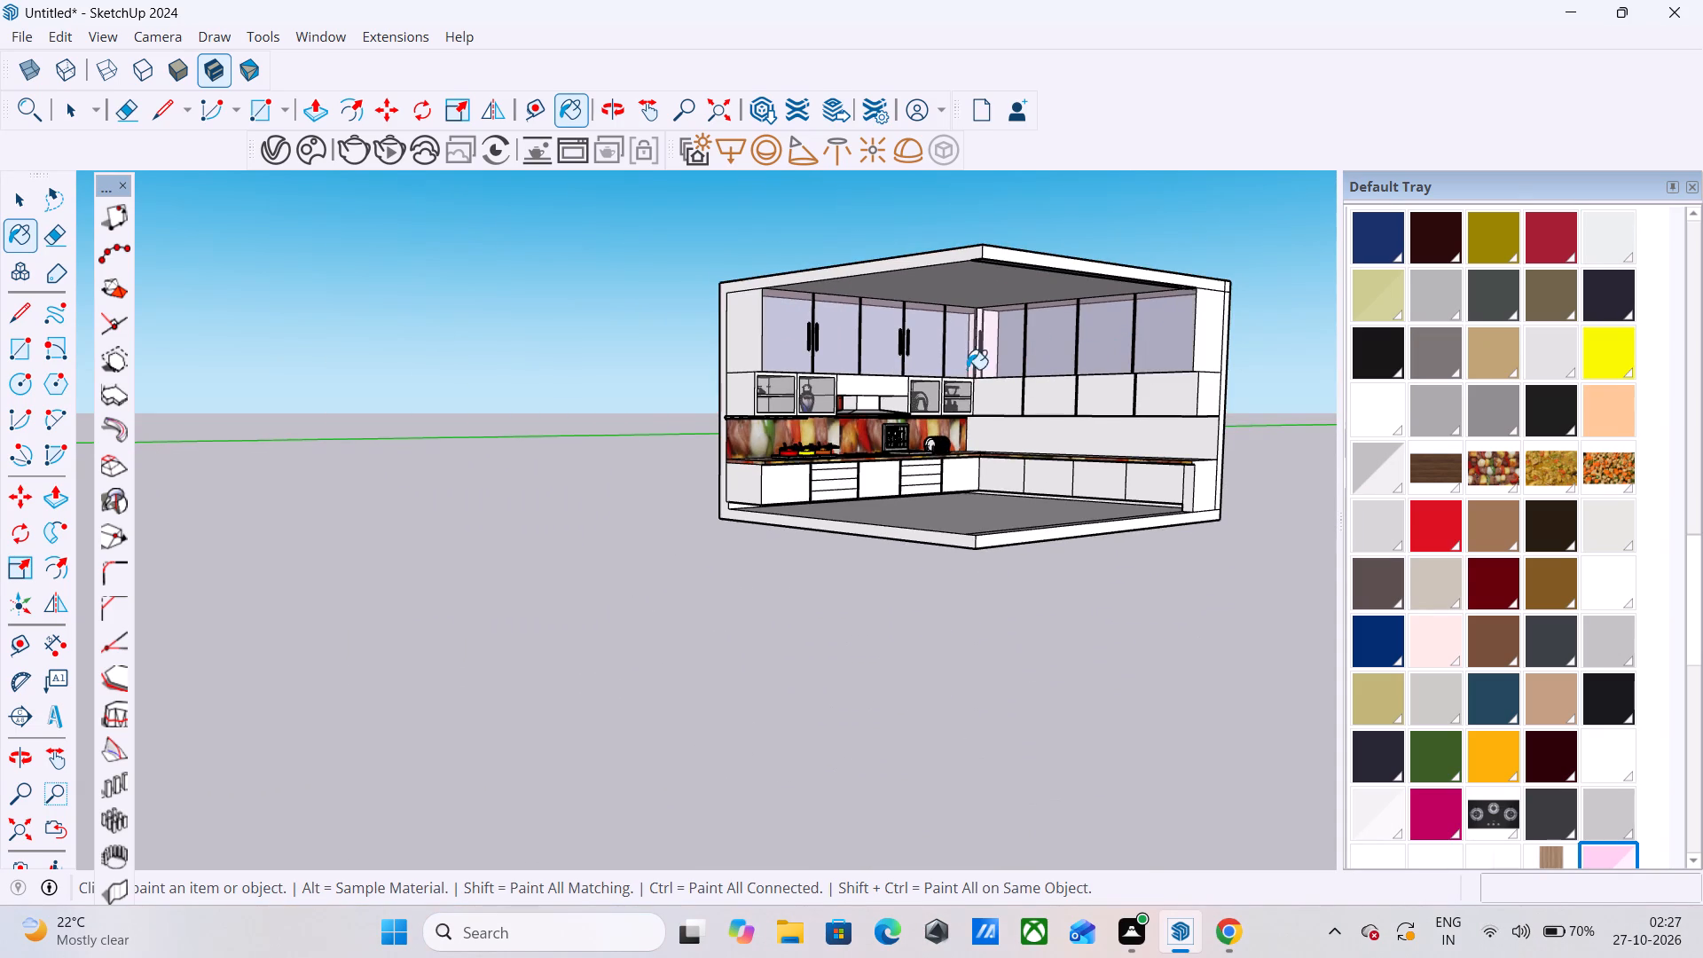
Paint the base cabinet doors at the outer end and under the hob with the translucent pink material.
{"action": "scroll", "coordinate": [835, 354], "scroll_direction": "up", "scroll_amount": 7}
{"action": "scroll", "coordinate": [836, 353], "scroll_direction": "down", "scroll_amount": 9}
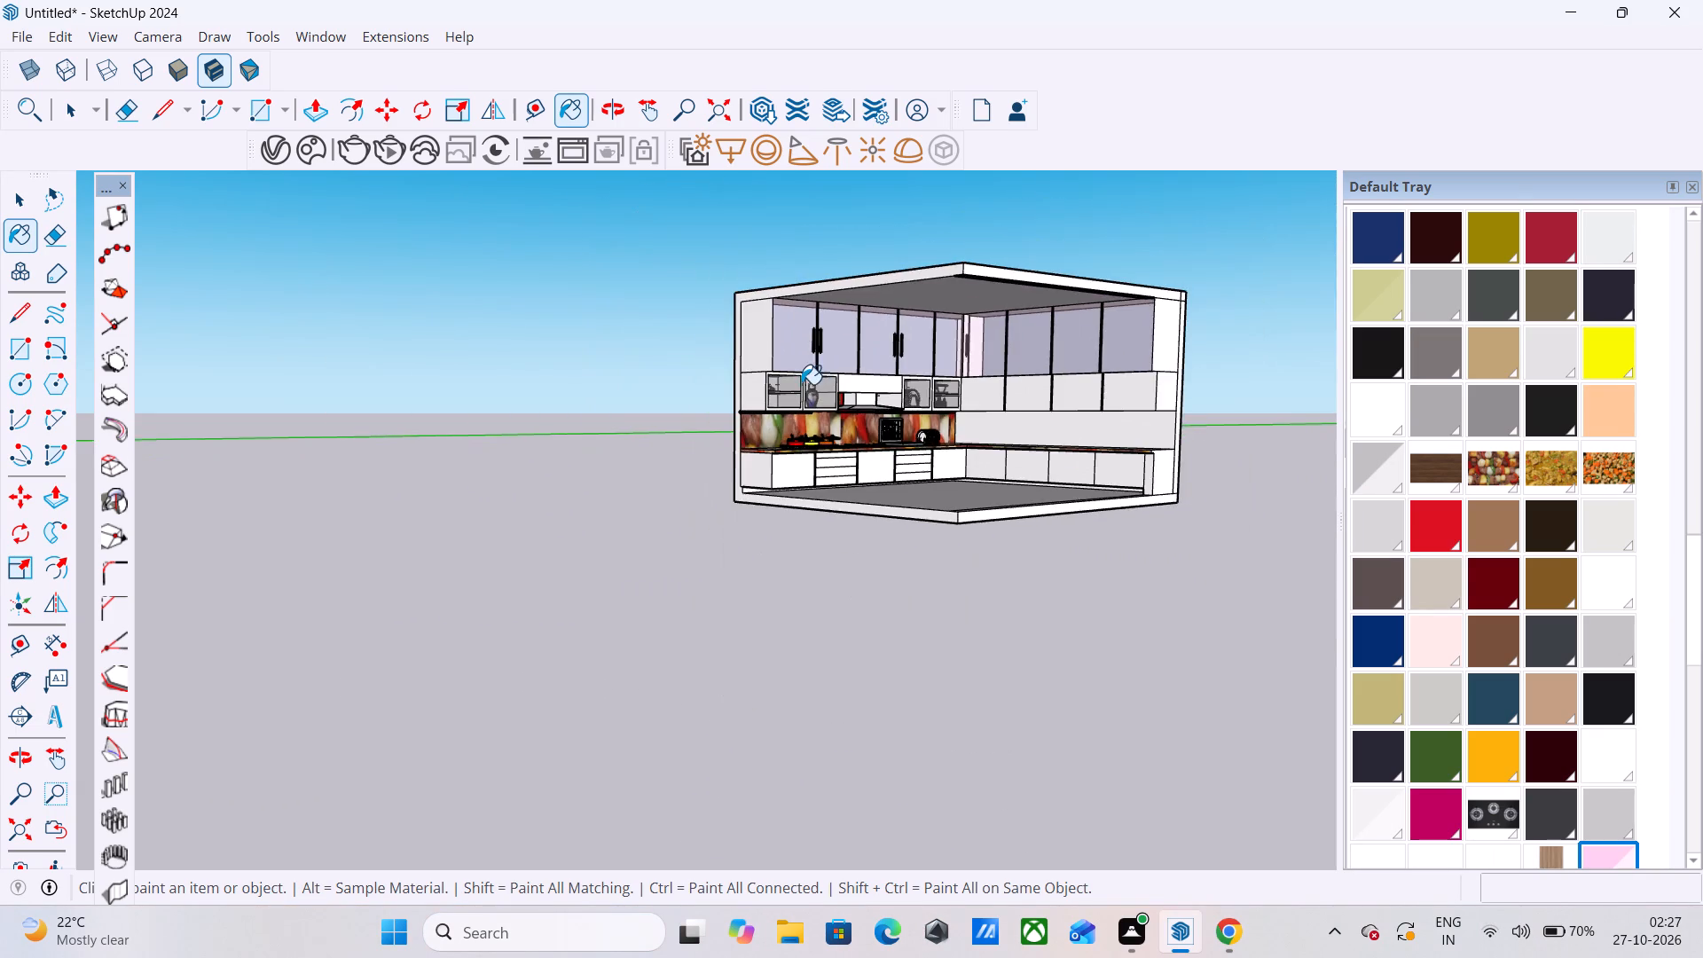
{"action": "scroll", "coordinate": [801, 384], "scroll_direction": "up", "scroll_amount": 12}
{"action": "scroll", "coordinate": [958, 379], "scroll_direction": "up", "scroll_amount": 1}
{"action": "middle_click_drag", "start_coordinate": [958, 379], "coordinate": [901, 408]}
{"action": "scroll", "coordinate": [804, 396], "scroll_direction": "down", "scroll_amount": 6}
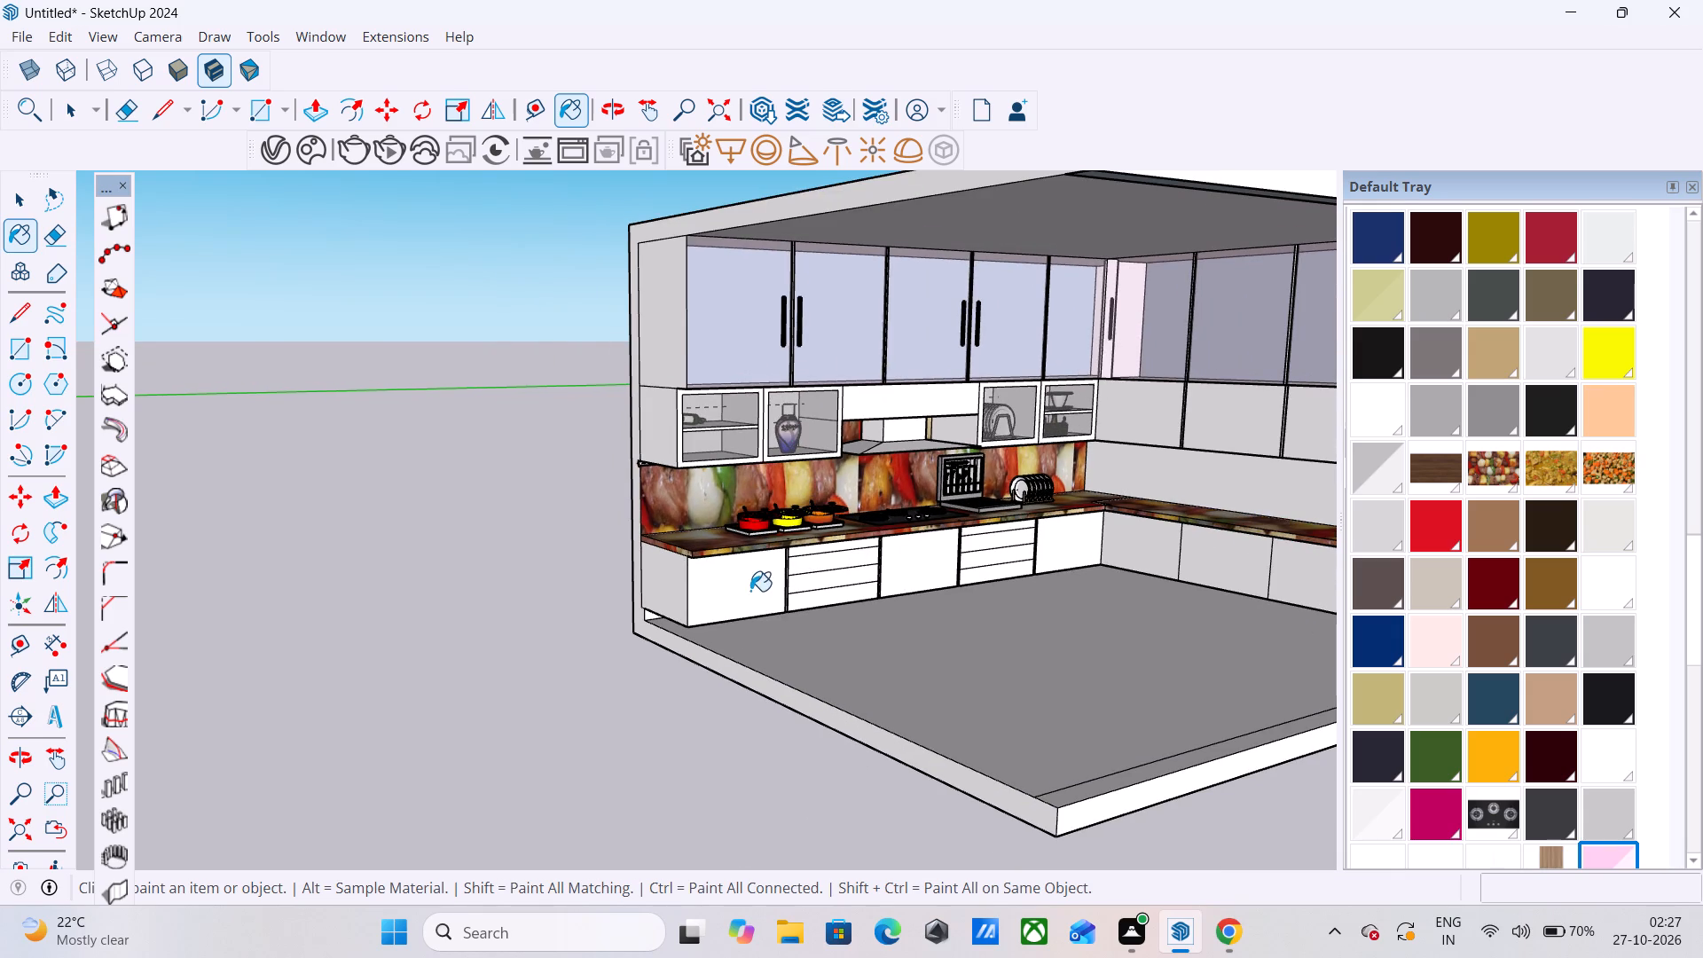
{"action": "left_click", "coordinate": [750, 591]}
{"action": "left_click", "coordinate": [922, 577]}
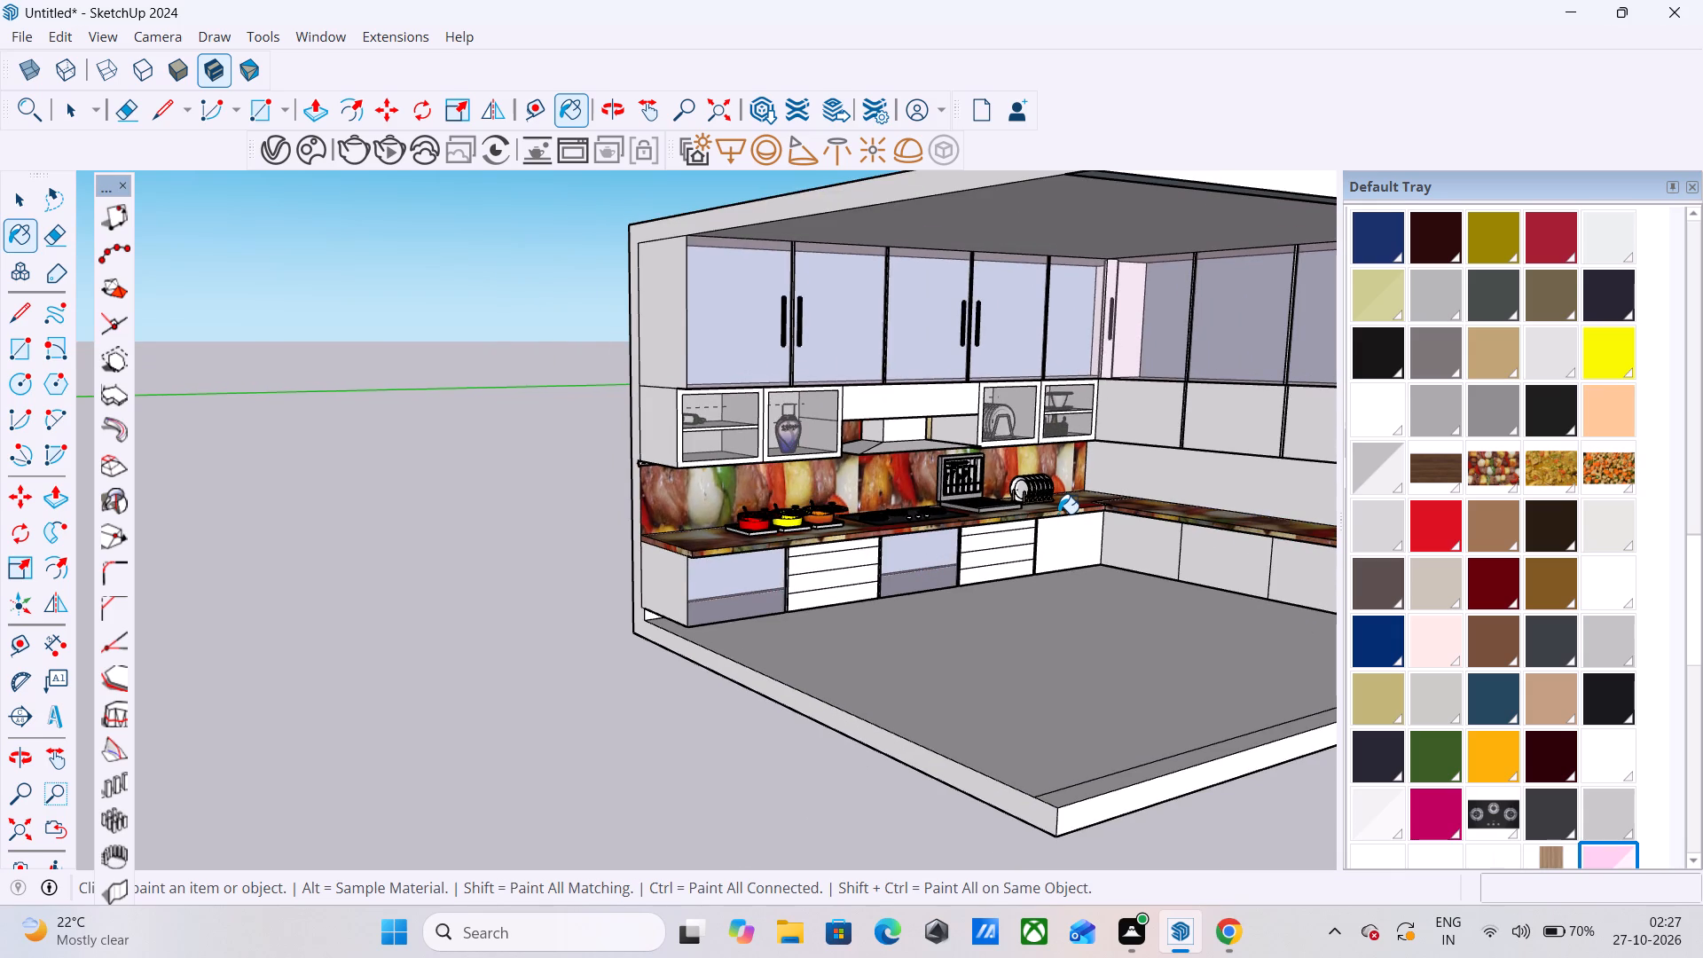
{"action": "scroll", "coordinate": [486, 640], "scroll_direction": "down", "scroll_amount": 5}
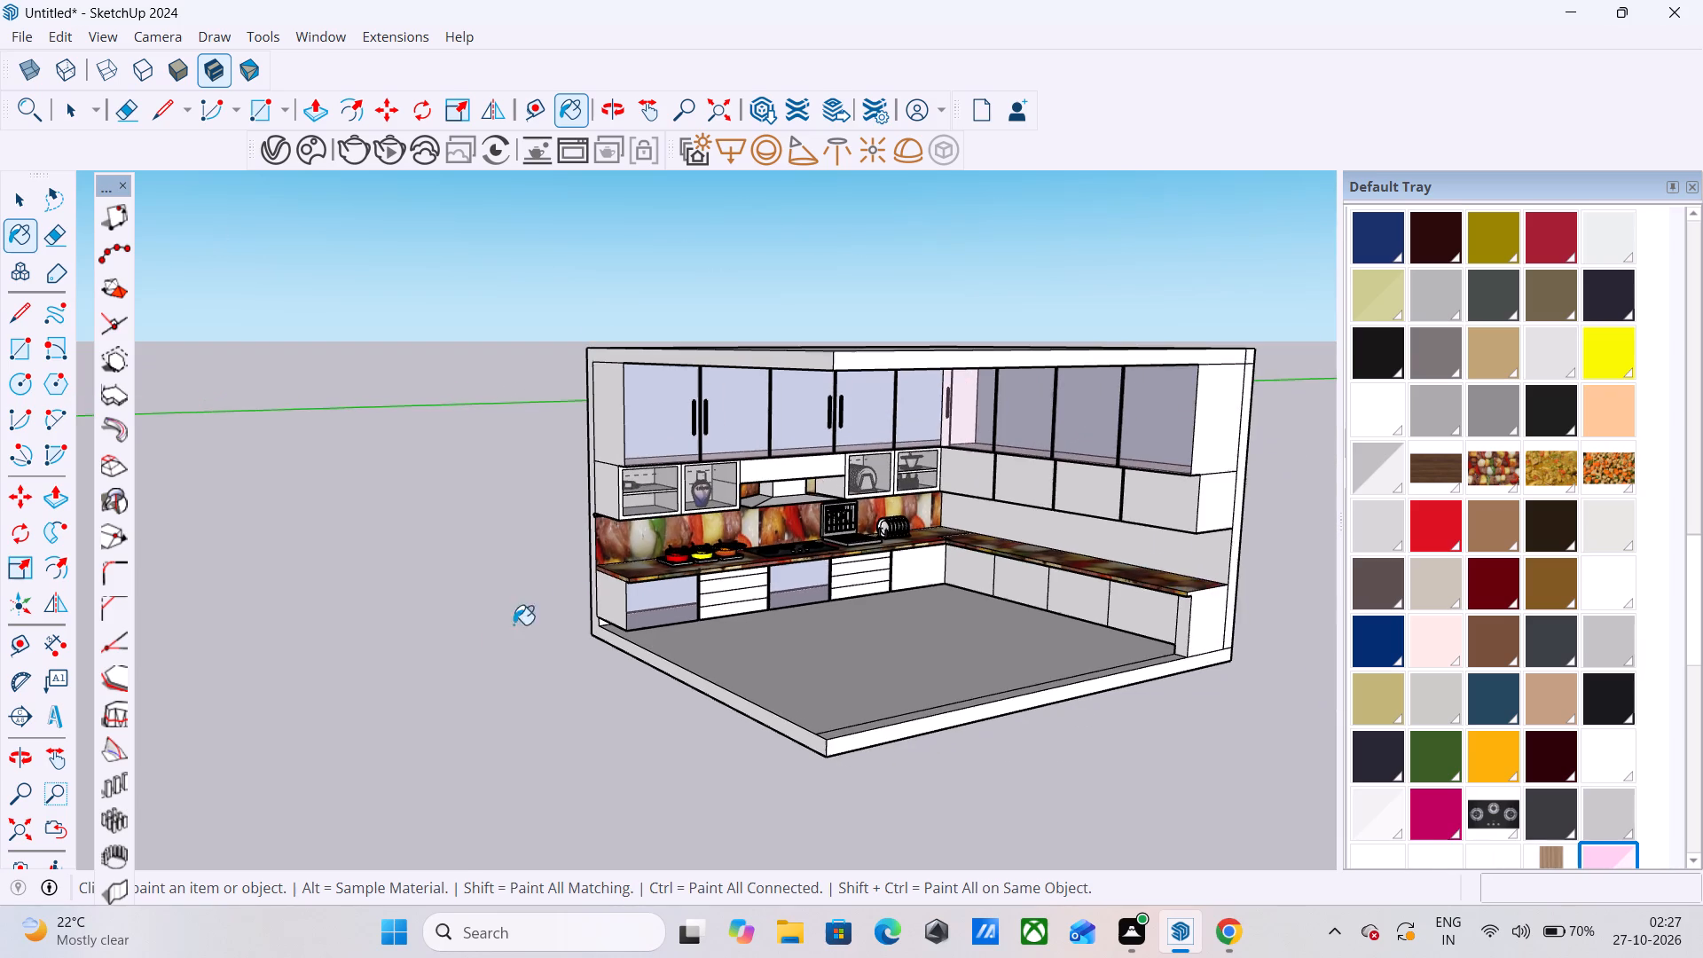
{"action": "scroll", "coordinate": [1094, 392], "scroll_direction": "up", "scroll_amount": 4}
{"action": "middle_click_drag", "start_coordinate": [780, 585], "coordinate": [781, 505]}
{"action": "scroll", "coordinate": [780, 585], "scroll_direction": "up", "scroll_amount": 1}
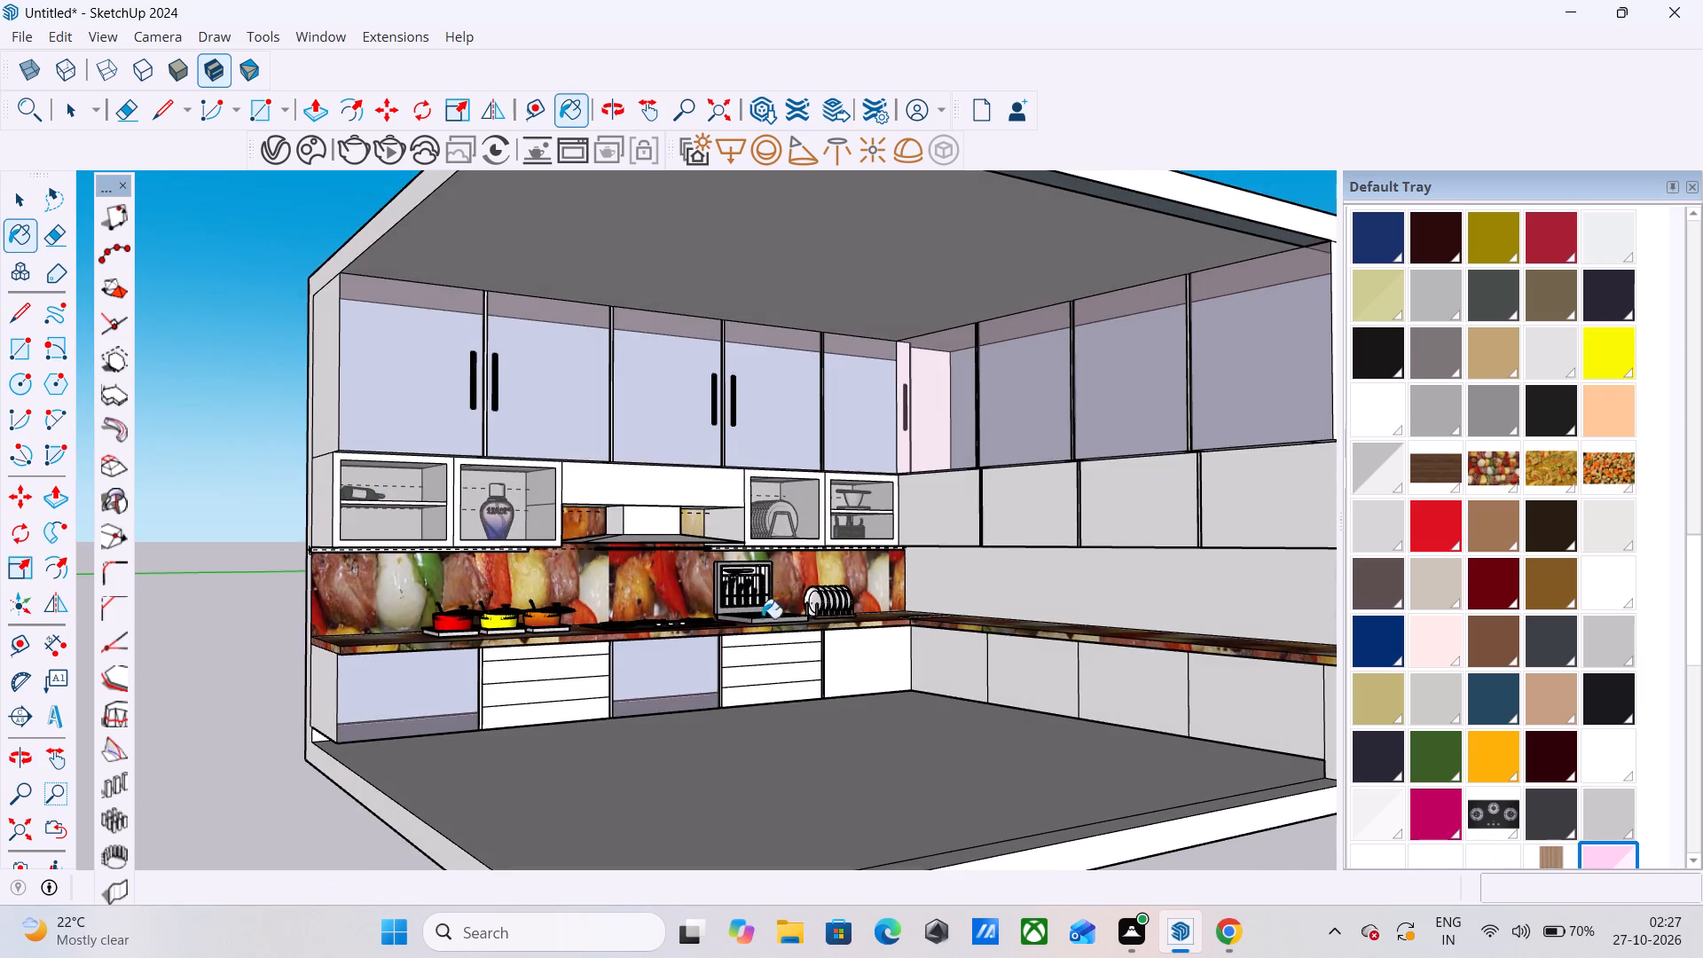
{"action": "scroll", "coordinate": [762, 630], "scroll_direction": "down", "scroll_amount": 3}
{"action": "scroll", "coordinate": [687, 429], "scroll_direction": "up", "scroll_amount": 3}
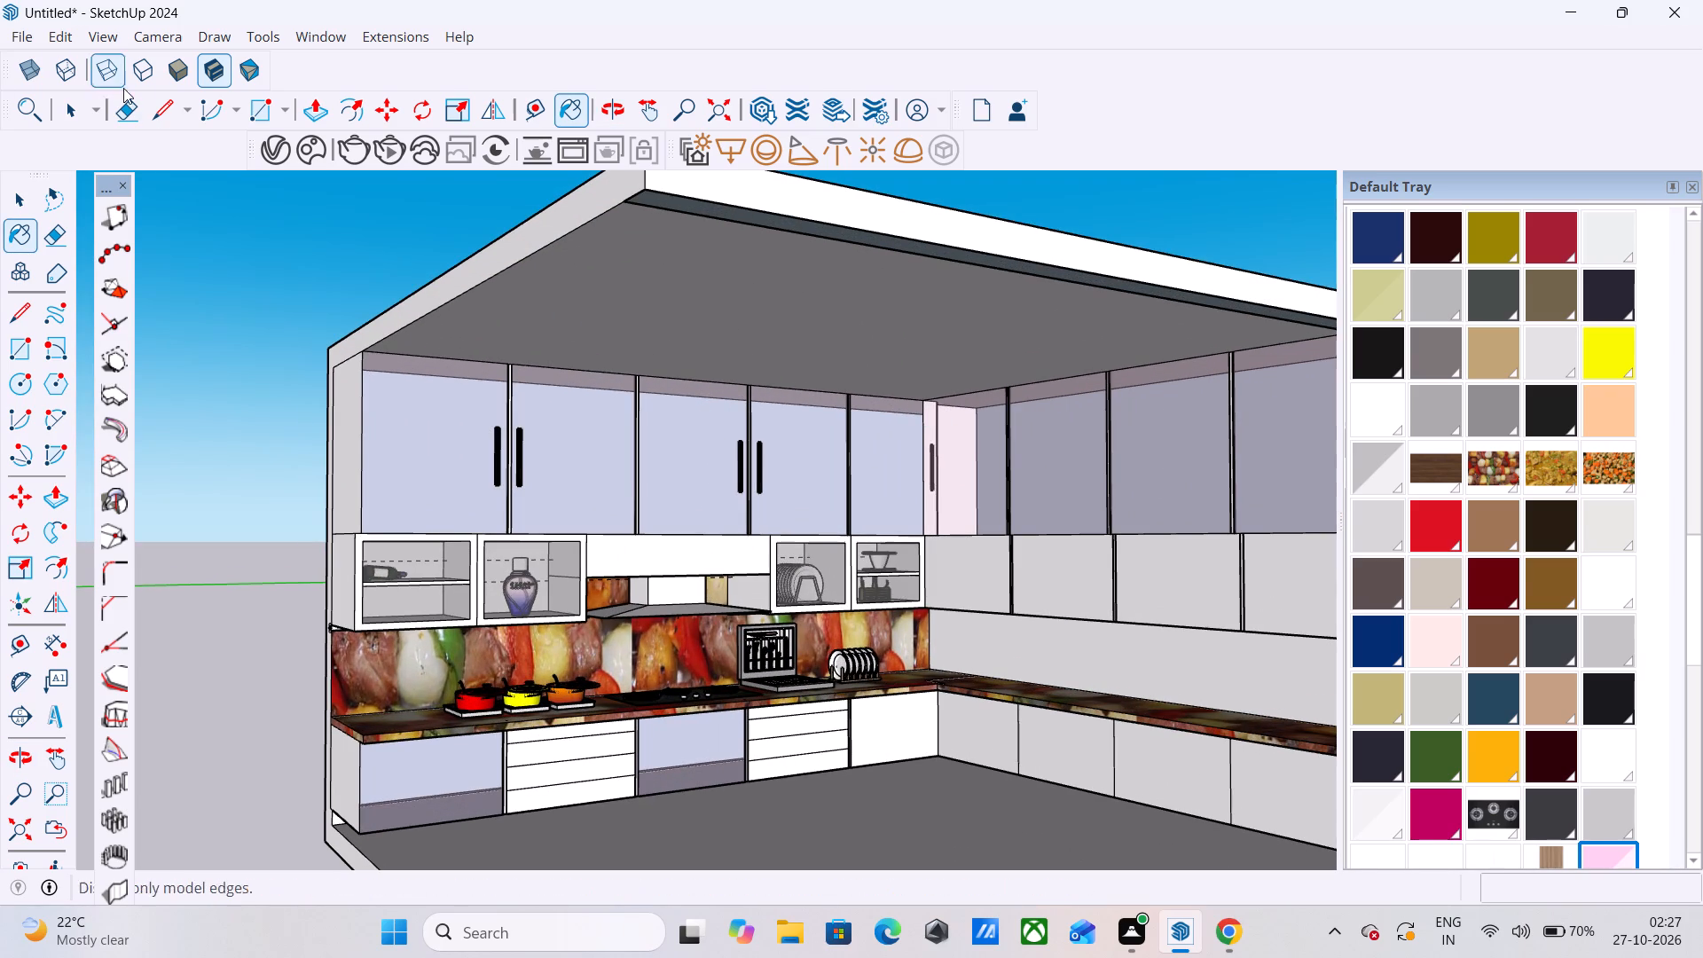
Render the kitchen view with V-Ray, examine the translucent pink cabinet doors at different zooms, and close the frame buffer.
{"action": "left_click", "coordinate": [363, 157]}
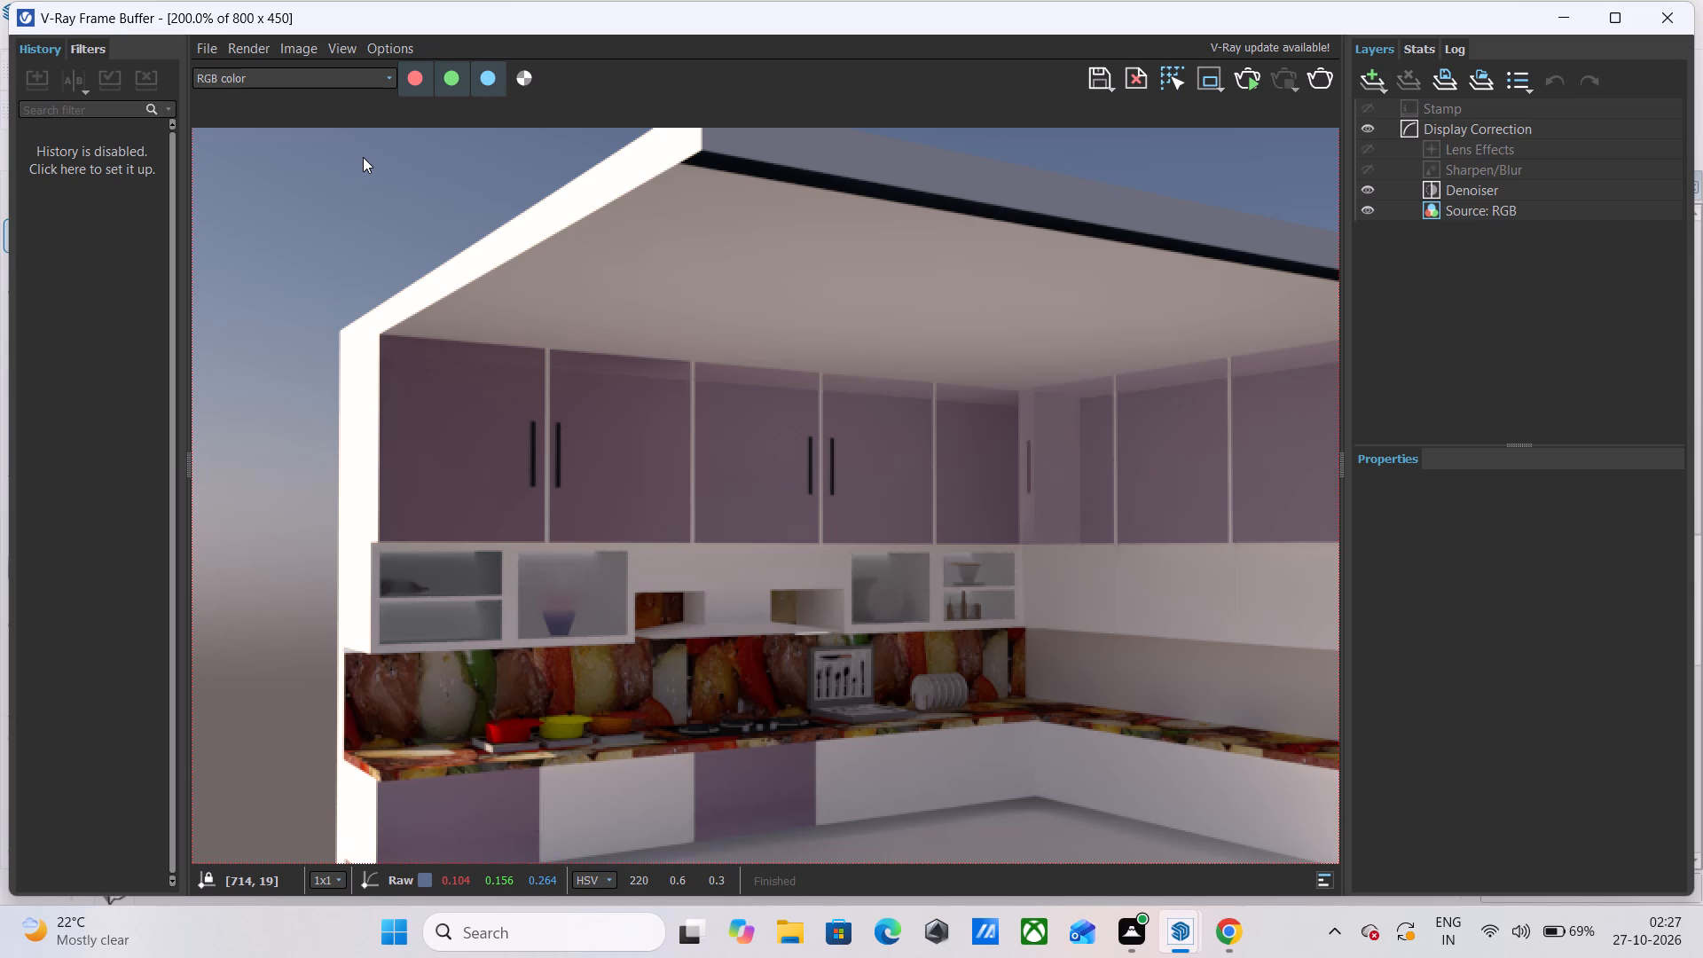
{"action": "scroll", "coordinate": [585, 463], "scroll_direction": "down", "scroll_amount": 3}
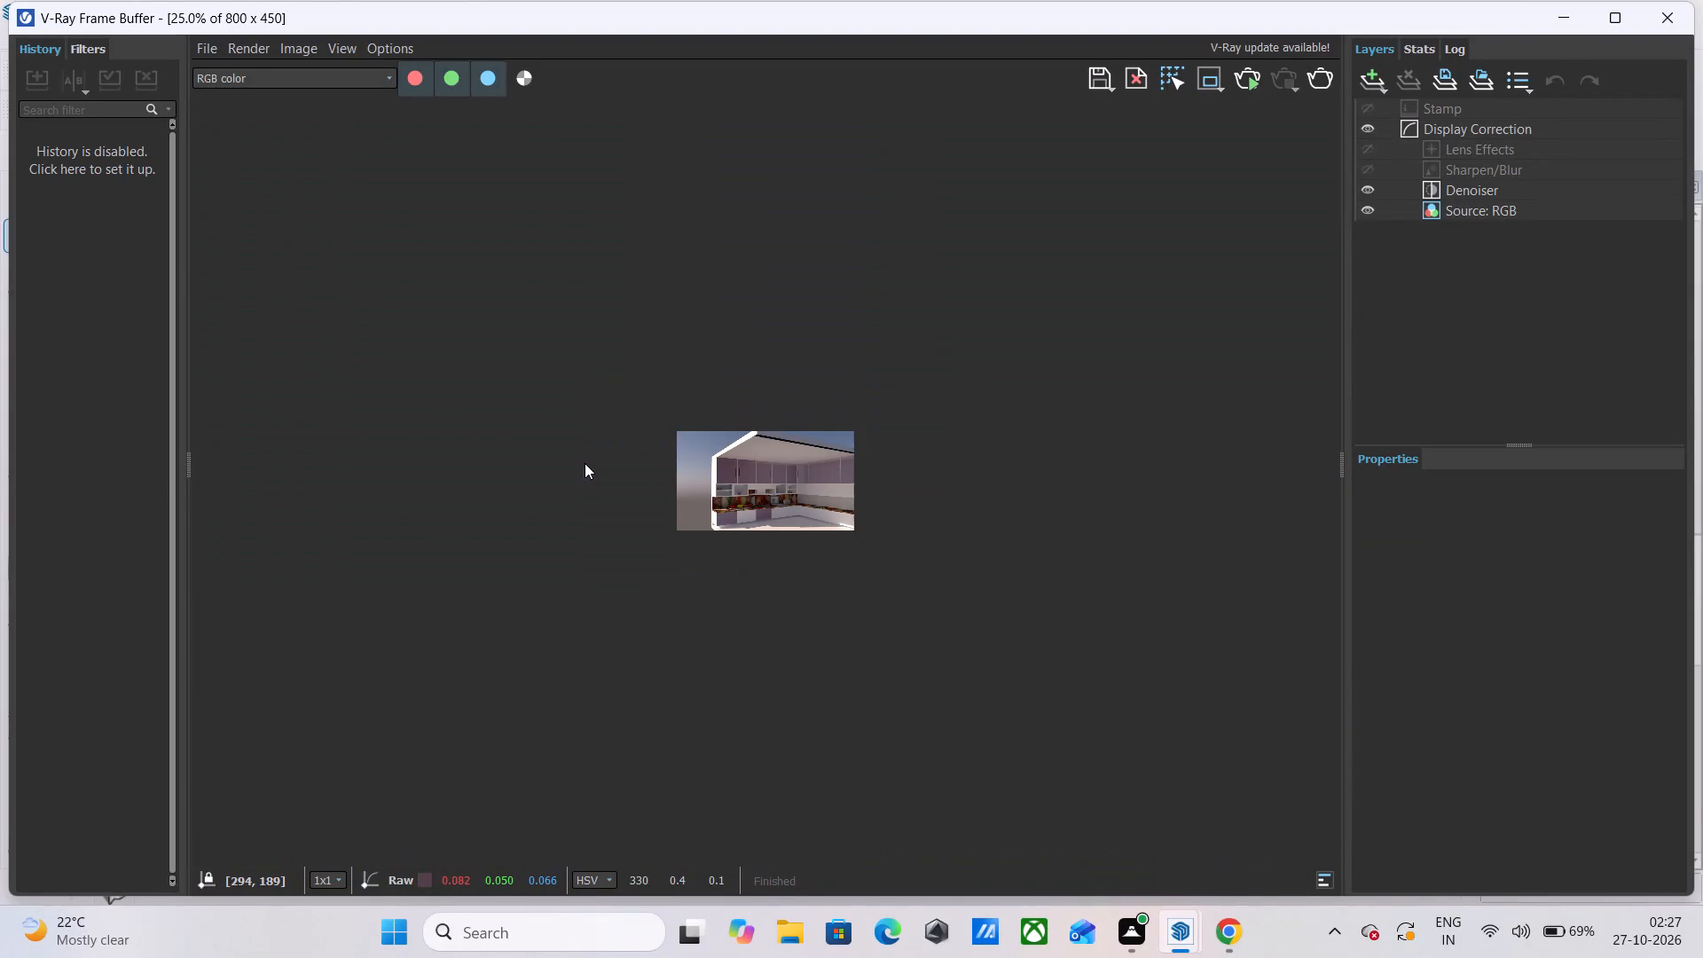
{"action": "scroll", "coordinate": [751, 461], "scroll_direction": "up", "scroll_amount": 3}
{"action": "scroll", "coordinate": [647, 425], "scroll_direction": "down", "scroll_amount": 1}
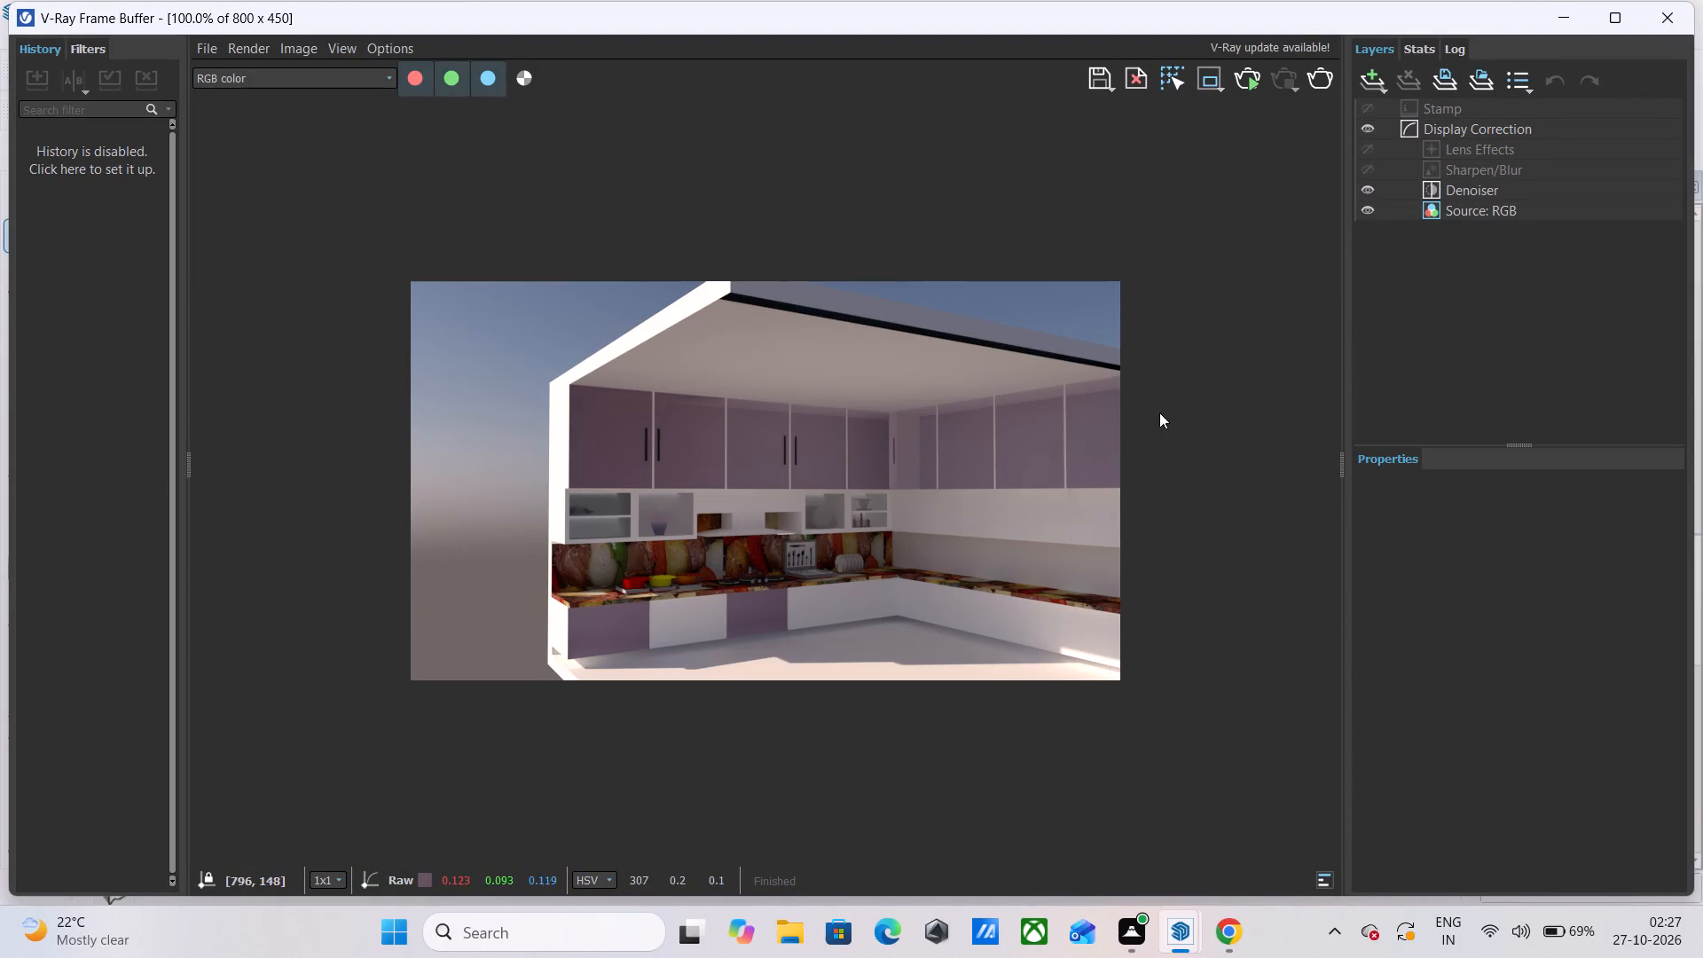
{"action": "scroll", "coordinate": [1162, 412], "scroll_direction": "up", "scroll_amount": 2}
{"action": "scroll", "coordinate": [1134, 416], "scroll_direction": "down", "scroll_amount": 1}
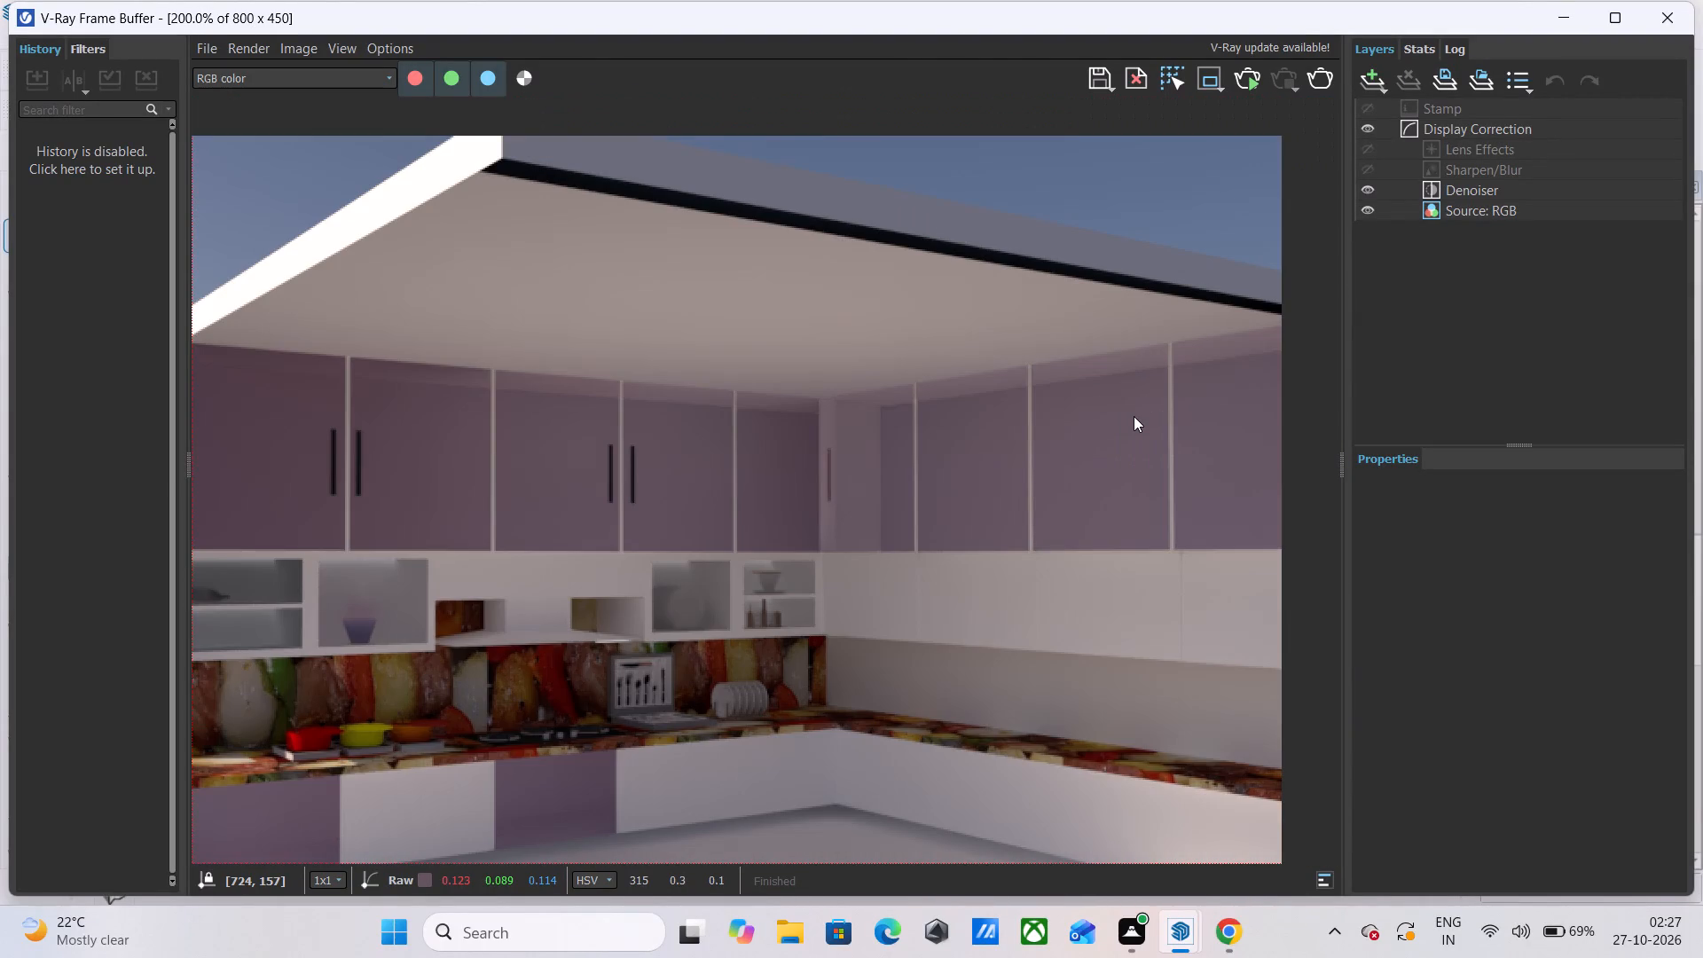
{"action": "scroll", "coordinate": [1080, 418], "scroll_direction": "down", "scroll_amount": 2}
{"action": "scroll", "coordinate": [773, 544], "scroll_direction": "up", "scroll_amount": 2}
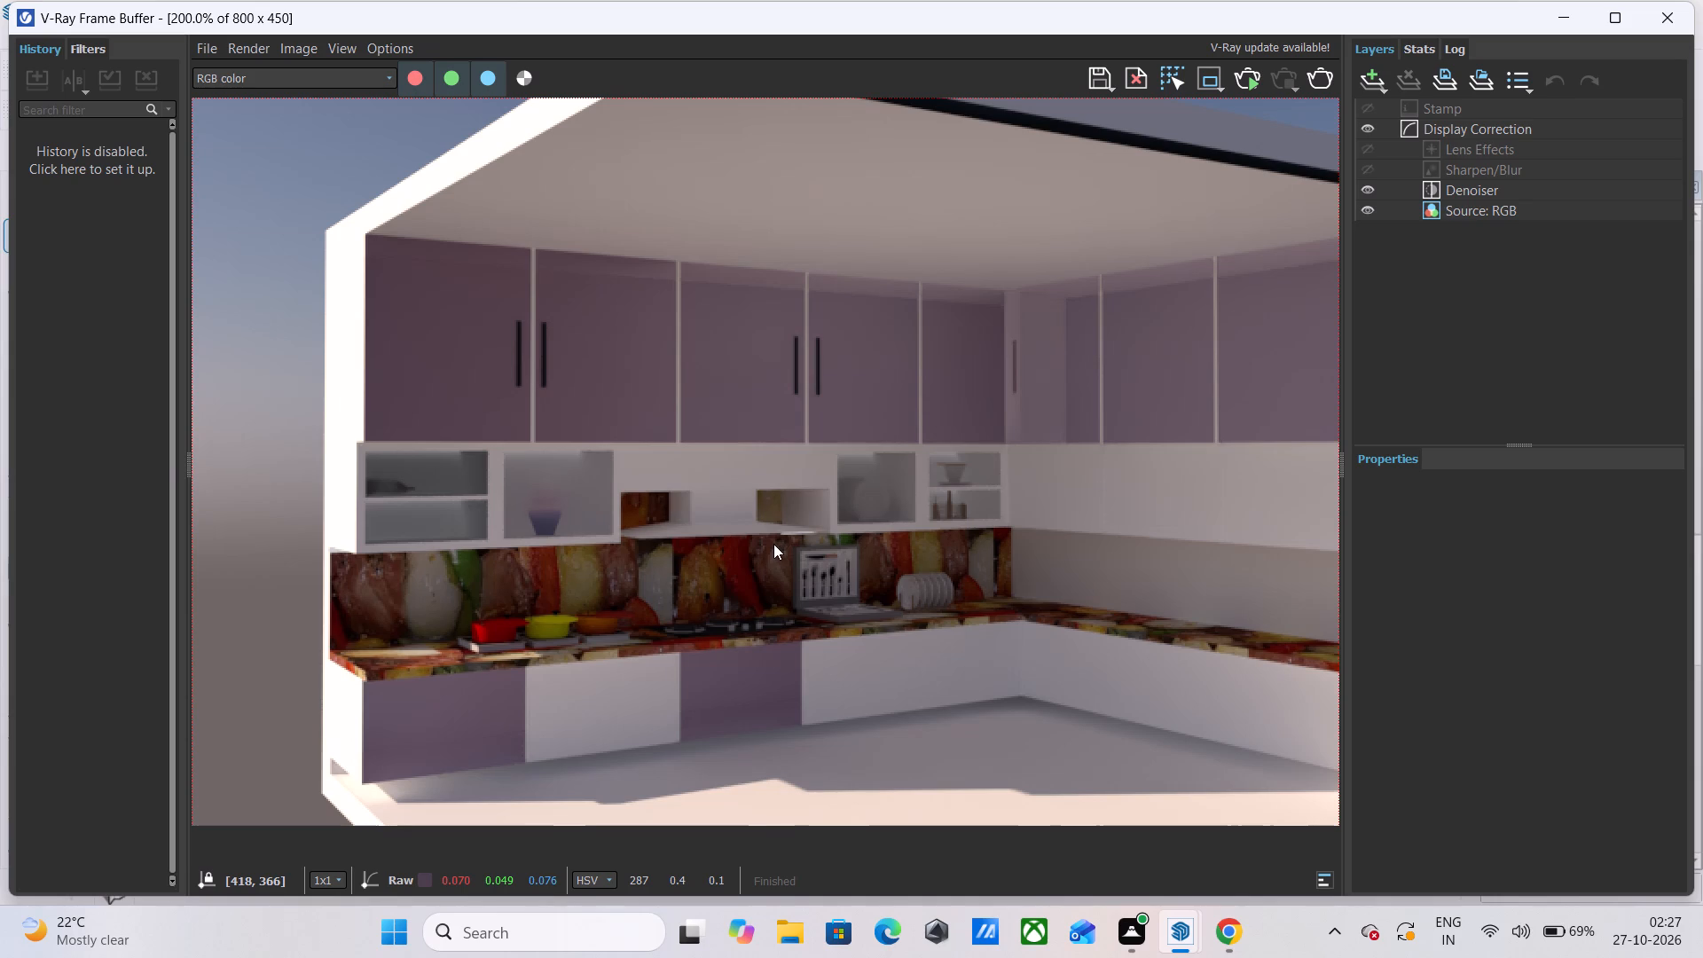
{"action": "left_click", "coordinate": [1653, 23]}
Paint the inner-end base door on the hob wall and the second and fourth base fronts on the adjoining wall translucent pink.
{"action": "left_click", "coordinate": [906, 743]}
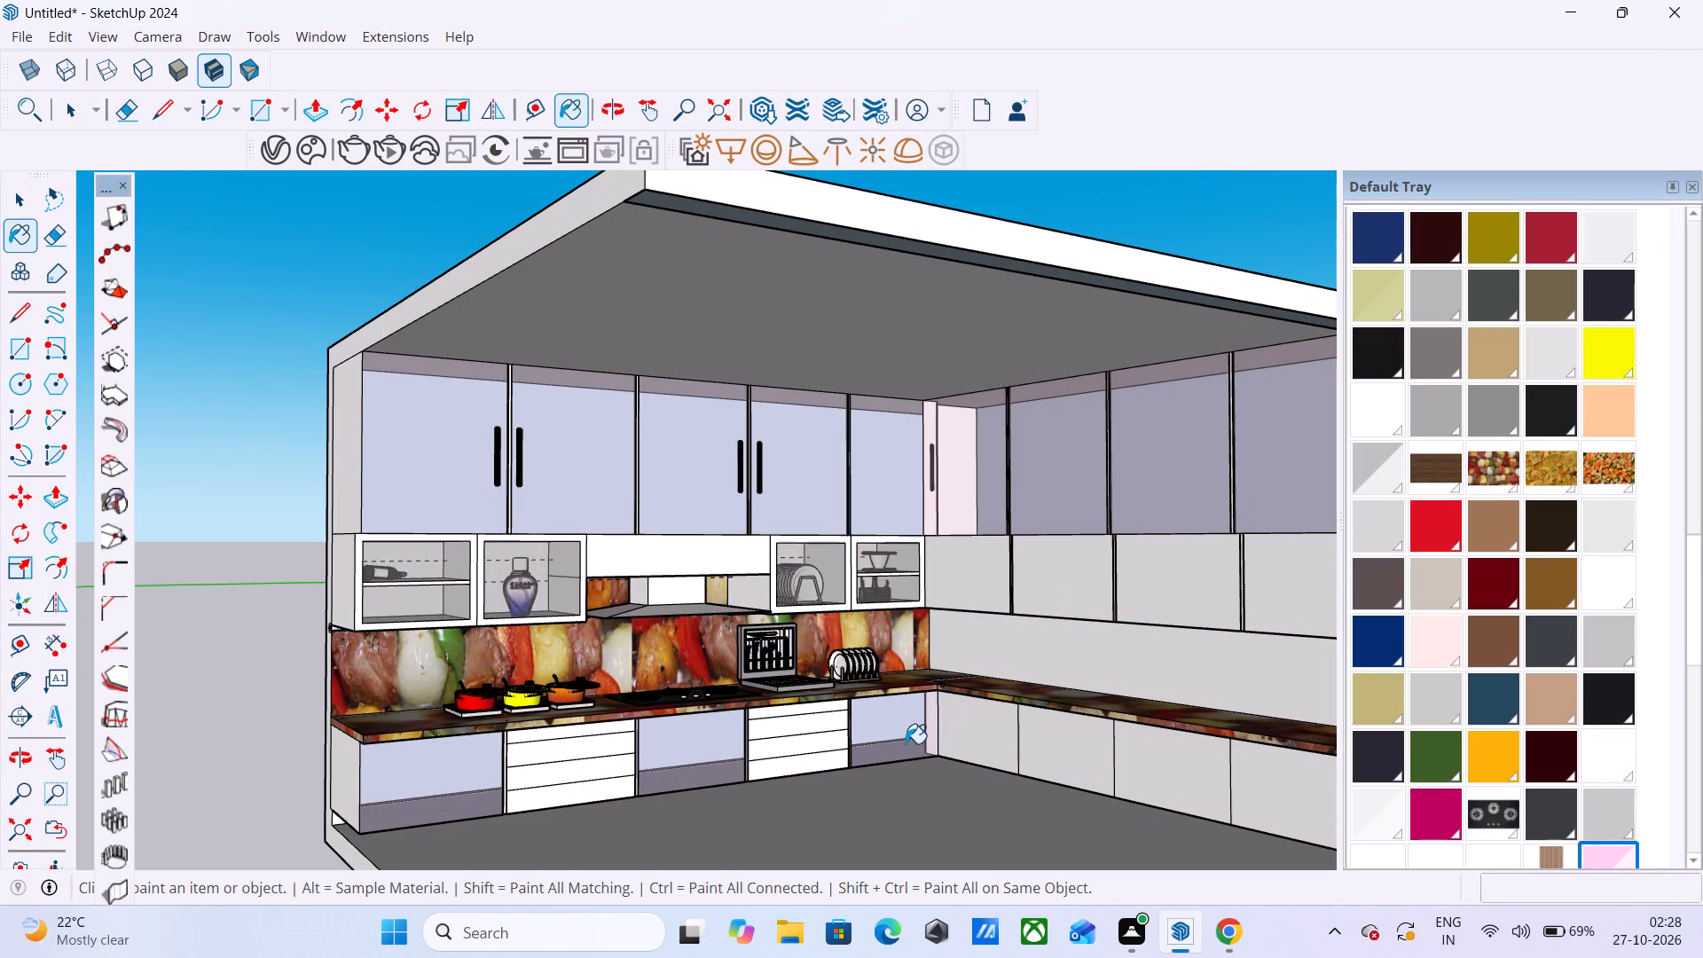
{"action": "left_click", "coordinate": [1065, 747]}
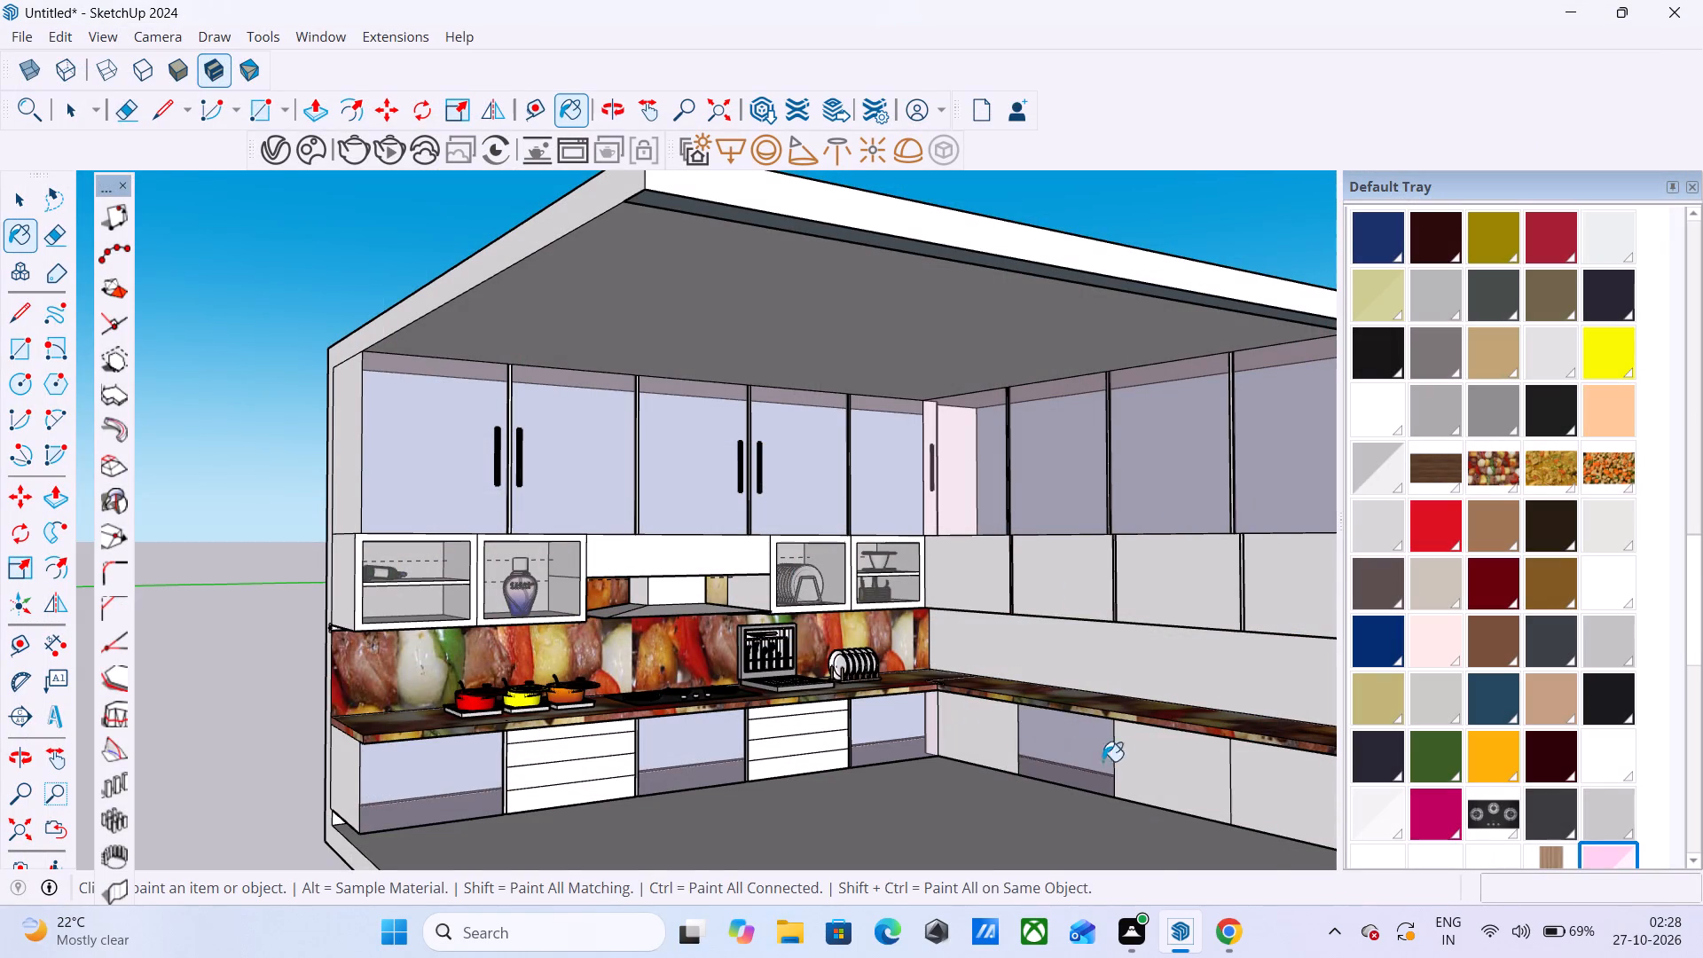
{"action": "scroll", "coordinate": [977, 753], "scroll_direction": "down", "scroll_amount": 4}
{"action": "left_click", "coordinate": [1189, 788]}
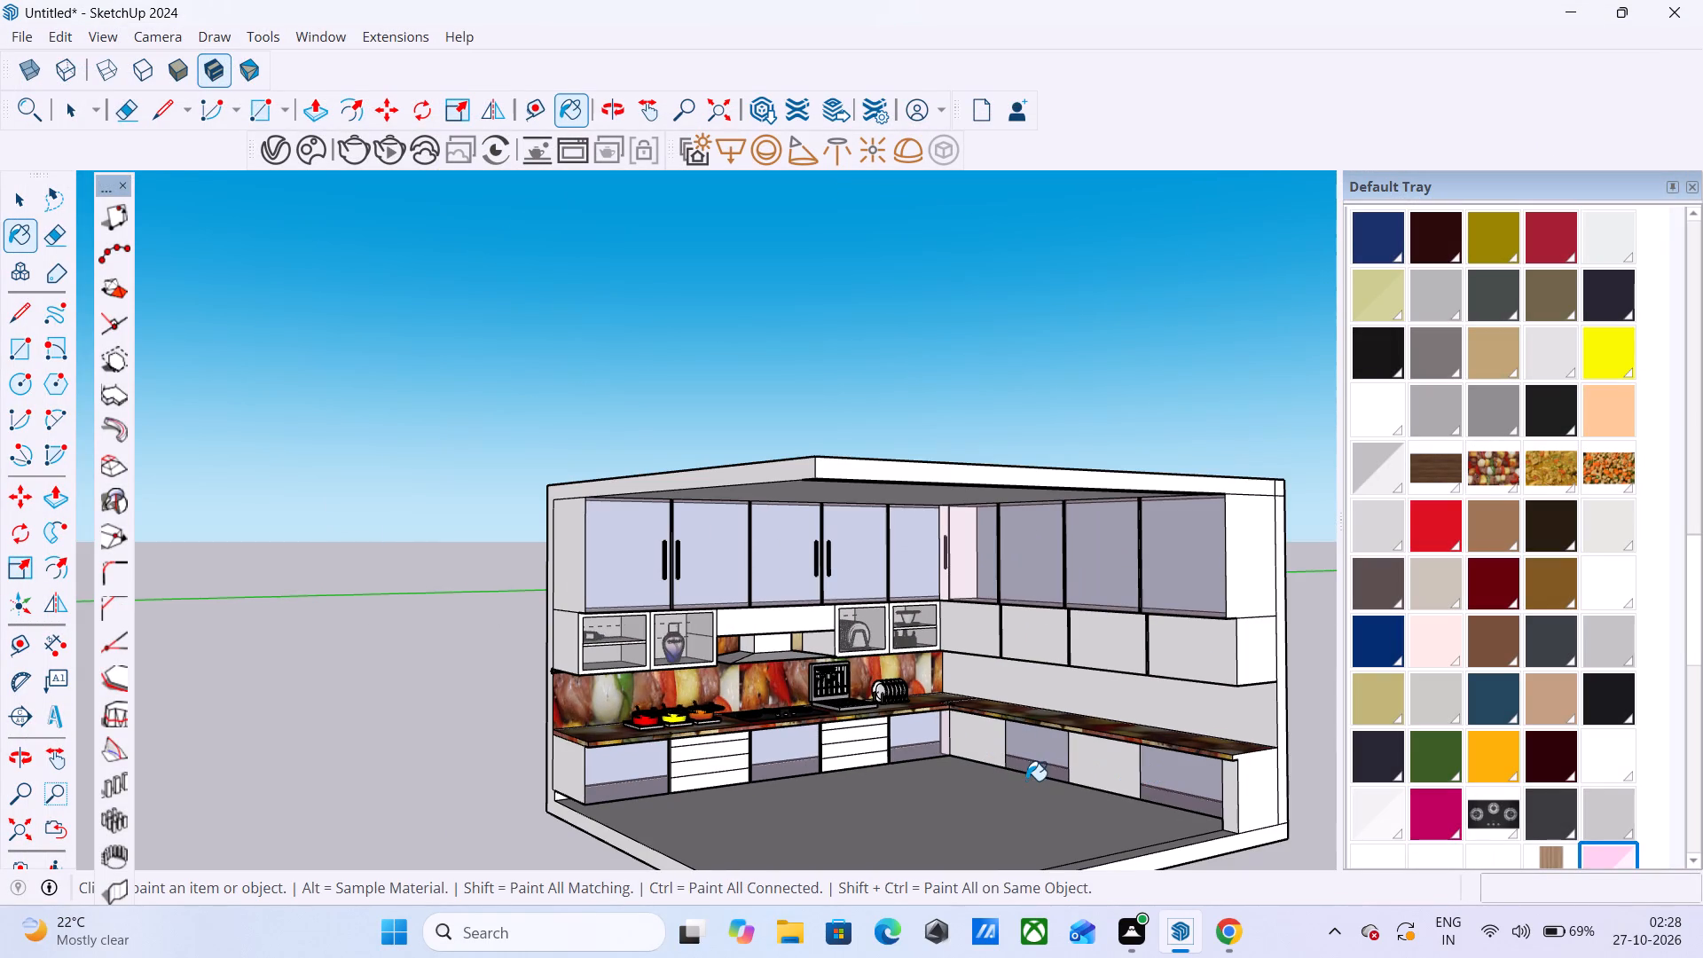
Paint the four lower wall cabinet fronts beneath the tall doors on the adjoining wall with the translucent pink material.
{"action": "scroll", "coordinate": [973, 738], "scroll_direction": "up", "scroll_amount": 2}
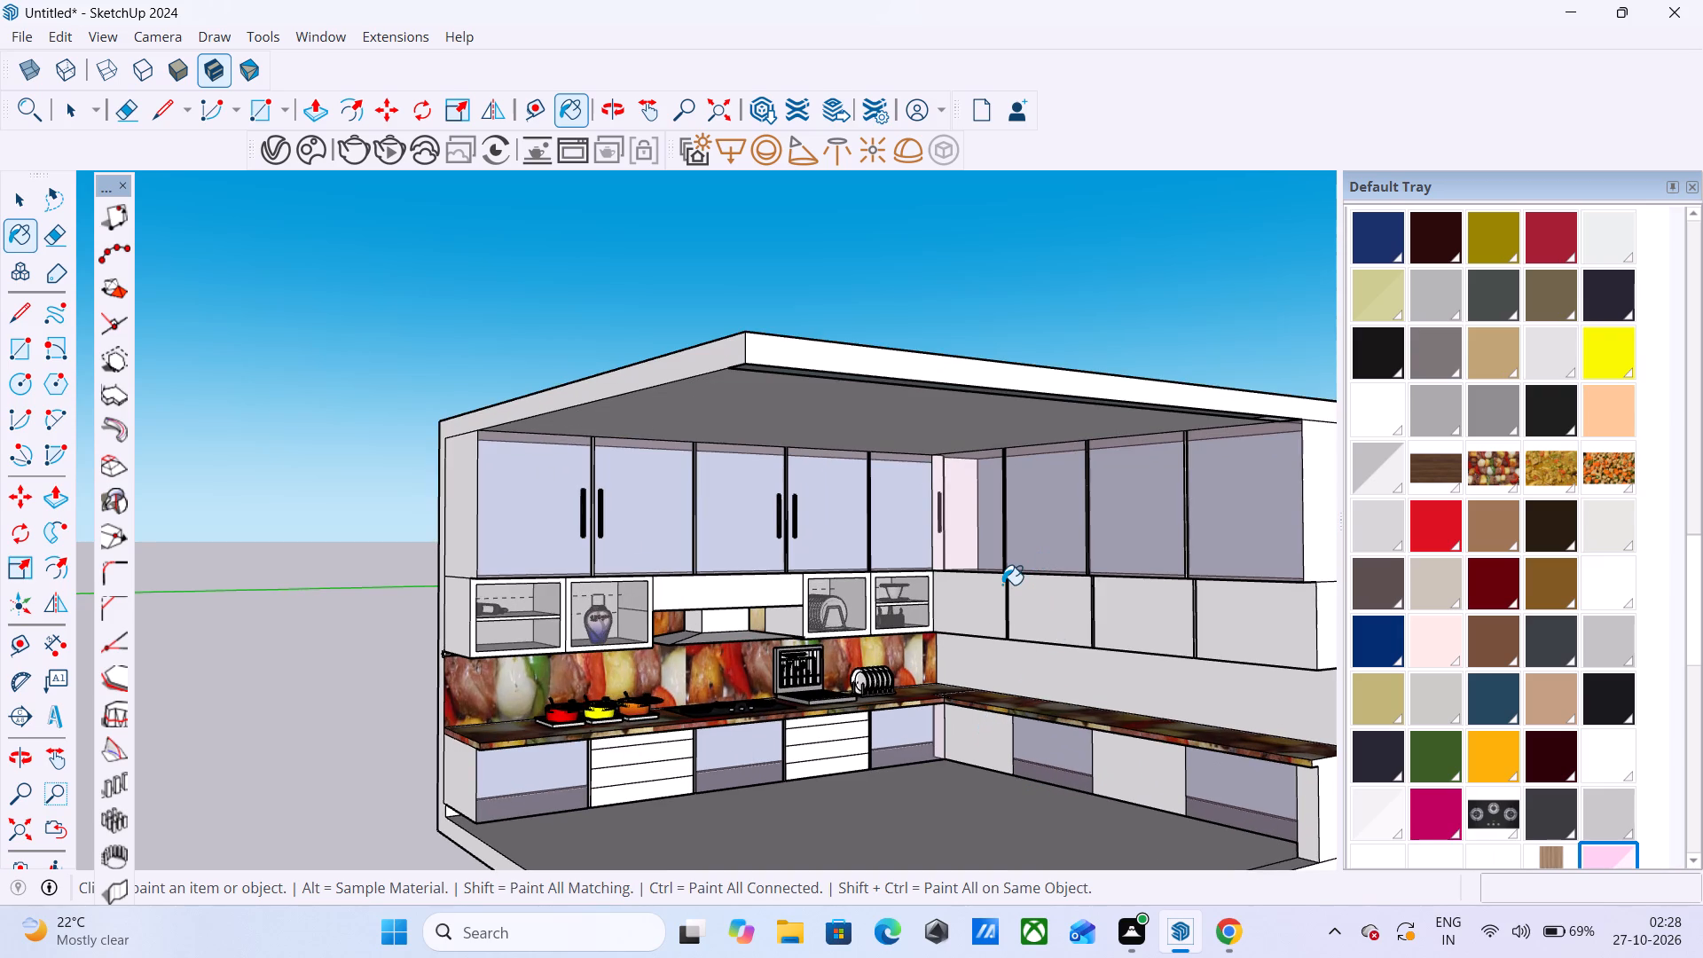
{"action": "scroll", "coordinate": [1002, 585], "scroll_direction": "up", "scroll_amount": 1}
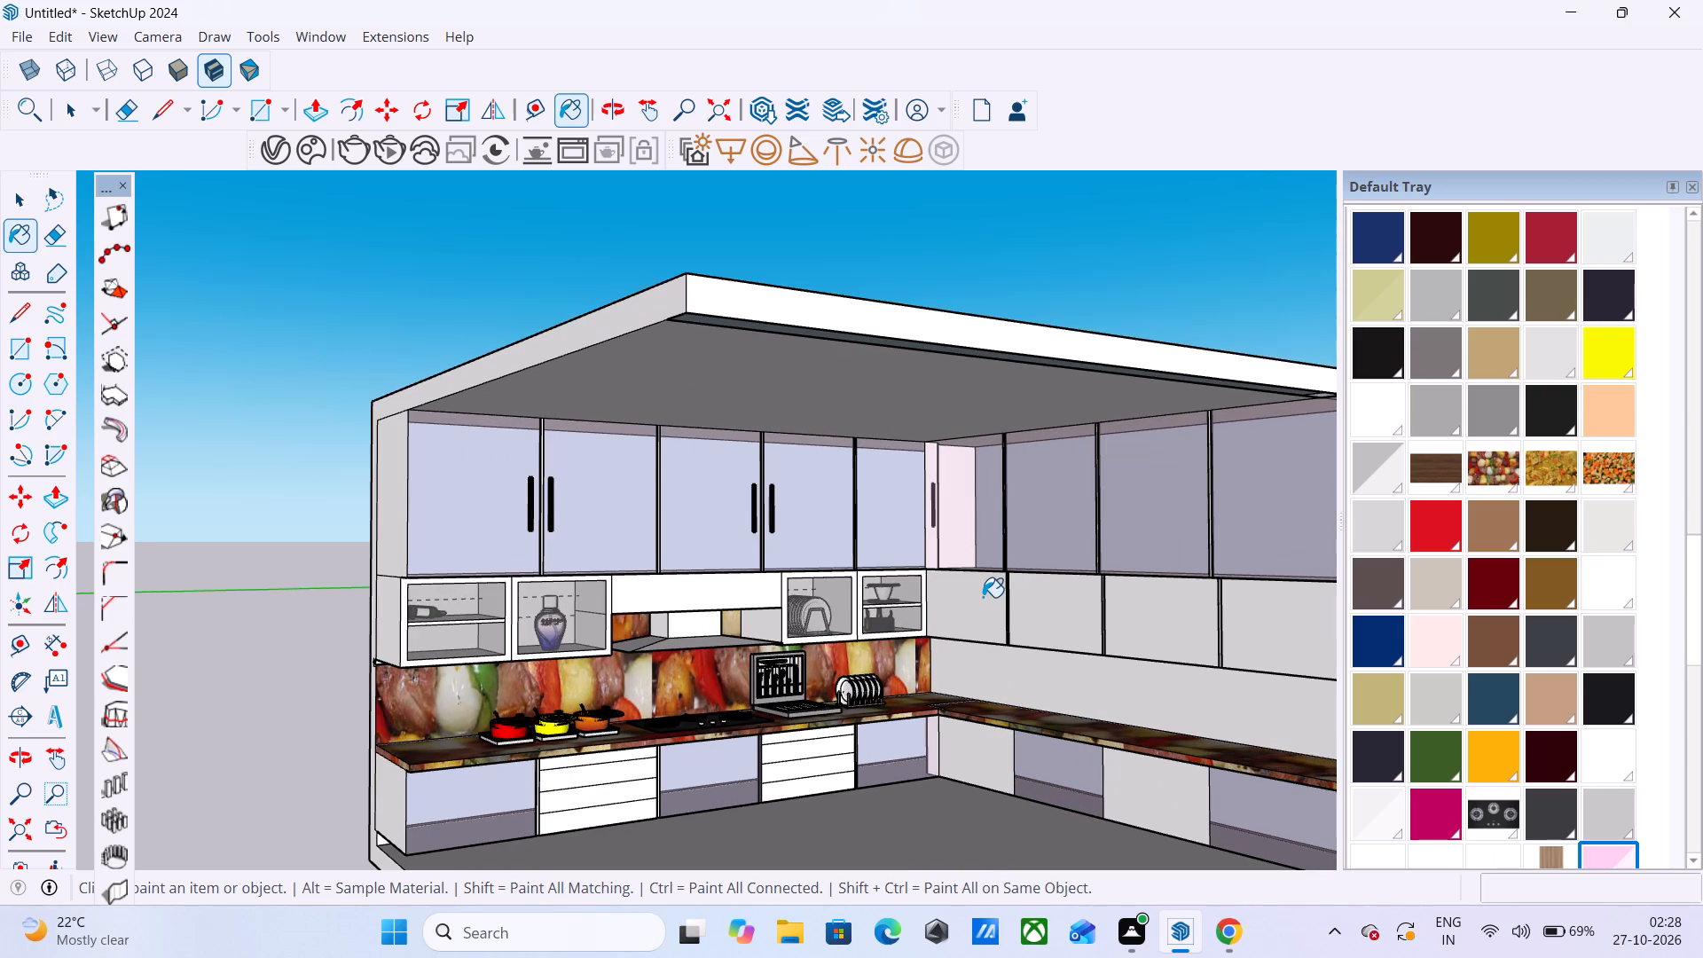
{"action": "left_click", "coordinate": [983, 597]}
{"action": "left_click", "coordinate": [1025, 608]}
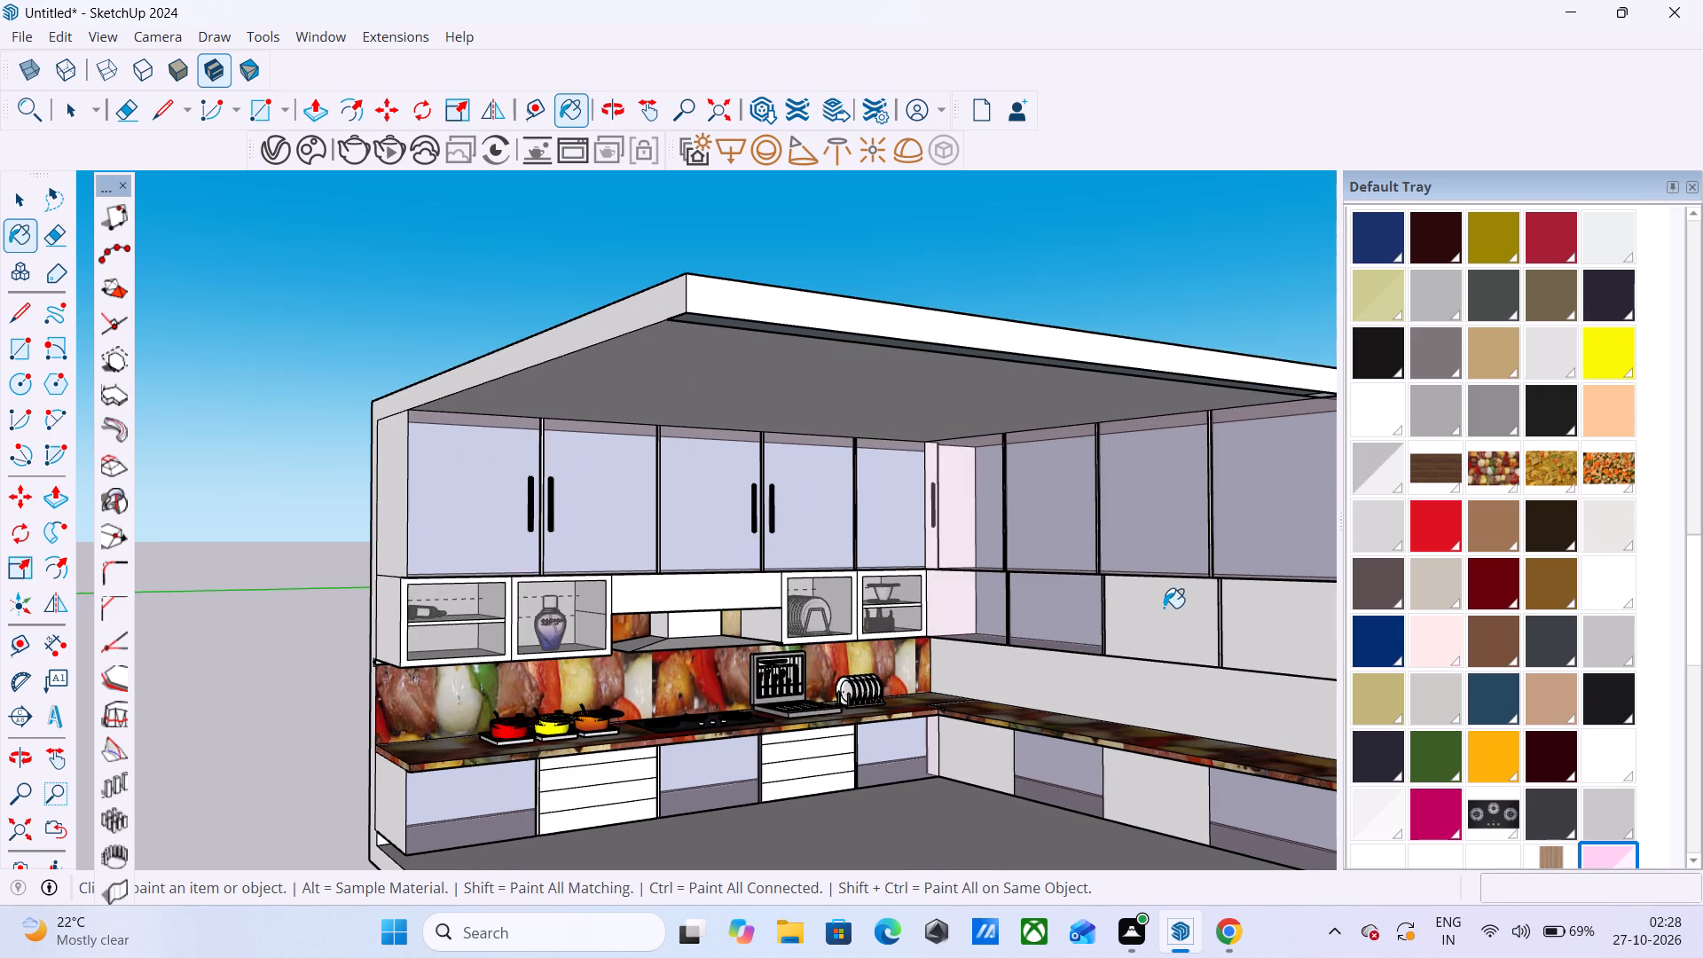
{"action": "left_click", "coordinate": [1164, 608]}
{"action": "left_click", "coordinate": [1248, 620]}
Paint the underside strips of the tall upper cabinets on the adjoining wall with the translucent pink material.
{"action": "scroll", "coordinate": [1098, 619], "scroll_direction": "down", "scroll_amount": 3}
{"action": "scroll", "coordinate": [1098, 619], "scroll_direction": "up", "scroll_amount": 1}
{"action": "middle_click_drag", "start_coordinate": [1098, 619], "coordinate": [1090, 585]}
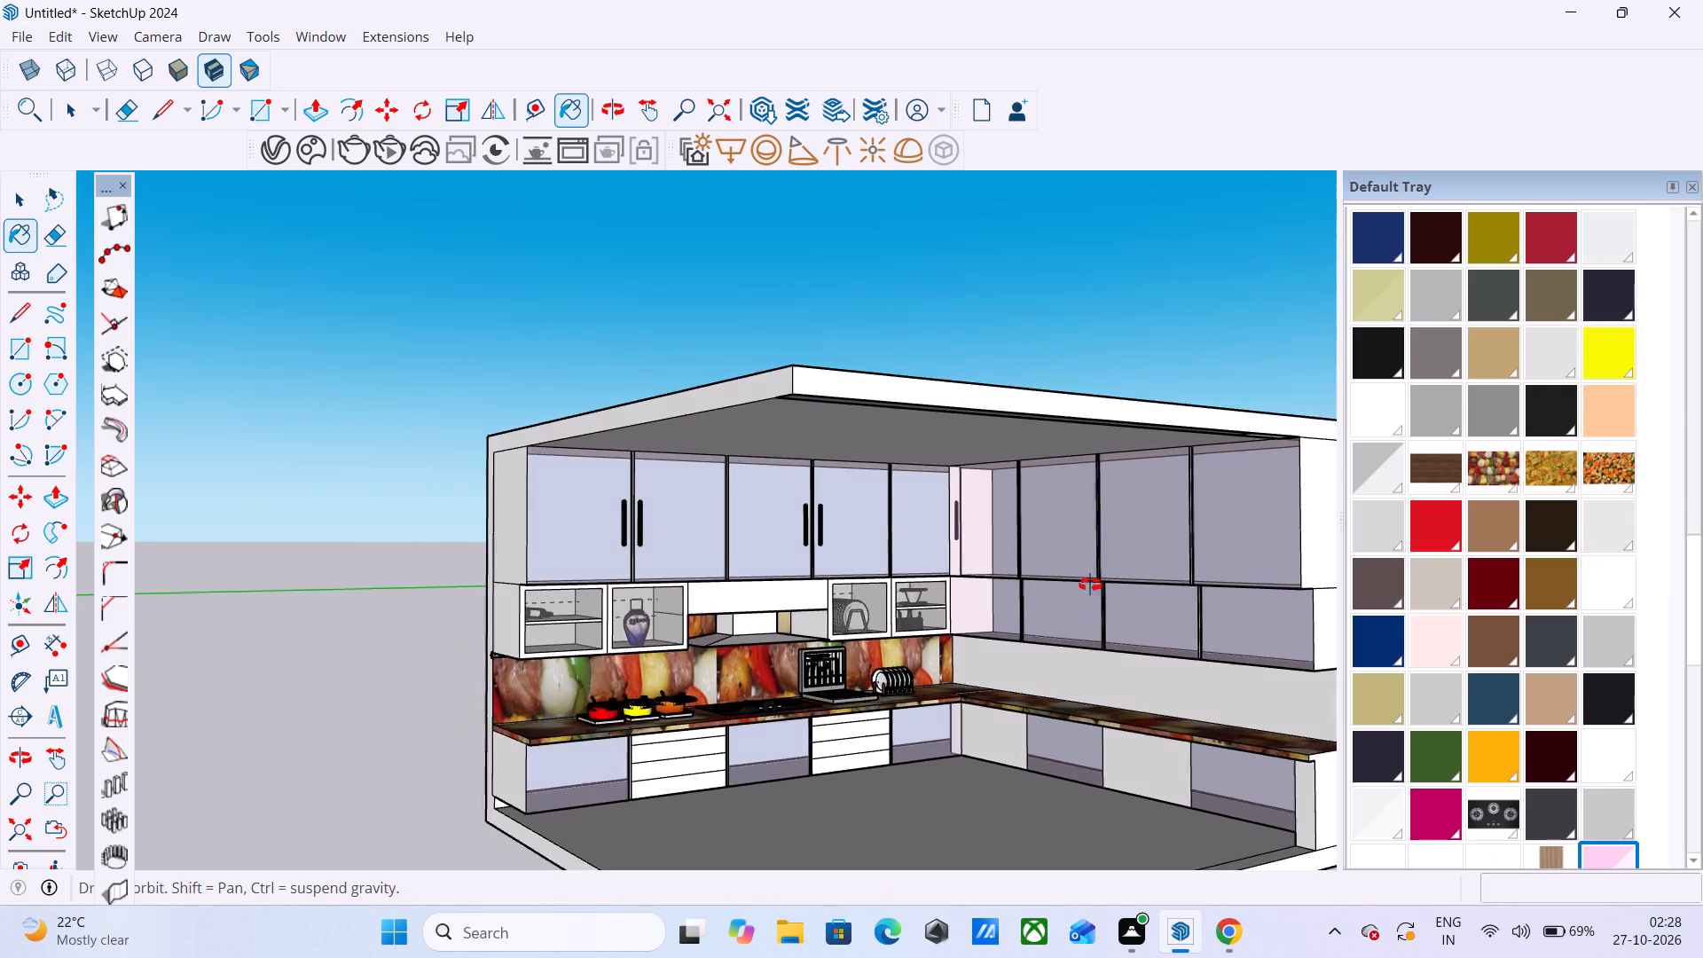
{"action": "middle_click_drag", "start_coordinate": [1090, 585], "coordinate": [1110, 438]}
{"action": "scroll", "coordinate": [1176, 524], "scroll_direction": "up", "scroll_amount": 8}
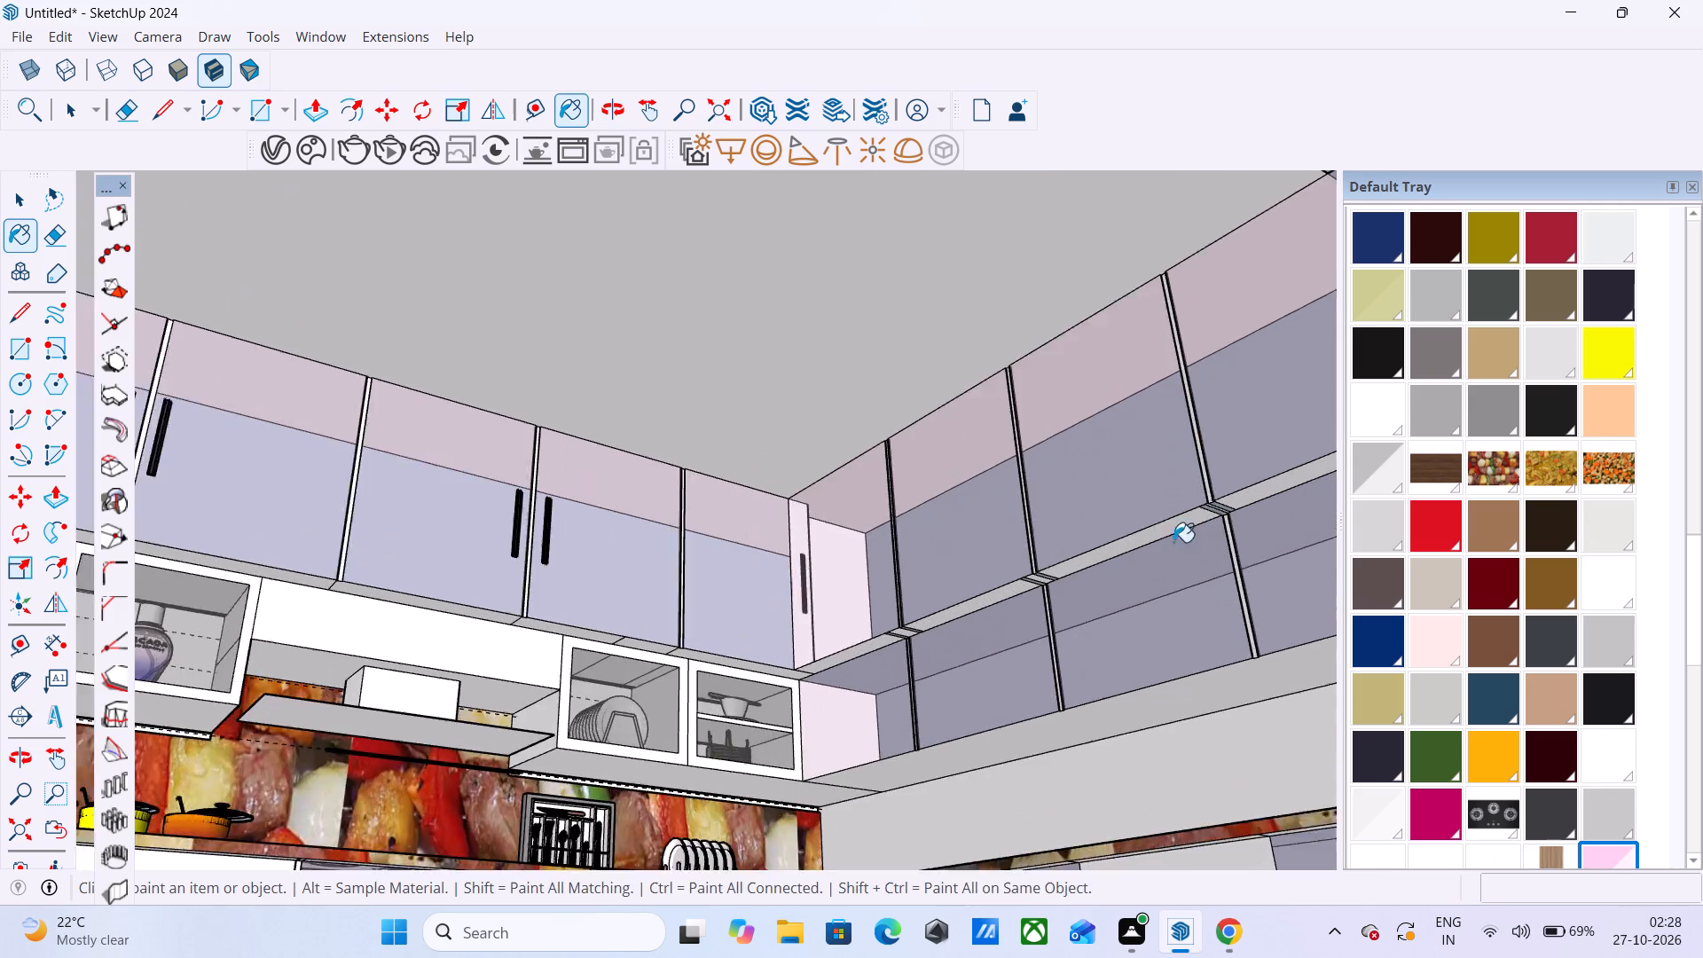
{"action": "scroll", "coordinate": [1173, 542], "scroll_direction": "up", "scroll_amount": 2}
{"action": "middle_click_drag", "start_coordinate": [1081, 558], "coordinate": [913, 466]}
{"action": "scroll", "coordinate": [913, 466], "scroll_direction": "up", "scroll_amount": 1}
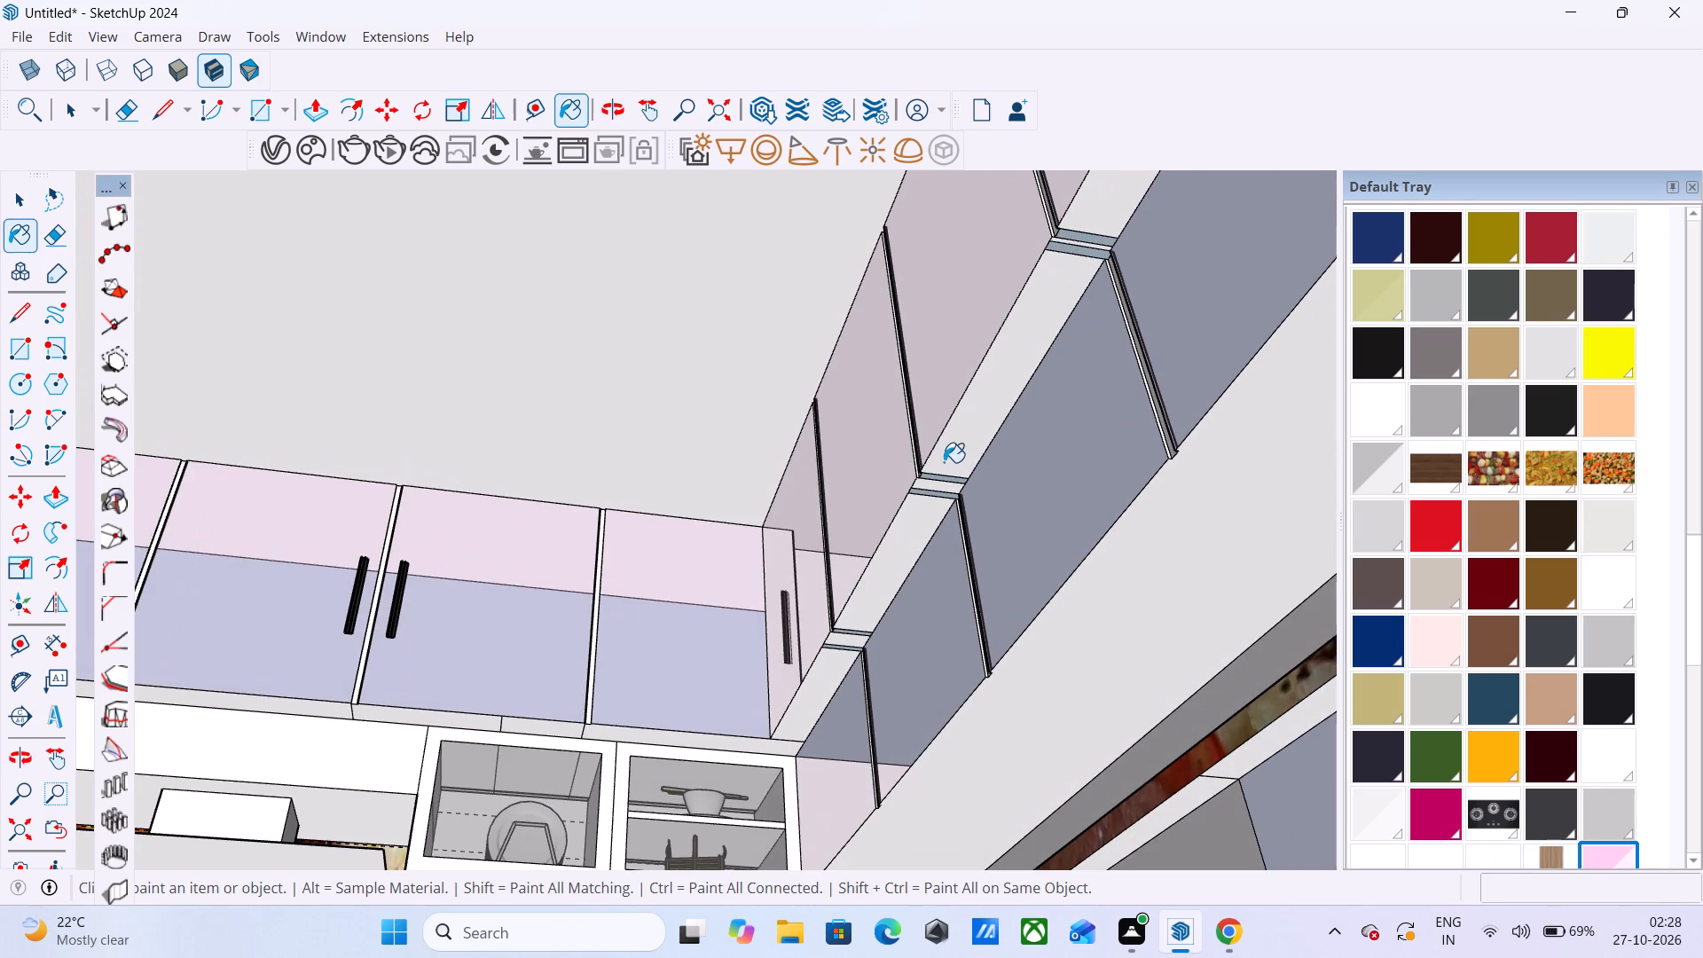
{"action": "left_click", "coordinate": [960, 441]}
{"action": "left_click", "coordinate": [890, 533]}
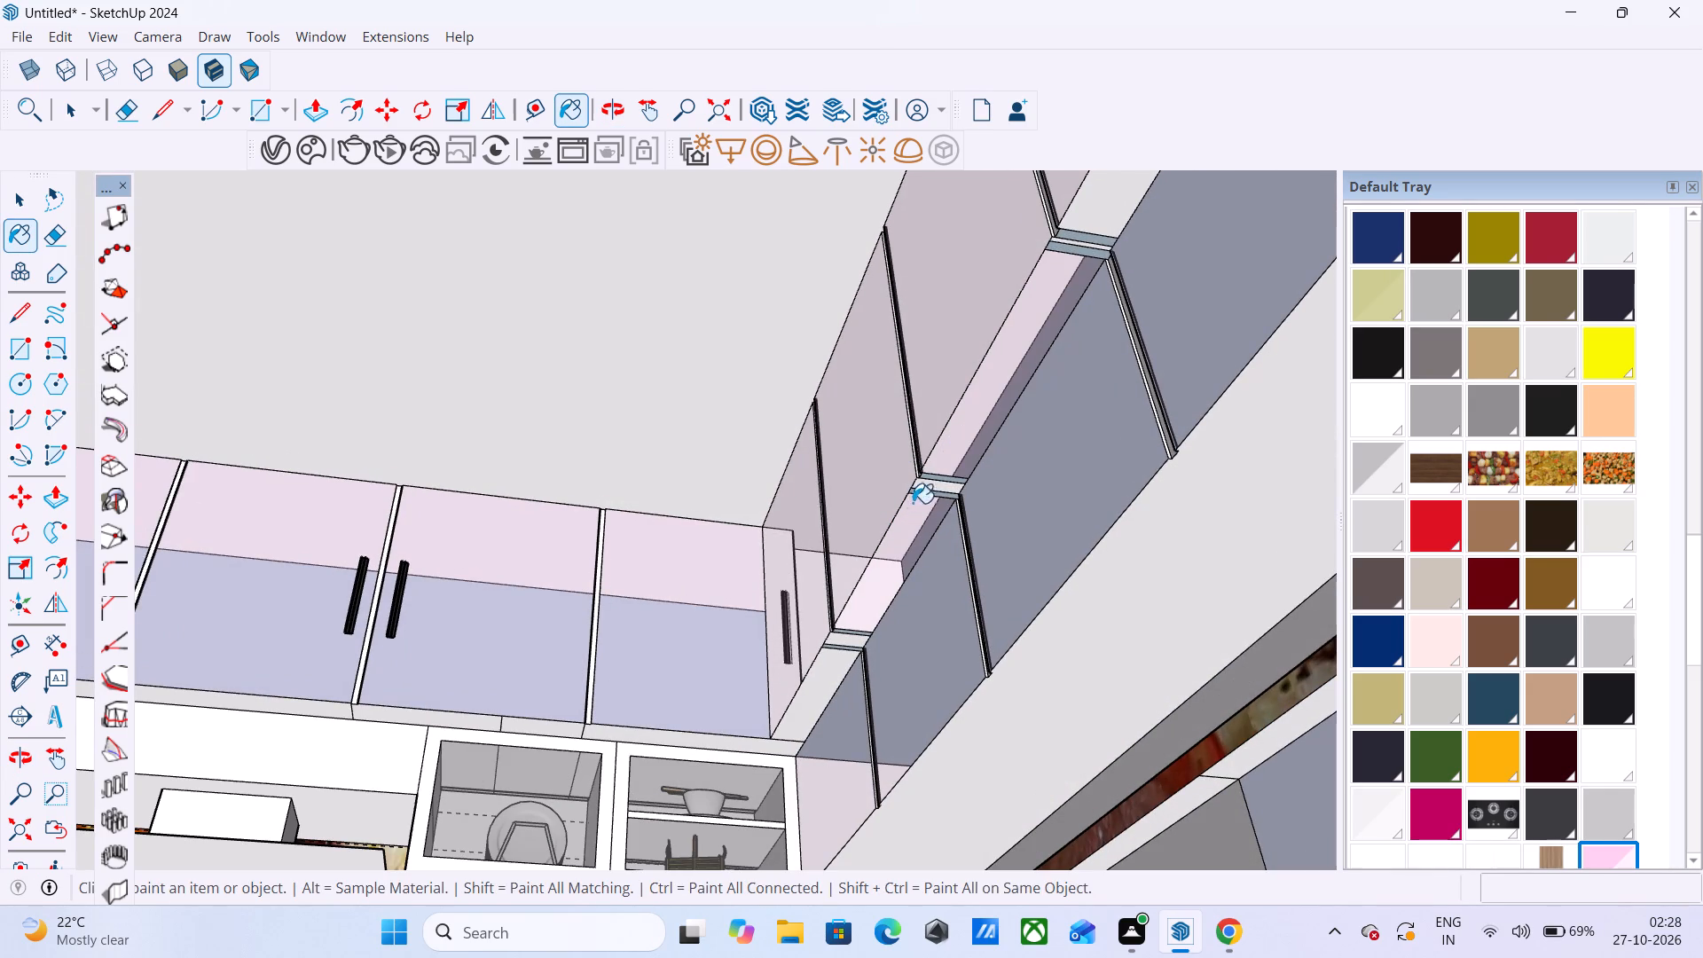
{"action": "left_click", "coordinate": [938, 490]}
{"action": "left_click", "coordinate": [832, 671]}
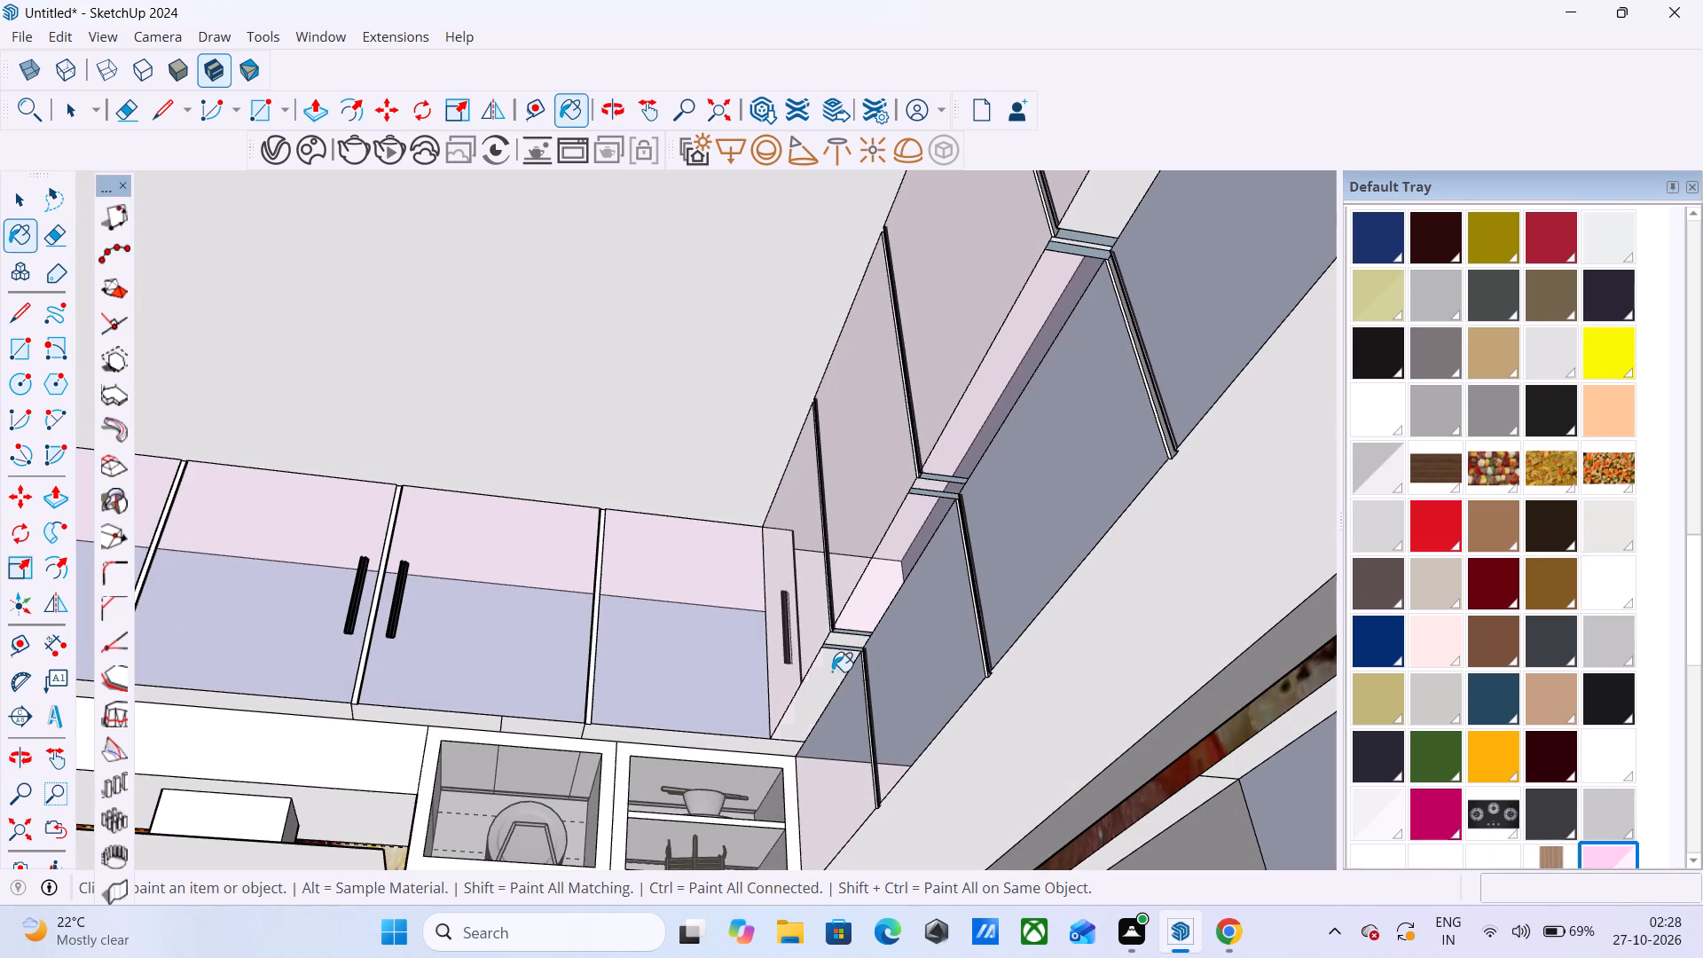
{"action": "left_click", "coordinate": [848, 642]}
{"action": "scroll", "coordinate": [733, 686], "scroll_direction": "down", "scroll_amount": 6}
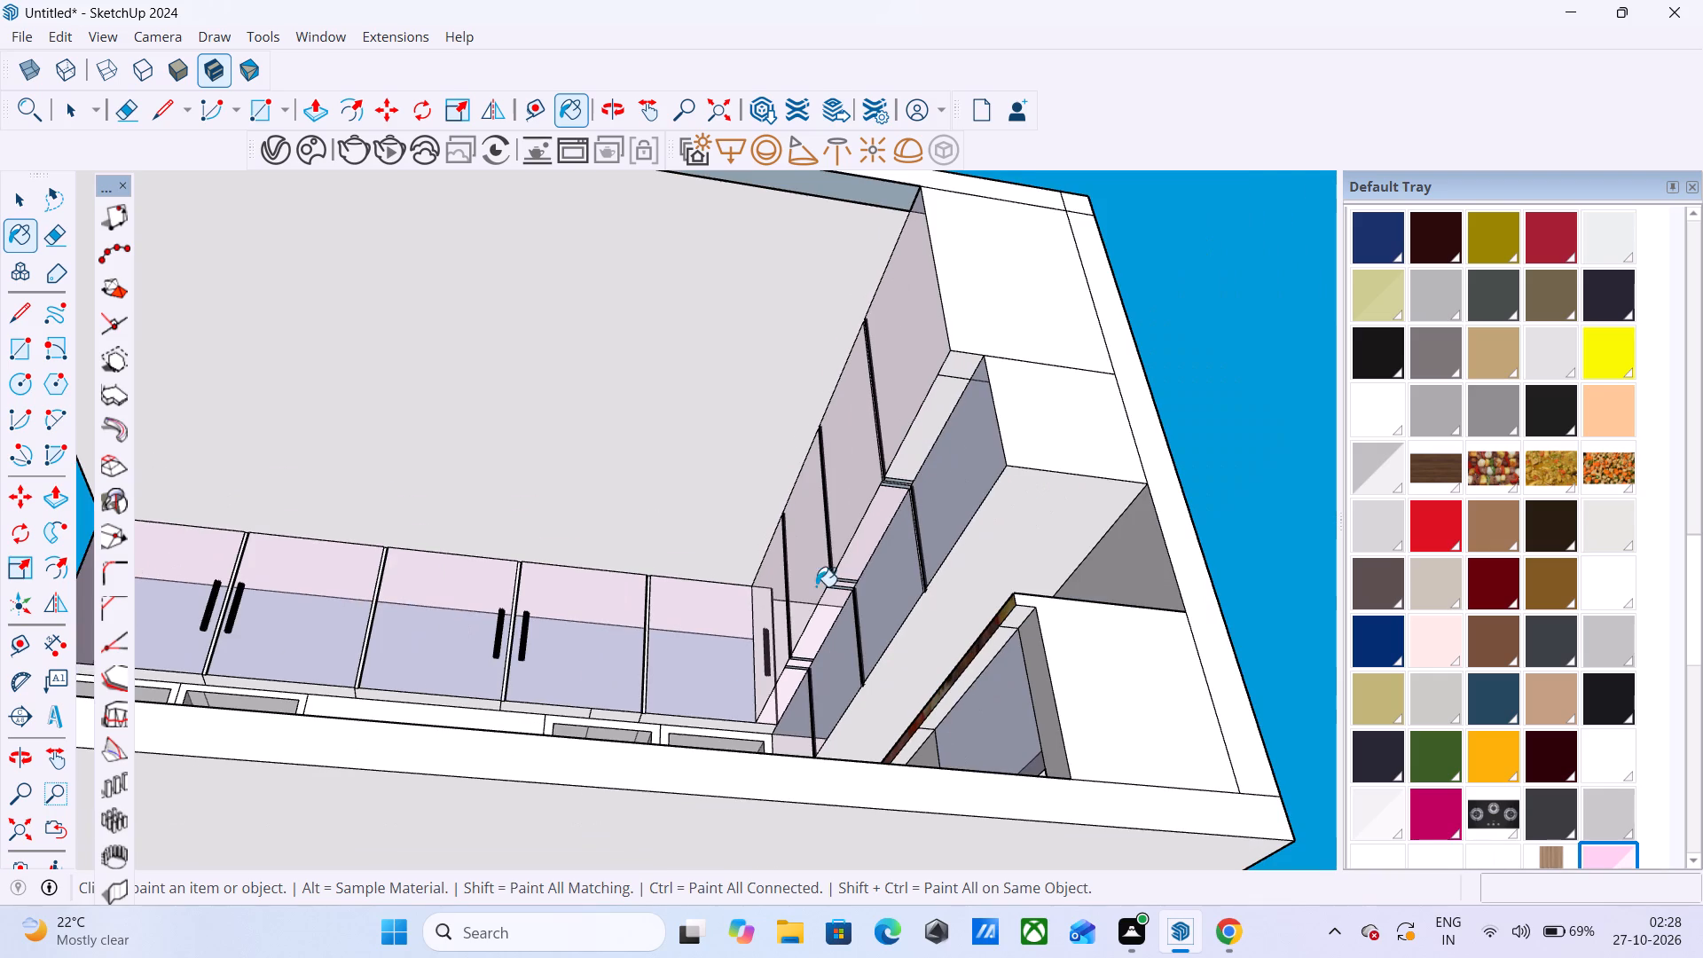
{"action": "left_click", "coordinate": [915, 449]}
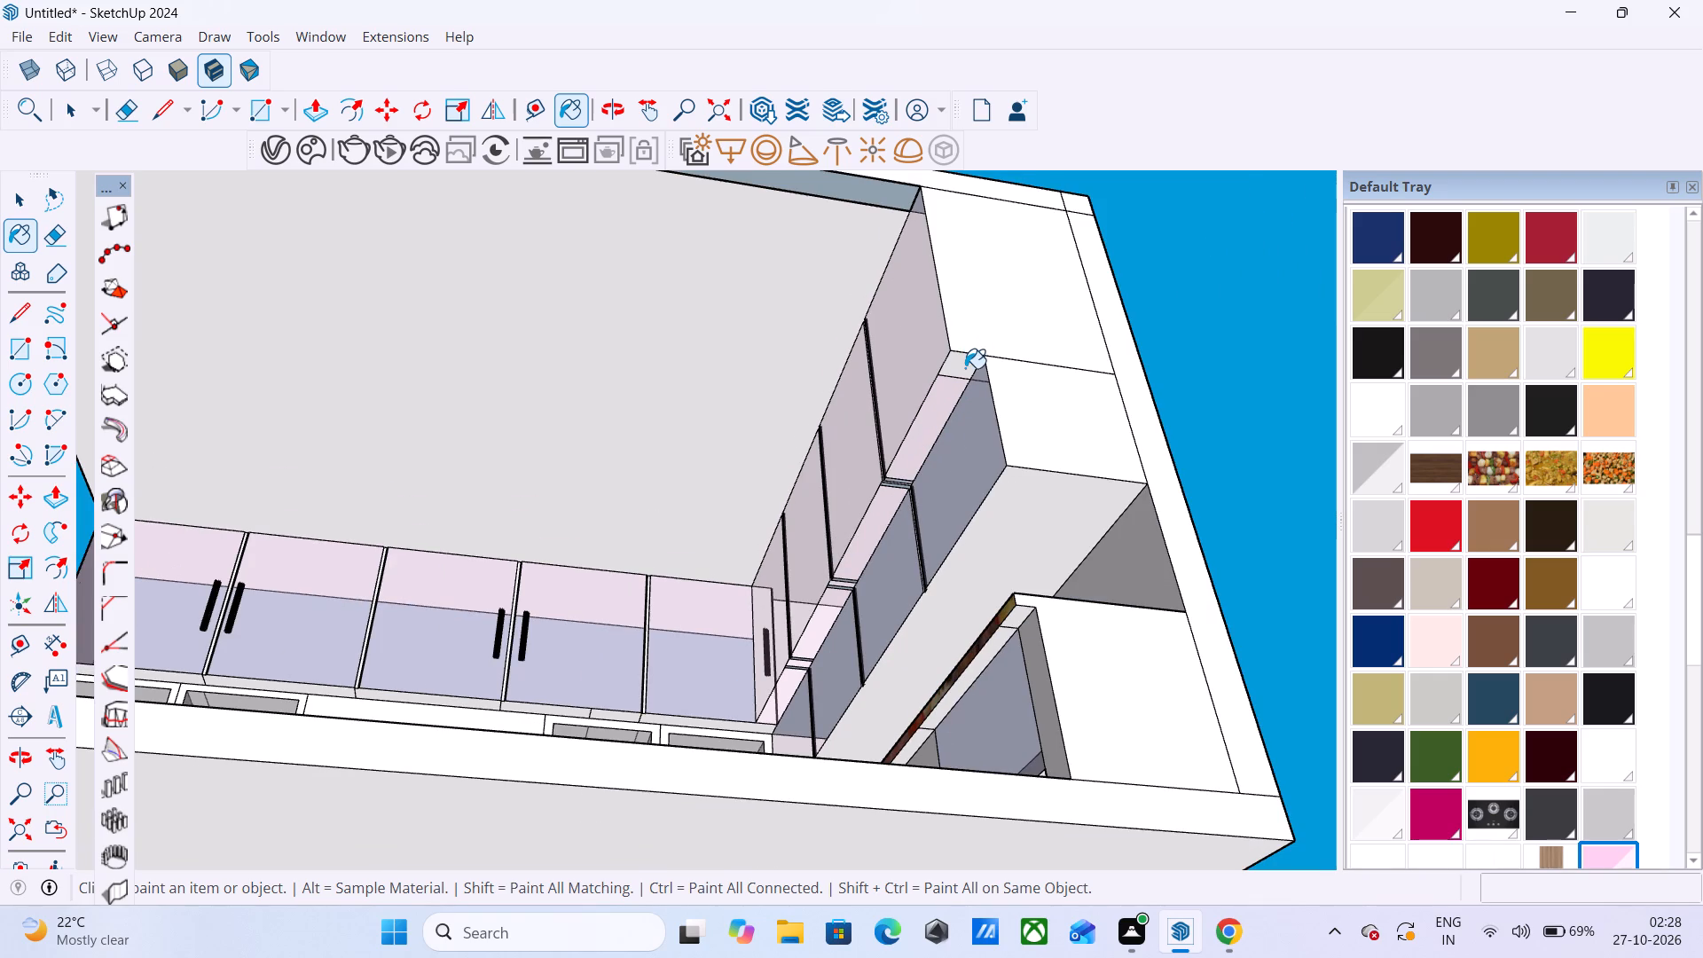
{"action": "left_click", "coordinate": [965, 368]}
Paint the underside strips of the five upper cabinets on the hob wall with the translucent pink material.
{"action": "scroll", "coordinate": [902, 487], "scroll_direction": "down", "scroll_amount": 6}
{"action": "scroll", "coordinate": [622, 641], "scroll_direction": "up", "scroll_amount": 6}
{"action": "middle_click_drag", "start_coordinate": [649, 516], "coordinate": [685, 570]}
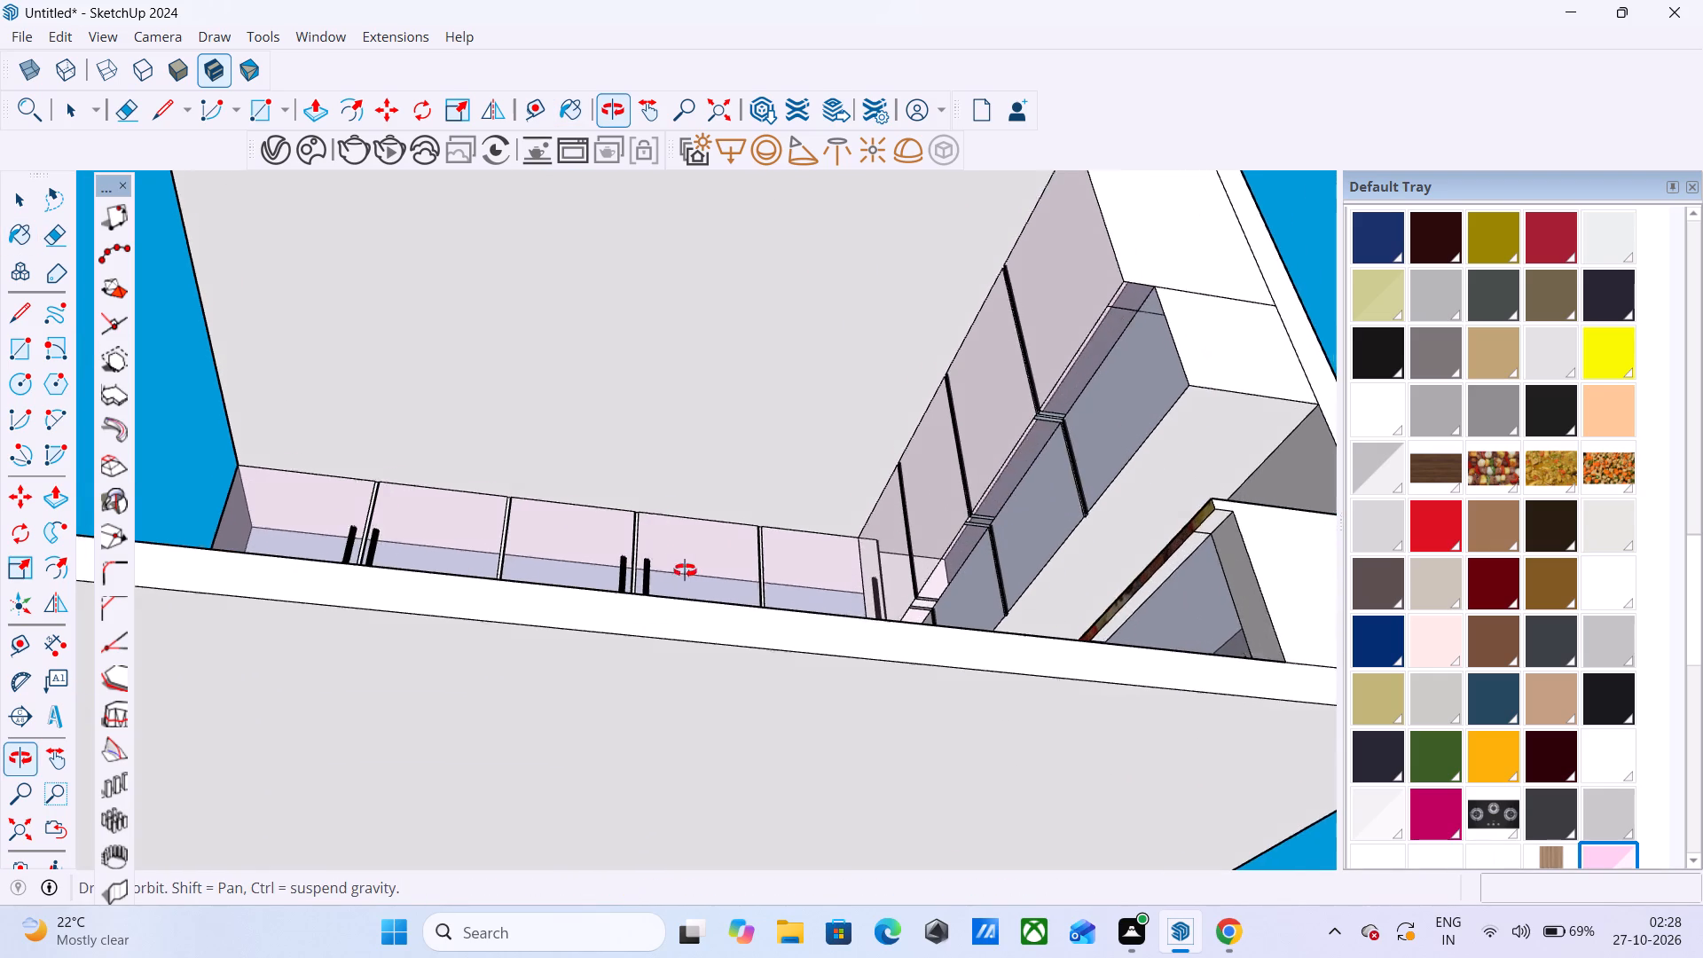
{"action": "middle_click_drag", "start_coordinate": [685, 570], "coordinate": [694, 631]}
{"action": "scroll", "coordinate": [344, 661], "scroll_direction": "up", "scroll_amount": 7}
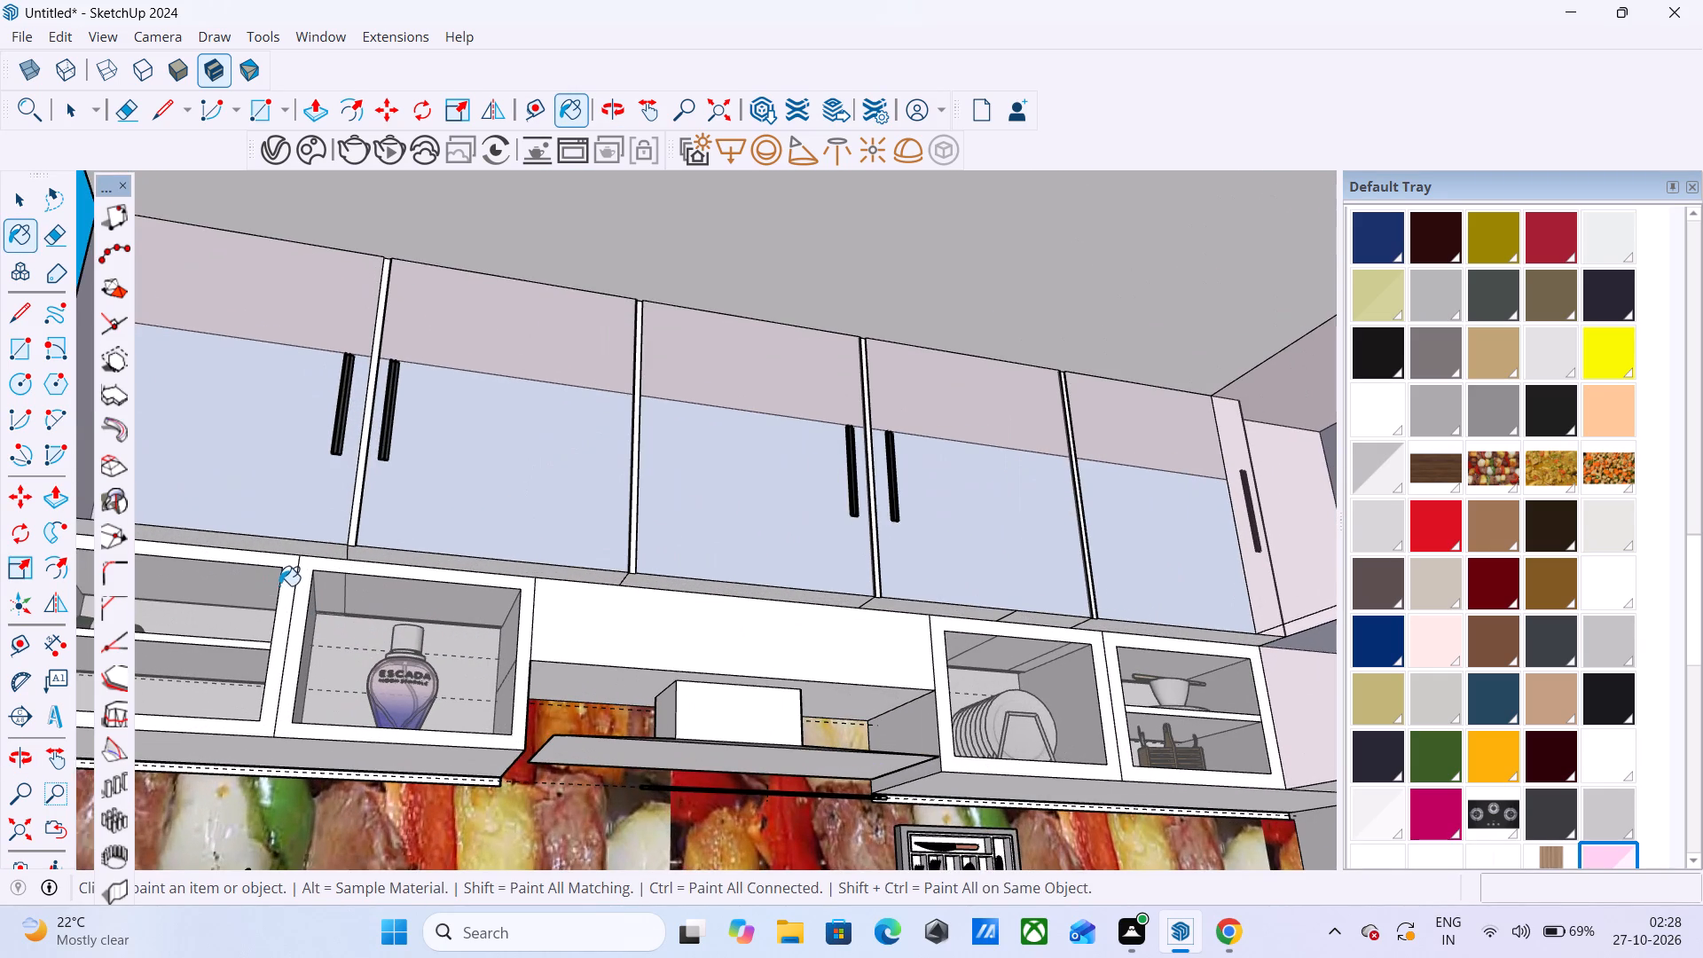
{"action": "left_click", "coordinate": [299, 545]}
{"action": "left_click", "coordinate": [395, 559]}
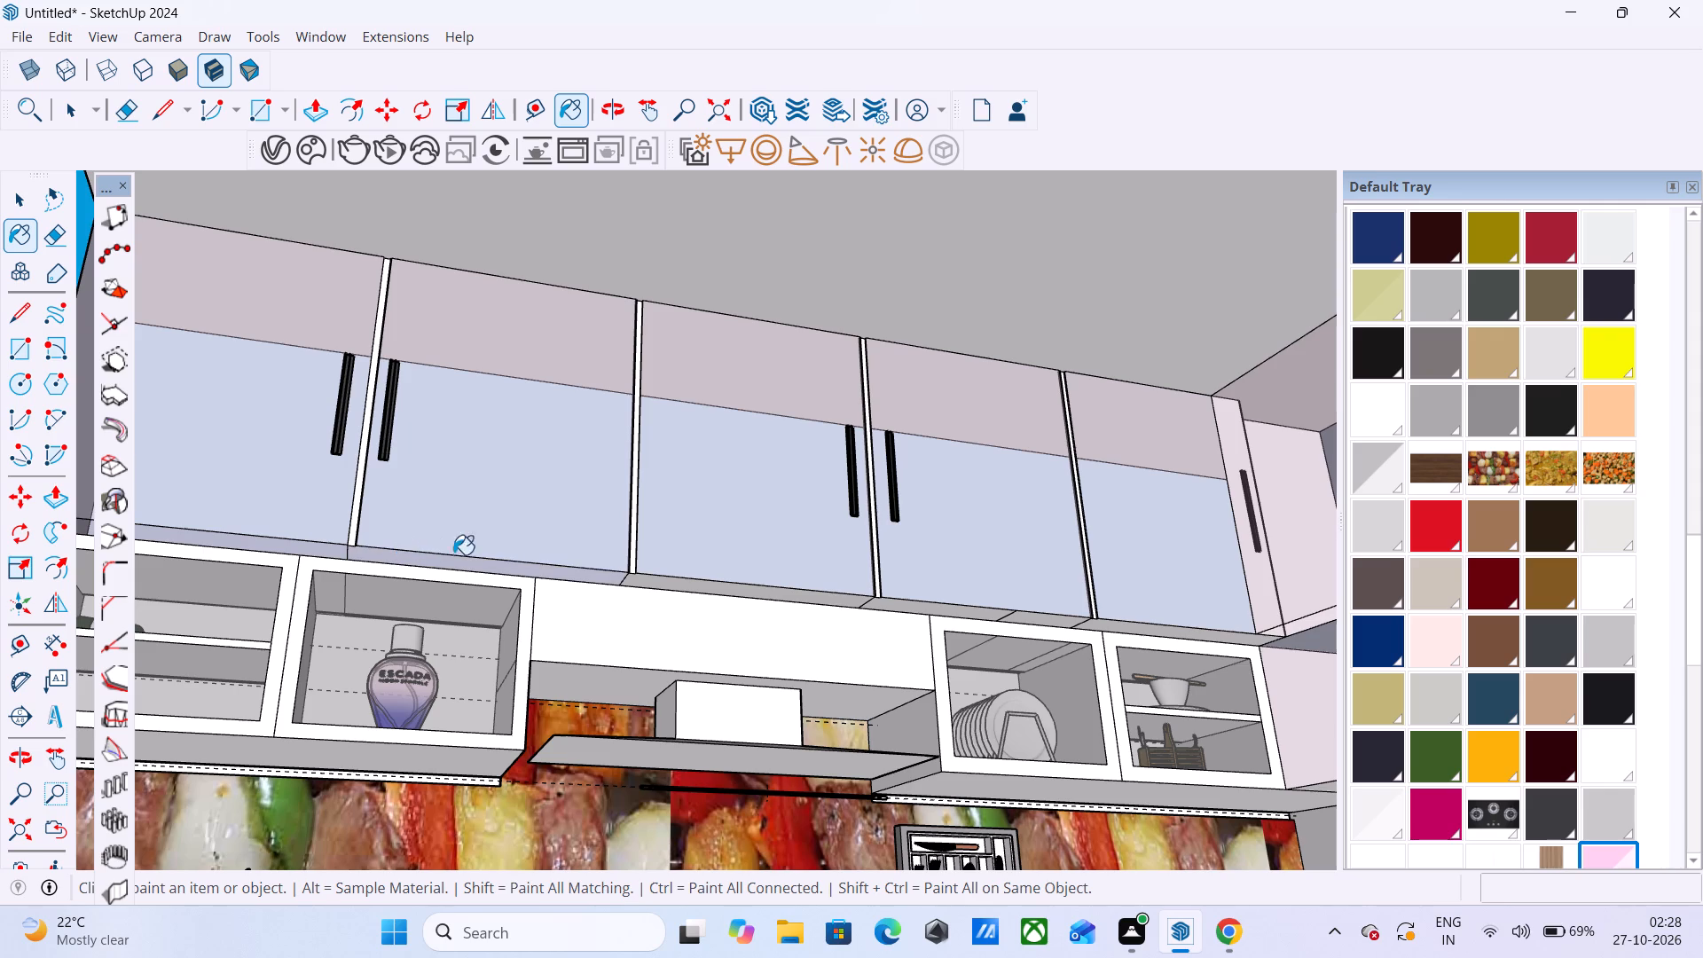
{"action": "left_click", "coordinate": [786, 596]}
{"action": "left_click", "coordinate": [924, 608]}
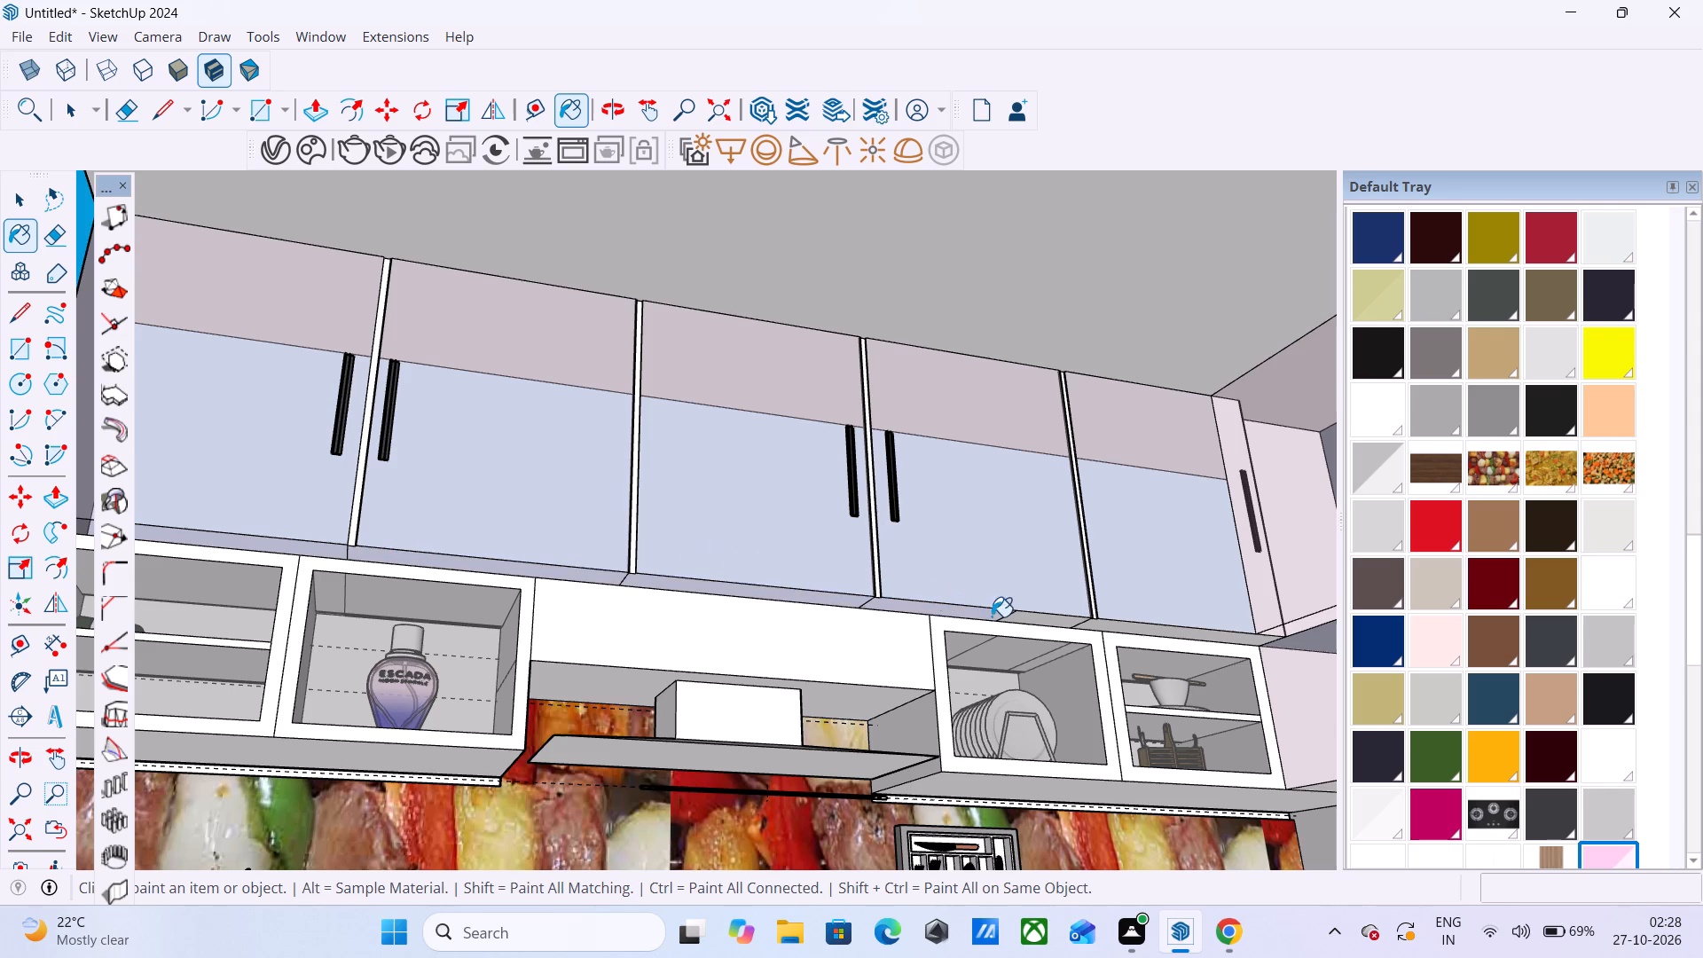
{"action": "left_click", "coordinate": [1039, 616]}
{"action": "left_click", "coordinate": [1153, 629]}
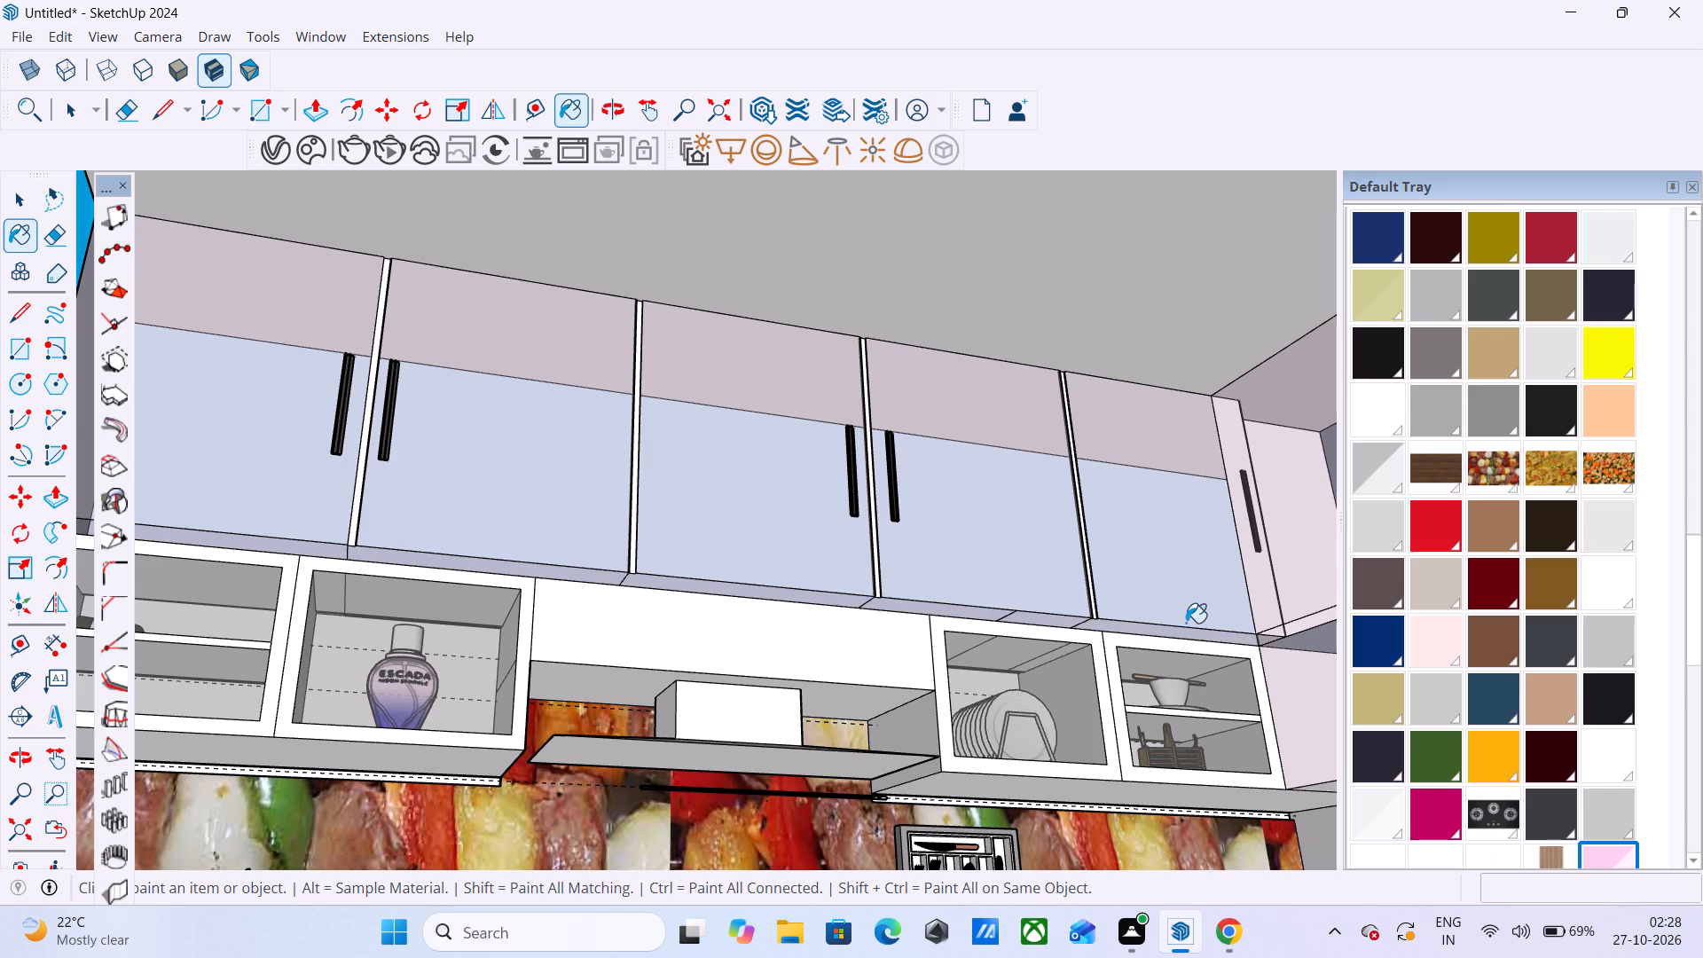
Paint the side face at the outer end of the hob wall's upper cabinets with the translucent pink material.
{"action": "scroll", "coordinate": [1186, 623], "scroll_direction": "down", "scroll_amount": 8}
{"action": "scroll", "coordinate": [616, 578], "scroll_direction": "up", "scroll_amount": 5}
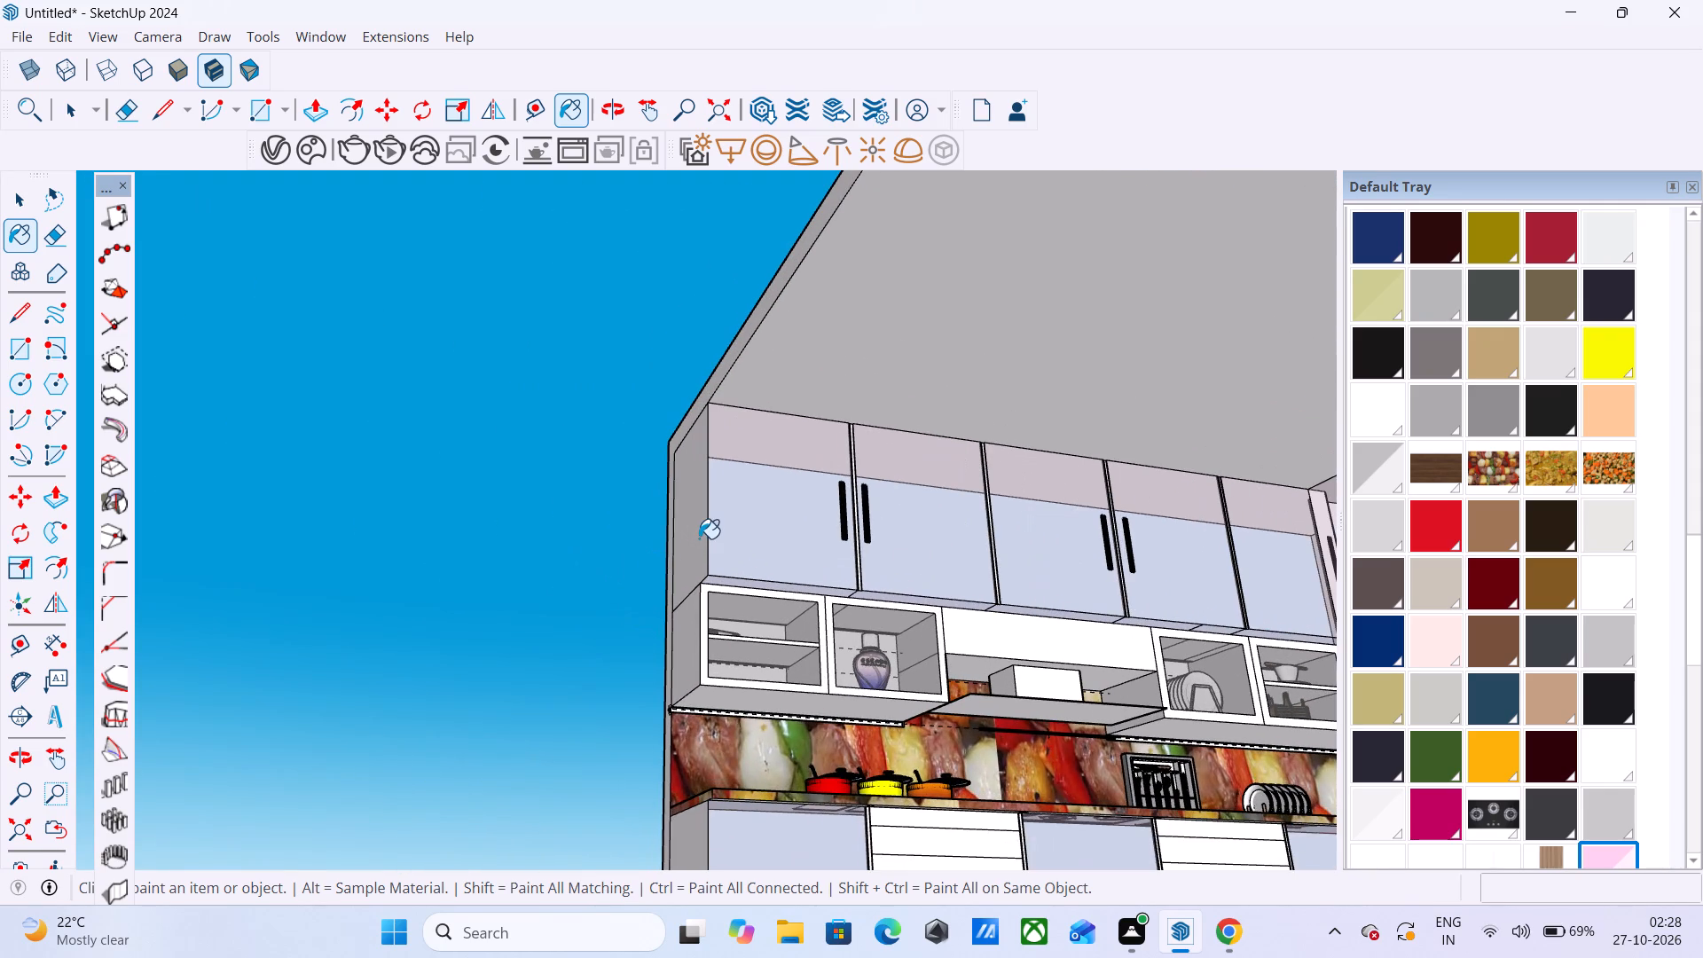
{"action": "left_click", "coordinate": [699, 538]}
Examine the painted cabinets on both walls from several angles and distances.
{"action": "middle_click_drag", "start_coordinate": [681, 561], "coordinate": [651, 656]}
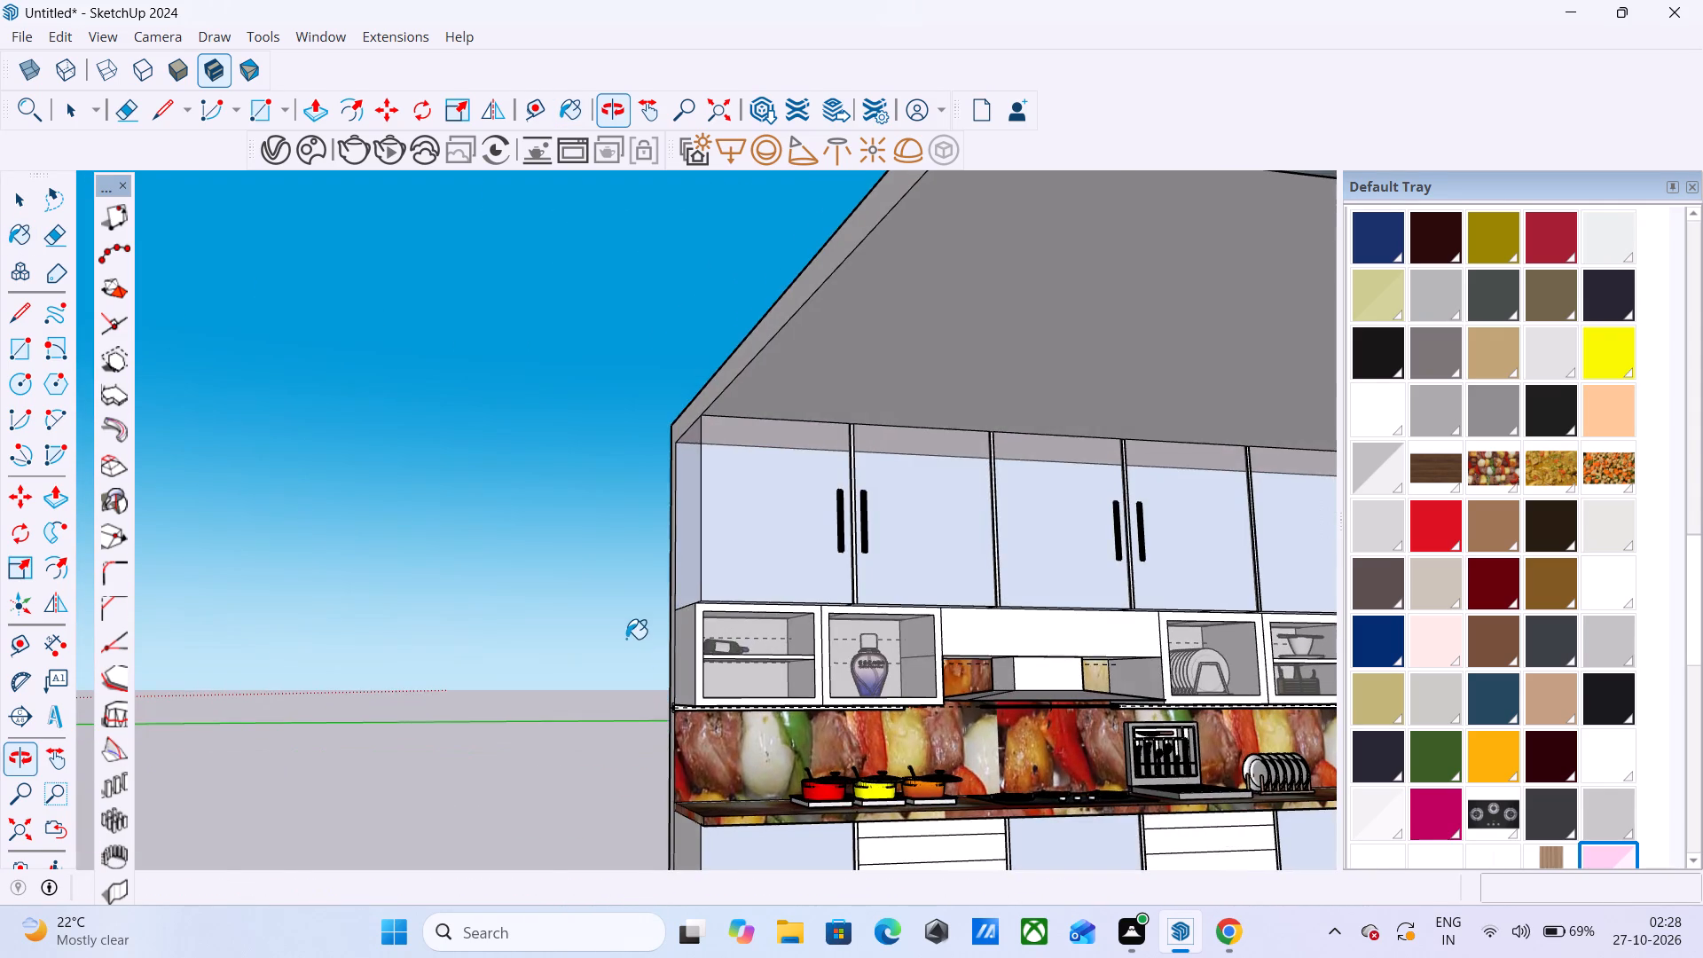
{"action": "scroll", "coordinate": [625, 637], "scroll_direction": "down", "scroll_amount": 9}
{"action": "middle_click_drag", "start_coordinate": [647, 624], "coordinate": [483, 679]}
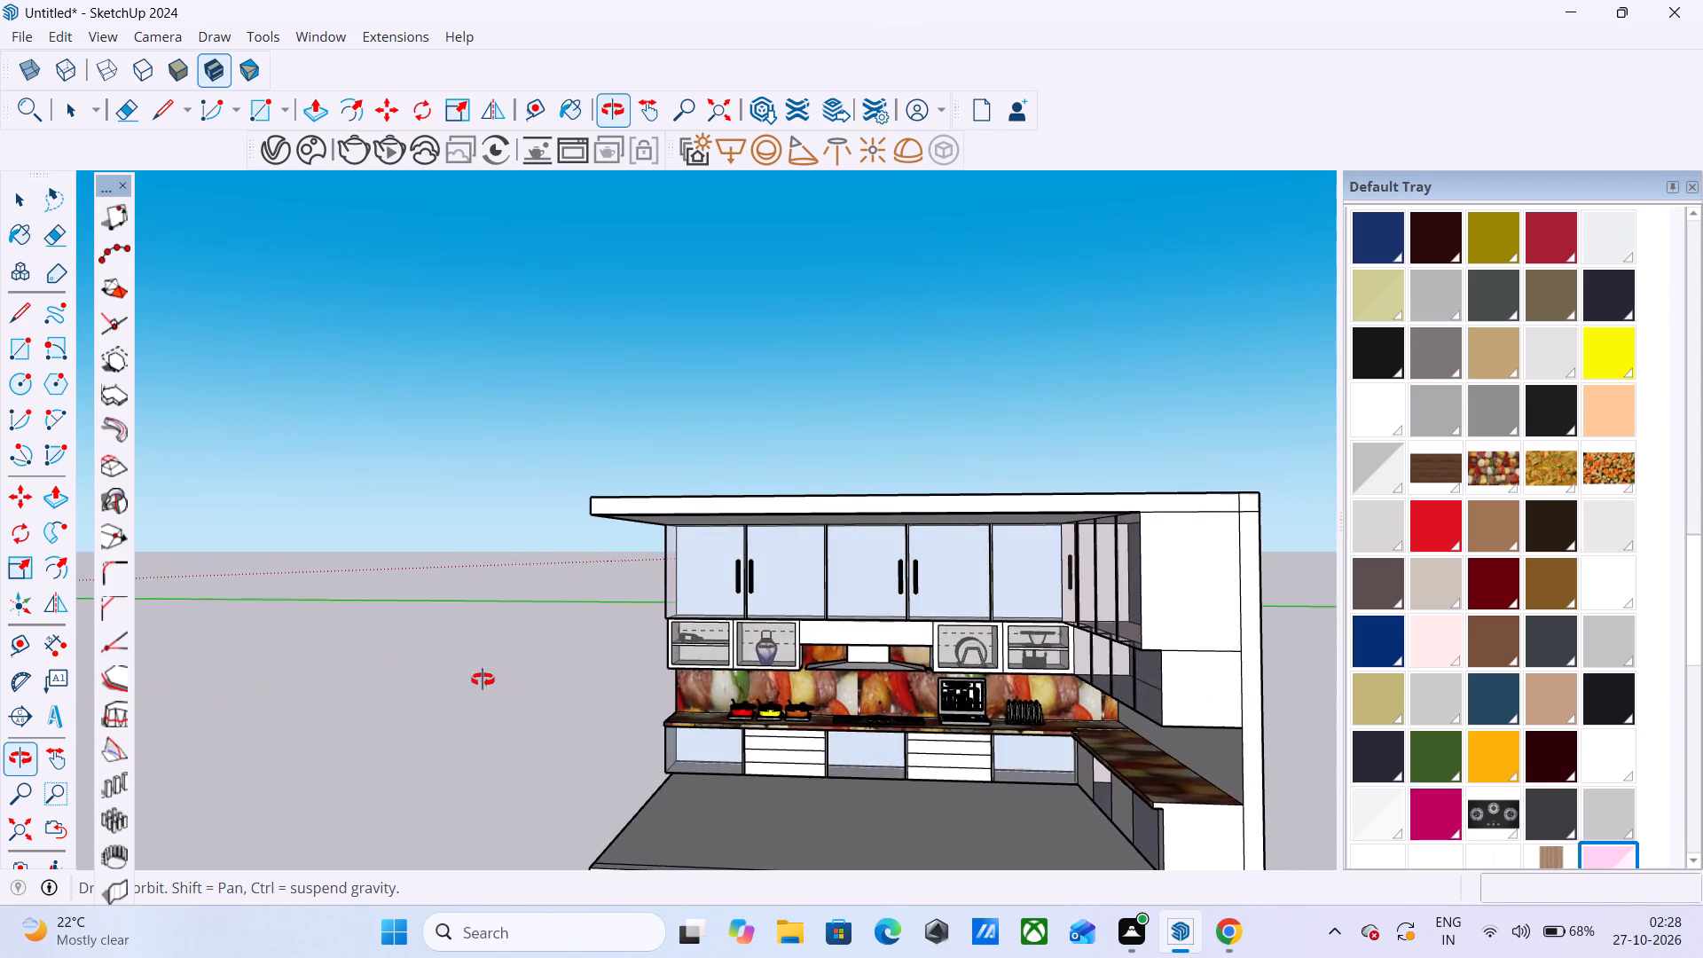
{"action": "middle_click_drag", "start_coordinate": [483, 679], "coordinate": [738, 664]}
{"action": "scroll", "coordinate": [1091, 563], "scroll_direction": "up", "scroll_amount": 4}
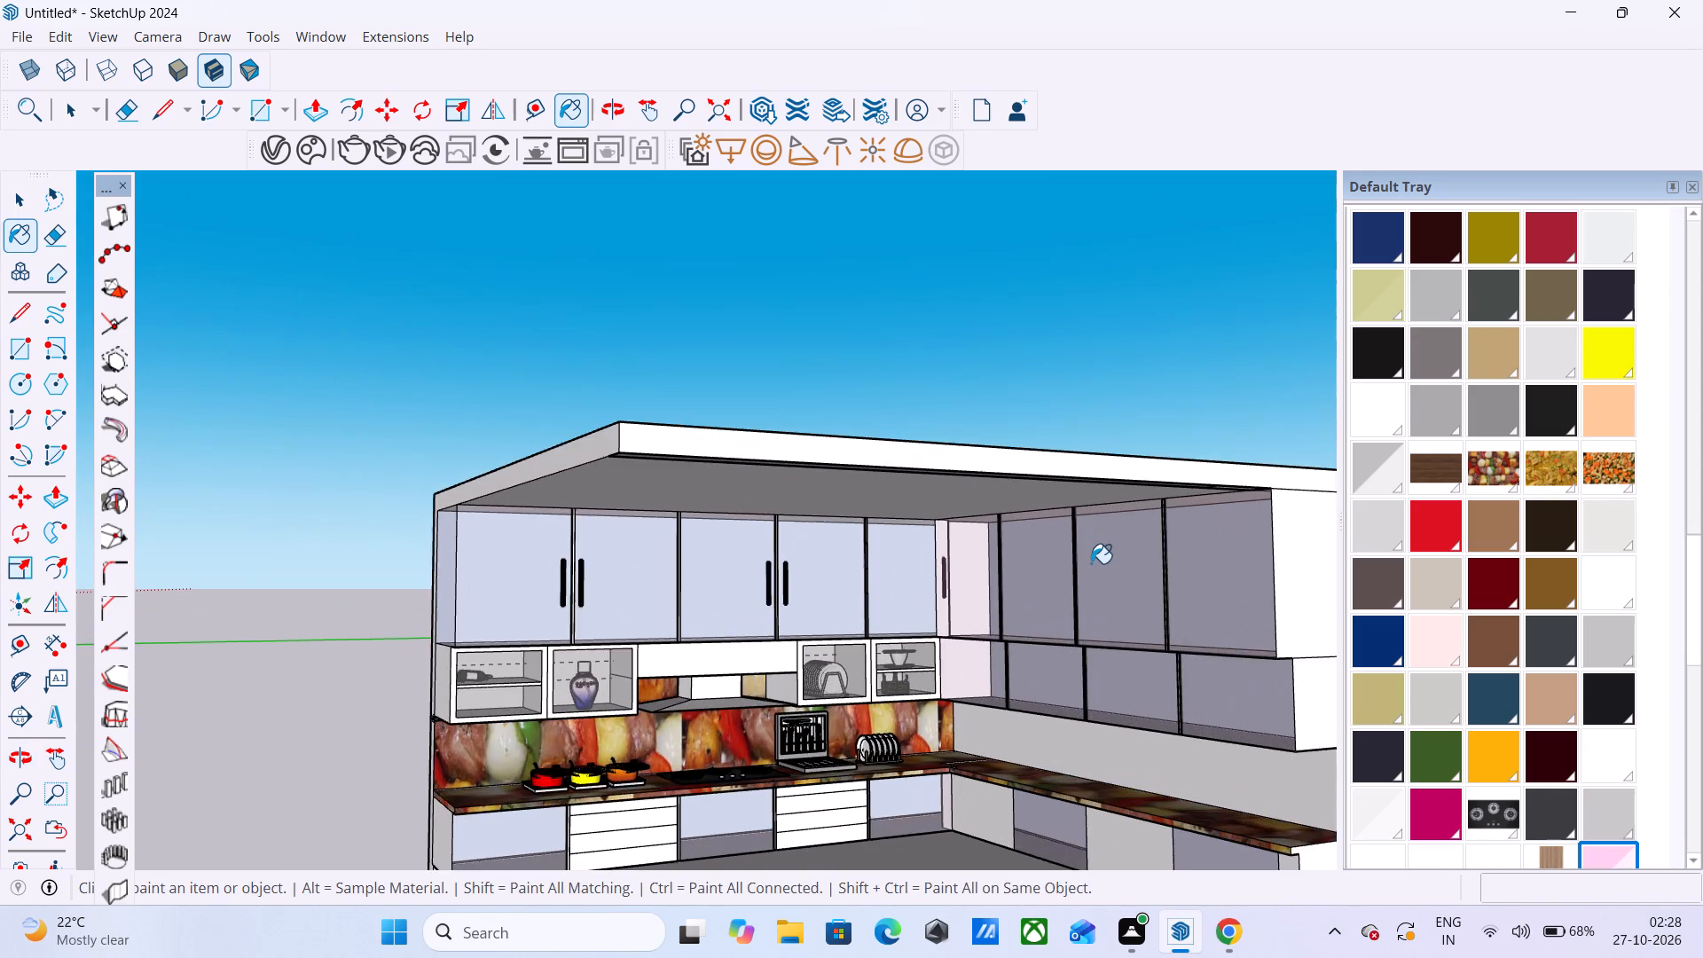
{"action": "scroll", "coordinate": [1091, 563], "scroll_direction": "up", "scroll_amount": 2}
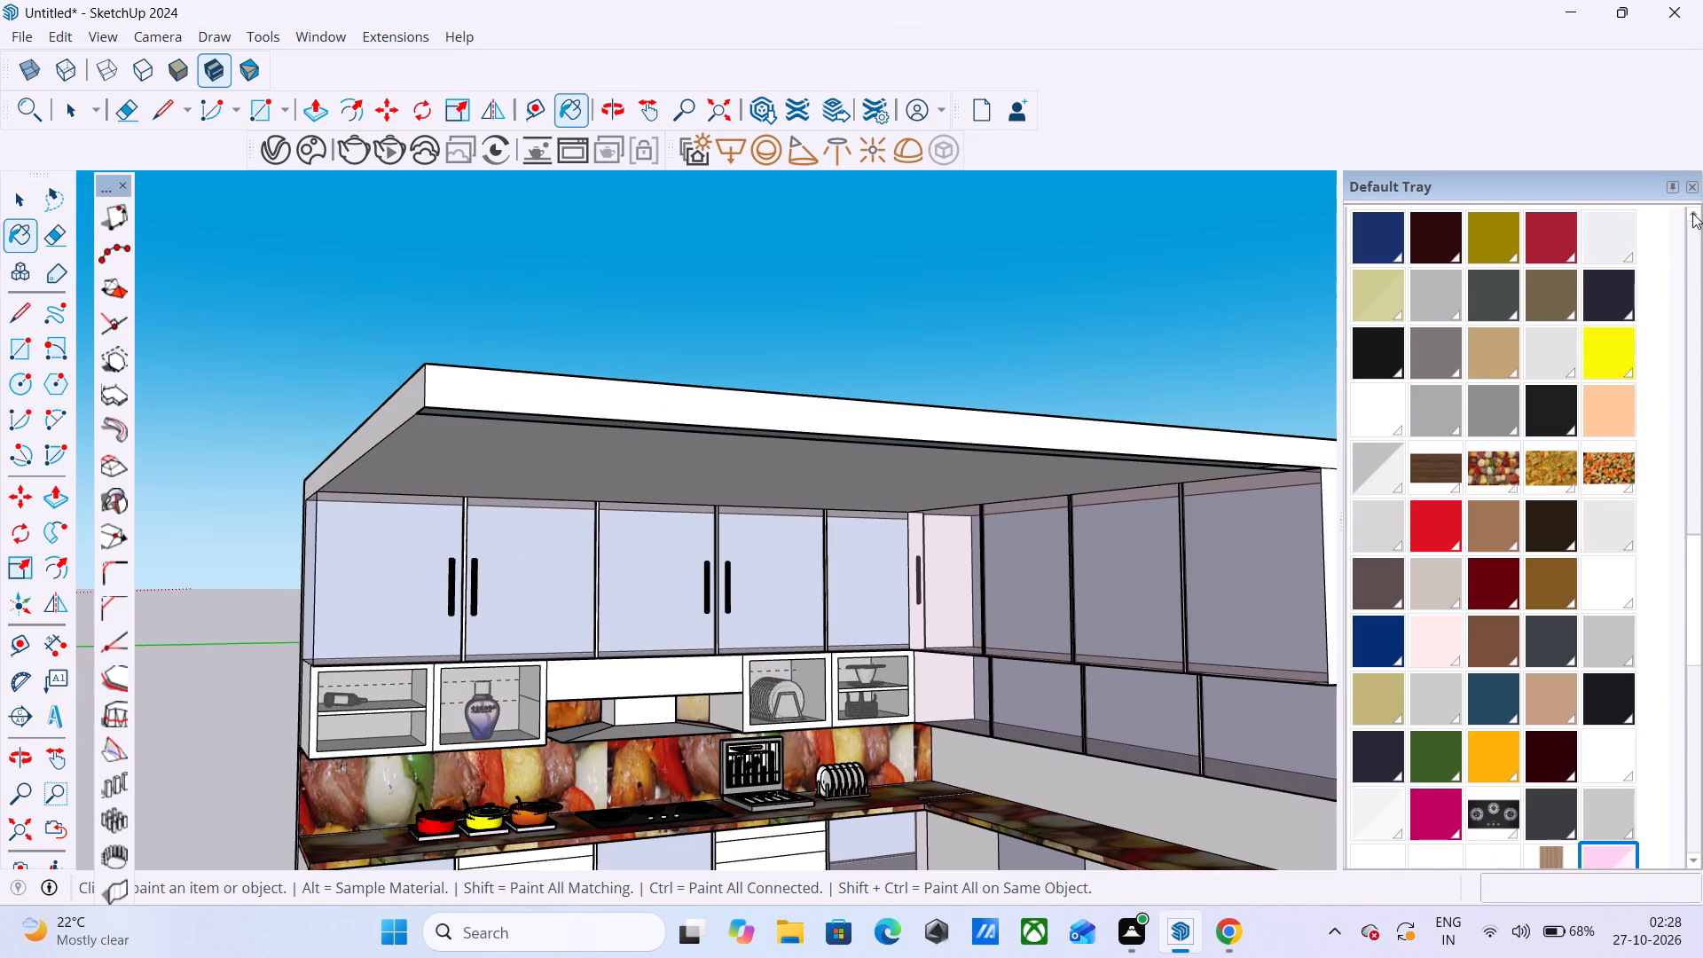
{"action": "scroll", "coordinate": [995, 591], "scroll_direction": "down", "scroll_amount": 6}
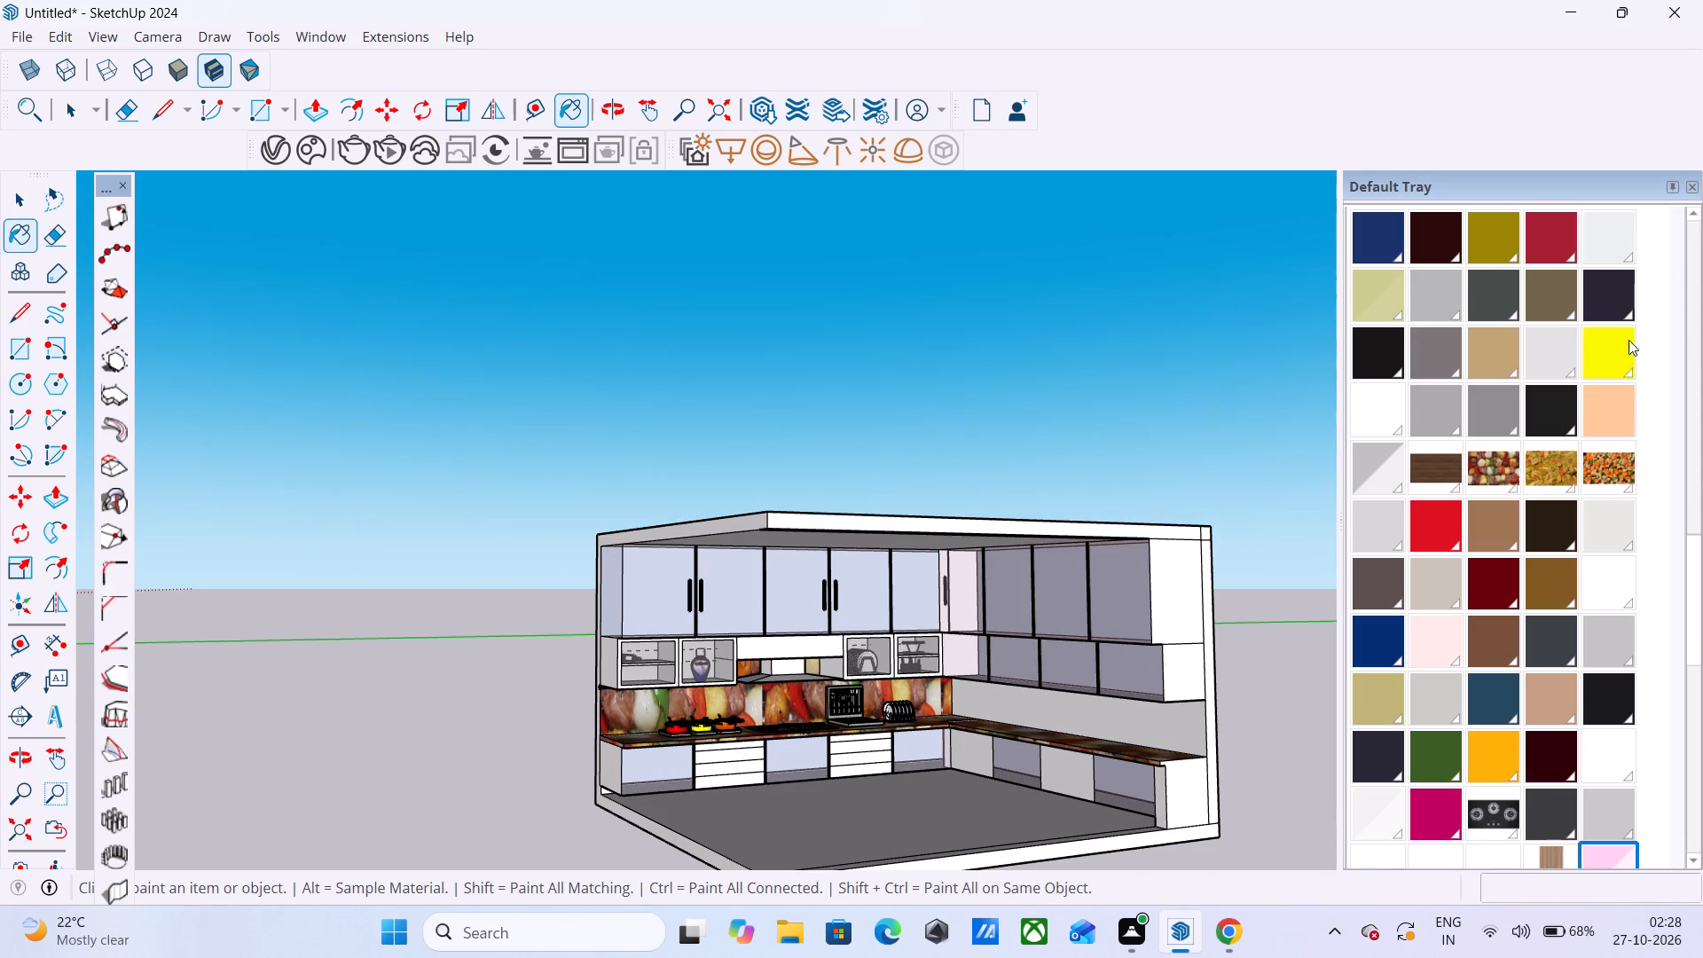
{"action": "scroll", "coordinate": [836, 844], "scroll_direction": "up", "scroll_amount": 1}
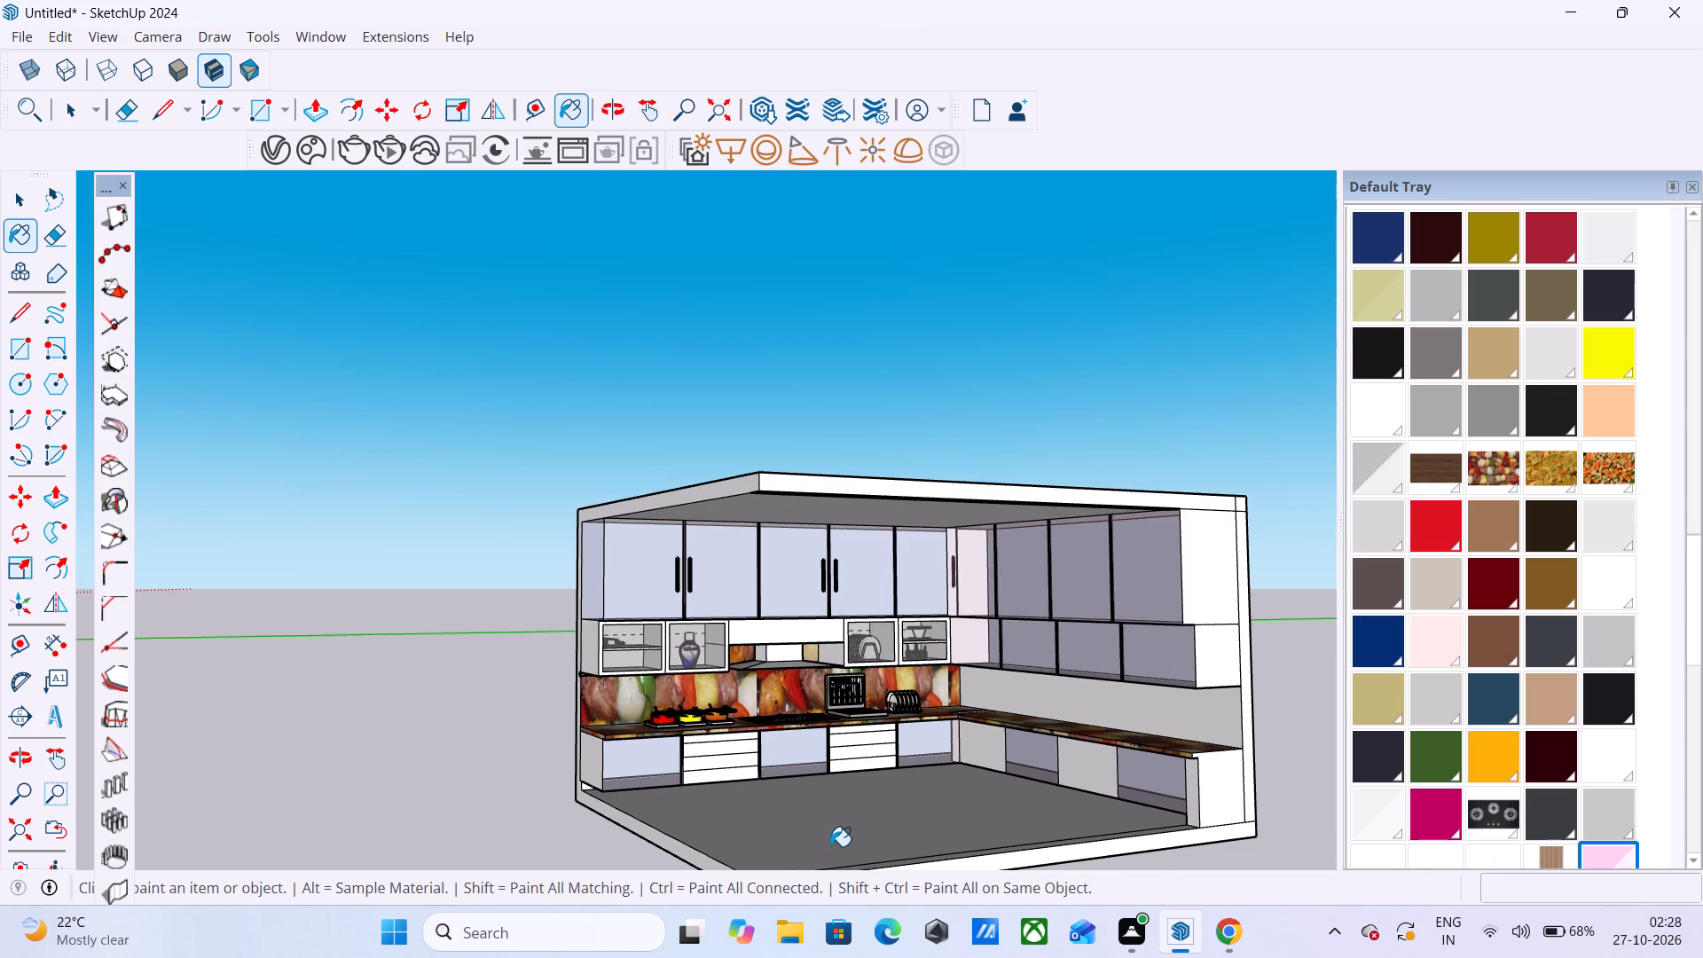
{"action": "scroll", "coordinate": [830, 846], "scroll_direction": "up", "scroll_amount": 6}
{"action": "scroll", "coordinate": [837, 821], "scroll_direction": "down", "scroll_amount": 3}
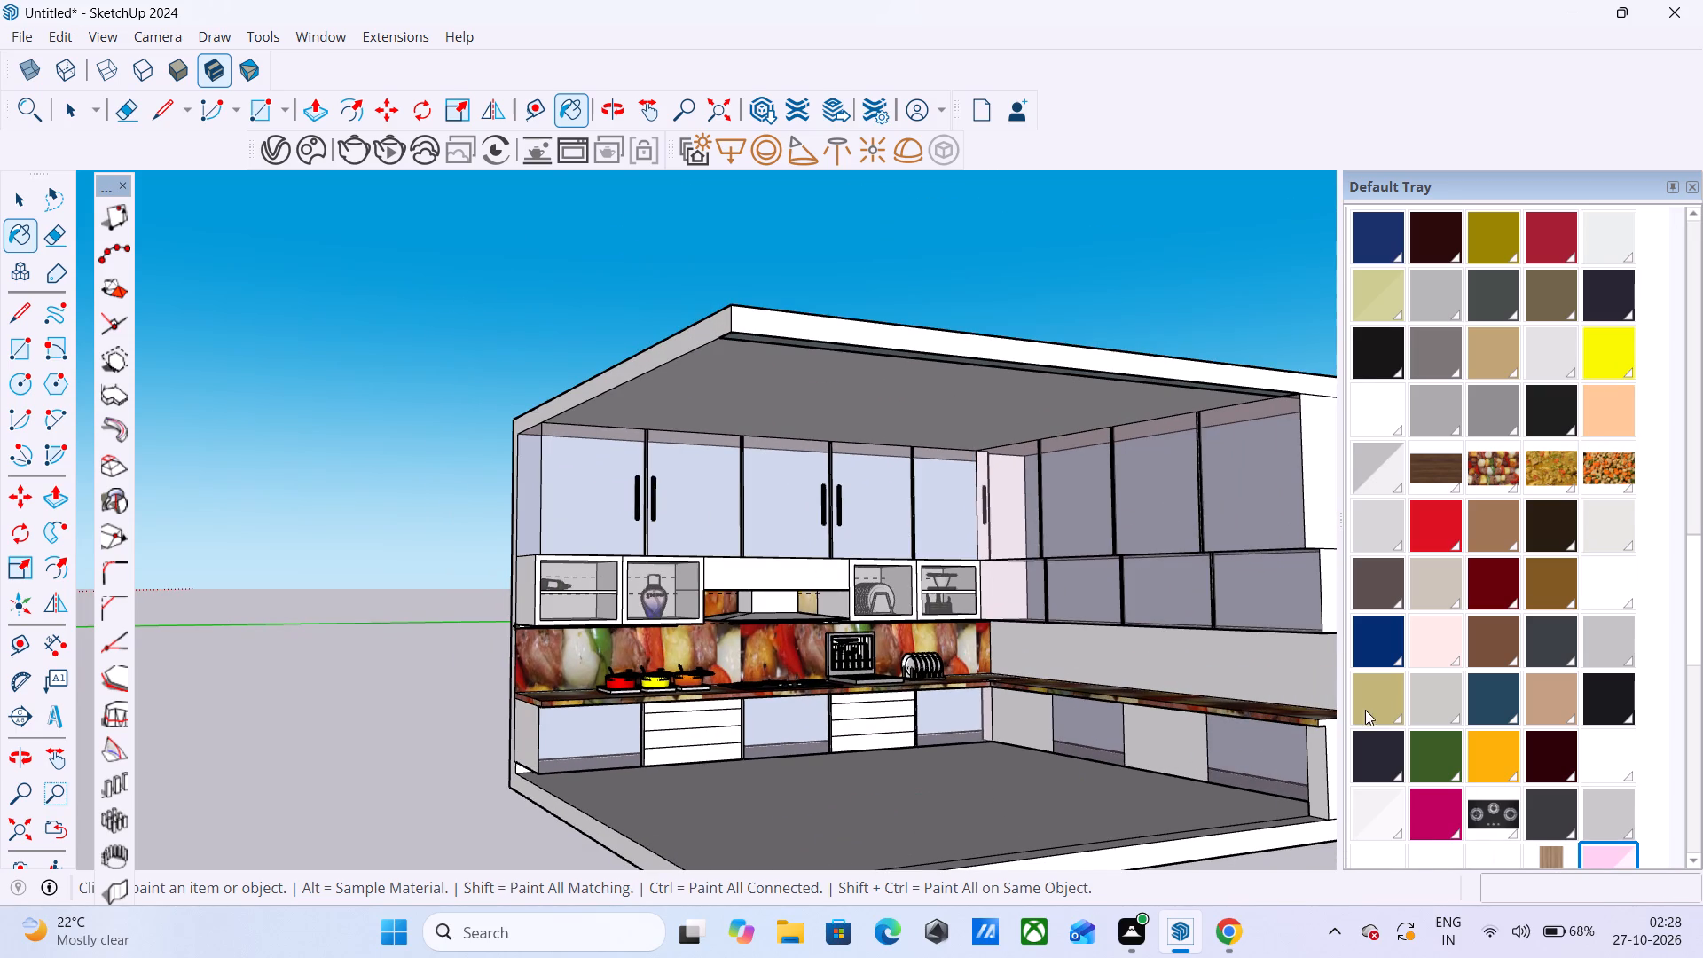
{"action": "scroll", "coordinate": [1341, 698], "scroll_direction": "up", "scroll_amount": 1}
{"action": "scroll", "coordinate": [1244, 706], "scroll_direction": "up", "scroll_amount": 3}
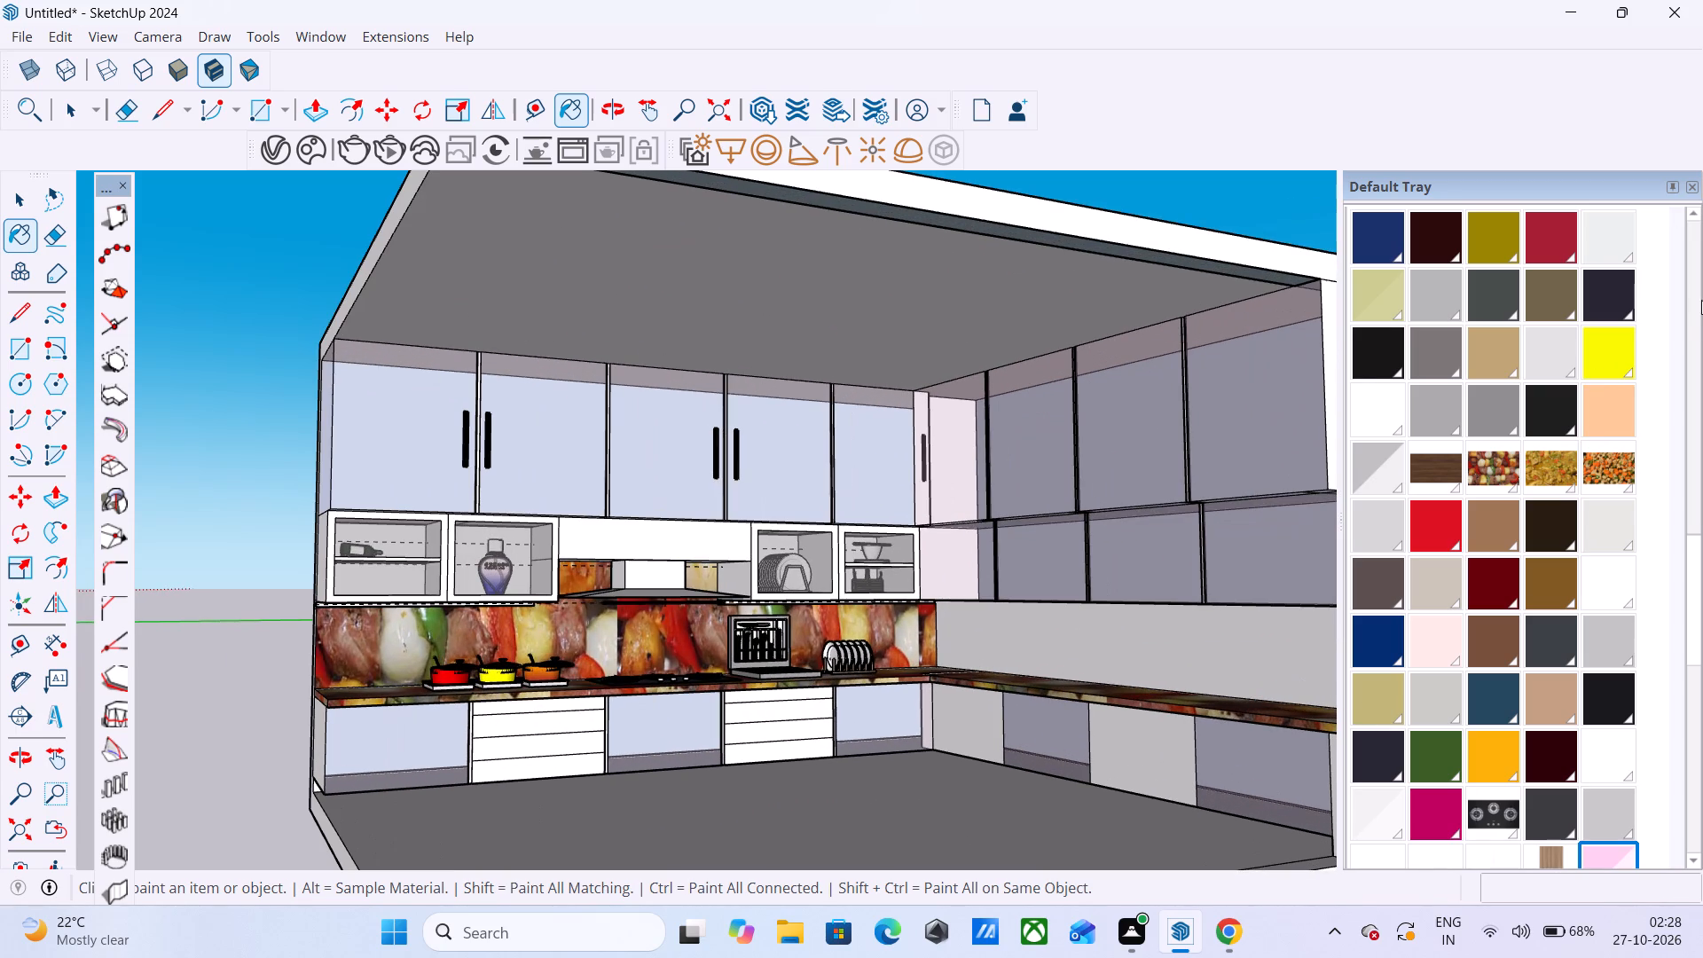
Set the opacity of the translucent pink cabinet material to 36.
{"action": "left_click", "coordinate": [1699, 210]}
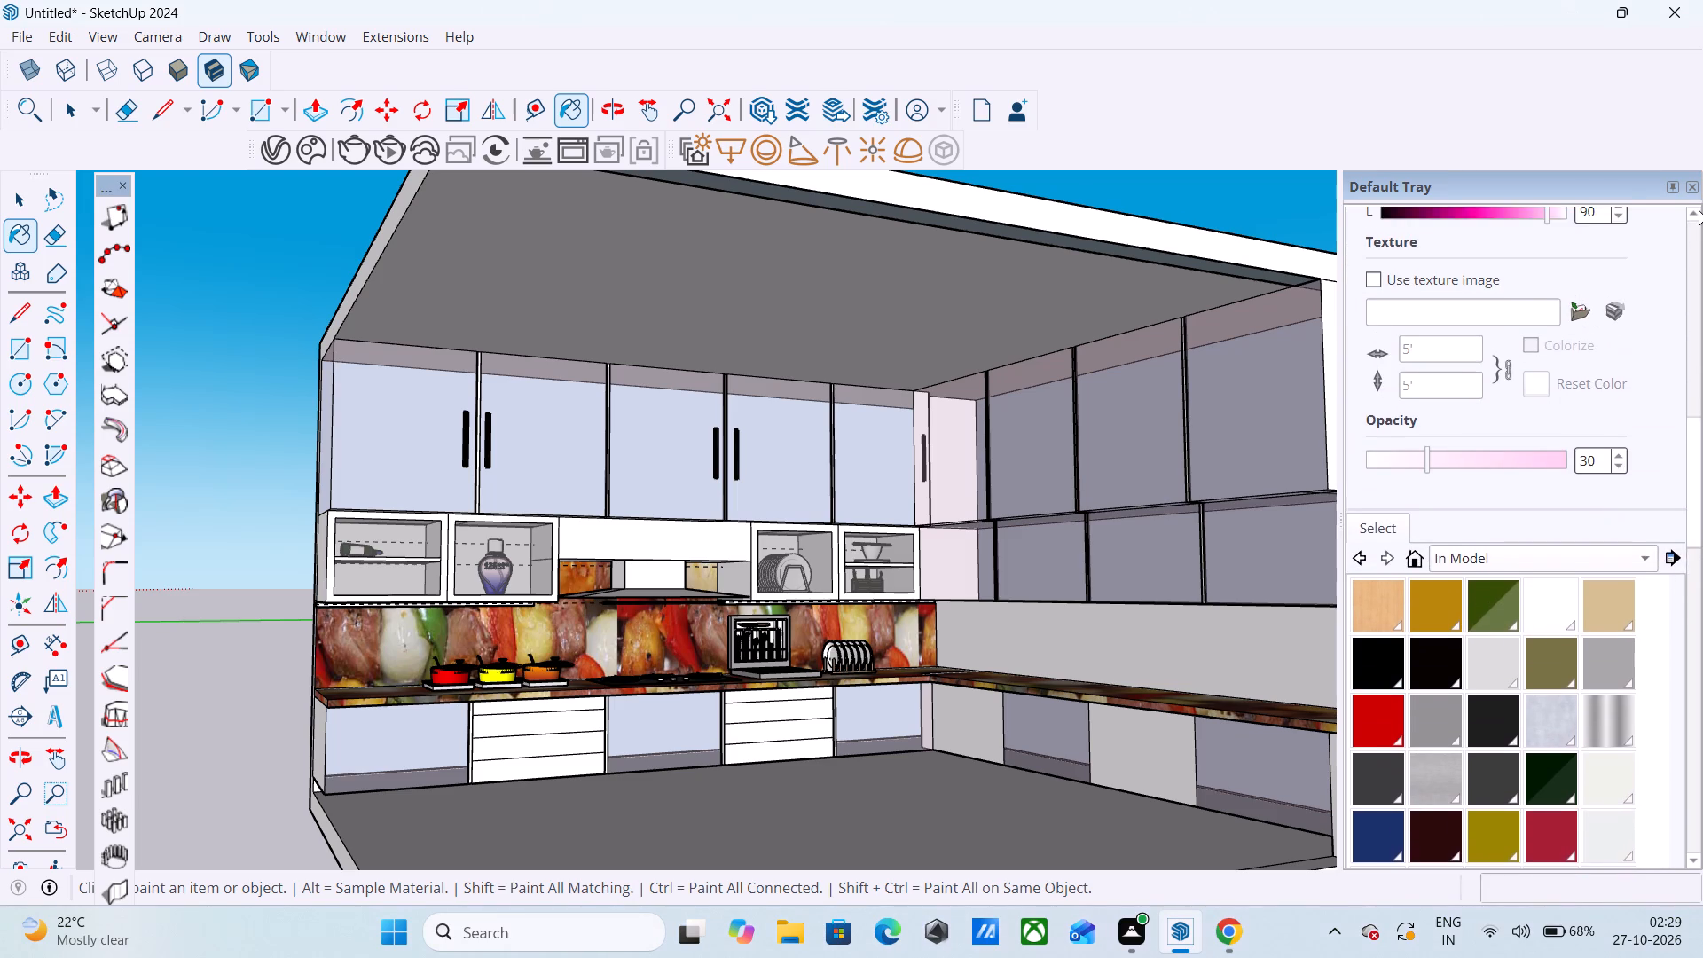
{"action": "left_click", "coordinate": [1699, 210]}
{"action": "left_click", "coordinate": [1699, 210]}
{"action": "triple_click", "coordinate": [1699, 210]}
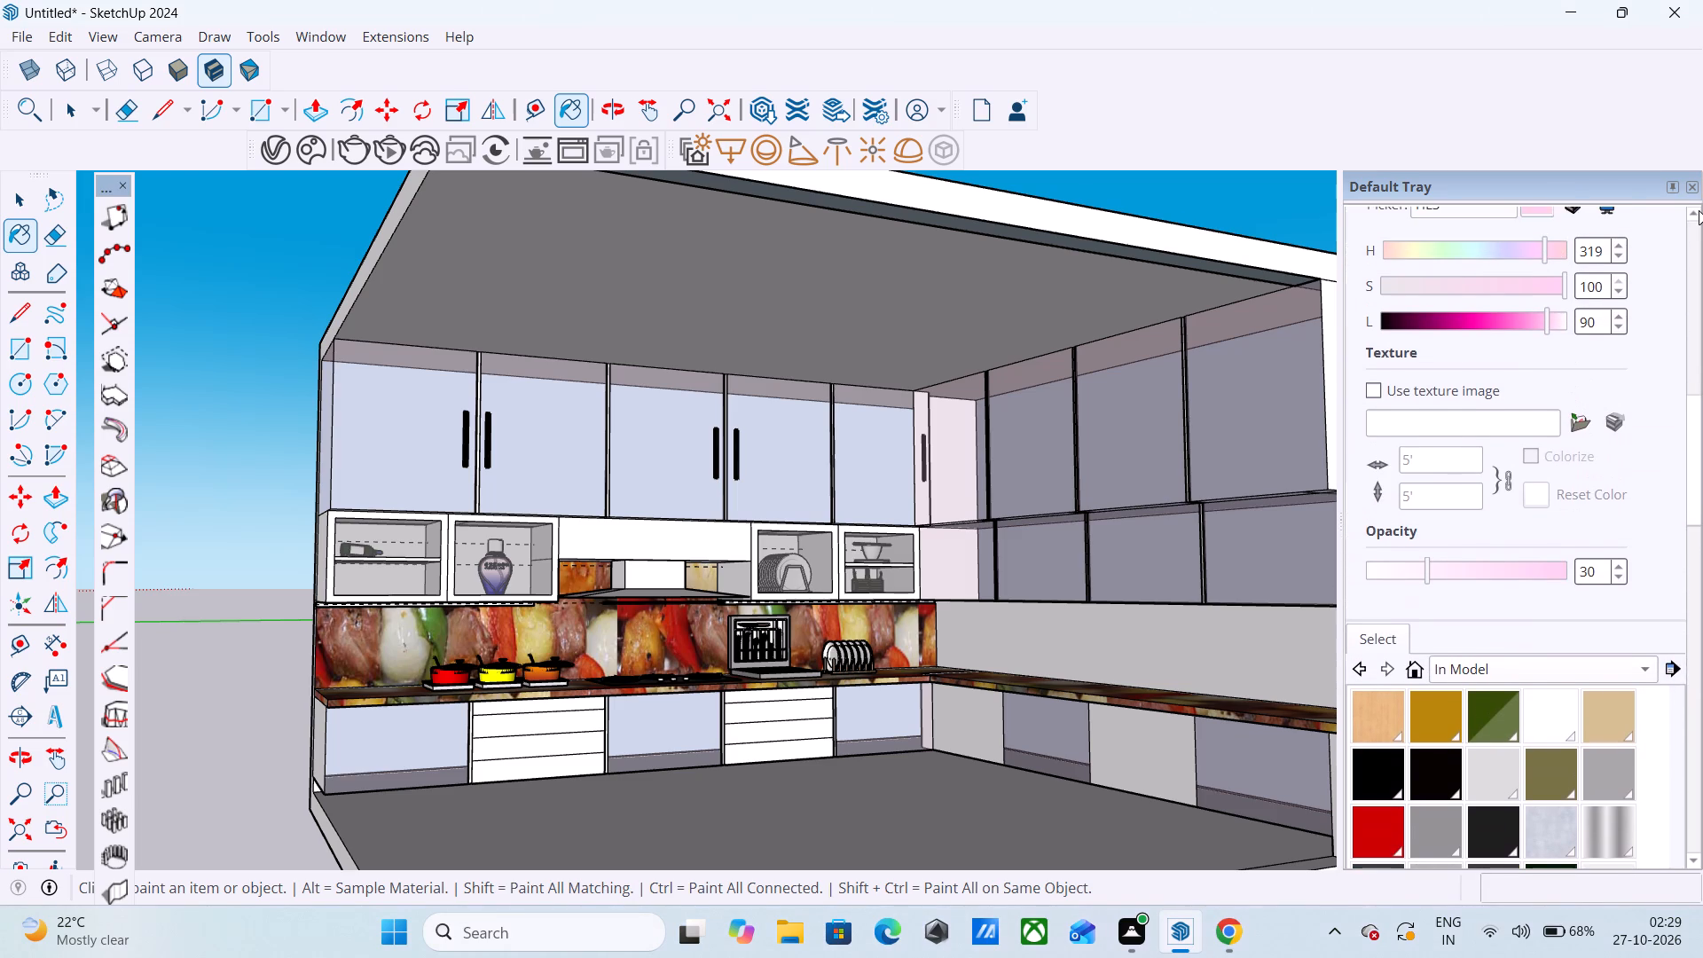
{"action": "double_click", "coordinate": [1699, 210]}
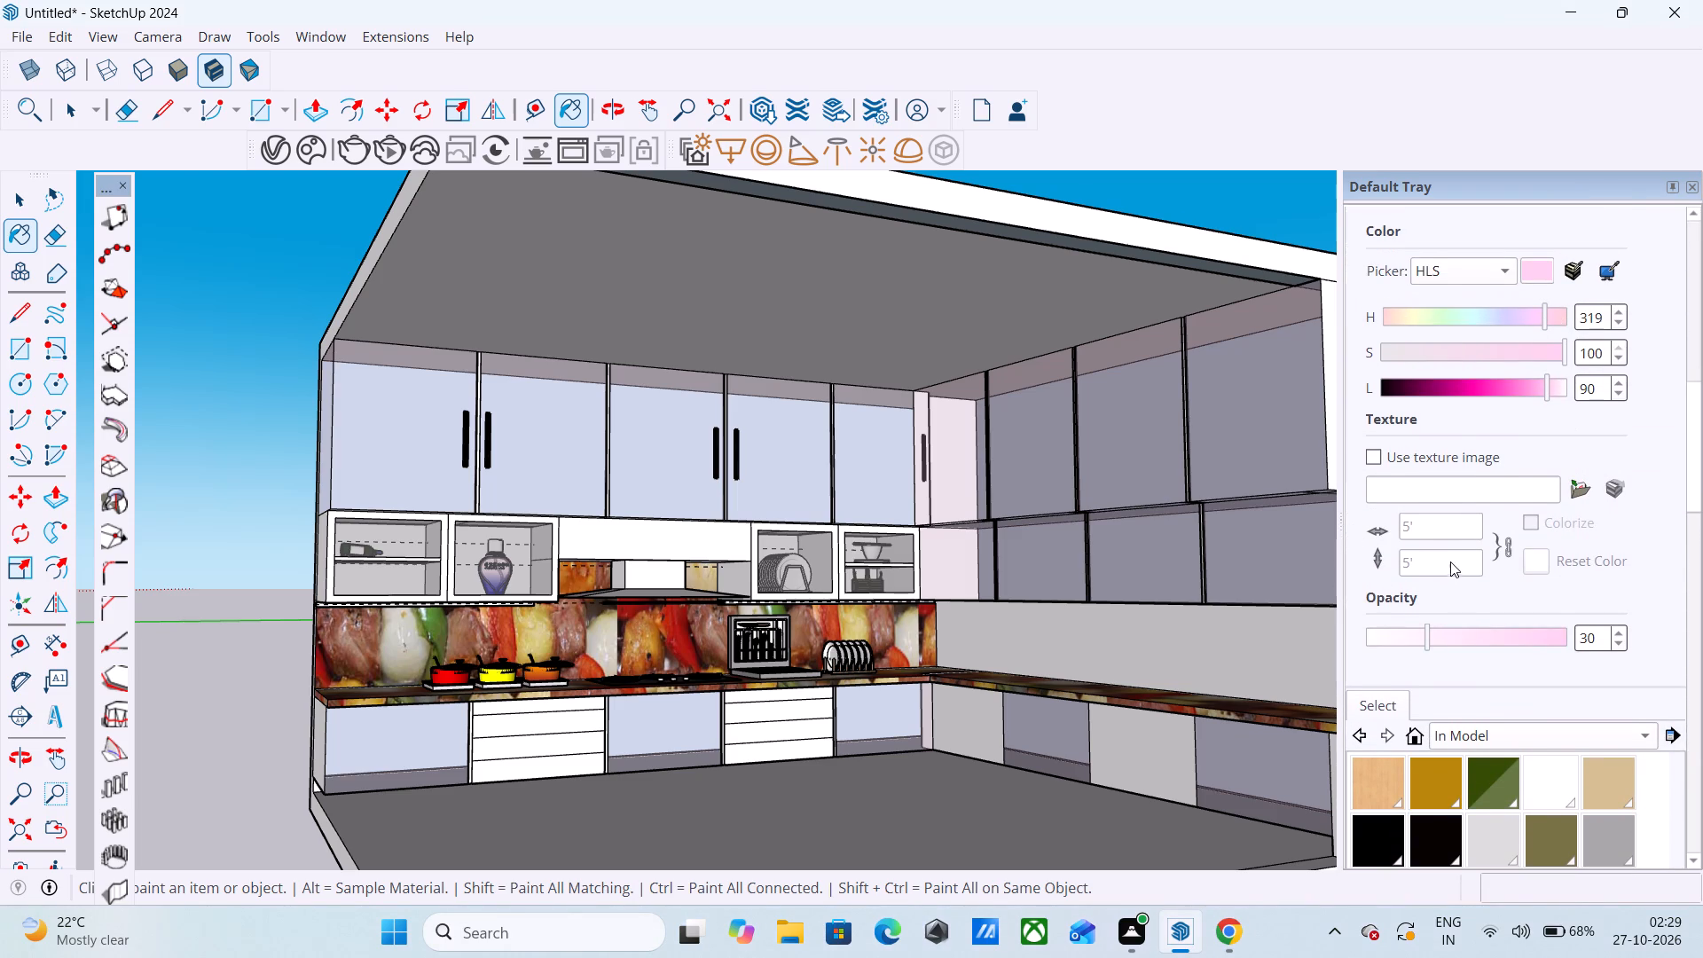
{"action": "left_click", "coordinate": [1448, 563]}
{"action": "left_click", "coordinate": [1448, 563]}
{"action": "double_click", "coordinate": [1446, 563]}
{"action": "left_click", "coordinate": [1391, 560]}
{"action": "left_click", "coordinate": [1422, 491]}
{"action": "triple_click", "coordinate": [1430, 533]}
{"action": "triple_click", "coordinate": [1430, 561]}
{"action": "left_click", "coordinate": [1430, 561]}
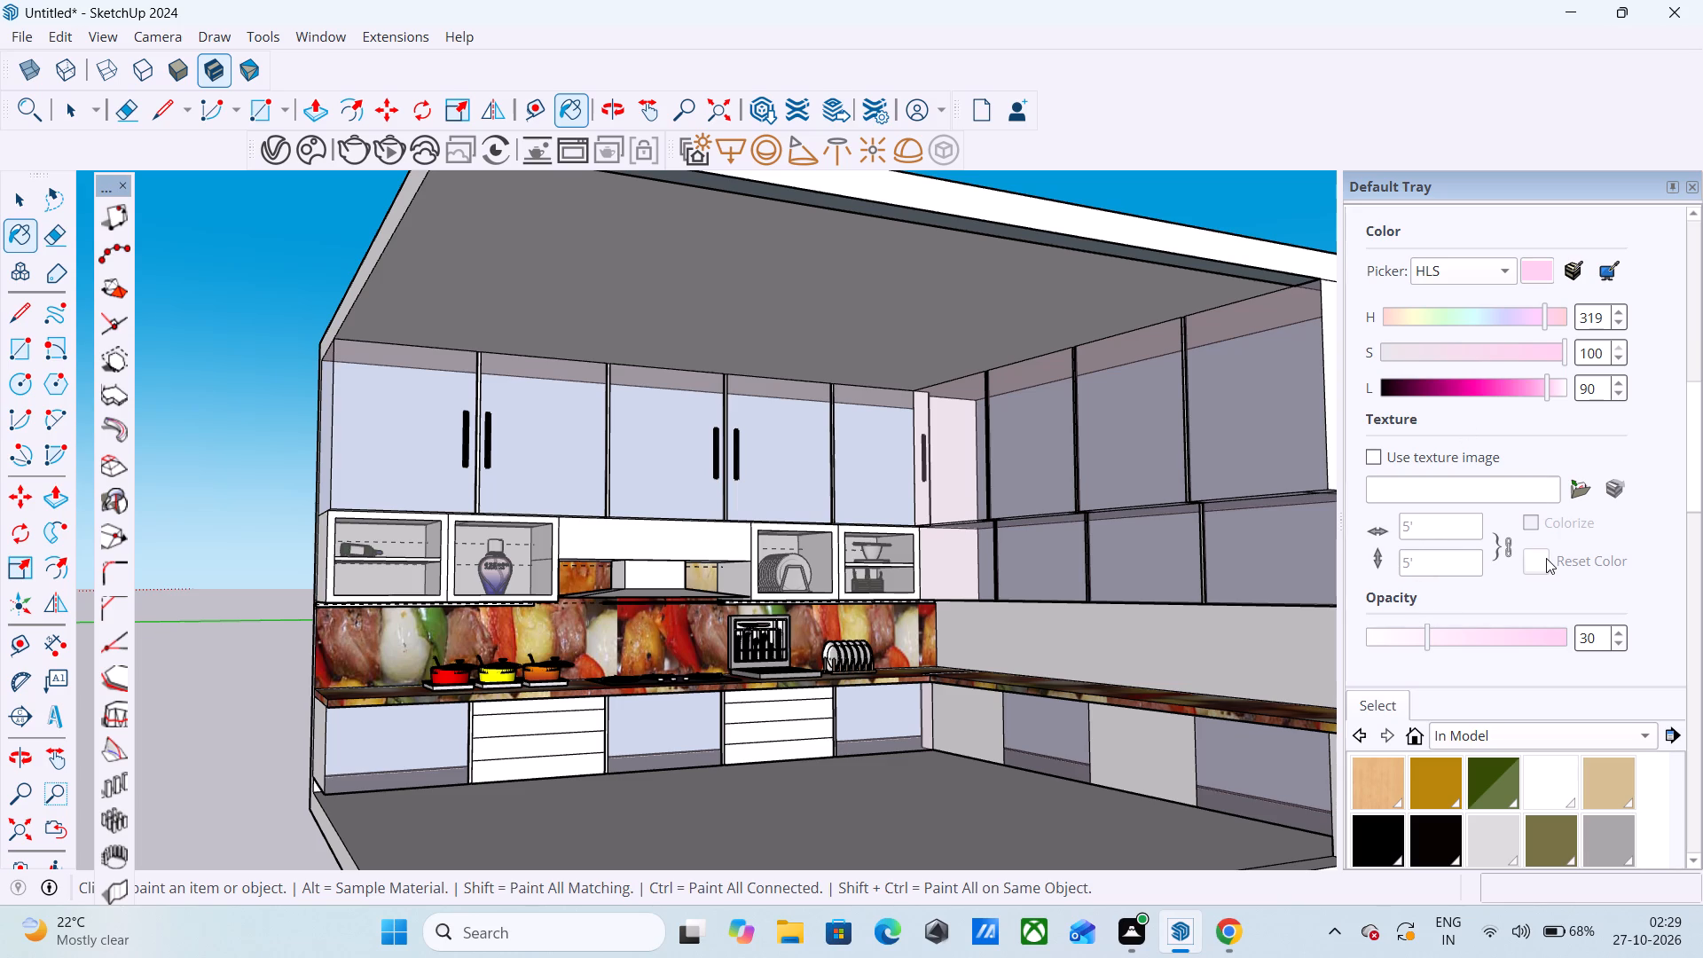
{"action": "left_click", "coordinate": [1546, 558]}
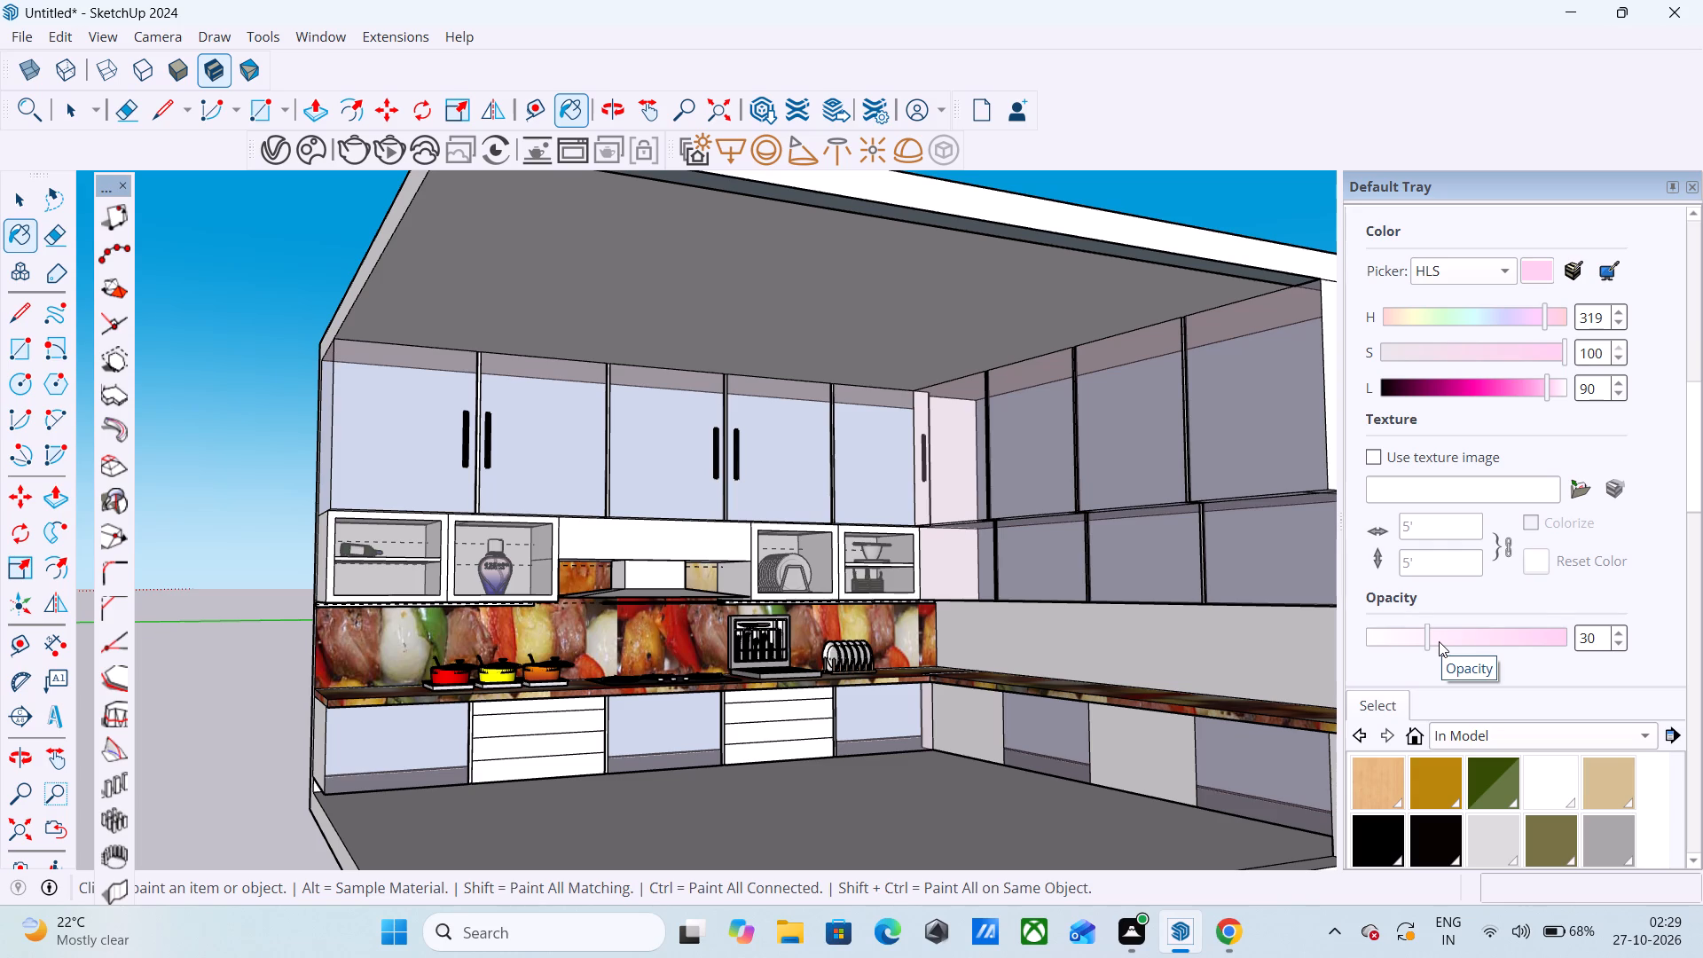
{"action": "left_click", "coordinate": [1439, 641]}
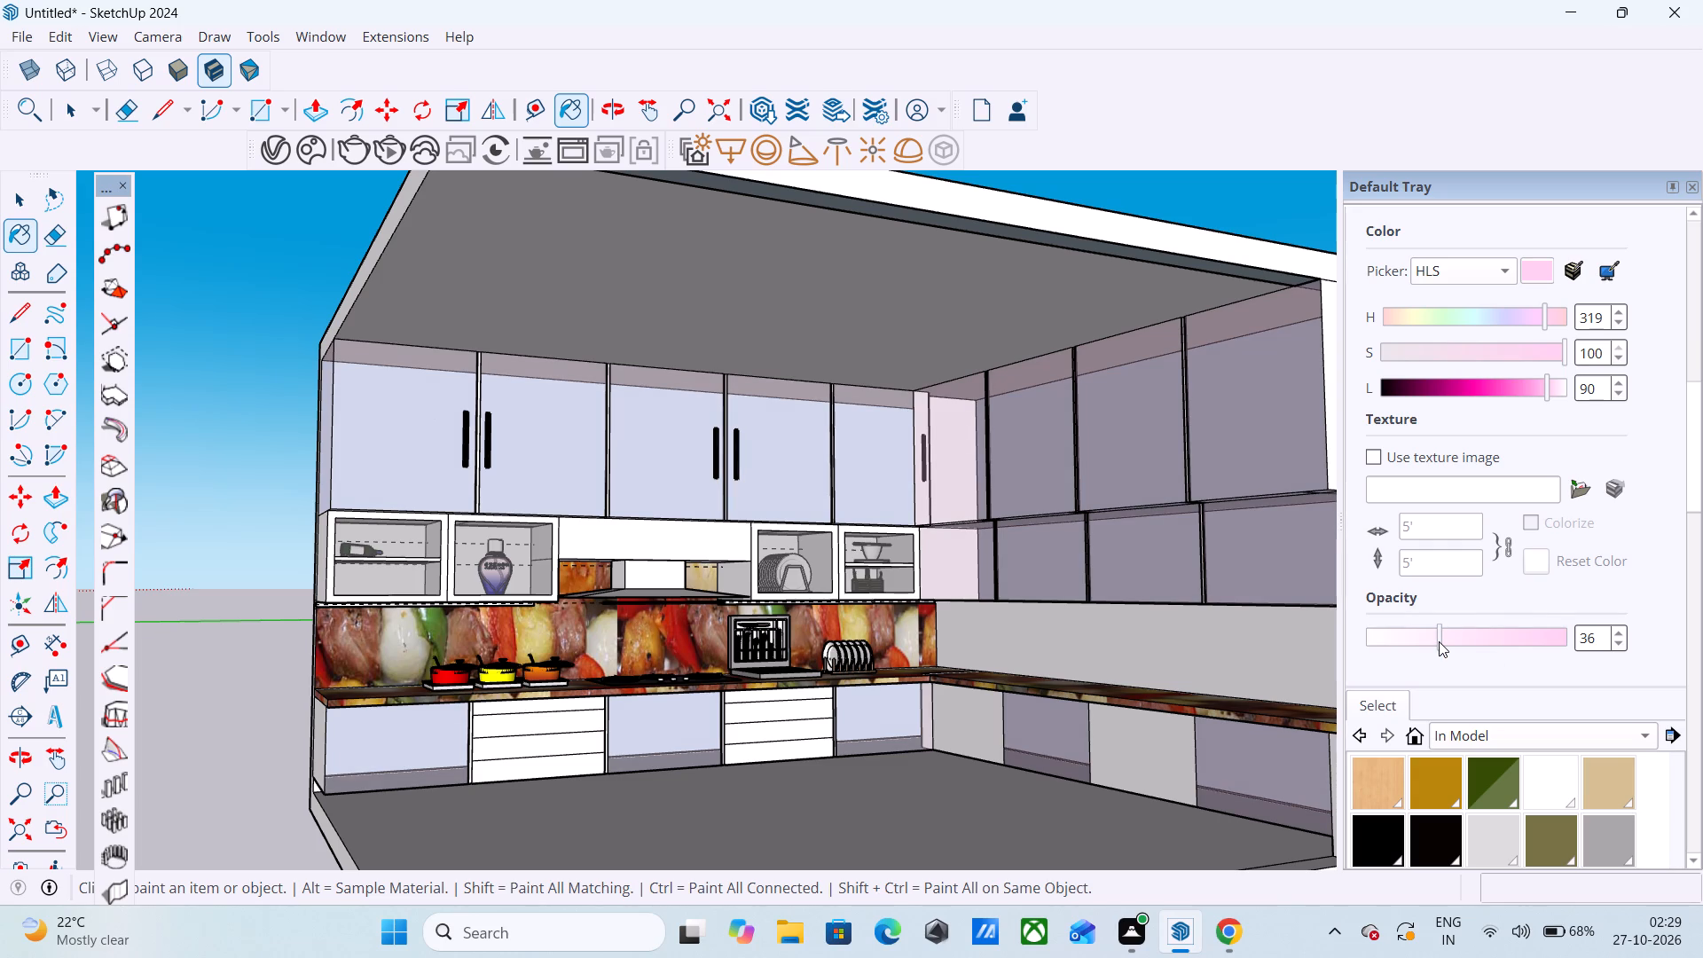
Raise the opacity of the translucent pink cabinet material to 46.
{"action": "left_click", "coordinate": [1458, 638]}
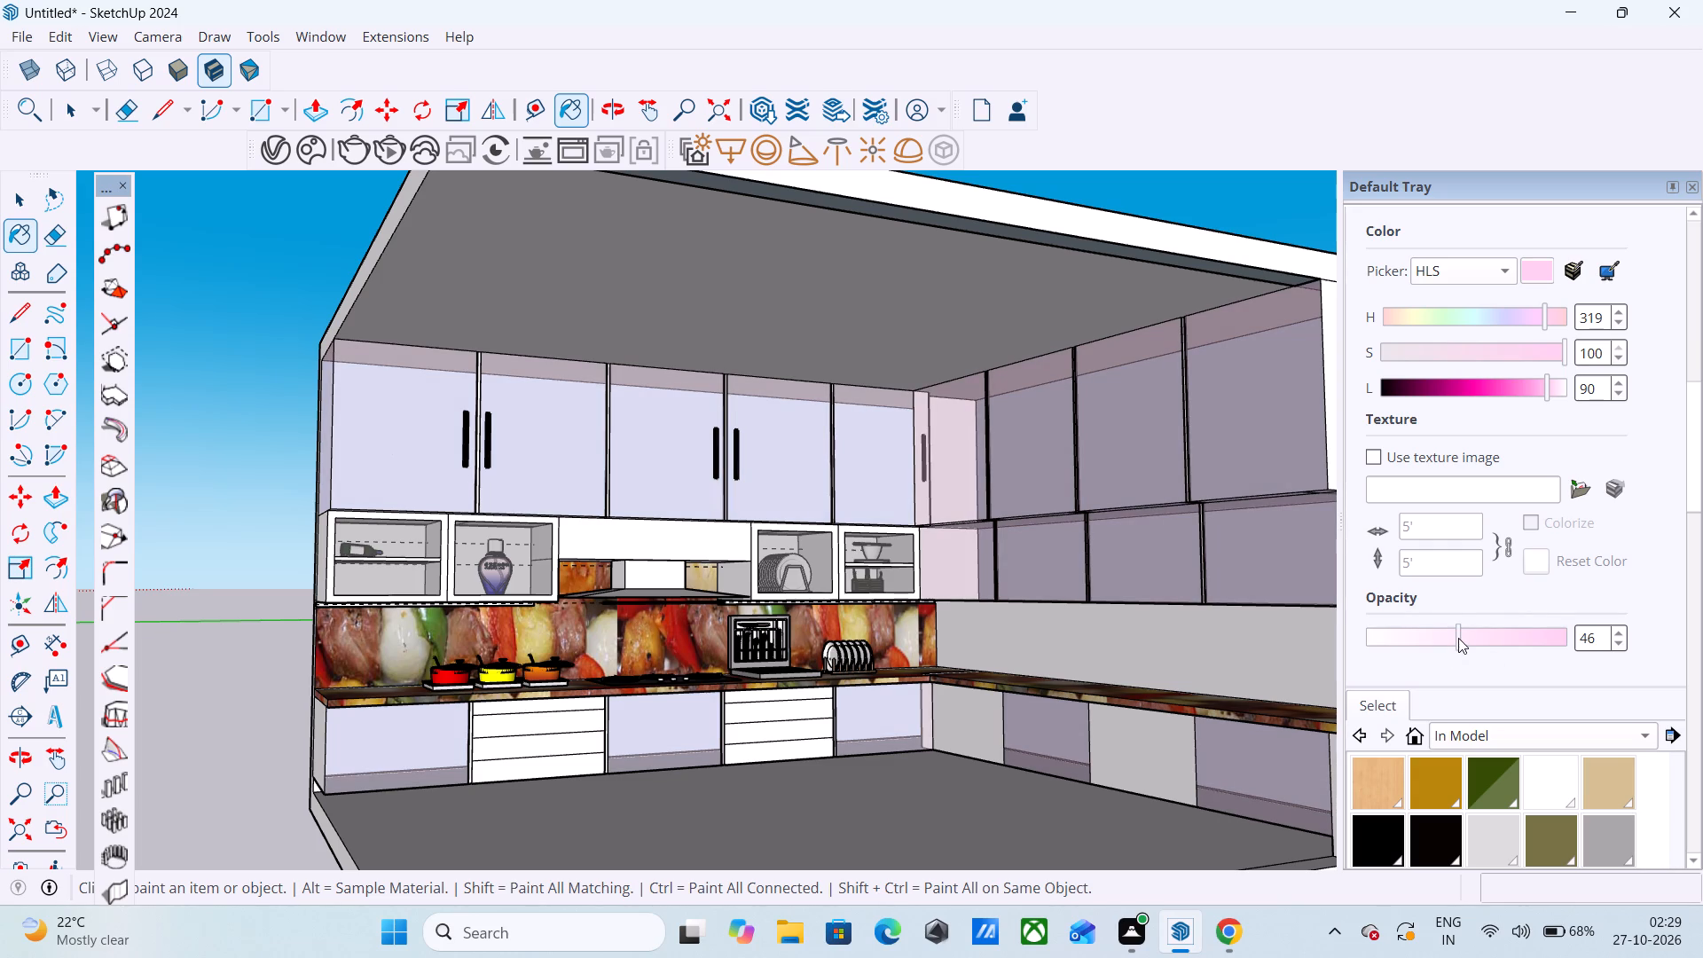
Render the kitchen with V-Ray to check the pink cabinet fronts at the higher opacity, and close the render window.
{"action": "left_click", "coordinate": [359, 146]}
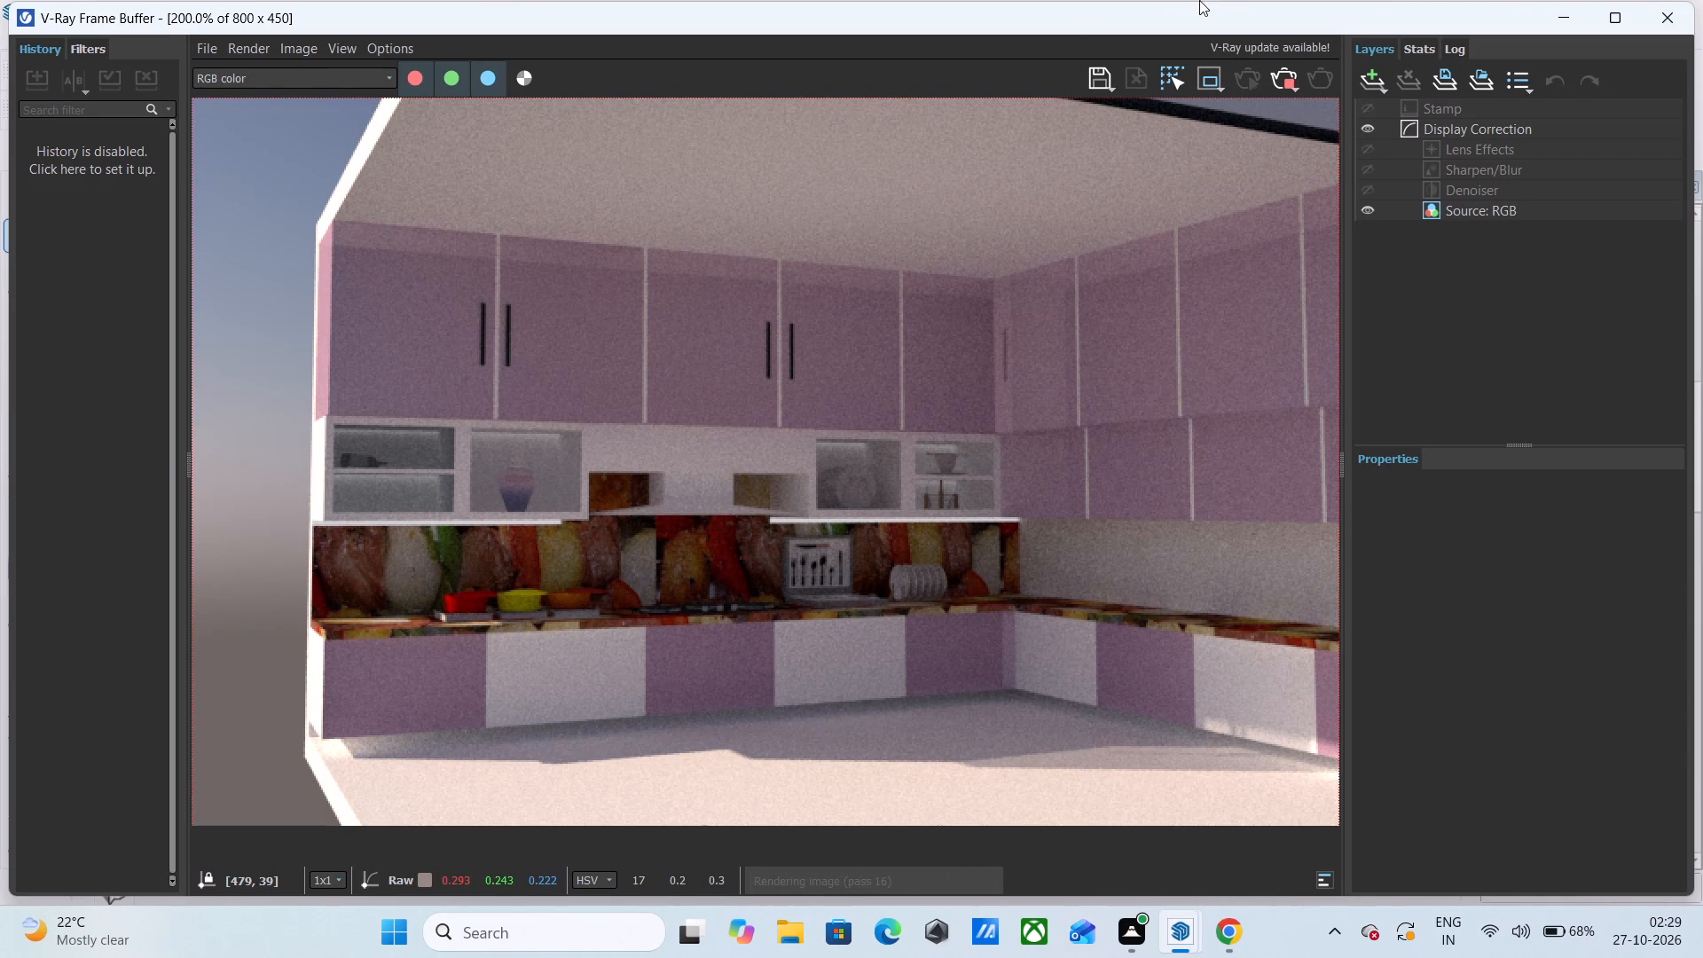
{"action": "left_click", "coordinate": [1660, 7]}
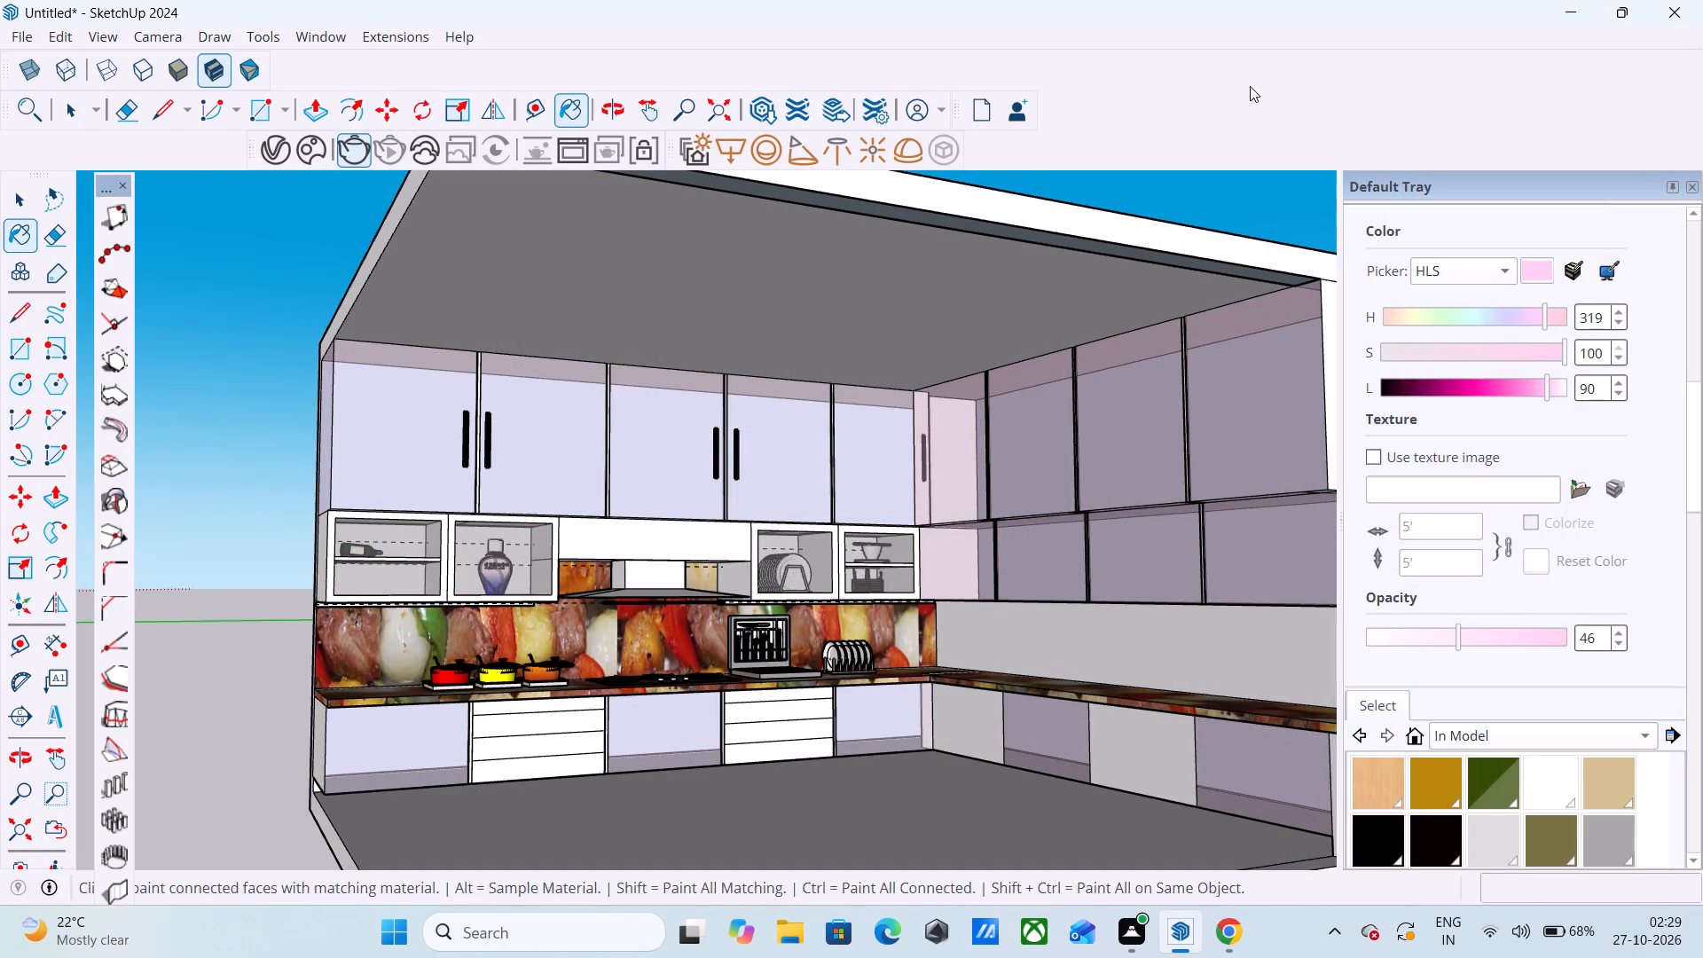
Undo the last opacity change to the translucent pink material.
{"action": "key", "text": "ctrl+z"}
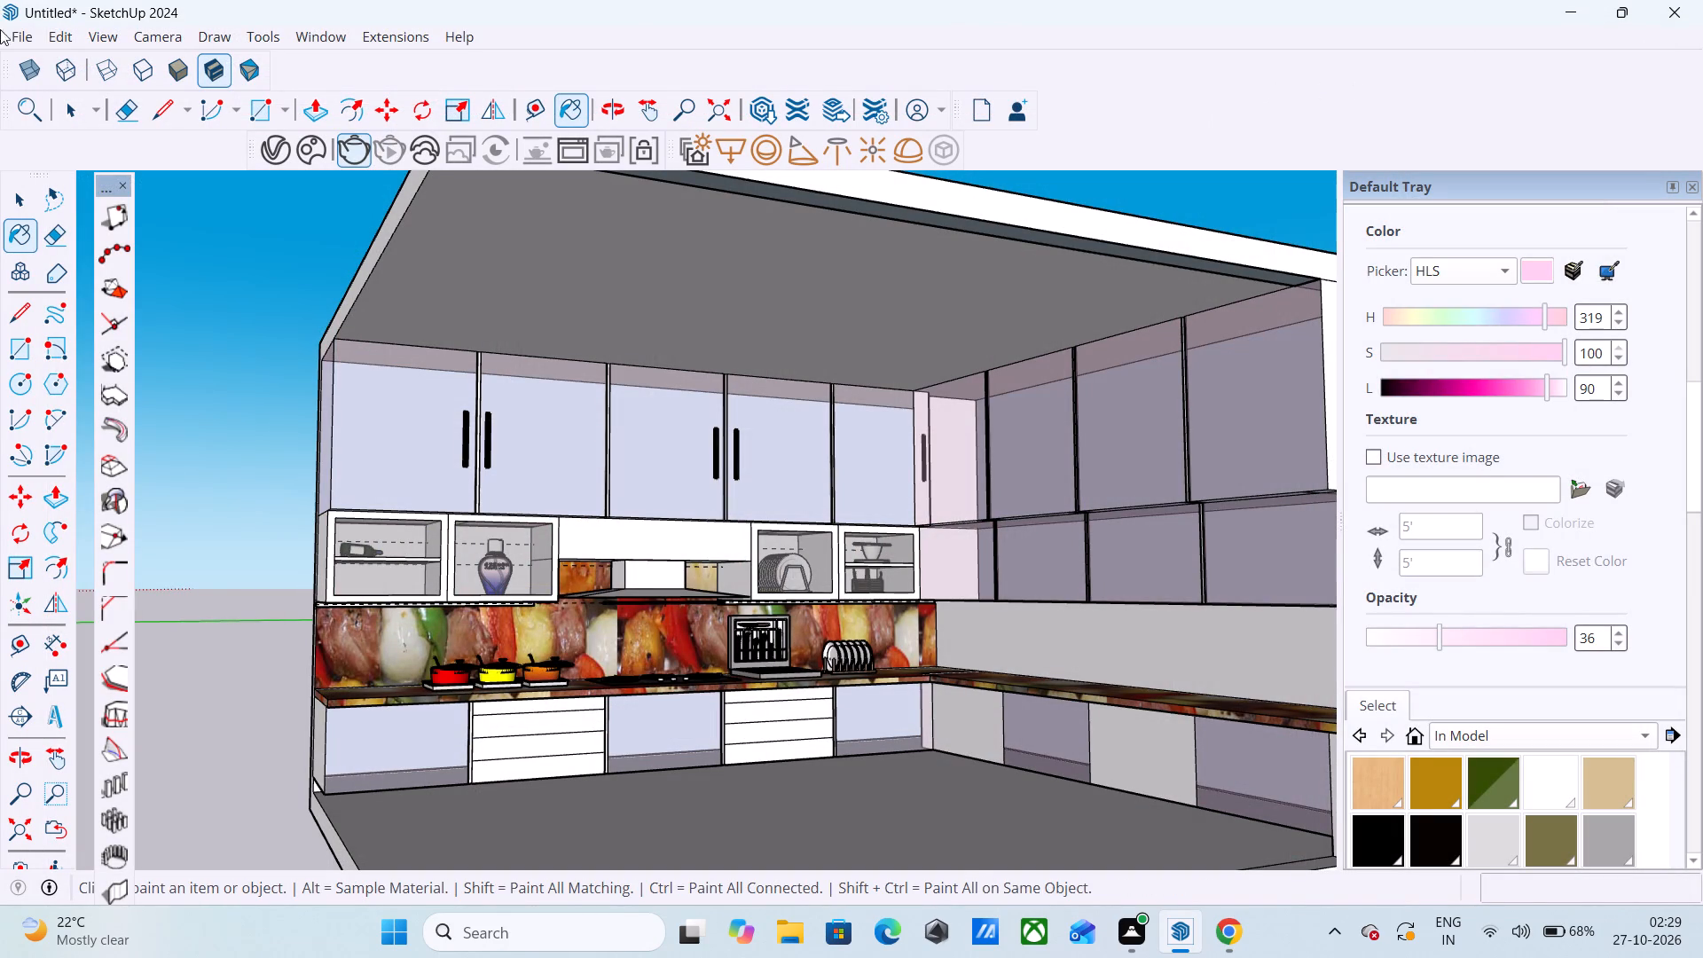
Render the kitchen with V-Ray again to check the pink cabinet fronts at 36 opacity, and close the render window.
{"action": "left_click", "coordinate": [341, 148]}
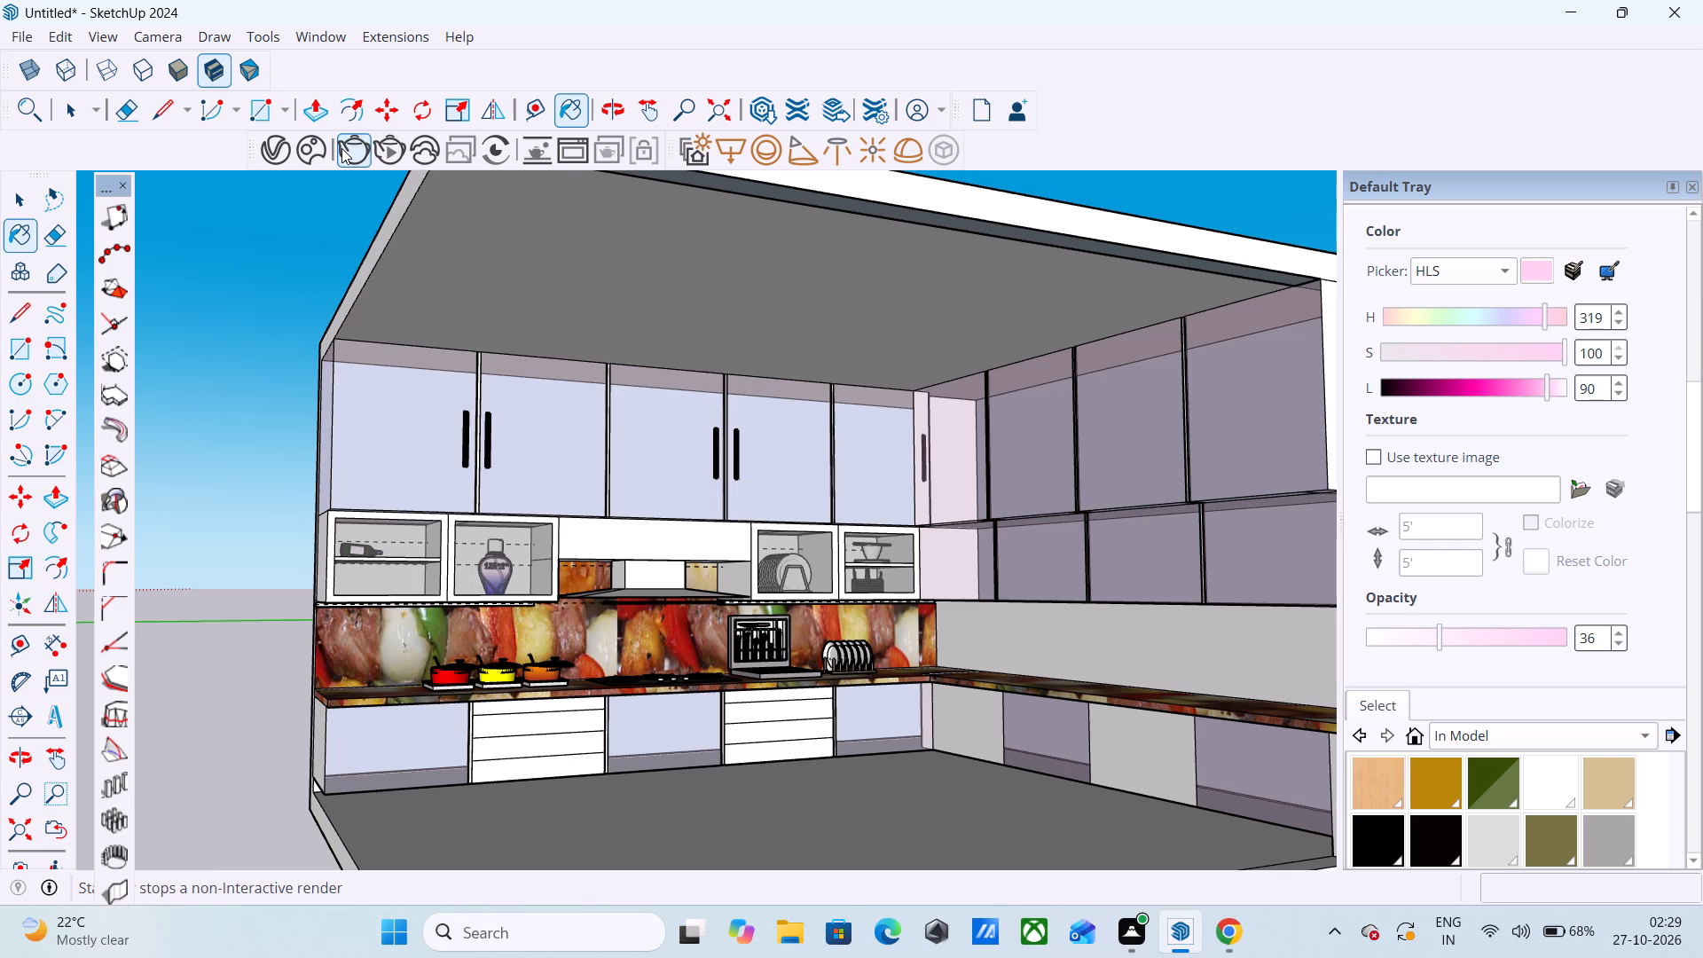
{"action": "left_click", "coordinate": [341, 148]}
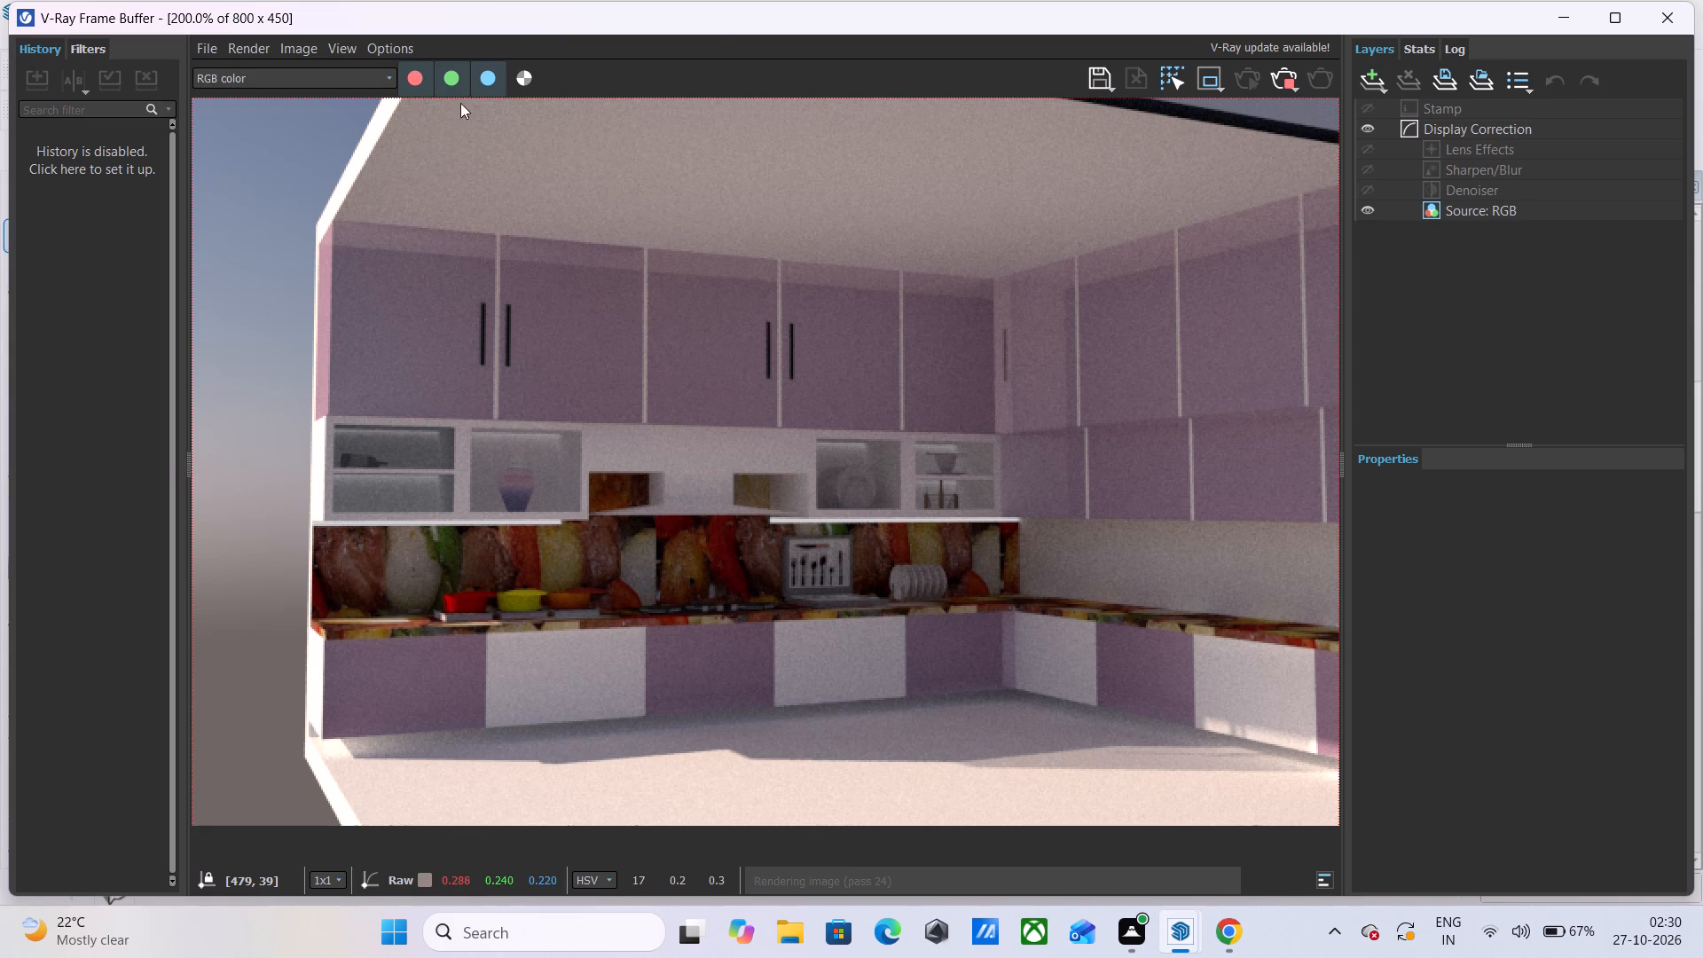
{"action": "left_click", "coordinate": [1677, 19]}
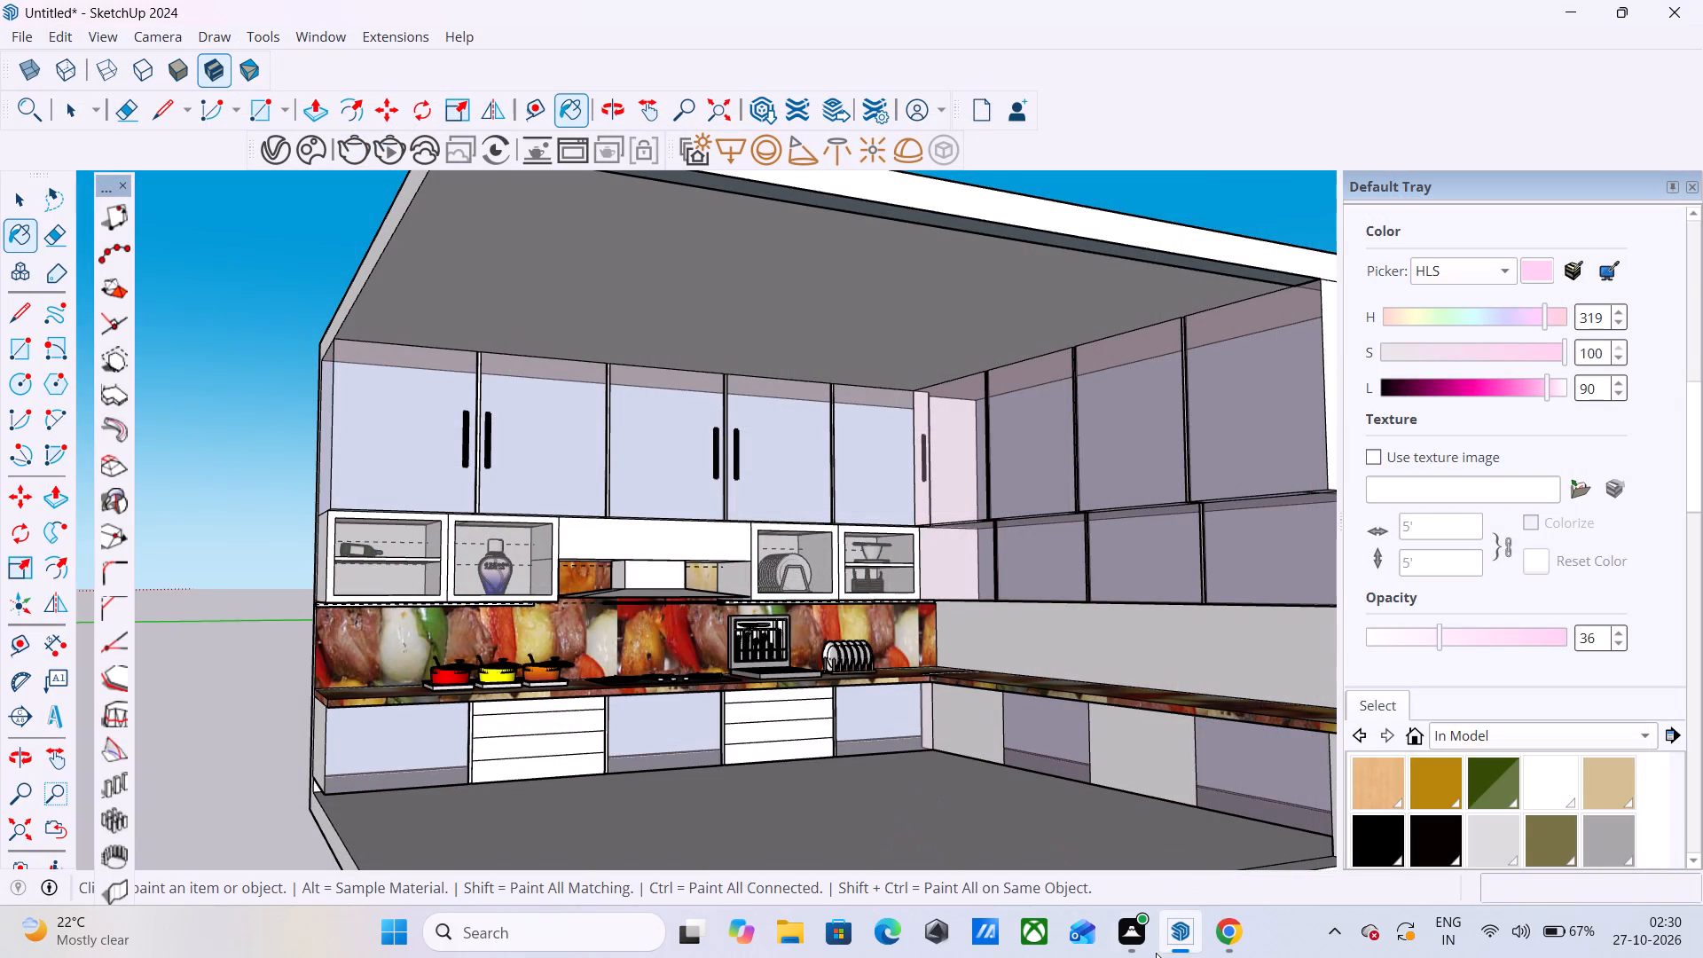
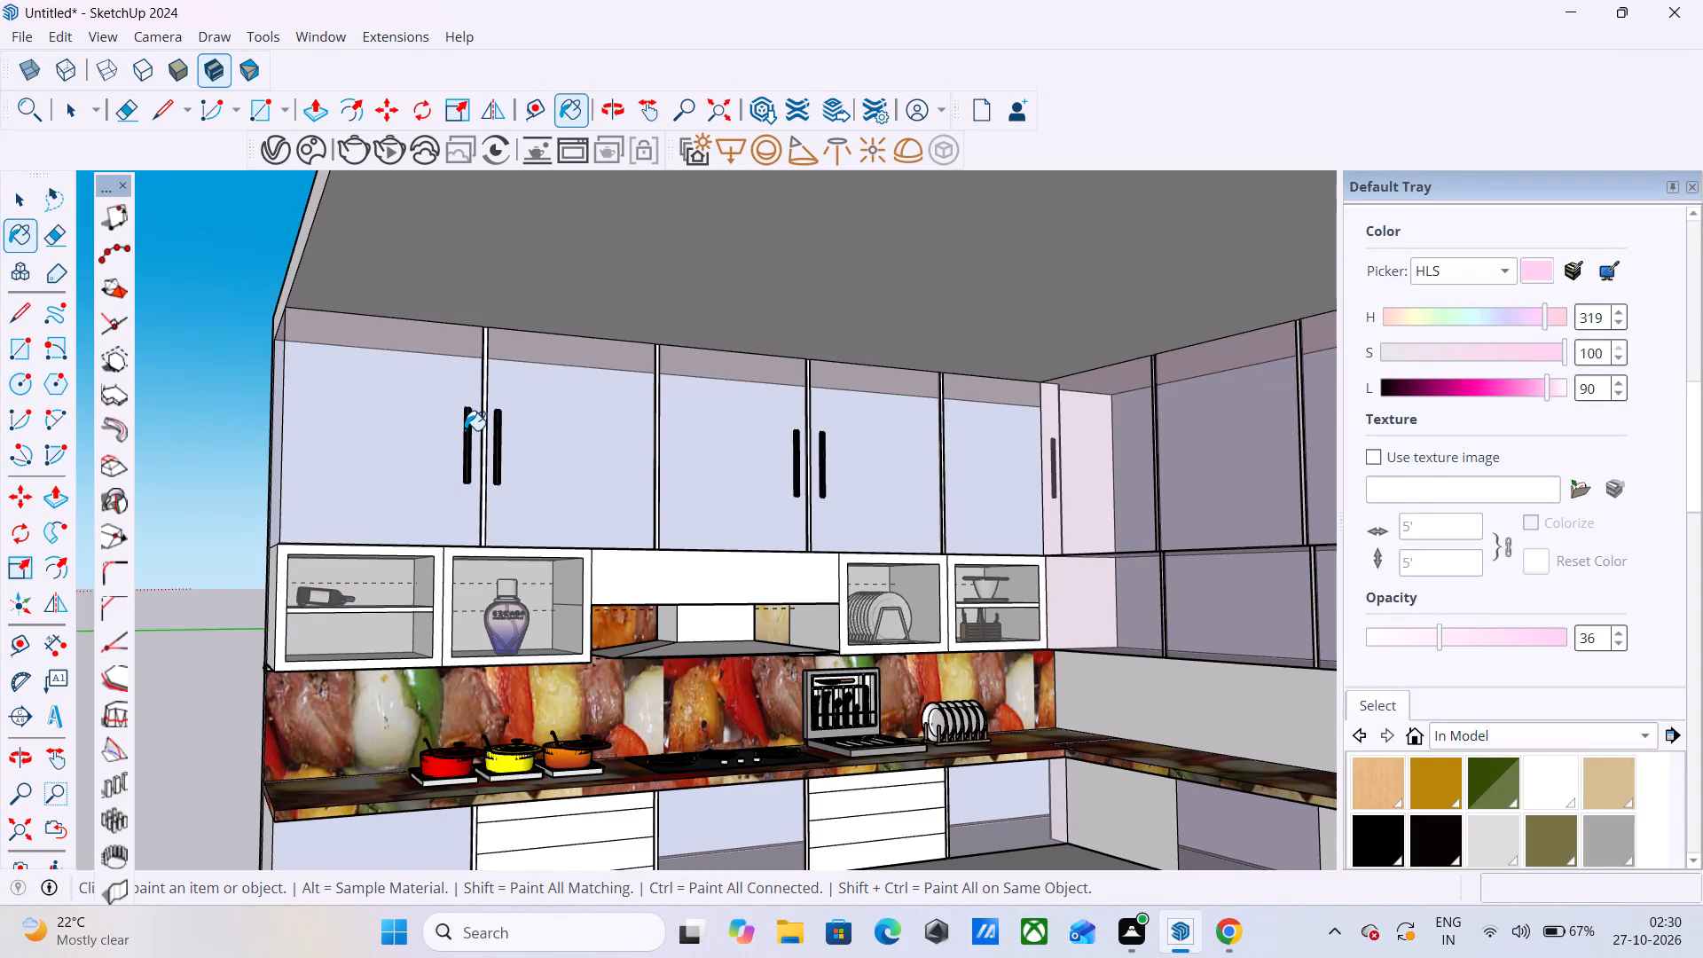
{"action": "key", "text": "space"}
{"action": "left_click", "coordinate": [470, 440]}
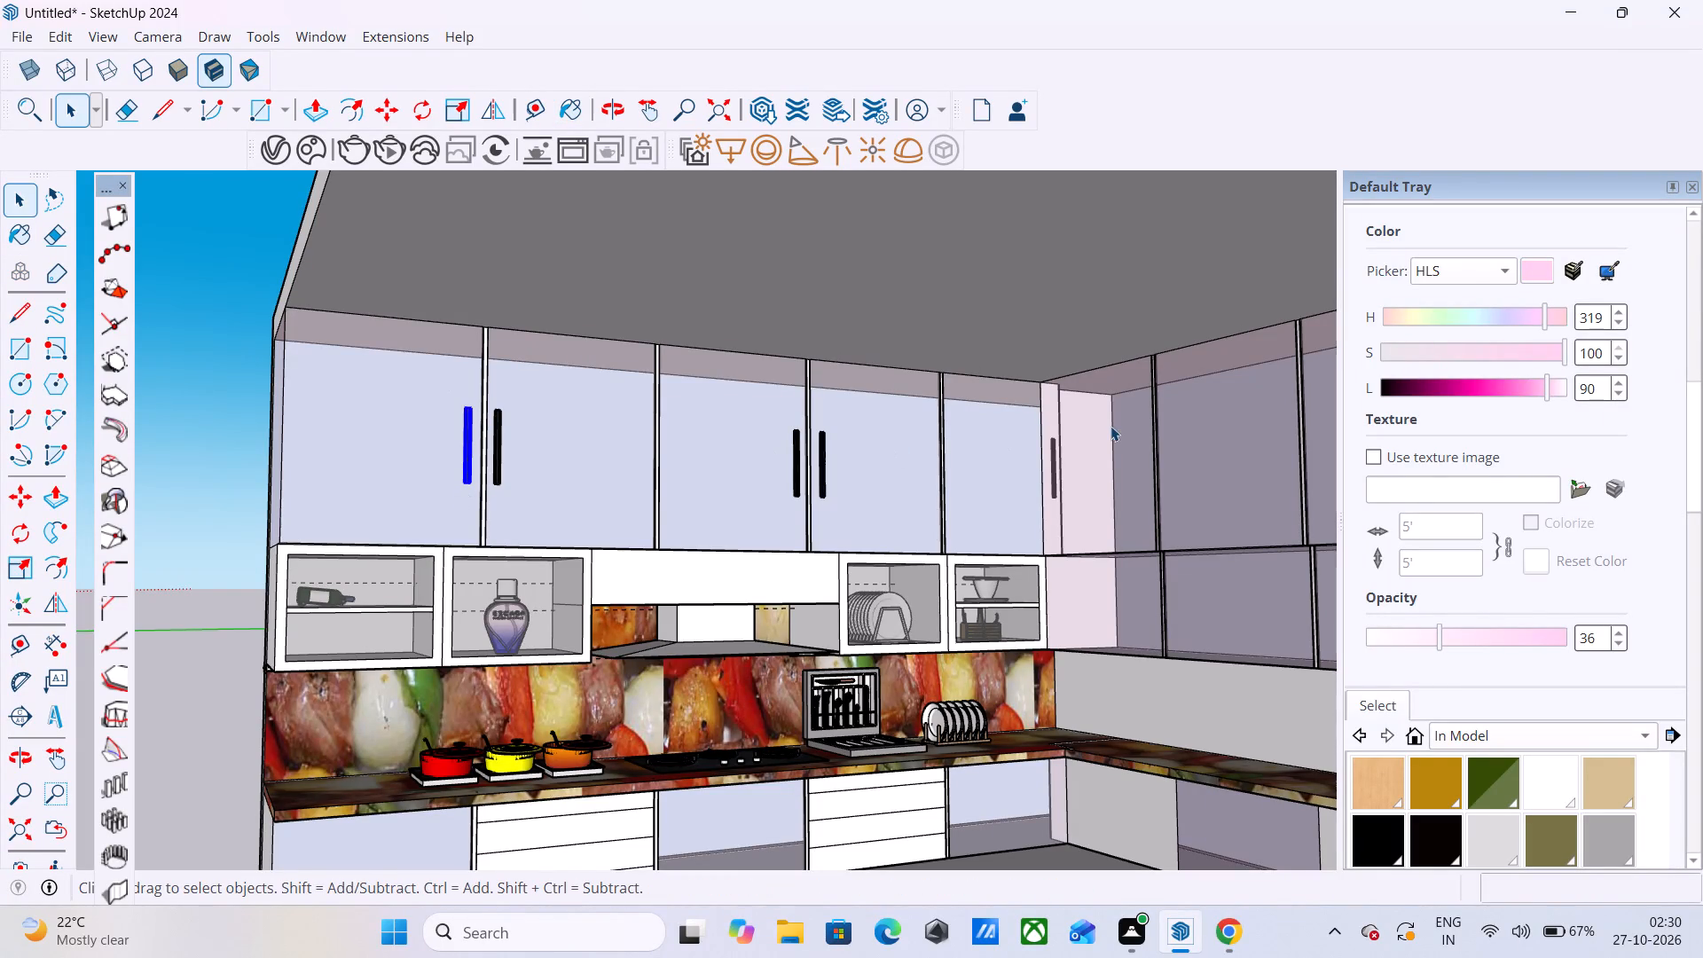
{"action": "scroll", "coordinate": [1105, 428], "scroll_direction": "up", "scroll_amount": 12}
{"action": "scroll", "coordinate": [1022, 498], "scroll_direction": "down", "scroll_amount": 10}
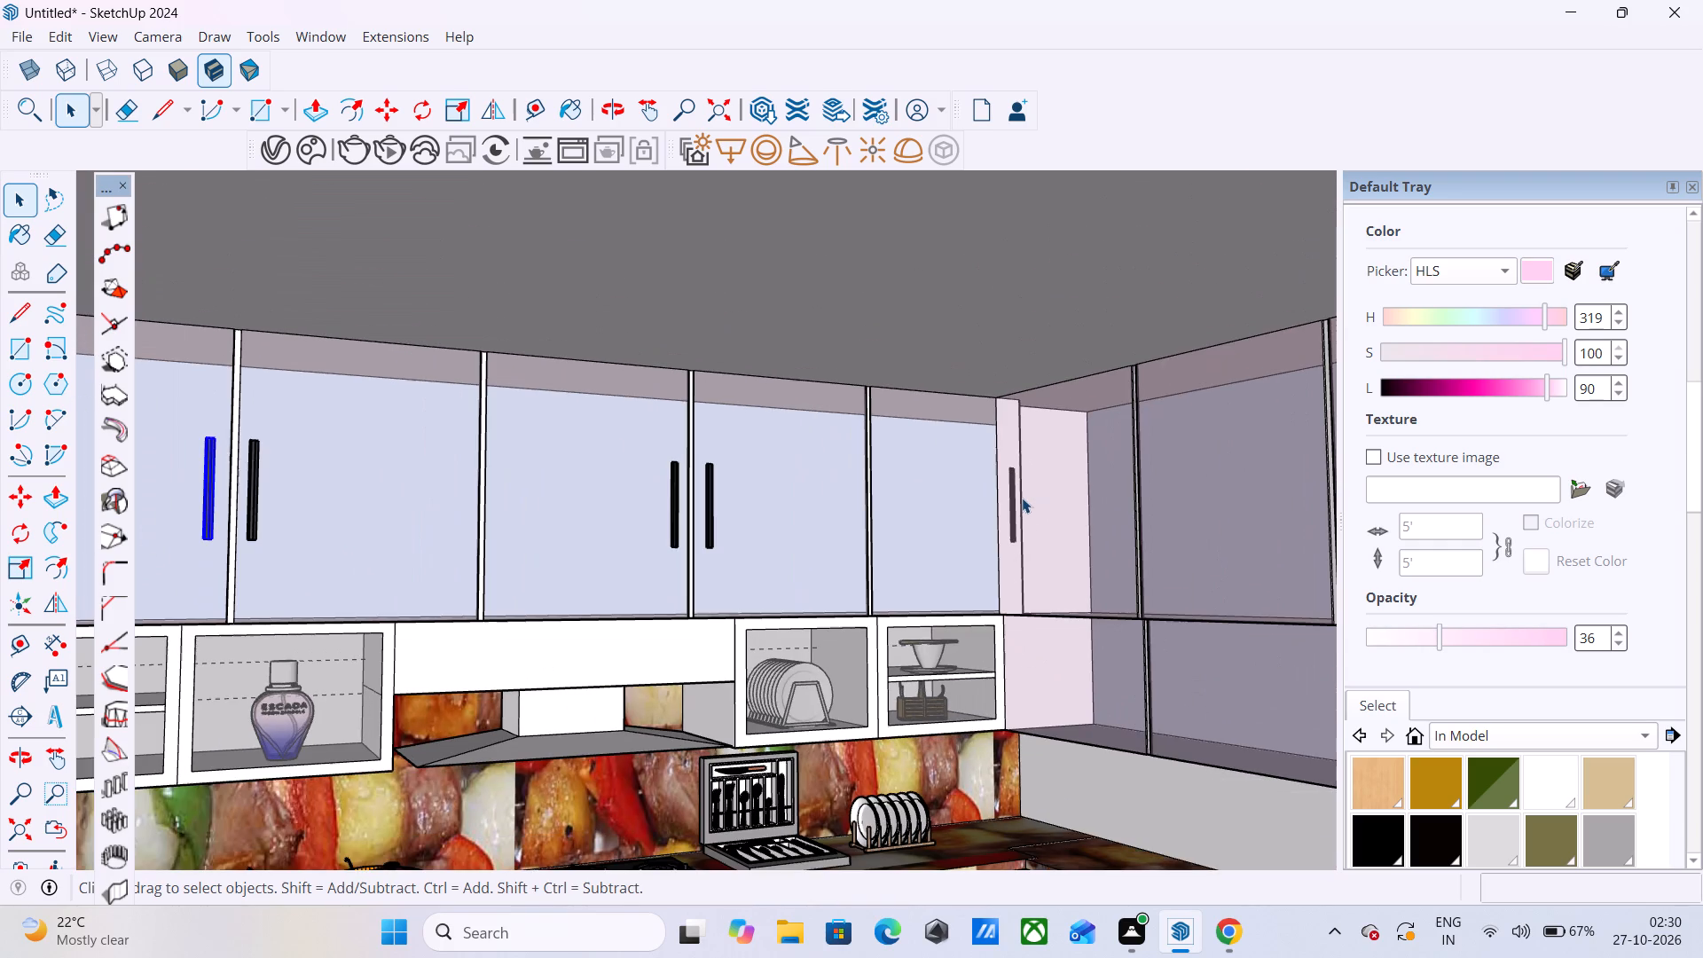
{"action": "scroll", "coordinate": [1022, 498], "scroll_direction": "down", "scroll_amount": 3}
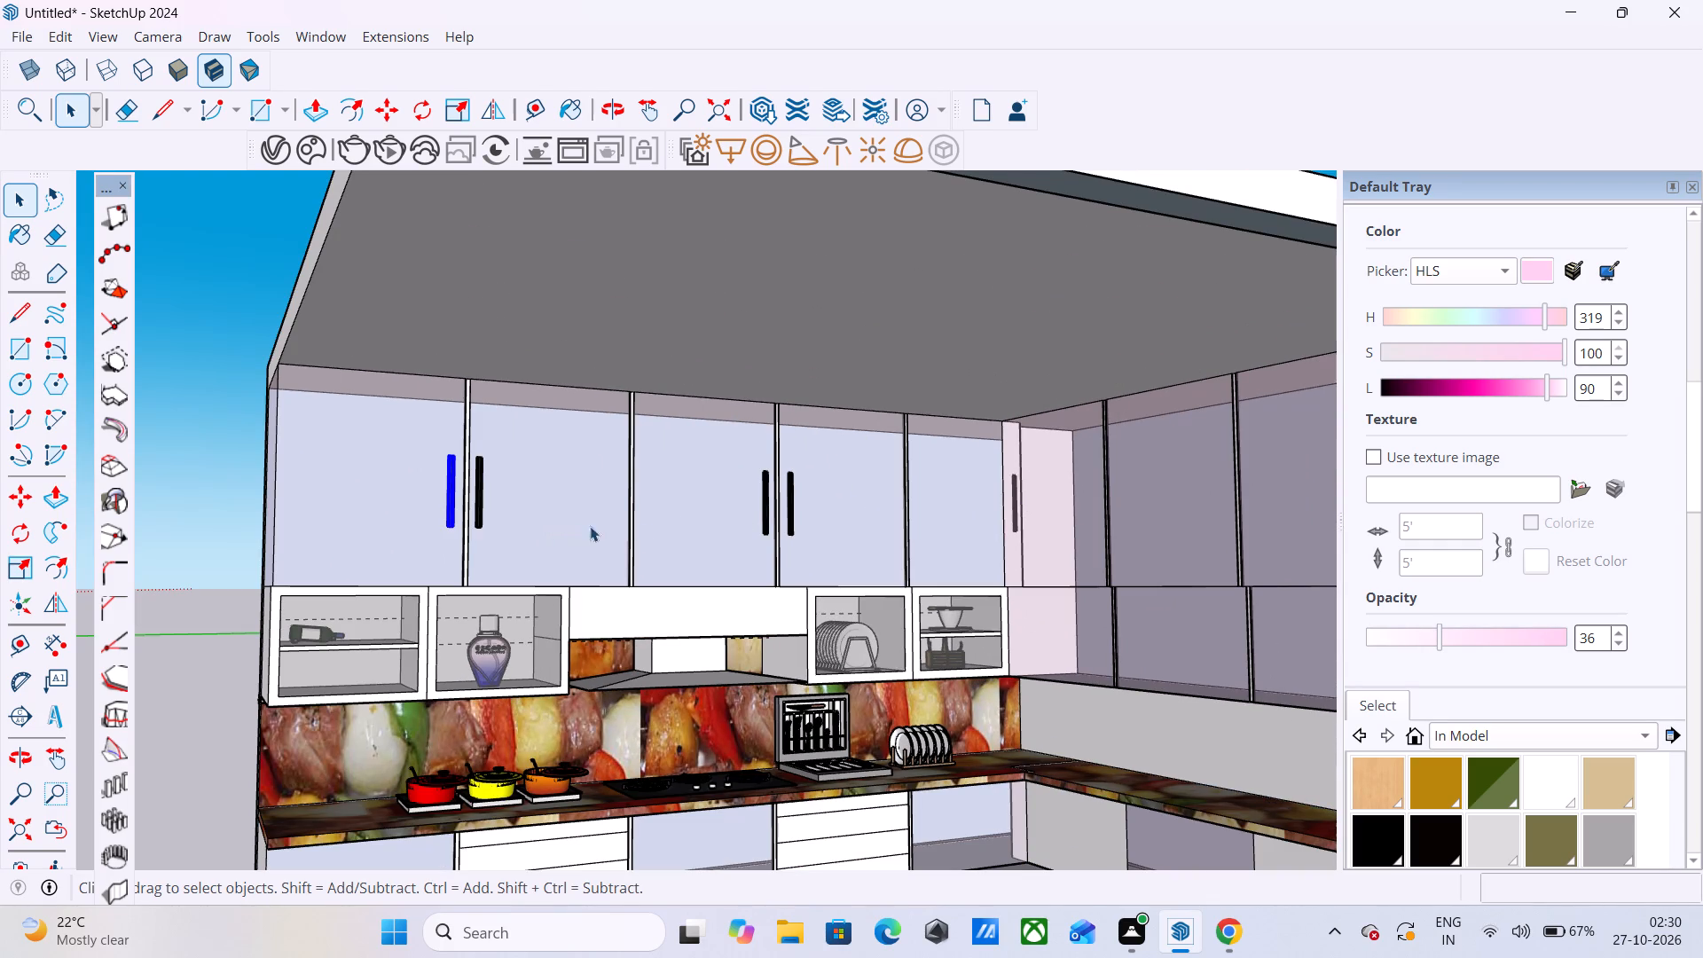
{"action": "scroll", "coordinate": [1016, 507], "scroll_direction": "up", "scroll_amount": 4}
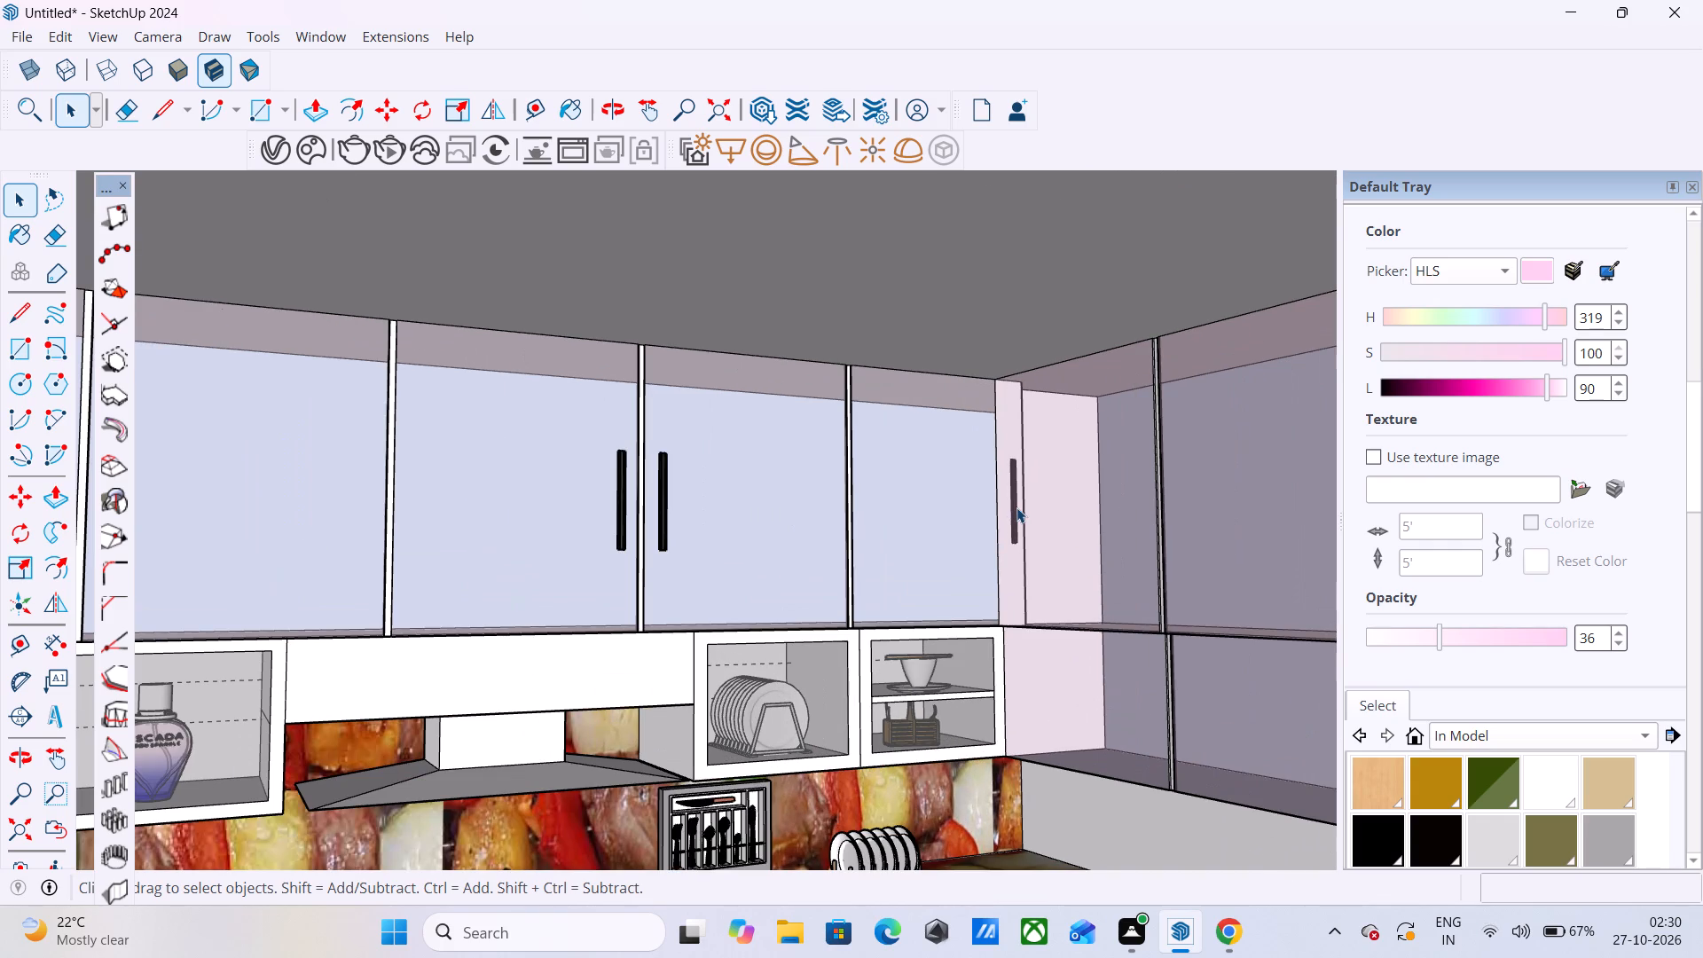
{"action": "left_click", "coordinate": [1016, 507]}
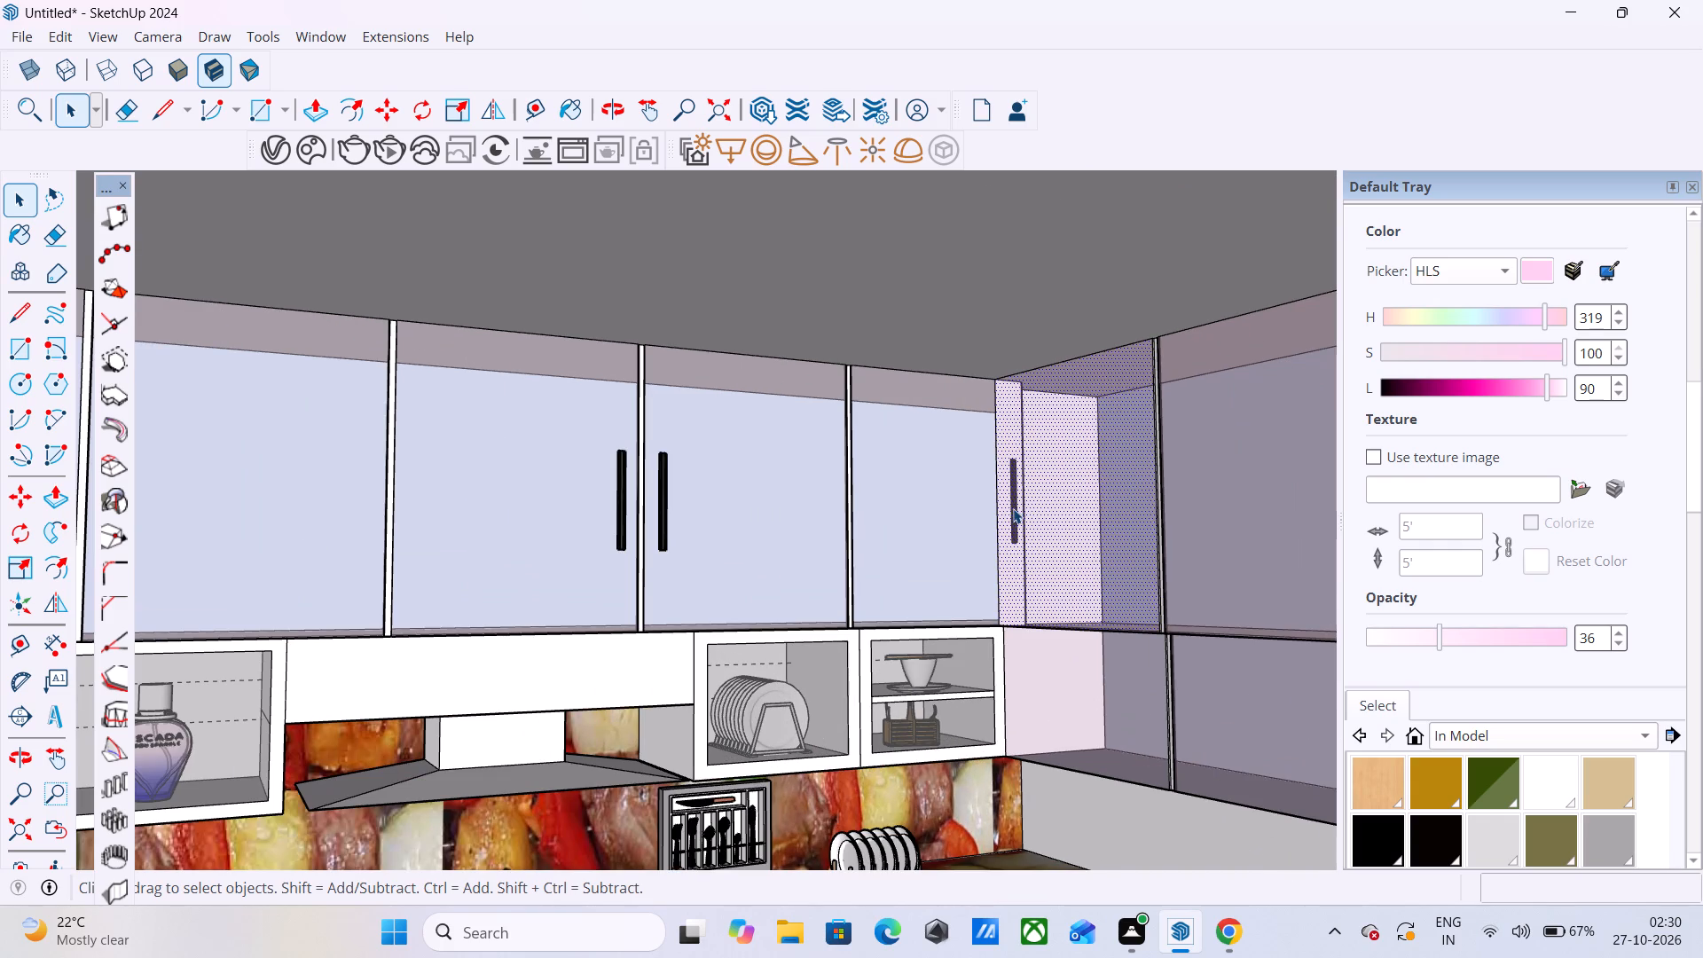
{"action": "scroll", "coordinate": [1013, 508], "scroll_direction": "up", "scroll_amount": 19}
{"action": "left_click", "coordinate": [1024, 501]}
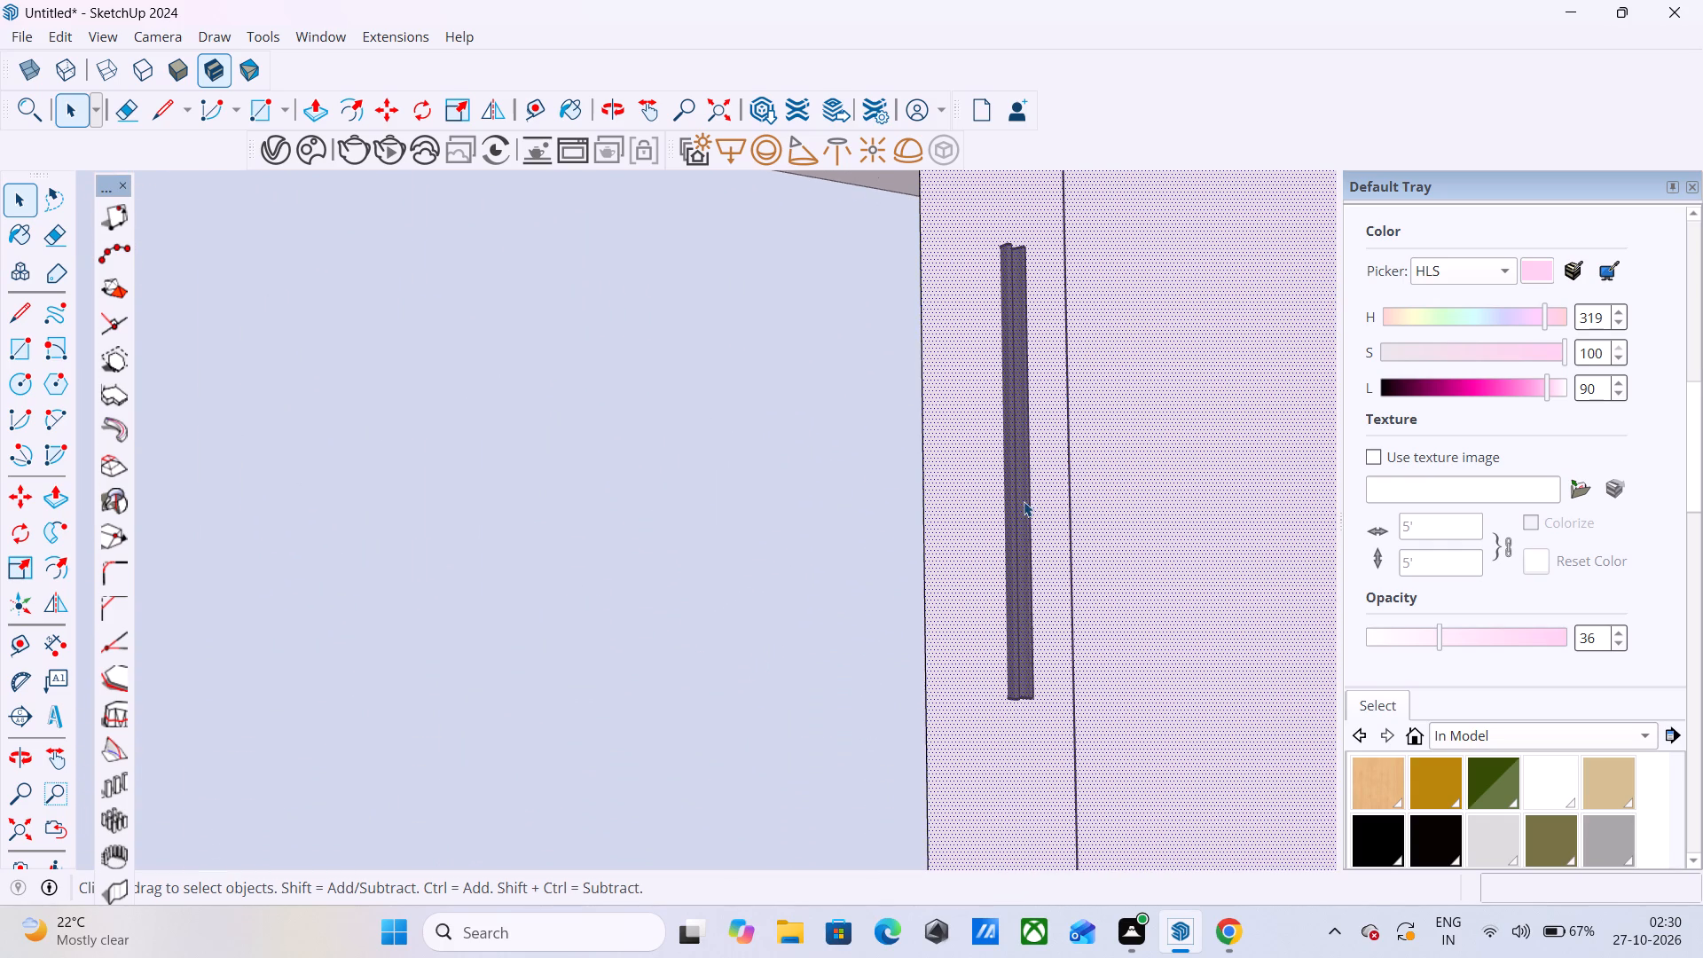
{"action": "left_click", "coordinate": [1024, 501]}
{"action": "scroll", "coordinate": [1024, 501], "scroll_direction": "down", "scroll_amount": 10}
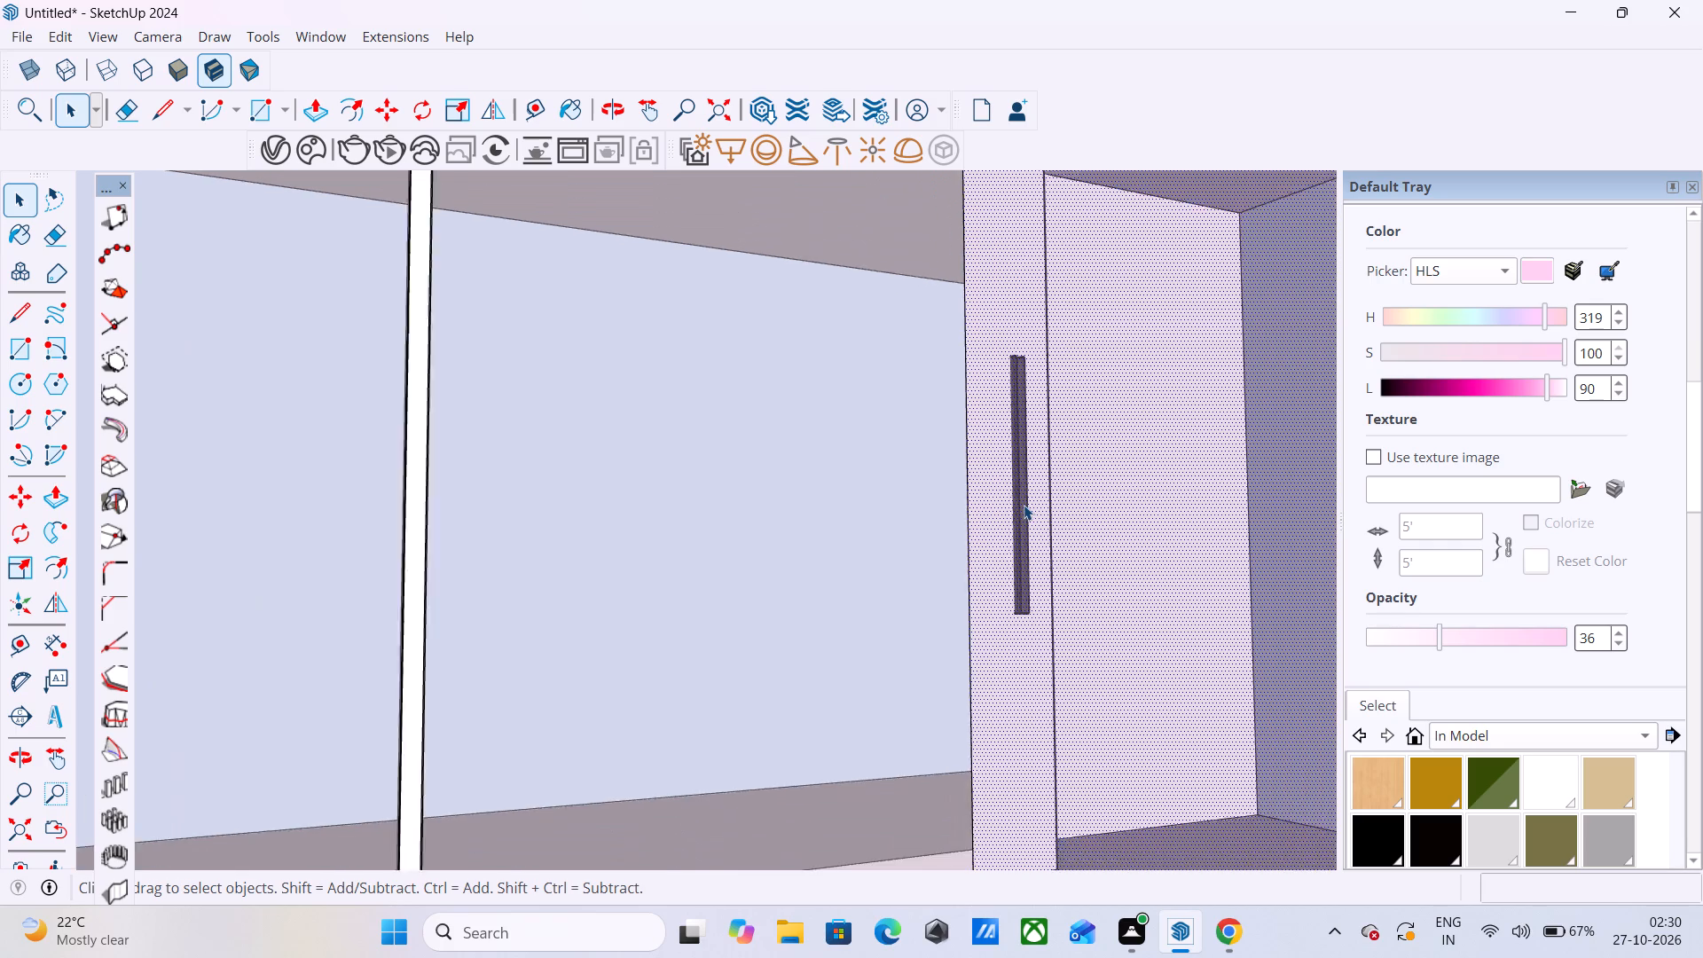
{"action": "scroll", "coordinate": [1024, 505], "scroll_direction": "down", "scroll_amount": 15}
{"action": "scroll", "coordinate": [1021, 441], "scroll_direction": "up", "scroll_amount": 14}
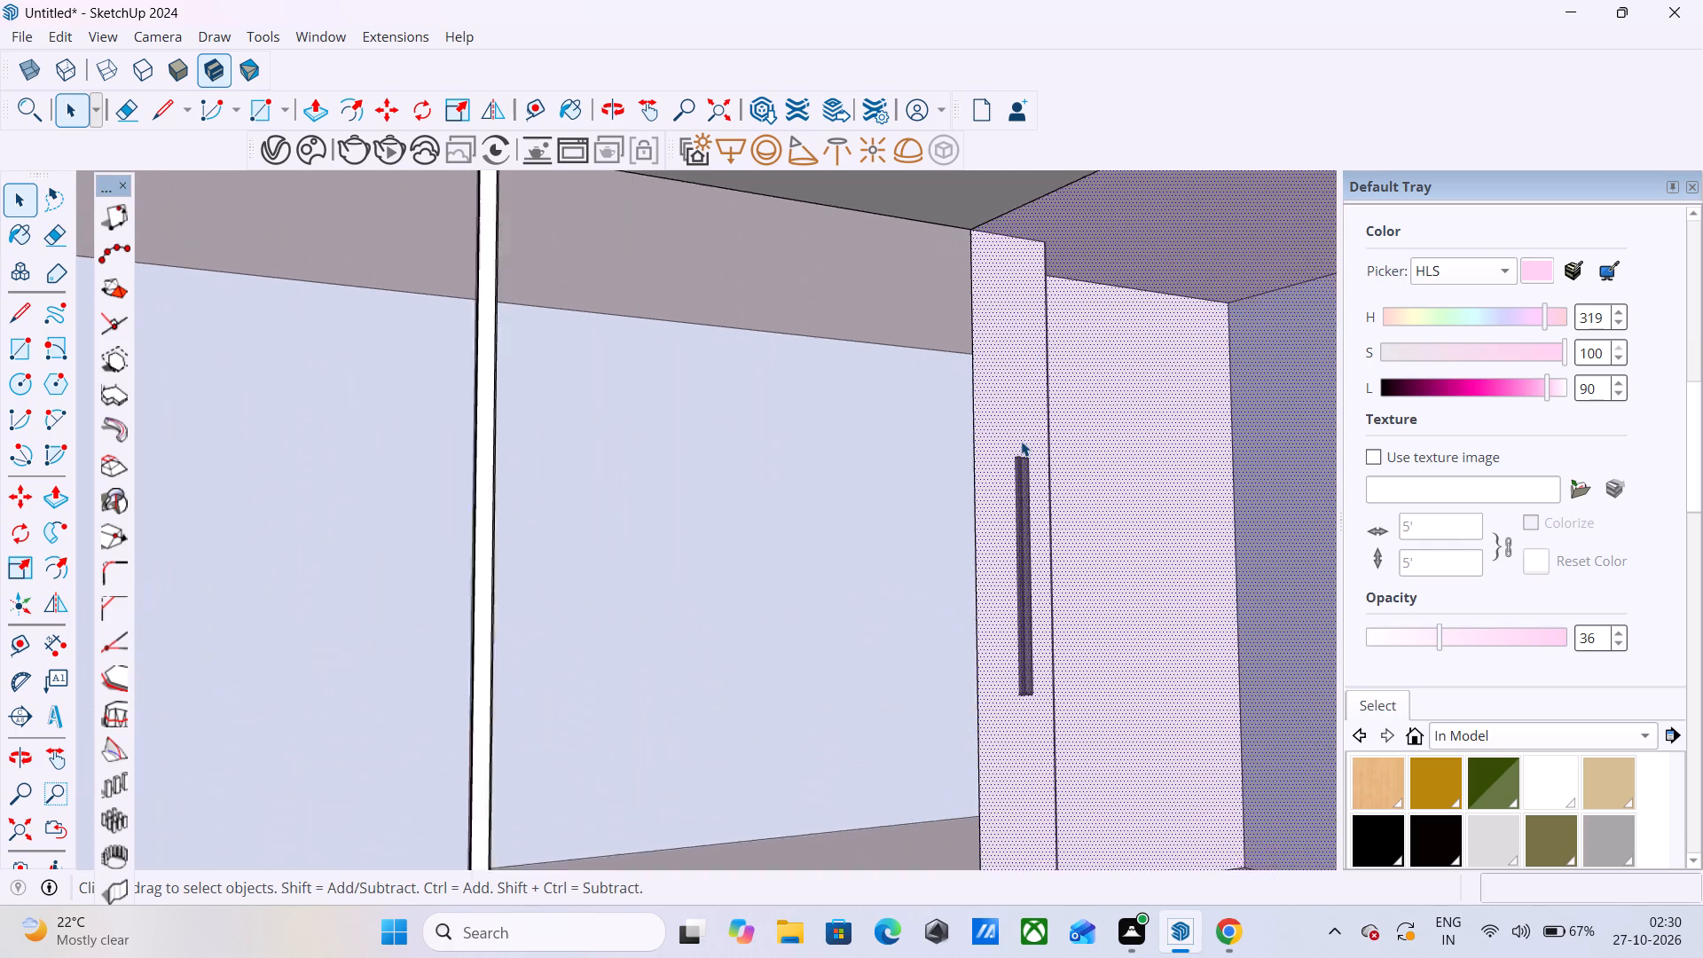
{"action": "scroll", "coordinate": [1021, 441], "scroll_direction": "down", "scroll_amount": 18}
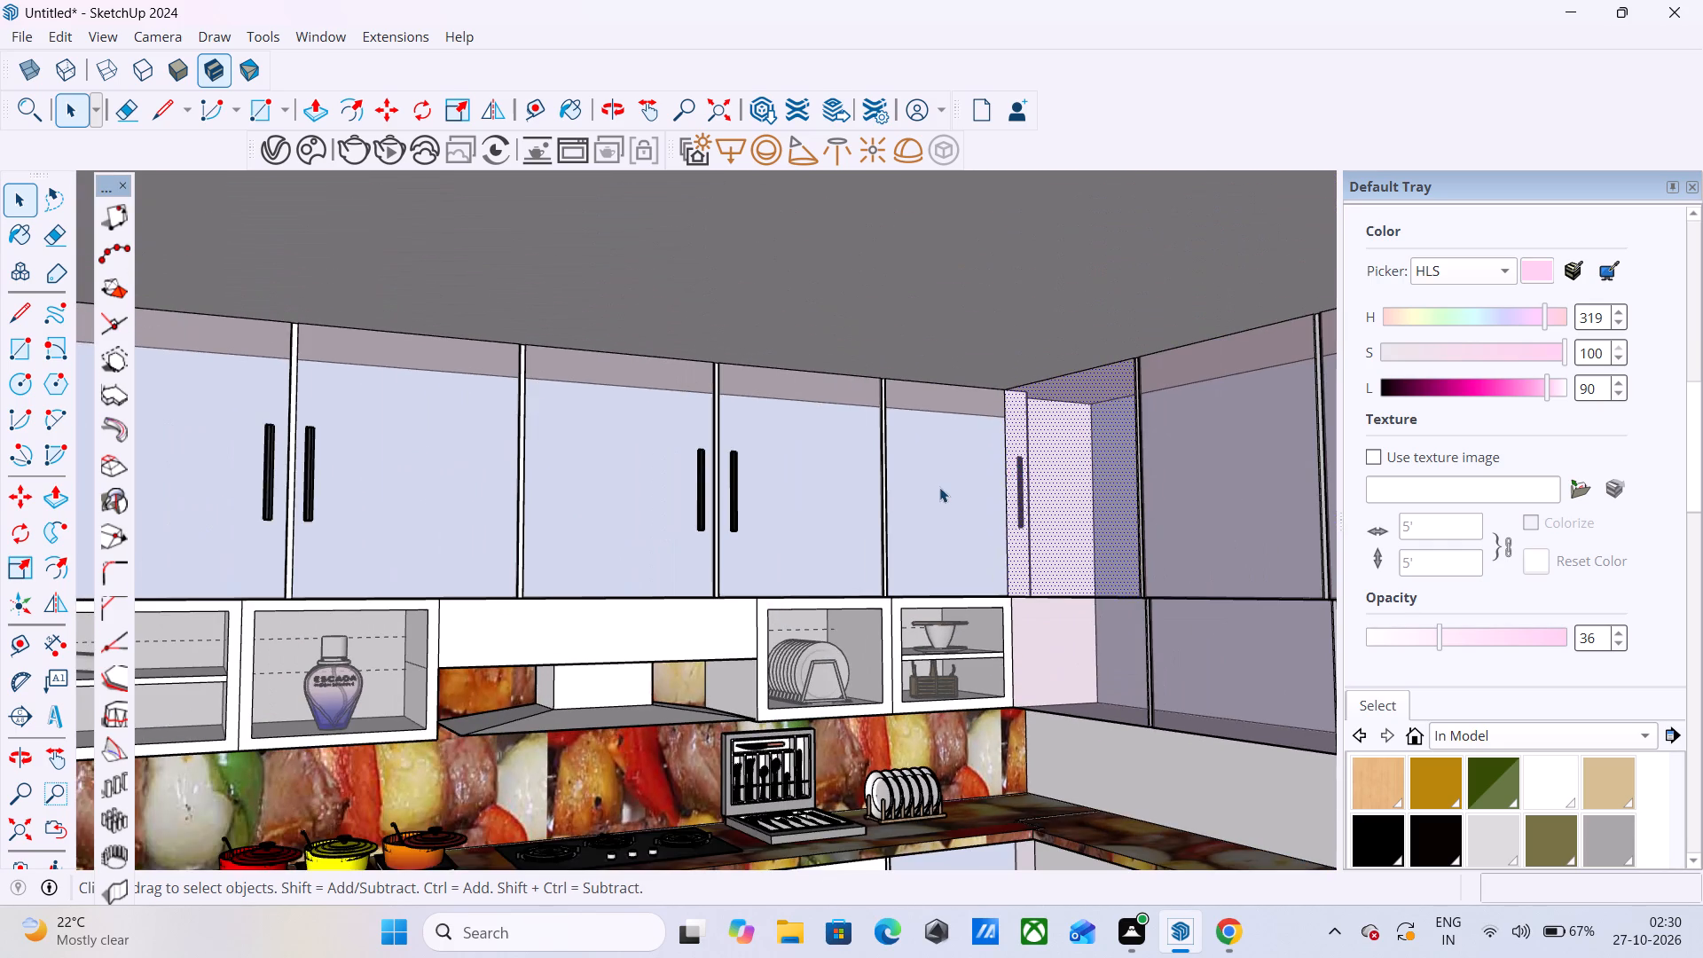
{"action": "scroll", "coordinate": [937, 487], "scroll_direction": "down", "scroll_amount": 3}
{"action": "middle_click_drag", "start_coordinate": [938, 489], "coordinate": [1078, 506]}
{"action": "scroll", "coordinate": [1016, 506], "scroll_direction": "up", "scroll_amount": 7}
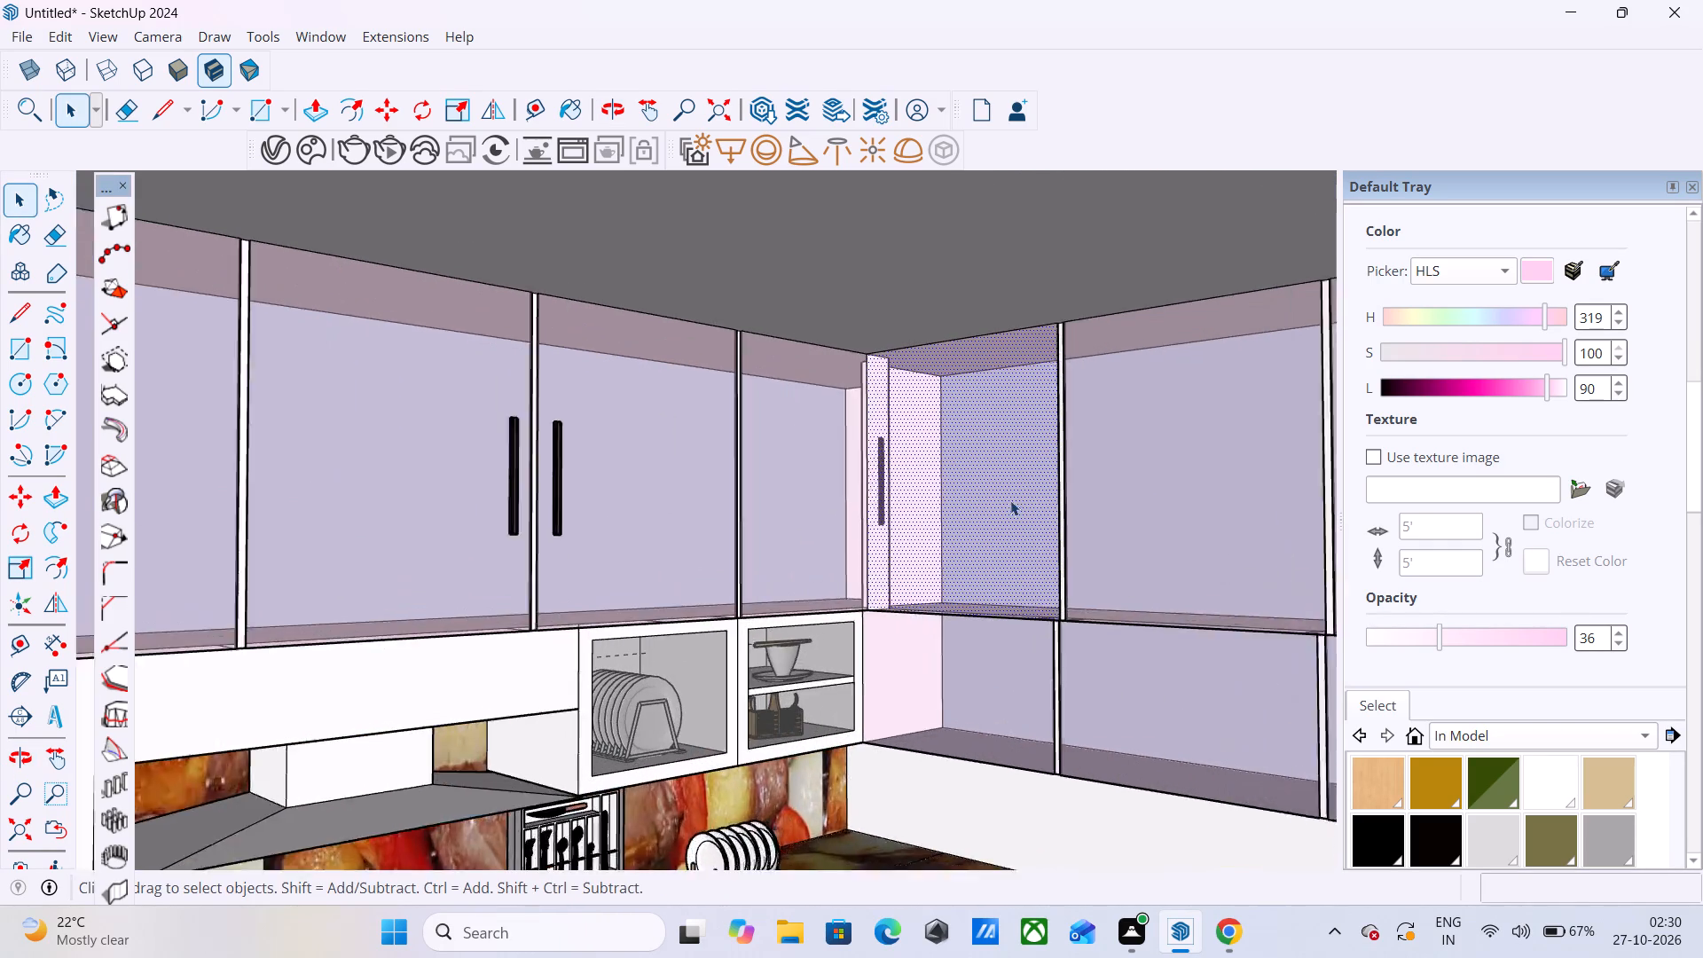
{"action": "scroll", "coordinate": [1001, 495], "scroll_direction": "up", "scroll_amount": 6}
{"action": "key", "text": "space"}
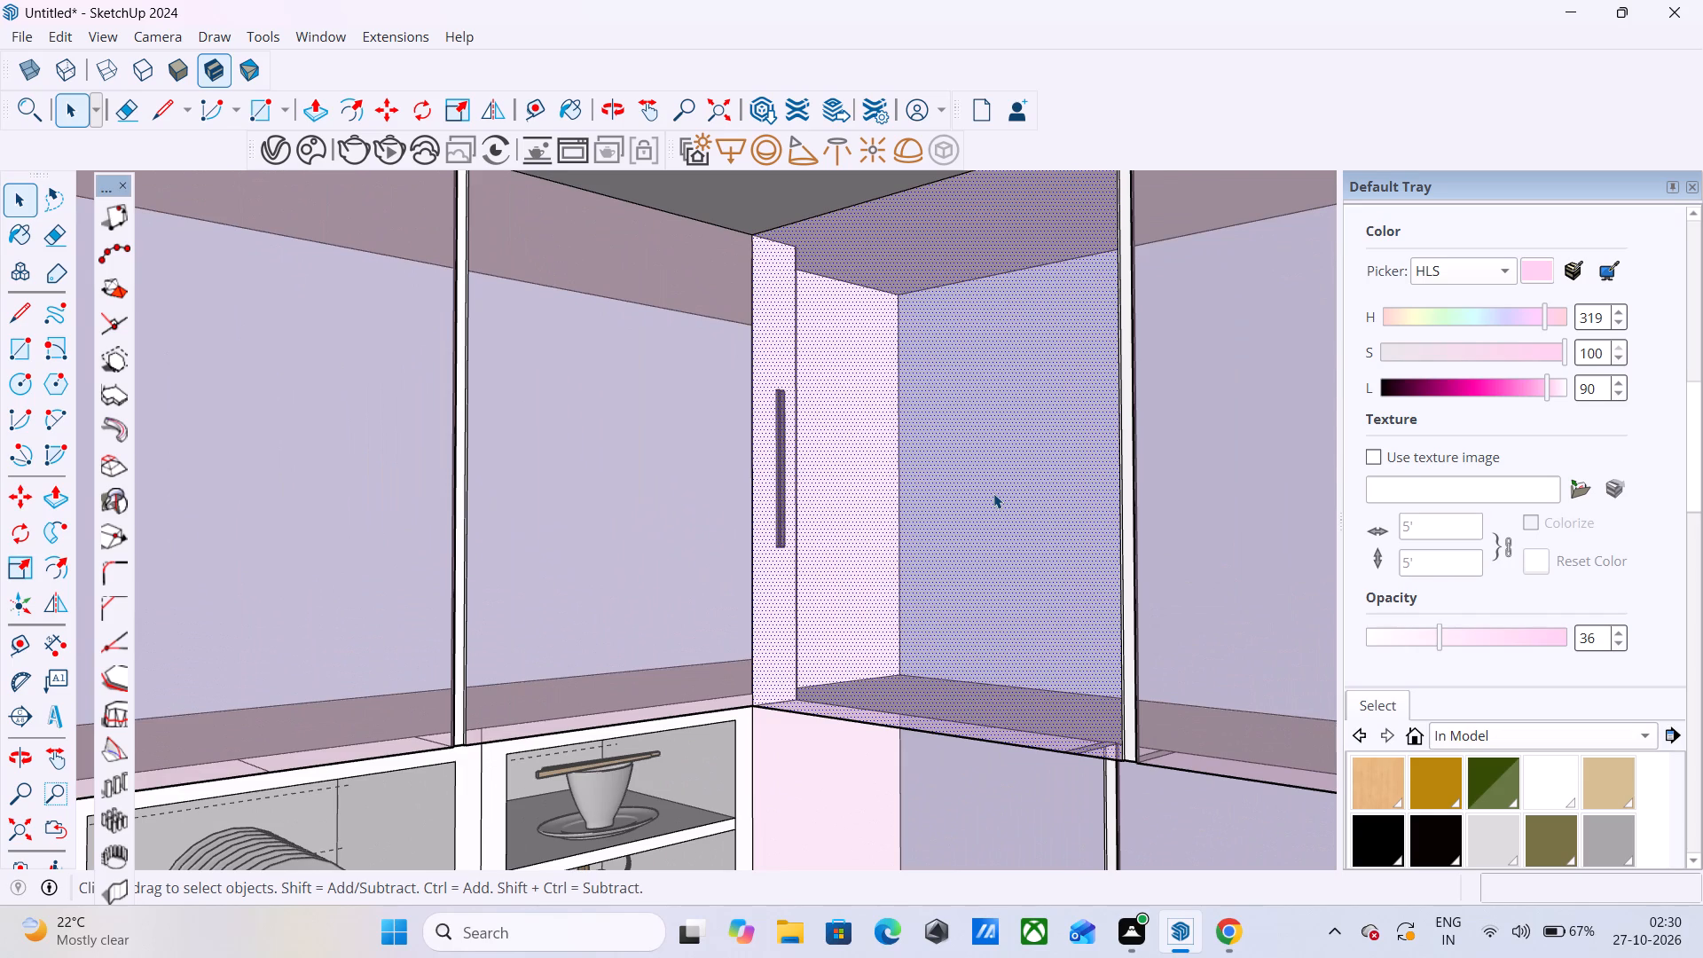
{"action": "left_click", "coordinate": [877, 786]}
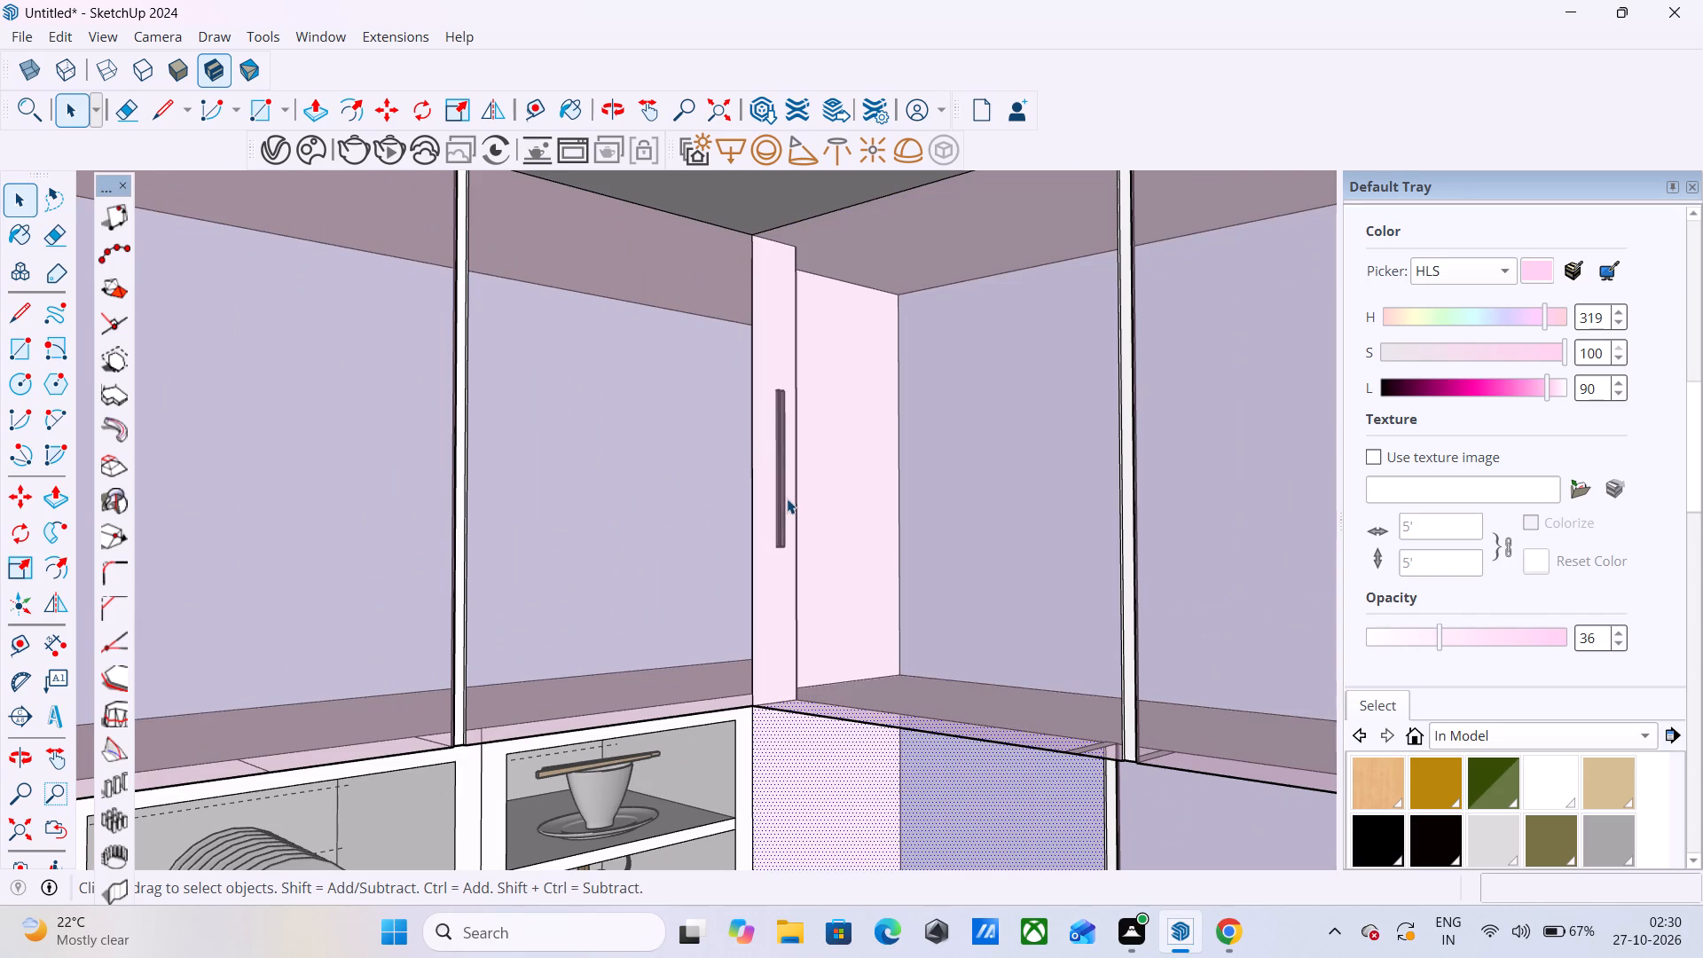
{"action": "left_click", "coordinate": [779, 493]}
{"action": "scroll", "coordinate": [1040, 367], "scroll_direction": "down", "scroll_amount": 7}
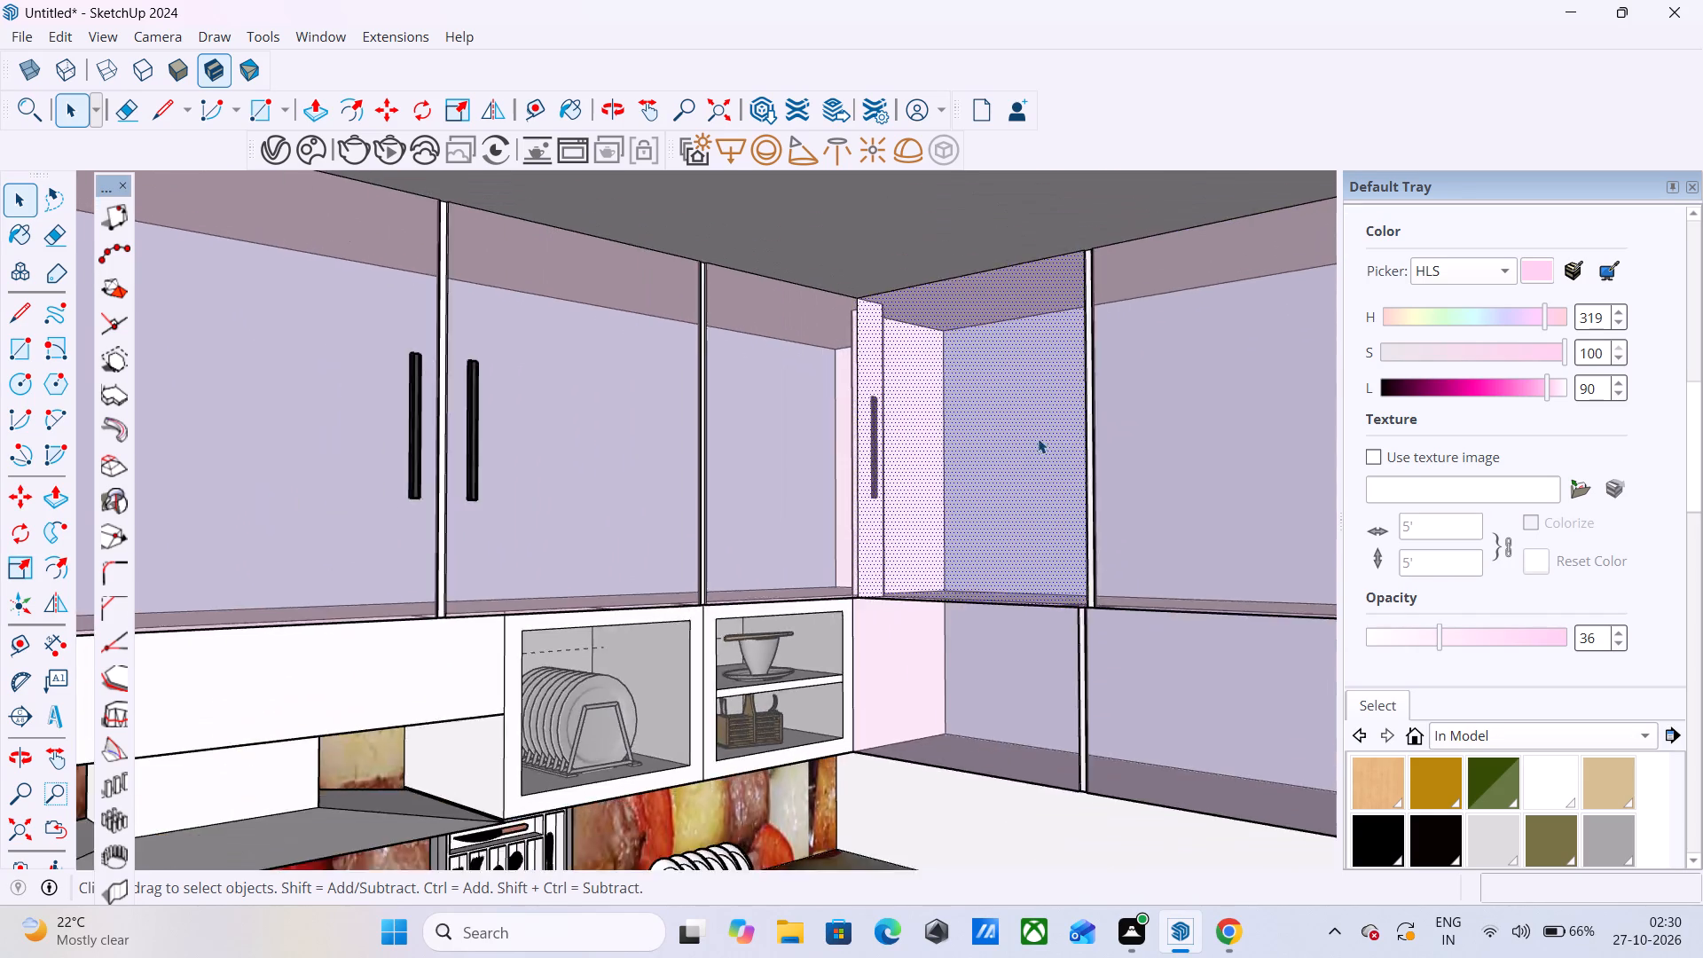
Copy the upper cabinet handle about 3' 1" horizontally onto the last door before the corner on the hob wall.
{"action": "scroll", "coordinate": [1038, 438], "scroll_direction": "down", "scroll_amount": 5}
{"action": "scroll", "coordinate": [556, 517], "scroll_direction": "up", "scroll_amount": 7}
{"action": "scroll", "coordinate": [711, 450], "scroll_direction": "up", "scroll_amount": 1}
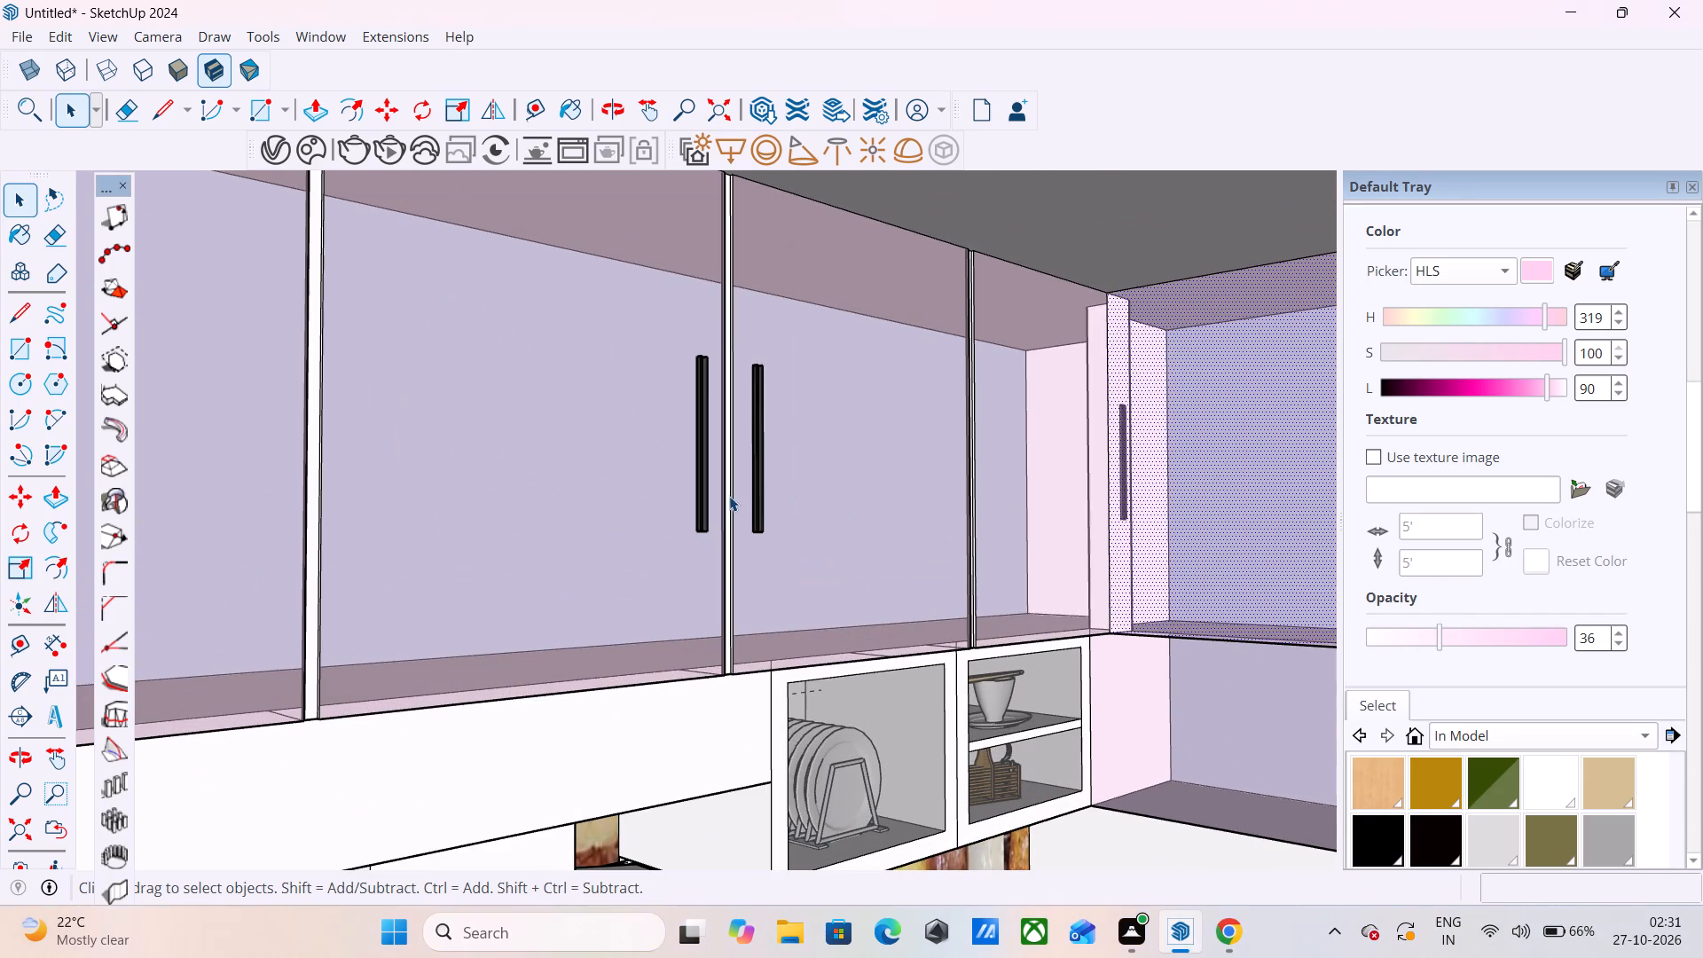
{"action": "left_click", "coordinate": [757, 481]}
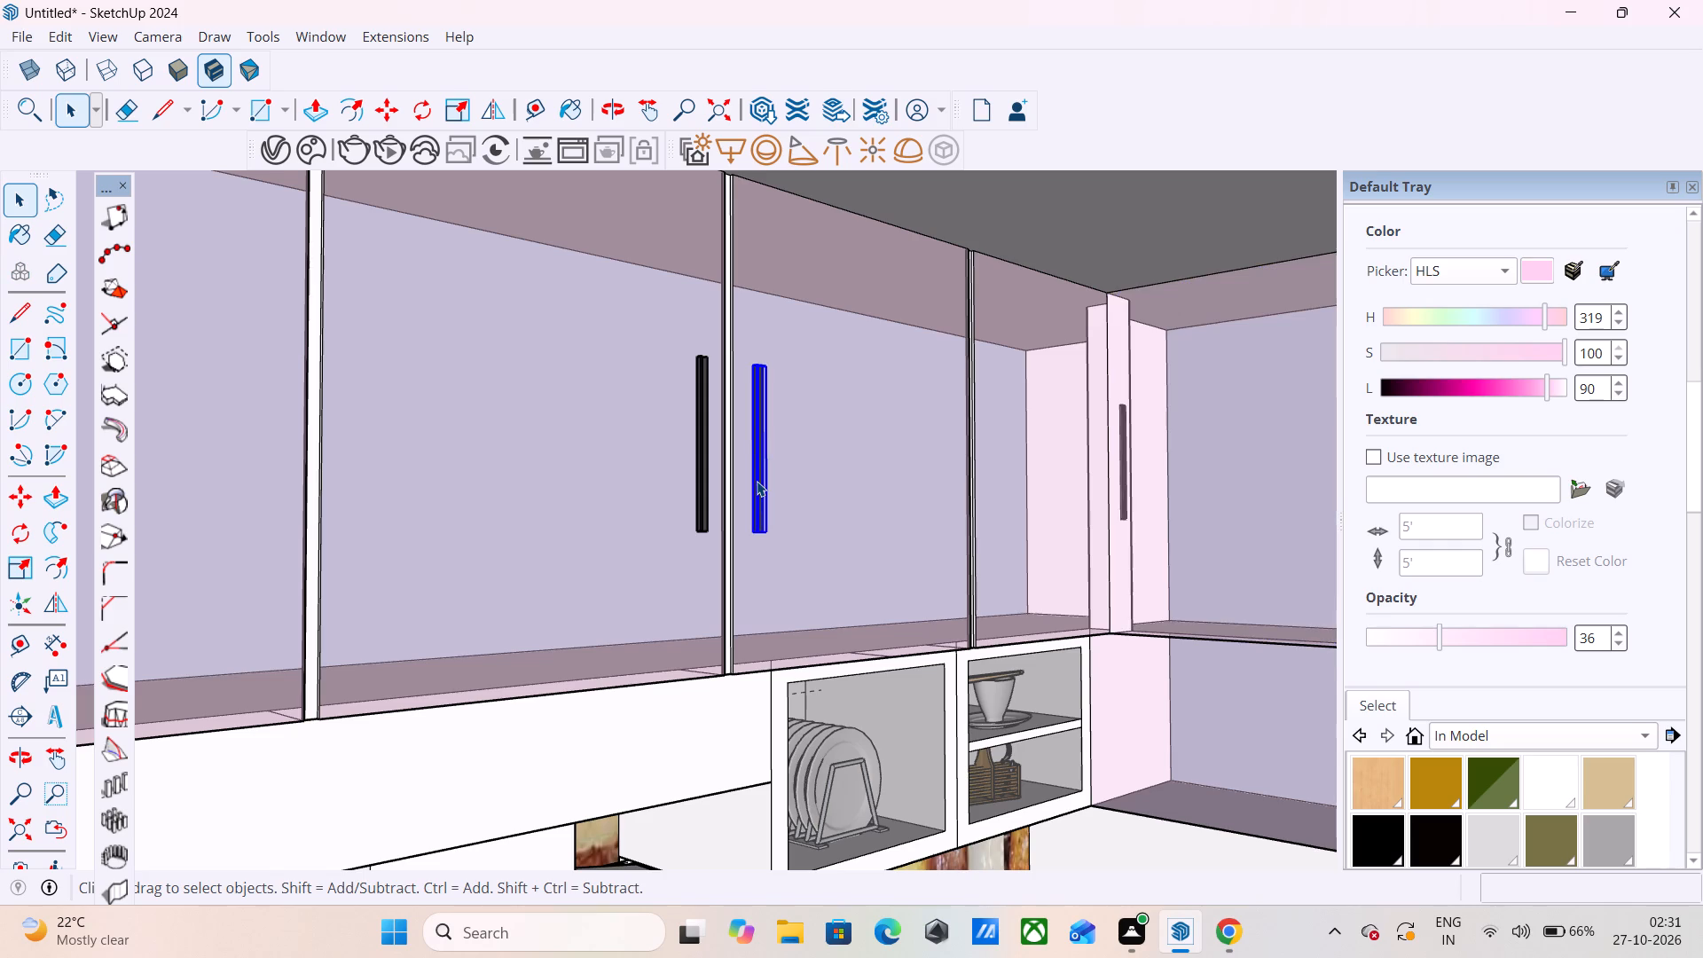
{"action": "key", "text": "m"}
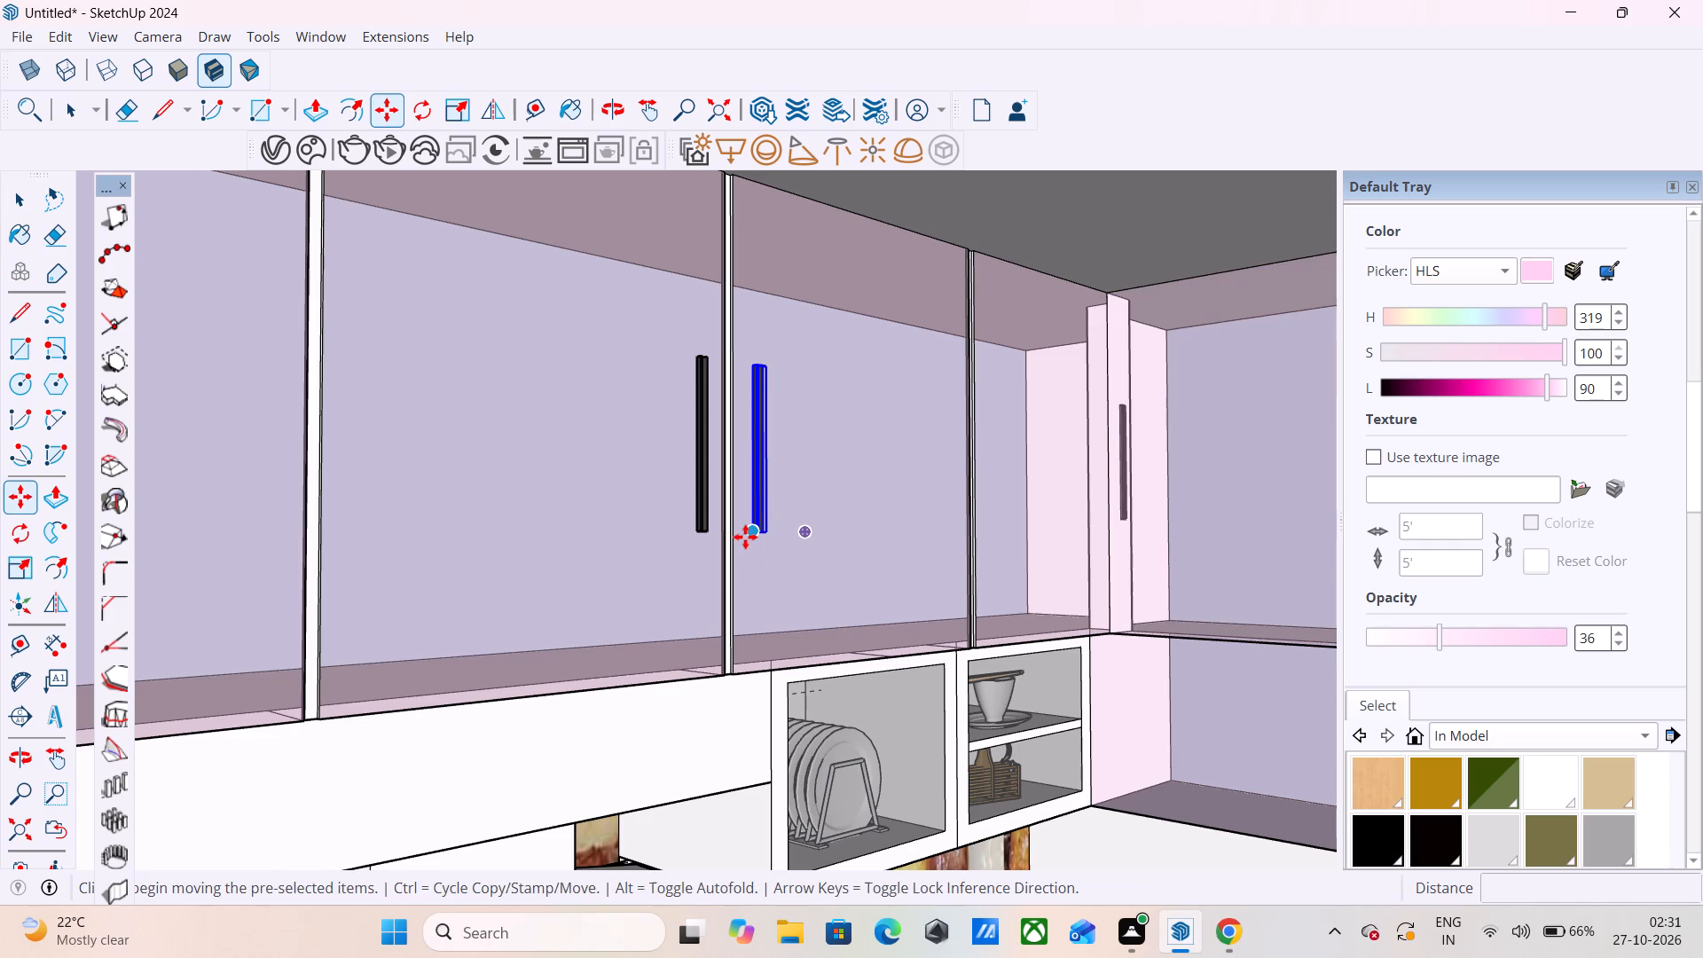
{"action": "left_click", "coordinate": [745, 537]}
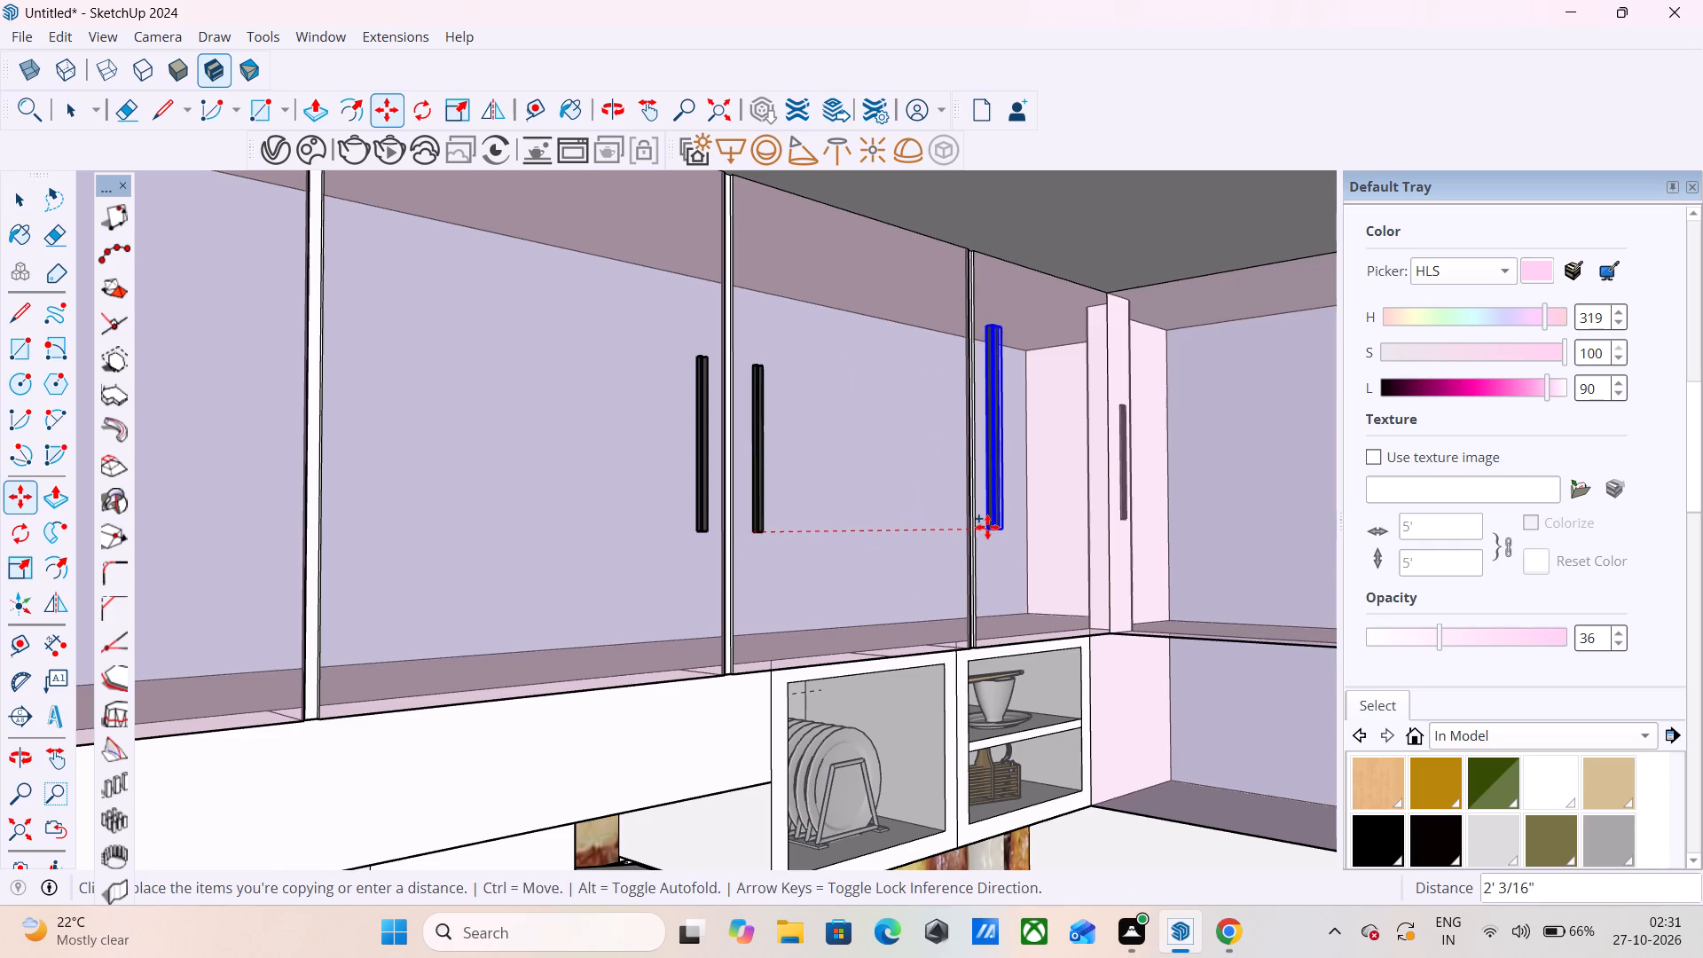
{"action": "scroll", "coordinate": [987, 527], "scroll_direction": "up", "scroll_amount": 12}
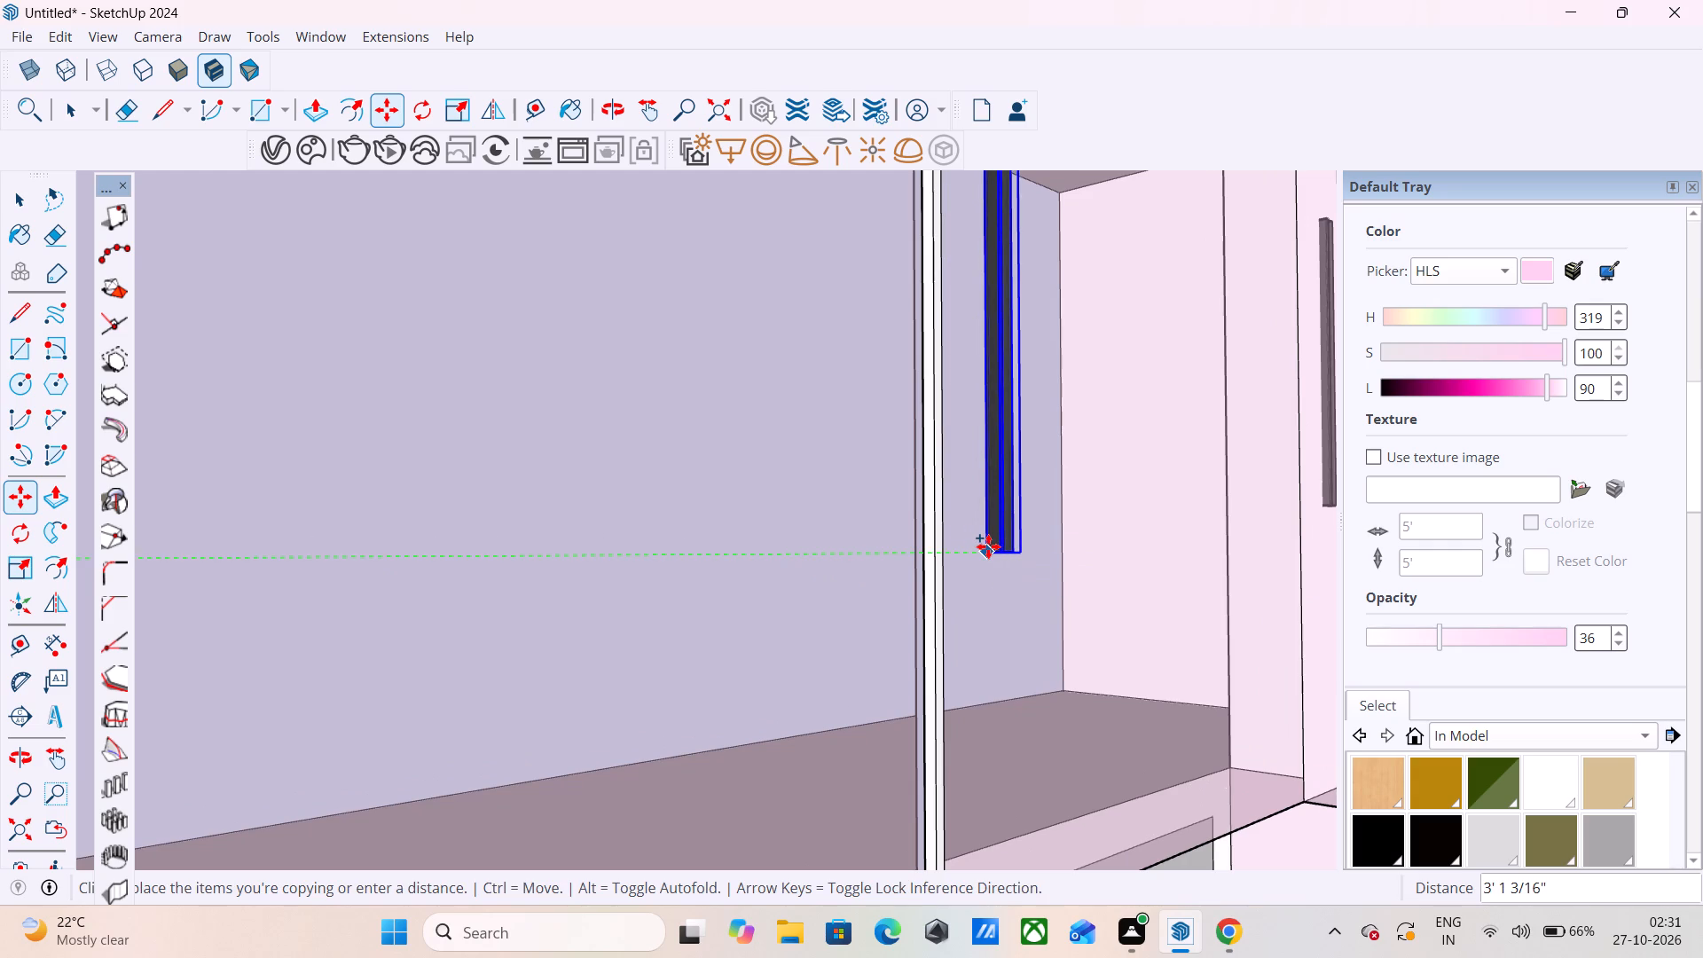
{"action": "left_click", "coordinate": [988, 546]}
{"action": "scroll", "coordinate": [841, 618], "scroll_direction": "down", "scroll_amount": 11}
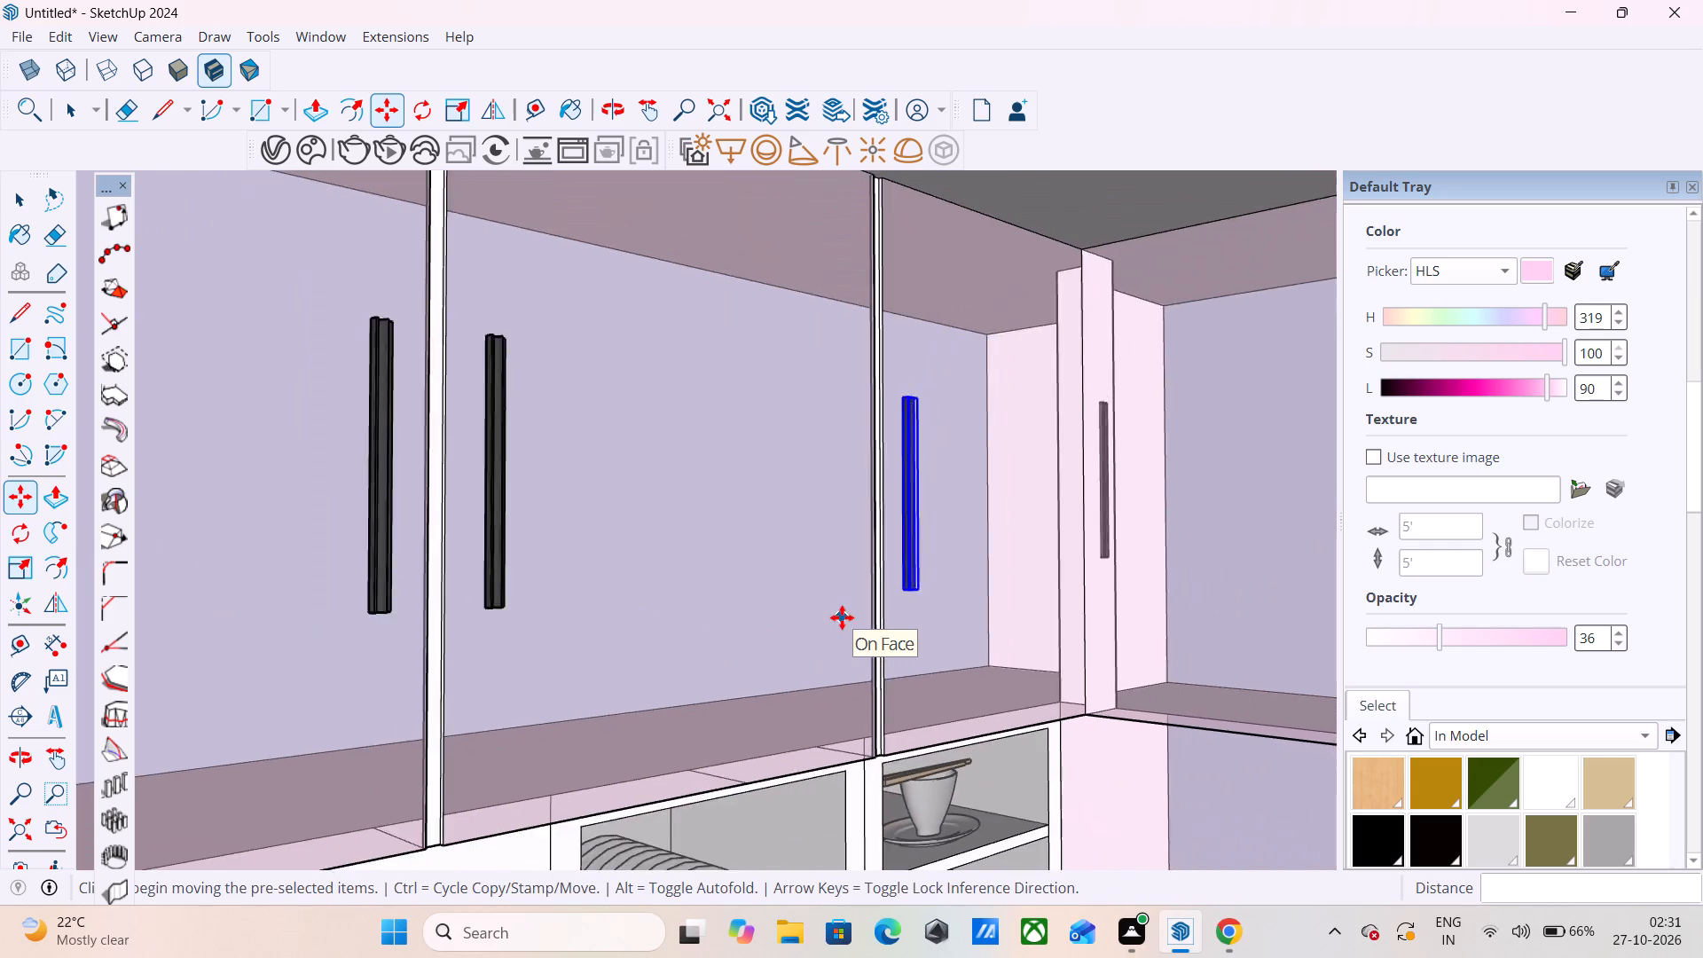
{"action": "scroll", "coordinate": [842, 617], "scroll_direction": "down", "scroll_amount": 5}
{"action": "key", "text": "space"}
{"action": "scroll", "coordinate": [917, 577], "scroll_direction": "down", "scroll_amount": 17}
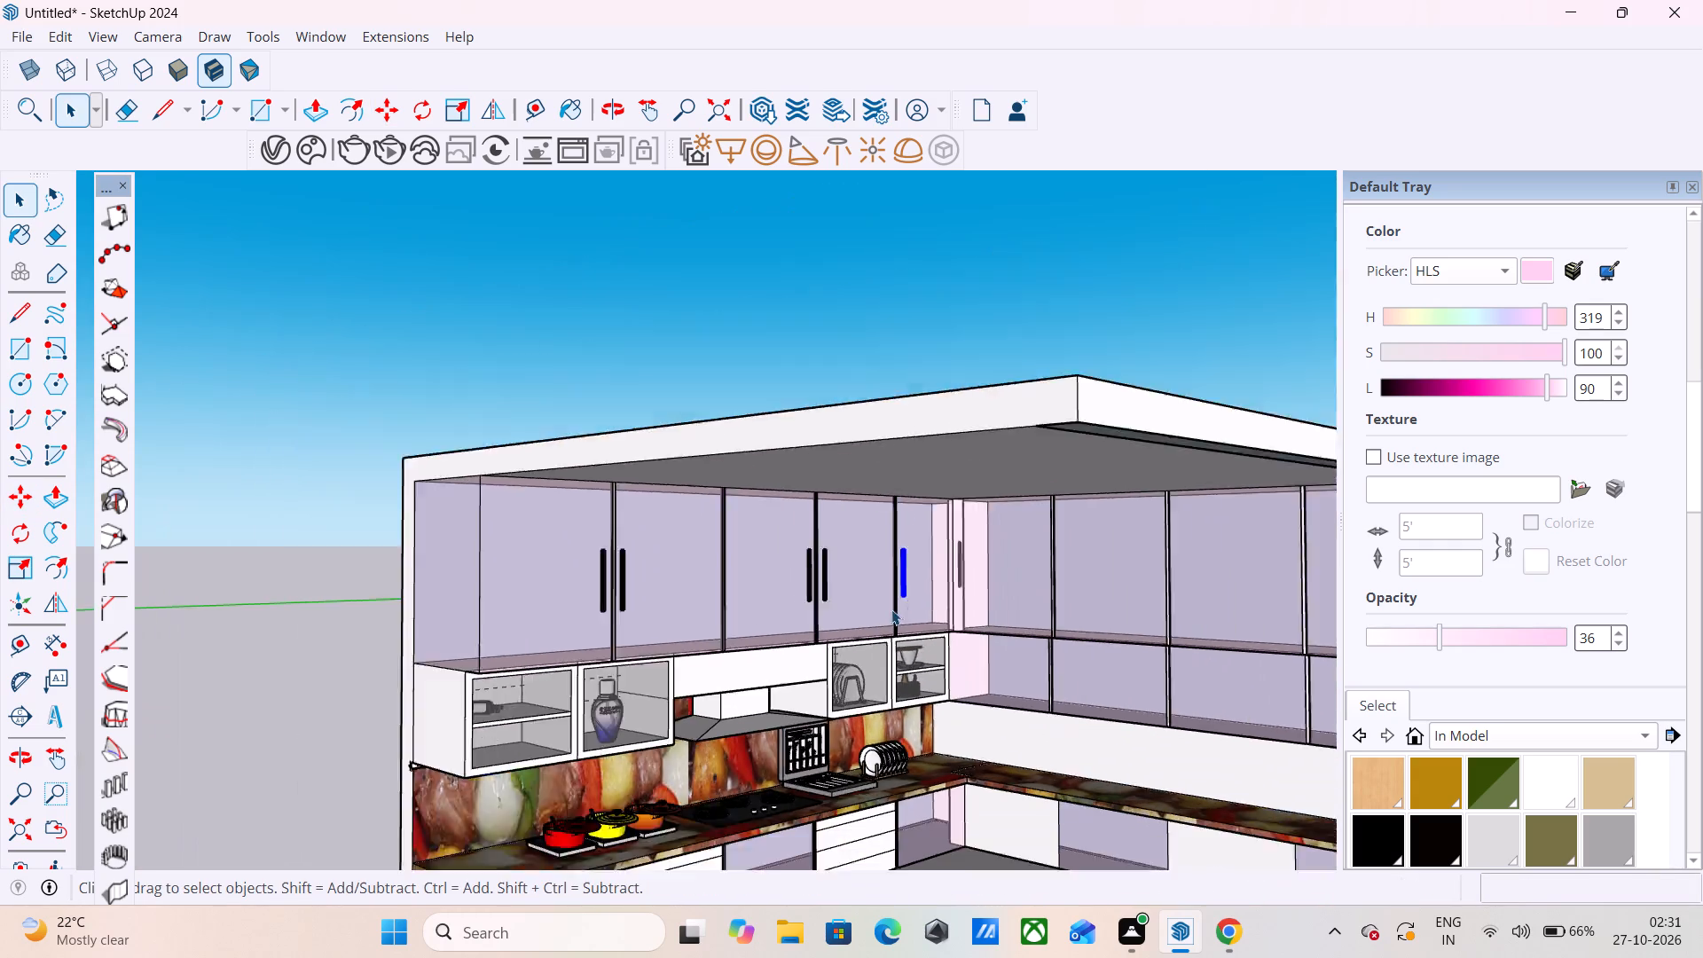
{"action": "scroll", "coordinate": [891, 609], "scroll_direction": "down", "scroll_amount": 1}
{"action": "left_click", "coordinate": [548, 660]}
Check the handle placement along the upper cabinet doors on the hob wall.
{"action": "scroll", "coordinate": [695, 608], "scroll_direction": "up", "scroll_amount": 6}
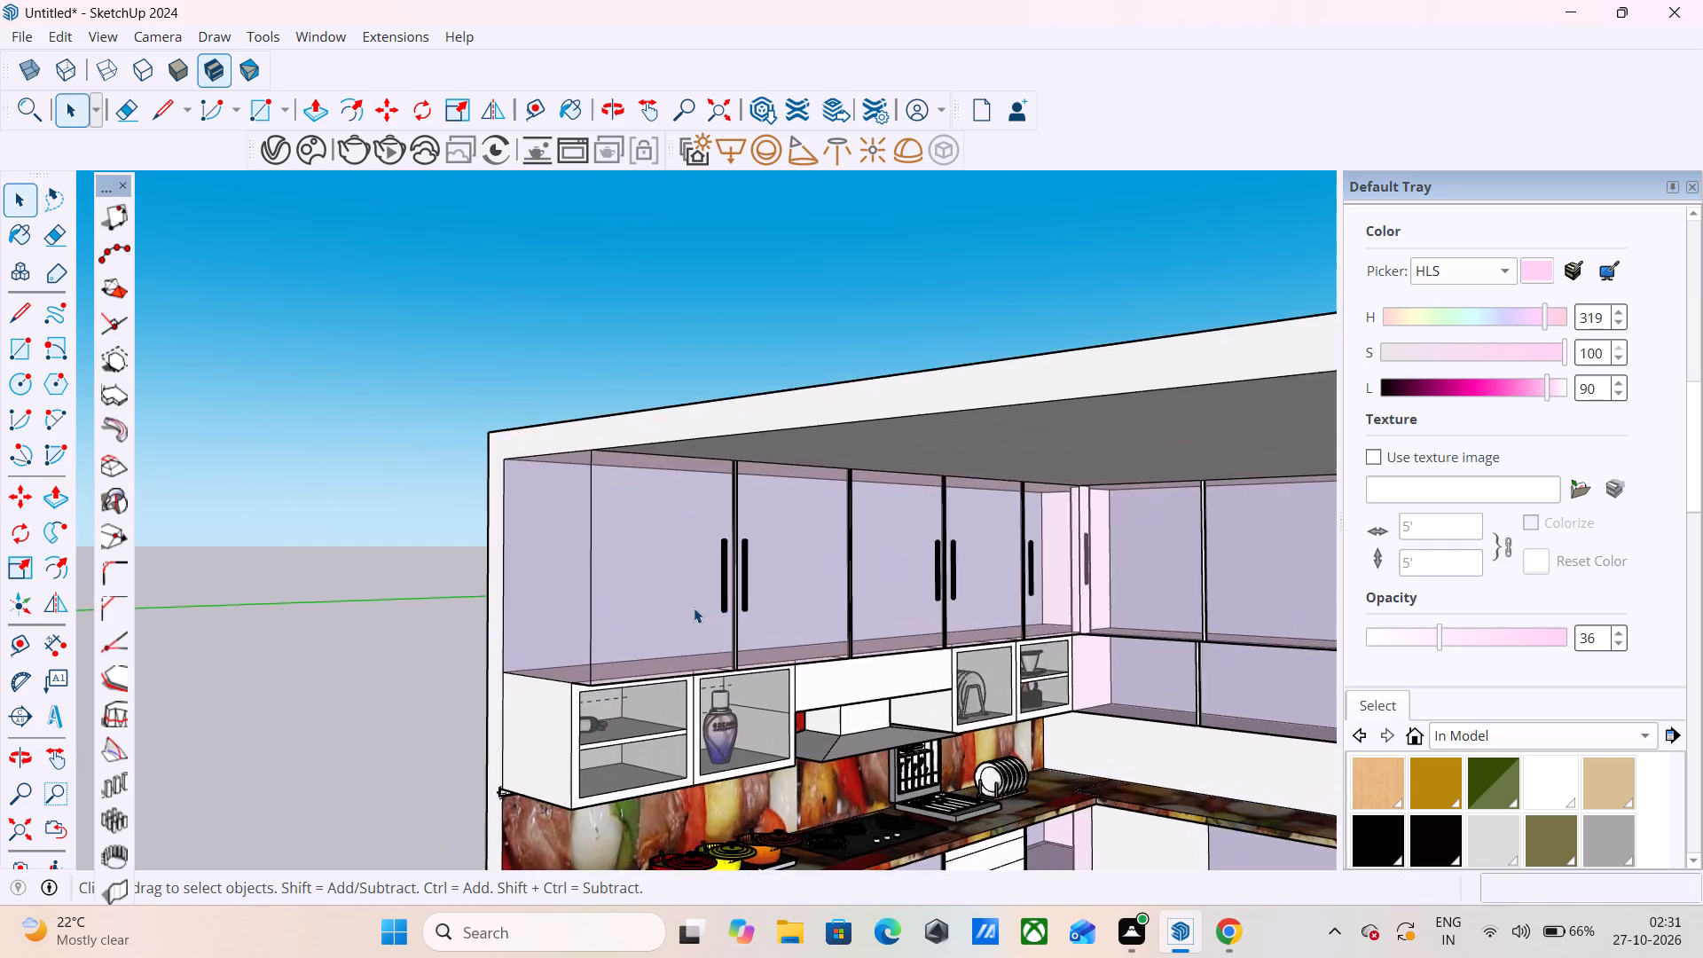
{"action": "scroll", "coordinate": [694, 608], "scroll_direction": "up", "scroll_amount": 12}
{"action": "scroll", "coordinate": [742, 592], "scroll_direction": "down", "scroll_amount": 5}
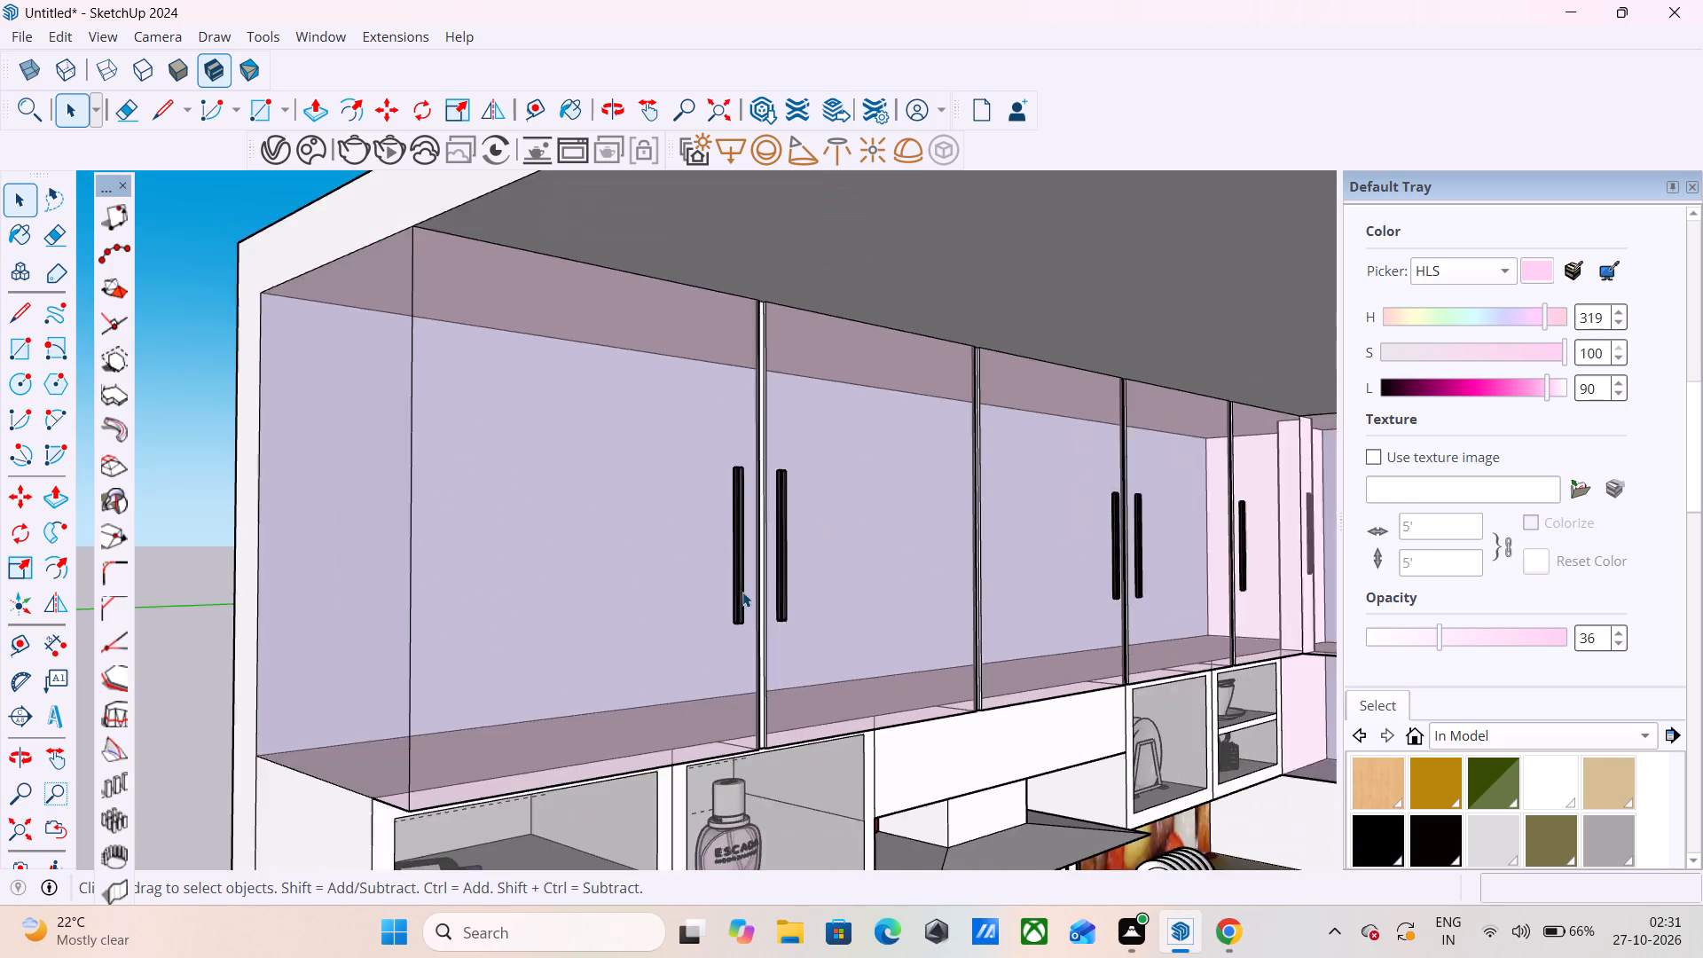
{"action": "scroll", "coordinate": [742, 592], "scroll_direction": "down", "scroll_amount": 20}
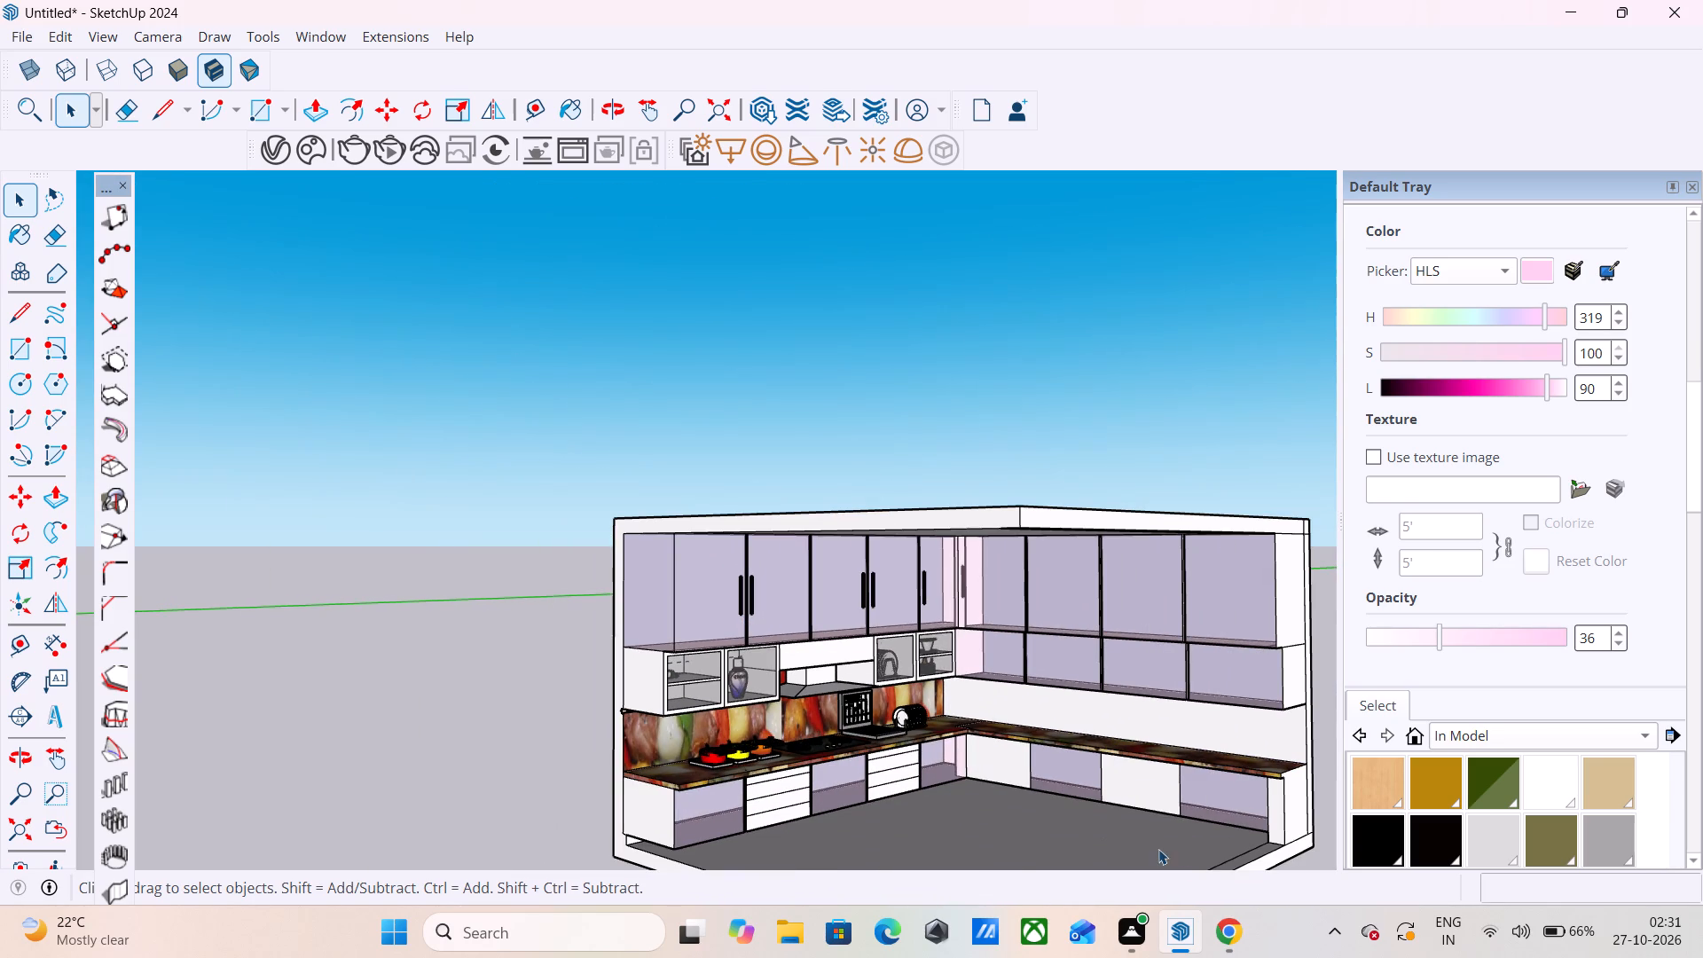
Divide the blank base cabinet front beside the corner into three equal drawers by copying its bottom edge up 1' 10" with /3 spacing.
{"action": "scroll", "coordinate": [1027, 773], "scroll_direction": "up", "scroll_amount": 11}
{"action": "scroll", "coordinate": [933, 727], "scroll_direction": "down", "scroll_amount": 6}
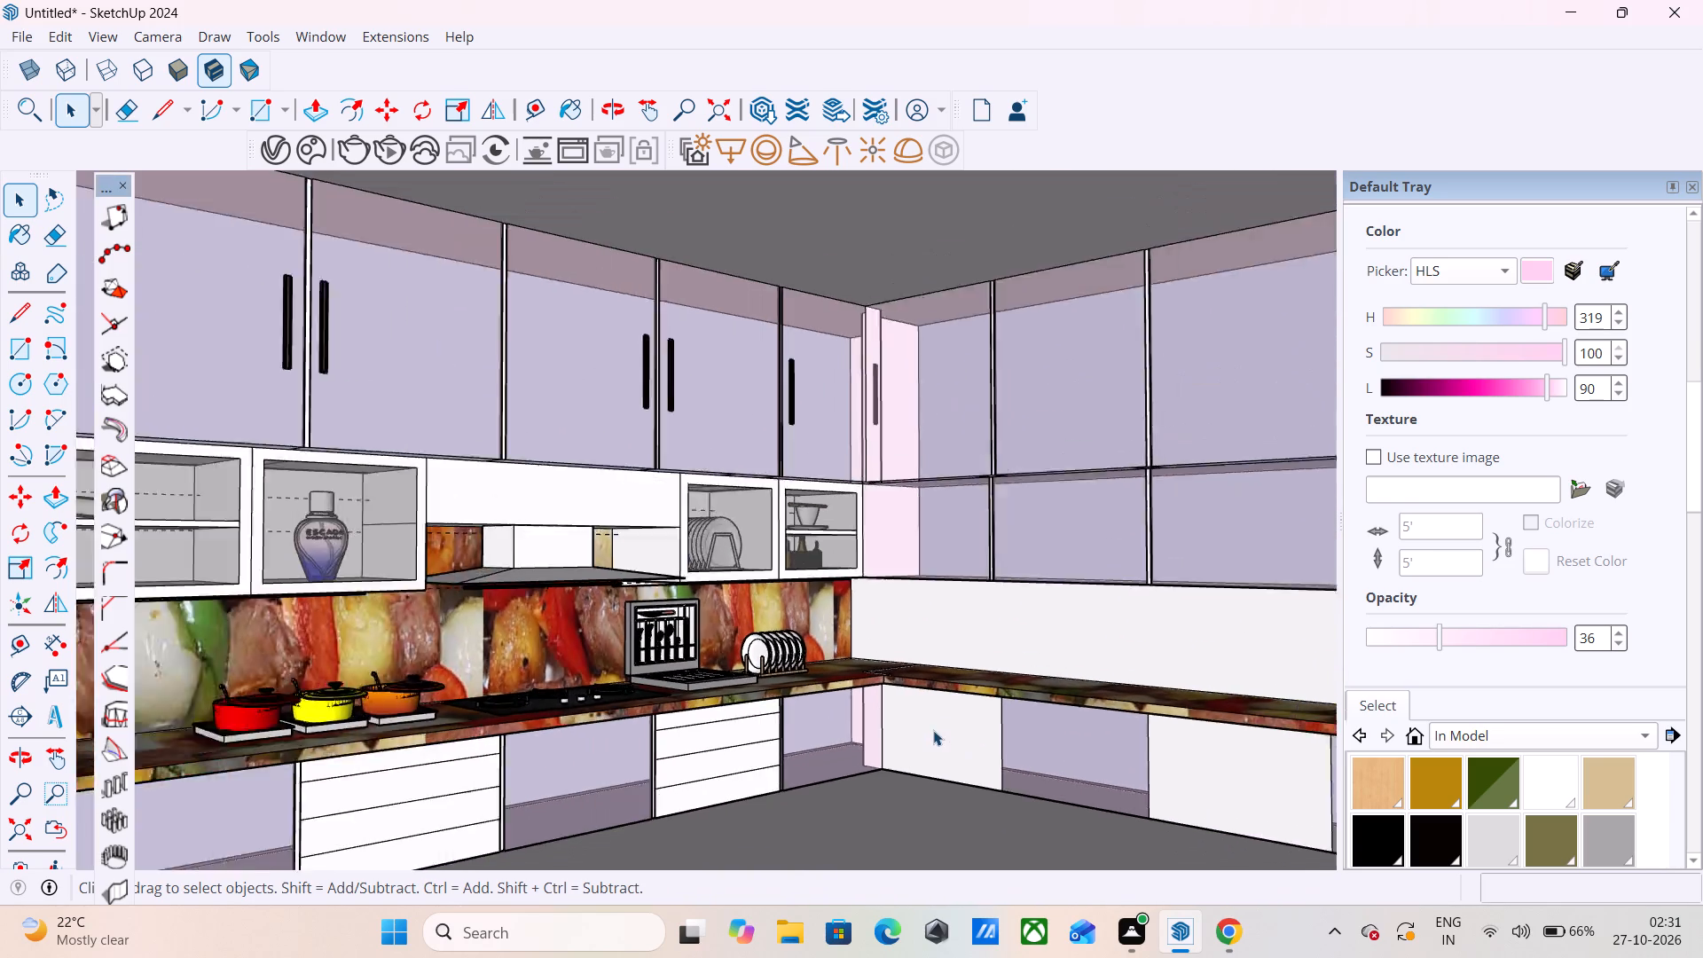
{"action": "scroll", "coordinate": [959, 776], "scroll_direction": "up", "scroll_amount": 6}
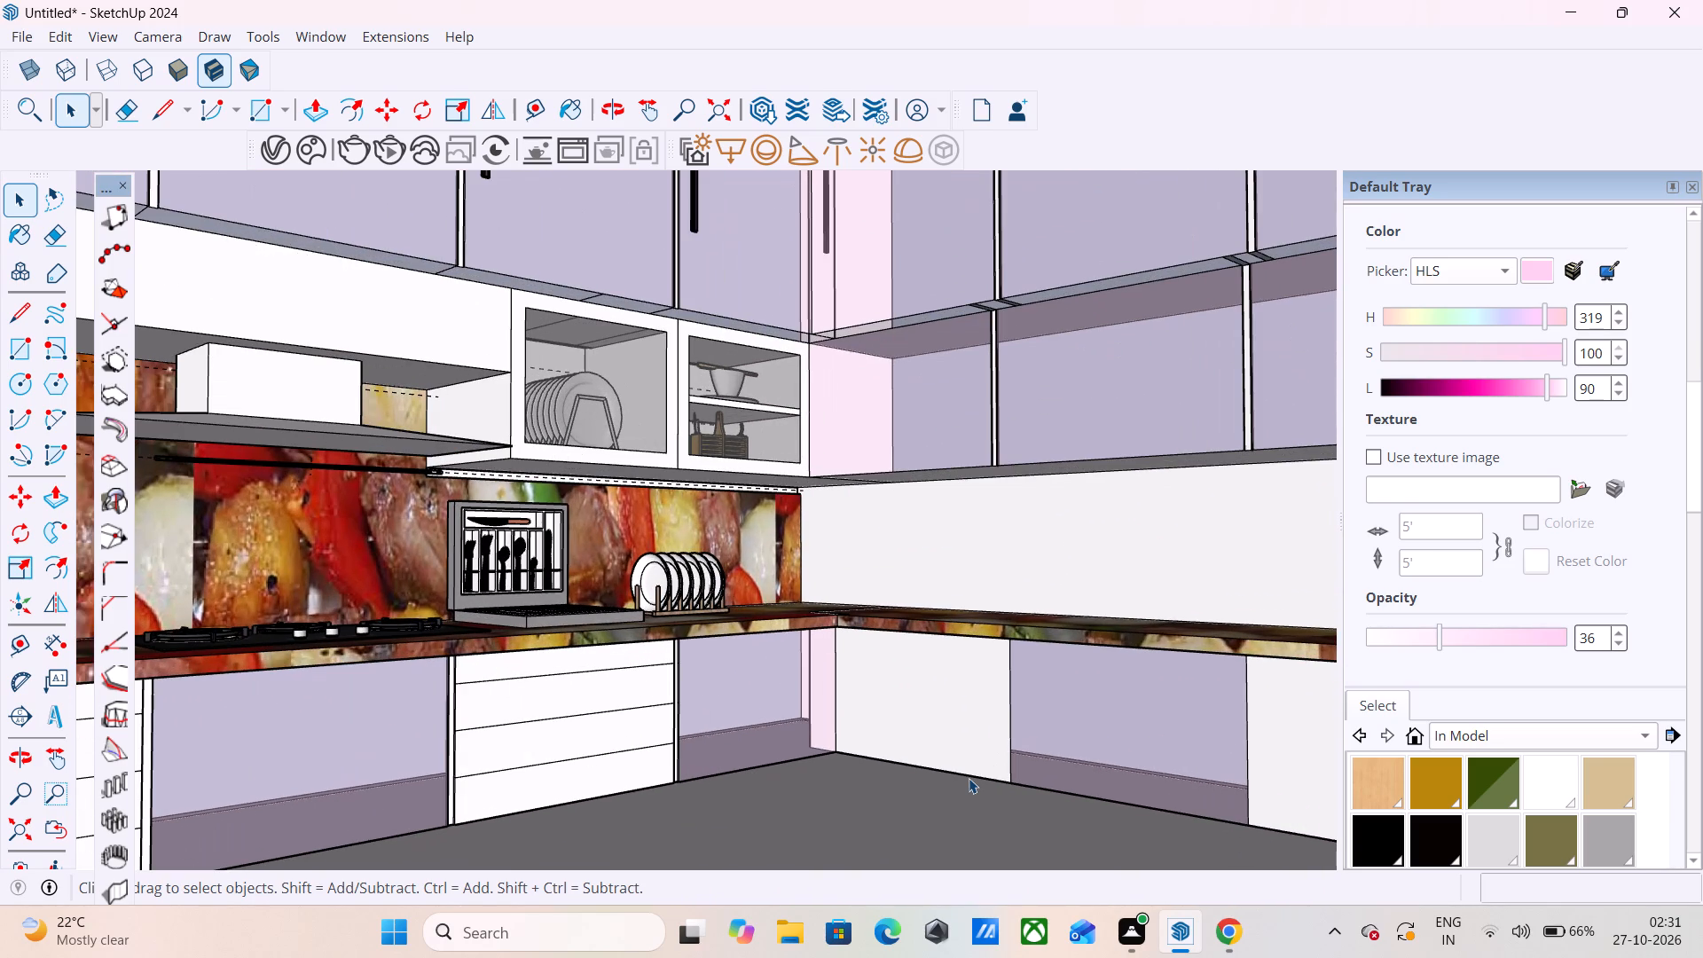
{"action": "left_click", "coordinate": [973, 773]}
{"action": "scroll", "coordinate": [976, 773], "scroll_direction": "up", "scroll_amount": 3}
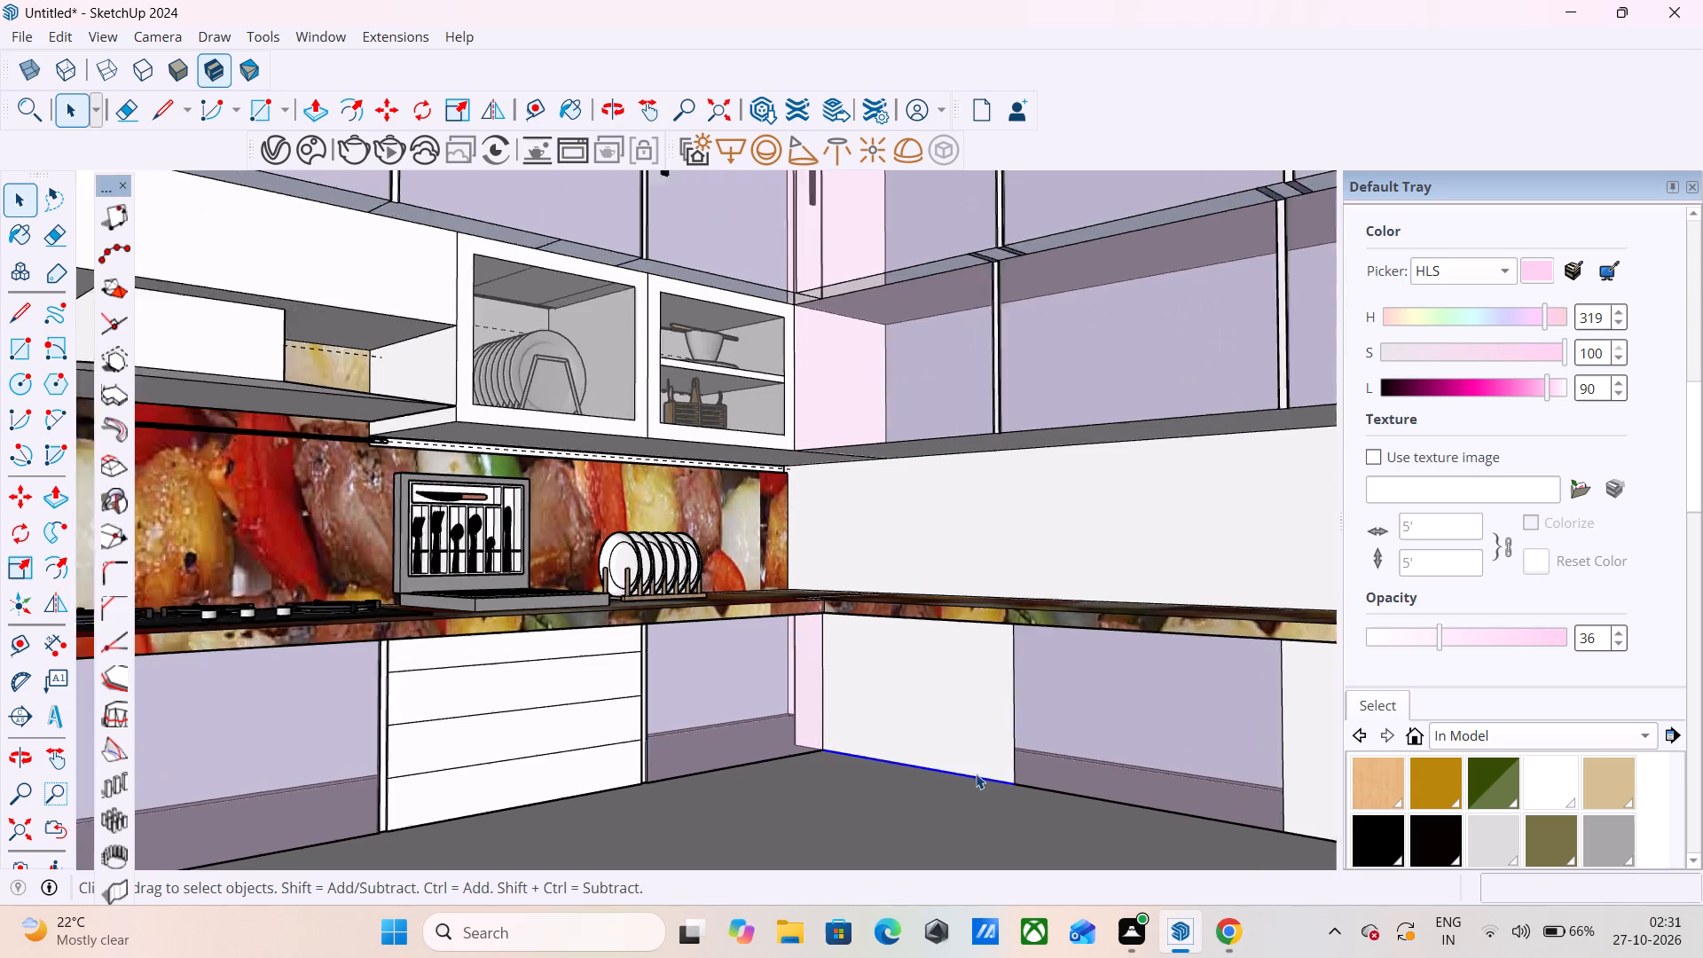
{"action": "scroll", "coordinate": [976, 773], "scroll_direction": "up", "scroll_amount": 2}
{"action": "key", "text": "m"}
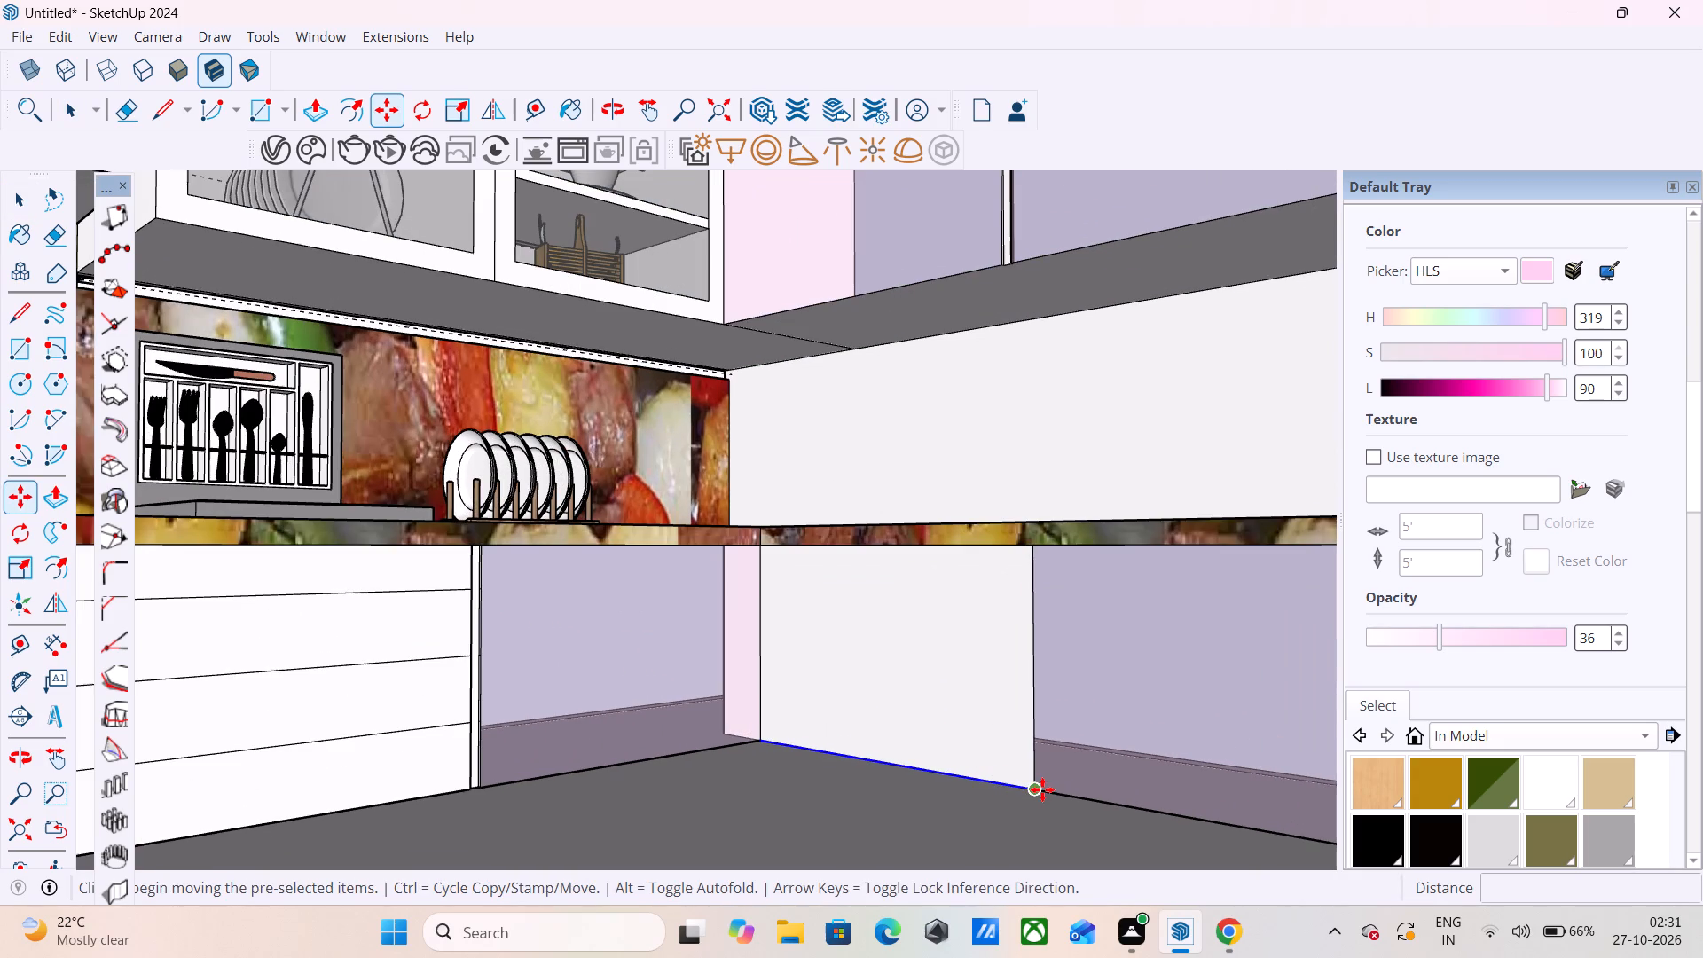
{"action": "left_click", "coordinate": [1038, 789]}
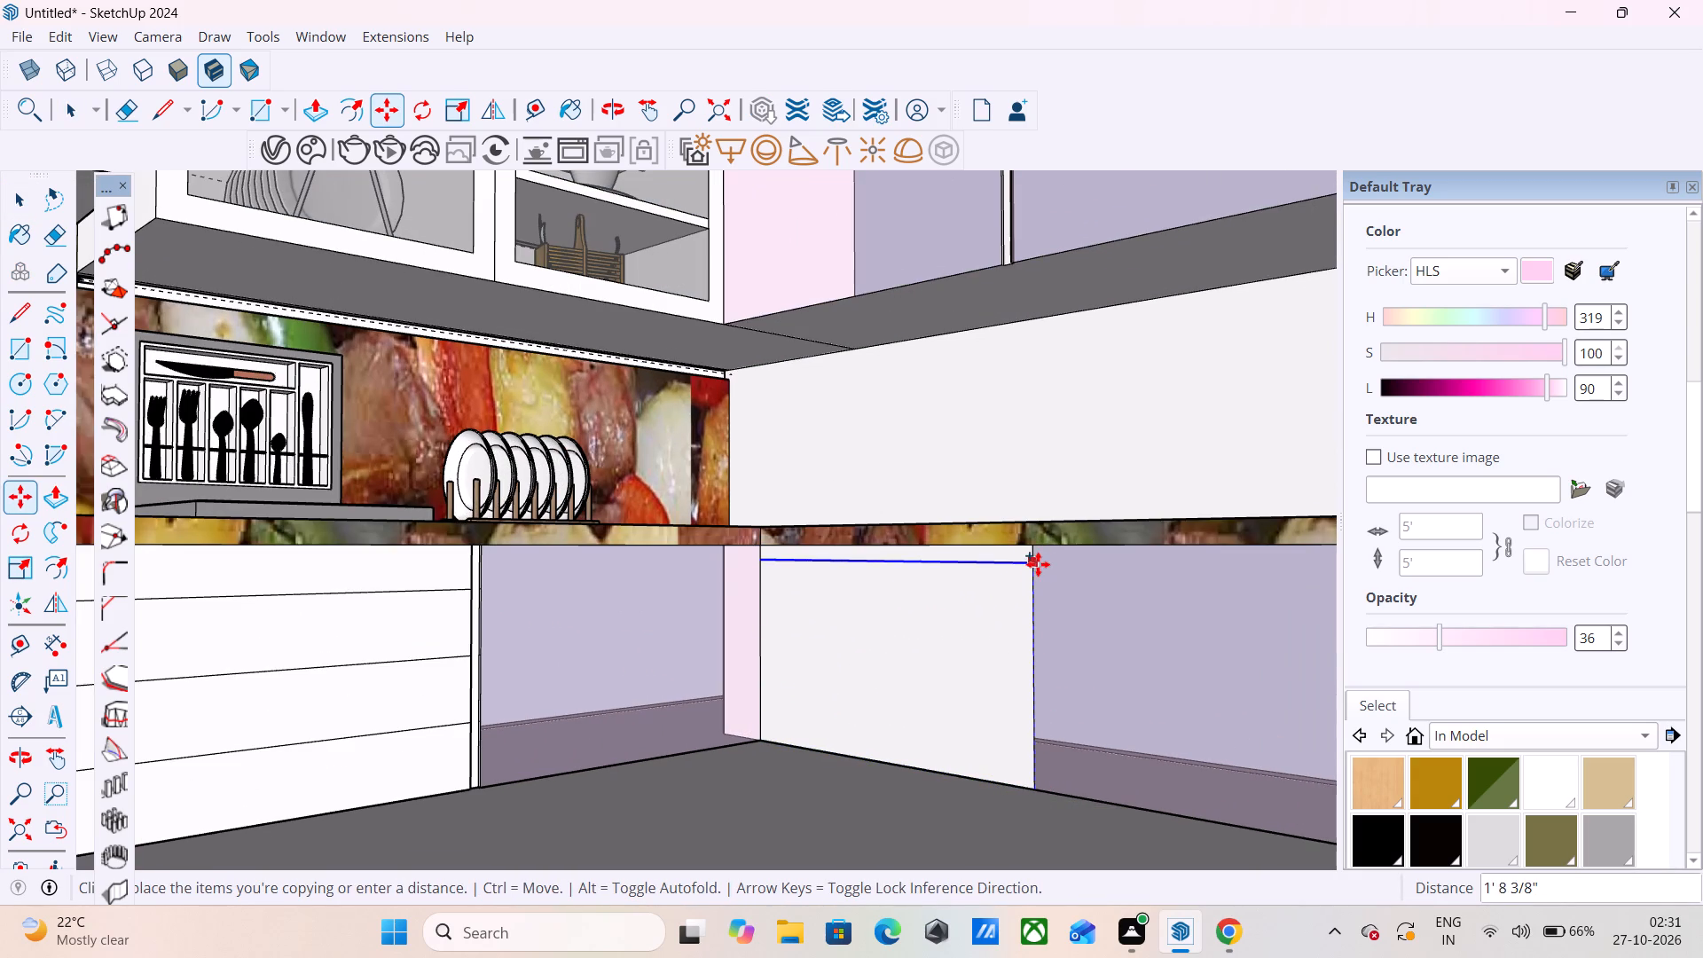
{"action": "middle_click_drag", "start_coordinate": [1038, 564], "coordinate": [1015, 520]}
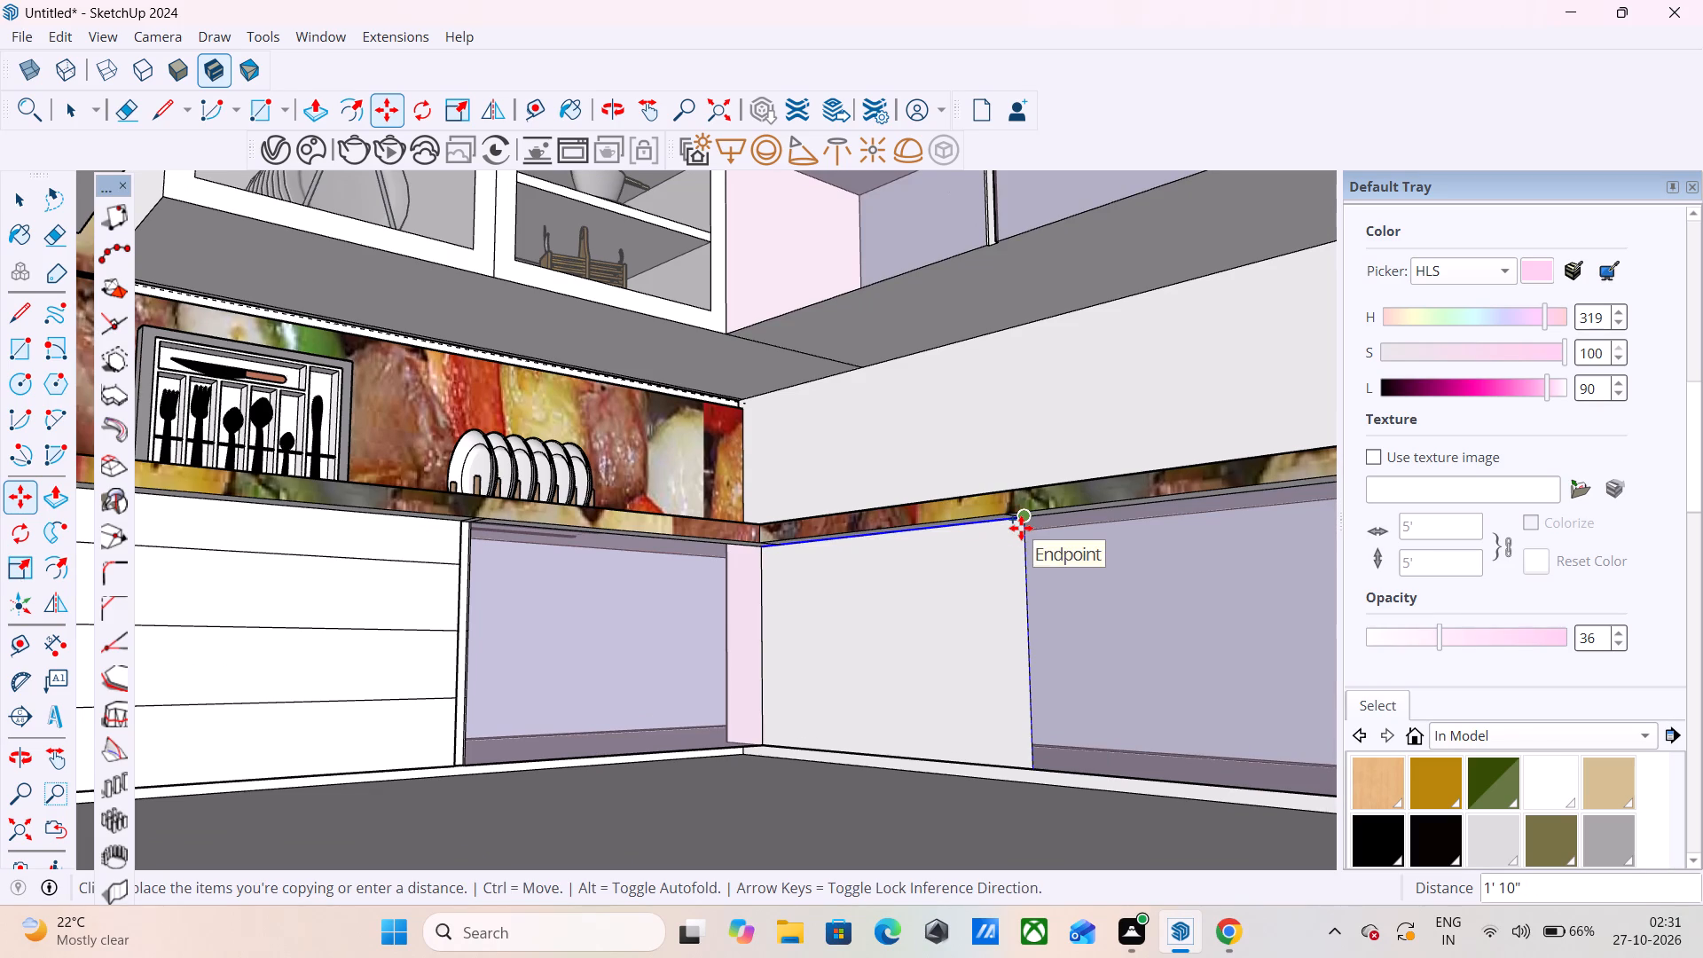
{"action": "scroll", "coordinate": [1018, 522], "scroll_direction": "up", "scroll_amount": 11}
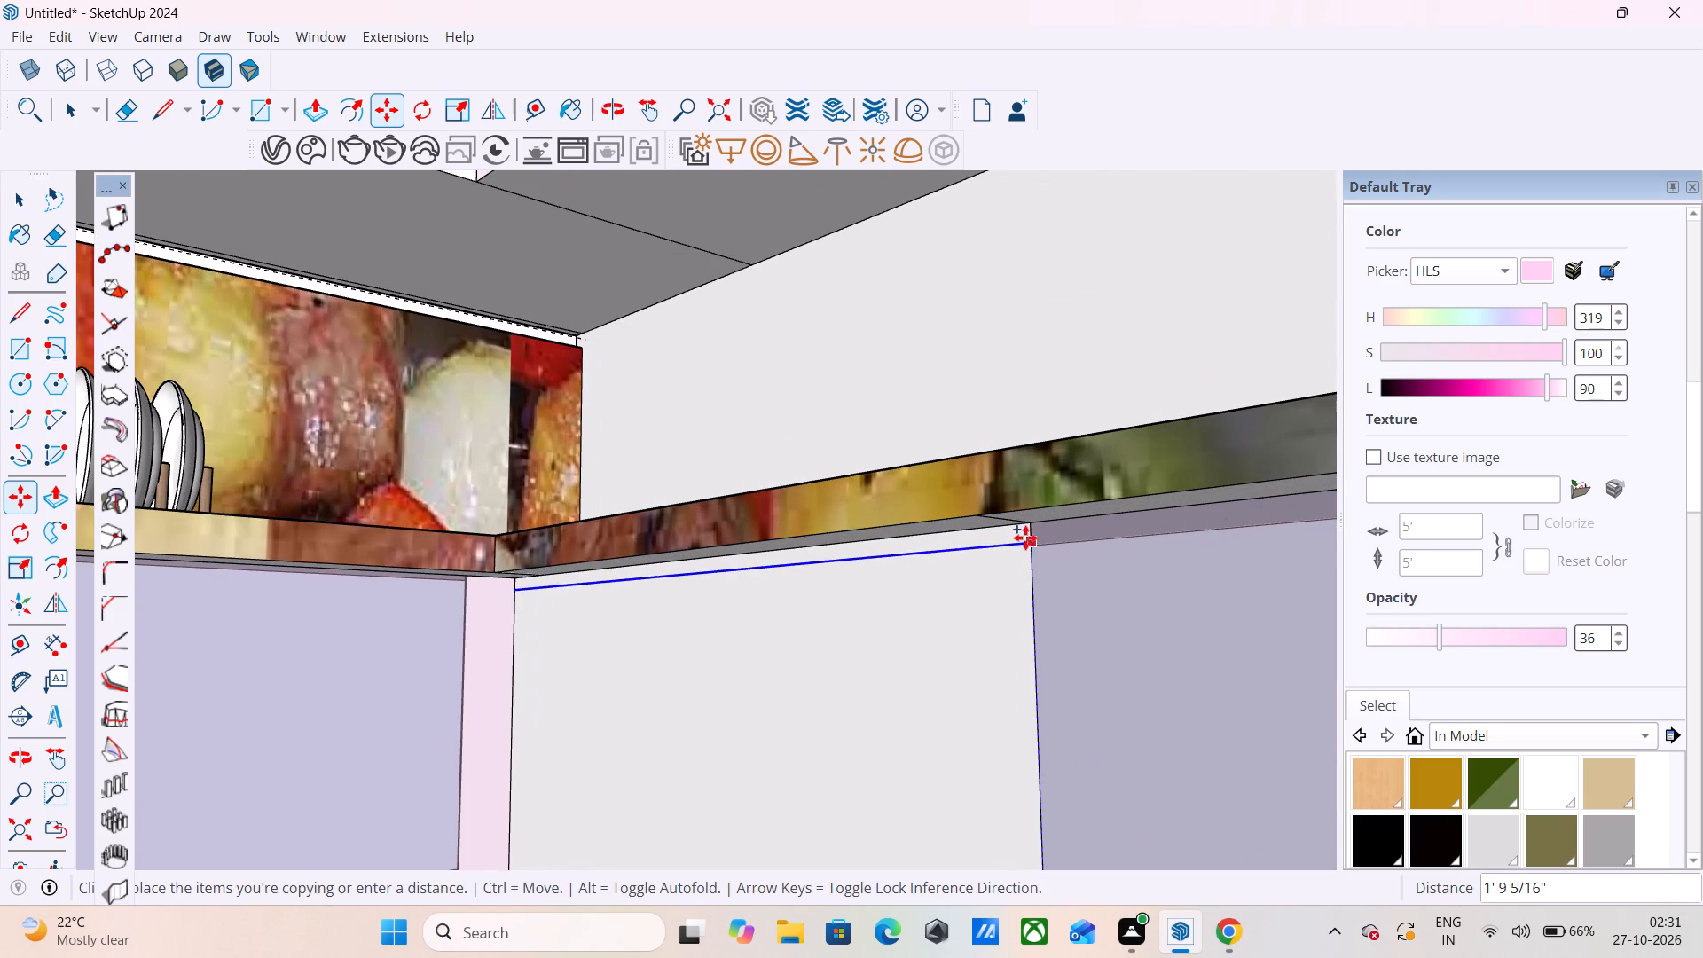
{"action": "left_click", "coordinate": [1024, 530]}
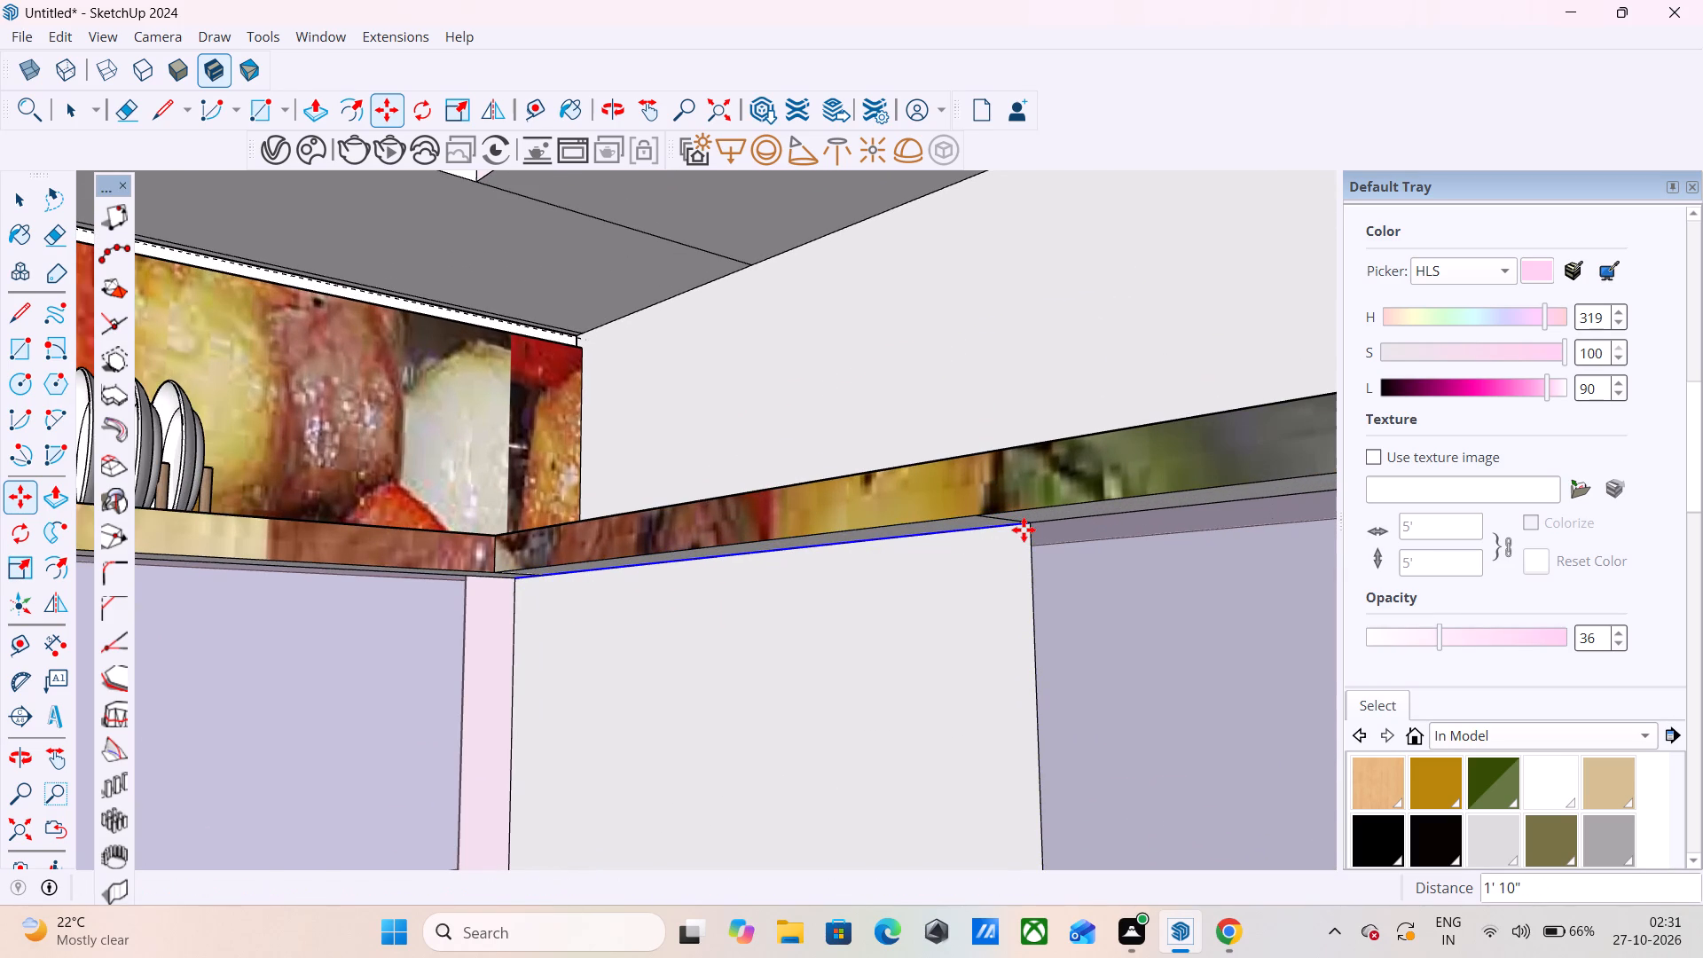
{"action": "key", "text": "slash"}
{"action": "key", "text": "2"}
{"action": "key", "text": "BackSpace"}
{"action": "key", "text": "3"}
{"action": "key", "text": "Return"}
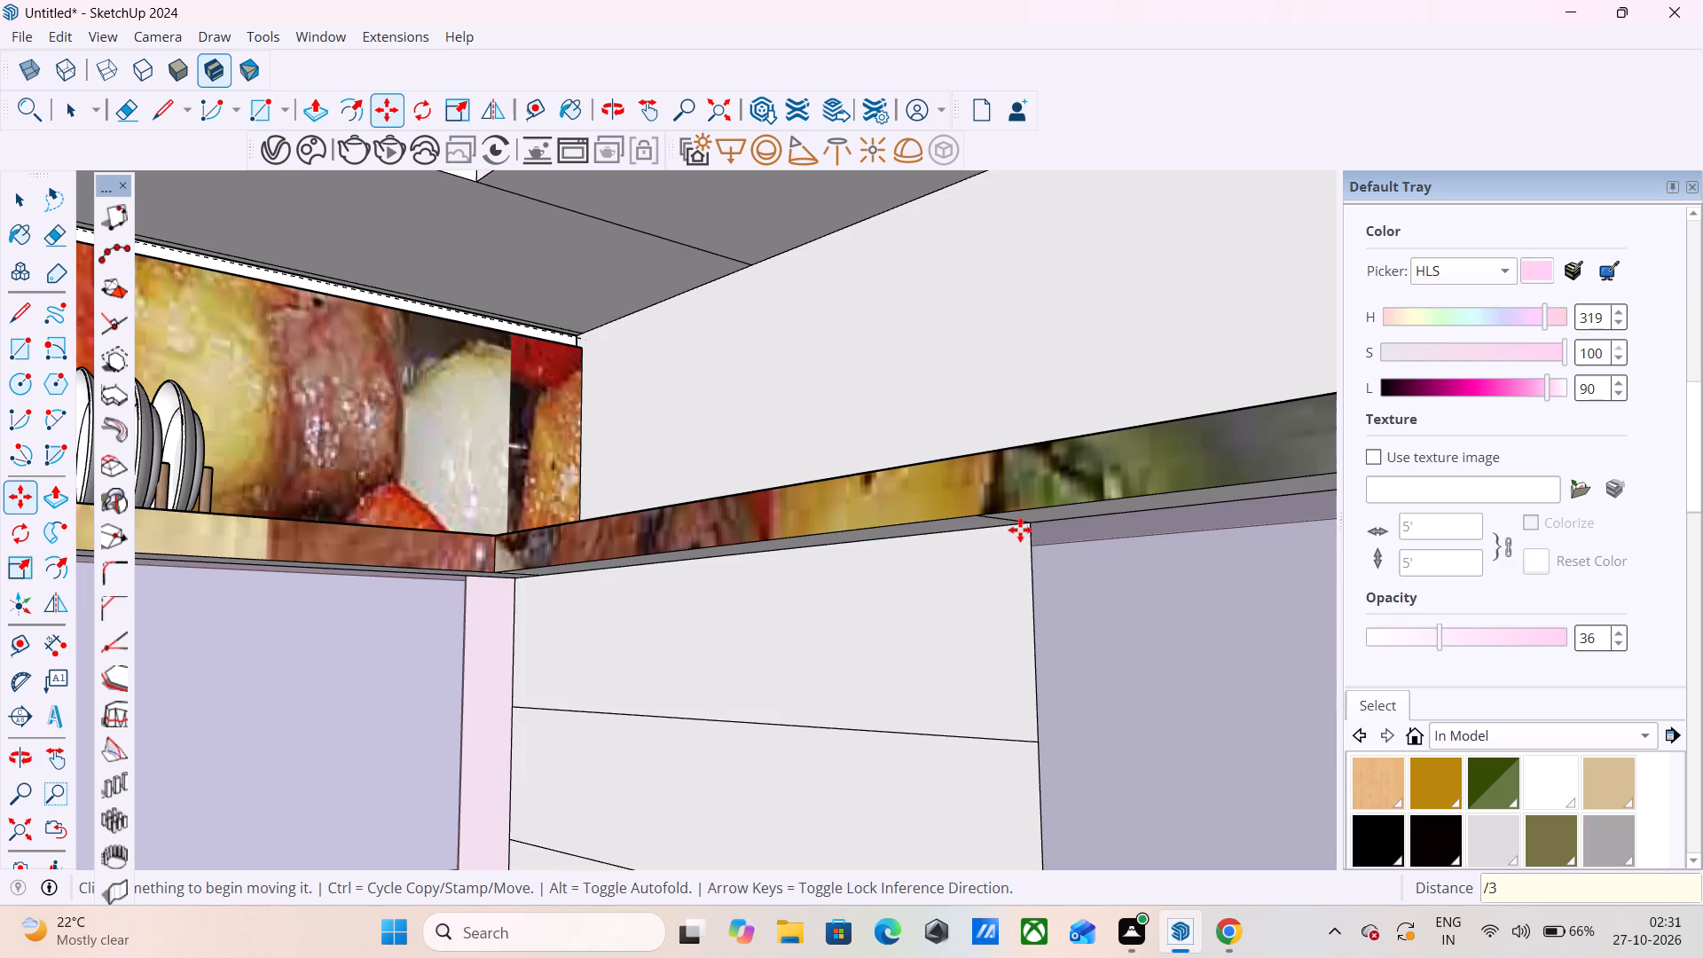
{"action": "scroll", "coordinate": [949, 432], "scroll_direction": "down", "scroll_amount": 11}
{"action": "middle_click_drag", "start_coordinate": [592, 618], "coordinate": [605, 622]}
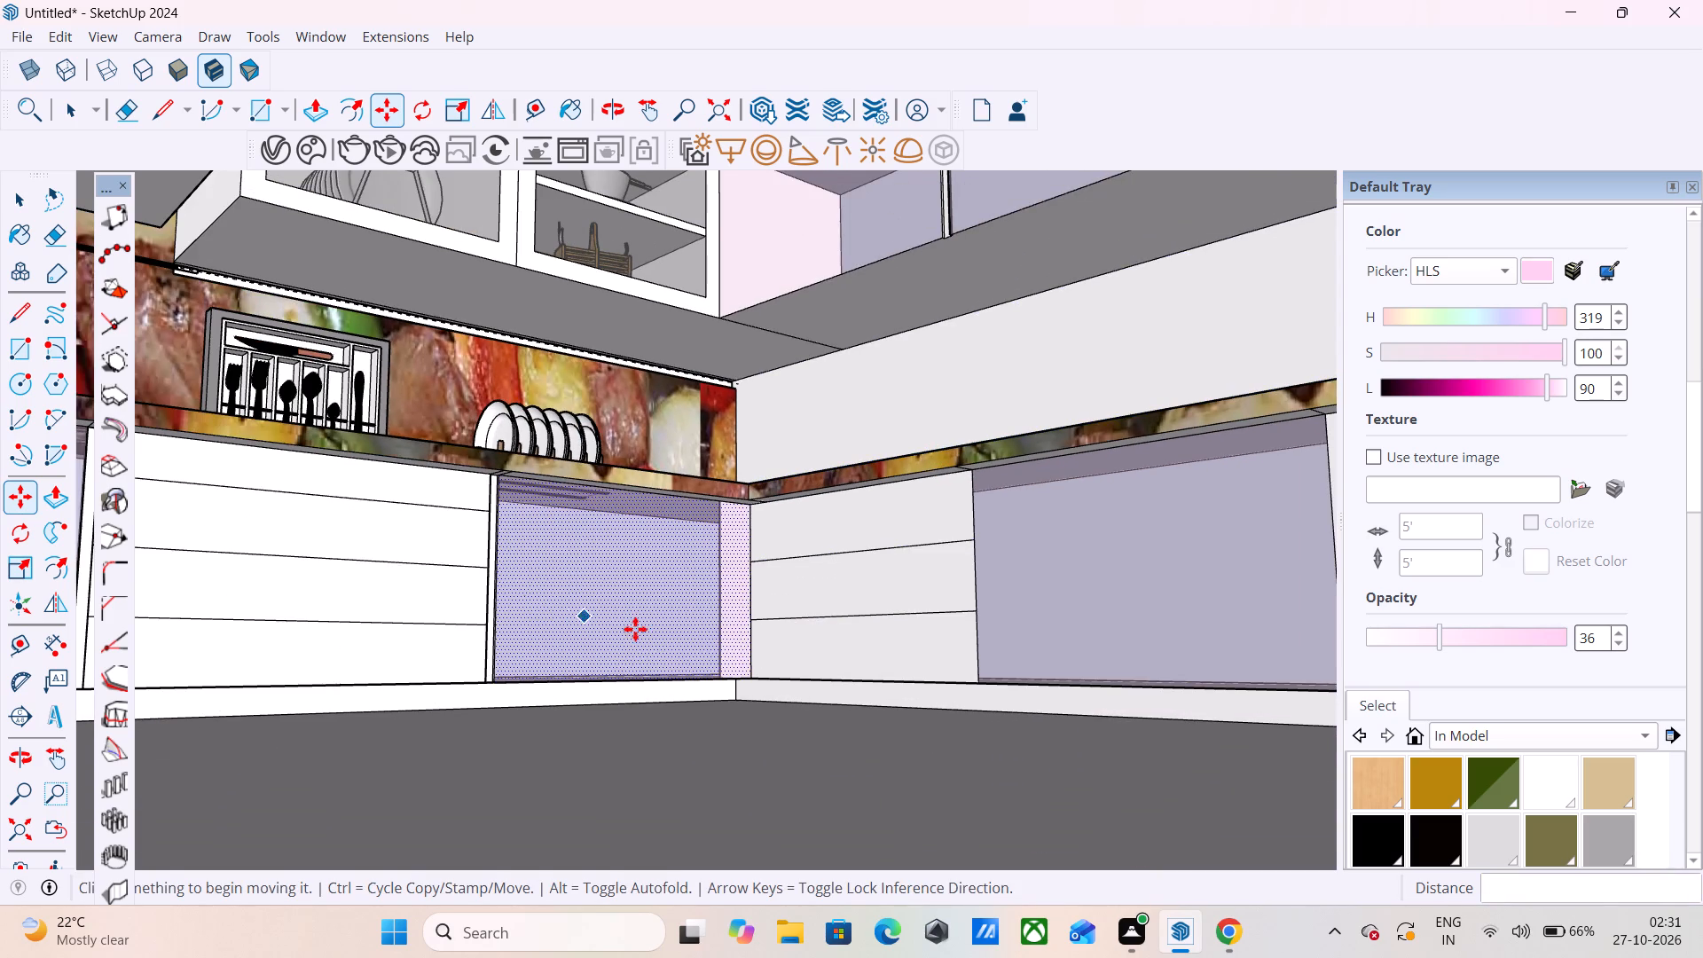
Undo the three-drawer division of the base cabinet front beside the corner.
{"action": "middle_click_drag", "start_coordinate": [639, 631], "coordinate": [866, 692]}
{"action": "scroll", "coordinate": [600, 600], "scroll_direction": "down", "scroll_amount": 5}
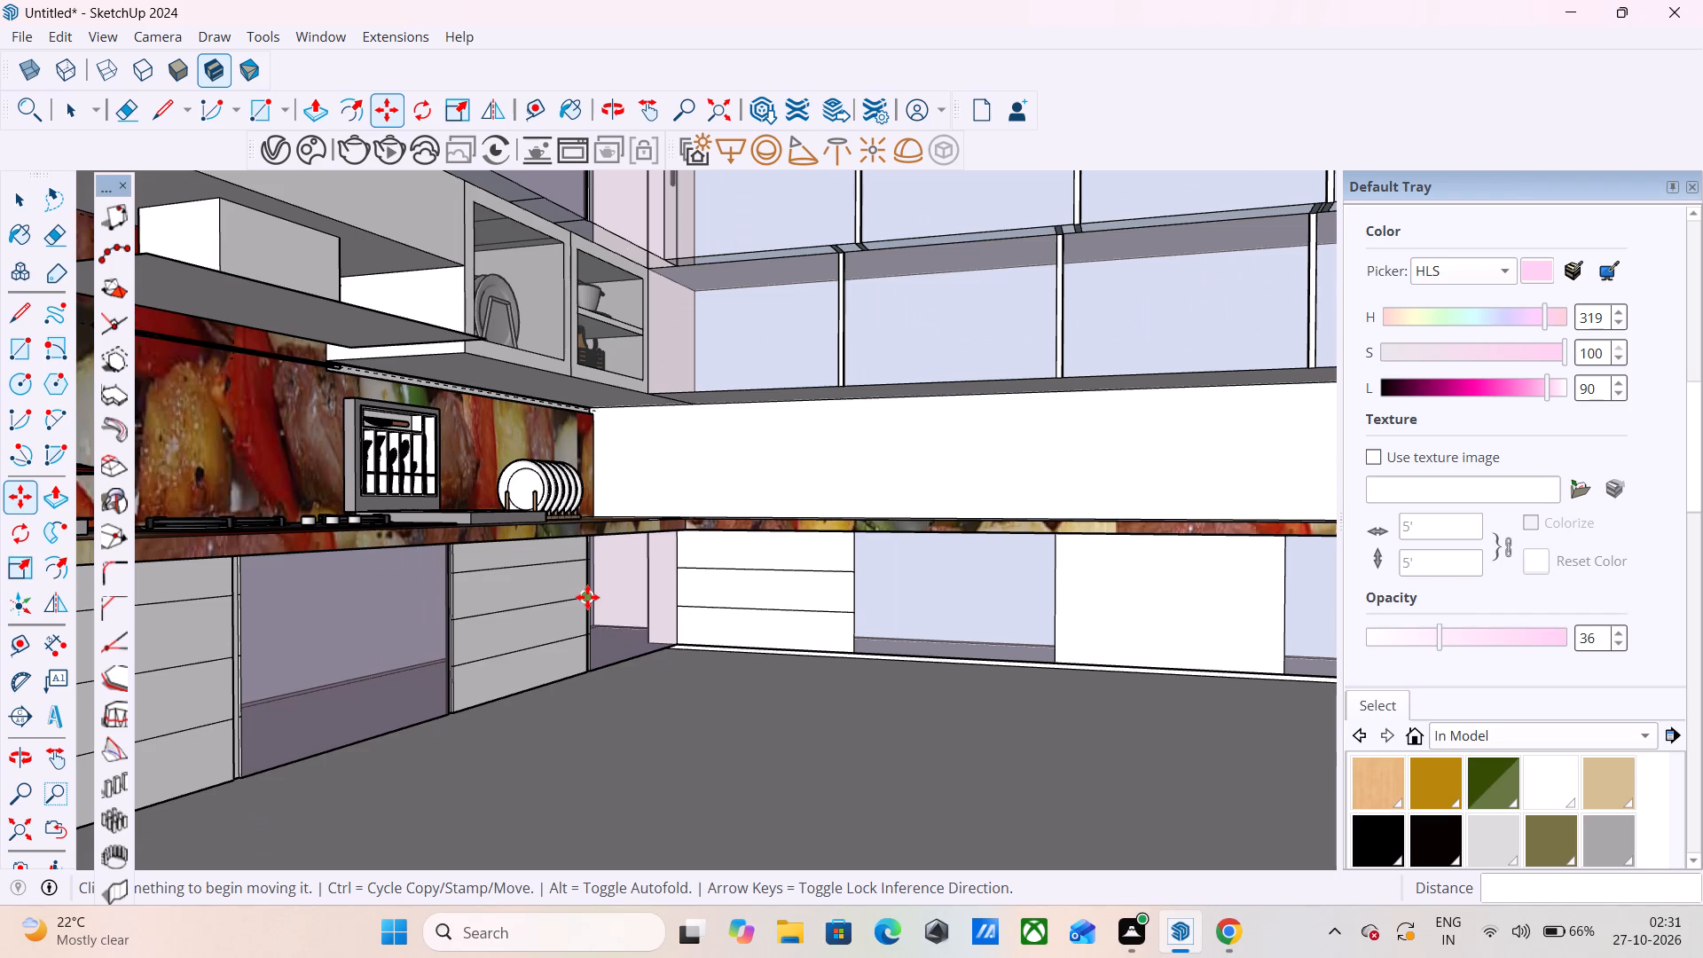
{"action": "key", "text": "ctrl+z"}
Divide the base cabinet front beside the corner into two equal drawers by copying its bottom edge up 1' 10" with /2 spacing.
{"action": "scroll", "coordinate": [797, 679], "scroll_direction": "up", "scroll_amount": 7}
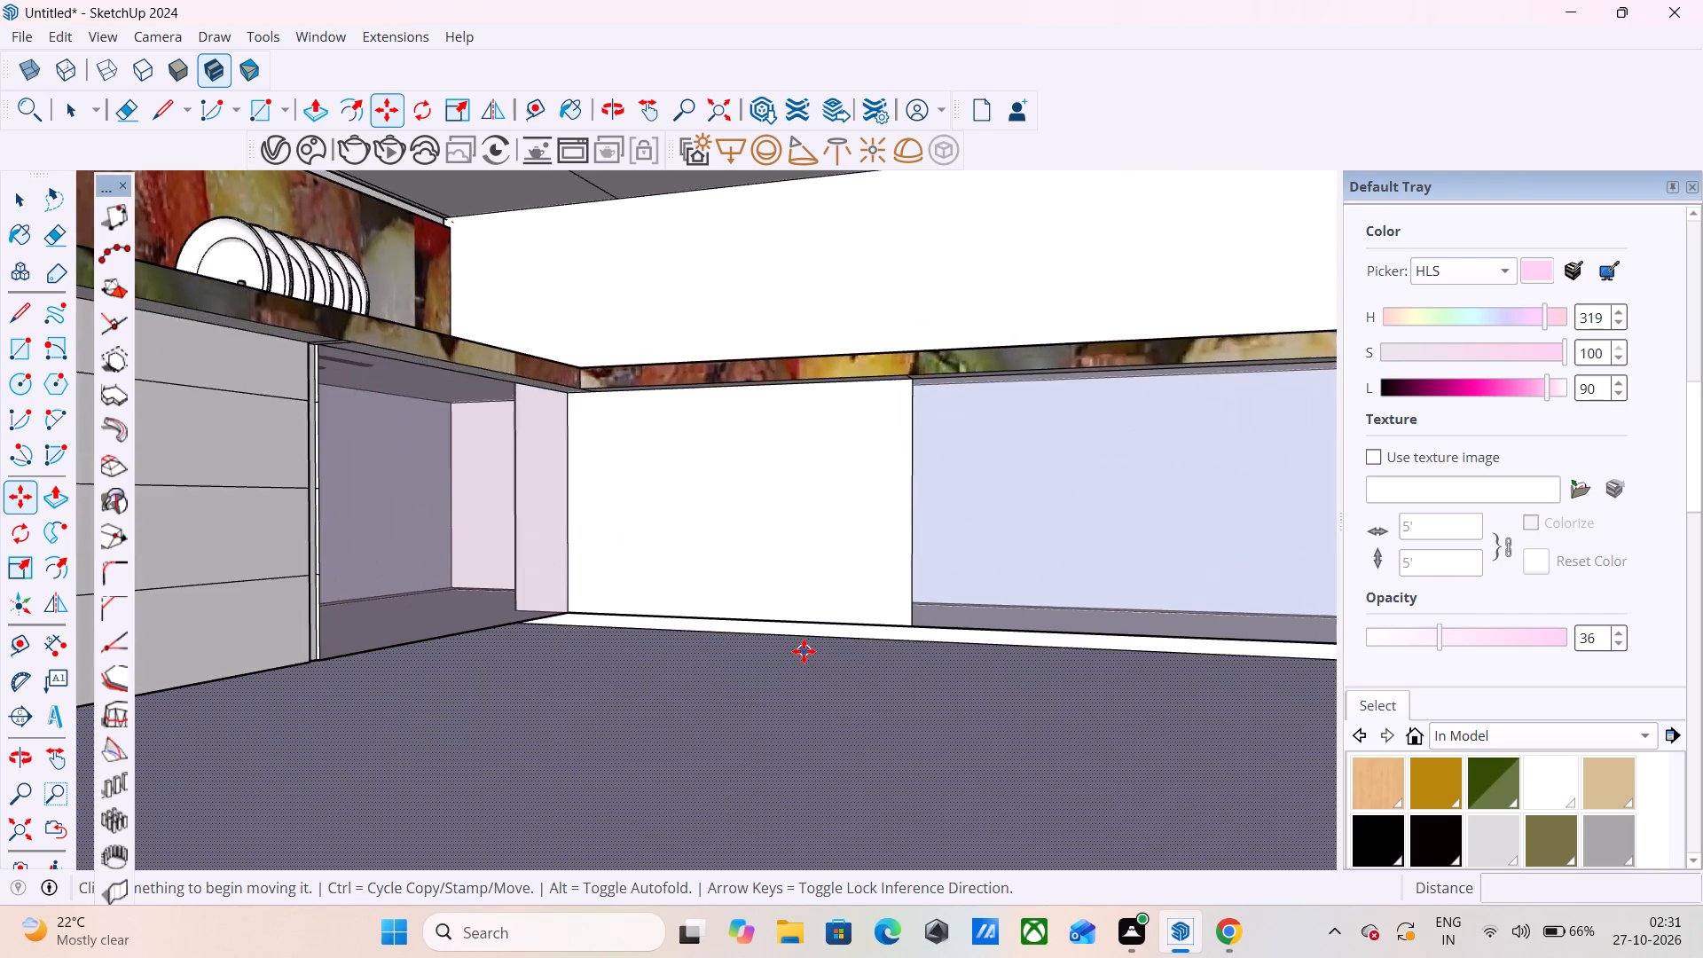
{"action": "scroll", "coordinate": [804, 651], "scroll_direction": "up", "scroll_amount": 5}
{"action": "key", "text": "space"}
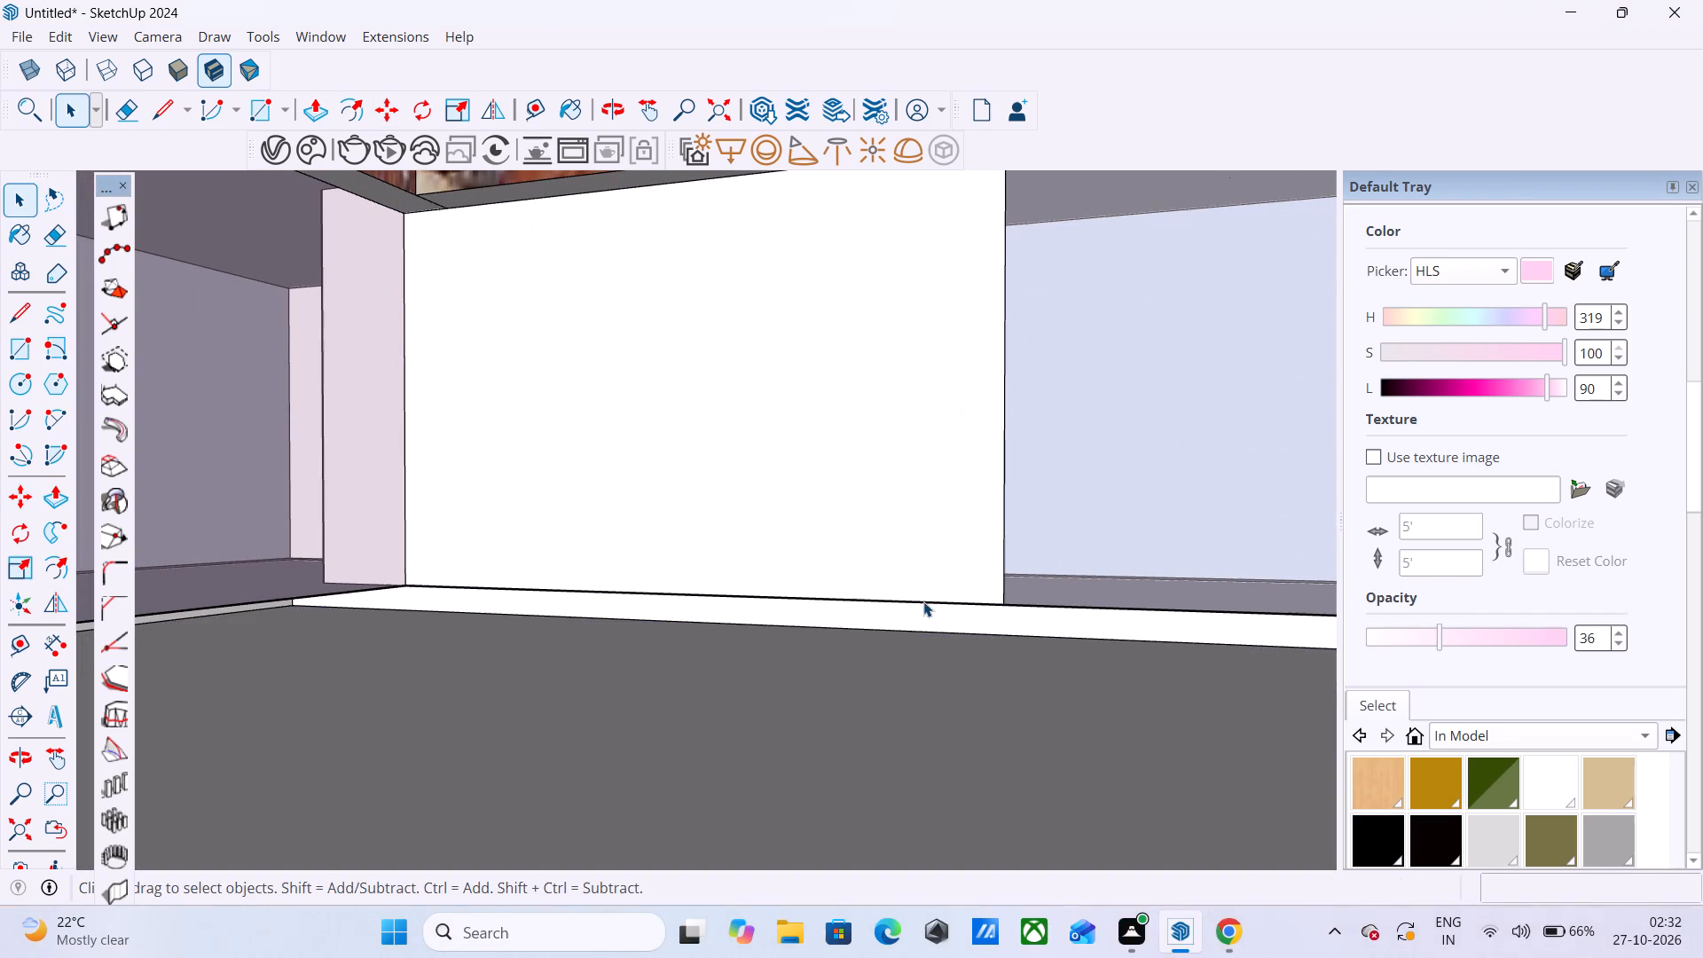
{"action": "left_click", "coordinate": [923, 601]}
{"action": "key", "text": "m"}
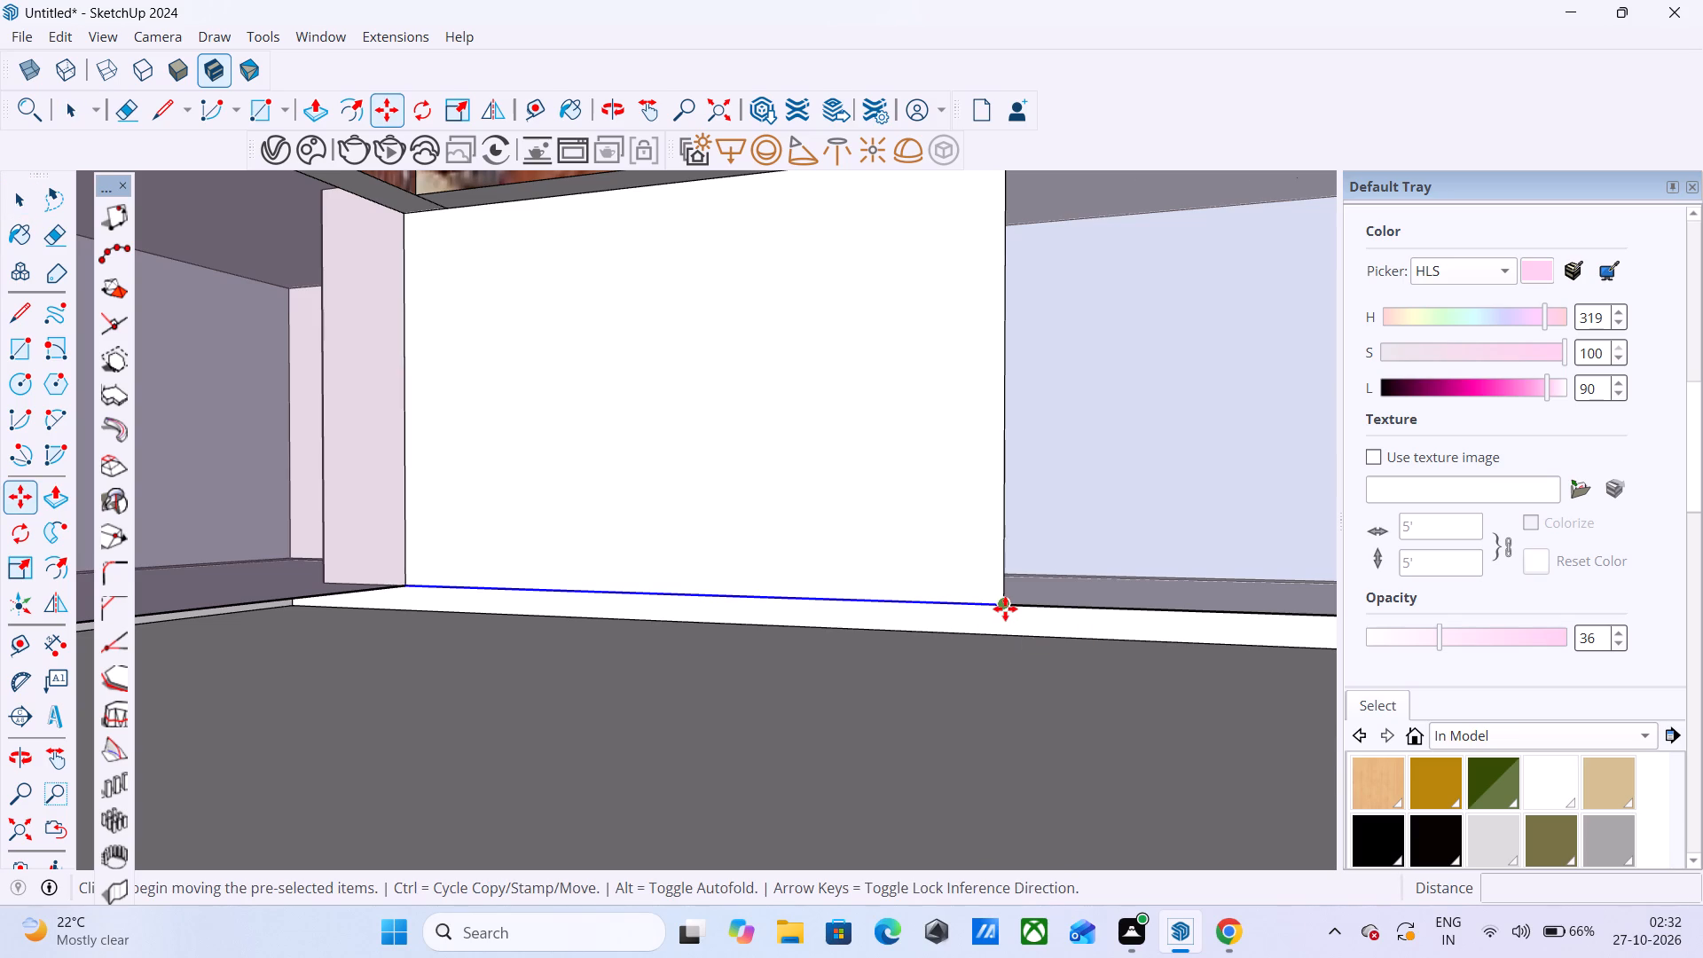
{"action": "left_click", "coordinate": [1005, 609]}
{"action": "scroll", "coordinate": [836, 727], "scroll_direction": "down", "scroll_amount": 5}
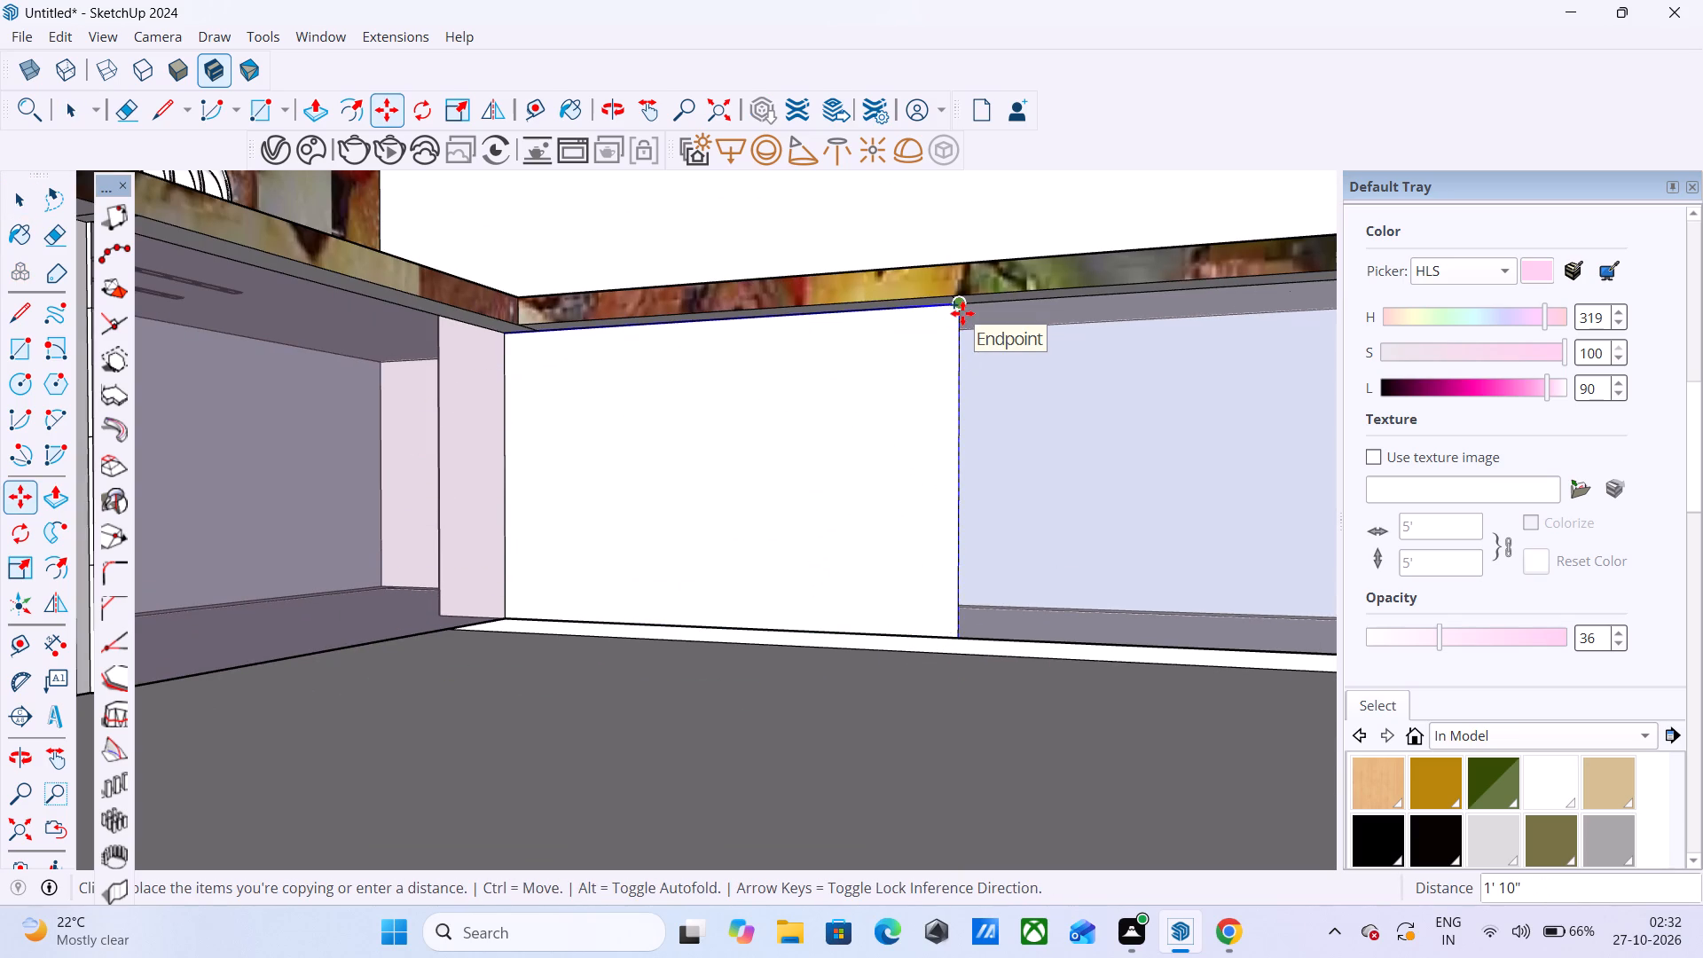
{"action": "left_click", "coordinate": [962, 313]}
{"action": "key", "text": "slash"}
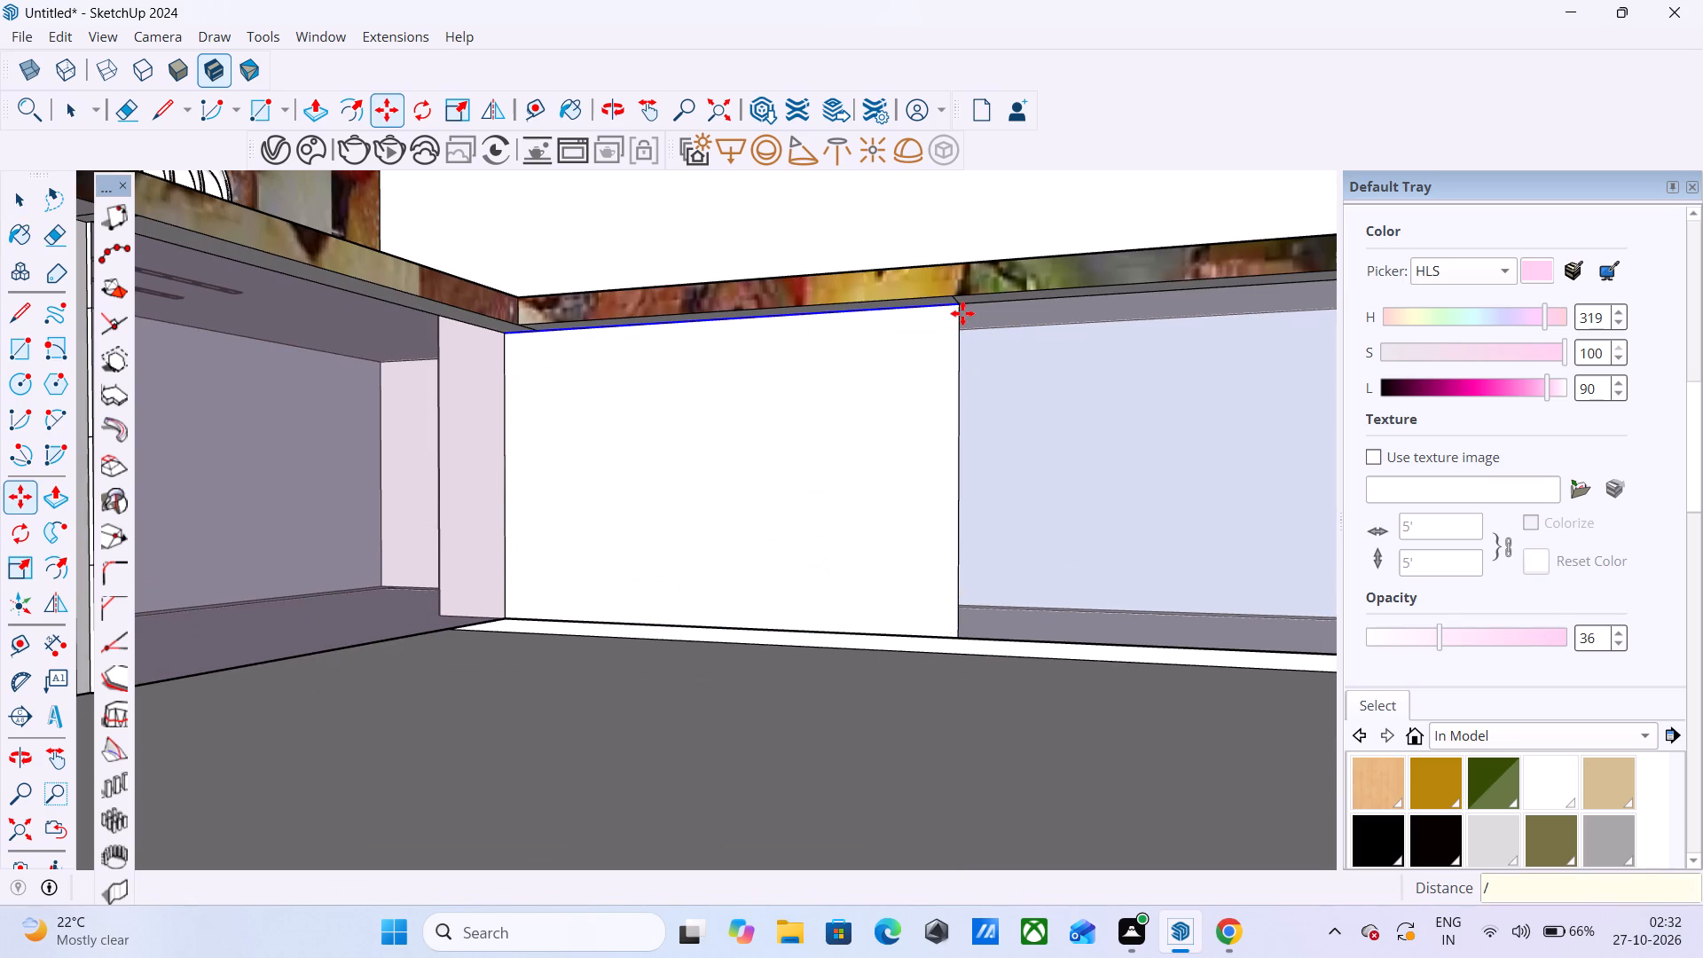
{"action": "key", "text": "2"}
{"action": "key", "text": "Return"}
{"action": "scroll", "coordinate": [922, 393], "scroll_direction": "down", "scroll_amount": 10}
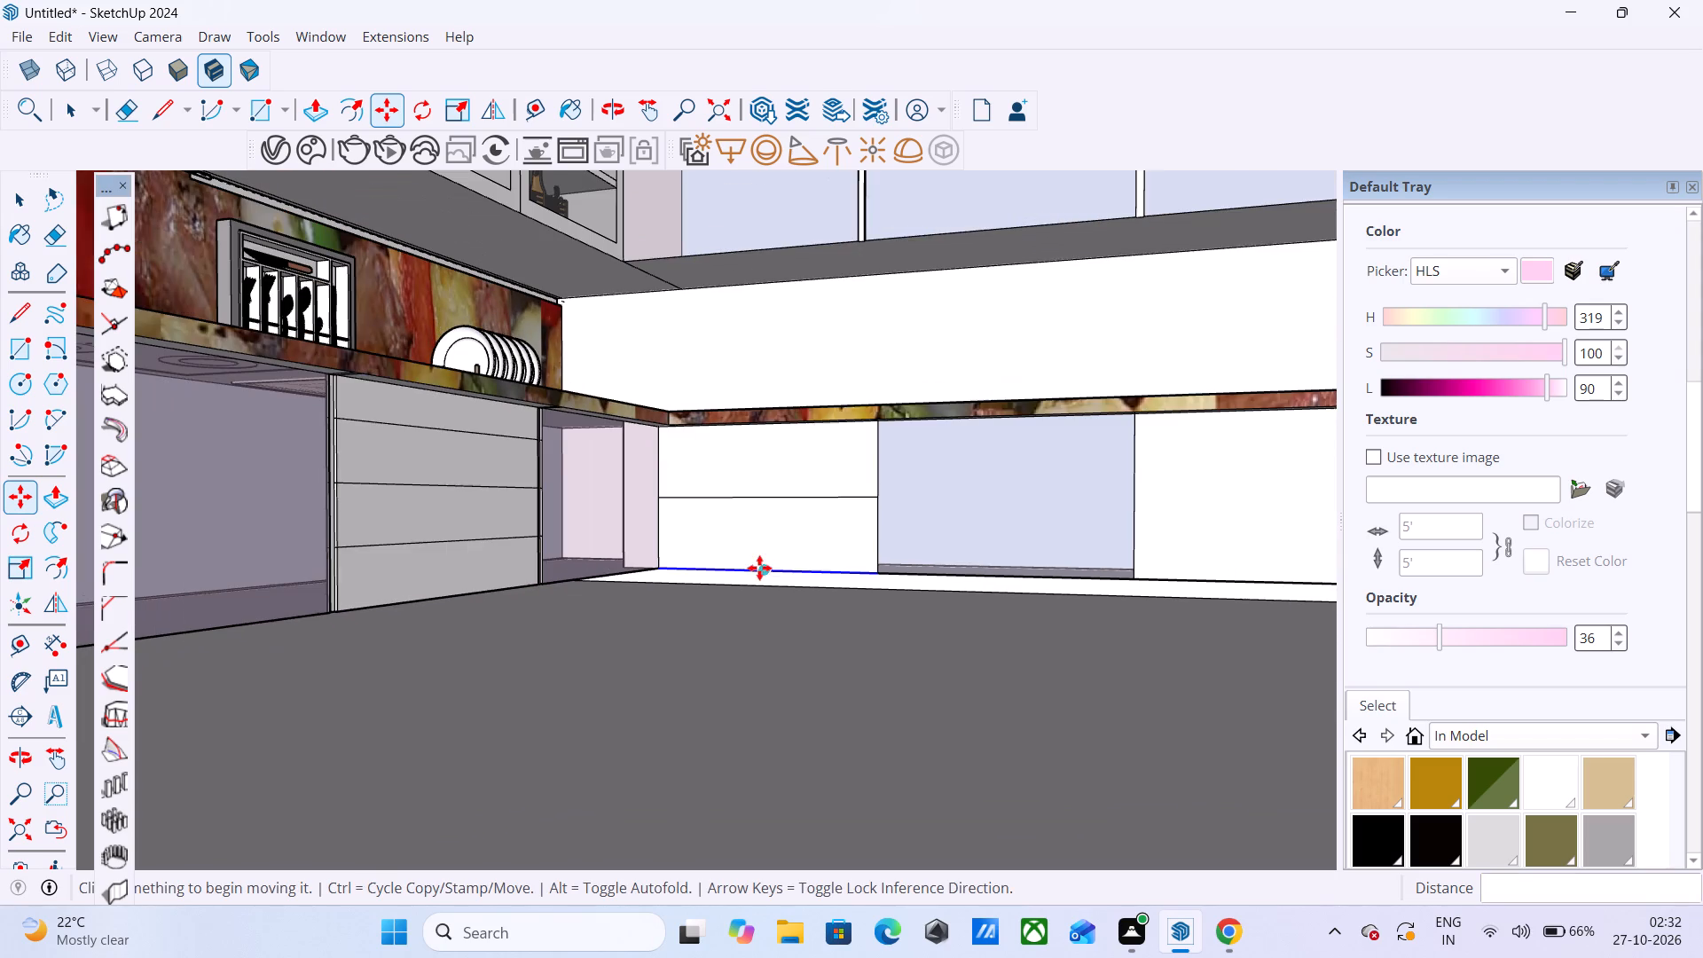
{"action": "key", "text": "space"}
Divide the second blank base cabinet front on the same wall into two drawers by copying its bottom edge up 1' 10" with /2 spacing.
{"action": "scroll", "coordinate": [585, 551], "scroll_direction": "down", "scroll_amount": 5}
{"action": "scroll", "coordinate": [1099, 548], "scroll_direction": "up", "scroll_amount": 8}
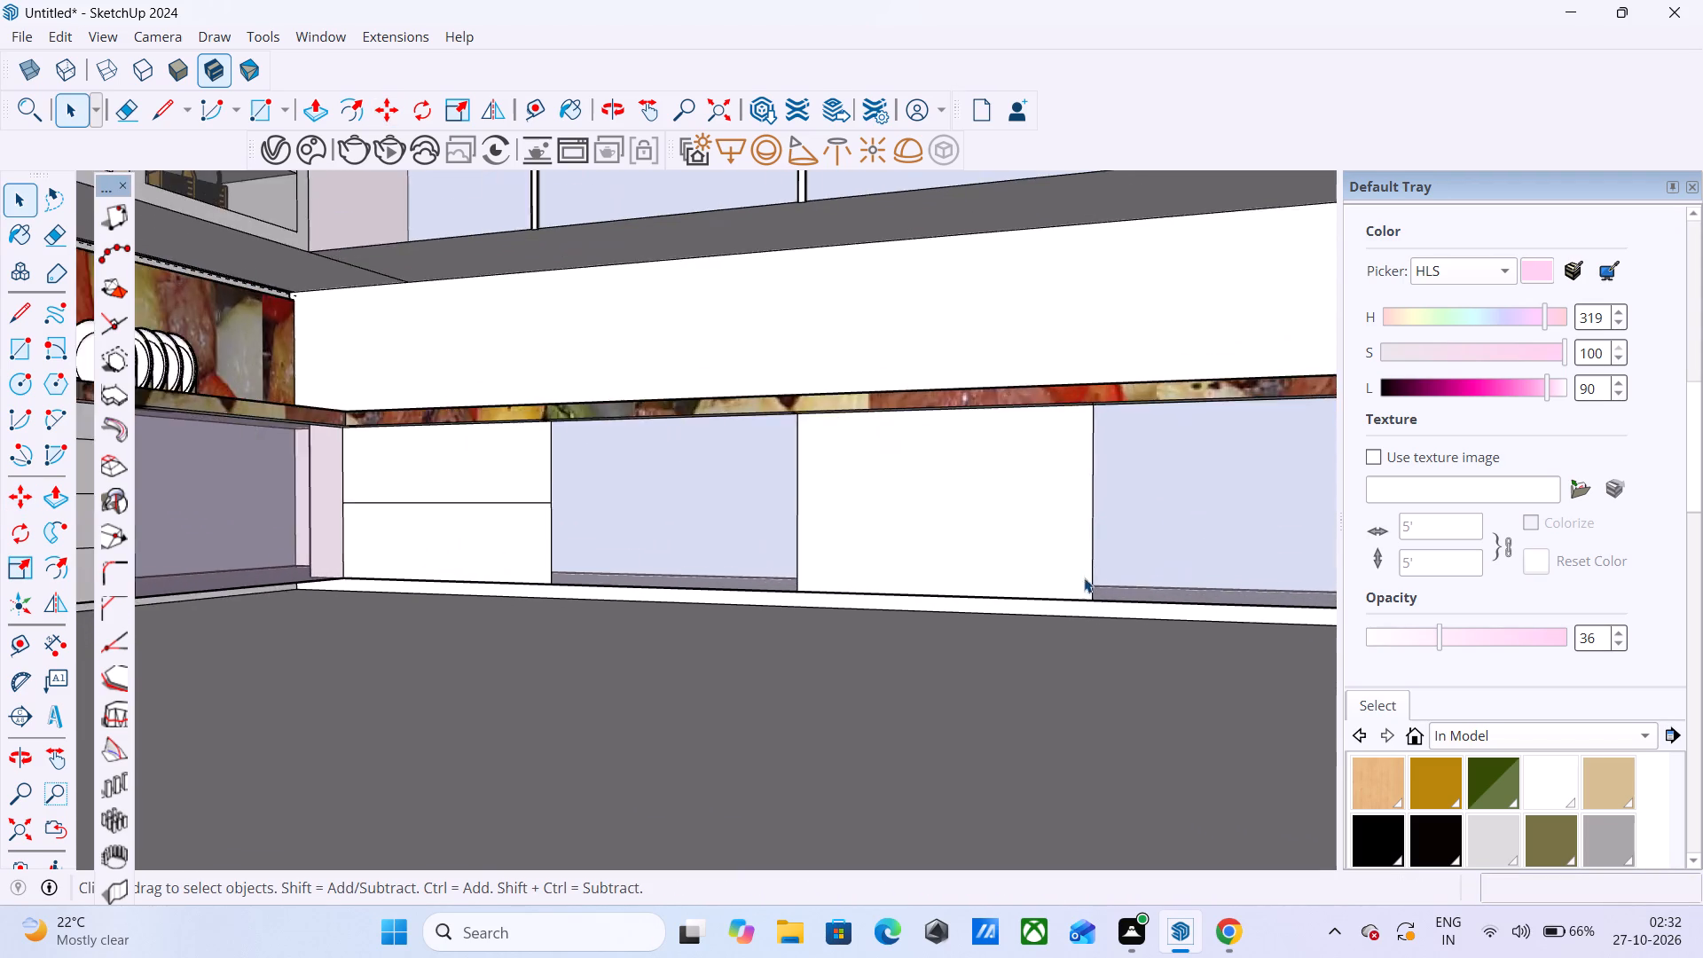
{"action": "scroll", "coordinate": [1084, 577], "scroll_direction": "up", "scroll_amount": 3}
{"action": "left_click", "coordinate": [1059, 606]}
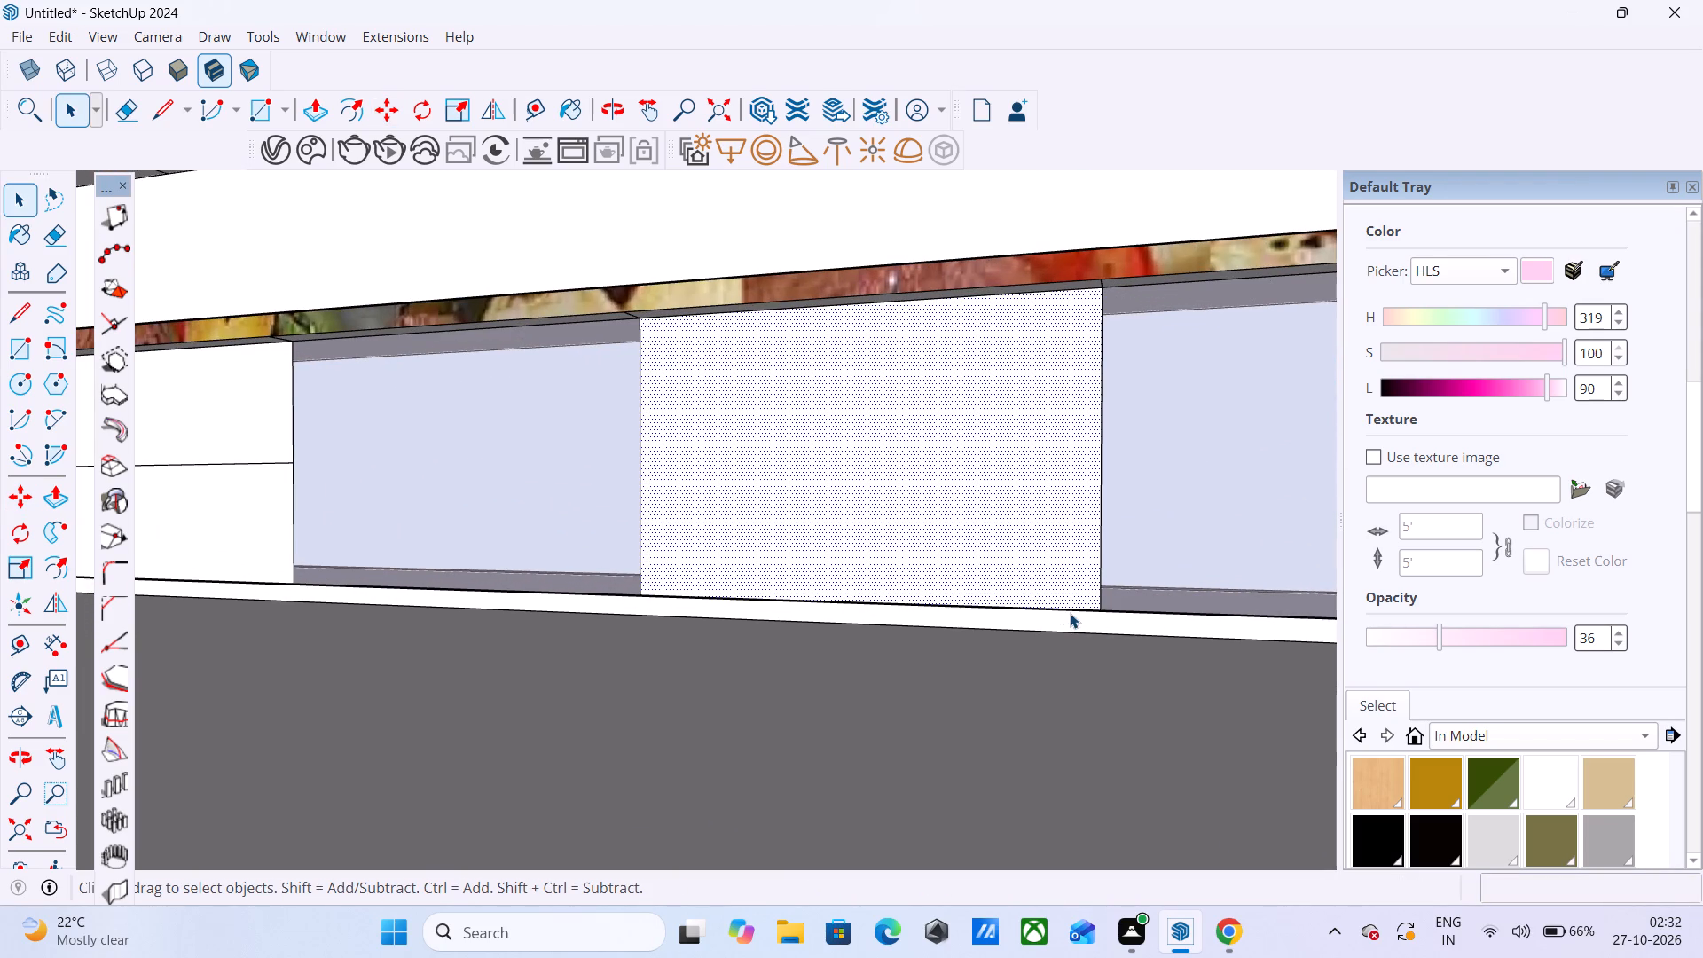
{"action": "left_click", "coordinate": [1070, 608]}
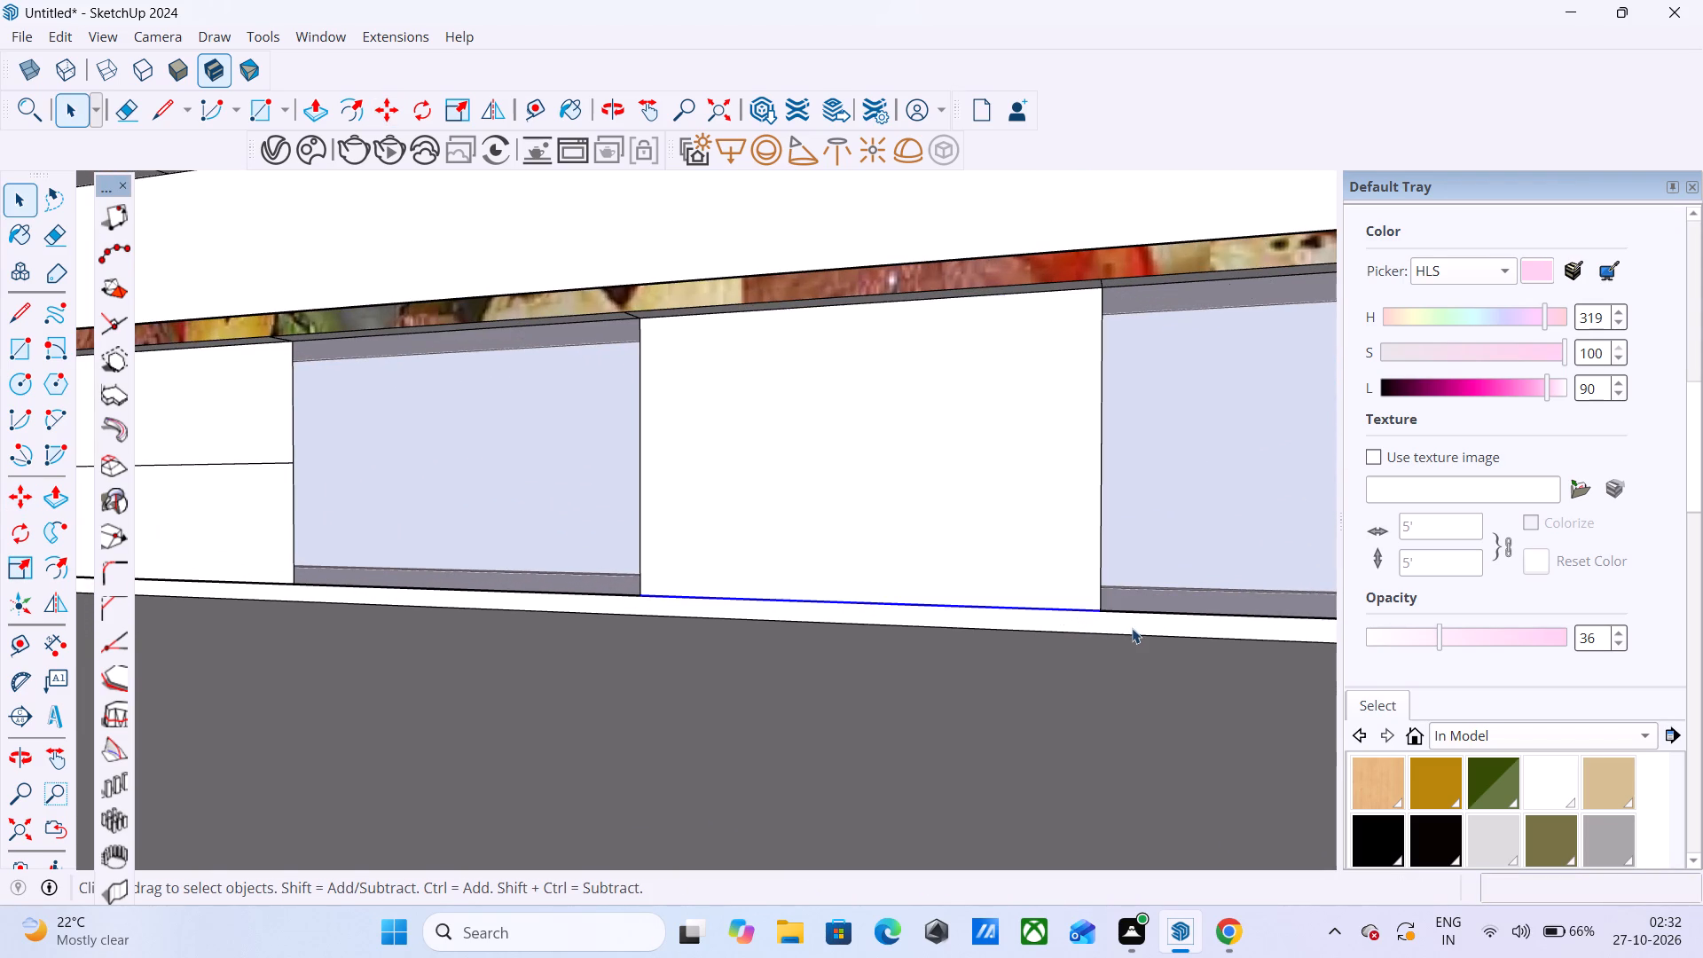
{"action": "key", "text": "m"}
{"action": "left_click", "coordinate": [1096, 617]}
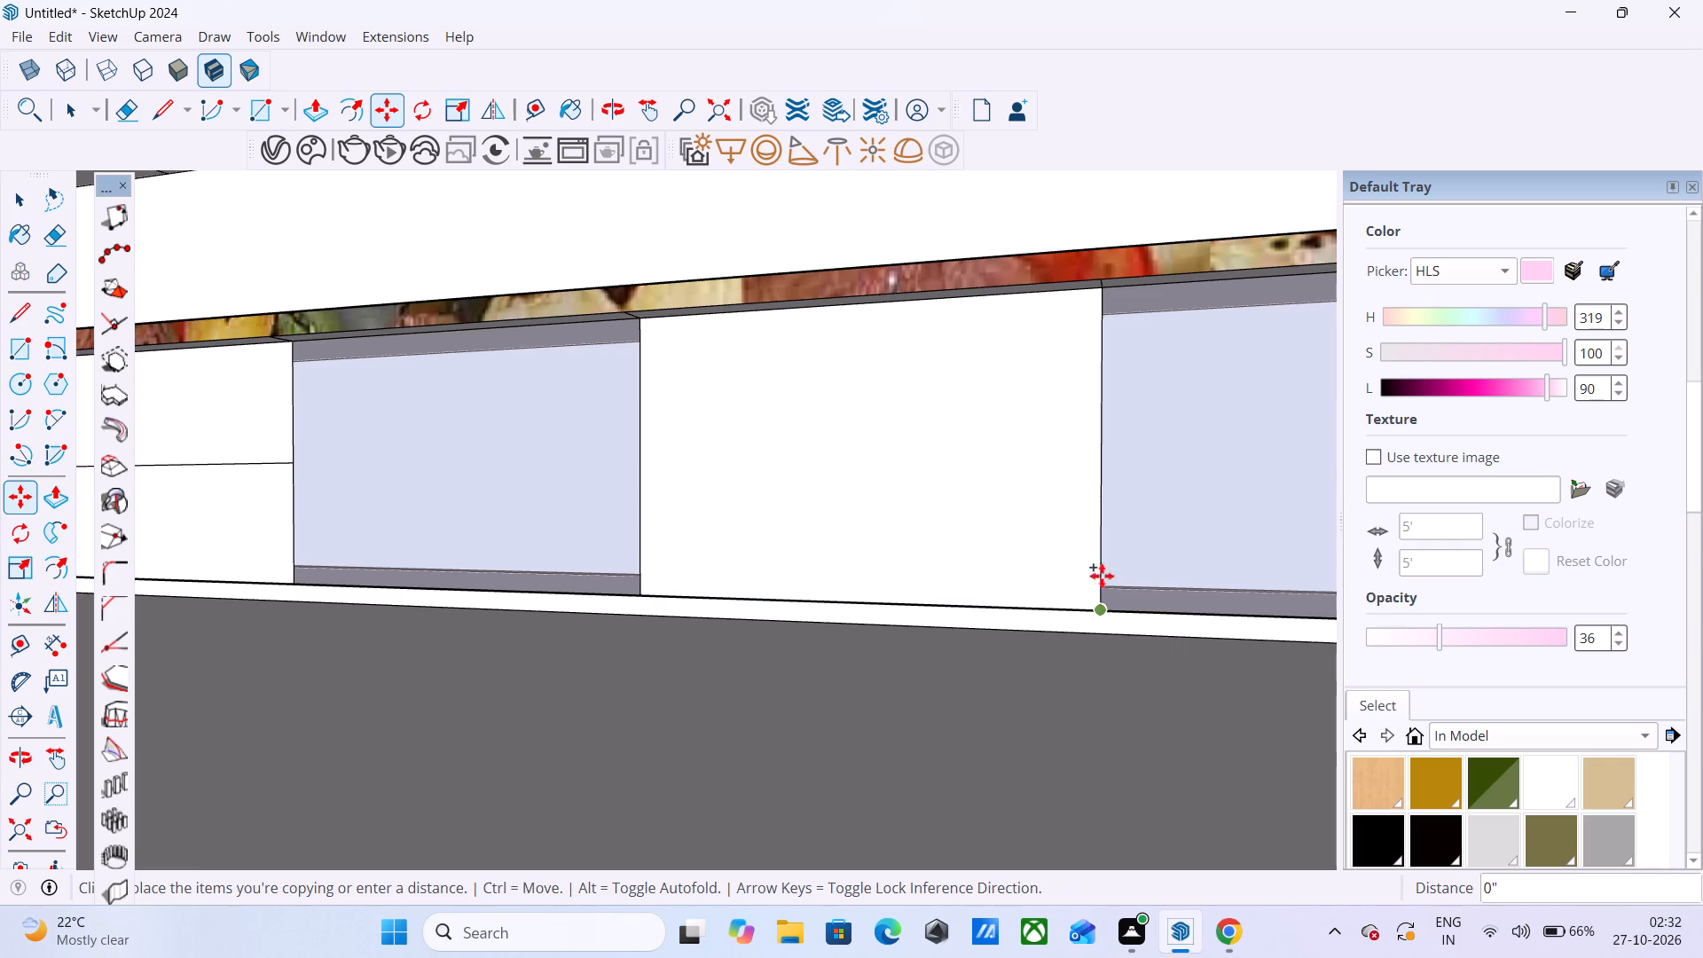
{"action": "left_click", "coordinate": [1103, 291]}
{"action": "type", "text": "/2"}
{"action": "key", "text": "Return"}
{"action": "scroll", "coordinate": [1103, 355], "scroll_direction": "down", "scroll_amount": 10}
{"action": "key", "text": "space"}
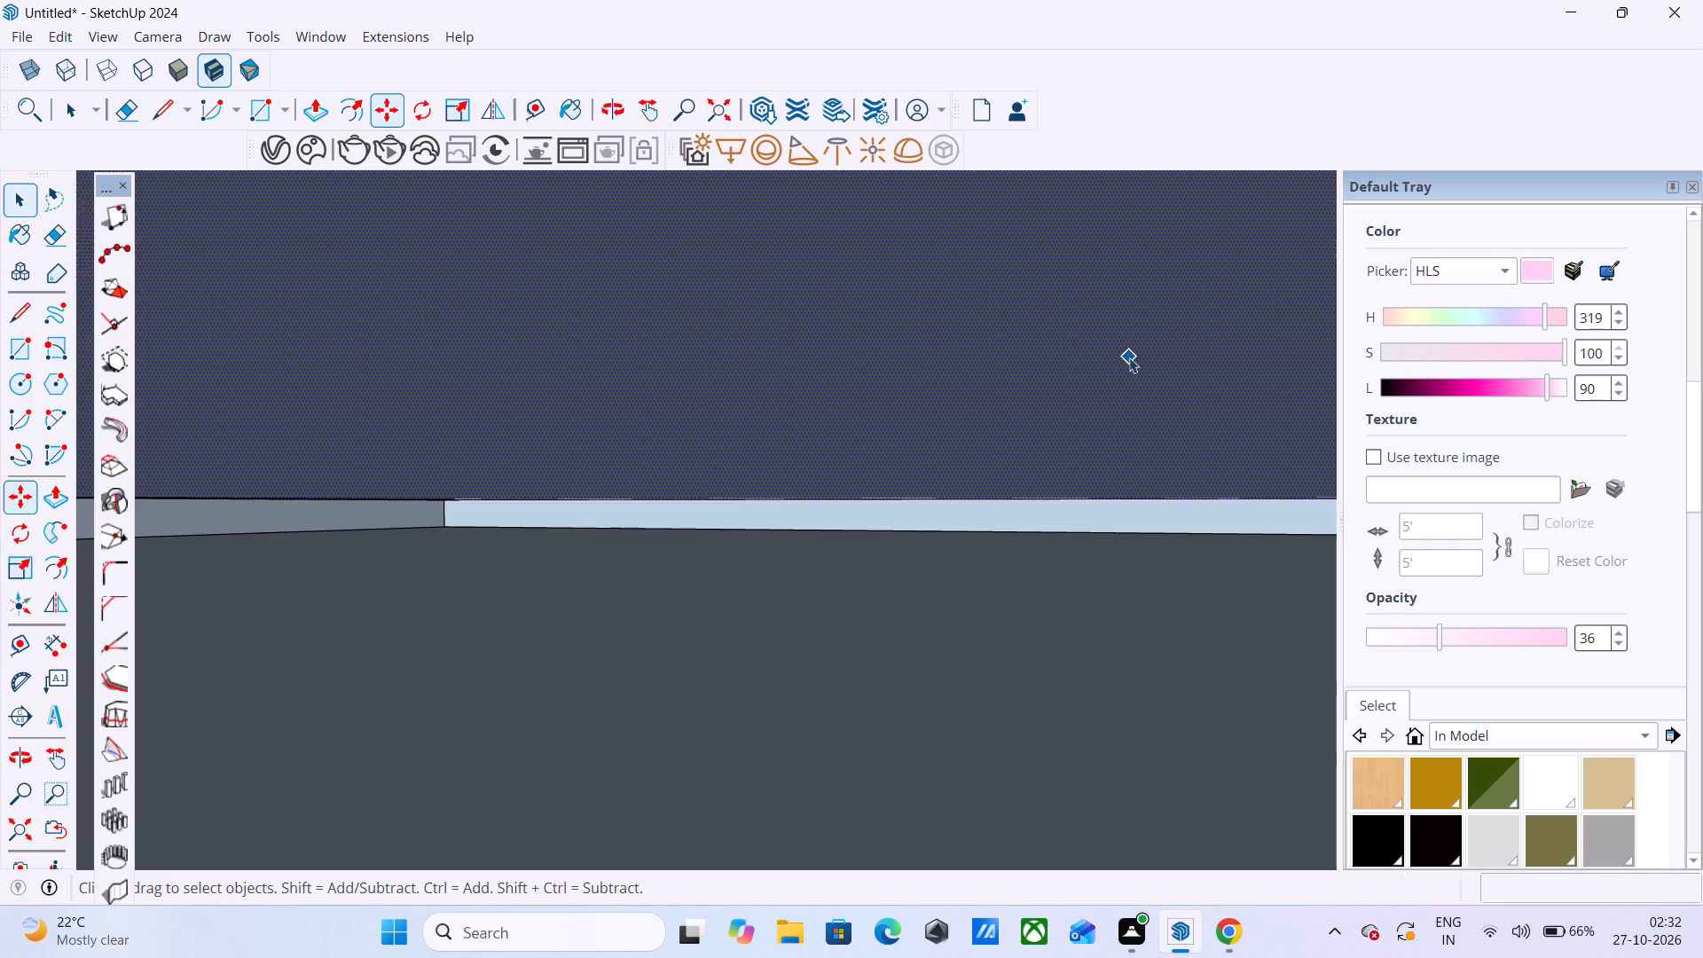
Copy the first upper cabinet door handle on the hob wall about 11' 4 1/2" away onto the open floor area.
{"action": "scroll", "coordinate": [1100, 361], "scroll_direction": "down", "scroll_amount": 20}
{"action": "scroll", "coordinate": [1100, 361], "scroll_direction": "down", "scroll_amount": 6}
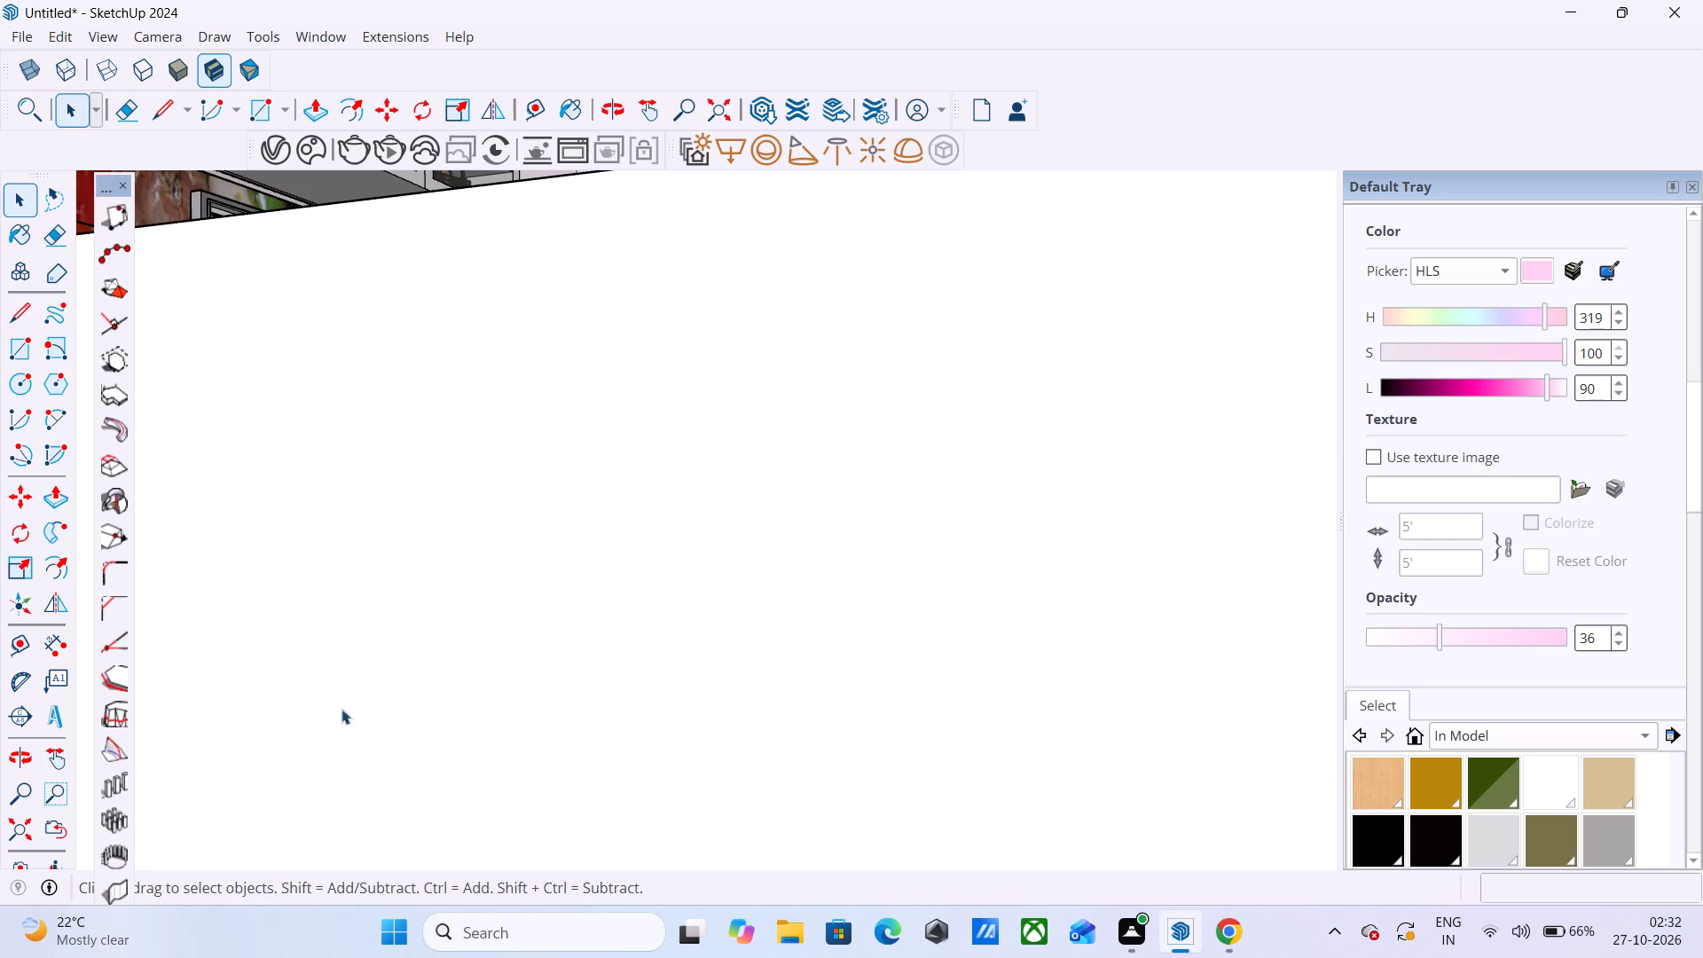
{"action": "left_click", "coordinate": [21, 829]}
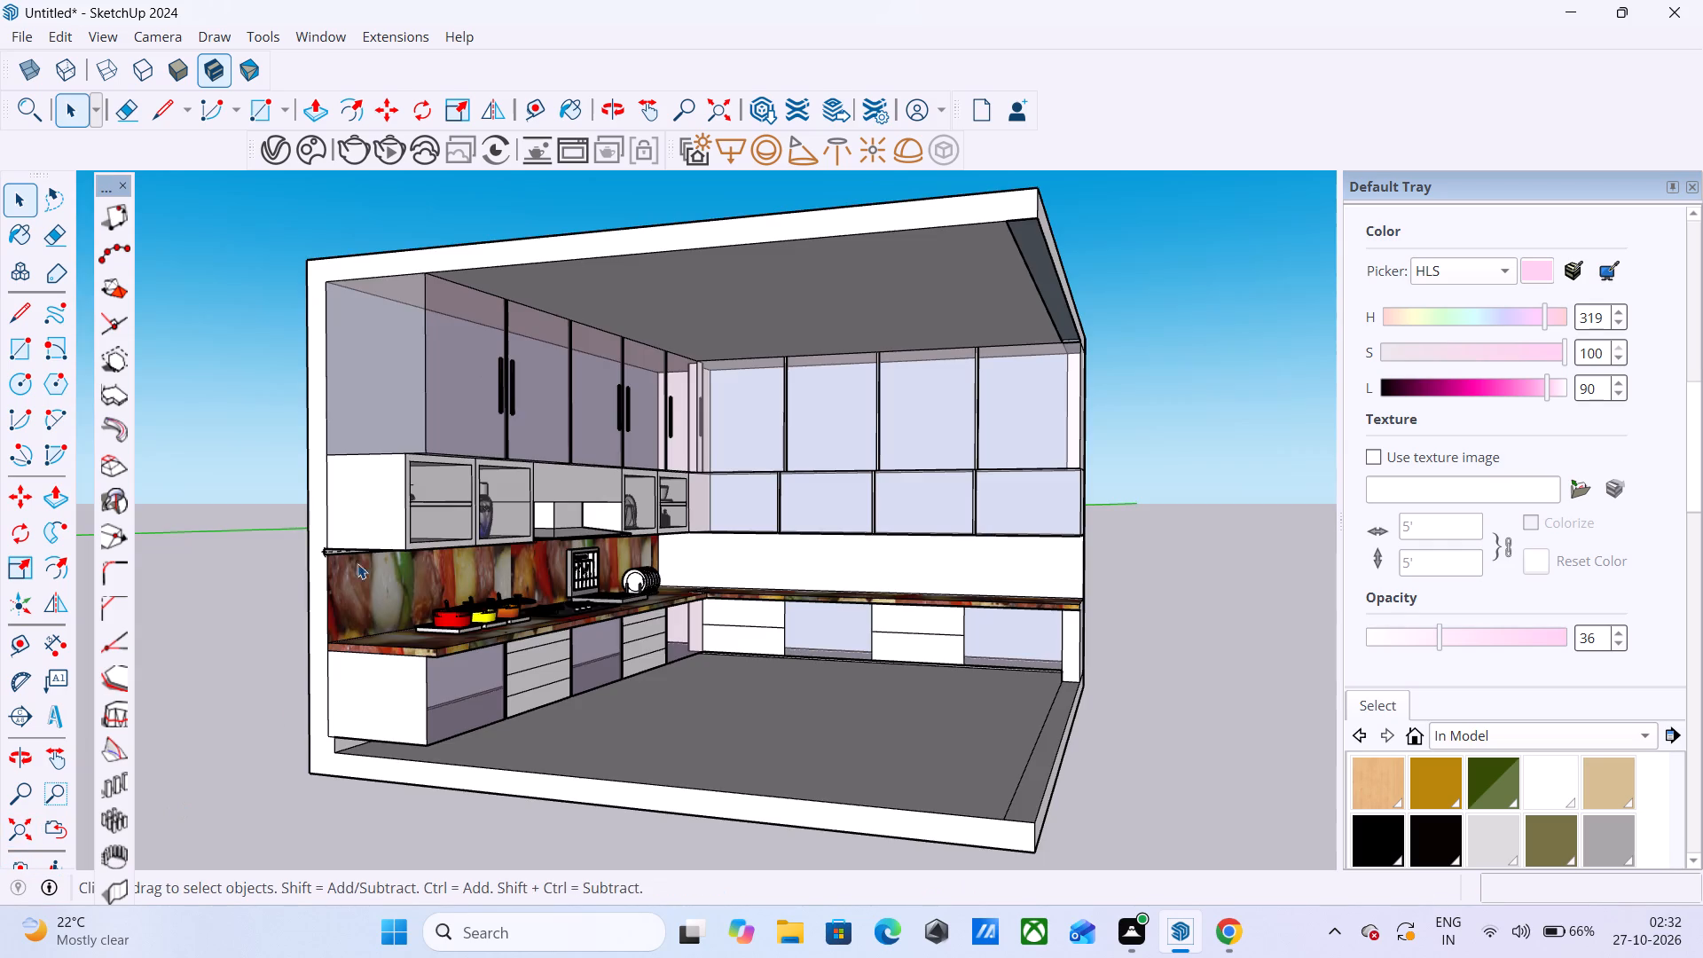
{"action": "scroll", "coordinate": [628, 362], "scroll_direction": "up", "scroll_amount": 5}
{"action": "scroll", "coordinate": [378, 380], "scroll_direction": "up", "scroll_amount": 4}
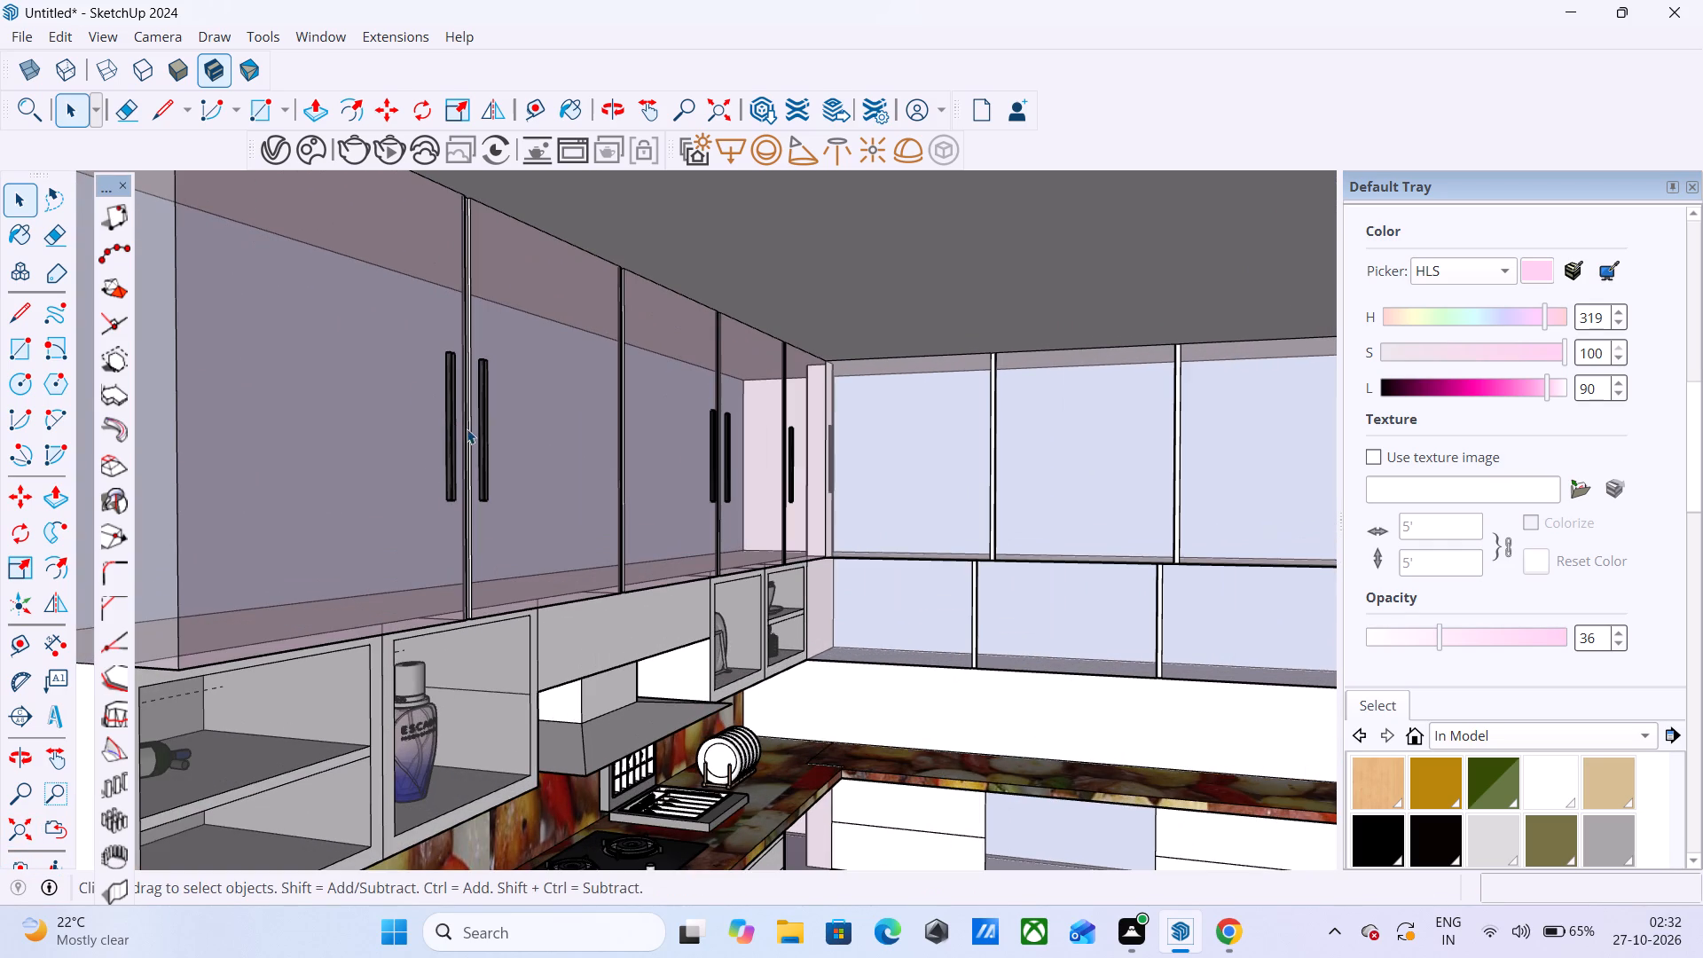
{"action": "left_click", "coordinate": [449, 446]}
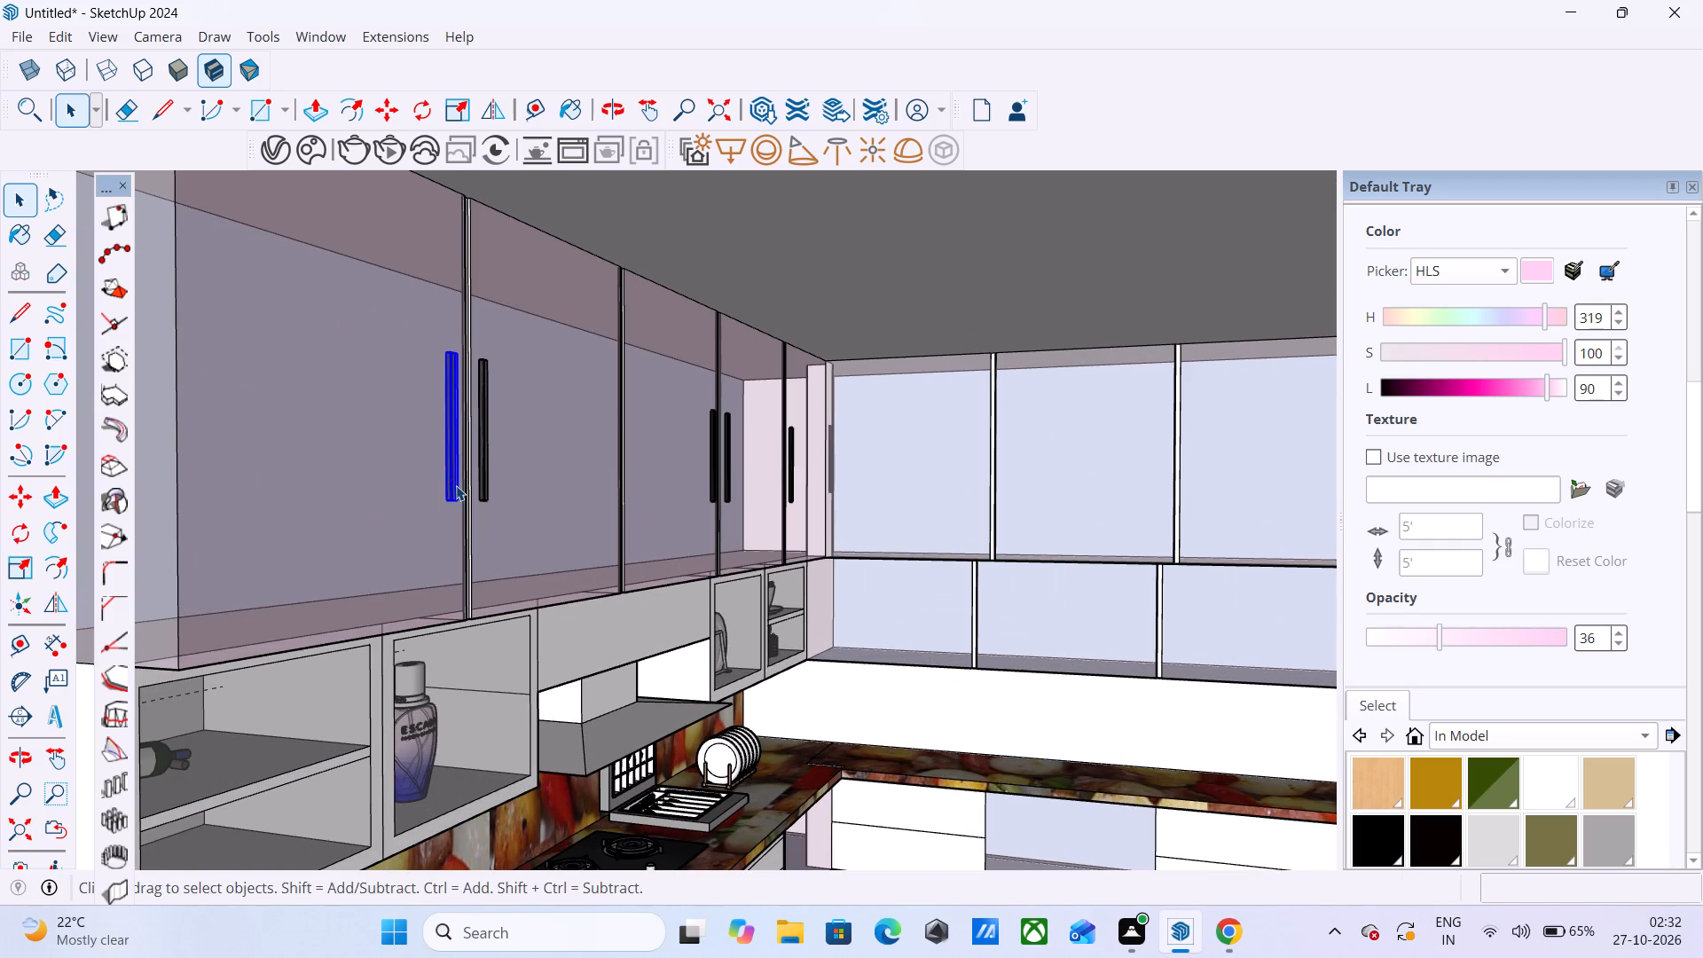
{"action": "key", "text": "m"}
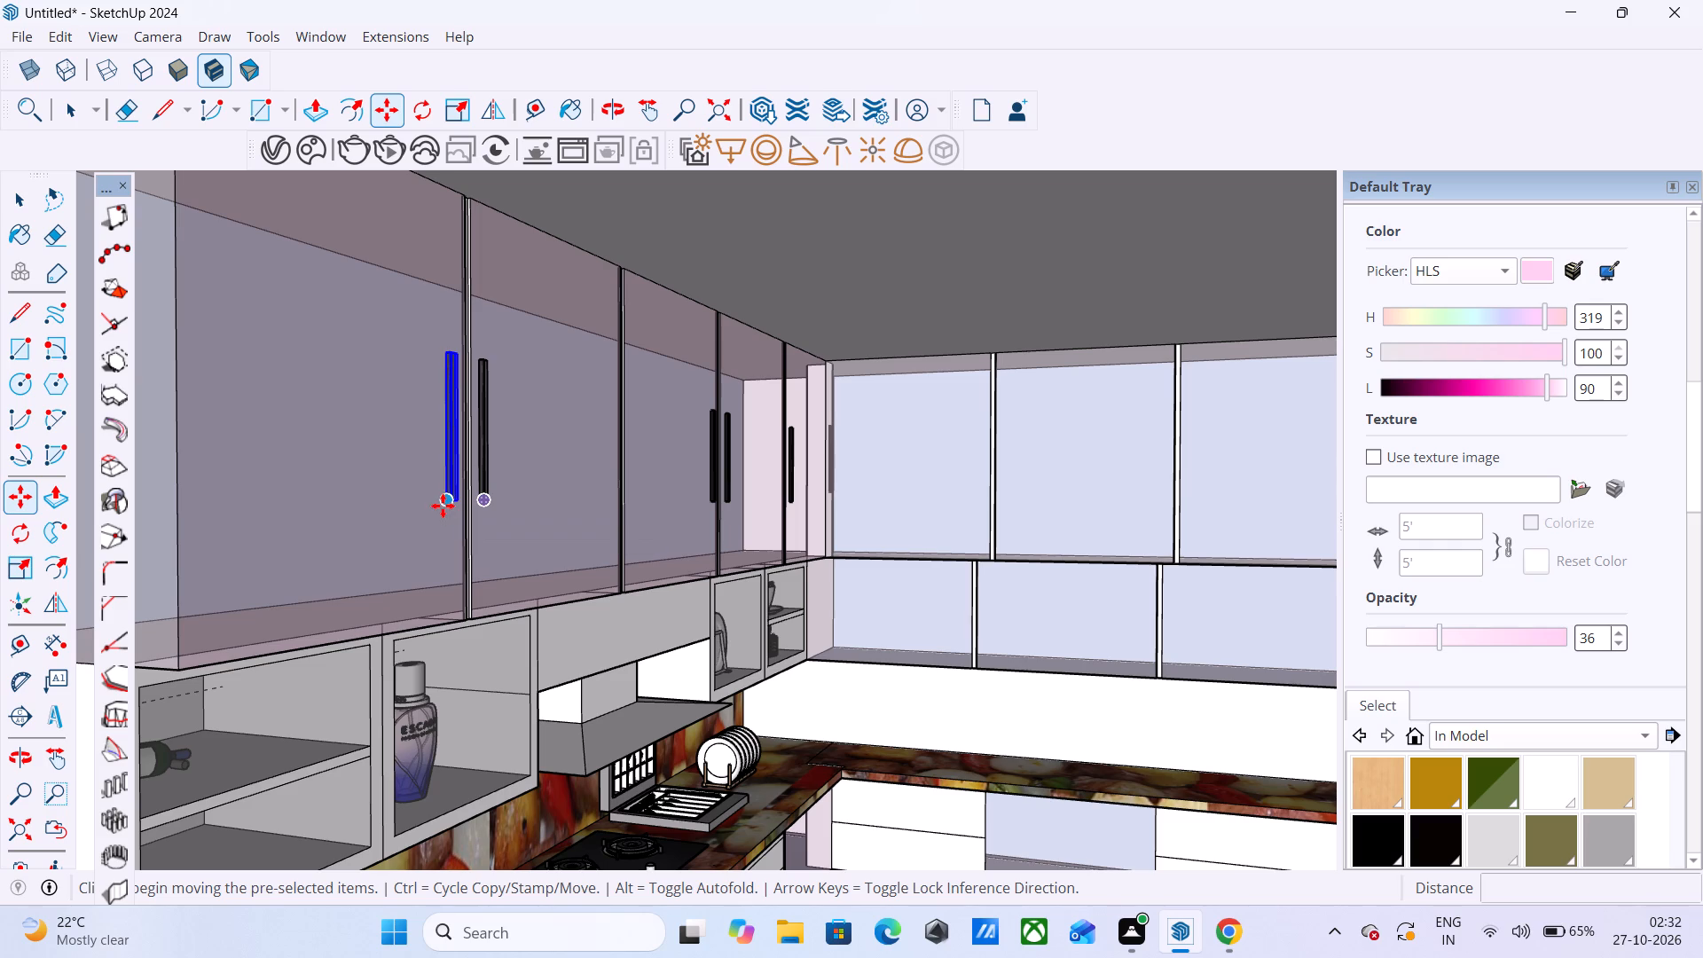
{"action": "left_click", "coordinate": [444, 503]}
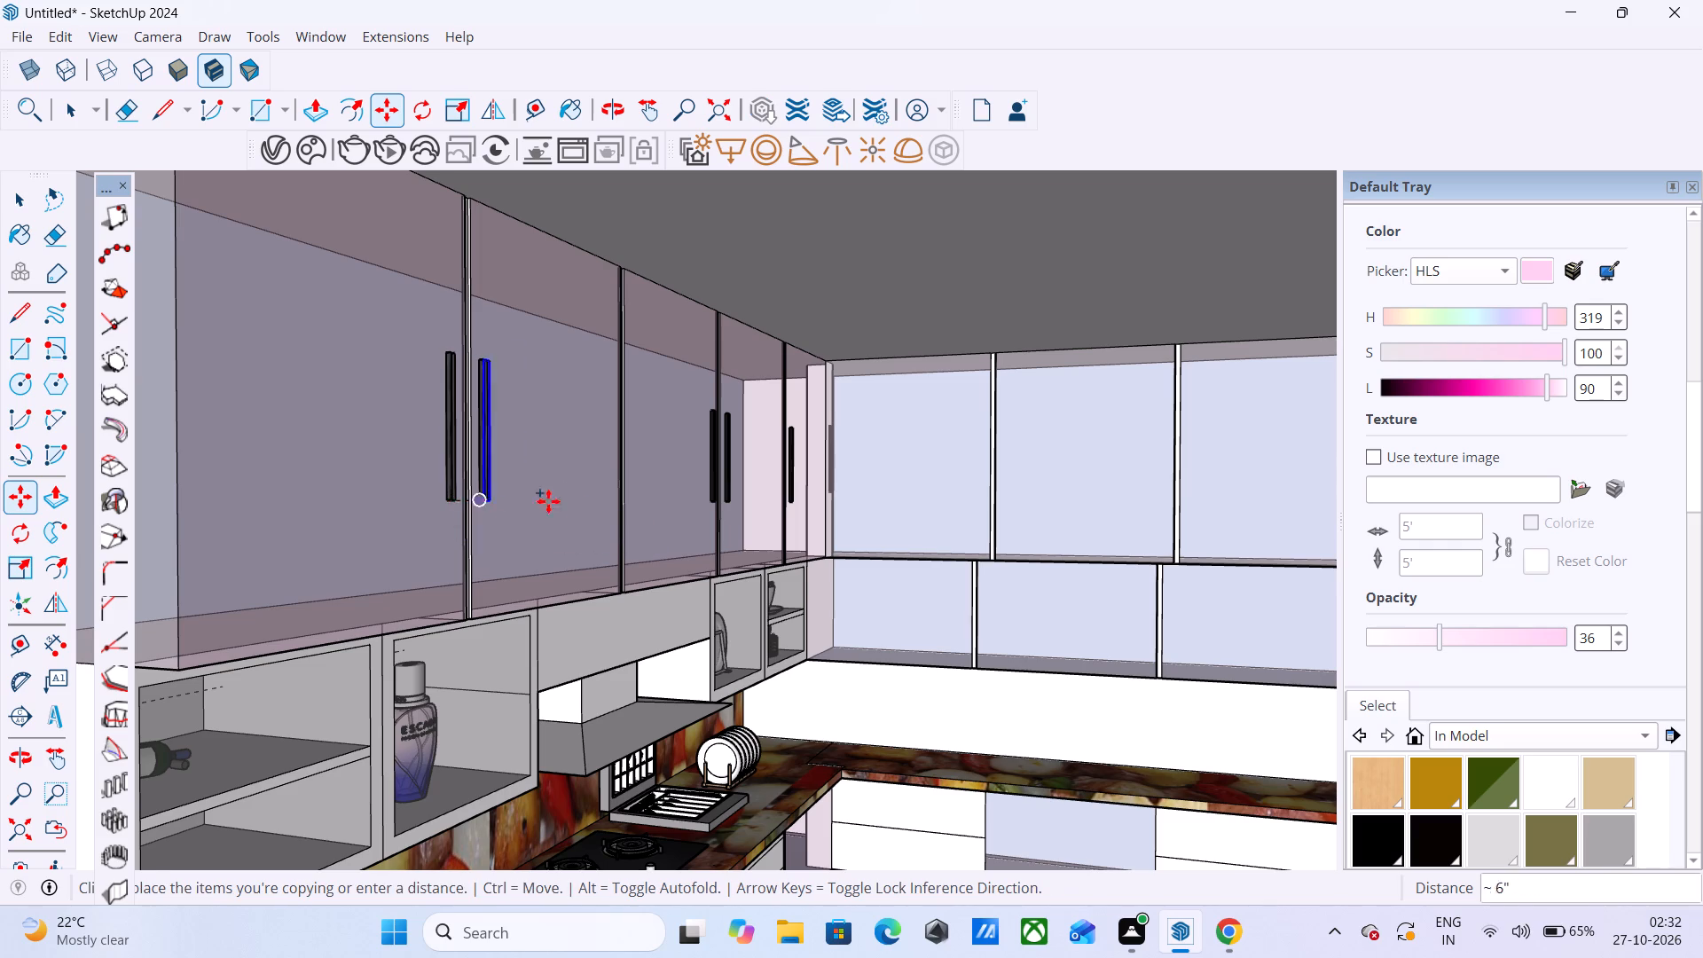
{"action": "scroll", "coordinate": [902, 456], "scroll_direction": "down", "scroll_amount": 13}
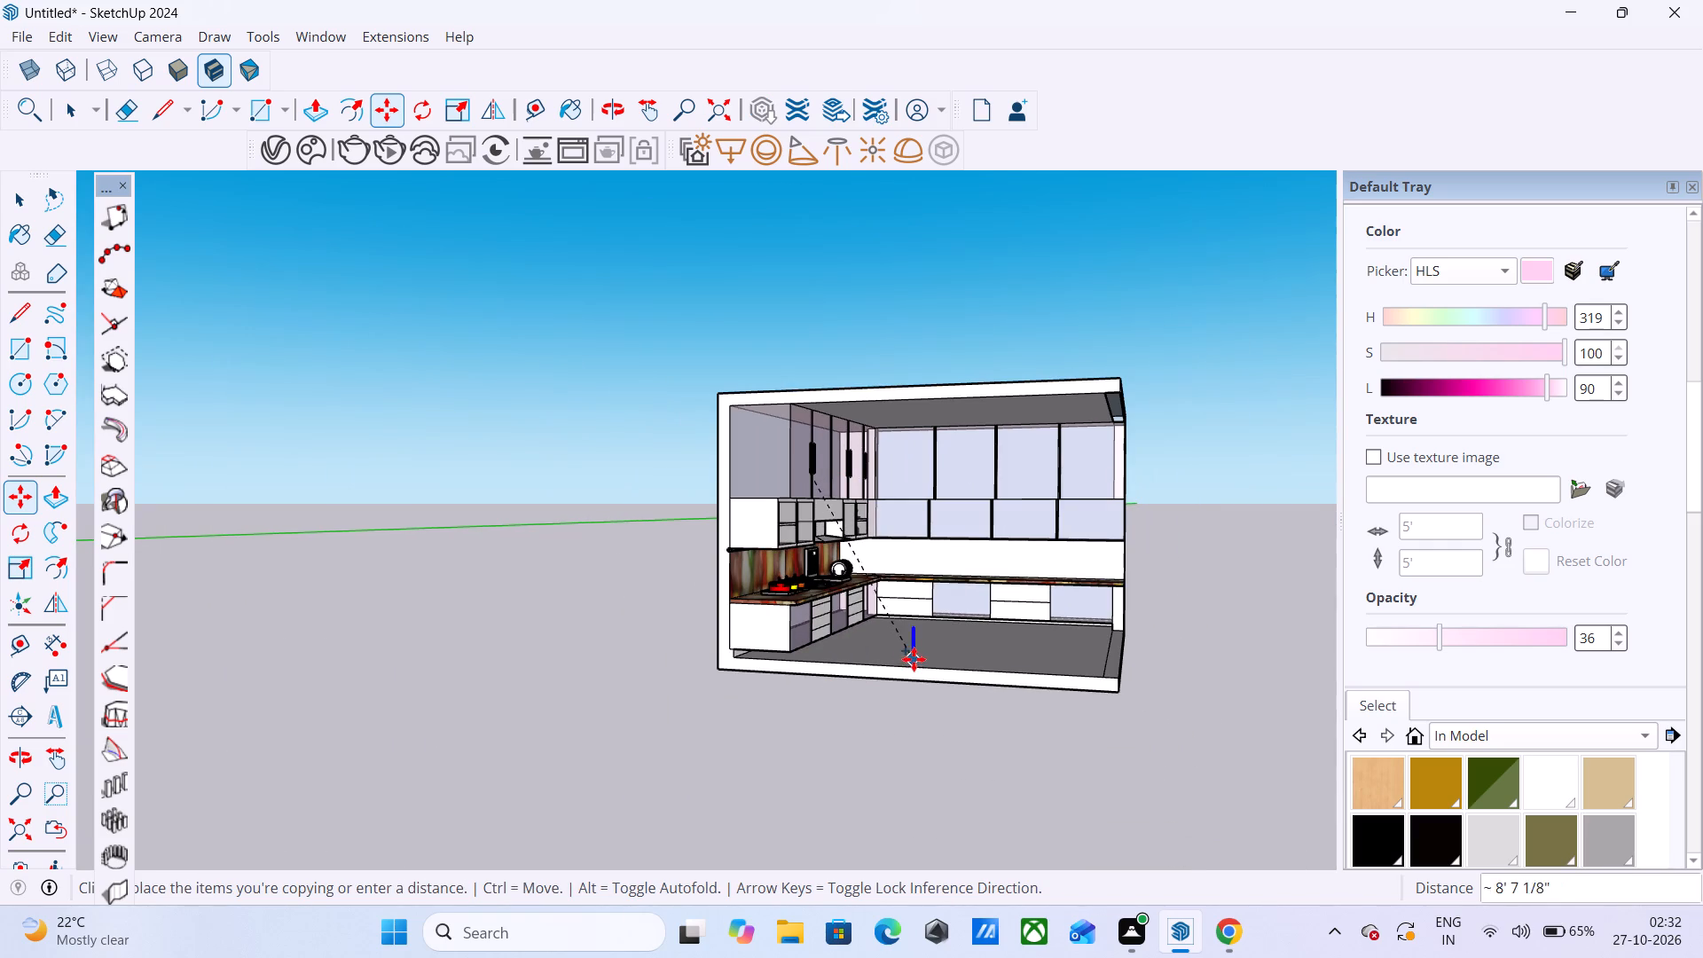
{"action": "left_click", "coordinate": [999, 645]}
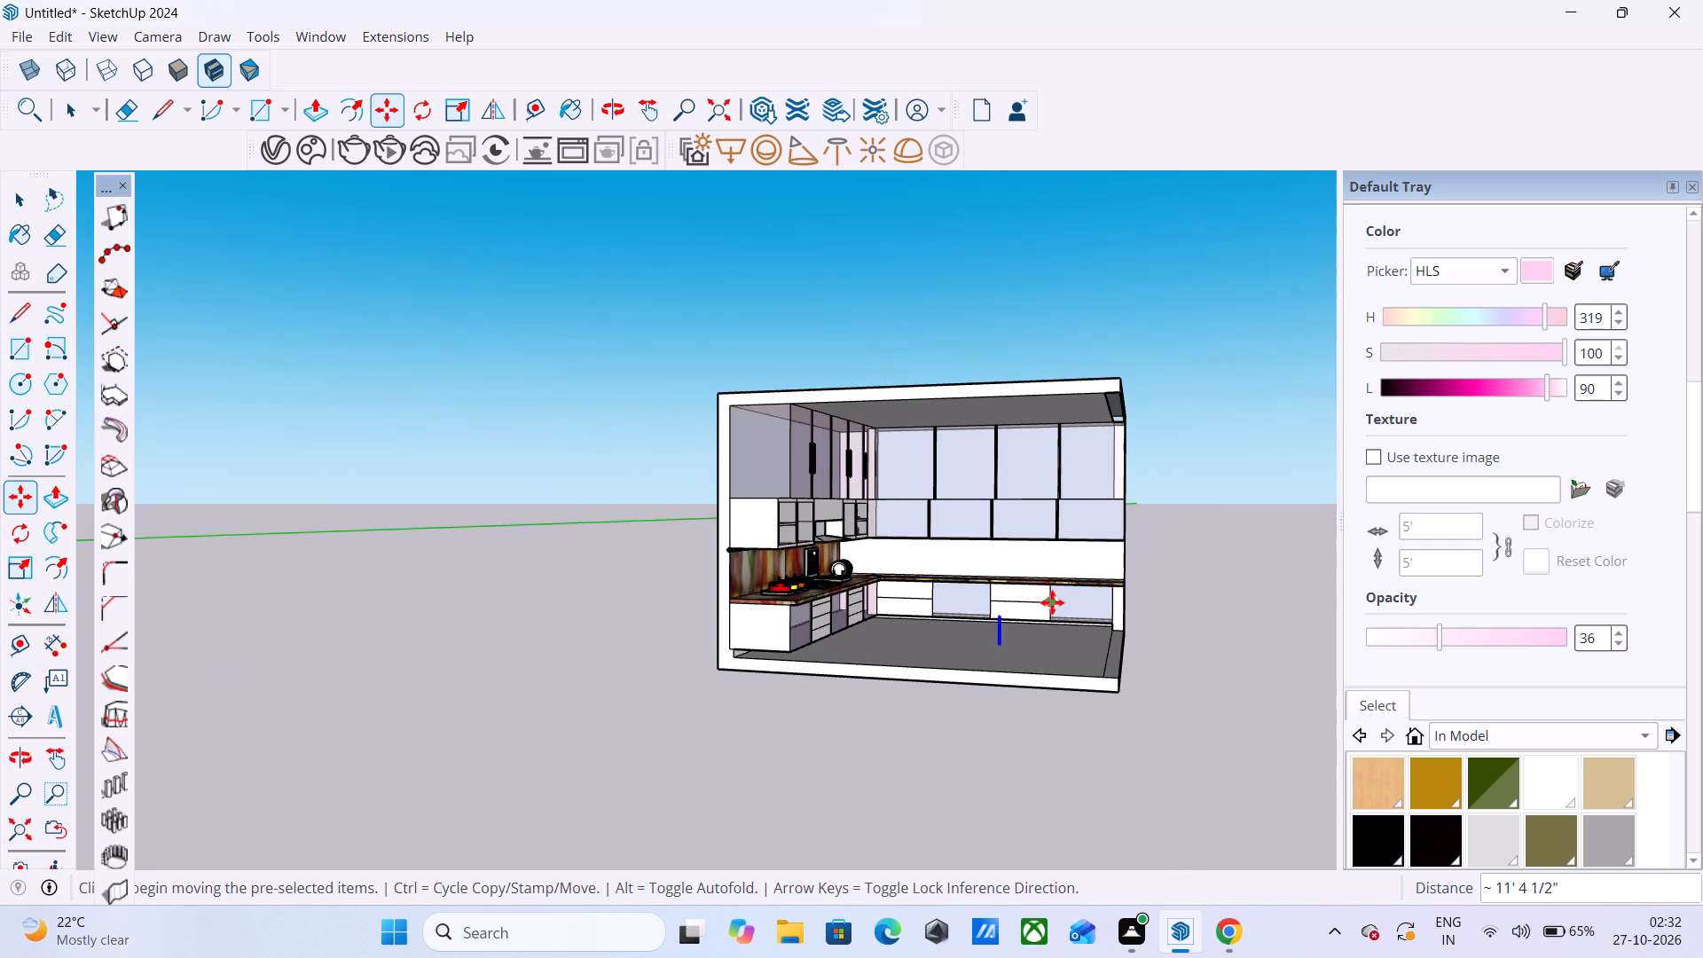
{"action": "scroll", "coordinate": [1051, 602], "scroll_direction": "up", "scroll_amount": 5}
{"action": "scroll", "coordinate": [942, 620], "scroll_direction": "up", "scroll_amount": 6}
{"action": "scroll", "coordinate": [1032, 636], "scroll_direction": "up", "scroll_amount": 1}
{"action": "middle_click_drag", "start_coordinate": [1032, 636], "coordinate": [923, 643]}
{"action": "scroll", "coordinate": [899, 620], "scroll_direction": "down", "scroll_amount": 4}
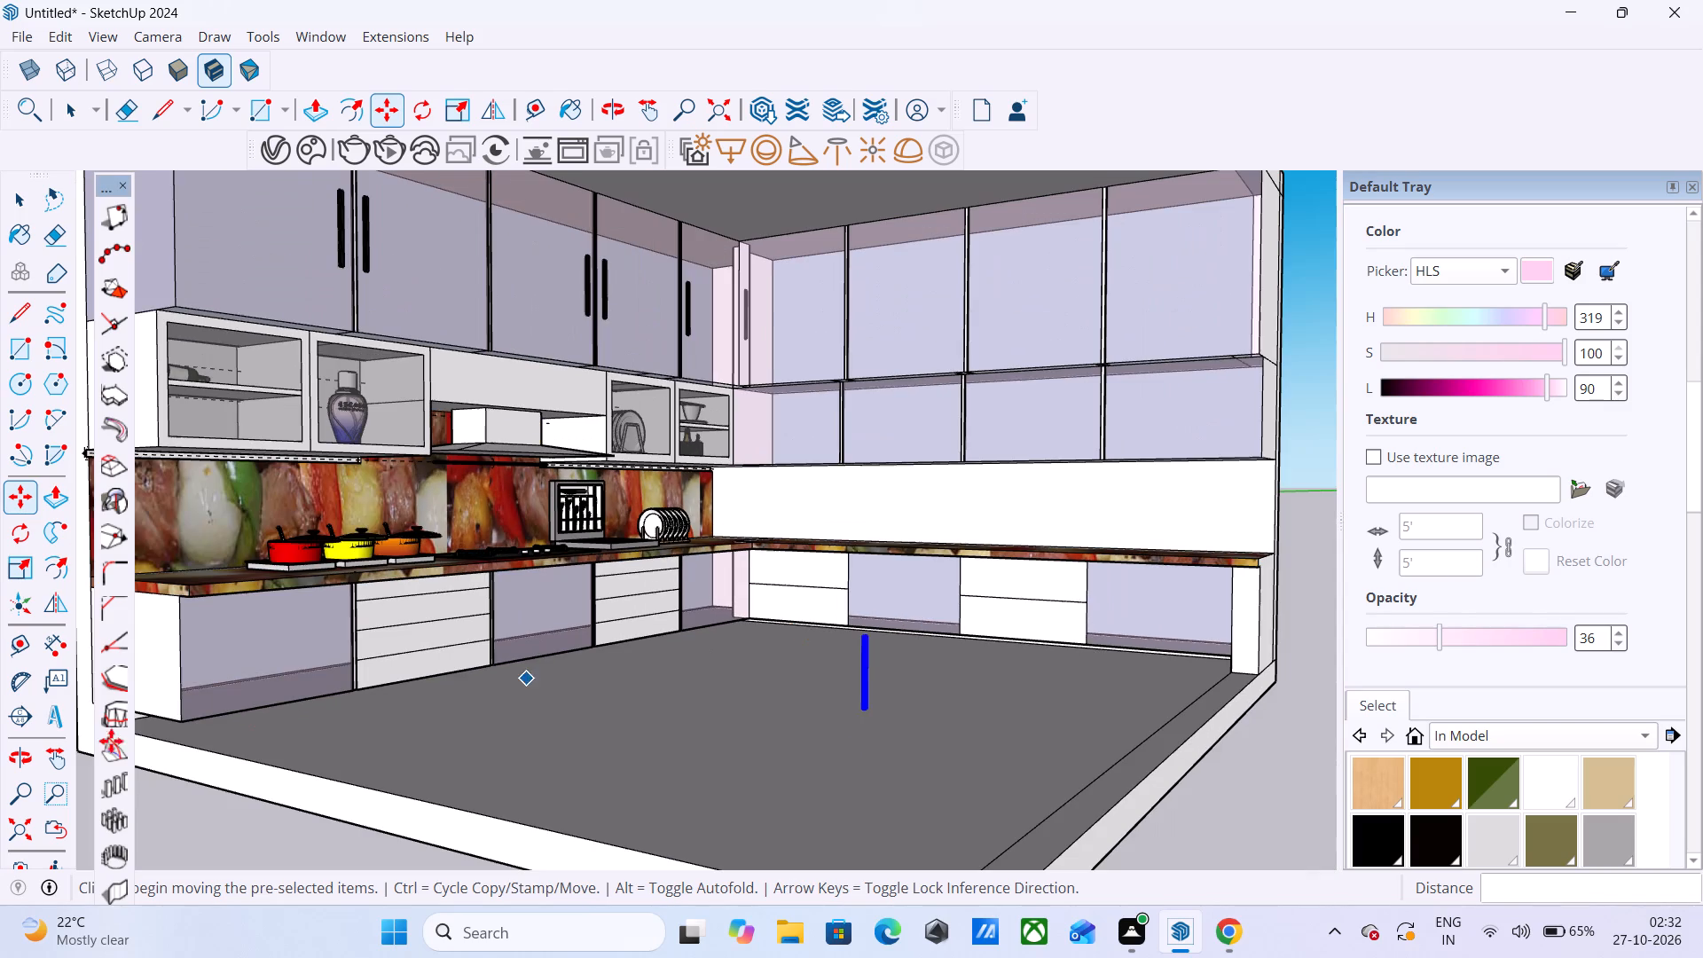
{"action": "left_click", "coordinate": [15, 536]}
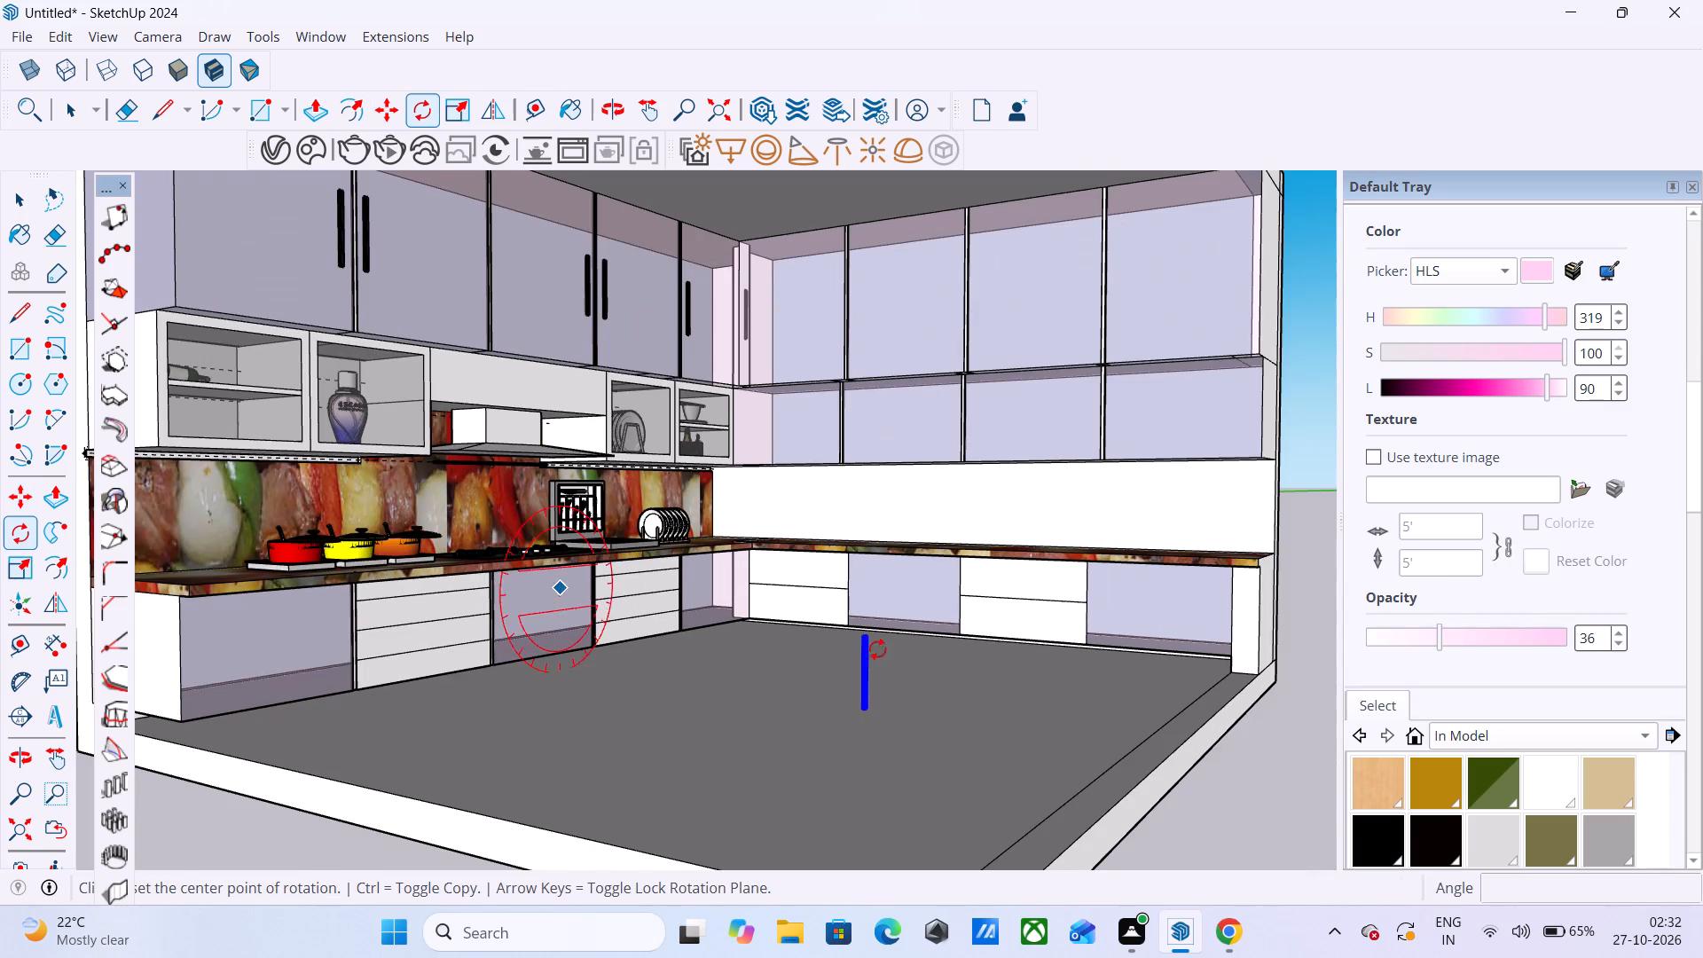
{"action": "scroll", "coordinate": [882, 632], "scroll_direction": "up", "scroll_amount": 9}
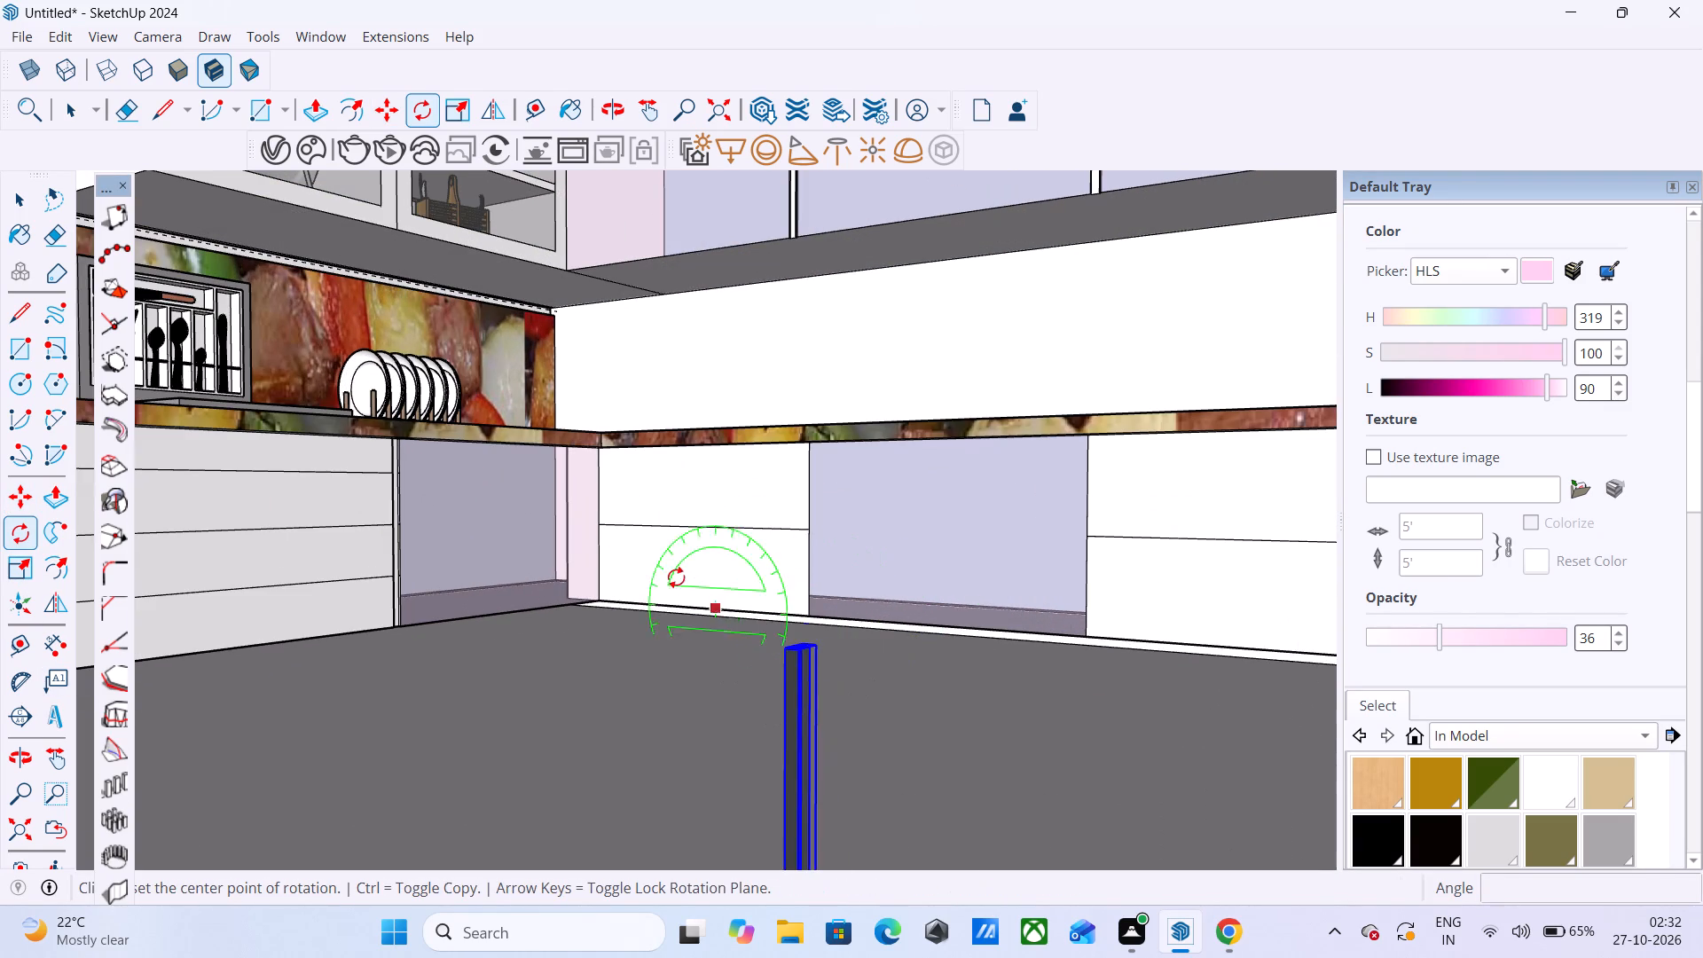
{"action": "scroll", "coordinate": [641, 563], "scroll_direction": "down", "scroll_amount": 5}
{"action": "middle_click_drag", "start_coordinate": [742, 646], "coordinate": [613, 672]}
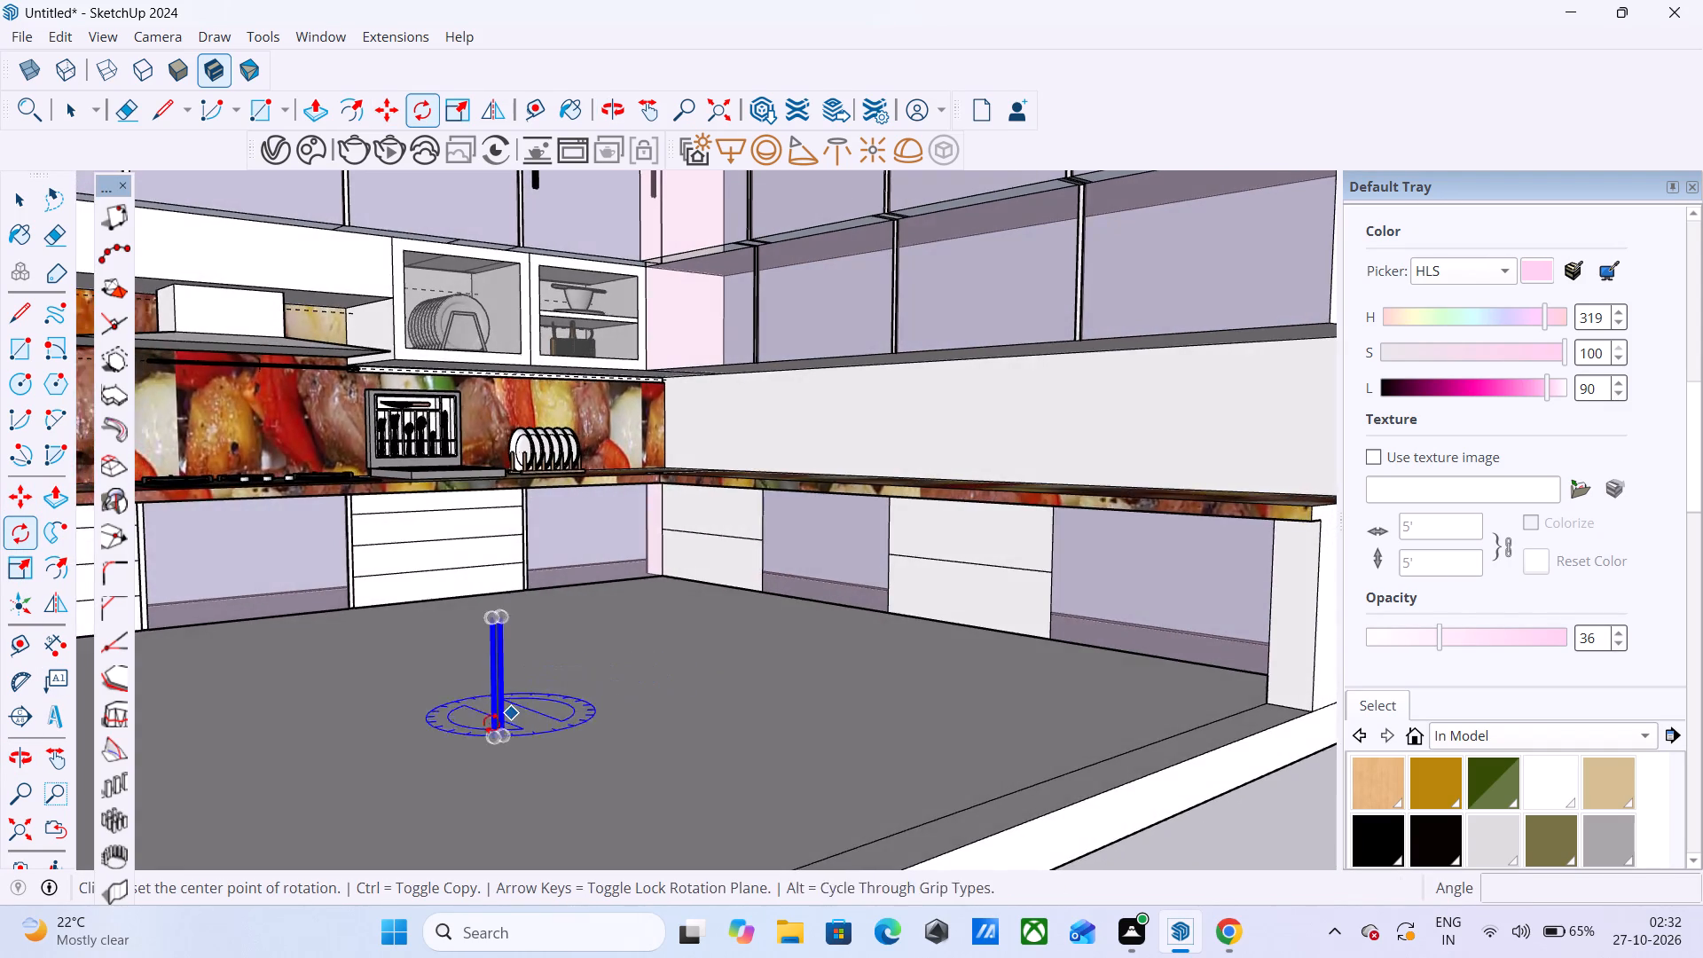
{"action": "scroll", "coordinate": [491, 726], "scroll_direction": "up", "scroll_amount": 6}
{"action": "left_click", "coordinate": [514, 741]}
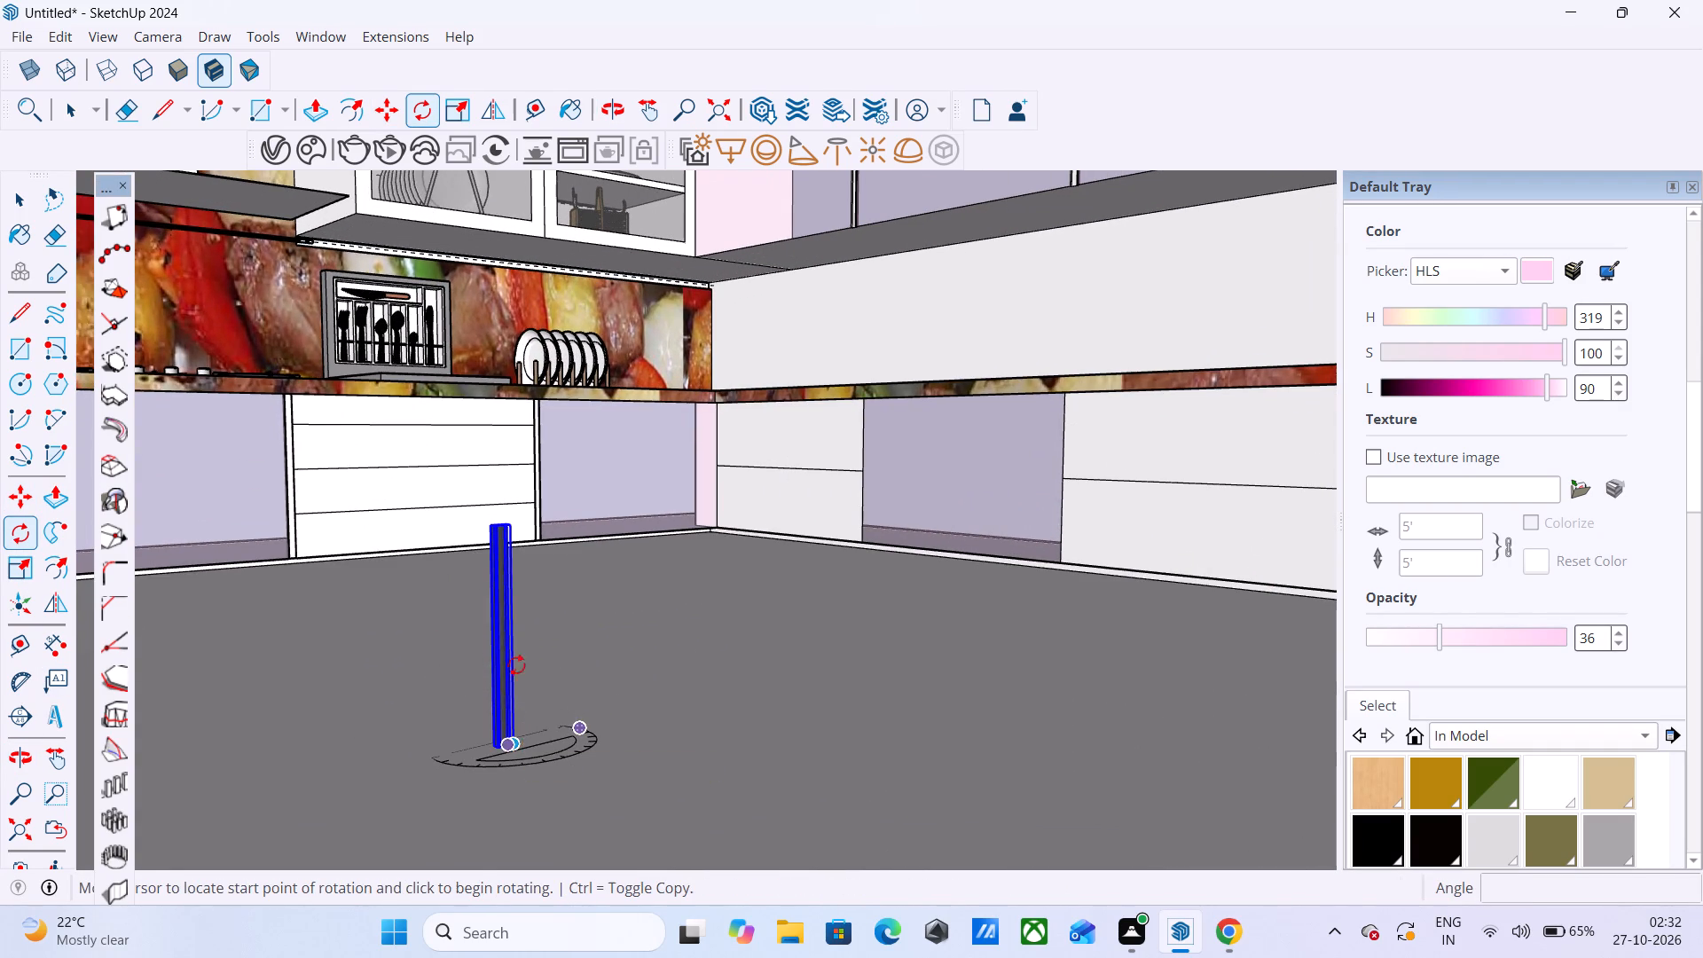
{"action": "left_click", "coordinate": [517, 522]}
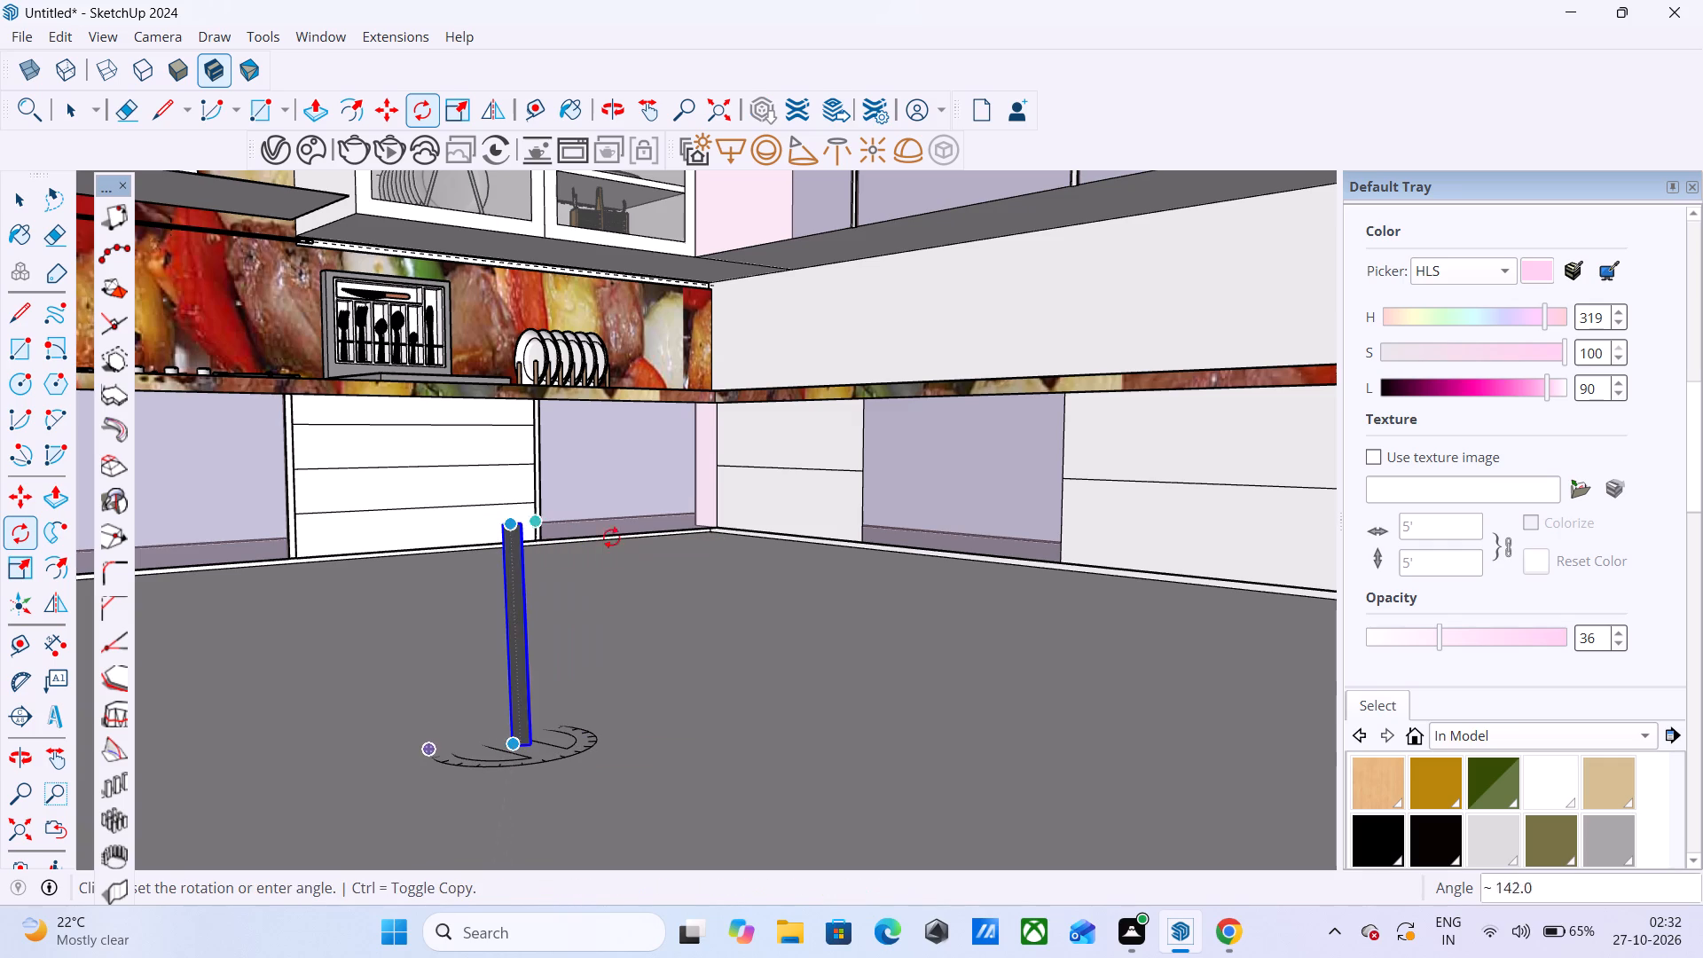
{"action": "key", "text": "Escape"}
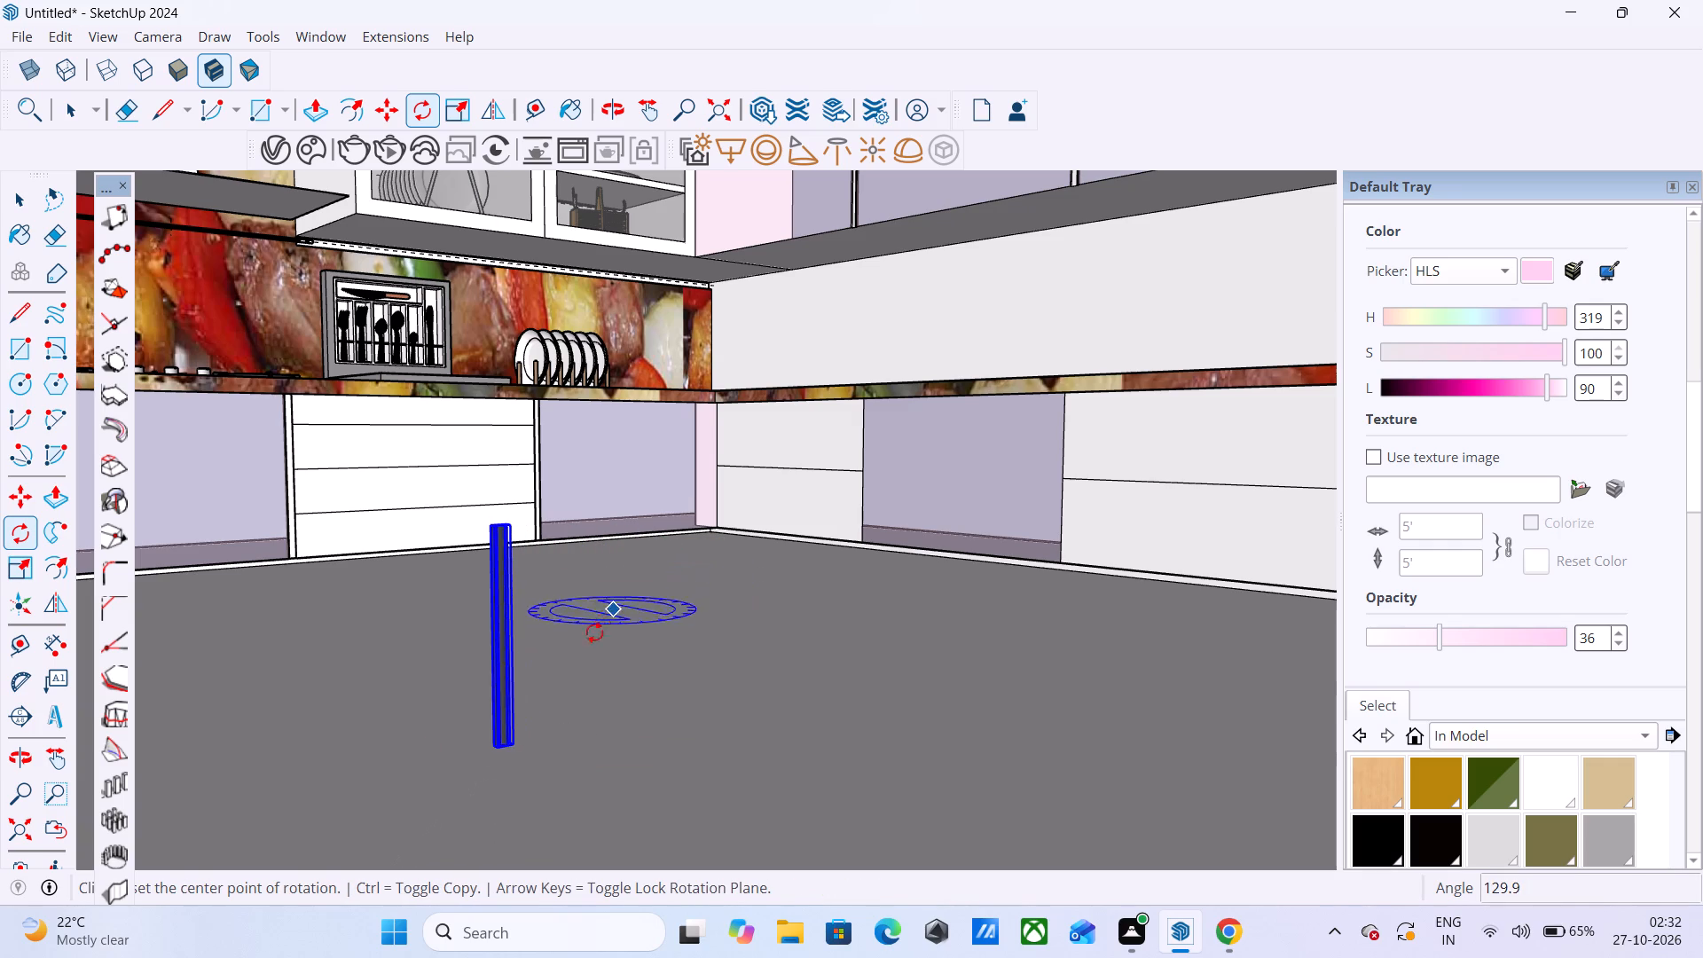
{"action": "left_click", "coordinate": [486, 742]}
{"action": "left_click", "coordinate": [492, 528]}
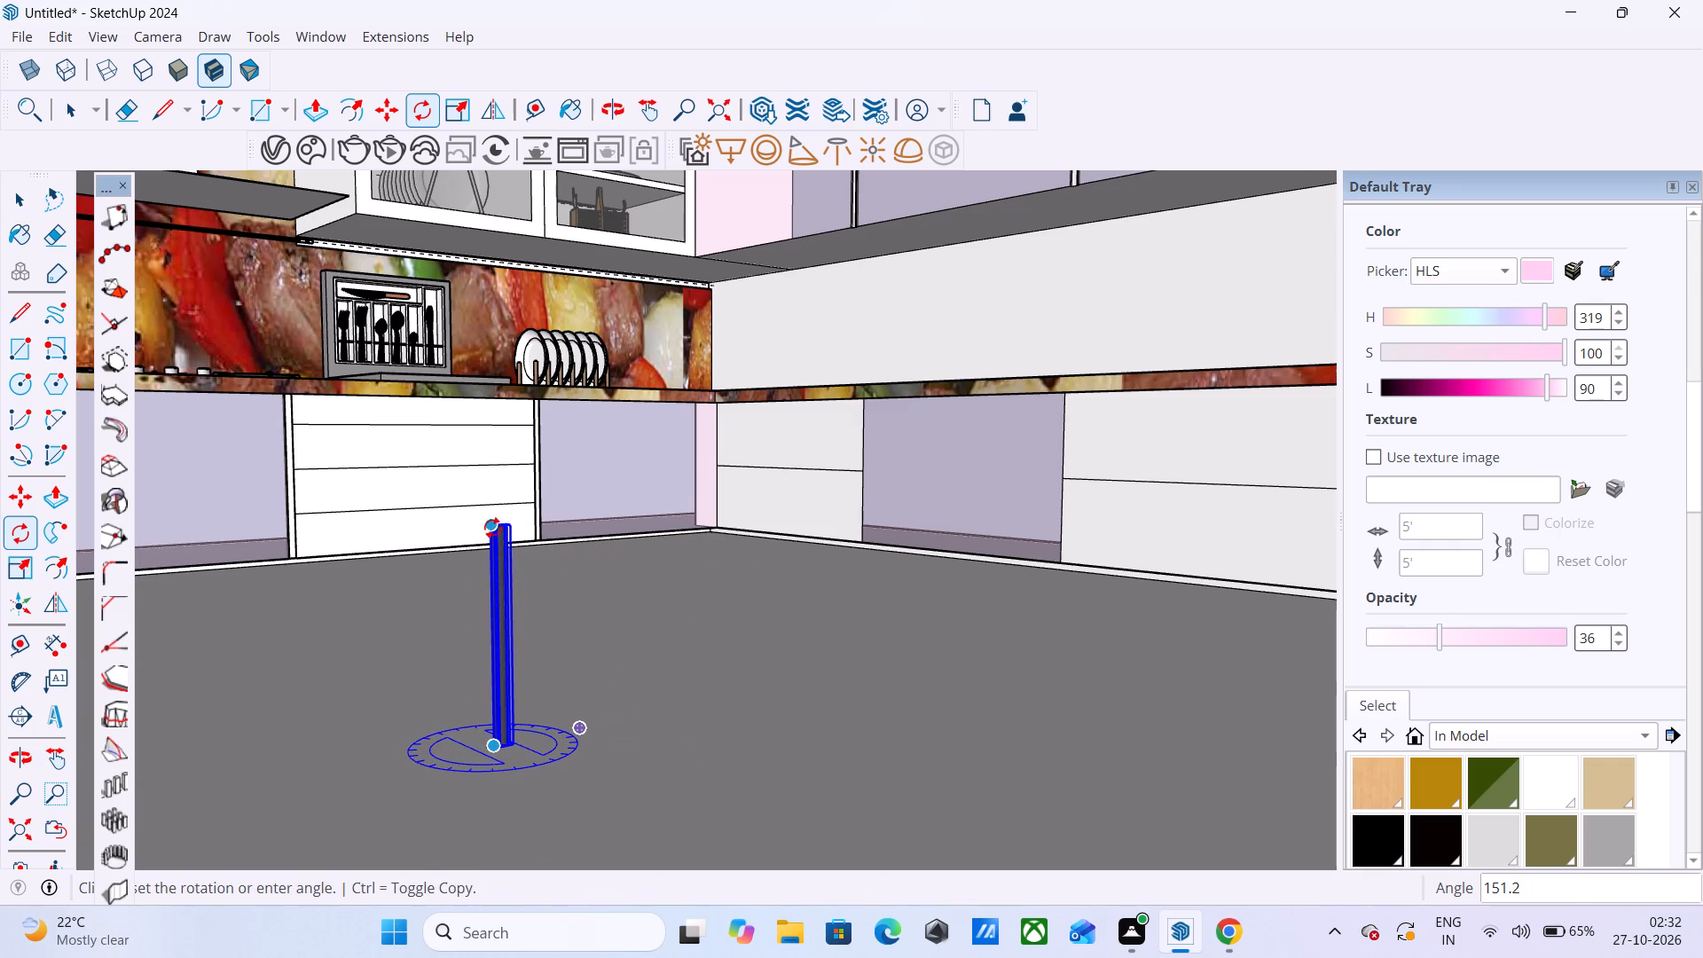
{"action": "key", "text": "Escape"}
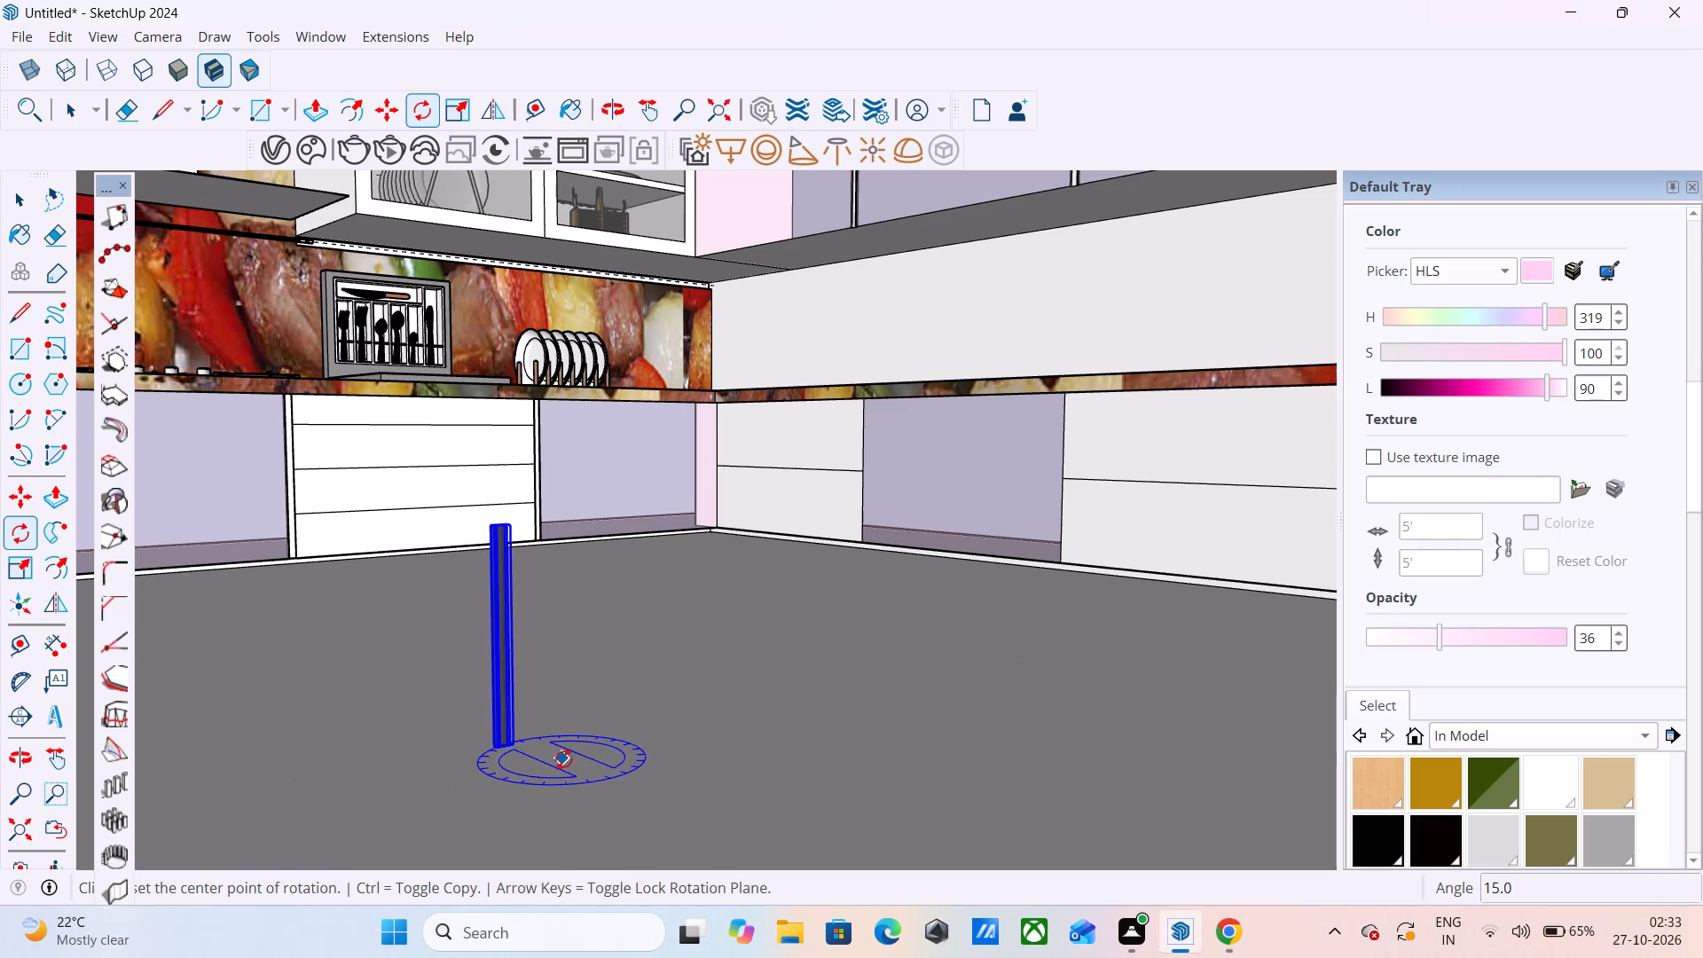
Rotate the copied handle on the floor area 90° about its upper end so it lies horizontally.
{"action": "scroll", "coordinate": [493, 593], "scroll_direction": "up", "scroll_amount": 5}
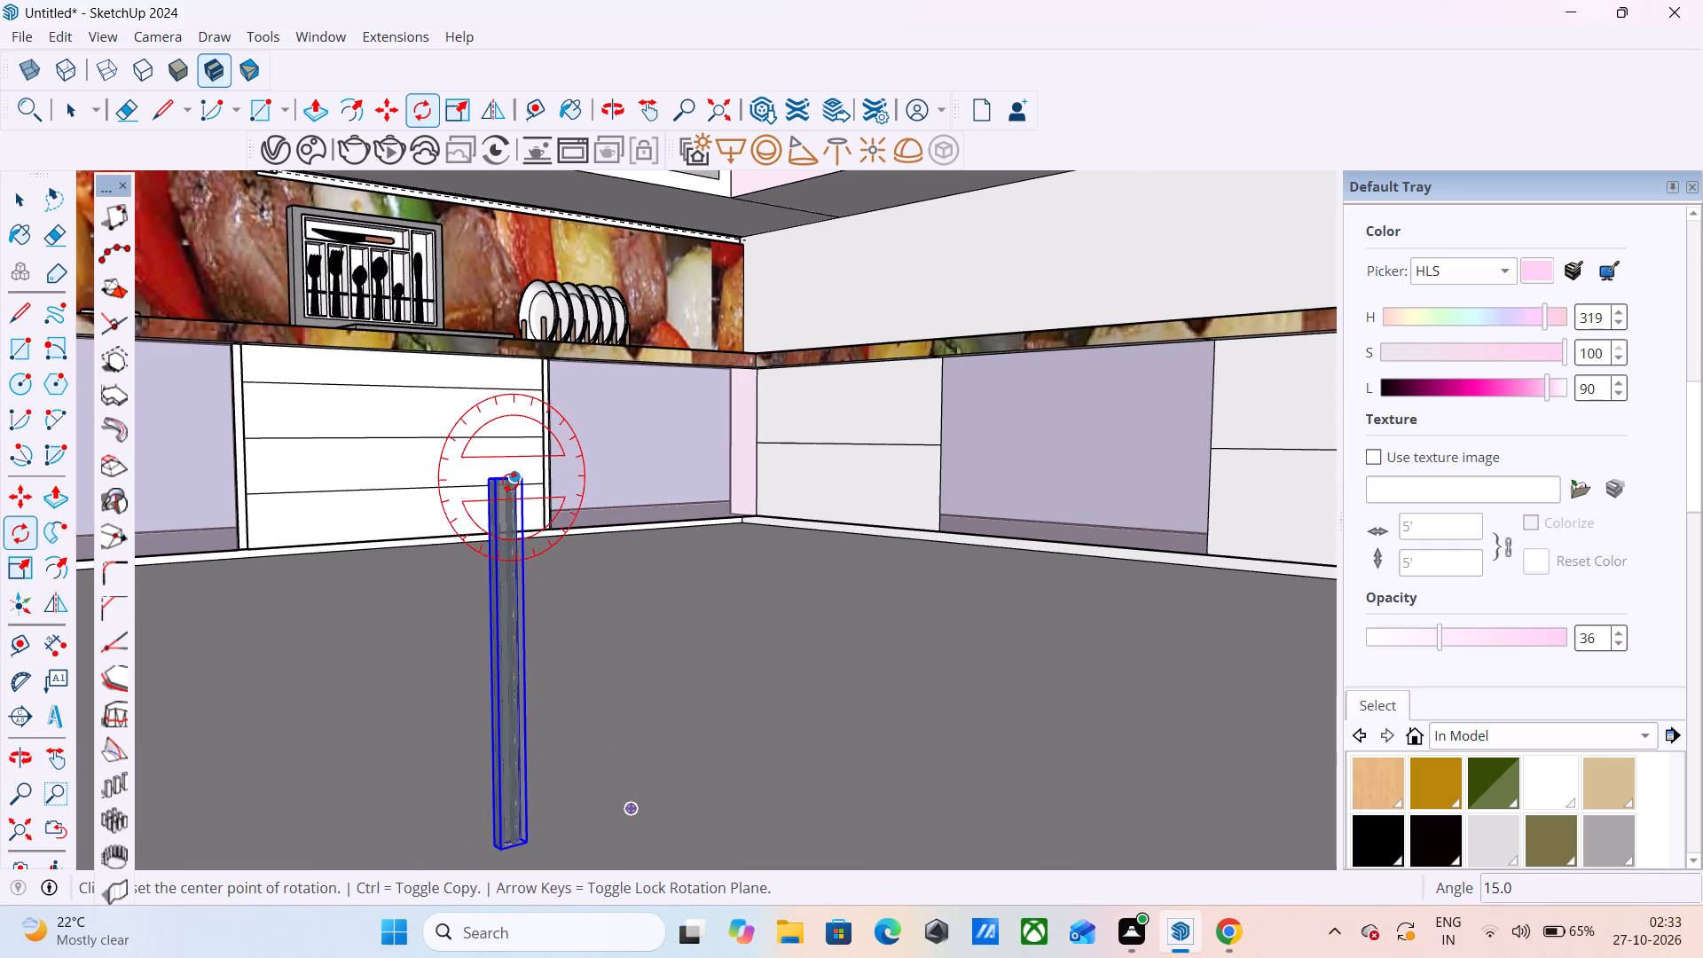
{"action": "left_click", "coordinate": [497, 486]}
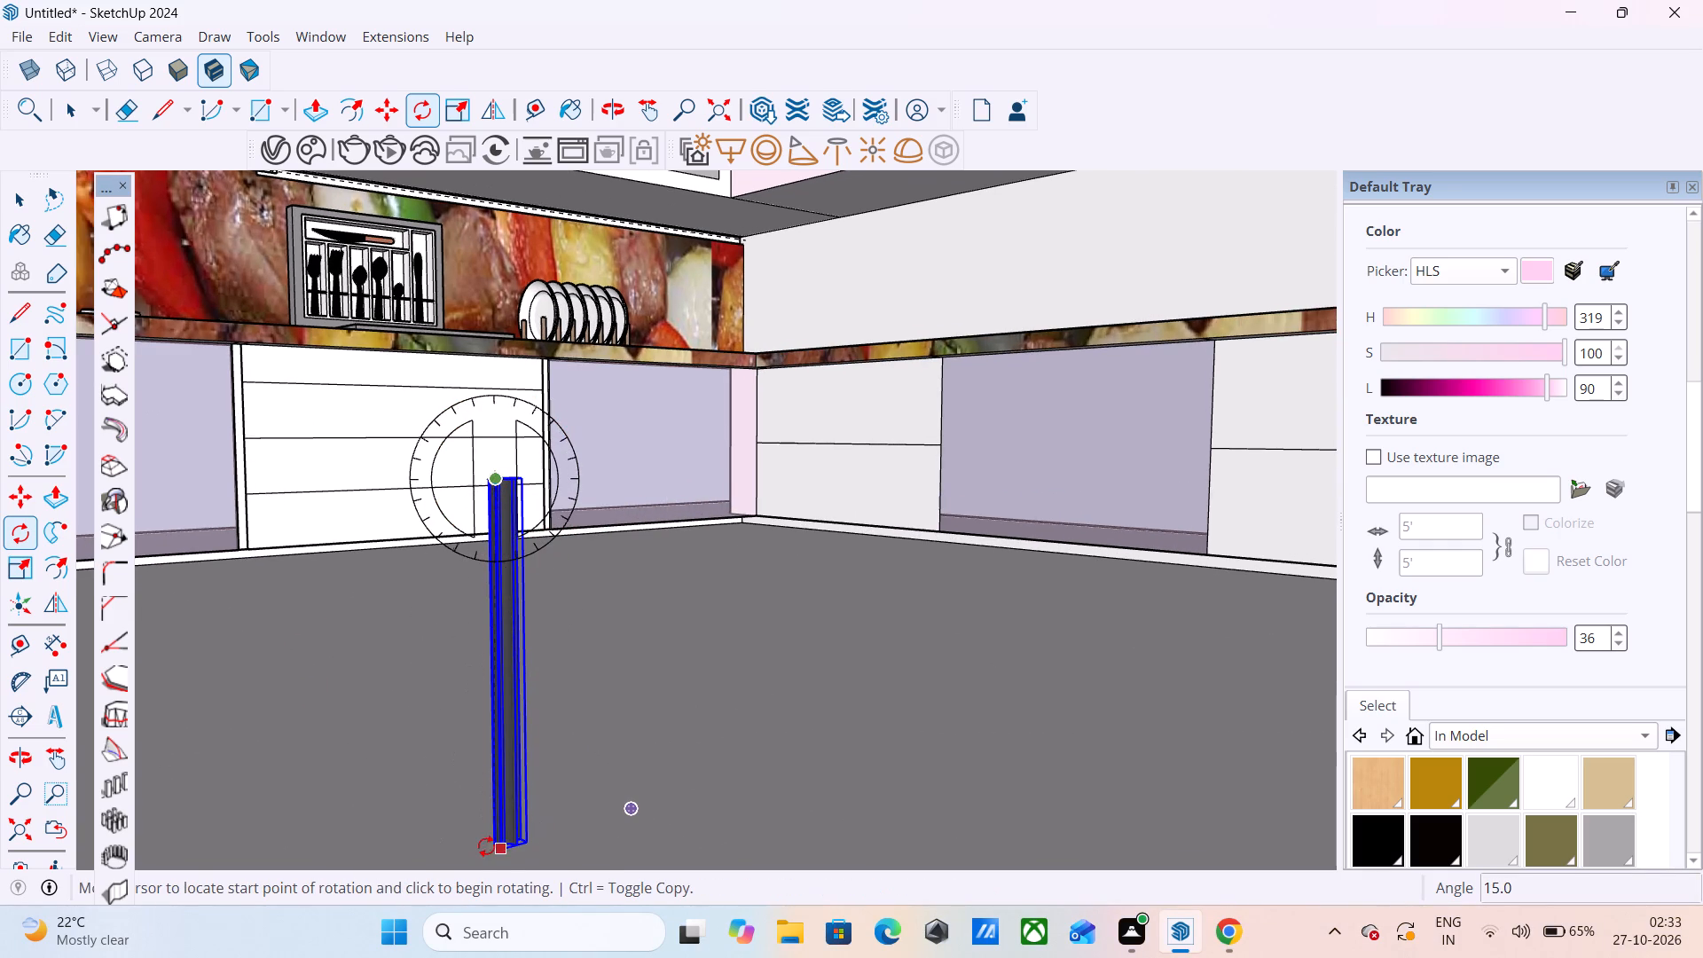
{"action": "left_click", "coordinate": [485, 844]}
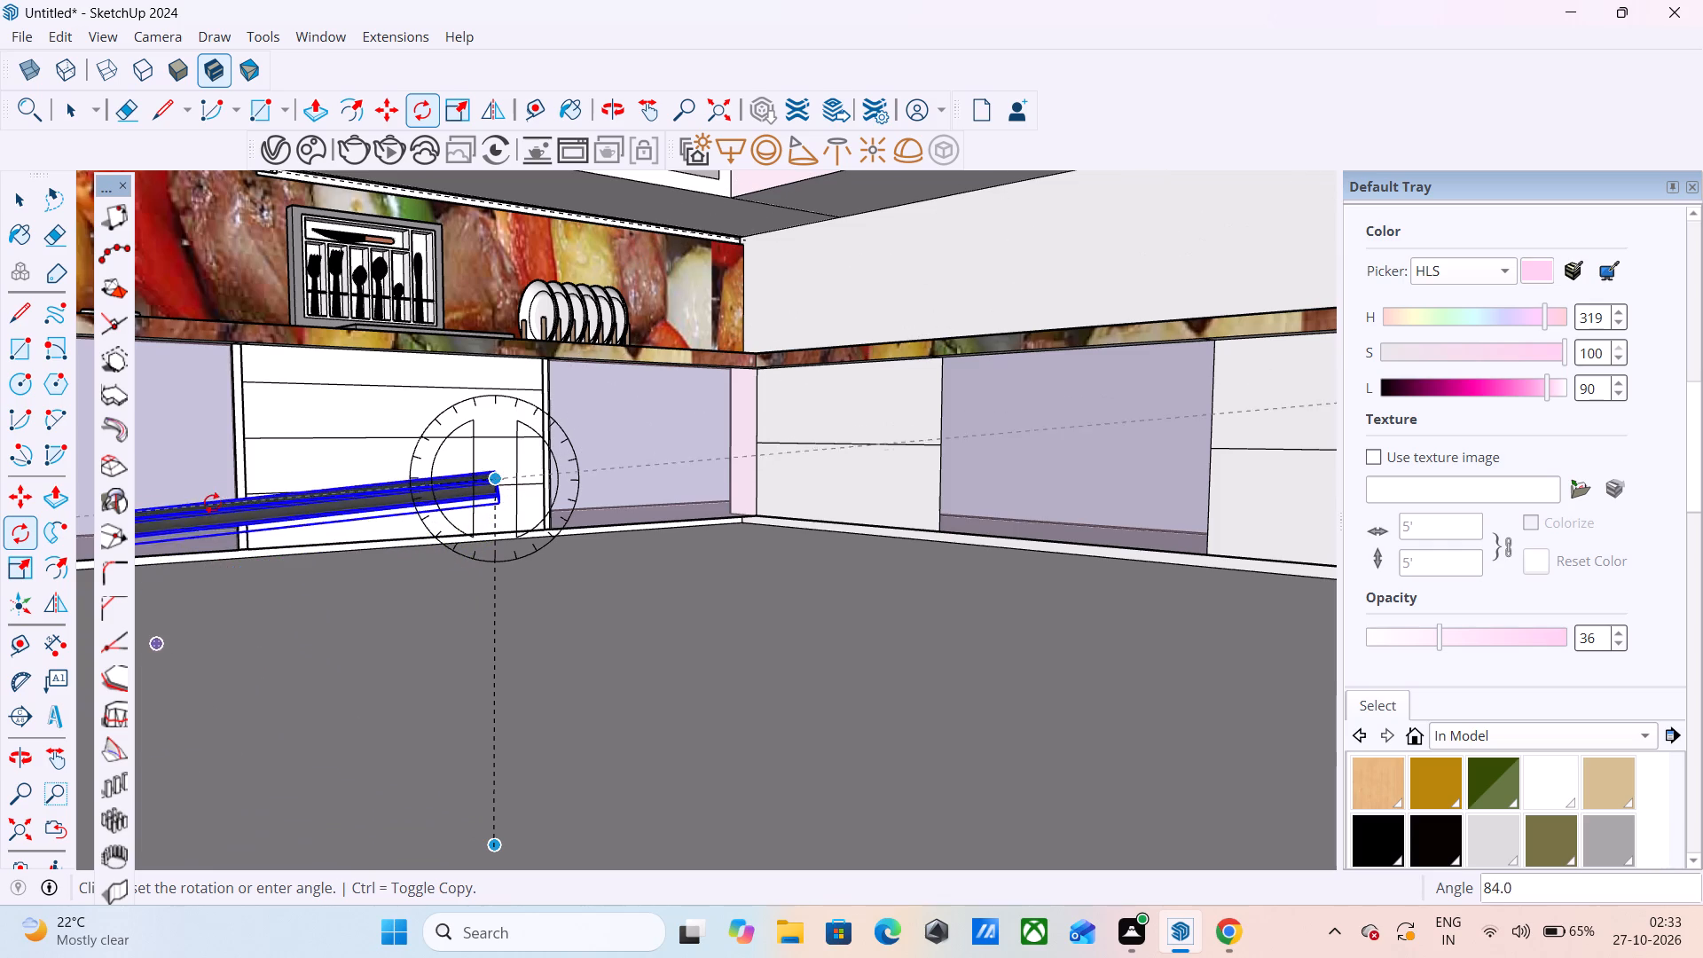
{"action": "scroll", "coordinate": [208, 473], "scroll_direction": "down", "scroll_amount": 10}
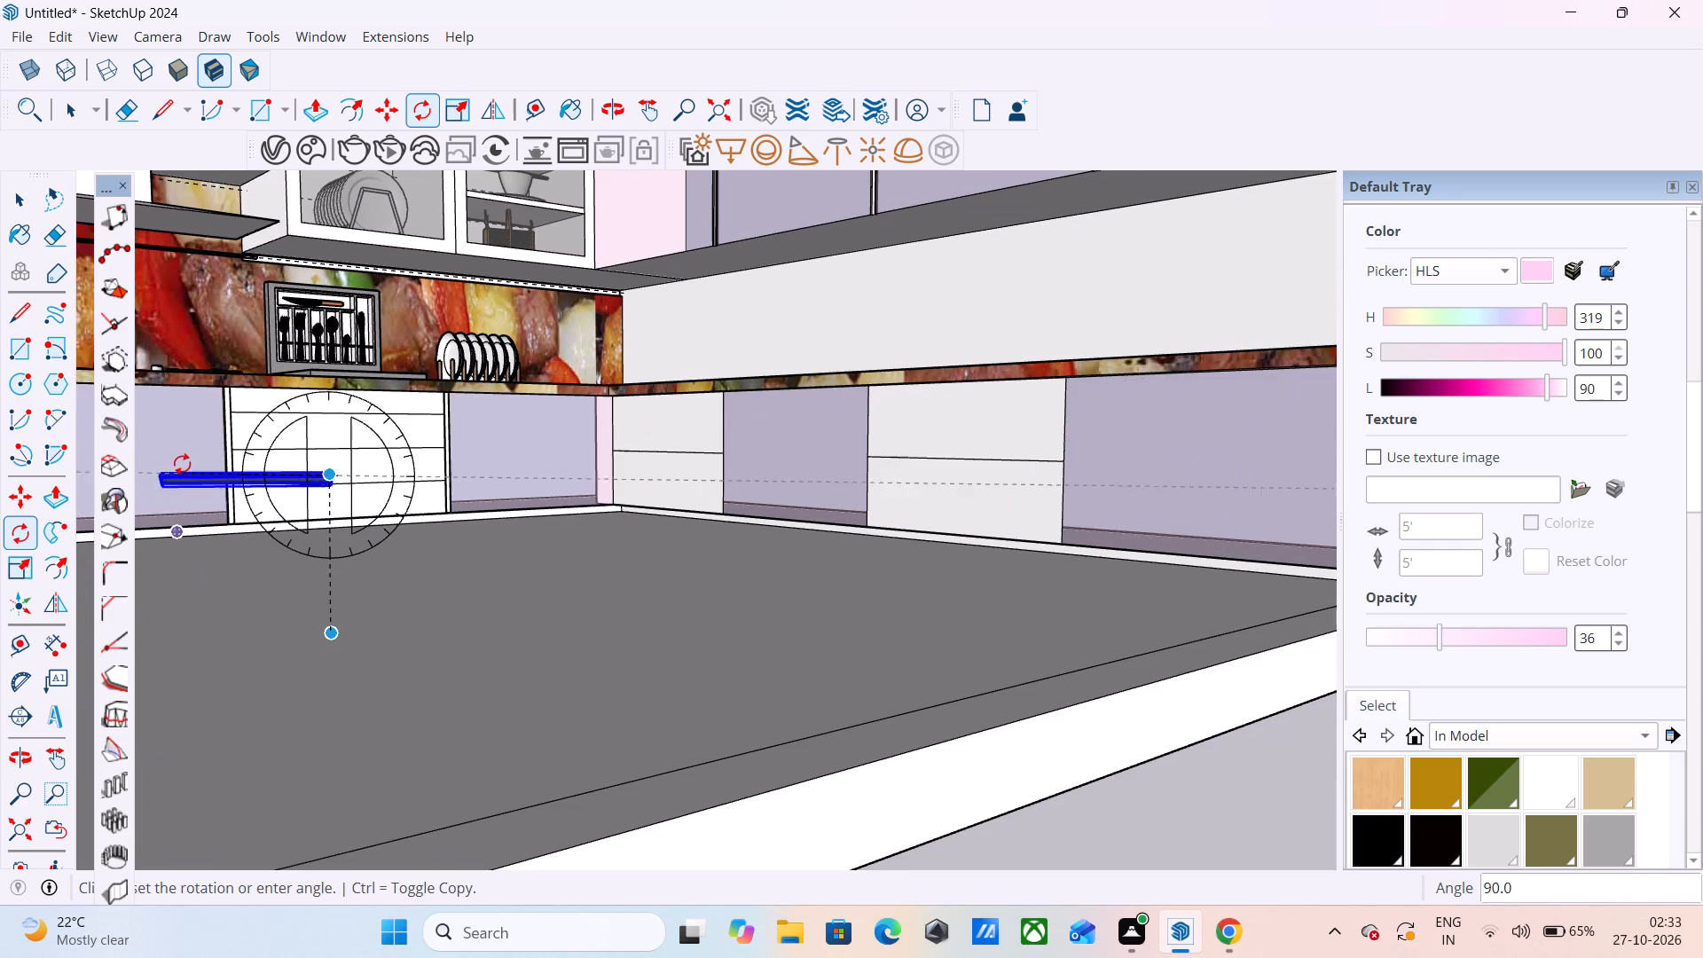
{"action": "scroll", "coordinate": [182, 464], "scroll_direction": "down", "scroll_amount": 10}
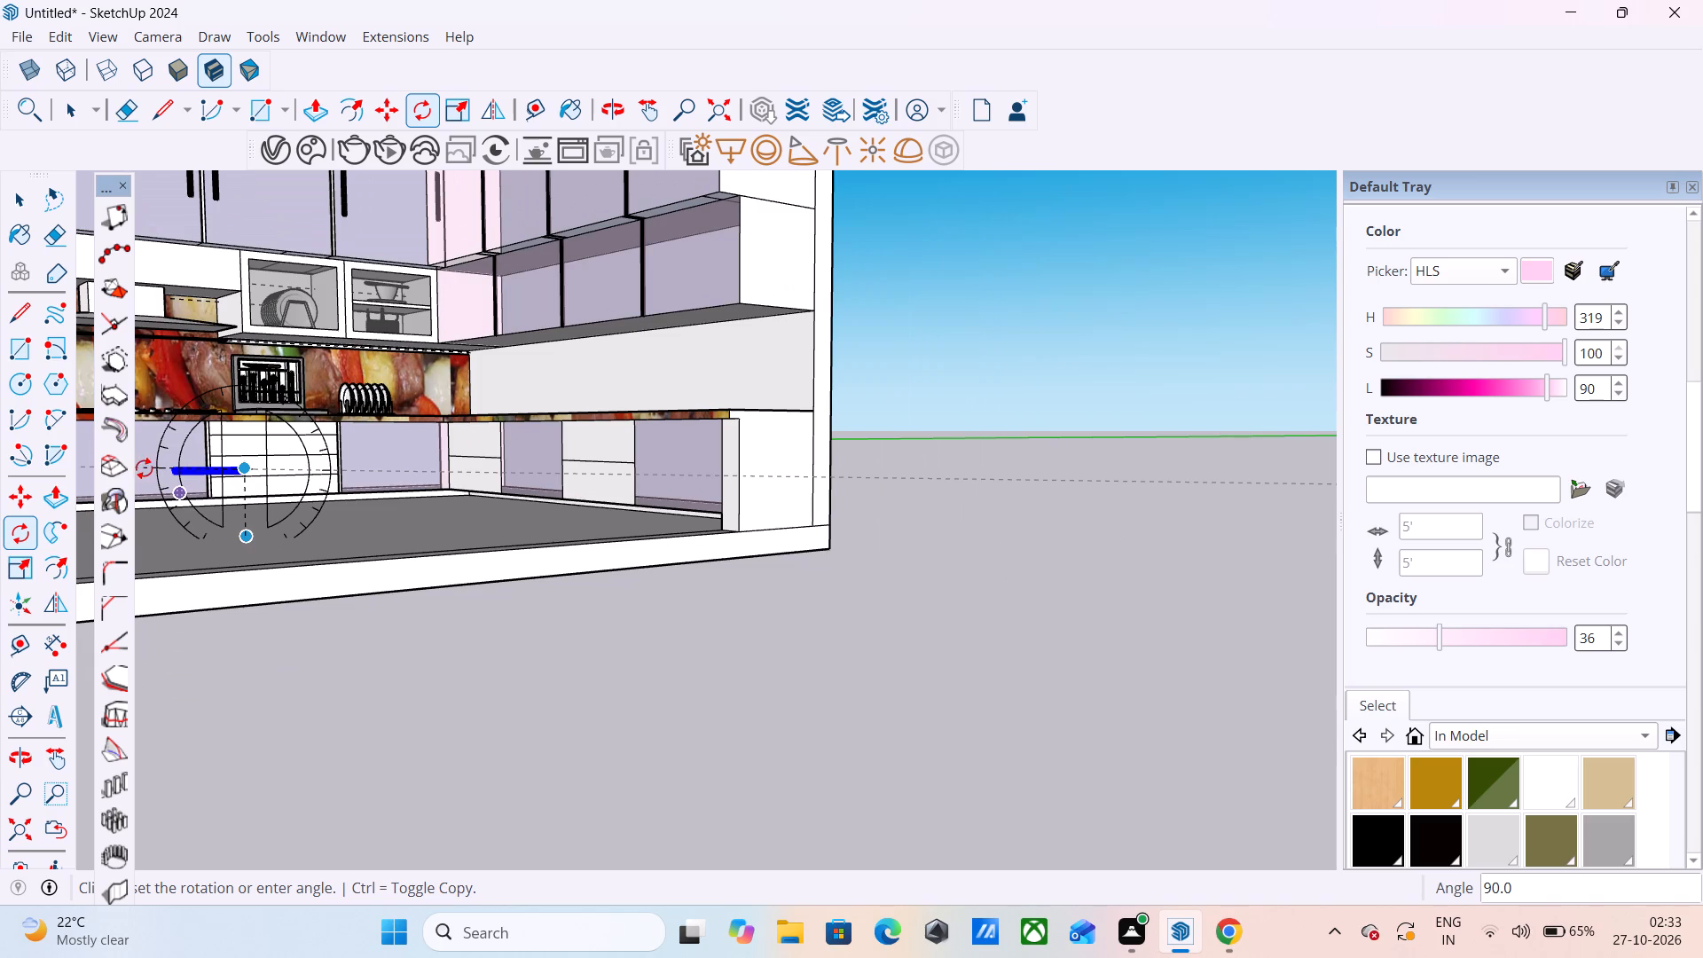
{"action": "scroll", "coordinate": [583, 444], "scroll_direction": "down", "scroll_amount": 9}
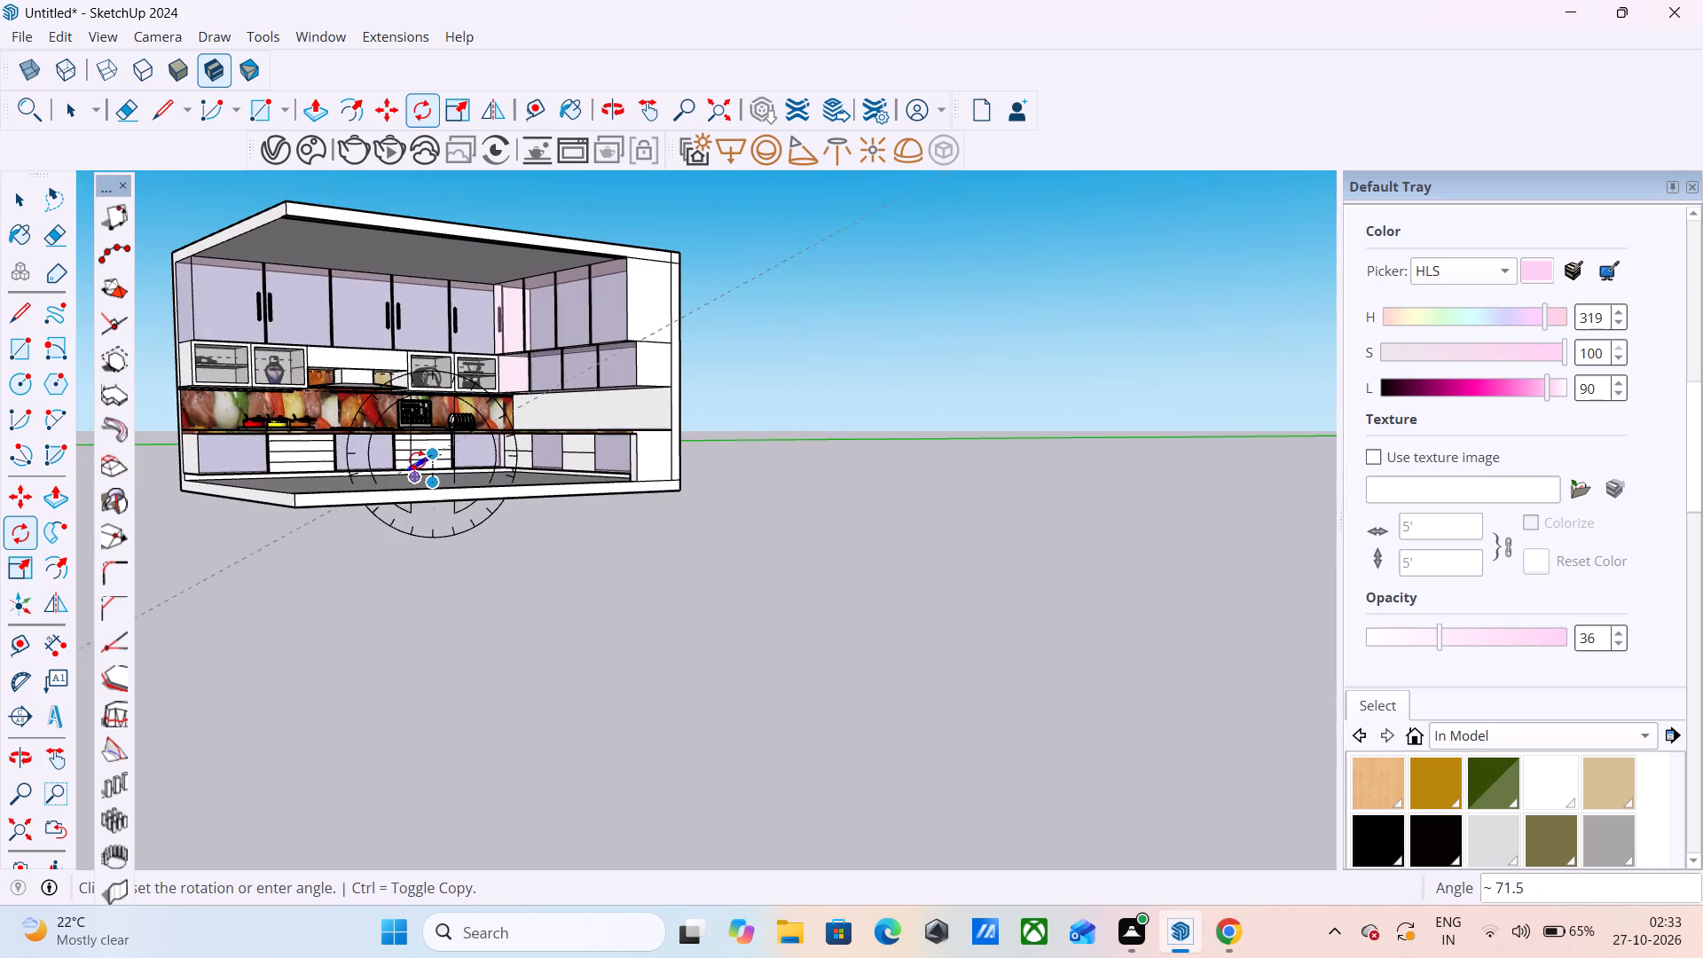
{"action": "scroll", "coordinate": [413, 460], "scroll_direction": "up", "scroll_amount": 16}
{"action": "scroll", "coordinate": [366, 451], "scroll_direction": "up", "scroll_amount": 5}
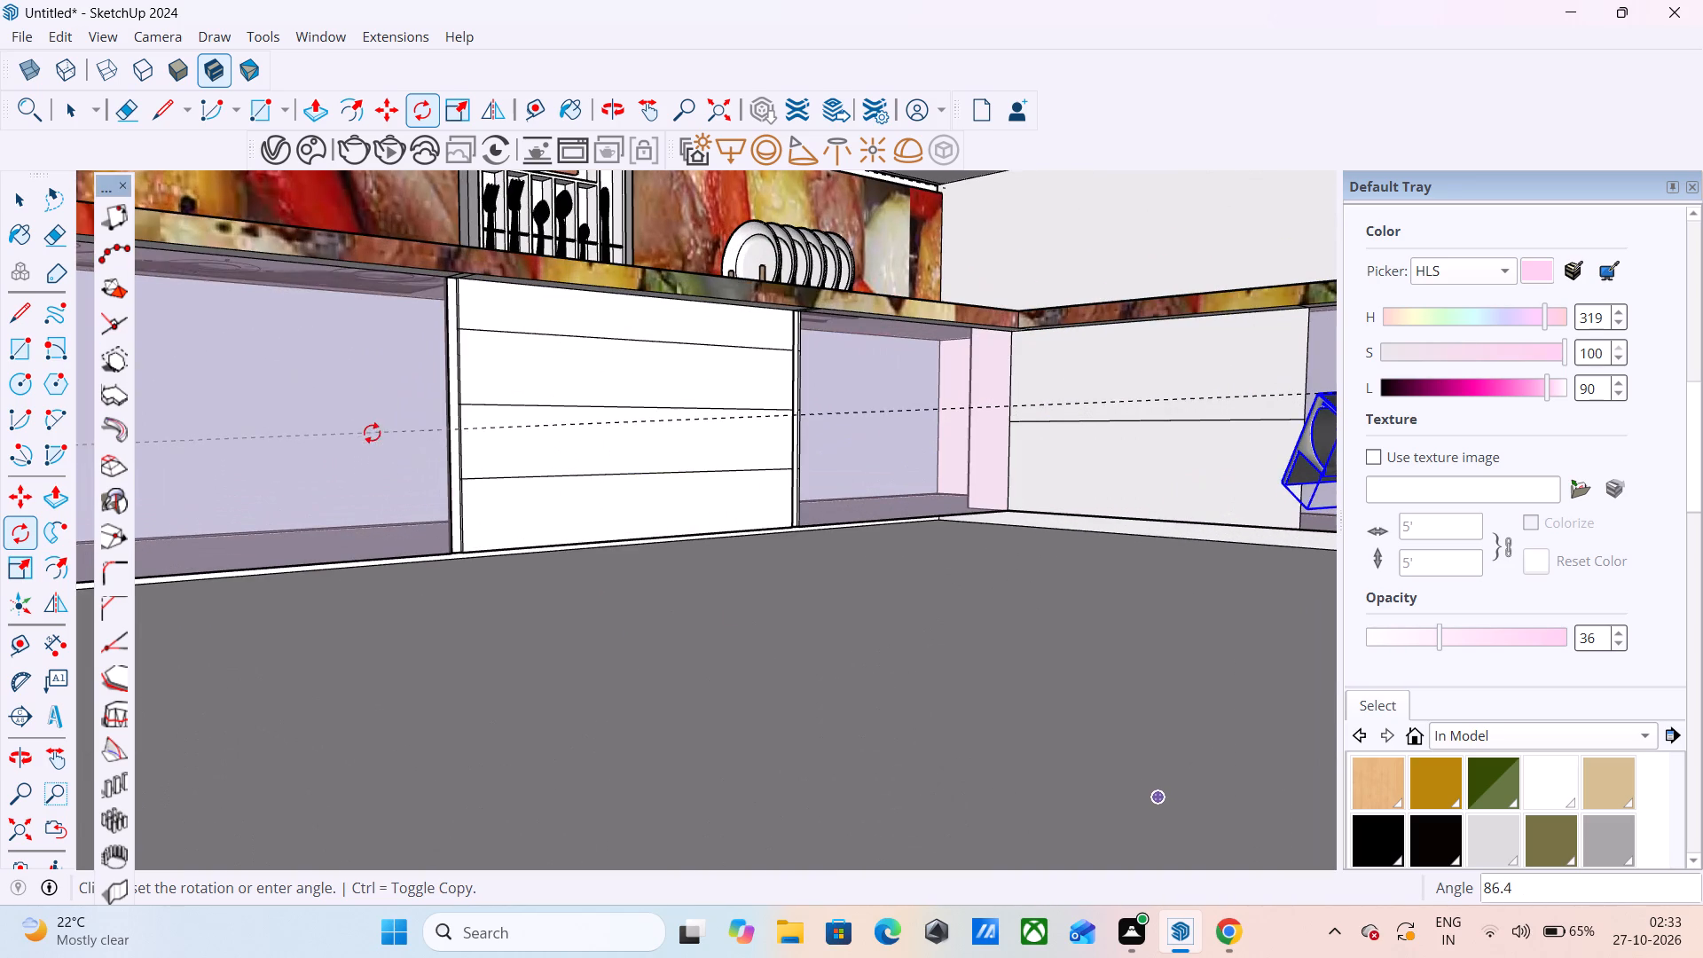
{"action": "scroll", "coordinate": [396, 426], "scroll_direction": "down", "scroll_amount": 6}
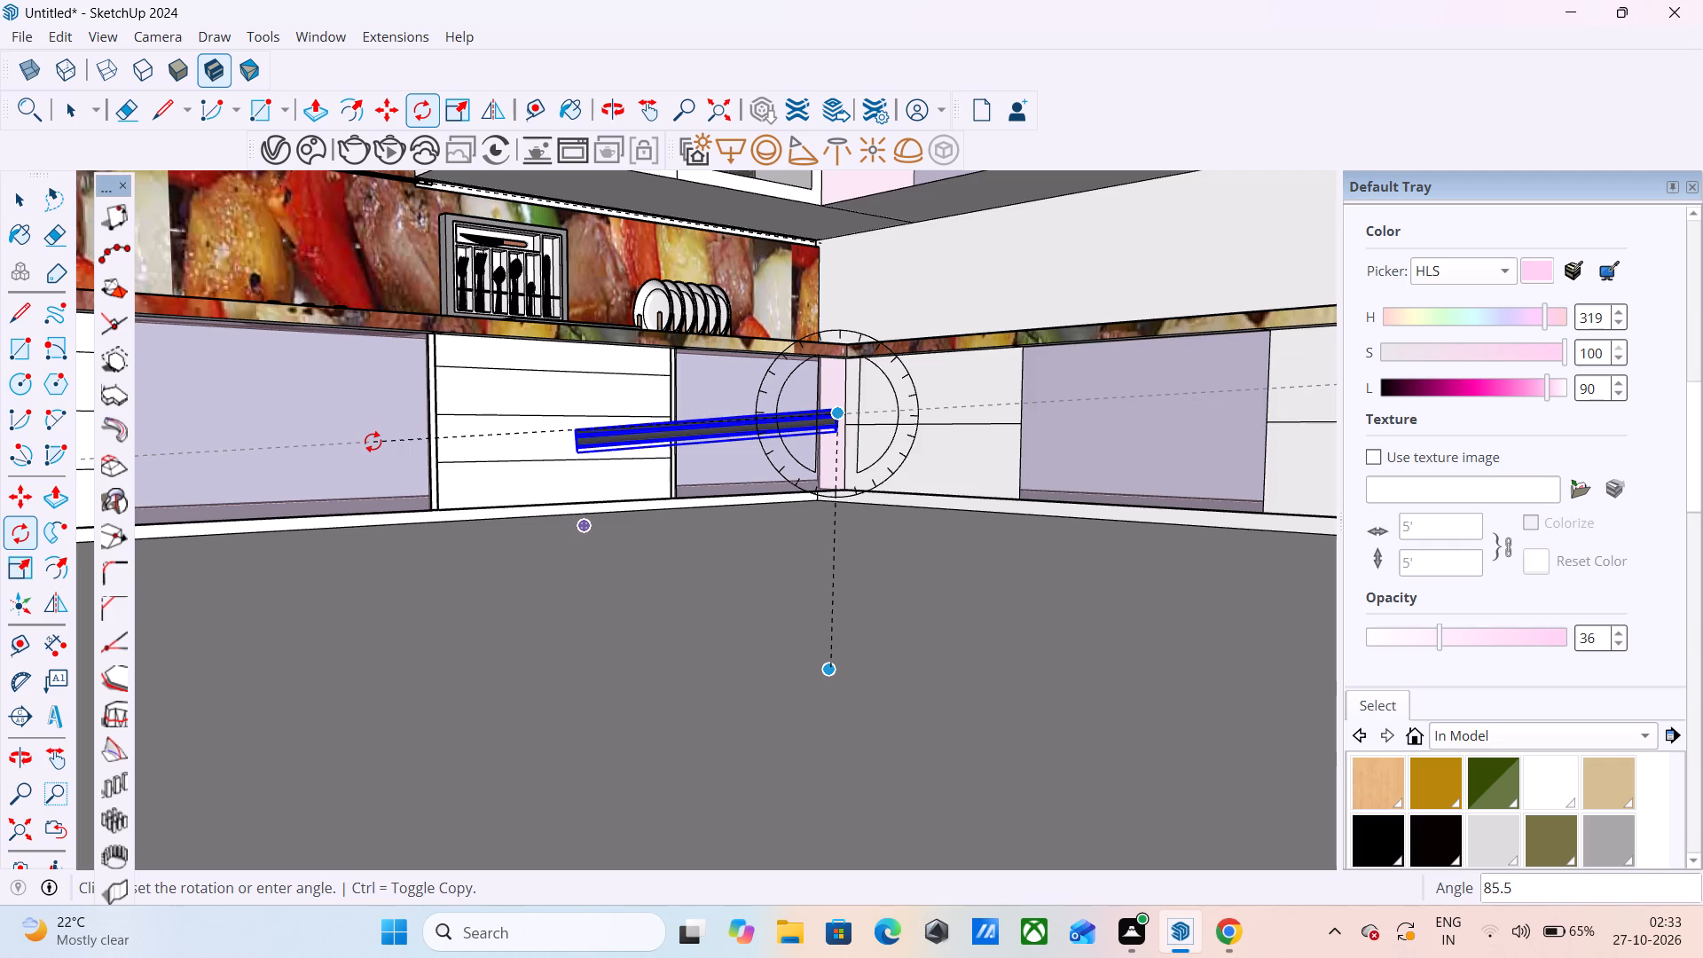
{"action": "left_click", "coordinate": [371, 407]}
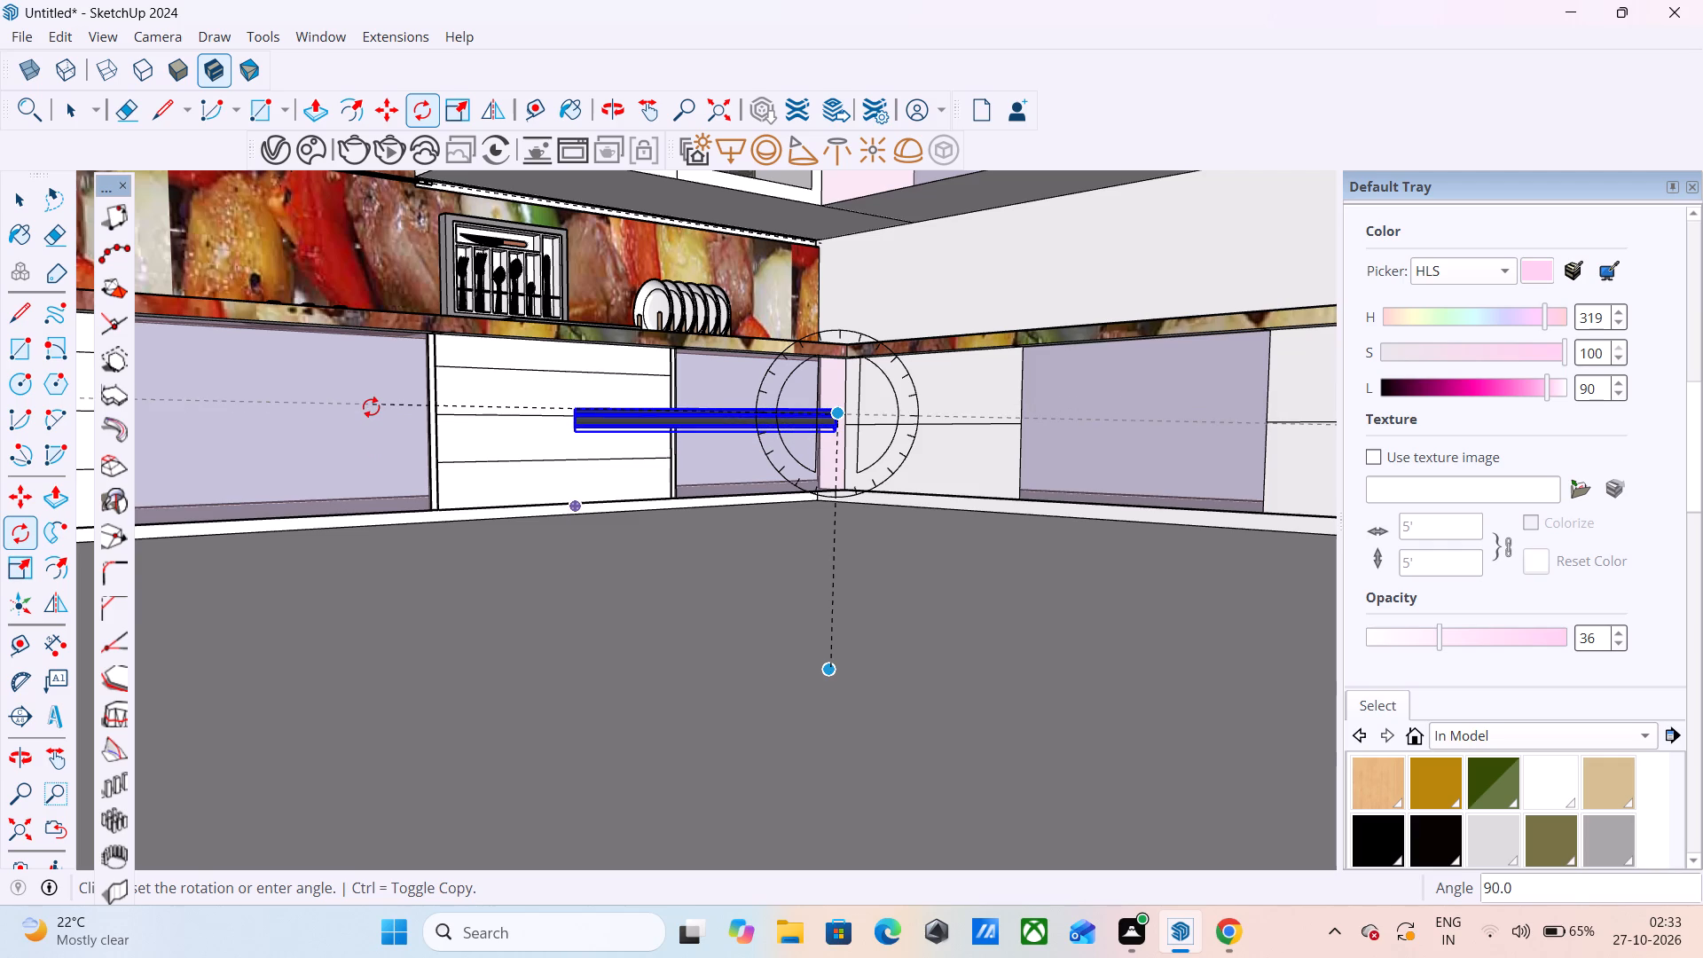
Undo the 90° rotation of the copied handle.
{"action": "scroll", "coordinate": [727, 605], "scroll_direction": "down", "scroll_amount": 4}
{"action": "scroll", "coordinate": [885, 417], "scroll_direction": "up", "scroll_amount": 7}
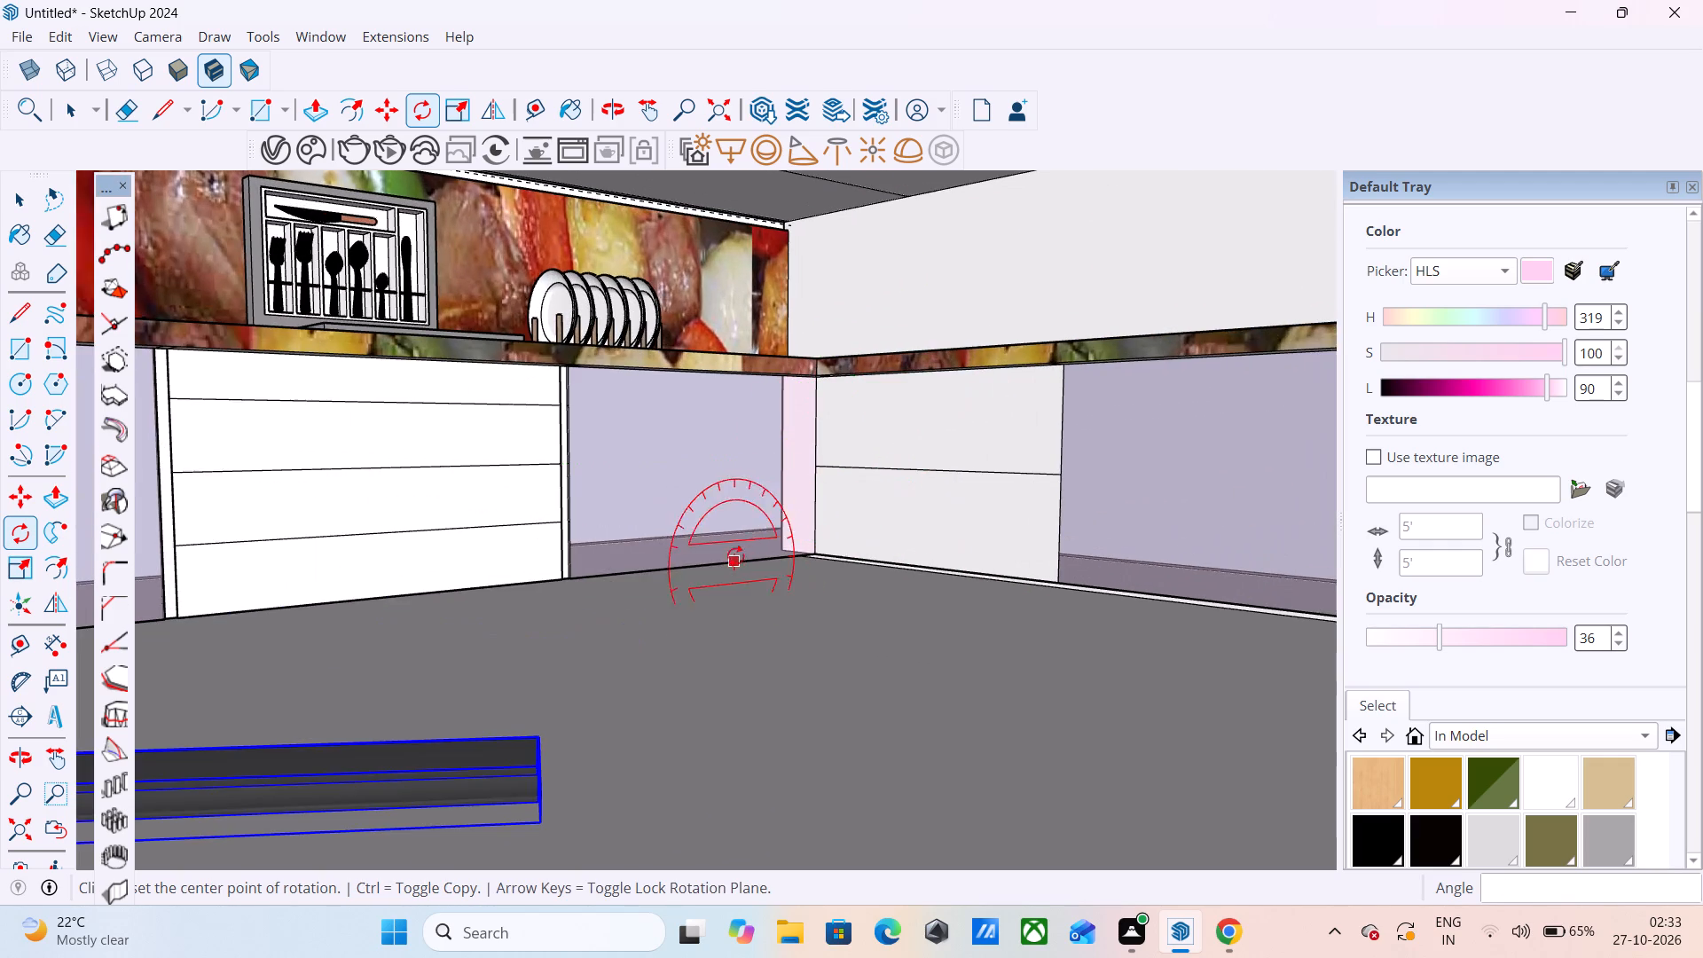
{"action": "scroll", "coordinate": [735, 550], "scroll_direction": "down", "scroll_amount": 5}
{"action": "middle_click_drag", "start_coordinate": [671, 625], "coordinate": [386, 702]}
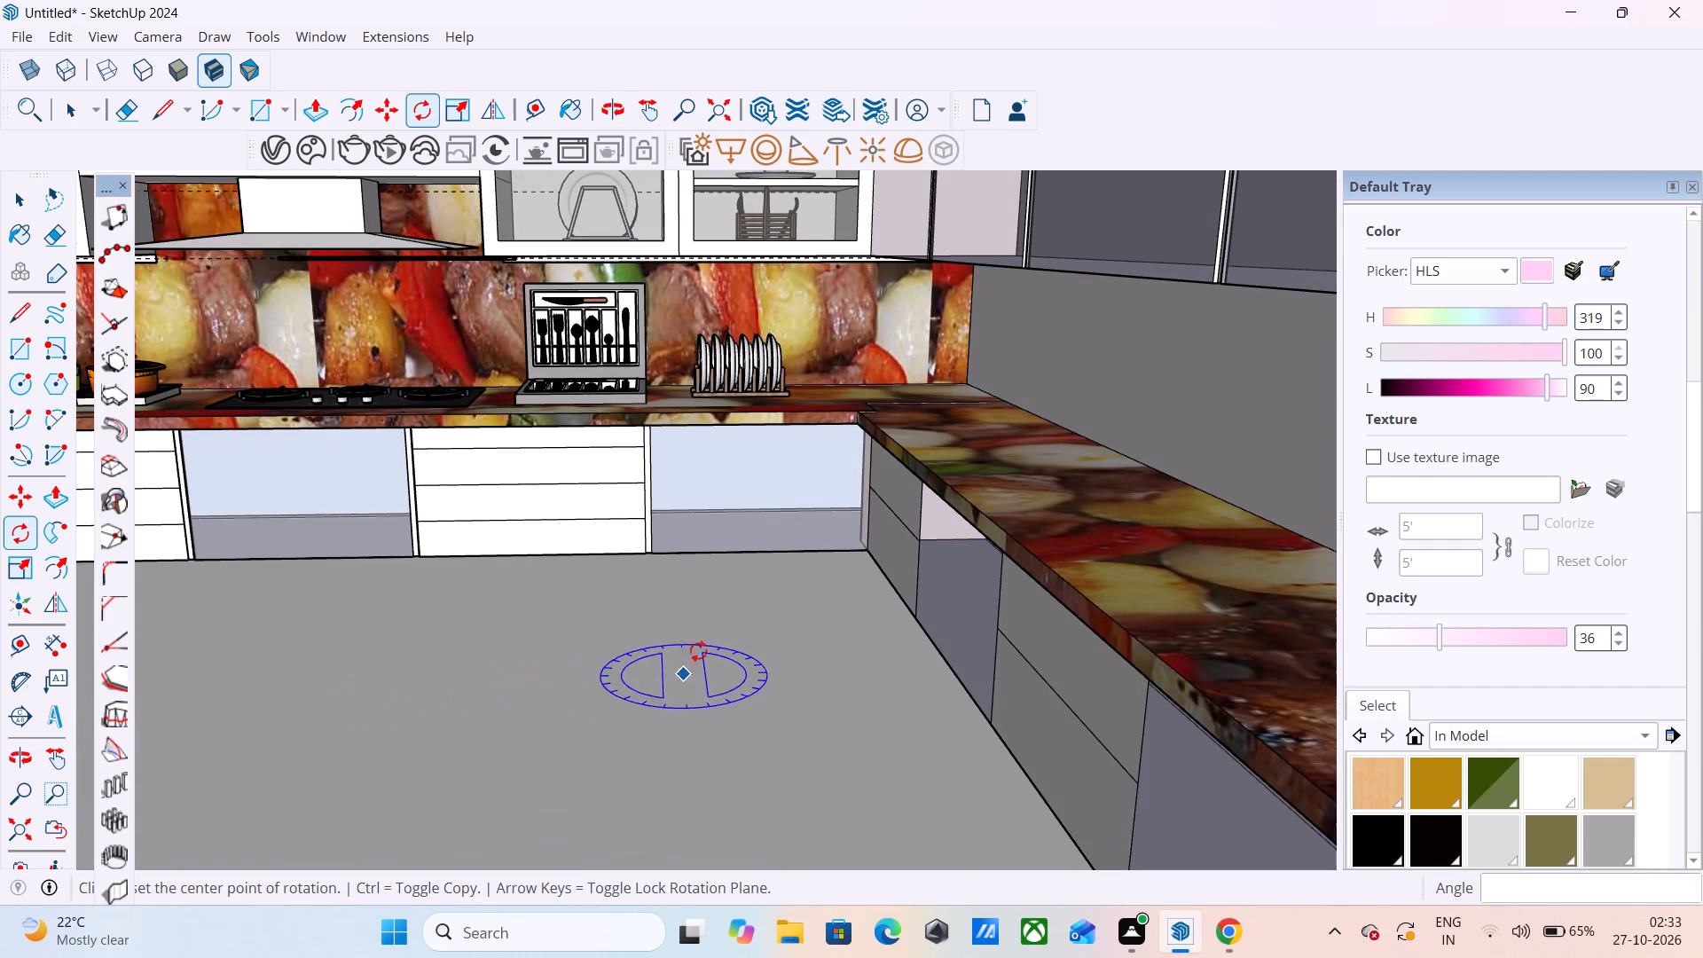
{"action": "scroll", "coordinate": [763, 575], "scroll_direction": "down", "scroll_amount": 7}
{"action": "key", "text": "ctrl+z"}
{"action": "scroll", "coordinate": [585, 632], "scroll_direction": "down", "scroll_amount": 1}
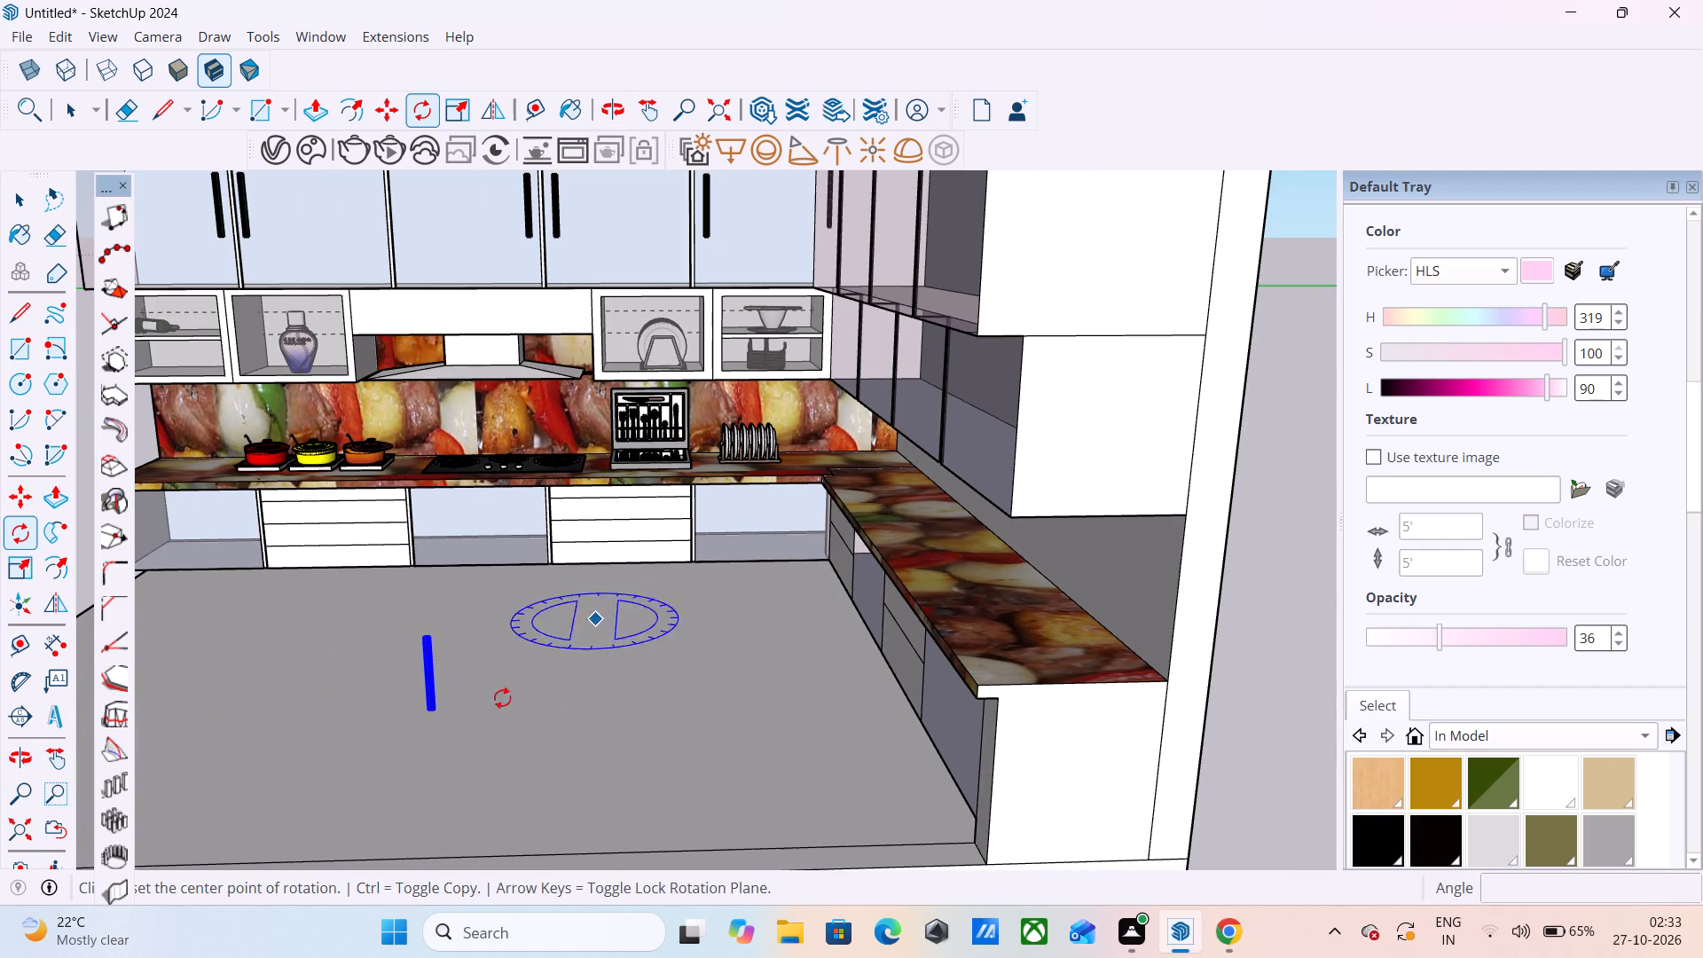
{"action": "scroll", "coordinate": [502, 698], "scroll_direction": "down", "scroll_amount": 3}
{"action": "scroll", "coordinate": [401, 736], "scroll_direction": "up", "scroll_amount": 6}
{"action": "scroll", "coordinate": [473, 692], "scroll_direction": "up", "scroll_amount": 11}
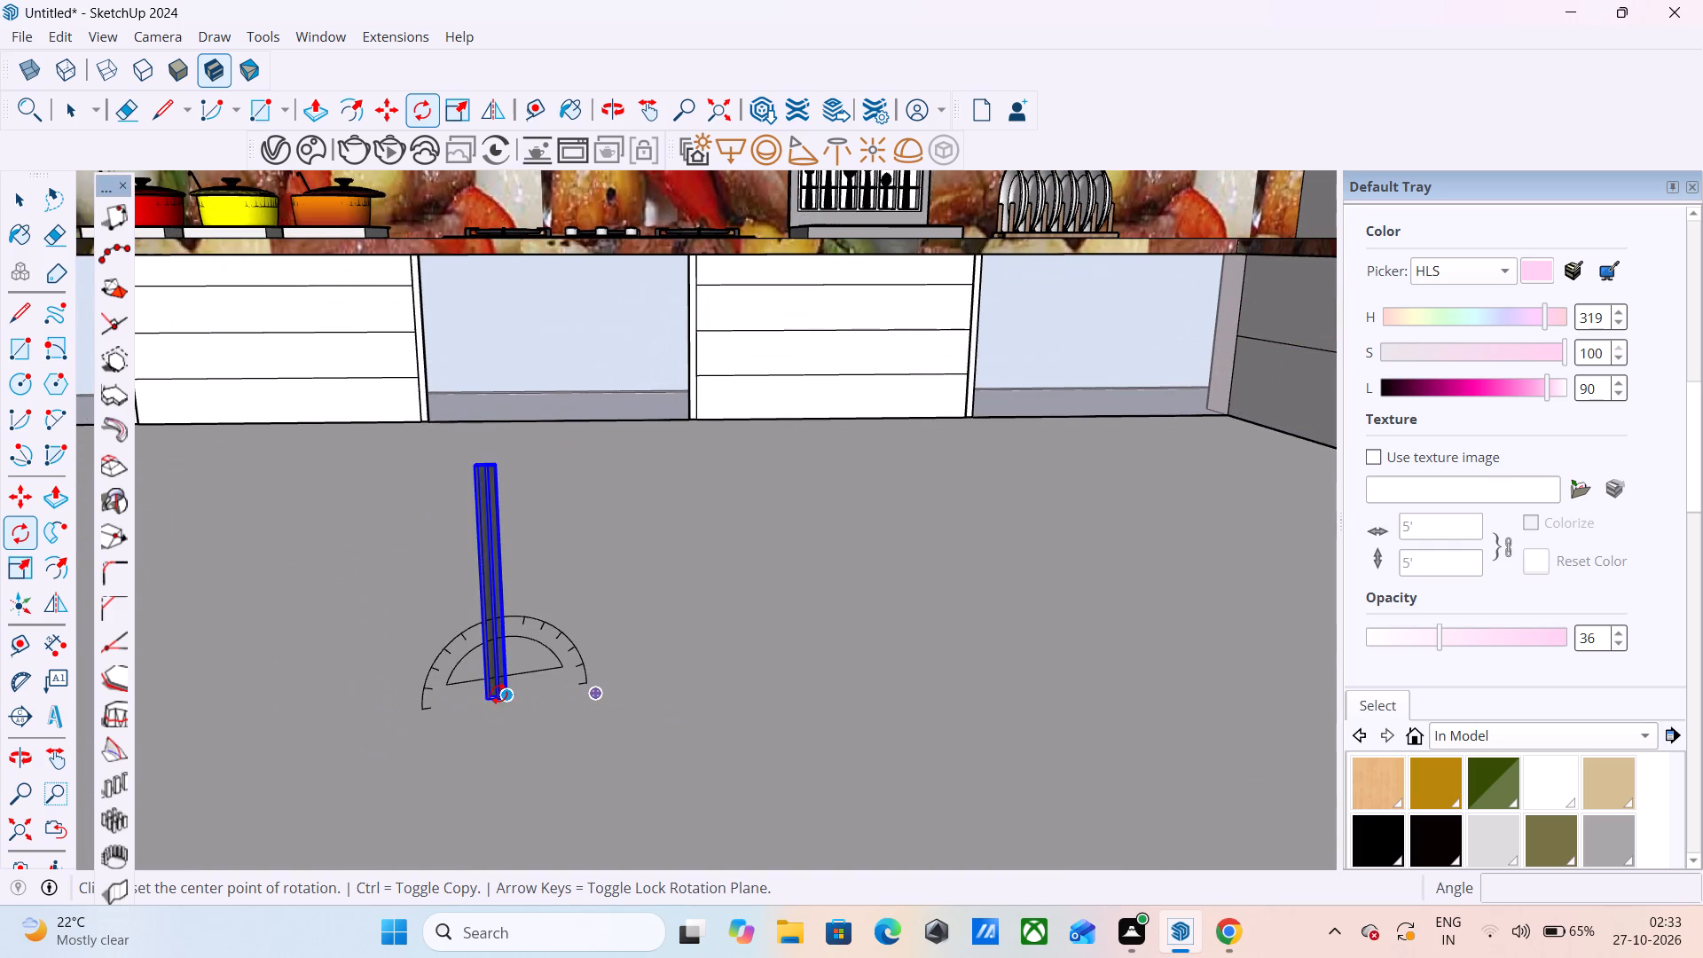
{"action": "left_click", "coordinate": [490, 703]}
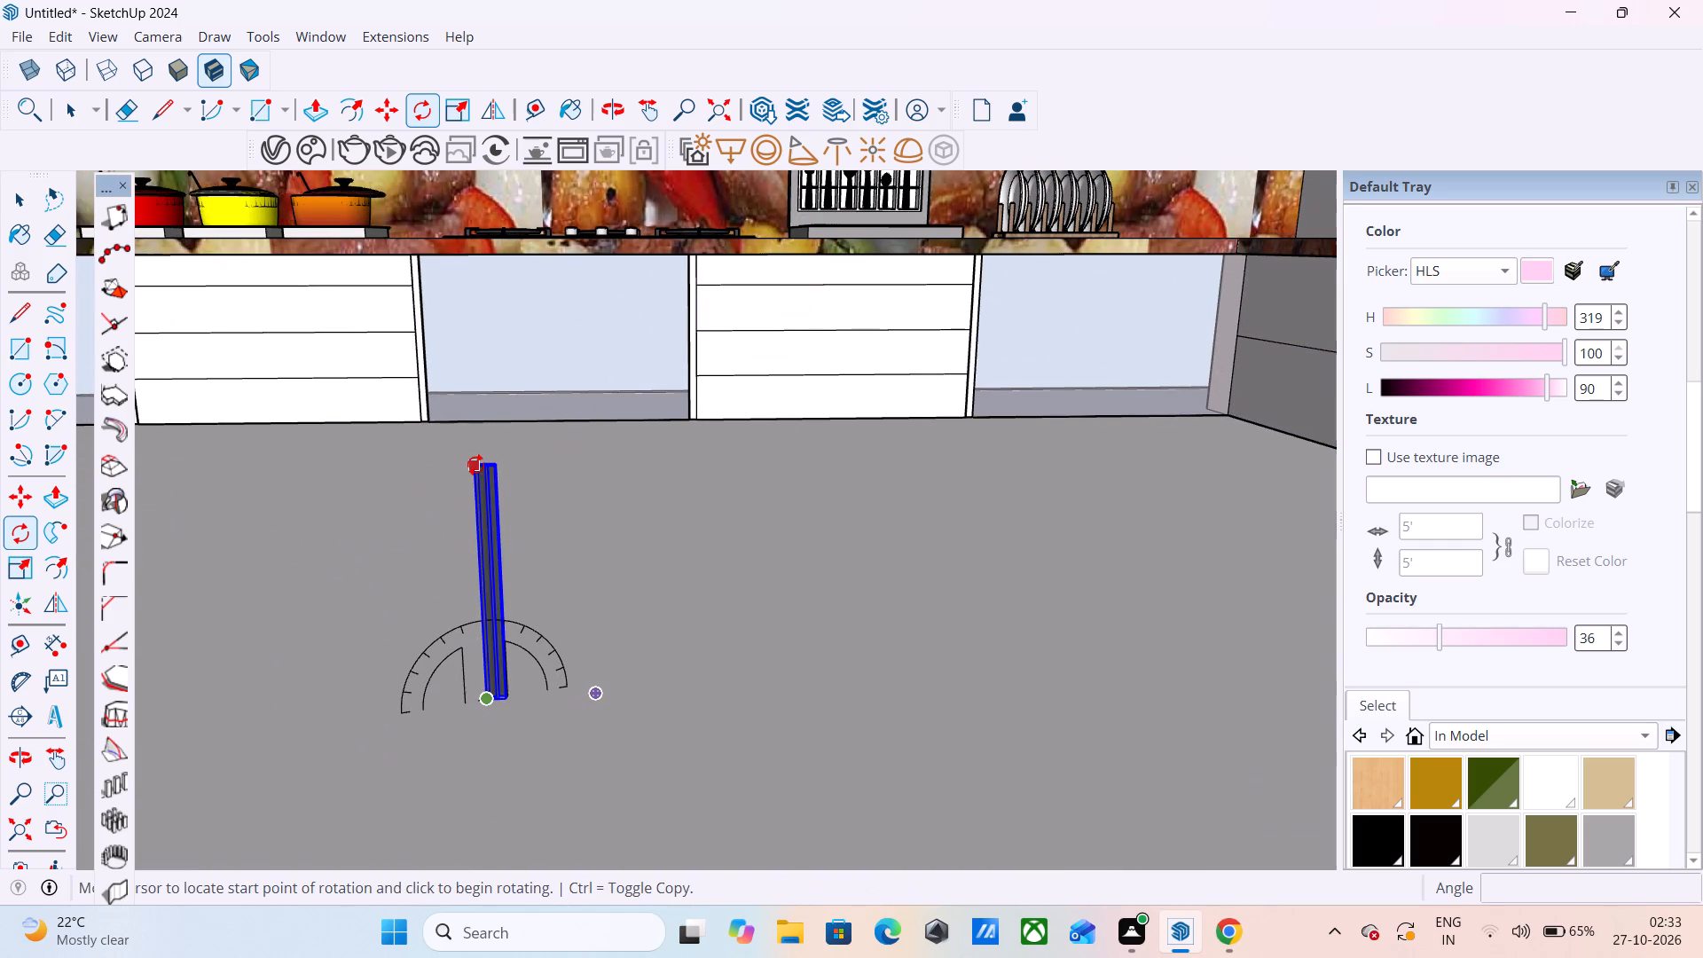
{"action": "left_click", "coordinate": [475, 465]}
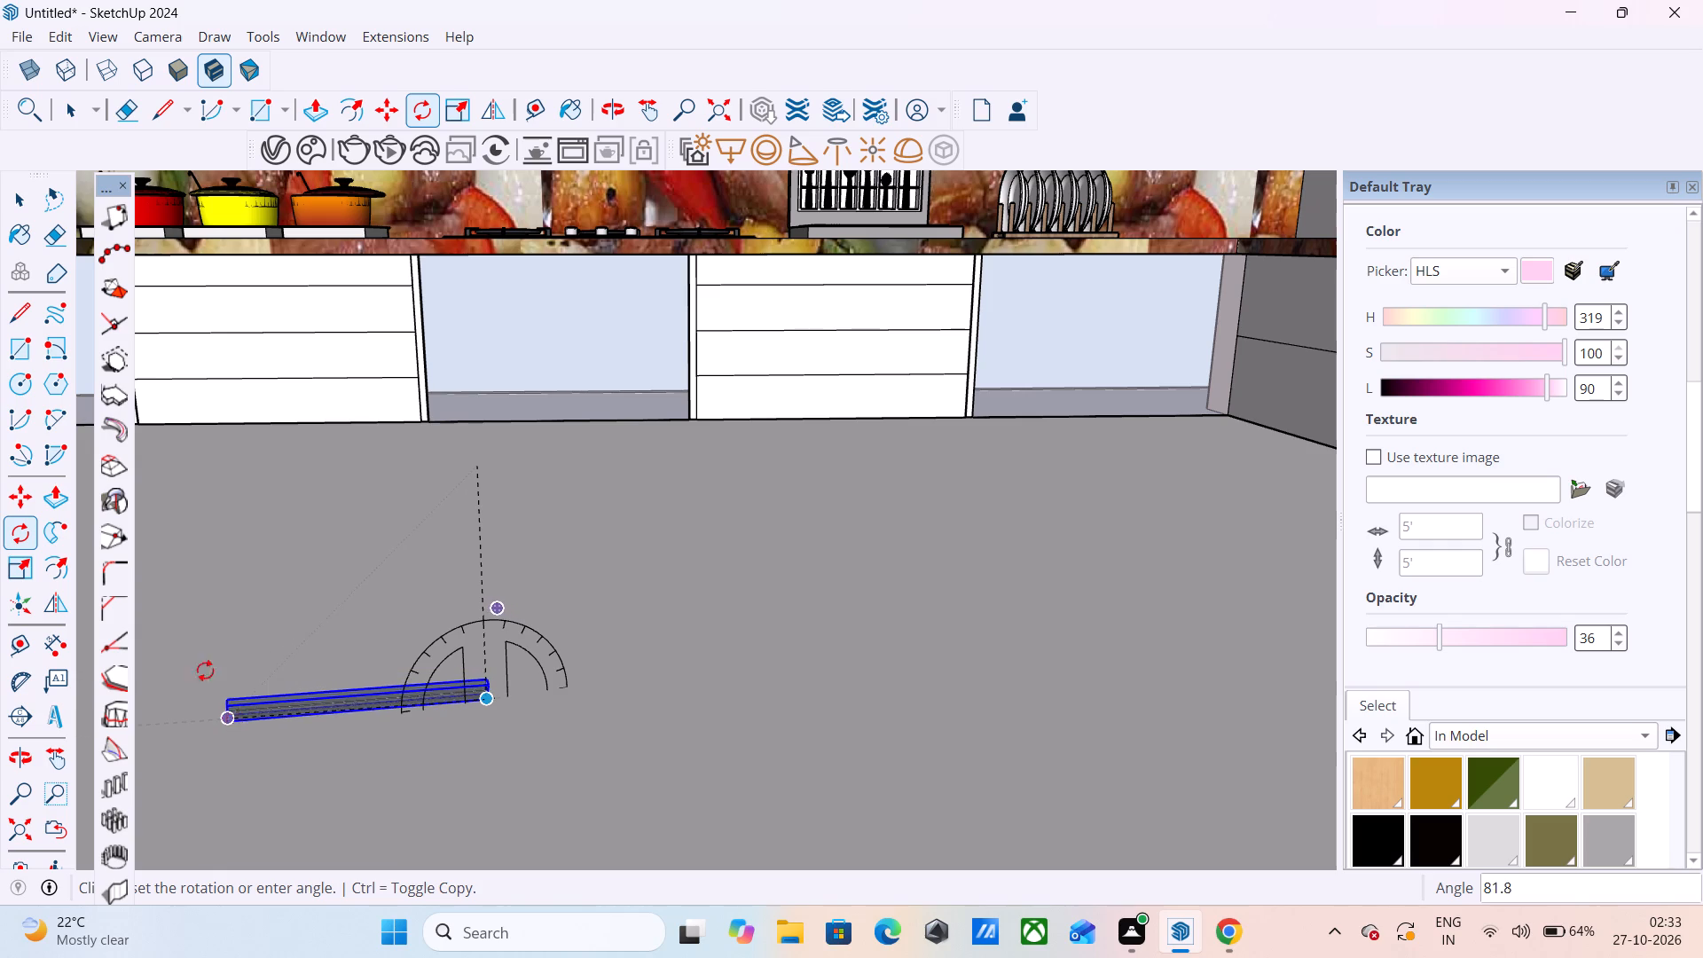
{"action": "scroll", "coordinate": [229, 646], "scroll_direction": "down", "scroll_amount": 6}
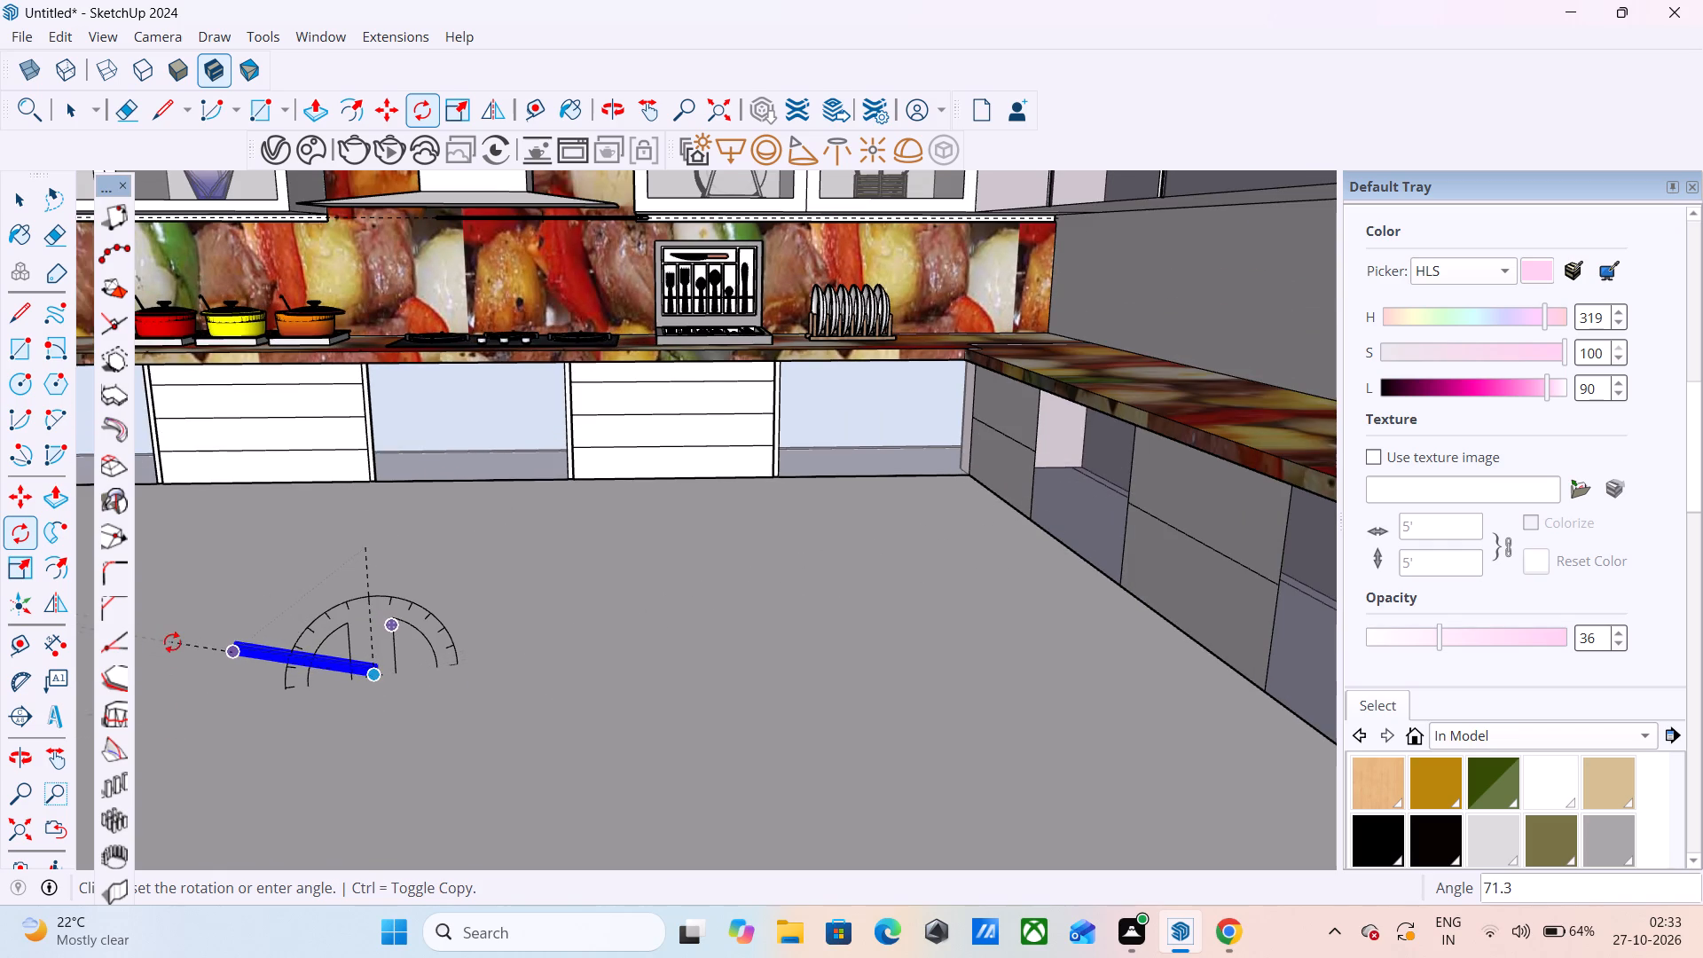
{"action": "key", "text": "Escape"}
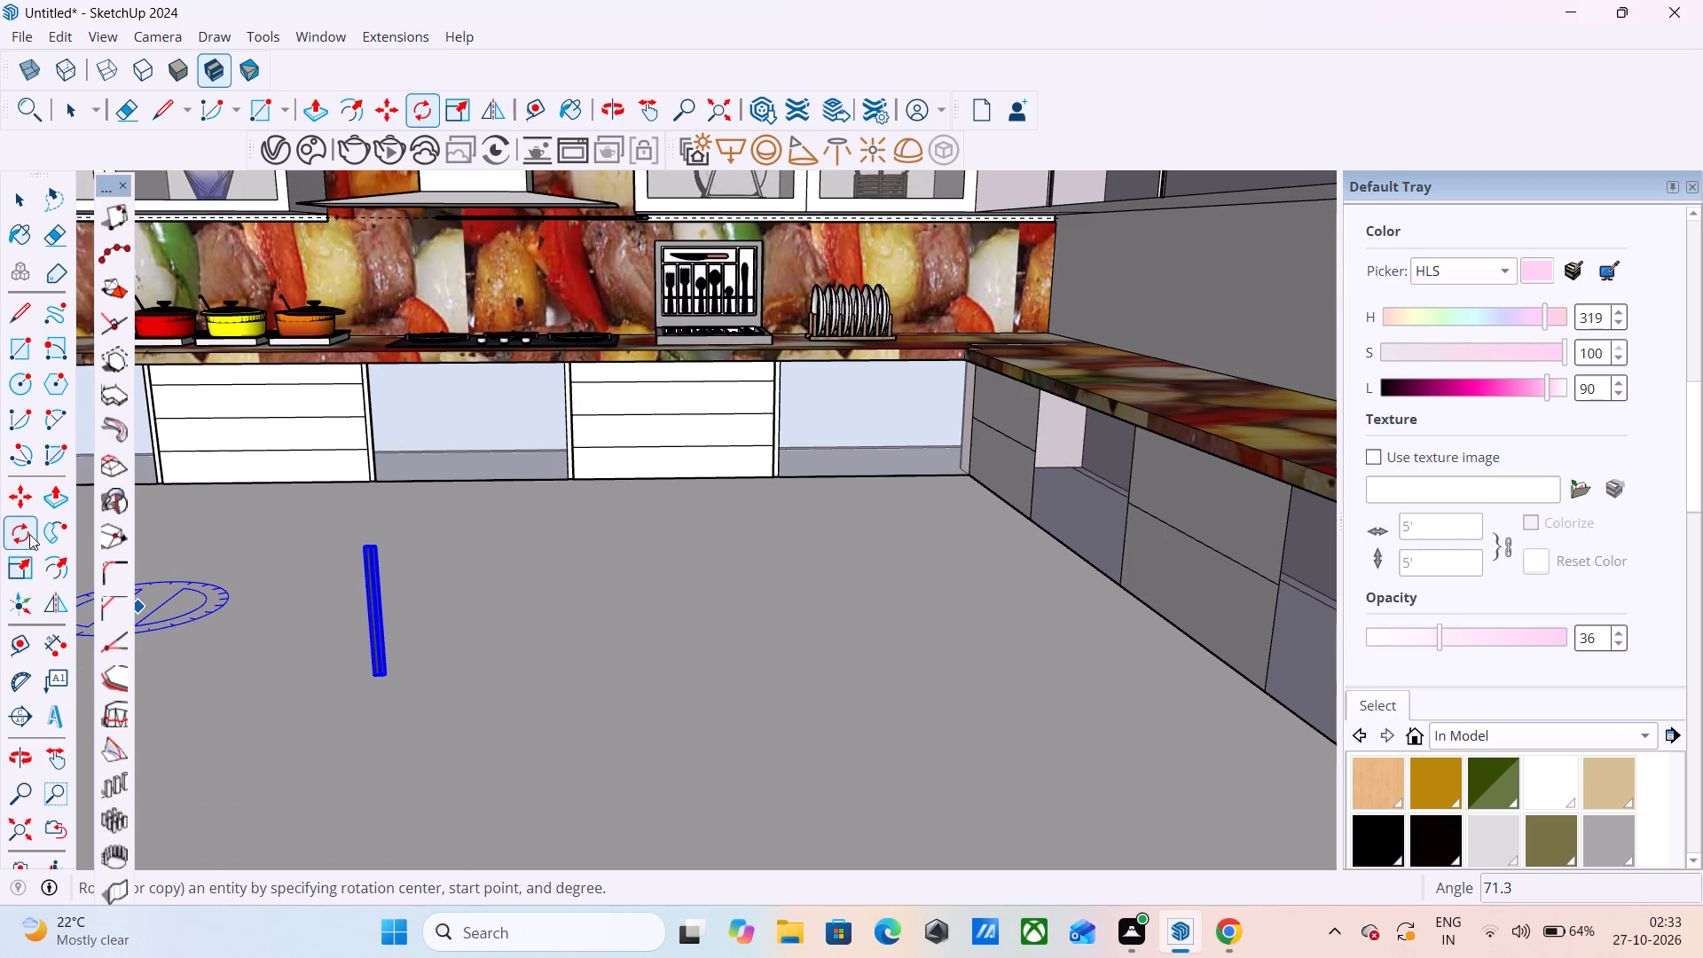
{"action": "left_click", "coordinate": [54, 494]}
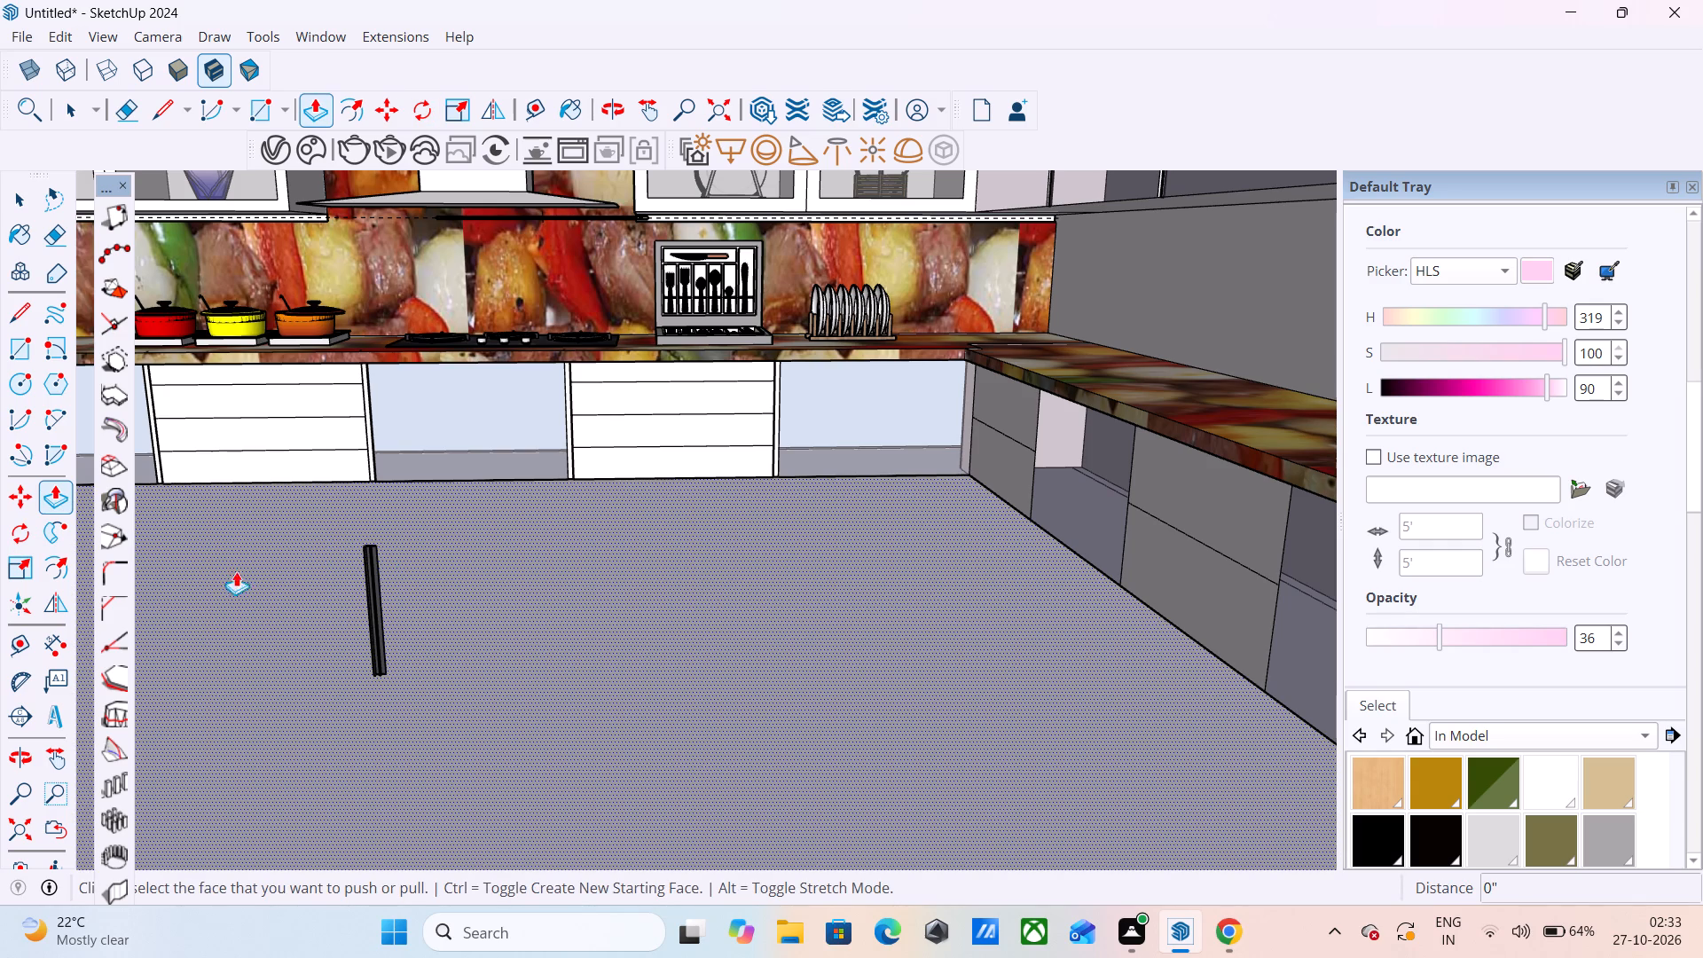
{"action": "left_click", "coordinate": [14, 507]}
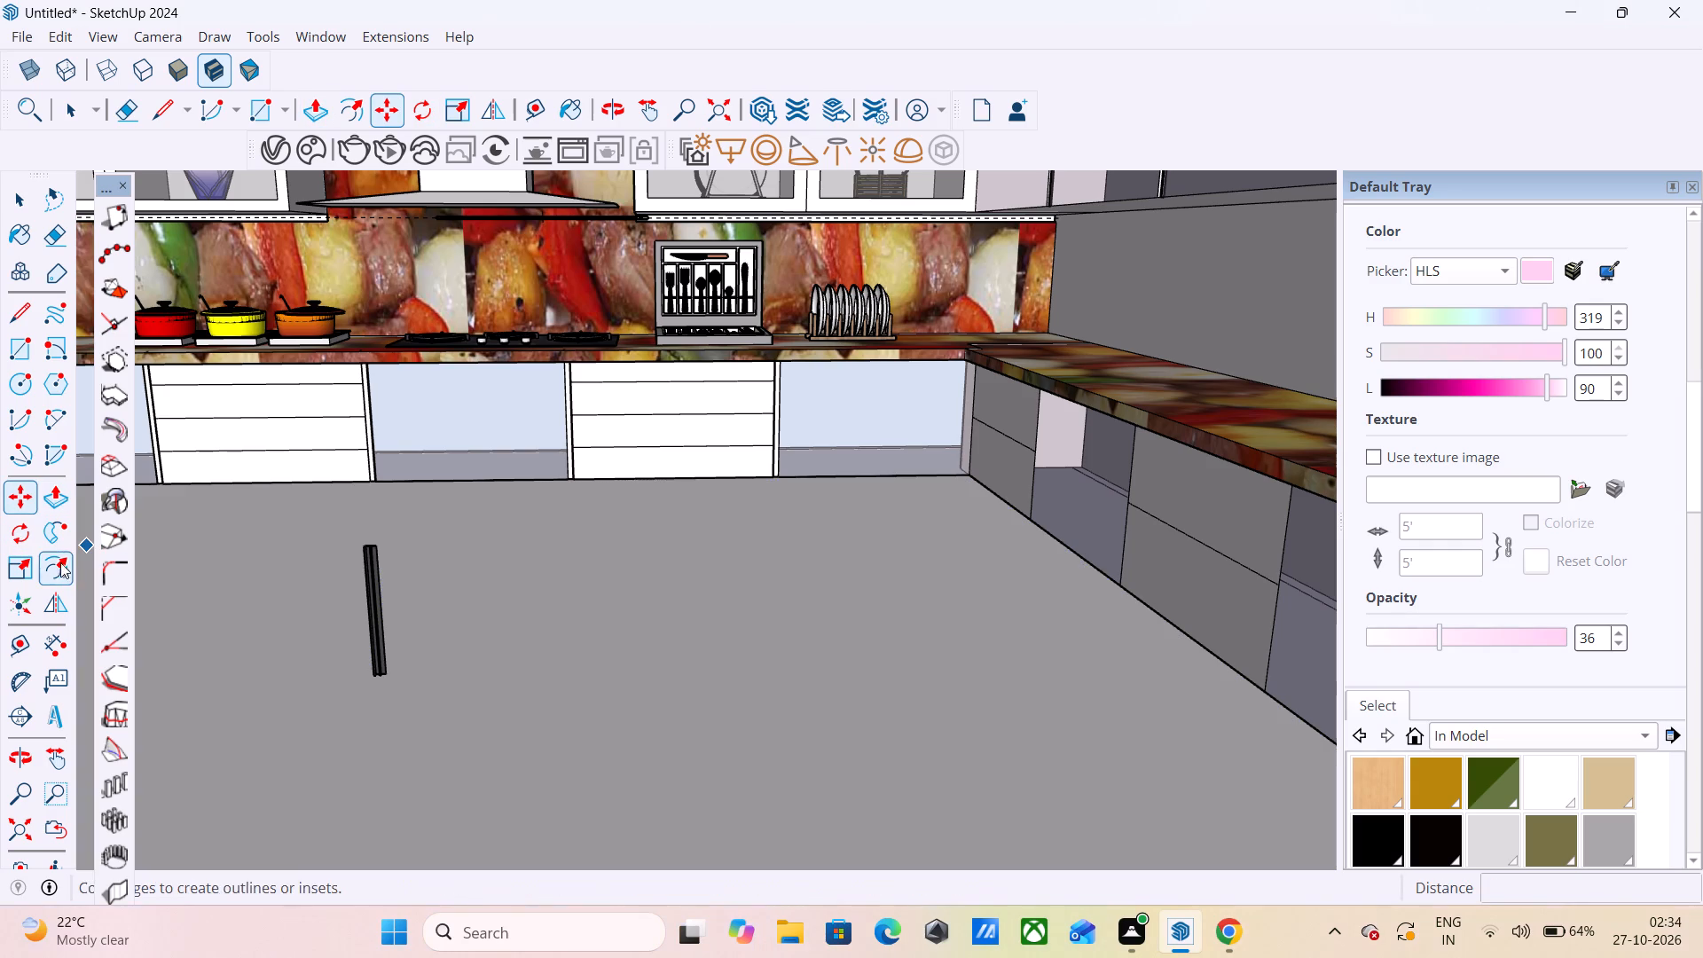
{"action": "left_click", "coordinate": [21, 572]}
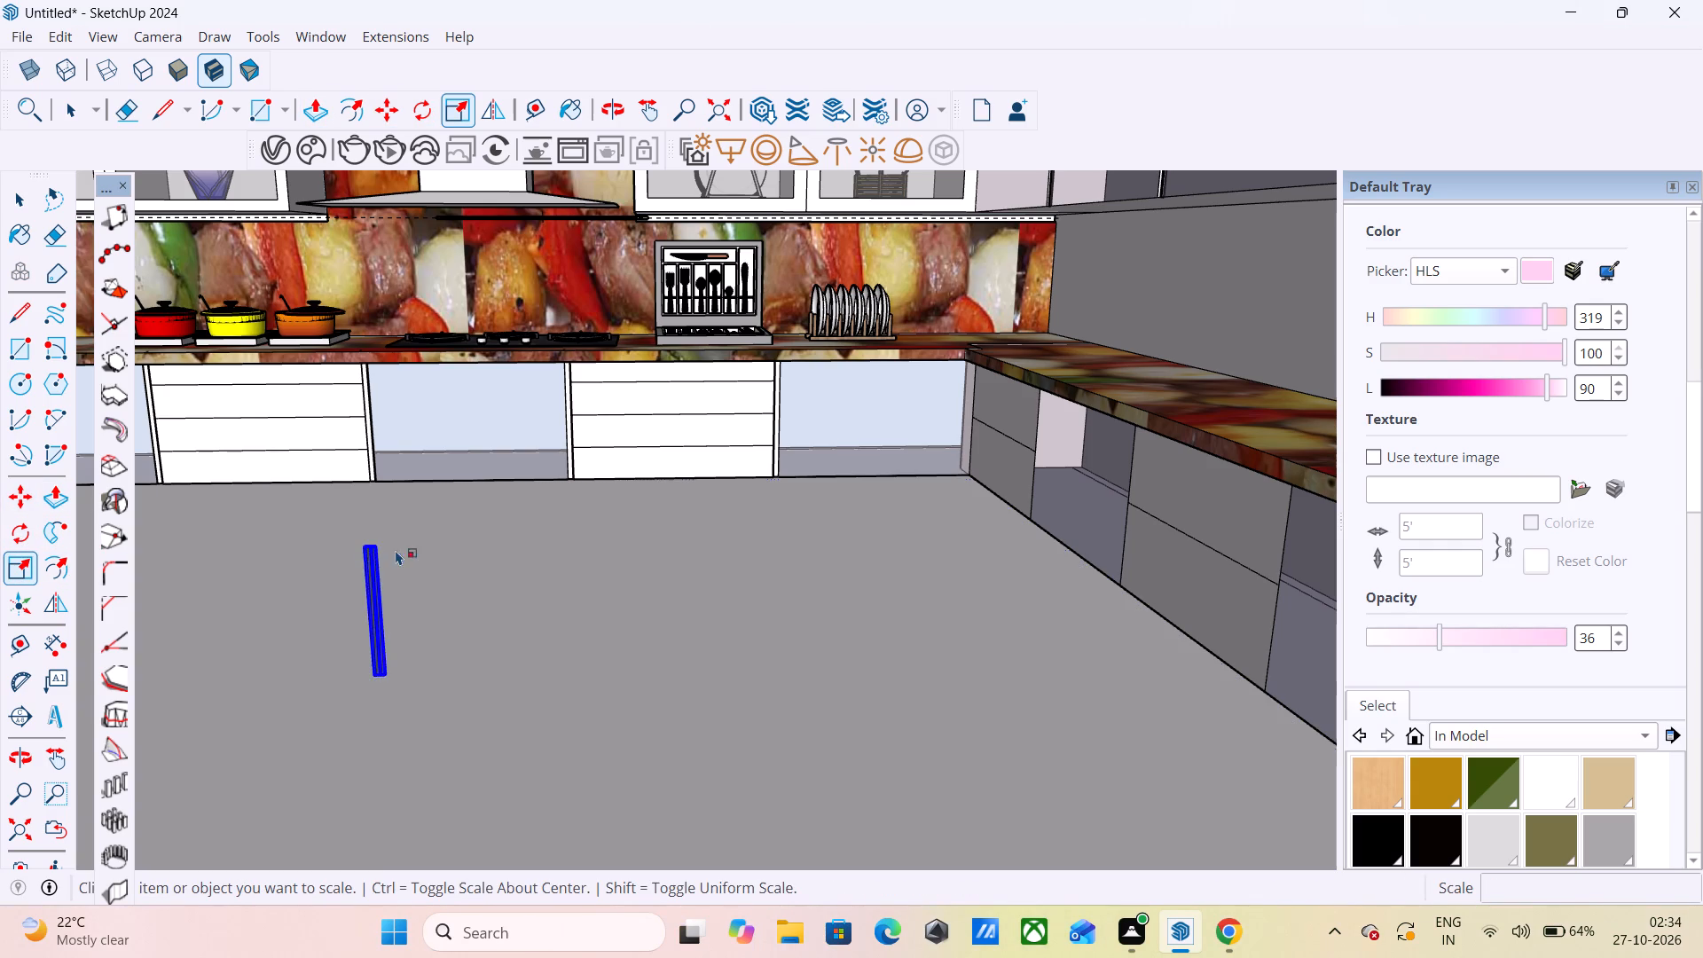
Rotate the copied handle 90° about its upper end corner onto the red axis, laying it flat towards the hob wall.
{"action": "key", "text": "space"}
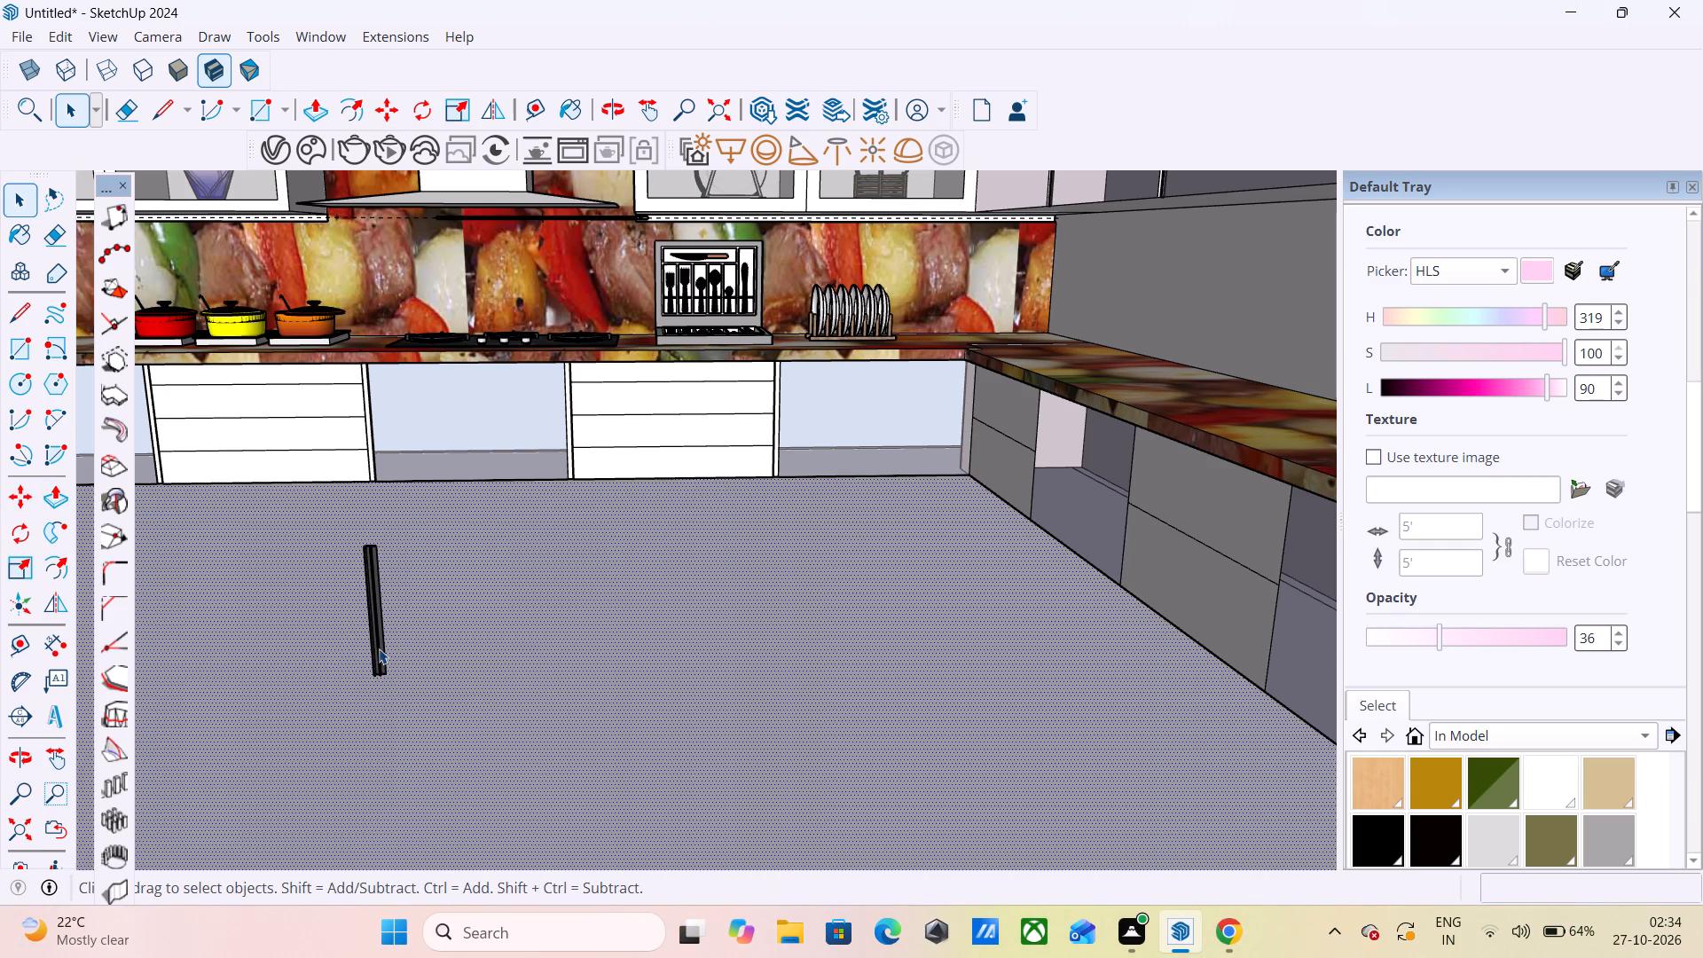
{"action": "left_click", "coordinate": [379, 648]}
{"action": "scroll", "coordinate": [366, 663], "scroll_direction": "up", "scroll_amount": 5}
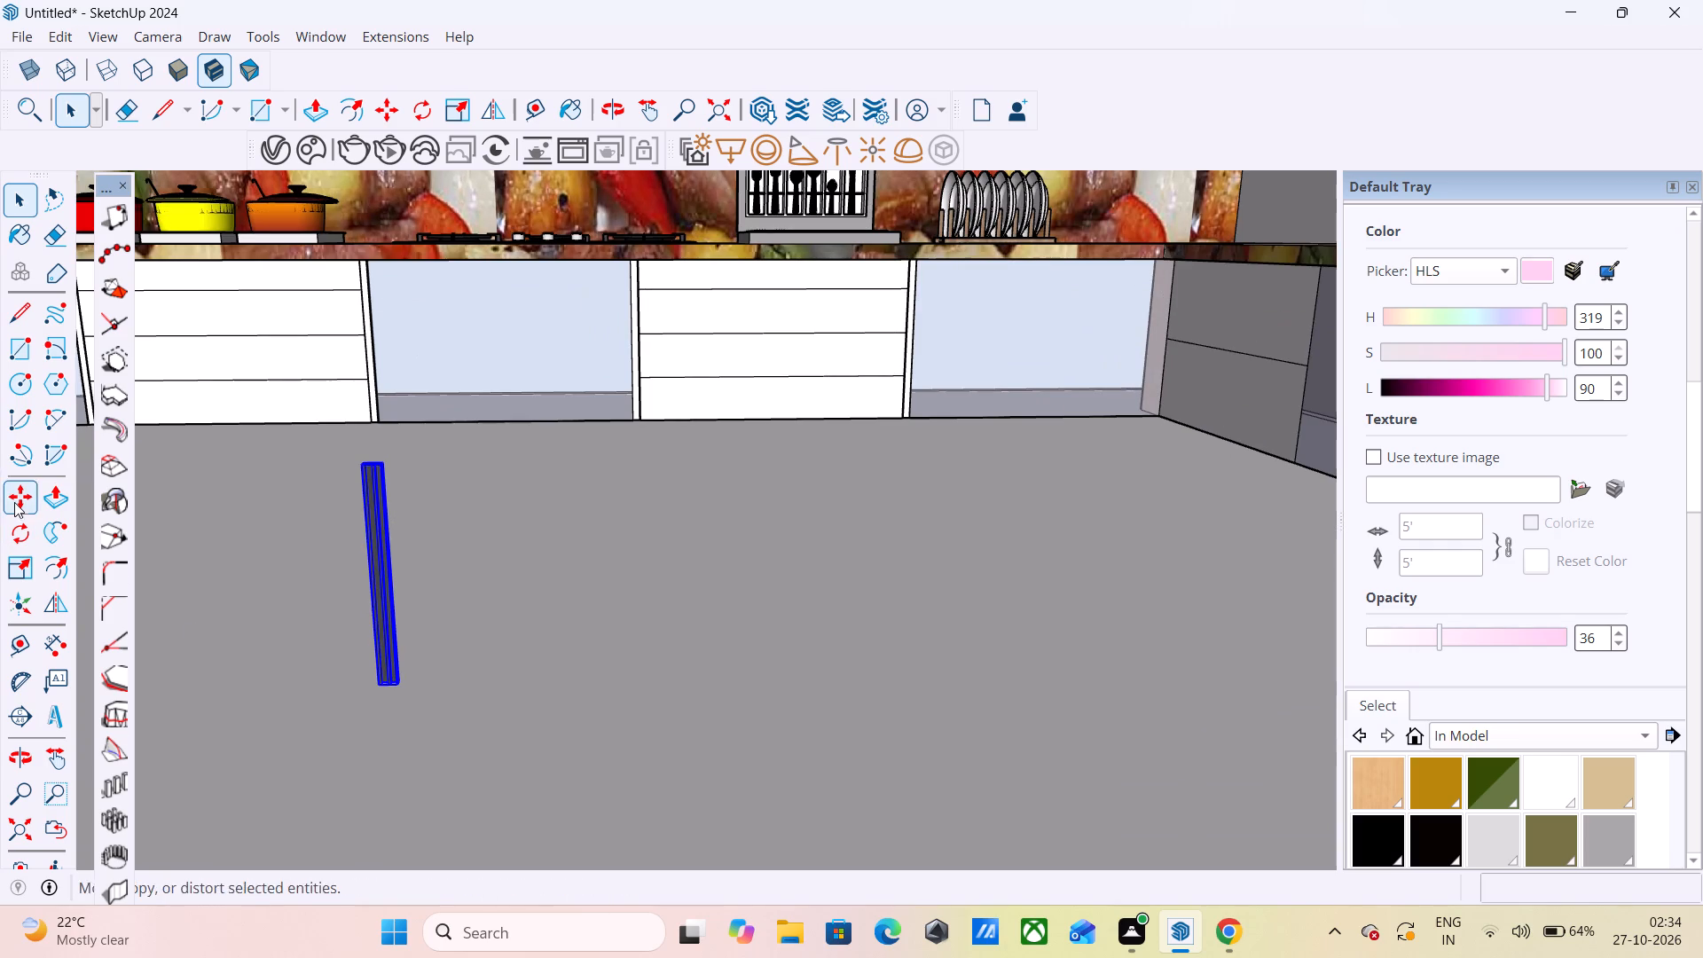
{"action": "left_click", "coordinate": [27, 538]}
{"action": "scroll", "coordinate": [384, 470], "scroll_direction": "up", "scroll_amount": 1}
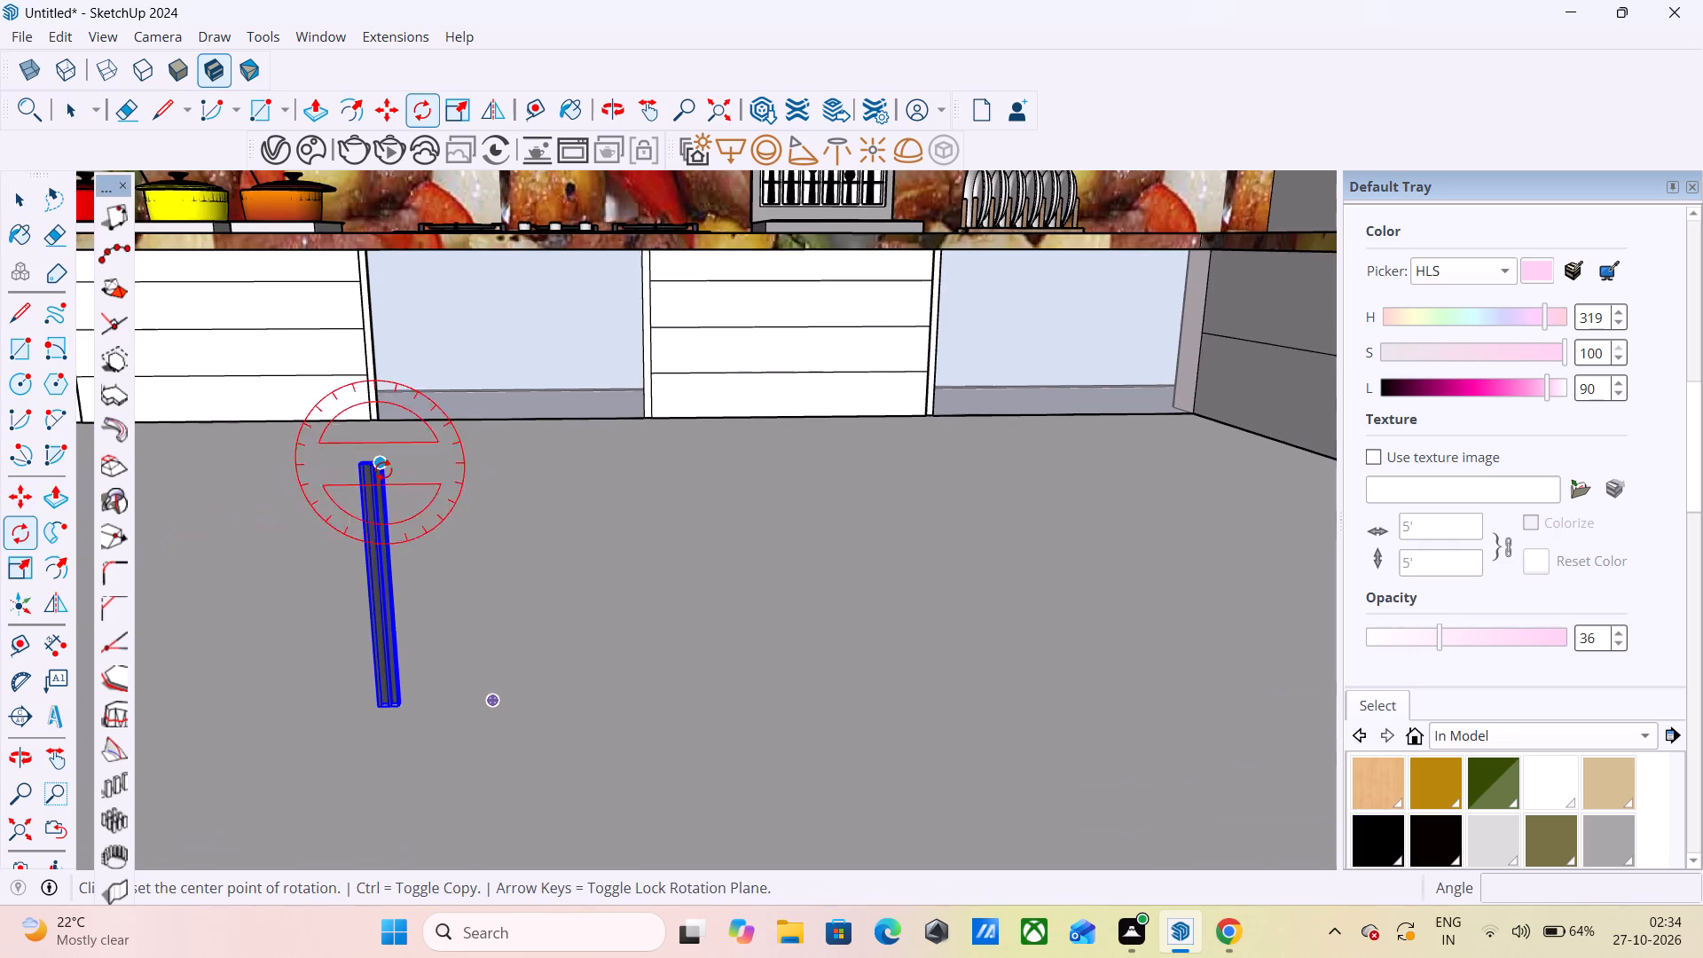
{"action": "left_click", "coordinate": [381, 470]}
{"action": "left_click", "coordinate": [399, 703]}
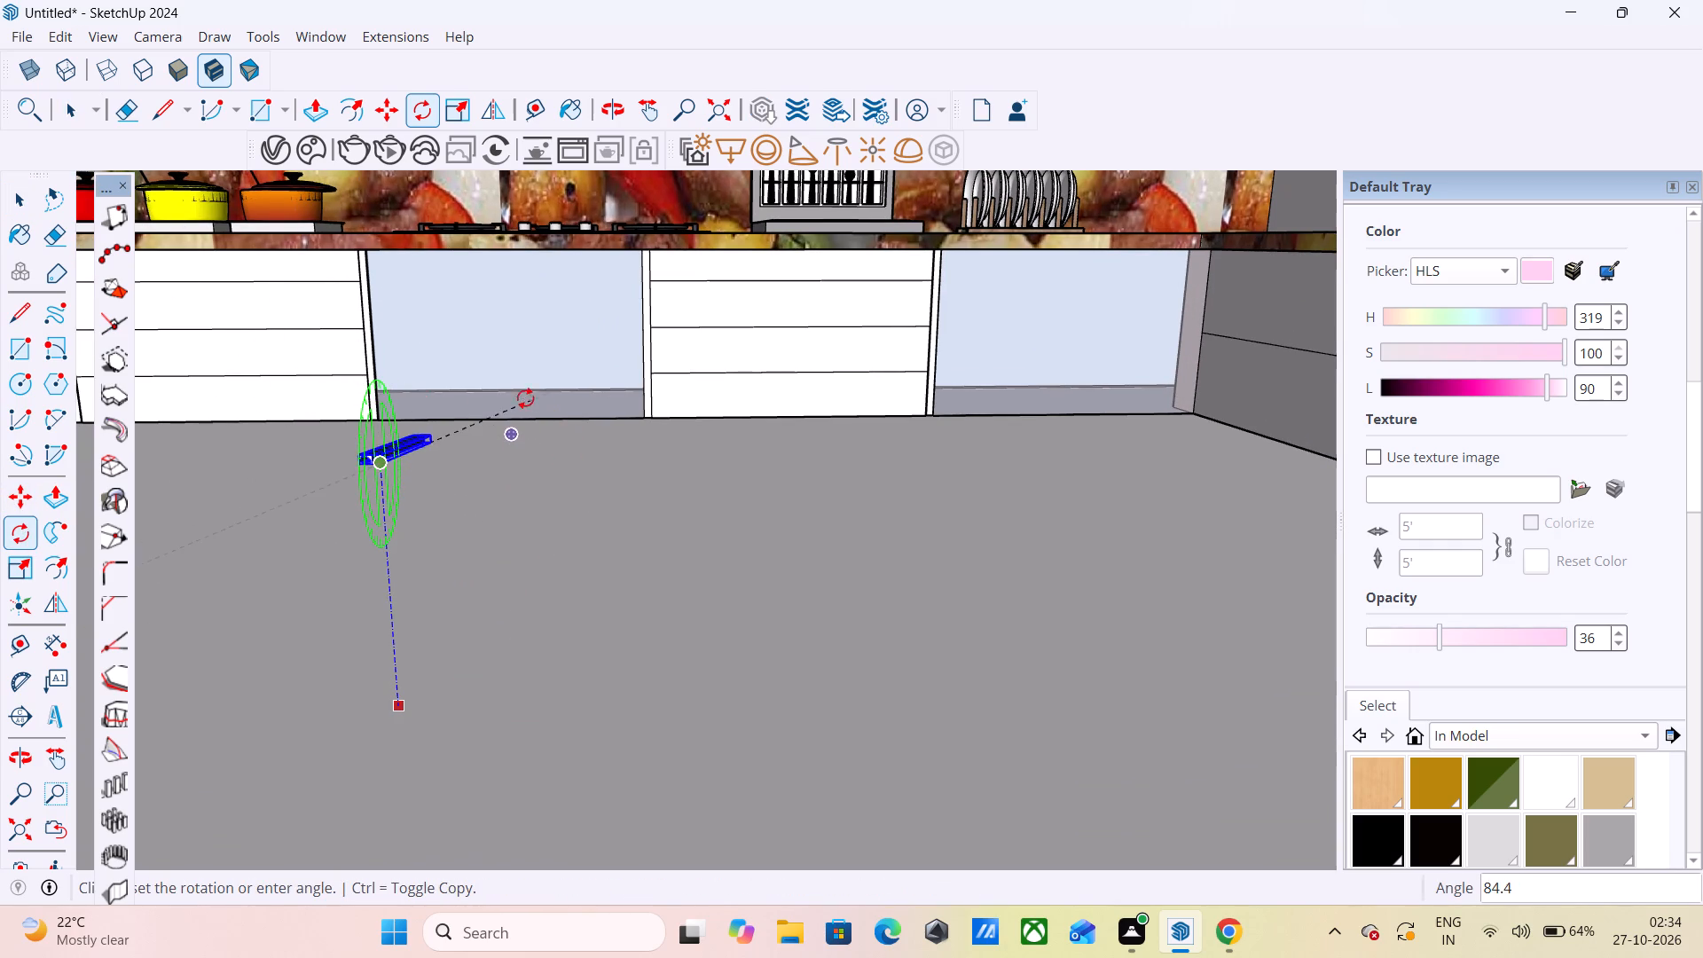
{"action": "left_click", "coordinate": [480, 389]}
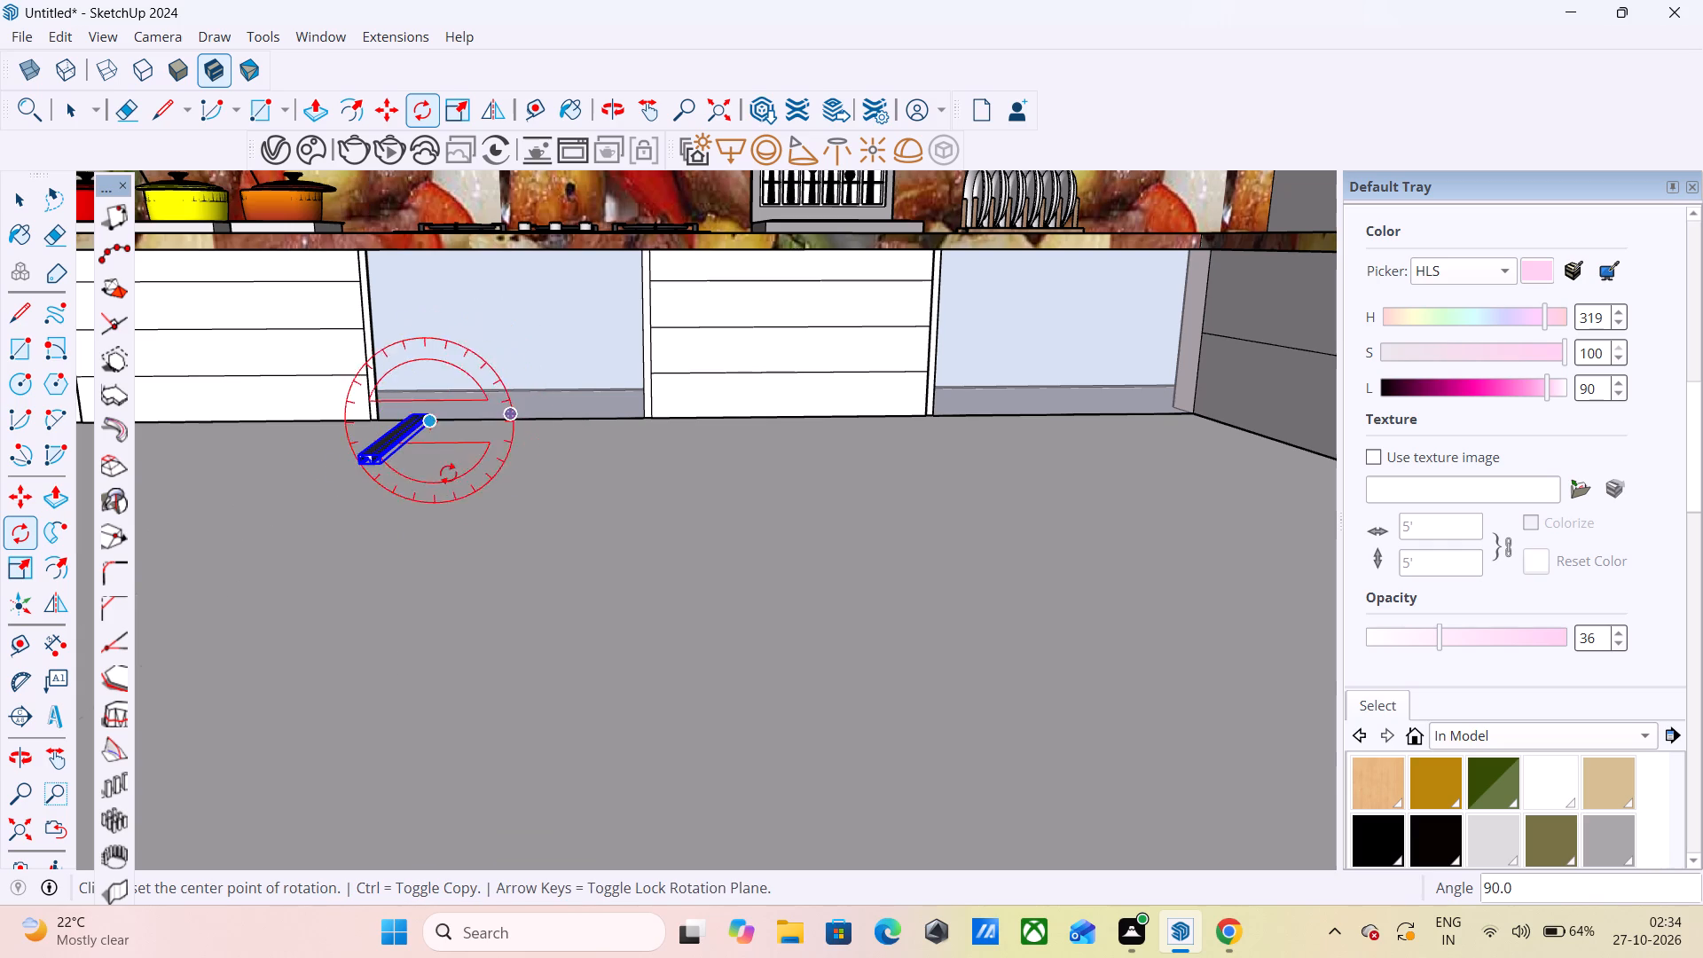
{"action": "key", "text": "space"}
Rotate the flat handle 90° in the horizontal plane about a point on the open floor, parallel to the hob-wall cabinets.
{"action": "scroll", "coordinate": [396, 485], "scroll_direction": "up", "scroll_amount": 6}
{"action": "scroll", "coordinate": [388, 536], "scroll_direction": "down", "scroll_amount": 5}
{"action": "middle_click_drag", "start_coordinate": [290, 522], "coordinate": [420, 554]}
{"action": "scroll", "coordinate": [414, 552], "scroll_direction": "down", "scroll_amount": 5}
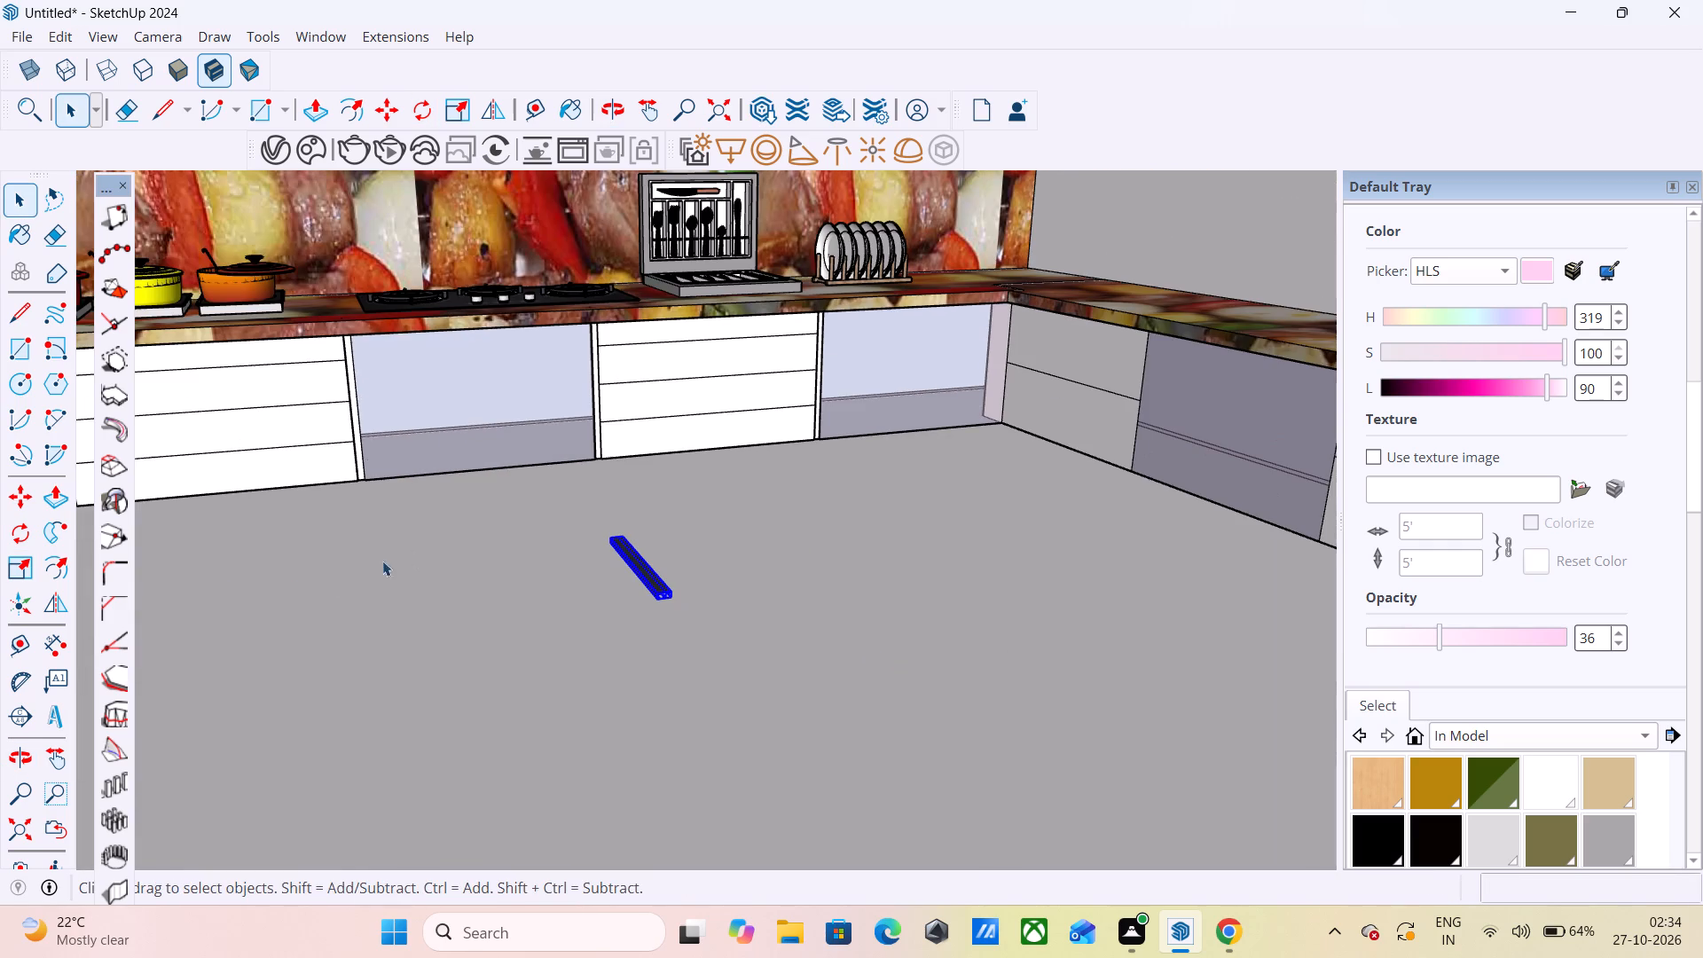
{"action": "left_click", "coordinate": [8, 530]}
{"action": "scroll", "coordinate": [241, 512], "scroll_direction": "down", "scroll_amount": 5}
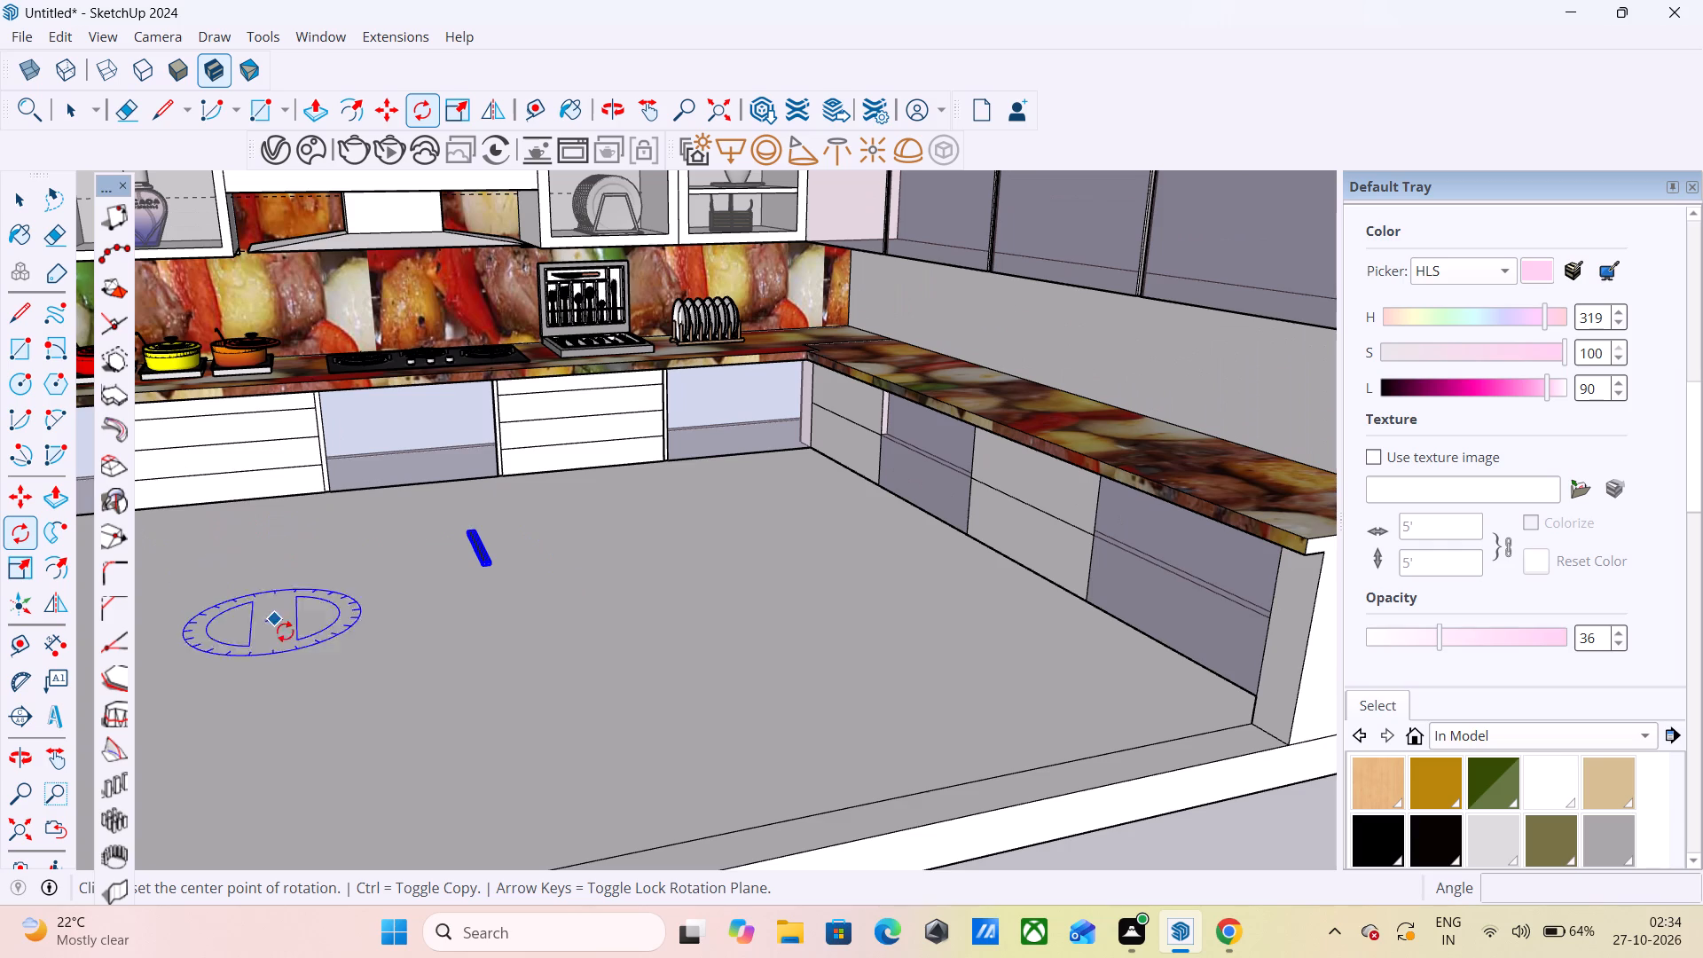
{"action": "left_click", "coordinate": [526, 687]}
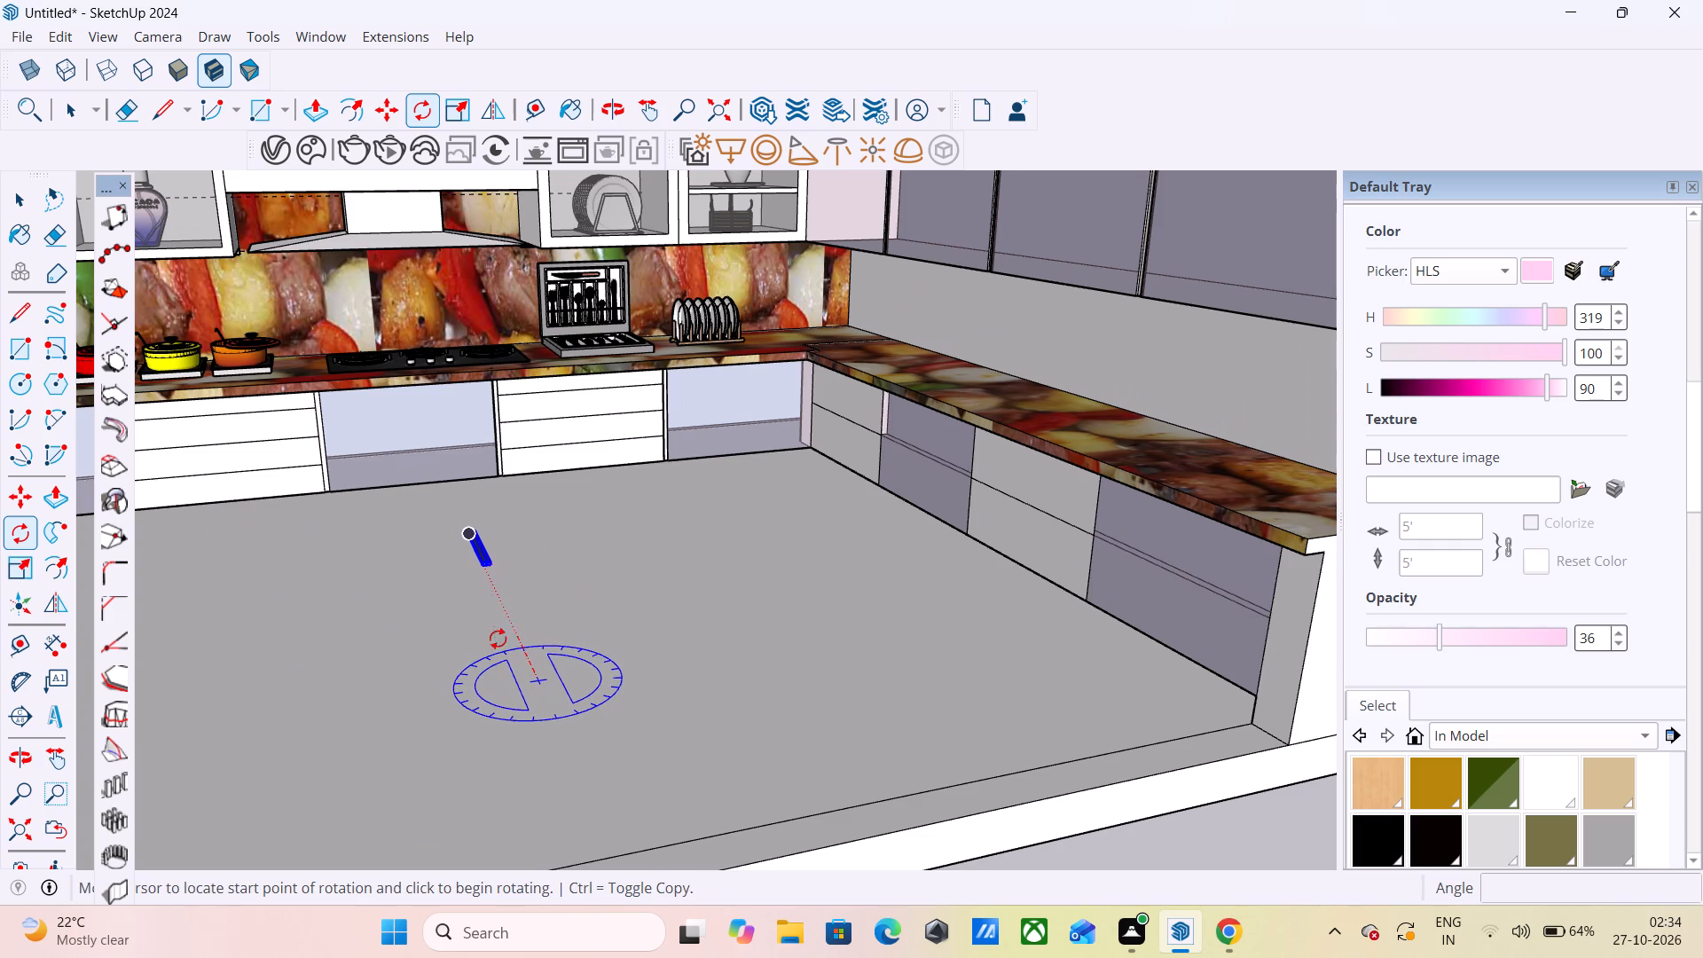
{"action": "left_click", "coordinate": [513, 632]}
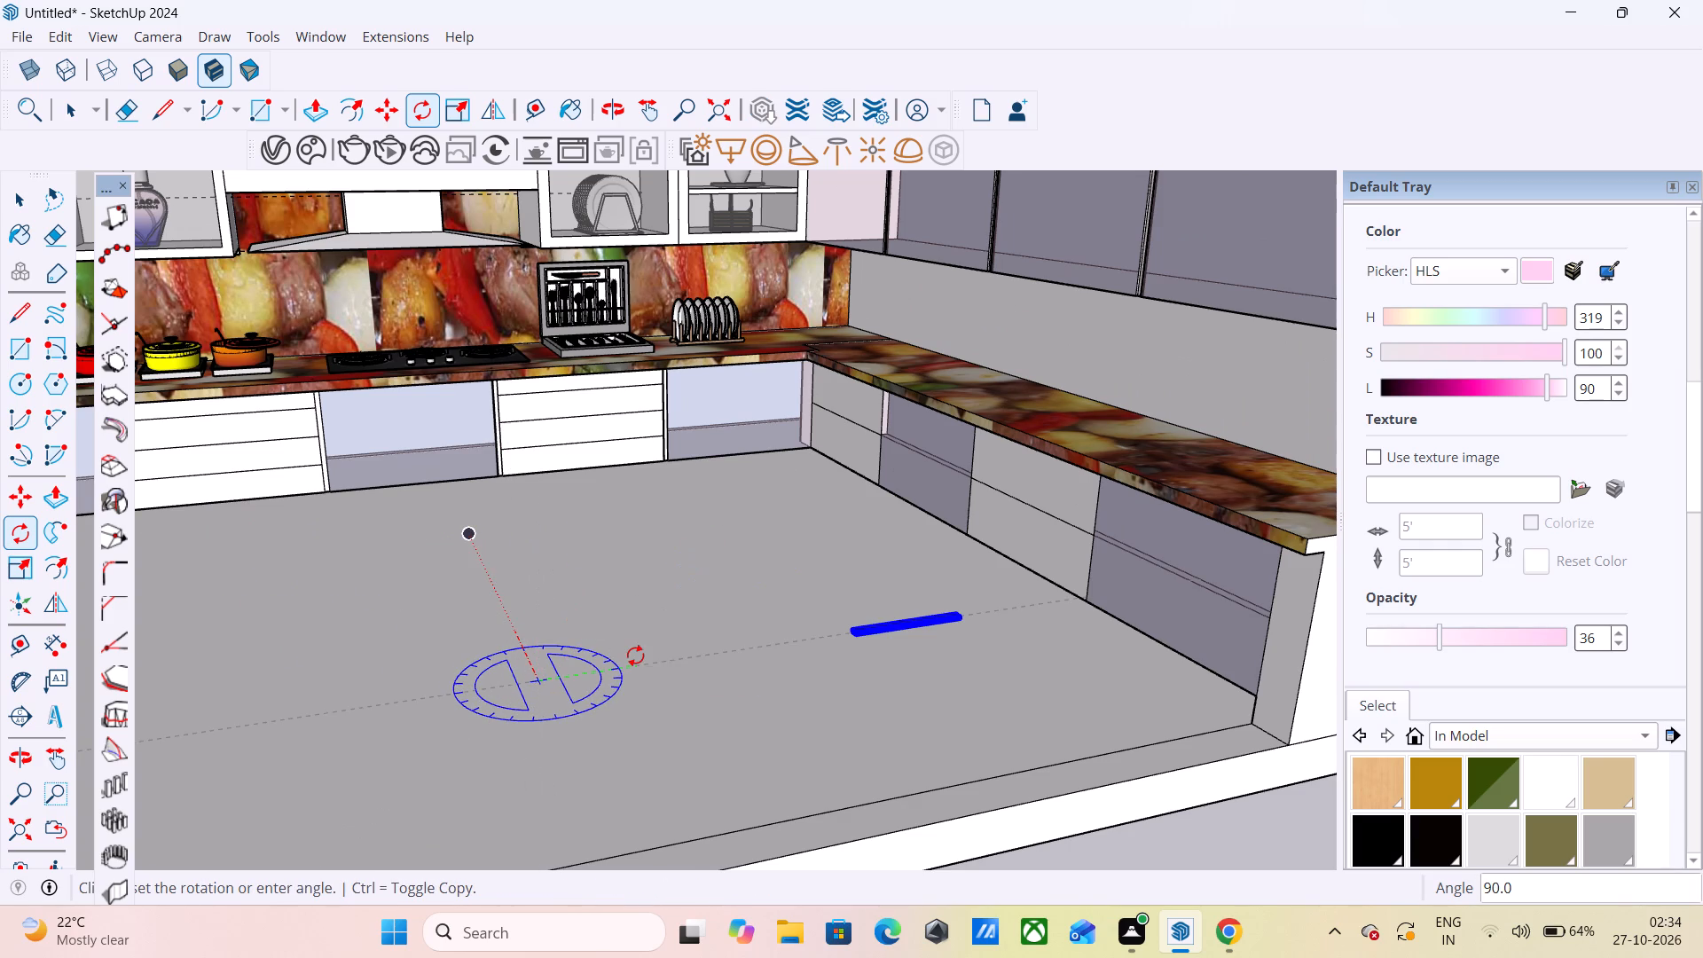
{"action": "left_click", "coordinate": [635, 656]}
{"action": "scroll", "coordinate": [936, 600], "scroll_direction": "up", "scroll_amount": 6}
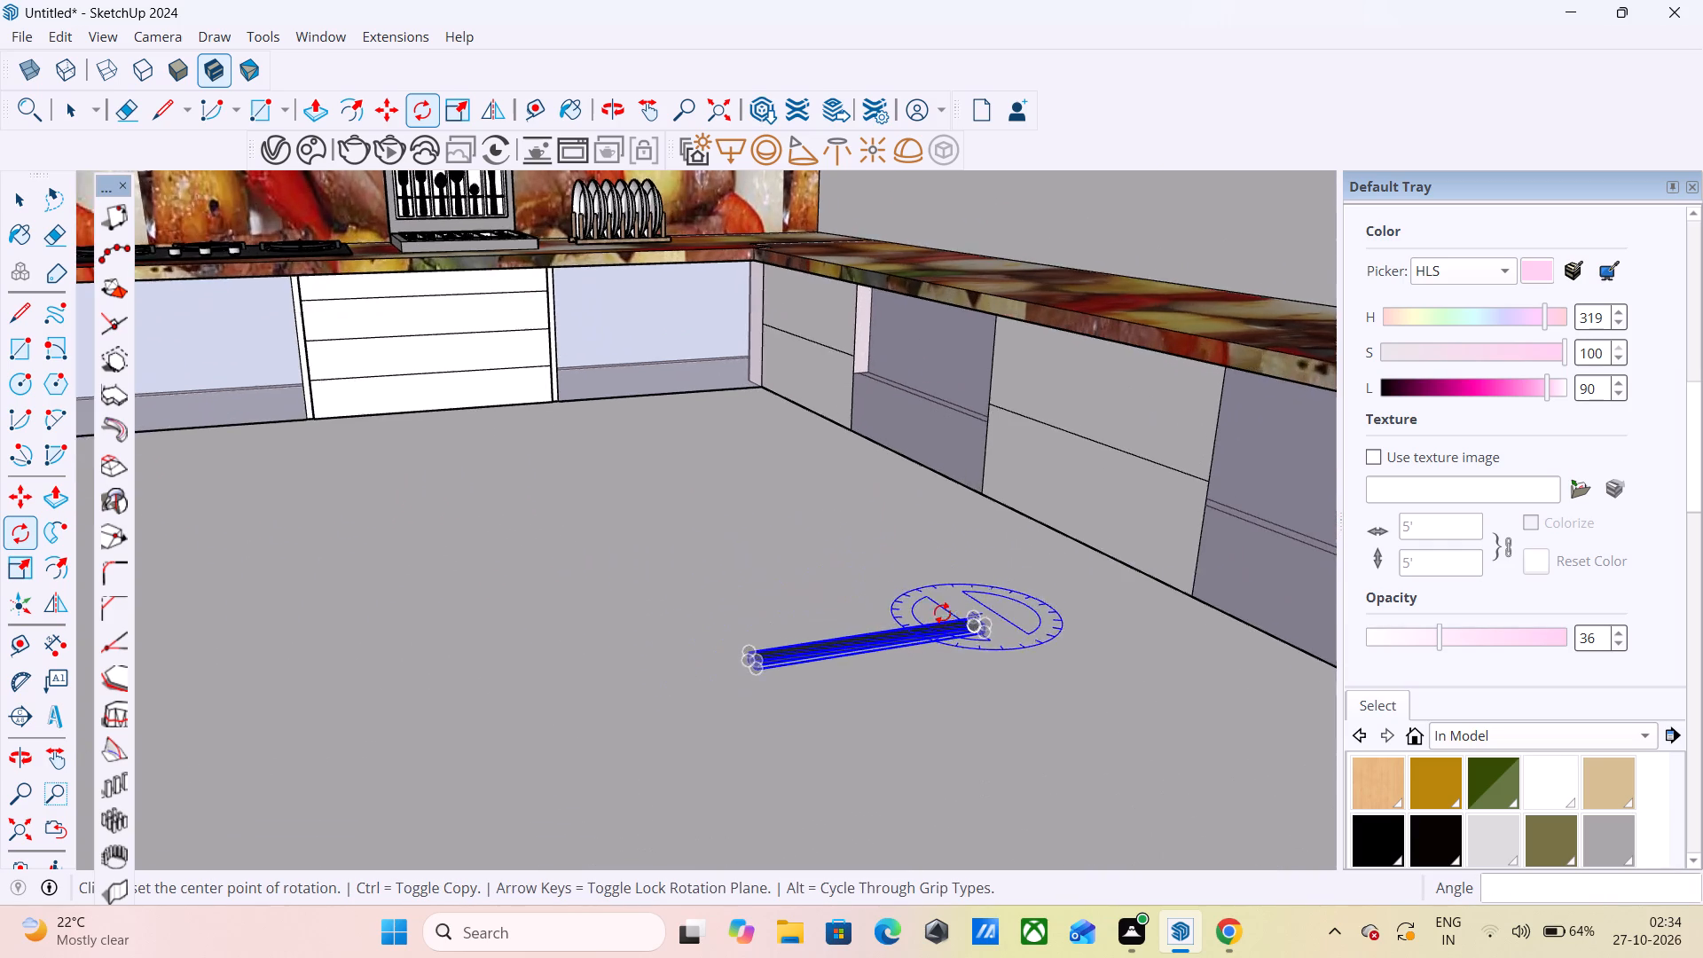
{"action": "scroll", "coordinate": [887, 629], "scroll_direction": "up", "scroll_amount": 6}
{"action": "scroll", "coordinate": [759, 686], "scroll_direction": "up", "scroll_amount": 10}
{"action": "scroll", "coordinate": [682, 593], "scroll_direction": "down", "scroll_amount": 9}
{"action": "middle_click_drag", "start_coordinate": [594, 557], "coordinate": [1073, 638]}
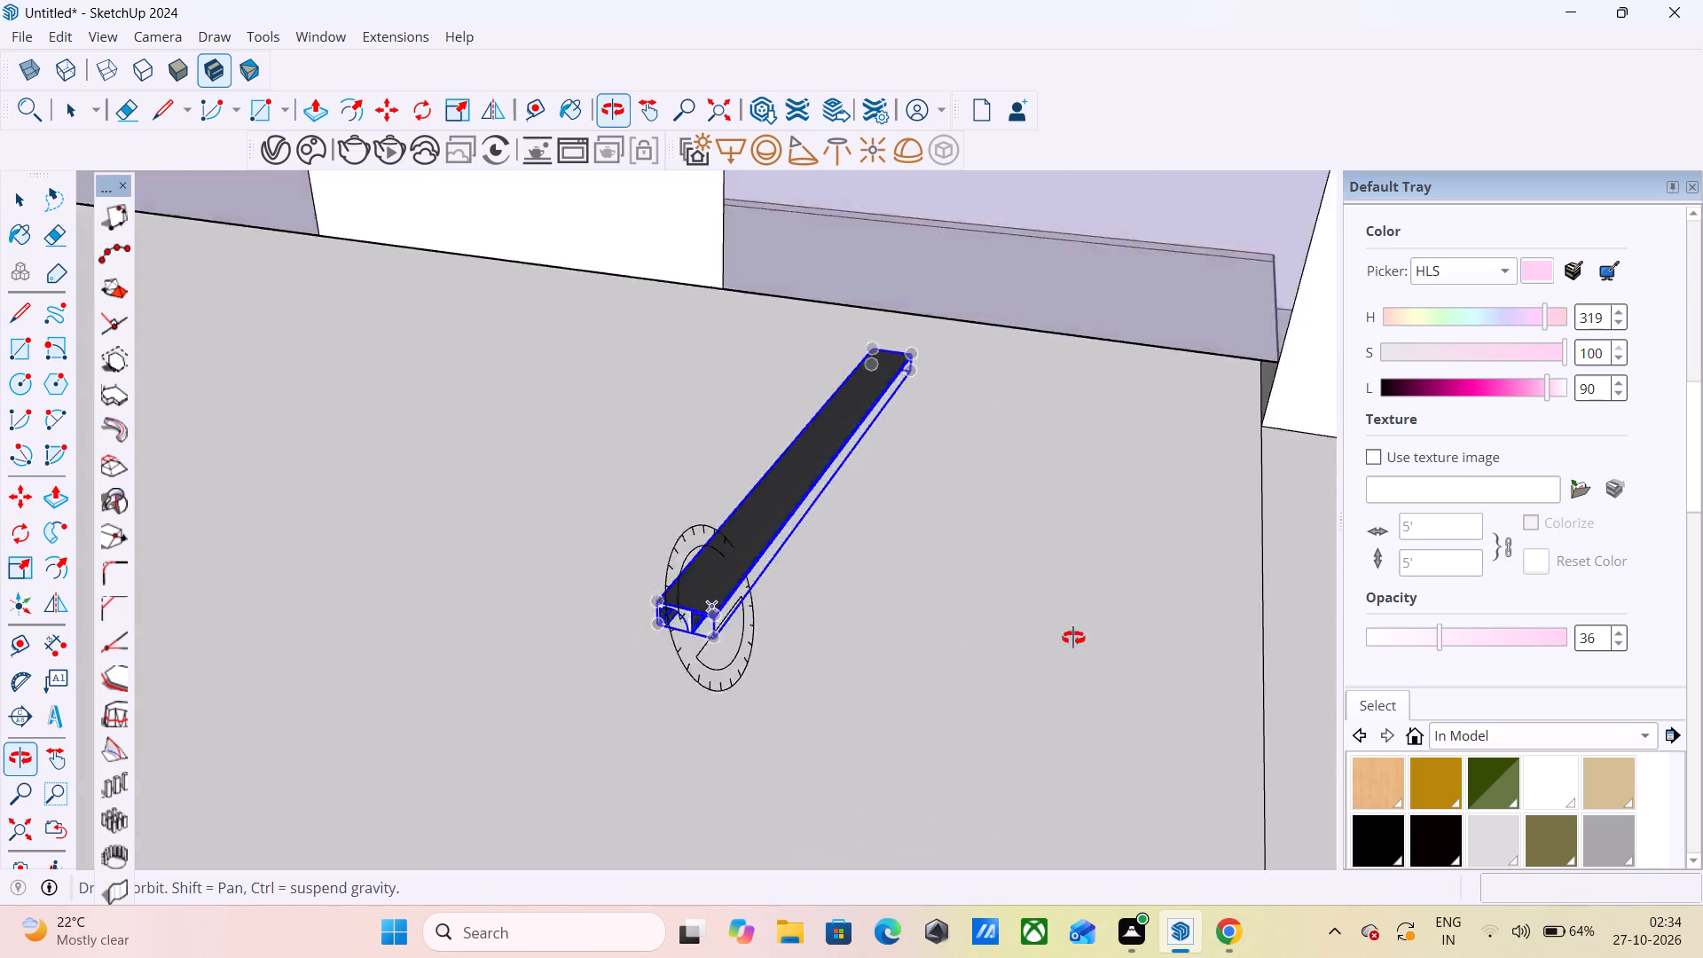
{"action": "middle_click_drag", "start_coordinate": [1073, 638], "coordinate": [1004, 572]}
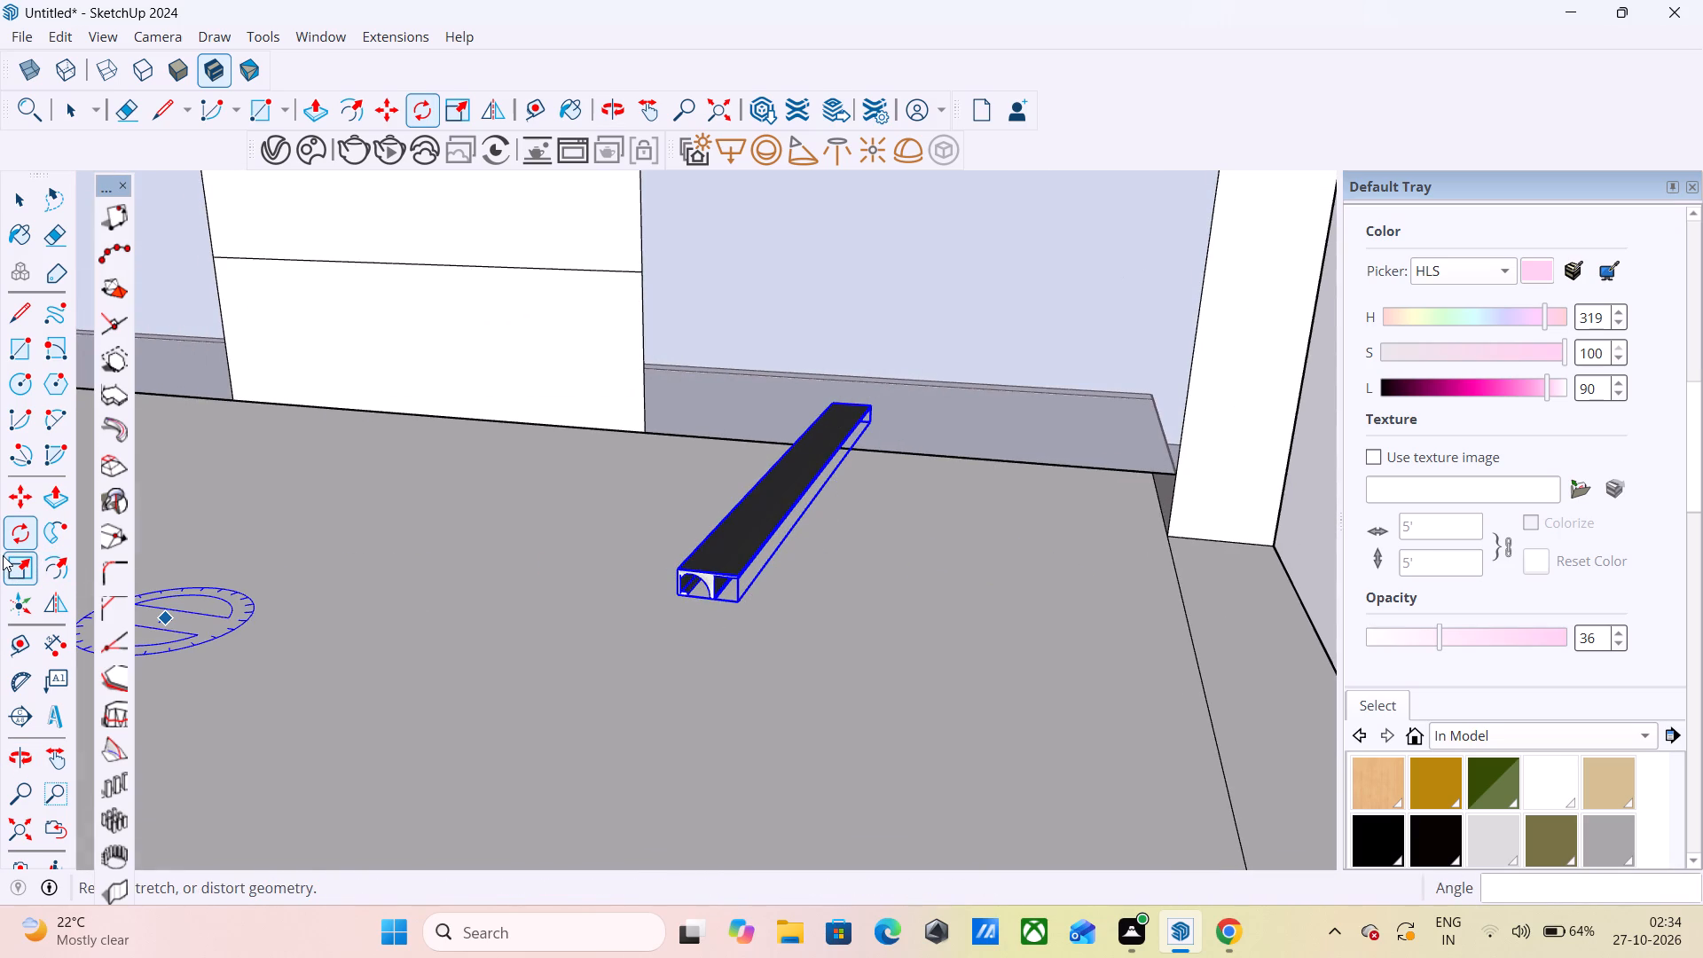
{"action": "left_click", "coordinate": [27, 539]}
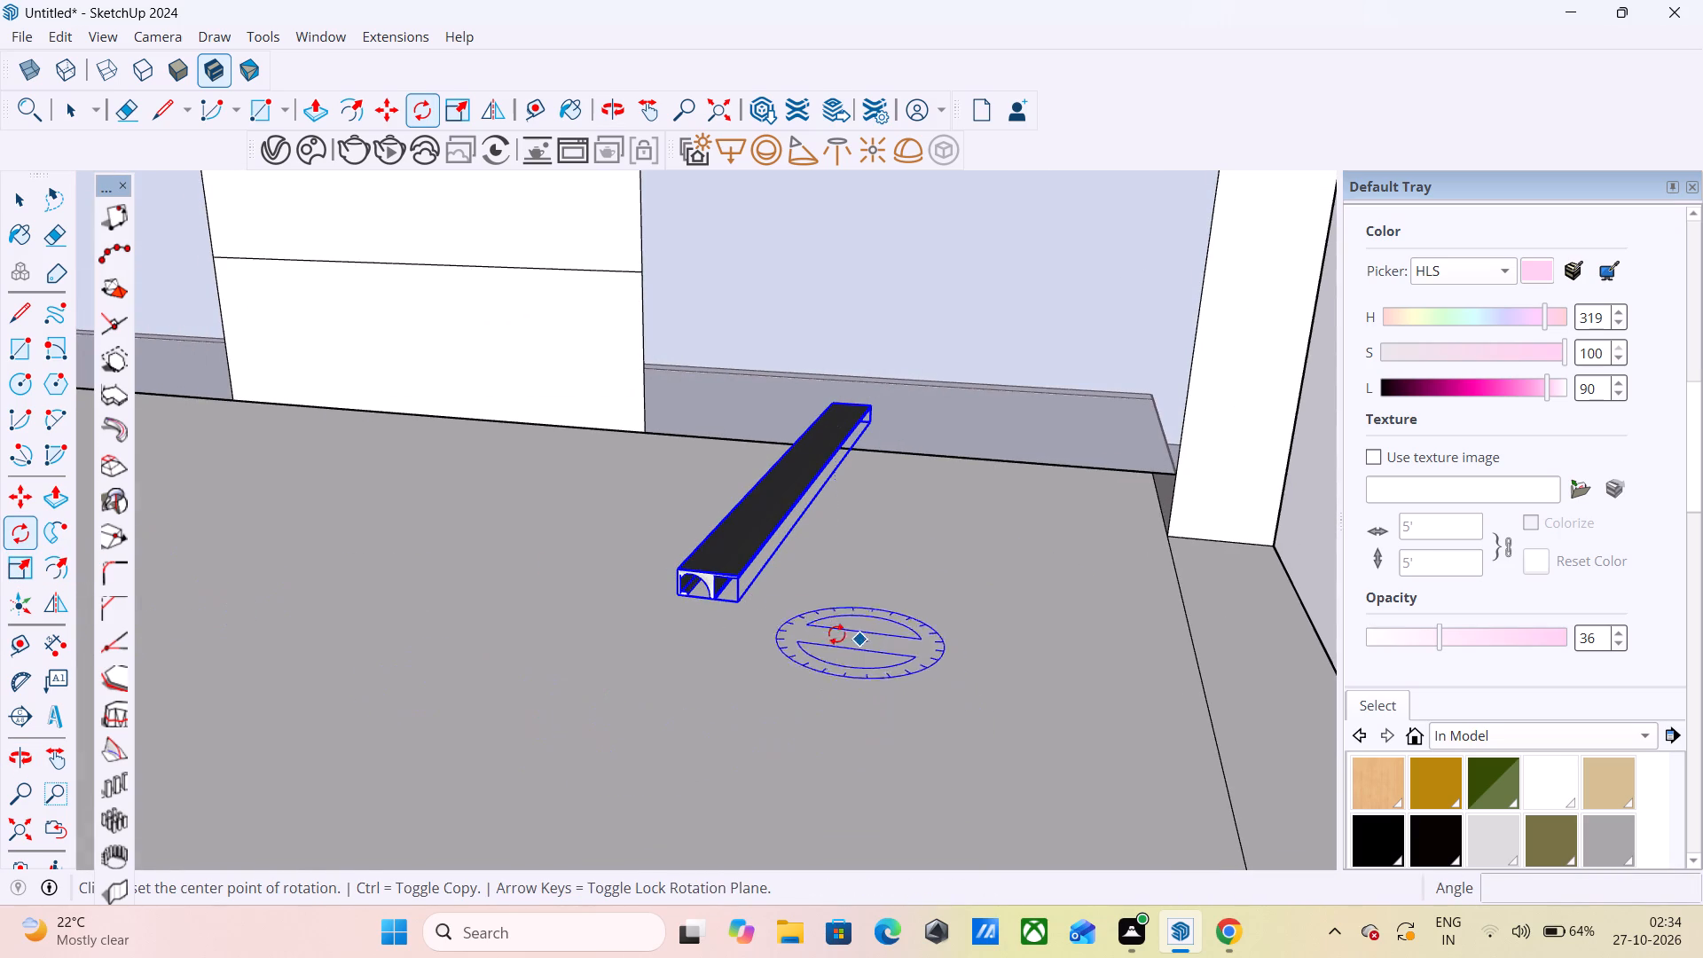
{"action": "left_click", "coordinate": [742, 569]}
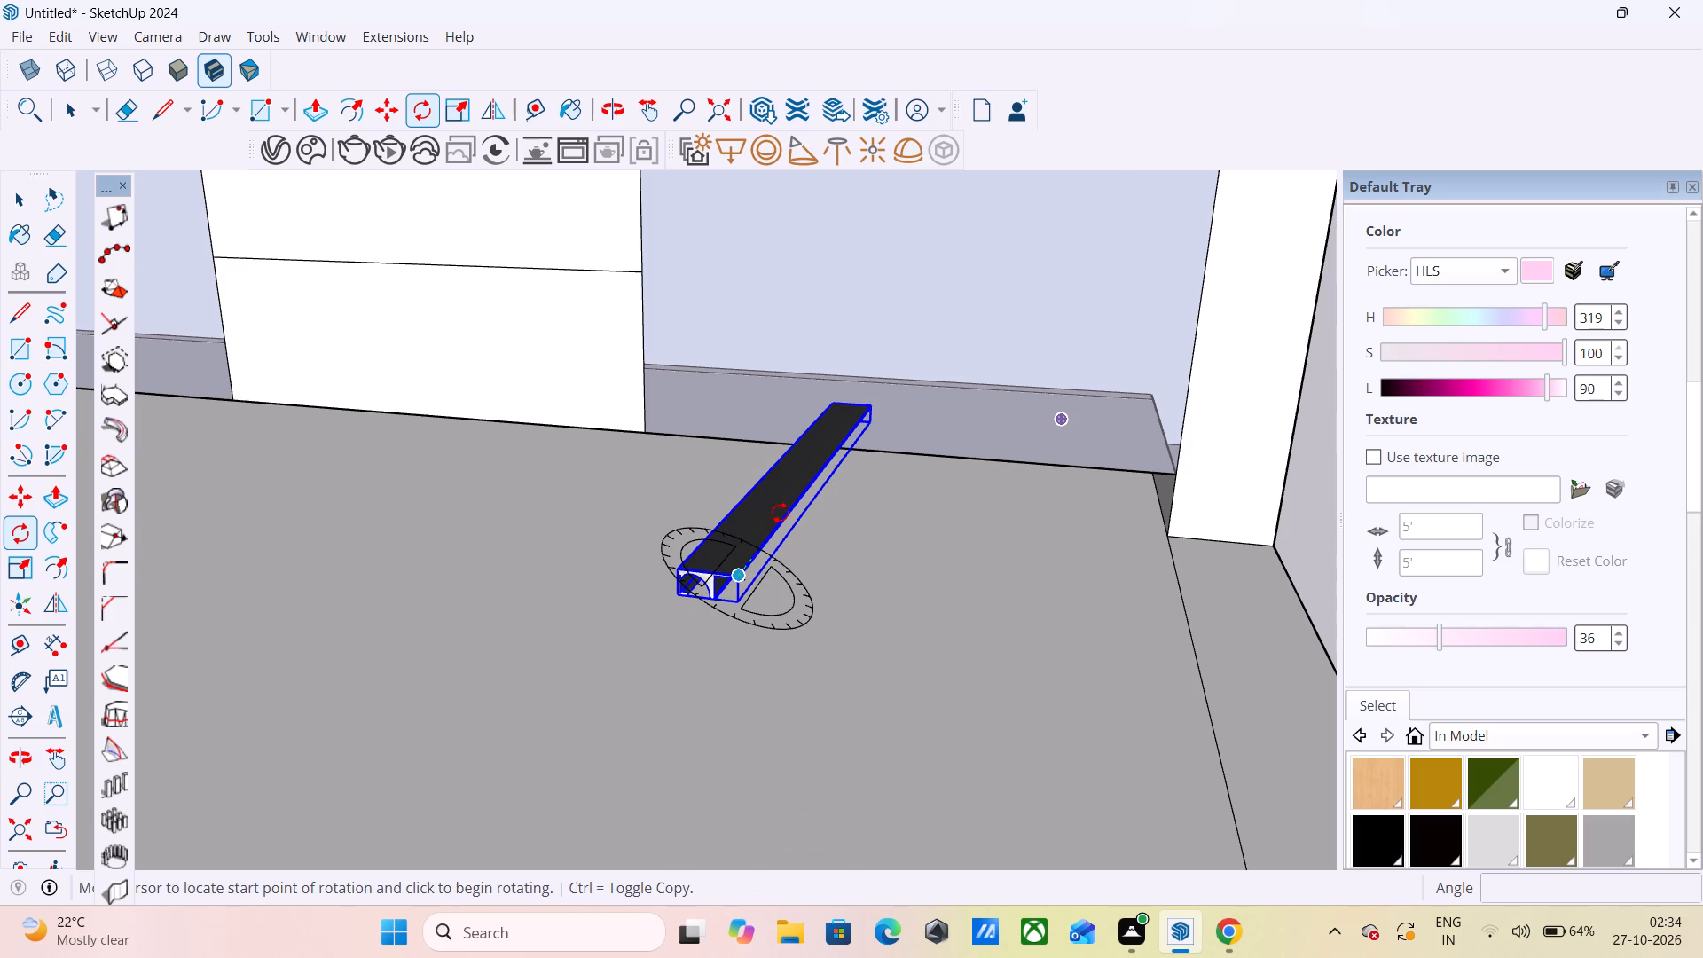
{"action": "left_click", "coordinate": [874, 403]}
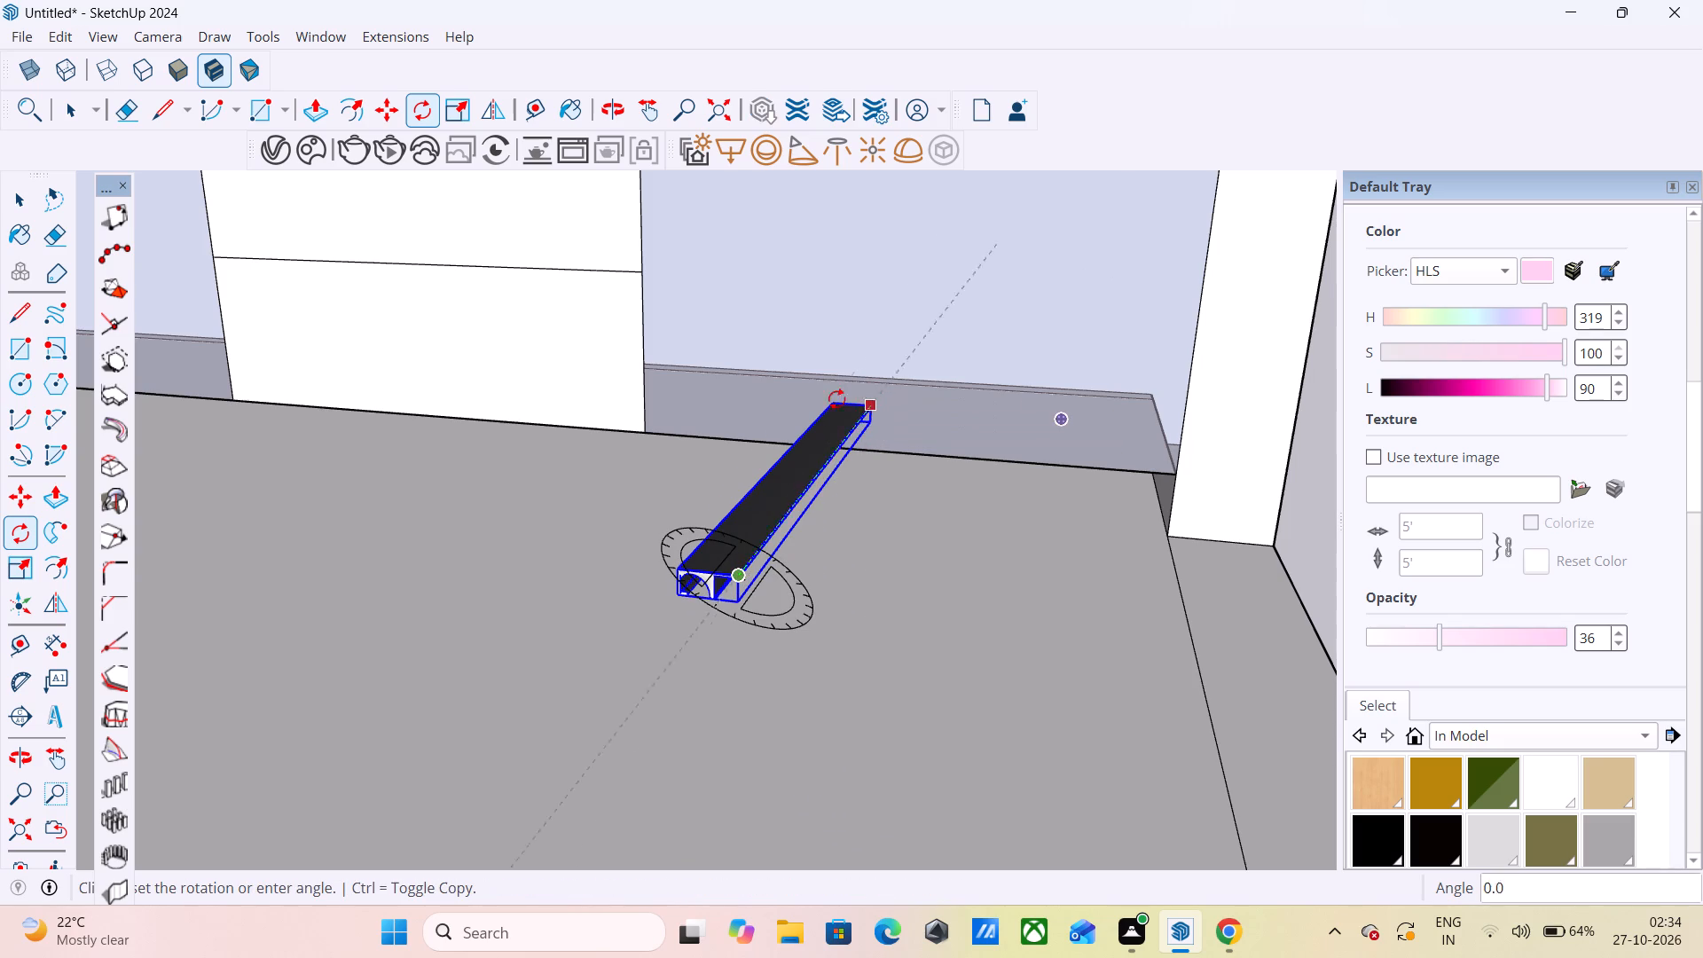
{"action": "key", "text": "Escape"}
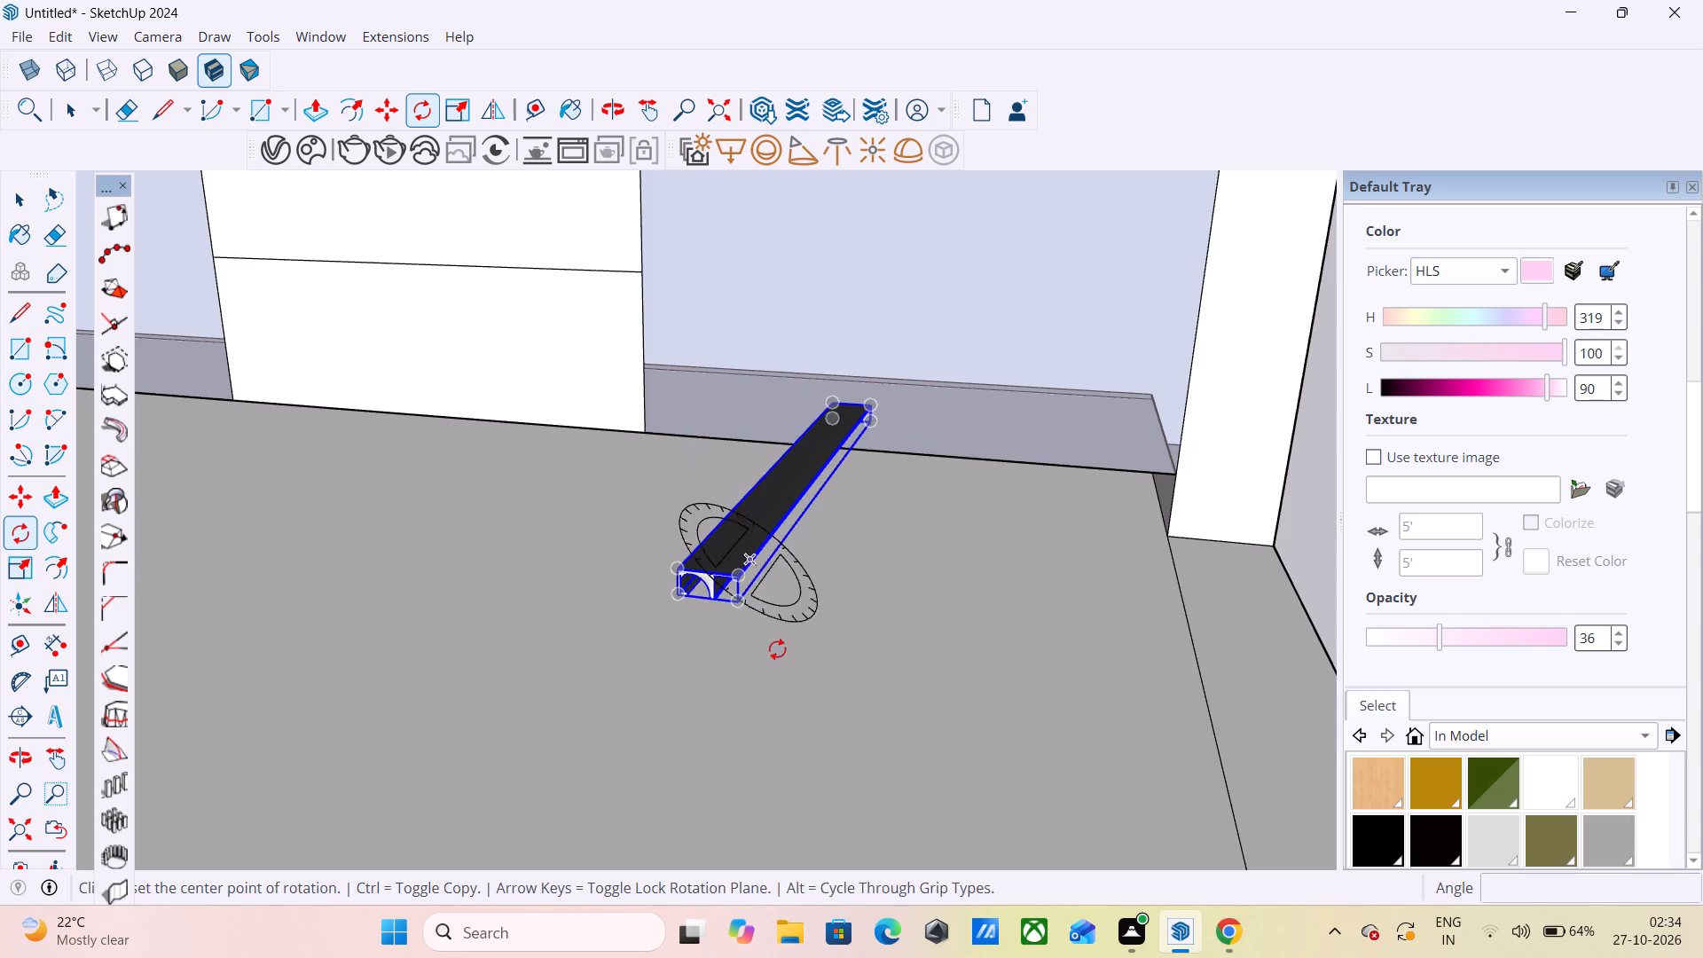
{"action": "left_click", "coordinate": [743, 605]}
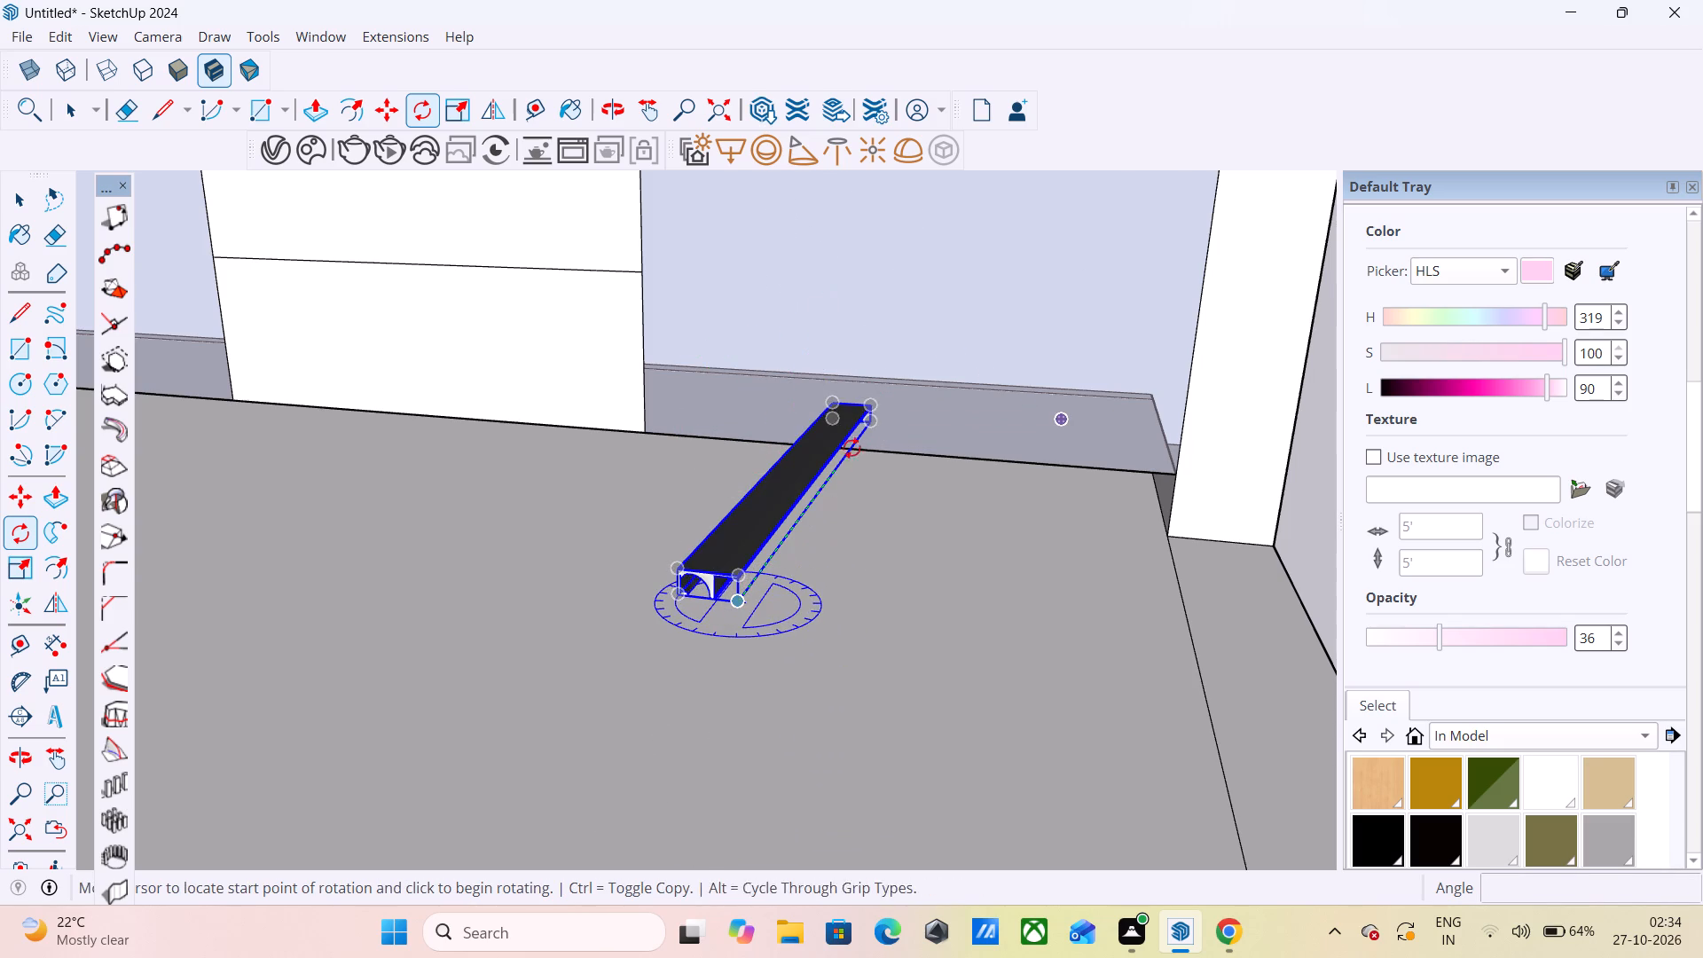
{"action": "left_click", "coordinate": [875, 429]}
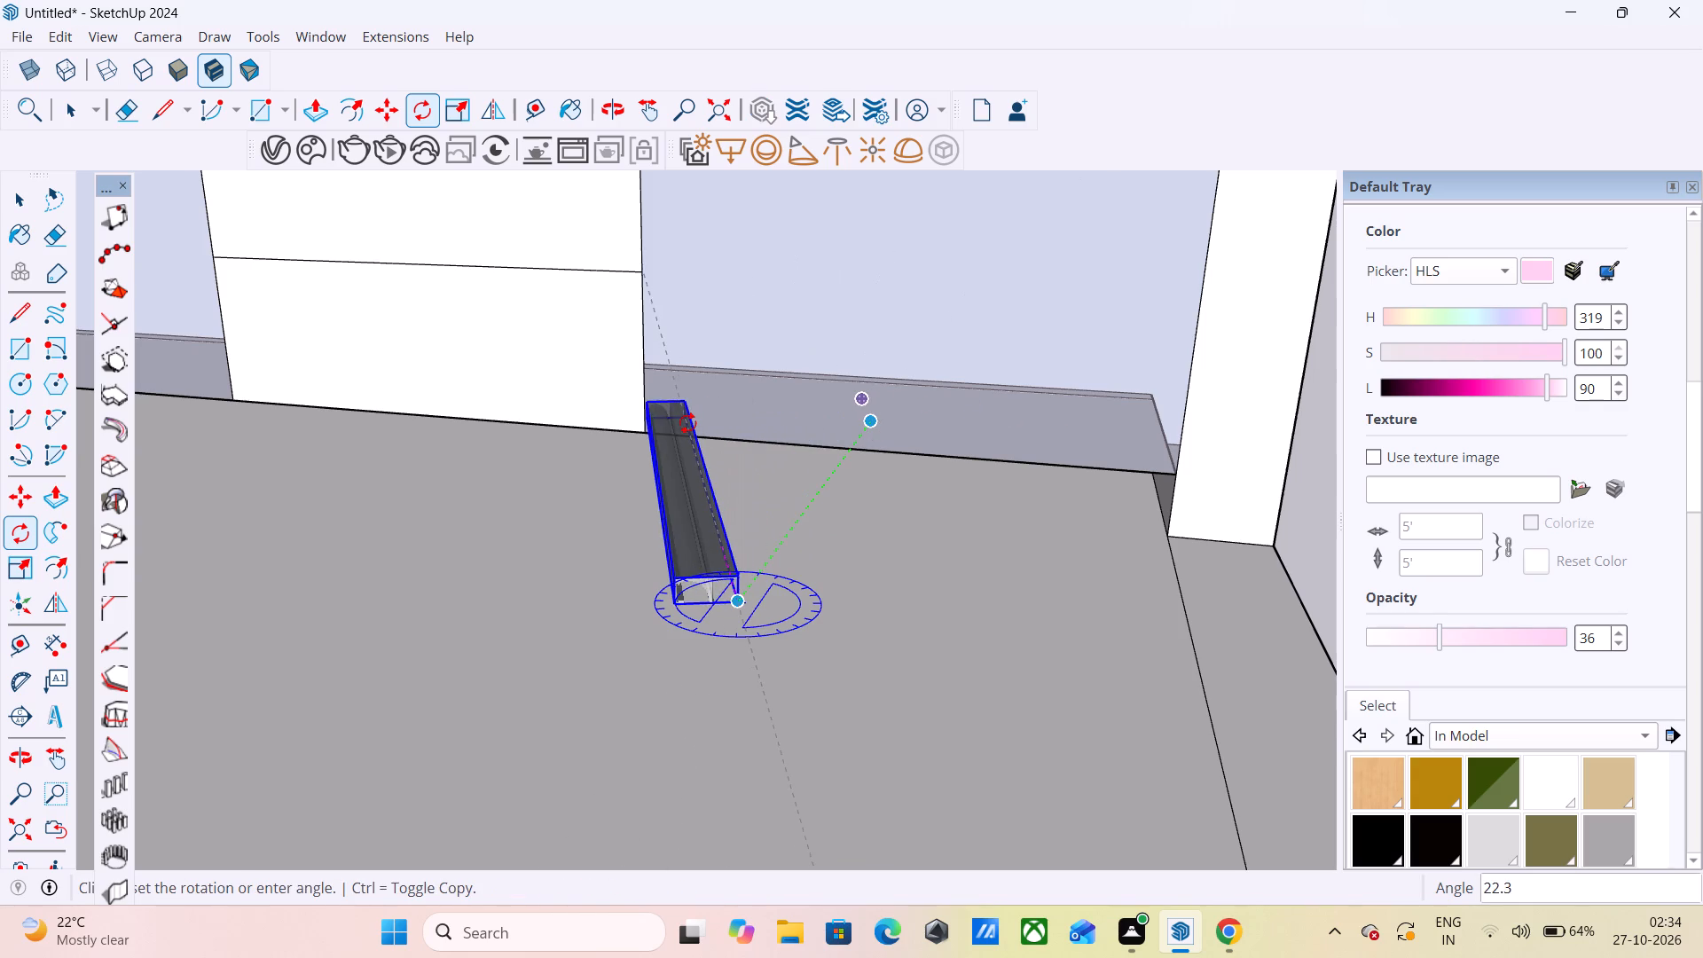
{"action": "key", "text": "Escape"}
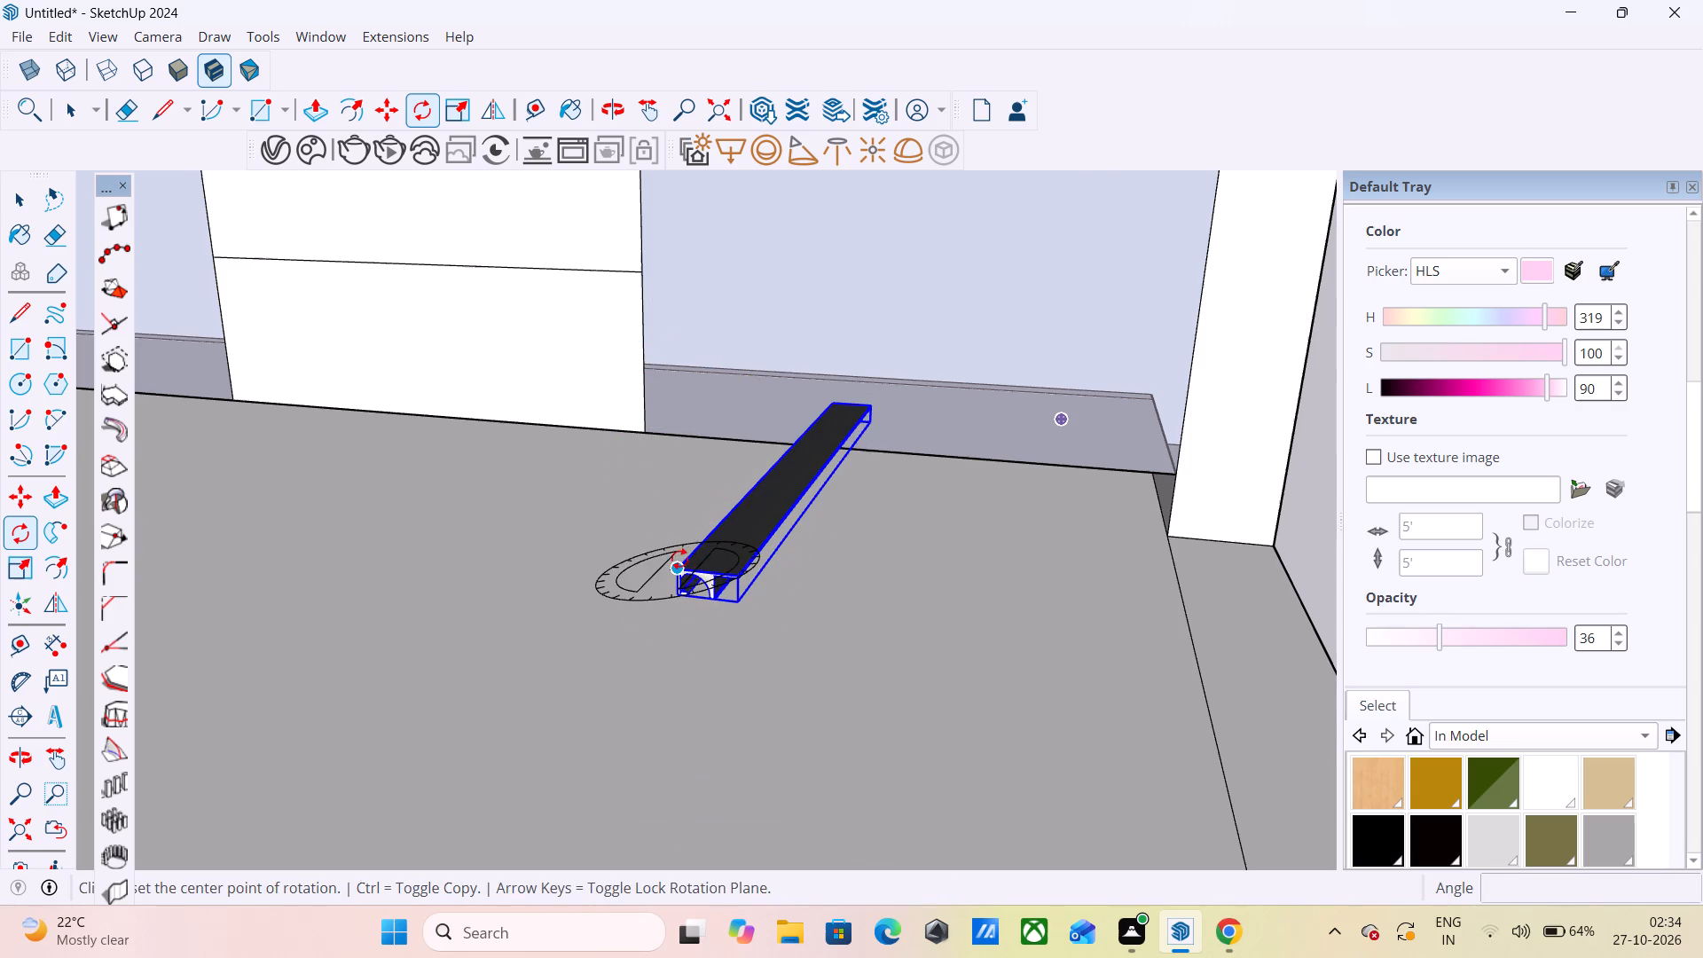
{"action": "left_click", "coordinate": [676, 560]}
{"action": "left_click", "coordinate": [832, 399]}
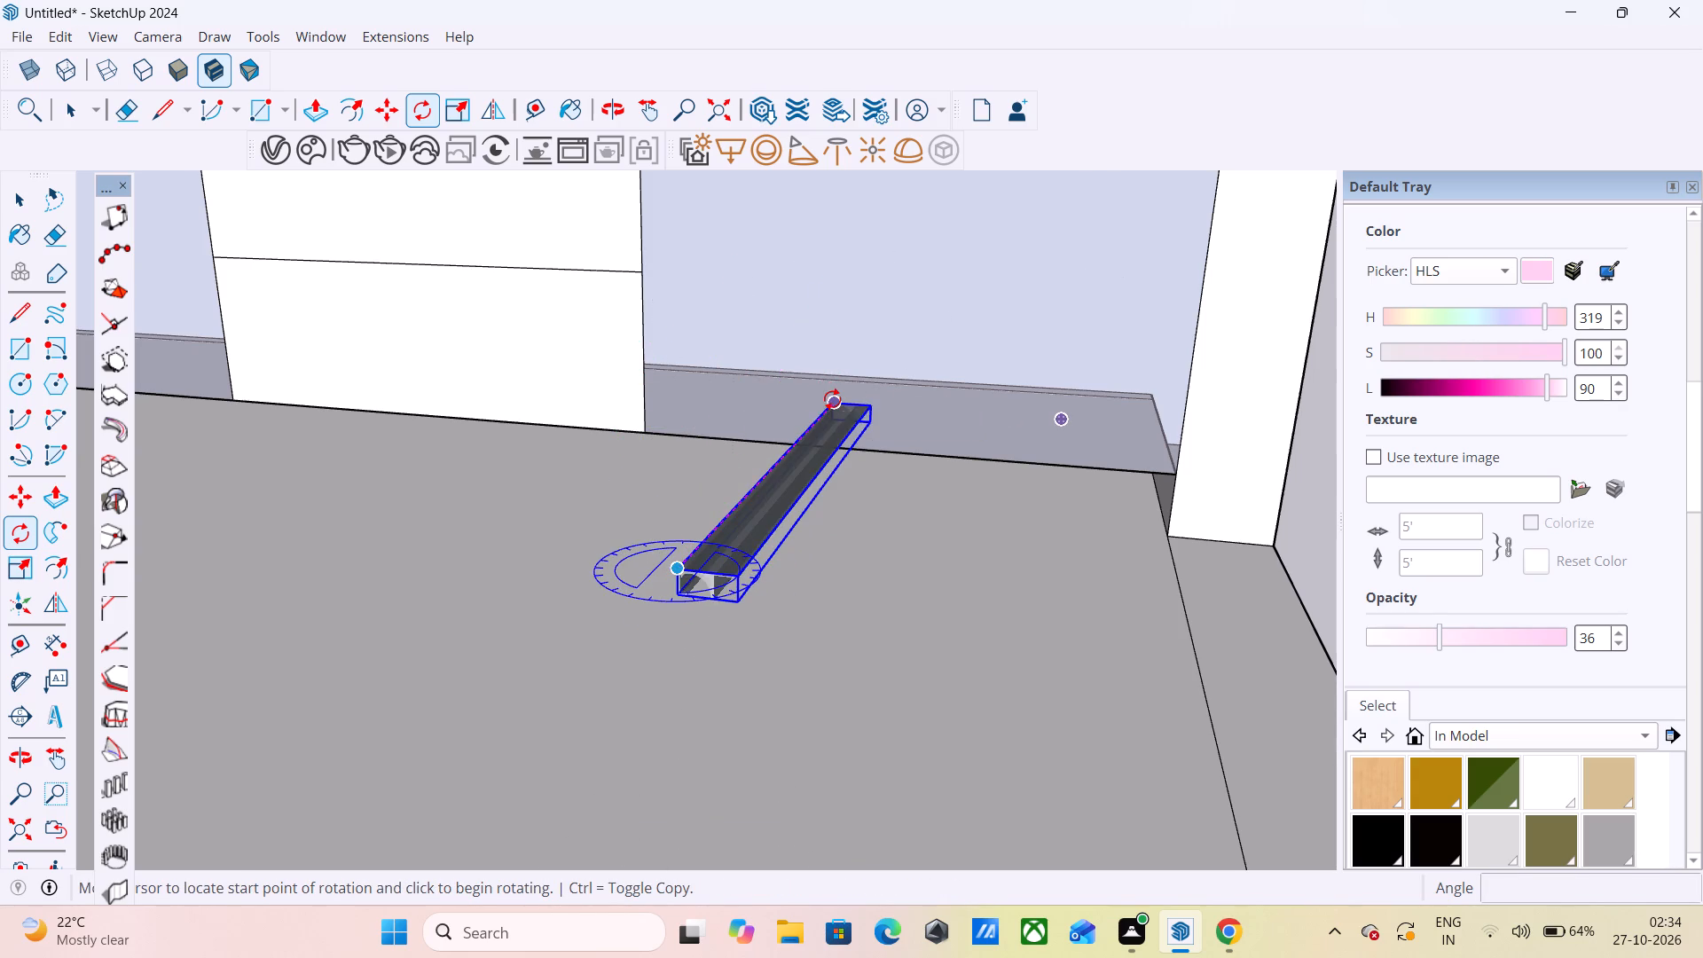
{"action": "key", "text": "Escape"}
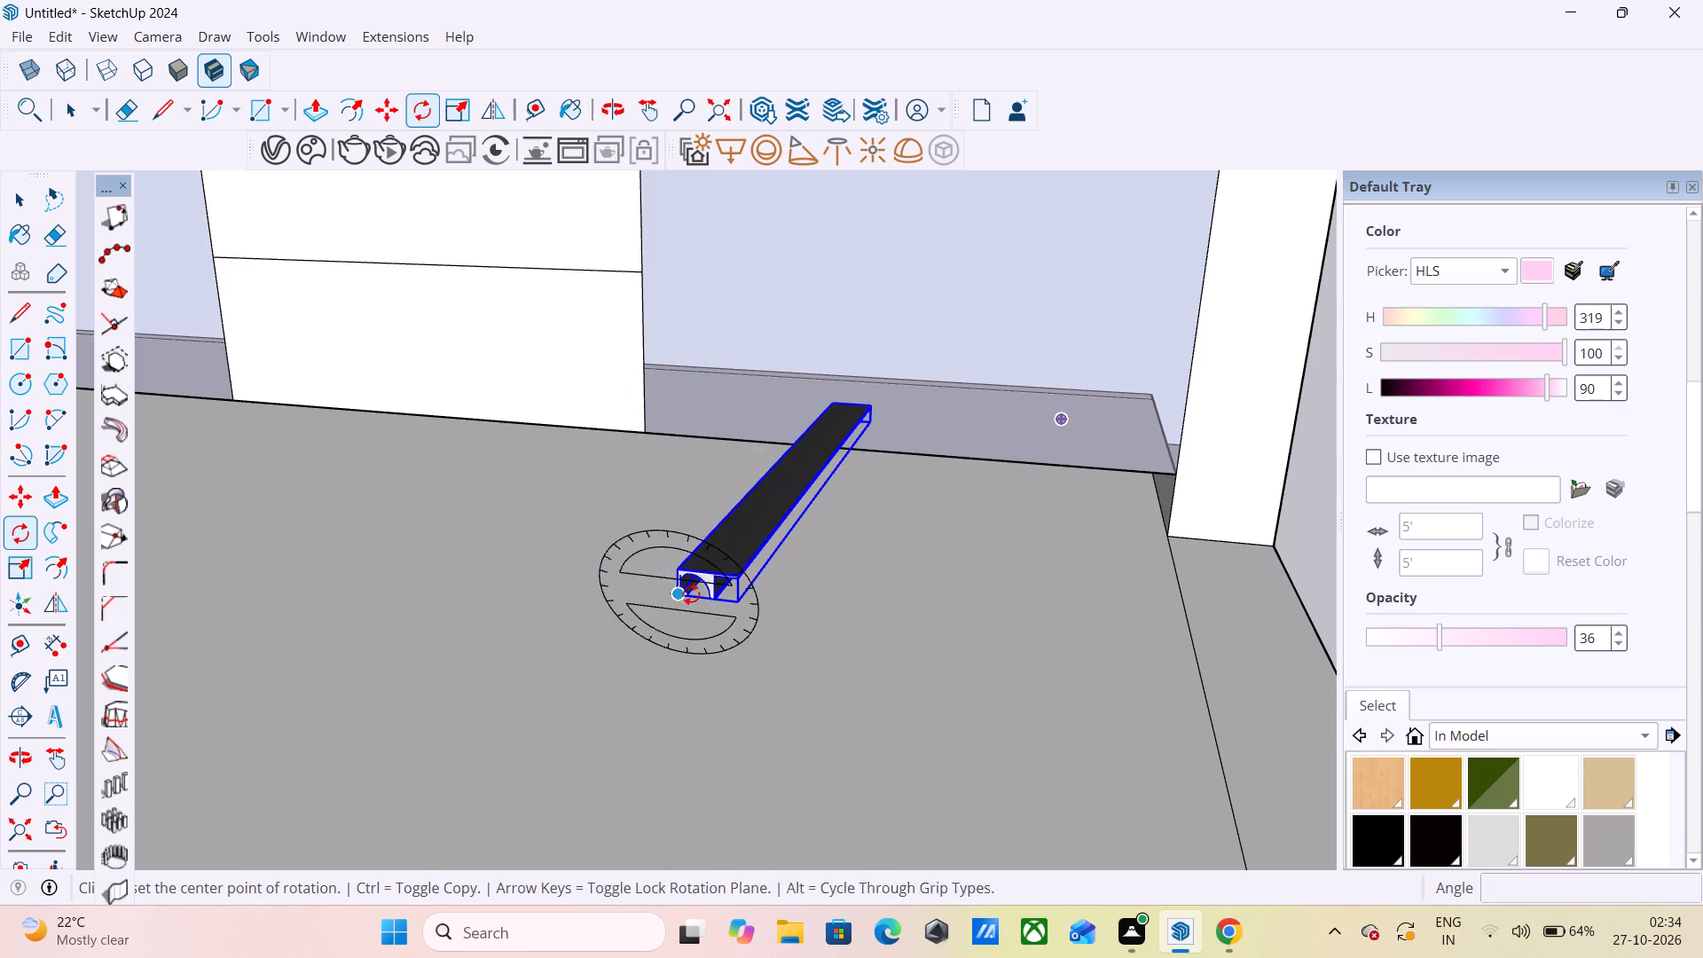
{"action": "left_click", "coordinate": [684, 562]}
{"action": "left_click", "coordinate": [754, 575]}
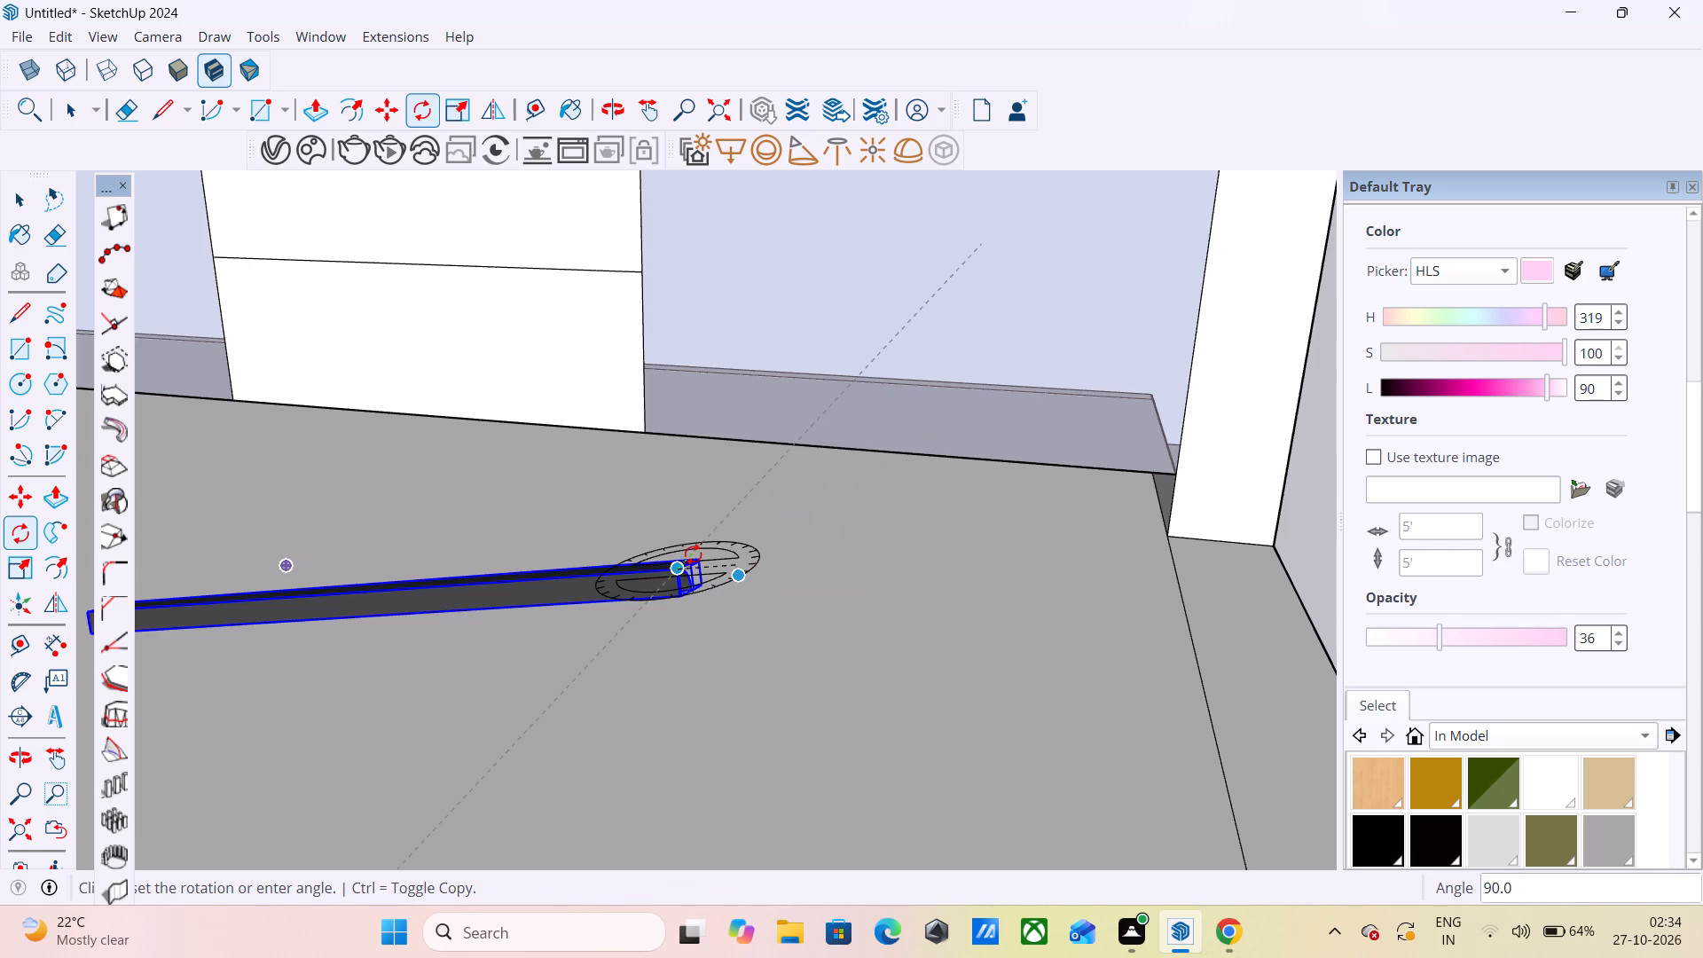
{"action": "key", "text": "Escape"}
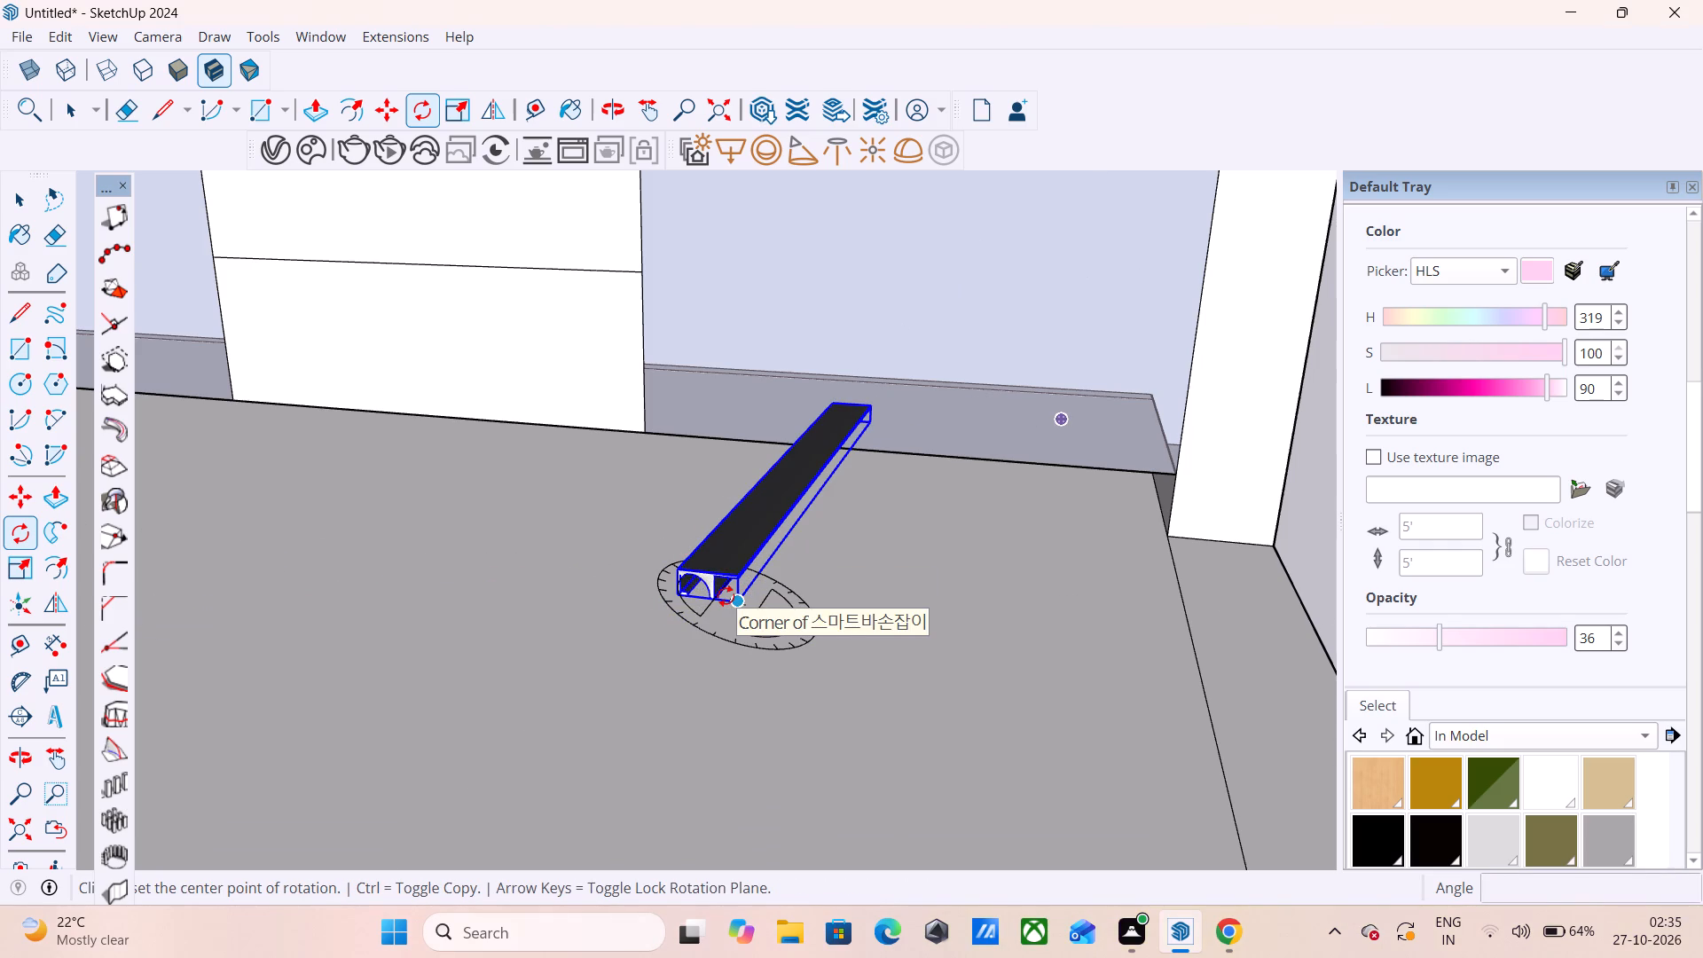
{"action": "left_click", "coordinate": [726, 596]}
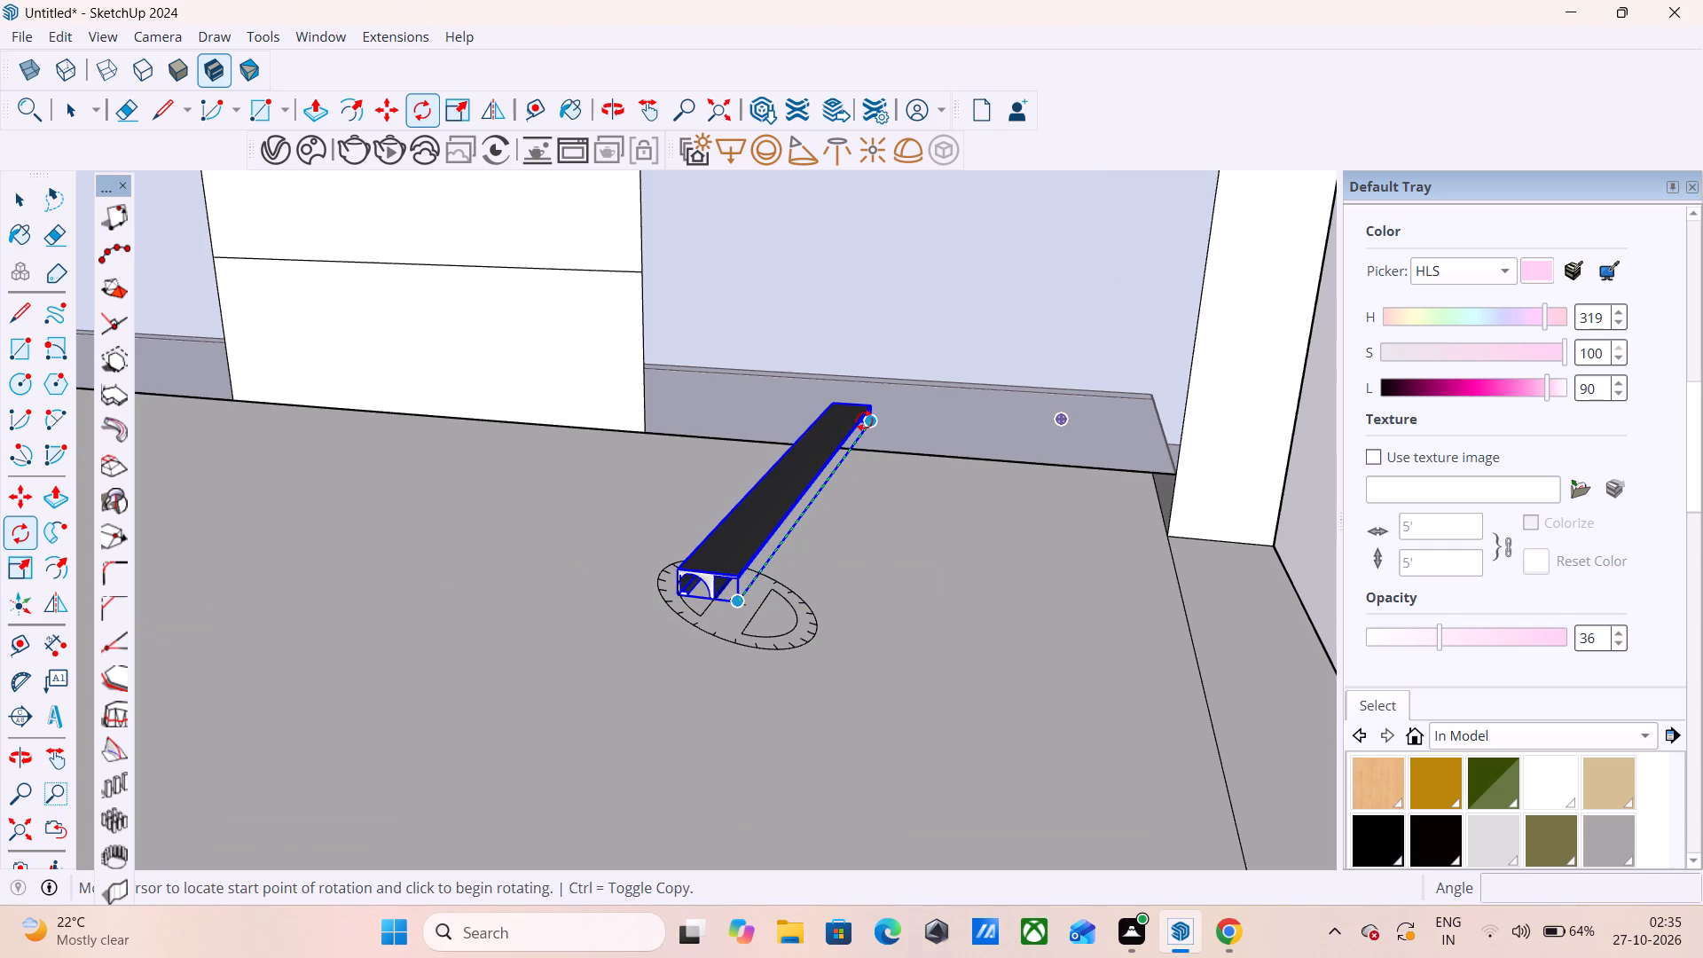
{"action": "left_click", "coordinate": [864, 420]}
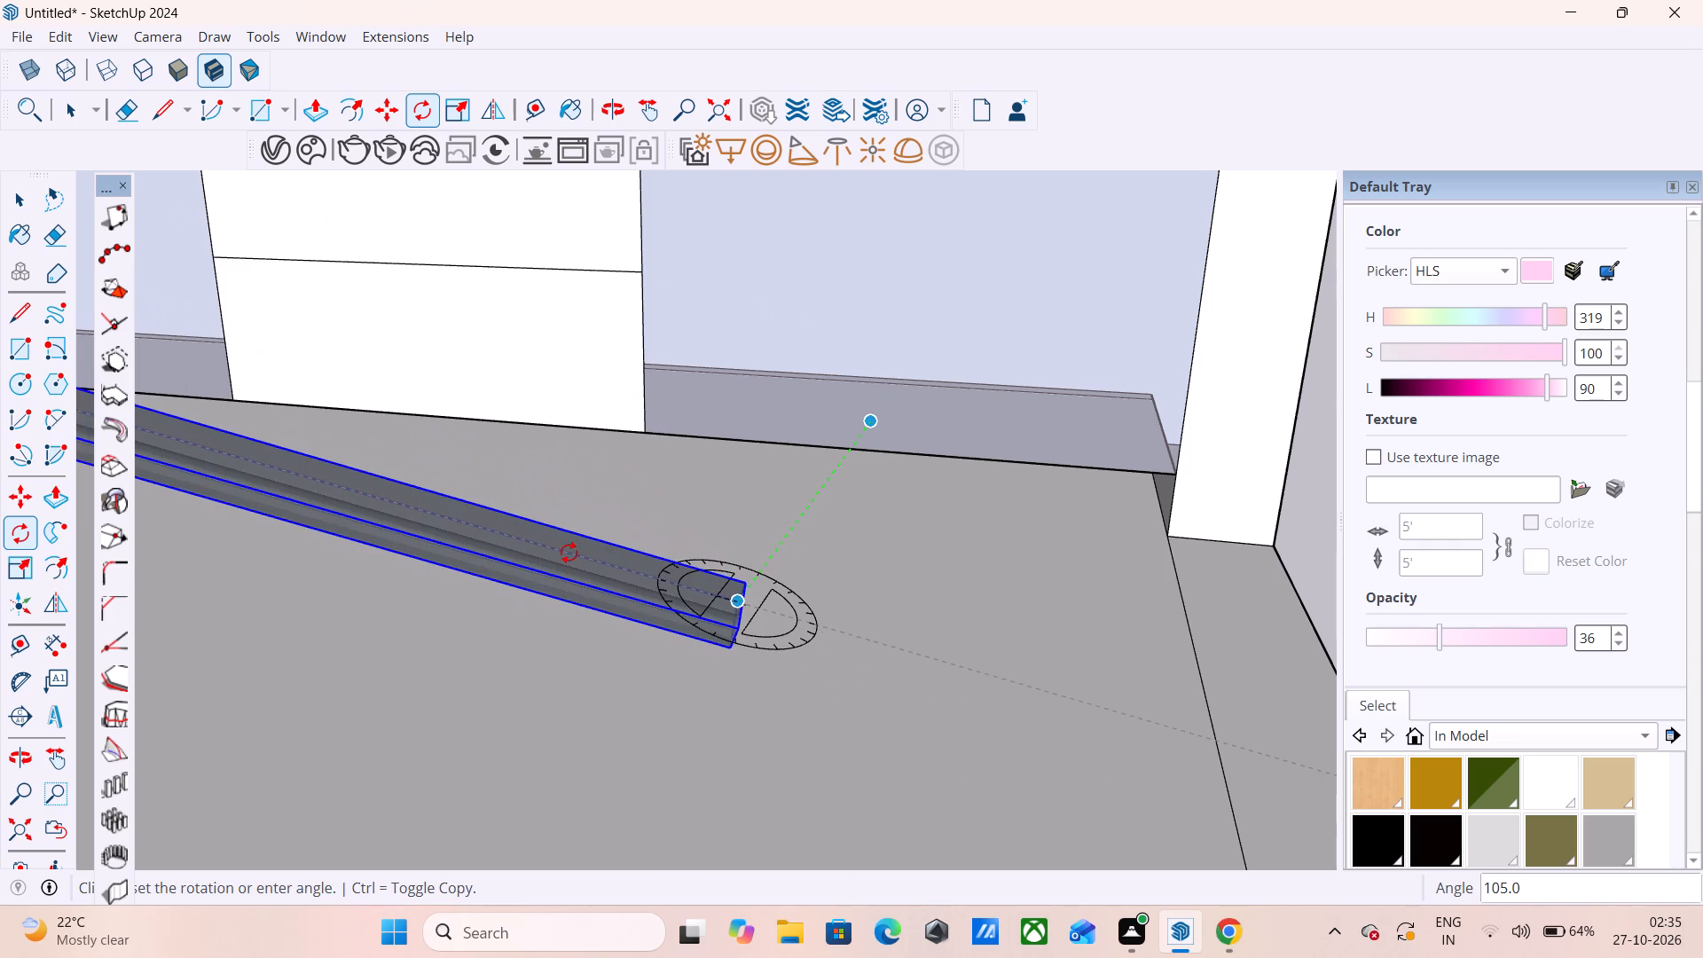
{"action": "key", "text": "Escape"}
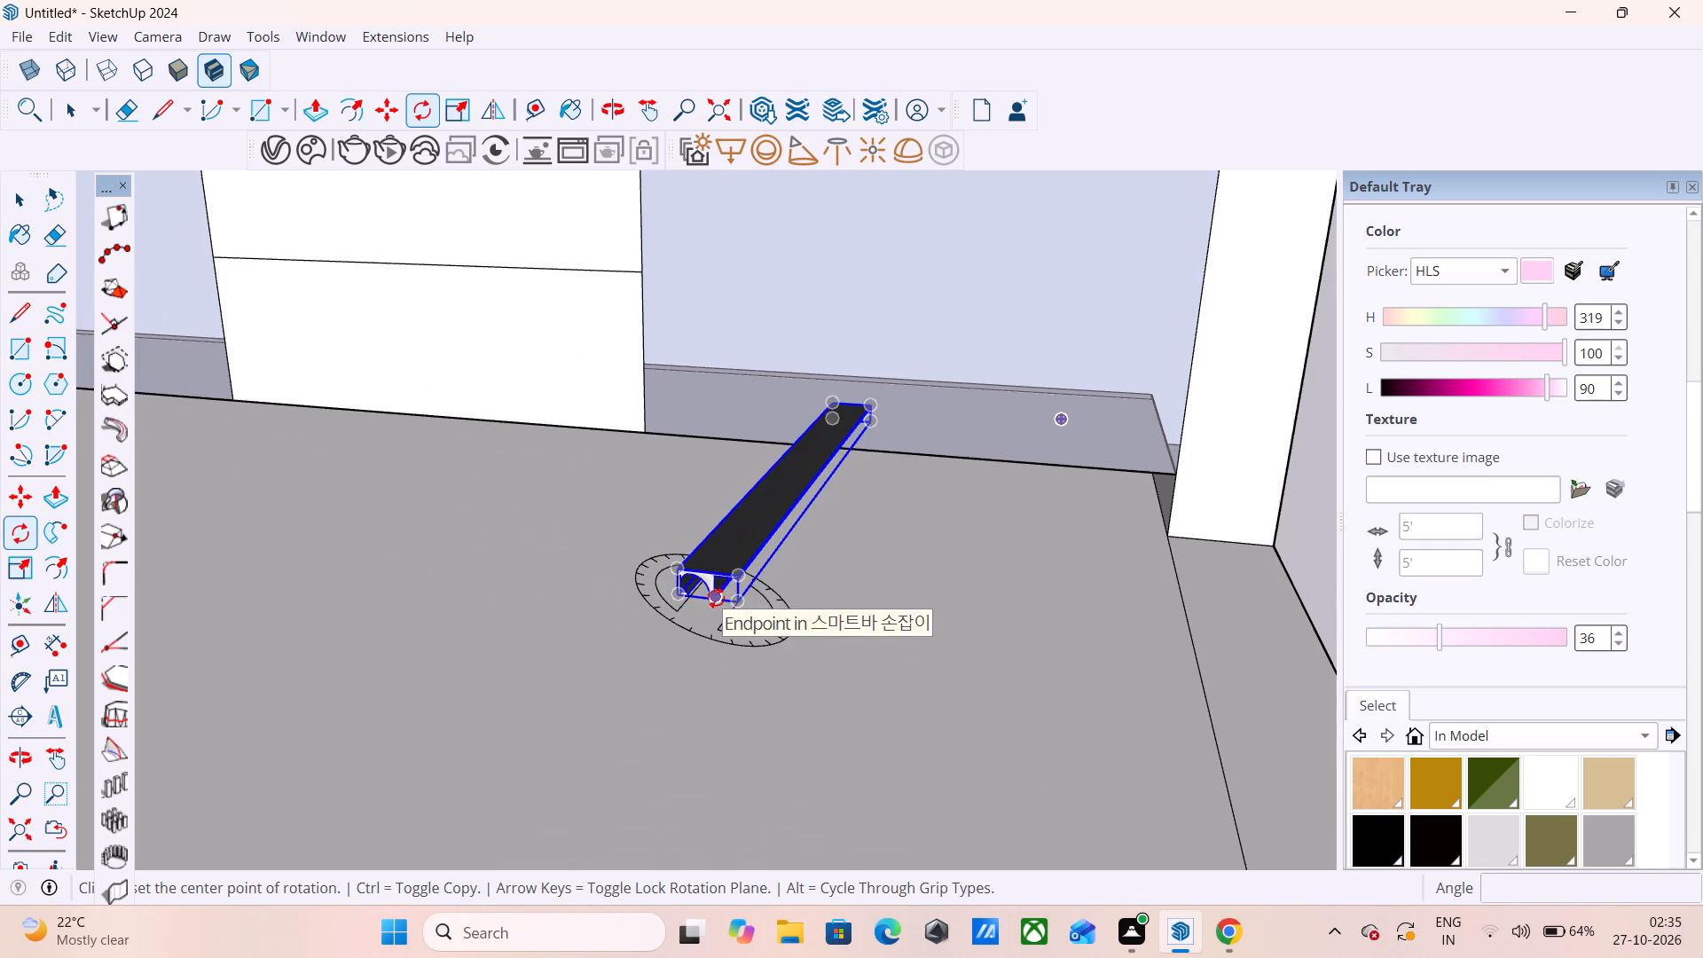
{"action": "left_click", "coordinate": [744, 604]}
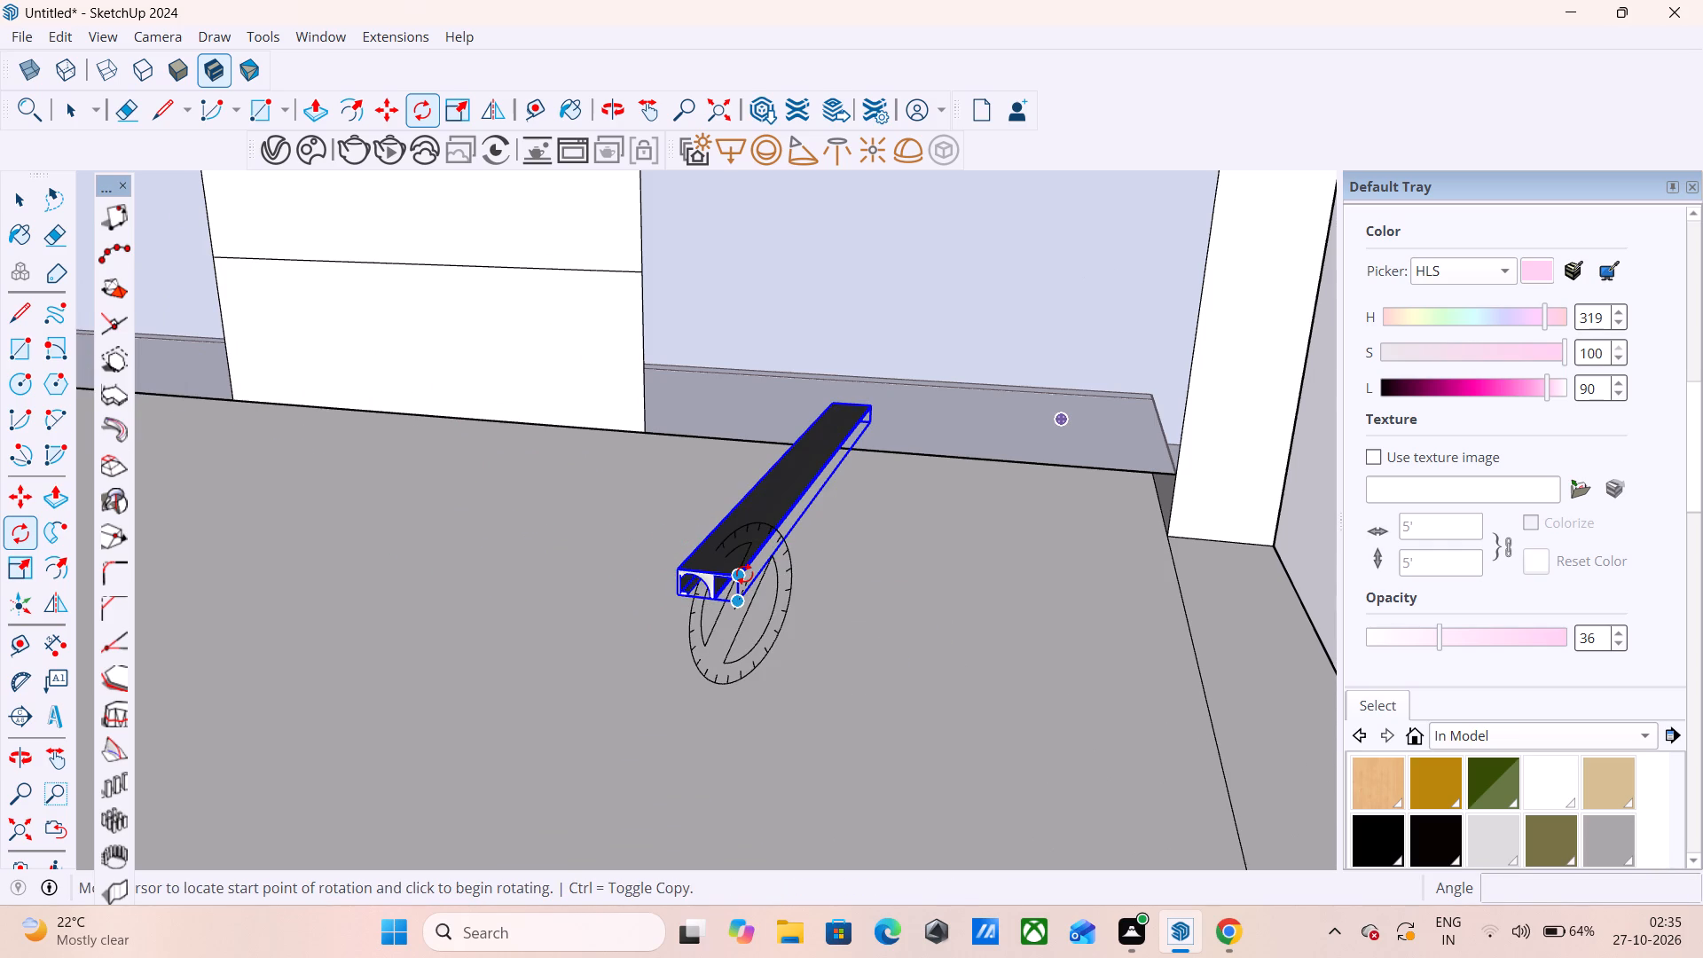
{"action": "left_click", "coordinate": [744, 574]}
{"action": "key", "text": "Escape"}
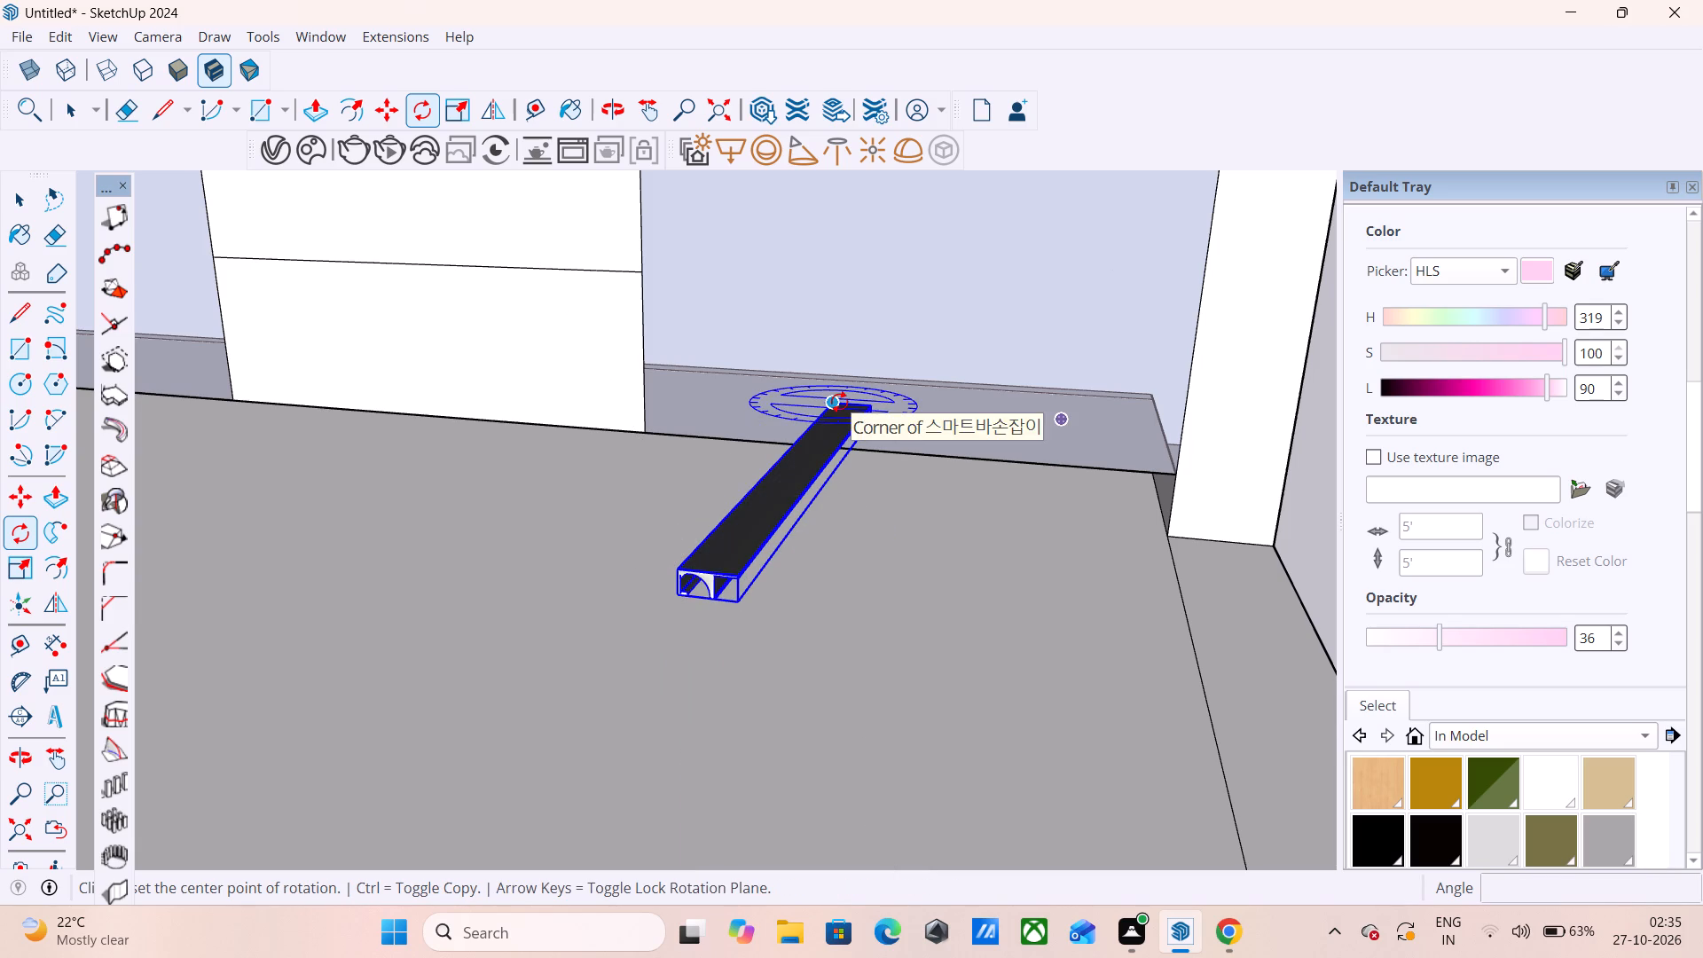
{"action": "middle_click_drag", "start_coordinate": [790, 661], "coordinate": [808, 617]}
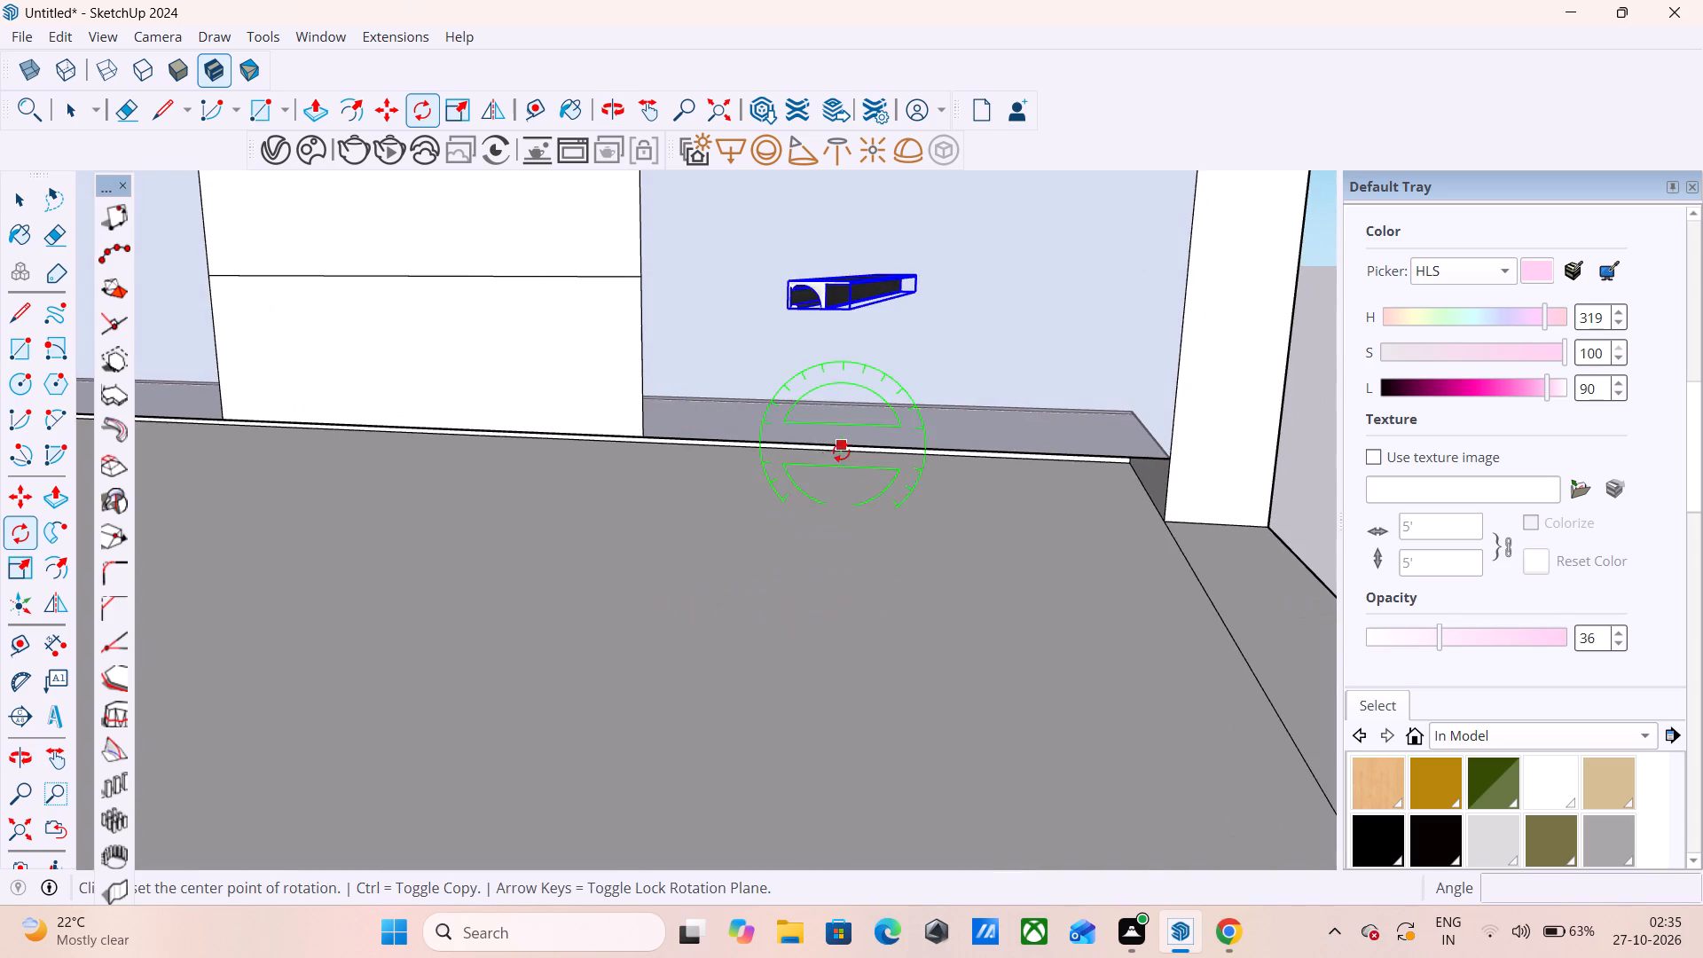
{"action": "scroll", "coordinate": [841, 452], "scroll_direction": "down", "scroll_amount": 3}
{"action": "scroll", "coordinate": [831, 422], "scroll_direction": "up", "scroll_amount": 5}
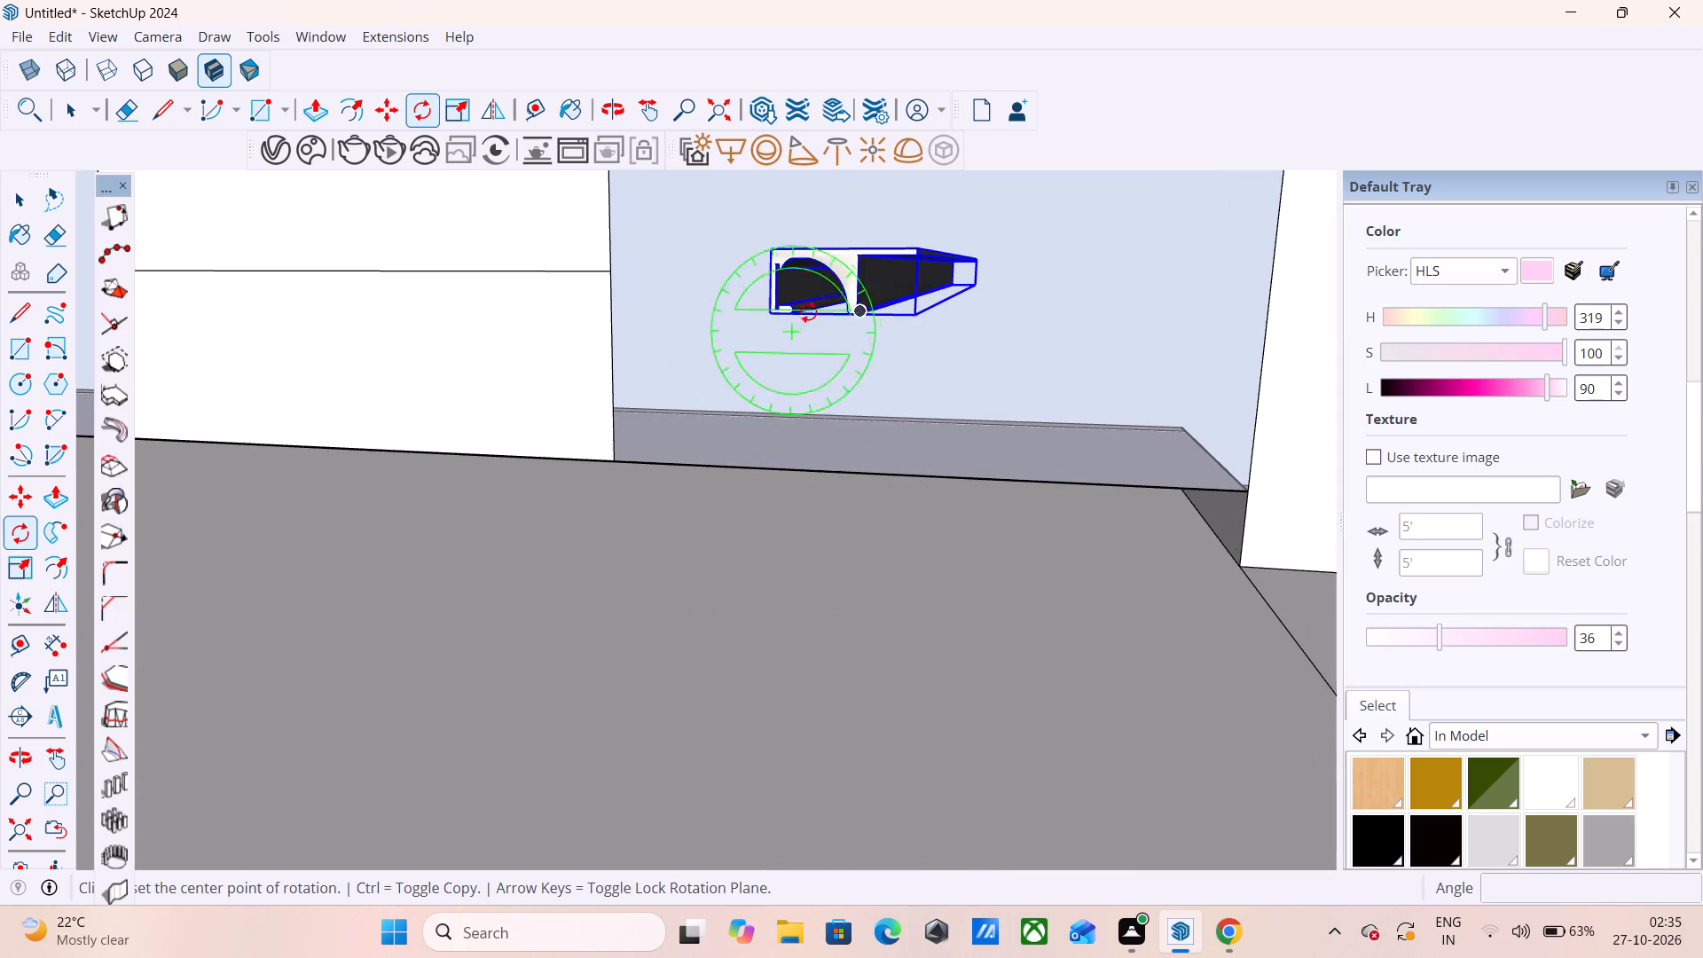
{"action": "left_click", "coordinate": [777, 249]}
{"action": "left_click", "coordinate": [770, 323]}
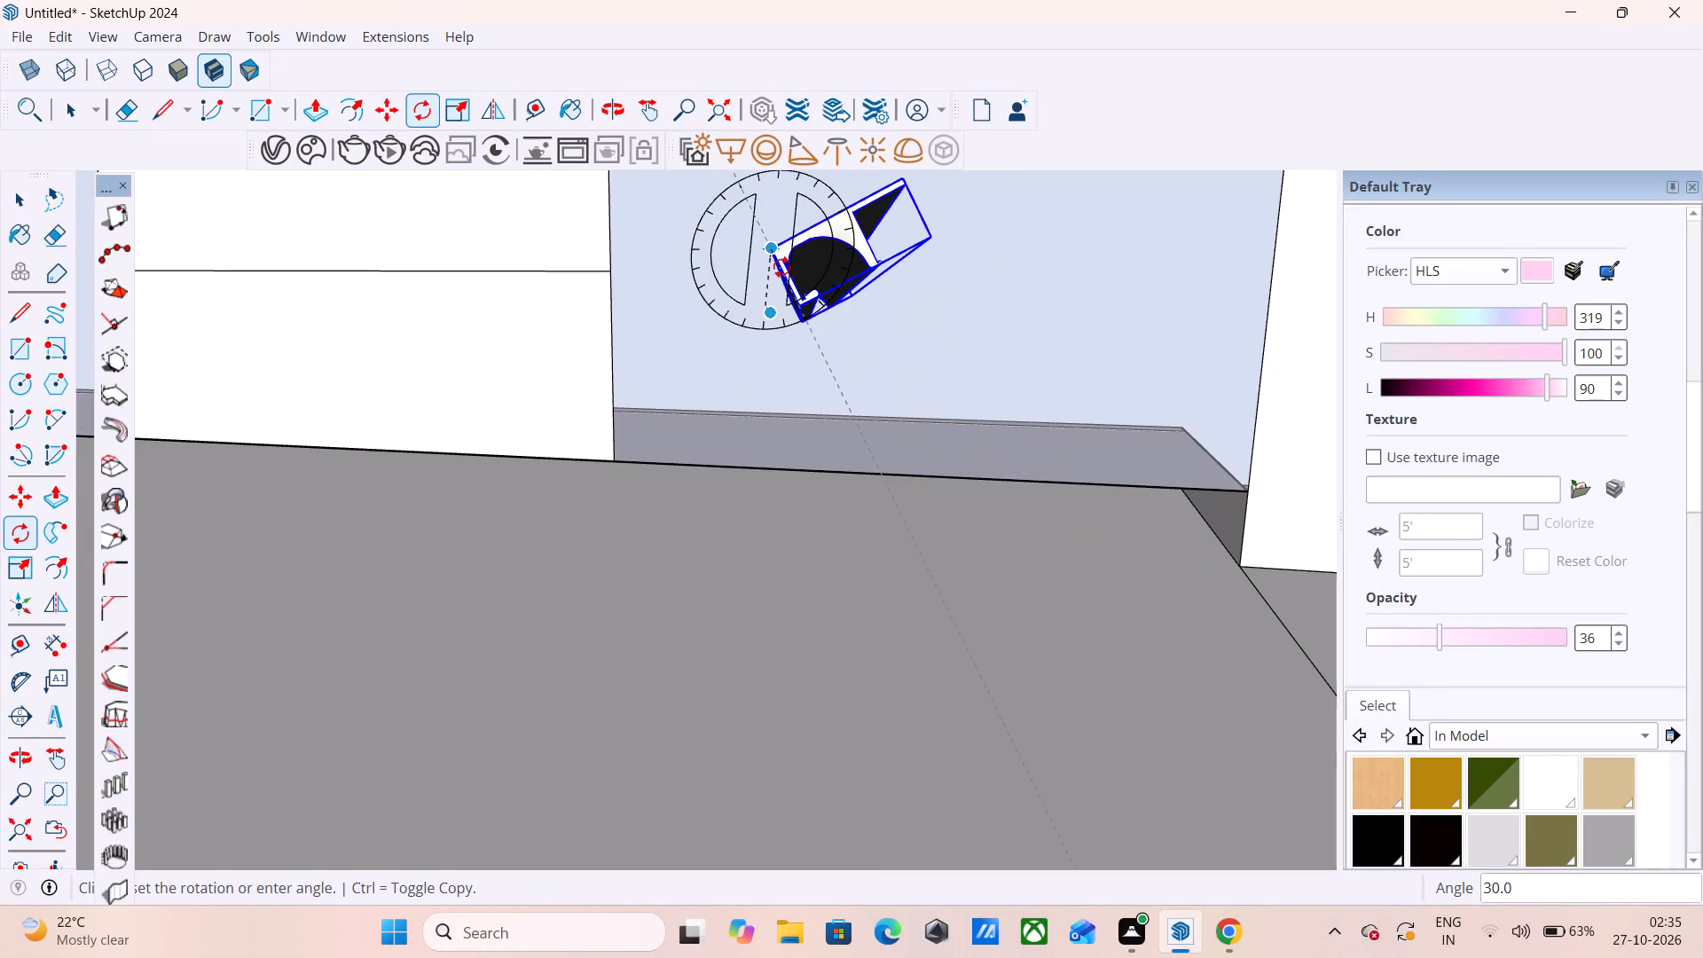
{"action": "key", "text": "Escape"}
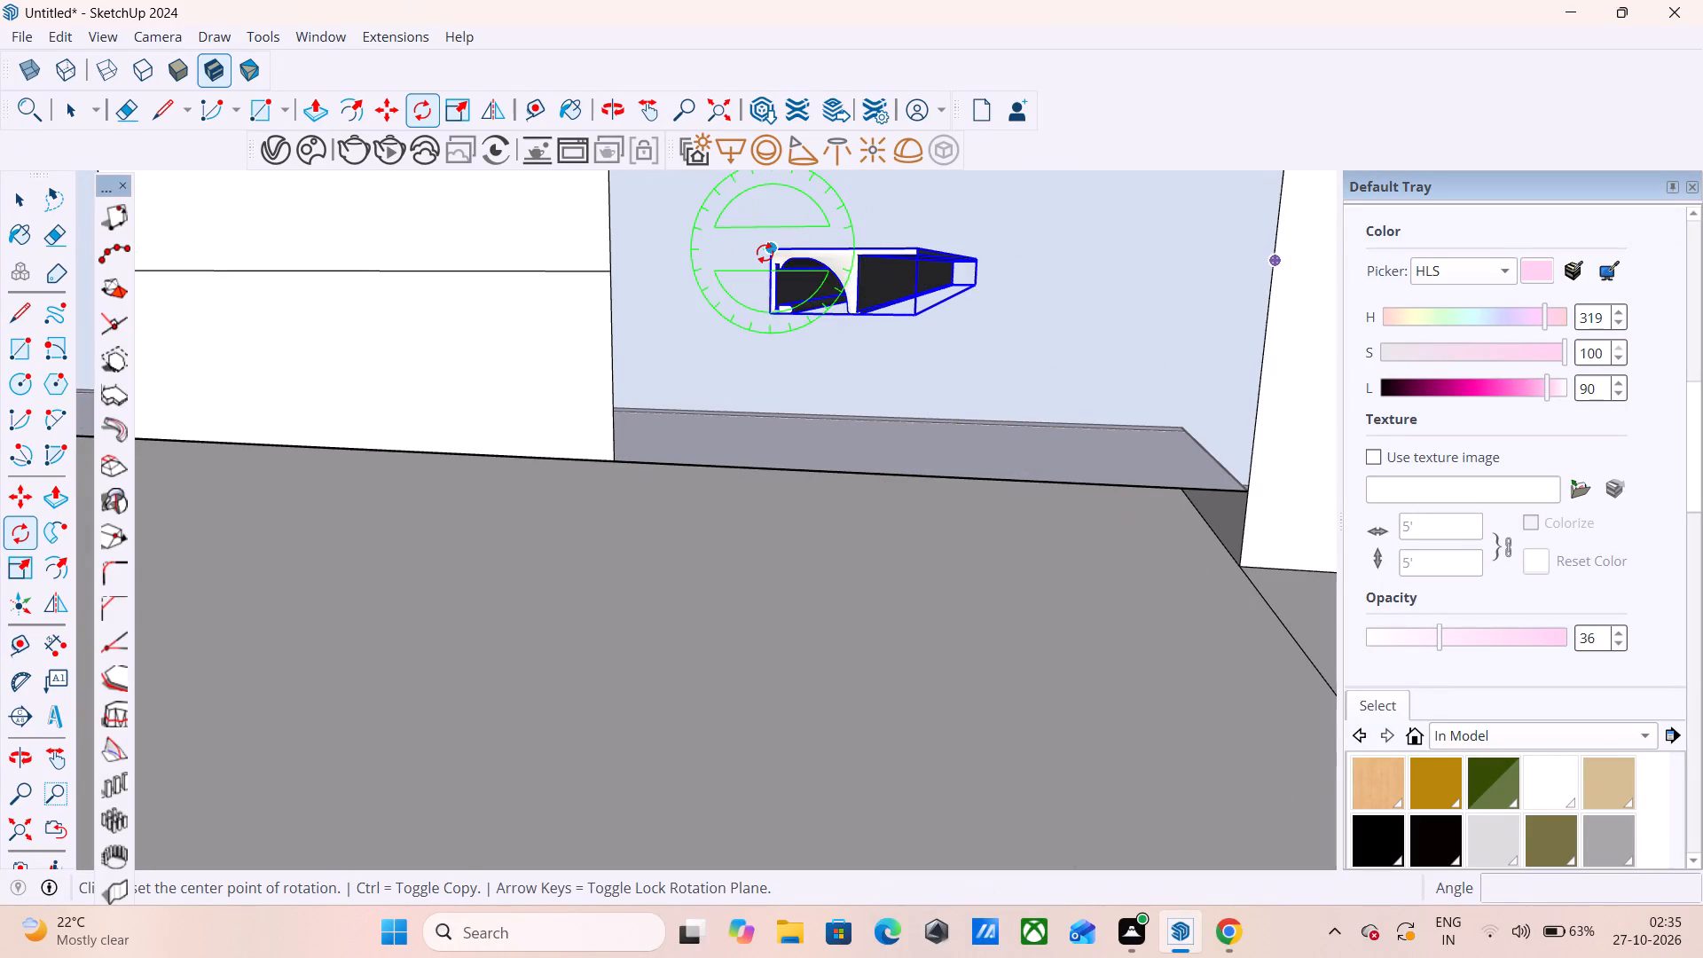
Rotate the copied handle 75° around its lengthwise direction, pivoting on a corner of its near end, so its profile is tipped upright.
{"action": "left_click", "coordinate": [765, 253]}
{"action": "middle_click_drag", "start_coordinate": [765, 267], "coordinate": [1156, 279]}
{"action": "scroll", "coordinate": [996, 372], "scroll_direction": "down", "scroll_amount": 5}
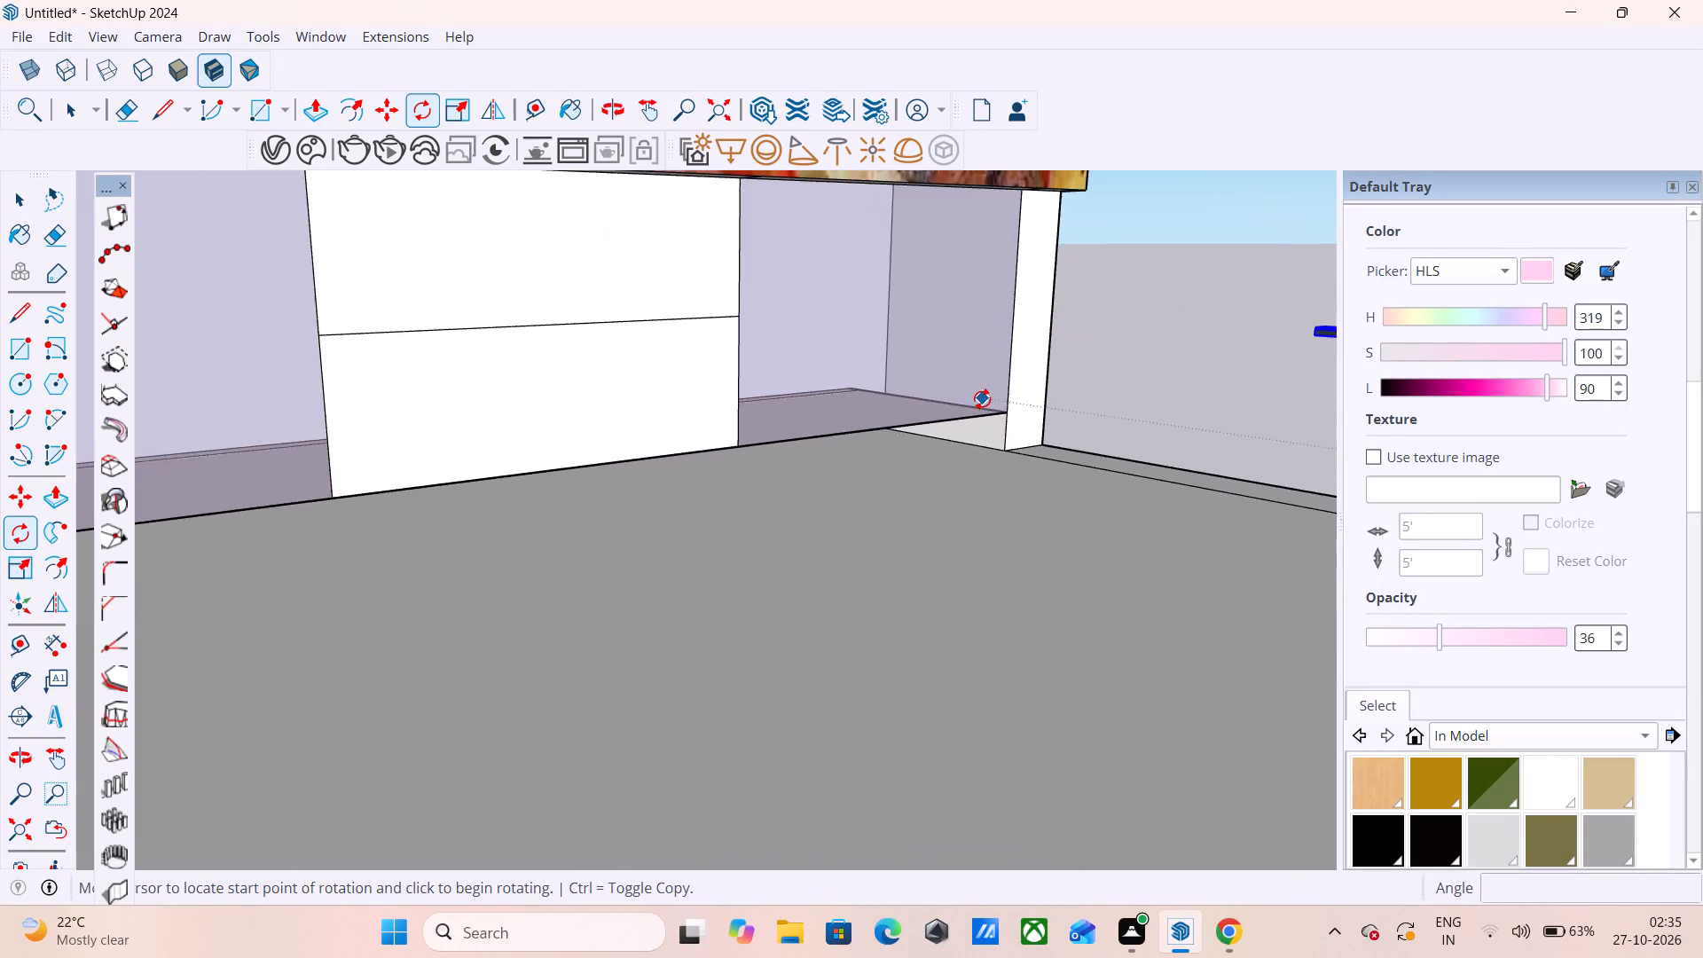
{"action": "scroll", "coordinate": [982, 399], "scroll_direction": "down", "scroll_amount": 5}
{"action": "scroll", "coordinate": [1172, 325], "scroll_direction": "up", "scroll_amount": 11}
{"action": "scroll", "coordinate": [1102, 358], "scroll_direction": "up", "scroll_amount": 2}
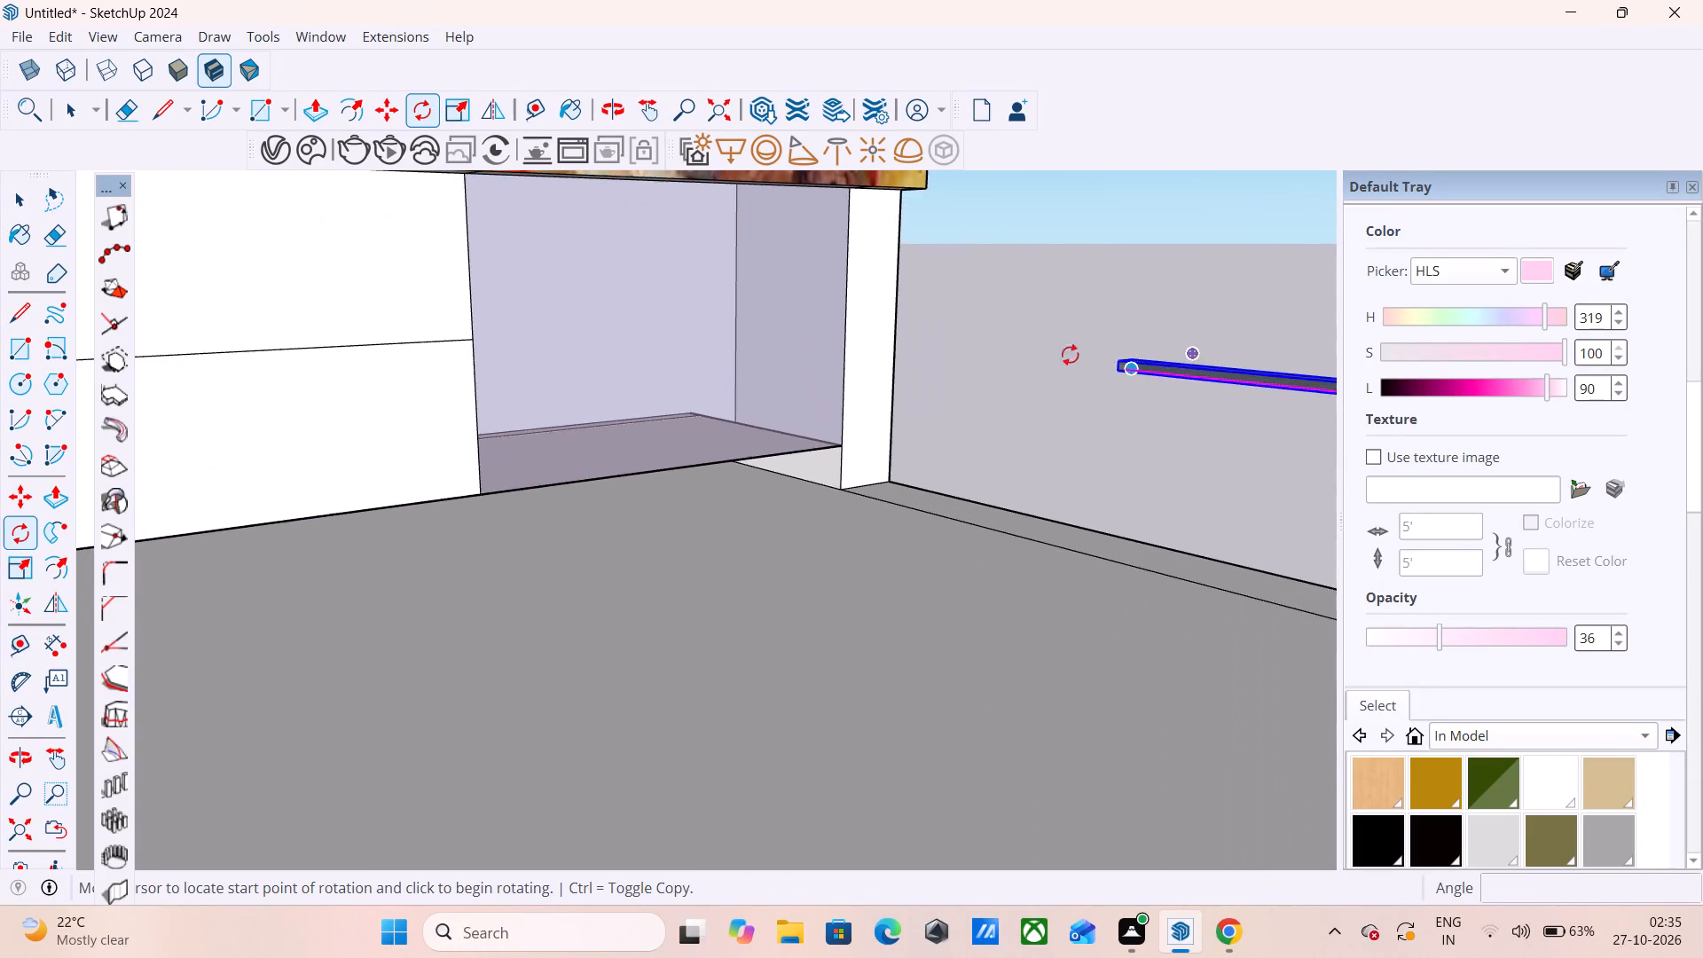
{"action": "scroll", "coordinate": [1070, 355], "scroll_direction": "up", "scroll_amount": 3}
{"action": "left_click", "coordinate": [1228, 375]}
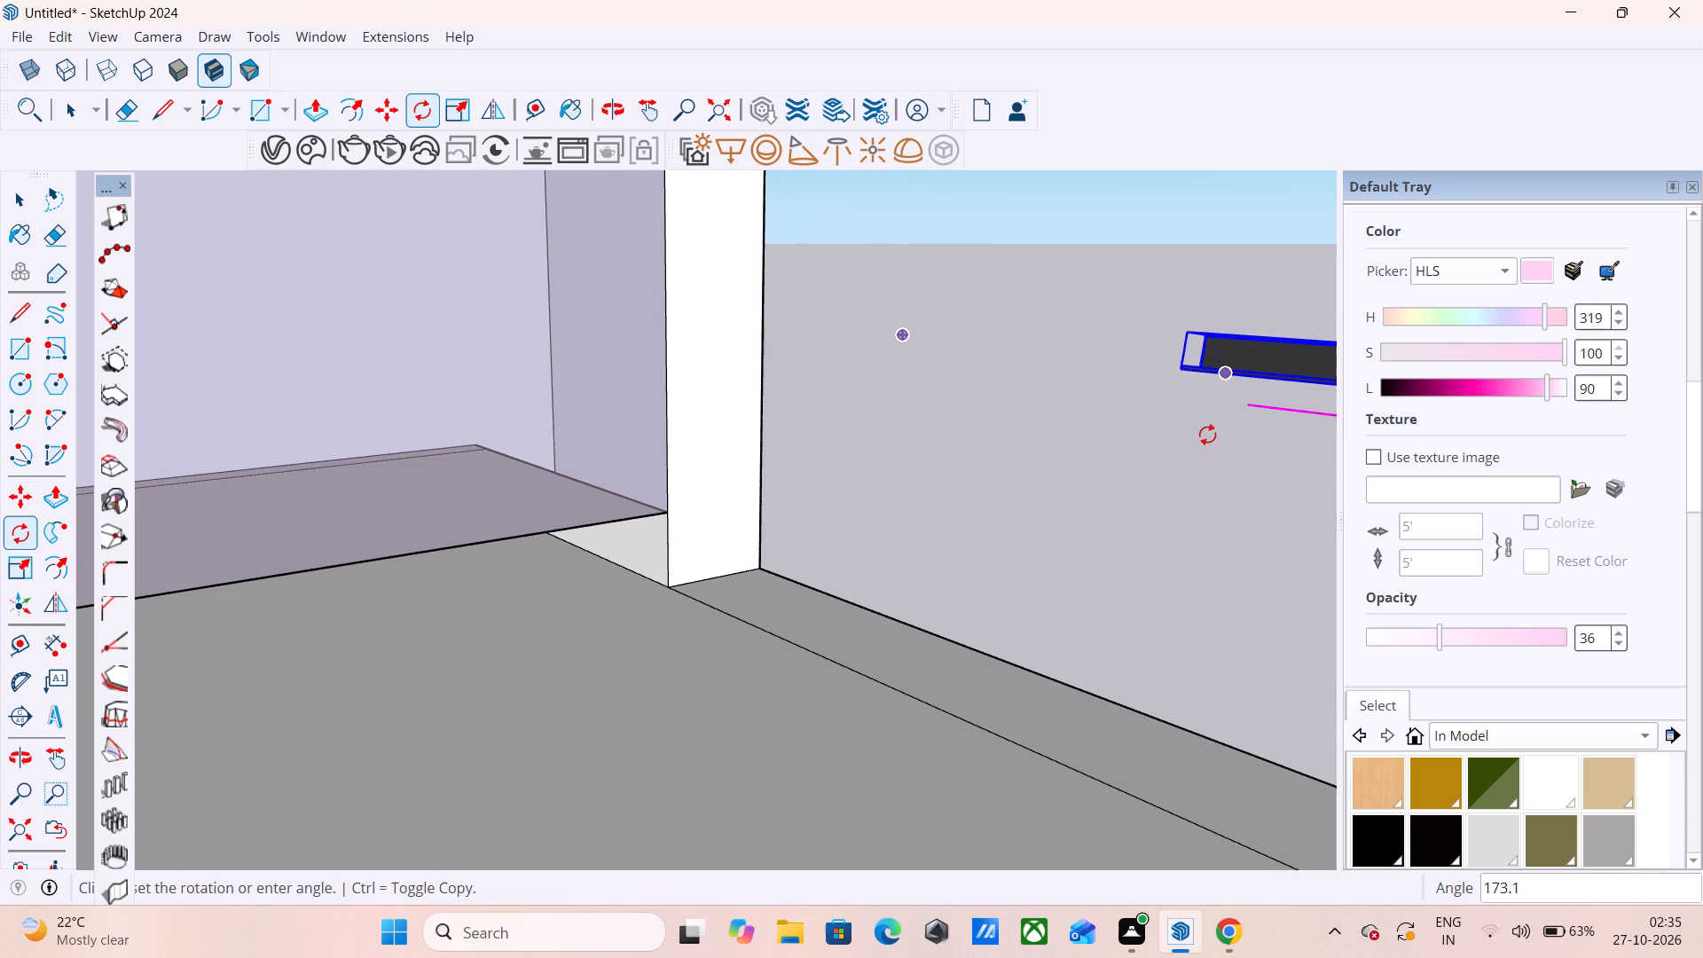
{"action": "middle_click_drag", "start_coordinate": [1206, 436], "coordinate": [1519, 464]}
{"action": "scroll", "coordinate": [1275, 460], "scroll_direction": "down", "scroll_amount": 5}
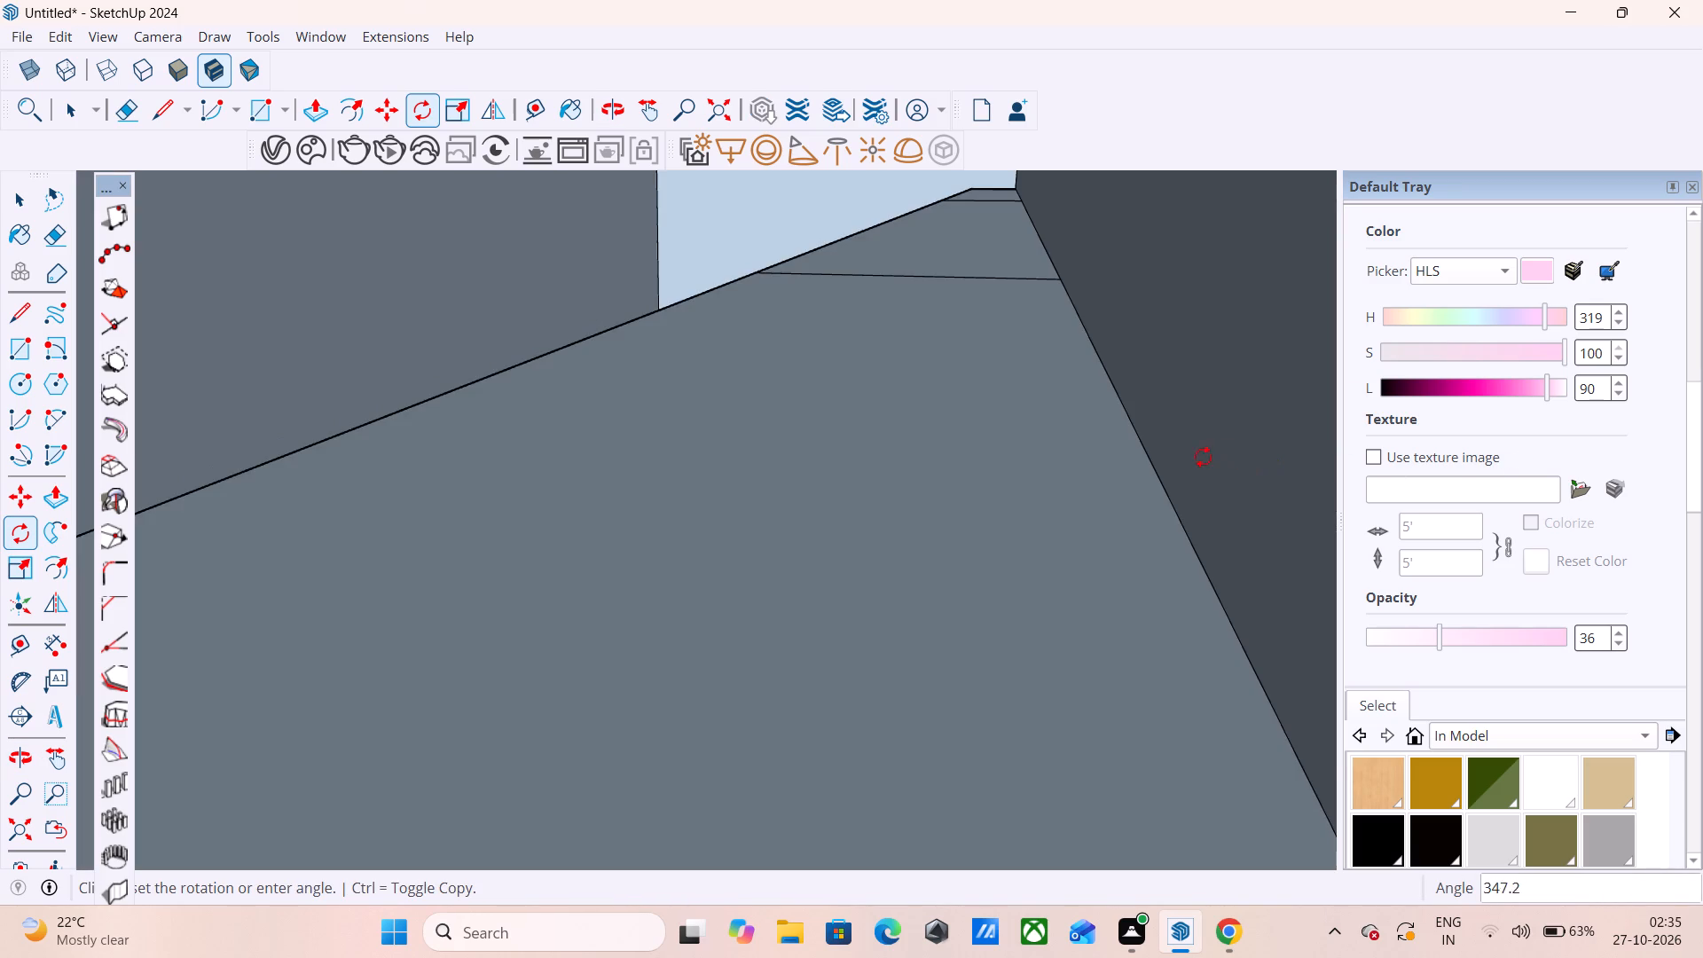
{"action": "scroll", "coordinate": [1204, 457], "scroll_direction": "down", "scroll_amount": 11}
{"action": "left_click", "coordinate": [20, 820]}
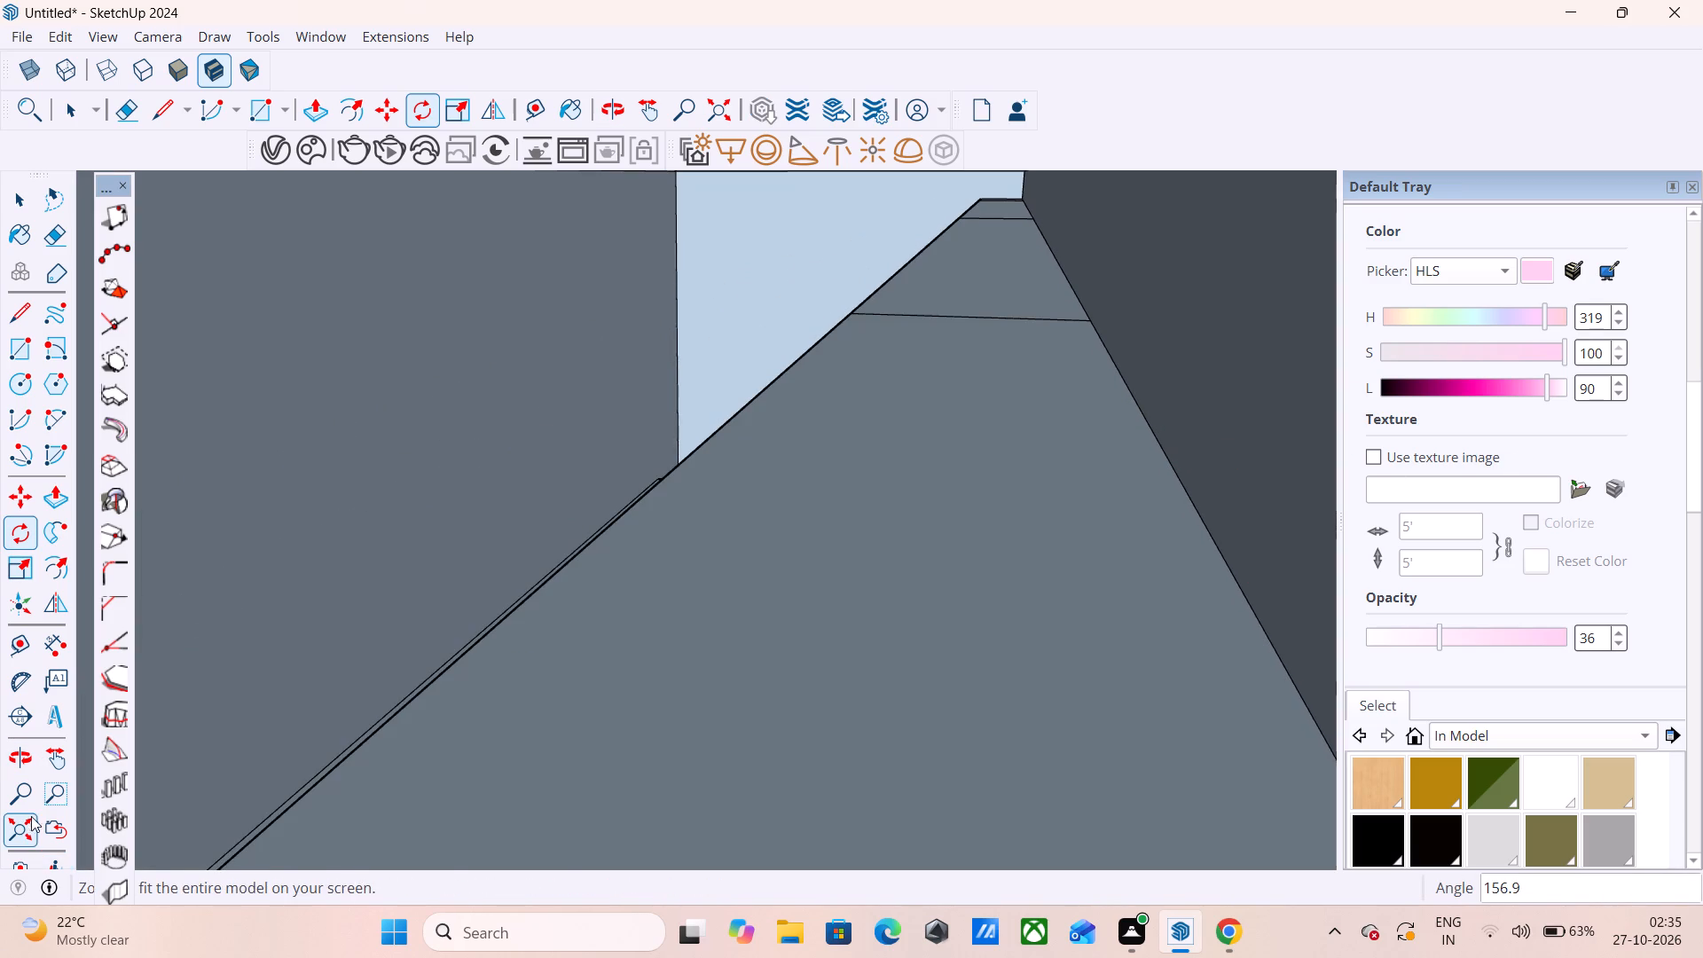
{"action": "scroll", "coordinate": [1291, 392], "scroll_direction": "up", "scroll_amount": 11}
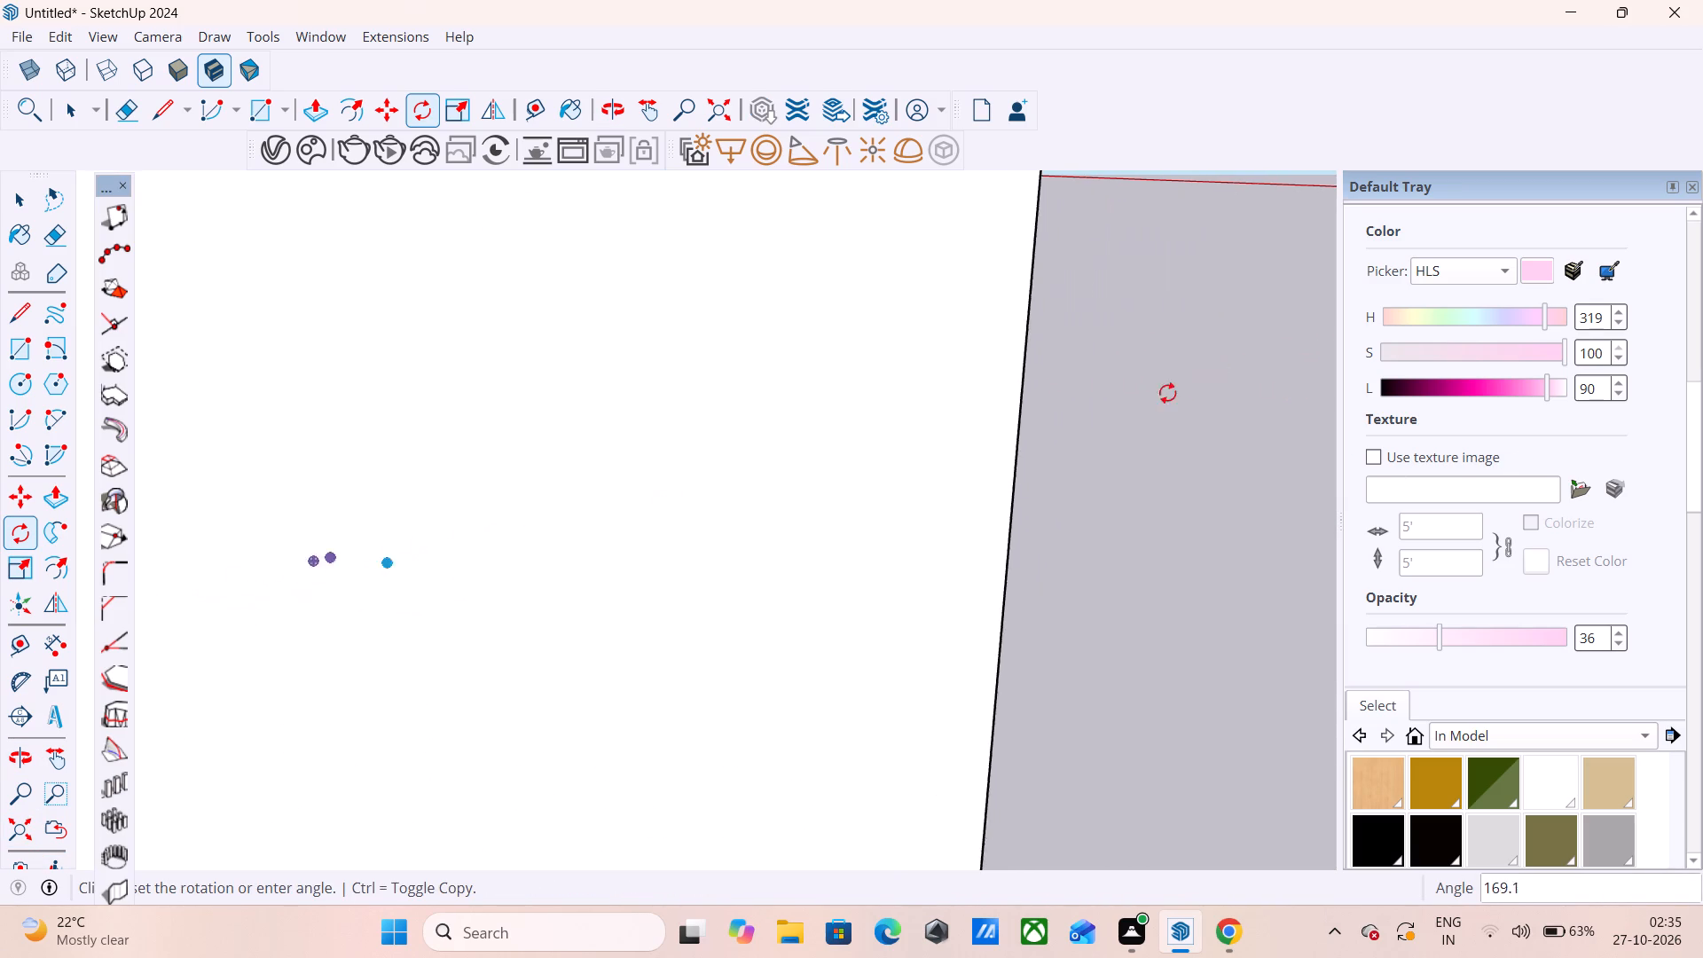
{"action": "scroll", "coordinate": [1011, 498], "scroll_direction": "up", "scroll_amount": 6}
{"action": "scroll", "coordinate": [824, 467], "scroll_direction": "up", "scroll_amount": 4}
{"action": "middle_click_drag", "start_coordinate": [742, 458], "coordinate": [284, 483]}
{"action": "scroll", "coordinate": [318, 485], "scroll_direction": "up", "scroll_amount": 1}
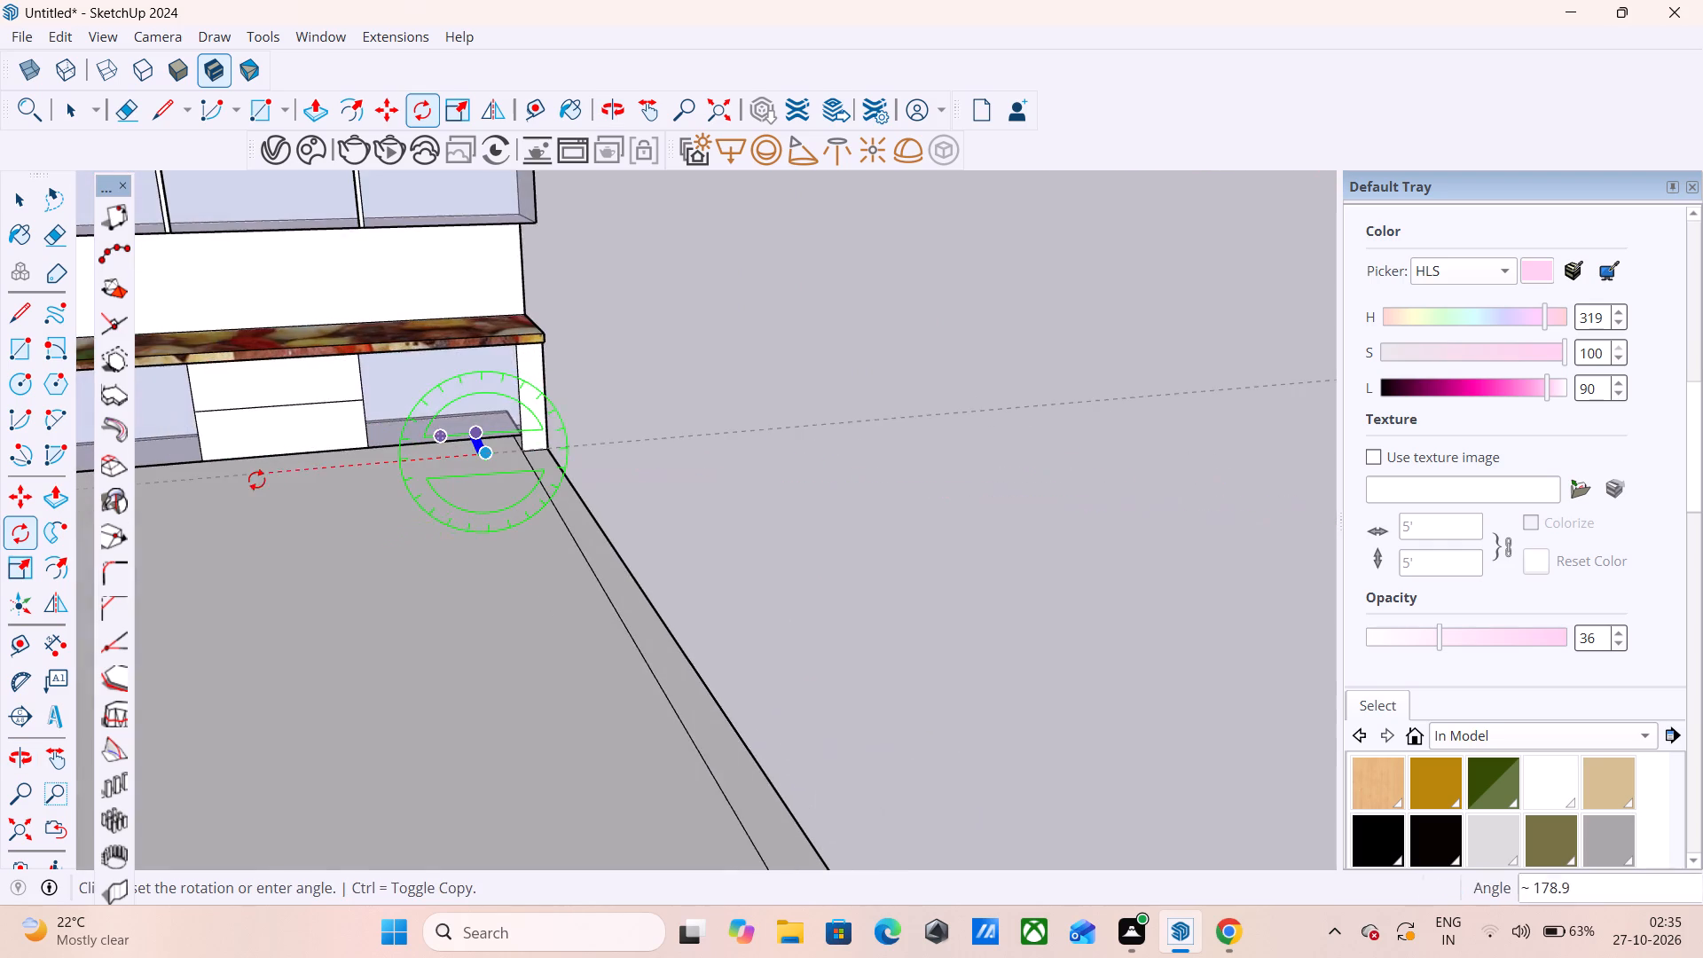
{"action": "scroll", "coordinate": [363, 456], "scroll_direction": "down", "scroll_amount": 6}
{"action": "scroll", "coordinate": [444, 398], "scroll_direction": "up", "scroll_amount": 4}
{"action": "scroll", "coordinate": [414, 492], "scroll_direction": "up", "scroll_amount": 13}
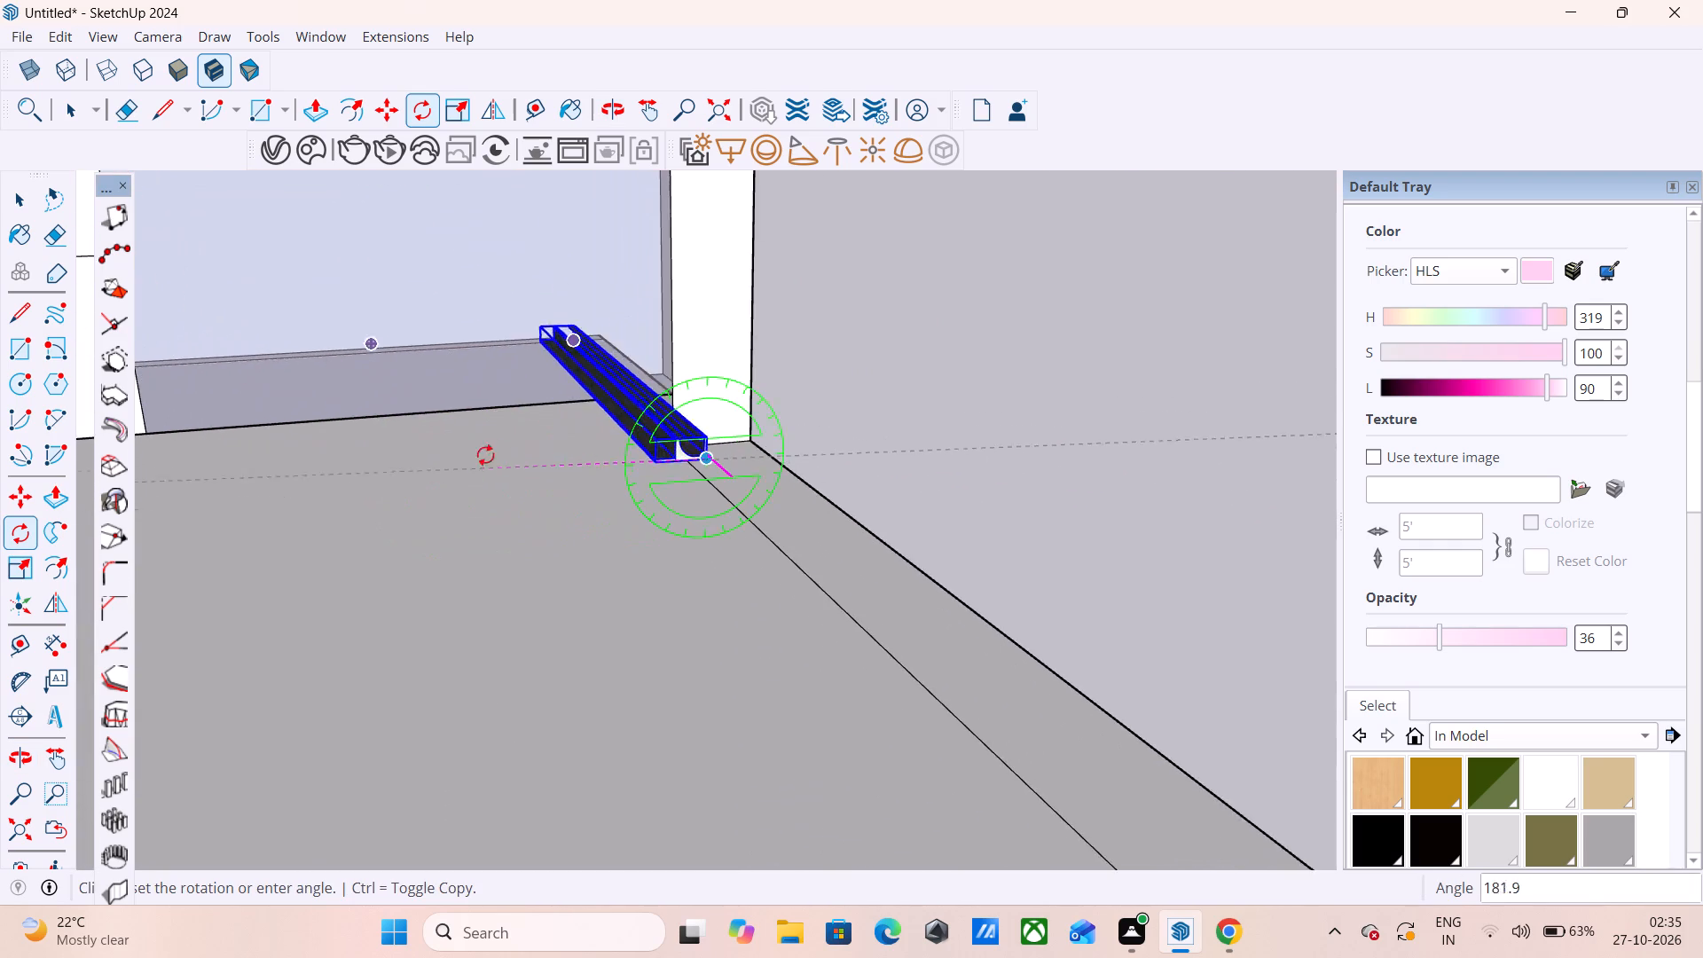
{"action": "scroll", "coordinate": [541, 441], "scroll_direction": "up", "scroll_amount": 2}
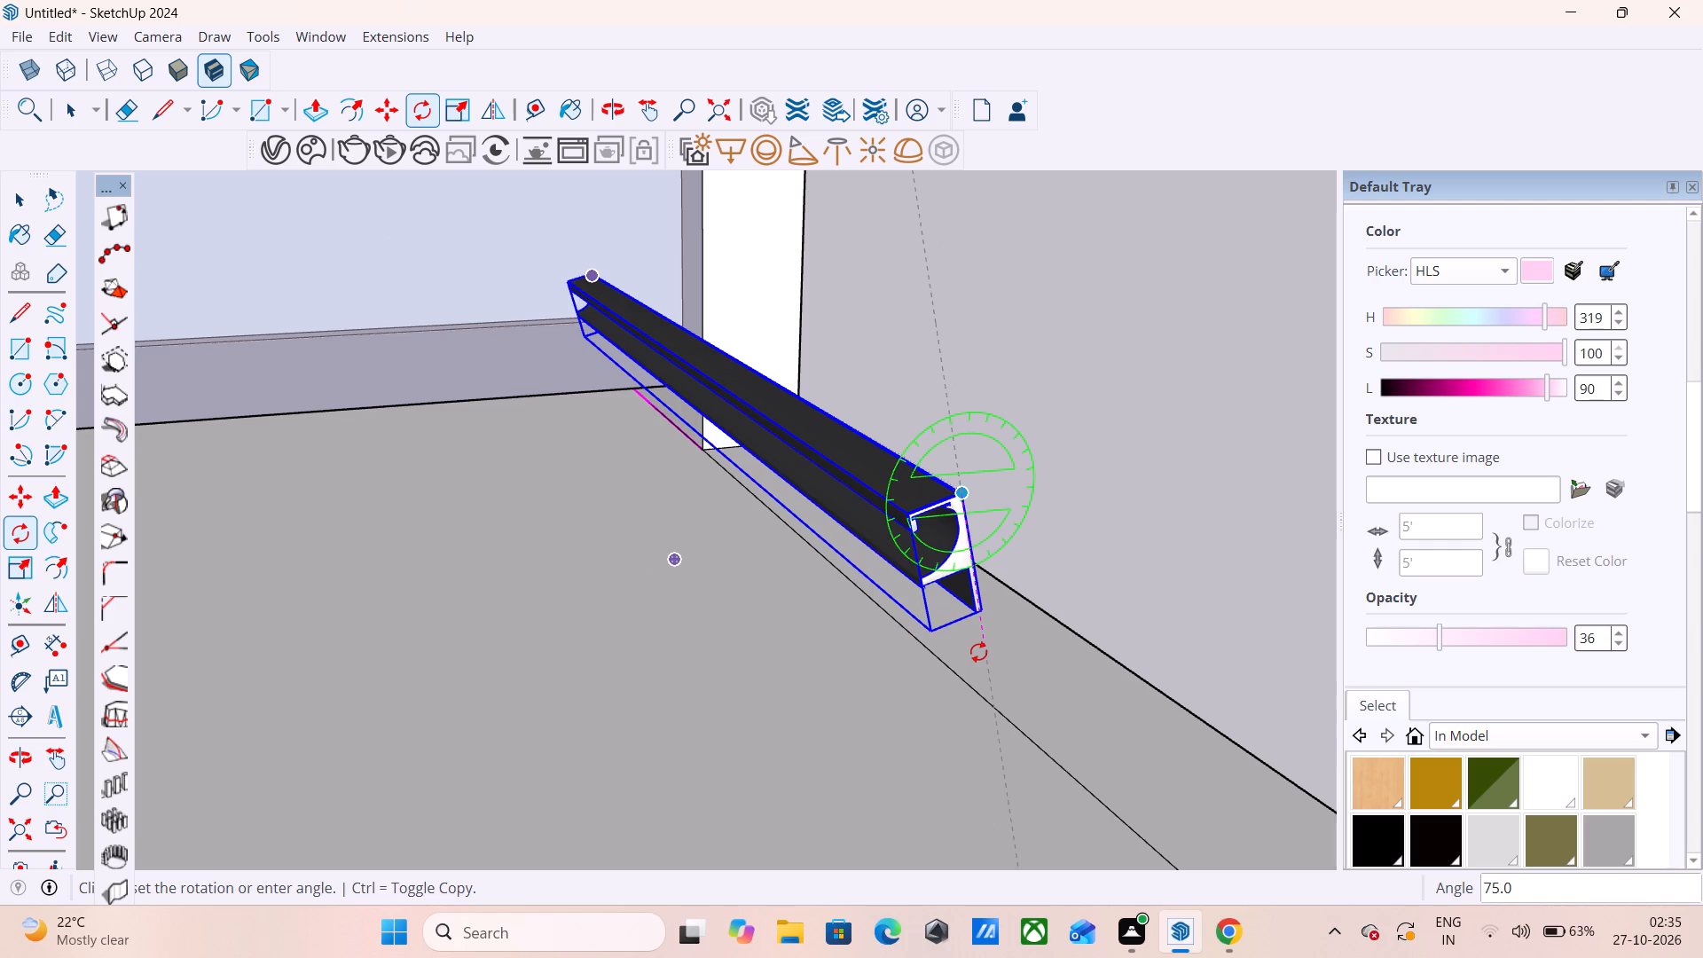
{"action": "left_click", "coordinate": [978, 652]}
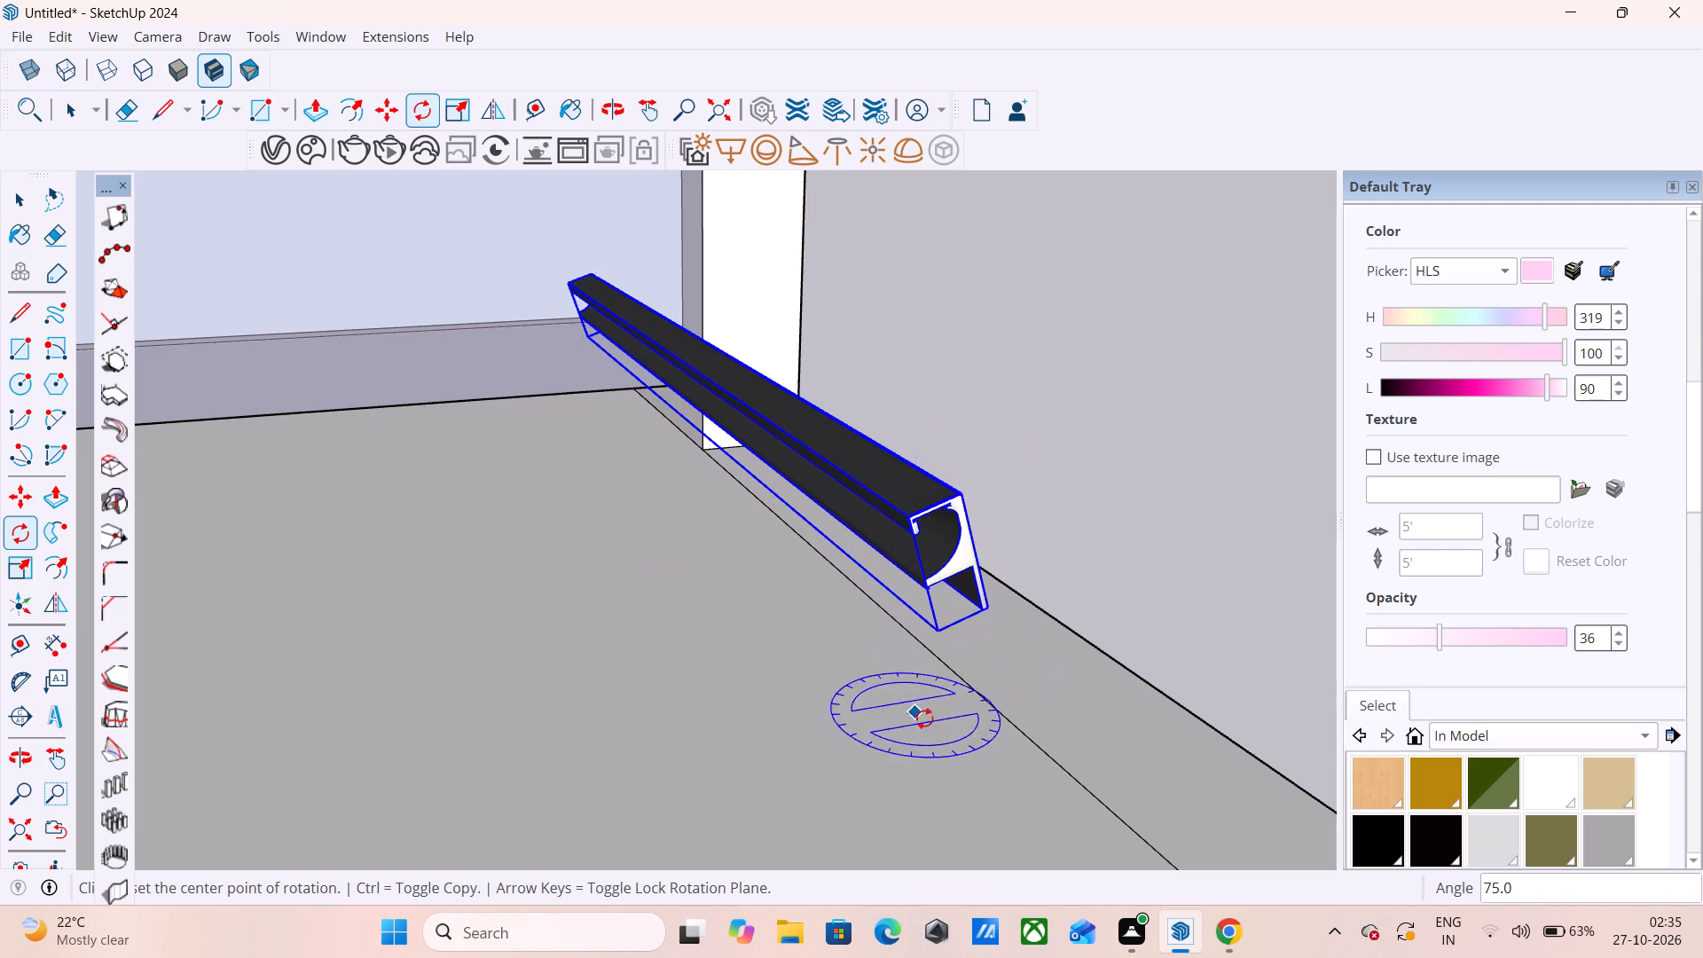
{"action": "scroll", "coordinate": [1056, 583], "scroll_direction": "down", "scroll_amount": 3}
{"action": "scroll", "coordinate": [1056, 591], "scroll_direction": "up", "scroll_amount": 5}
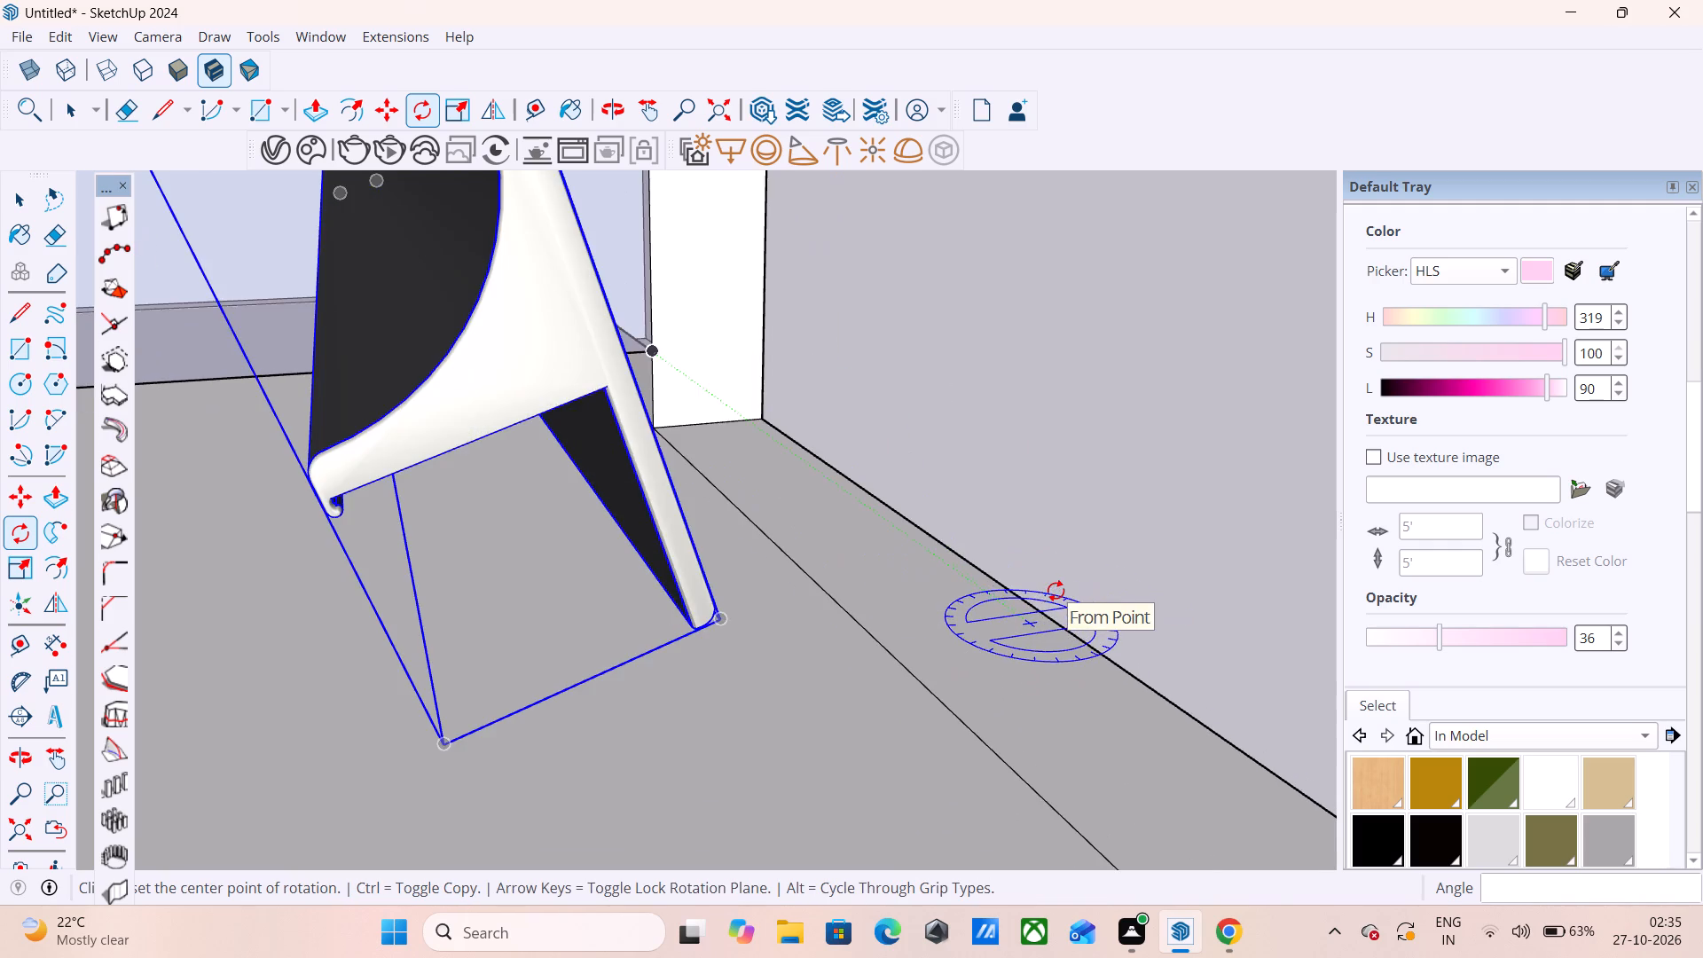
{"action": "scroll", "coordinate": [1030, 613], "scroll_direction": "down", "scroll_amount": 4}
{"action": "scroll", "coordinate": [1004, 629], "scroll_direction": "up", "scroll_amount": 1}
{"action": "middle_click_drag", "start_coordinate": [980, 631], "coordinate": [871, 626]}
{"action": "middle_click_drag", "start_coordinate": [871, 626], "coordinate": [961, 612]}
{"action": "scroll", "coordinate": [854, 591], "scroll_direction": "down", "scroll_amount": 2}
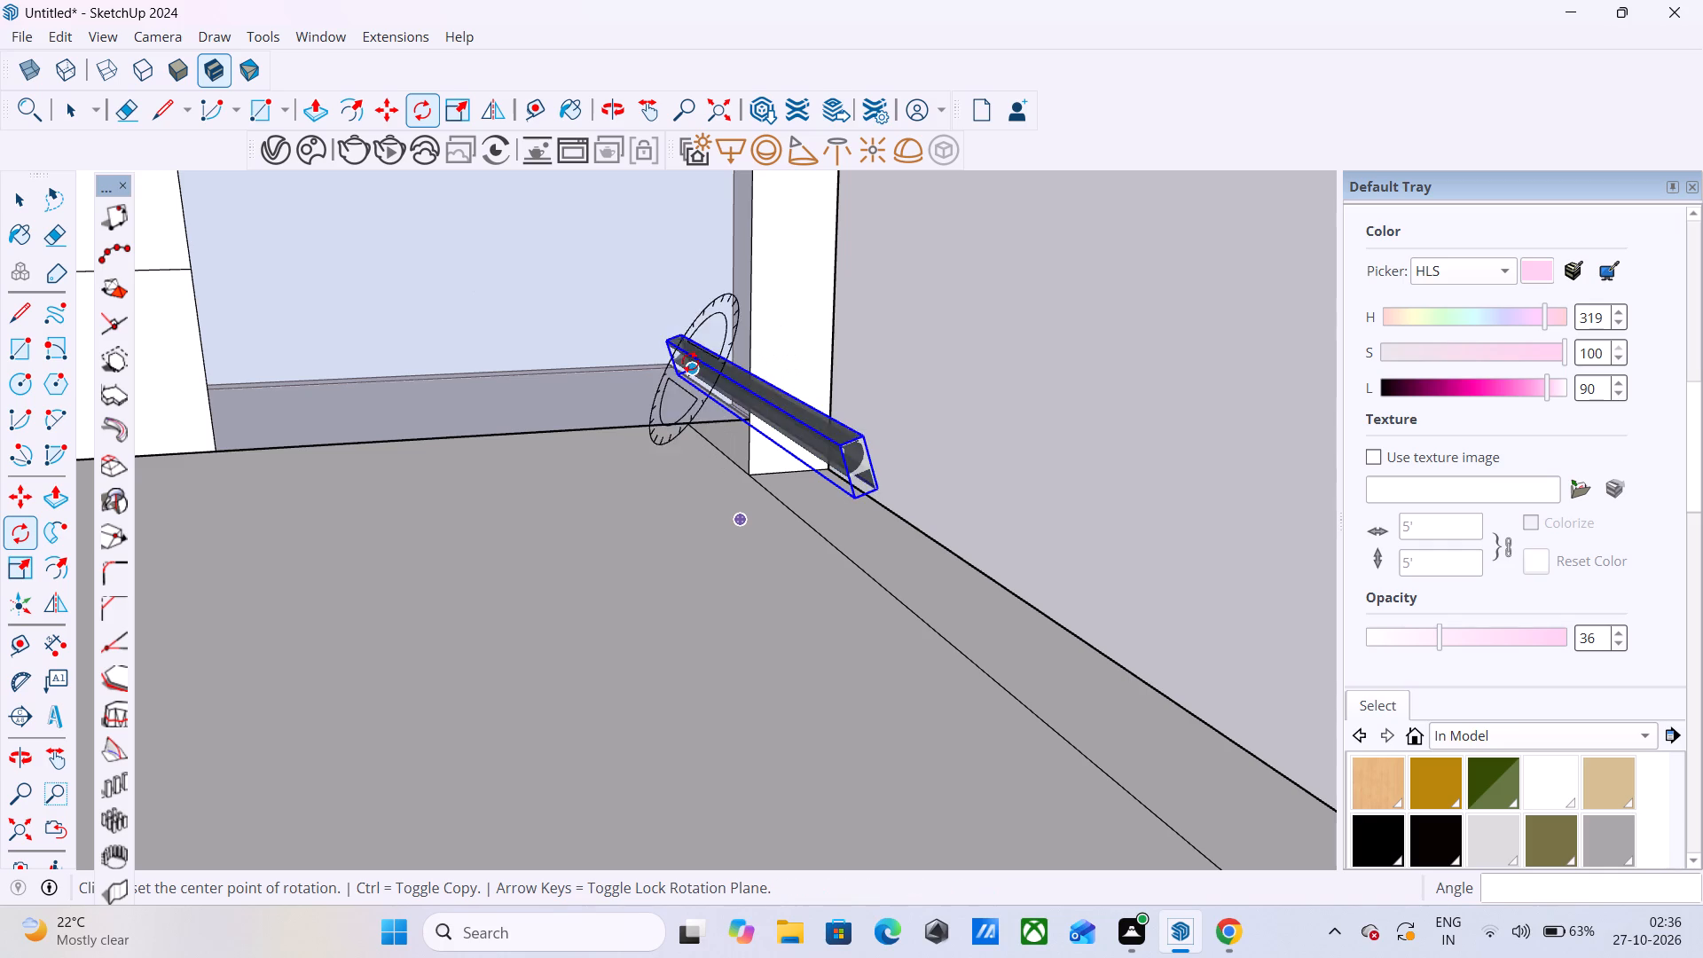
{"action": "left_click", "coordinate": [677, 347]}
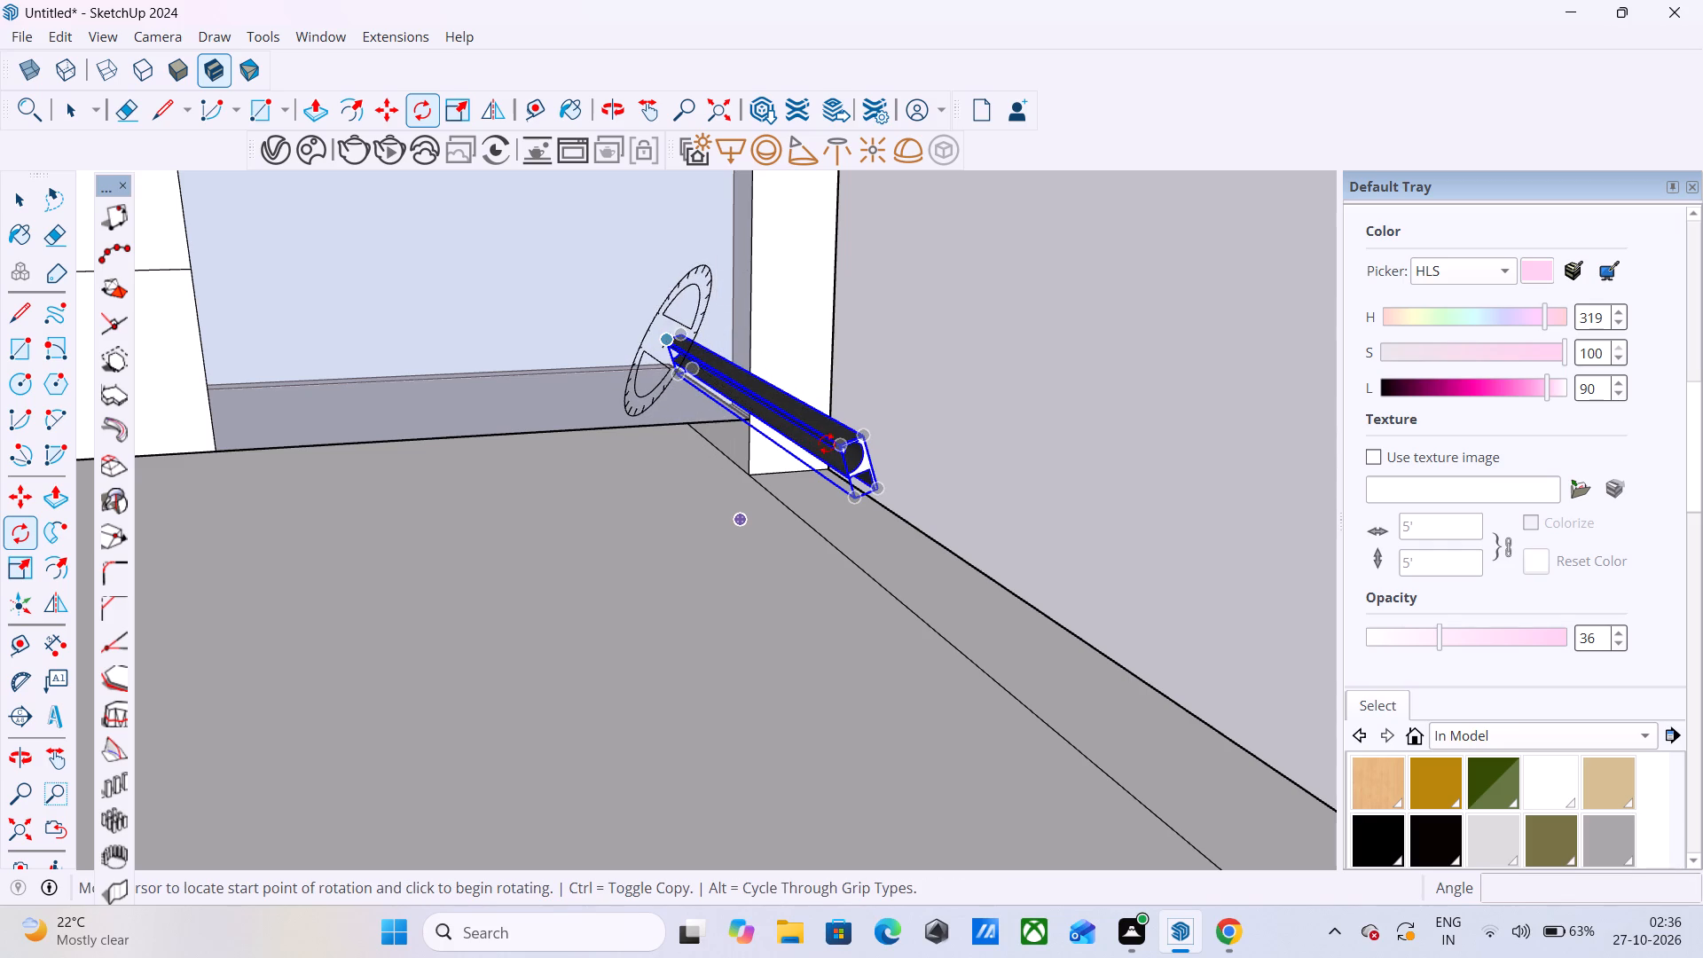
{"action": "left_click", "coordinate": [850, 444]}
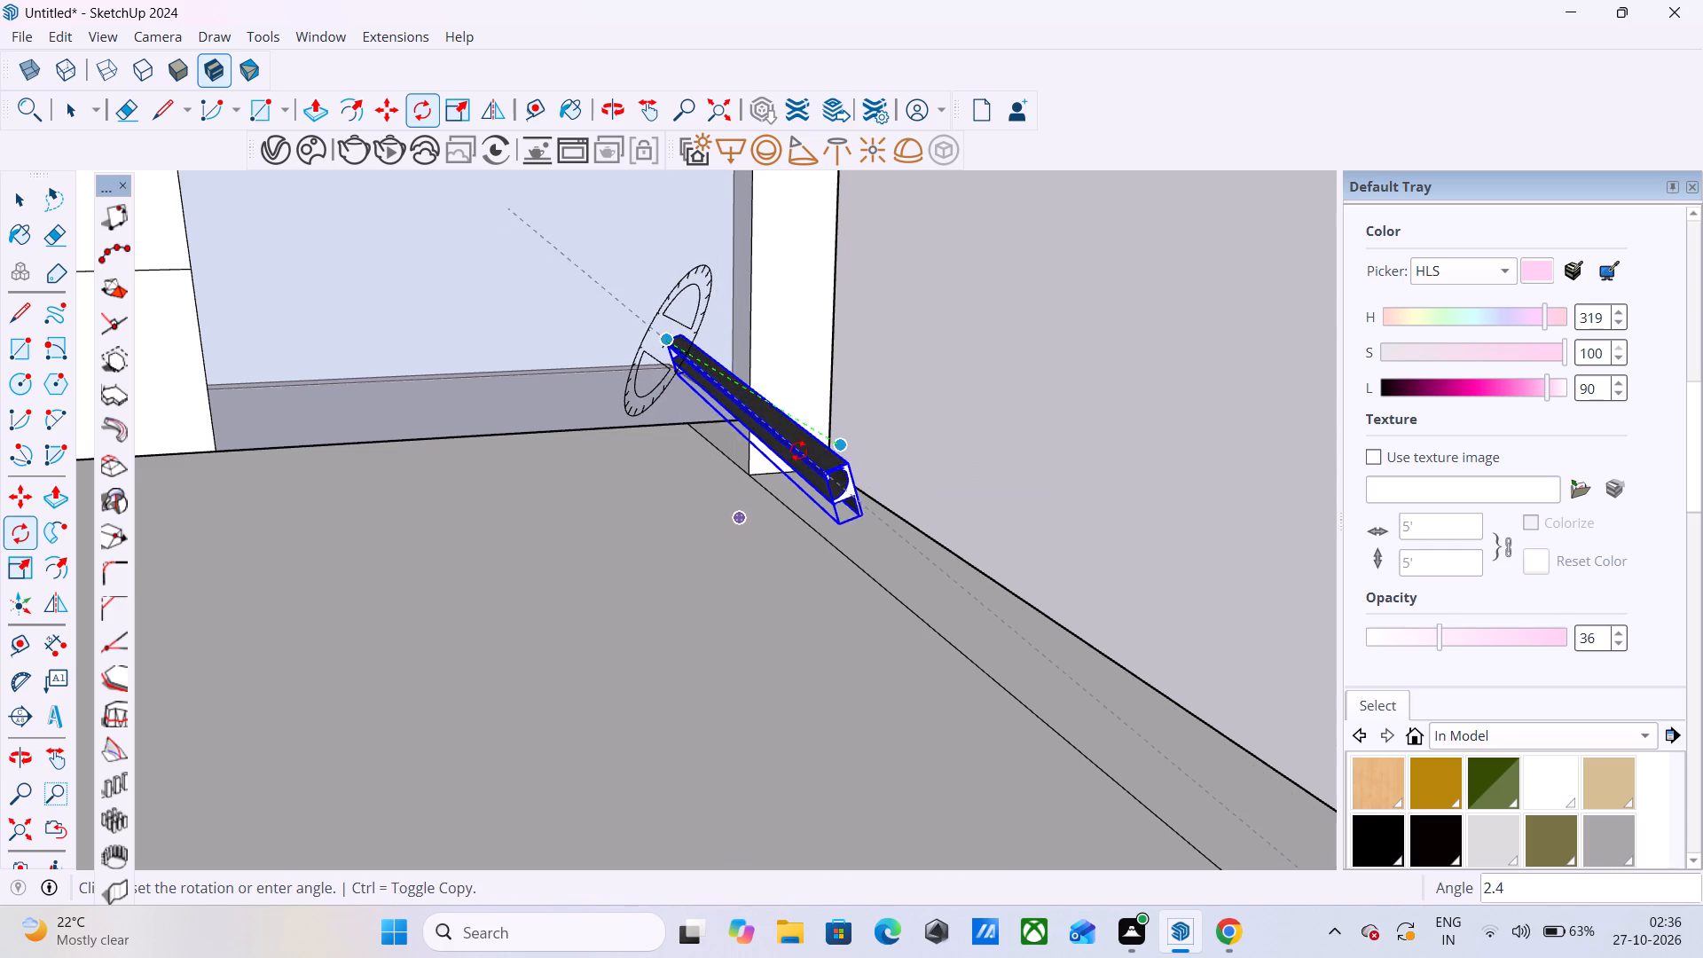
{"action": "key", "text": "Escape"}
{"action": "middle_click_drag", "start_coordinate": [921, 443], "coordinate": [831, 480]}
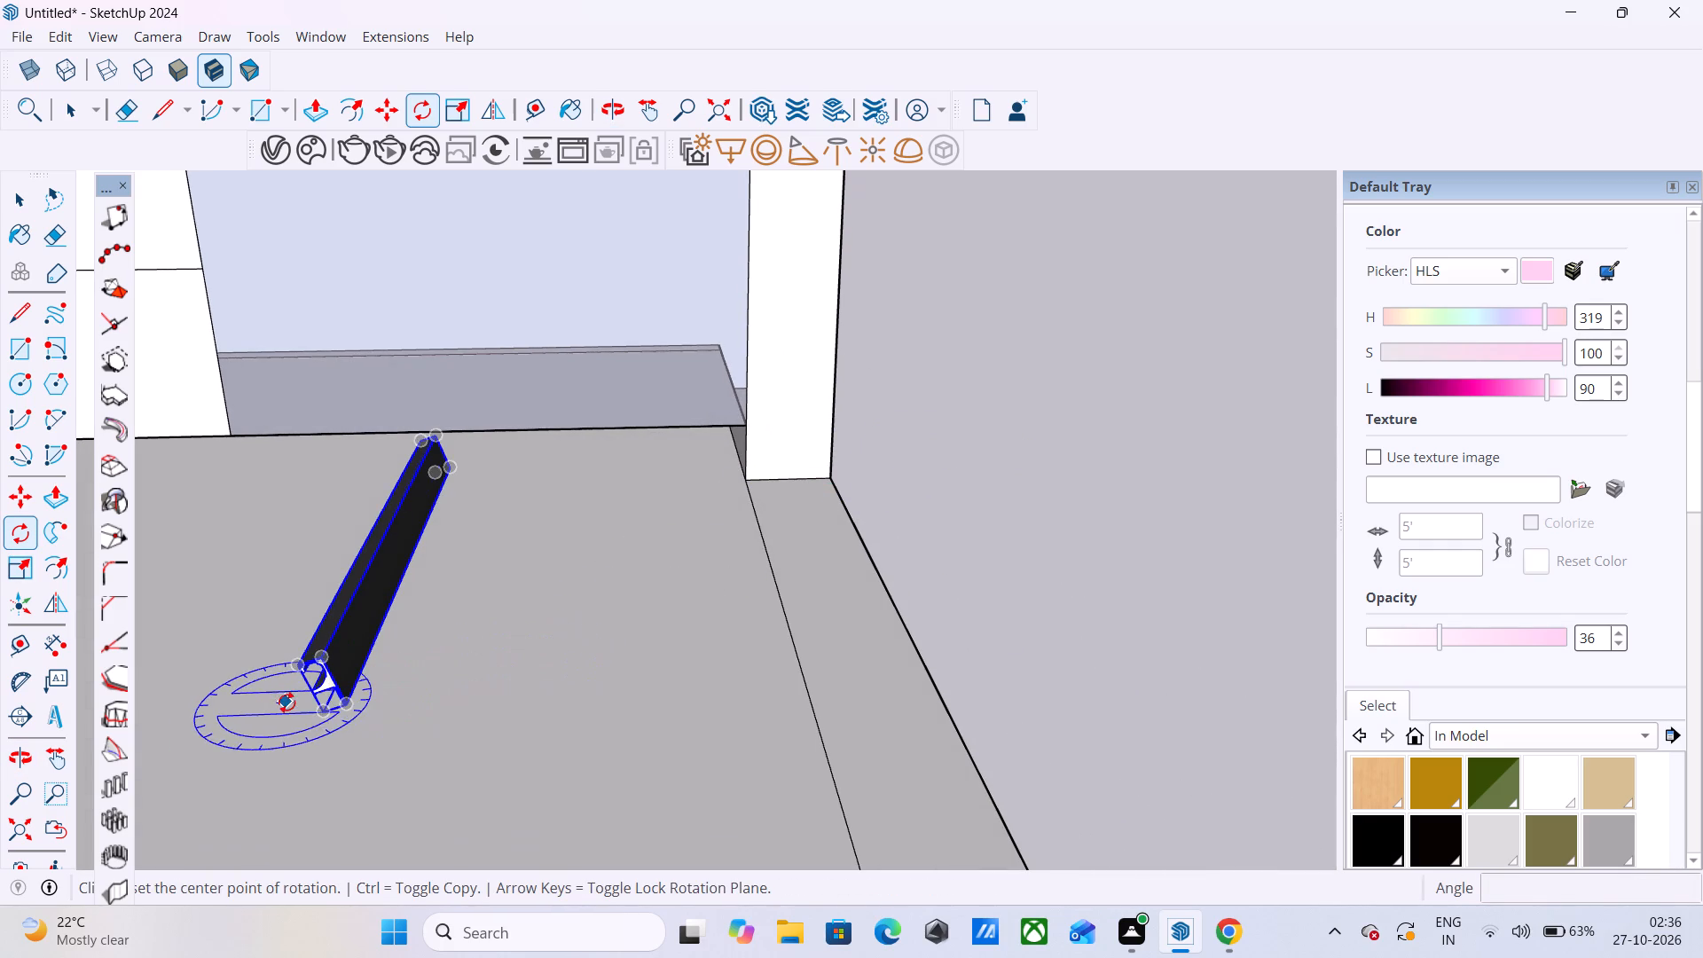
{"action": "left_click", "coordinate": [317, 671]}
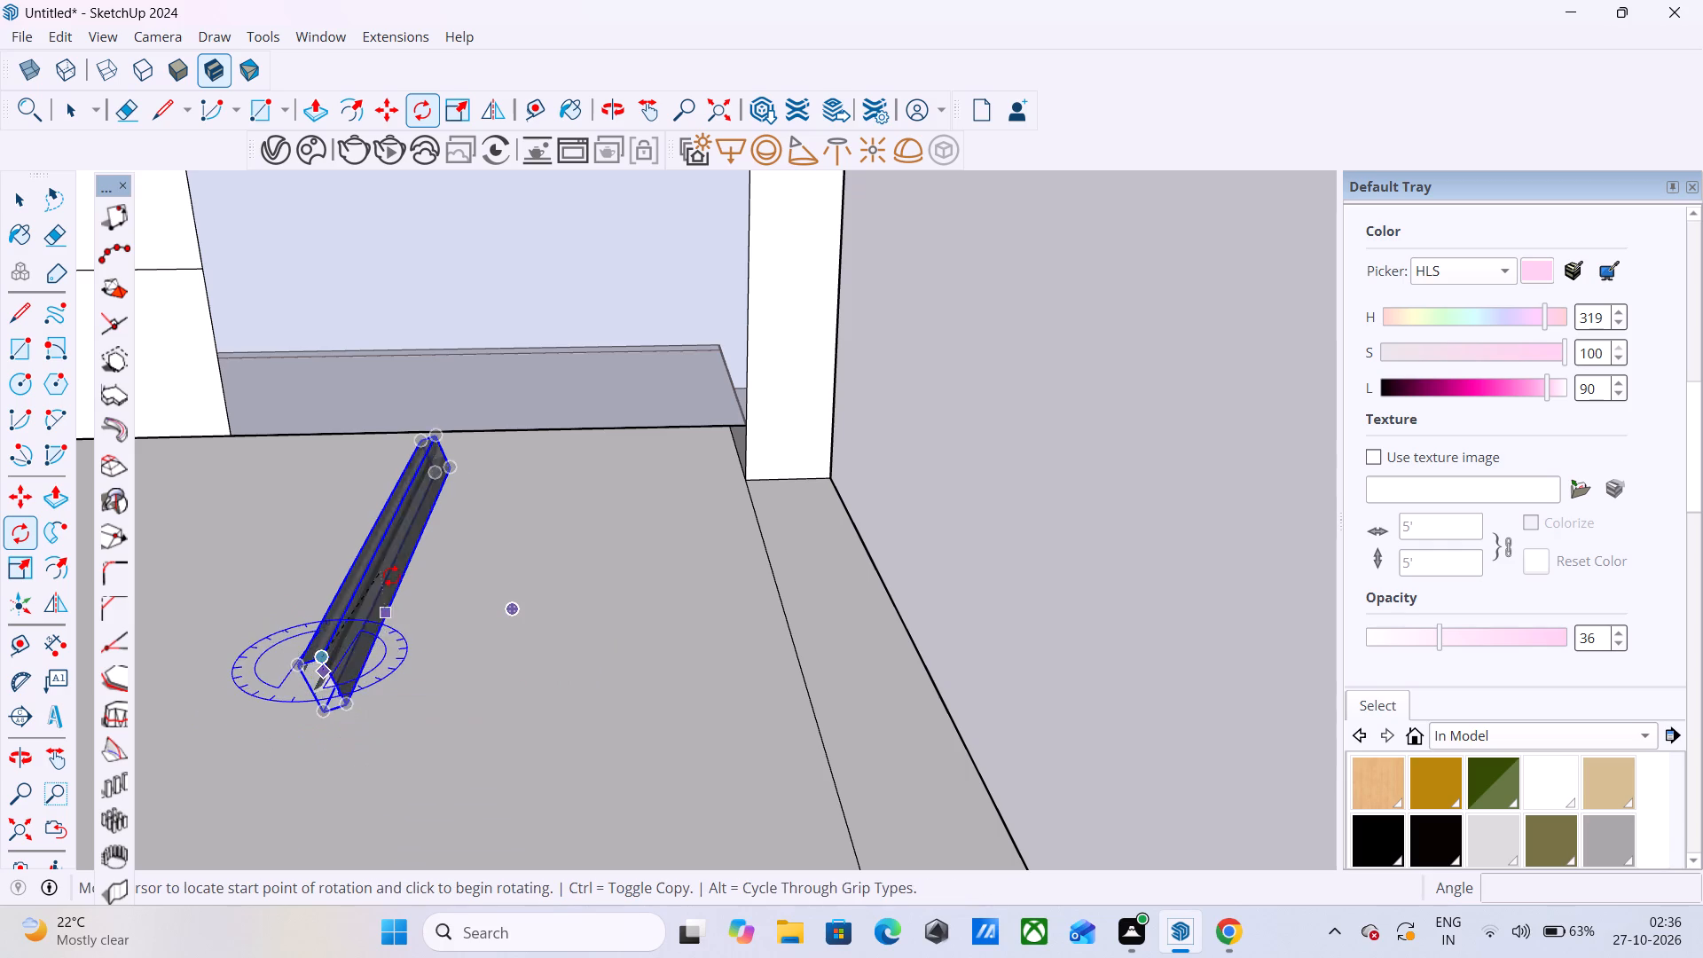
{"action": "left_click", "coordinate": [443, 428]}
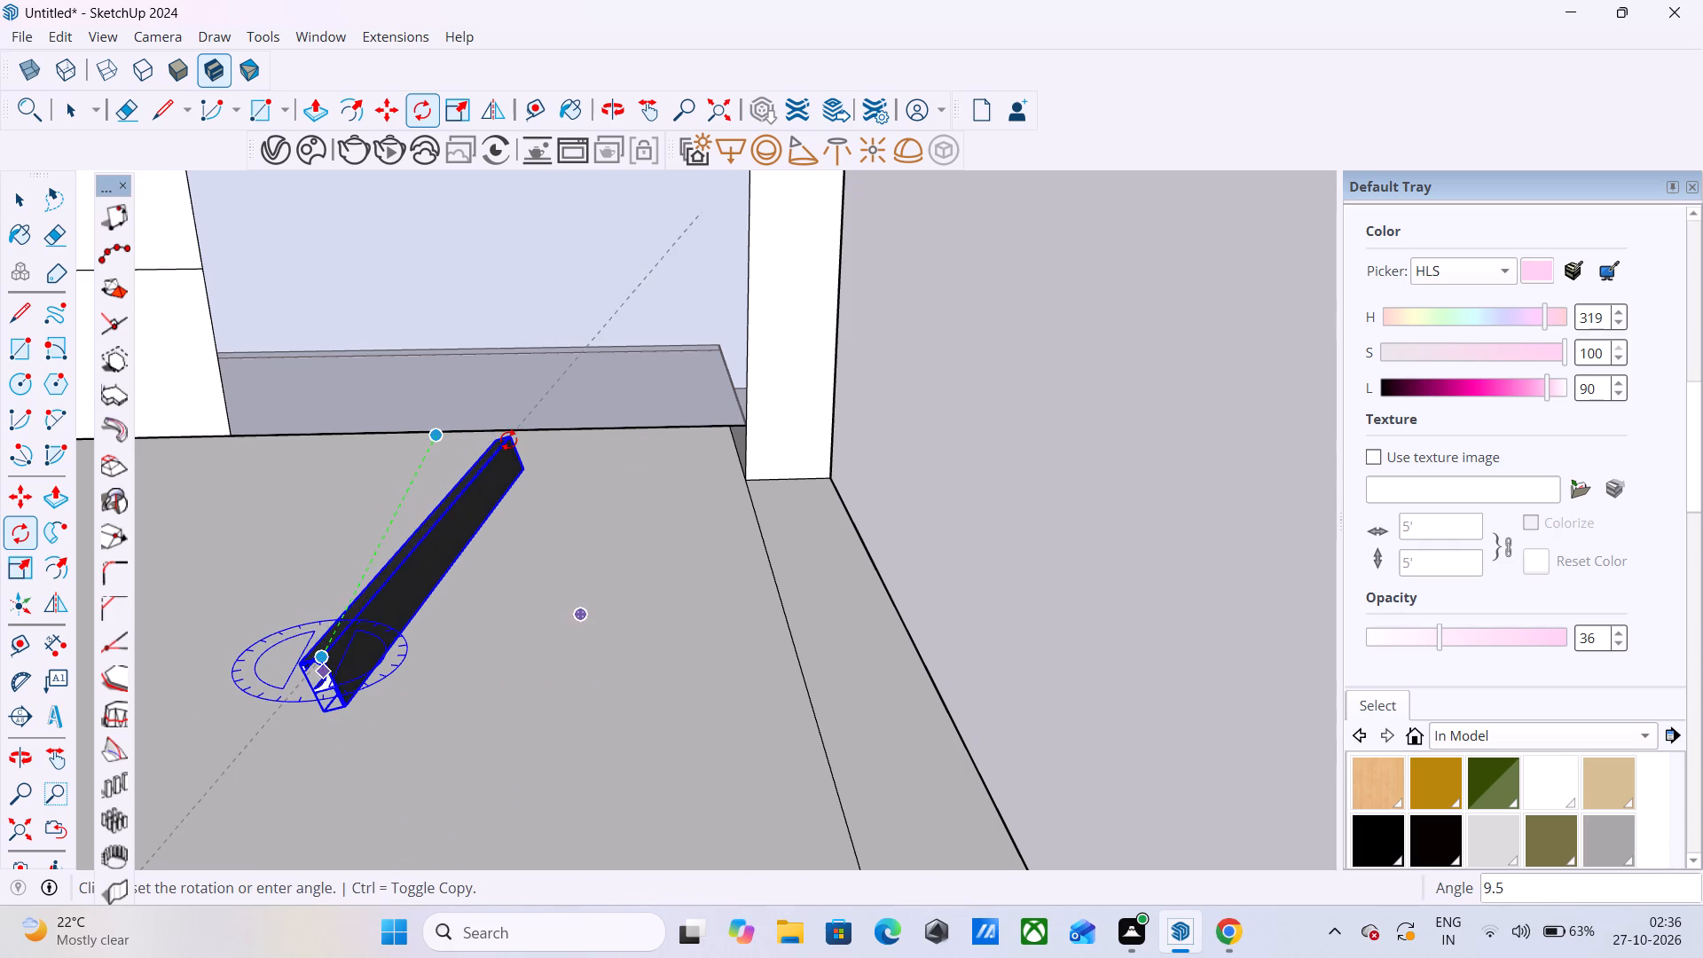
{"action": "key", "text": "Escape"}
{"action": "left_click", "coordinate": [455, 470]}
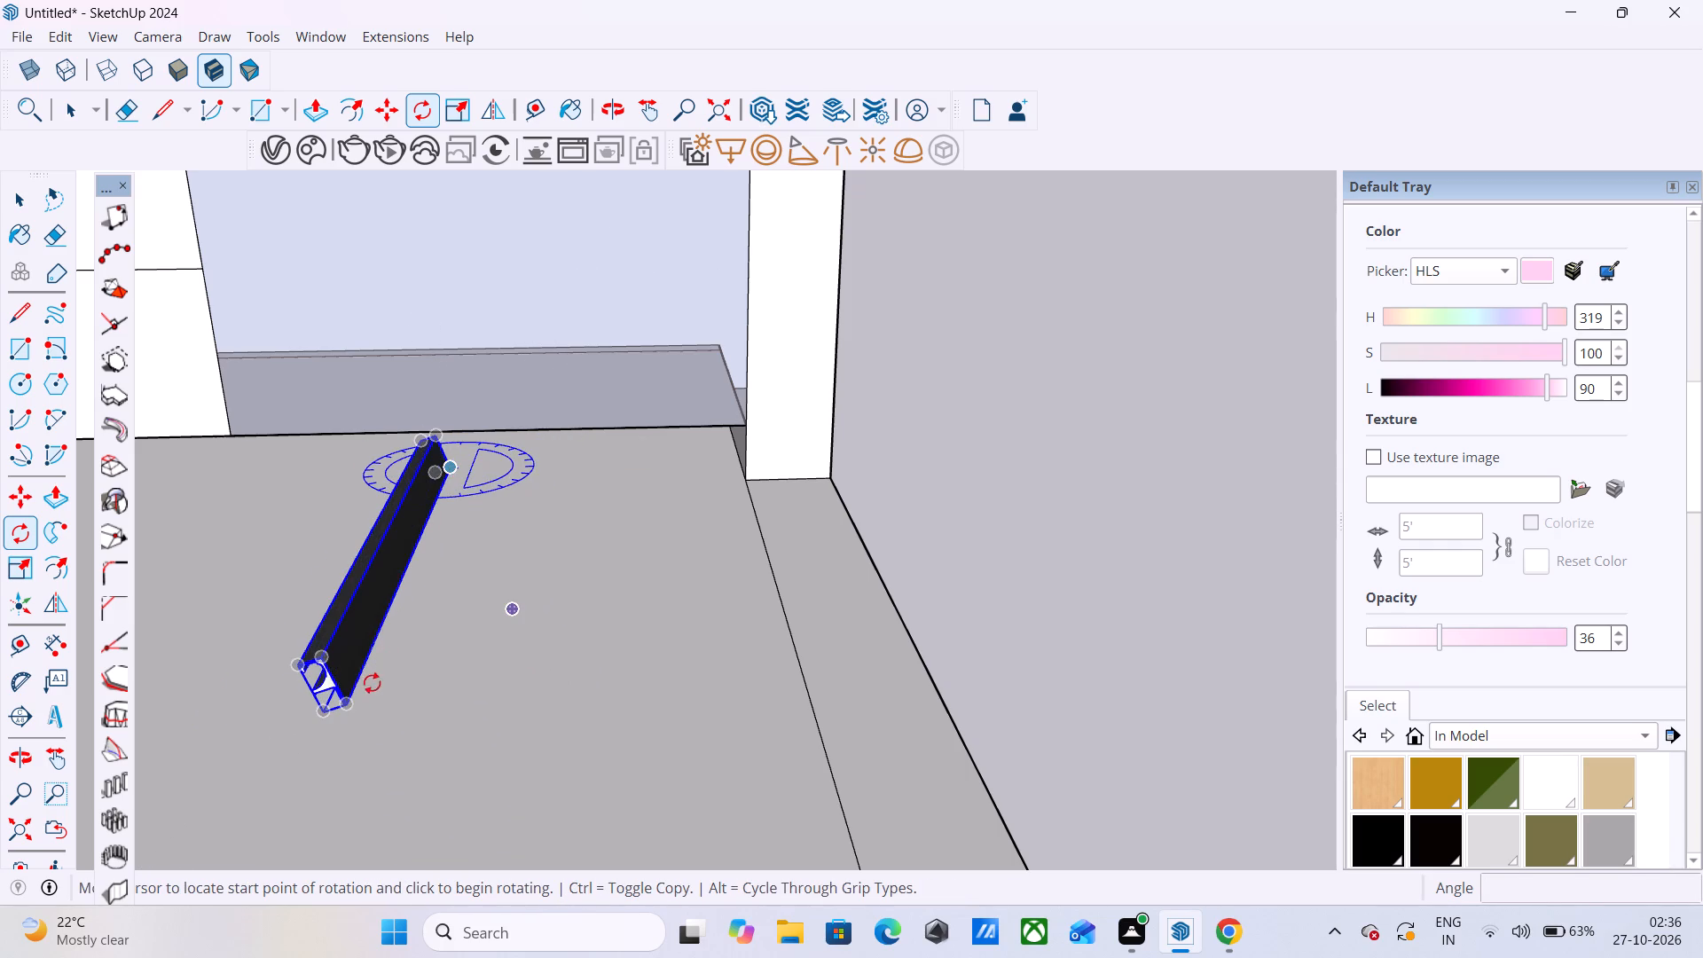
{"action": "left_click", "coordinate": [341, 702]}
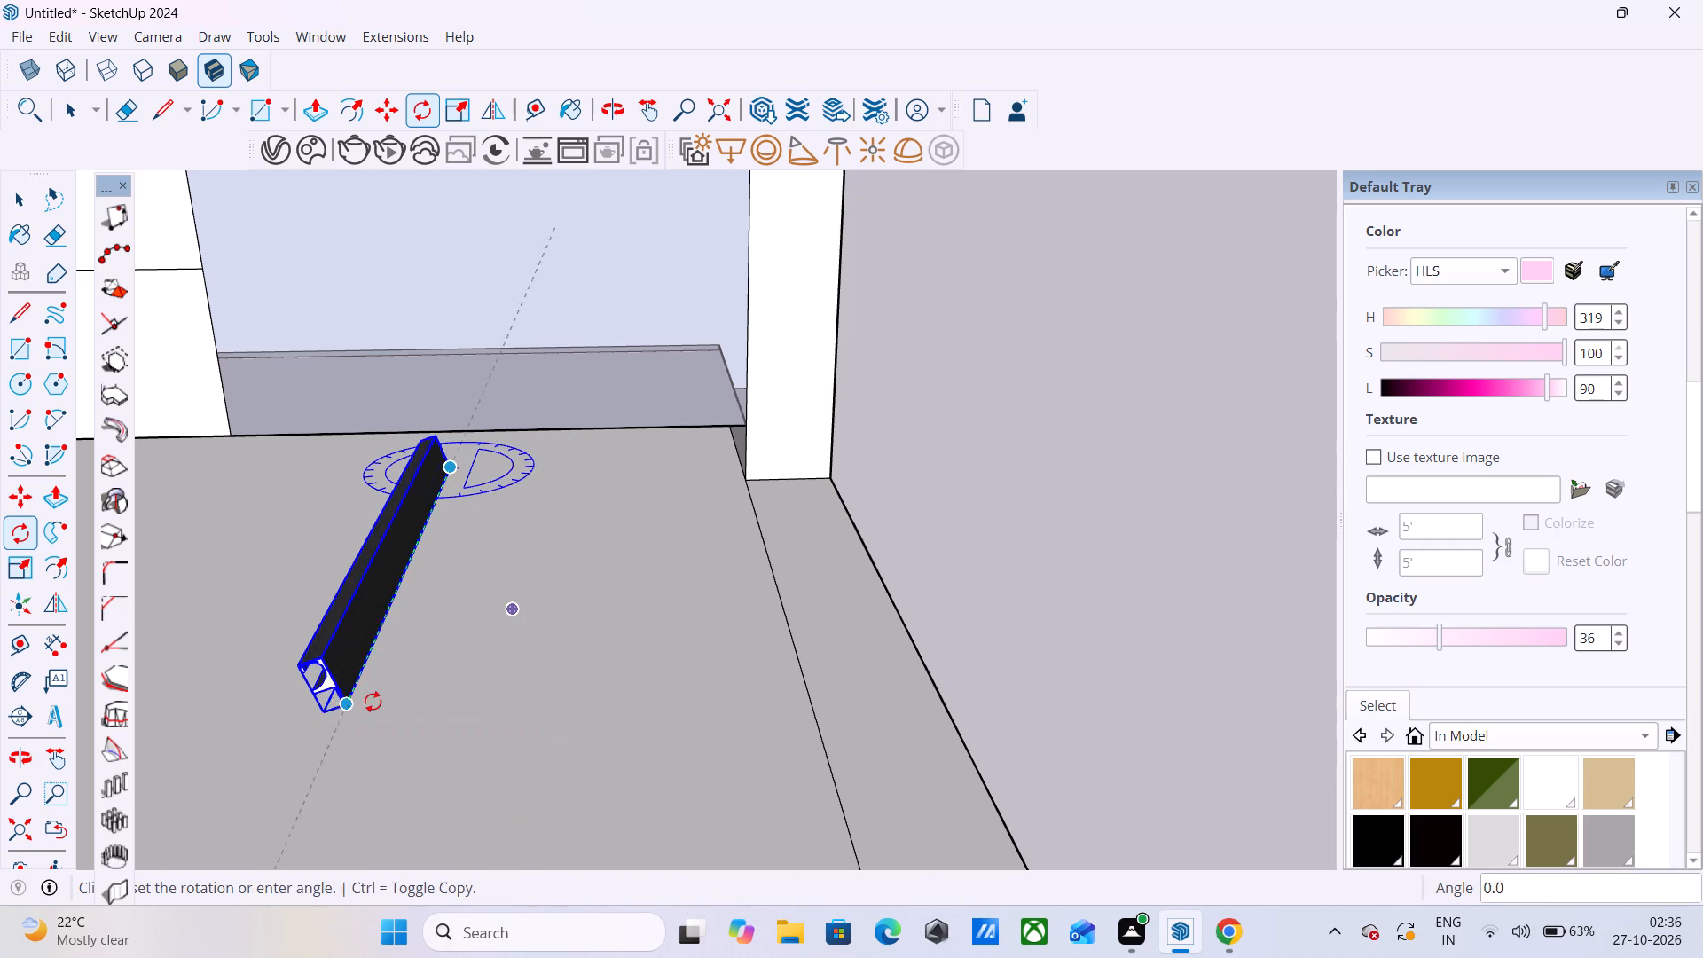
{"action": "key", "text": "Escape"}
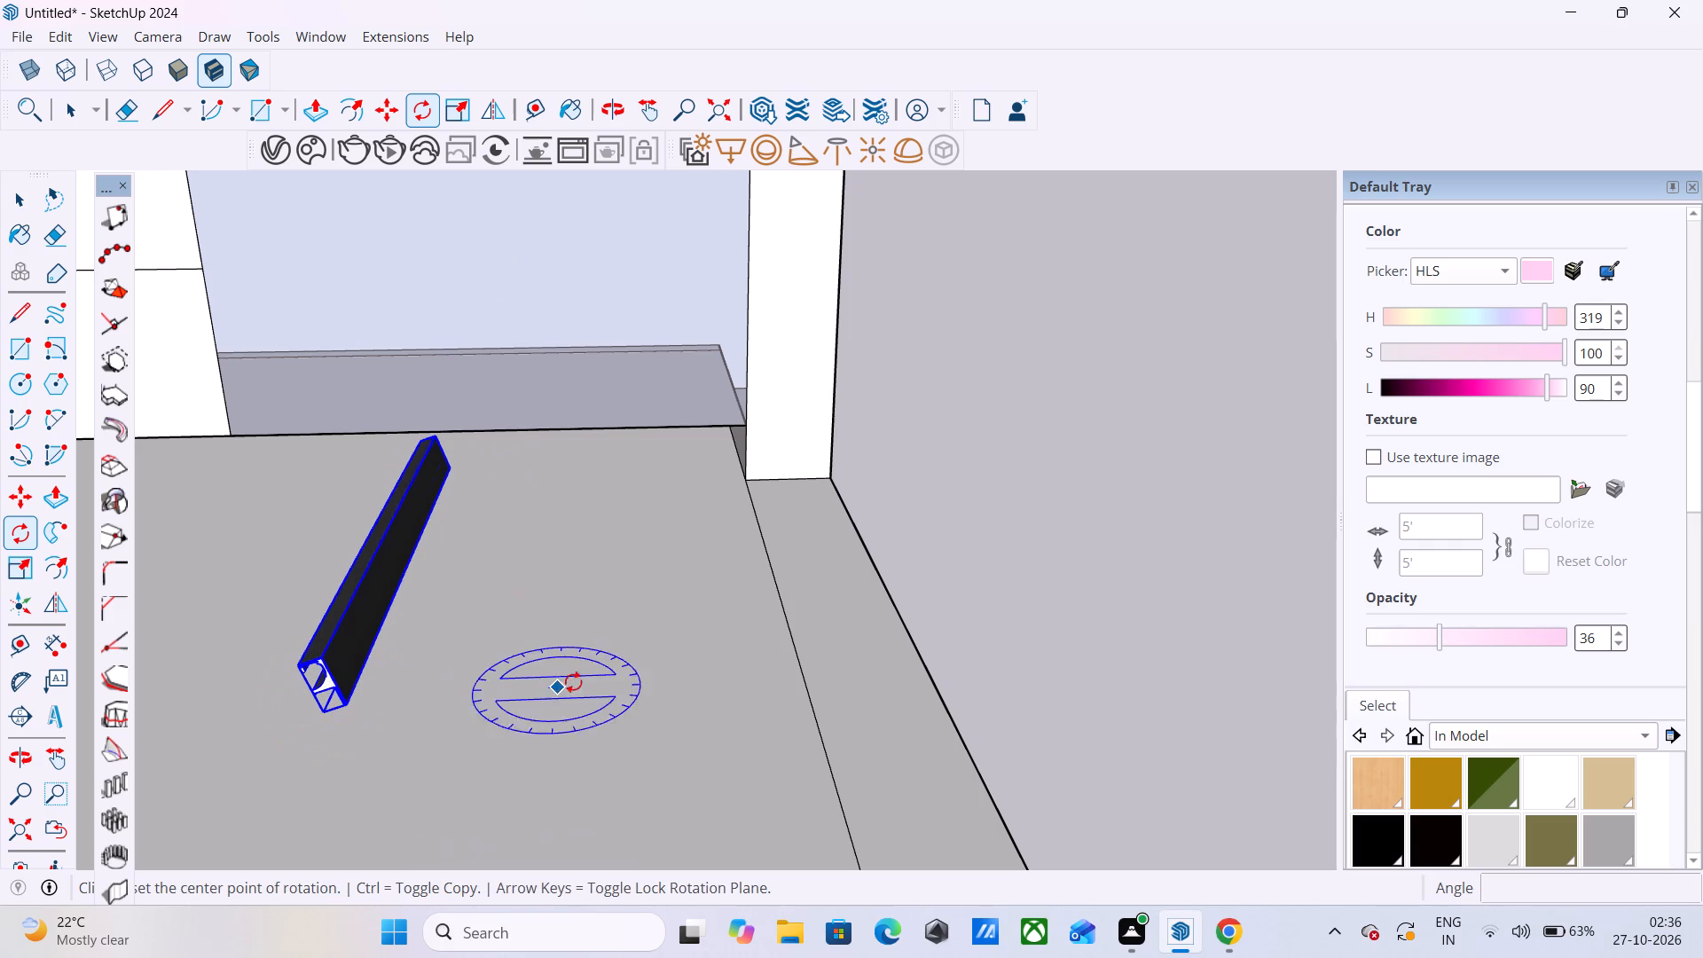
Undo the 75° rotation of the copied handle.
{"action": "key", "text": "ctrl+z"}
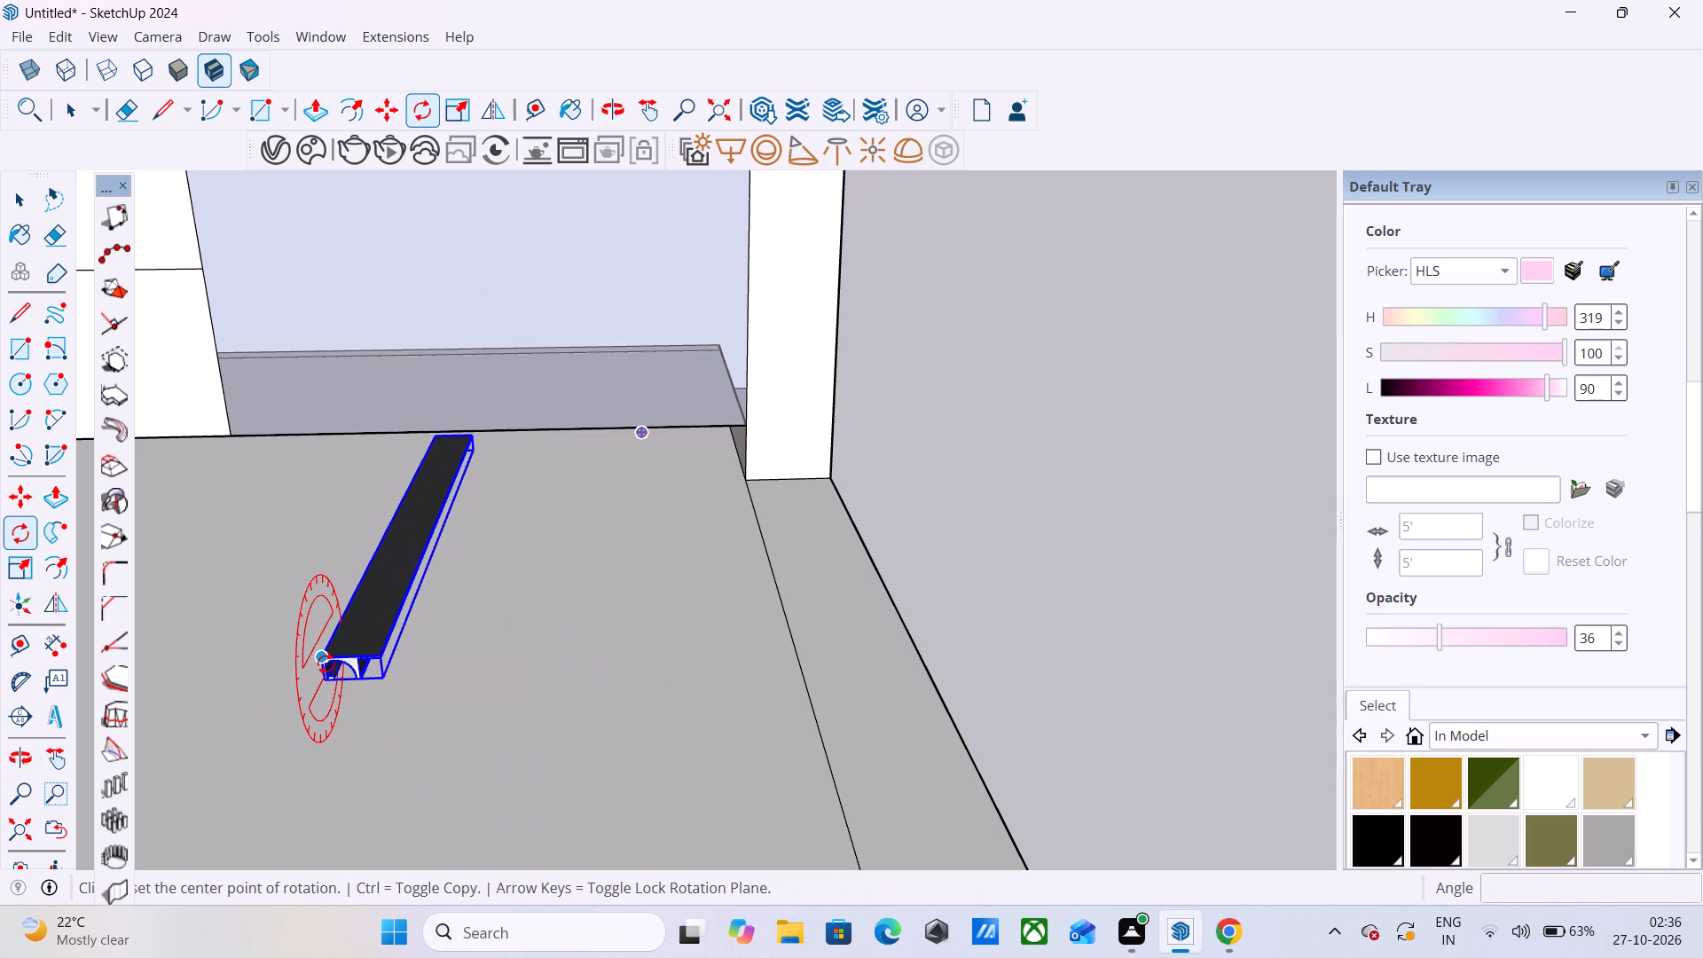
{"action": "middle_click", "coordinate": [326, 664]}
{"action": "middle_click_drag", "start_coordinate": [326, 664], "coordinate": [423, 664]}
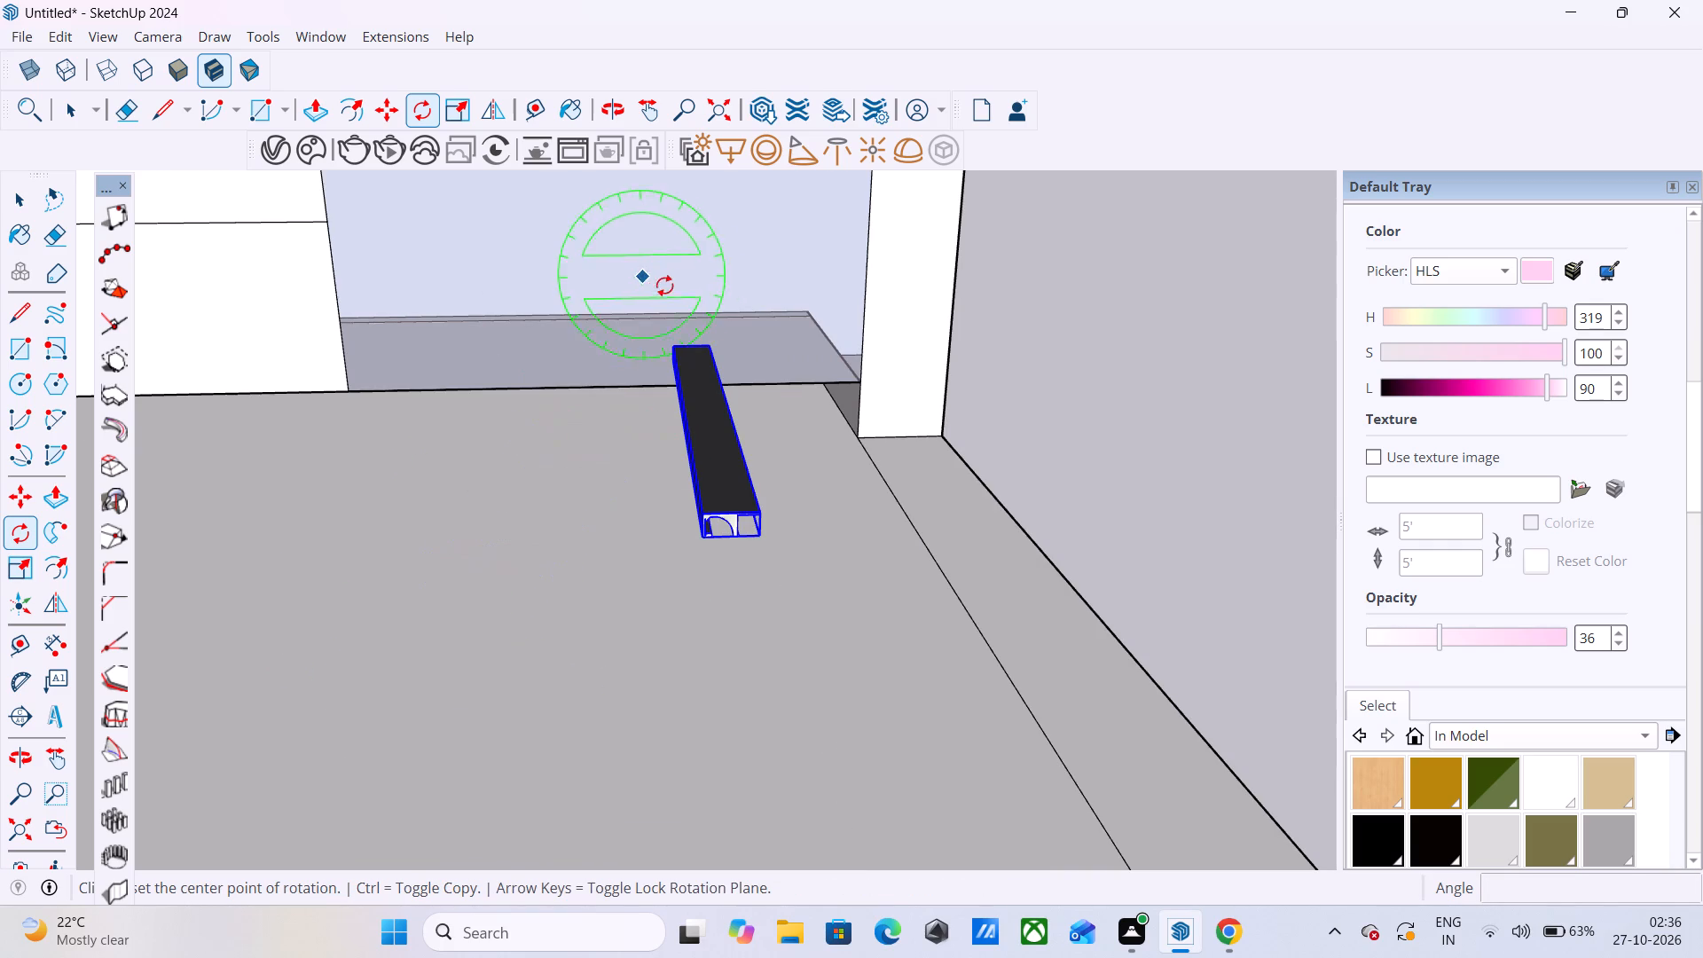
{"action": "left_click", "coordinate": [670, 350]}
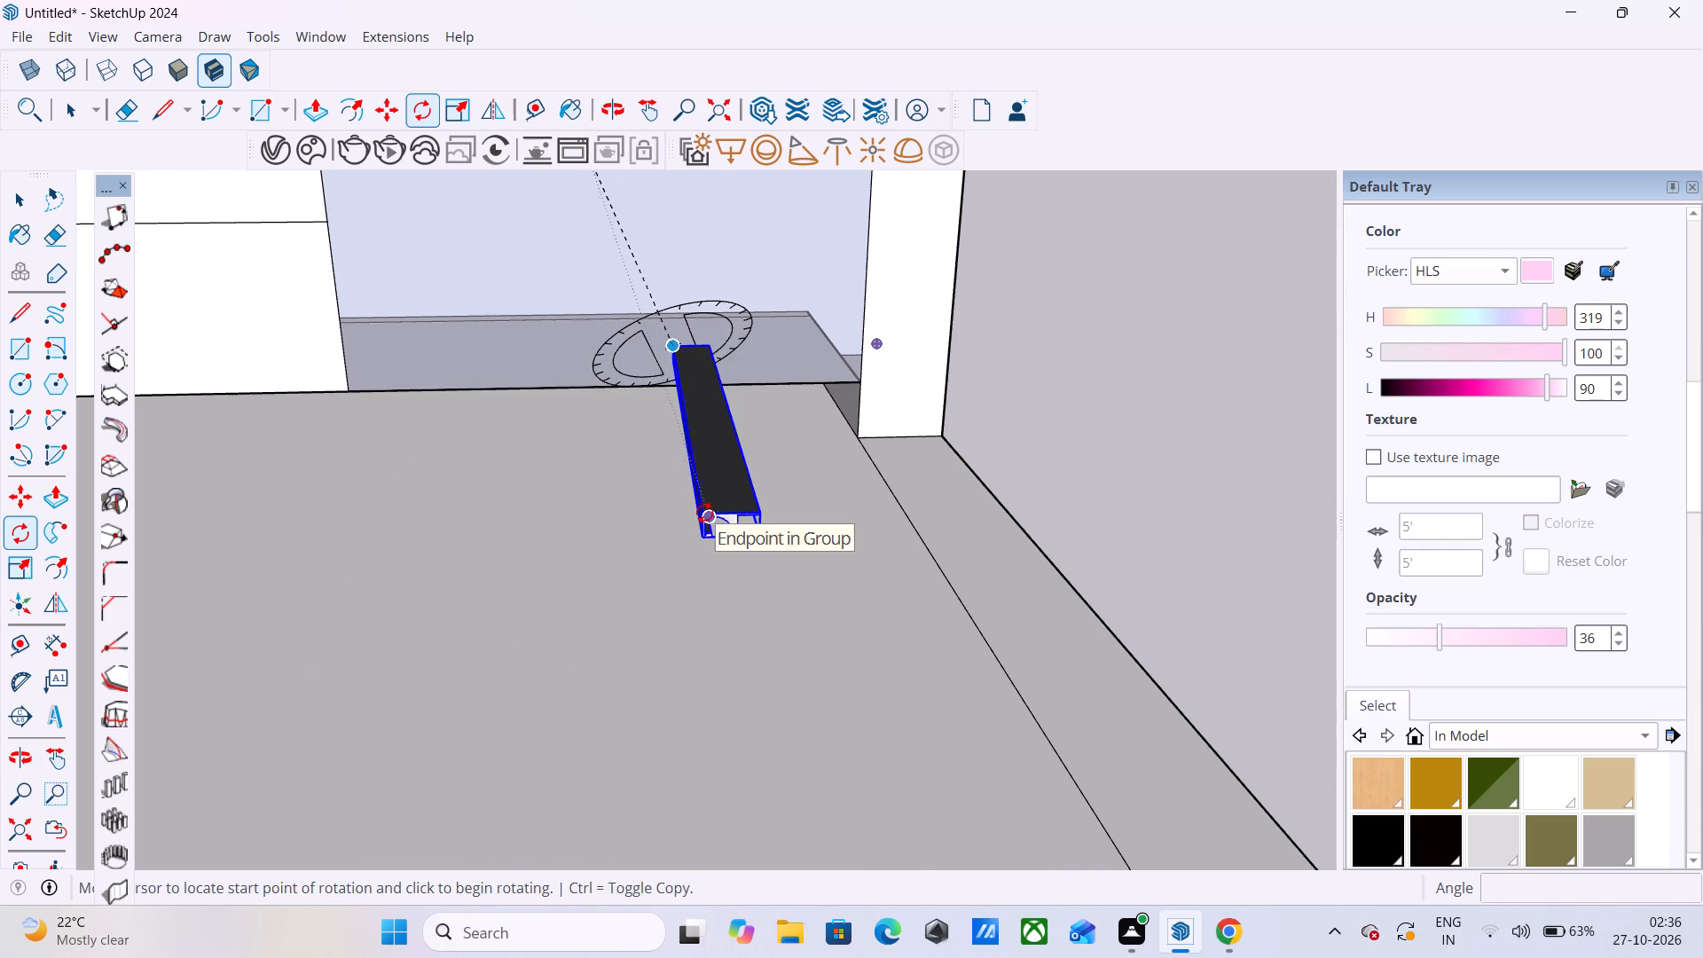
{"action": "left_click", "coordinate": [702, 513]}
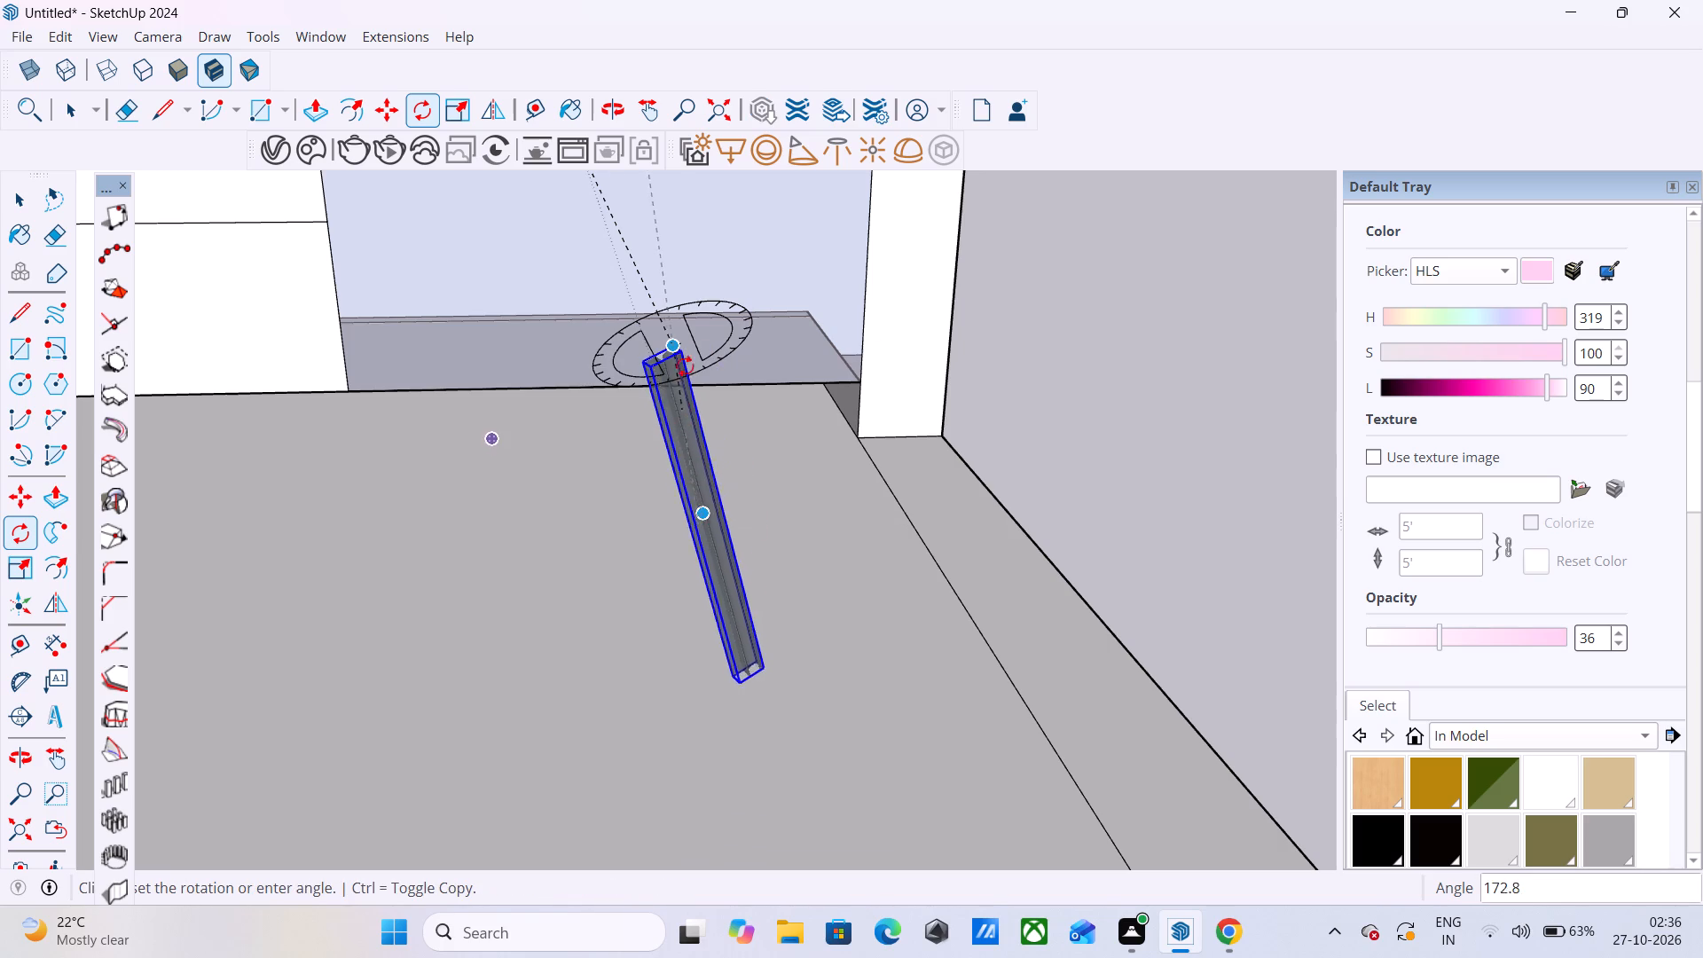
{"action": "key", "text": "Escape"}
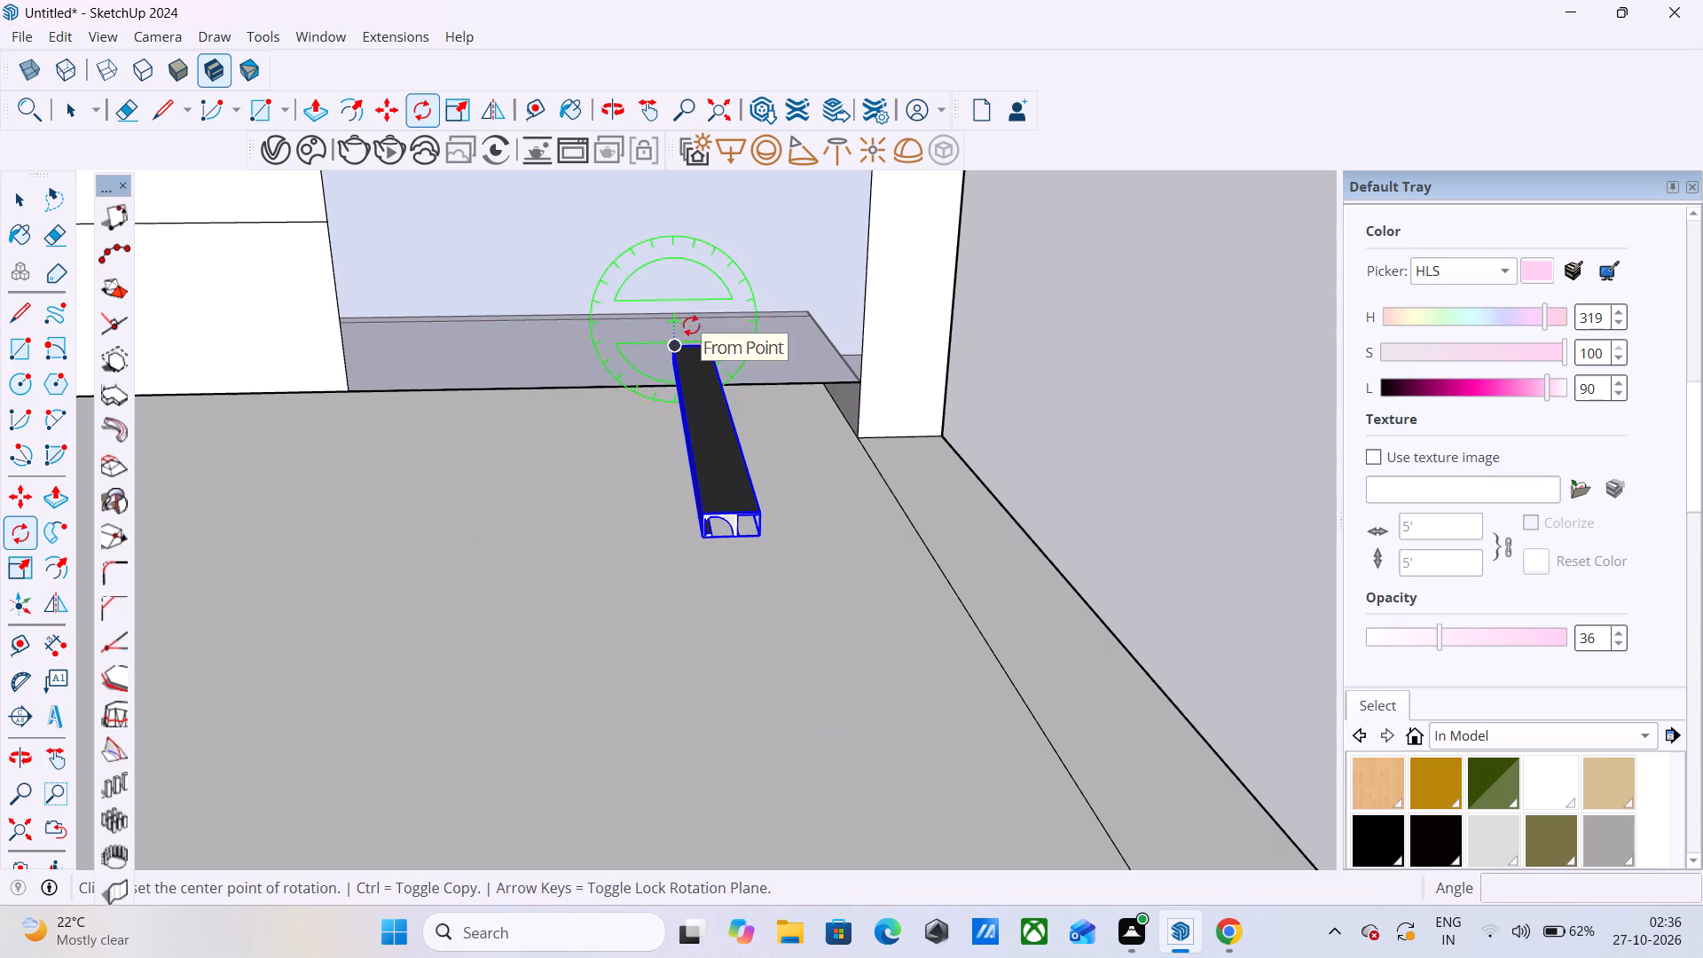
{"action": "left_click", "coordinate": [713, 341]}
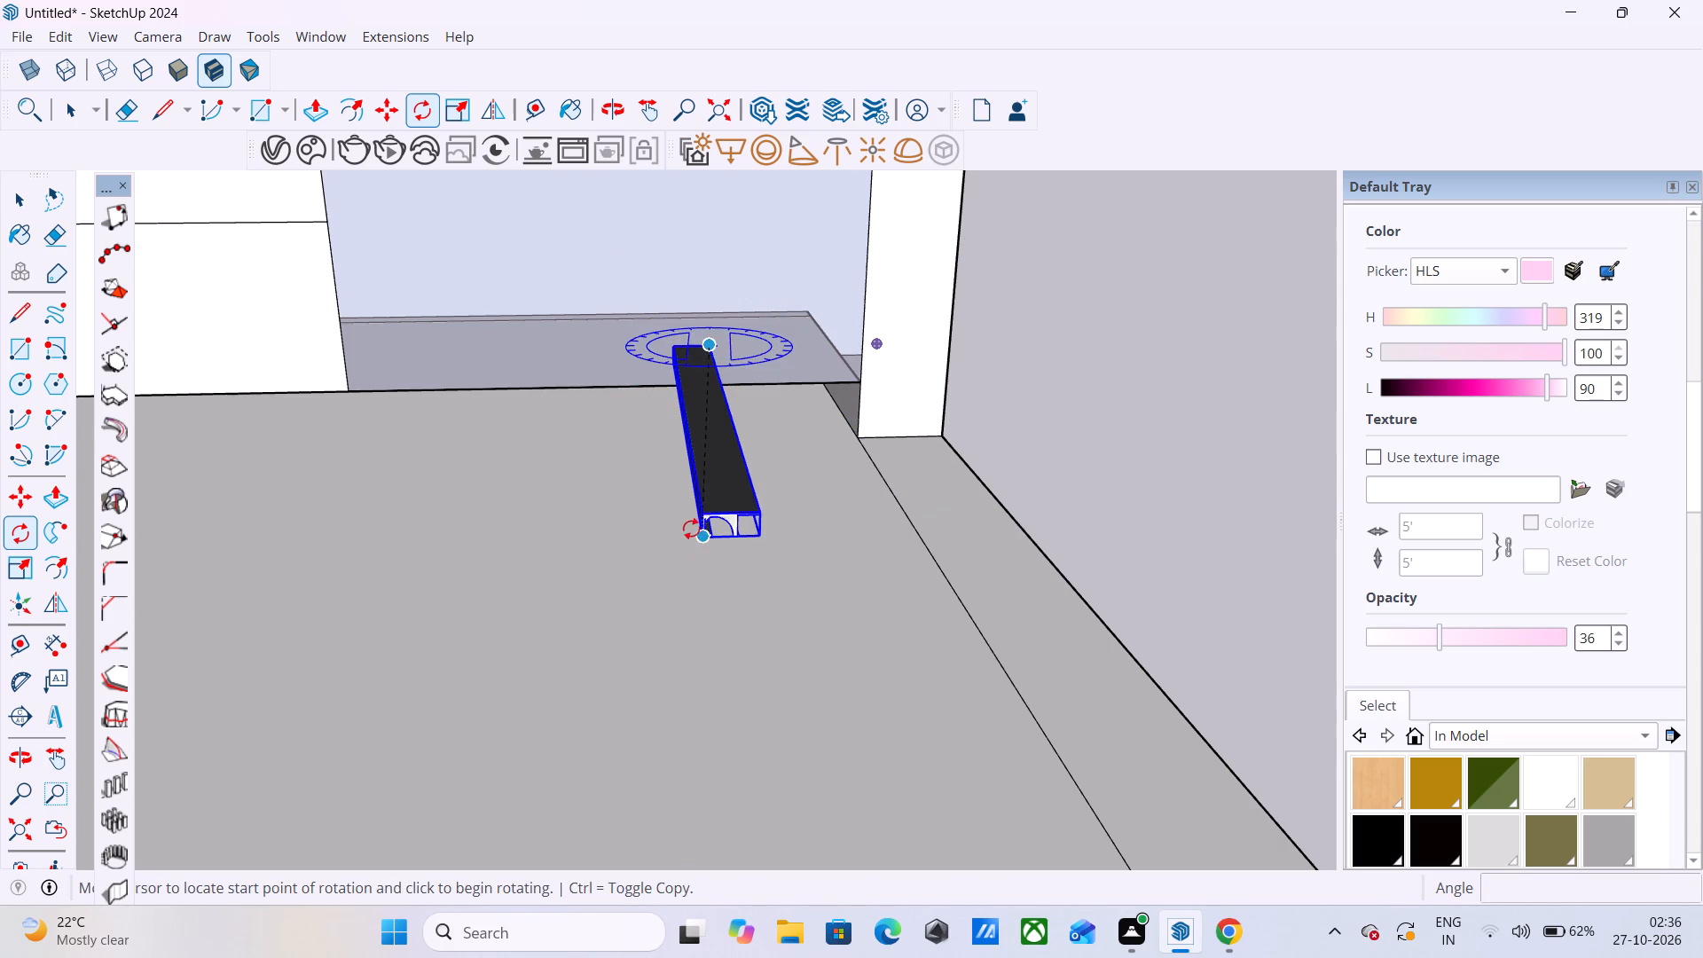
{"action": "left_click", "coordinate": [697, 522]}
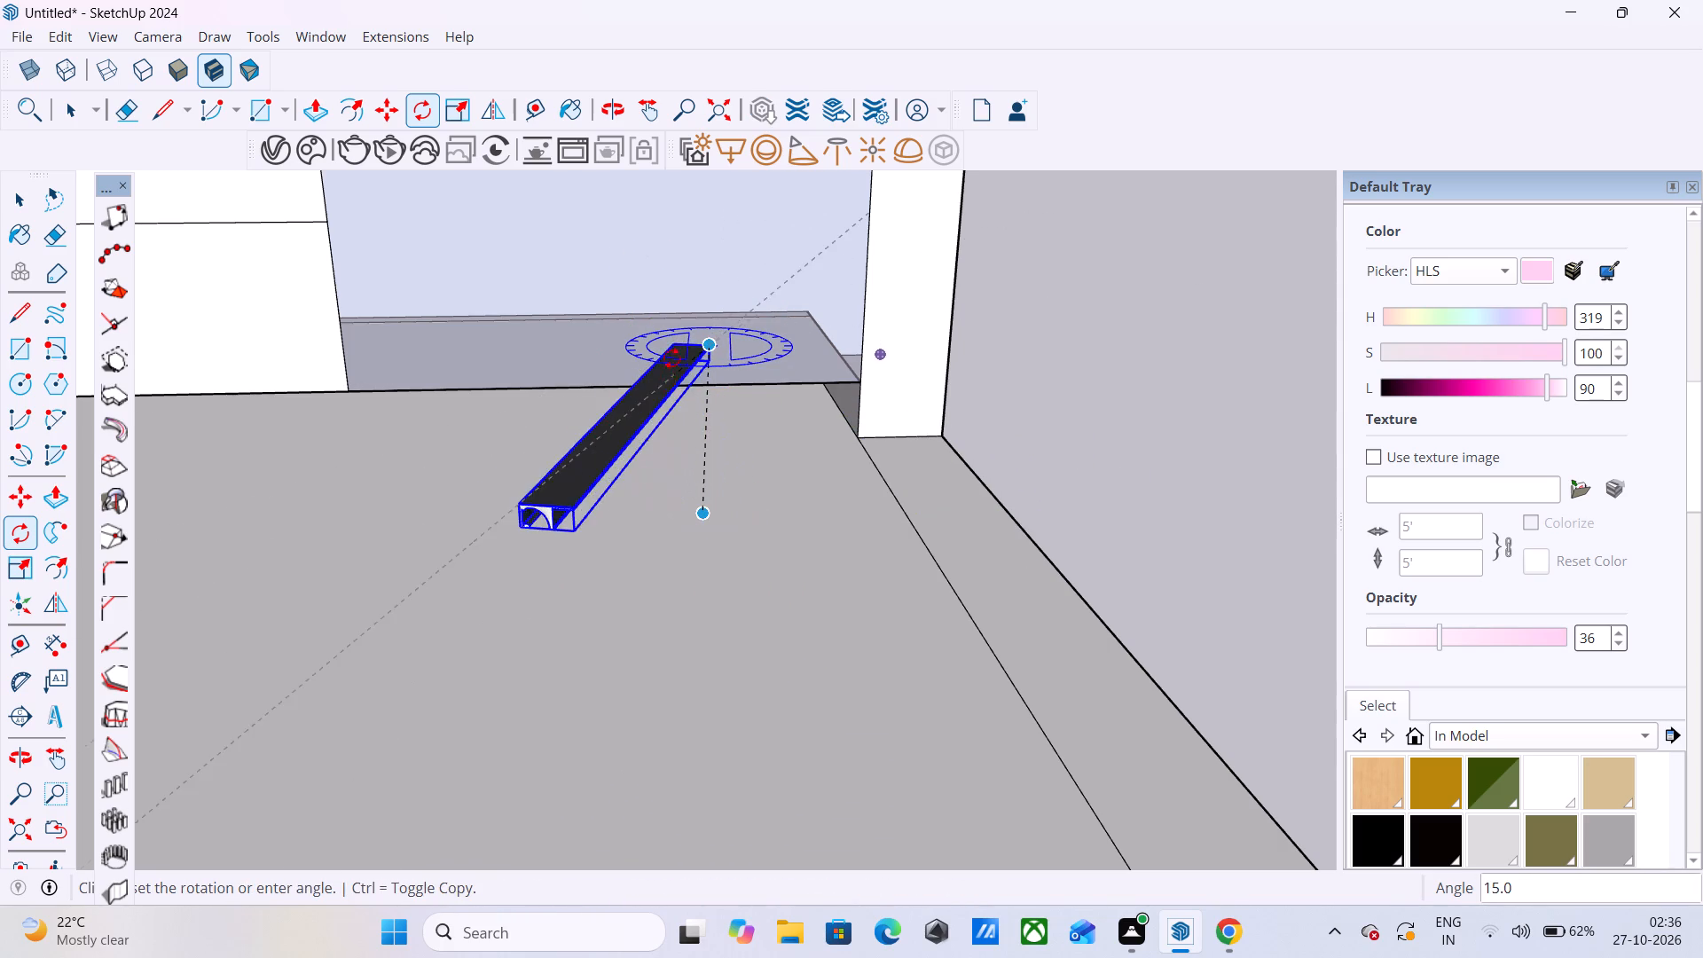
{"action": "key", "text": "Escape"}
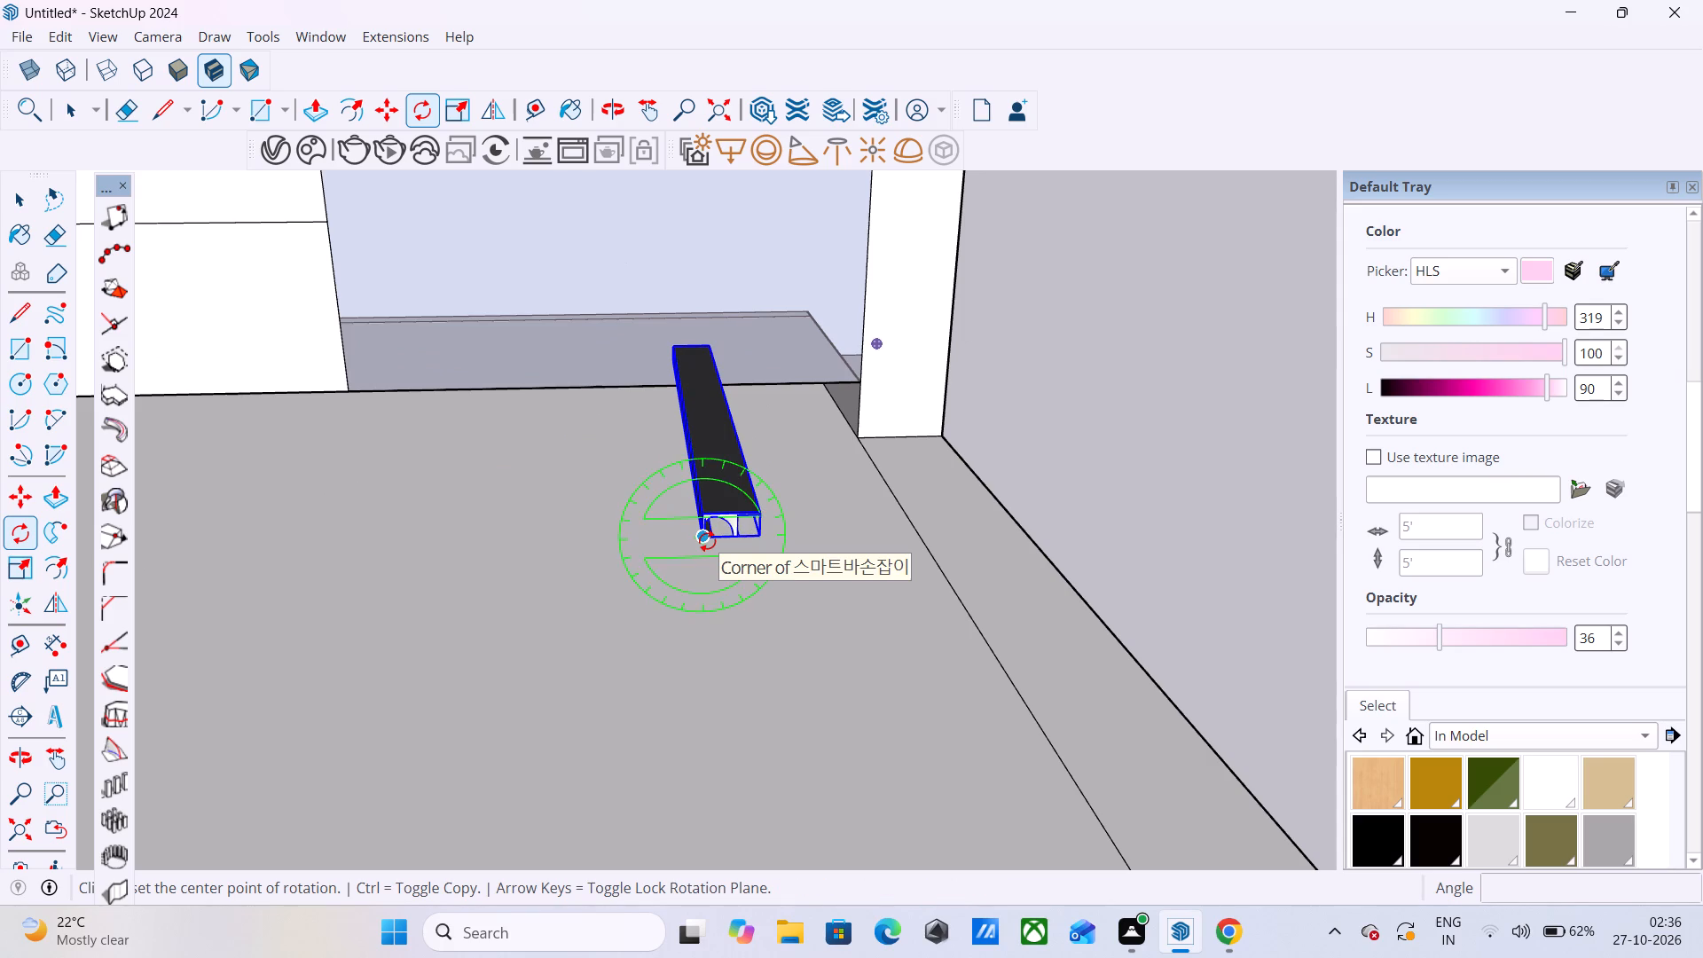
Rotate the copied handle 90° around its lengthwise direction, pivoting on the lower corner of its near end.
{"action": "left_click", "coordinate": [707, 541]}
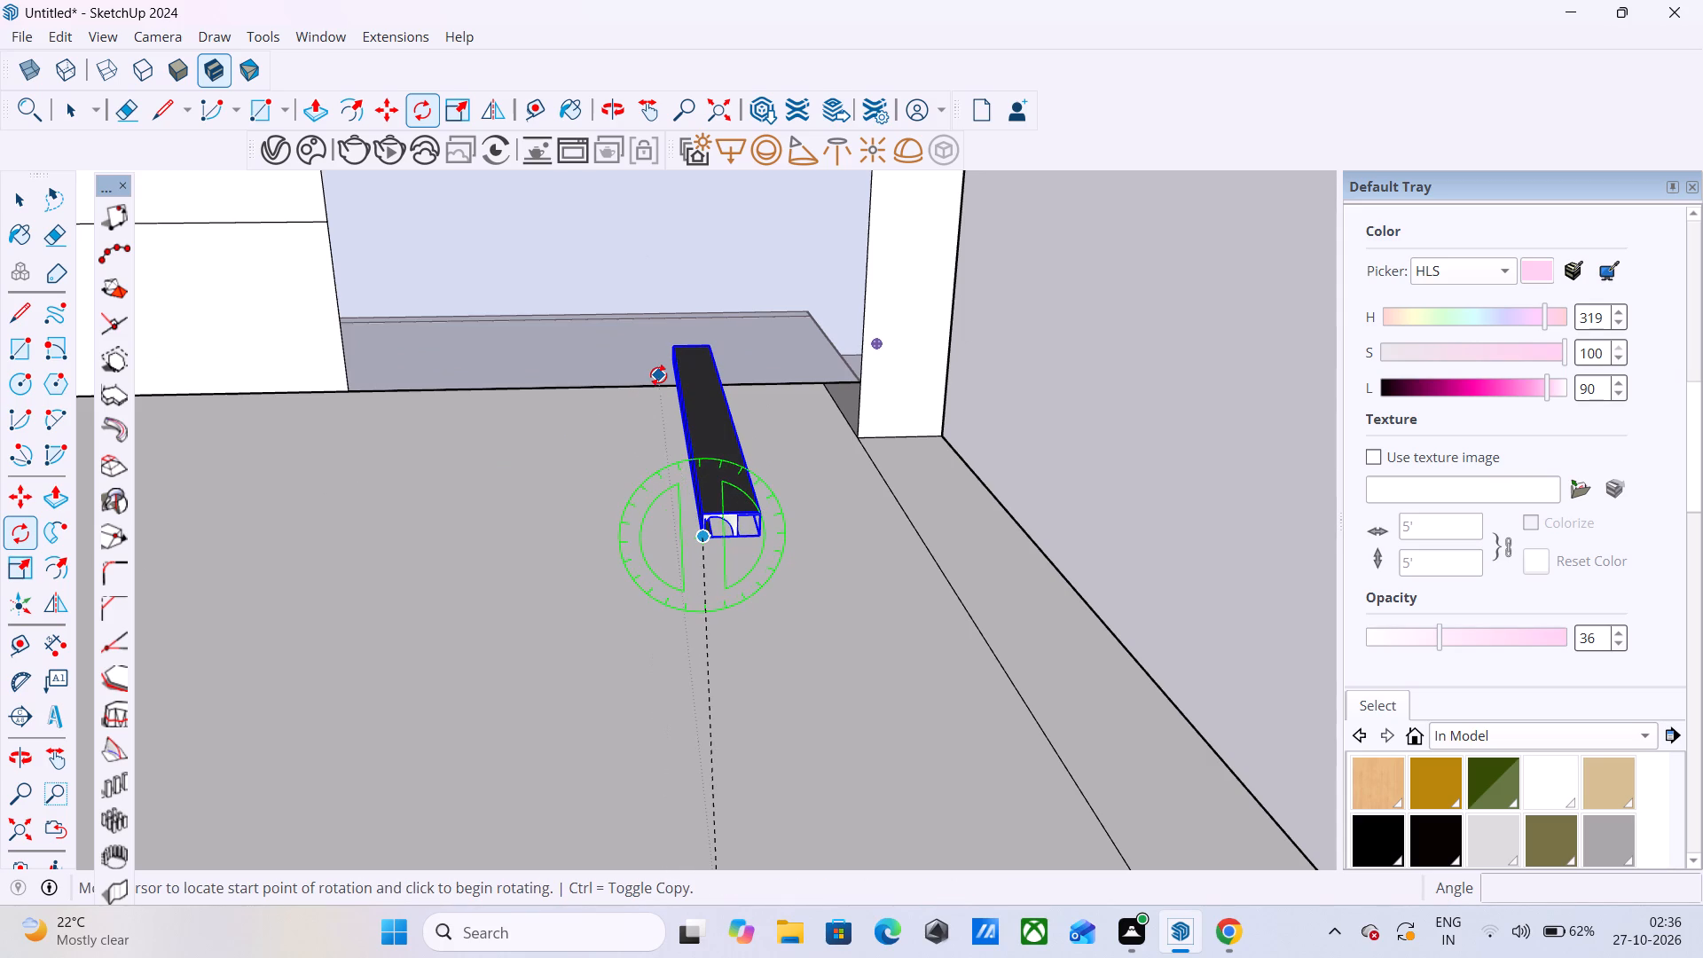
{"action": "left_click", "coordinate": [663, 368]}
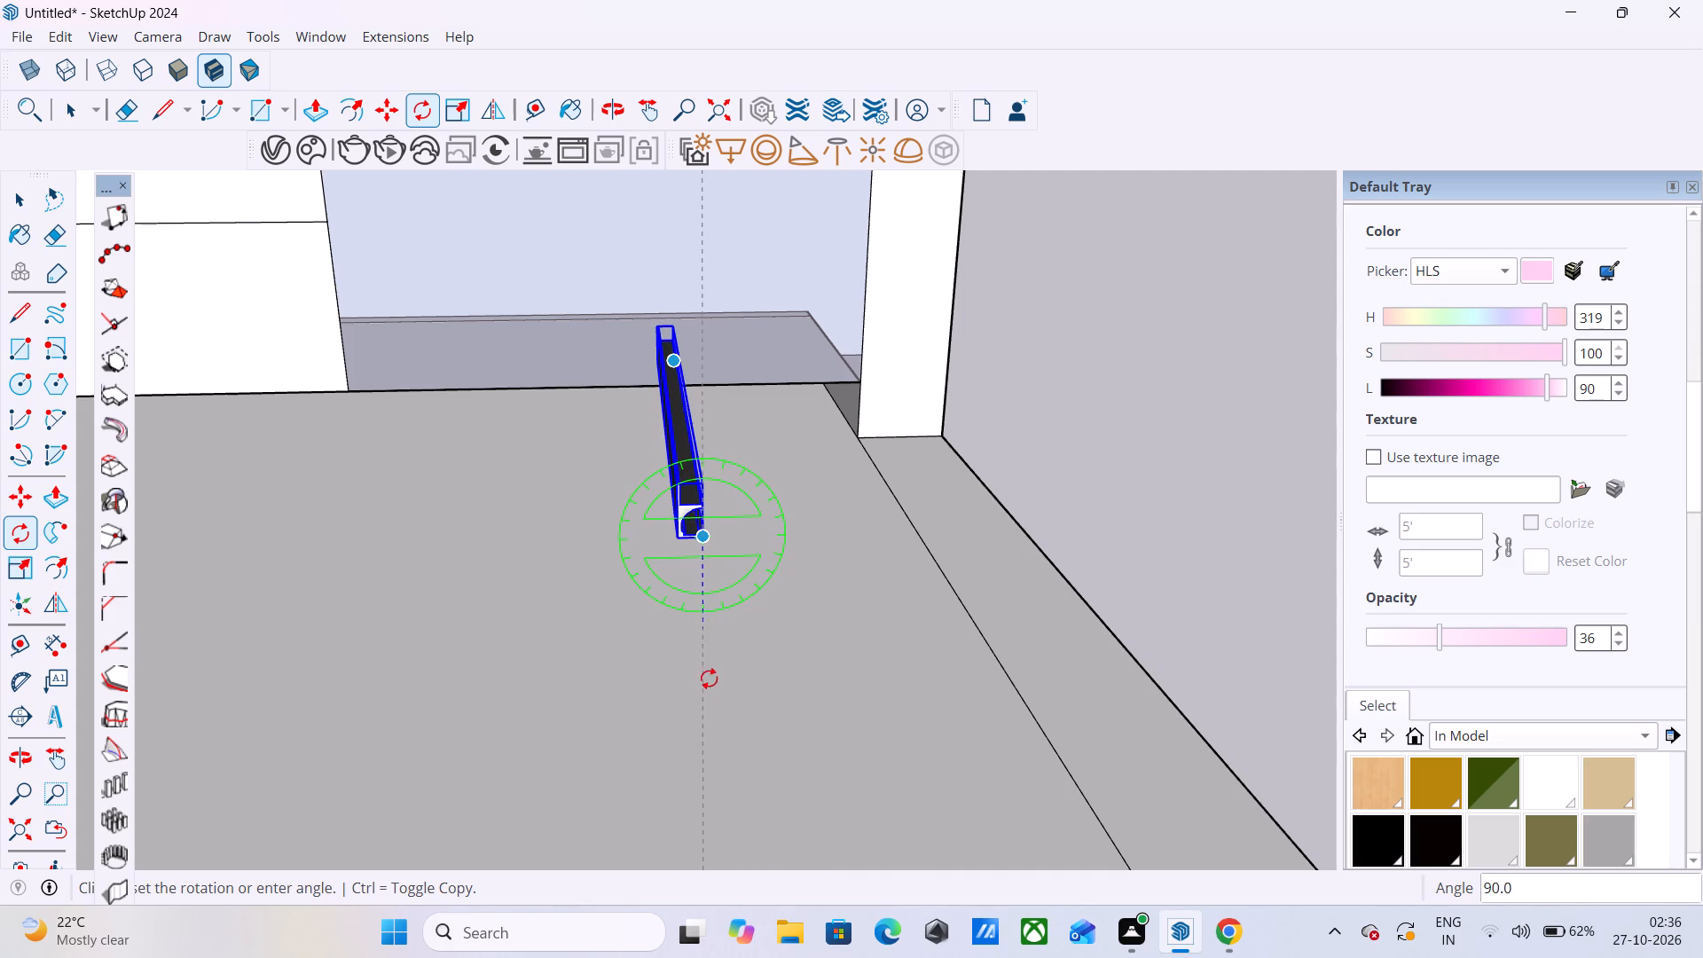
{"action": "left_click", "coordinate": [705, 594]}
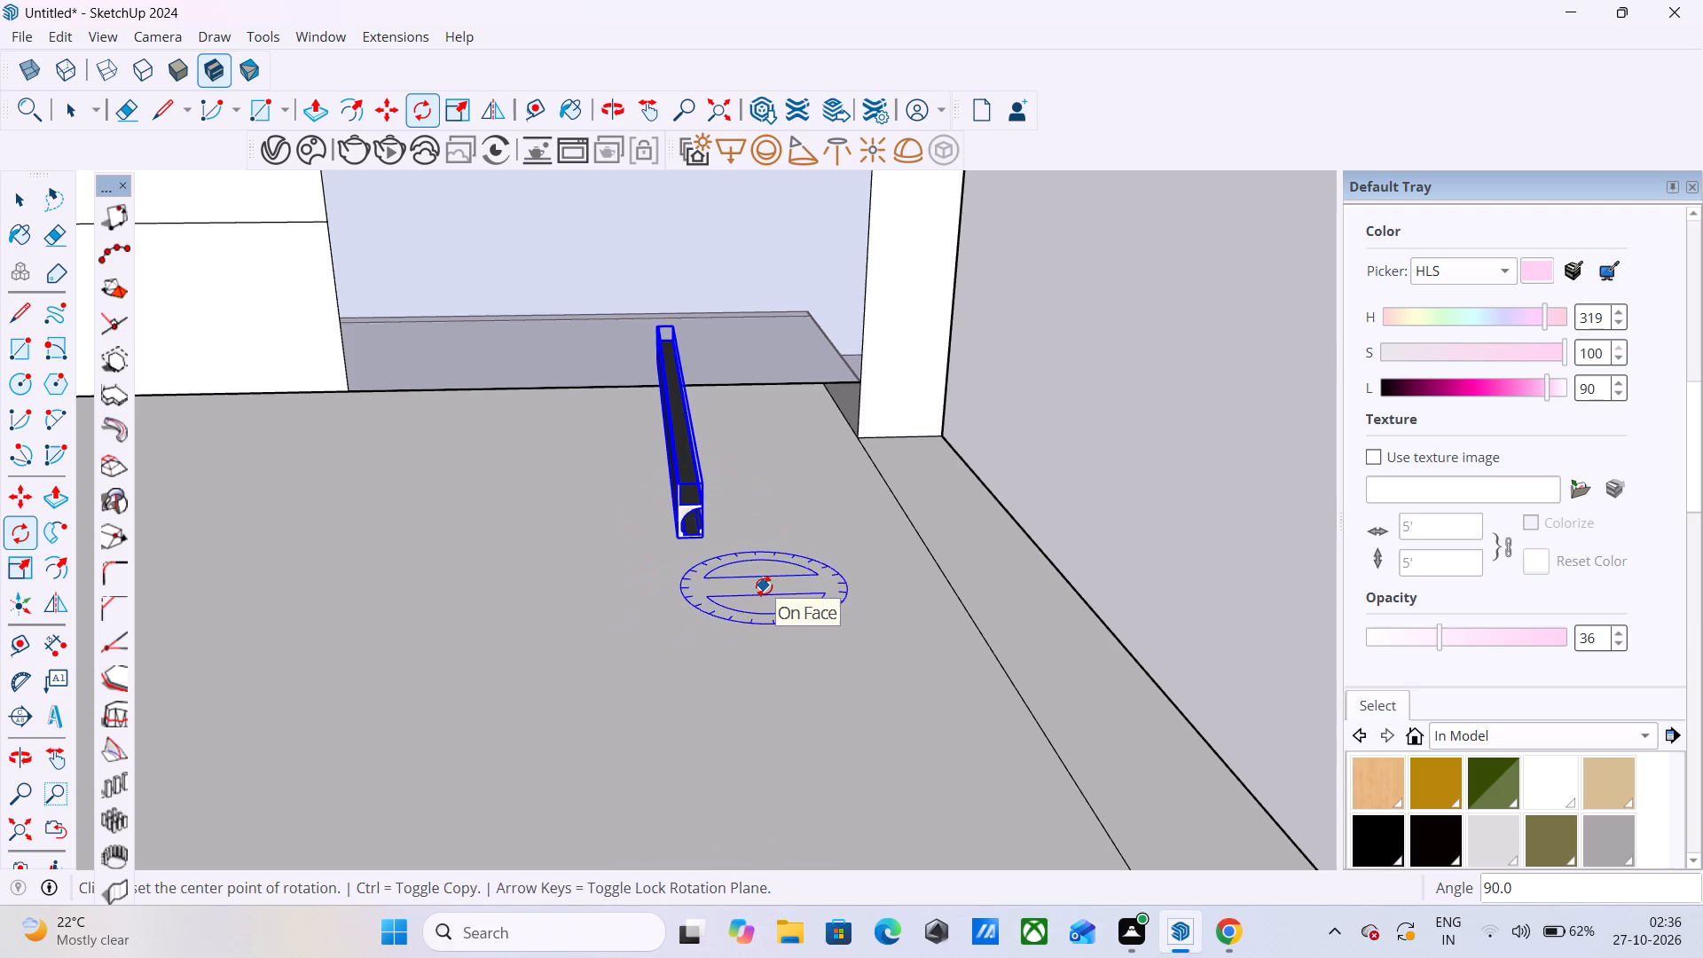
Move the handle by its near-end corner onto the second drawer front of the four-drawer cabinet on the hob wall.
{"action": "key", "text": "m"}
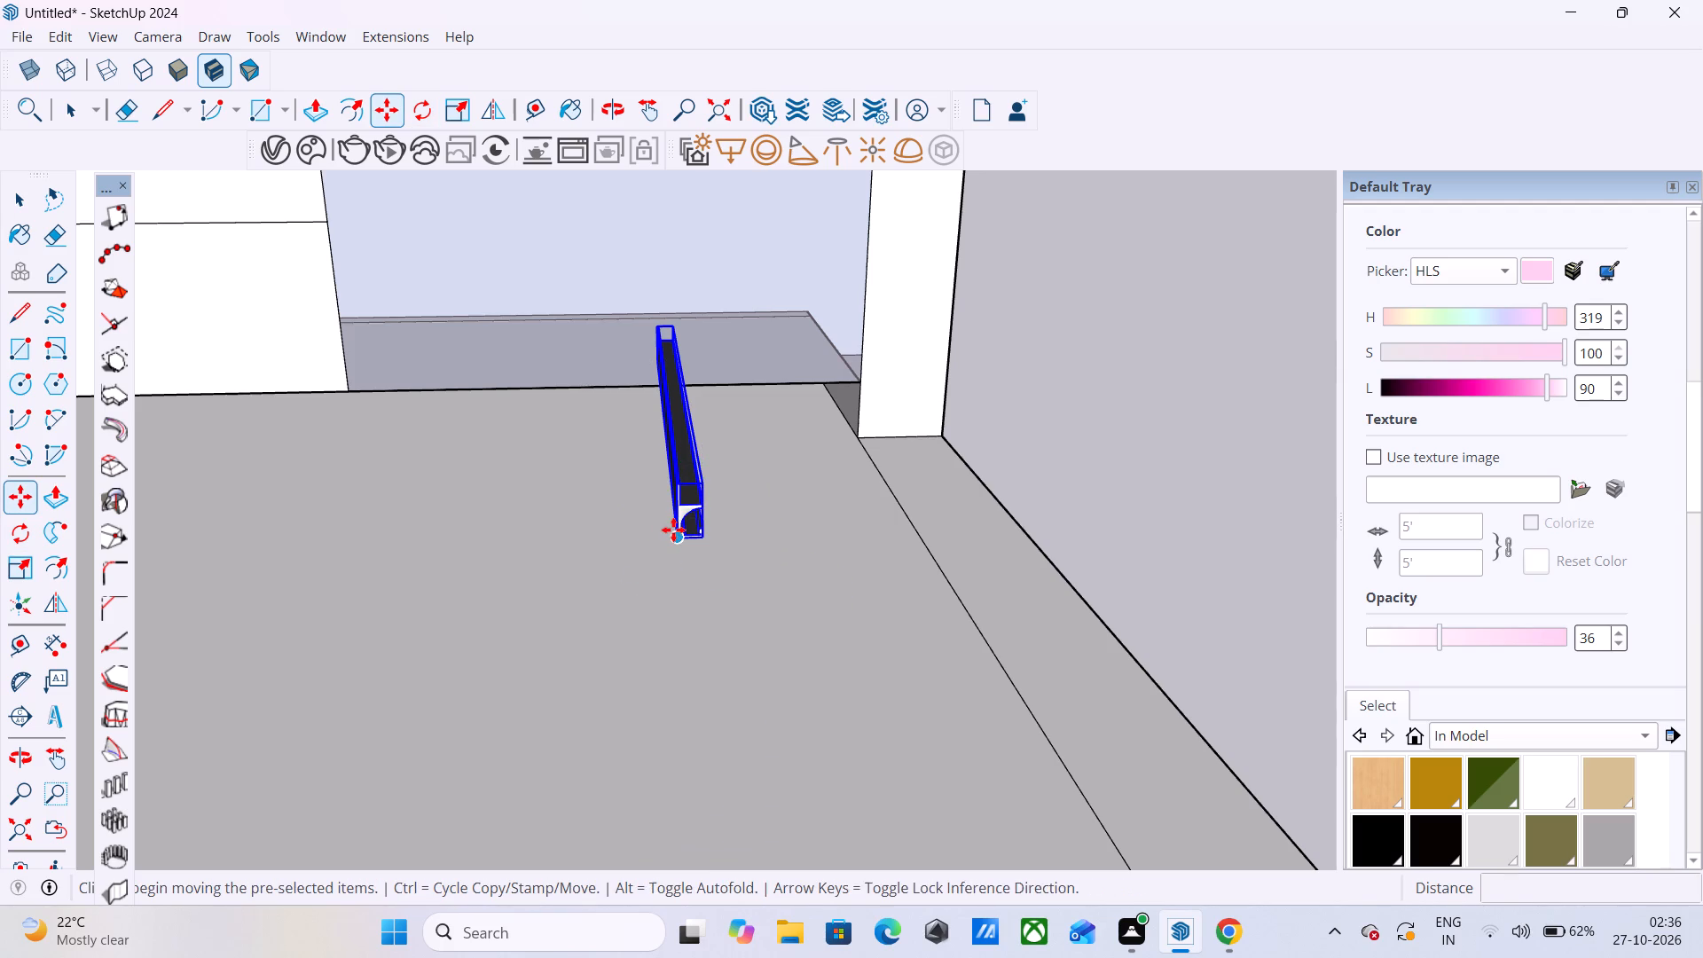
{"action": "left_click", "coordinate": [675, 530]}
{"action": "scroll", "coordinate": [982, 394], "scroll_direction": "down", "scroll_amount": 17}
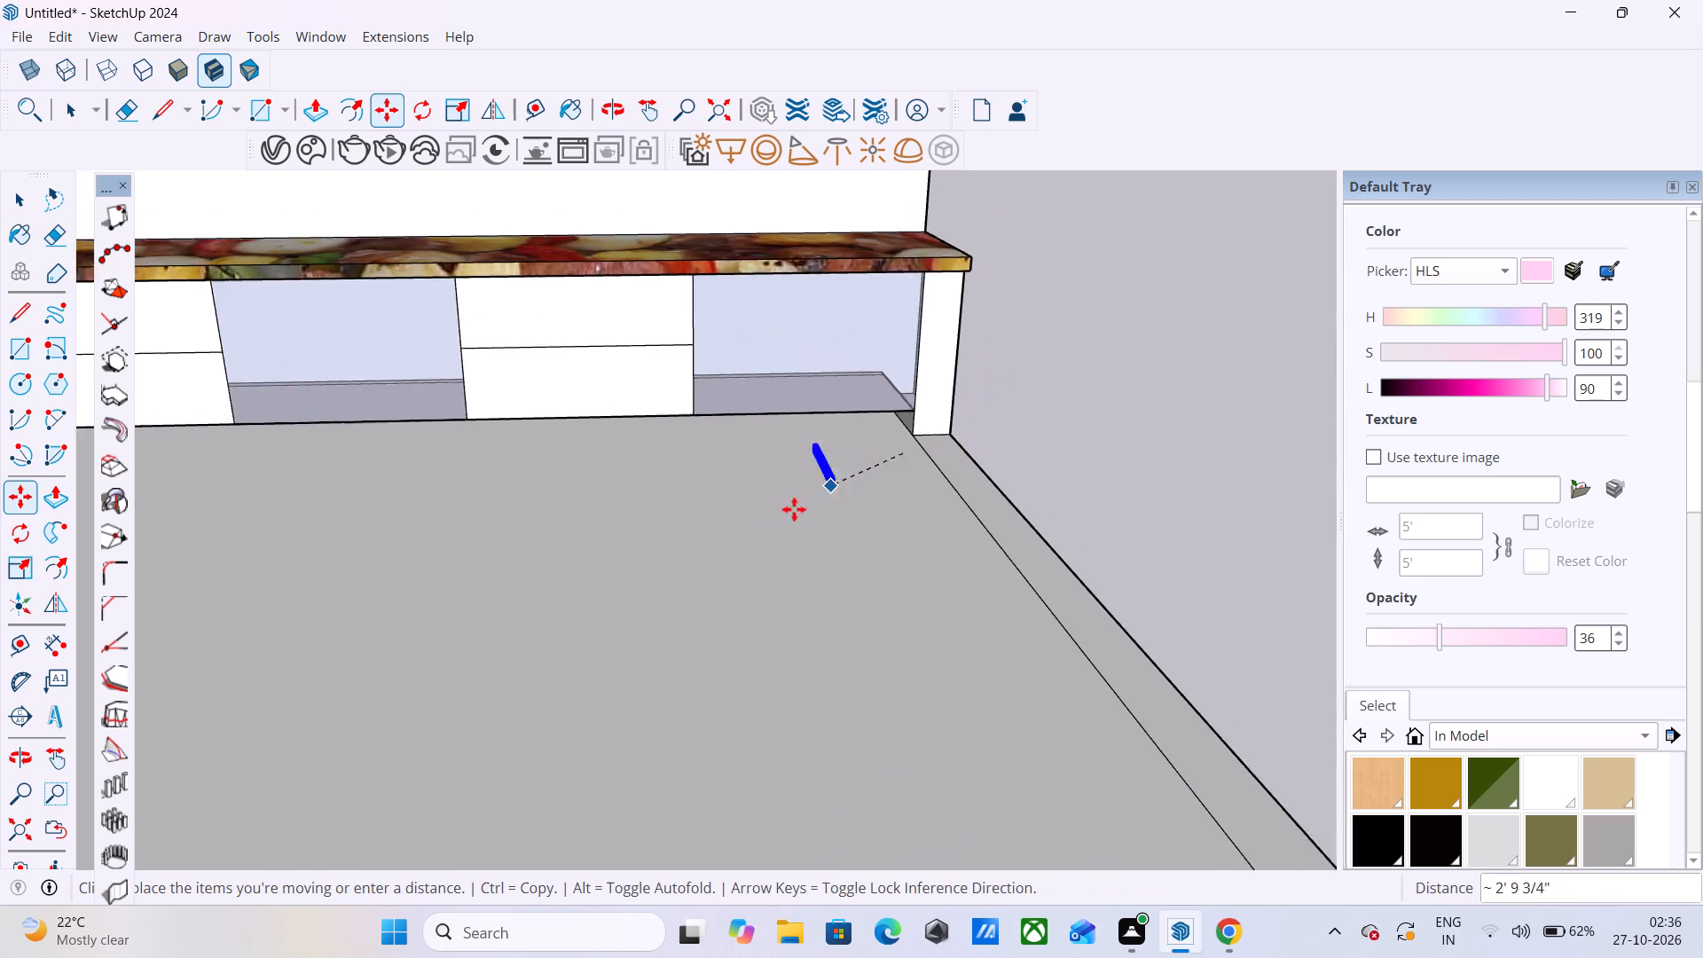
{"action": "scroll", "coordinate": [740, 512], "scroll_direction": "down", "scroll_amount": 5}
{"action": "scroll", "coordinate": [509, 504], "scroll_direction": "down", "scroll_amount": 6}
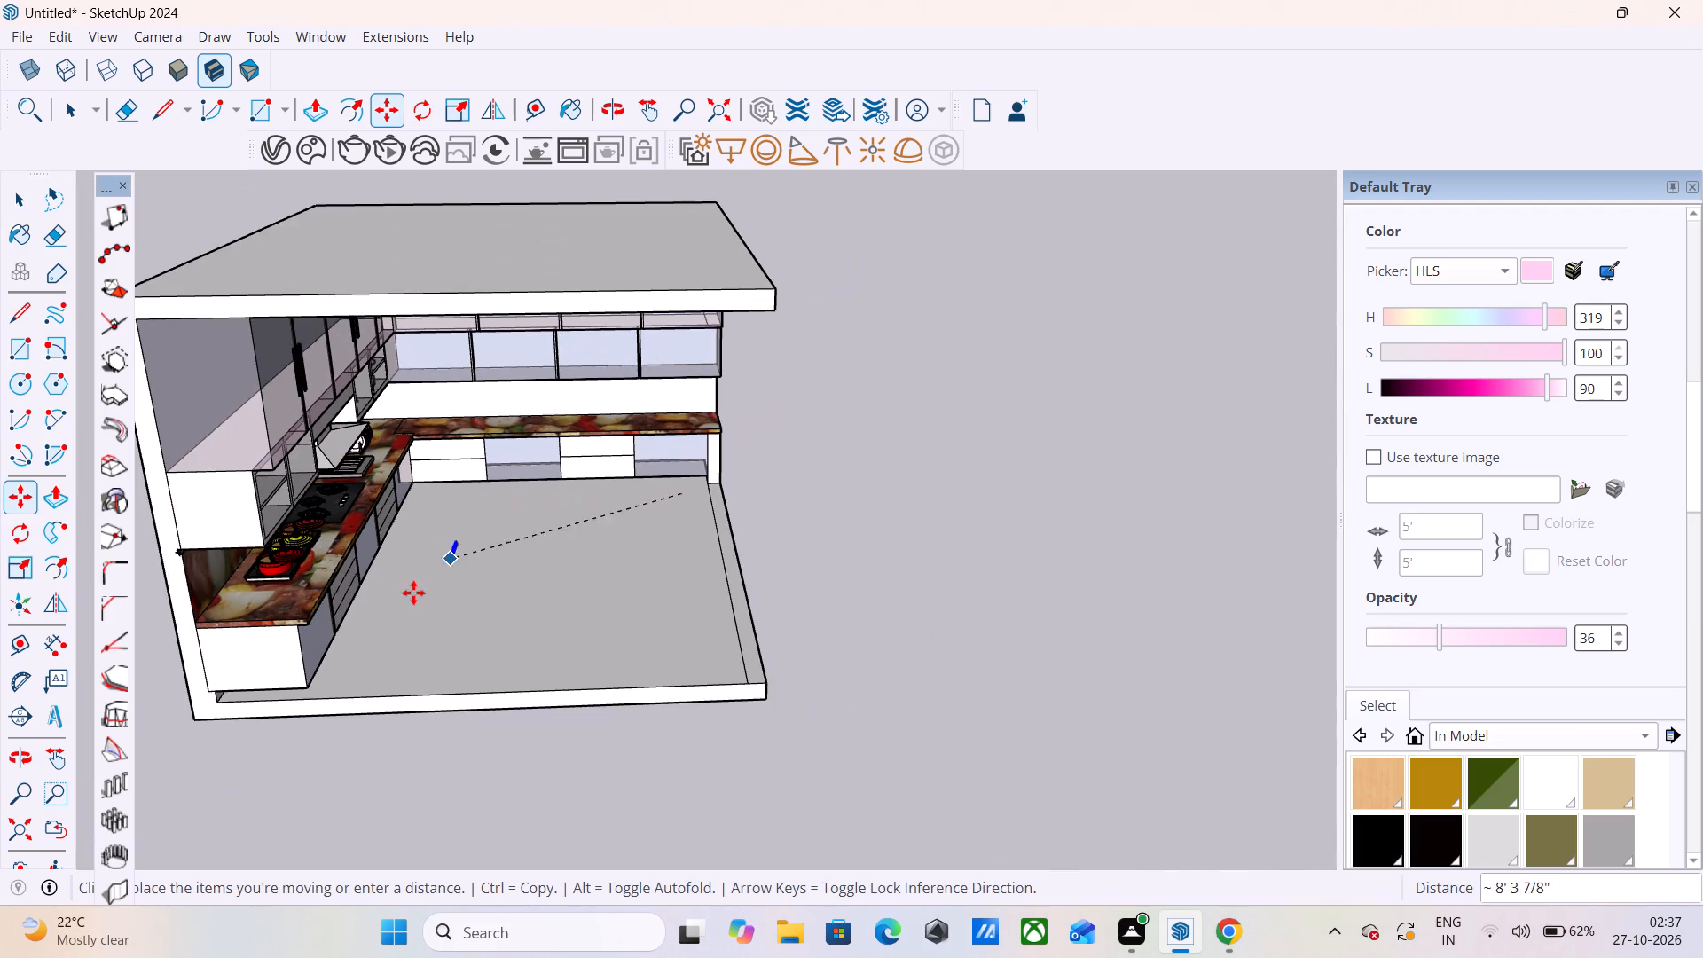
{"action": "scroll", "coordinate": [360, 613], "scroll_direction": "up", "scroll_amount": 11}
{"action": "scroll", "coordinate": [345, 579], "scroll_direction": "up", "scroll_amount": 10}
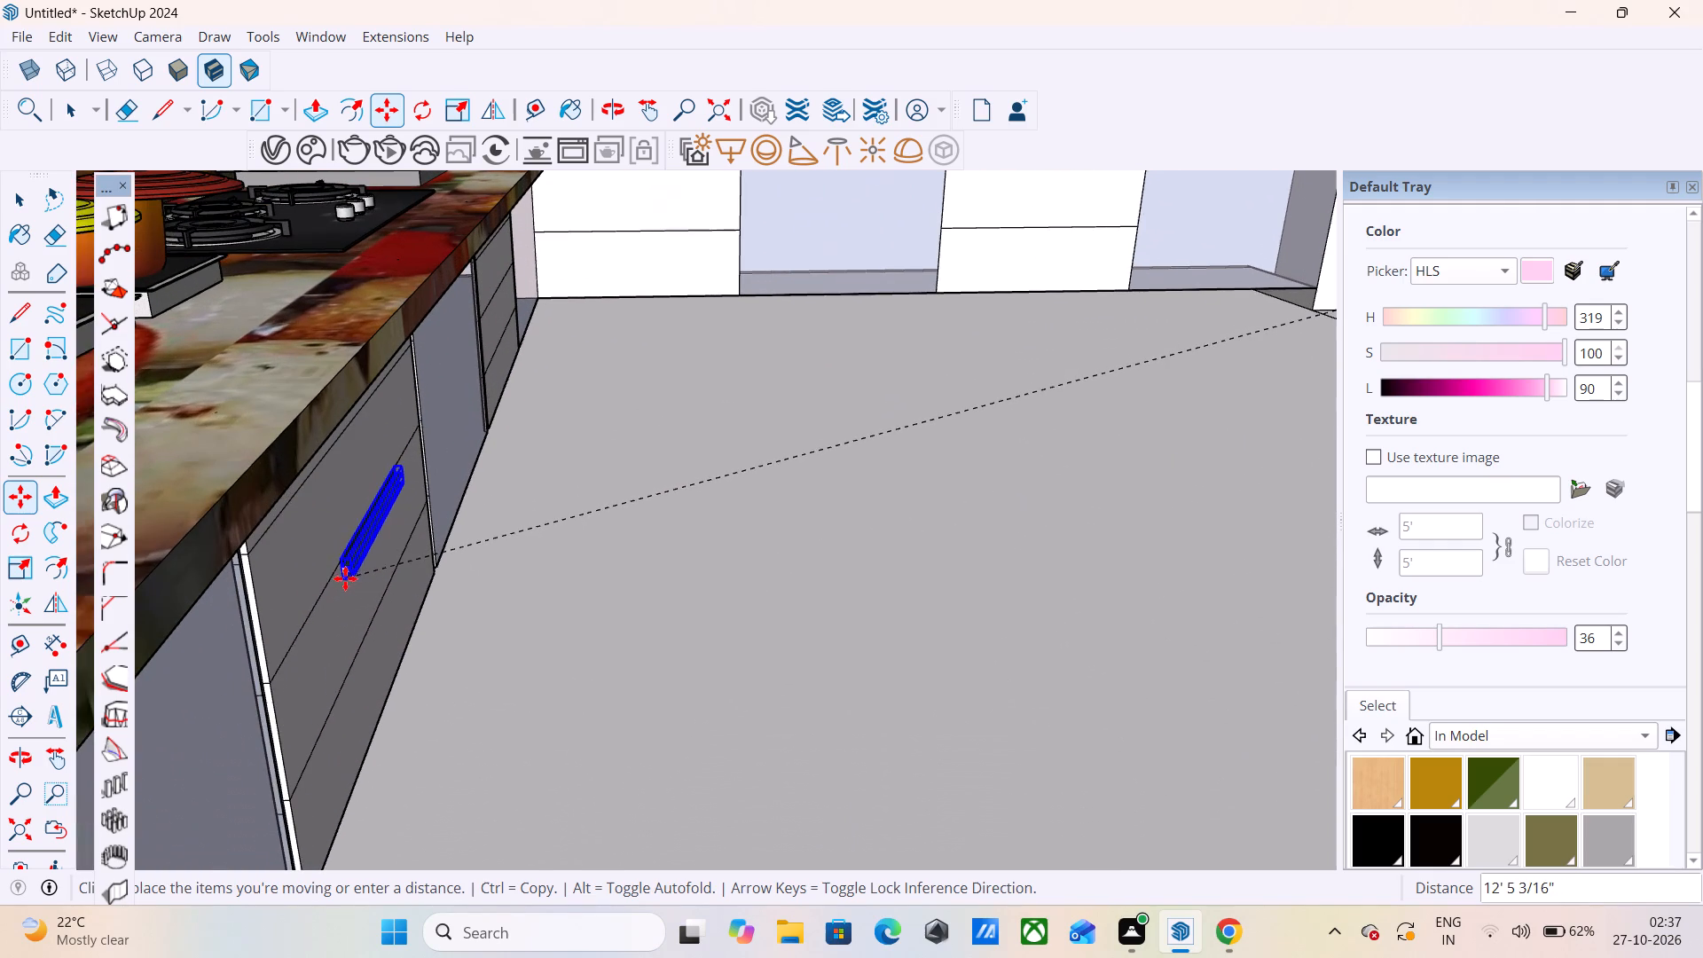
{"action": "middle_click", "coordinate": [710, 530]}
{"action": "scroll", "coordinate": [710, 530], "scroll_direction": "up", "scroll_amount": 1}
{"action": "middle_click_drag", "start_coordinate": [710, 530], "coordinate": [431, 518]}
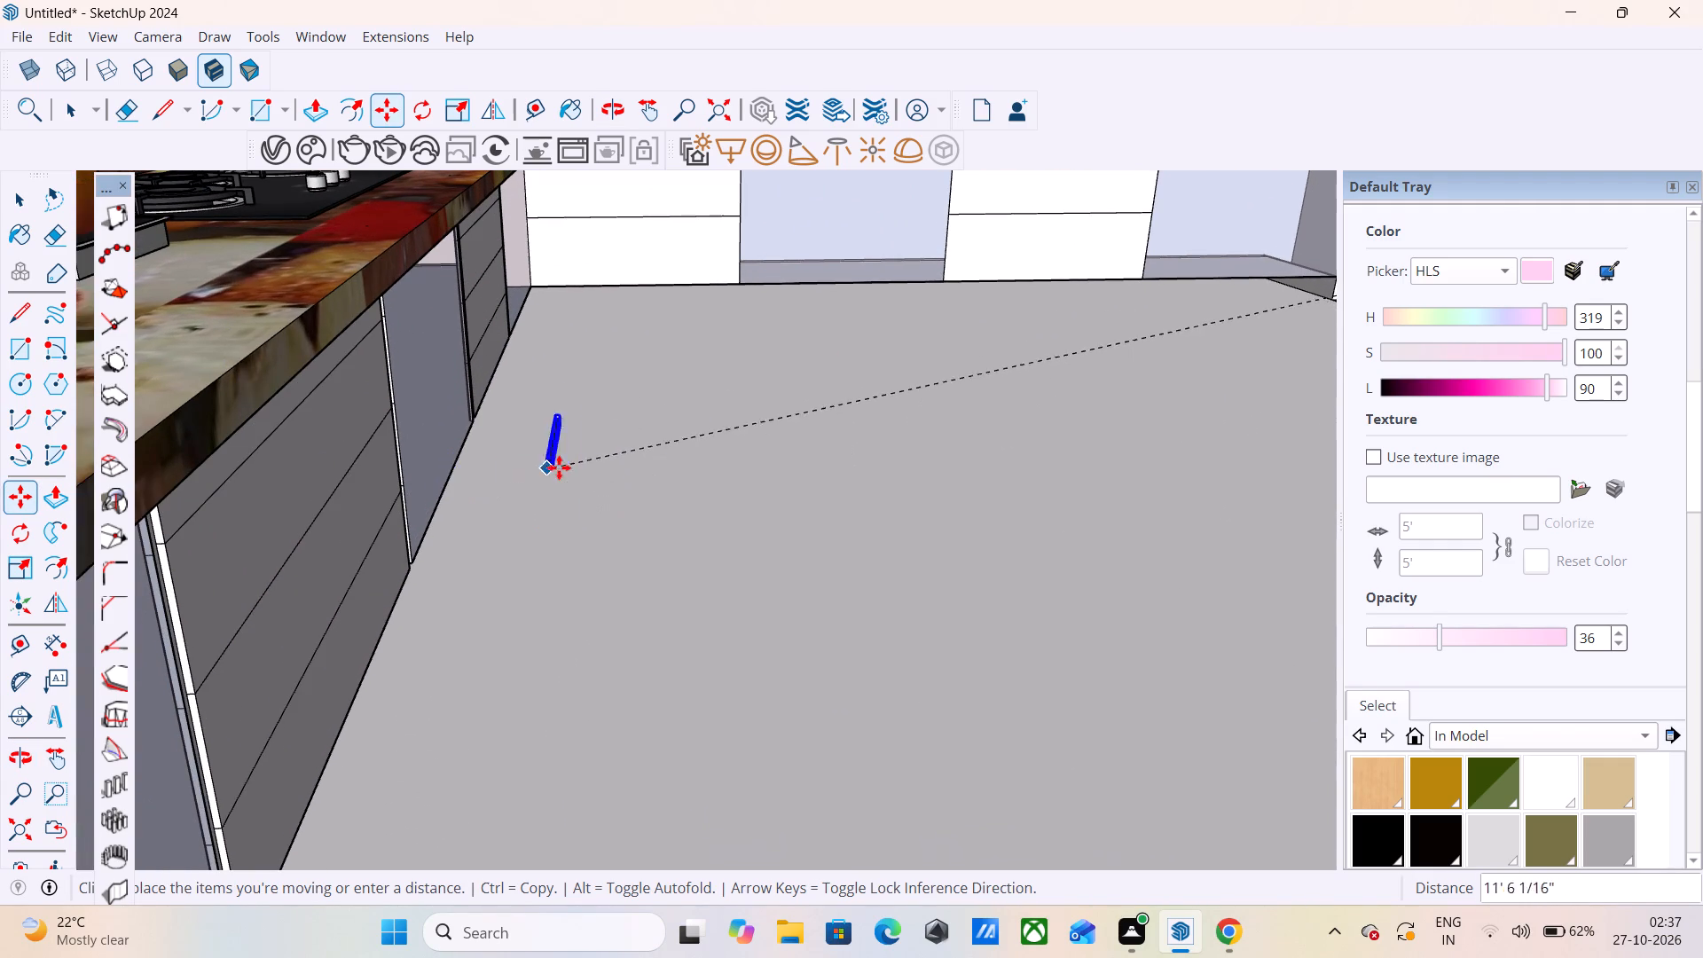
{"action": "scroll", "coordinate": [559, 467], "scroll_direction": "down", "scroll_amount": 5}
{"action": "middle_click_drag", "start_coordinate": [760, 479], "coordinate": [574, 462]}
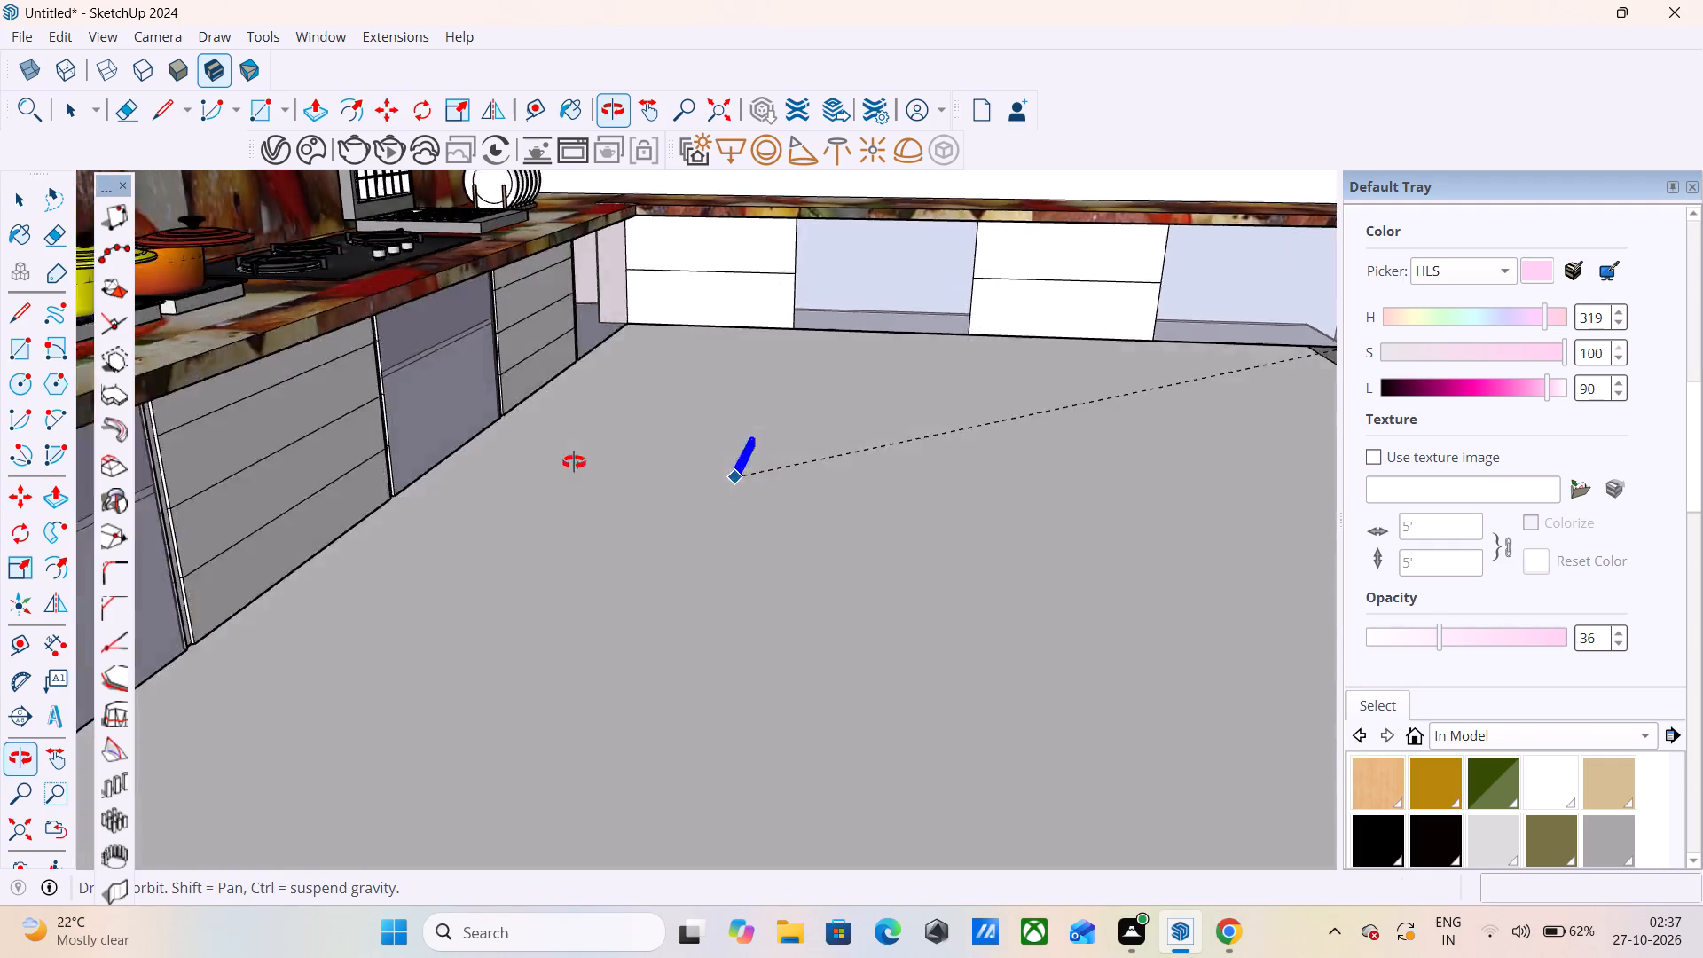
{"action": "middle_click_drag", "start_coordinate": [574, 462], "coordinate": [479, 457]}
{"action": "scroll", "coordinate": [499, 457], "scroll_direction": "down", "scroll_amount": 5}
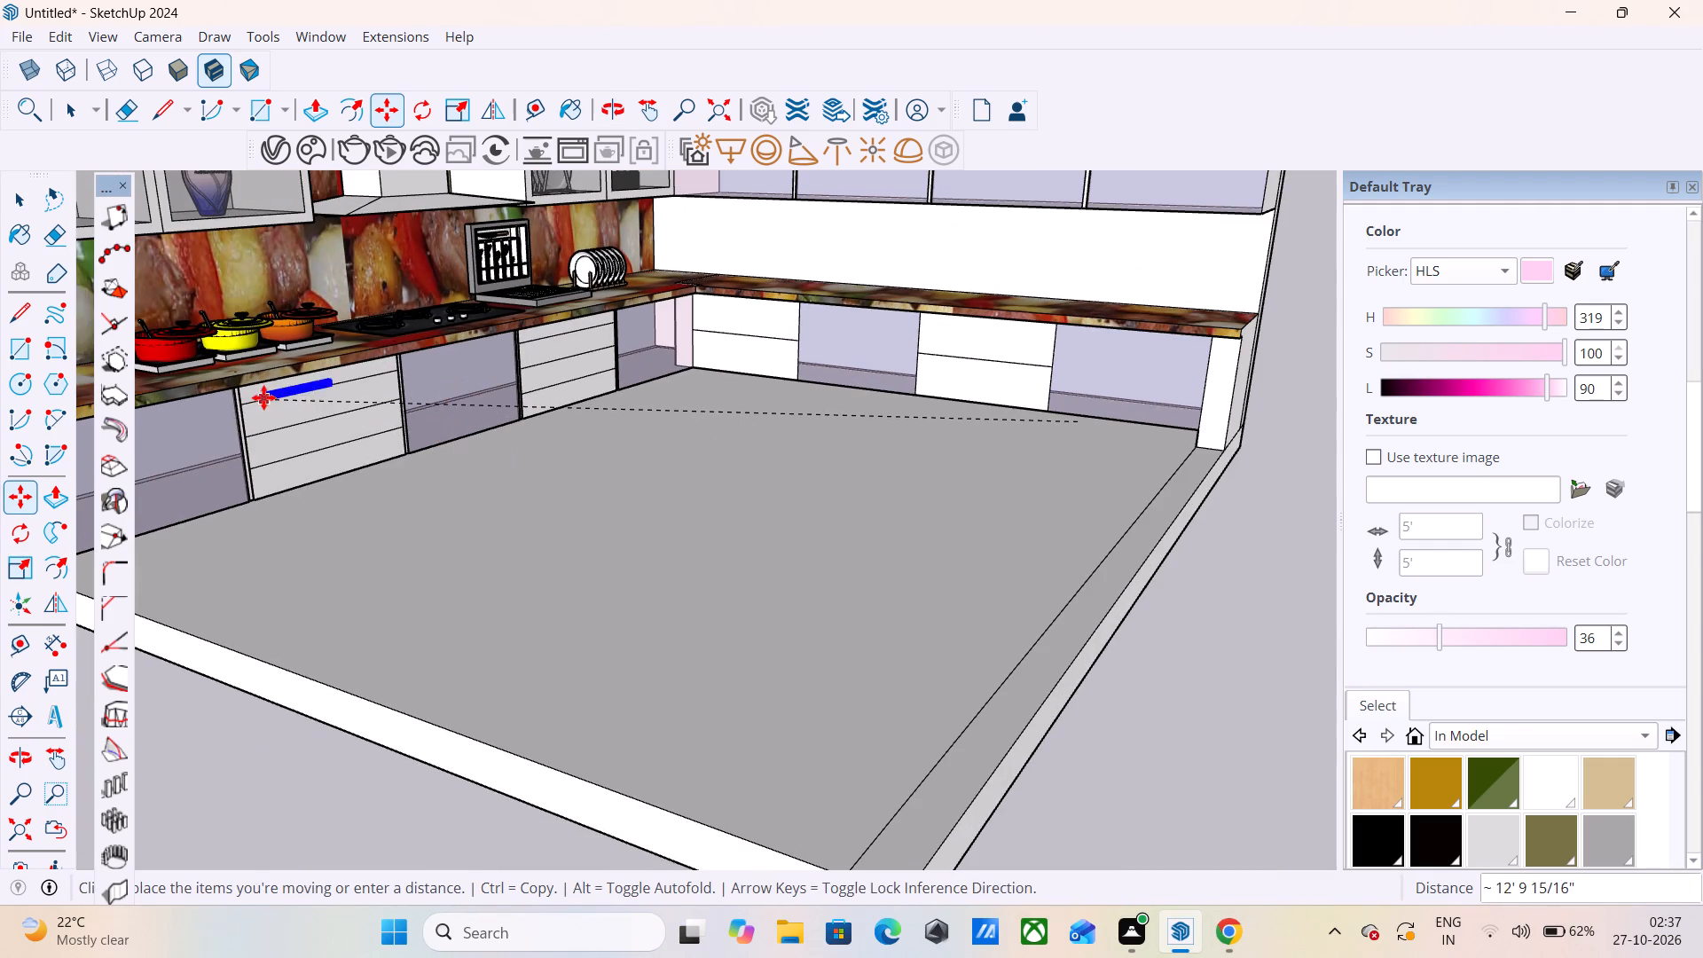
{"action": "scroll", "coordinate": [288, 414], "scroll_direction": "up", "scroll_amount": 6}
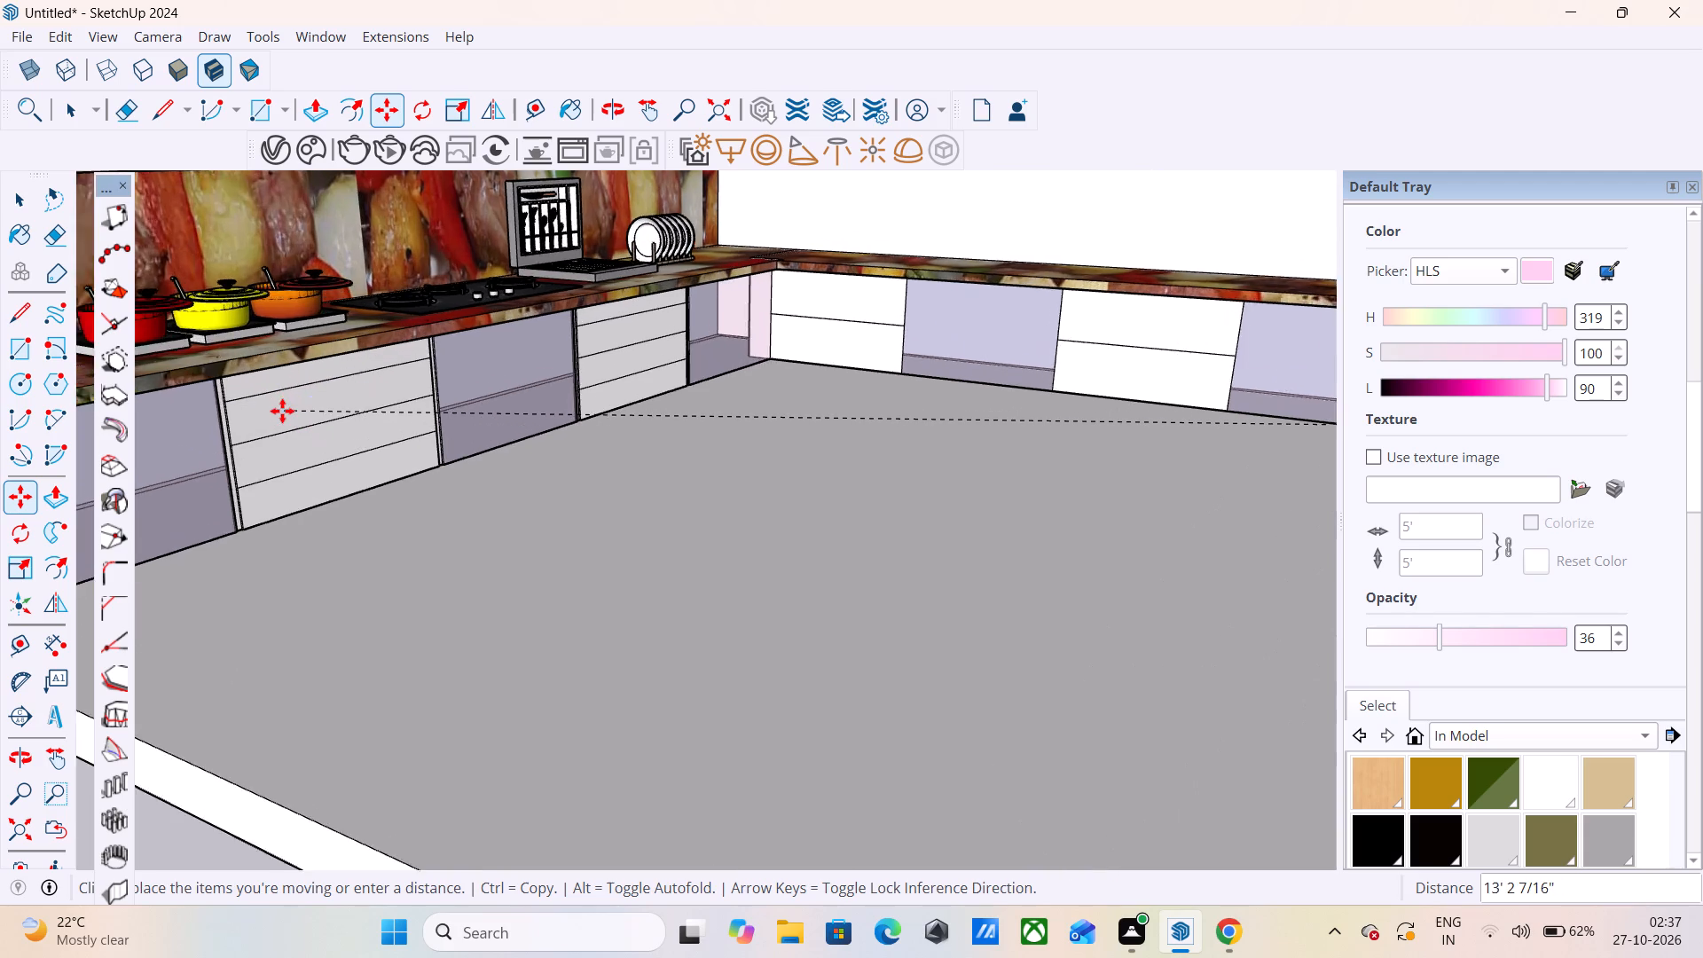
{"action": "scroll", "coordinate": [282, 411], "scroll_direction": "up", "scroll_amount": 10}
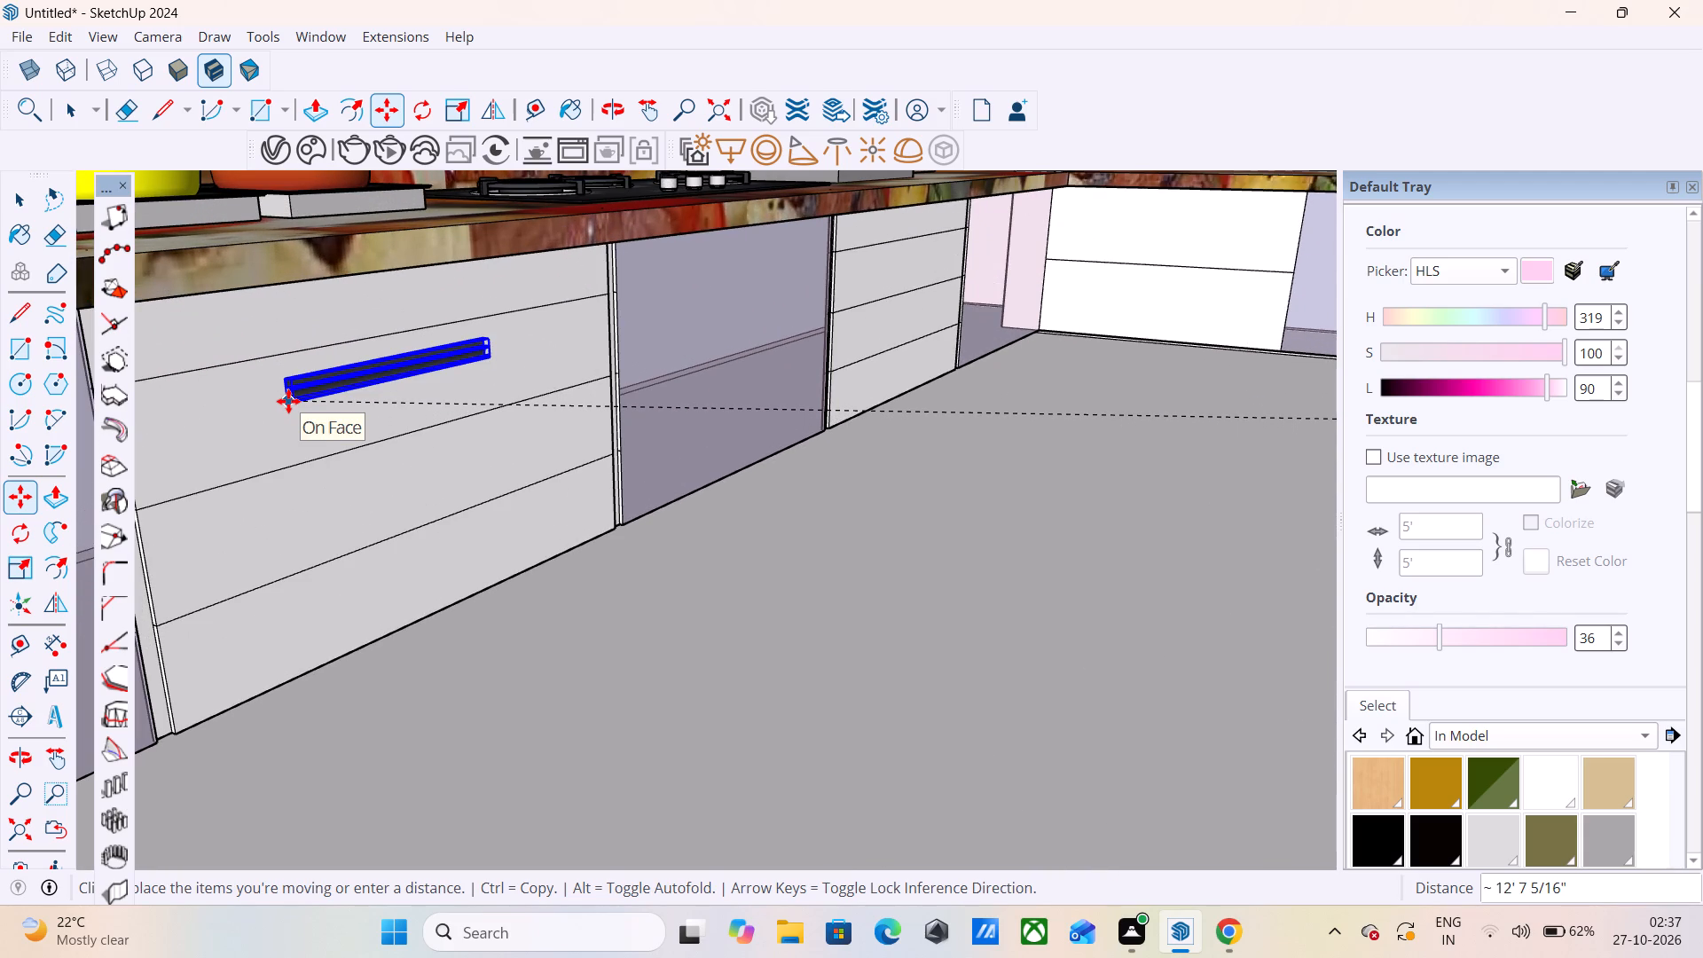
{"action": "left_click", "coordinate": [288, 402]}
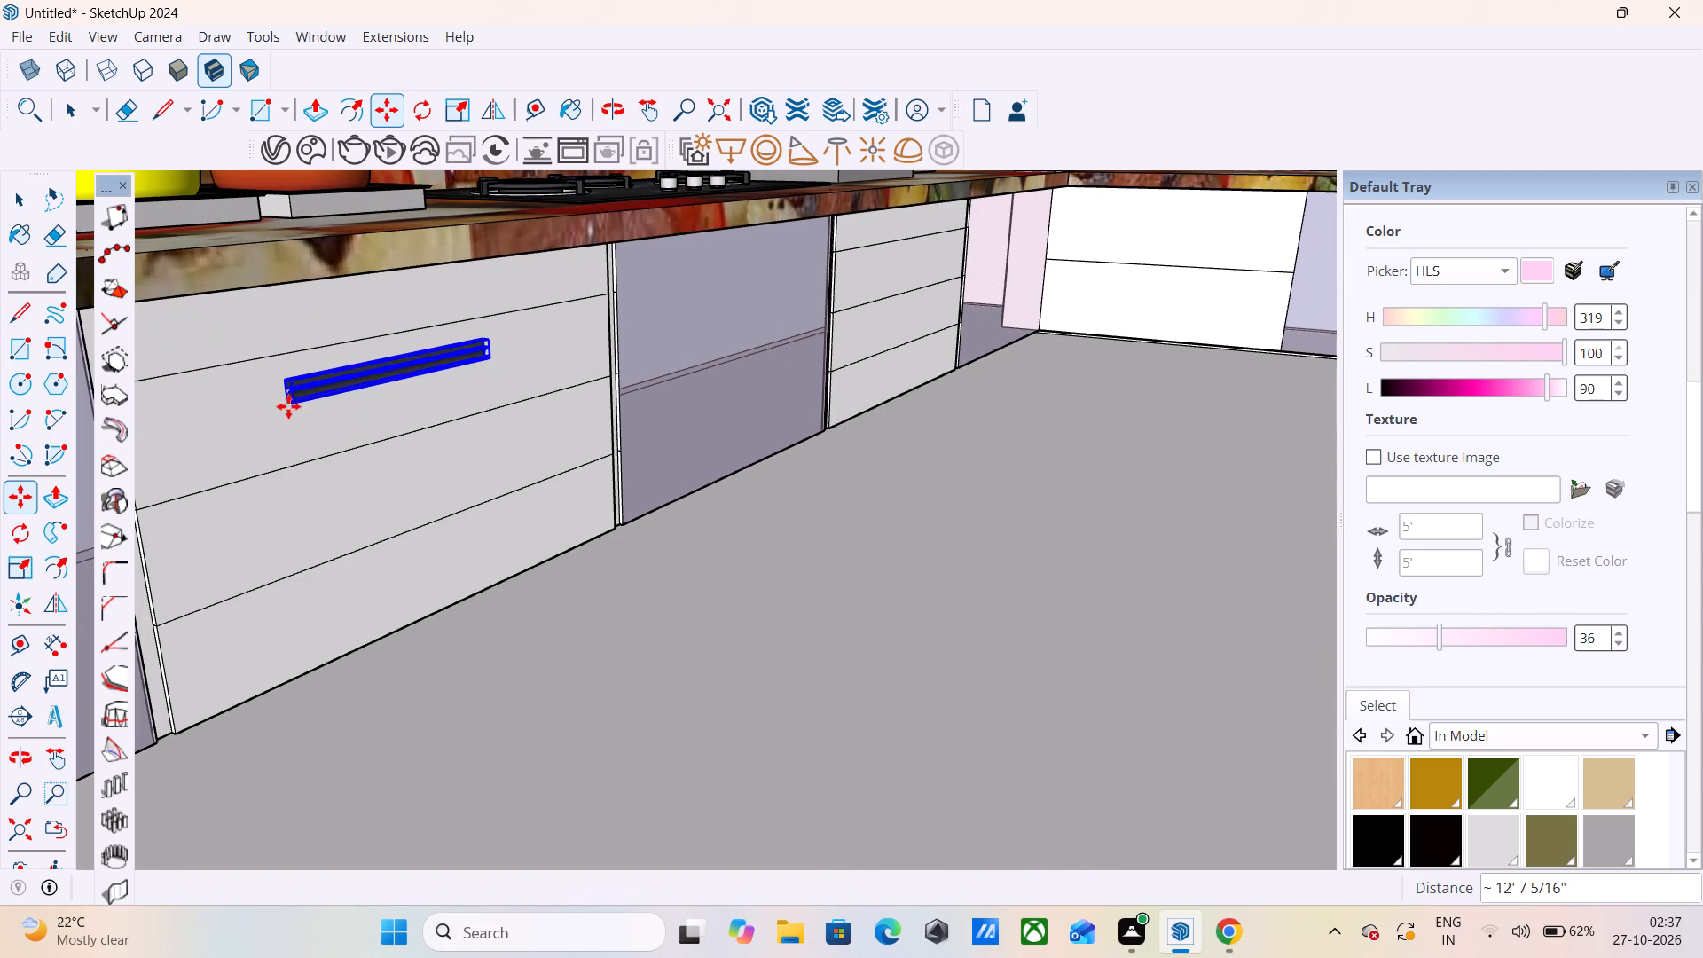
Copy the handle about 6 13/16" straight down onto the third drawer front of the same cabinet.
{"action": "scroll", "coordinate": [728, 322], "scroll_direction": "down", "scroll_amount": 3}
{"action": "scroll", "coordinate": [396, 384], "scroll_direction": "up", "scroll_amount": 5}
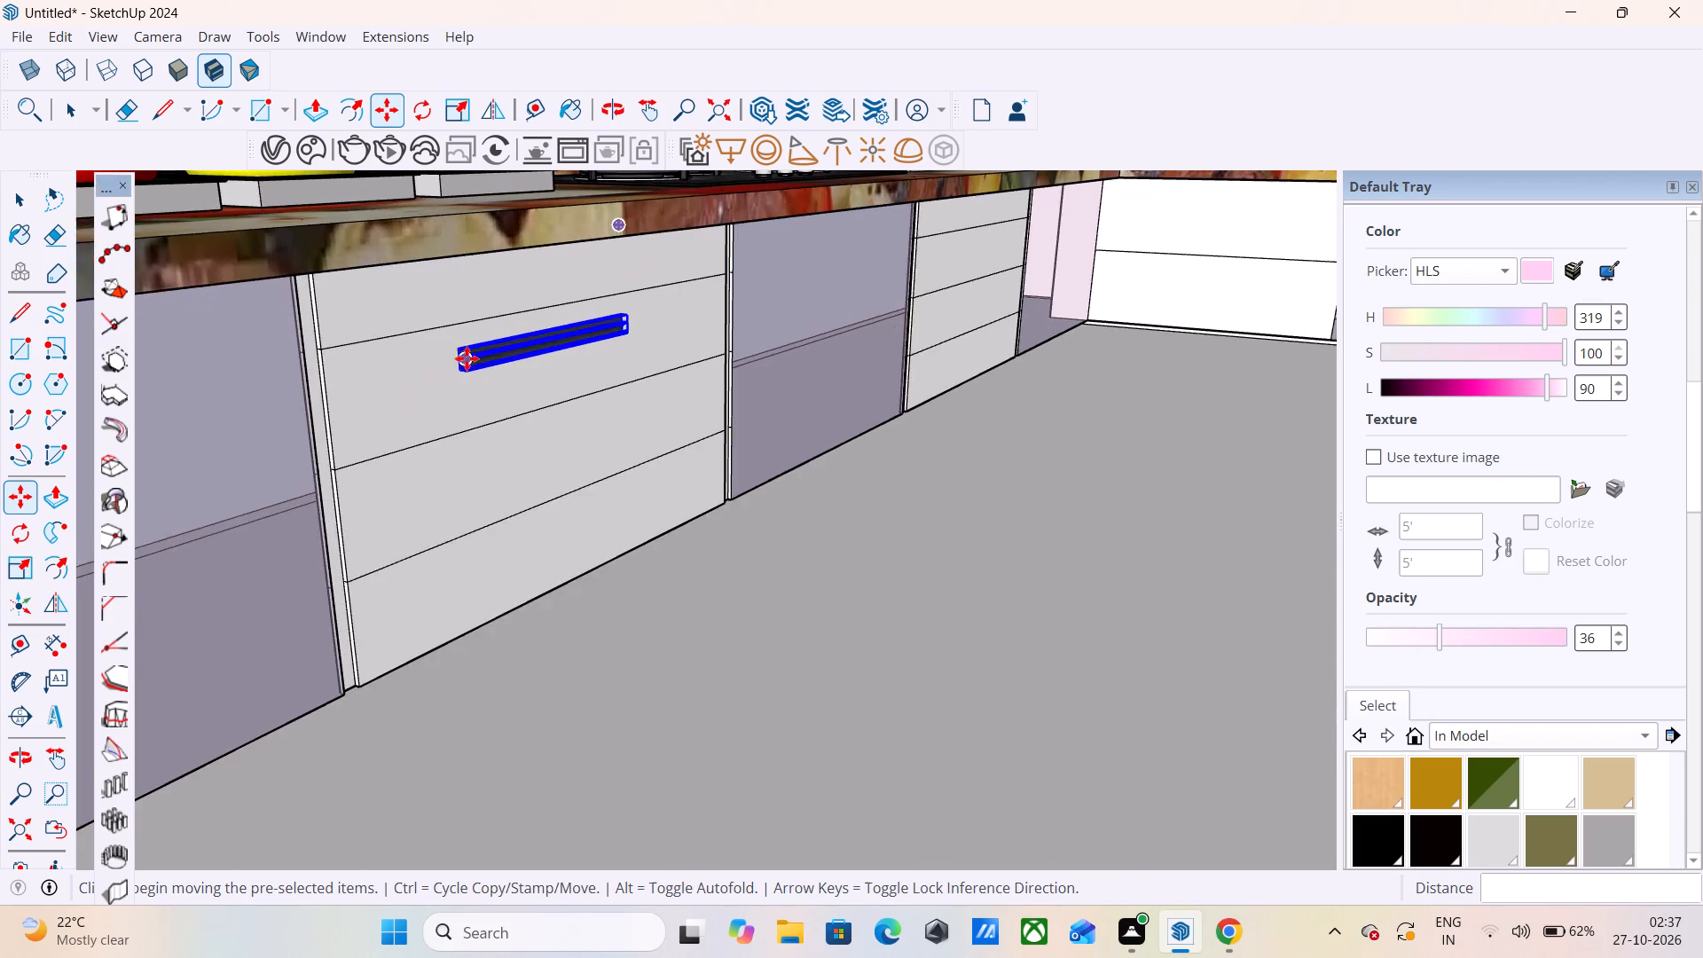
{"action": "scroll", "coordinate": [467, 358], "scroll_direction": "up", "scroll_amount": 7}
{"action": "left_click", "coordinate": [450, 348]}
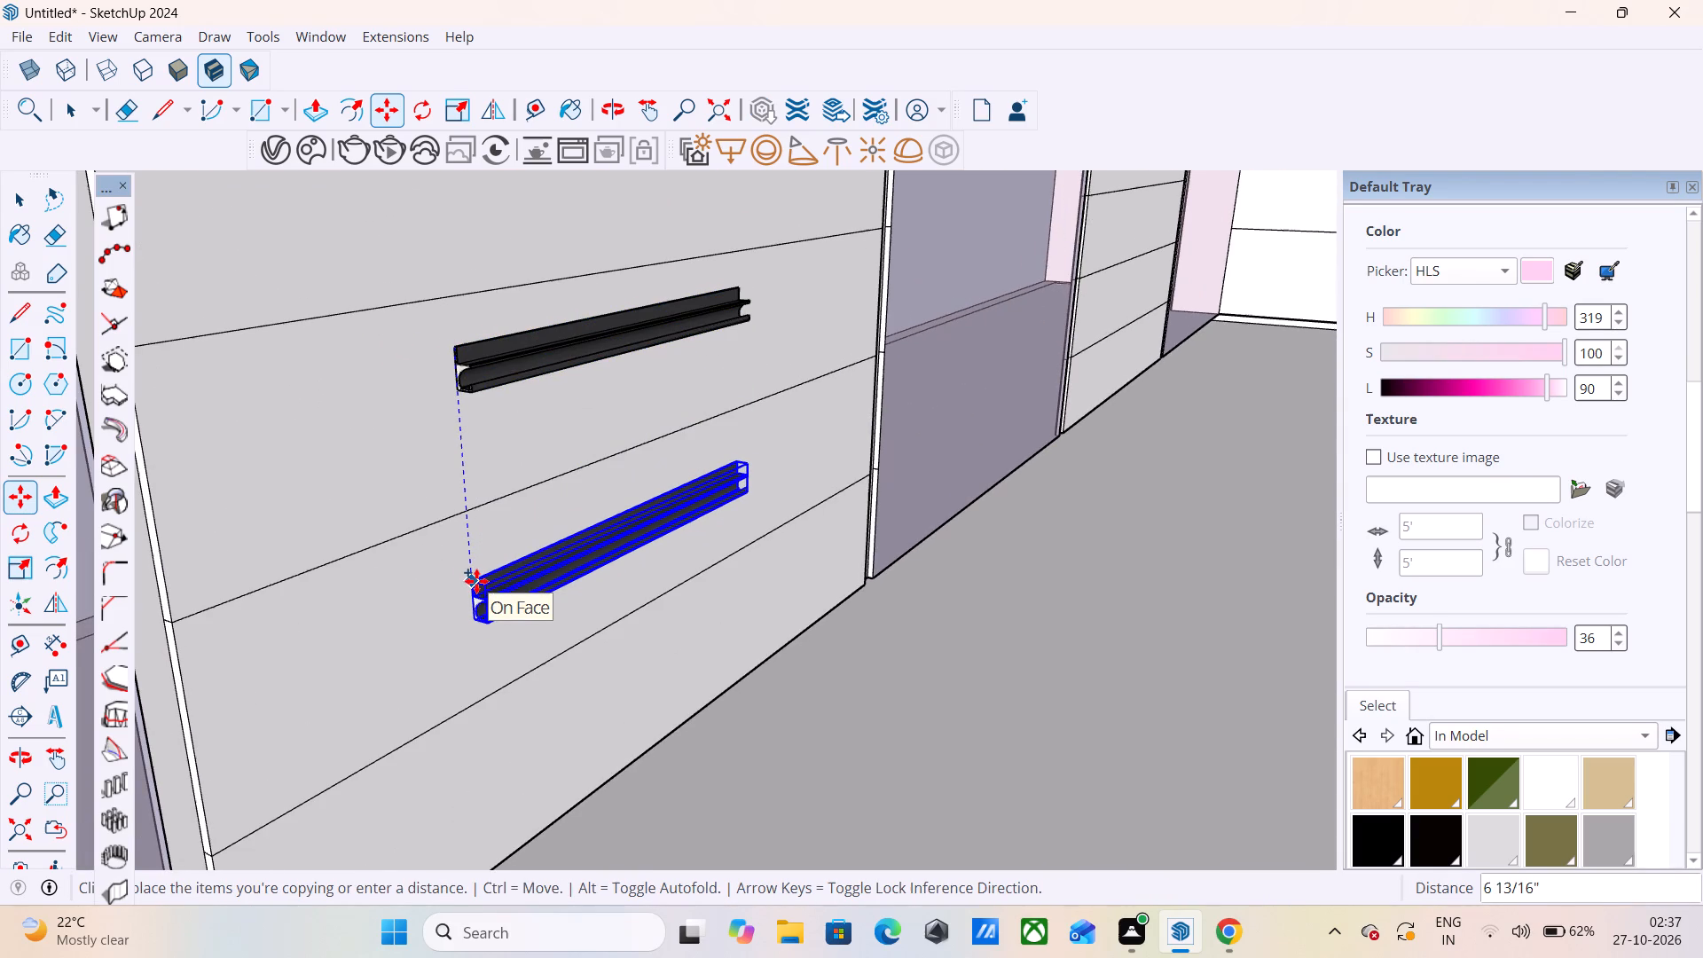
{"action": "left_click", "coordinate": [476, 581]}
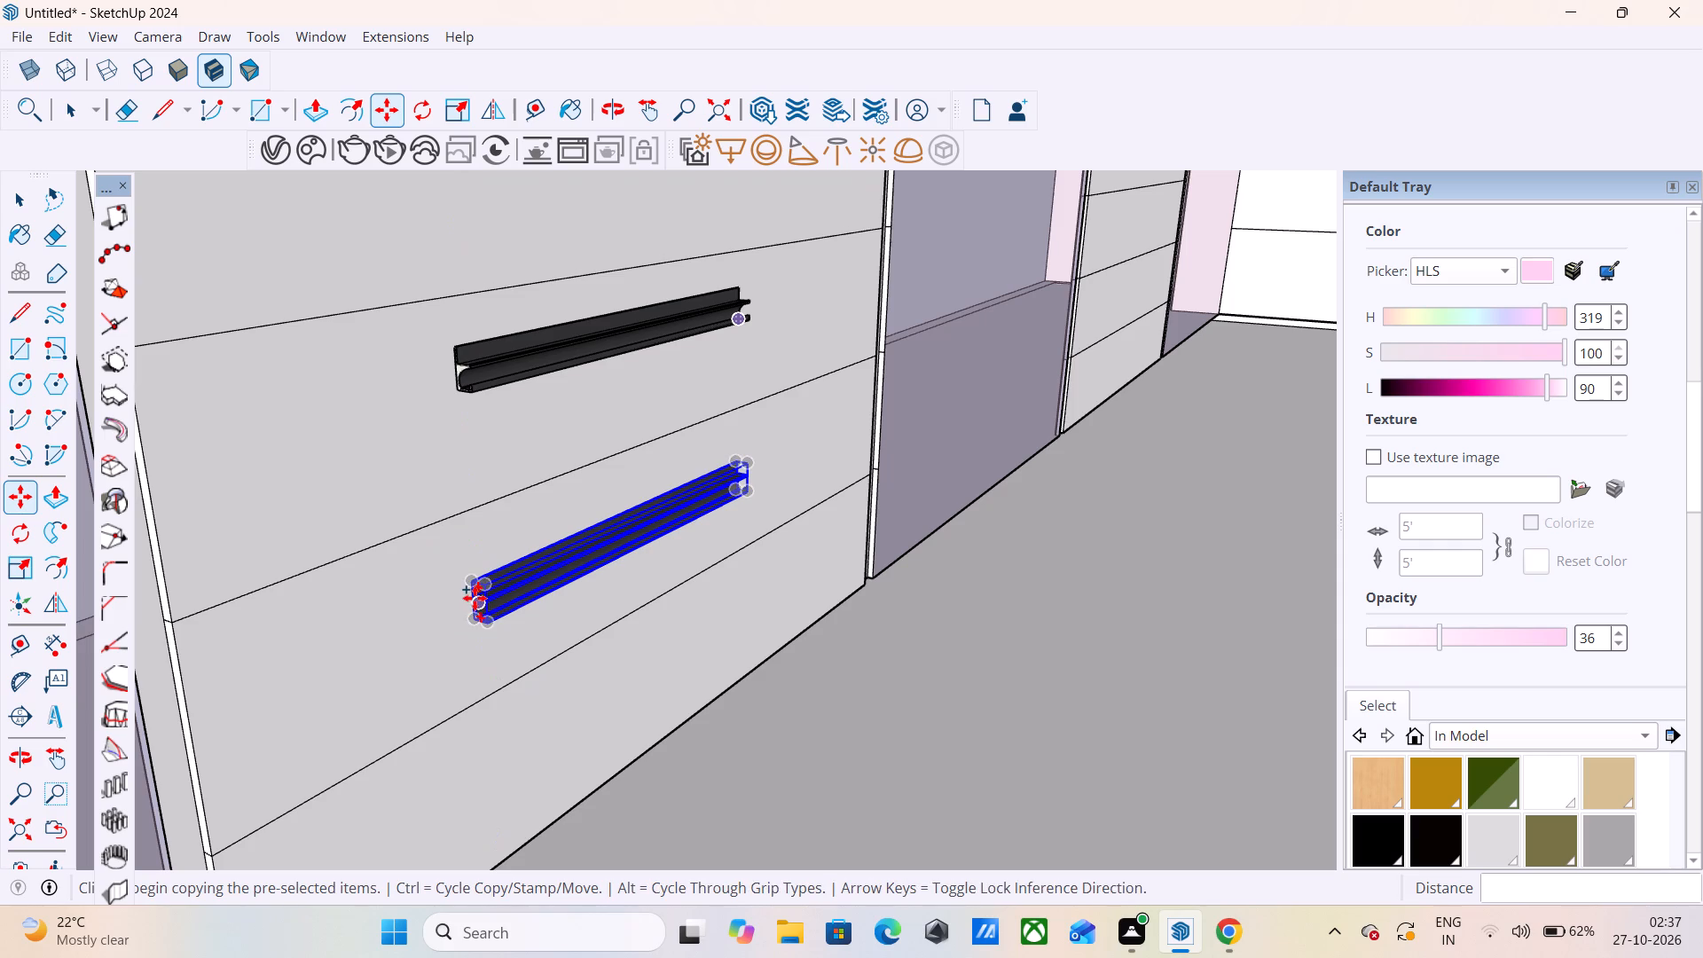
Copy the handle about 6 3/8" down onto the bottom drawer front of the four-drawer cabinet on the hob wall.
{"action": "left_click", "coordinate": [464, 584]}
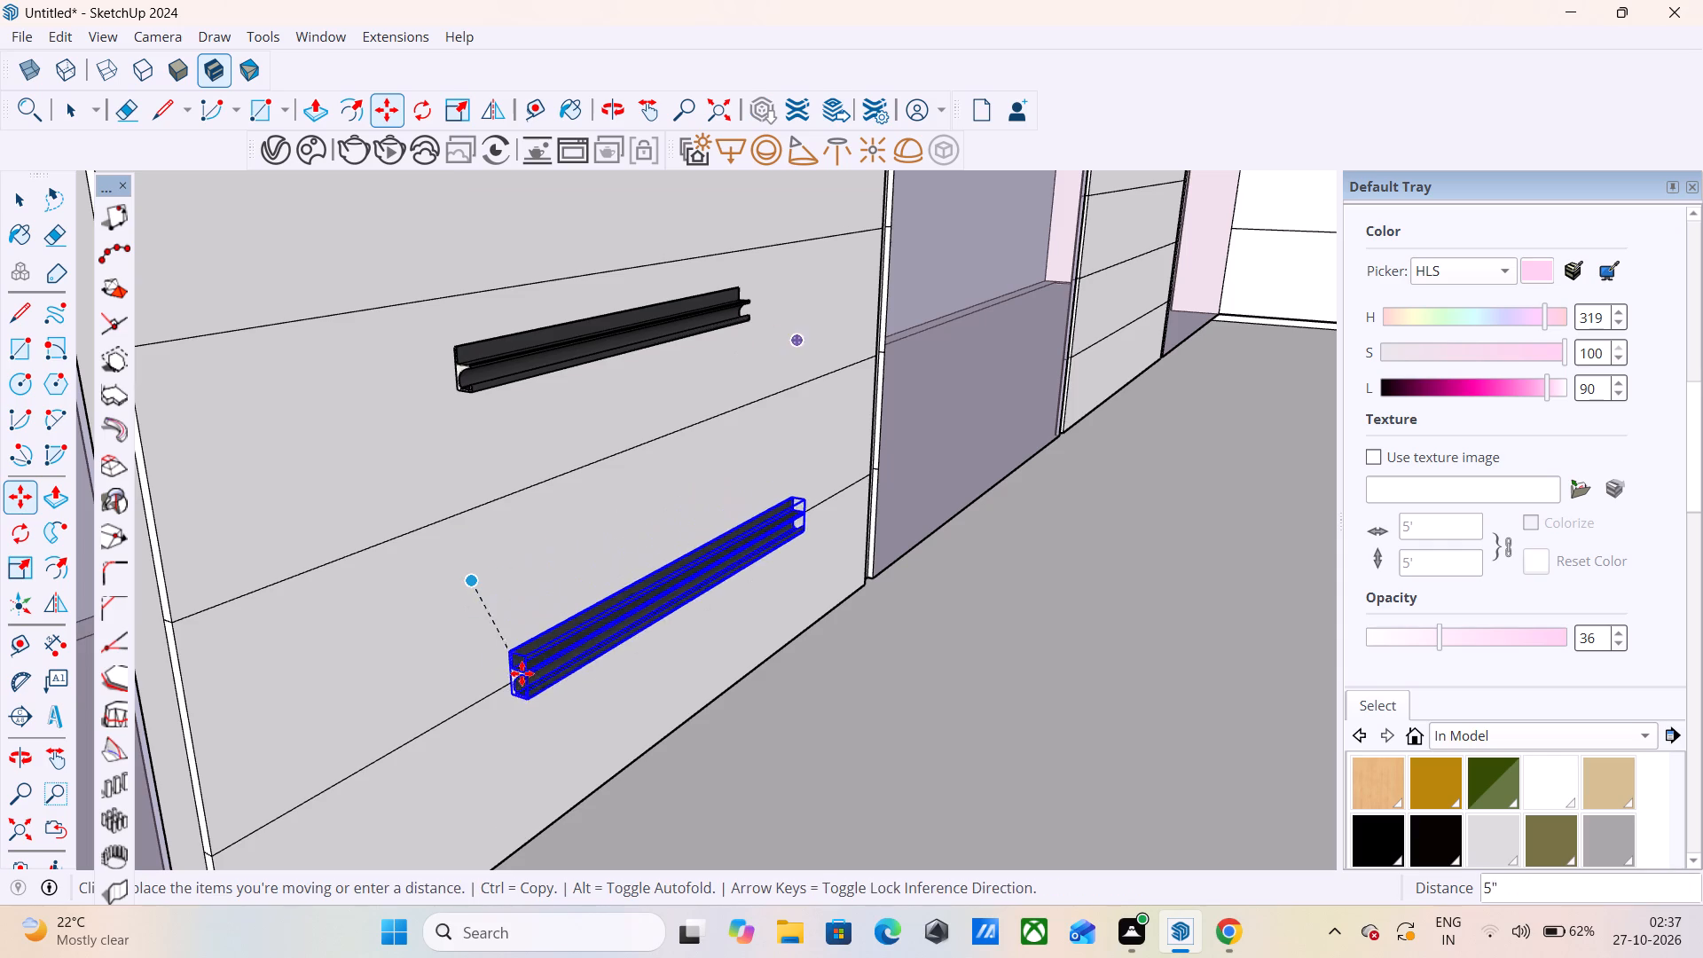
{"action": "key", "text": "Escape"}
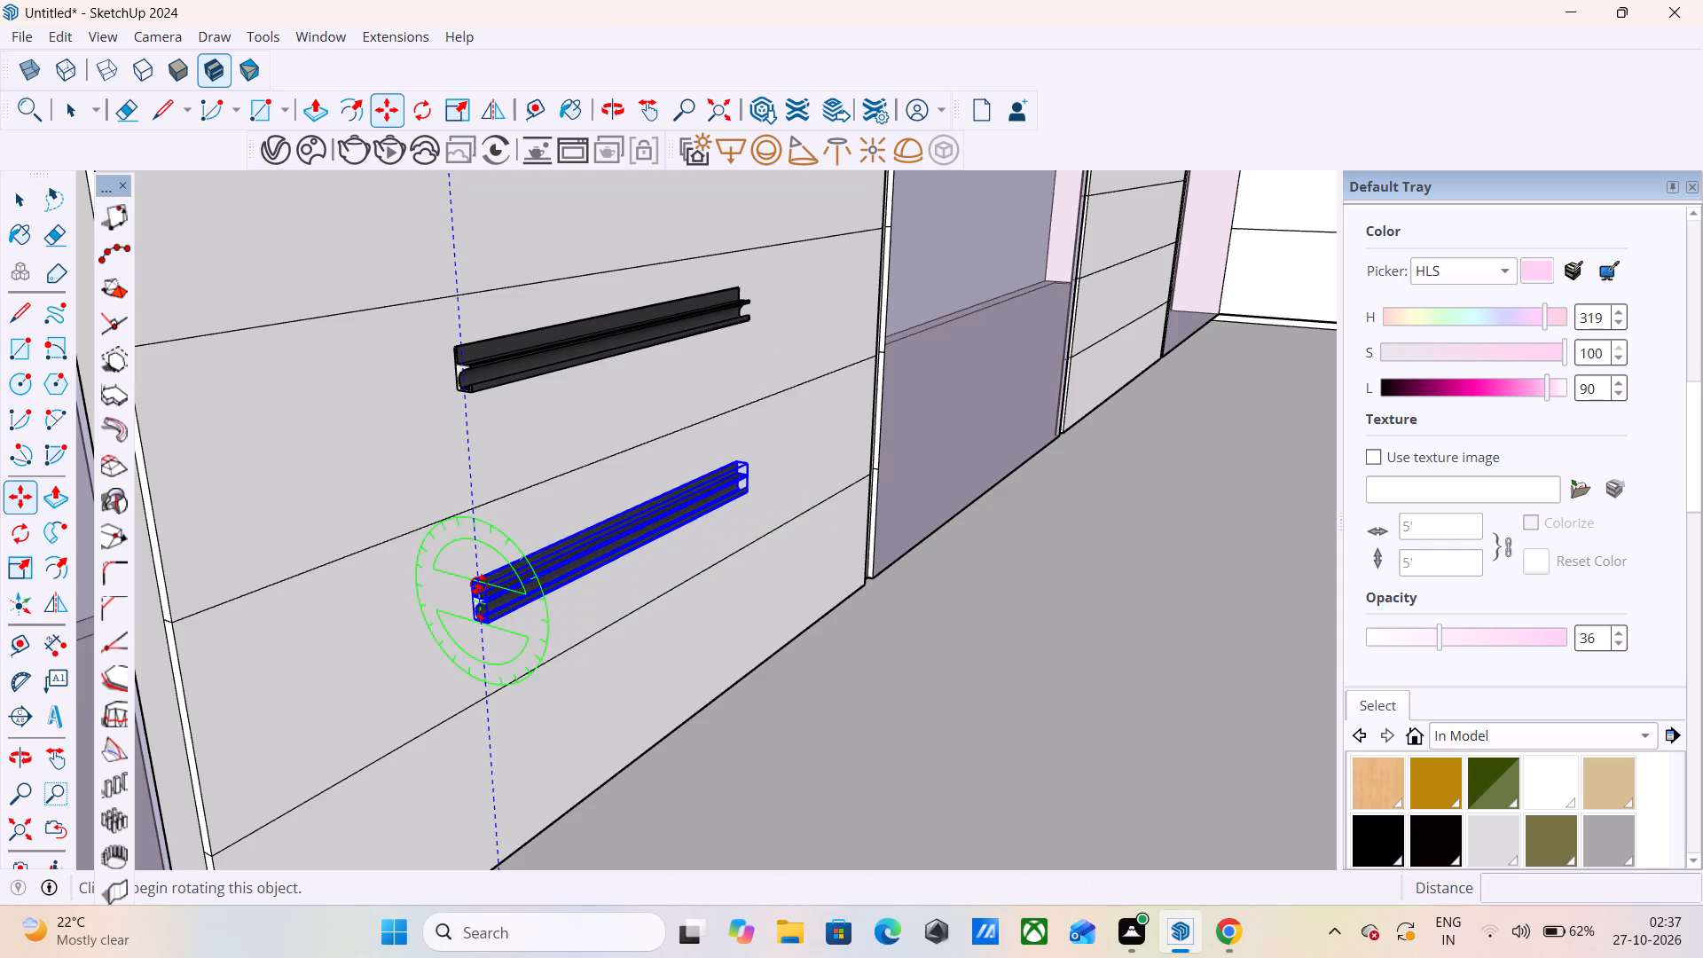
{"action": "left_click", "coordinate": [473, 583]}
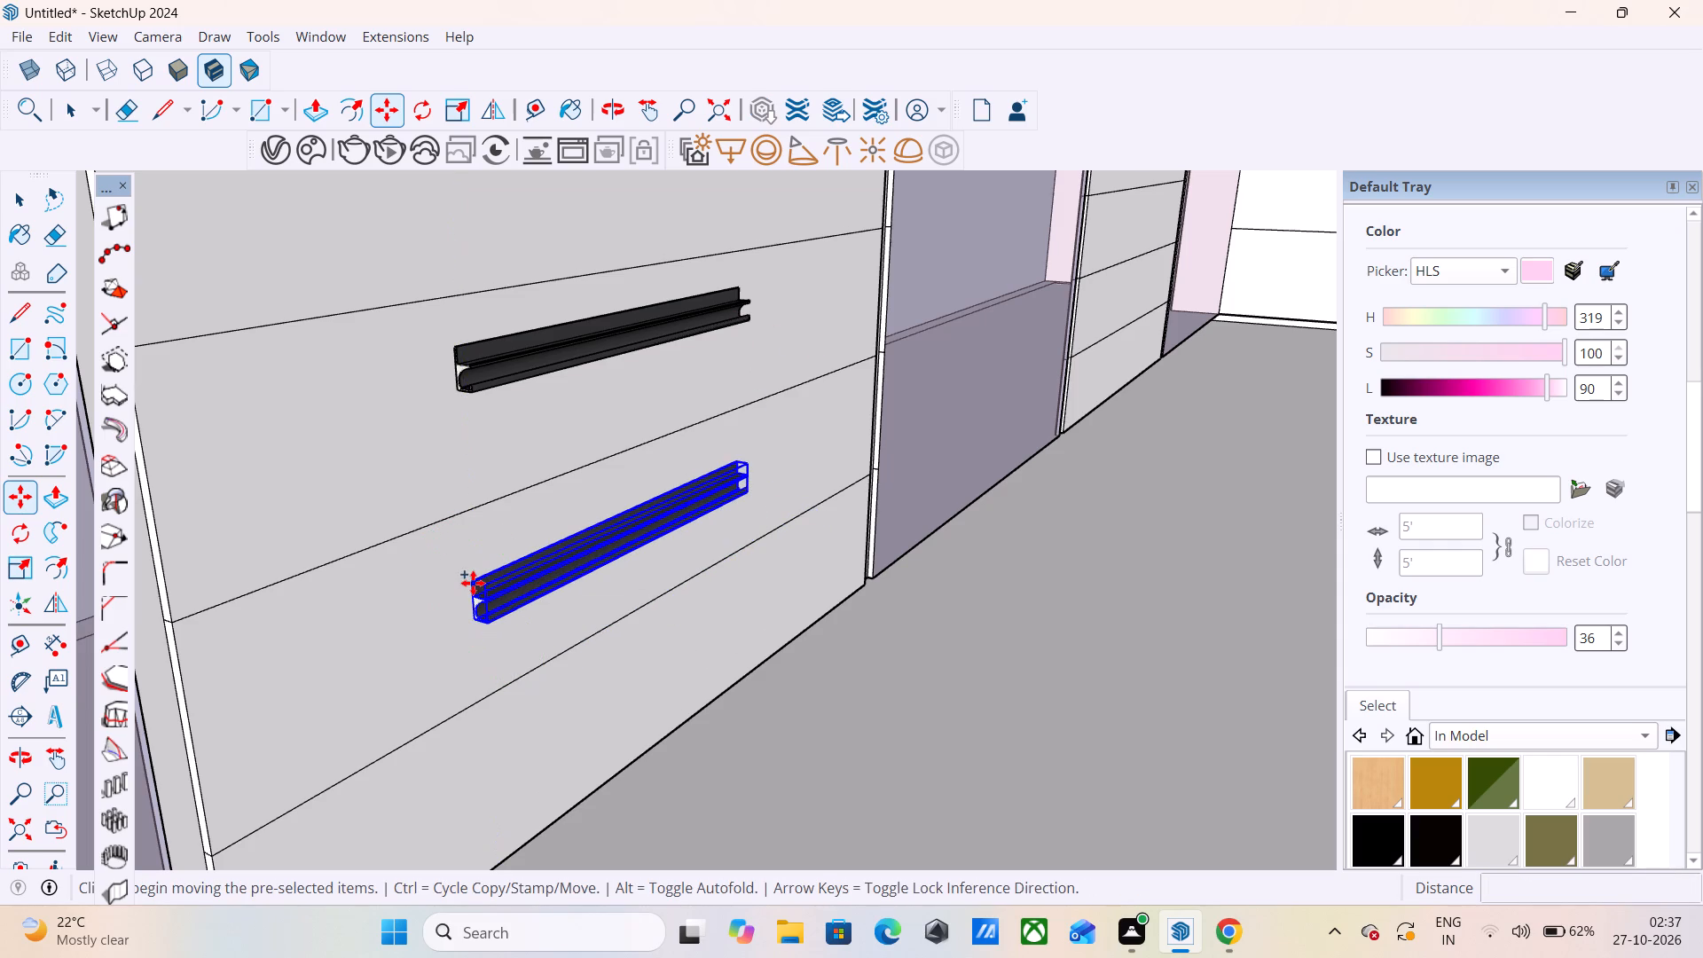
{"action": "left_click", "coordinate": [515, 750]}
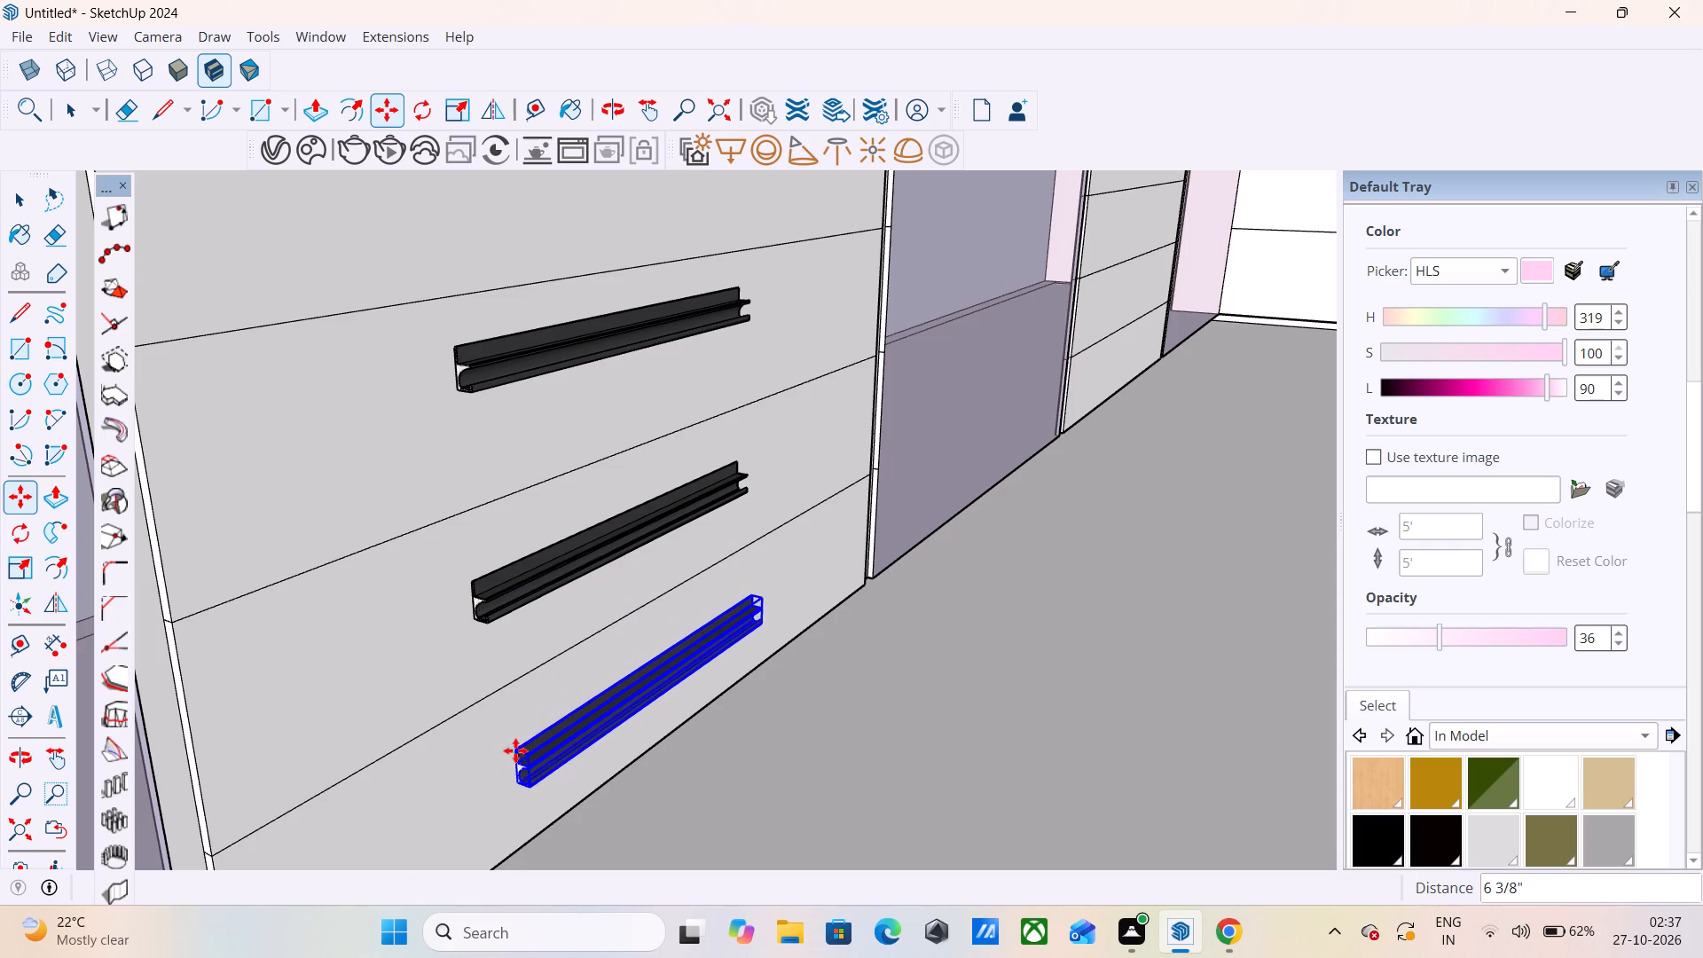
Move the bottom drawer's handle about 1 3/8" sideways to line it up with the handles above.
{"action": "scroll", "coordinate": [501, 561], "scroll_direction": "down", "scroll_amount": 12}
{"action": "middle_click_drag", "start_coordinate": [837, 568], "coordinate": [690, 512]}
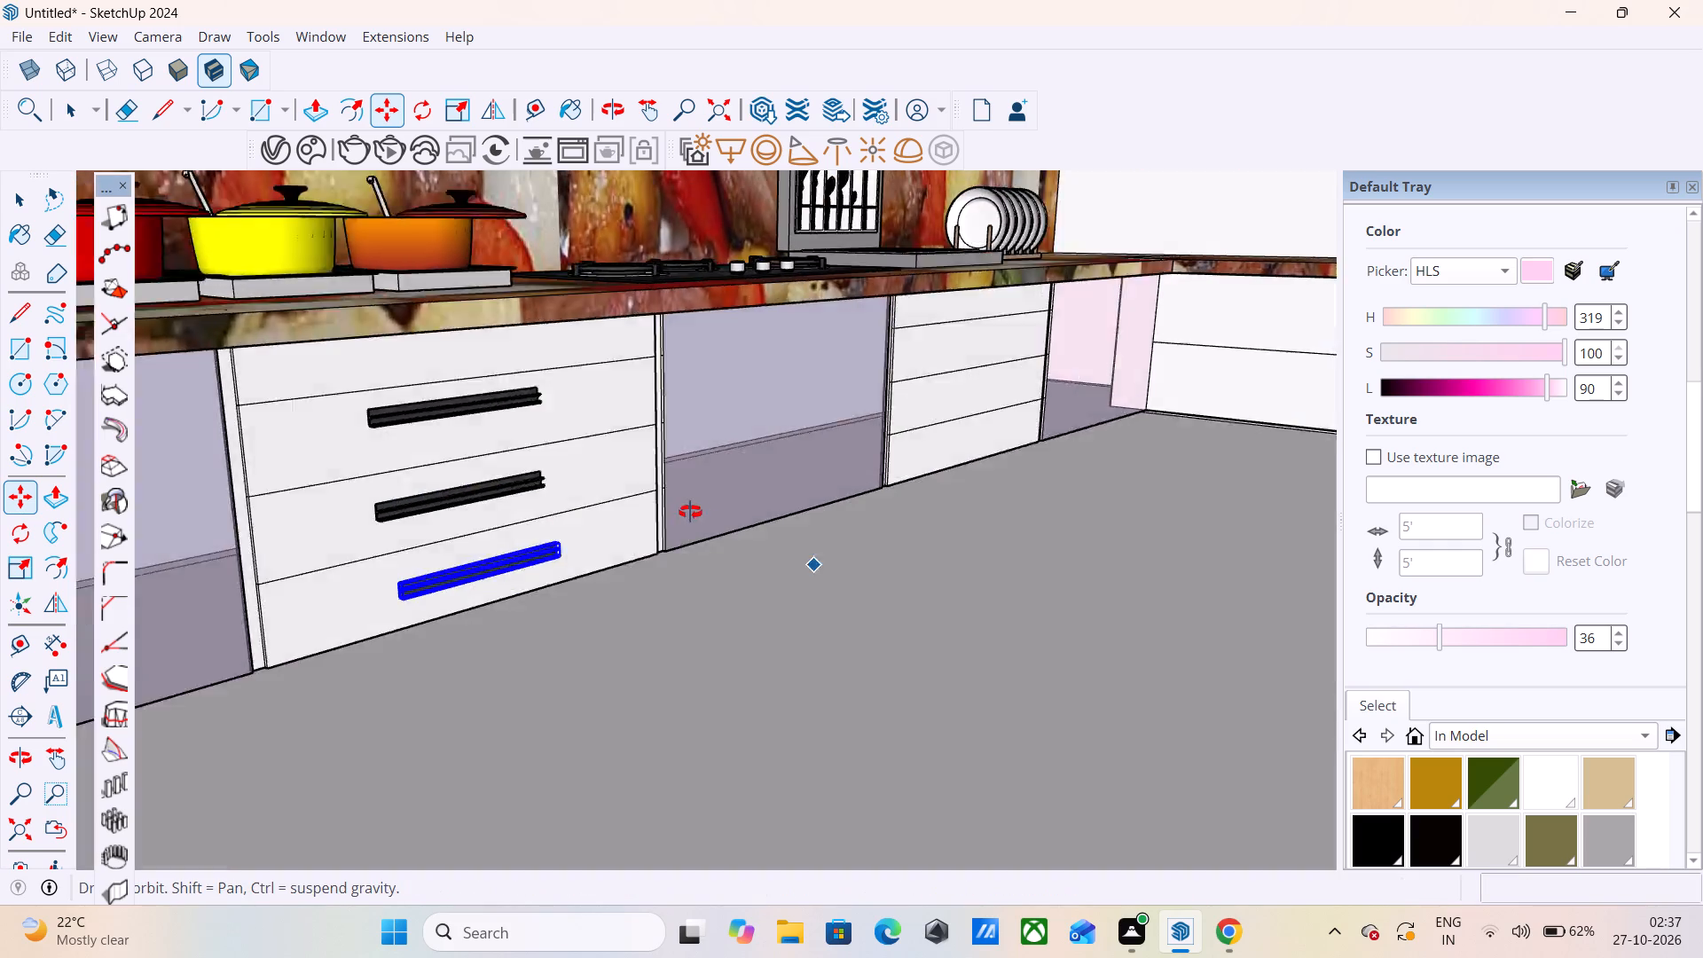
{"action": "middle_click_drag", "start_coordinate": [690, 512], "coordinate": [687, 503]}
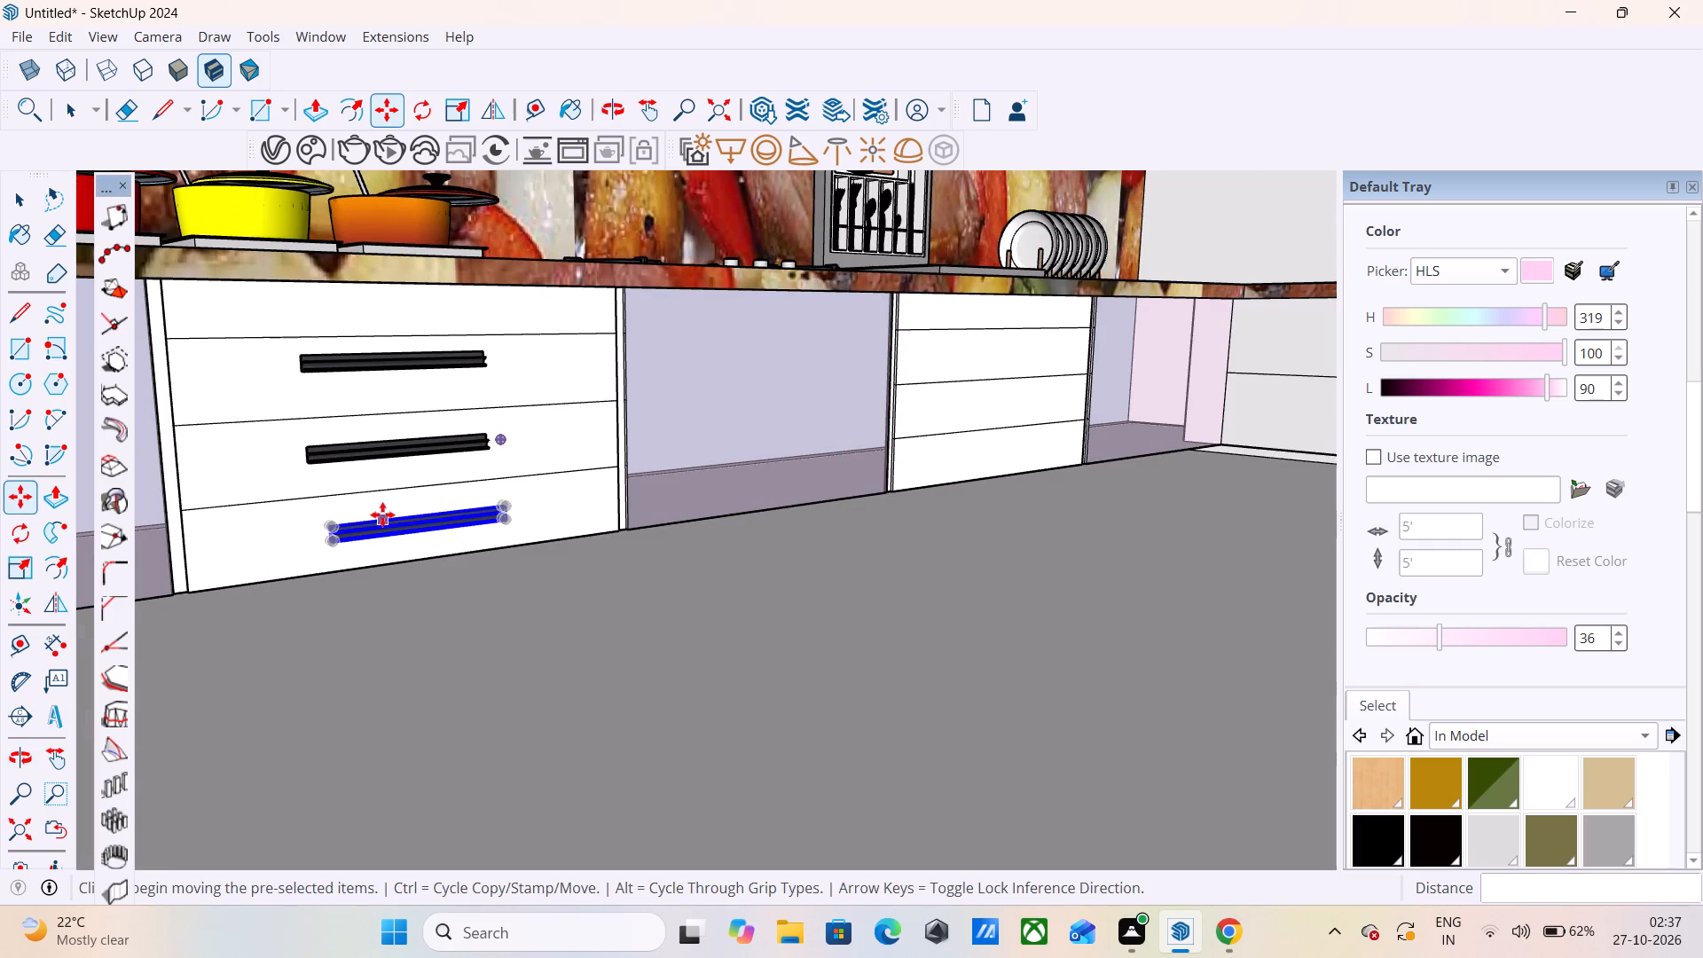
{"action": "left_click", "coordinate": [323, 527]}
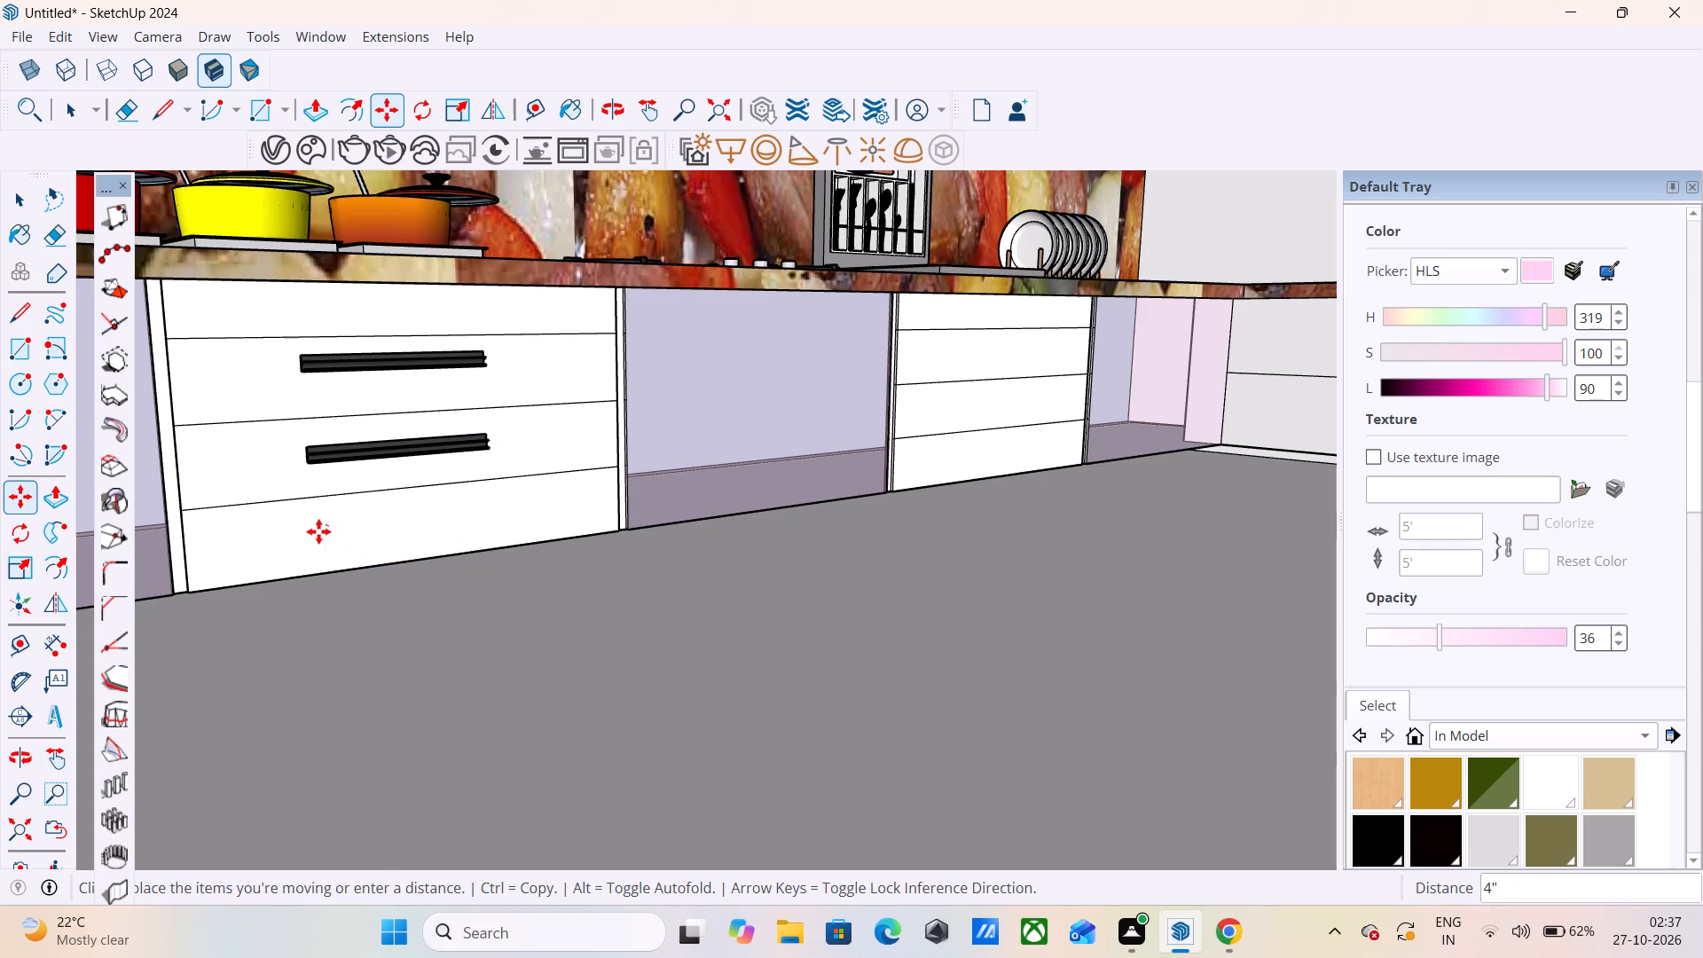
{"action": "key", "text": "Escape"}
{"action": "scroll", "coordinate": [309, 508], "scroll_direction": "up", "scroll_amount": 6}
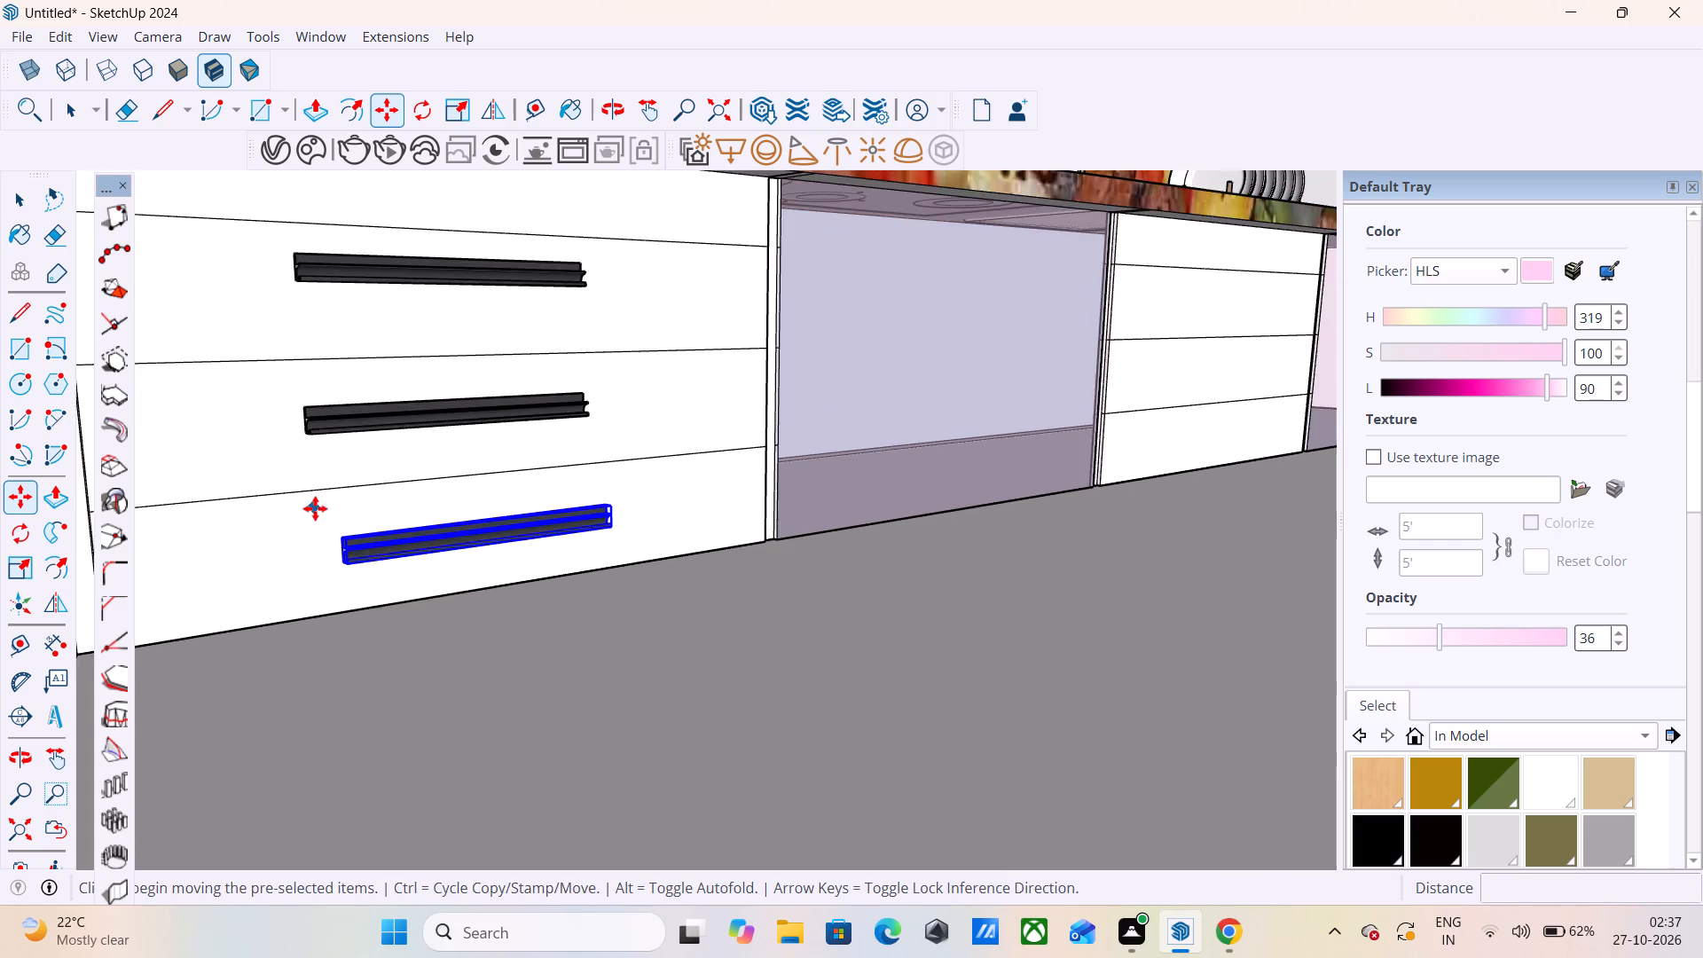
{"action": "scroll", "coordinate": [315, 508], "scroll_direction": "up", "scroll_amount": 6}
{"action": "left_click", "coordinate": [354, 550]}
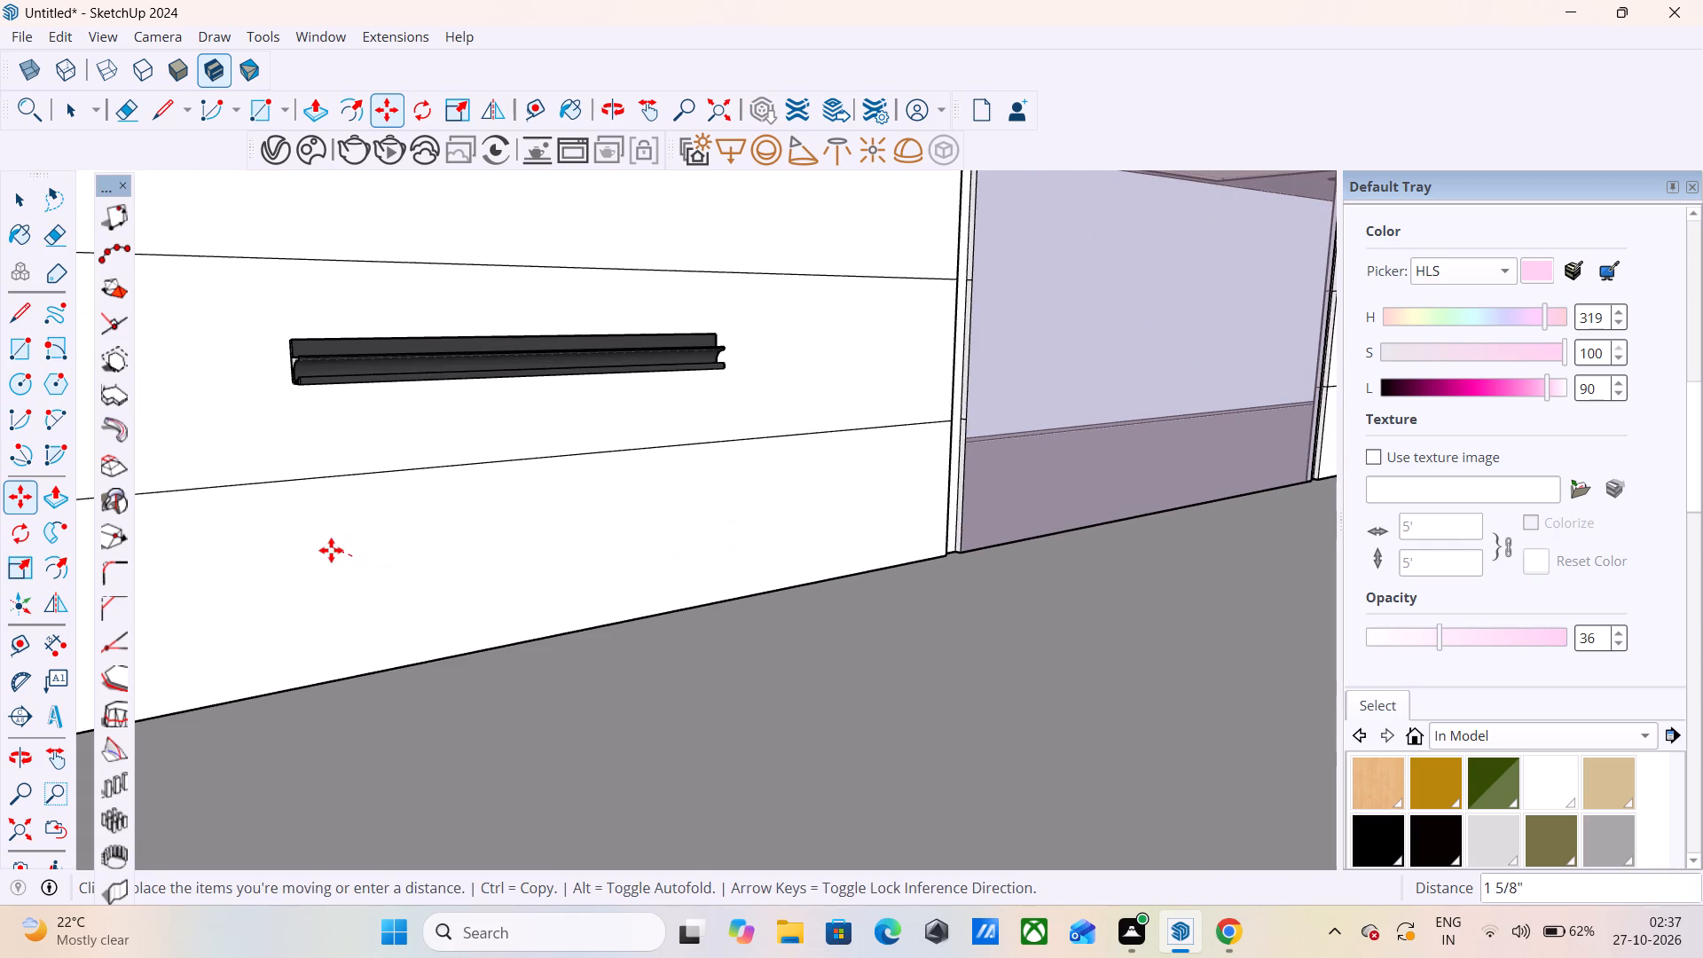
{"action": "left_click", "coordinate": [302, 554]}
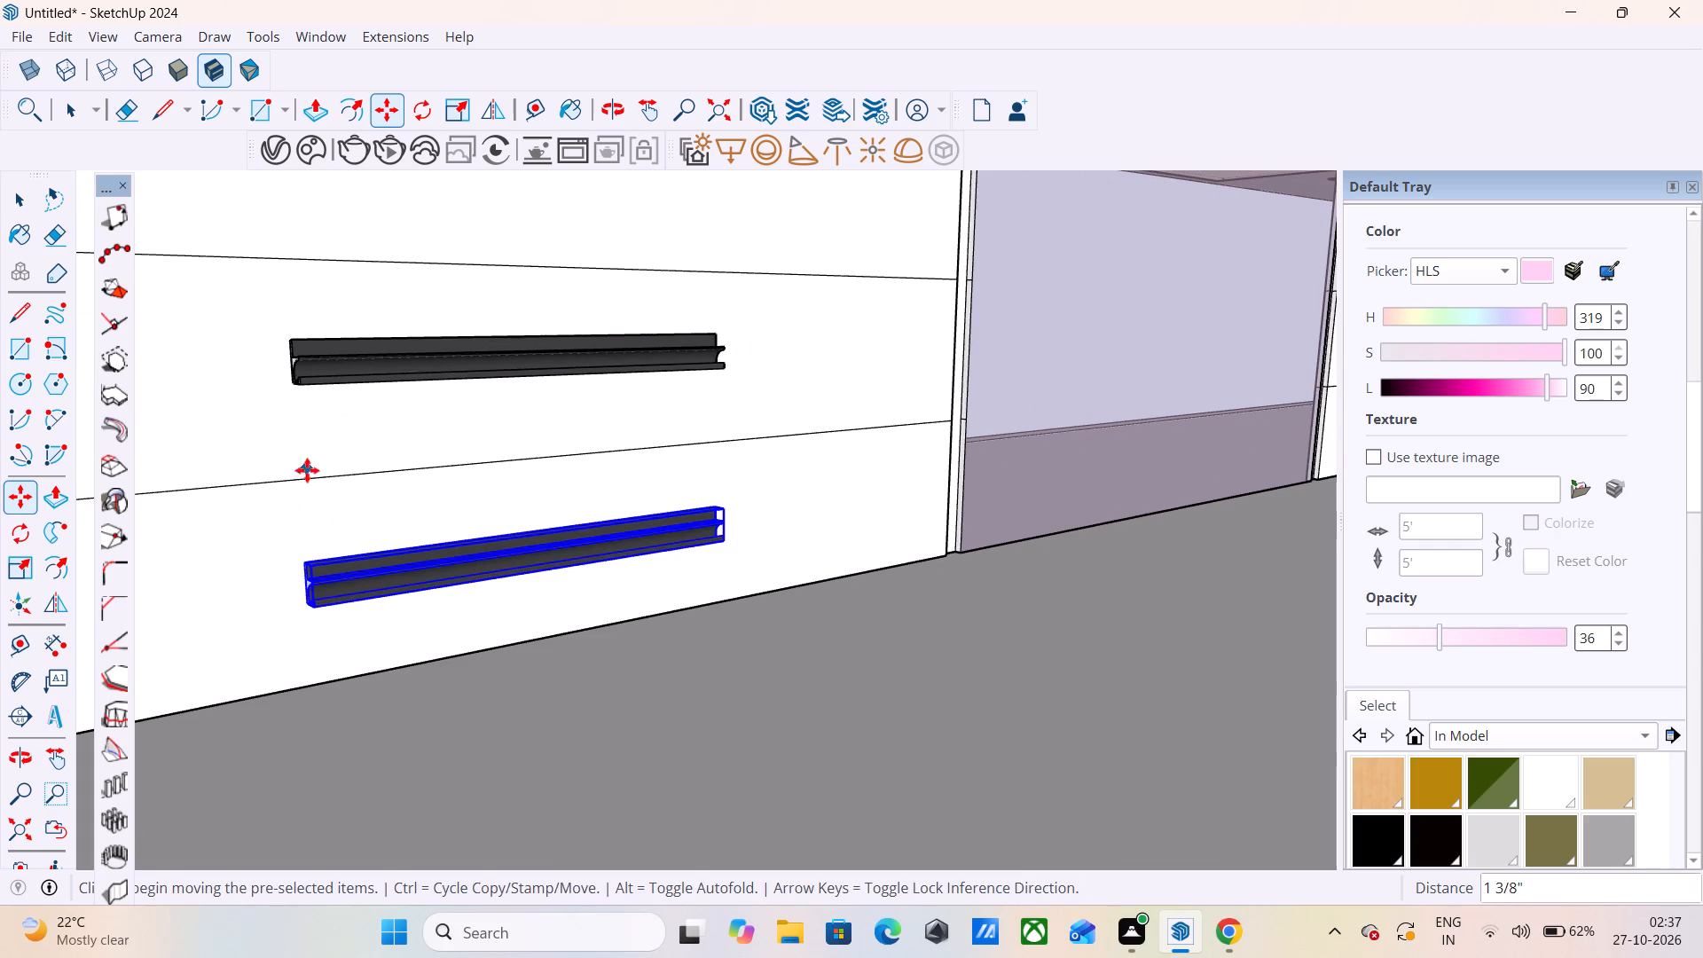
Copy the bottom handle about 6' 3 11/16" along the green axis onto the bottom drawer front of the cabinet below the plate rack.
{"action": "scroll", "coordinate": [307, 470], "scroll_direction": "down", "scroll_amount": 6}
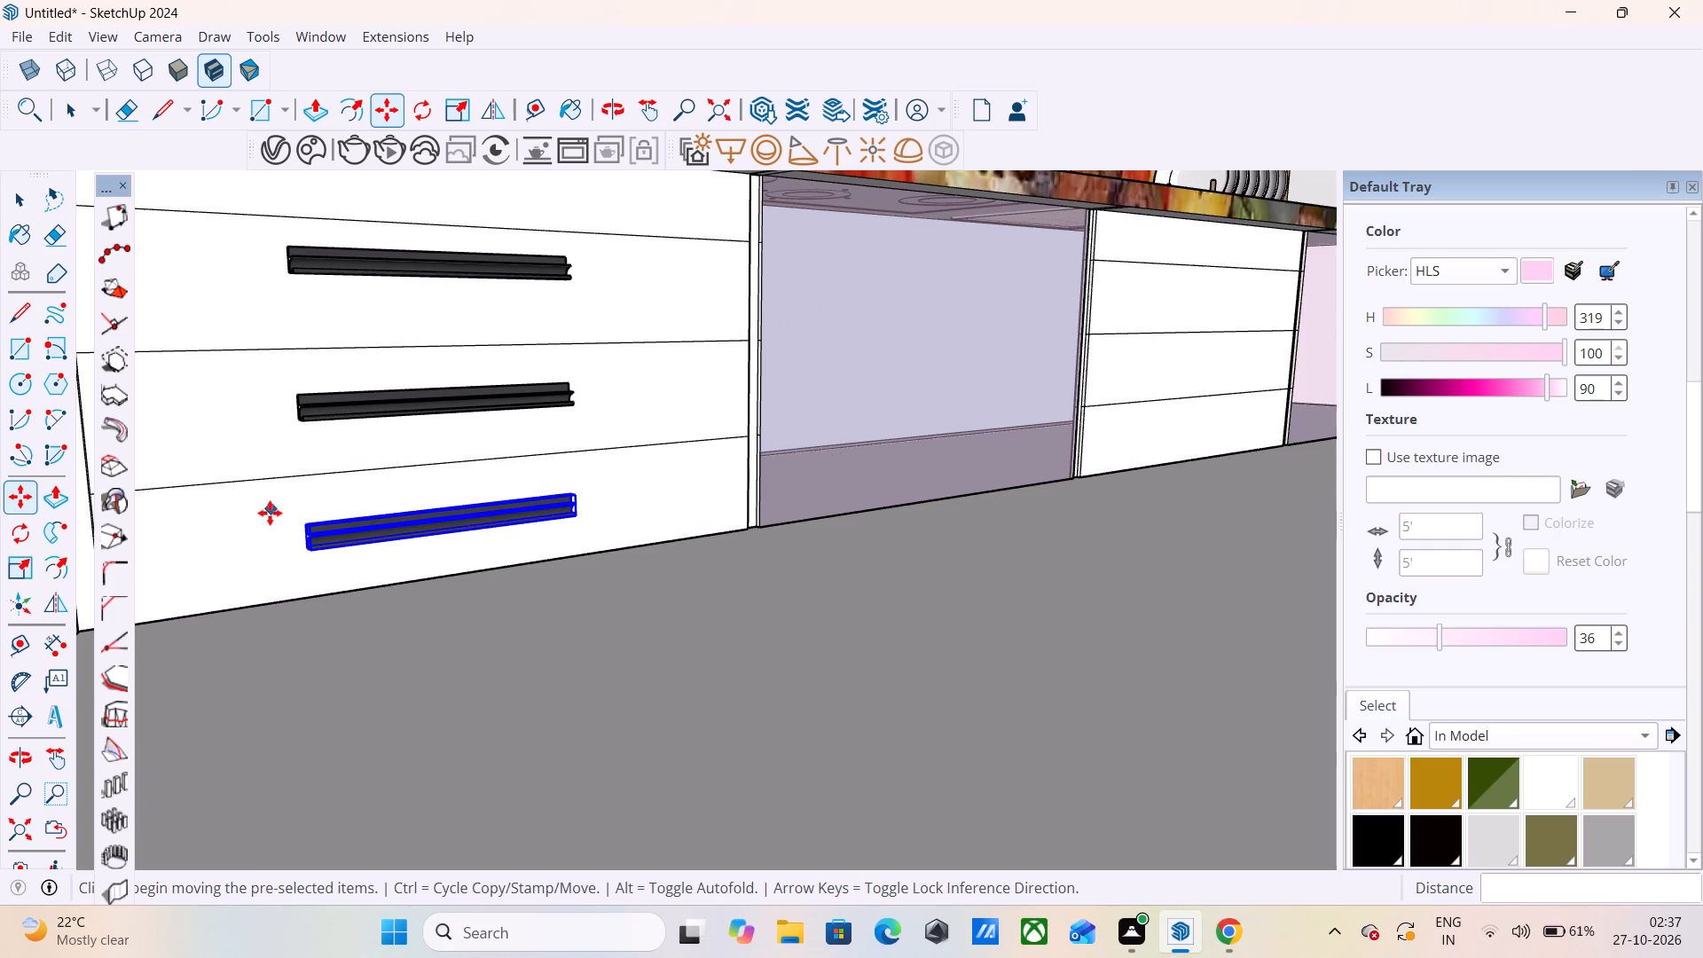
{"action": "scroll", "coordinate": [270, 513], "scroll_direction": "up", "scroll_amount": 10}
{"action": "scroll", "coordinate": [414, 529], "scroll_direction": "up", "scroll_amount": 5}
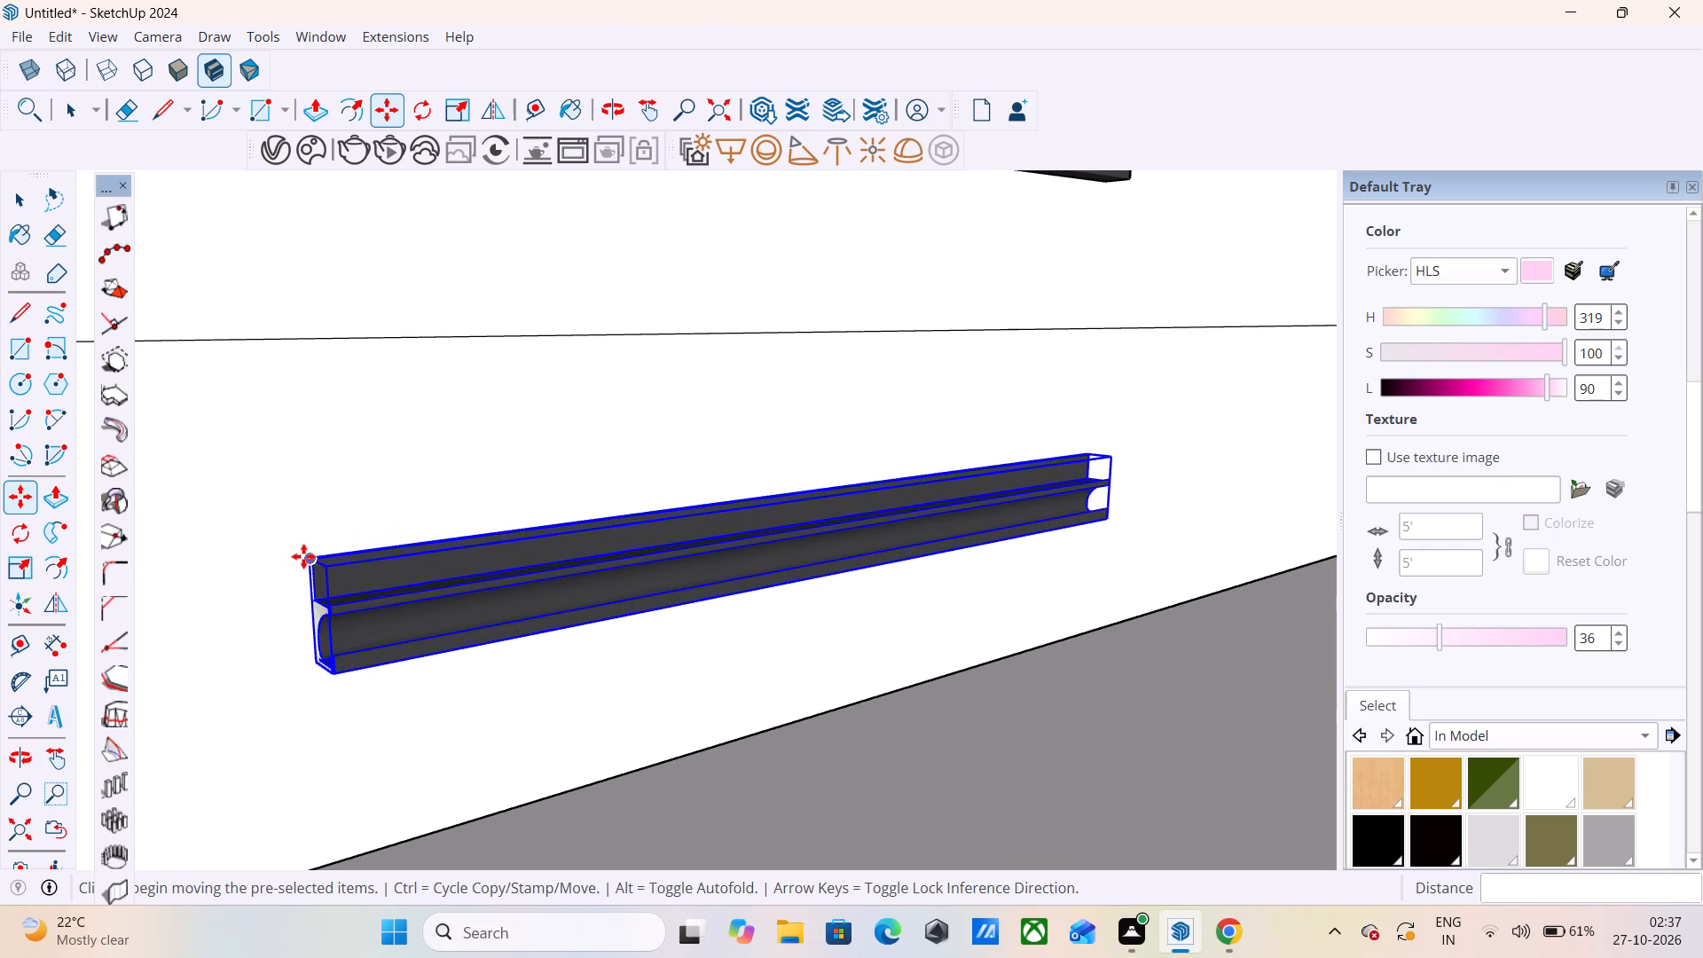
{"action": "left_click", "coordinate": [303, 556]}
{"action": "scroll", "coordinate": [302, 492], "scroll_direction": "down", "scroll_amount": 3}
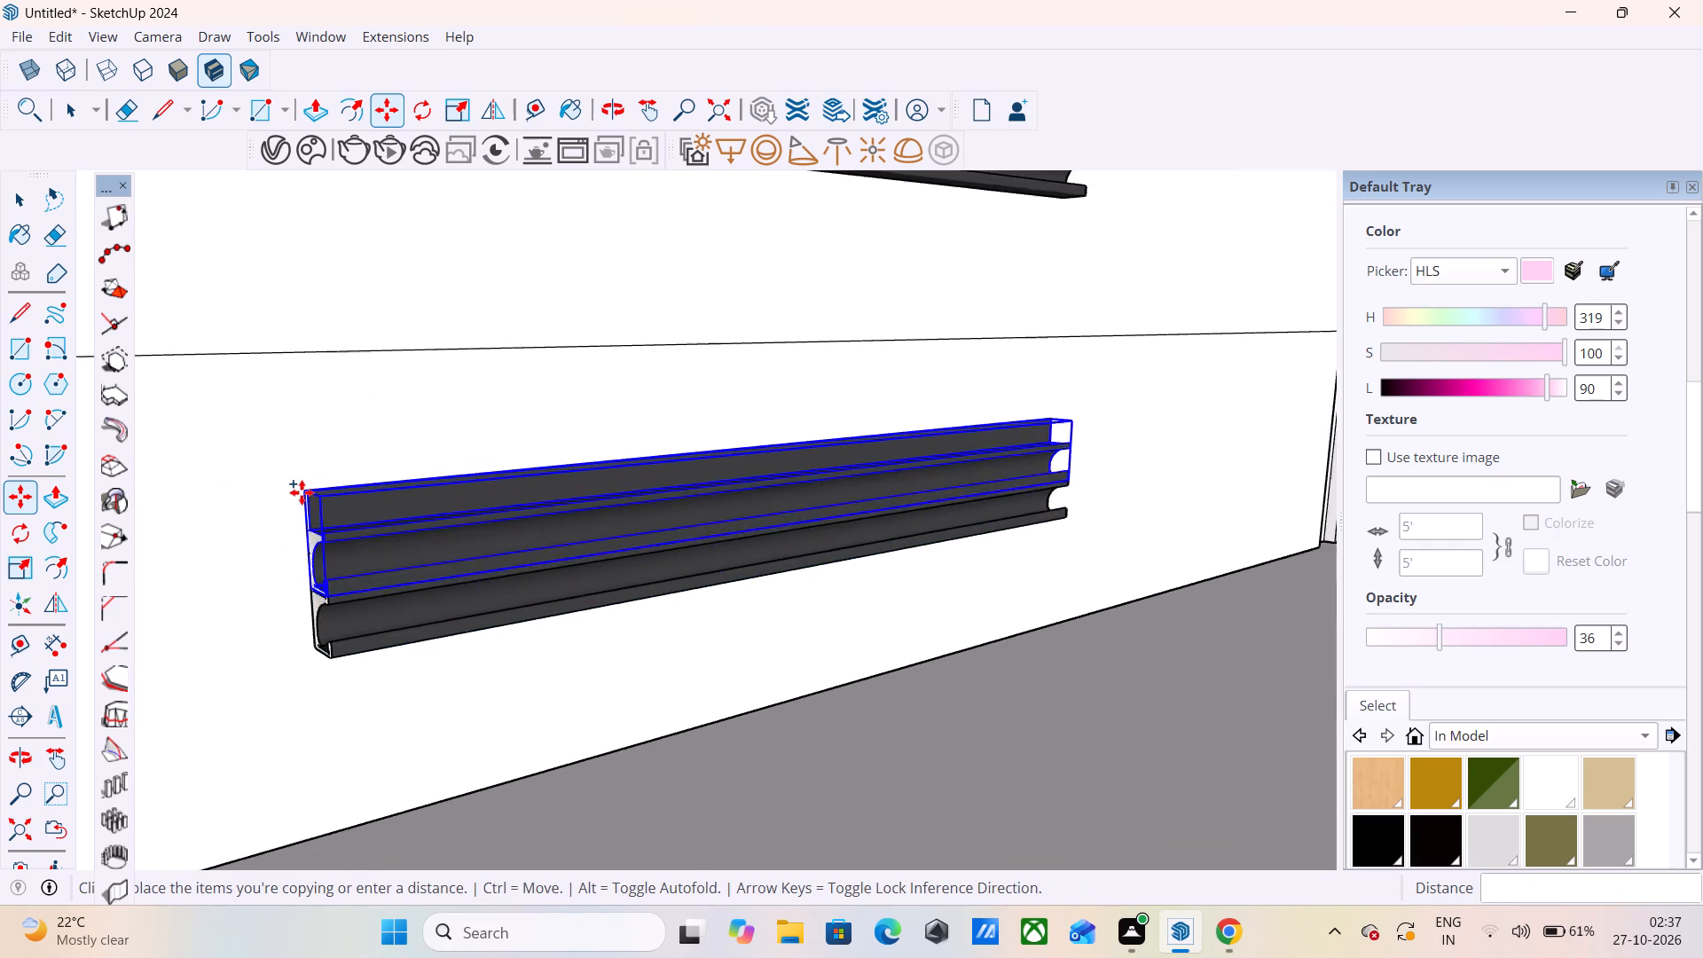
{"action": "scroll", "coordinate": [302, 492], "scroll_direction": "down", "scroll_amount": 20}
{"action": "scroll", "coordinate": [302, 492], "scroll_direction": "down", "scroll_amount": 4}
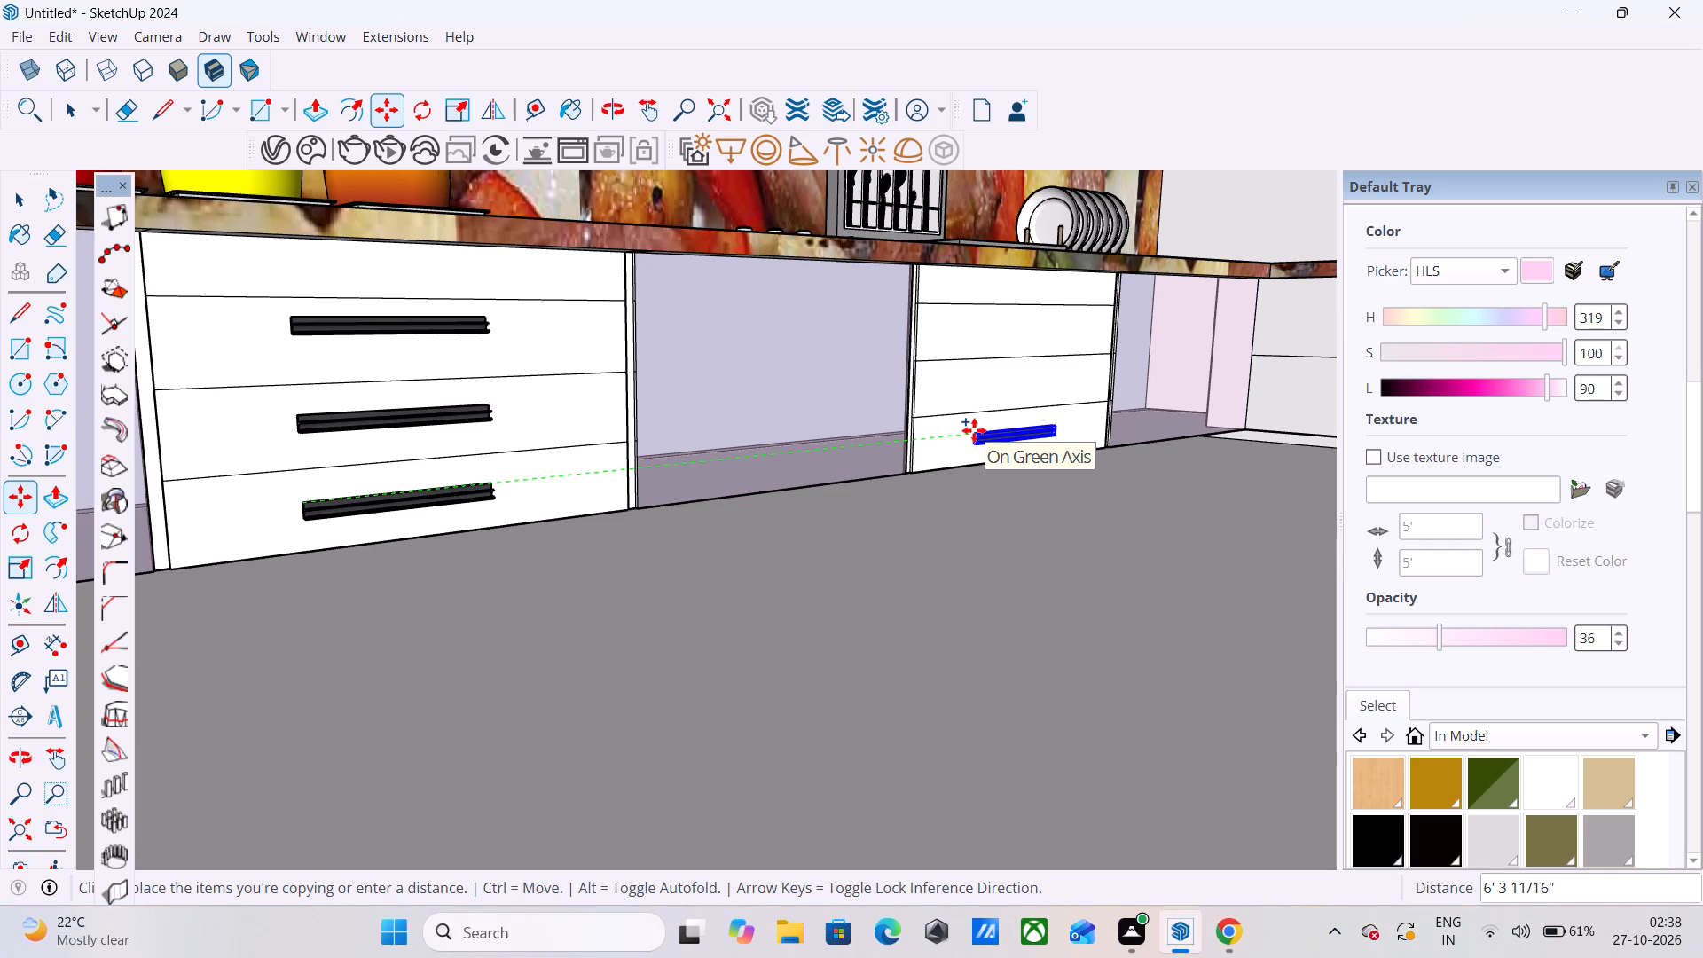
{"action": "left_click", "coordinate": [974, 430]}
Copy that handle about 6 5/16" straight up onto the third drawer front of the cabinet below the plate rack.
{"action": "scroll", "coordinate": [1016, 429], "scroll_direction": "up", "scroll_amount": 5}
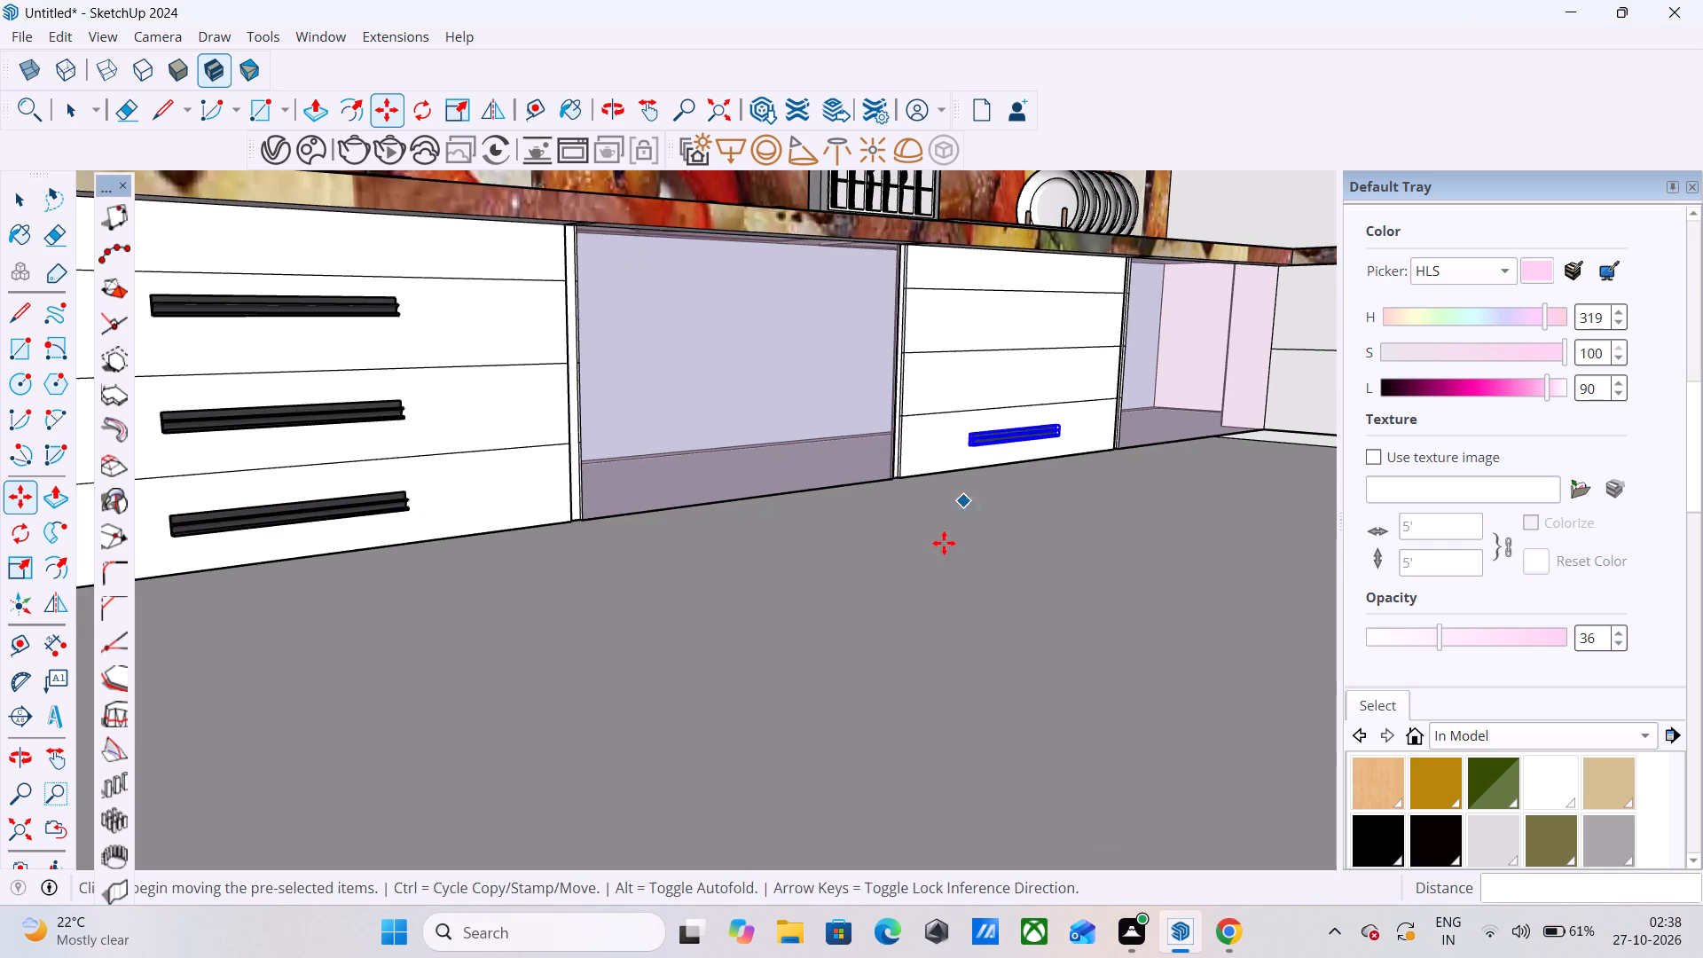
{"action": "scroll", "coordinate": [944, 547], "scroll_direction": "down", "scroll_amount": 4}
{"action": "scroll", "coordinate": [1113, 349], "scroll_direction": "up", "scroll_amount": 6}
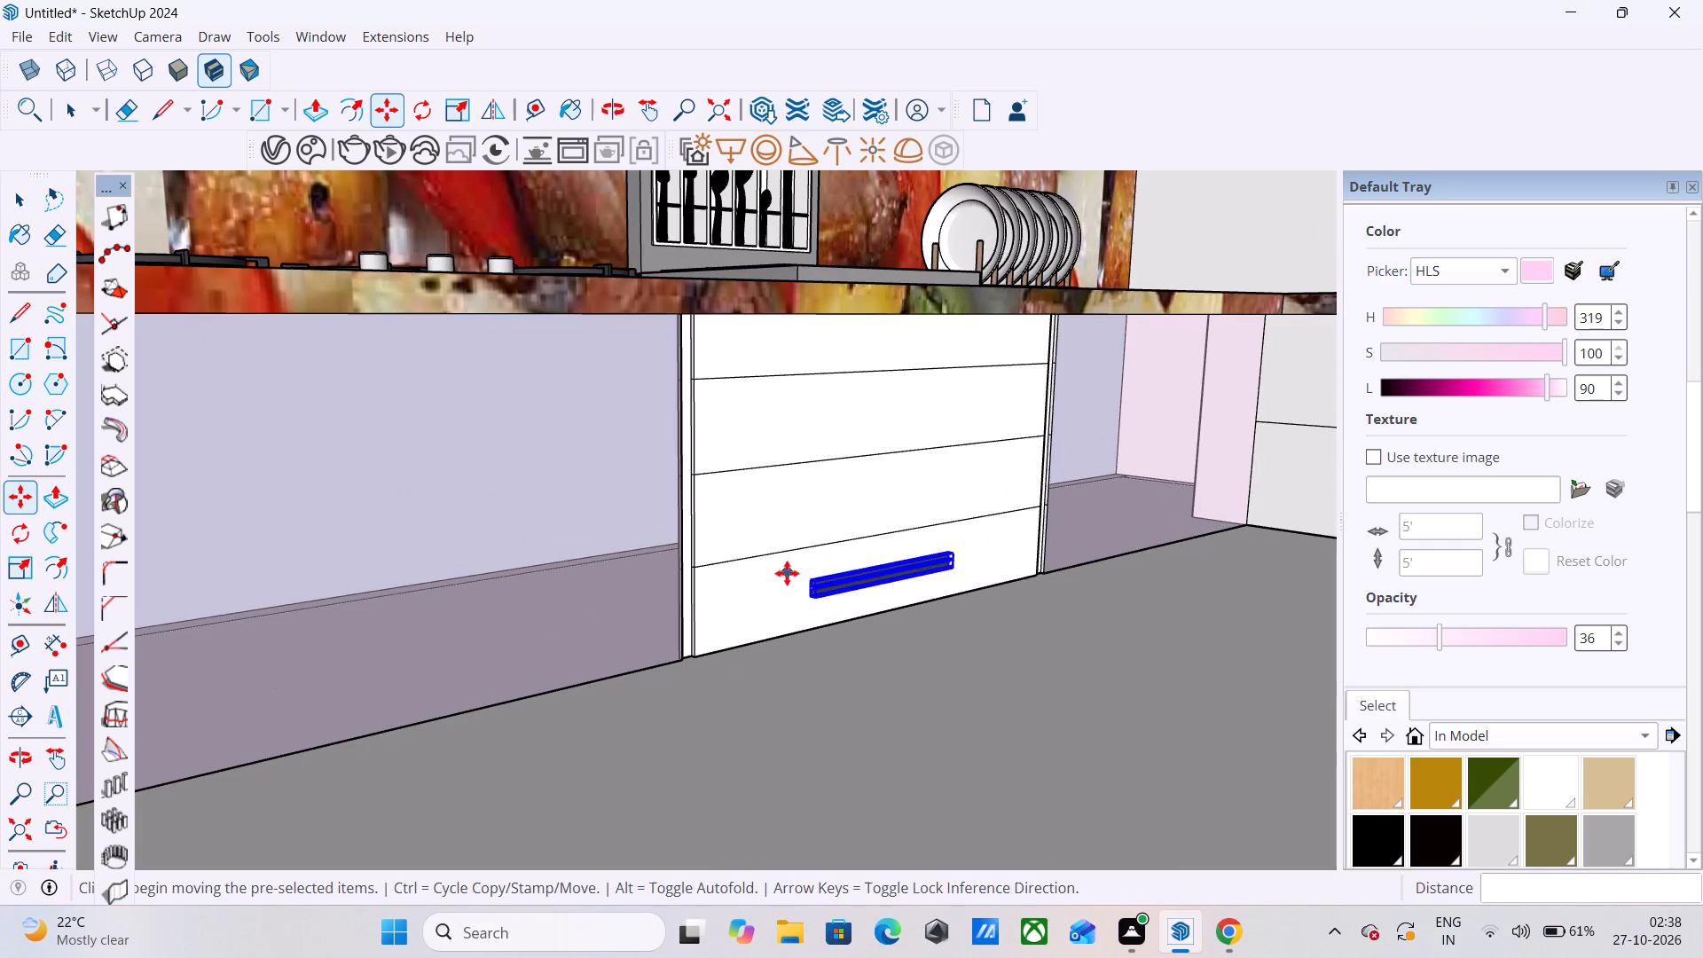
{"action": "scroll", "coordinate": [787, 573], "scroll_direction": "up", "scroll_amount": 6}
{"action": "left_click", "coordinate": [828, 581]}
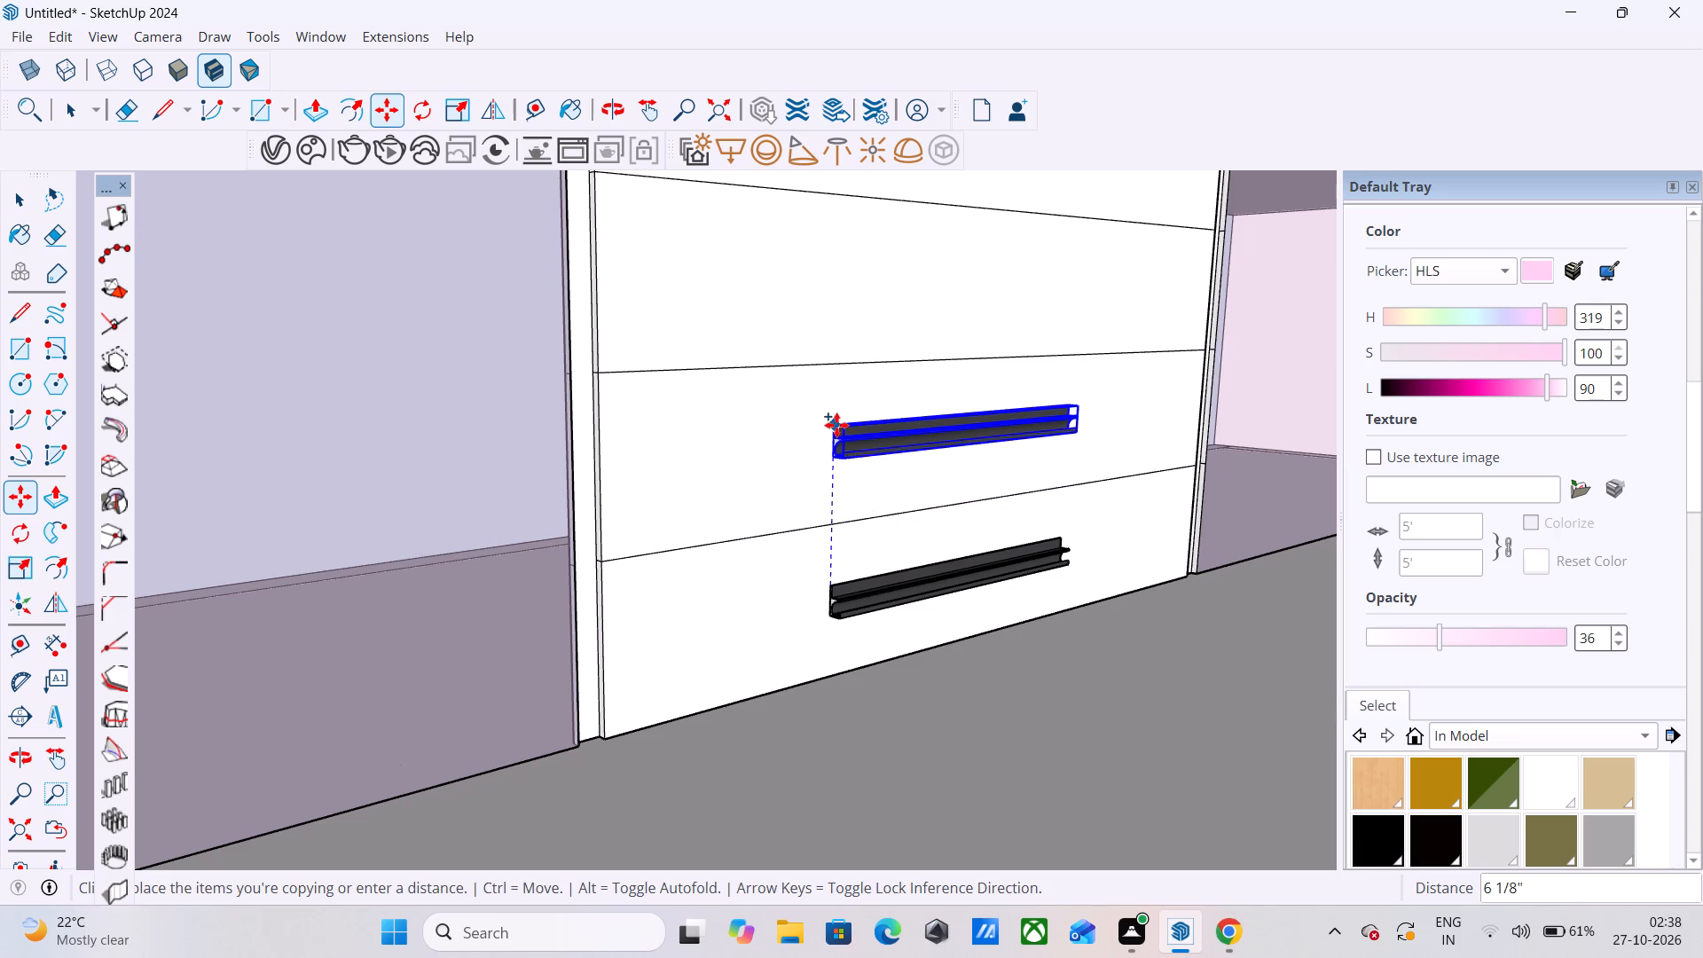
{"action": "left_click", "coordinate": [835, 421]}
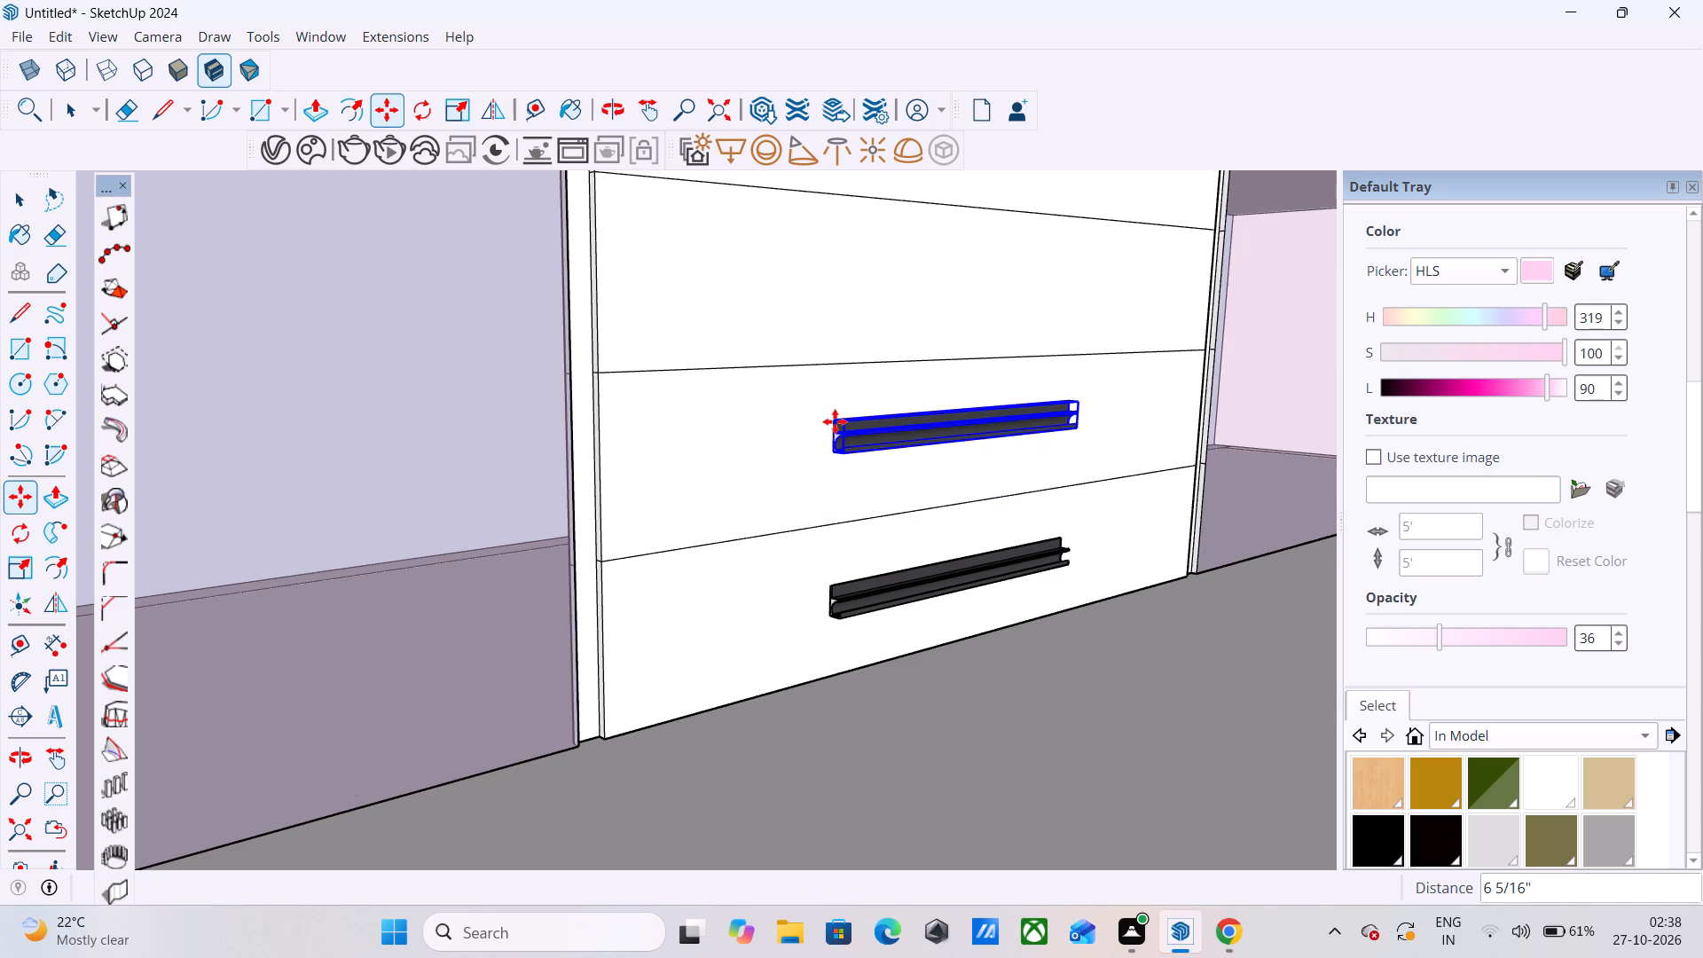
Copy the handle about 5 5/8" straight up onto the second drawer front of the same cabinet, then clear the selection.
{"action": "left_click", "coordinate": [832, 416]}
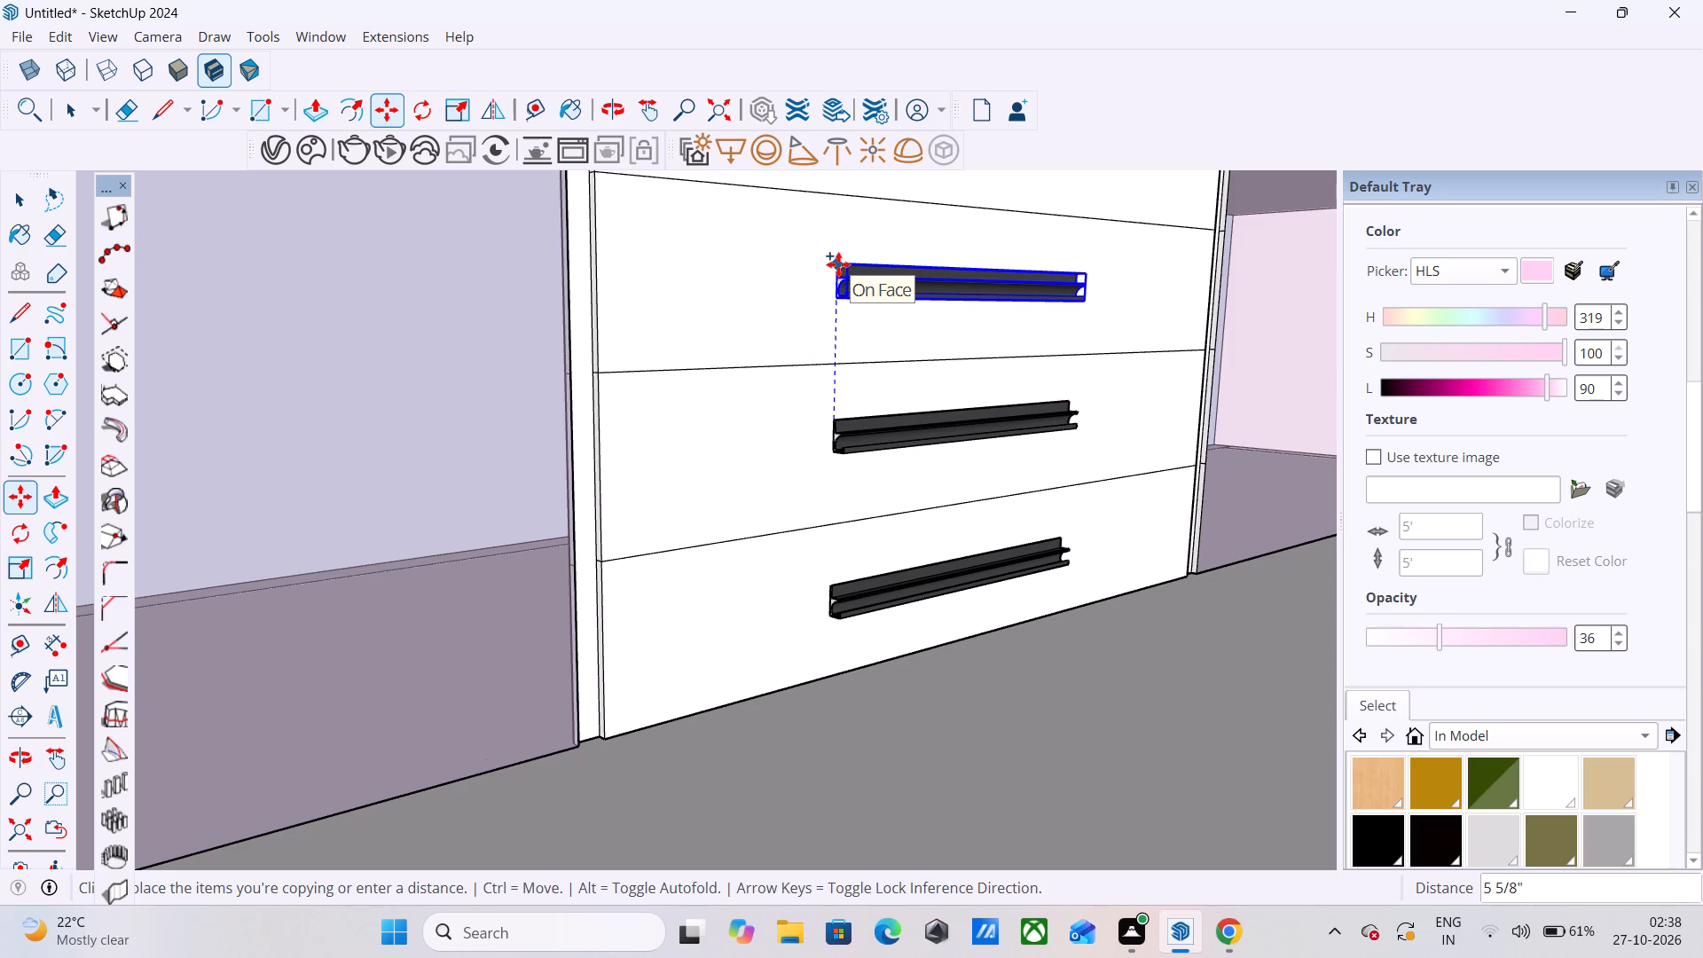
{"action": "left_click", "coordinate": [838, 264]}
{"action": "scroll", "coordinate": [793, 515], "scroll_direction": "down", "scroll_amount": 5}
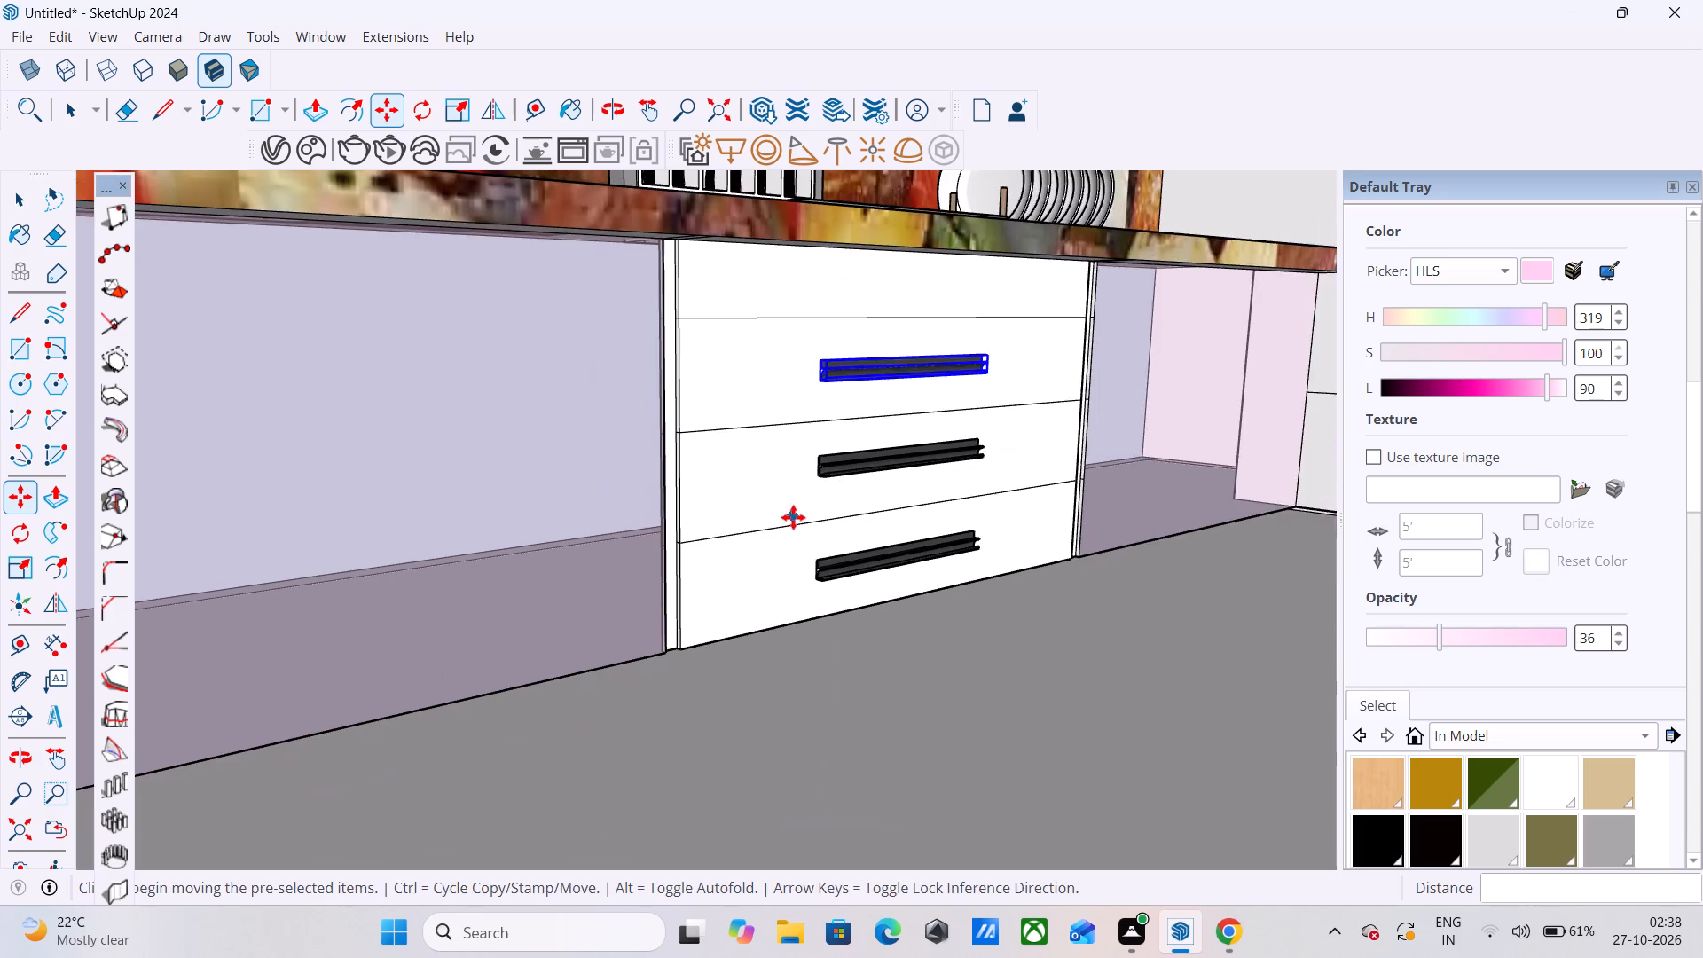
{"action": "scroll", "coordinate": [791, 516], "scroll_direction": "down", "scroll_amount": 17}
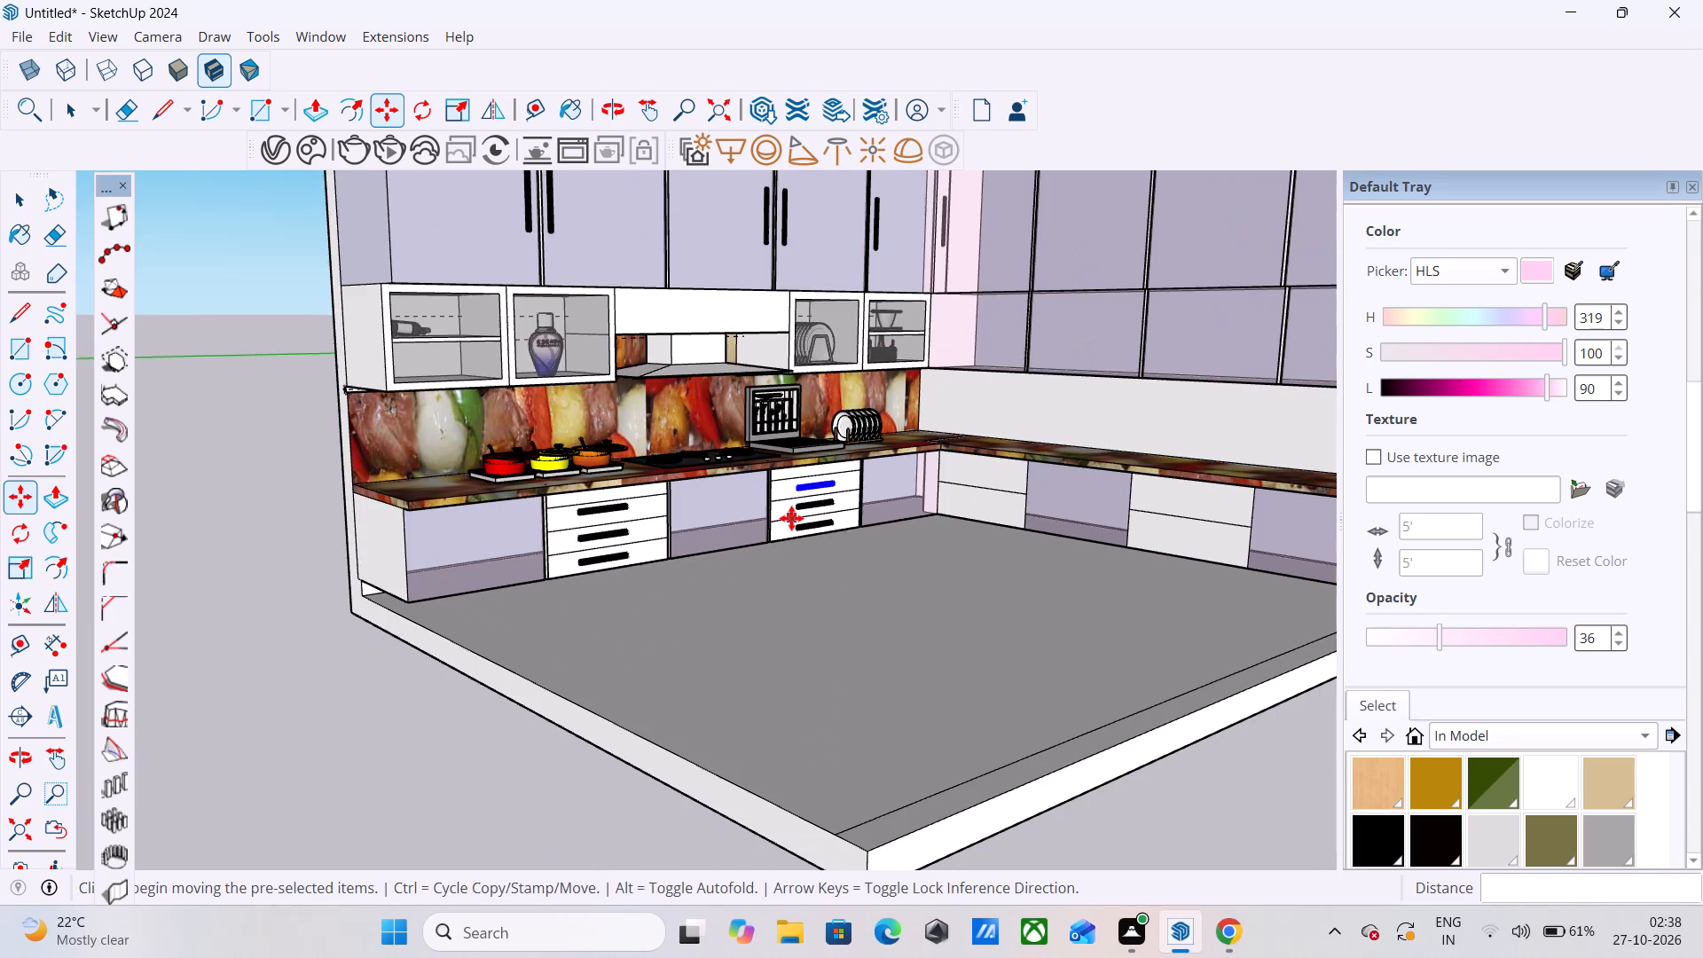
{"action": "key", "text": "space"}
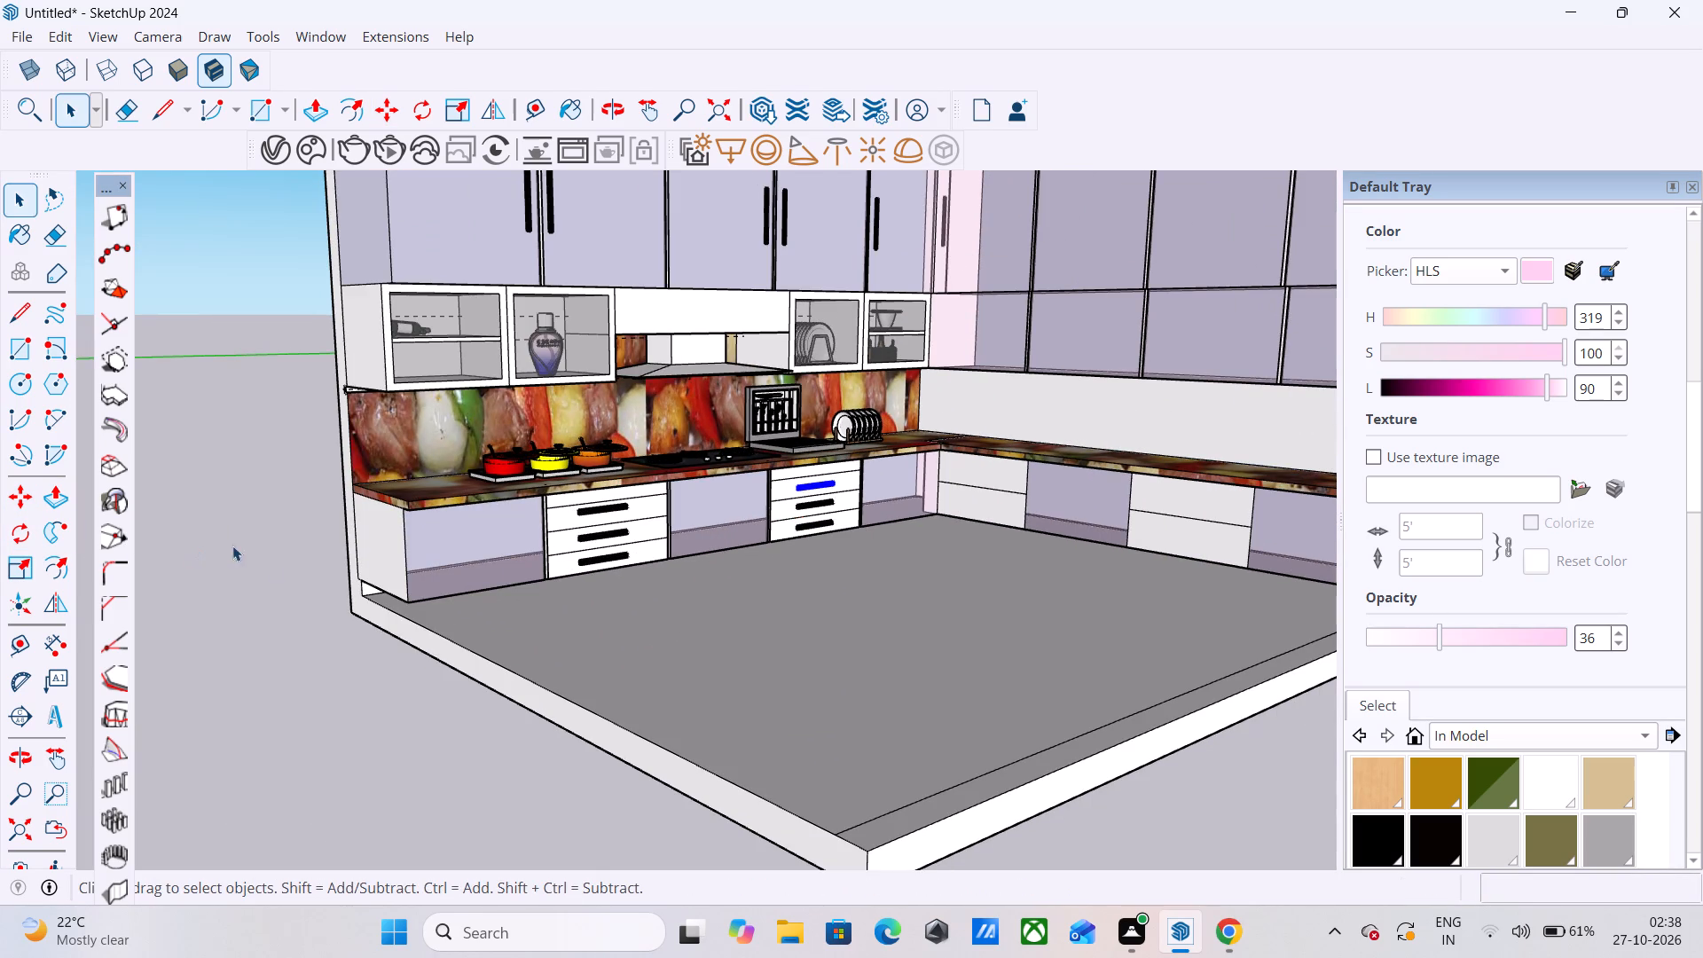
{"action": "left_click", "coordinate": [257, 529]}
Copy the third drawer's handle from the cabinet beside the pots about 3' 8" out onto the open floor.
{"action": "scroll", "coordinate": [314, 572], "scroll_direction": "down", "scroll_amount": 3}
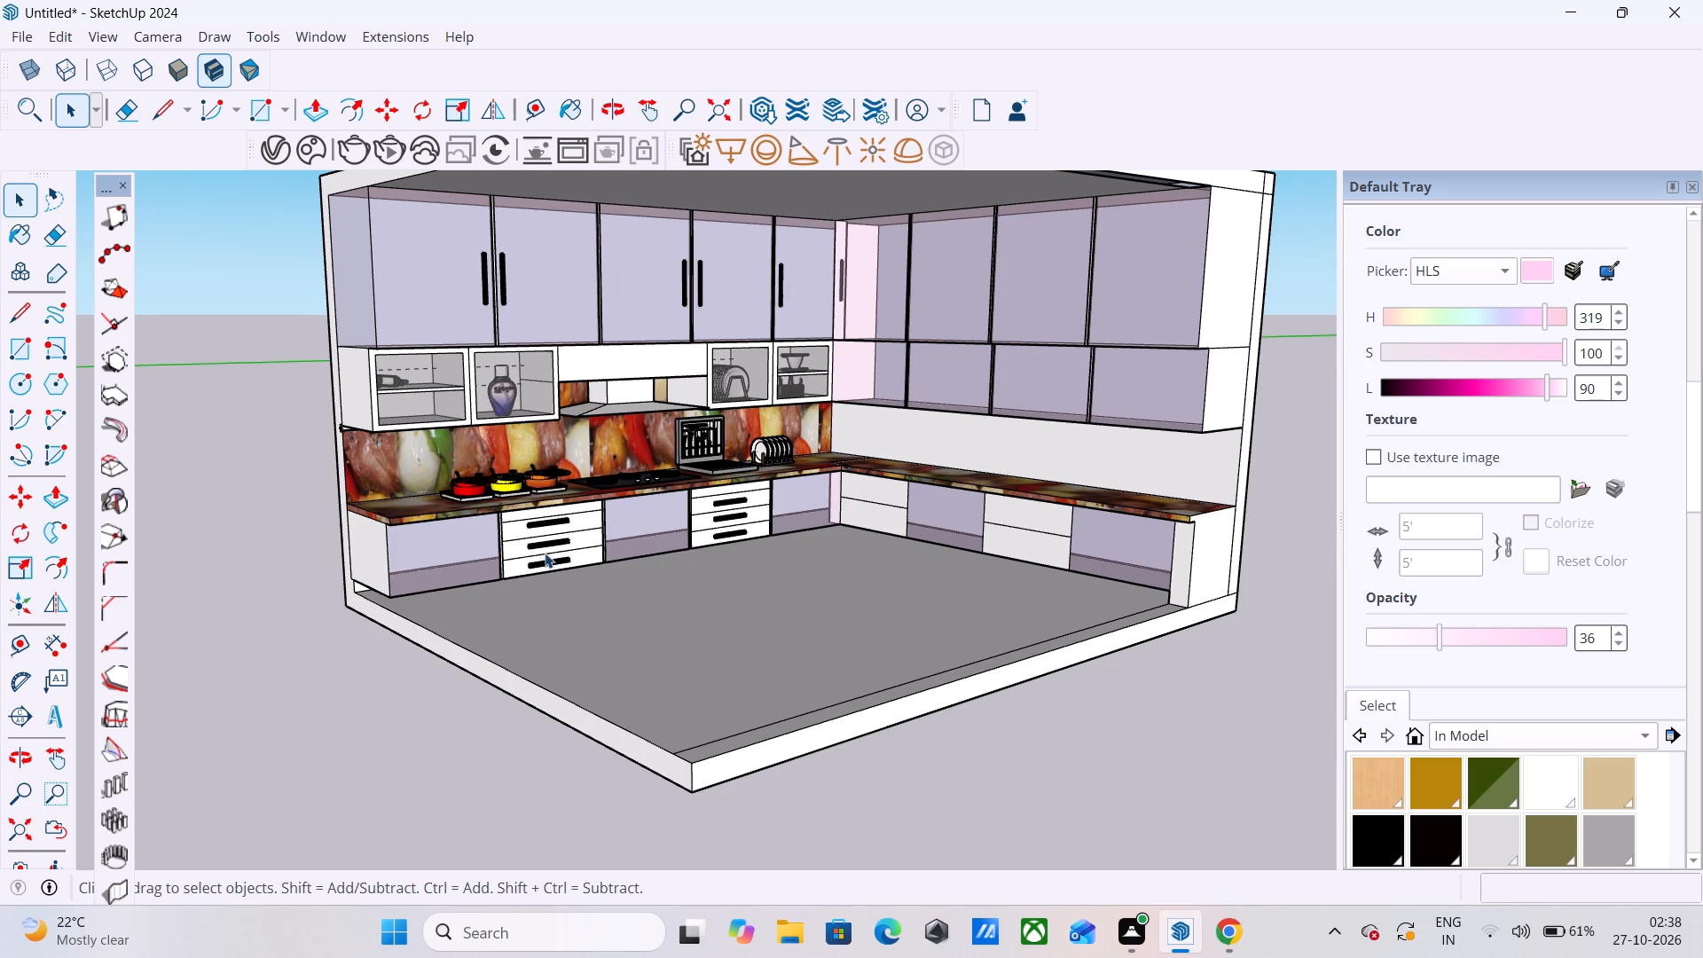
{"action": "scroll", "coordinate": [544, 551], "scroll_direction": "up", "scroll_amount": 9}
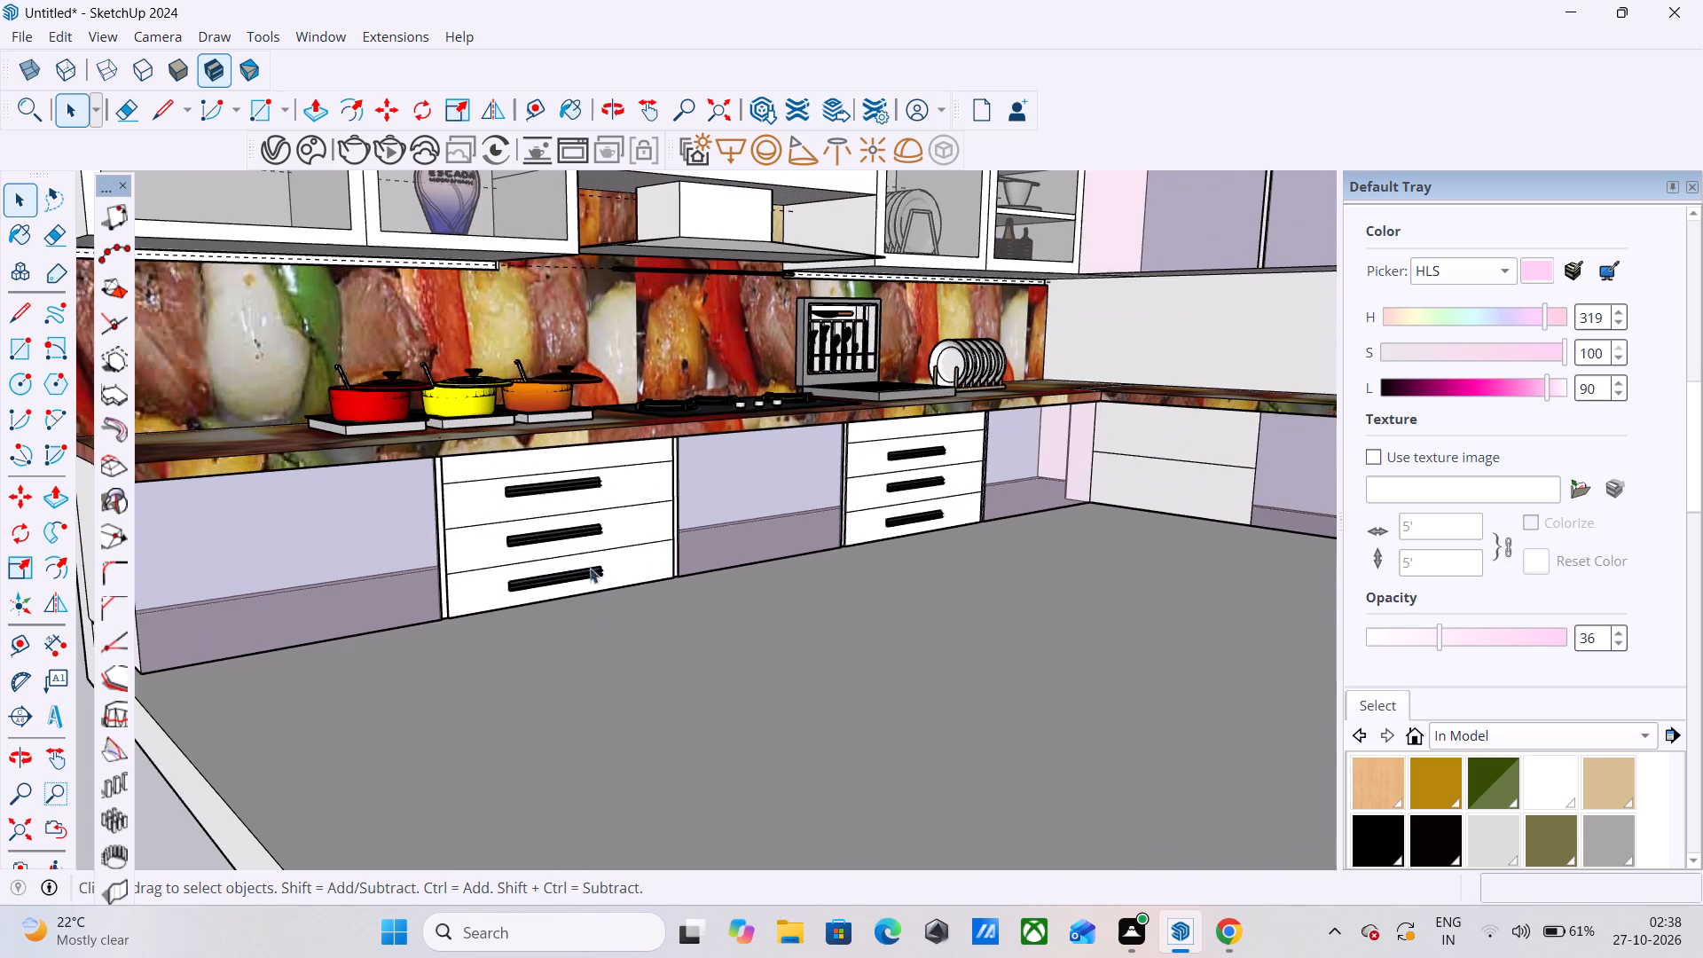
{"action": "left_click", "coordinate": [586, 532]}
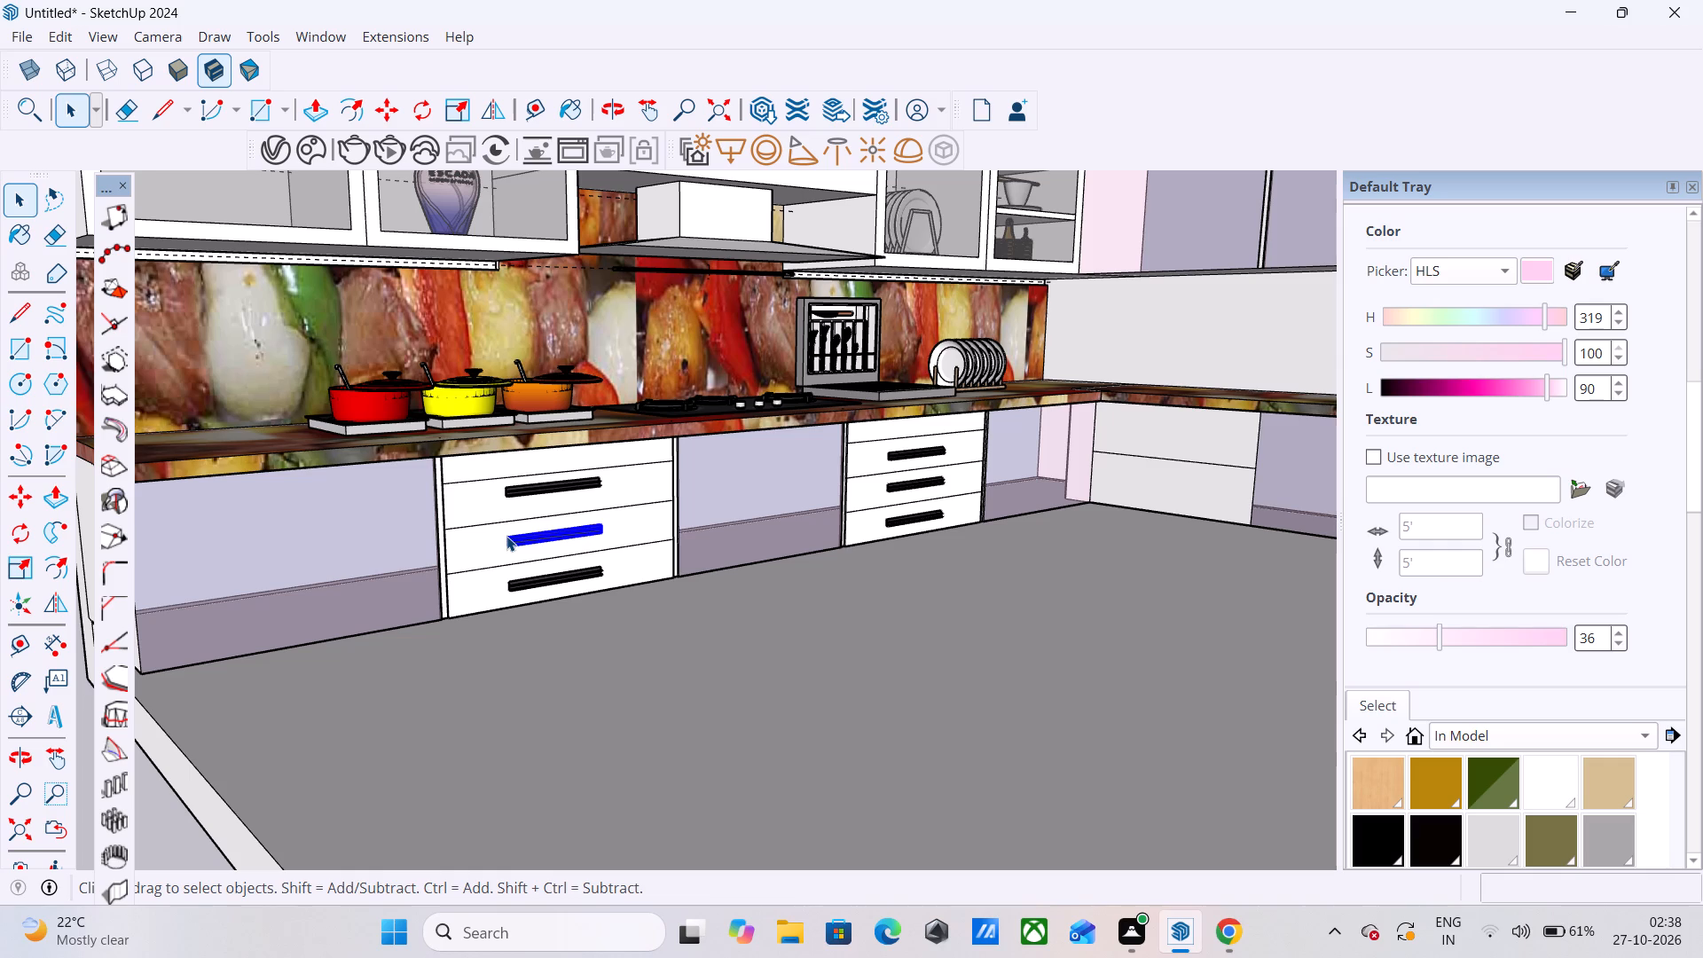
{"action": "key", "text": "m"}
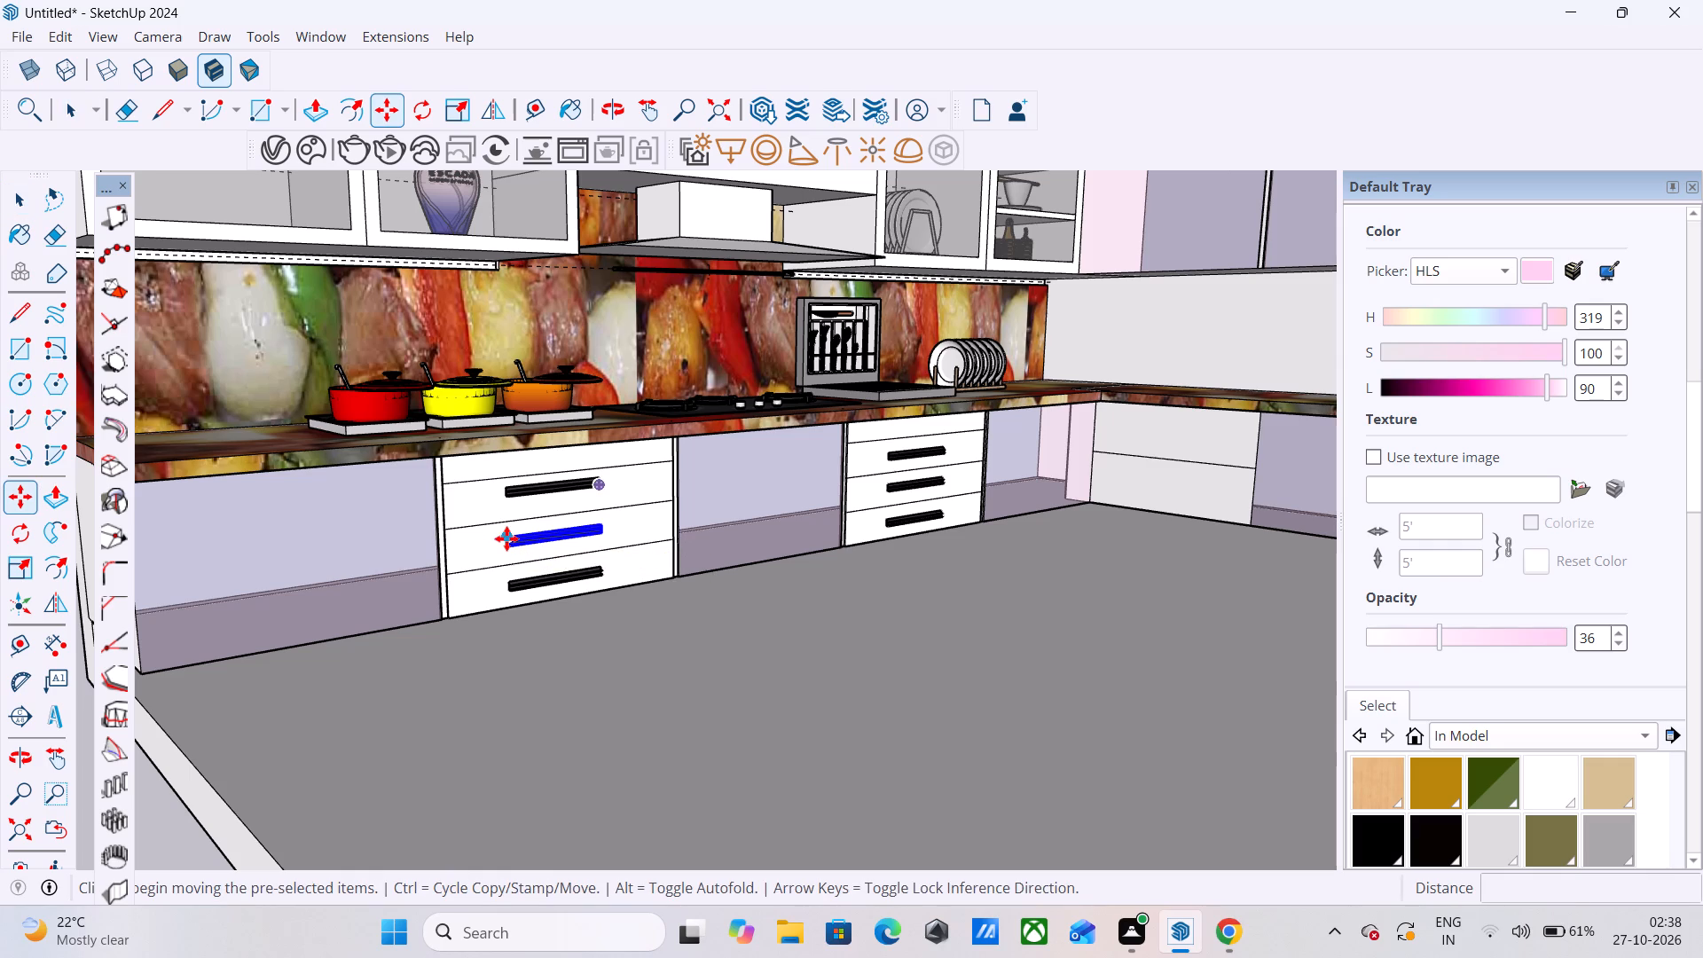
{"action": "left_click", "coordinate": [506, 538]}
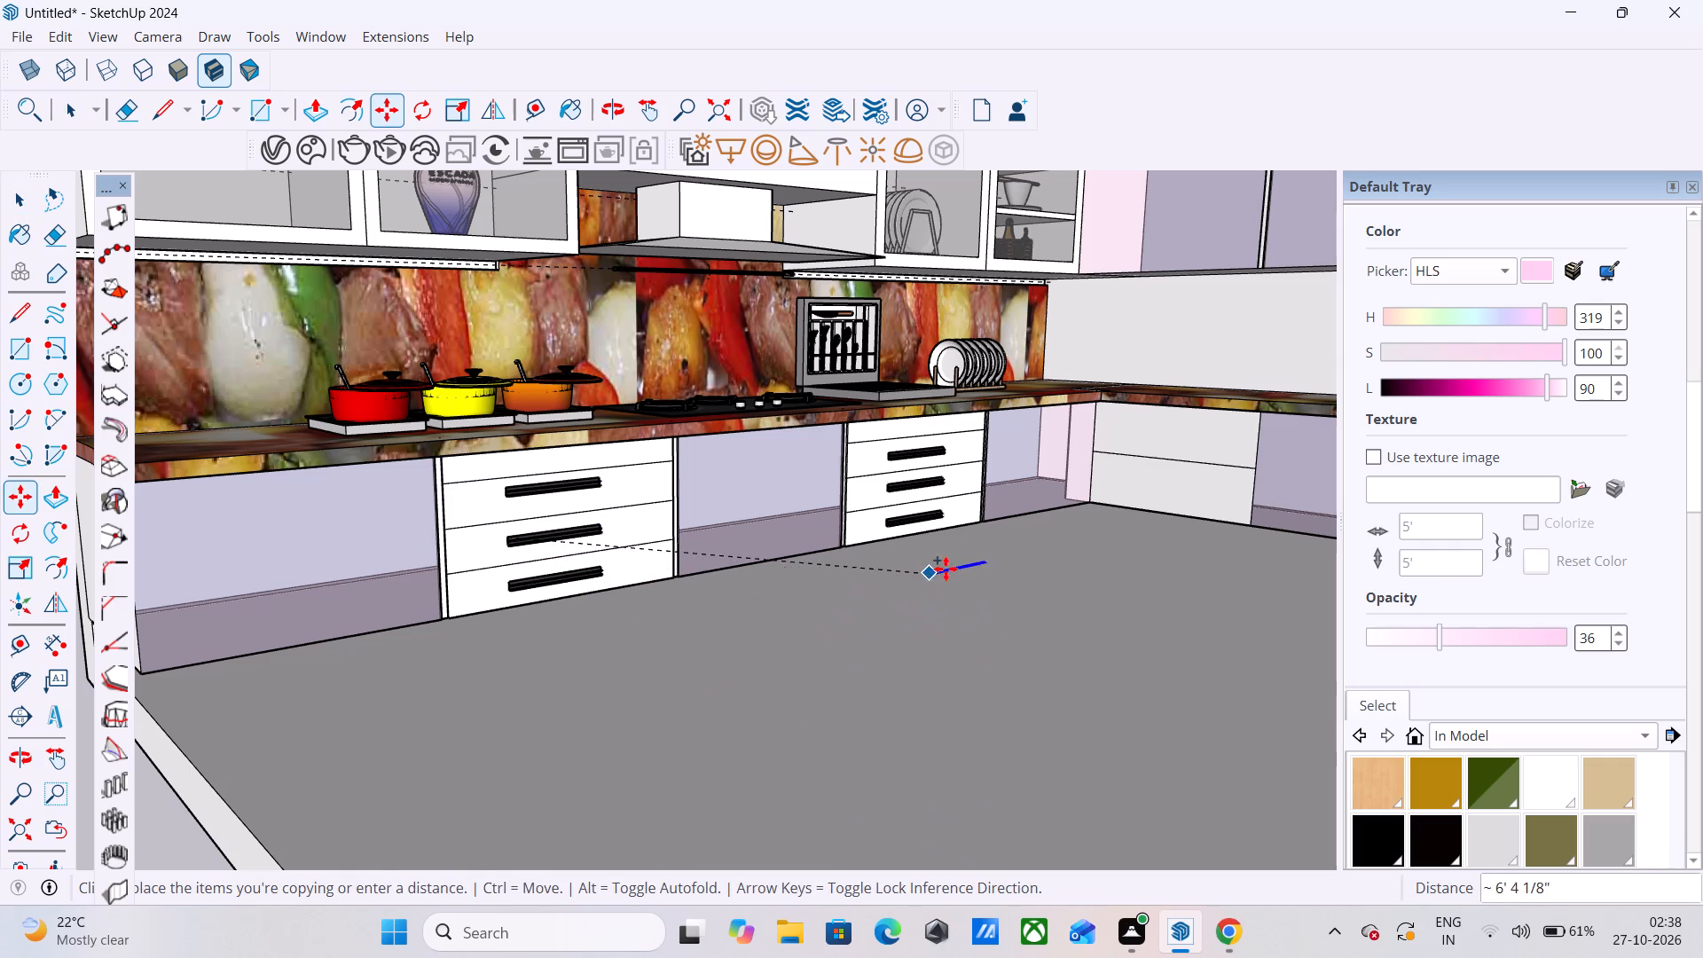
{"action": "scroll", "coordinate": [1047, 596], "scroll_direction": "down", "scroll_amount": 6}
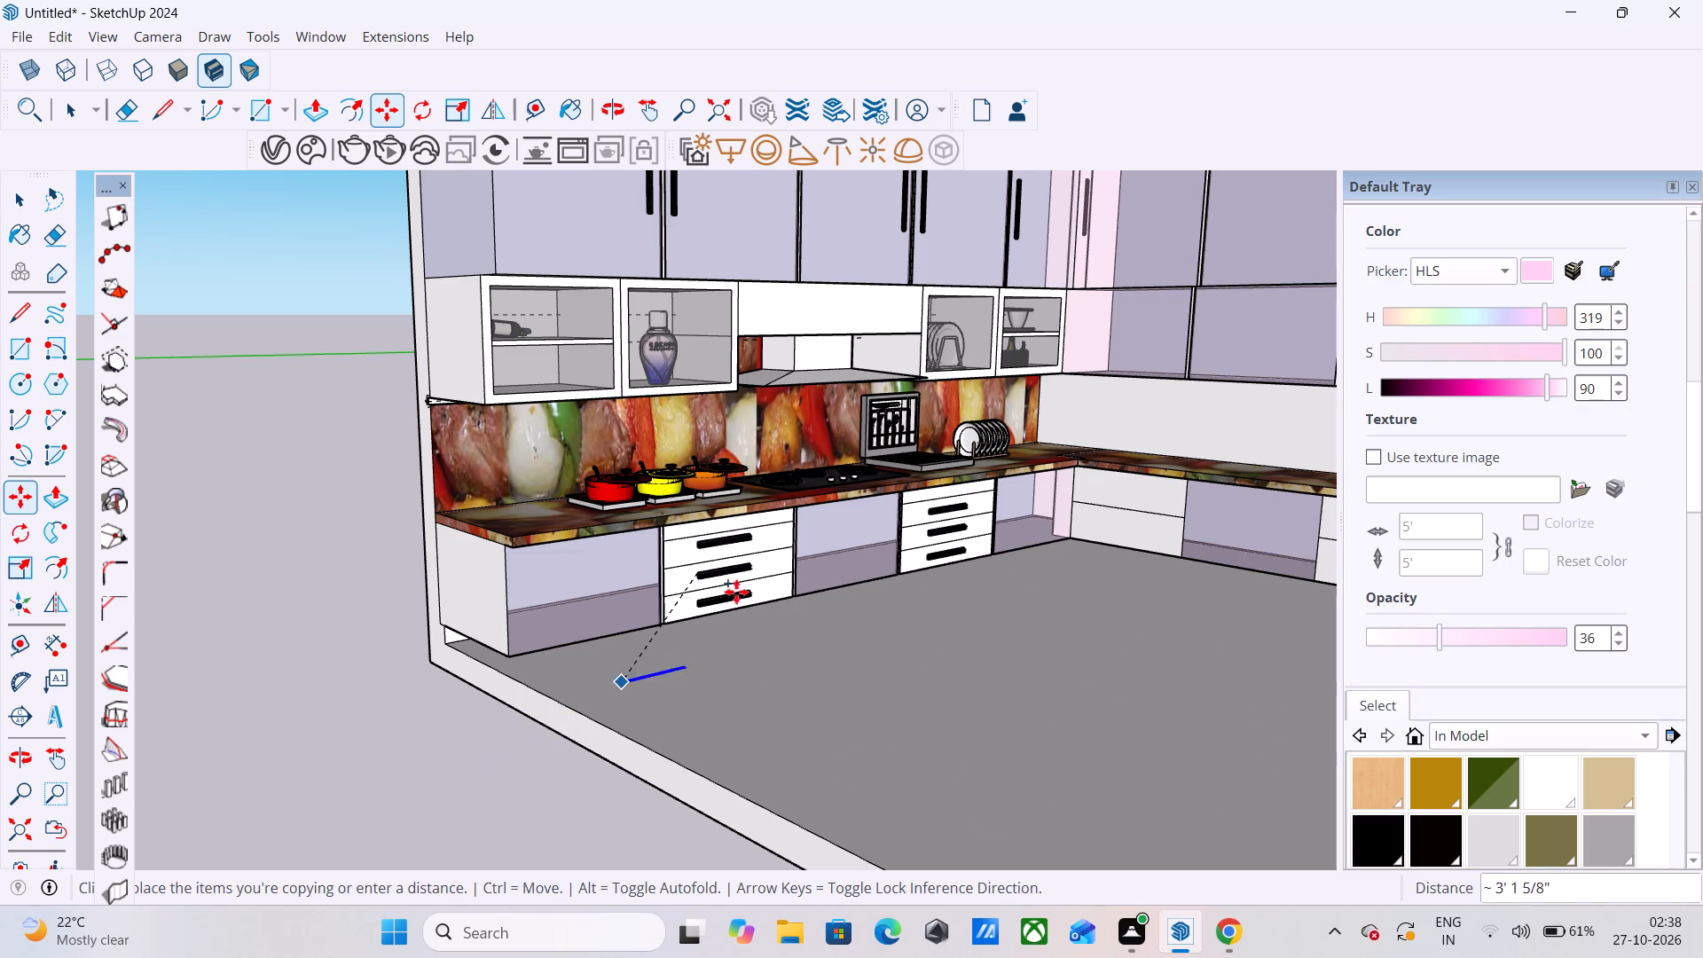
{"action": "left_click", "coordinate": [844, 616]}
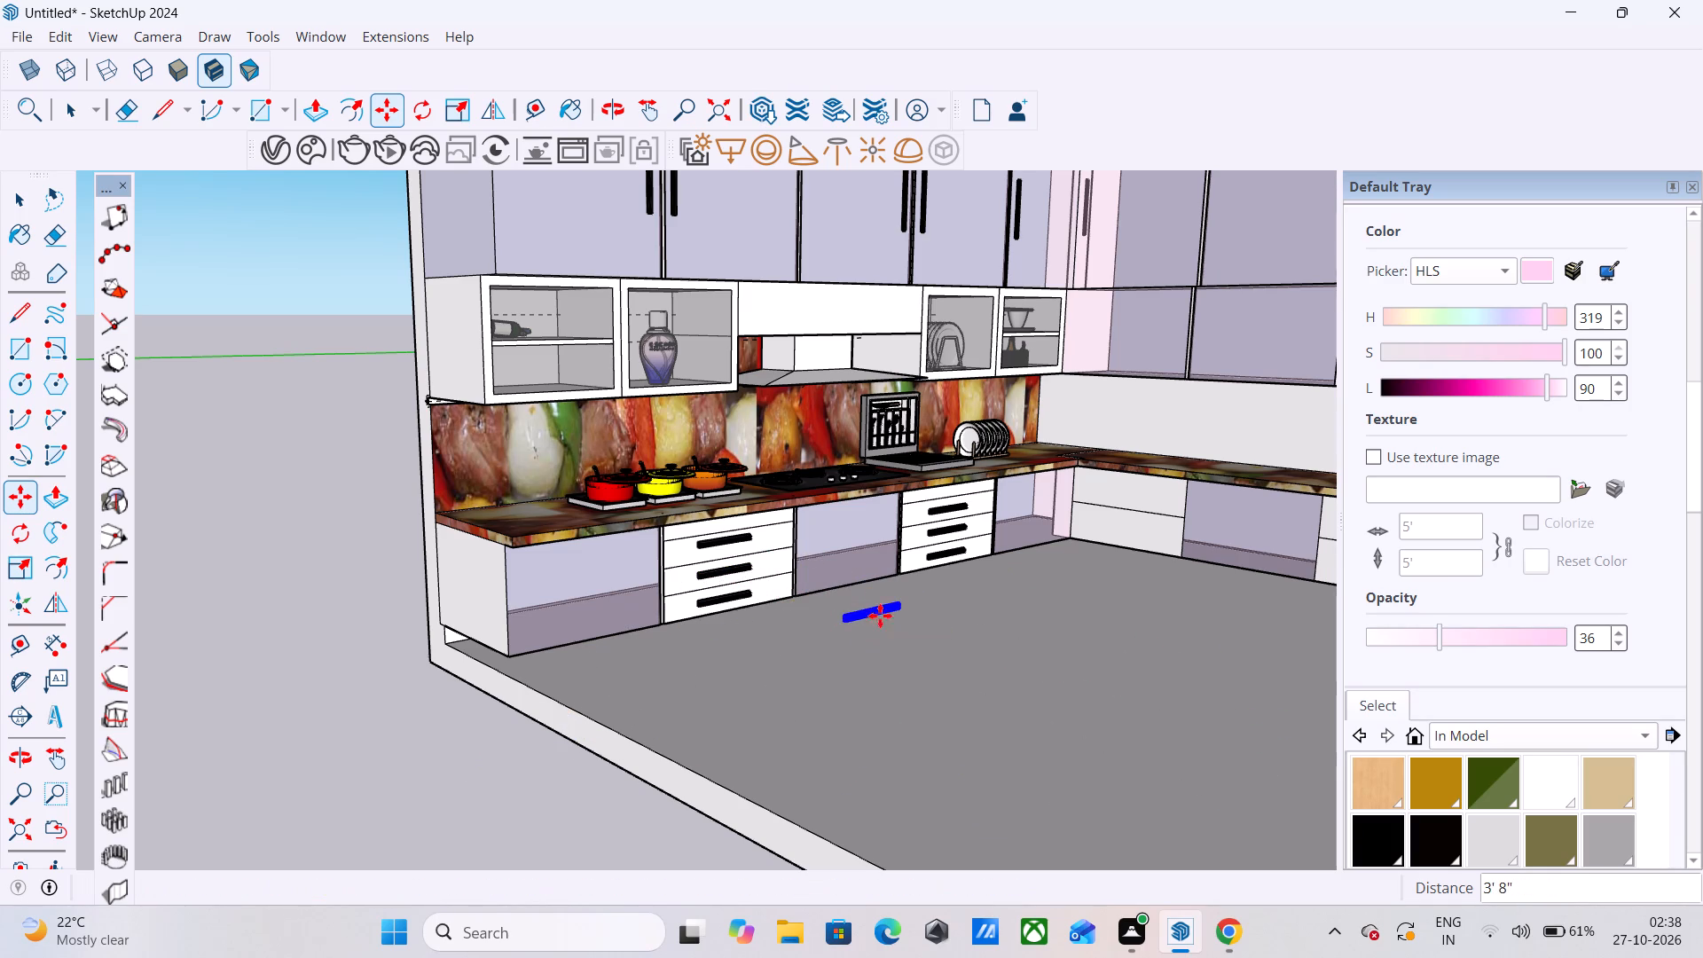
Rotate the handle copy on the open floor 270° about the red axis so it stands upright.
{"action": "scroll", "coordinate": [844, 569], "scroll_direction": "up", "scroll_amount": 5}
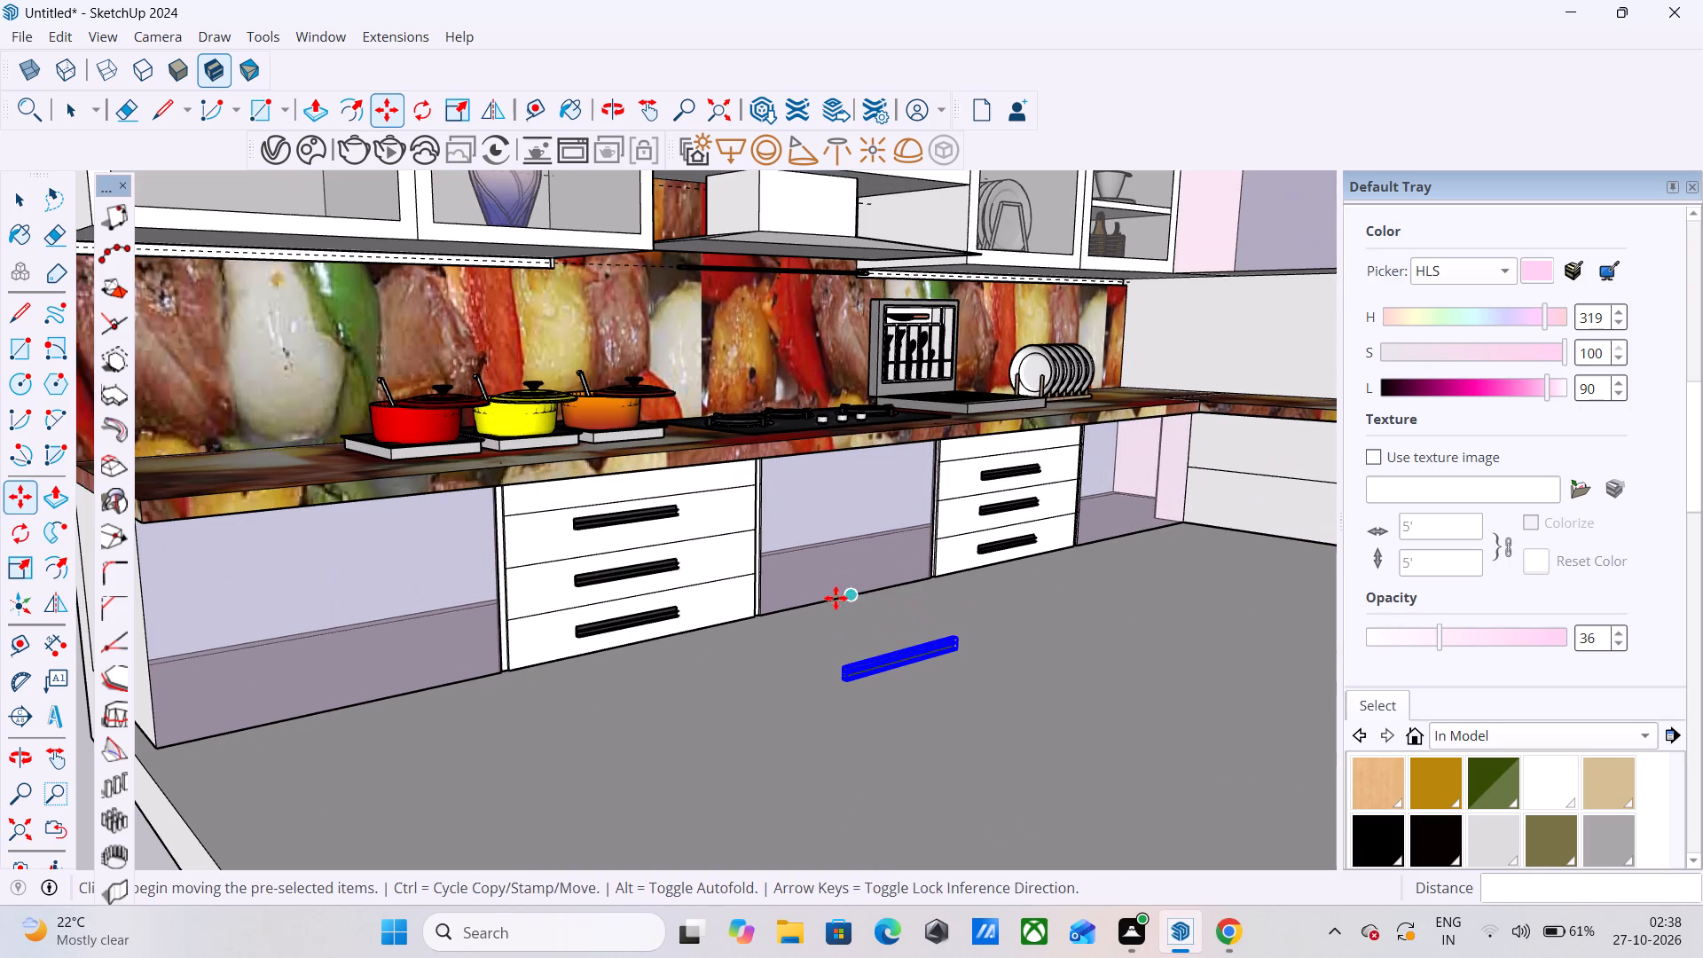
{"action": "scroll", "coordinate": [836, 598], "scroll_direction": "up", "scroll_amount": 5}
{"action": "scroll", "coordinate": [827, 605], "scroll_direction": "down", "scroll_amount": 3}
{"action": "scroll", "coordinate": [874, 707], "scroll_direction": "up", "scroll_amount": 6}
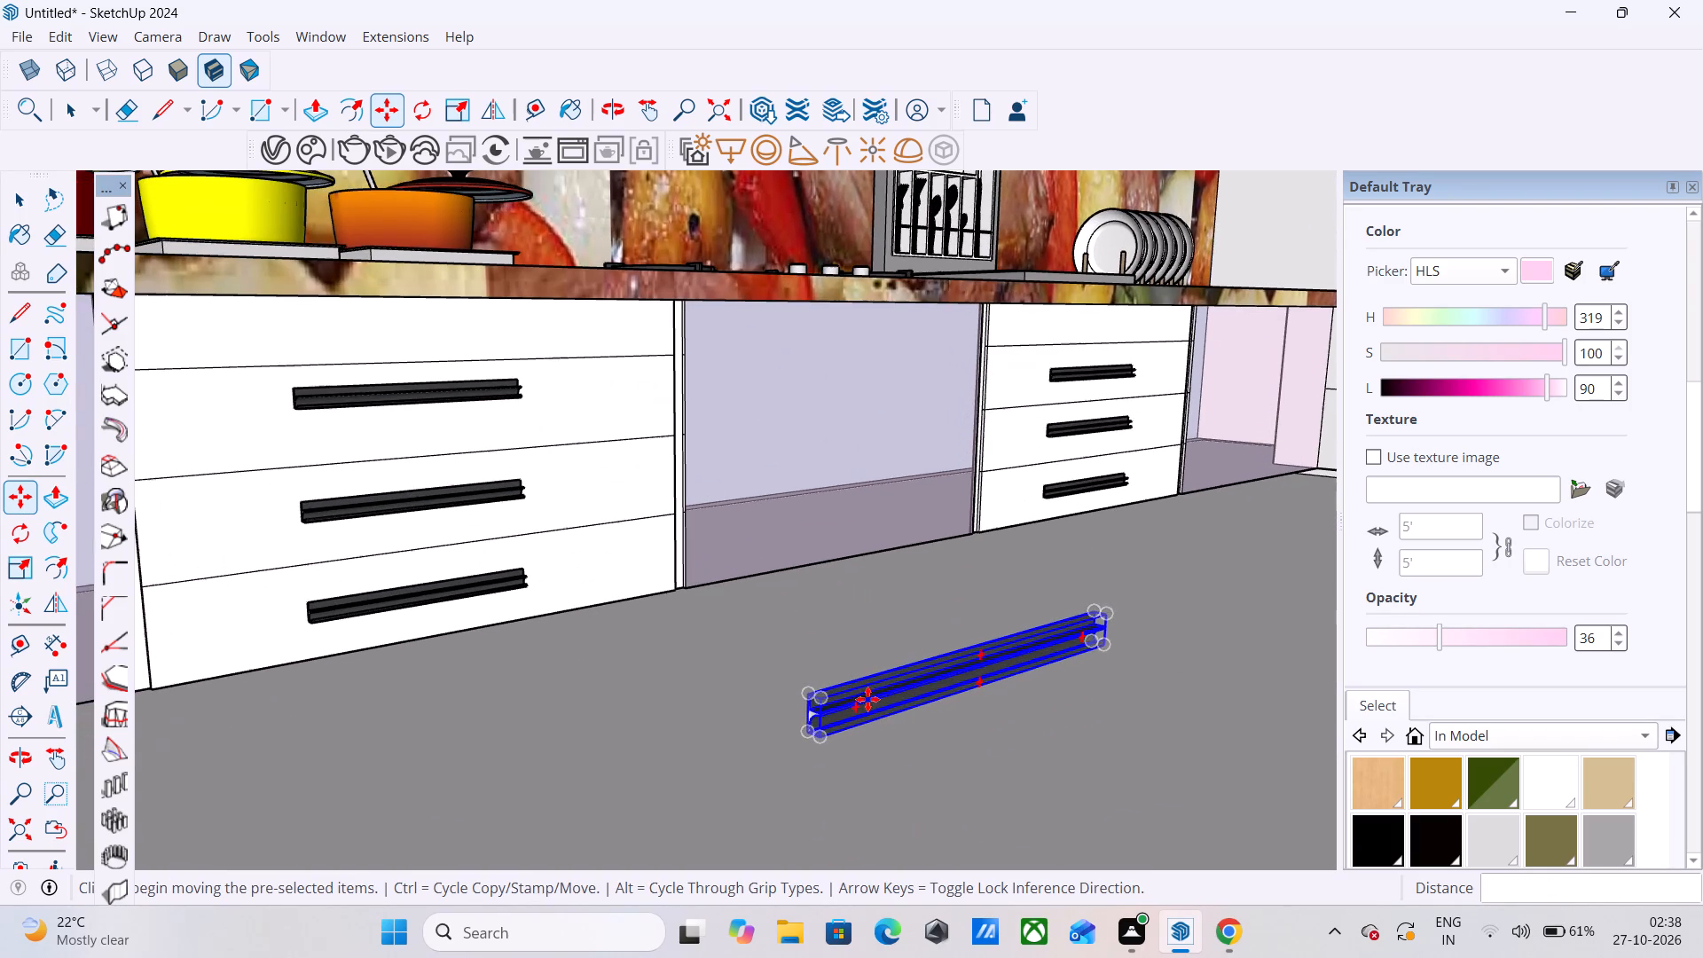
{"action": "left_click", "coordinate": [12, 542]}
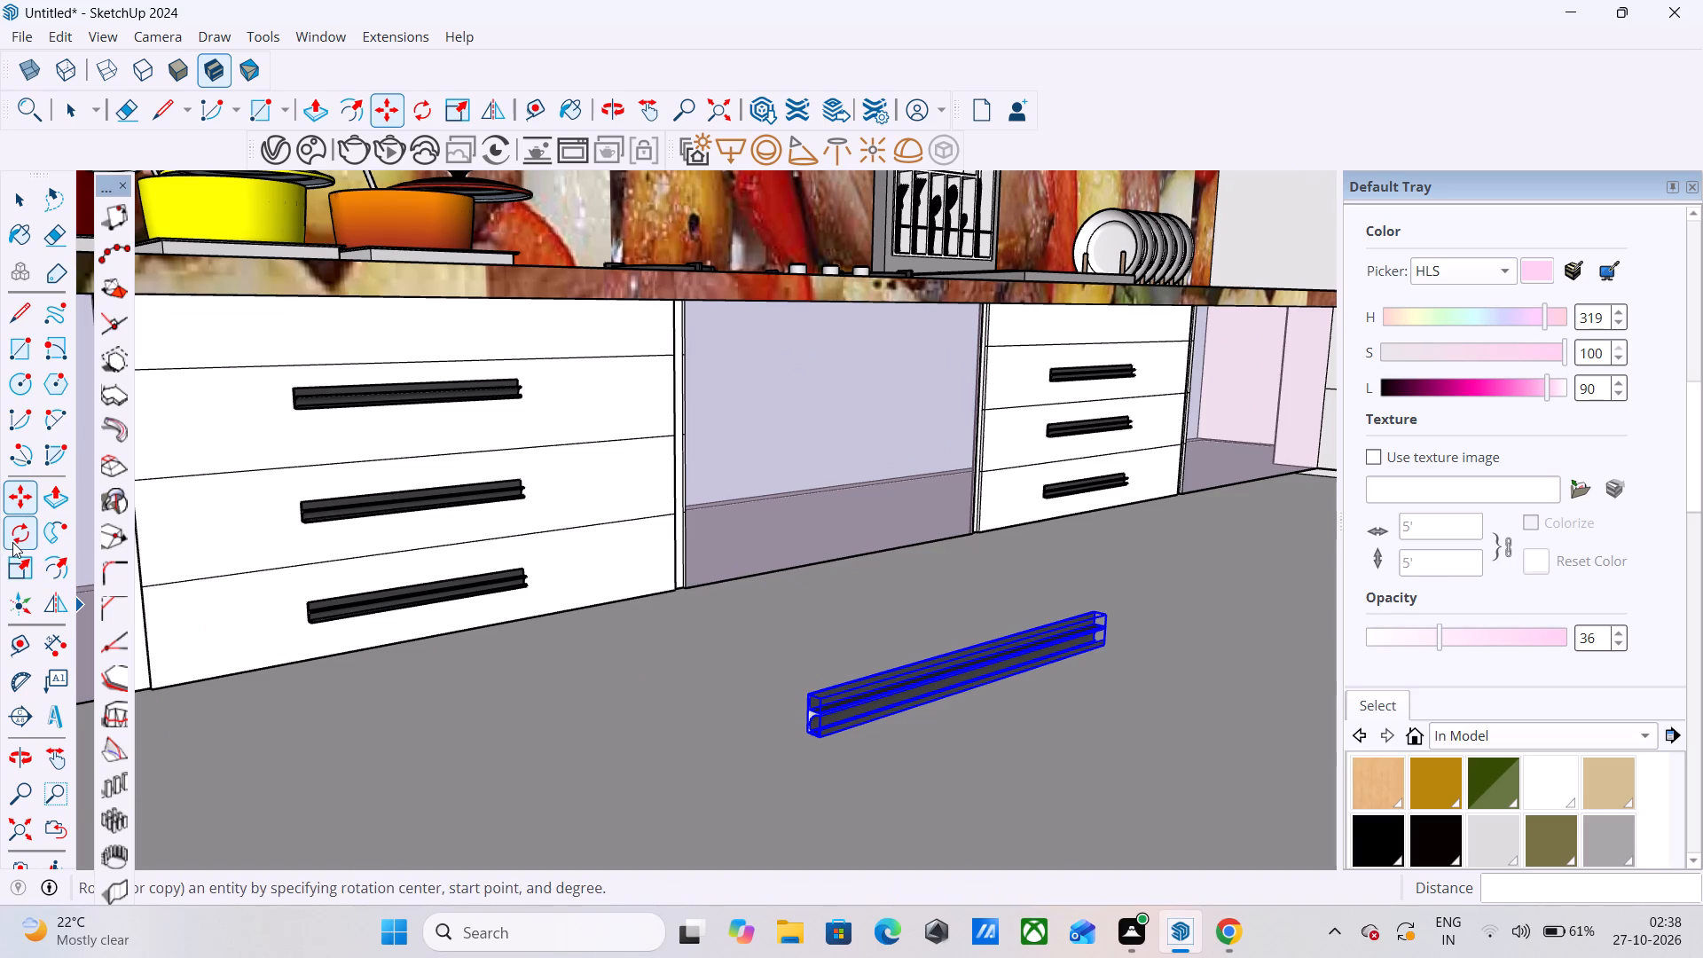
{"action": "left_click", "coordinate": [834, 700]}
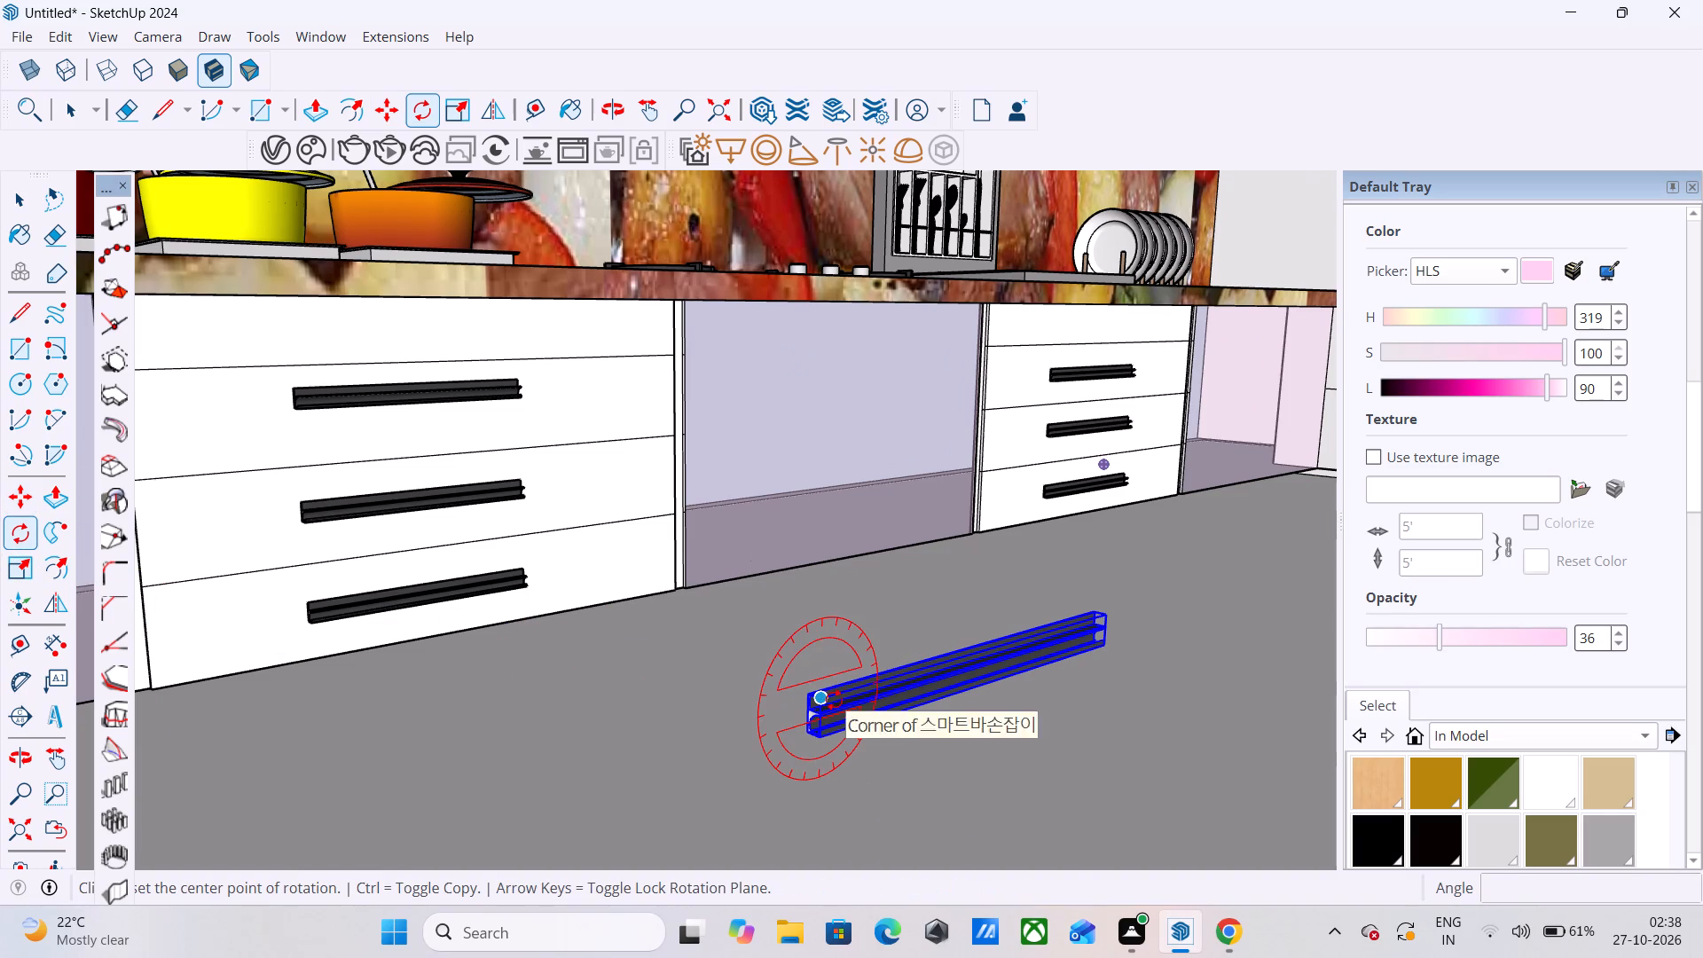
{"action": "left_click", "coordinate": [1106, 621]}
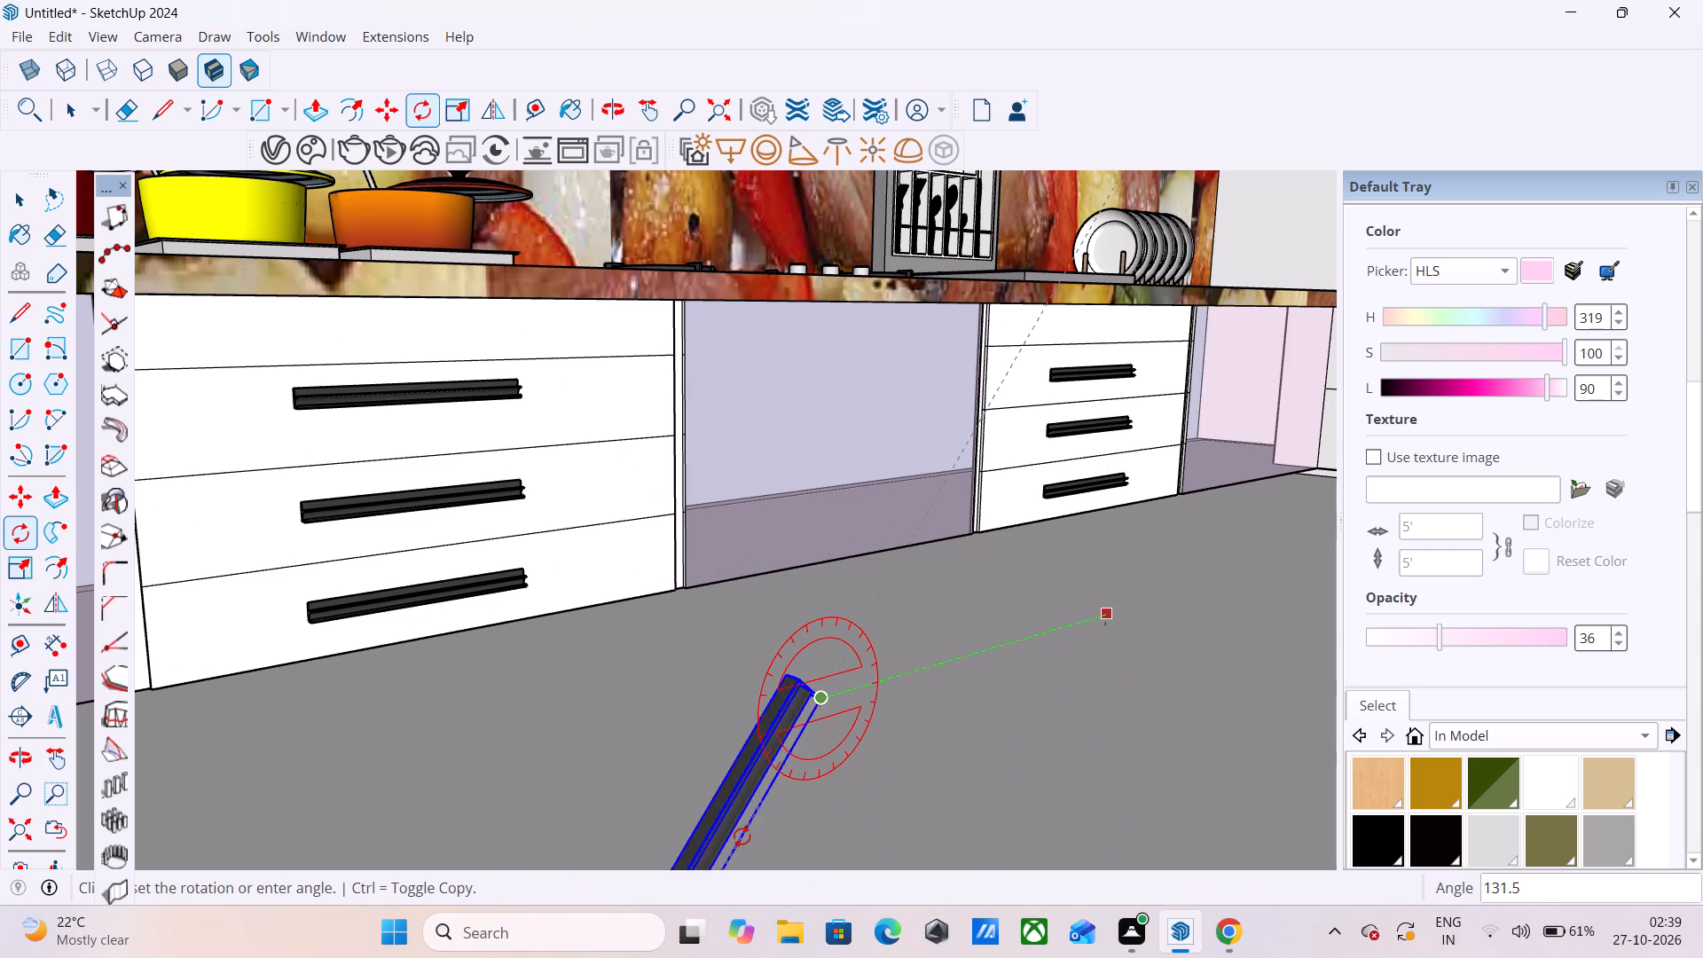
{"action": "scroll", "coordinate": [835, 831], "scroll_direction": "up", "scroll_amount": 3}
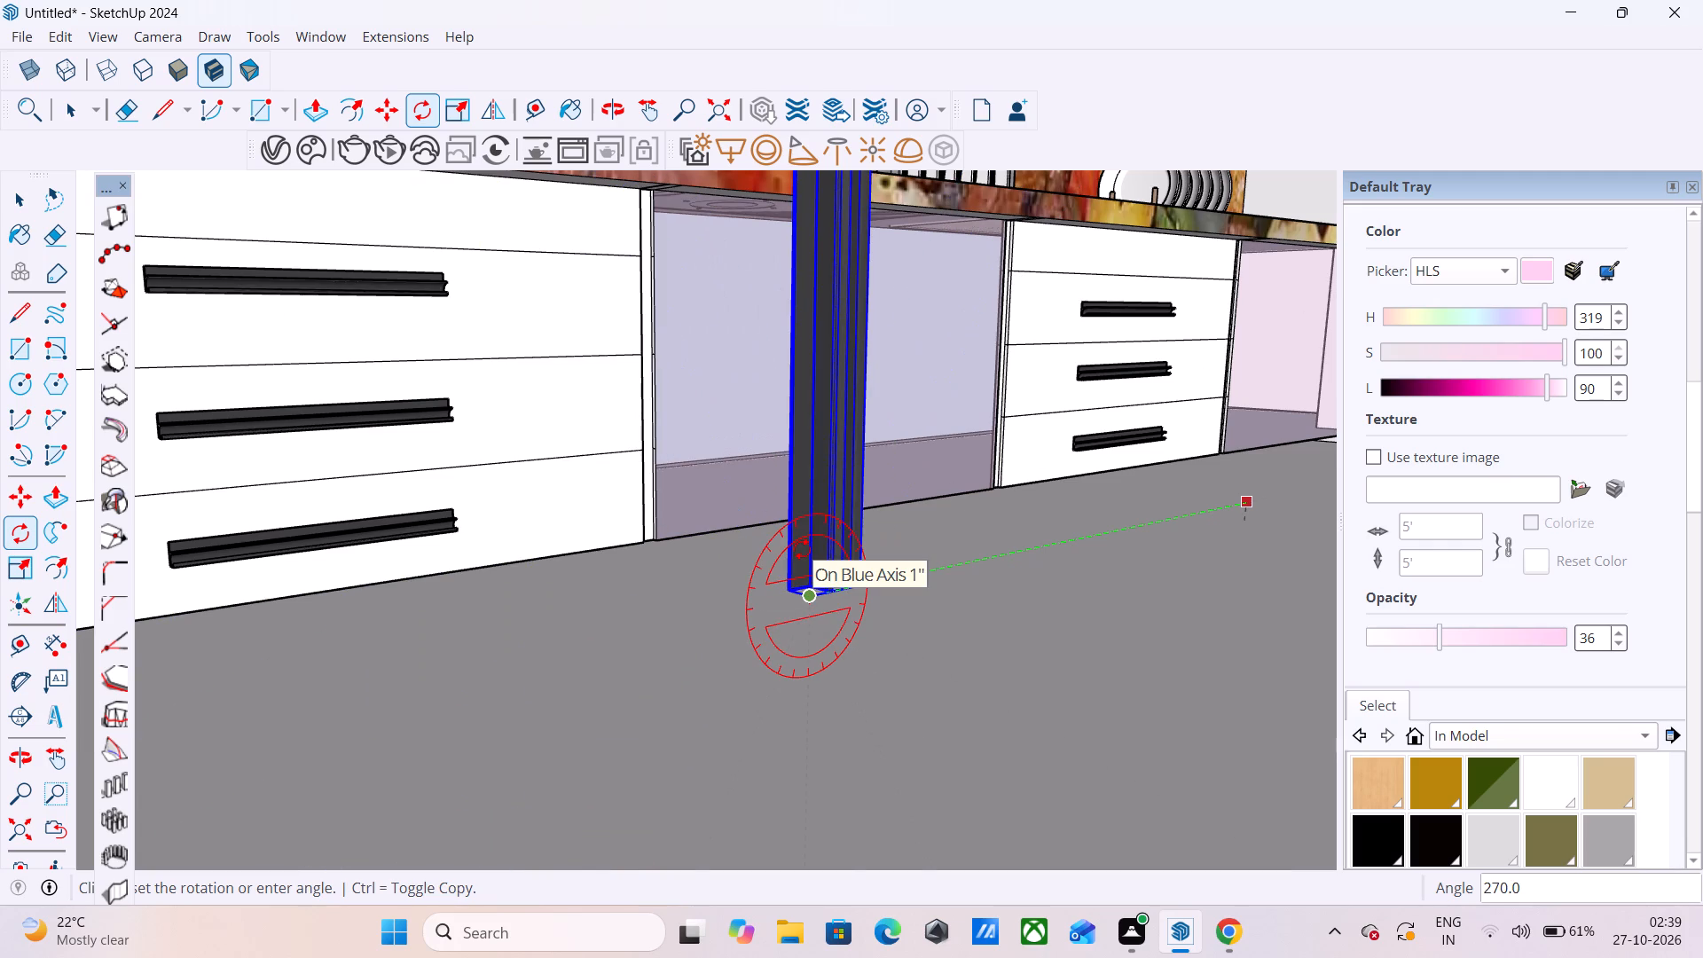
{"action": "scroll", "coordinate": [802, 549], "scroll_direction": "up", "scroll_amount": 11}
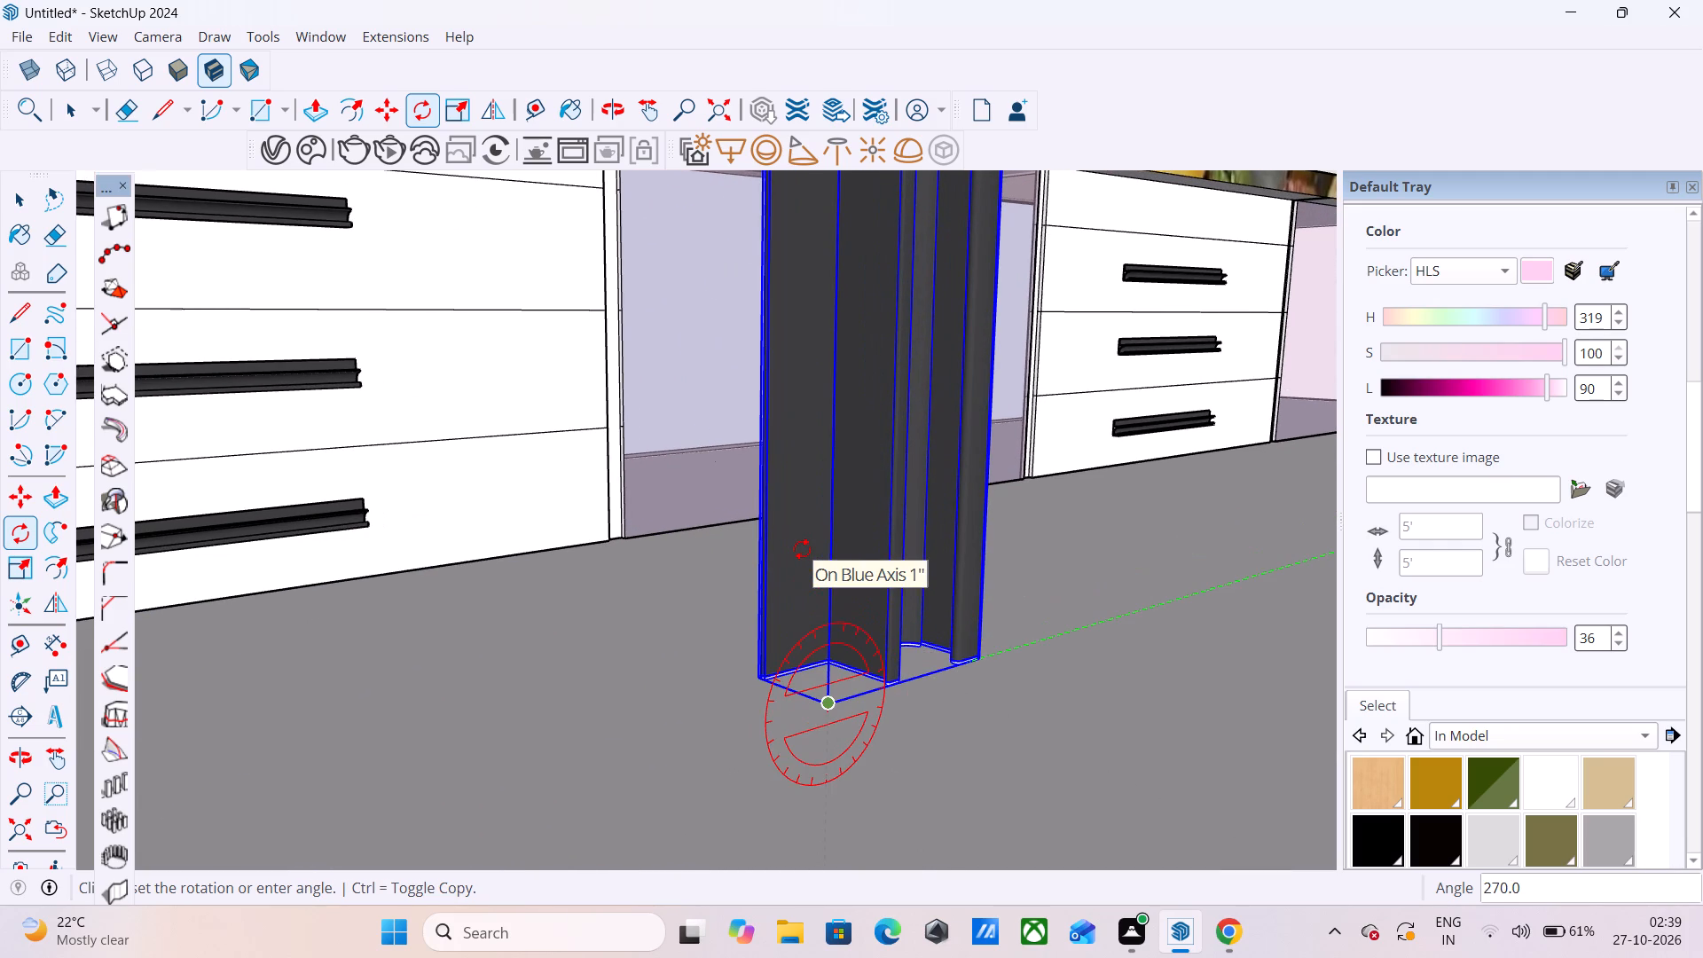
{"action": "left_click", "coordinate": [802, 549]}
Rotate the upright handle 90° about its vertical axis so it faces the adjoining wall's cabinets.
{"action": "scroll", "coordinate": [797, 555], "scroll_direction": "down", "scroll_amount": 5}
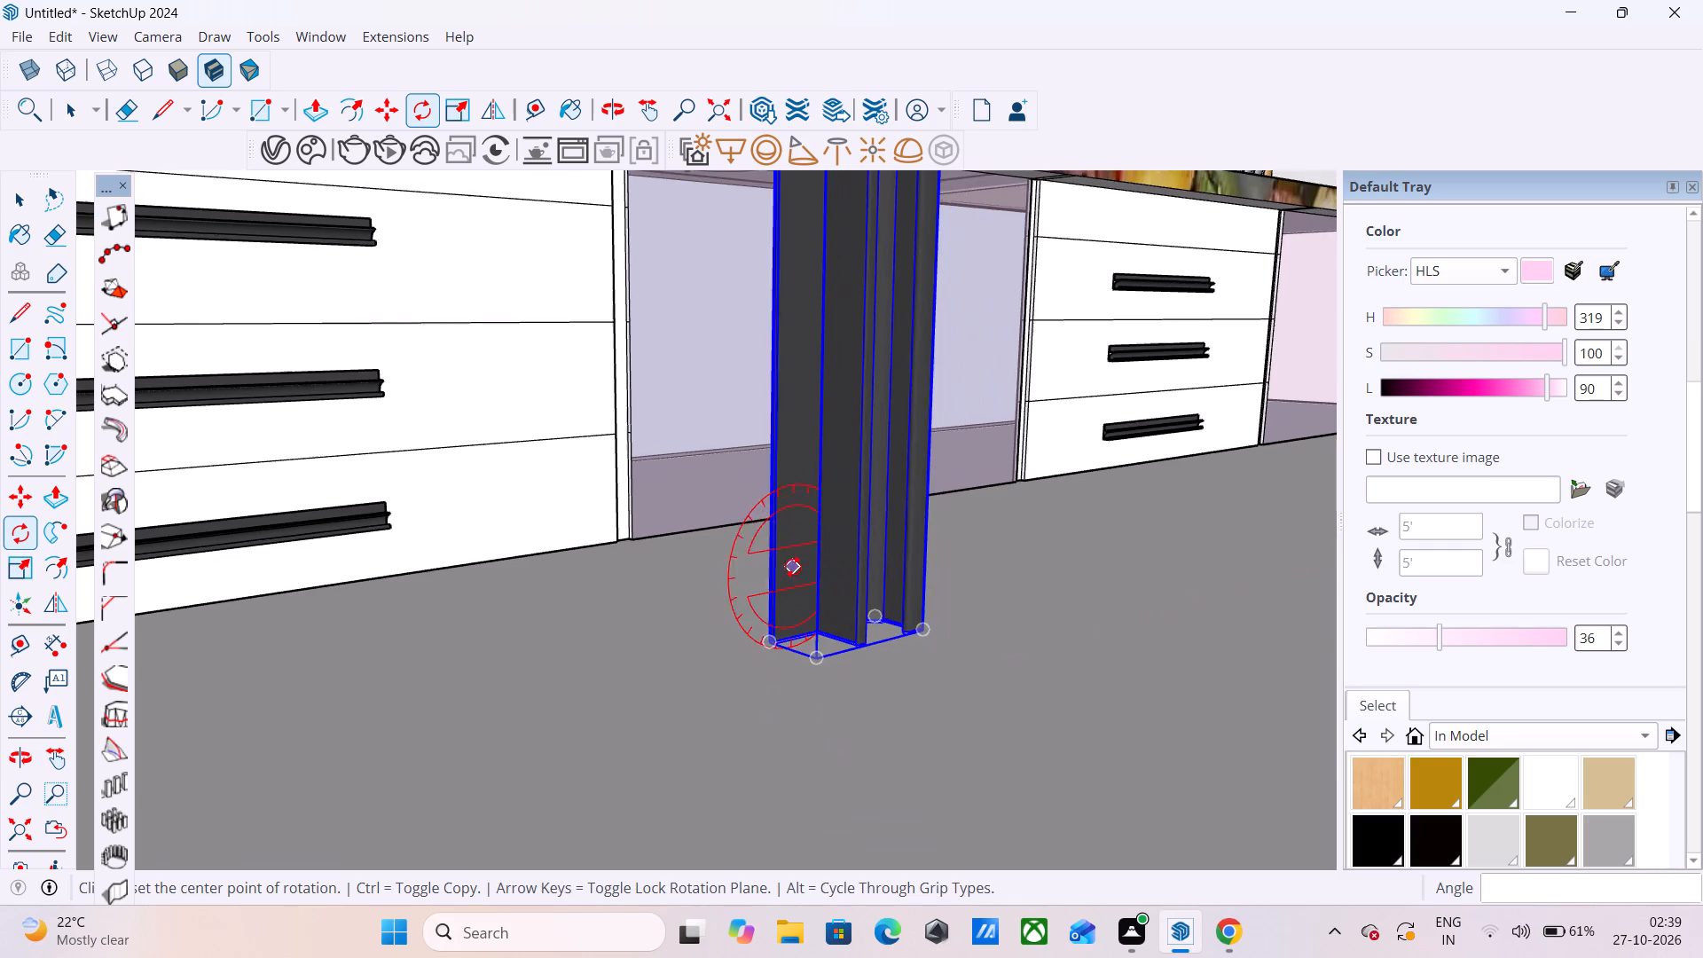
{"action": "scroll", "coordinate": [771, 577], "scroll_direction": "down", "scroll_amount": 11}
{"action": "middle_click_drag", "start_coordinate": [953, 491], "coordinate": [942, 601]}
{"action": "scroll", "coordinate": [940, 593], "scroll_direction": "down", "scroll_amount": 5}
{"action": "scroll", "coordinate": [885, 683], "scroll_direction": "up", "scroll_amount": 5}
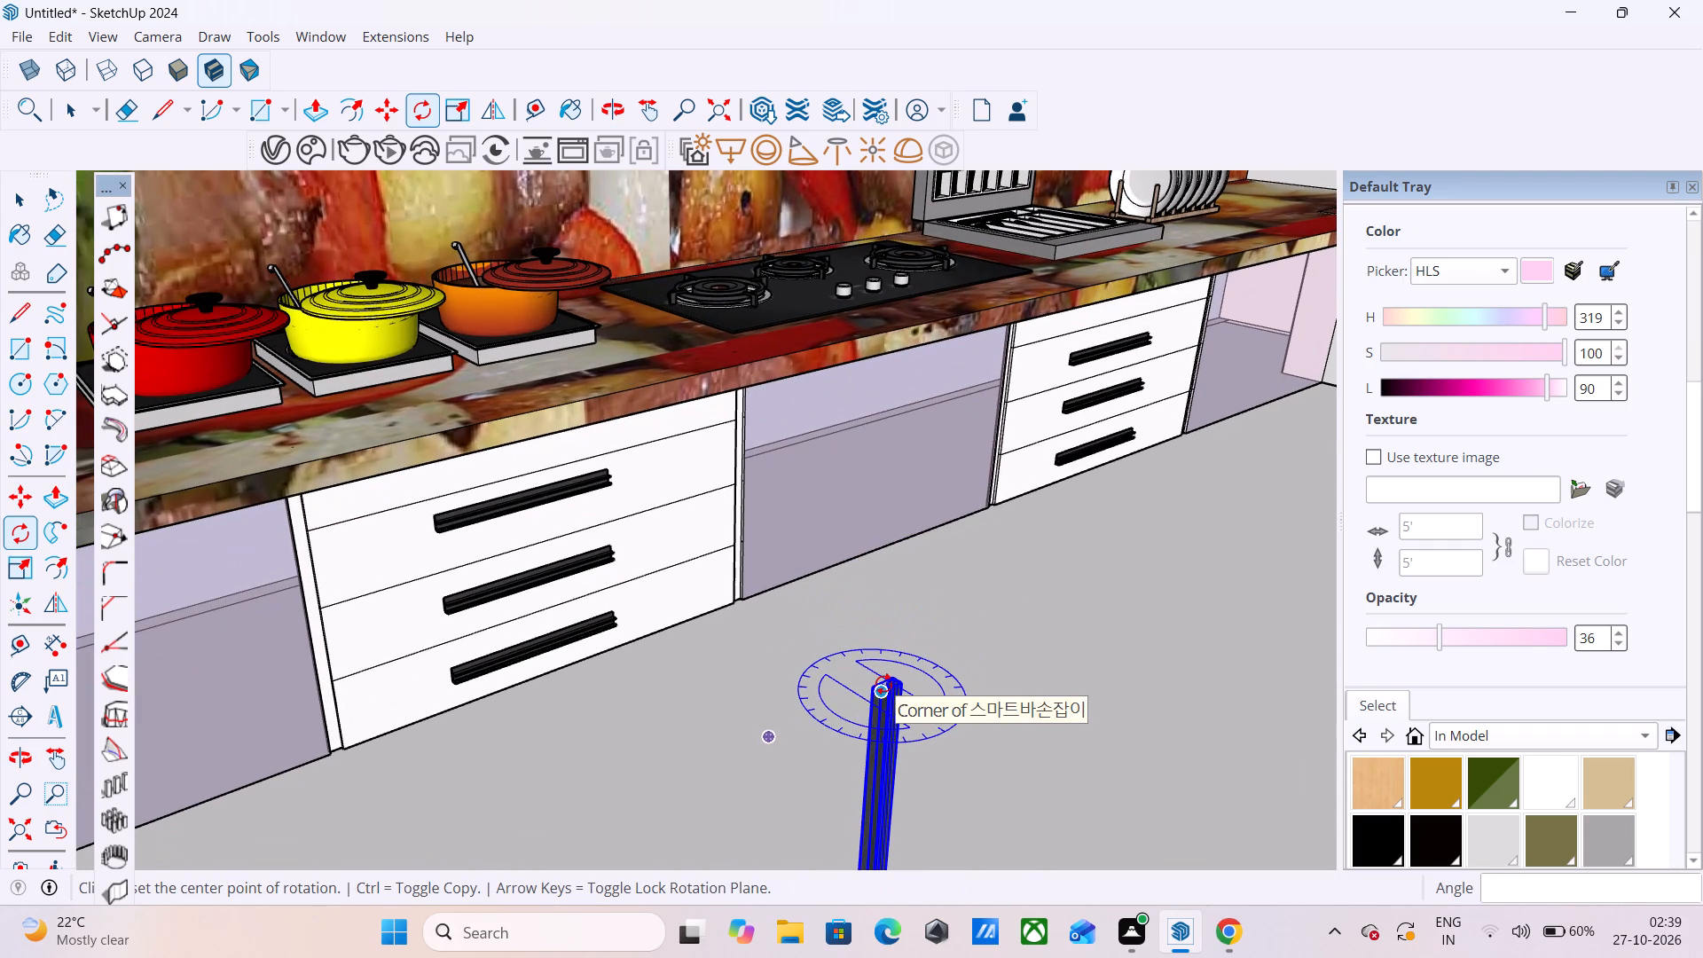
{"action": "left_click", "coordinate": [883, 684]}
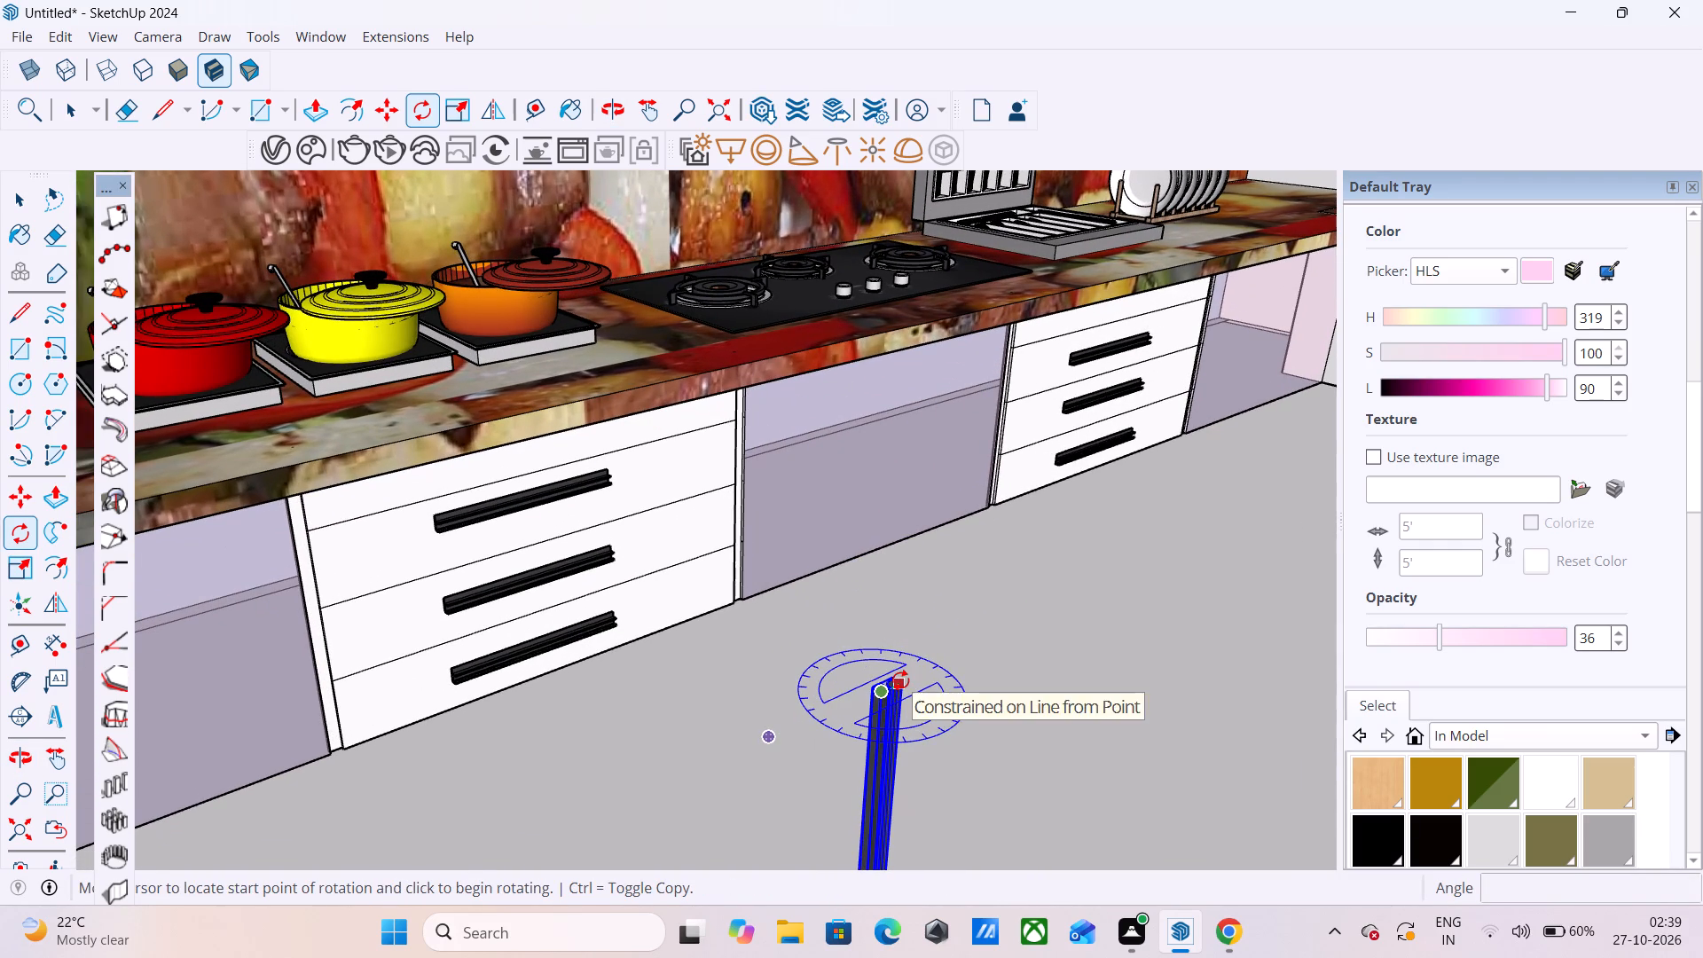
{"action": "left_click", "coordinate": [900, 680]}
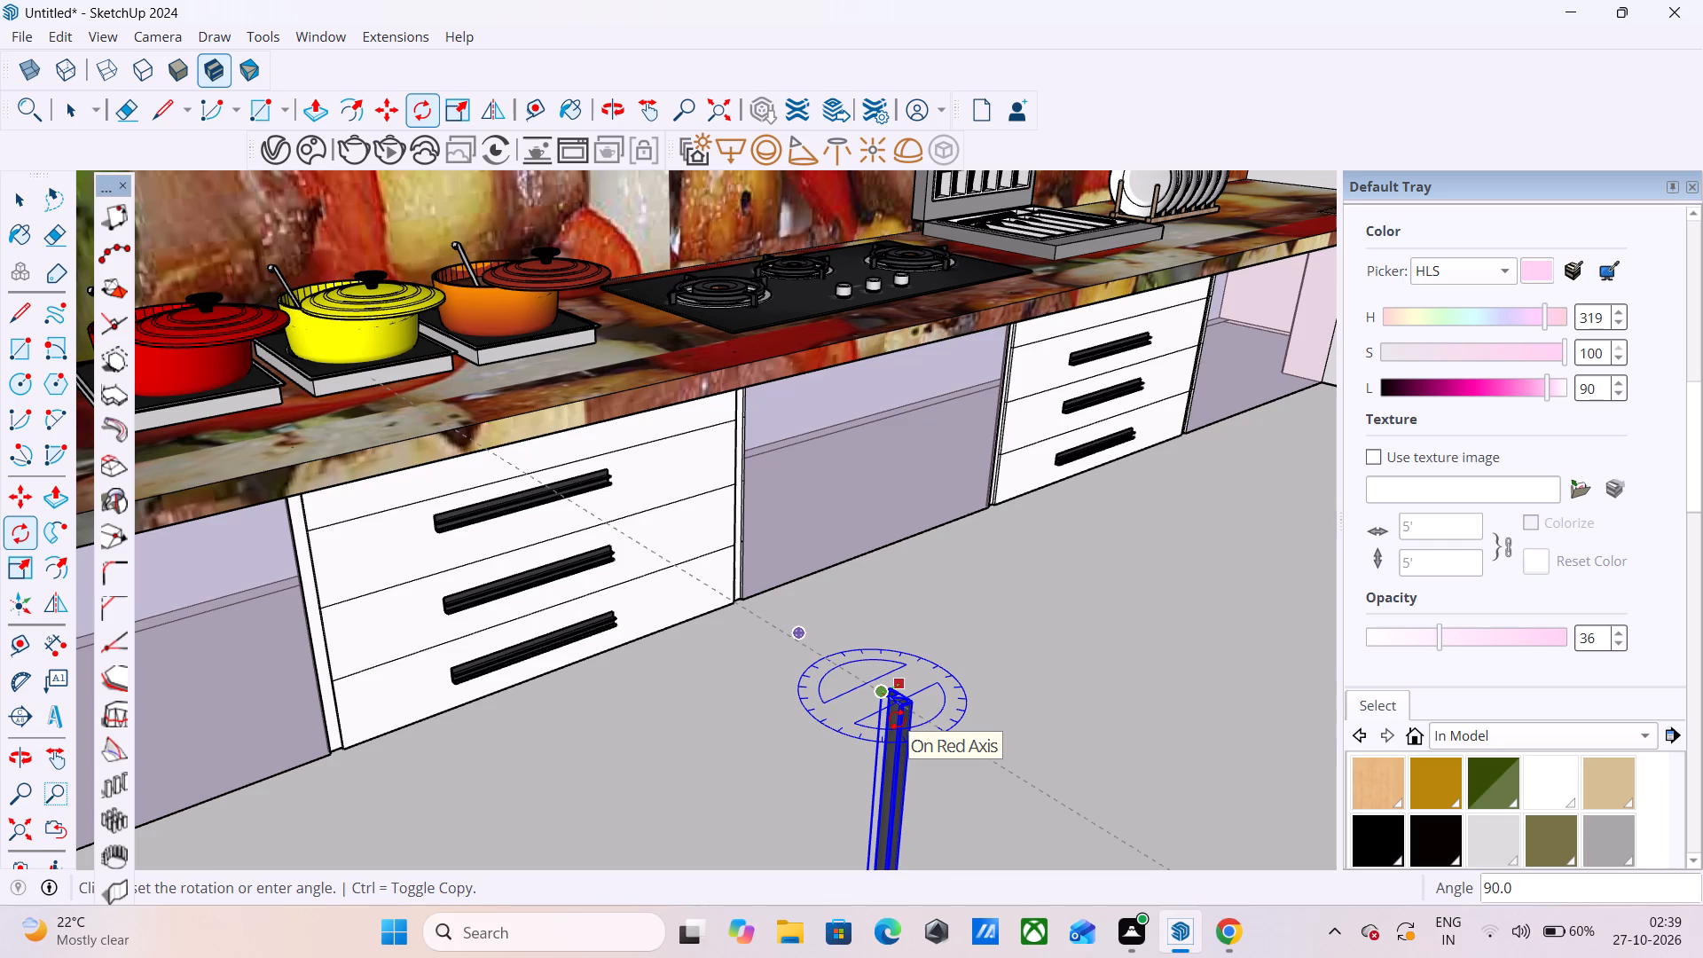
{"action": "left_click", "coordinate": [947, 737]}
Copy the upright handle about 13' 5/16" from the floor onto the adjoining wall's upper door nearest the corner.
{"action": "scroll", "coordinate": [967, 547], "scroll_direction": "down", "scroll_amount": 8}
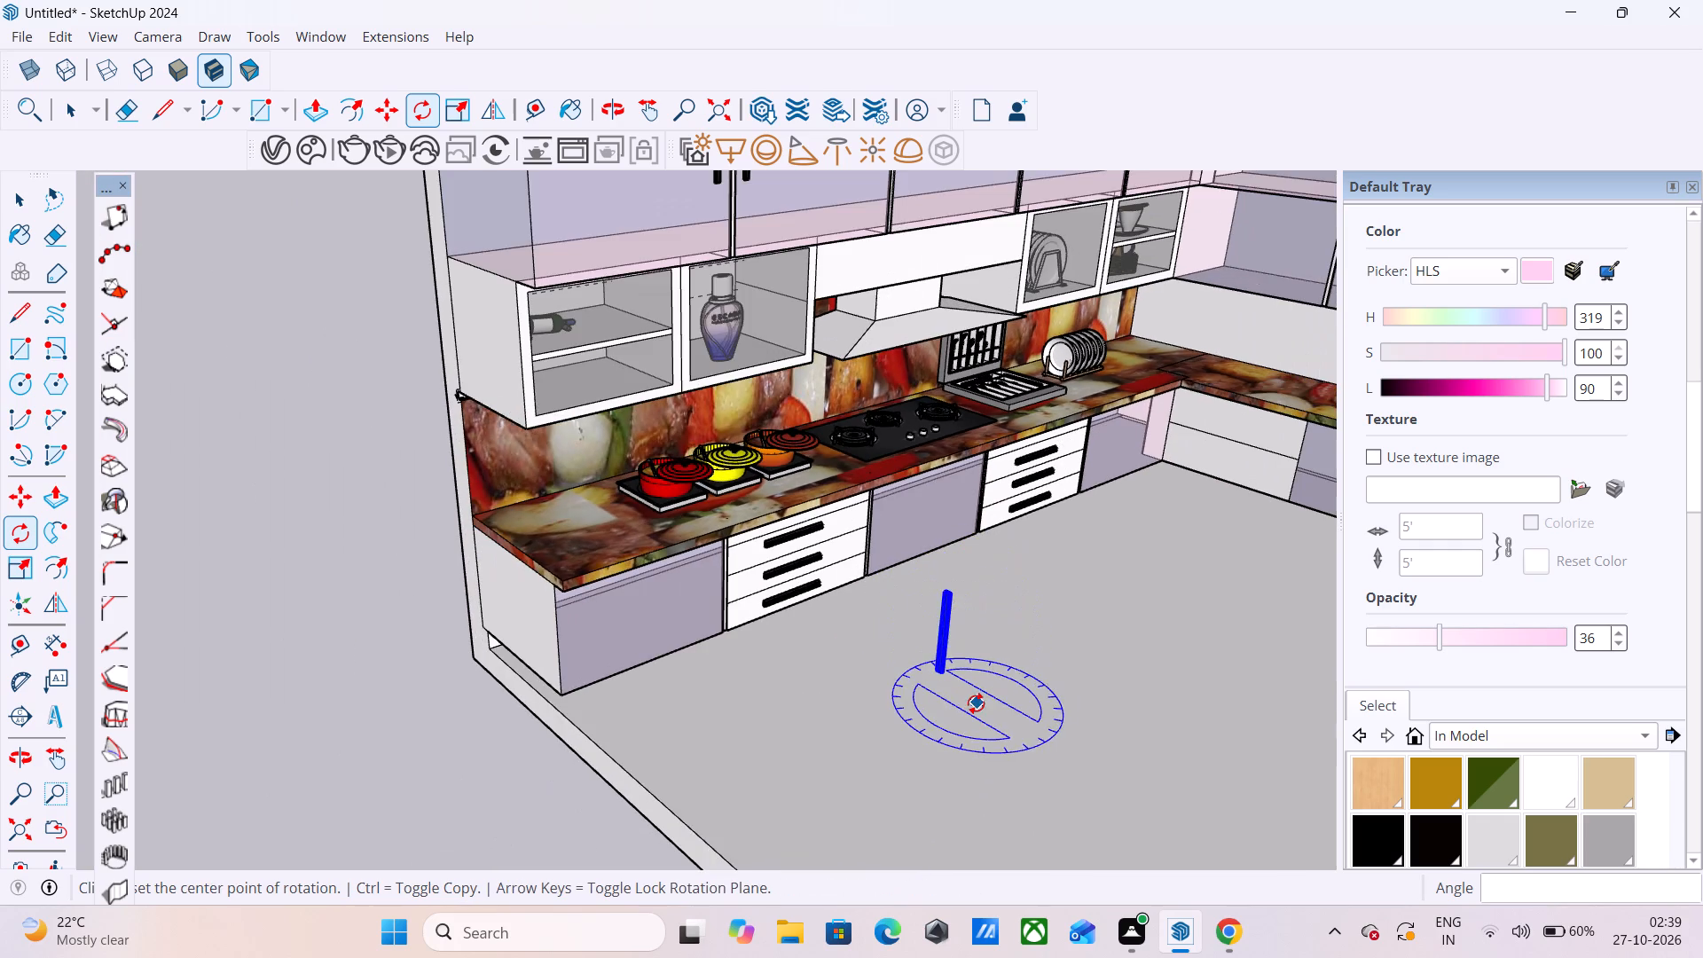
{"action": "scroll", "coordinate": [976, 703], "scroll_direction": "up", "scroll_amount": 4}
{"action": "key", "text": "m"}
{"action": "scroll", "coordinate": [937, 659], "scroll_direction": "up", "scroll_amount": 6}
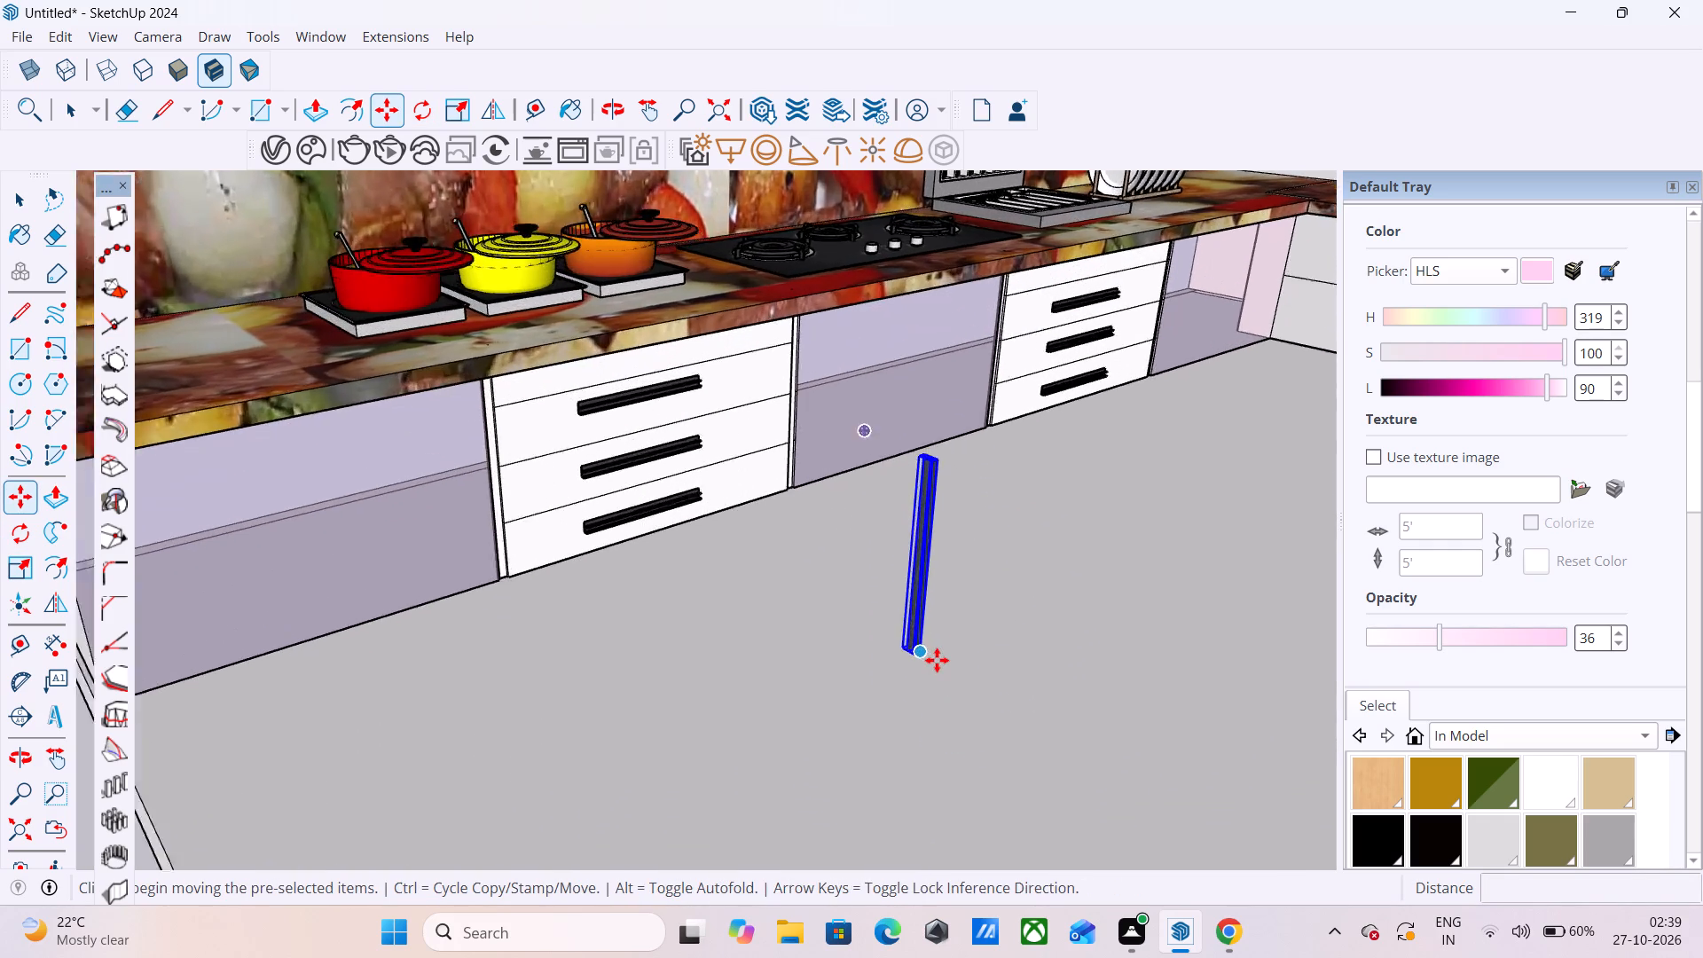
{"action": "scroll", "coordinate": [937, 660], "scroll_direction": "up", "scroll_amount": 8}
{"action": "left_click", "coordinate": [875, 625]}
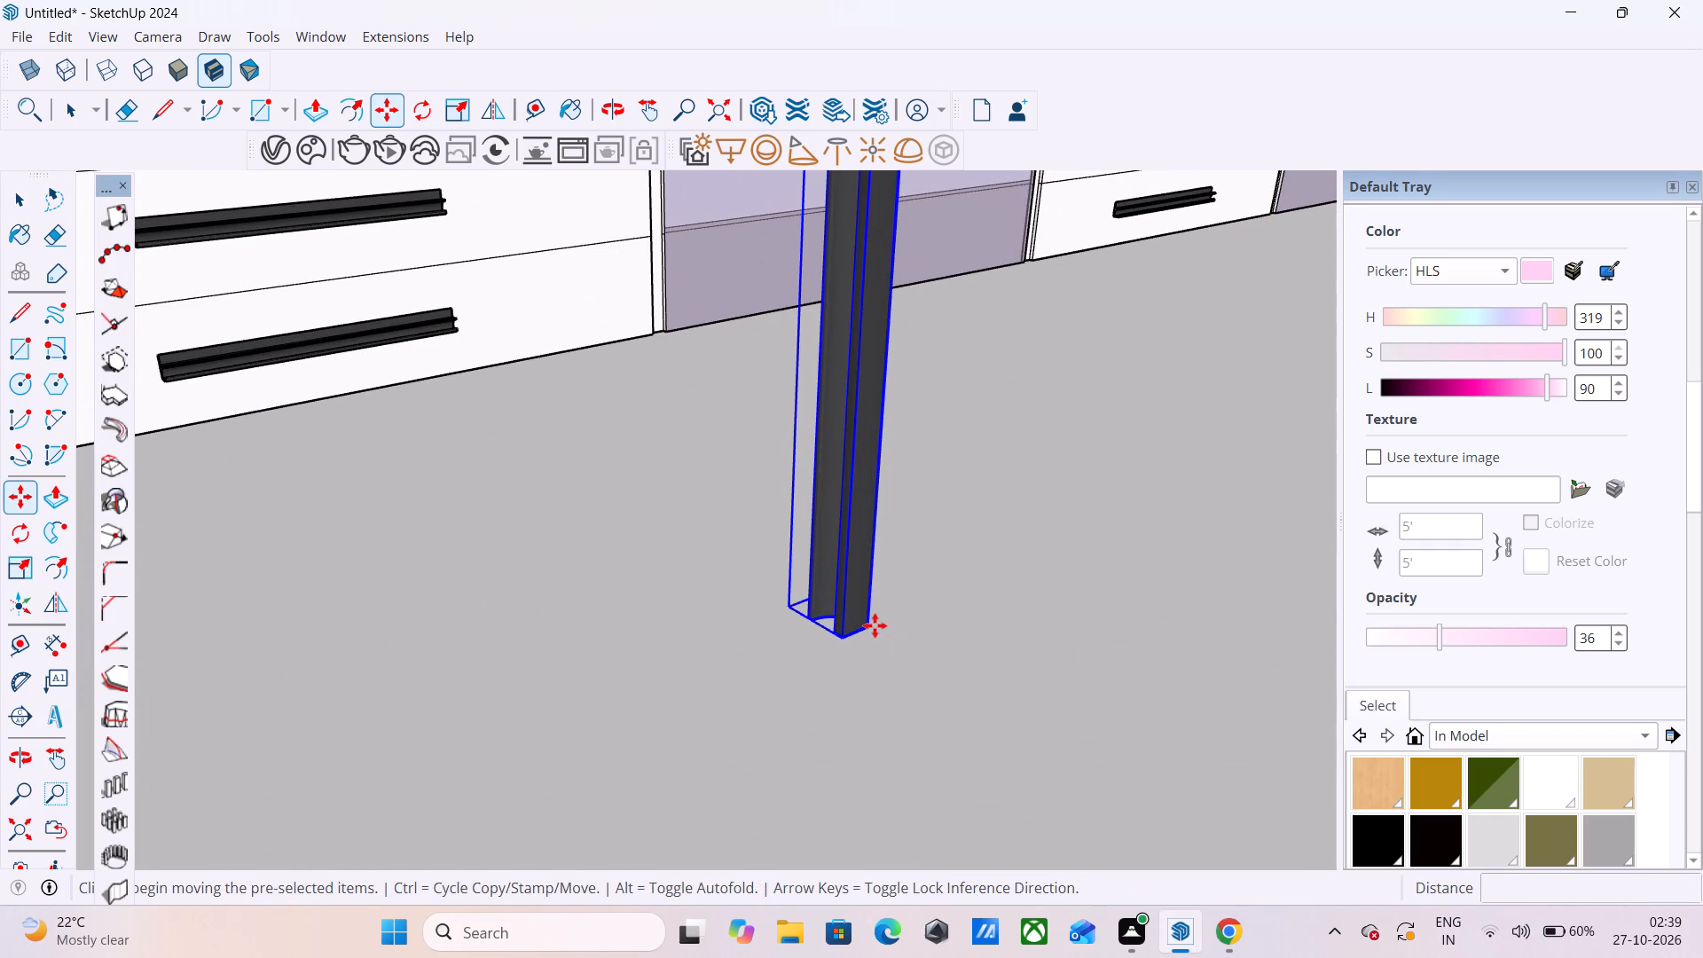
{"action": "scroll", "coordinate": [493, 735], "scroll_direction": "down", "scroll_amount": 13}
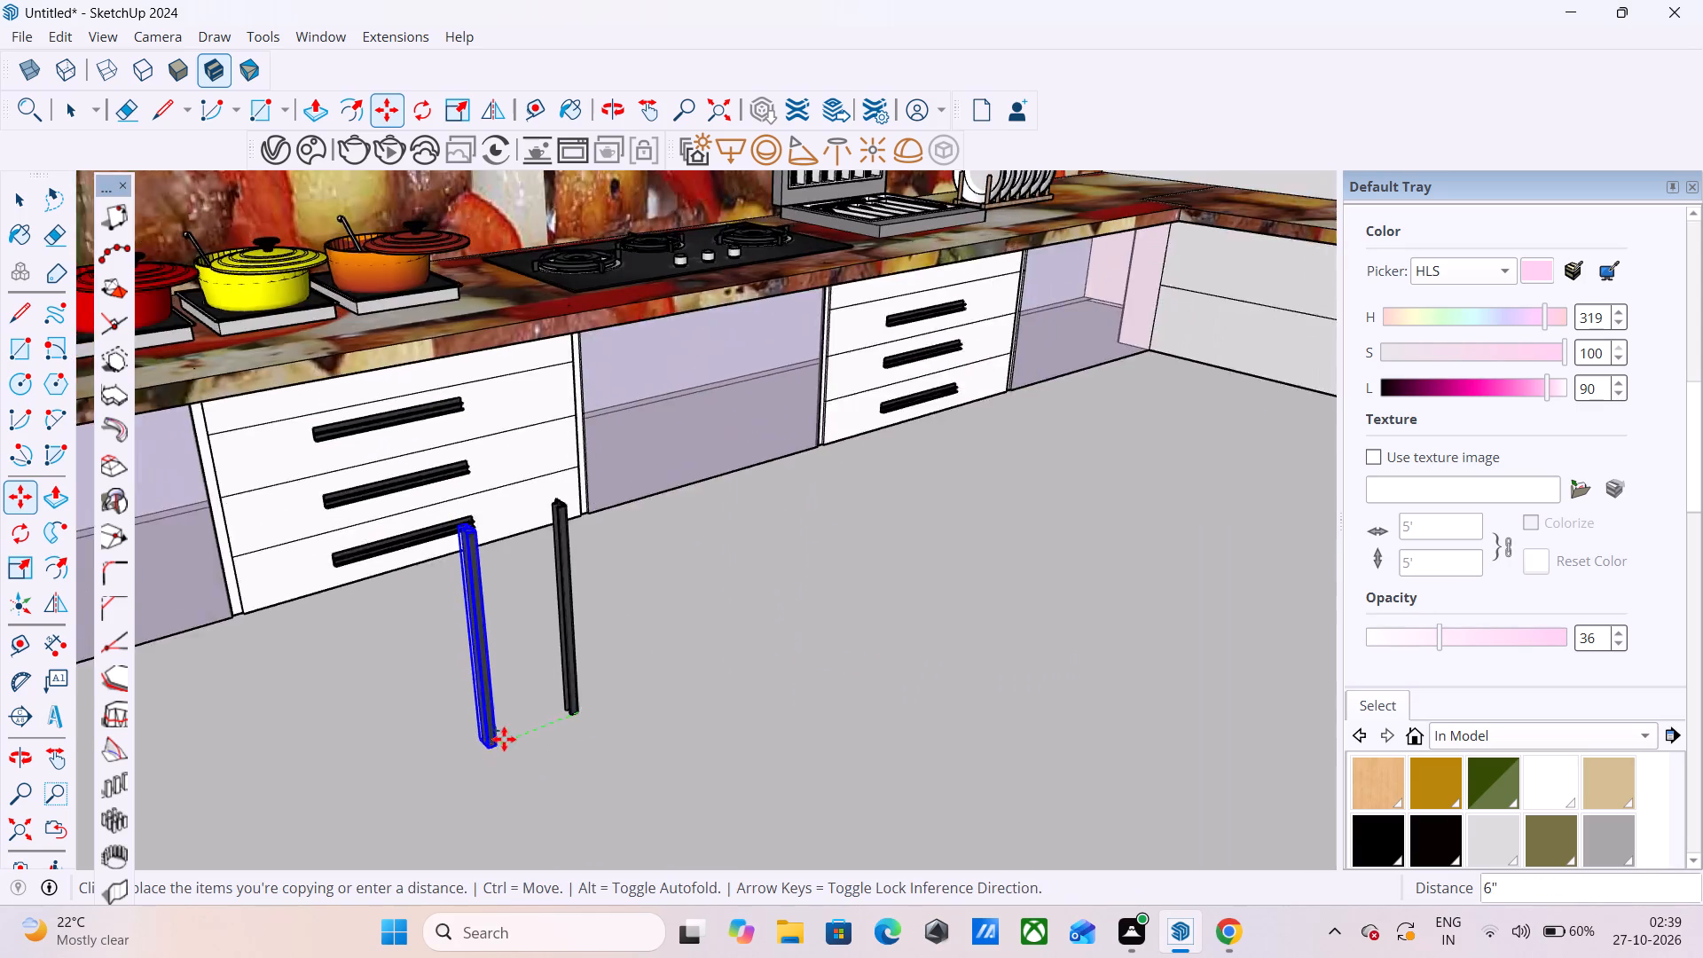
{"action": "scroll", "coordinate": [504, 739], "scroll_direction": "down", "scroll_amount": 11}
{"action": "scroll", "coordinate": [852, 677], "scroll_direction": "down", "scroll_amount": 4}
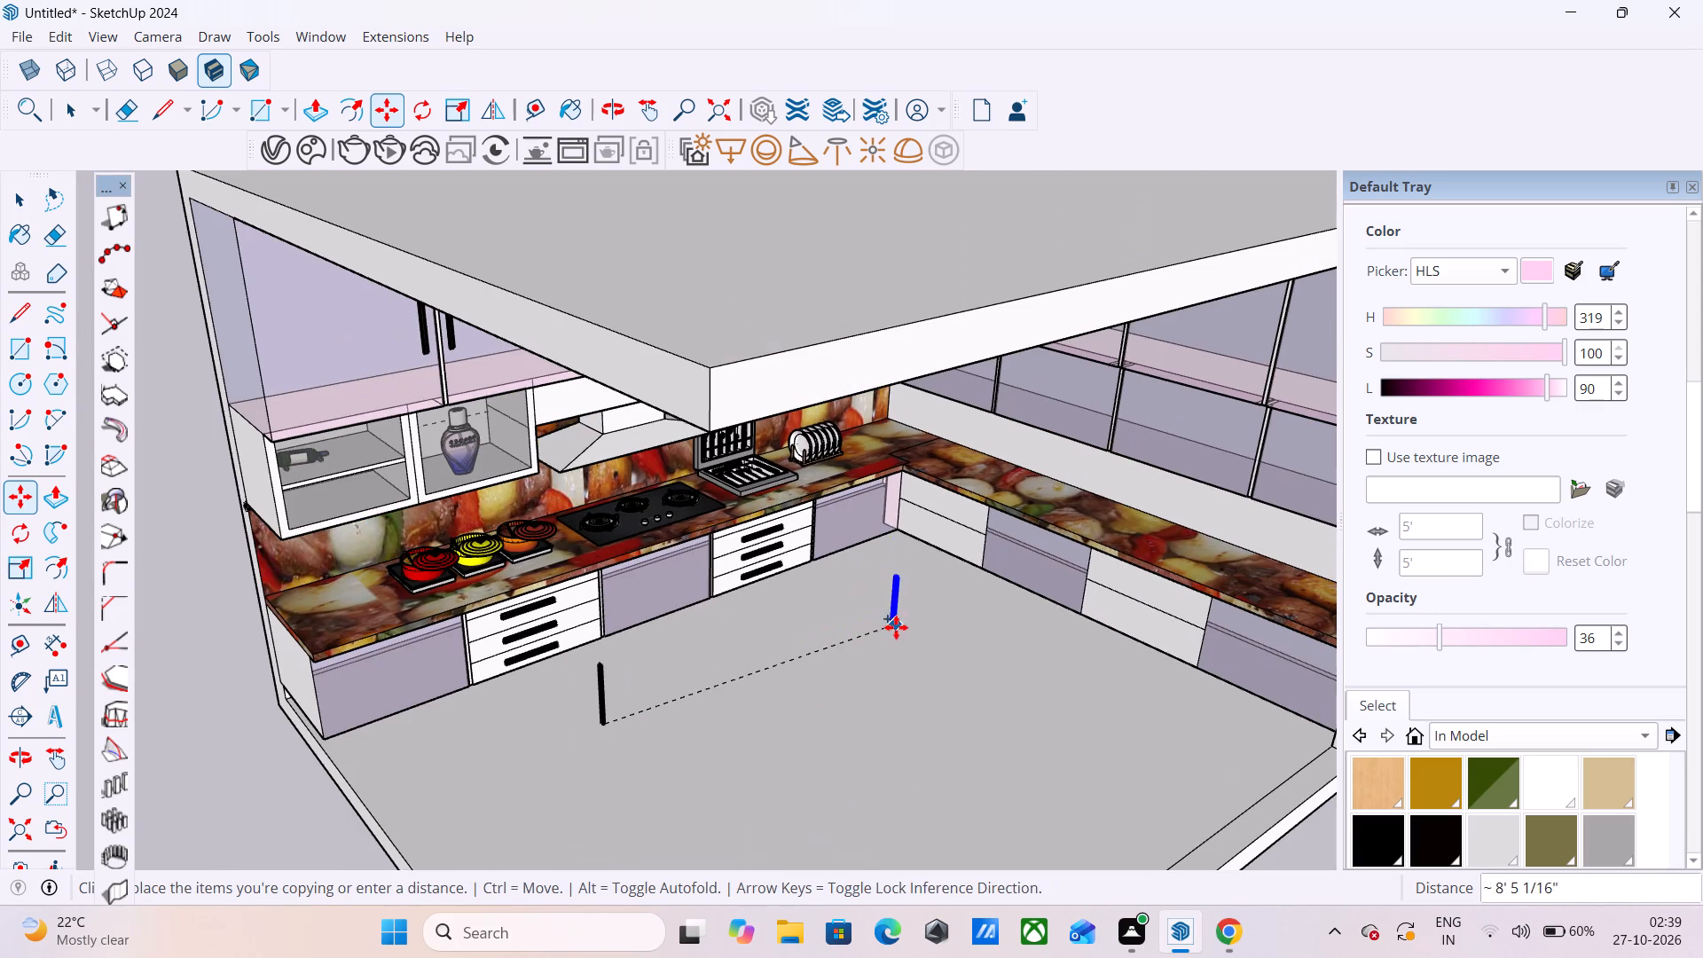
{"action": "middle_click_drag", "start_coordinate": [896, 627], "coordinate": [881, 525]}
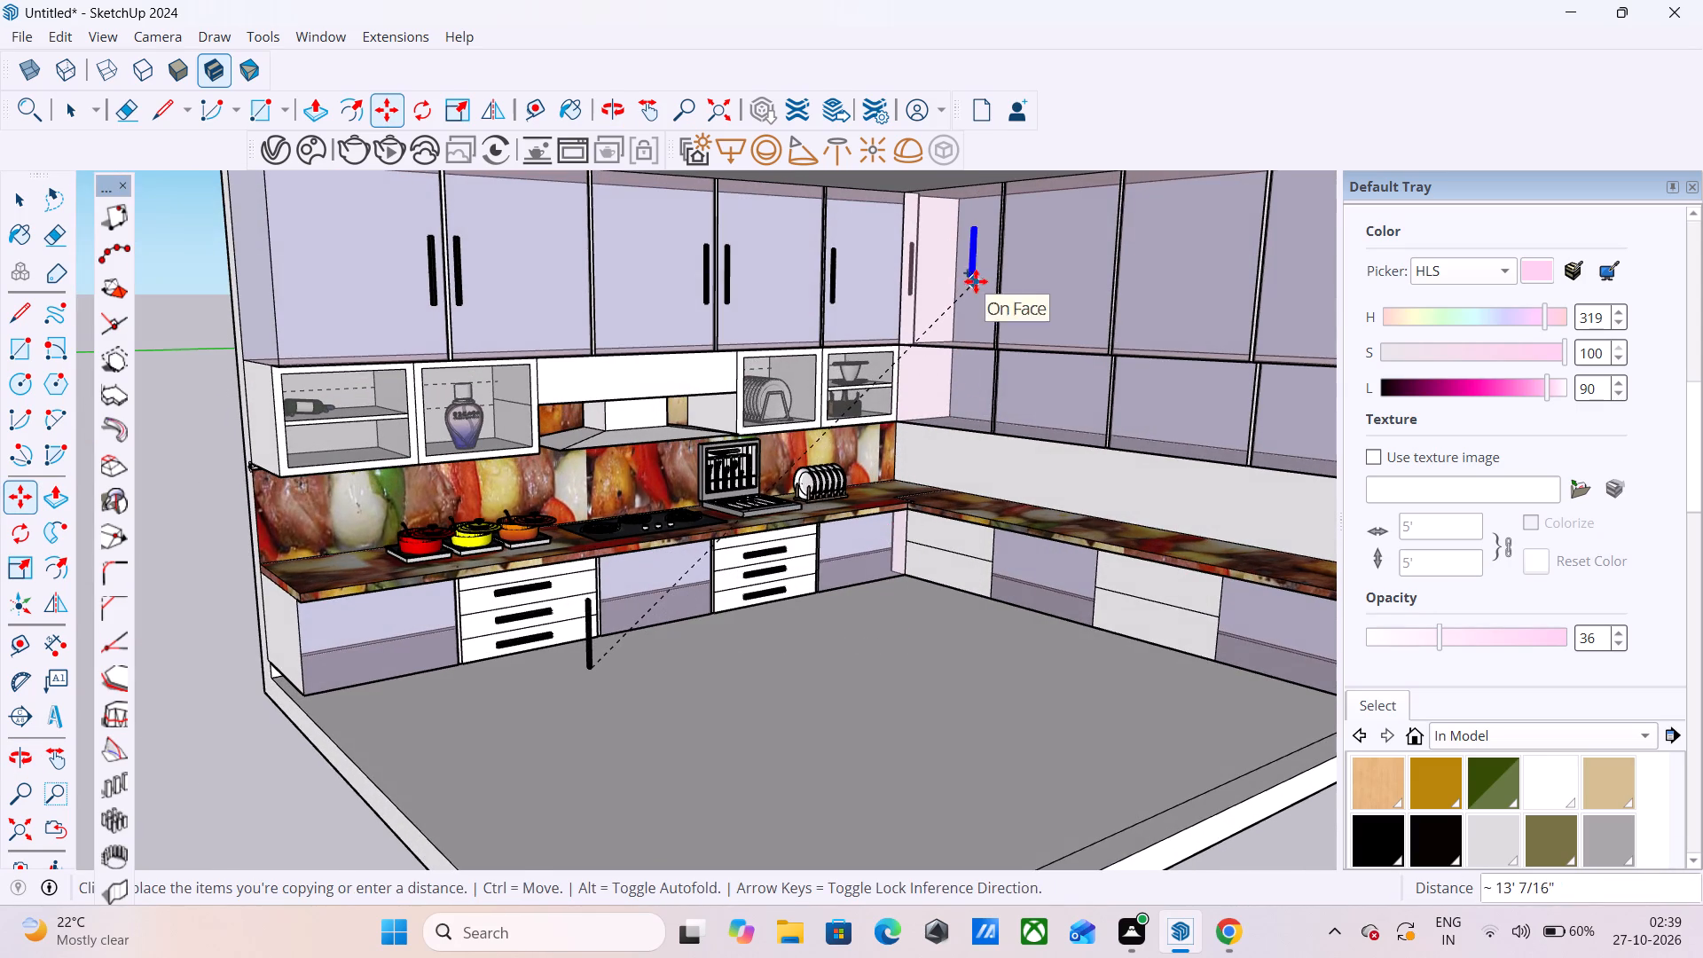
{"action": "scroll", "coordinate": [982, 280], "scroll_direction": "up", "scroll_amount": 8}
{"action": "scroll", "coordinate": [991, 421], "scroll_direction": "down", "scroll_amount": 9}
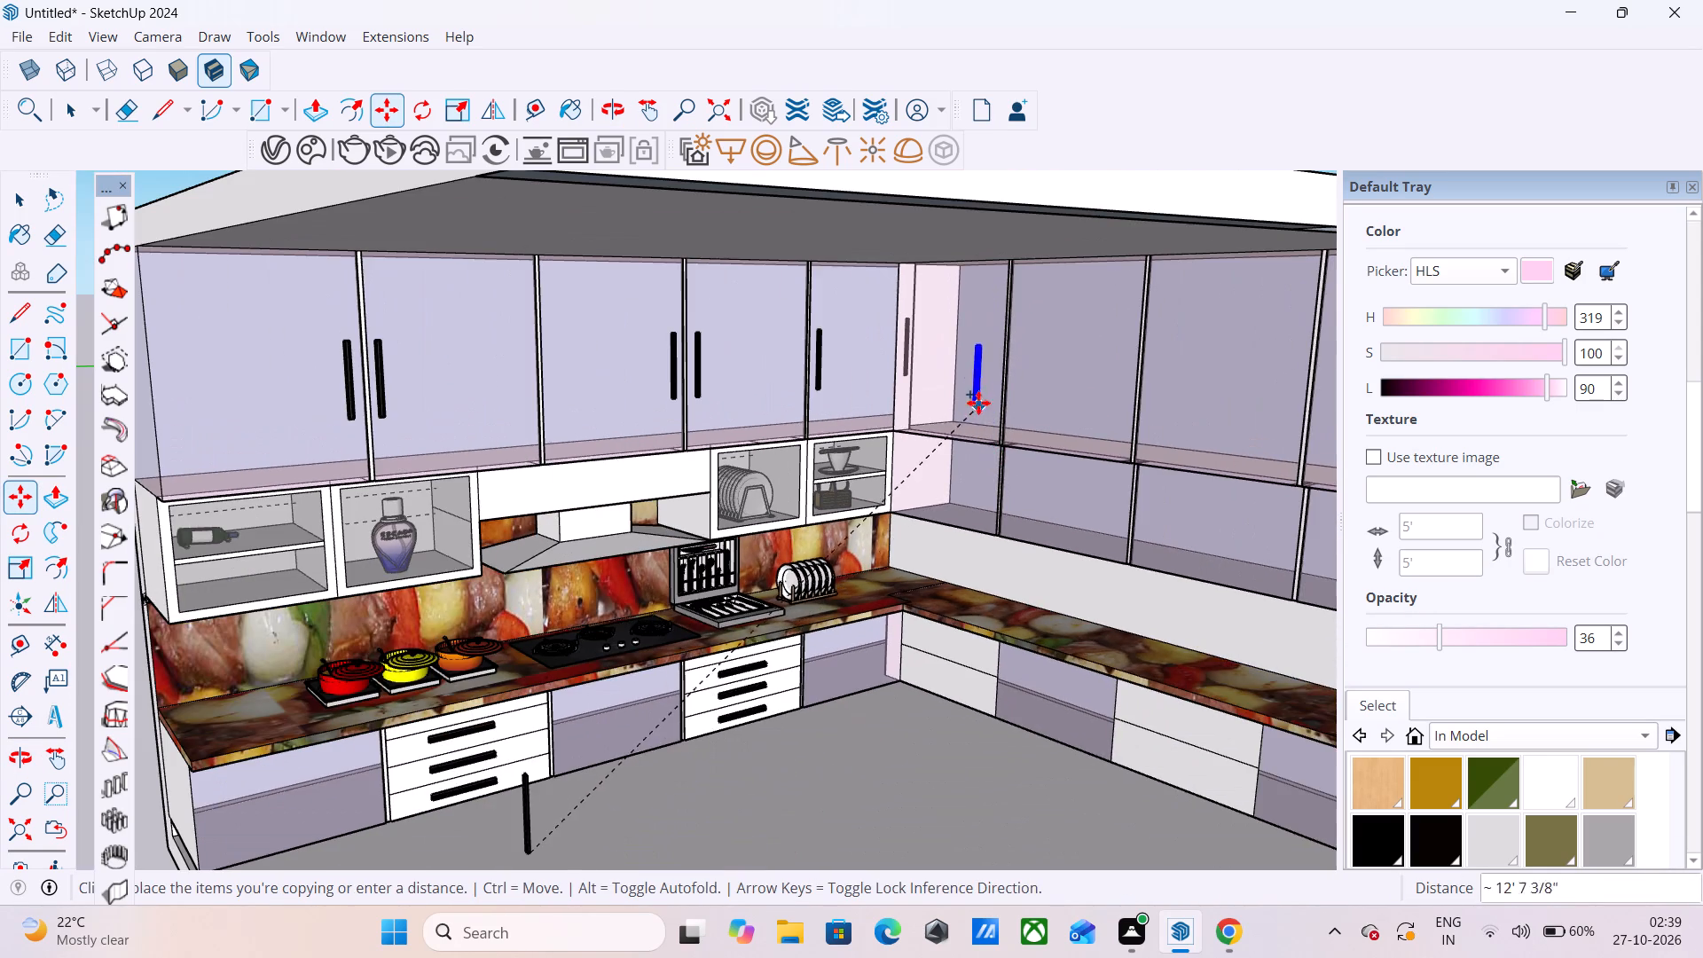
{"action": "scroll", "coordinate": [979, 374], "scroll_direction": "up", "scroll_amount": 11}
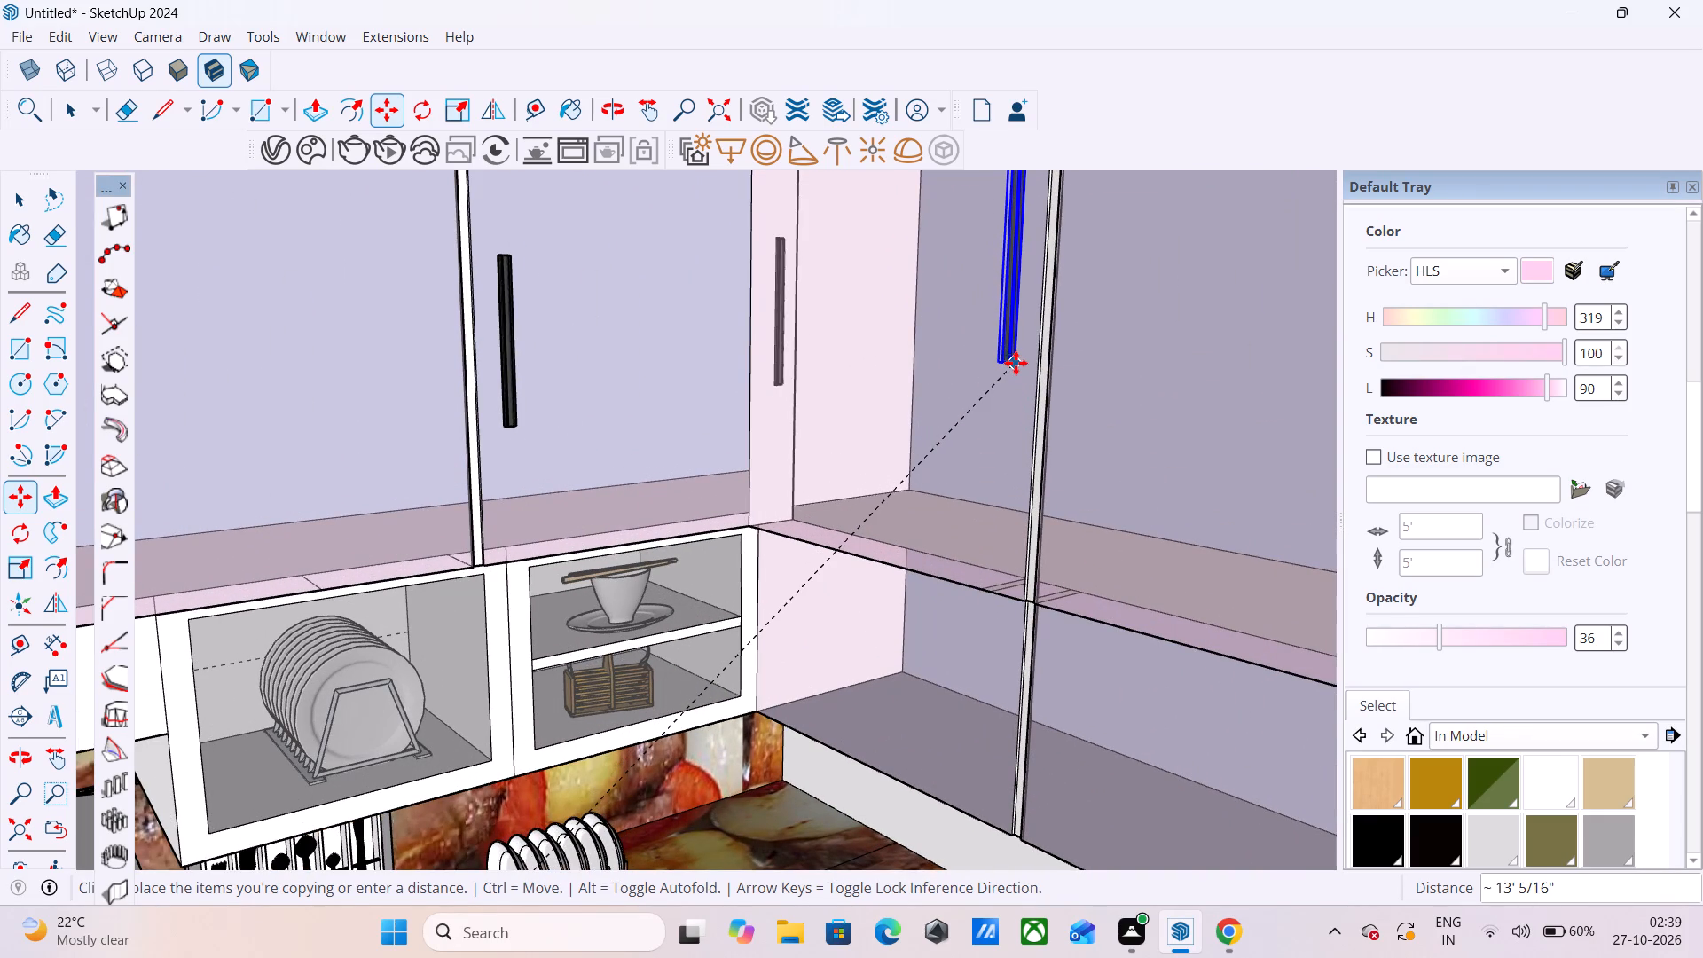
{"action": "left_click", "coordinate": [1016, 363]}
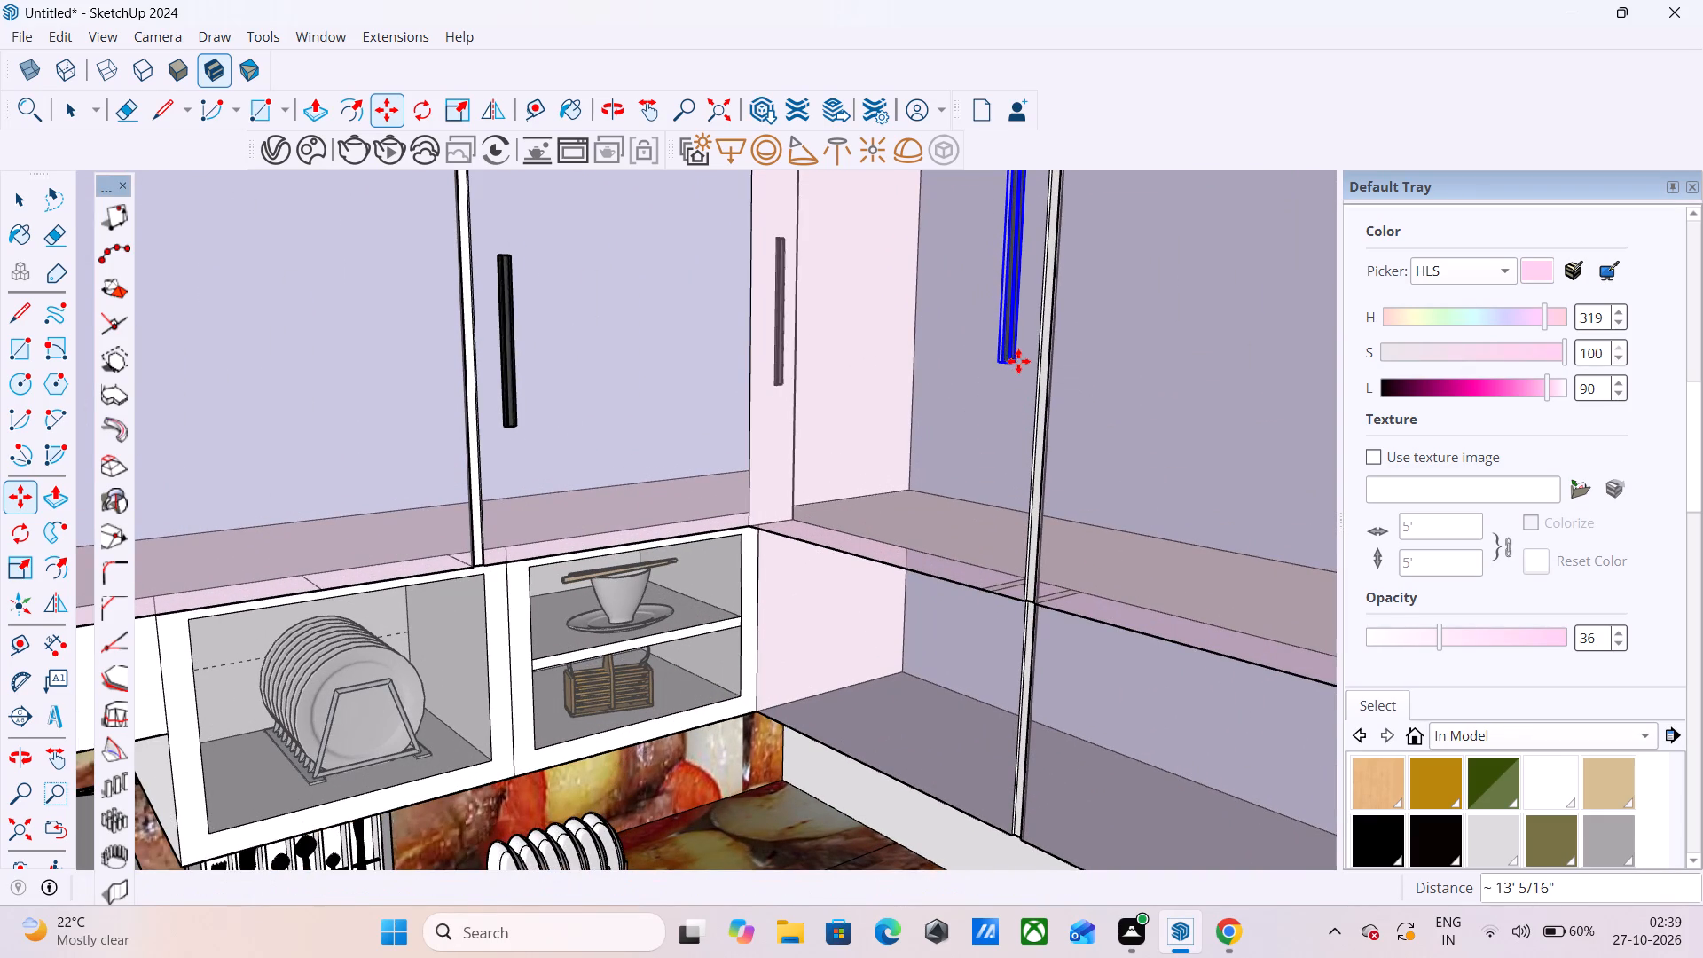
Copy that handle about 7 1/4" along the red axis onto the neighbouring upper door, across the divider.
{"action": "left_click", "coordinate": [1017, 366]}
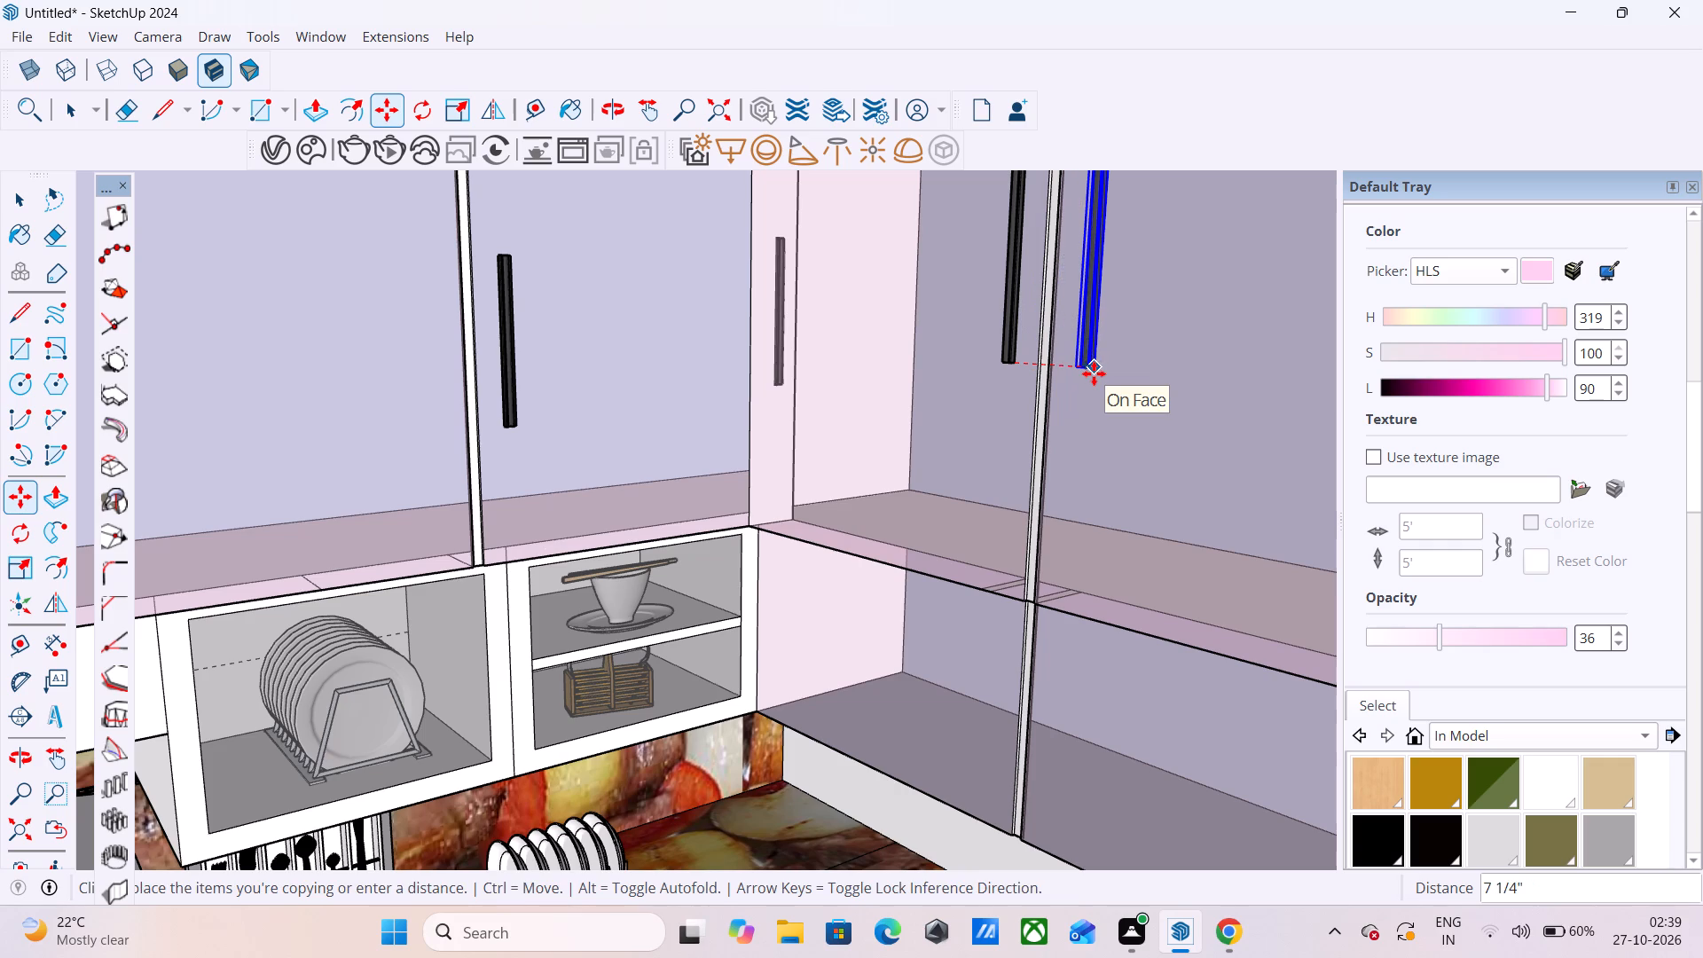
{"action": "left_click", "coordinate": [1094, 373]}
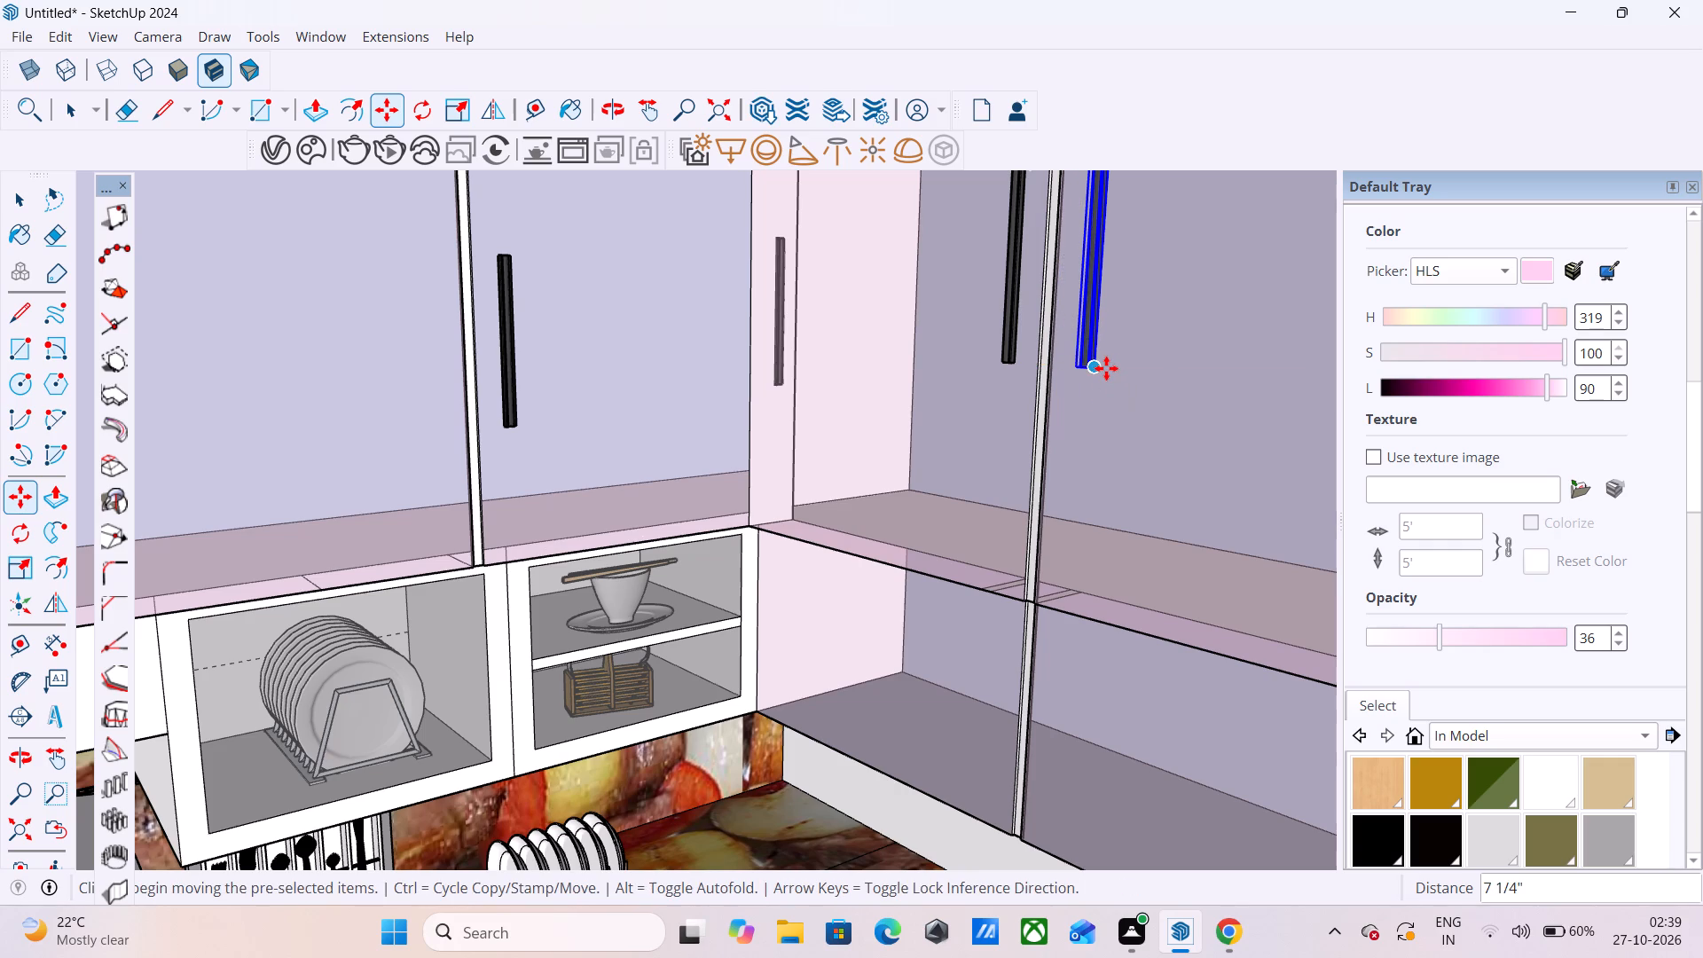
Copy the second door's handle about 5' 4 7/8" along the red axis onto the third upper door, beside its far divider.
{"action": "left_click", "coordinate": [1106, 368]}
{"action": "scroll", "coordinate": [853, 480], "scroll_direction": "down", "scroll_amount": 6}
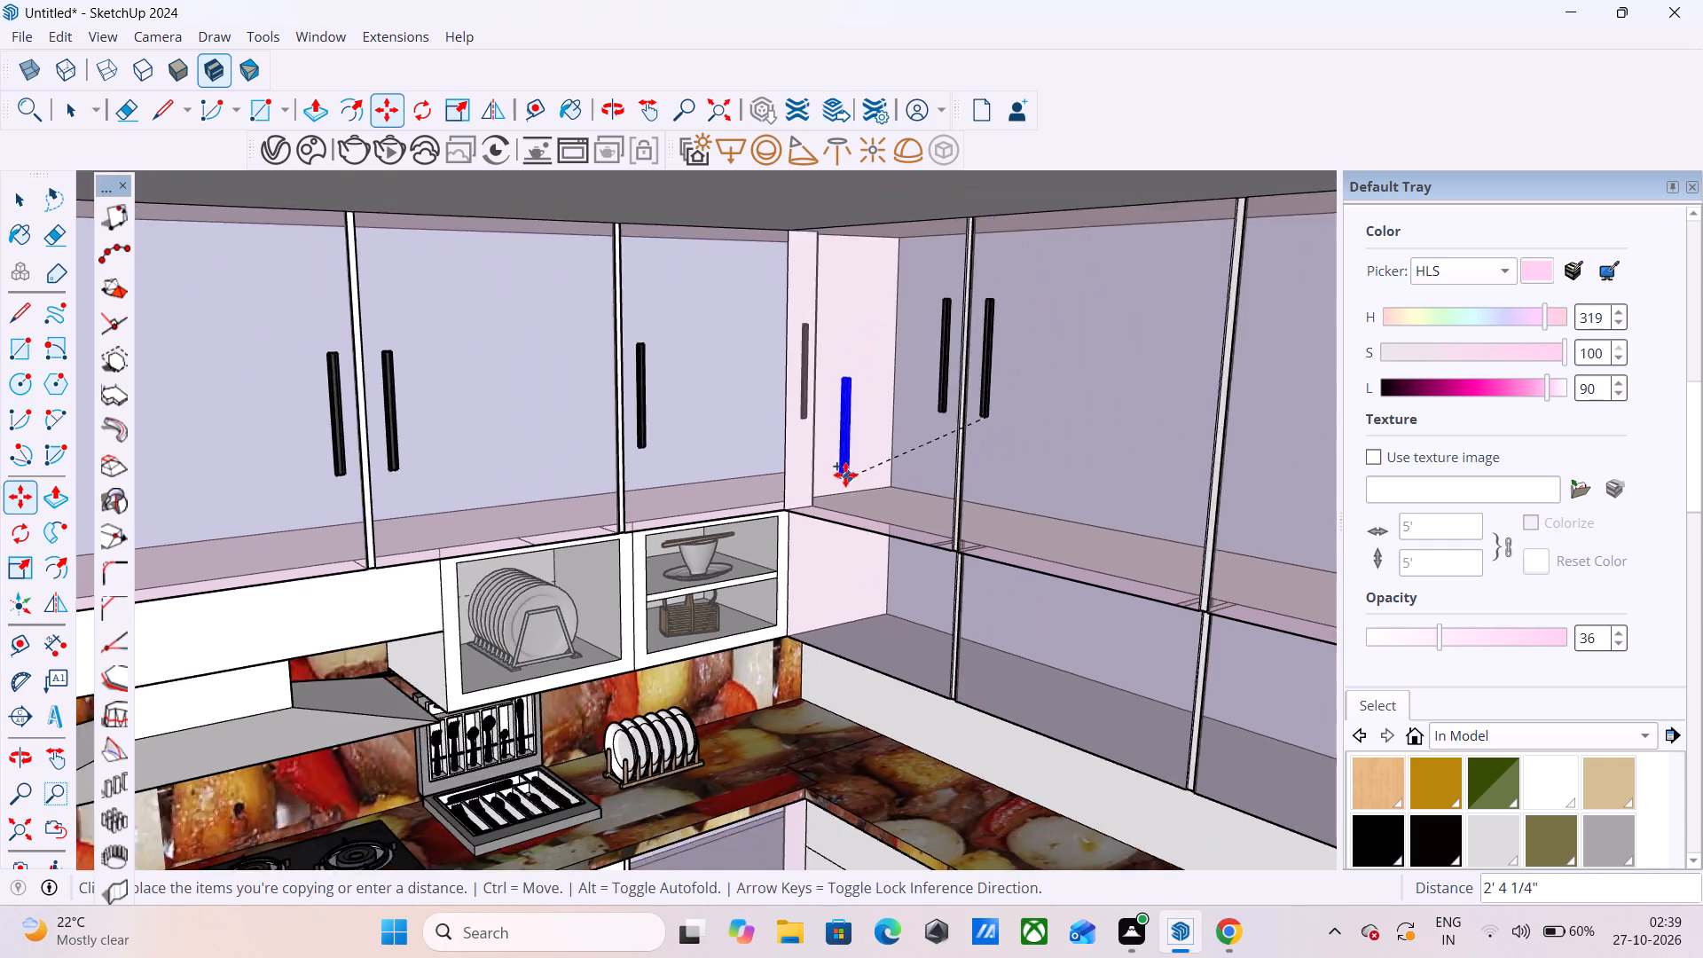
{"action": "scroll", "coordinate": [845, 475], "scroll_direction": "down", "scroll_amount": 3}
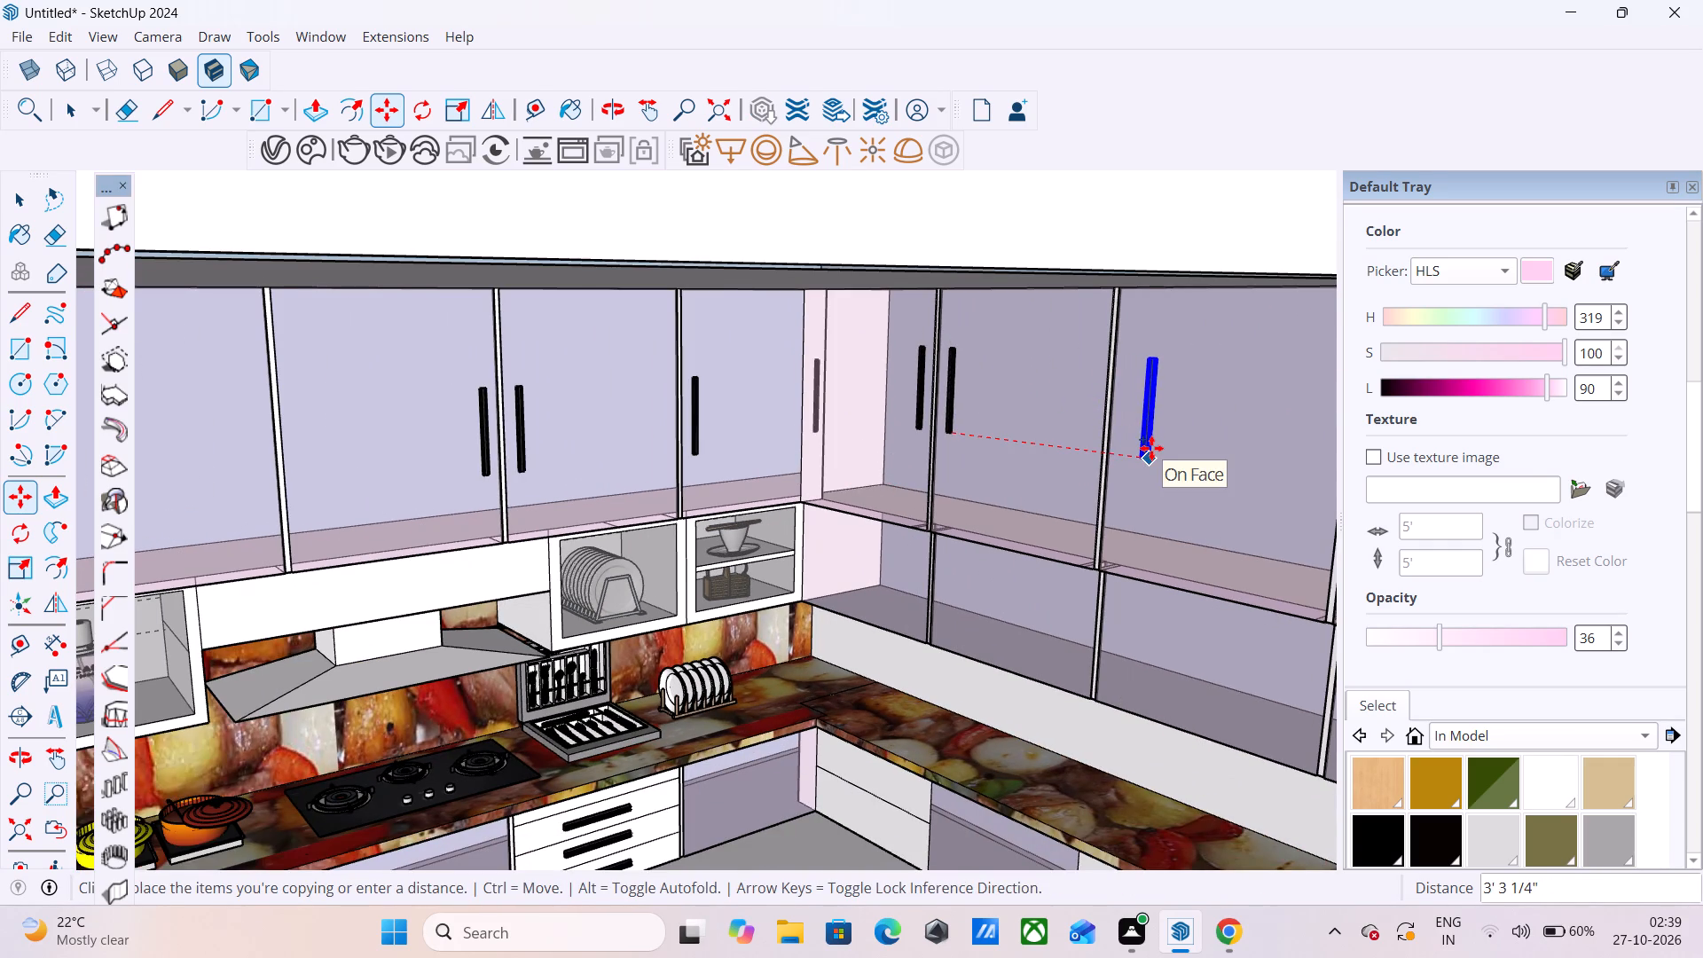
{"action": "scroll", "coordinate": [1158, 456], "scroll_direction": "down", "scroll_amount": 4}
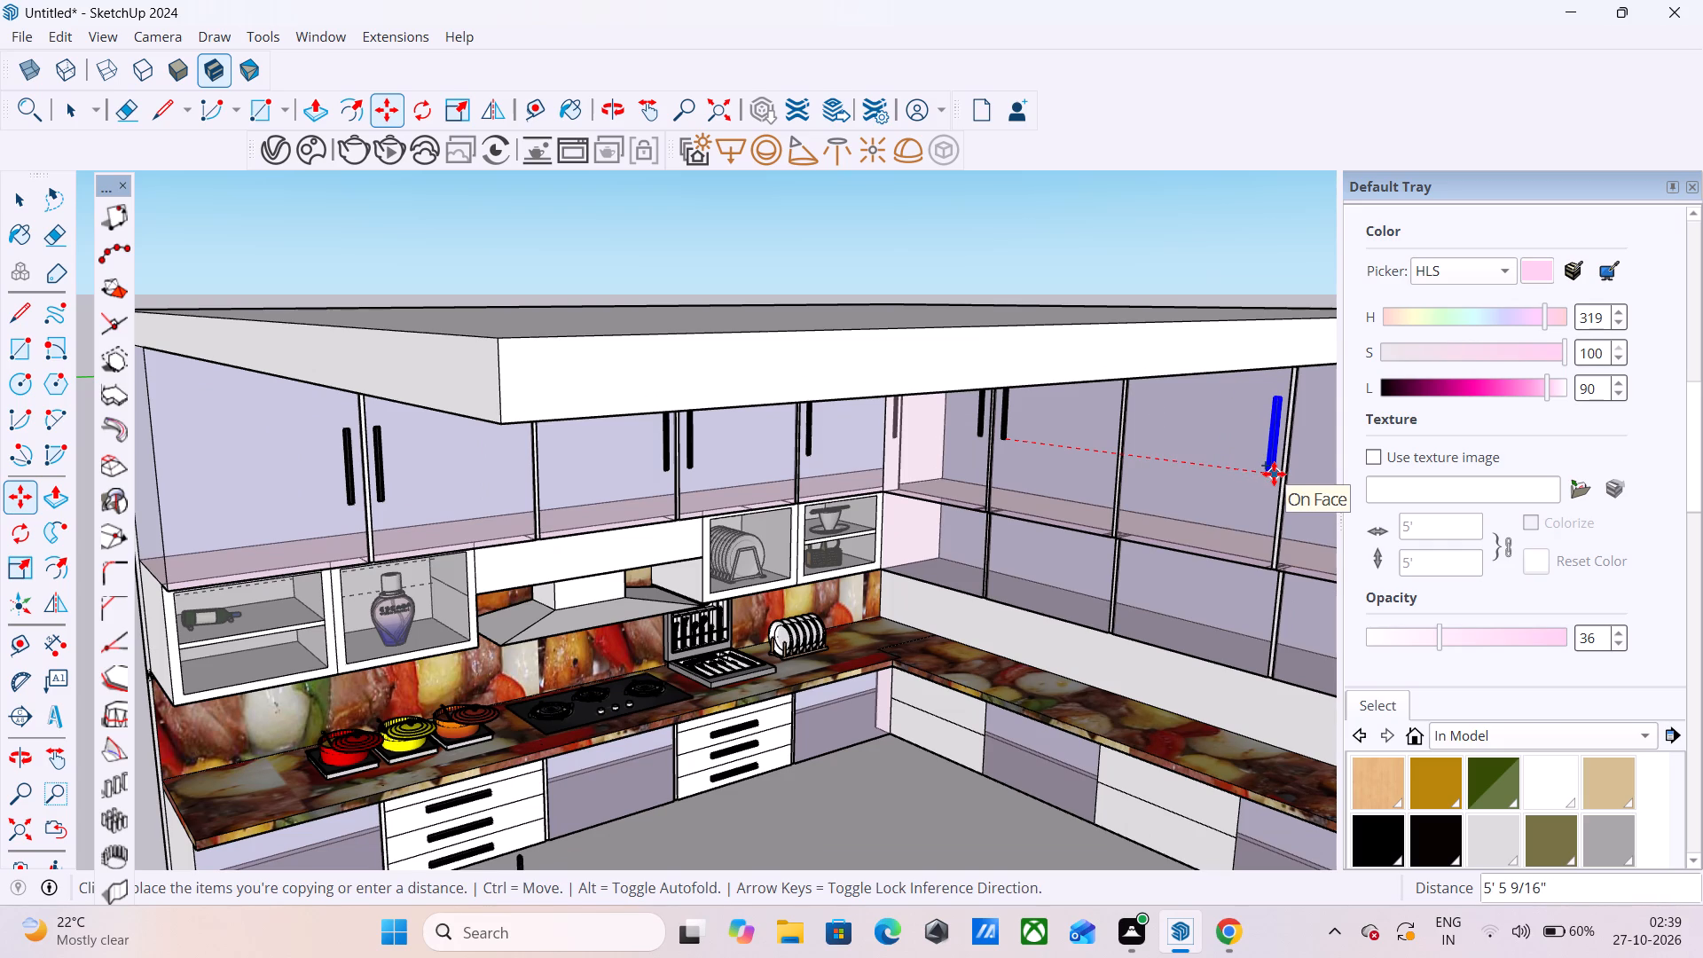
{"action": "left_click", "coordinate": [1270, 474]}
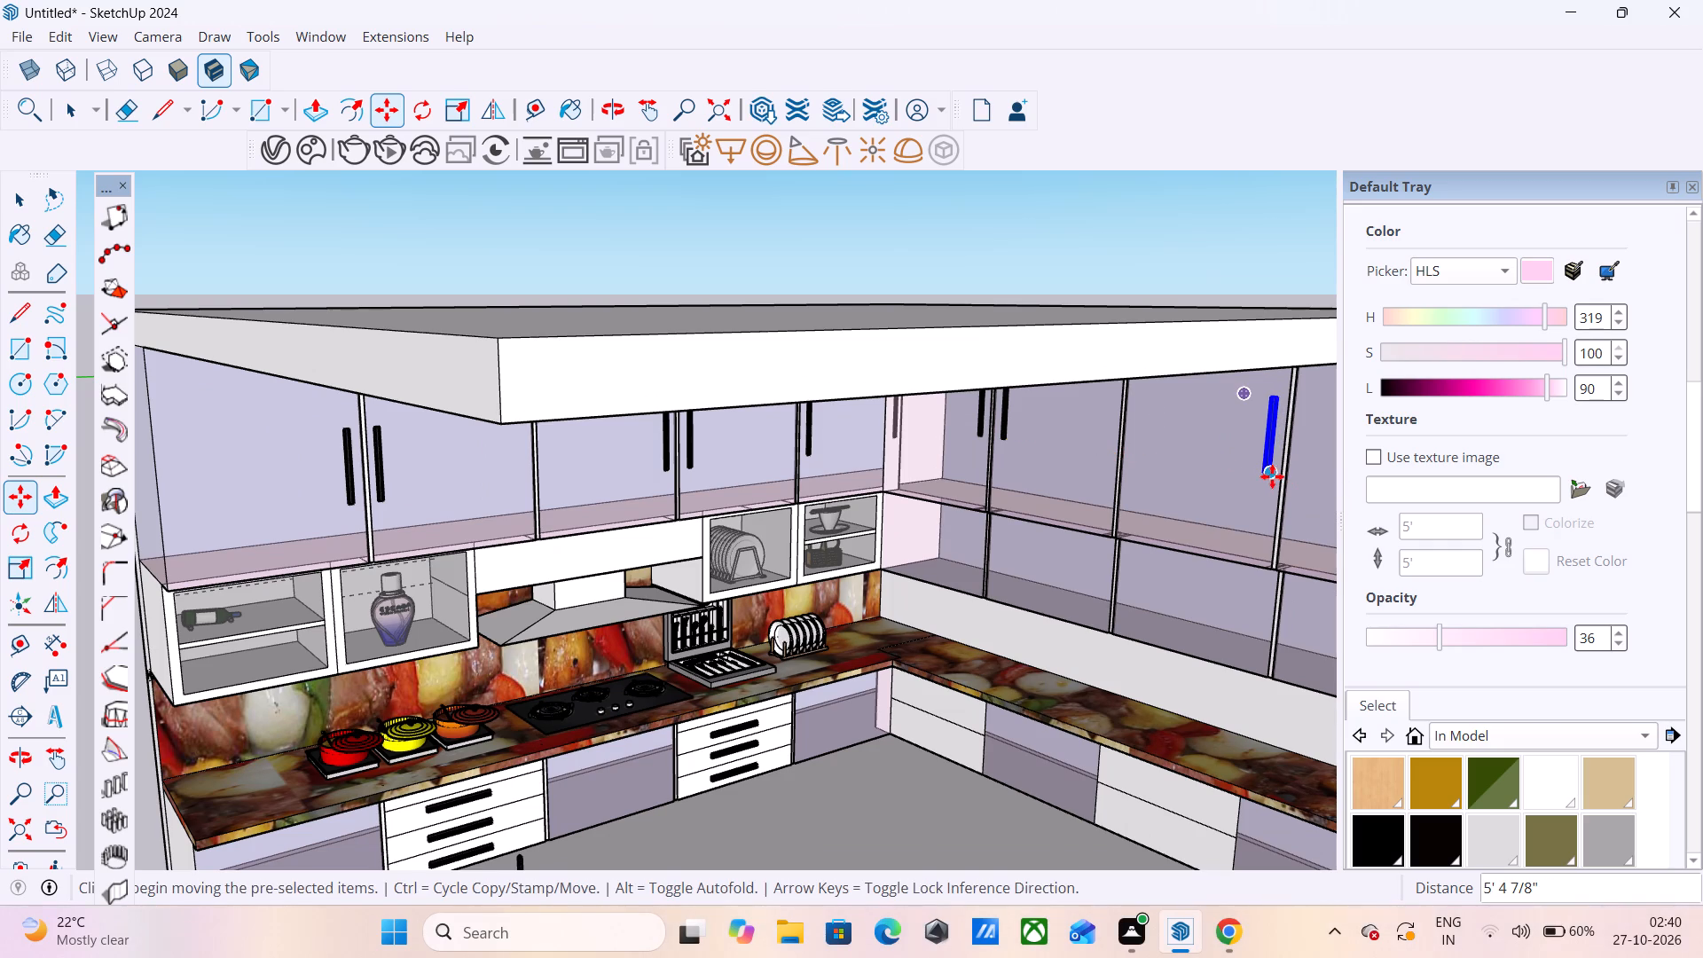
Copy that handle about 7 15/16" across the divider onto the fourth upper door.
{"action": "left_click", "coordinate": [1272, 476]}
{"action": "left_click", "coordinate": [1311, 483]}
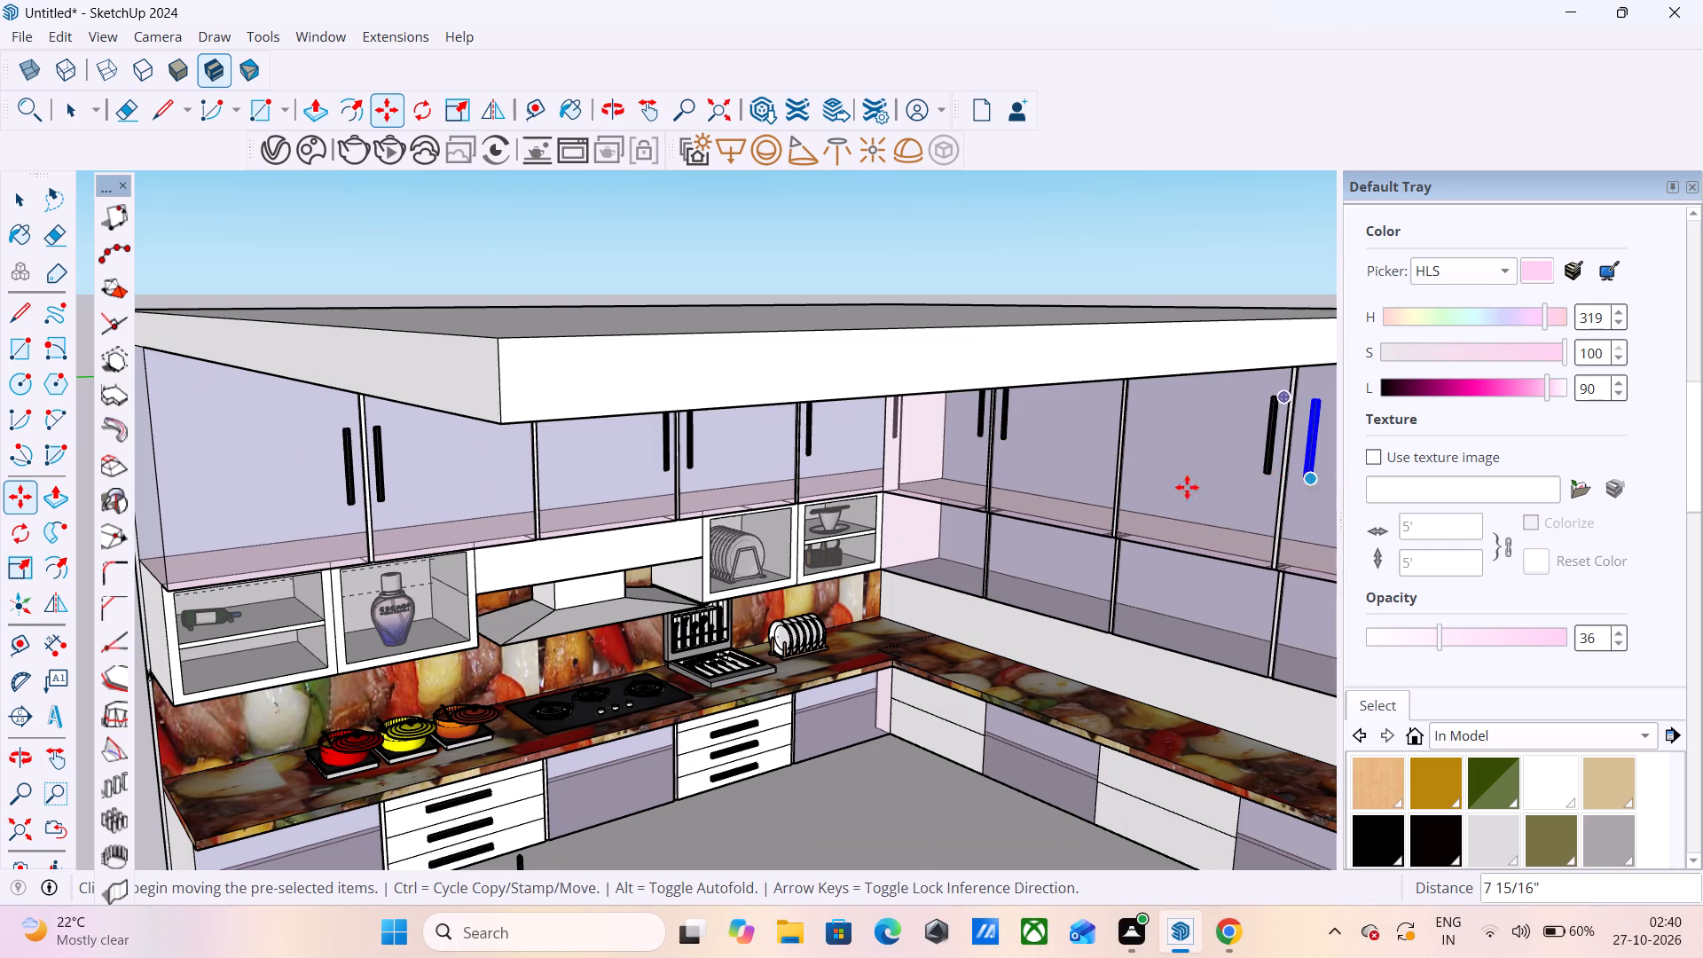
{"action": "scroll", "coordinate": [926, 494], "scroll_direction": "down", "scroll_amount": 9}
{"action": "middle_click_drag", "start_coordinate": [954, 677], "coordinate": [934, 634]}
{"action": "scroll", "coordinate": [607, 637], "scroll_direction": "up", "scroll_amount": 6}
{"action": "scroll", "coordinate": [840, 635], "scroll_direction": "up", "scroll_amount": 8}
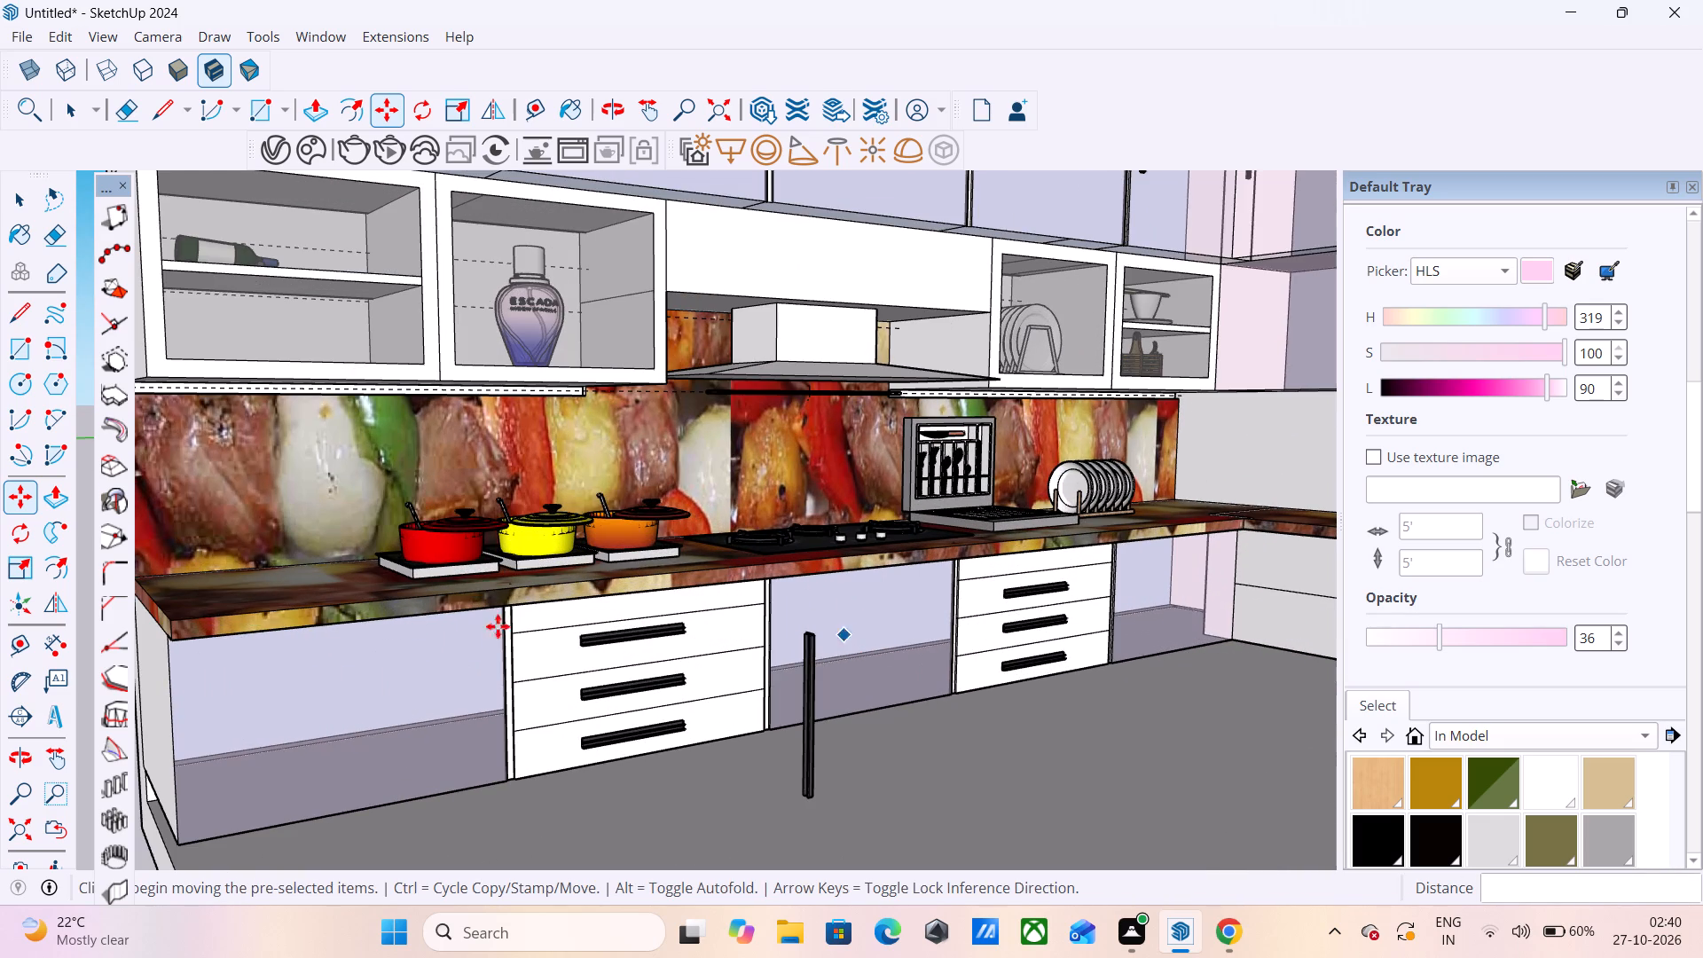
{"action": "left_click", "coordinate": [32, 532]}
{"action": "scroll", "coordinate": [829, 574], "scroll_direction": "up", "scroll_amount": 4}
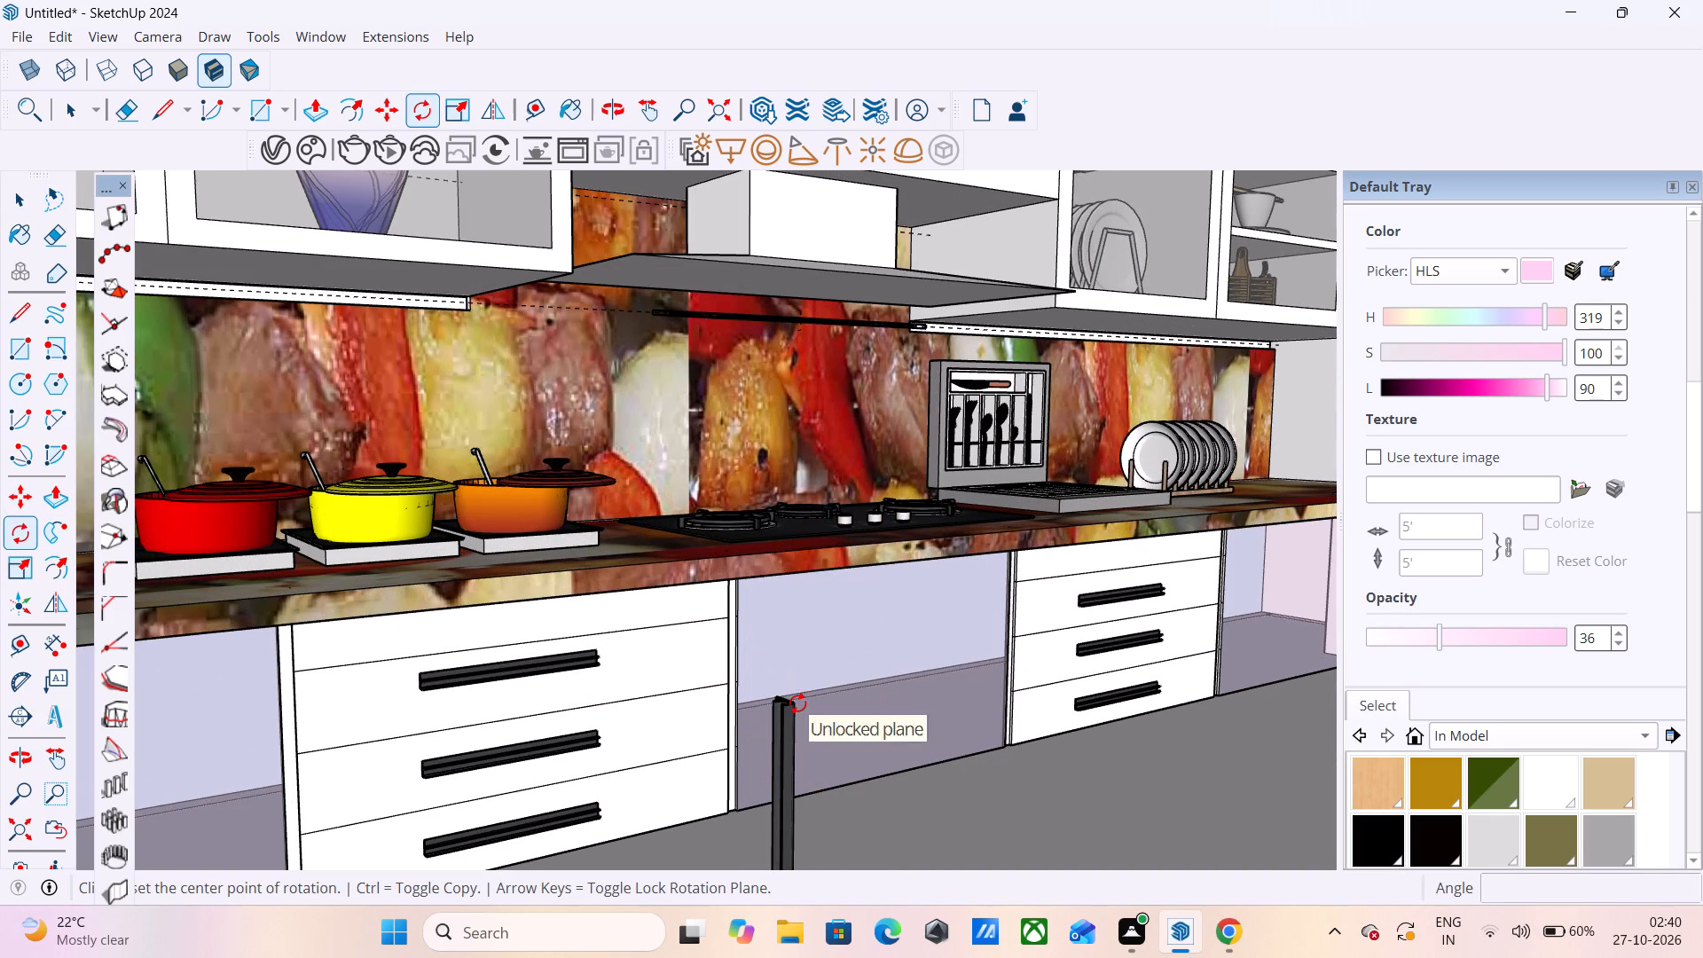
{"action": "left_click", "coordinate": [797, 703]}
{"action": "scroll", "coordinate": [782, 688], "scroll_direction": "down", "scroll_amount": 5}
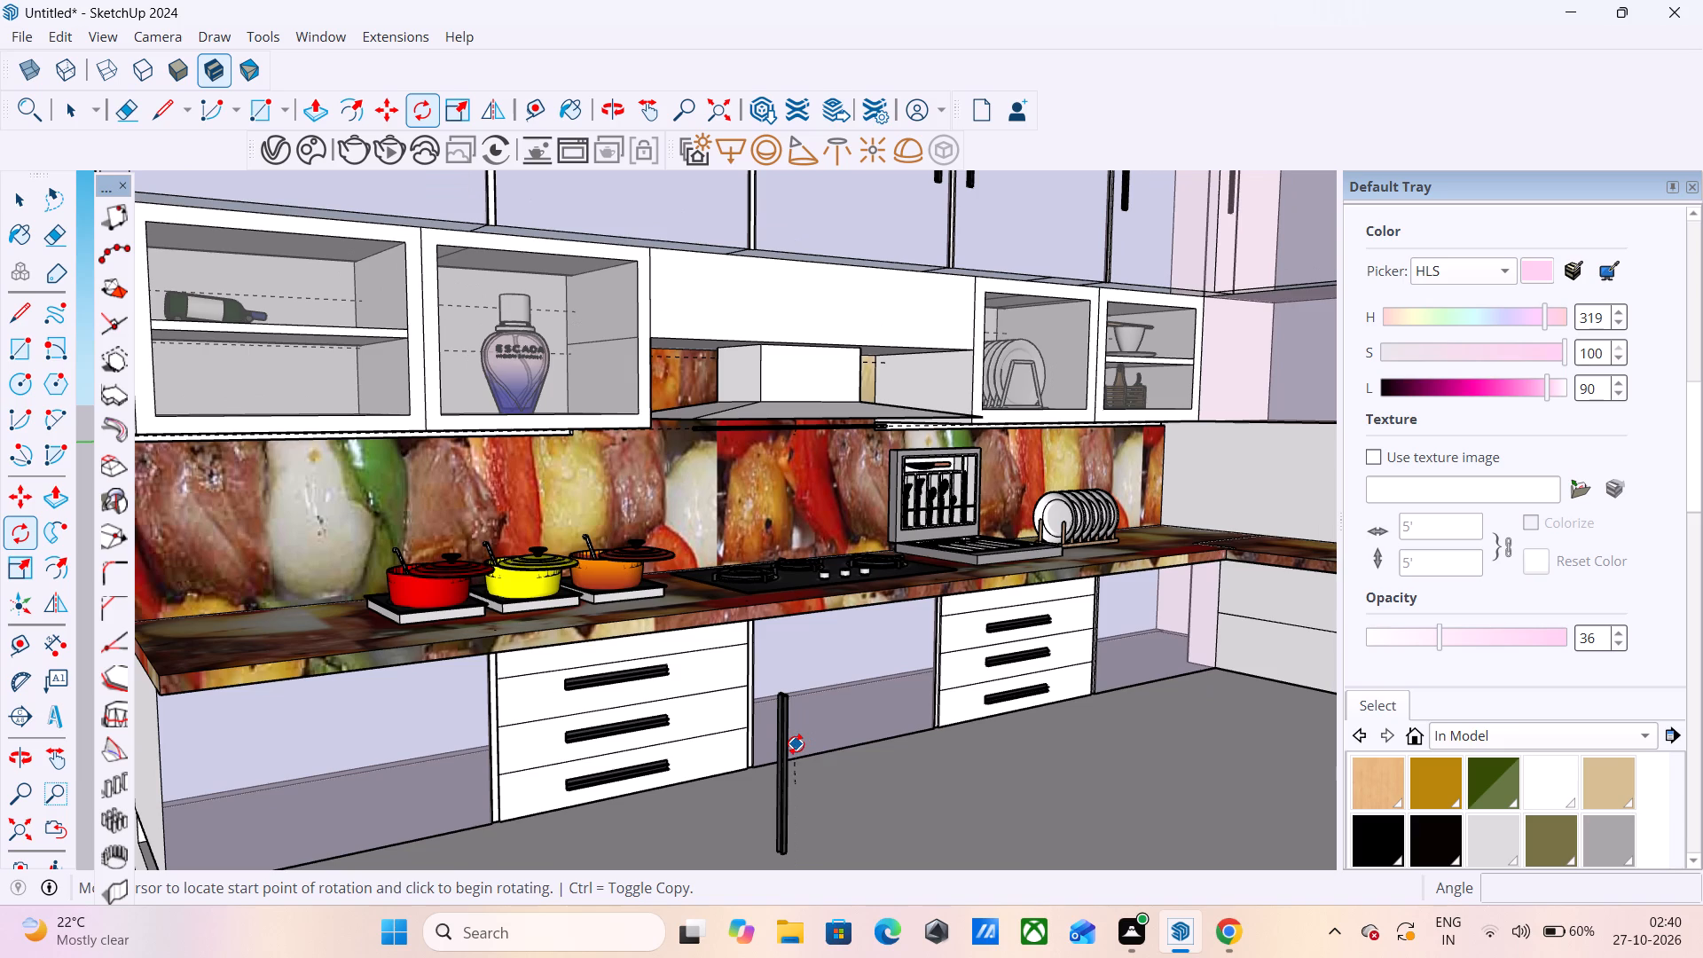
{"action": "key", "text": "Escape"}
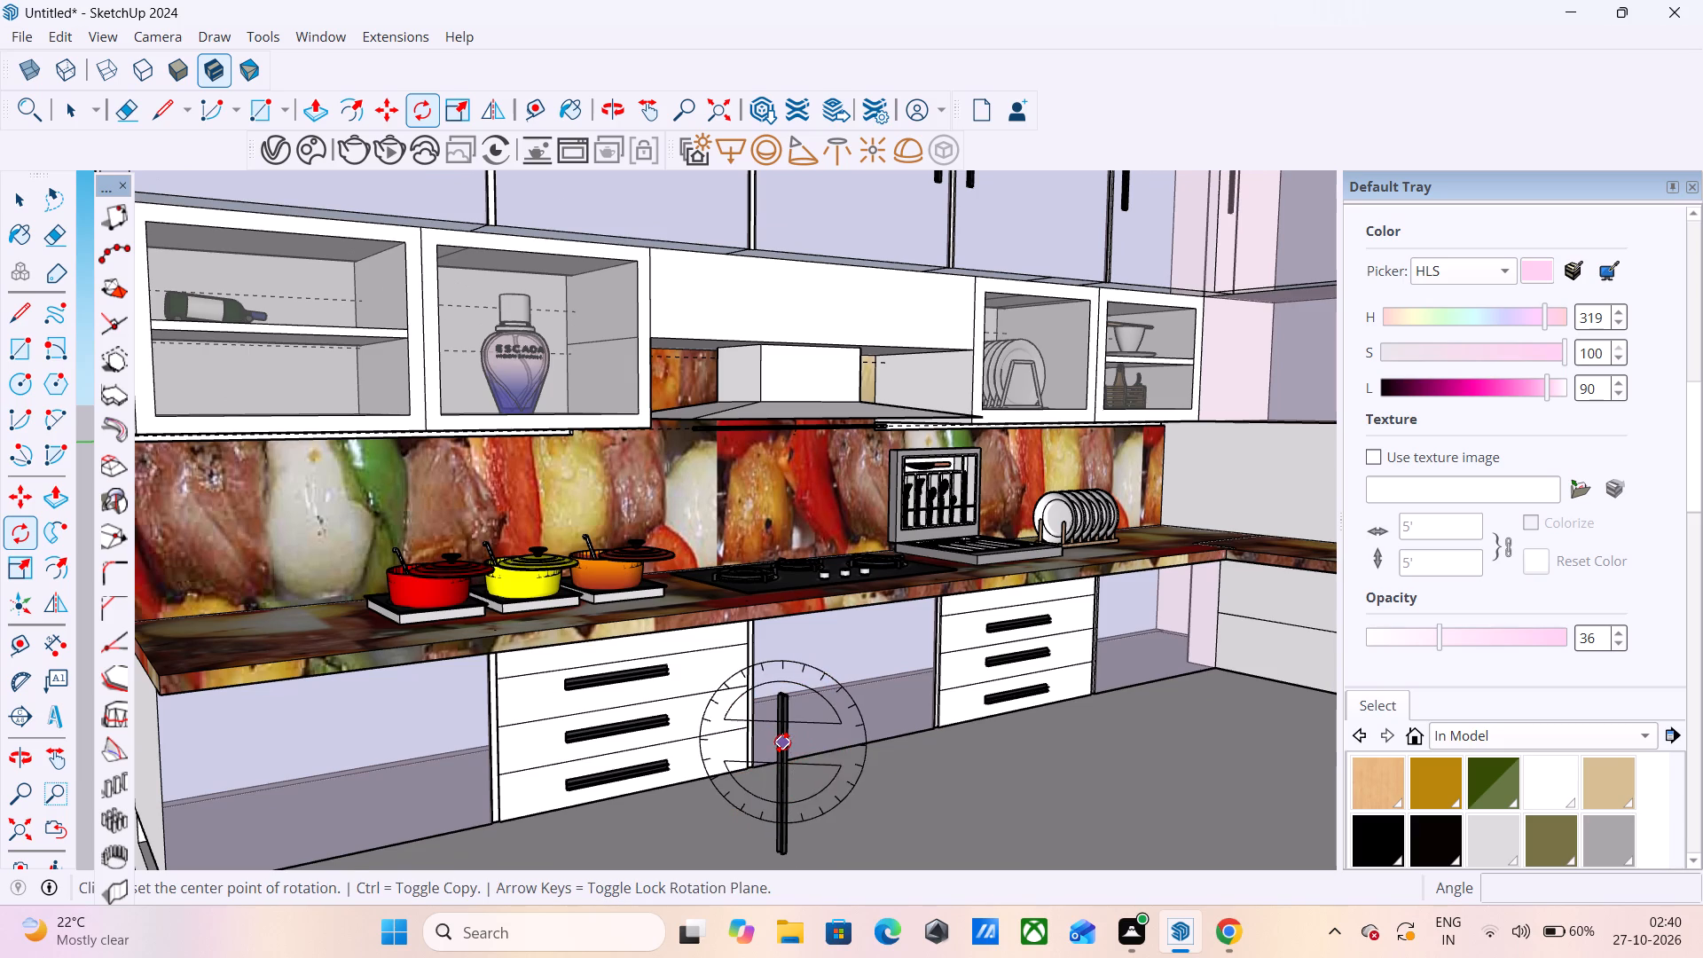
Move the upright handle left on the floor 1" along the red axis.
{"action": "key", "text": "space"}
{"action": "left_click", "coordinate": [782, 742]}
{"action": "key", "text": "m"}
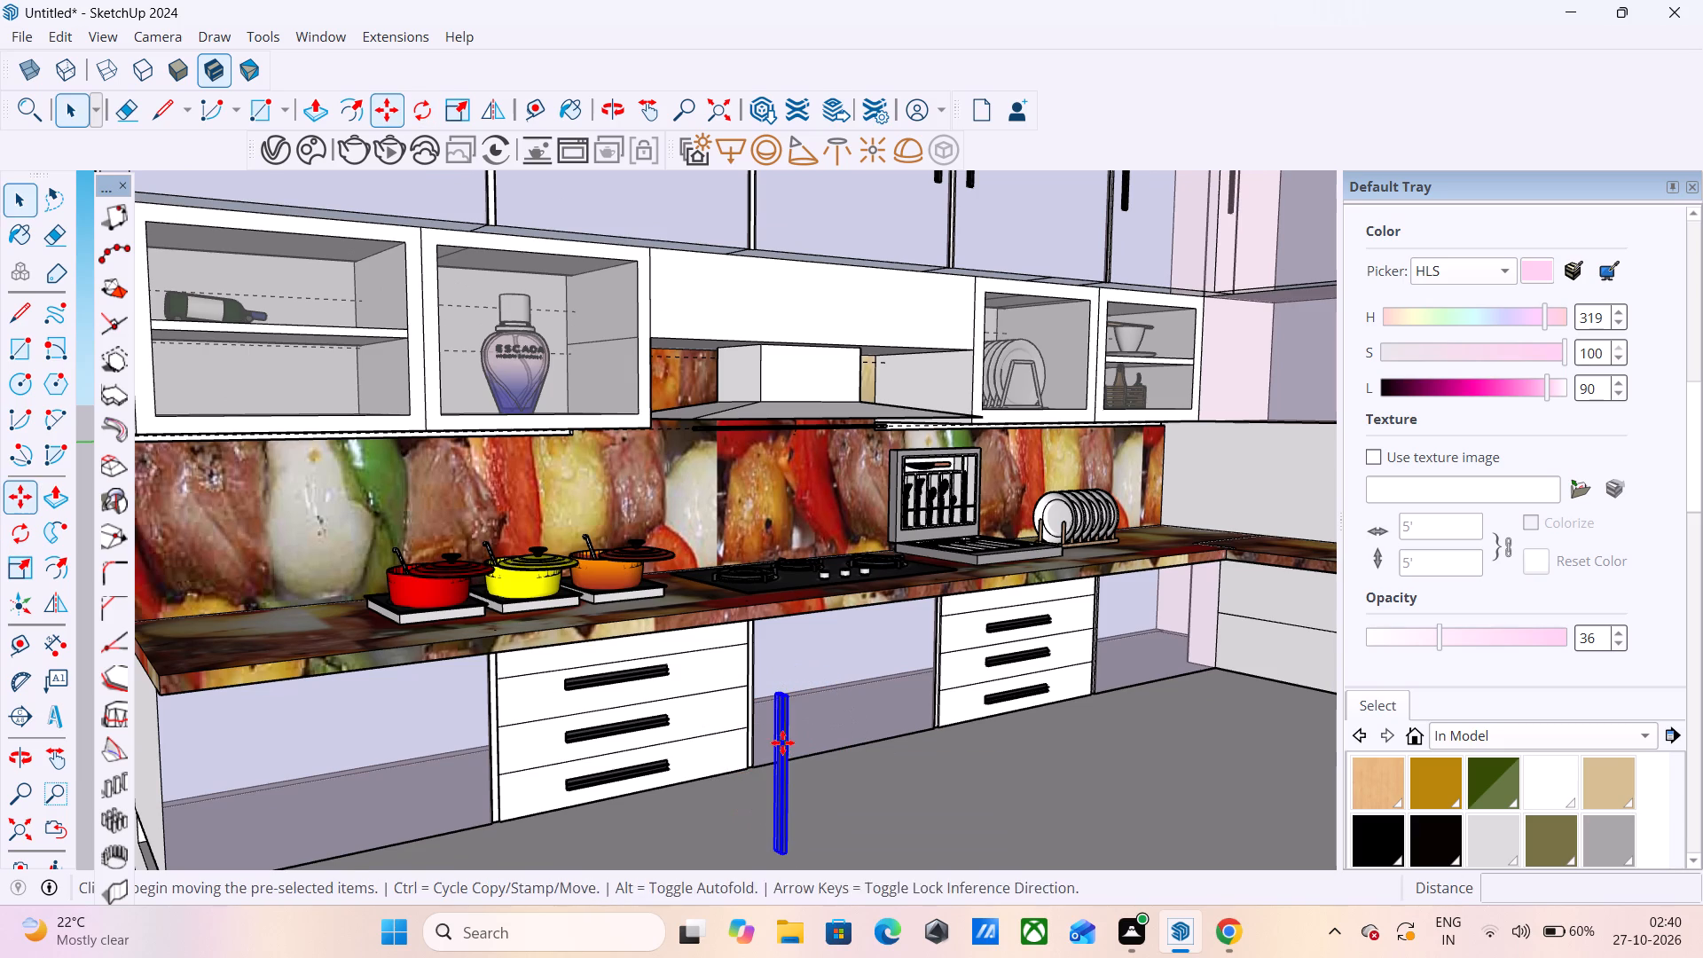
{"action": "scroll", "coordinate": [788, 695], "scroll_direction": "up", "scroll_amount": 4}
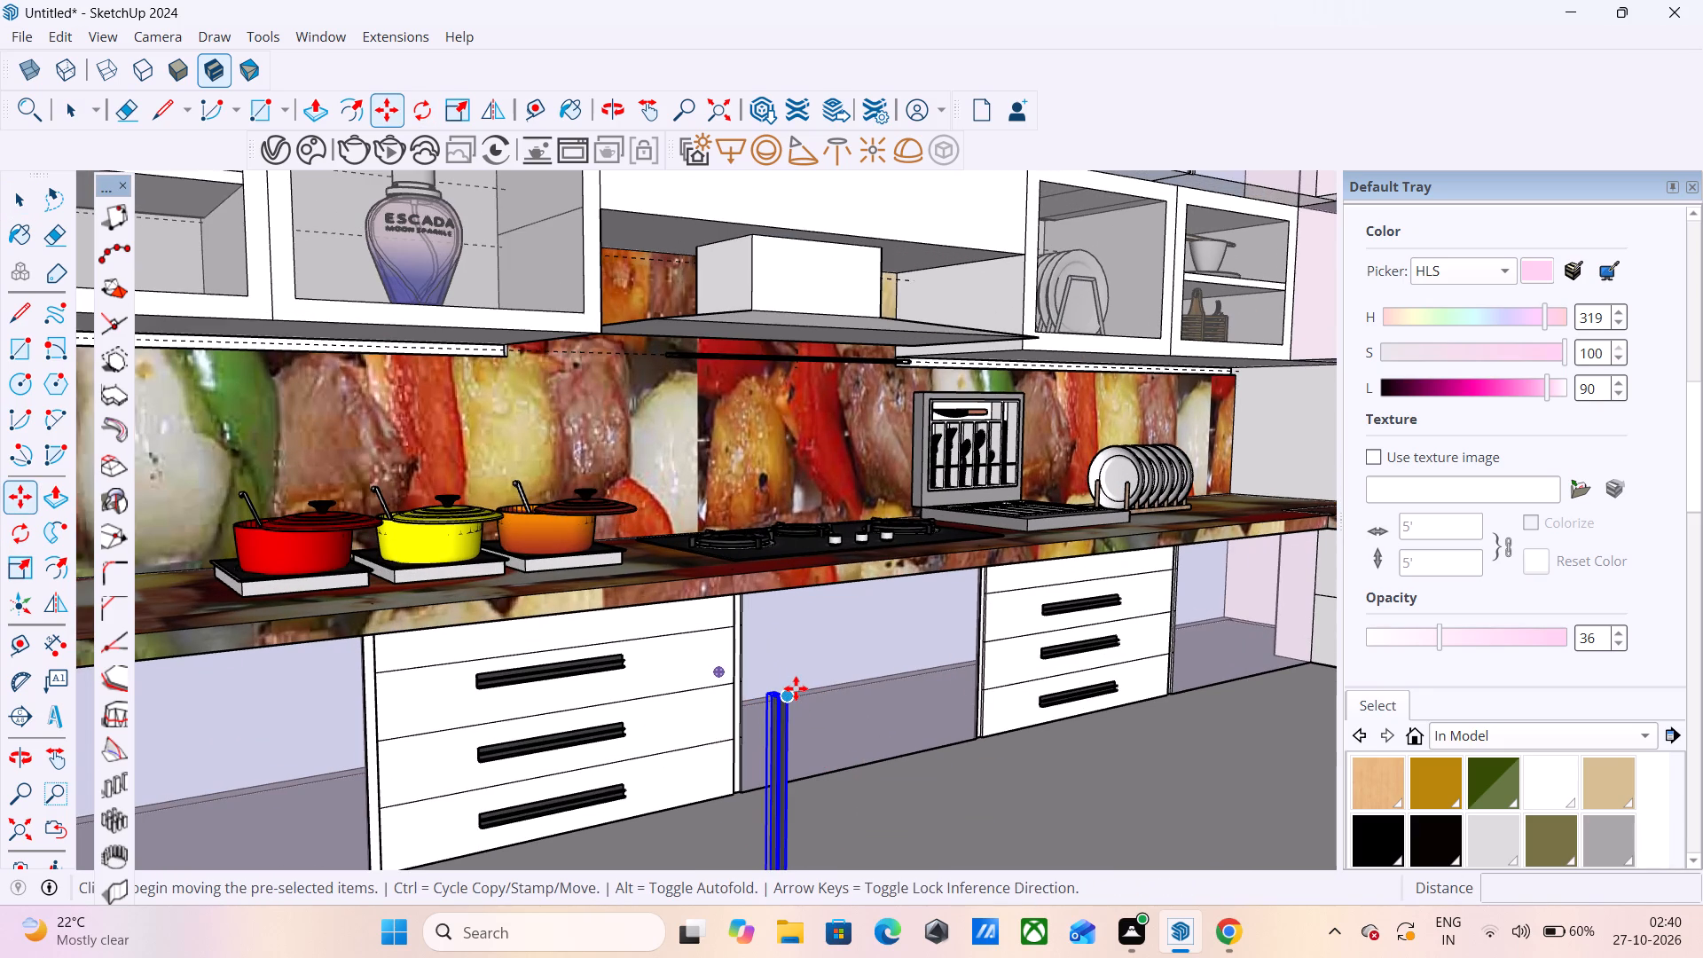
{"action": "left_click", "coordinate": [796, 688]}
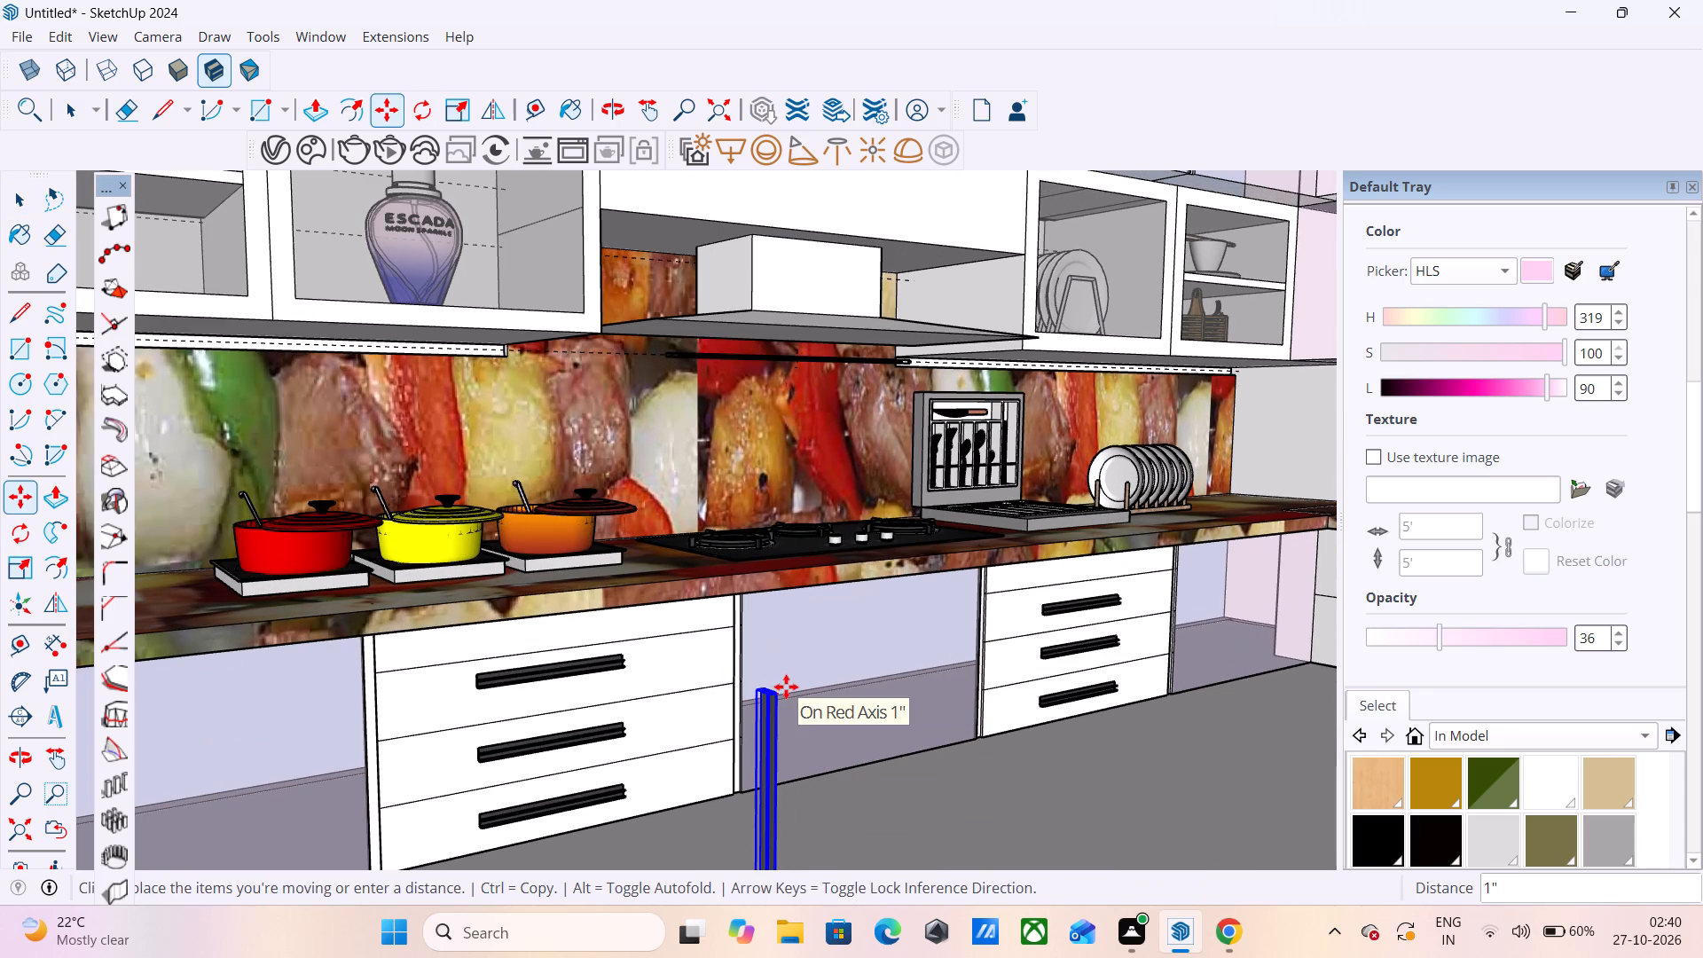
{"action": "left_click", "coordinate": [786, 687]}
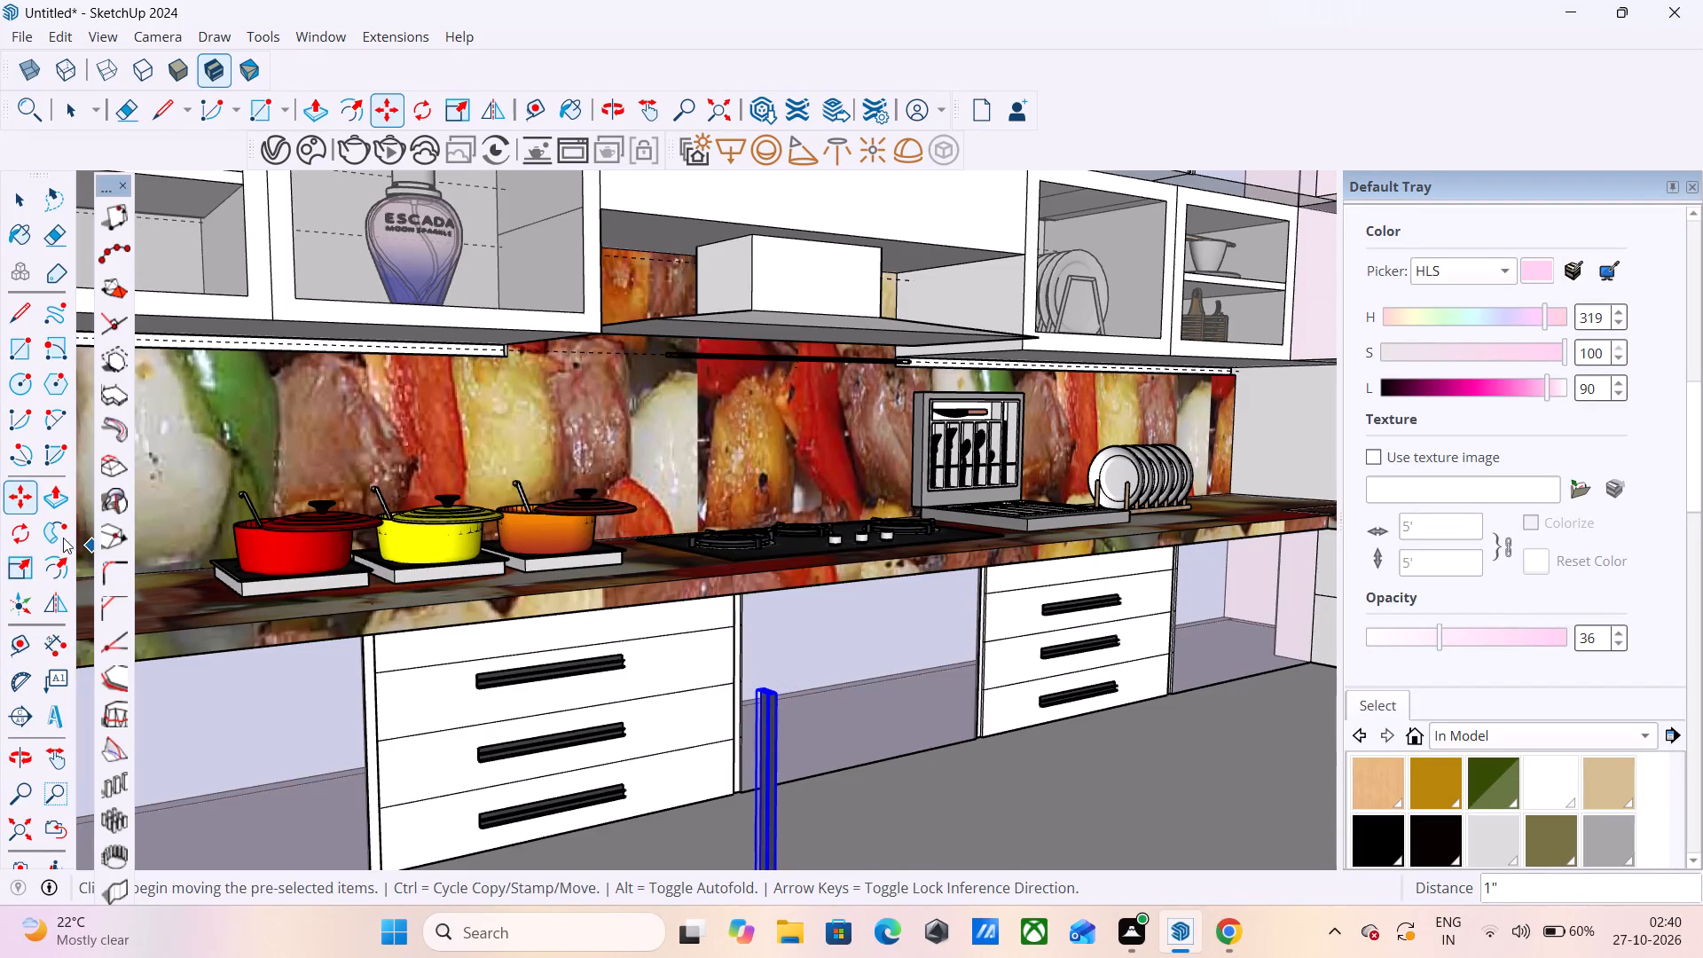
Rotate the upright handle on the floor 90° about its top end so that it lies horizontally.
{"action": "left_click", "coordinate": [6, 546]}
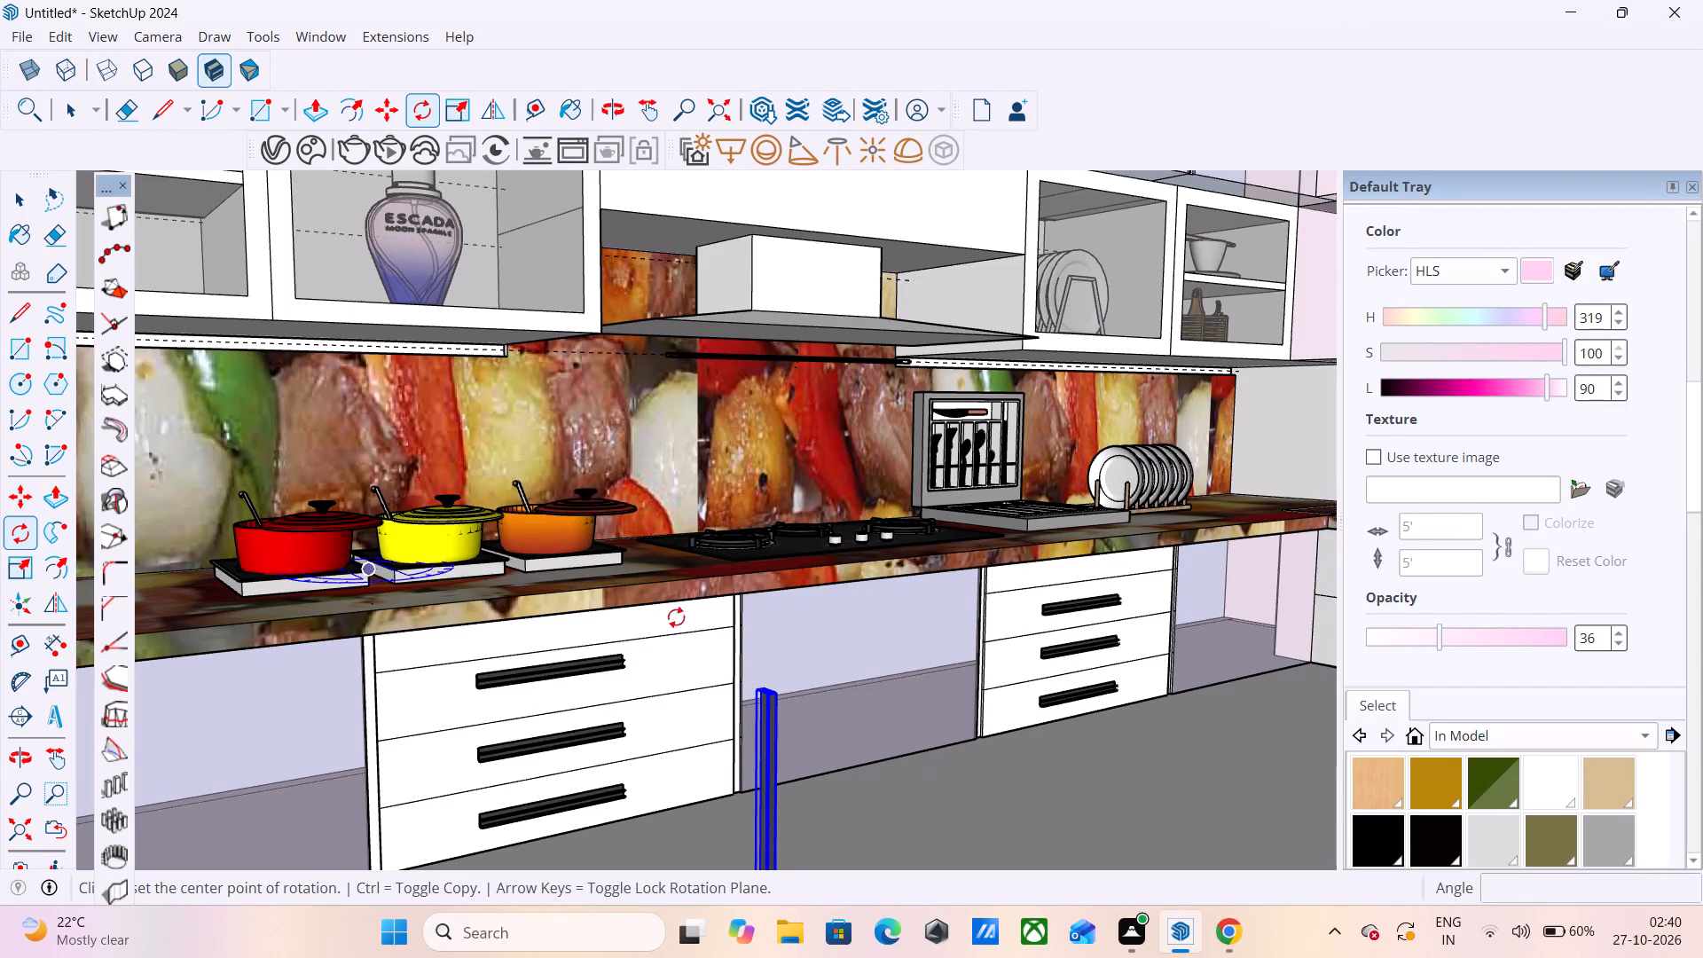
{"action": "scroll", "coordinate": [786, 683], "scroll_direction": "up", "scroll_amount": 5}
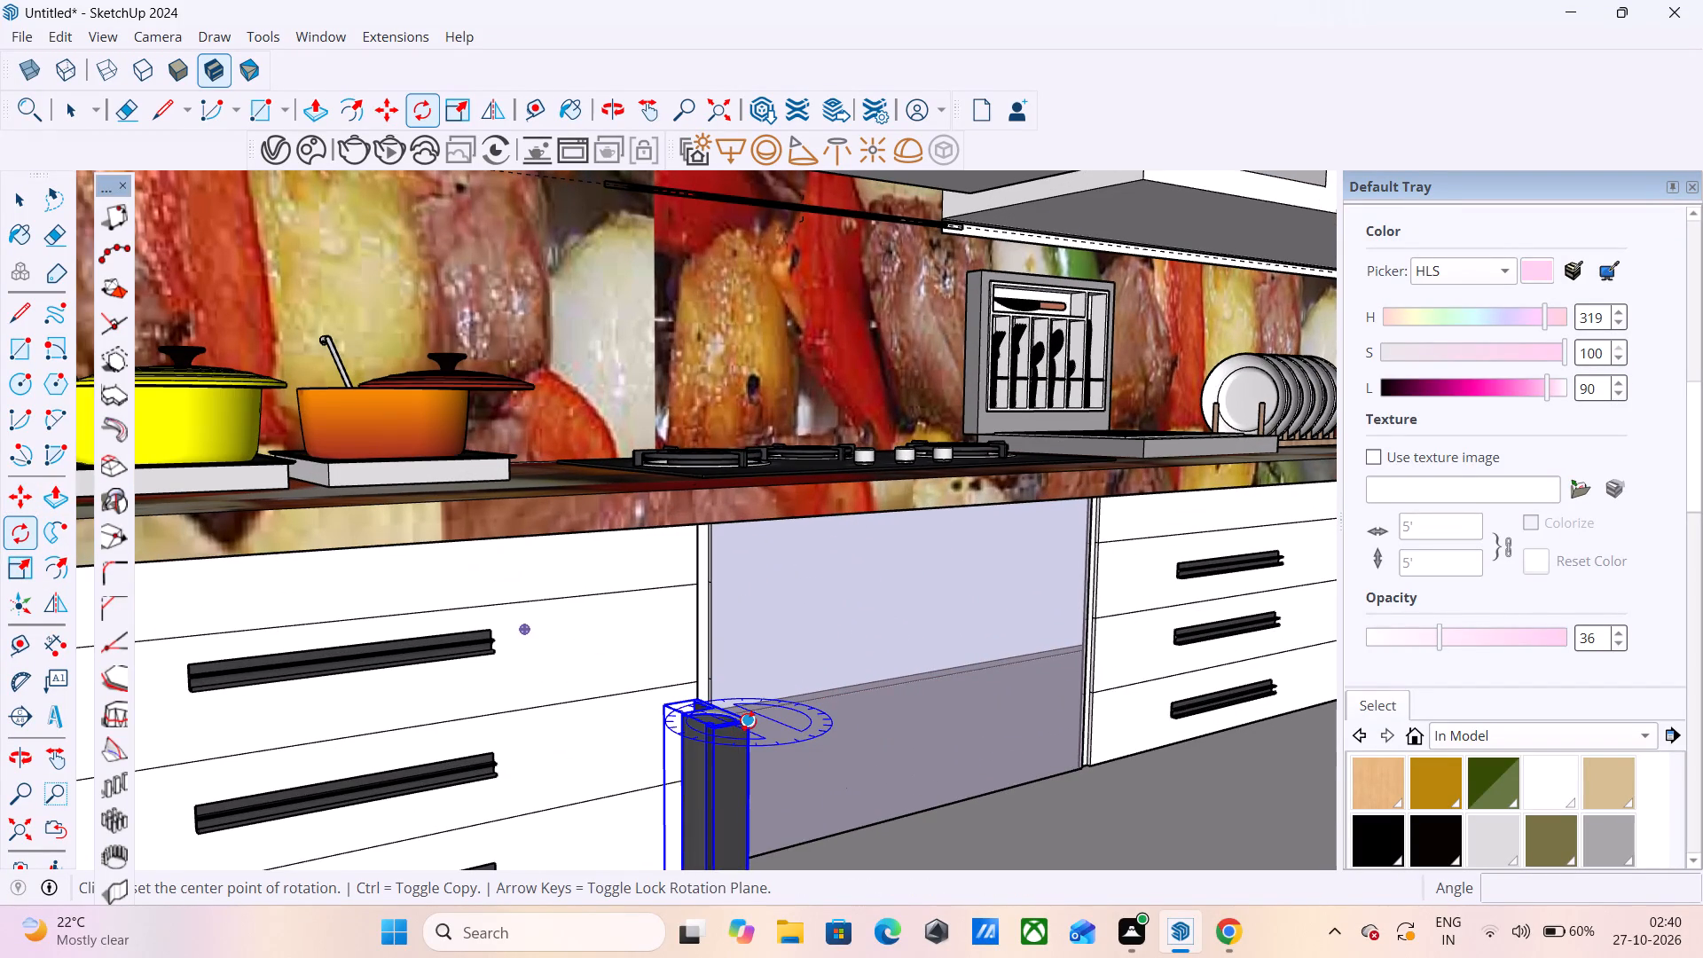
{"action": "left_click", "coordinate": [748, 721]}
{"action": "left_click", "coordinate": [702, 700]}
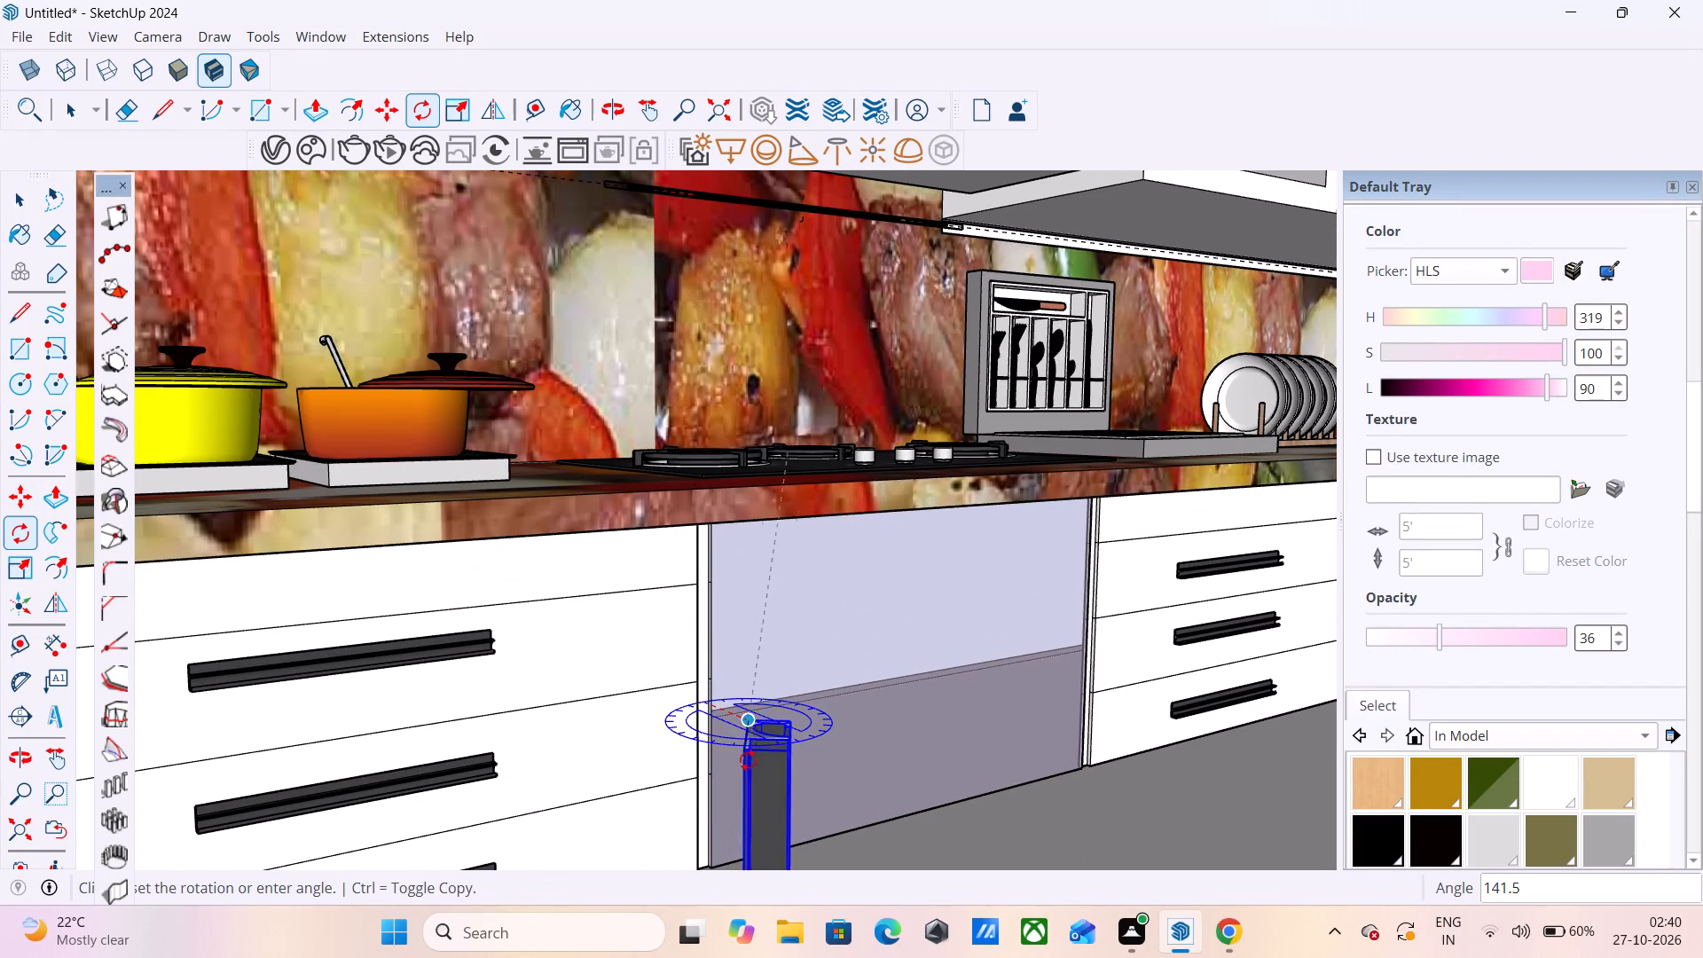
{"action": "key", "text": "Escape"}
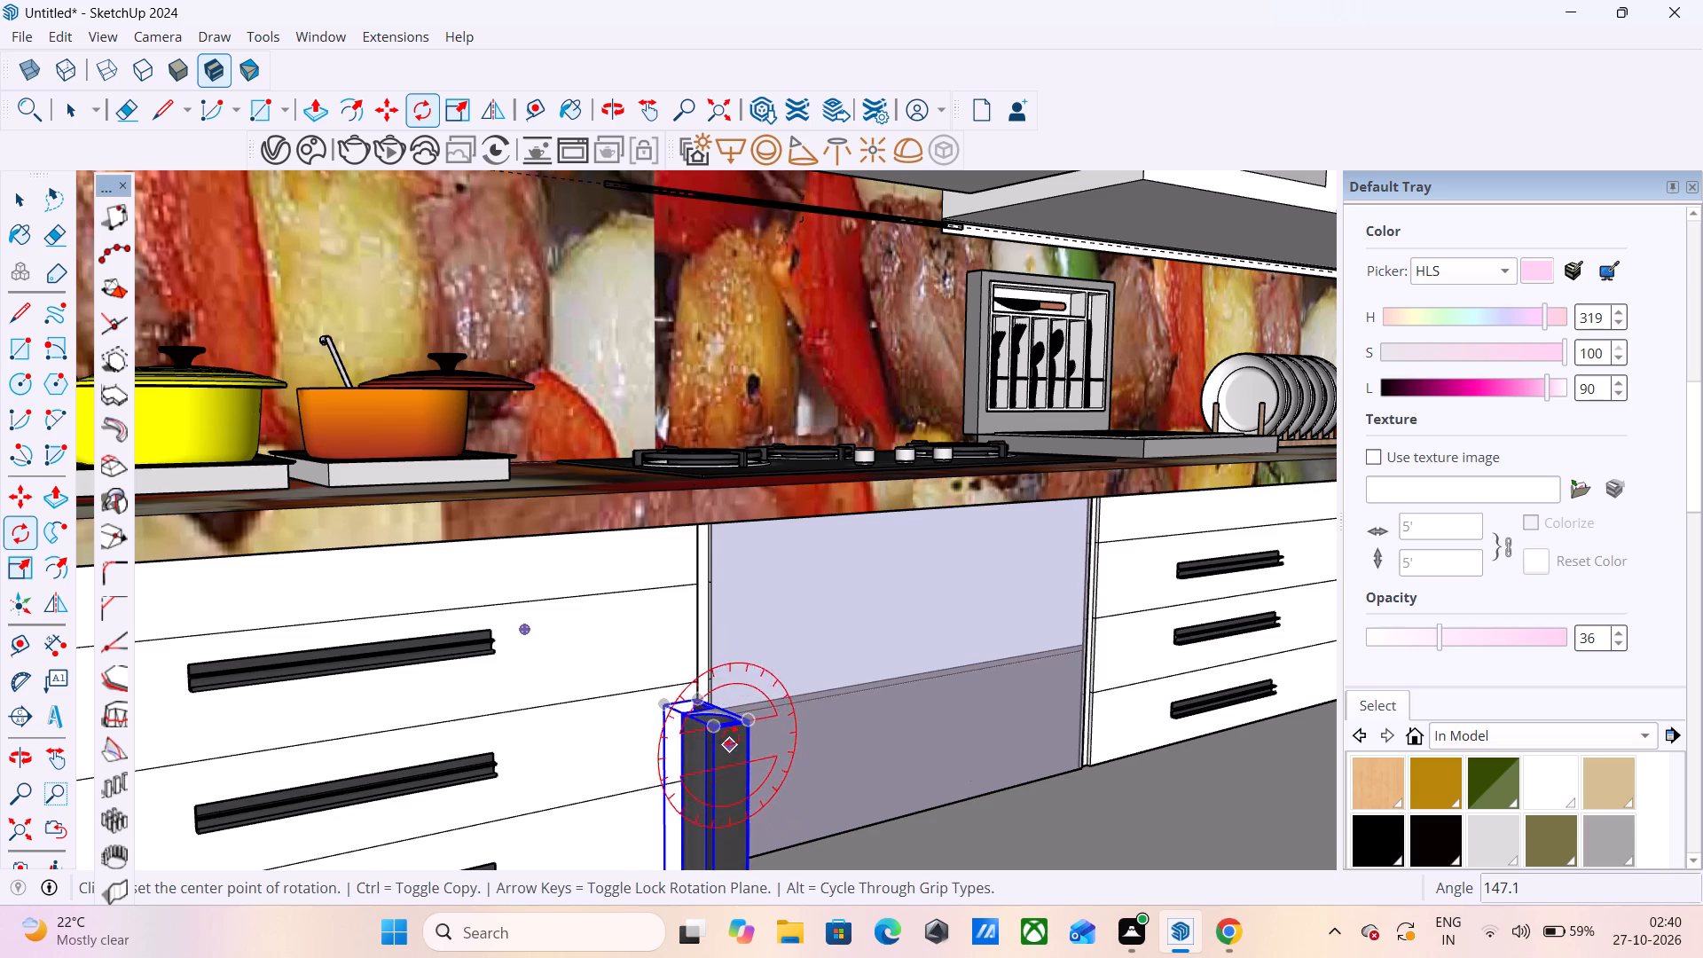
{"action": "left_click", "coordinate": [707, 737]}
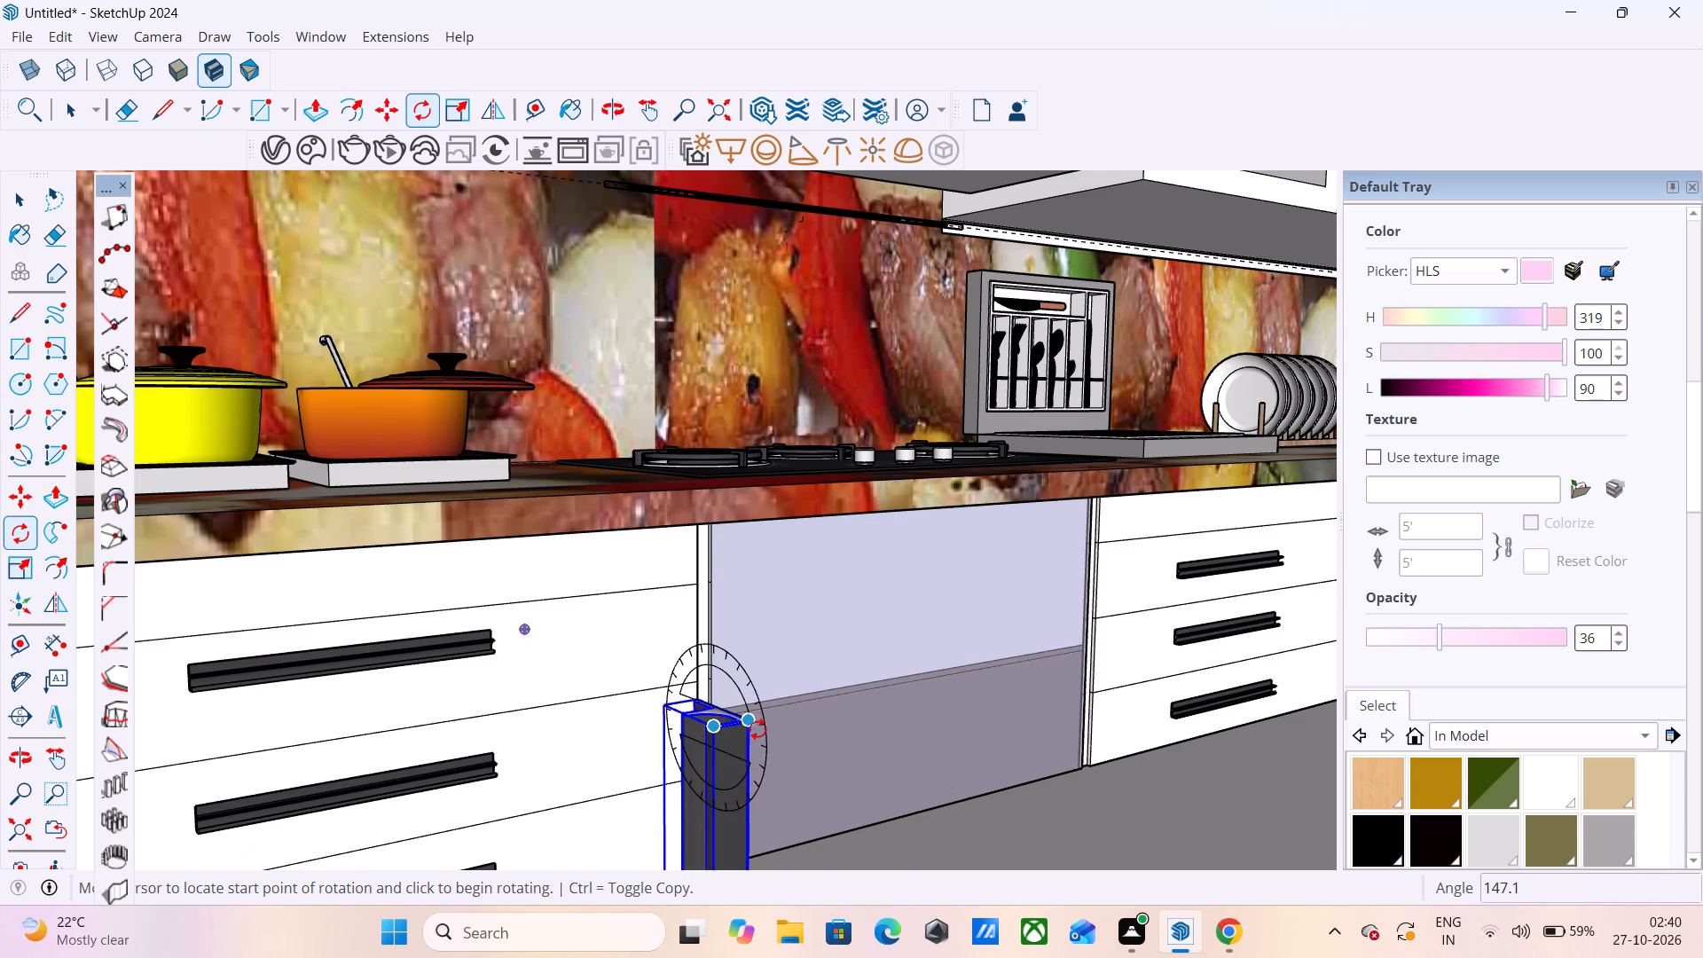
{"action": "left_click", "coordinate": [757, 725]}
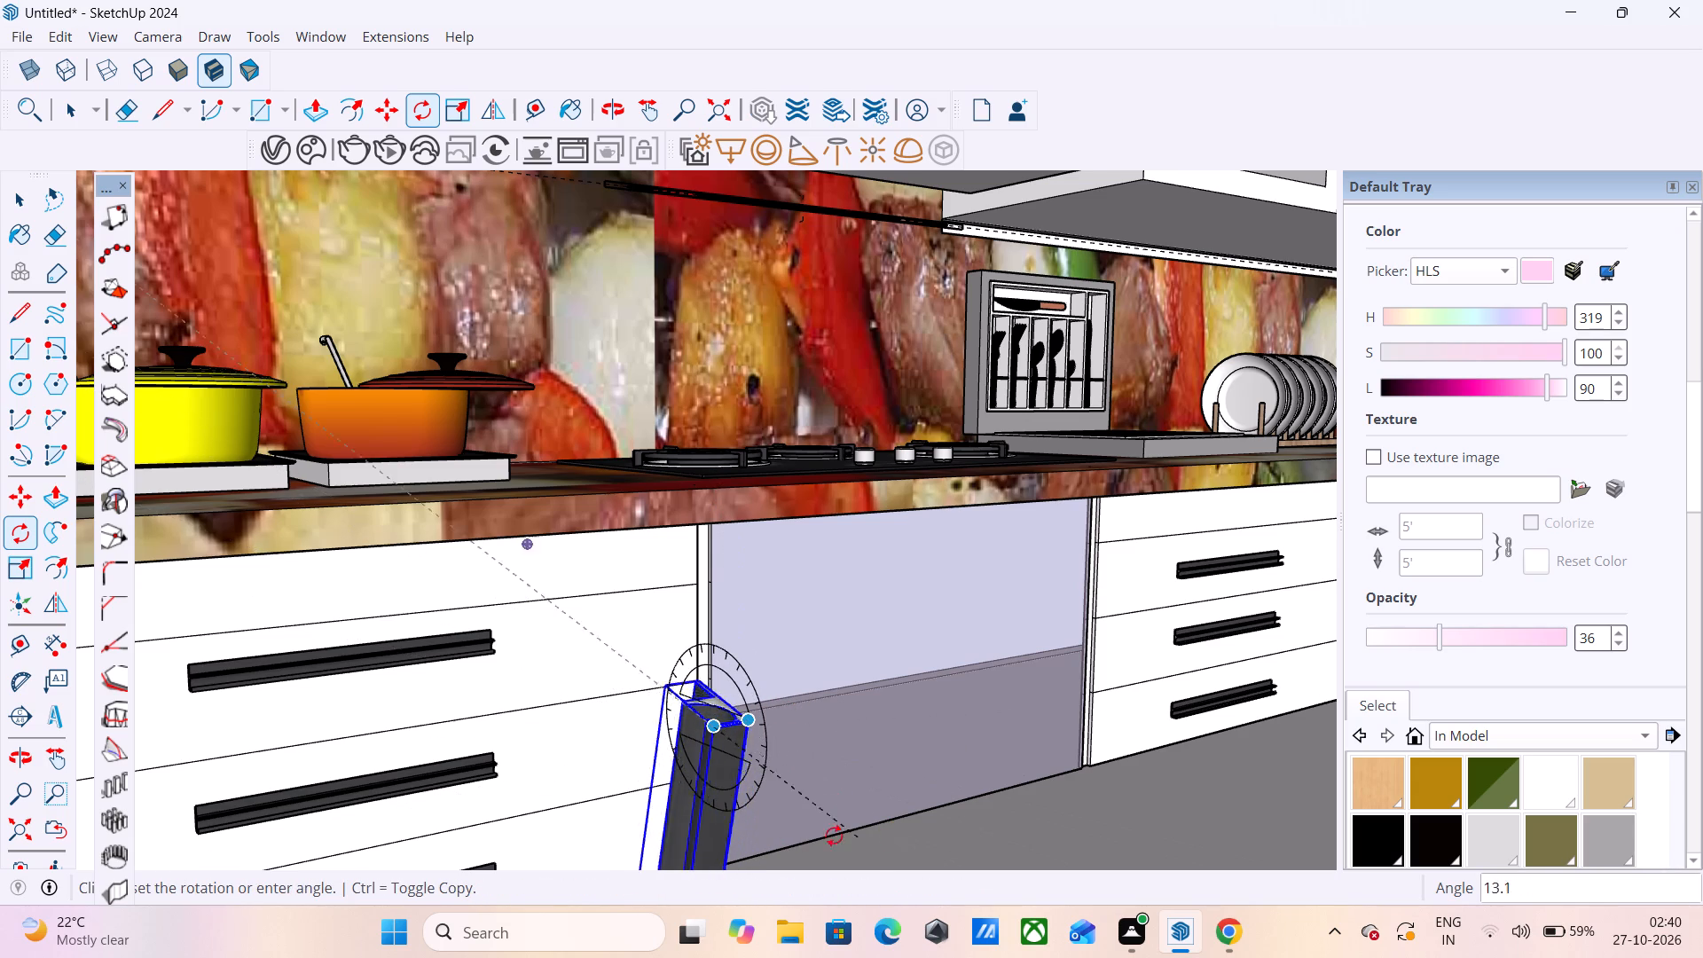
{"action": "left_click", "coordinate": [719, 812]}
Copy the horizontal handle about 11' 8 7/8" onto the upper drawer of the adjoining wall's base unit nearest the corner.
{"action": "scroll", "coordinate": [873, 572], "scroll_direction": "down", "scroll_amount": 2}
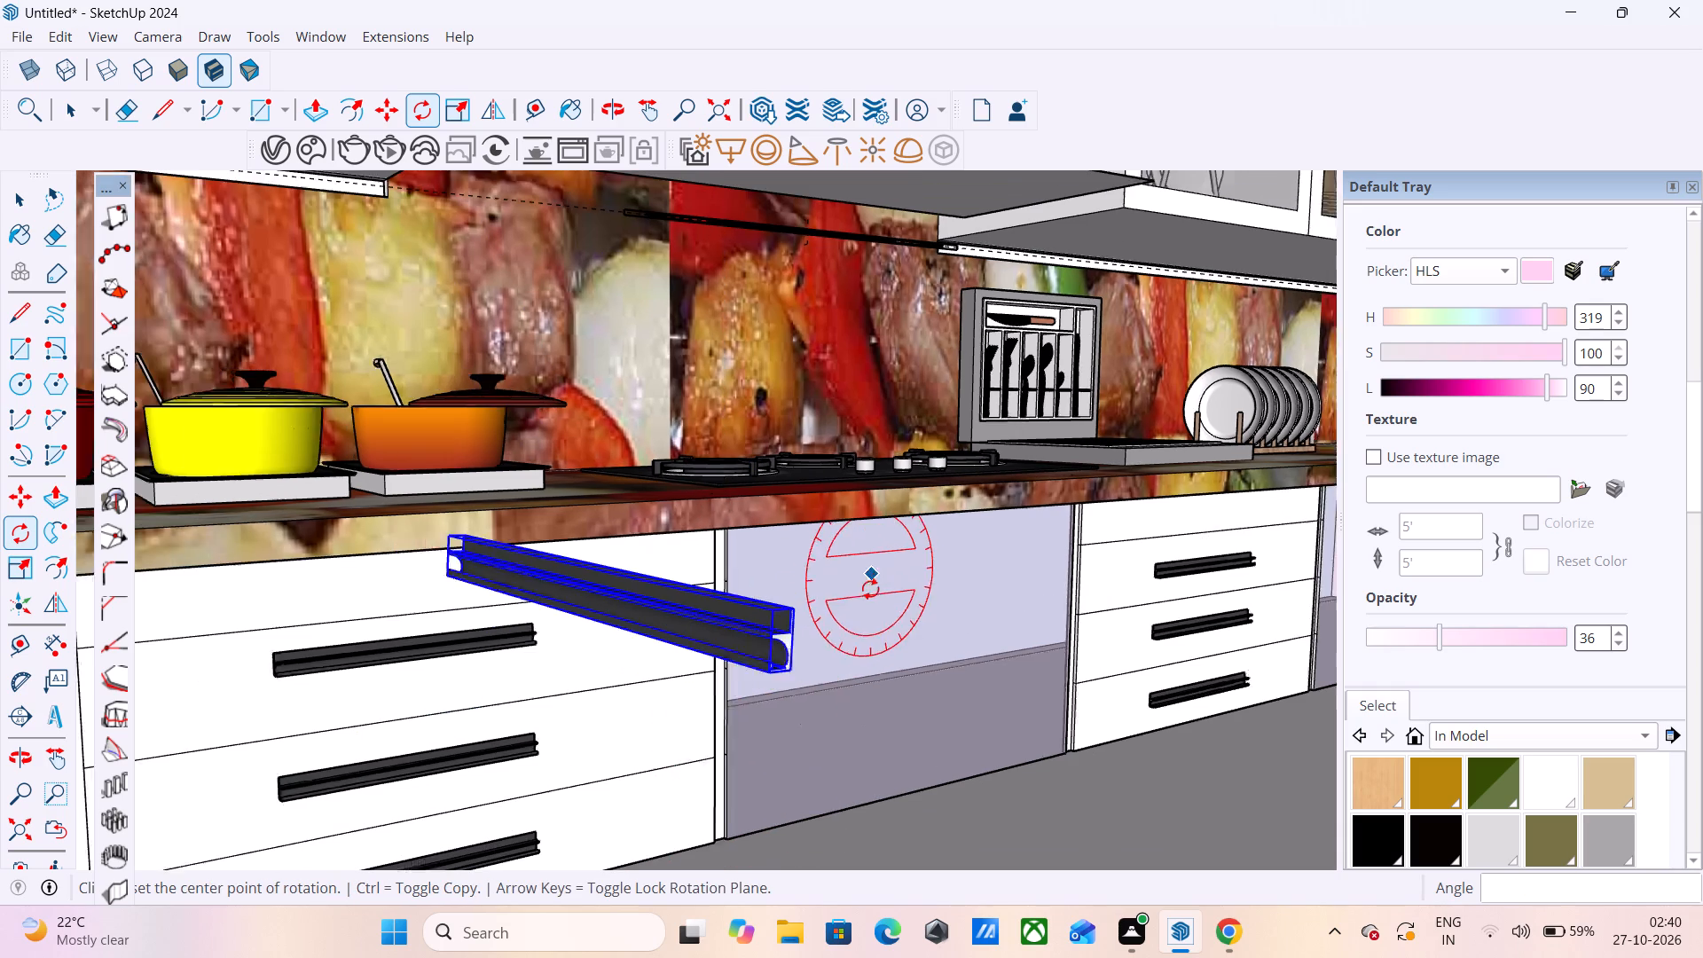
{"action": "key", "text": "m"}
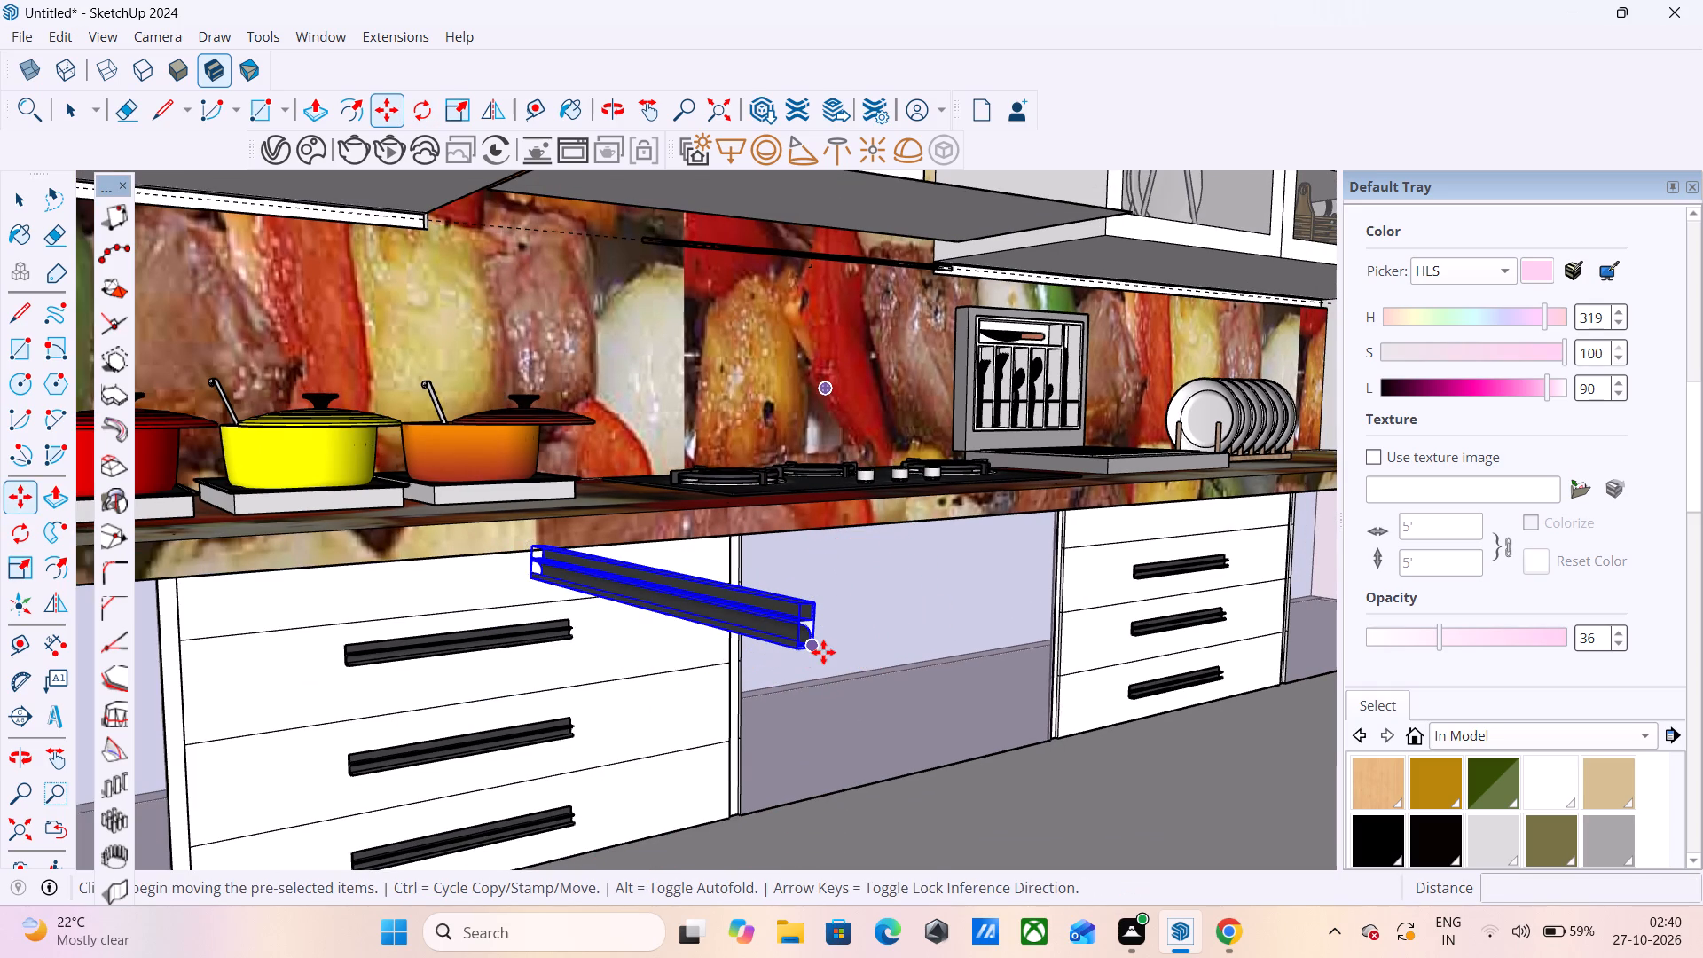
{"action": "left_click", "coordinate": [821, 652]}
{"action": "scroll", "coordinate": [436, 721], "scroll_direction": "down", "scroll_amount": 3}
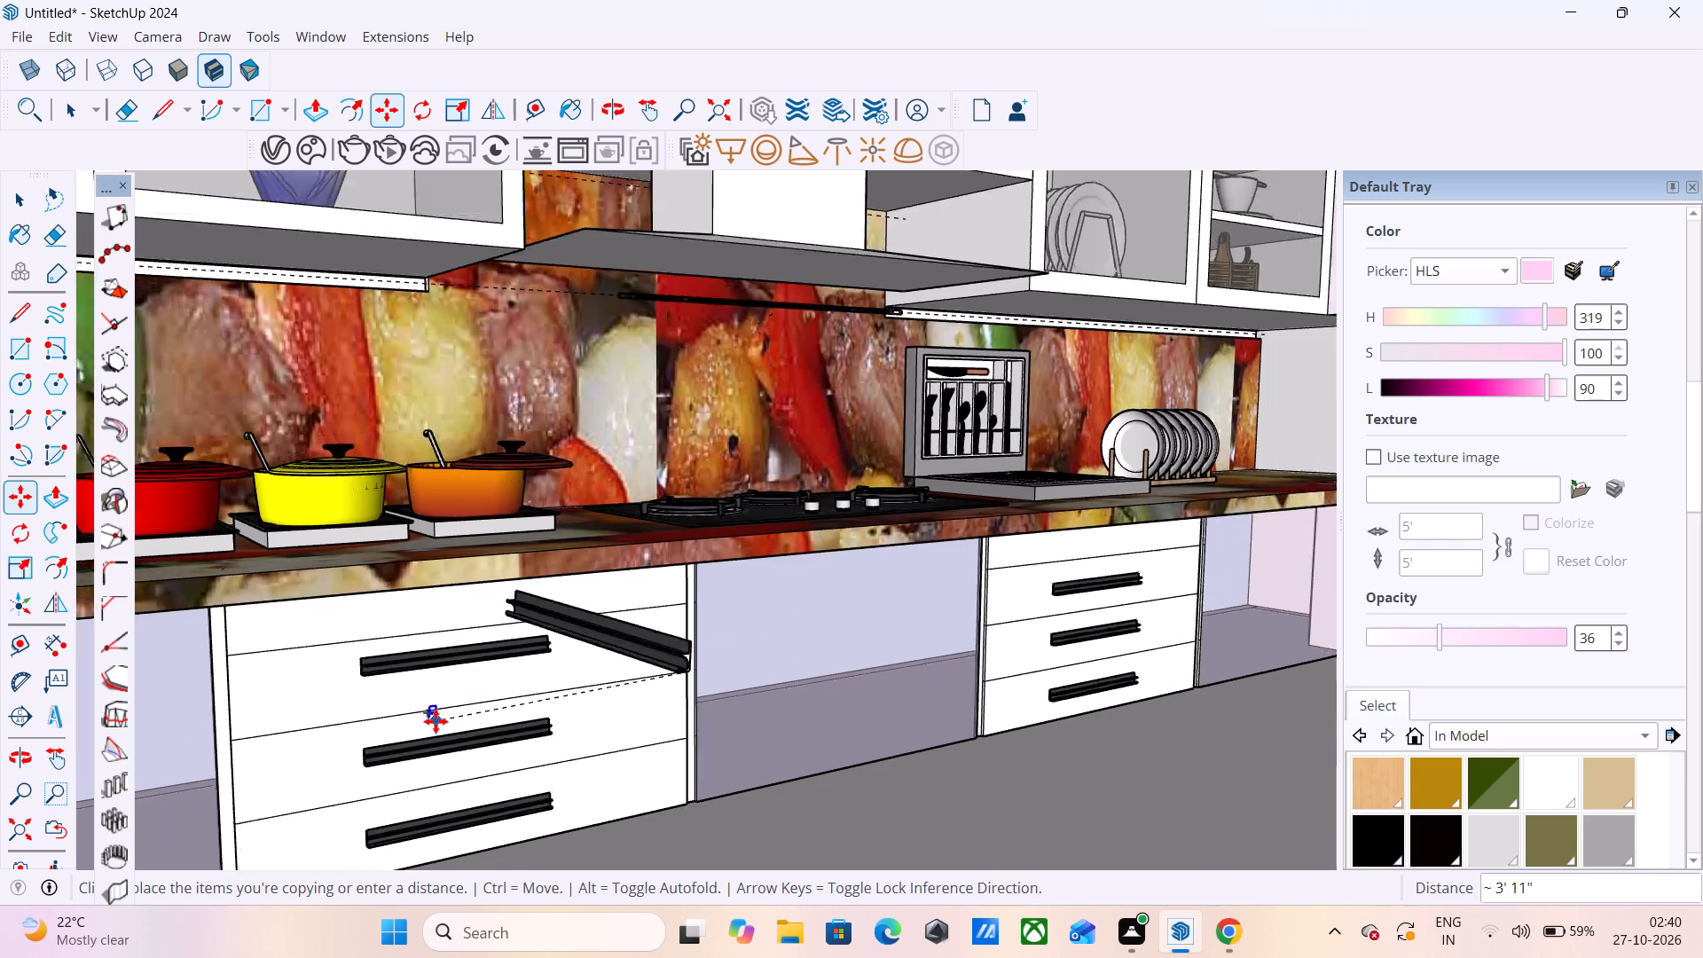
{"action": "scroll", "coordinate": [436, 721], "scroll_direction": "down", "scroll_amount": 9}
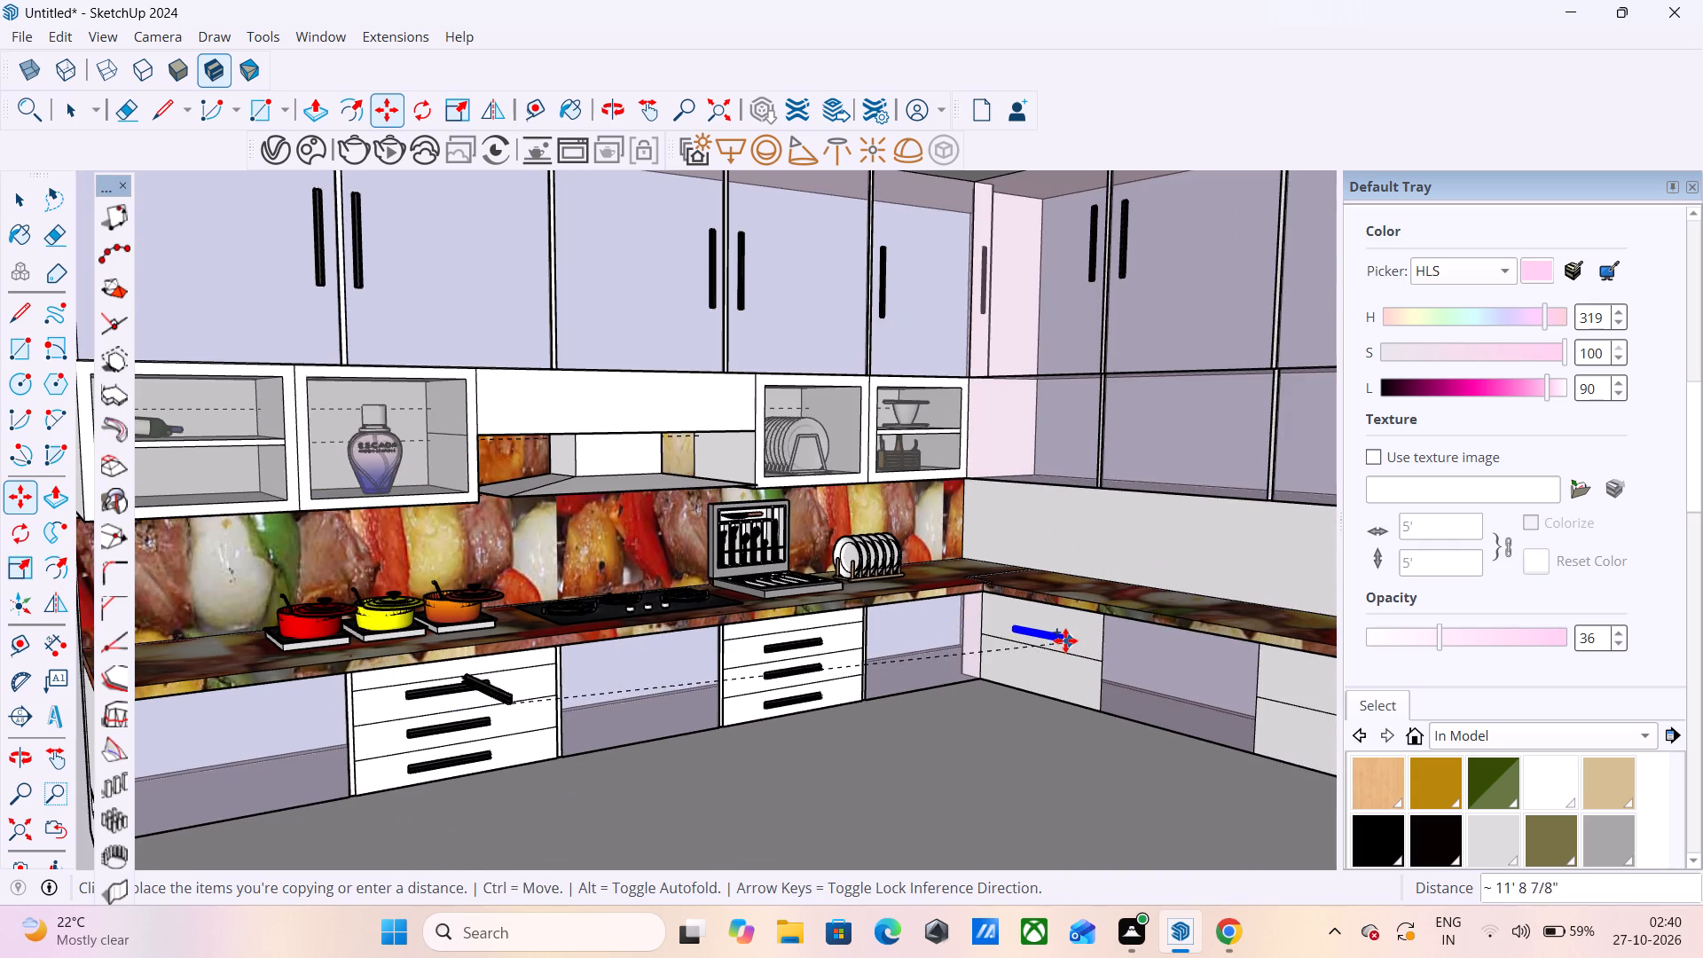
{"action": "scroll", "coordinate": [1064, 640], "scroll_direction": "up", "scroll_amount": 10}
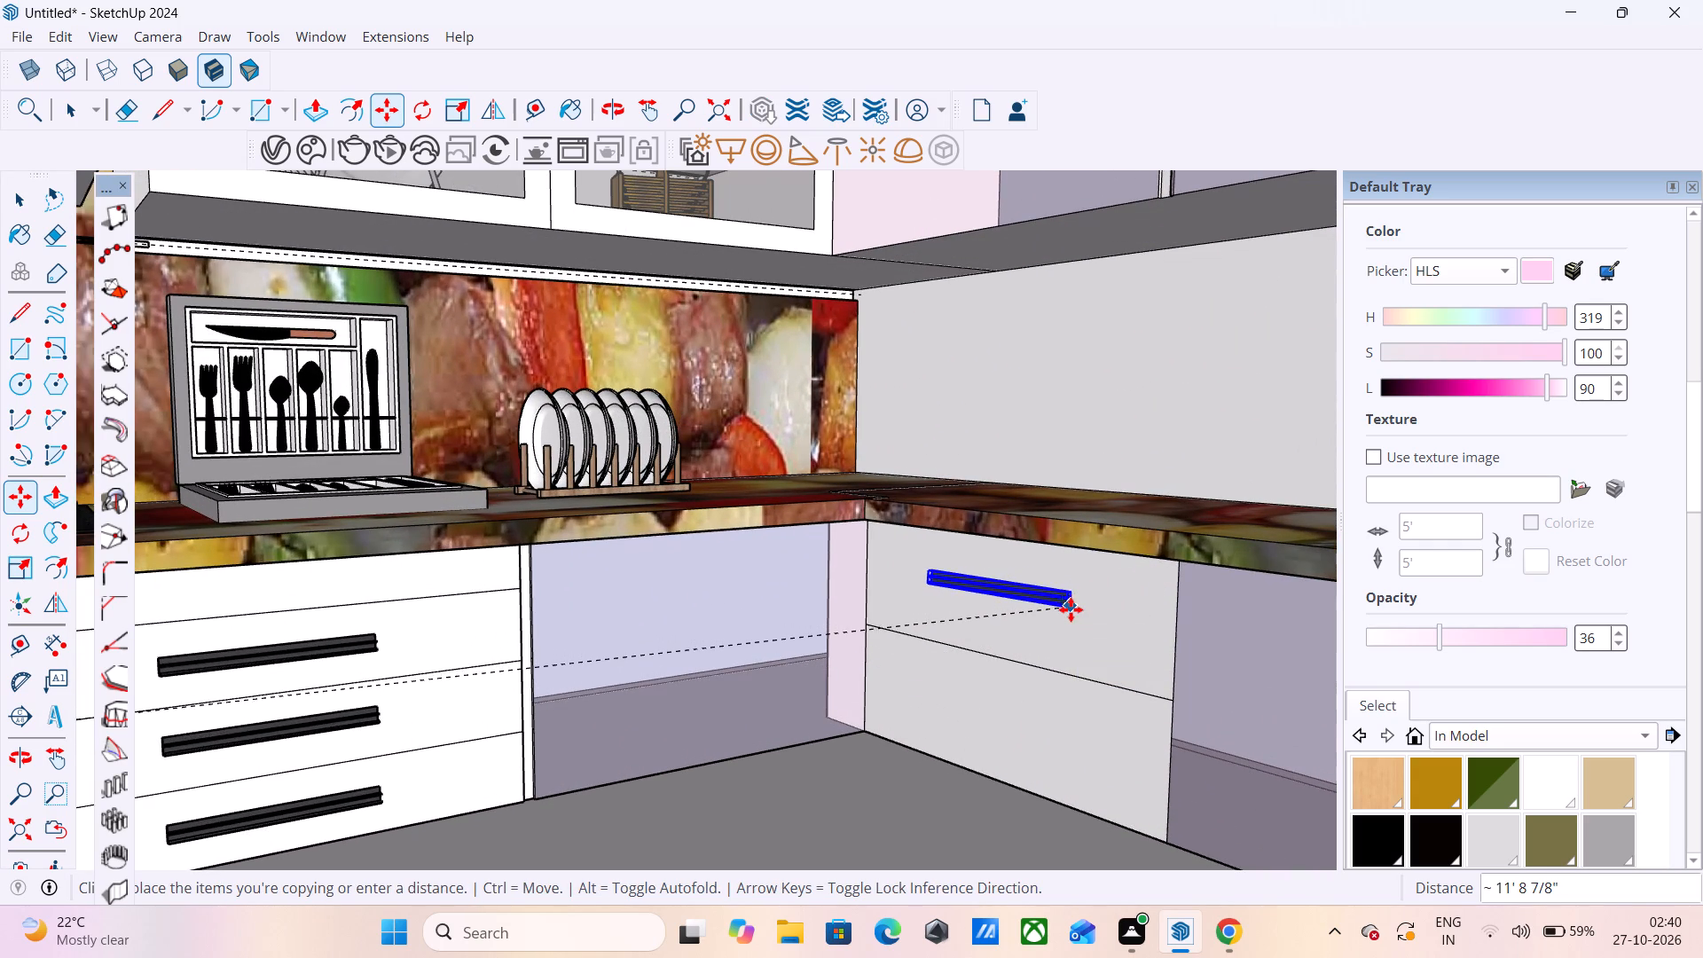
{"action": "left_click", "coordinate": [1069, 616]}
Copy that handle straight down the blue axis onto the lower drawer of the same corner unit.
{"action": "scroll", "coordinate": [1082, 641], "scroll_direction": "up", "scroll_amount": 5}
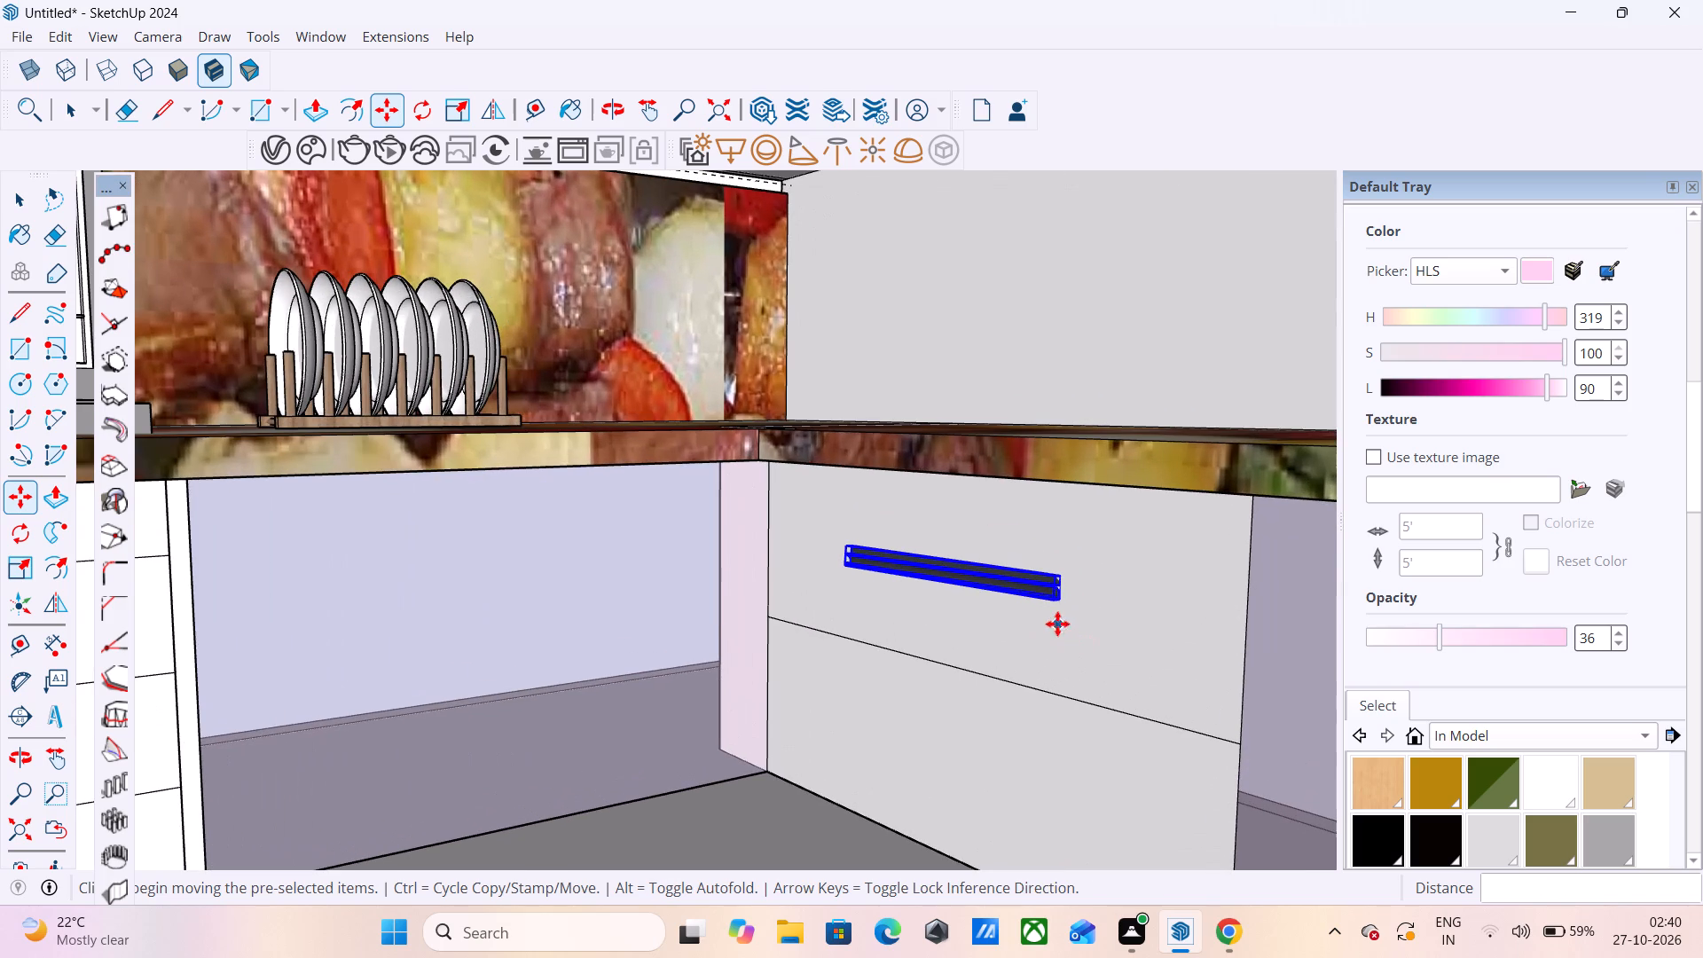
{"action": "left_click", "coordinate": [1063, 605]}
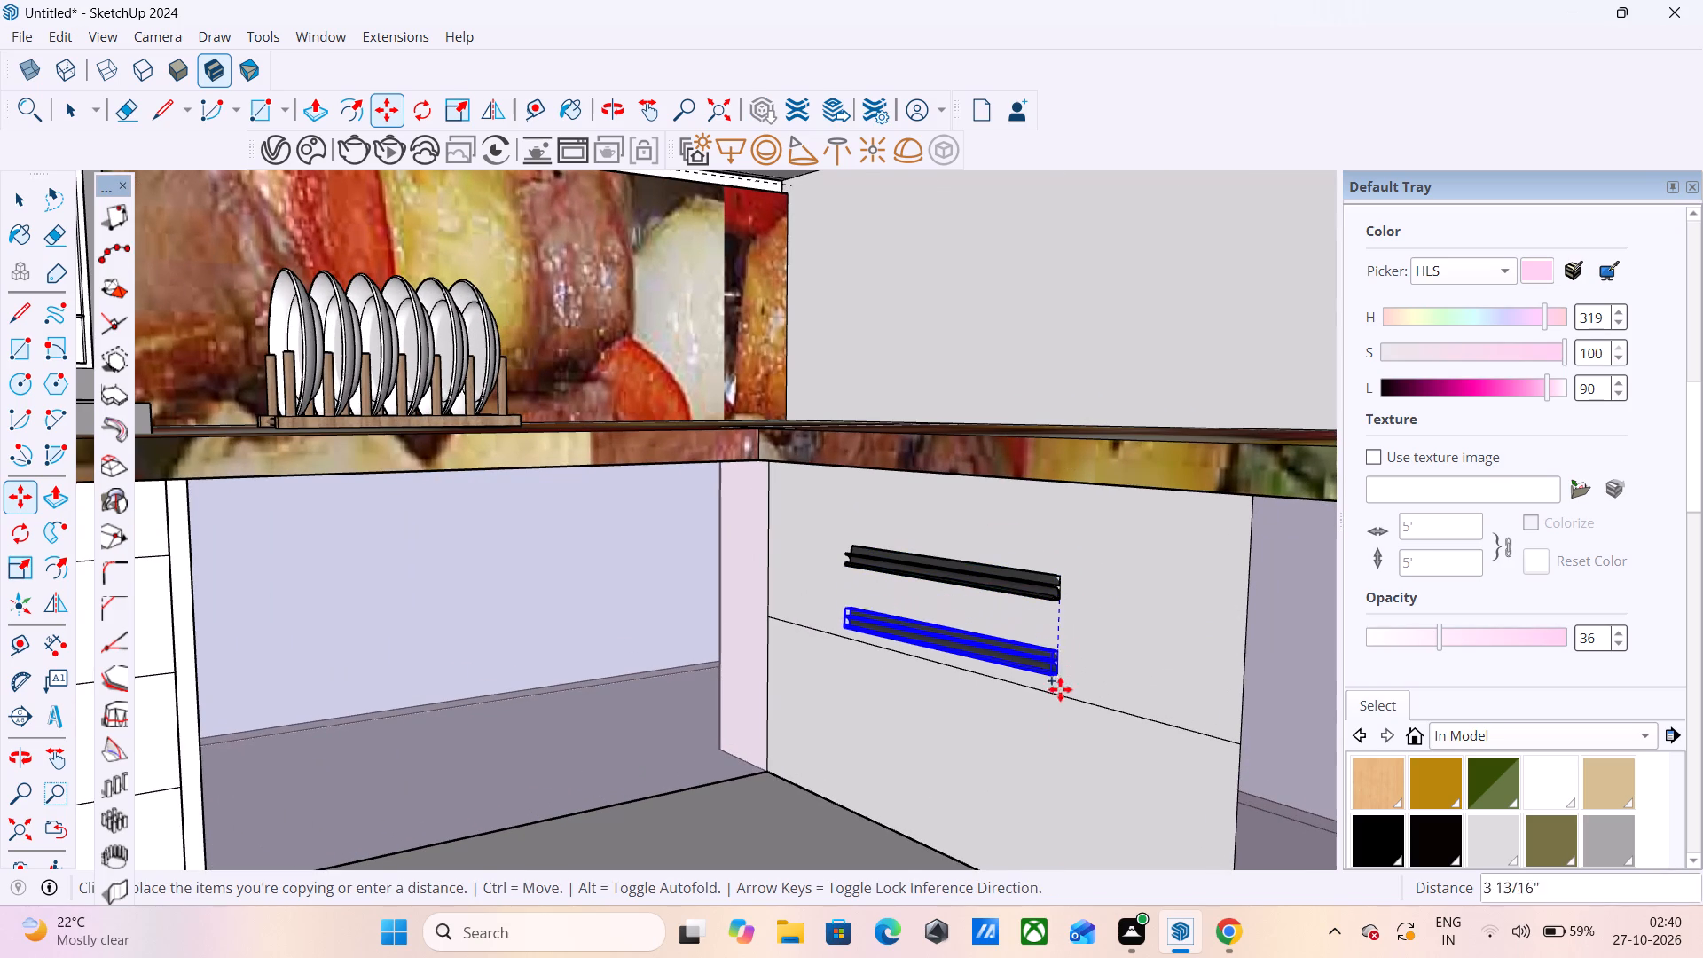
{"action": "left_click", "coordinate": [1043, 810]}
Copy the lower drawer's handle about 5' 8 5/16" along the red axis onto the lower drawer of the adjoining wall's second drawer unit.
{"action": "scroll", "coordinate": [760, 622], "scroll_direction": "down", "scroll_amount": 6}
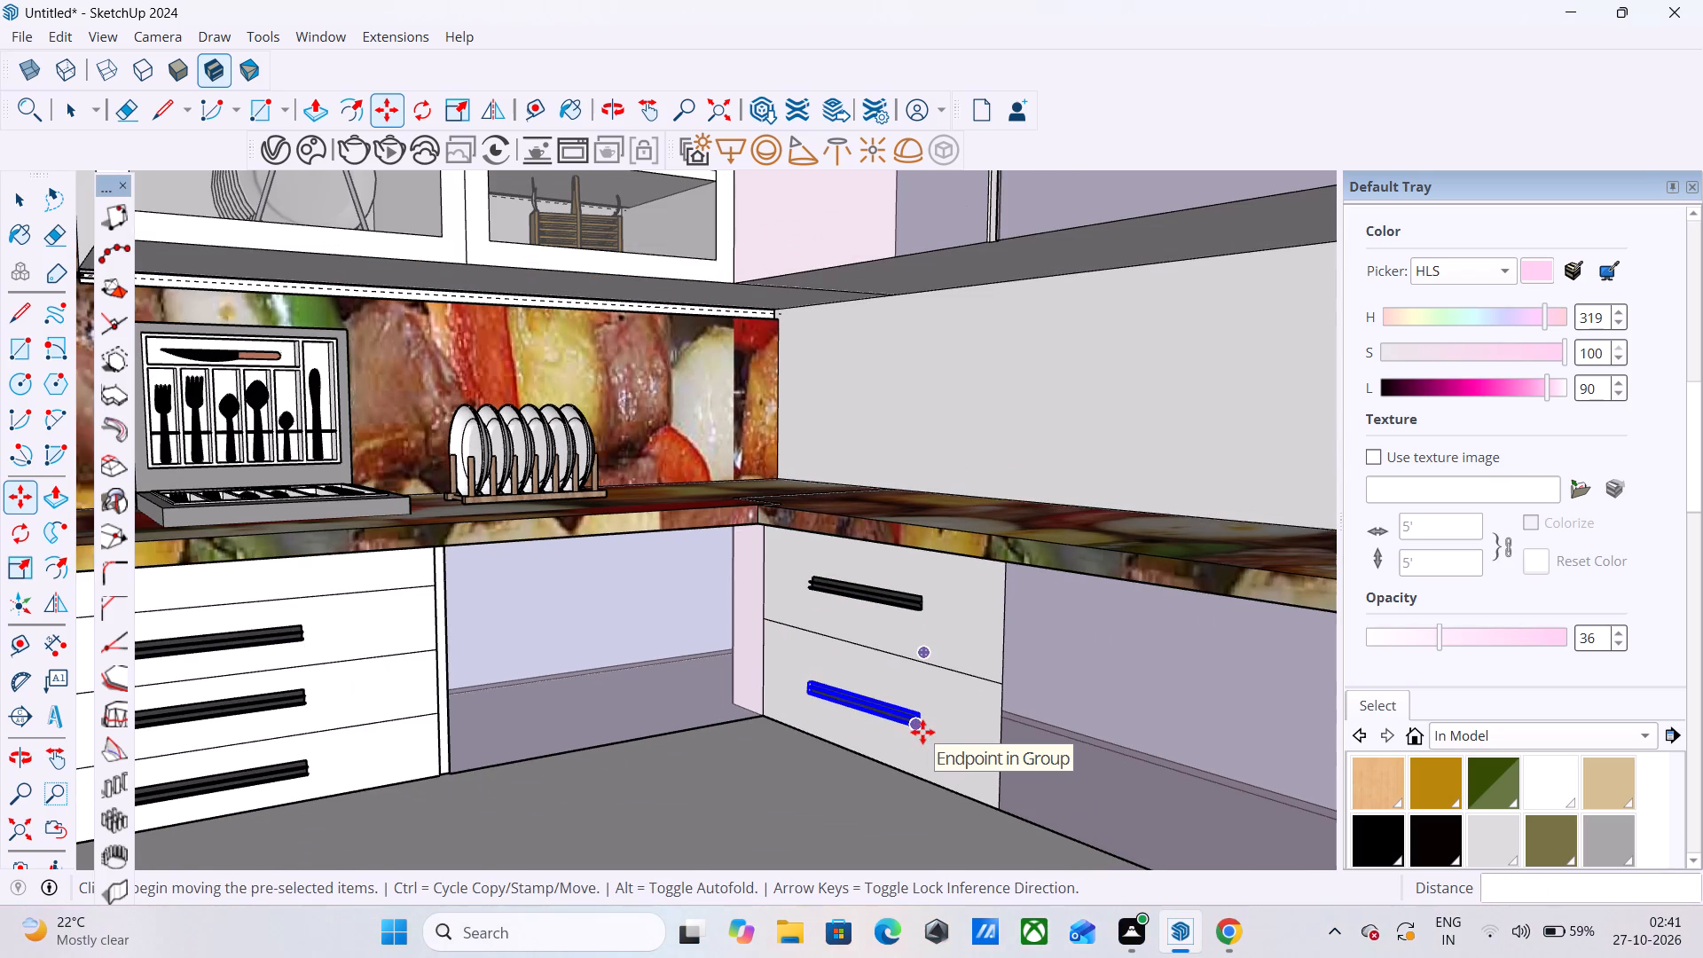
{"action": "scroll", "coordinate": [922, 732], "scroll_direction": "up", "scroll_amount": 8}
{"action": "left_click", "coordinate": [922, 730]}
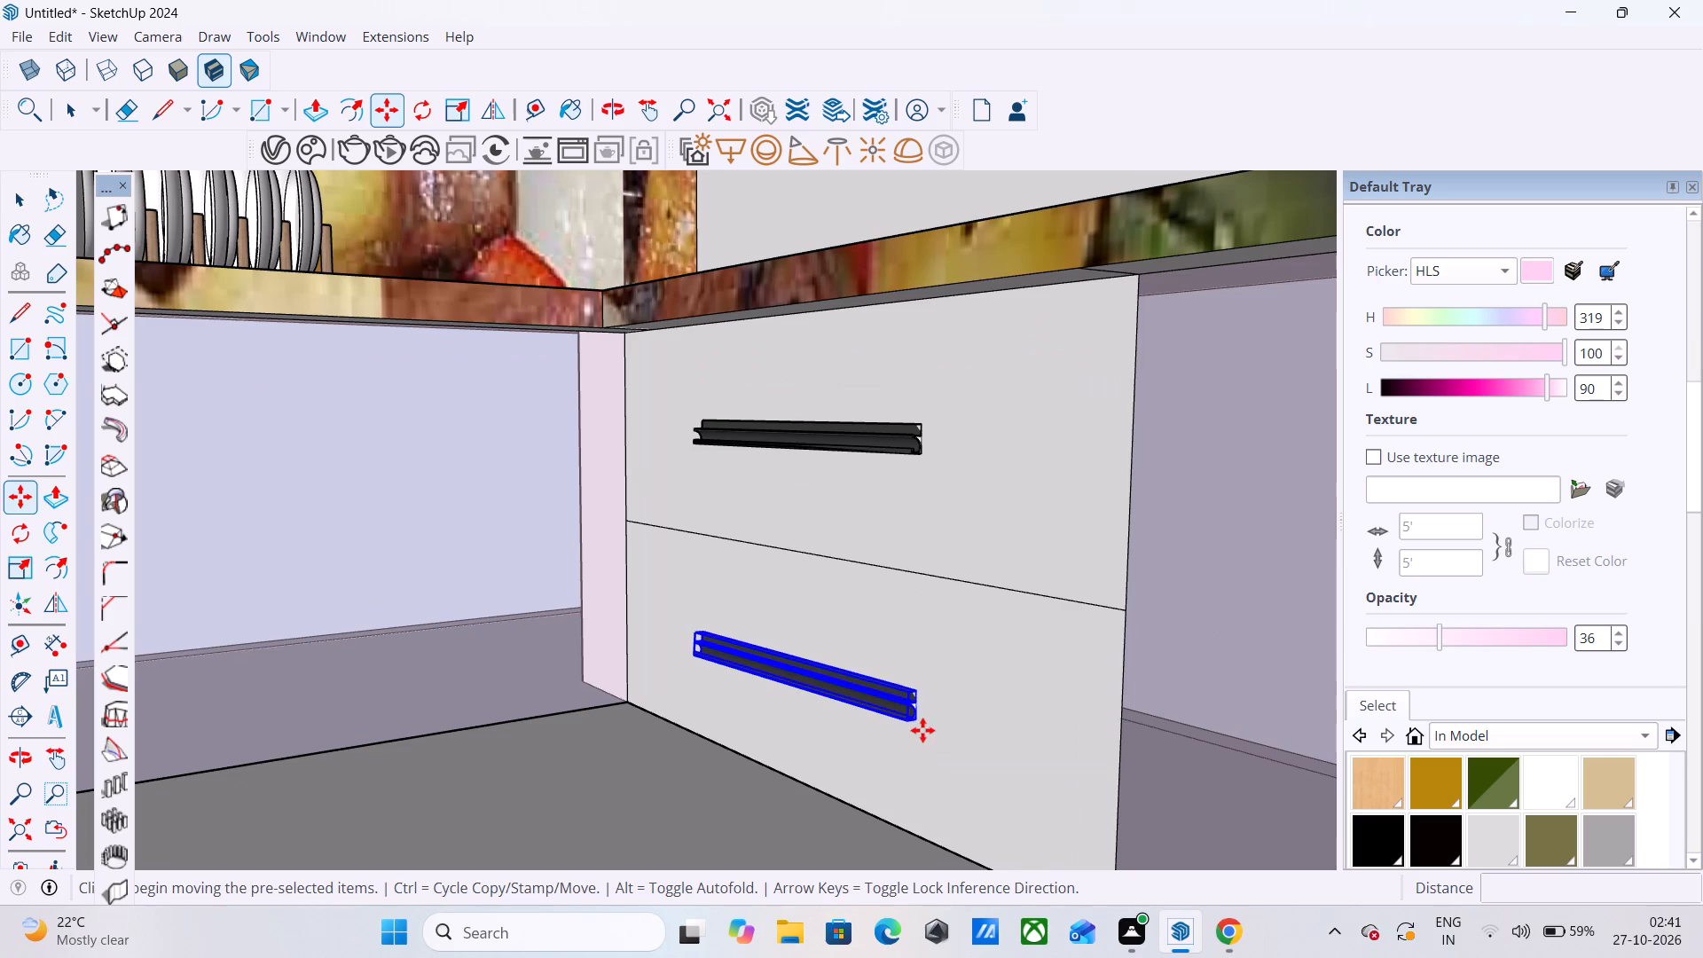
{"action": "scroll", "coordinate": [396, 618], "scroll_direction": "down", "scroll_amount": 17}
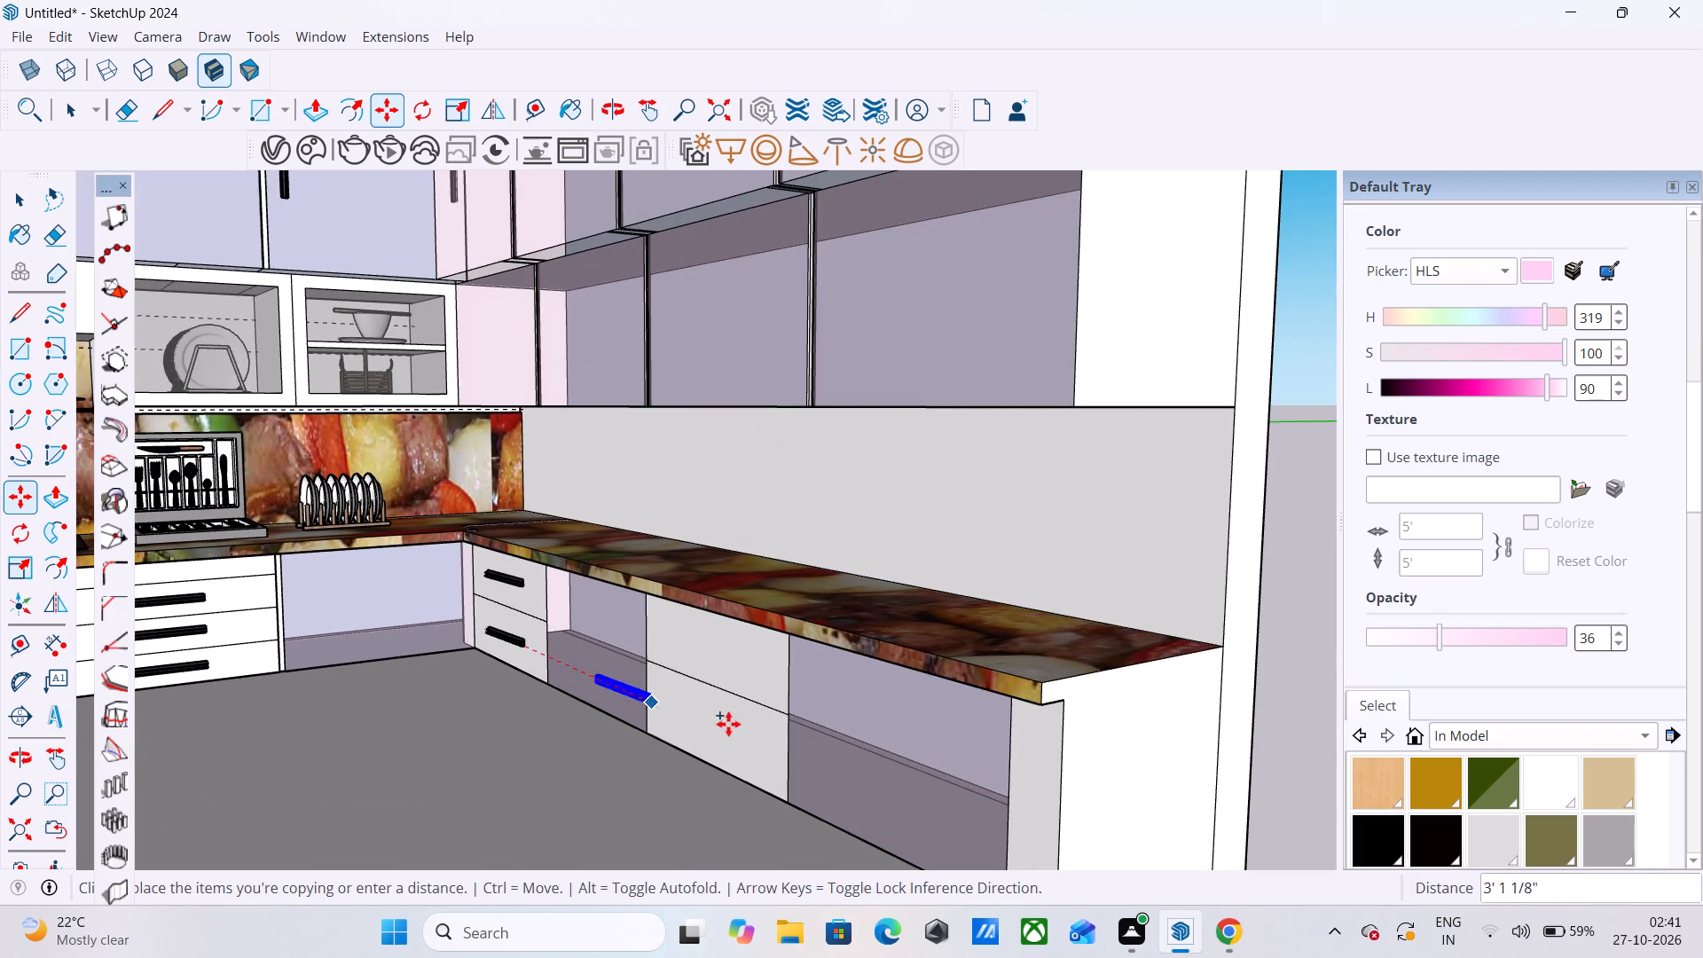
{"action": "left_click", "coordinate": [744, 733]}
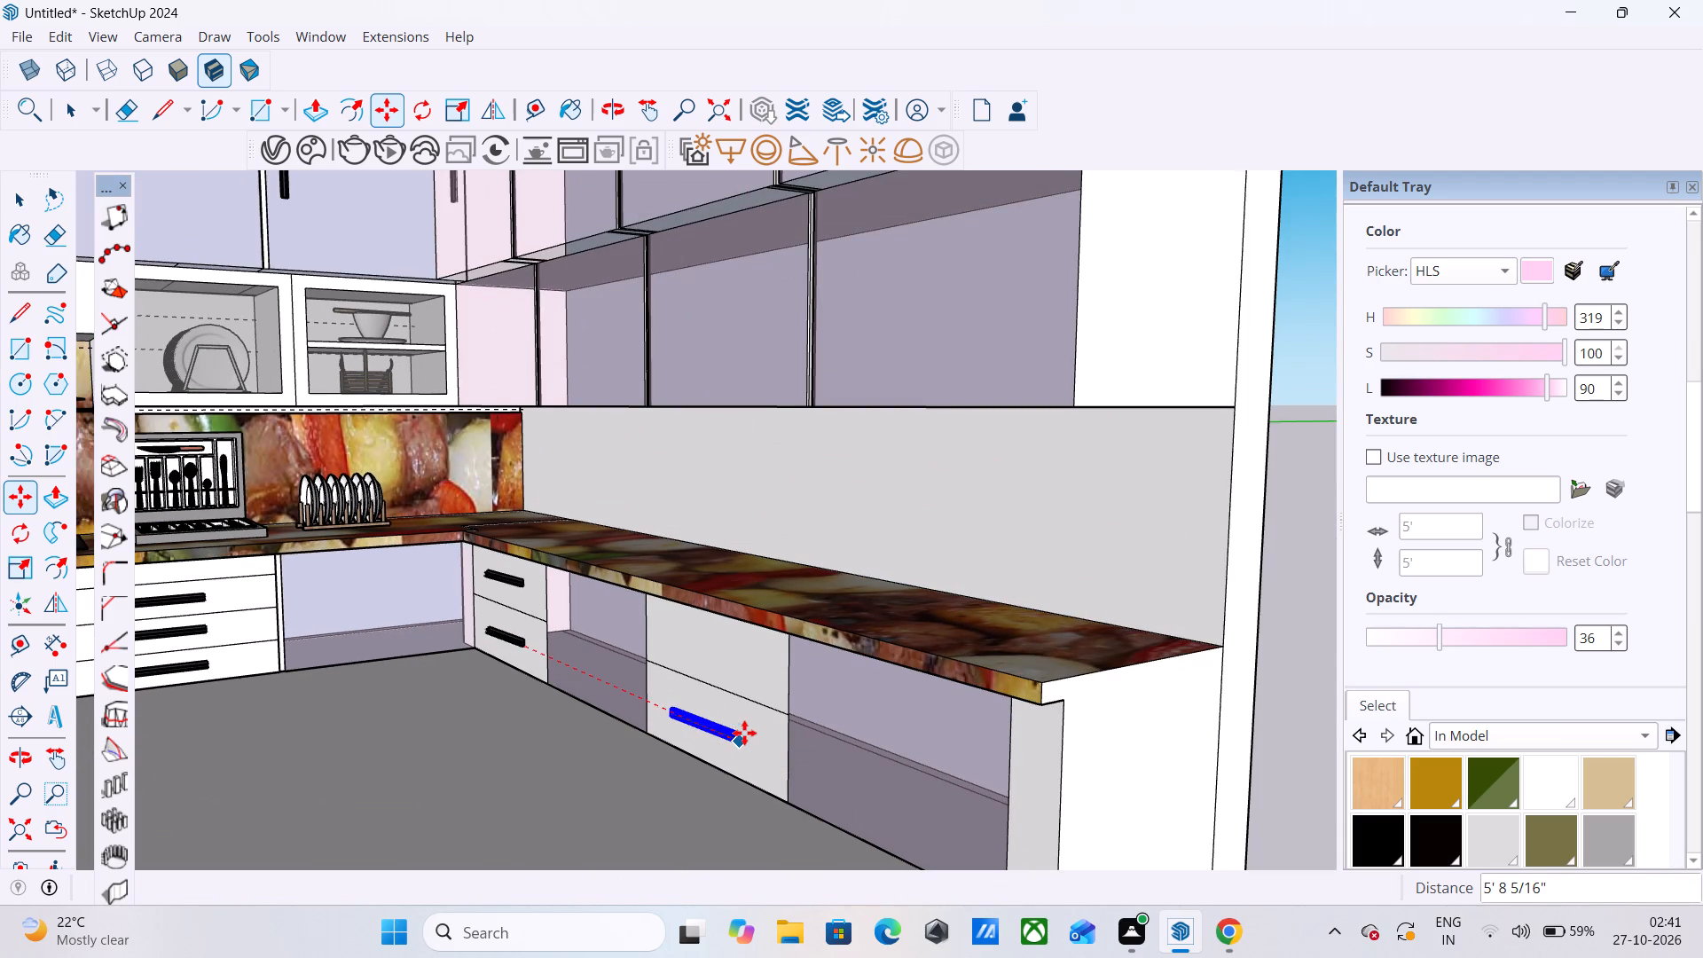
Copy that handle about 11 15/16" up the blue axis onto the second unit's upper drawer and clear the selection.
{"action": "scroll", "coordinate": [740, 749], "scroll_direction": "up", "scroll_amount": 5}
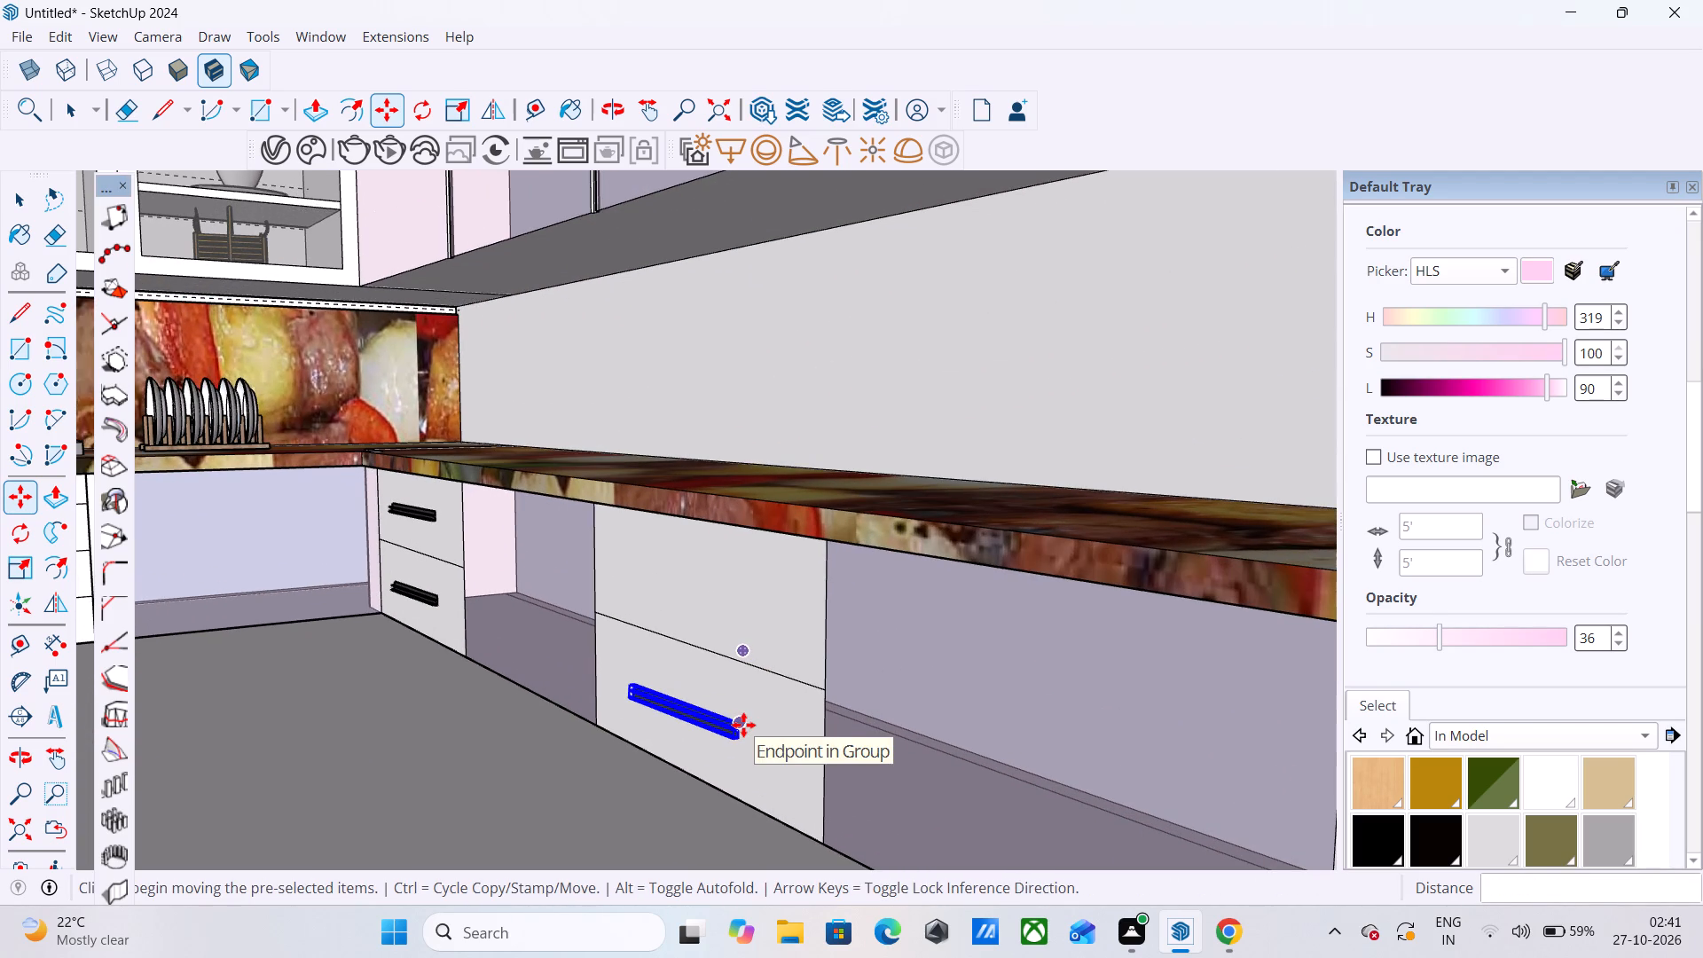
{"action": "left_click", "coordinate": [743, 725]}
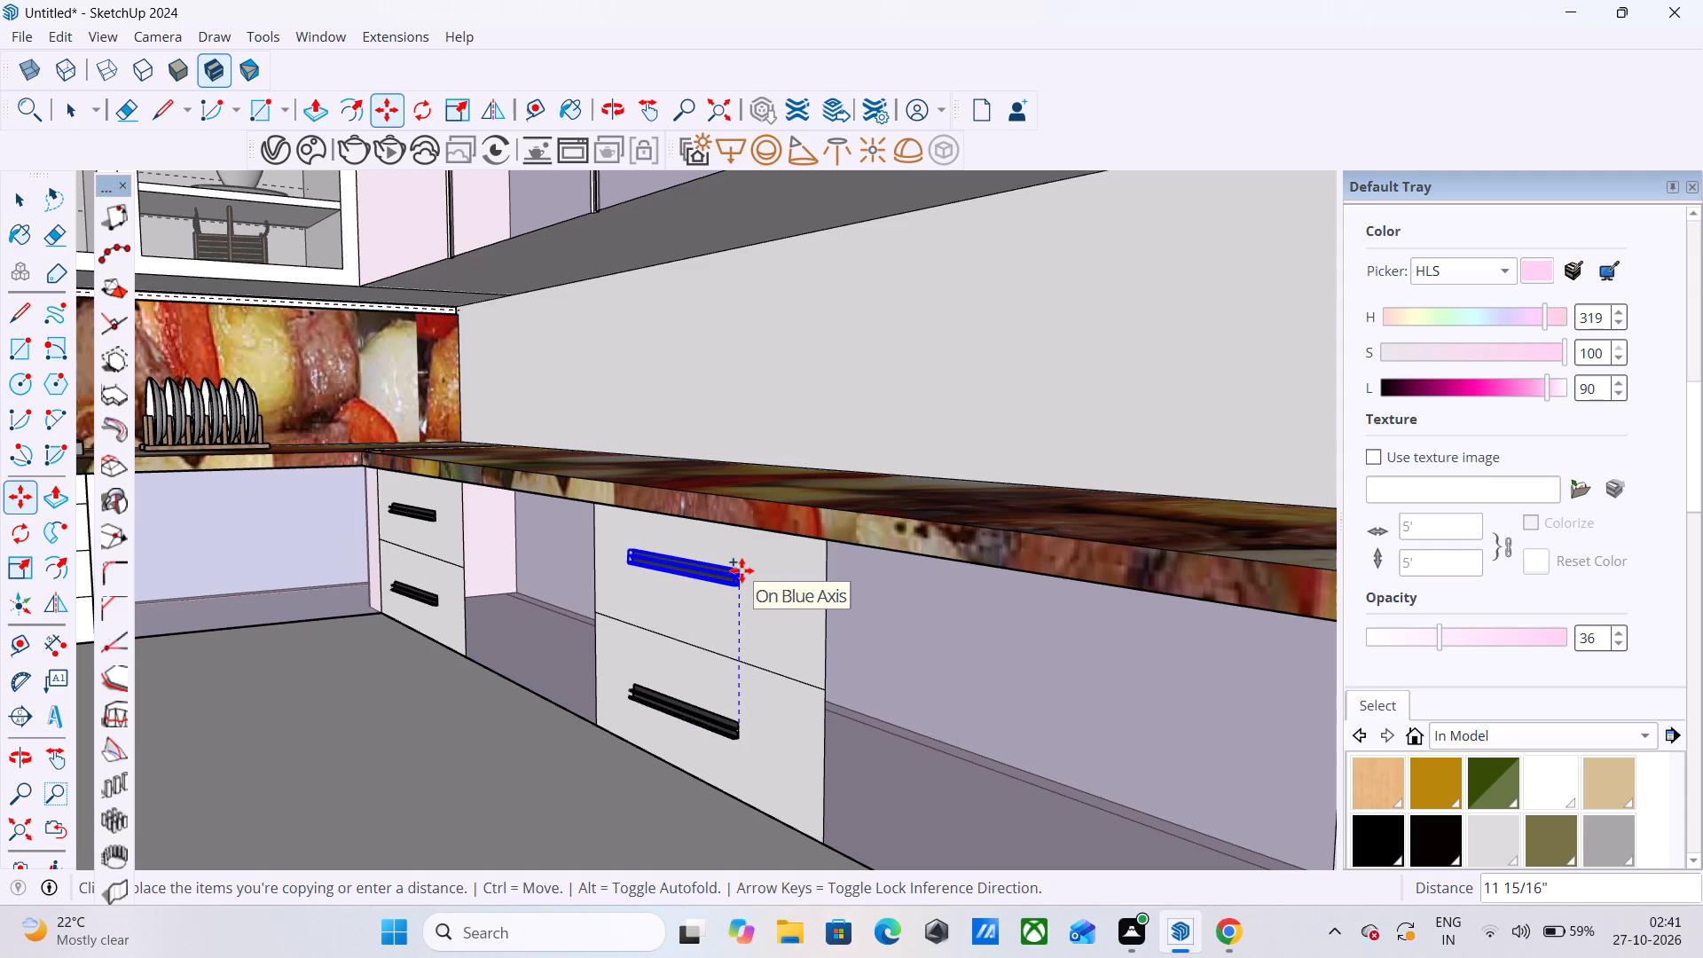
{"action": "left_click", "coordinate": [749, 577]}
{"action": "scroll", "coordinate": [855, 476], "scroll_direction": "down", "scroll_amount": 12}
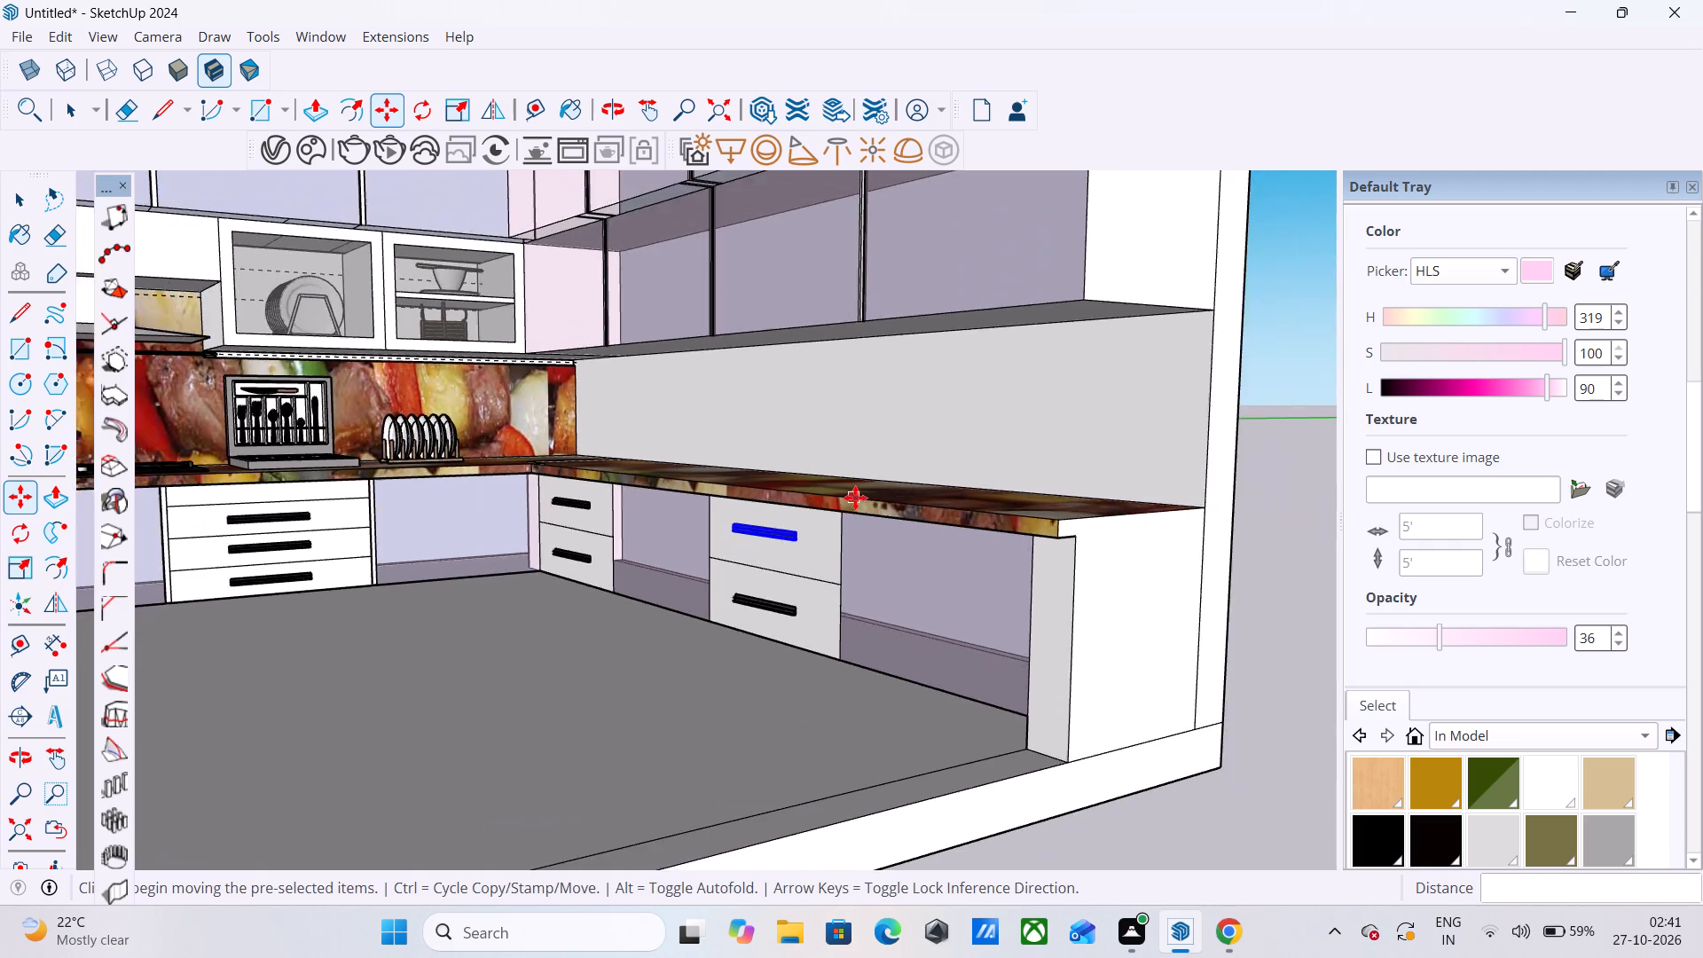
{"action": "scroll", "coordinate": [855, 498], "scroll_direction": "down", "scroll_amount": 3}
{"action": "key", "text": "space"}
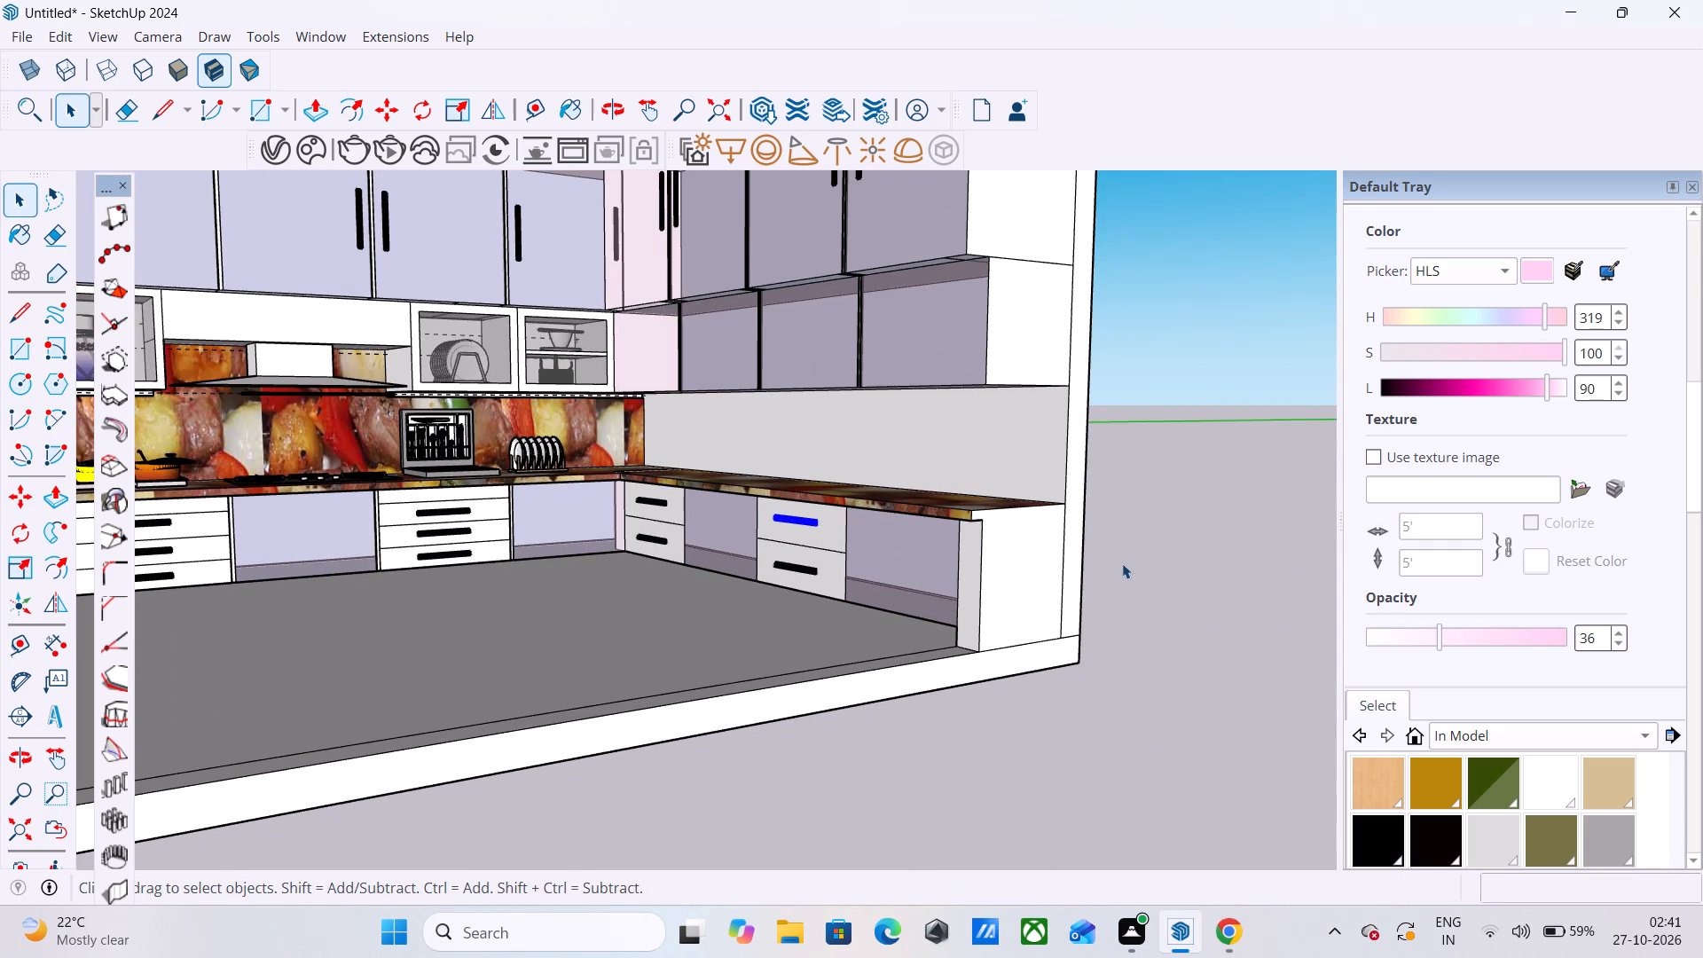
{"action": "left_click", "coordinate": [1130, 561]}
Paint the hob wall's backsplash with the Roofing Shingles Multi material from the Roofing collection.
{"action": "scroll", "coordinate": [1000, 558], "scroll_direction": "down", "scroll_amount": 8}
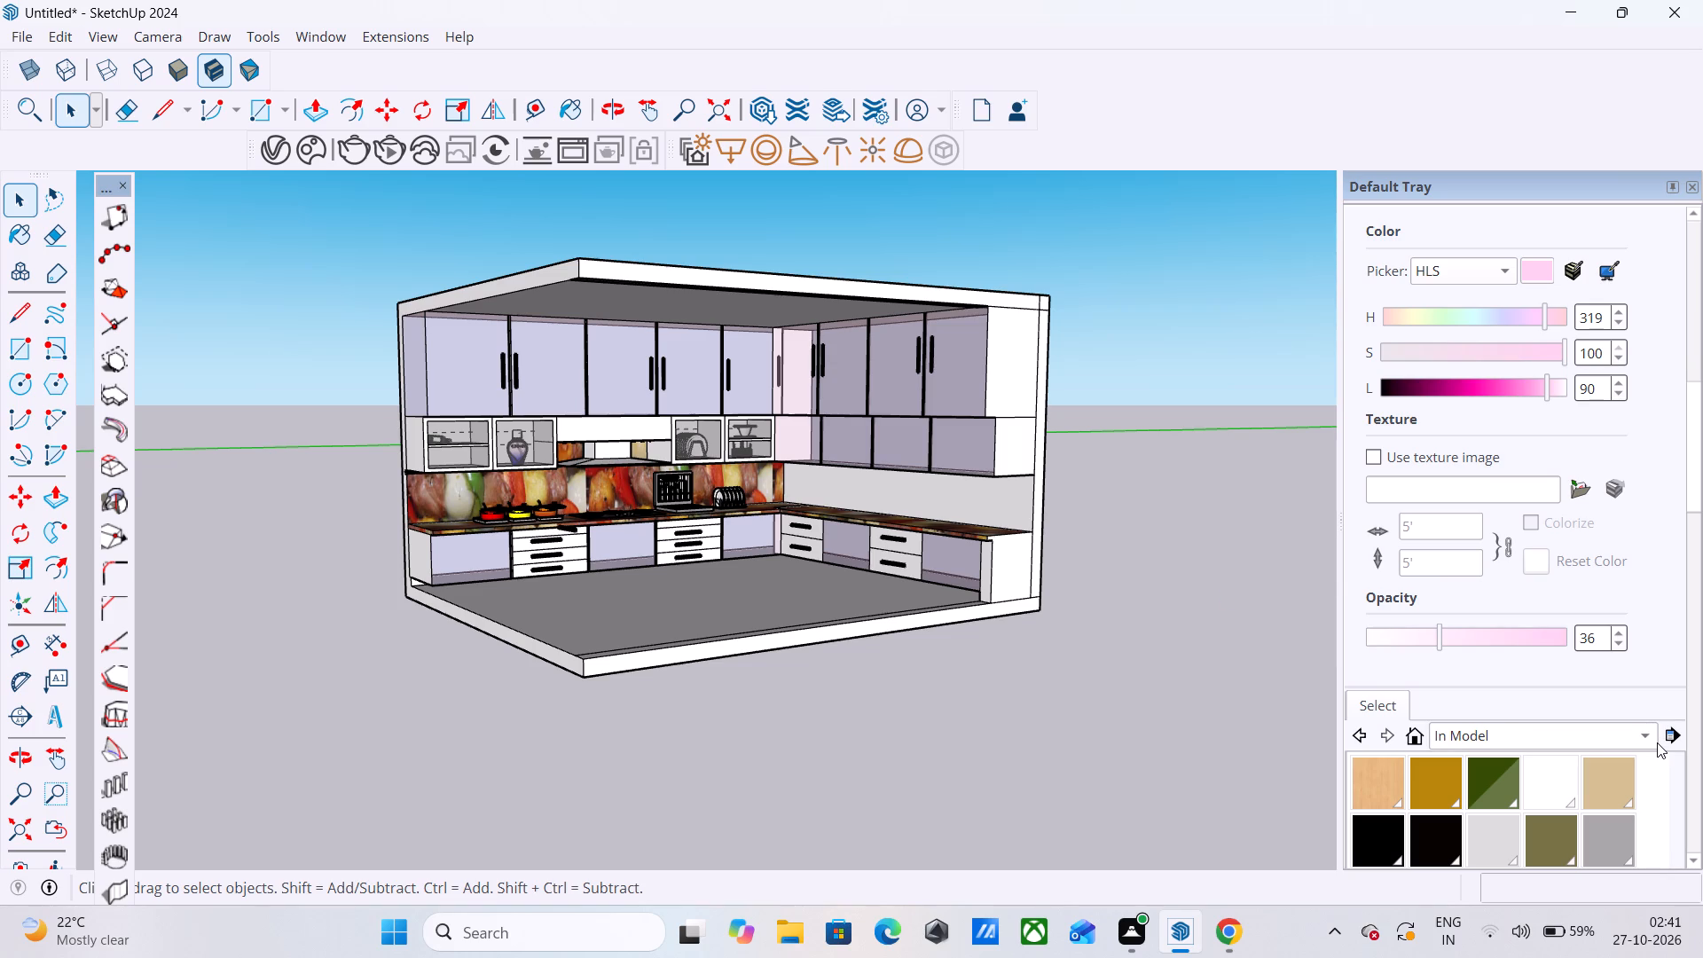
{"action": "left_click", "coordinate": [1698, 861]}
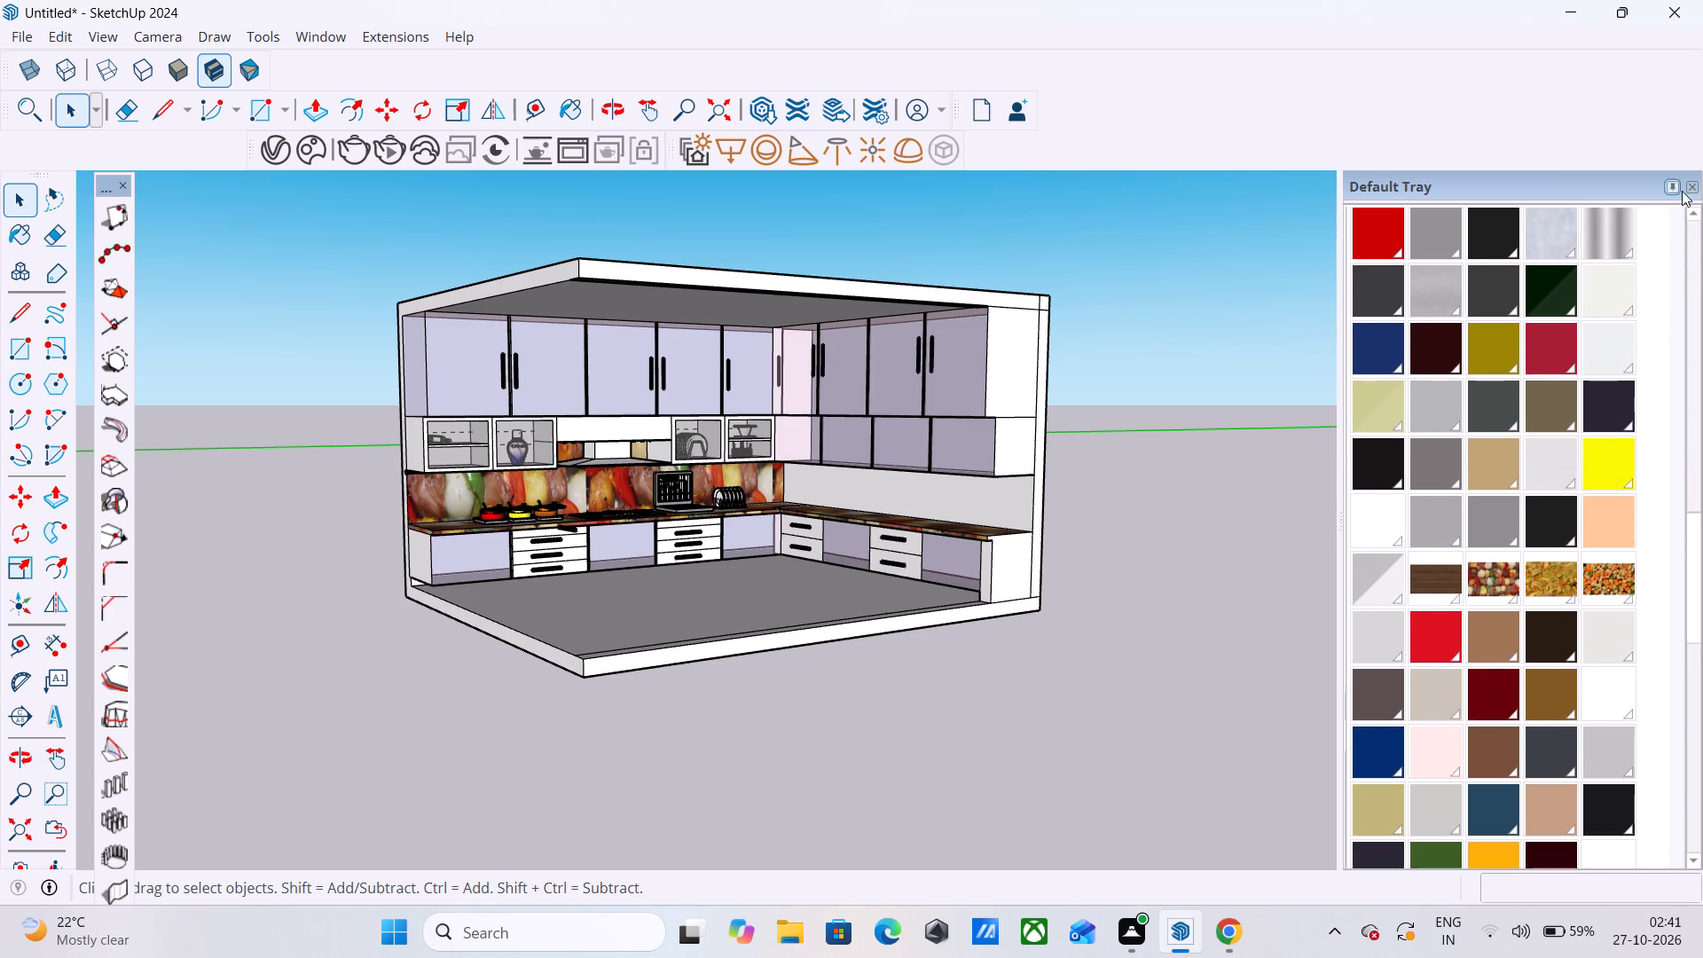
{"action": "left_click", "coordinate": [1699, 211]}
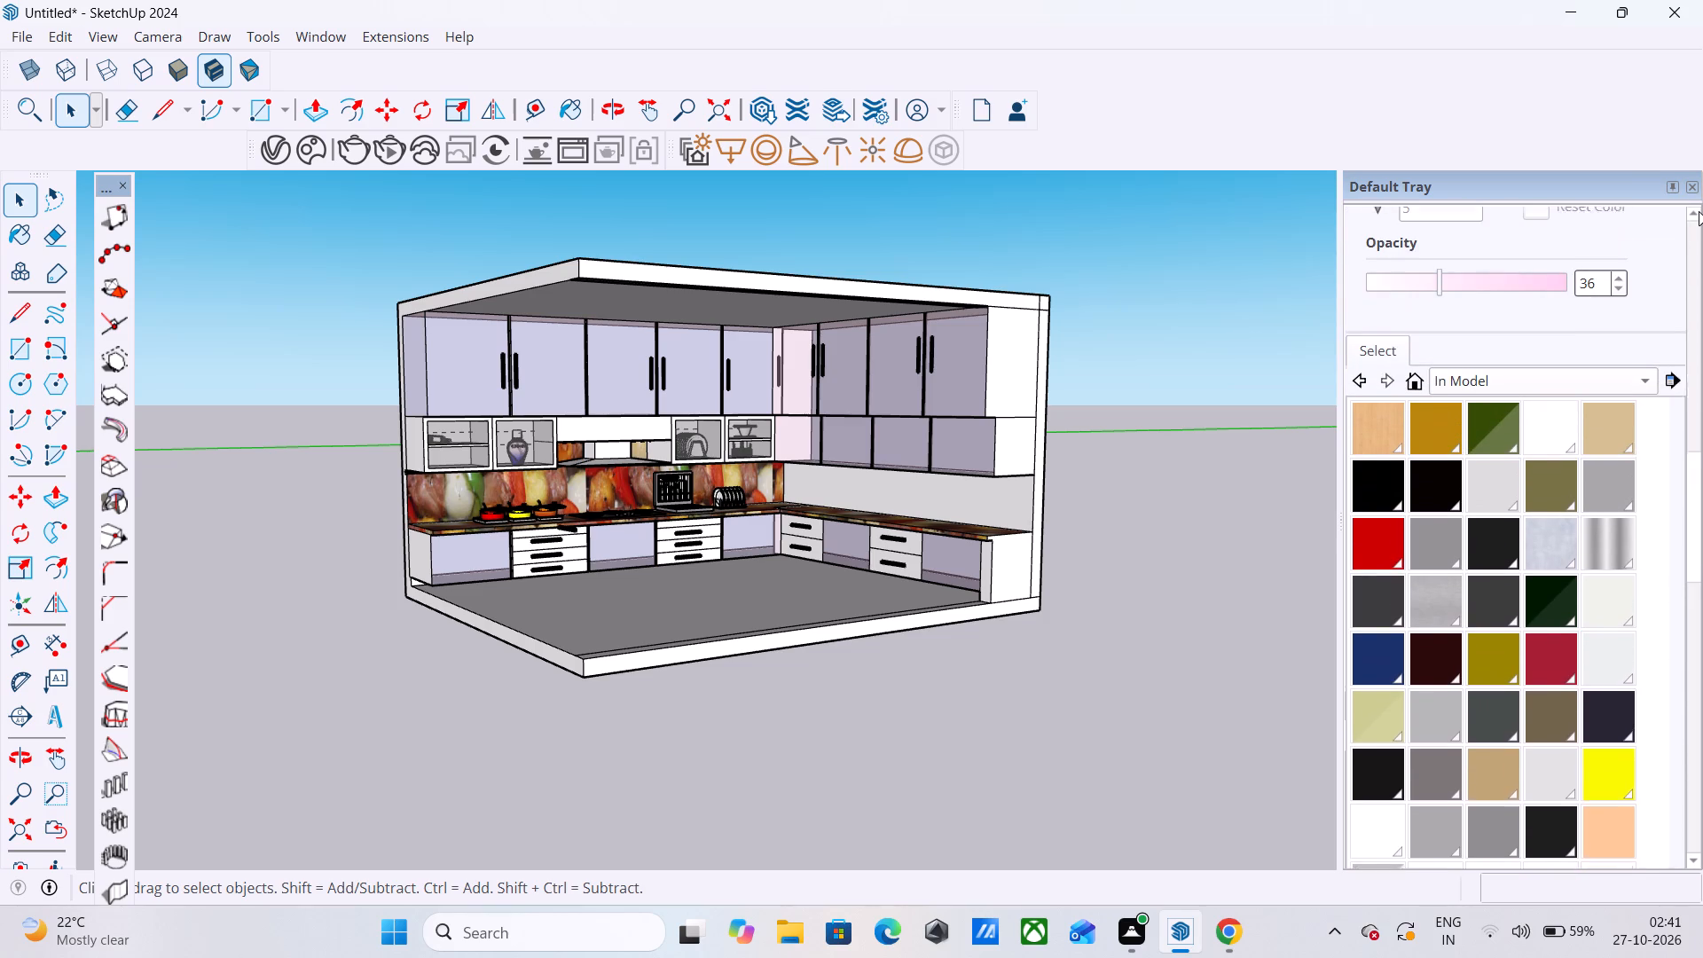
{"action": "left_click", "coordinate": [1646, 446]}
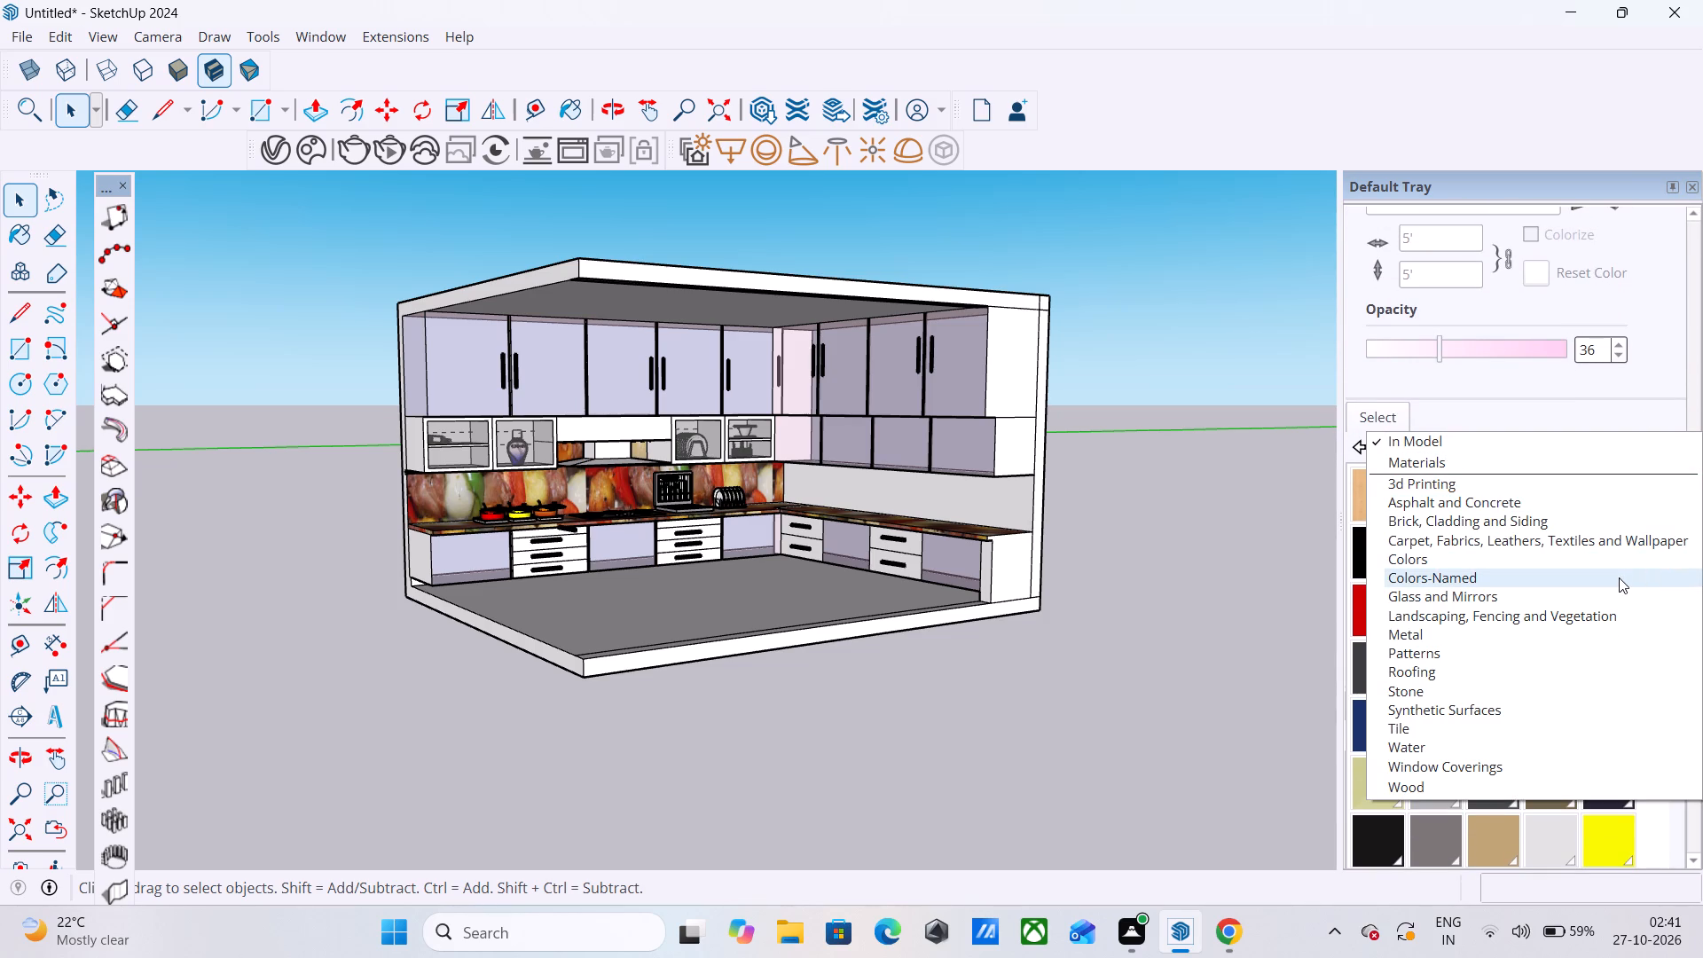
{"action": "left_click", "coordinate": [1627, 638]}
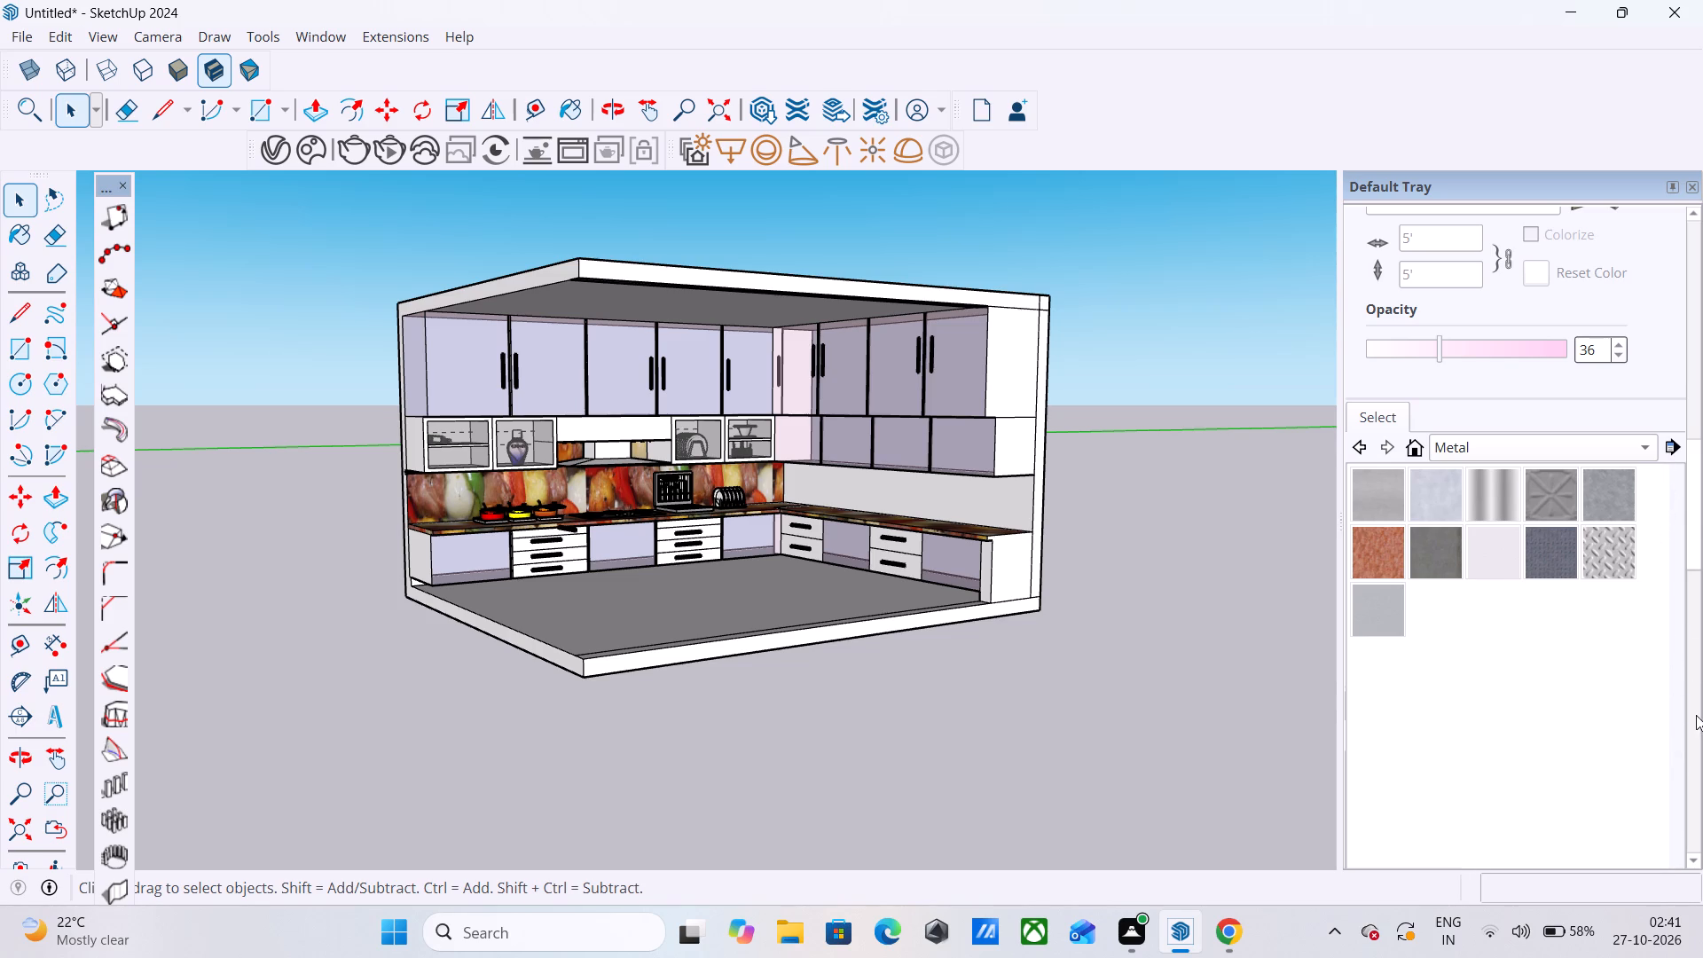
{"action": "left_click", "coordinate": [1645, 453]}
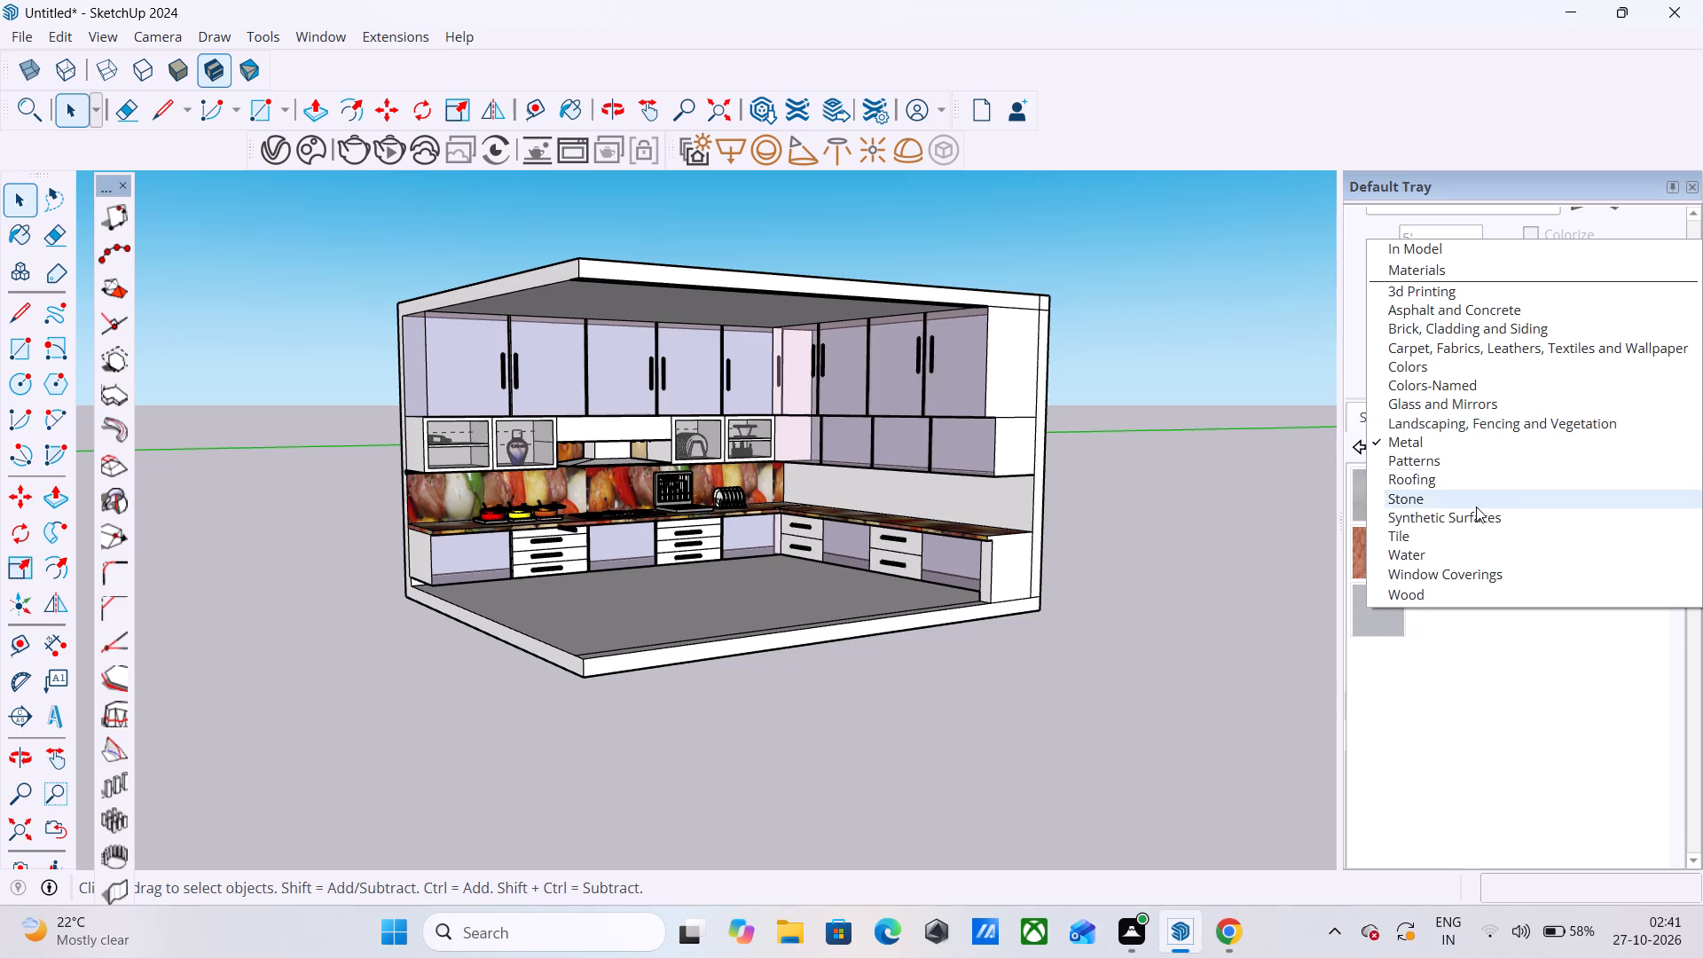
{"action": "left_click", "coordinate": [1479, 483]}
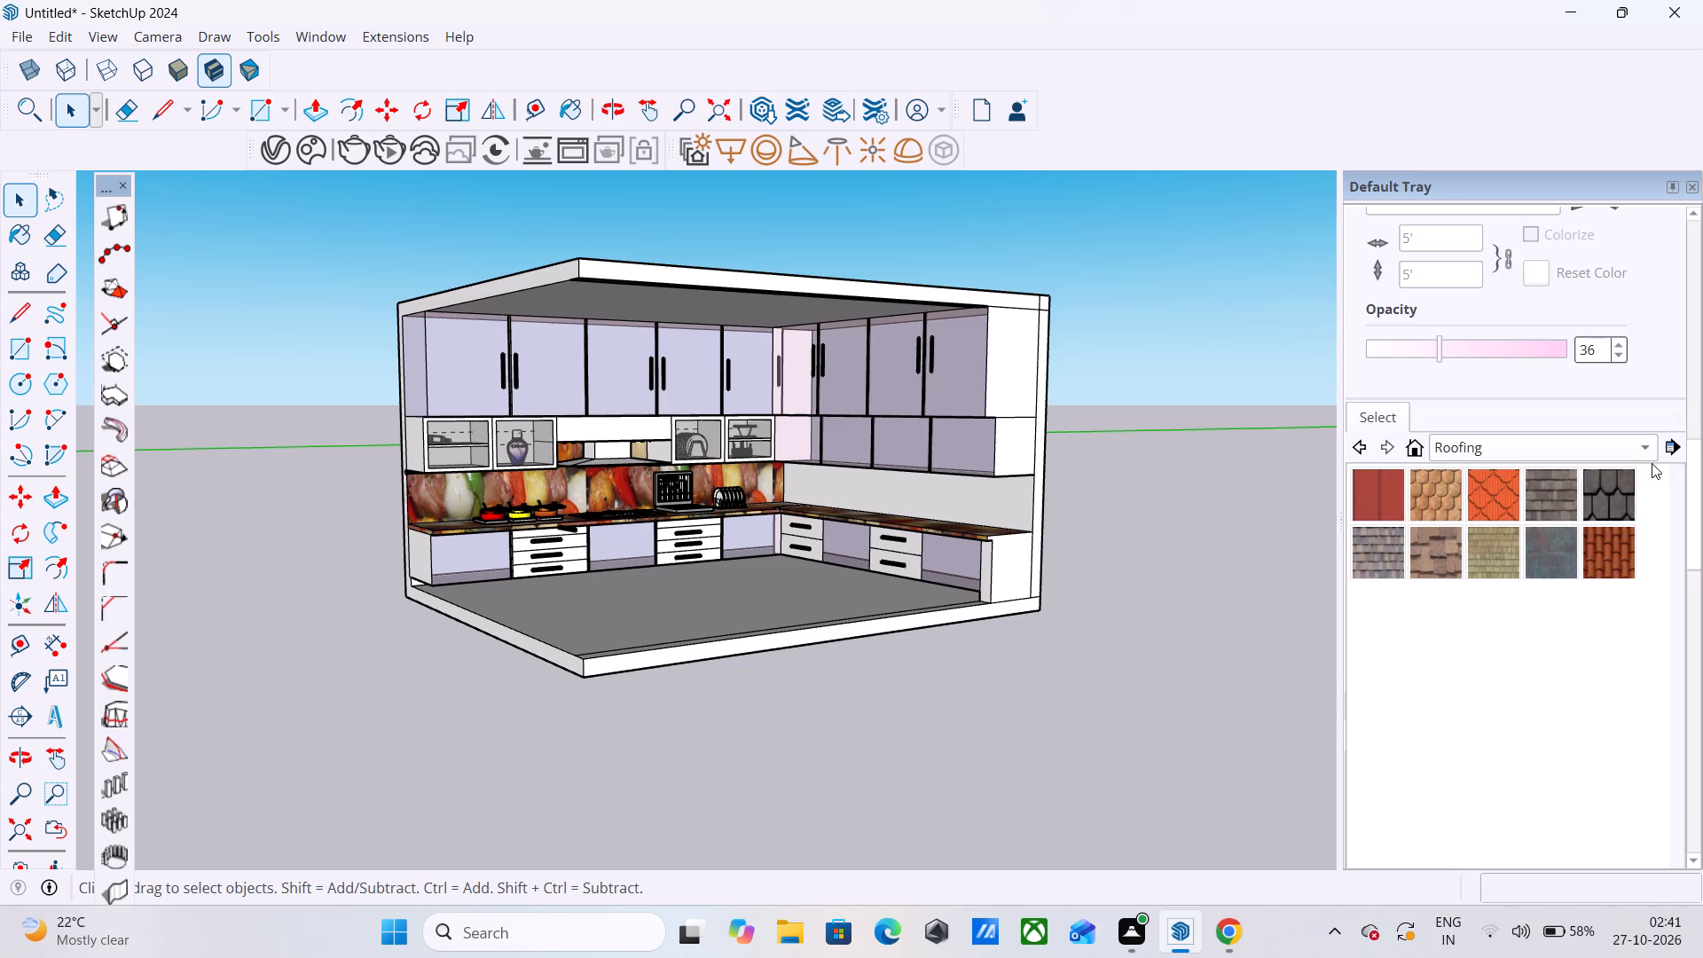
{"action": "left_click", "coordinate": [1364, 546]}
{"action": "scroll", "coordinate": [462, 498], "scroll_direction": "up", "scroll_amount": 5}
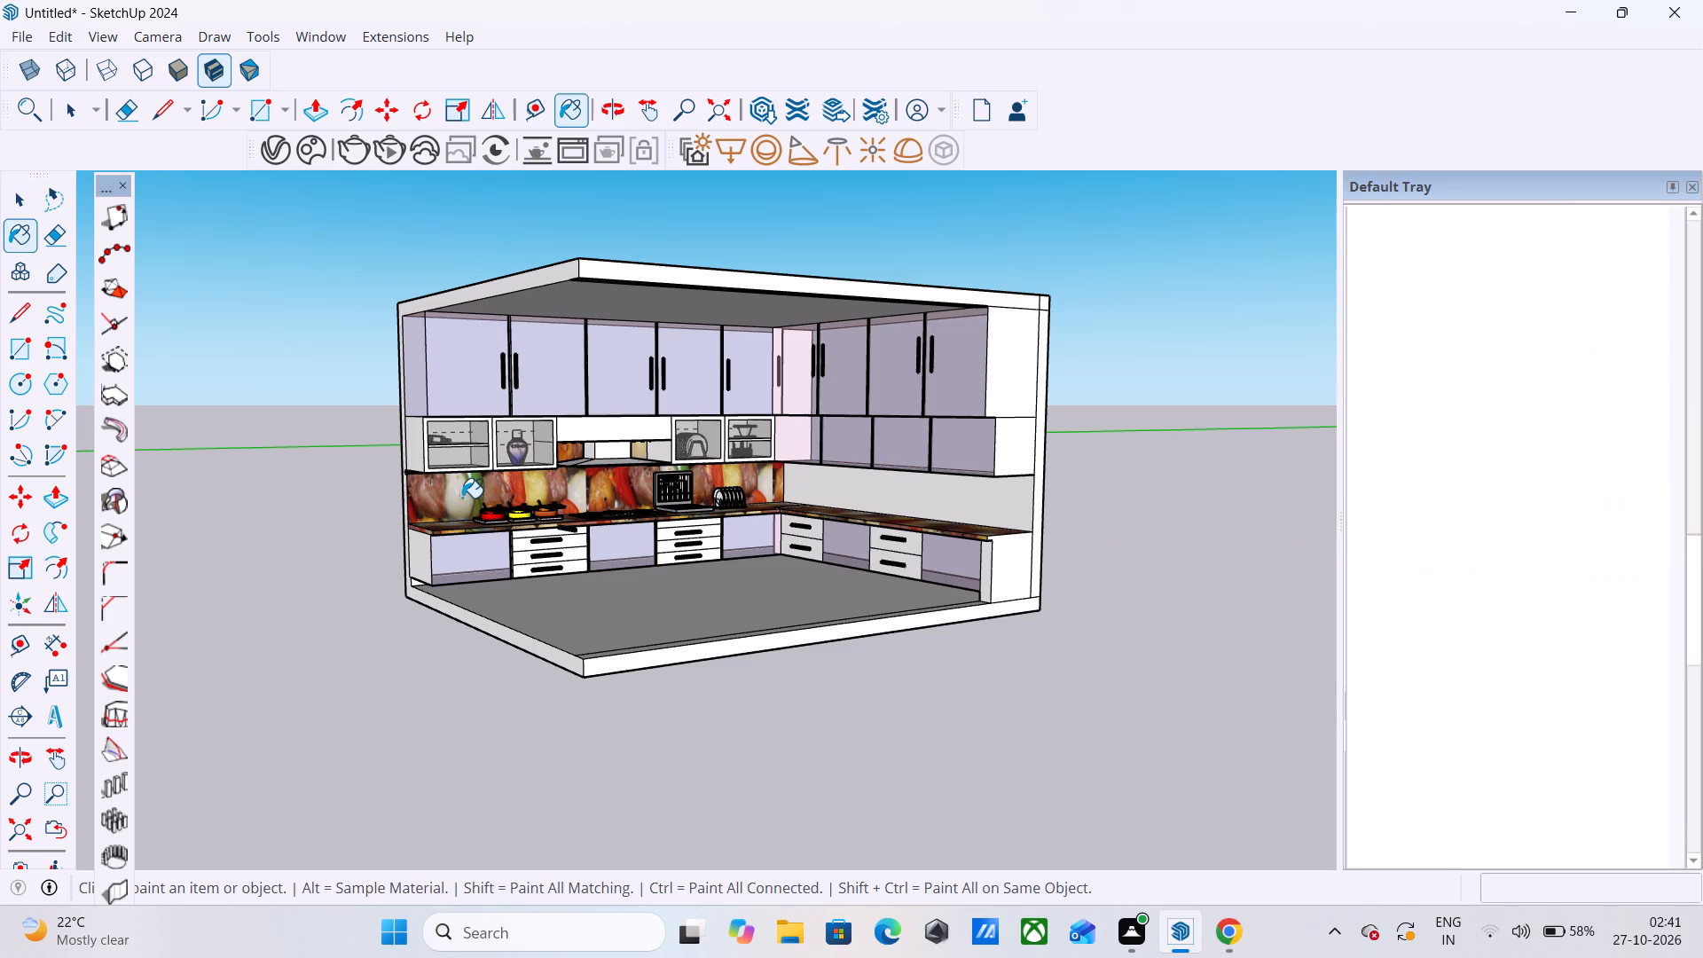
{"action": "scroll", "coordinate": [462, 498], "scroll_direction": "up", "scroll_amount": 4}
{"action": "left_click", "coordinate": [462, 498]}
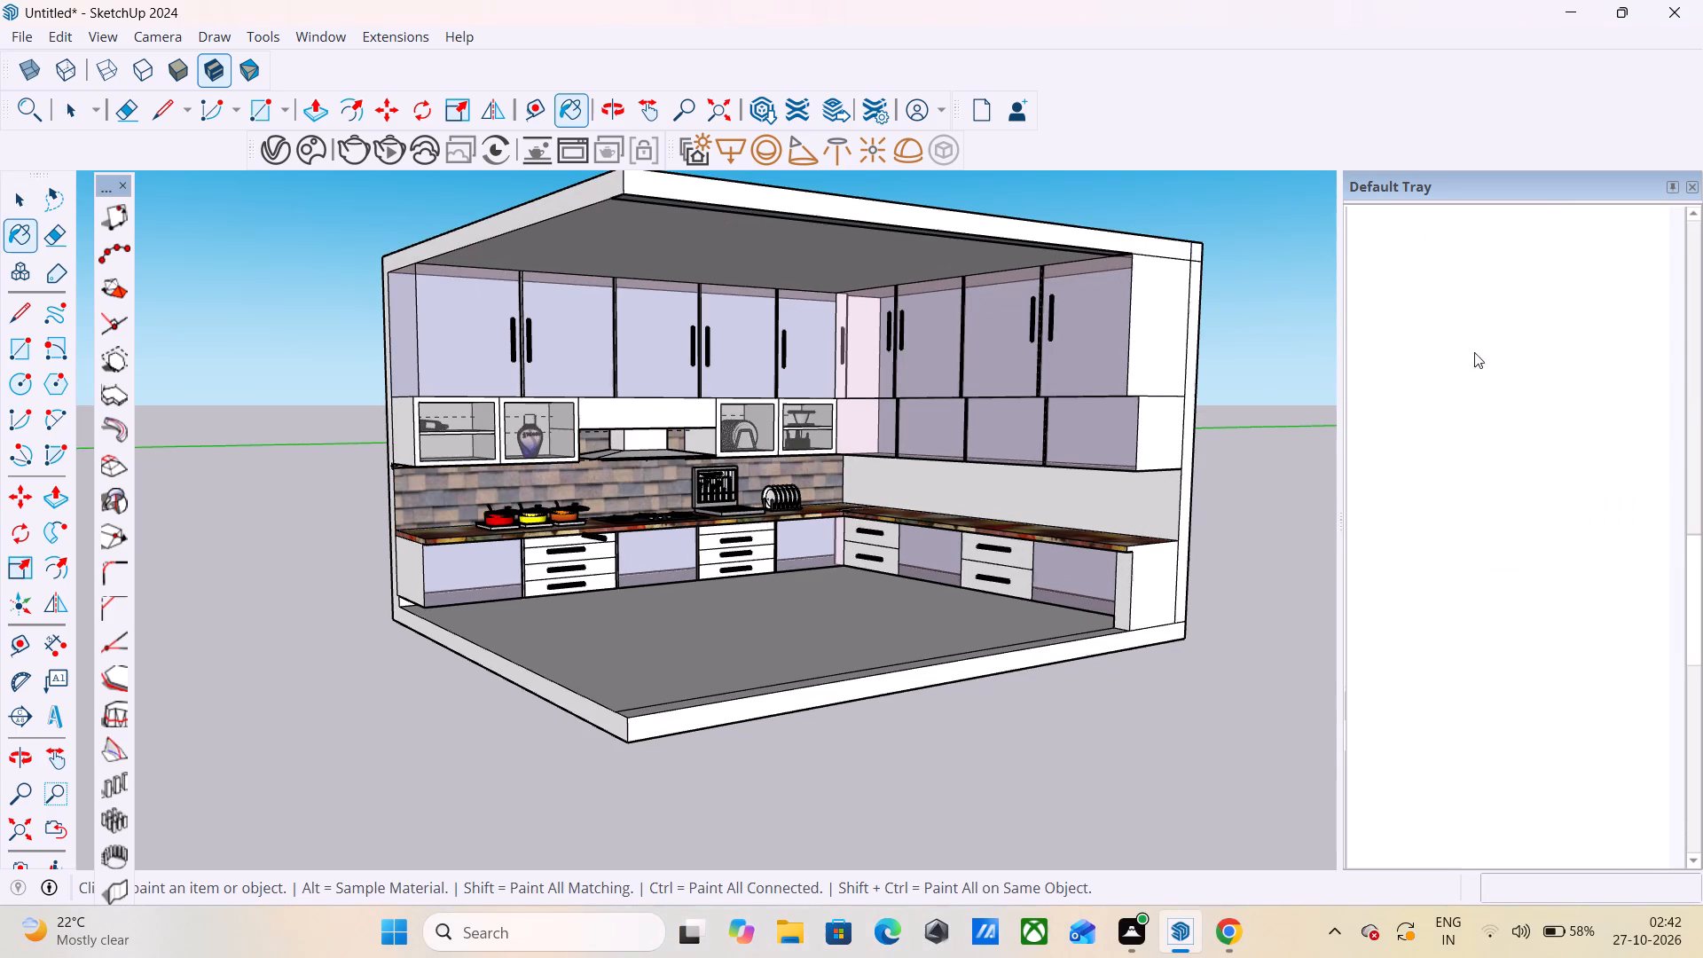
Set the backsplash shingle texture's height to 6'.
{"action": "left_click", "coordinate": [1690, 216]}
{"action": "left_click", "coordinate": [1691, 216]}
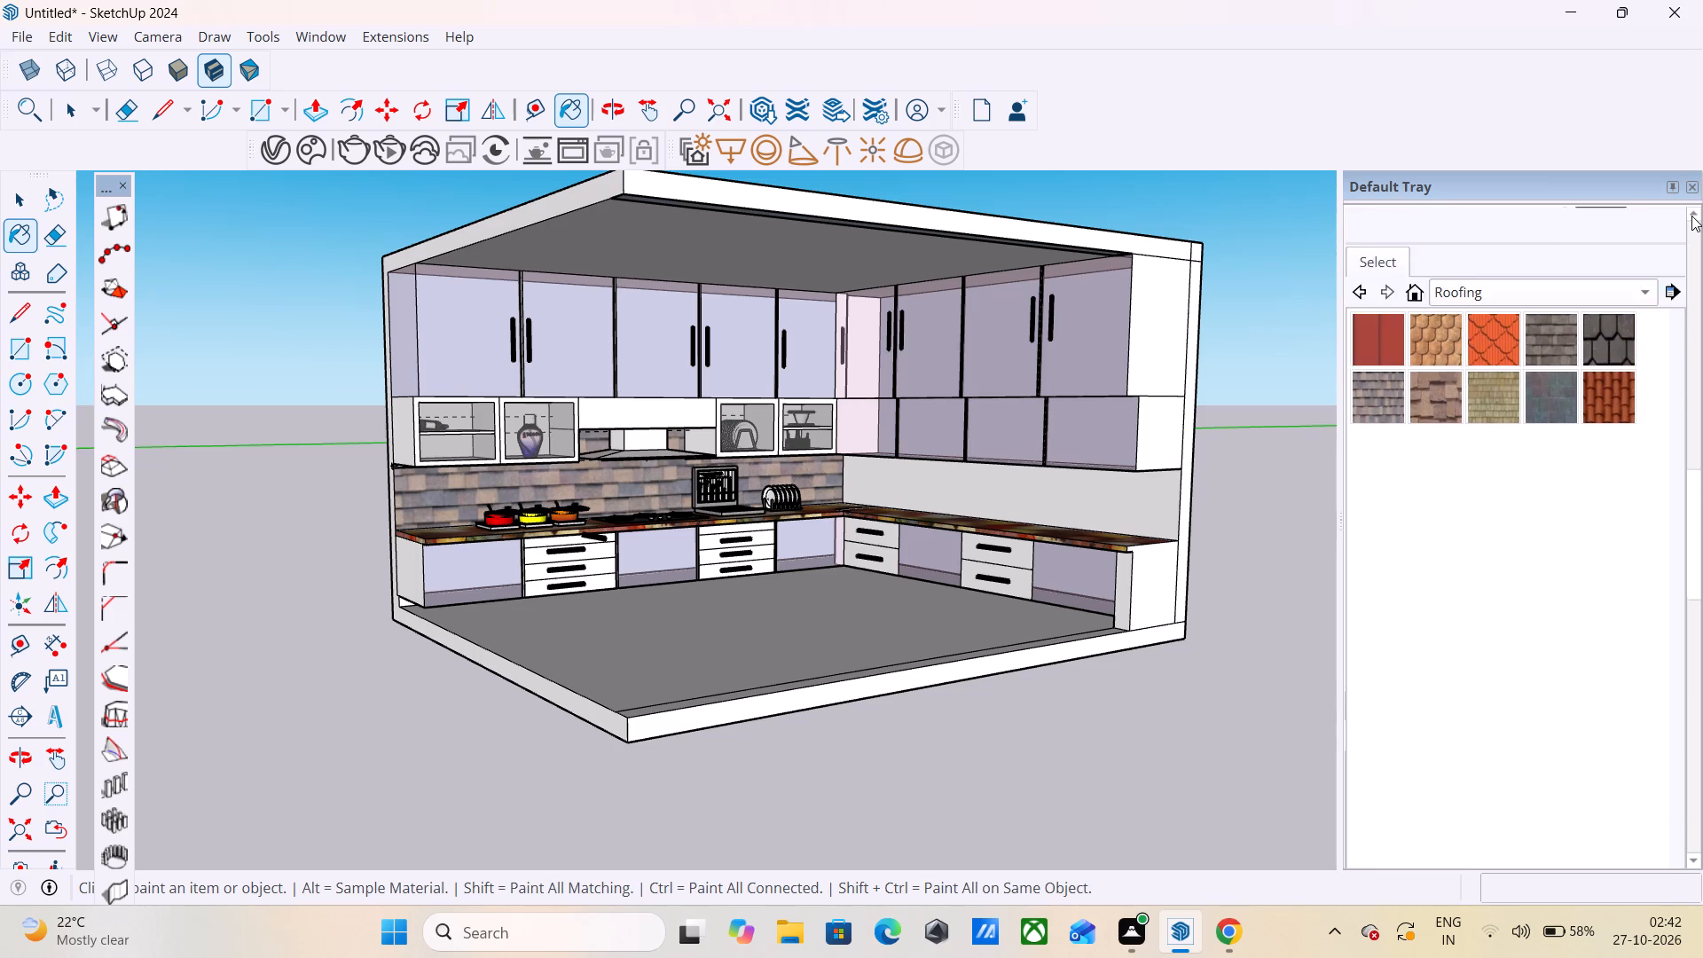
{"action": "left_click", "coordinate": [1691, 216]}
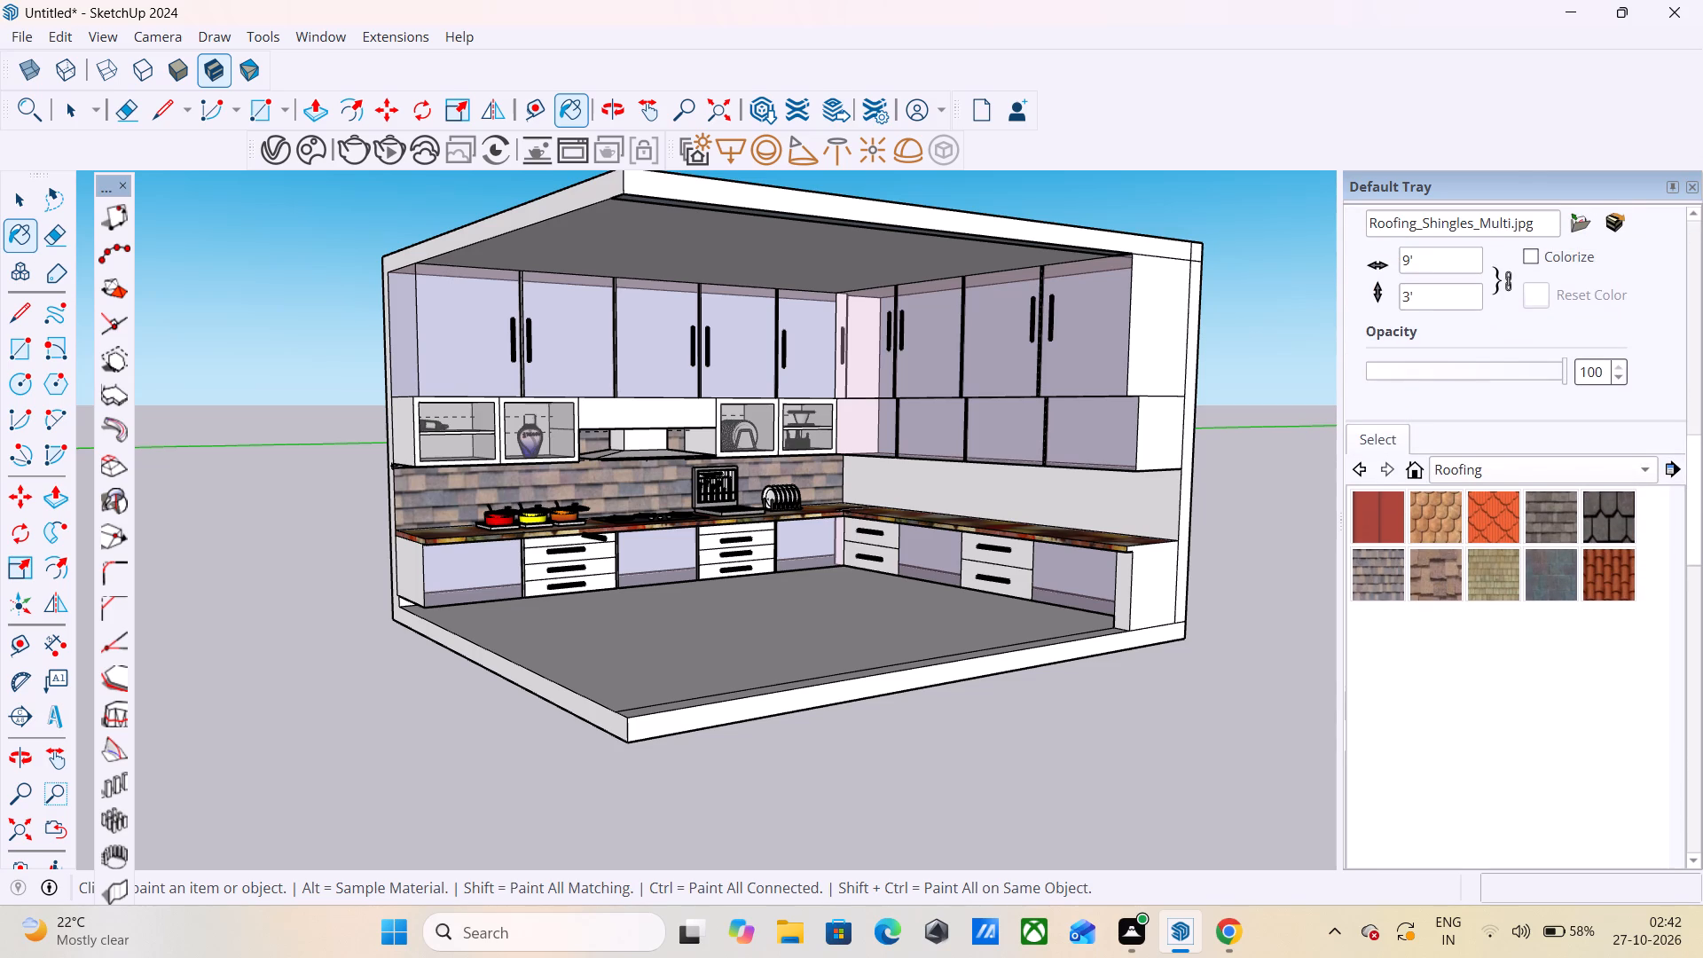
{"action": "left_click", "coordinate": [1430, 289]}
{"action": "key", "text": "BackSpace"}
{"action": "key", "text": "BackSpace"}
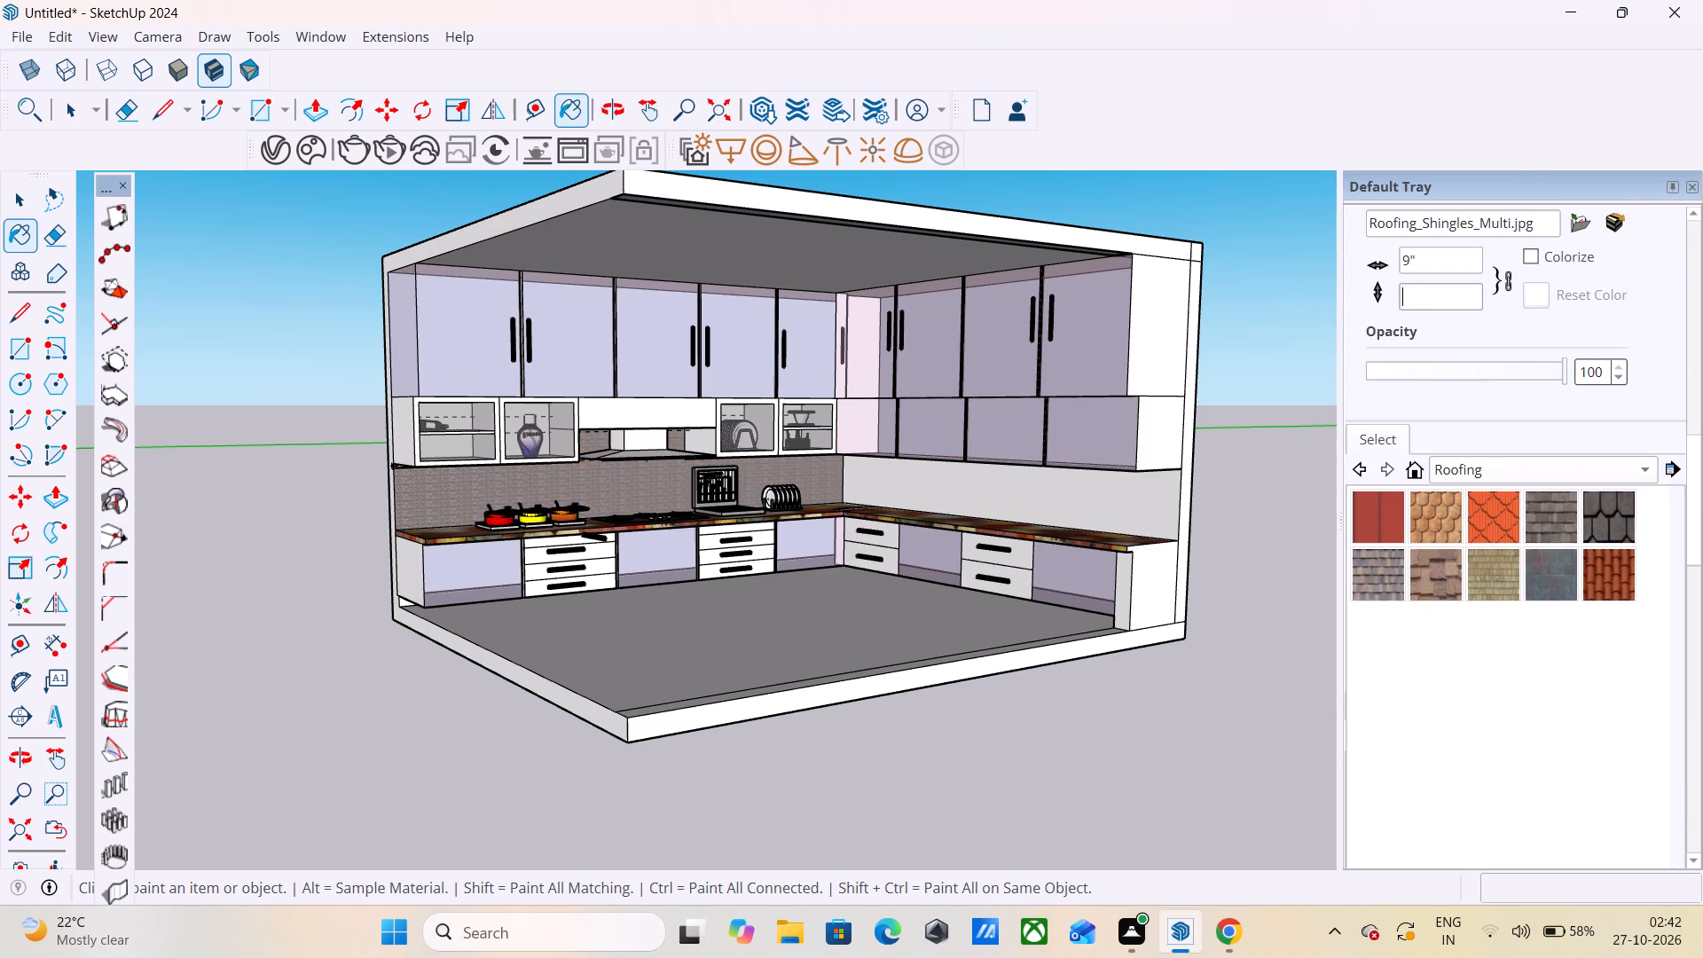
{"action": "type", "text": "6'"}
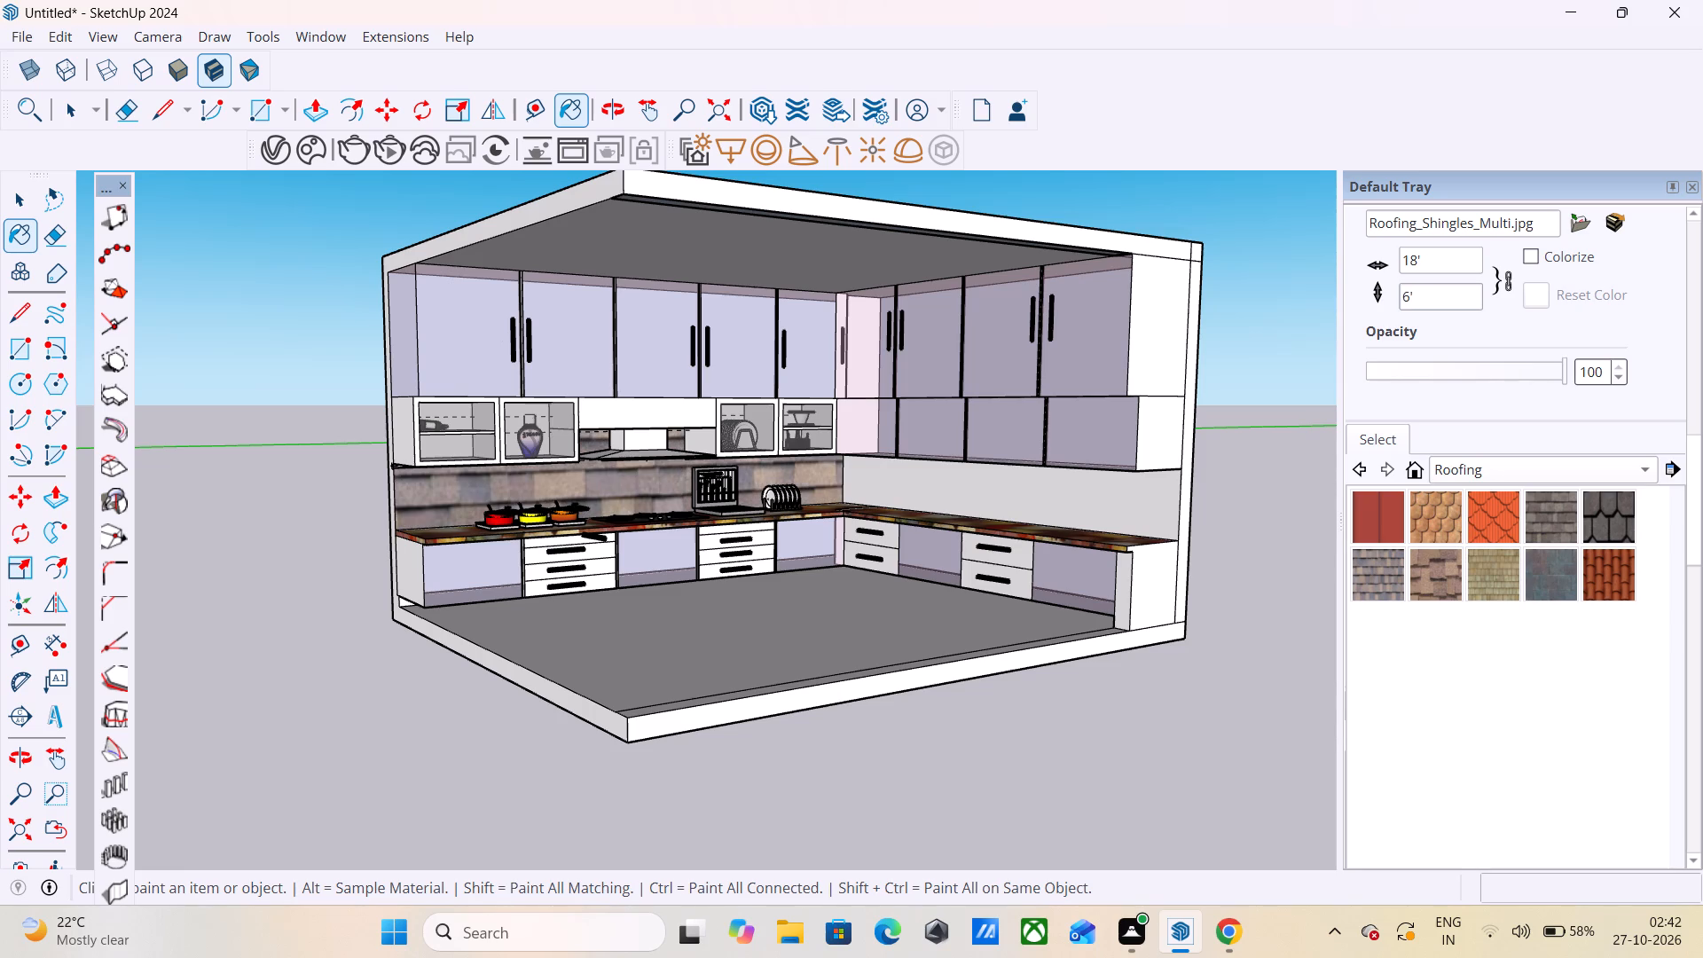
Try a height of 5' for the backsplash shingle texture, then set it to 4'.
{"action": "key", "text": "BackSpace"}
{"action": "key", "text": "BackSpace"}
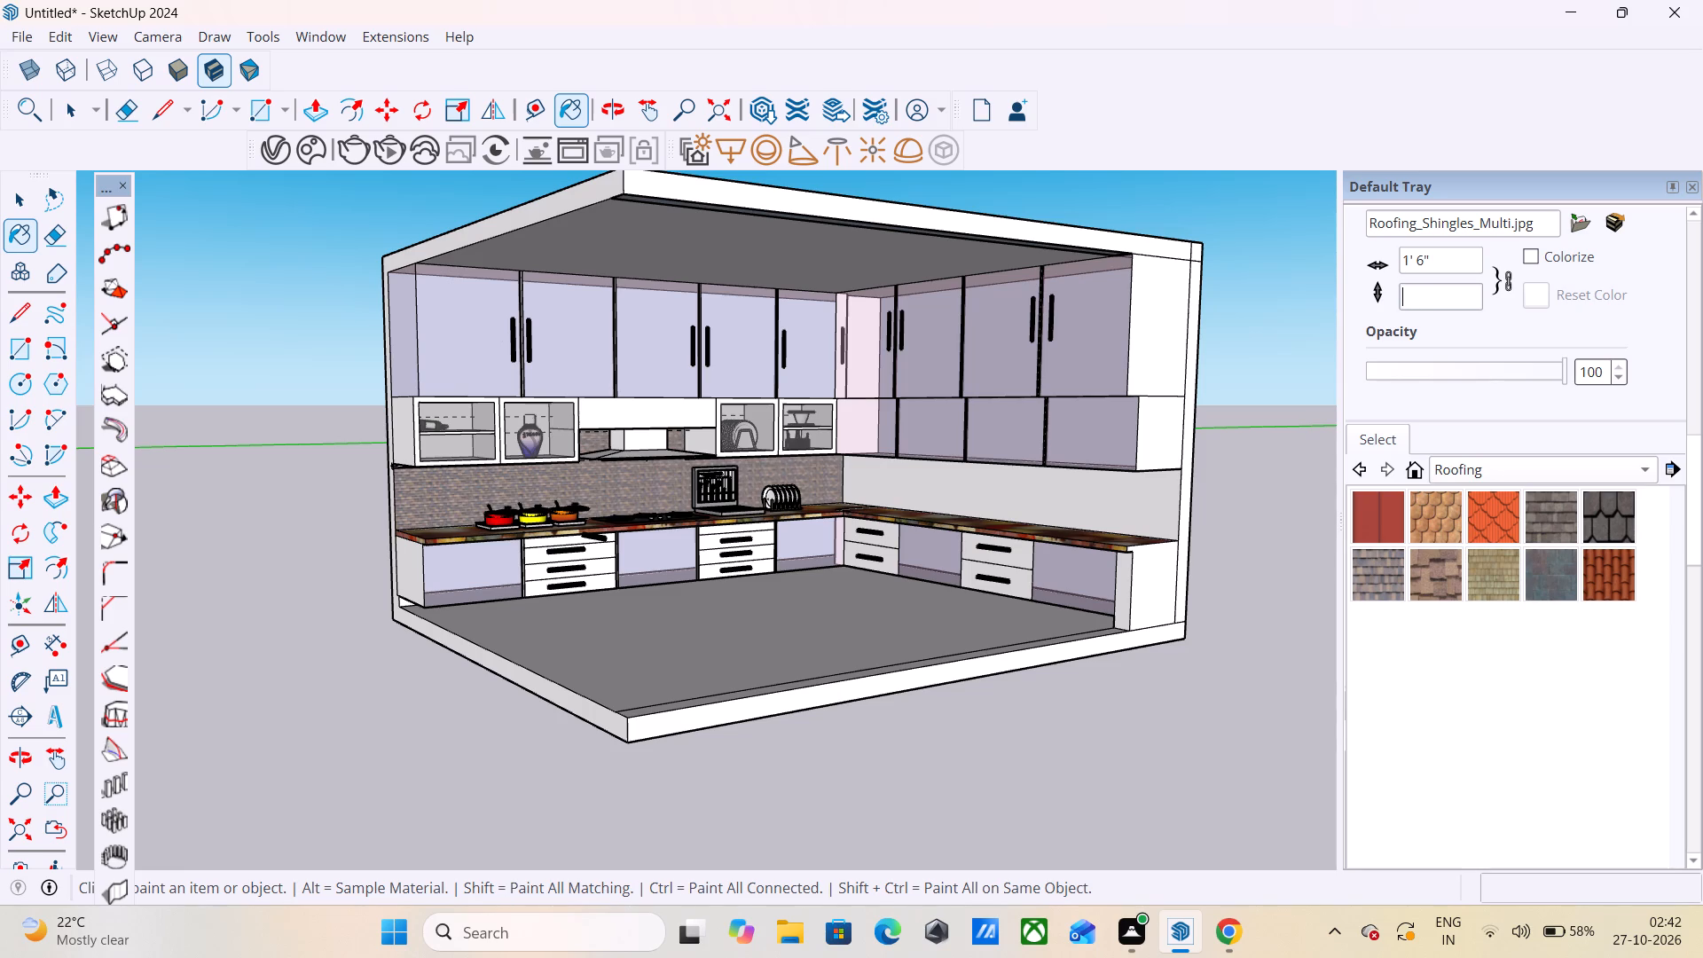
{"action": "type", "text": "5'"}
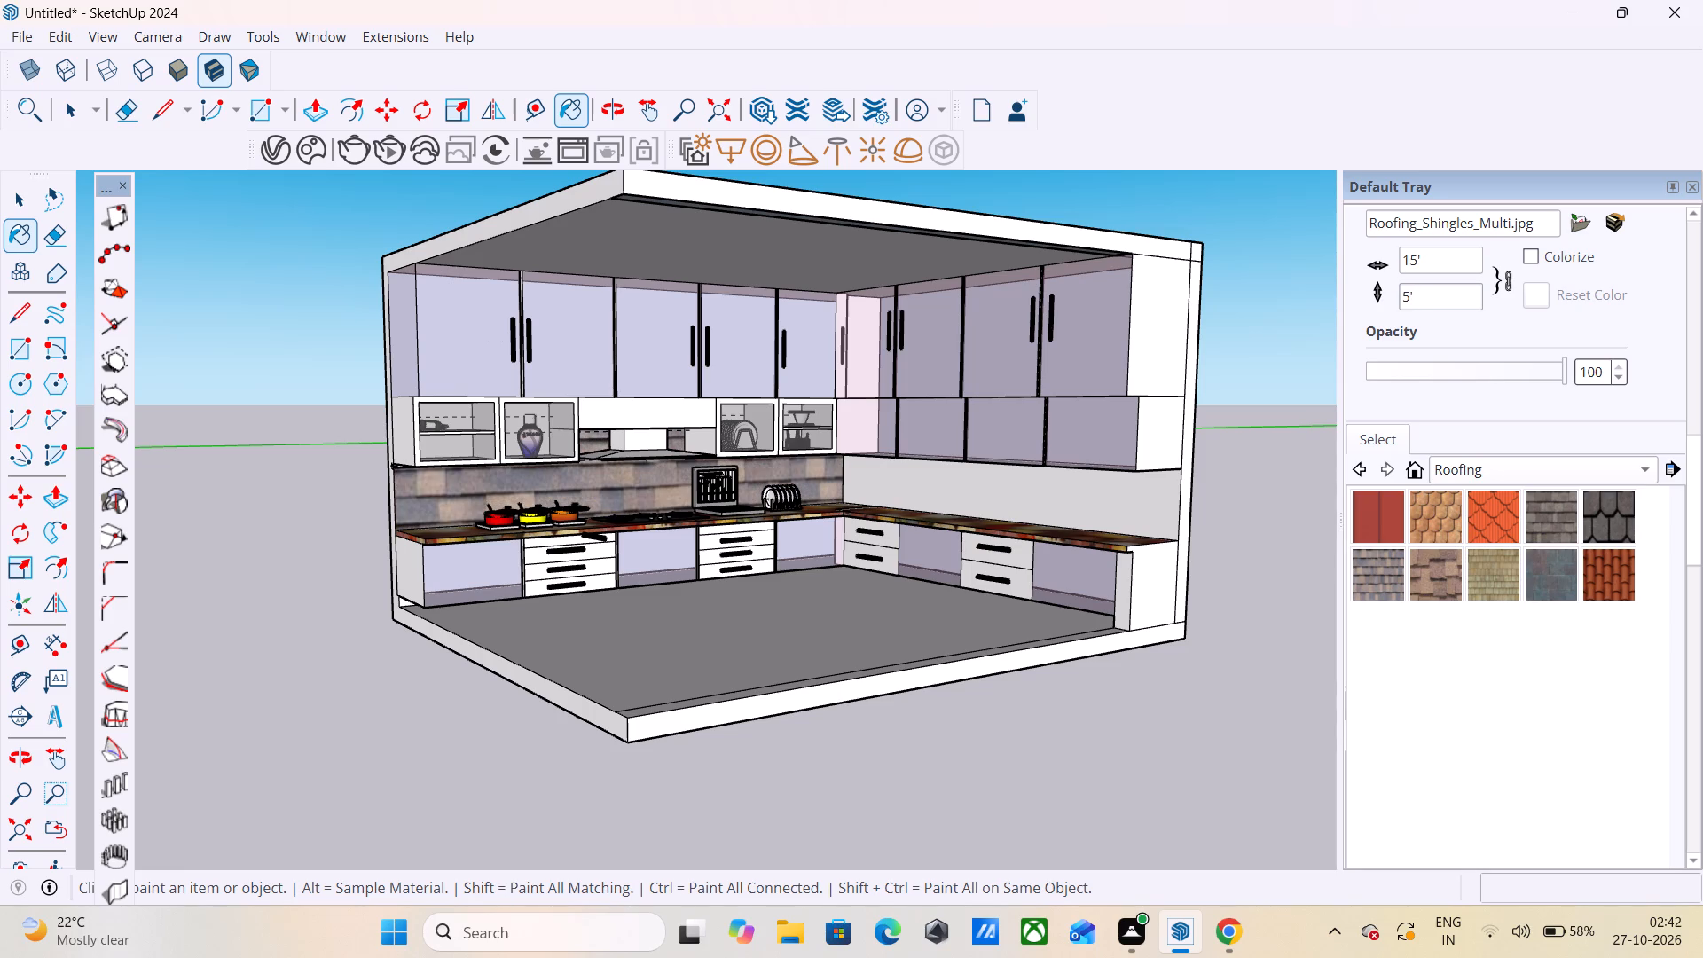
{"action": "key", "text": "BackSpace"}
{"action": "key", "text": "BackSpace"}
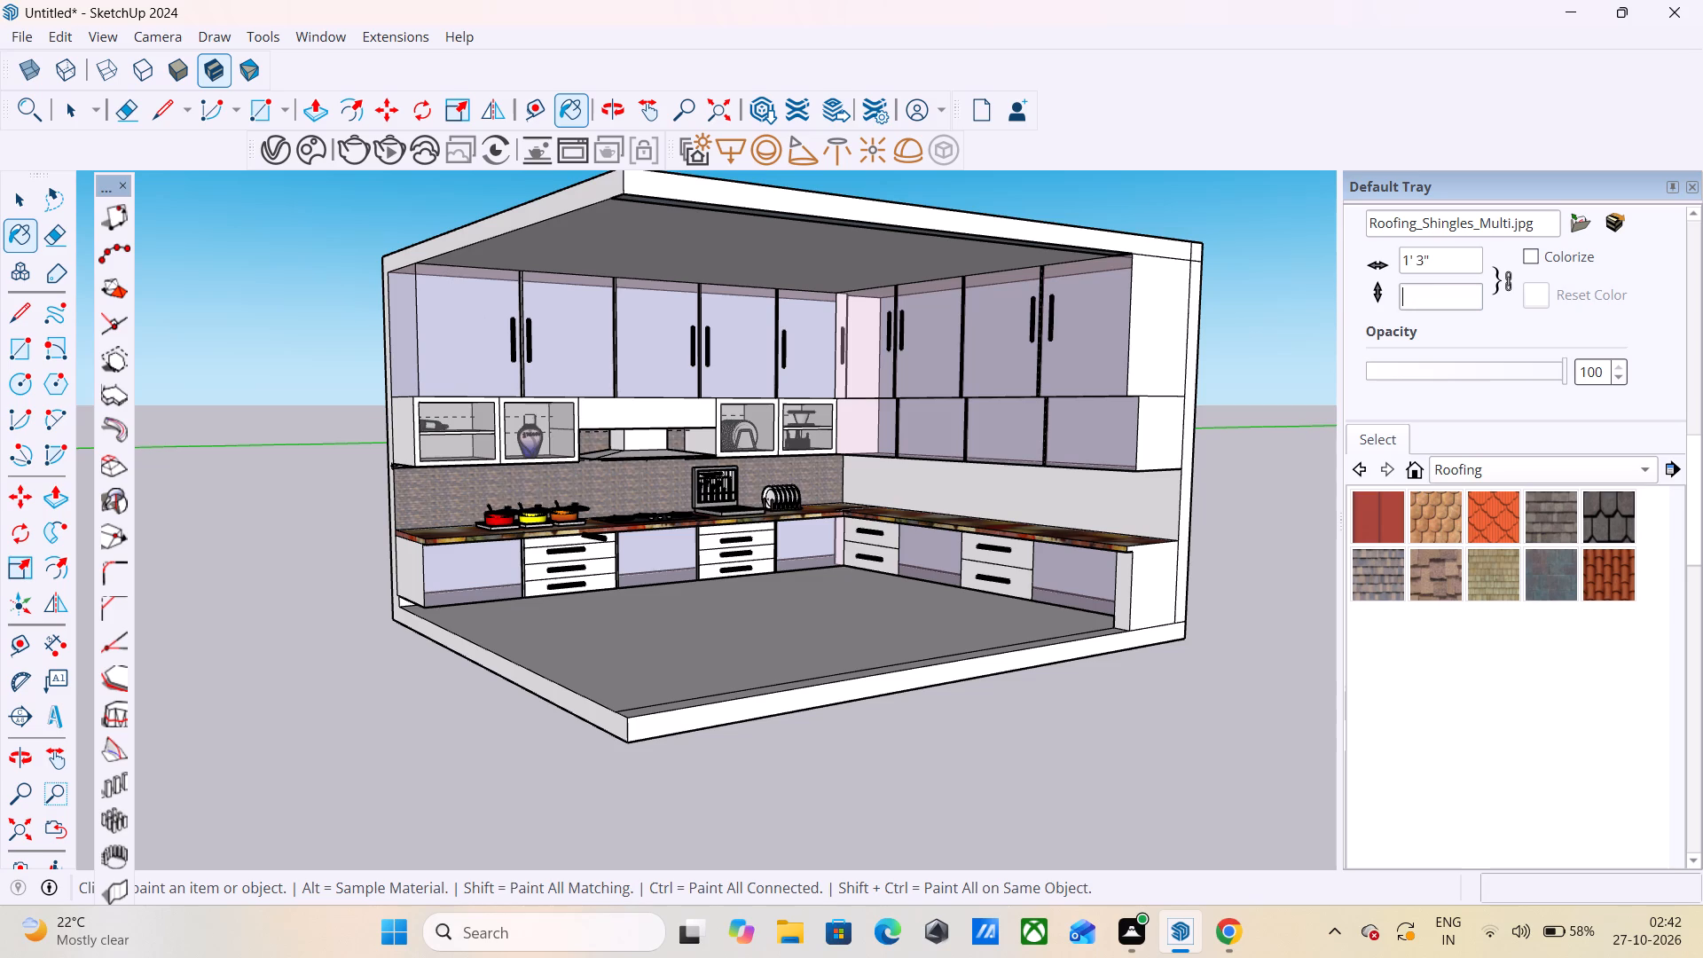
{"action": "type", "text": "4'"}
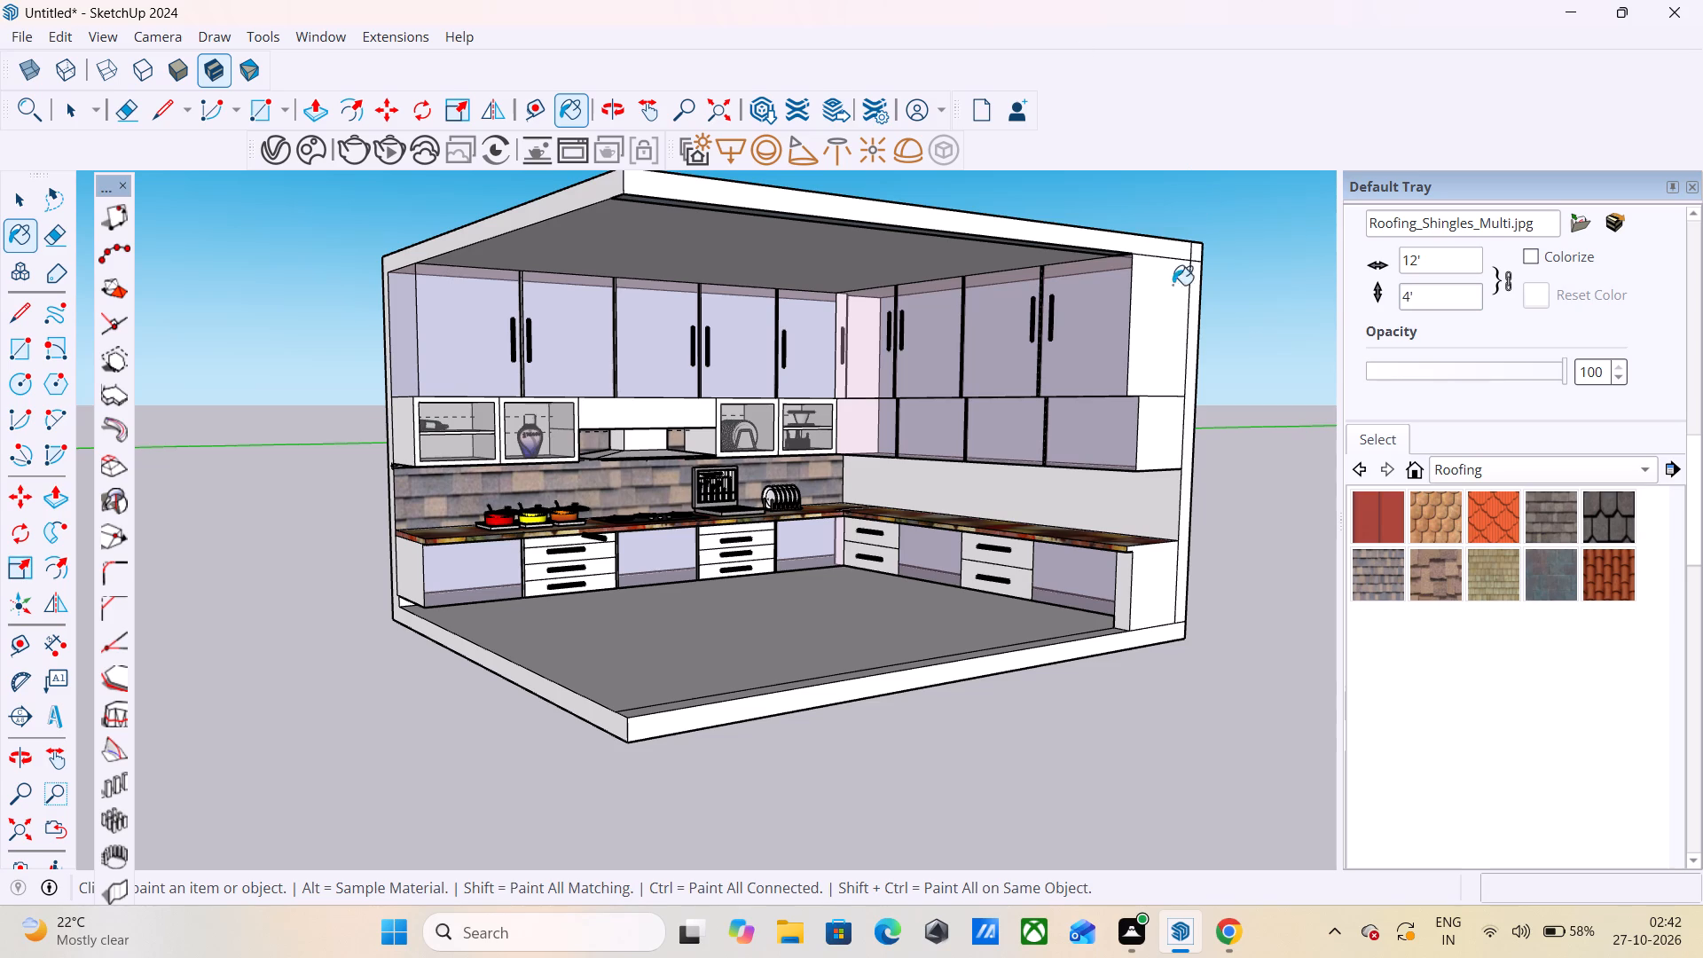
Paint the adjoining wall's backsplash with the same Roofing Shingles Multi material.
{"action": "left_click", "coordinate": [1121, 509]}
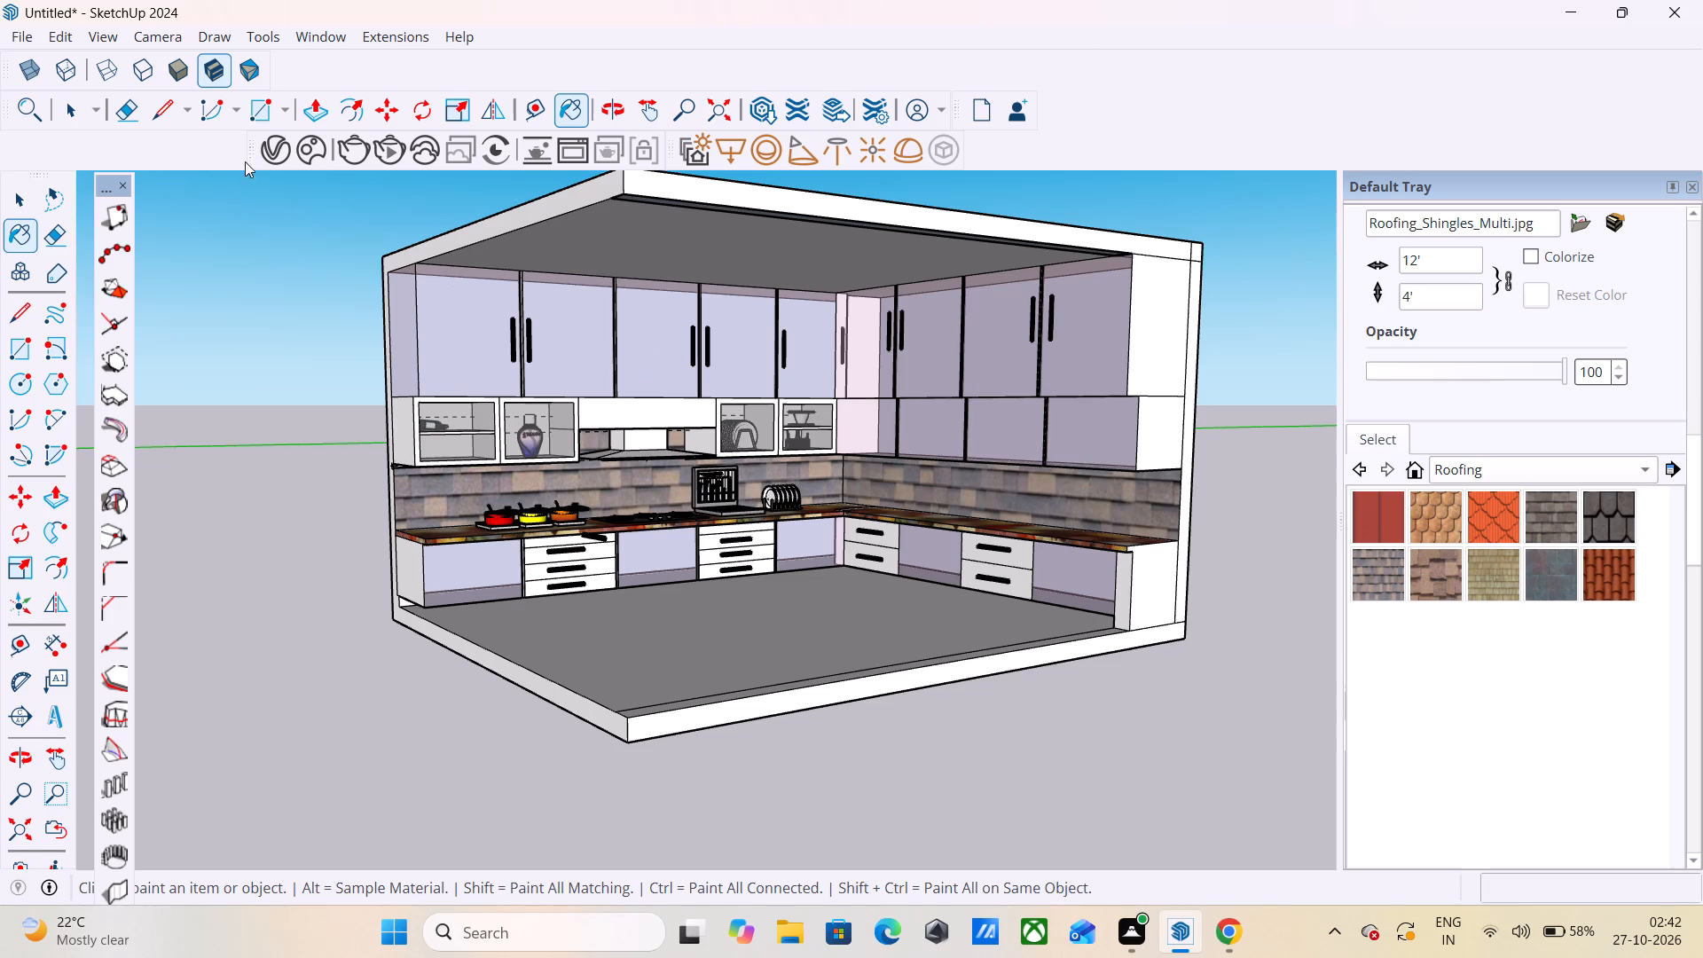
Render the kitchen in V-Ray to check the shingle backsplash on both walls, then close the render window.
{"action": "left_click", "coordinate": [370, 153]}
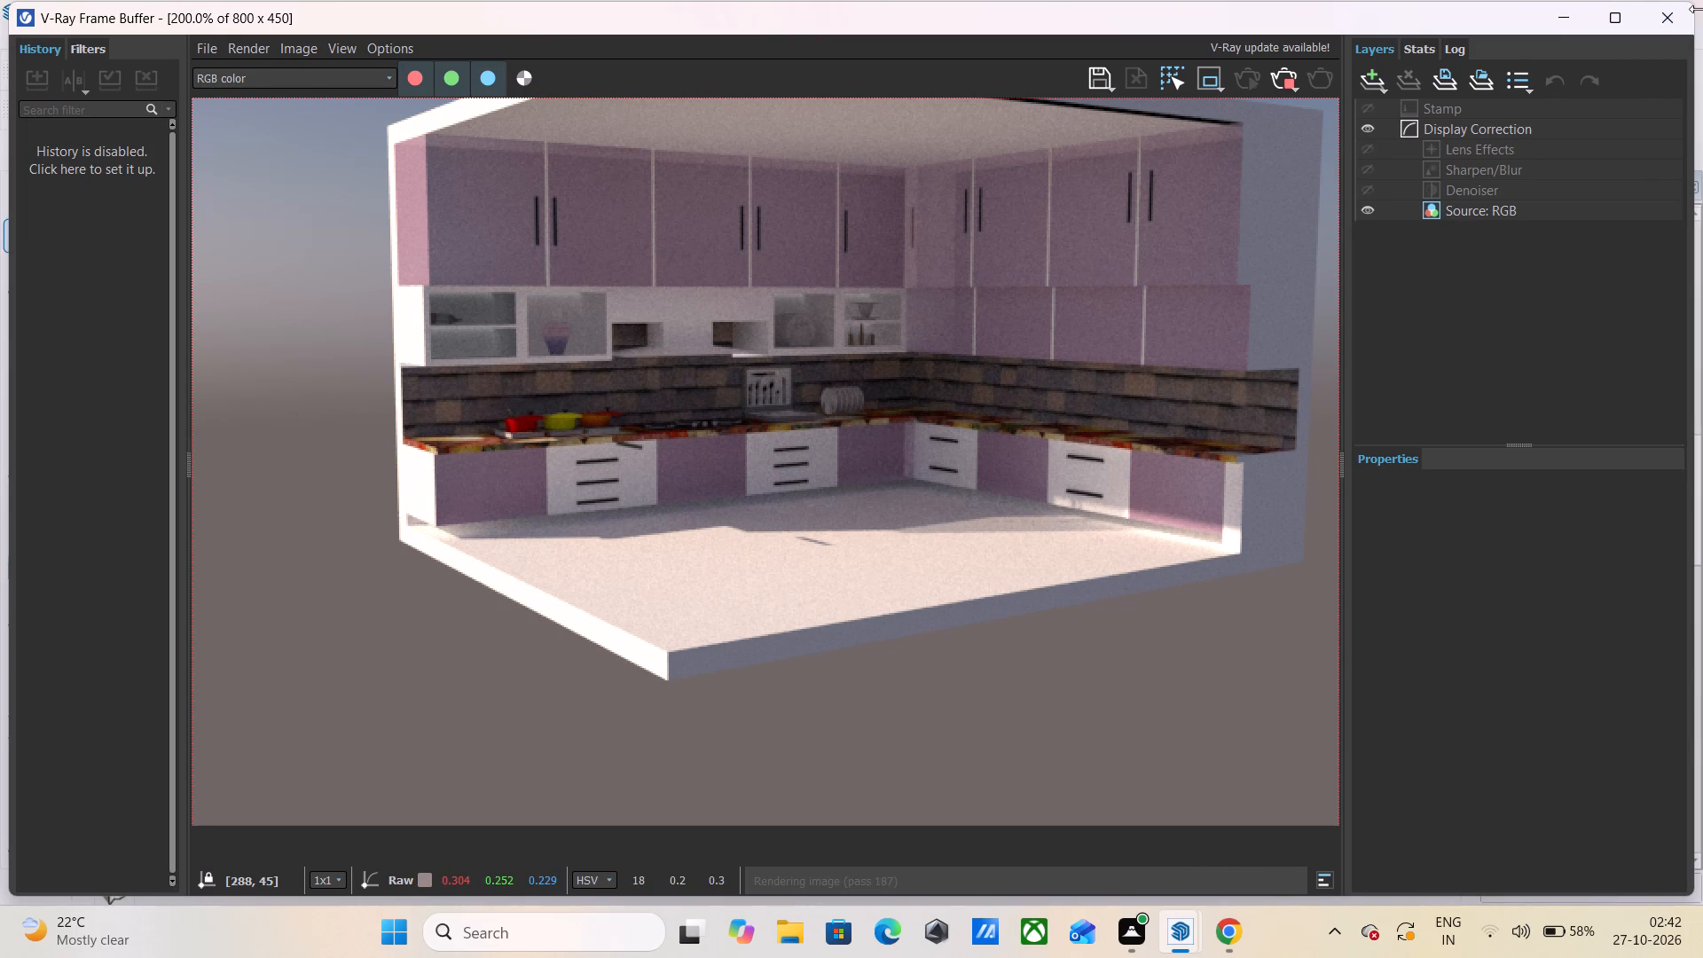
{"action": "left_click", "coordinate": [1679, 24]}
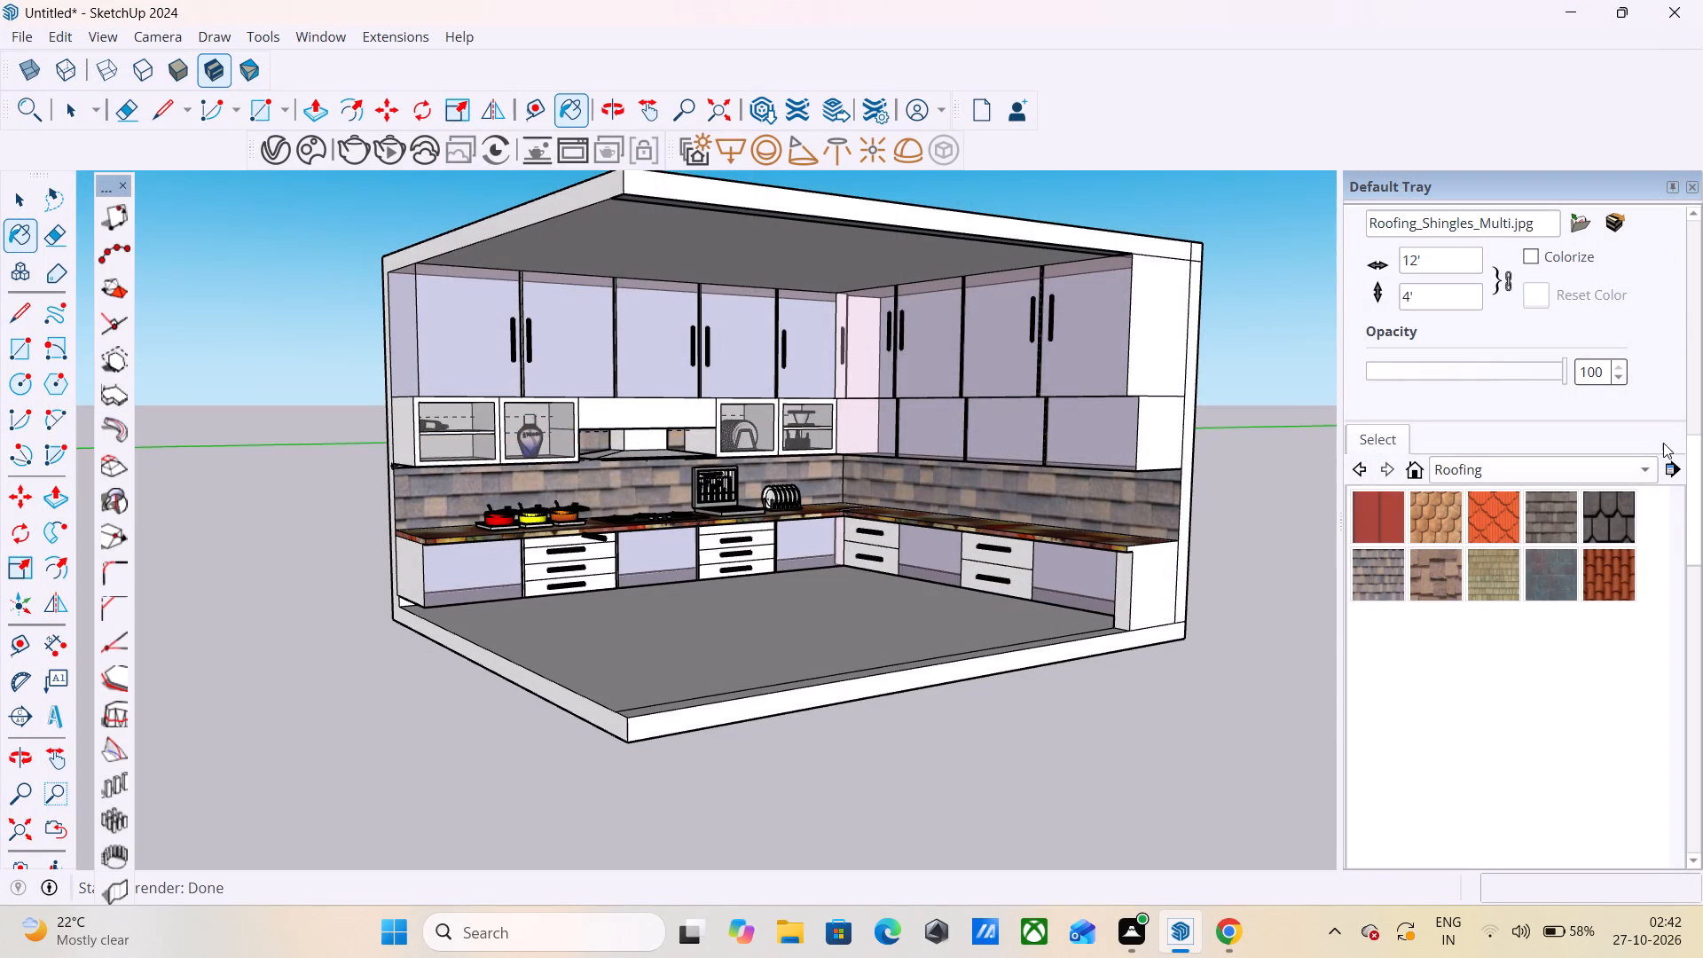
Paint the adjoining wall's lower row of wall-cabinet fronts, including the corner one, with the model's existing white material.
{"action": "left_click", "coordinate": [1647, 481]}
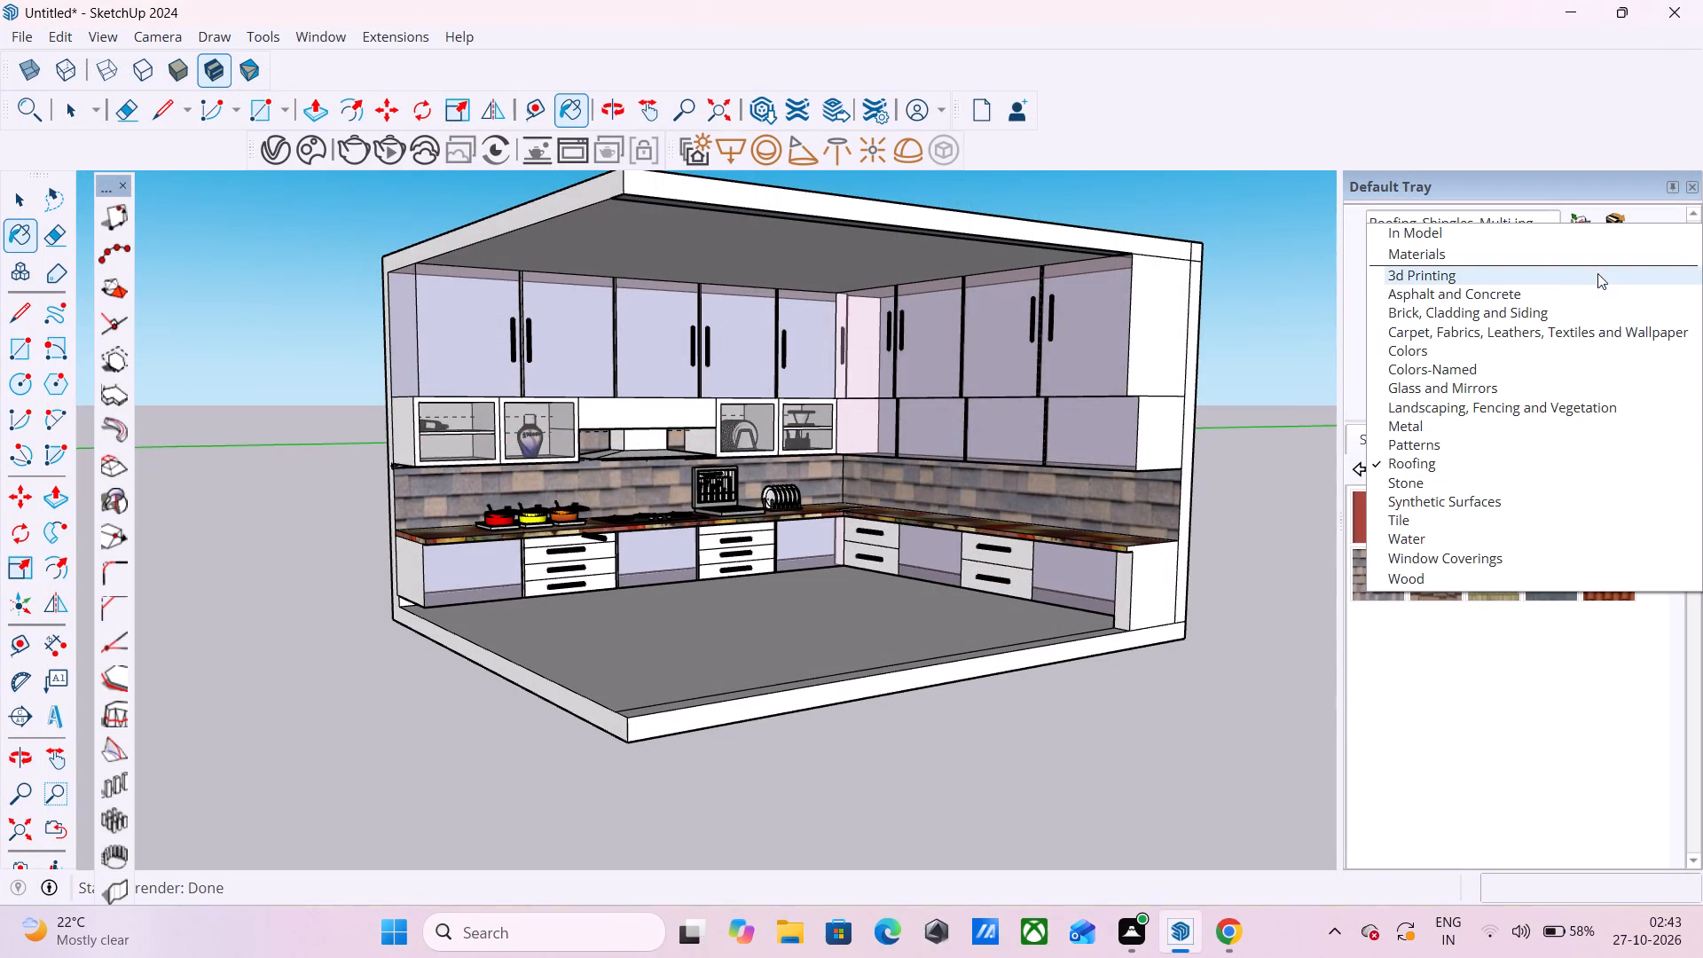
{"action": "left_click", "coordinate": [1627, 234]}
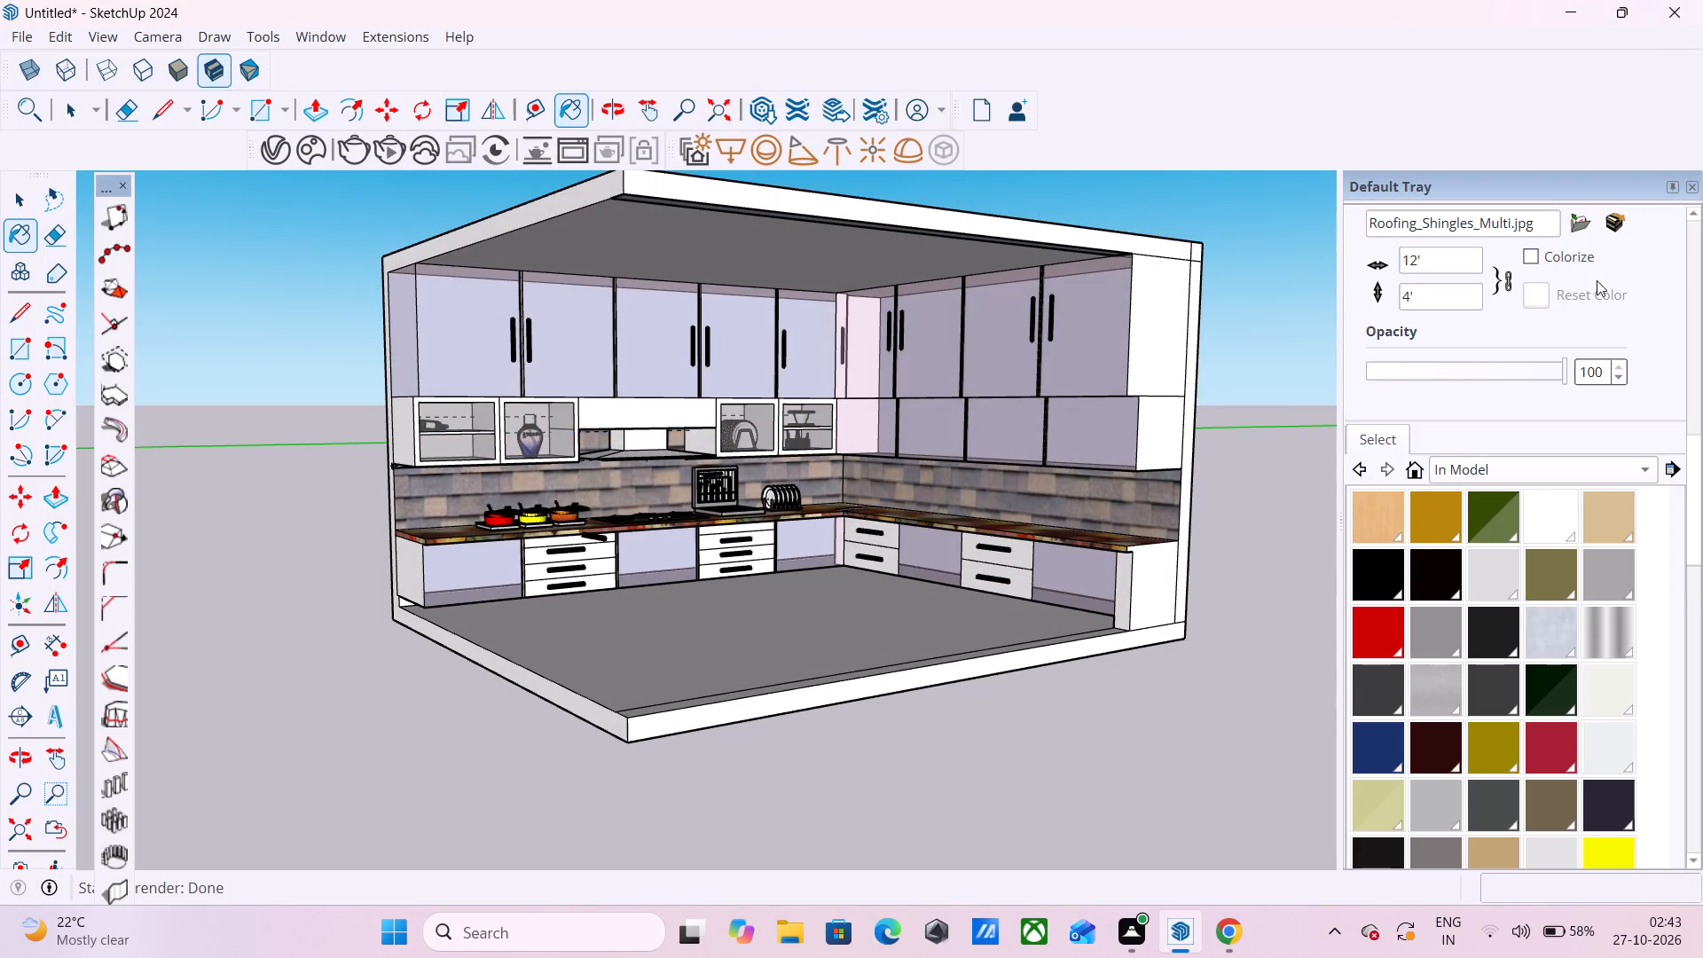
{"action": "left_click", "coordinate": [1567, 515]}
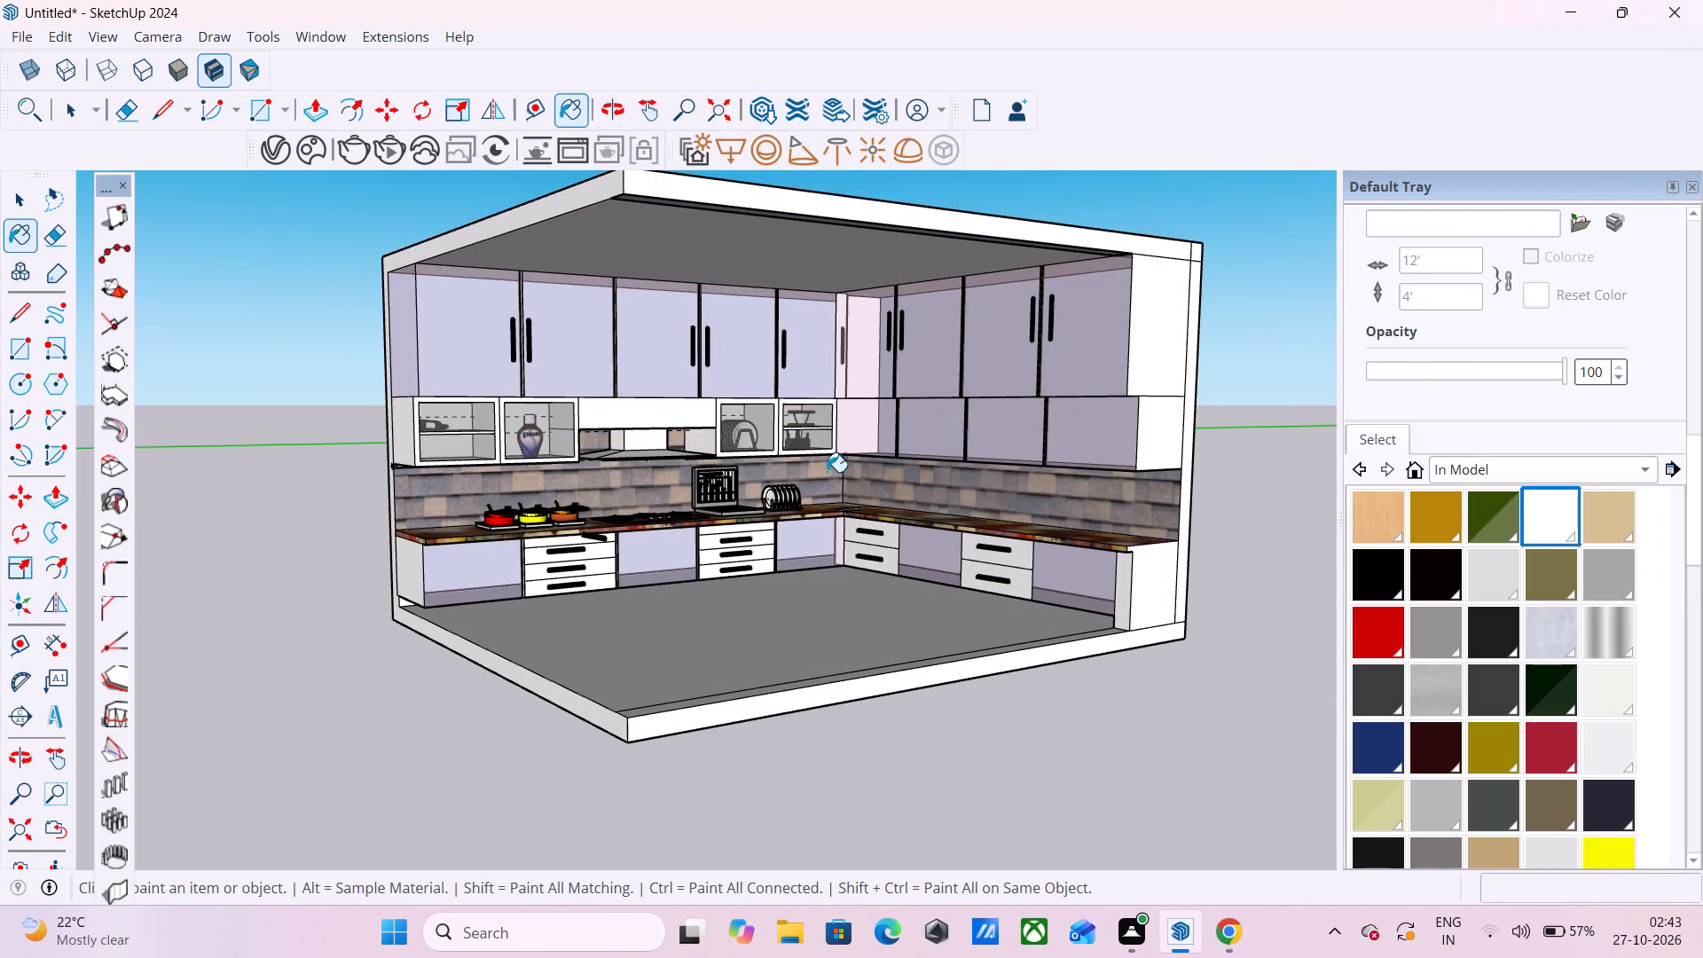
{"action": "left_click", "coordinate": [873, 438]}
{"action": "left_click", "coordinate": [895, 438]}
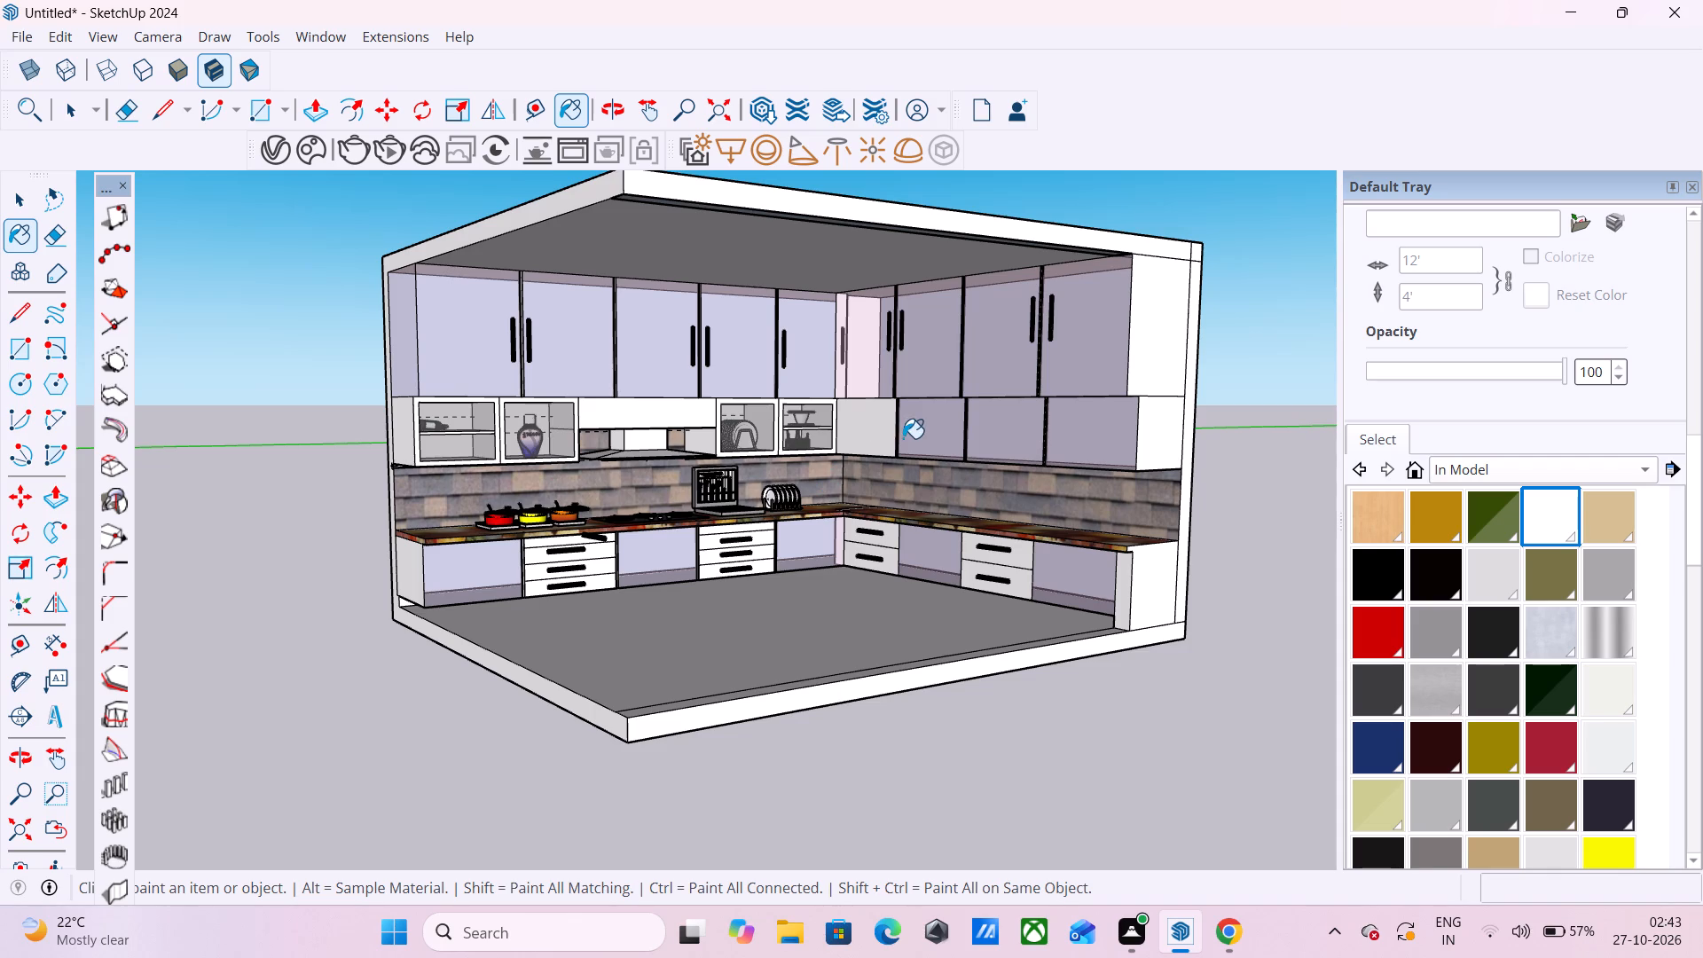
{"action": "left_click", "coordinate": [906, 438]}
{"action": "left_click", "coordinate": [1018, 436]}
{"action": "left_click", "coordinate": [1058, 437]}
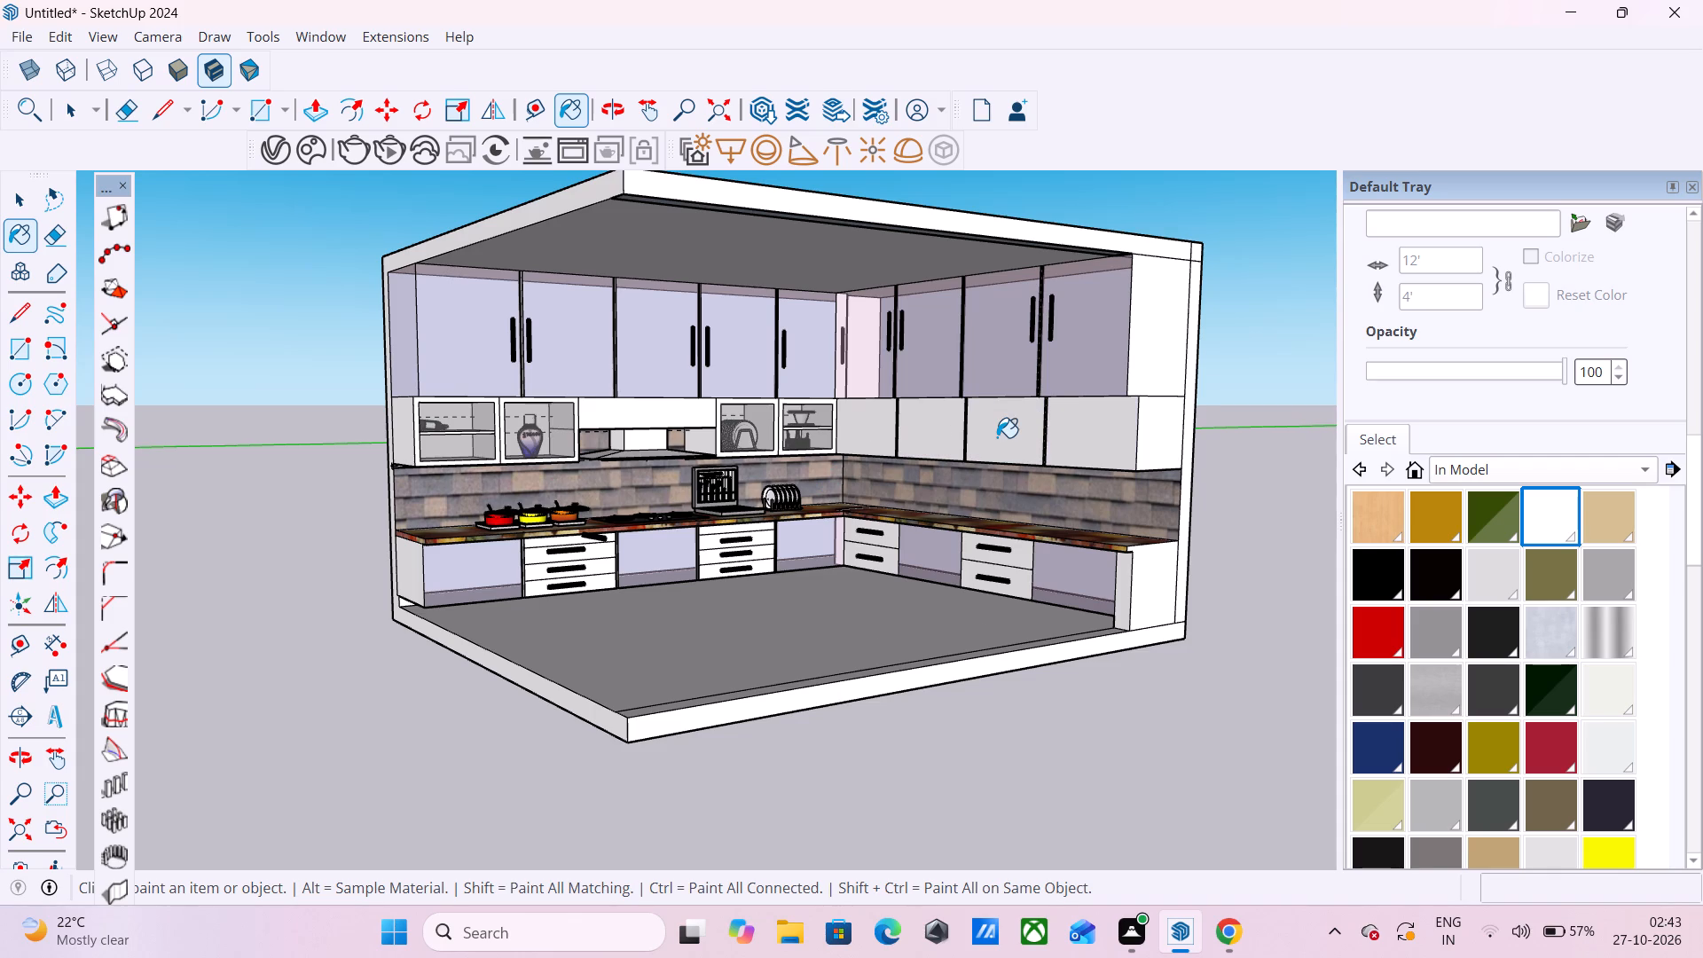
Paint the backsplashes of both walls with Carrera Marble from the Stone collection.
{"action": "scroll", "coordinate": [997, 437], "scroll_direction": "down", "scroll_amount": 1}
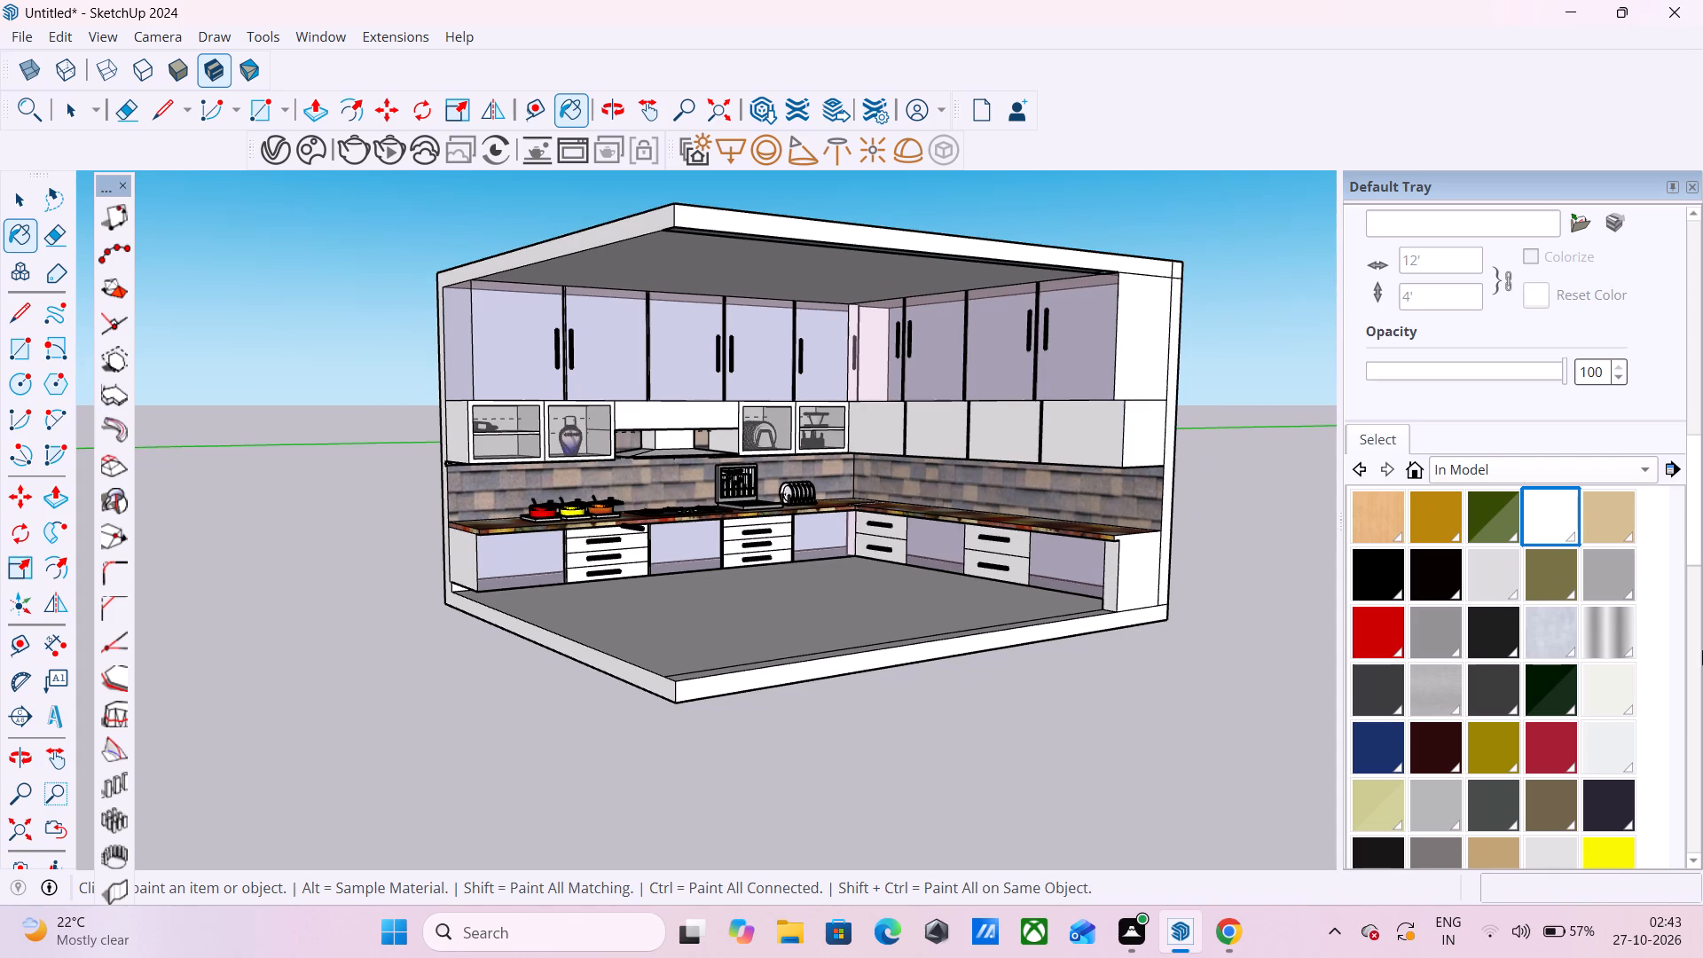
{"action": "left_click", "coordinate": [1639, 474]}
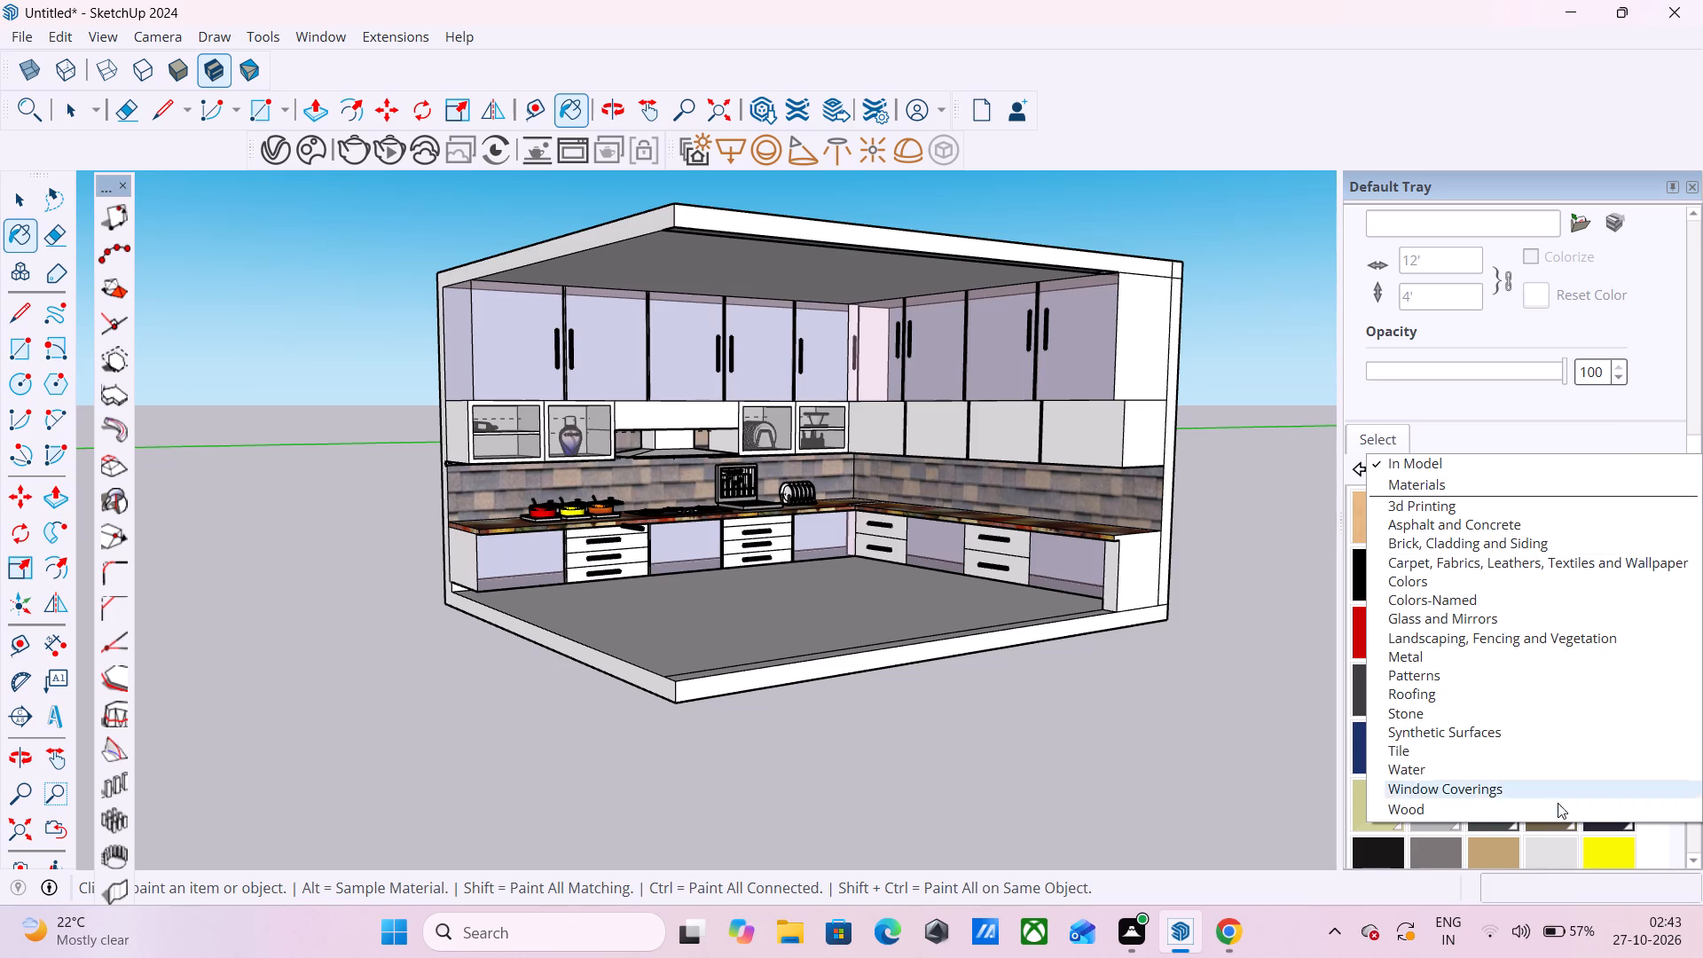
{"action": "left_click", "coordinate": [1520, 713]}
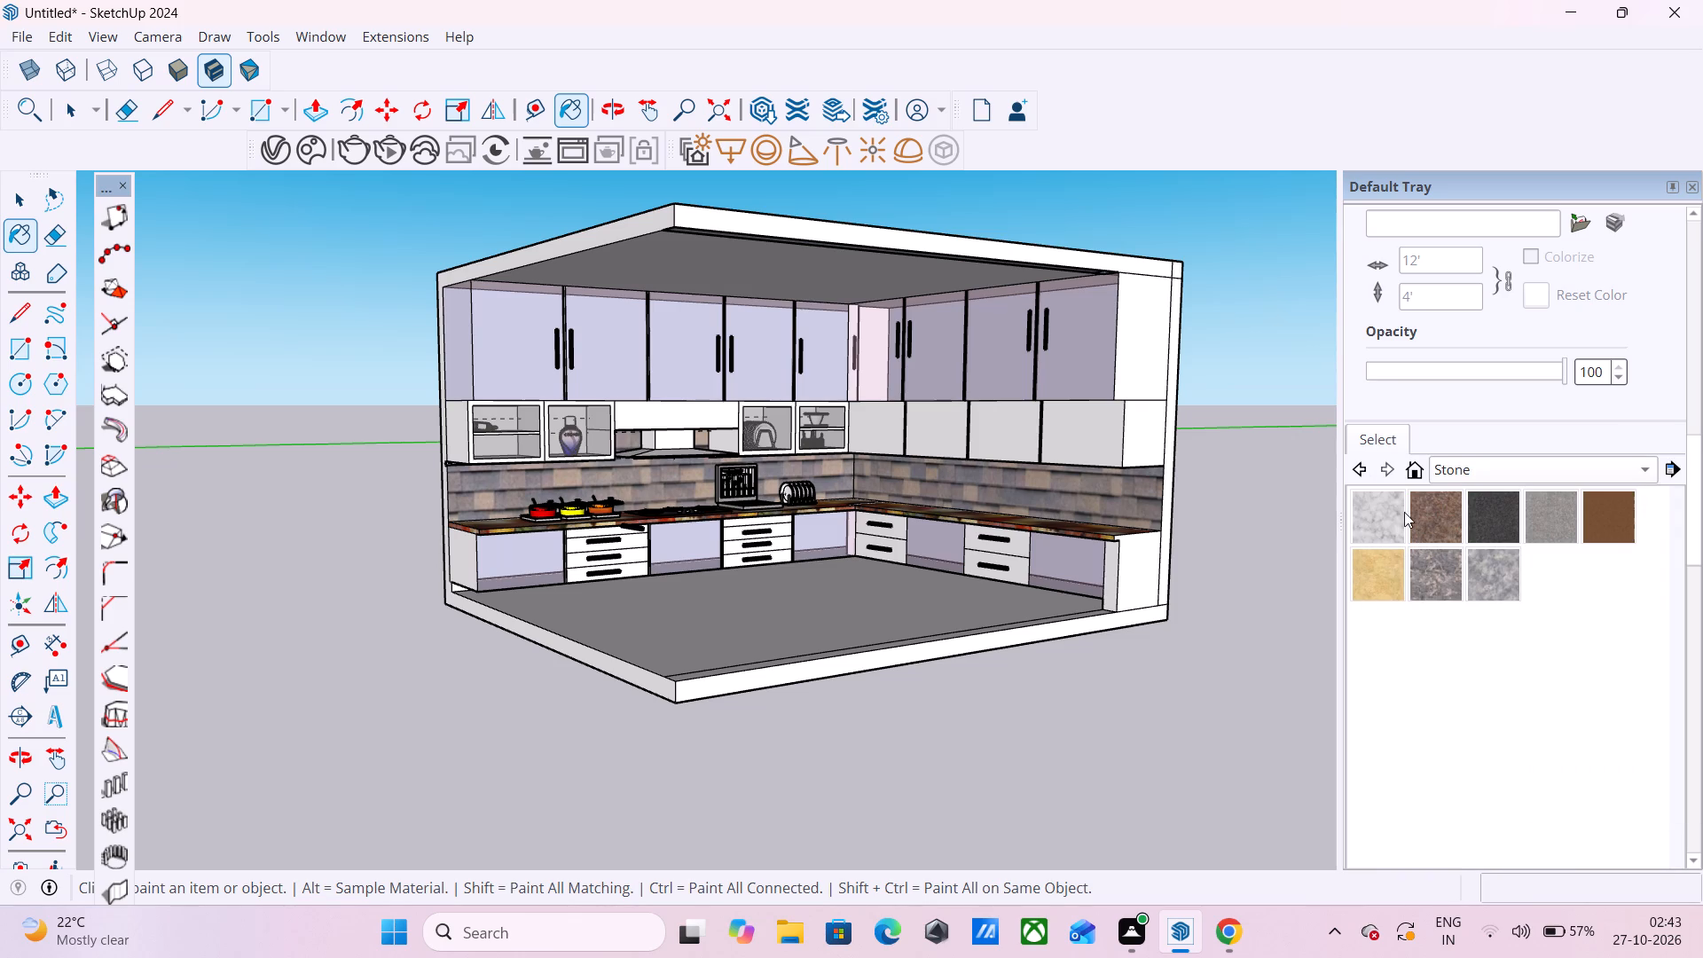
{"action": "left_click", "coordinate": [1393, 513]}
{"action": "scroll", "coordinate": [985, 477], "scroll_direction": "up", "scroll_amount": 3}
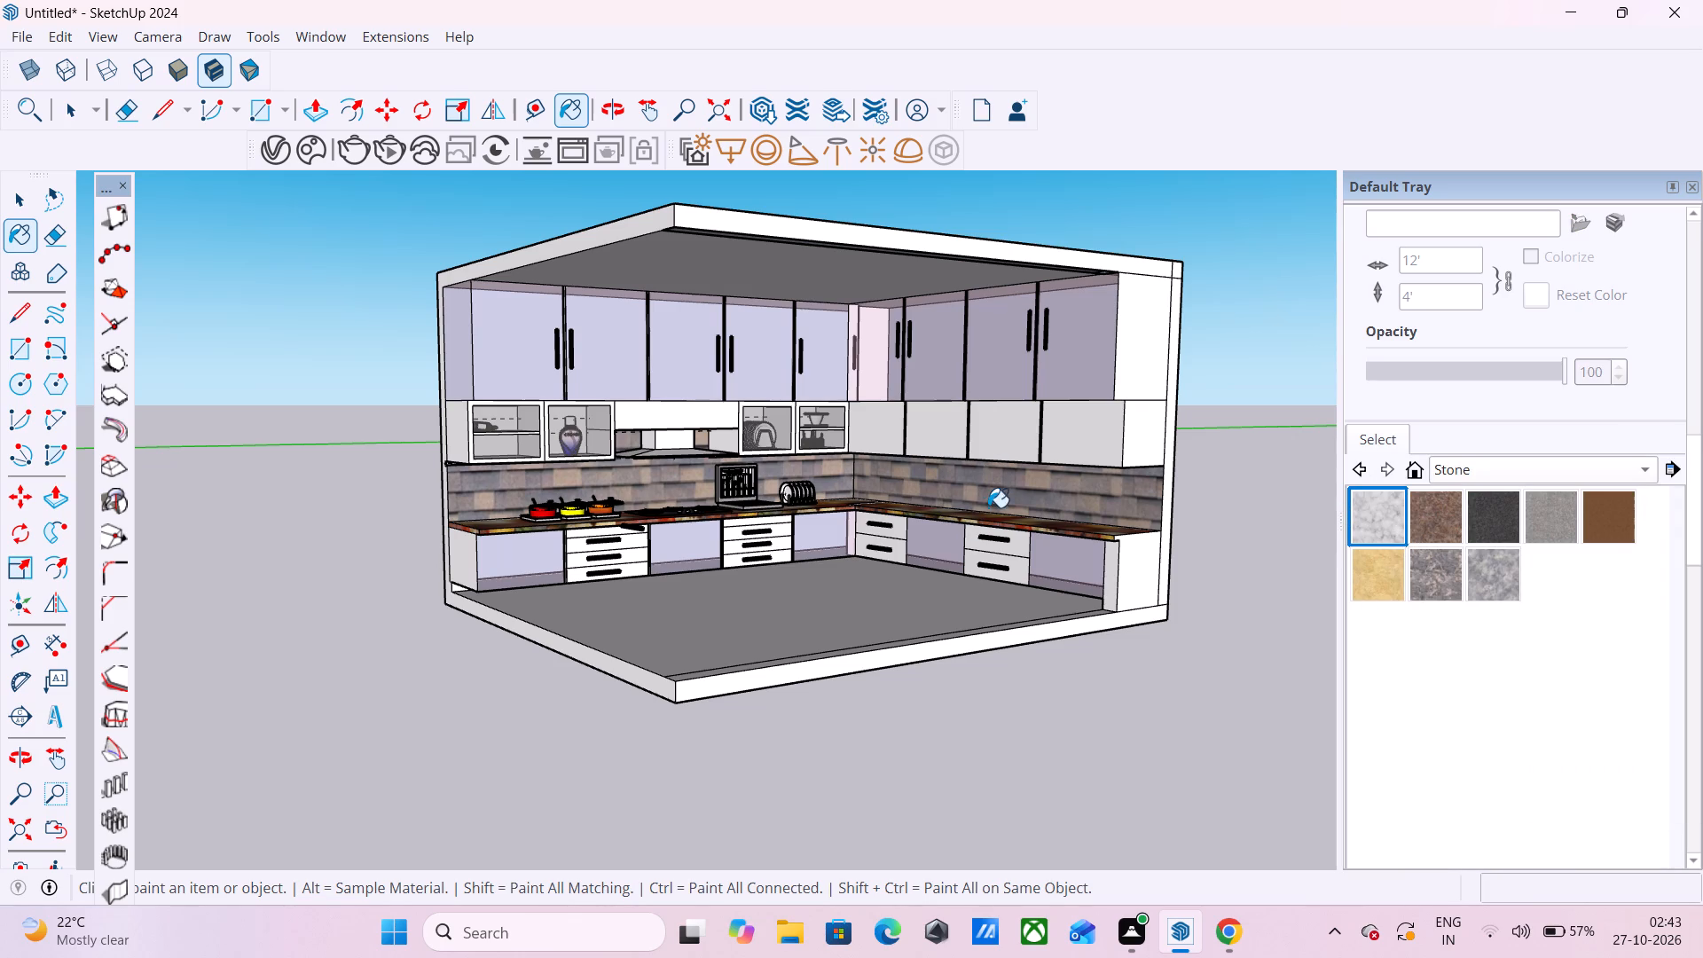
{"action": "left_click", "coordinate": [990, 499]}
{"action": "left_click", "coordinate": [607, 492]}
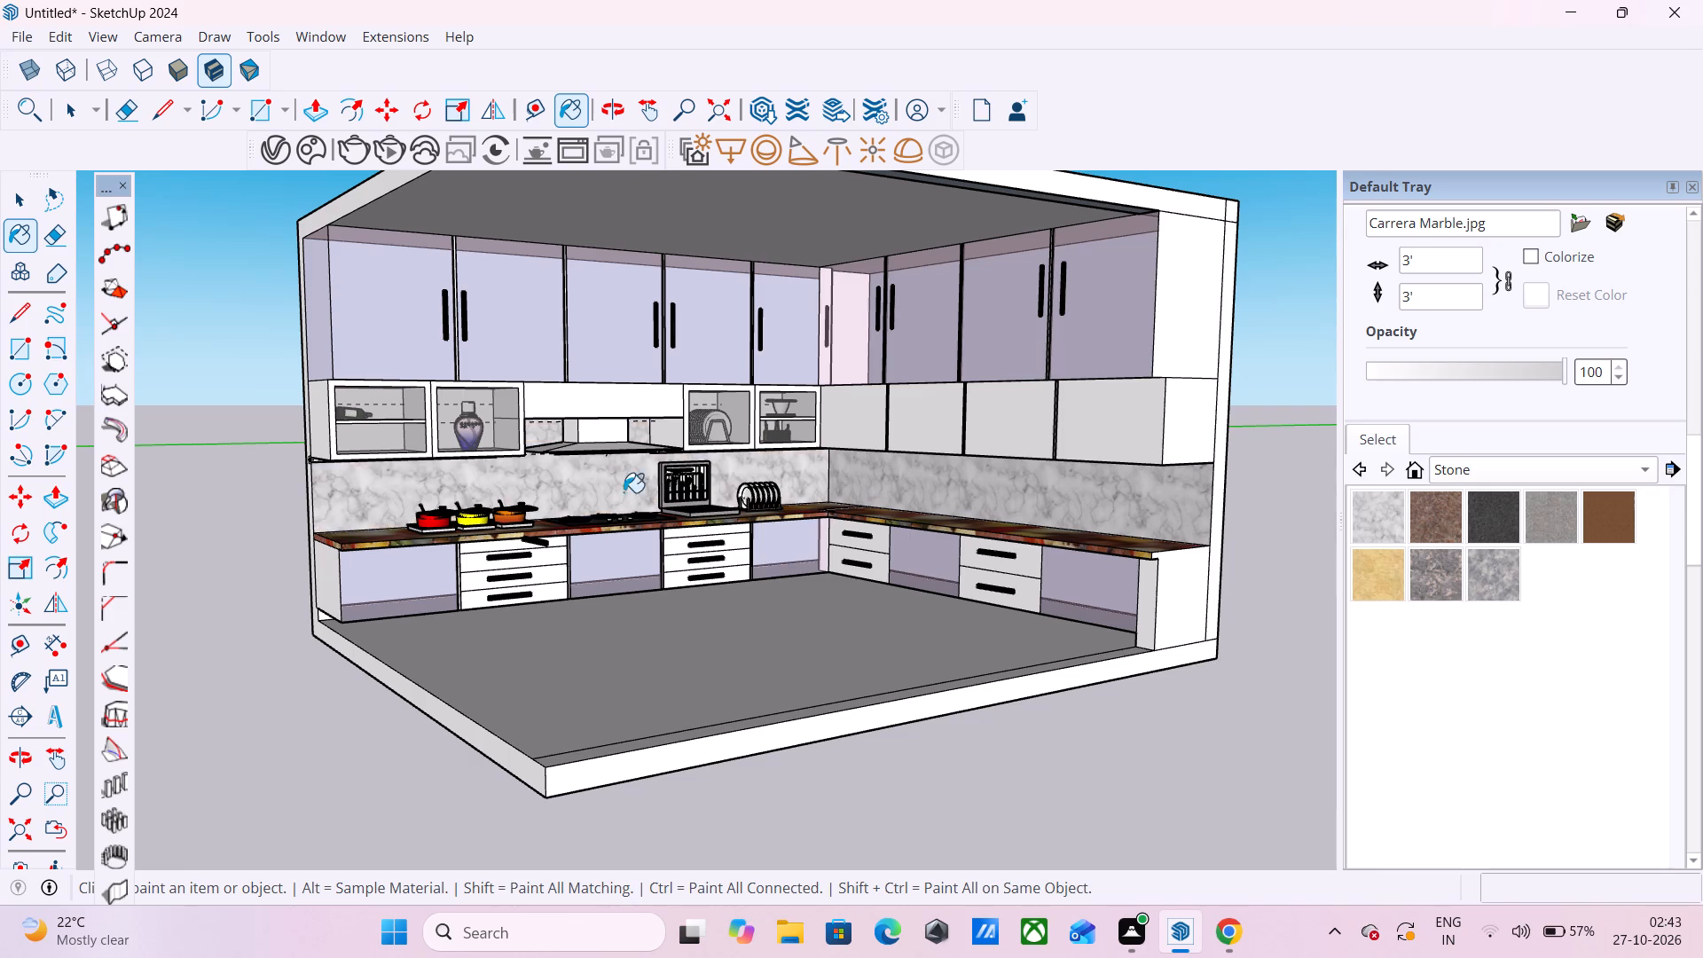
Set the Carrera Marble texture's height to 5' with its proportions locked.
{"action": "left_click", "coordinate": [1442, 307]}
{"action": "key", "text": "BackSpace"}
{"action": "key", "text": "BackSpace"}
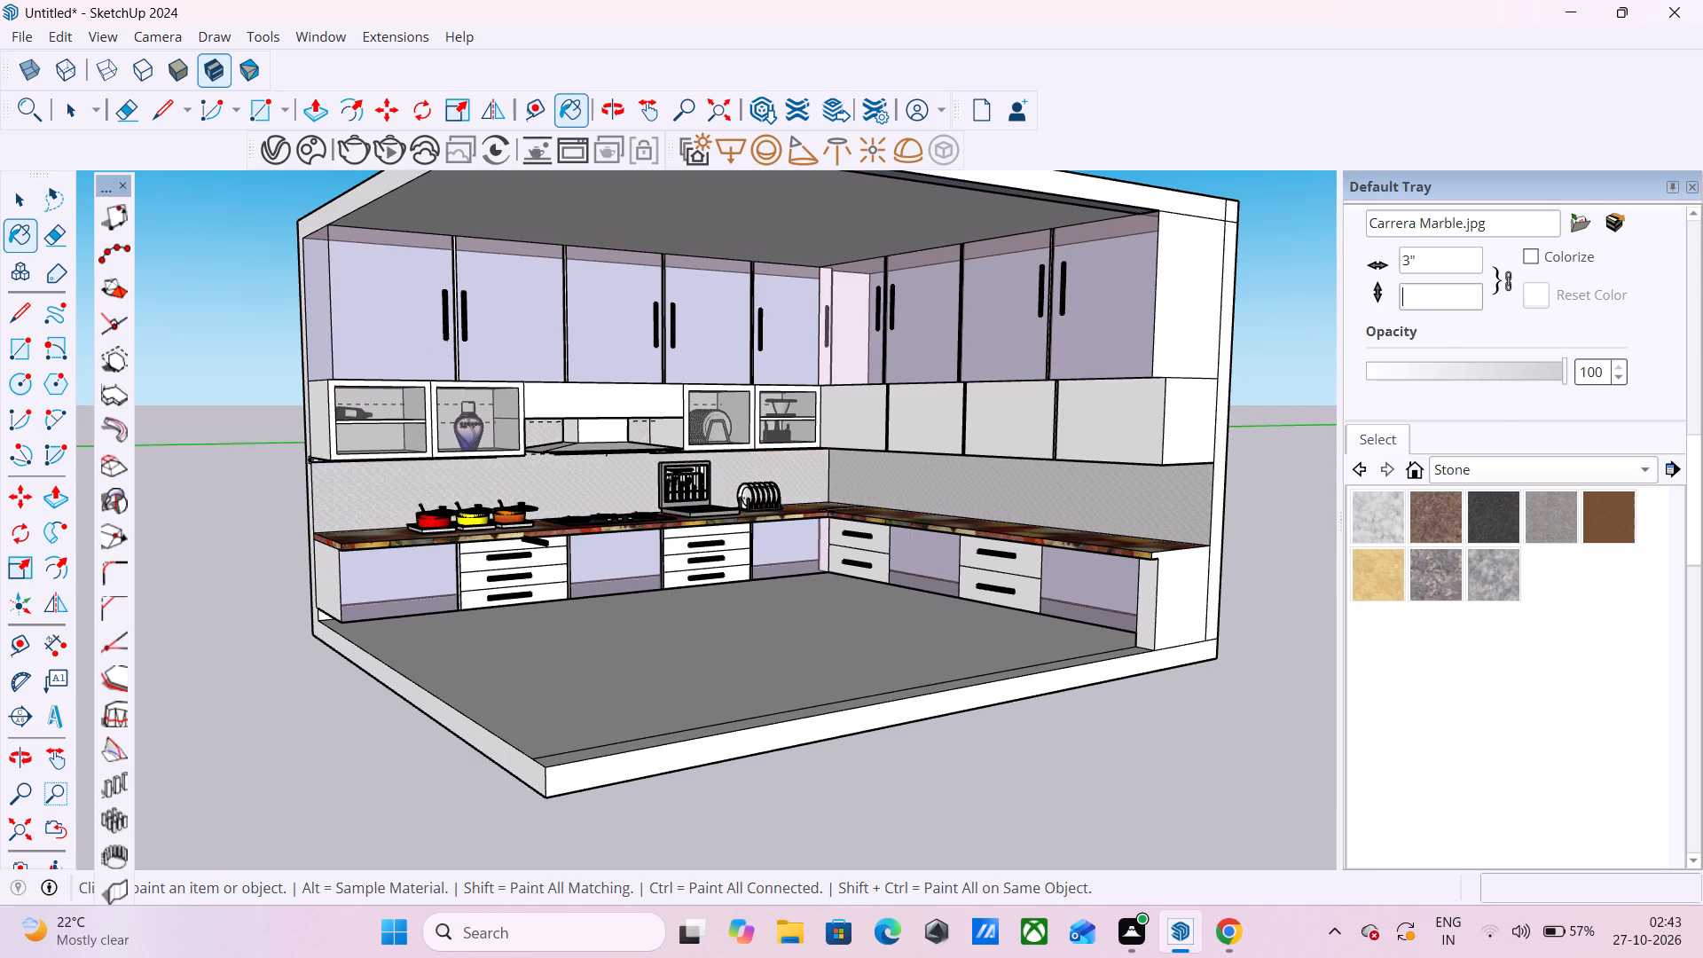
{"action": "type", "text": "5'"}
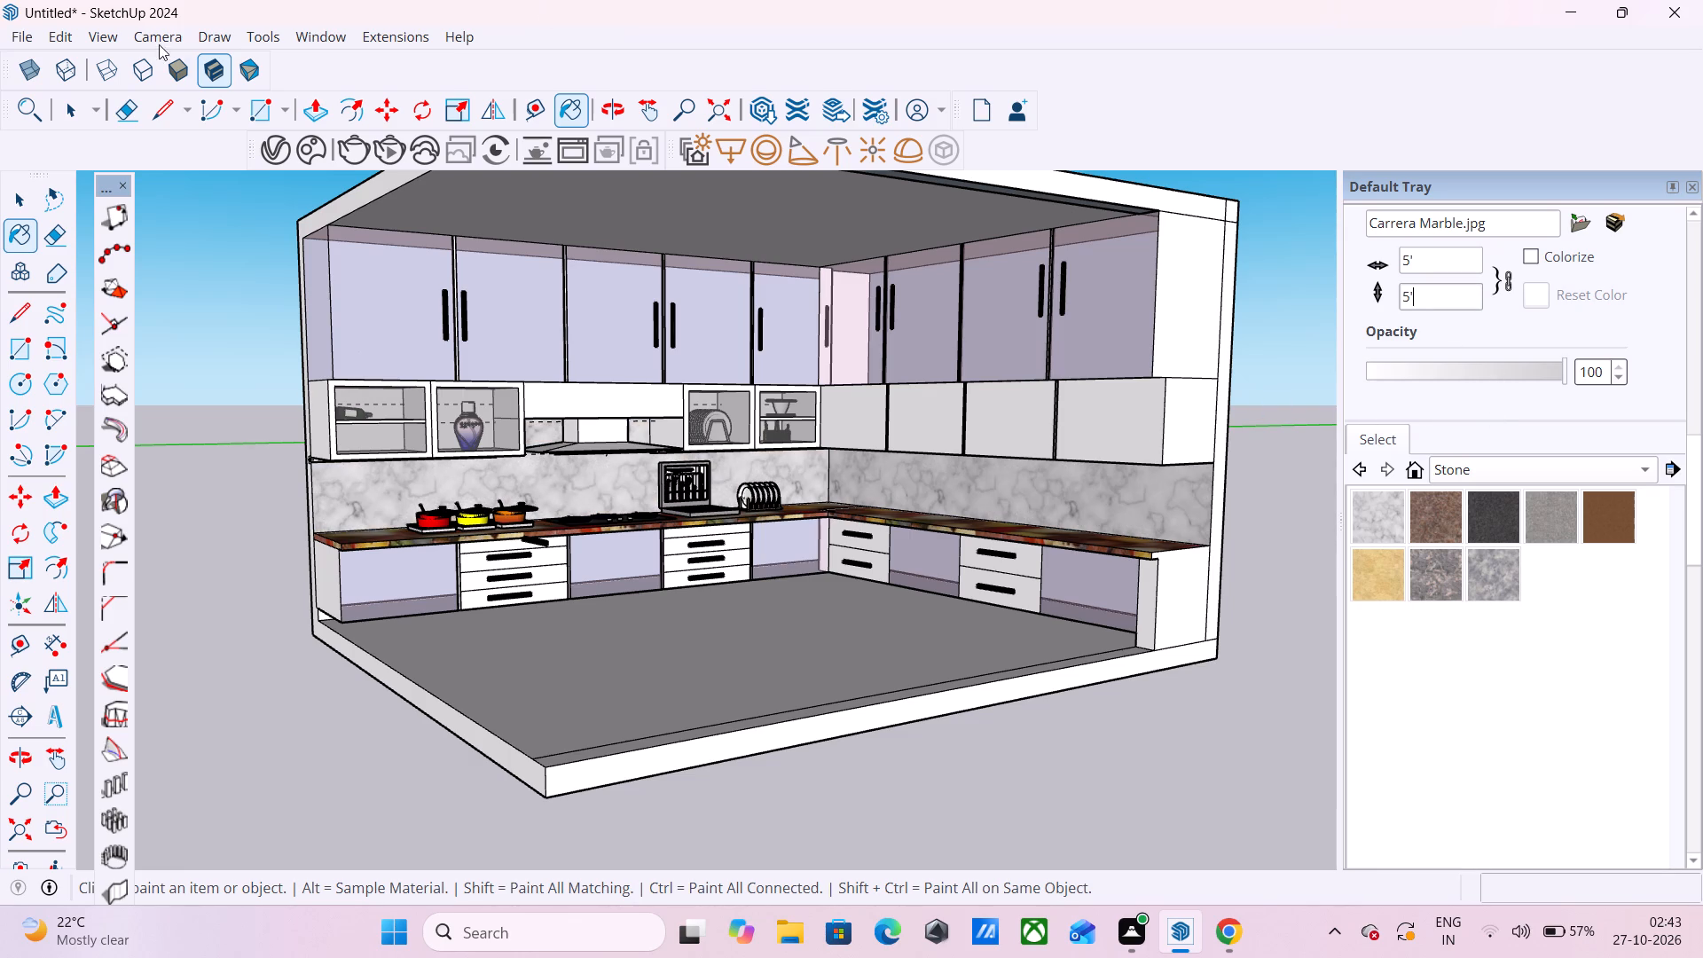
Render the kitchen in V-Ray to check the marble backsplash and white cabinet fronts.
{"action": "left_click", "coordinate": [370, 145]}
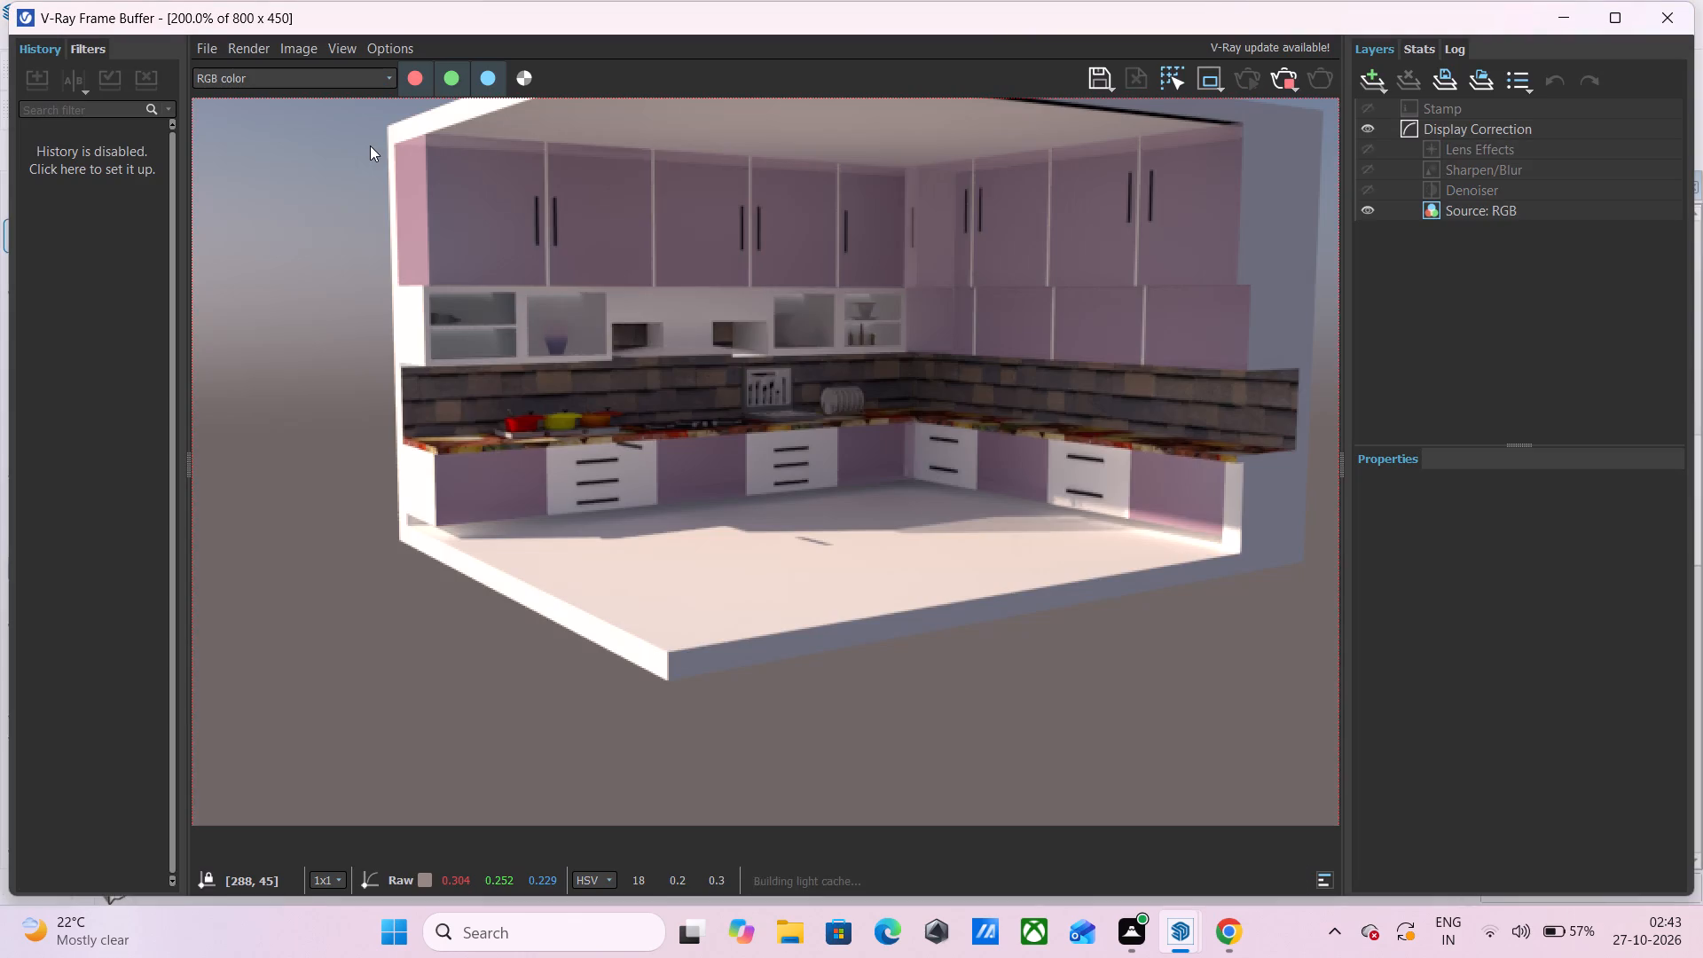
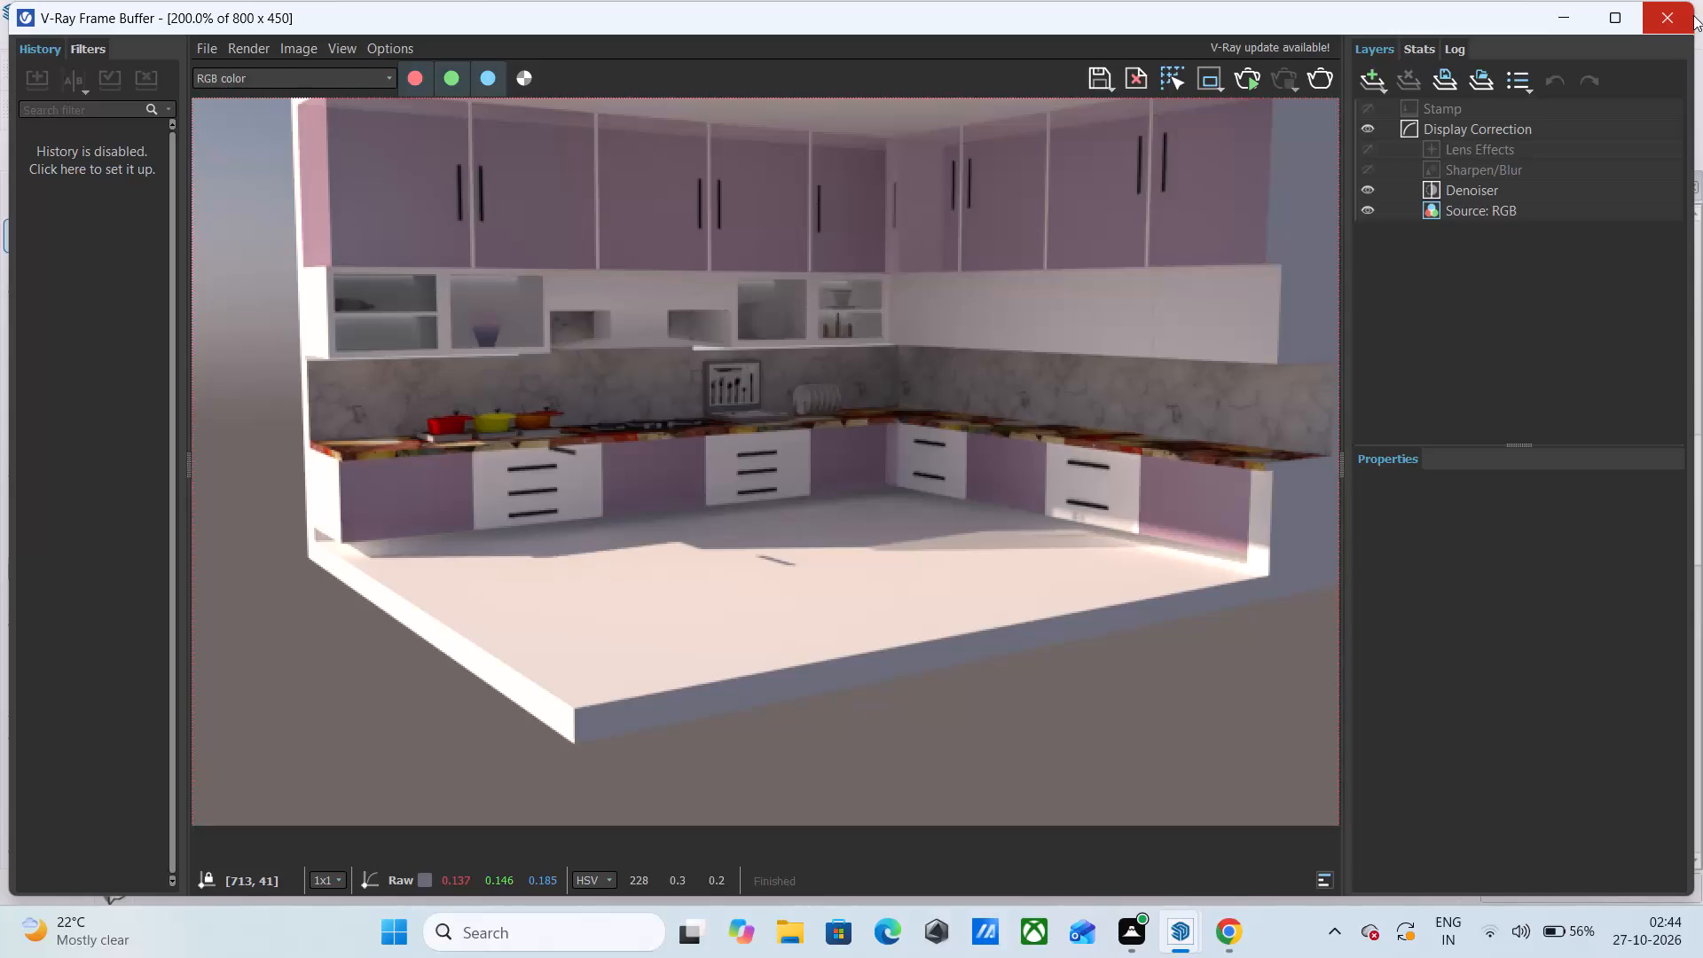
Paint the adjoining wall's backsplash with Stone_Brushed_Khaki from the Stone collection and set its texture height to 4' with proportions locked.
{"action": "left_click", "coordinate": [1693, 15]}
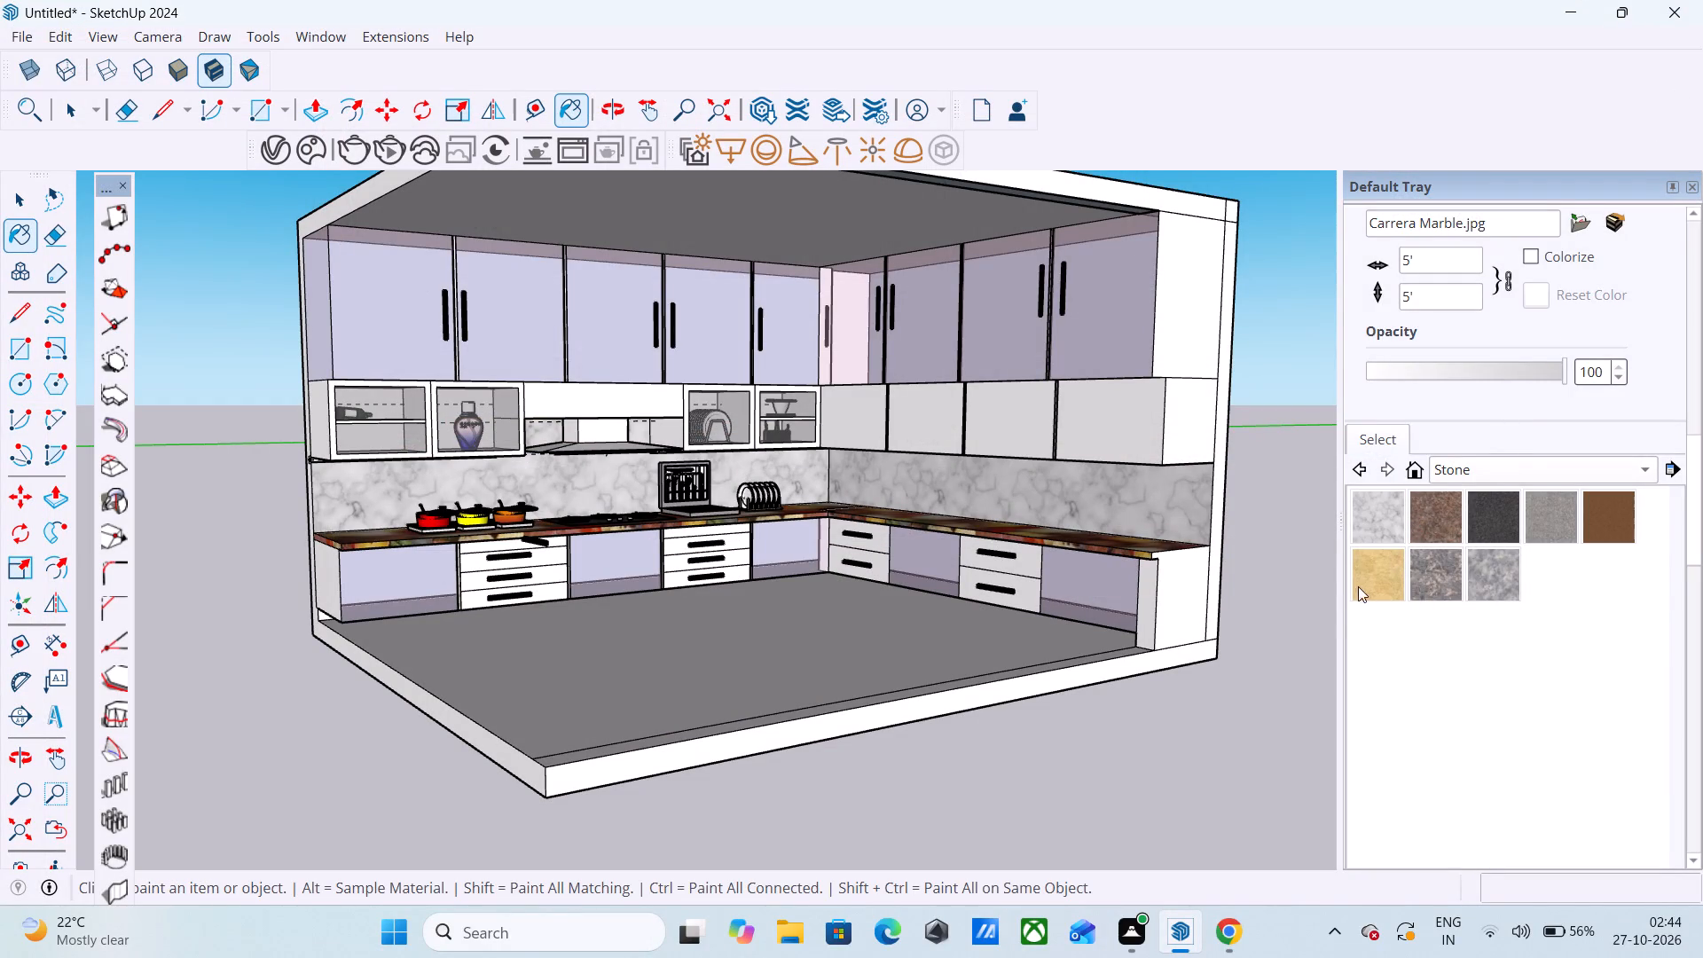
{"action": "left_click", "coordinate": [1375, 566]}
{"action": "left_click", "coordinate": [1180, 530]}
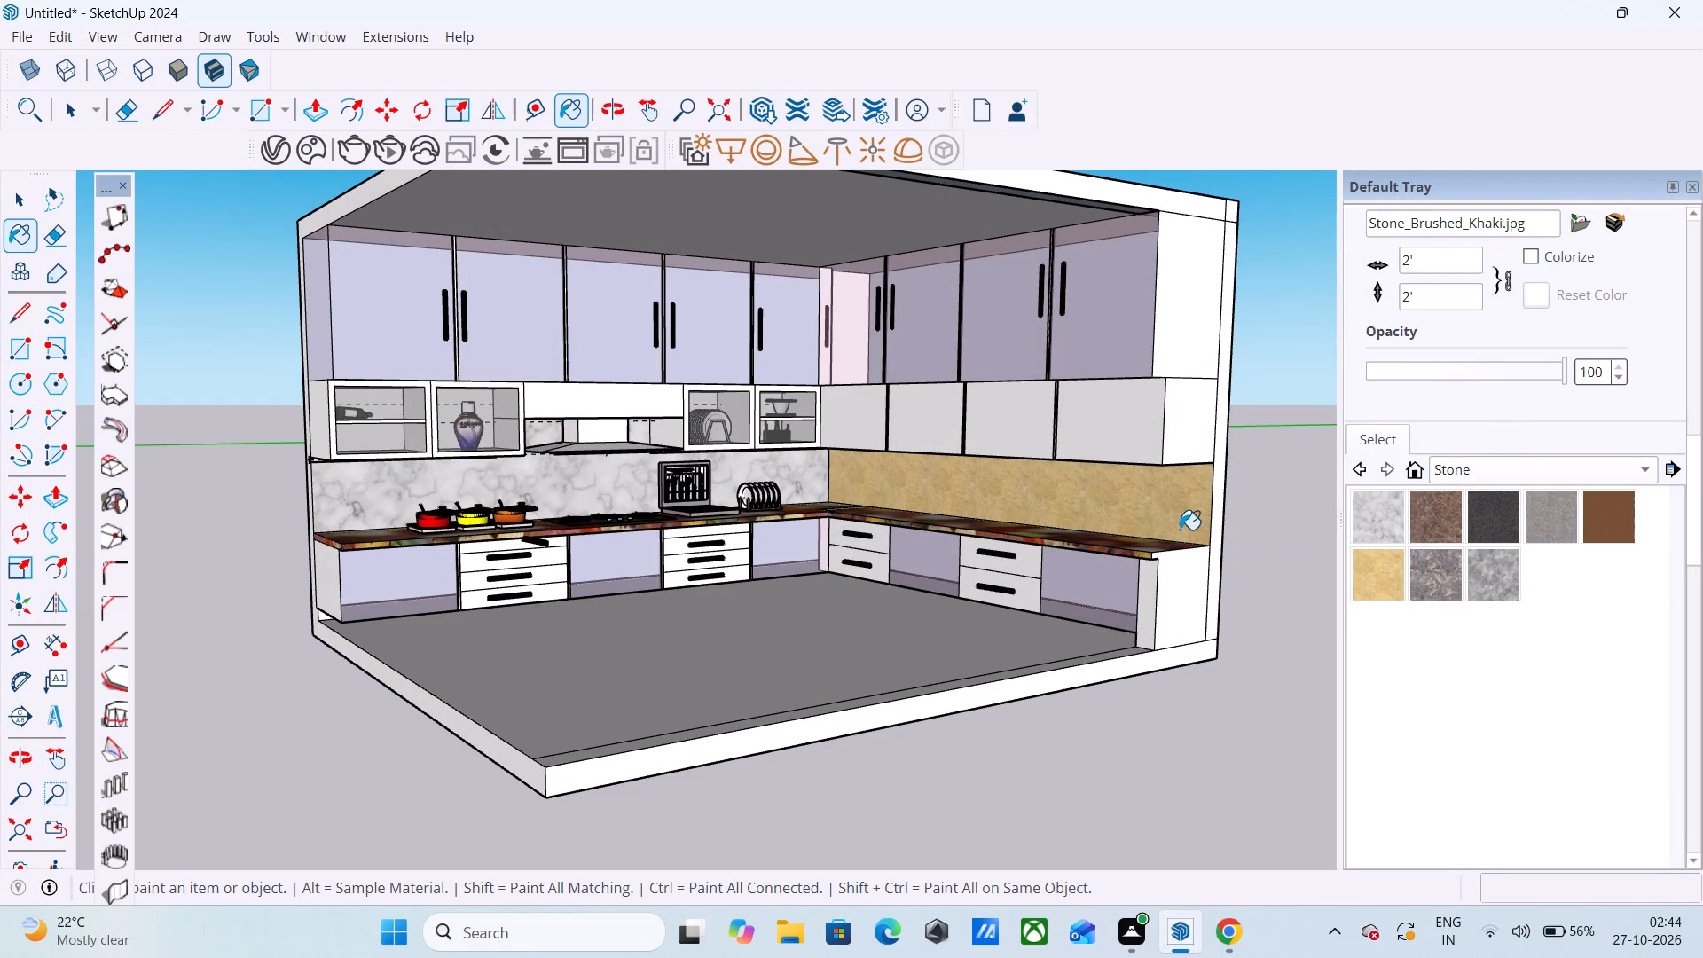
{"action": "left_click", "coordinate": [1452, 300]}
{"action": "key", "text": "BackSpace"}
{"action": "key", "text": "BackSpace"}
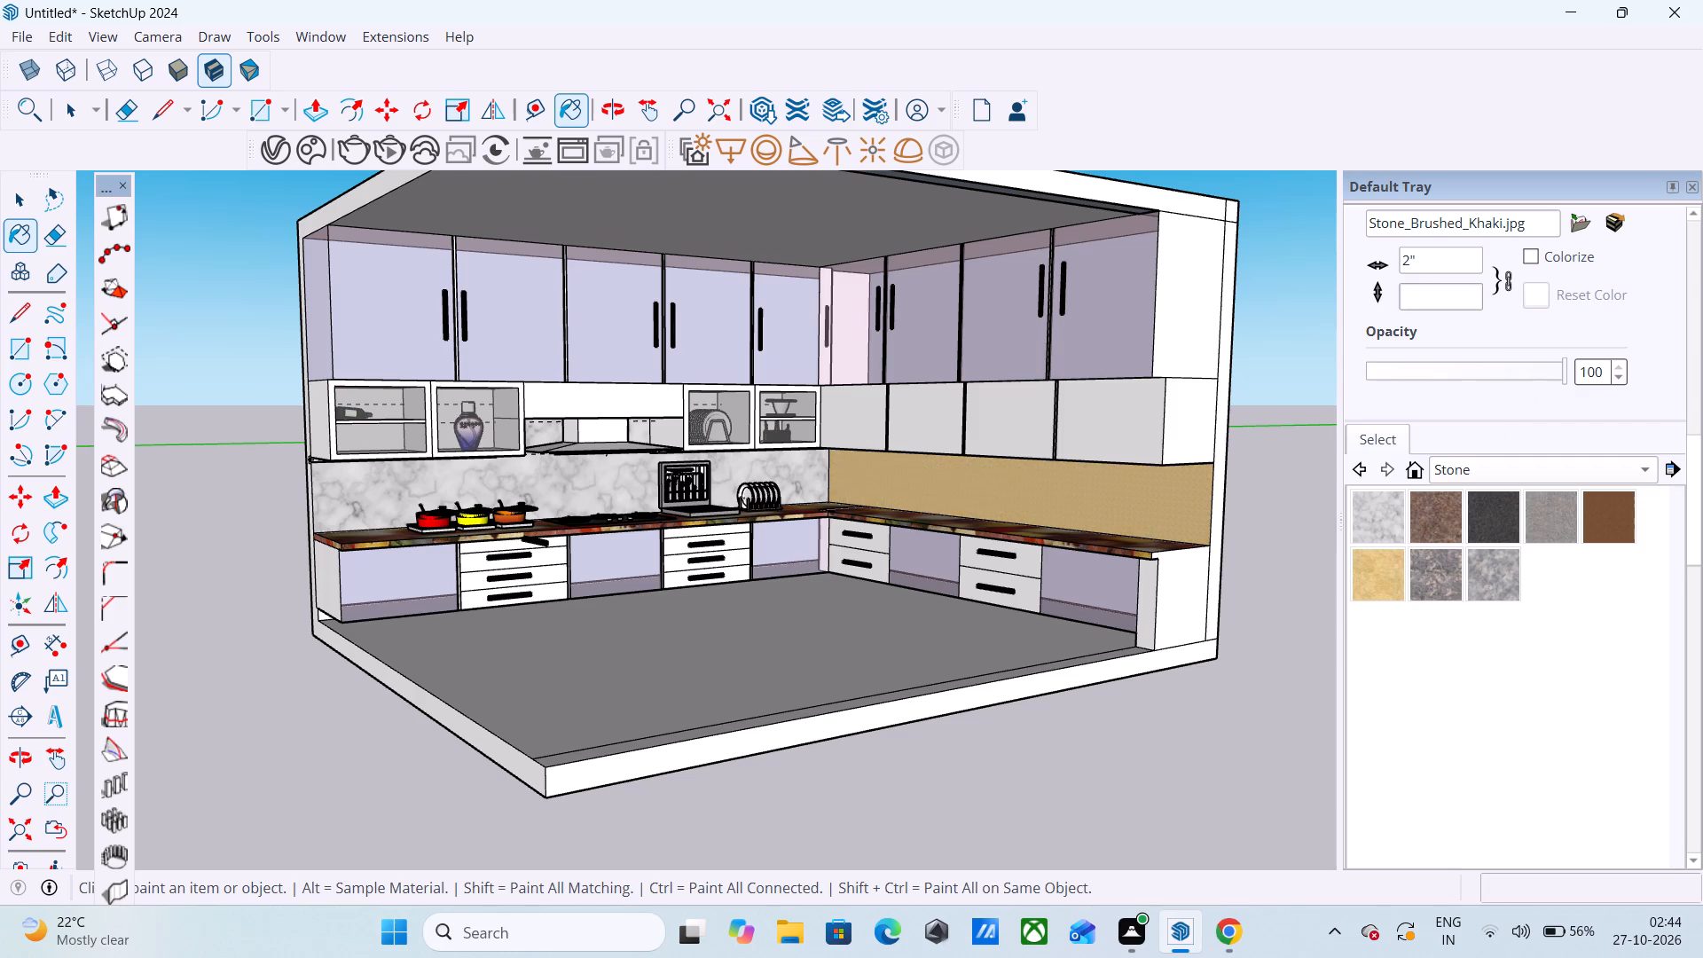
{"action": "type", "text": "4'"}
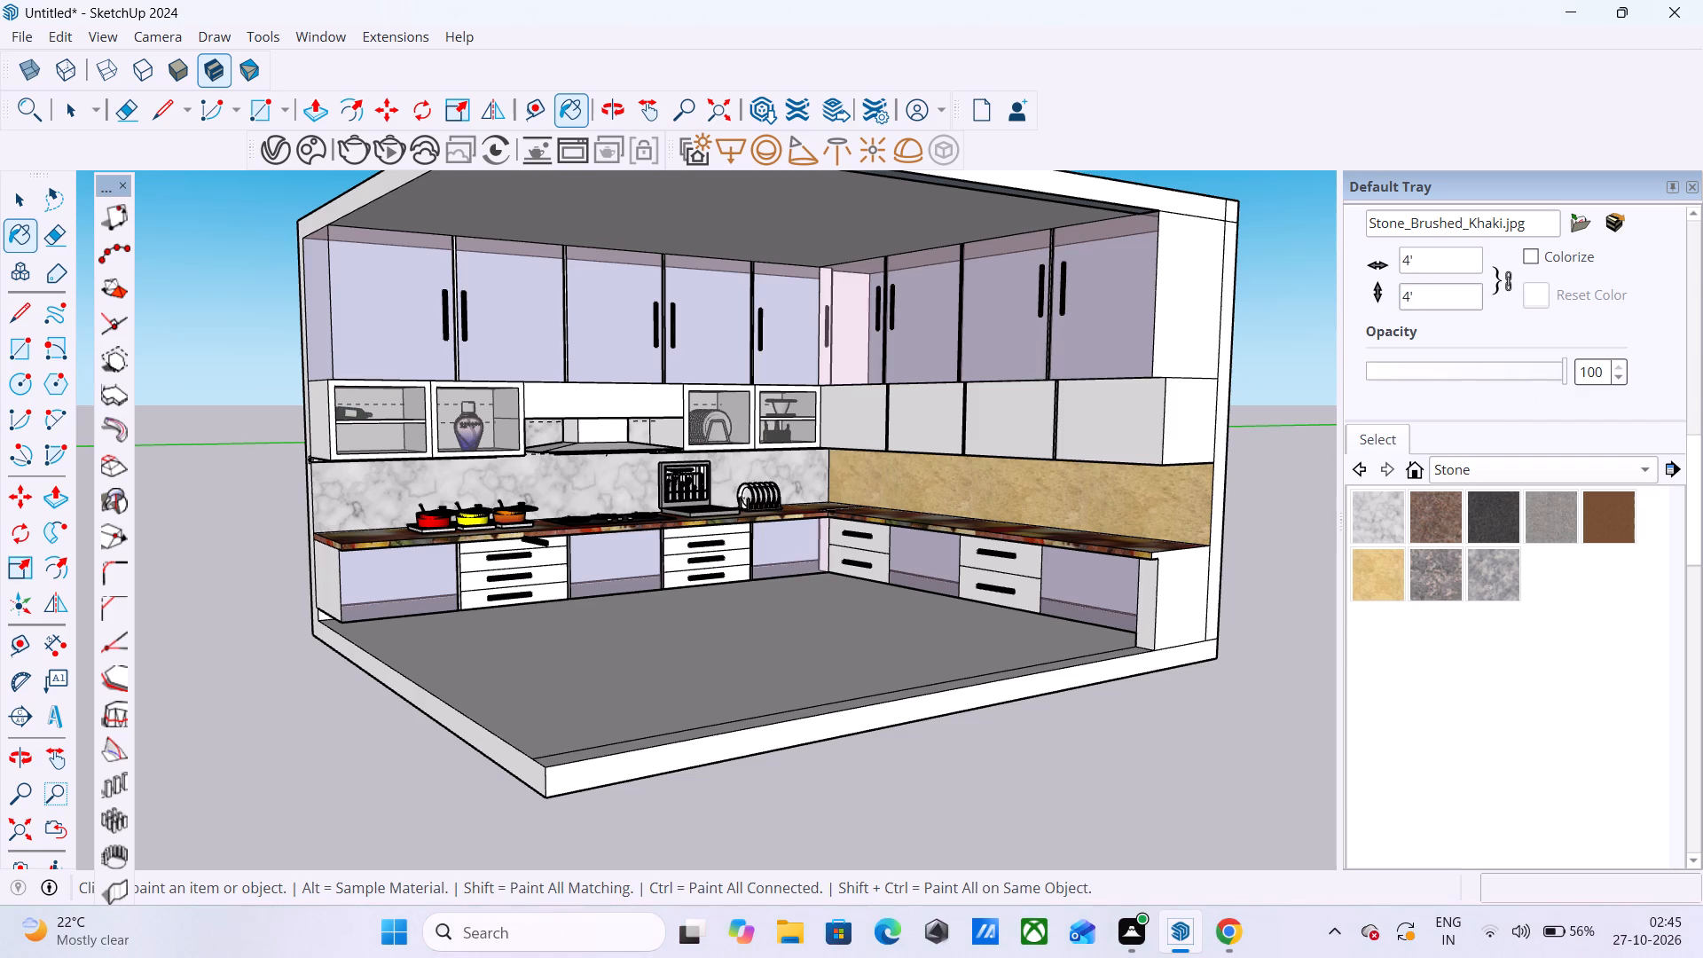
Render the kitchen in V-Ray to check the khaki stone backsplash on the adjoining wall.
{"action": "left_click", "coordinate": [357, 152]}
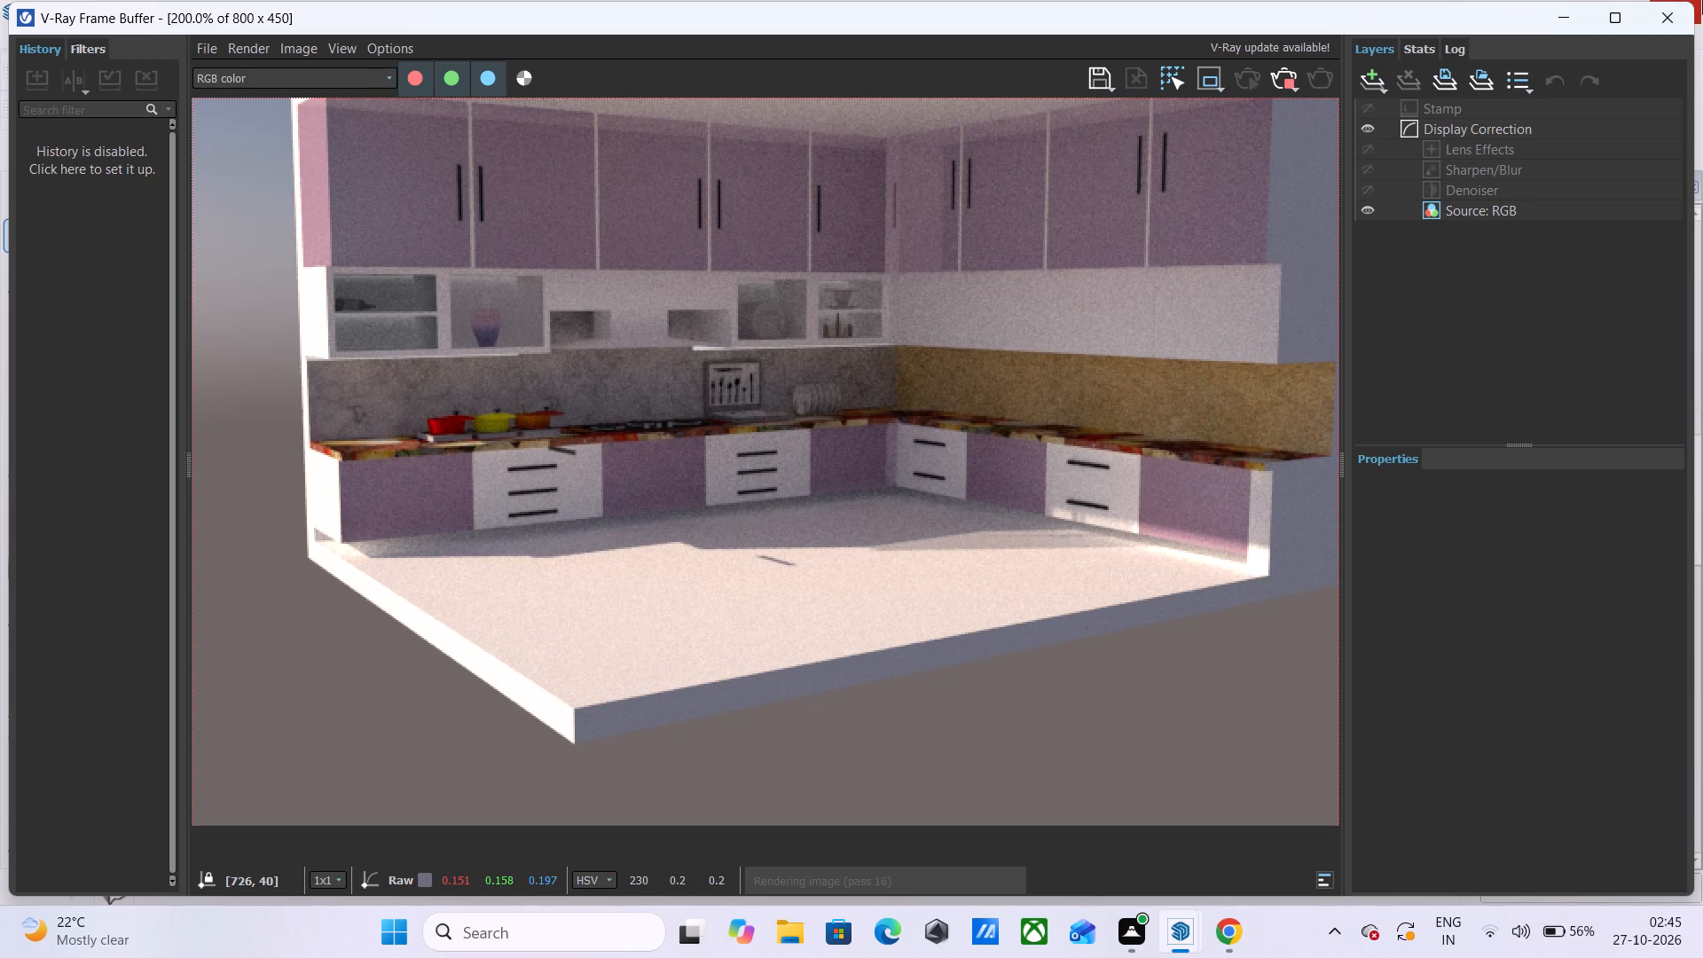
{"action": "left_click", "coordinate": [1681, 20]}
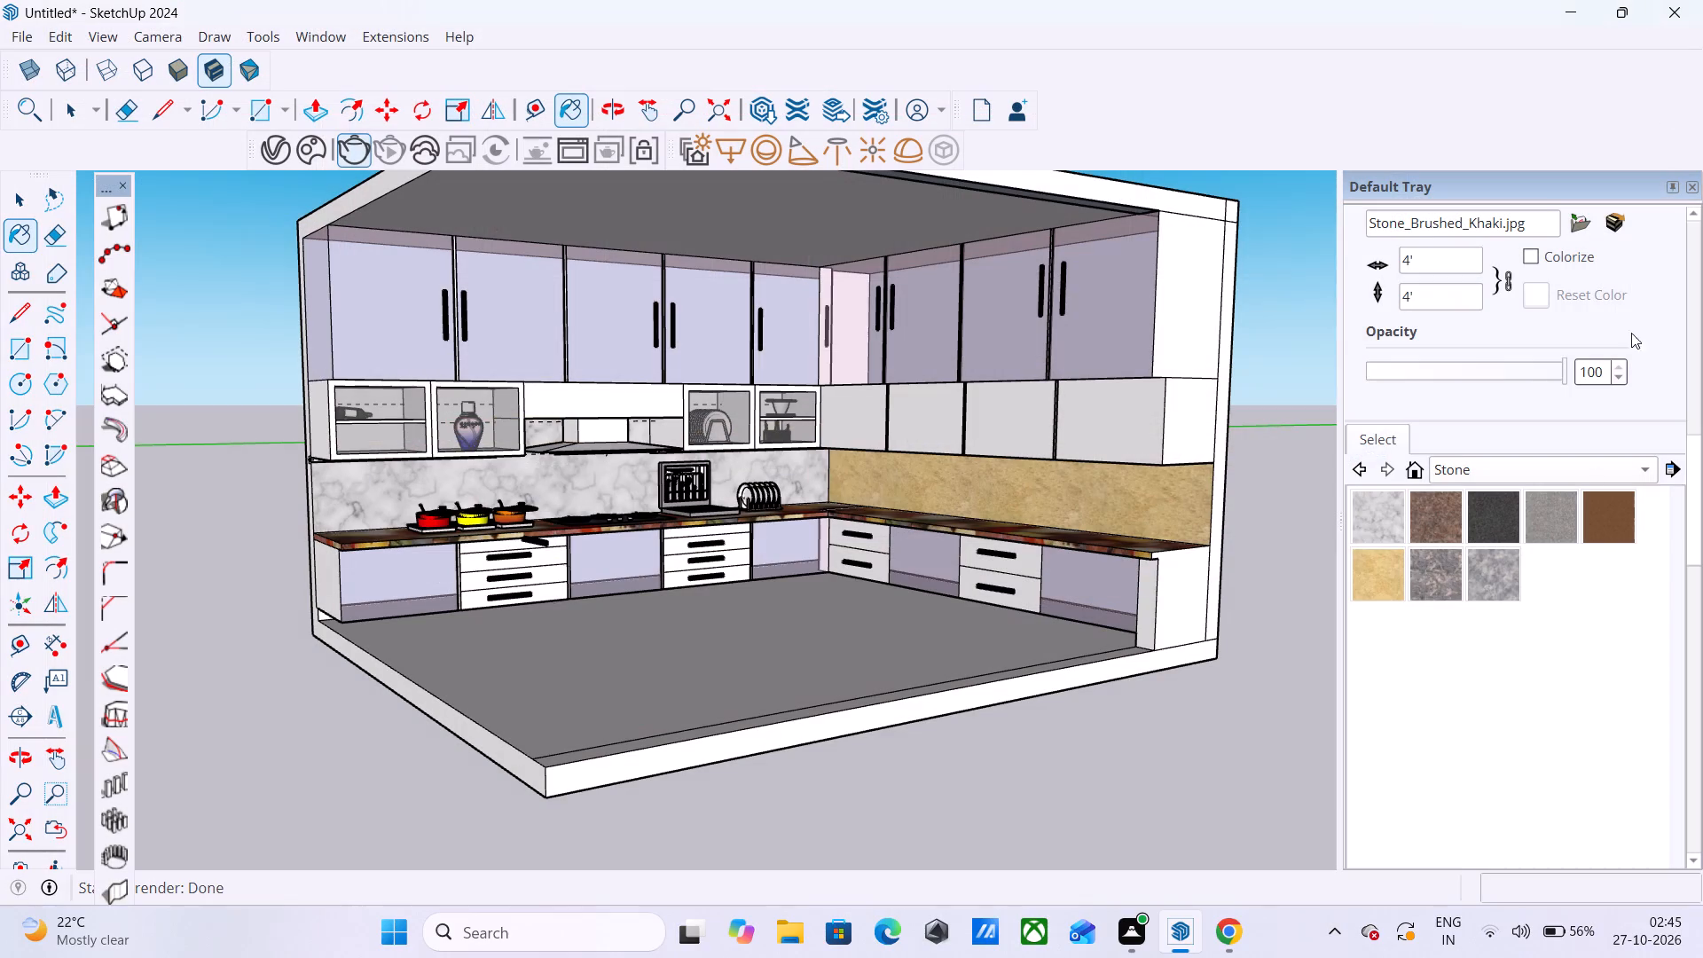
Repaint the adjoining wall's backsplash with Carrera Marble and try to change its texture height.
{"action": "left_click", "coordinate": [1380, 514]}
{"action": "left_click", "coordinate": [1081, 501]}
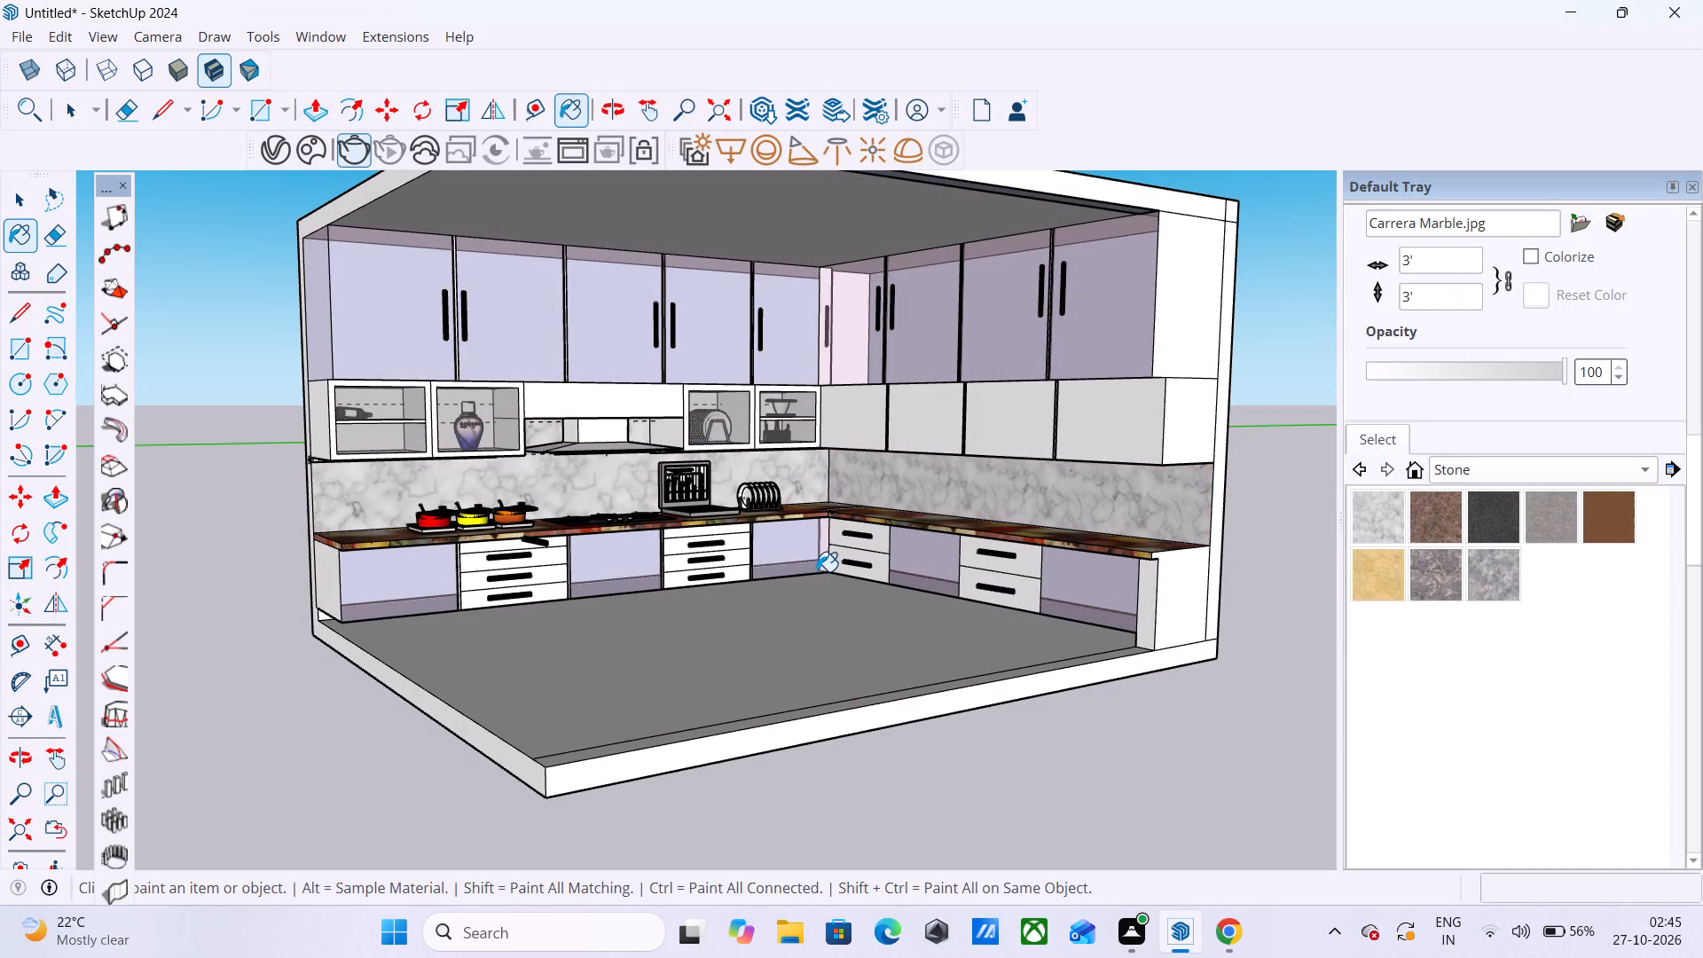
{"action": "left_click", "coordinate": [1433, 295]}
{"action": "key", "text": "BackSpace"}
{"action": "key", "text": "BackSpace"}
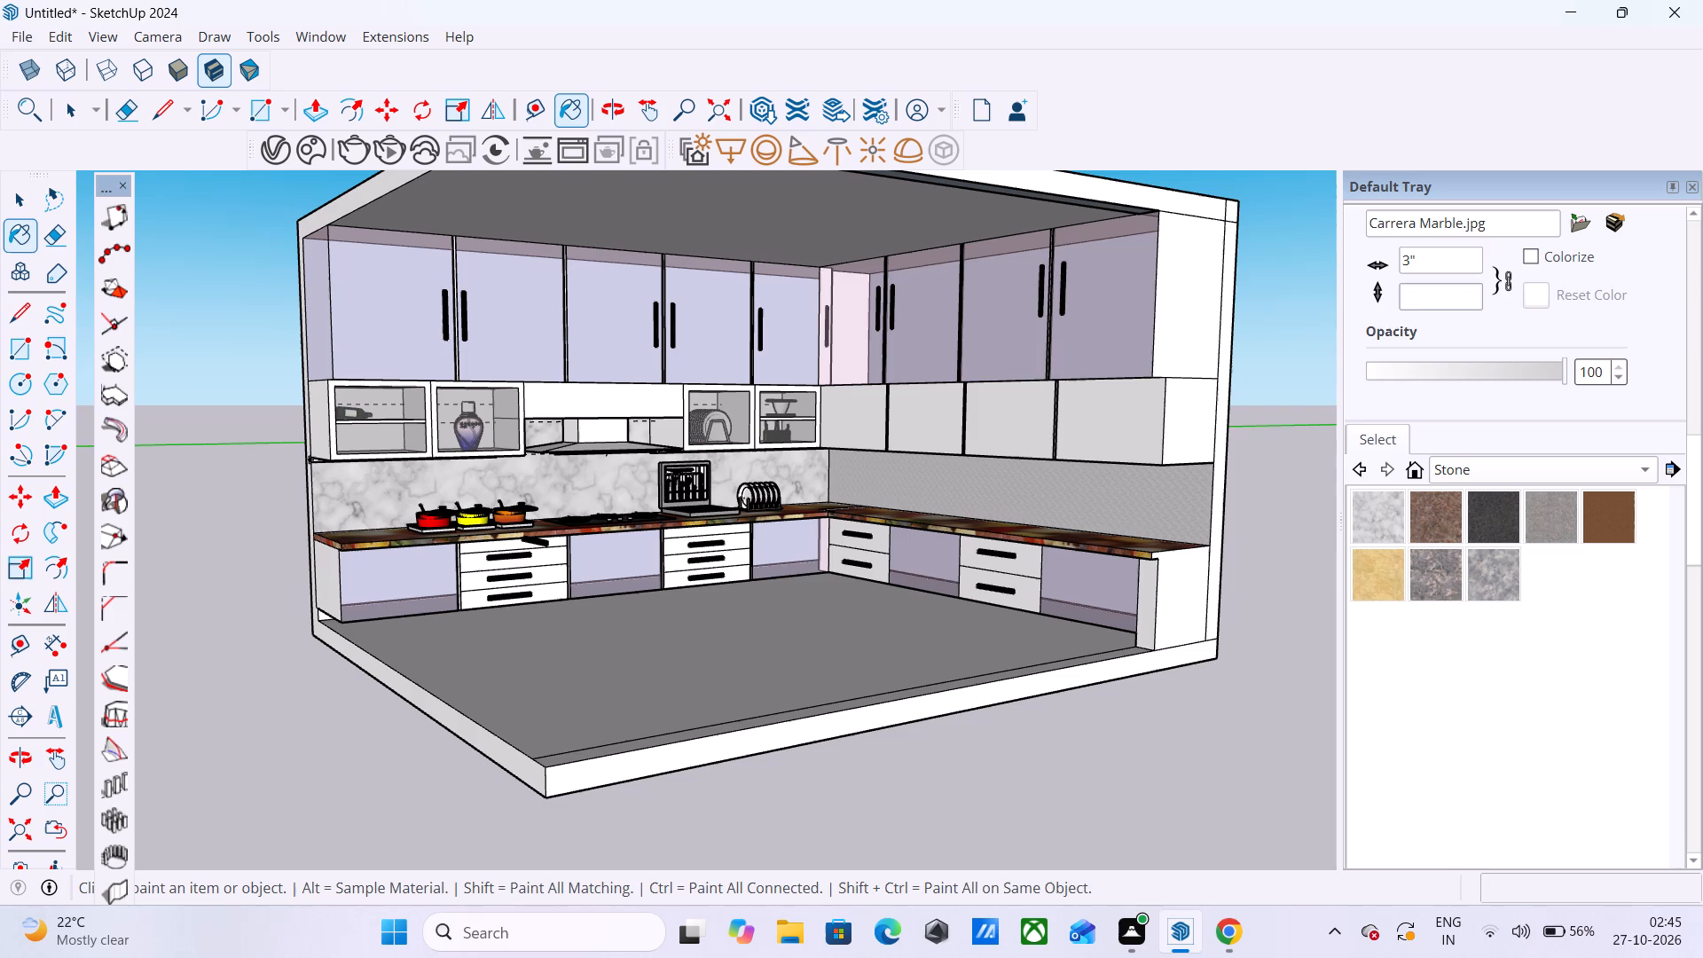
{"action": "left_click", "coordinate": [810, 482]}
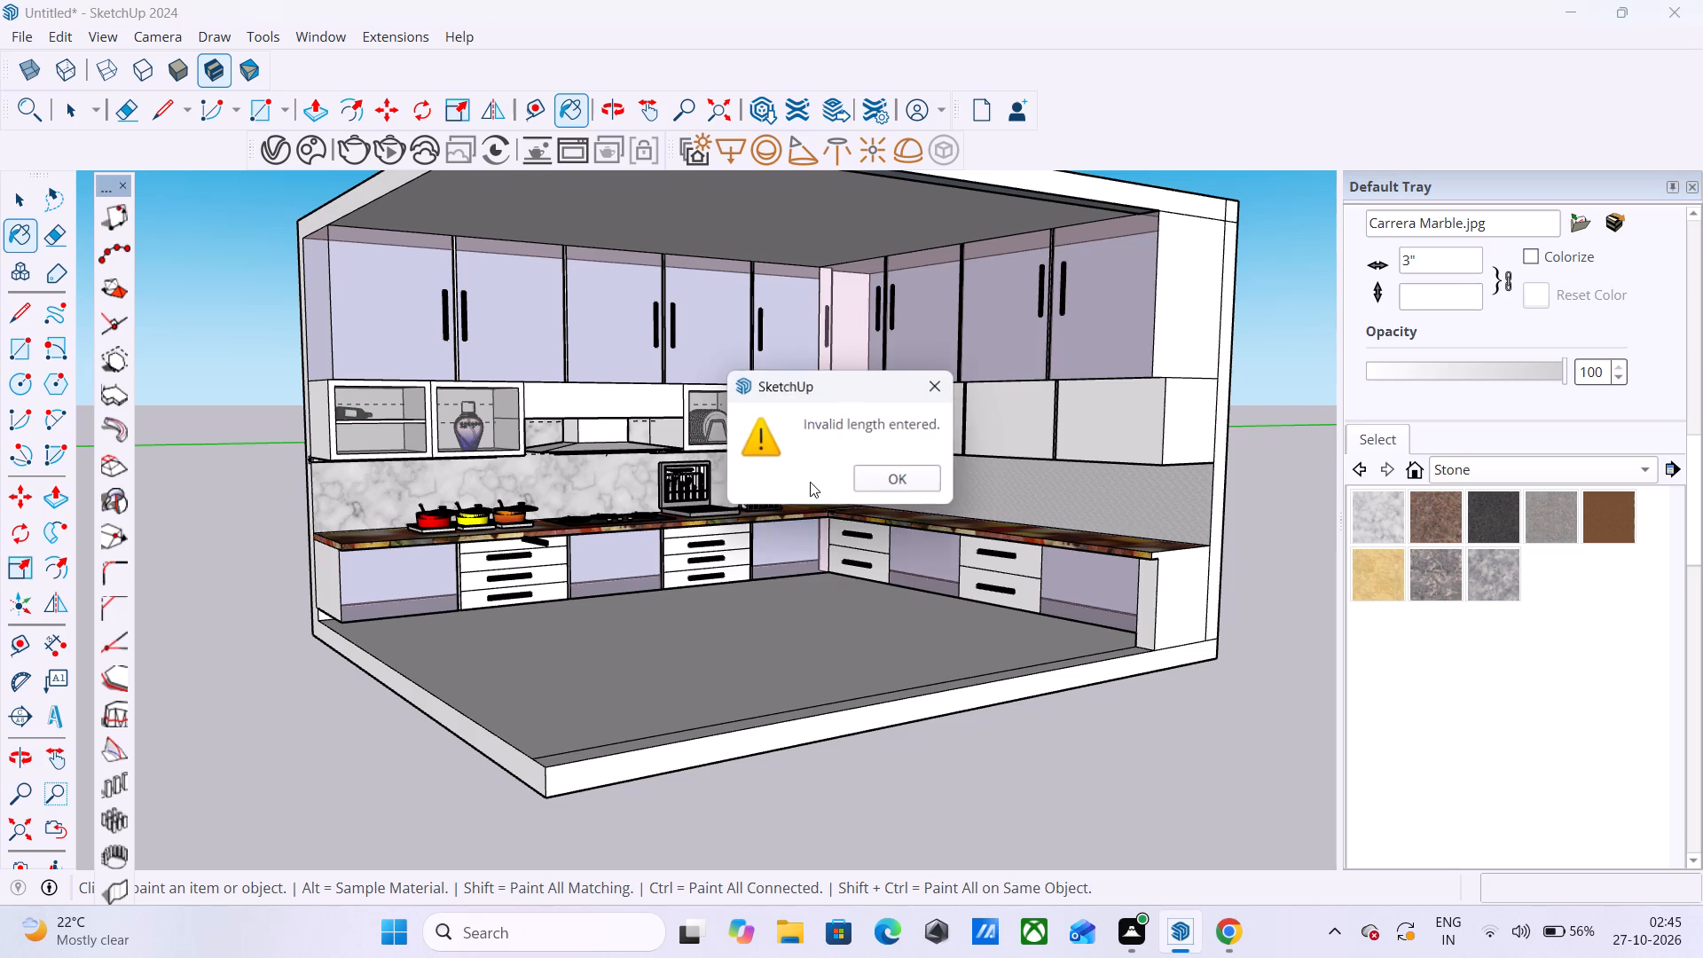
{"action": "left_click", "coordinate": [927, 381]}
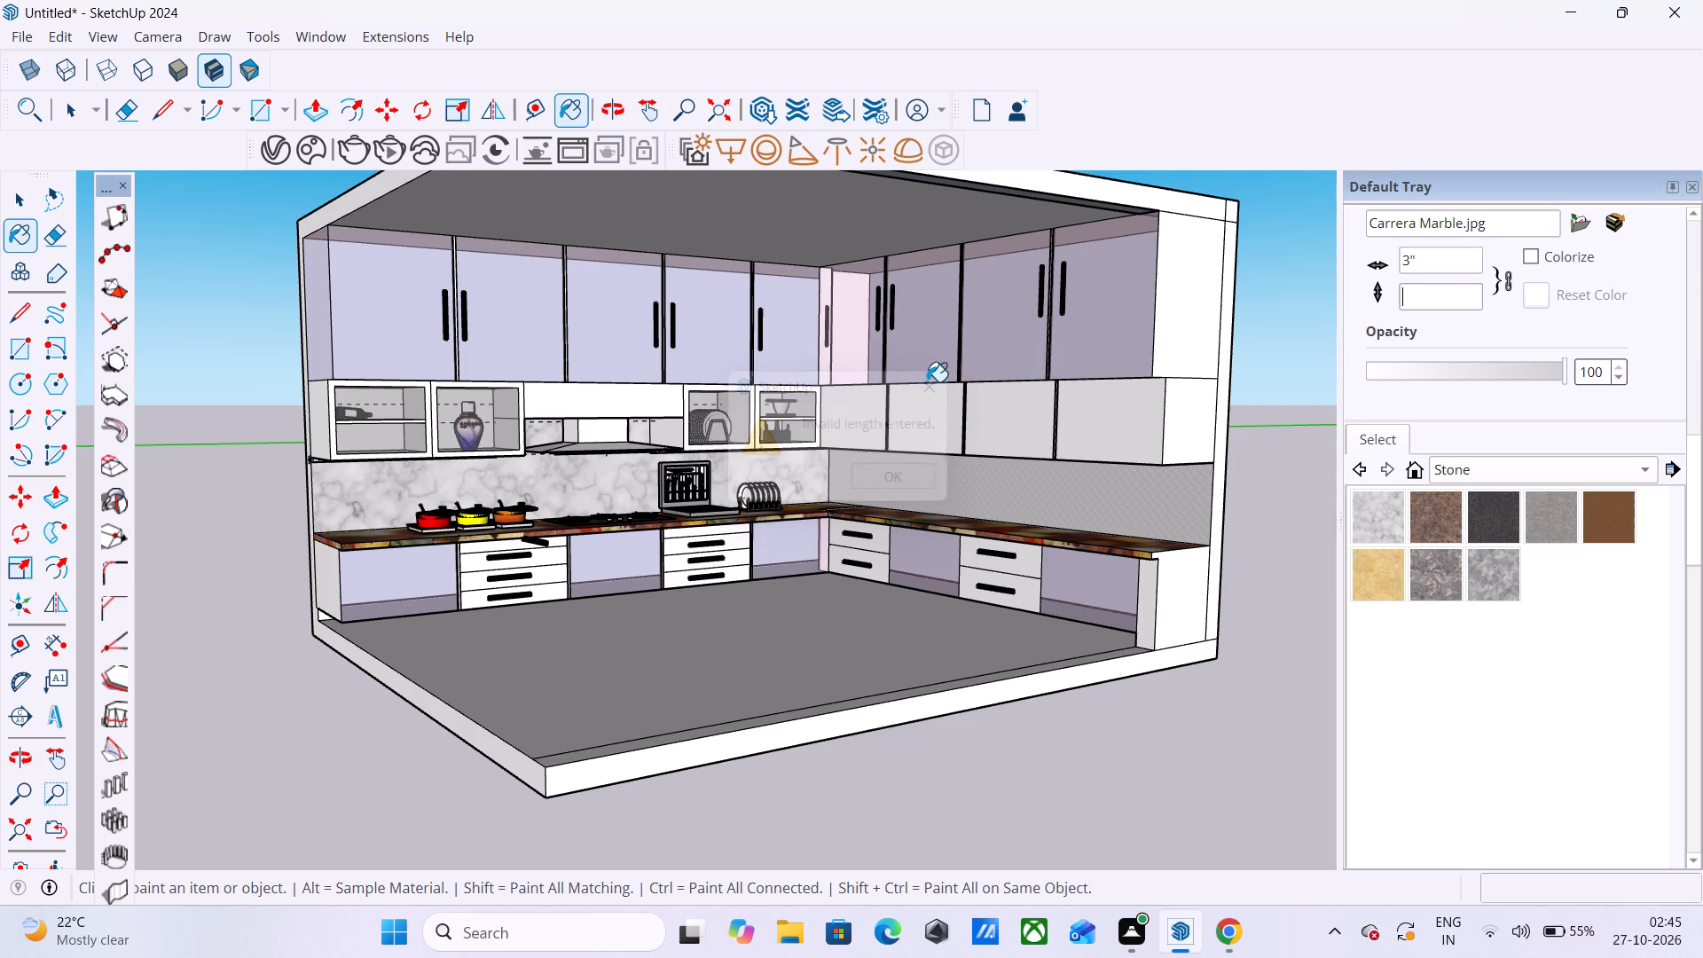
Apply Carrera Marble to the adjoining wall's backsplash again and set its texture height to 4' with proportions locked.
{"action": "left_click", "coordinate": [1379, 499]}
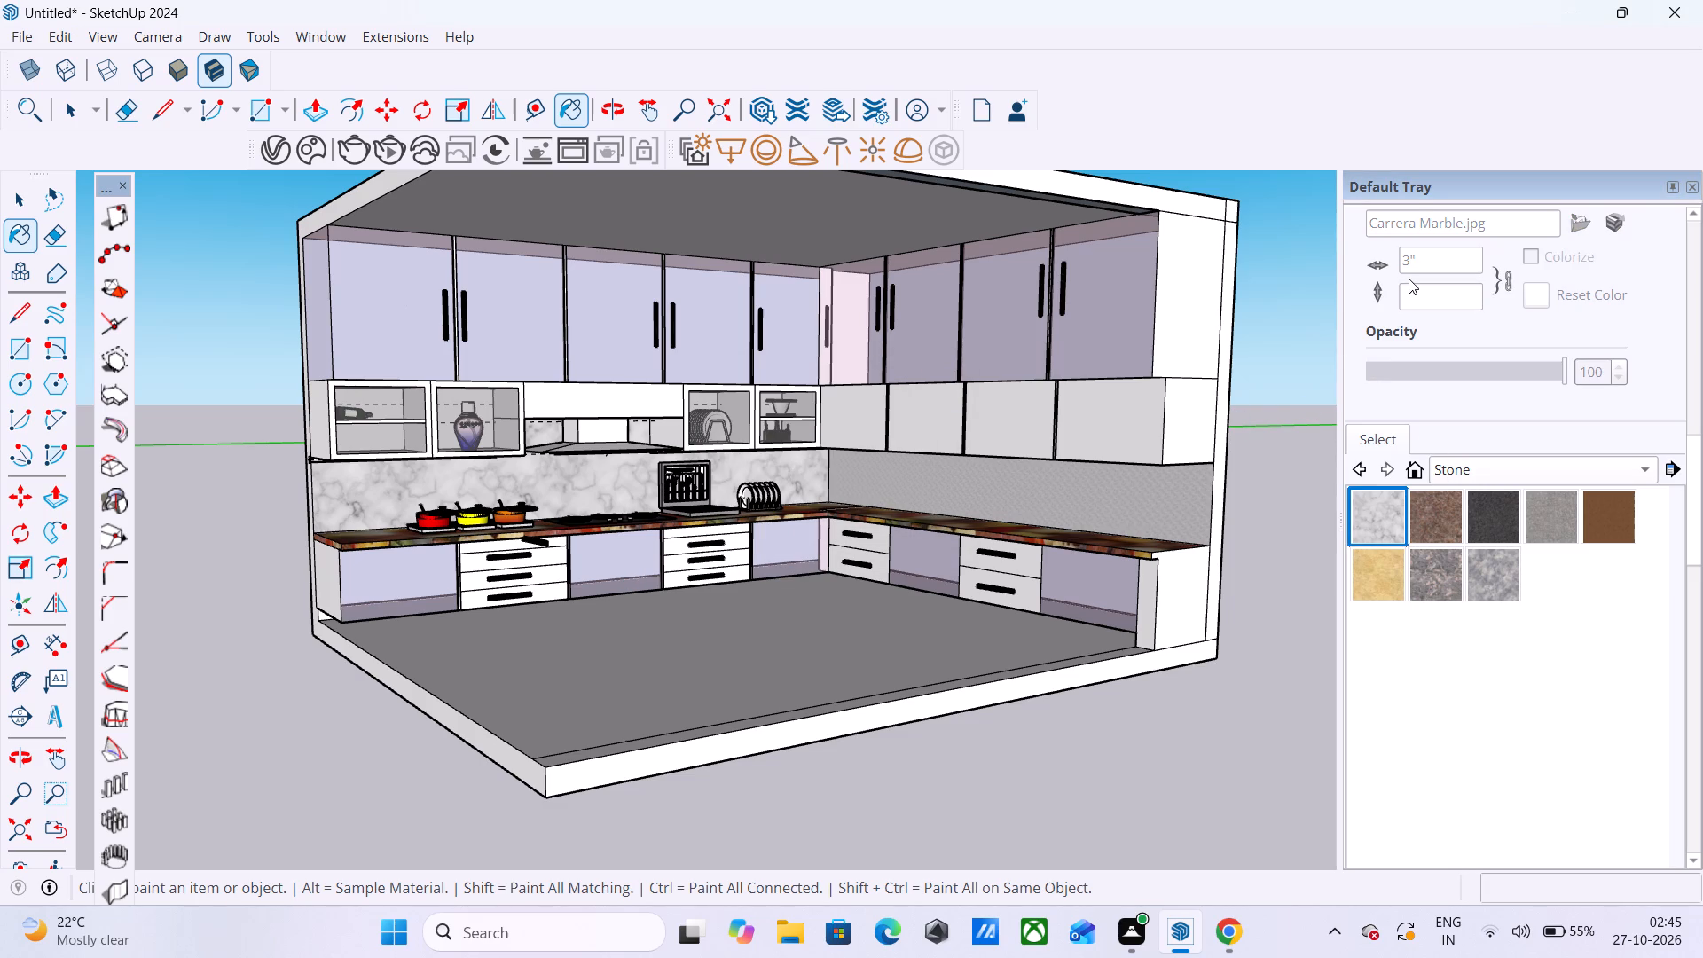
{"action": "left_click", "coordinate": [1419, 287]}
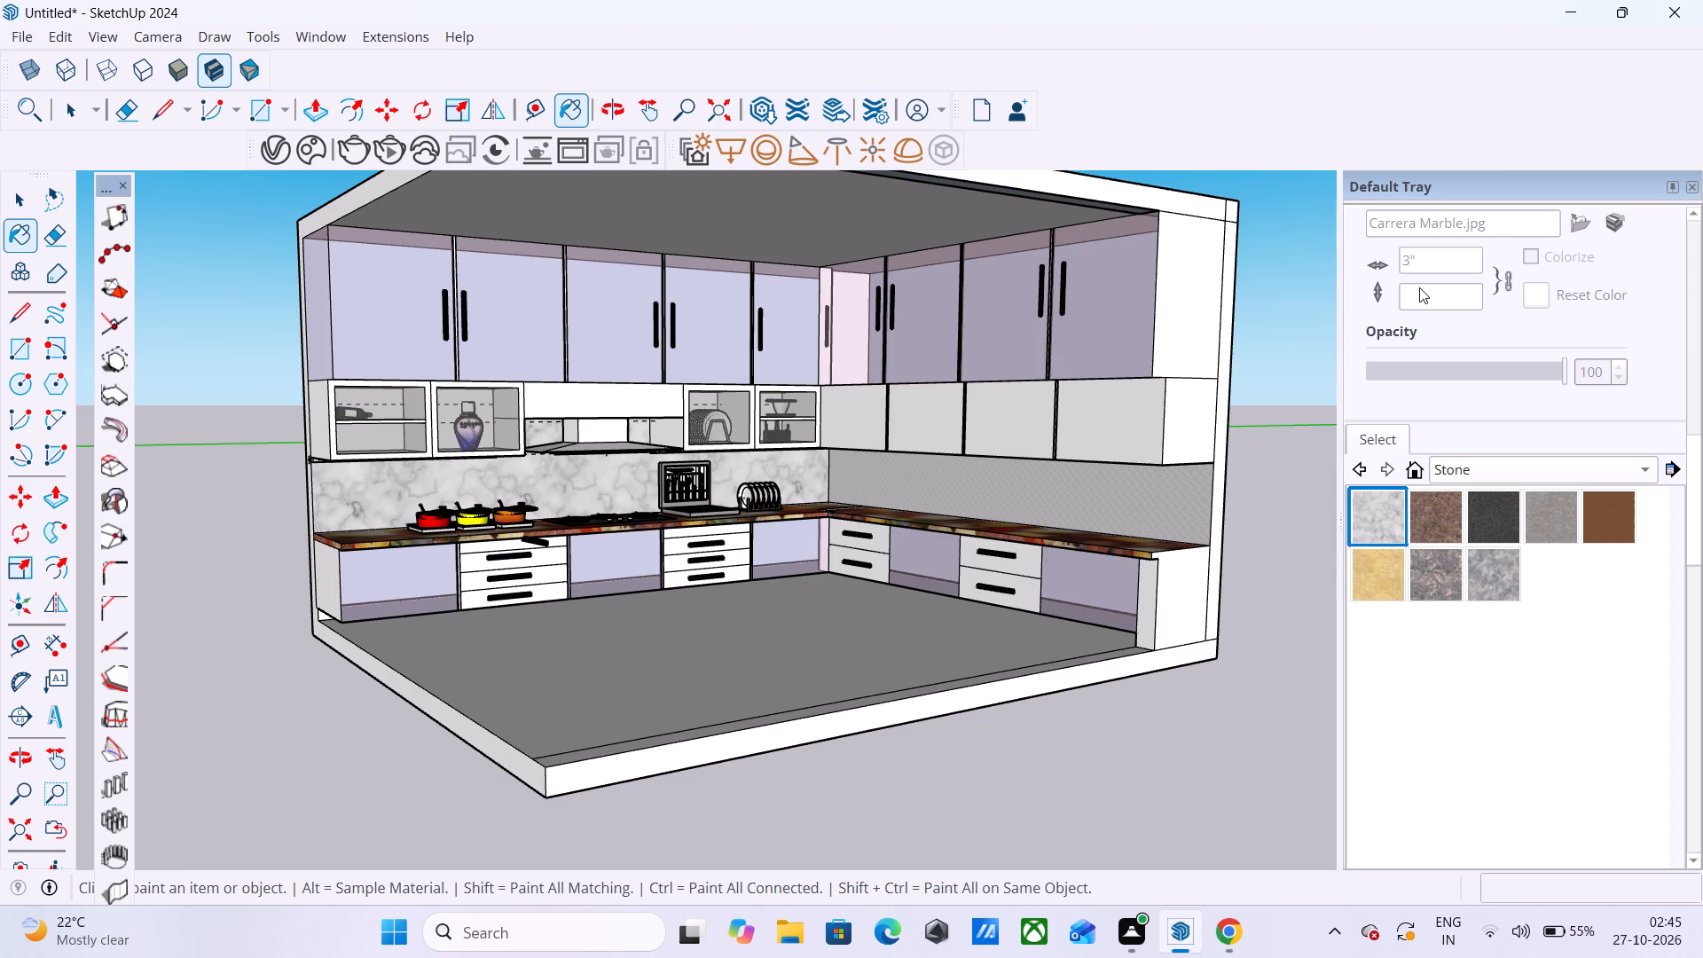
{"action": "left_click", "coordinate": [1420, 287]}
{"action": "left_click", "coordinate": [1028, 508]}
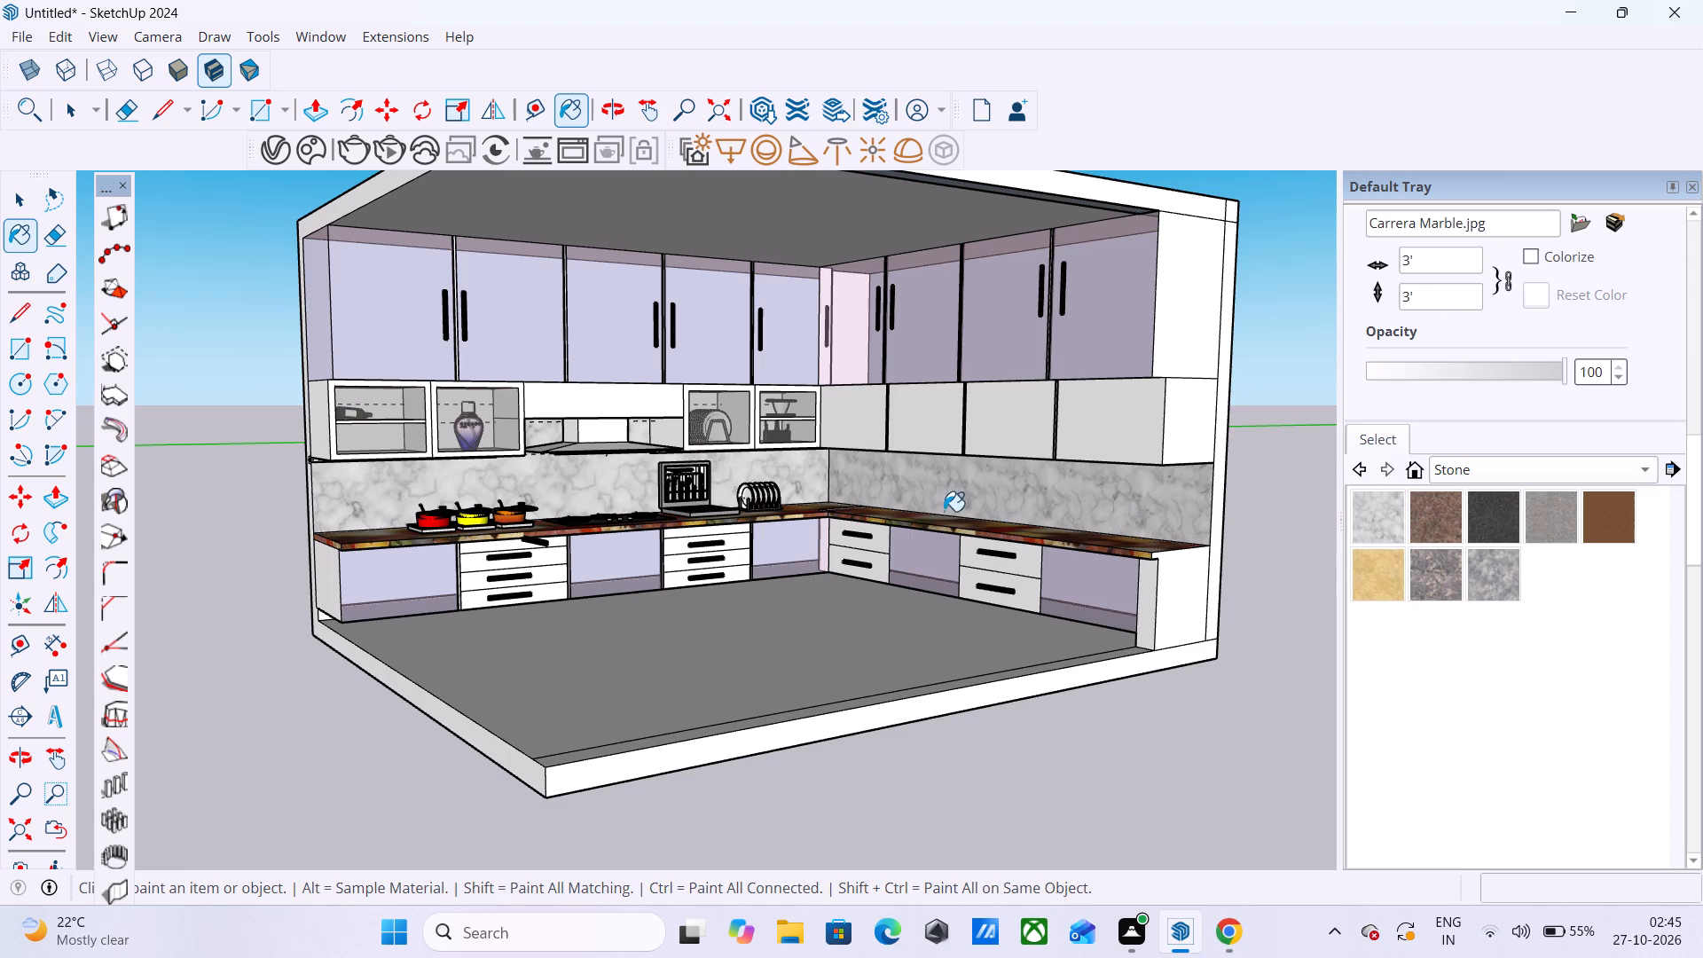
{"action": "left_click", "coordinate": [1432, 301]}
{"action": "key", "text": "BackSpace"}
{"action": "key", "text": "BackSpace"}
{"action": "type", "text": "4'"}
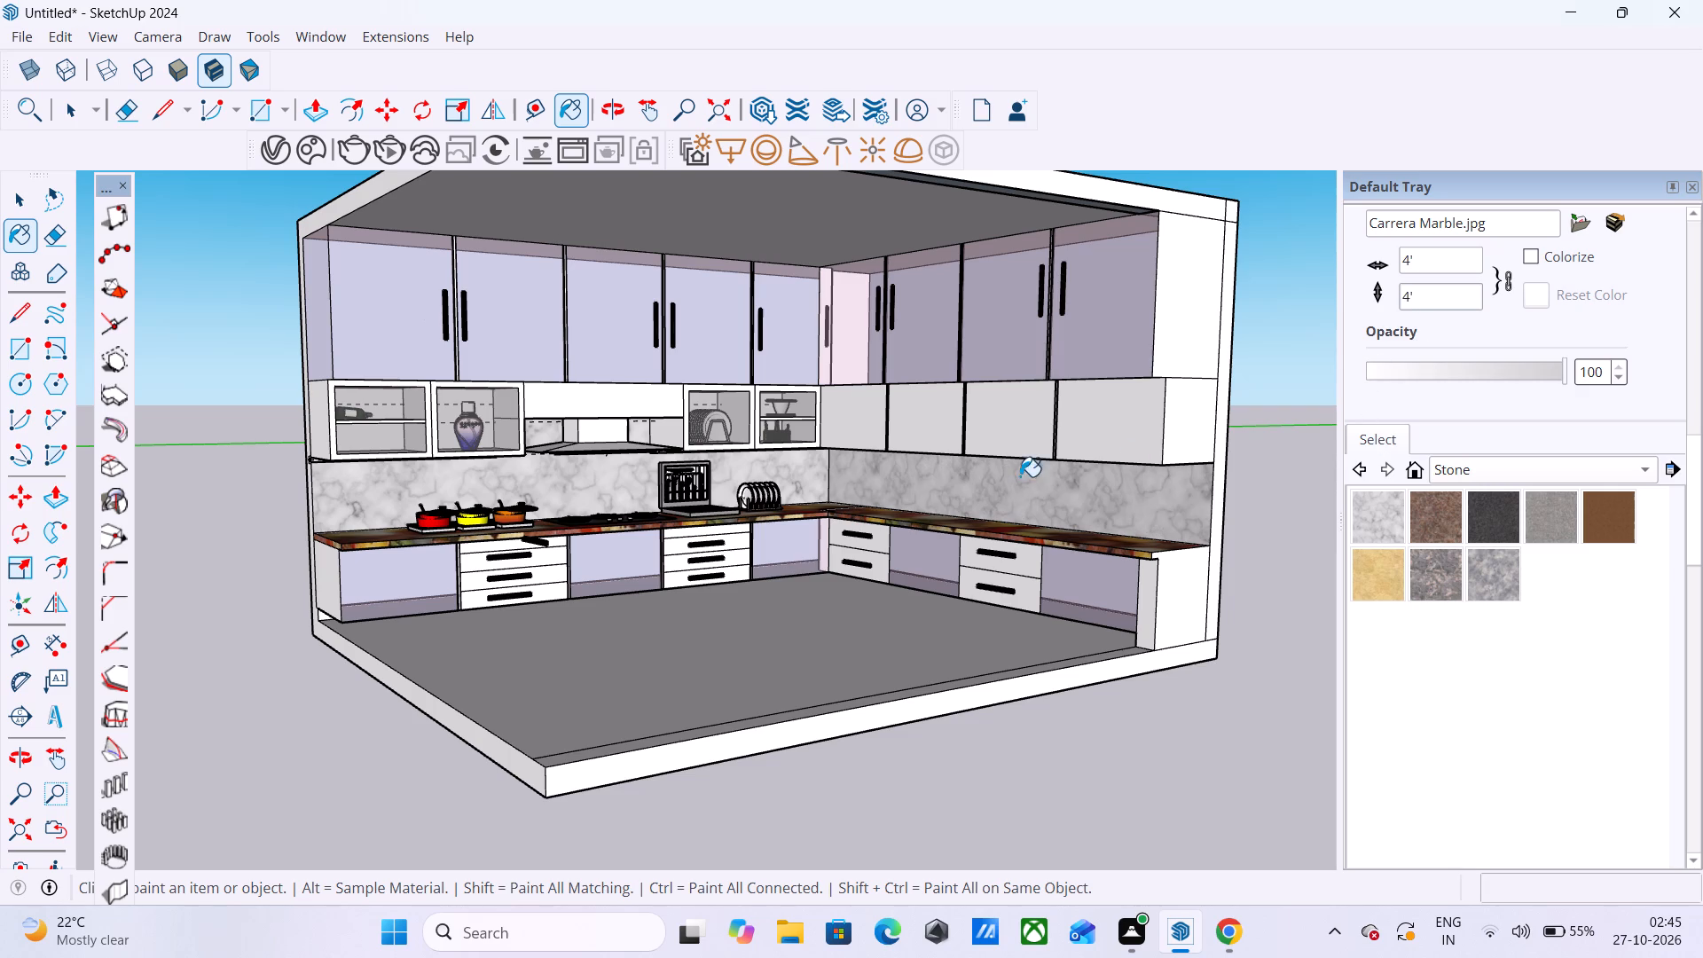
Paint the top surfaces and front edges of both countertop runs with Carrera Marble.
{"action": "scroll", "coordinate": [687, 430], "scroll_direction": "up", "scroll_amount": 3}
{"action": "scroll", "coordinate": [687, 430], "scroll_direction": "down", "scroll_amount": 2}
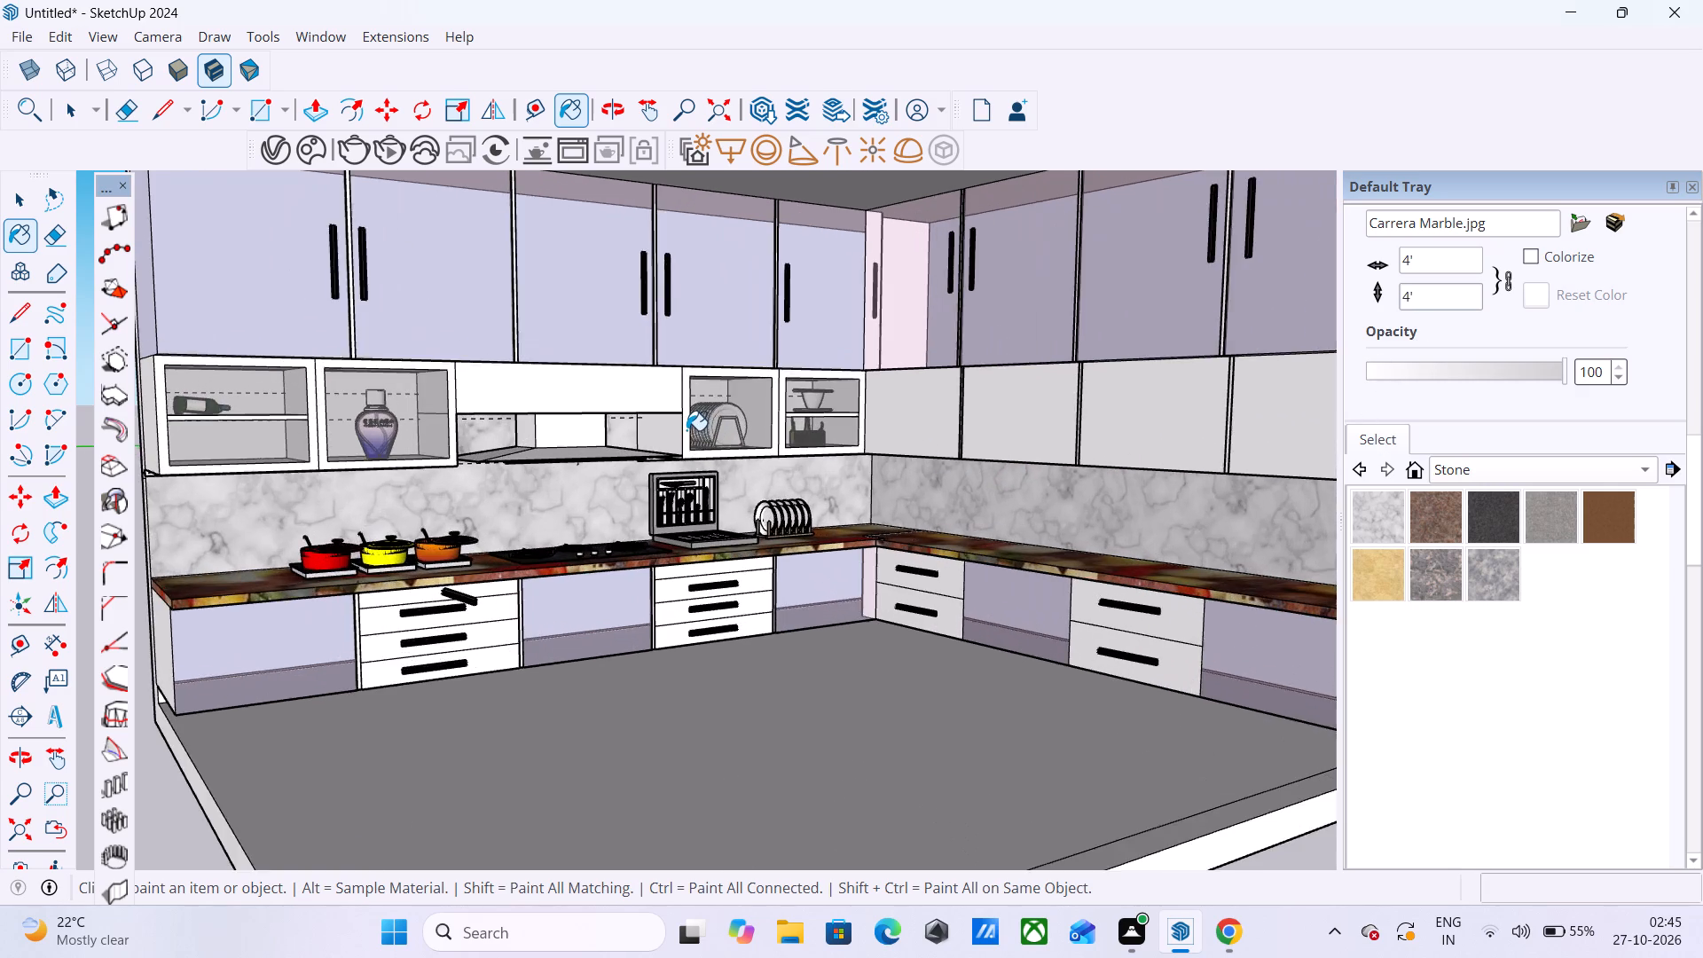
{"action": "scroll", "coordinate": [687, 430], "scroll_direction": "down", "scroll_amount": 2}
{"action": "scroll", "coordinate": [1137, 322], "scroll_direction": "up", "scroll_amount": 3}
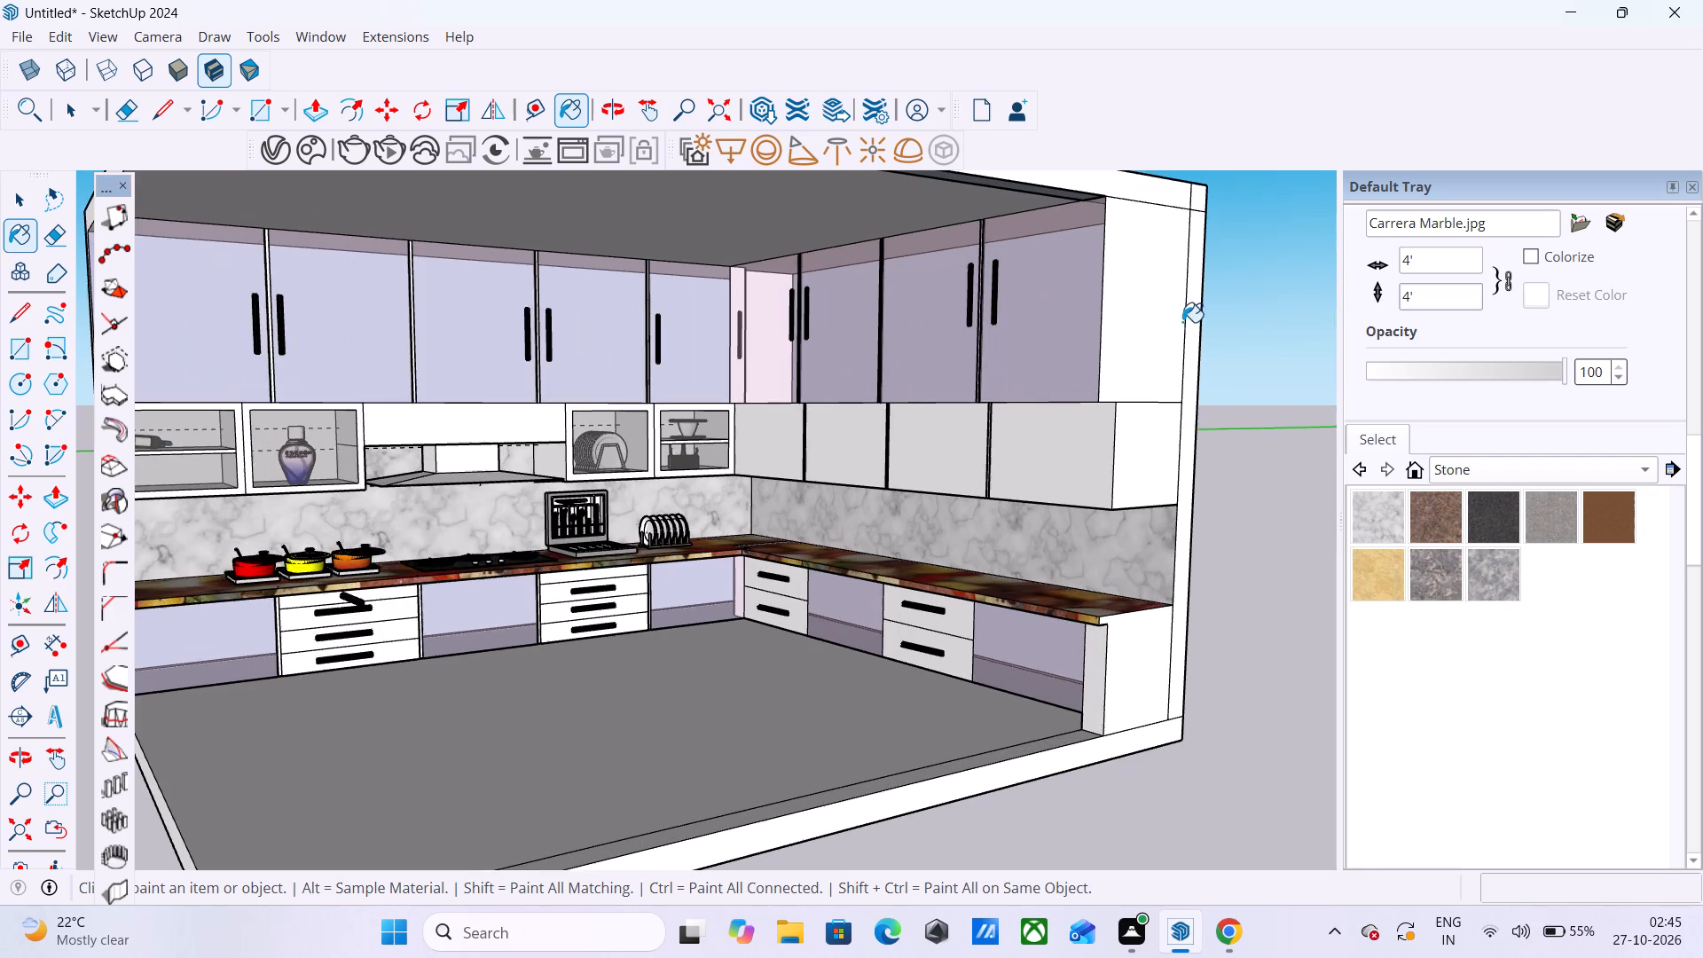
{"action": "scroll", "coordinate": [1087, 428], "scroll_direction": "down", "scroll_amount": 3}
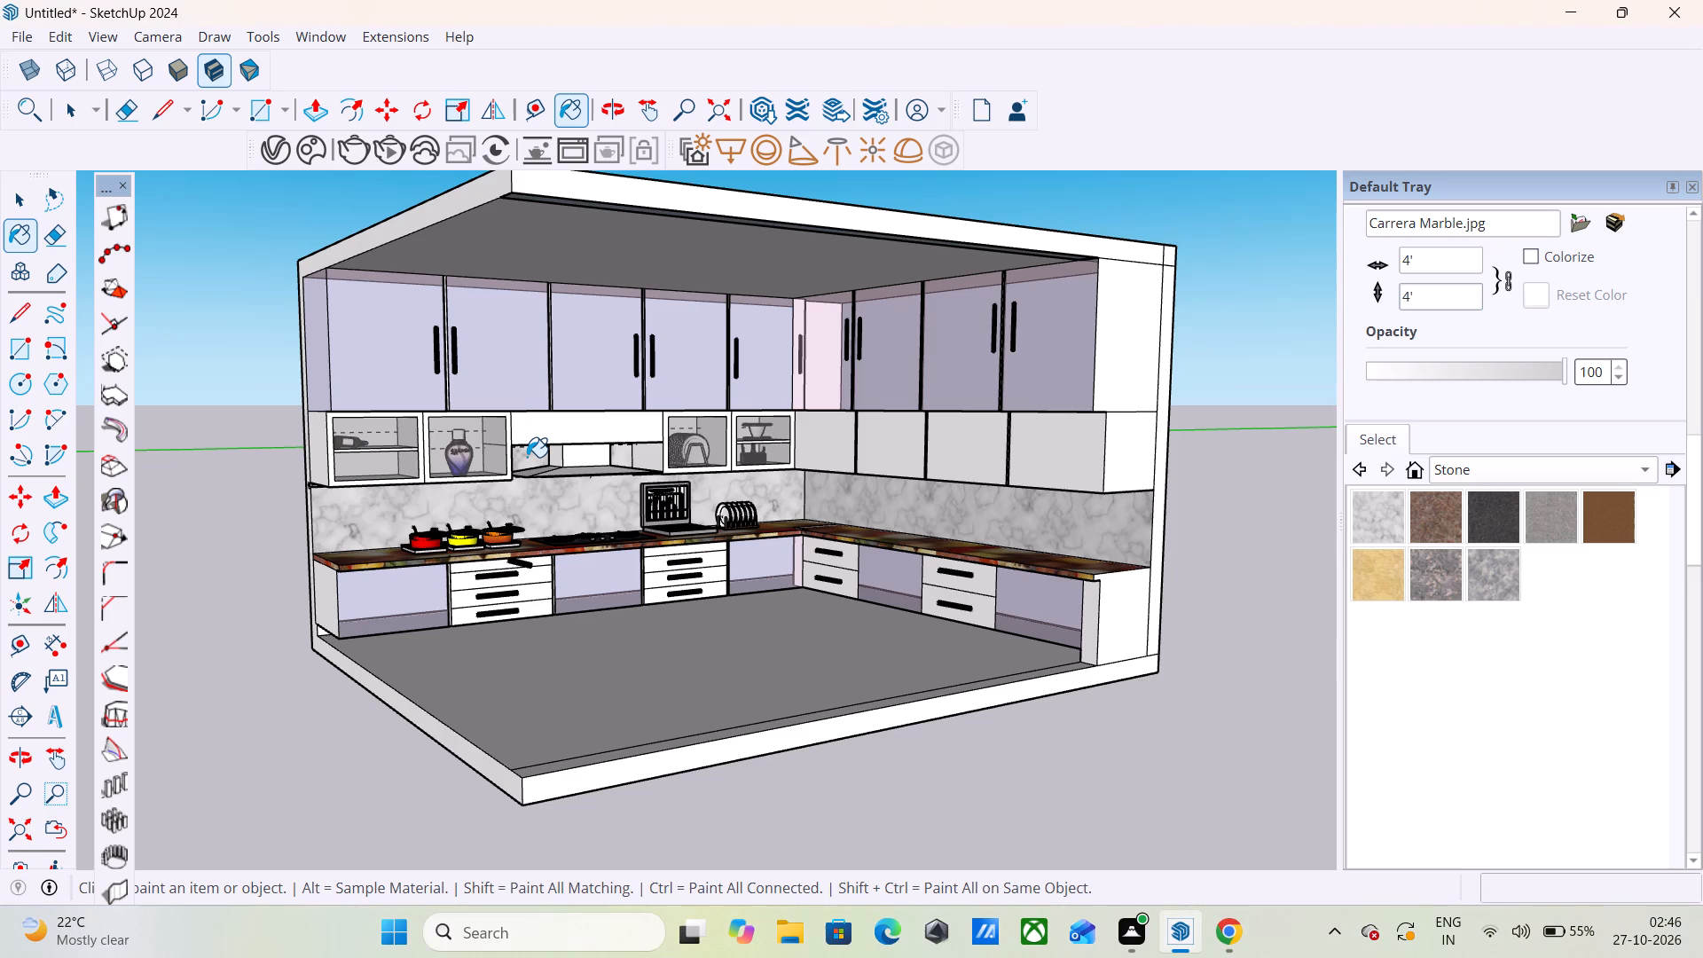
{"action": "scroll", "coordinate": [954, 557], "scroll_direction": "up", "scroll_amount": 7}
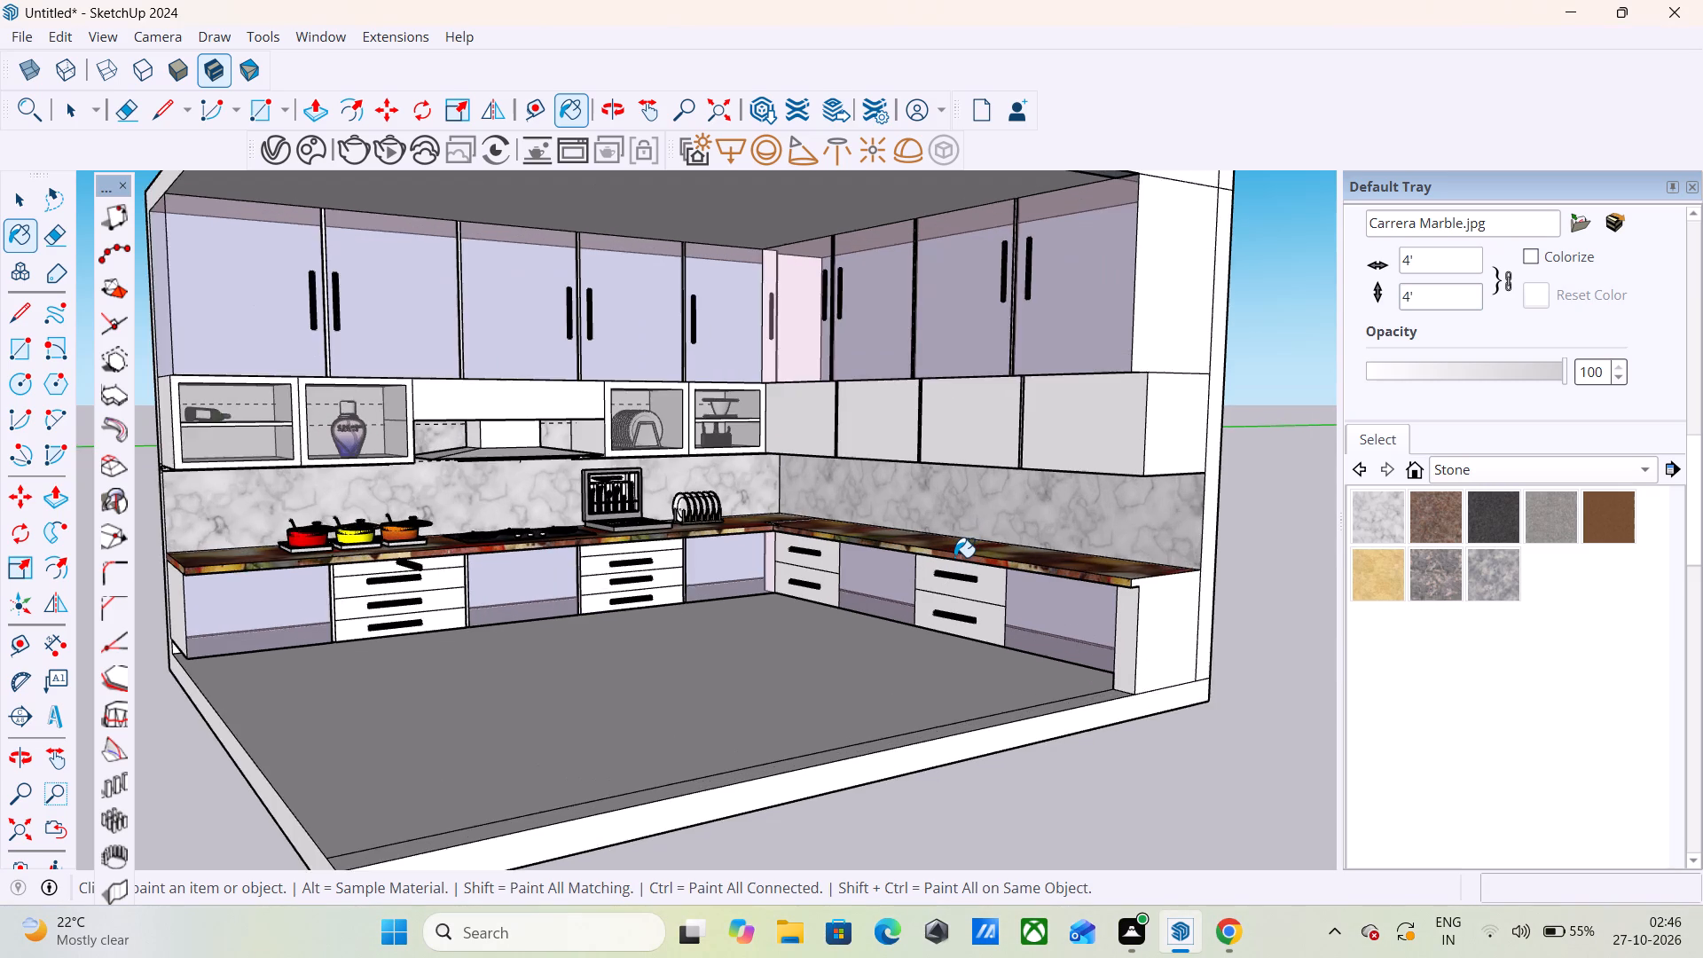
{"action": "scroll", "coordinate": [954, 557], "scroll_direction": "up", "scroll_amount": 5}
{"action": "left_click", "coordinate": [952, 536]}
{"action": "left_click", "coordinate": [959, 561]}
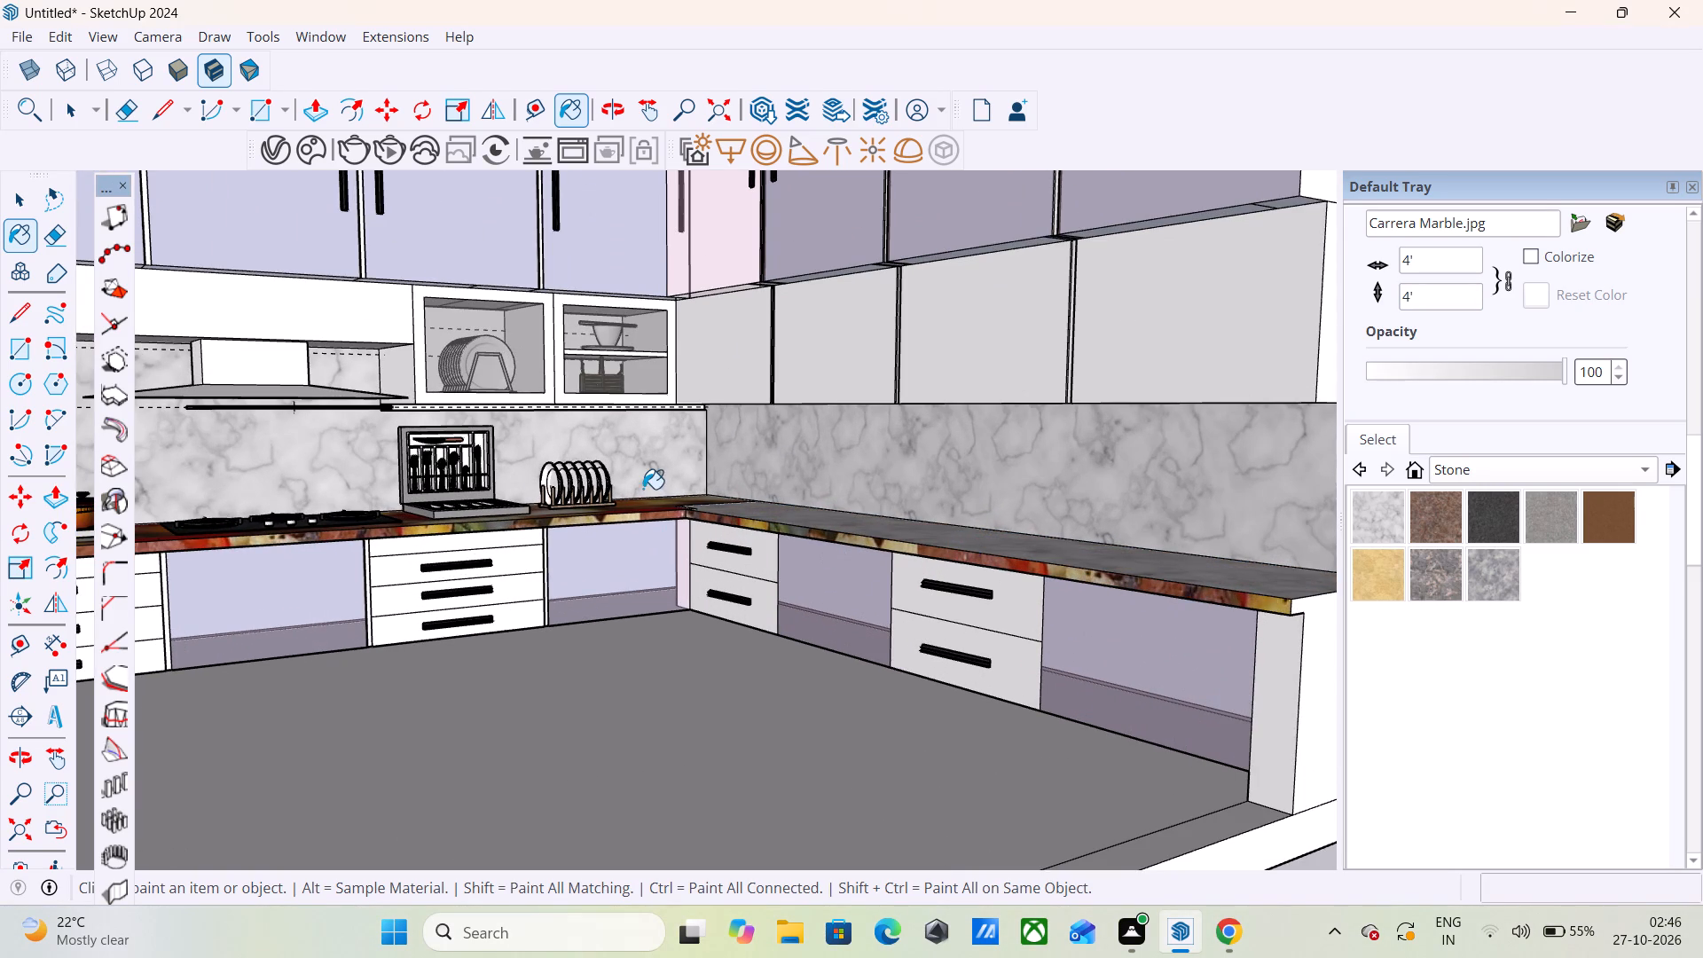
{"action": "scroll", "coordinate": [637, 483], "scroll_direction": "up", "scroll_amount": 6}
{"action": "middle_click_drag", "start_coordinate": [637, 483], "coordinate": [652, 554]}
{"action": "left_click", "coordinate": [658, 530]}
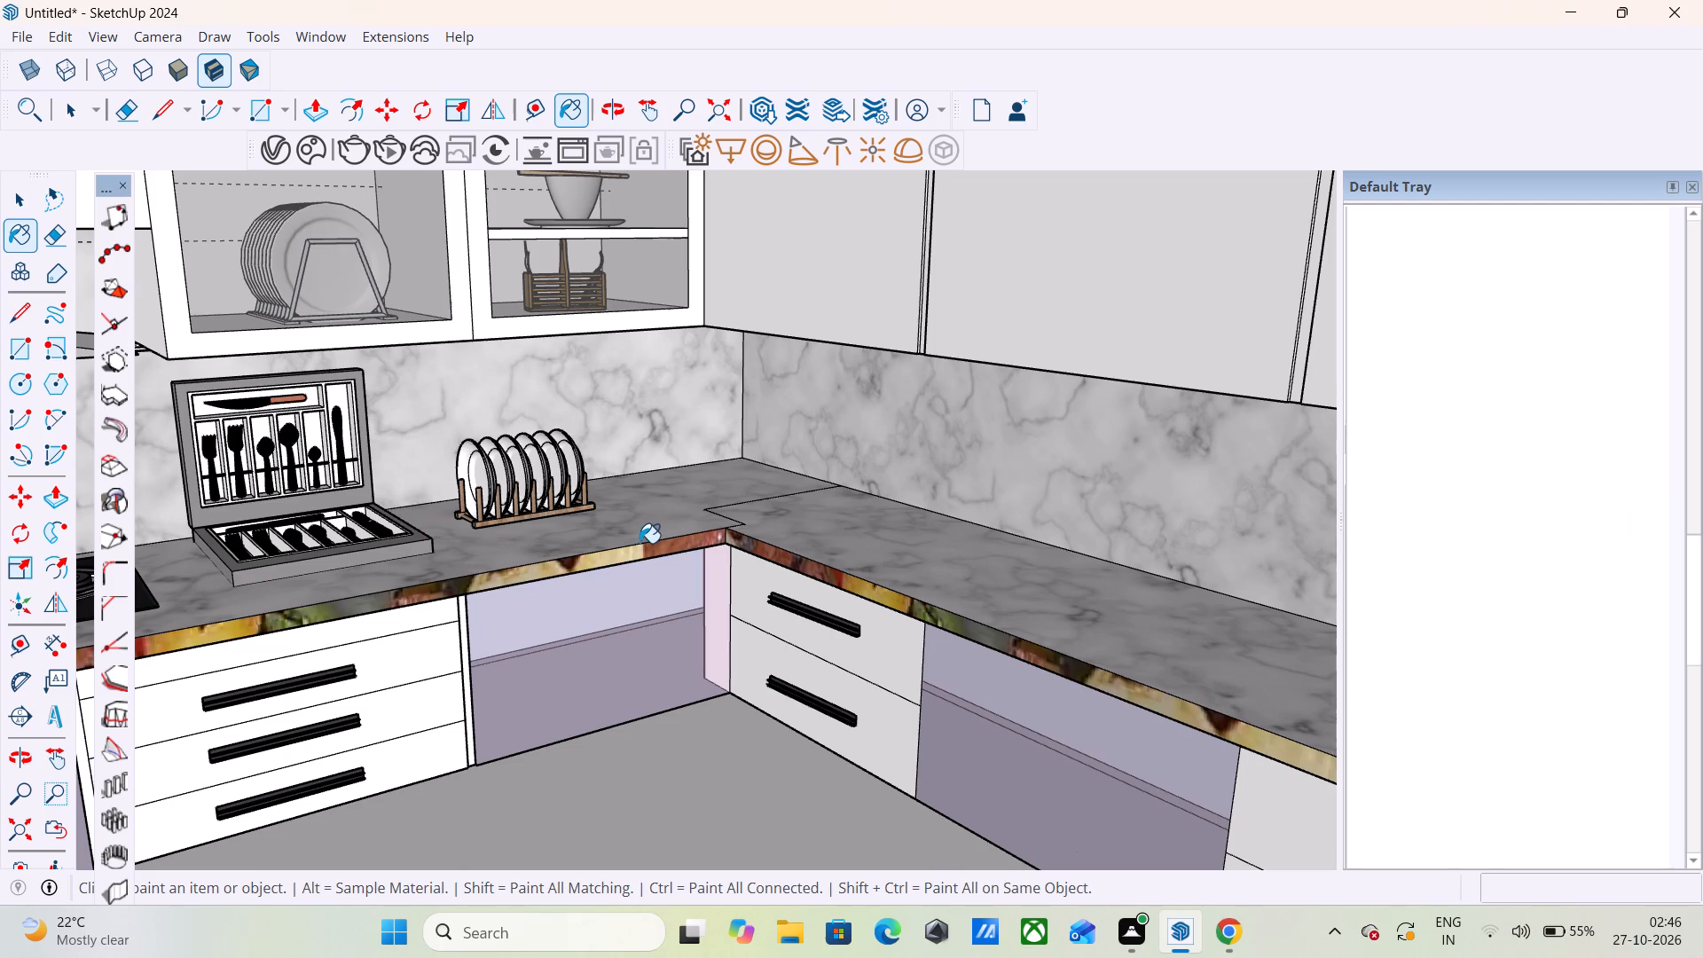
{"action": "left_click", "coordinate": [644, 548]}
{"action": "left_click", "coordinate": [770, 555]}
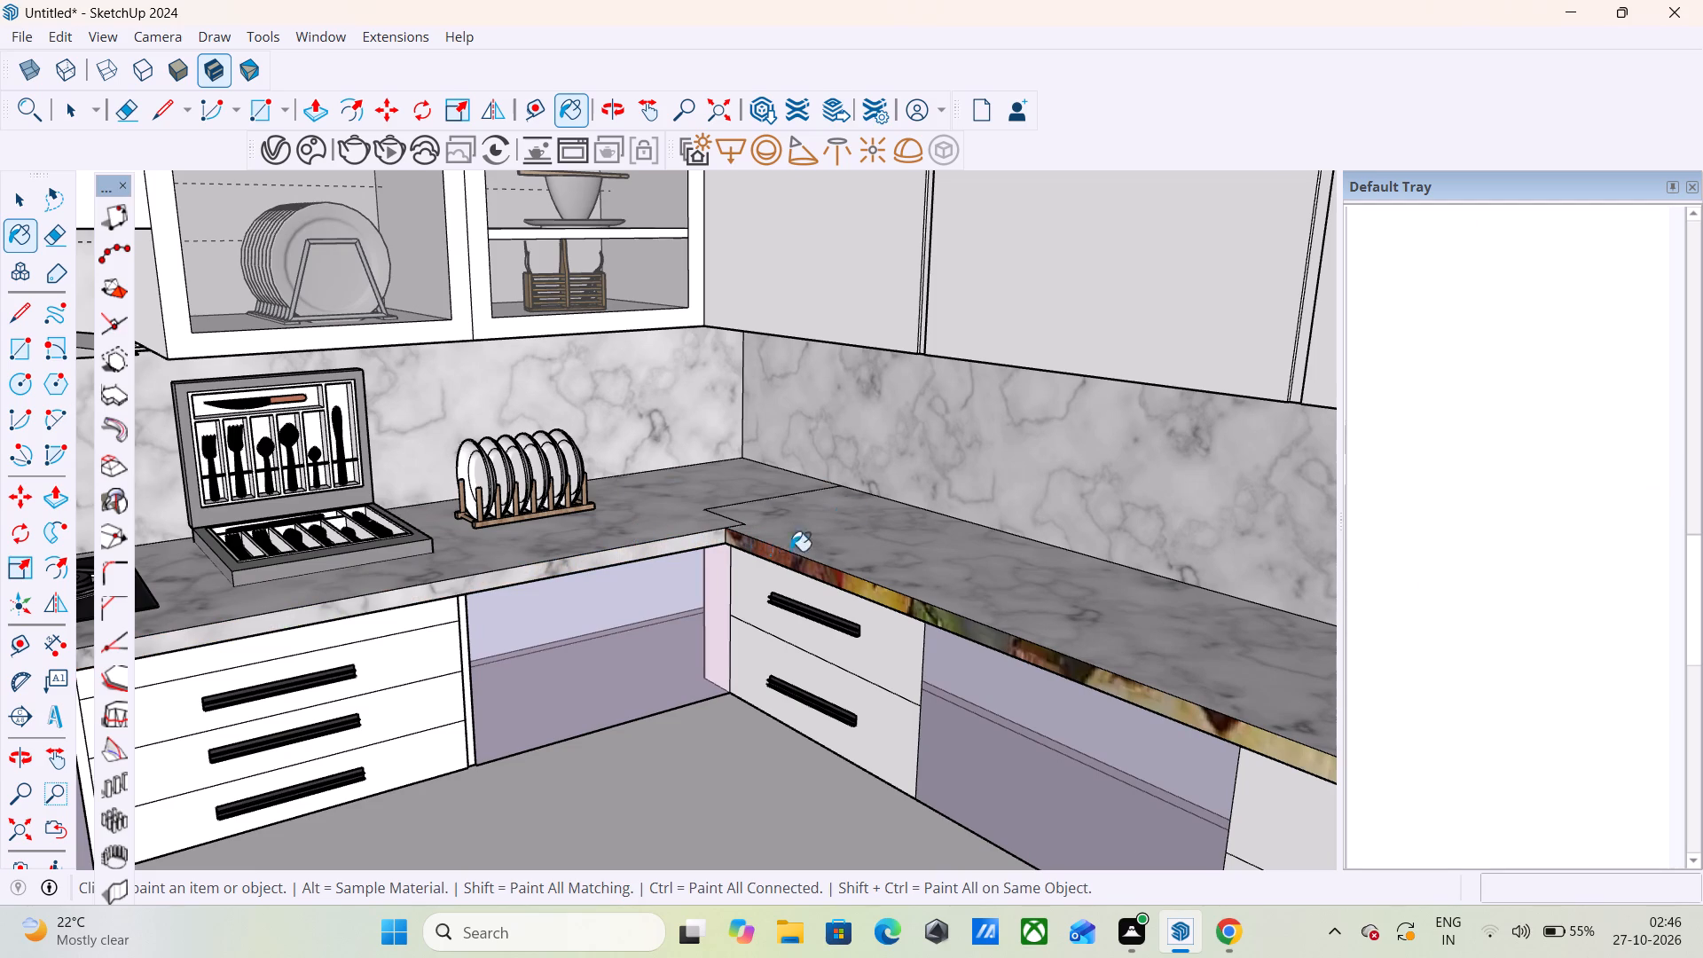
Render the whole kitchen in V-Ray to check the Carrera Marble countertop against the marble backsplash.
{"action": "scroll", "coordinate": [876, 471], "scroll_direction": "down", "scroll_amount": 5}
{"action": "scroll", "coordinate": [696, 531], "scroll_direction": "down", "scroll_amount": 2}
{"action": "scroll", "coordinate": [452, 557], "scroll_direction": "down", "scroll_amount": 5}
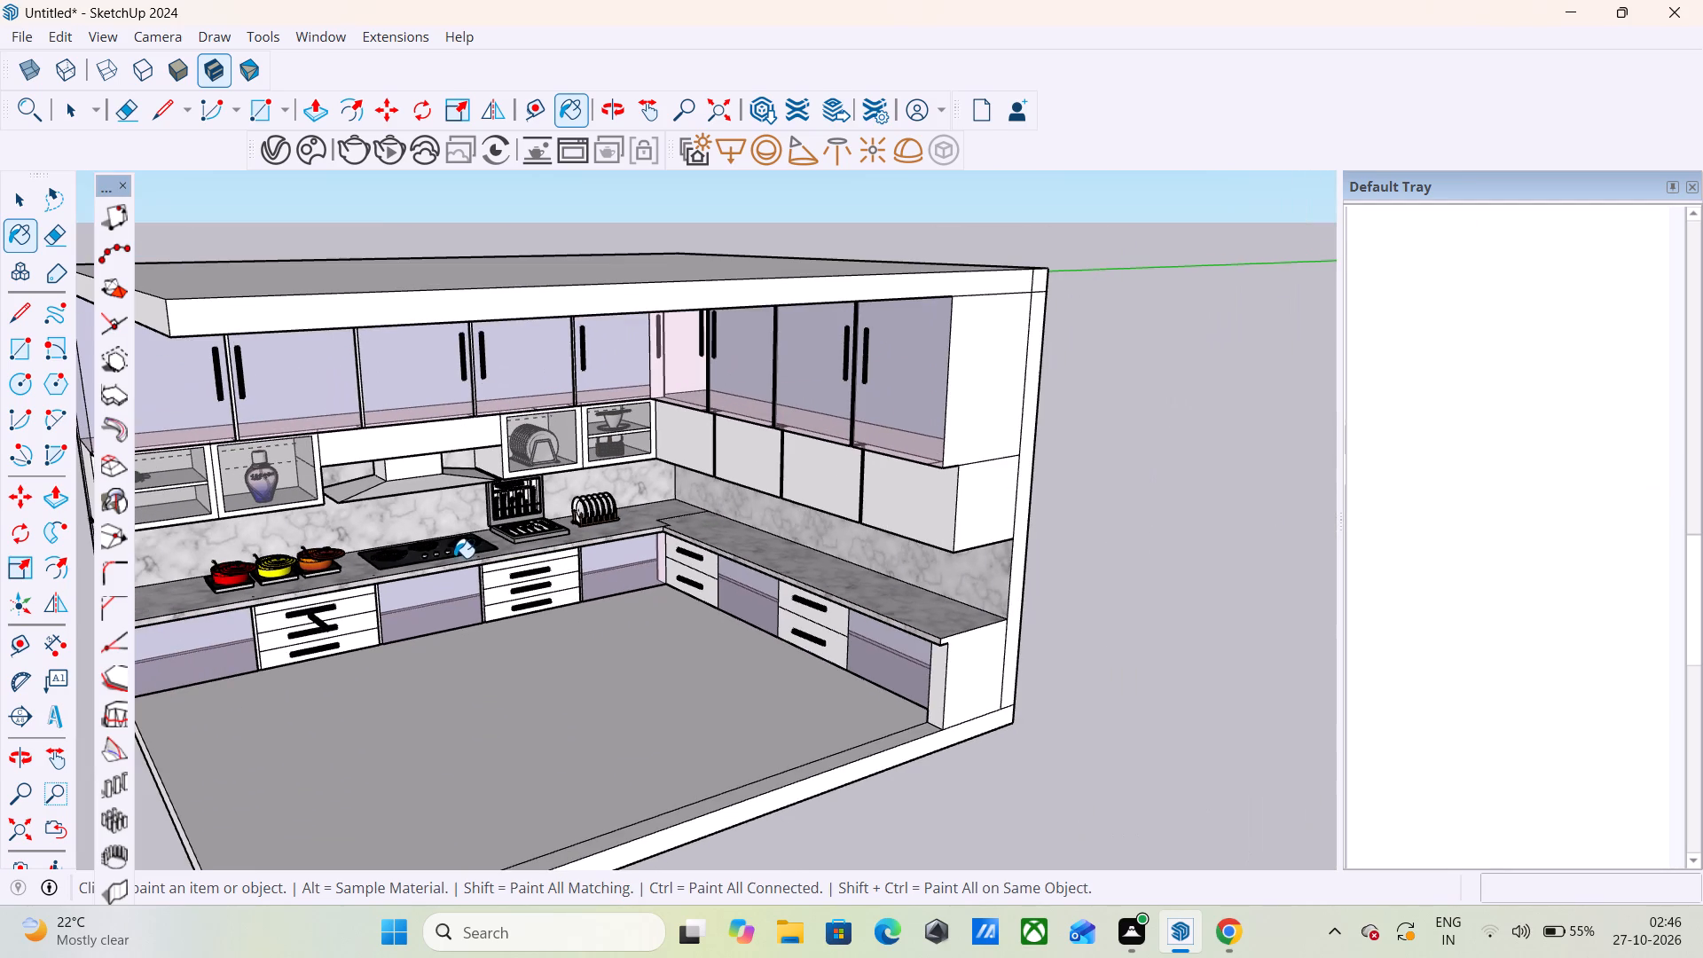
{"action": "middle_click_drag", "start_coordinate": [396, 556], "coordinate": [440, 498]}
{"action": "scroll", "coordinate": [863, 524], "scroll_direction": "down", "scroll_amount": 4}
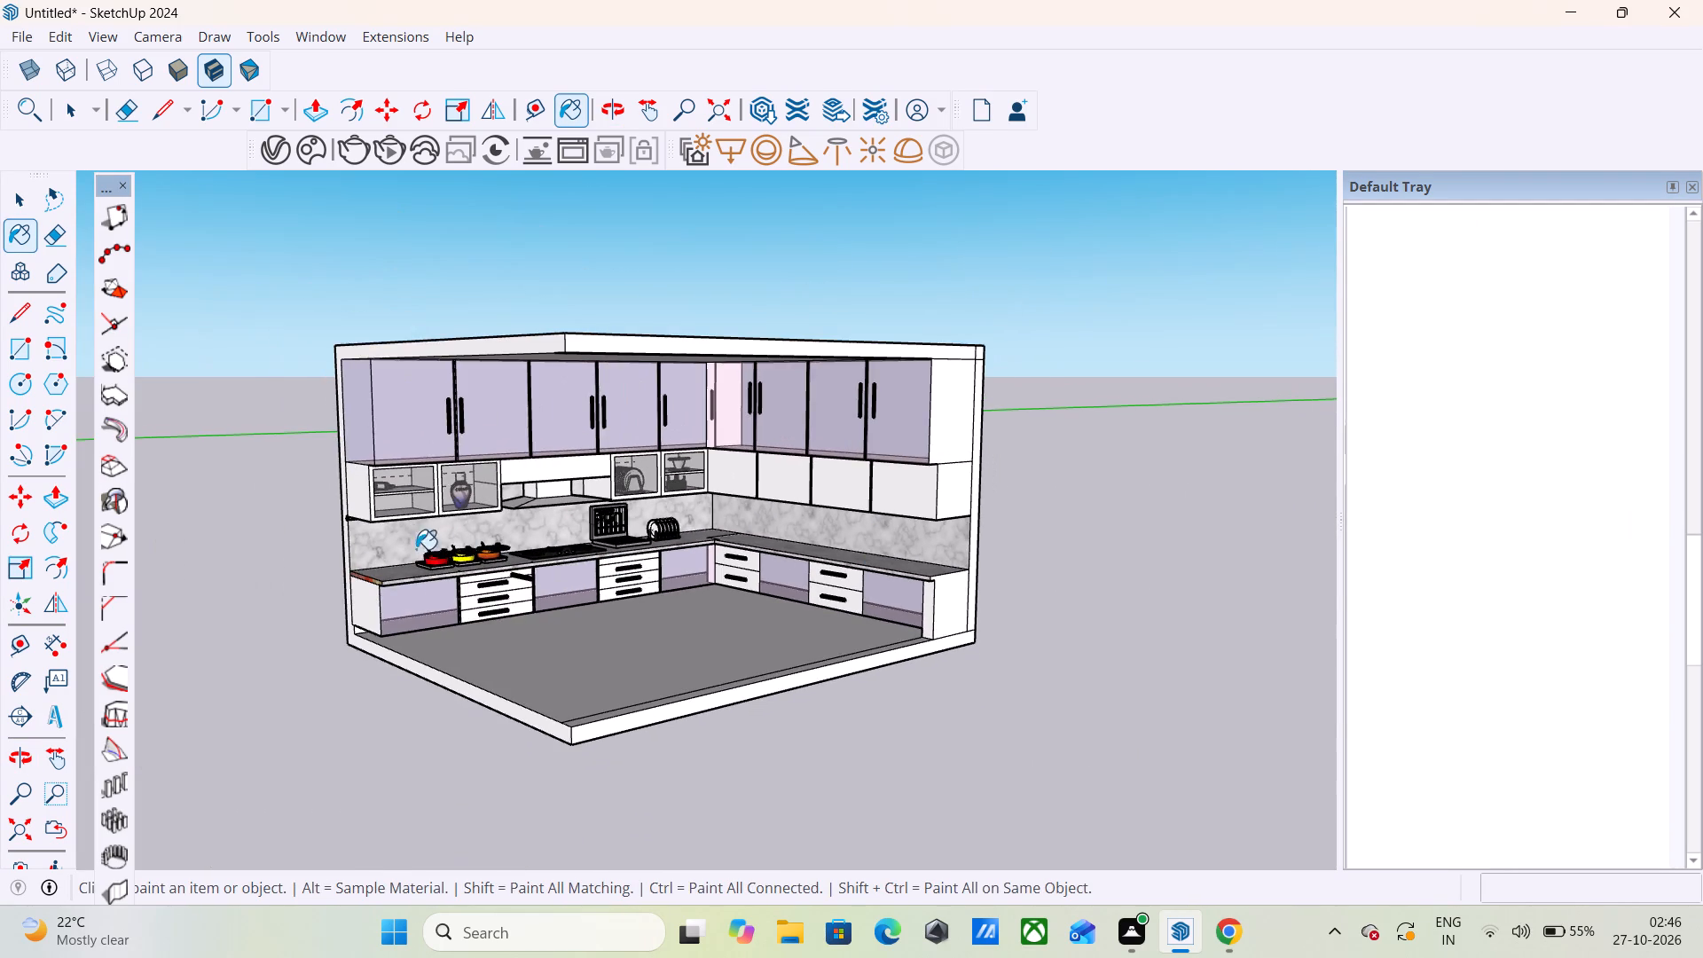
{"action": "scroll", "coordinate": [402, 541], "scroll_direction": "up", "scroll_amount": 5}
{"action": "scroll", "coordinate": [597, 523], "scroll_direction": "down", "scroll_amount": 3}
{"action": "scroll", "coordinate": [1008, 419], "scroll_direction": "up", "scroll_amount": 3}
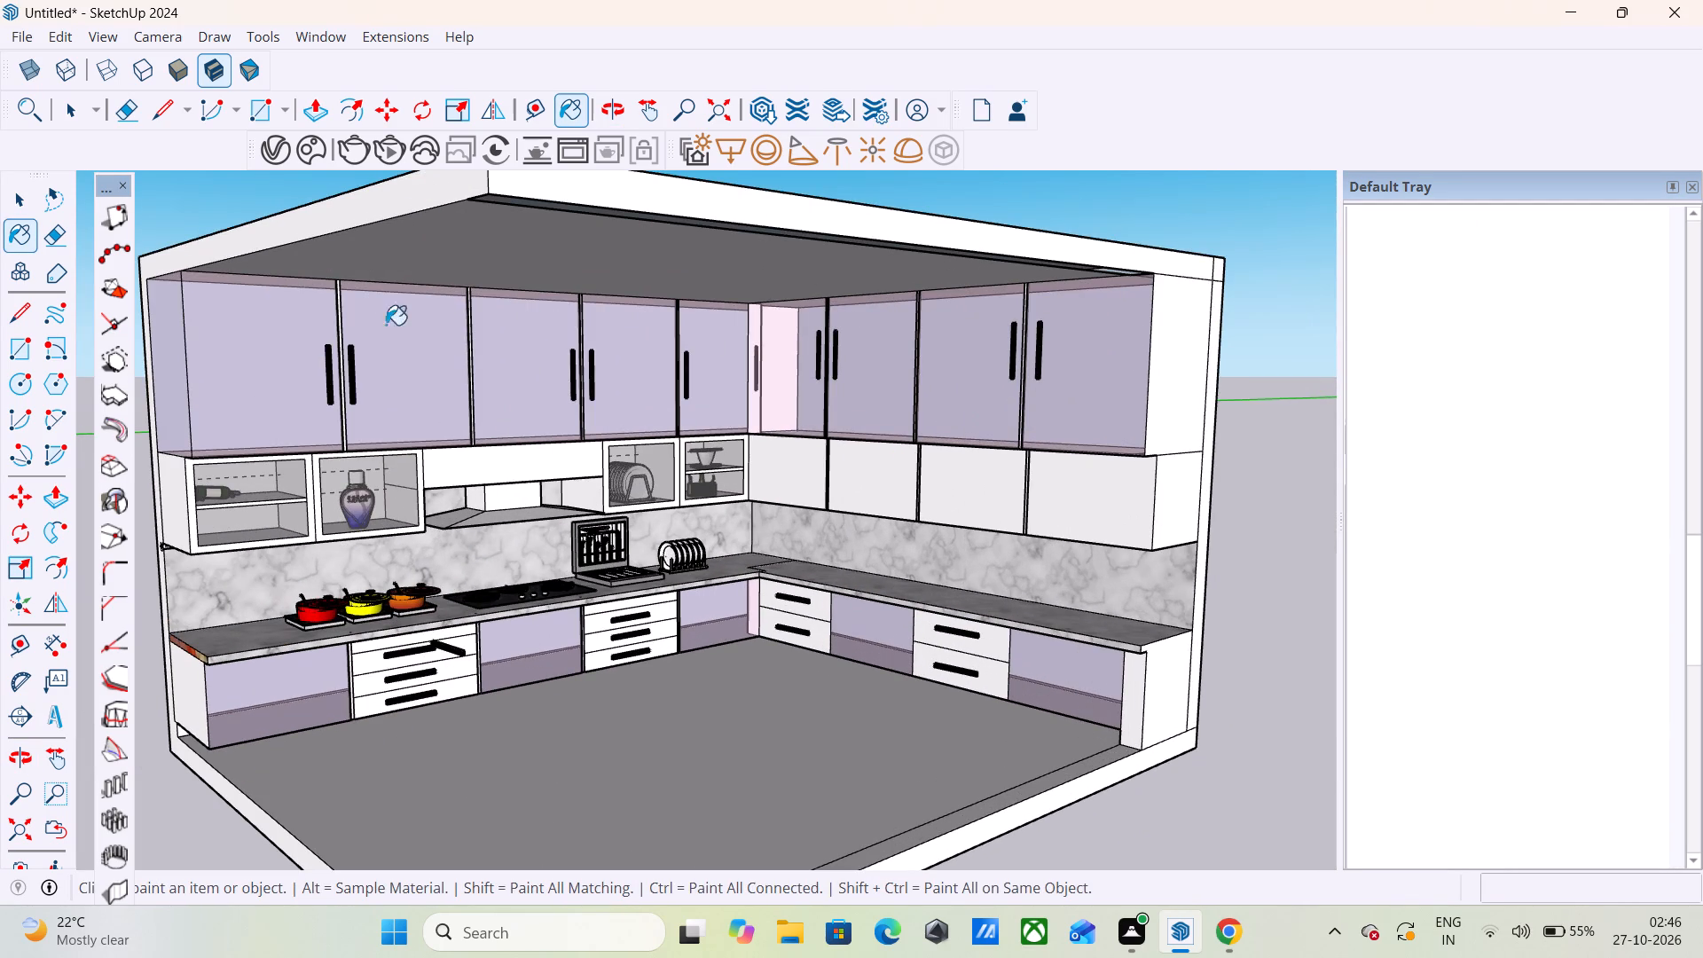
{"action": "left_click", "coordinate": [357, 148]}
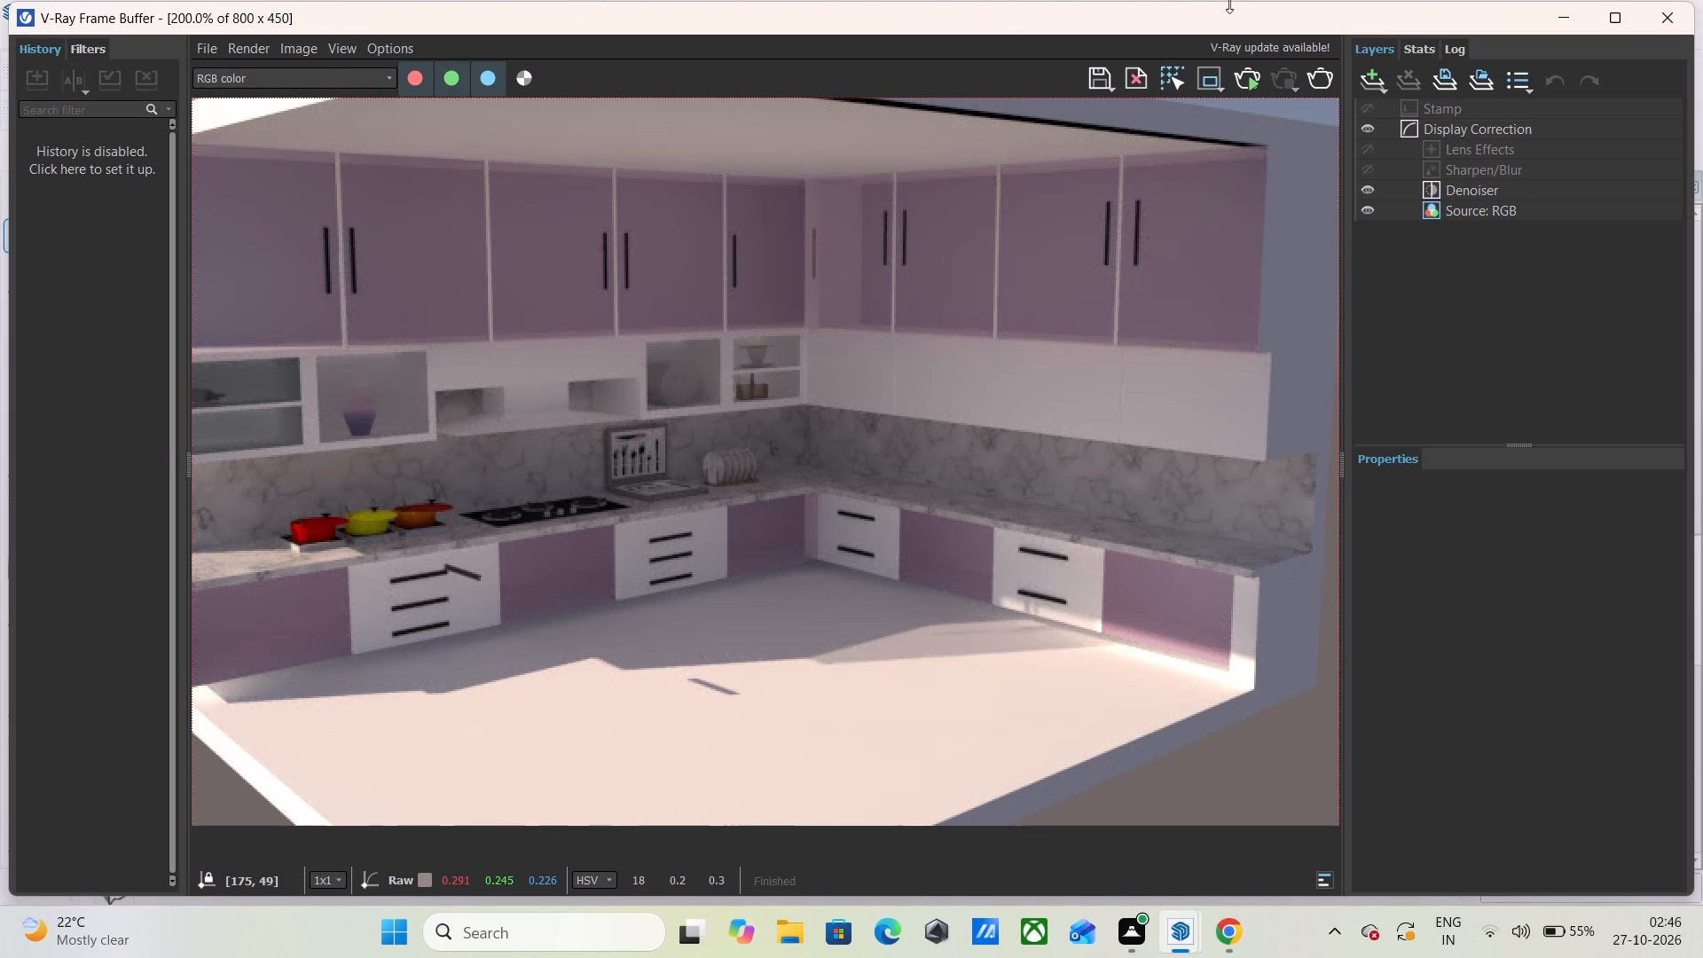
{"action": "left_click", "coordinate": [1680, 13]}
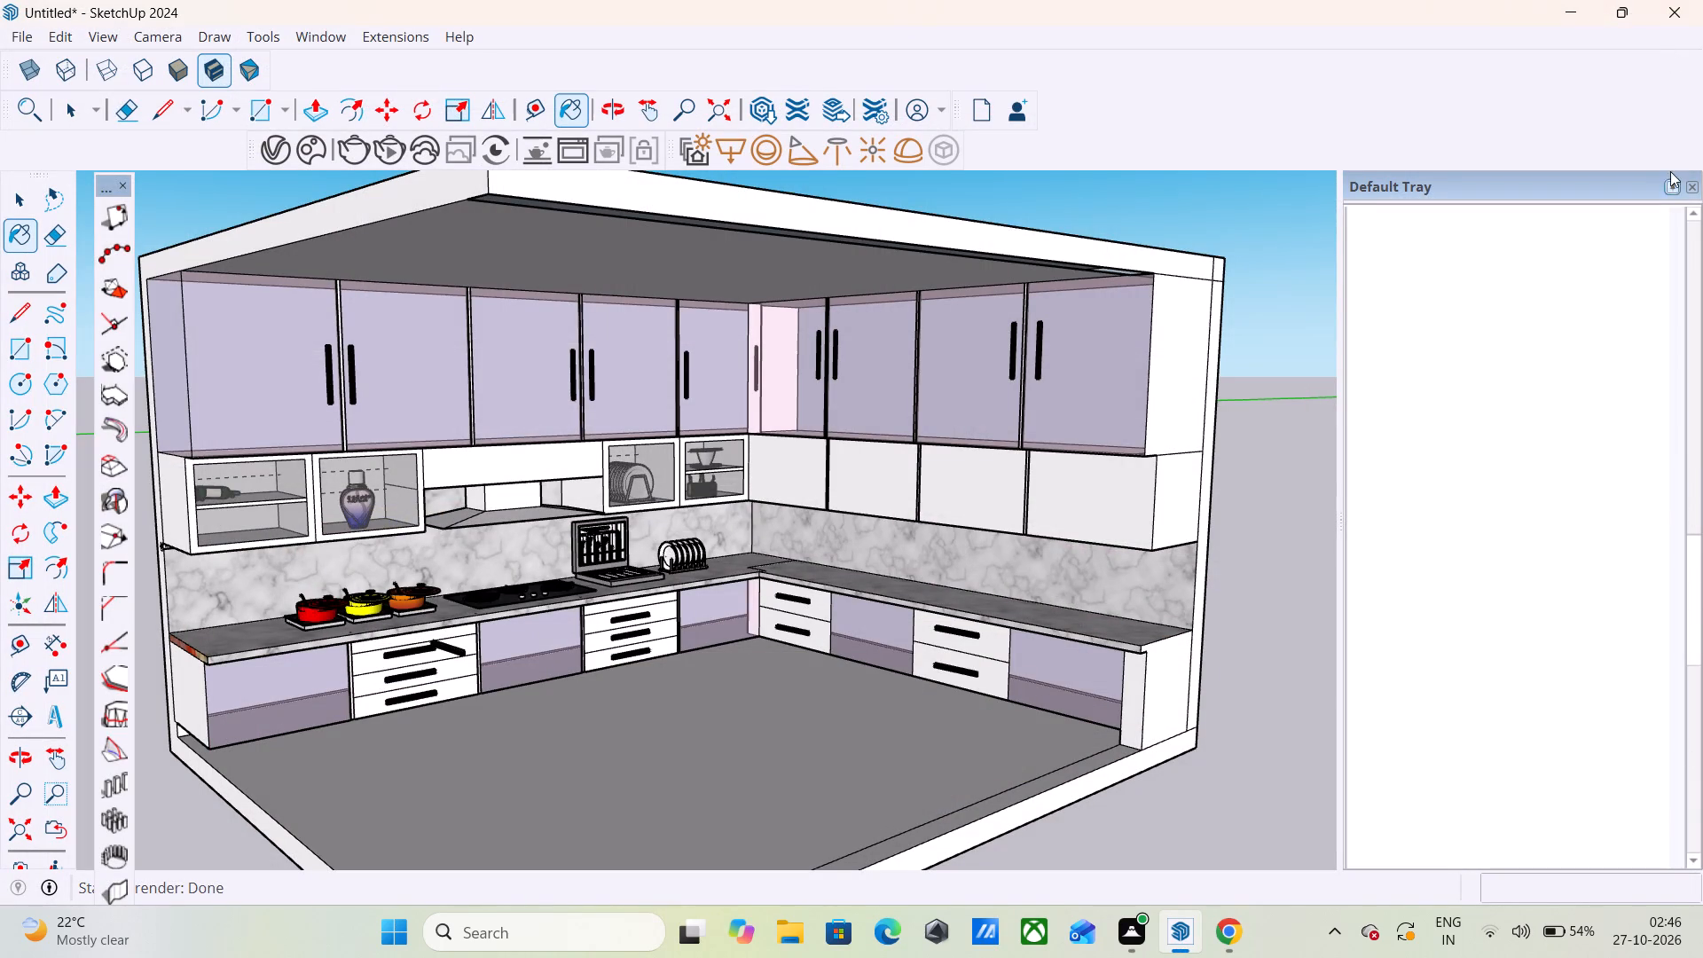
Paint the tops, front edges and exposed end of the L-shaped countertop with the dark grey-brown veined marble from the Stone collection.
{"action": "left_click", "coordinate": [1699, 207]}
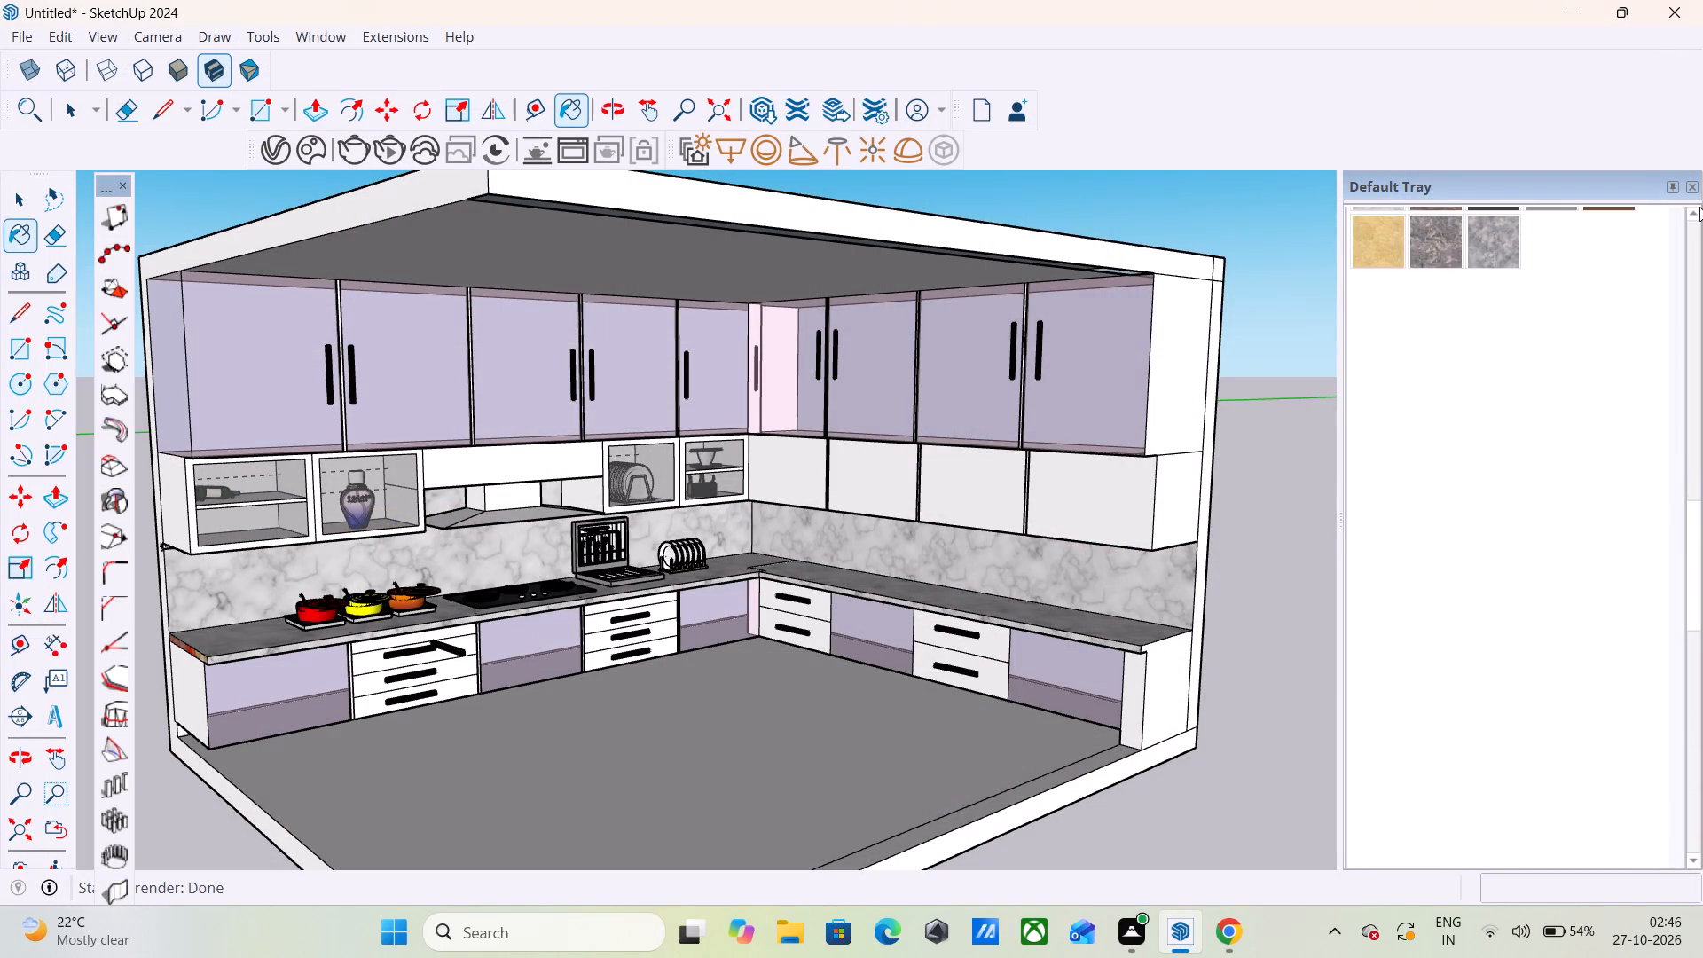
{"action": "left_click", "coordinate": [1699, 207]}
{"action": "left_click", "coordinate": [1432, 337]}
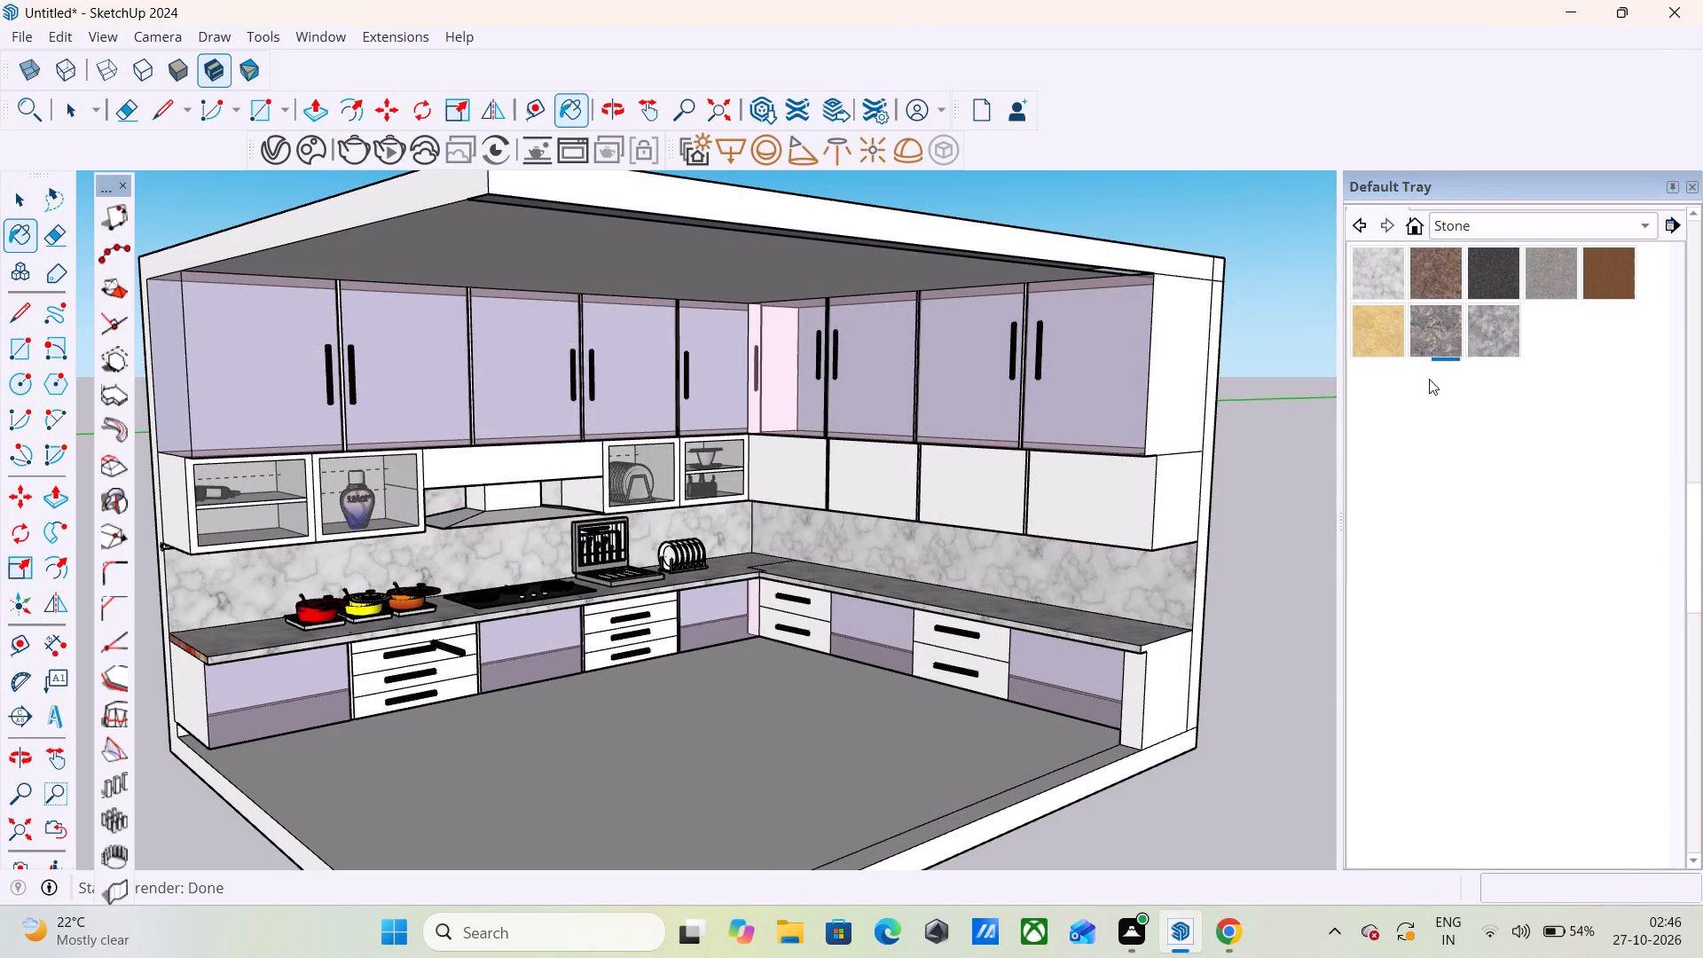
{"action": "scroll", "coordinate": [997, 636], "scroll_direction": "up", "scroll_amount": 6}
{"action": "left_click", "coordinate": [1009, 608]}
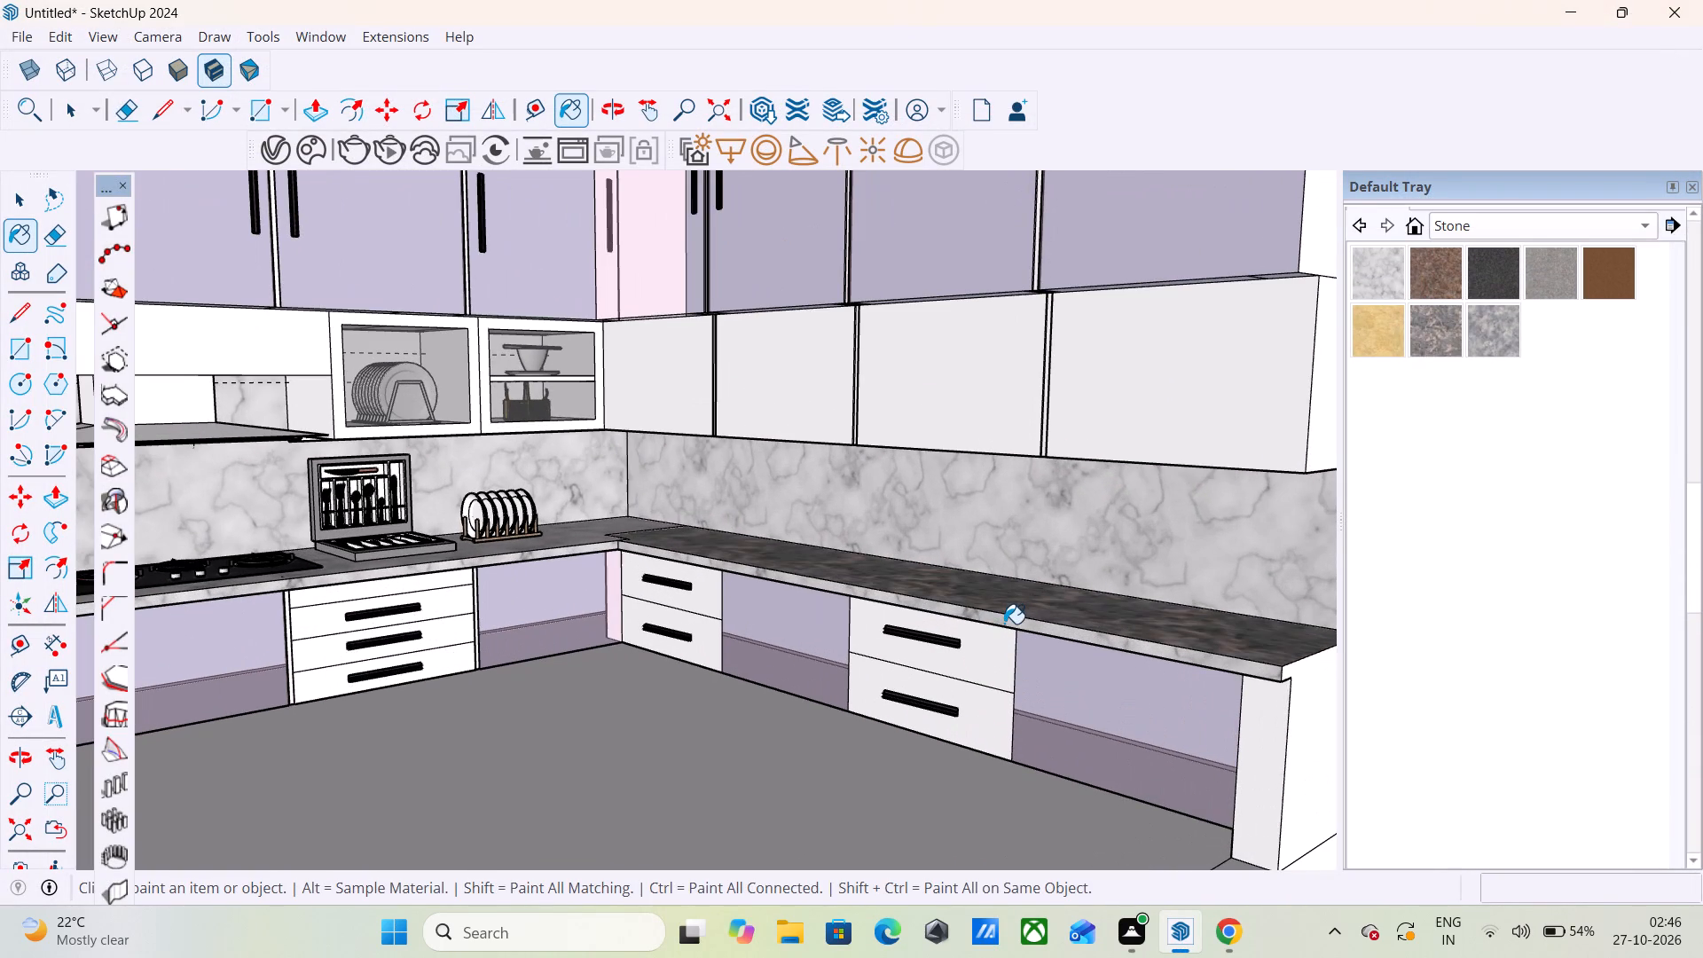
{"action": "left_click", "coordinate": [1004, 624]}
{"action": "left_click", "coordinate": [577, 526]}
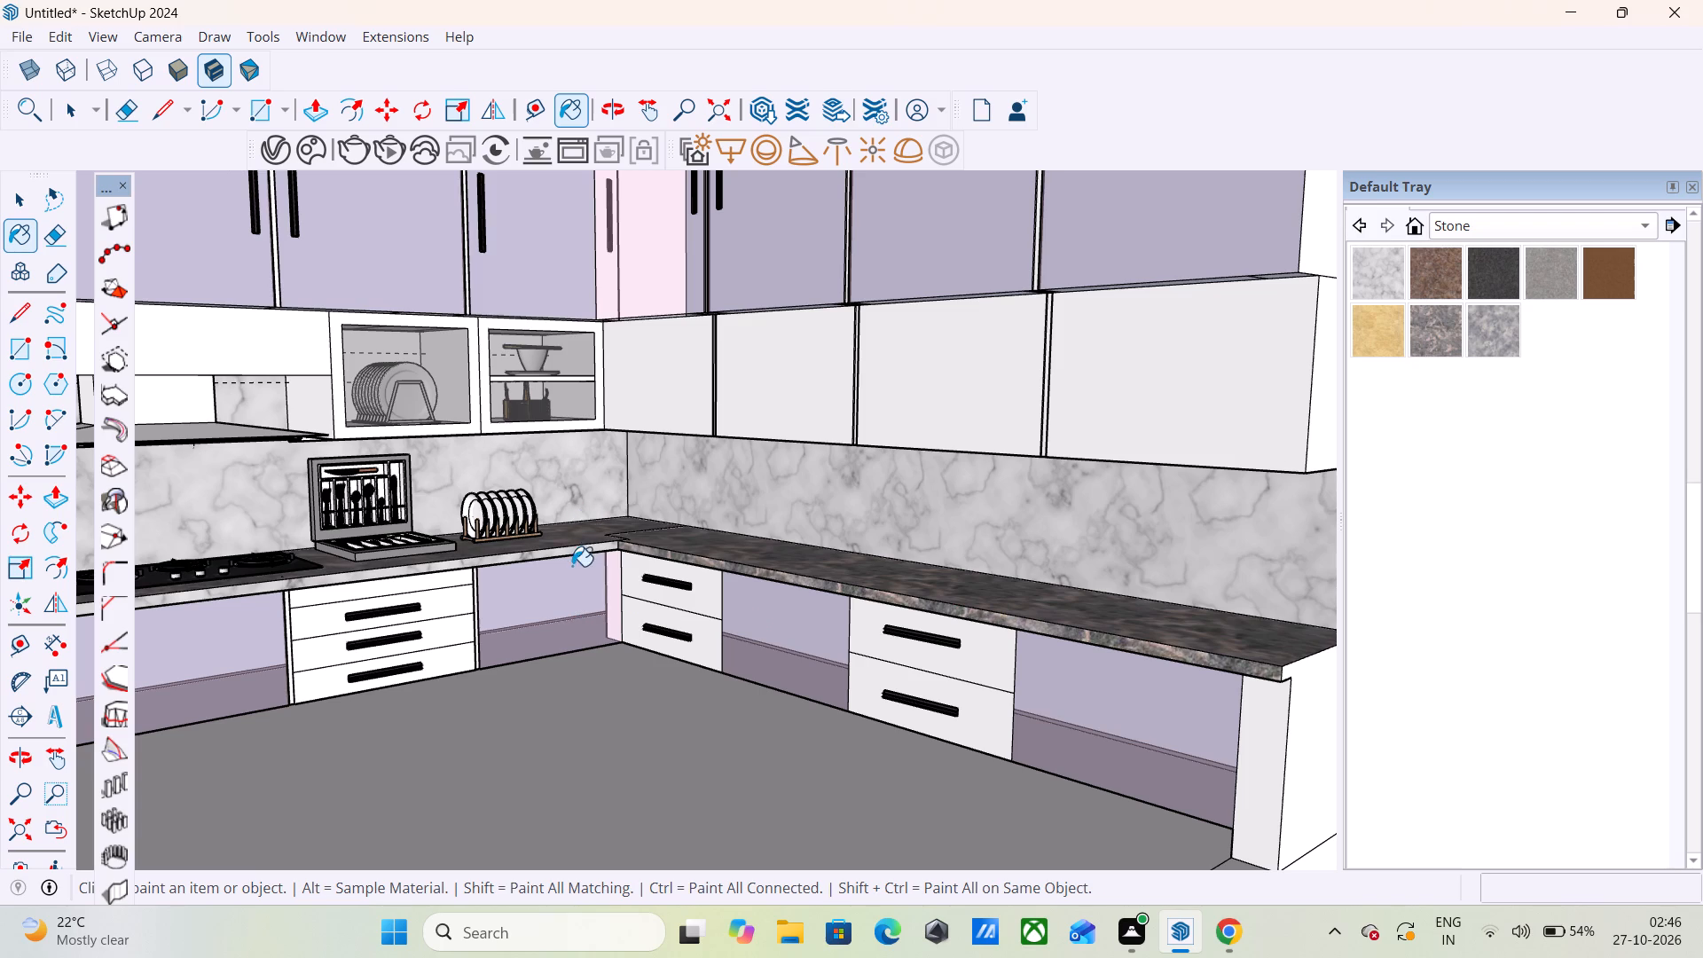
{"action": "left_click", "coordinate": [572, 553]}
{"action": "scroll", "coordinate": [799, 465], "scroll_direction": "down", "scroll_amount": 6}
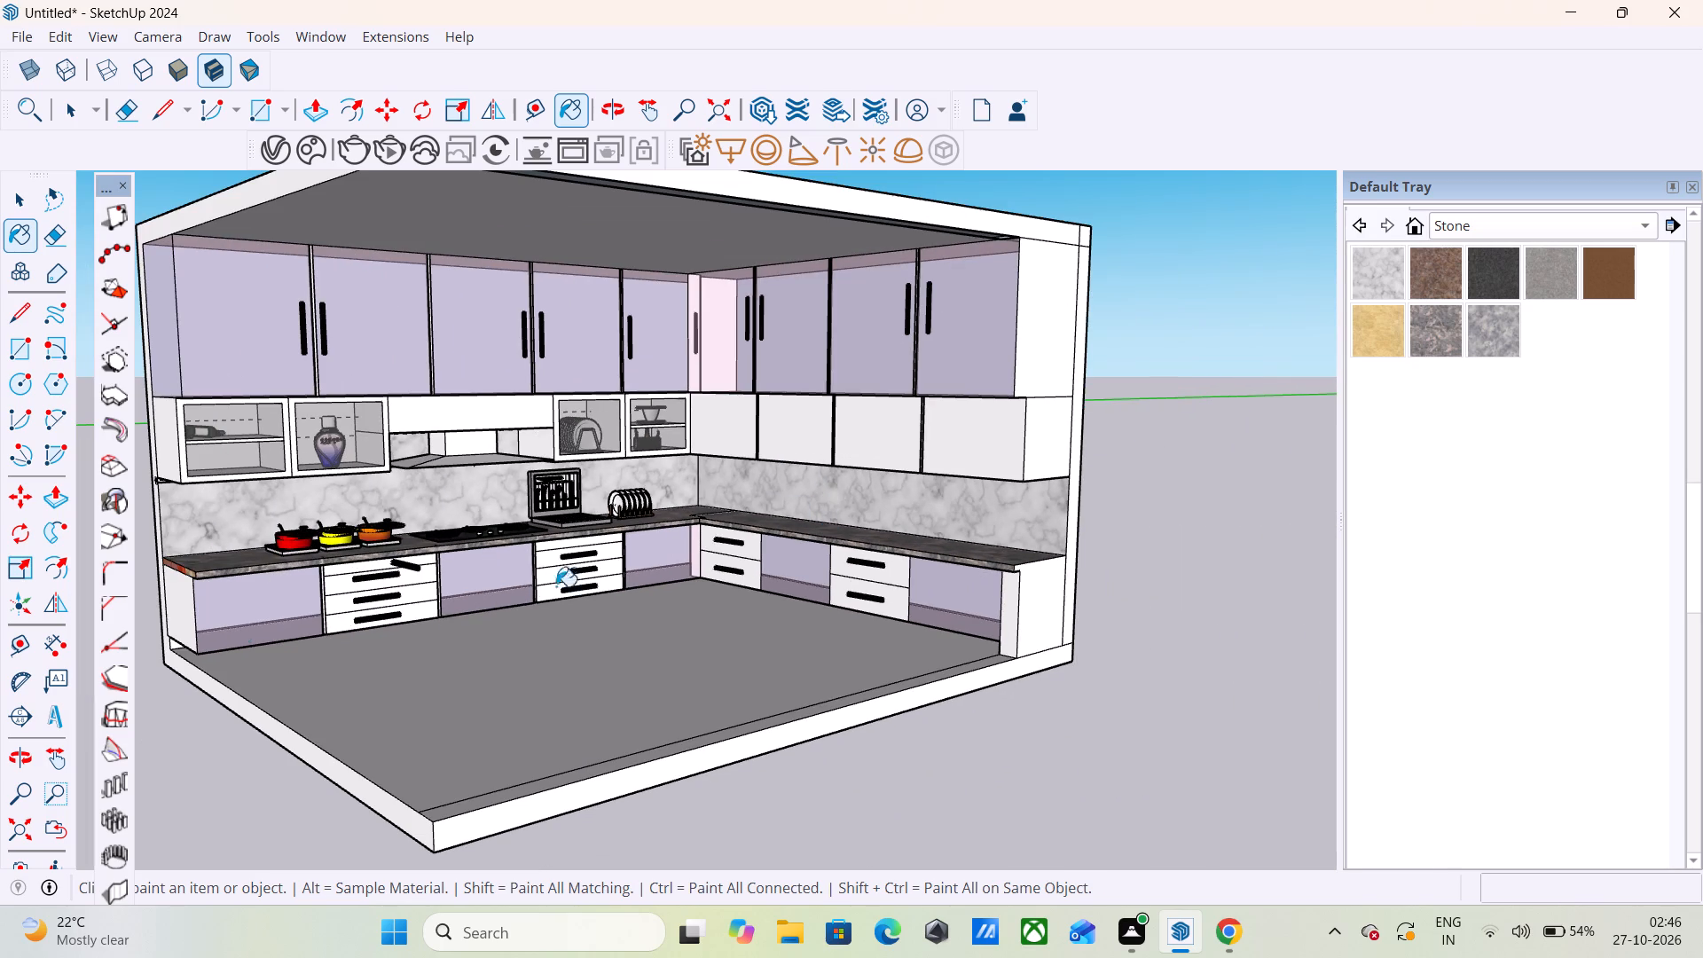
{"action": "scroll", "coordinate": [126, 592], "scroll_direction": "up", "scroll_amount": 10}
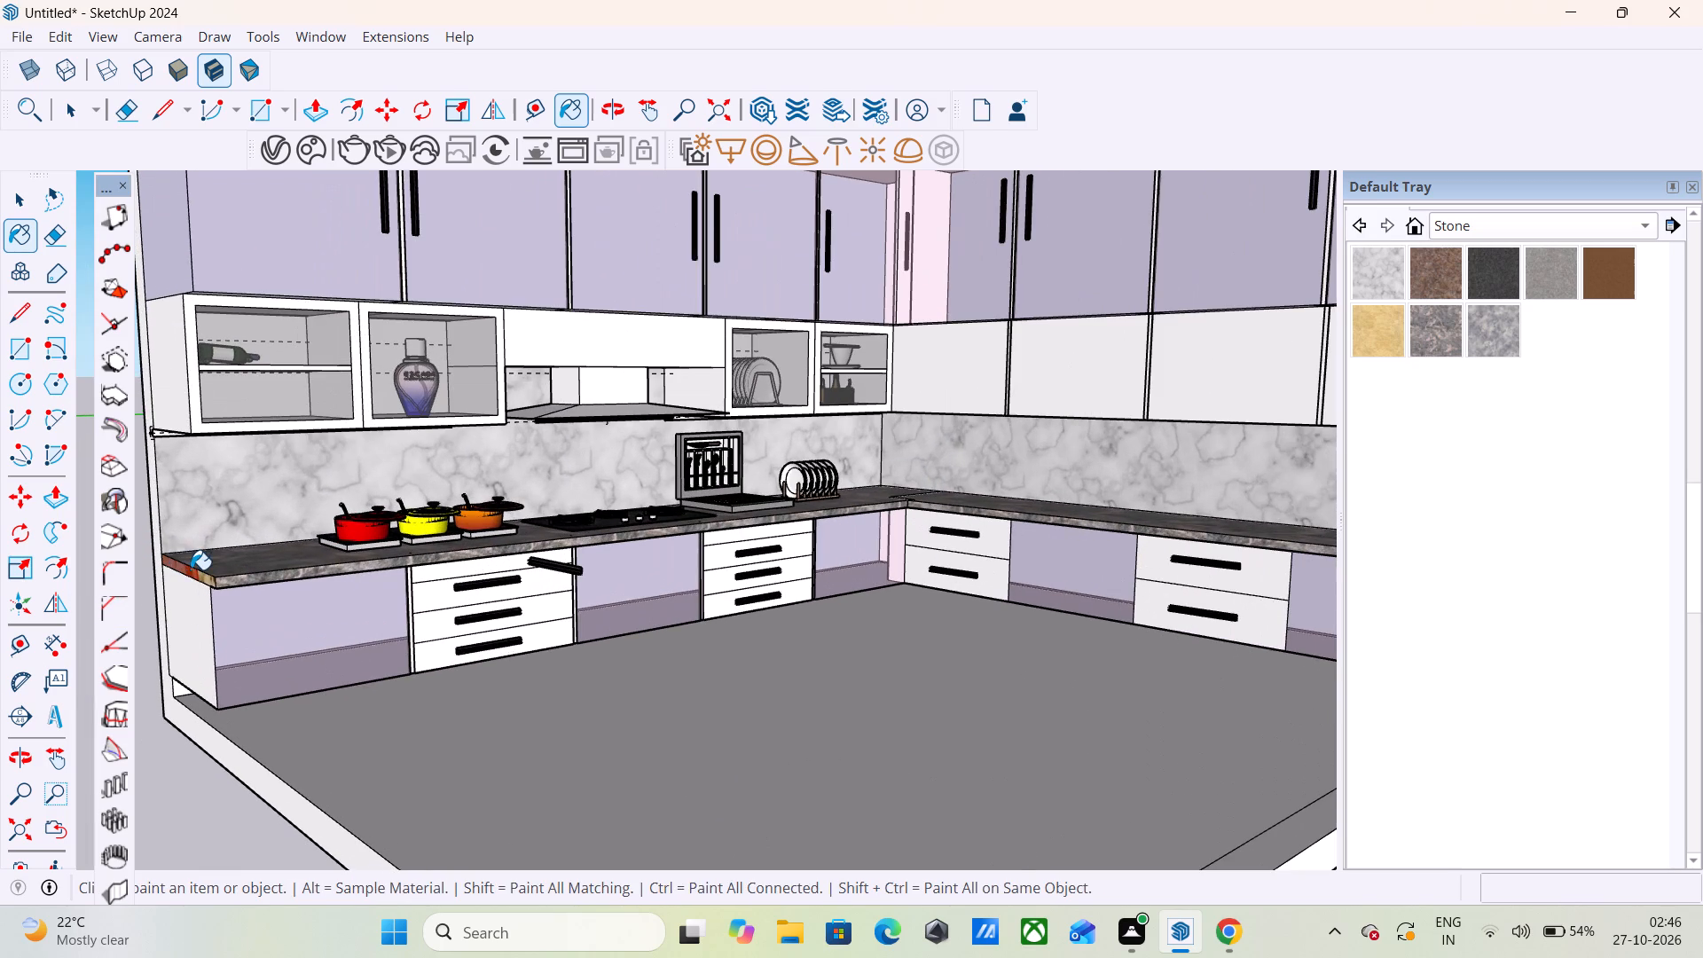
{"action": "left_click", "coordinate": [191, 569]}
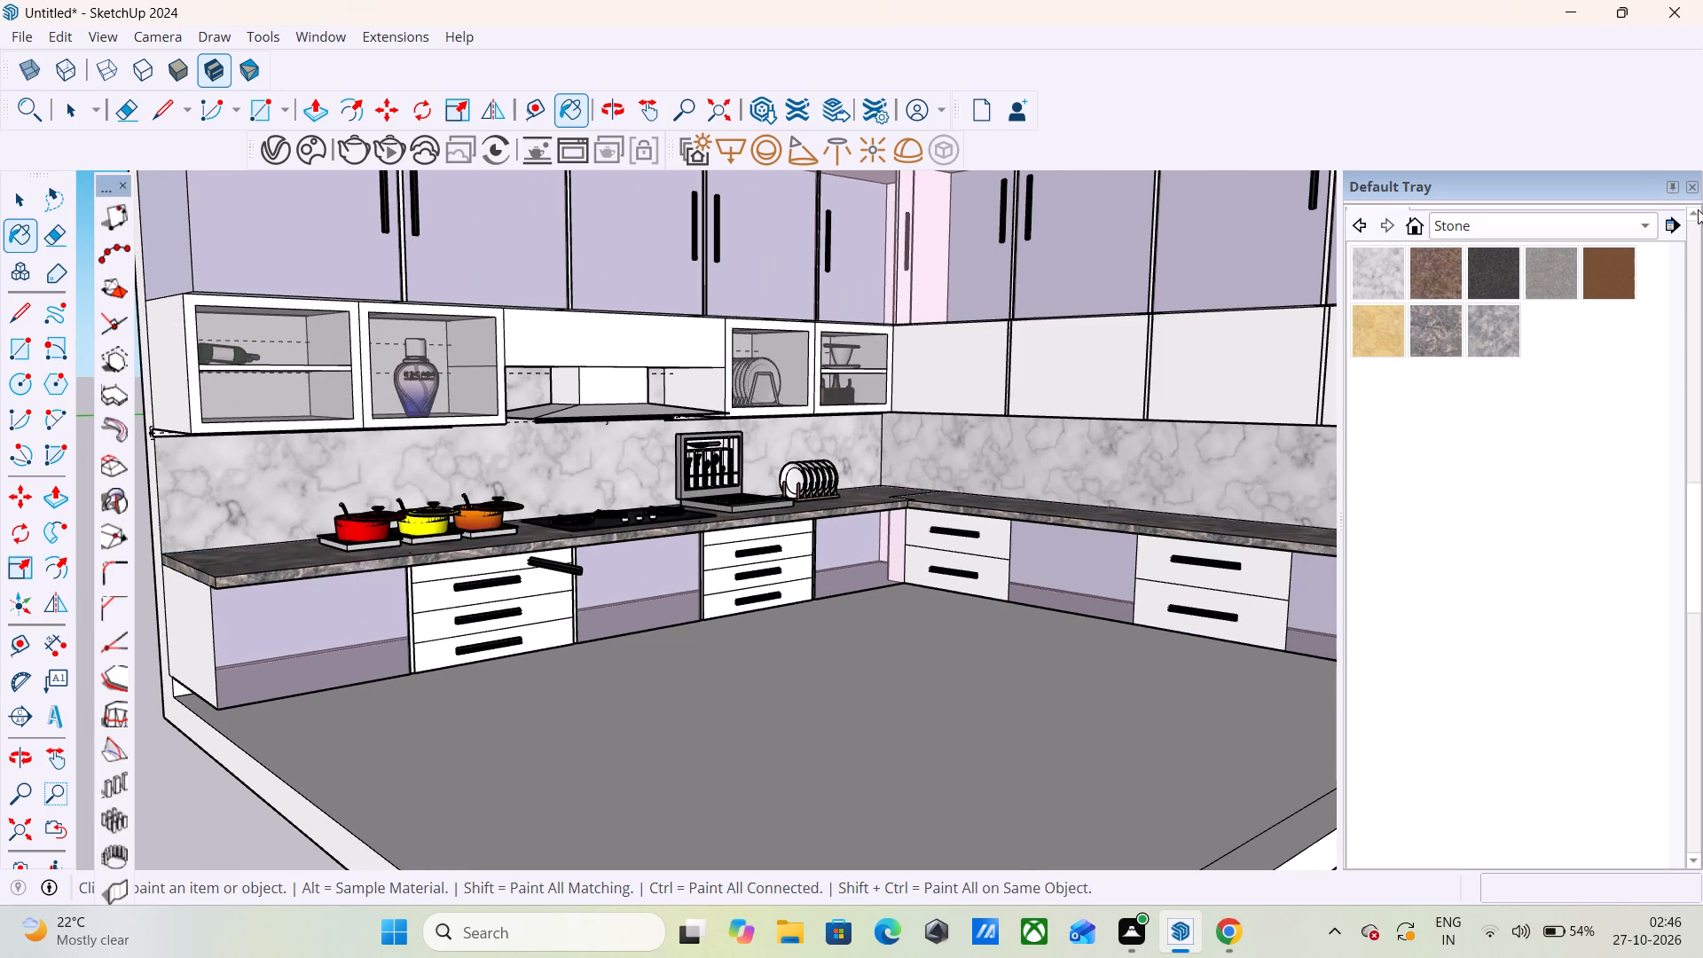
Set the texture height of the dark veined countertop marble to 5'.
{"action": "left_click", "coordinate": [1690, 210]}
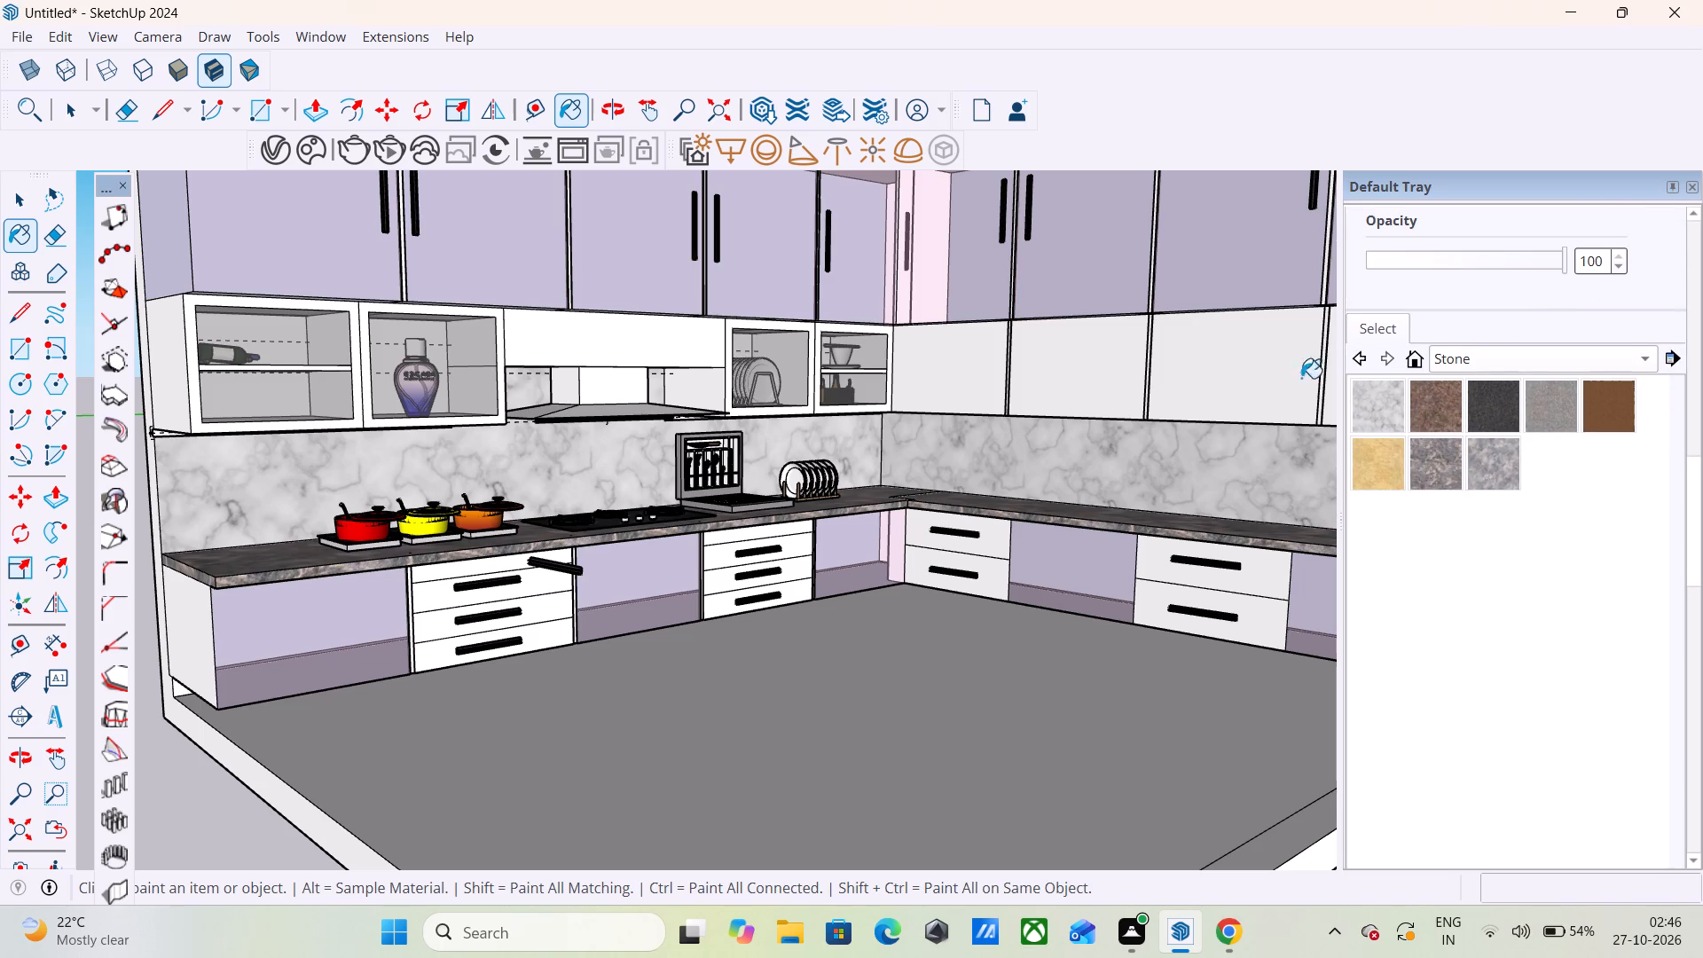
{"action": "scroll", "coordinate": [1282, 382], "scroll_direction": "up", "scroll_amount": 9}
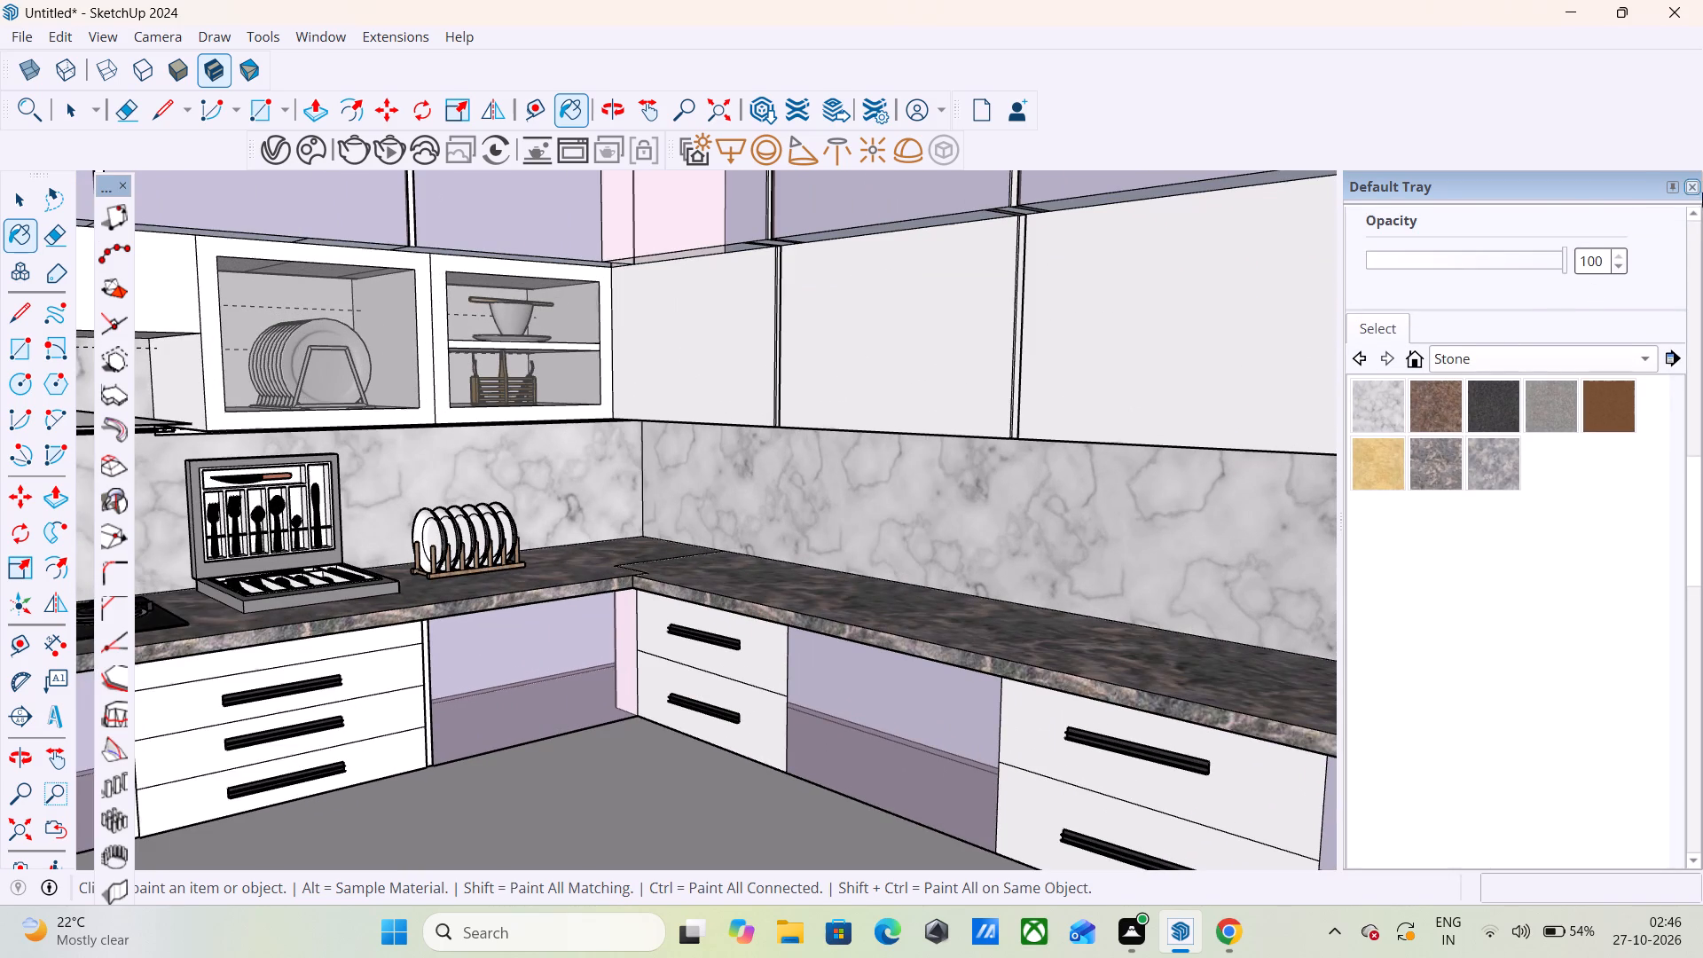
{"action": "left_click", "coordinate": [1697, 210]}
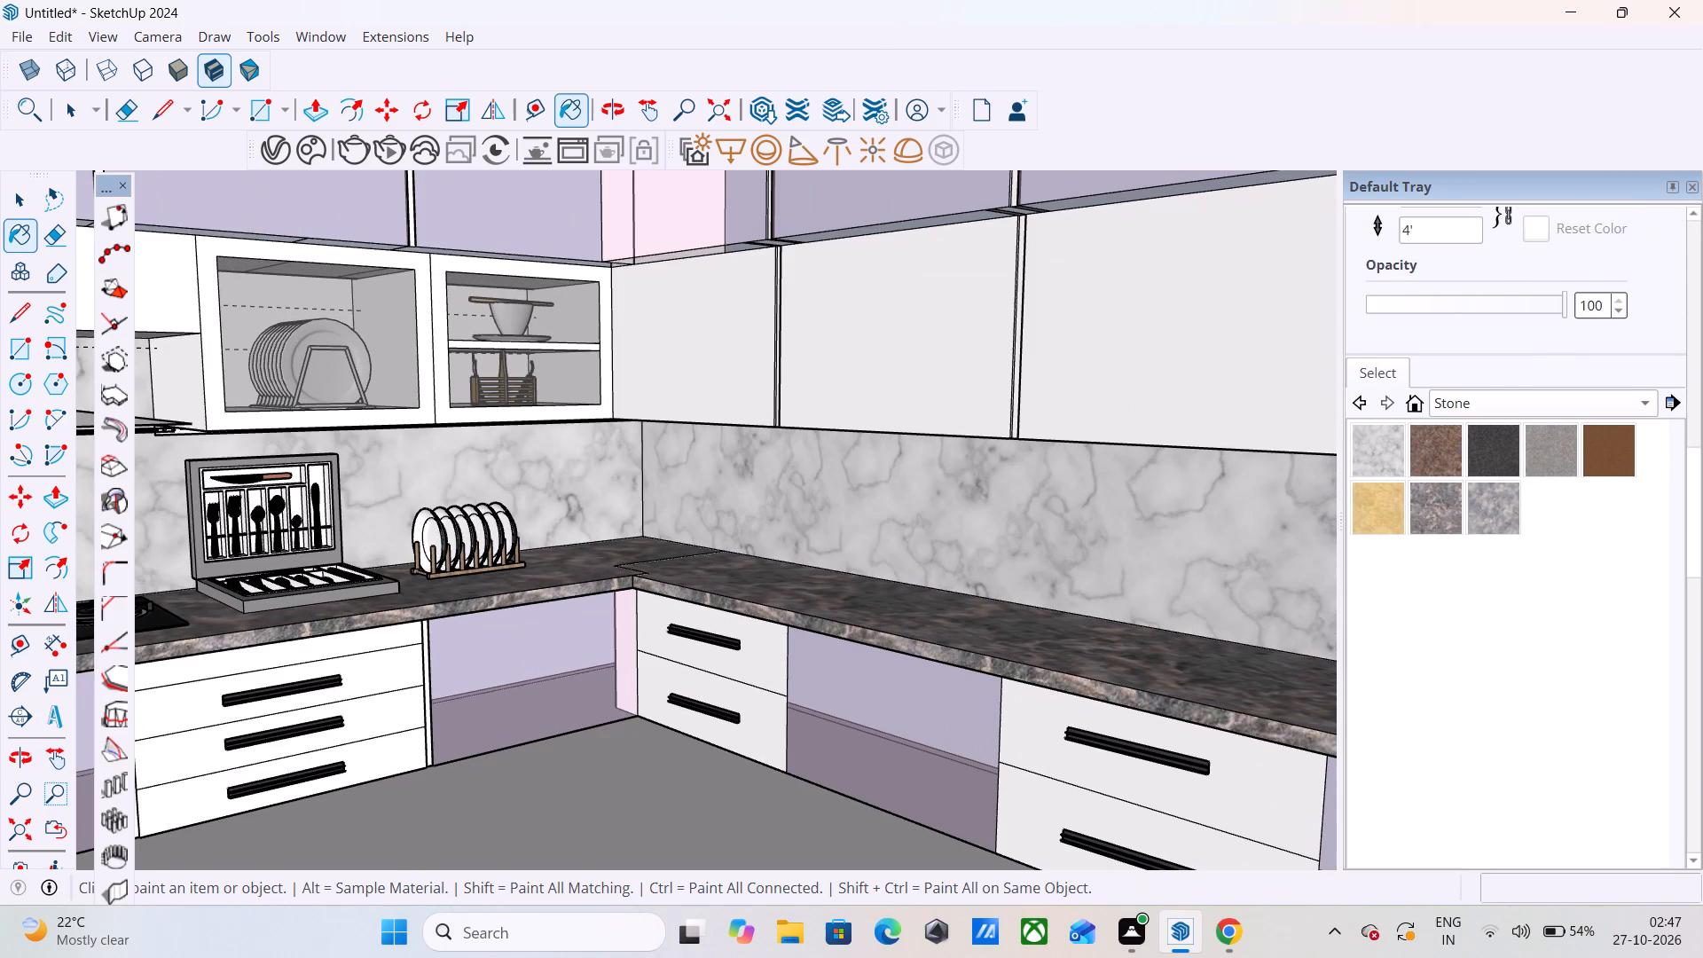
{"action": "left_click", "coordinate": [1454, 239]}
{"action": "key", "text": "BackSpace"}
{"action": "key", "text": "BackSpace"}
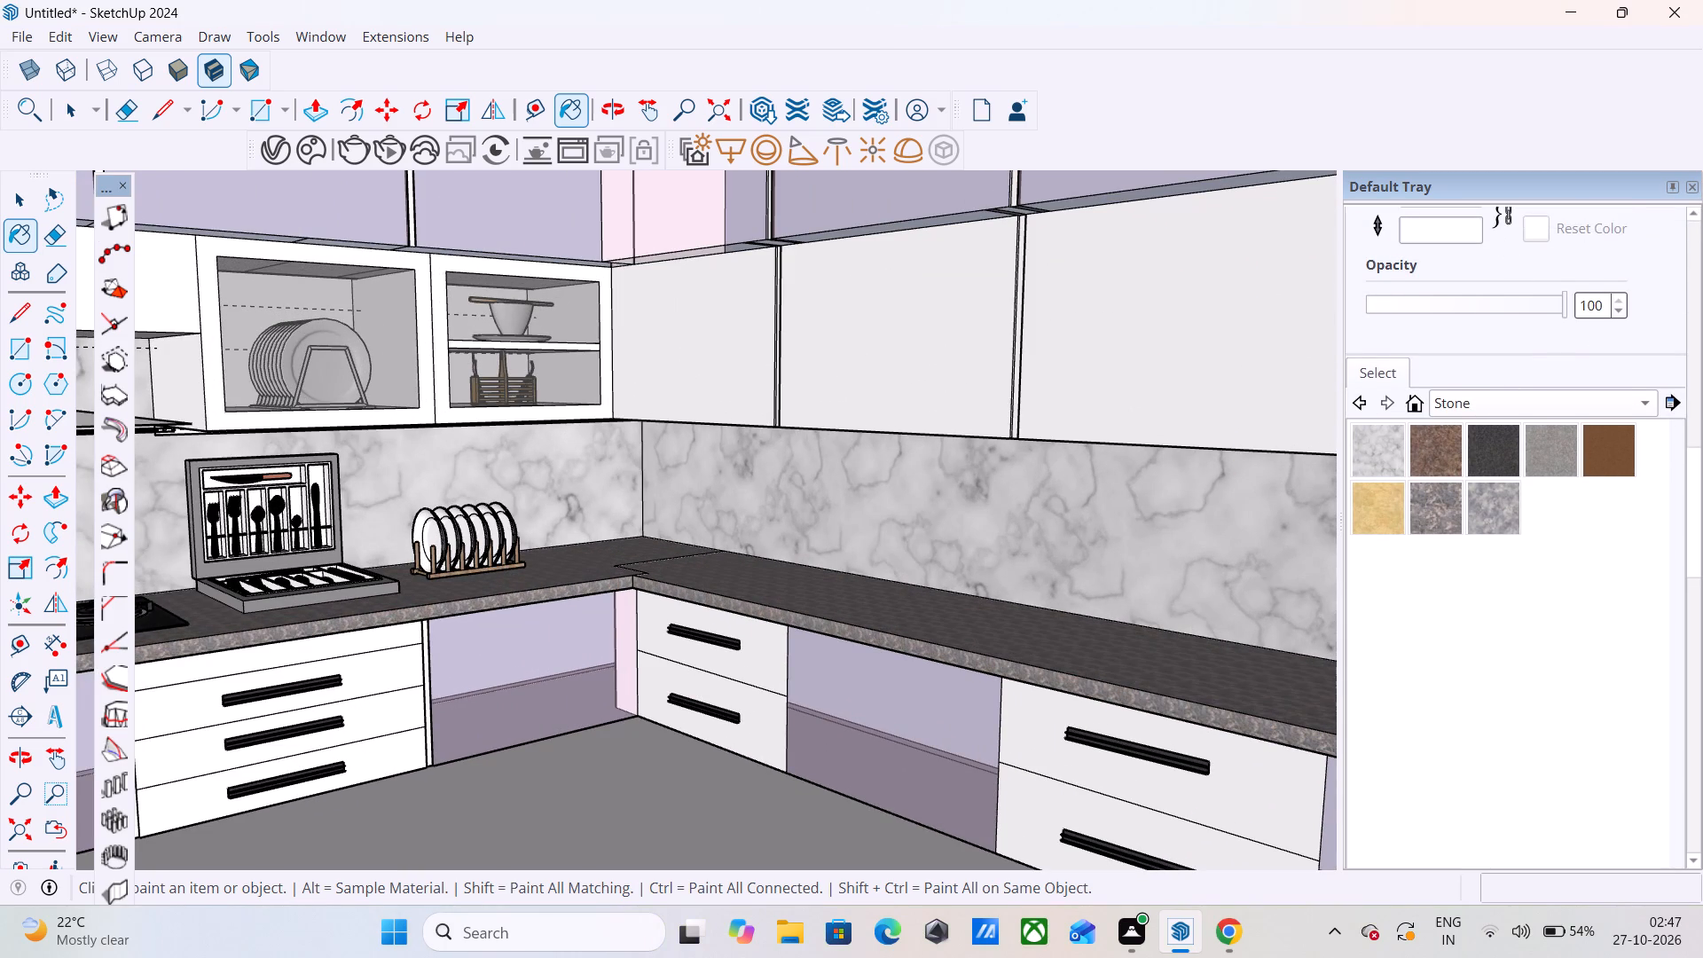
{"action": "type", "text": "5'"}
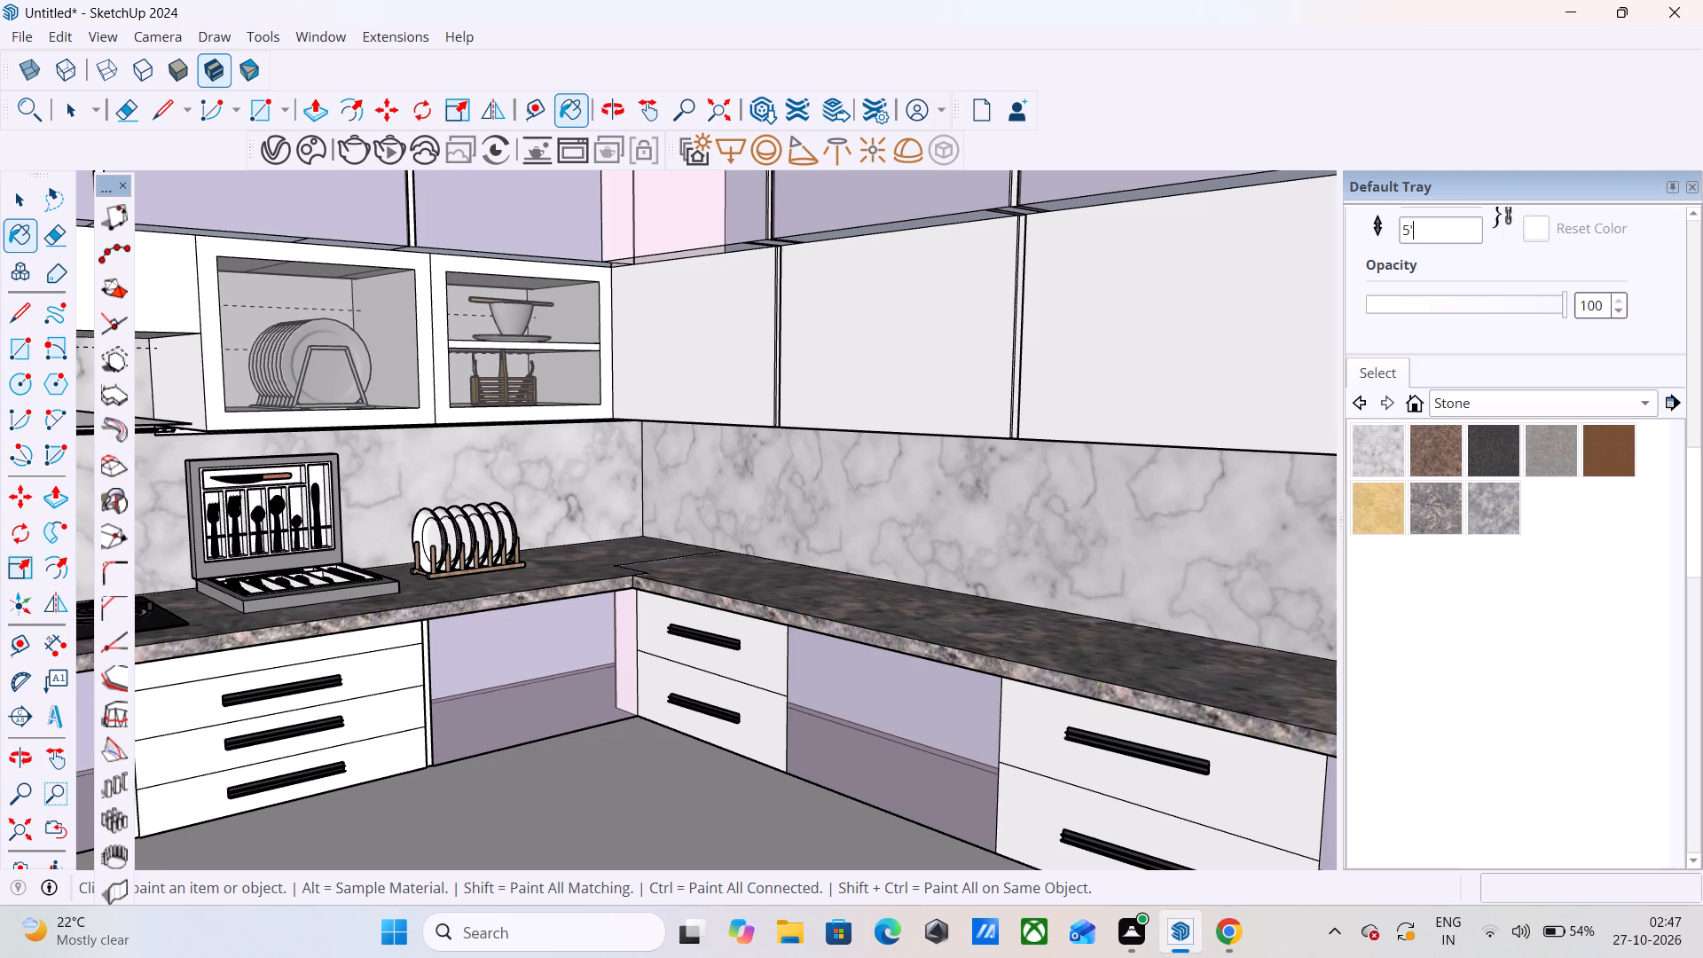
Render the kitchen in V-Ray and examine the dark veined countertop against the marble backsplash up close.
{"action": "scroll", "coordinate": [1016, 409], "scroll_direction": "down", "scroll_amount": 4}
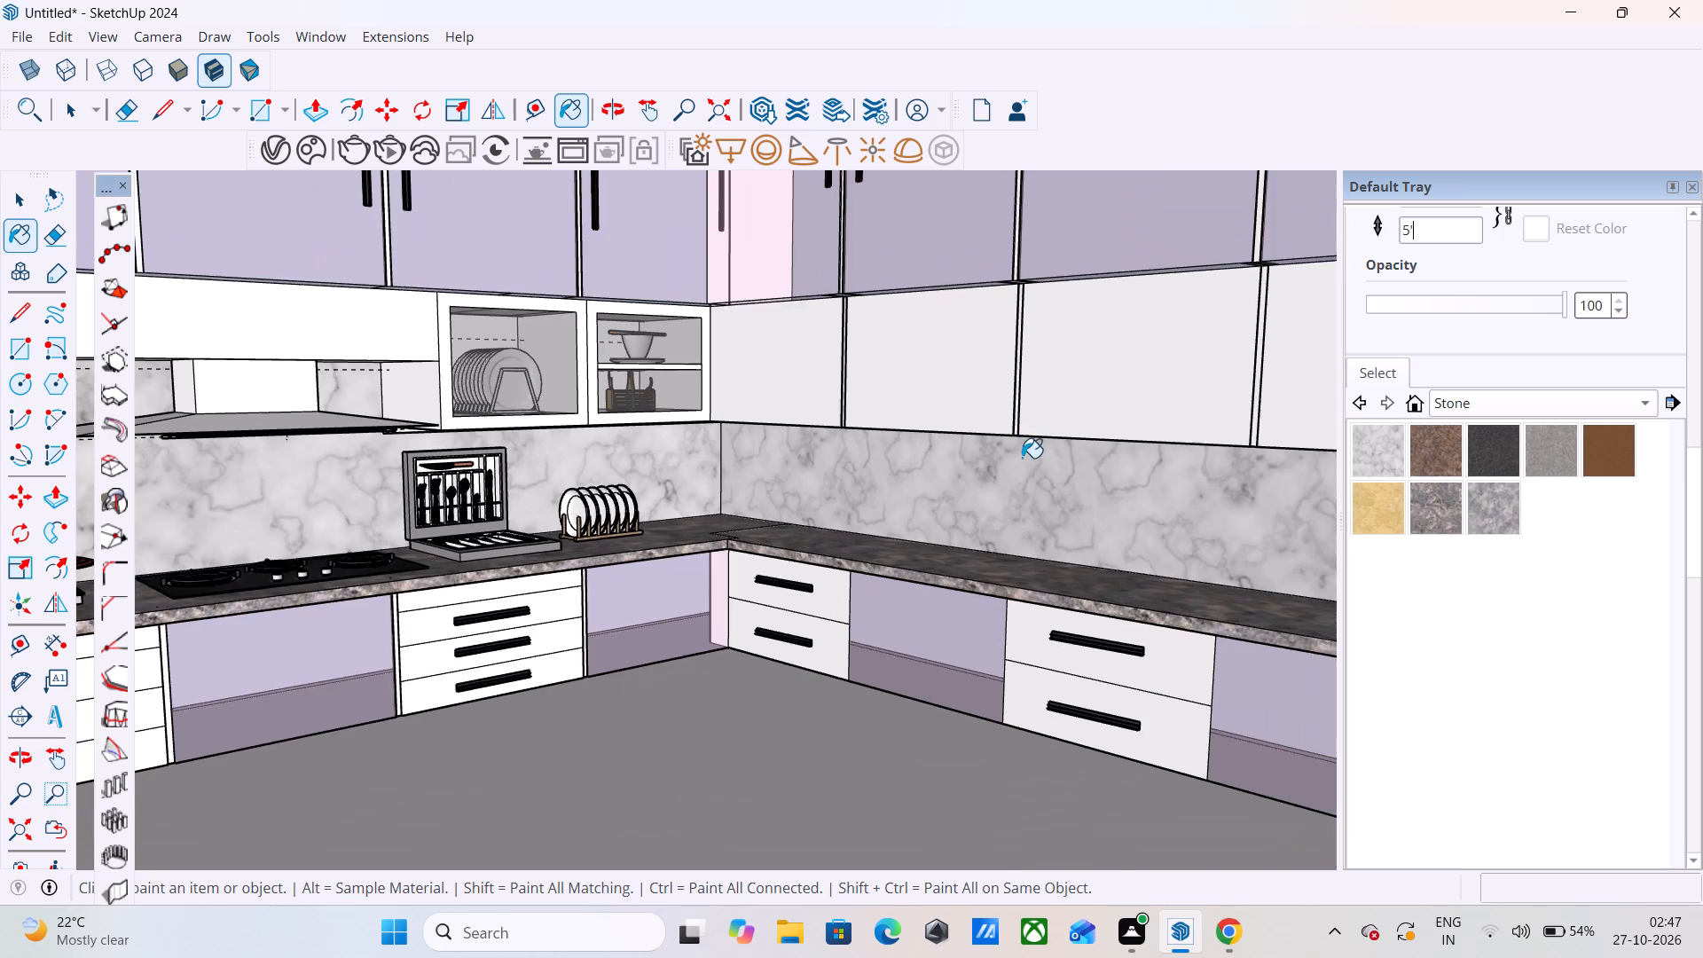
{"action": "scroll", "coordinate": [1019, 463], "scroll_direction": "down", "scroll_amount": 4}
{"action": "scroll", "coordinate": [351, 523], "scroll_direction": "up", "scroll_amount": 2}
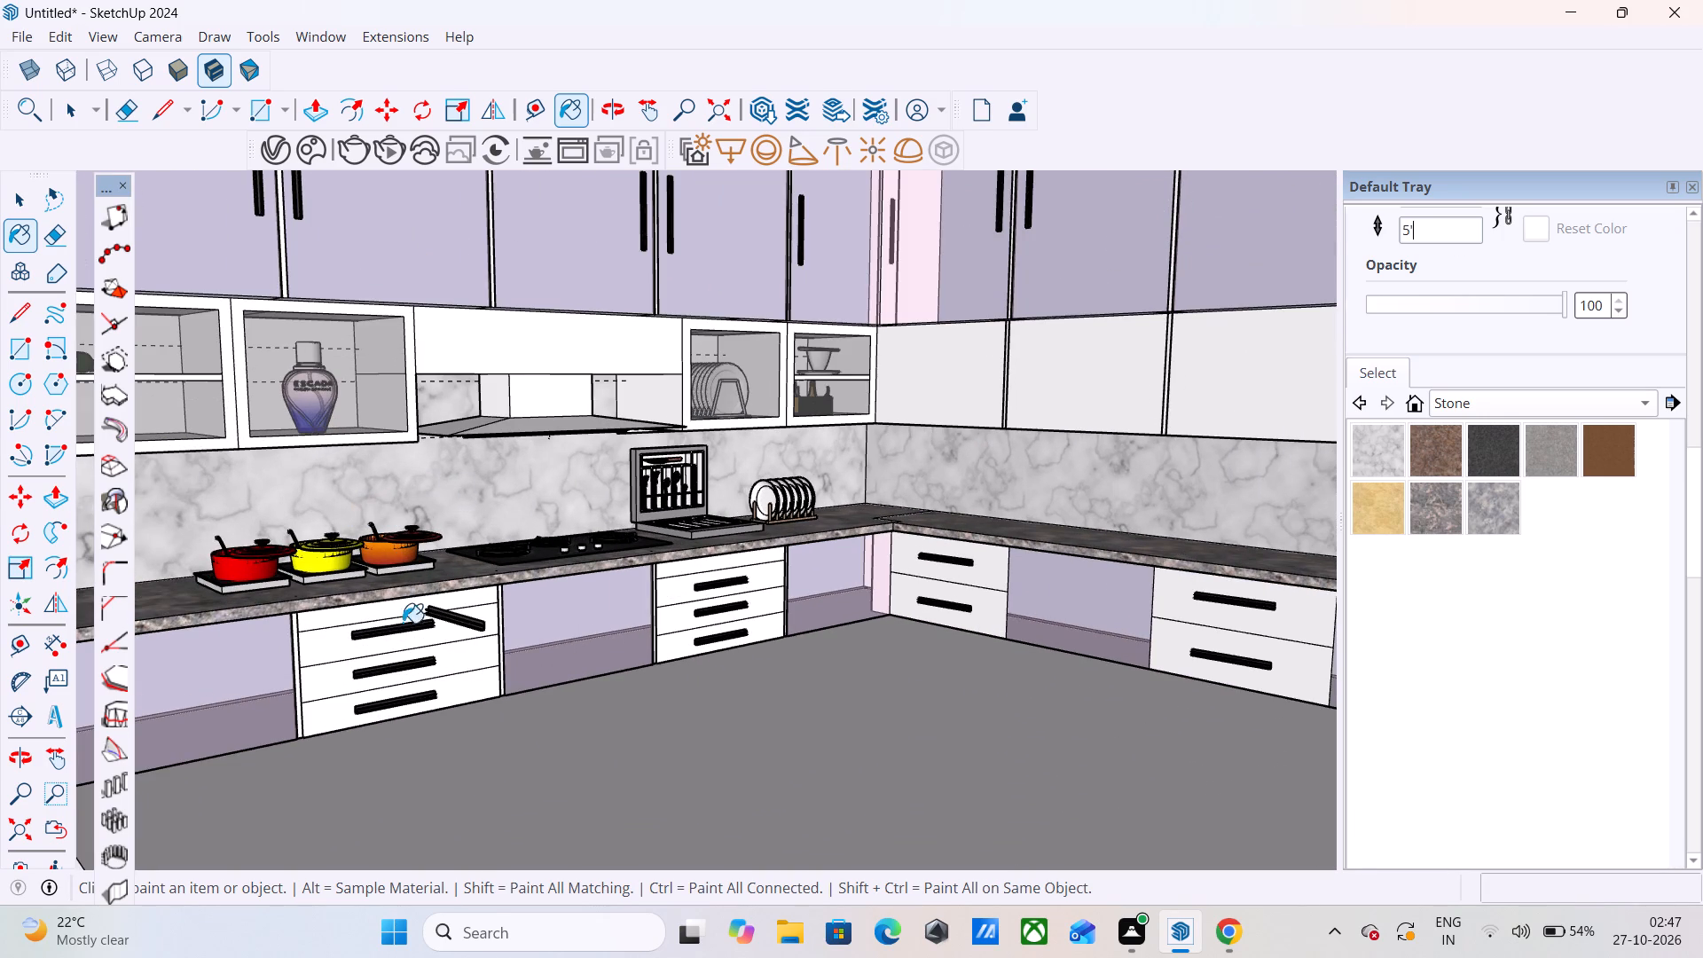
{"action": "middle_click_drag", "start_coordinate": [600, 467], "coordinate": [616, 517]}
{"action": "scroll", "coordinate": [563, 499], "scroll_direction": "down", "scroll_amount": 6}
{"action": "middle_click_drag", "start_coordinate": [654, 420], "coordinate": [658, 426]}
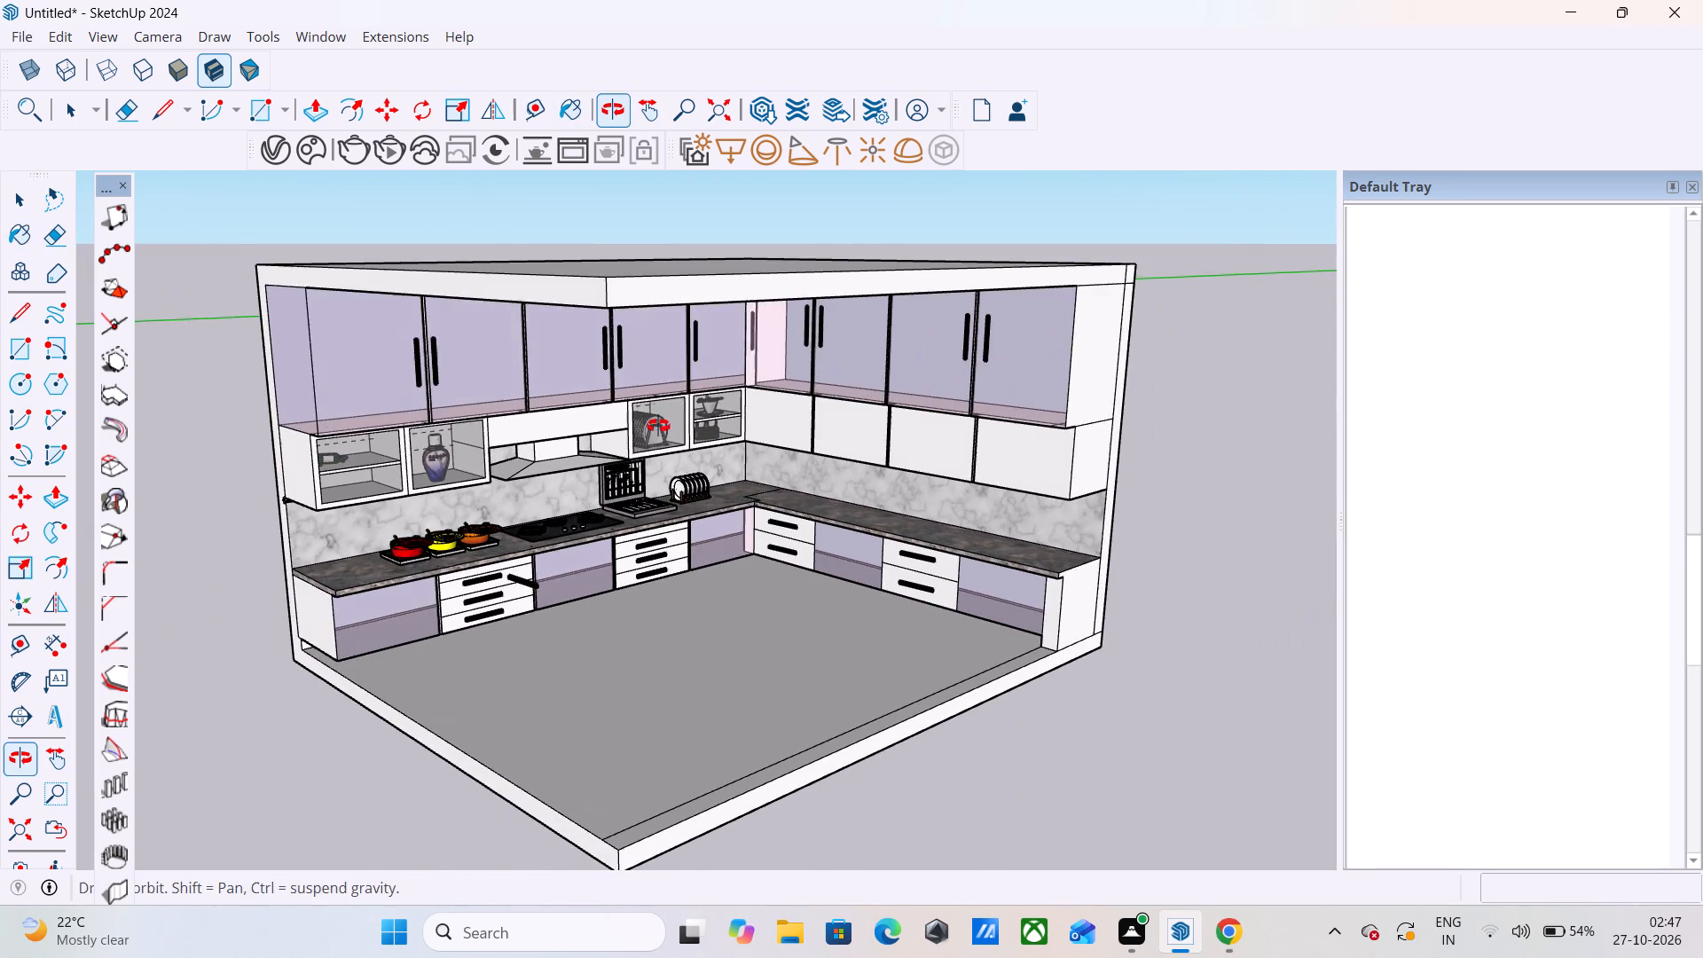
{"action": "middle_click_drag", "start_coordinate": [658, 426], "coordinate": [660, 452]}
{"action": "scroll", "coordinate": [610, 436], "scroll_direction": "up", "scroll_amount": 4}
{"action": "middle_click_drag", "start_coordinate": [636, 494], "coordinate": [596, 449]}
{"action": "left_click", "coordinate": [368, 153]}
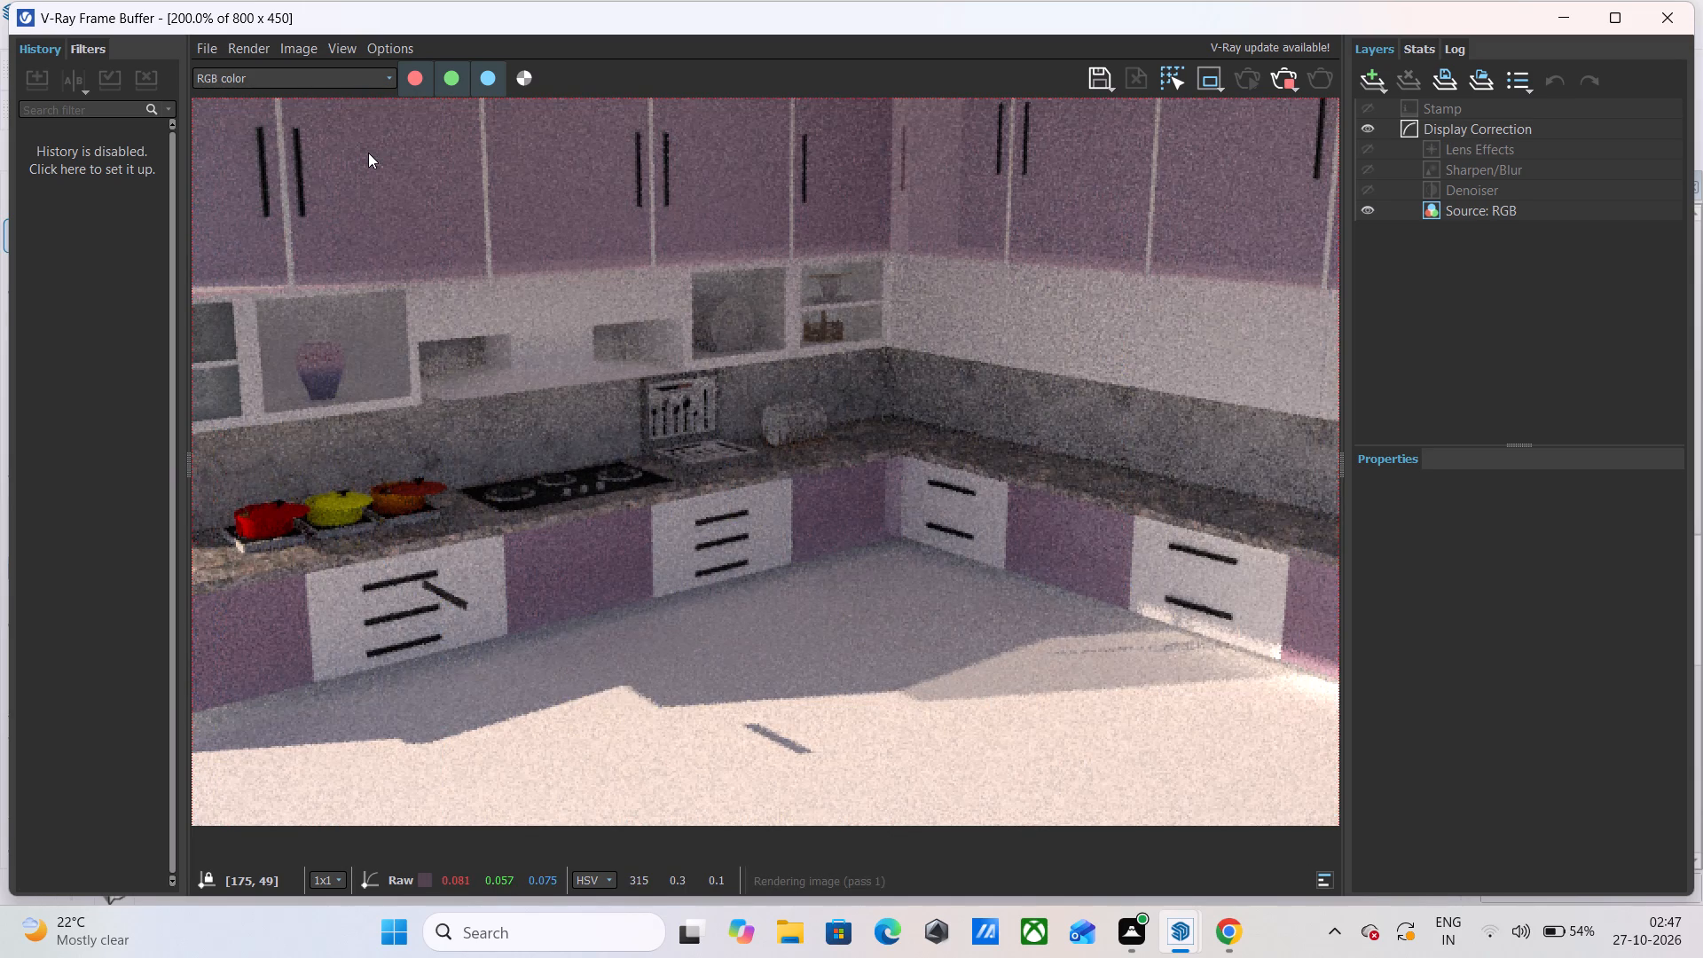
{"action": "scroll", "coordinate": [368, 153], "scroll_direction": "down", "scroll_amount": 2}
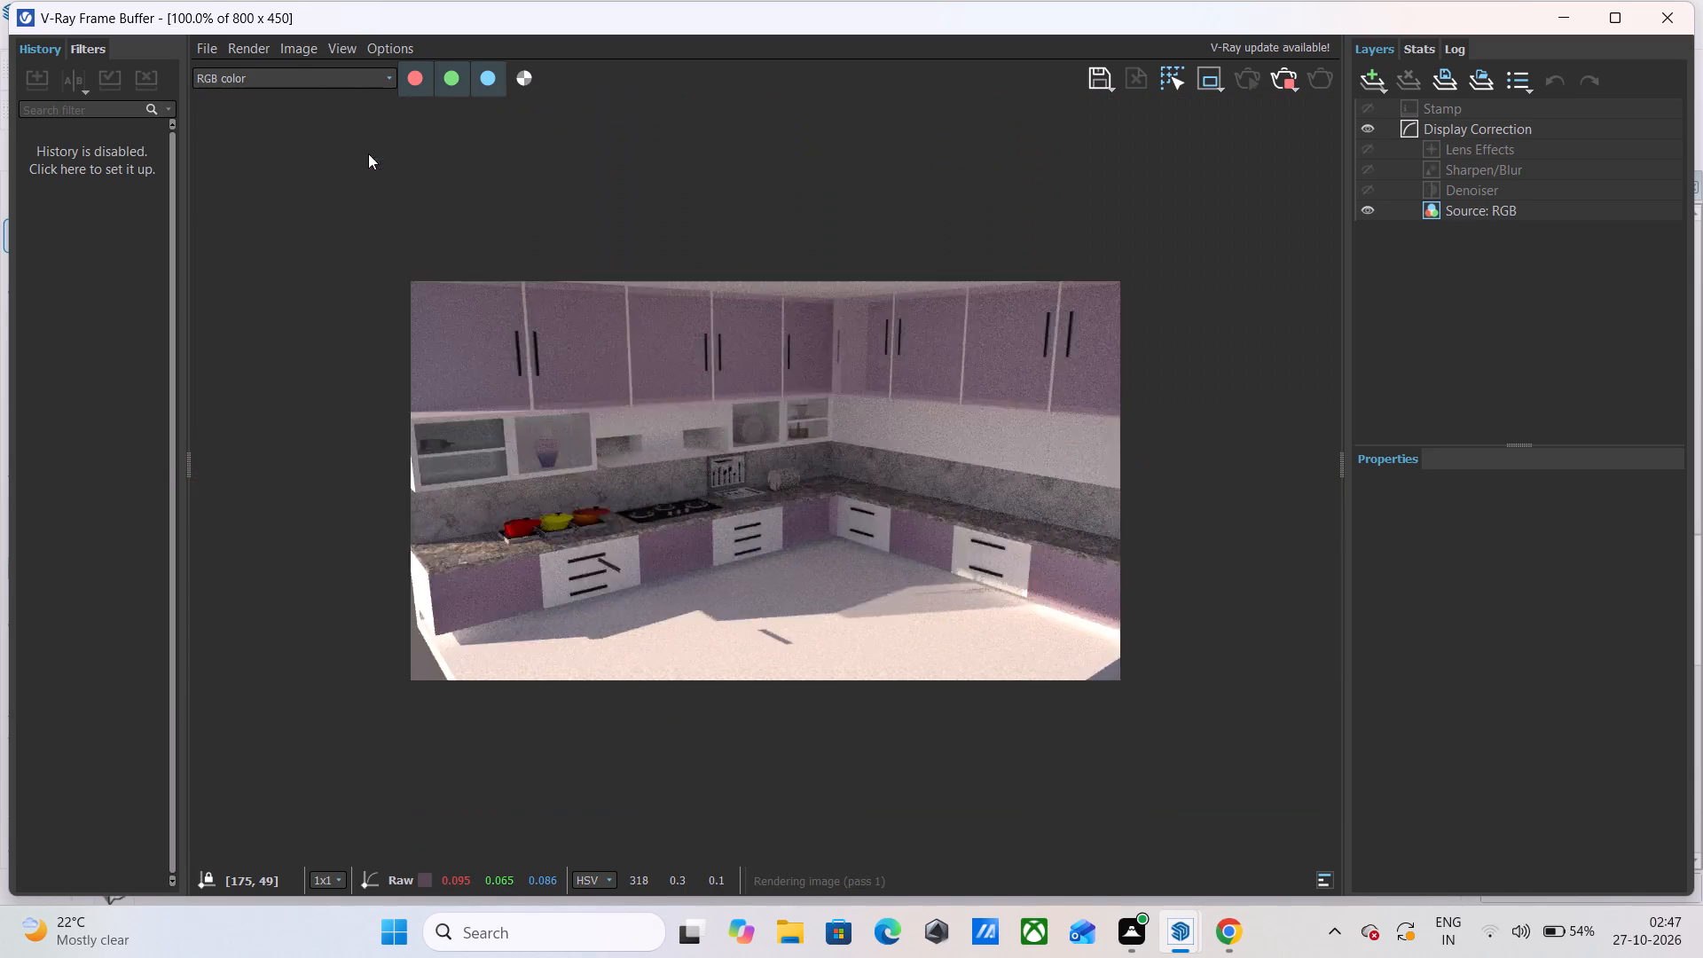
{"action": "scroll", "coordinate": [368, 153], "scroll_direction": "down", "scroll_amount": 2}
{"action": "scroll", "coordinate": [763, 451], "scroll_direction": "up", "scroll_amount": 5}
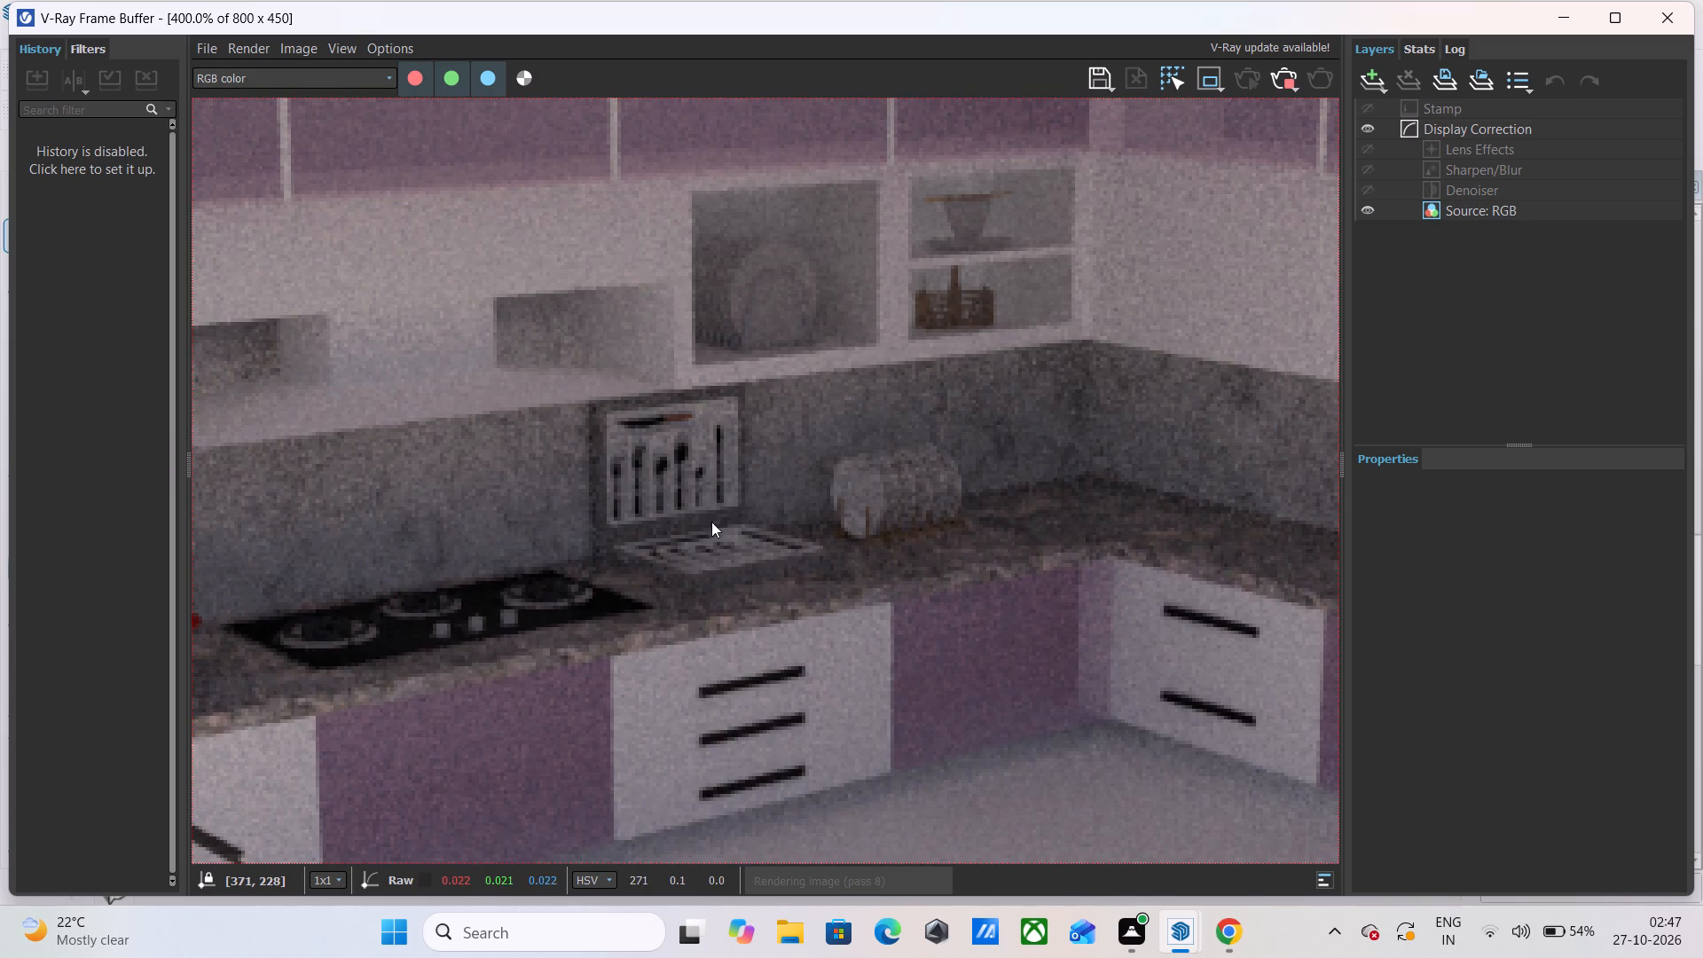
{"action": "middle_click", "coordinate": [662, 539]}
{"action": "middle_click_drag", "start_coordinate": [659, 532], "coordinate": [651, 509]}
{"action": "scroll", "coordinate": [652, 475], "scroll_direction": "down", "scroll_amount": 3}
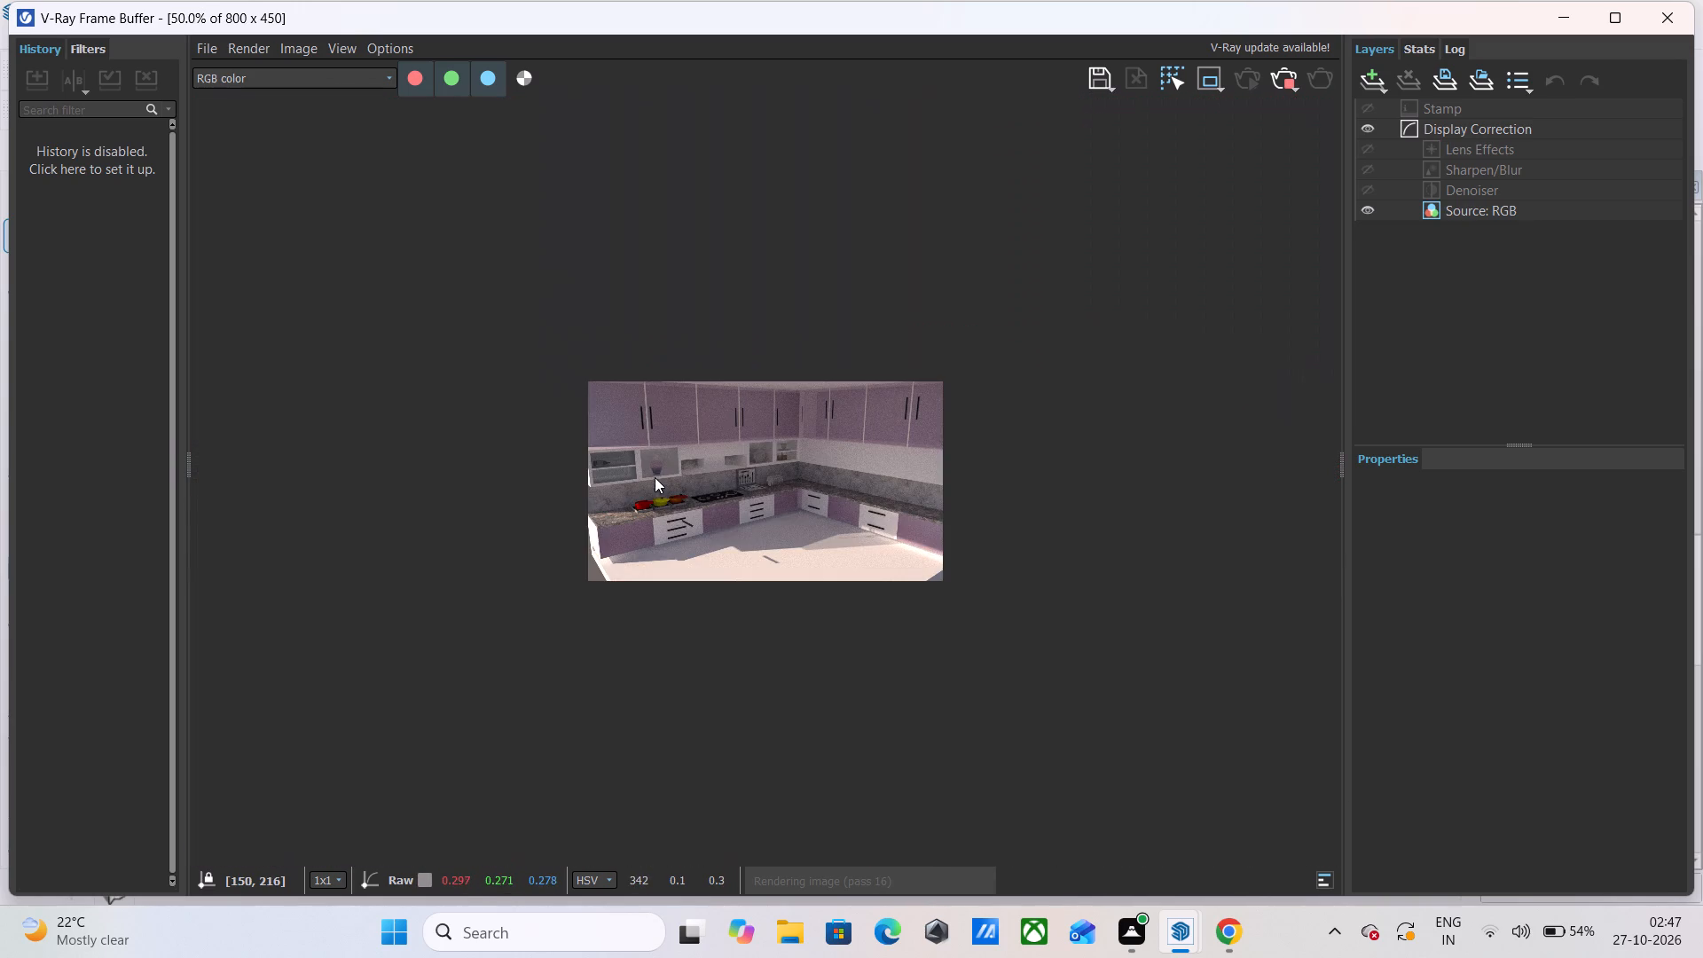
{"action": "scroll", "coordinate": [722, 529], "scroll_direction": "up", "scroll_amount": 1}
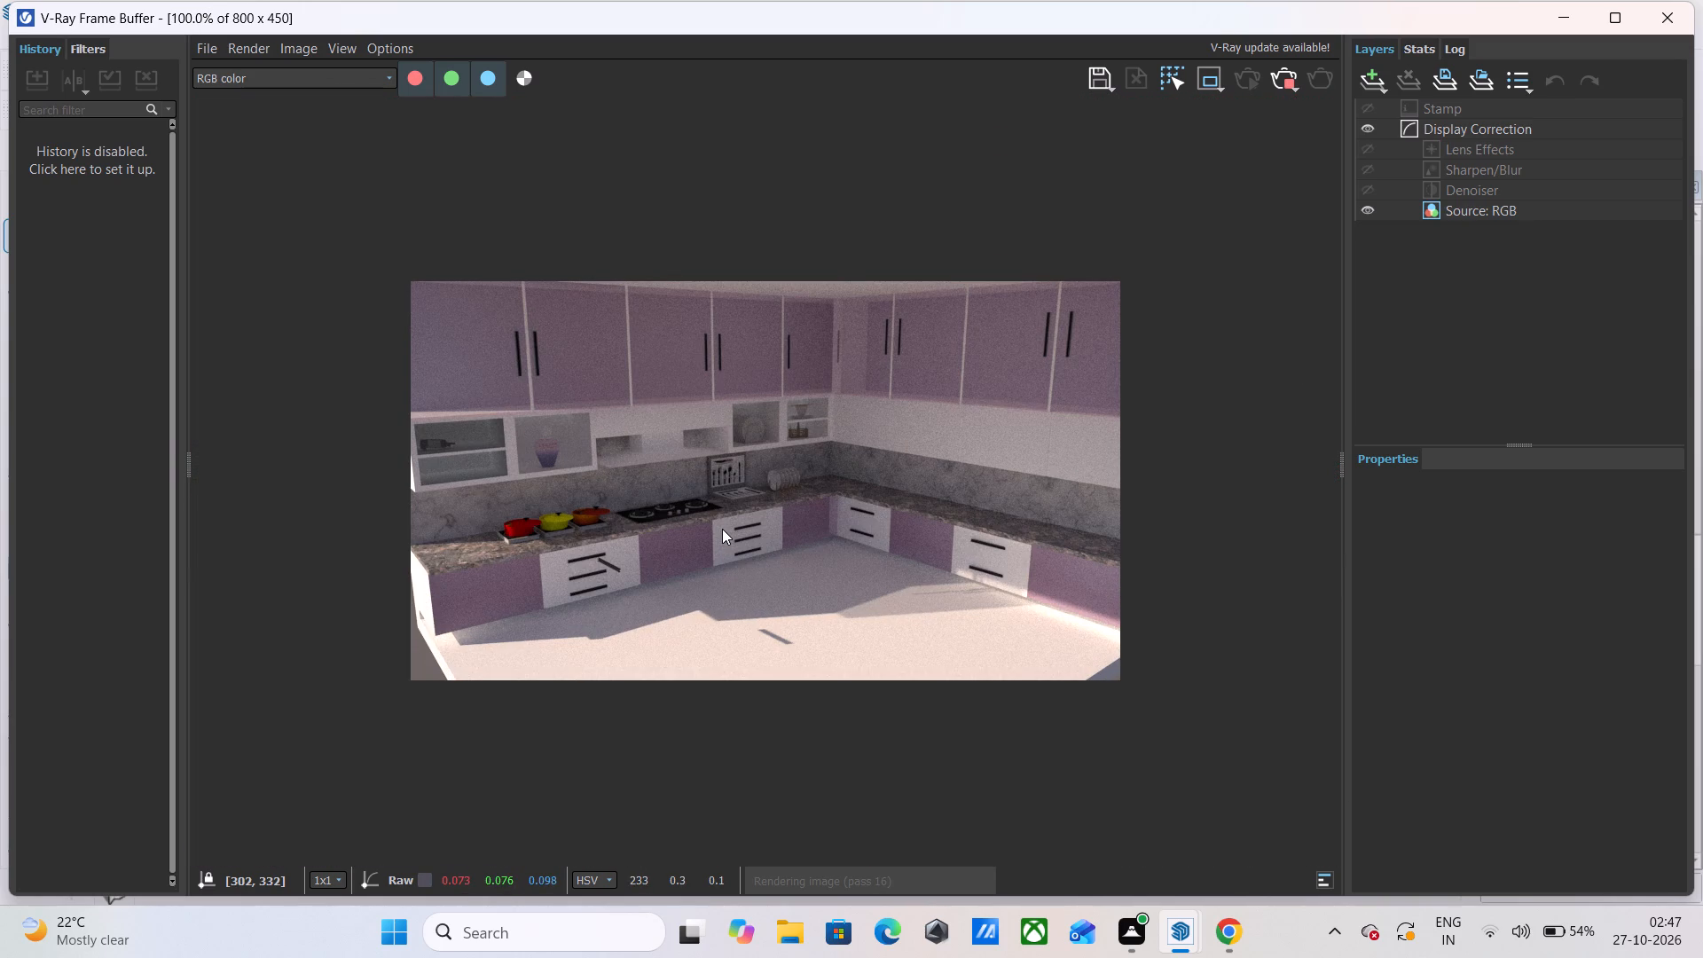
{"action": "scroll", "coordinate": [656, 522], "scroll_direction": "up", "scroll_amount": 1}
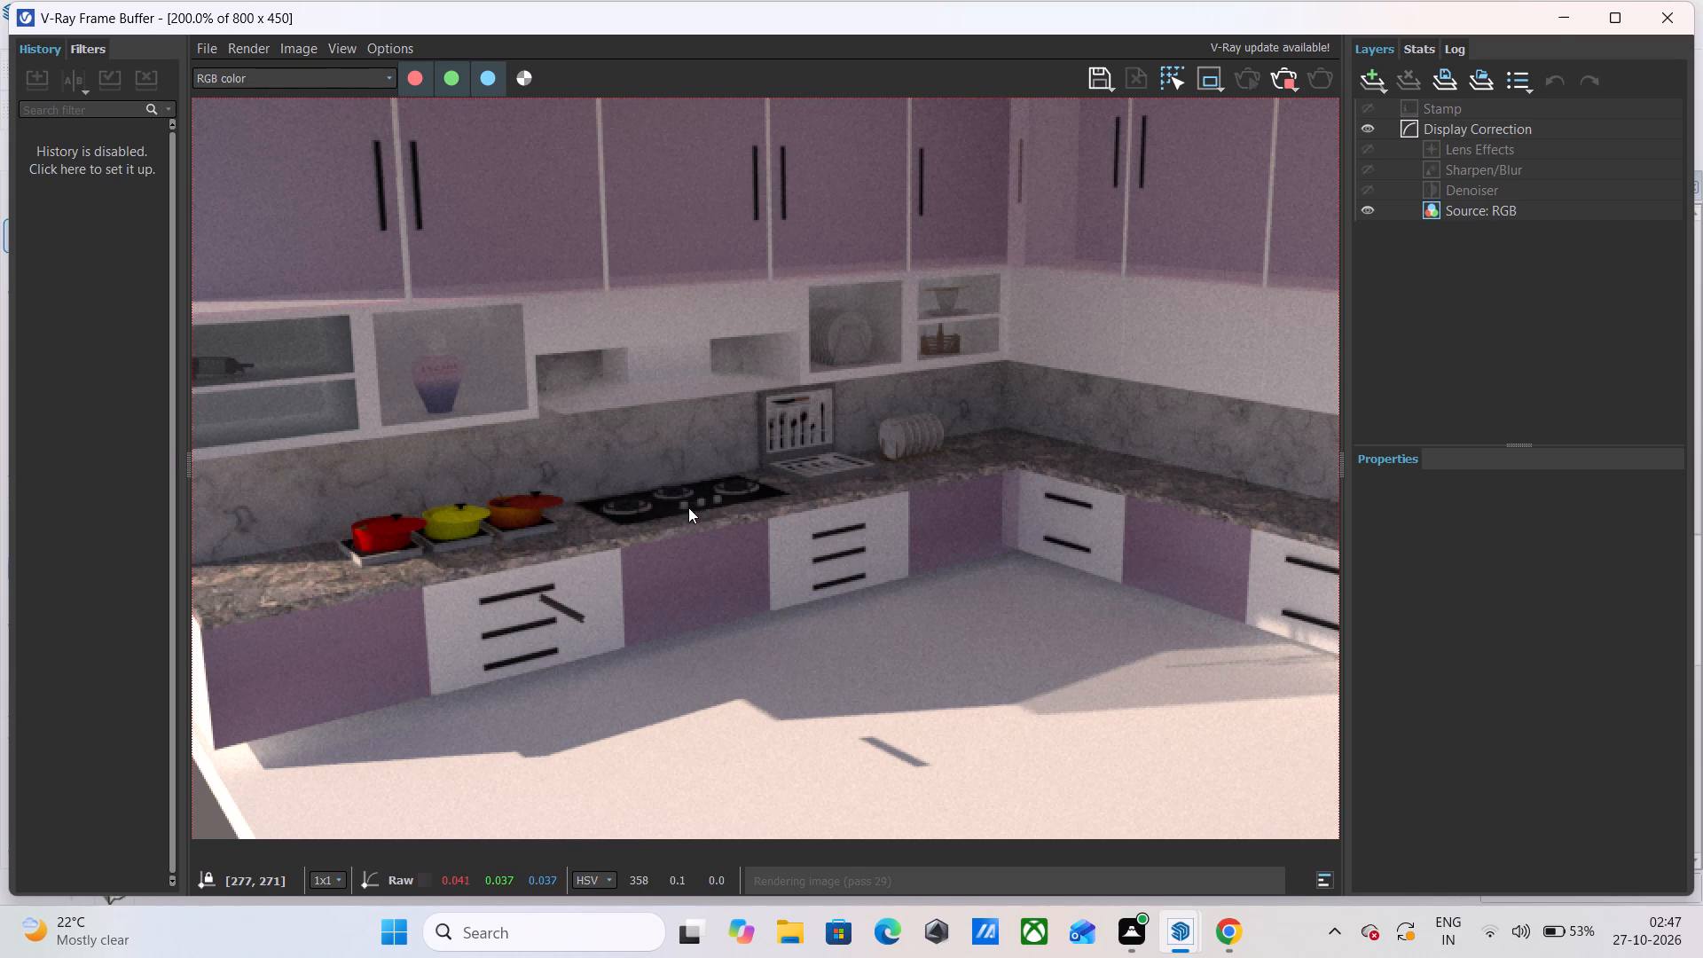
{"action": "left_click", "coordinate": [1657, 17]}
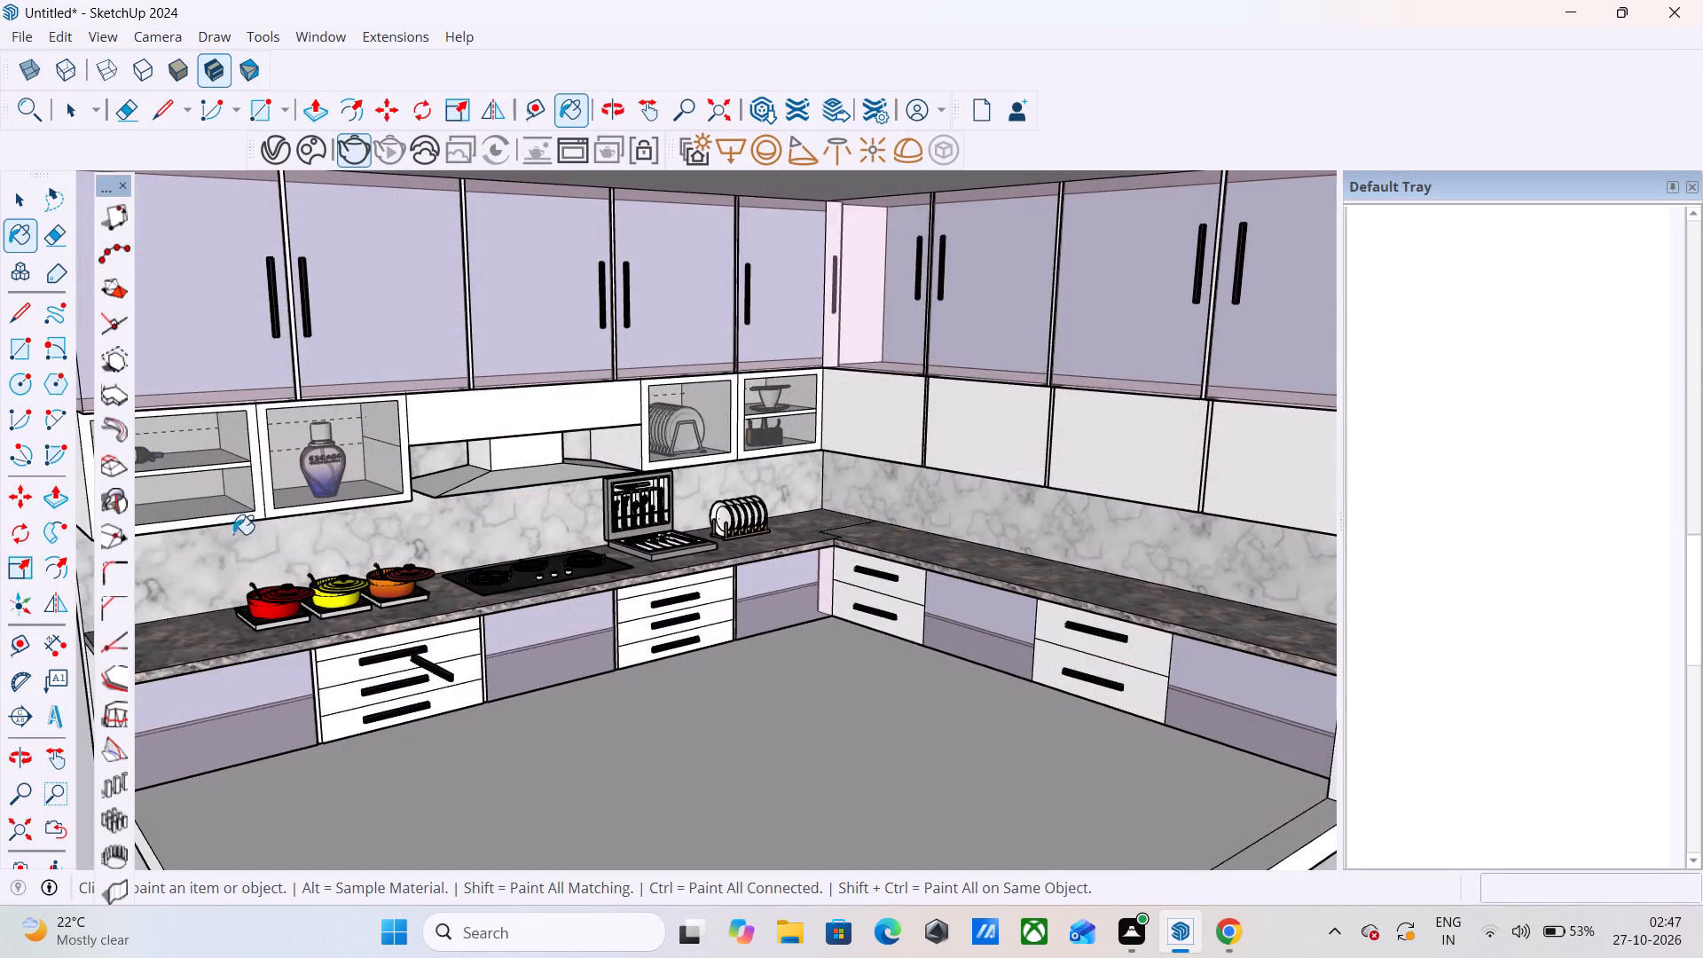
Paint the tops, front edges and exposed end of the L-shaped countertop with Carrera Marble from the Stone collection.
{"action": "scroll", "coordinate": [340, 501], "scroll_direction": "down", "scroll_amount": 1}
{"action": "middle_click_drag", "start_coordinate": [408, 640], "coordinate": [391, 589]}
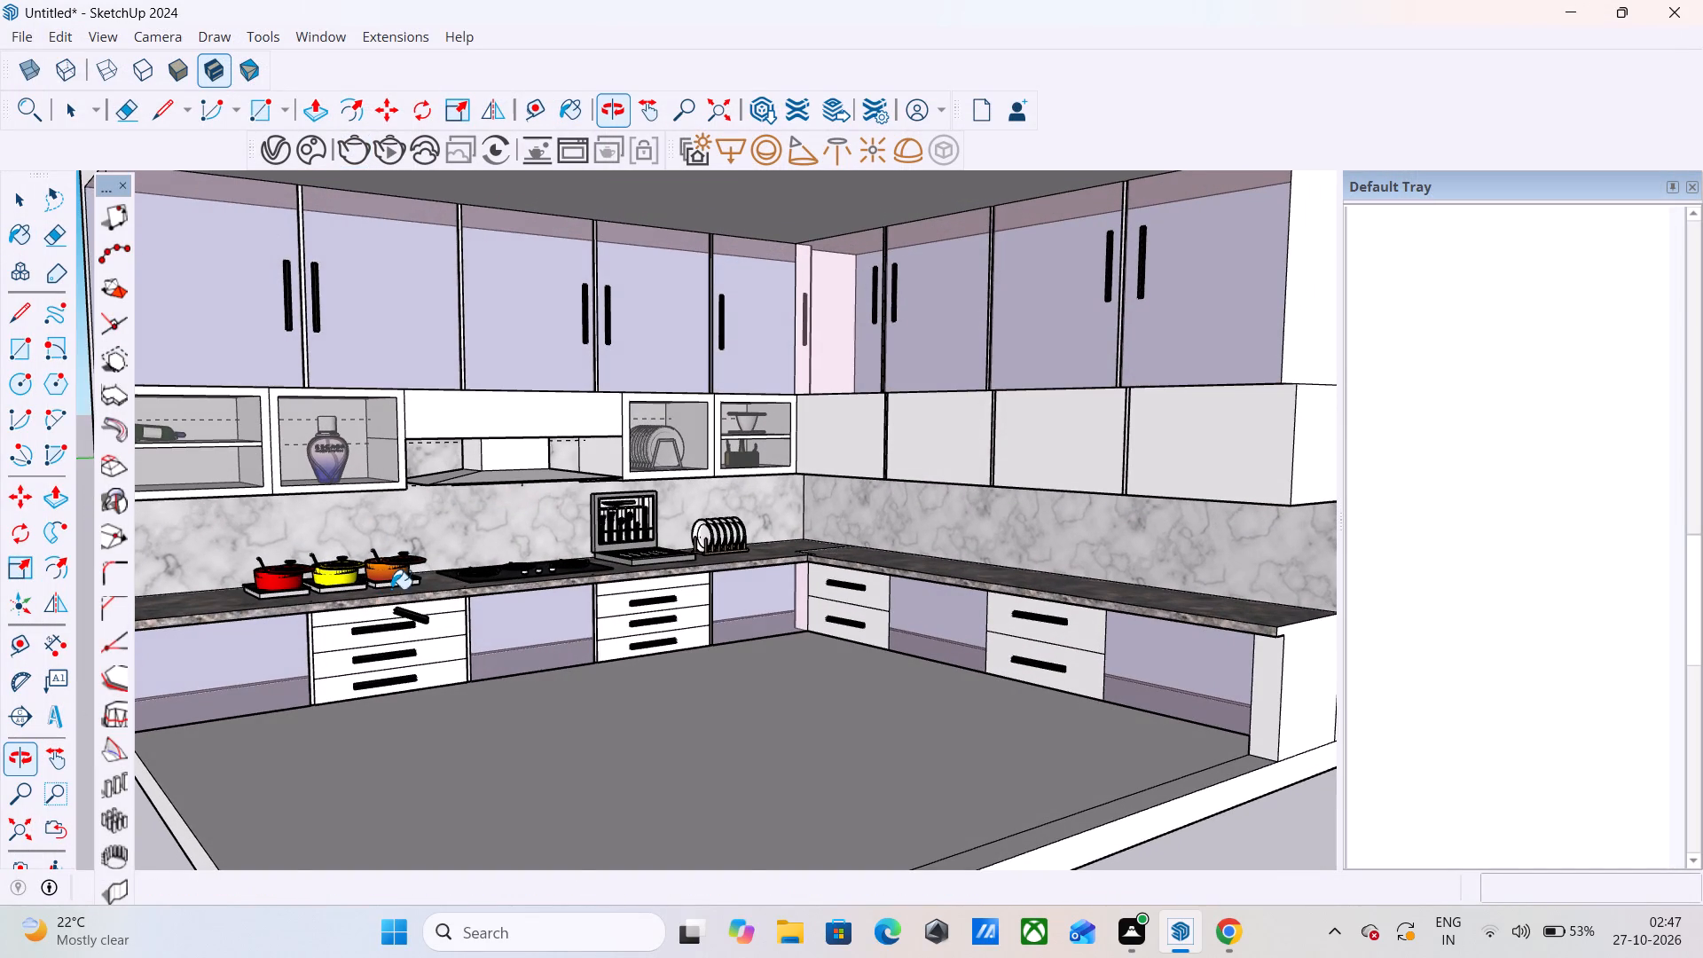
{"action": "scroll", "coordinate": [248, 491], "scroll_direction": "up", "scroll_amount": 1}
{"action": "middle_click_drag", "start_coordinate": [267, 535], "coordinate": [244, 496]}
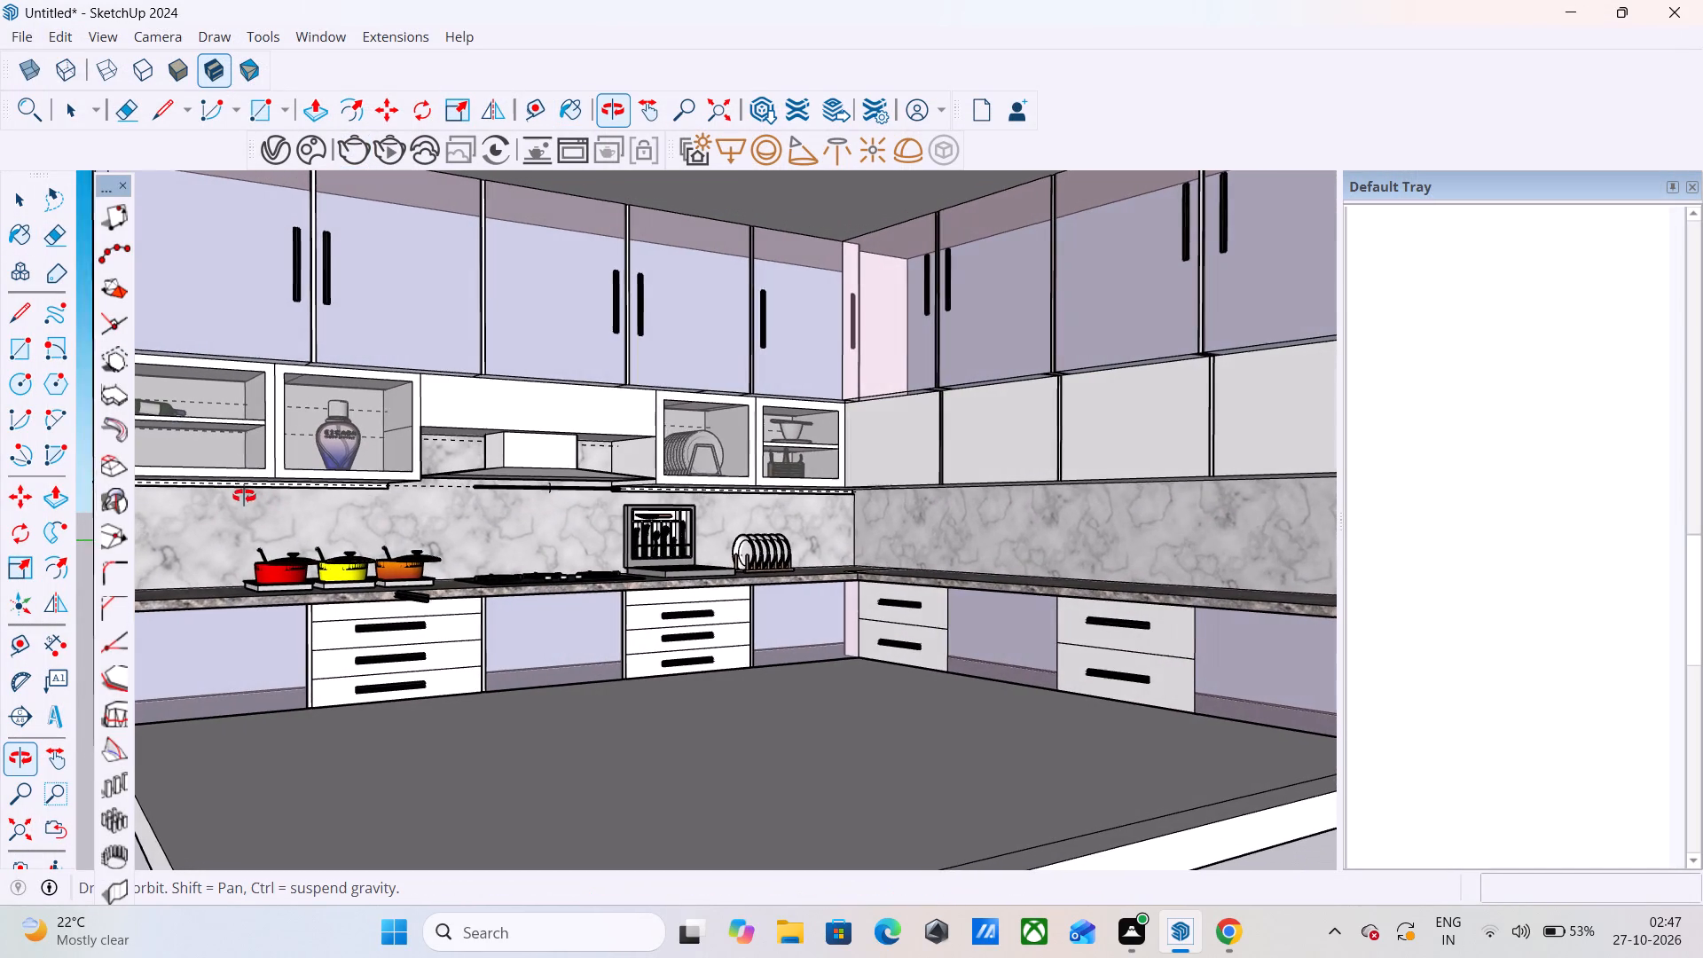
{"action": "middle_click_drag", "start_coordinate": [244, 496], "coordinate": [241, 496]}
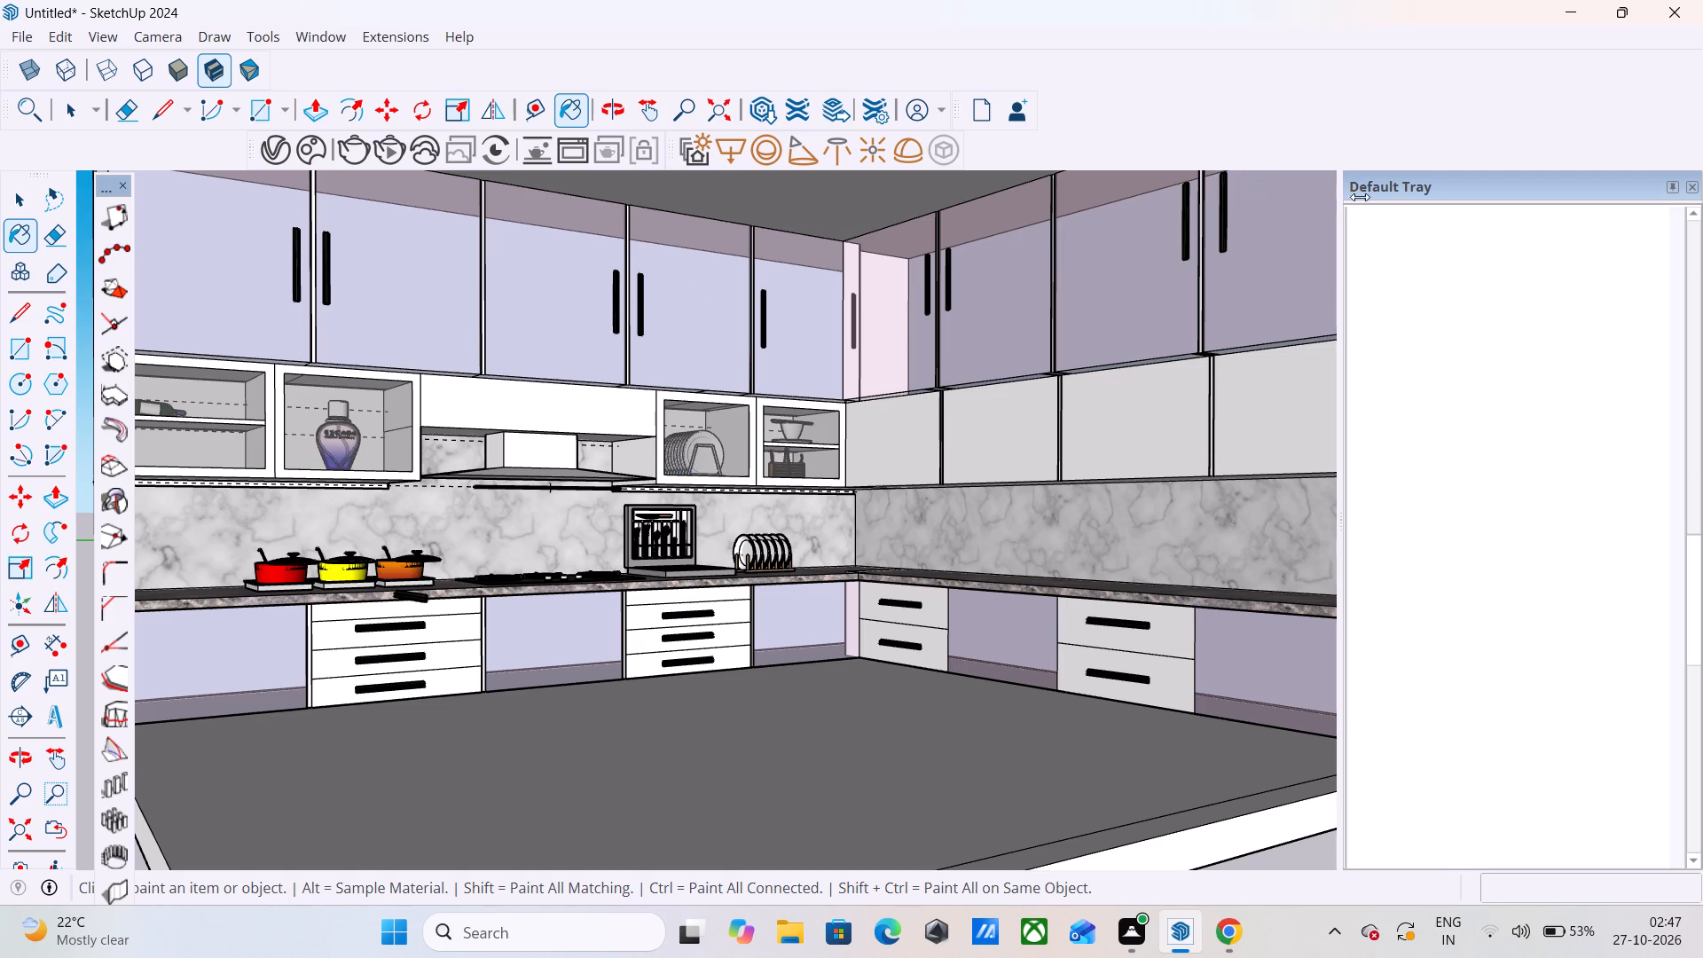
{"action": "left_click", "coordinate": [1698, 214]}
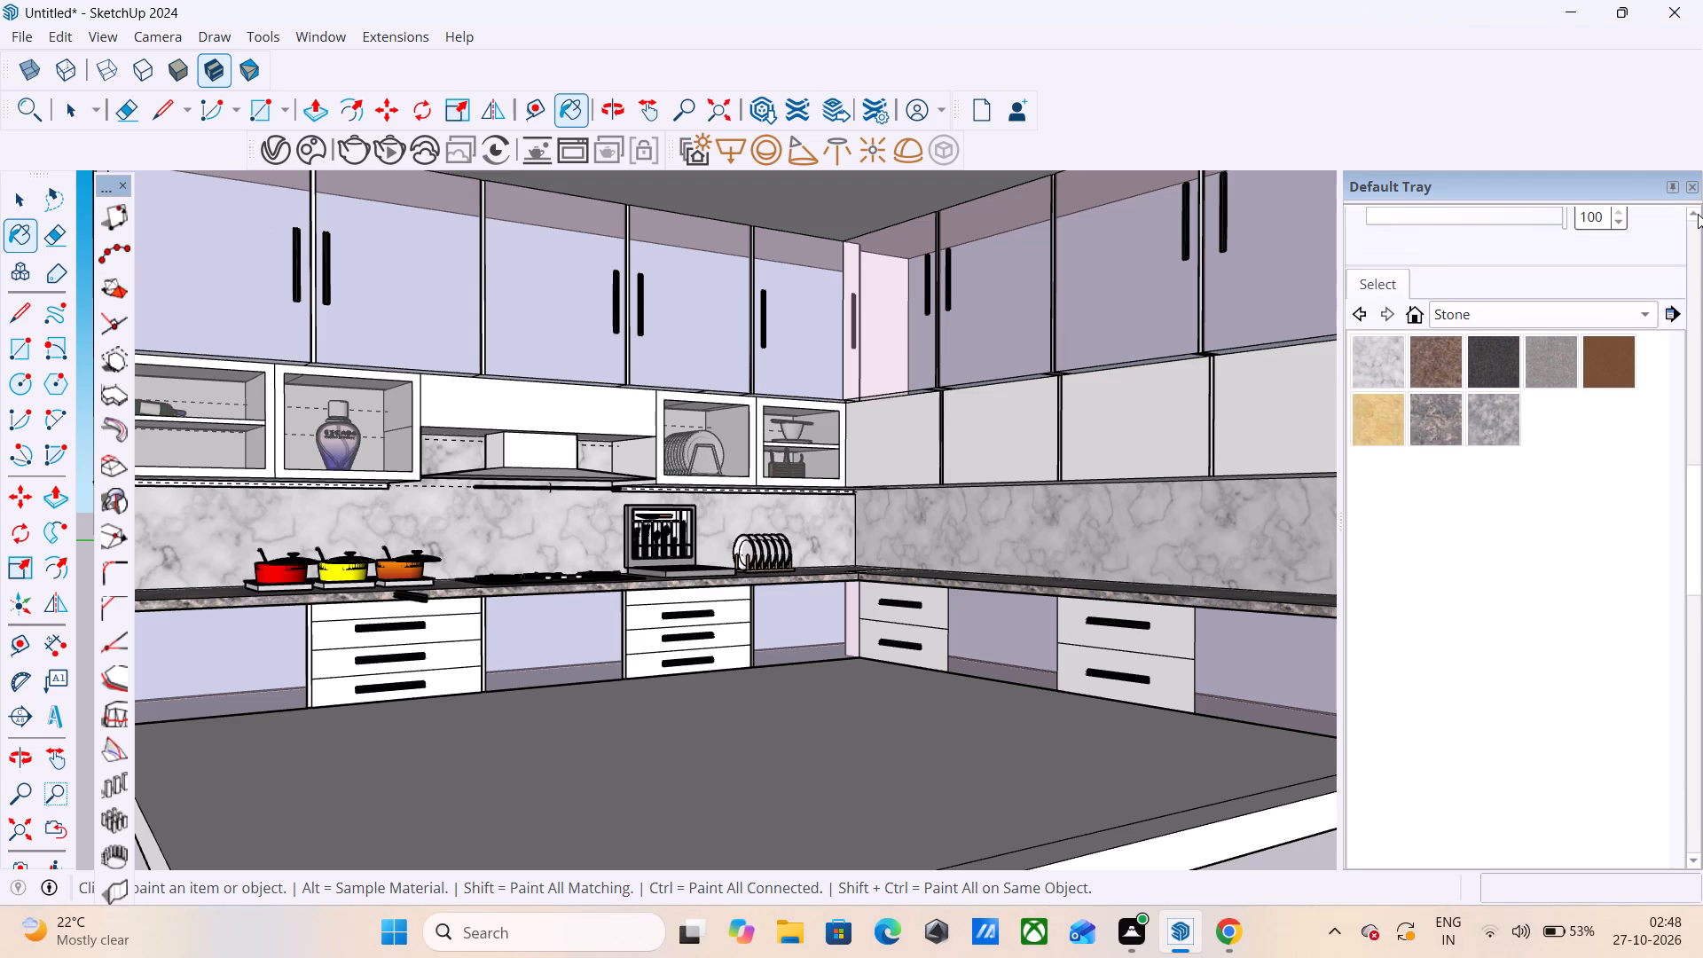
{"action": "left_click", "coordinate": [1369, 362]}
{"action": "scroll", "coordinate": [1153, 593], "scroll_direction": "up", "scroll_amount": 5}
{"action": "left_click", "coordinate": [1152, 605]}
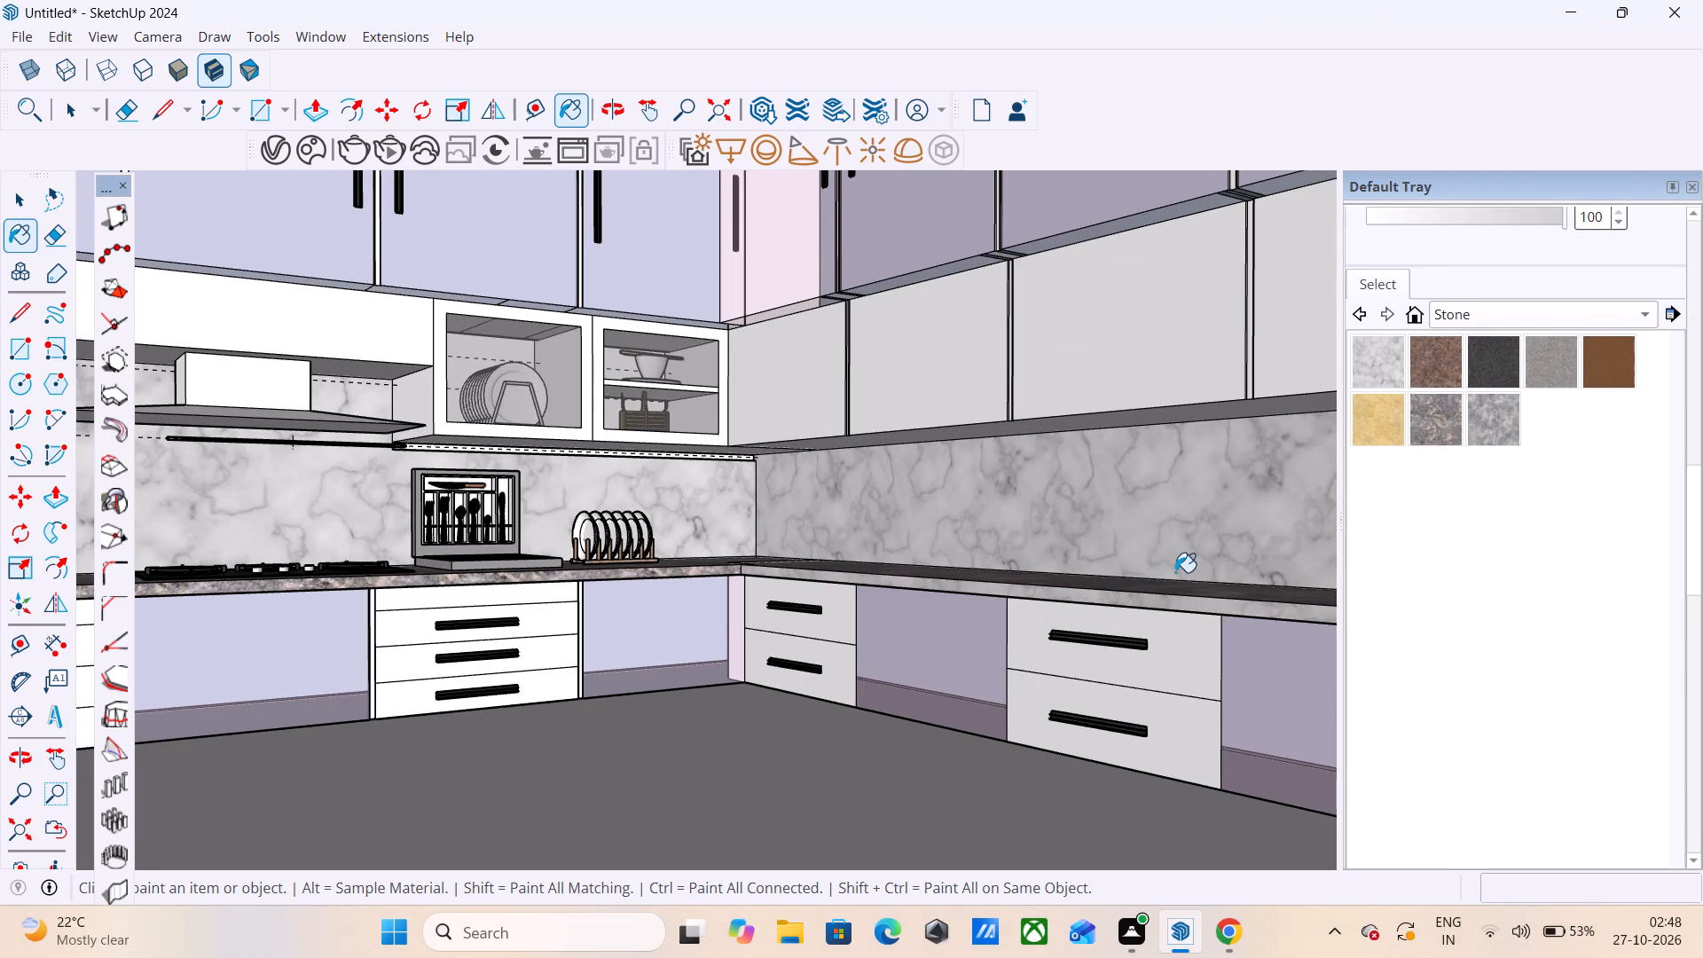
{"action": "left_click", "coordinate": [1175, 592]}
{"action": "scroll", "coordinate": [1248, 517], "scroll_direction": "down", "scroll_amount": 4}
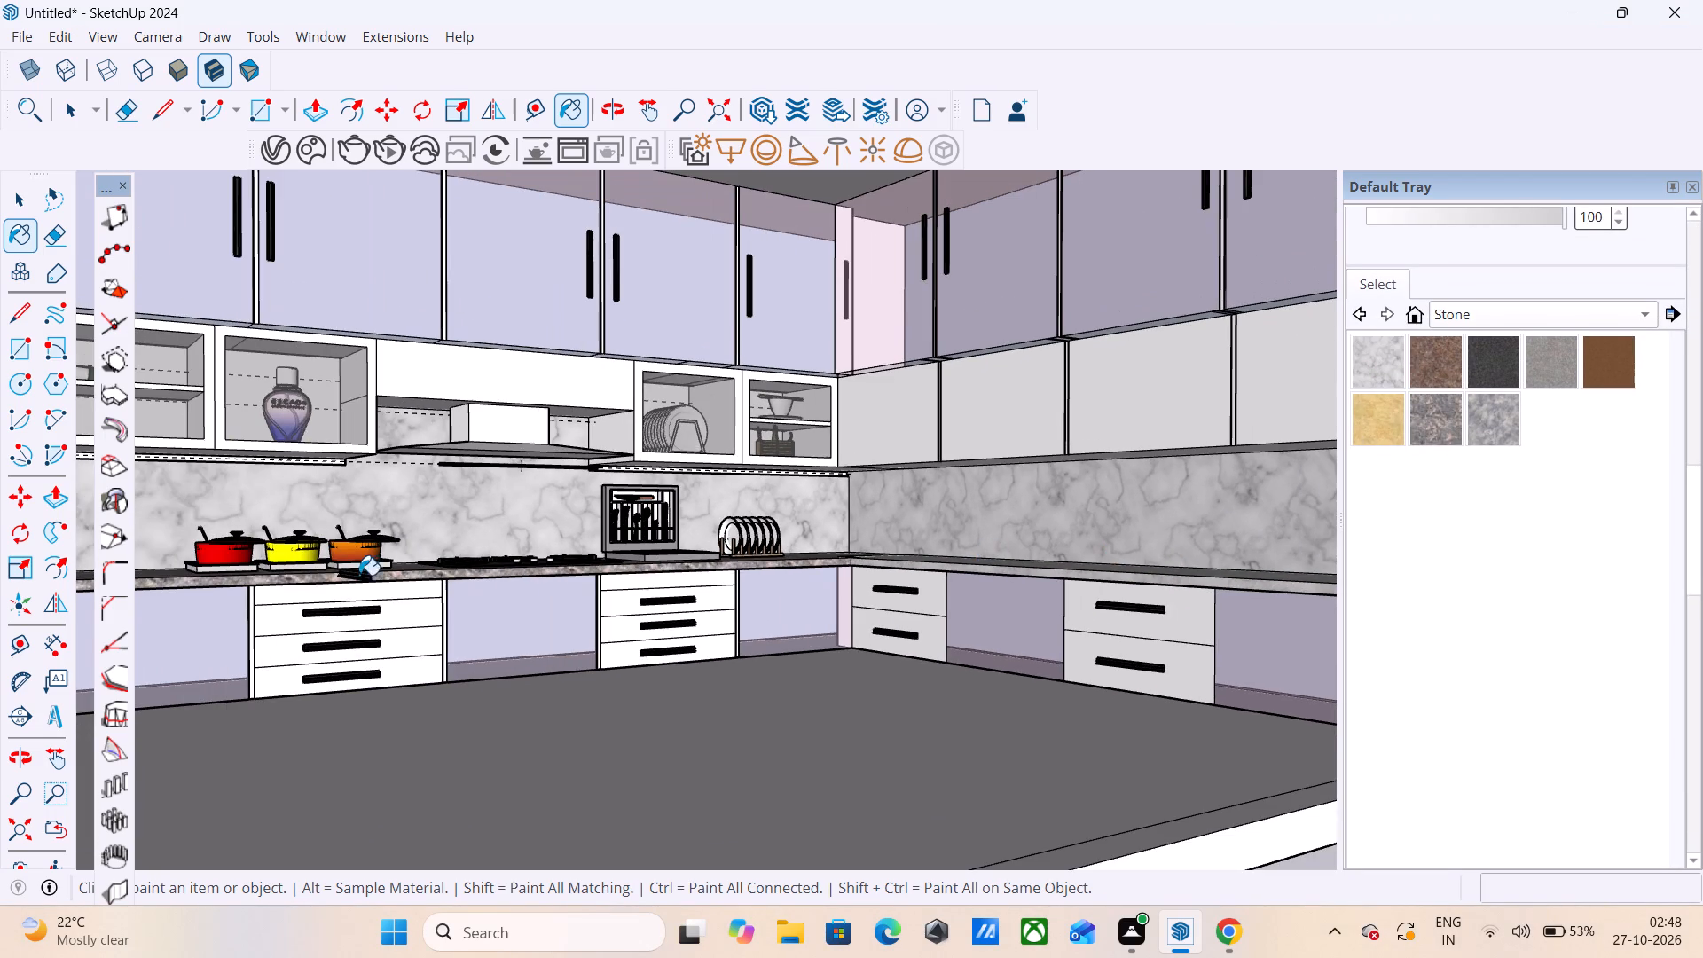
{"action": "scroll", "coordinate": [359, 575], "scroll_direction": "up", "scroll_amount": 5}
{"action": "left_click", "coordinate": [423, 575]}
{"action": "left_click", "coordinate": [439, 566]}
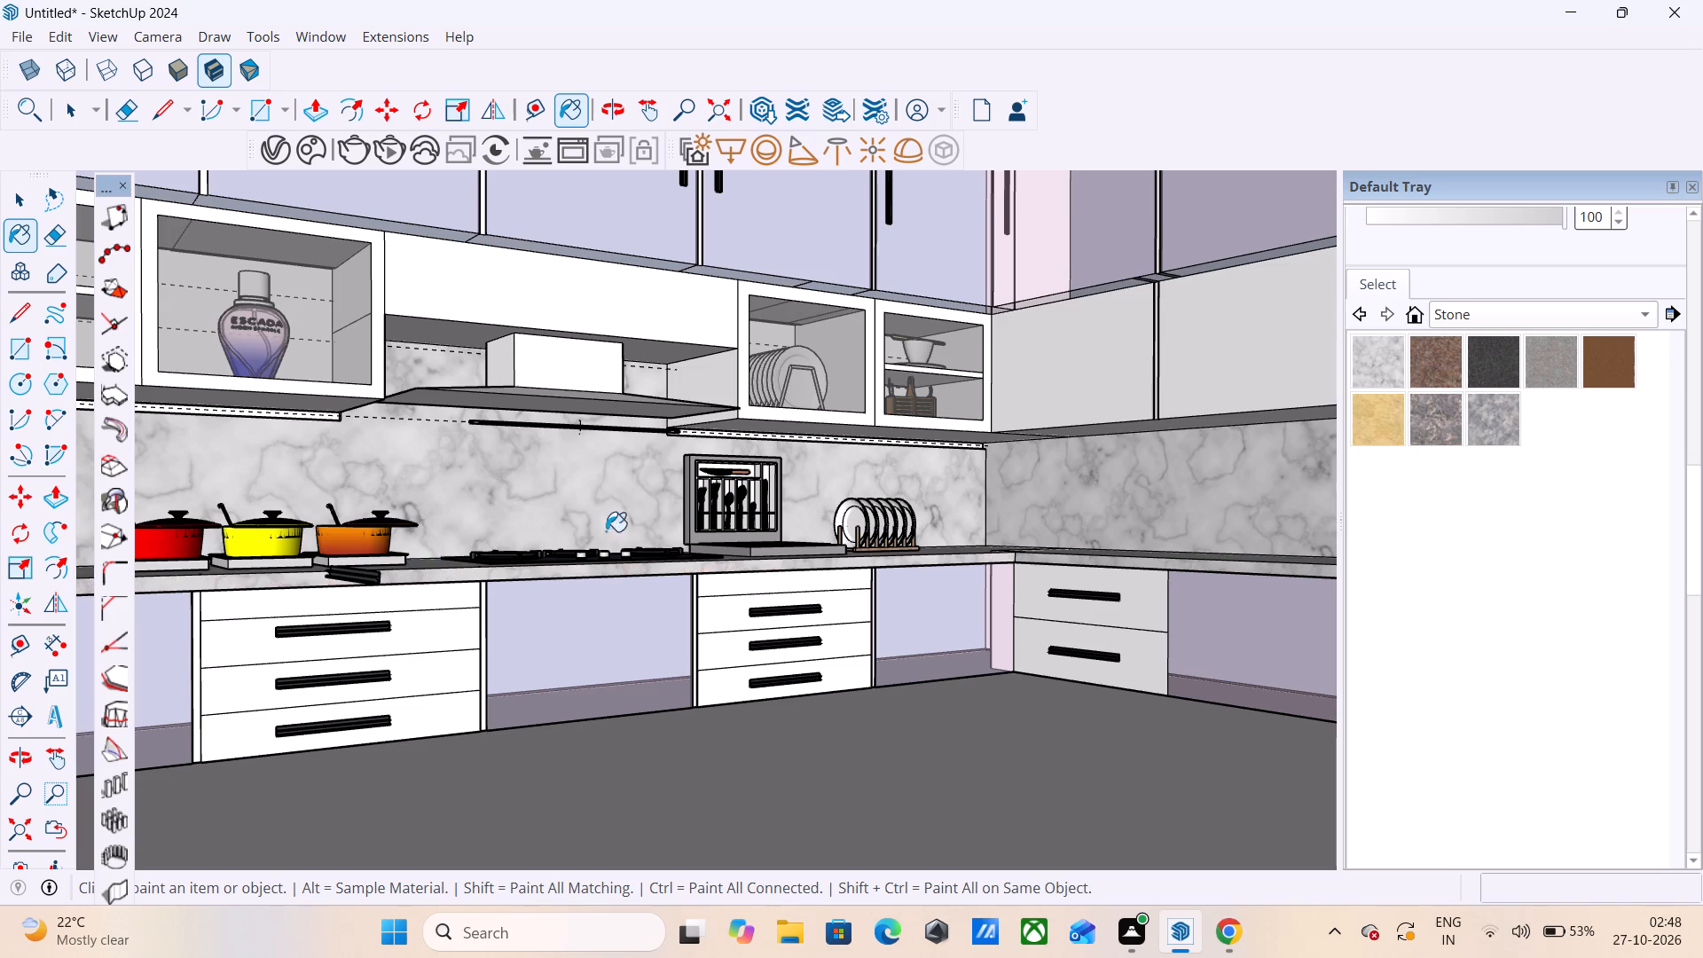
{"action": "scroll", "coordinate": [634, 537], "scroll_direction": "down", "scroll_amount": 4}
{"action": "middle_click_drag", "start_coordinate": [467, 578], "coordinate": [500, 679]}
{"action": "scroll", "coordinate": [175, 667], "scroll_direction": "up", "scroll_amount": 5}
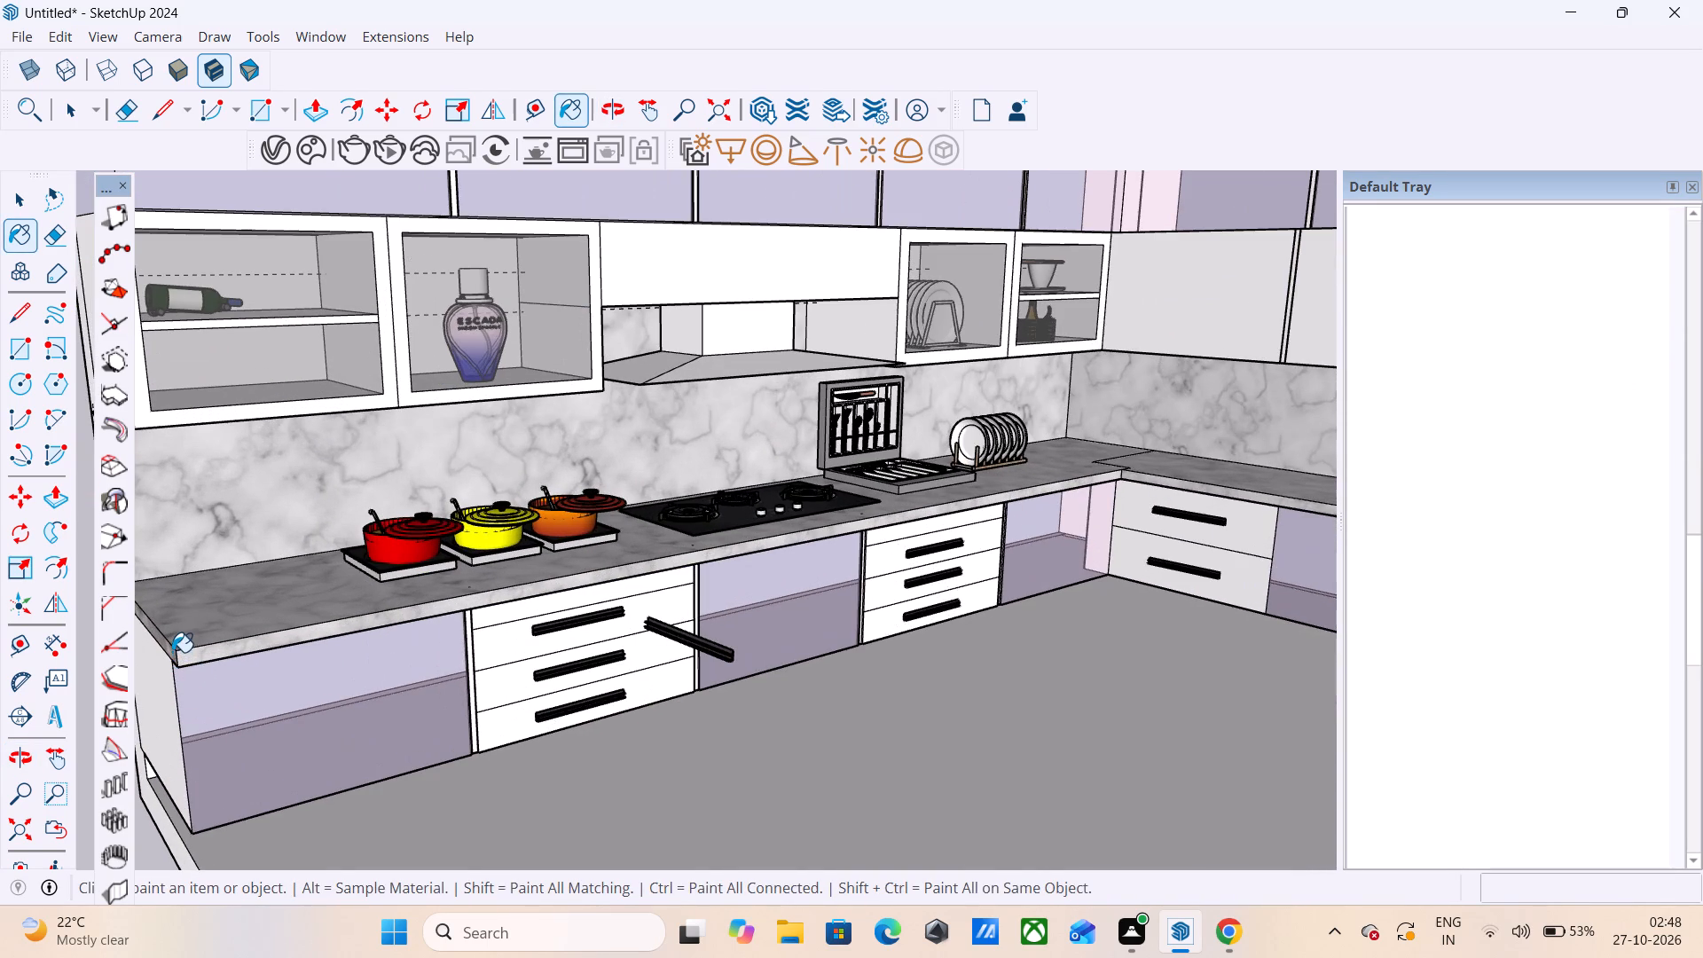
{"action": "left_click", "coordinate": [172, 652]}
Set the countertop's Carrera Marble texture height to 4'.
{"action": "scroll", "coordinate": [302, 544], "scroll_direction": "down", "scroll_amount": 6}
{"action": "middle_click_drag", "start_coordinate": [733, 681], "coordinate": [662, 655]}
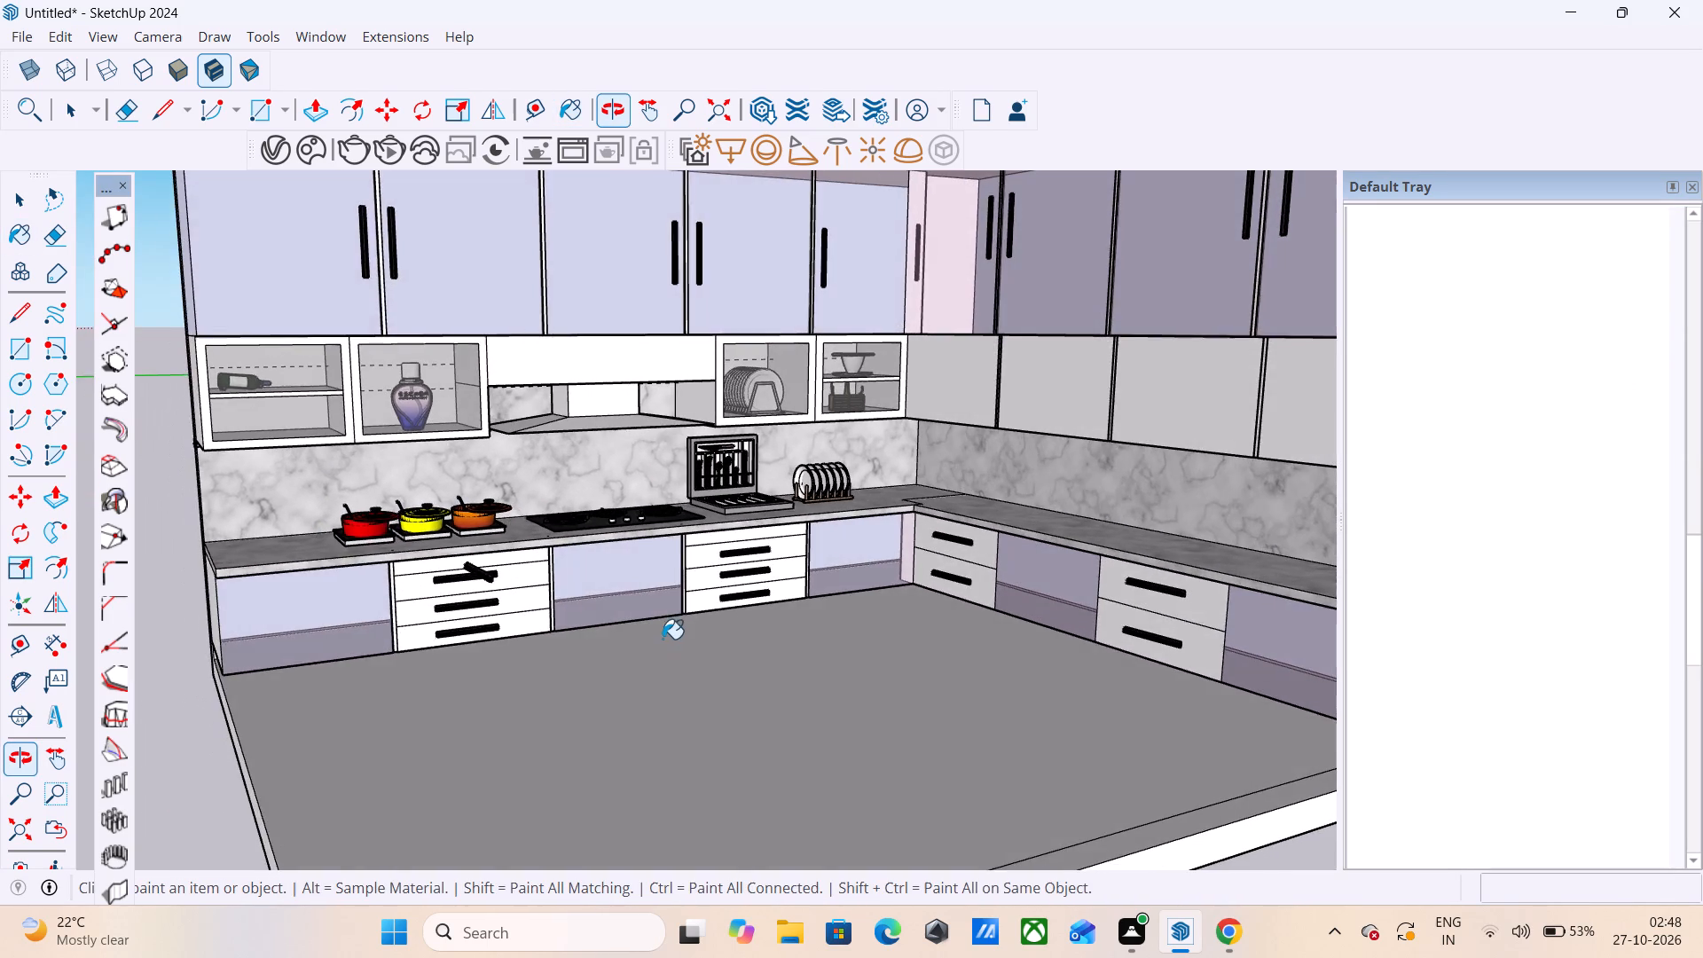
{"action": "scroll", "coordinate": [663, 636], "scroll_direction": "down", "scroll_amount": 3}
{"action": "left_click", "coordinate": [1691, 214]}
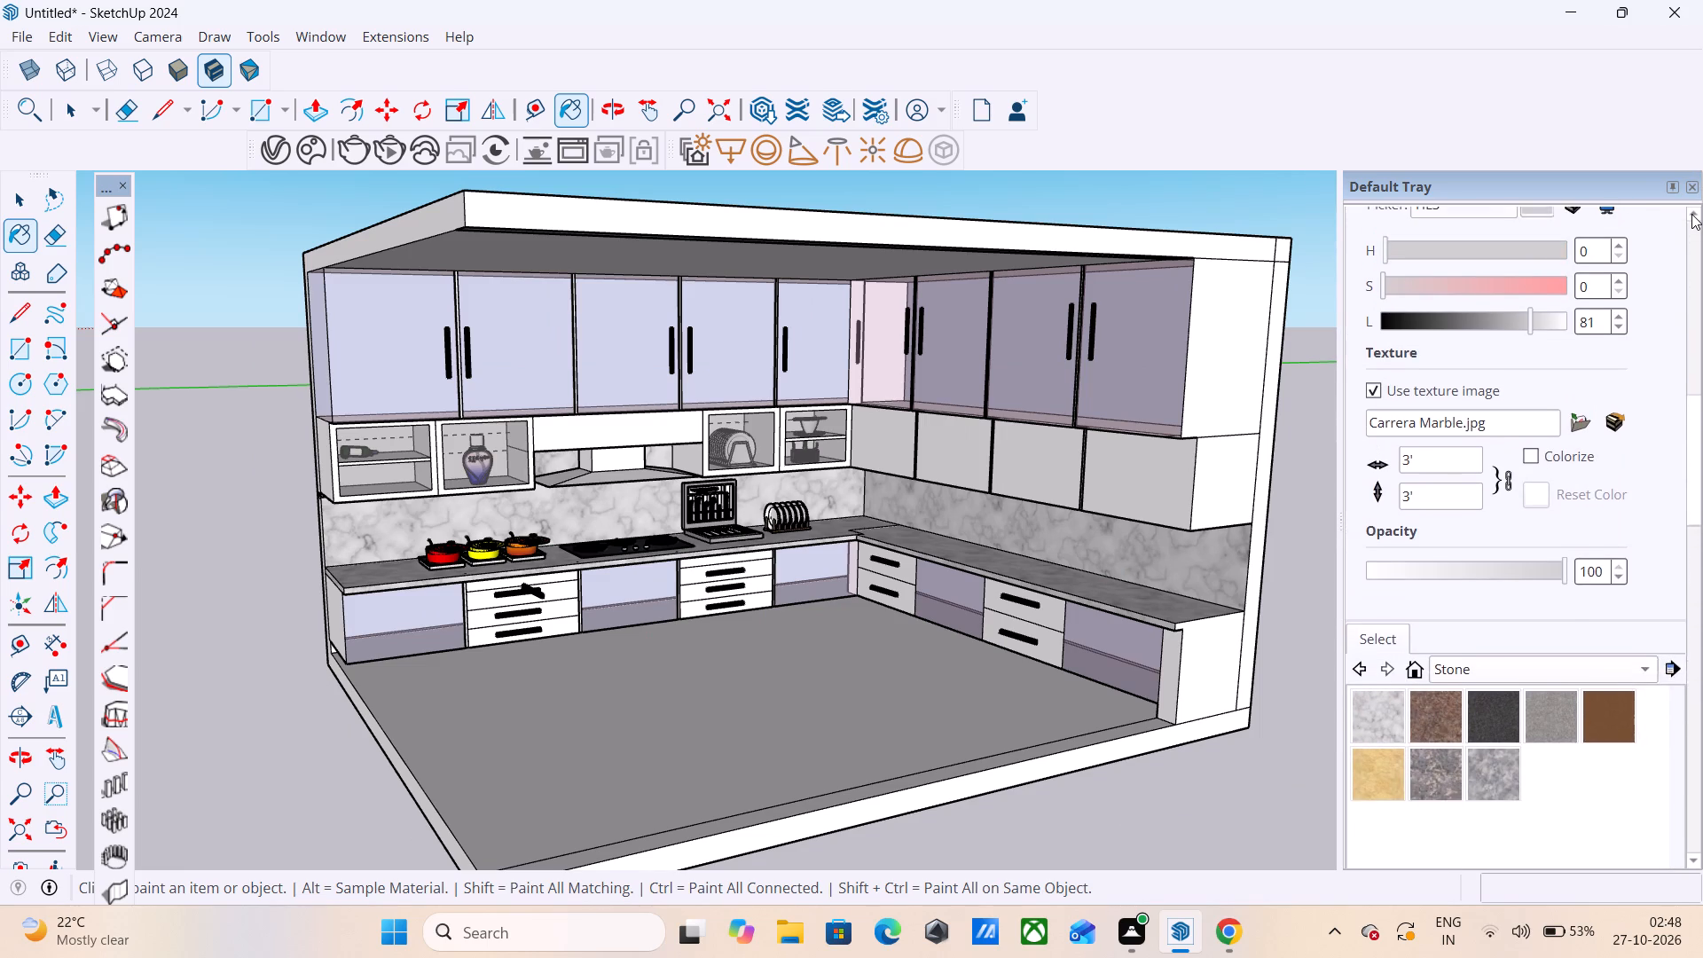
{"action": "left_click", "coordinate": [1691, 214]}
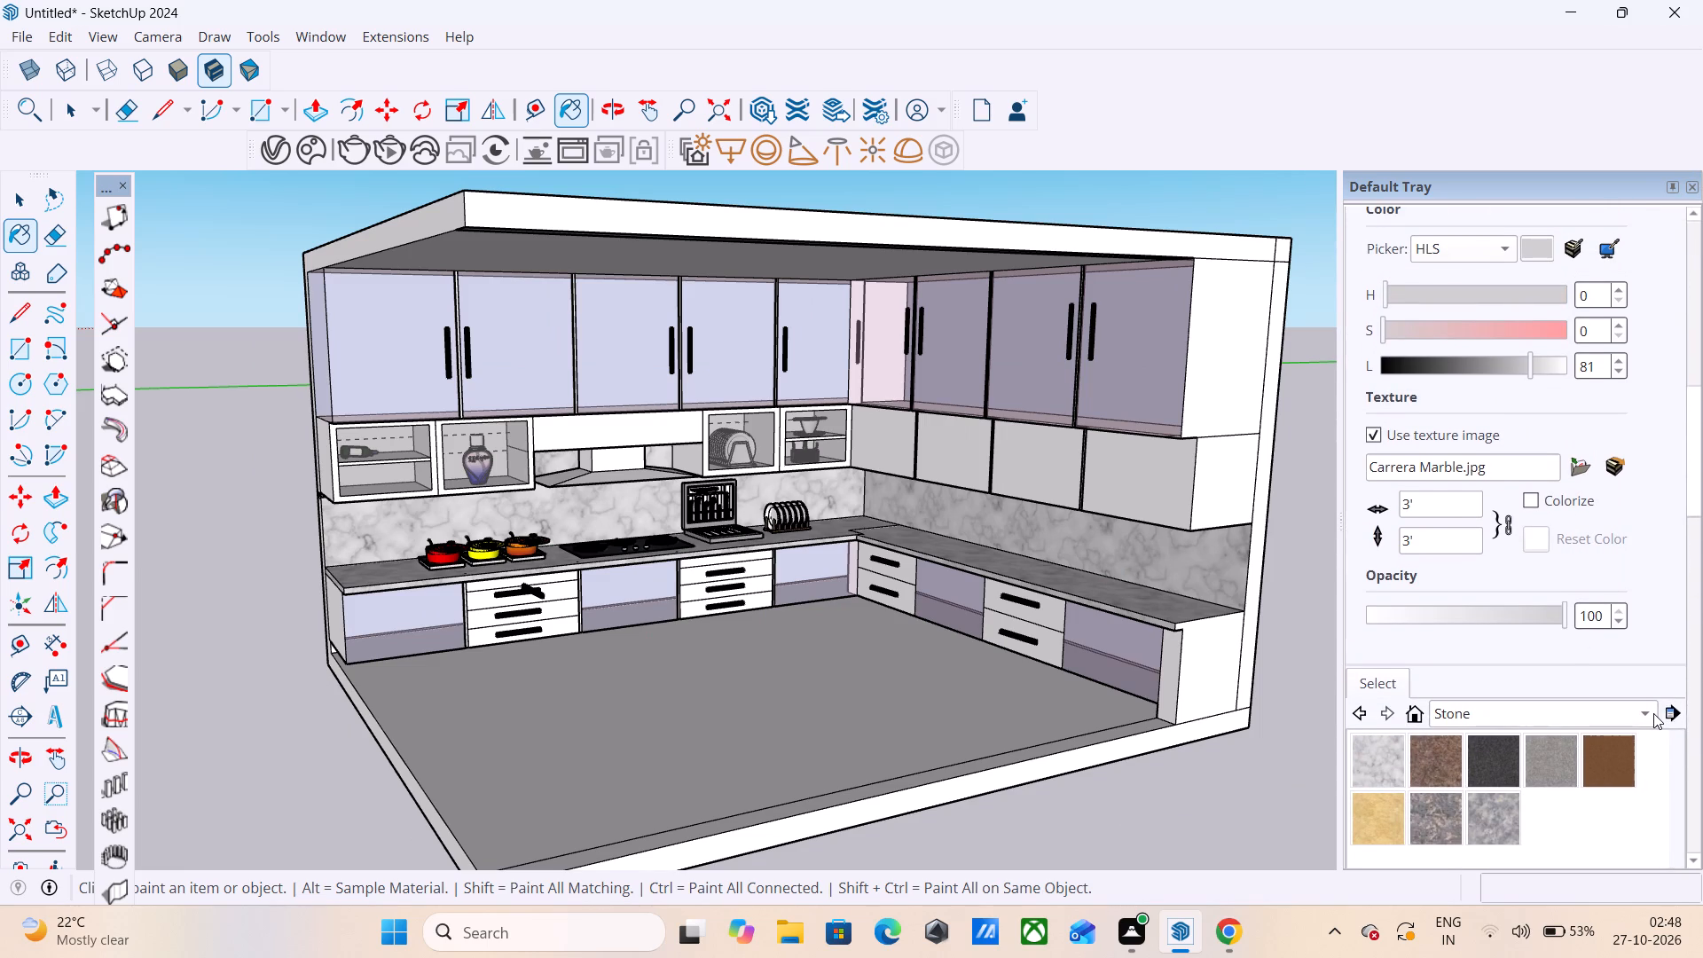
{"action": "left_click", "coordinate": [1425, 530]}
{"action": "key", "text": "BackSpace"}
{"action": "key", "text": "BackSpace"}
{"action": "type", "text": "4'"}
Paint the four handleless wall-cabinet fronts above the side-wall backsplash with a light grey from the In Model materials.
{"action": "left_click", "coordinate": [1641, 719]}
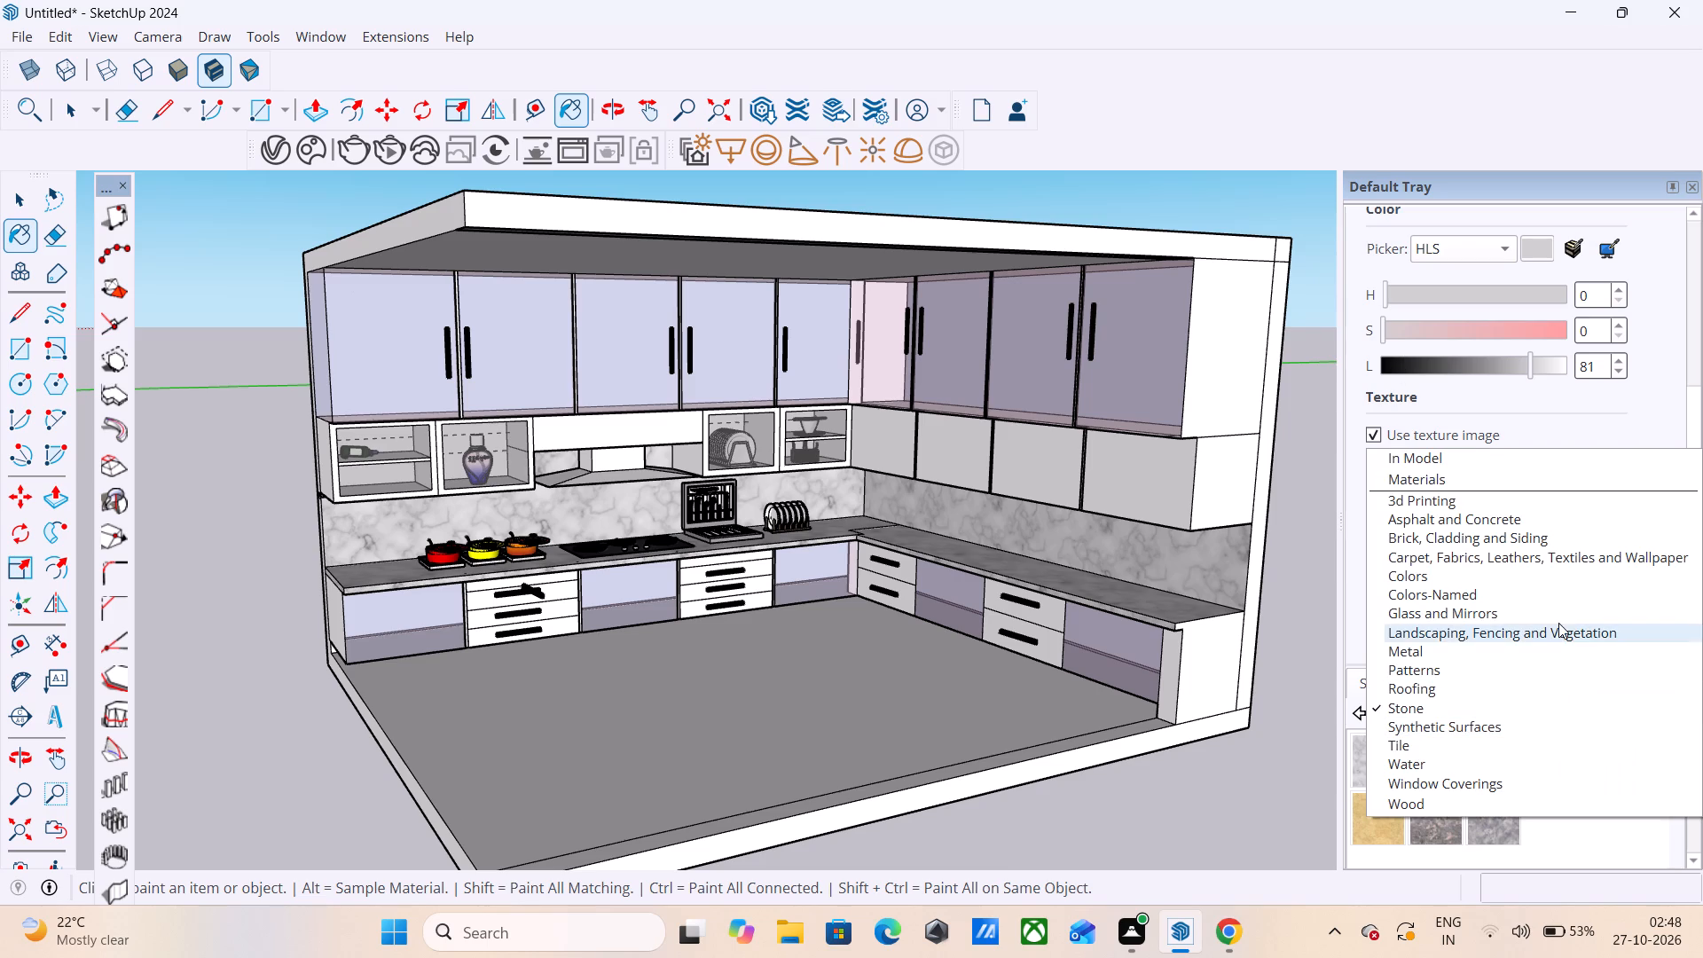
{"action": "left_click", "coordinate": [1546, 503]}
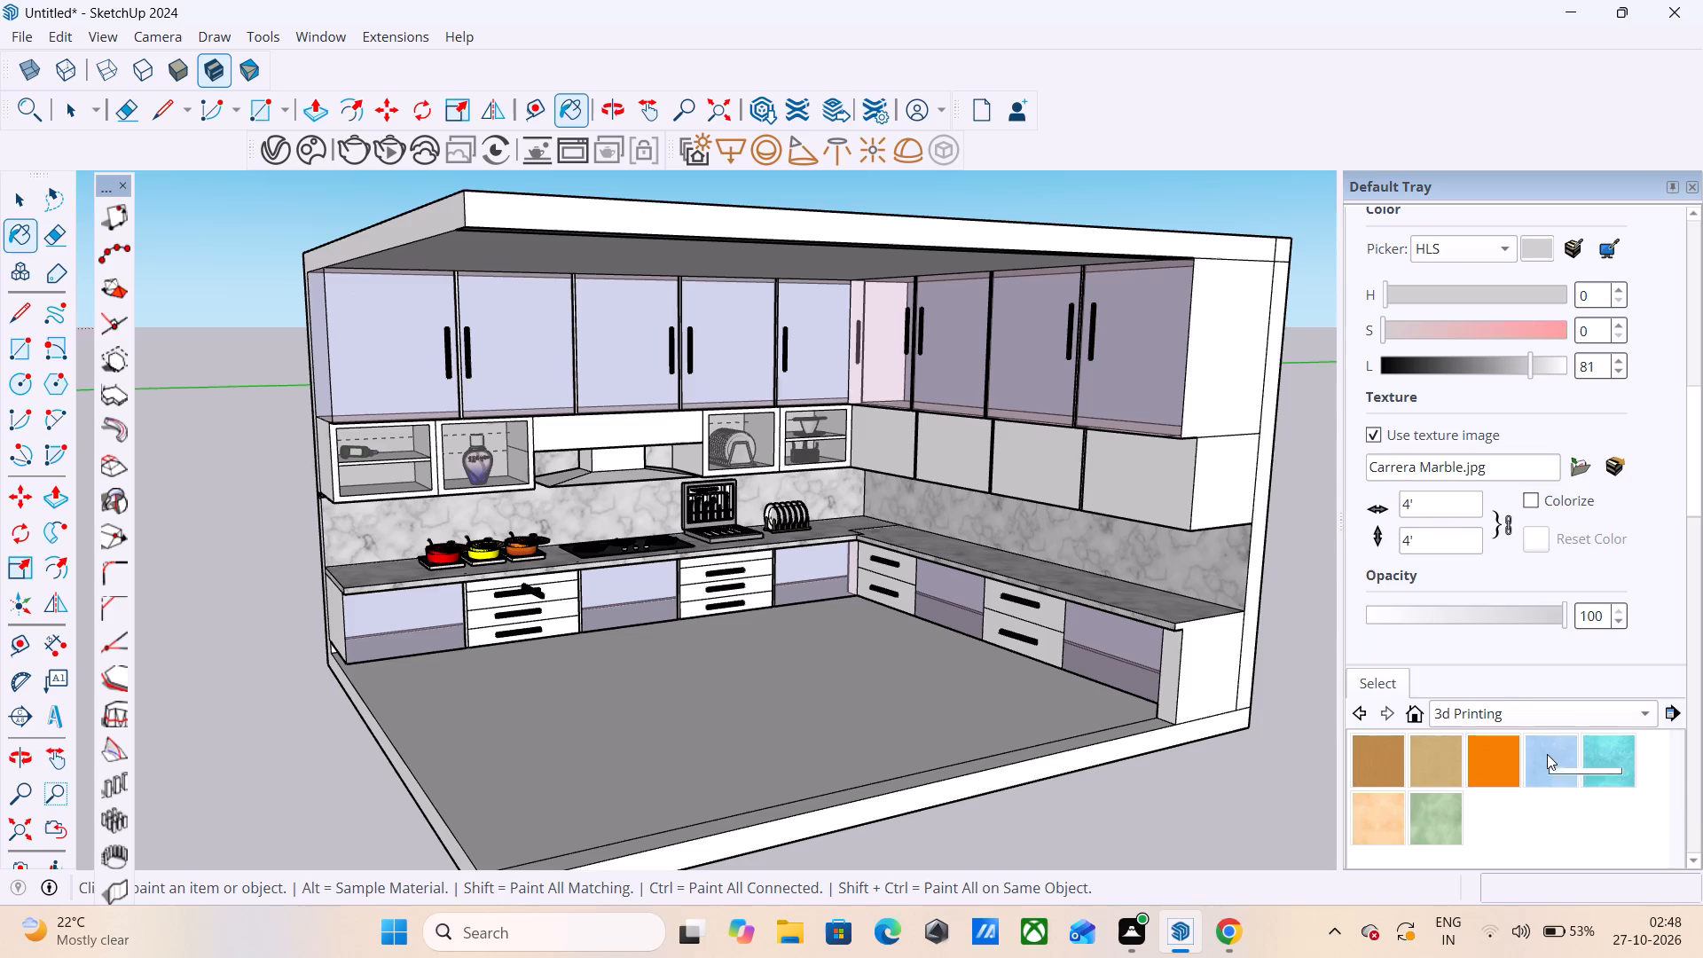
{"action": "left_click", "coordinate": [1650, 711]}
{"action": "left_click", "coordinate": [1515, 599]}
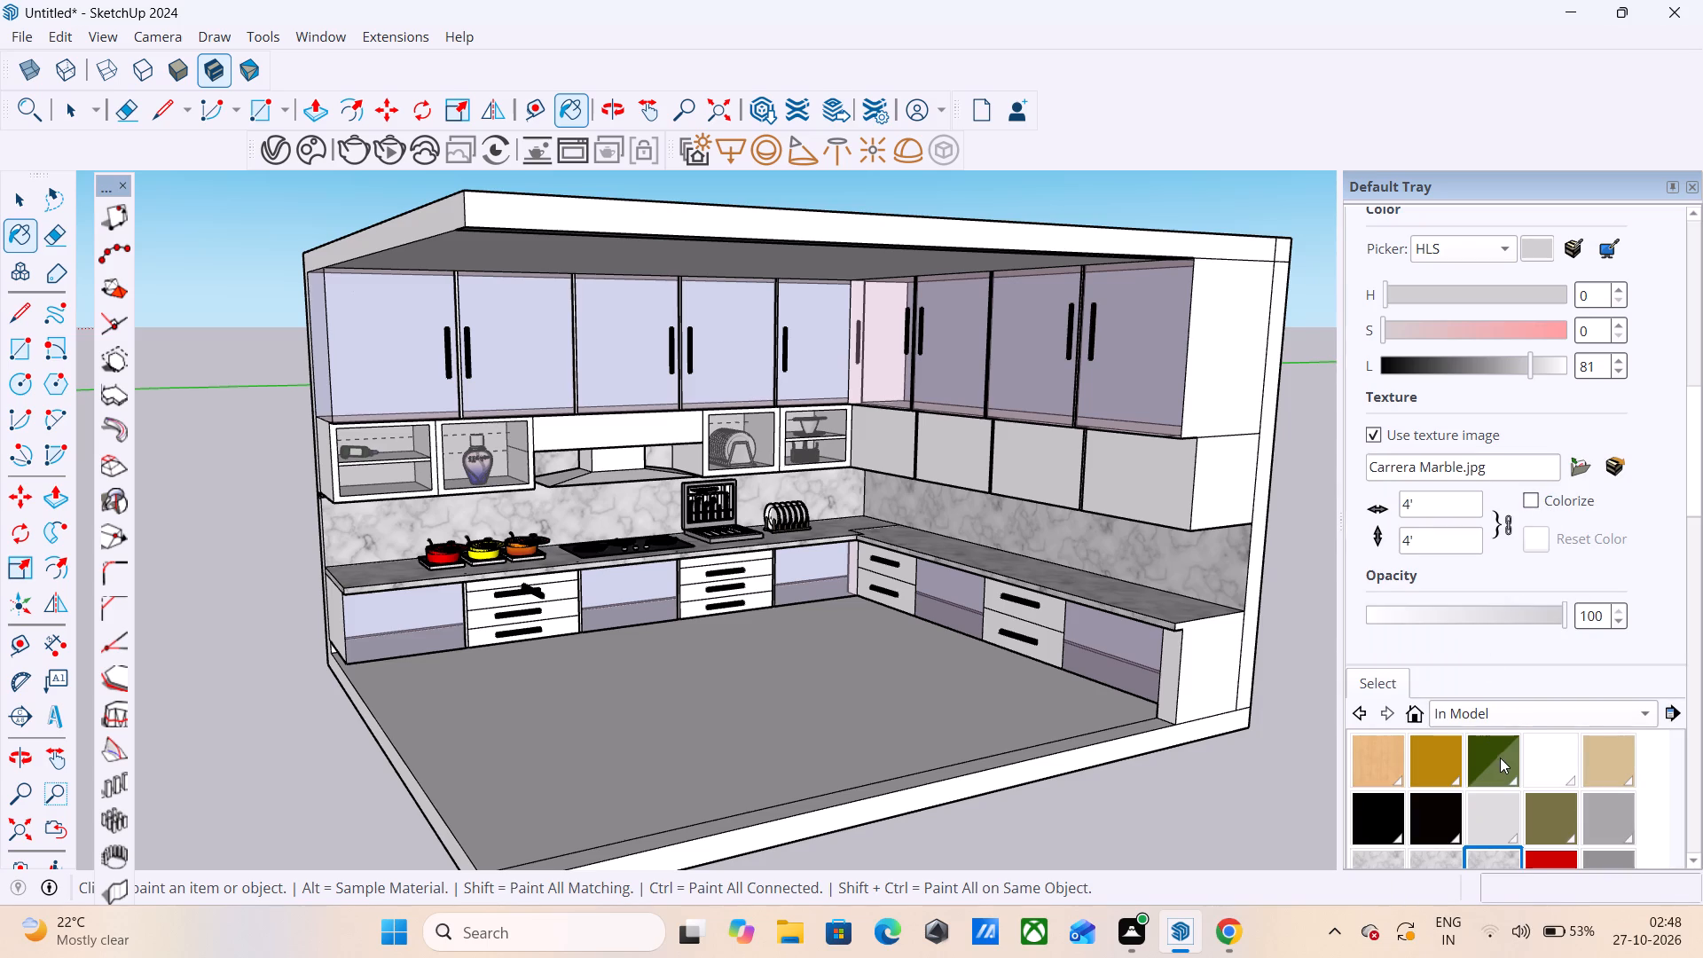
{"action": "scroll", "coordinate": [1500, 760], "scroll_direction": "down", "scroll_amount": 3}
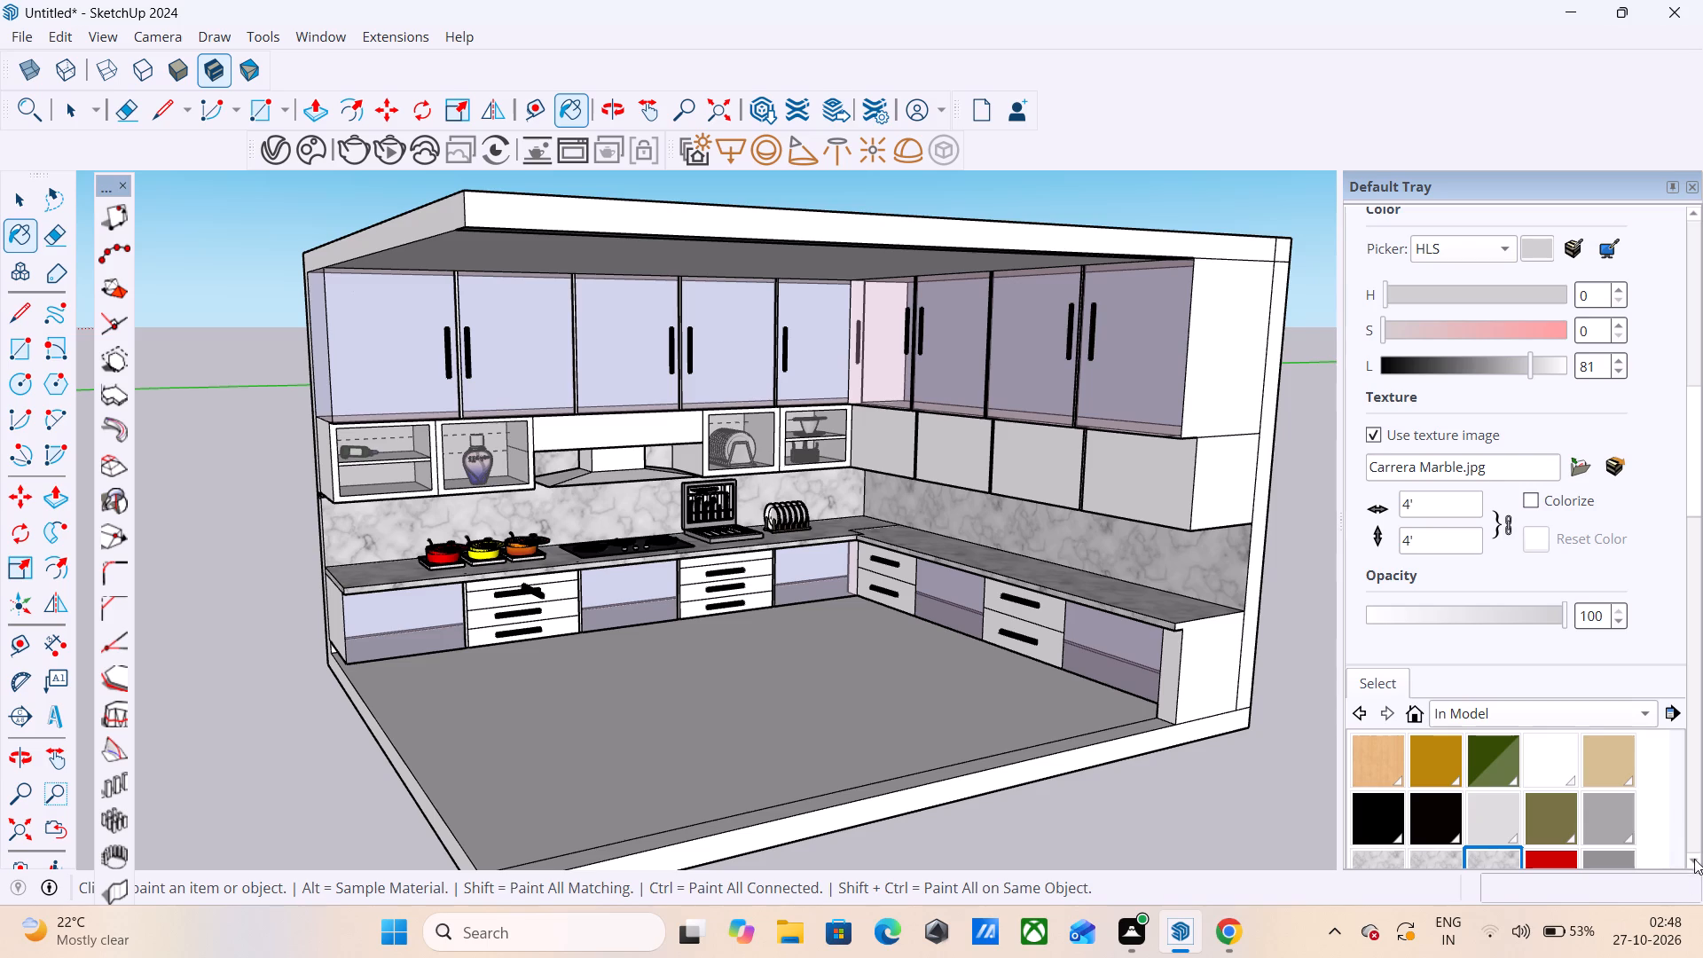
{"action": "left_click", "coordinate": [1695, 852]}
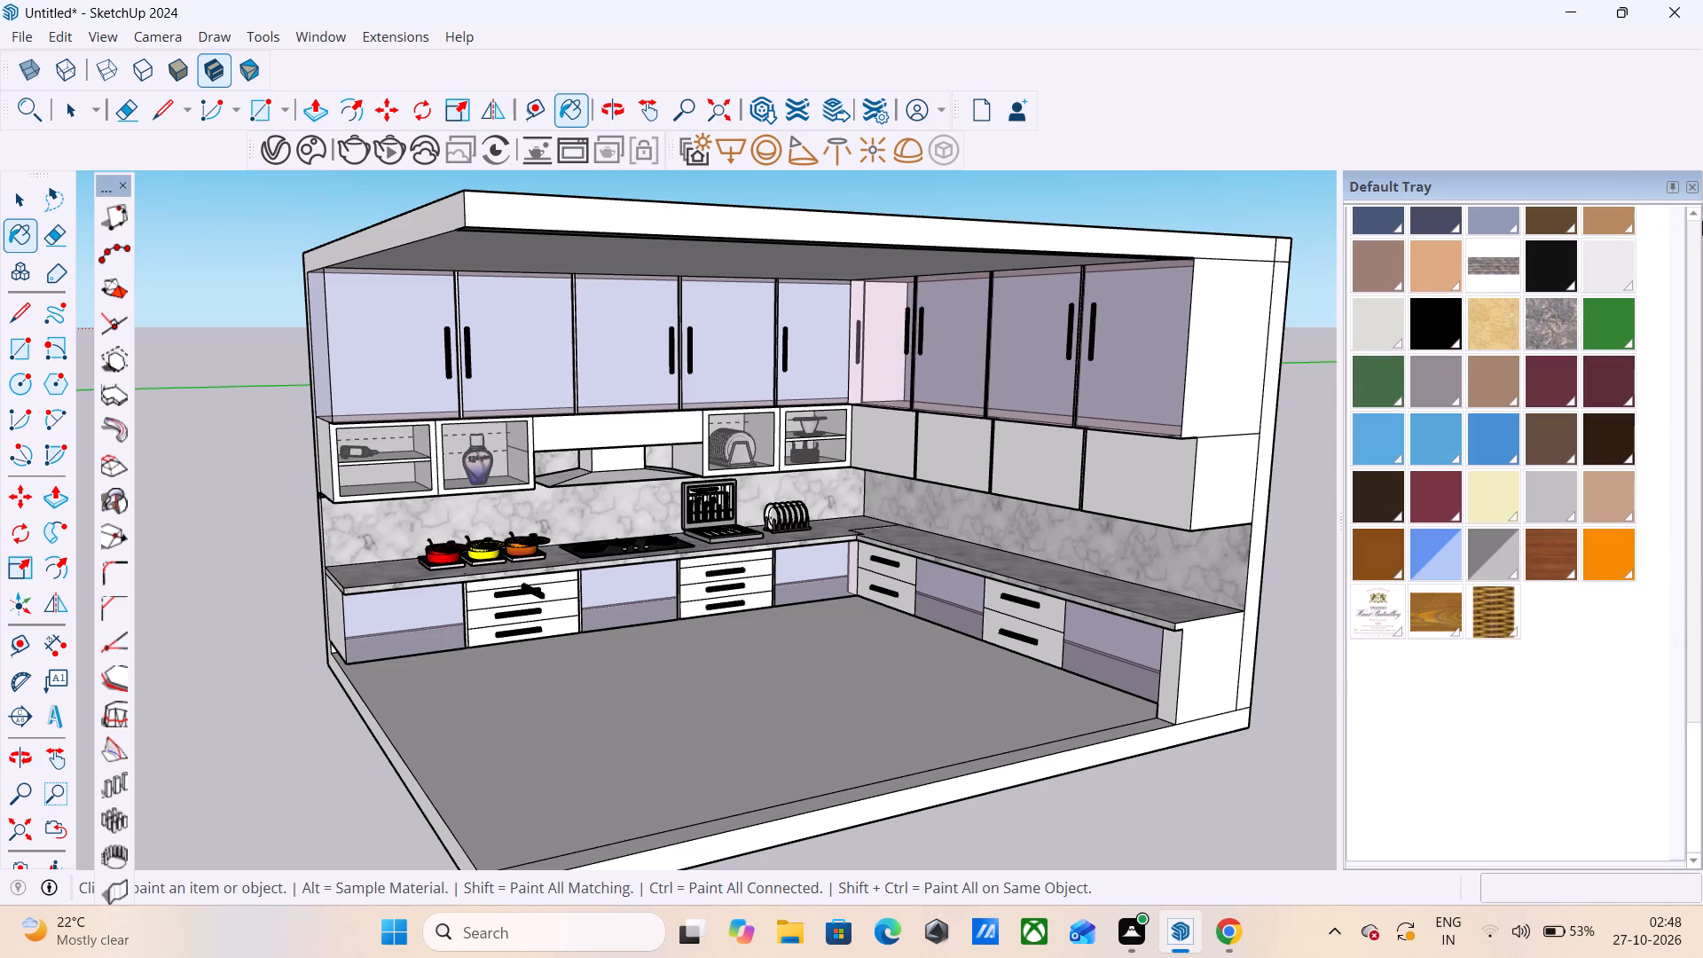
{"action": "left_click", "coordinate": [1539, 473]}
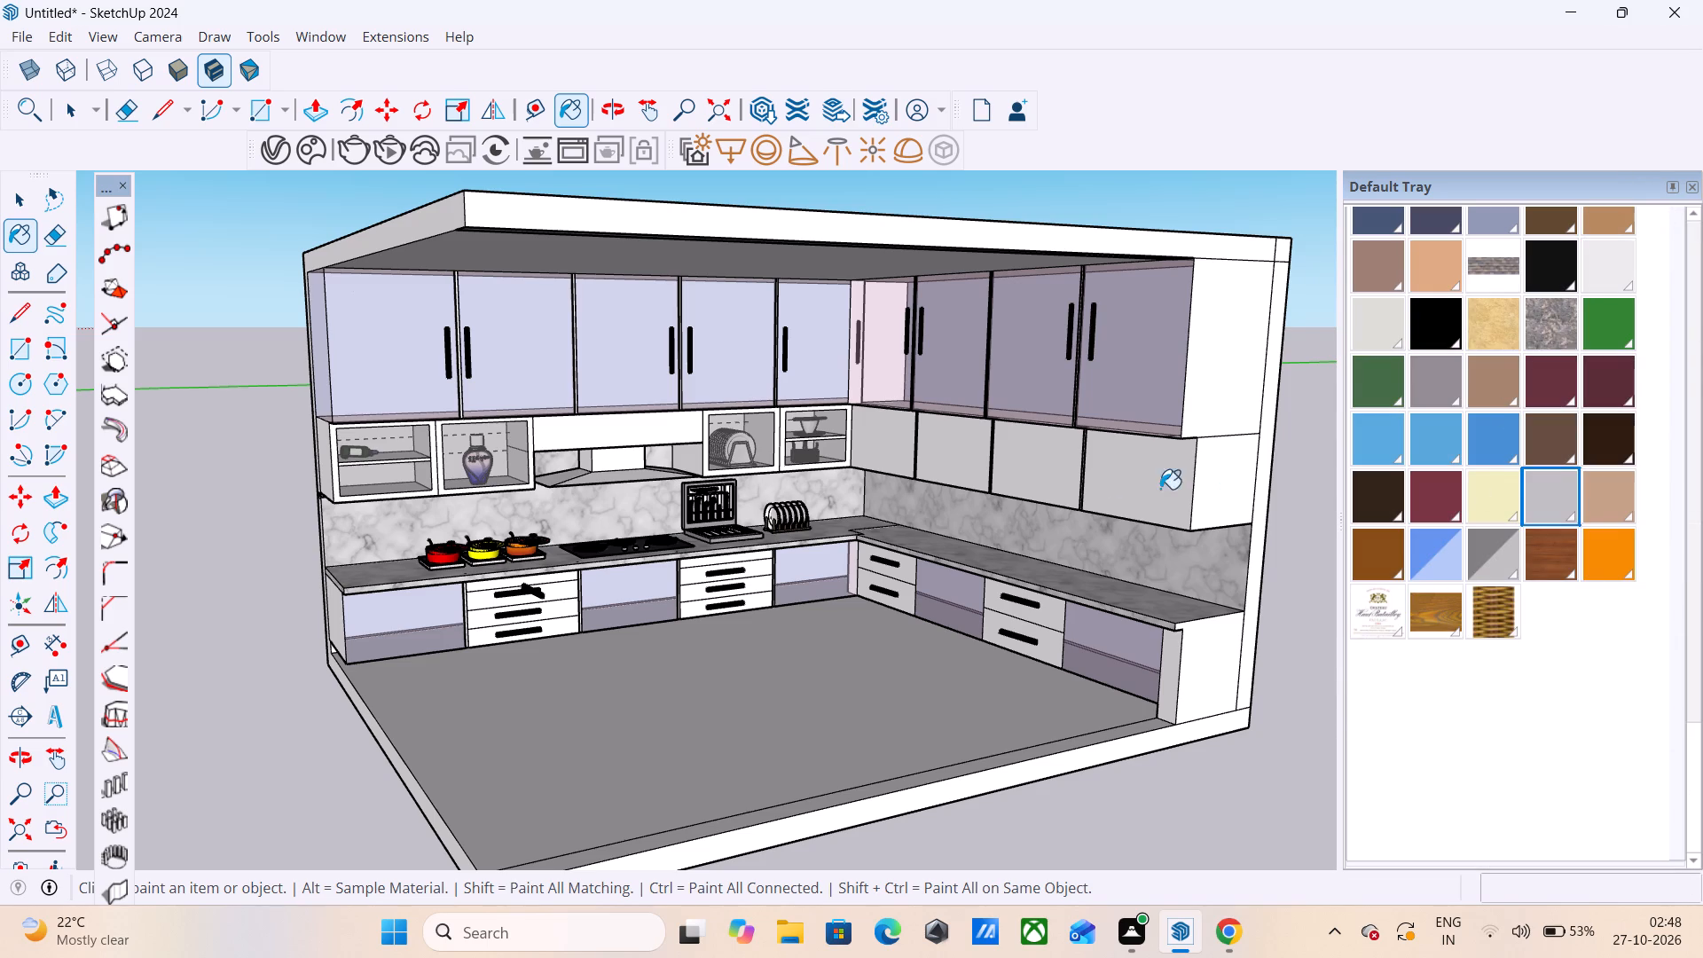
{"action": "left_click", "coordinate": [1132, 497]}
{"action": "left_click", "coordinate": [1044, 483]}
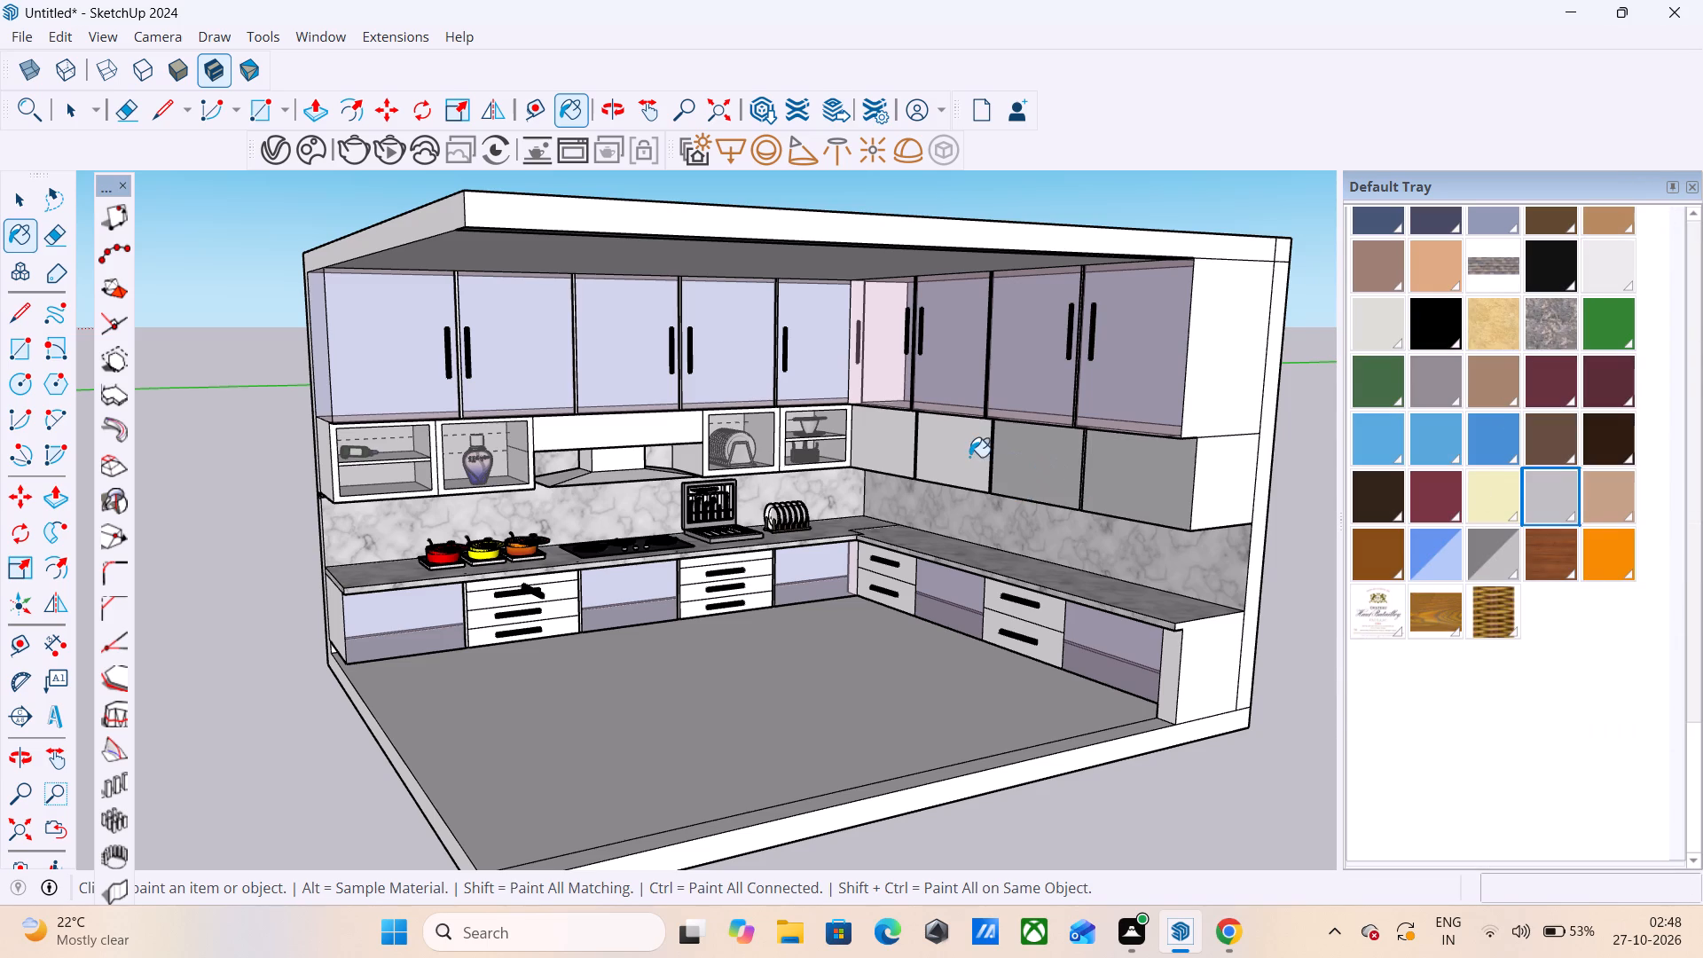
{"action": "left_click", "coordinate": [969, 457]}
{"action": "left_click", "coordinate": [889, 445]}
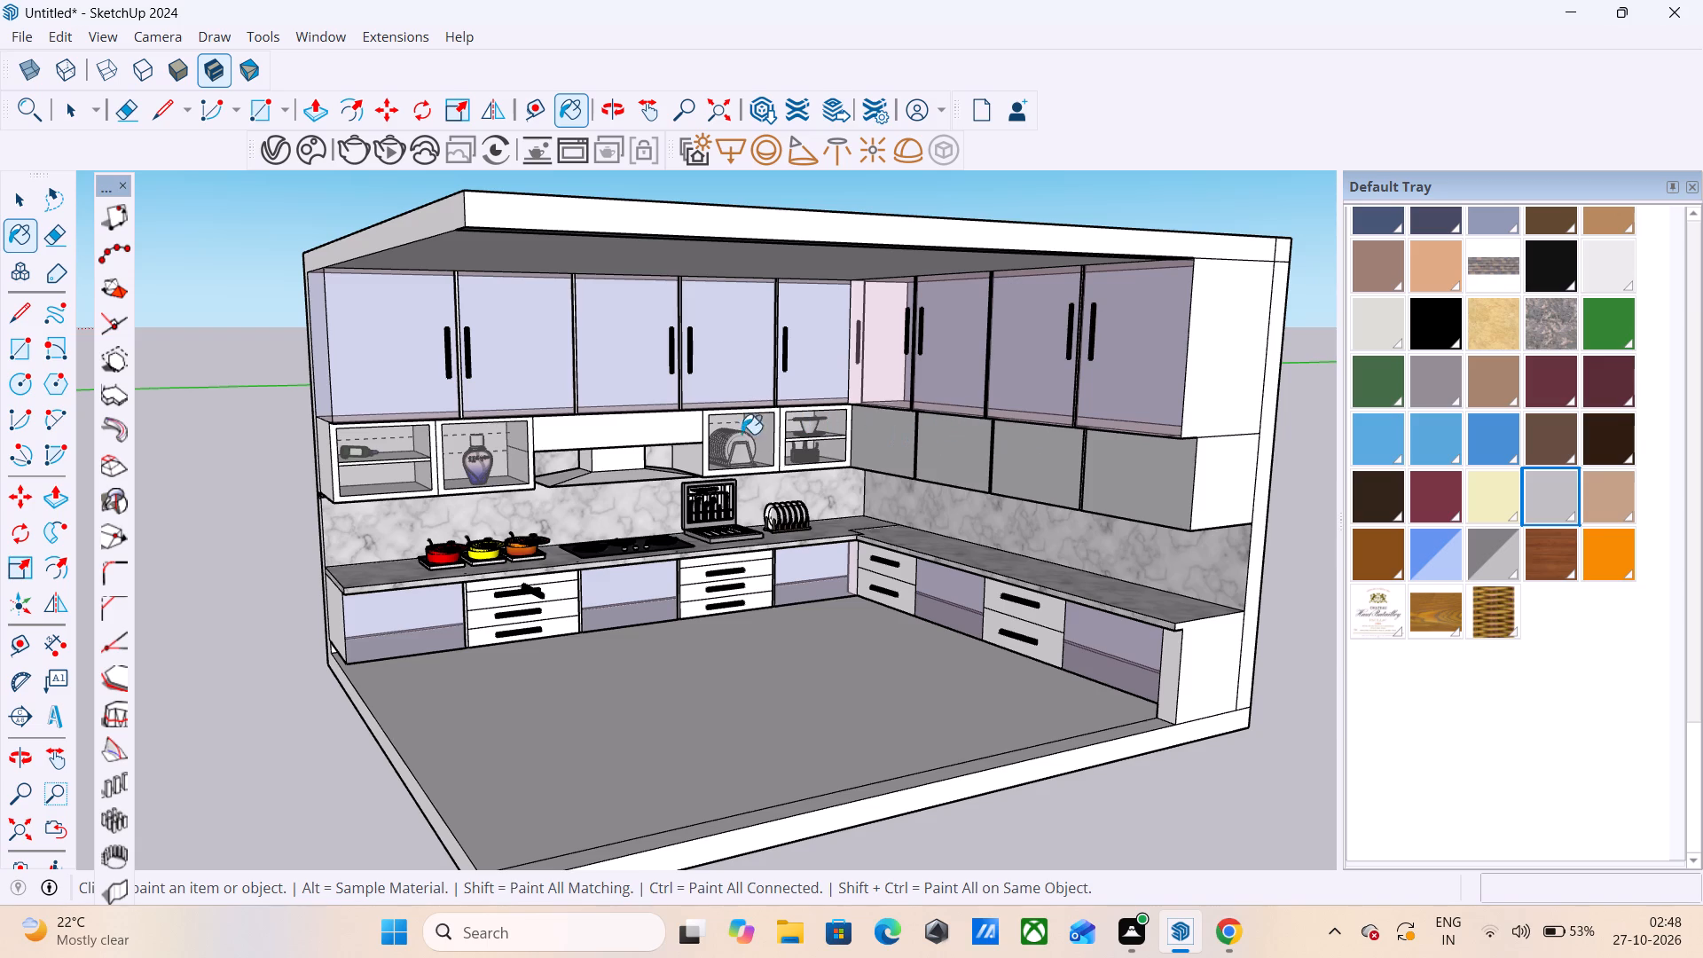
Paint the panel above the cooker hood and the frames and shelves of the open display cabinets on both sides in the same light grey.
{"action": "left_click", "coordinate": [665, 428]}
{"action": "scroll", "coordinate": [710, 441], "scroll_direction": "up", "scroll_amount": 5}
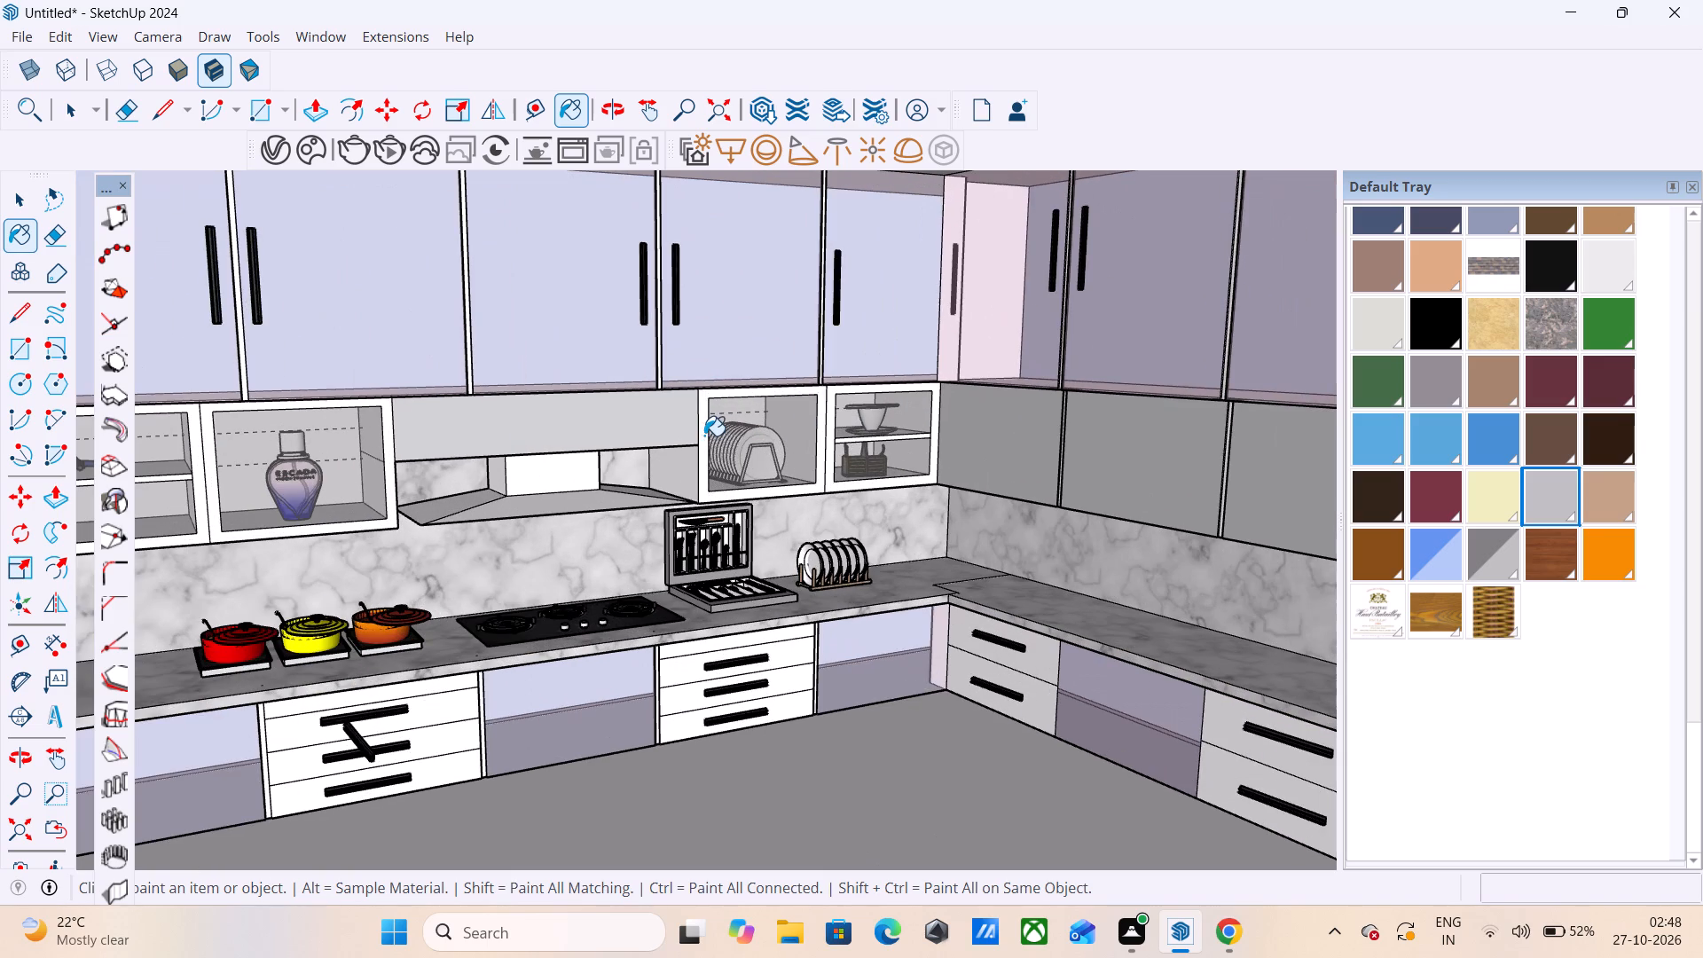
{"action": "left_click", "coordinate": [704, 436]}
{"action": "left_click", "coordinate": [834, 401]}
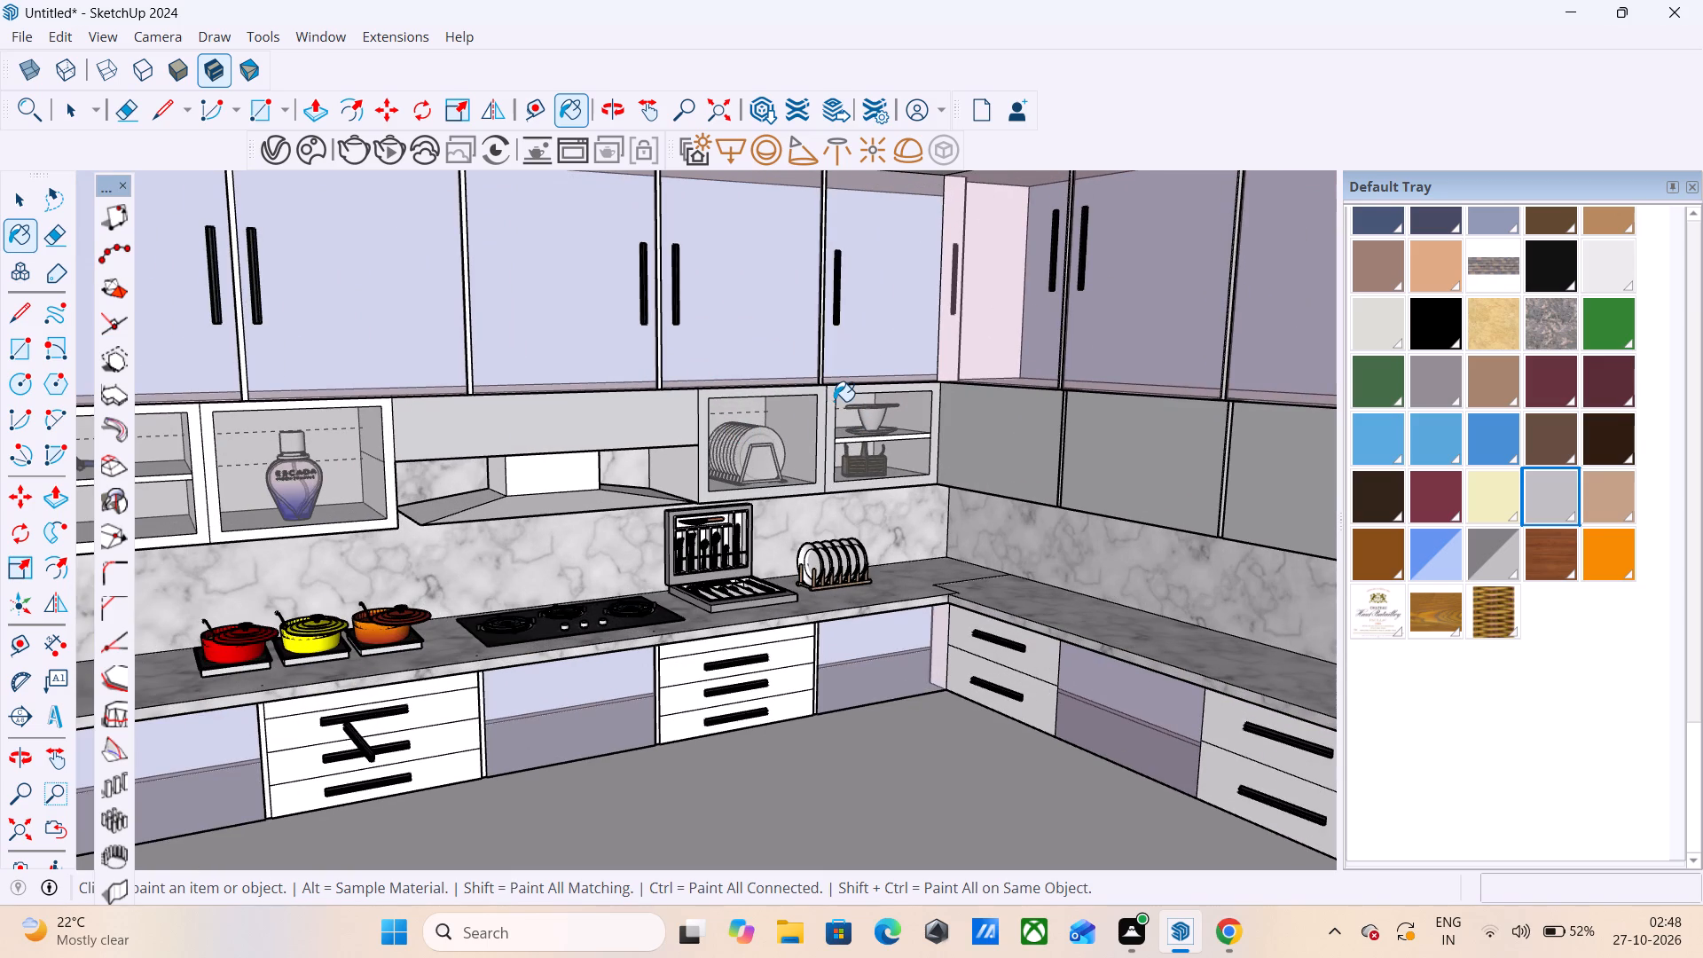
{"action": "scroll", "coordinate": [1049, 362], "scroll_direction": "down", "scroll_amount": 5}
{"action": "scroll", "coordinate": [900, 429], "scroll_direction": "up", "scroll_amount": 12}
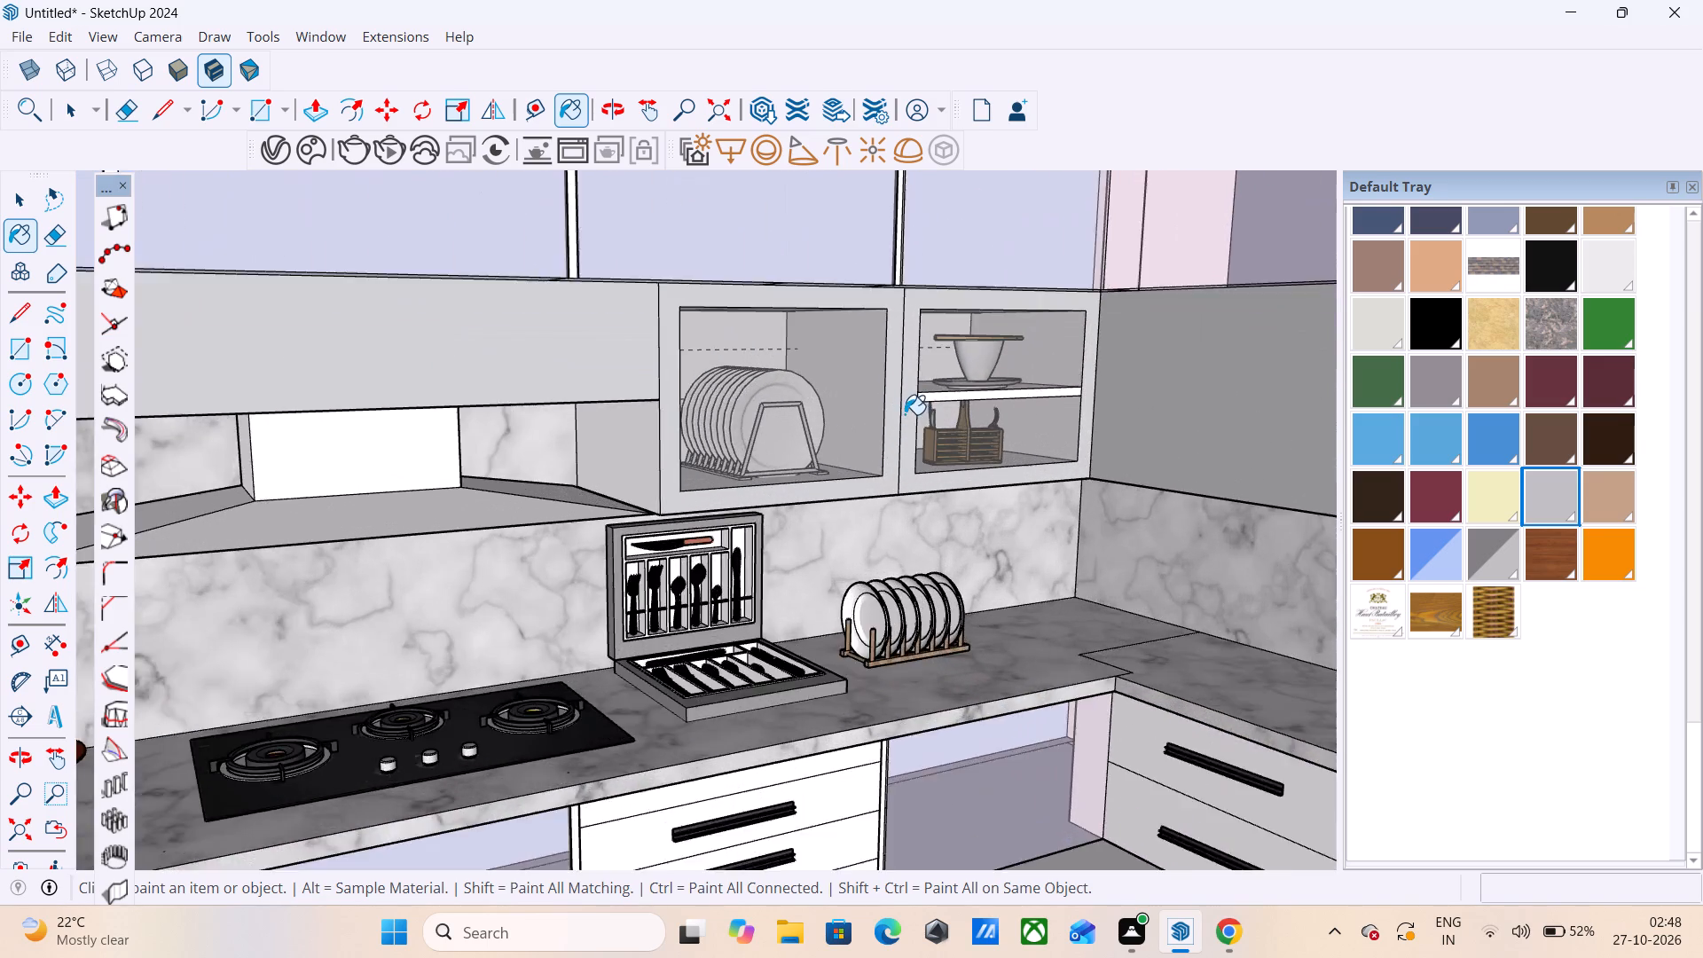
{"action": "scroll", "coordinate": [905, 414], "scroll_direction": "up", "scroll_amount": 2}
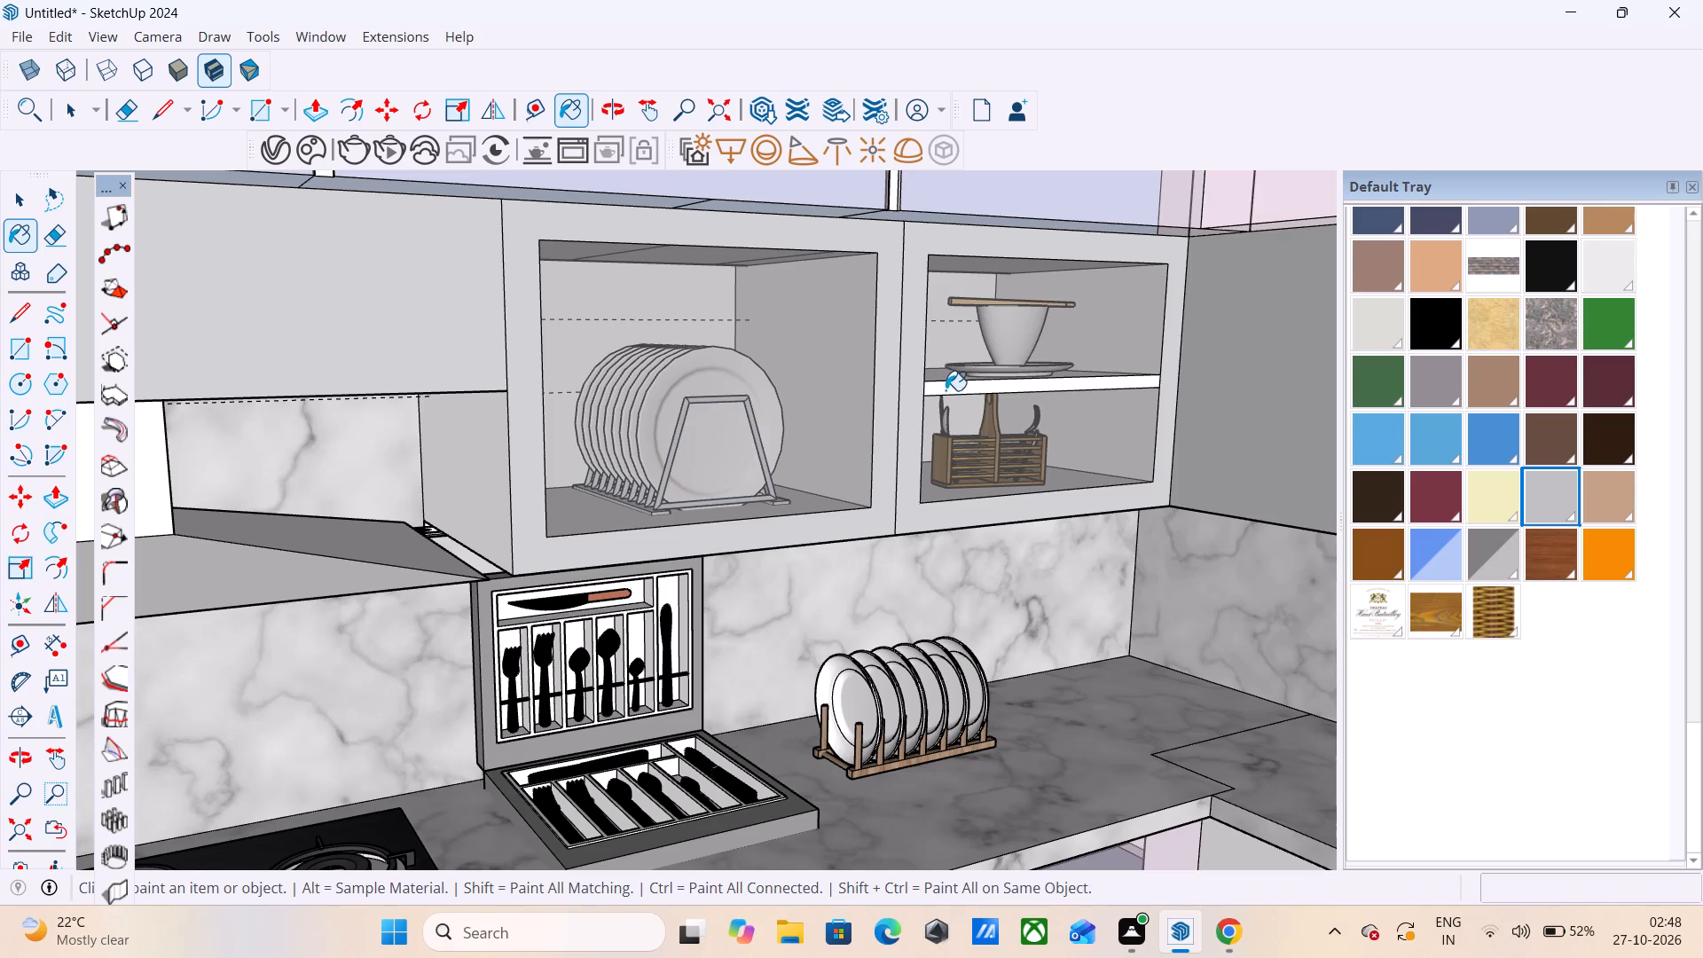
{"action": "left_click", "coordinate": [948, 388]}
{"action": "scroll", "coordinate": [1176, 390], "scroll_direction": "down", "scroll_amount": 10}
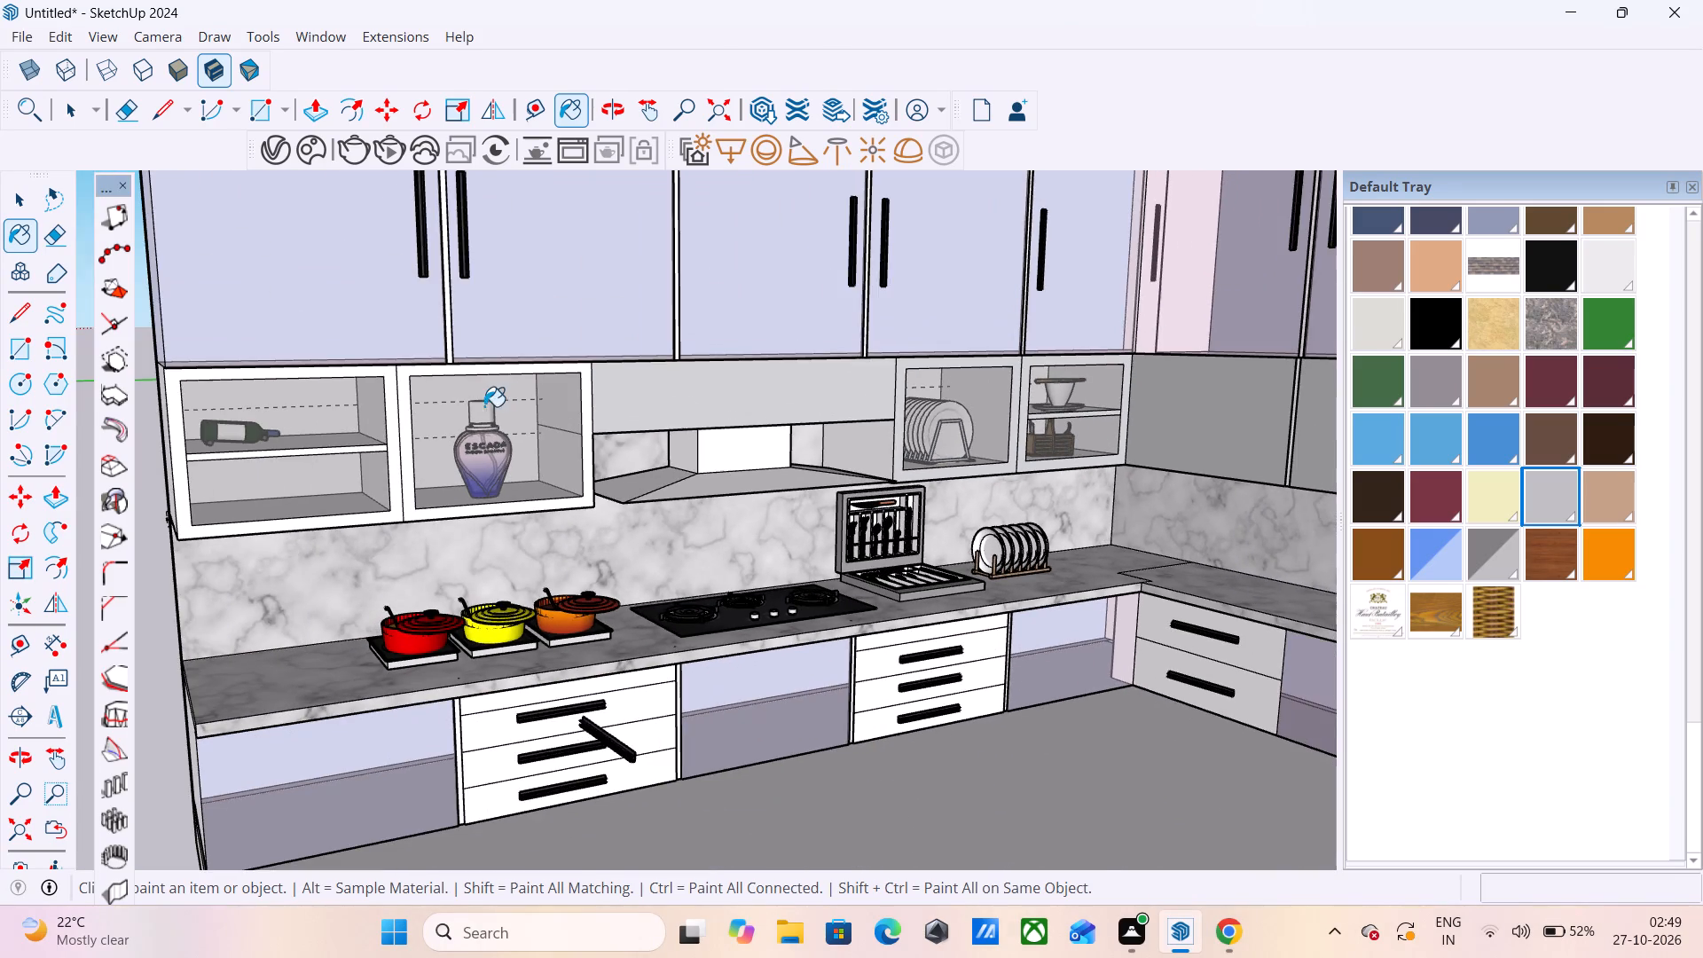
{"action": "scroll", "coordinate": [438, 405], "scroll_direction": "up", "scroll_amount": 5}
{"action": "left_click", "coordinate": [379, 387]}
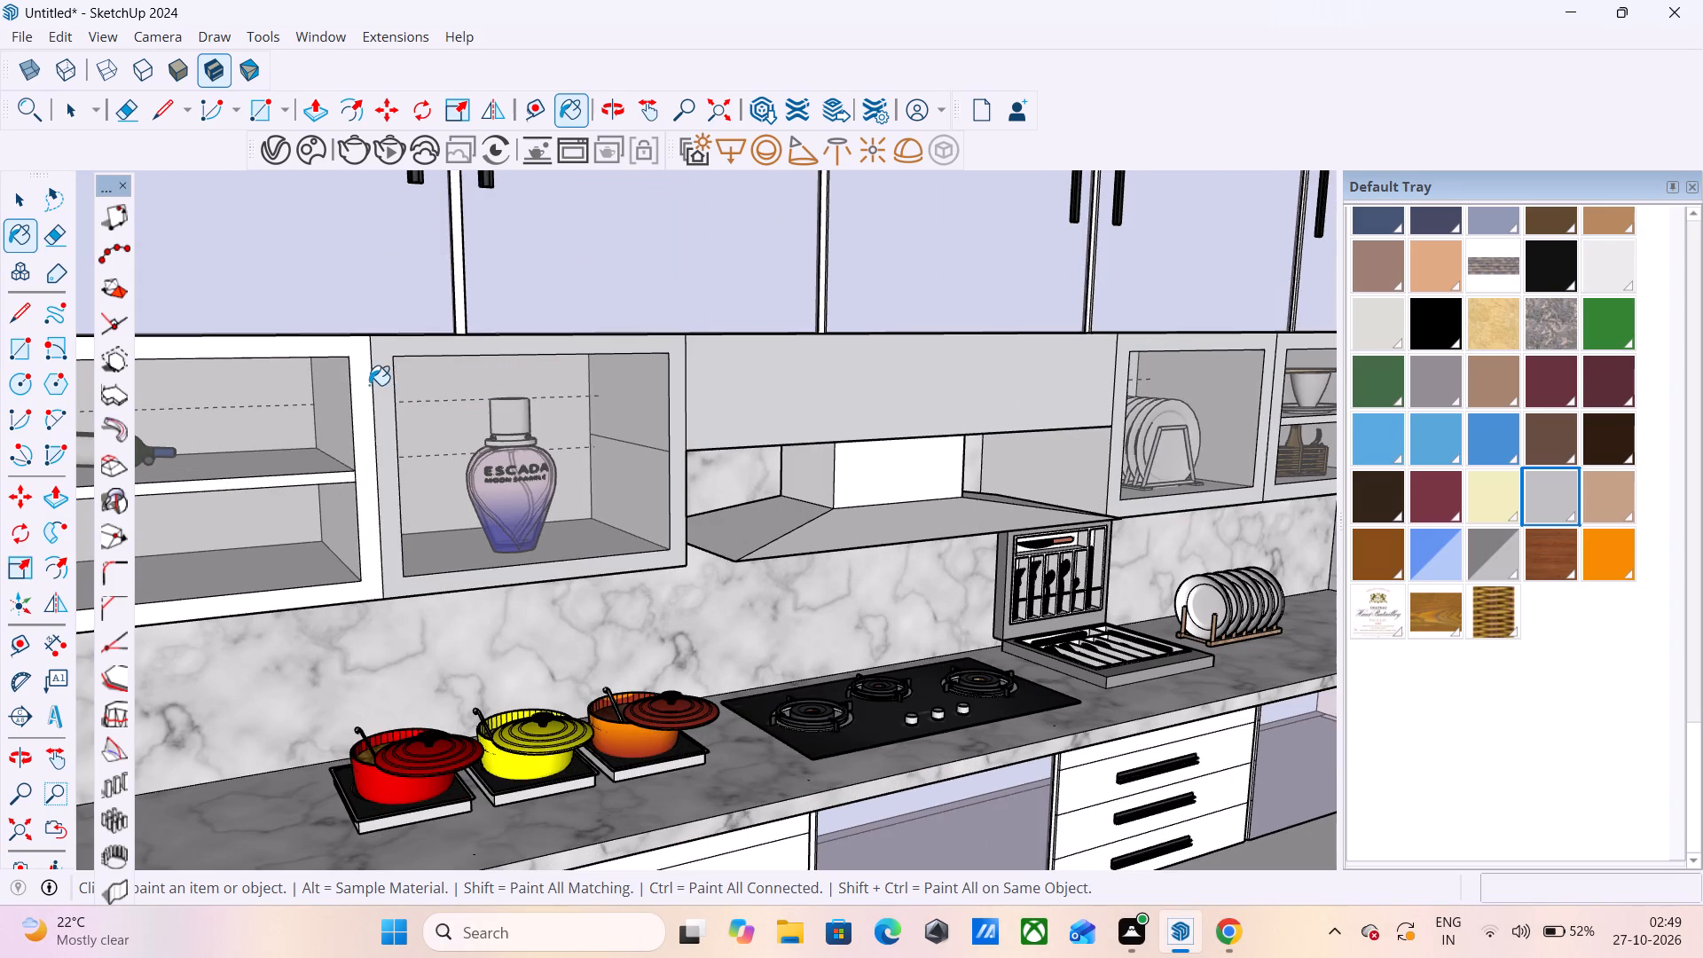
{"action": "left_click", "coordinate": [365, 379]}
{"action": "scroll", "coordinate": [612, 354], "scroll_direction": "down", "scroll_amount": 5}
{"action": "scroll", "coordinate": [260, 443], "scroll_direction": "up", "scroll_amount": 5}
{"action": "left_click", "coordinate": [283, 448]}
{"action": "scroll", "coordinate": [249, 460], "scroll_direction": "down", "scroll_amount": 8}
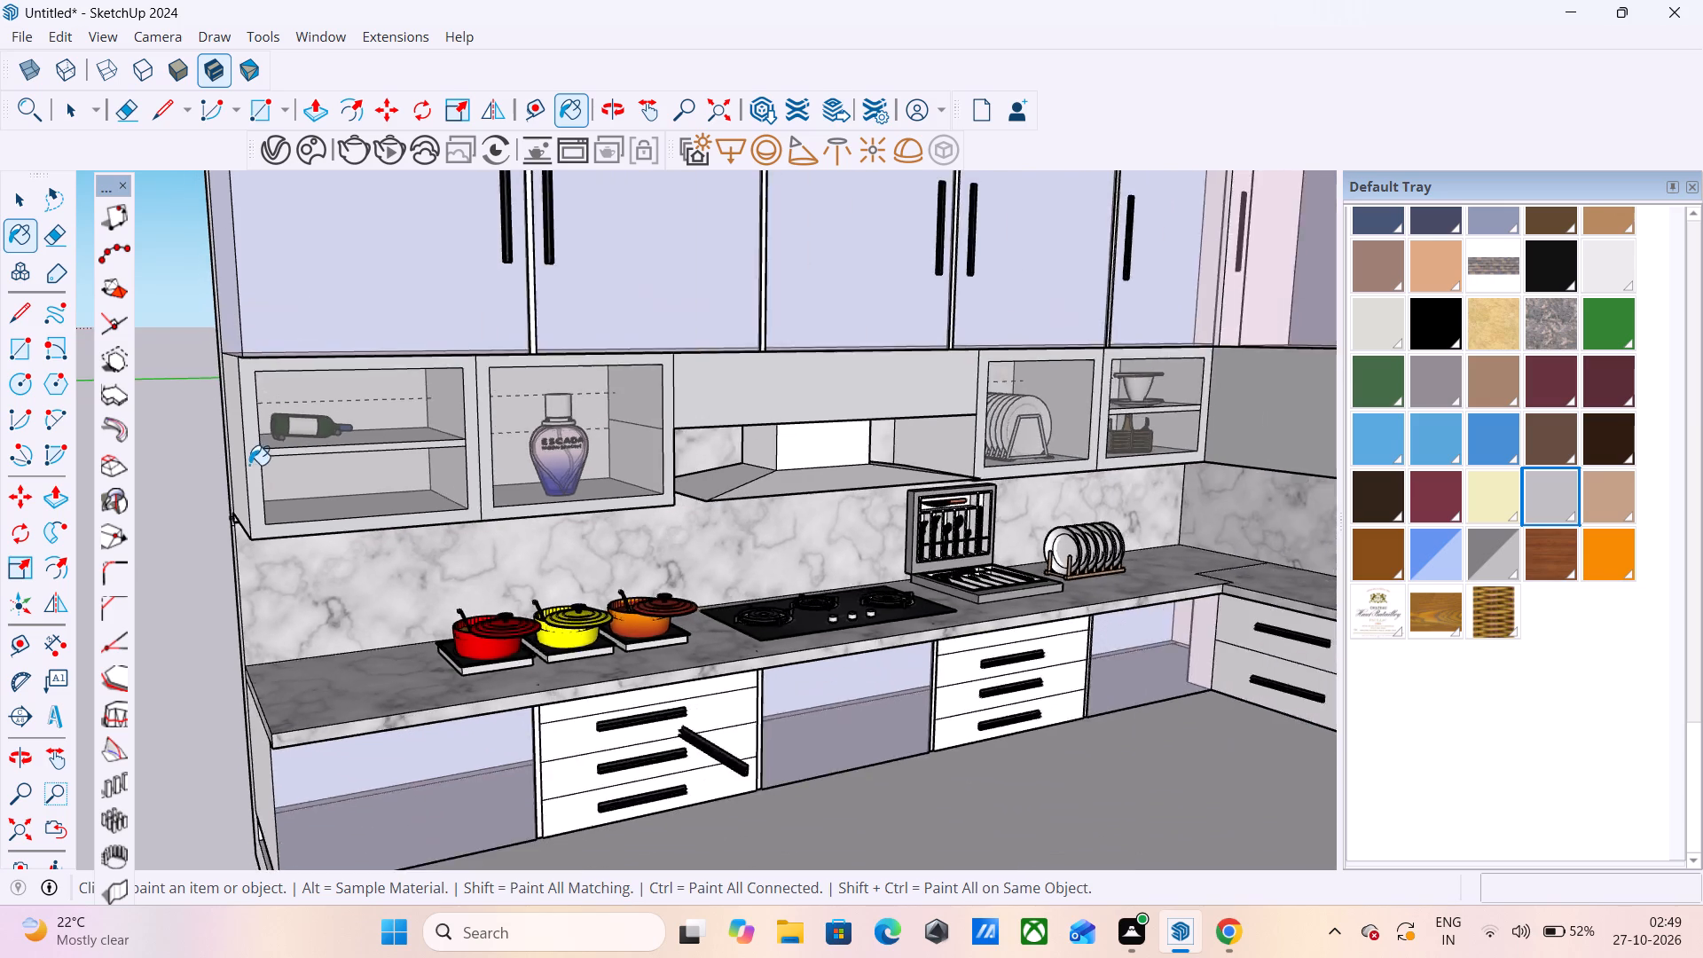
Paint the cooker hood's duct and canopy faces with the same light grey.
{"action": "scroll", "coordinate": [249, 465], "scroll_direction": "down", "scroll_amount": 2}
{"action": "scroll", "coordinate": [643, 446], "scroll_direction": "up", "scroll_amount": 5}
{"action": "left_click", "coordinate": [640, 447]}
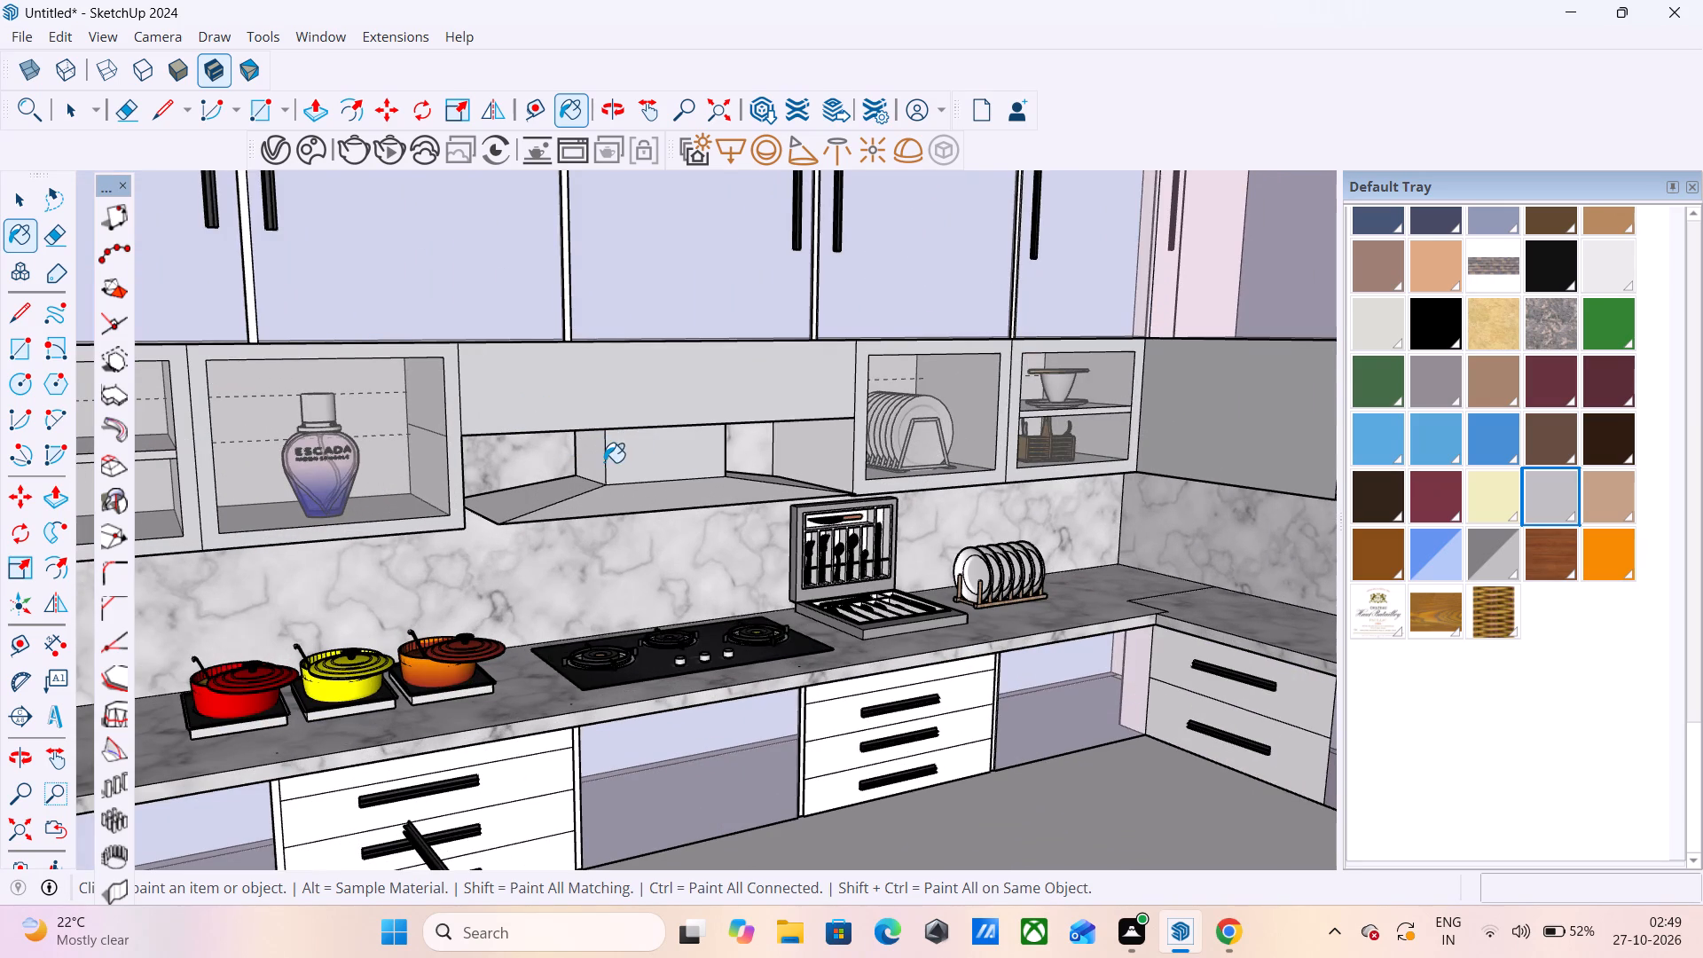
{"action": "left_click", "coordinate": [594, 460]}
{"action": "left_click", "coordinate": [567, 486]}
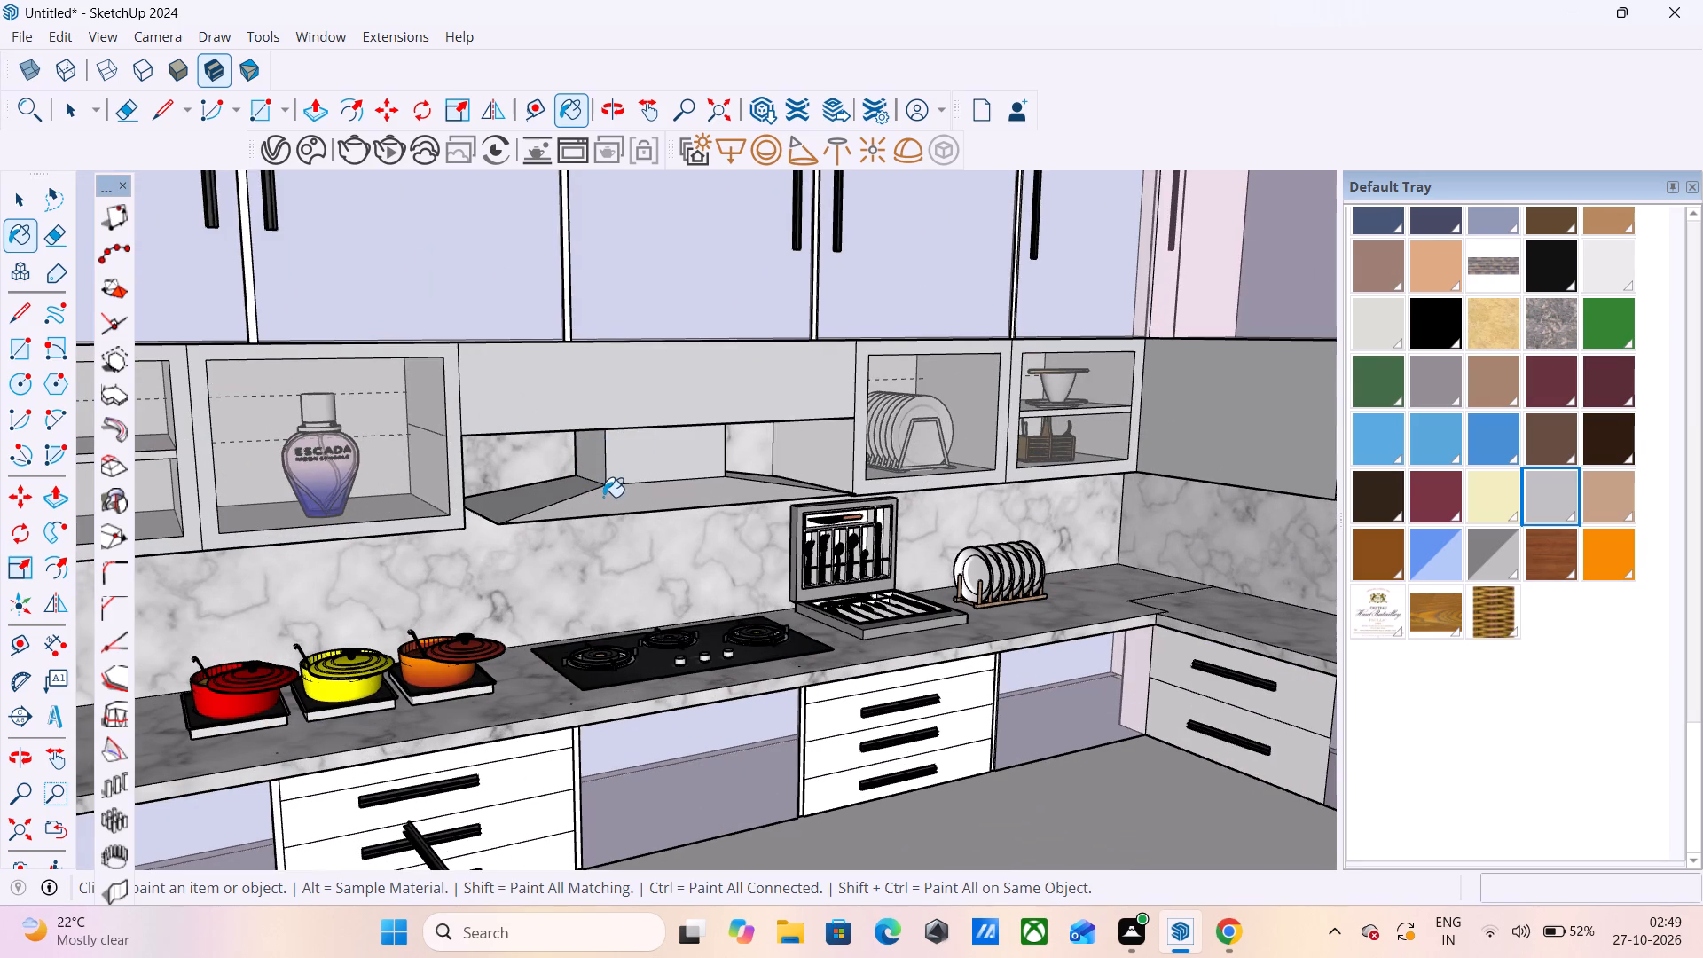
{"action": "left_click", "coordinate": [603, 497]}
{"action": "scroll", "coordinate": [778, 488], "scroll_direction": "up", "scroll_amount": 9}
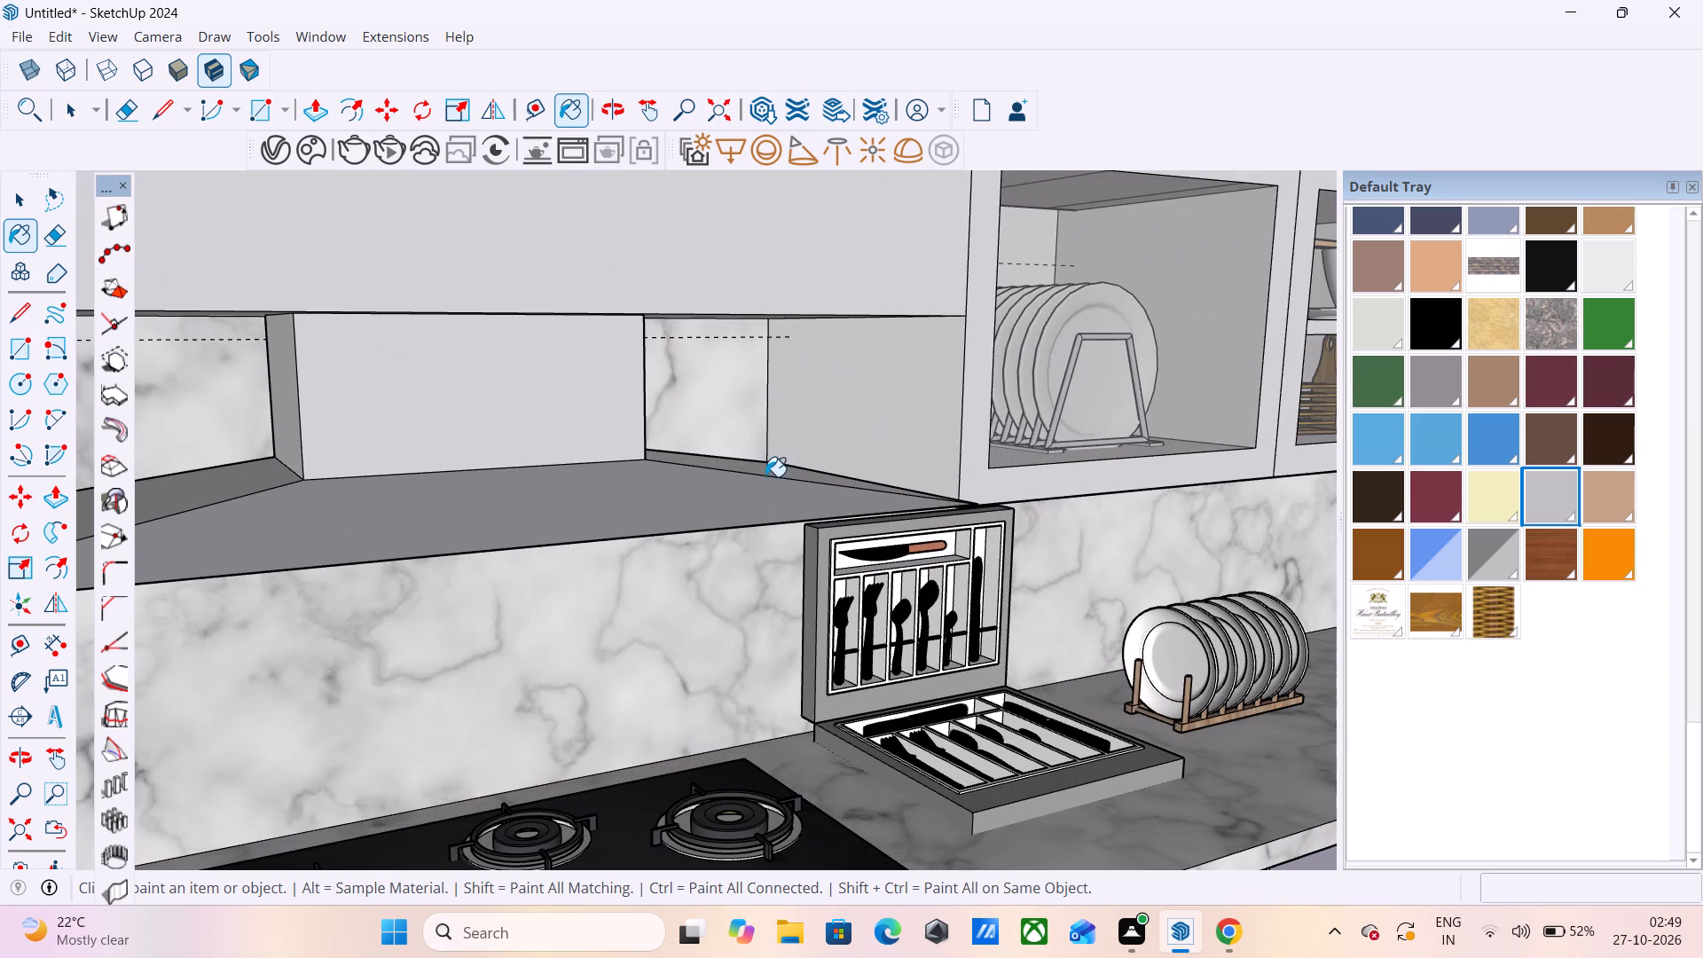
{"action": "left_click", "coordinate": [765, 470]}
{"action": "scroll", "coordinate": [867, 416], "scroll_direction": "down", "scroll_amount": 6}
{"action": "scroll", "coordinate": [726, 443], "scroll_direction": "down", "scroll_amount": 7}
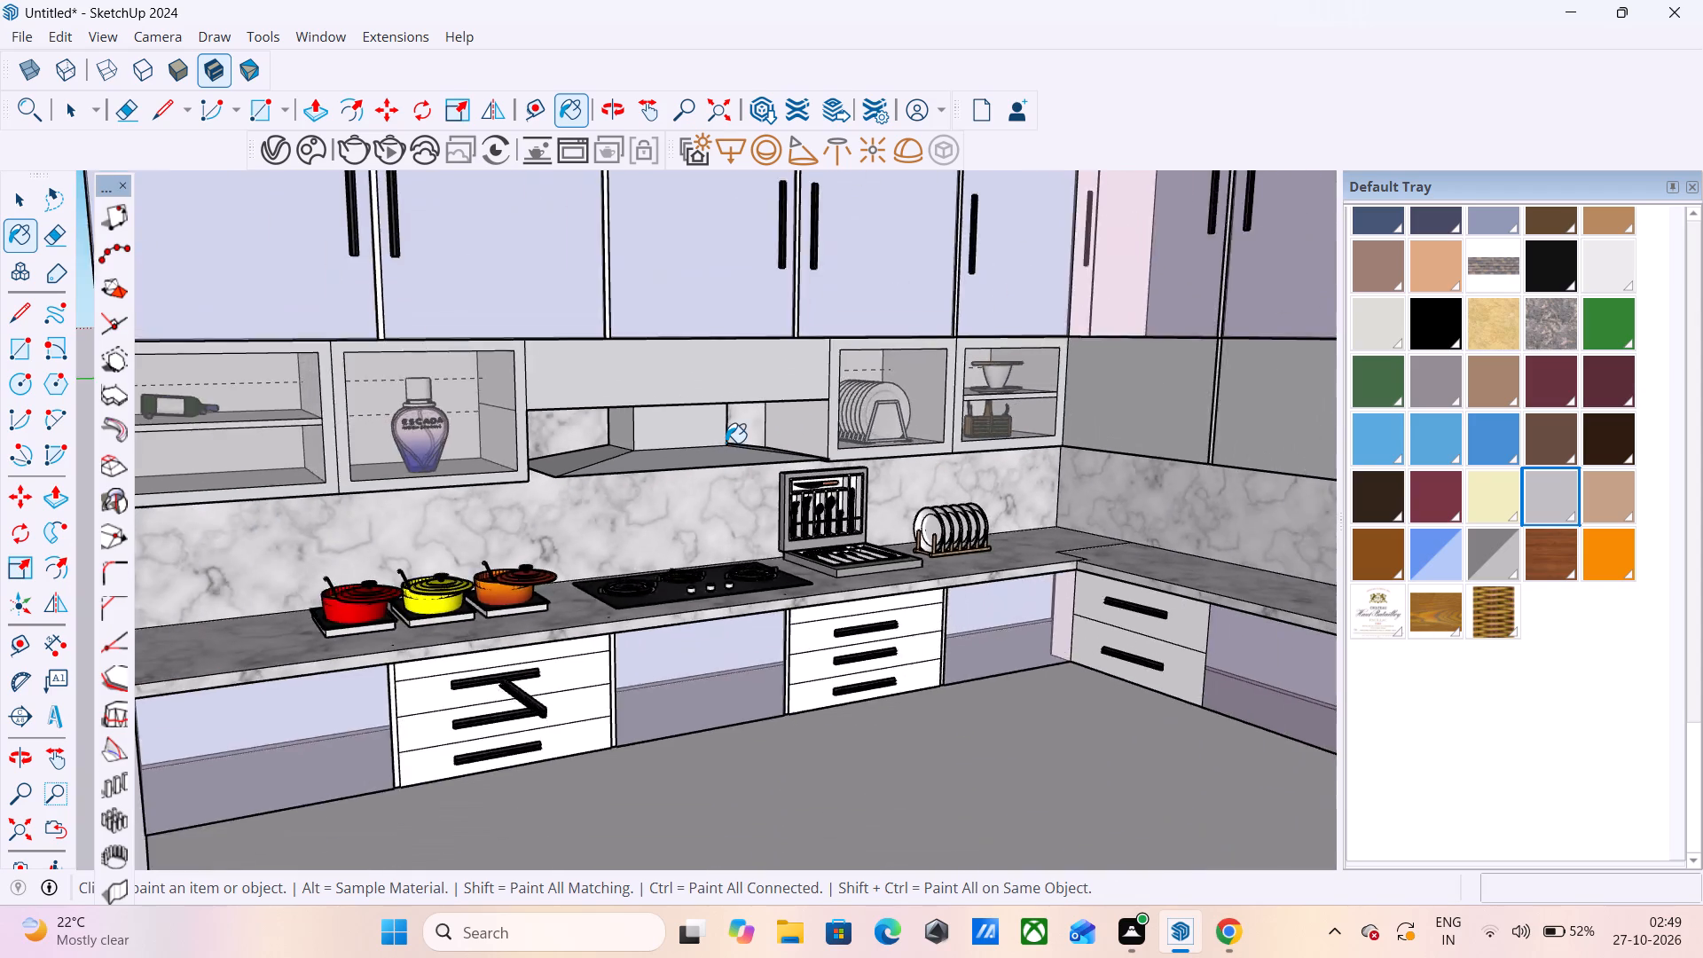
{"action": "scroll", "coordinate": [726, 443], "scroll_direction": "down", "scroll_amount": 3}
{"action": "scroll", "coordinate": [801, 430], "scroll_direction": "down", "scroll_amount": 4}
{"action": "scroll", "coordinate": [1072, 415], "scroll_direction": "up", "scroll_amount": 4}
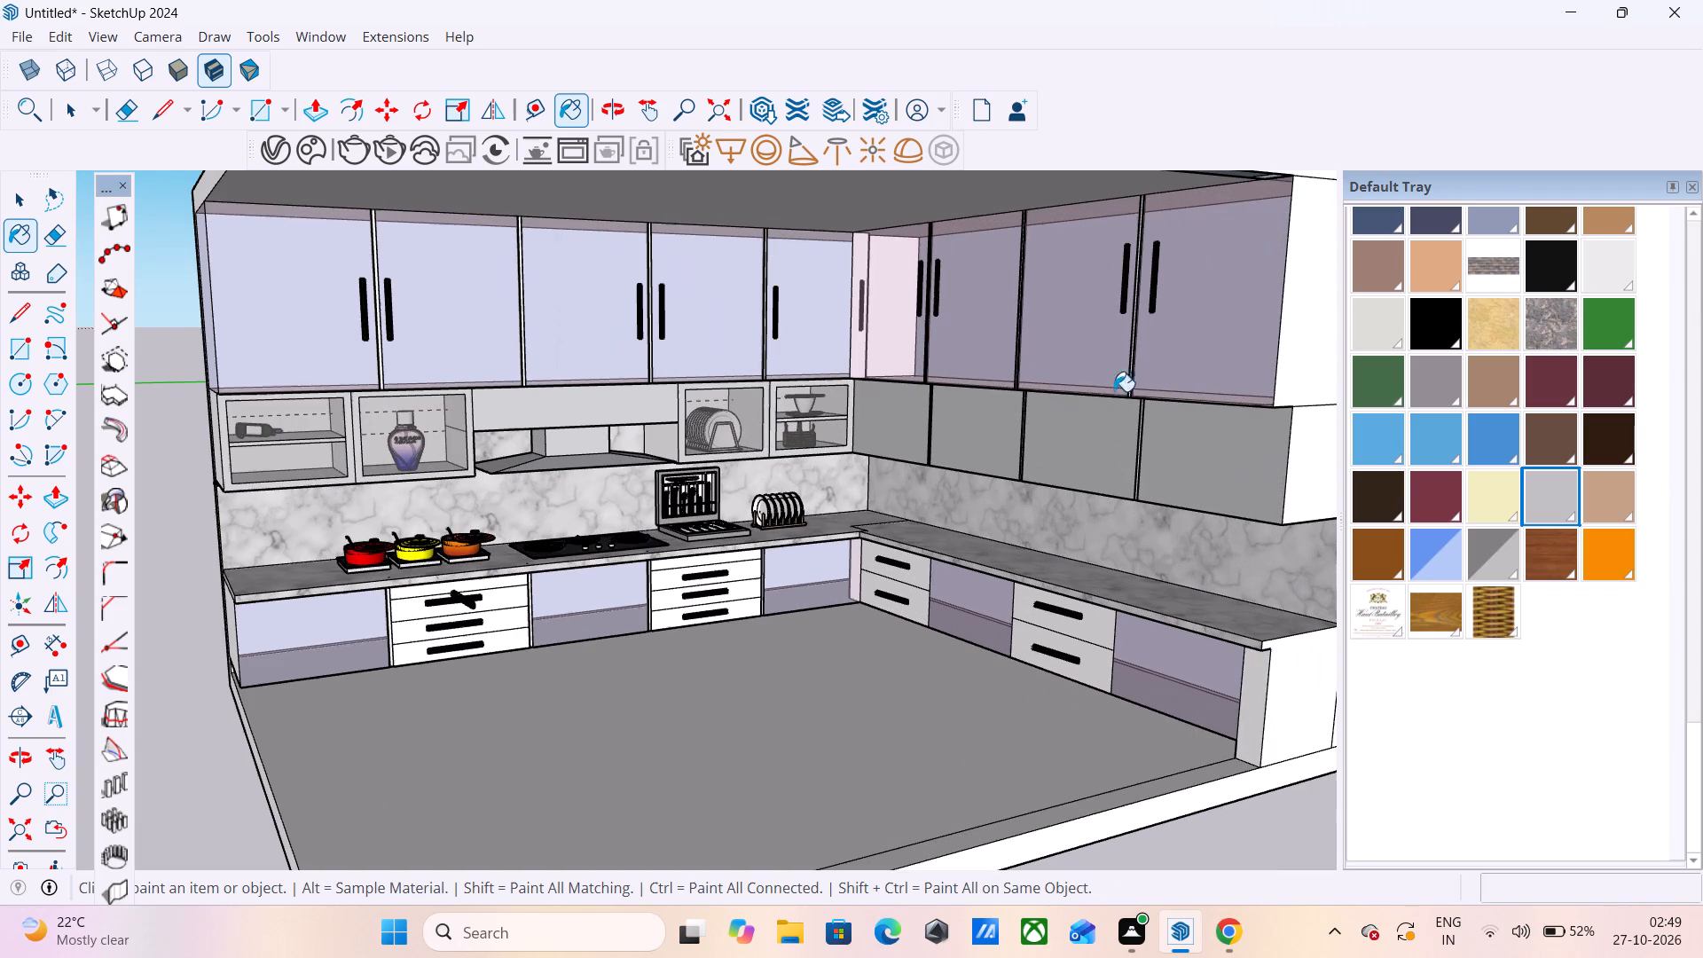
Lighten the light grey cabinet material by setting its HLS lightness to 87.
{"action": "left_click", "coordinate": [1694, 212]}
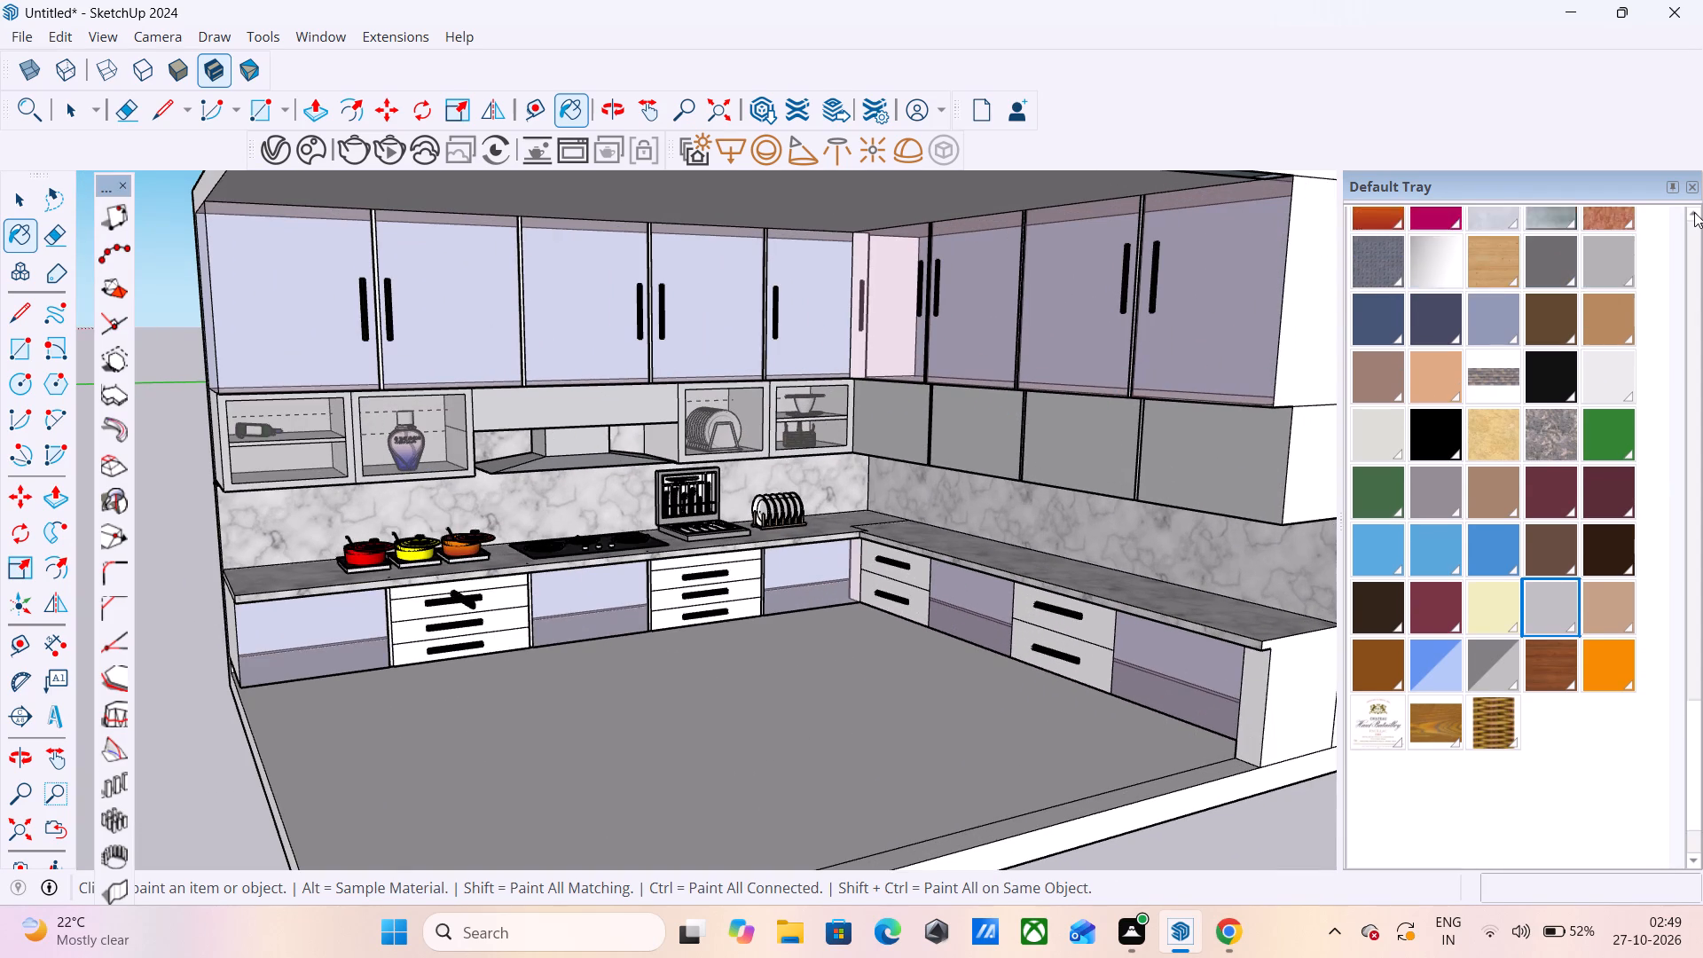
{"action": "left_click", "coordinate": [1694, 212]}
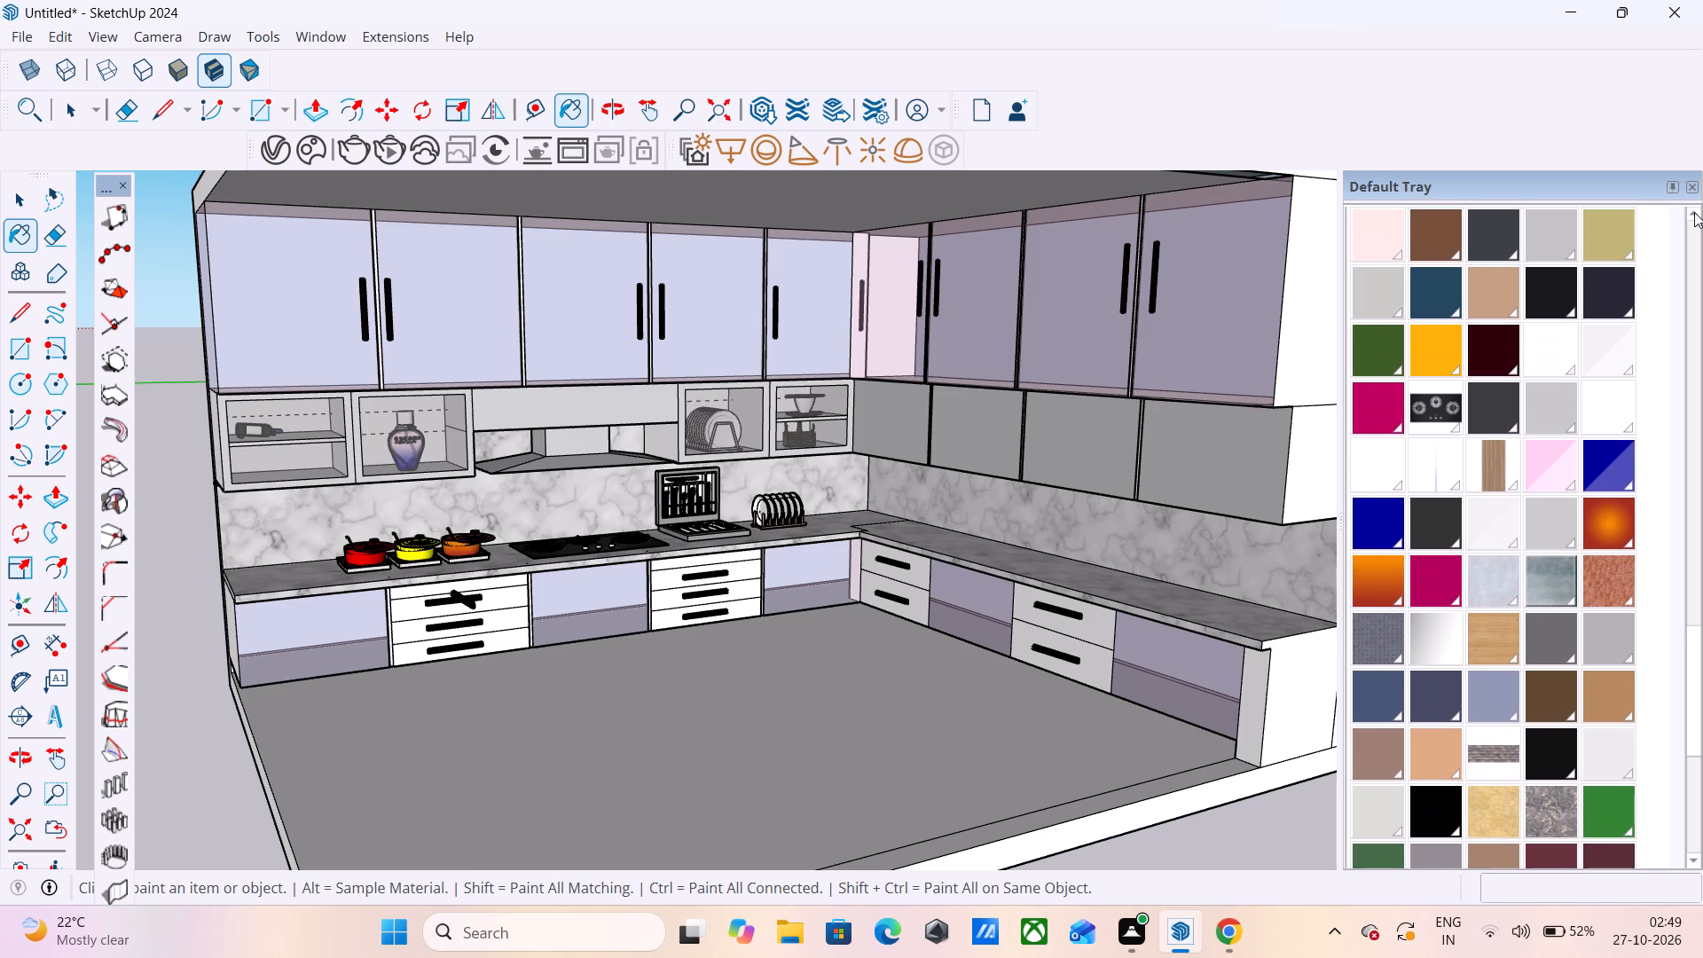
{"action": "left_click", "coordinate": [1694, 212]}
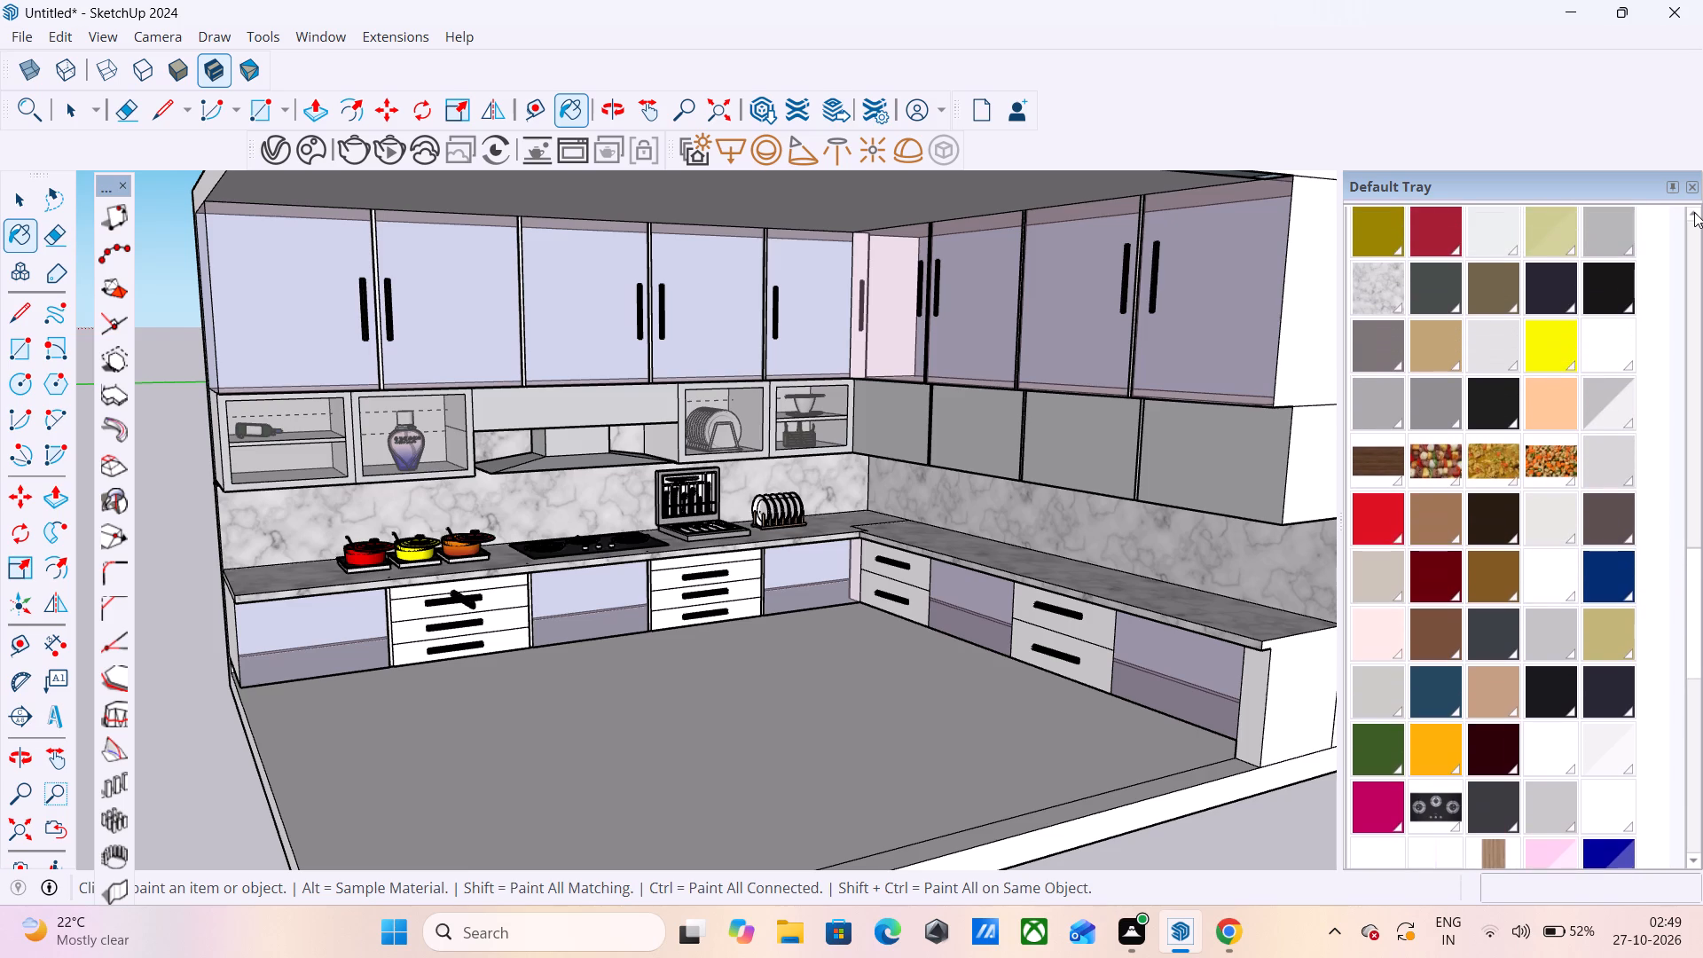
{"action": "left_click", "coordinate": [1694, 212]}
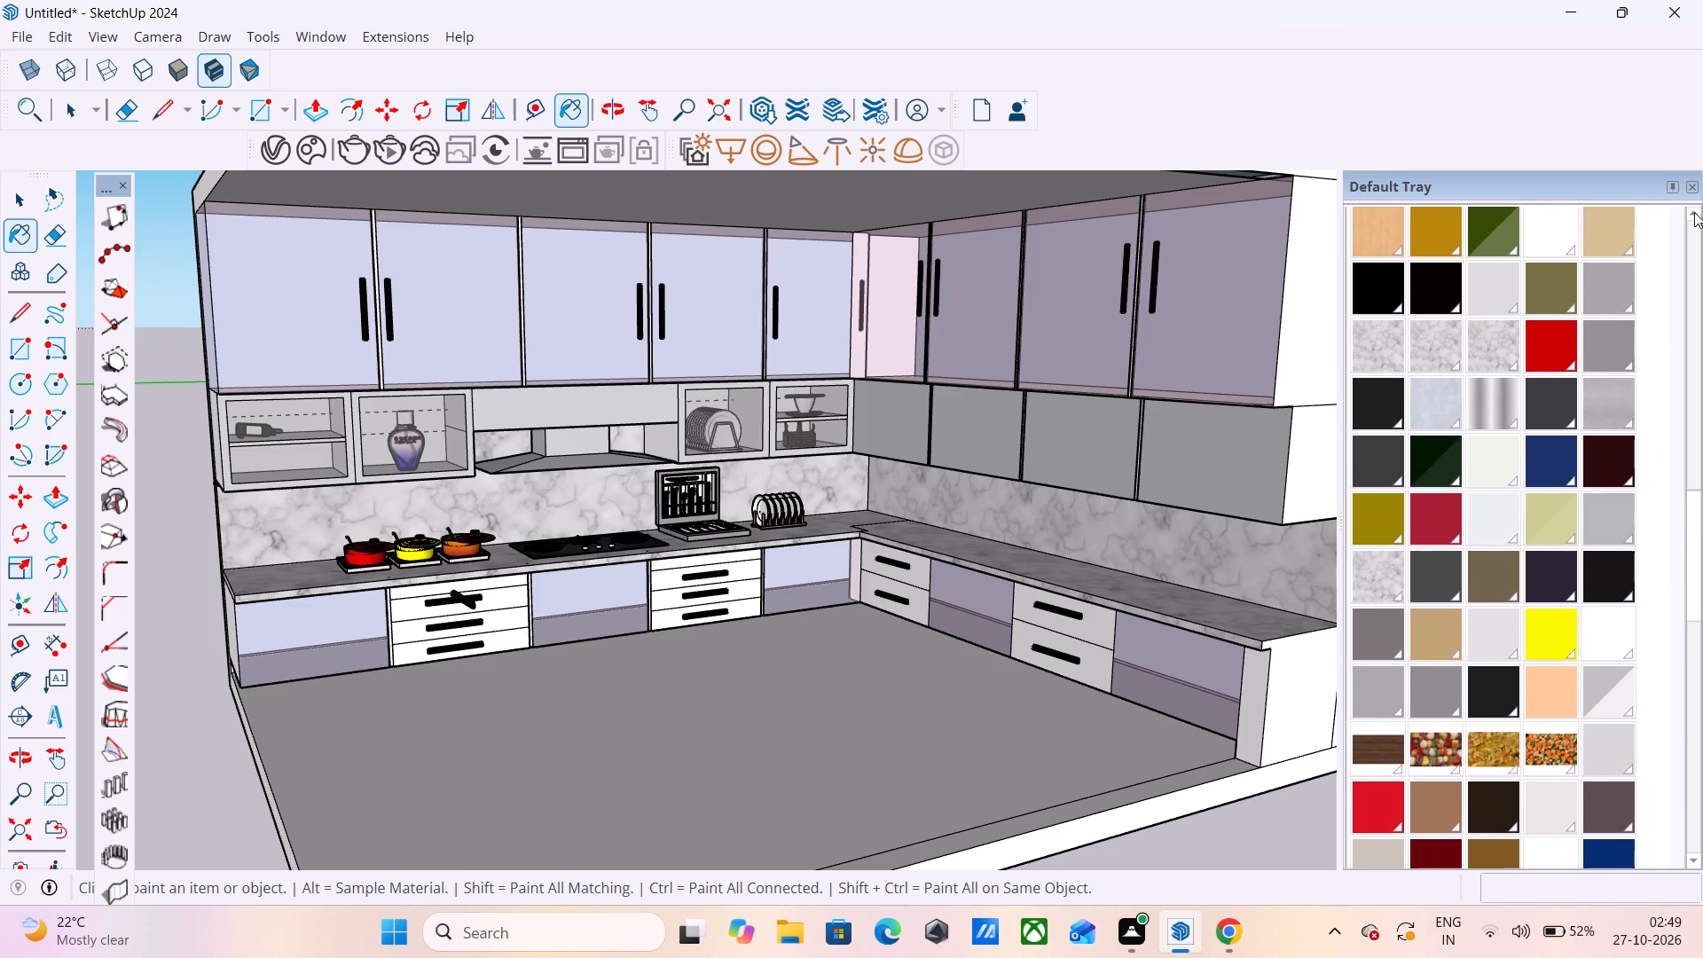
{"action": "left_click", "coordinate": [1694, 212]}
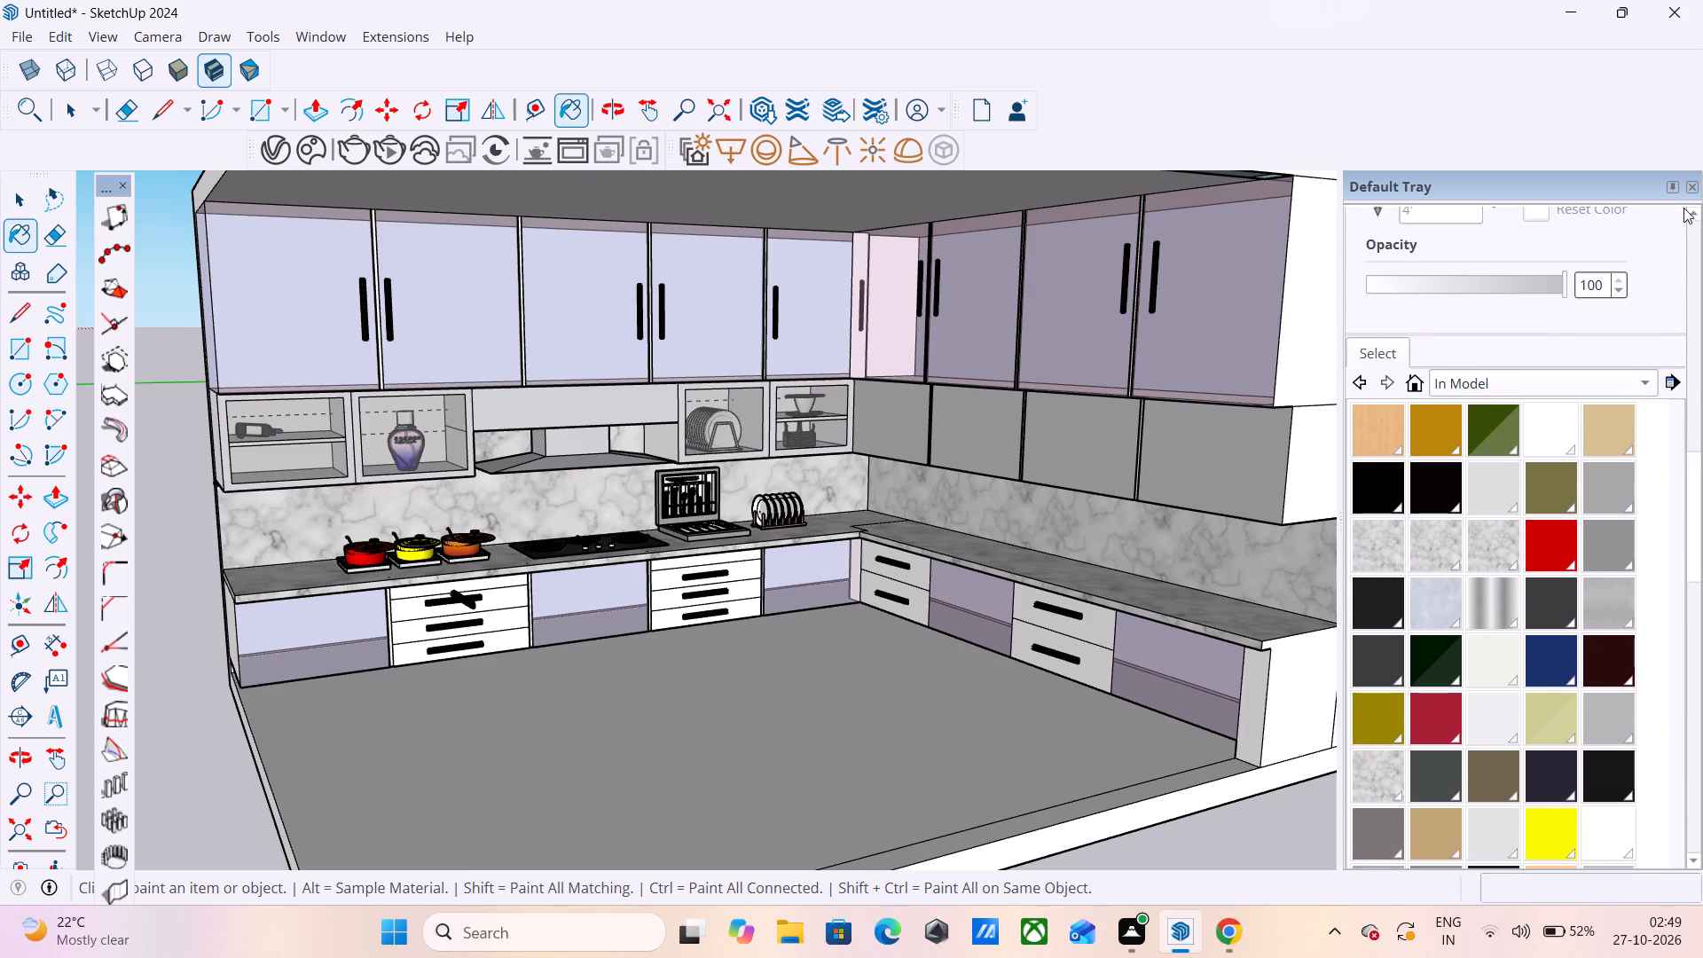
{"action": "left_click", "coordinate": [1693, 208]}
{"action": "left_click", "coordinate": [1693, 208]}
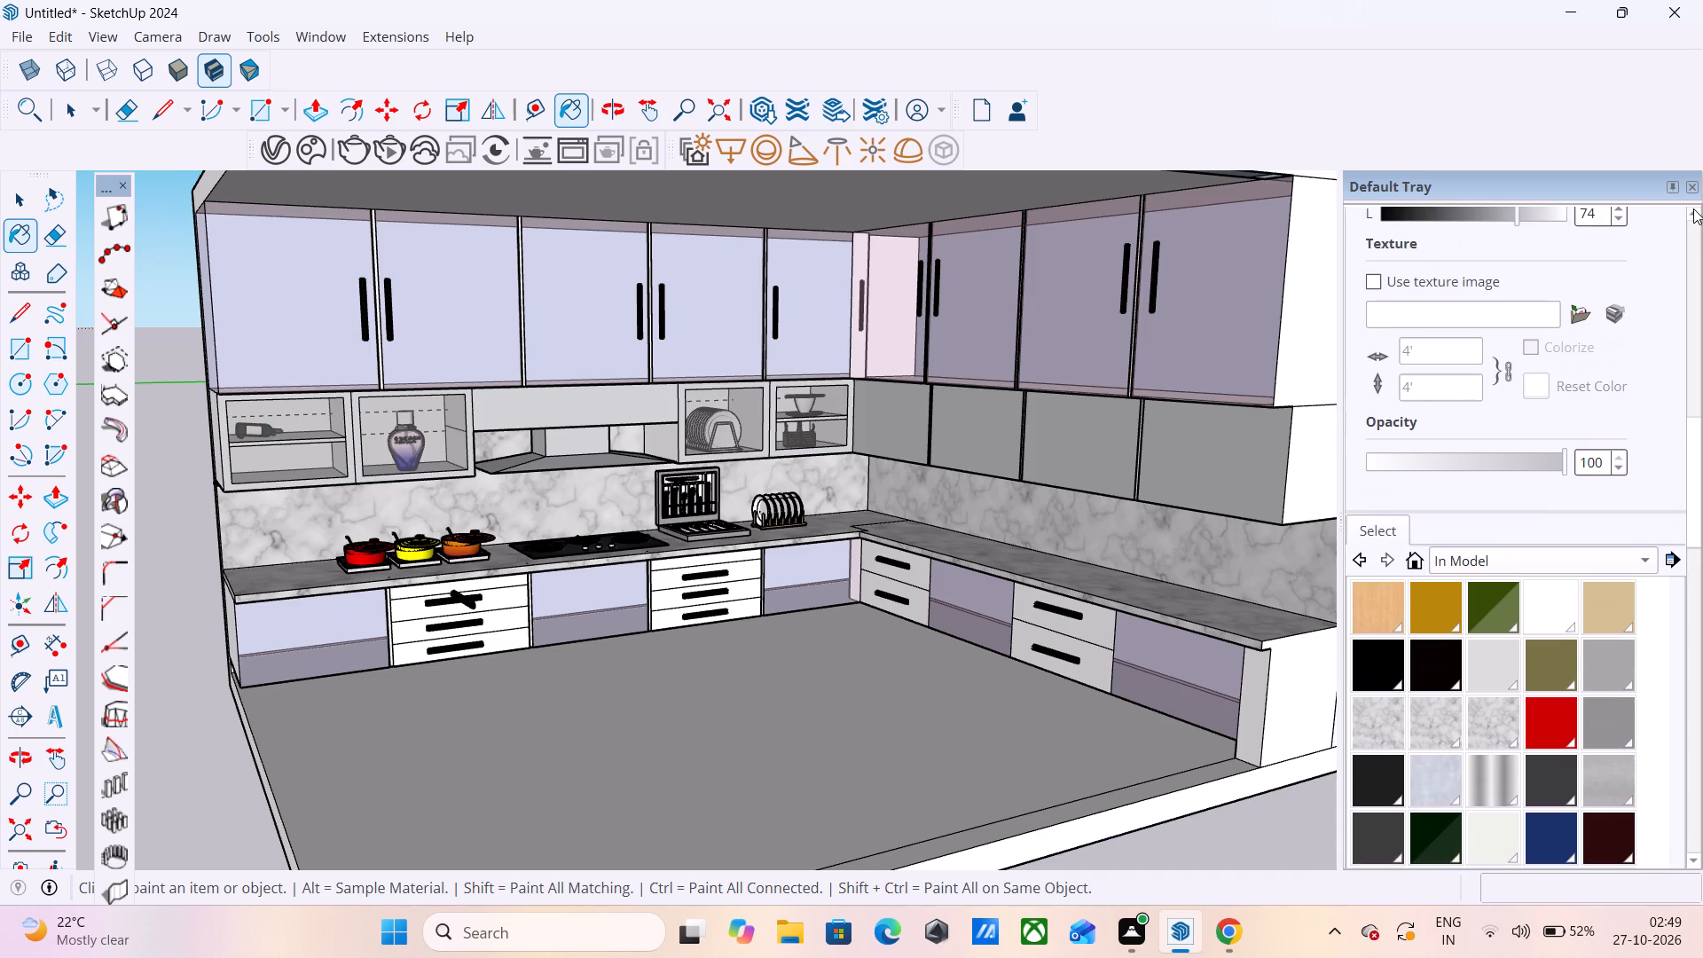
{"action": "left_click", "coordinate": [1540, 306]}
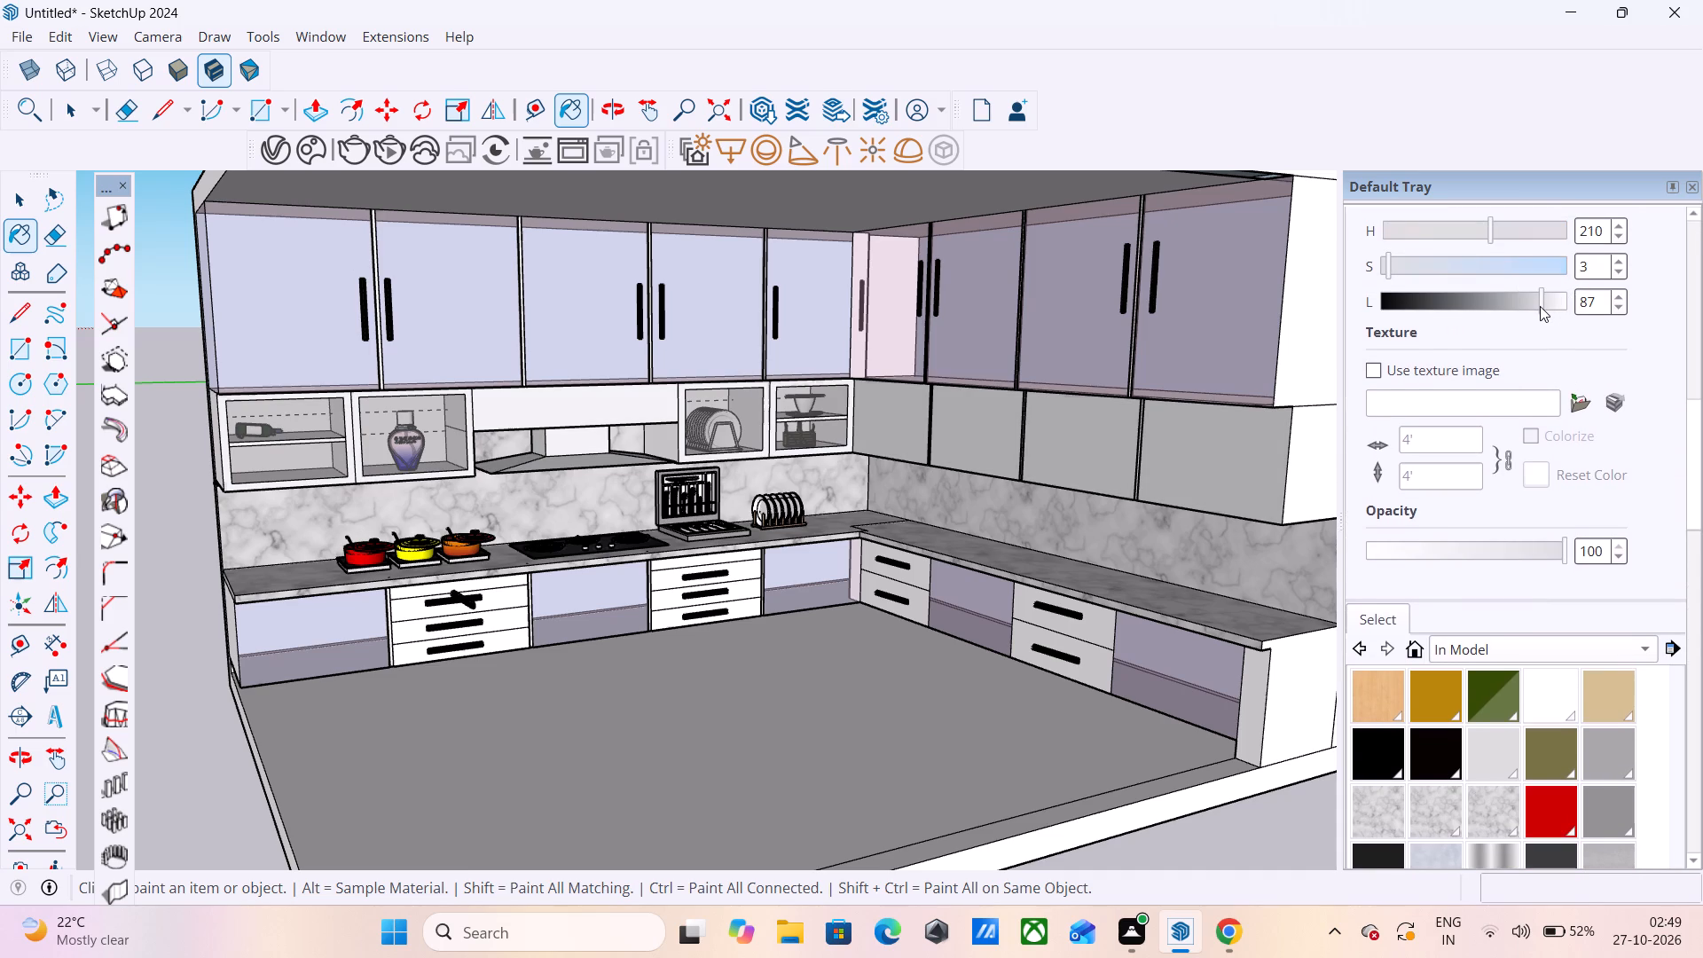
Render the kitchen in V-Ray and examine the lightened grey on the display cabinets, hood and lower wall-cabinet fronts.
{"action": "left_click", "coordinate": [352, 161]}
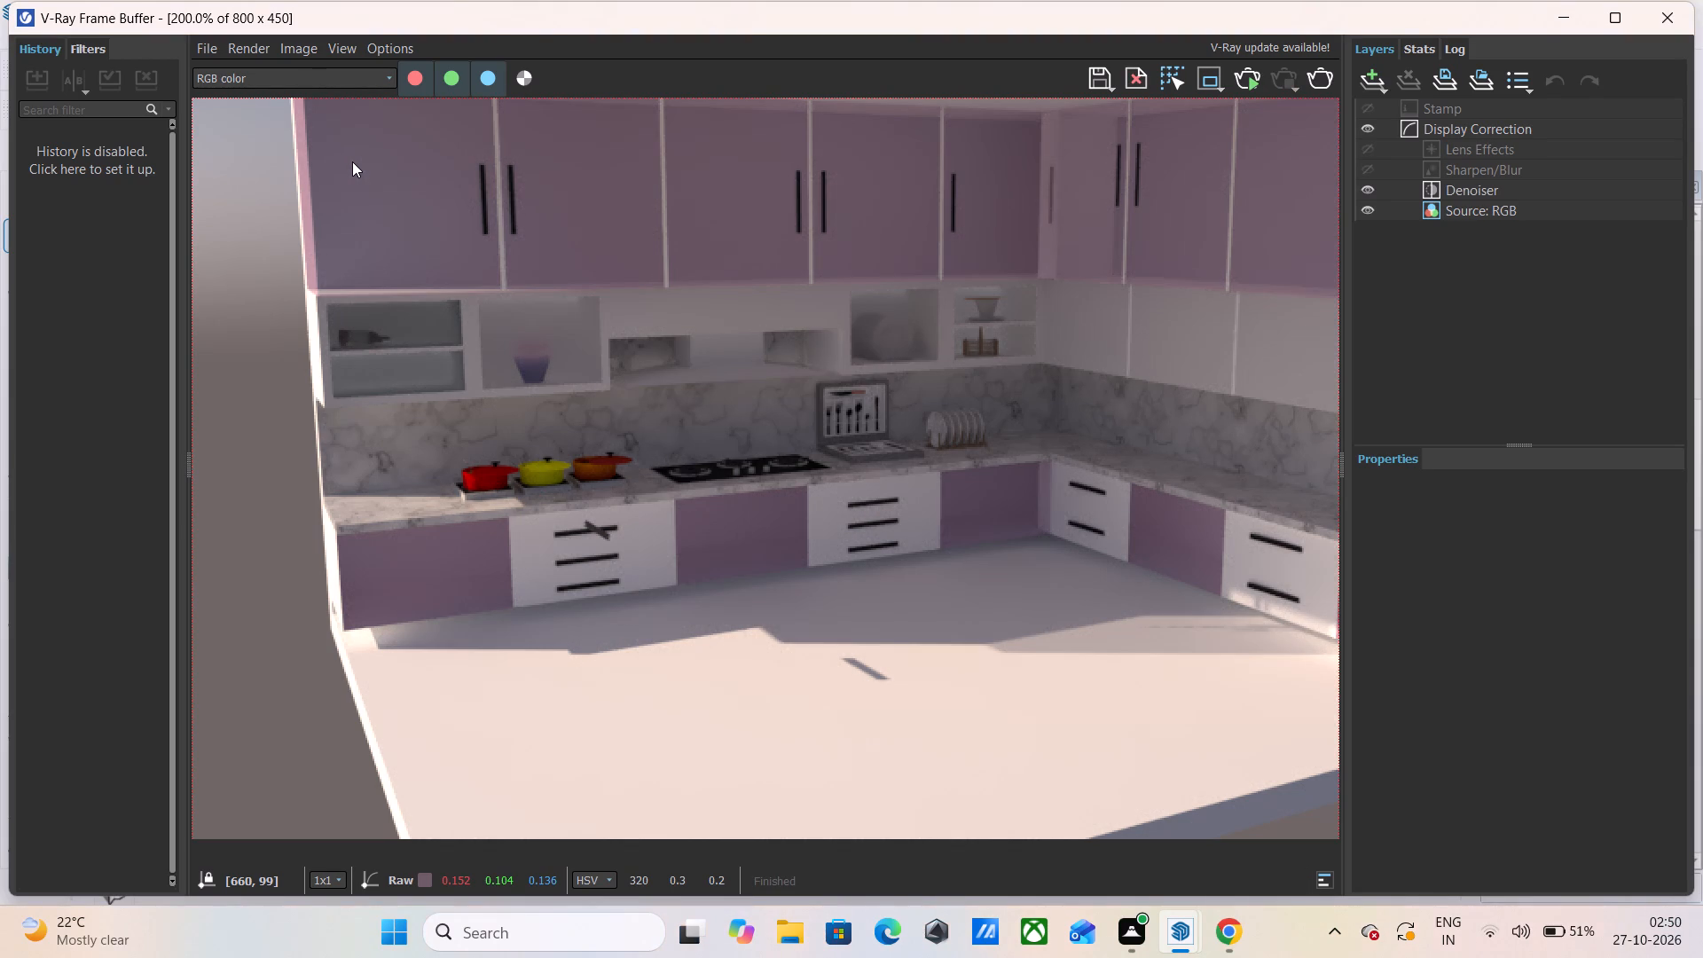
{"action": "left_click", "coordinate": [1683, 12]}
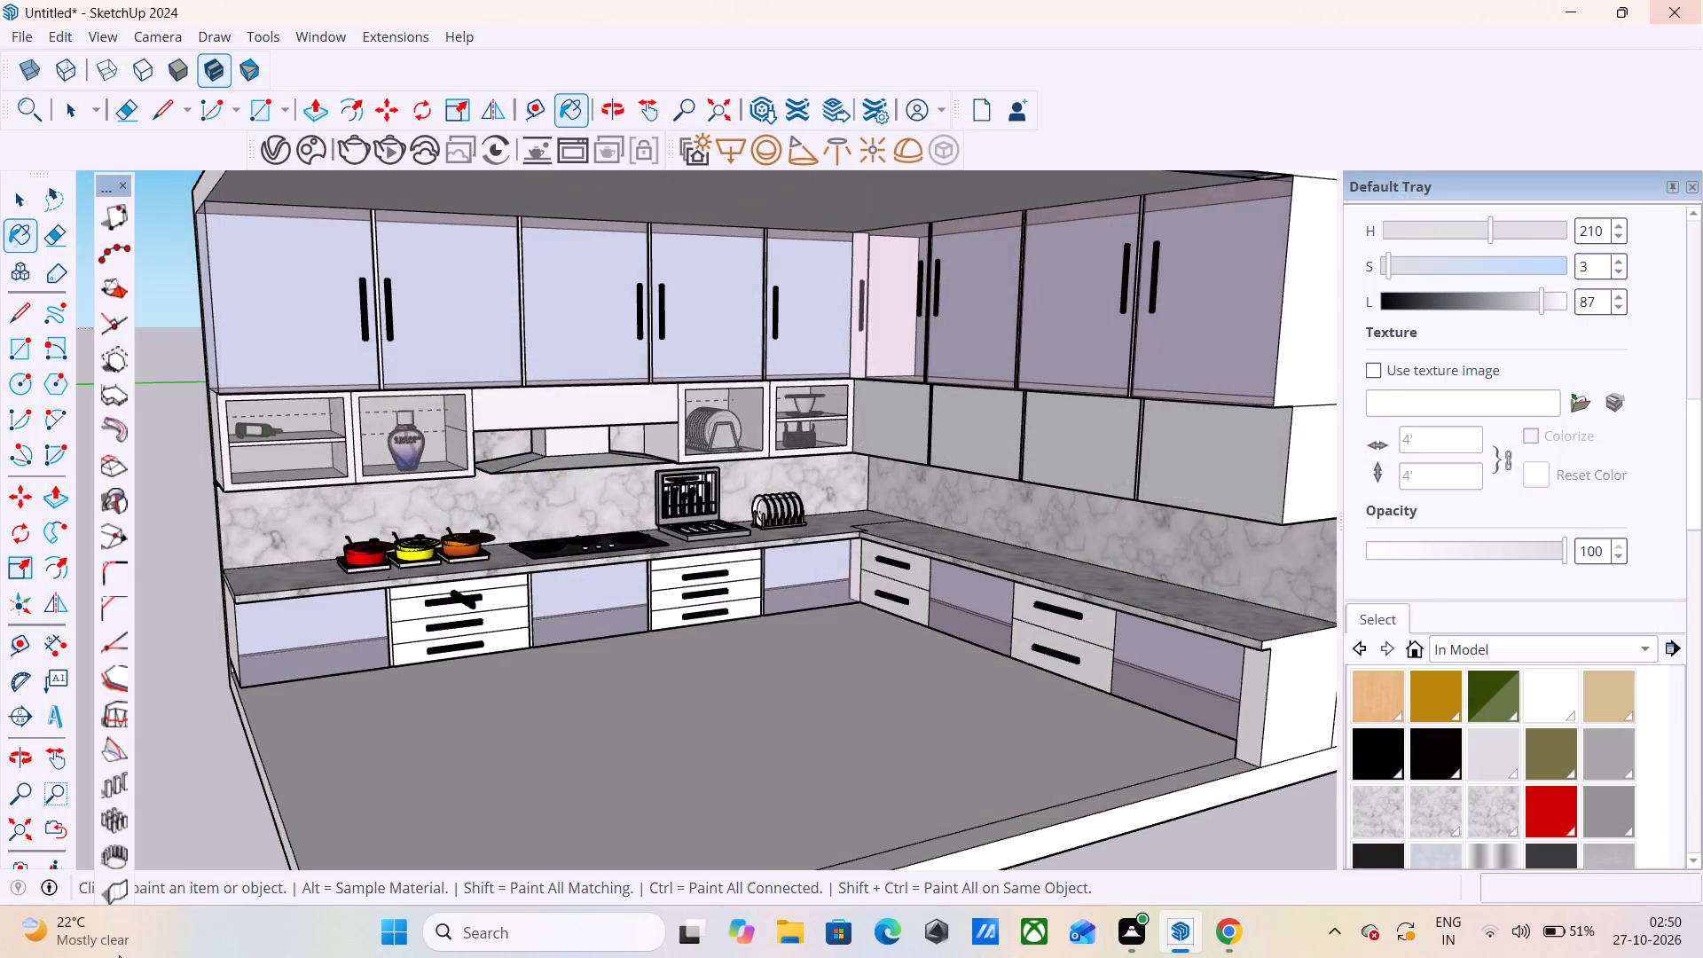
Paint the fronts of both base drawer units along the hob wall with the lightened grey material.
{"action": "scroll", "coordinate": [394, 599], "scroll_direction": "up", "scroll_amount": 8}
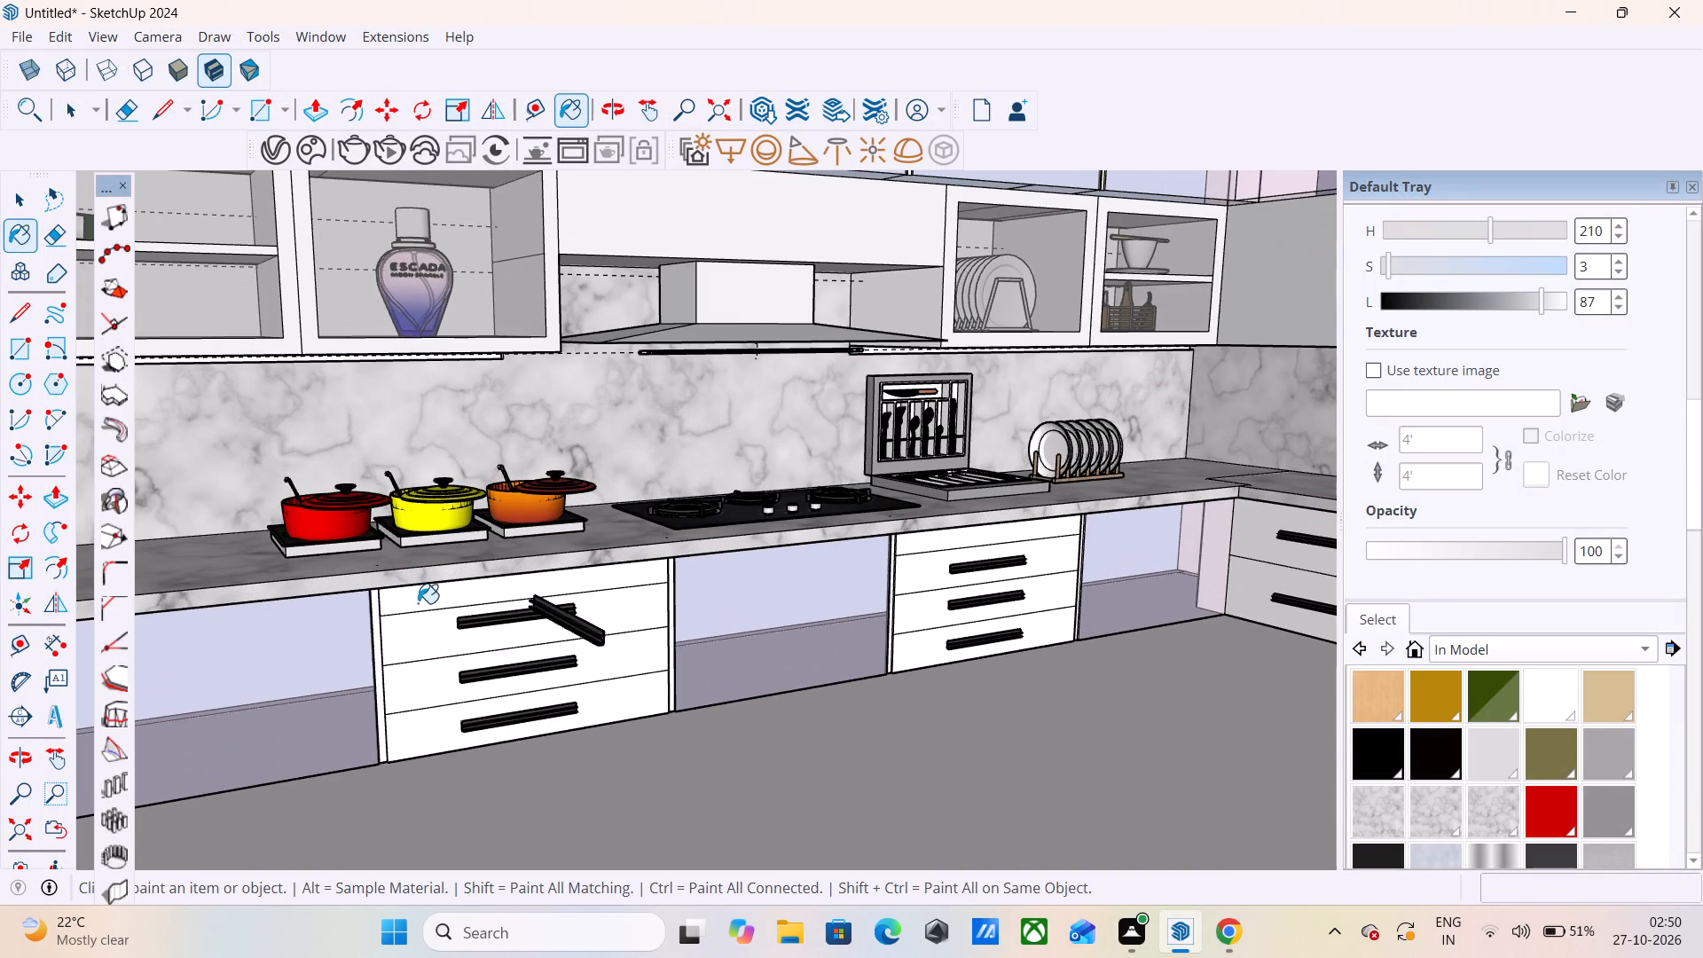
{"action": "left_click", "coordinate": [418, 603]}
{"action": "left_click", "coordinate": [428, 636]}
{"action": "left_click", "coordinate": [440, 692]}
{"action": "left_click", "coordinate": [444, 711]}
{"action": "scroll", "coordinate": [679, 583], "scroll_direction": "up", "scroll_amount": 4}
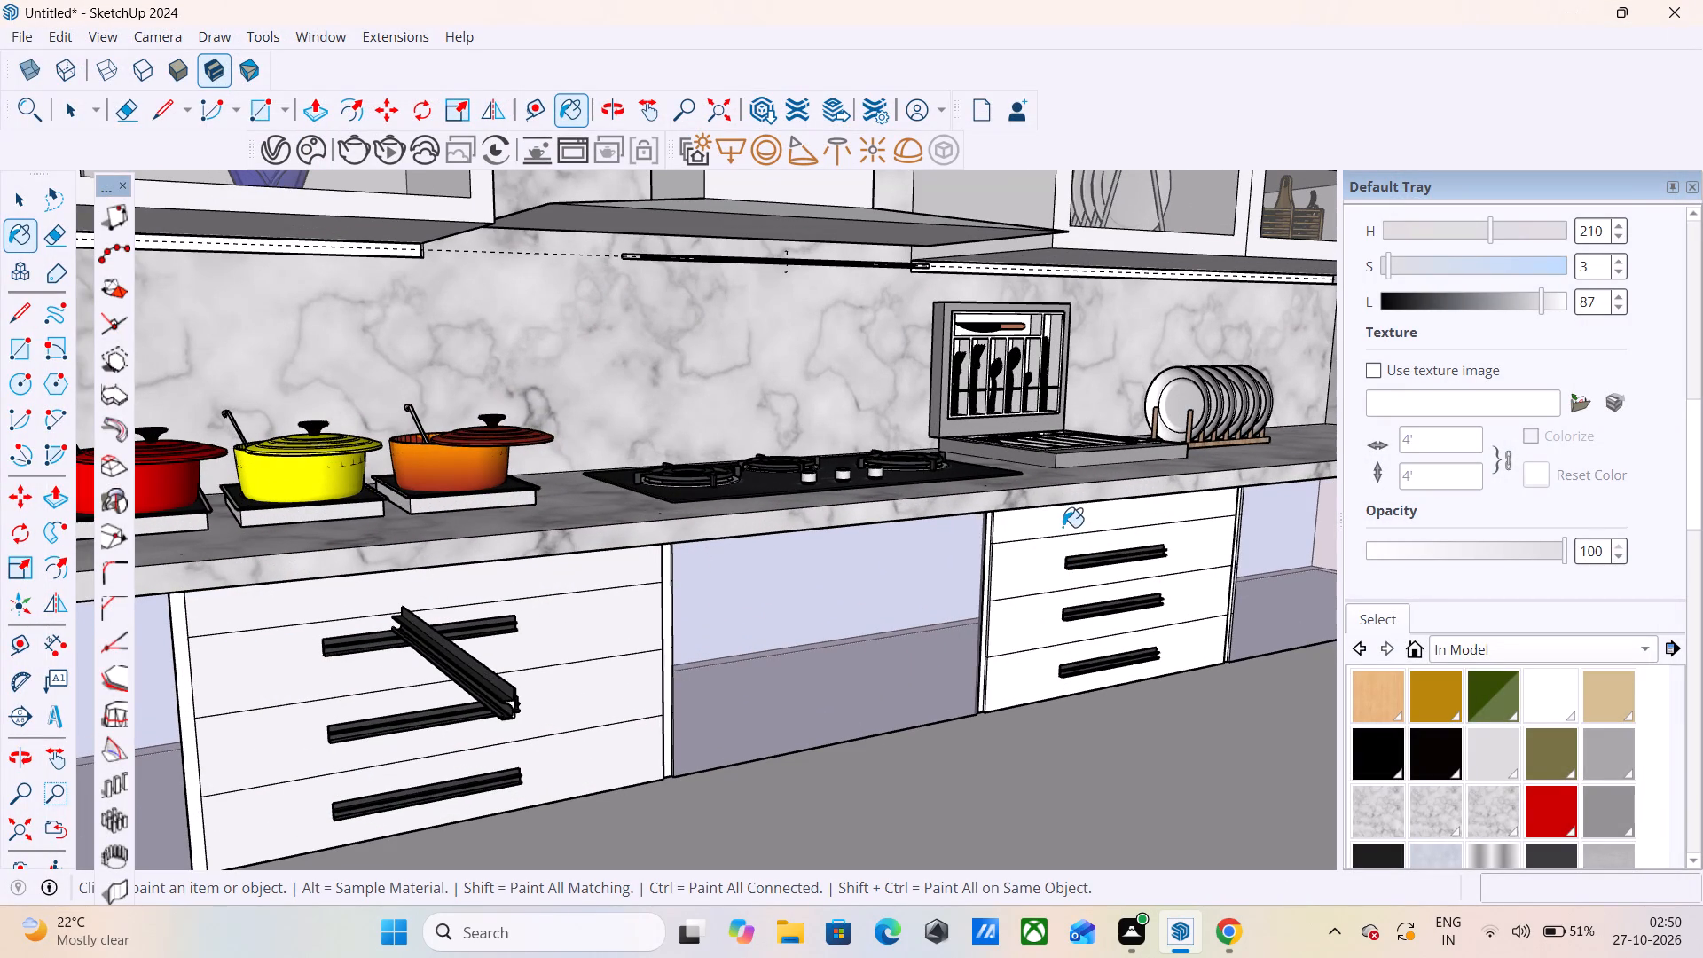
{"action": "left_click", "coordinate": [1063, 527]}
{"action": "left_click", "coordinate": [1056, 569]}
{"action": "left_click", "coordinate": [1055, 619]}
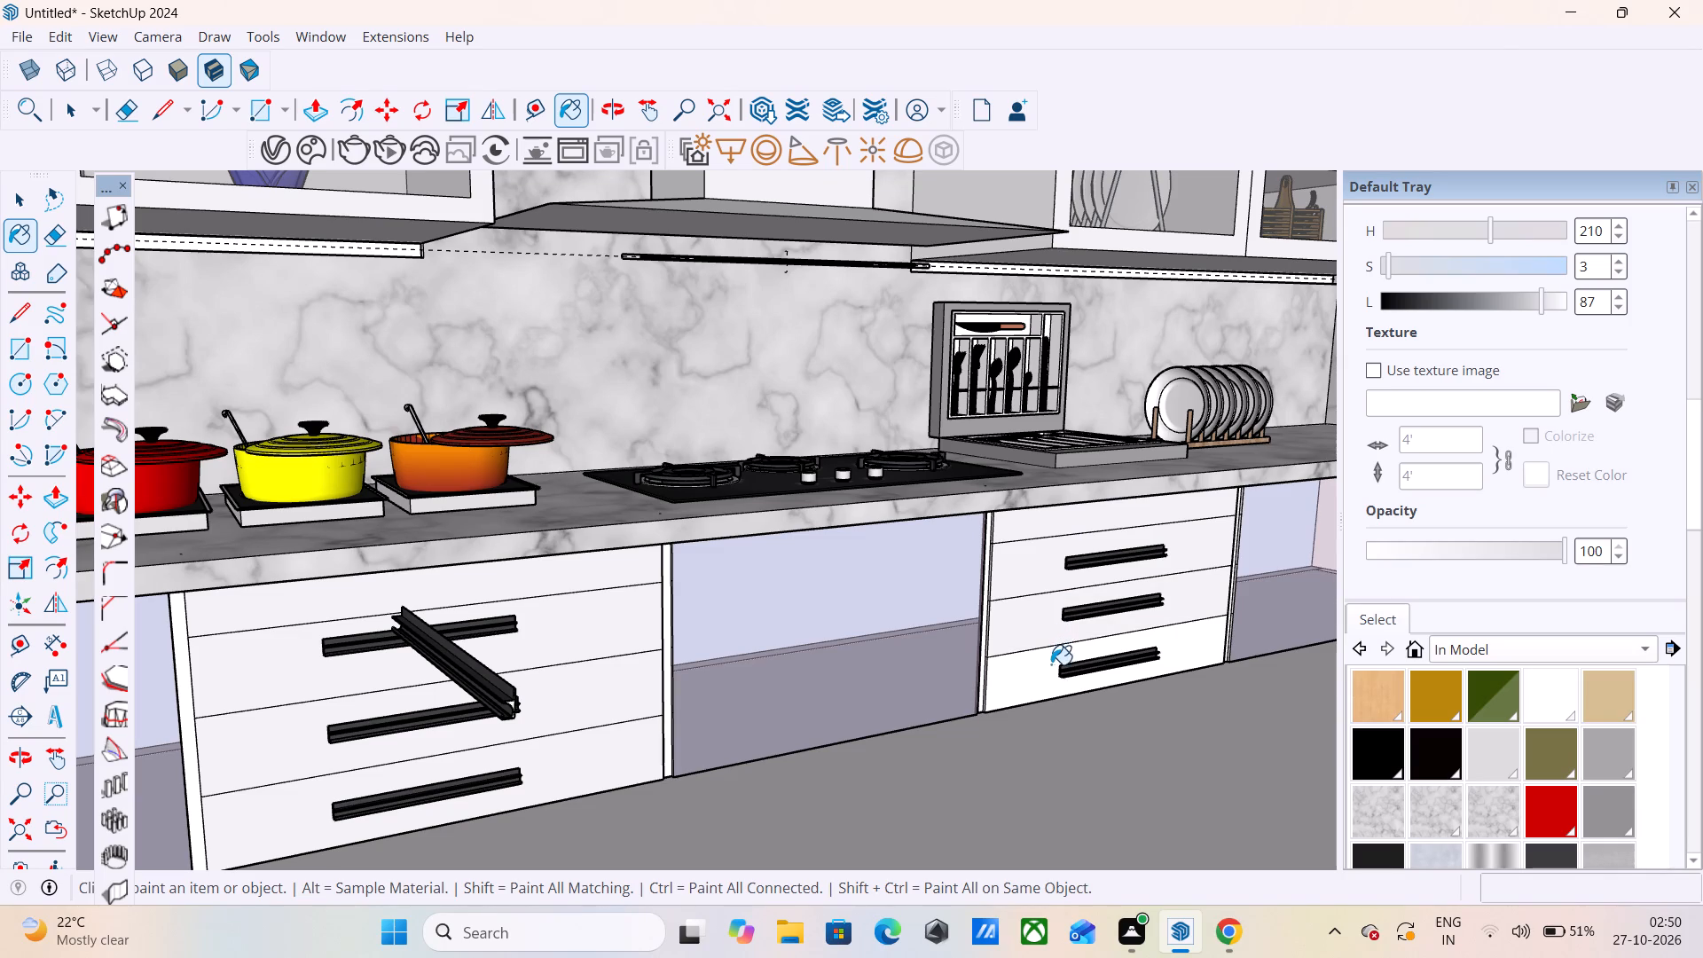
{"action": "left_click_drag", "start_coordinate": [1051, 664], "coordinate": [1043, 664]}
Paint the two drawer fronts of the side-wall base unit beside the corner with the same light grey.
{"action": "scroll", "coordinate": [716, 694], "scroll_direction": "down", "scroll_amount": 11}
{"action": "scroll", "coordinate": [1091, 631], "scroll_direction": "up", "scroll_amount": 5}
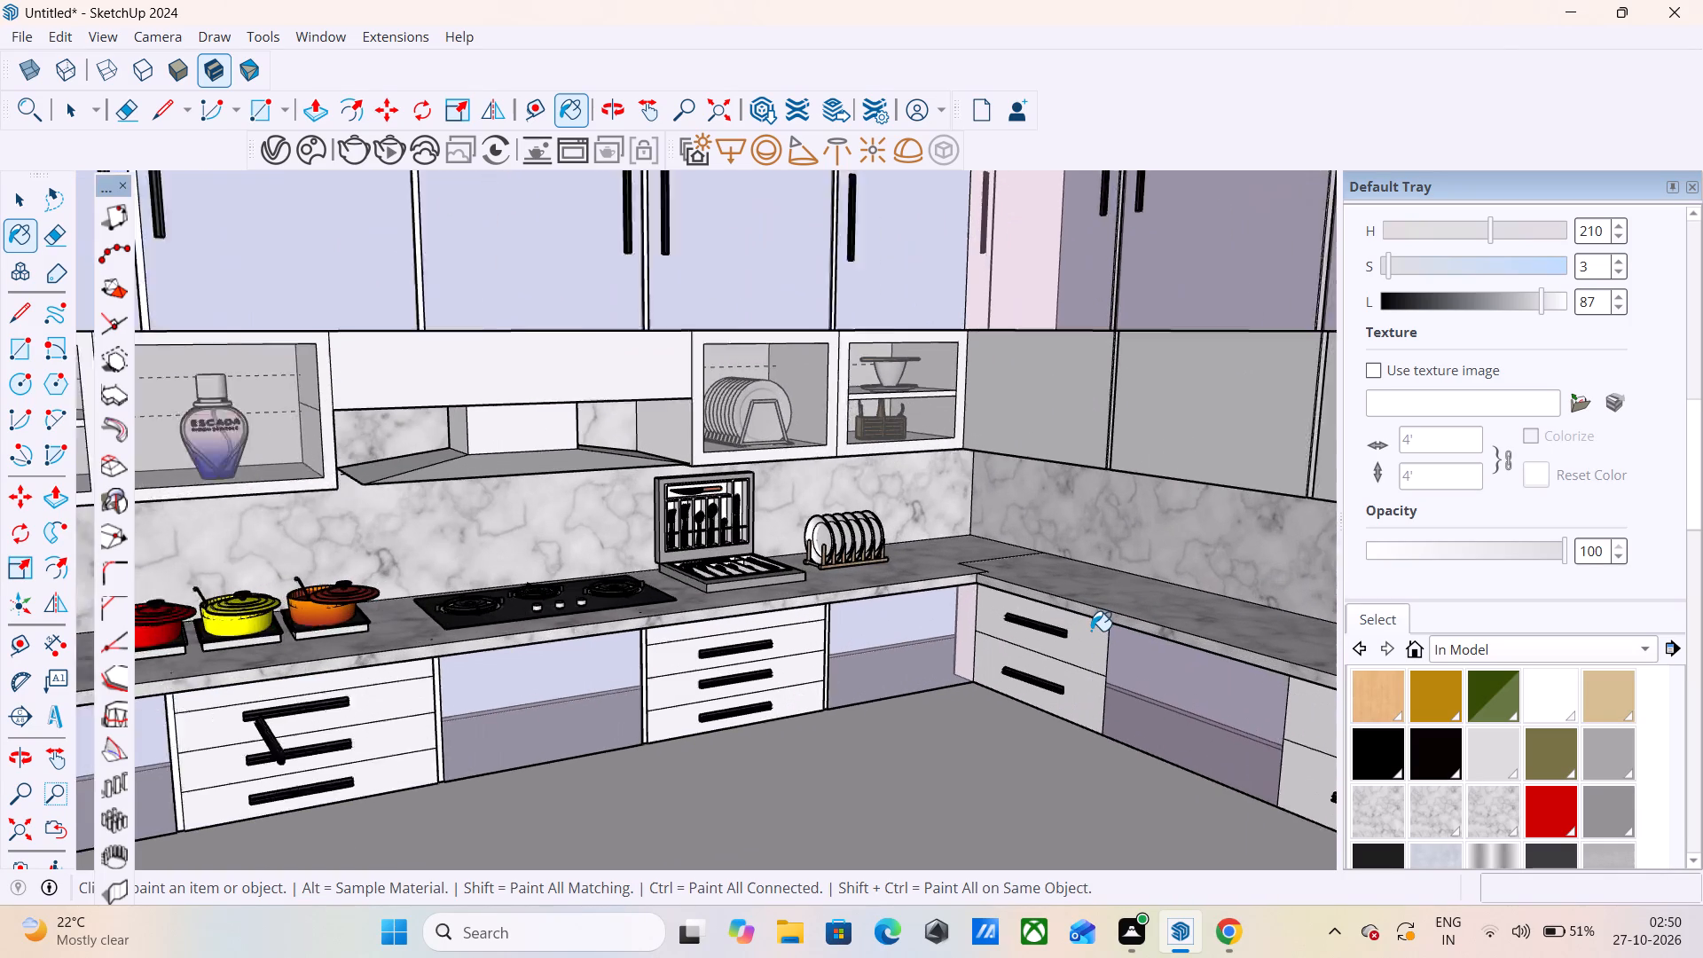
{"action": "left_click", "coordinate": [1091, 631]}
{"action": "left_click", "coordinate": [1092, 699]}
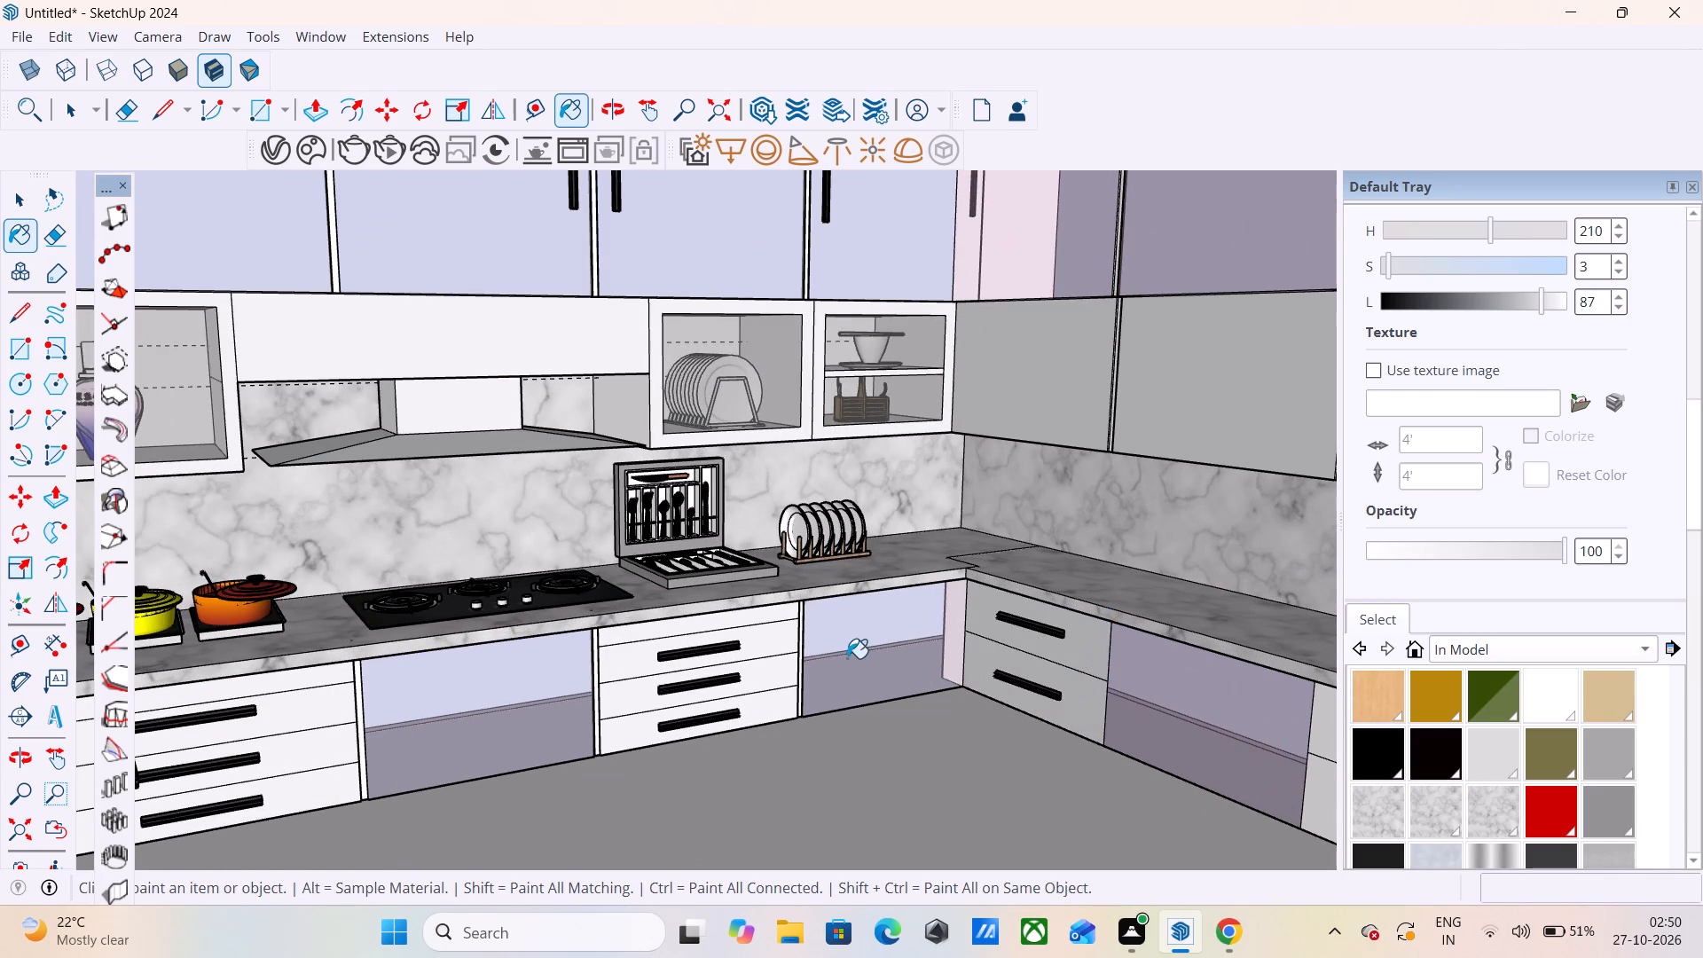
Paint both drawer fronts of the second side-wall base unit, farther from the corner, with the light grey material.
{"action": "scroll", "coordinate": [845, 658], "scroll_direction": "down", "scroll_amount": 5}
{"action": "left_click", "coordinate": [1271, 741]}
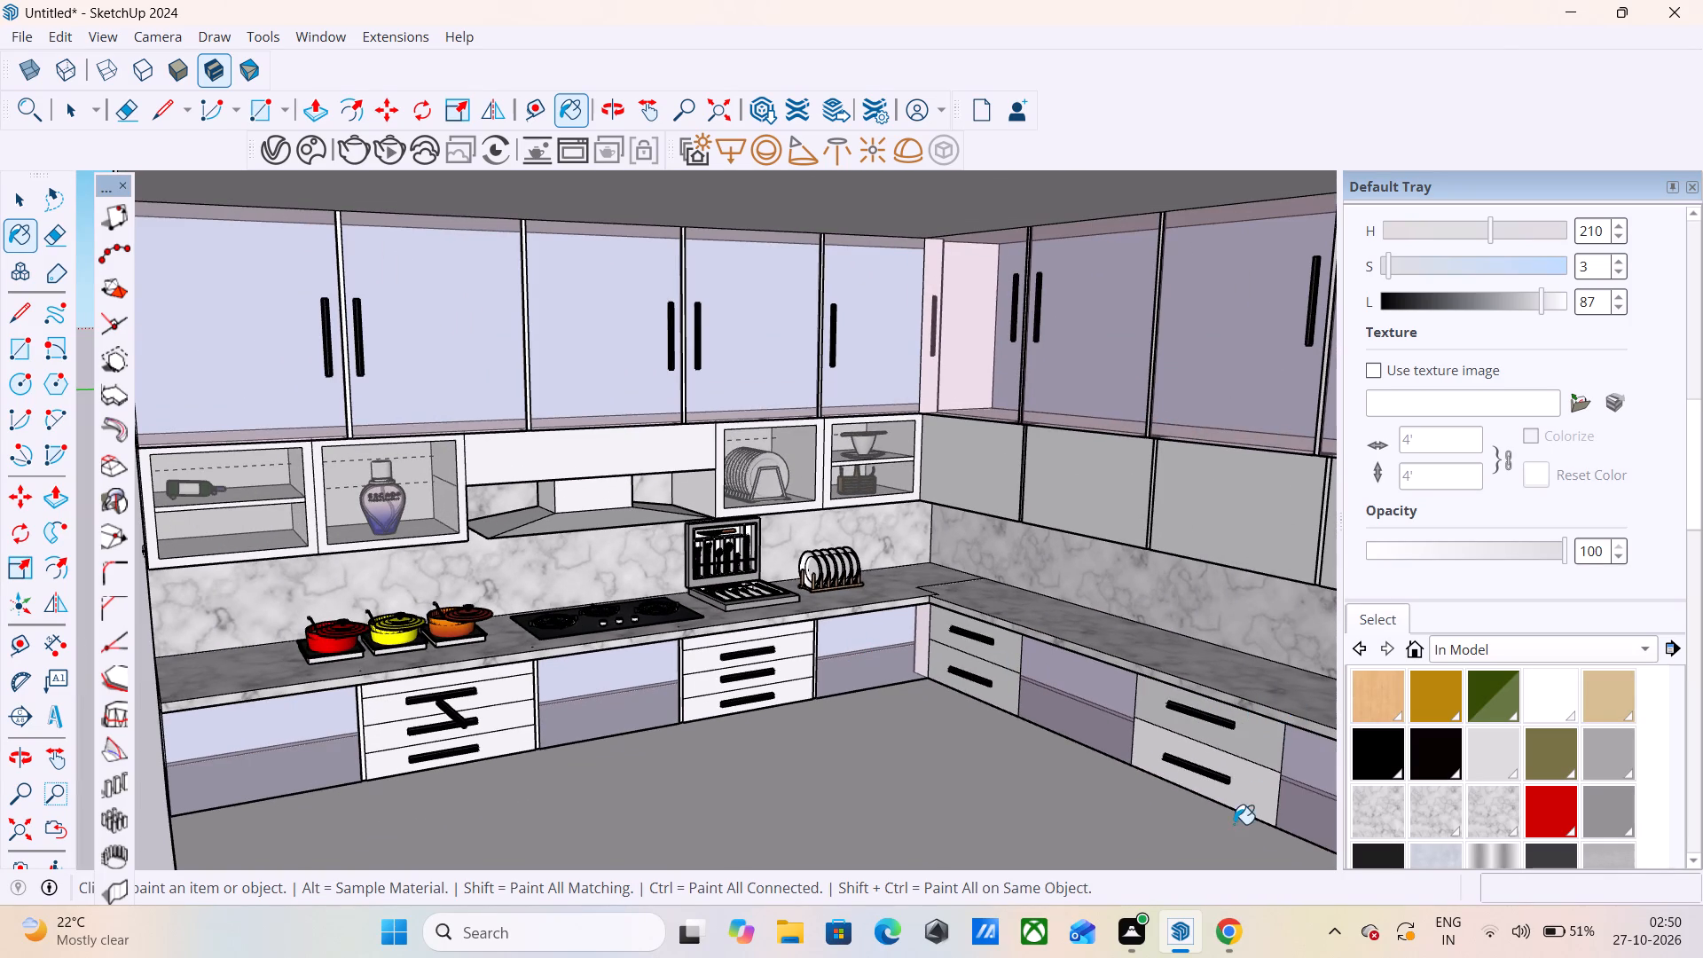
{"action": "left_click", "coordinate": [1250, 797]}
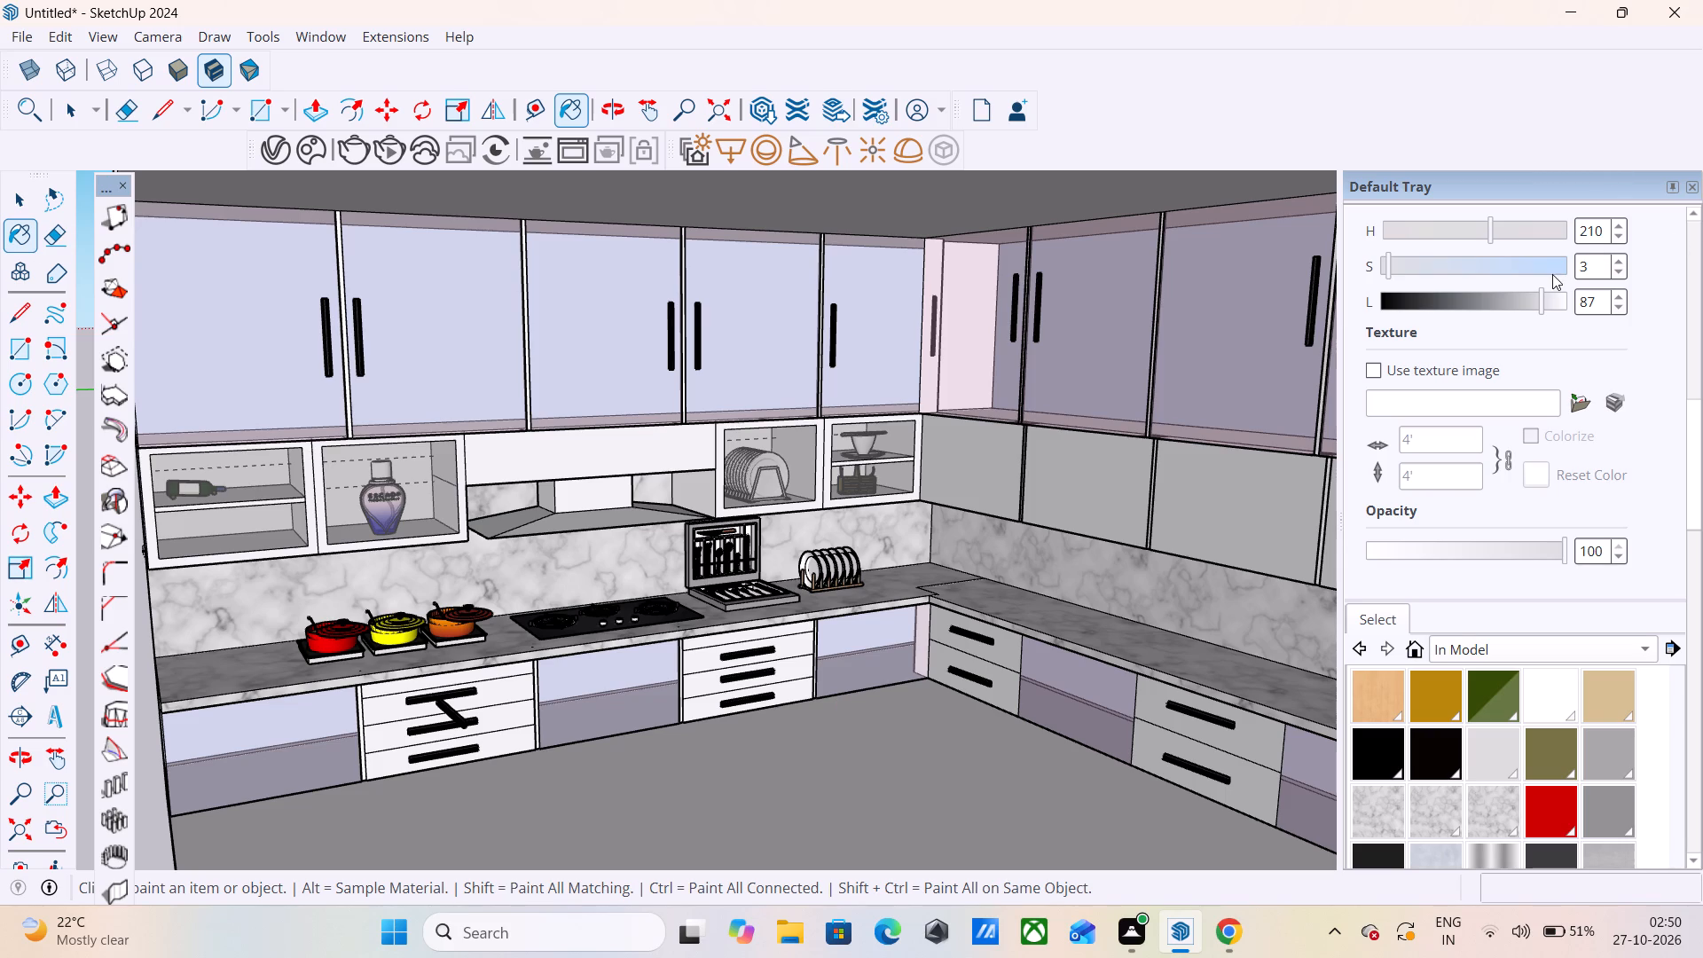
Lighten the light grey material further by setting its HLS lightness to 91.
{"action": "left_click", "coordinate": [1552, 301]}
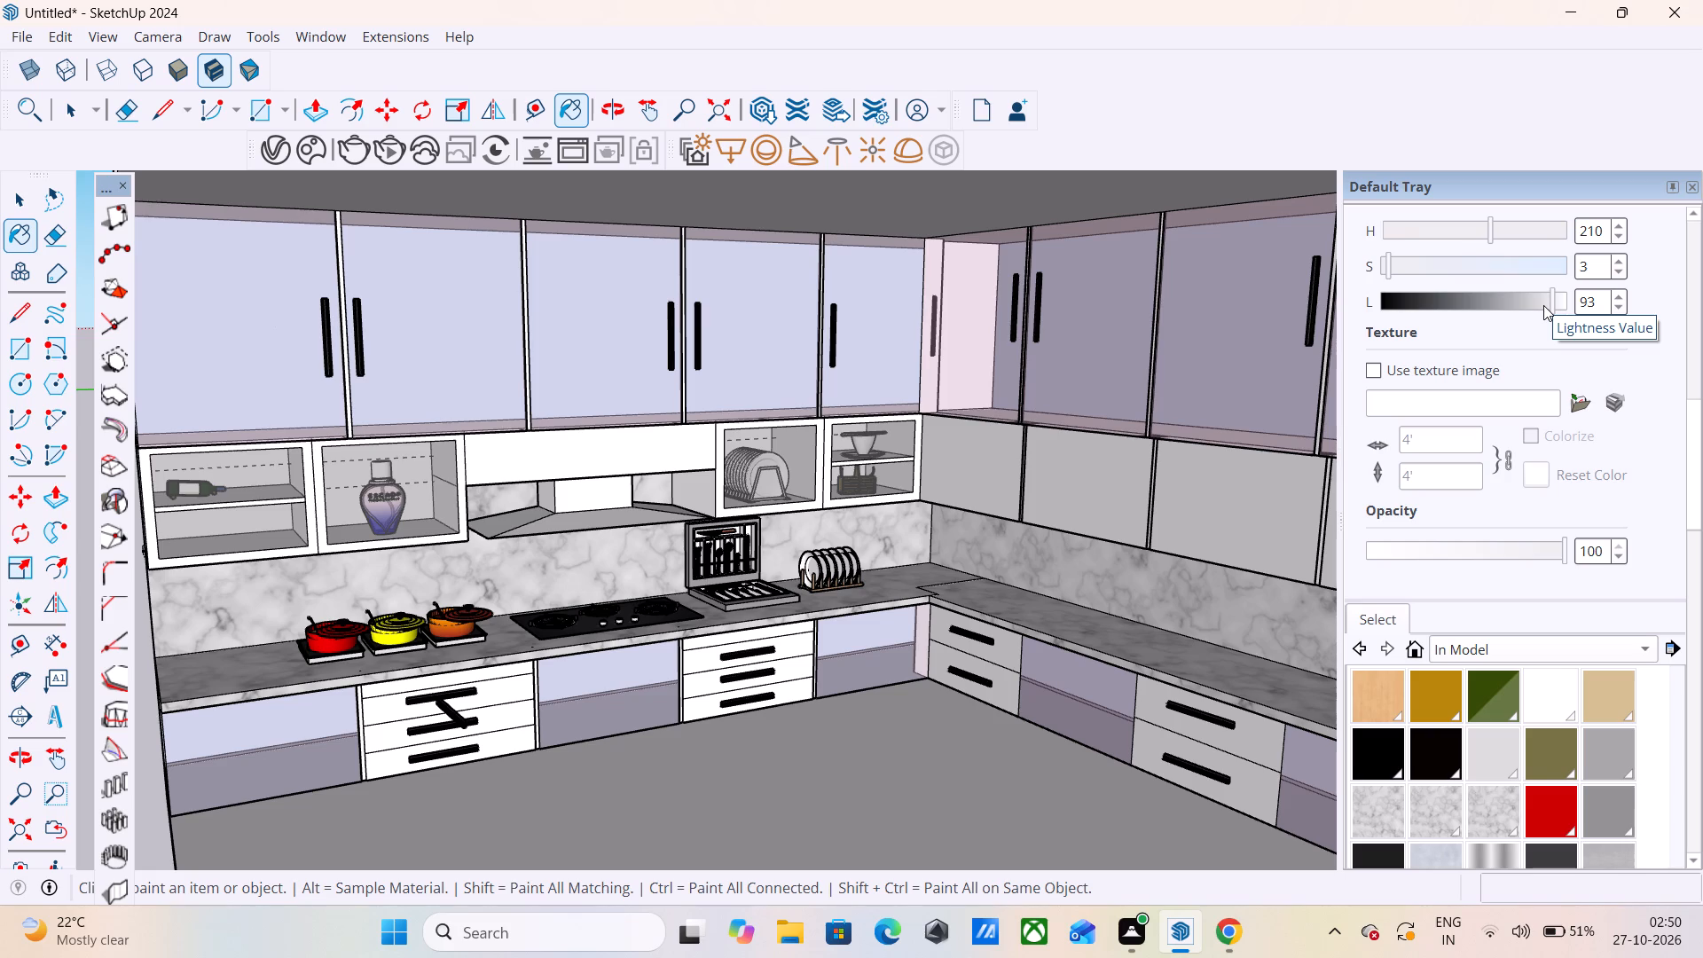
{"action": "left_click", "coordinate": [1543, 305]}
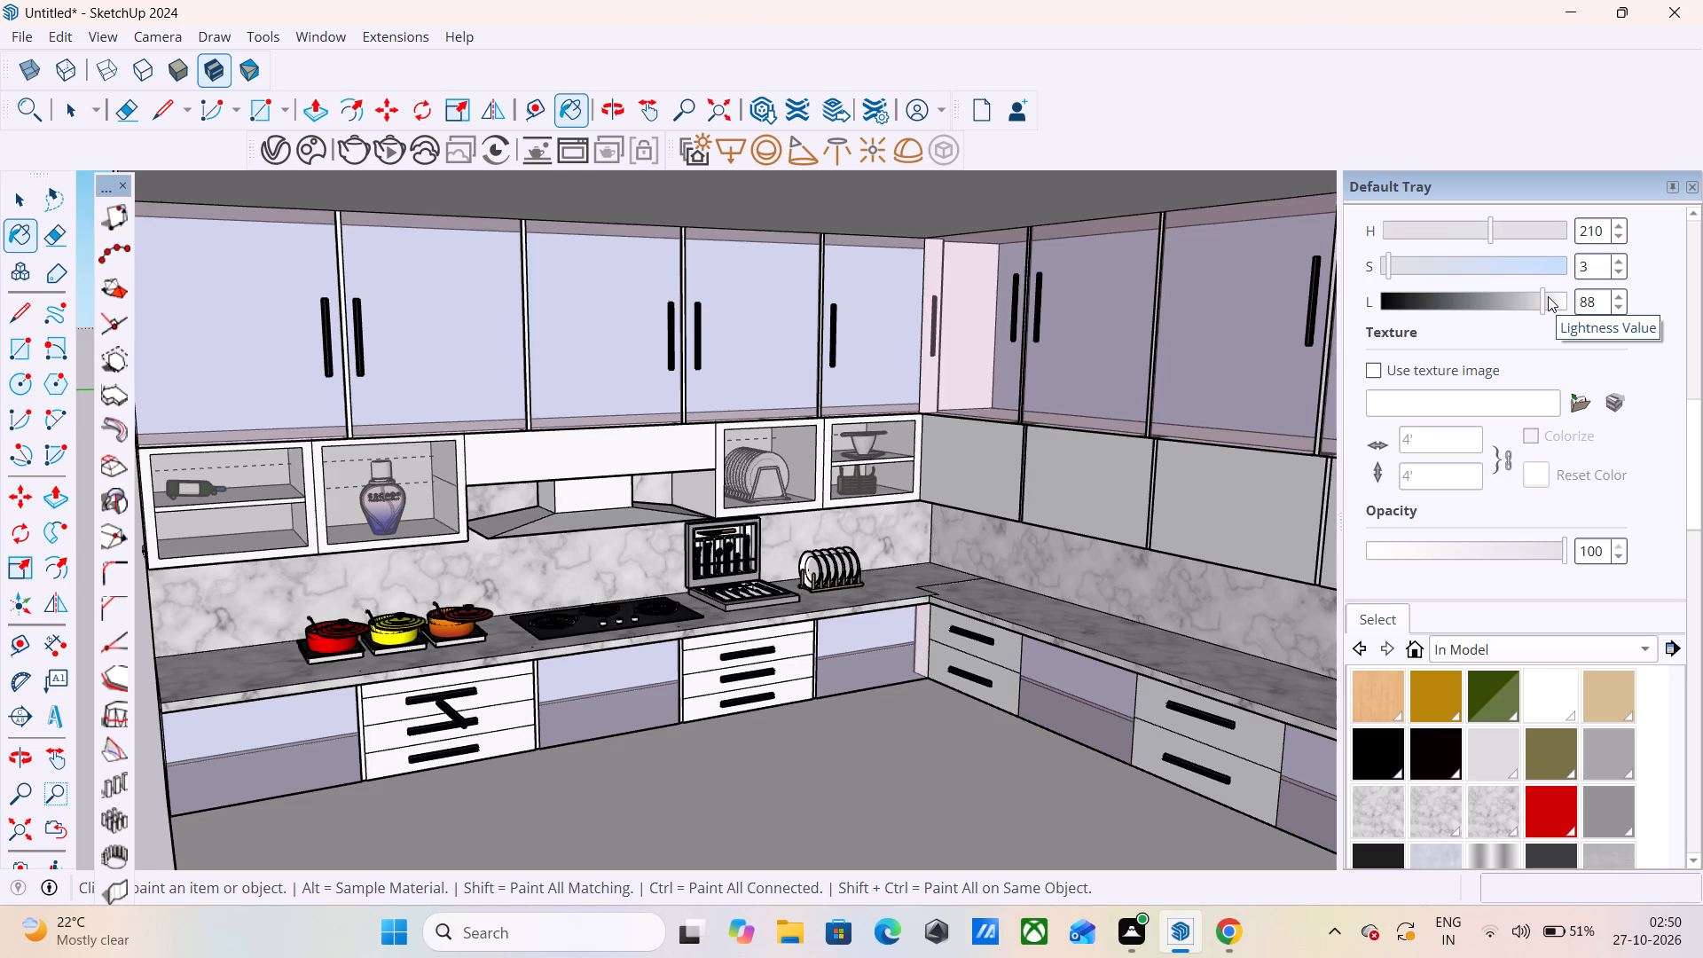
{"action": "left_click", "coordinate": [1548, 296]}
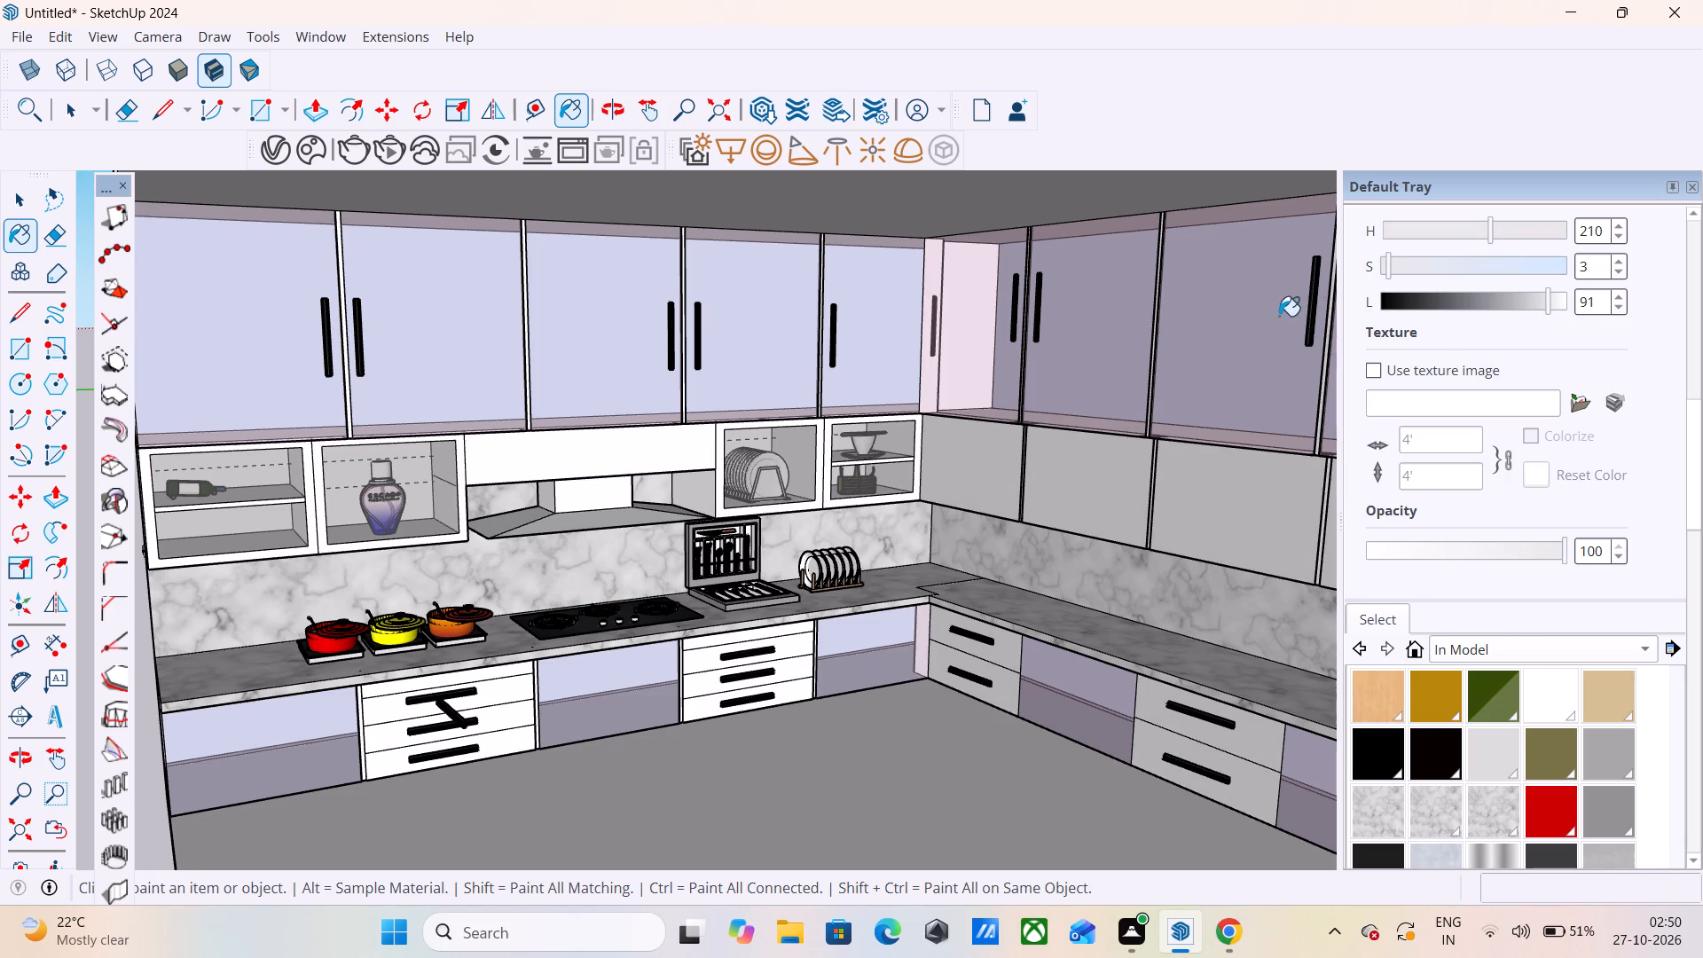
Copy the ceiling's underside face with its edges to empty space beside the kitchen, about 26' 9" away.
{"action": "scroll", "coordinate": [1148, 324], "scroll_direction": "down", "scroll_amount": 3}
{"action": "scroll", "coordinate": [821, 551], "scroll_direction": "down", "scroll_amount": 3}
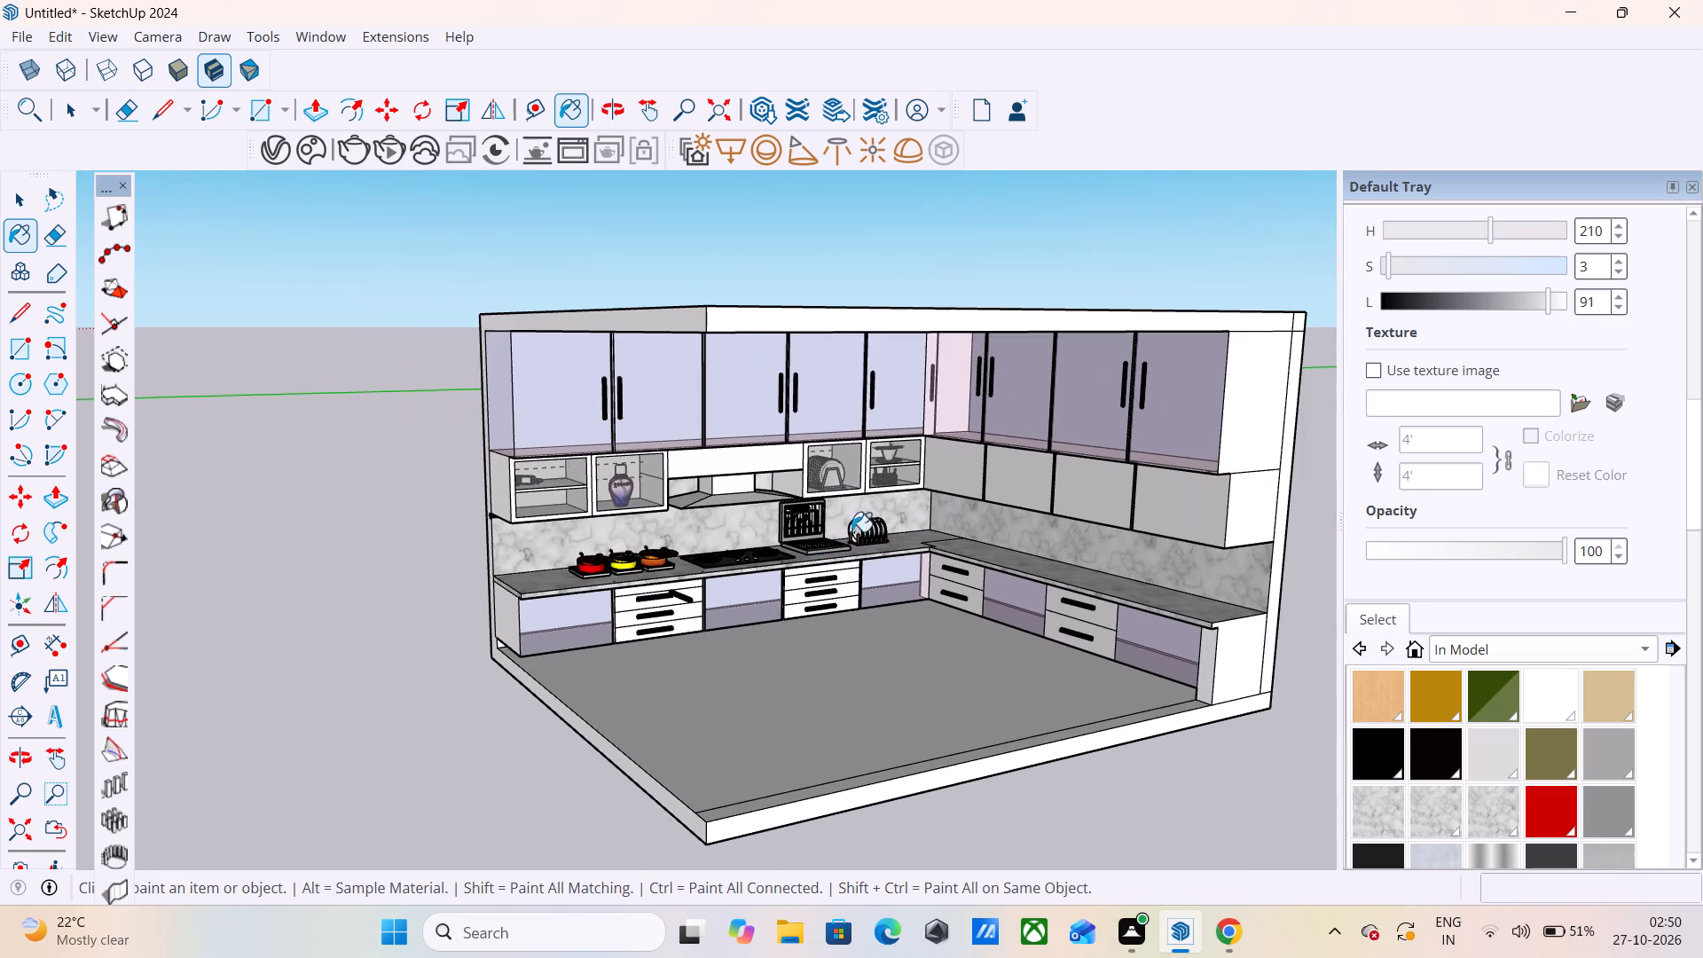
{"action": "scroll", "coordinate": [1034, 438], "scroll_direction": "up", "scroll_amount": 3}
{"action": "middle_click_drag", "start_coordinate": [991, 438], "coordinate": [988, 393]}
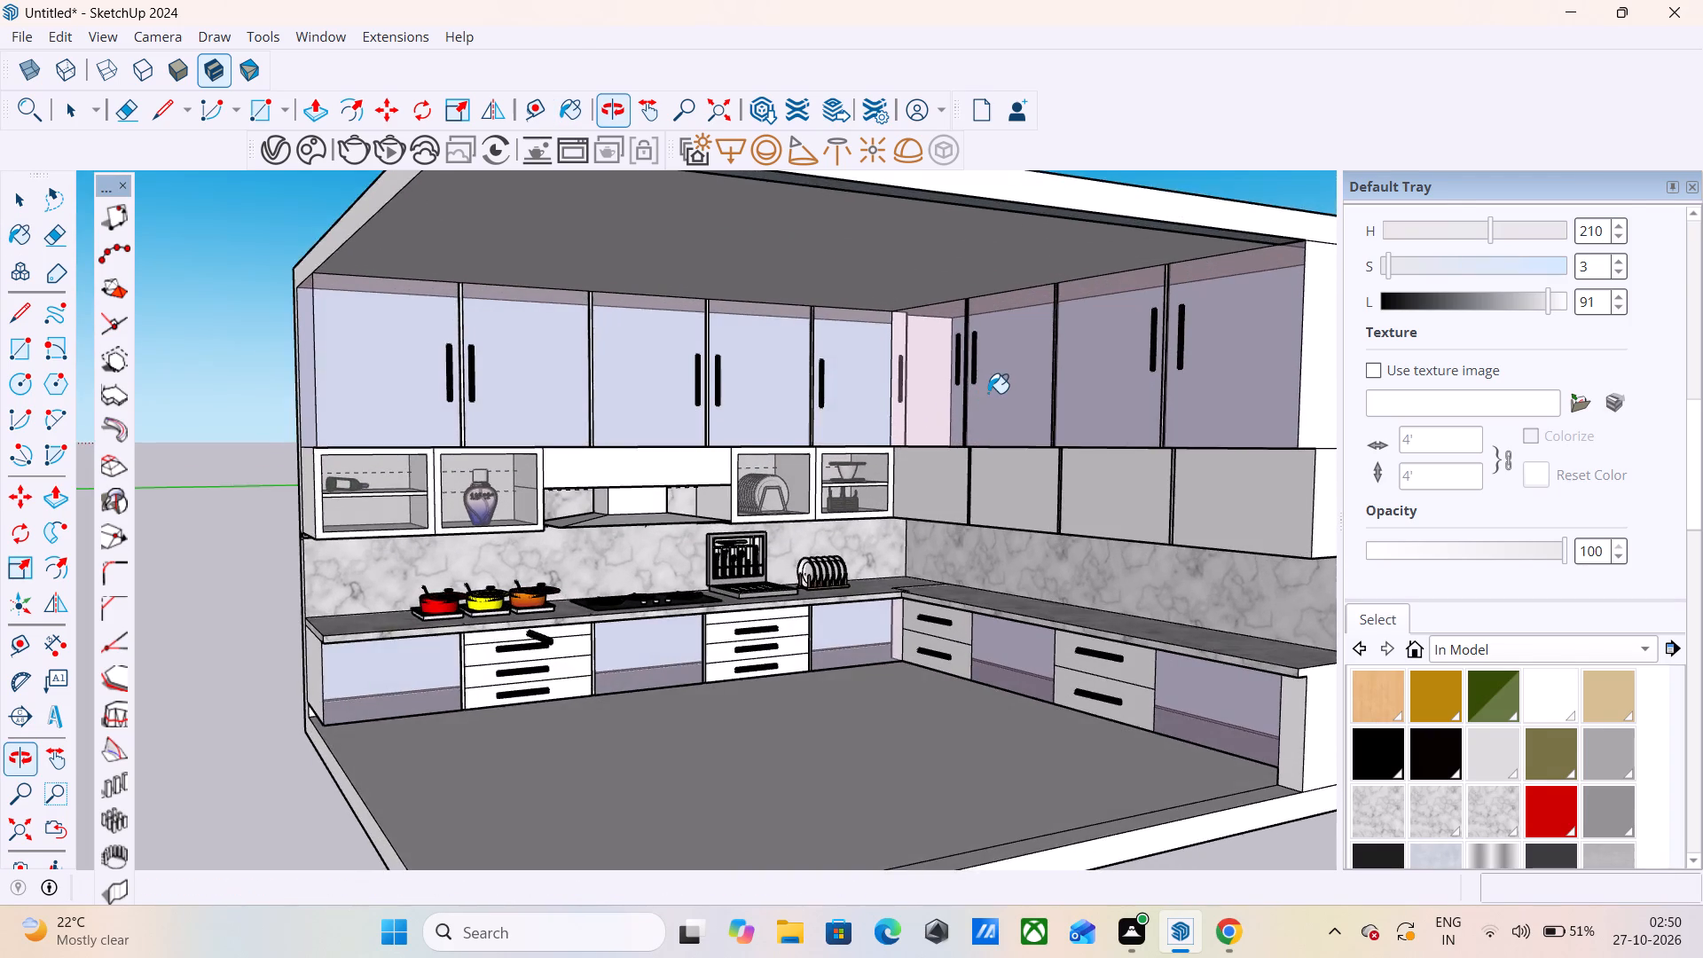
{"action": "scroll", "coordinate": [988, 393], "scroll_direction": "up", "scroll_amount": 1}
{"action": "scroll", "coordinate": [974, 467], "scroll_direction": "down", "scroll_amount": 3}
{"action": "middle_click_drag", "start_coordinate": [859, 261], "coordinate": [859, 239]}
{"action": "middle_click", "coordinate": [859, 235]}
{"action": "scroll", "coordinate": [832, 804], "scroll_direction": "down", "scroll_amount": 3}
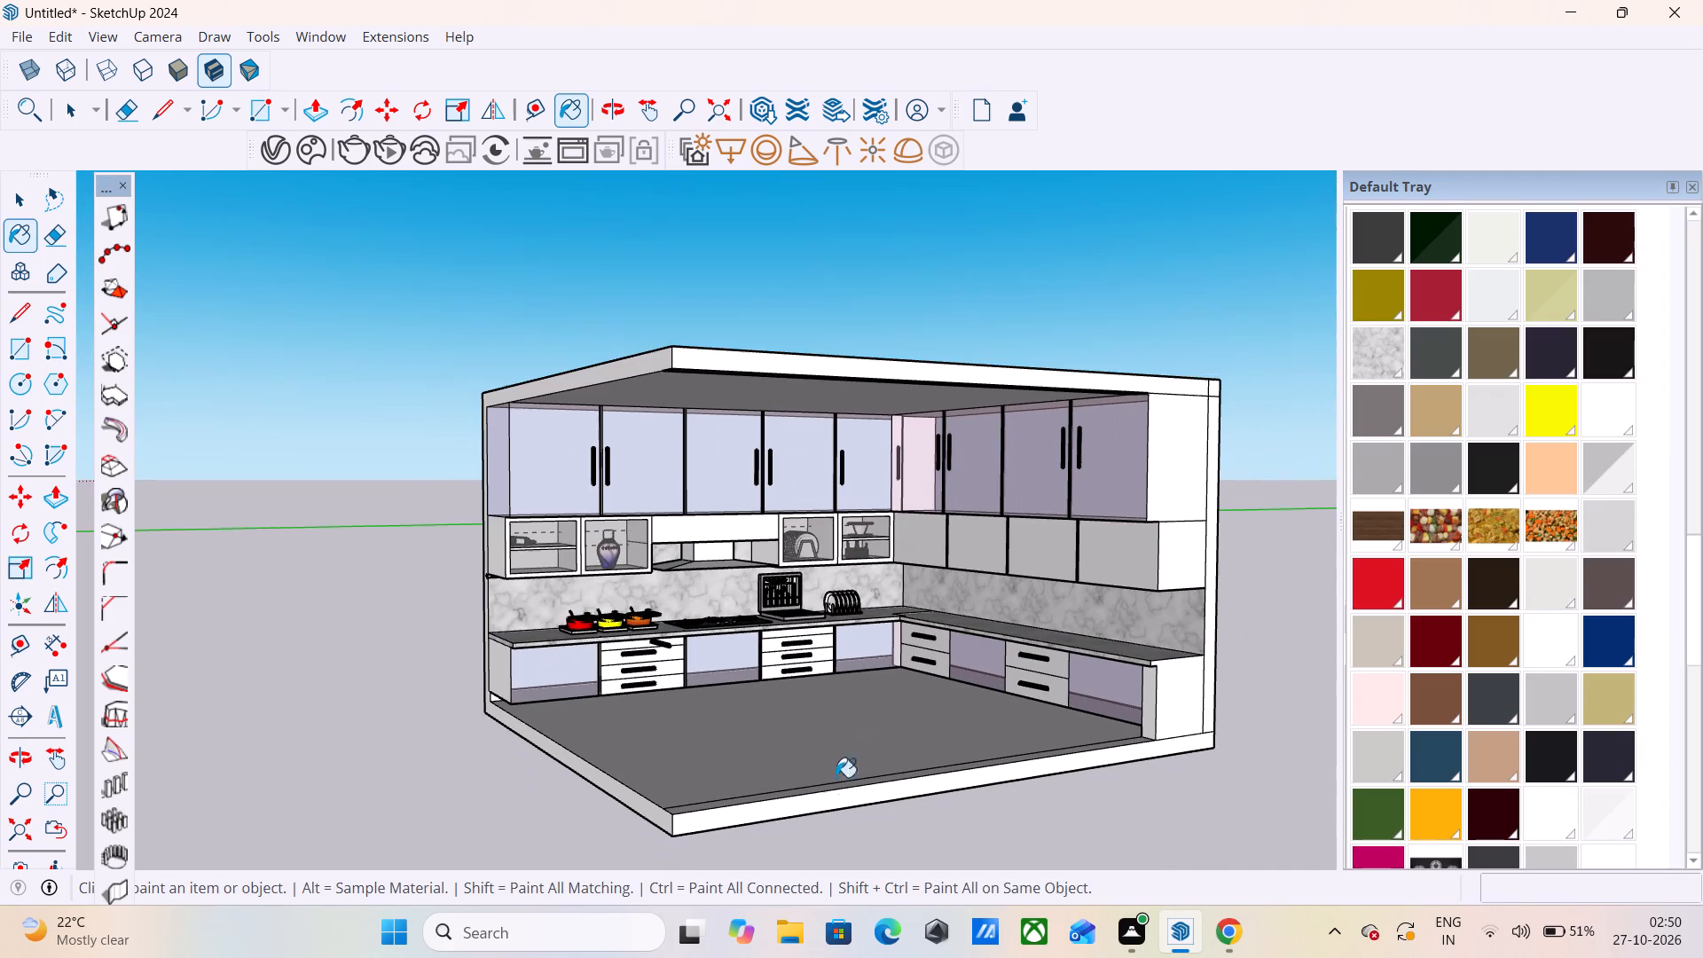
{"action": "scroll", "coordinate": [867, 323], "scroll_direction": "up", "scroll_amount": 2}
{"action": "scroll", "coordinate": [770, 527], "scroll_direction": "up", "scroll_amount": 2}
{"action": "middle_click_drag", "start_coordinate": [766, 487], "coordinate": [767, 395]}
{"action": "middle_click", "coordinate": [767, 395]}
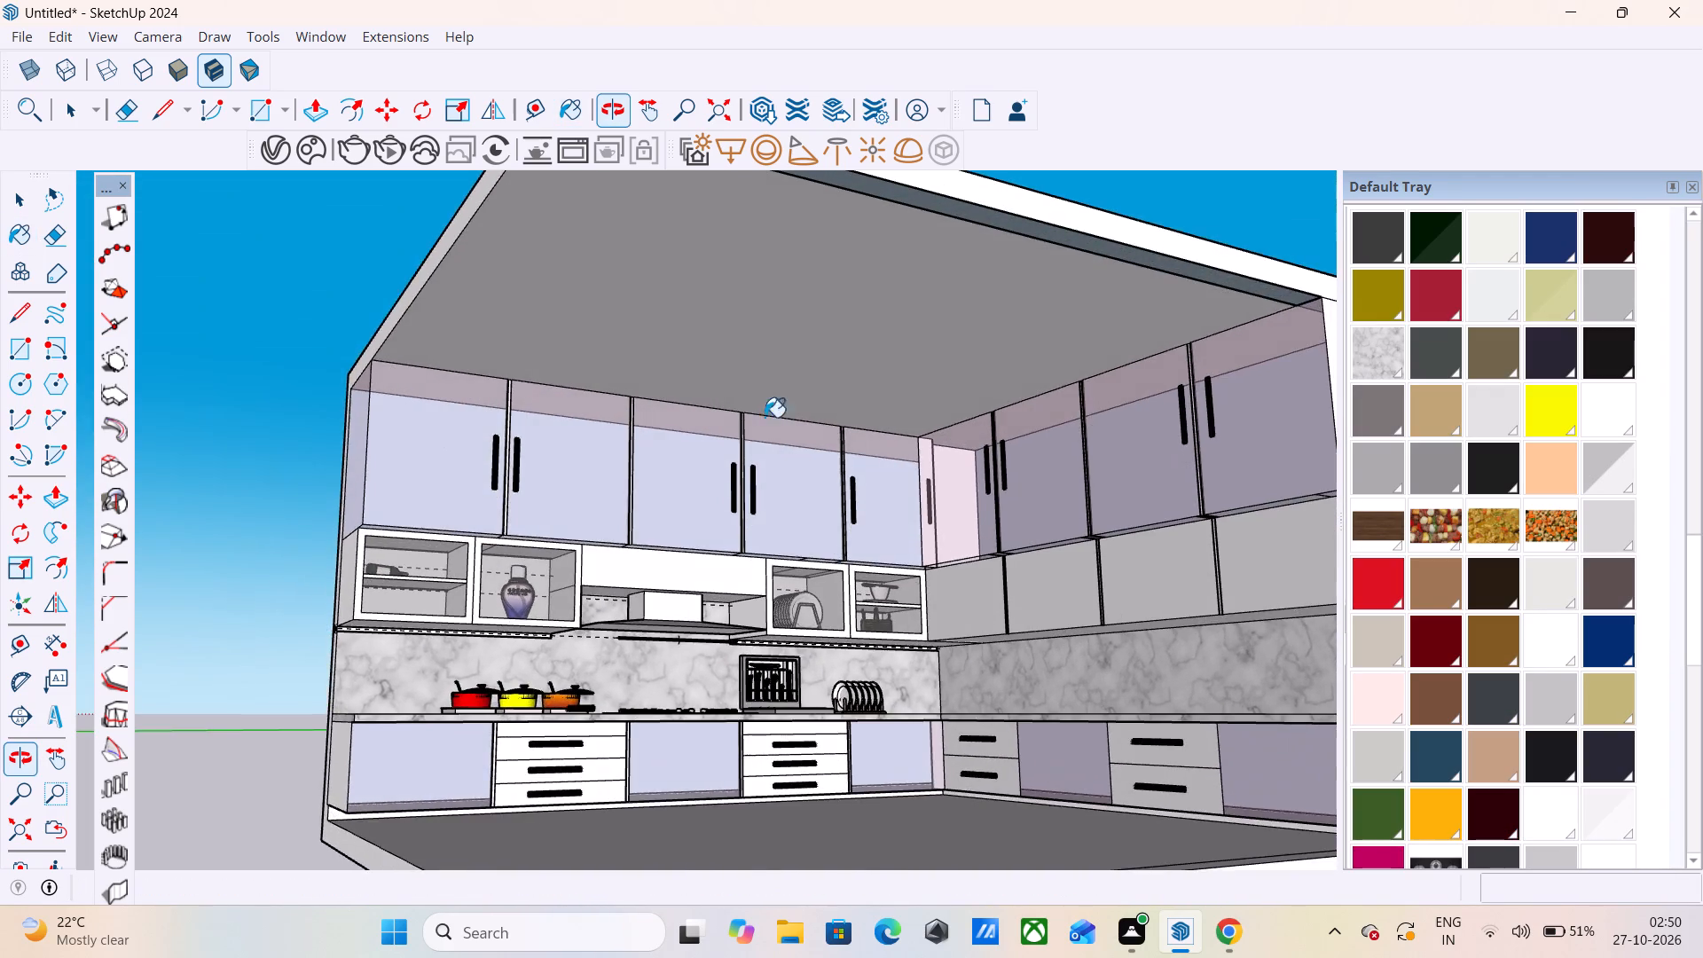
{"action": "scroll", "coordinate": [748, 577], "scroll_direction": "down", "scroll_amount": 5}
{"action": "scroll", "coordinate": [783, 362], "scroll_direction": "up", "scroll_amount": 5}
{"action": "middle_click_drag", "start_coordinate": [677, 606], "coordinate": [677, 585]}
{"action": "middle_click_drag", "start_coordinate": [677, 575], "coordinate": [677, 508]}
{"action": "key", "text": "space"}
{"action": "double_click", "coordinate": [689, 495]}
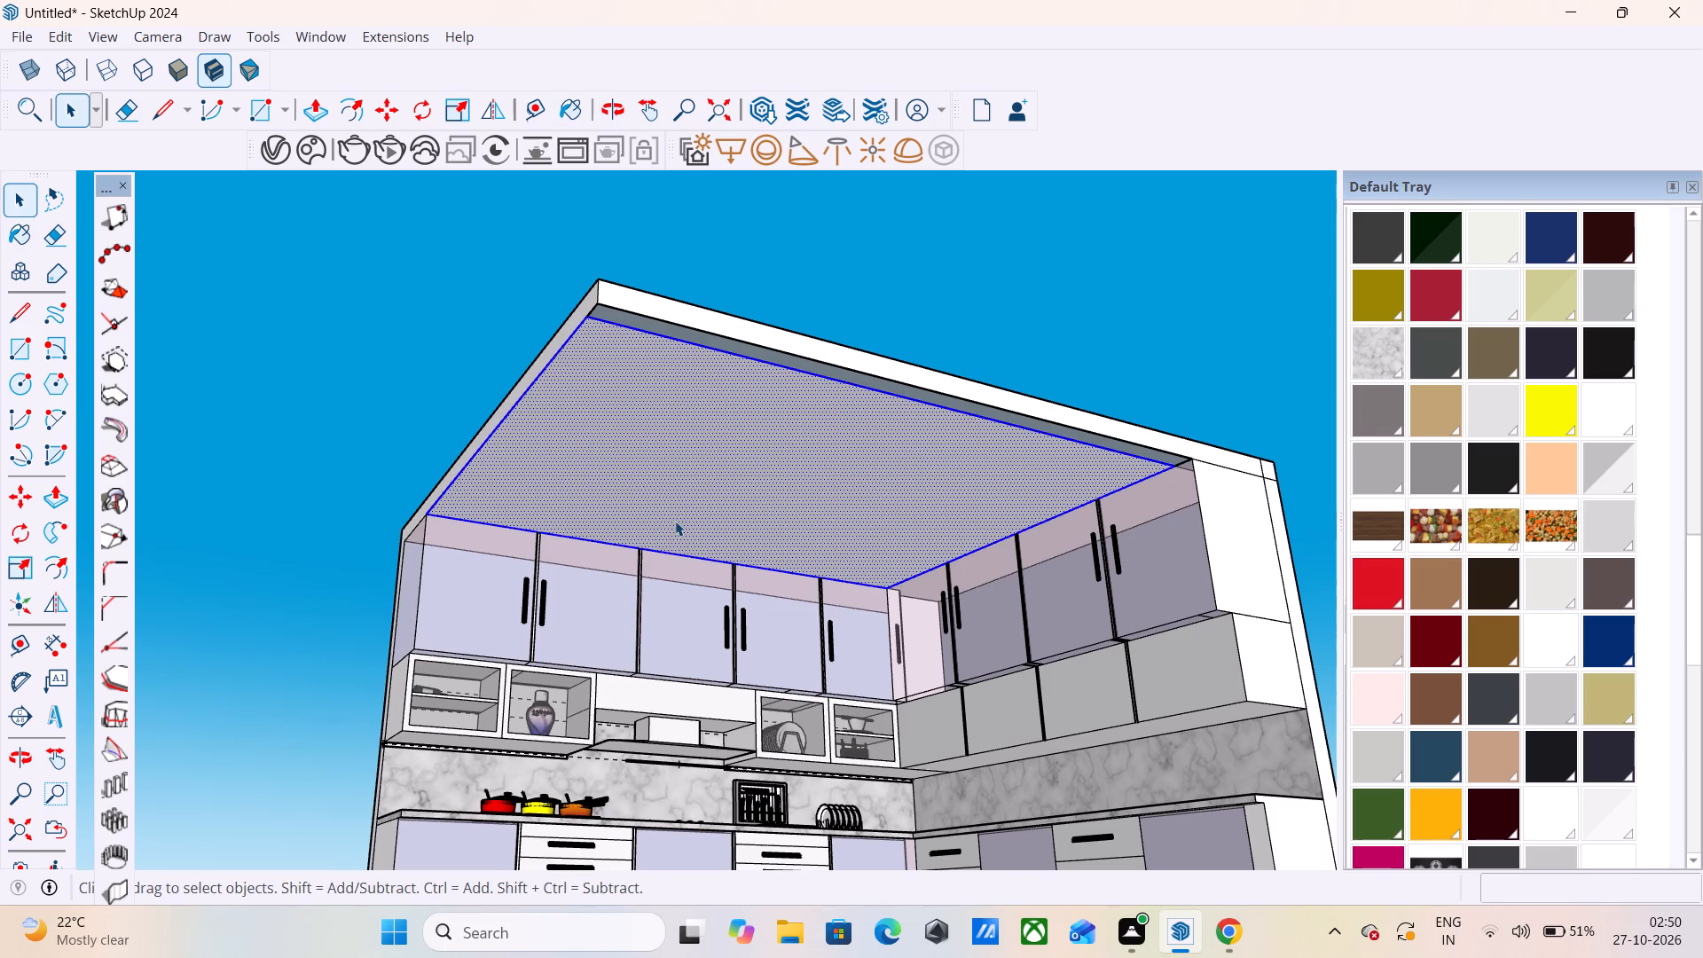
{"action": "key", "text": "m"}
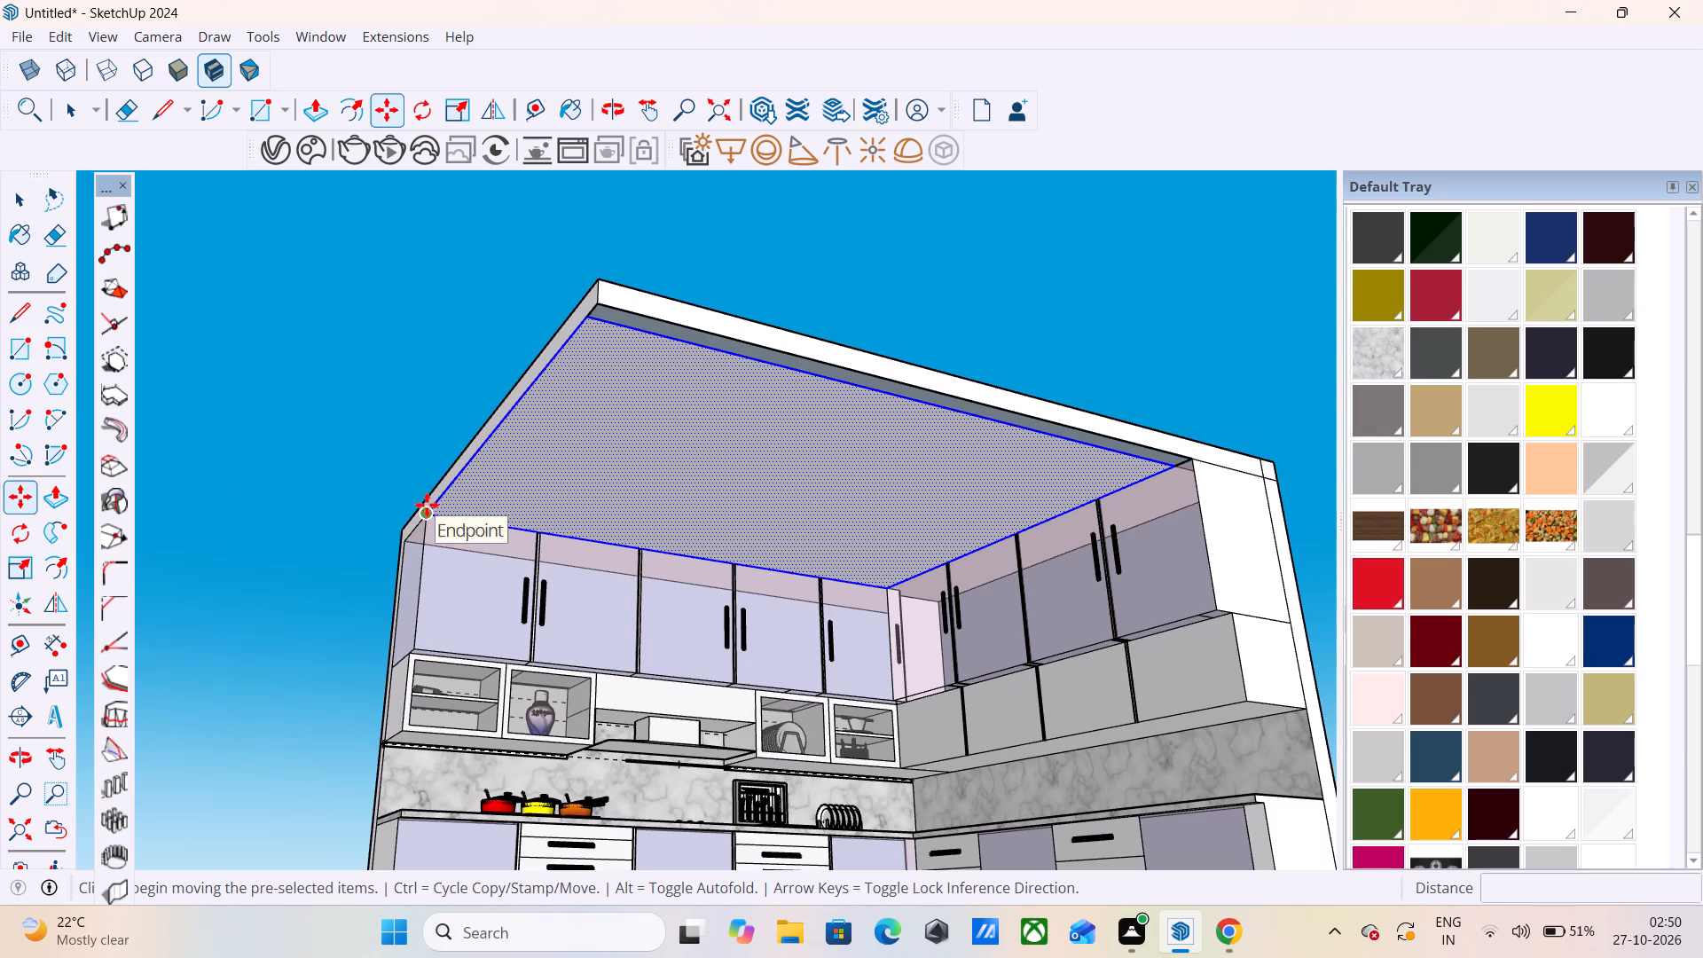
{"action": "left_click", "coordinate": [427, 507]}
{"action": "scroll", "coordinate": [328, 515], "scroll_direction": "down", "scroll_amount": 5}
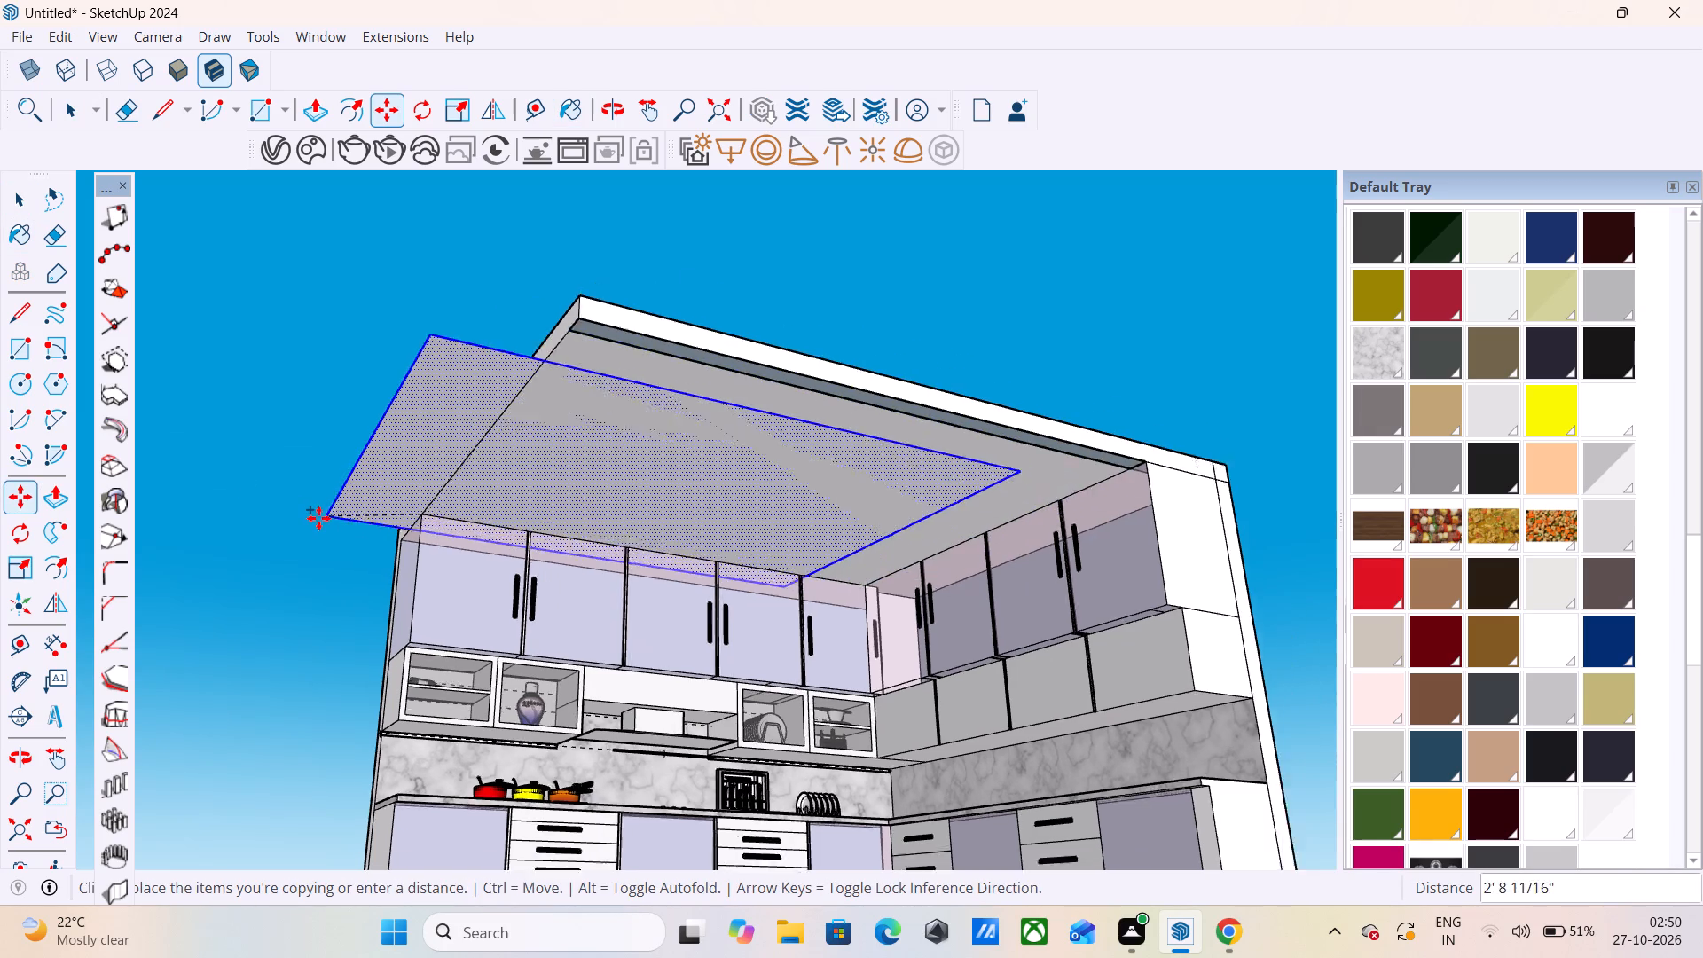
{"action": "scroll", "coordinate": [318, 518], "scroll_direction": "down", "scroll_amount": 17}
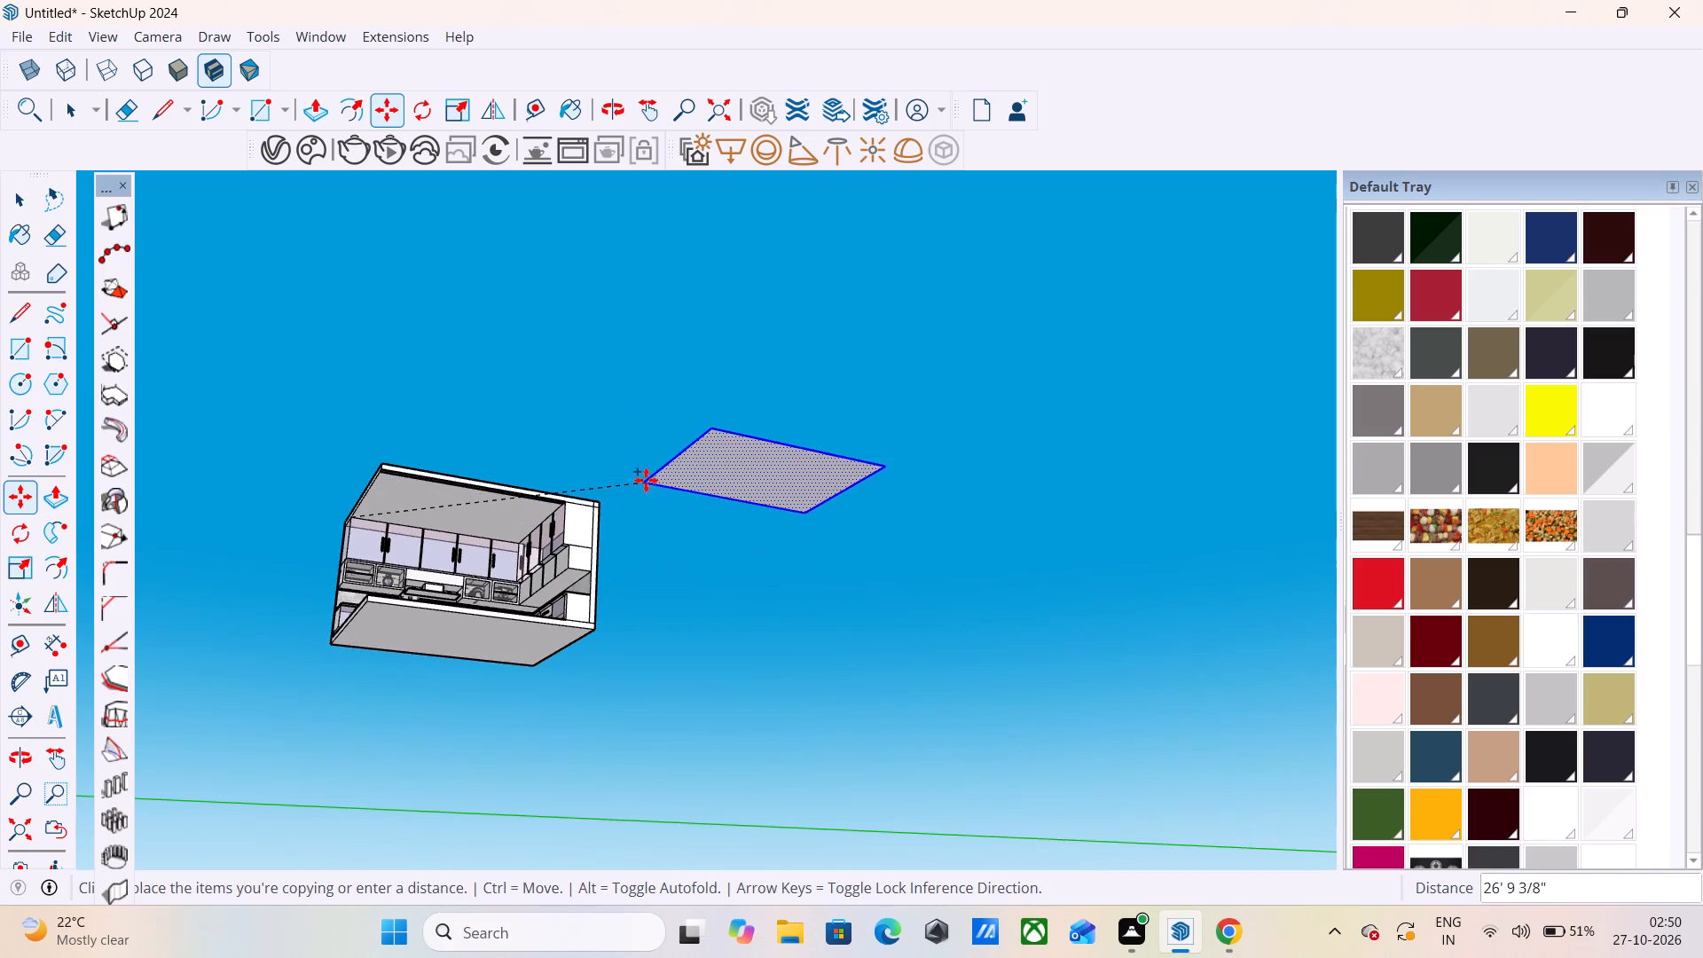
{"action": "left_click", "coordinate": [647, 477]}
{"action": "scroll", "coordinate": [750, 458], "scroll_direction": "up", "scroll_amount": 8}
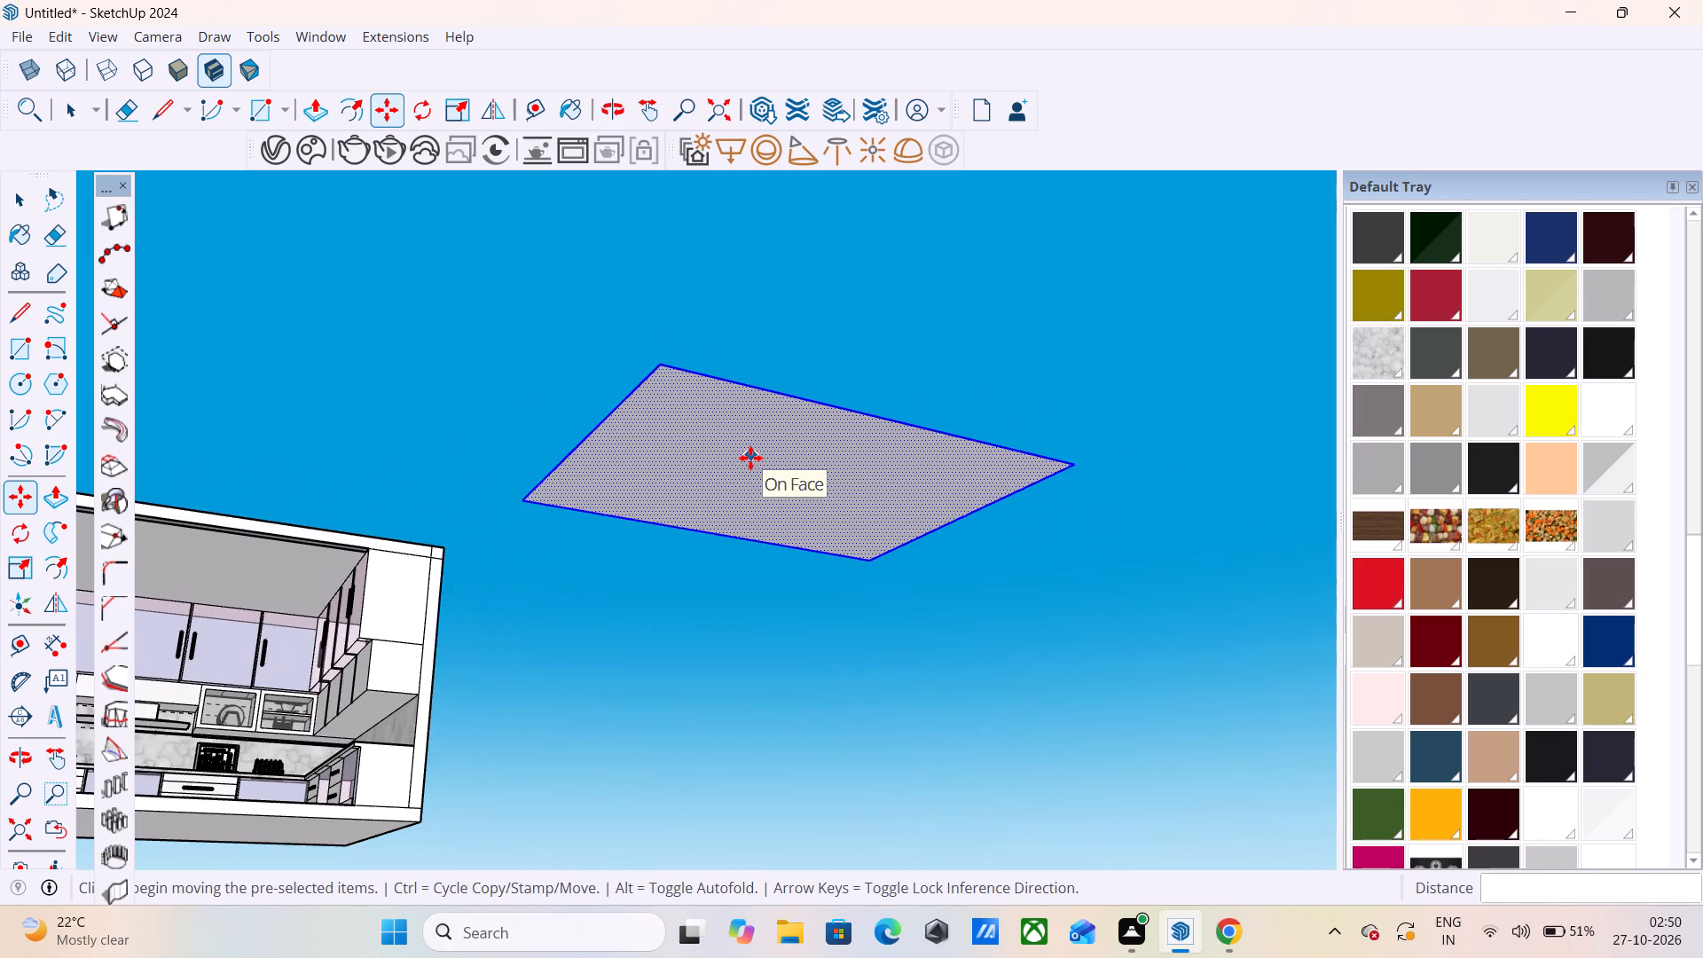
Offset the copied ceiling face's outline inward by about 3' to form a border around a central rectangle.
{"action": "key", "text": "space"}
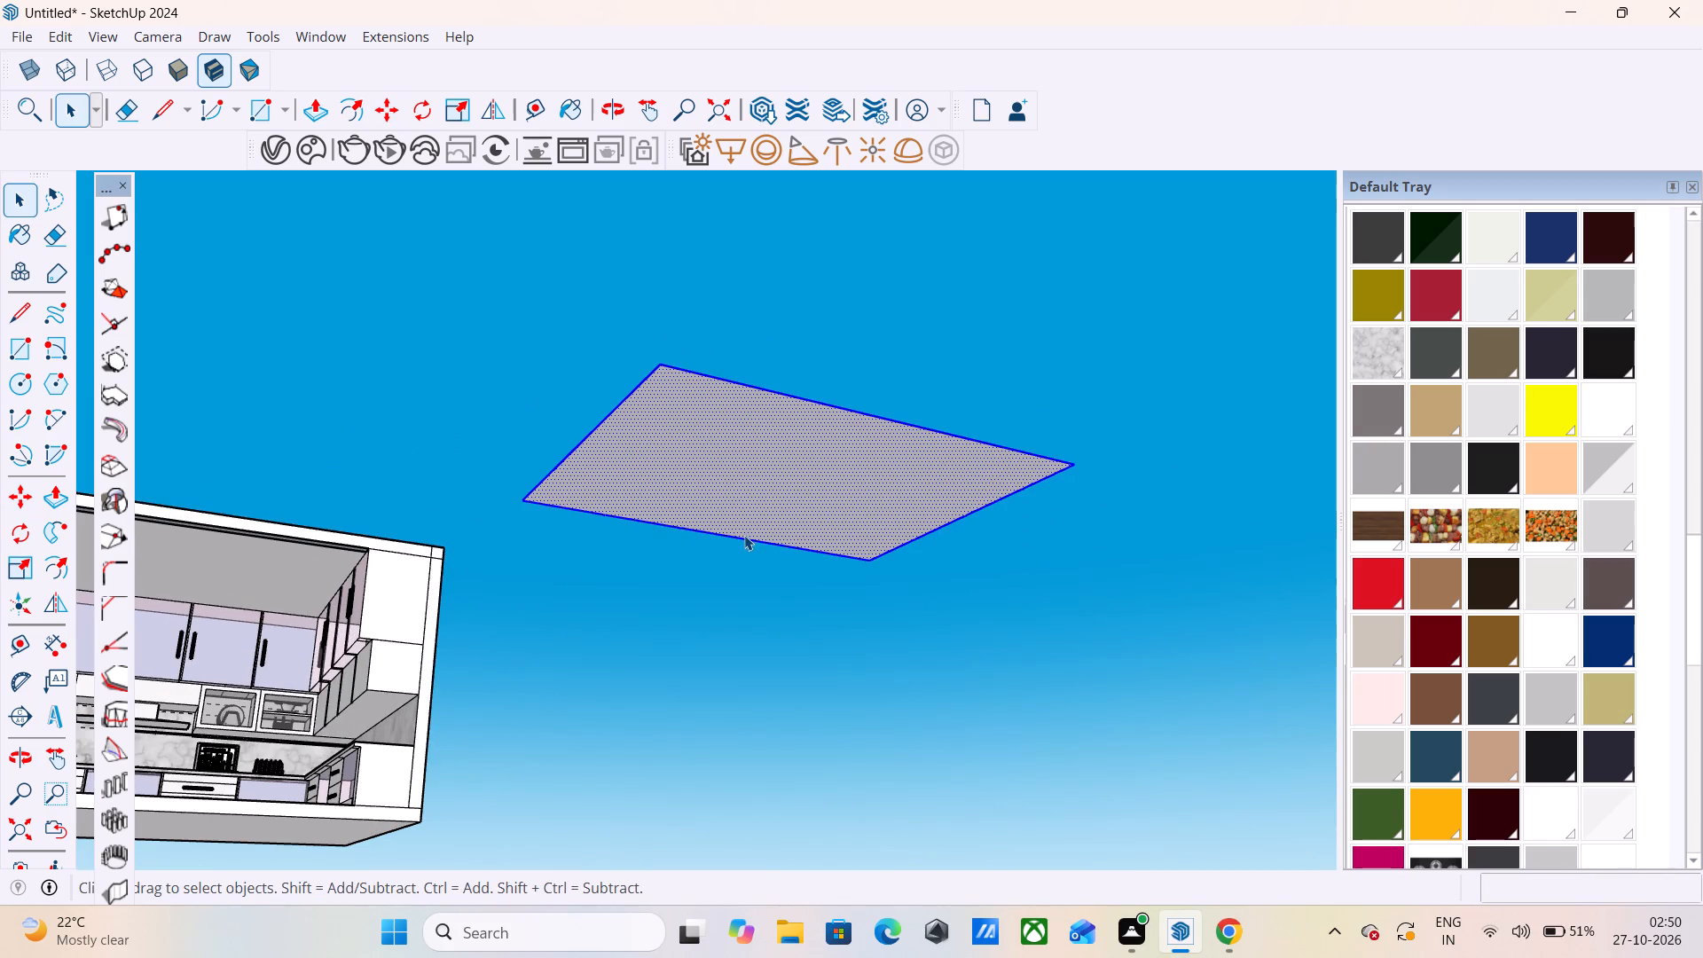
{"action": "key", "text": "f"}
{"action": "left_click", "coordinate": [724, 525]}
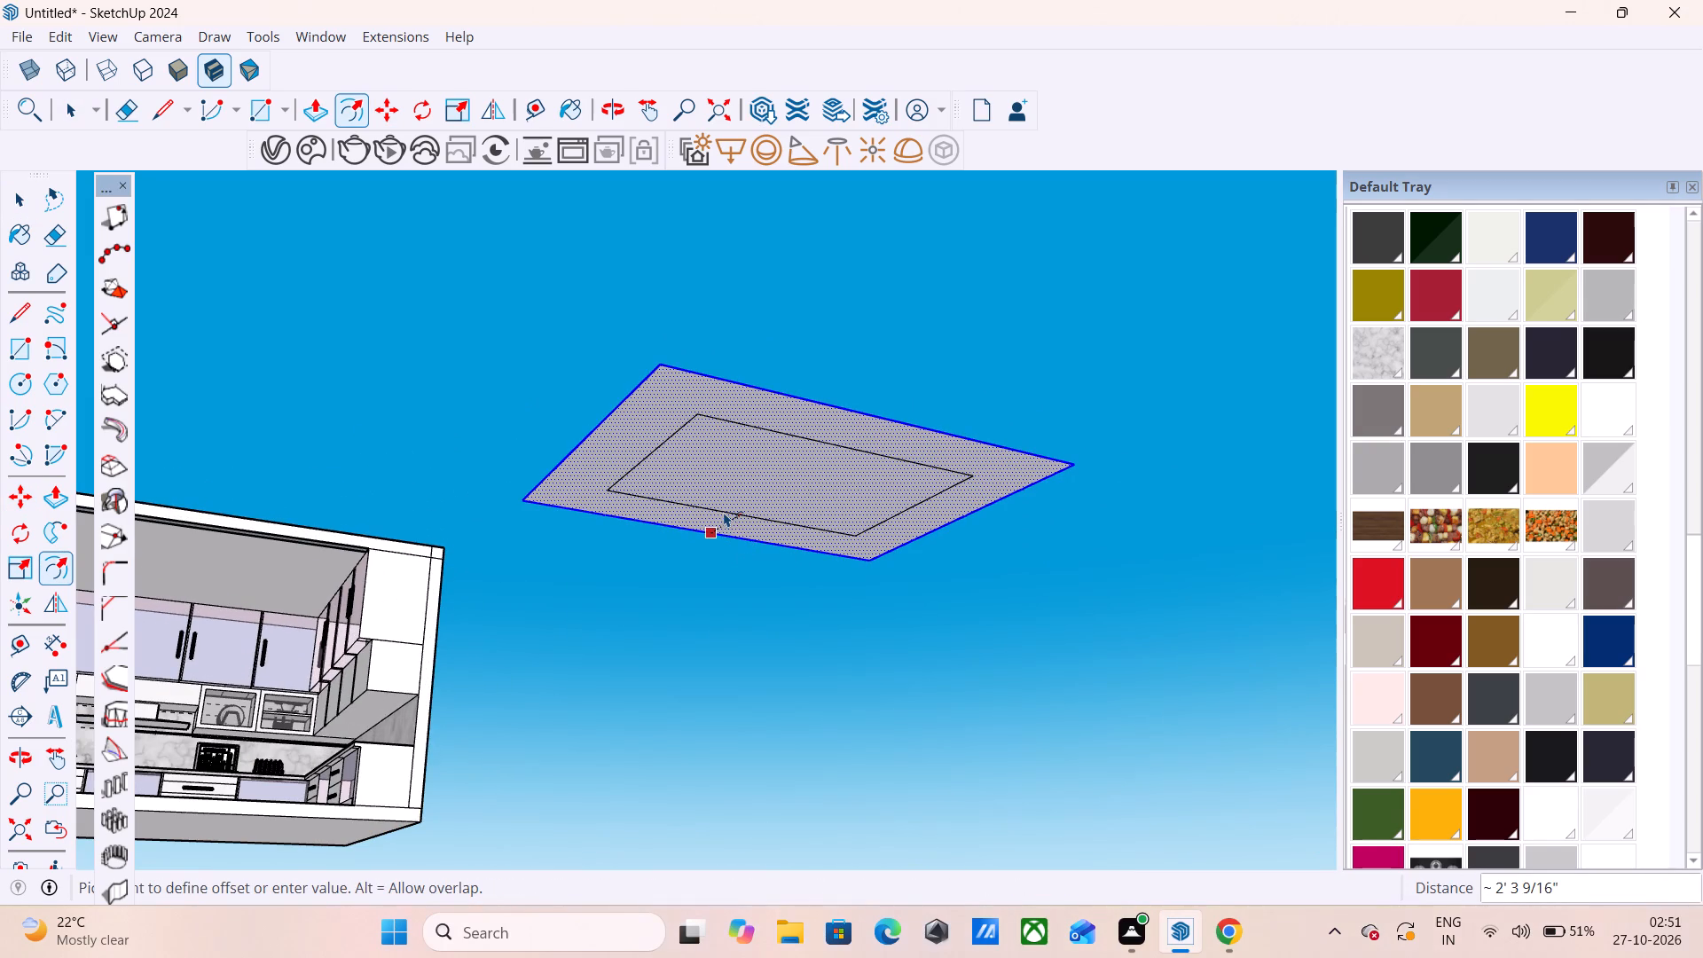
{"action": "left_click", "coordinate": [727, 506]}
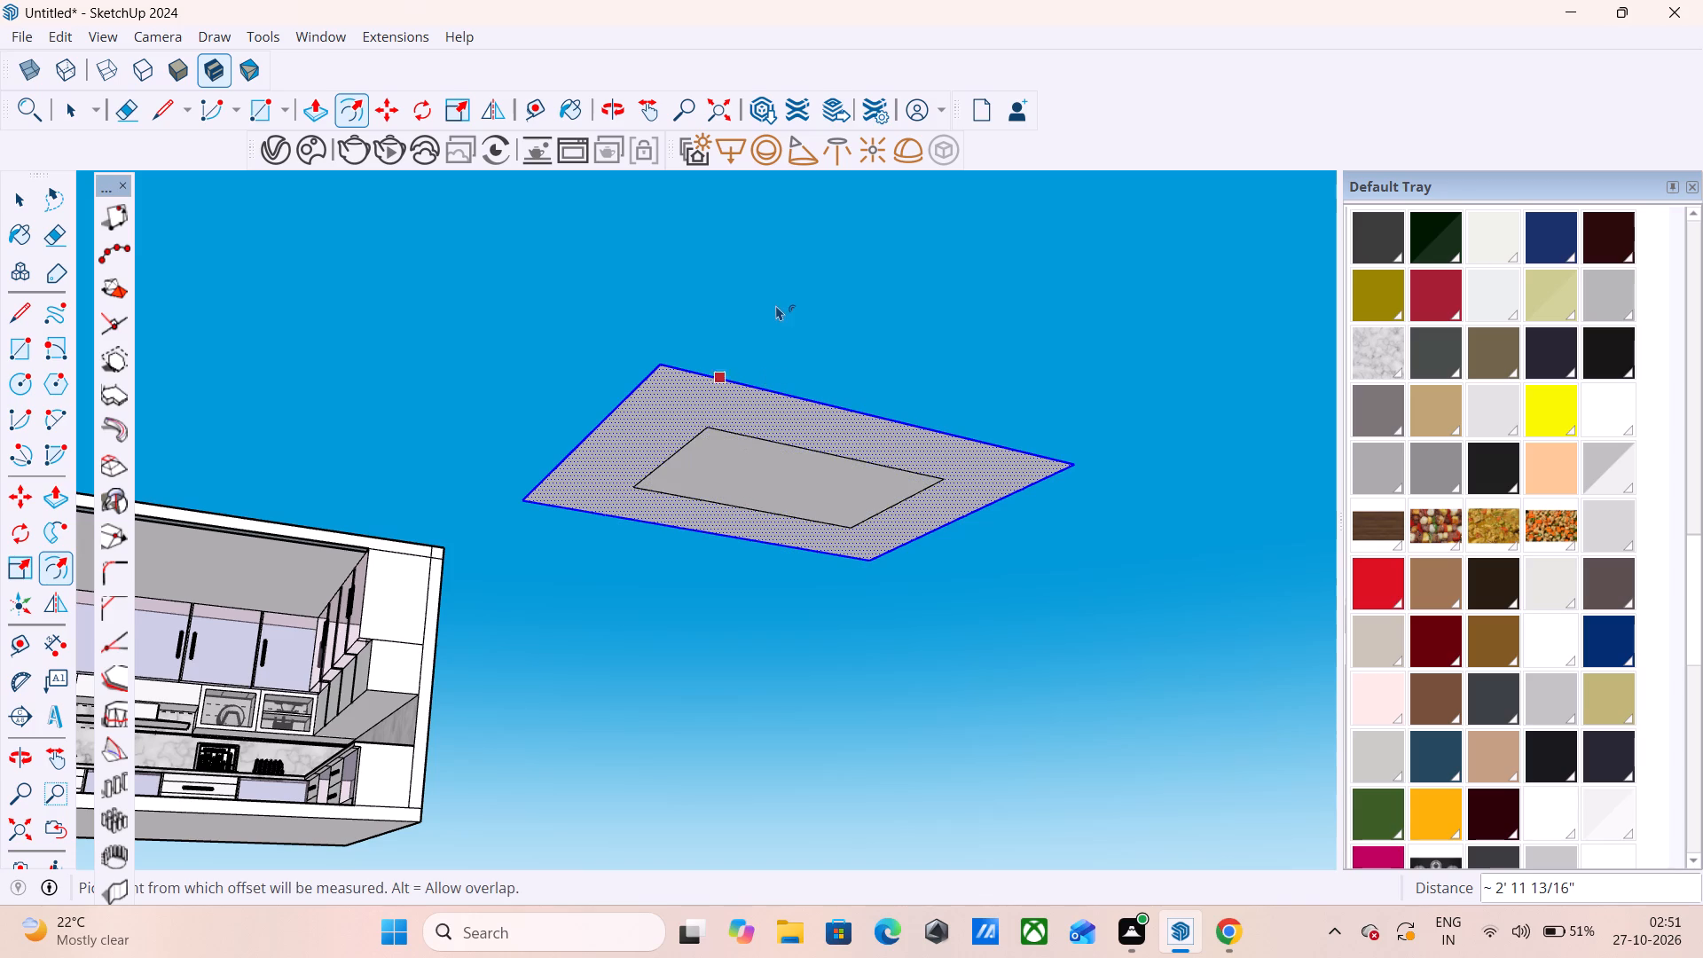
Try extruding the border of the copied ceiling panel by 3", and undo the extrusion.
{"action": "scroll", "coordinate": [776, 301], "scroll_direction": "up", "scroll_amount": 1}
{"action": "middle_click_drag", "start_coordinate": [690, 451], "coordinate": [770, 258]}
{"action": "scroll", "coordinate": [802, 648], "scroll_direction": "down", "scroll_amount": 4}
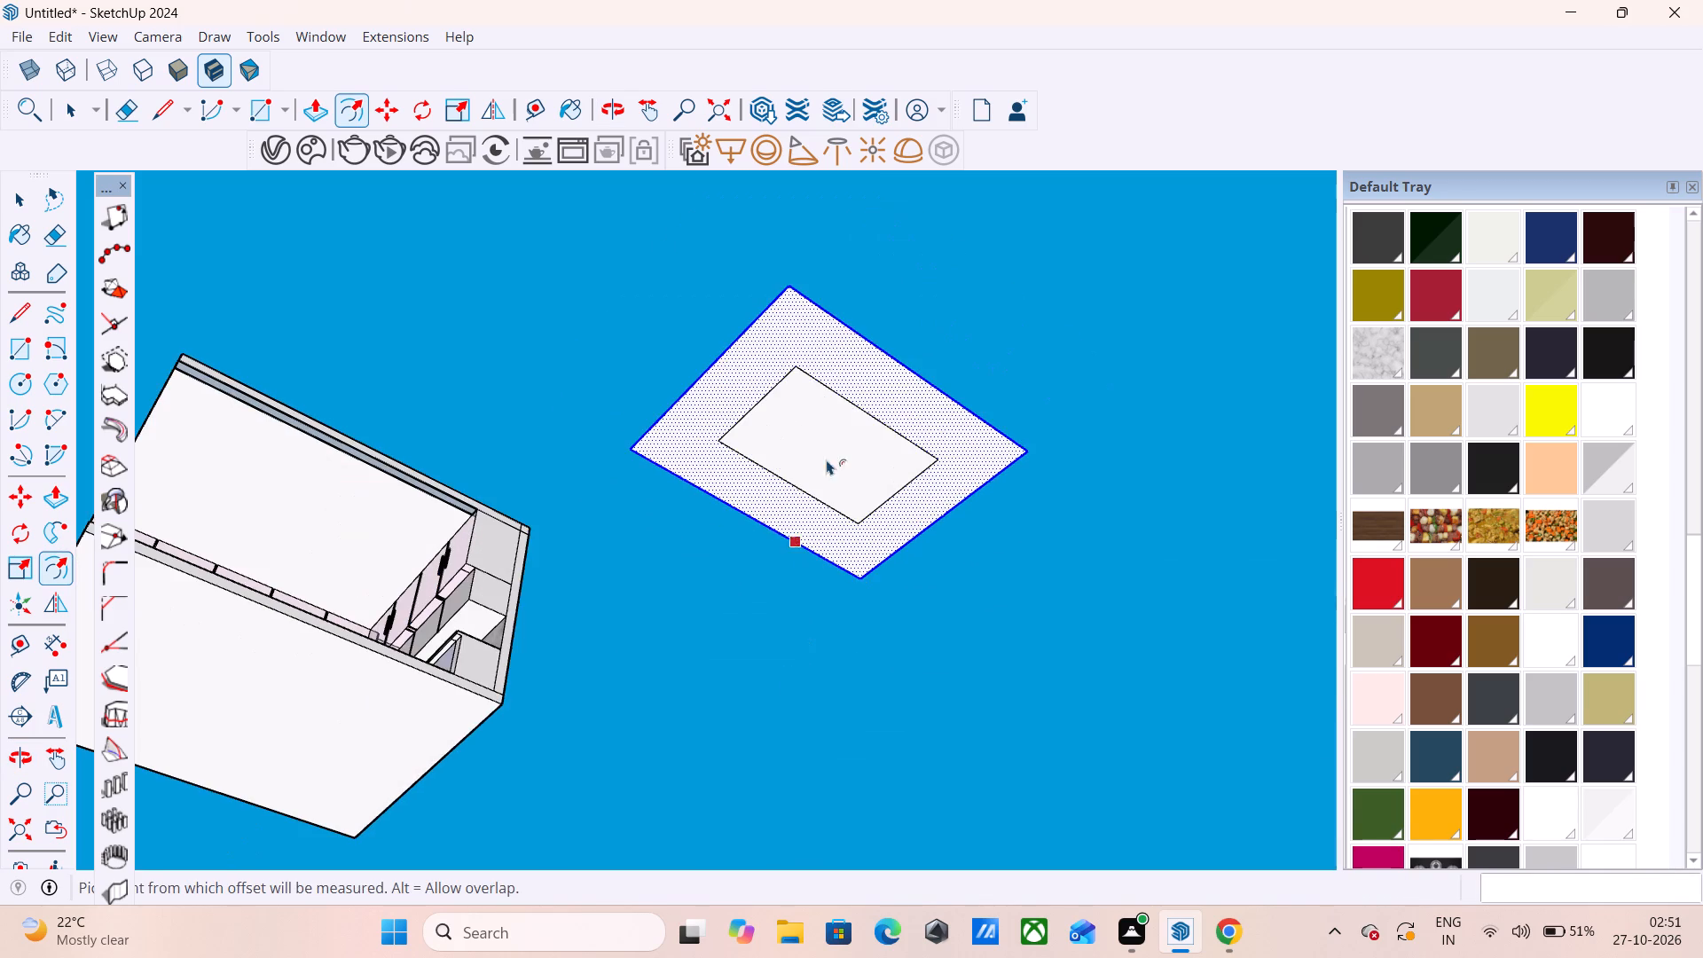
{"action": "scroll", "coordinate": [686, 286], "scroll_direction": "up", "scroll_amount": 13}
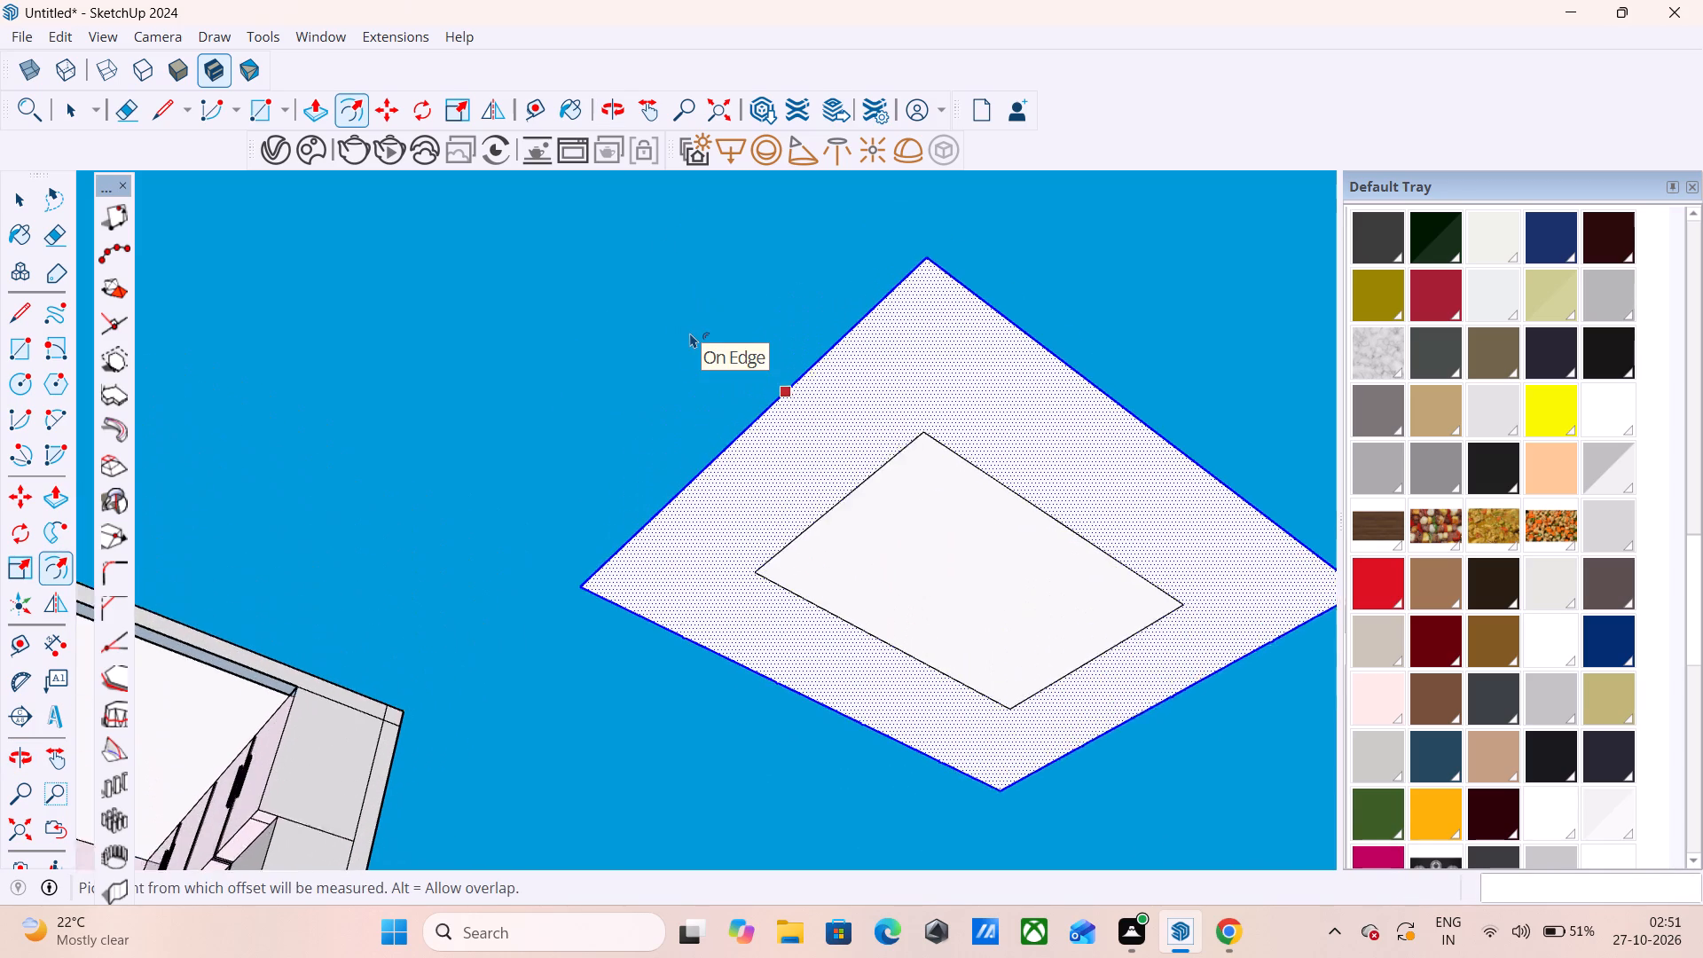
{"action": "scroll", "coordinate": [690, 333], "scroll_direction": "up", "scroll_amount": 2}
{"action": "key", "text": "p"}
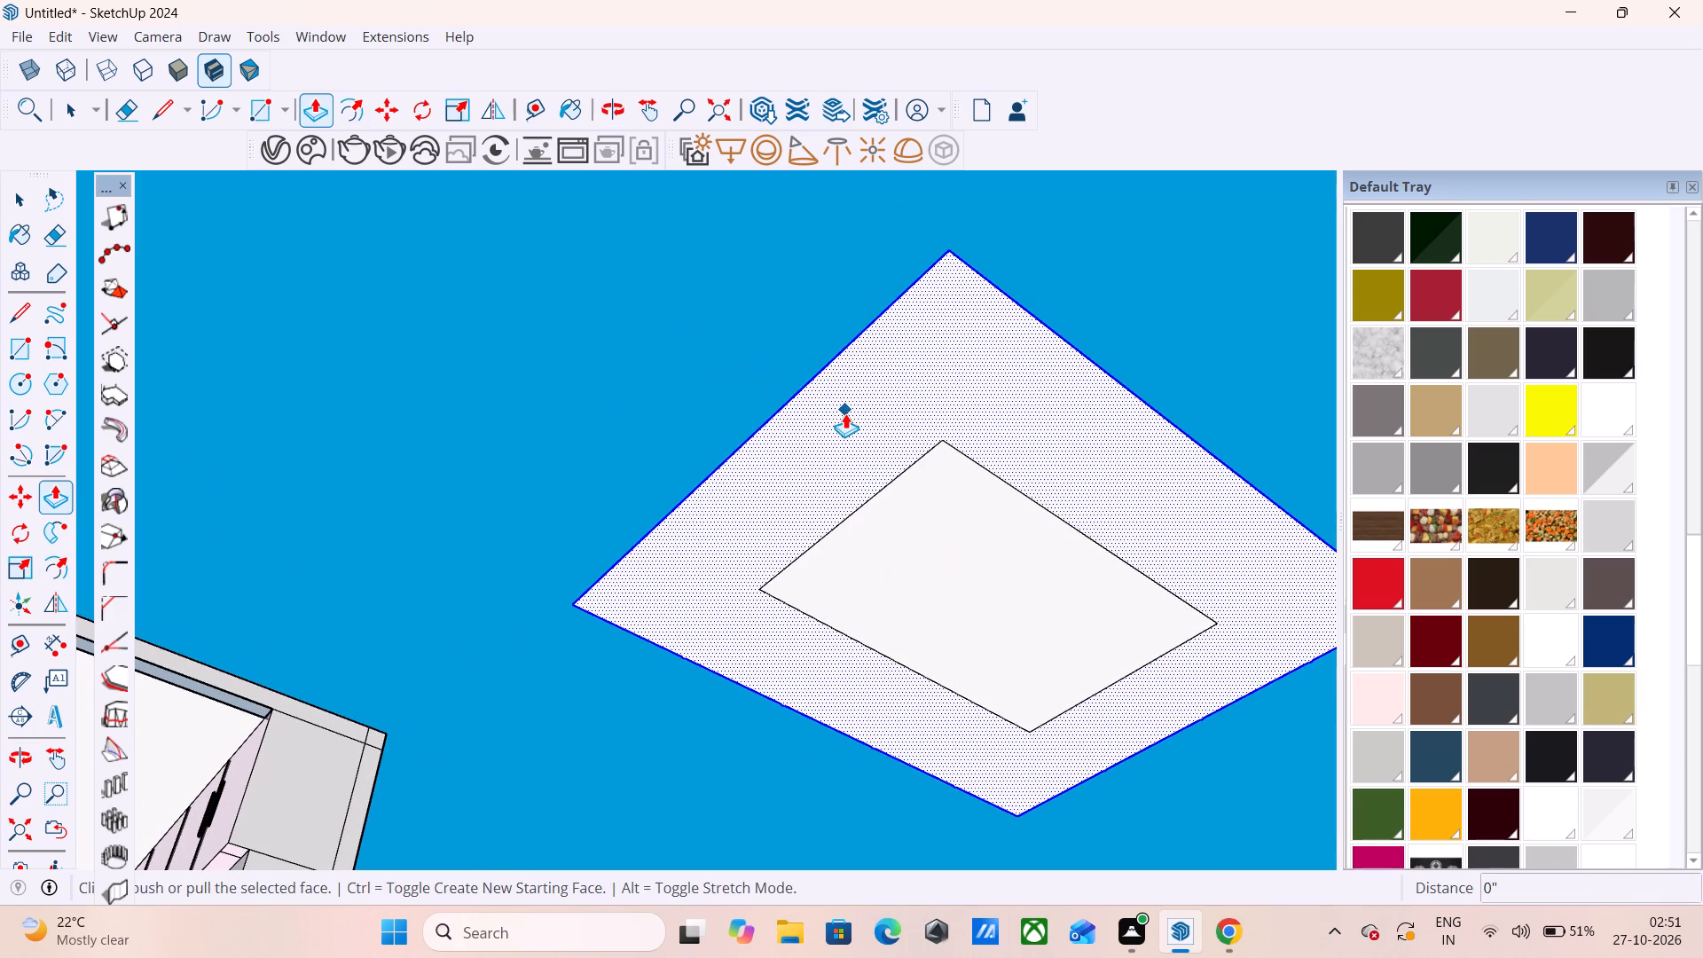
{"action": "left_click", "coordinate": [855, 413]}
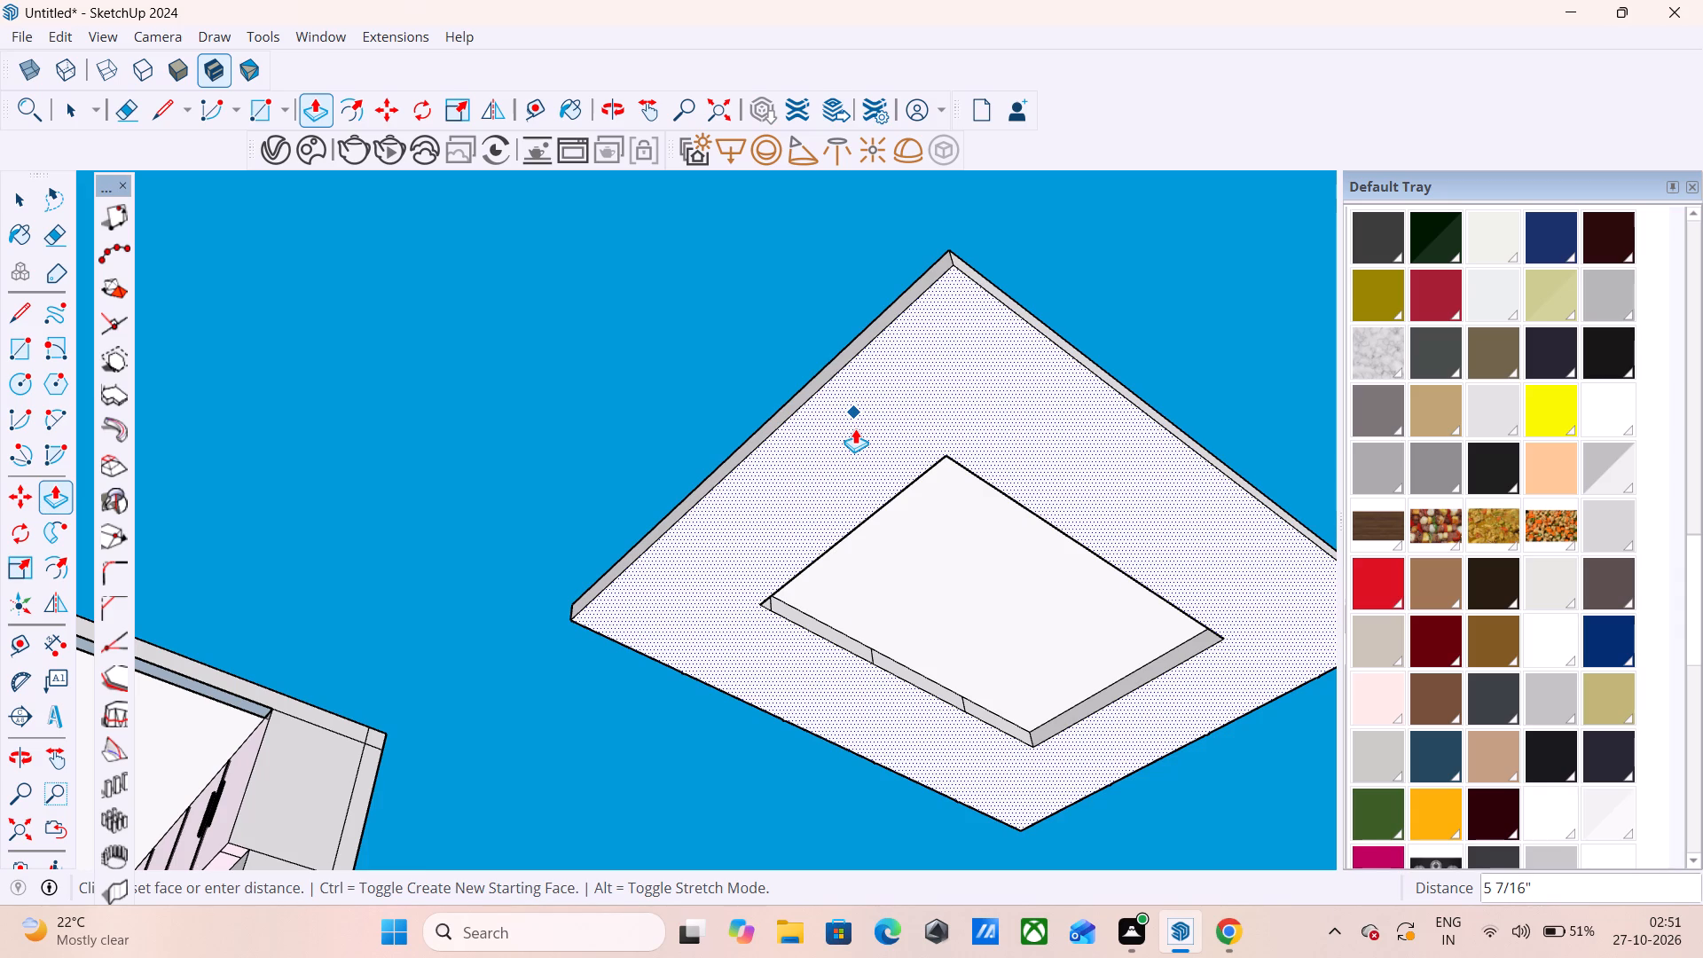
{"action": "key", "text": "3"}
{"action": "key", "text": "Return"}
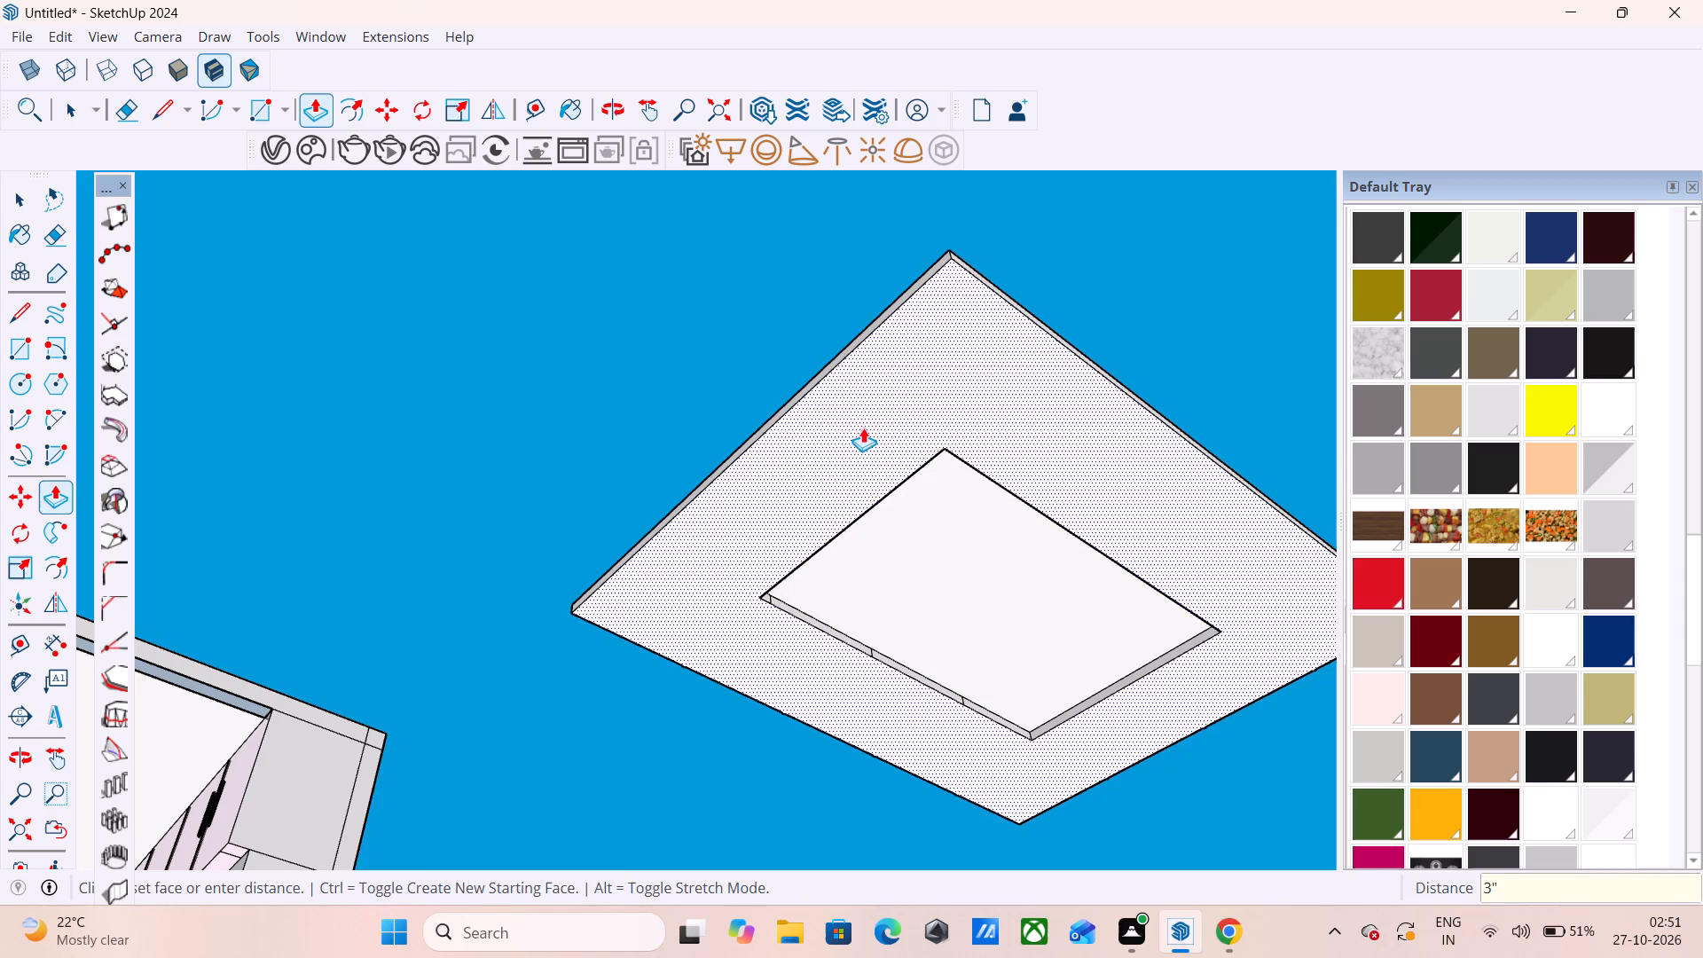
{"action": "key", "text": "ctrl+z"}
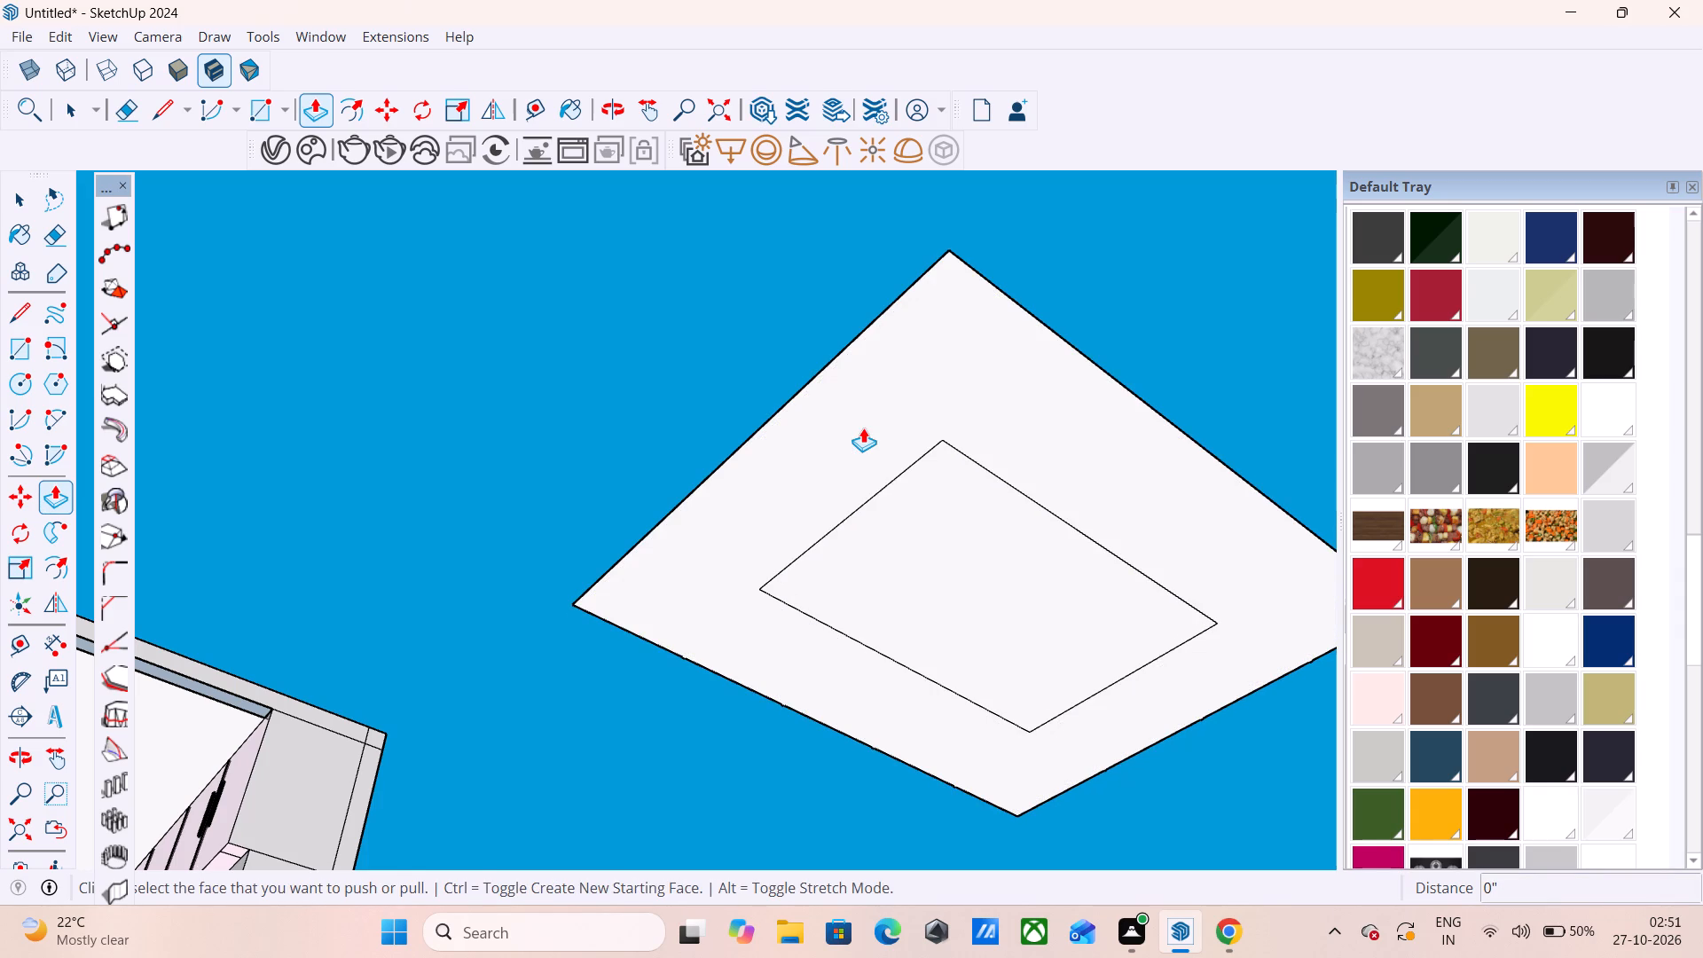
Extrude the border of the copied ceiling panel 2", leaving the central rectangle recessed.
{"action": "left_click", "coordinate": [894, 426]}
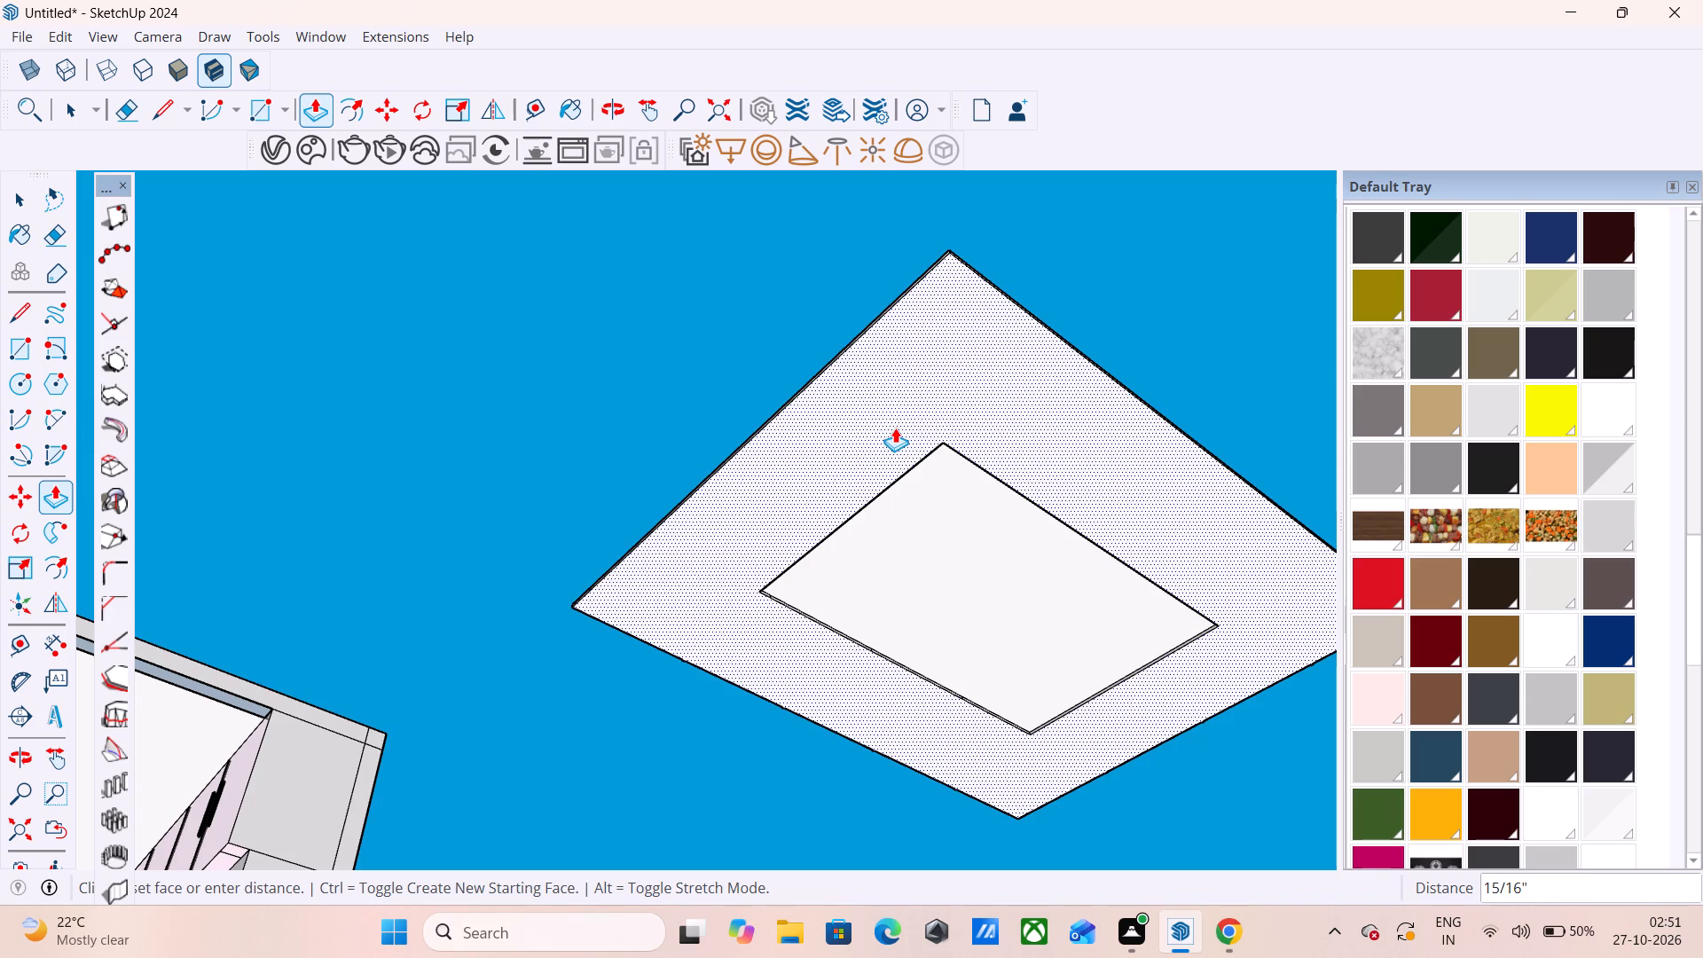
{"action": "key", "text": "2"}
{"action": "key", "text": "Return"}
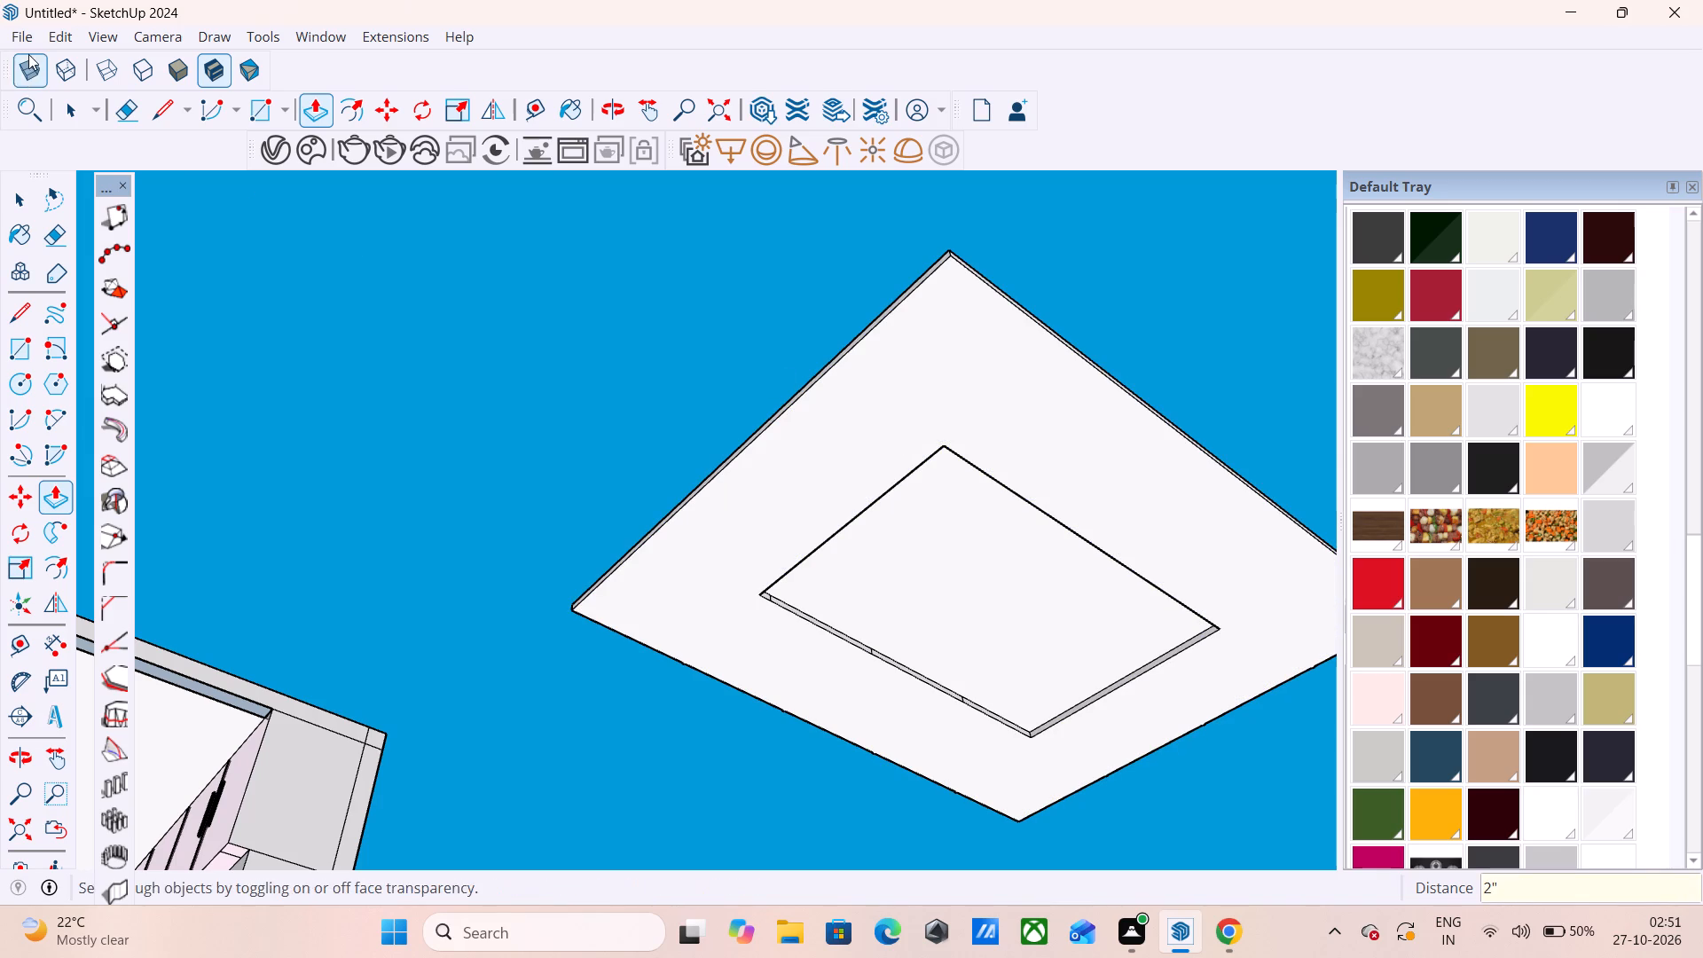
Import the downloaded Tlon Light 650 Ceiling 152 007 from Chaos Cosmos and place it near one corner of the ceiling panel's border.
{"action": "left_click", "coordinate": [269, 156]}
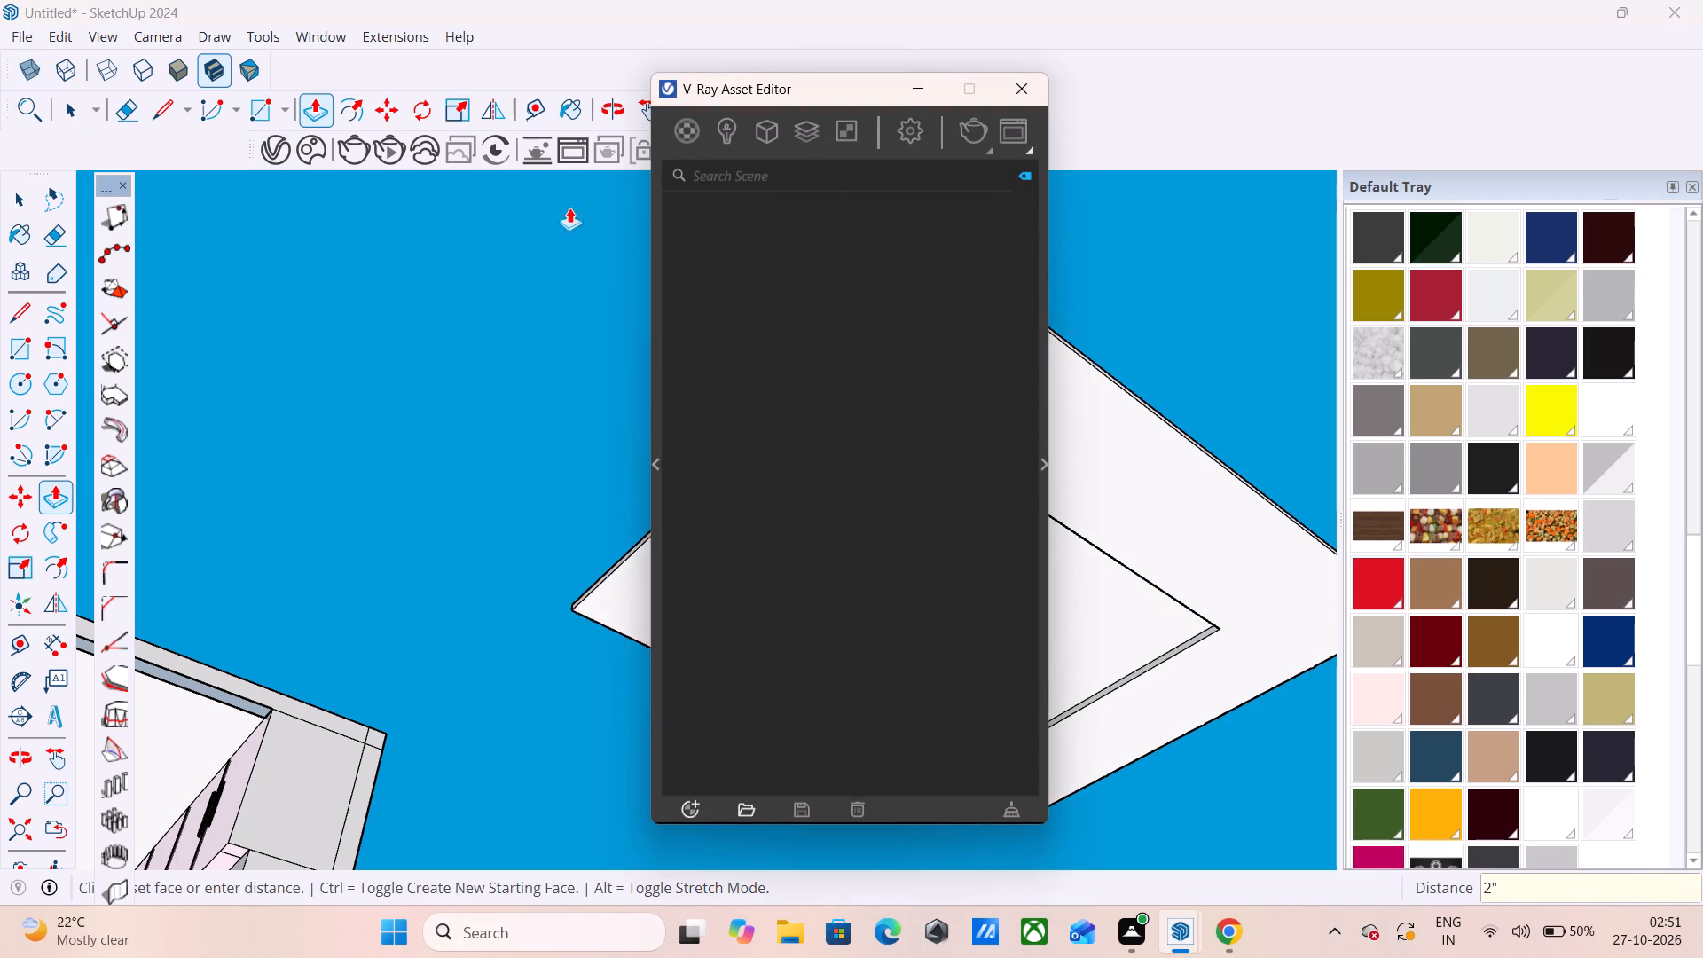
{"action": "left_click", "coordinate": [653, 474]}
{"action": "left_click", "coordinate": [514, 206]}
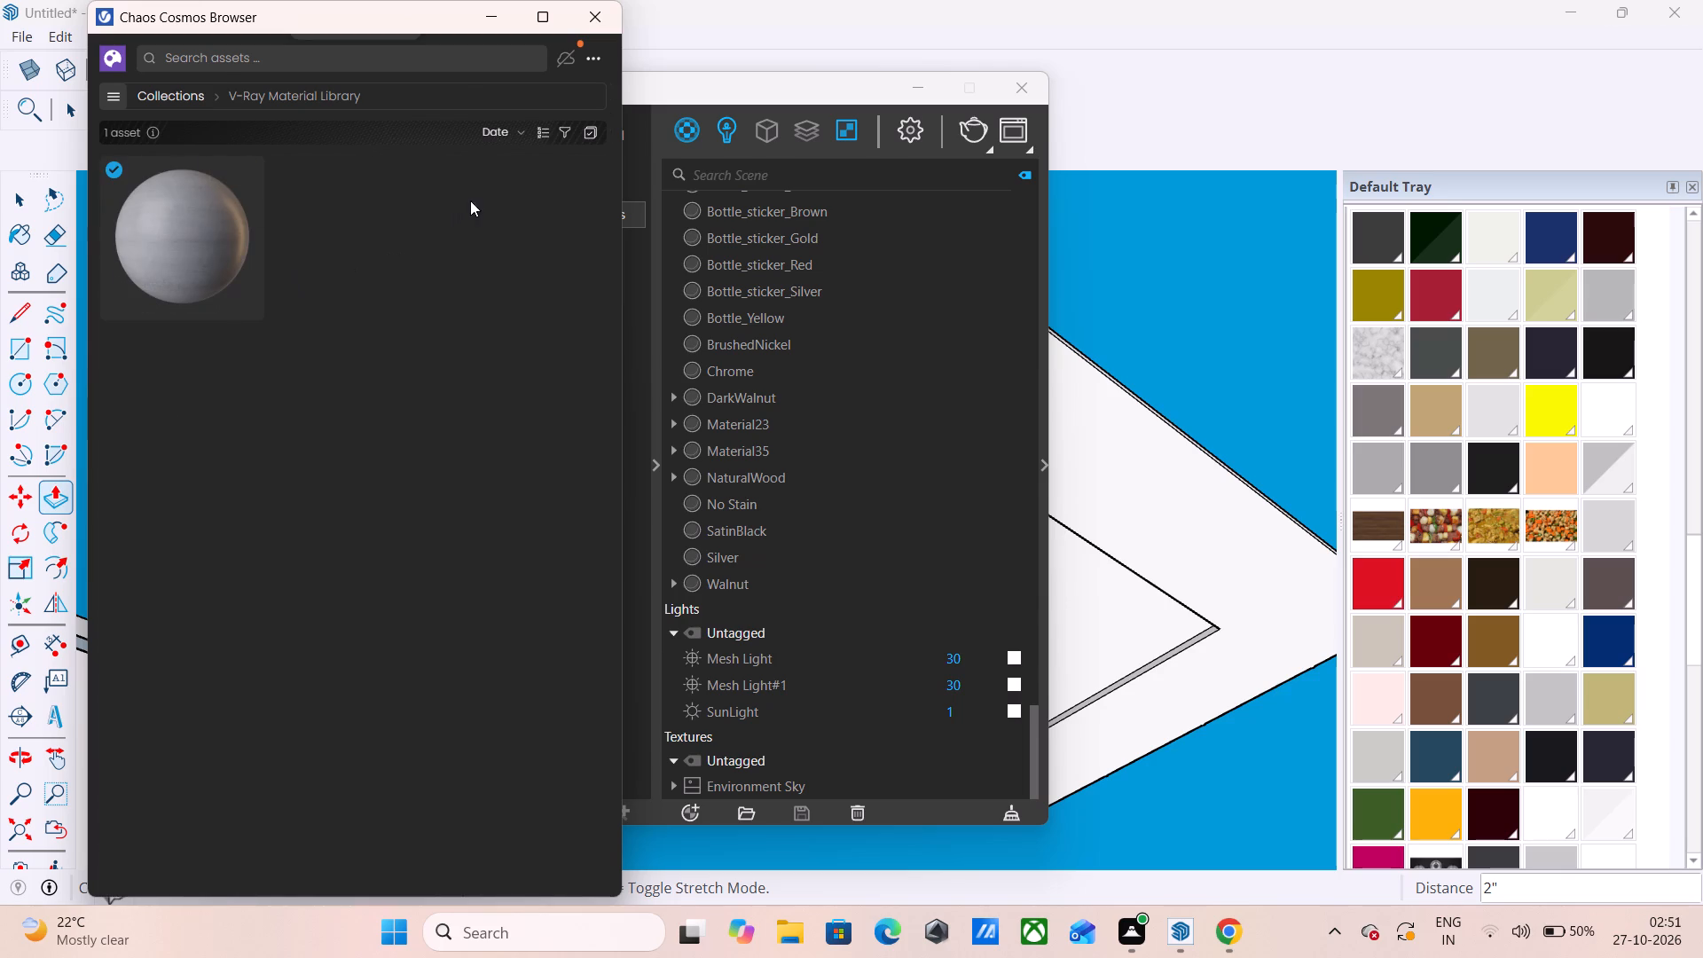
{"action": "left_click", "coordinate": [305, 45]}
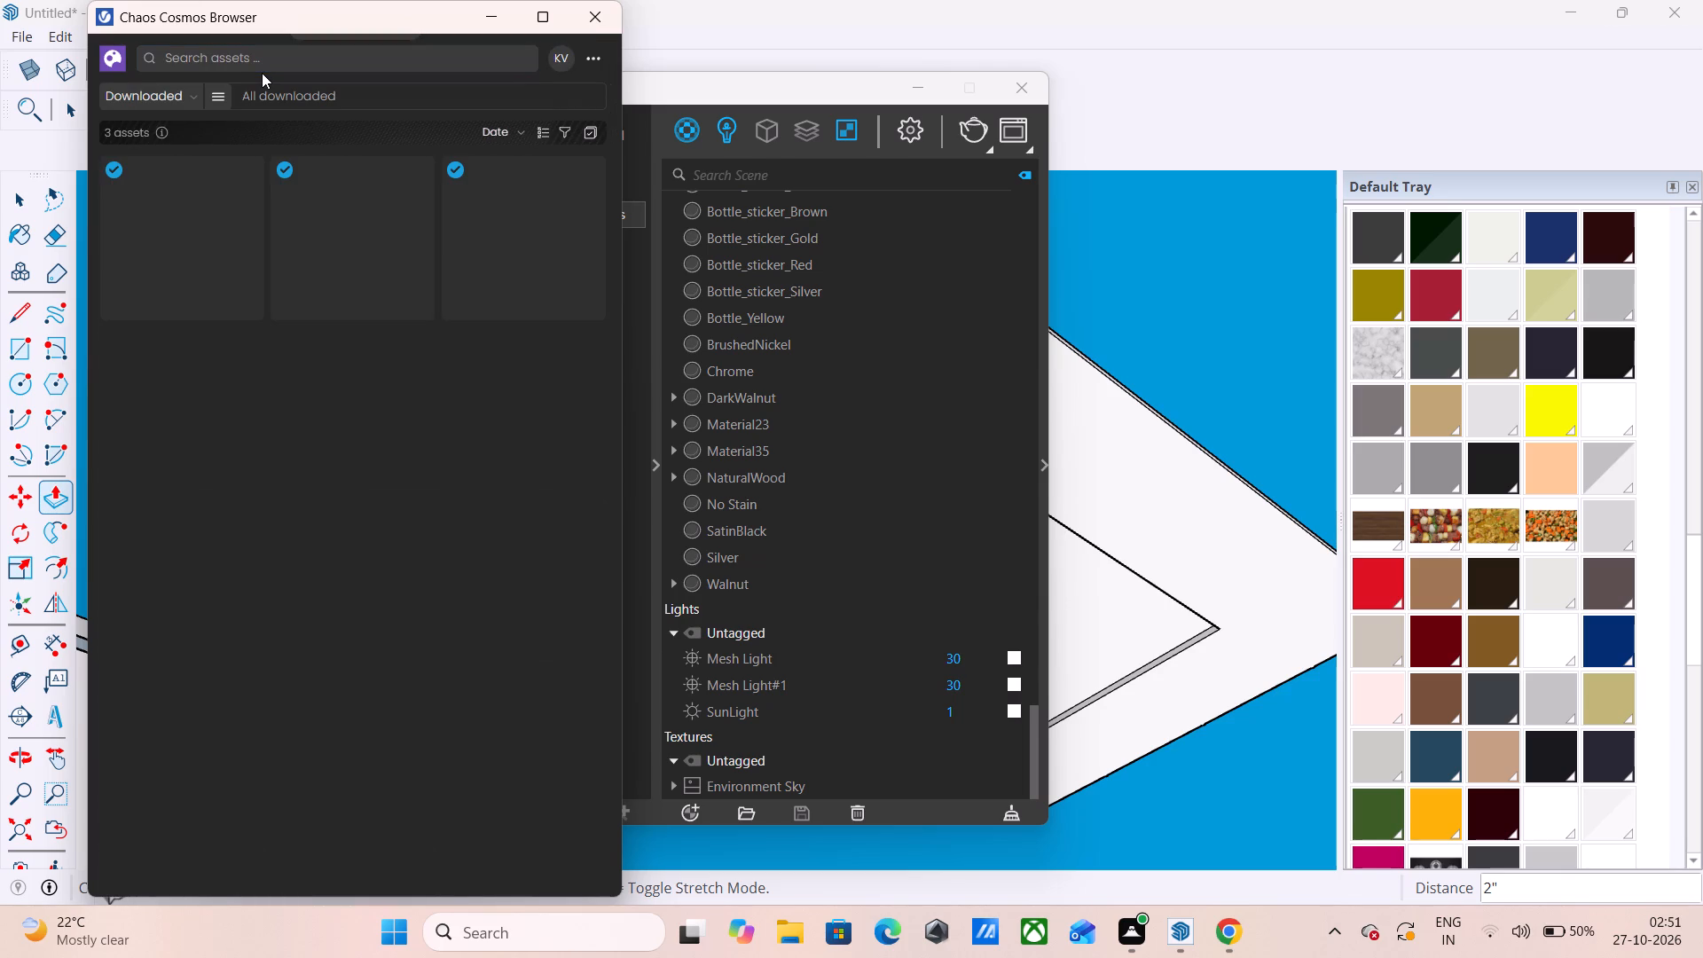
{"action": "left_click", "coordinate": [465, 237]}
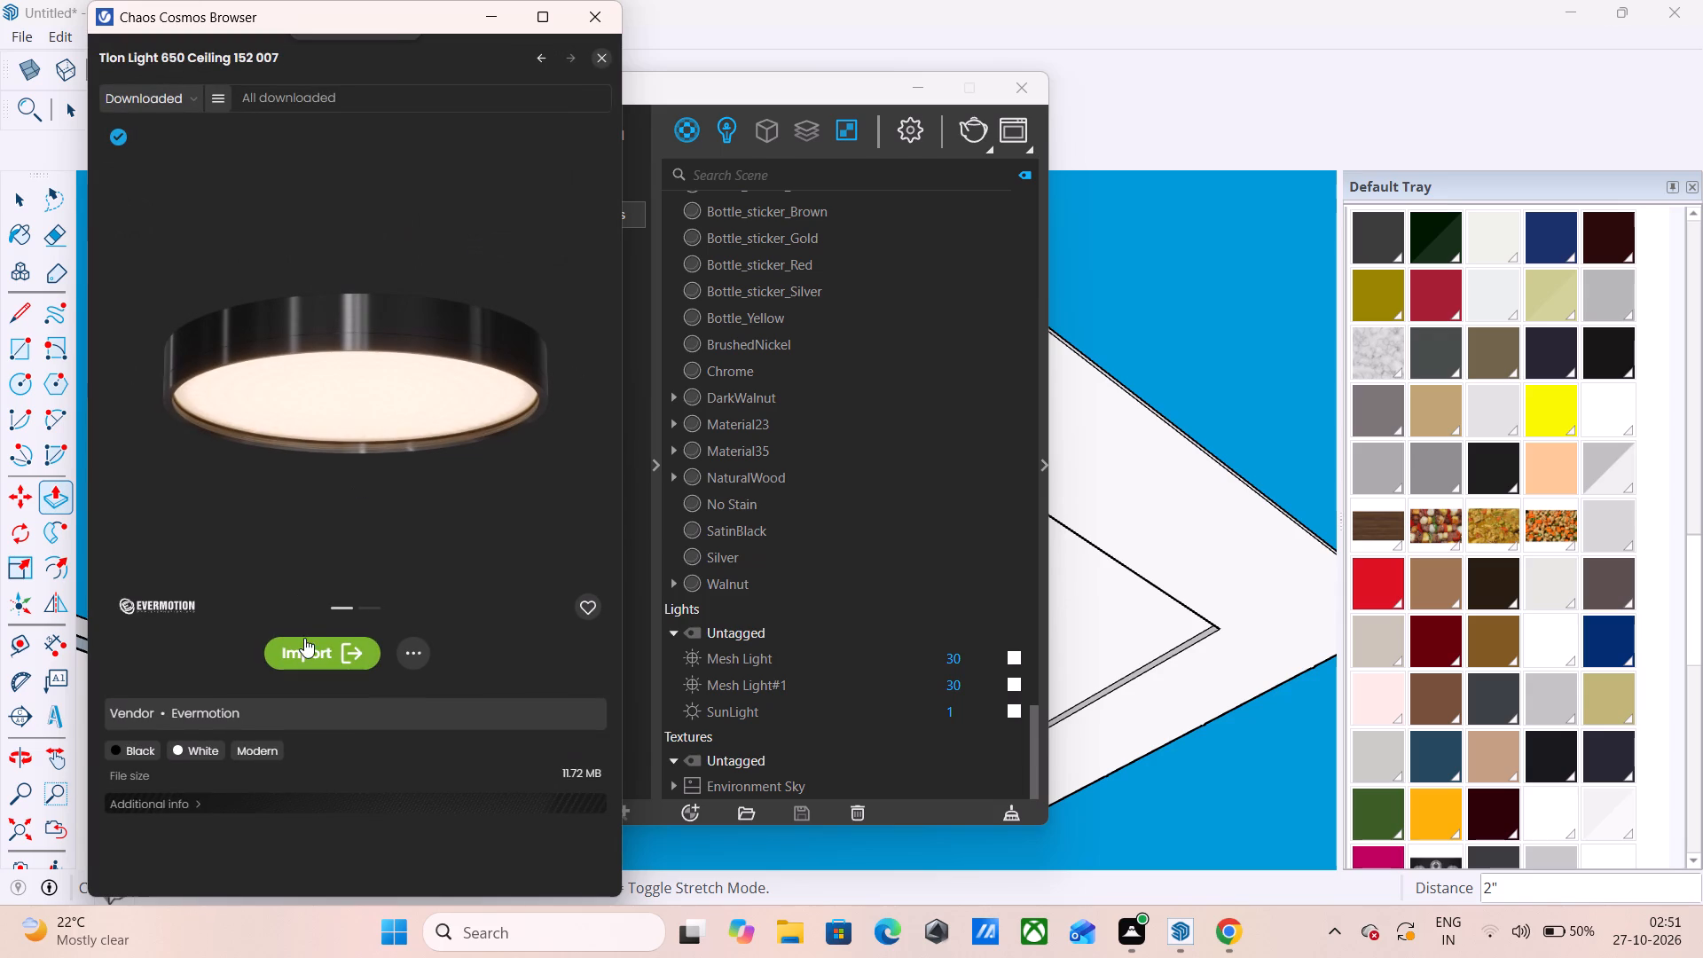
{"action": "left_click", "coordinate": [310, 651]}
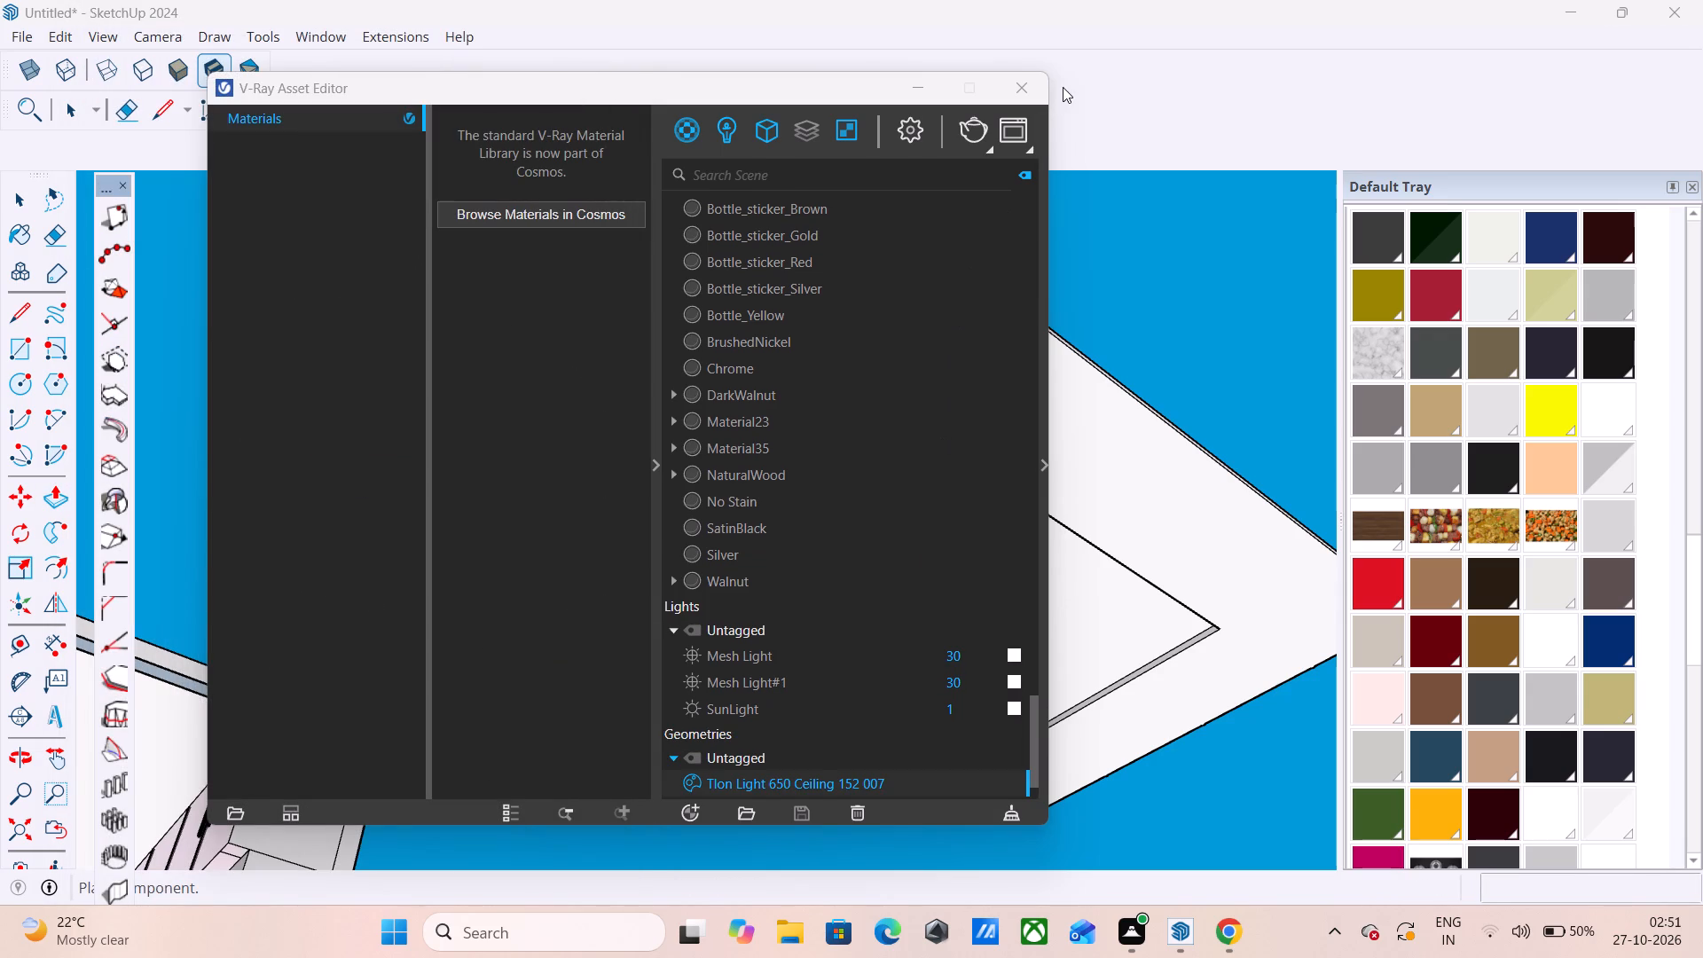
{"action": "left_click", "coordinate": [1031, 86]}
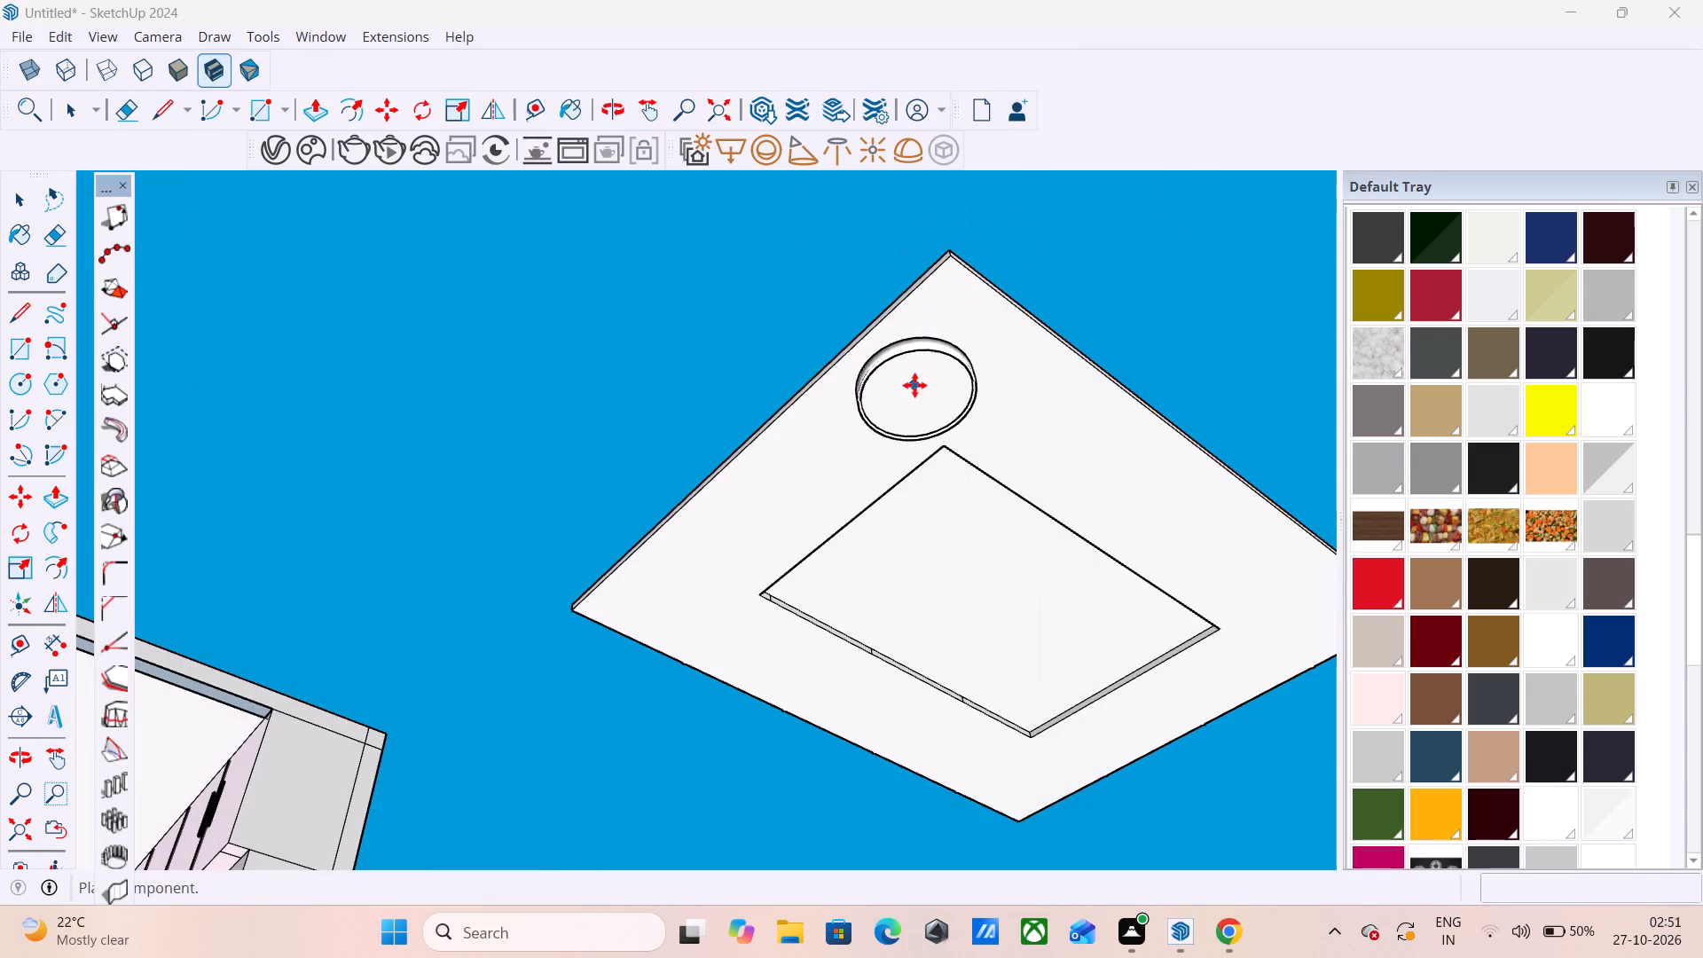
{"action": "scroll", "coordinate": [940, 404], "scroll_direction": "up", "scroll_amount": 4}
{"action": "scroll", "coordinate": [843, 387], "scroll_direction": "down", "scroll_amount": 3}
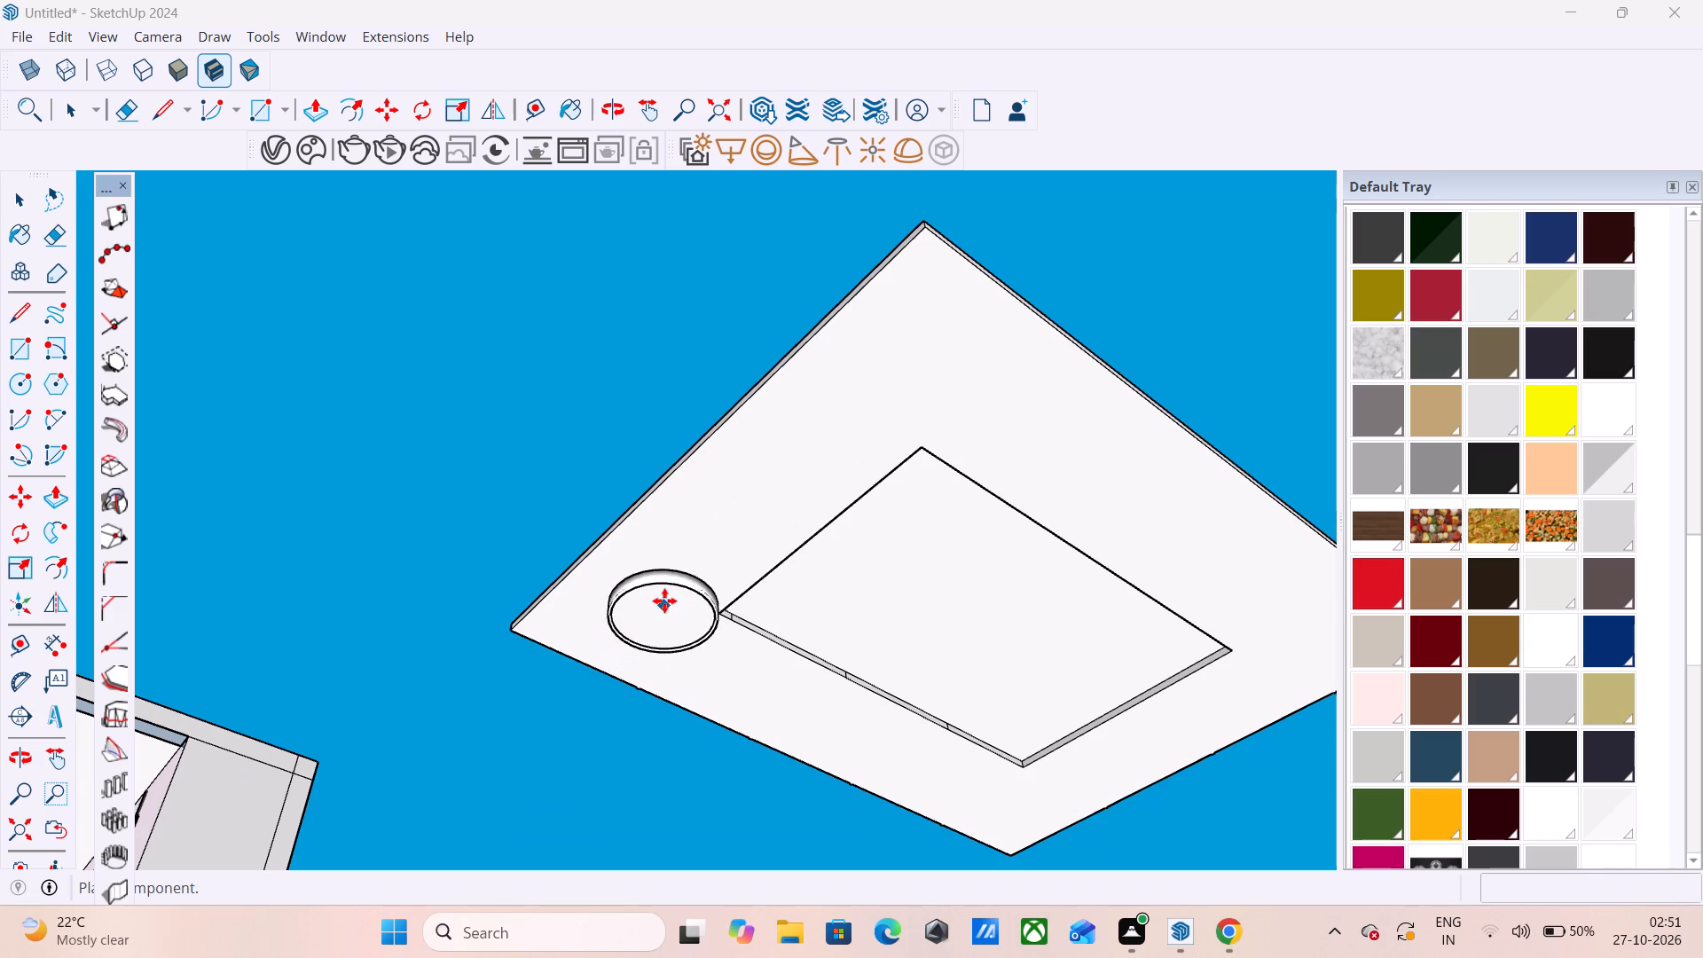
{"action": "scroll", "coordinate": [655, 591], "scroll_direction": "up", "scroll_amount": 5}
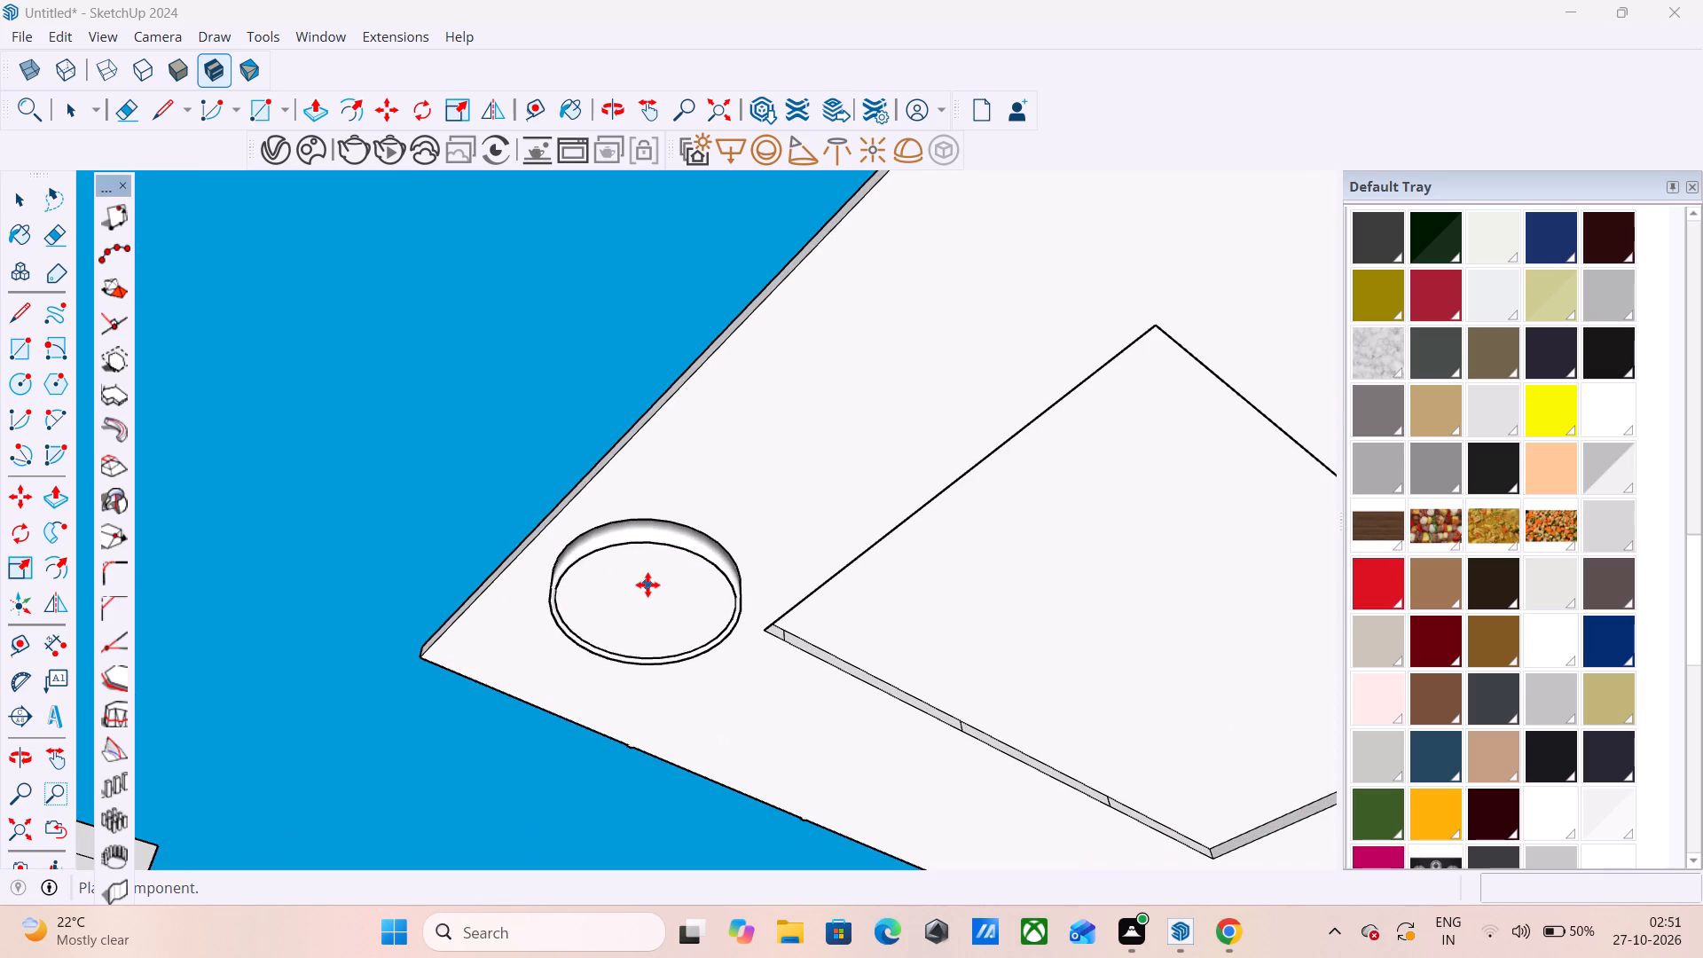
{"action": "left_click", "coordinate": [647, 585]}
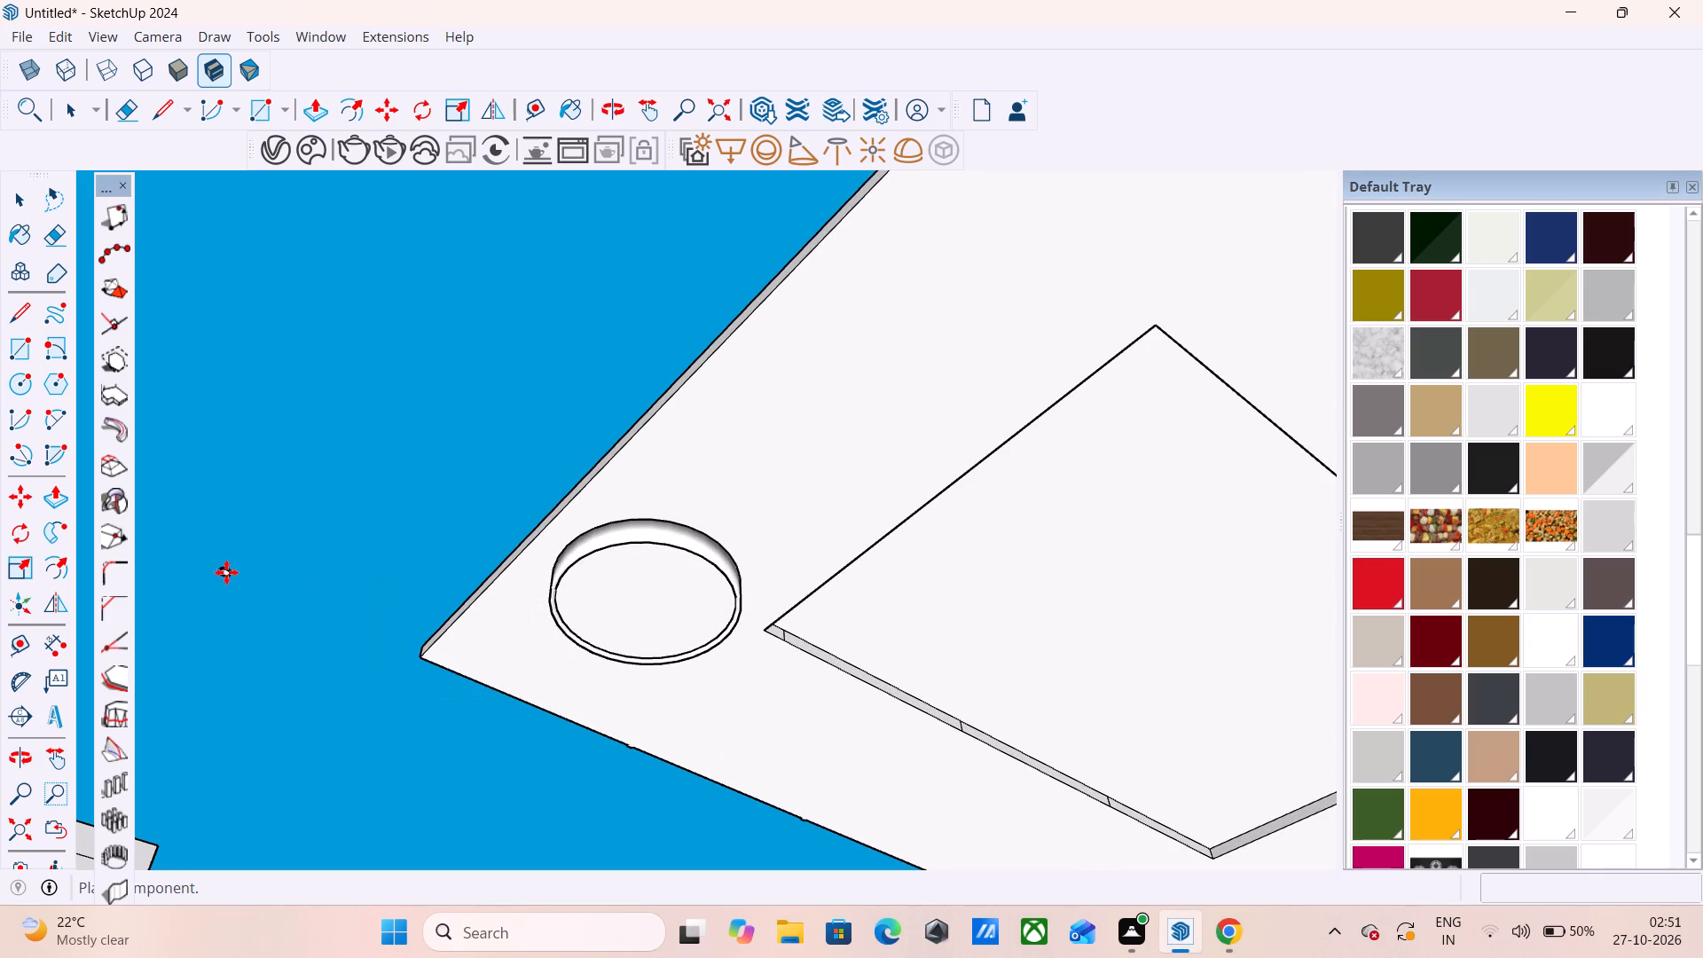
{"action": "key", "text": "space"}
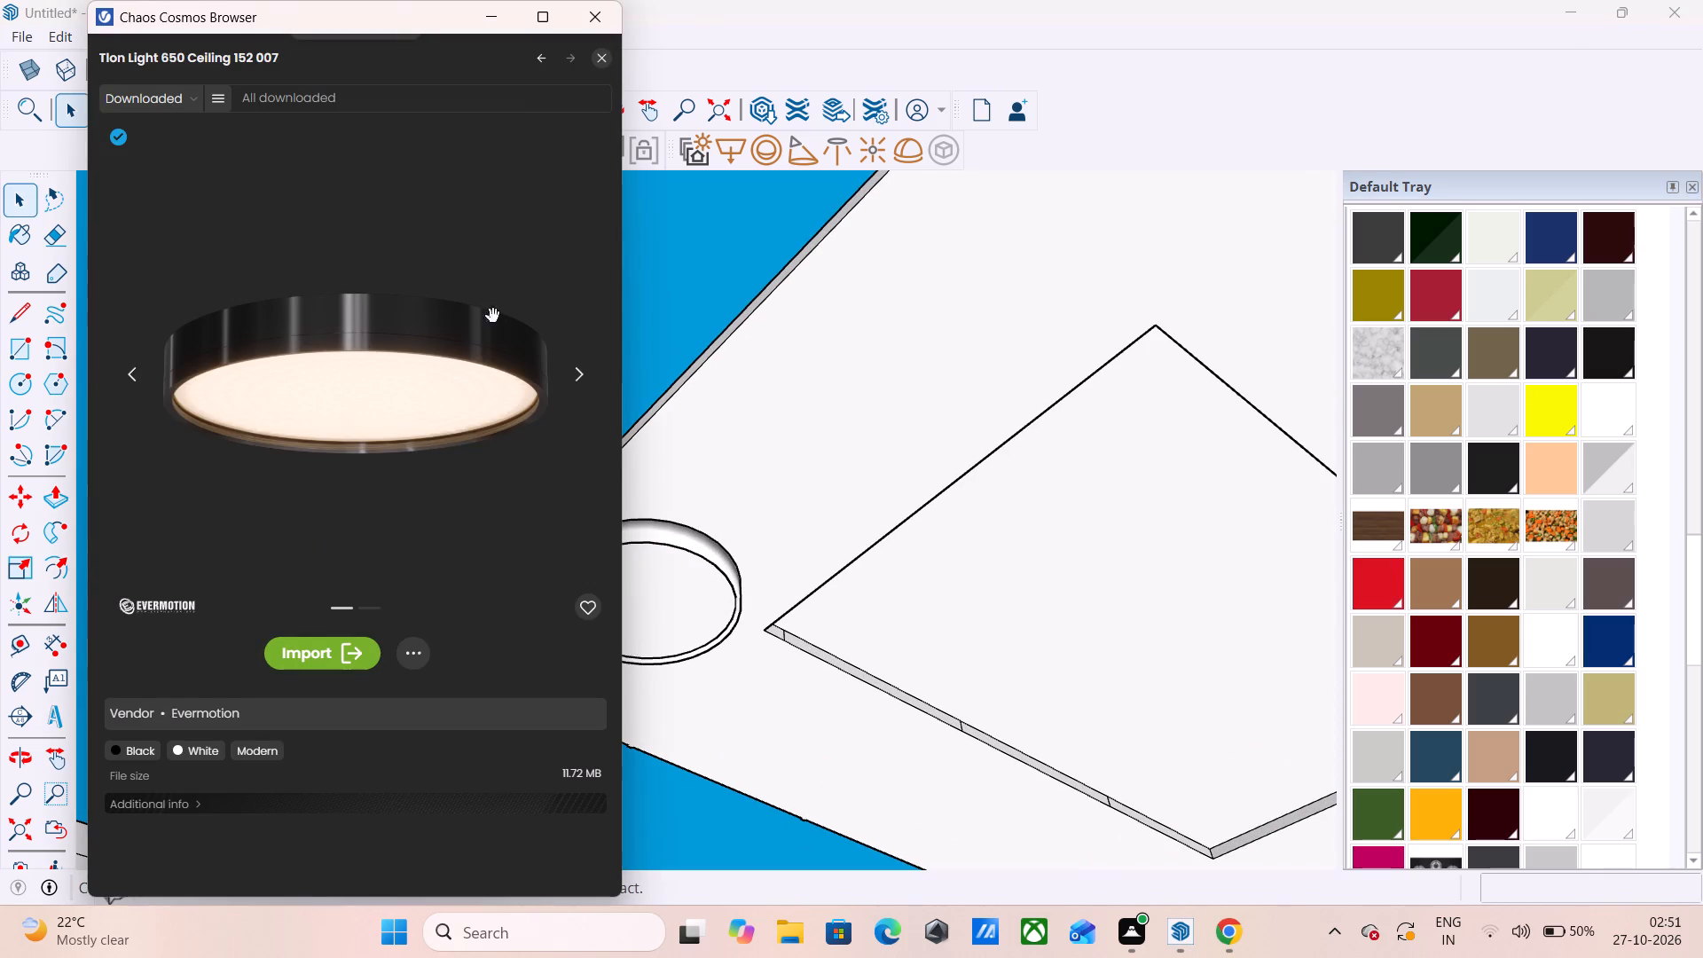
Scale the Tlon ceiling light down uniformly in two passes to make it a much smaller fixture on the border.
{"action": "left_click", "coordinate": [616, 20]}
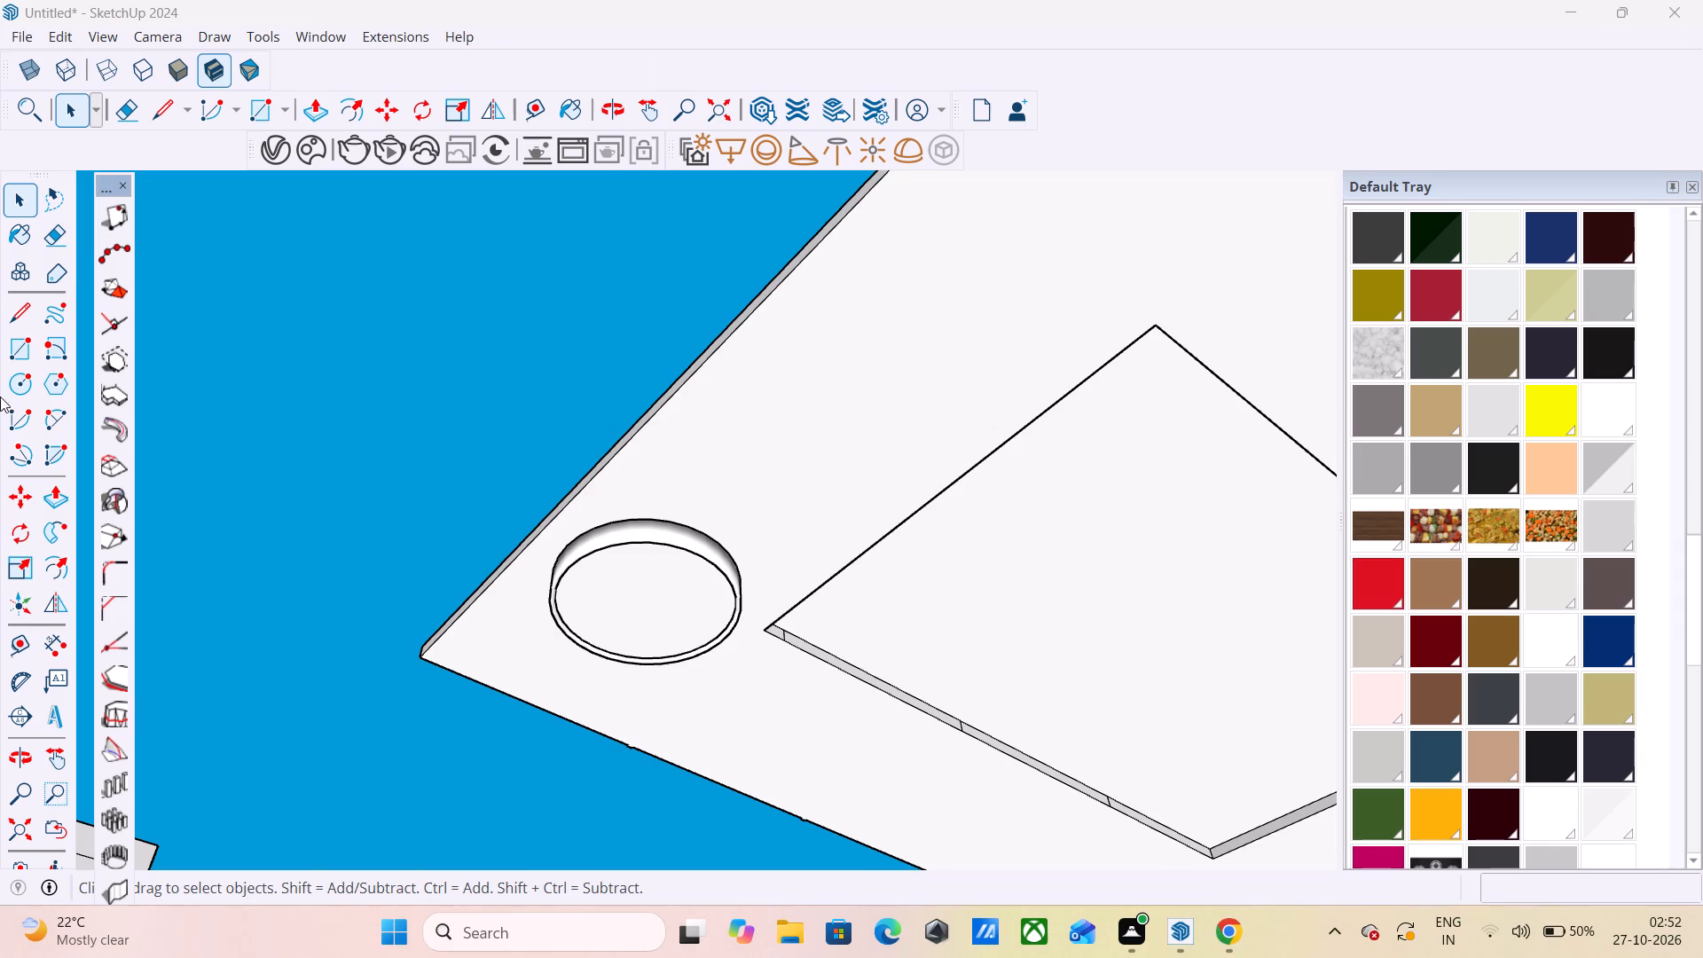
{"action": "left_click", "coordinate": [24, 576]}
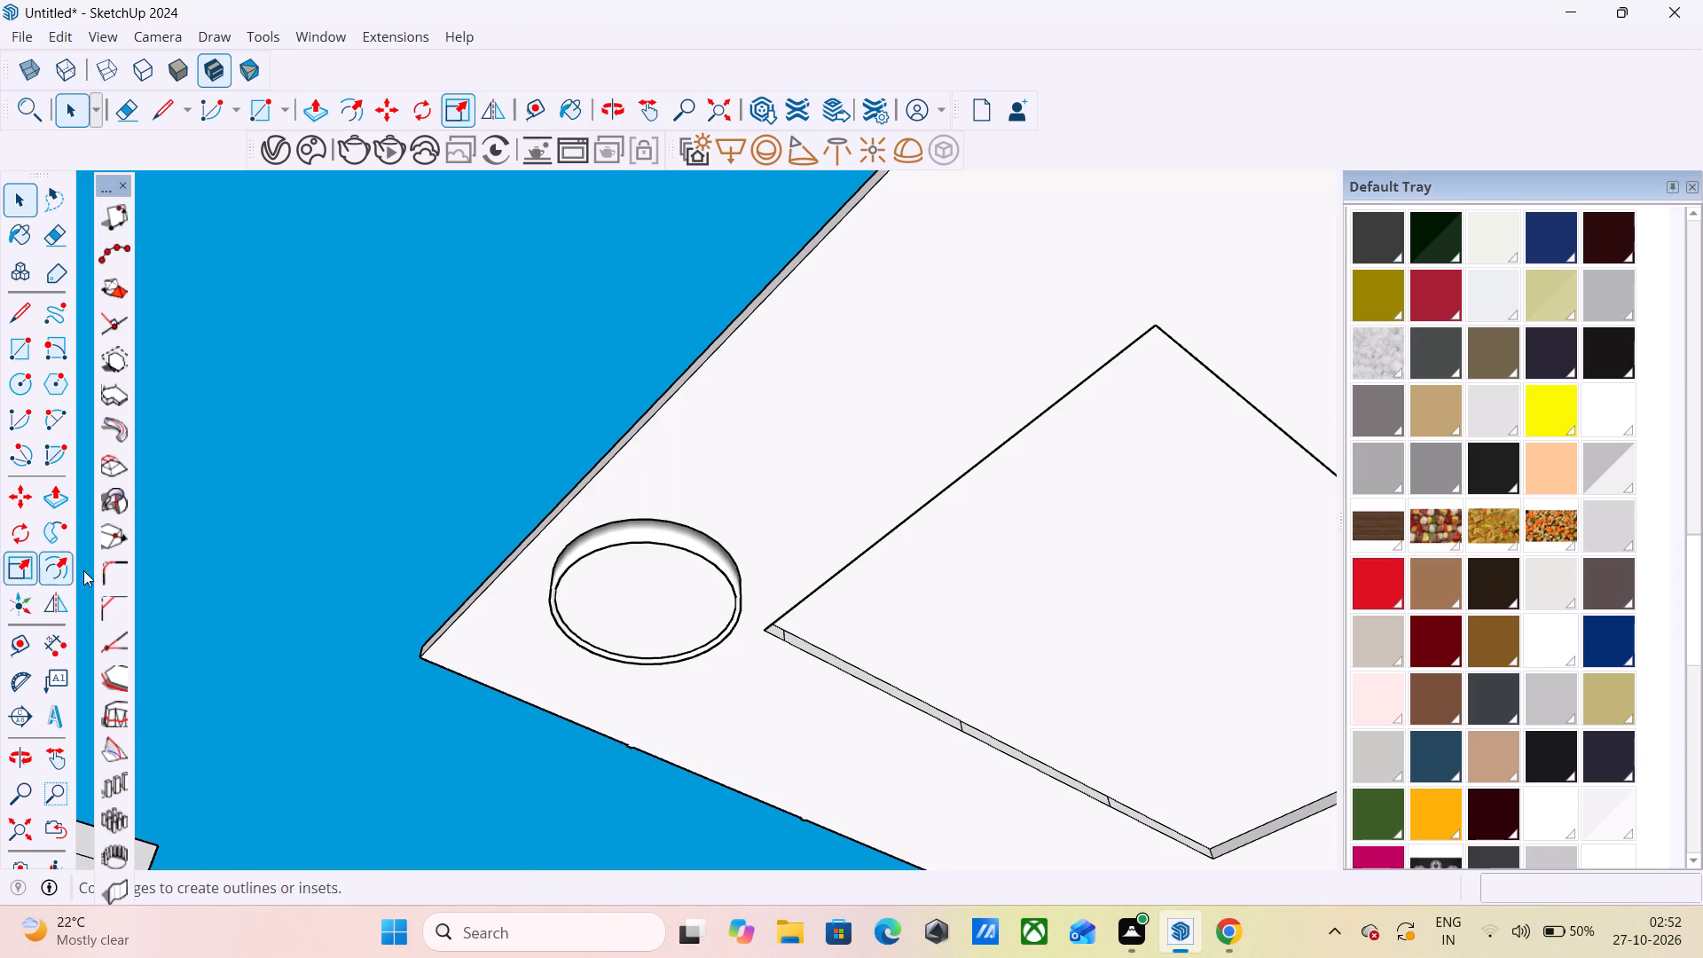
{"action": "left_click", "coordinate": [640, 641]}
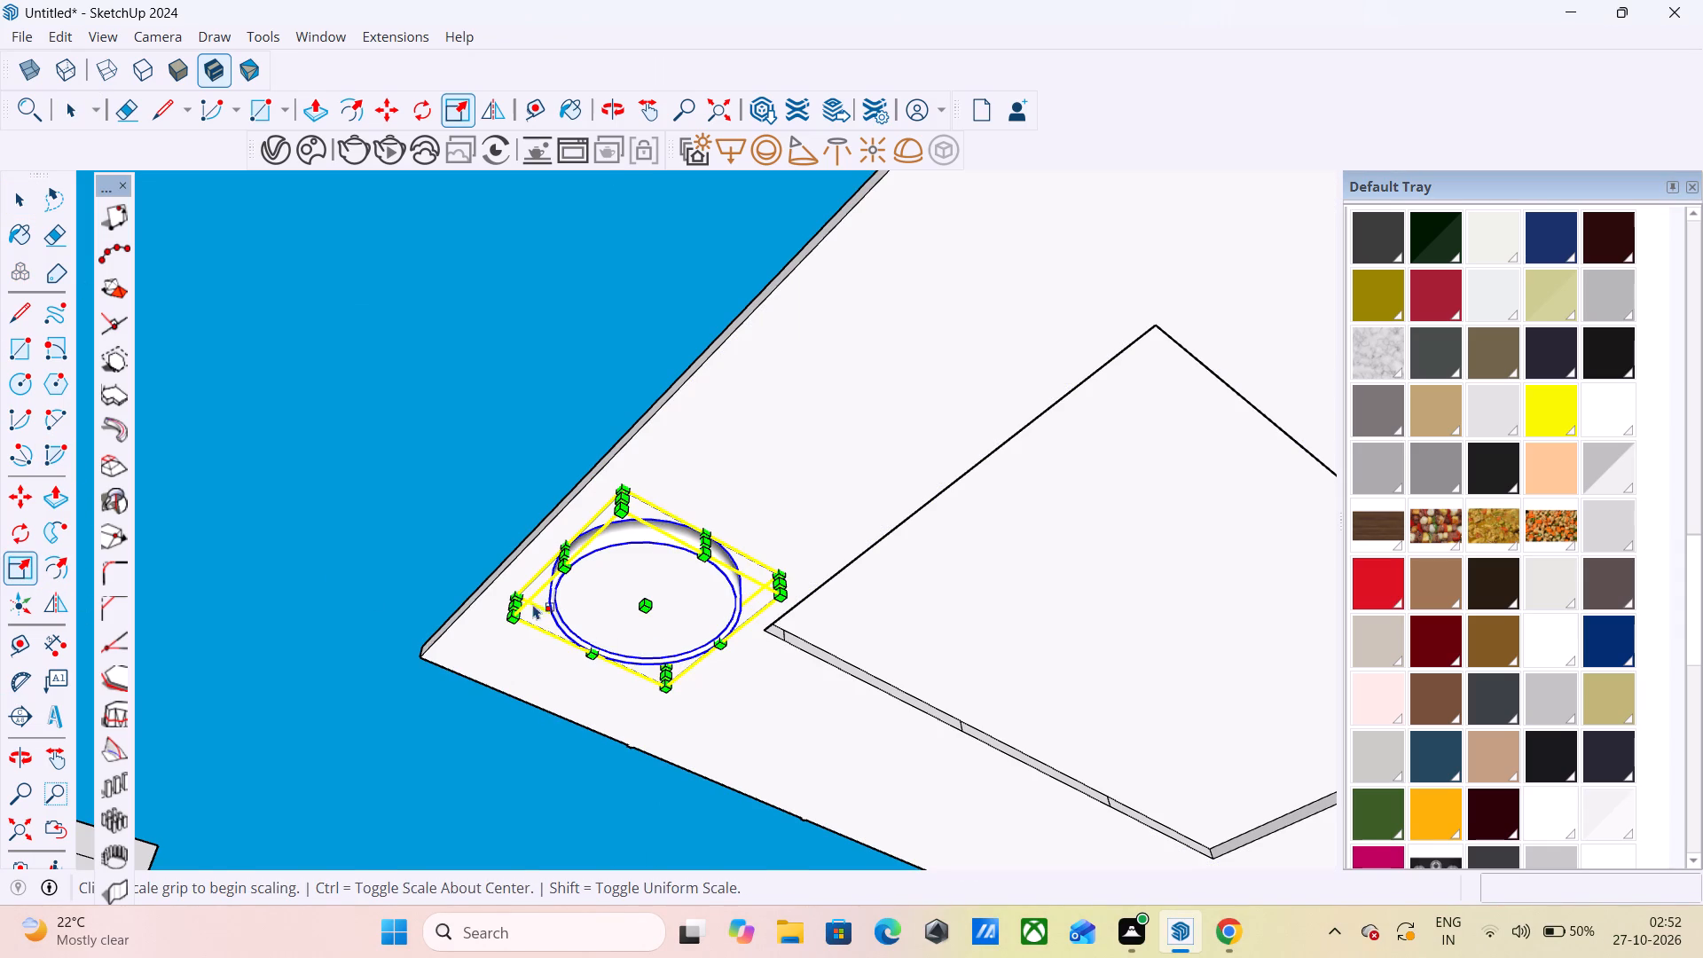
{"action": "left_click", "coordinate": [522, 613]}
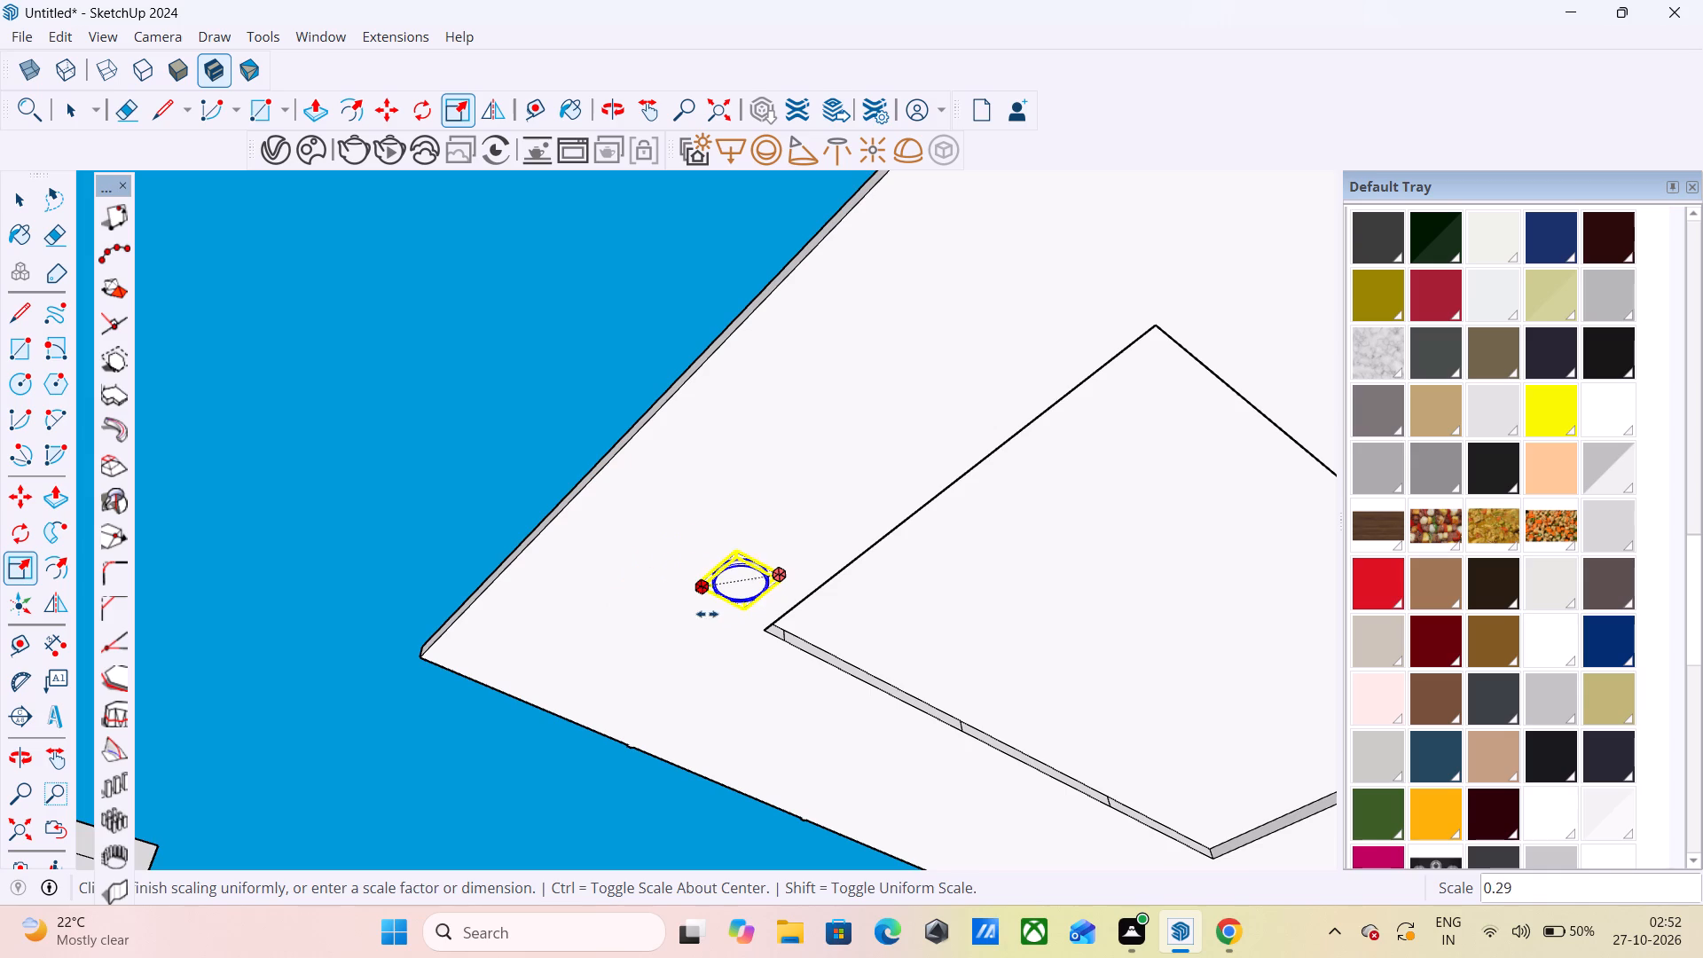
{"action": "left_click", "coordinate": [671, 616]}
{"action": "scroll", "coordinate": [827, 539], "scroll_direction": "up", "scroll_amount": 4}
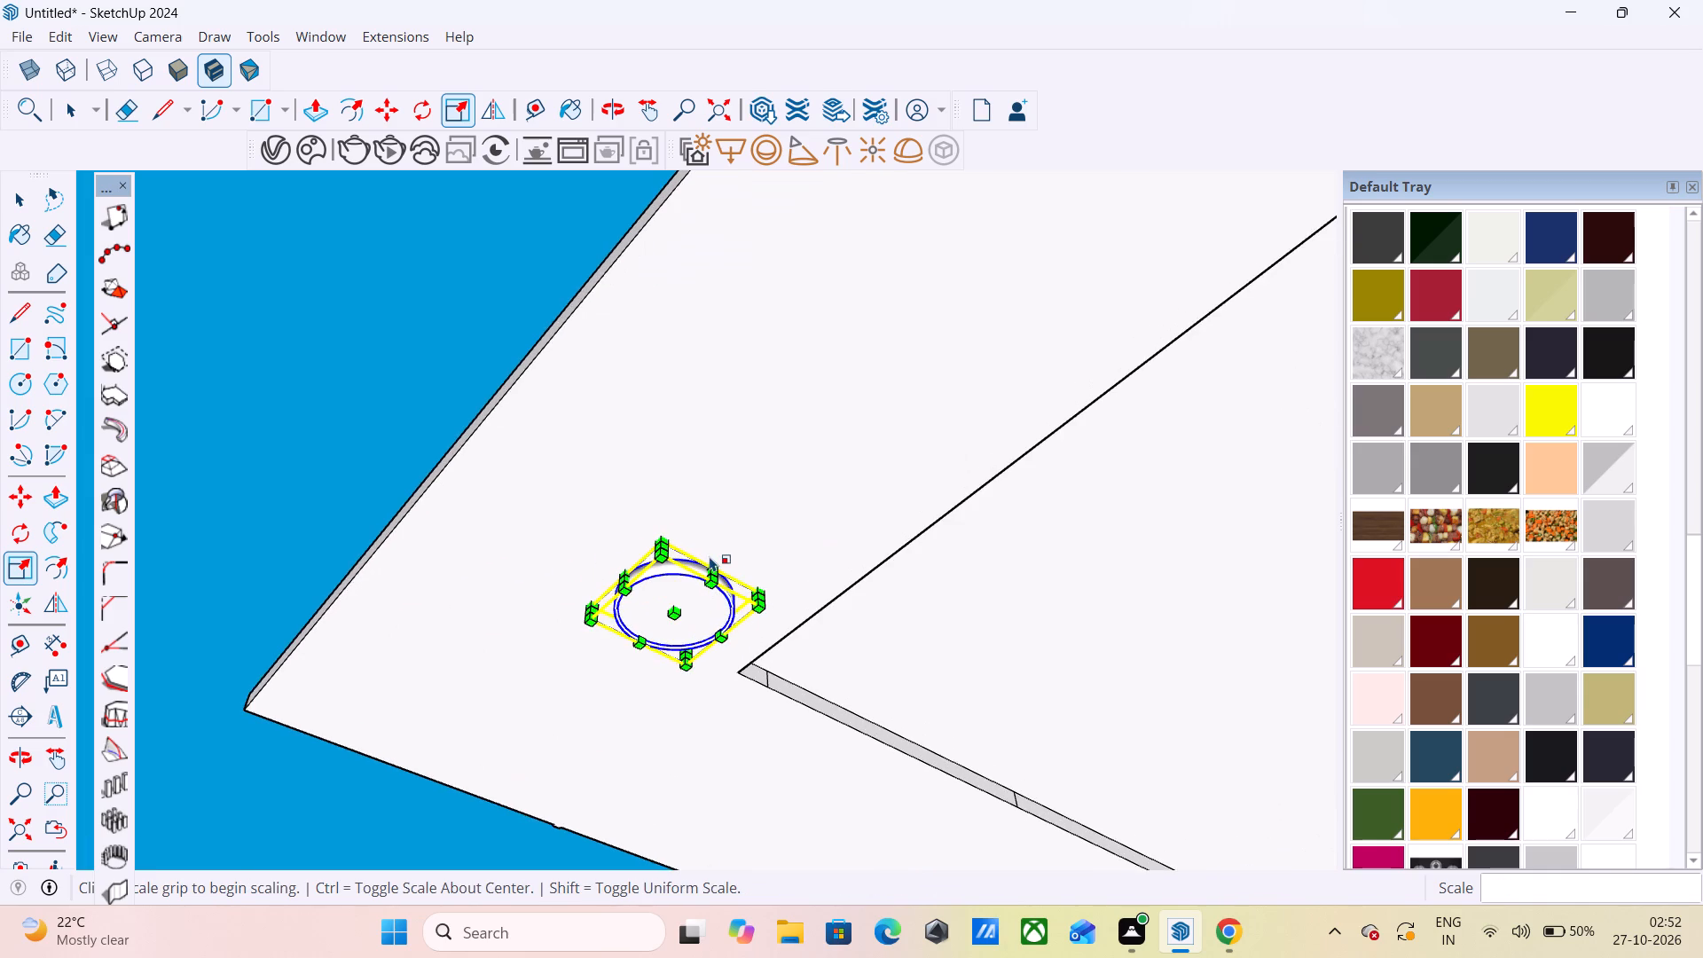
{"action": "middle_click_drag", "start_coordinate": [708, 556], "coordinate": [729, 505]}
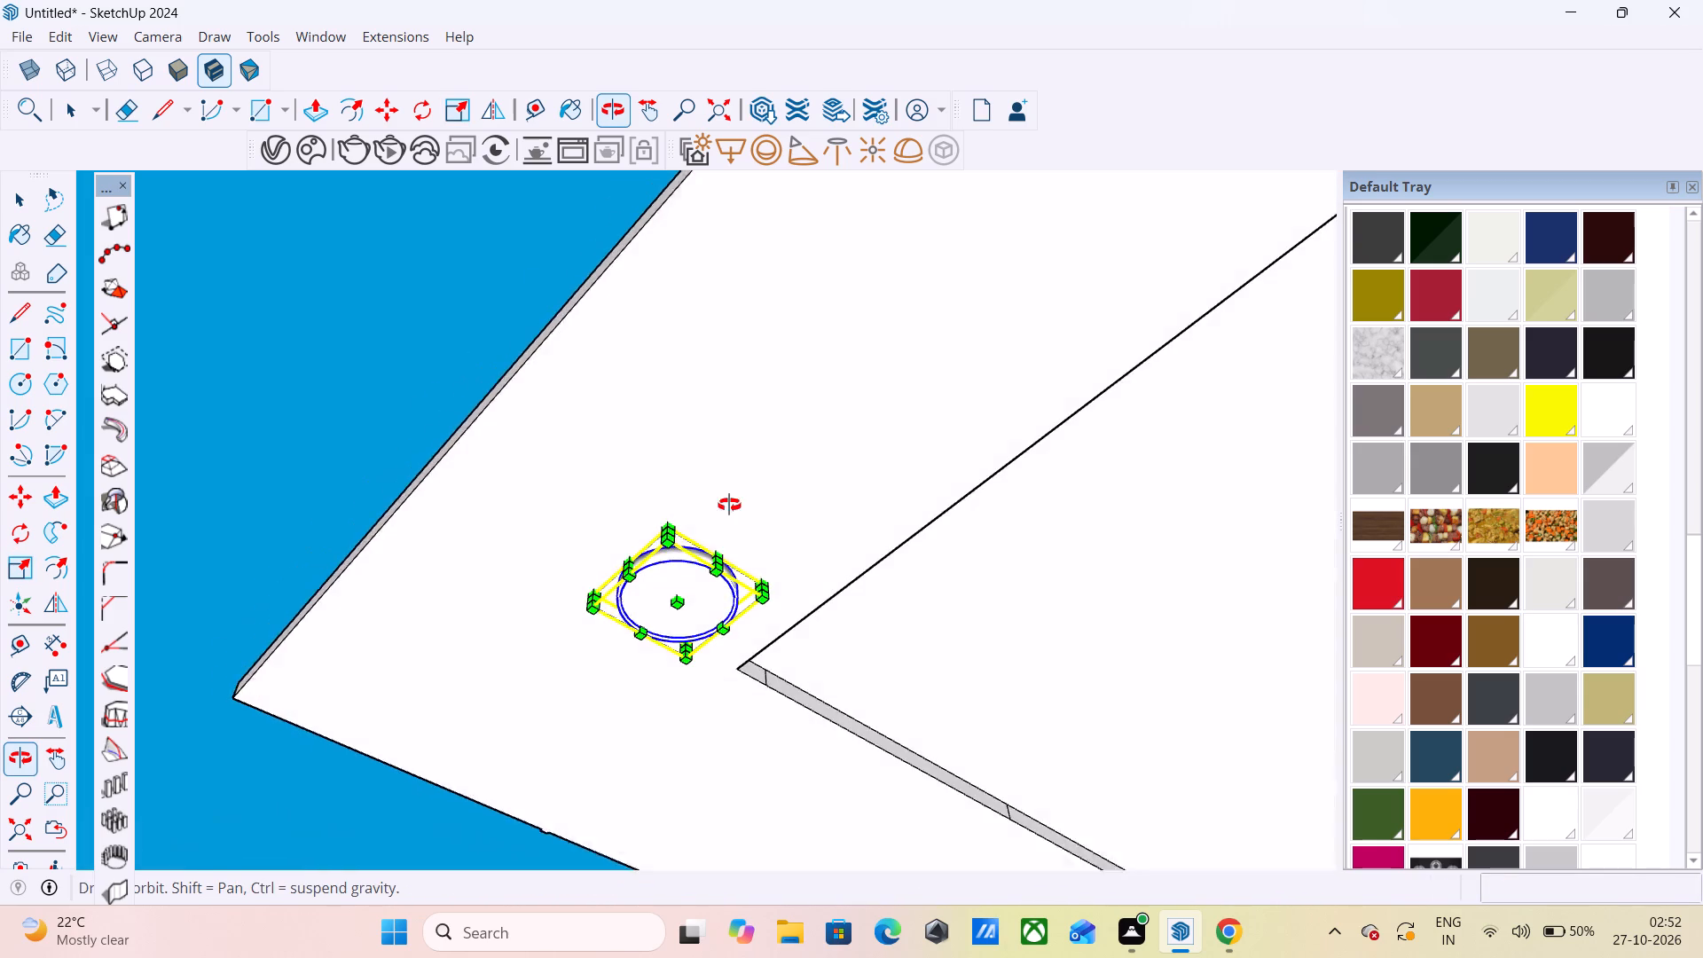
{"action": "middle_click_drag", "start_coordinate": [729, 505], "coordinate": [744, 476]}
{"action": "left_click", "coordinate": [606, 576]}
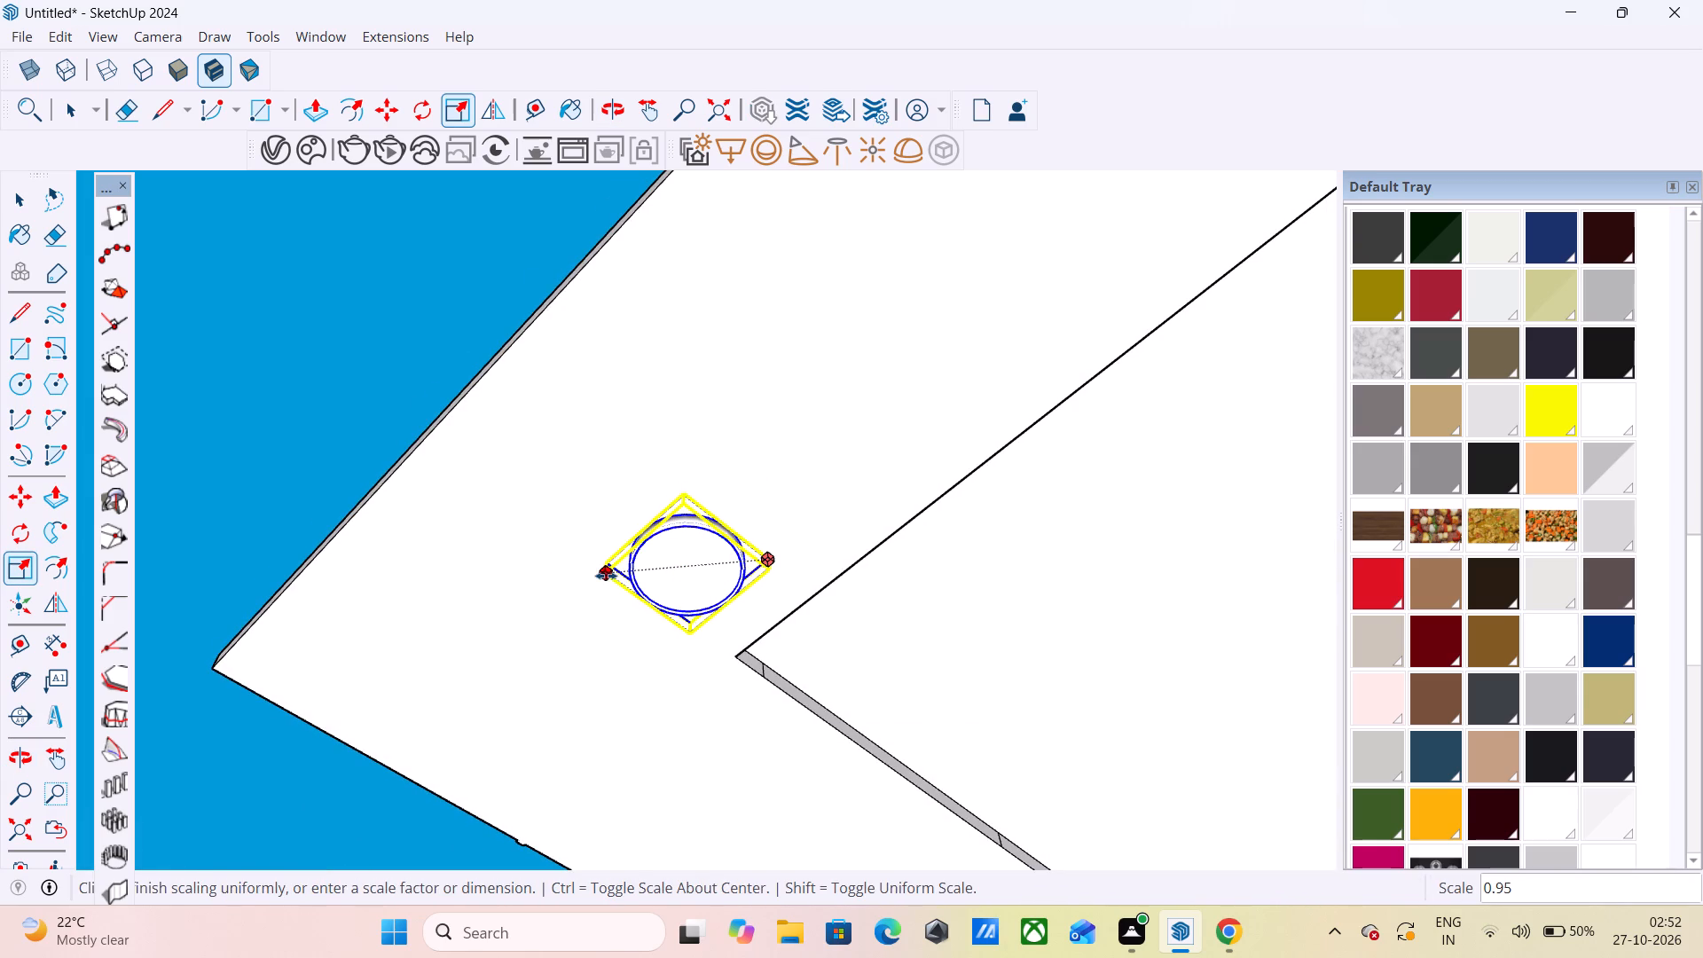
{"action": "left_click", "coordinate": [623, 577]}
Move the reduced ceiling light across the border to sit nearer the ceiling panel's outer corner, clear of the central recess.
{"action": "key", "text": "m"}
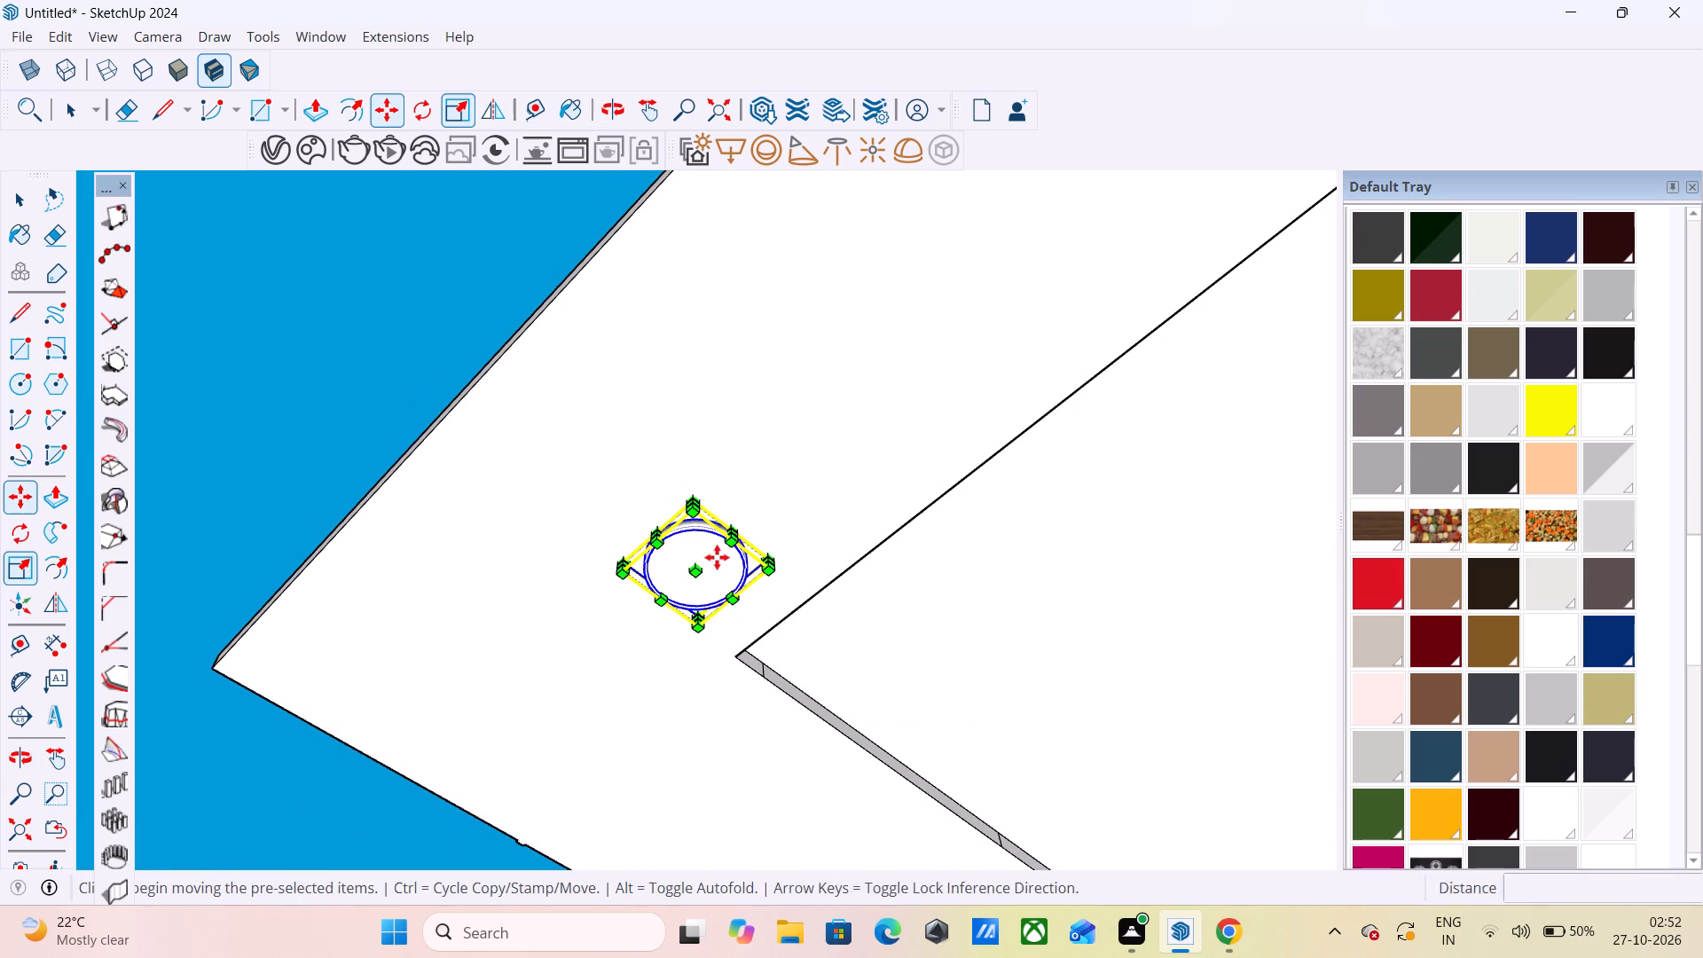
{"action": "scroll", "coordinate": [695, 502], "scroll_direction": "up", "scroll_amount": 4}
{"action": "left_click", "coordinate": [695, 502]}
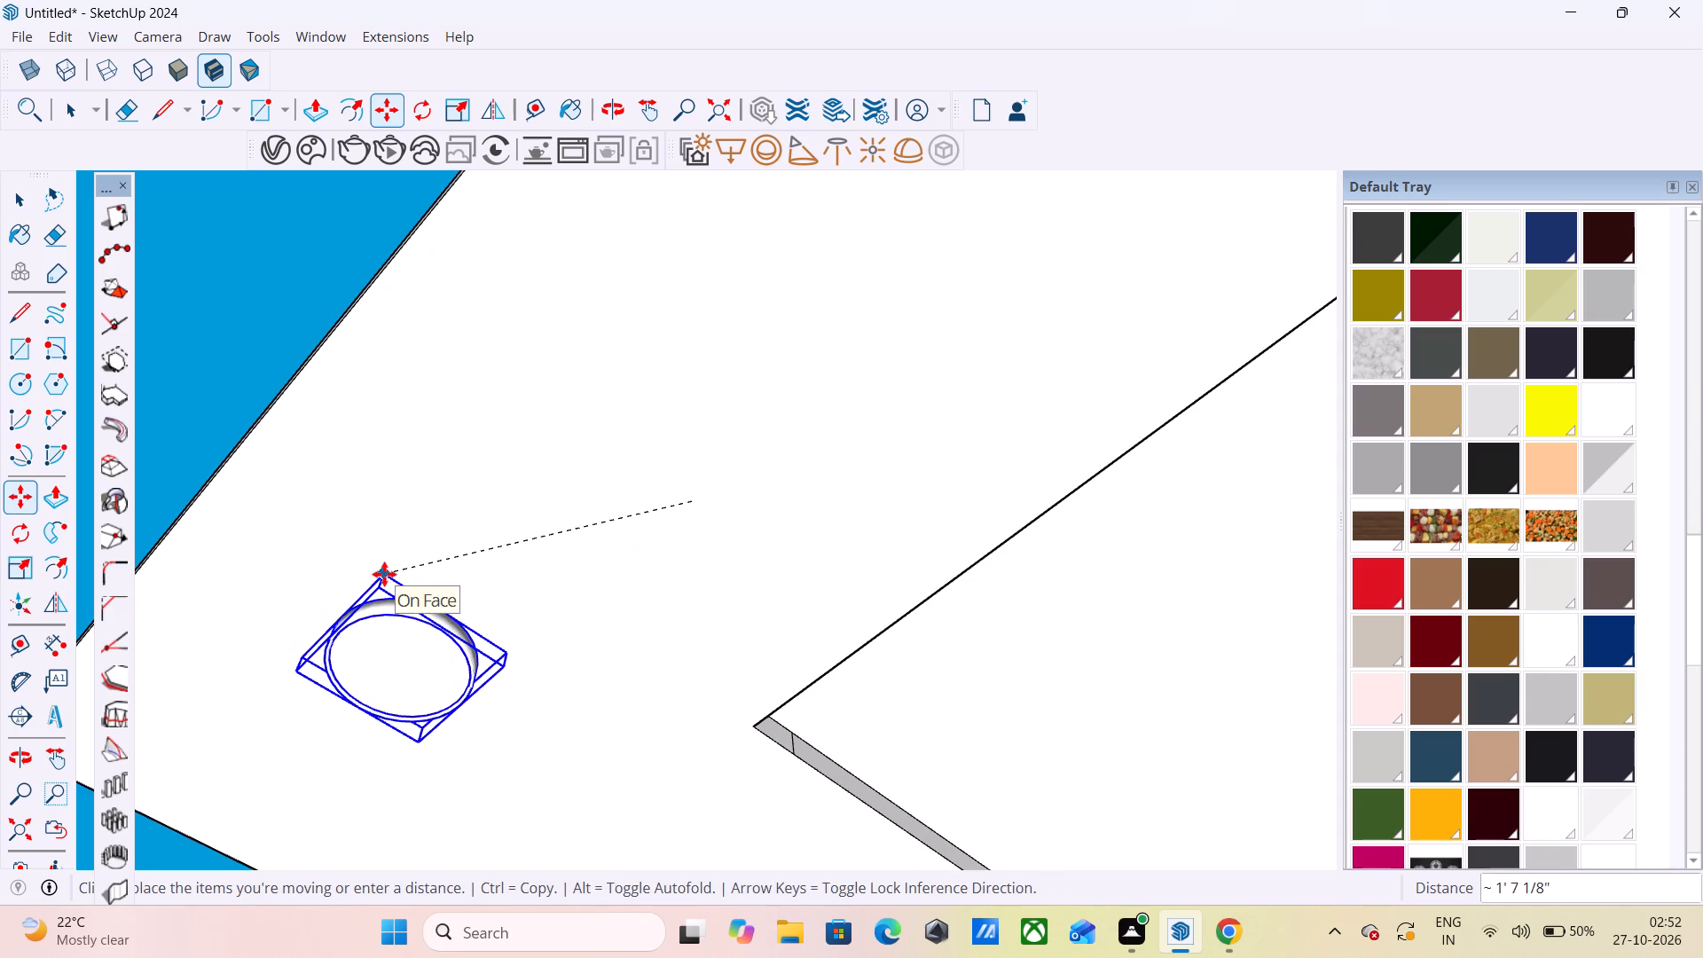
{"action": "left_click", "coordinate": [402, 558]}
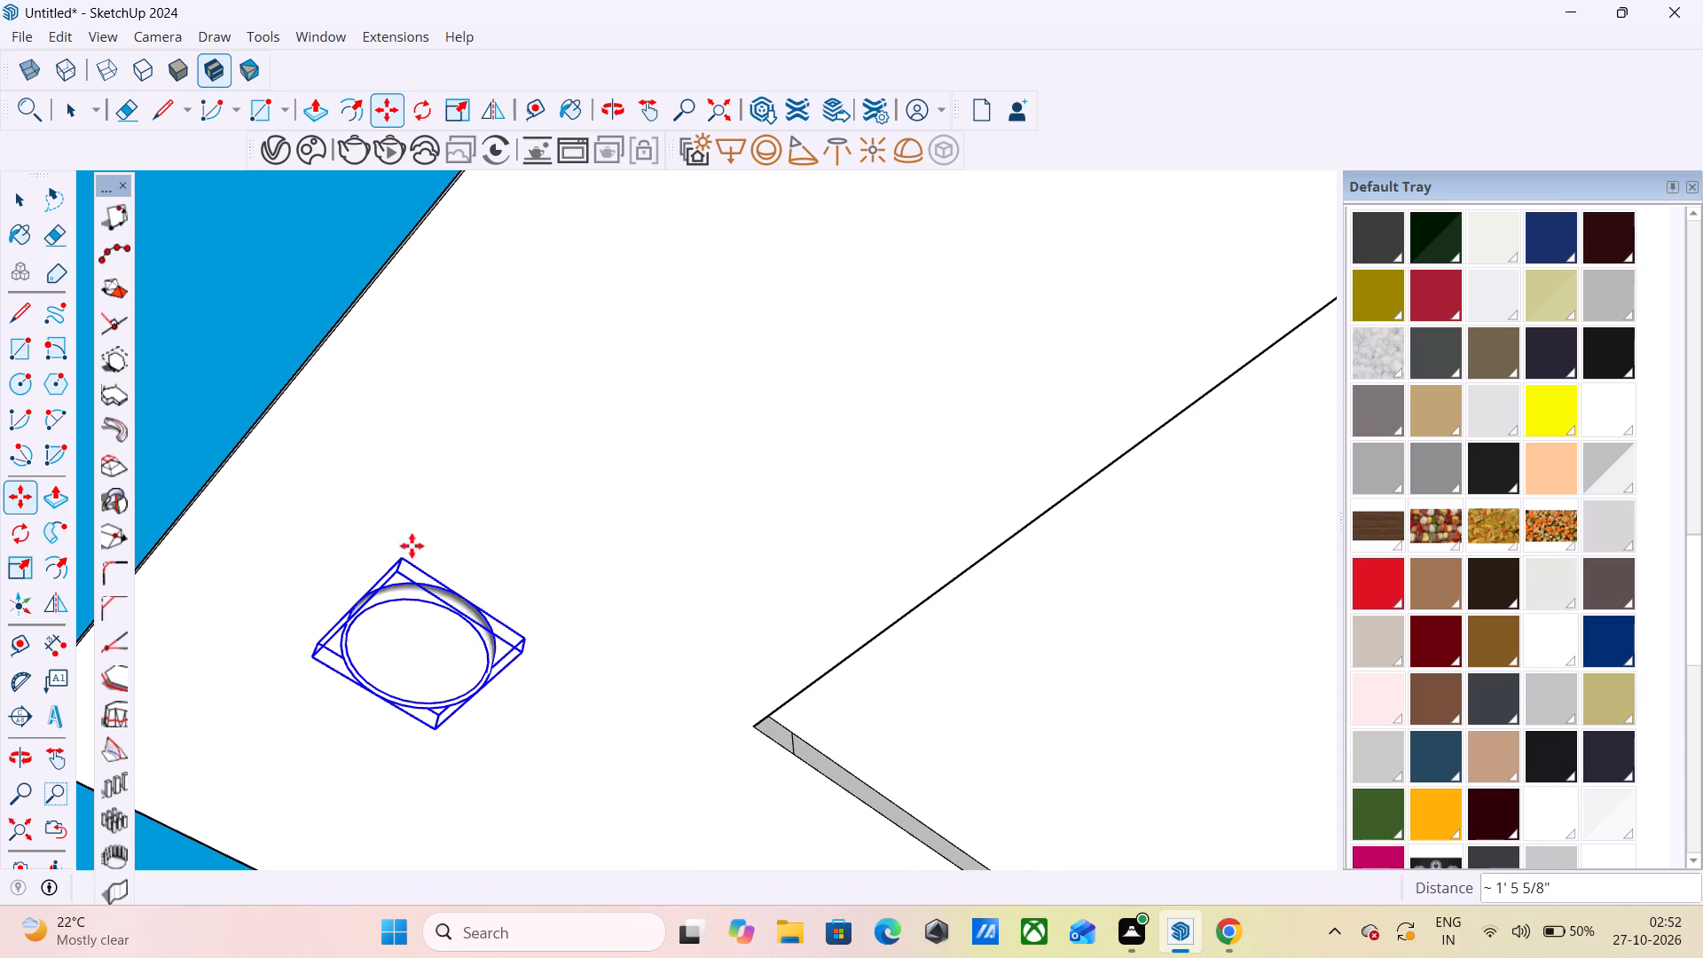
{"action": "scroll", "coordinate": [428, 524], "scroll_direction": "down", "scroll_amount": 5}
{"action": "scroll", "coordinate": [476, 649], "scroll_direction": "down", "scroll_amount": 5}
{"action": "scroll", "coordinate": [458, 693], "scroll_direction": "up", "scroll_amount": 4}
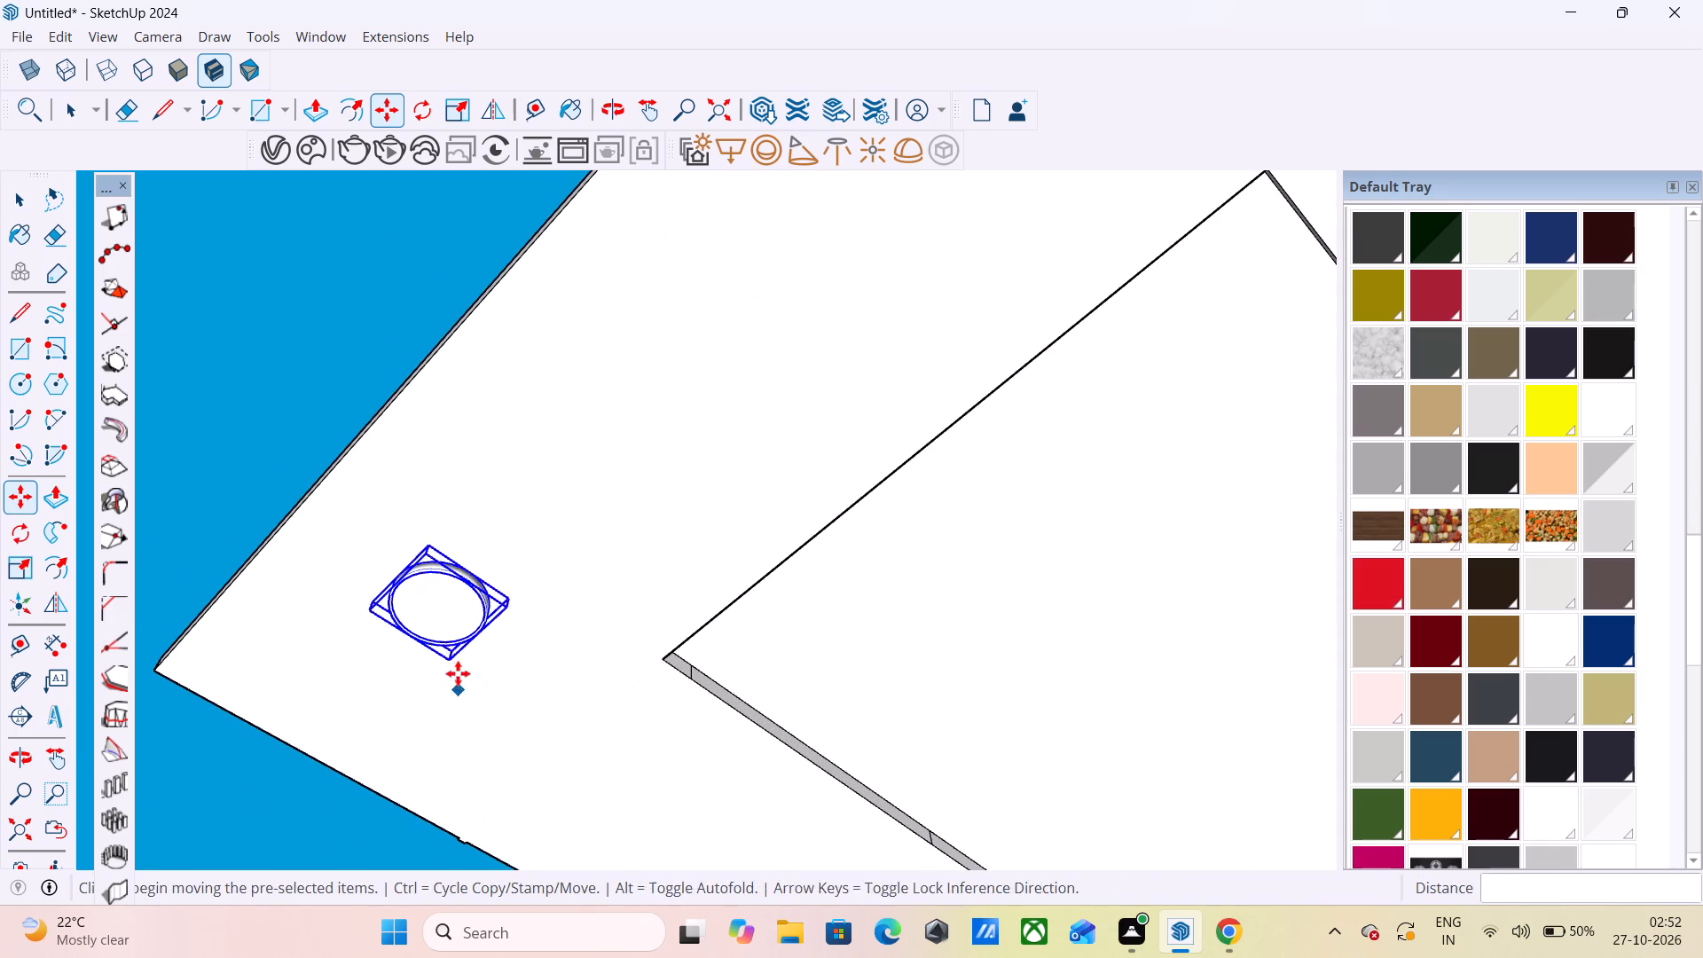
{"action": "scroll", "coordinate": [517, 585], "scroll_direction": "up", "scroll_amount": 4}
{"action": "left_click", "coordinate": [511, 606]}
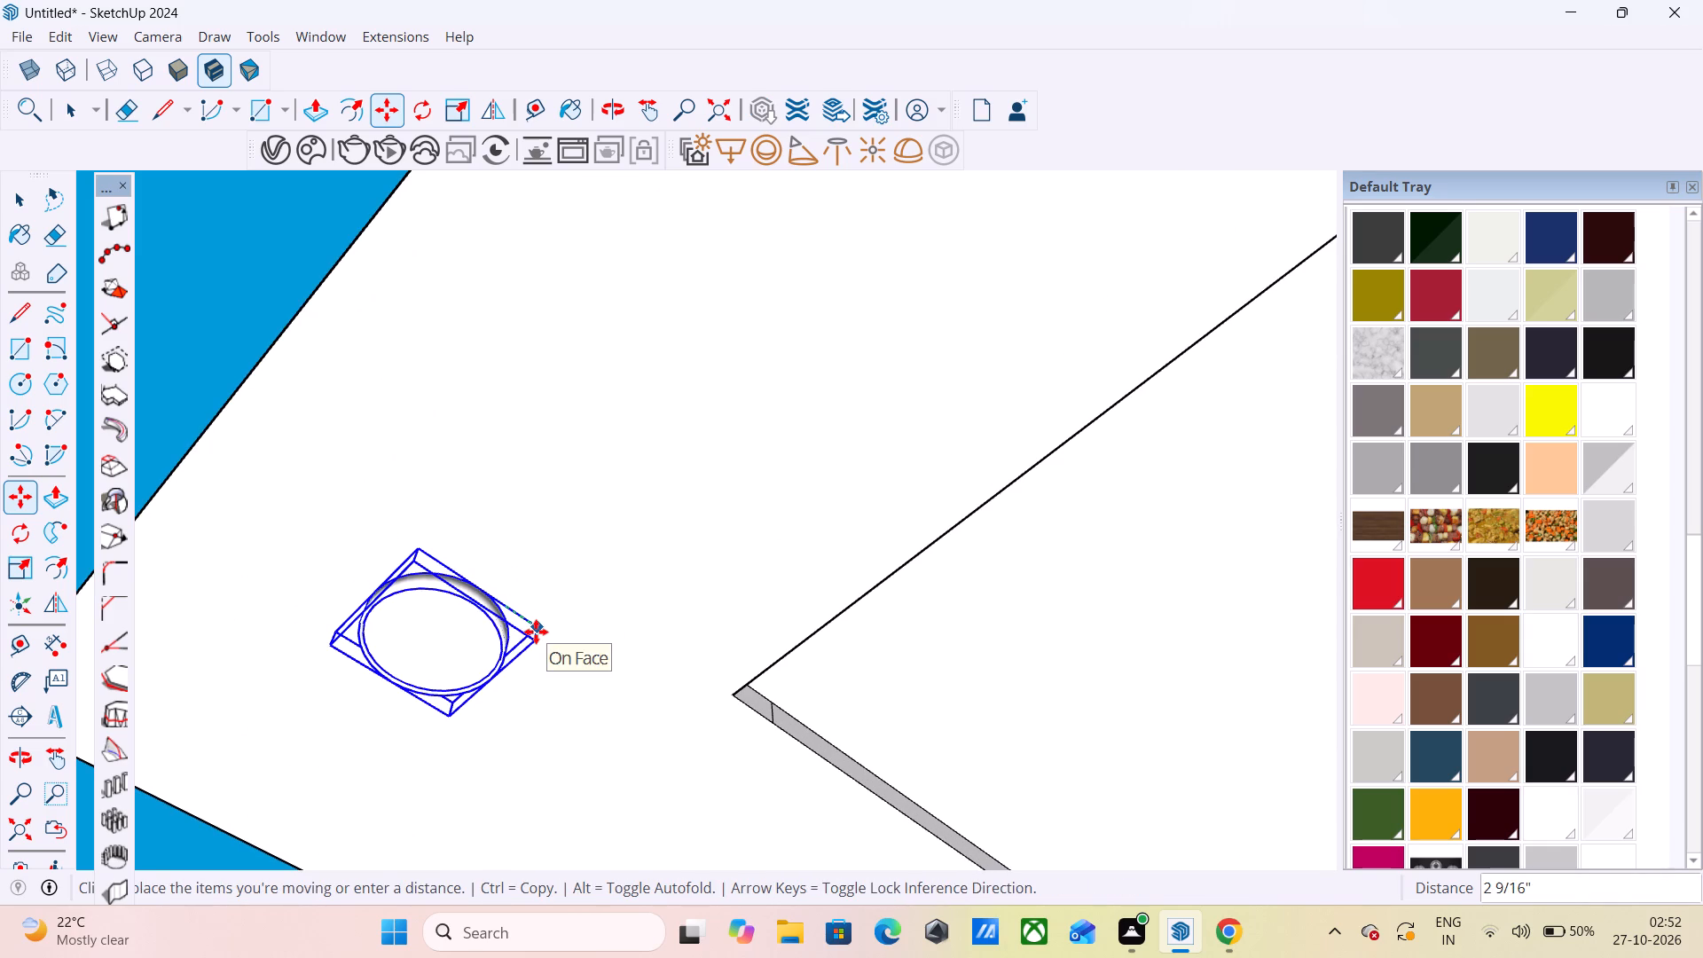
{"action": "left_click", "coordinate": [536, 632]}
{"action": "scroll", "coordinate": [408, 662], "scroll_direction": "down", "scroll_amount": 4}
{"action": "scroll", "coordinate": [504, 629], "scroll_direction": "up", "scroll_amount": 4}
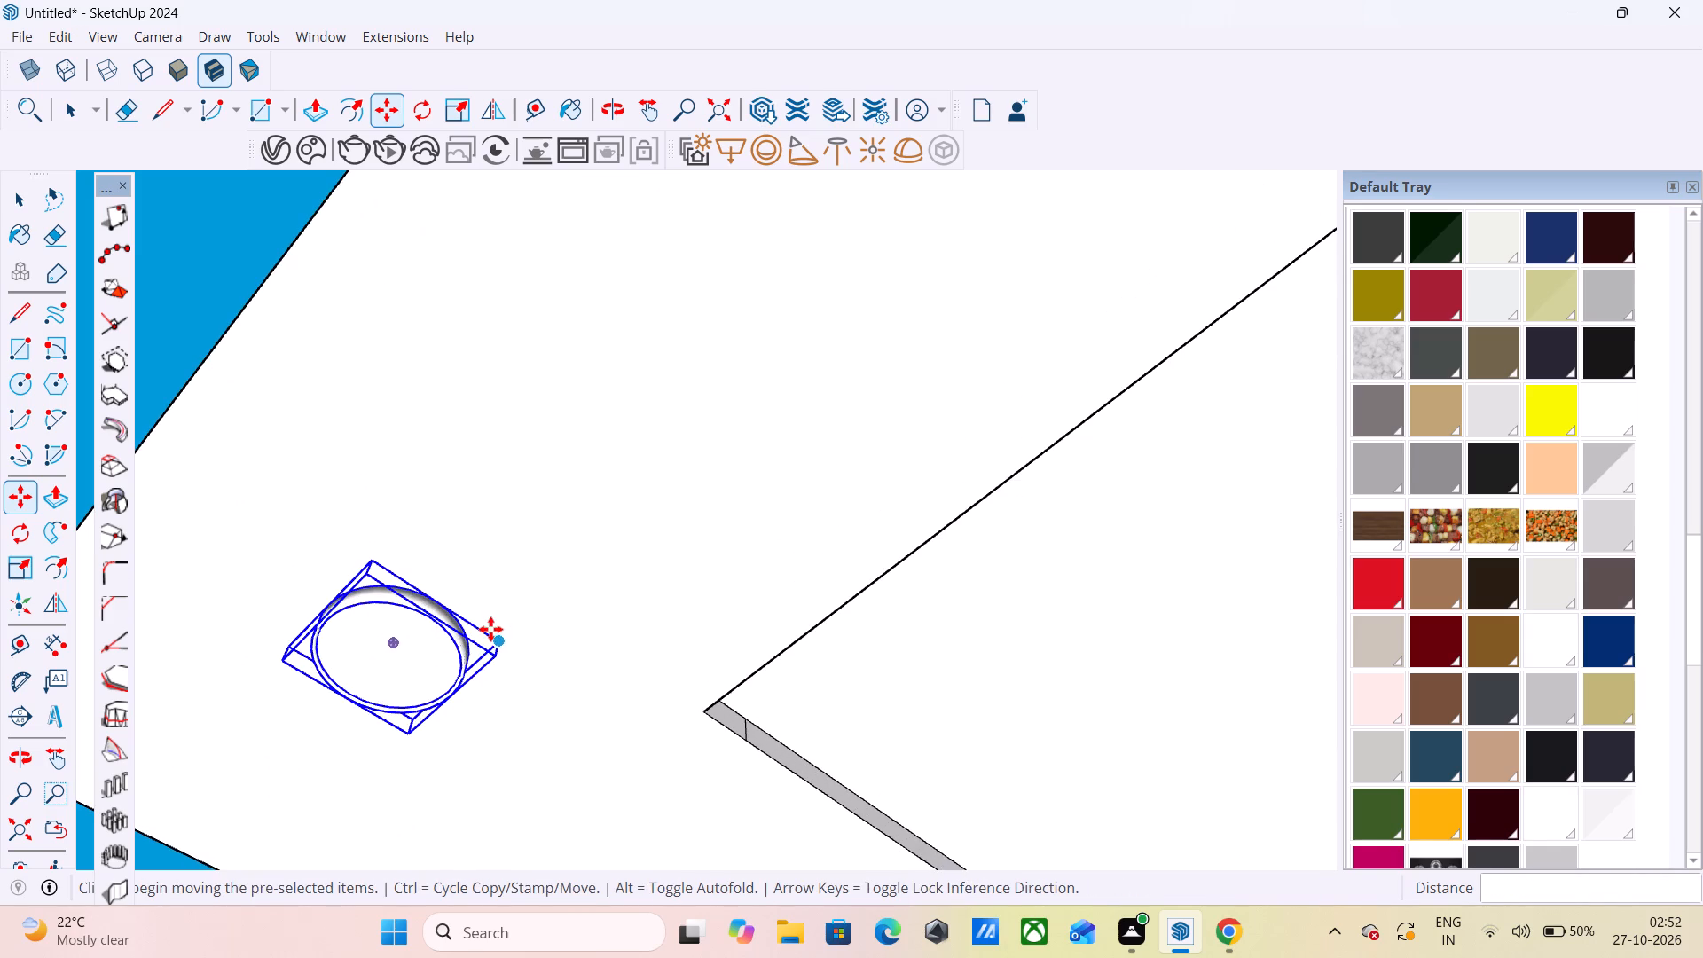
Copy the corner light about 3' 11" along the short side of the ceiling border.
{"action": "left_click", "coordinate": [496, 638]}
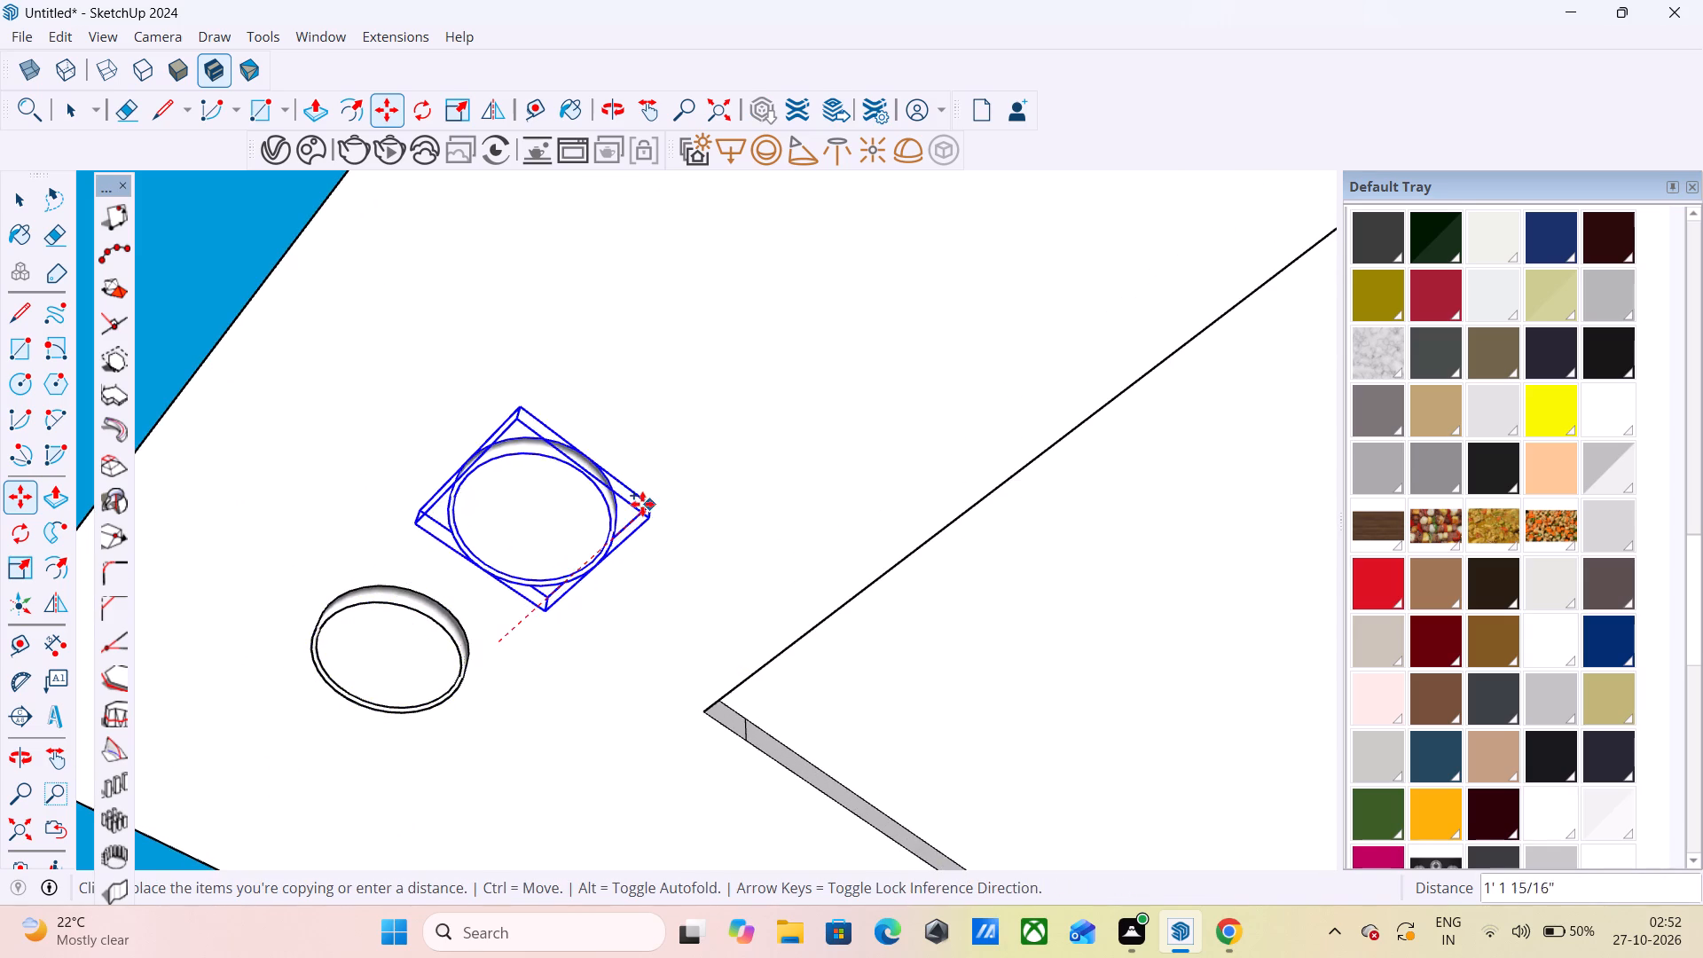
{"action": "scroll", "coordinate": [629, 522], "scroll_direction": "down", "scroll_amount": 13}
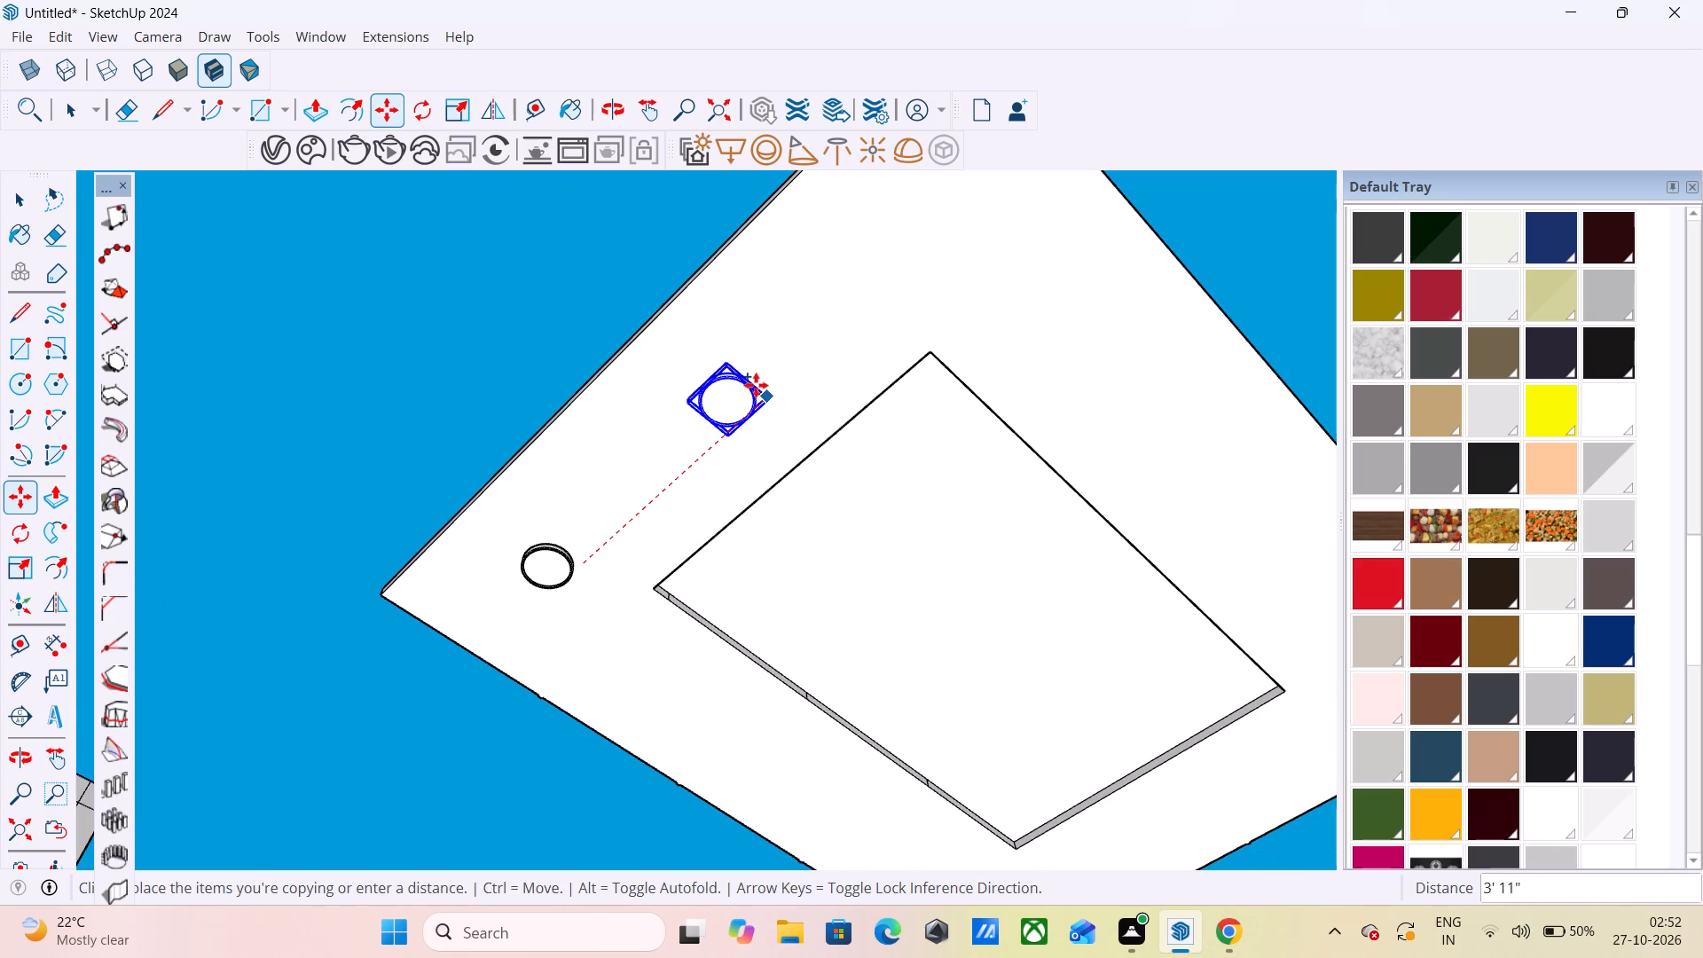
{"action": "left_click", "coordinate": [756, 385]}
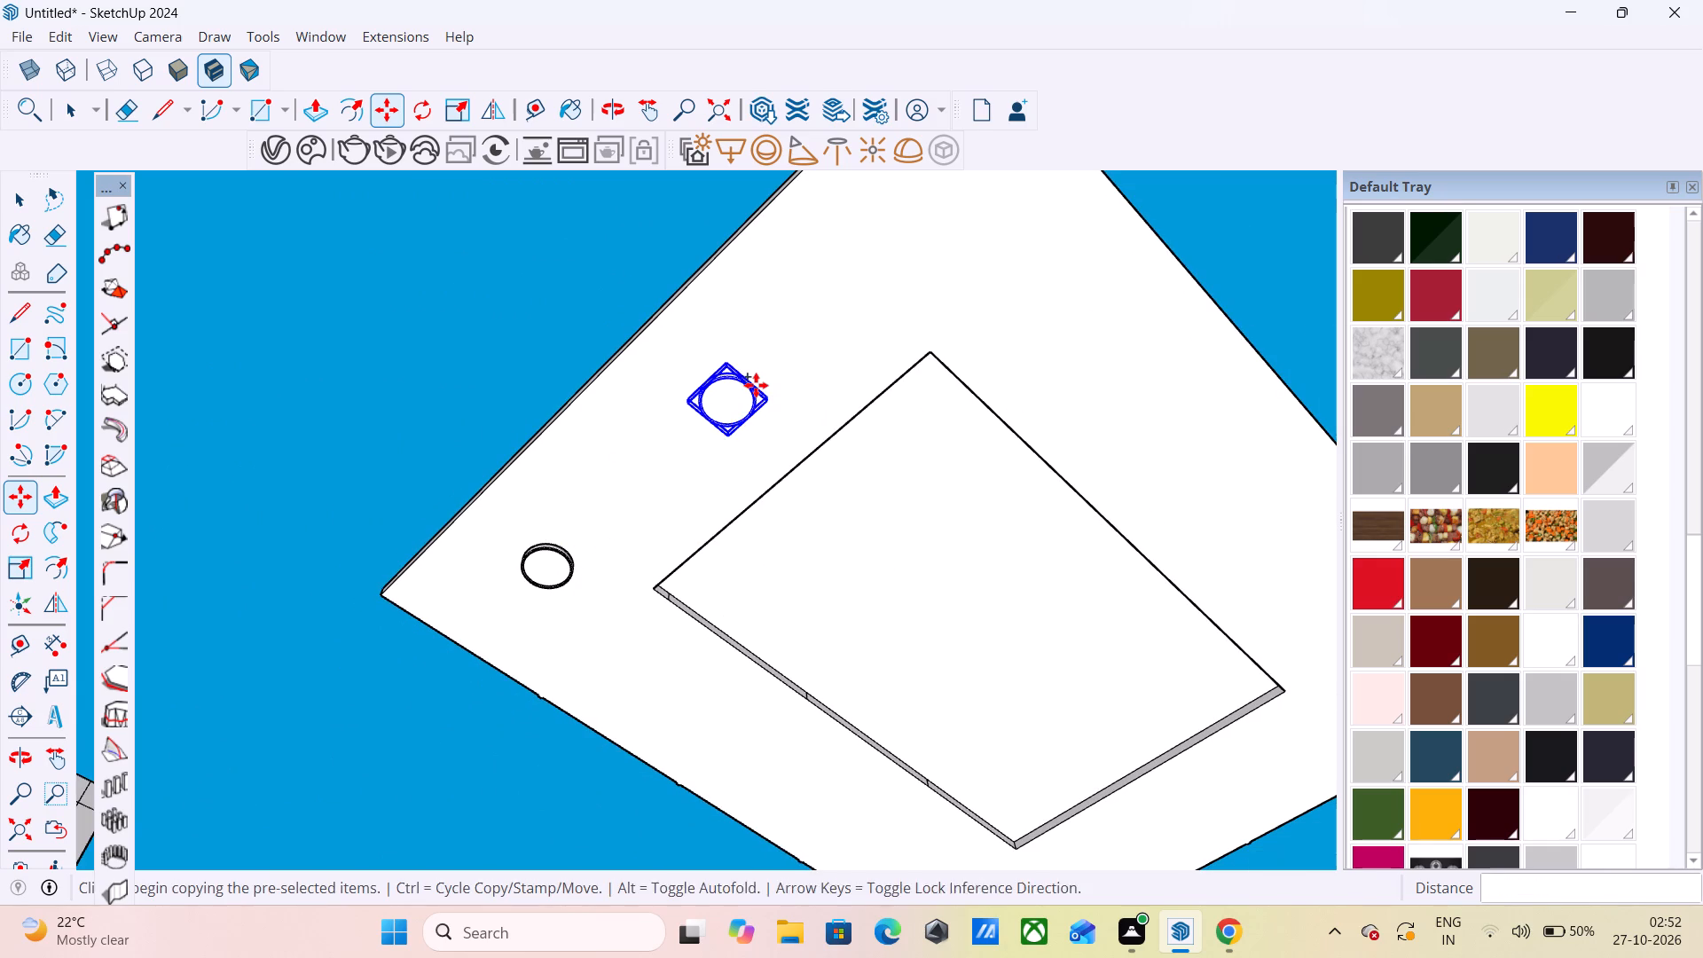
Copy the second light about 3' 5 7/16" further along the same short side, near the next corner of the border.
{"action": "scroll", "coordinate": [776, 390], "scroll_direction": "up", "scroll_amount": 5}
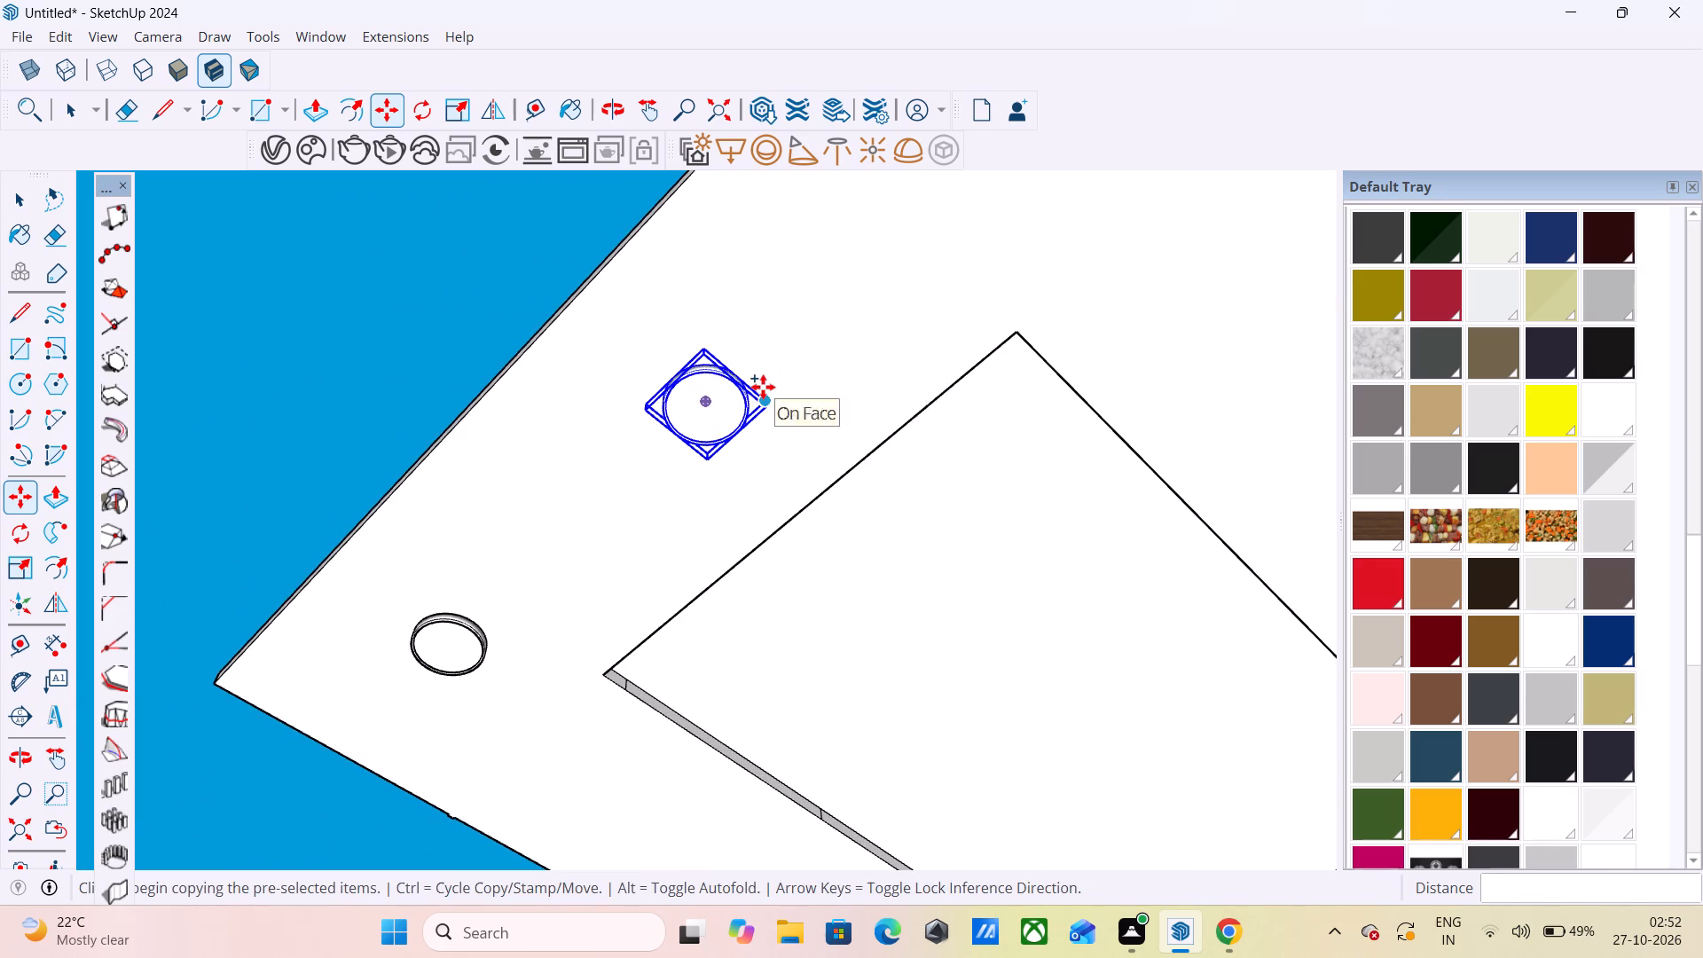
{"action": "left_click", "coordinate": [765, 397]}
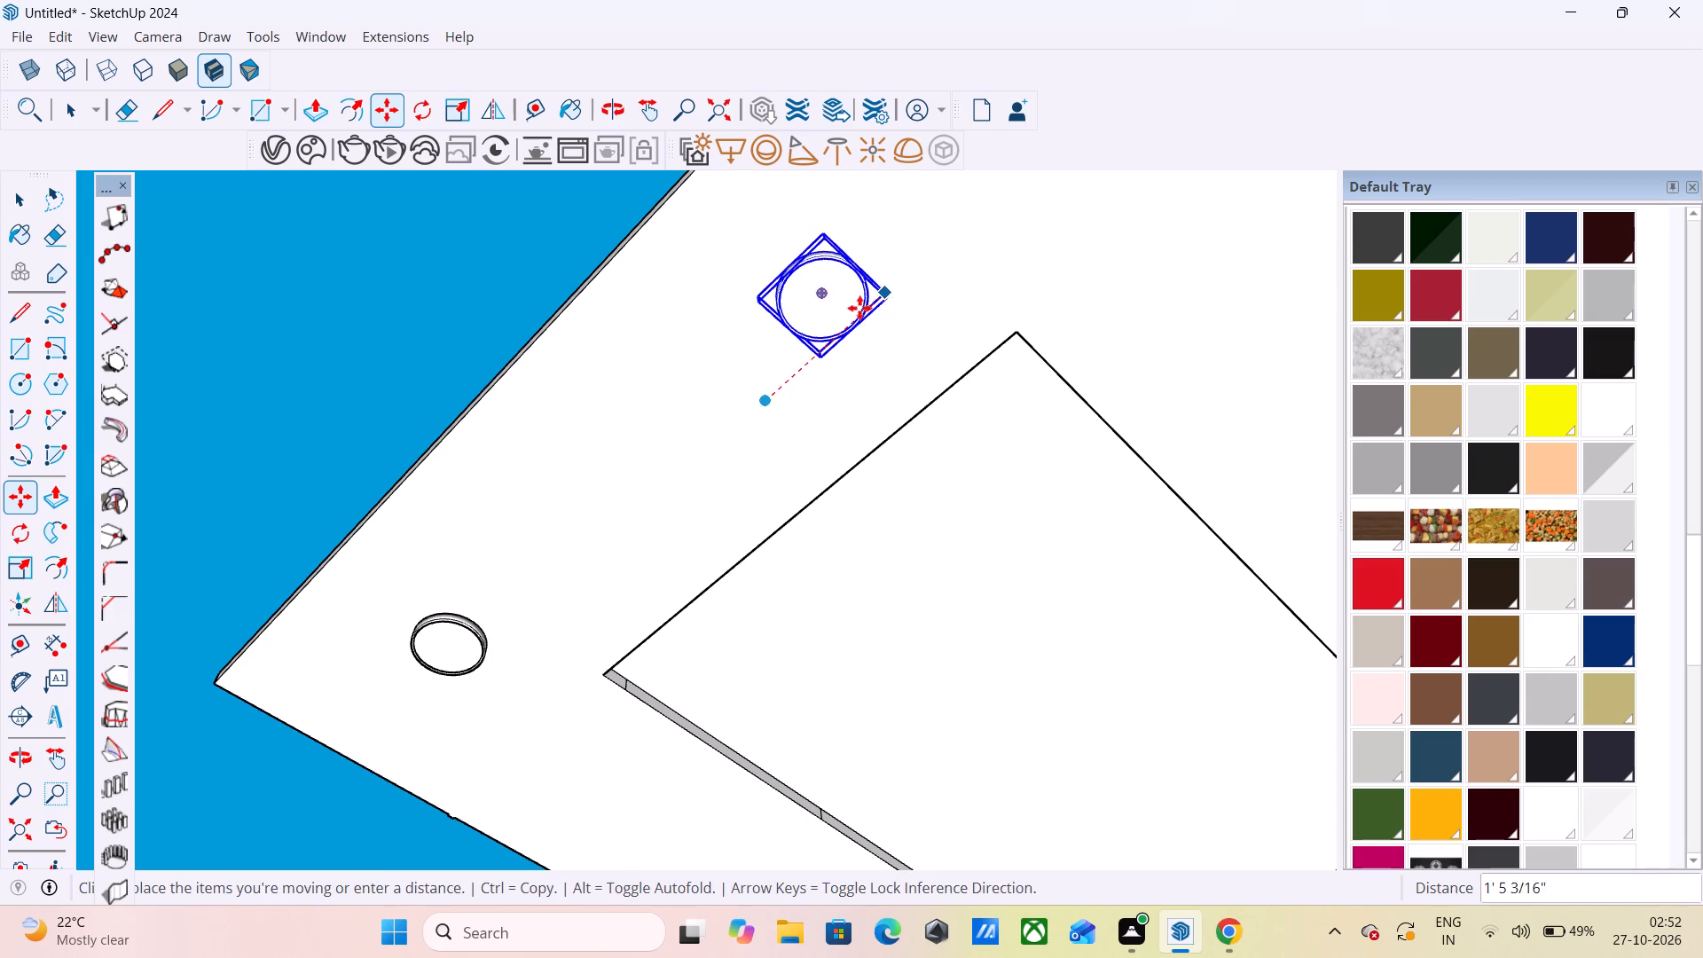
{"action": "key", "text": "Escape"}
{"action": "key", "text": "grave"}
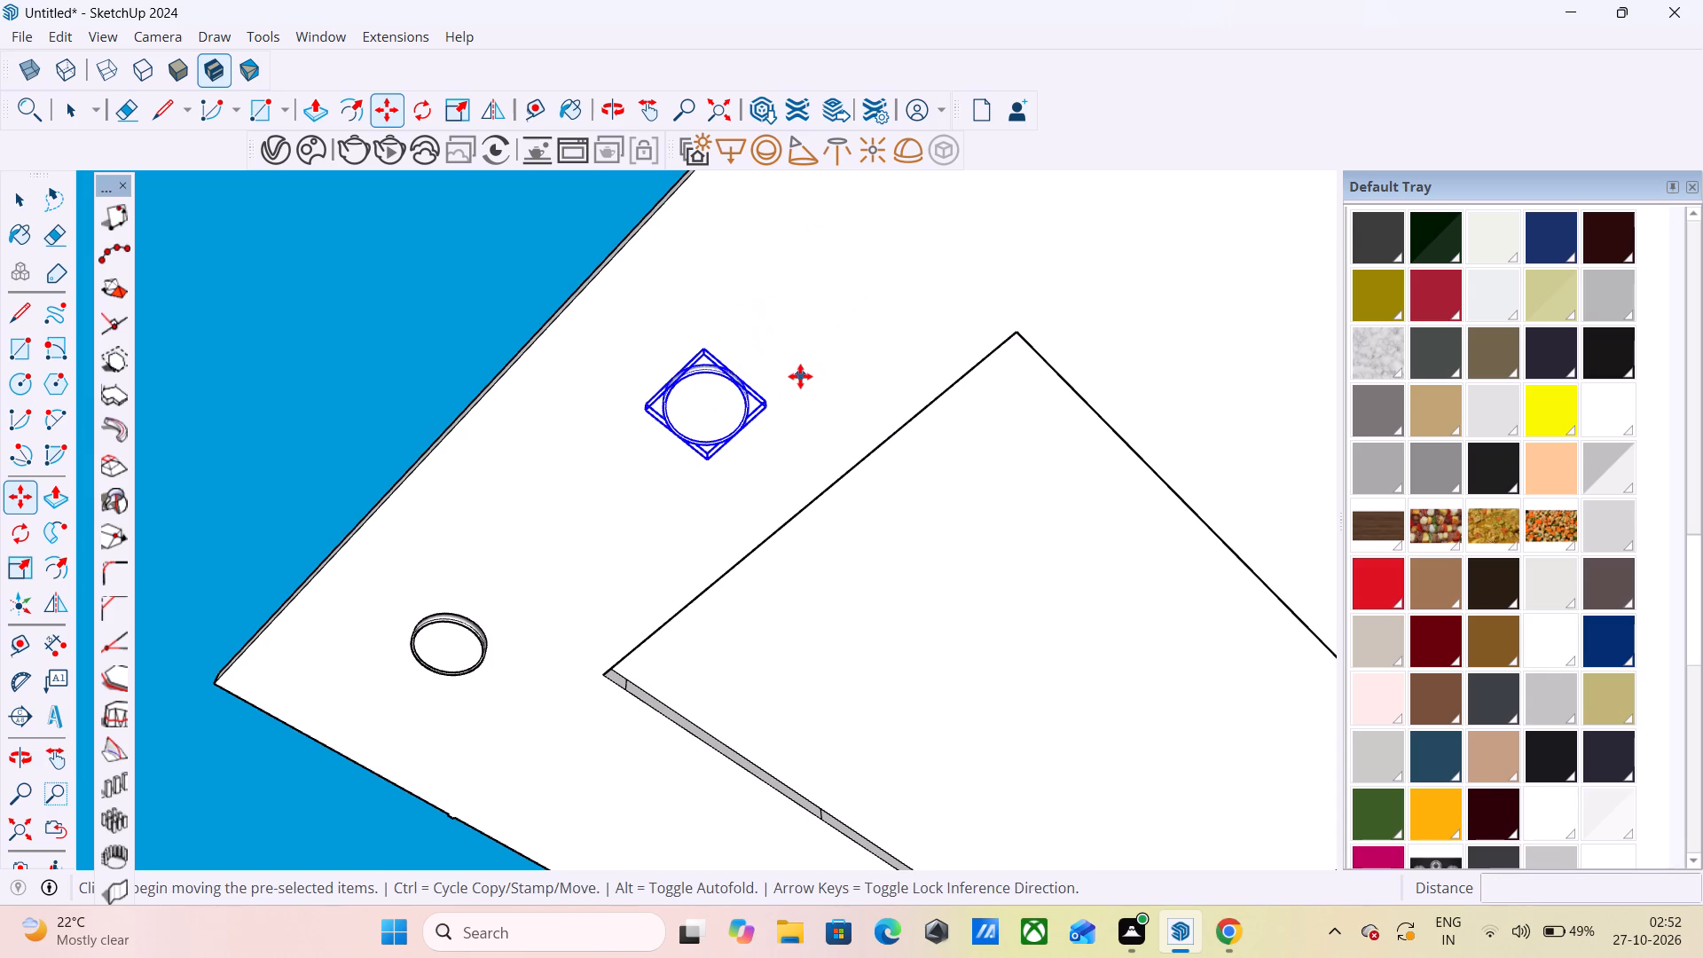
{"action": "scroll", "coordinate": [762, 394], "scroll_direction": "up", "scroll_amount": 5}
{"action": "left_click", "coordinate": [769, 404]}
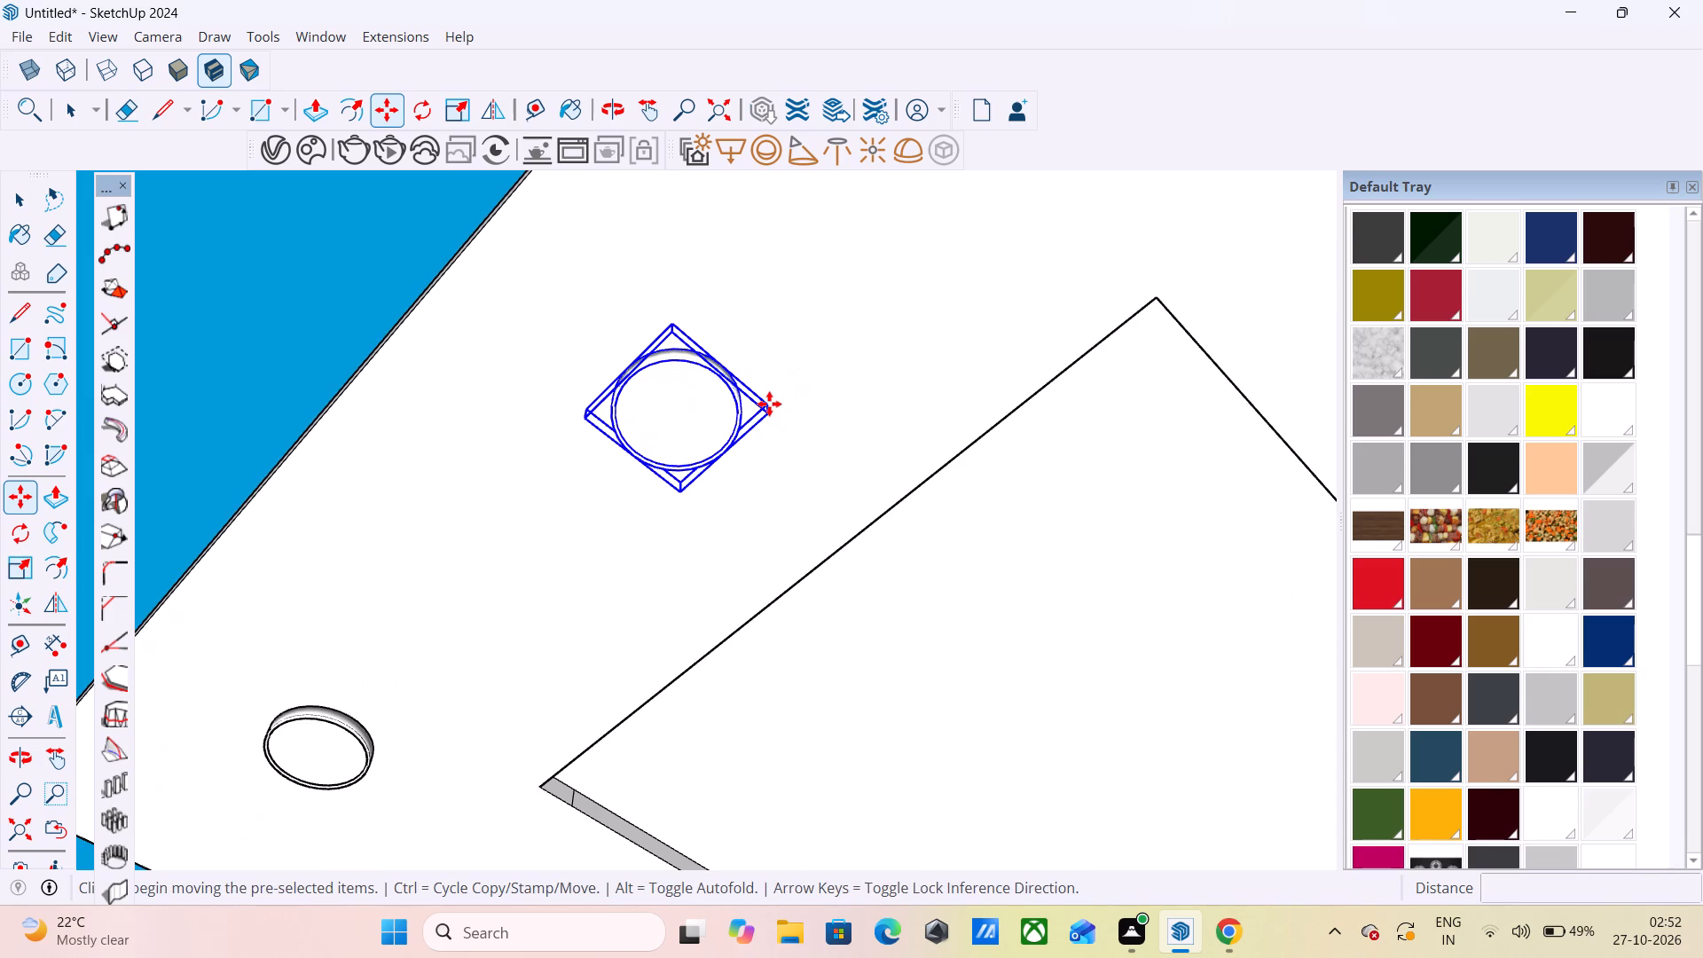
{"action": "scroll", "coordinate": [870, 327], "scroll_direction": "down", "scroll_amount": 11}
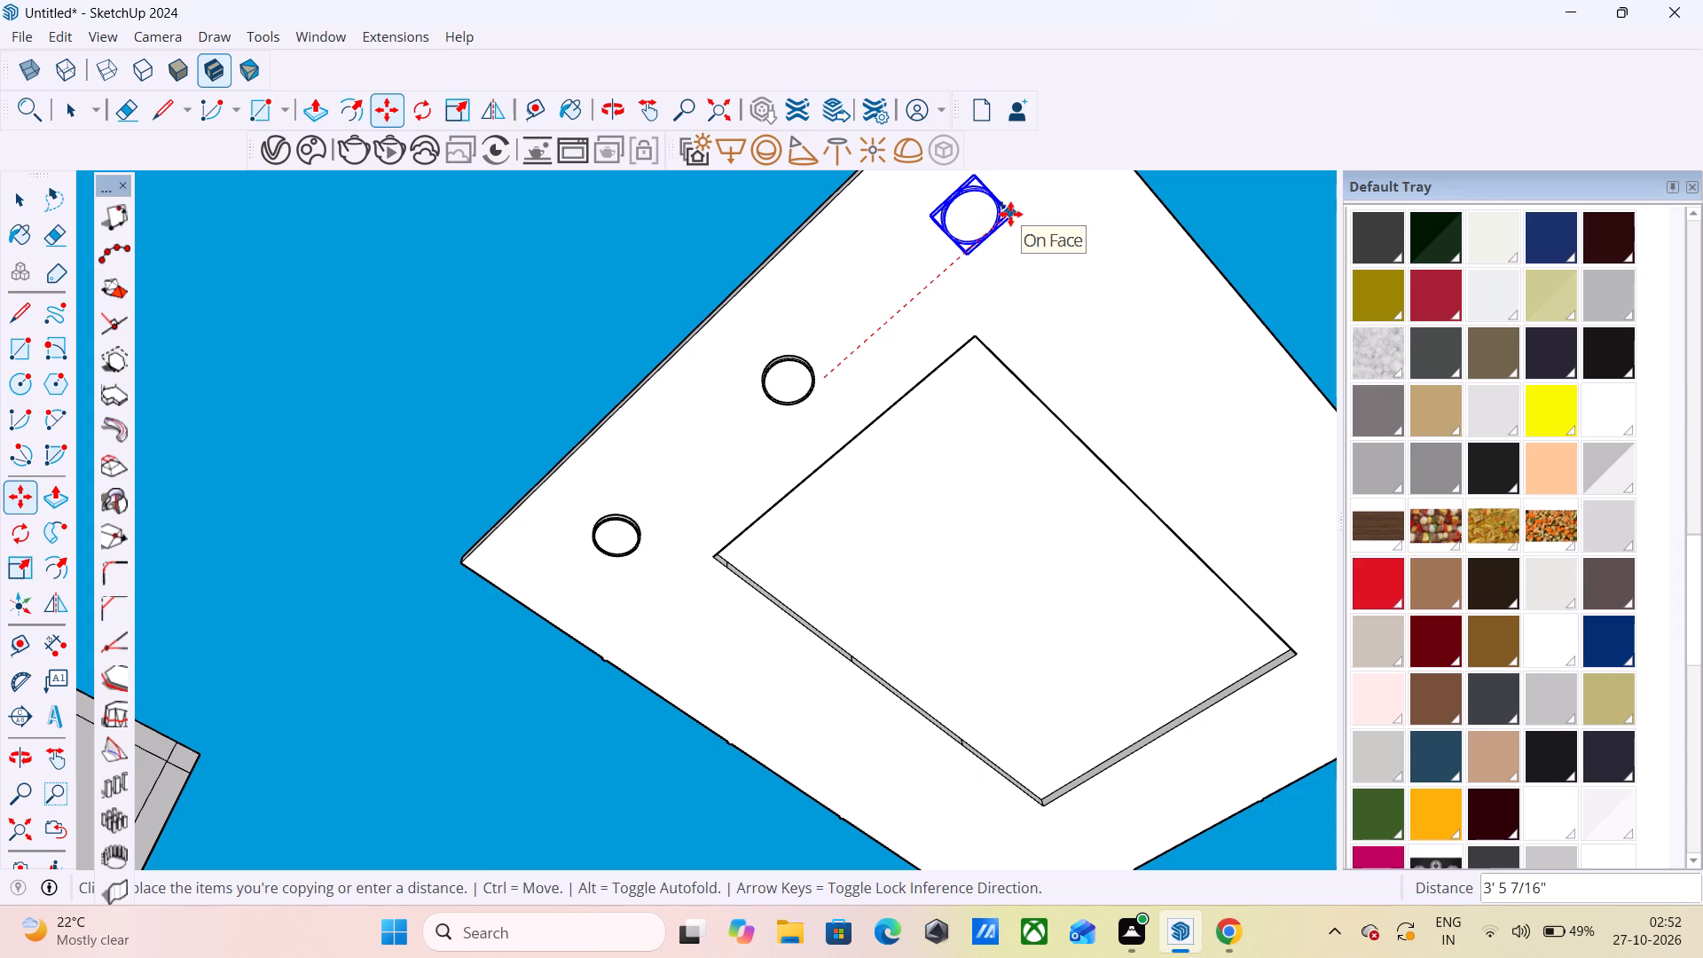
{"action": "left_click", "coordinate": [1010, 214]}
Copy the third light about 3' 7 3/16" along the adjacent long side of the ceiling border.
{"action": "scroll", "coordinate": [838, 464], "scroll_direction": "down", "scroll_amount": 5}
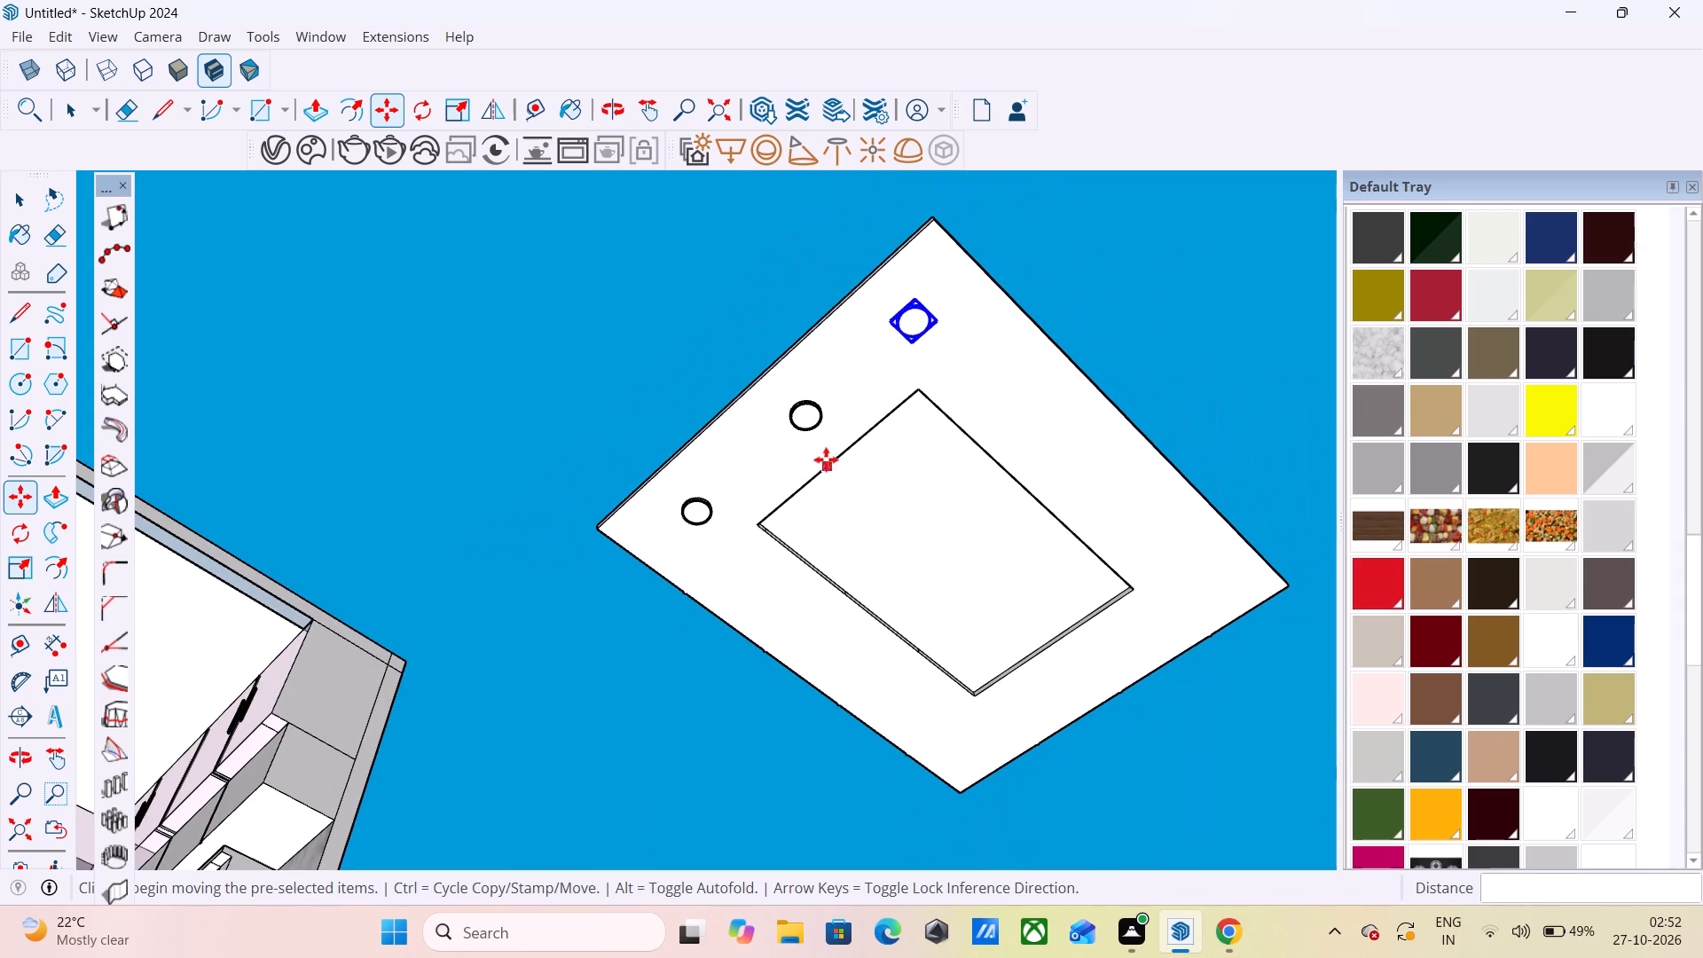
{"action": "scroll", "coordinate": [943, 318], "scroll_direction": "up", "scroll_amount": 10}
{"action": "middle_click_drag", "start_coordinate": [944, 318], "coordinate": [907, 359]}
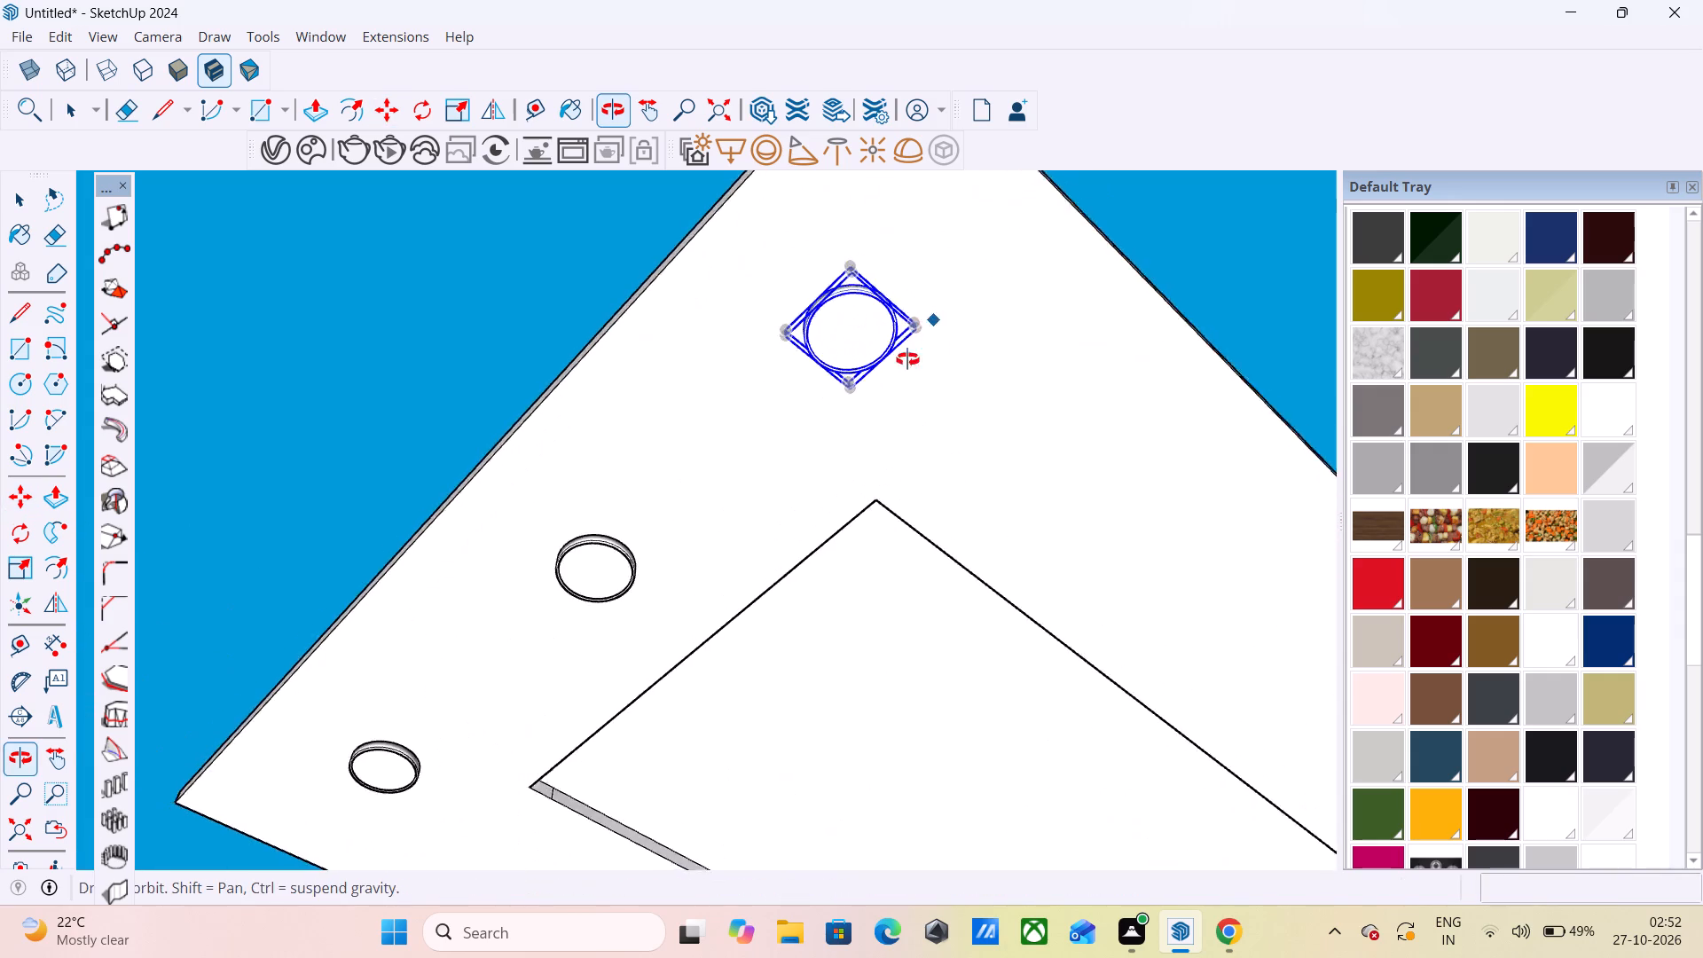
{"action": "middle_click_drag", "start_coordinate": [907, 359], "coordinate": [726, 512]}
{"action": "scroll", "coordinate": [737, 405], "scroll_direction": "up", "scroll_amount": 4}
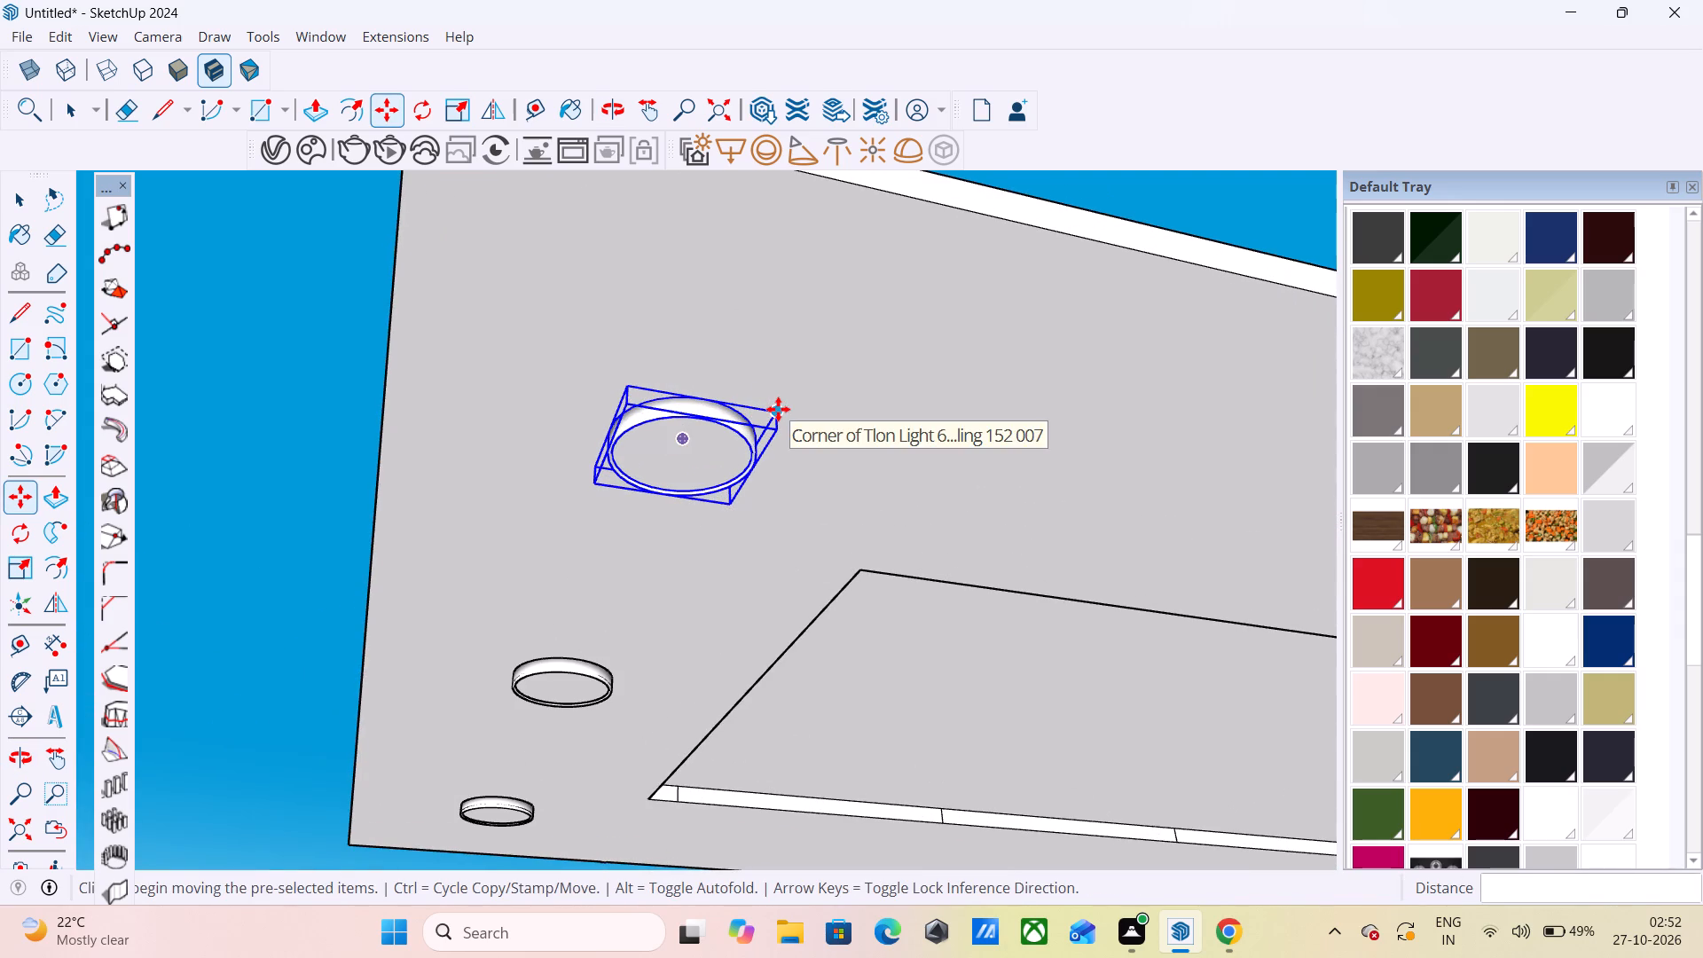
{"action": "left_click", "coordinate": [778, 409]}
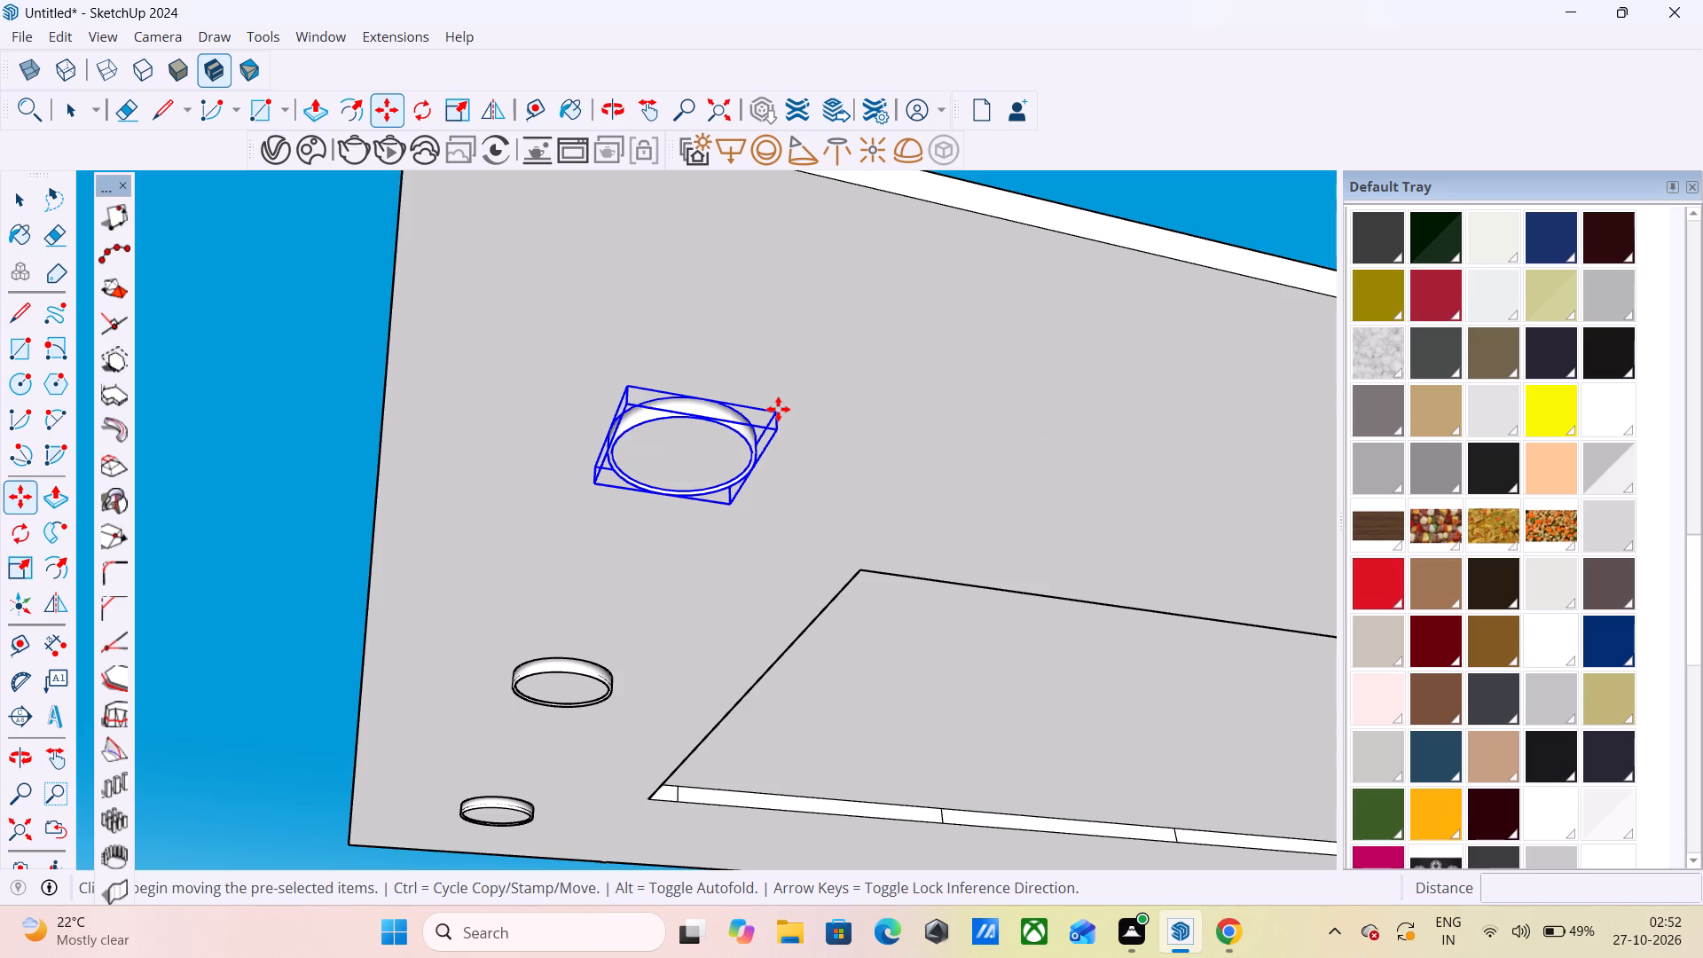
{"action": "left_click", "coordinate": [778, 409]}
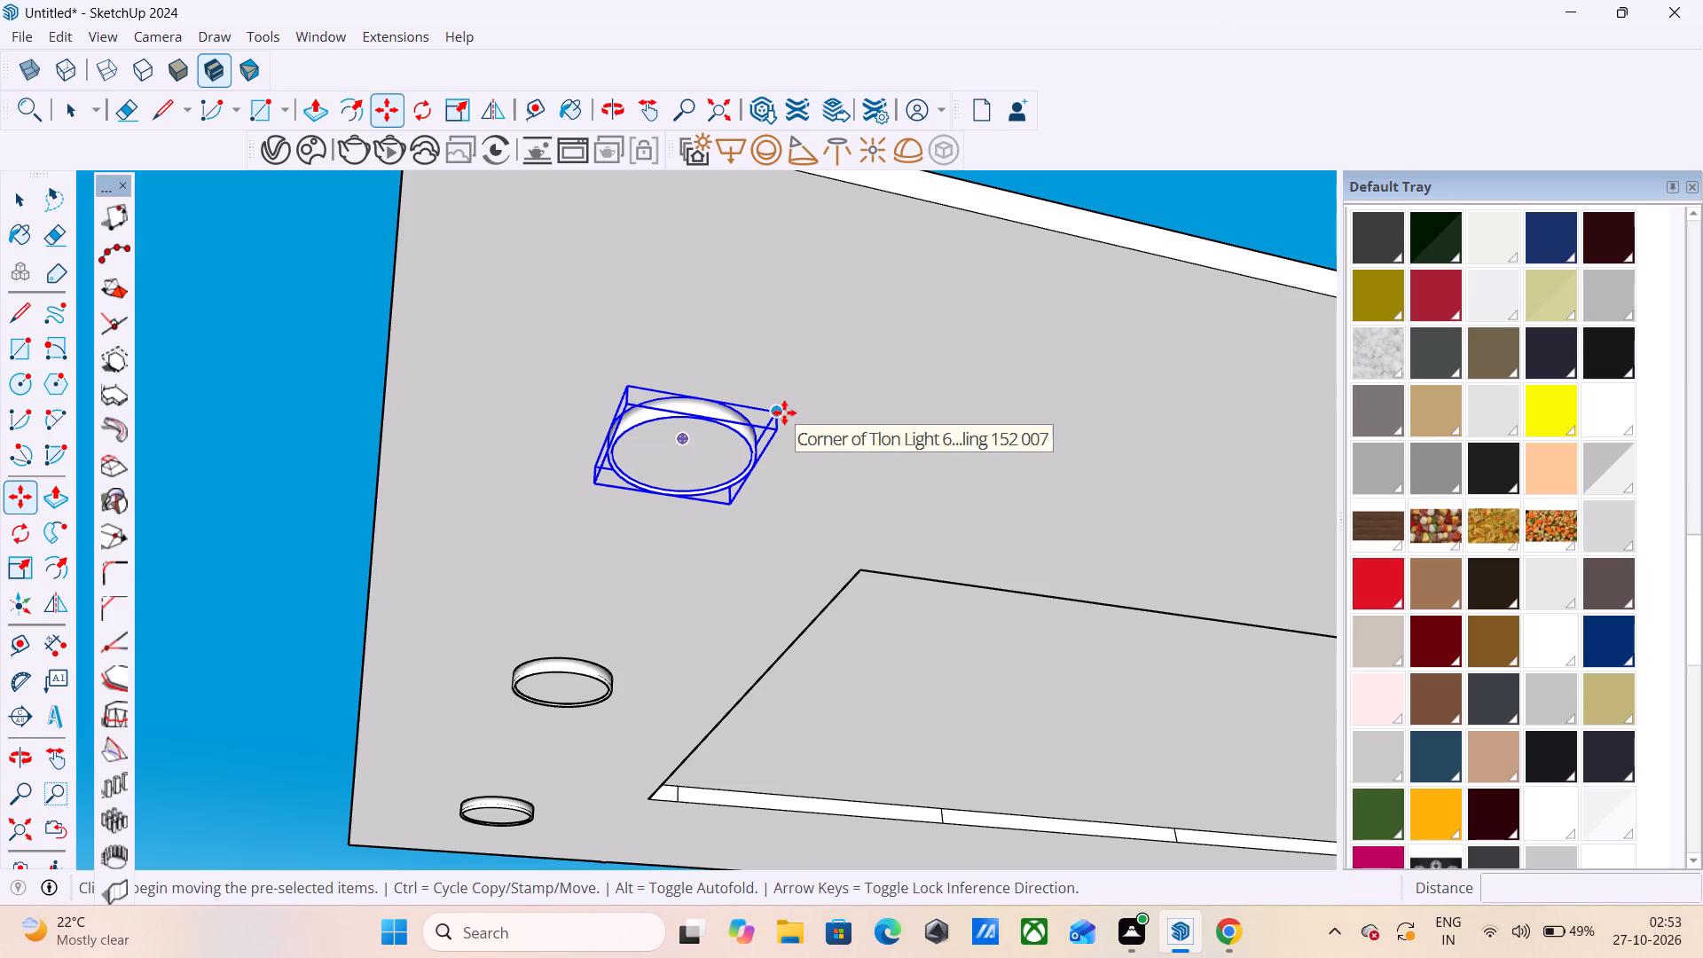
{"action": "left_click", "coordinate": [784, 412]}
{"action": "scroll", "coordinate": [356, 452], "scroll_direction": "down", "scroll_amount": 5}
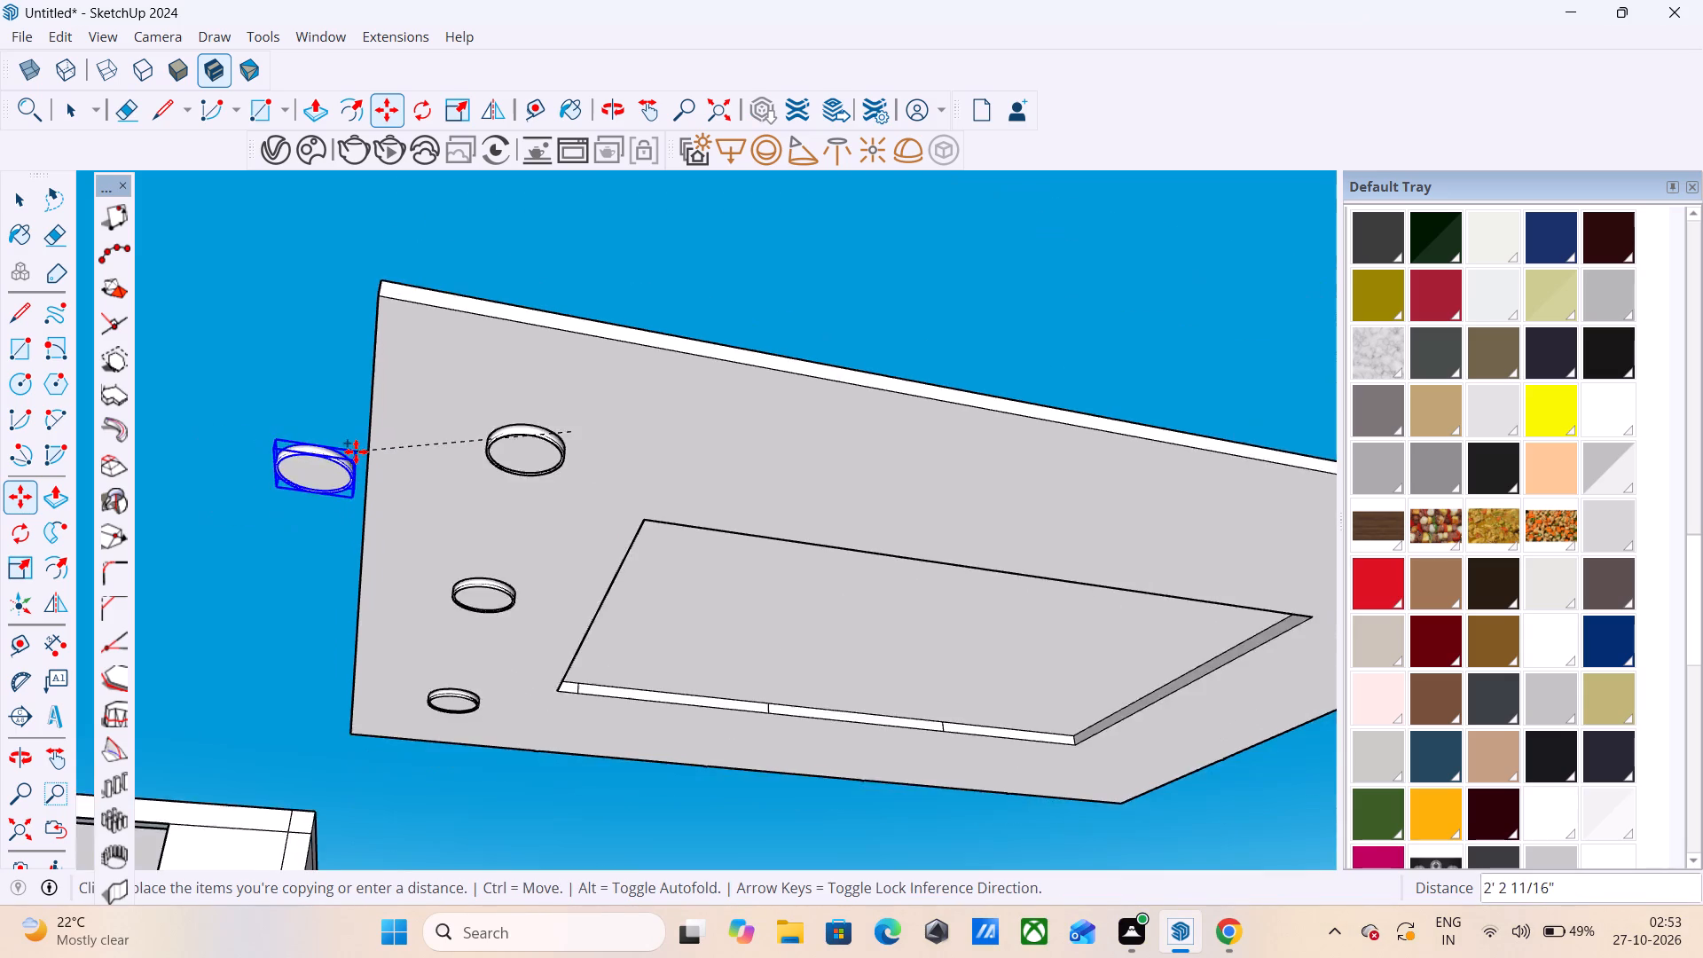
{"action": "scroll", "coordinate": [356, 452], "scroll_direction": "down", "scroll_amount": 5}
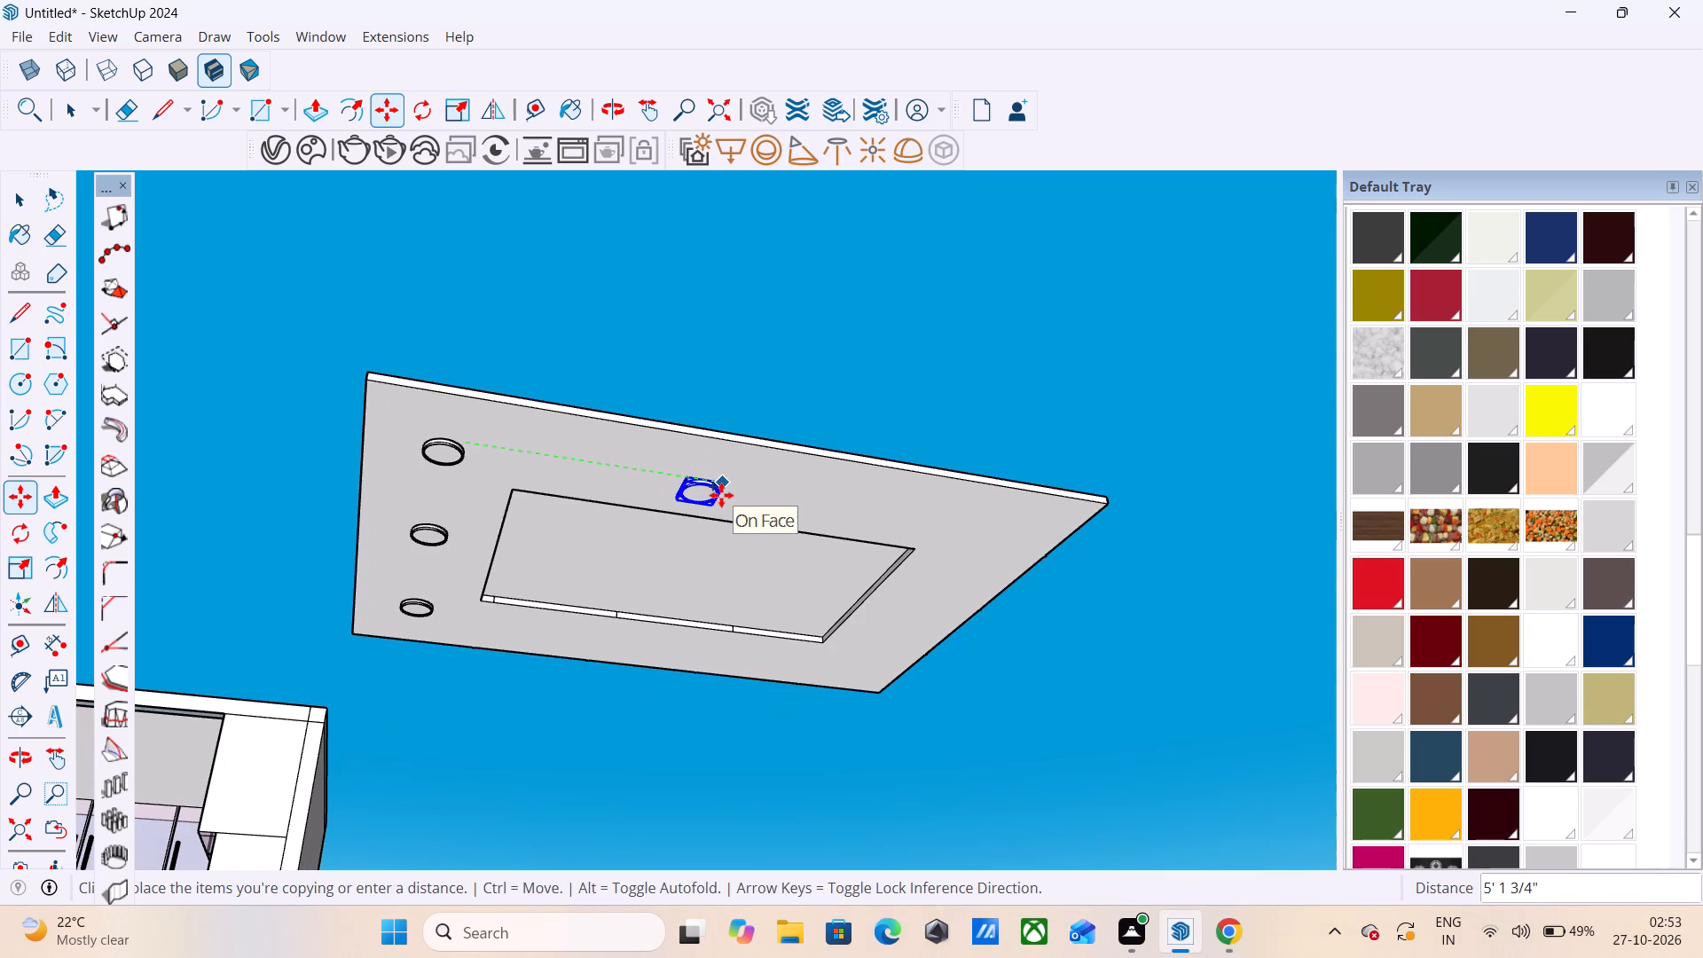
{"action": "left_click", "coordinate": [648, 474]}
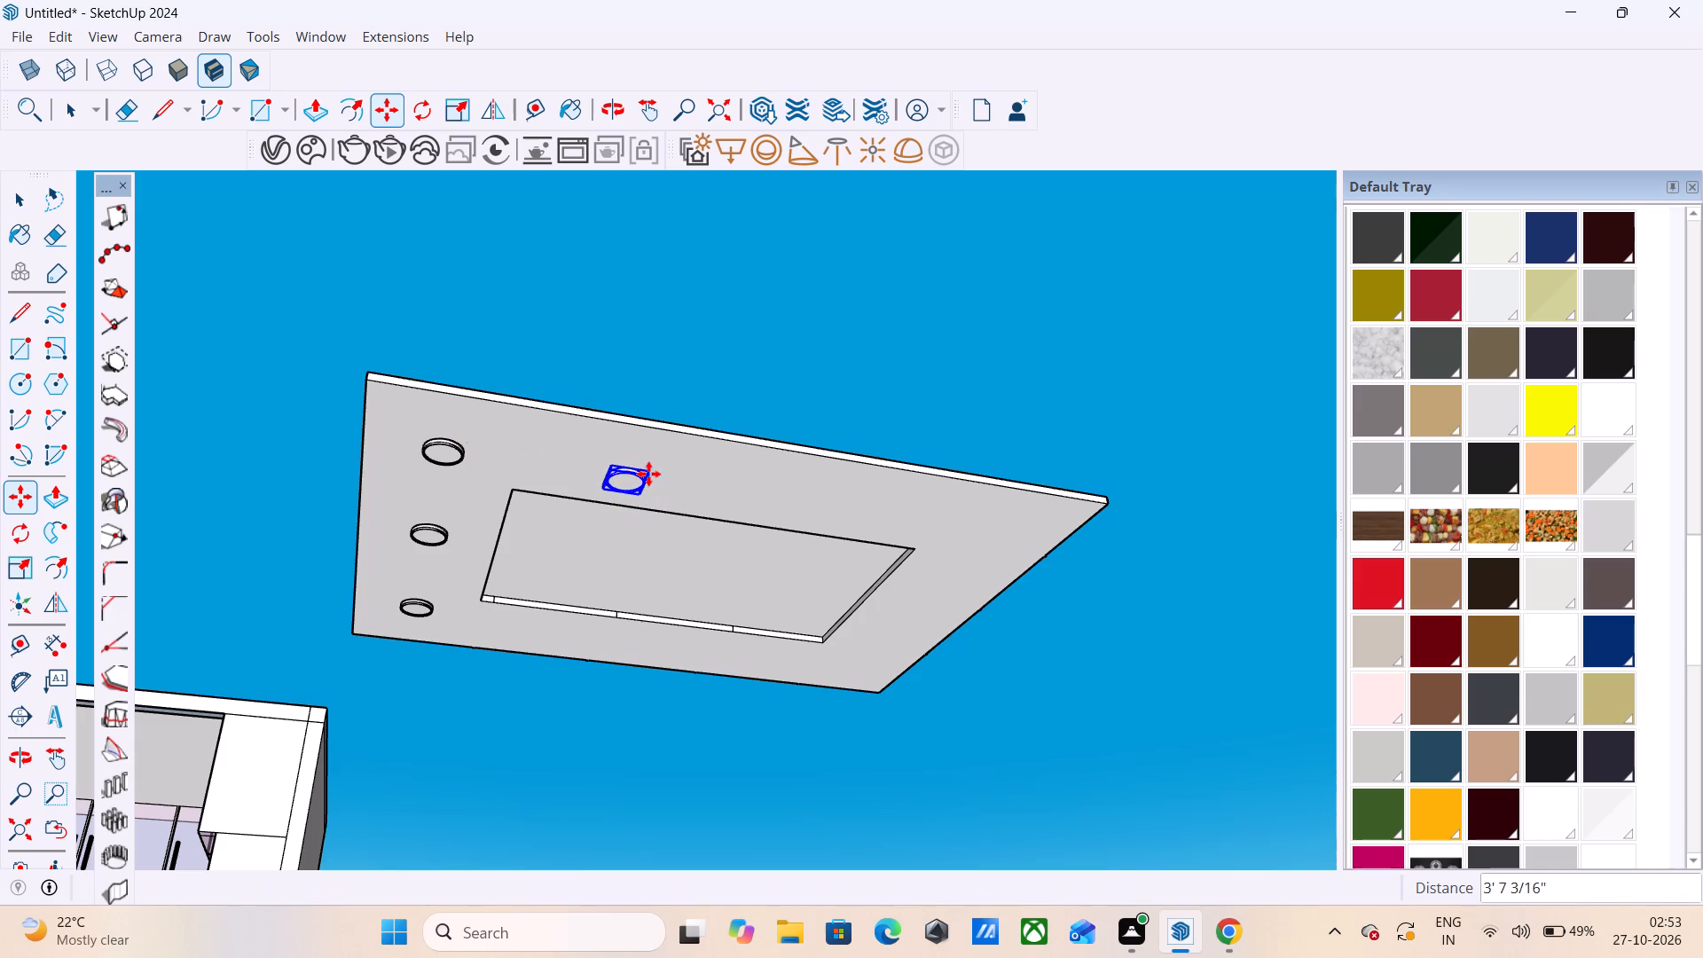
Copy the fourth light about 4' 4 7/8" further along the long side of the ceiling border.
{"action": "scroll", "coordinate": [647, 459], "scroll_direction": "up", "scroll_amount": 5}
{"action": "scroll", "coordinate": [326, 514], "scroll_direction": "down", "scroll_amount": 4}
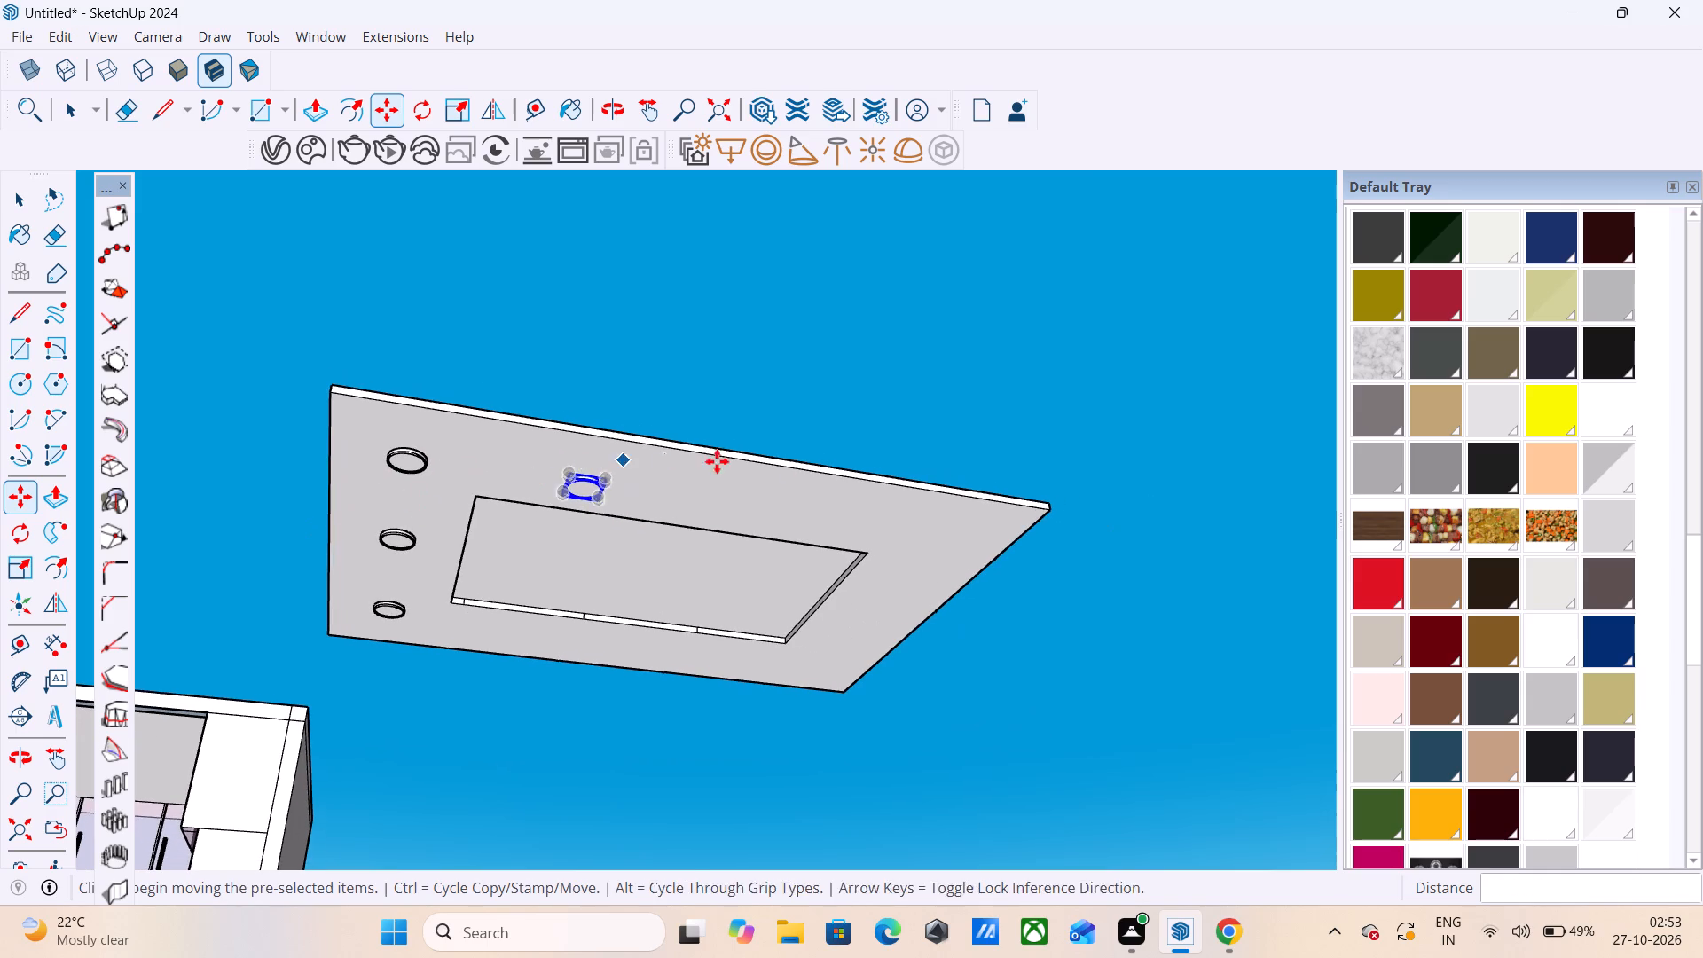
{"action": "scroll", "coordinate": [706, 466], "scroll_direction": "up", "scroll_amount": 5}
{"action": "scroll", "coordinate": [591, 492], "scroll_direction": "up", "scroll_amount": 3}
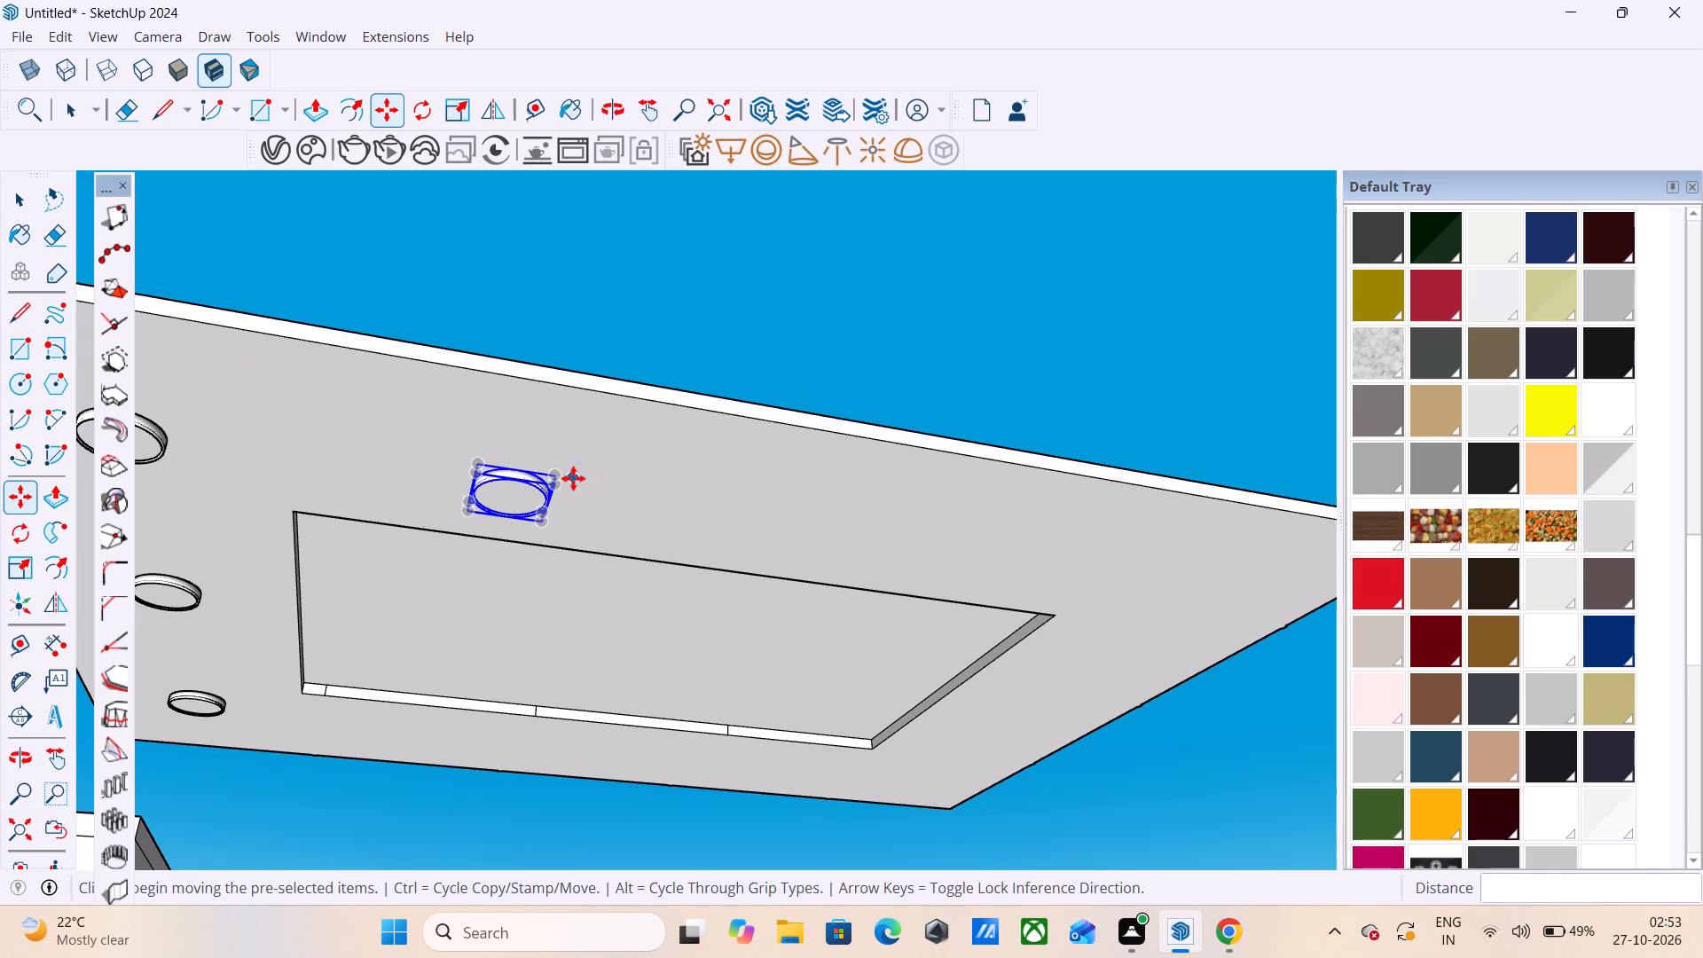
{"action": "left_click", "coordinate": [562, 469]}
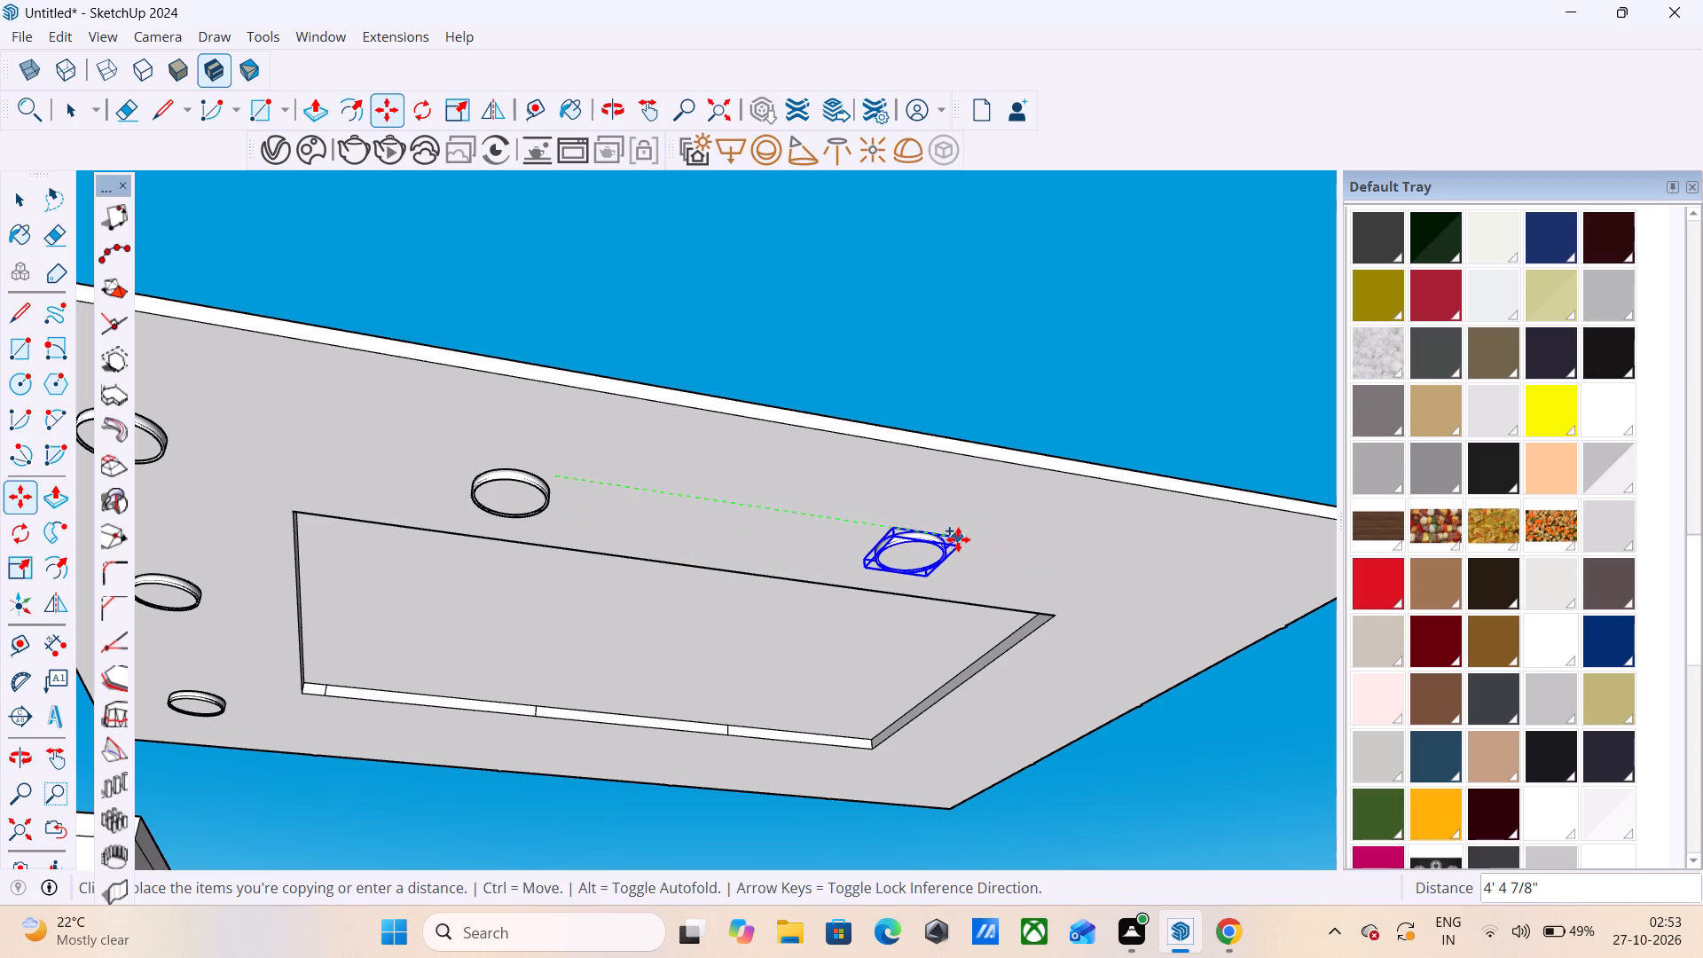
{"action": "left_click", "coordinate": [958, 539]}
Copy the fifth light about 3' 10" further along the long side, near the next corner of the ceiling border.
{"action": "scroll", "coordinate": [442, 578], "scroll_direction": "down", "scroll_amount": 5}
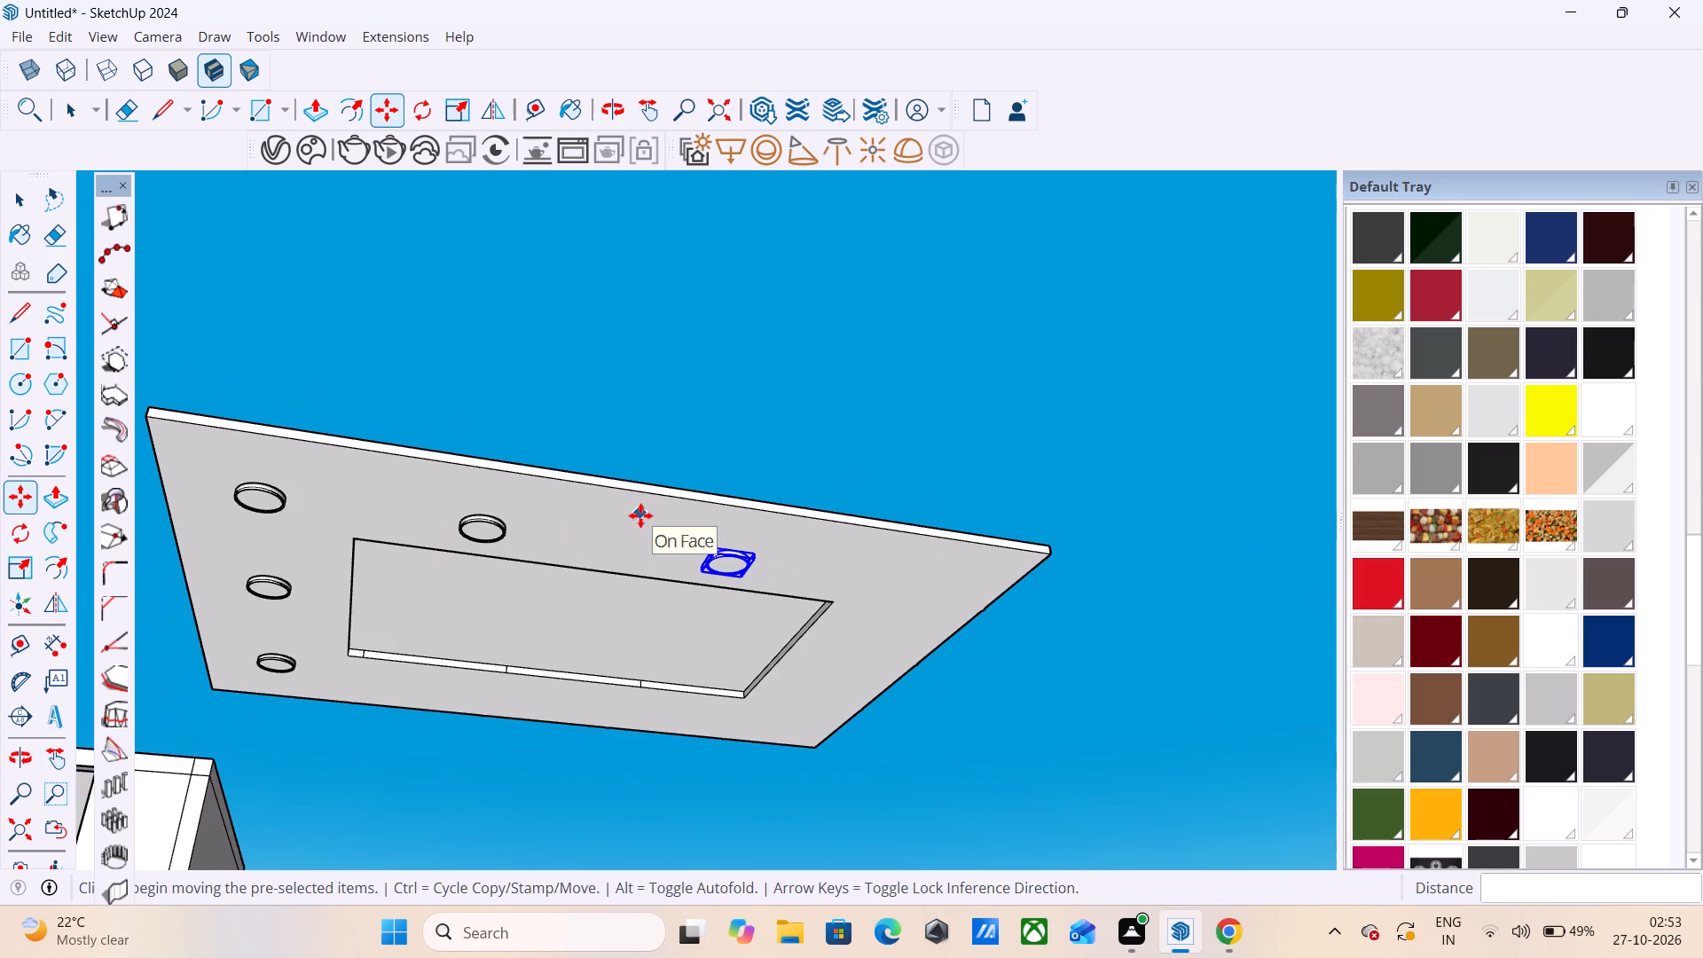
{"action": "scroll", "coordinate": [838, 544], "scroll_direction": "up", "scroll_amount": 6}
{"action": "scroll", "coordinate": [671, 590], "scroll_direction": "up", "scroll_amount": 3}
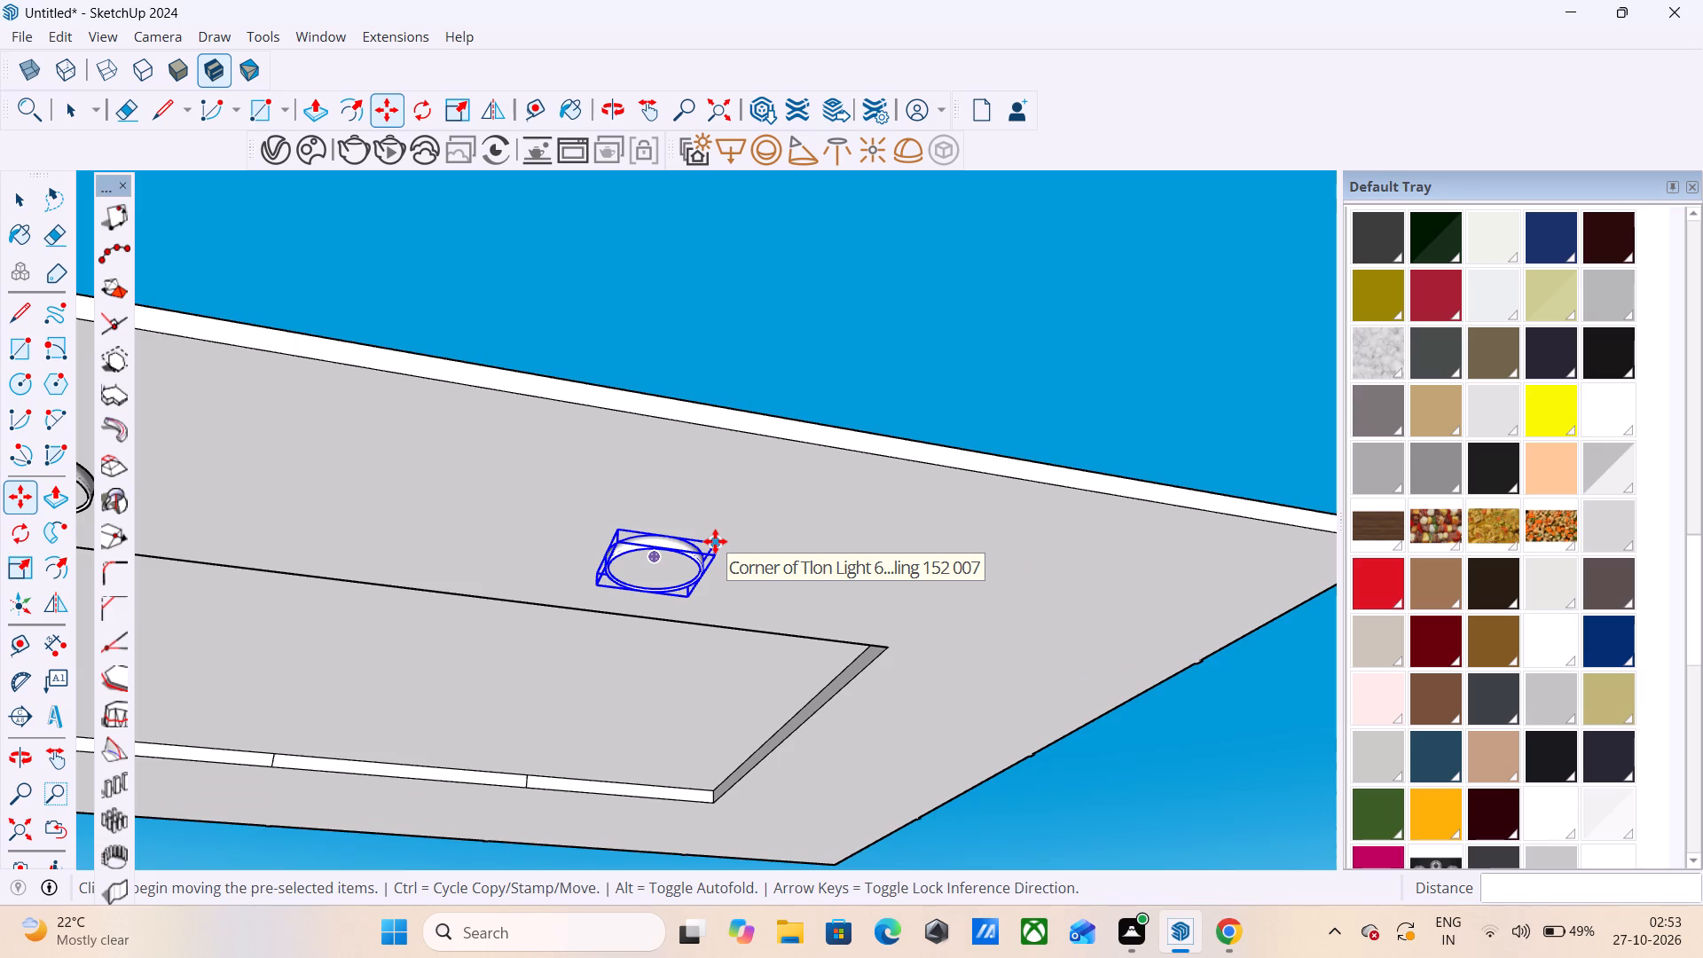
{"action": "left_click", "coordinate": [715, 541]}
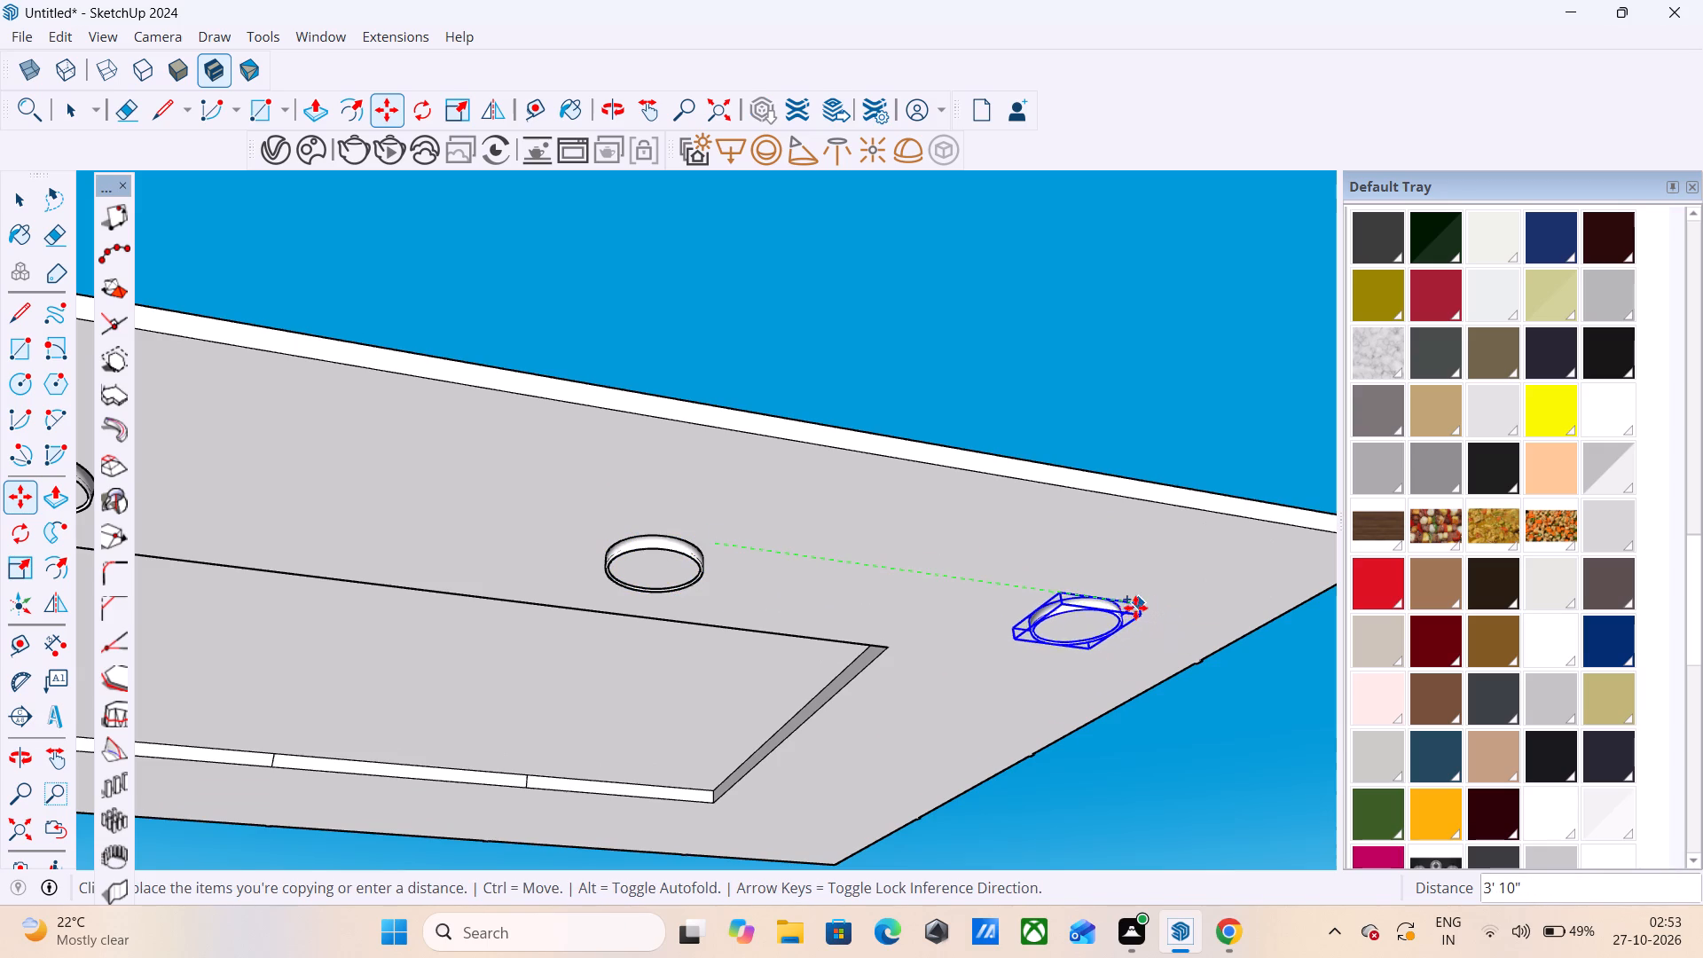
{"action": "left_click", "coordinate": [1135, 608]}
Copy the sixth light, at that corner, about 2' 10 1/16" along the second short side of the ceiling border.
{"action": "scroll", "coordinate": [900, 530], "scroll_direction": "down", "scroll_amount": 5}
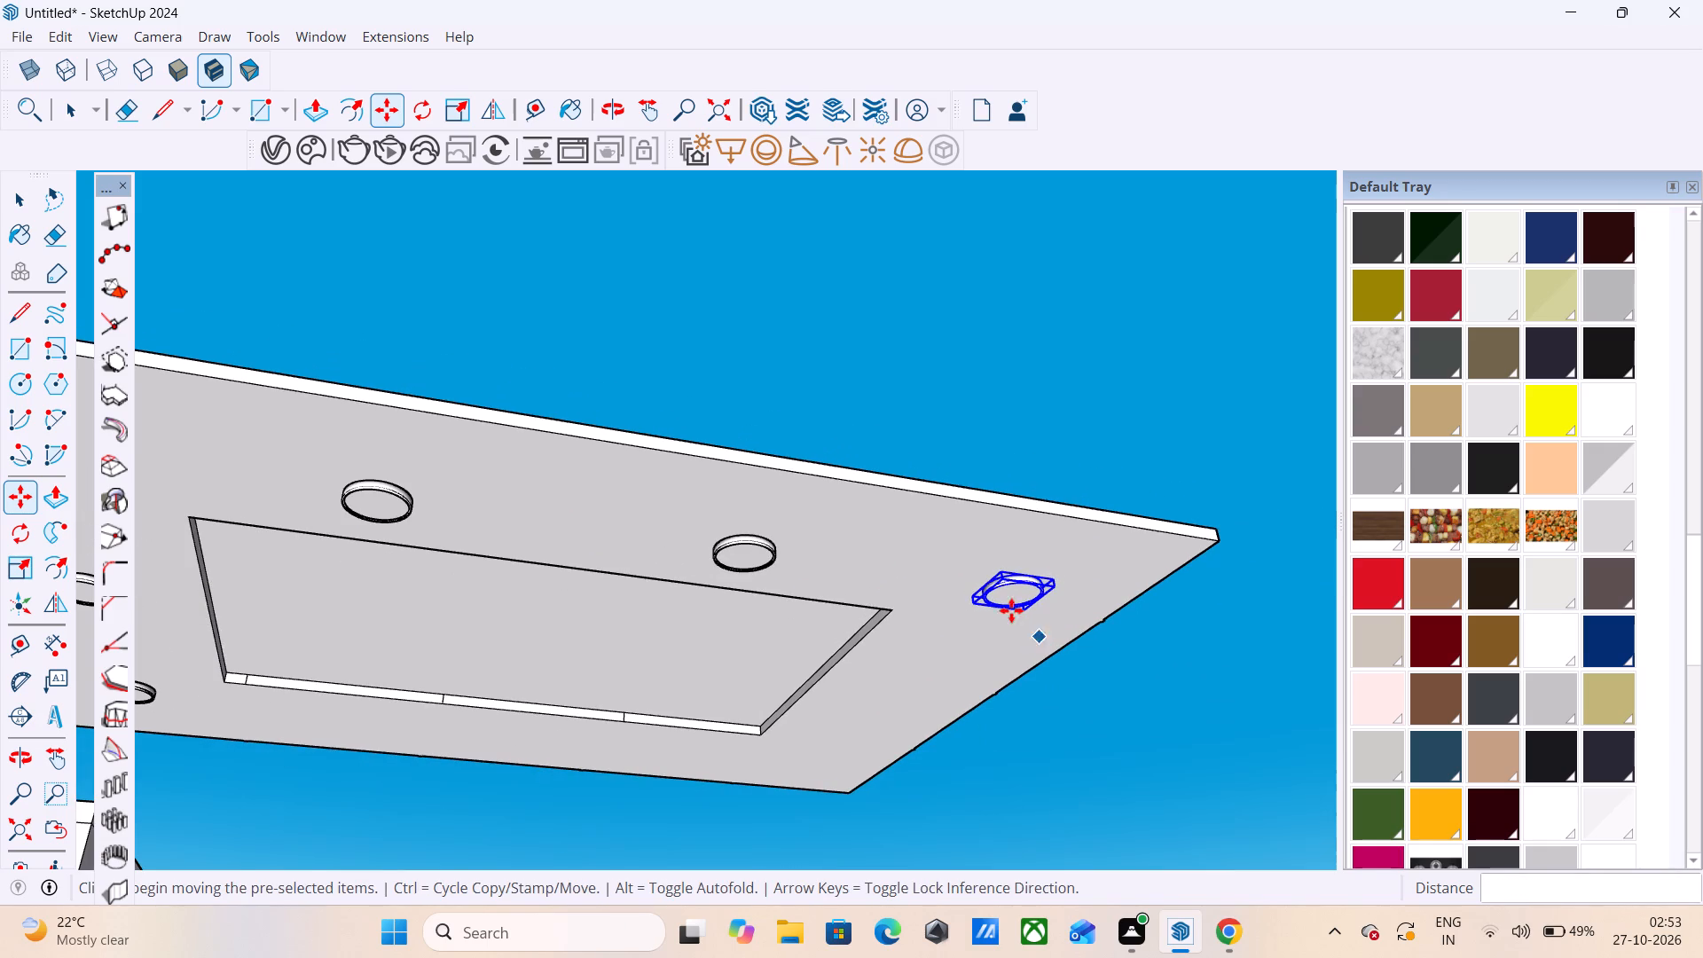
{"action": "middle_click_drag", "start_coordinate": [856, 559], "coordinate": [655, 352]}
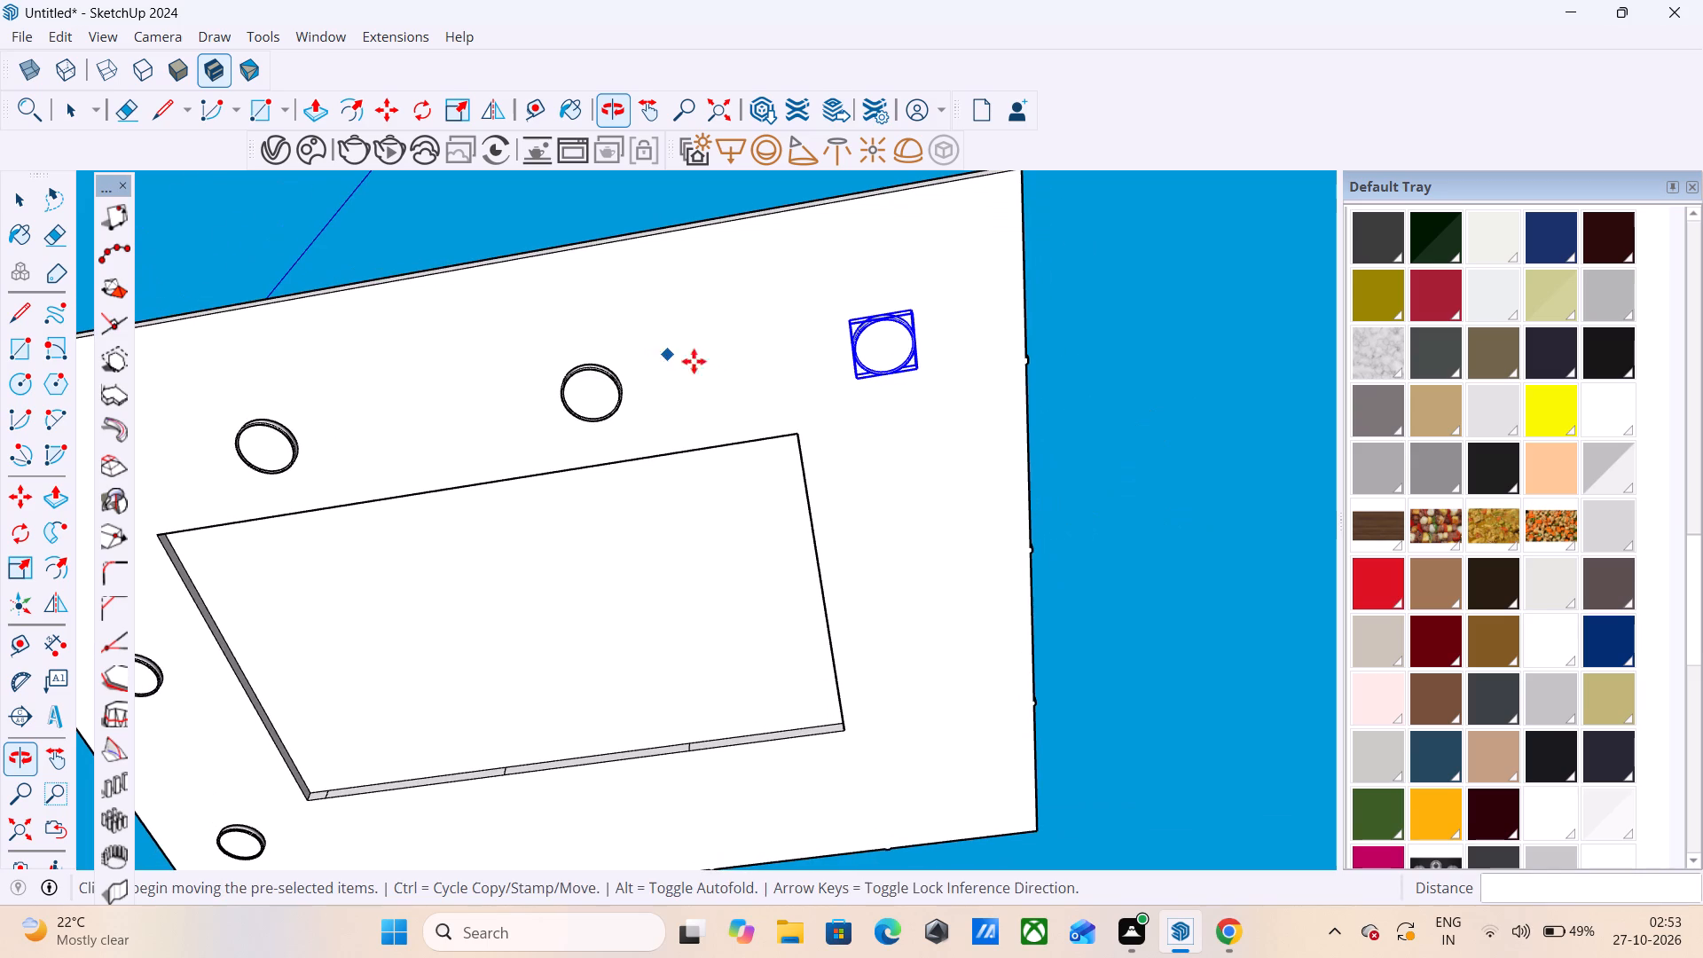
{"action": "scroll", "coordinate": [960, 292], "scroll_direction": "up", "scroll_amount": 5}
{"action": "scroll", "coordinate": [892, 315], "scroll_direction": "up", "scroll_amount": 3}
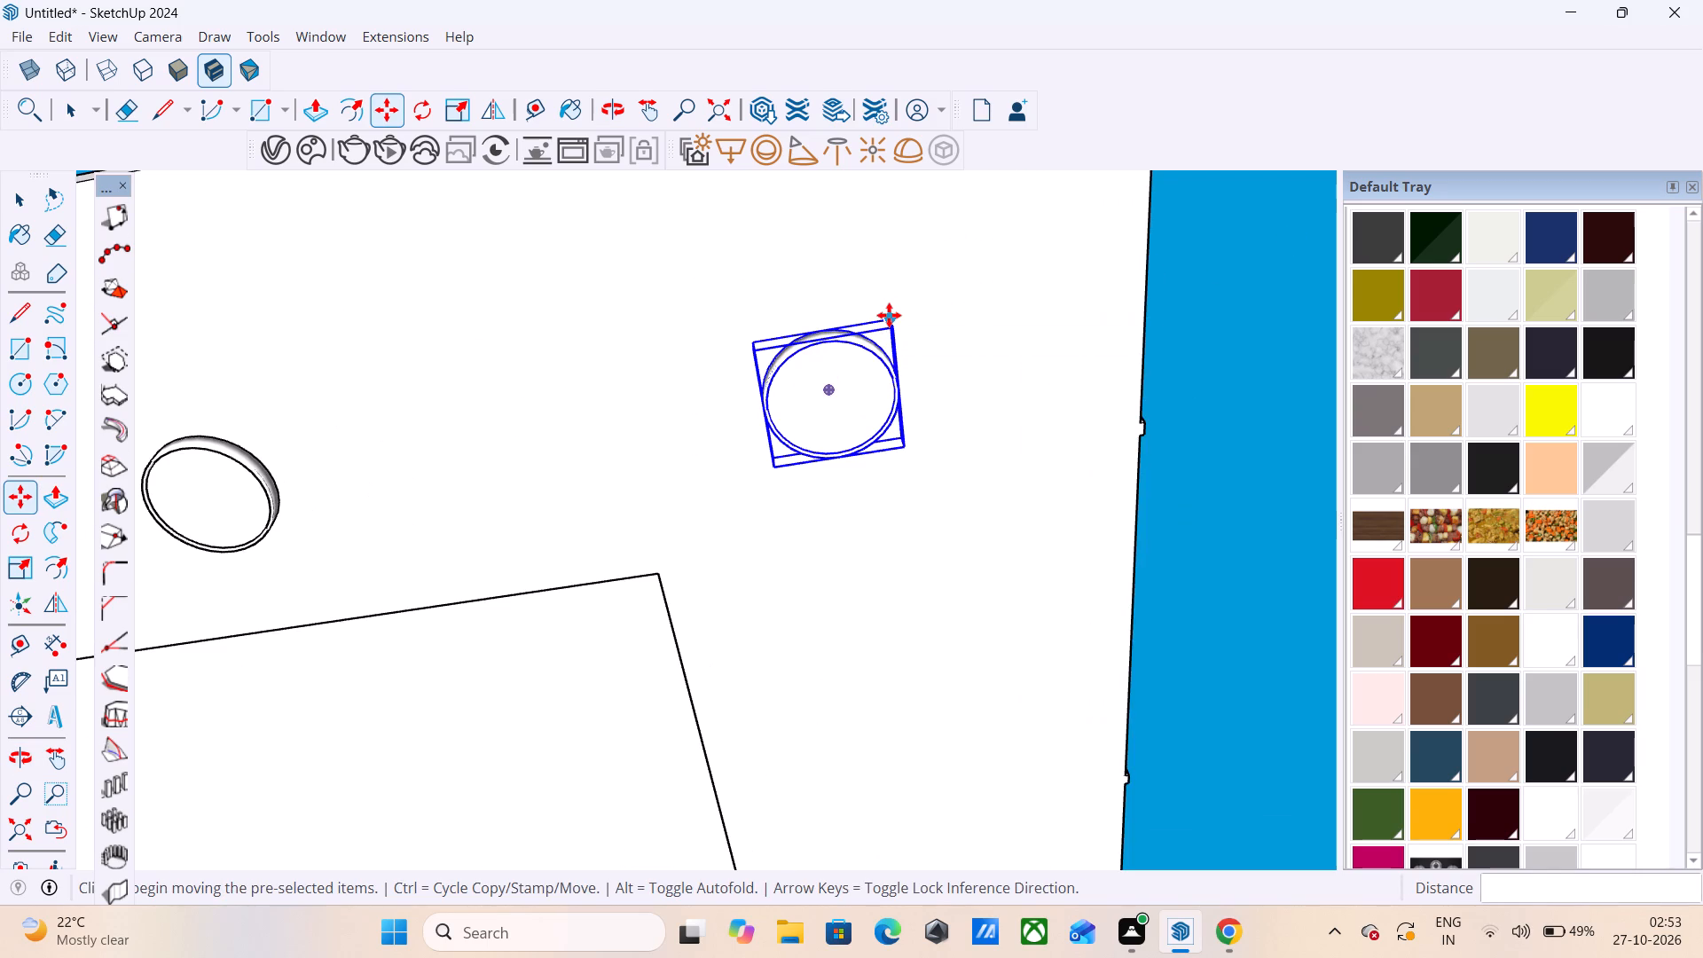
{"action": "left_click", "coordinate": [889, 315]}
{"action": "scroll", "coordinate": [905, 281], "scroll_direction": "down", "scroll_amount": 3}
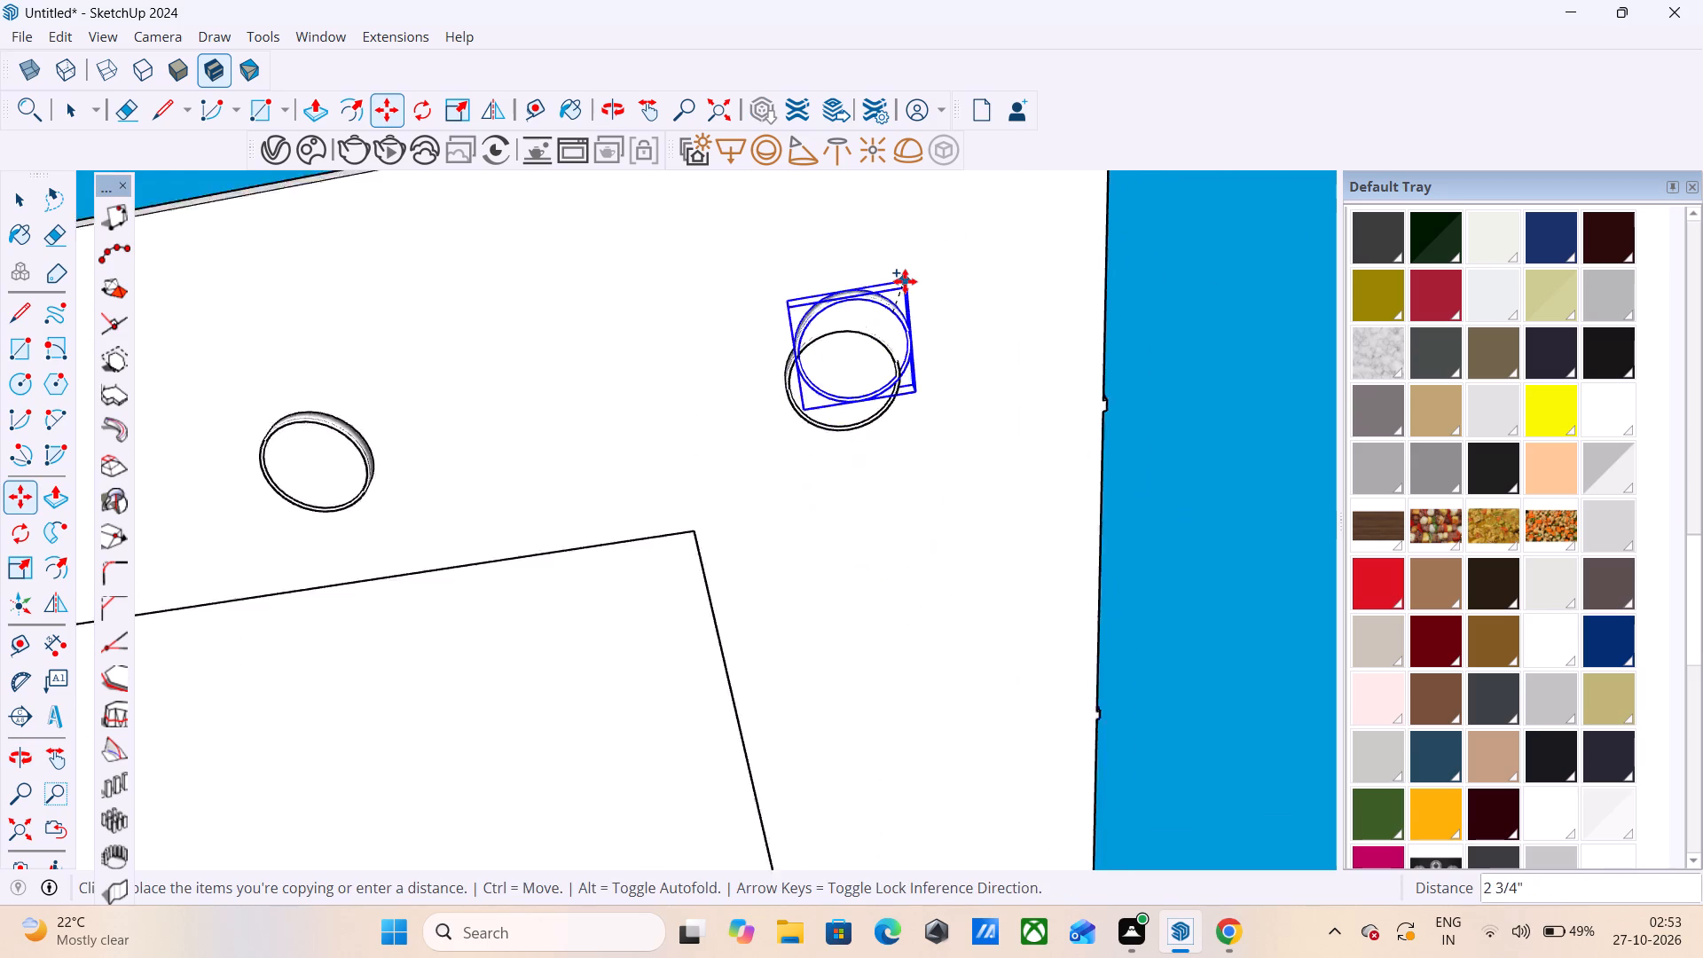
{"action": "scroll", "coordinate": [905, 281], "scroll_direction": "down", "scroll_amount": 3}
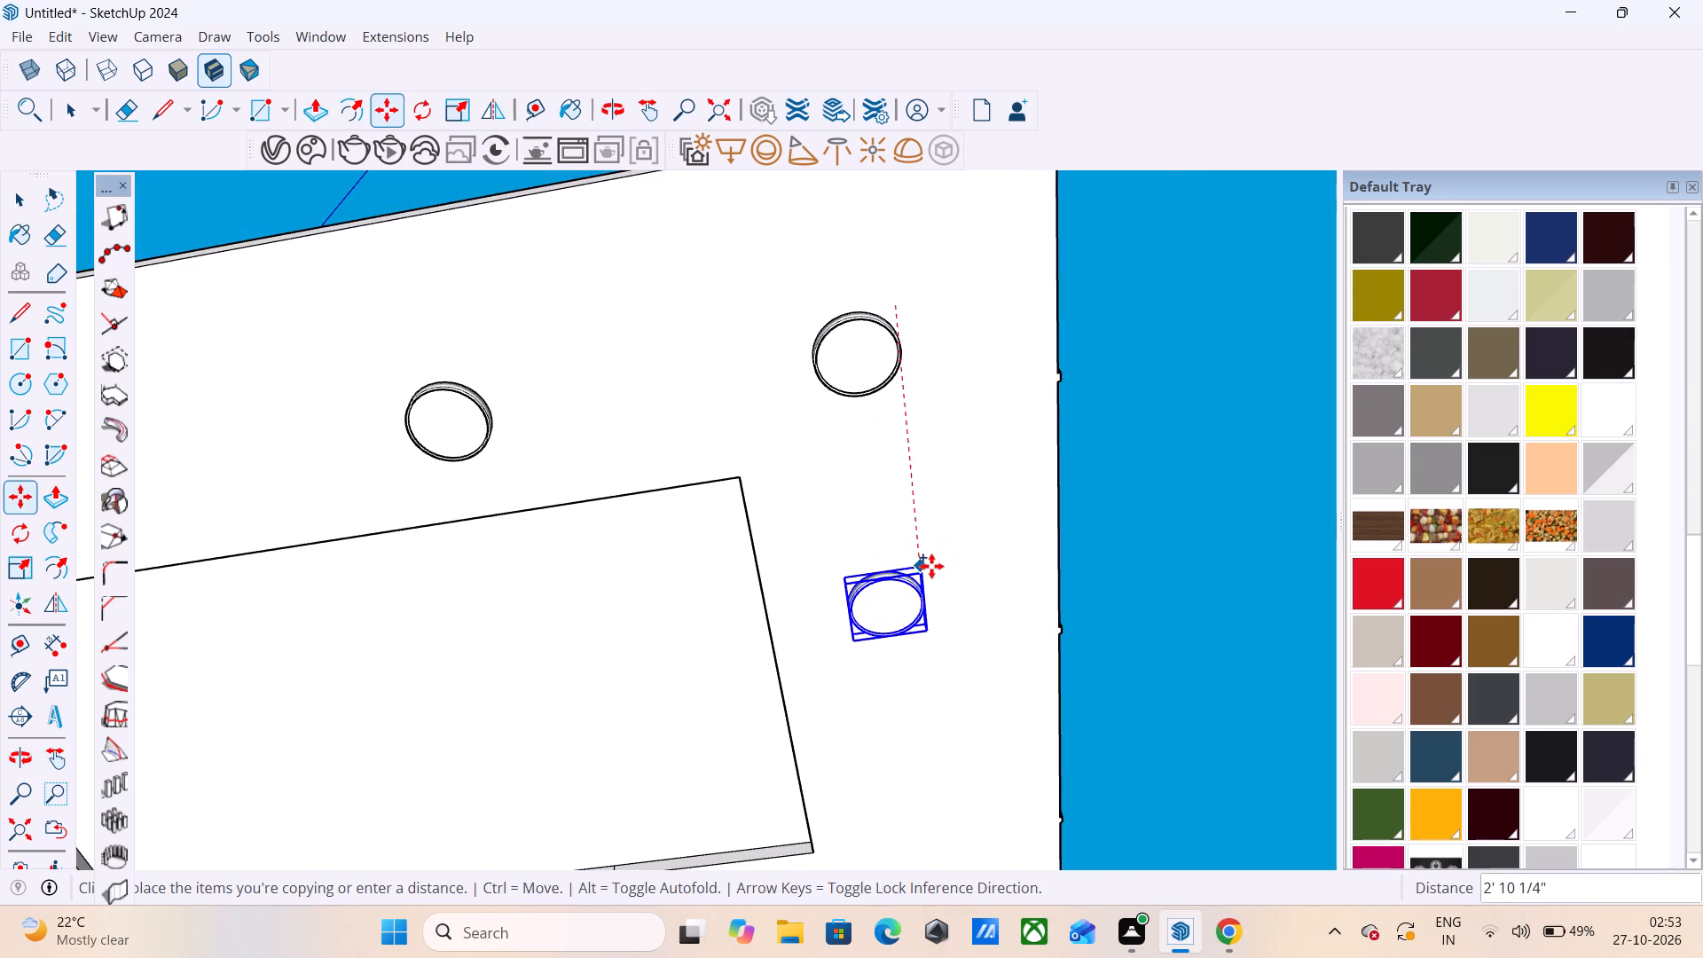
{"action": "left_click", "coordinate": [923, 565]}
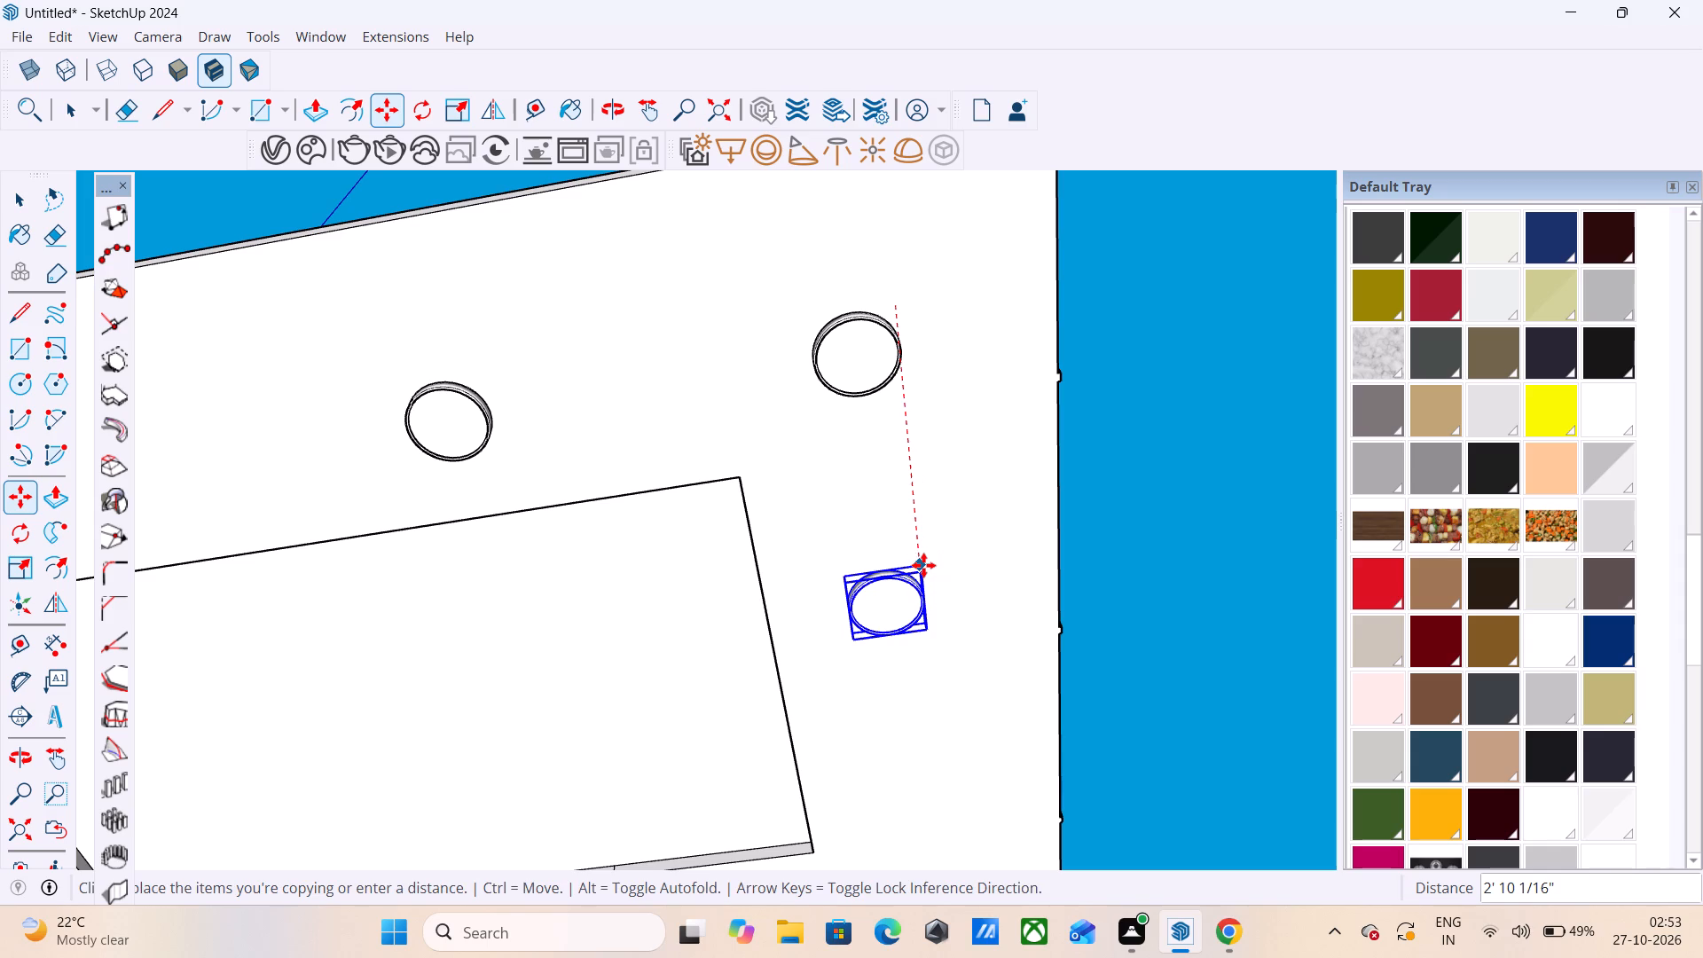
Copy the seventh light about 4' 9 1/16" further along the same short side, near the last corner of the border.
{"action": "scroll", "coordinate": [923, 565], "scroll_direction": "up", "scroll_amount": 4}
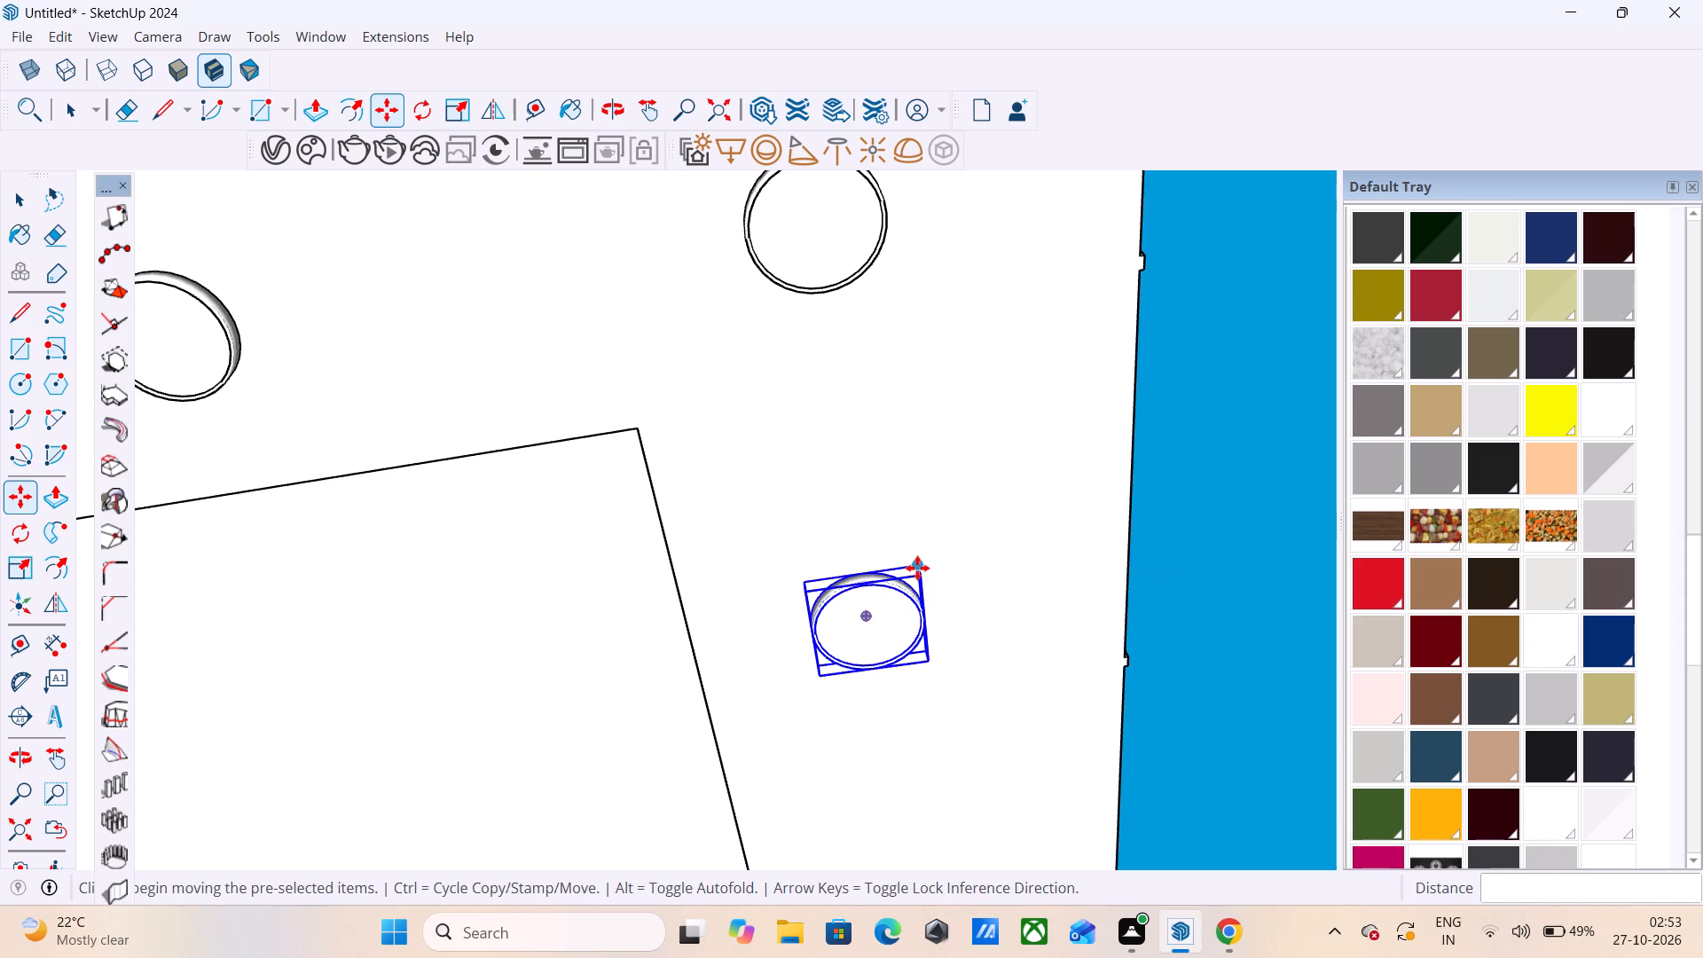
{"action": "left_click", "coordinate": [917, 568]}
{"action": "scroll", "coordinate": [1016, 374], "scroll_direction": "down", "scroll_amount": 6}
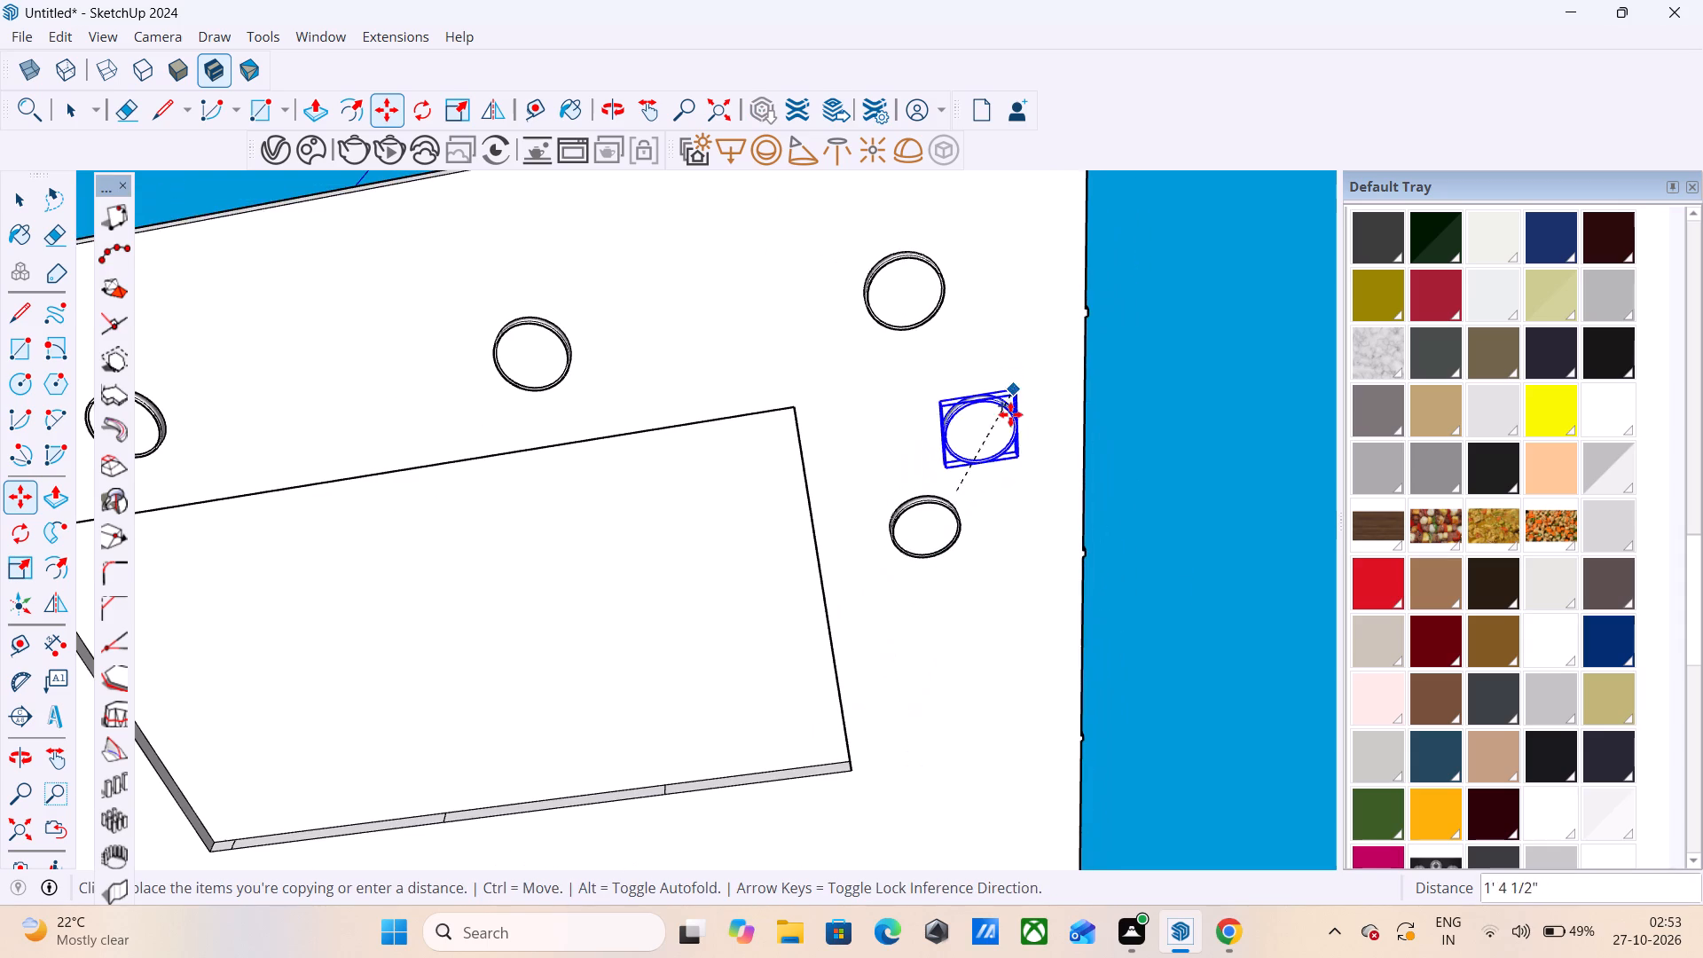
{"action": "scroll", "coordinate": [862, 501], "scroll_direction": "down", "scroll_amount": 5}
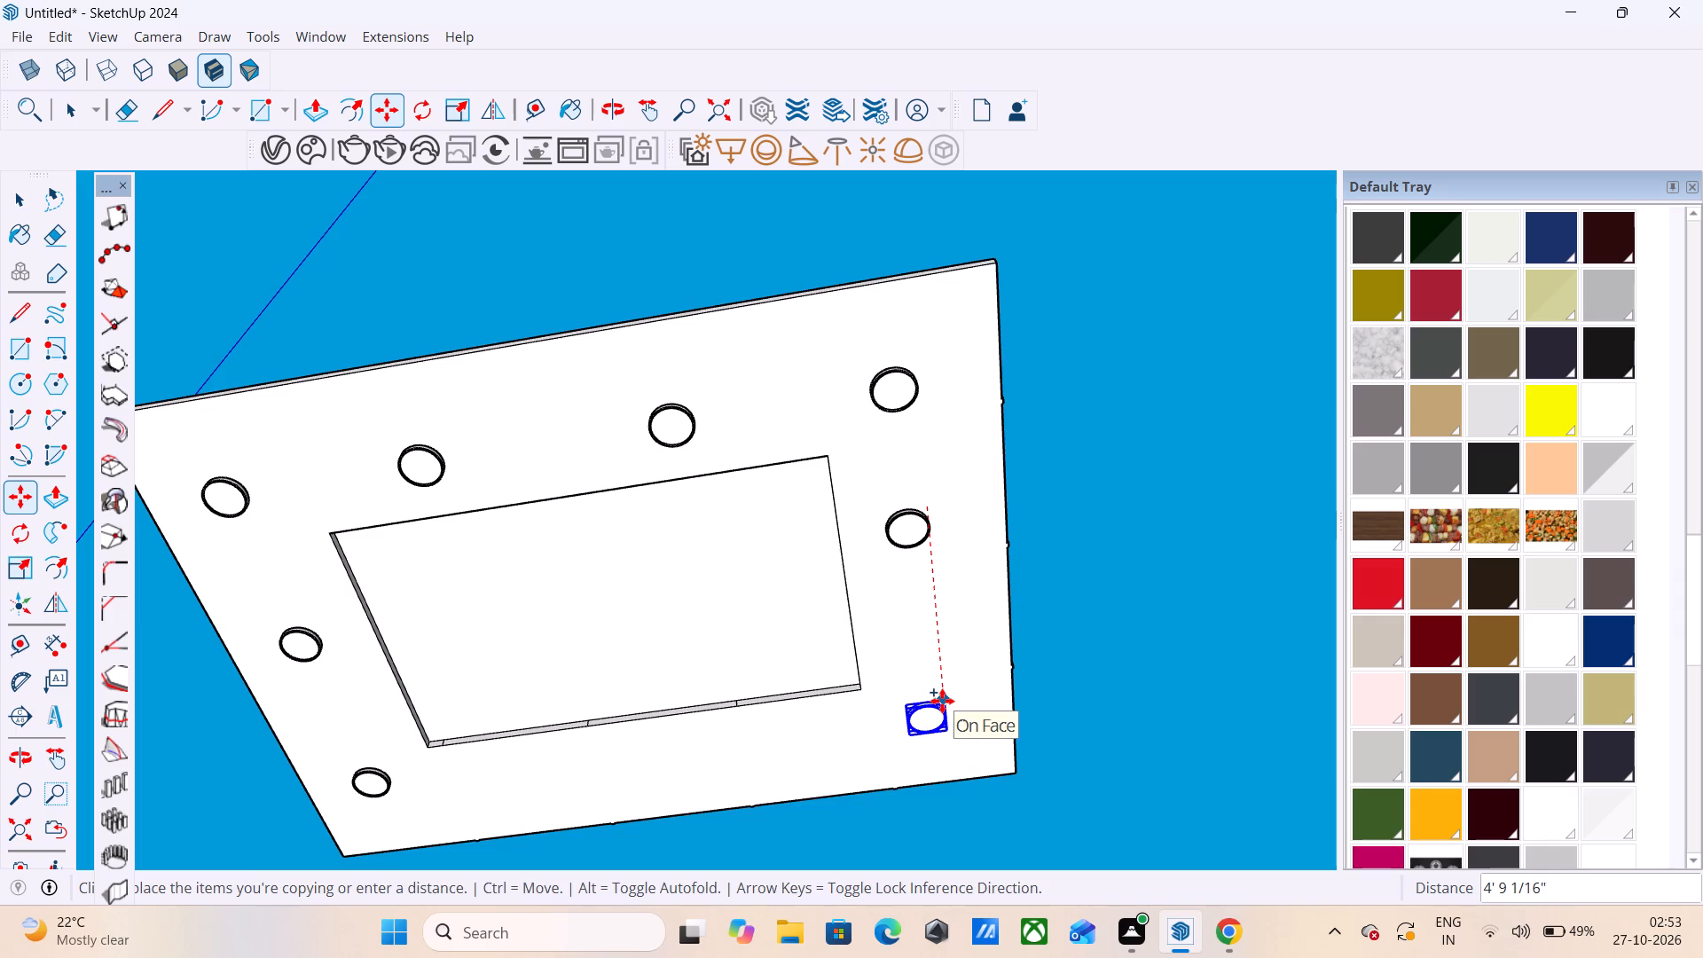
{"action": "left_click", "coordinate": [942, 701]}
Copy the eighth light about 3' 6 13/16" along the remaining long side of the ceiling border.
{"action": "scroll", "coordinate": [929, 701], "scroll_direction": "up", "scroll_amount": 5}
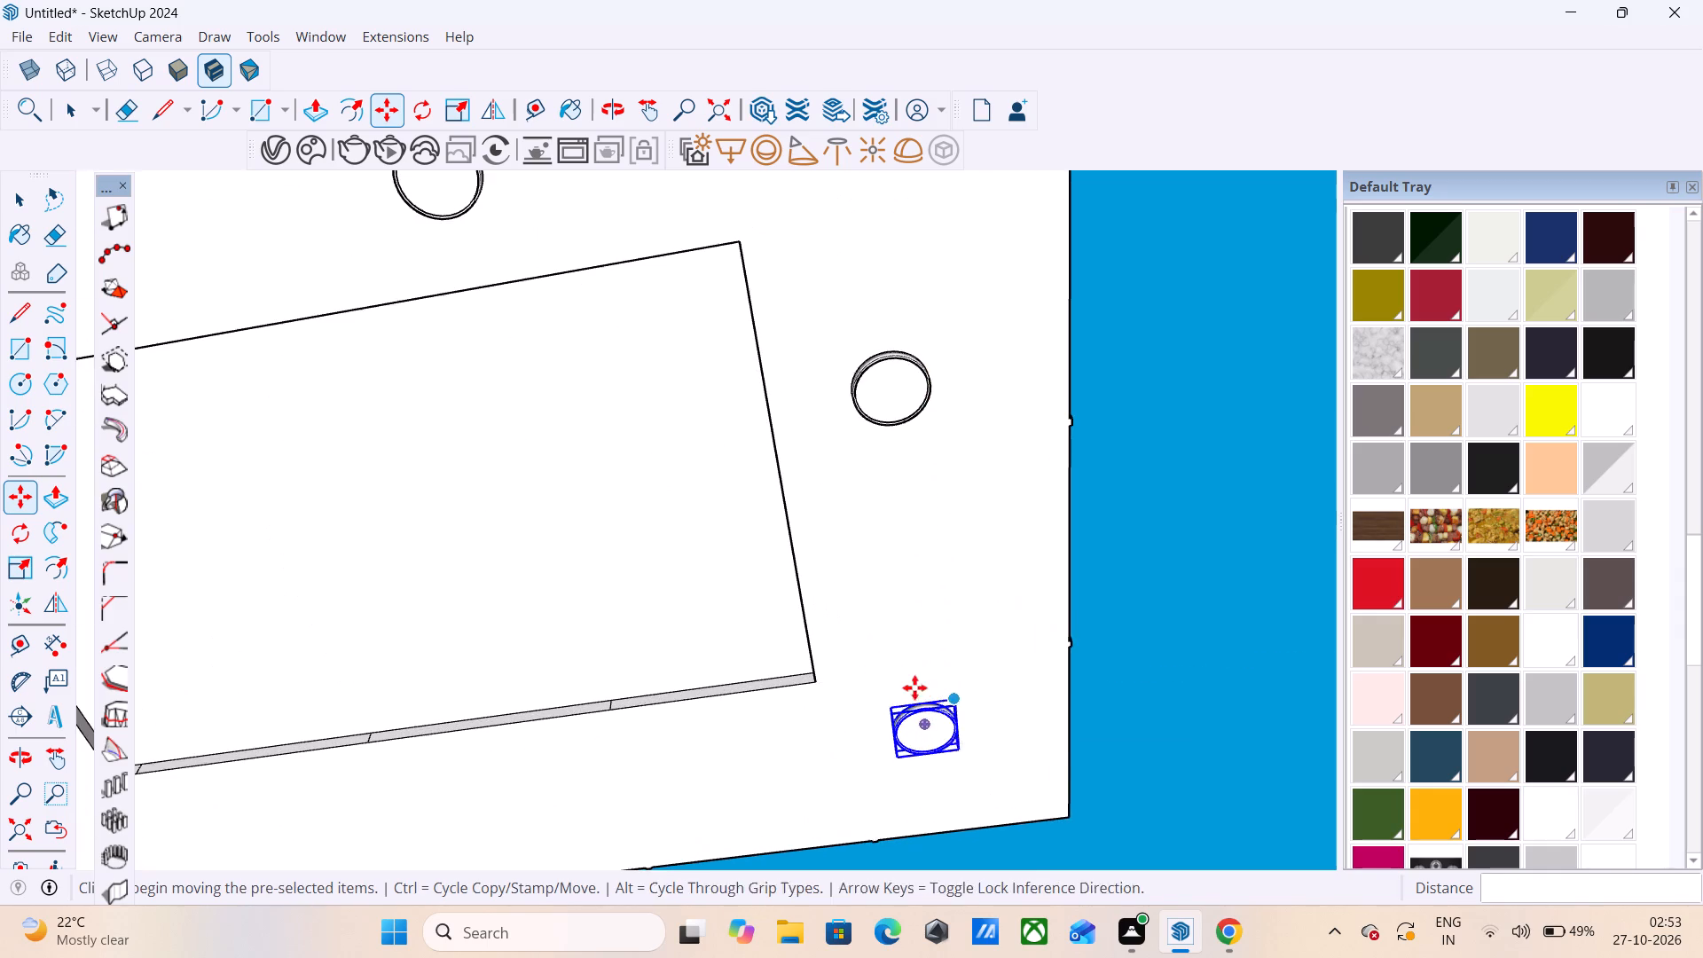
{"action": "scroll", "coordinate": [867, 659], "scroll_direction": "down", "scroll_amount": 2}
{"action": "scroll", "coordinate": [874, 698], "scroll_direction": "up", "scroll_amount": 4}
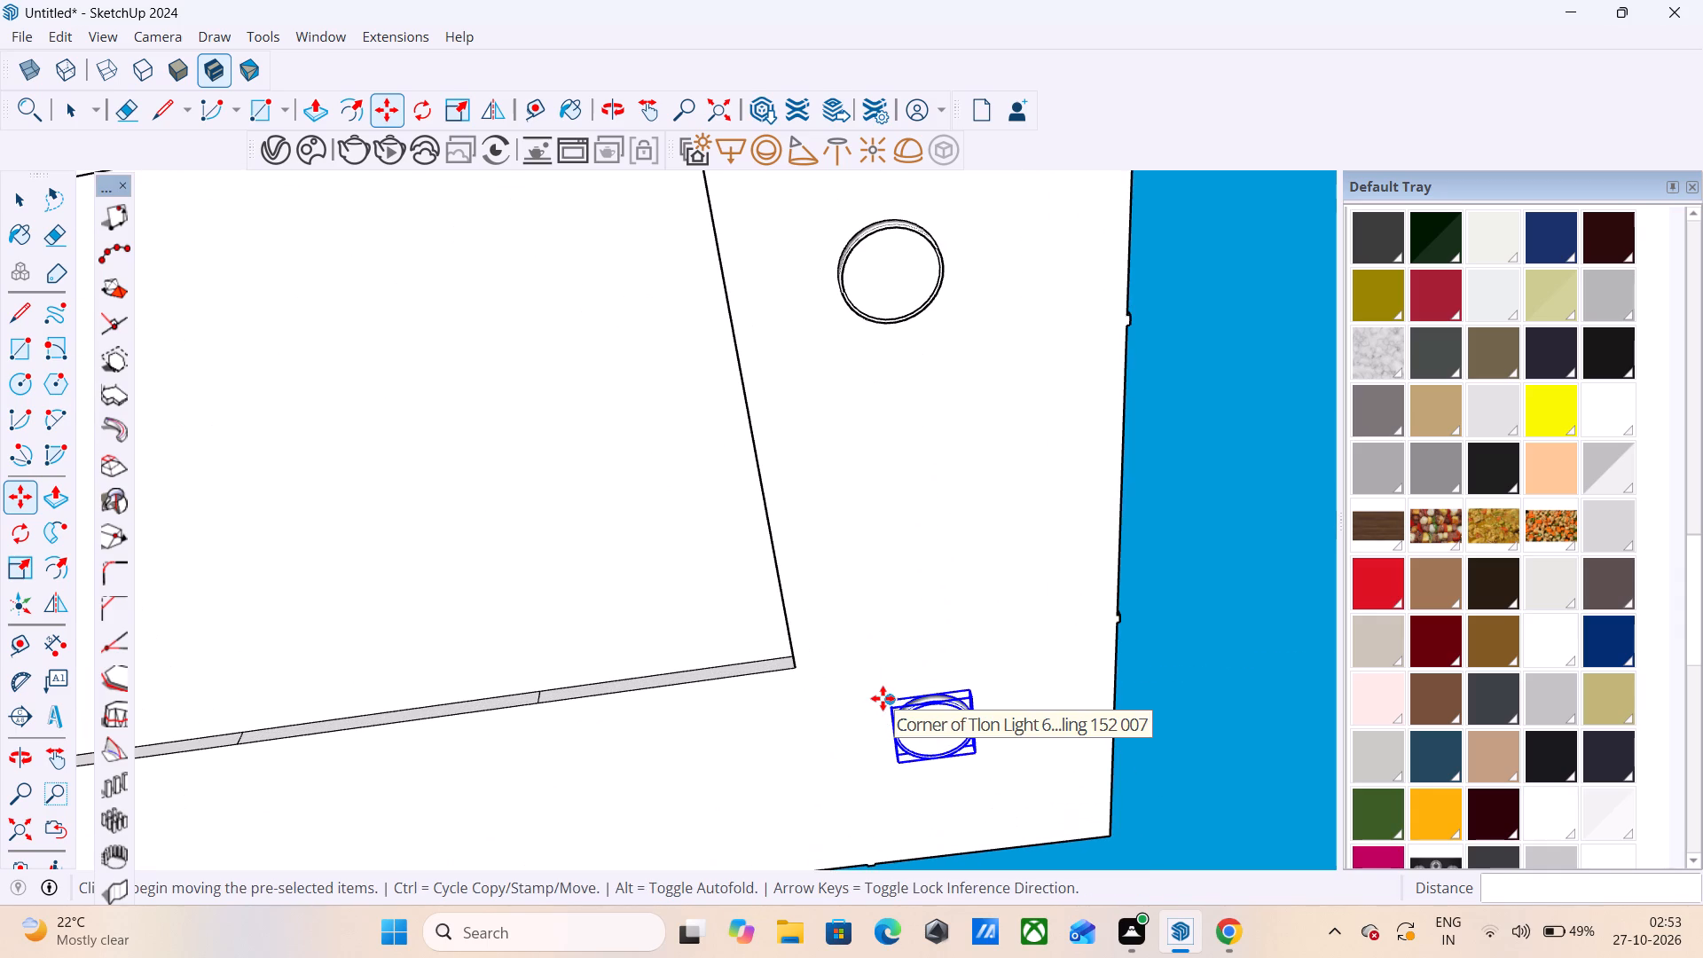
{"action": "left_click", "coordinate": [889, 699]}
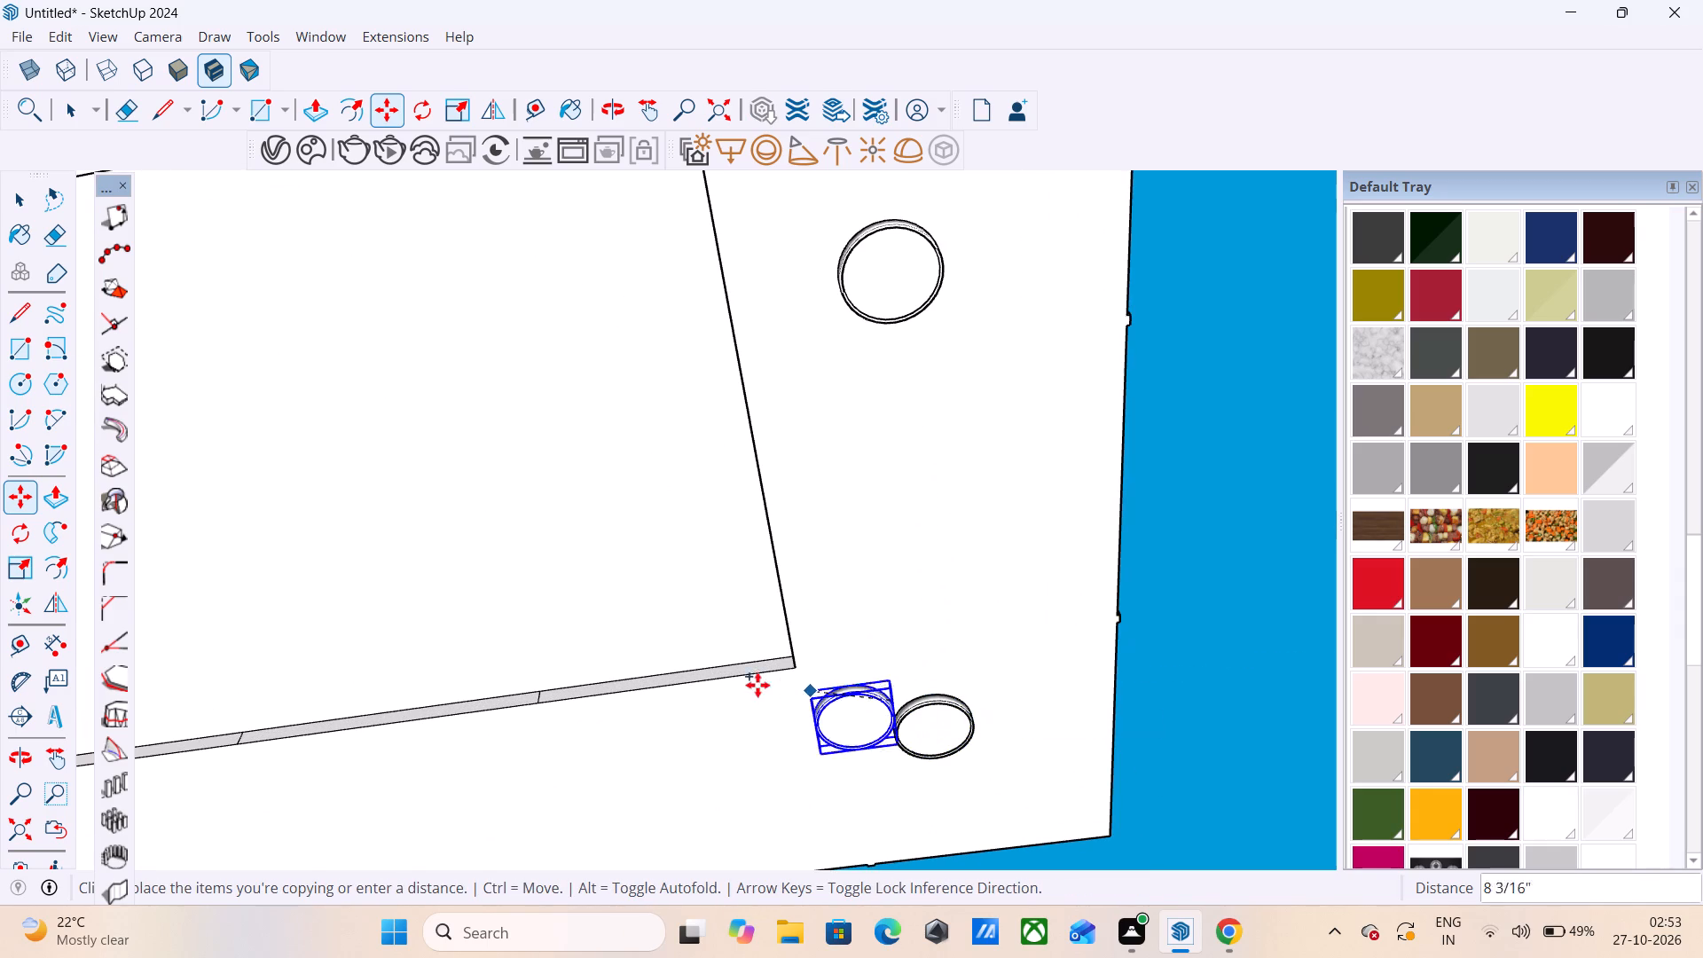
{"action": "scroll", "coordinate": [1032, 544], "scroll_direction": "down", "scroll_amount": 9}
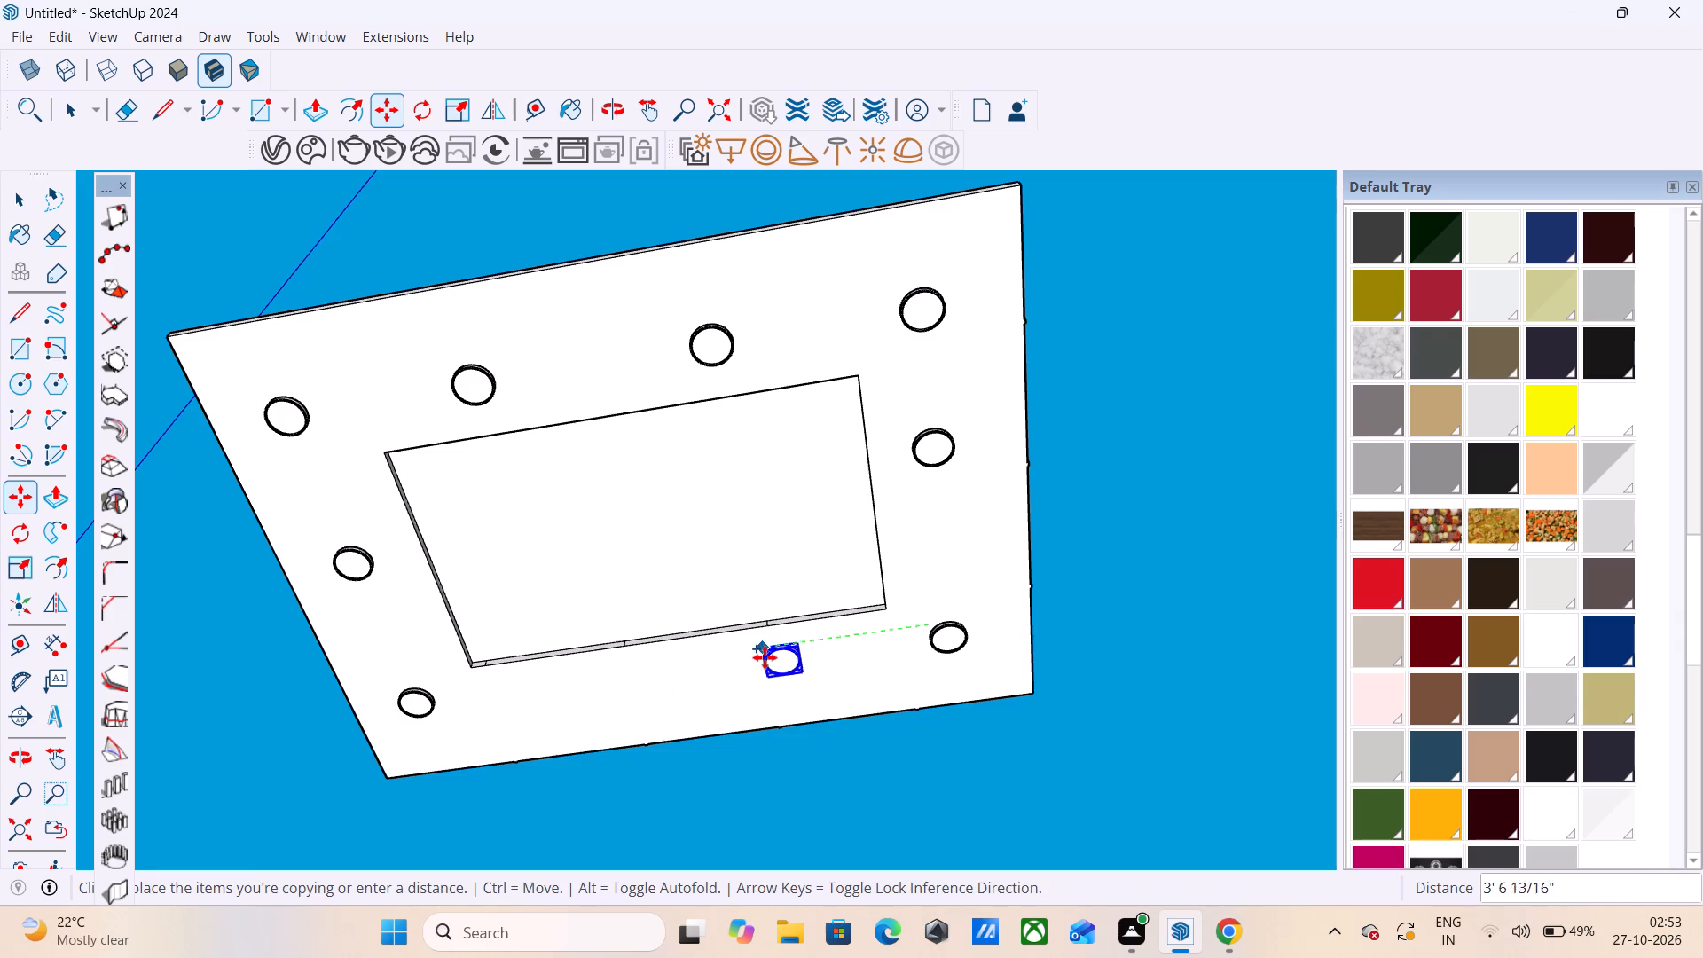
{"action": "left_click", "coordinate": [765, 655]}
Copy the ninth light about 4' 10 3/4" further along the remaining long side, and clear the selection.
{"action": "scroll", "coordinate": [730, 640], "scroll_direction": "up", "scroll_amount": 5}
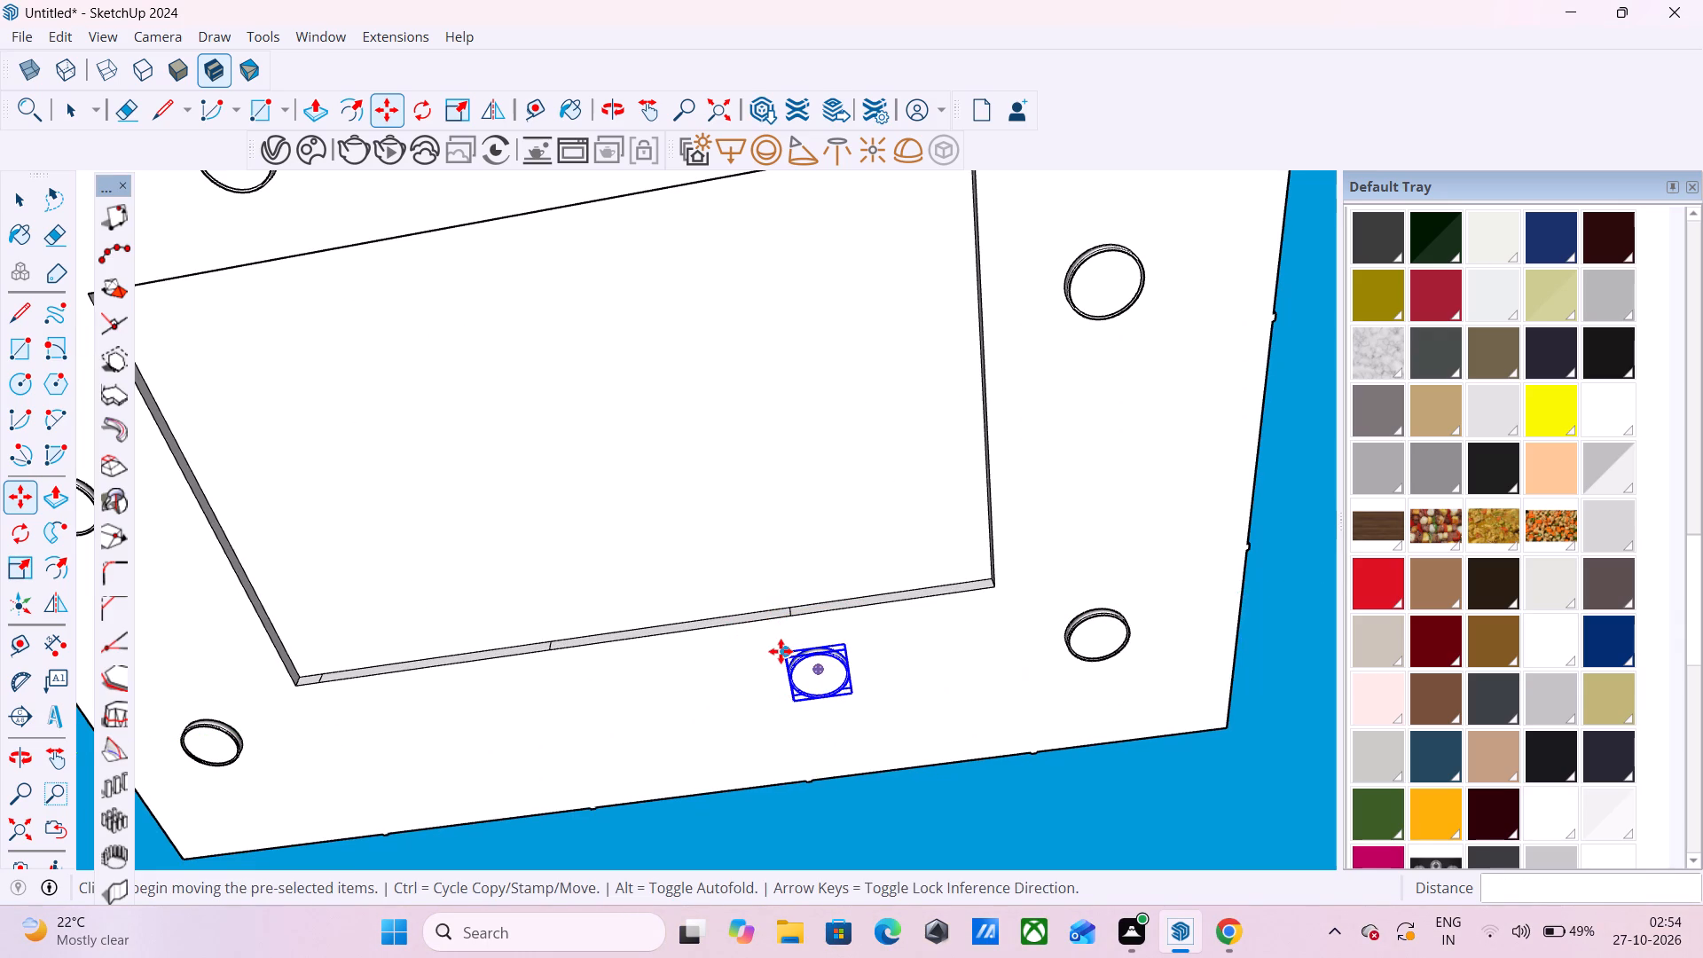
{"action": "left_click", "coordinate": [781, 651]}
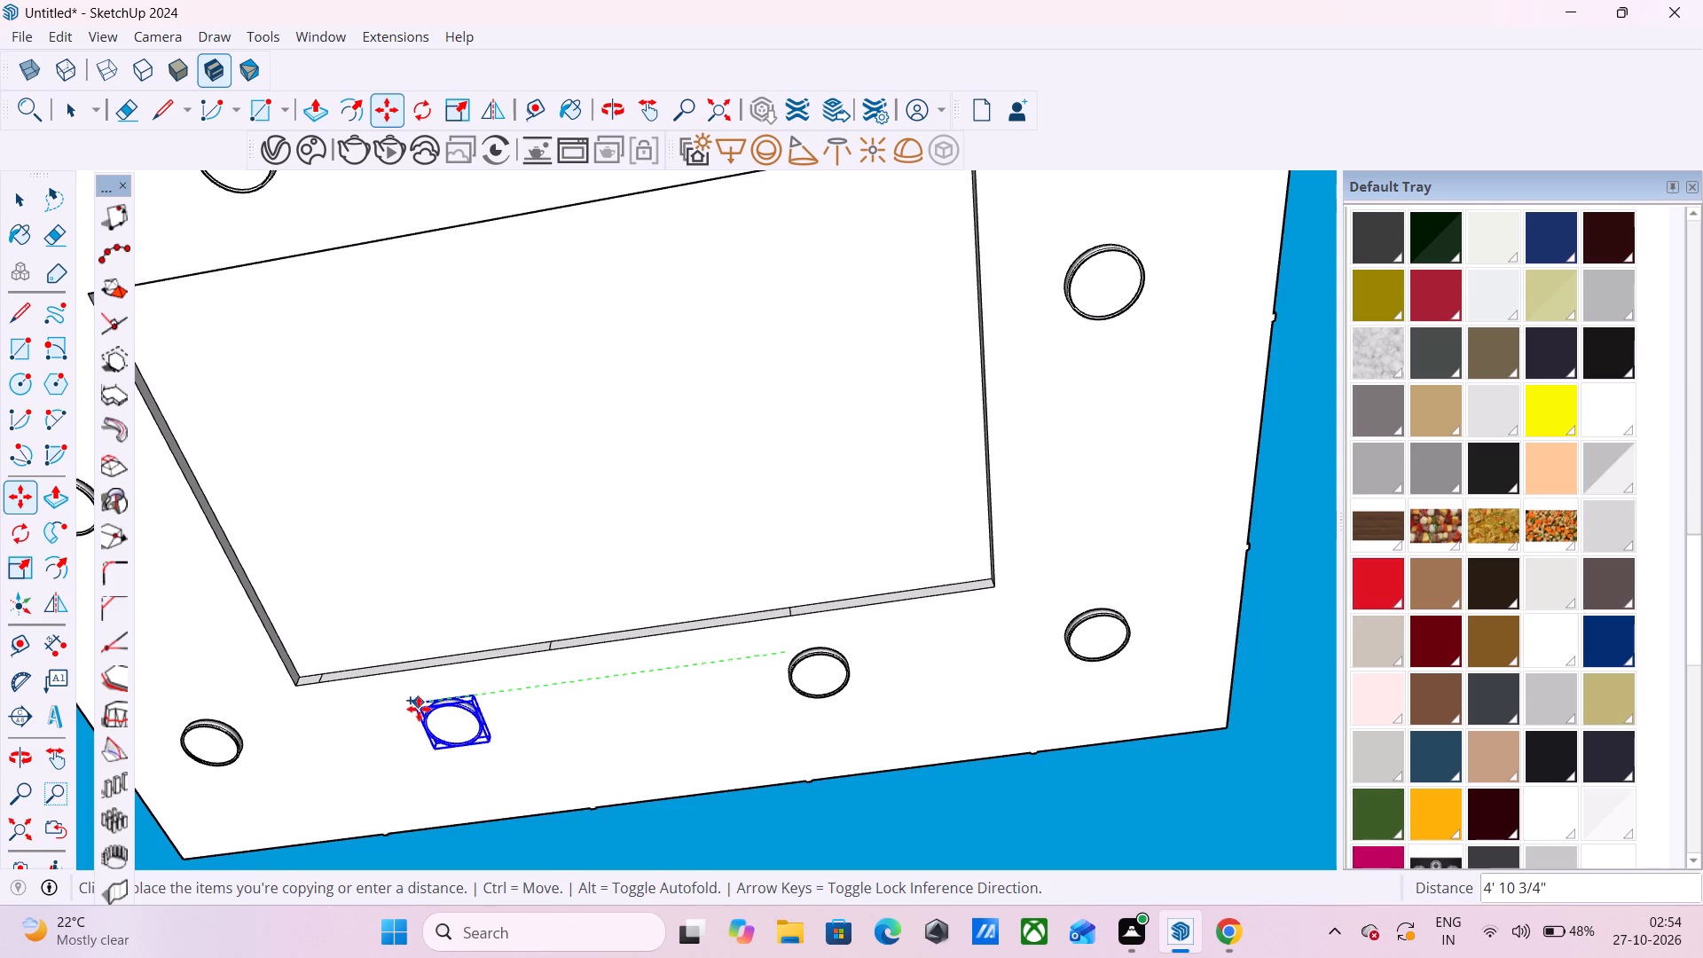
{"action": "left_click", "coordinate": [419, 709]}
{"action": "scroll", "coordinate": [831, 549], "scroll_direction": "down", "scroll_amount": 11}
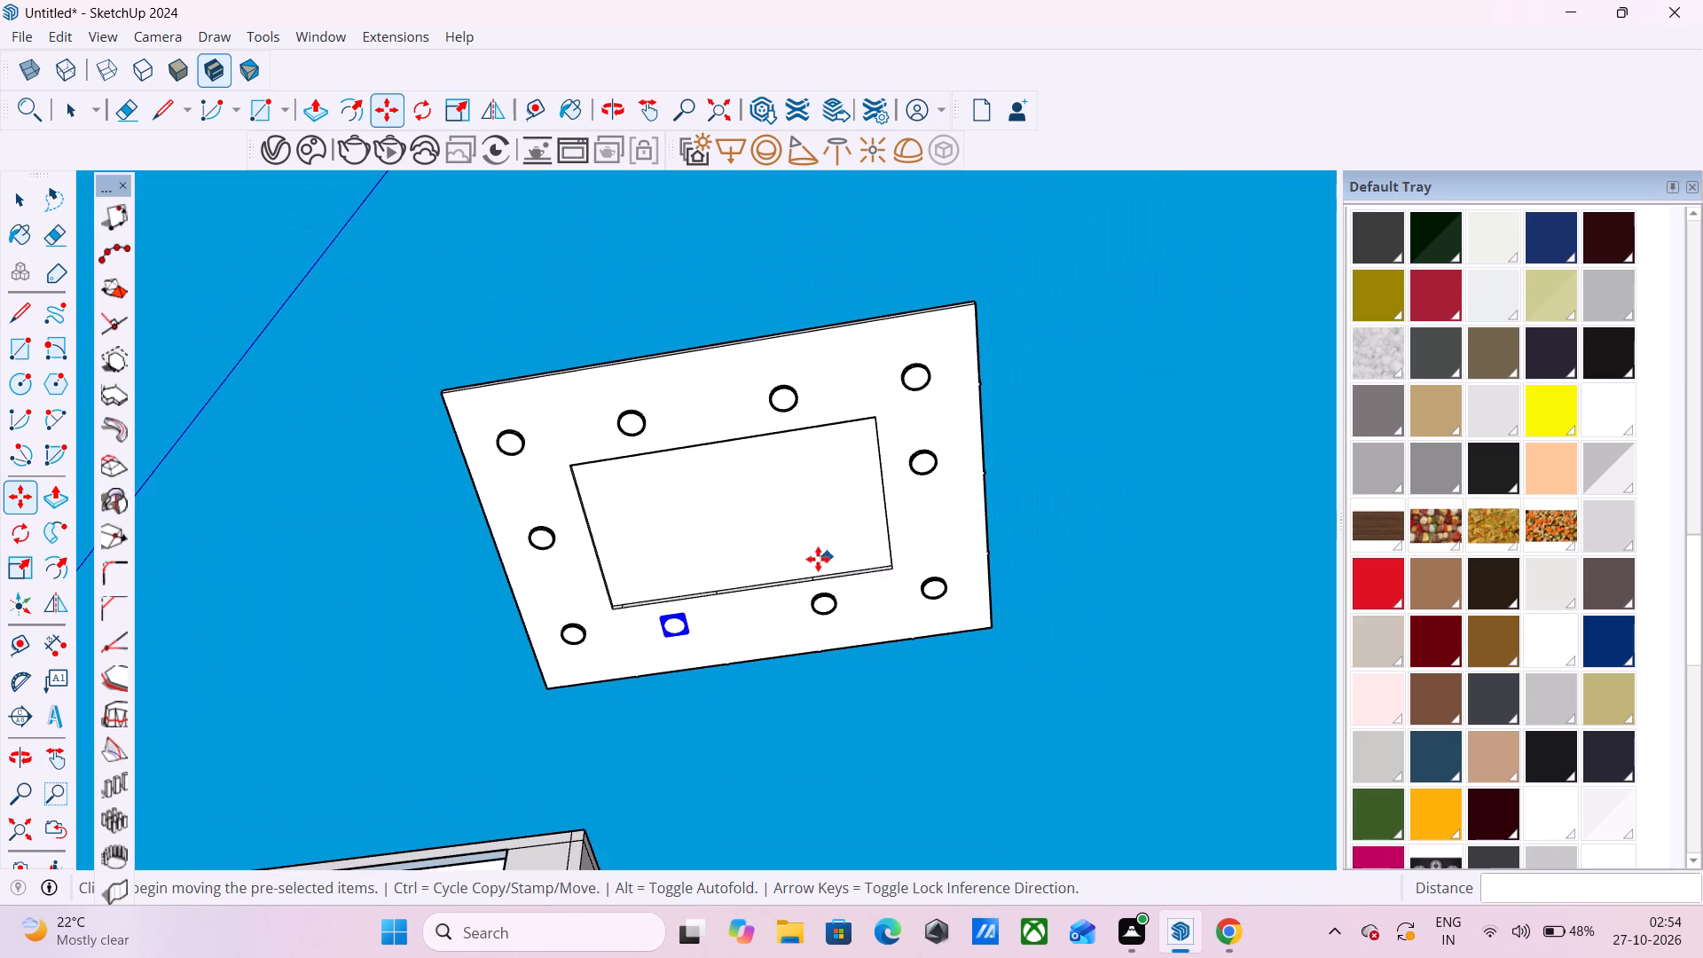
{"action": "key", "text": "space"}
{"action": "left_click", "coordinate": [1100, 558]}
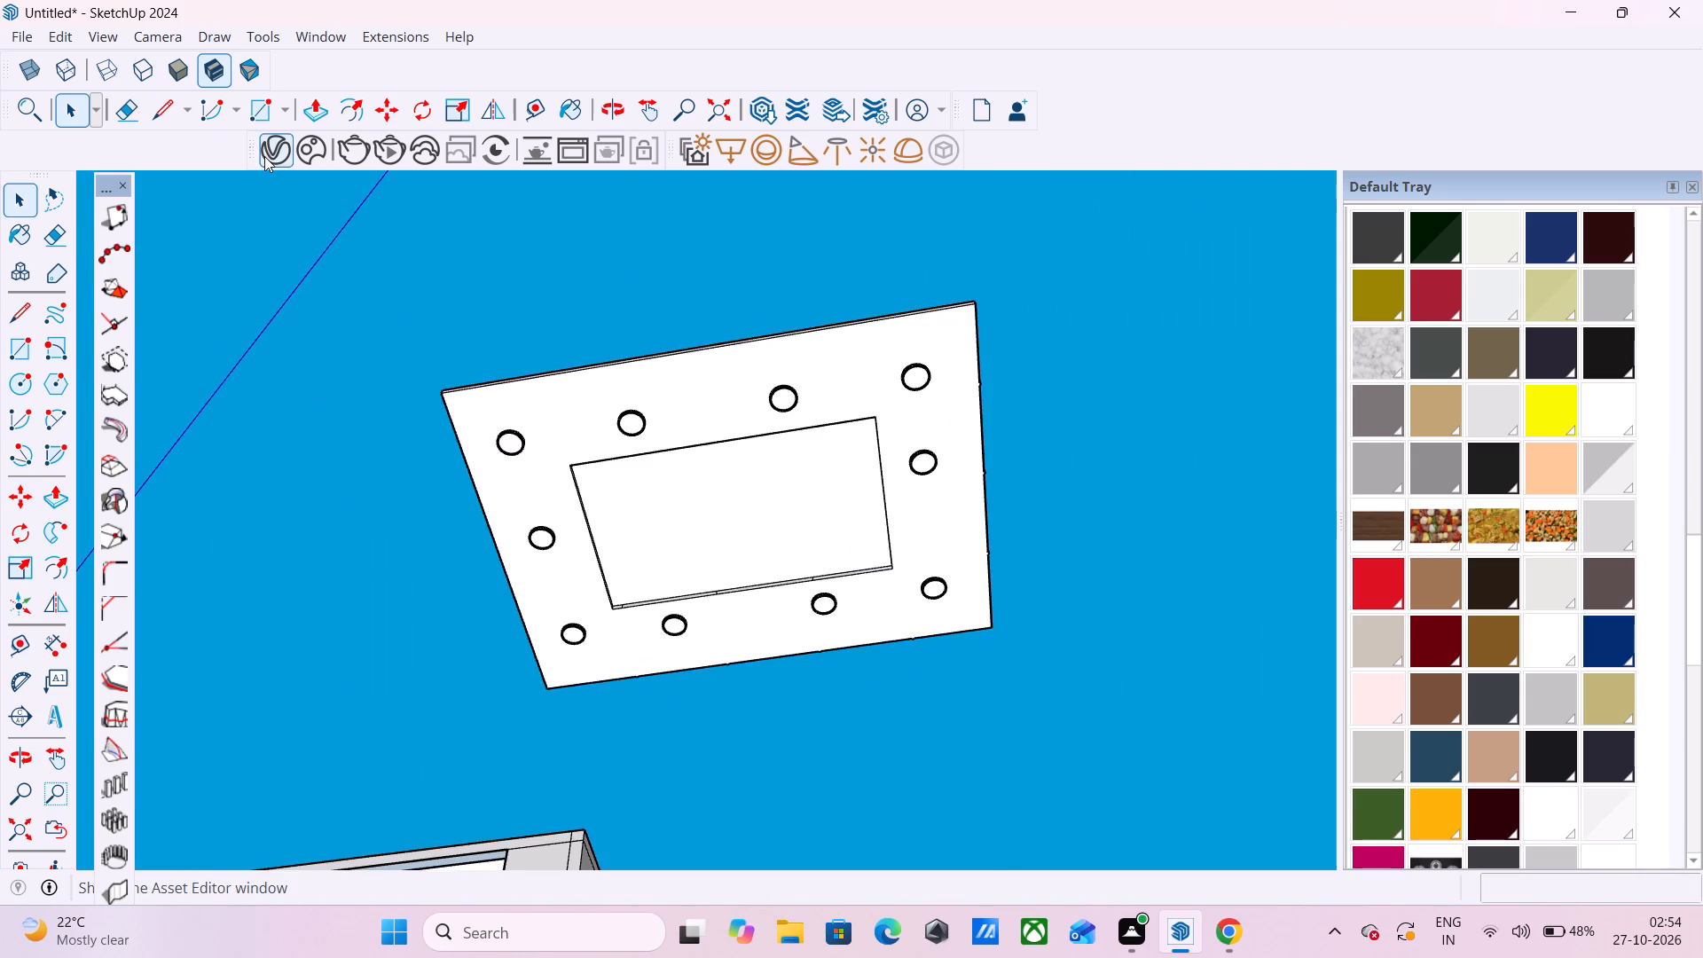
Paint the underside border of the false ceiling with the plain mid-grey material from the model's own materials.
{"action": "scroll", "coordinate": [880, 189], "scroll_direction": "down", "scroll_amount": 10}
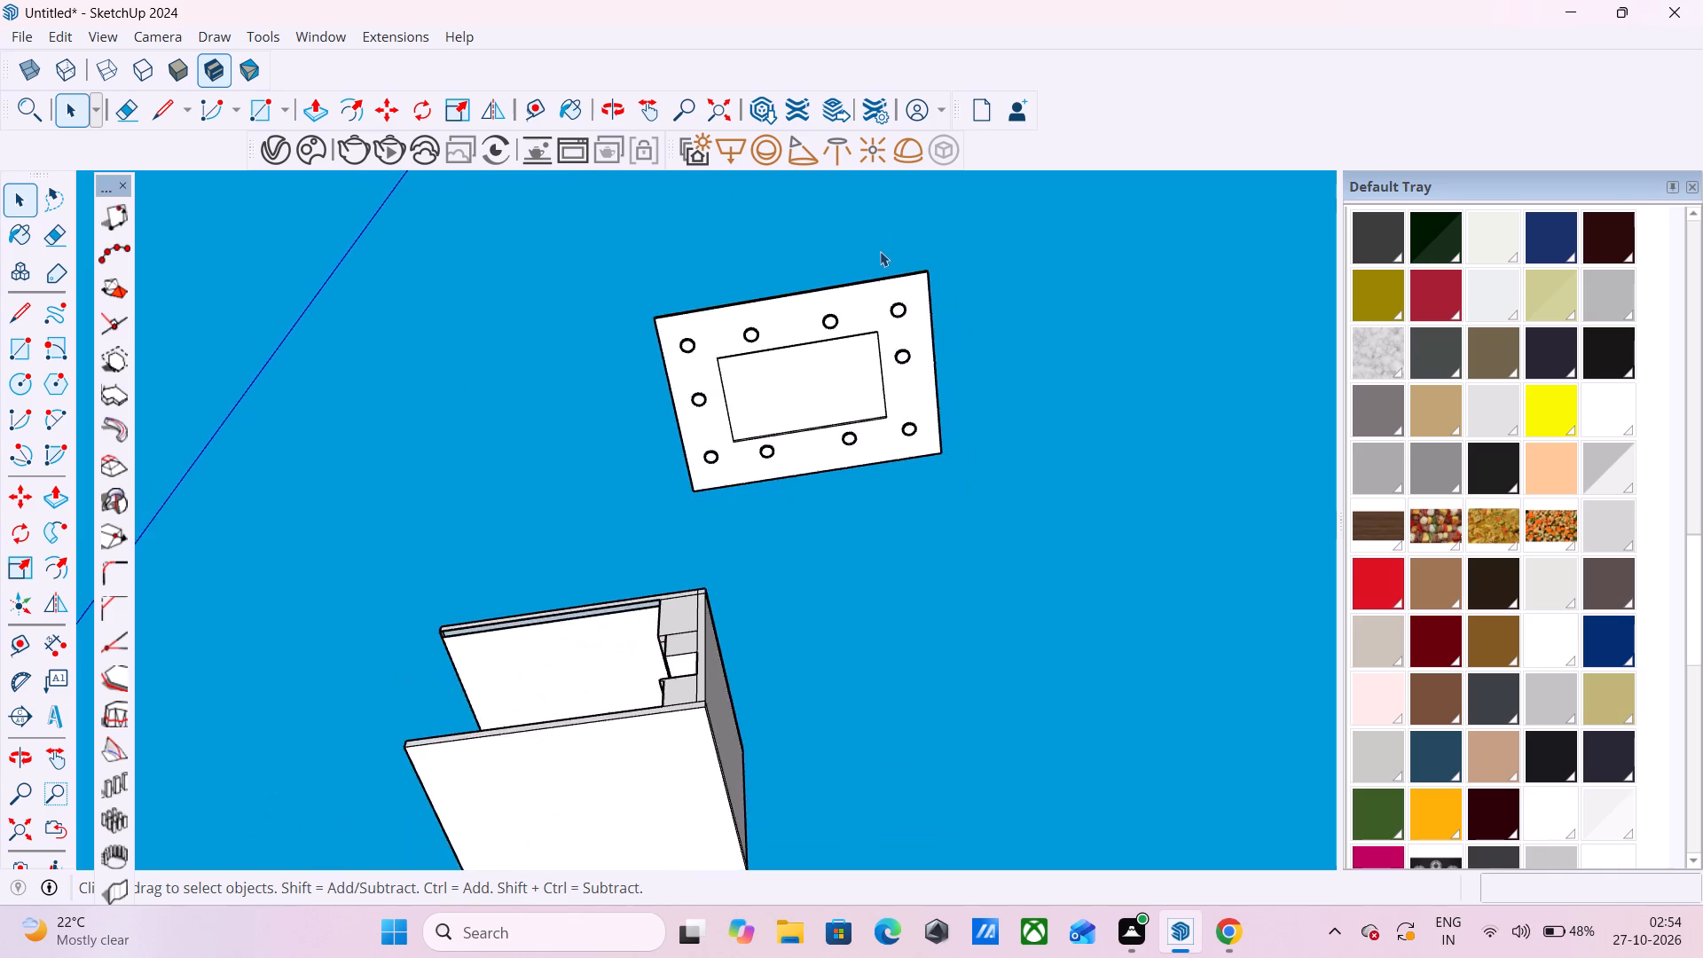
{"action": "scroll", "coordinate": [879, 258], "scroll_direction": "down", "scroll_amount": 4}
{"action": "scroll", "coordinate": [859, 358], "scroll_direction": "up", "scroll_amount": 1}
{"action": "middle_click_drag", "start_coordinate": [859, 358], "coordinate": [788, 453]}
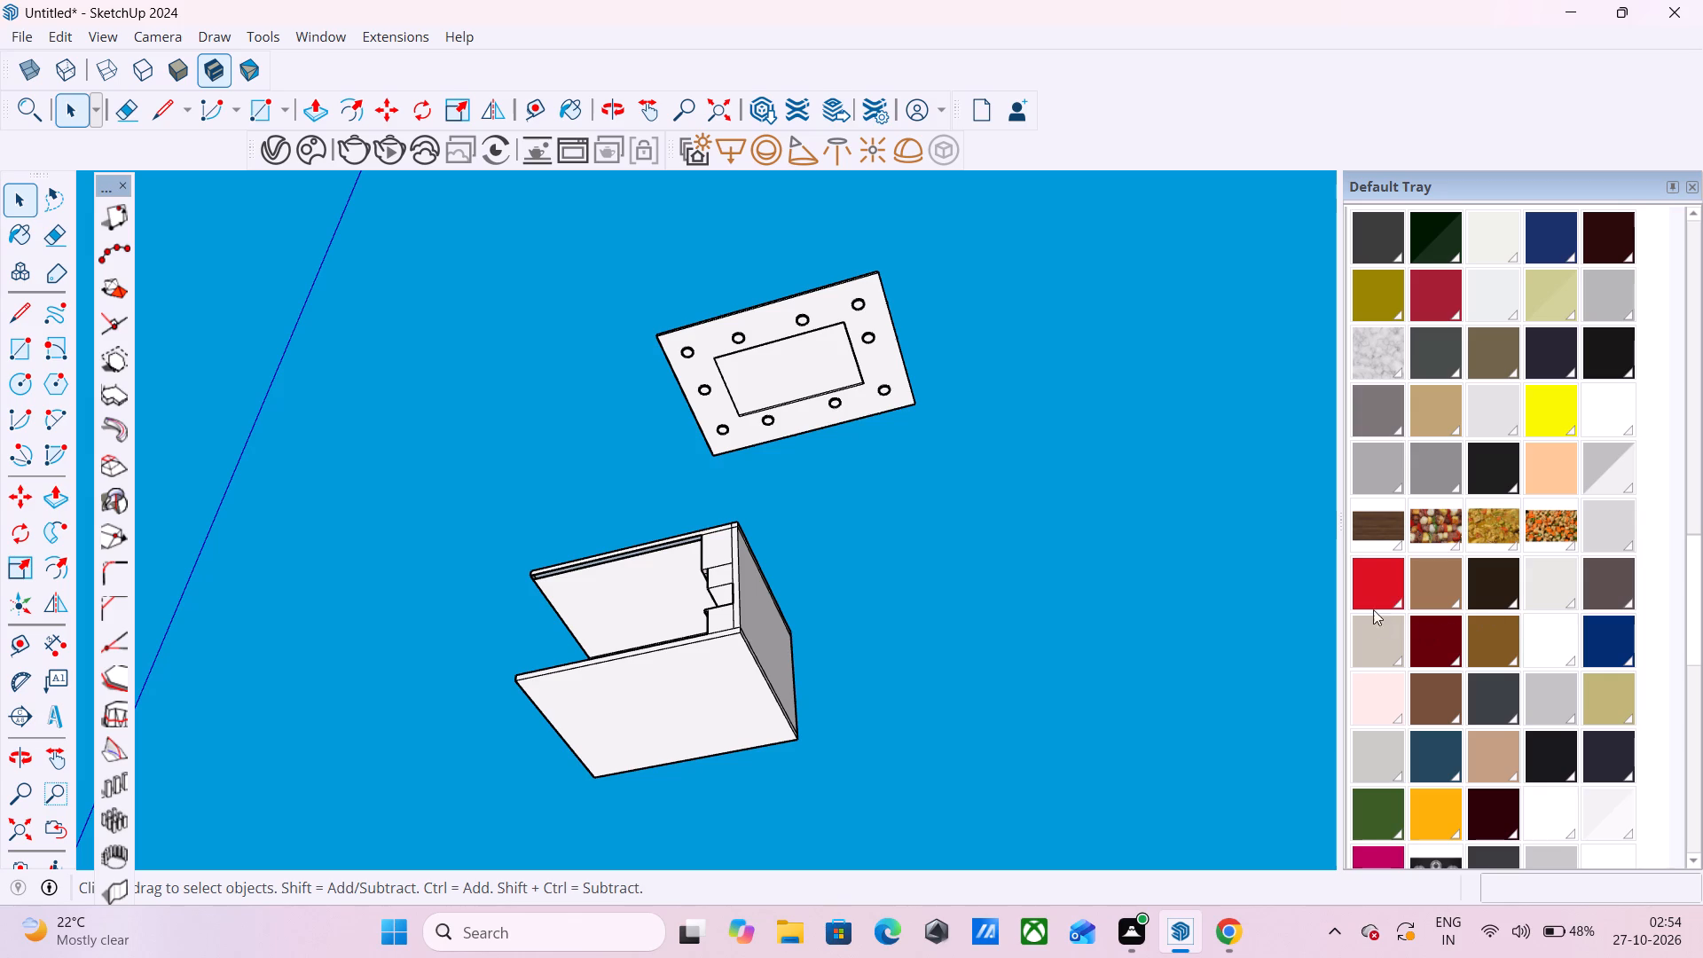
{"action": "left_click", "coordinate": [1382, 460]}
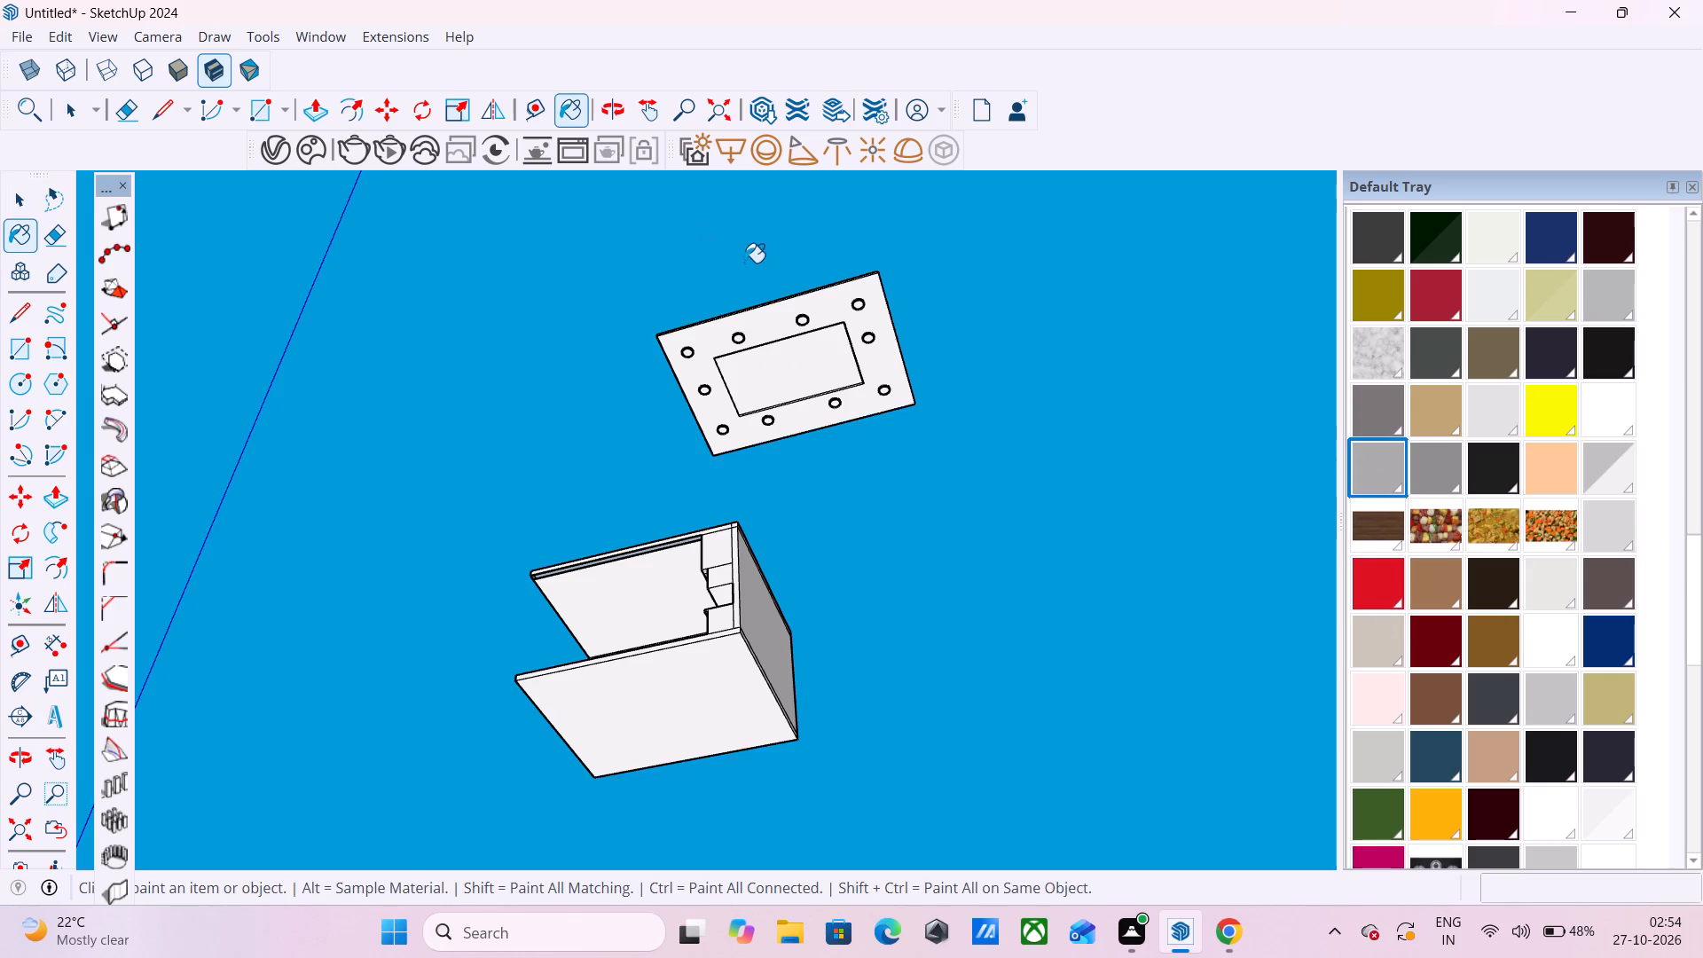
{"action": "scroll", "coordinate": [746, 265], "scroll_direction": "up", "scroll_amount": 8}
{"action": "left_click", "coordinate": [794, 345]}
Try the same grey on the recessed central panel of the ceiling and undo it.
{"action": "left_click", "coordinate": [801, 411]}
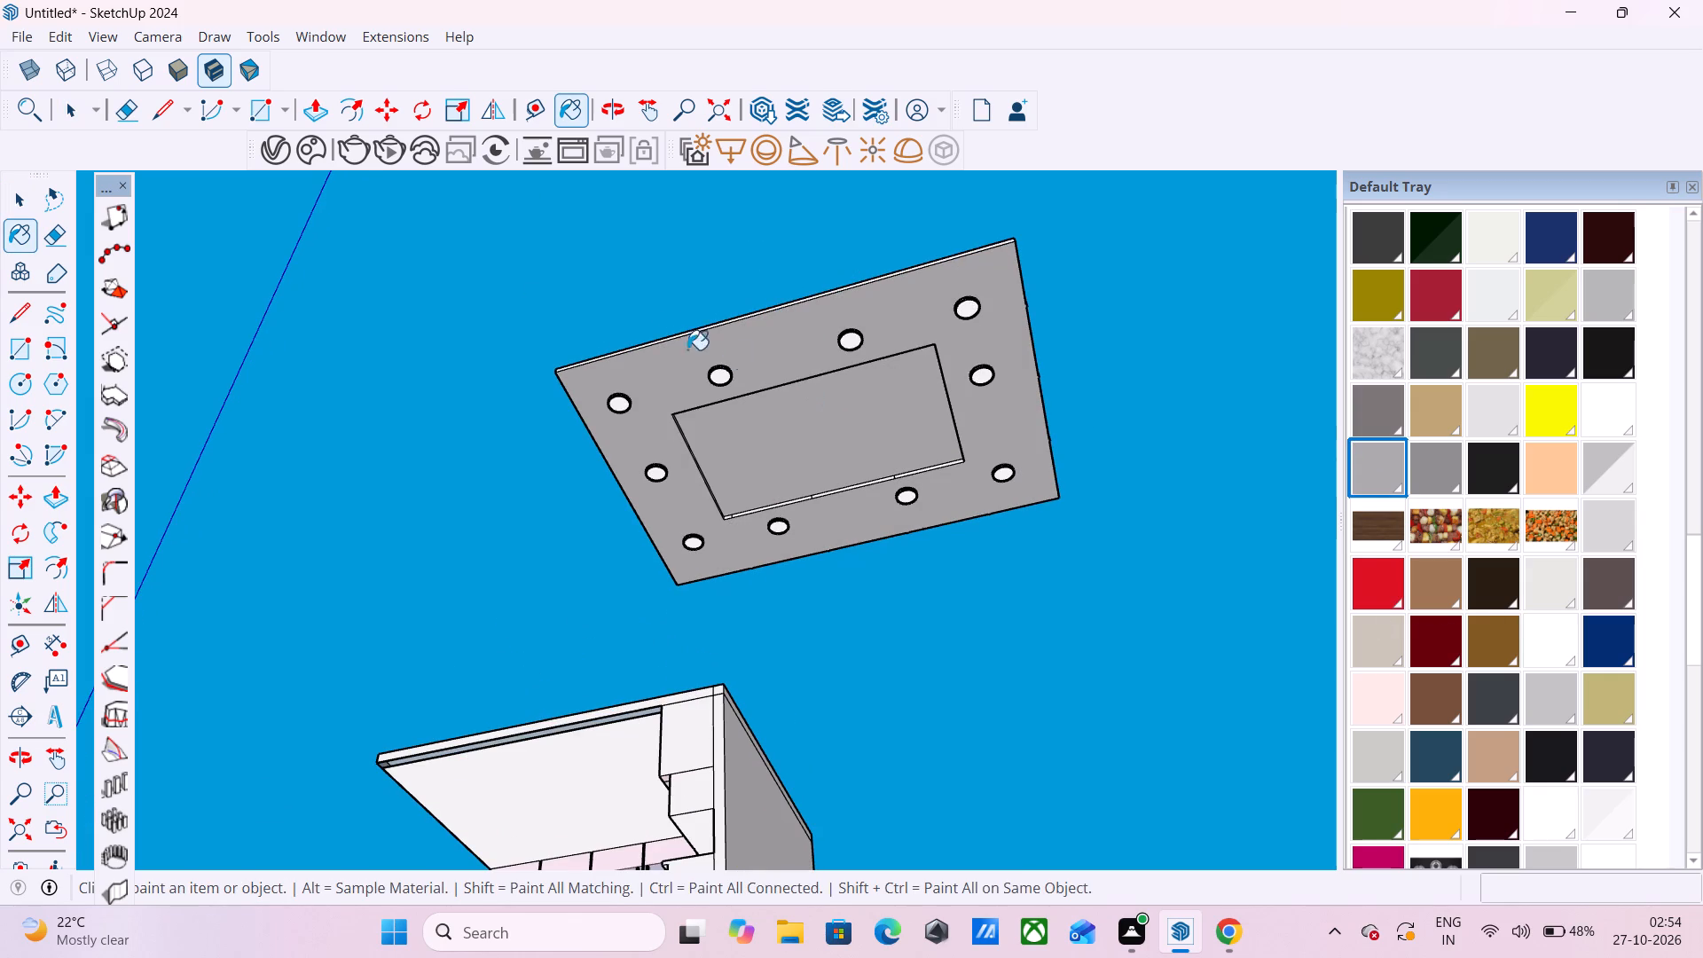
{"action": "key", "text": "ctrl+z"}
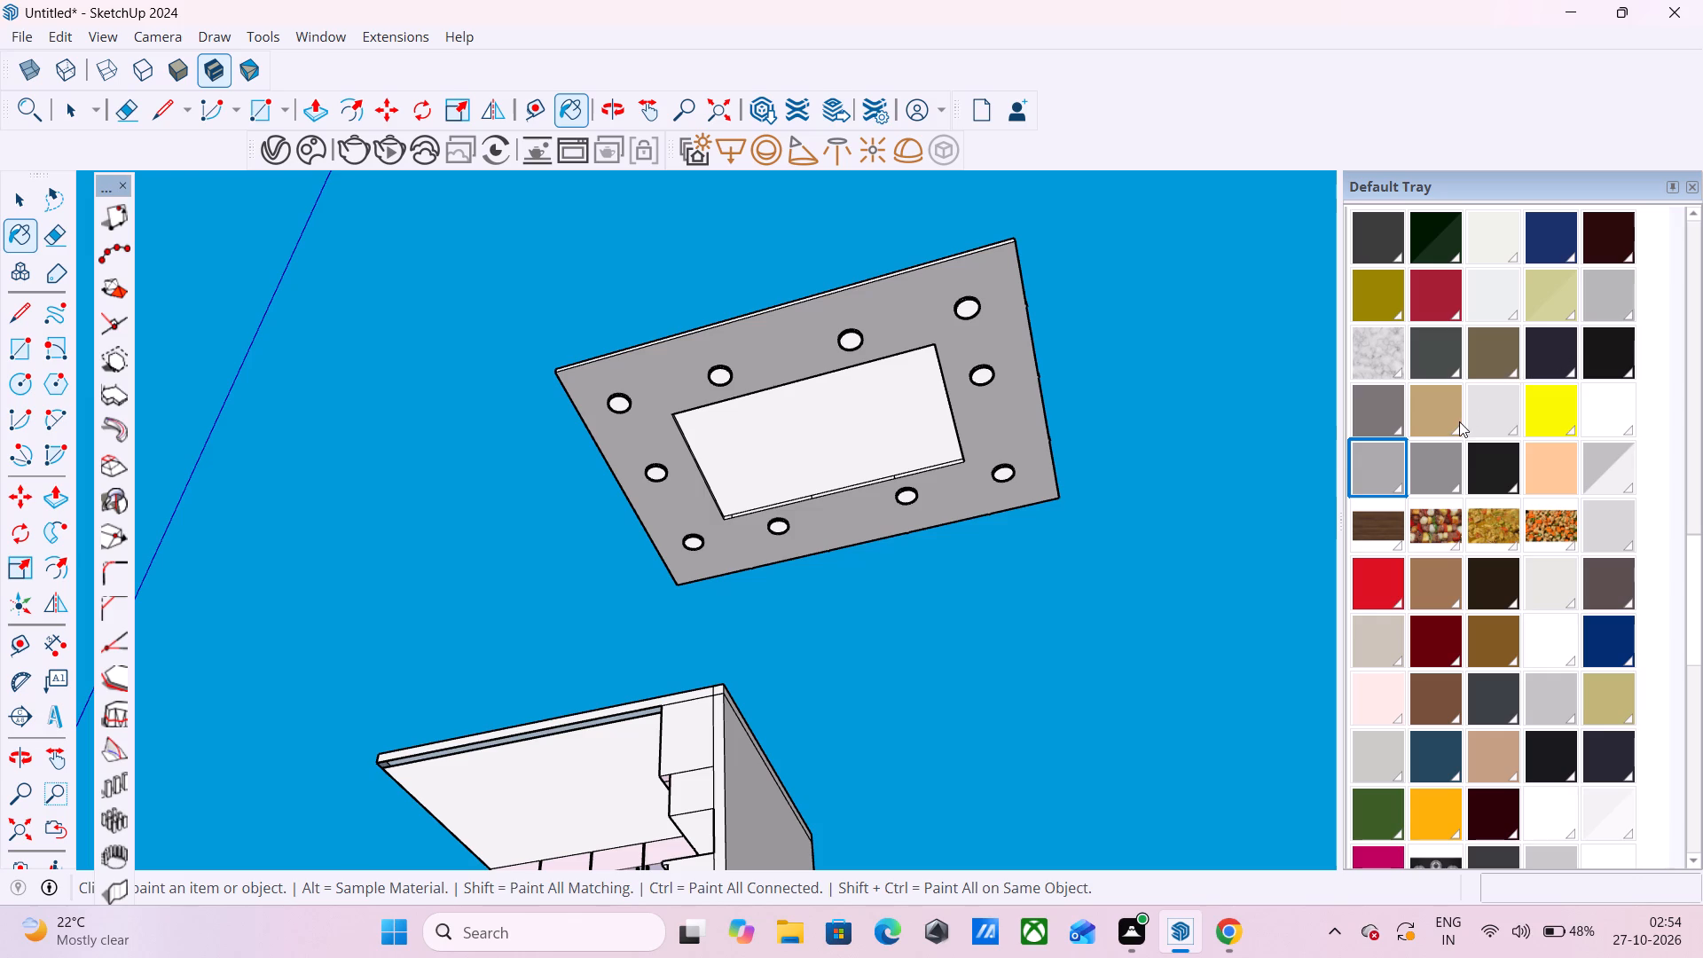
Lighten the ceiling border's grey material by setting its lightness value to 91.
{"action": "left_click", "coordinate": [1696, 211]}
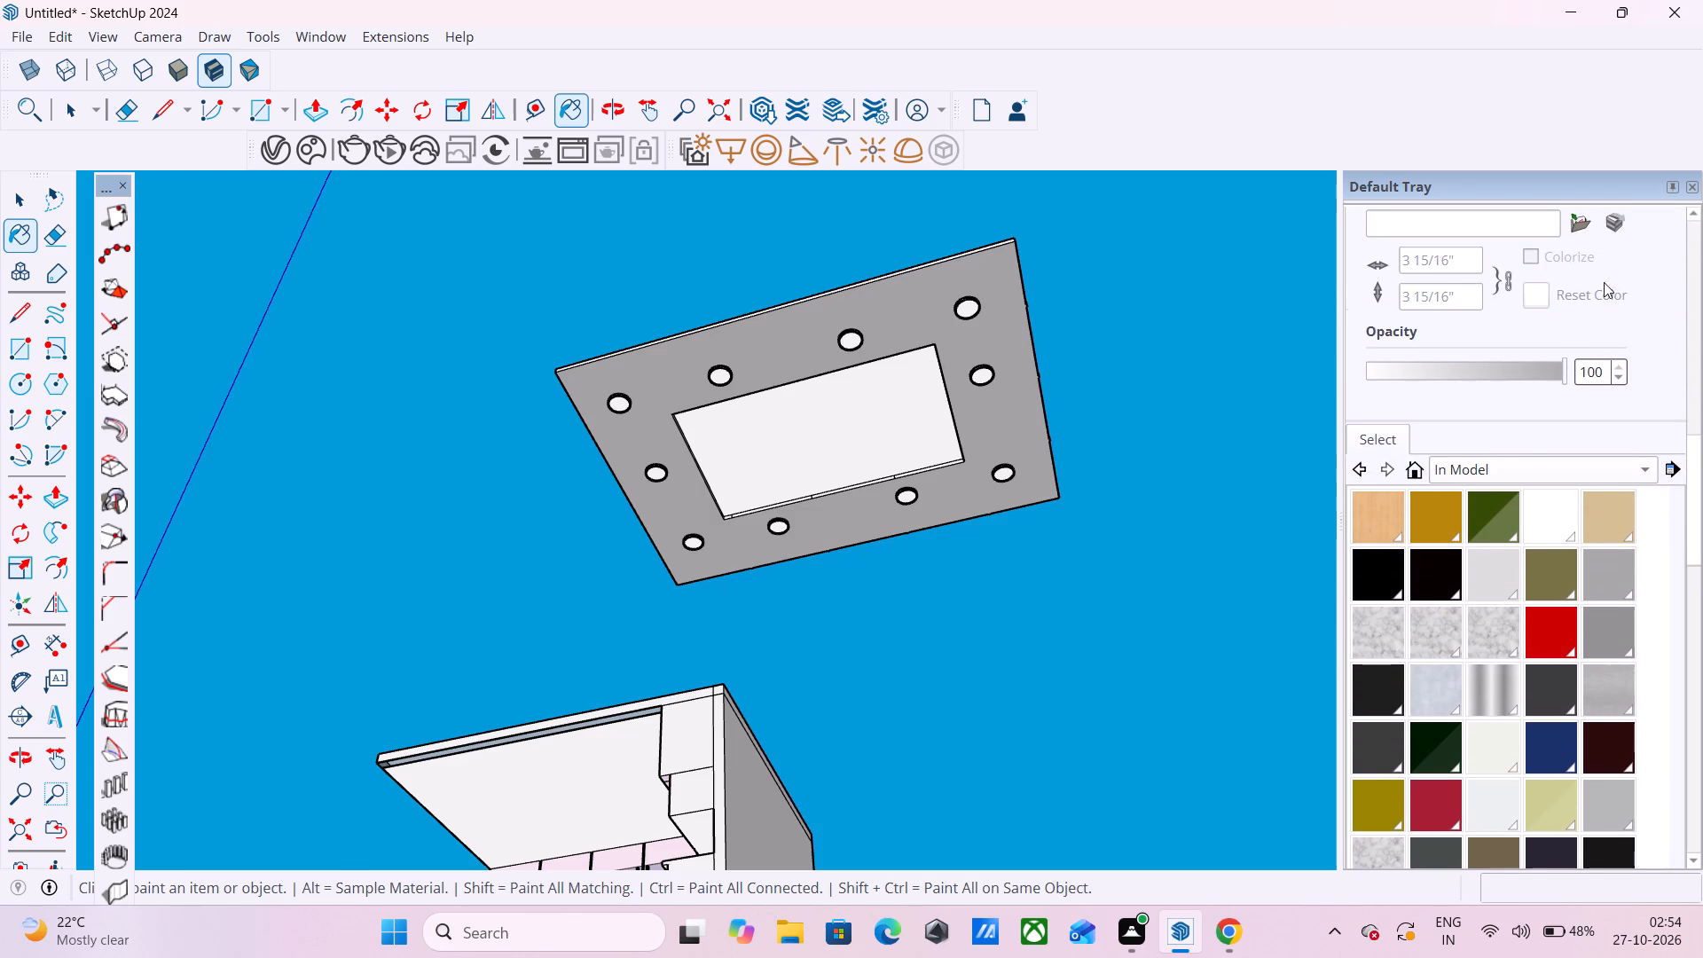
{"action": "left_click", "coordinate": [1693, 216]}
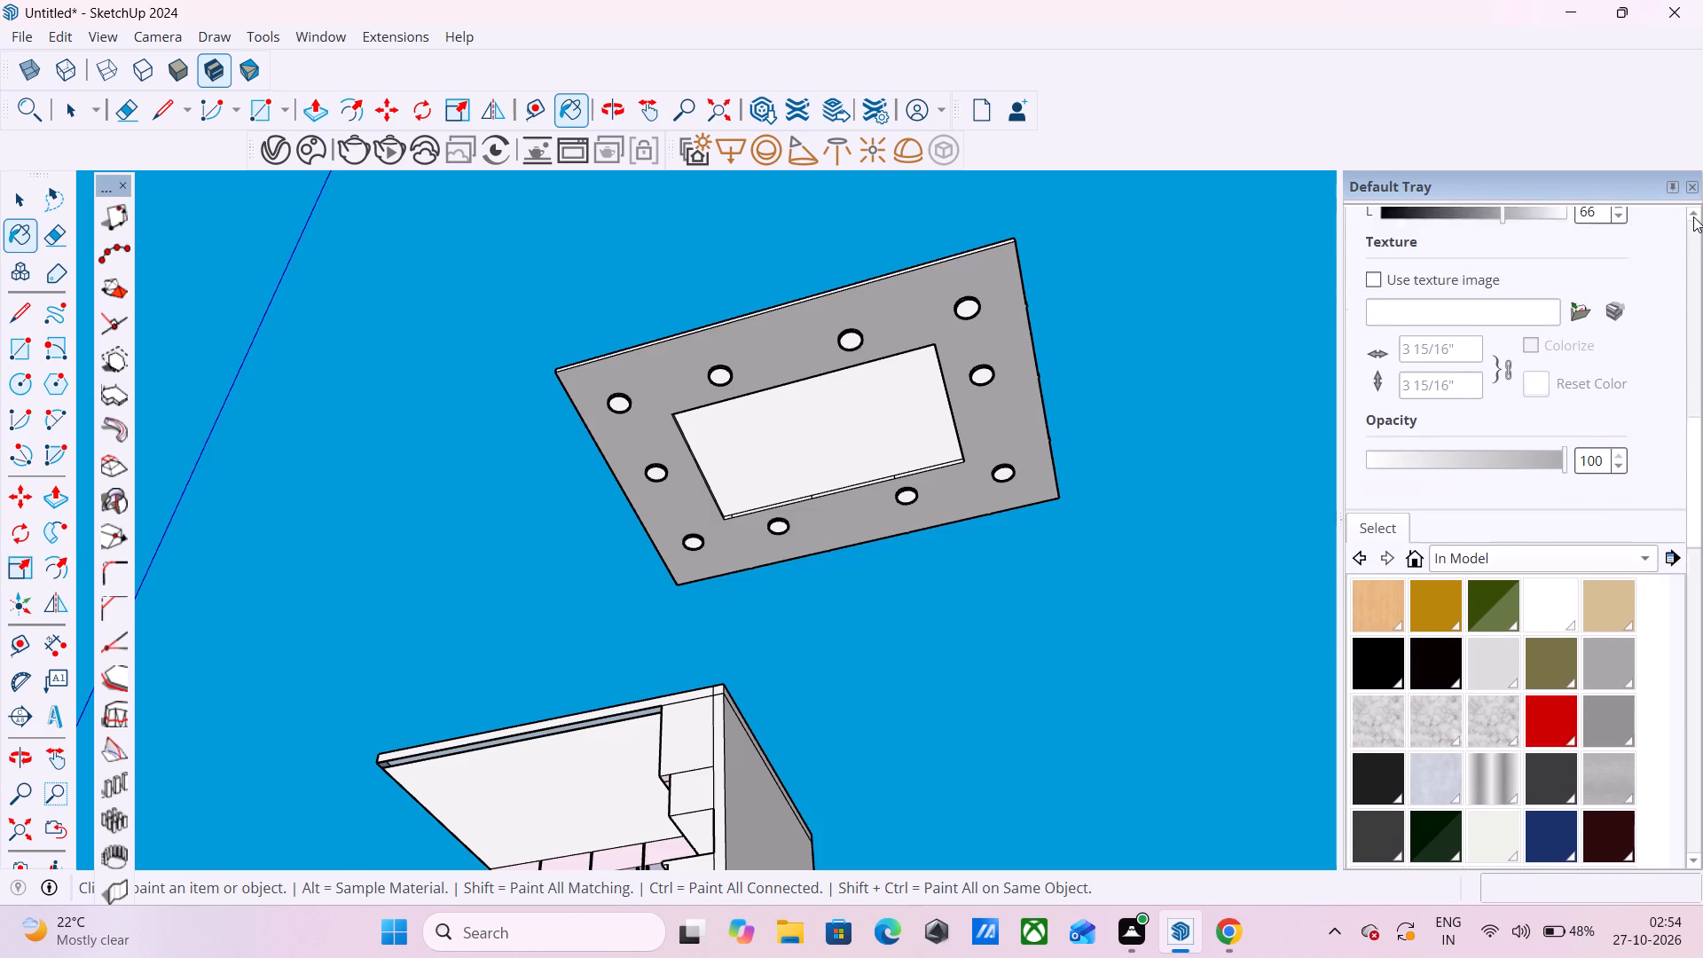
{"action": "left_click", "coordinate": [1519, 304]}
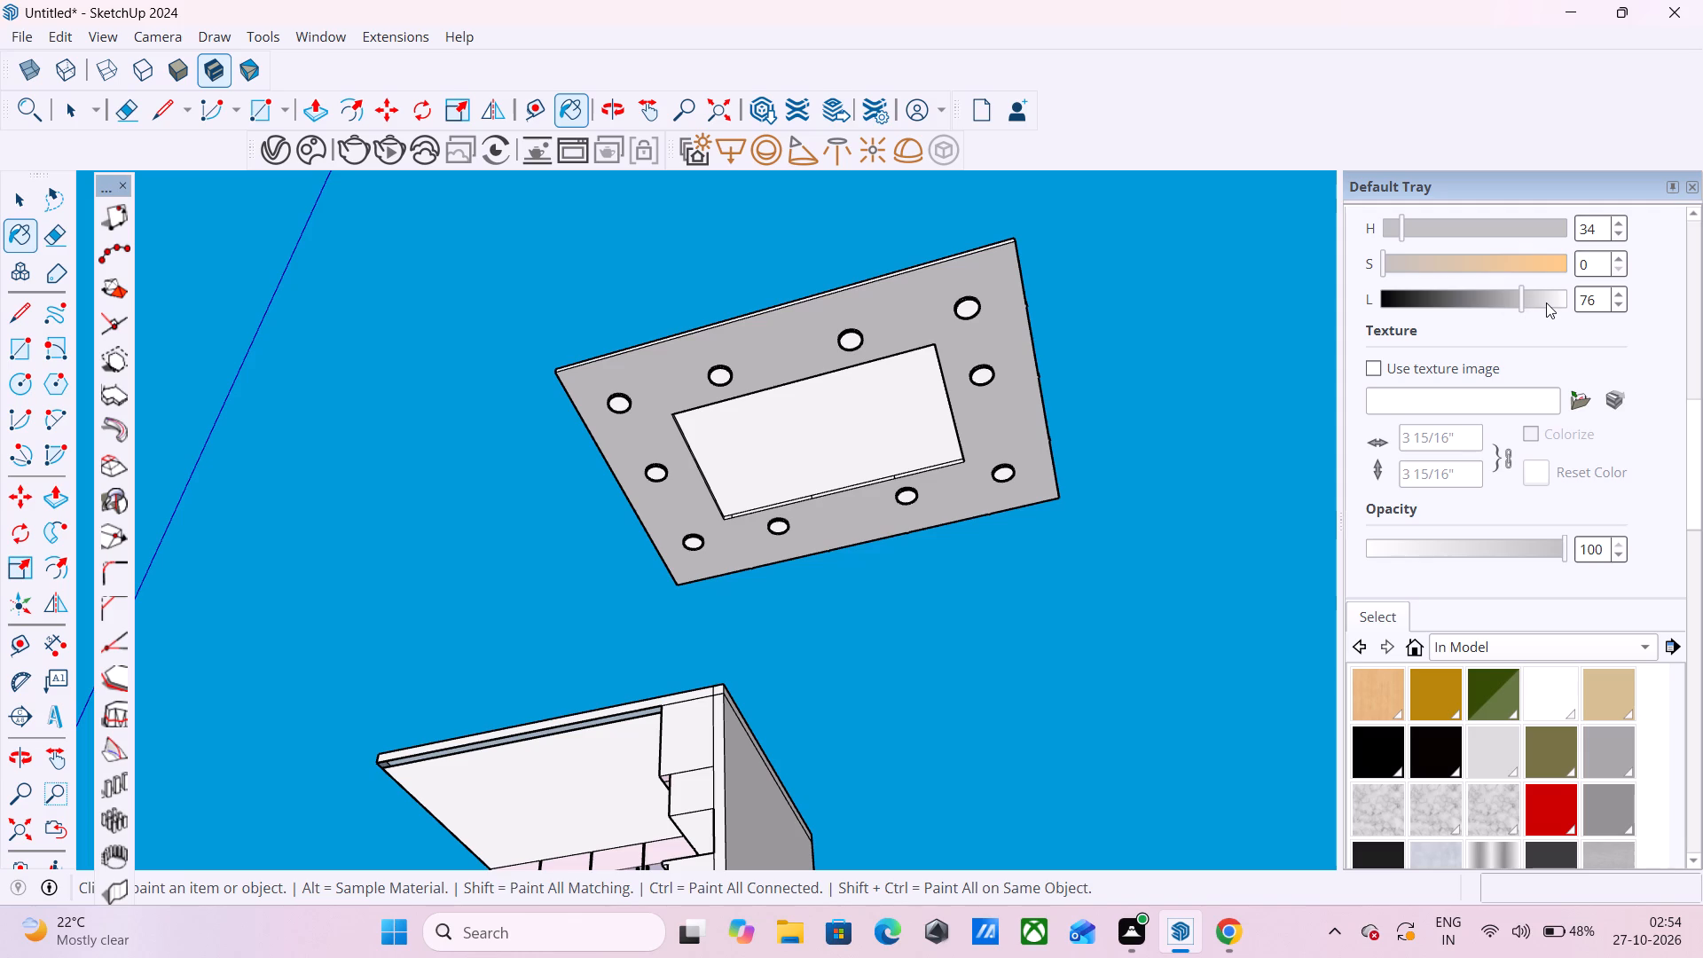
{"action": "left_click", "coordinate": [1546, 302]}
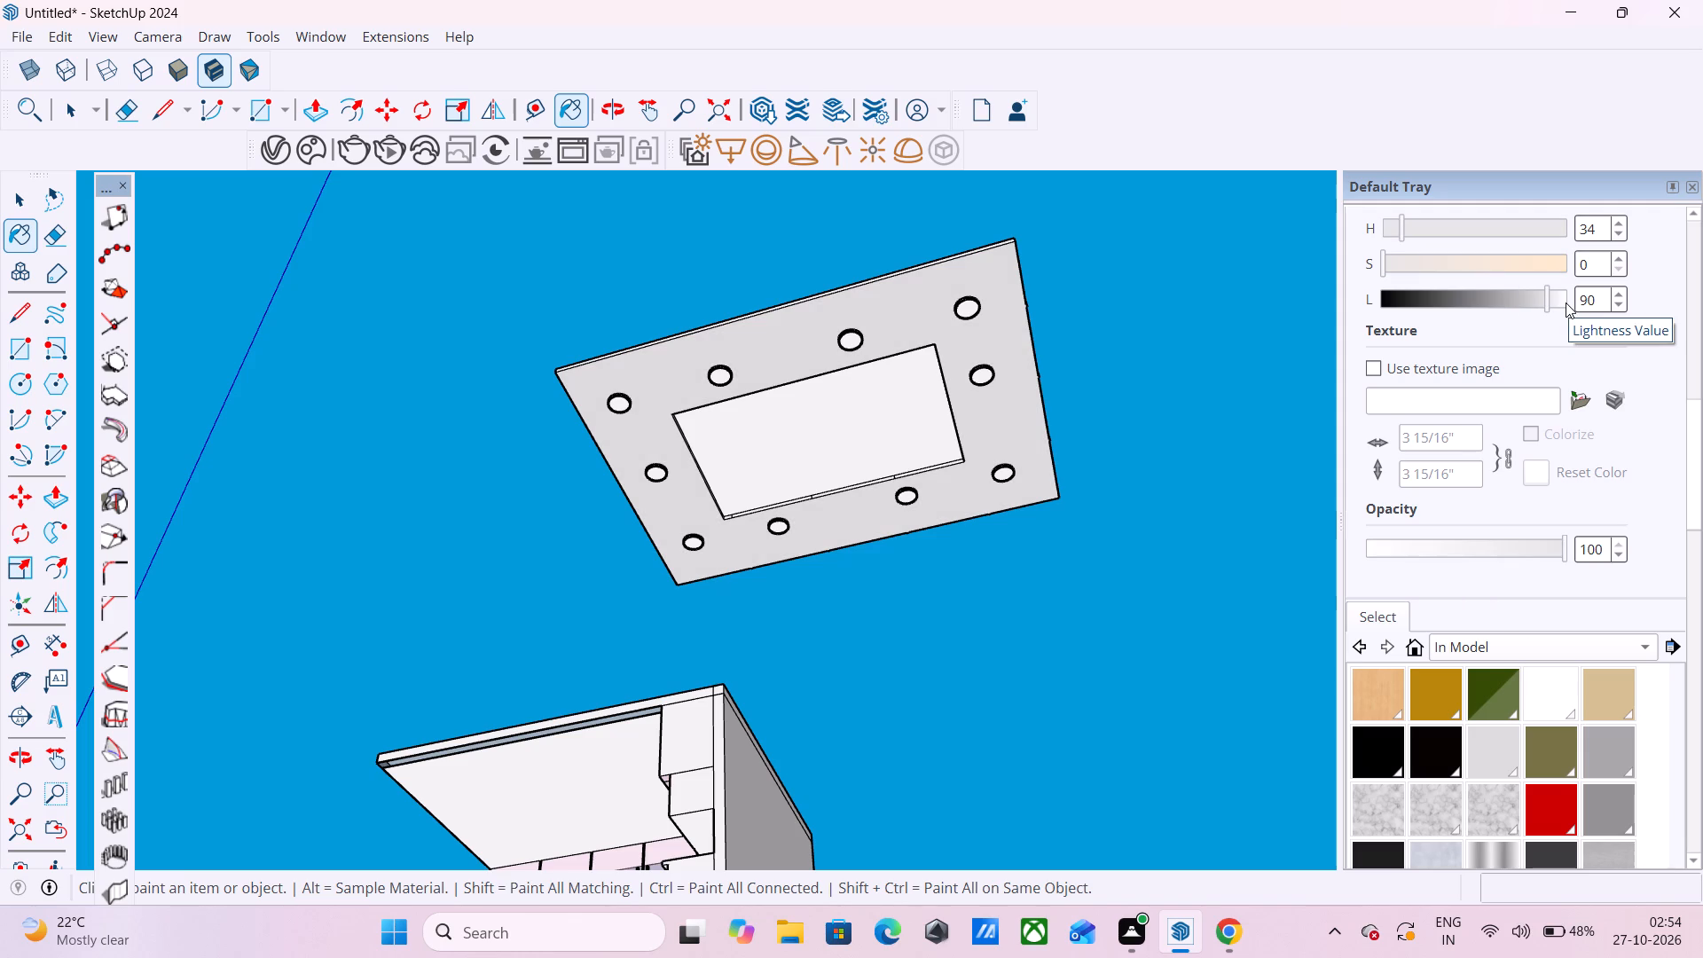
{"action": "scroll", "coordinate": [1563, 302], "scroll_direction": "up", "scroll_amount": 4}
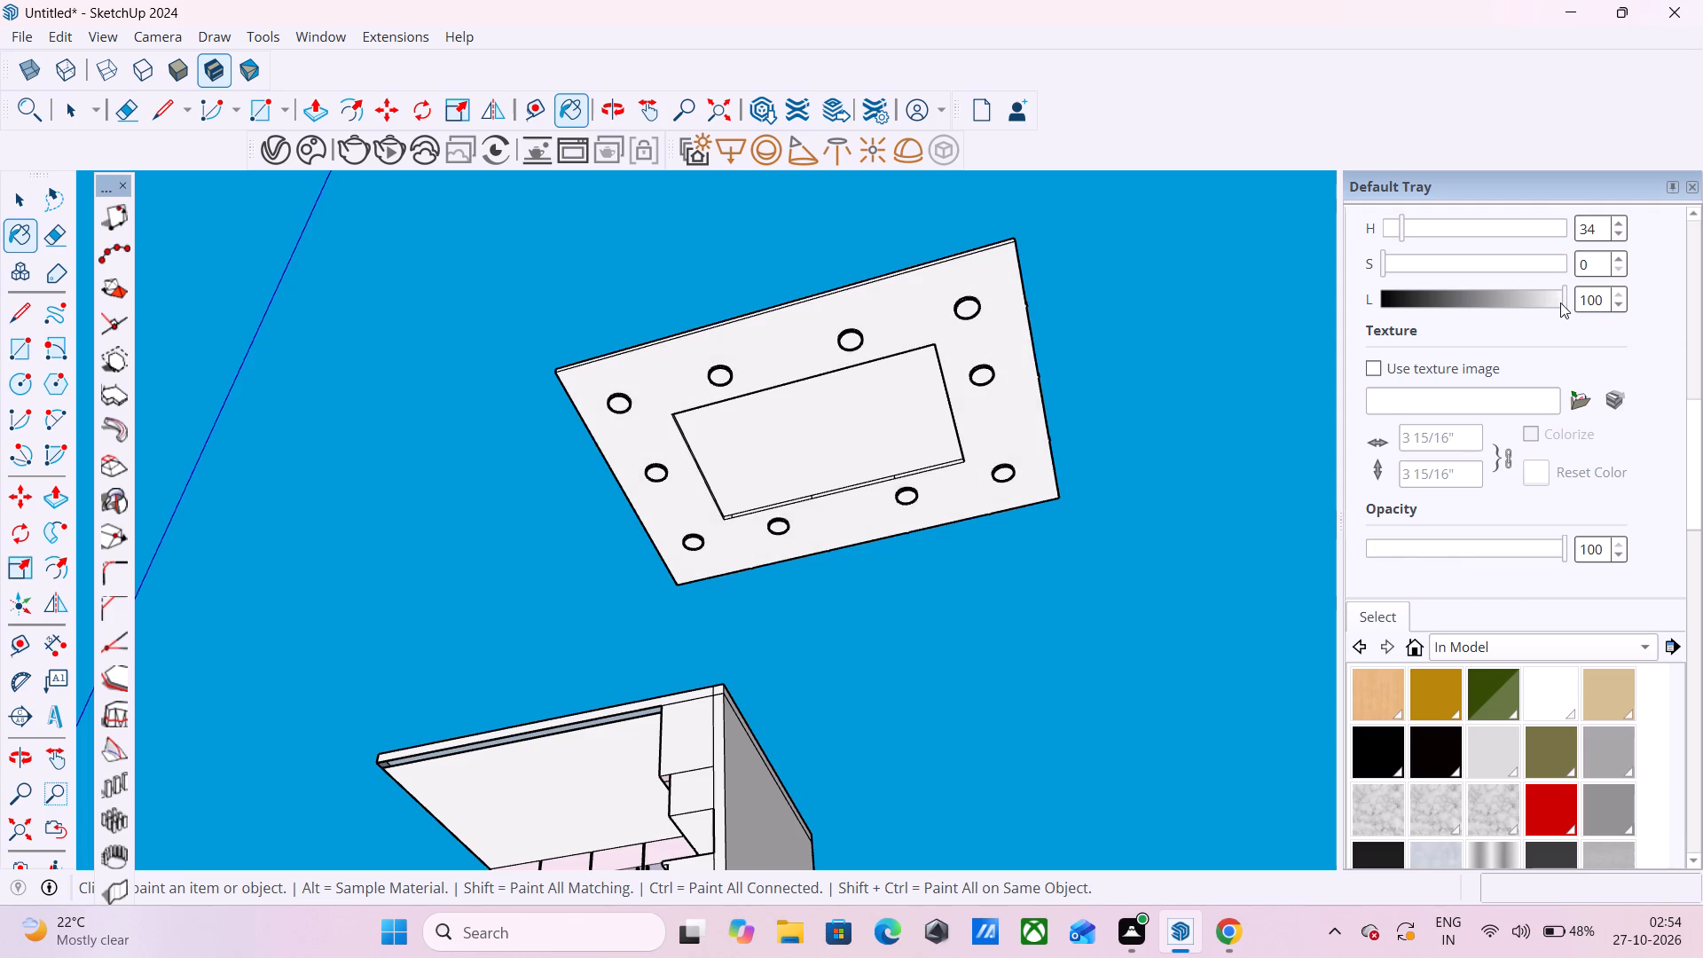
{"action": "scroll", "coordinate": [1558, 302], "scroll_direction": "down", "scroll_amount": 3}
{"action": "key", "text": "space"}
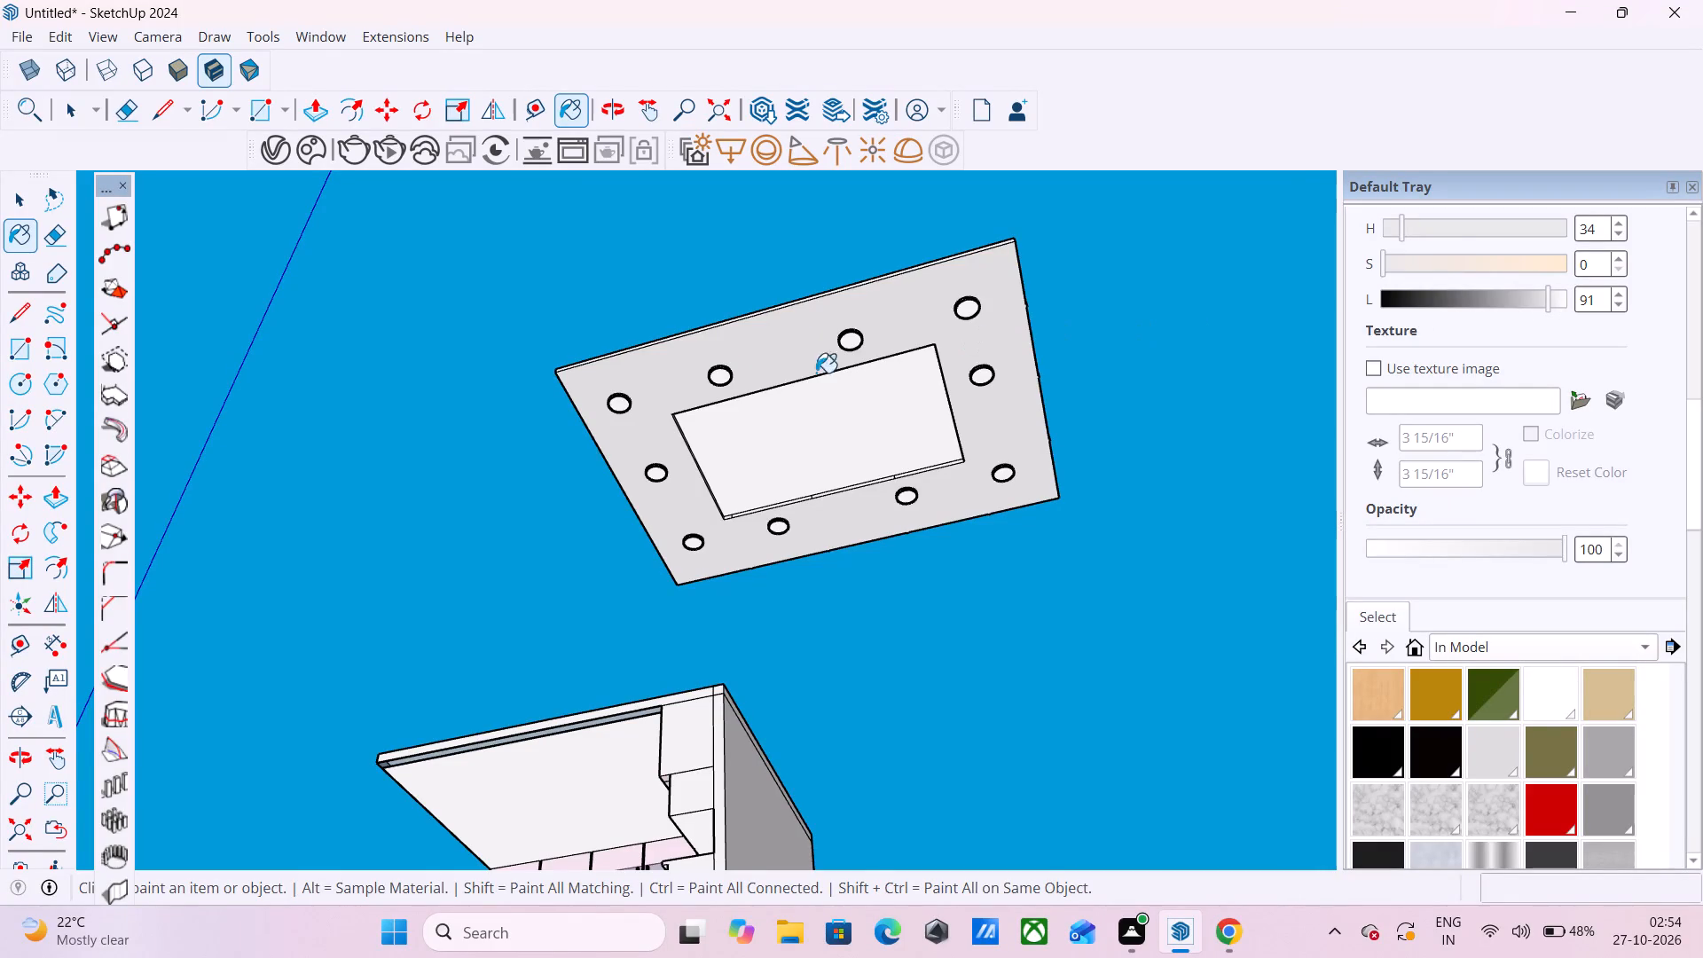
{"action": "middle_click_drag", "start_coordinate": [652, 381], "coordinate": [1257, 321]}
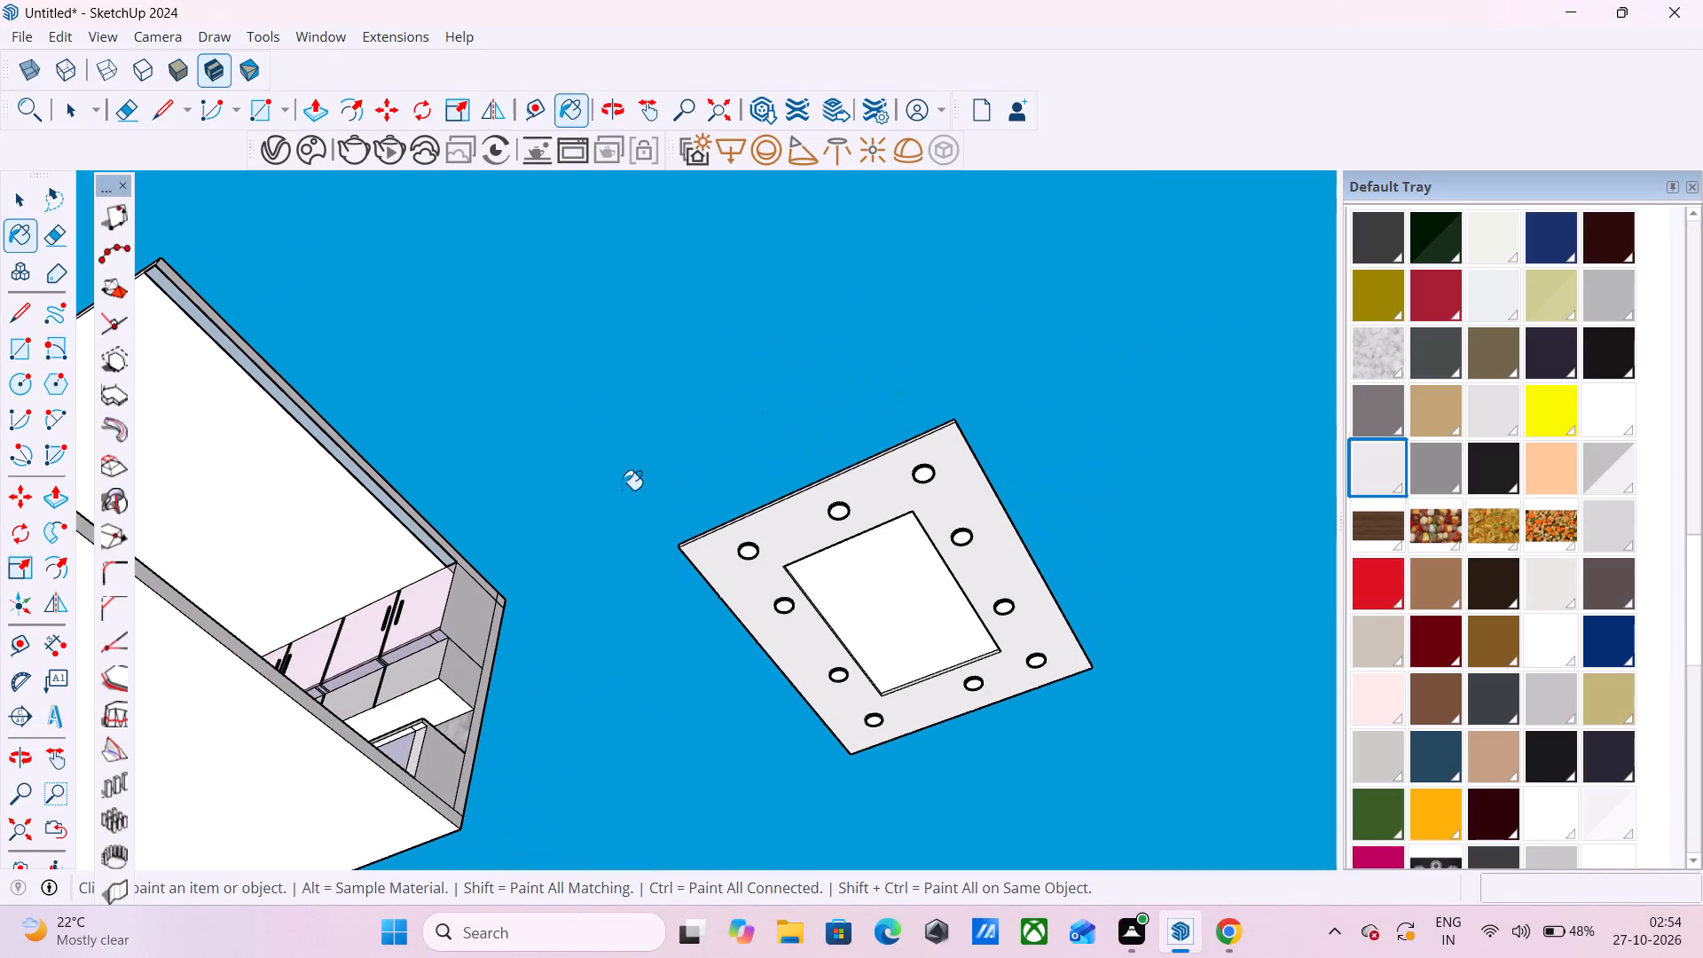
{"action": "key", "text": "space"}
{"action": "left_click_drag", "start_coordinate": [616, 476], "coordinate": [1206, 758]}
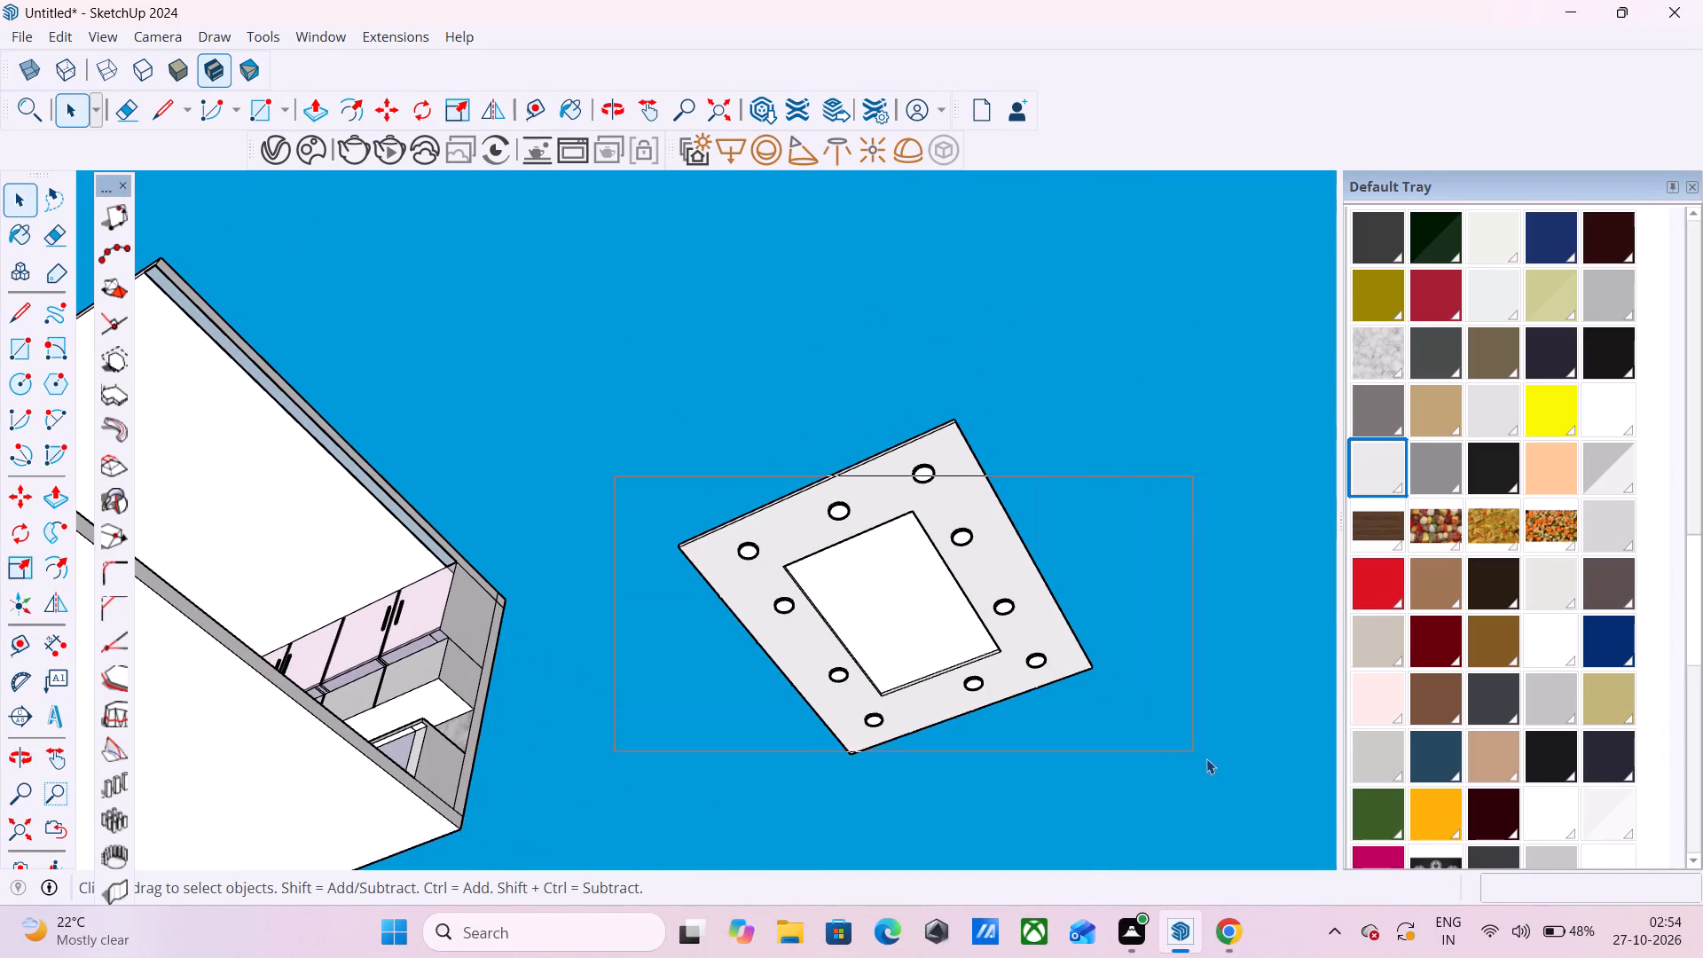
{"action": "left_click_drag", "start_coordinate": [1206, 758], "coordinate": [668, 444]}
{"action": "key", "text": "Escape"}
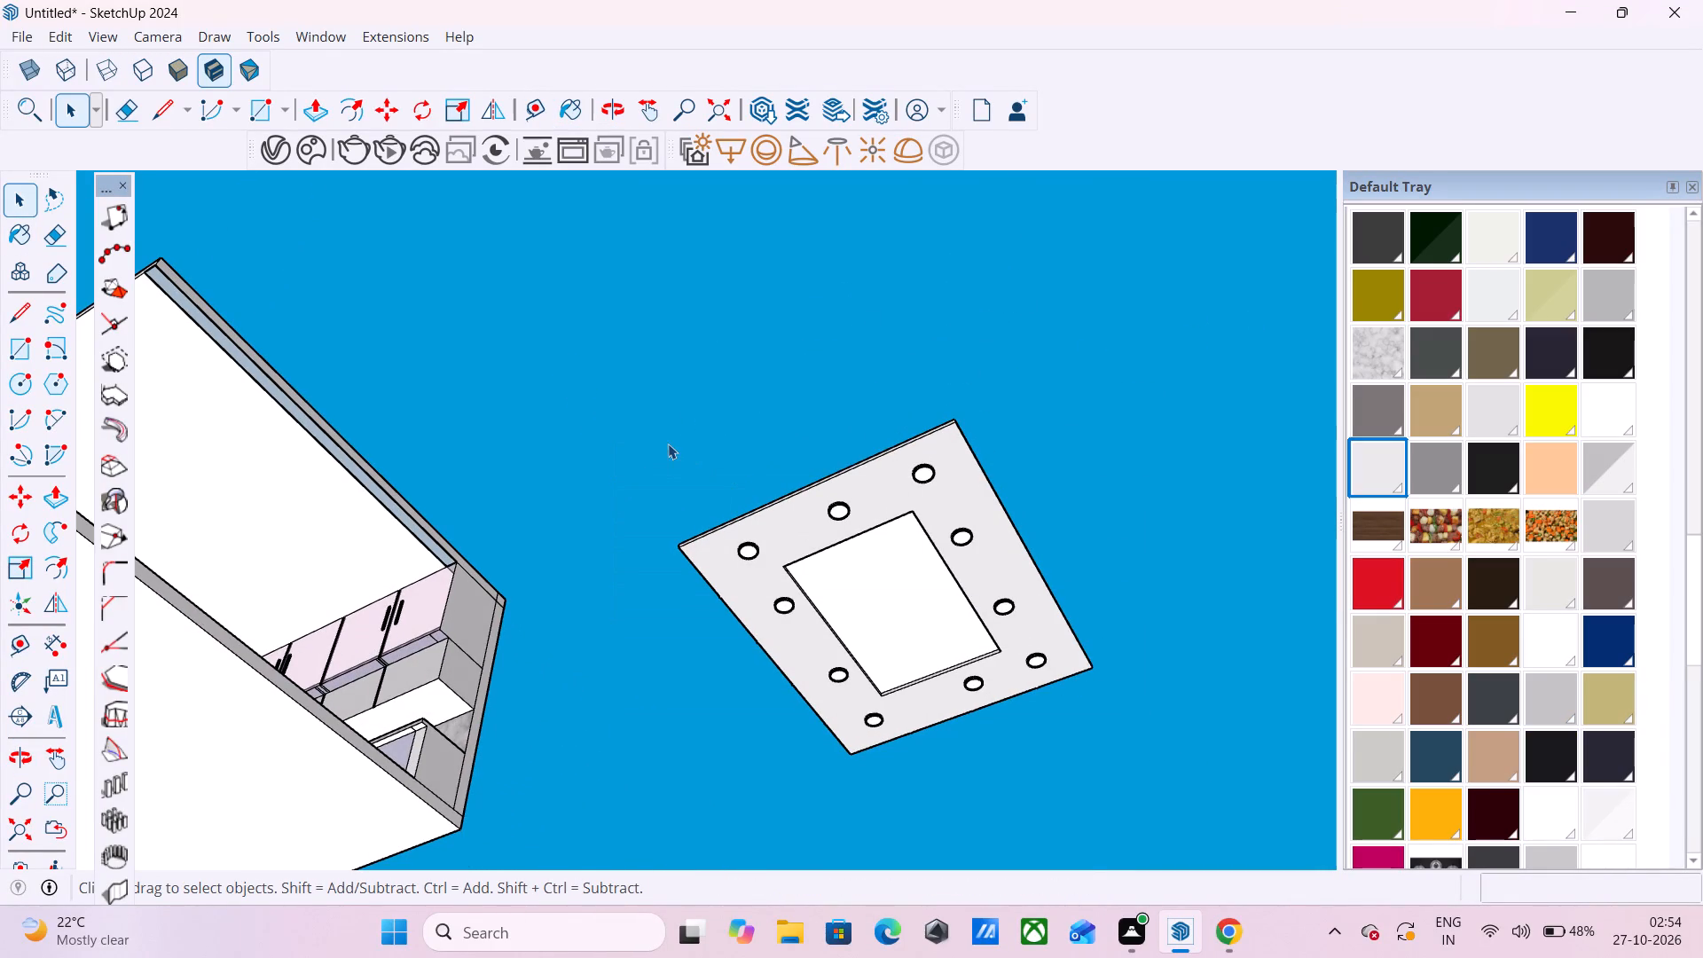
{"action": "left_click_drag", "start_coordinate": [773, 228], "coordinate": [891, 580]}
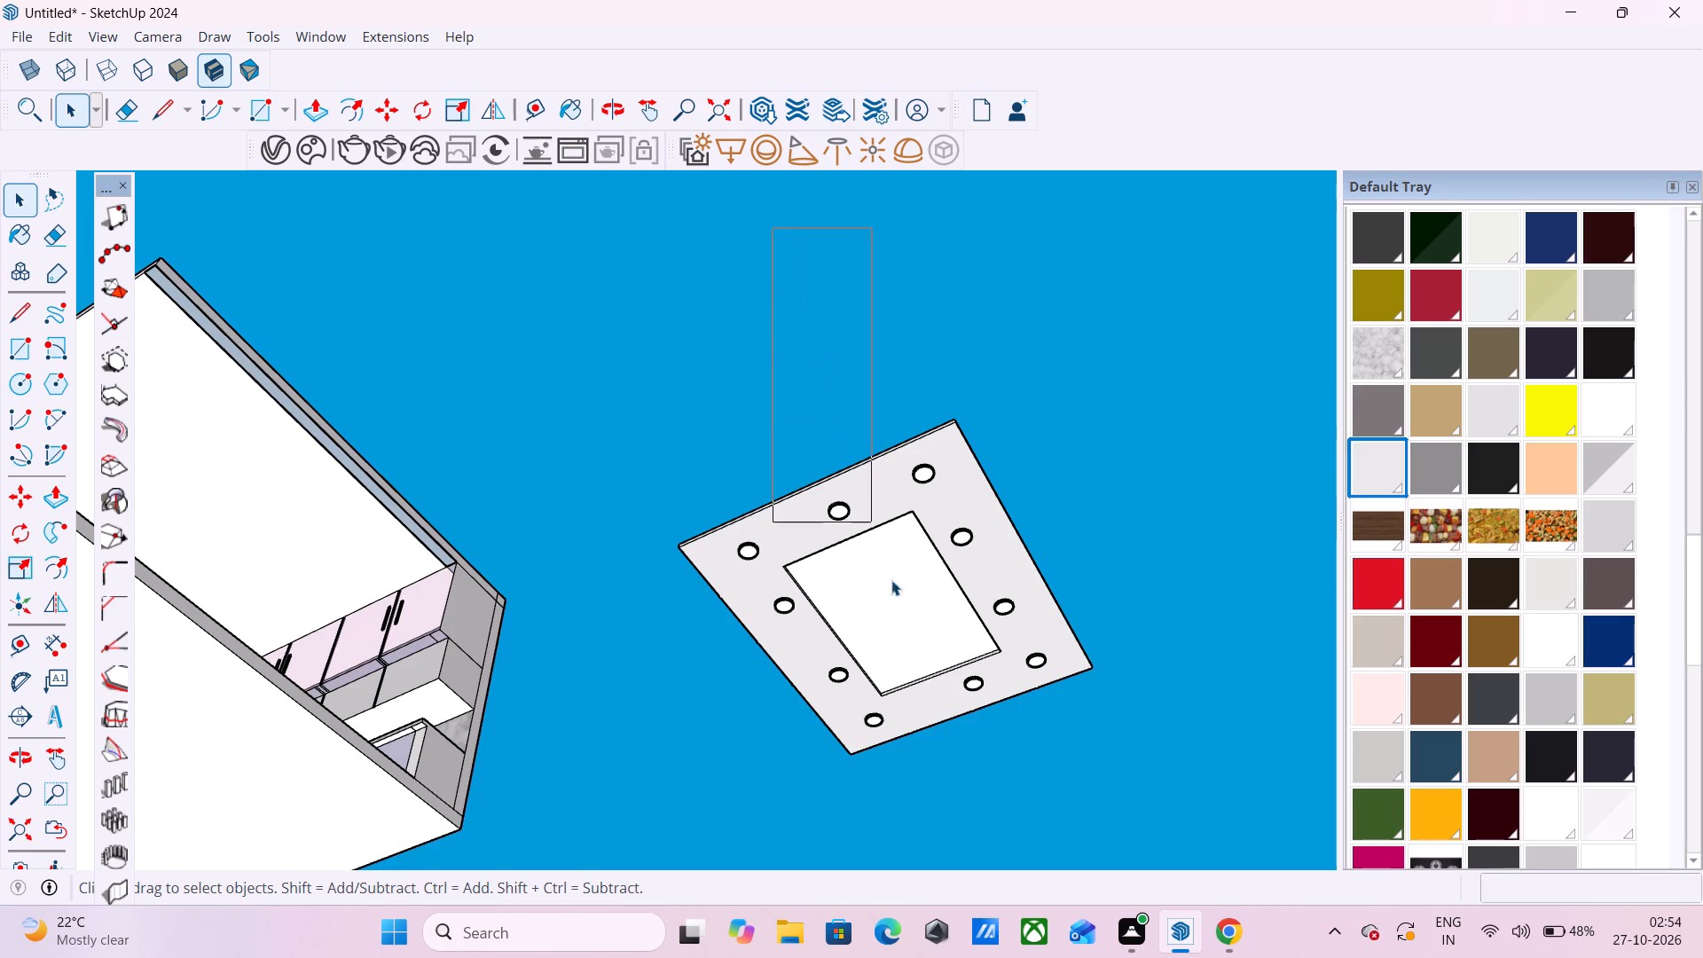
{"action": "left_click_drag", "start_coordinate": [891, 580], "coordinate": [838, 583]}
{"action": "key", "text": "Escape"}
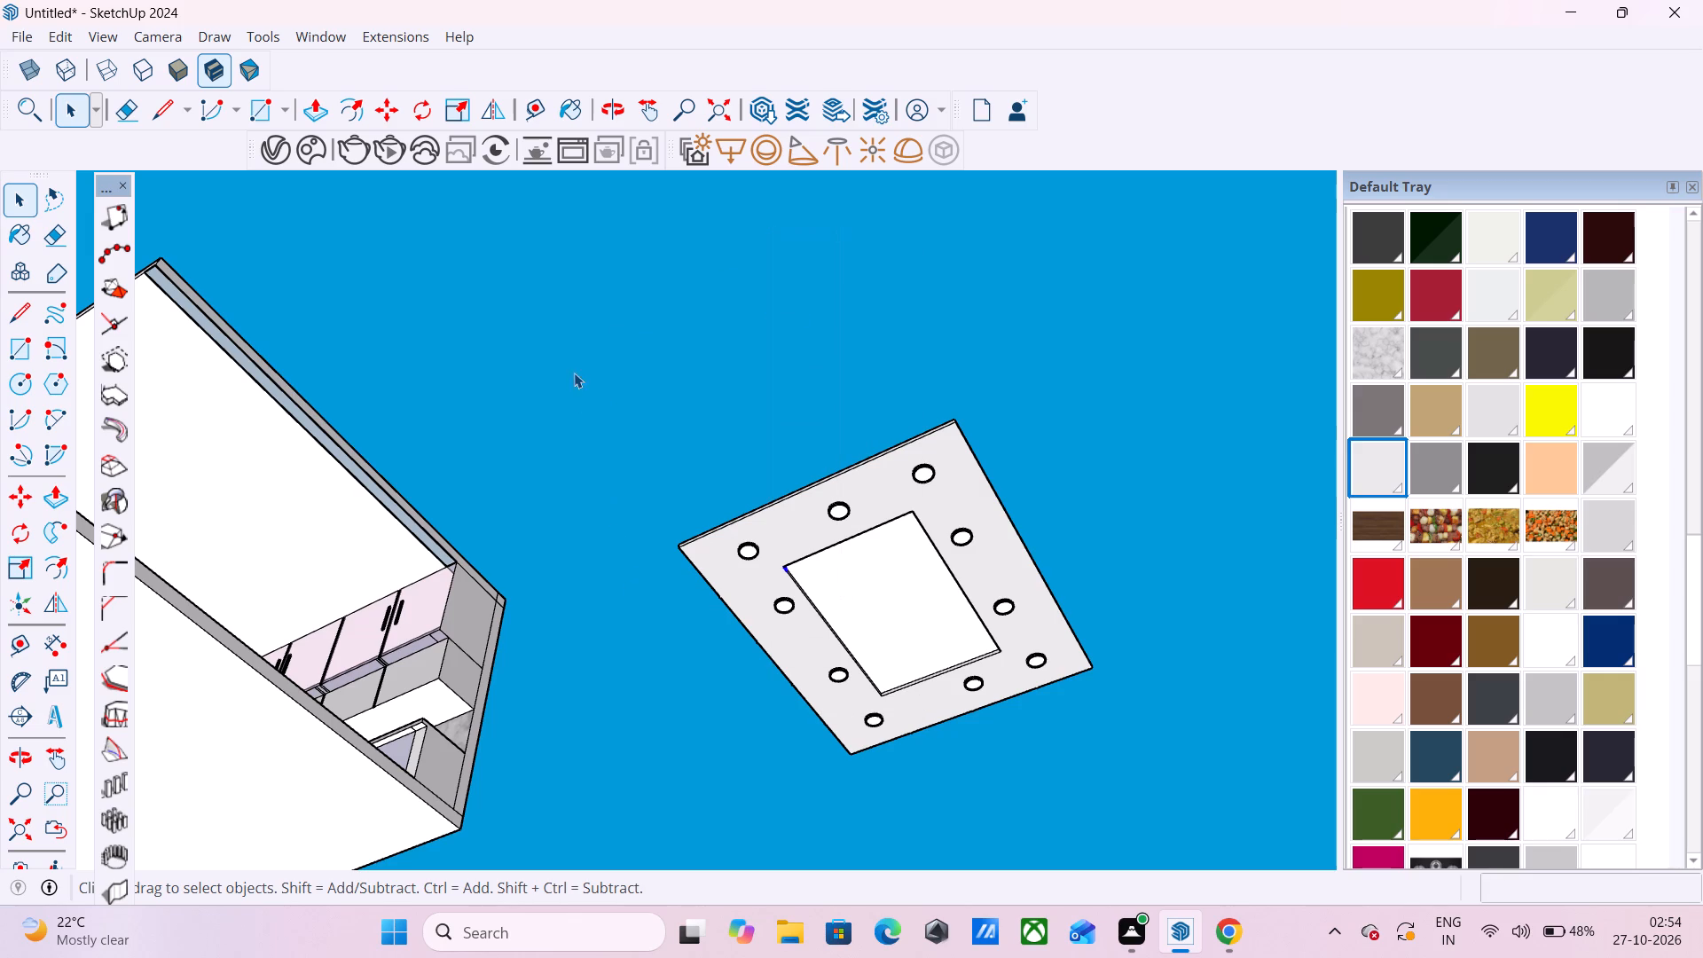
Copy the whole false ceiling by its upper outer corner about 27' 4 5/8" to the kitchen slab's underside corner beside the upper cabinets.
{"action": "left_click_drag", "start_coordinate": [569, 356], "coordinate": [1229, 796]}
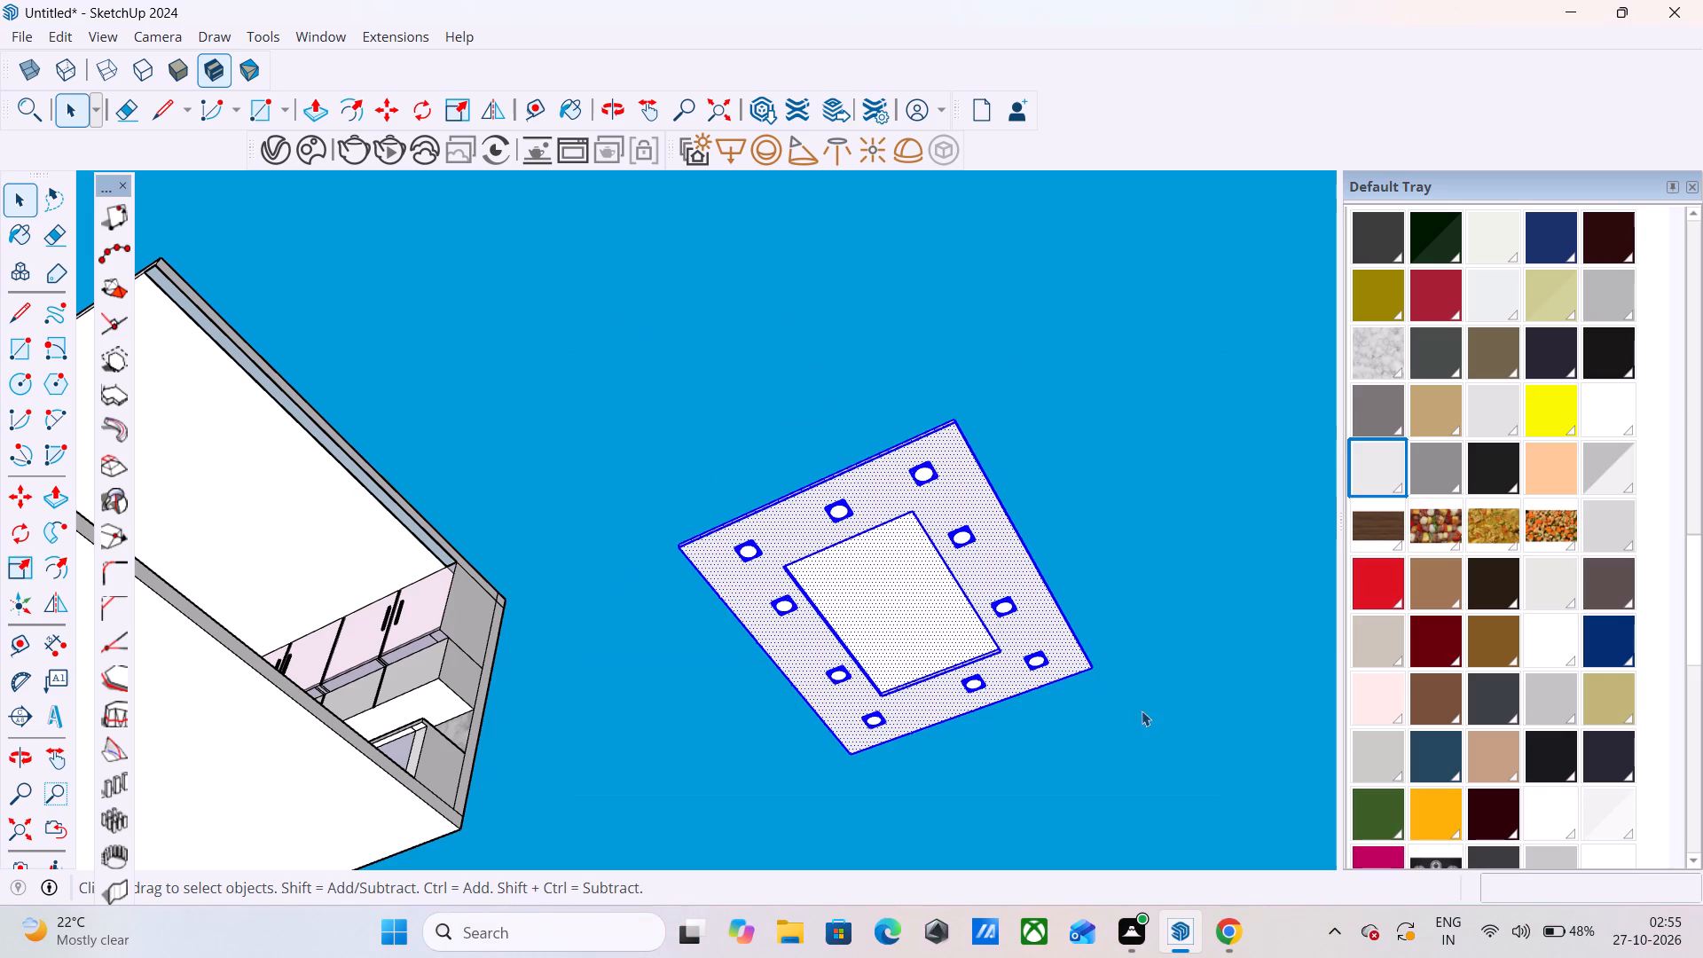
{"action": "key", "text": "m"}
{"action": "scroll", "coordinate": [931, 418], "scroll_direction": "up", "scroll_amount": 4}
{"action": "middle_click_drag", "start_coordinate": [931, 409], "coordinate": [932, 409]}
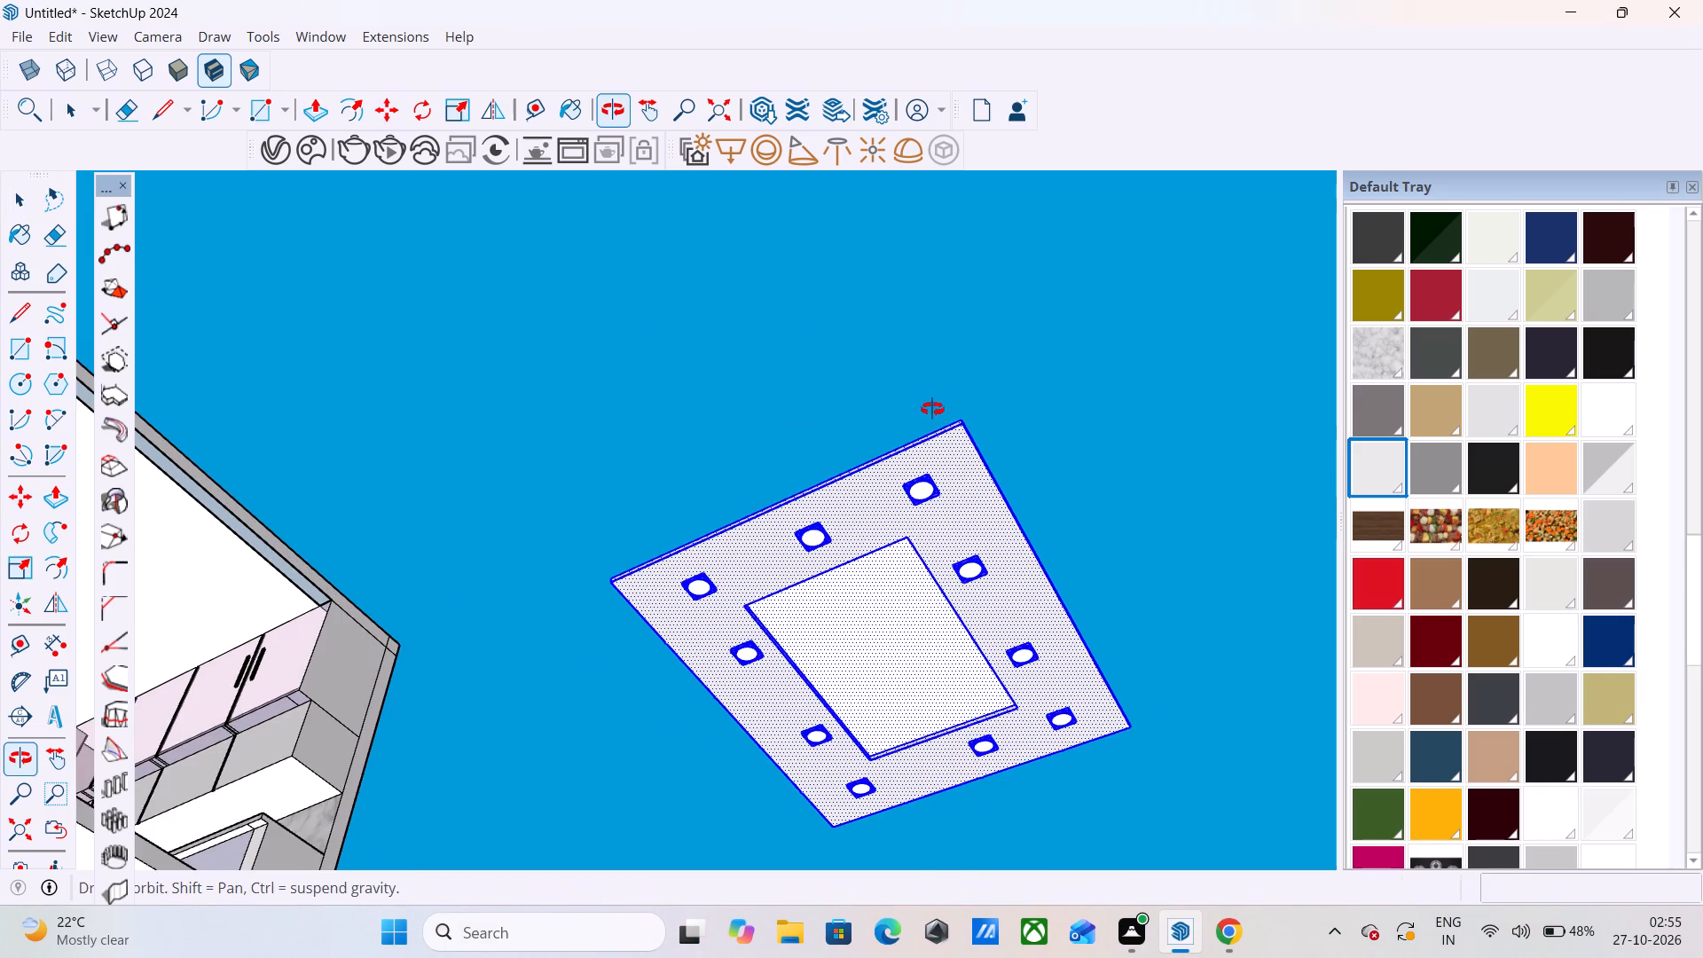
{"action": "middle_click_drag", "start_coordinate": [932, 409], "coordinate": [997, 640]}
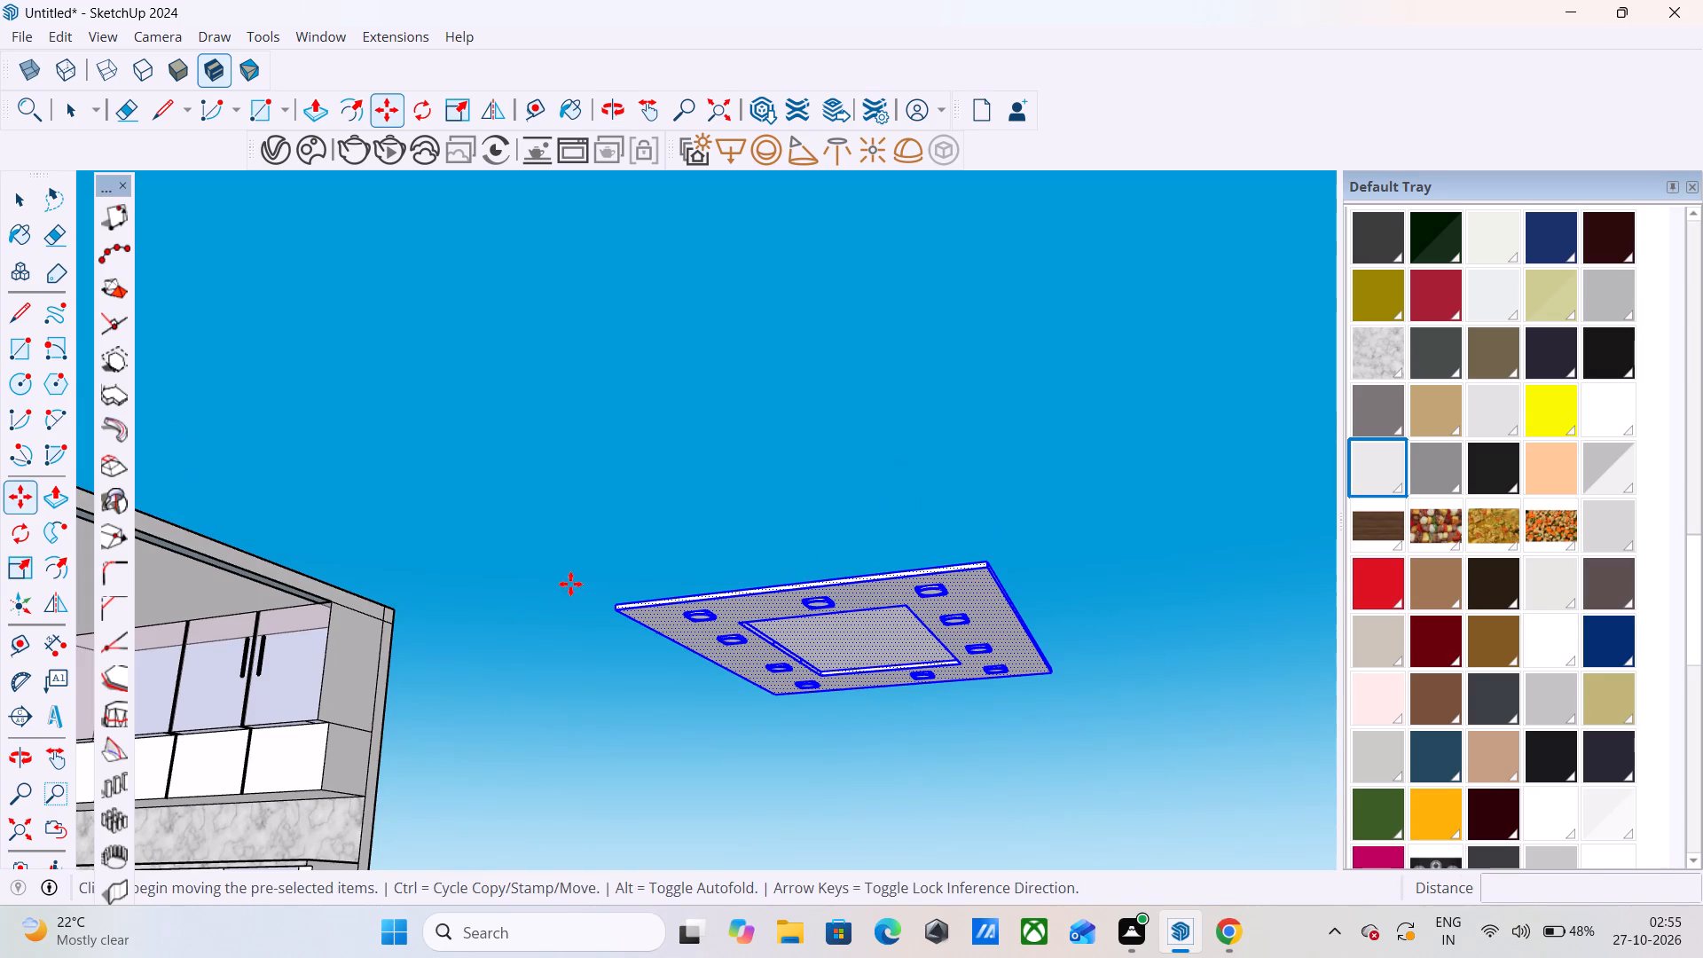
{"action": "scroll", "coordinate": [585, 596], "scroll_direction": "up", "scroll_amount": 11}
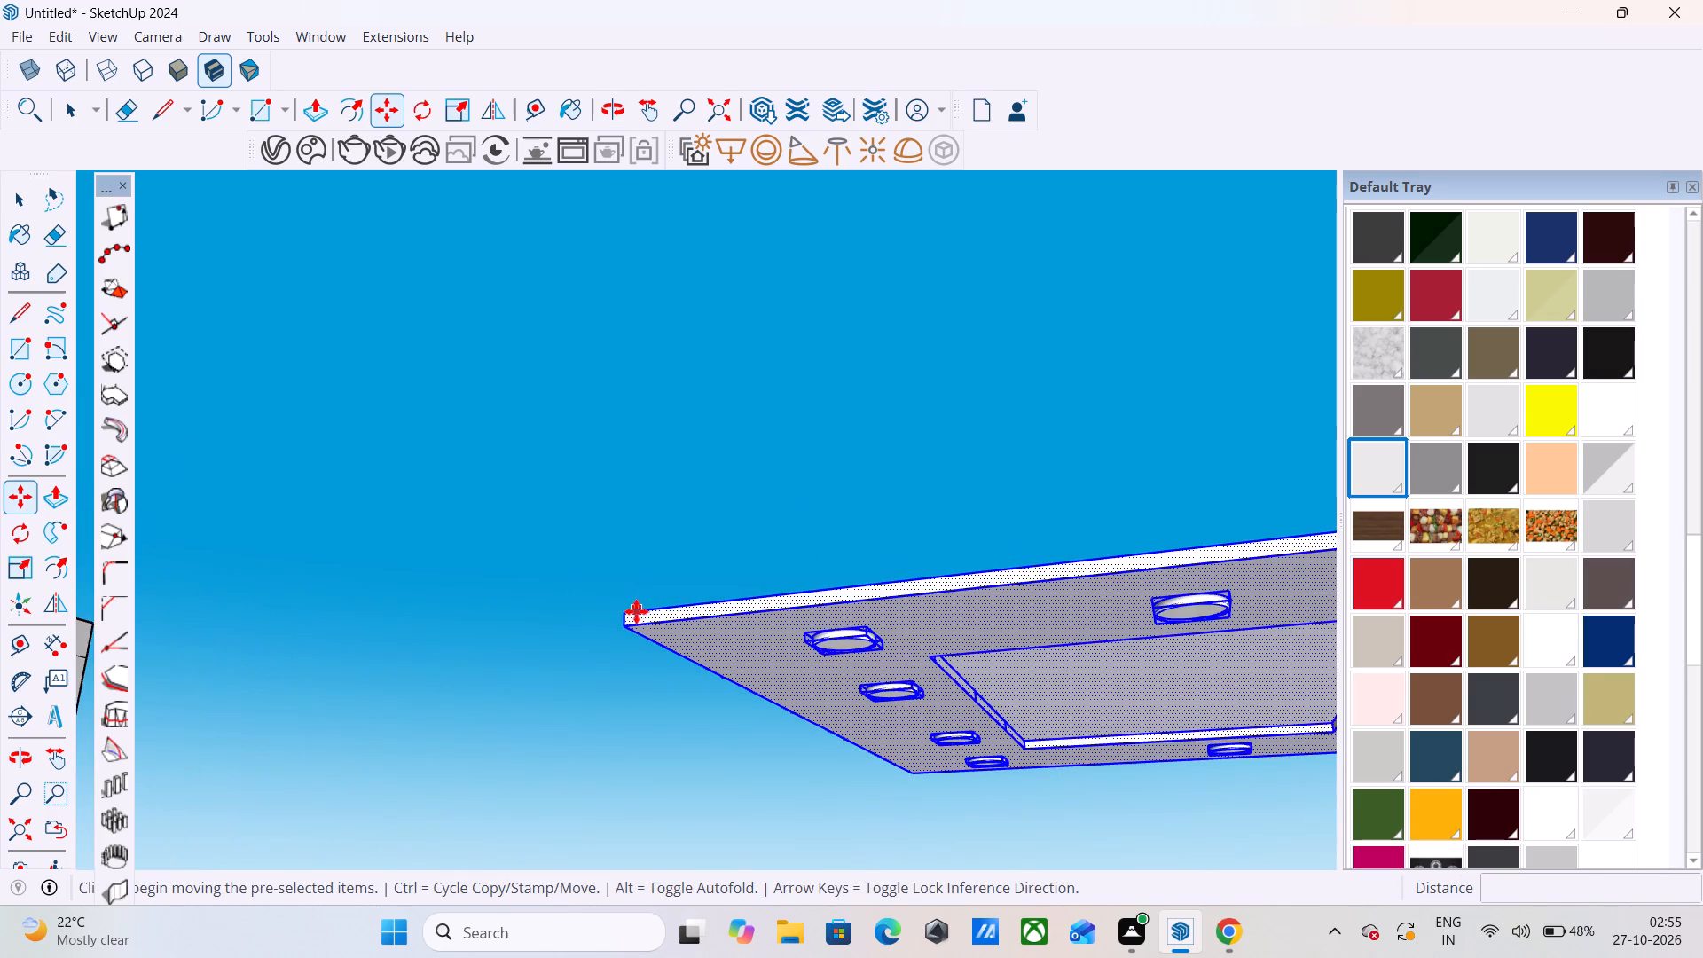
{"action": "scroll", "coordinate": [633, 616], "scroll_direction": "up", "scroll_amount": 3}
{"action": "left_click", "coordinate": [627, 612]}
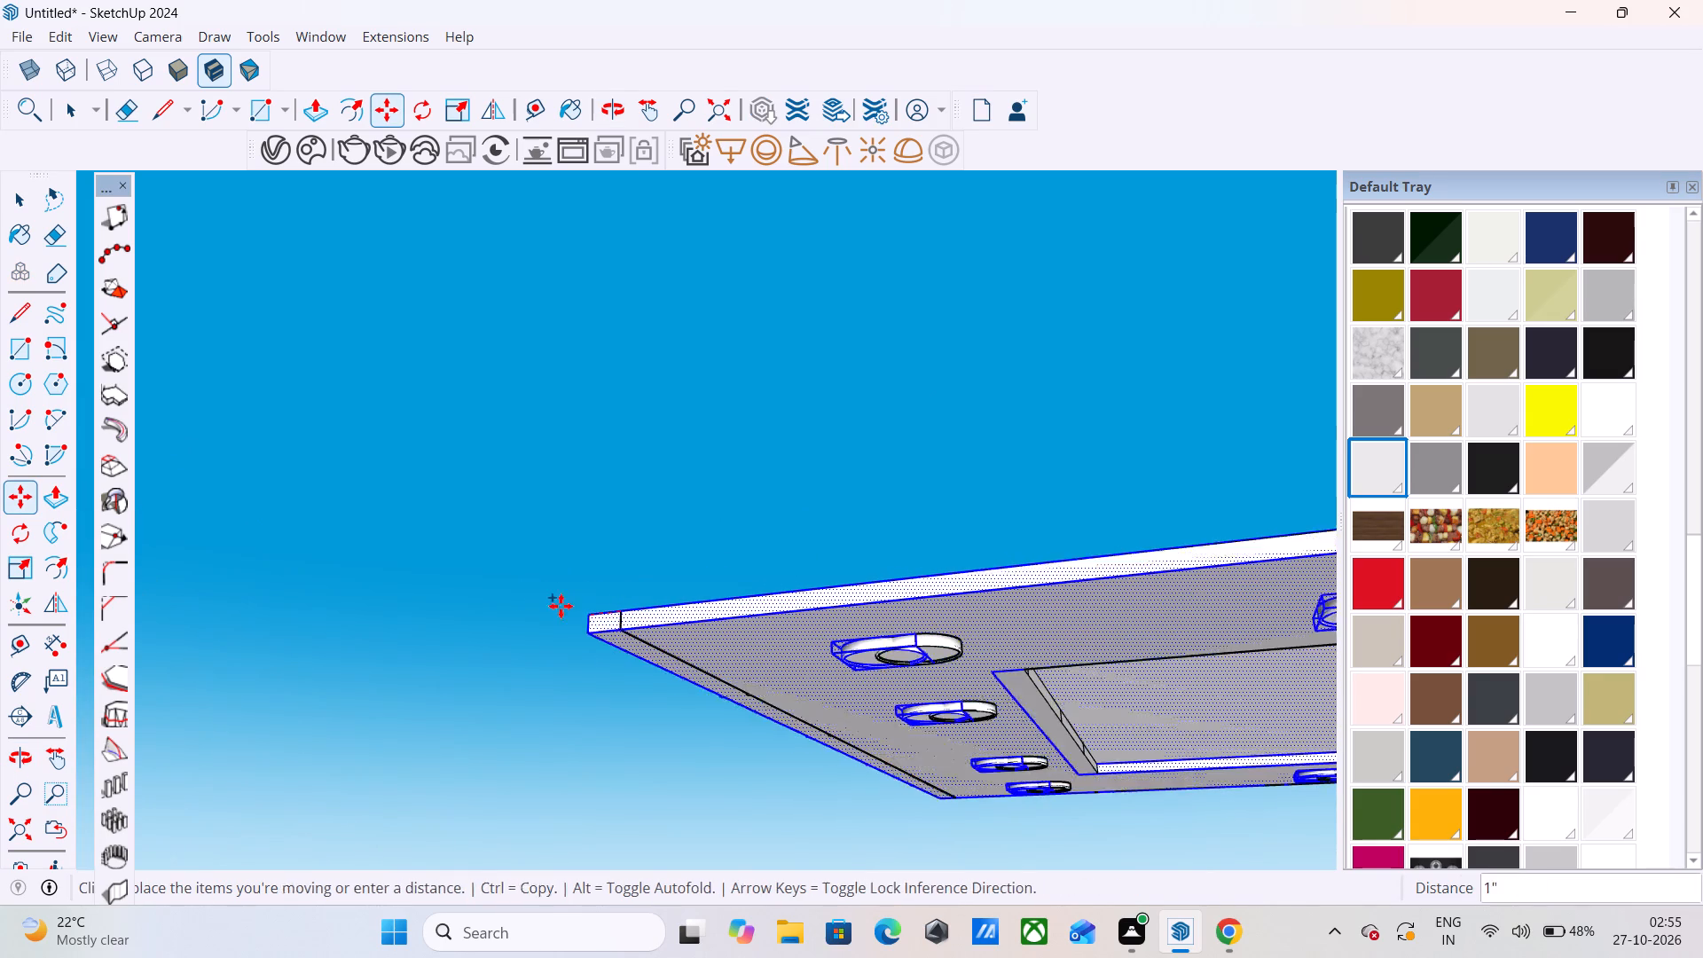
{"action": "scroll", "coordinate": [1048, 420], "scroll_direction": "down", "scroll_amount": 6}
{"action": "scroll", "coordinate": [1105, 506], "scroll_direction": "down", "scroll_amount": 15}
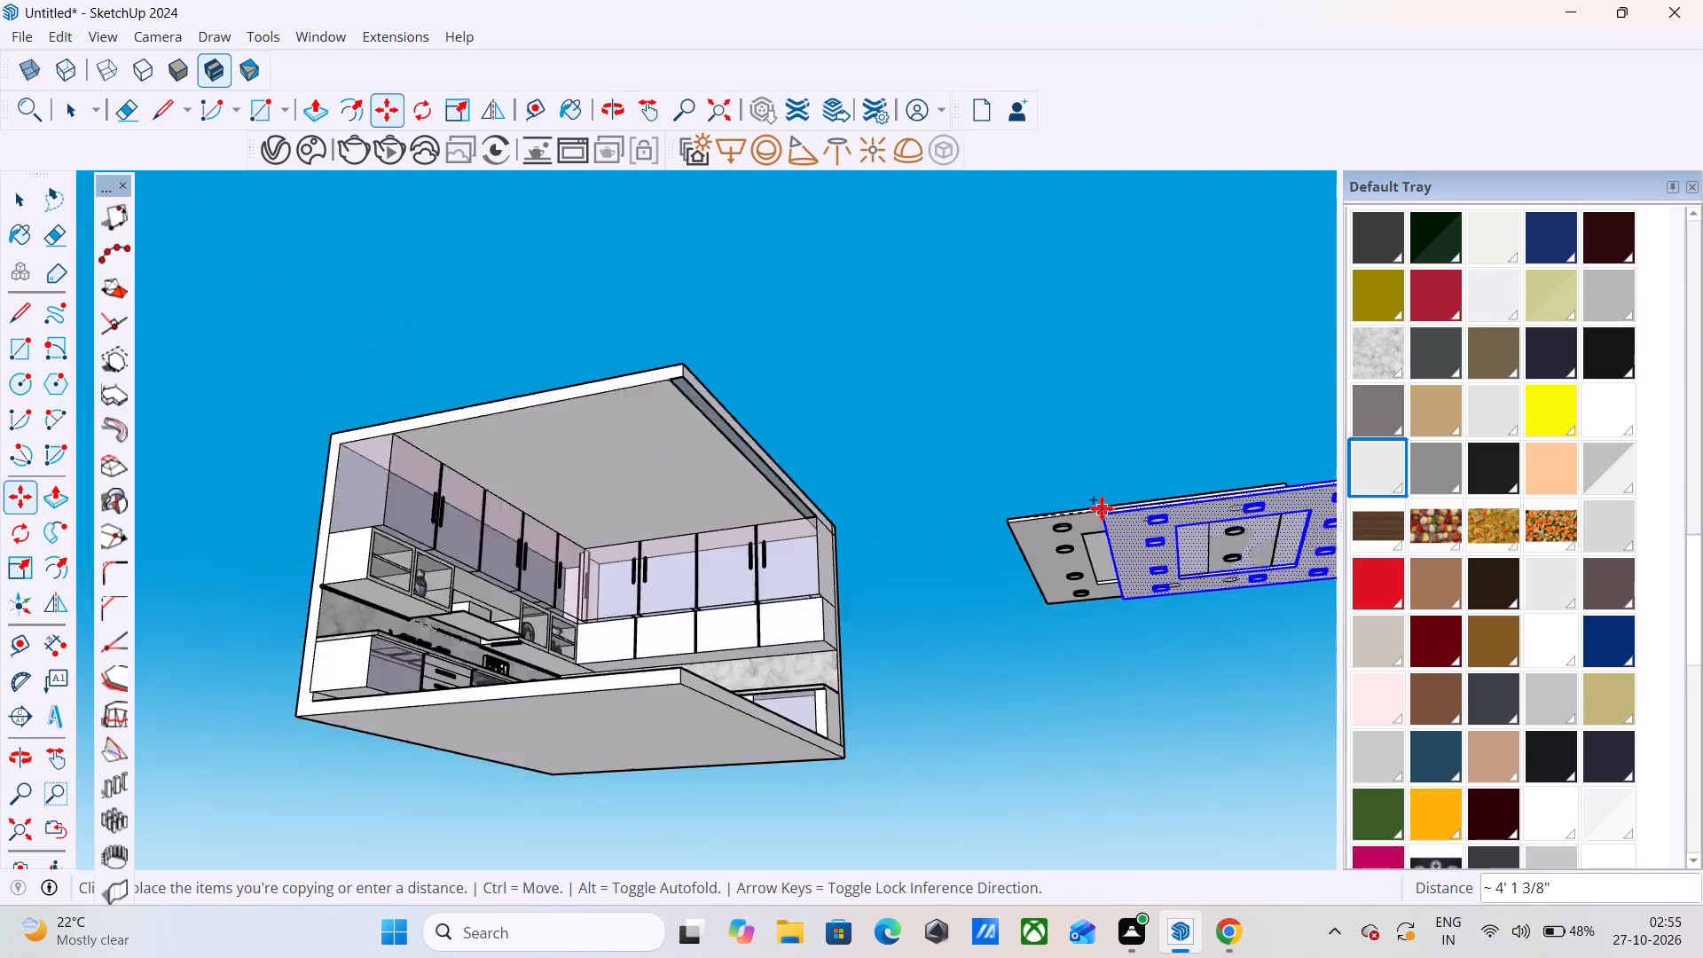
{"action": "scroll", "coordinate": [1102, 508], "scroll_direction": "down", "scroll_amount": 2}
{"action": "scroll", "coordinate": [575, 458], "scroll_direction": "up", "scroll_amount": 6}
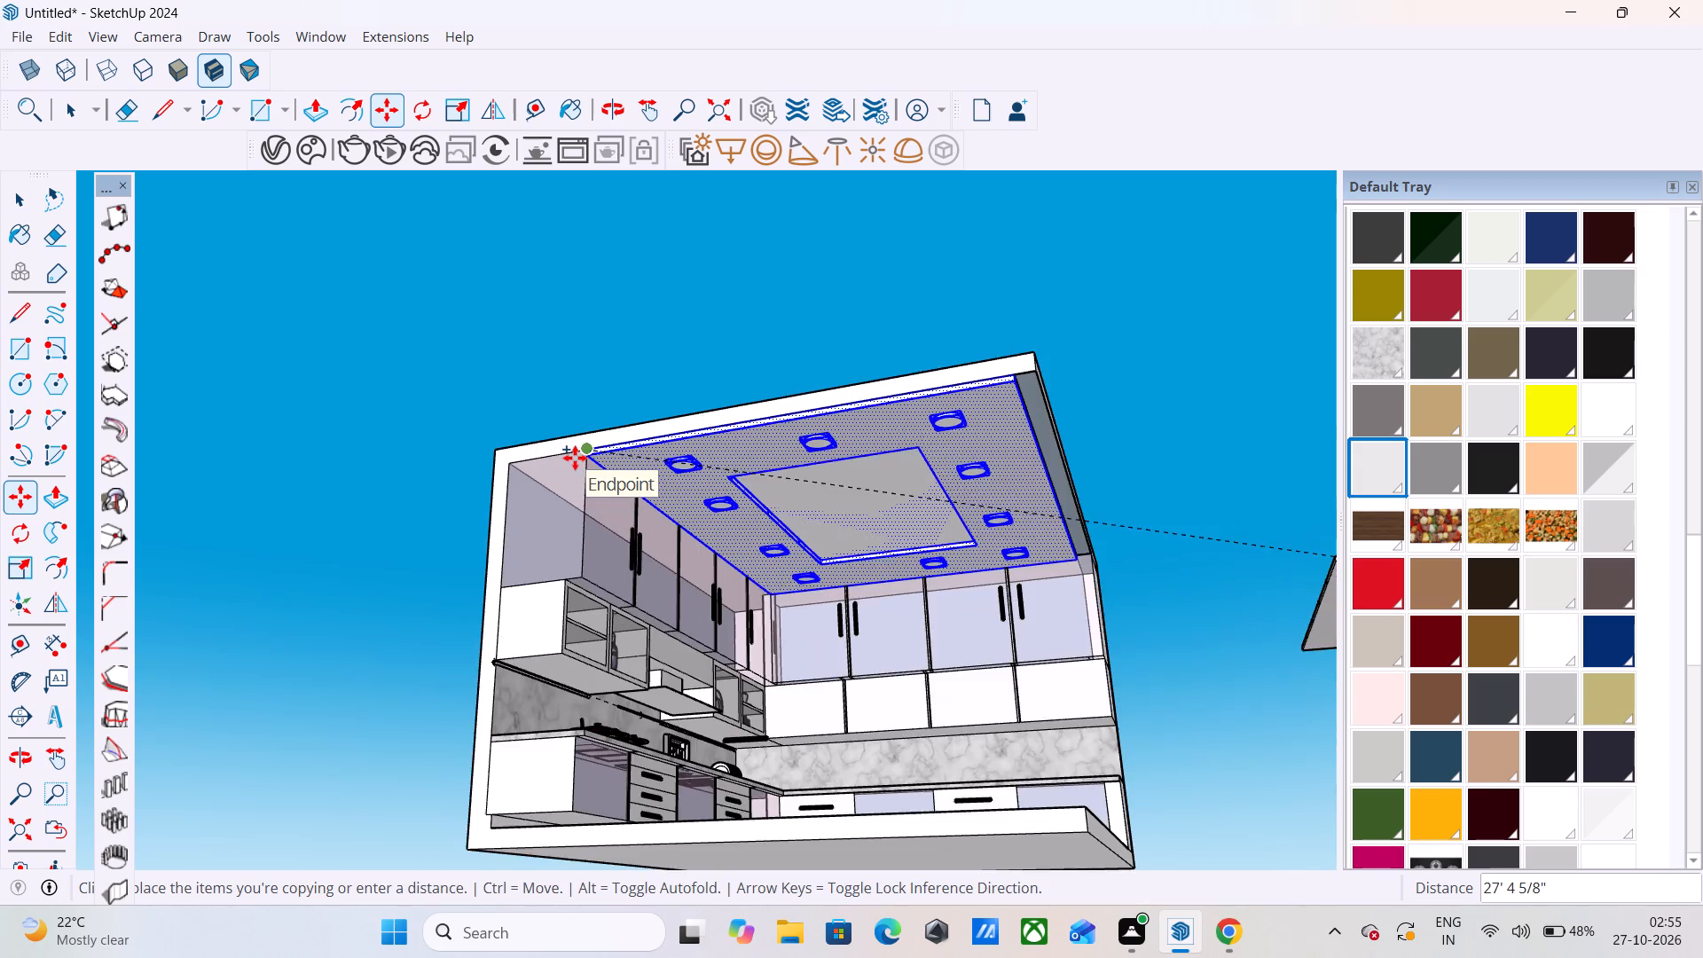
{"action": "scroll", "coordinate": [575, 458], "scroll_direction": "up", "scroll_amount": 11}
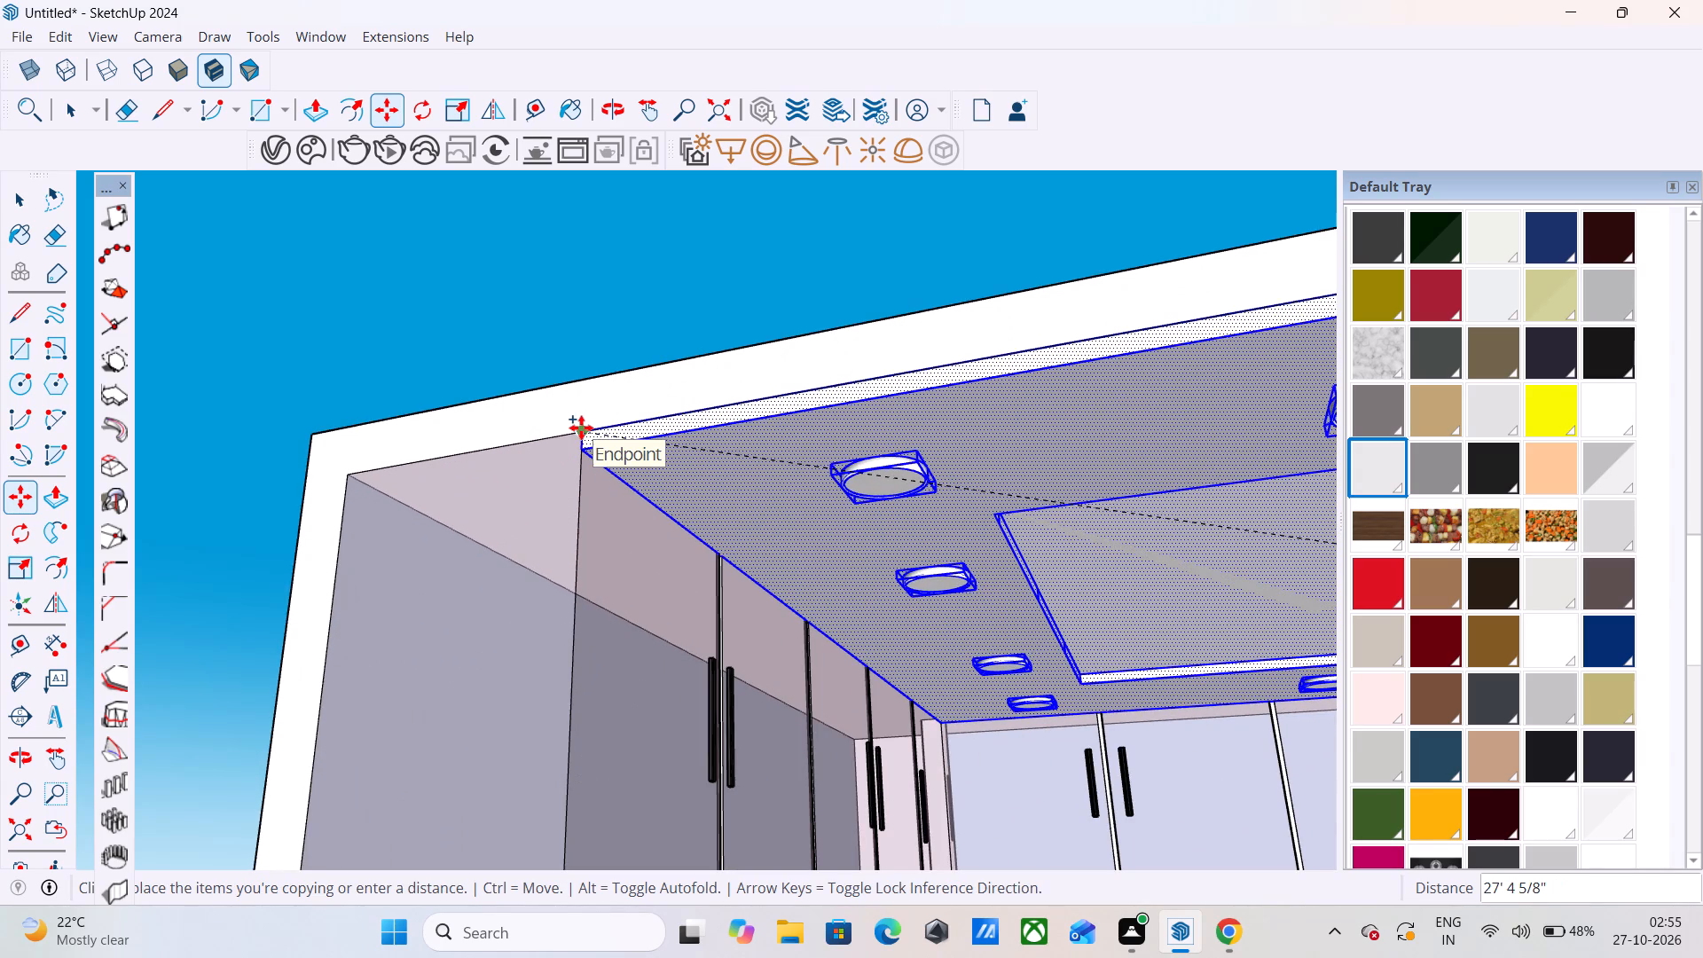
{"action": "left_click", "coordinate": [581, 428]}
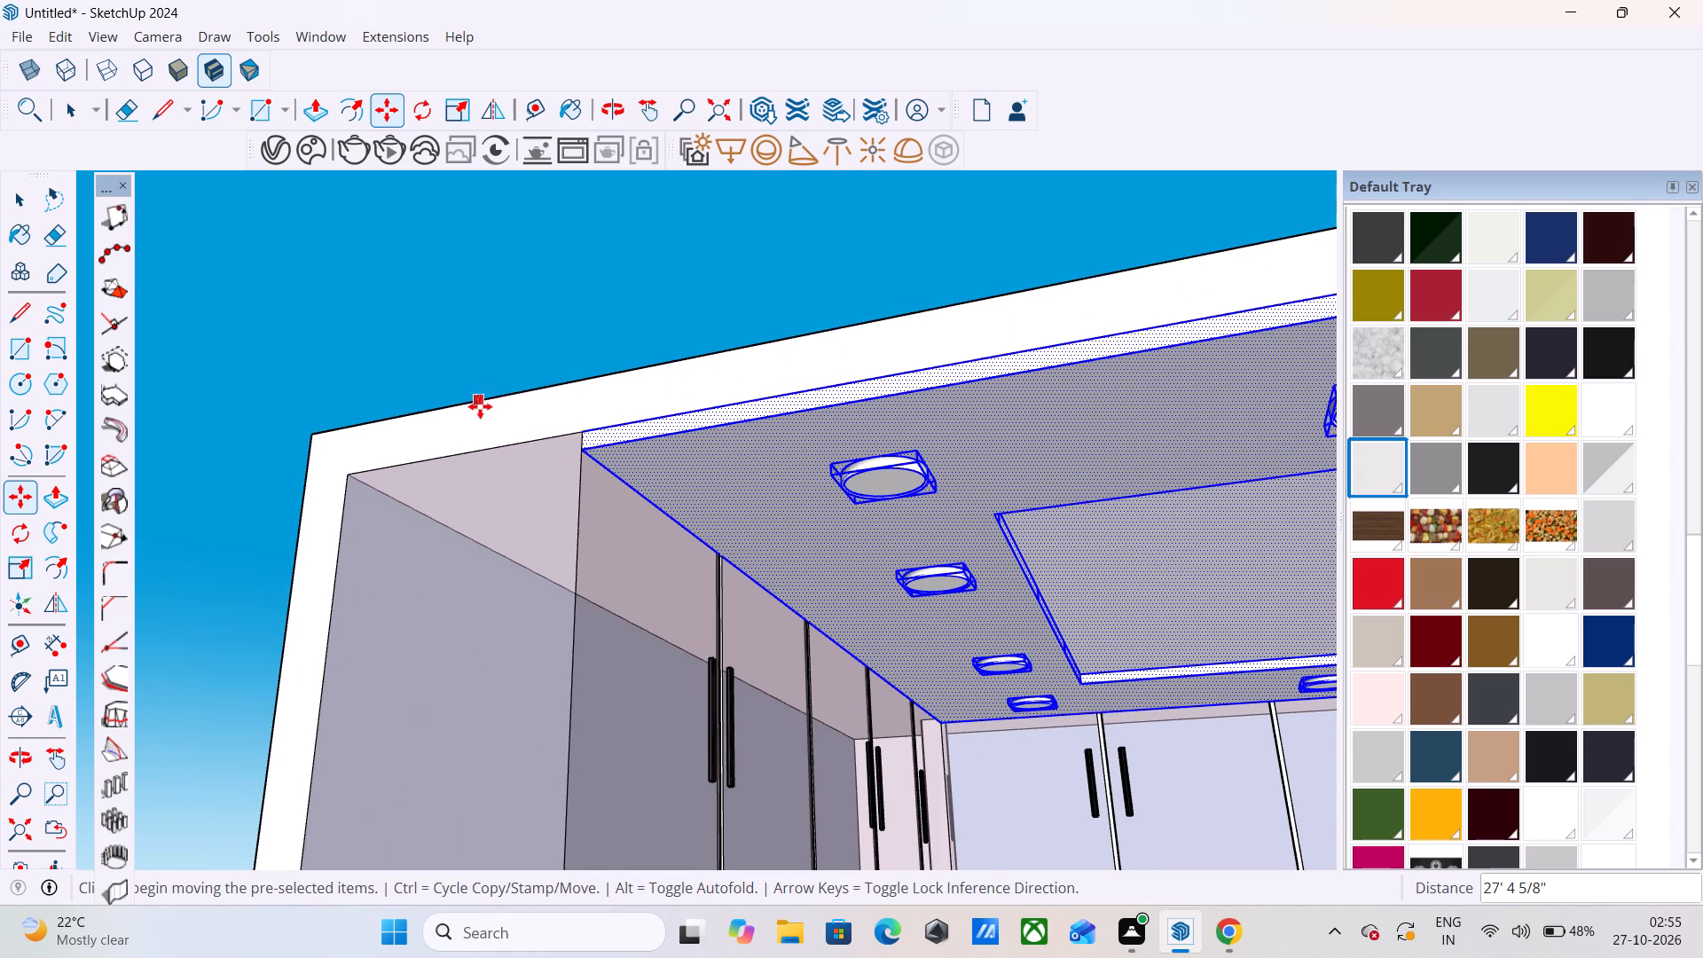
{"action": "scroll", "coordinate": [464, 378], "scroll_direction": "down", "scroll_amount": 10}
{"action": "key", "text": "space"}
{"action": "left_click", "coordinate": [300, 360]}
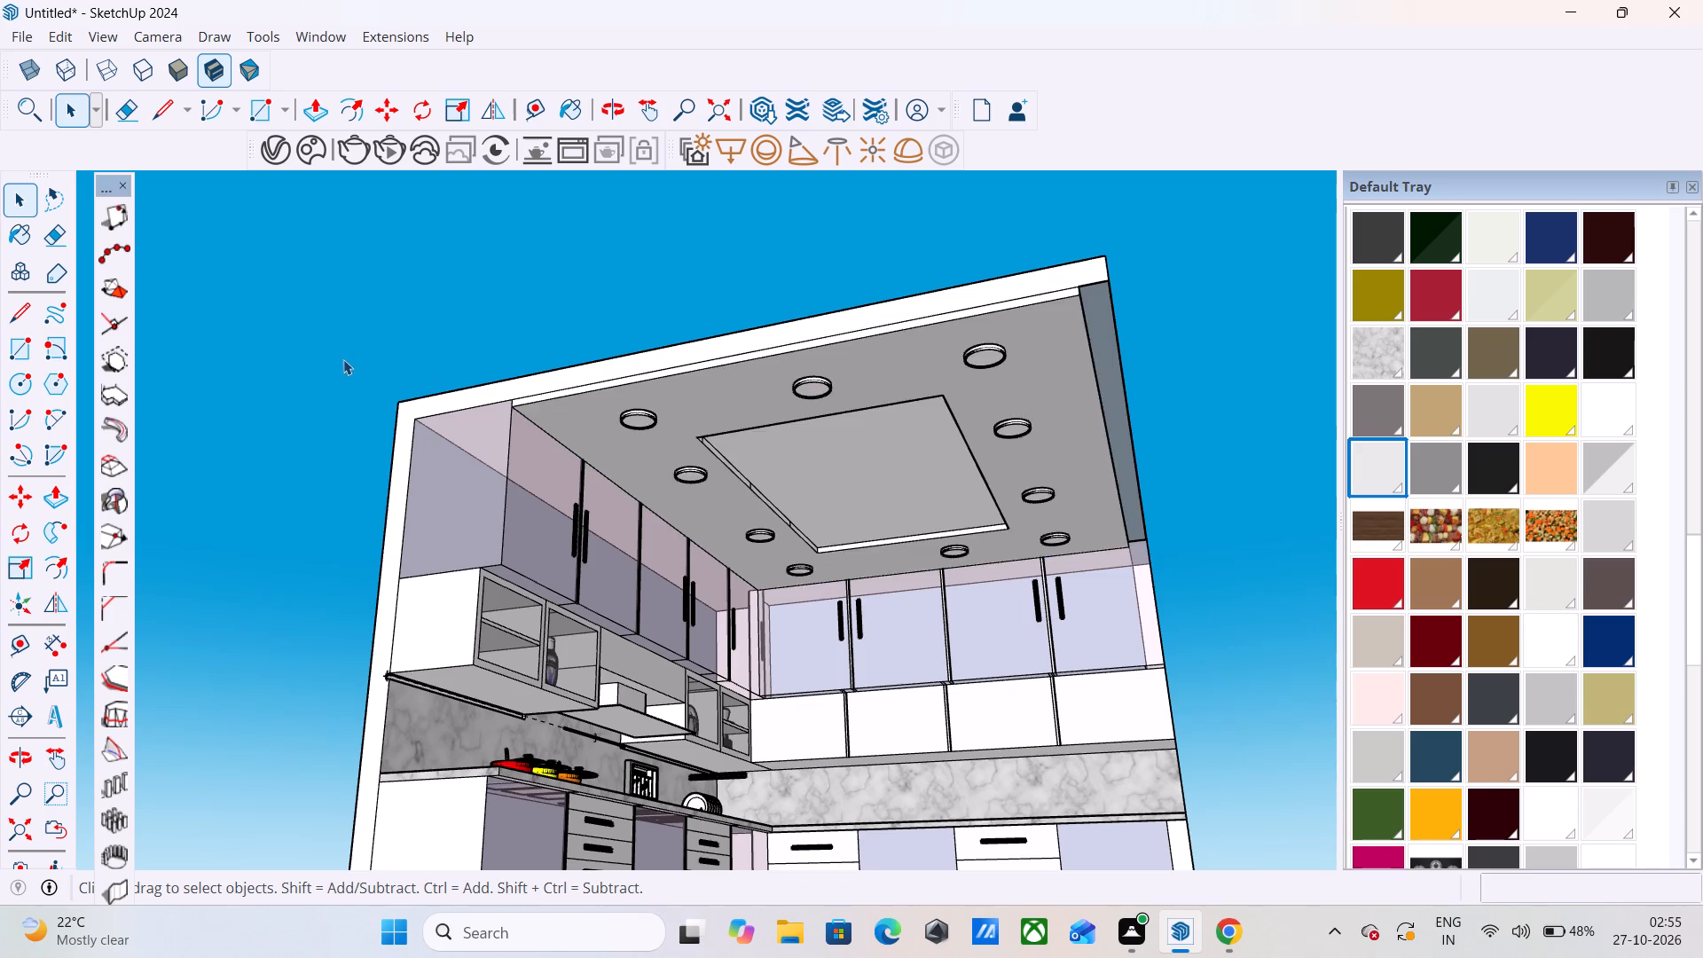
Examine how the copied false ceiling fits beneath the kitchen's top slab and along its open front corner.
{"action": "scroll", "coordinate": [343, 359], "scroll_direction": "down", "scroll_amount": 9}
{"action": "middle_click_drag", "start_coordinate": [769, 570], "coordinate": [601, 655]}
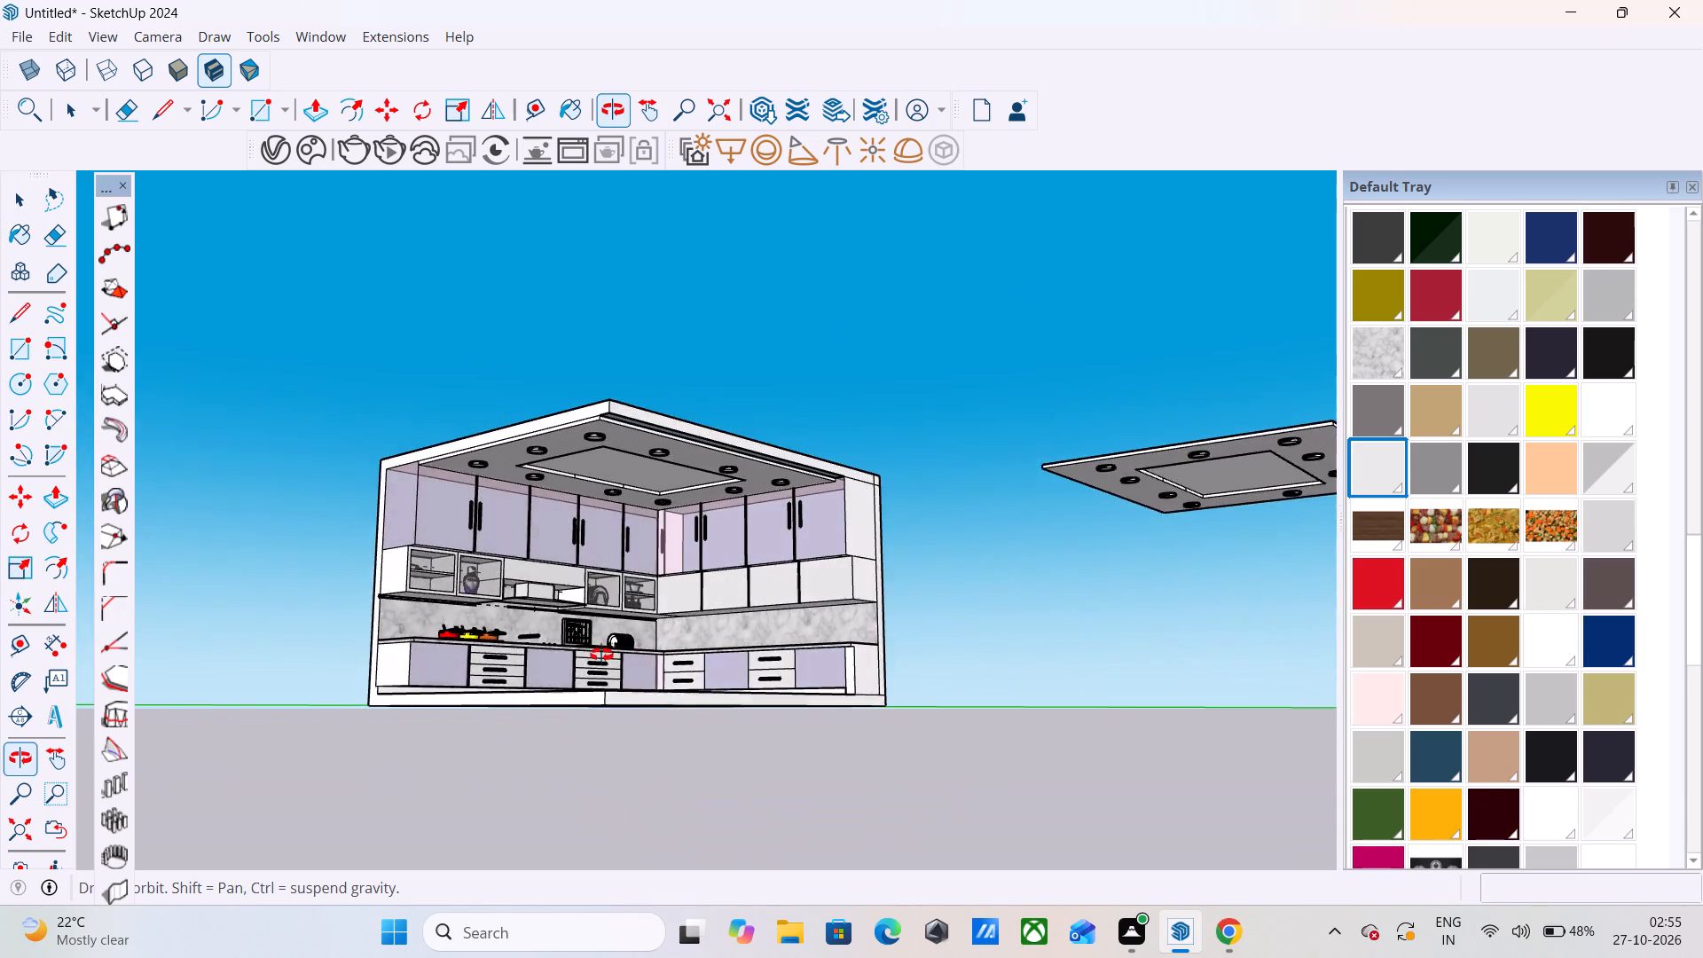
{"action": "middle_click_drag", "start_coordinate": [601, 655], "coordinate": [935, 652]}
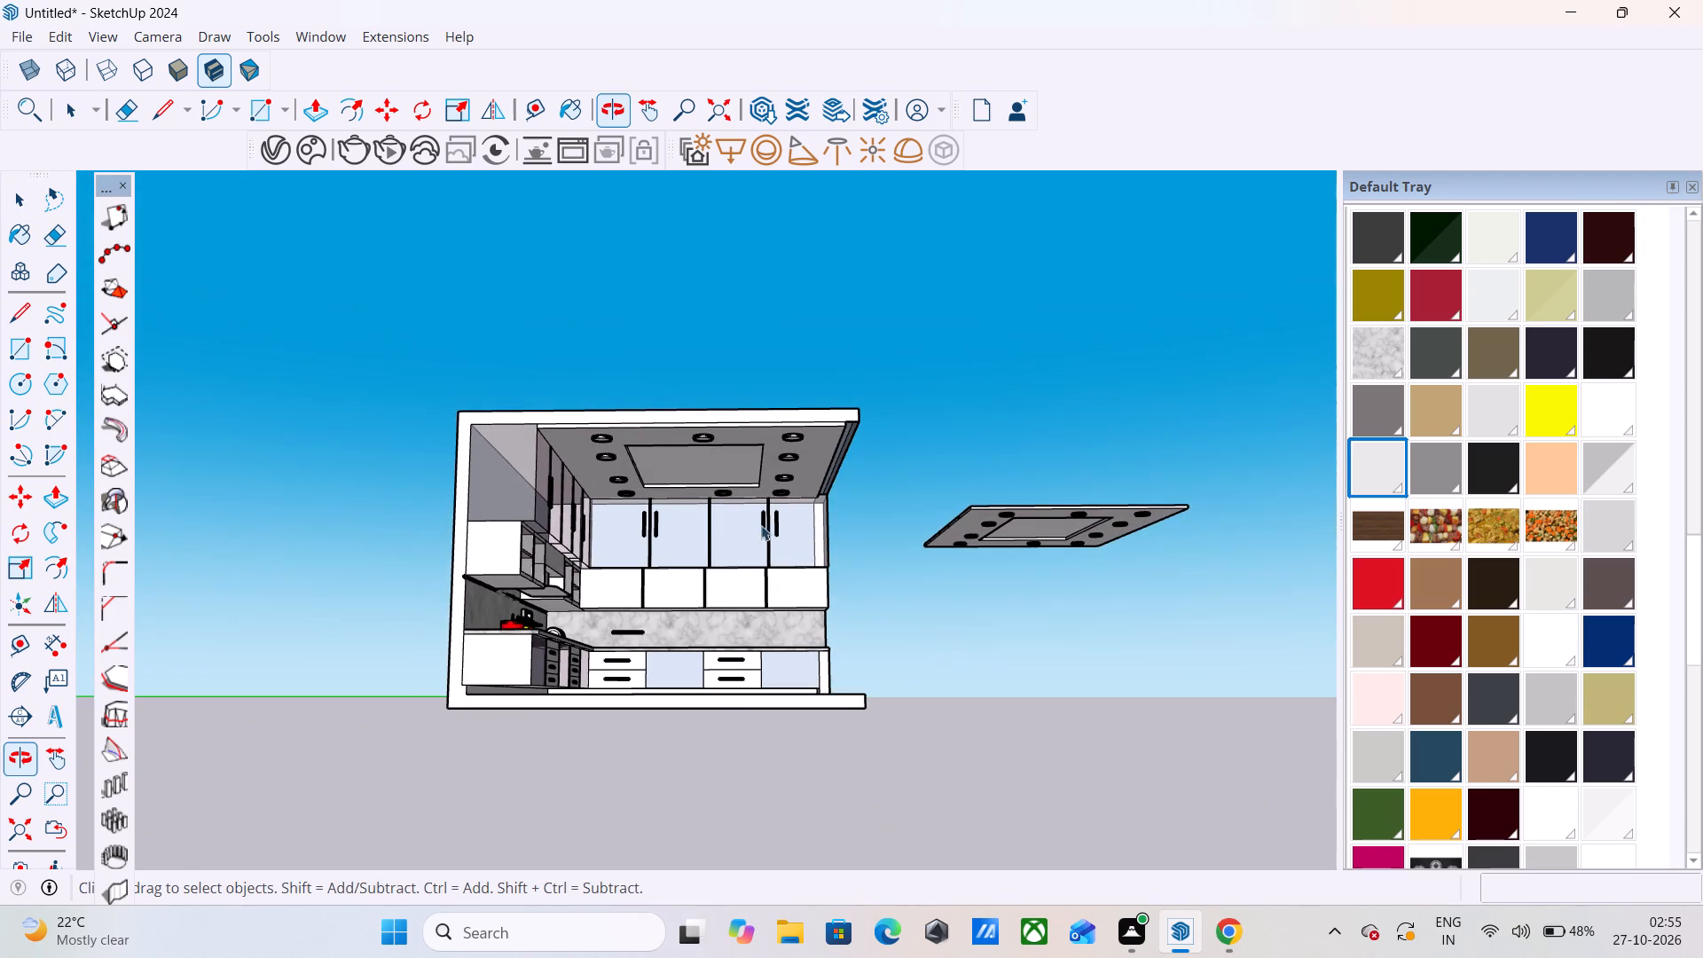
{"action": "scroll", "coordinate": [633, 483], "scroll_direction": "up", "scroll_amount": 5}
{"action": "middle_click_drag", "start_coordinate": [669, 436], "coordinate": [718, 360]}
{"action": "scroll", "coordinate": [687, 407], "scroll_direction": "up", "scroll_amount": 1}
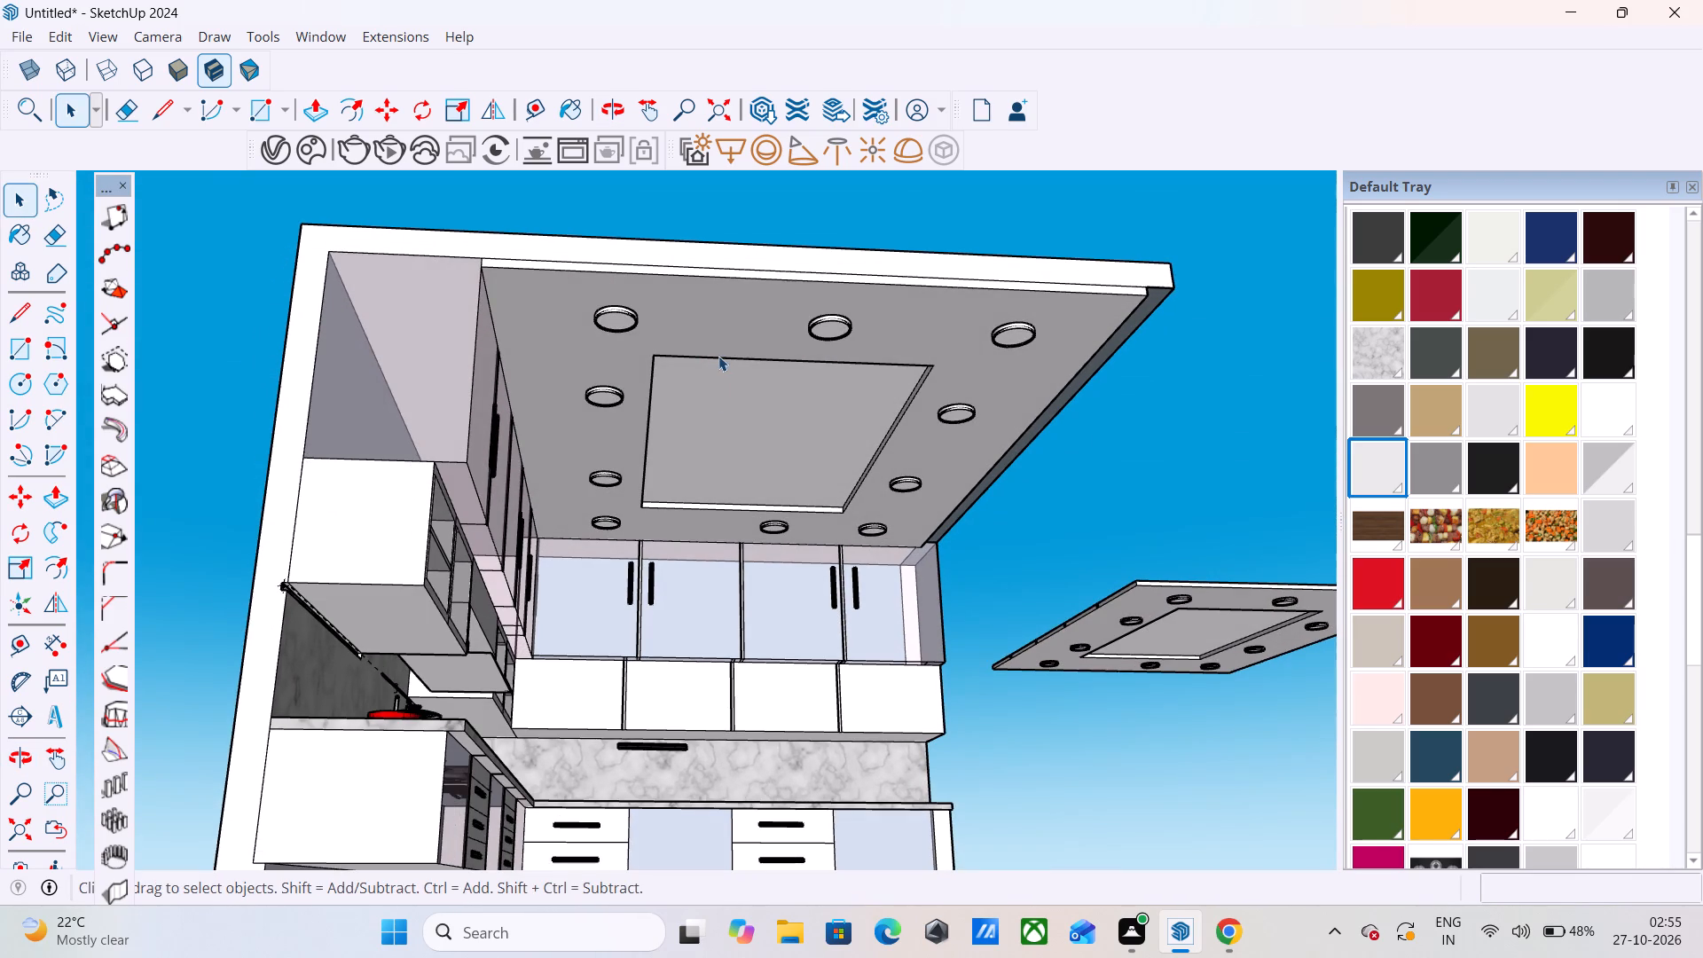
{"action": "scroll", "coordinate": [722, 449], "scroll_direction": "up", "scroll_amount": 4}
{"action": "scroll", "coordinate": [608, 475], "scroll_direction": "up", "scroll_amount": 5}
{"action": "scroll", "coordinate": [794, 491], "scroll_direction": "up", "scroll_amount": 1}
{"action": "middle_click_drag", "start_coordinate": [794, 491], "coordinate": [514, 514]}
{"action": "scroll", "coordinate": [552, 498], "scroll_direction": "down", "scroll_amount": 6}
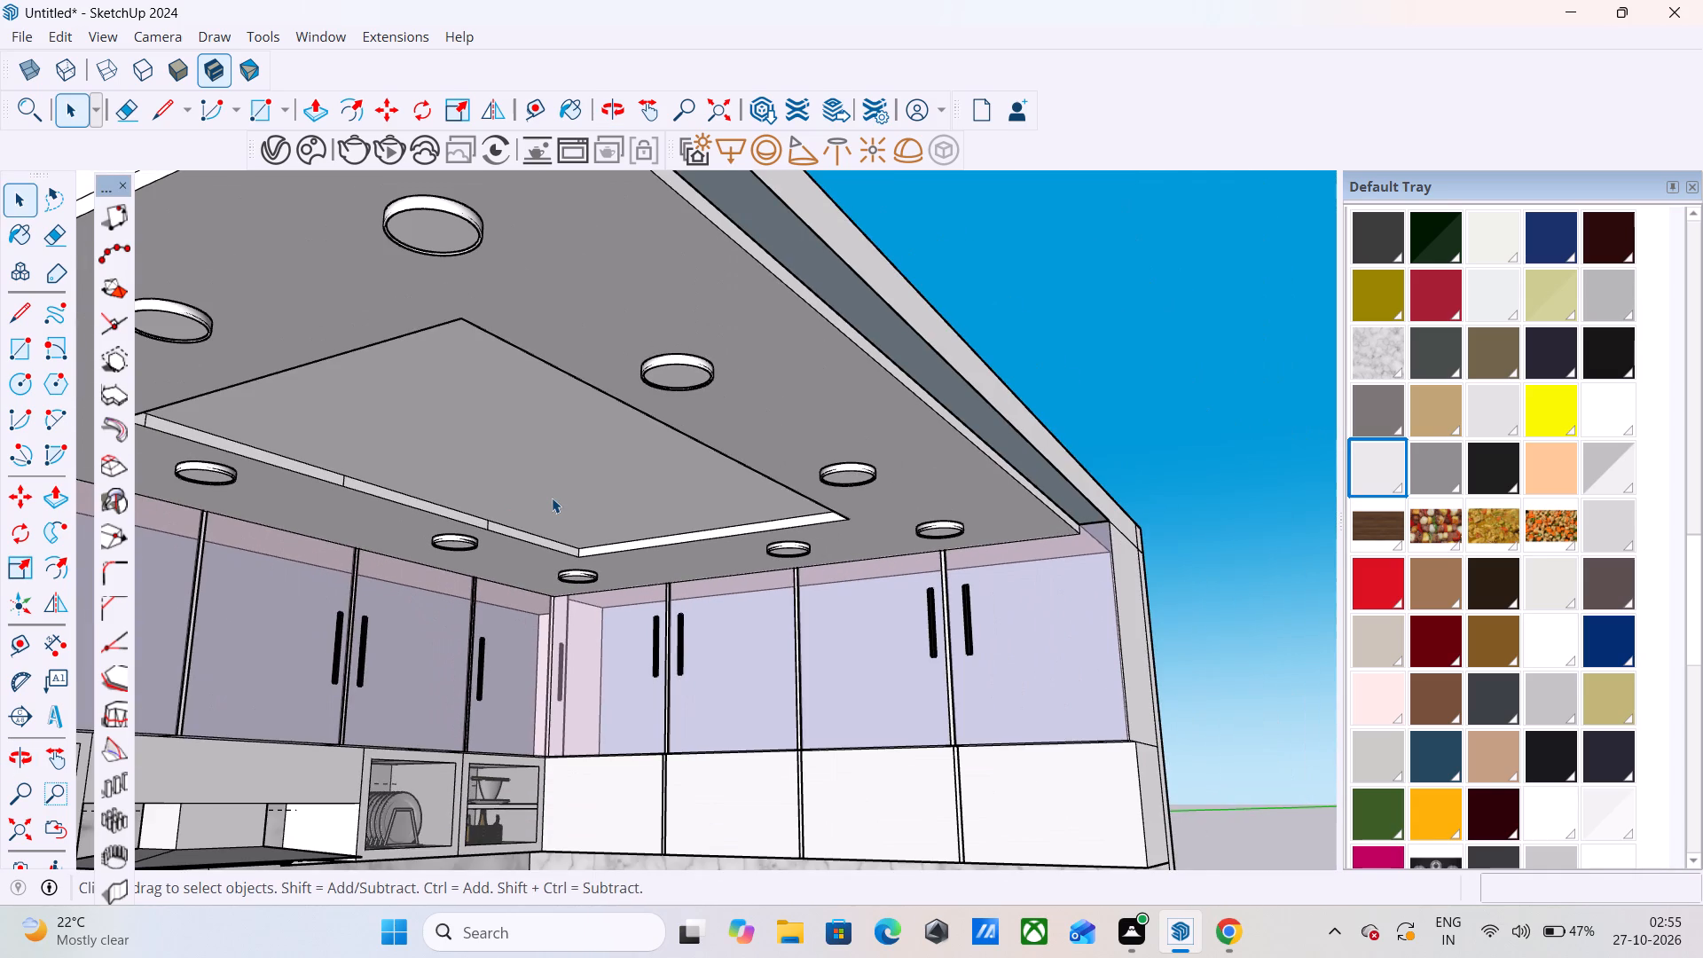
{"action": "scroll", "coordinate": [552, 498], "scroll_direction": "down", "scroll_amount": 2}
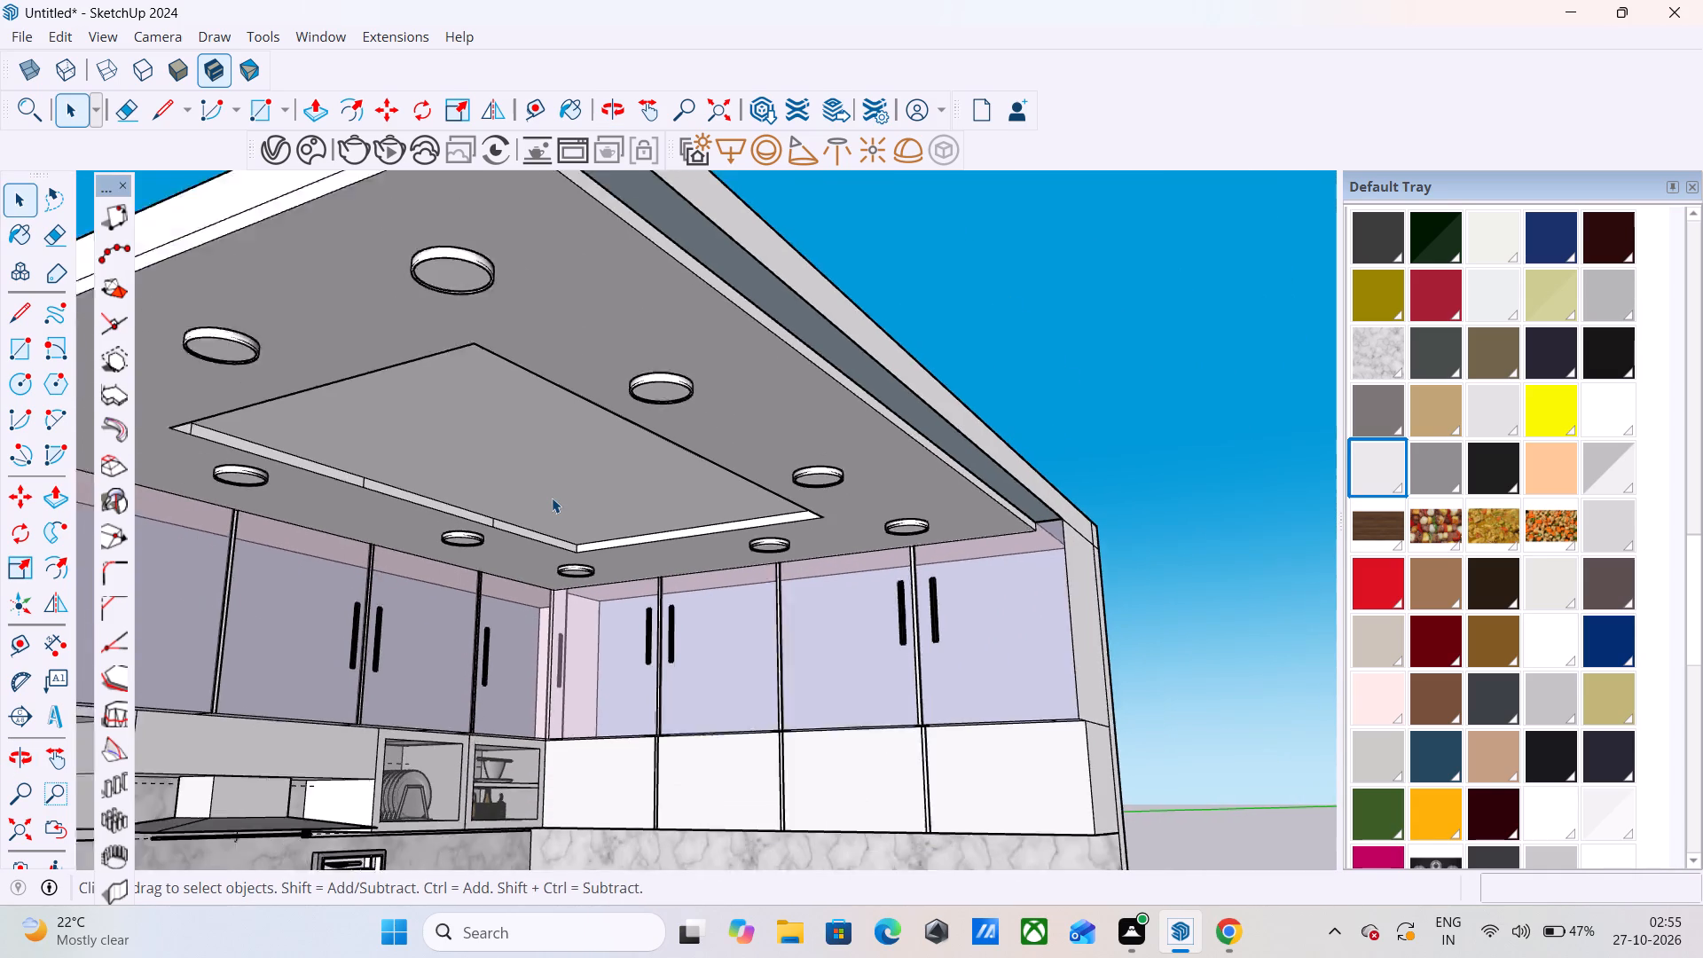
{"action": "scroll", "coordinate": [552, 498], "scroll_direction": "down", "scroll_amount": 4}
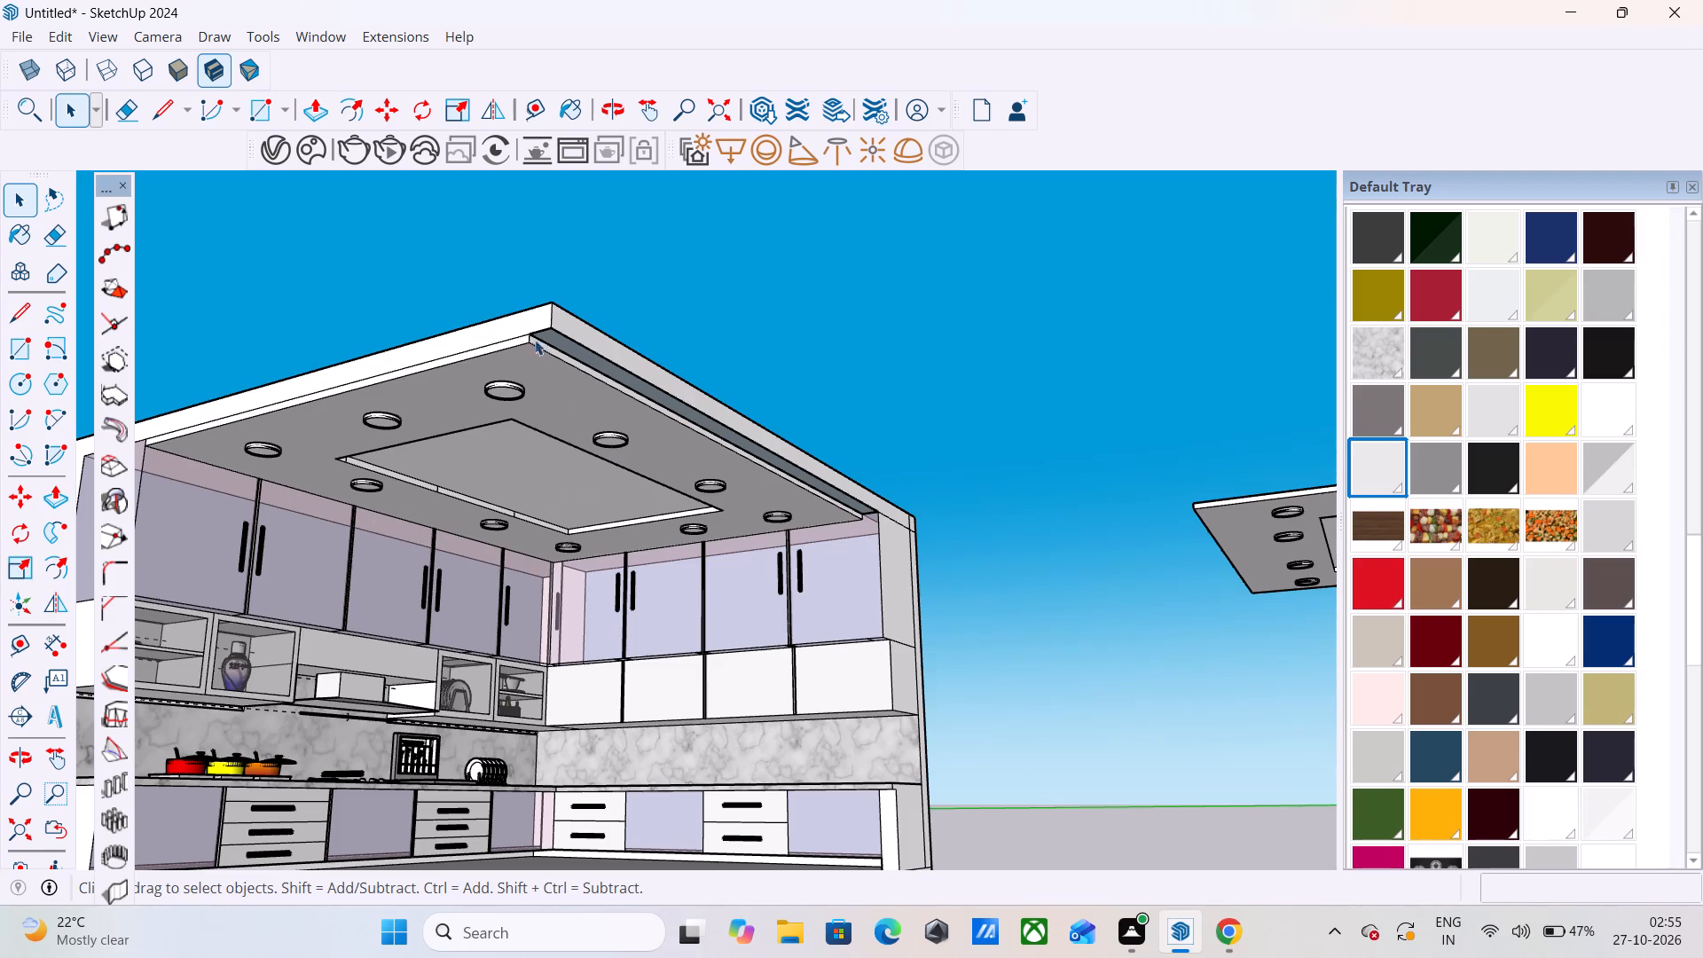
{"action": "scroll", "coordinate": [531, 329], "scroll_direction": "up", "scroll_amount": 8}
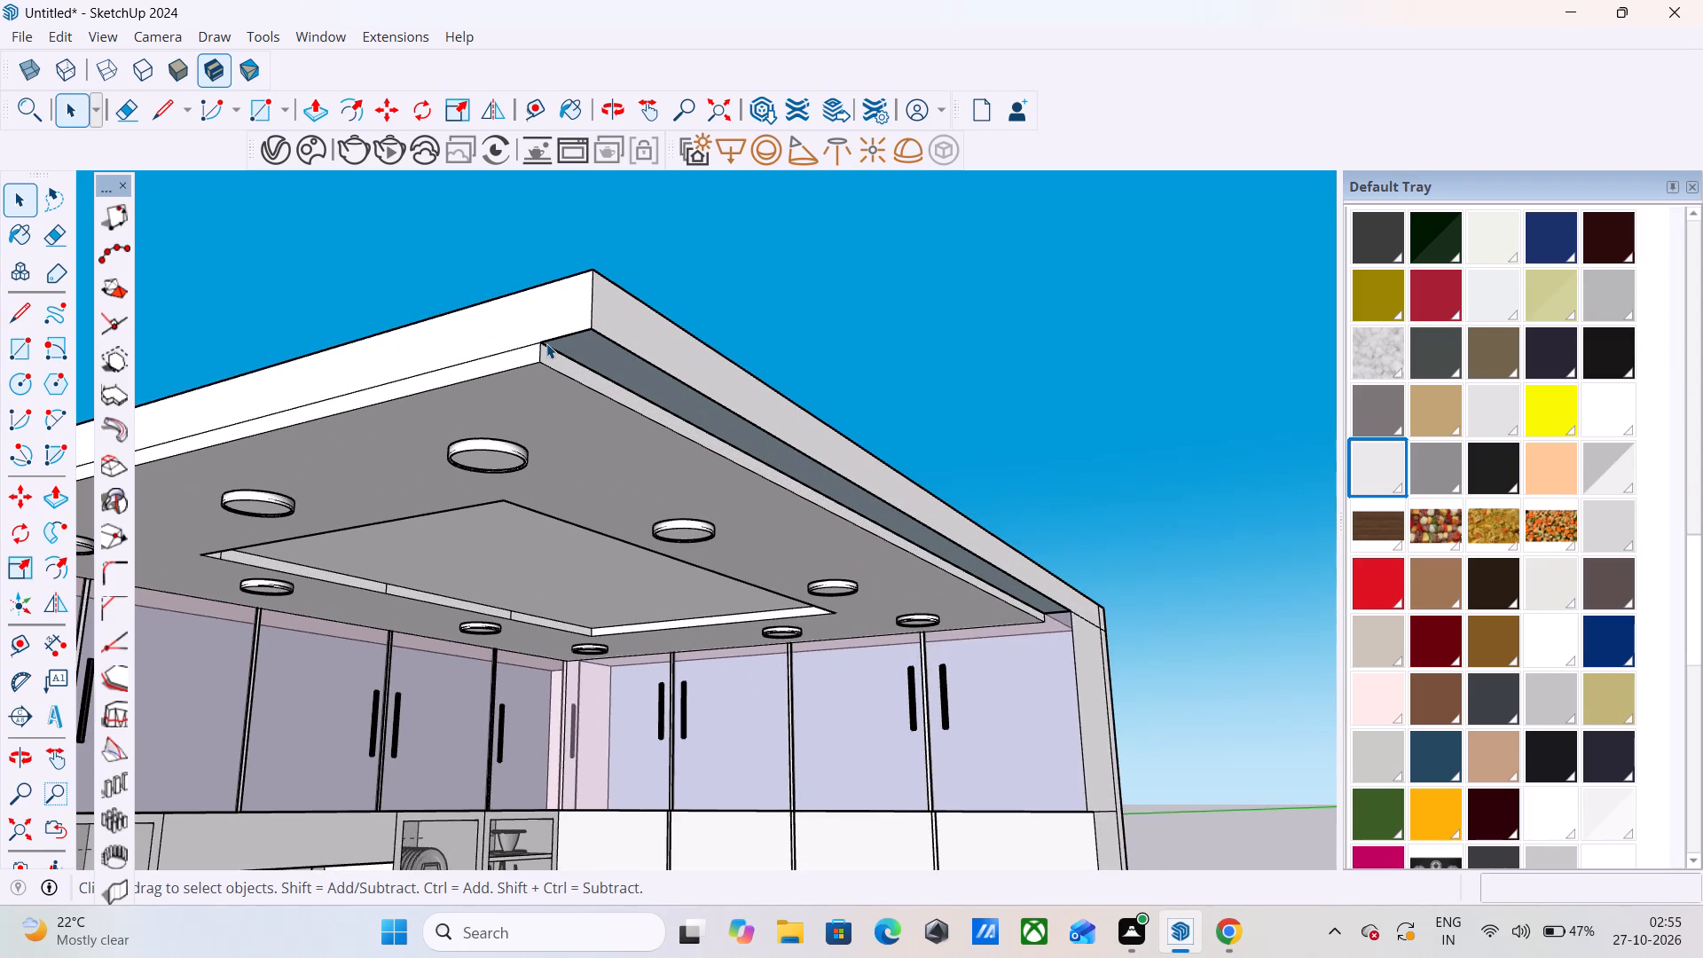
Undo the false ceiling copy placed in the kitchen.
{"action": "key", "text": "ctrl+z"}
Copy the whole false ceiling by its lower outer corner about 27' 4 5/8" to the kitchen slab's underside corner beside the upper cabinets.
{"action": "scroll", "coordinate": [546, 343], "scroll_direction": "down", "scroll_amount": 16}
{"action": "scroll", "coordinate": [886, 413], "scroll_direction": "down", "scroll_amount": 6}
{"action": "left_click_drag", "start_coordinate": [890, 288], "coordinate": [915, 384]}
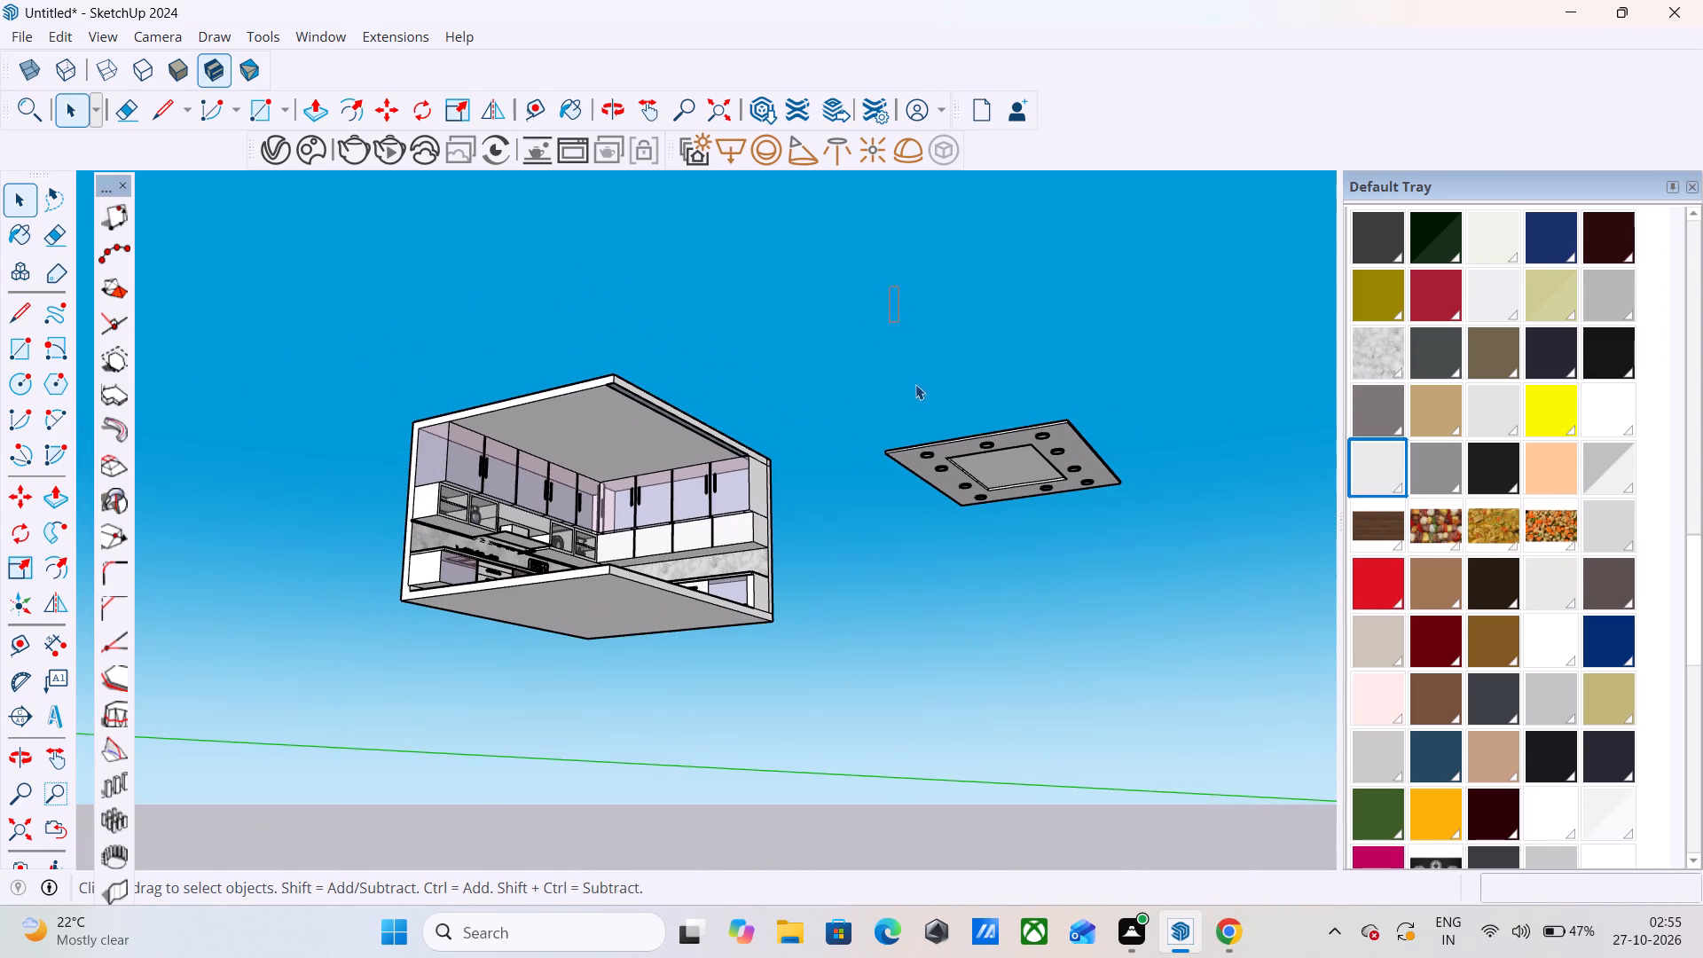
{"action": "left_click_drag", "start_coordinate": [915, 384], "coordinate": [916, 389]}
{"action": "left_click_drag", "start_coordinate": [814, 350], "coordinate": [1215, 593]}
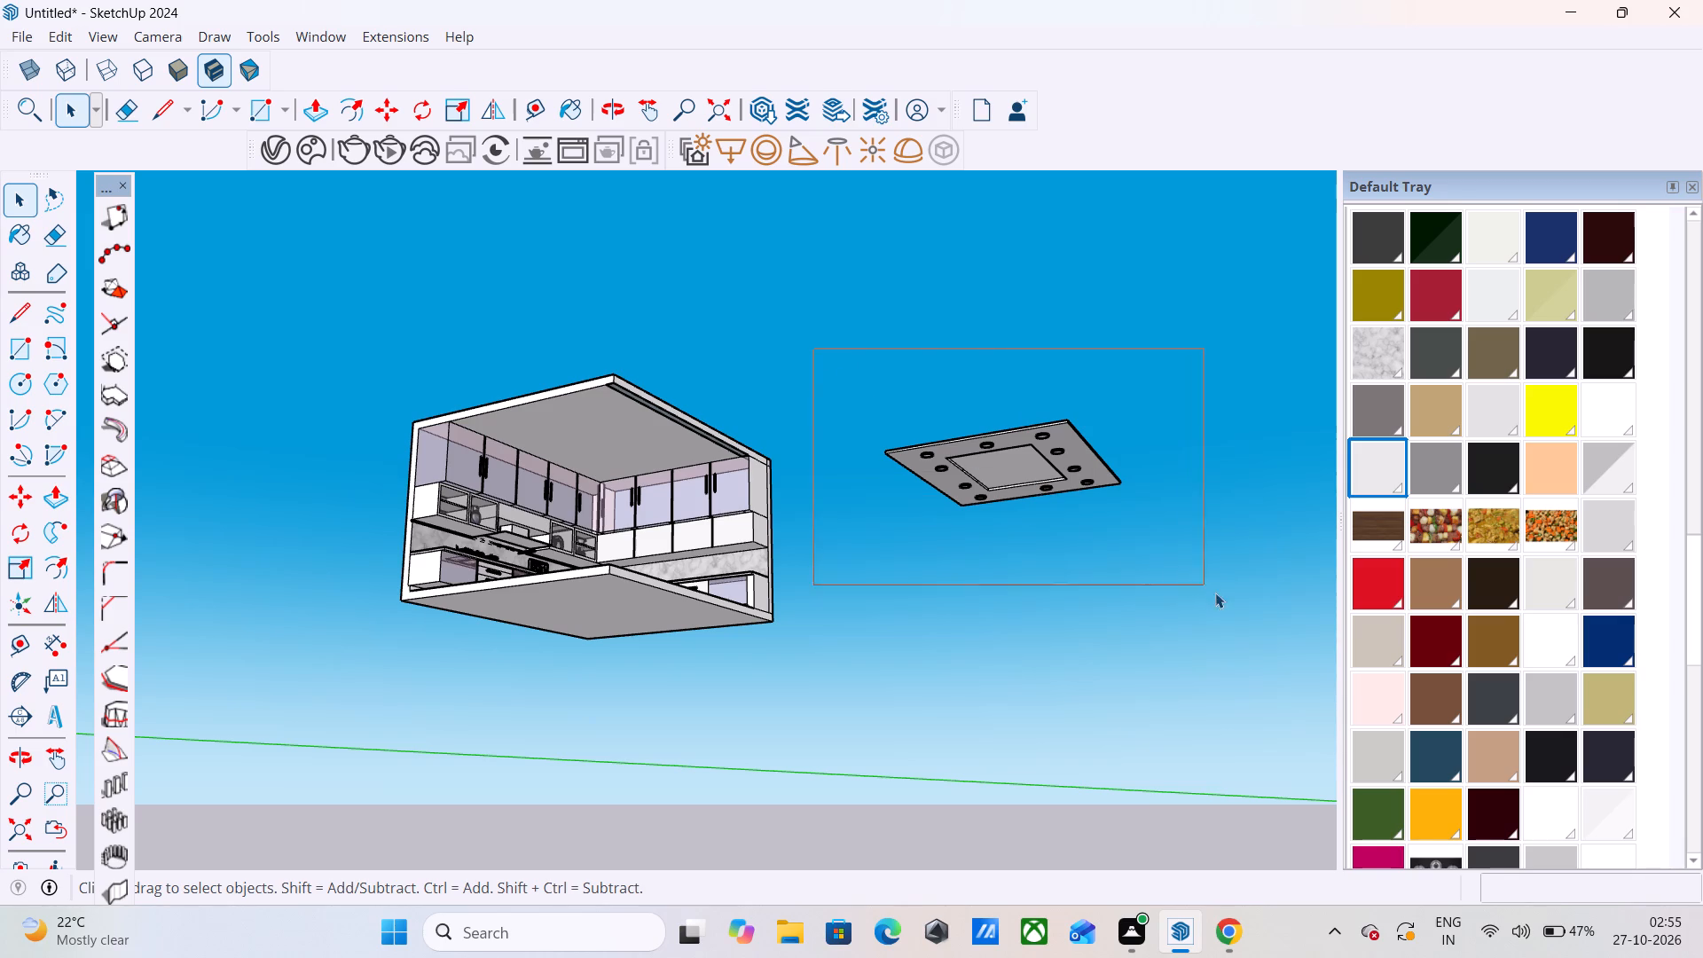
{"action": "left_click_drag", "start_coordinate": [1215, 593], "coordinate": [1222, 599]}
{"action": "scroll", "coordinate": [852, 407], "scroll_direction": "up", "scroll_amount": 13}
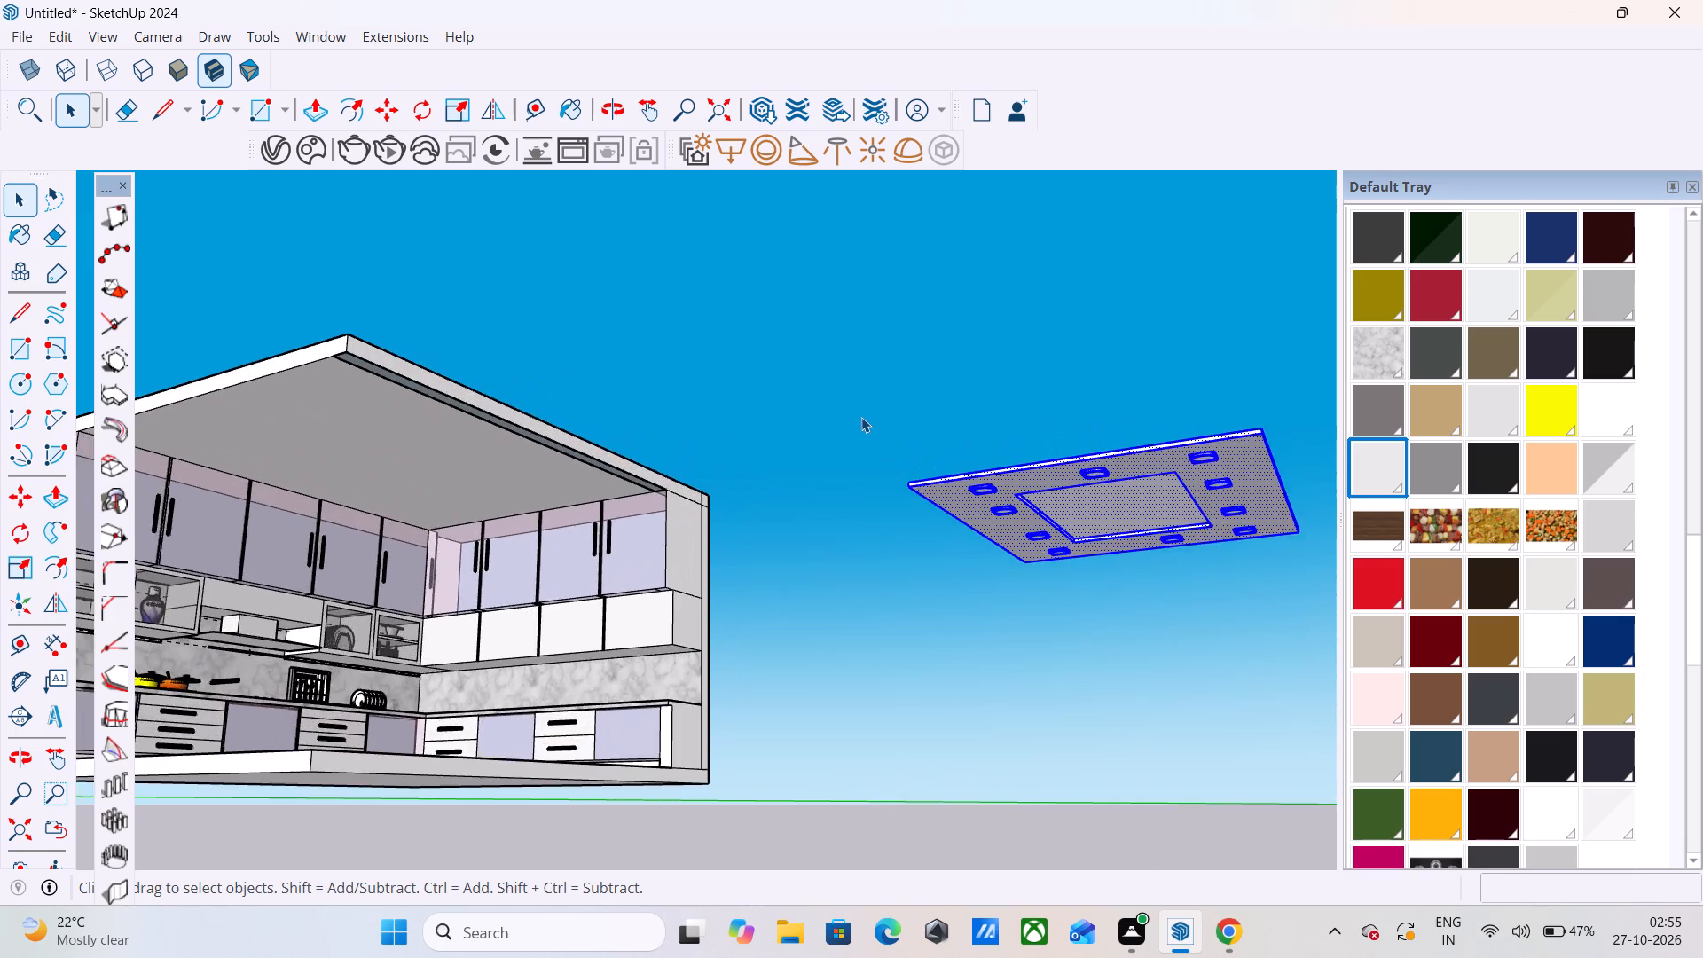
{"action": "scroll", "coordinate": [861, 417], "scroll_direction": "up", "scroll_amount": 3}
{"action": "key", "text": "m"}
{"action": "scroll", "coordinate": [902, 483], "scroll_direction": "up", "scroll_amount": 5}
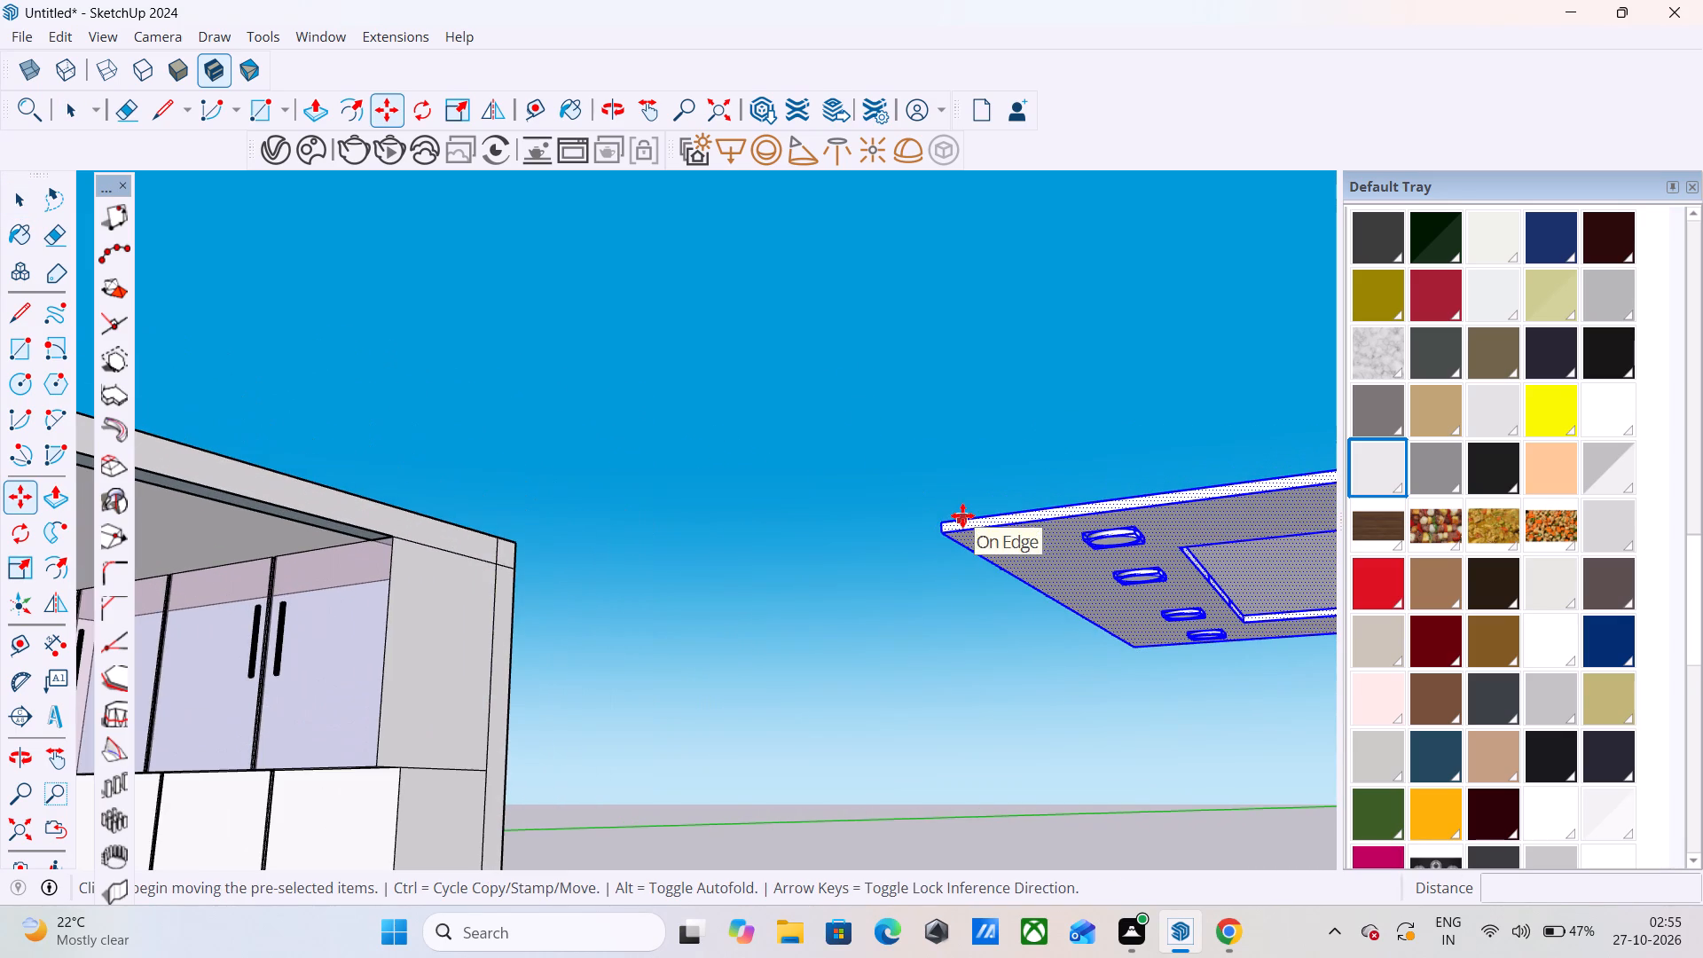
{"action": "left_click", "coordinate": [946, 532]}
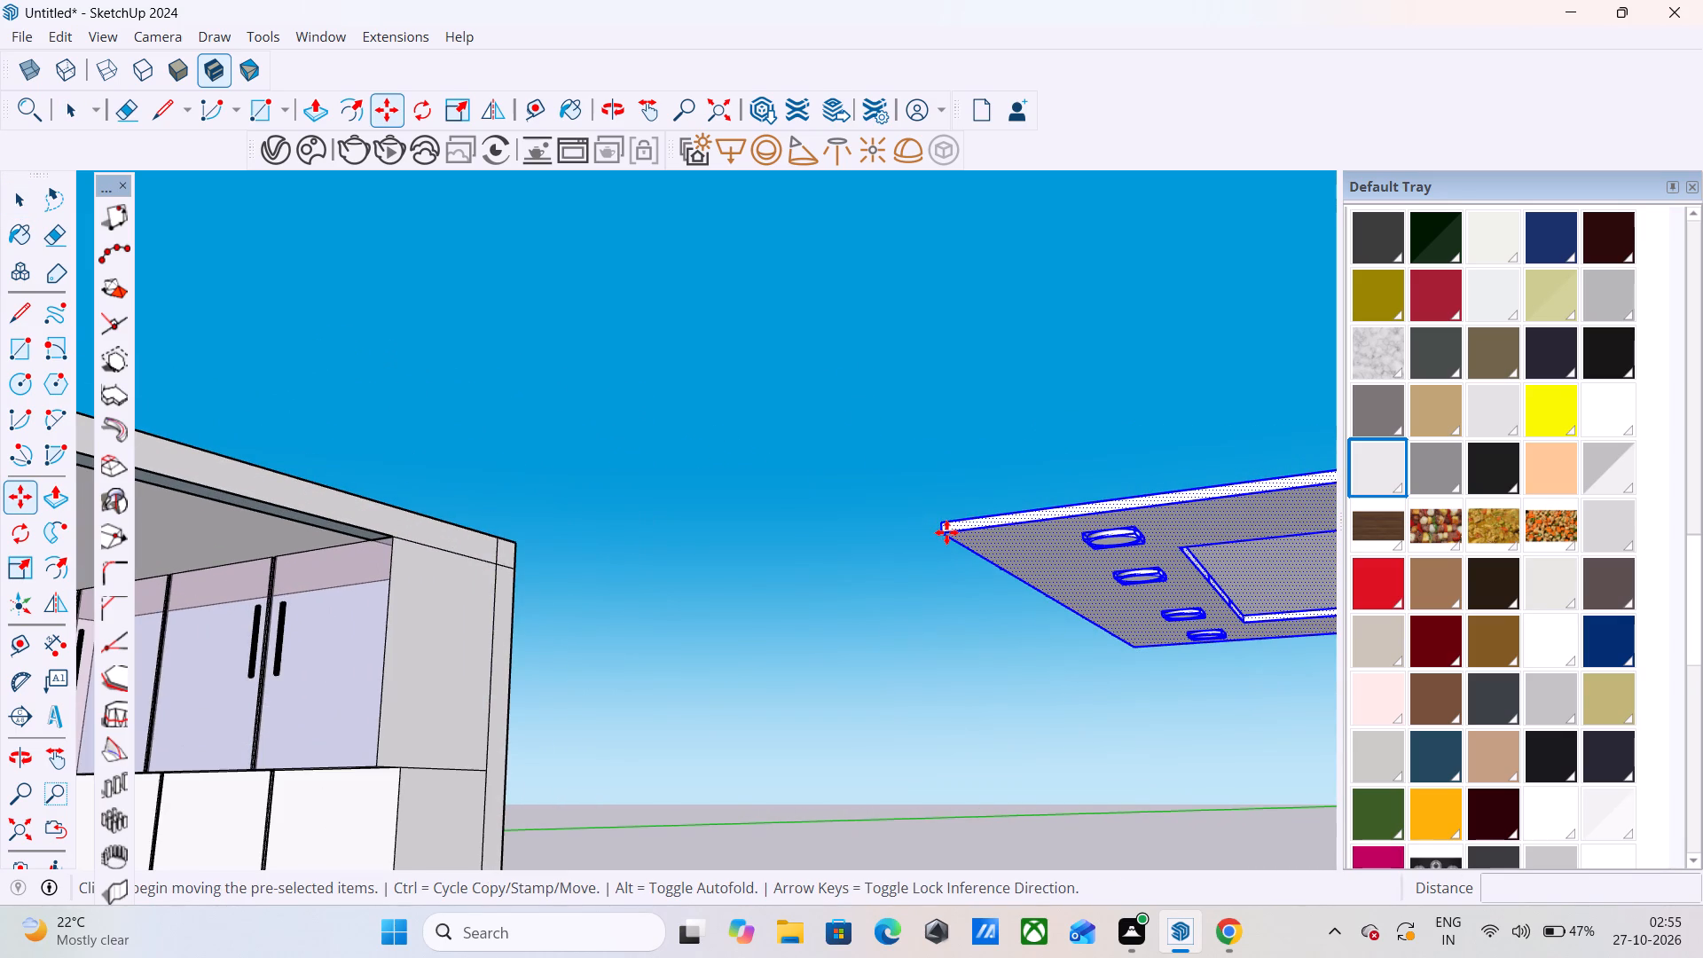
{"action": "scroll", "coordinate": [1065, 417], "scroll_direction": "down", "scroll_amount": 12}
{"action": "scroll", "coordinate": [1061, 499], "scroll_direction": "down", "scroll_amount": 11}
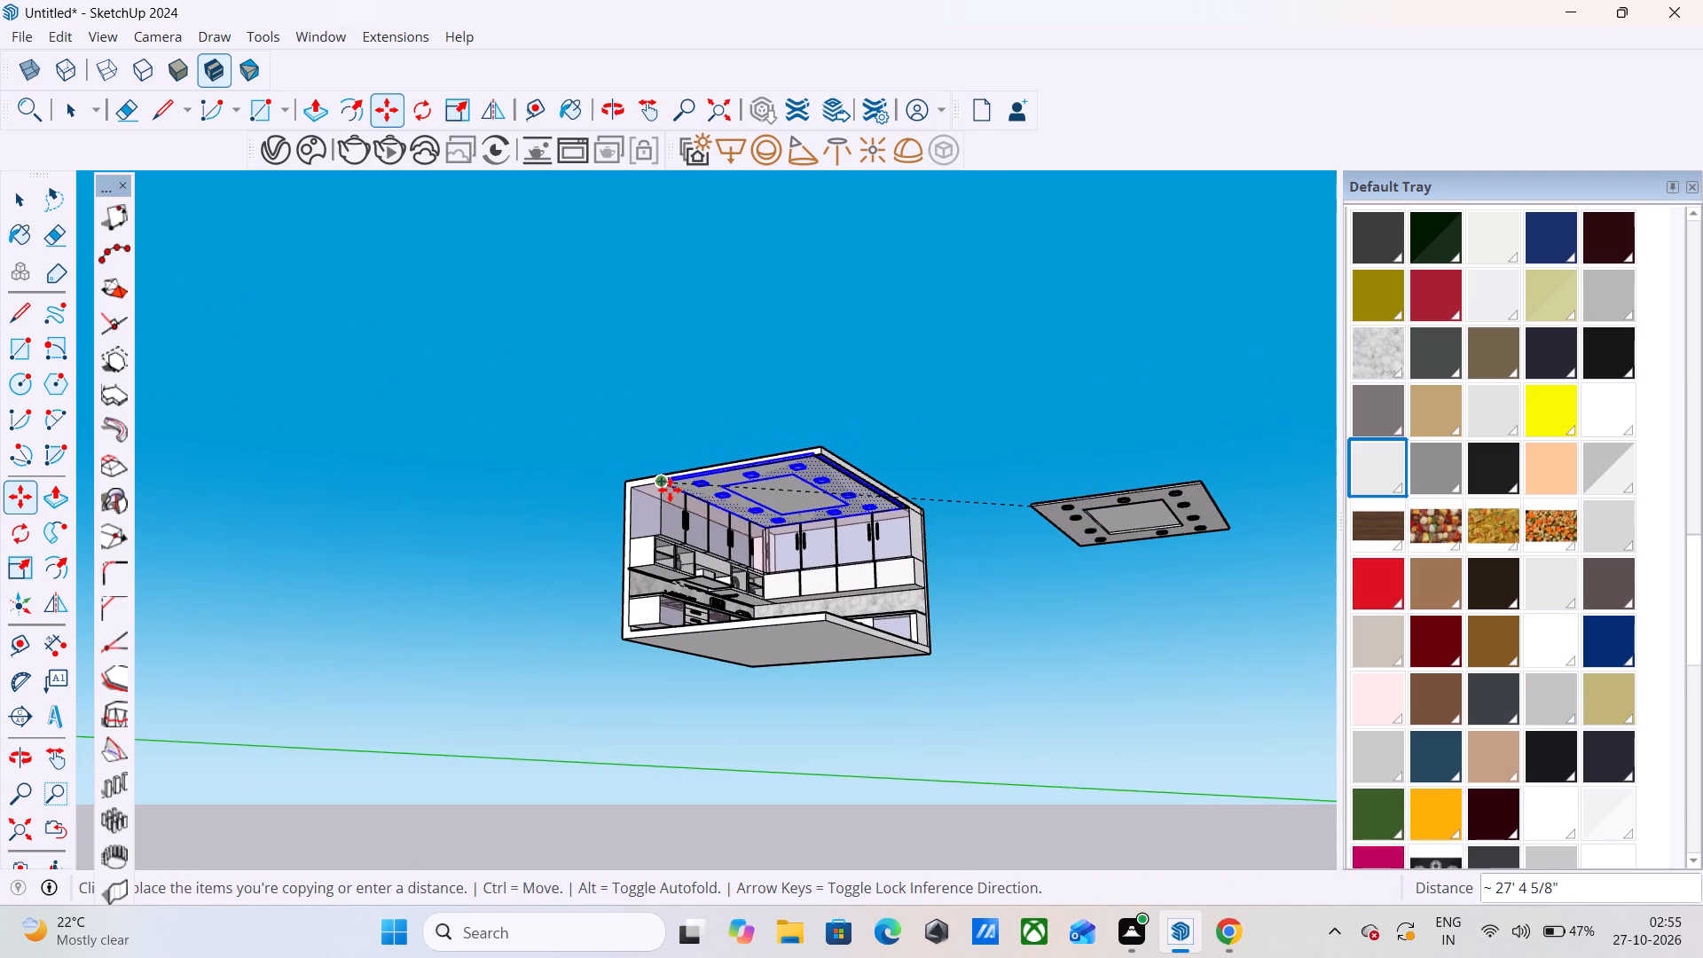
{"action": "scroll", "coordinate": [670, 490], "scroll_direction": "up", "scroll_amount": 15}
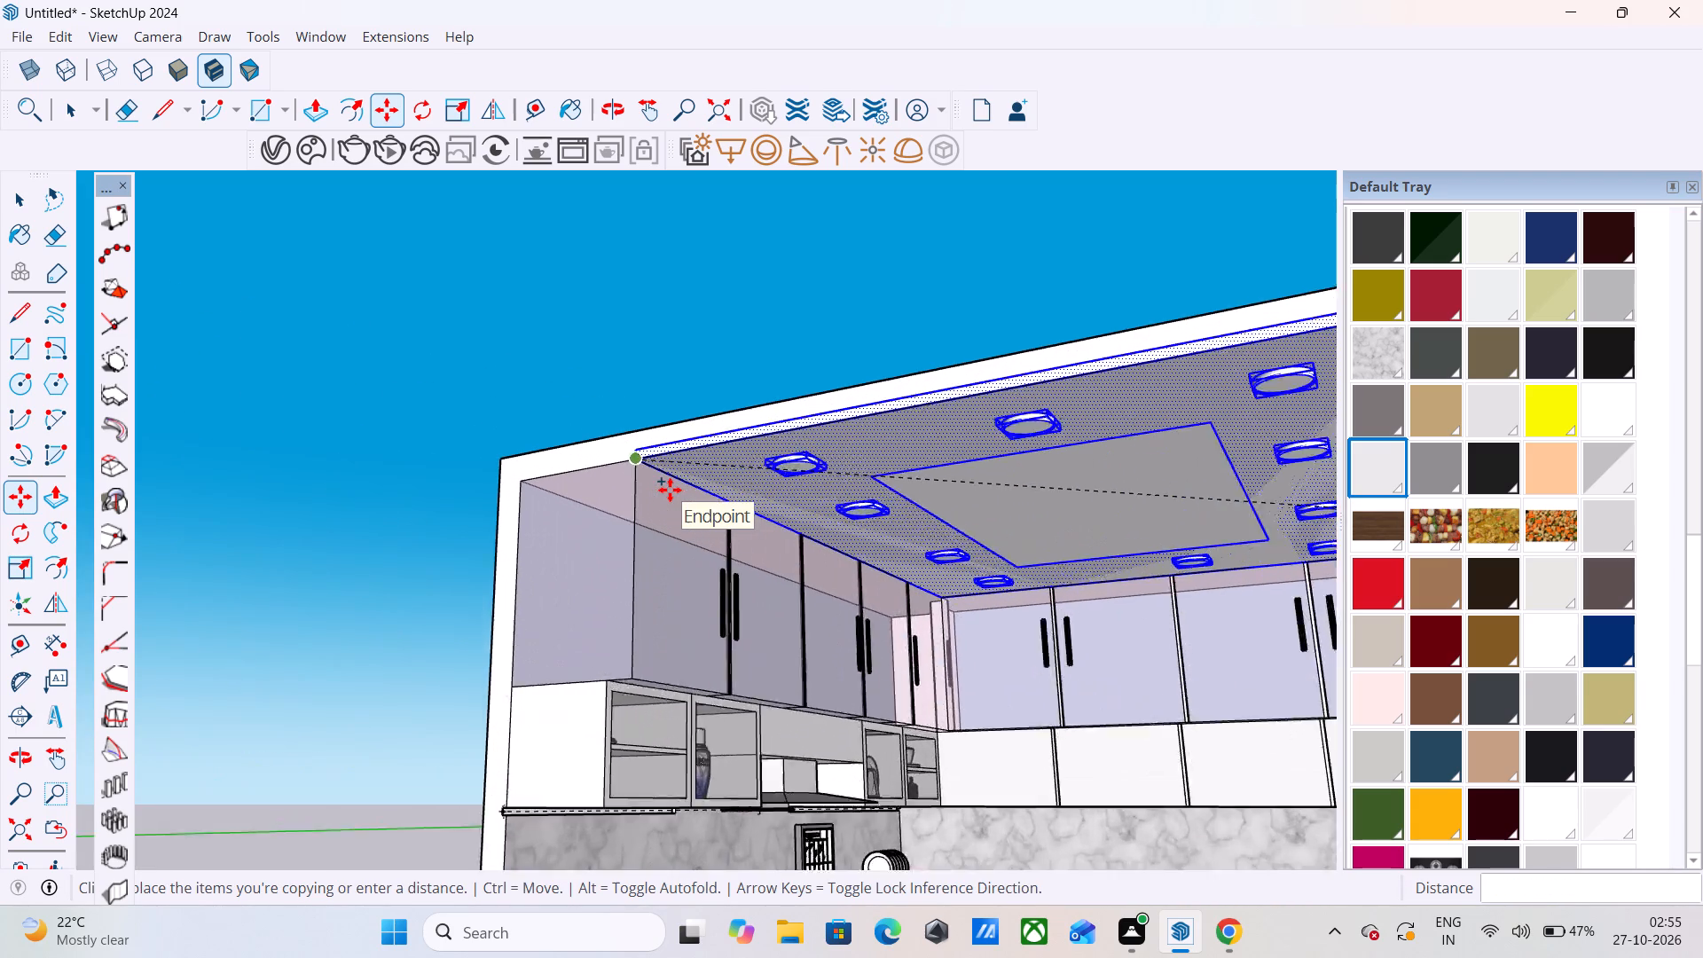
{"action": "scroll", "coordinate": [670, 490], "scroll_direction": "up", "scroll_amount": 1}
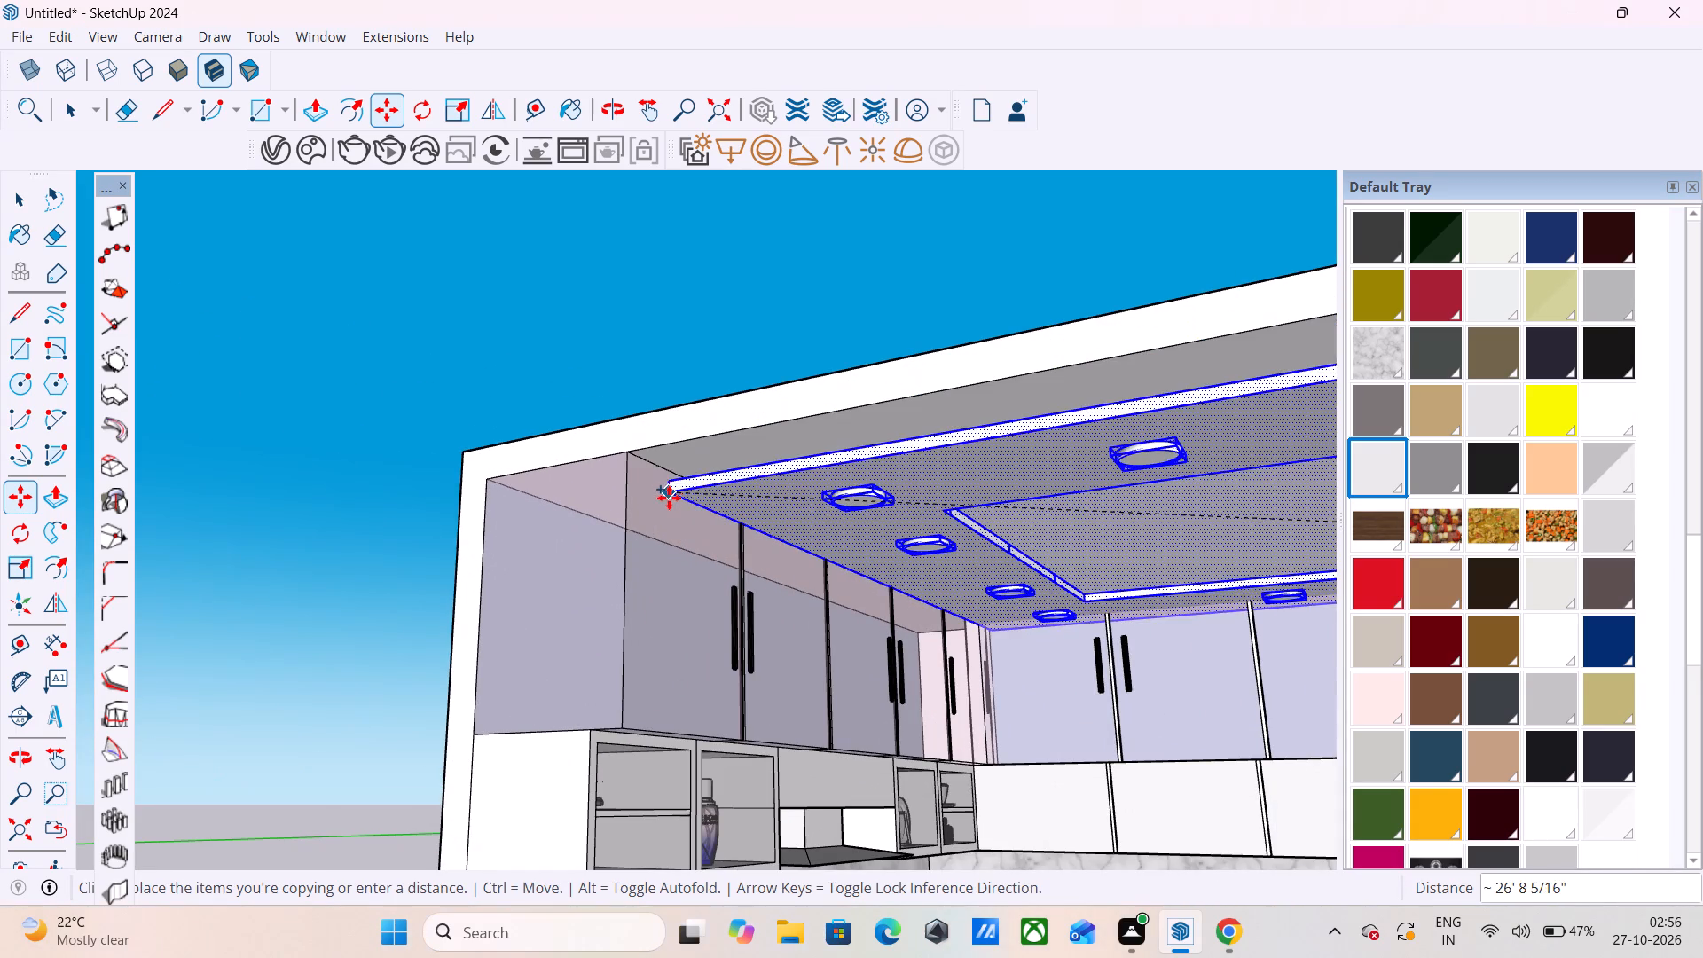
{"action": "left_click", "coordinate": [617, 461]}
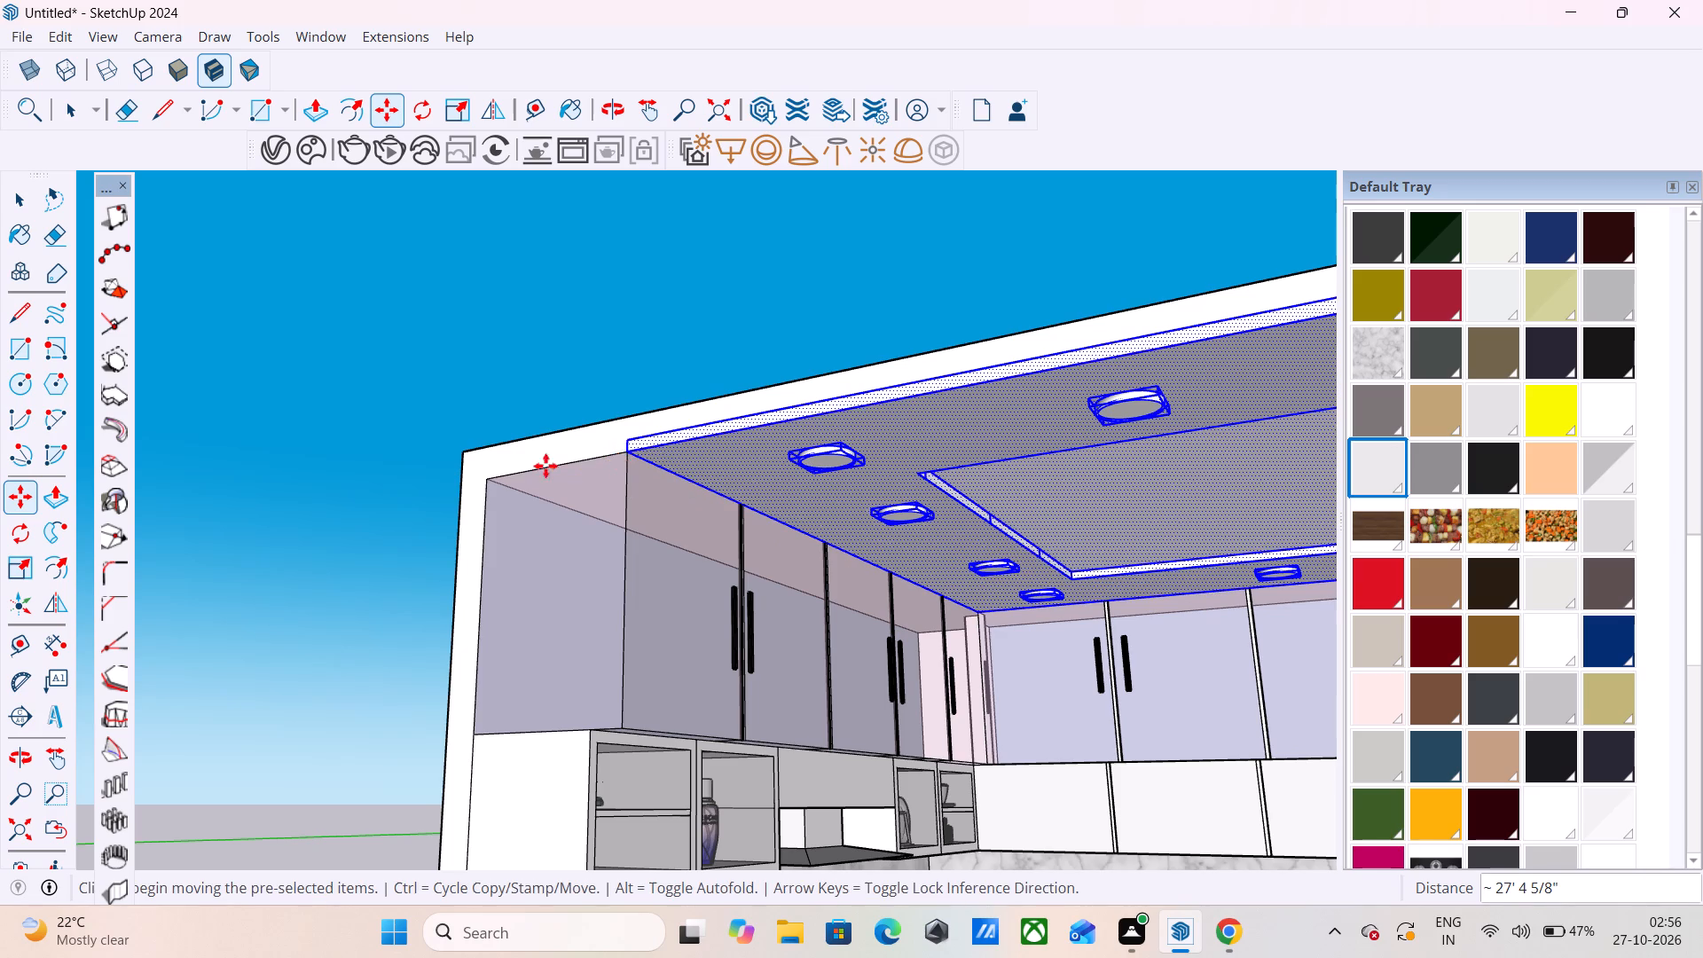
Examine how the copied false ceiling sits against the kitchen's top slab and open front corner, clearing the selection.
{"action": "scroll", "coordinate": [443, 409], "scroll_direction": "down", "scroll_amount": 11}
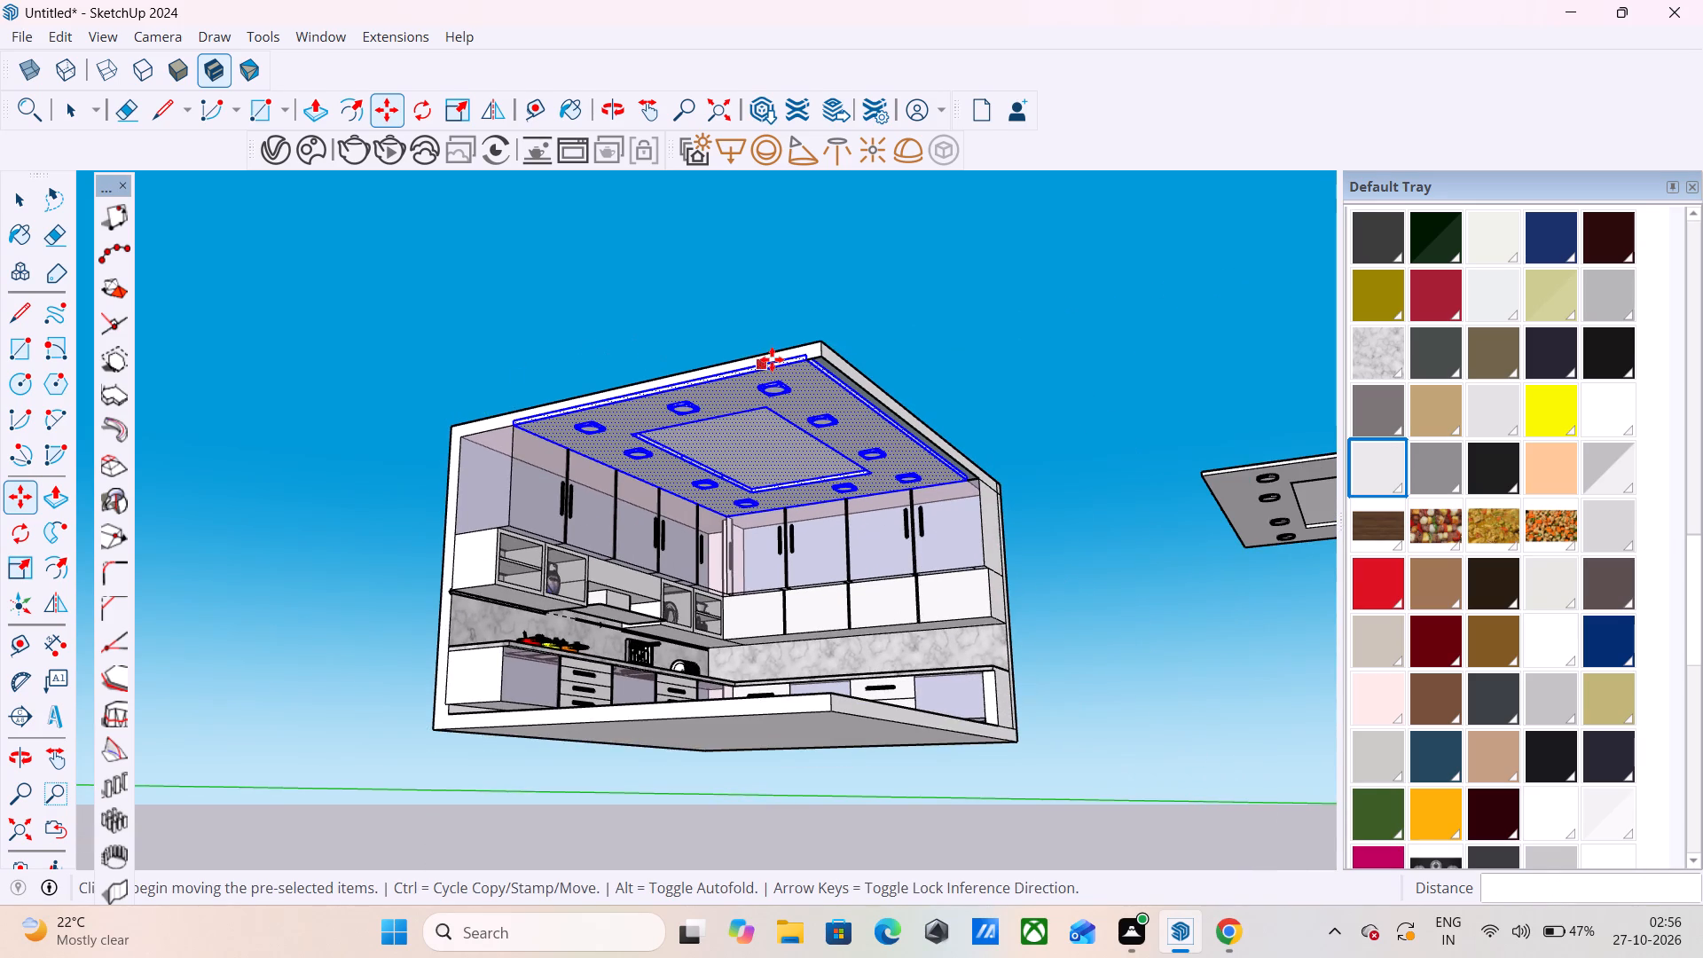
{"action": "scroll", "coordinate": [772, 359], "scroll_direction": "up", "scroll_amount": 5}
{"action": "scroll", "coordinate": [883, 359], "scroll_direction": "up", "scroll_amount": 11}
{"action": "scroll", "coordinate": [786, 336], "scroll_direction": "up", "scroll_amount": 4}
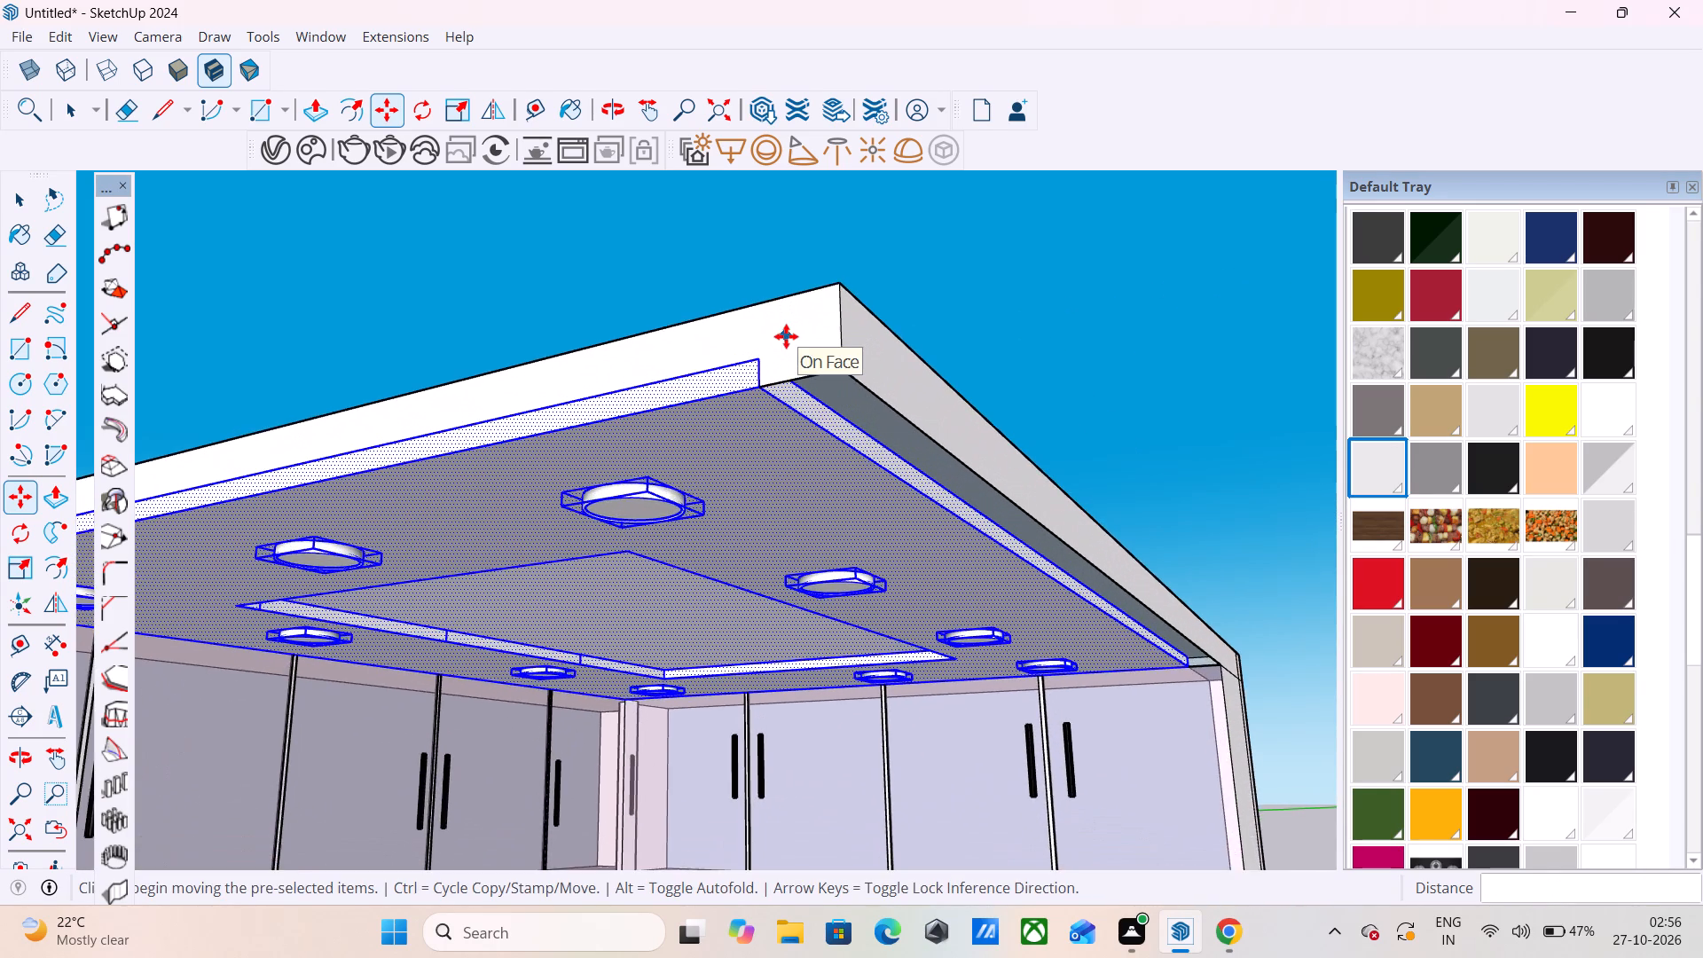
{"action": "scroll", "coordinate": [786, 336], "scroll_direction": "down", "scroll_amount": 10}
{"action": "key", "text": "space"}
{"action": "left_click", "coordinate": [1034, 363]}
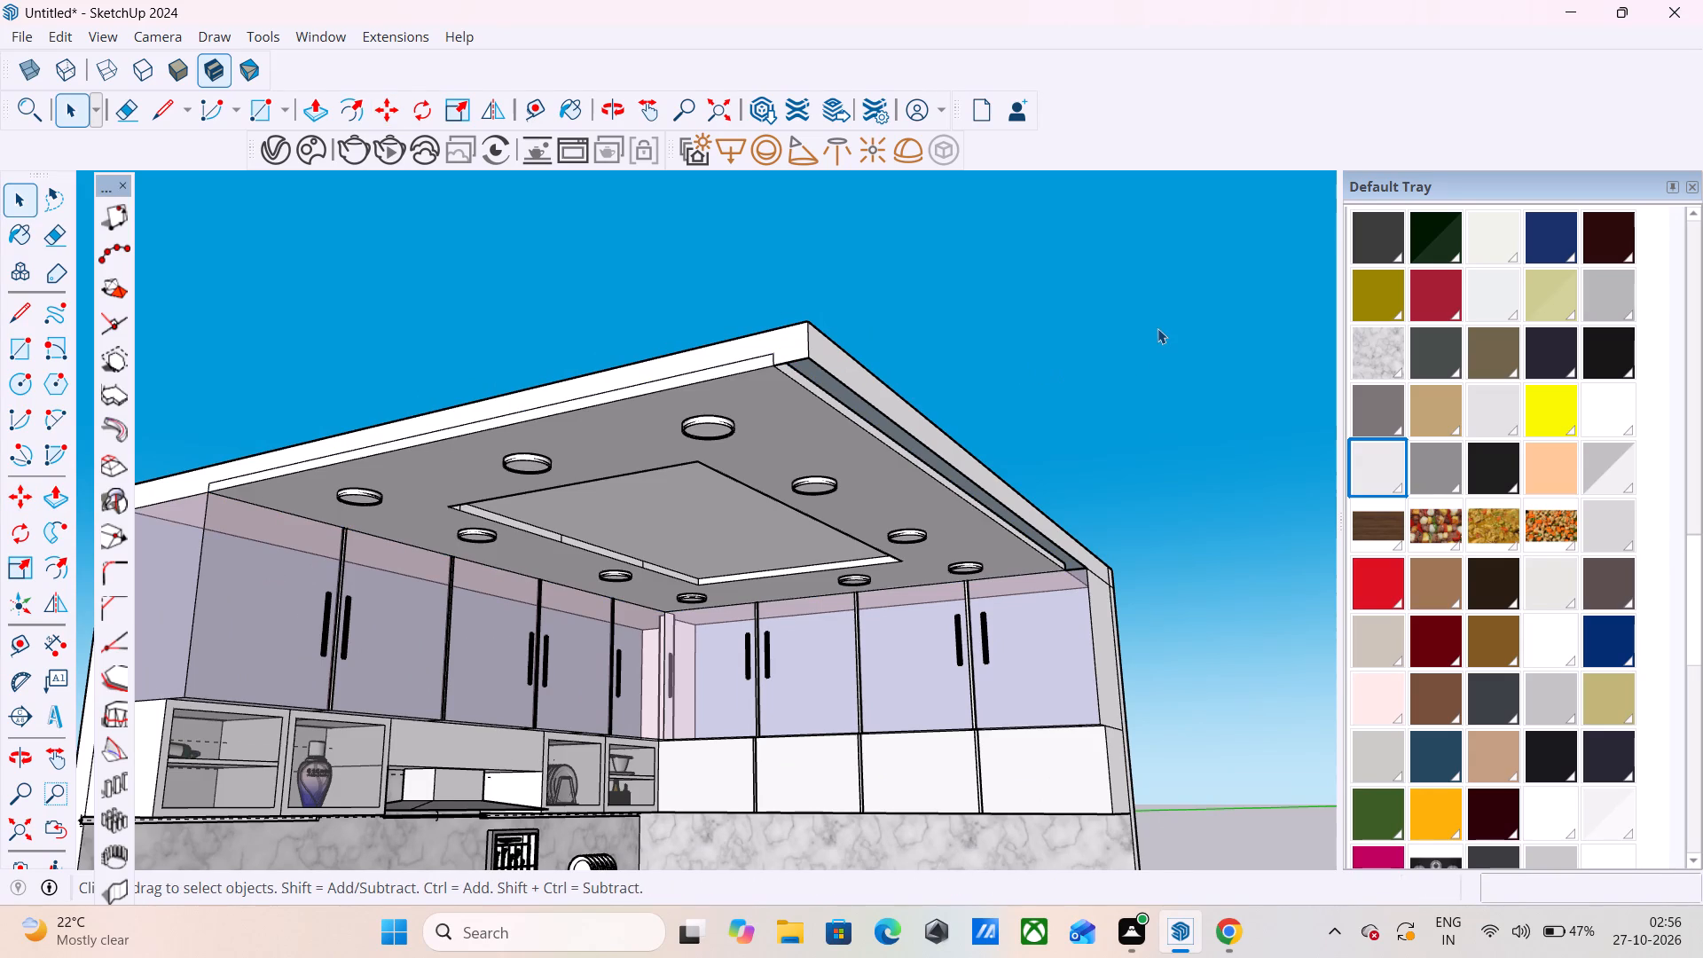
{"action": "scroll", "coordinate": [1158, 328], "scroll_direction": "down", "scroll_amount": 7}
{"action": "scroll", "coordinate": [681, 580], "scroll_direction": "up", "scroll_amount": 5}
{"action": "scroll", "coordinate": [681, 577], "scroll_direction": "down", "scroll_amount": 3}
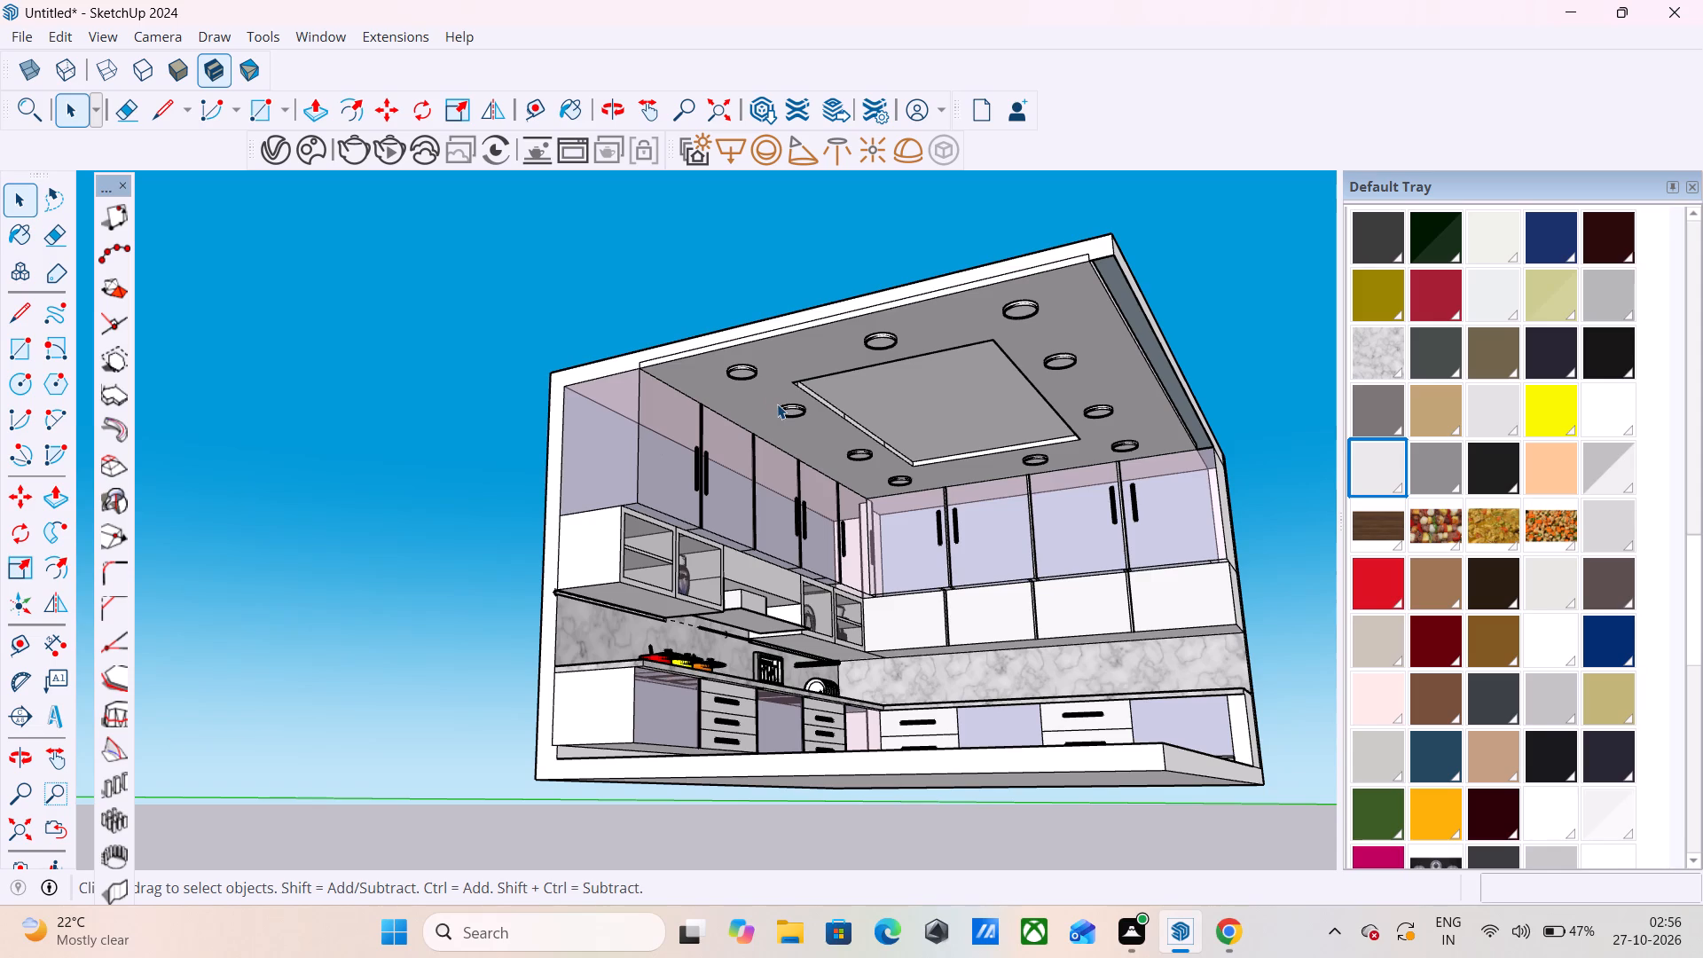
Create a new Generic V-Ray material and lighten its diffuse colour to light grey, lightness 84.
{"action": "middle_click_drag", "start_coordinate": [777, 411], "coordinate": [498, 497]}
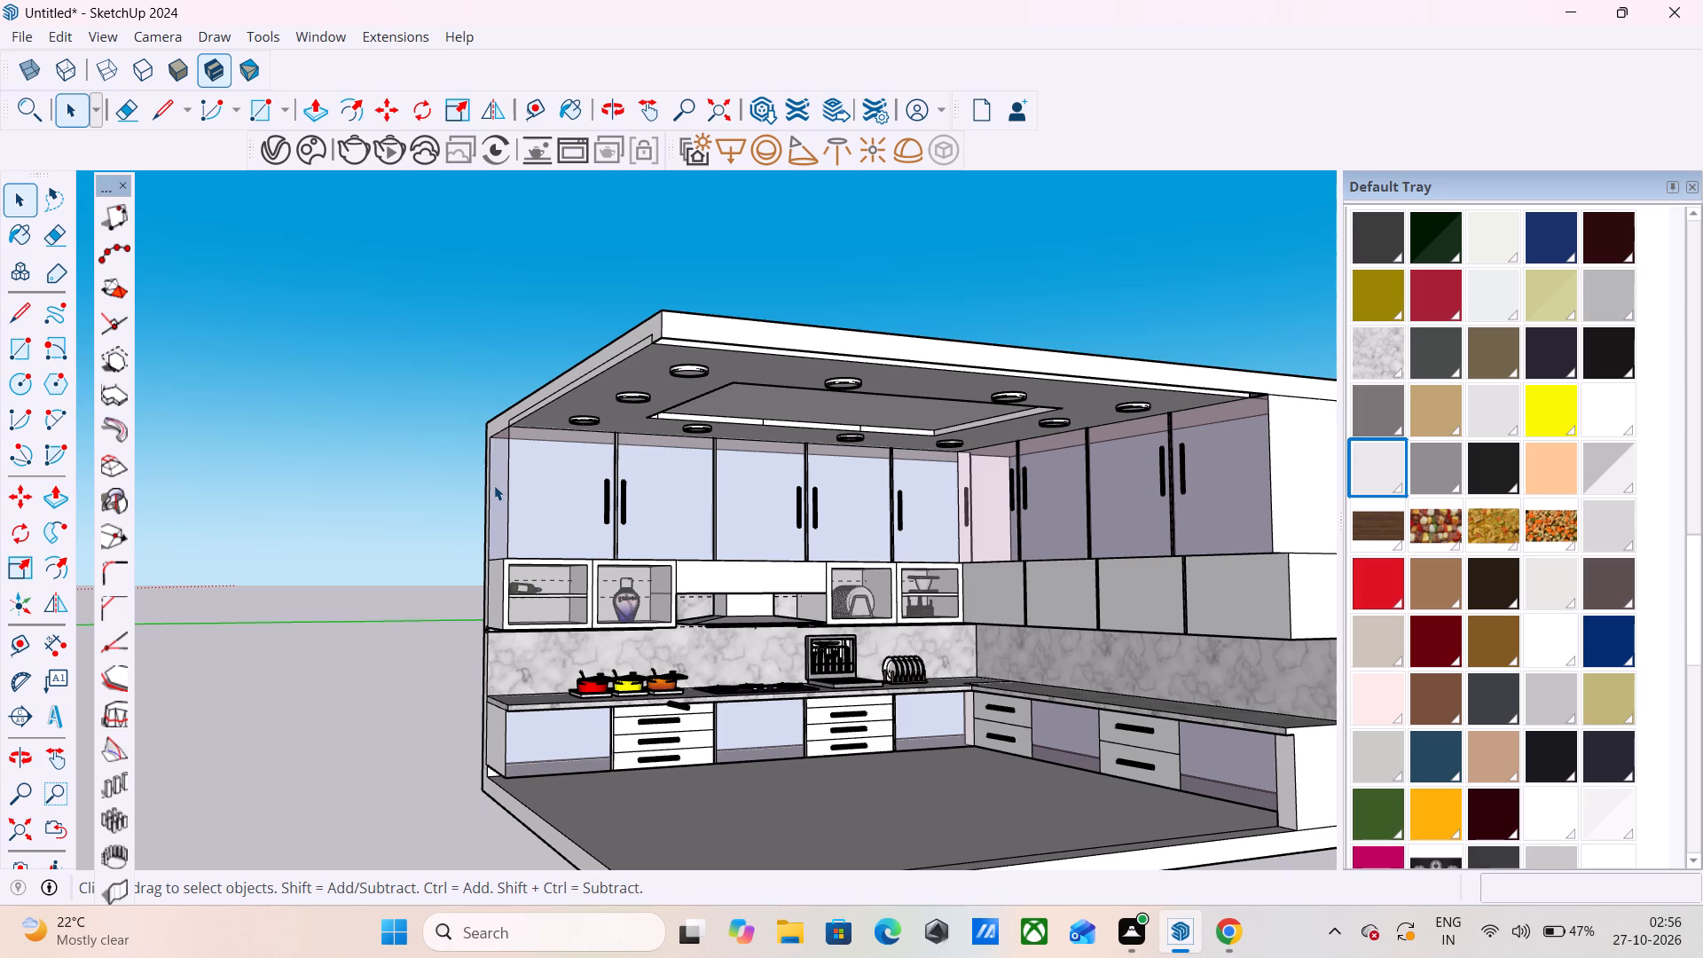
{"action": "left_click", "coordinate": [1691, 206]}
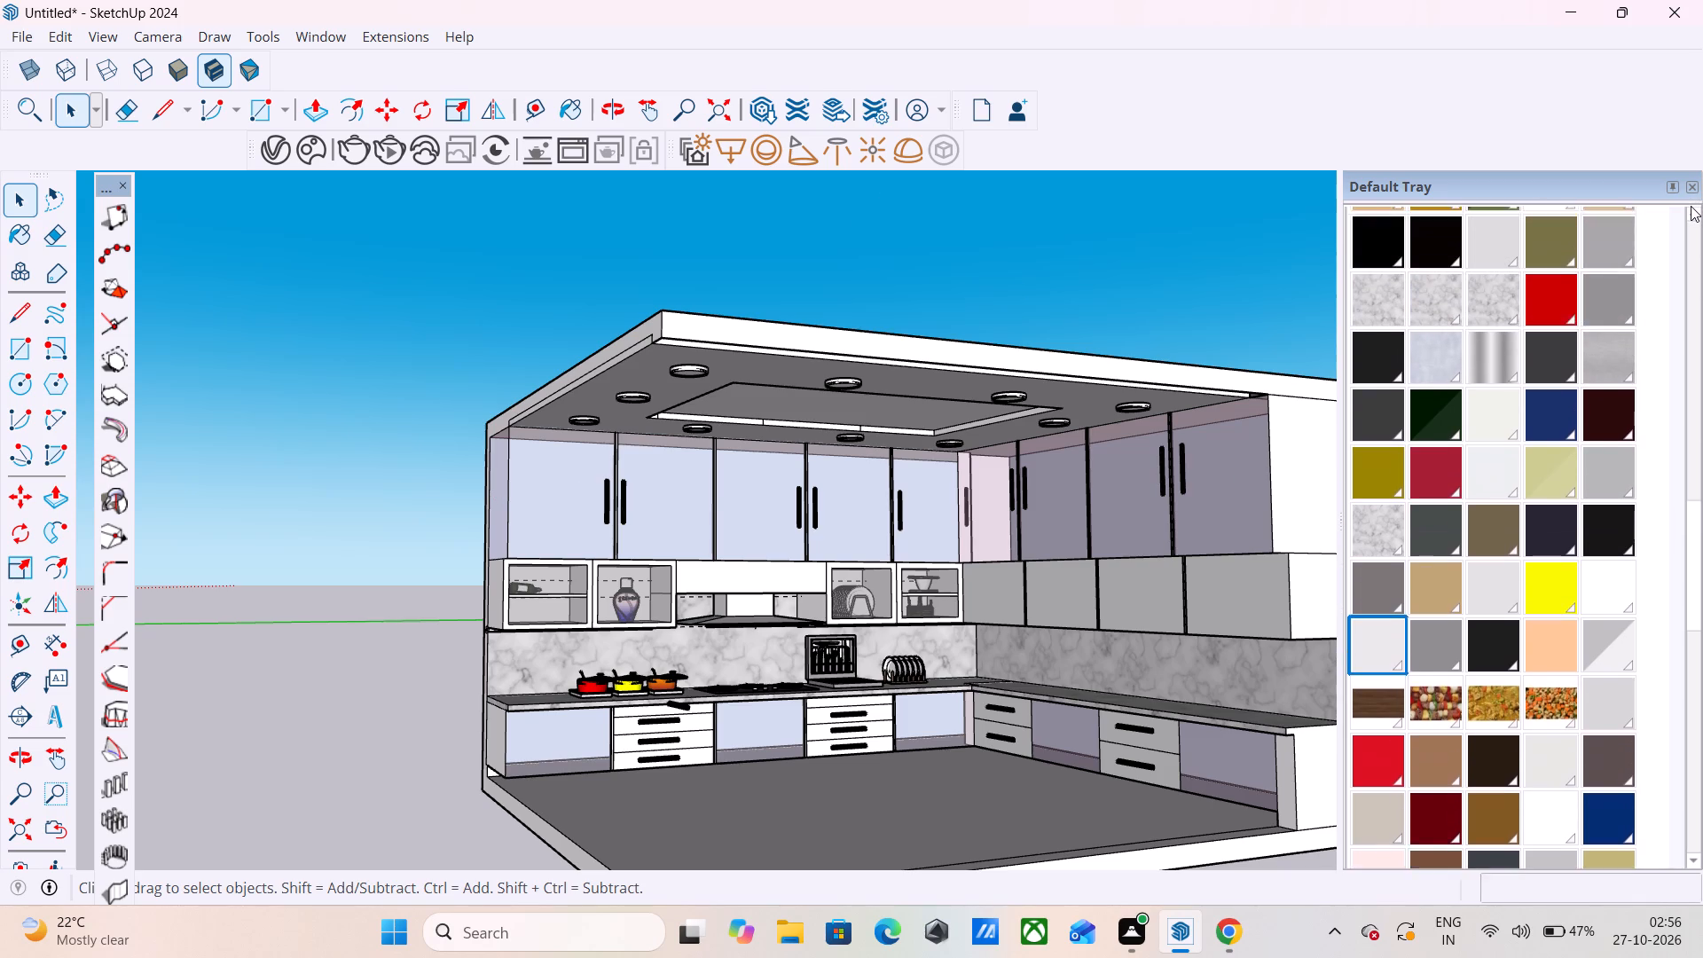
{"action": "left_click", "coordinate": [1691, 206]}
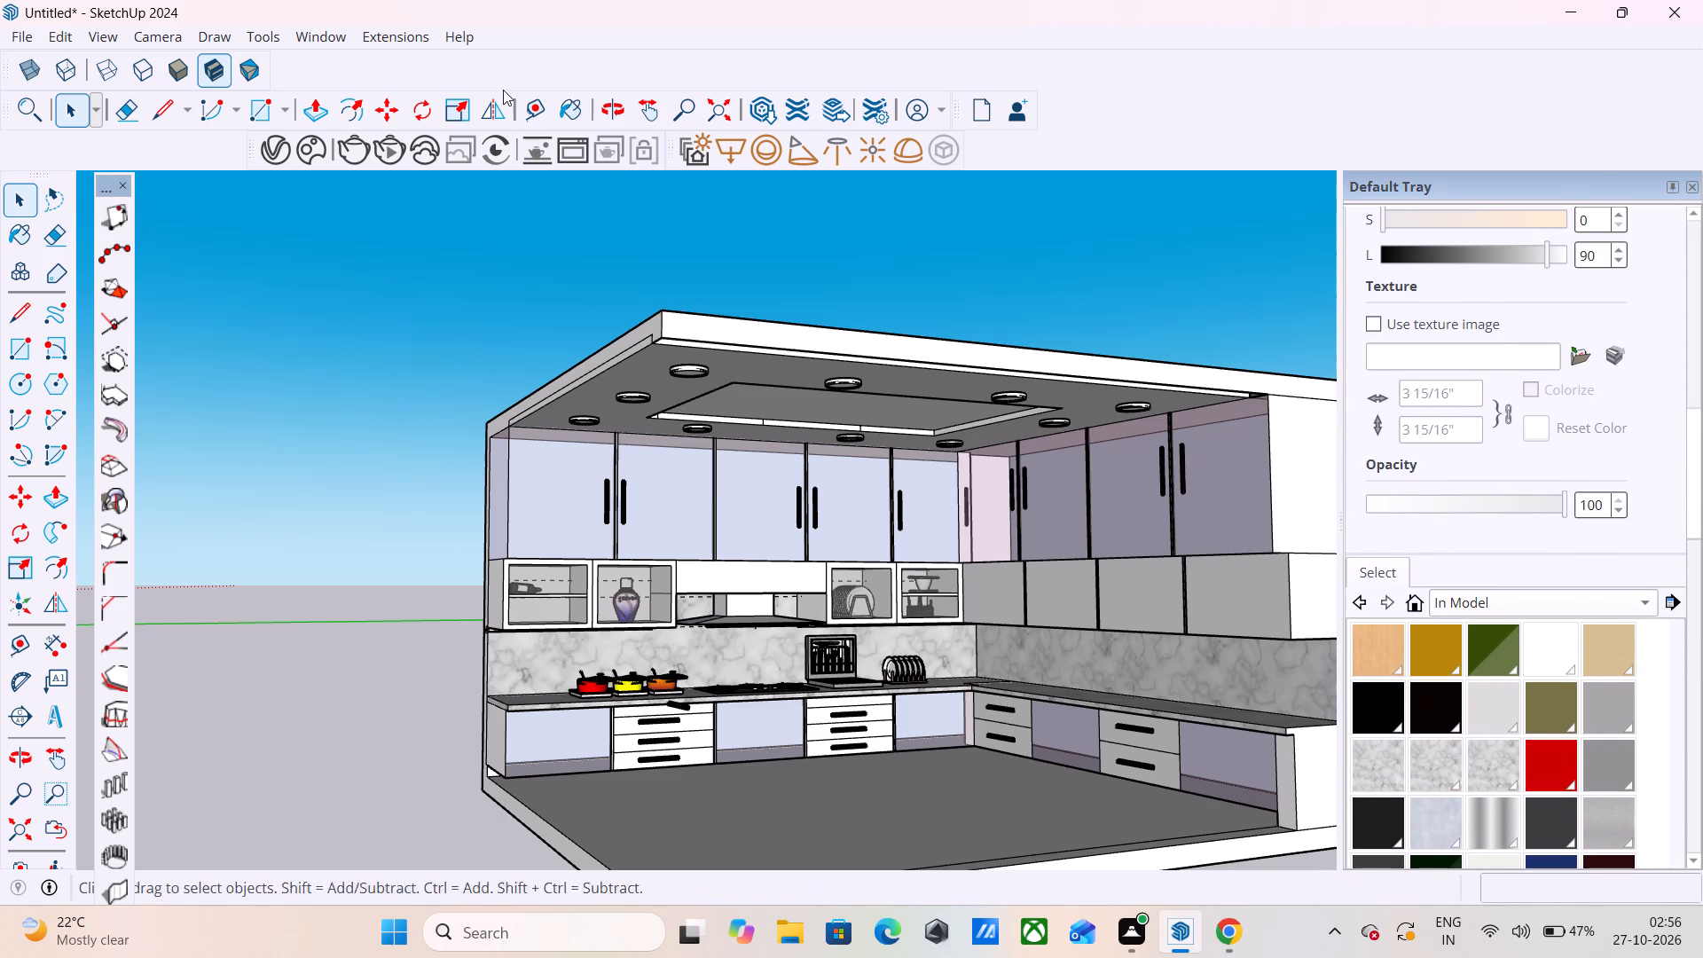
{"action": "left_click", "coordinate": [270, 152]}
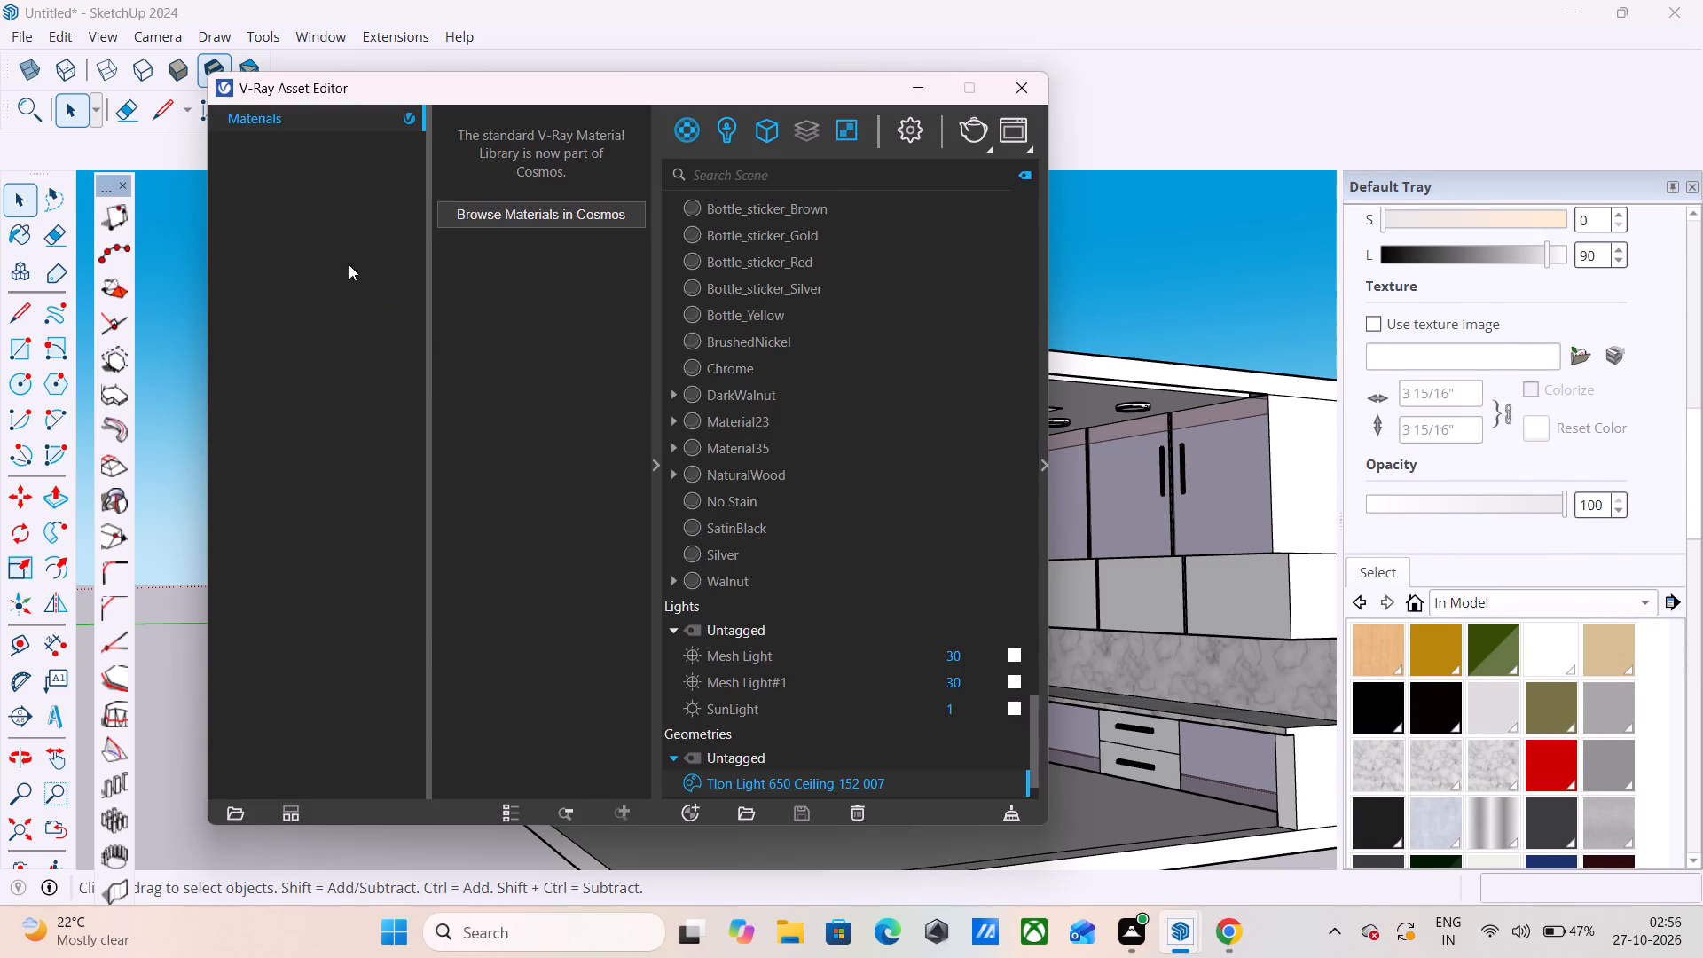
{"action": "left_click", "coordinate": [693, 805]}
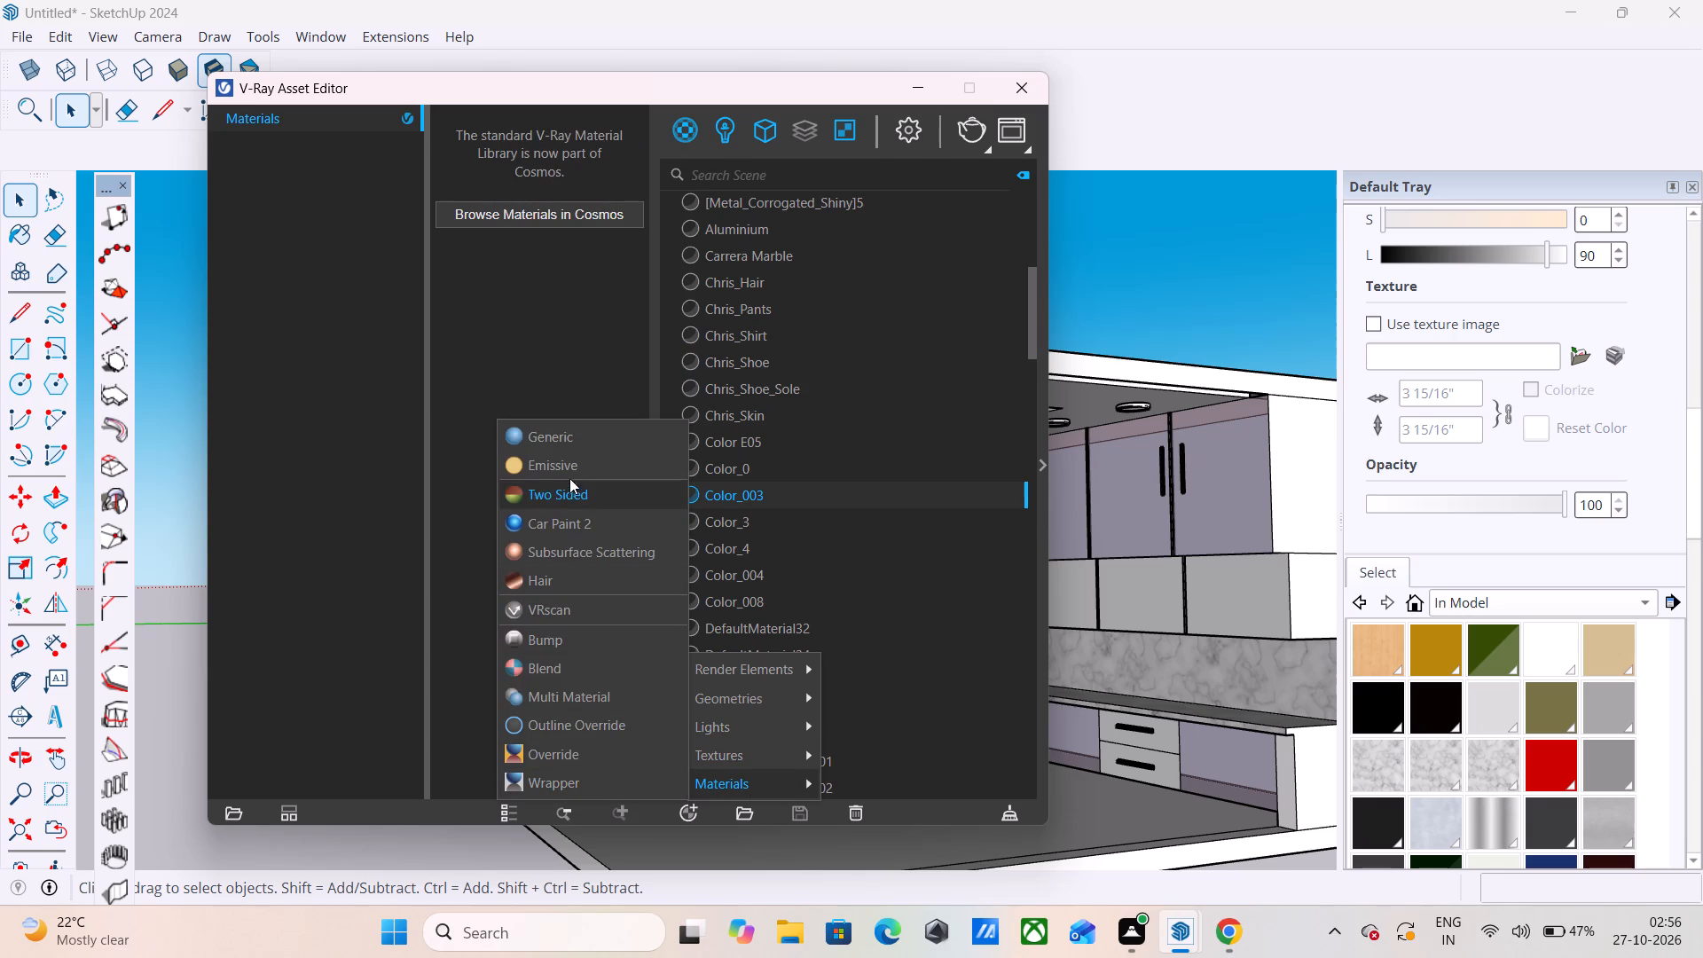
{"action": "left_click", "coordinate": [568, 437]}
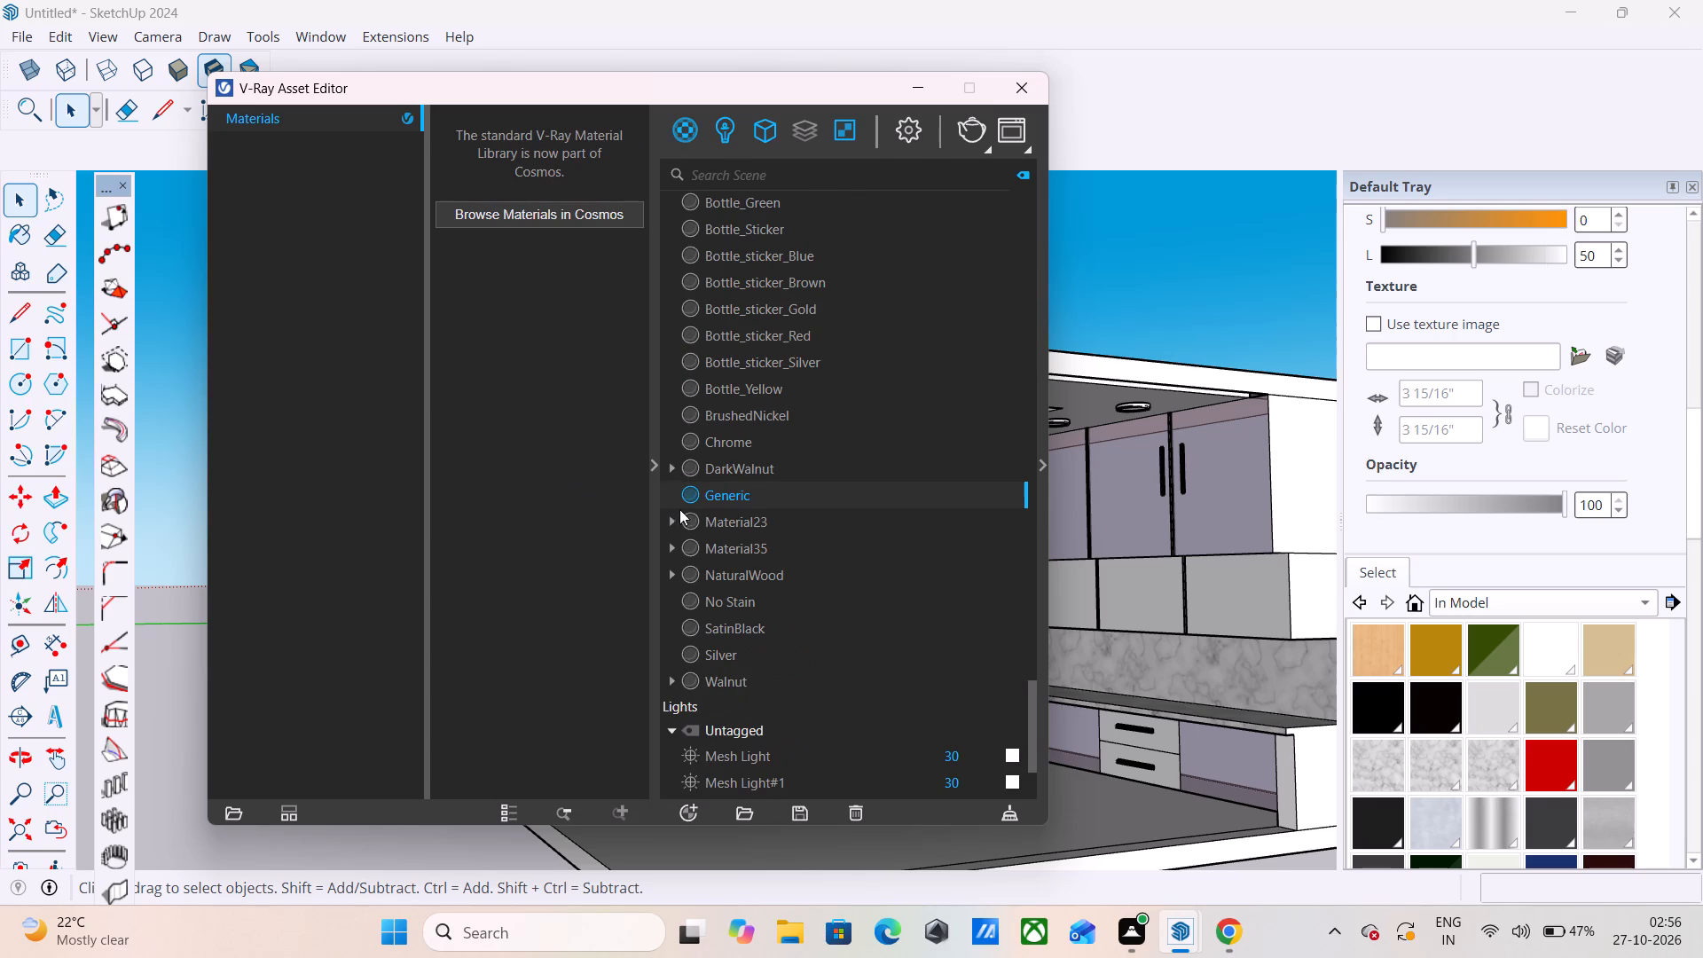
{"action": "left_click", "coordinate": [1040, 467]}
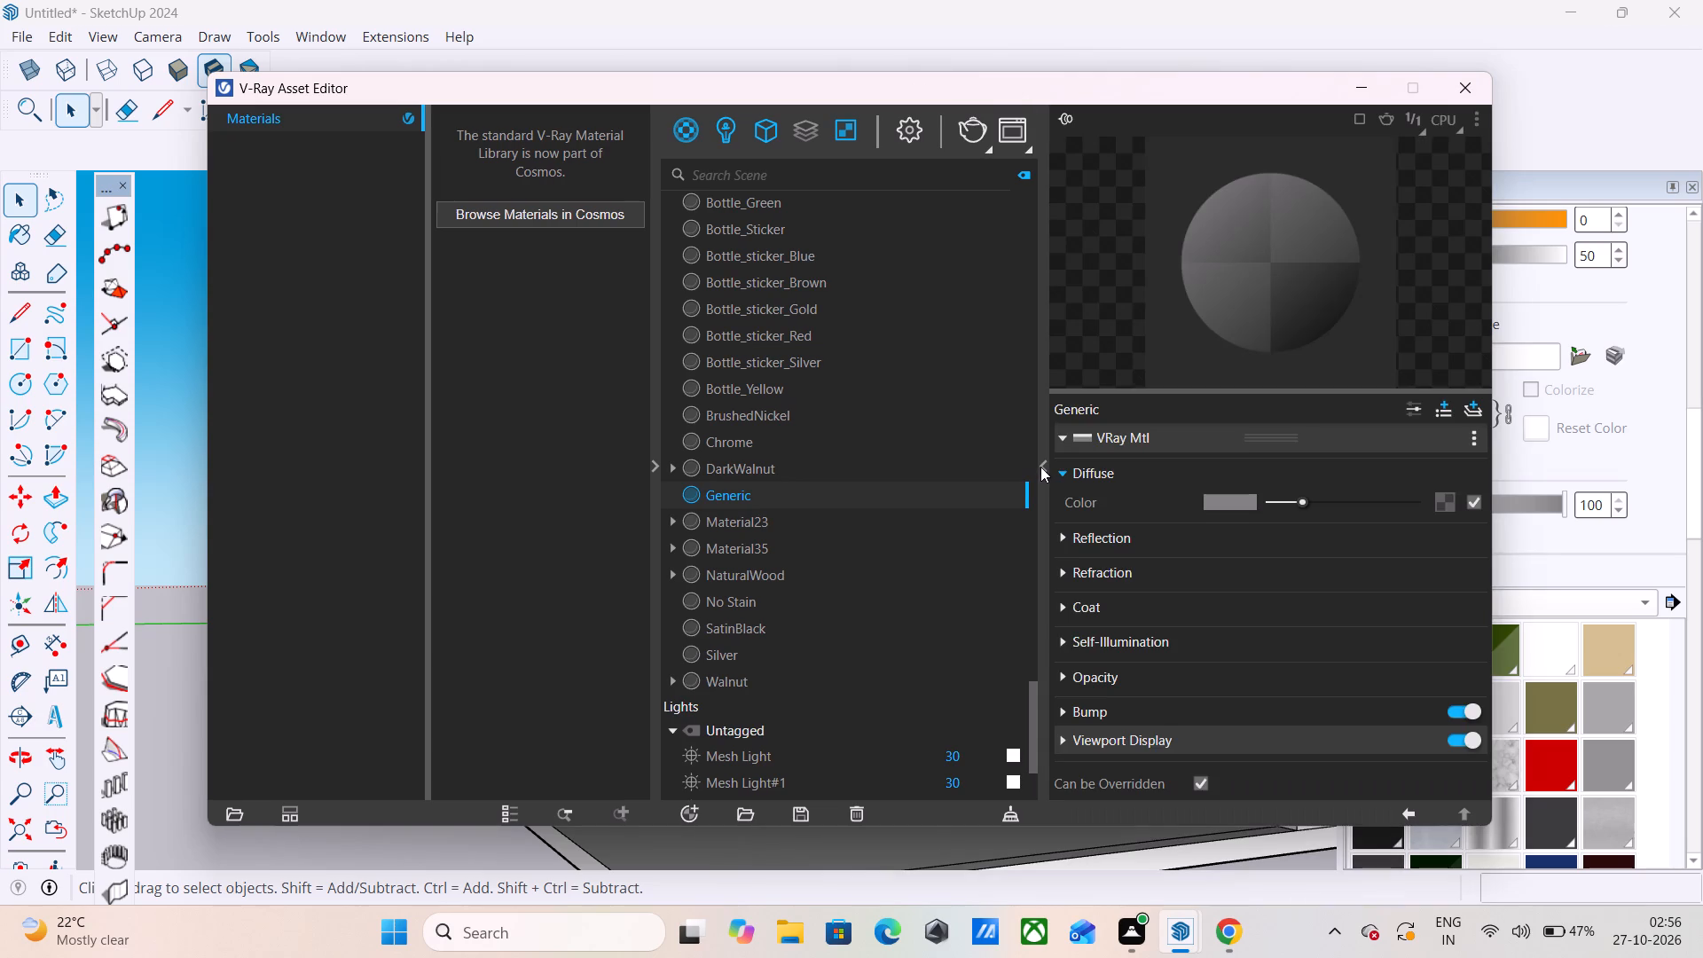
{"action": "left_click", "coordinate": [1338, 499]}
{"action": "left_click", "coordinate": [1369, 499]}
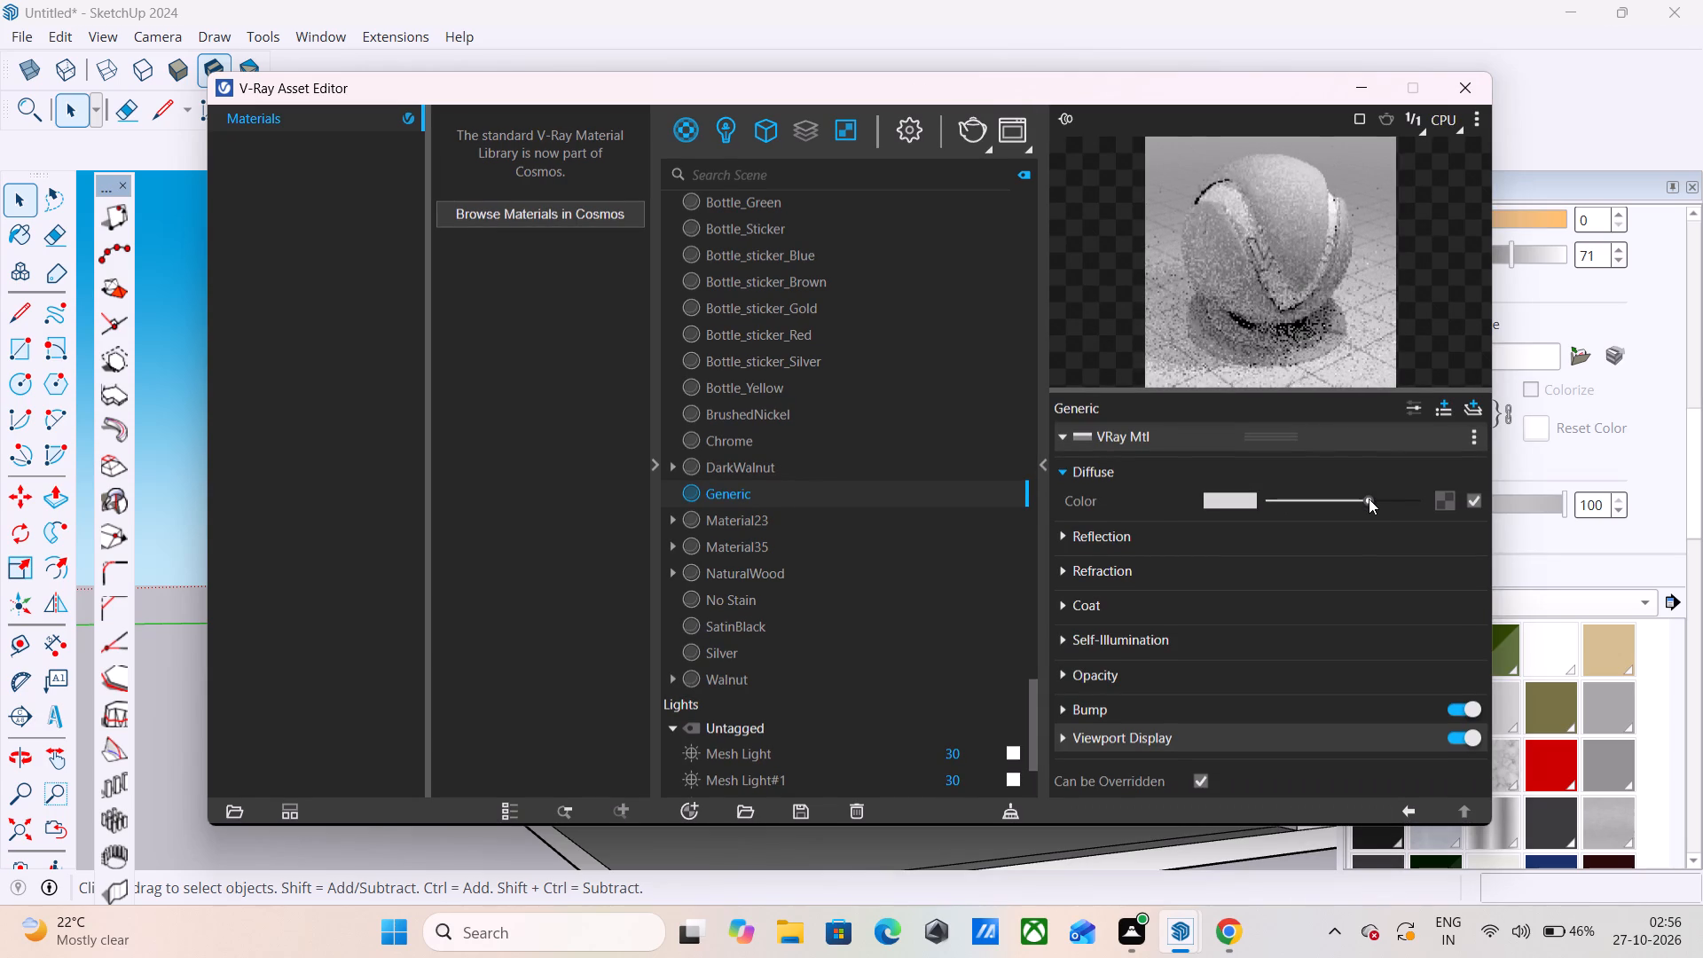
Set the Generic material's preview scene to Floor and raise its reflection colour to light grey.
{"action": "left_click", "coordinate": [1472, 125]}
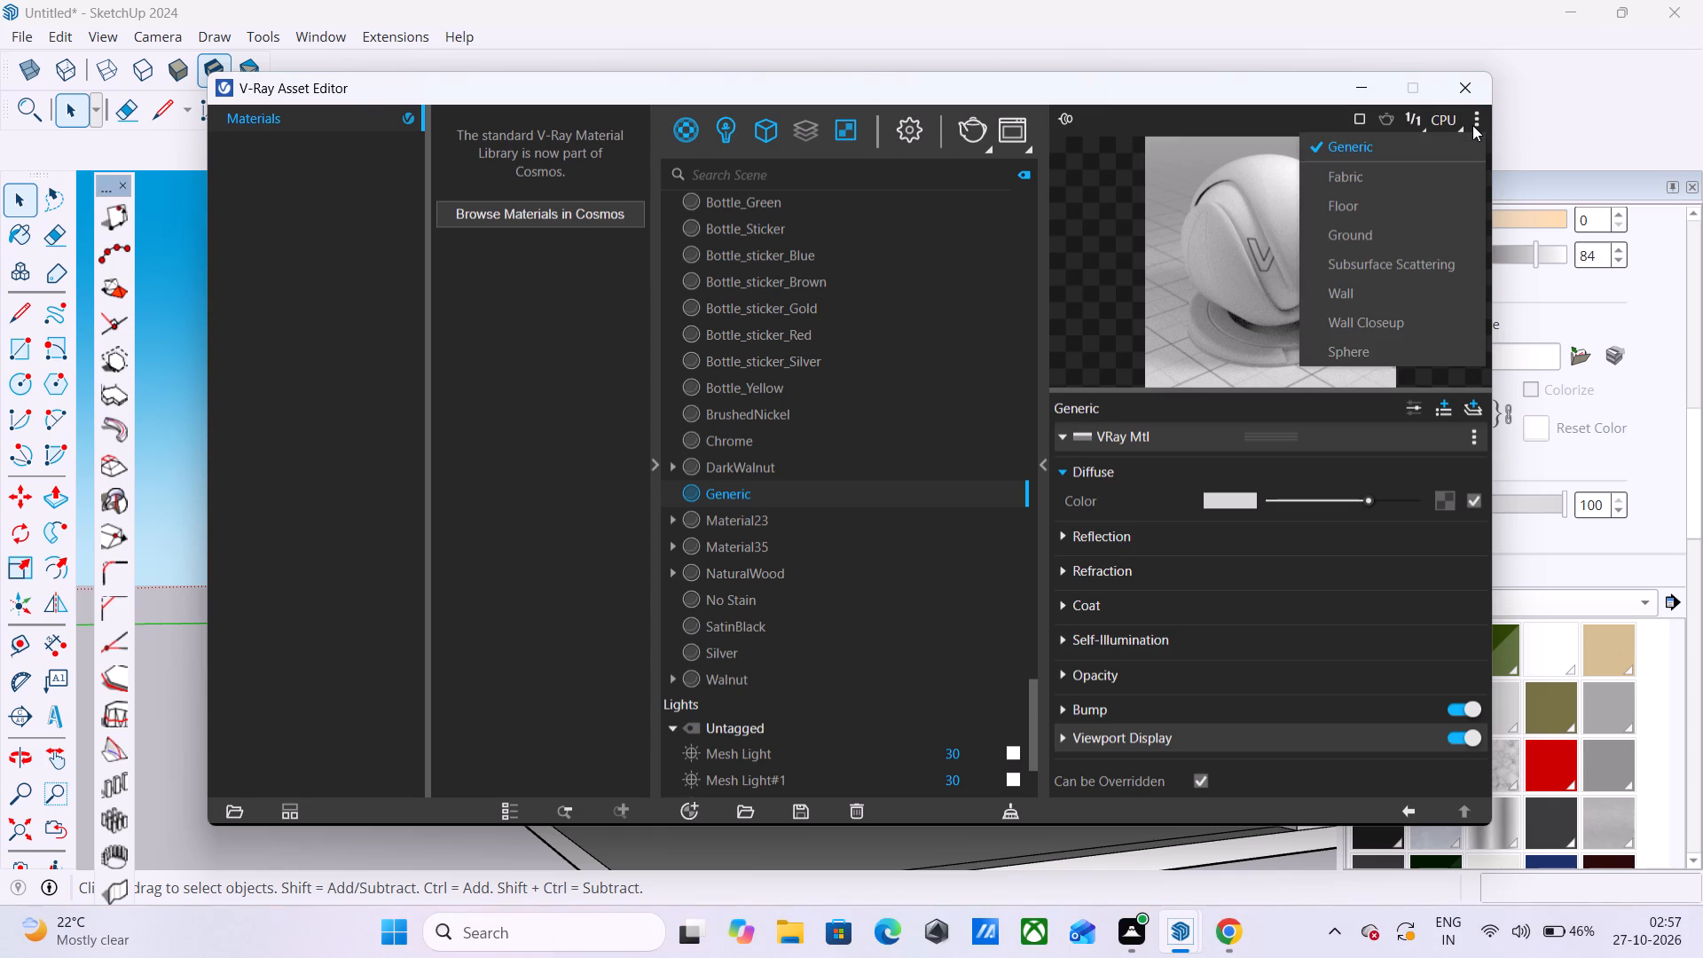
{"action": "left_click", "coordinate": [1451, 195]}
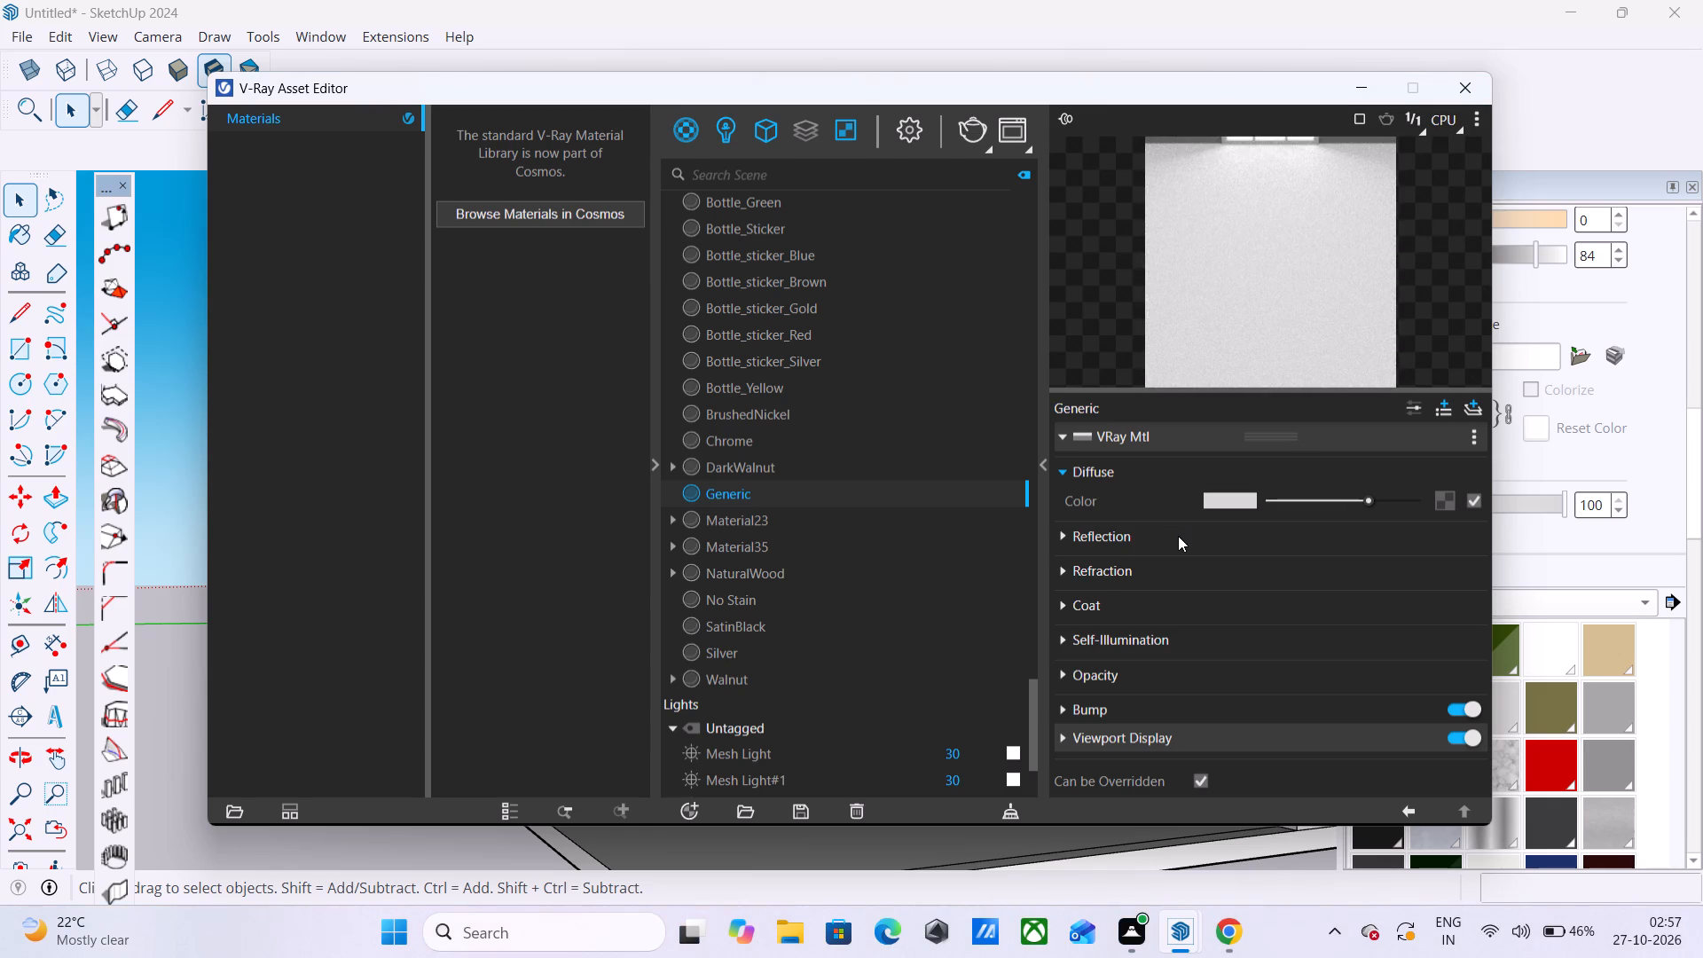
{"action": "left_click", "coordinate": [1178, 536]}
{"action": "left_click", "coordinate": [1314, 561]}
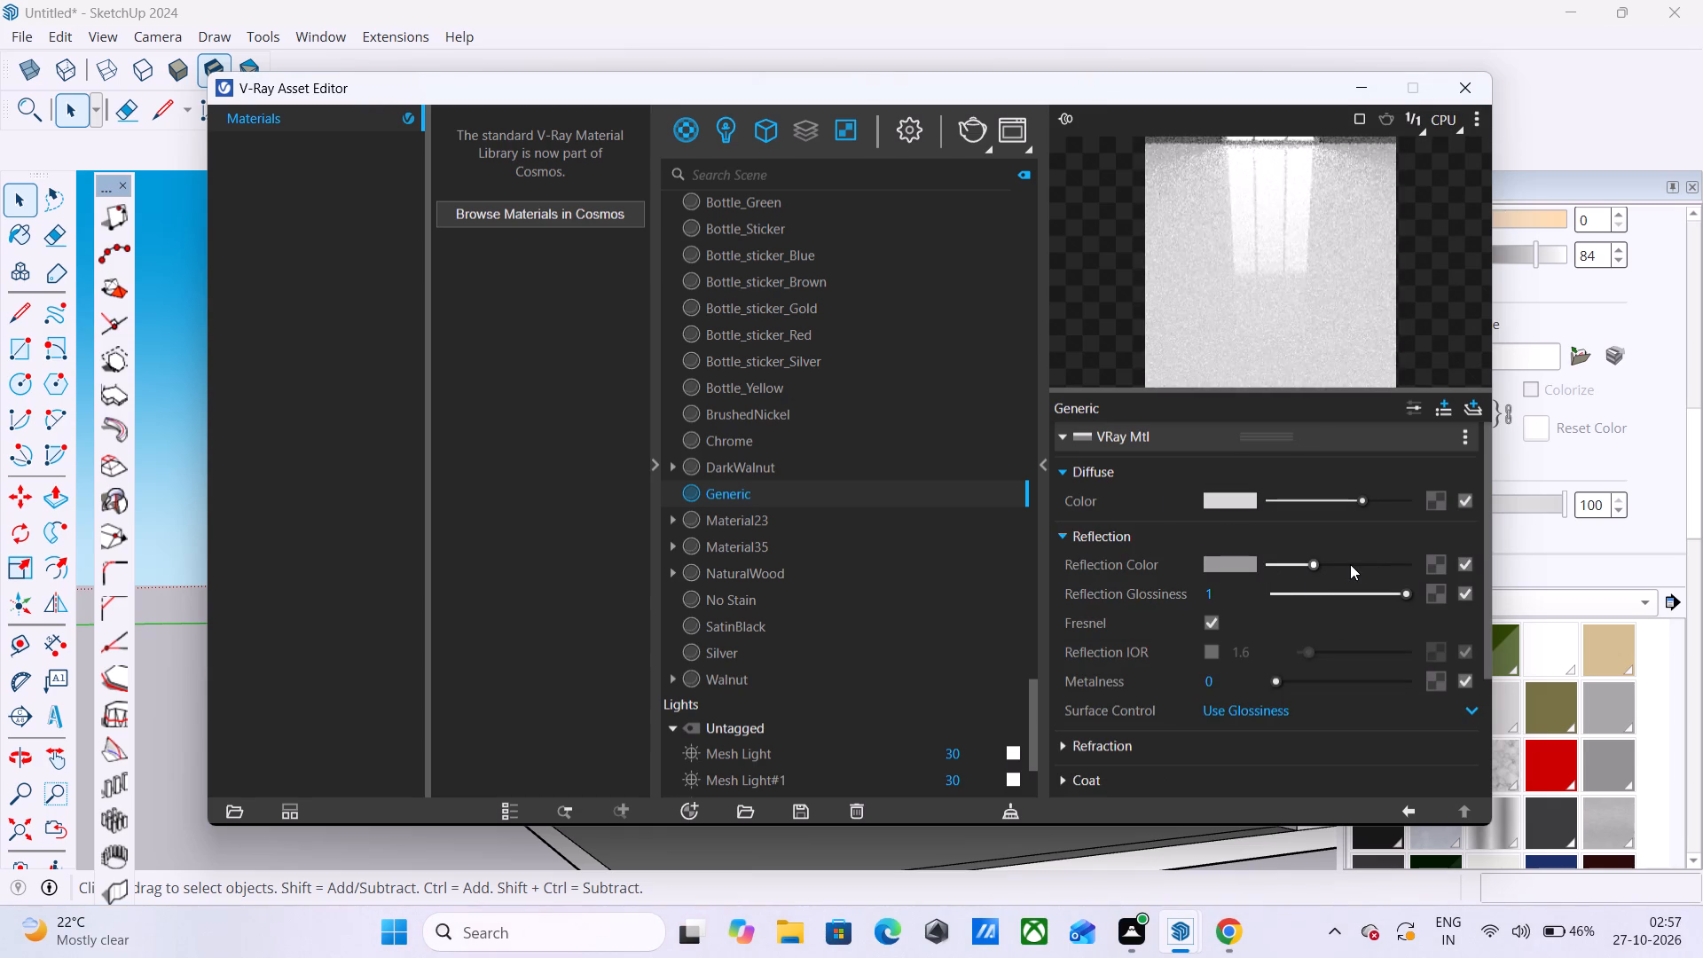
{"action": "left_click", "coordinate": [1341, 563]}
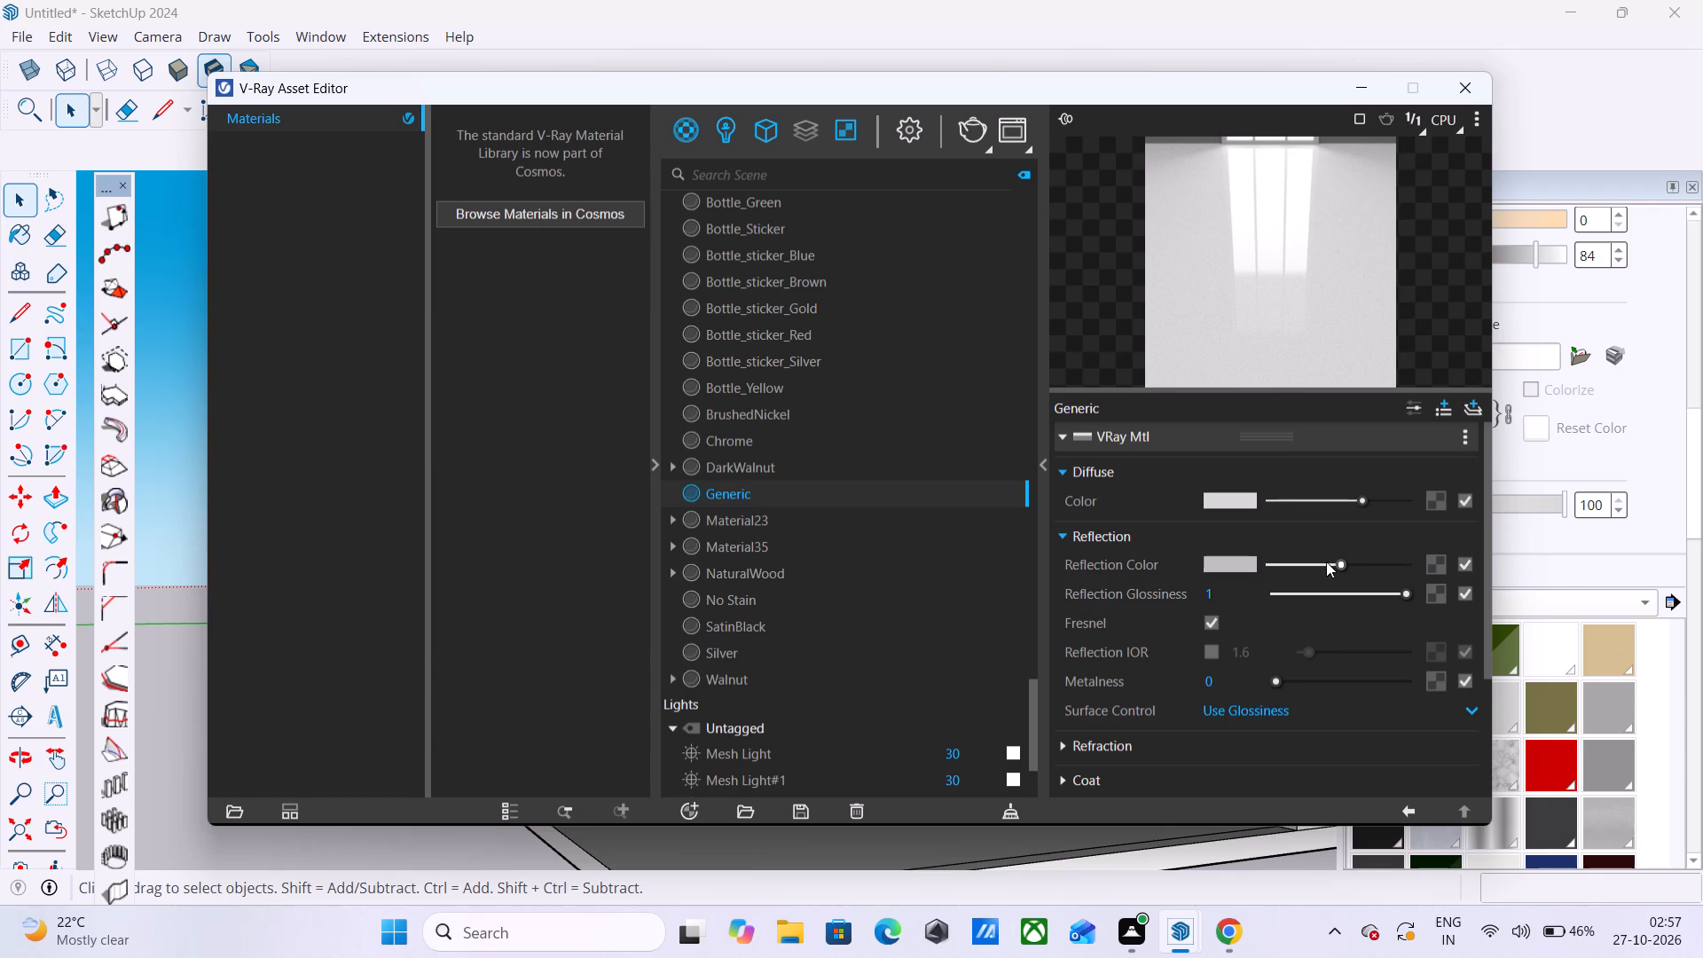
{"action": "left_click", "coordinate": [1358, 560]}
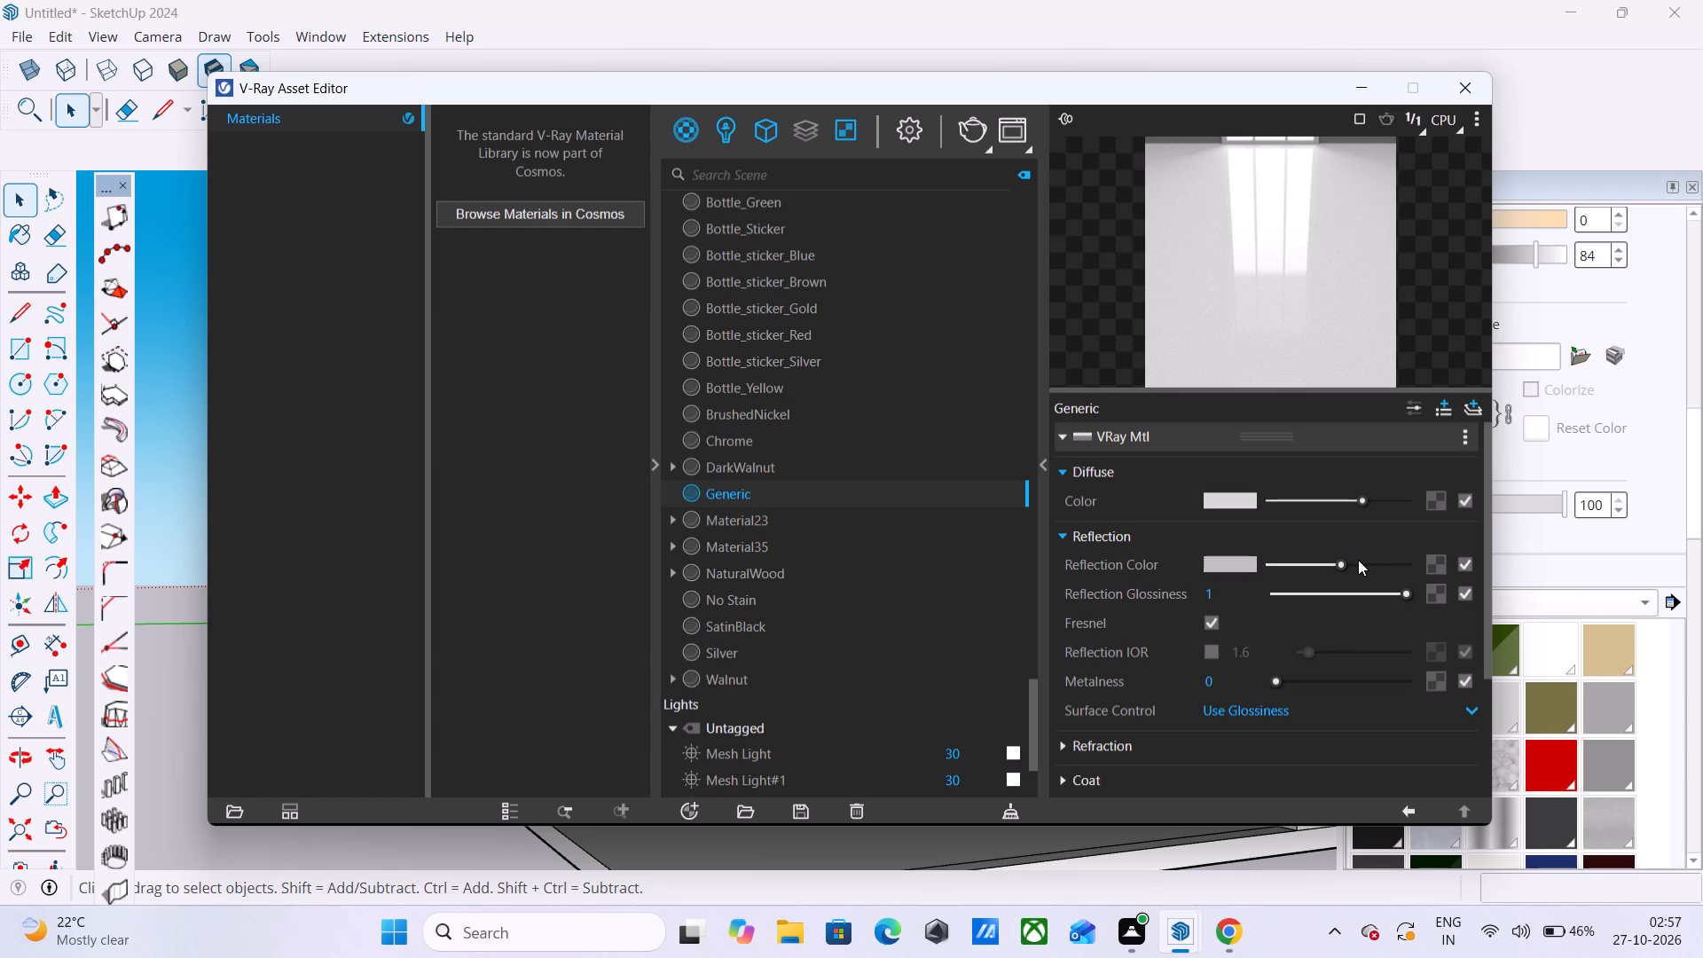
{"action": "left_click", "coordinate": [1365, 561]}
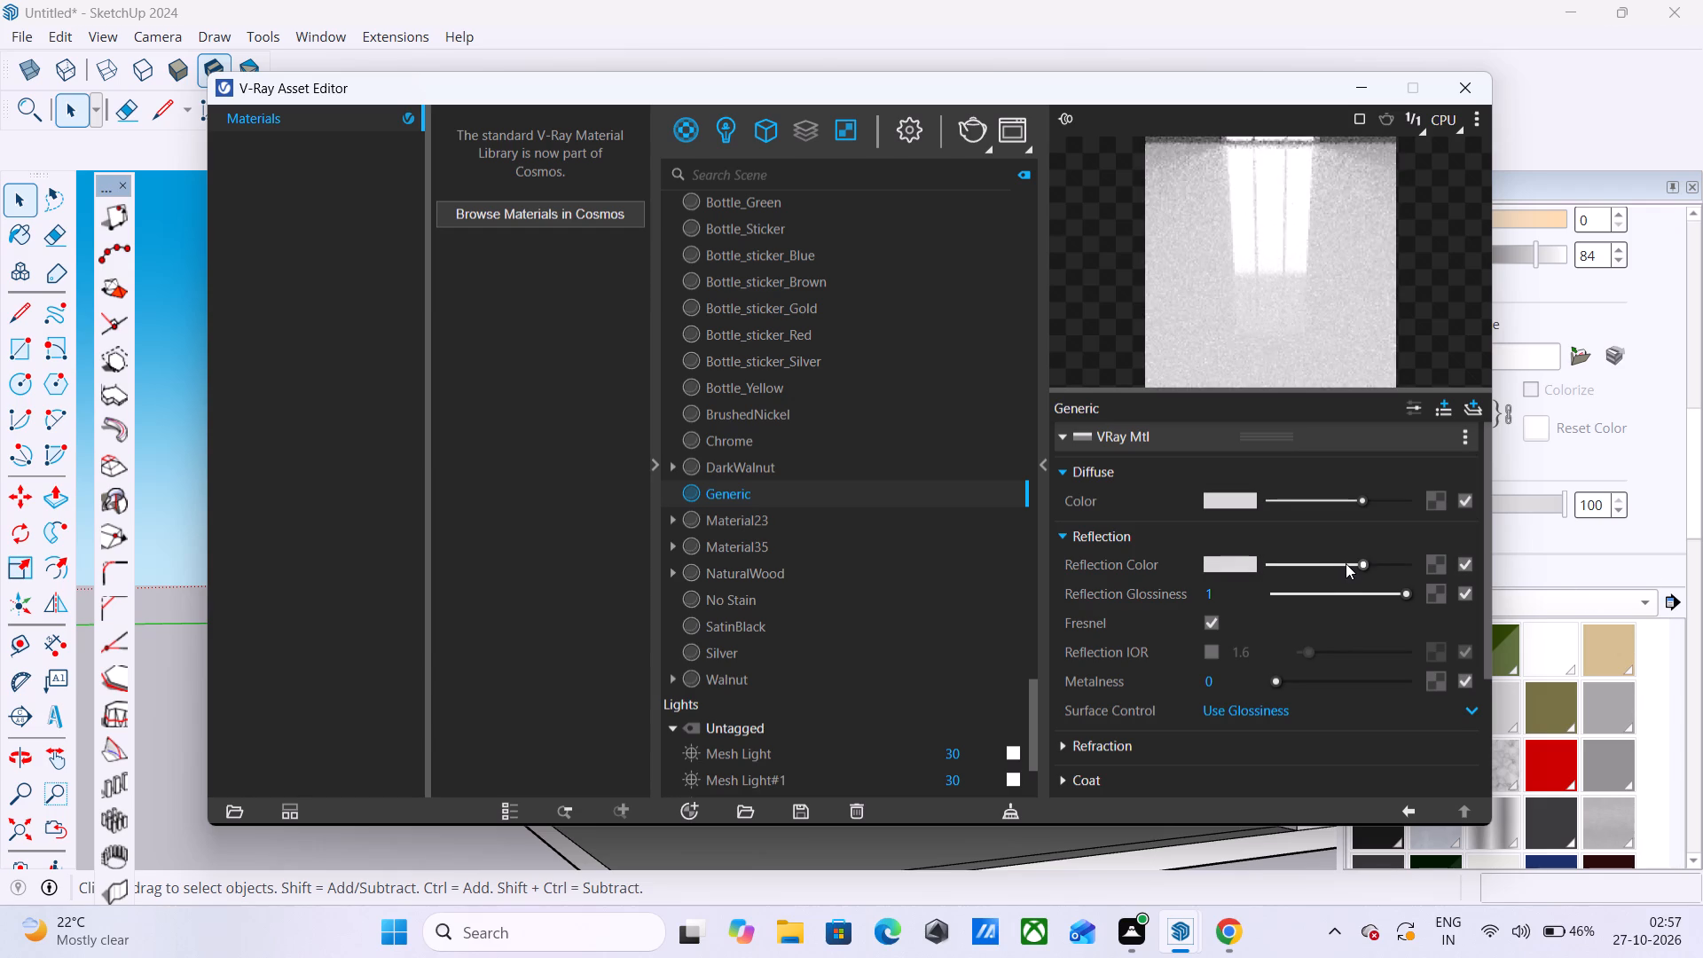
Brighten the Generic material's diffuse colour to lightness 87 and close the V-Ray Asset Editor.
{"action": "left_click", "coordinate": [1370, 498]}
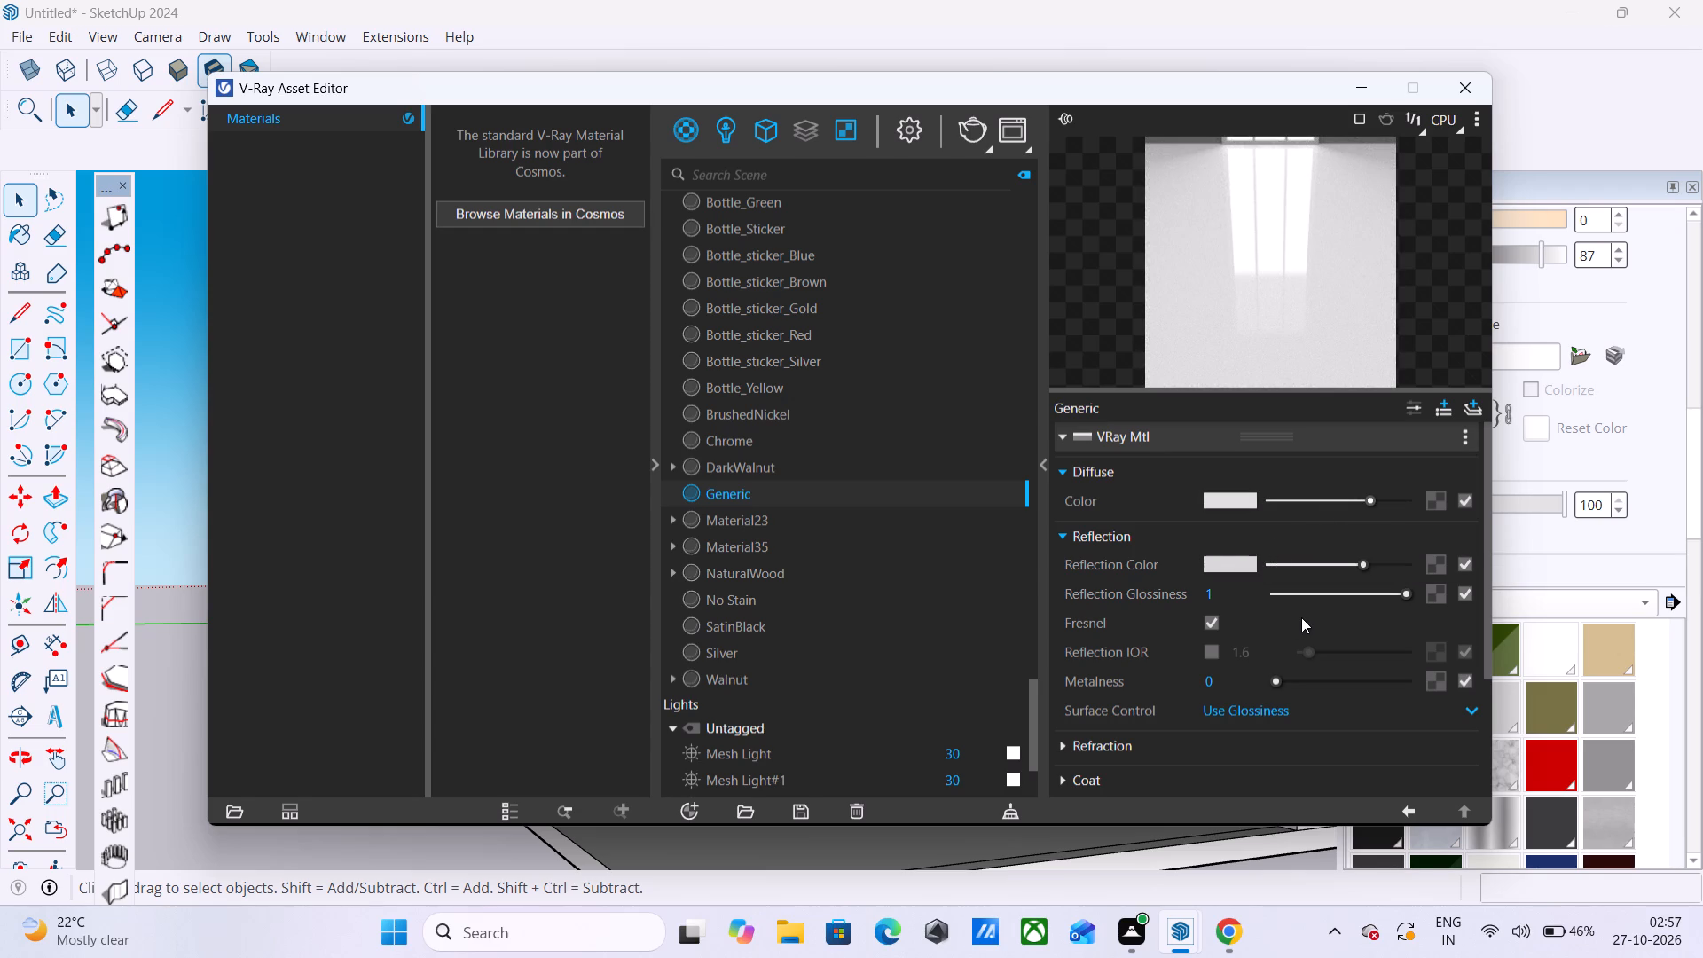
{"action": "left_click", "coordinate": [1479, 96]}
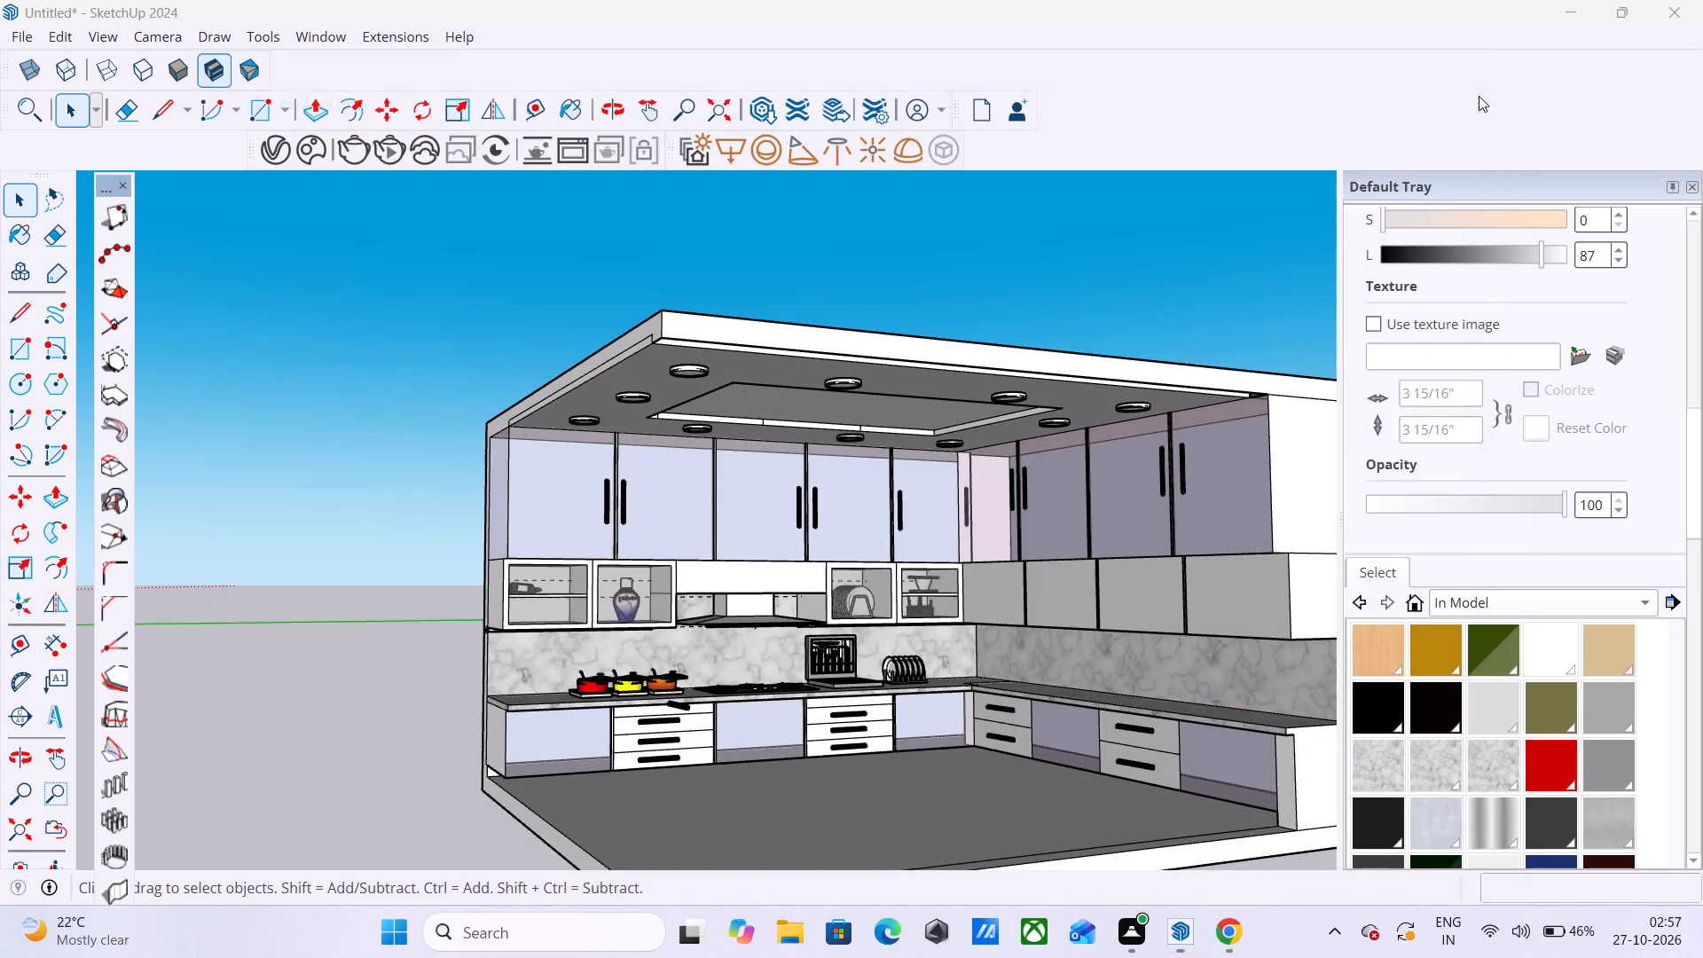
Paint the kitchen floor slab's top surface with the new light grey Generic material.
{"action": "left_click", "coordinate": [1697, 216]}
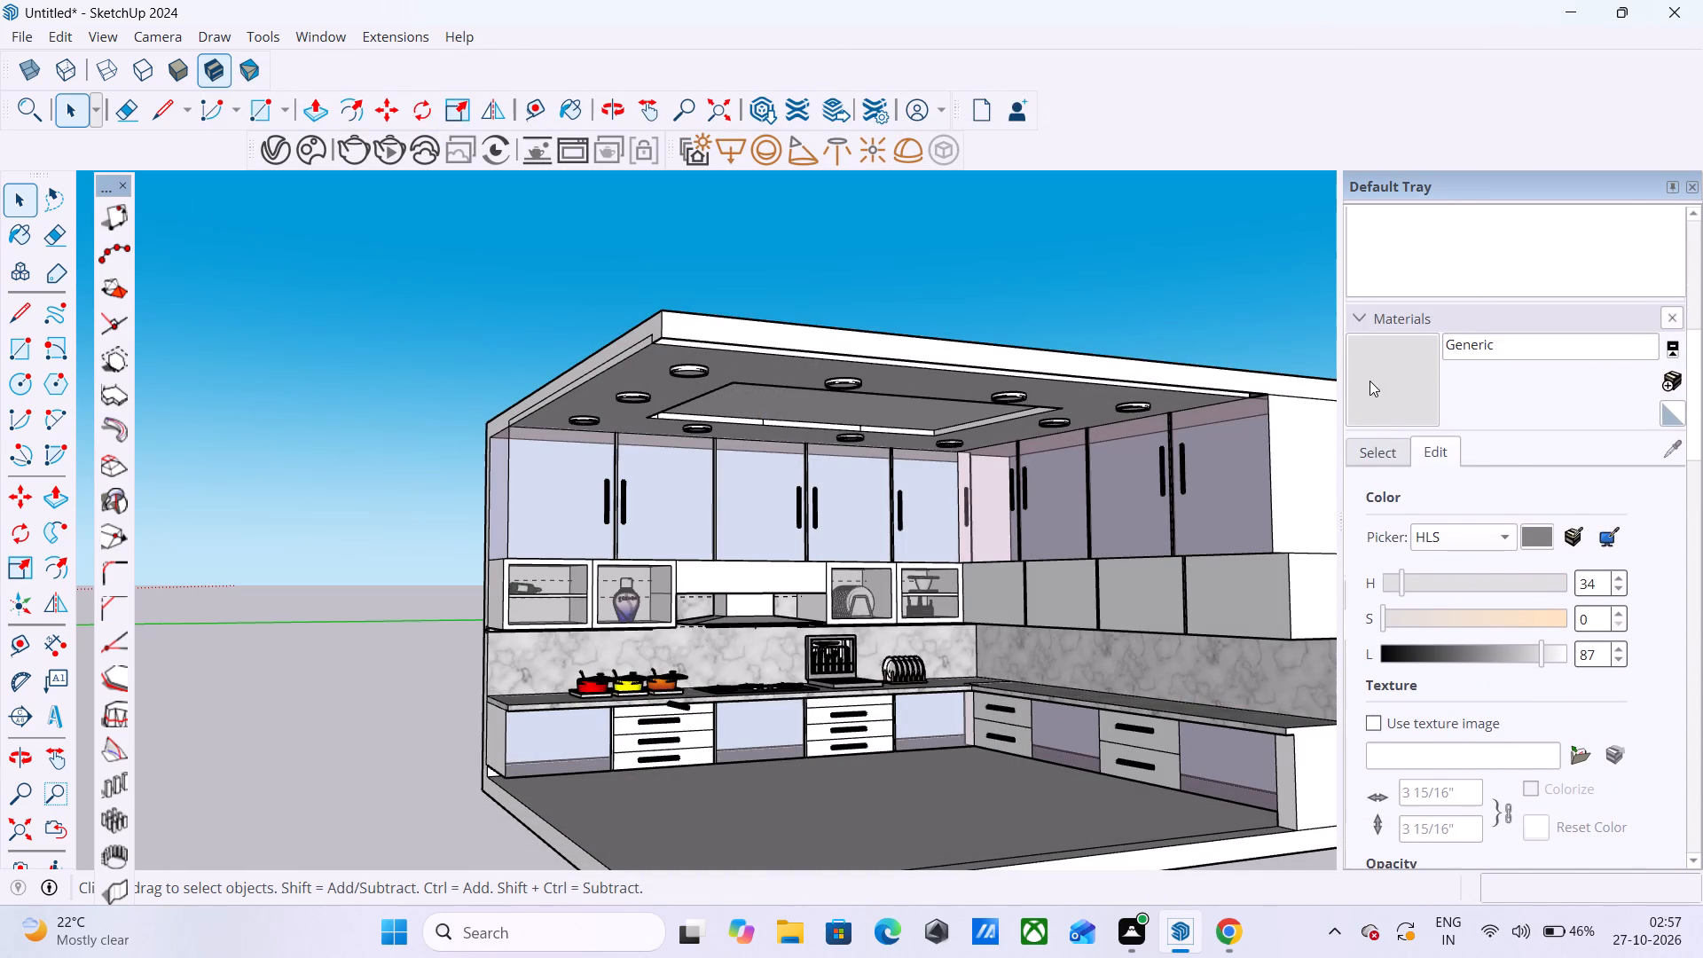
{"action": "left_click", "coordinate": [1369, 381]}
{"action": "left_click", "coordinate": [990, 819]}
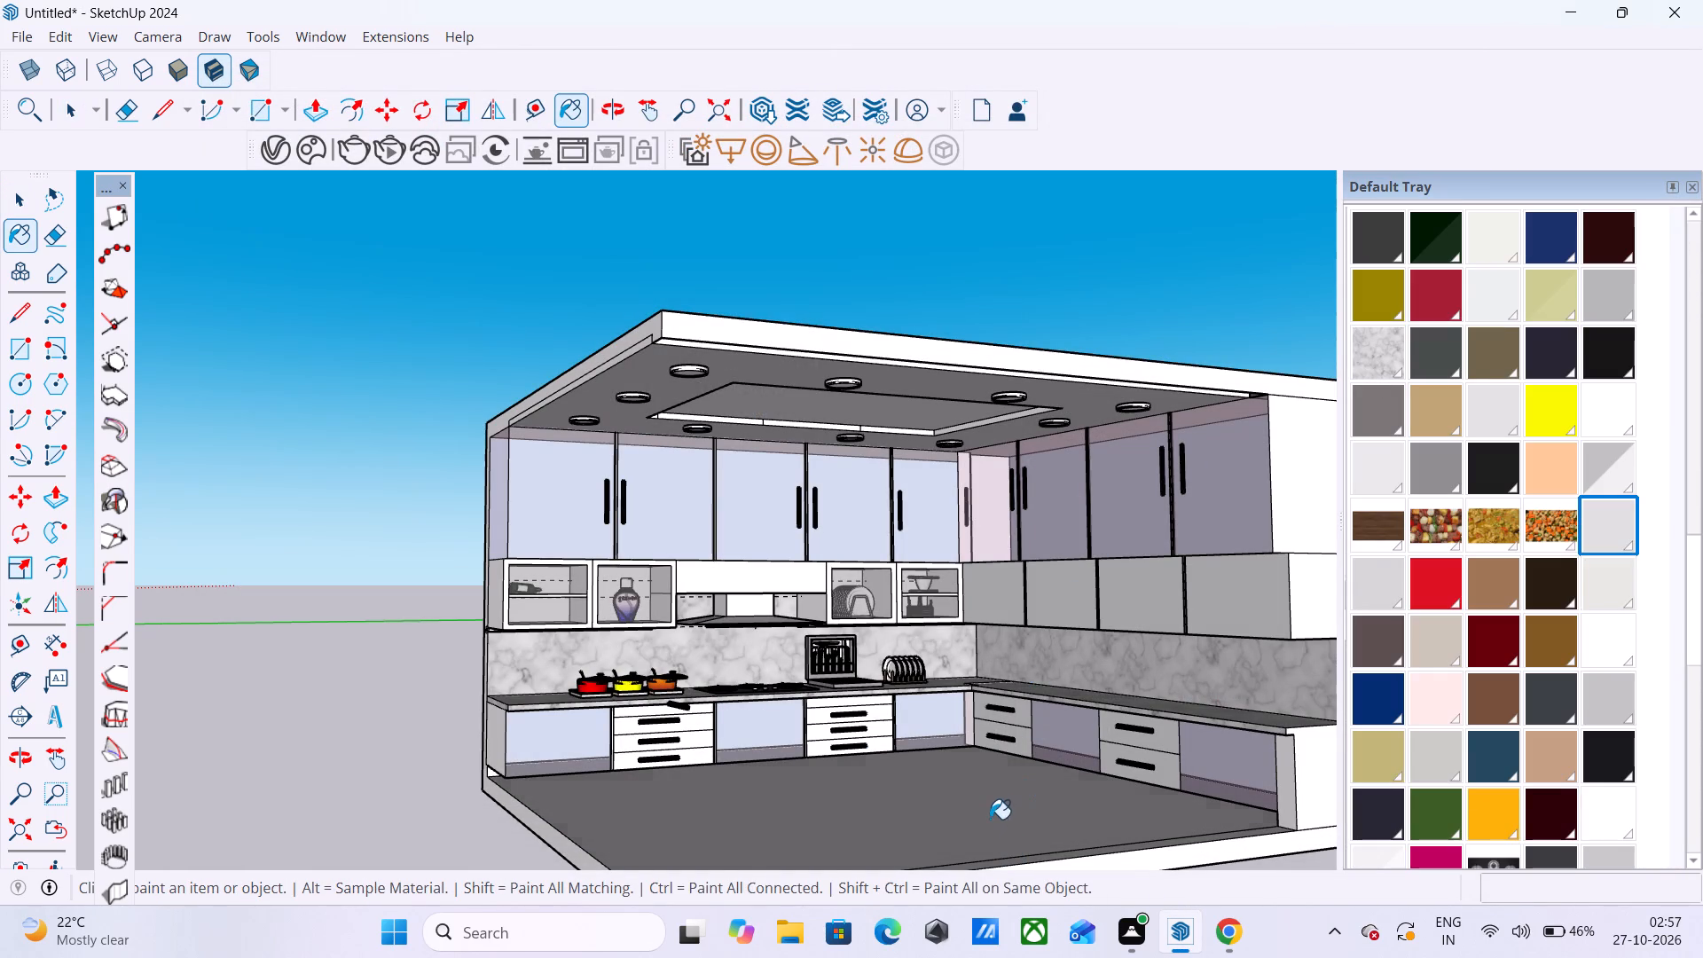
{"action": "scroll", "coordinate": [1045, 647], "scroll_direction": "down", "scroll_amount": 3}
{"action": "scroll", "coordinate": [907, 826], "scroll_direction": "up", "scroll_amount": 9}
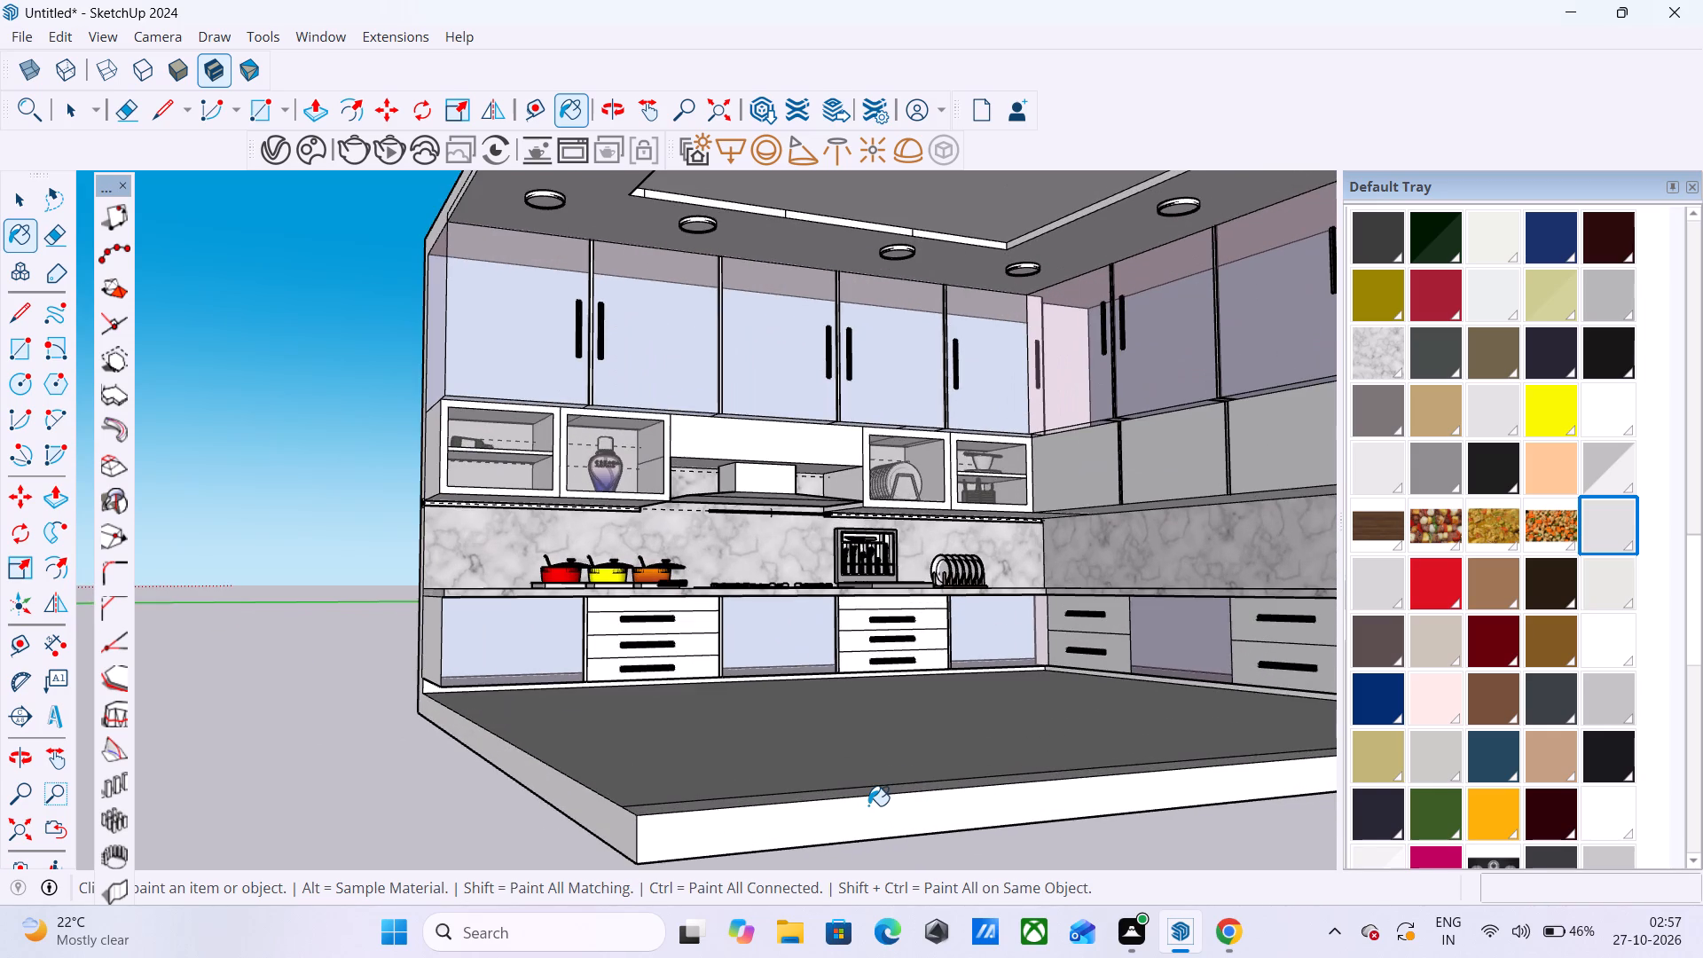
{"action": "scroll", "coordinate": [868, 804], "scroll_direction": "up", "scroll_amount": 7}
{"action": "middle_click_drag", "start_coordinate": [878, 782], "coordinate": [927, 862]}
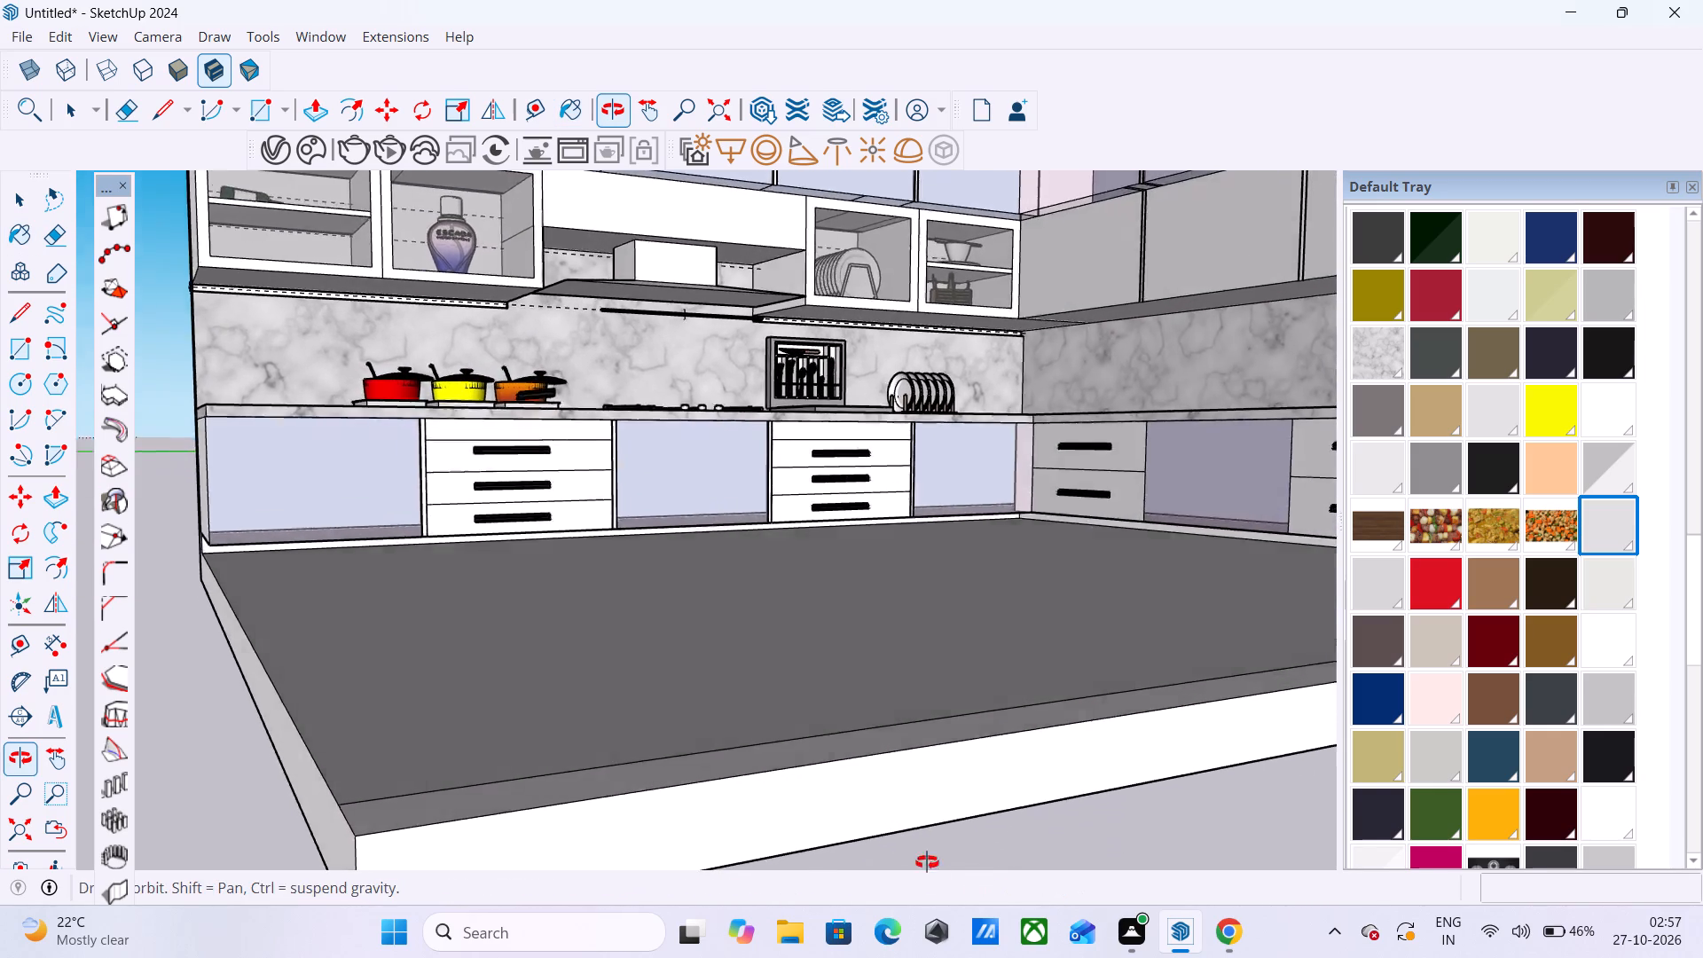
{"action": "middle_click_drag", "start_coordinate": [927, 862], "coordinate": [971, 905]}
{"action": "left_click", "coordinate": [891, 686]}
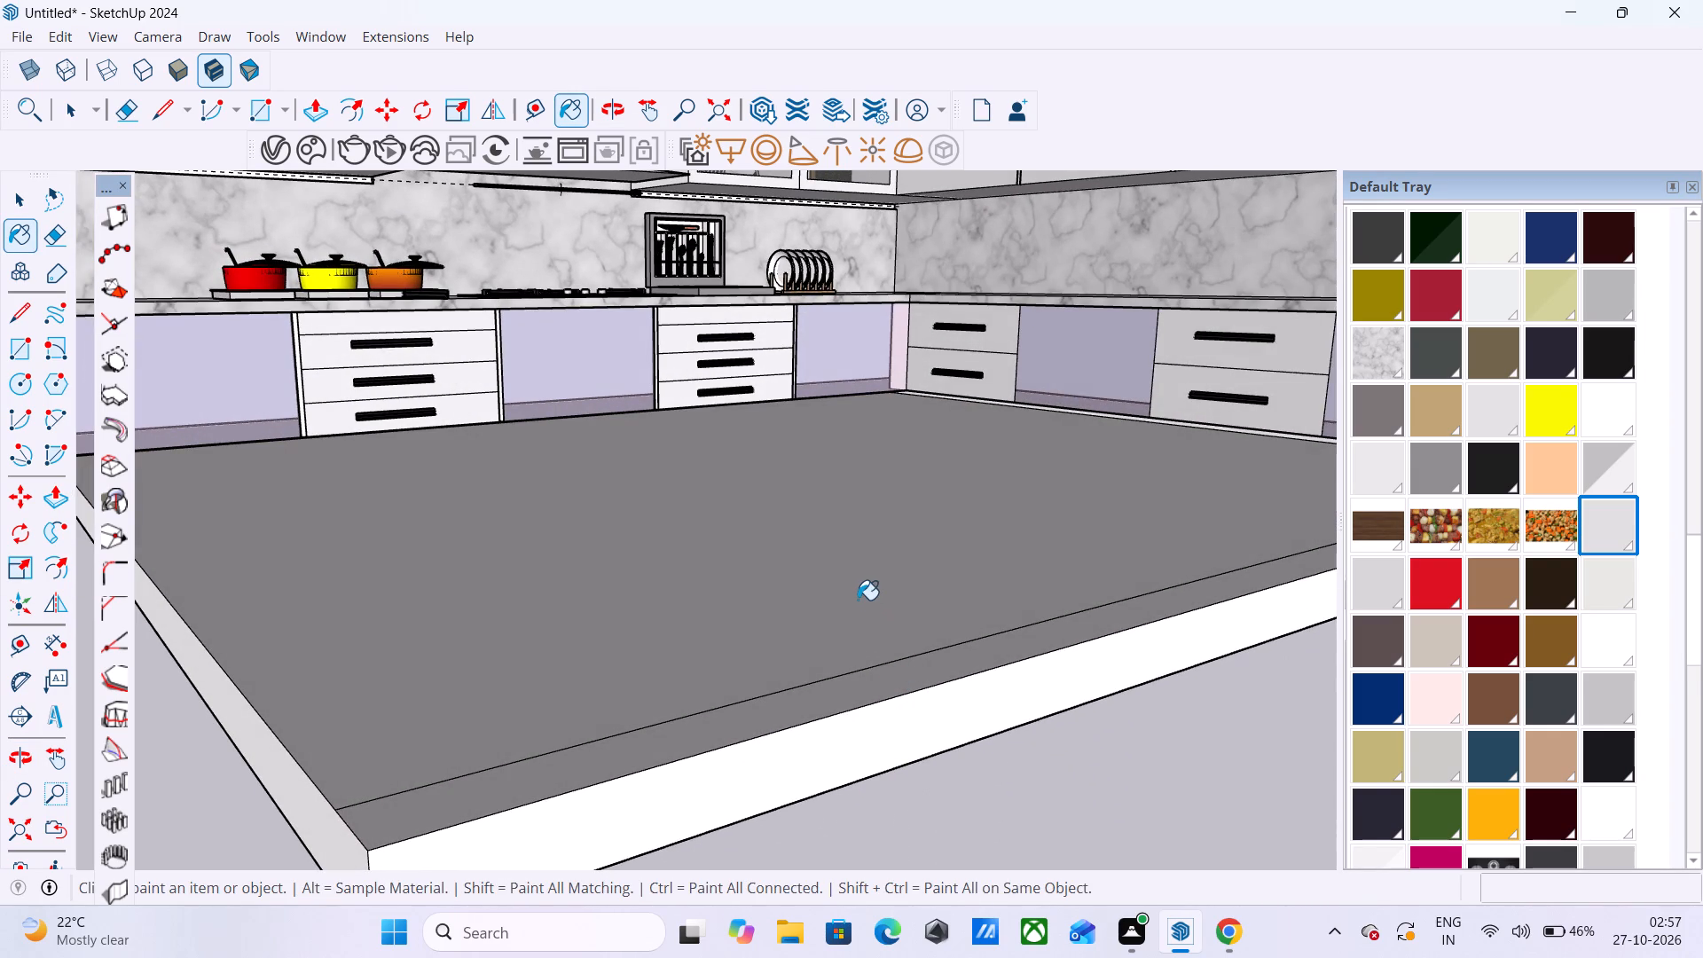
{"action": "left_click", "coordinate": [858, 600]}
{"action": "scroll", "coordinate": [1101, 481], "scroll_direction": "down", "scroll_amount": 14}
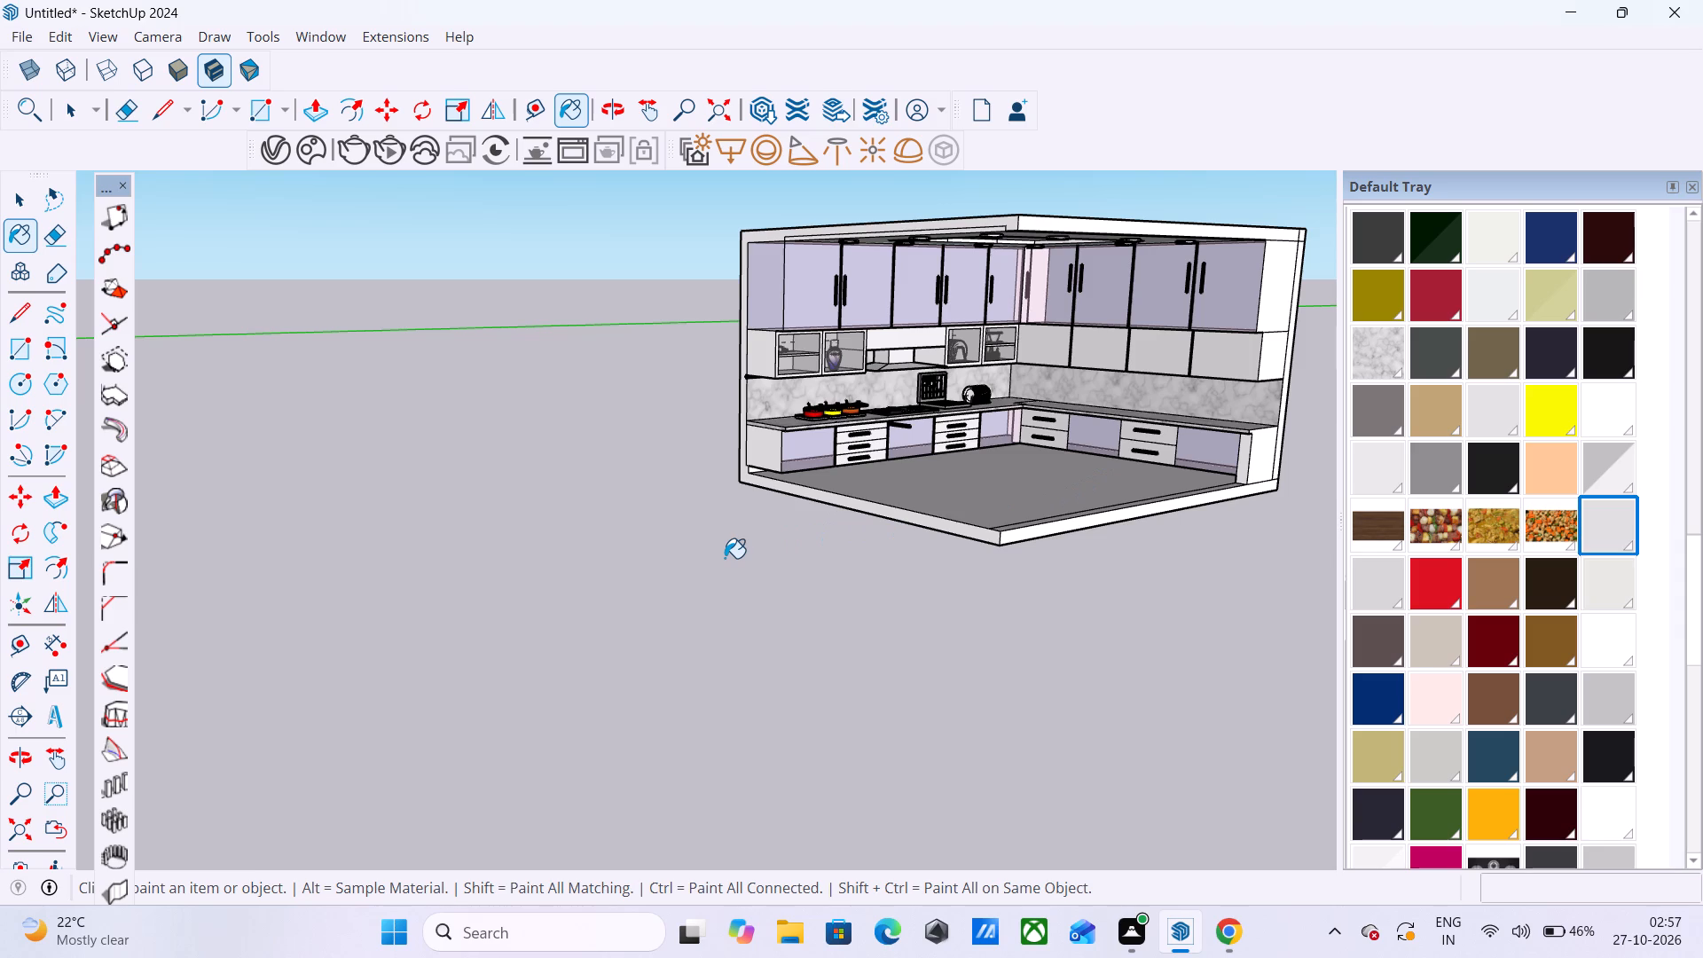
{"action": "key", "text": "space"}
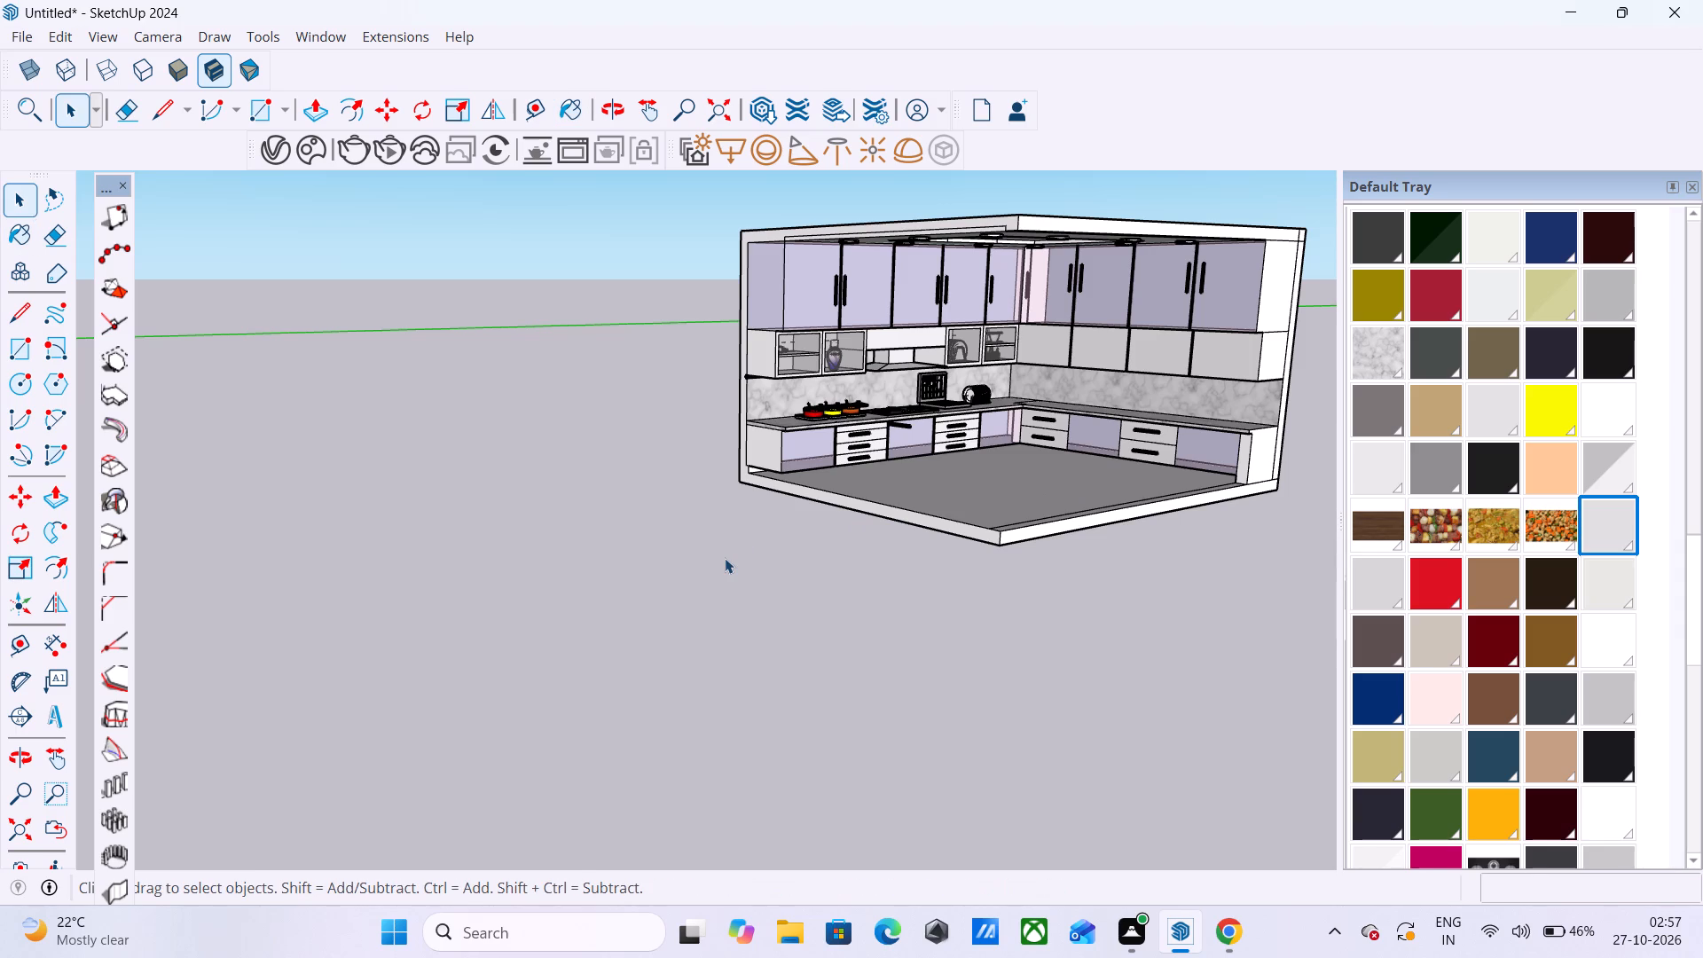
Examine the kitchen's floor, false ceiling and cabinet fronts, including the inner corner with its marble backsplash.
{"action": "scroll", "coordinate": [622, 584], "scroll_direction": "down", "scroll_amount": 3}
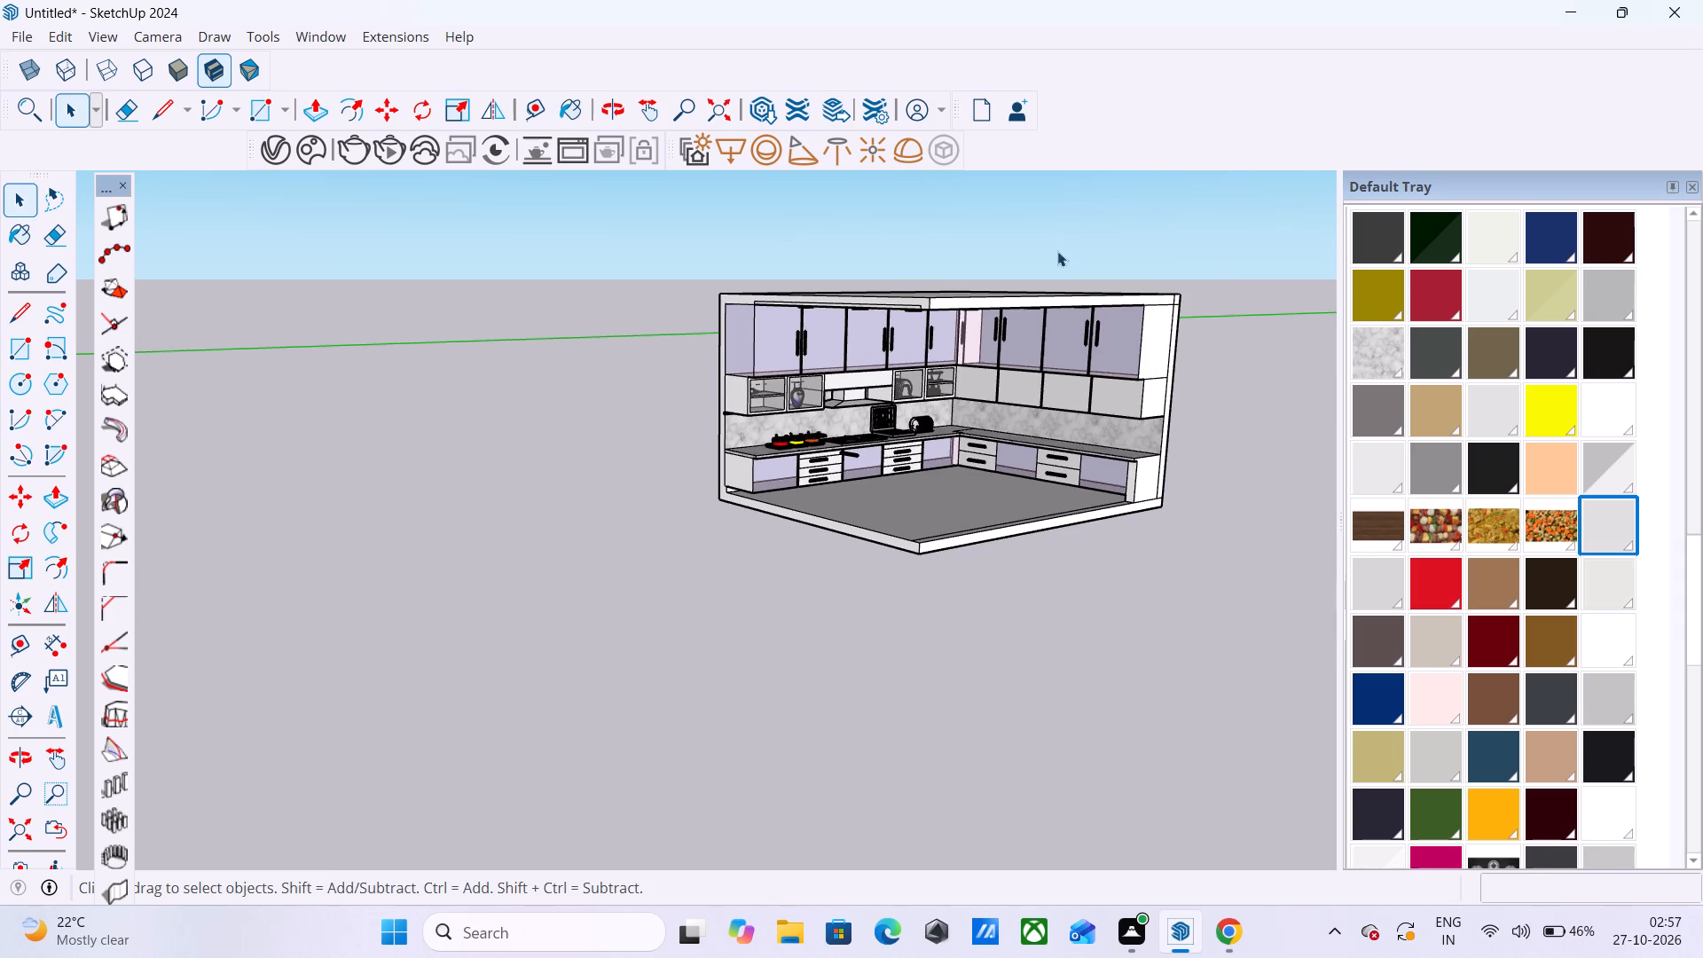
{"action": "scroll", "coordinate": [1148, 295], "scroll_direction": "up", "scroll_amount": 9}
{"action": "middle_click_drag", "start_coordinate": [831, 502], "coordinate": [1021, 427]}
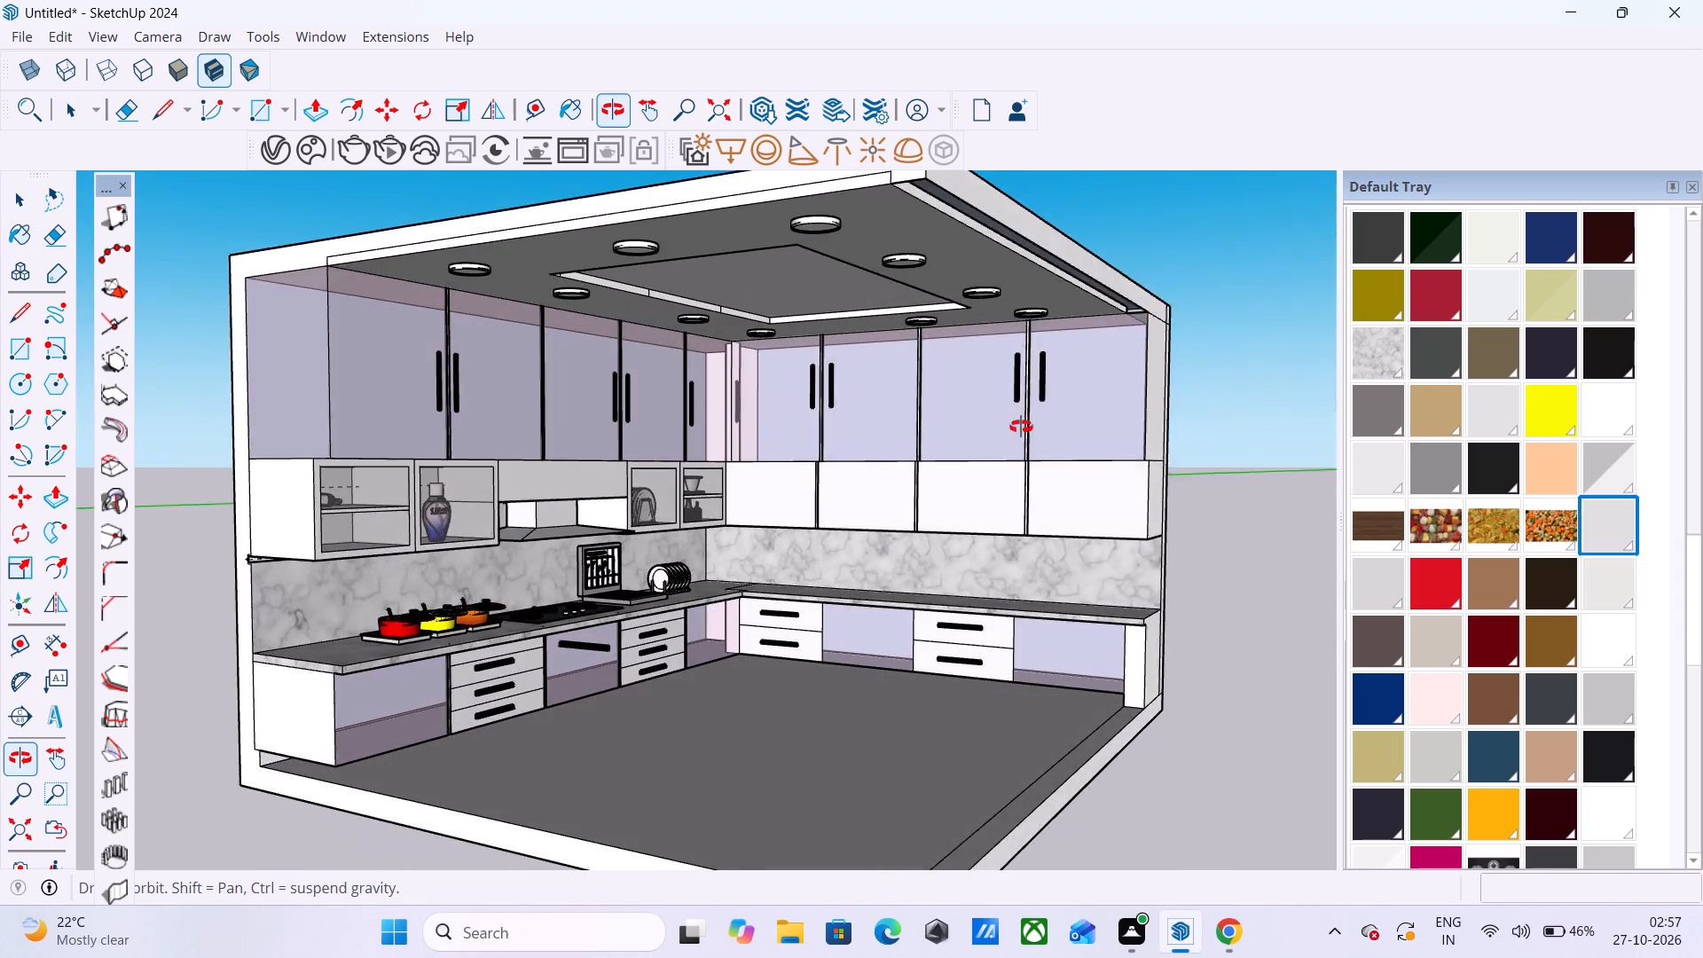
{"action": "middle_click_drag", "start_coordinate": [1021, 427], "coordinate": [856, 384]}
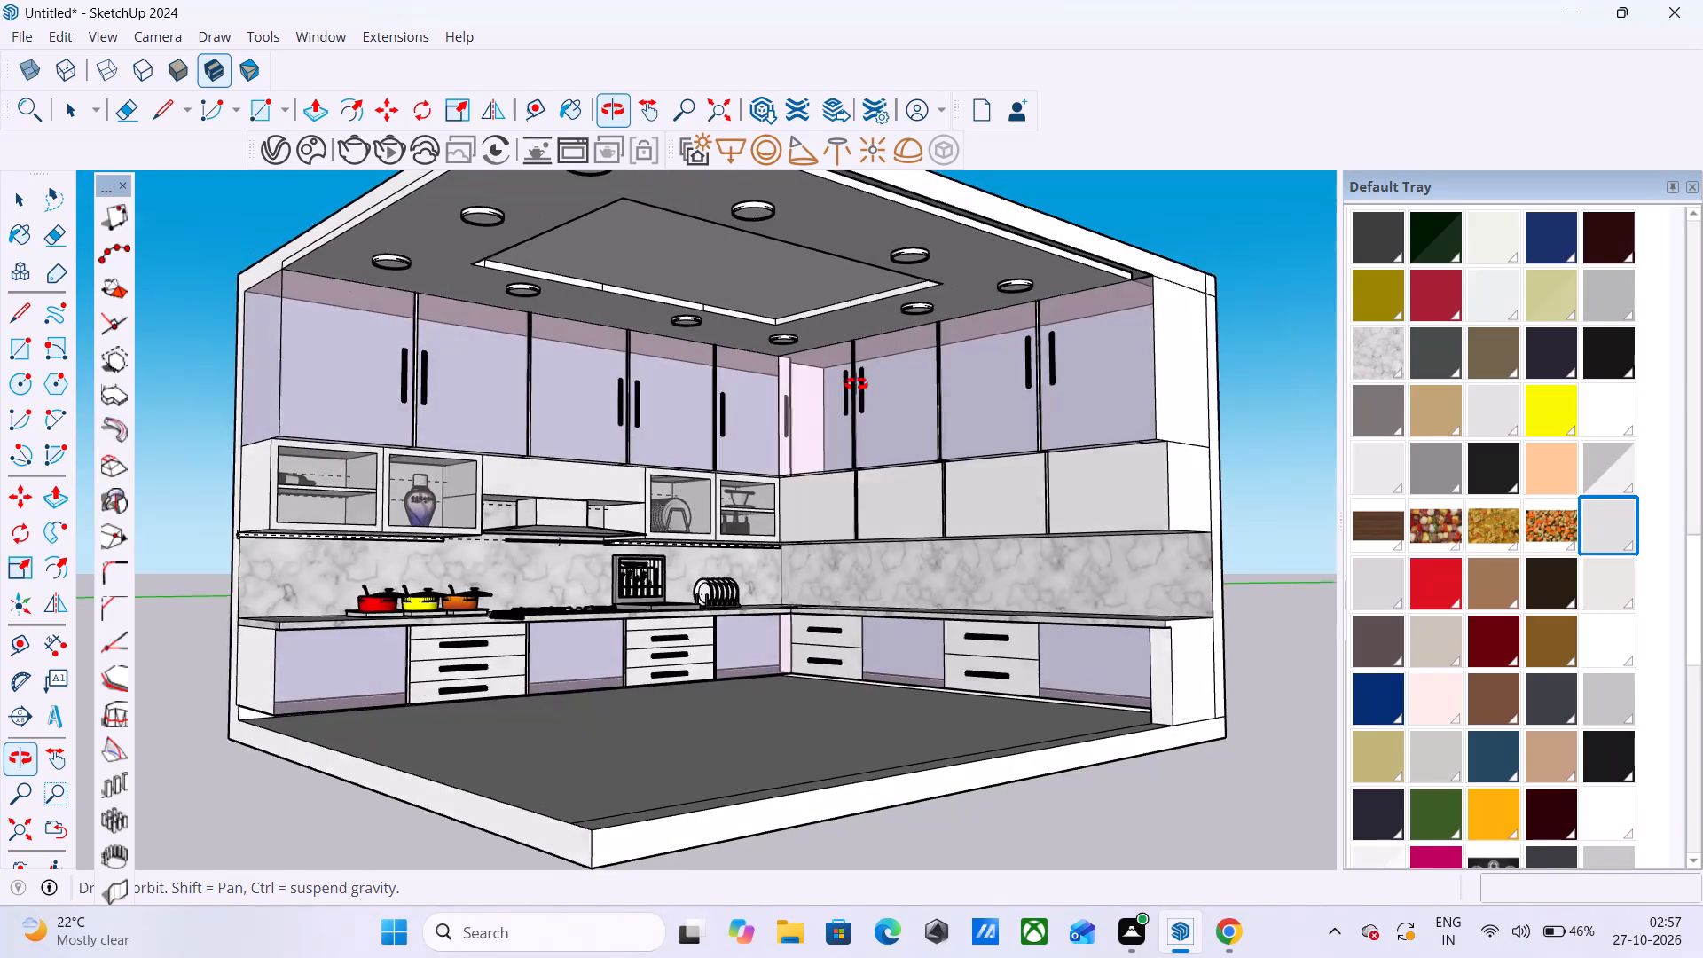
{"action": "middle_click_drag", "start_coordinate": [856, 384], "coordinate": [856, 389]}
{"action": "scroll", "coordinate": [746, 524], "scroll_direction": "down", "scroll_amount": 3}
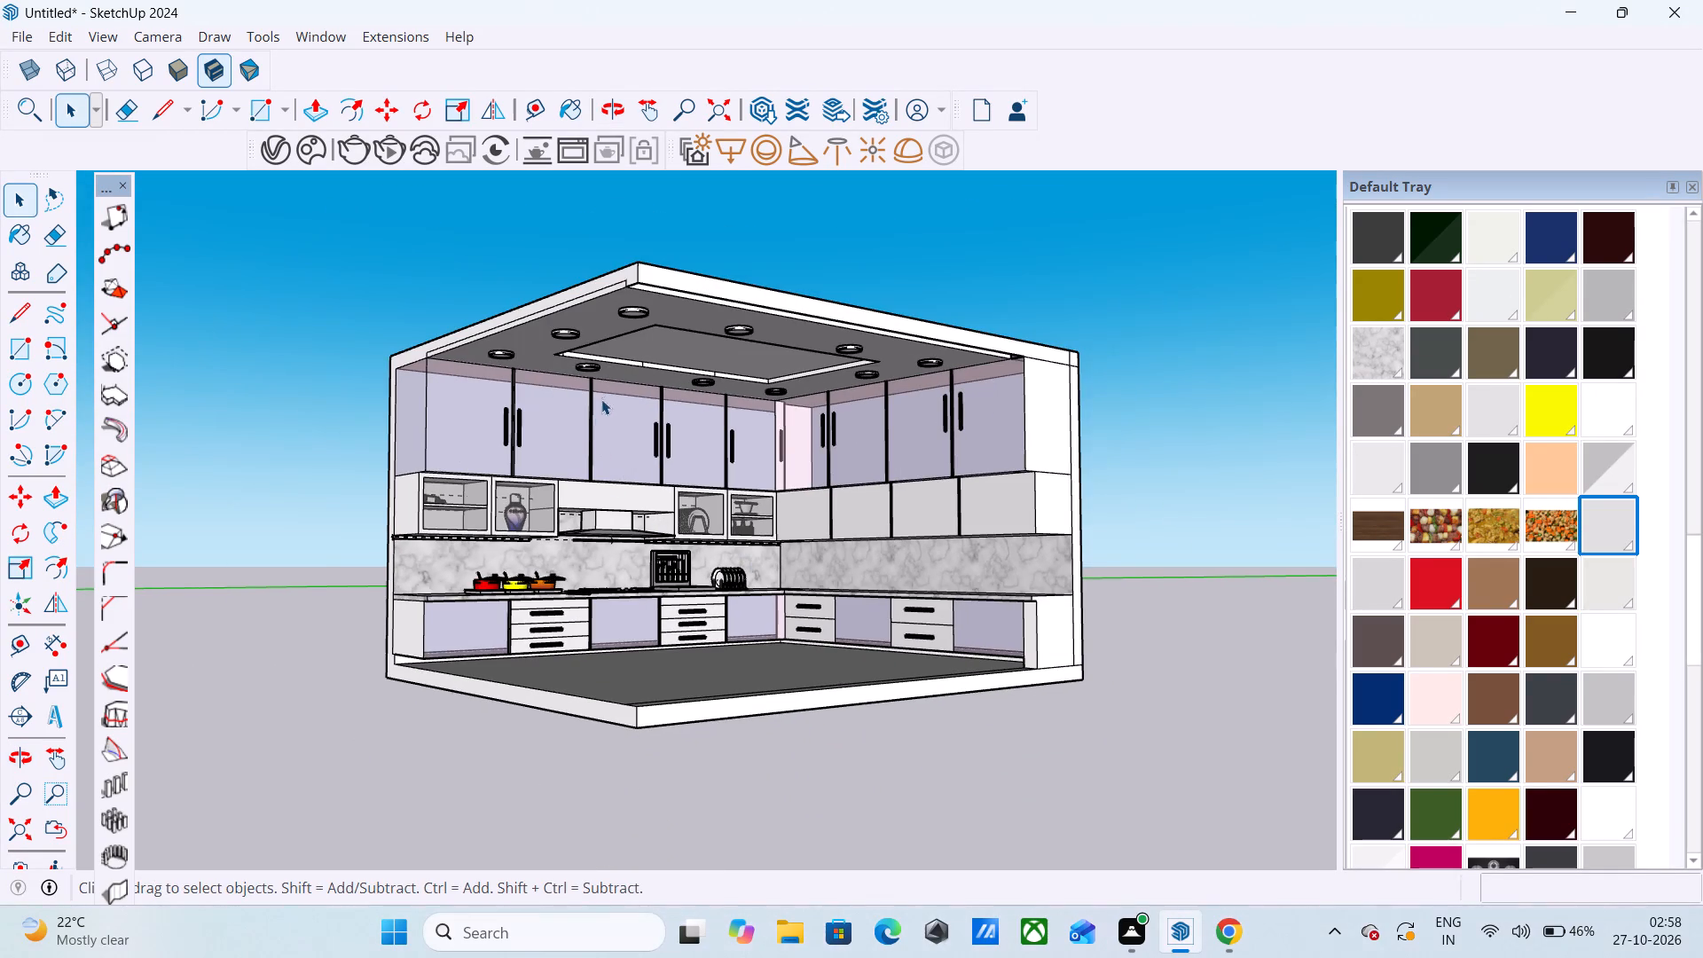
{"action": "scroll", "coordinate": [606, 390], "scroll_direction": "up", "scroll_amount": 6}
{"action": "scroll", "coordinate": [634, 410], "scroll_direction": "down", "scroll_amount": 2}
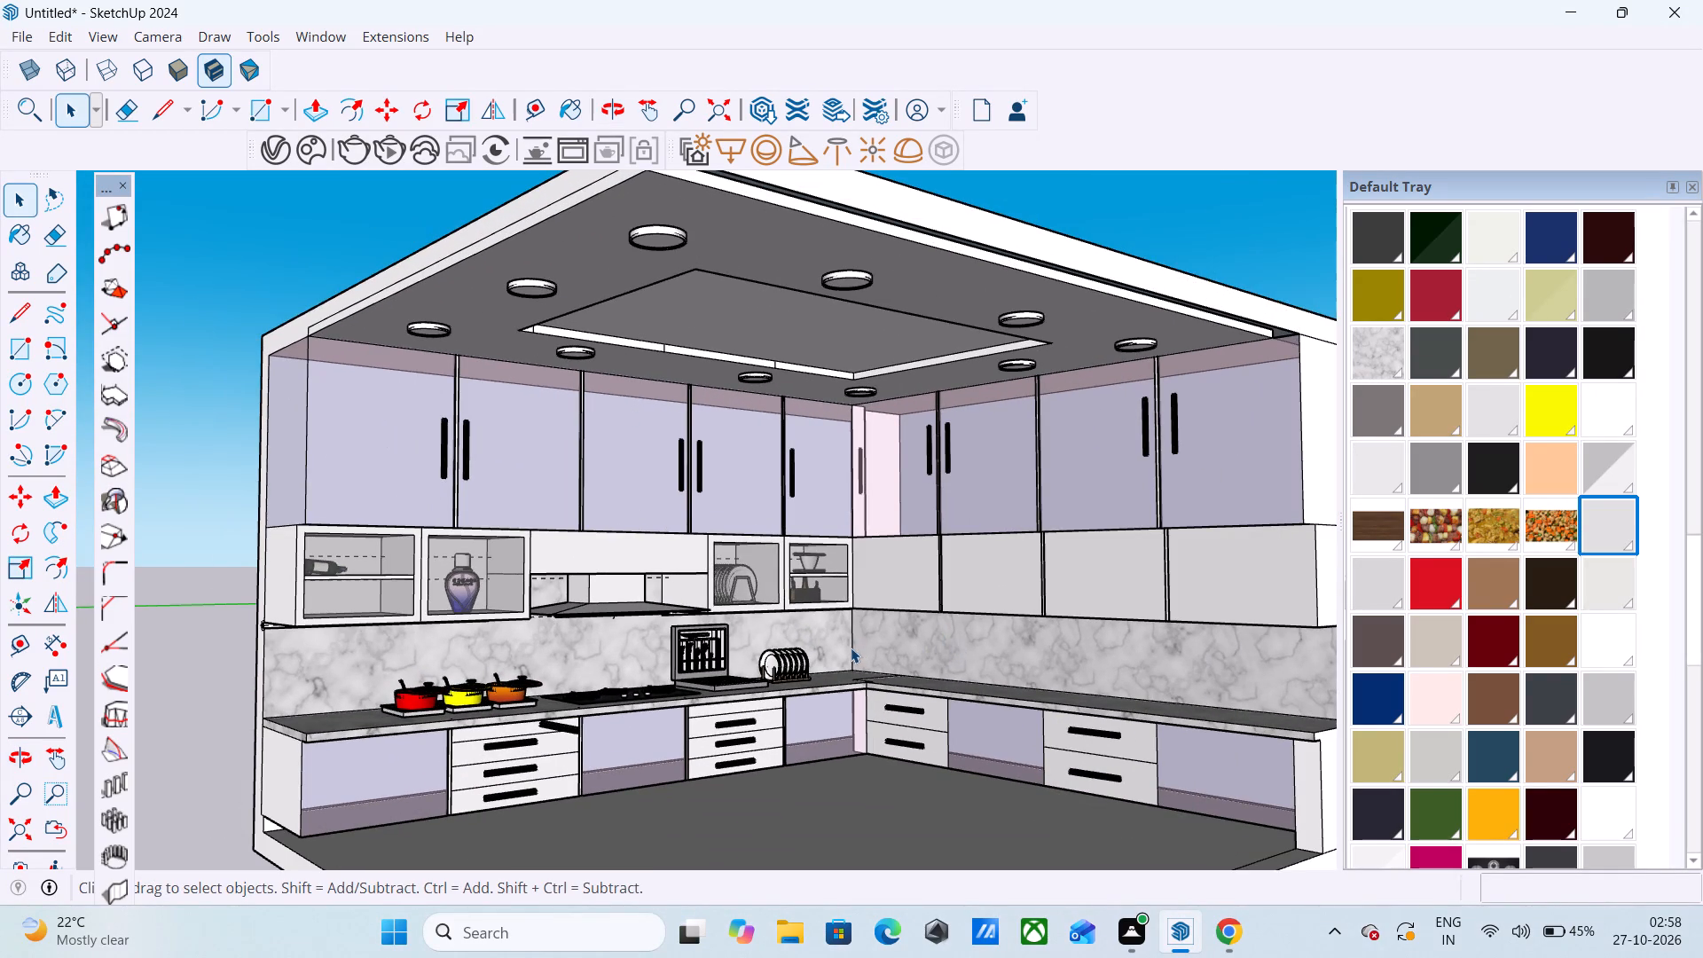
{"action": "scroll", "coordinate": [845, 647], "scroll_direction": "up", "scroll_amount": 4}
{"action": "middle_click_drag", "start_coordinate": [923, 618], "coordinate": [924, 457]}
{"action": "middle_click_drag", "start_coordinate": [924, 457], "coordinate": [854, 556]}
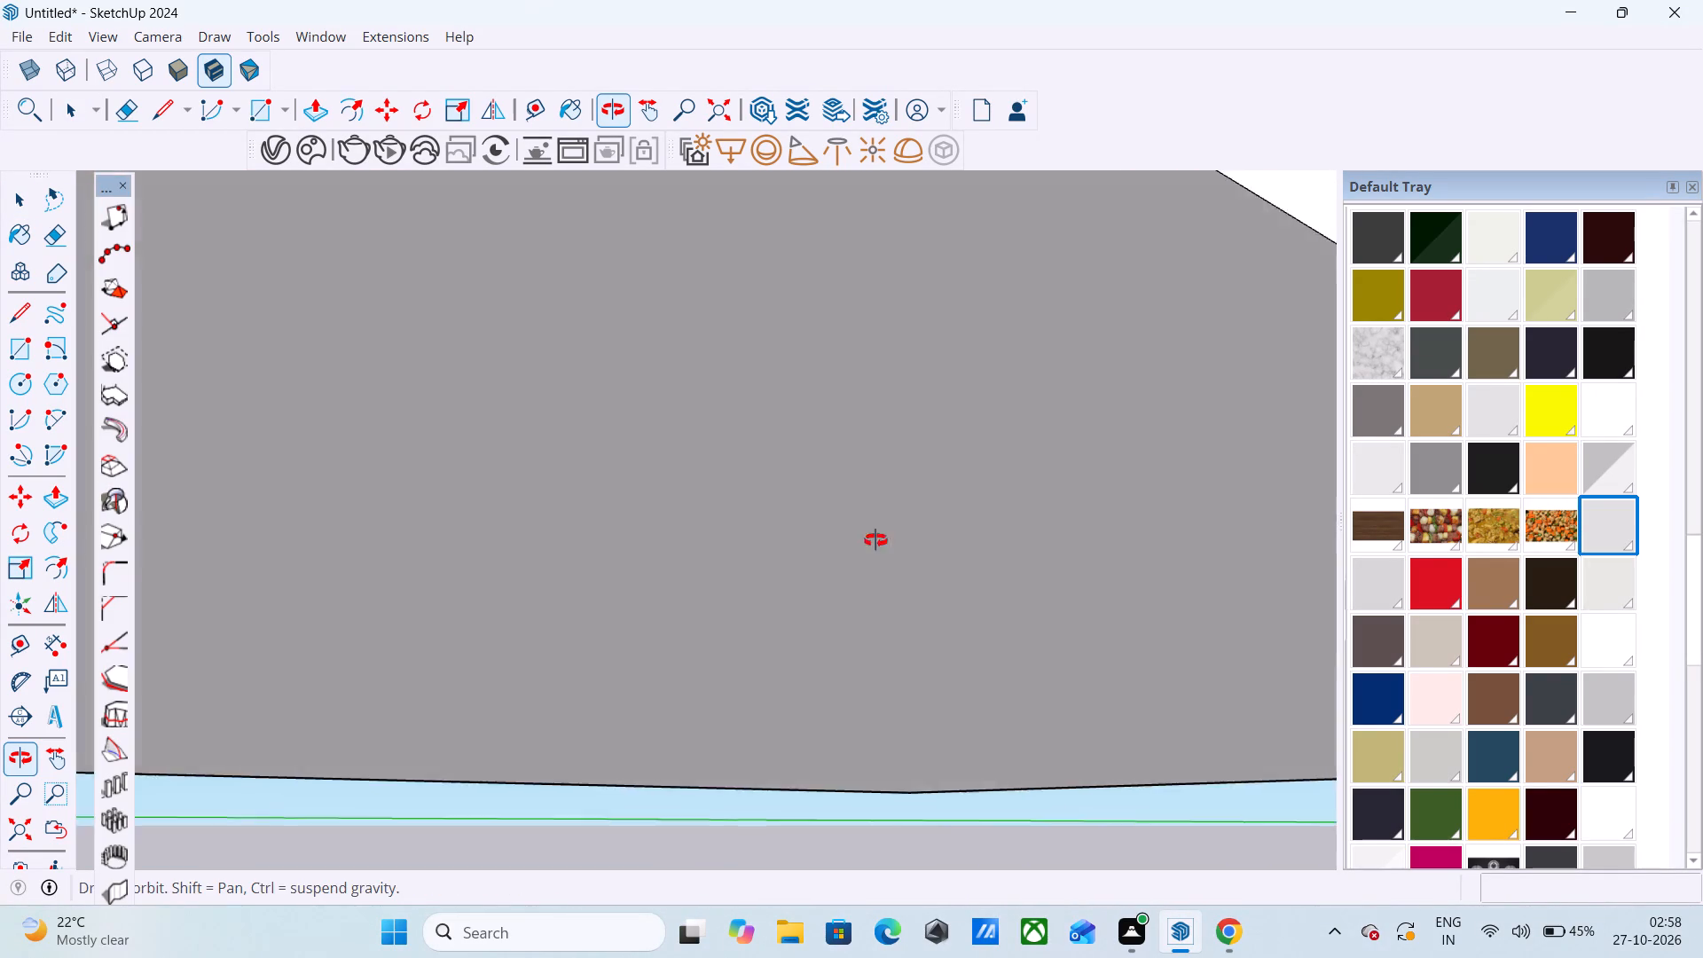
{"action": "middle_click_drag", "start_coordinate": [854, 556], "coordinate": [749, 681]}
{"action": "scroll", "coordinate": [669, 647], "scroll_direction": "down", "scroll_amount": 11}
{"action": "scroll", "coordinate": [616, 513], "scroll_direction": "down", "scroll_amount": 3}
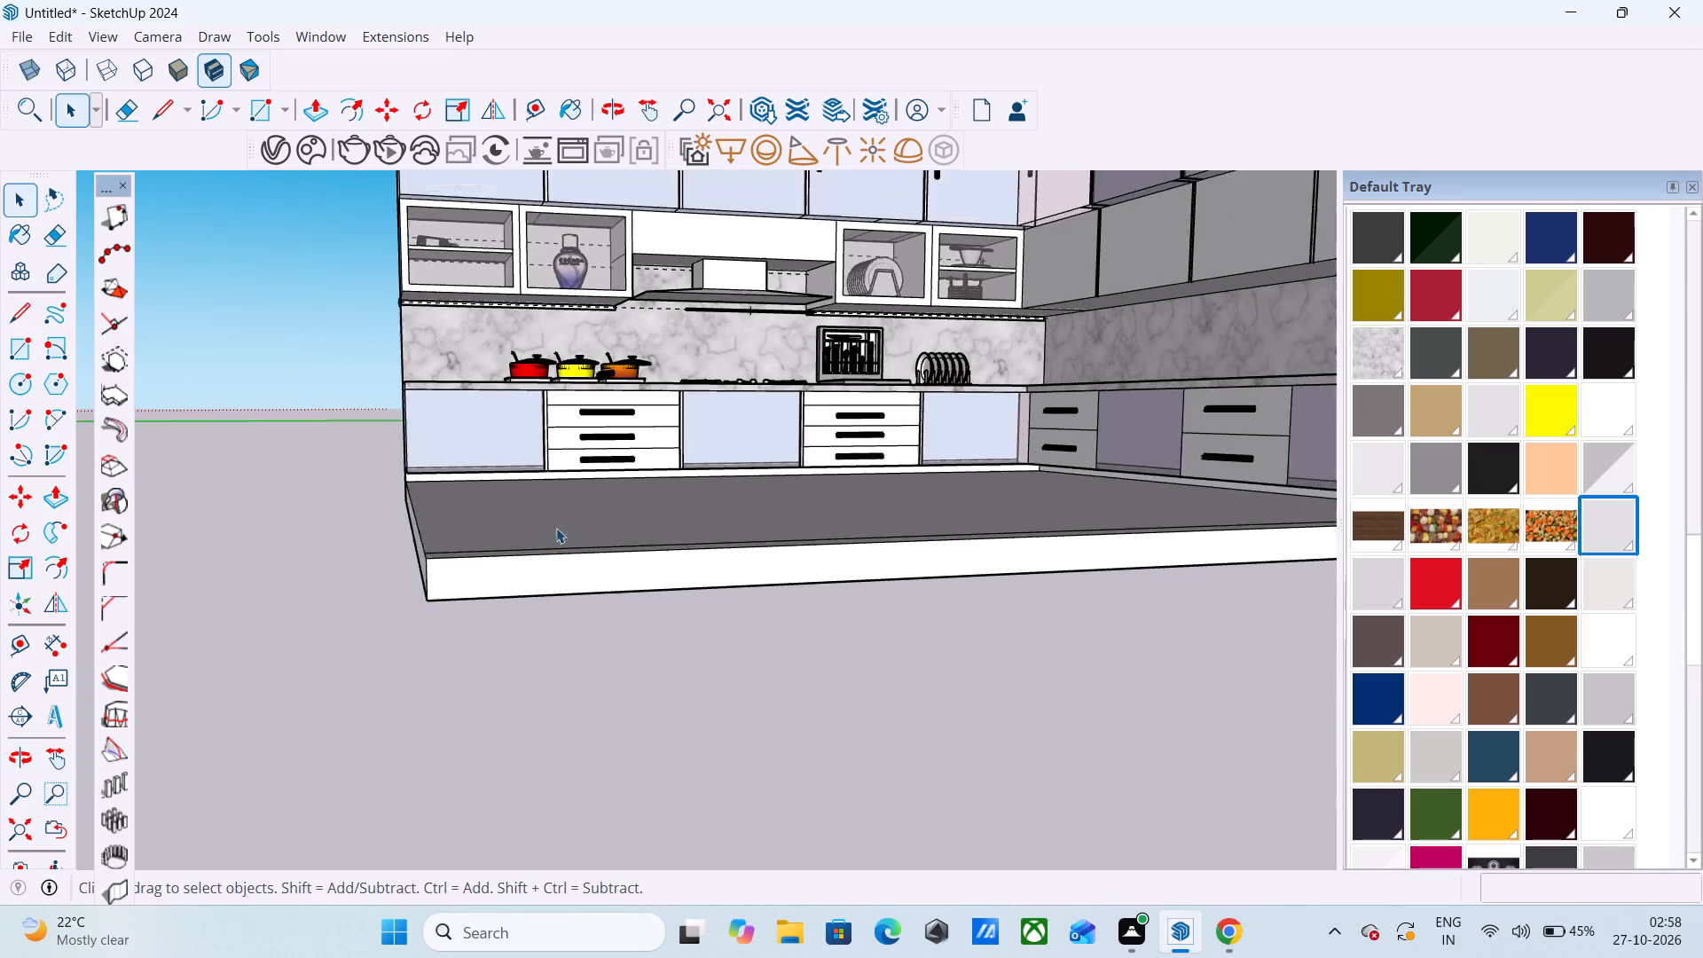
{"action": "scroll", "coordinate": [556, 528], "scroll_direction": "down", "scroll_amount": 7}
{"action": "scroll", "coordinate": [878, 341], "scroll_direction": "down", "scroll_amount": 2}
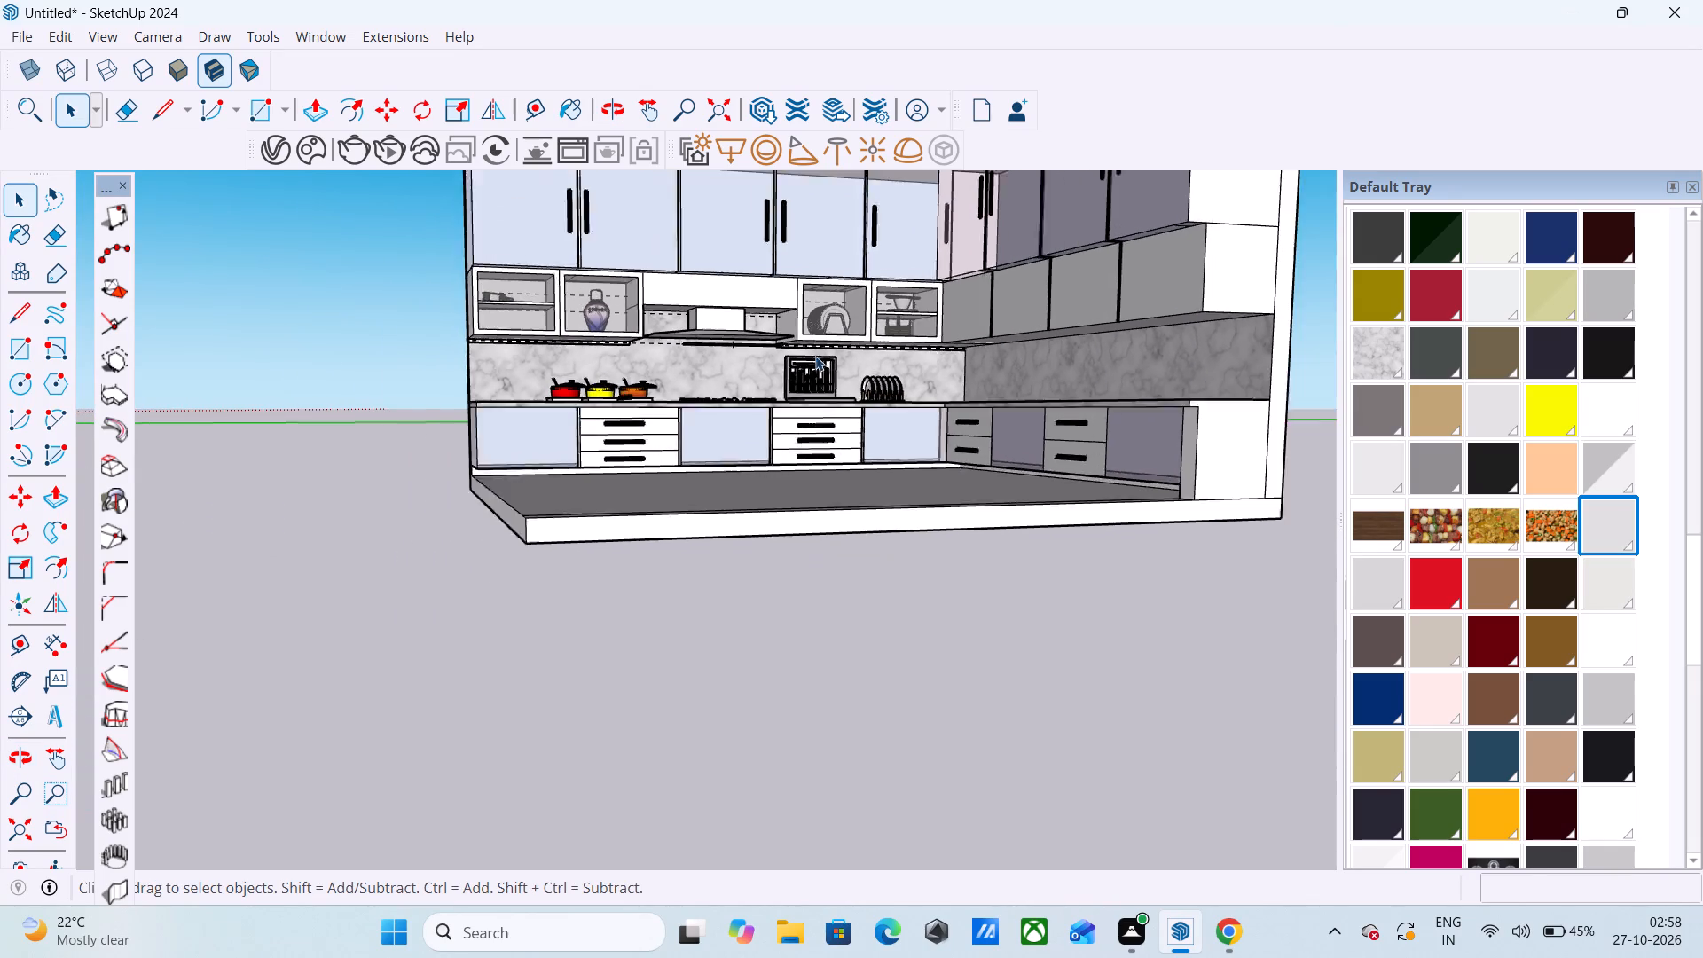
{"action": "scroll", "coordinate": [815, 356], "scroll_direction": "down", "scroll_amount": 2}
{"action": "scroll", "coordinate": [1142, 258], "scroll_direction": "up", "scroll_amount": 5}
{"action": "scroll", "coordinate": [997, 320], "scroll_direction": "up", "scroll_amount": 4}
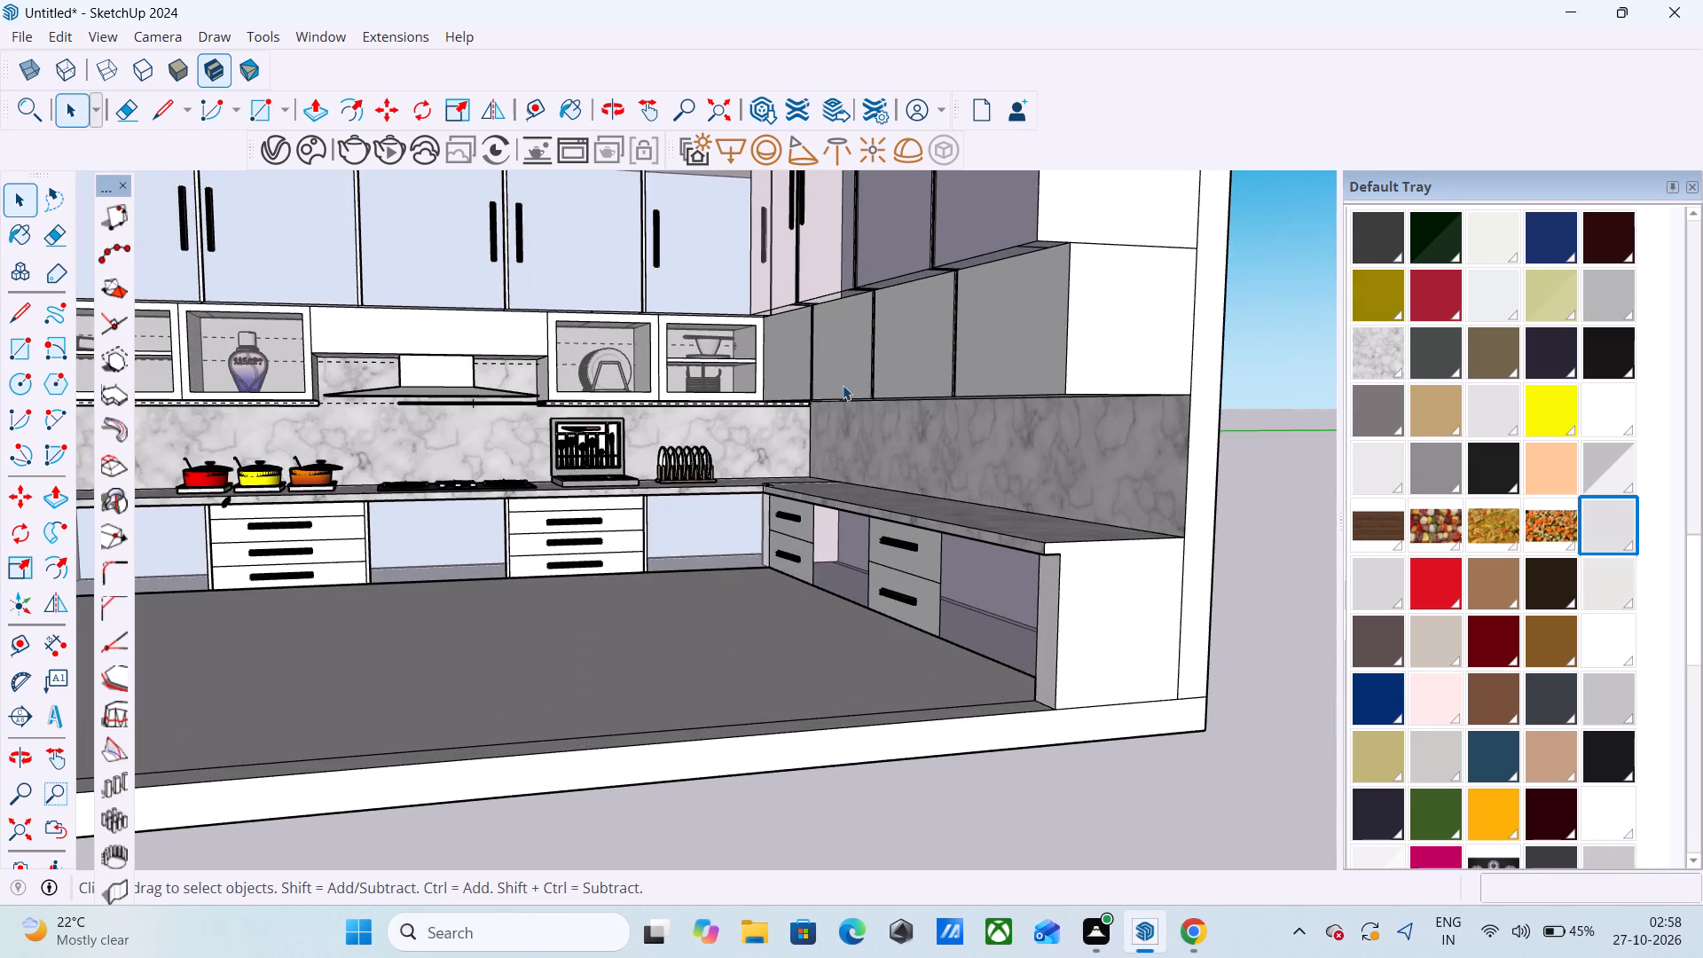
{"action": "scroll", "coordinate": [838, 385], "scroll_direction": "up", "scroll_amount": 1}
{"action": "middle_click_drag", "start_coordinate": [838, 380], "coordinate": [928, 286]}
{"action": "scroll", "coordinate": [792, 369], "scroll_direction": "up", "scroll_amount": 9}
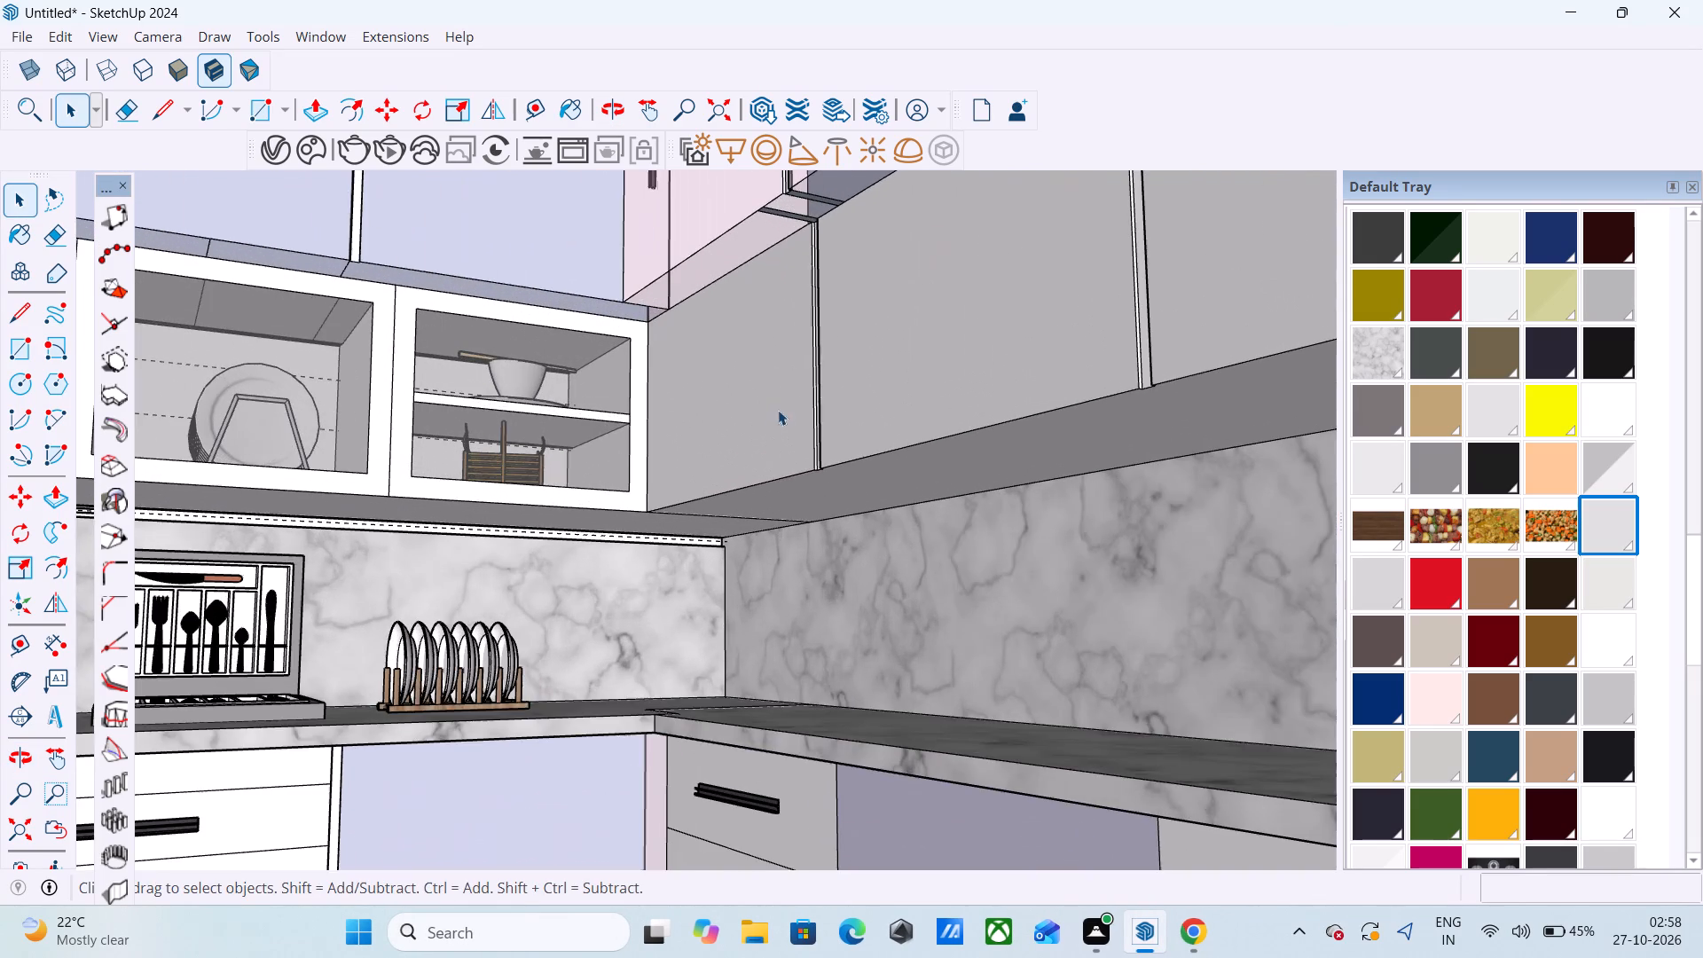
{"action": "middle_click_drag", "start_coordinate": [773, 428], "coordinate": [910, 383]}
{"action": "scroll", "coordinate": [688, 415], "scroll_direction": "down", "scroll_amount": 2}
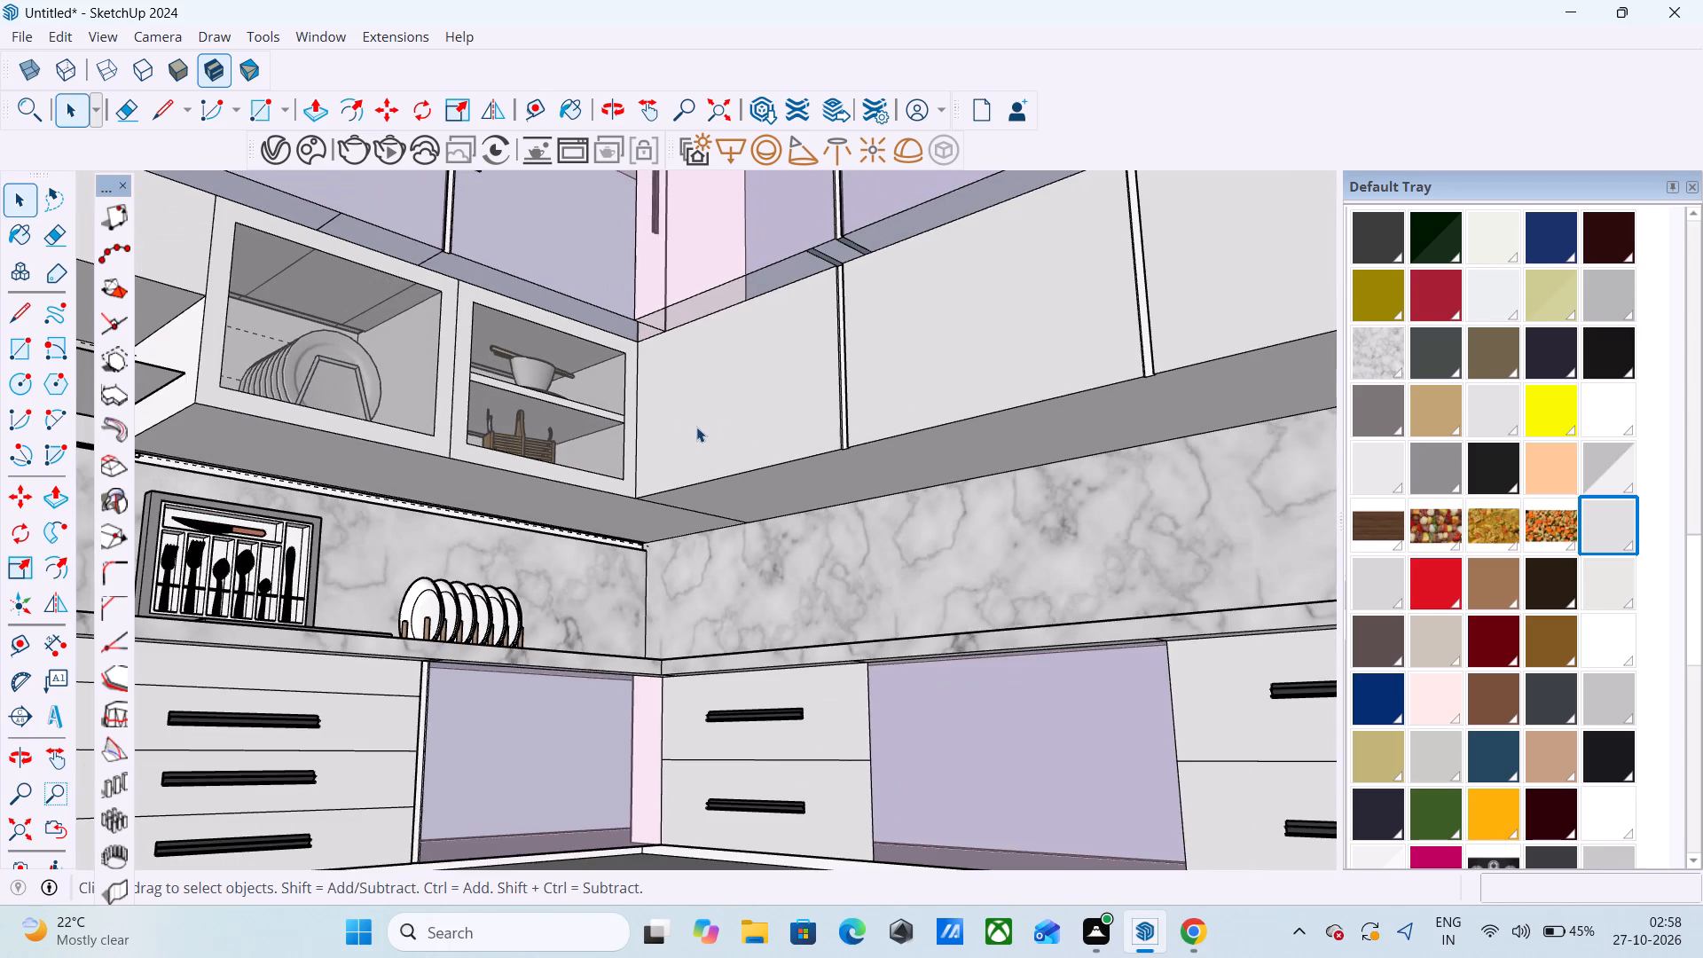
{"action": "middle_click_drag", "start_coordinate": [757, 425], "coordinate": [1024, 467]}
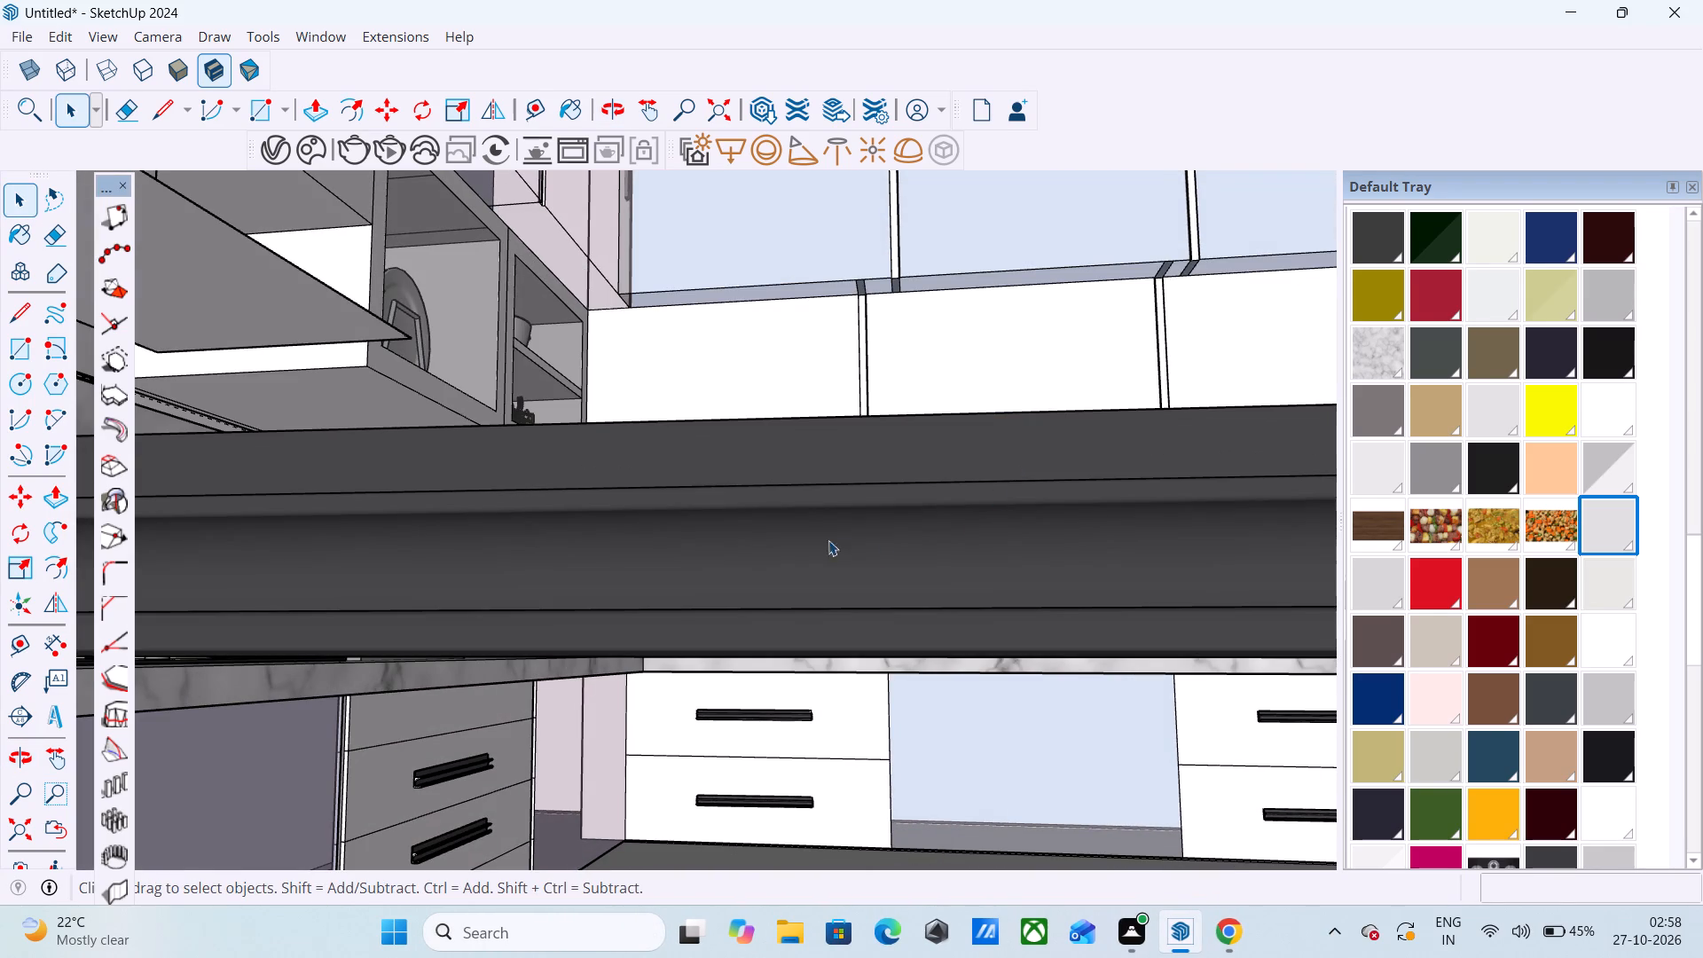
Erase the stray dark profile bar floating in front of the countertop near the cutlery rack.
{"action": "scroll", "coordinate": [754, 524], "scroll_direction": "up", "scroll_amount": 1}
{"action": "middle_click_drag", "start_coordinate": [917, 496], "coordinate": [757, 529]}
{"action": "scroll", "coordinate": [817, 512], "scroll_direction": "down", "scroll_amount": 9}
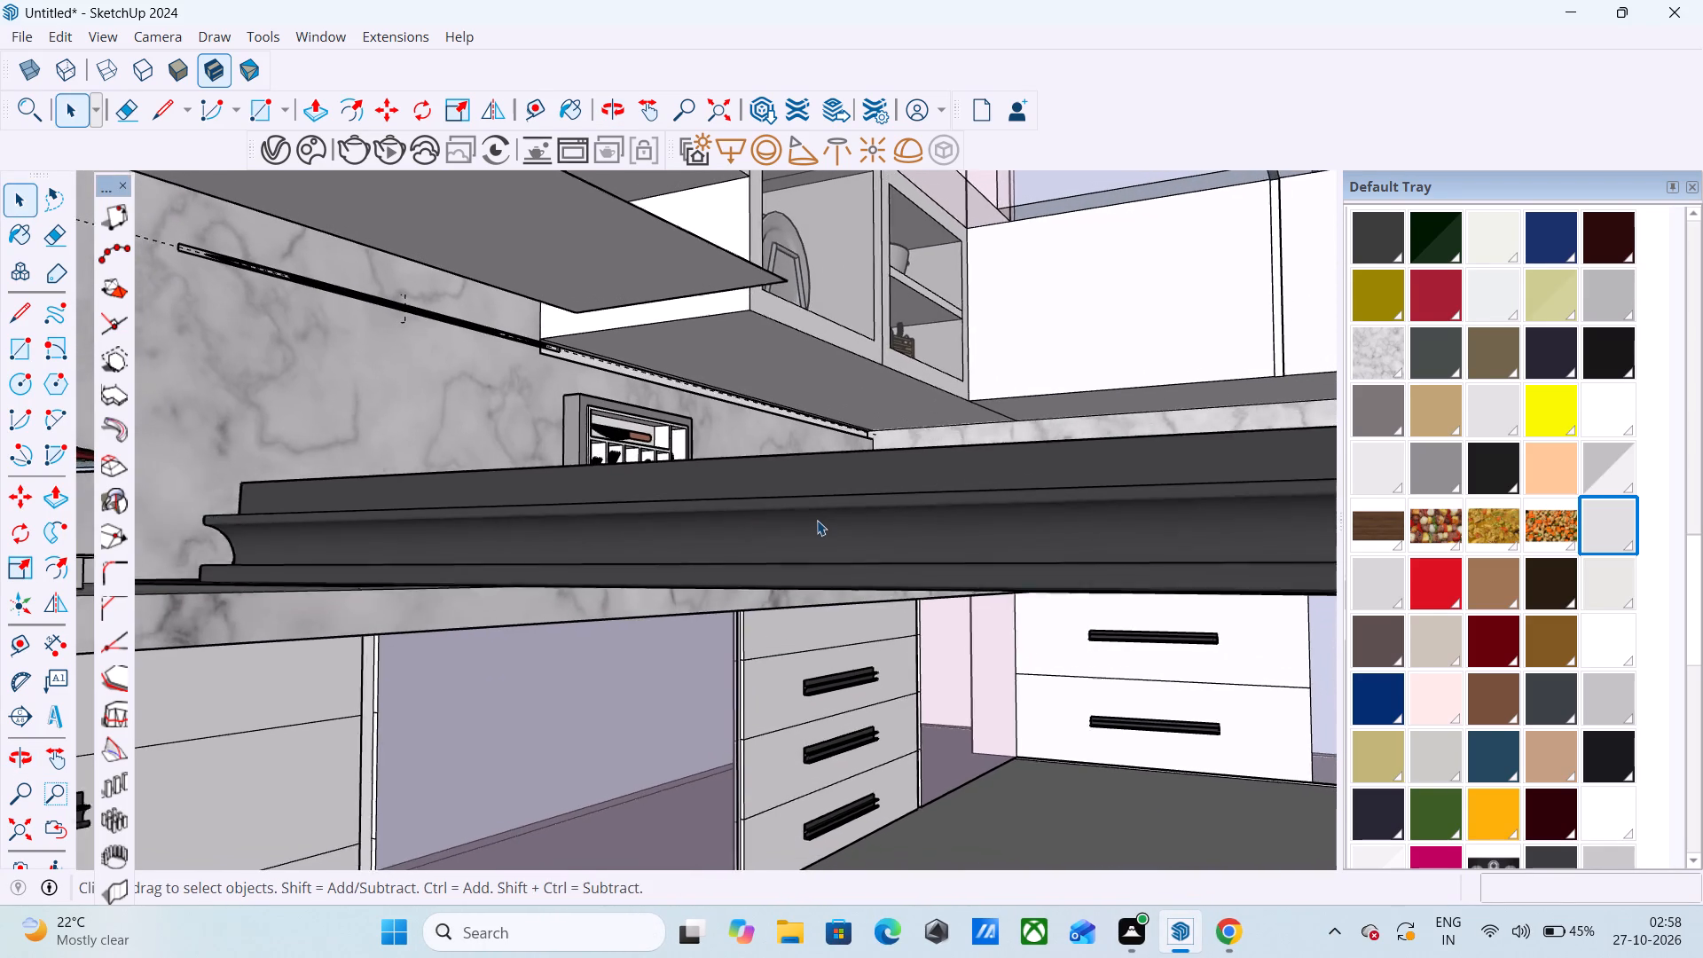
{"action": "scroll", "coordinate": [817, 520], "scroll_direction": "down", "scroll_amount": 14}
{"action": "key", "text": "e"}
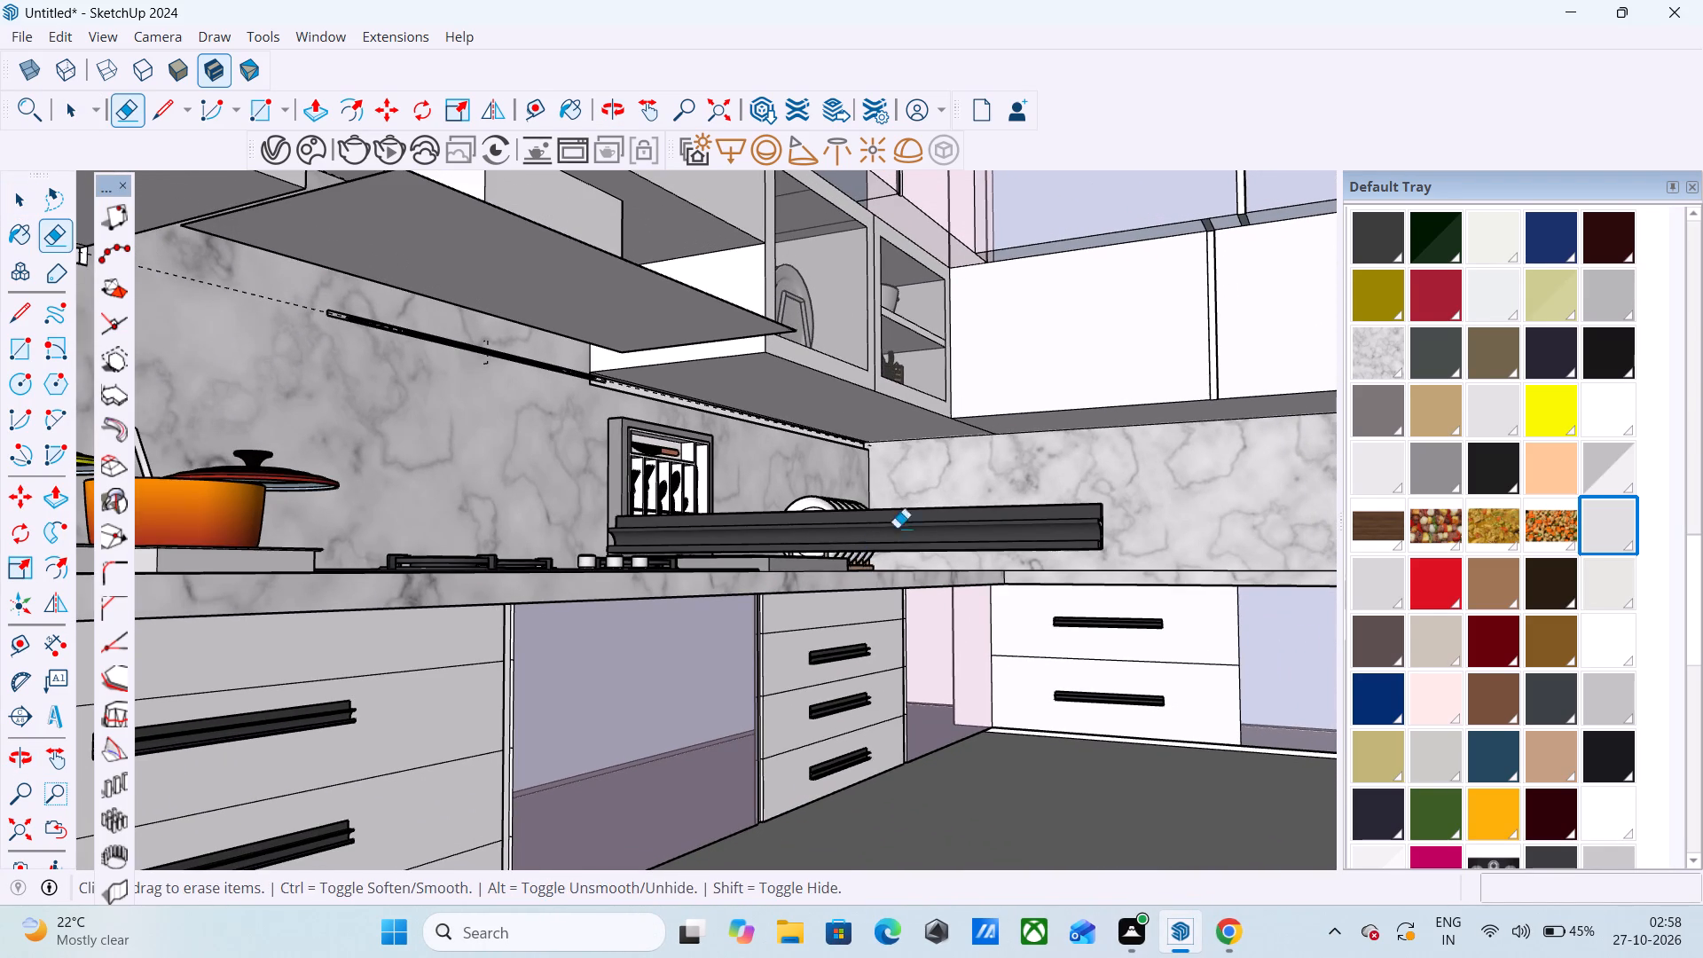
{"action": "left_click_drag", "start_coordinate": [951, 499], "coordinate": [957, 550]}
{"action": "scroll", "coordinate": [545, 558], "scroll_direction": "down", "scroll_amount": 4}
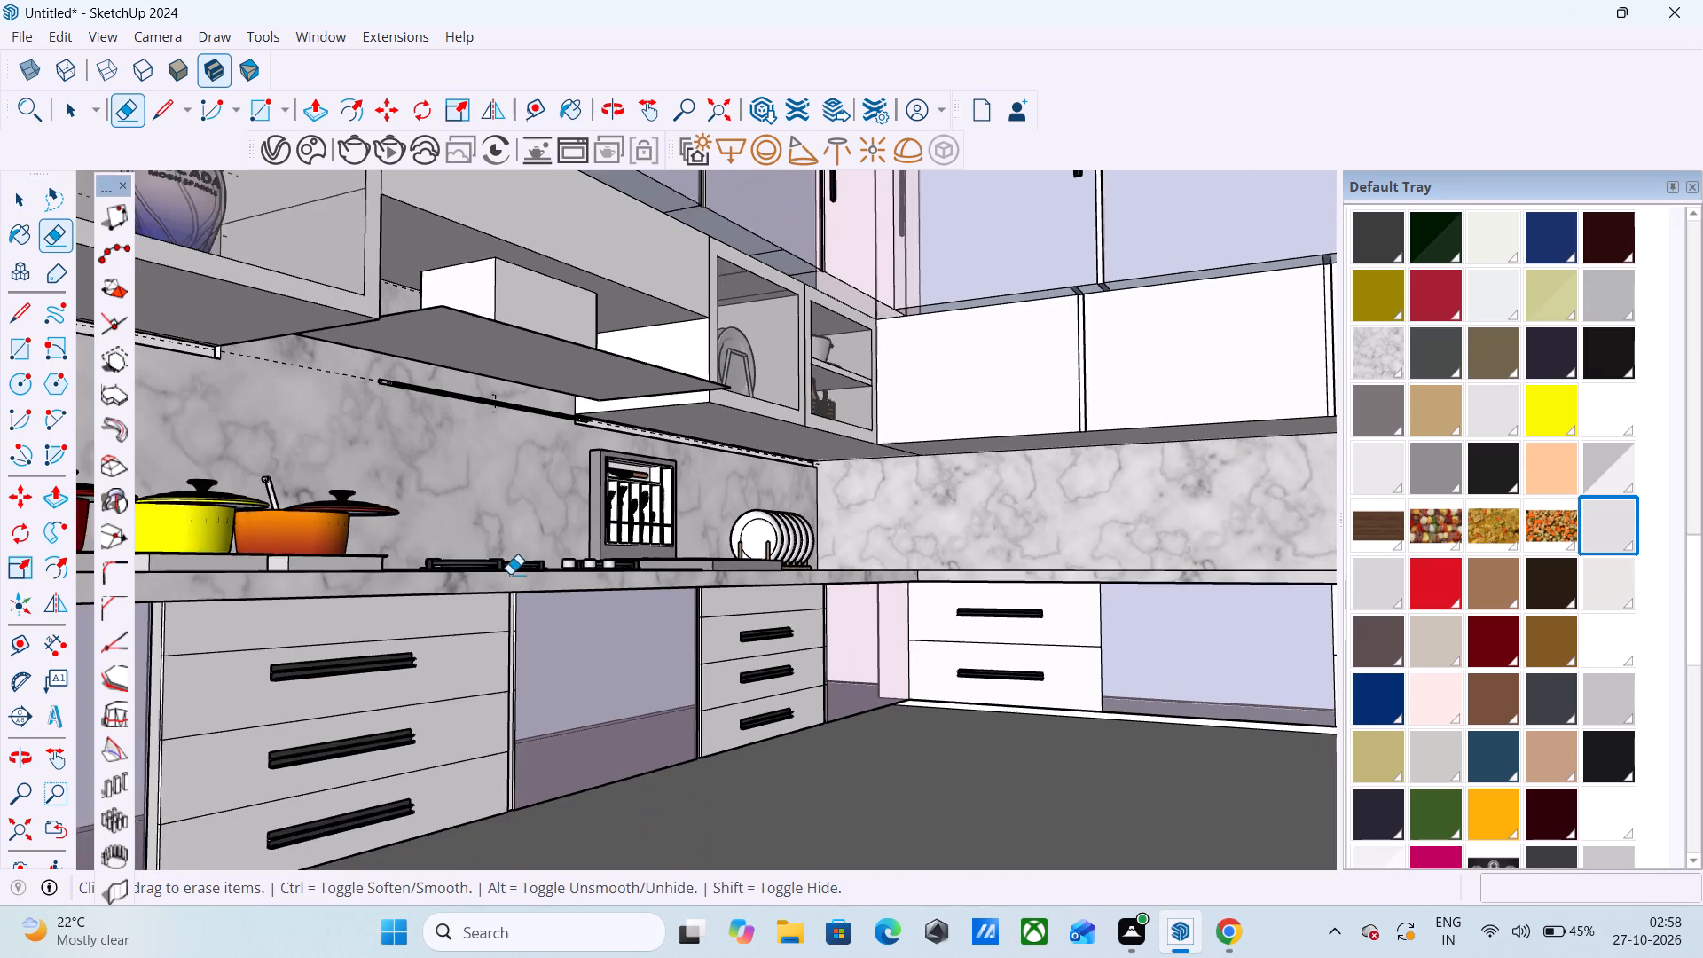
Draw a rectangle about 2 7/16" by 14' 6" on the upper cabinets' underside, along the marble backsplash from the inner corner to the open end.
{"action": "scroll", "coordinate": [510, 574], "scroll_direction": "down", "scroll_amount": 5}
{"action": "middle_click_drag", "start_coordinate": [593, 561], "coordinate": [826, 569]}
{"action": "scroll", "coordinate": [695, 565], "scroll_direction": "down", "scroll_amount": 5}
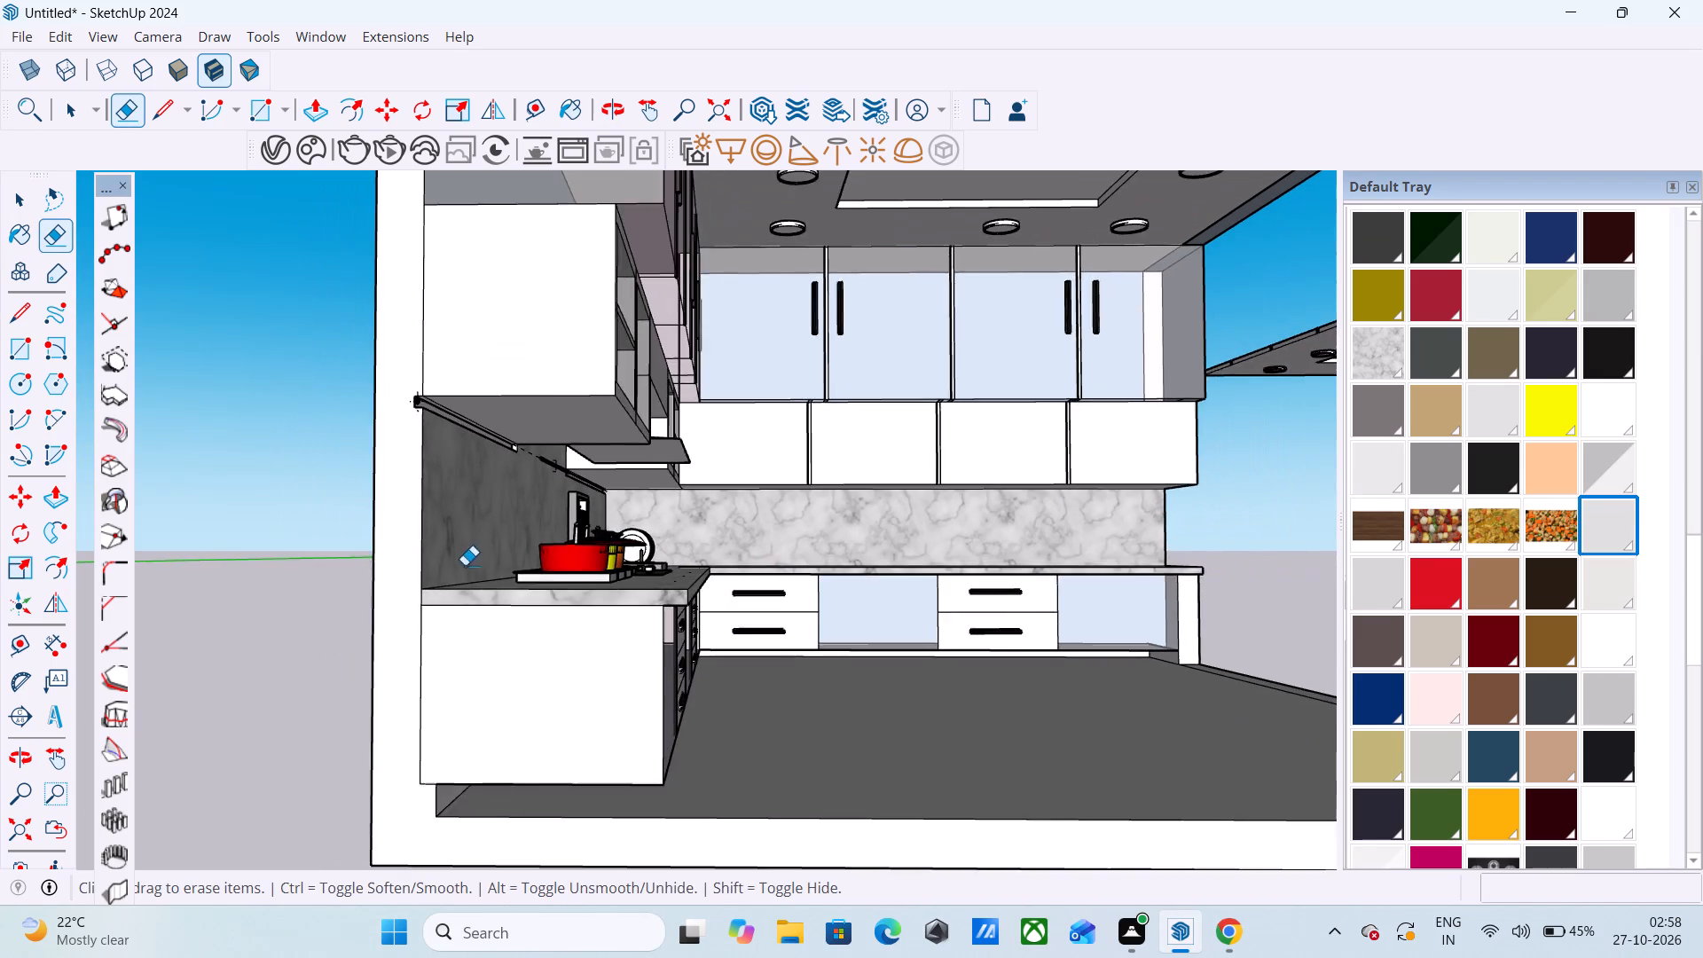
{"action": "scroll", "coordinate": [465, 561], "scroll_direction": "down", "scroll_amount": 4}
{"action": "scroll", "coordinate": [1025, 451], "scroll_direction": "up", "scroll_amount": 5}
{"action": "middle_click_drag", "start_coordinate": [539, 573], "coordinate": [545, 534]}
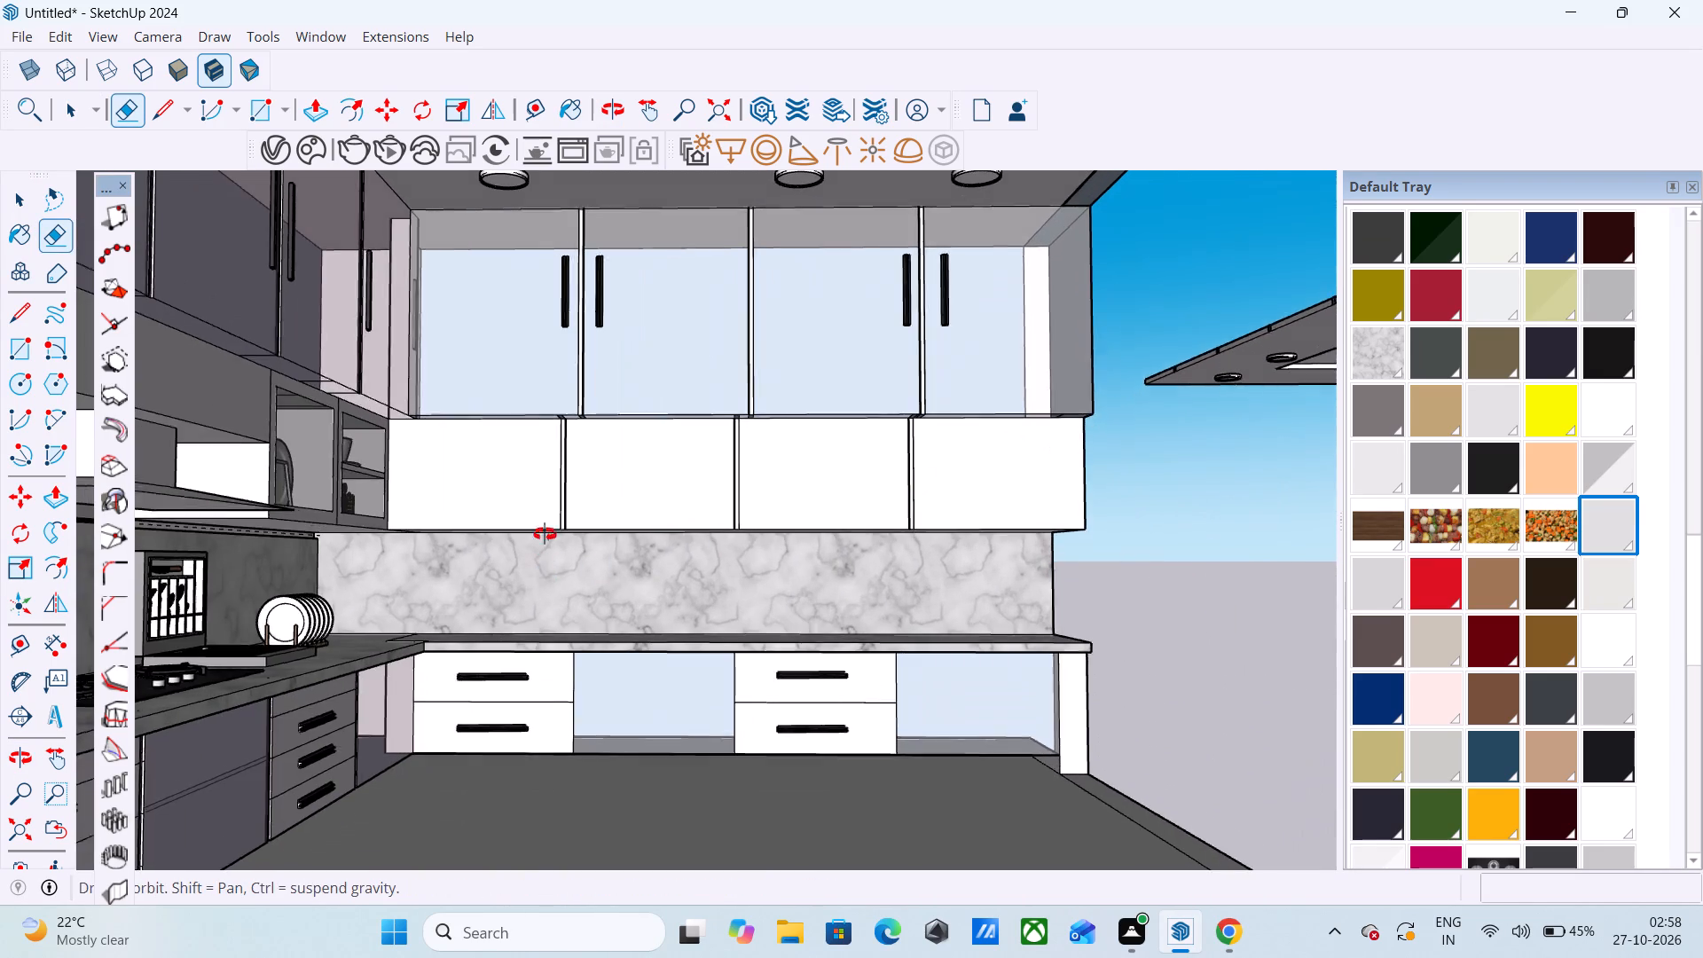
{"action": "middle_click_drag", "start_coordinate": [545, 534], "coordinate": [551, 514]}
{"action": "scroll", "coordinate": [424, 524], "scroll_direction": "up", "scroll_amount": 4}
{"action": "middle_click_drag", "start_coordinate": [381, 538], "coordinate": [381, 490]}
{"action": "scroll", "coordinate": [353, 530], "scroll_direction": "up", "scroll_amount": 1}
{"action": "key", "text": "r"}
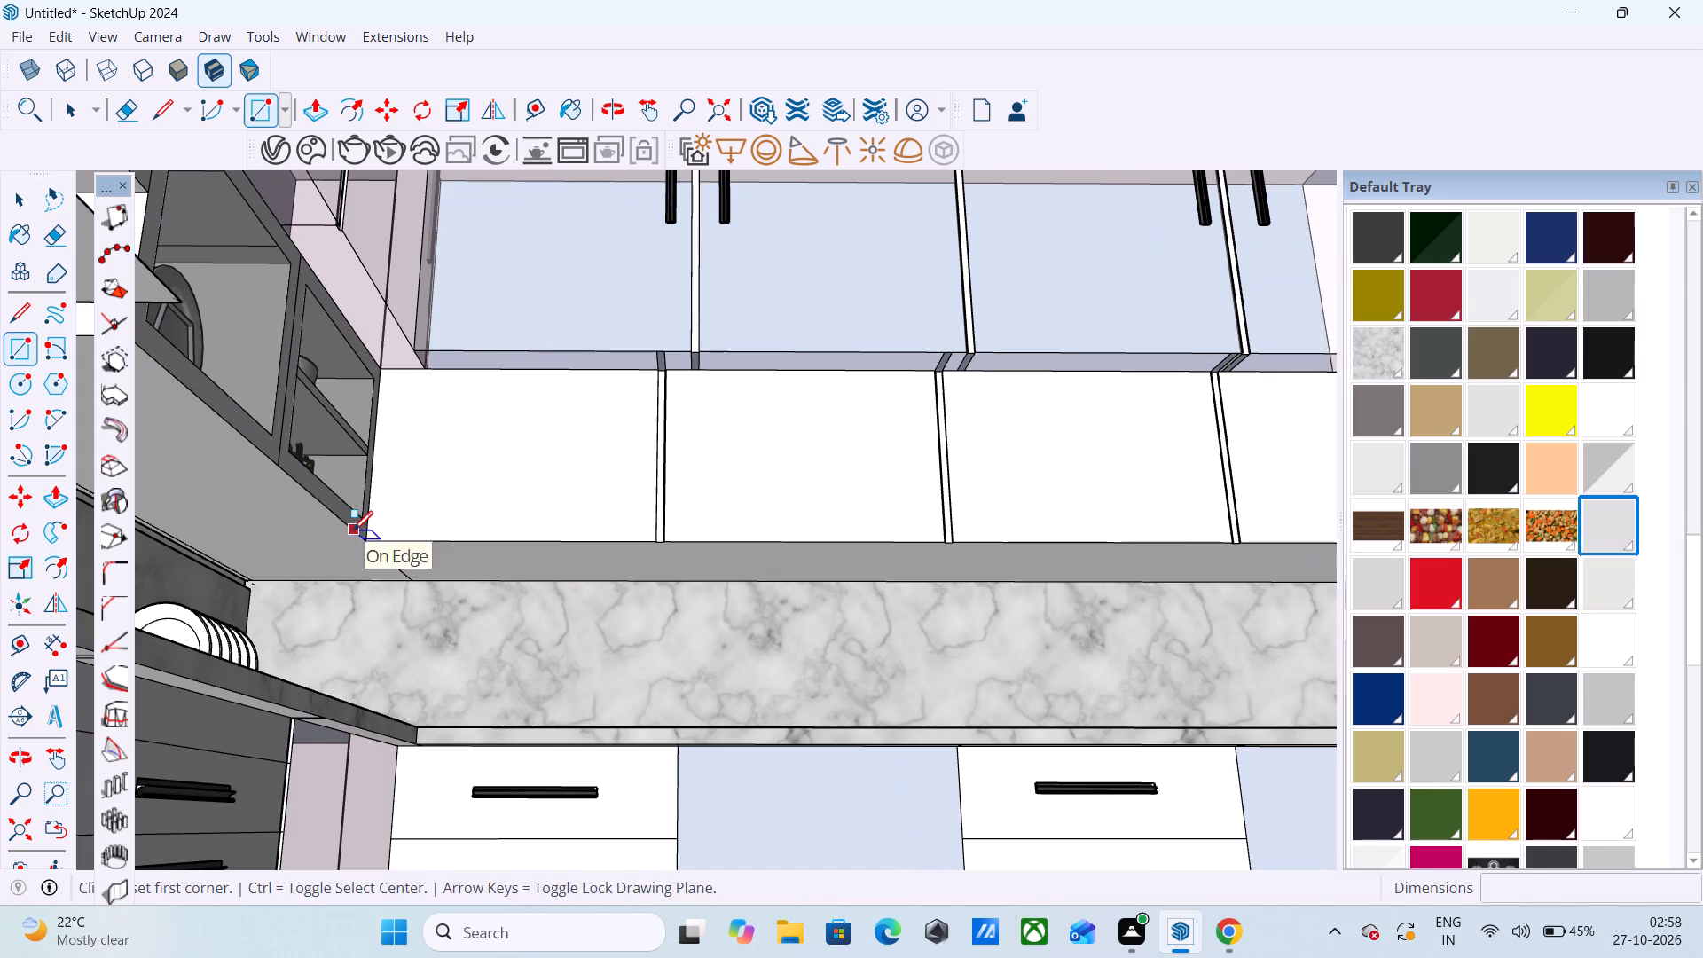
{"action": "scroll", "coordinate": [263, 570], "scroll_direction": "up", "scroll_amount": 9}
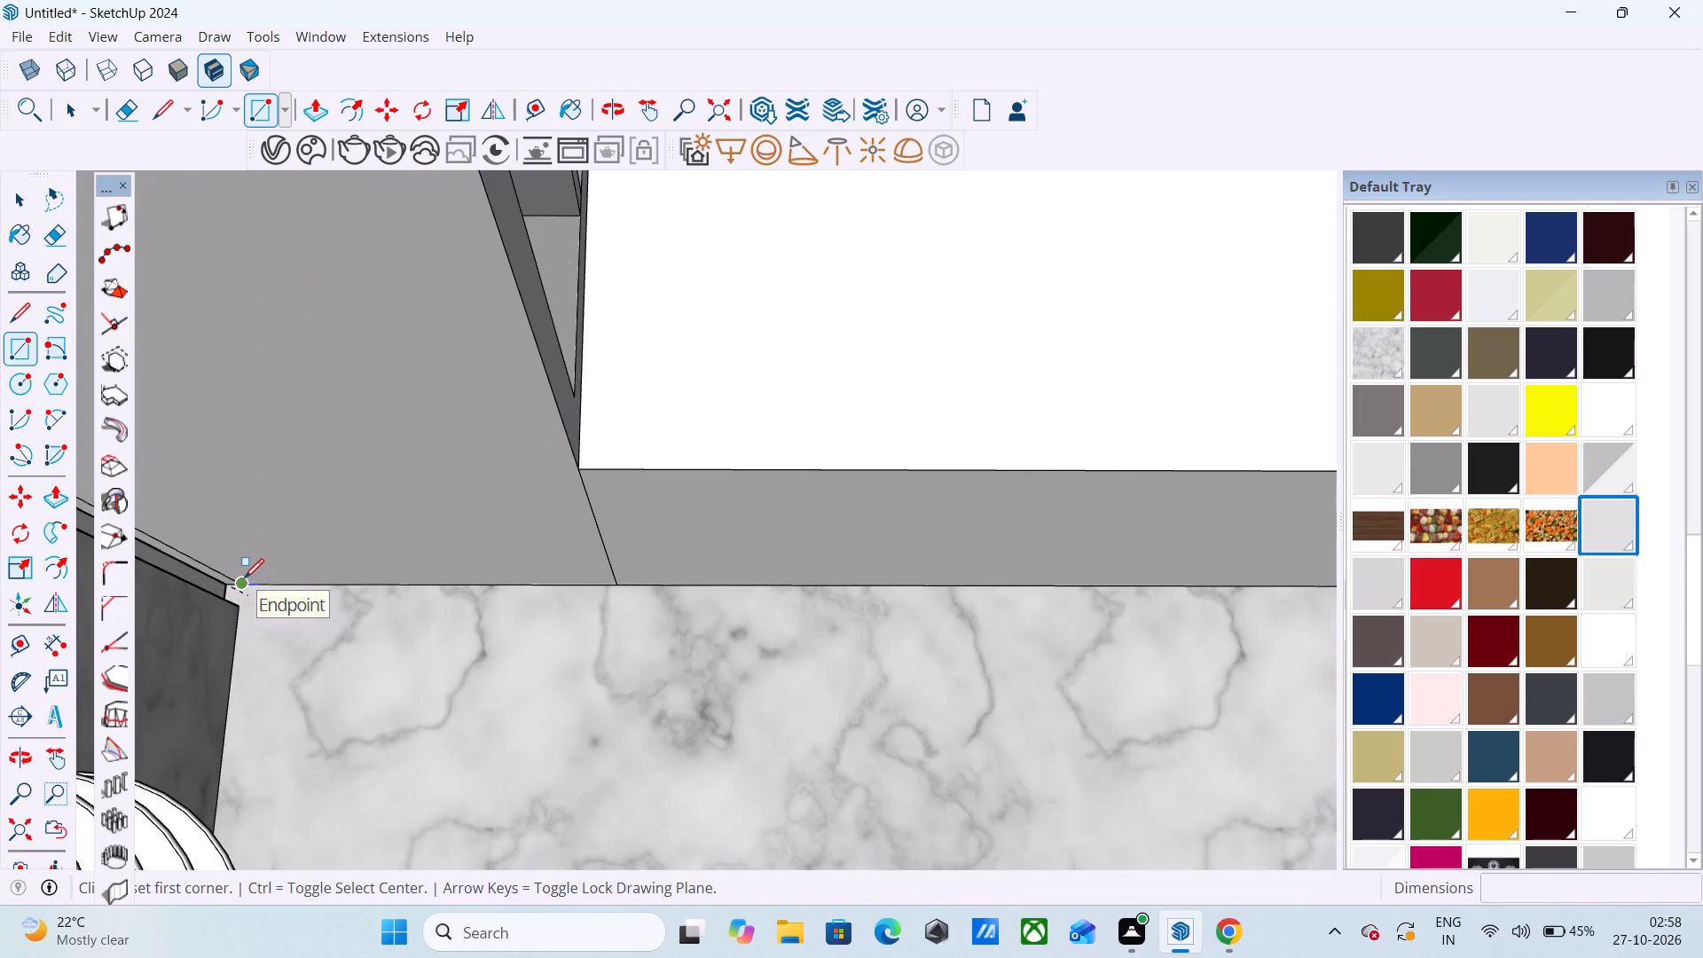
{"action": "left_click", "coordinate": [240, 586]}
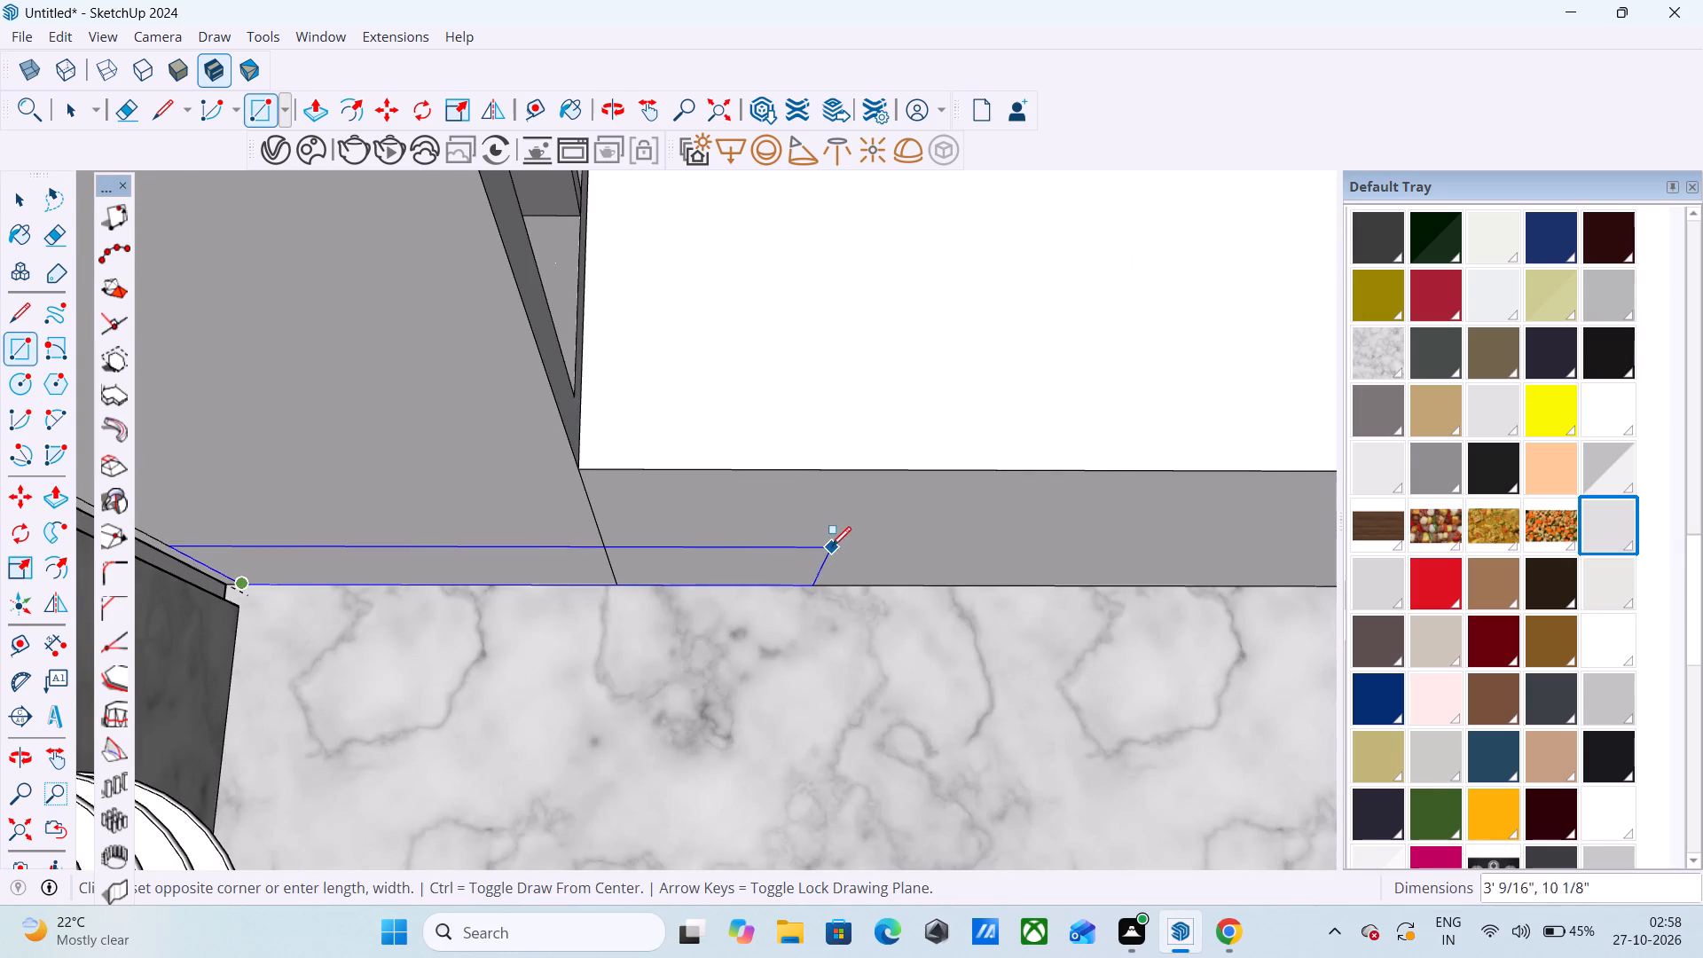
{"action": "scroll", "coordinate": [378, 608], "scroll_direction": "down", "scroll_amount": 5}
{"action": "scroll", "coordinate": [259, 604], "scroll_direction": "down", "scroll_amount": 10}
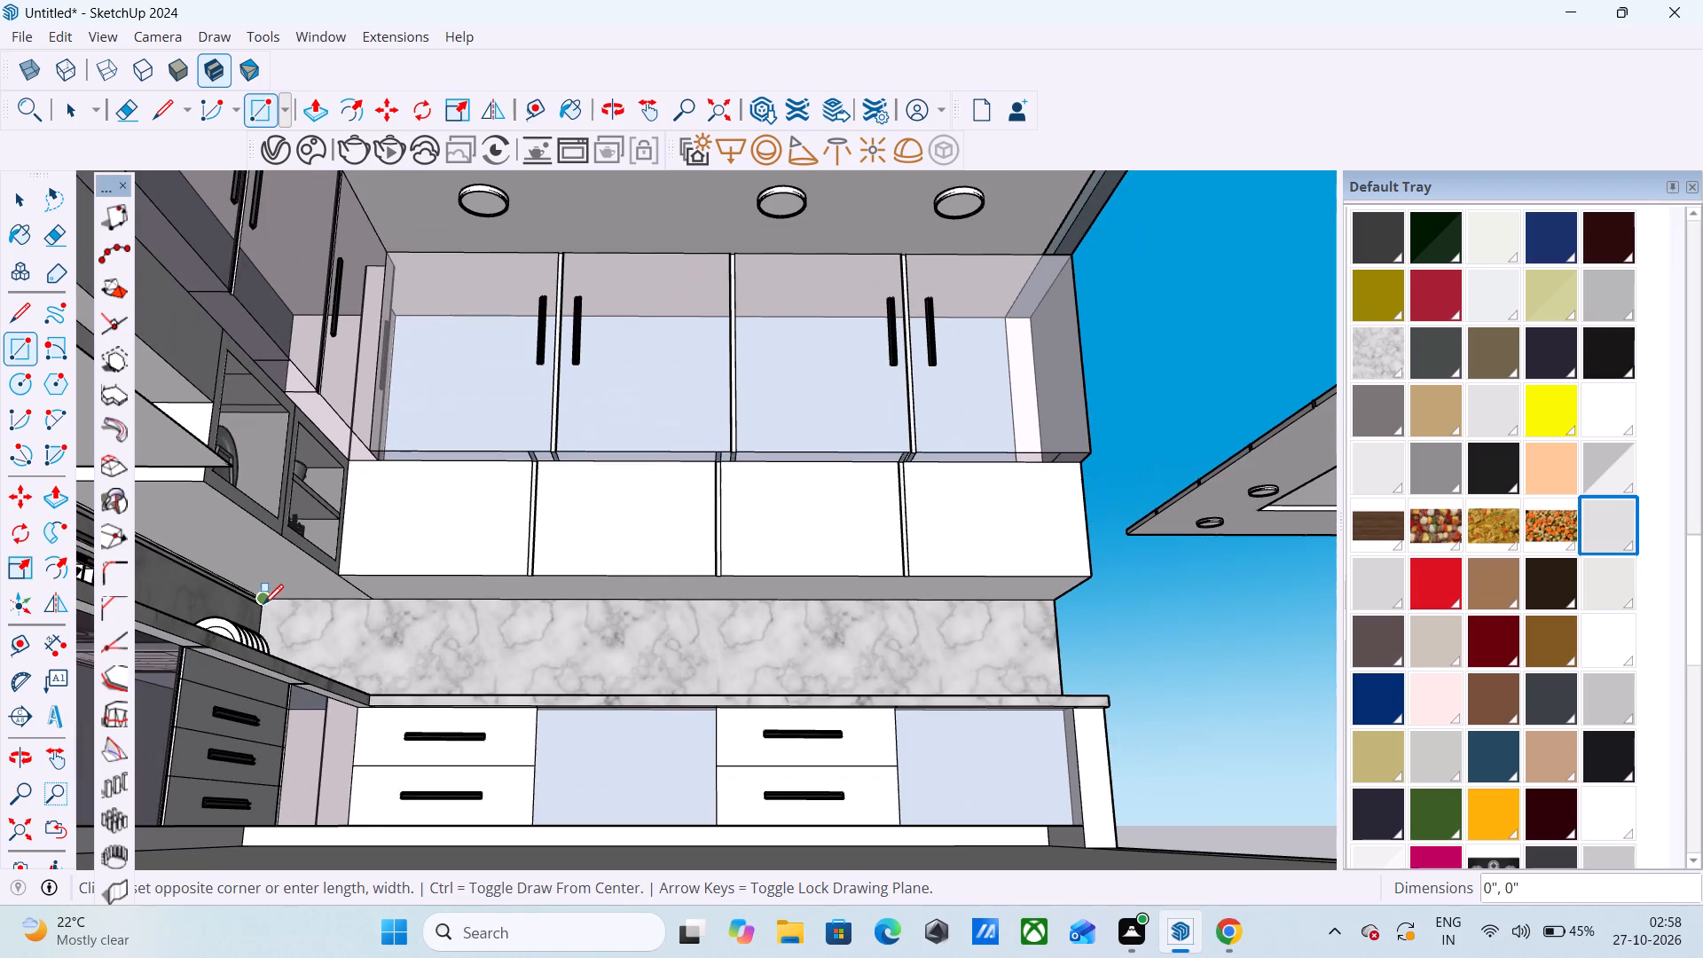
{"action": "scroll", "coordinate": [1062, 598], "scroll_direction": "up", "scroll_amount": 9}
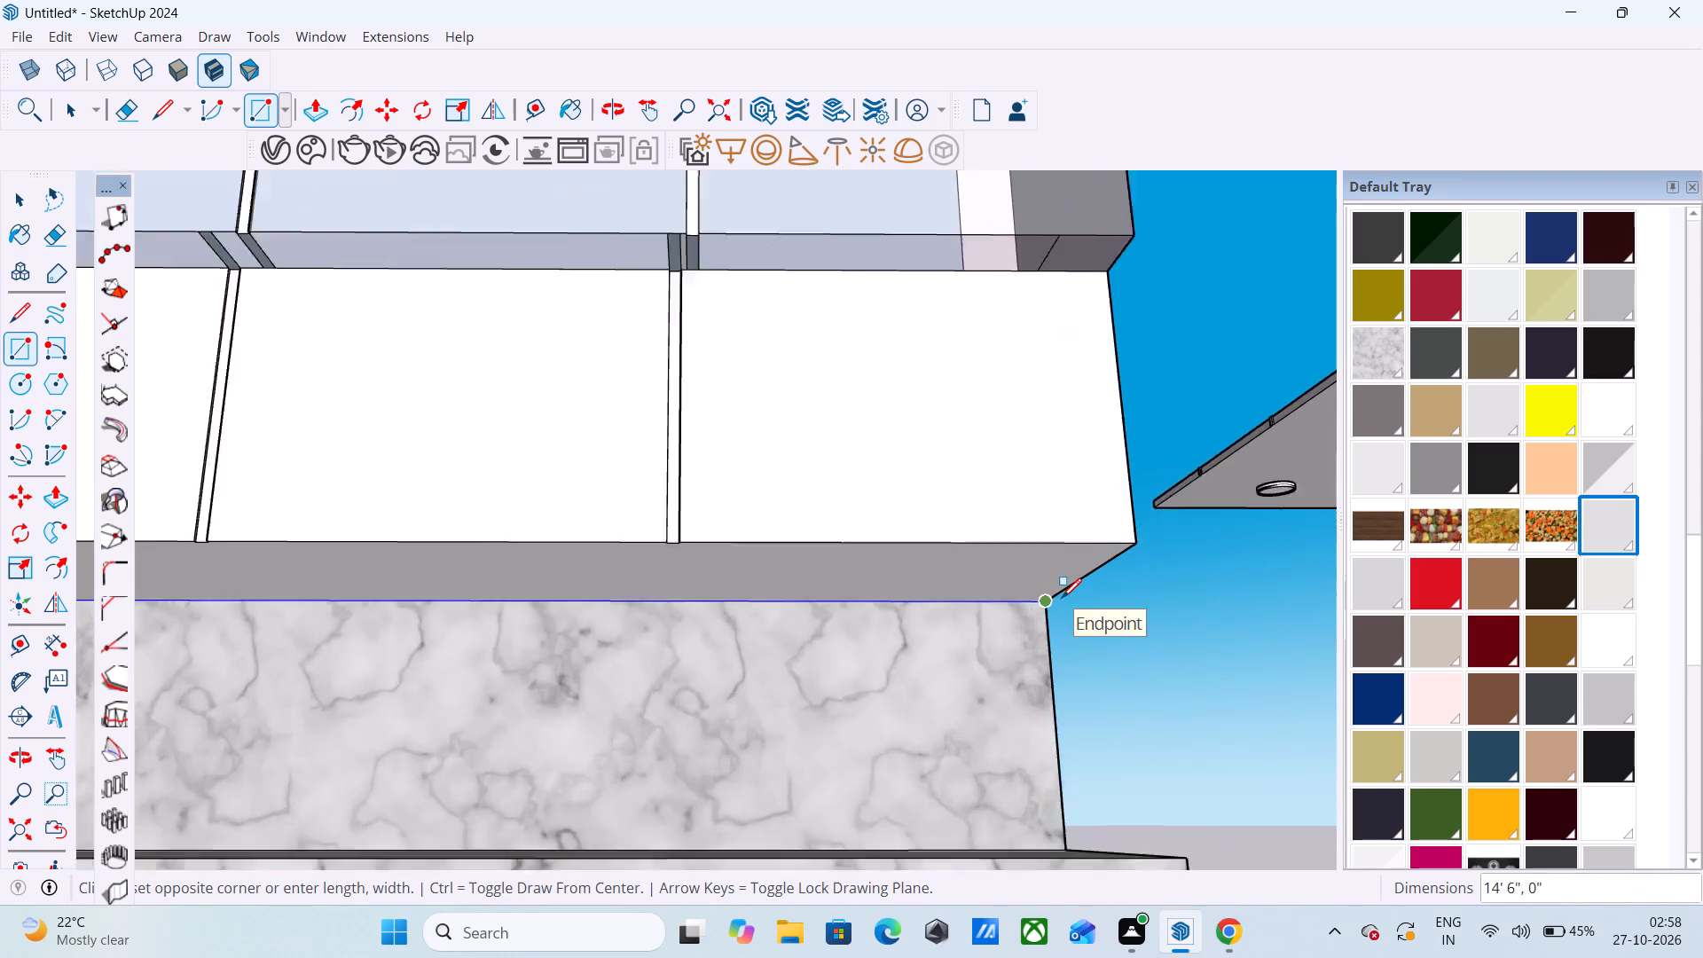
{"action": "scroll", "coordinate": [1056, 597], "scroll_direction": "up", "scroll_amount": 6}
{"action": "scroll", "coordinate": [1007, 598], "scroll_direction": "down", "scroll_amount": 6}
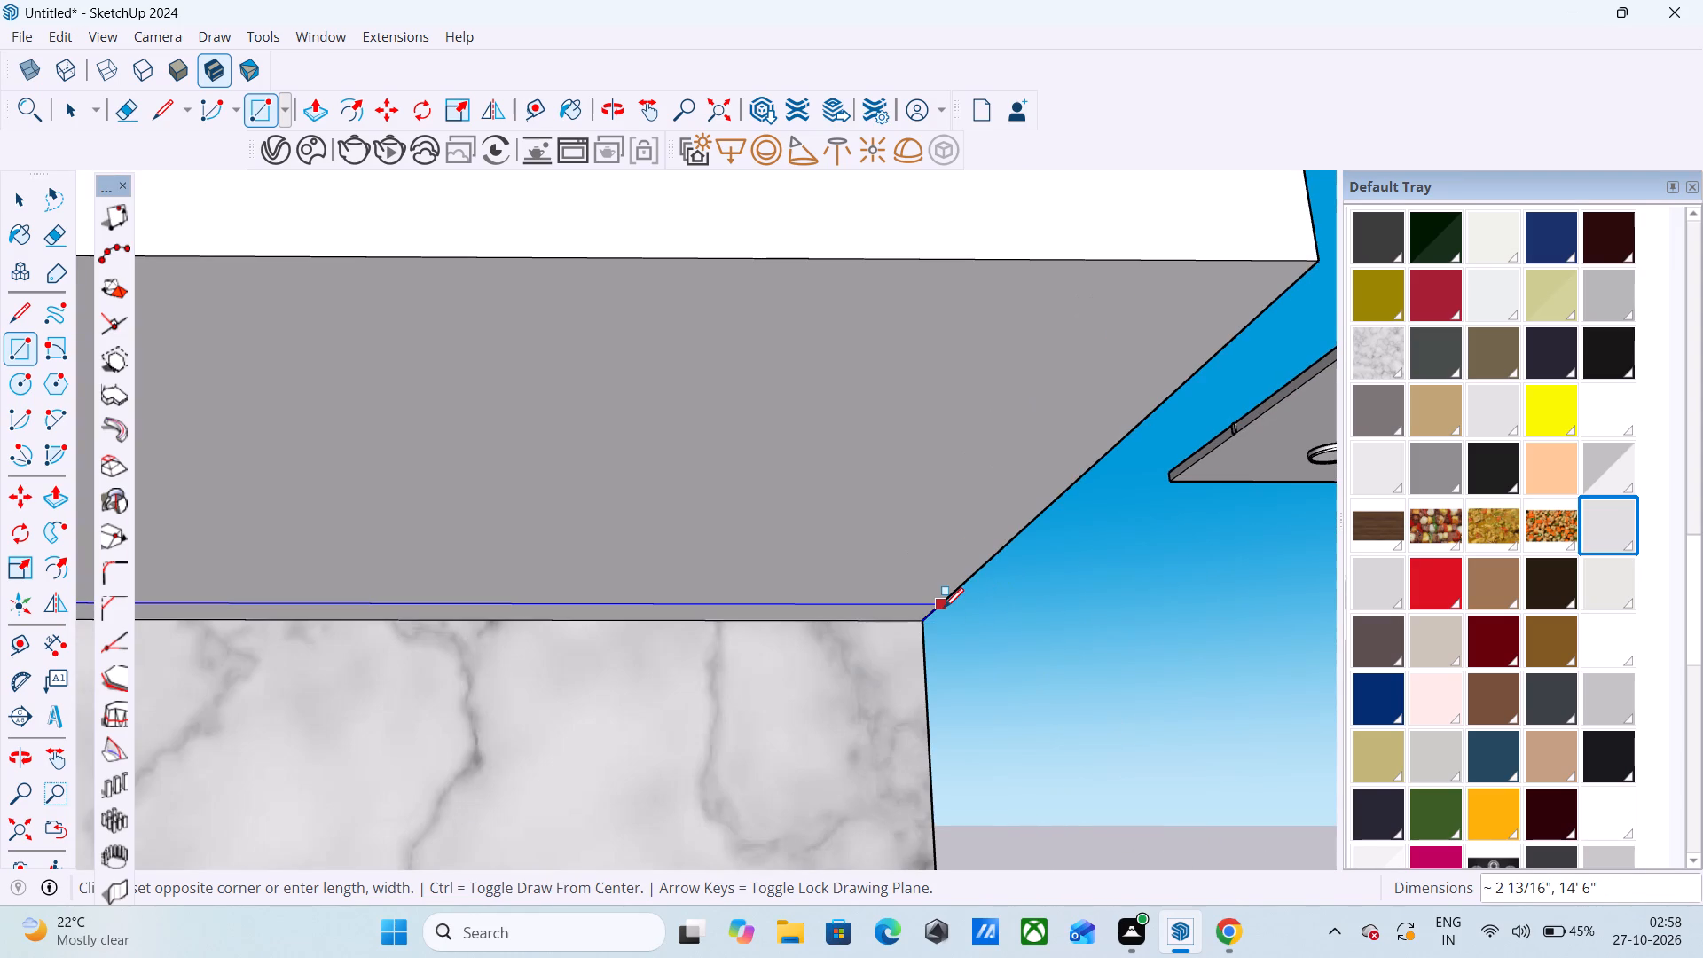
{"action": "middle_click_drag", "start_coordinate": [944, 608], "coordinate": [441, 527]}
{"action": "scroll", "coordinate": [441, 527], "scroll_direction": "up", "scroll_amount": 1}
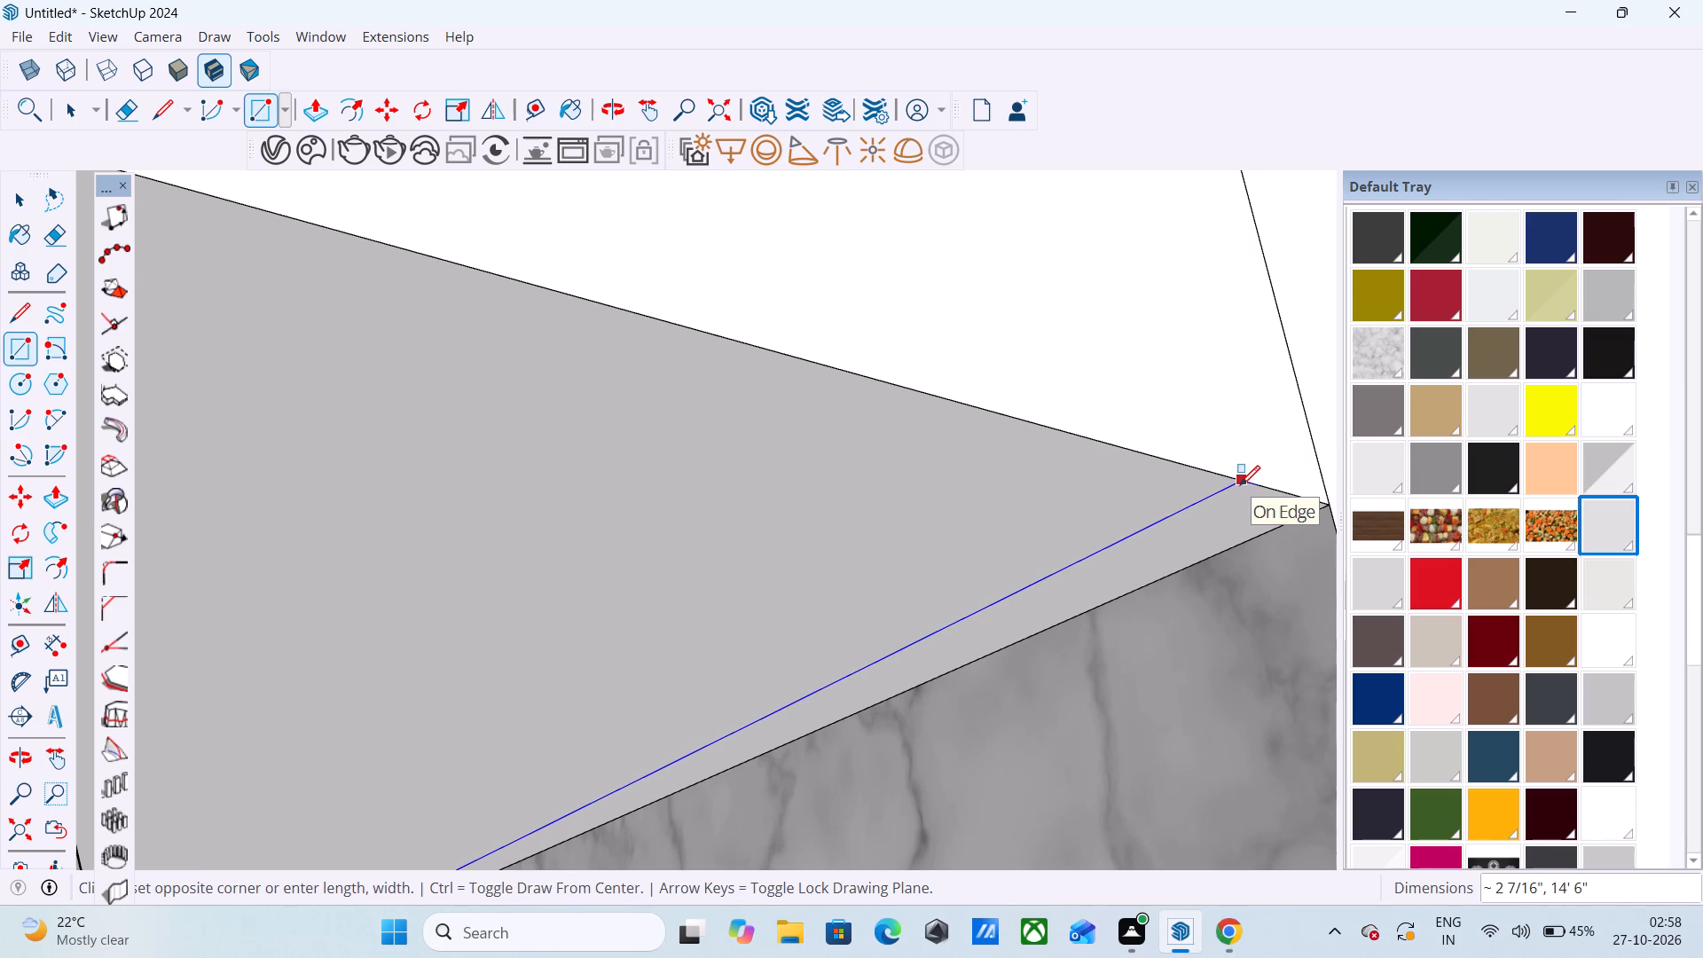
{"action": "left_click", "coordinate": [1240, 485]}
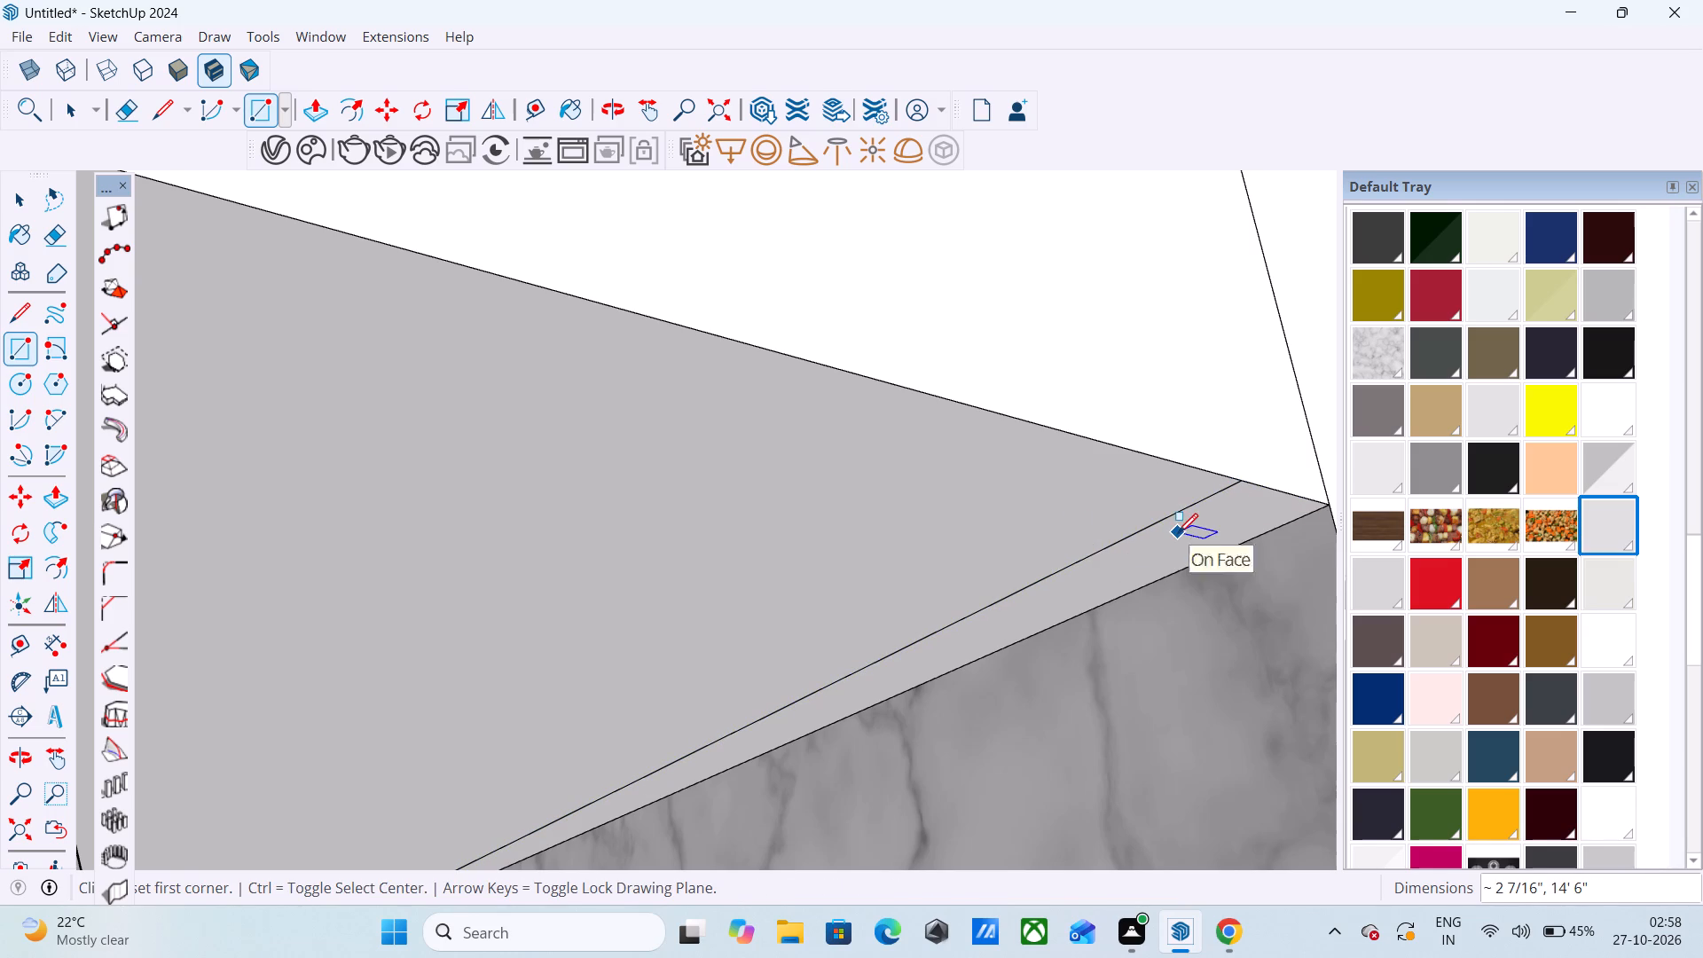
Push the narrow strip along the backsplash 0.3" into the upper cabinets' underside.
{"action": "key", "text": "p"}
{"action": "left_click", "coordinate": [1230, 501]}
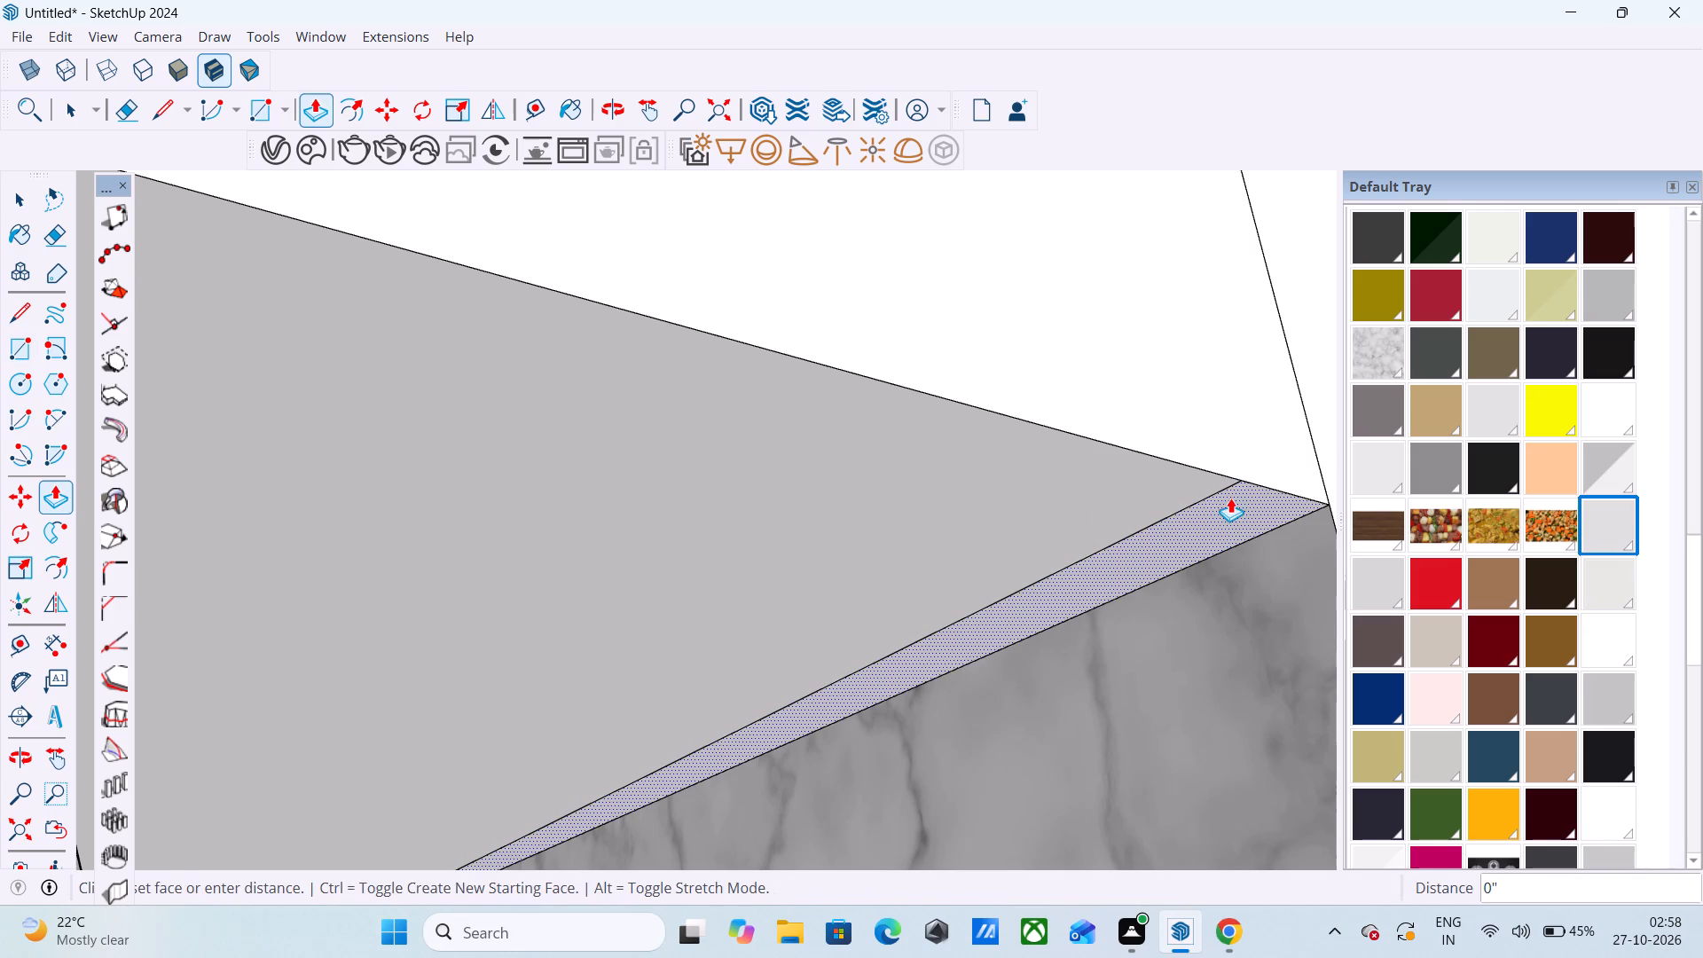
{"action": "type", "text": "0.3"}
{"action": "key", "text": "Return"}
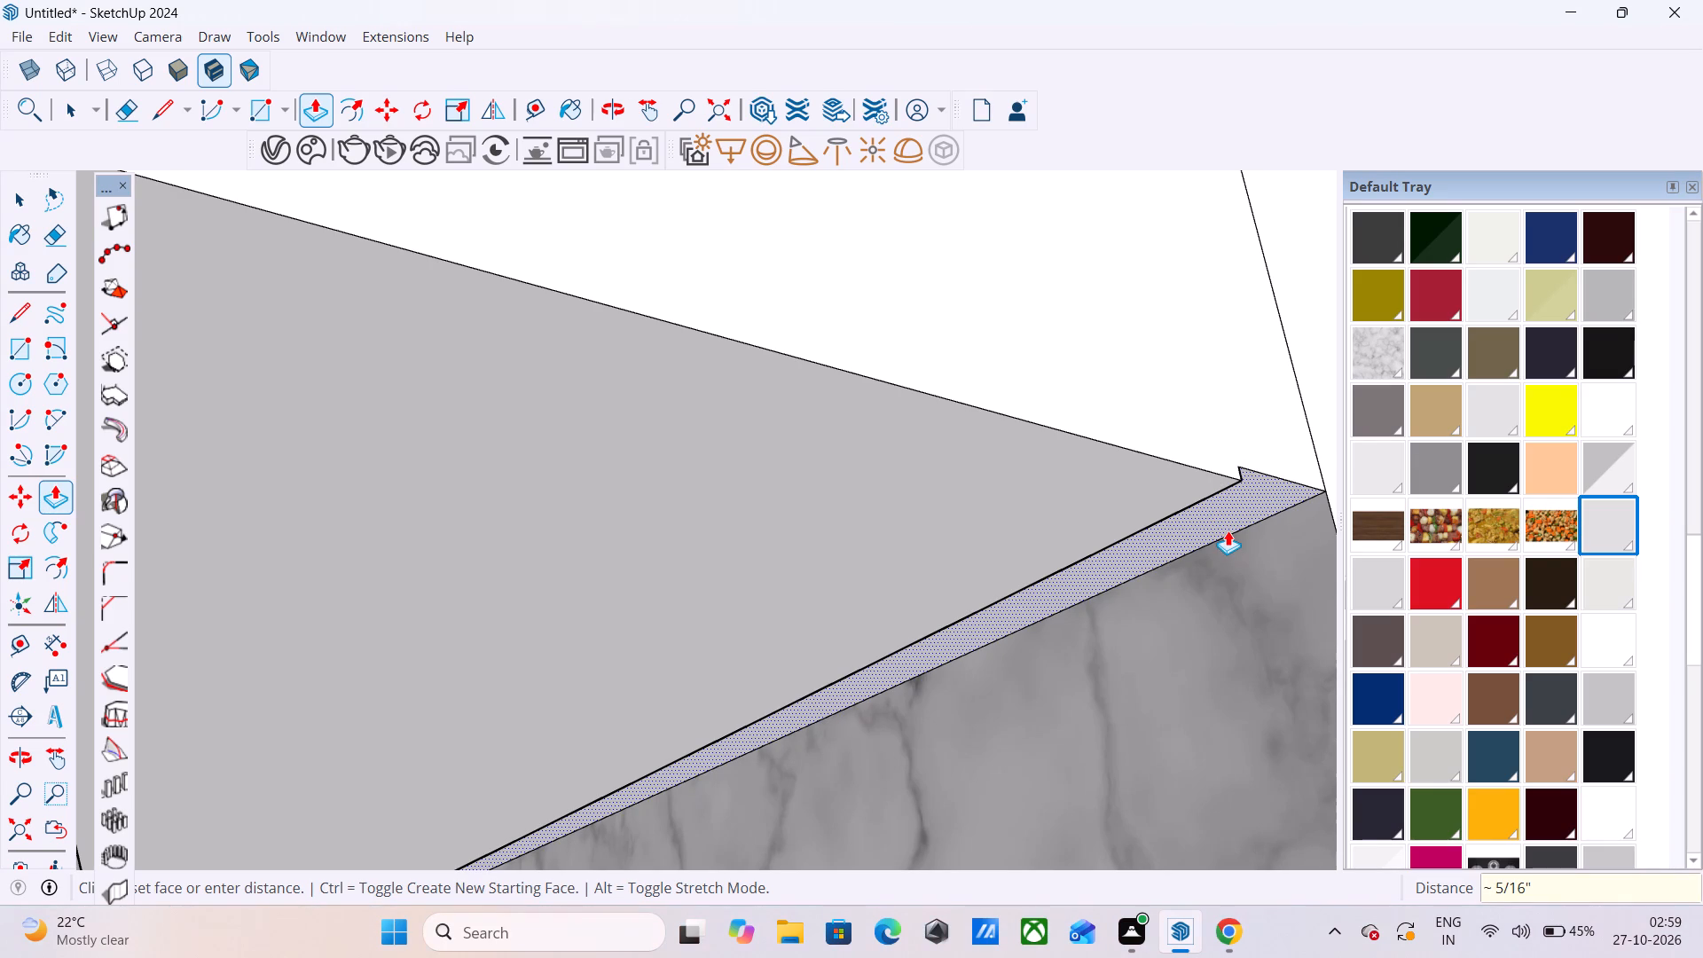
{"action": "scroll", "coordinate": [922, 501], "scroll_direction": "down", "scroll_amount": 15}
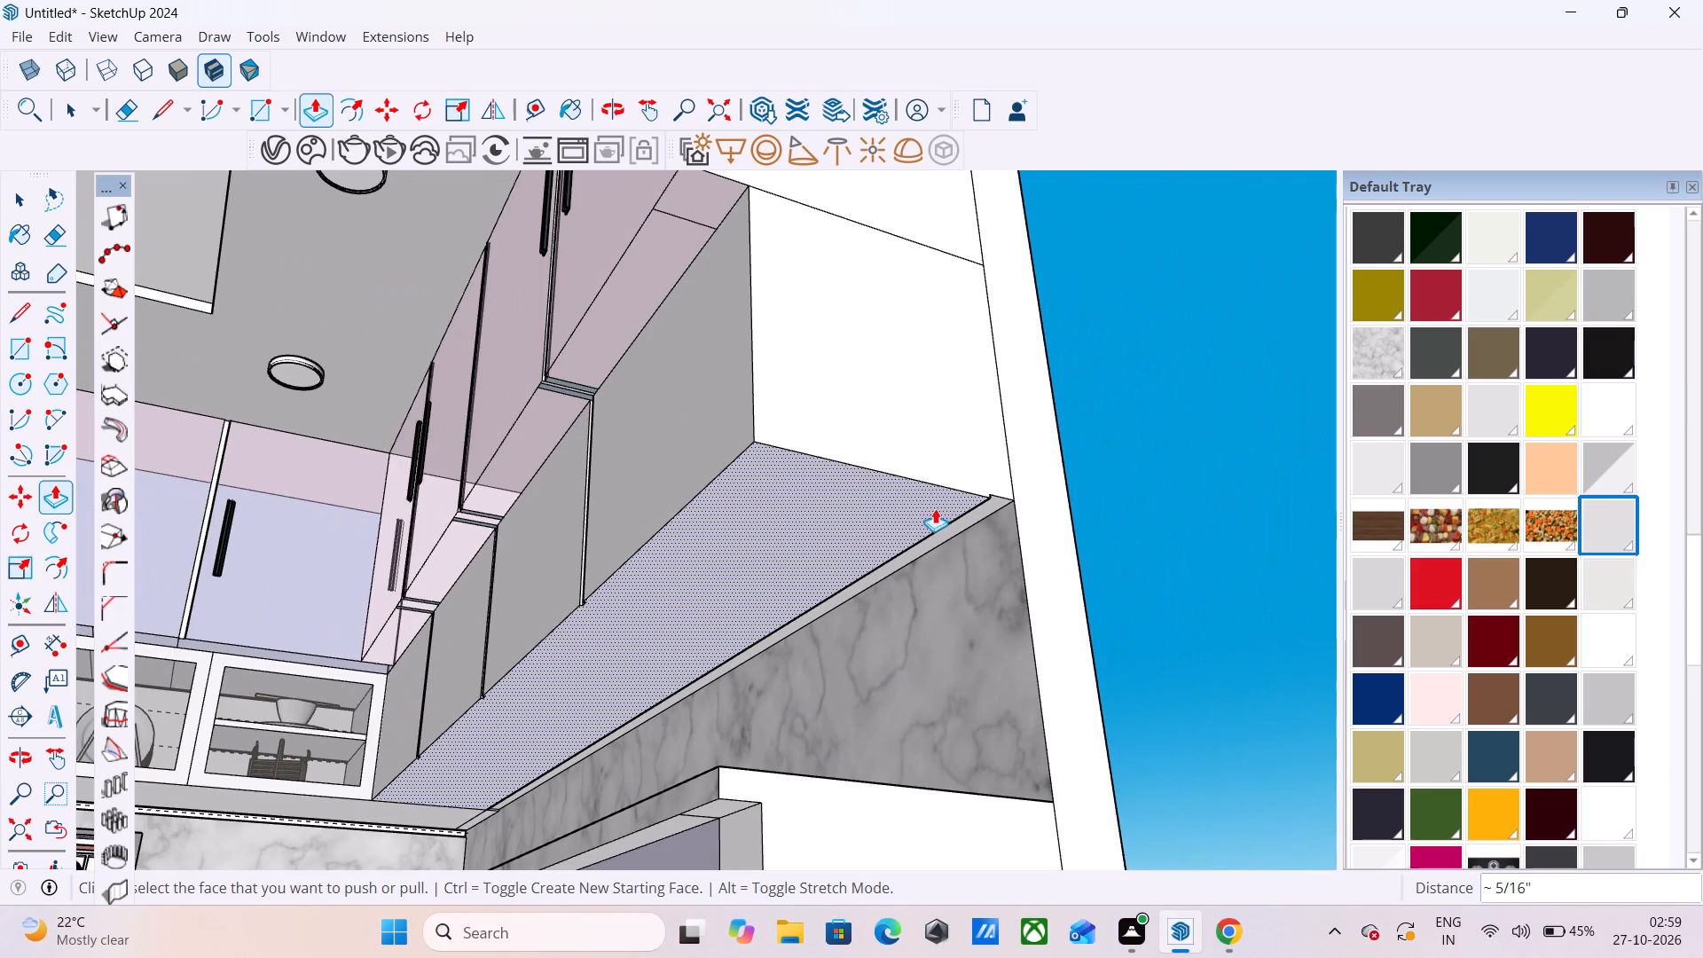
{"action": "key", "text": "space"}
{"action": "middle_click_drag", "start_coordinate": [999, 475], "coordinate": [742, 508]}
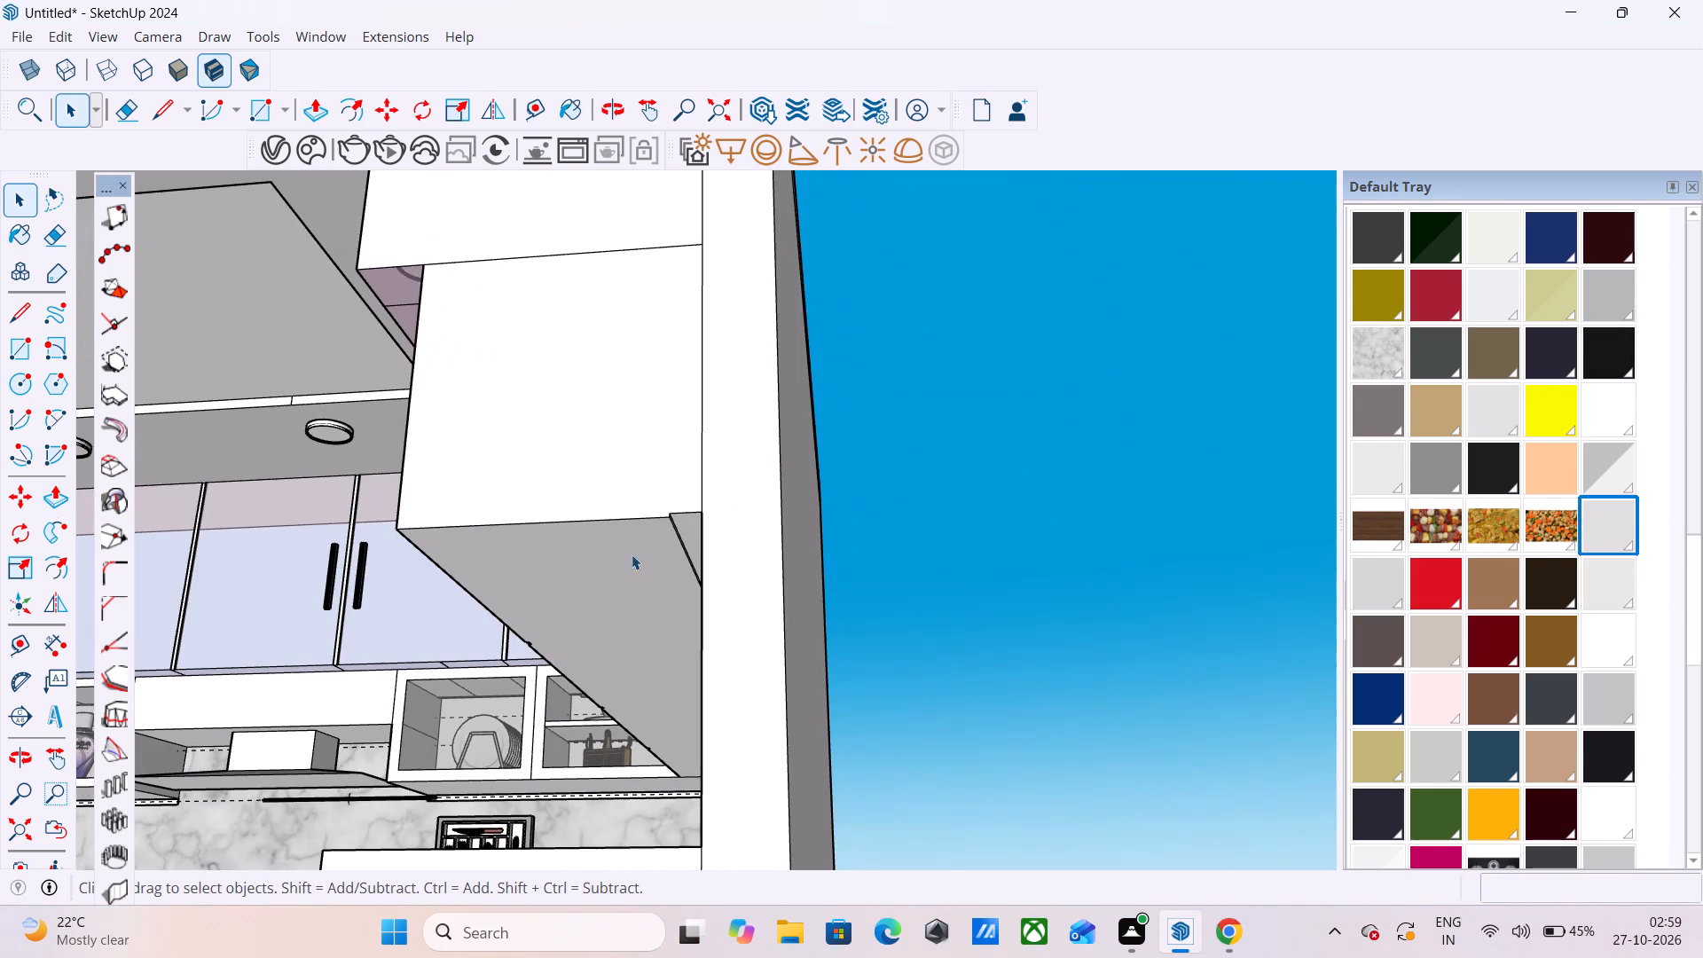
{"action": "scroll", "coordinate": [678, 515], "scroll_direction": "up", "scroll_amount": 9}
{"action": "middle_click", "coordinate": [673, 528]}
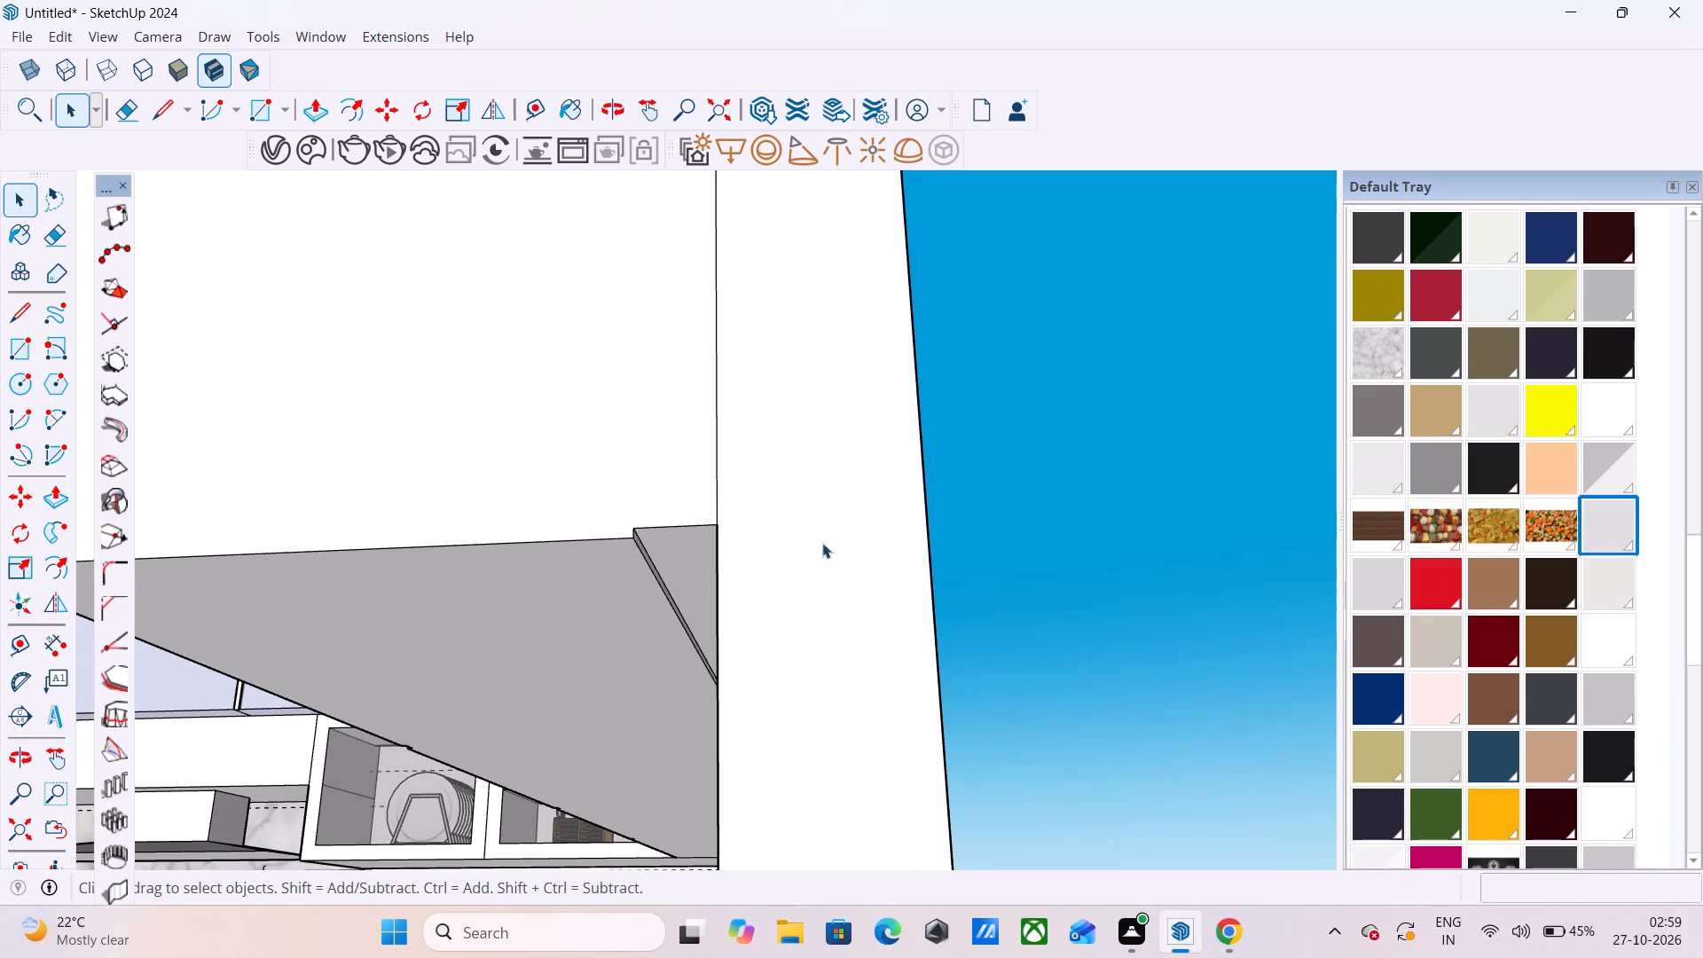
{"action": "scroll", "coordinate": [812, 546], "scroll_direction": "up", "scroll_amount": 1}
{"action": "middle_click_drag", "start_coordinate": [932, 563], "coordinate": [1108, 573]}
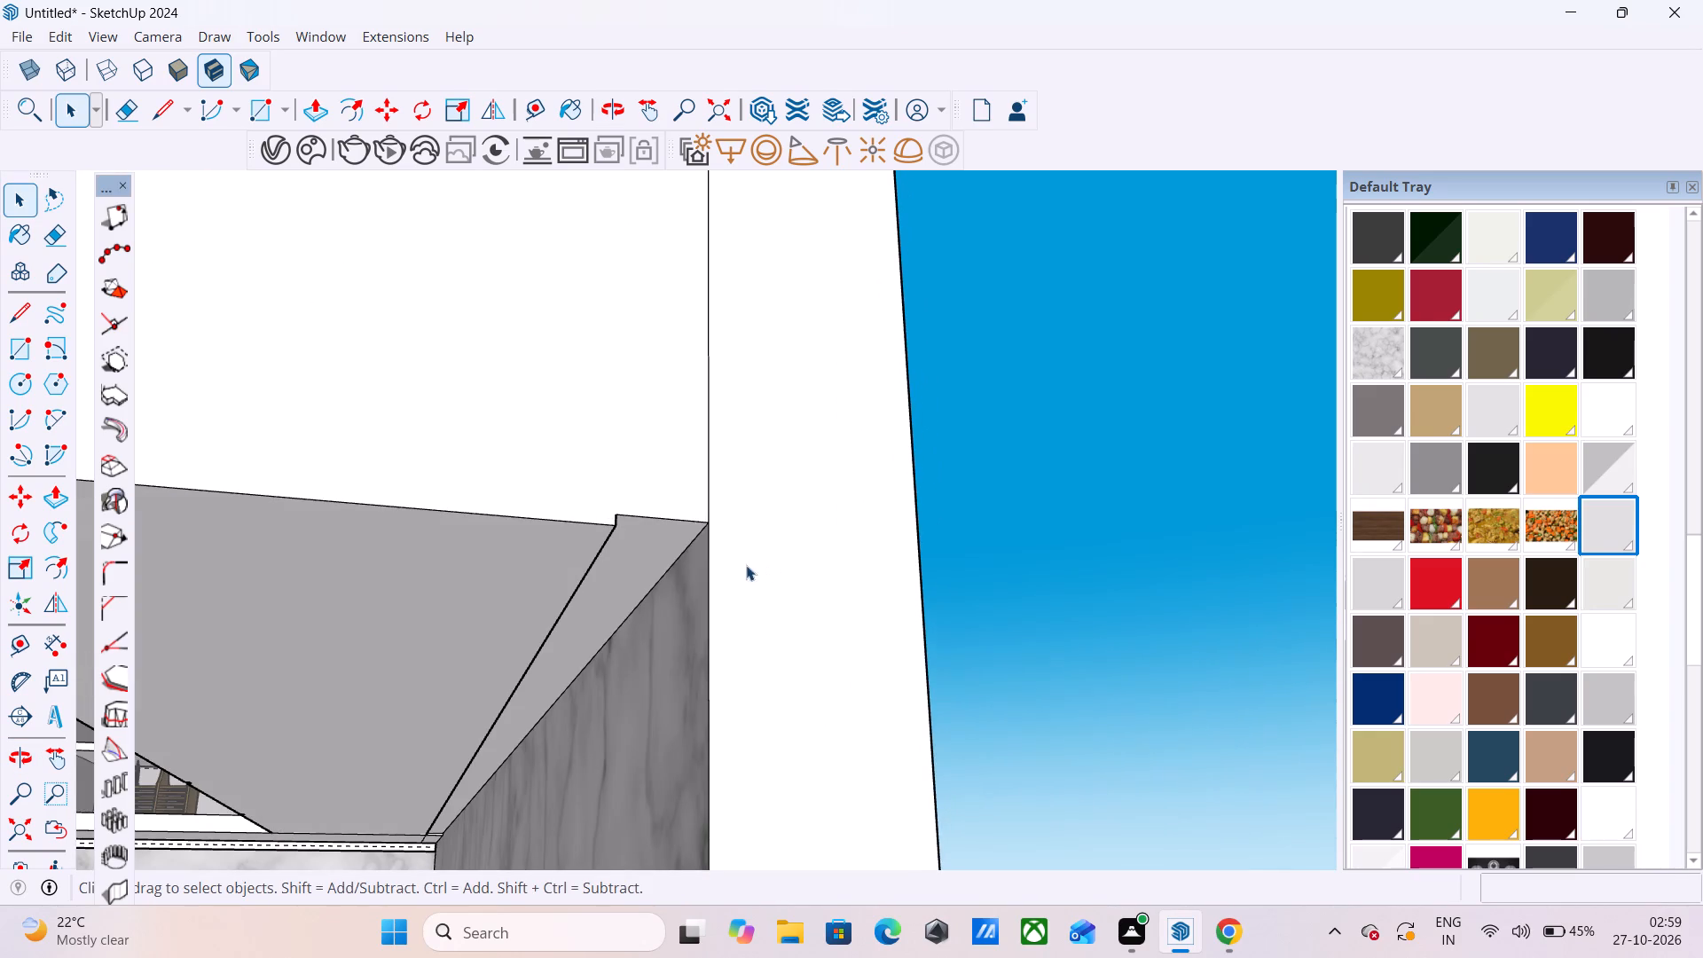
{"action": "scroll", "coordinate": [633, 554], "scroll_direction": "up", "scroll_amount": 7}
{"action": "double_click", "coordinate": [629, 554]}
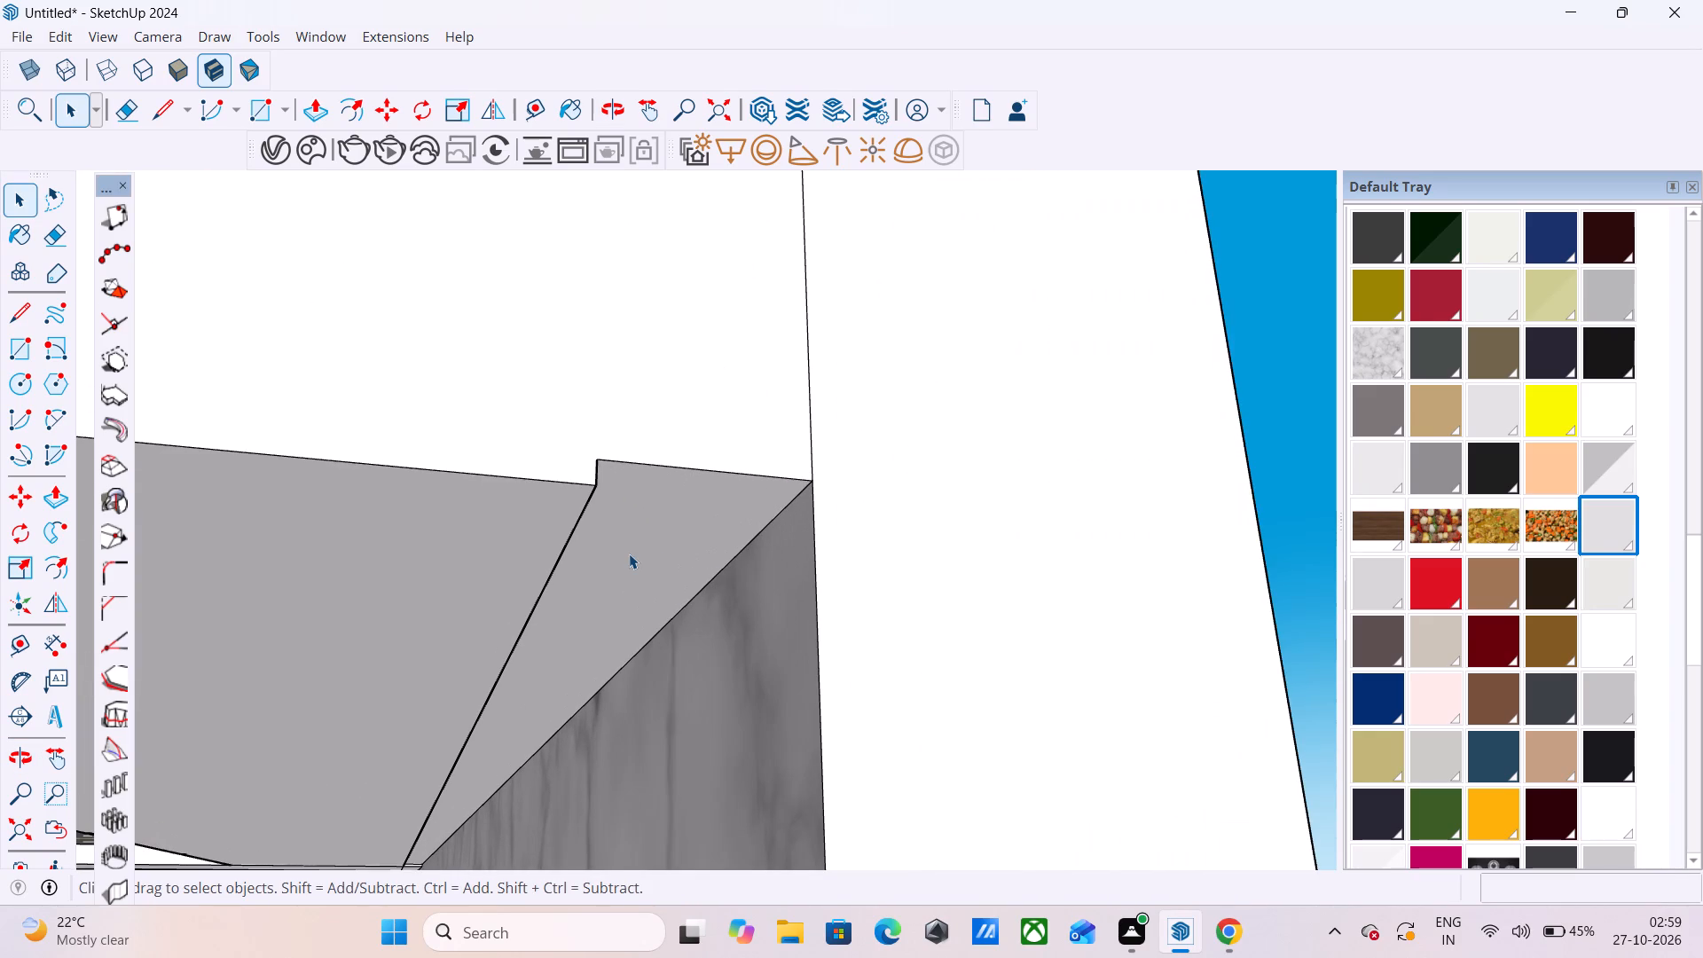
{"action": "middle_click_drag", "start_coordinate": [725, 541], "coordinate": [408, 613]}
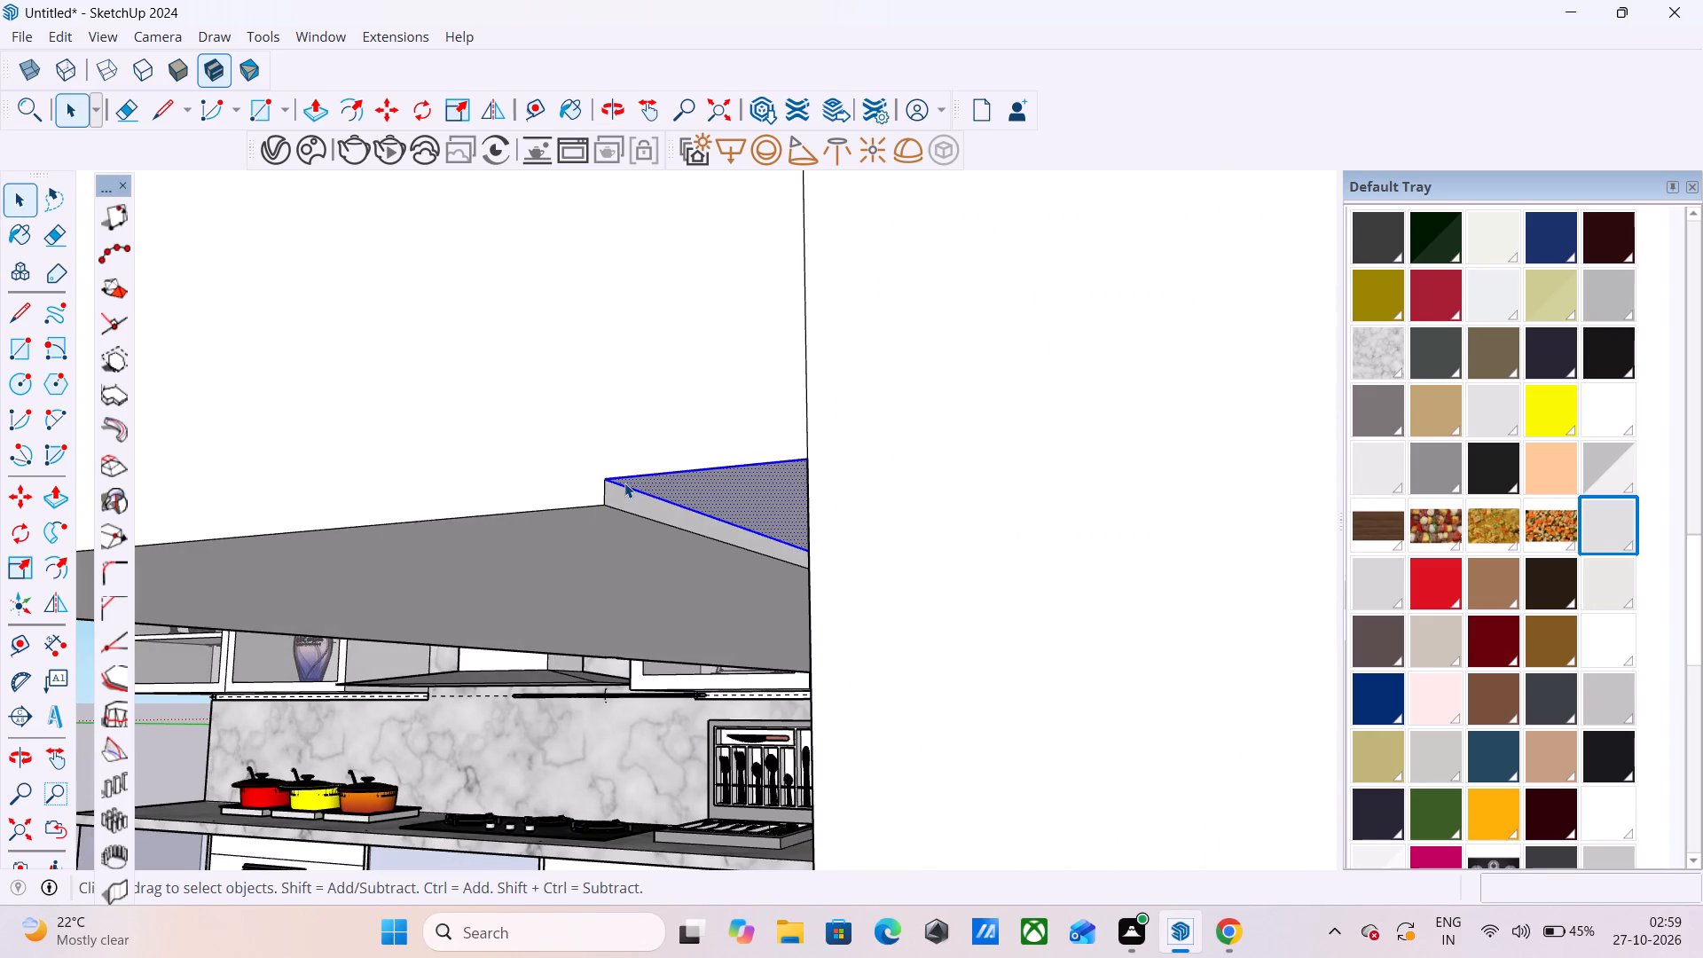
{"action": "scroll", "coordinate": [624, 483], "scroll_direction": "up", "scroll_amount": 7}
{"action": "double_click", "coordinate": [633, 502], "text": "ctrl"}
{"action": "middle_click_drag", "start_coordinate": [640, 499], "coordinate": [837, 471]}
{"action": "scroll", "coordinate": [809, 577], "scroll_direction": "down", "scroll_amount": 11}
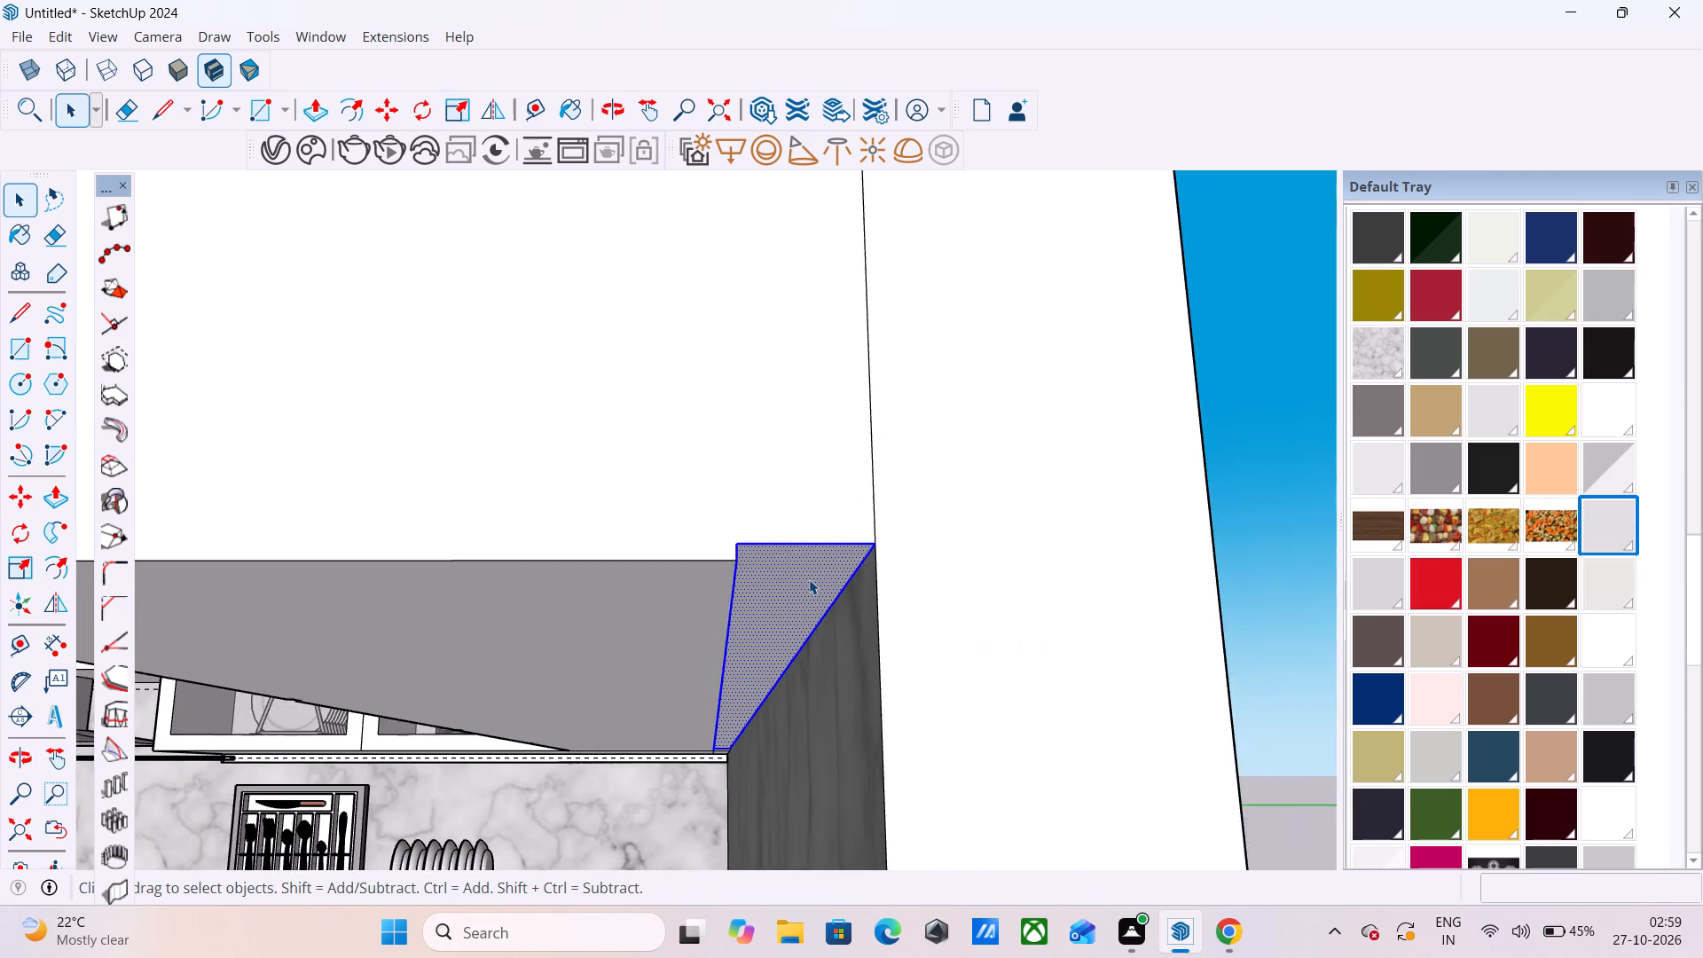
Push the remaining strip segment at the inner corner about 5/16" up, flush with the rest of the groove.
{"action": "scroll", "coordinate": [809, 579], "scroll_direction": "down", "scroll_amount": 13}
{"action": "scroll", "coordinate": [474, 746], "scroll_direction": "up", "scroll_amount": 6}
{"action": "middle_click_drag", "start_coordinate": [591, 727], "coordinate": [637, 717]}
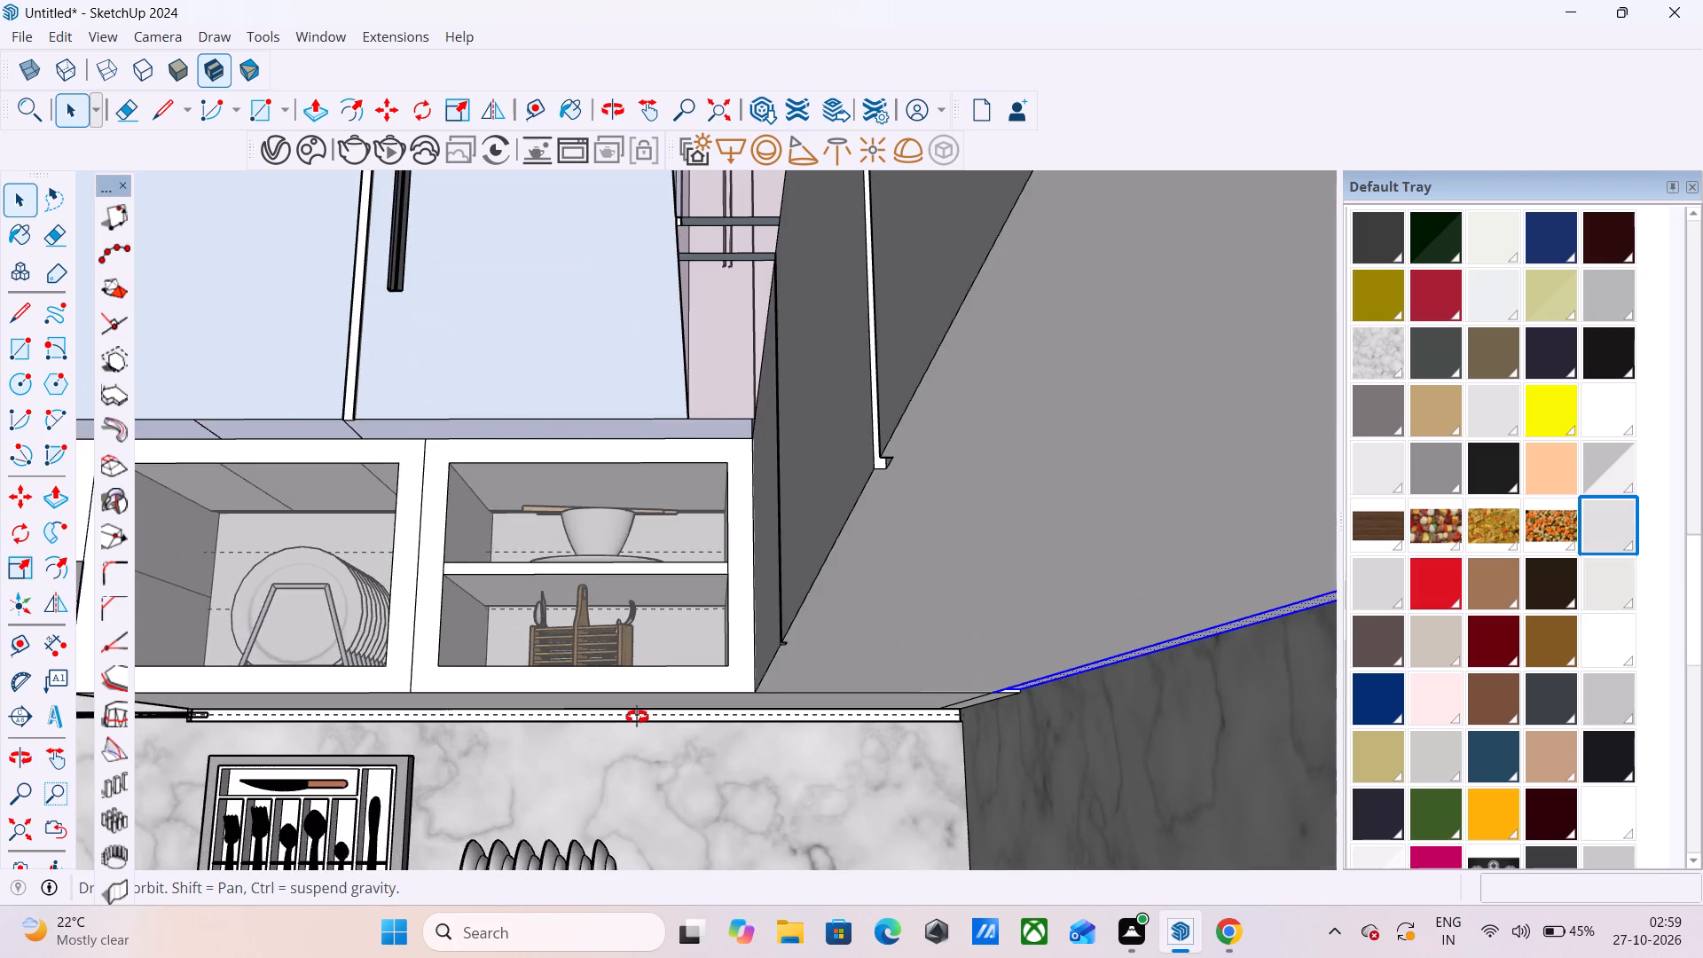
{"action": "middle_click_drag", "start_coordinate": [637, 717], "coordinate": [966, 612]}
{"action": "scroll", "coordinate": [966, 612], "scroll_direction": "up", "scroll_amount": 1}
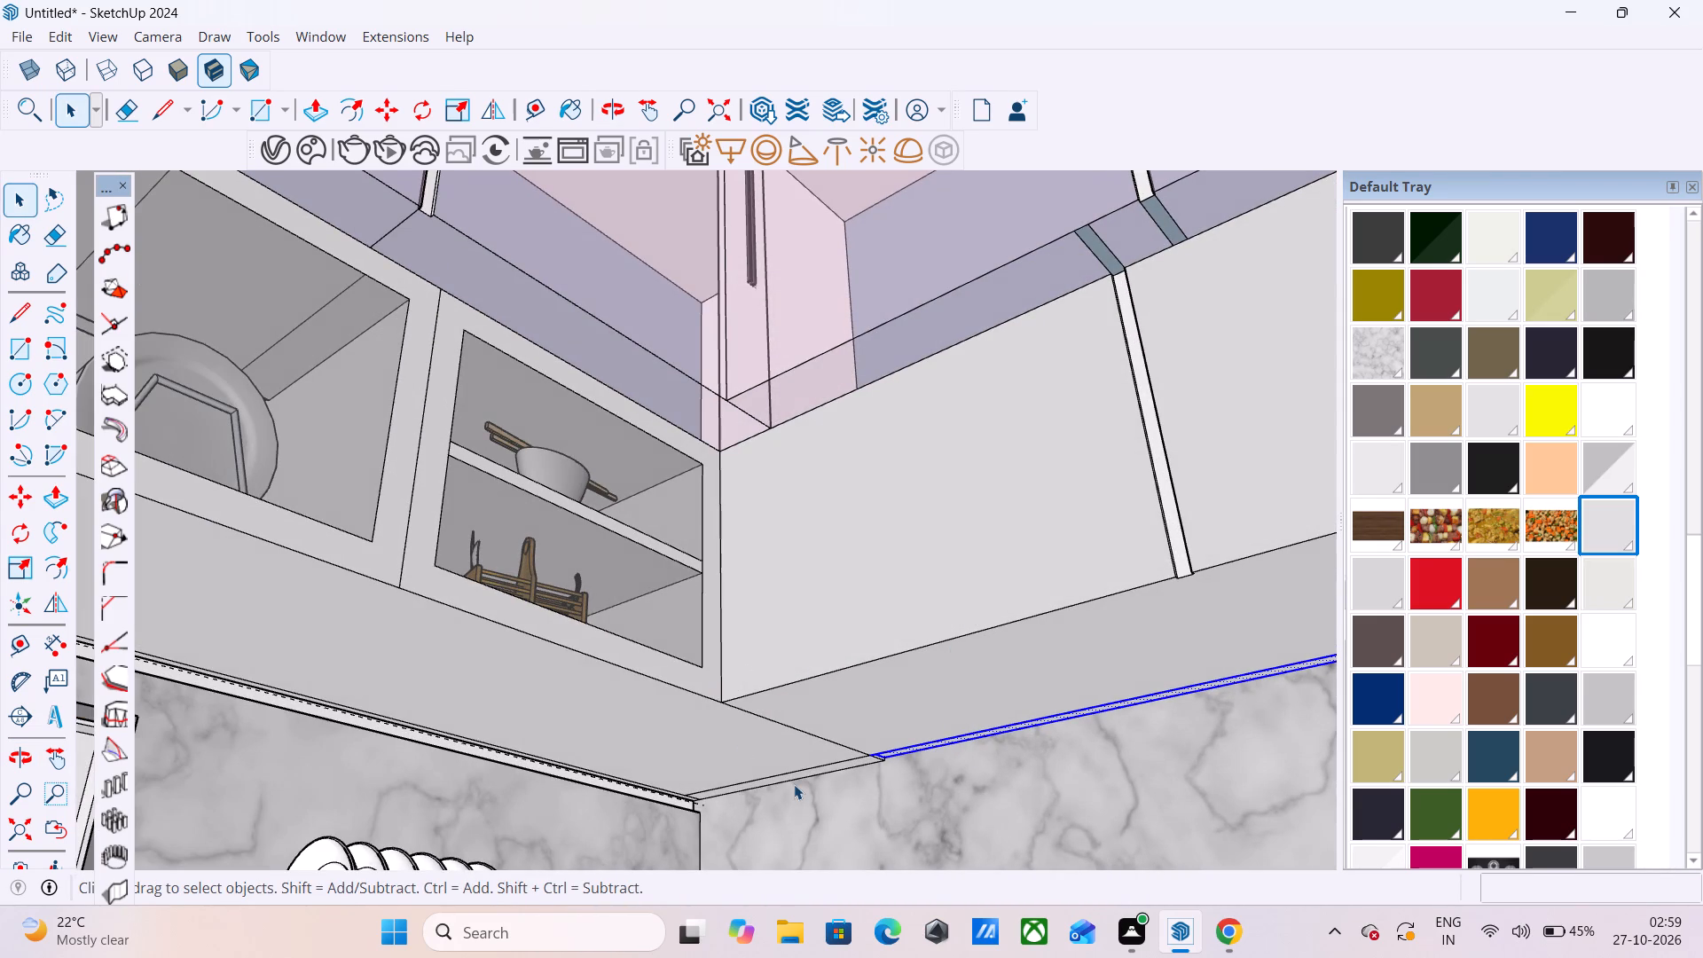
{"action": "key", "text": "space"}
{"action": "scroll", "coordinate": [844, 766], "scroll_direction": "up", "scroll_amount": 4}
{"action": "key", "text": "p"}
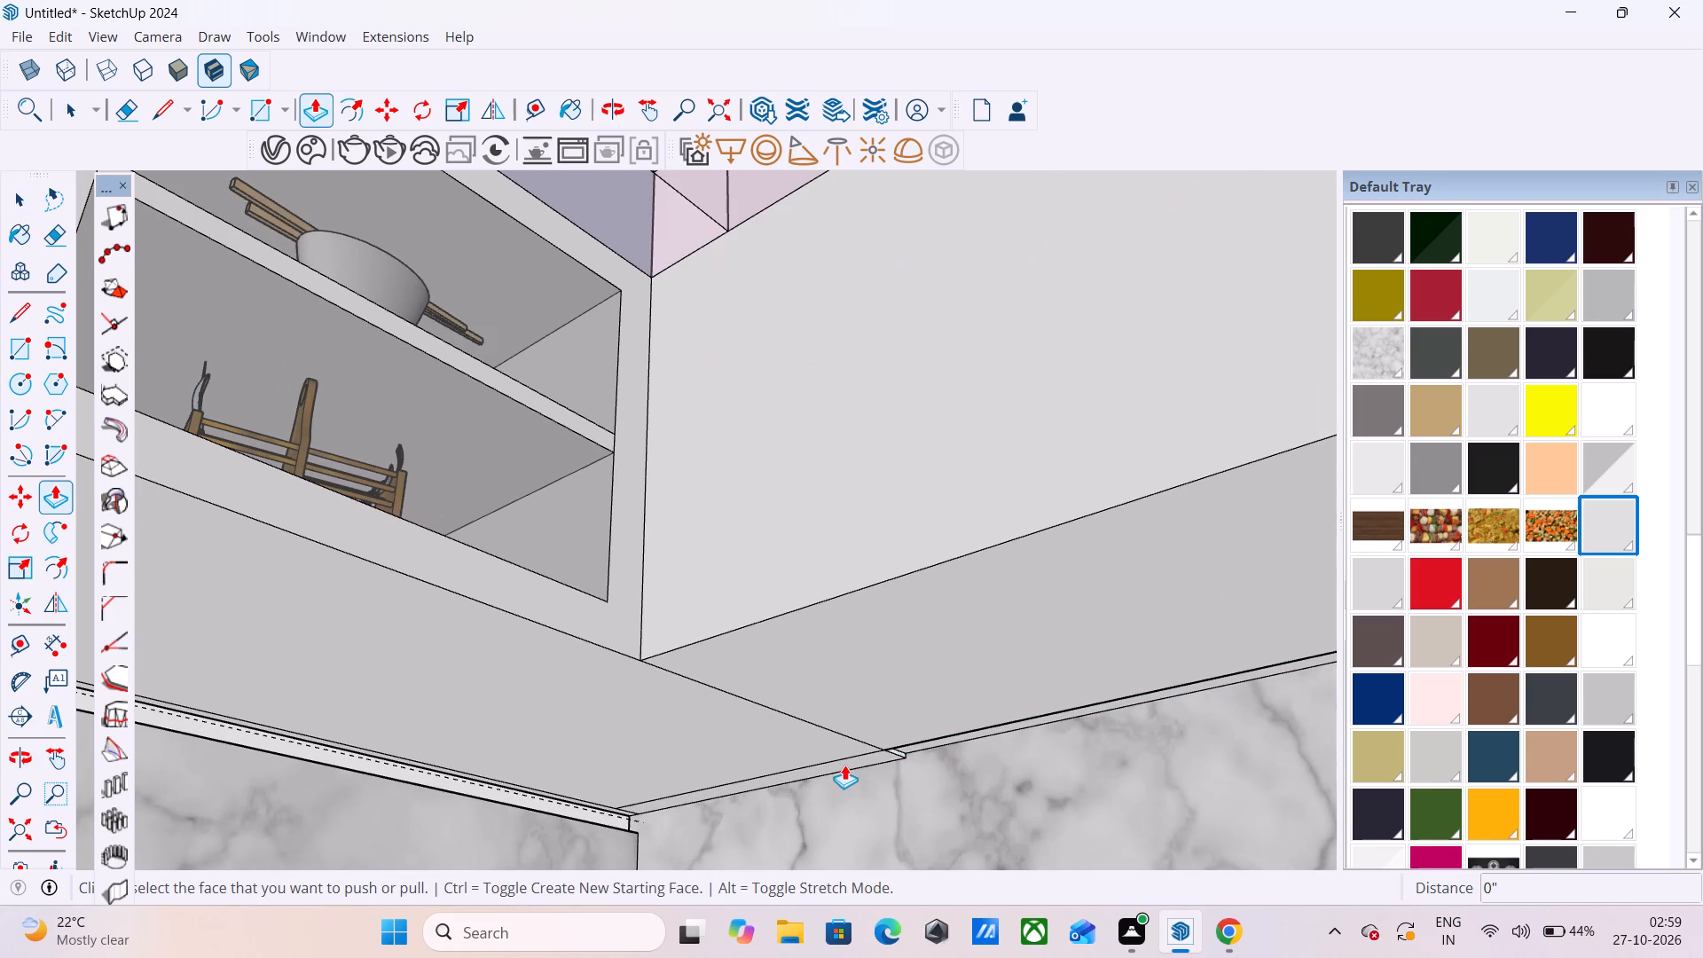
{"action": "left_click", "coordinate": [845, 760]}
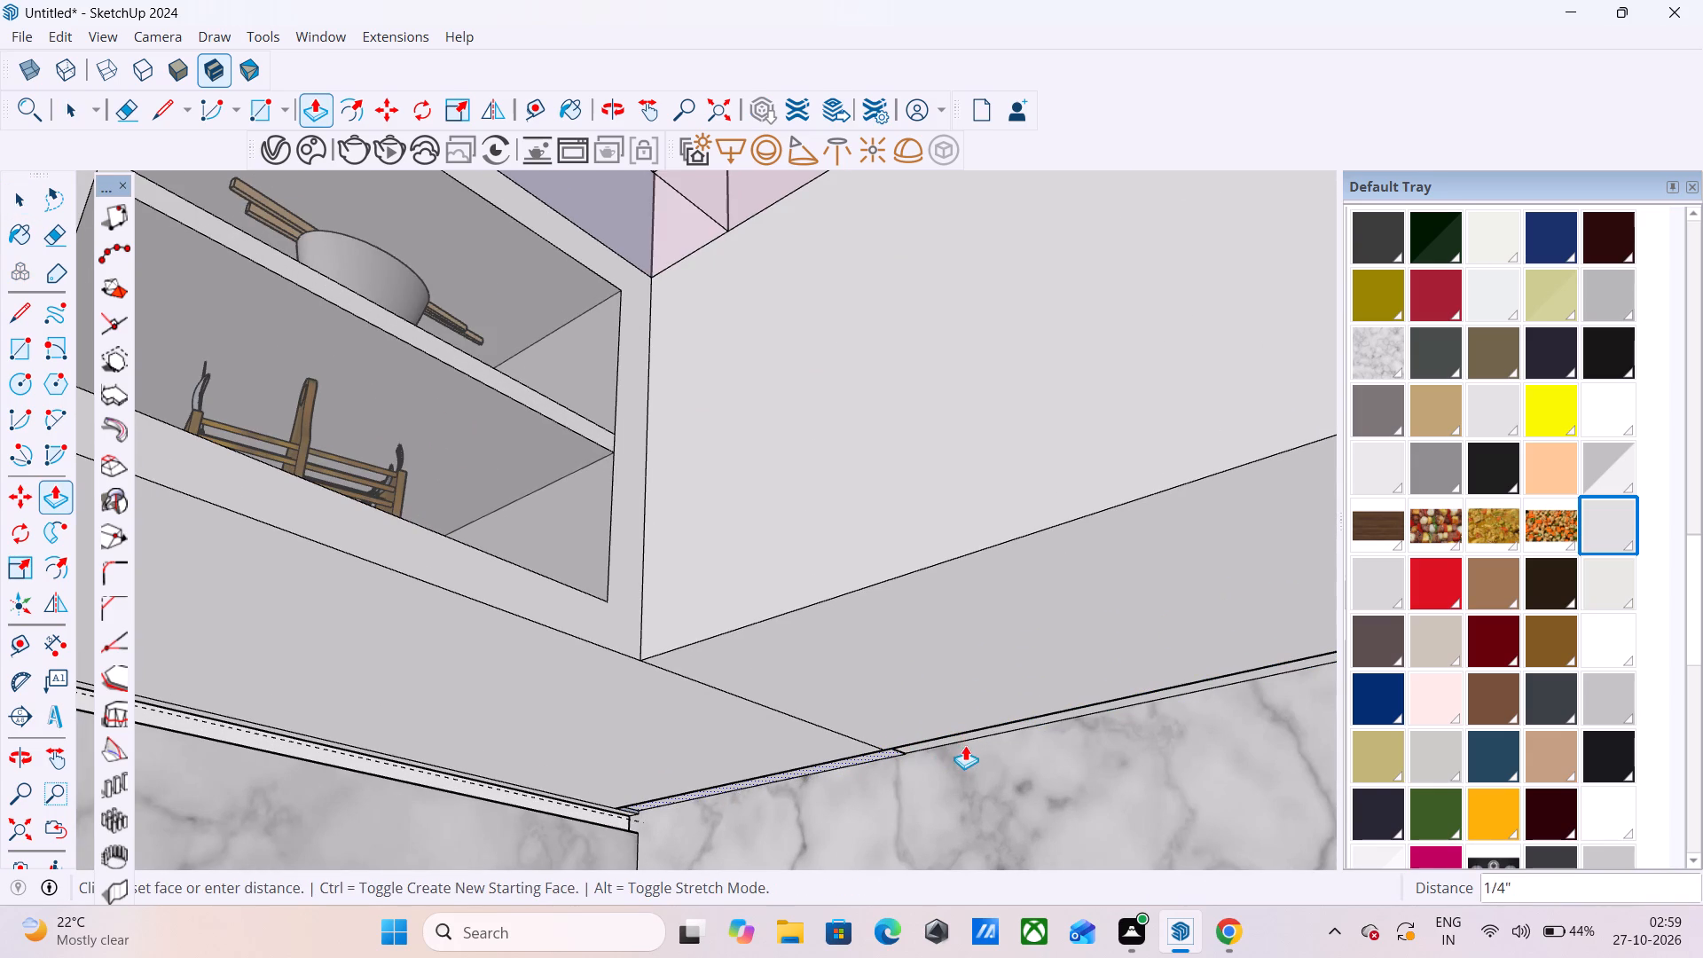
{"action": "scroll", "coordinate": [960, 735], "scroll_direction": "up", "scroll_amount": 11}
{"action": "middle_click", "coordinate": [967, 737]}
{"action": "middle_click_drag", "start_coordinate": [967, 737], "coordinate": [861, 700]}
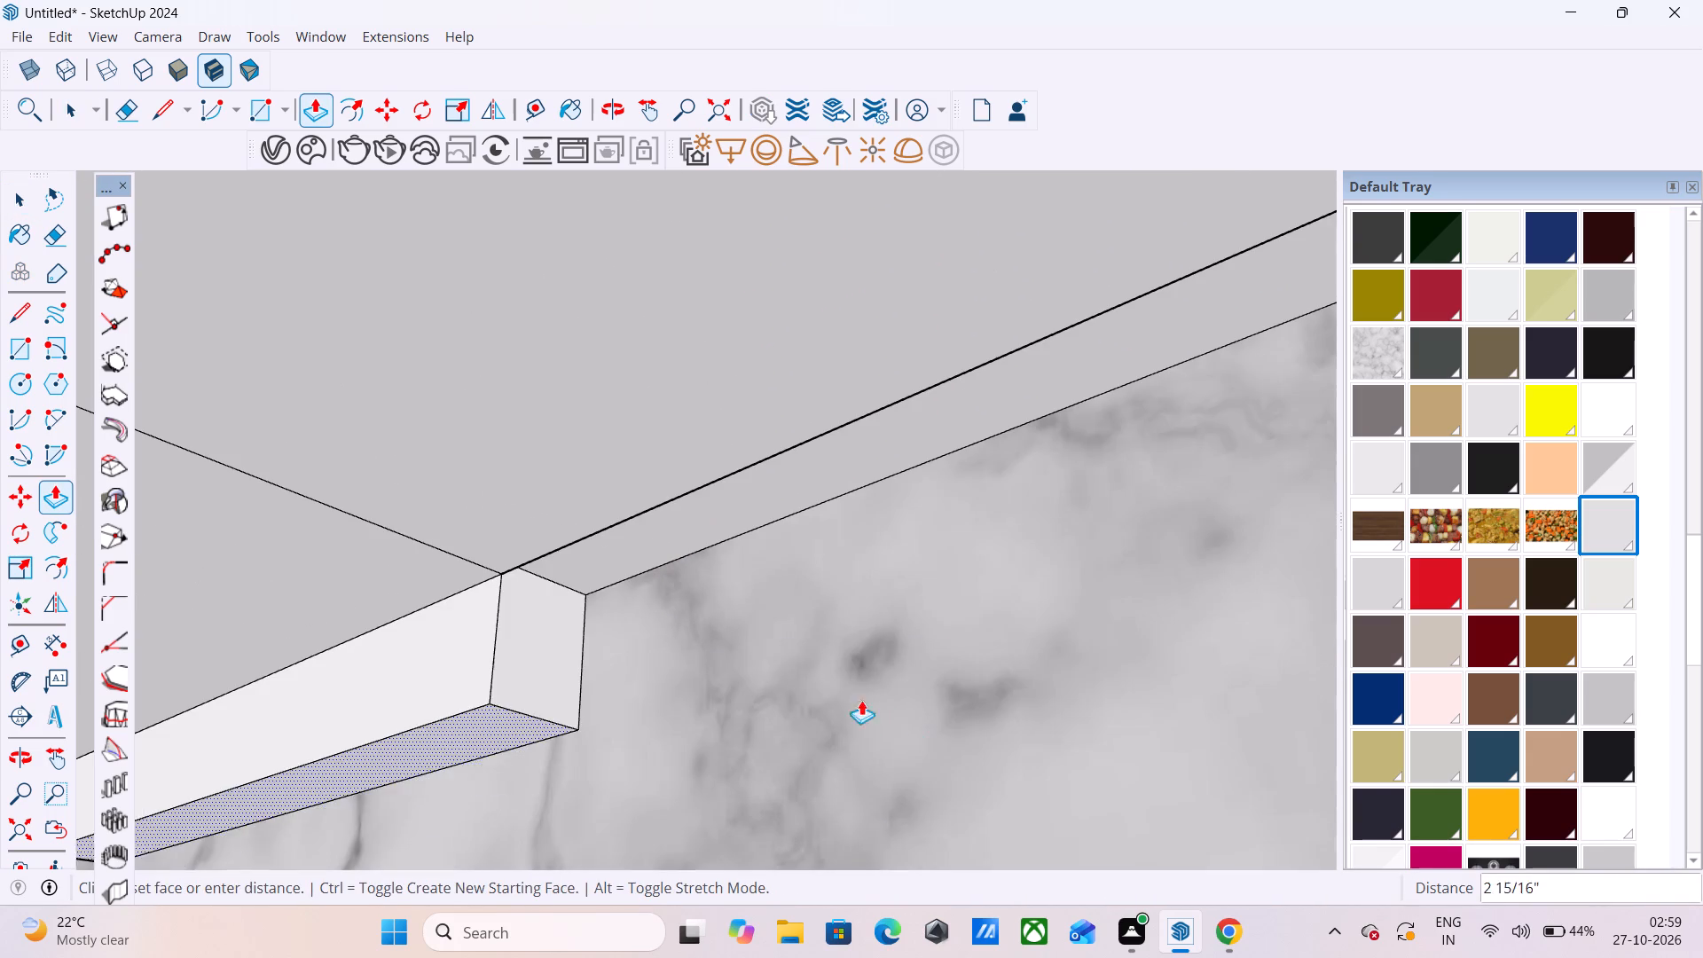
{"action": "middle_click_drag", "start_coordinate": [861, 700], "coordinate": [766, 637]}
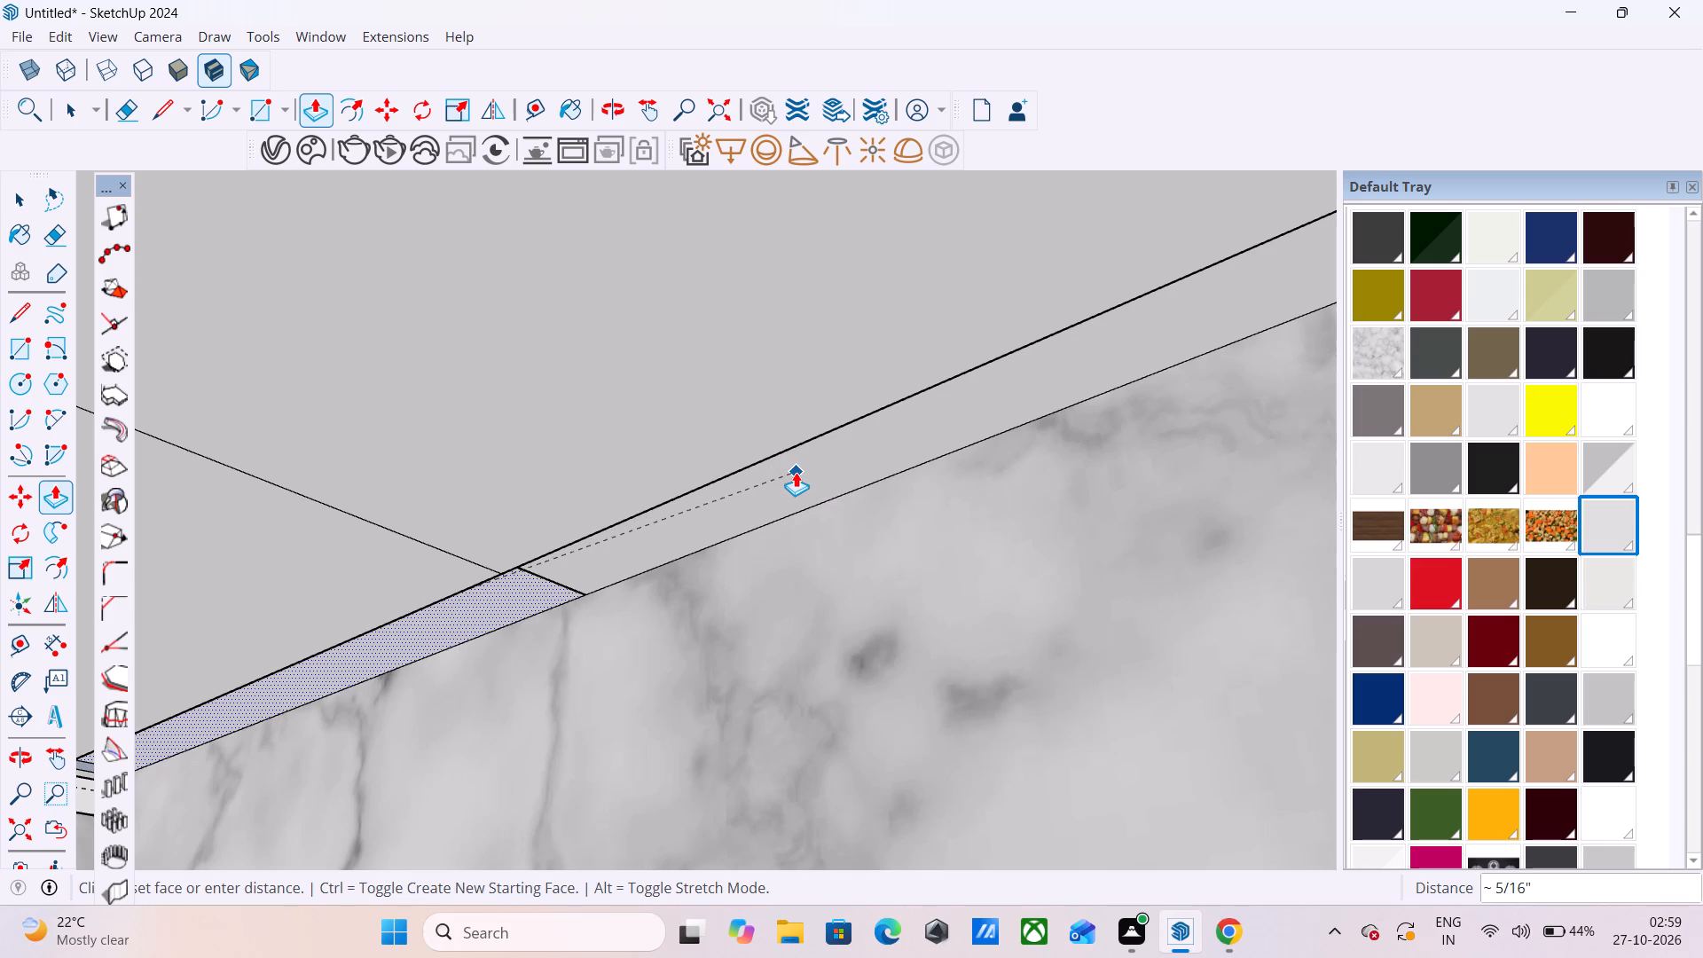
{"action": "left_click", "coordinate": [796, 472]}
{"action": "scroll", "coordinate": [609, 605], "scroll_direction": "down", "scroll_amount": 6}
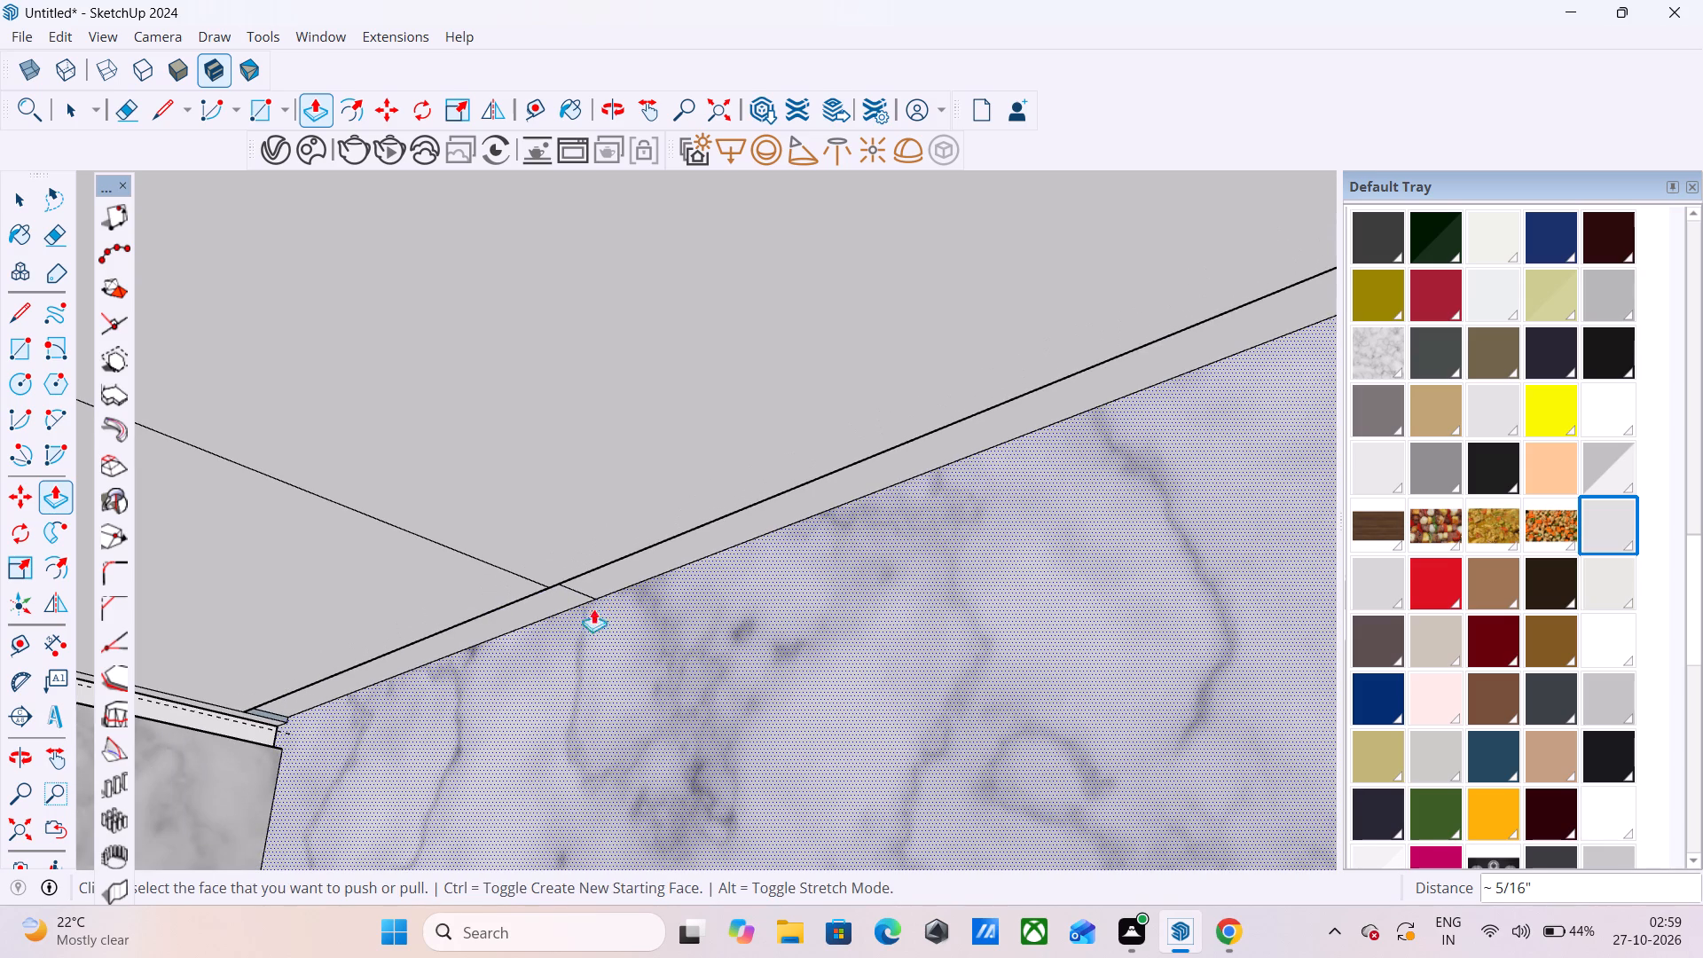
Group the top, side and inner-corner end faces of the recessed groove along the marble backsplash under the upper cabinets.
{"action": "key", "text": "space"}
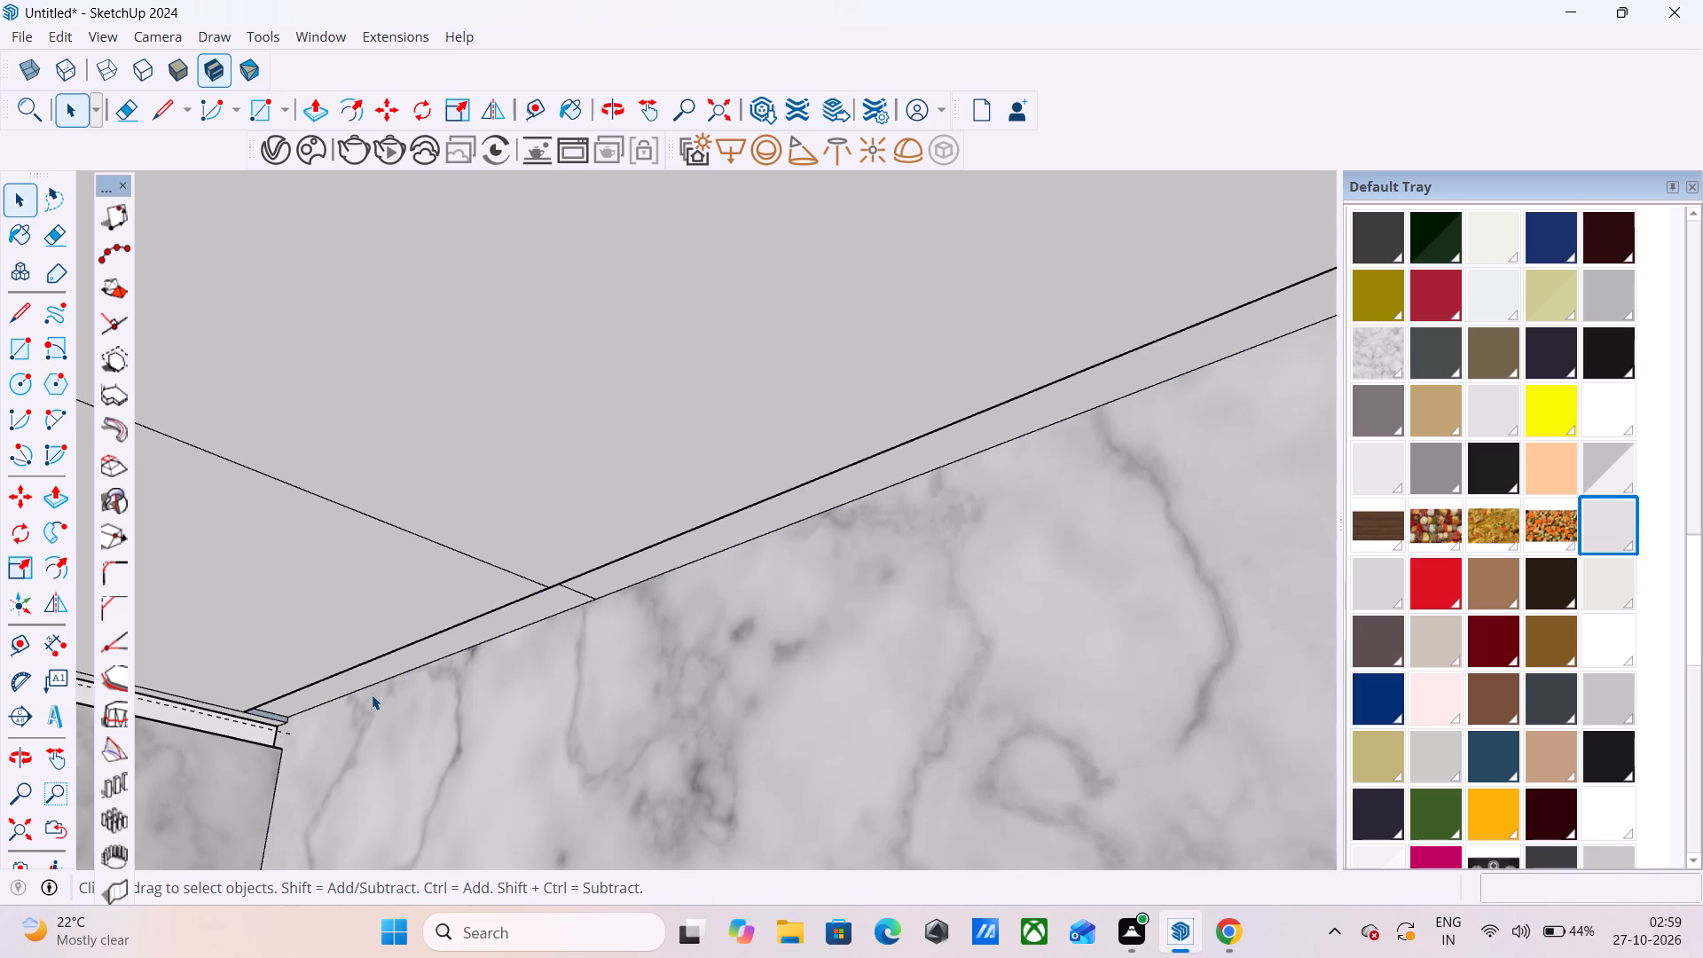
{"action": "double_click", "coordinate": [386, 662]}
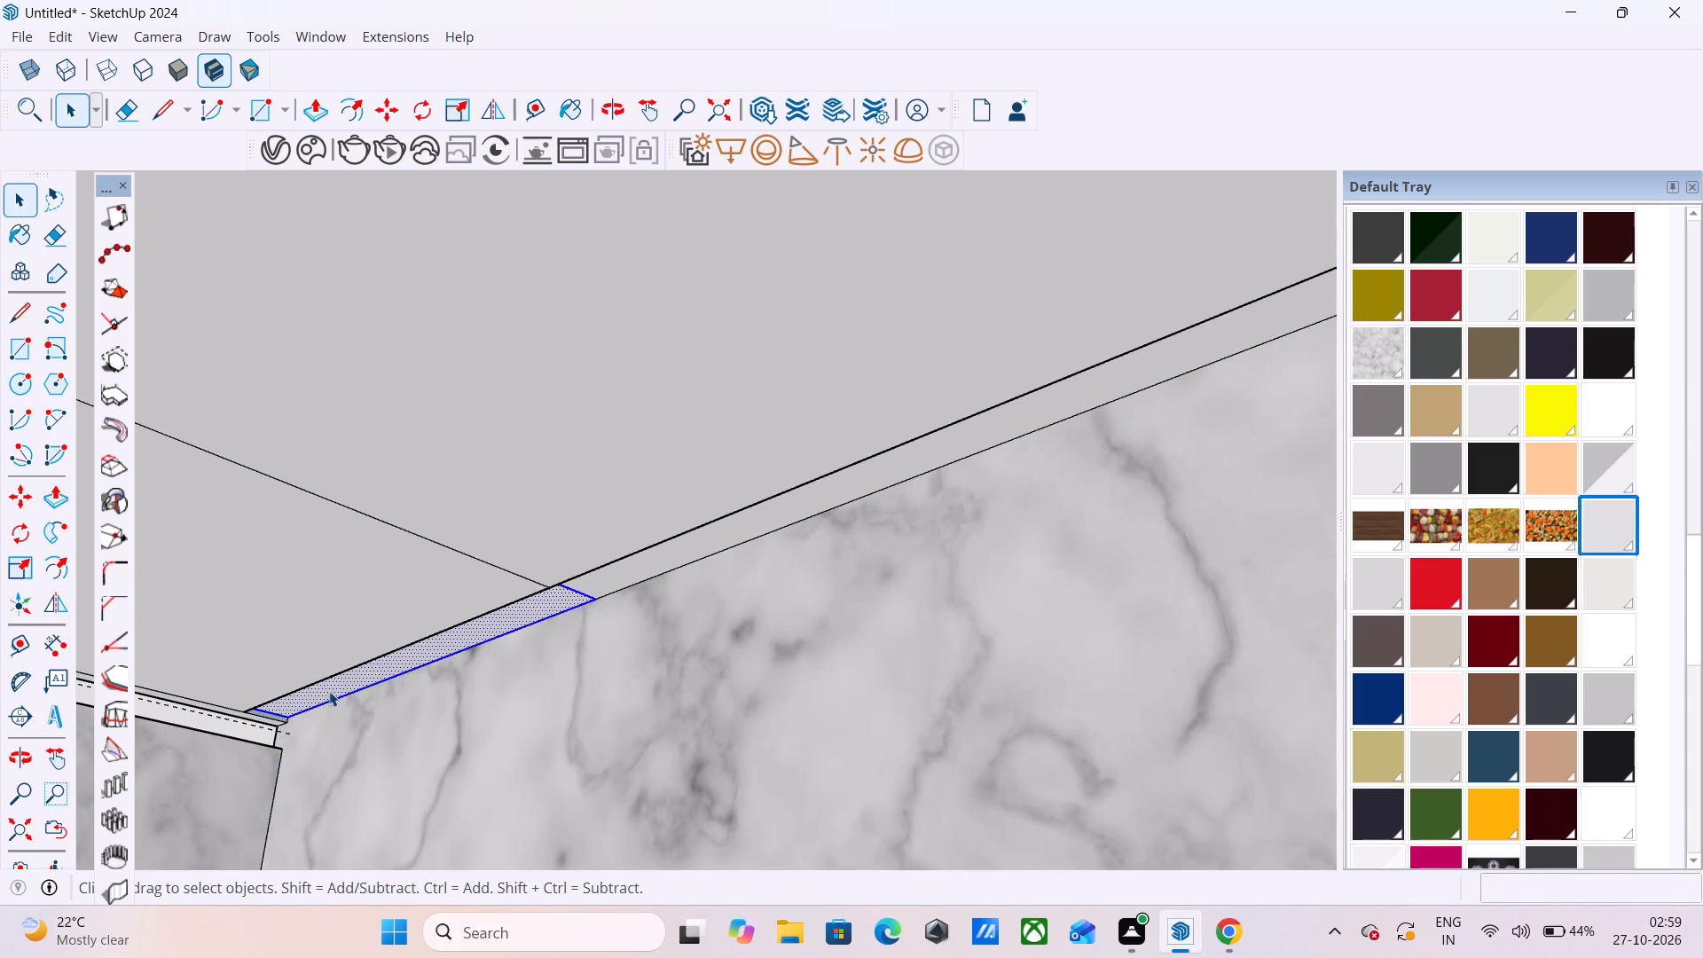
{"action": "scroll", "coordinate": [283, 718], "scroll_direction": "up", "scroll_amount": 9}
{"action": "middle_click_drag", "start_coordinate": [360, 695], "coordinate": [219, 711]}
{"action": "scroll", "coordinate": [303, 718], "scroll_direction": "up", "scroll_amount": 14}
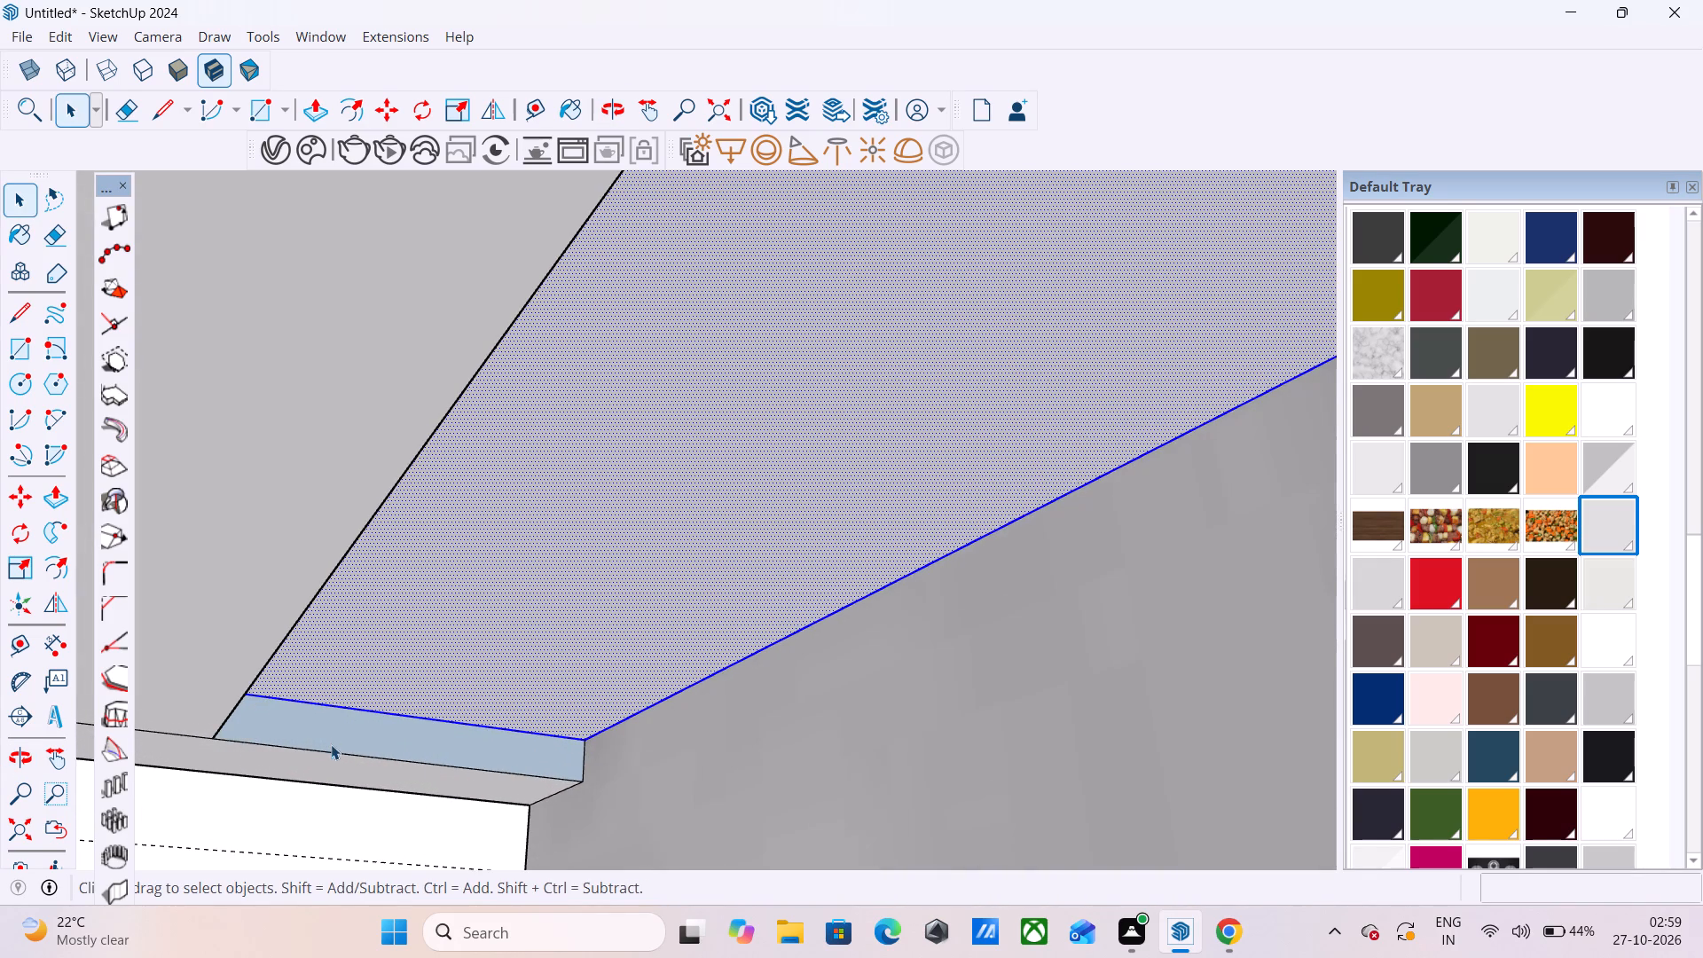
{"action": "double_click", "coordinate": [332, 735], "text": "ctrl"}
{"action": "middle_click_drag", "start_coordinate": [326, 735], "coordinate": [231, 765]}
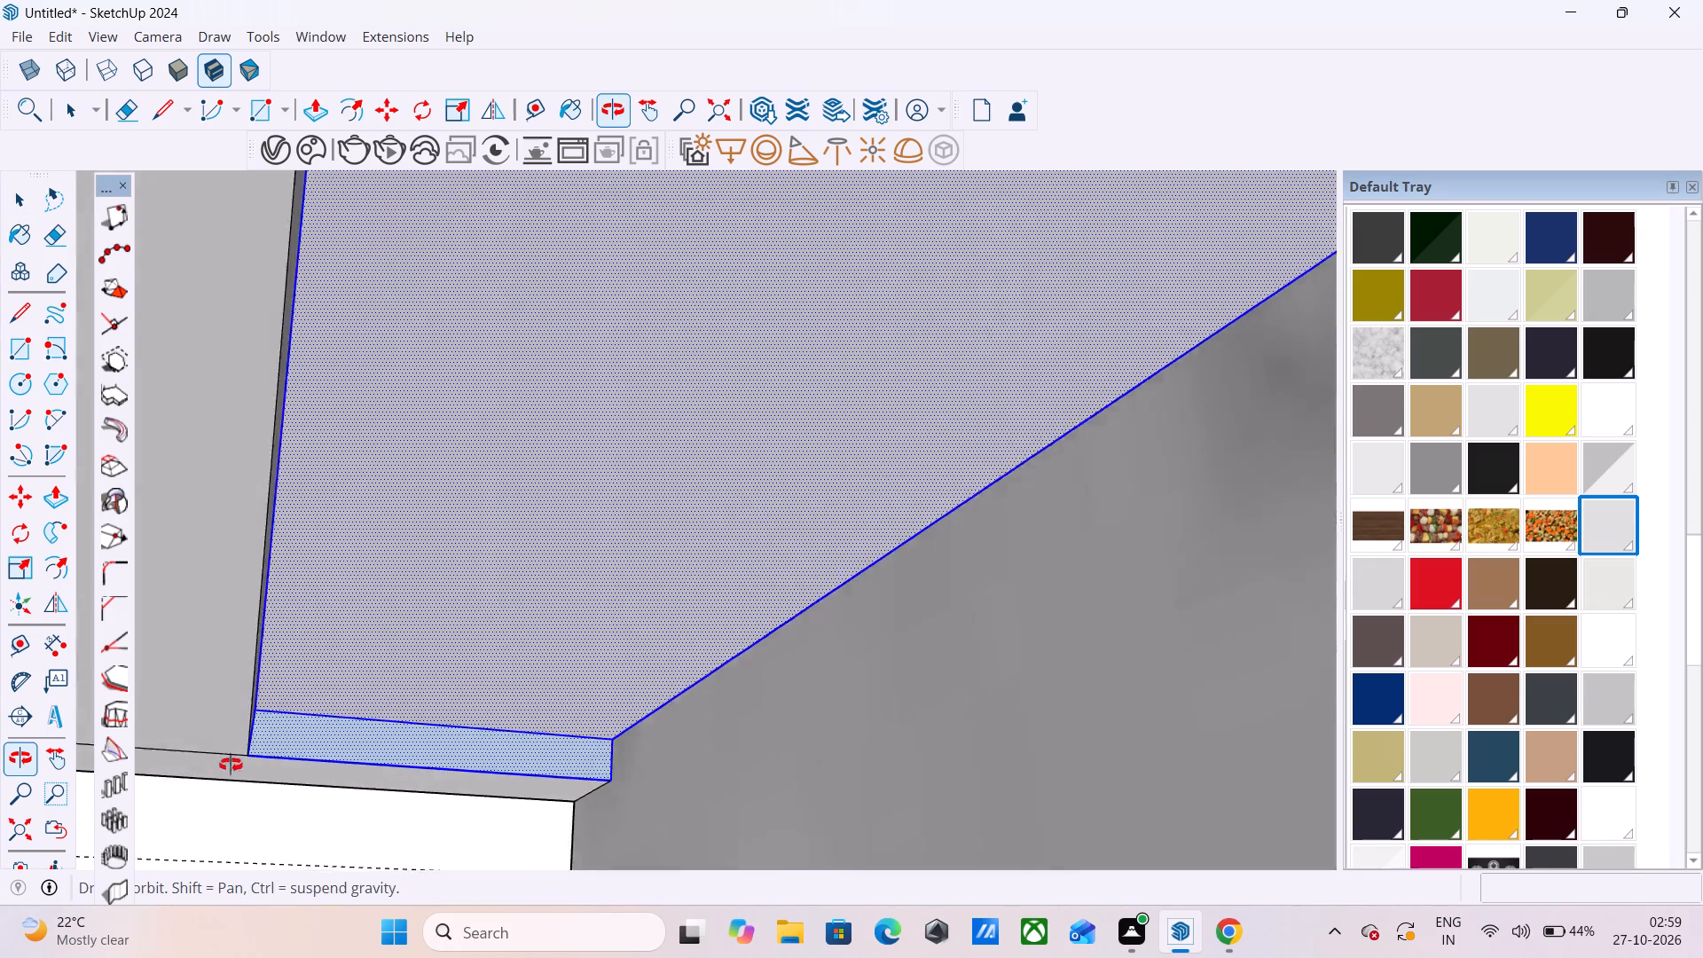
{"action": "middle_click_drag", "start_coordinate": [231, 765], "coordinate": [227, 770]}
{"action": "double_click", "coordinate": [251, 669], "text": "ctrl"}
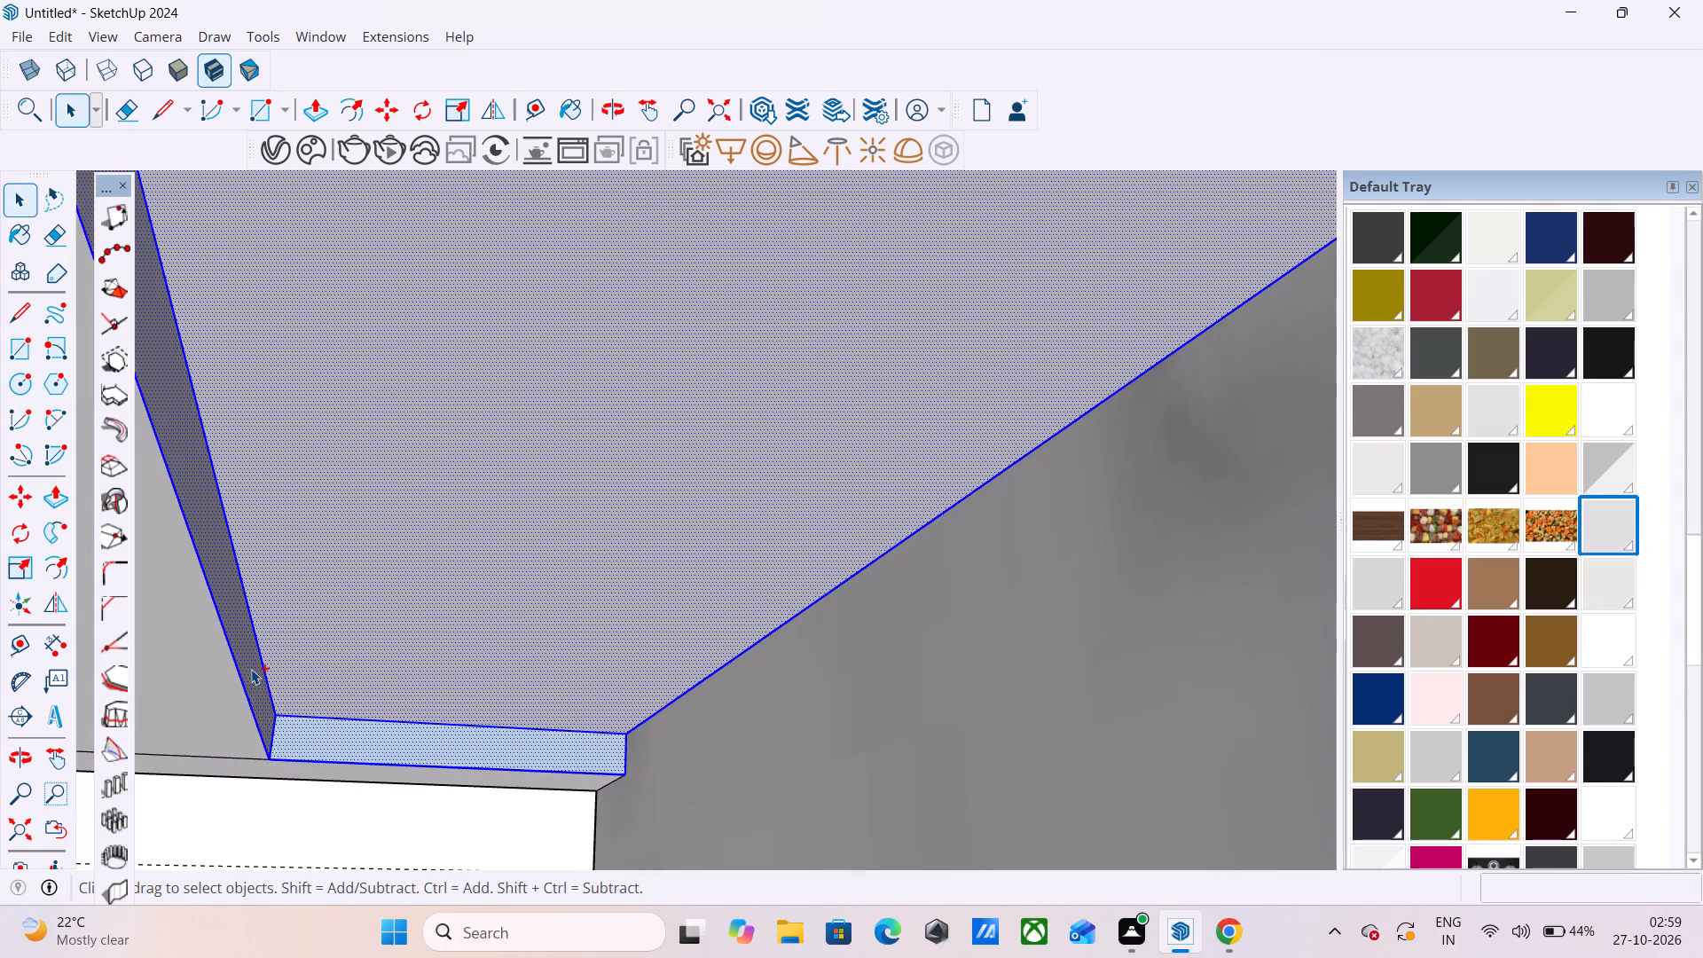
{"action": "scroll", "coordinate": [286, 664], "scroll_direction": "down", "scroll_amount": 3}
{"action": "middle_click_drag", "start_coordinate": [311, 666], "coordinate": [650, 660]}
{"action": "scroll", "coordinate": [640, 662], "scroll_direction": "down", "scroll_amount": 5}
{"action": "scroll", "coordinate": [271, 701], "scroll_direction": "down", "scroll_amount": 3}
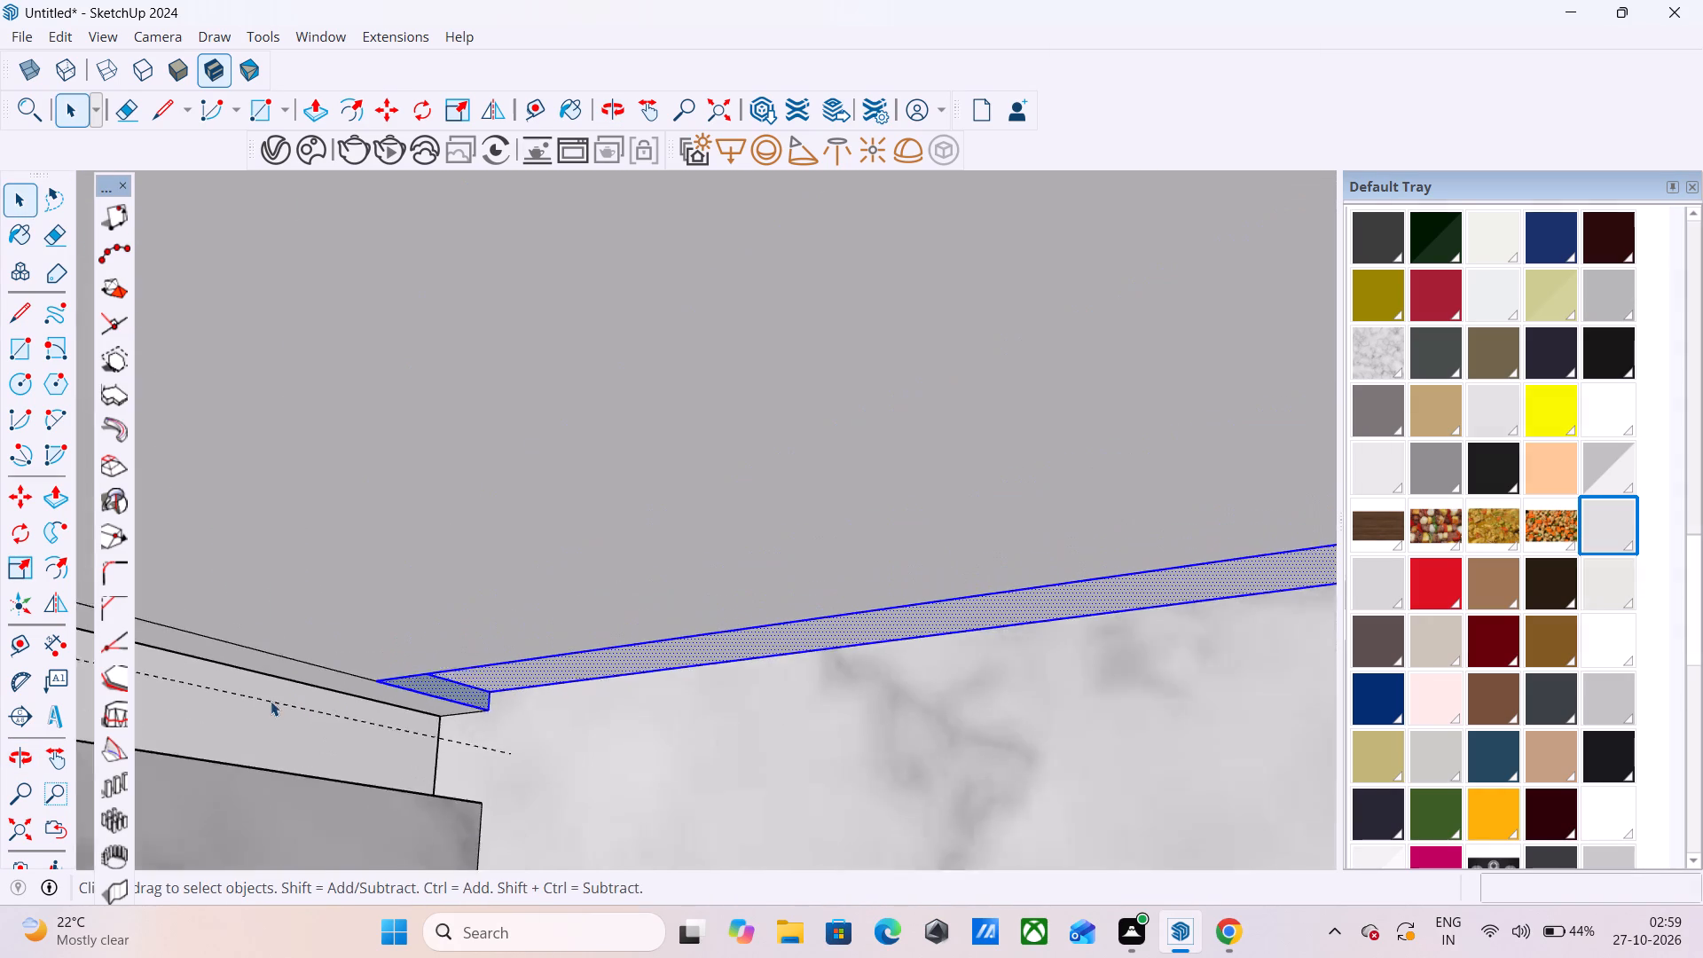
{"action": "scroll", "coordinate": [271, 701], "scroll_direction": "down", "scroll_amount": 15}
{"action": "scroll", "coordinate": [1094, 585], "scroll_direction": "up", "scroll_amount": 5}
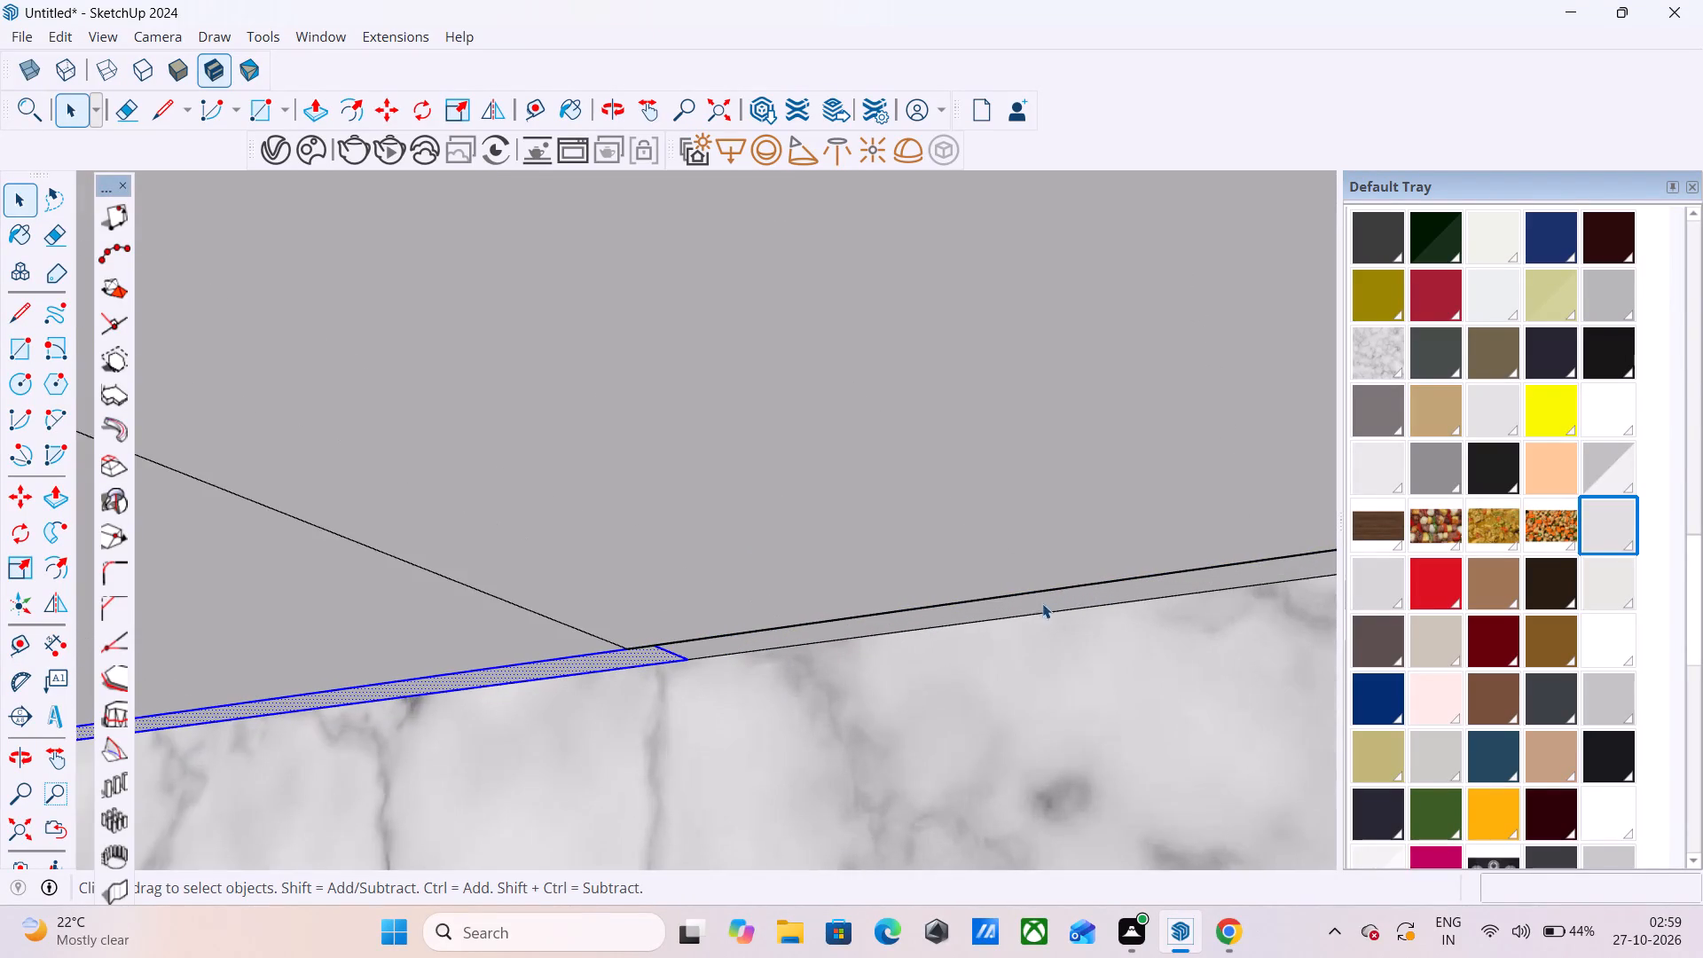
{"action": "scroll", "coordinate": [1042, 603], "scroll_direction": "up", "scroll_amount": 4}
{"action": "double_click", "coordinate": [1022, 601], "text": "ctrl"}
{"action": "scroll", "coordinate": [700, 610], "scroll_direction": "down", "scroll_amount": 9}
{"action": "middle_click_drag", "start_coordinate": [888, 593], "coordinate": [583, 569]}
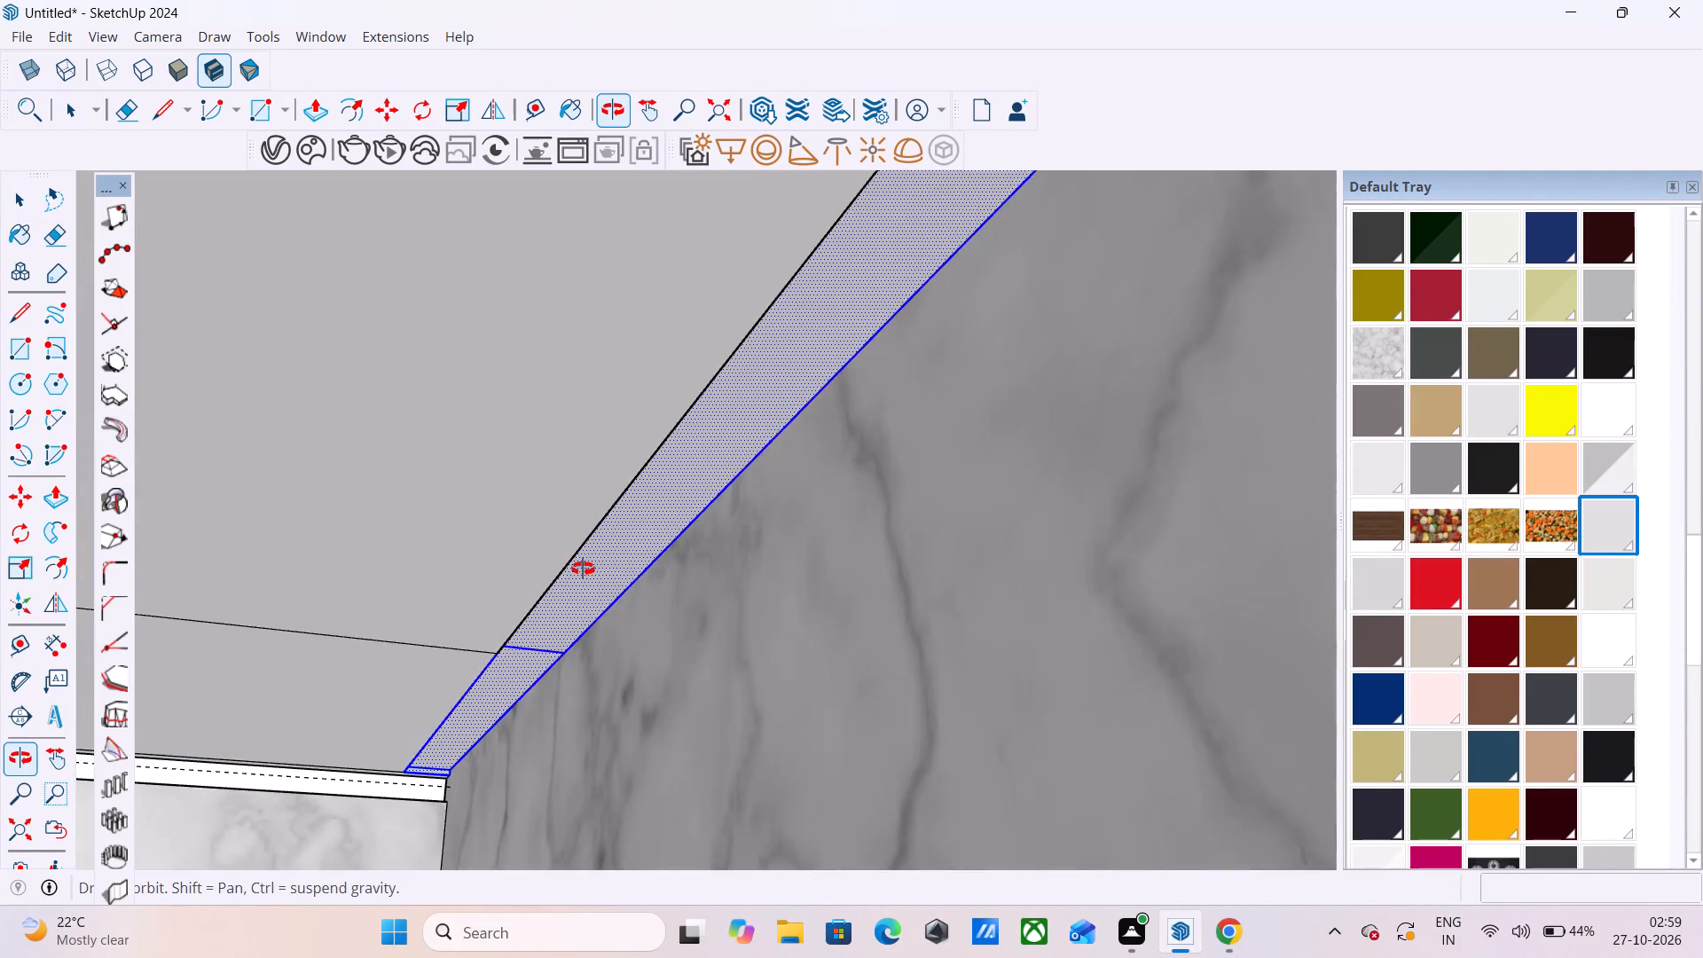
{"action": "middle_click_drag", "start_coordinate": [583, 569], "coordinate": [509, 583]}
{"action": "scroll", "coordinate": [509, 570], "scroll_direction": "up", "scroll_amount": 11}
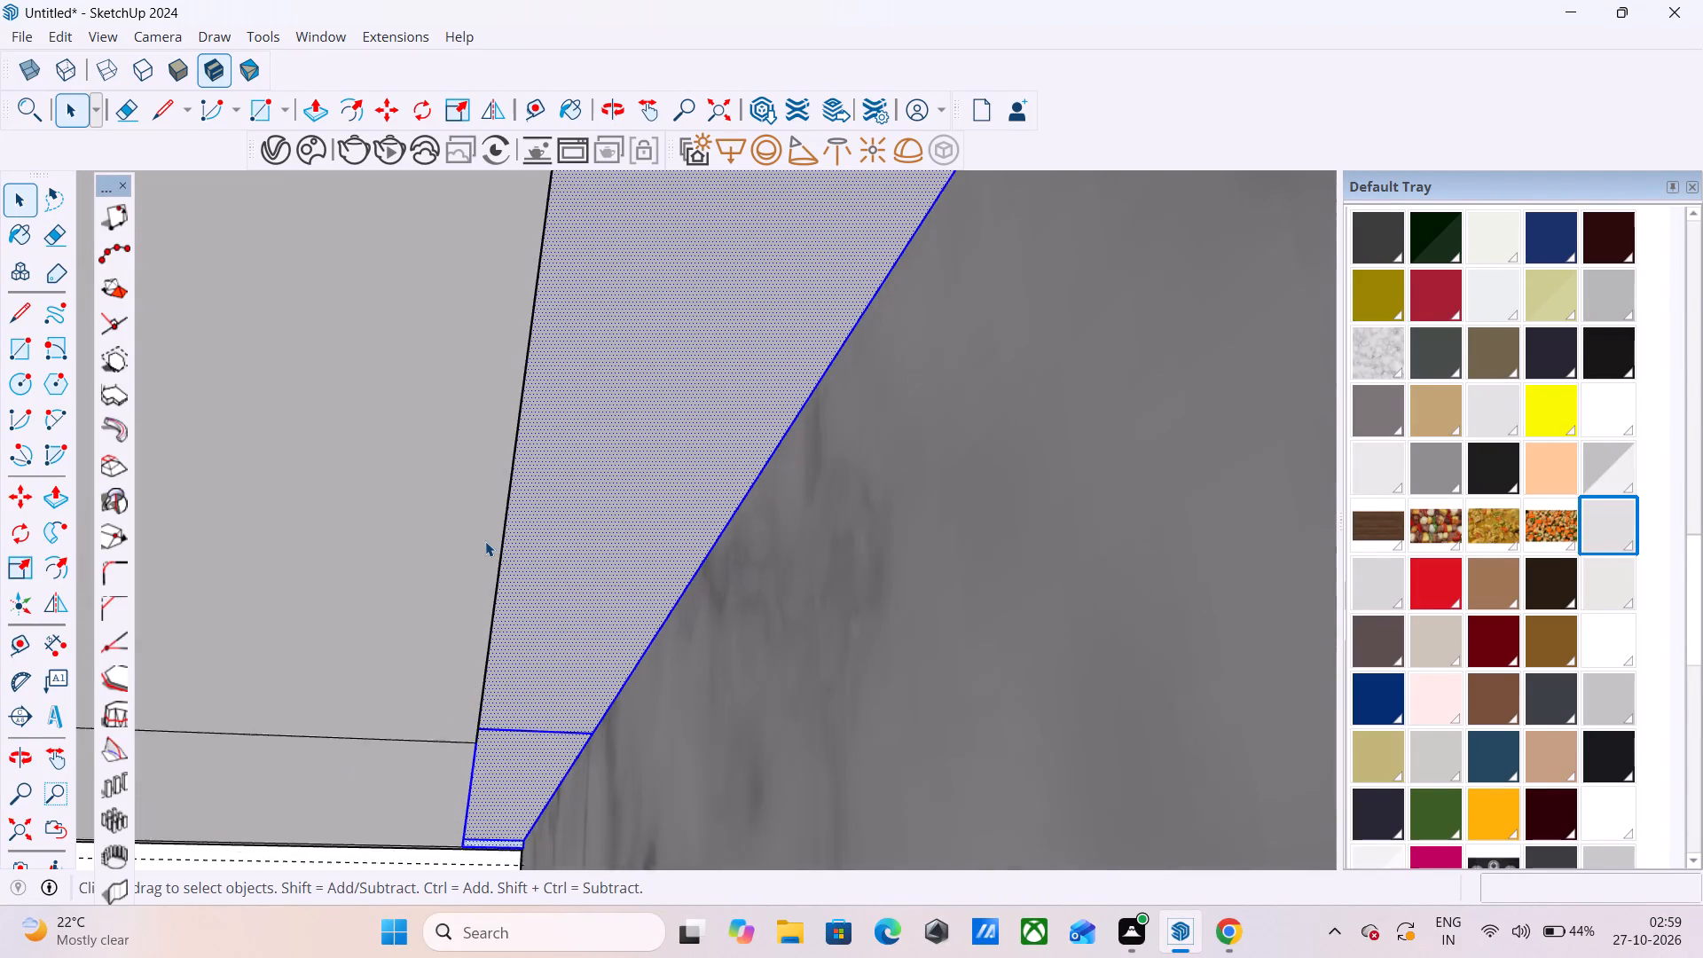
{"action": "scroll", "coordinate": [485, 541], "scroll_direction": "up", "scroll_amount": 2}
{"action": "middle_click_drag", "start_coordinate": [476, 514], "coordinate": [426, 600]}
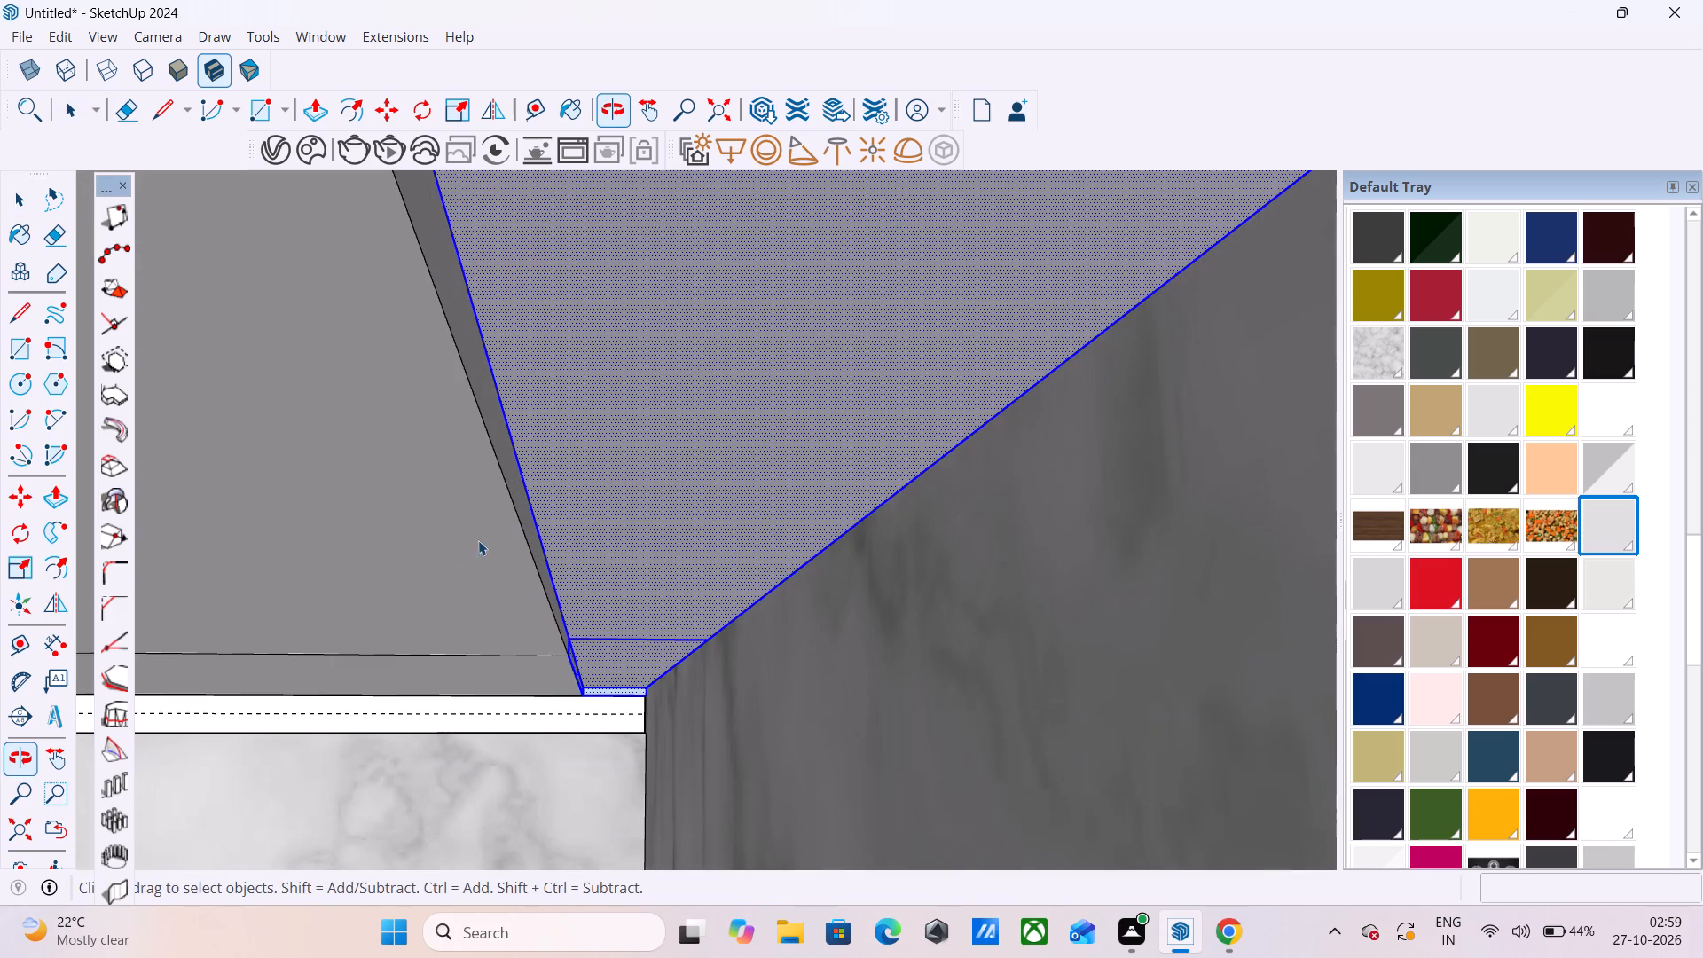
{"action": "scroll", "coordinate": [503, 452], "scroll_direction": "up", "scroll_amount": 11}
{"action": "double_click", "coordinate": [503, 452], "text": "ctrl"}
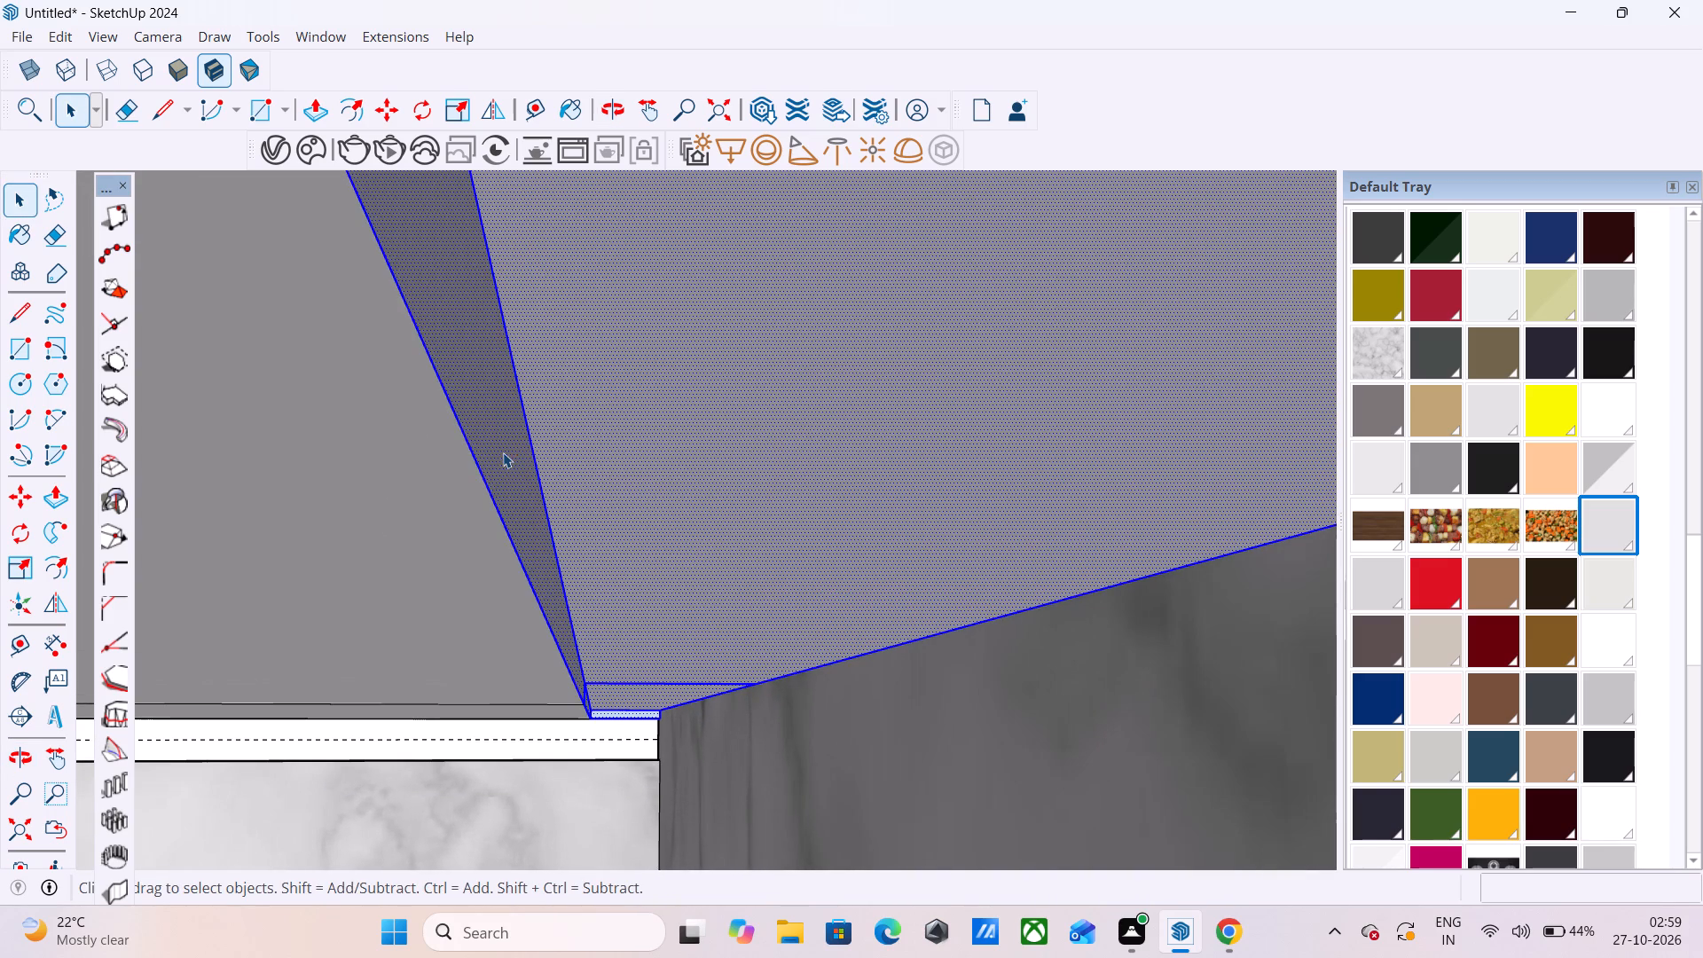
{"action": "scroll", "coordinate": [617, 432], "scroll_direction": "down", "scroll_amount": 18}
{"action": "scroll", "coordinate": [638, 551], "scroll_direction": "down", "scroll_amount": 11}
{"action": "scroll", "coordinate": [638, 551], "scroll_direction": "down", "scroll_amount": 12}
{"action": "scroll", "coordinate": [638, 551], "scroll_direction": "down", "scroll_amount": 10}
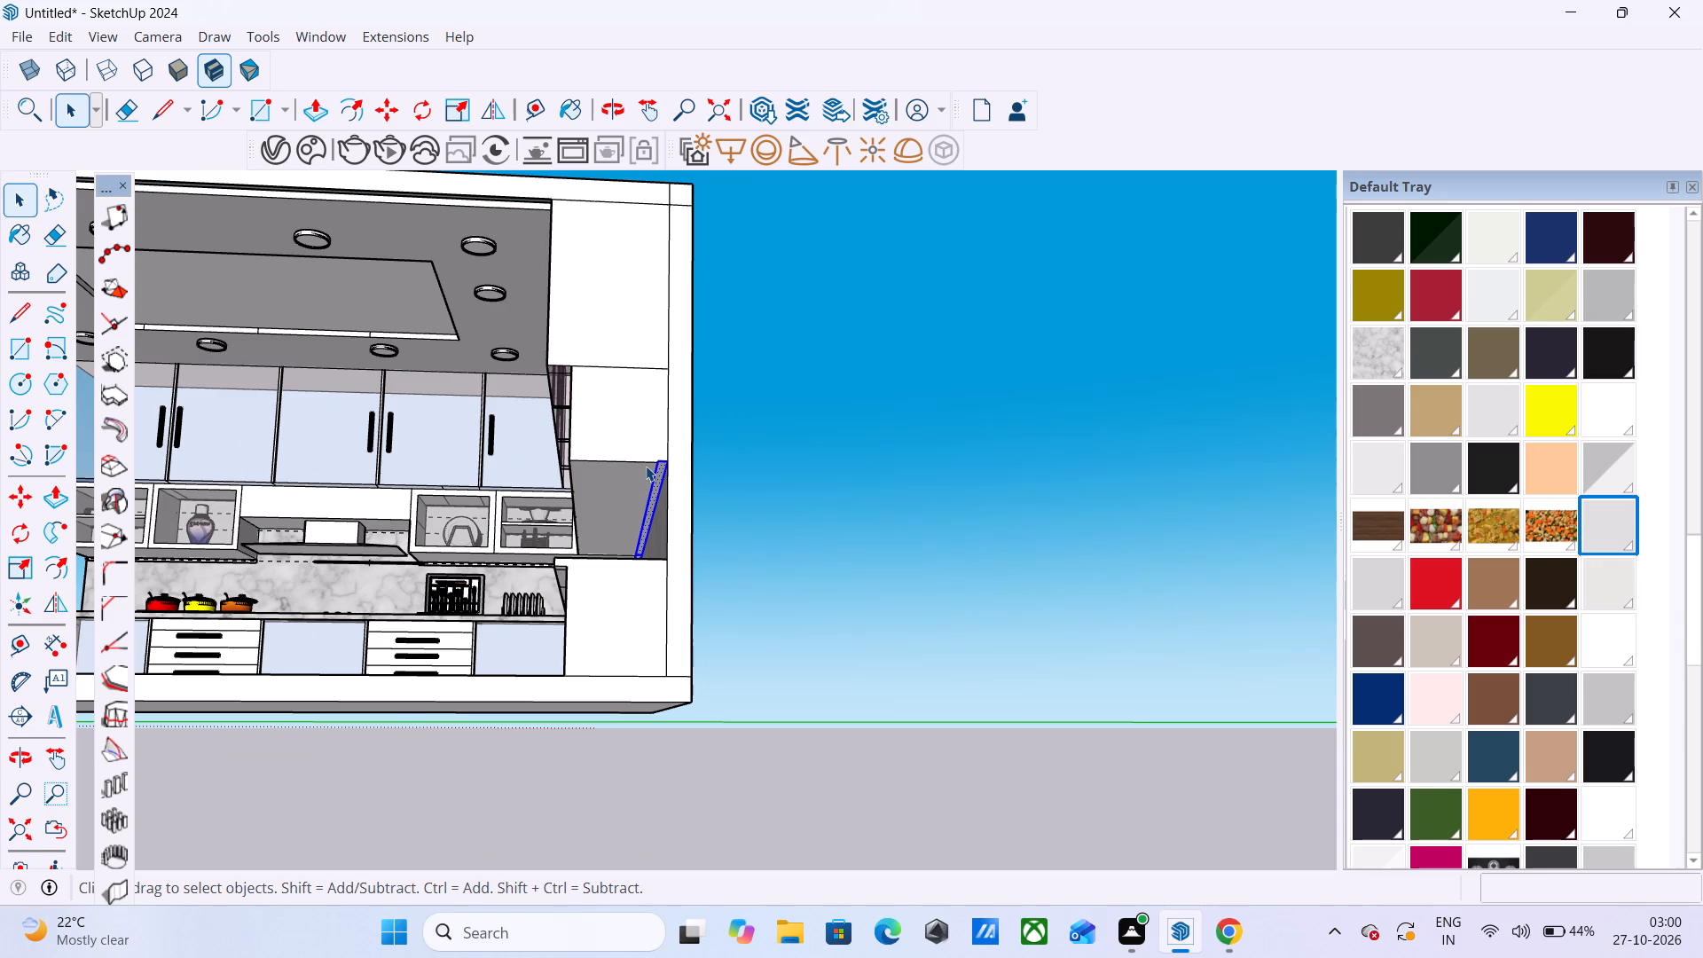
{"action": "scroll", "coordinate": [645, 466], "scroll_direction": "up", "scroll_amount": 19}
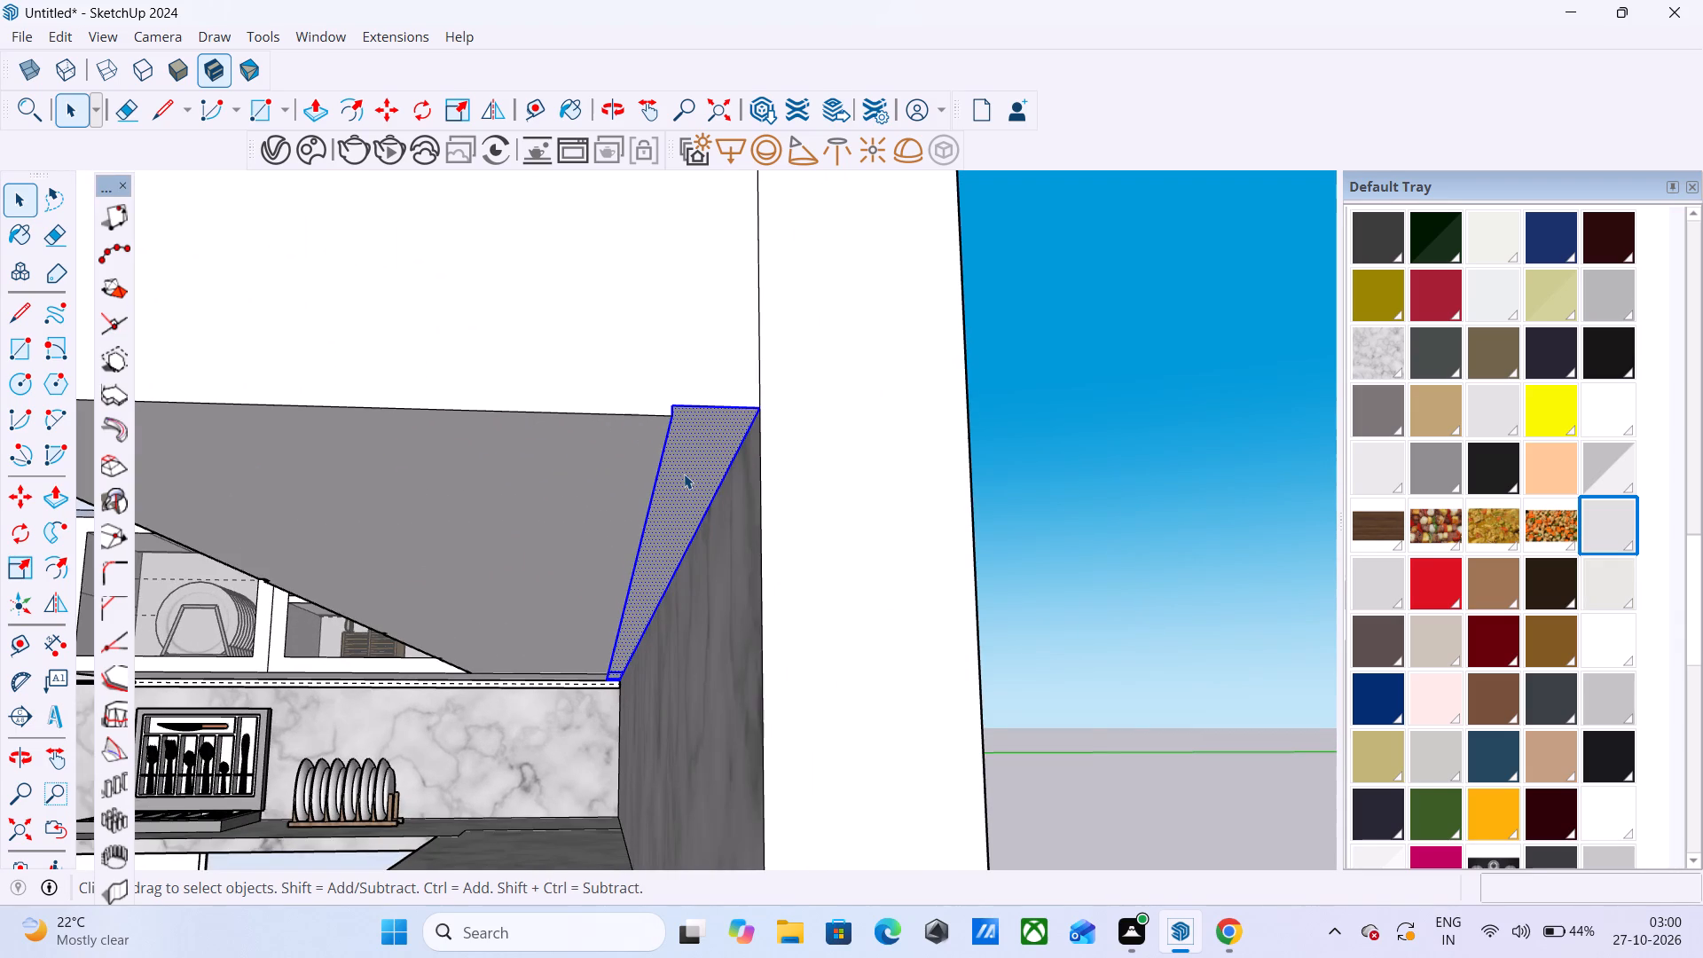
{"action": "right_click", "coordinate": [684, 474]}
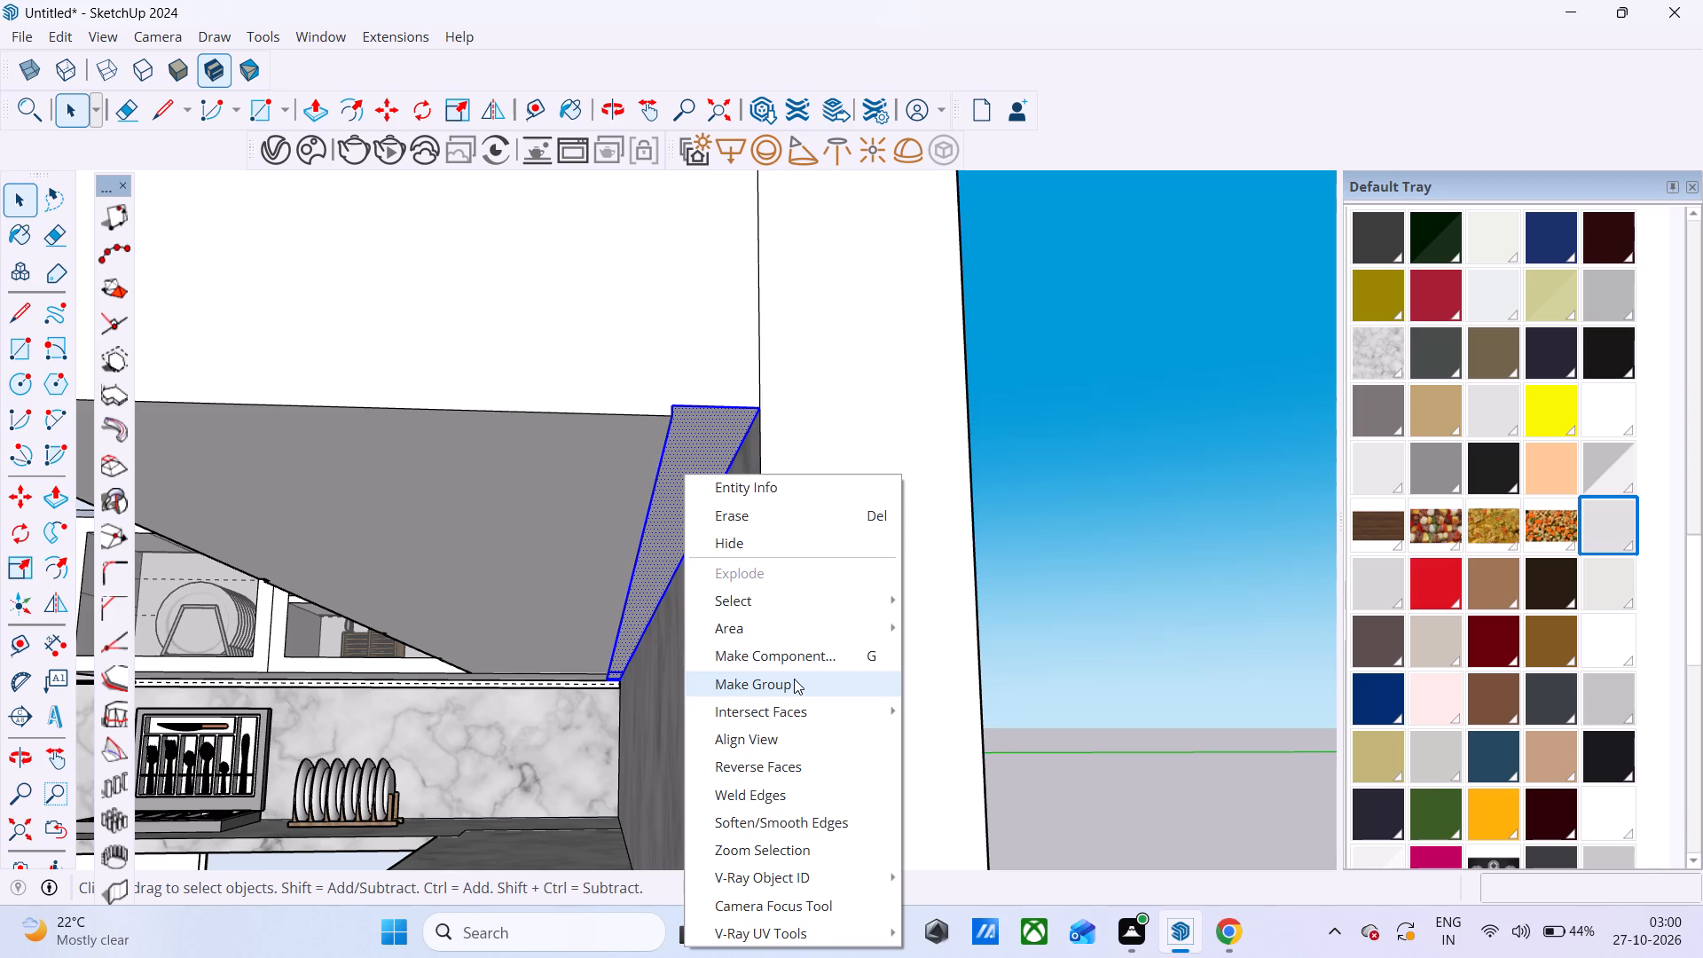
{"action": "left_click", "coordinate": [794, 679]}
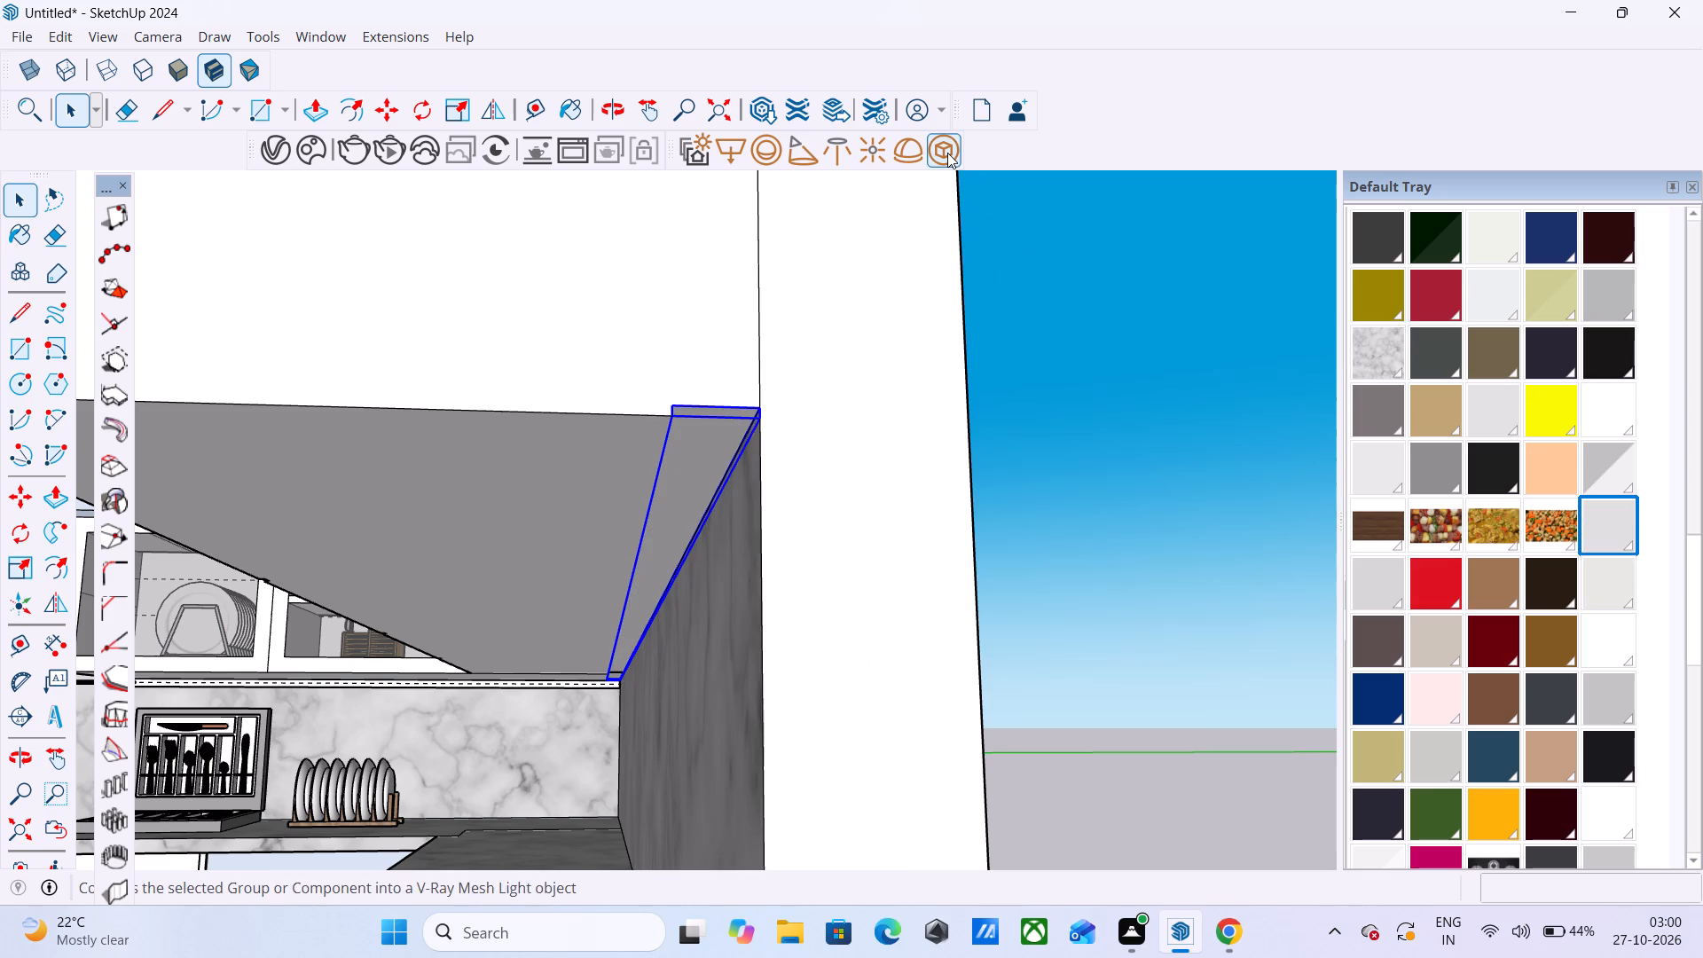
Convert the groove group into a V-Ray Mesh Light.
{"action": "left_click", "coordinate": [947, 153]}
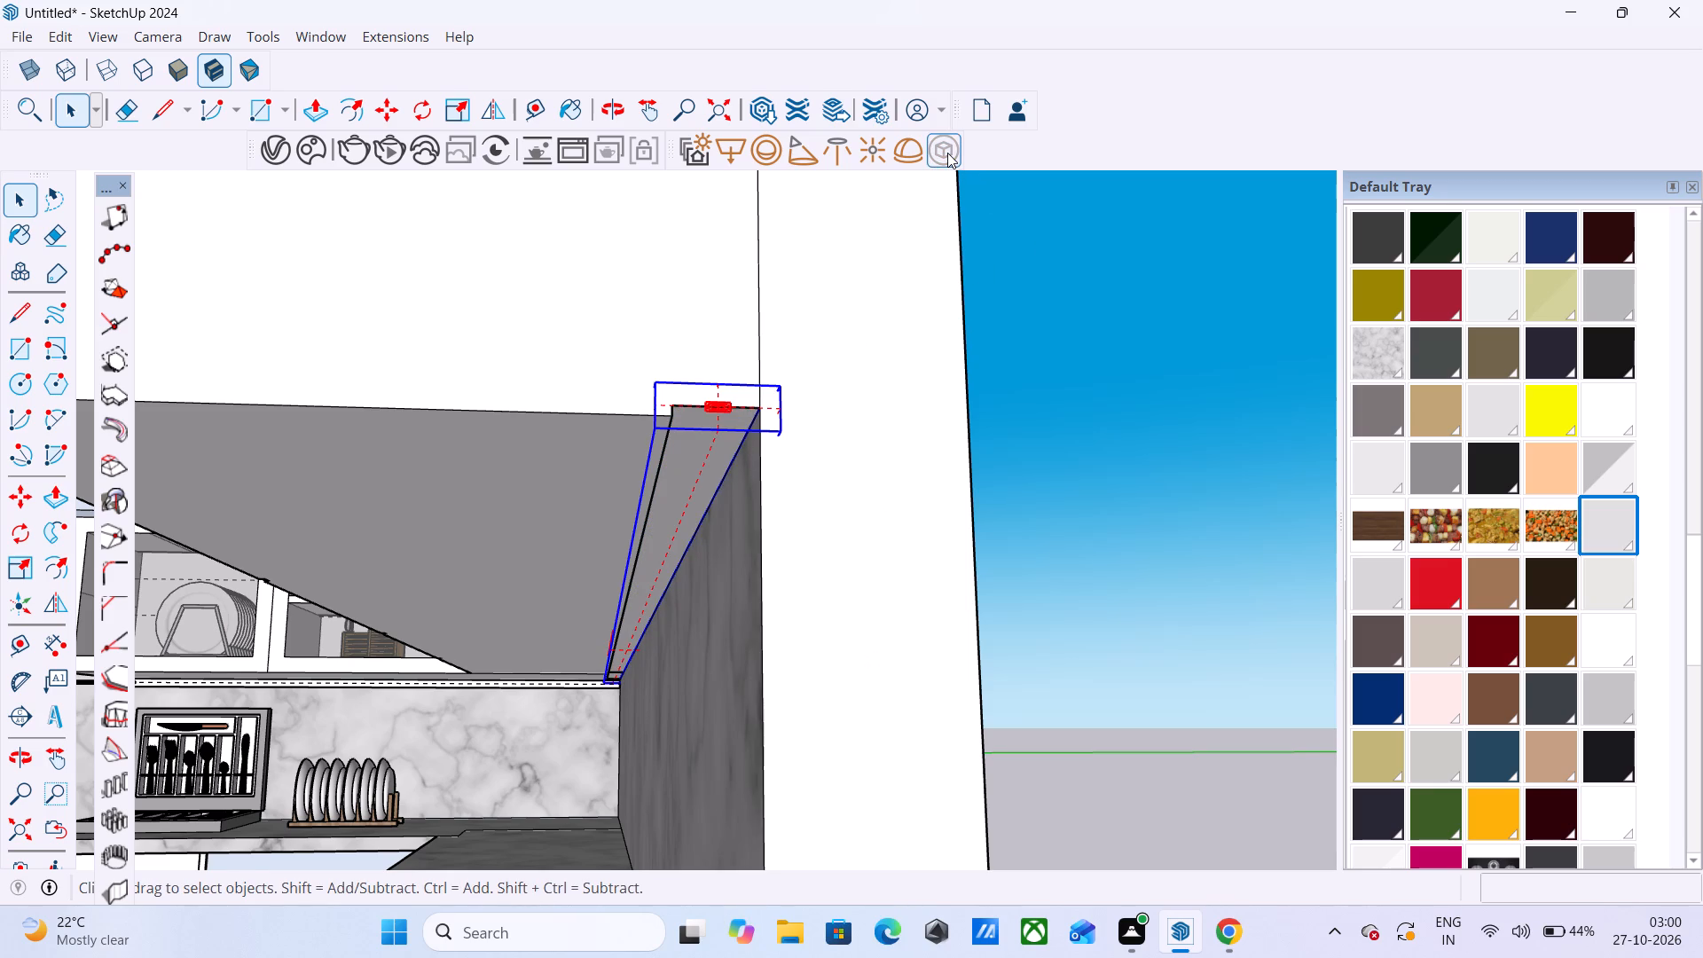
Draw a rectangle about 1 1/4" by 12' 6" on the tall cabinets' underside, along the white lower fronts from inner corner to open end.
{"action": "scroll", "coordinate": [1104, 255], "scroll_direction": "down", "scroll_amount": 6}
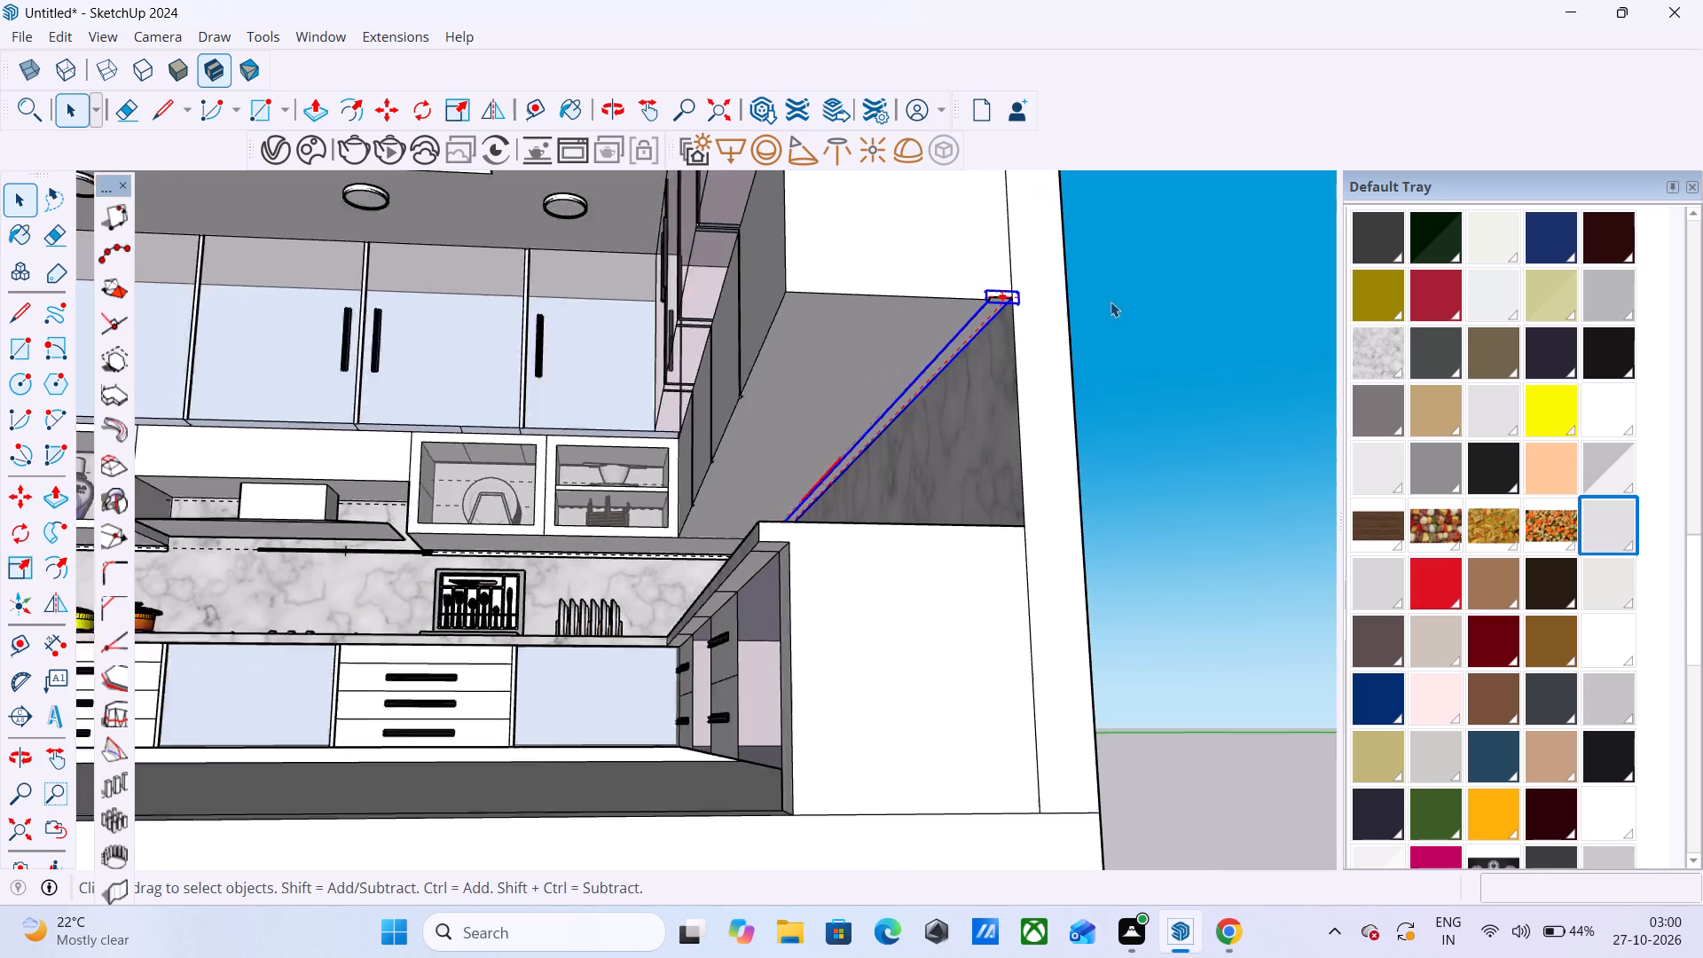
{"action": "scroll", "coordinate": [1110, 302], "scroll_direction": "down", "scroll_amount": 8}
{"action": "middle_click_drag", "start_coordinate": [614, 331], "coordinate": [915, 497]}
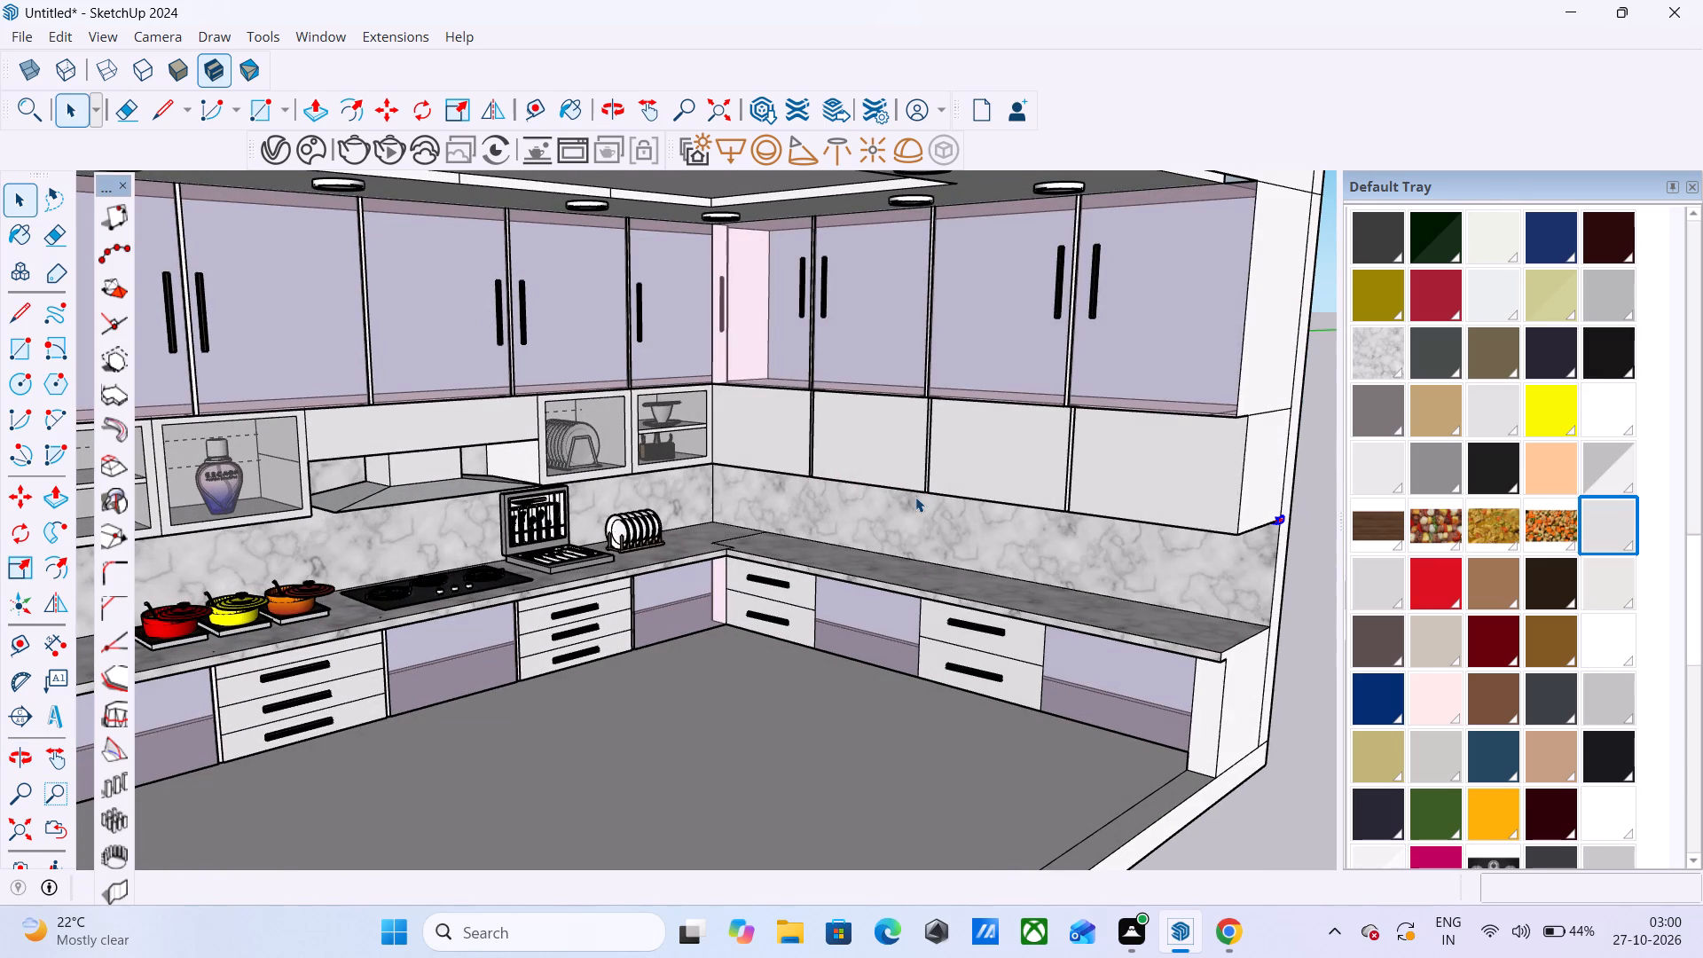
{"action": "scroll", "coordinate": [1178, 318], "scroll_direction": "down", "scroll_amount": 4}
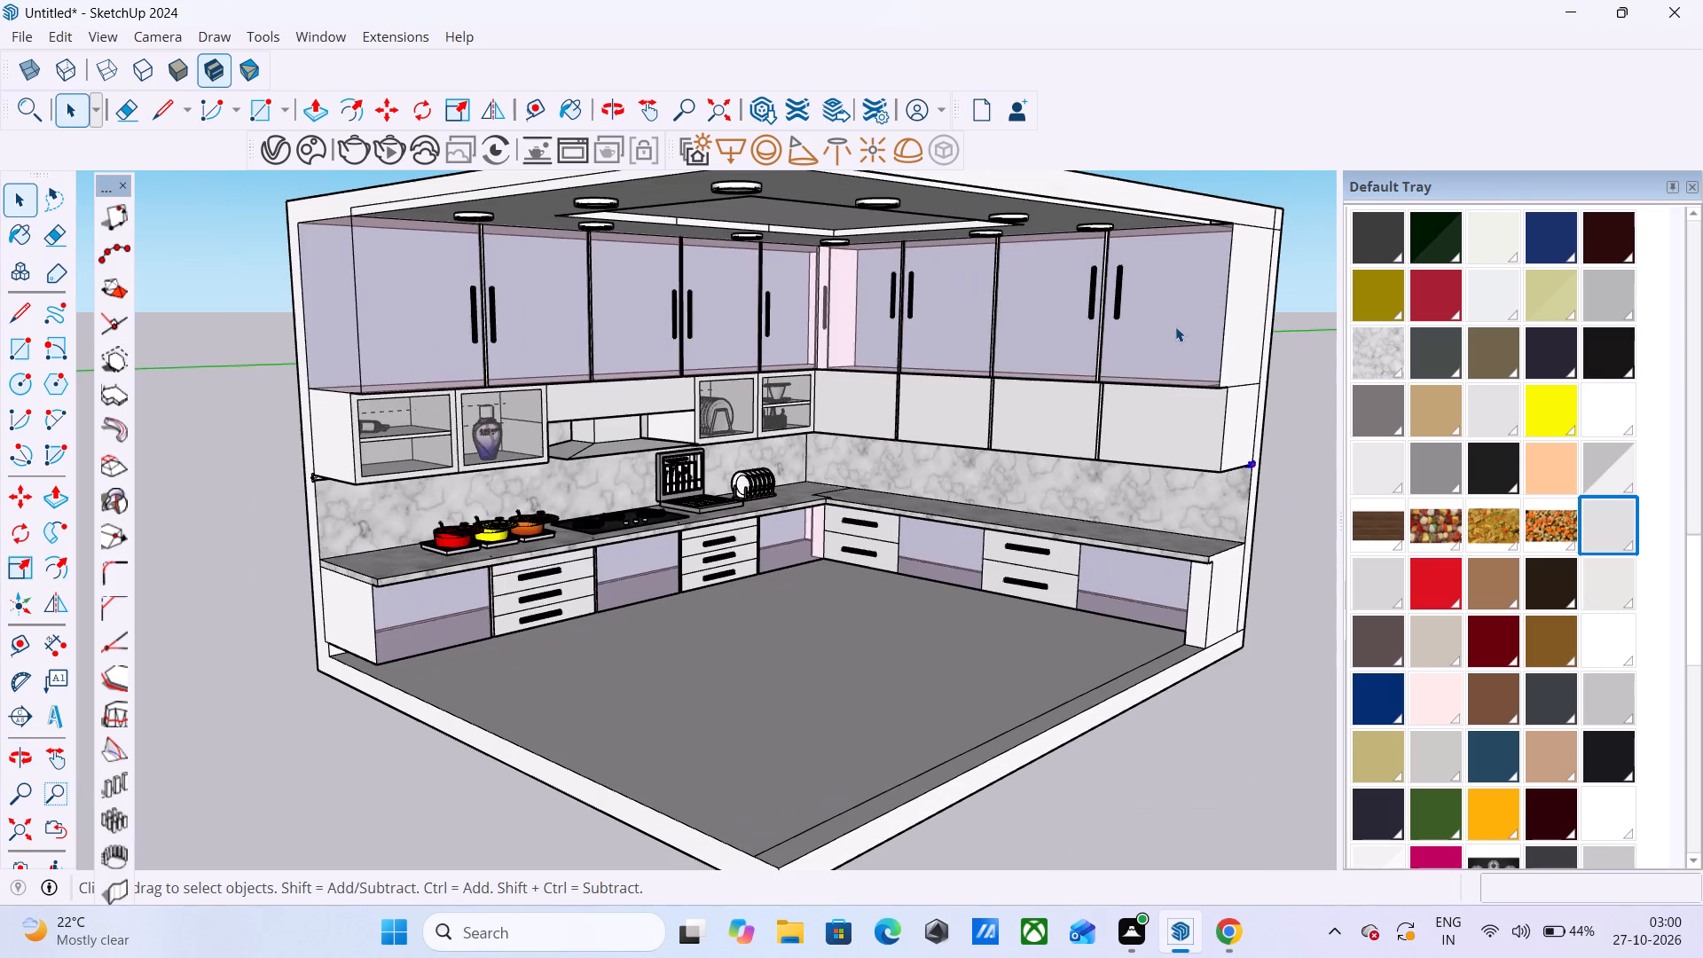
{"action": "scroll", "coordinate": [1001, 412], "scroll_direction": "up", "scroll_amount": 6}
{"action": "scroll", "coordinate": [922, 375], "scroll_direction": "up", "scroll_amount": 11}
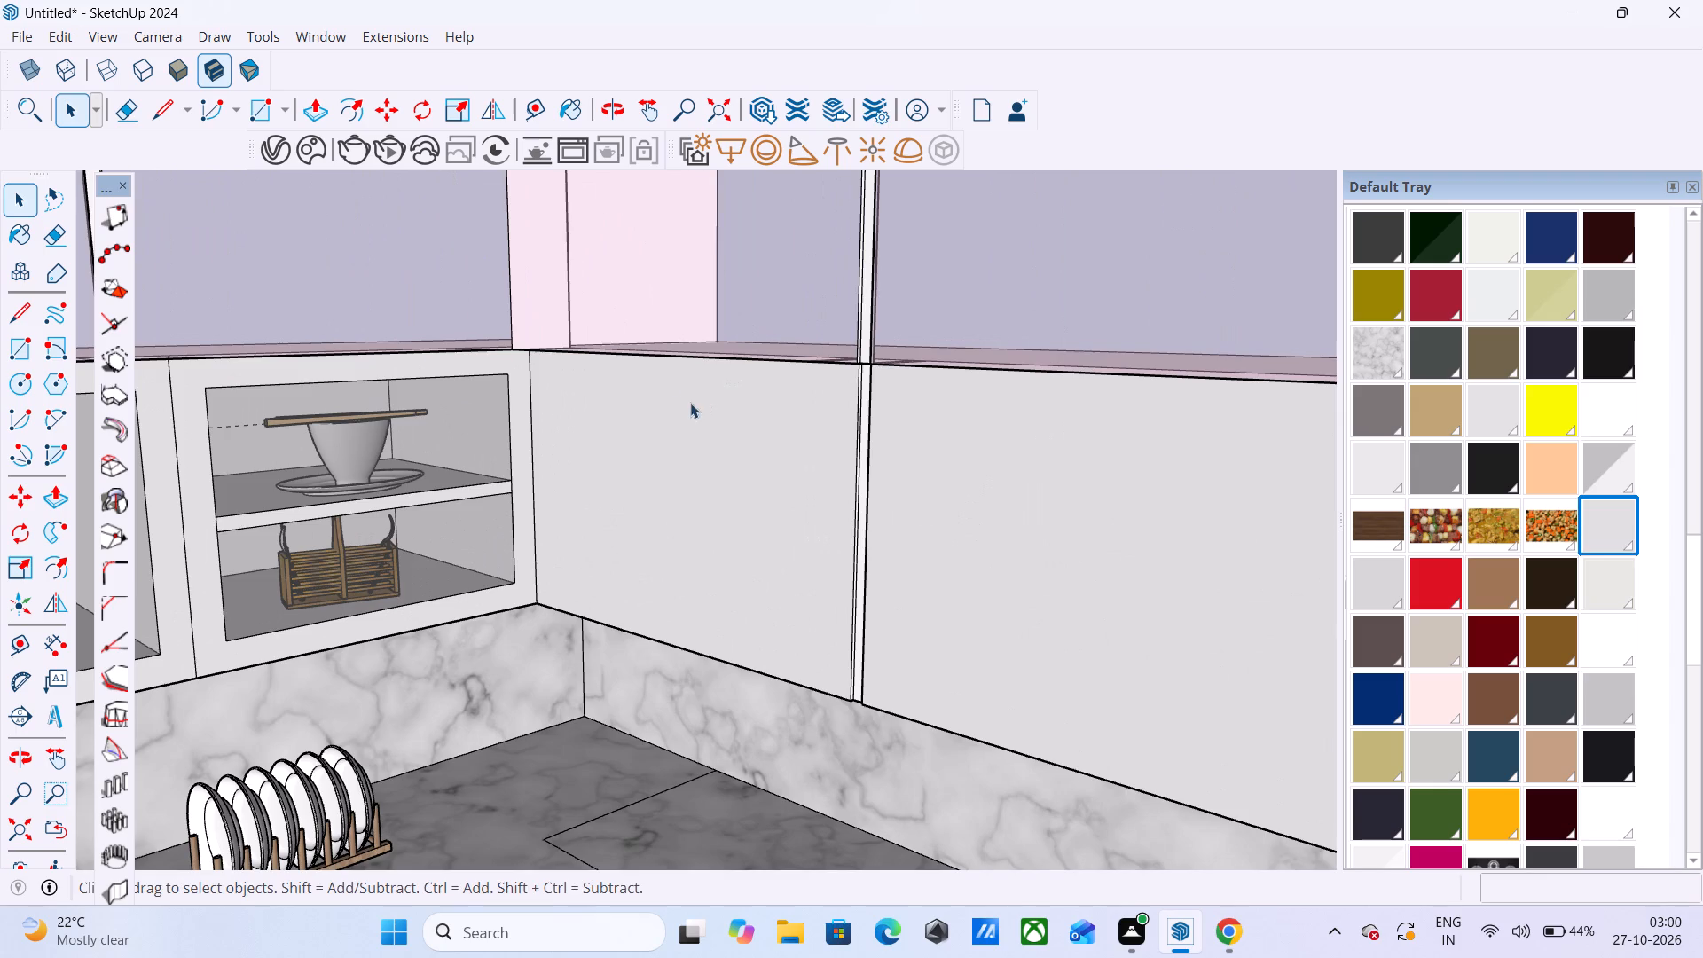
{"action": "middle_click_drag", "start_coordinate": [690, 403], "coordinate": [765, 206]}
{"action": "scroll", "coordinate": [730, 266], "scroll_direction": "up", "scroll_amount": 1}
{"action": "scroll", "coordinate": [443, 354], "scroll_direction": "up", "scroll_amount": 5}
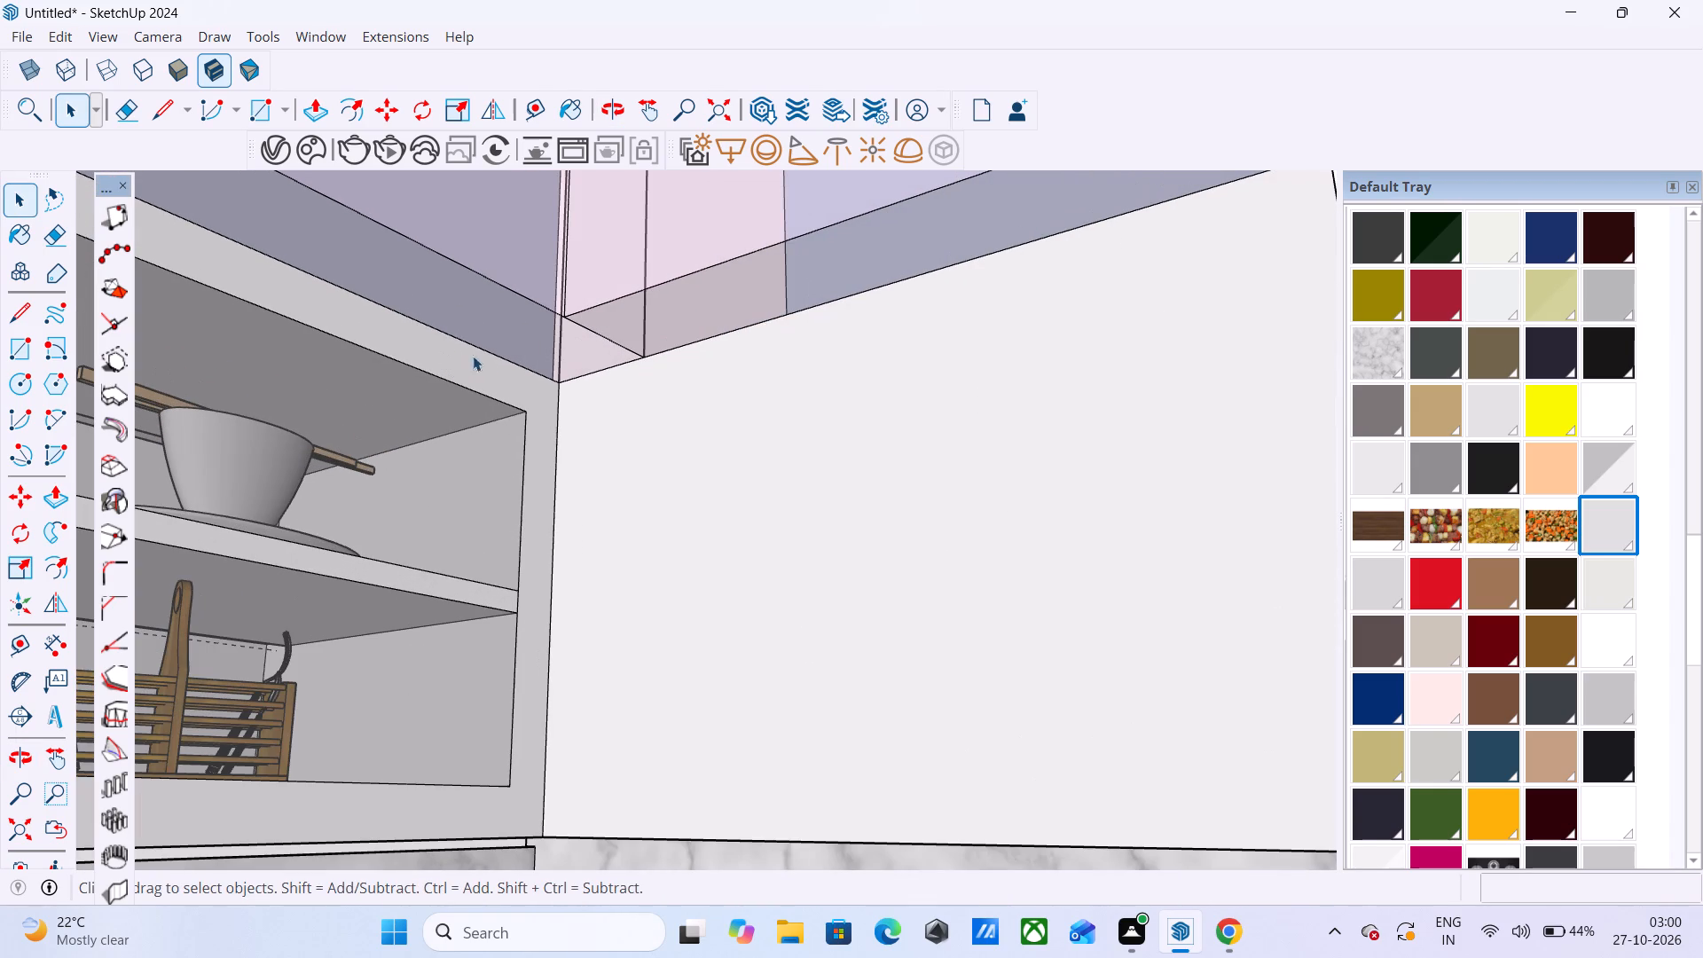
{"action": "key", "text": "r"}
{"action": "left_click", "coordinate": [568, 375]}
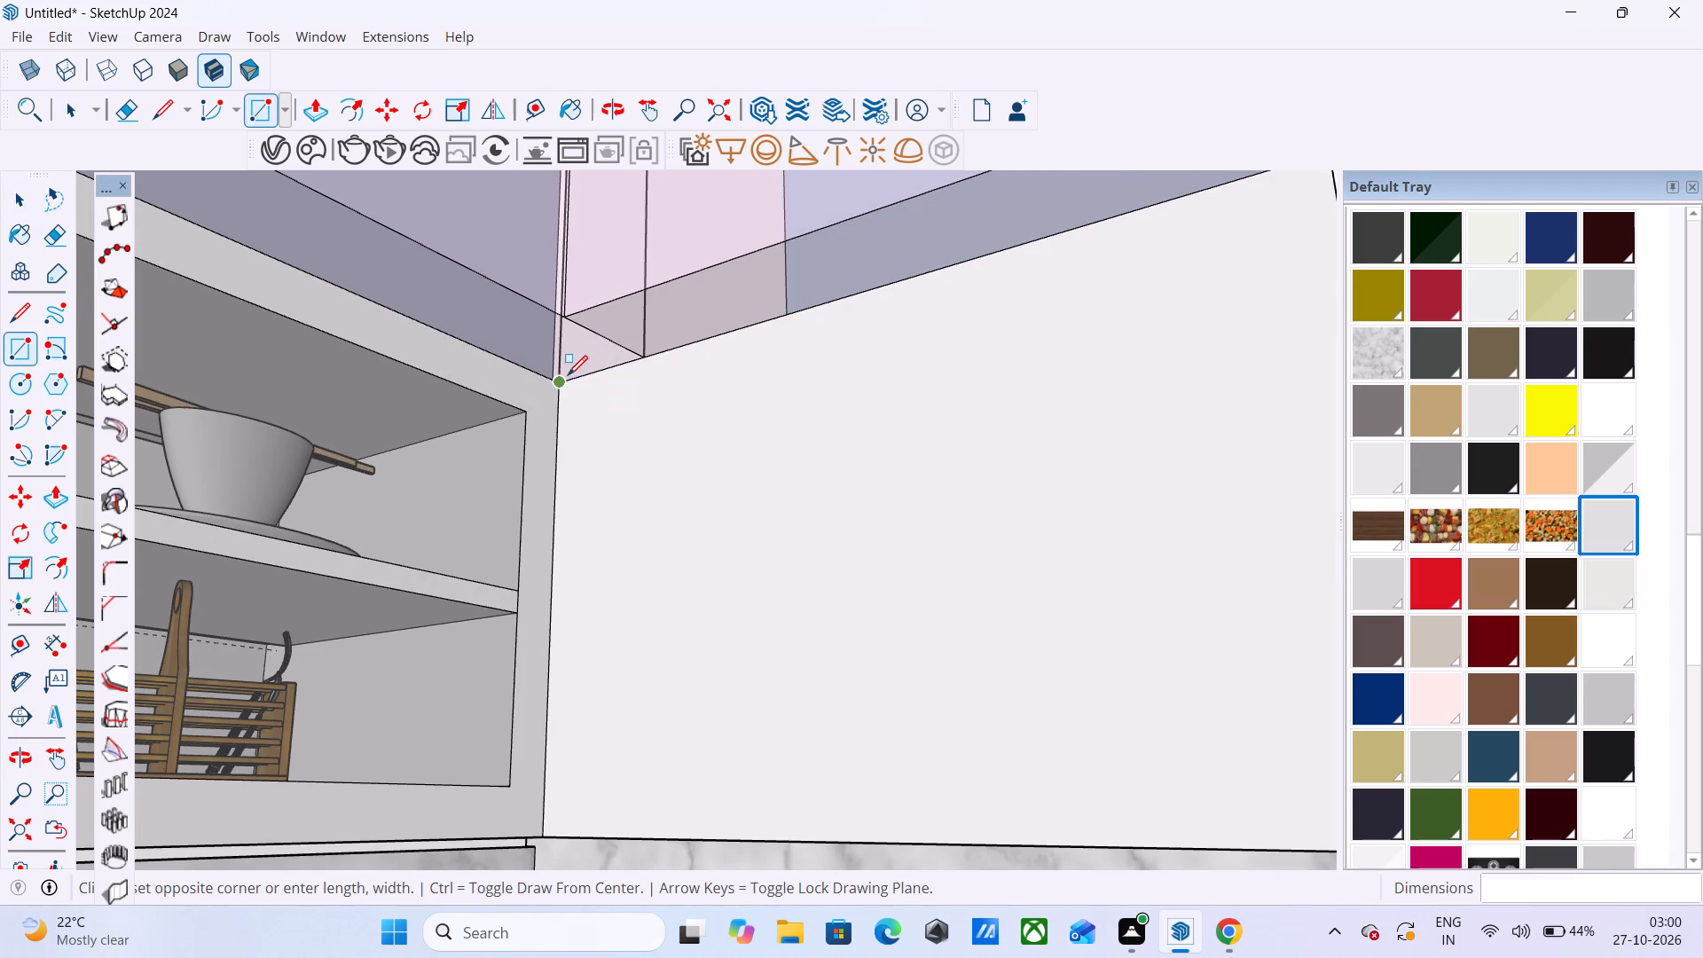
{"action": "scroll", "coordinate": [259, 435], "scroll_direction": "down", "scroll_amount": 7}
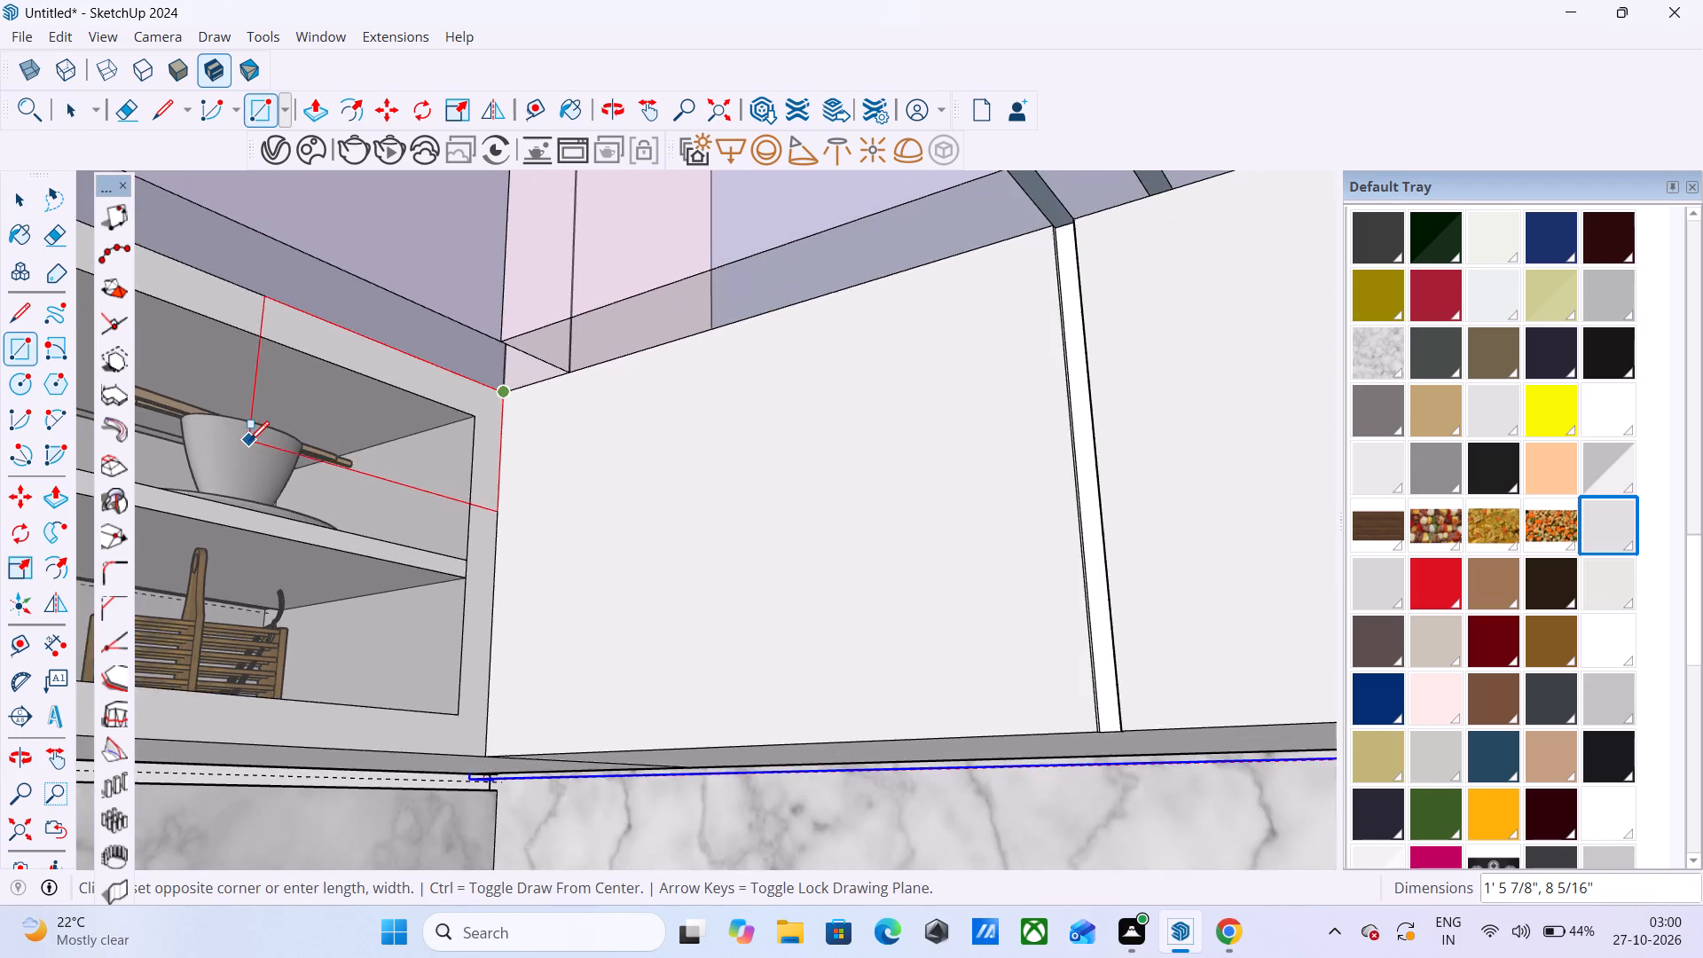
{"action": "scroll", "coordinate": [249, 441], "scroll_direction": "down", "scroll_amount": 18}
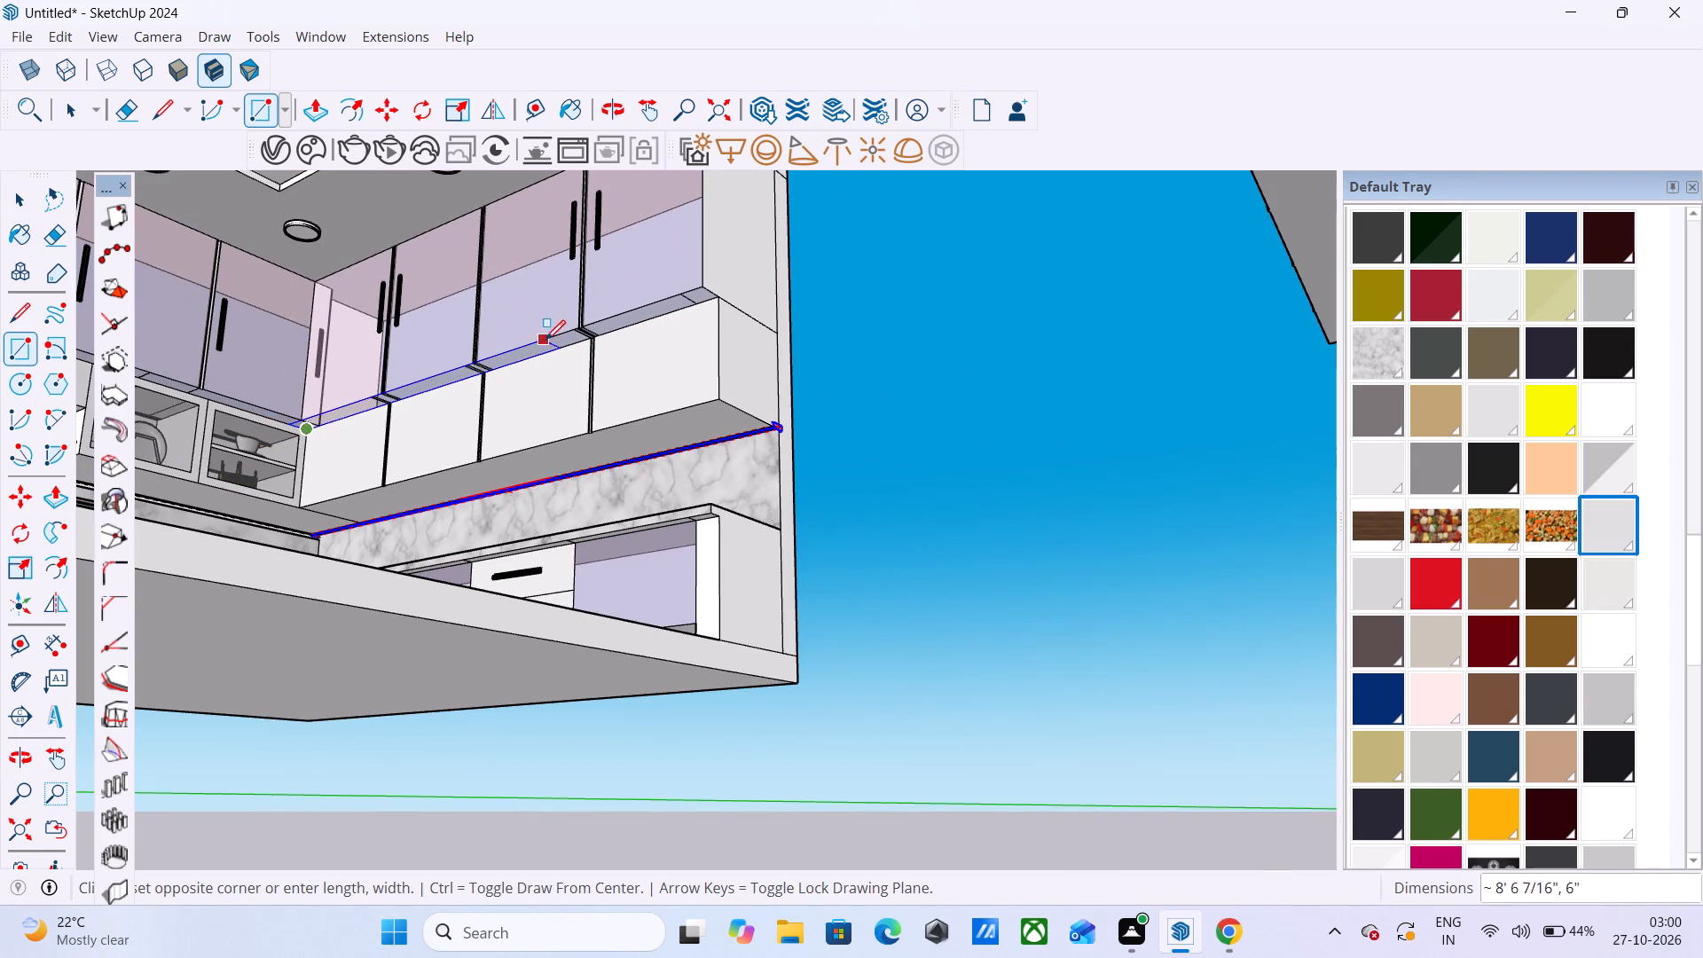
{"action": "scroll", "coordinate": [709, 295], "scroll_direction": "up", "scroll_amount": 6}
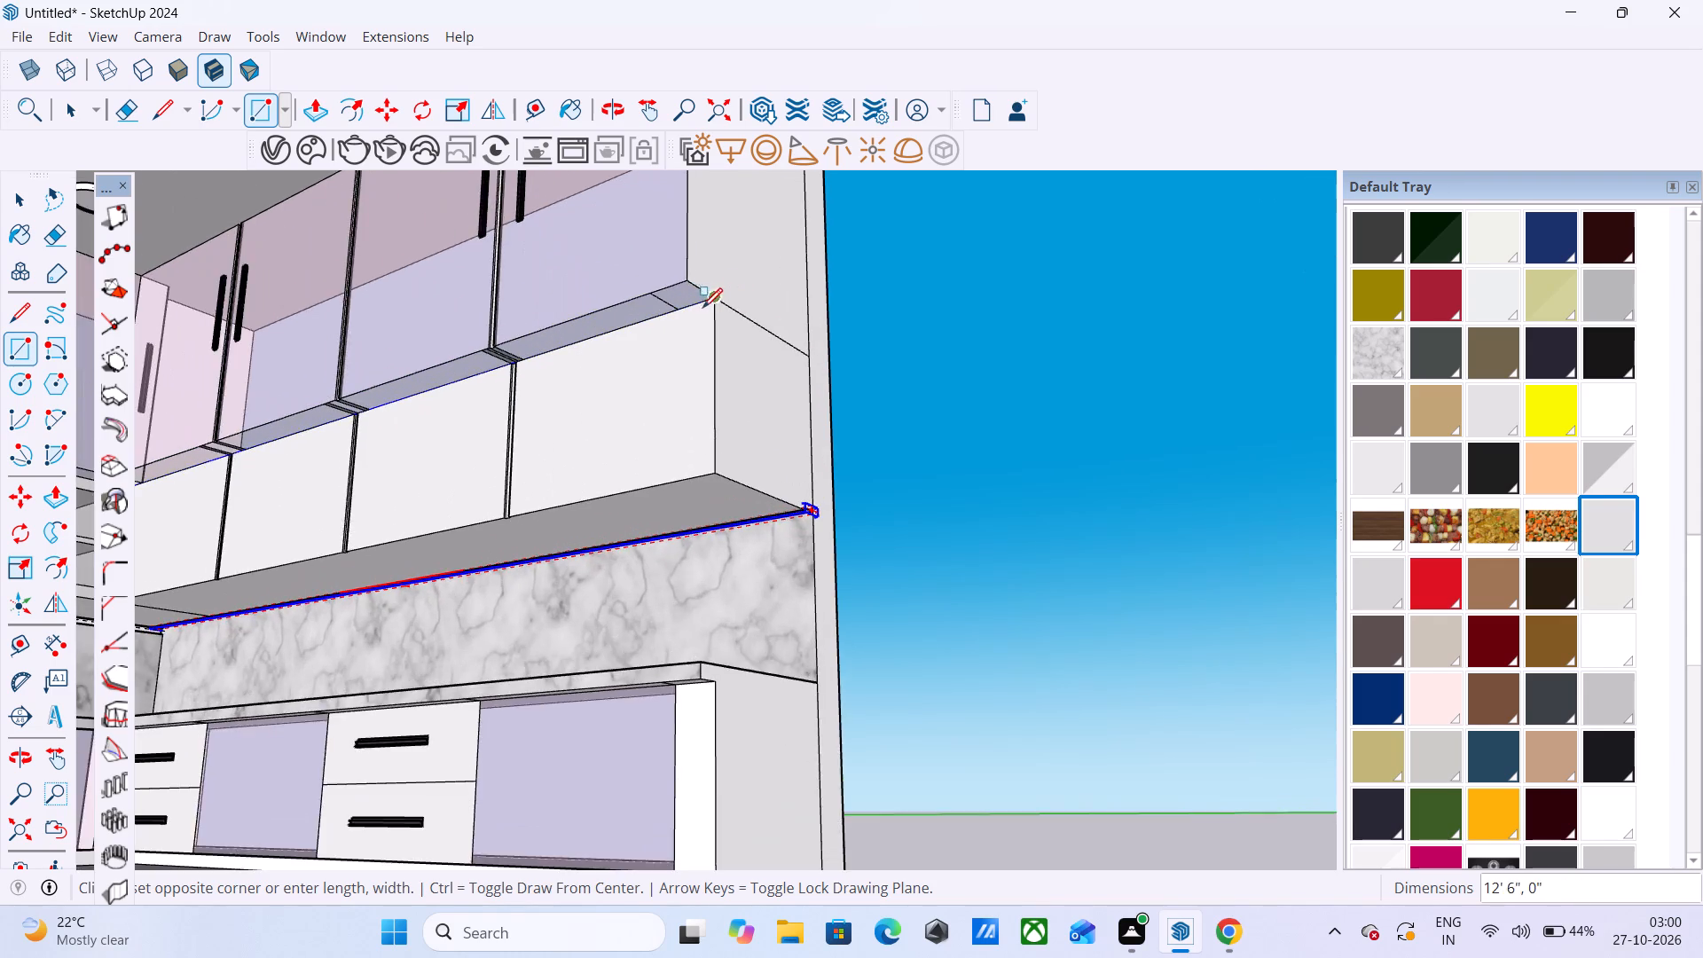
{"action": "scroll", "coordinate": [702, 308], "scroll_direction": "up", "scroll_amount": 11}
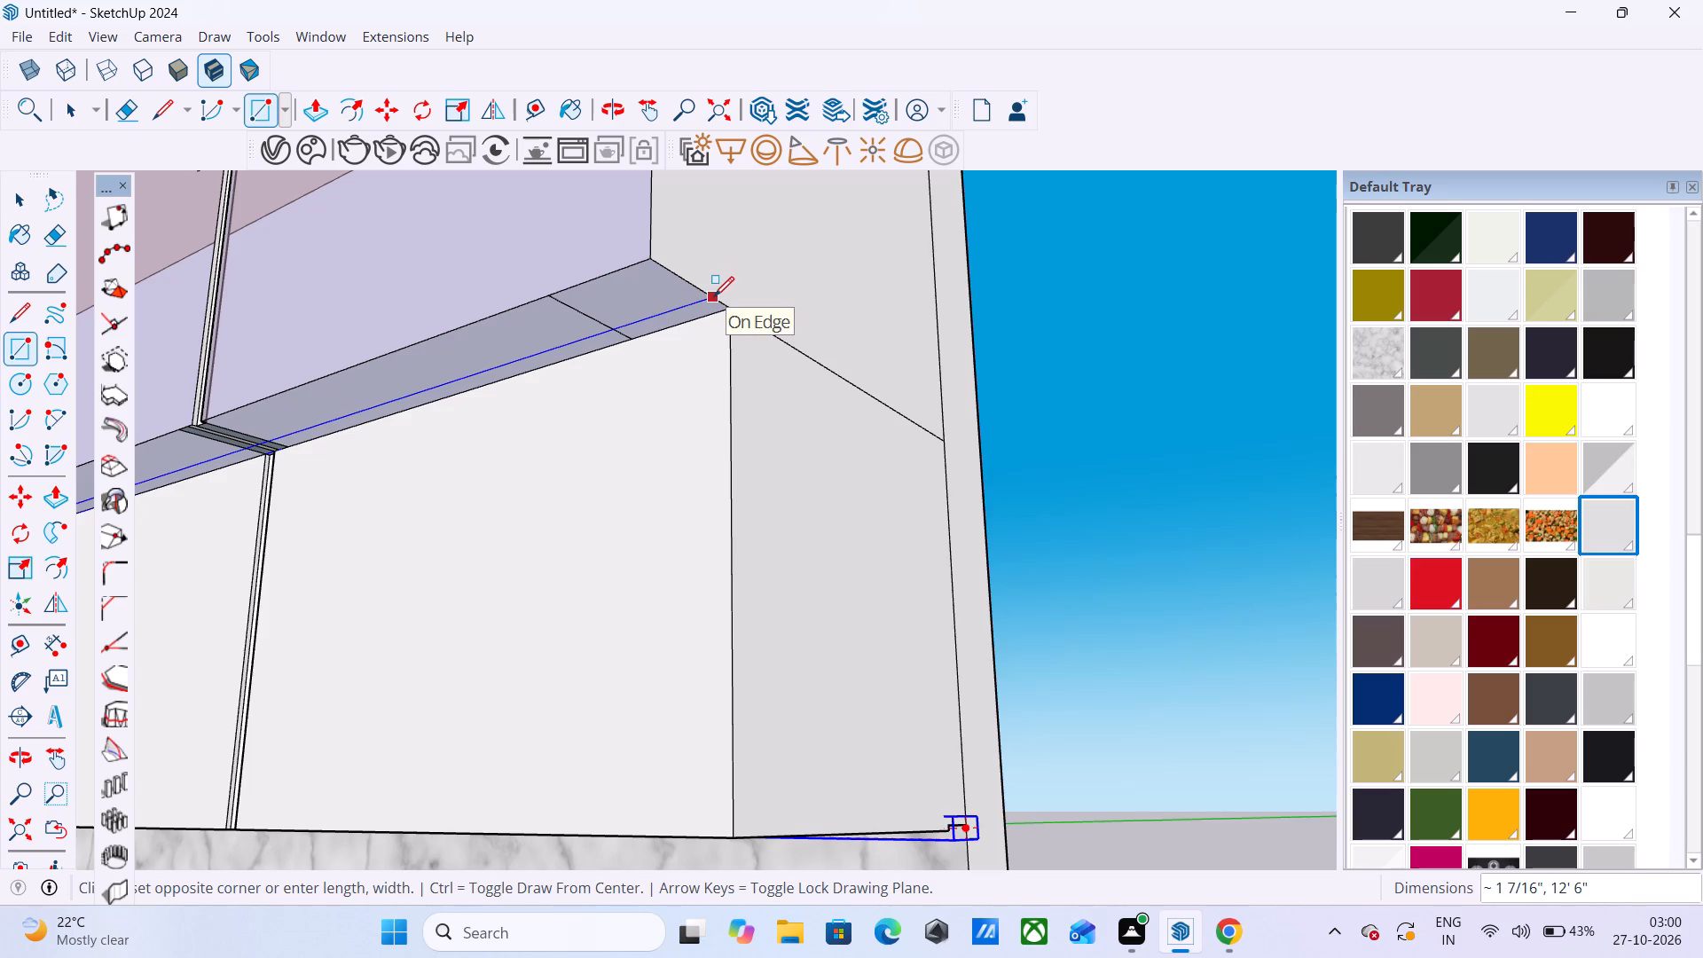
{"action": "left_click", "coordinate": [717, 296]}
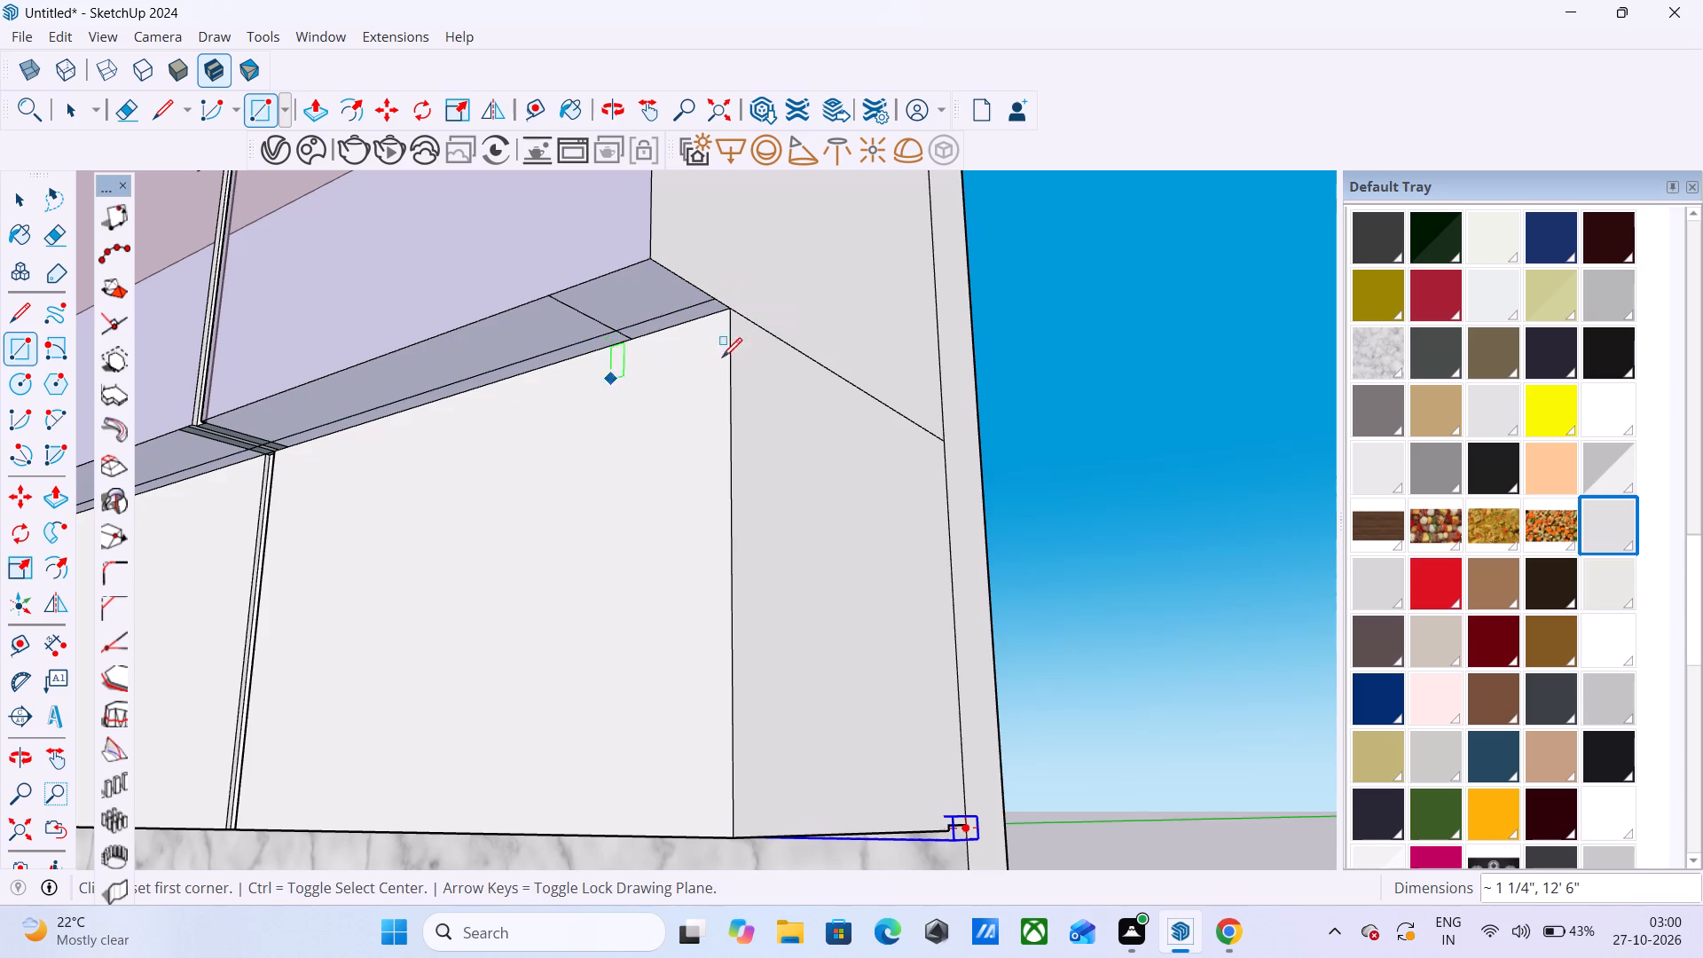
Push the strip segment at the open end 0.3" up into the tall cabinets' underside.
{"action": "scroll", "coordinate": [729, 302], "scroll_direction": "up", "scroll_amount": 5}
{"action": "key", "text": "p"}
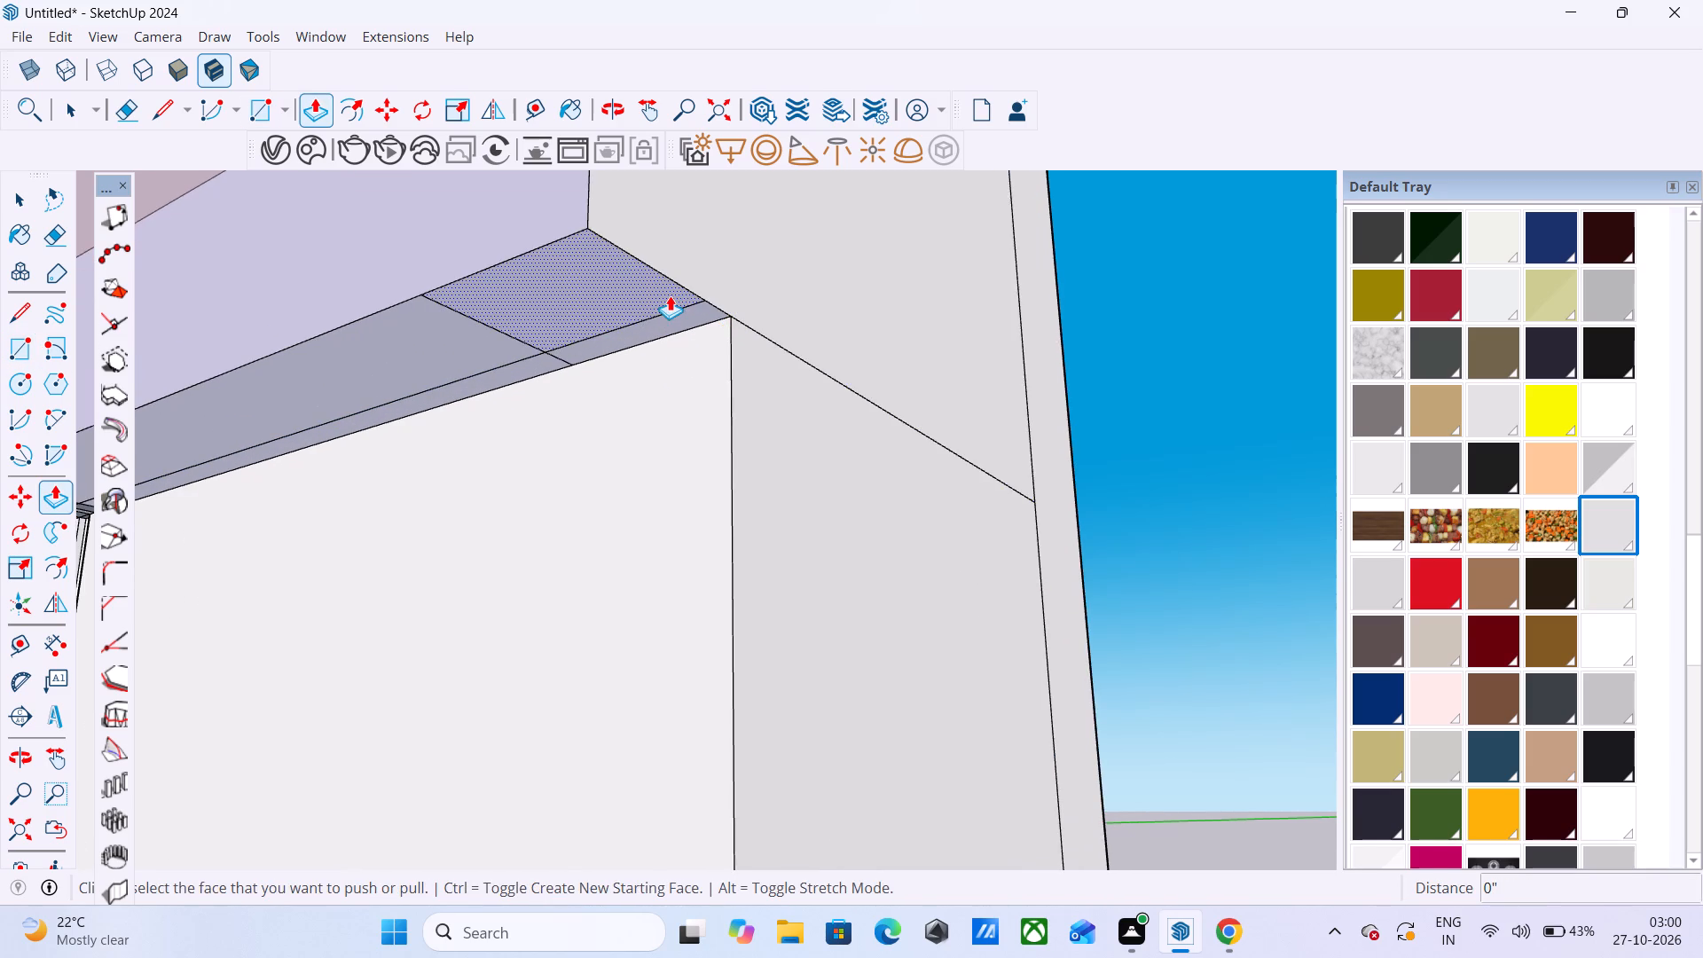
{"action": "scroll", "coordinate": [670, 295], "scroll_direction": "up", "scroll_amount": 4}
{"action": "left_click", "coordinate": [680, 324]}
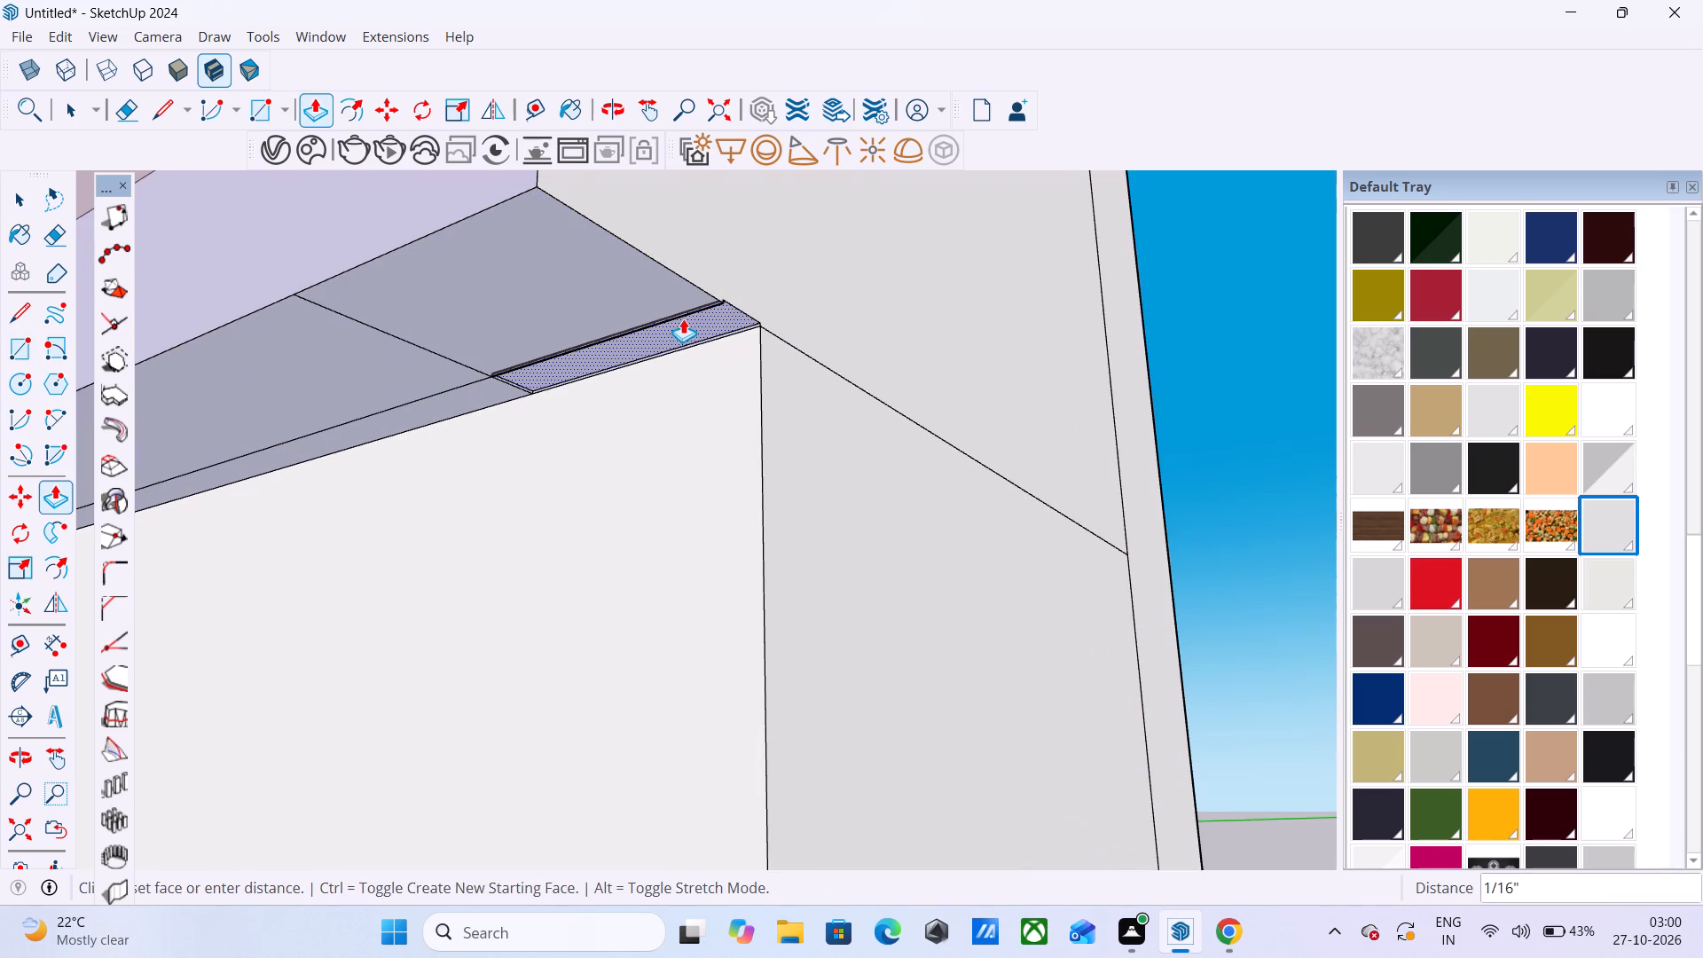
{"action": "type", "text": "0.3"}
{"action": "key", "text": "Return"}
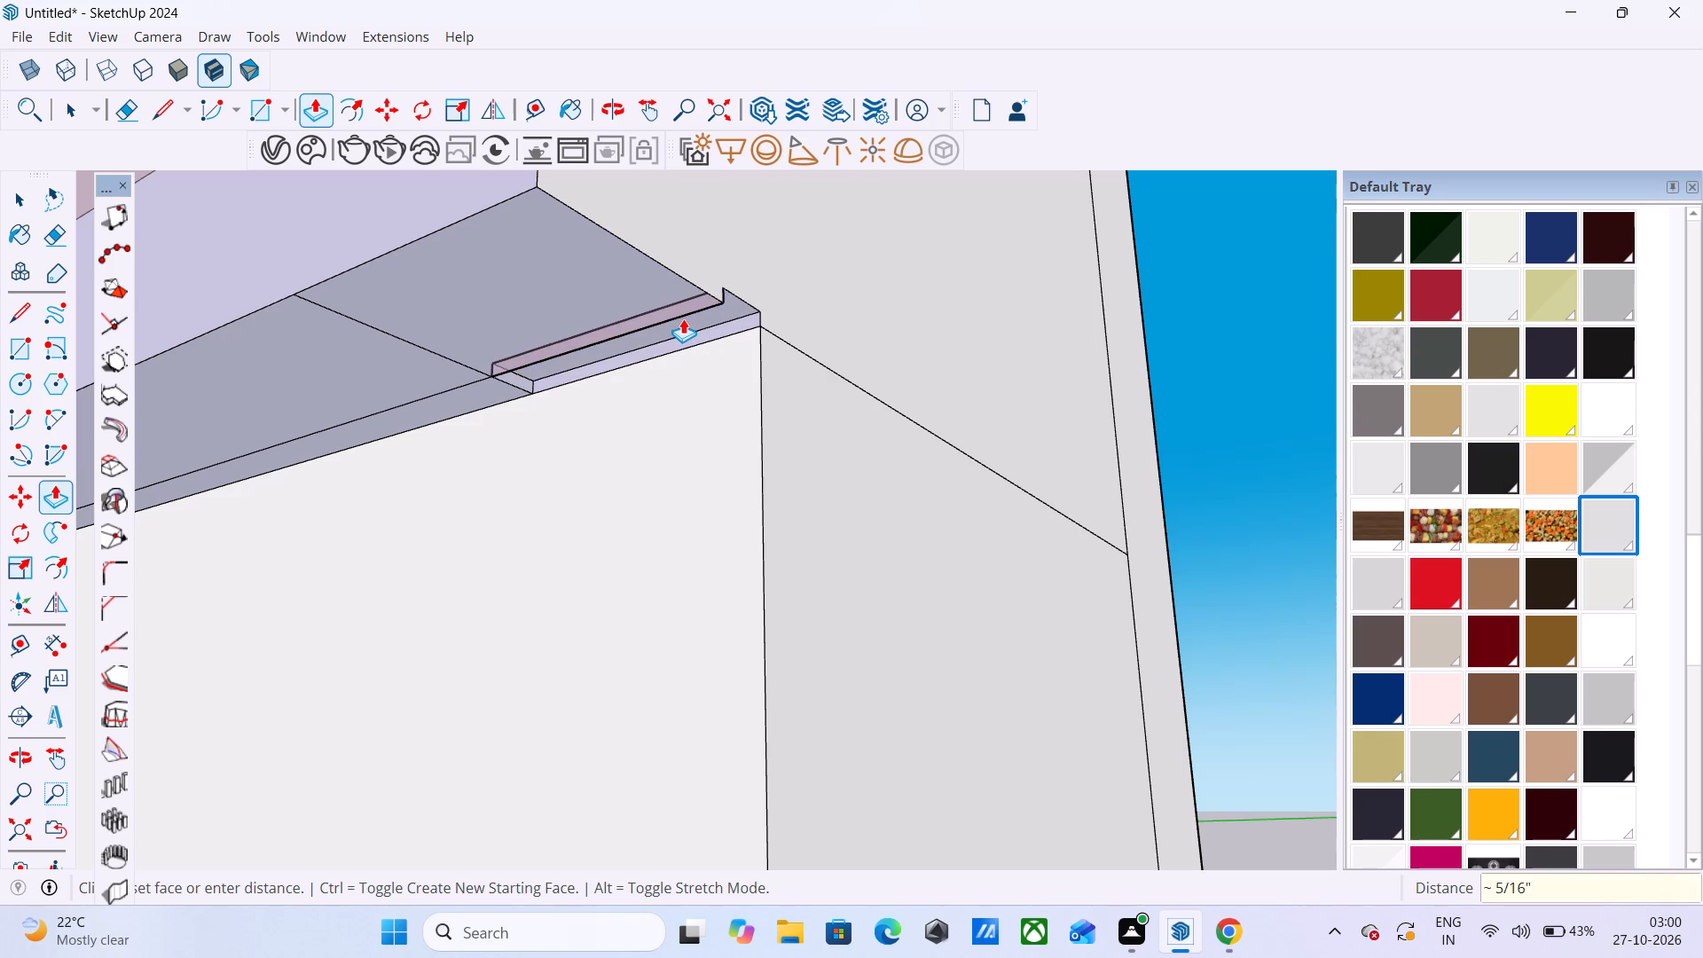
Push the next two long strip segments from the open end 5/16" up into the tall cabinets' underside.
{"action": "scroll", "coordinate": [636, 326], "scroll_direction": "up", "scroll_amount": 3}
{"action": "middle_click_drag", "start_coordinate": [635, 320], "coordinate": [436, 285]}
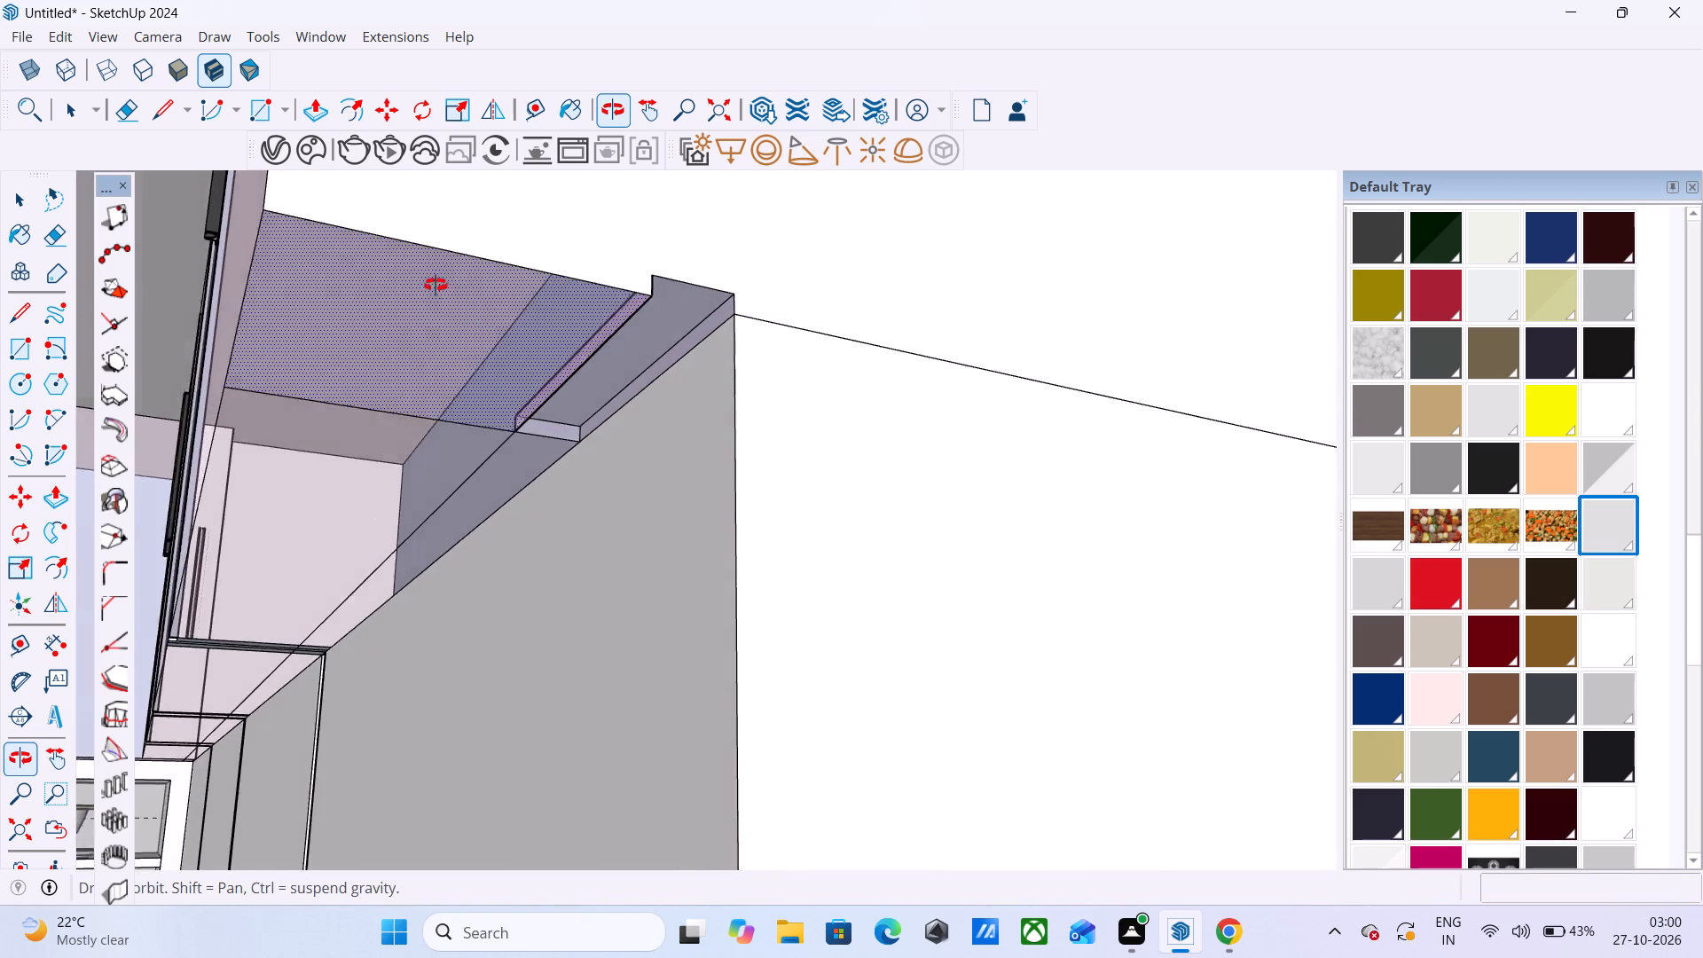
{"action": "middle_click_drag", "start_coordinate": [436, 285], "coordinate": [442, 246]}
{"action": "scroll", "coordinate": [513, 484], "scroll_direction": "up", "scroll_amount": 4}
{"action": "double_click", "coordinate": [508, 495]}
{"action": "scroll", "coordinate": [850, 347], "scroll_direction": "down", "scroll_amount": 2}
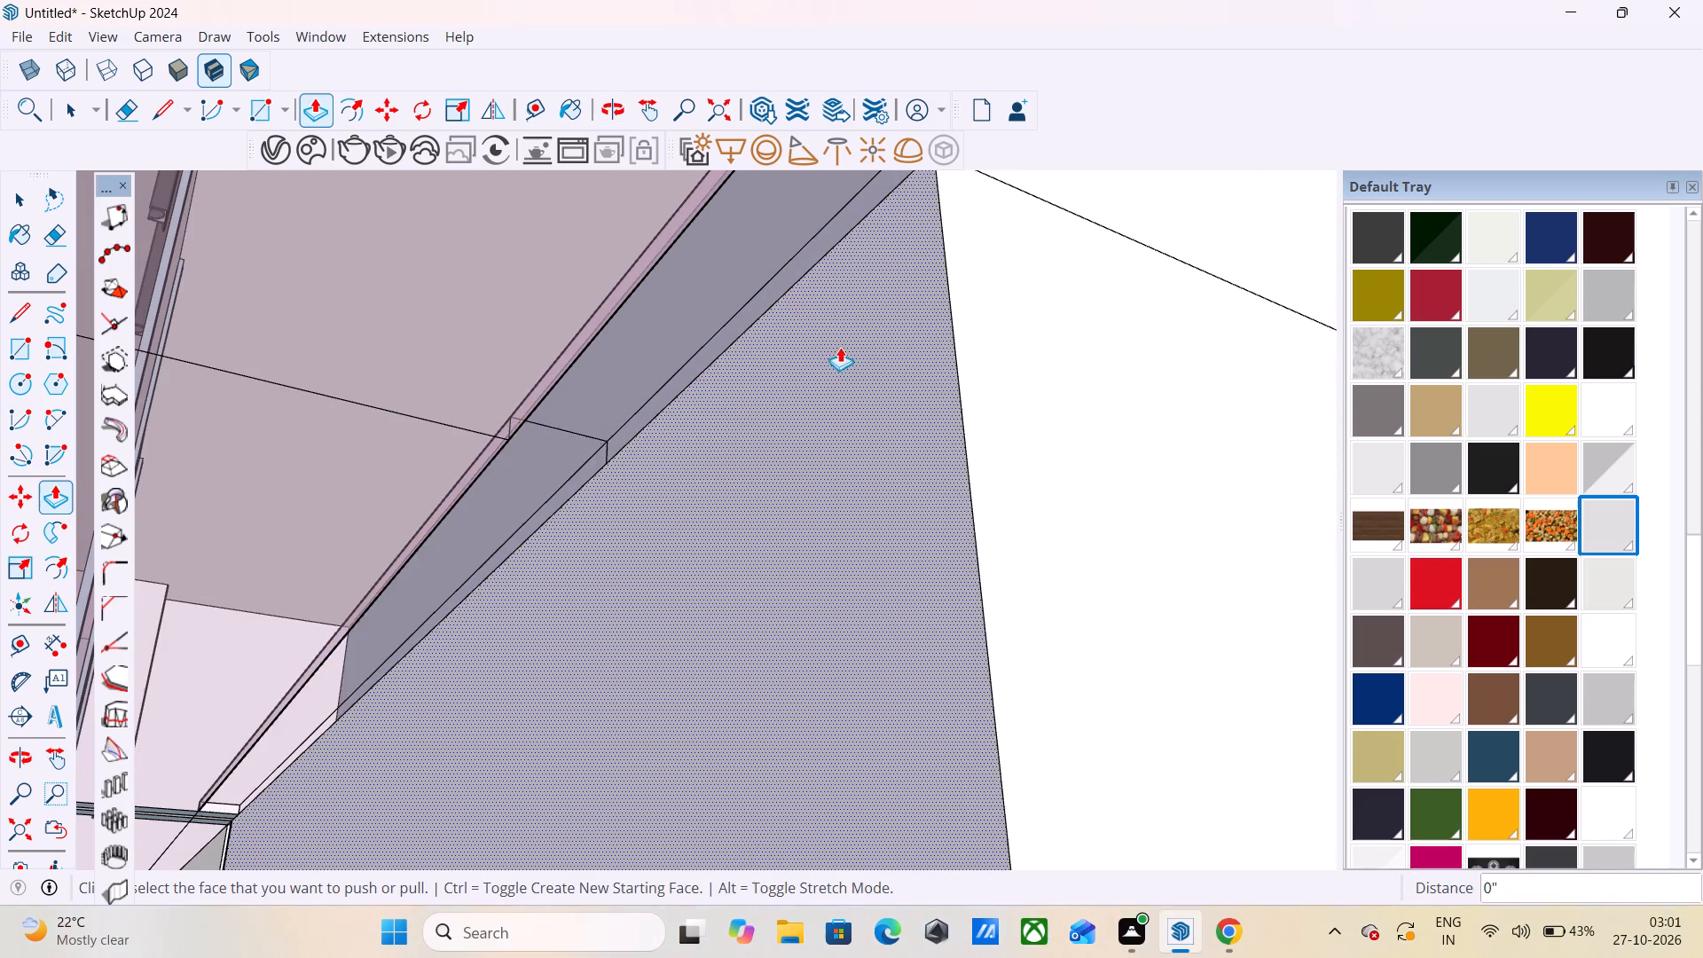
{"action": "scroll", "coordinate": [840, 347], "scroll_direction": "down", "scroll_amount": 7}
{"action": "scroll", "coordinate": [557, 496], "scroll_direction": "down", "scroll_amount": 4}
{"action": "scroll", "coordinate": [310, 735], "scroll_direction": "up", "scroll_amount": 10}
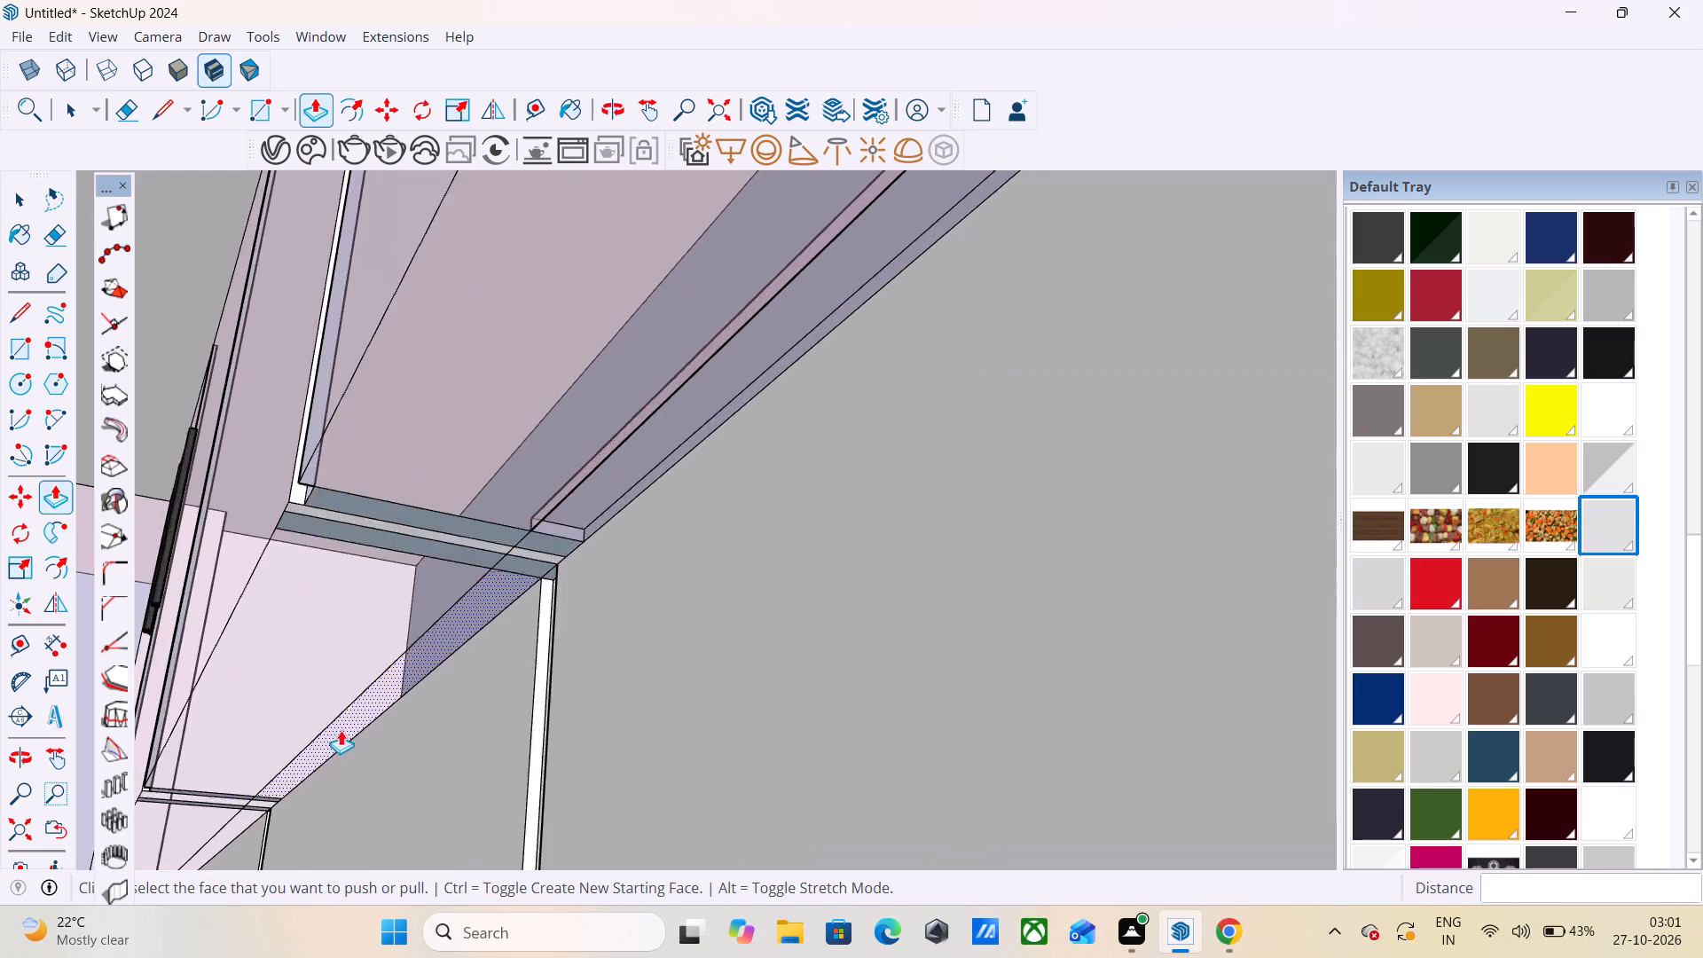
{"action": "scroll", "coordinate": [341, 730], "scroll_direction": "up", "scroll_amount": 2}
{"action": "double_click", "coordinate": [457, 614]}
{"action": "scroll", "coordinate": [905, 367], "scroll_direction": "down", "scroll_amount": 4}
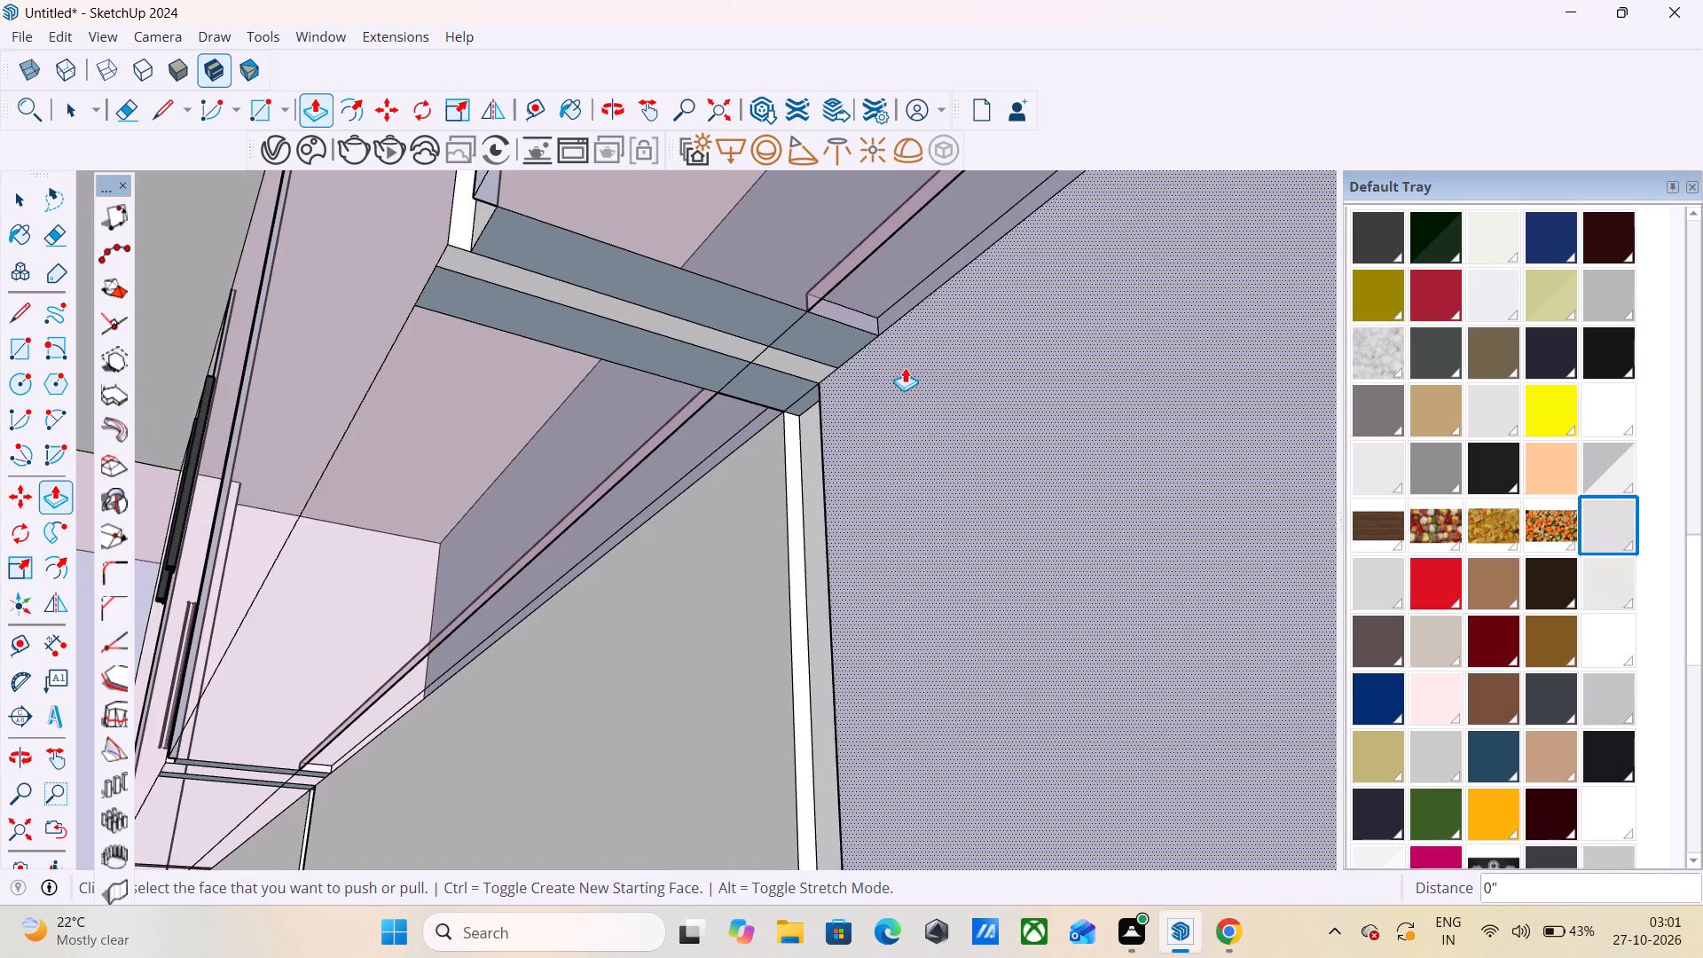
Push the three short strip pieces at the first cabinet joint from the open end 5/16" up to continue the groove.
{"action": "middle_click_drag", "start_coordinate": [624, 407], "coordinate": [767, 340]}
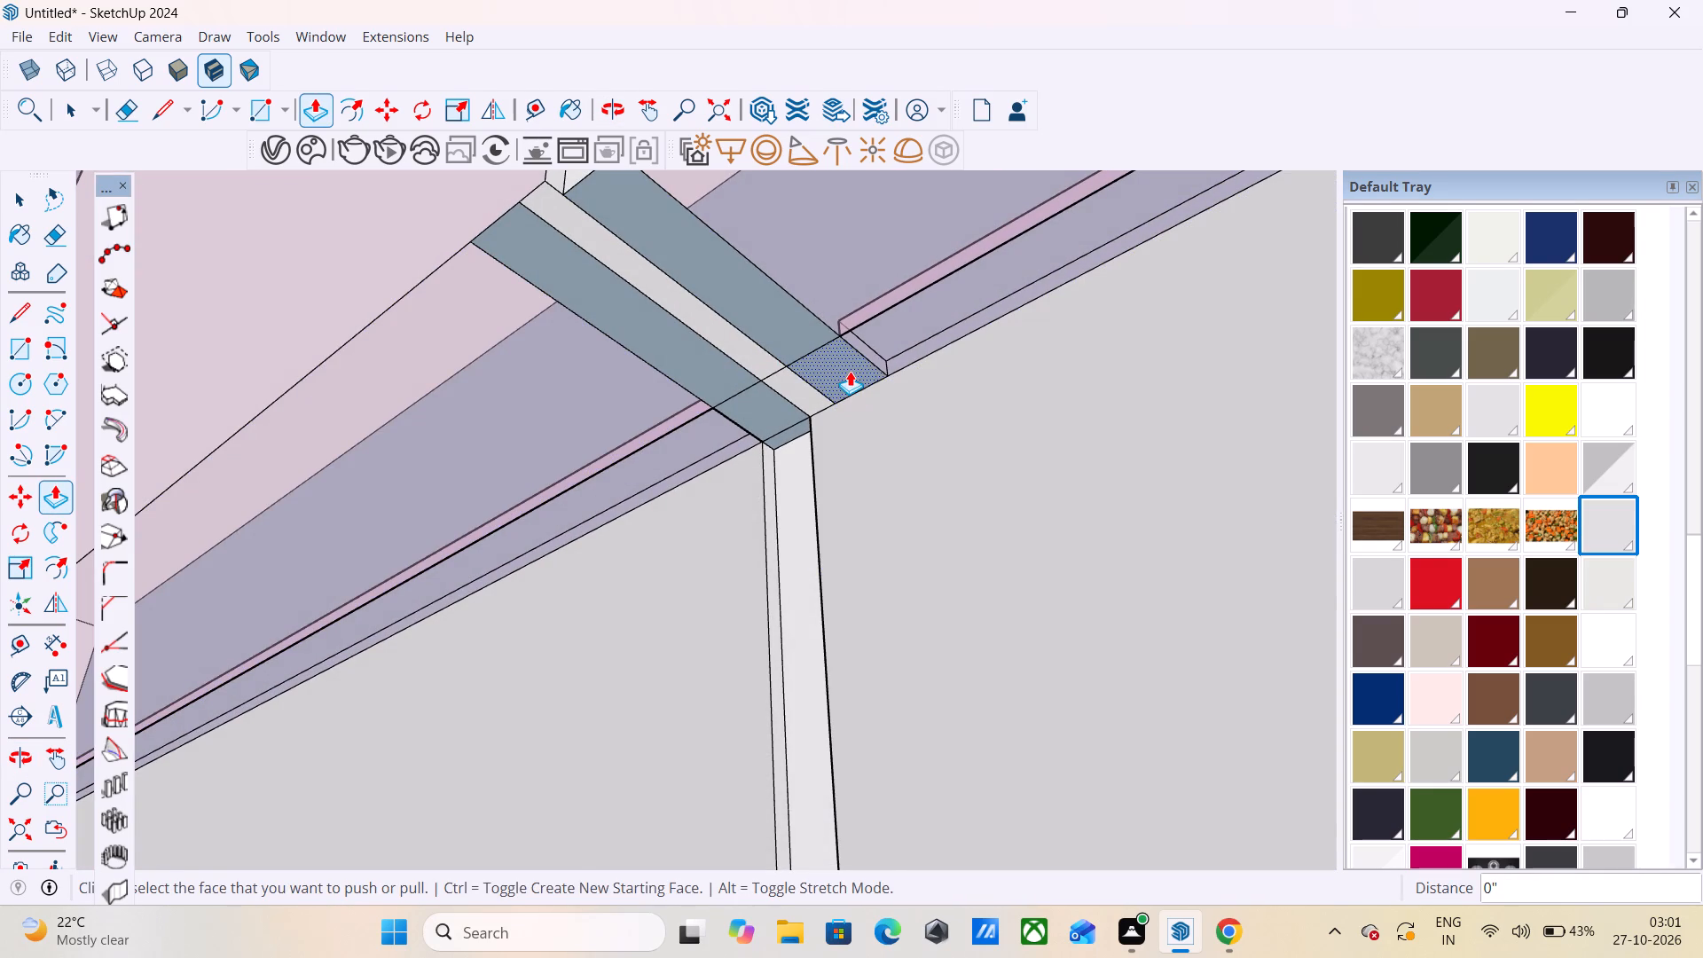
{"action": "double_click", "coordinate": [850, 371]}
{"action": "key", "text": "ctrl+z"}
{"action": "left_click", "coordinate": [843, 366]}
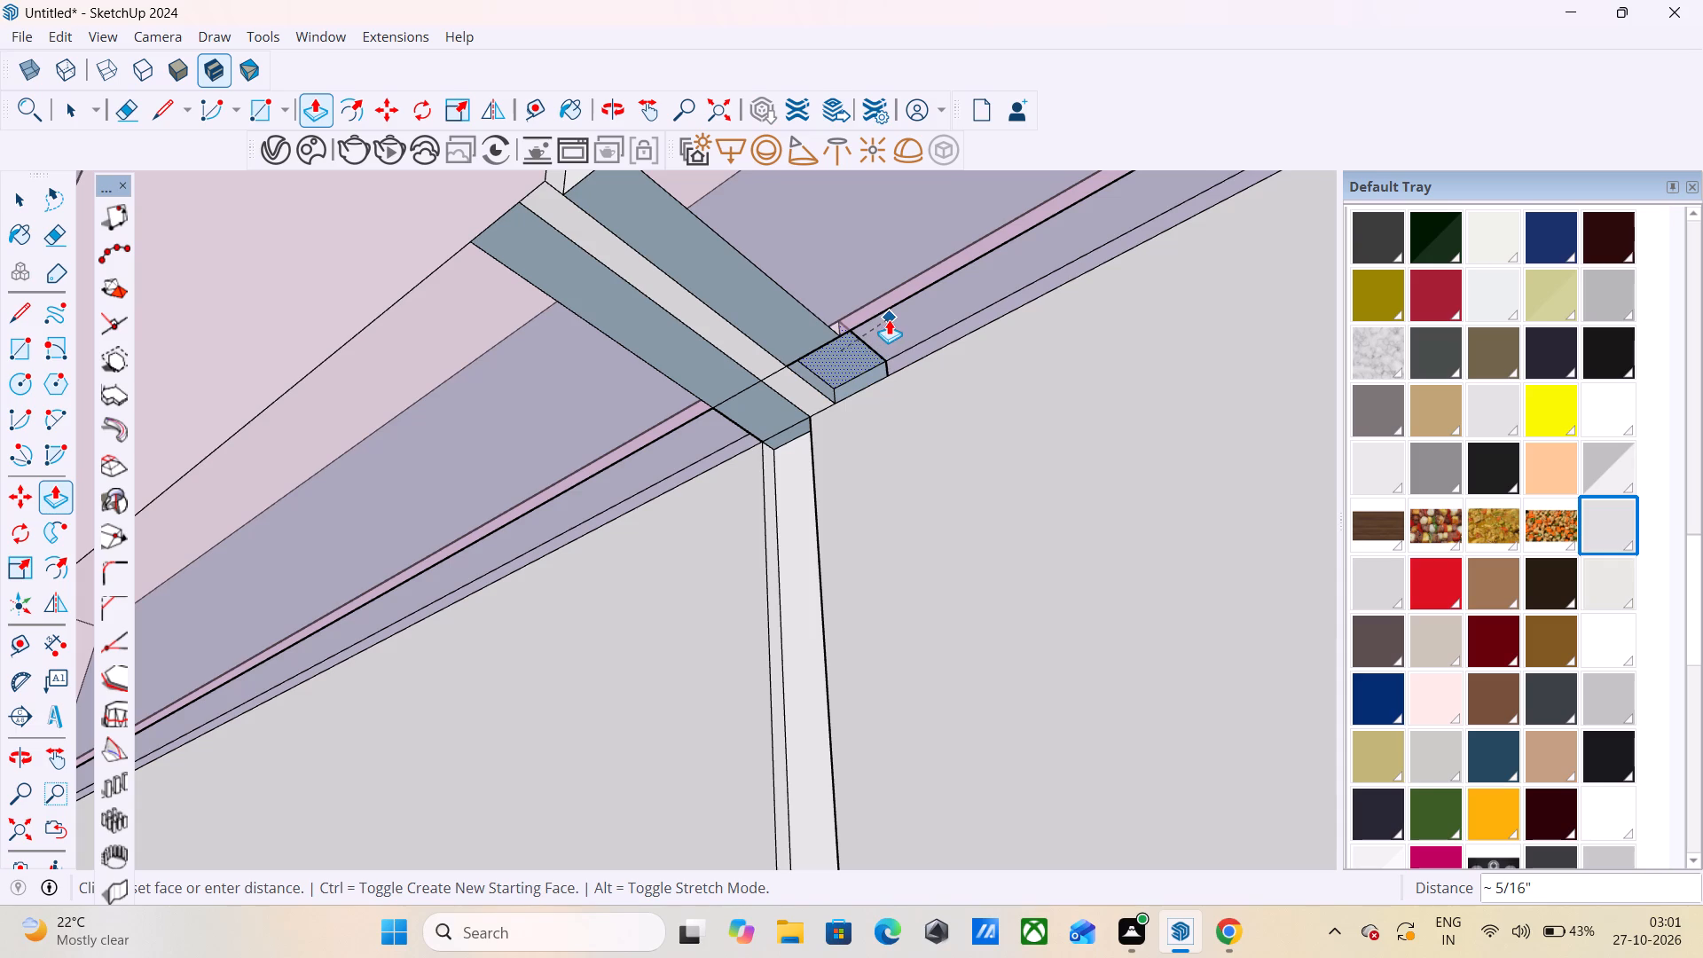
{"action": "left_click", "coordinate": [899, 324]}
{"action": "scroll", "coordinate": [812, 396], "scroll_direction": "up", "scroll_amount": 5}
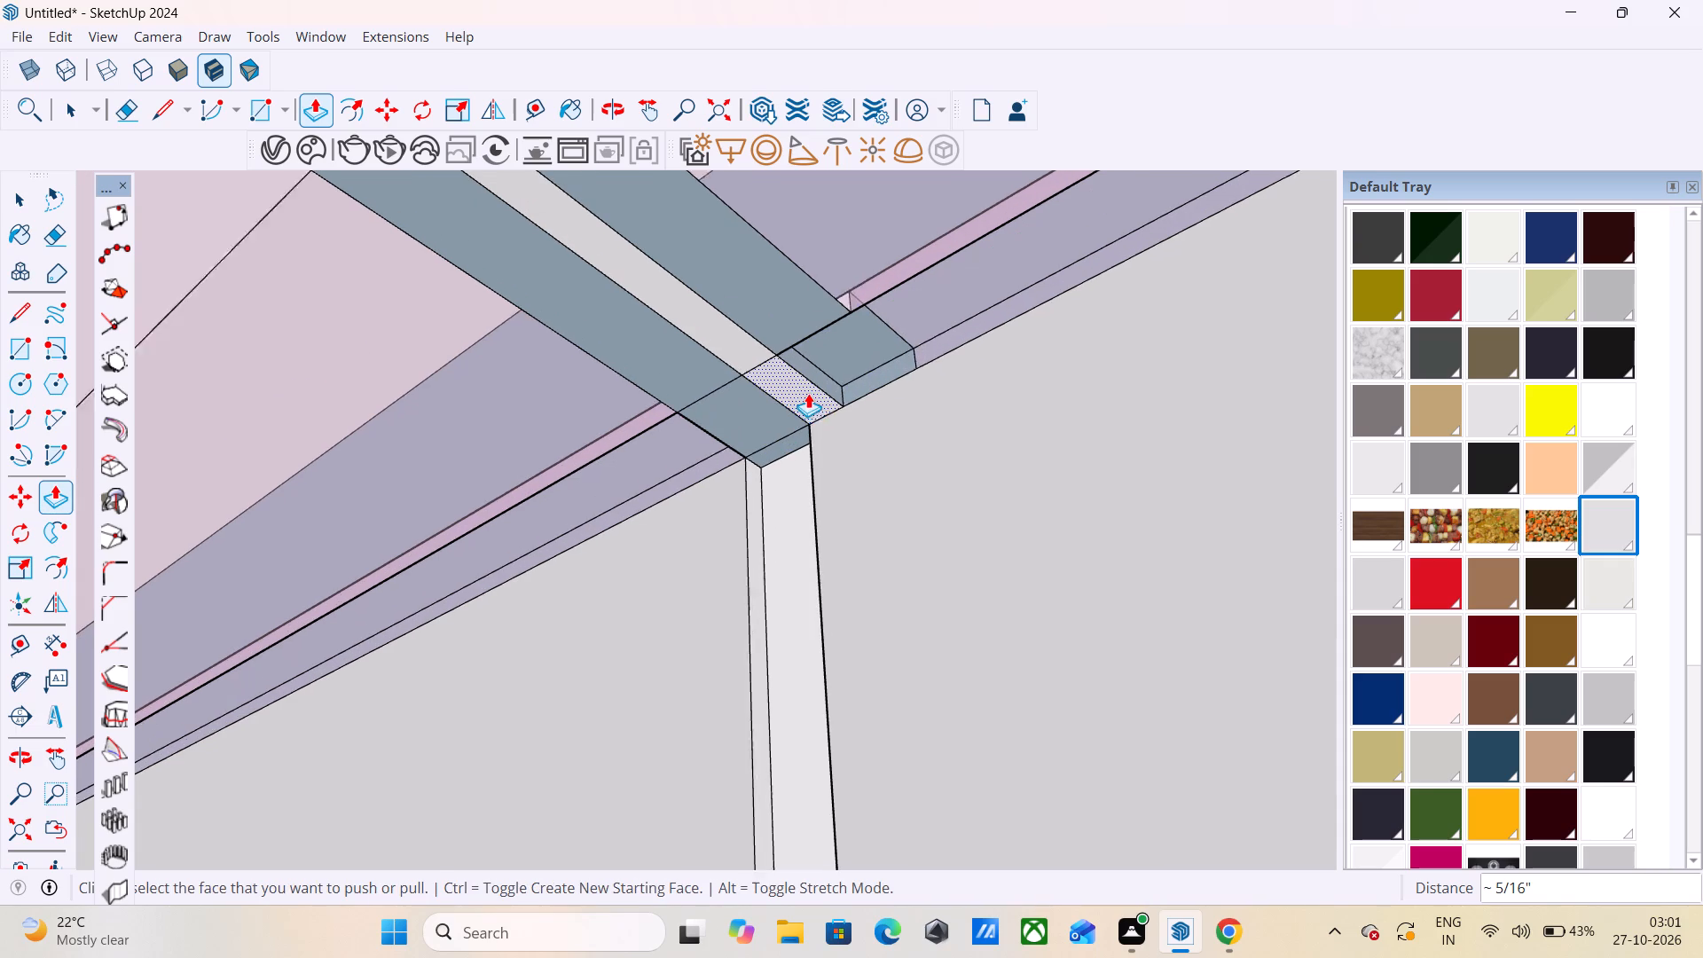
{"action": "left_click", "coordinate": [808, 393]}
{"action": "left_click", "coordinate": [868, 334]}
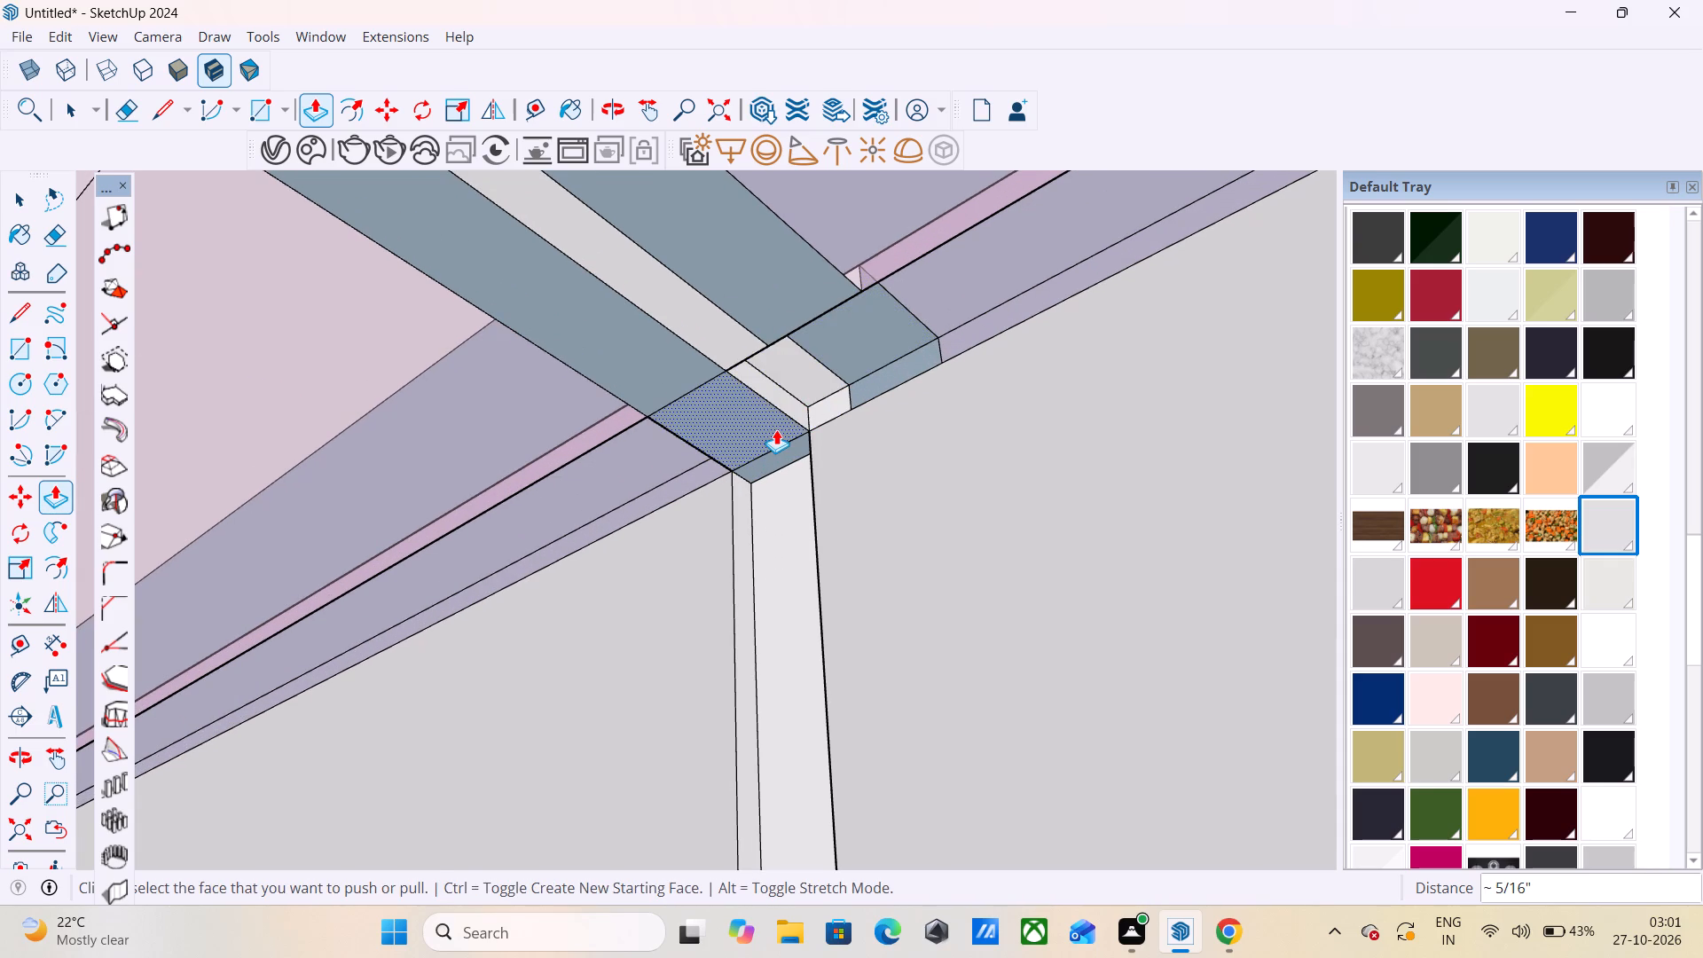
{"action": "left_click", "coordinate": [776, 429]}
{"action": "left_click", "coordinate": [832, 364]}
Push the three short strip pieces at the second cabinet joint and the long segment beyond it 5/16" up.
{"action": "scroll", "coordinate": [844, 385], "scroll_direction": "down", "scroll_amount": 4}
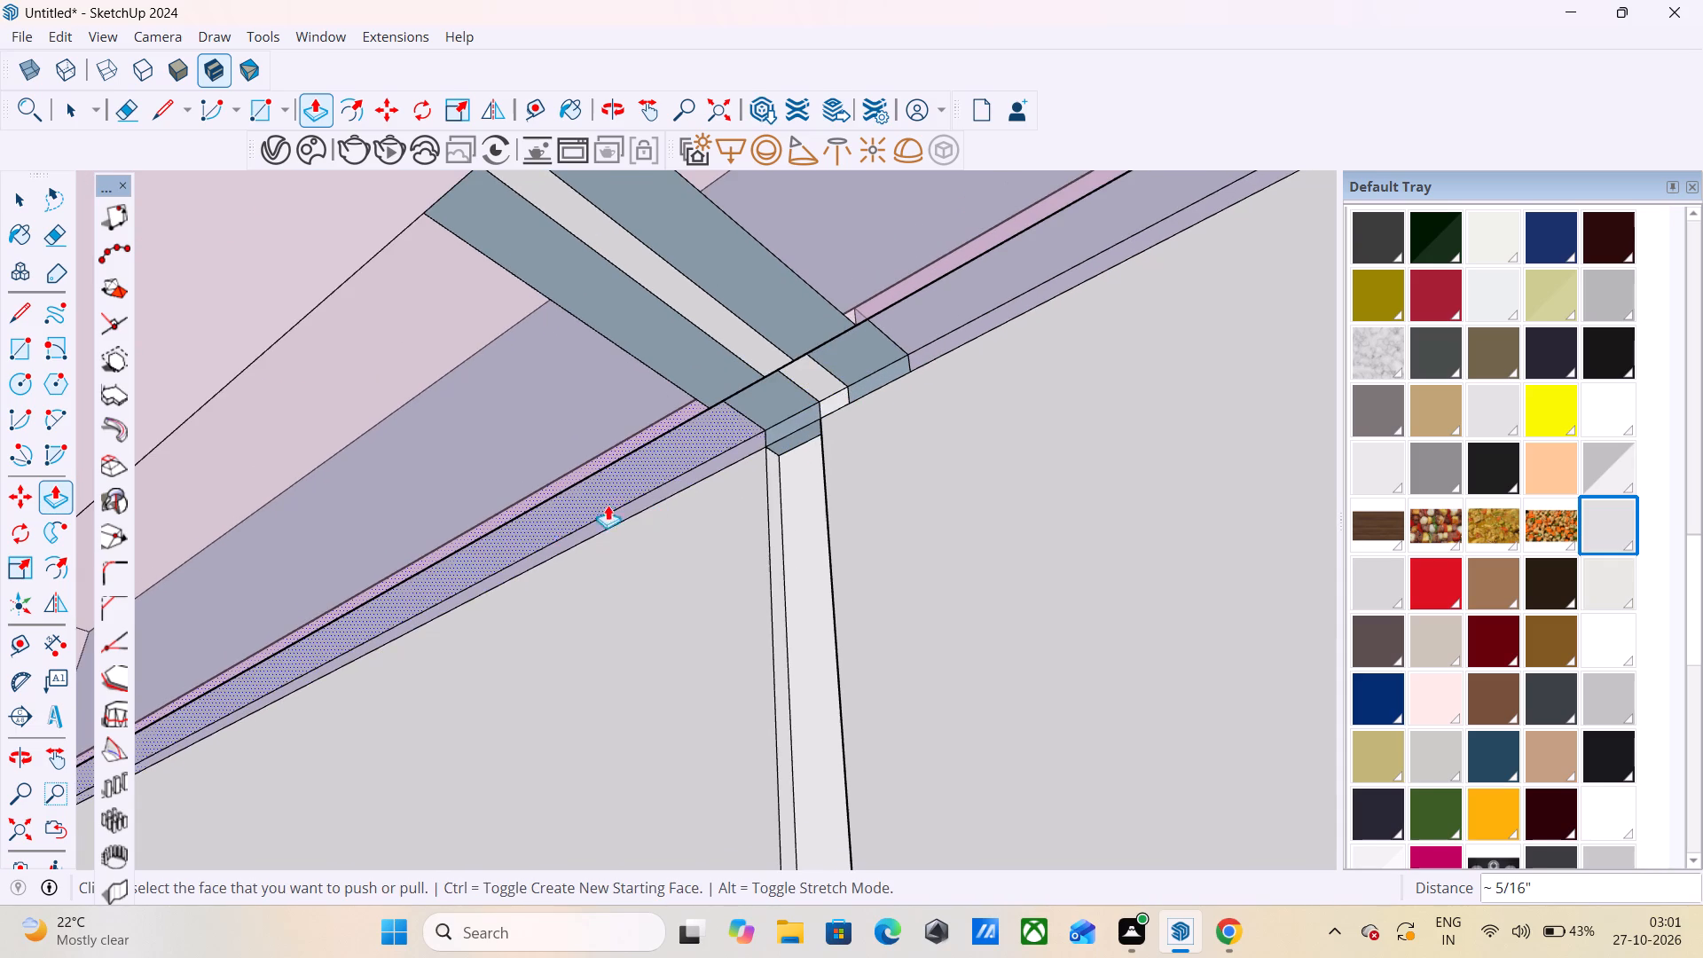
{"action": "scroll", "coordinate": [881, 373], "scroll_direction": "down", "scroll_amount": 5}
{"action": "scroll", "coordinate": [750, 433], "scroll_direction": "up", "scroll_amount": 12}
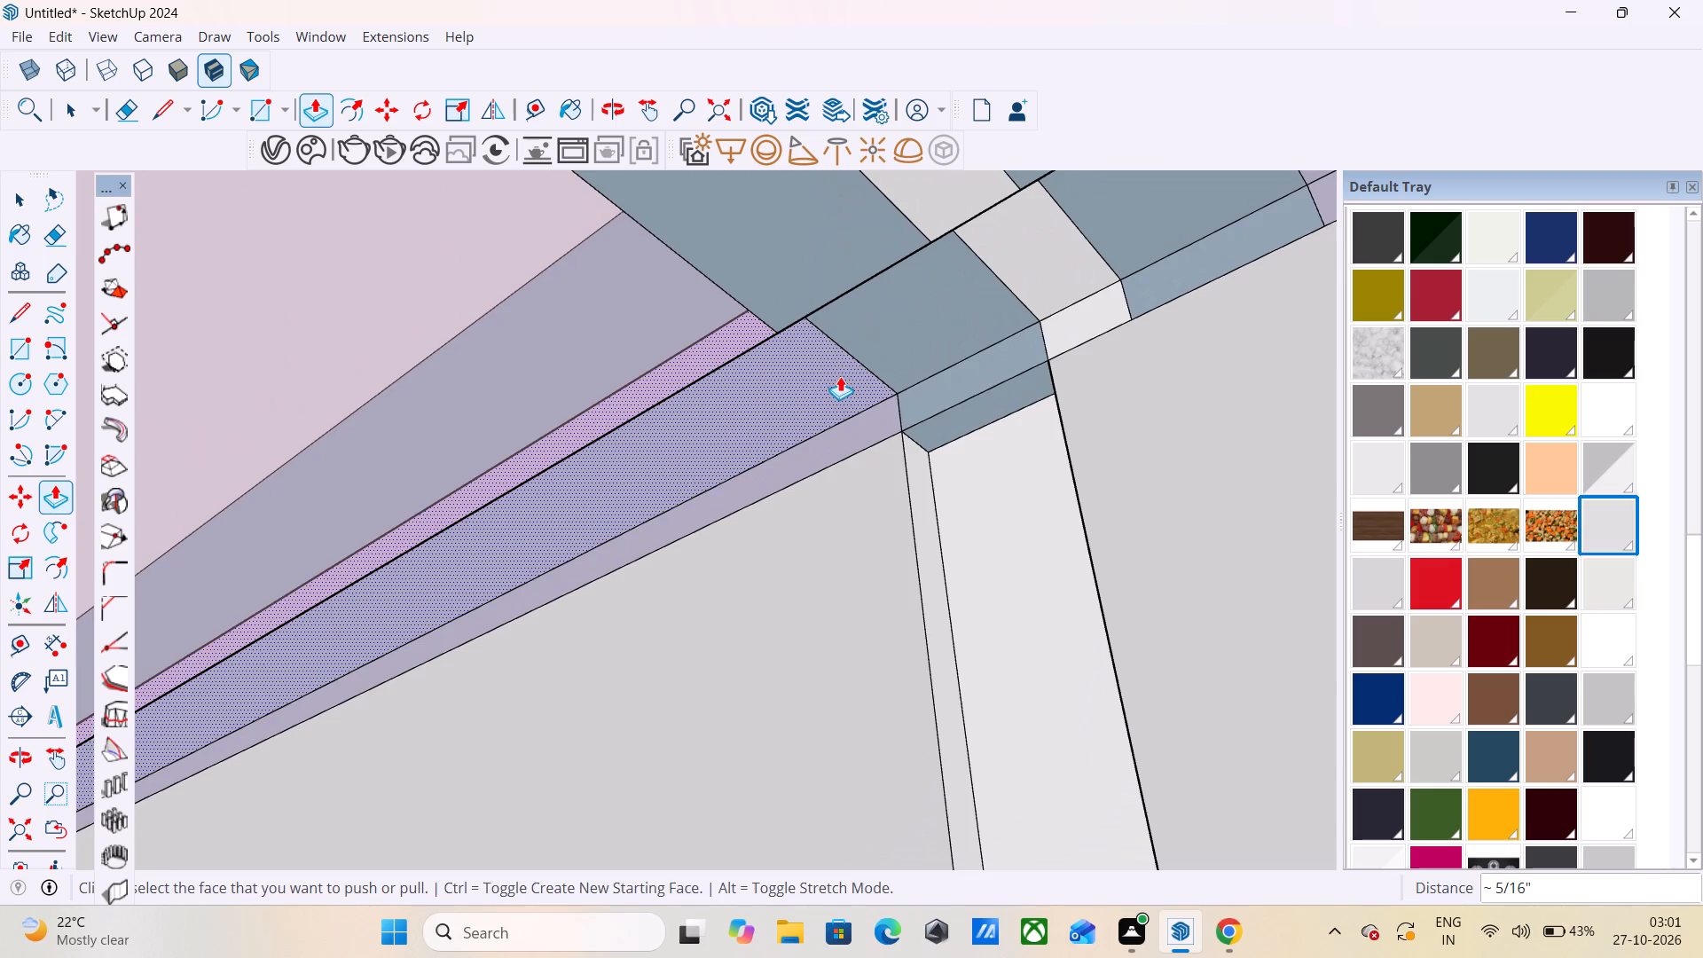
{"action": "middle_click_drag", "start_coordinate": [840, 376], "coordinate": [767, 326]}
{"action": "scroll", "coordinate": [769, 323], "scroll_direction": "down", "scroll_amount": 6}
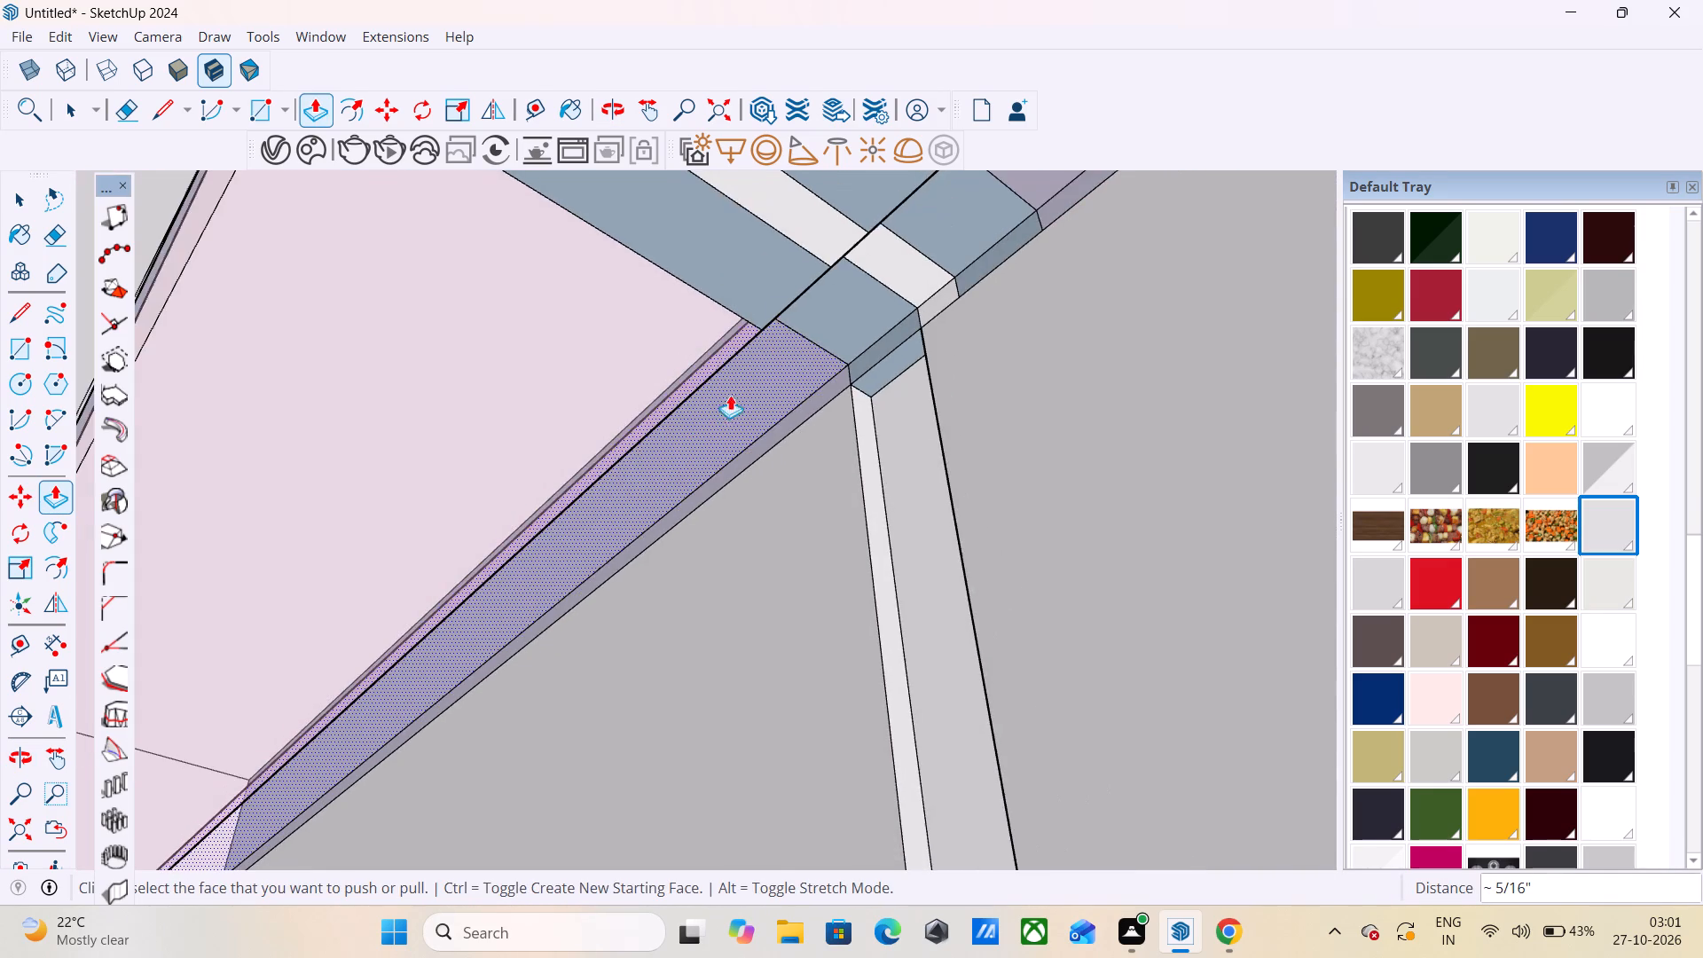
{"action": "scroll", "coordinate": [607, 521], "scroll_direction": "down", "scroll_amount": 5}
{"action": "scroll", "coordinate": [608, 619], "scroll_direction": "down", "scroll_amount": 11}
{"action": "middle_click_drag", "start_coordinate": [573, 595], "coordinate": [606, 724]}
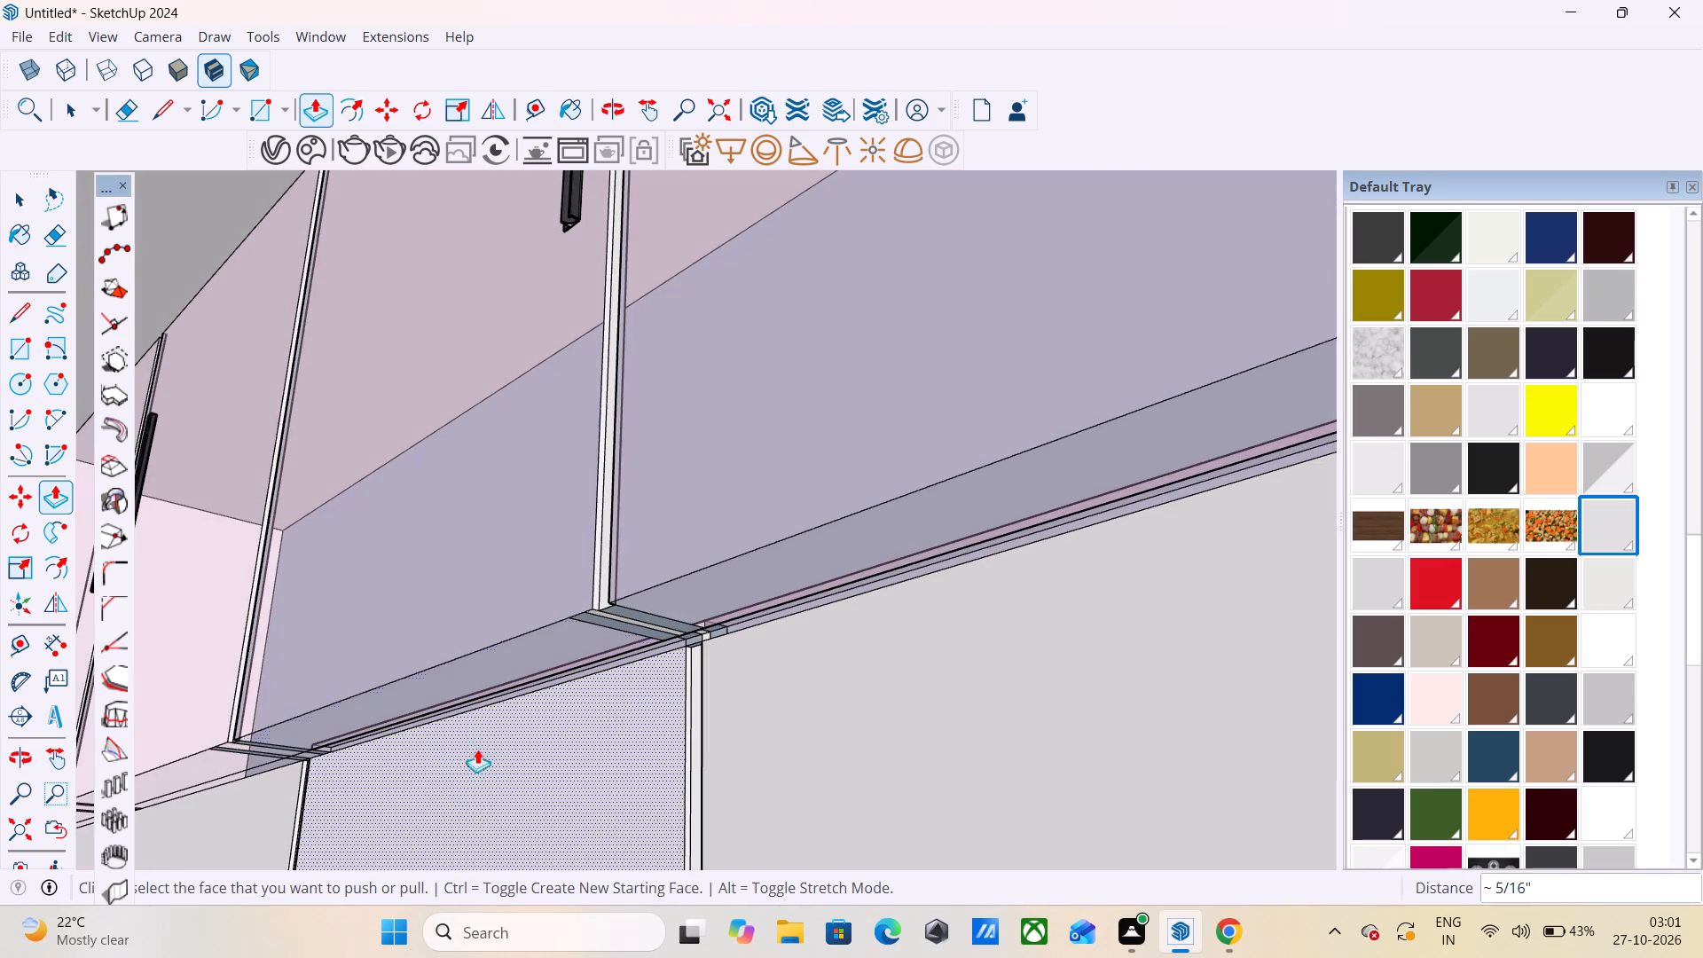
{"action": "scroll", "coordinate": [273, 768], "scroll_direction": "up", "scroll_amount": 6}
{"action": "scroll", "coordinate": [341, 761], "scroll_direction": "up", "scroll_amount": 16}
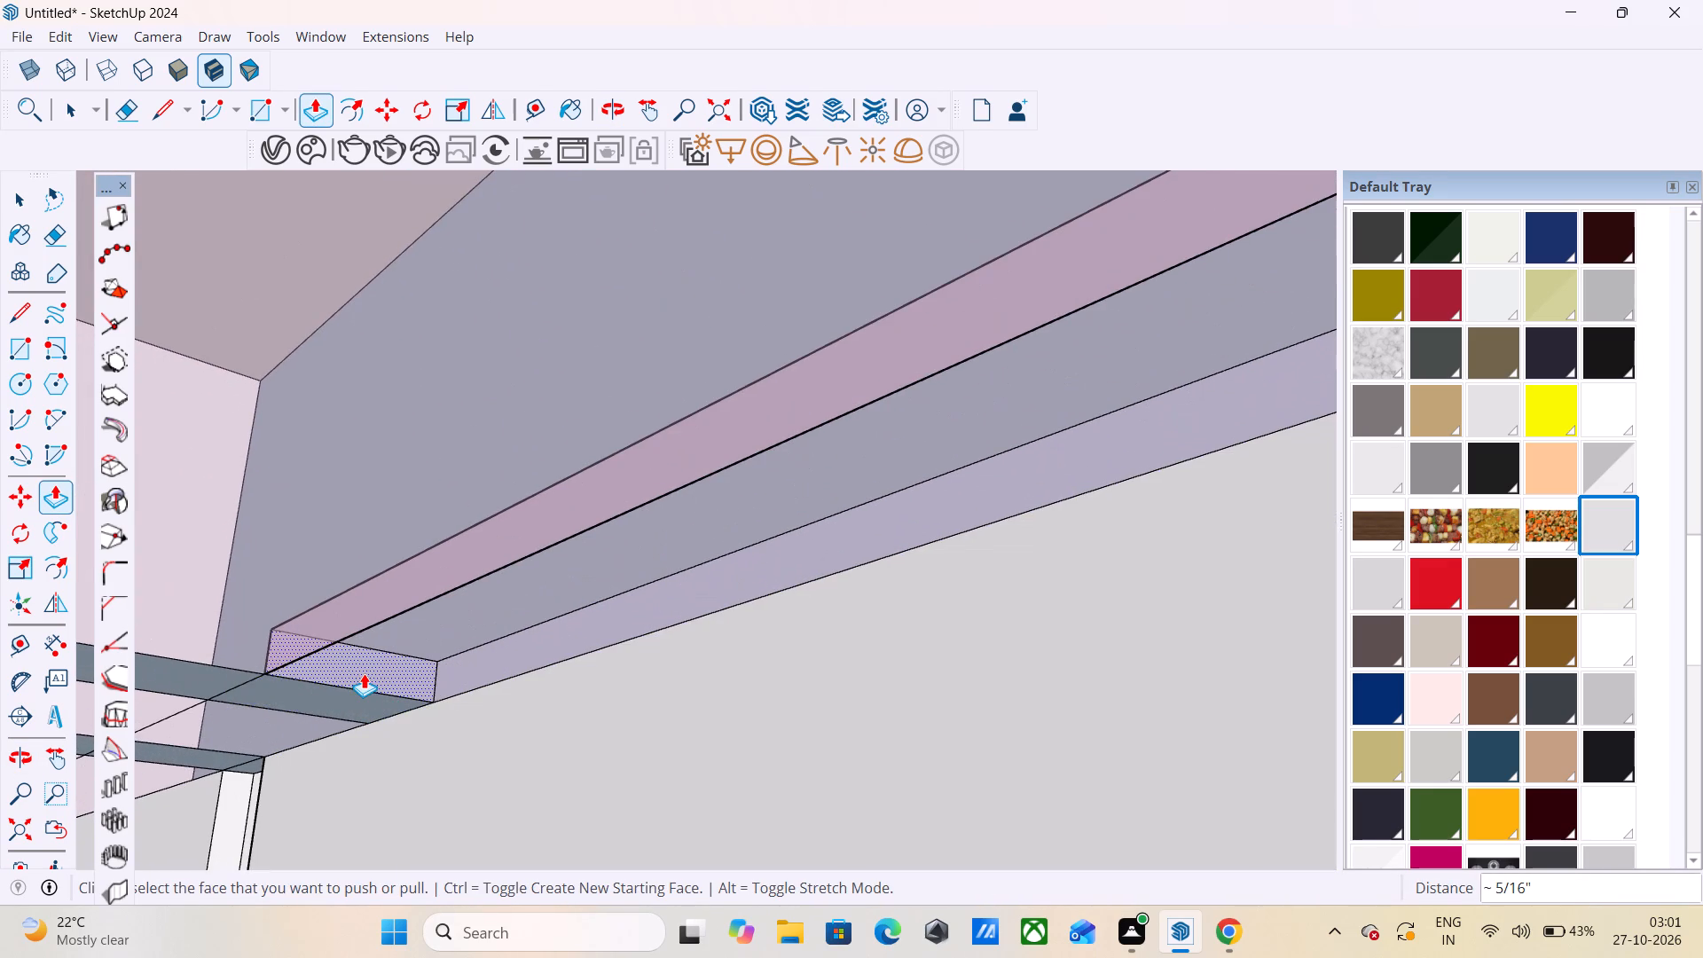
{"action": "left_click", "coordinate": [355, 702]}
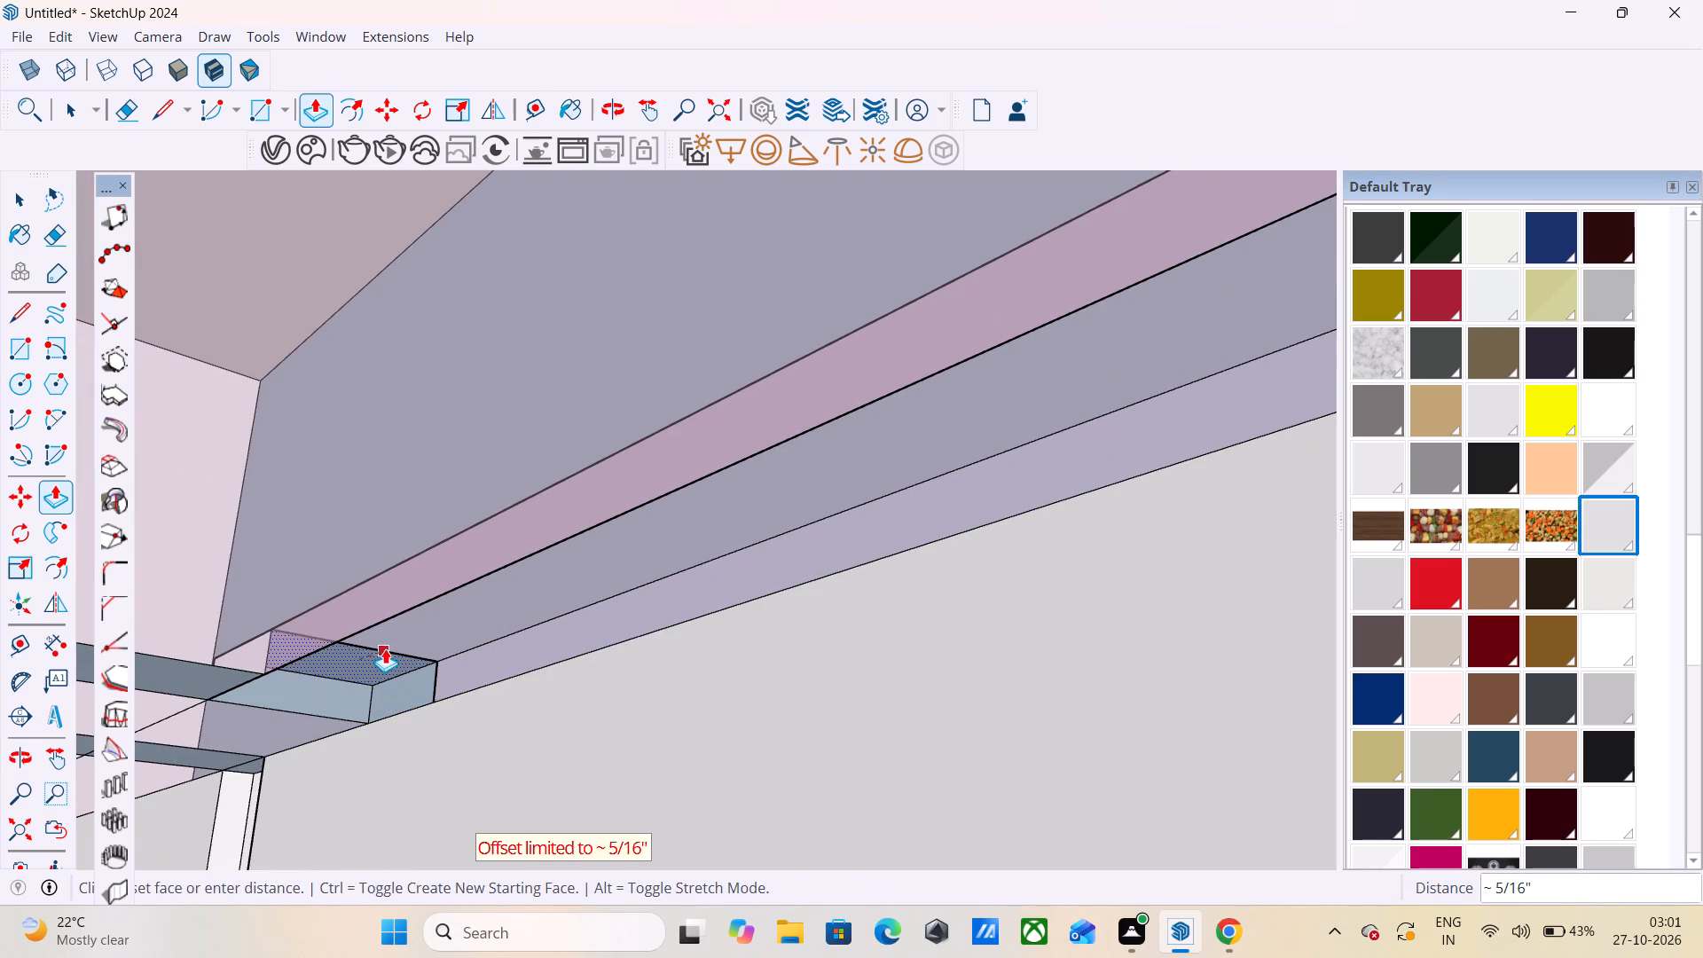
{"action": "left_click", "coordinate": [424, 632]}
{"action": "scroll", "coordinate": [549, 583], "scroll_direction": "down", "scroll_amount": 8}
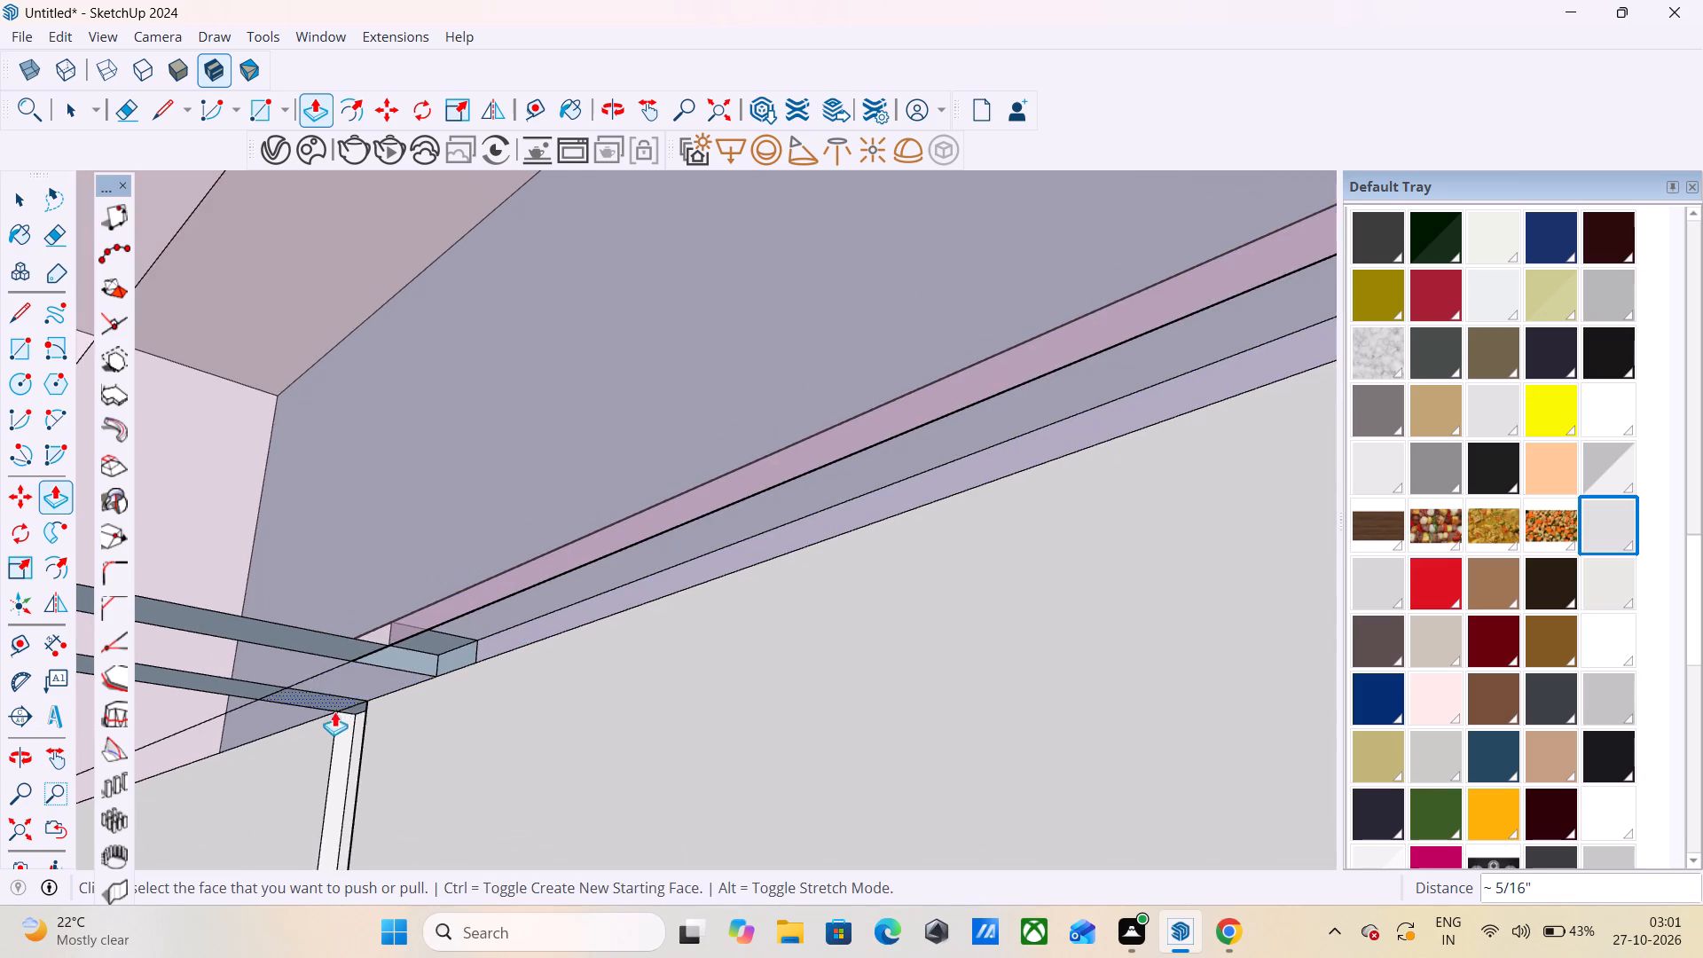
{"action": "scroll", "coordinate": [341, 711], "scroll_direction": "up", "scroll_amount": 10}
{"action": "left_click", "coordinate": [433, 633]}
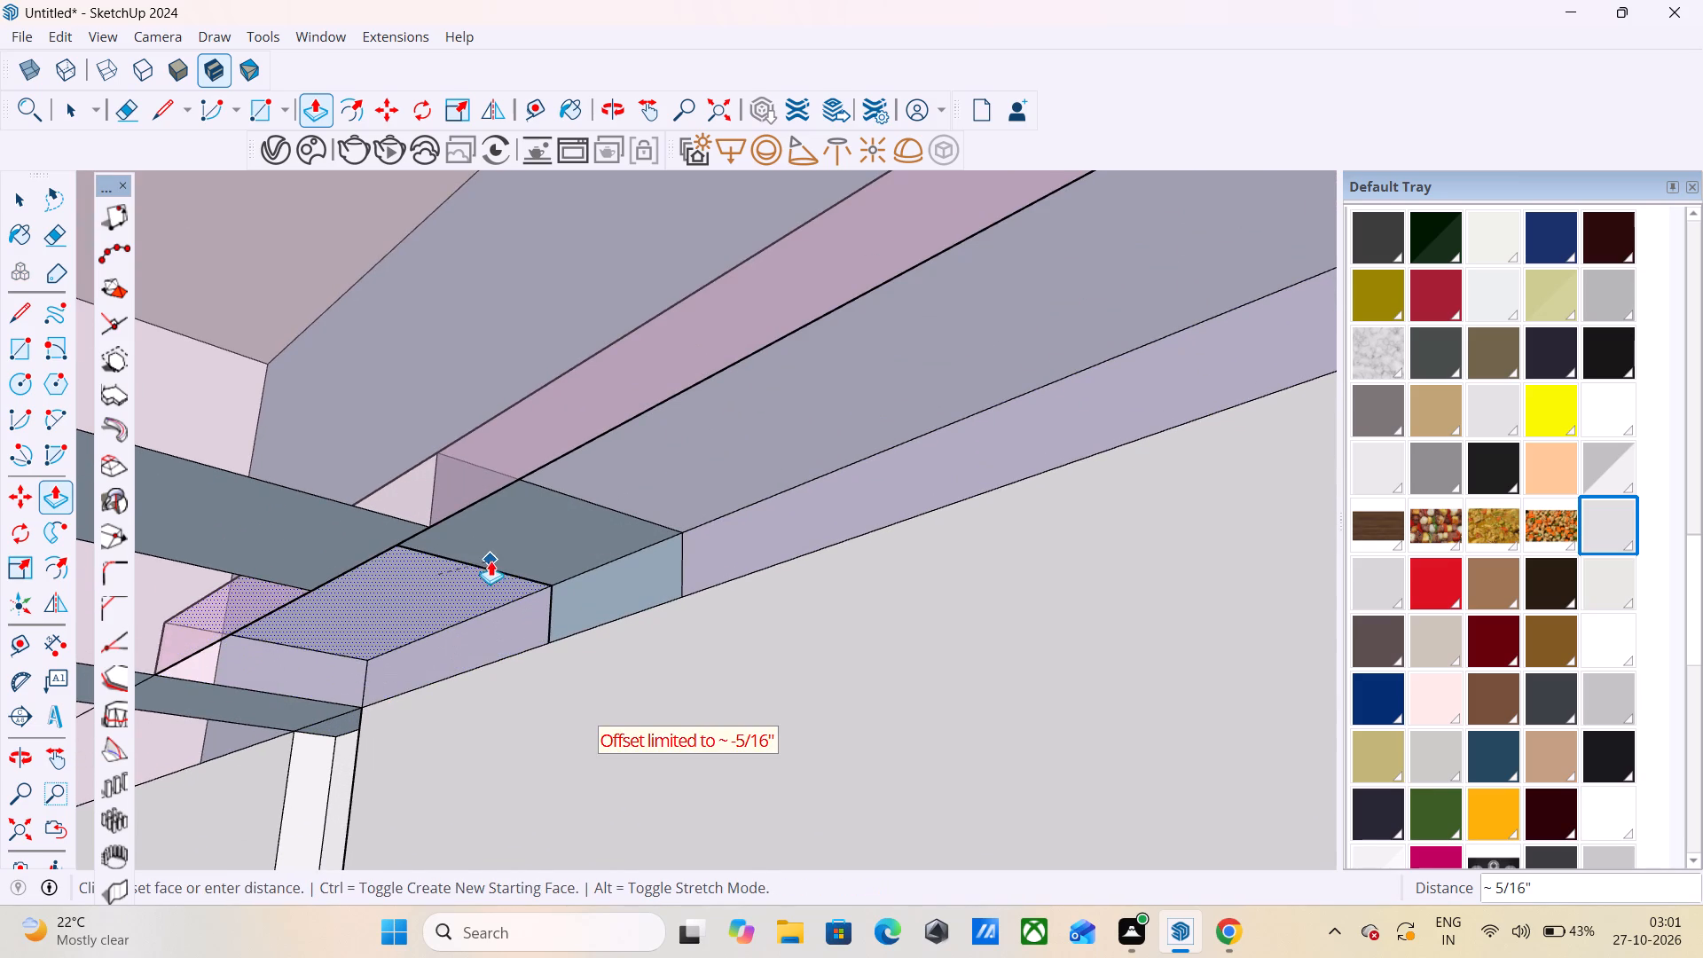
{"action": "left_click", "coordinate": [491, 560]}
{"action": "scroll", "coordinate": [650, 499], "scroll_direction": "down", "scroll_amount": 9}
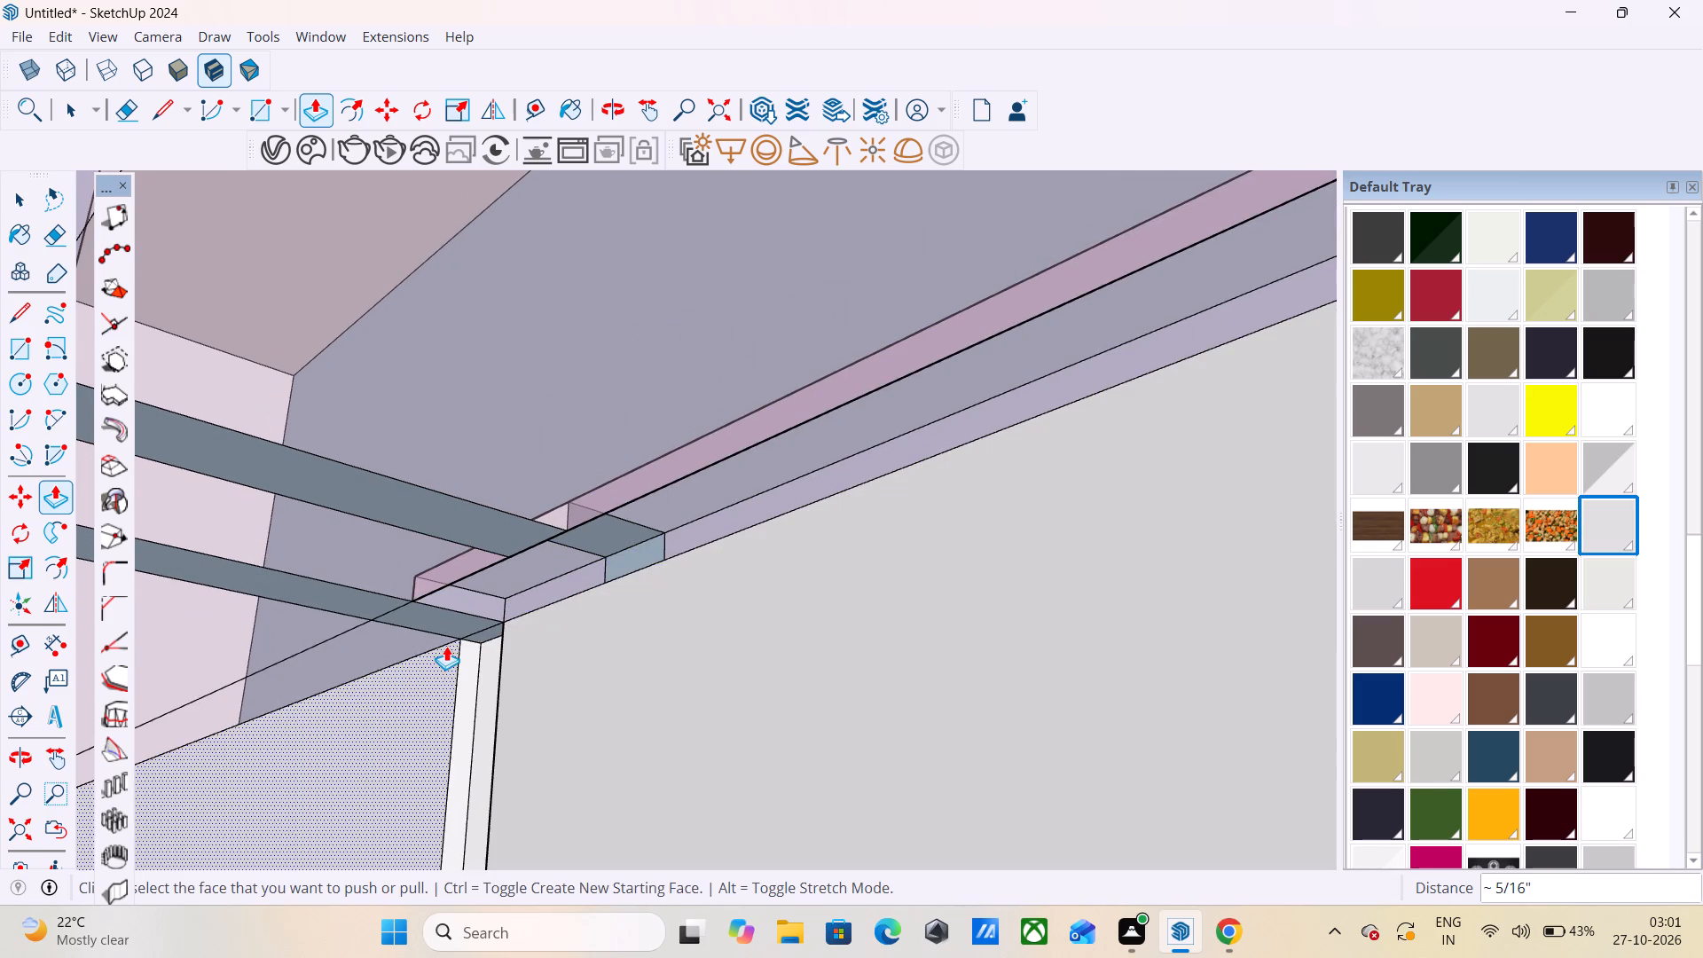
{"action": "scroll", "coordinate": [451, 642], "scroll_direction": "up", "scroll_amount": 9}
{"action": "left_click", "coordinate": [490, 606]}
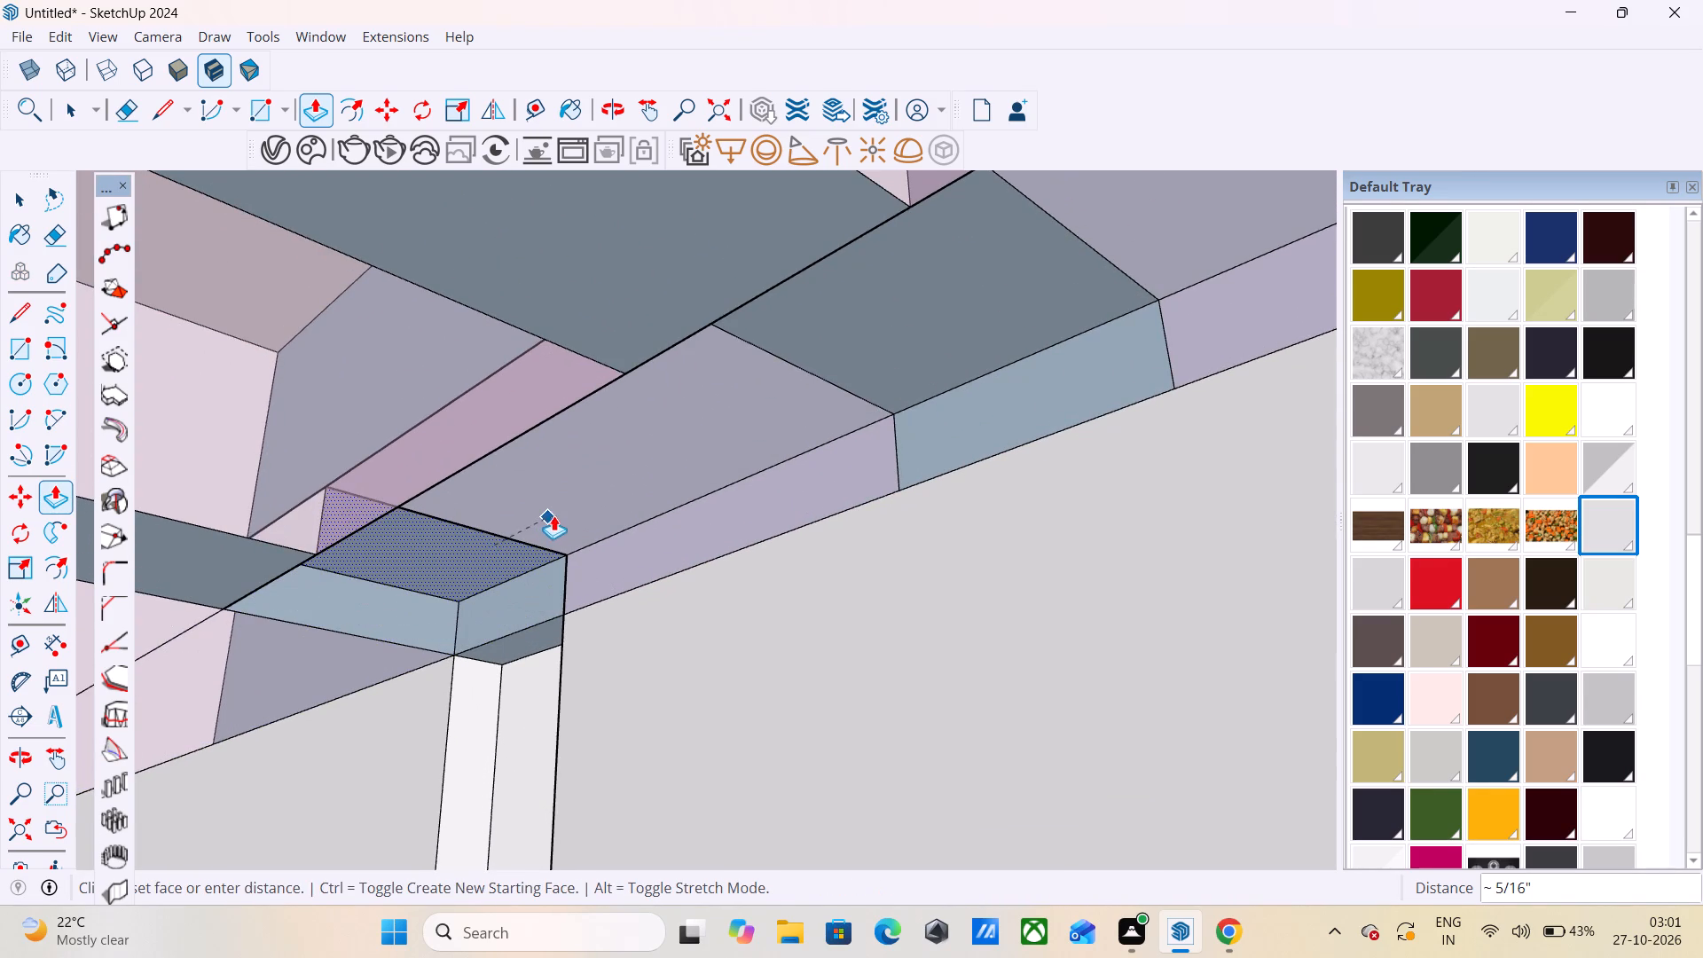
{"action": "left_click", "coordinate": [558, 511]}
{"action": "left_click", "coordinate": [302, 659]}
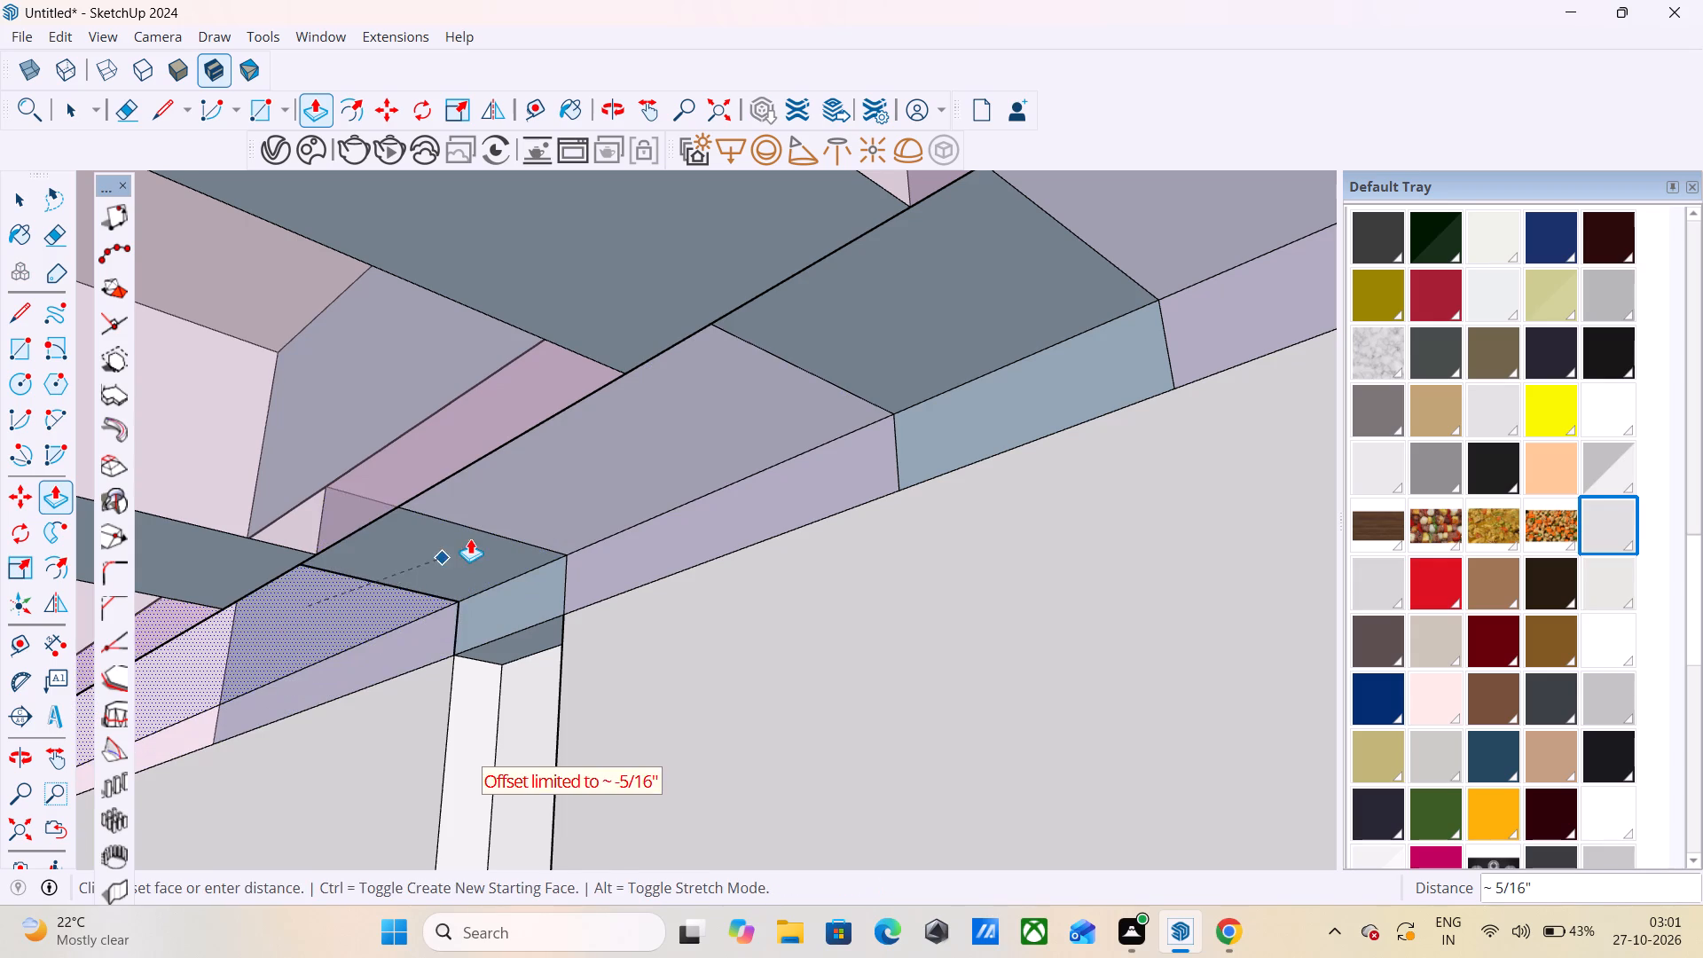
{"action": "left_click", "coordinate": [470, 538]}
Push the three short strip pieces at the third cabinet joint and the long segment beyond it 5/16" up.
{"action": "scroll", "coordinate": [848, 392], "scroll_direction": "down", "scroll_amount": 10}
{"action": "scroll", "coordinate": [765, 506], "scroll_direction": "down", "scroll_amount": 8}
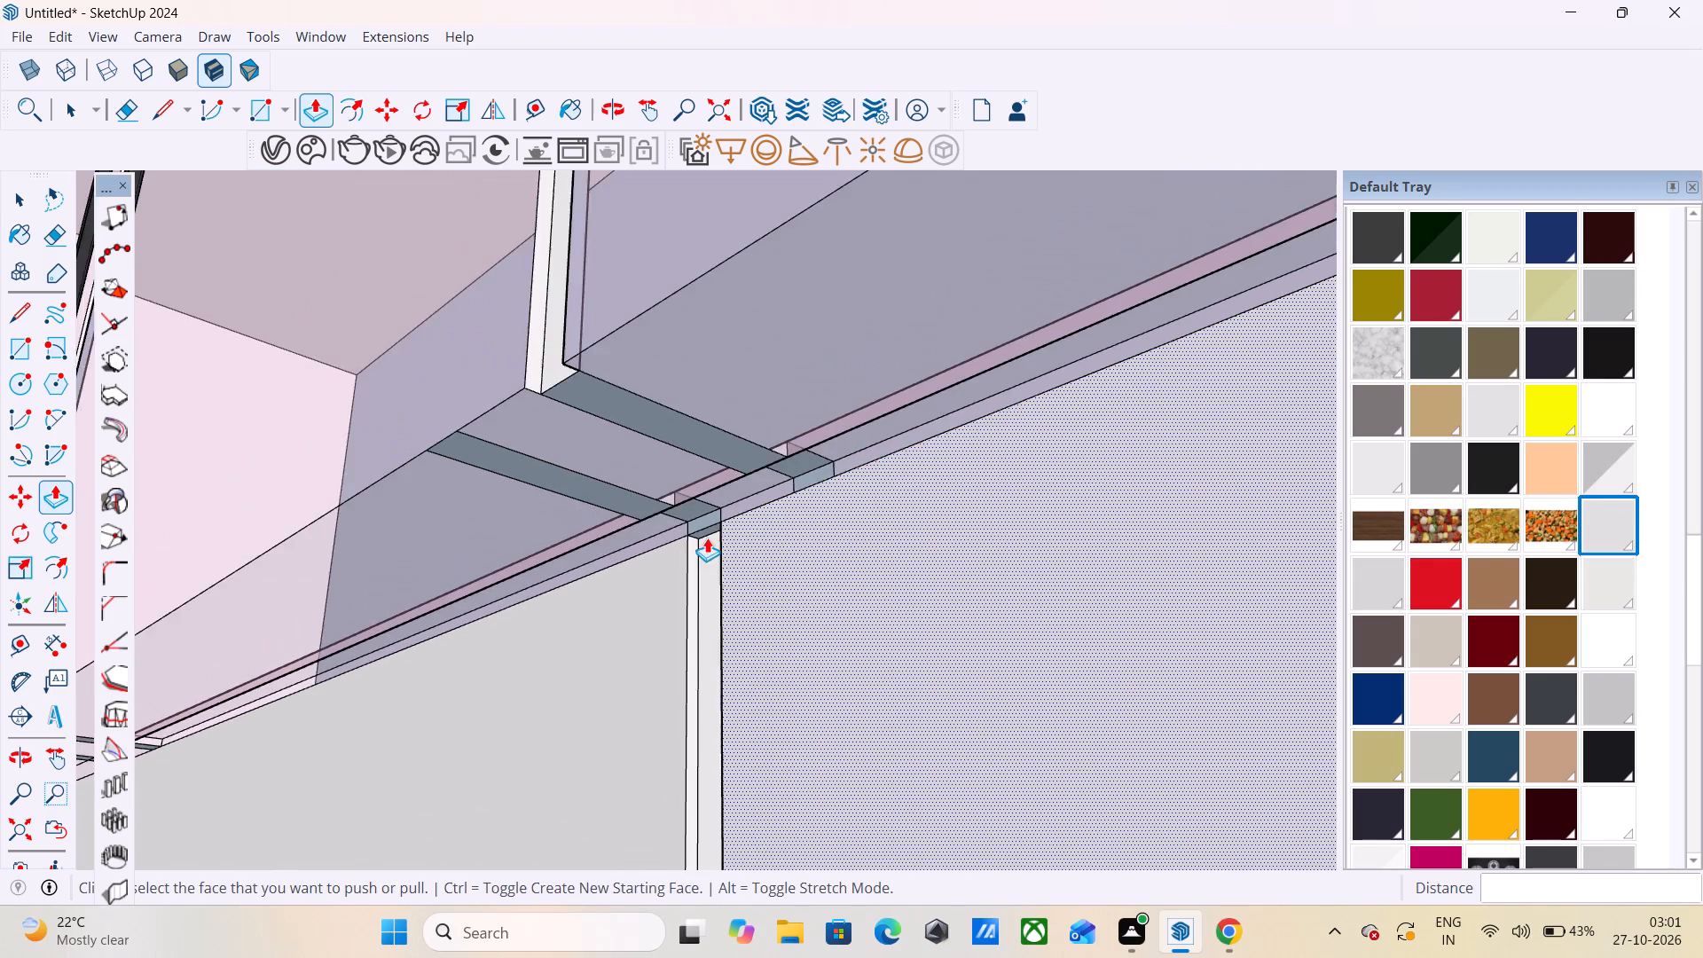
{"action": "scroll", "coordinate": [702, 541], "scroll_direction": "down", "scroll_amount": 5}
{"action": "scroll", "coordinate": [192, 758], "scroll_direction": "up", "scroll_amount": 5}
{"action": "scroll", "coordinate": [320, 634], "scroll_direction": "up", "scroll_amount": 7}
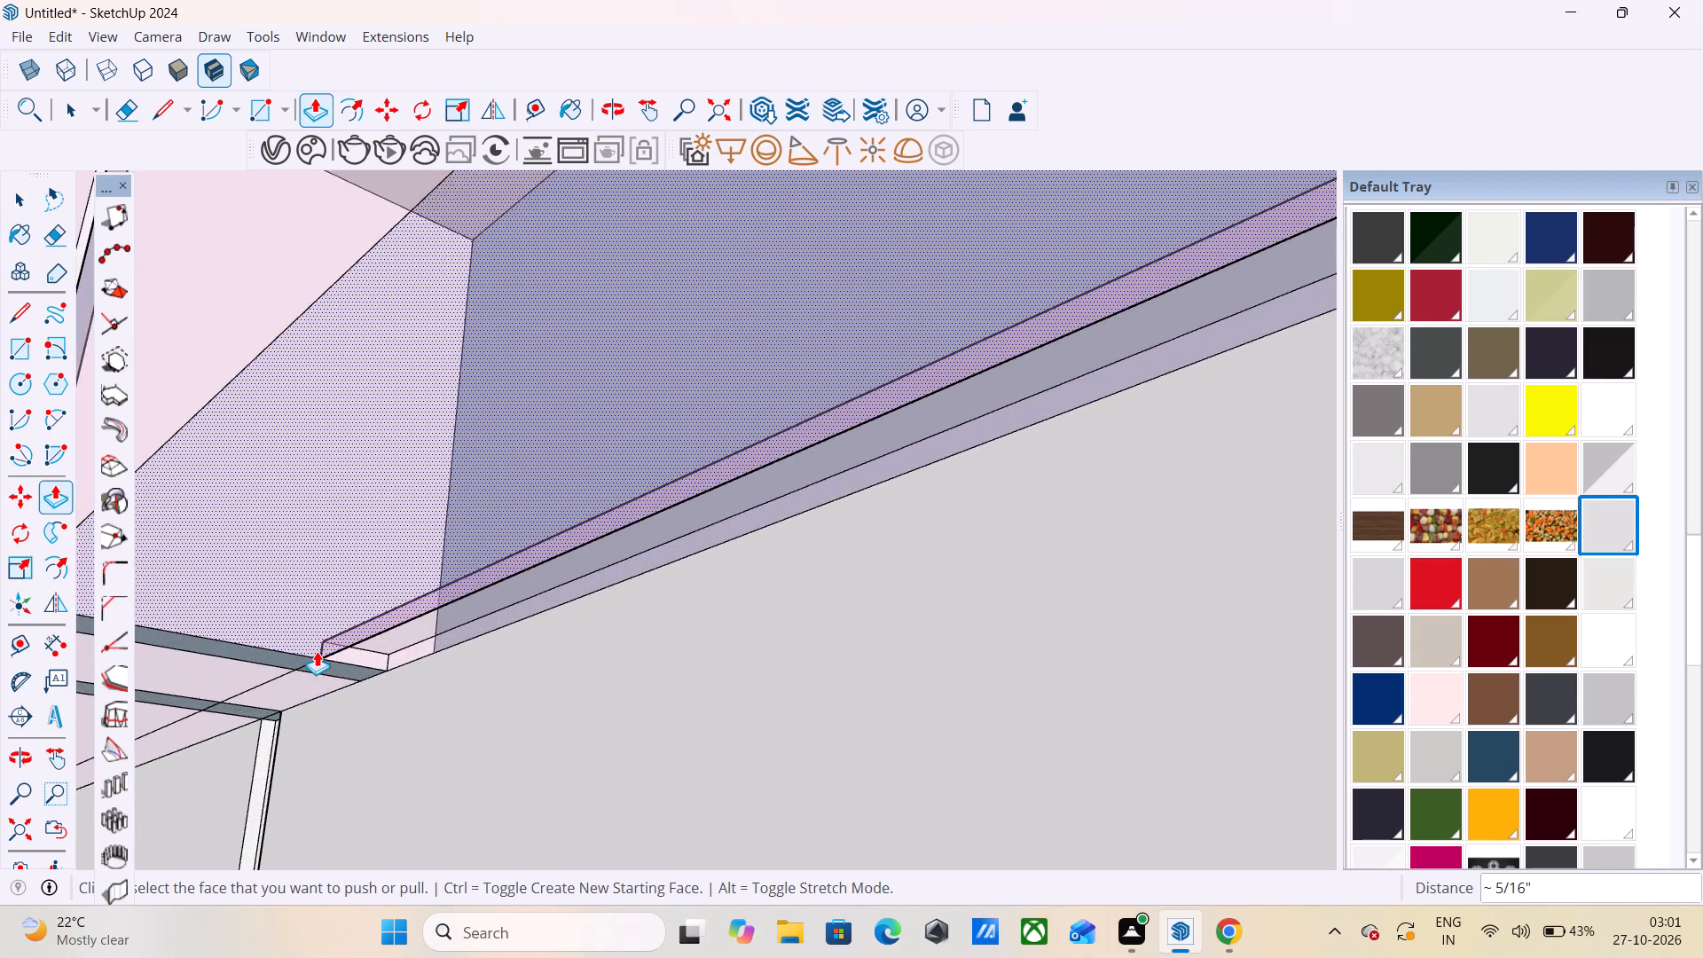
{"action": "scroll", "coordinate": [317, 651], "scroll_direction": "up", "scroll_amount": 8}
{"action": "left_click", "coordinate": [386, 677]}
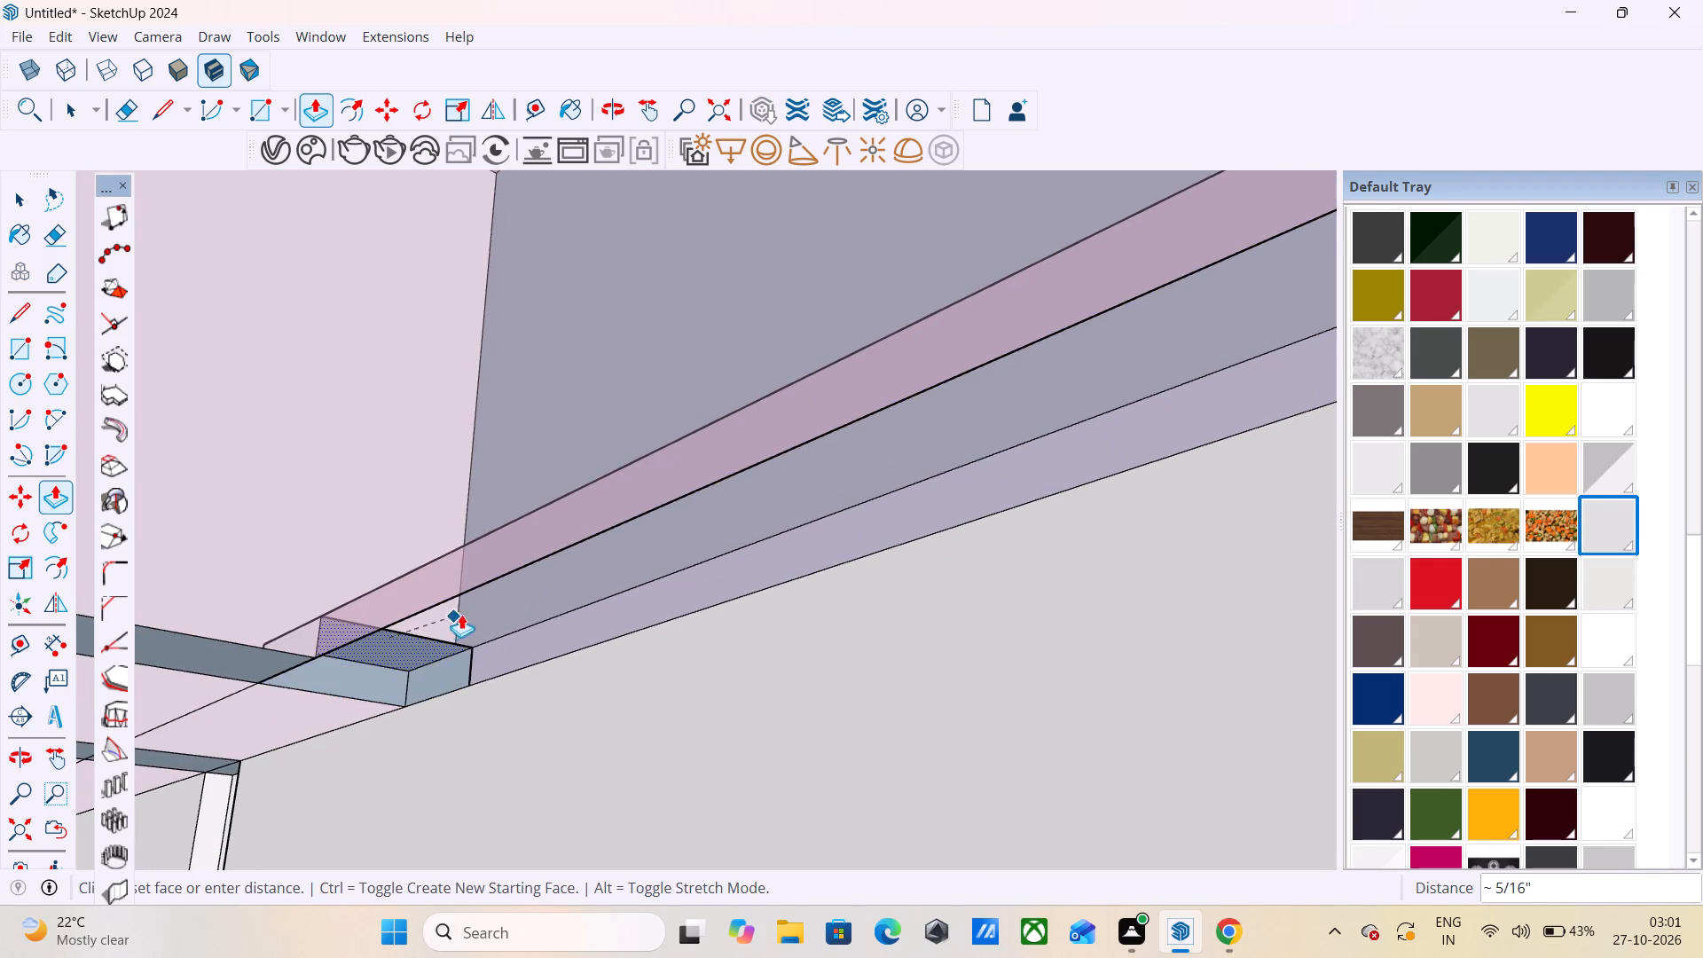
{"action": "left_click", "coordinate": [480, 610]}
{"action": "scroll", "coordinate": [593, 571], "scroll_direction": "down", "scroll_amount": 8}
{"action": "scroll", "coordinate": [402, 681], "scroll_direction": "up", "scroll_amount": 6}
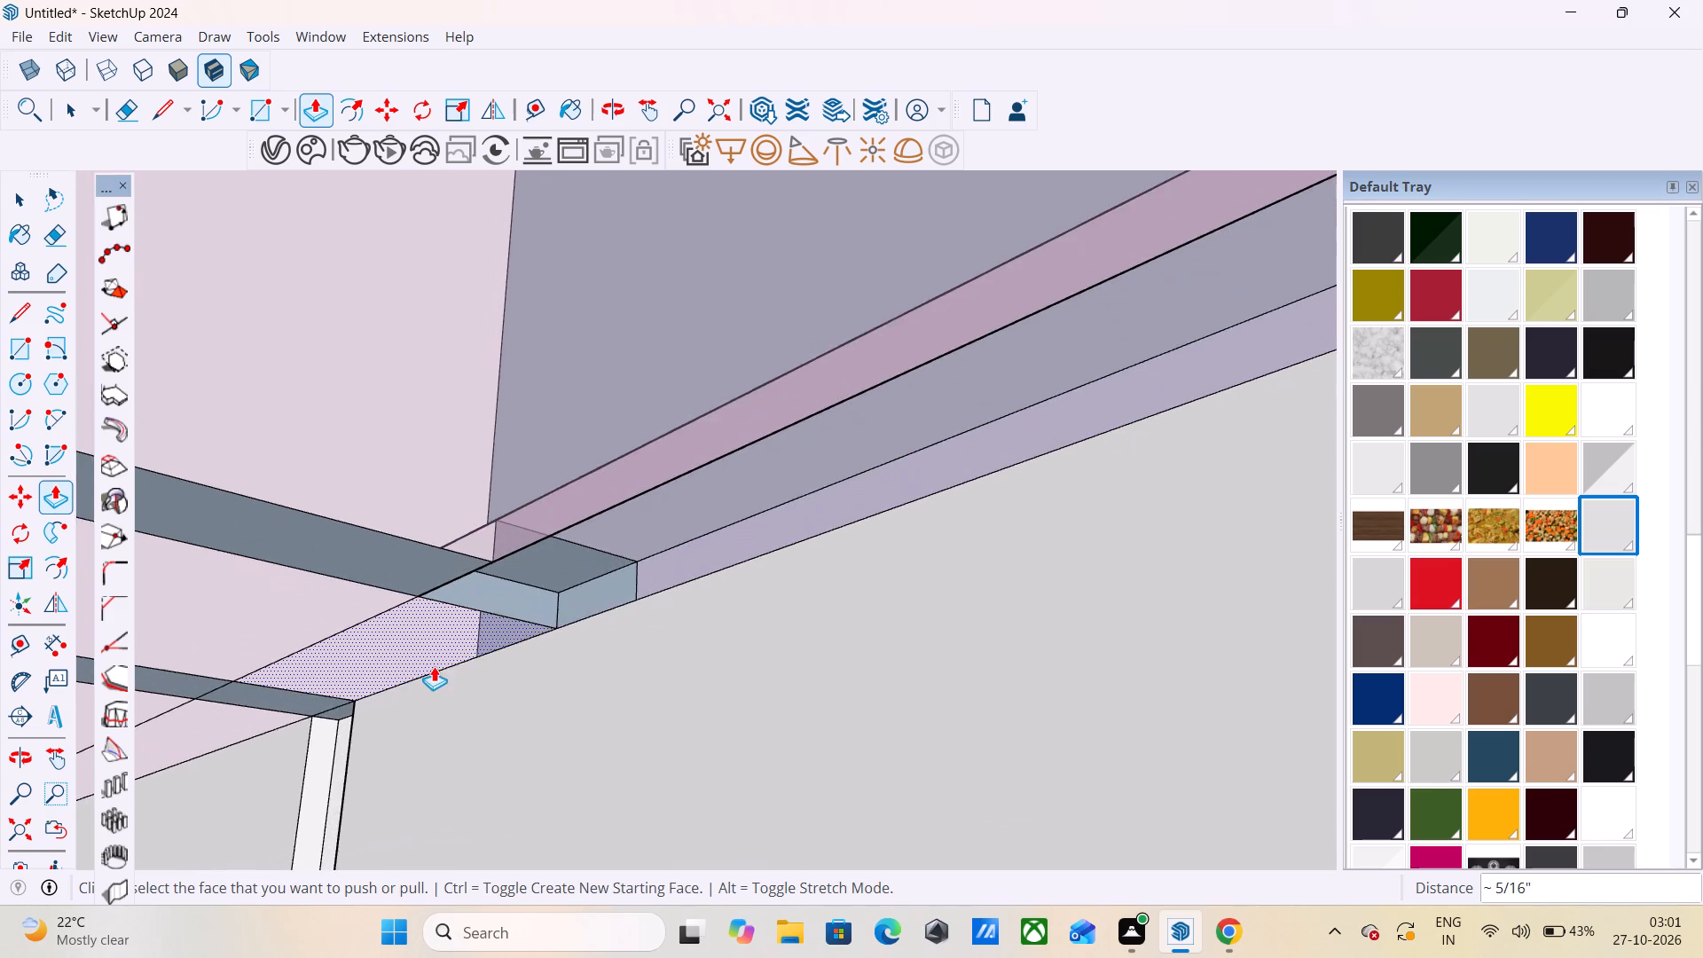
{"action": "scroll", "coordinate": [434, 666], "scroll_direction": "up", "scroll_amount": 5}
{"action": "left_click", "coordinate": [508, 622]}
{"action": "left_click", "coordinate": [808, 408]}
{"action": "scroll", "coordinate": [879, 373], "scroll_direction": "down", "scroll_amount": 4}
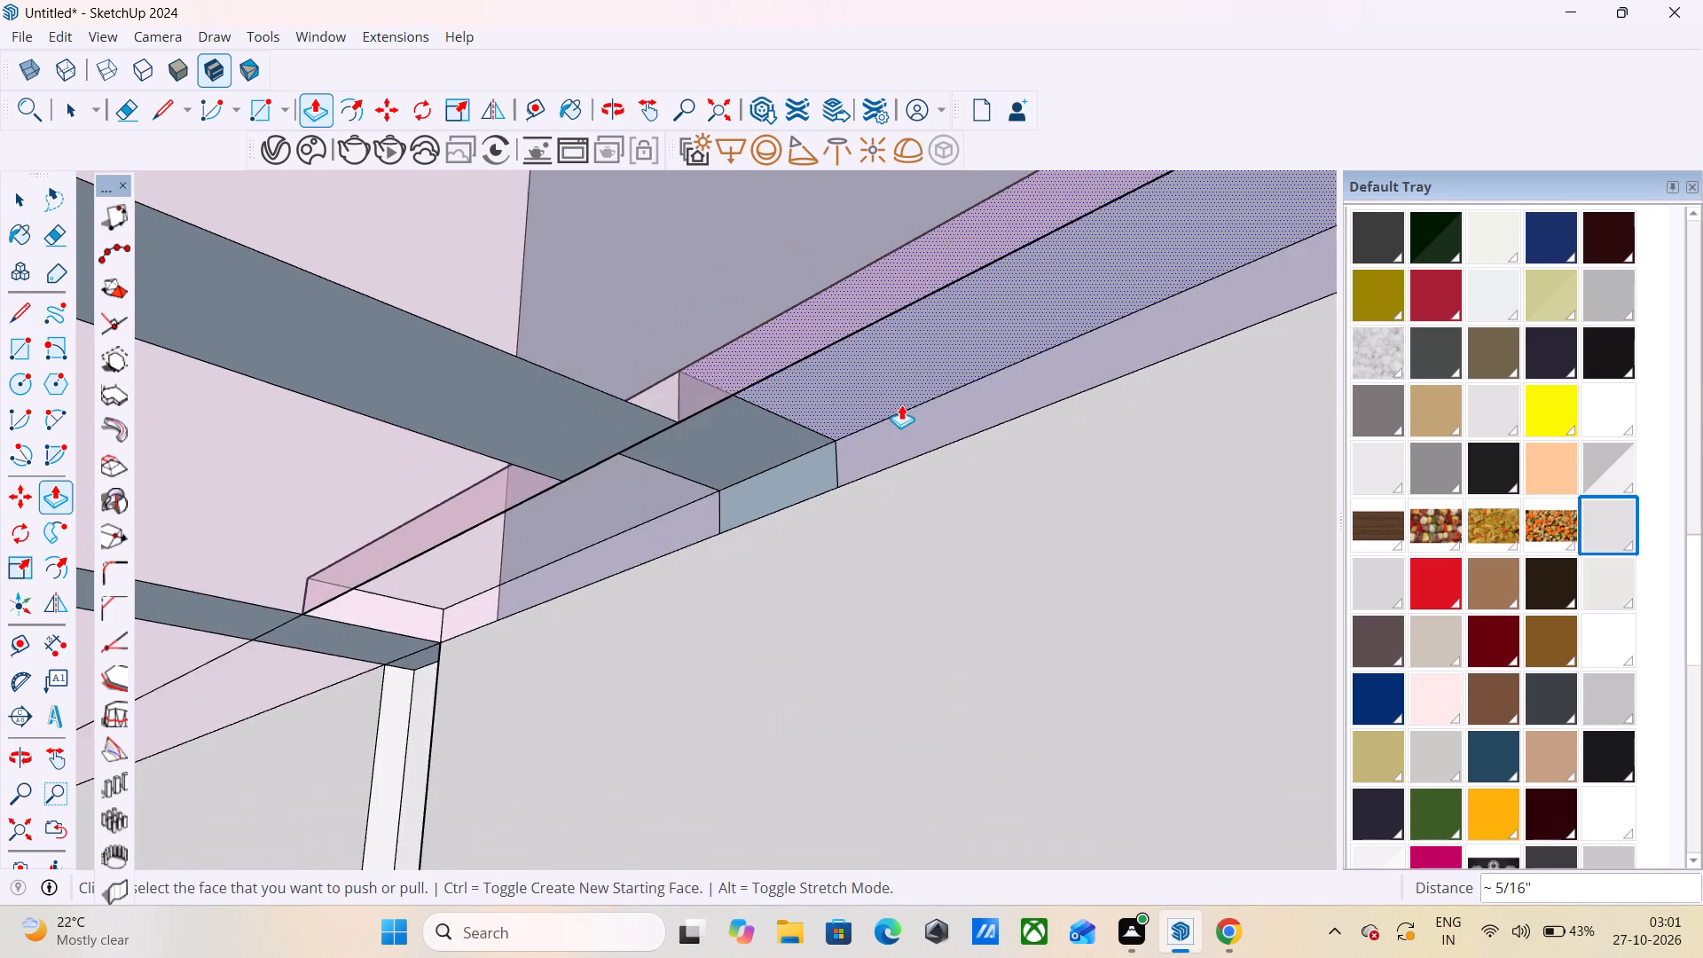
{"action": "scroll", "coordinate": [901, 404], "scroll_direction": "down", "scroll_amount": 7}
{"action": "scroll", "coordinate": [493, 627], "scroll_direction": "up", "scroll_amount": 10}
{"action": "left_click", "coordinate": [493, 547]}
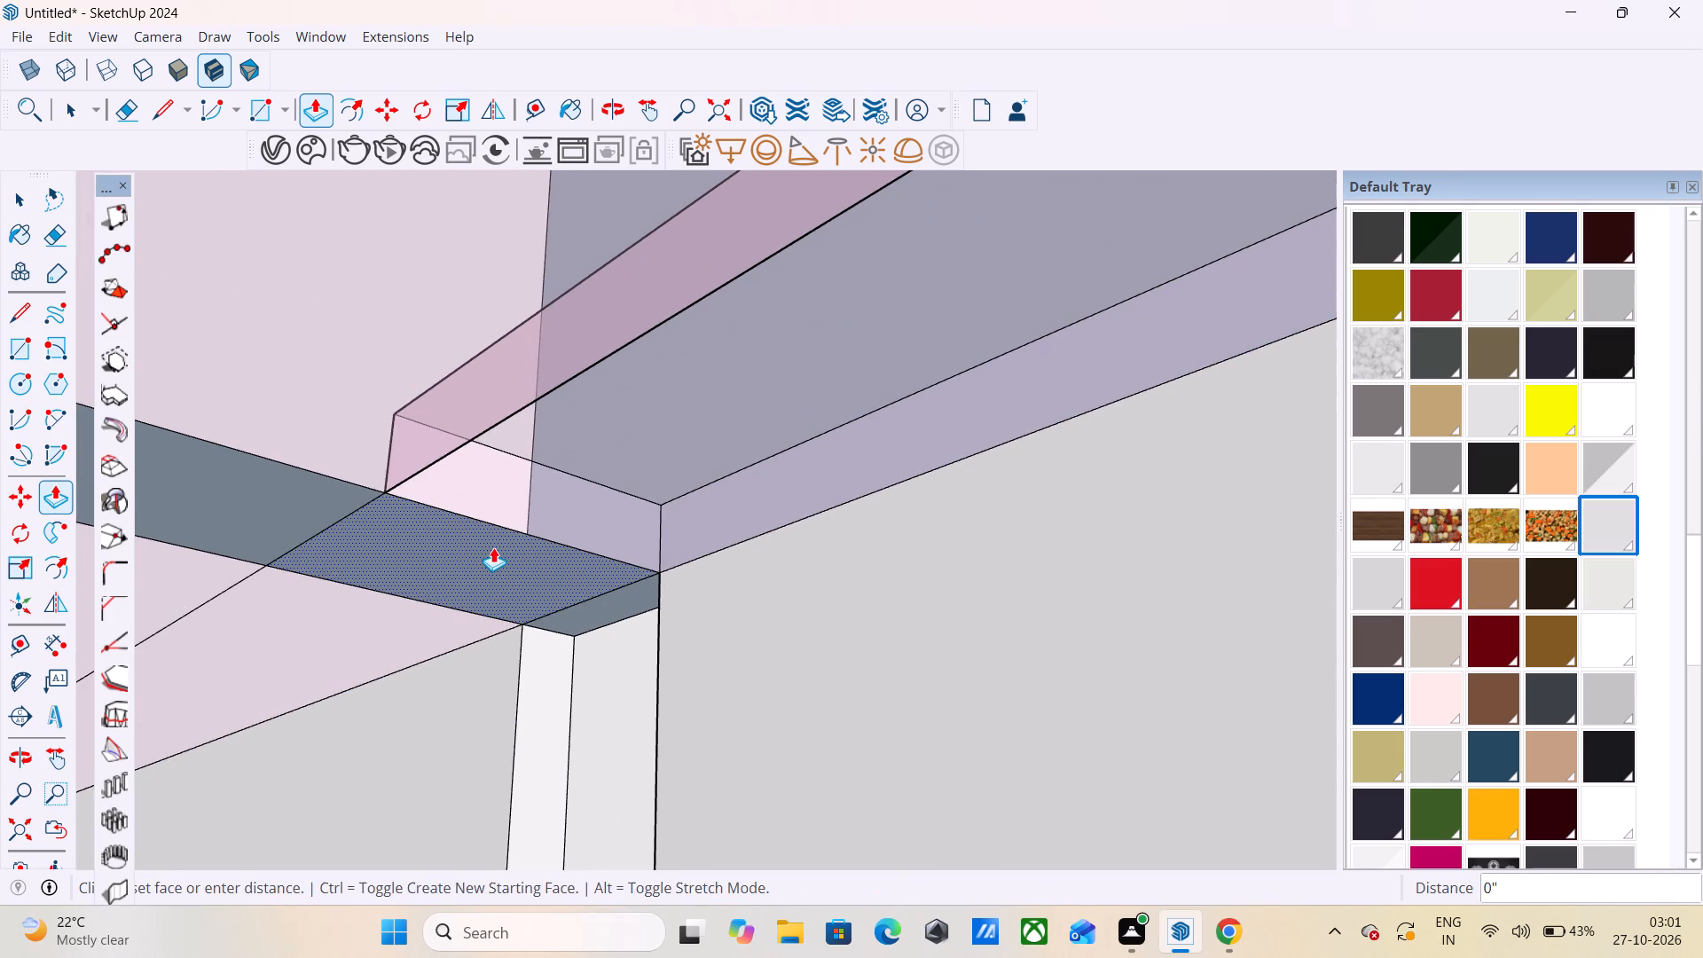
{"action": "left_click", "coordinate": [651, 436]}
{"action": "scroll", "coordinate": [820, 373], "scroll_direction": "down", "scroll_amount": 9}
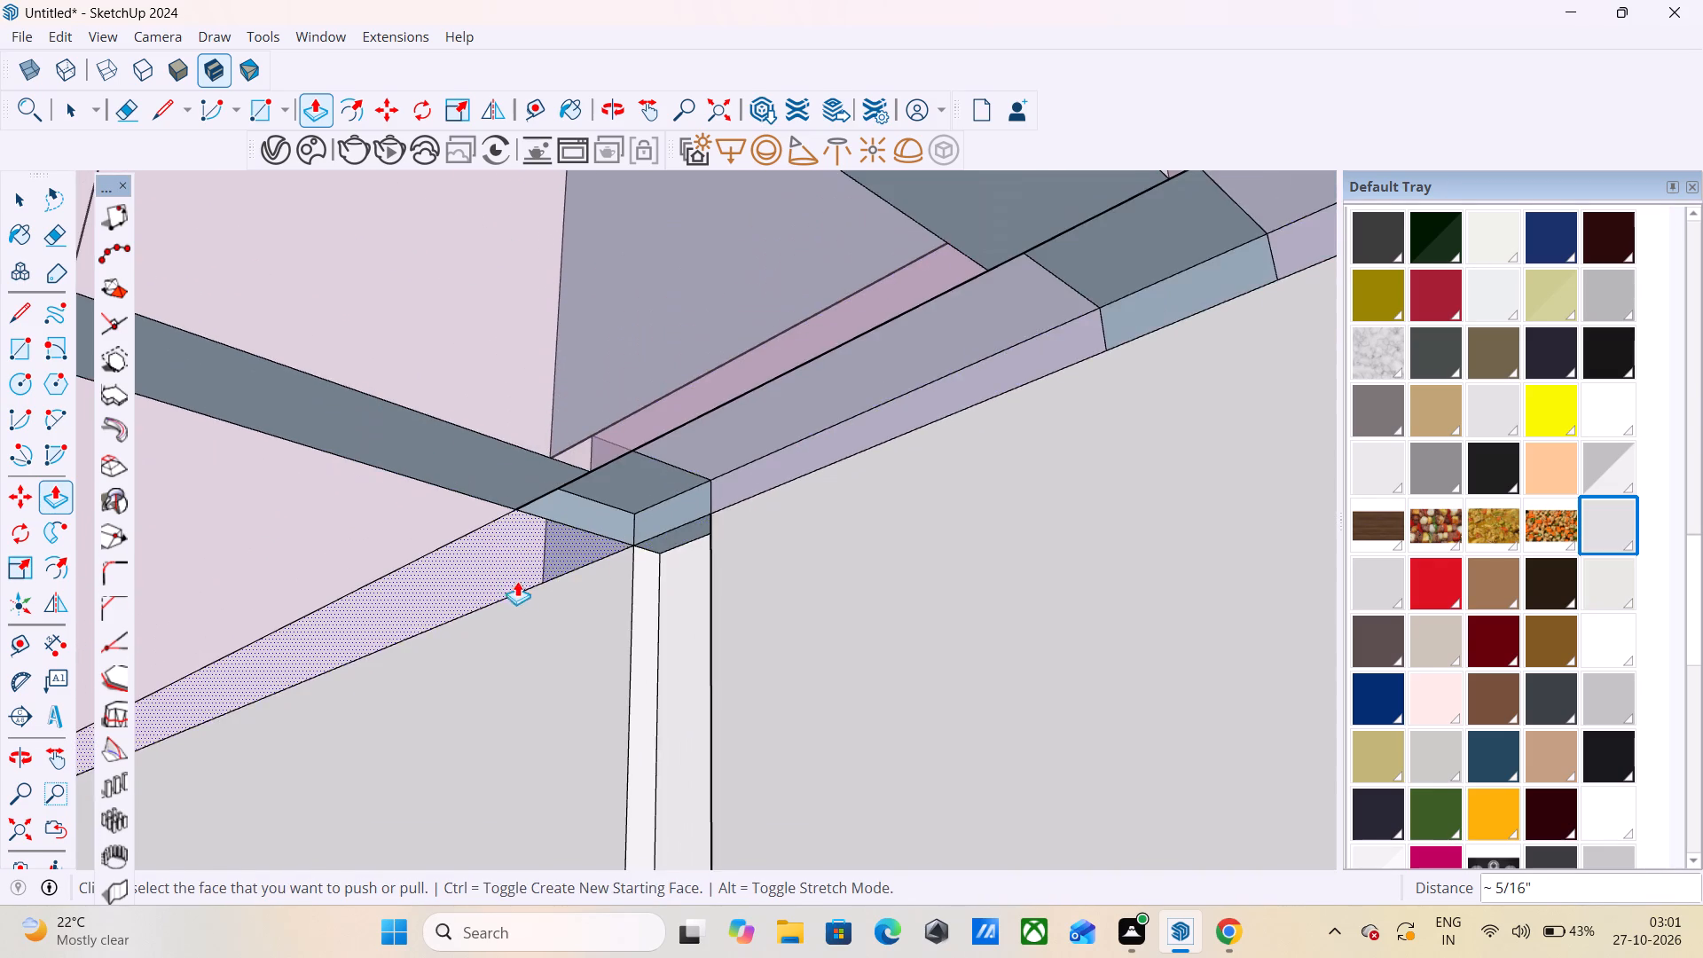
{"action": "scroll", "coordinate": [517, 539], "scroll_direction": "up", "scroll_amount": 5}
{"action": "left_click", "coordinate": [576, 514]}
{"action": "left_click", "coordinate": [748, 436]}
Push the last short strip segment at the inner corner 5/16" up, completing the groove under the tall cabinets.
{"action": "scroll", "coordinate": [1098, 332], "scroll_direction": "down", "scroll_amount": 4}
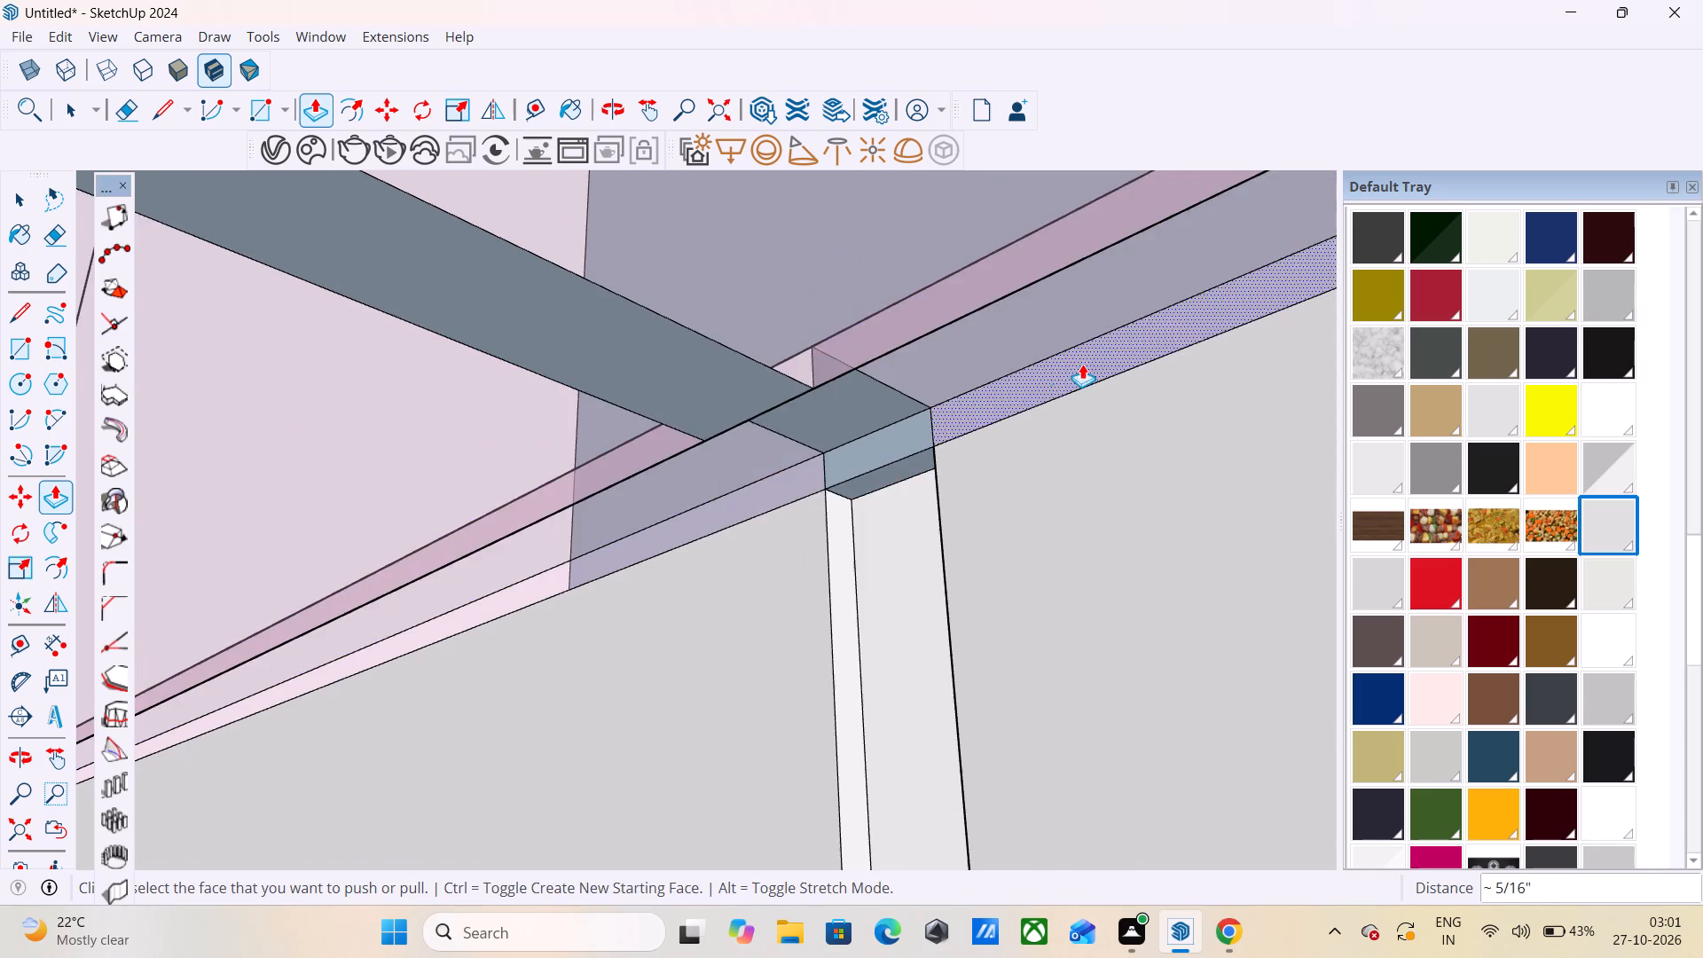
{"action": "scroll", "coordinate": [1082, 364], "scroll_direction": "down", "scroll_amount": 9}
{"action": "scroll", "coordinate": [482, 672], "scroll_direction": "down", "scroll_amount": 7}
{"action": "scroll", "coordinate": [168, 757], "scroll_direction": "up", "scroll_amount": 2}
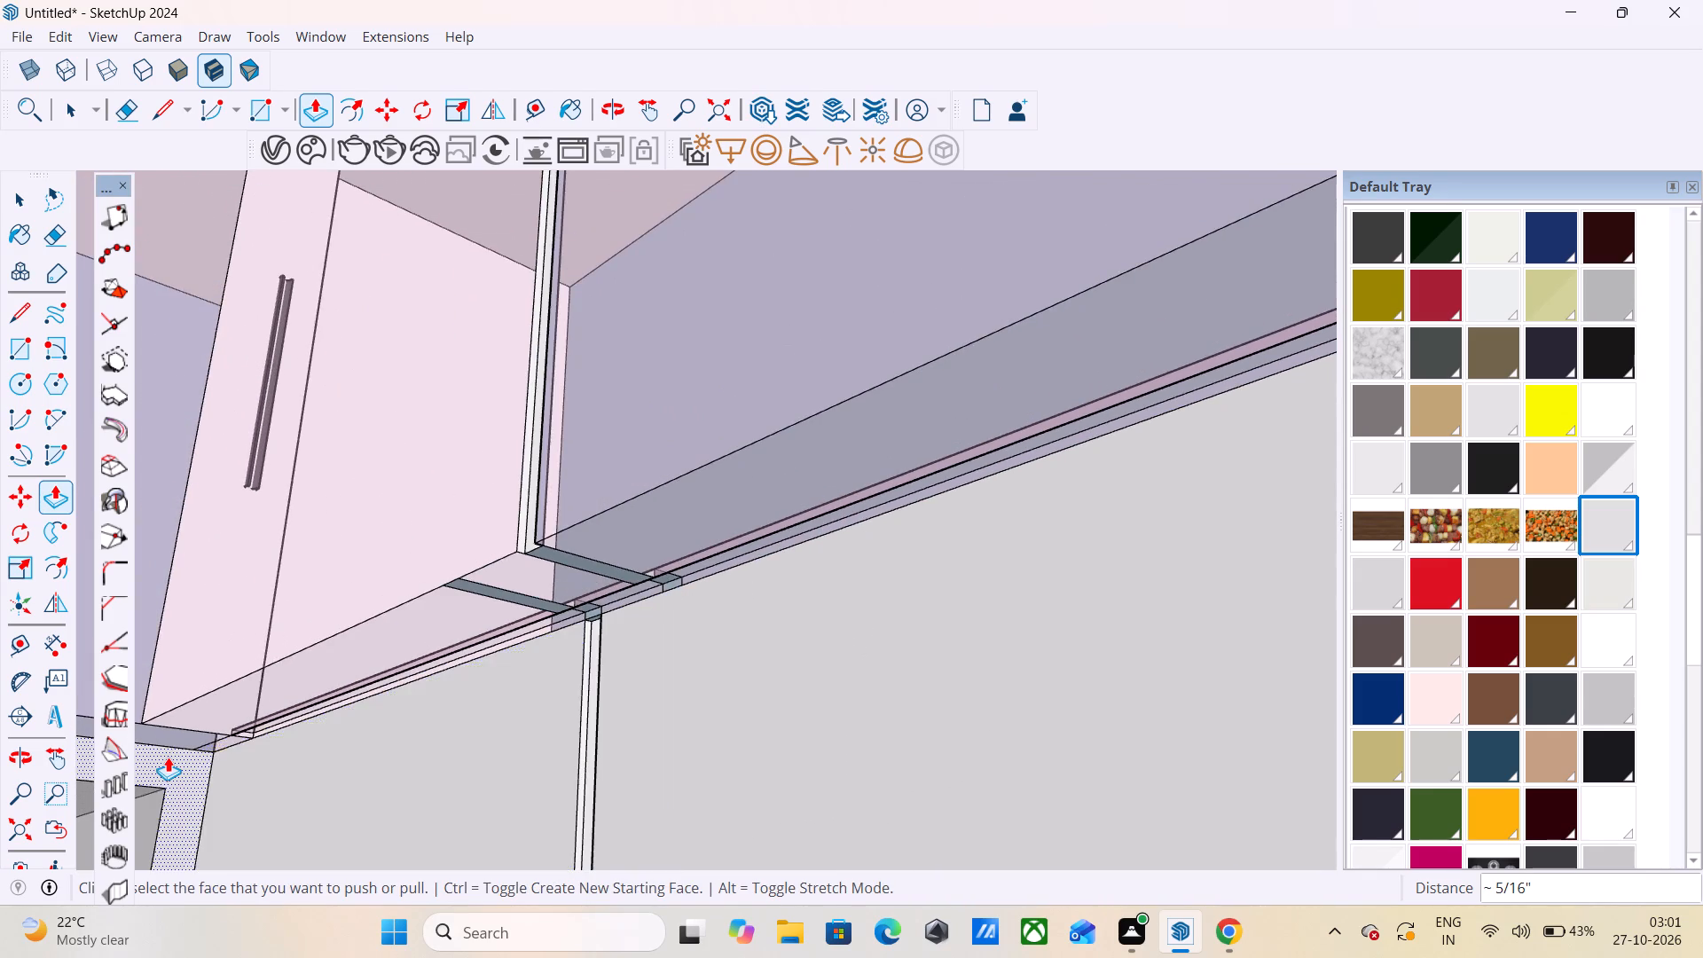
{"action": "scroll", "coordinate": [168, 757], "scroll_direction": "up", "scroll_amount": 15}
{"action": "left_click", "coordinate": [484, 668]}
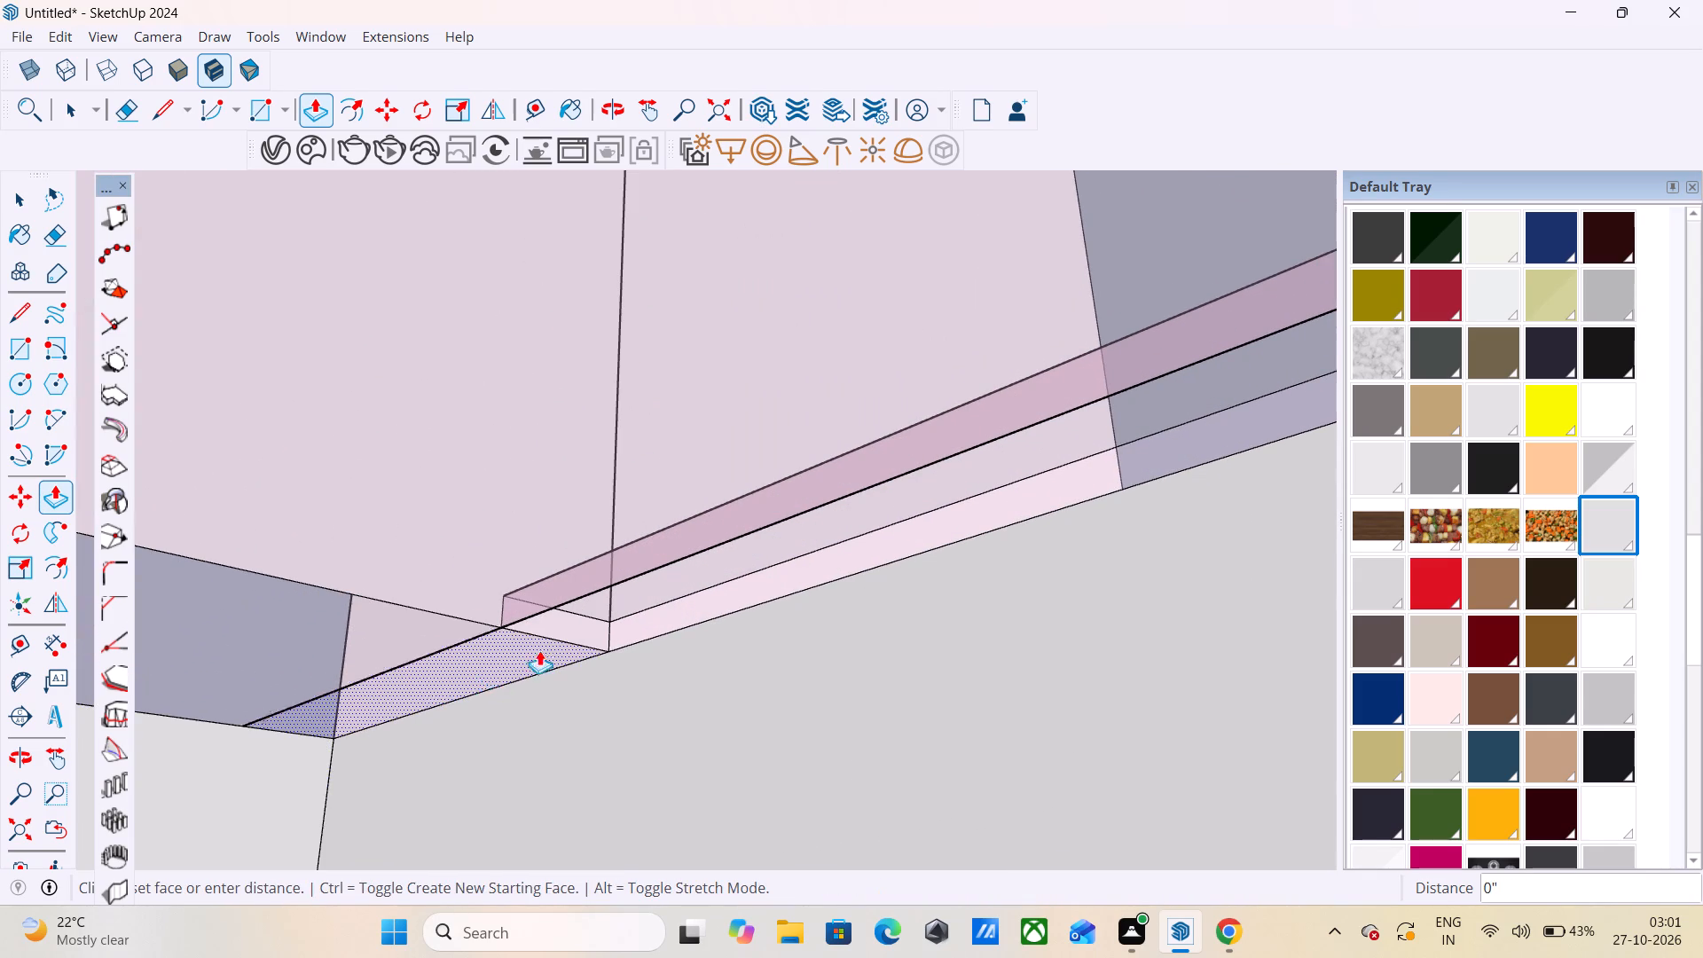
{"action": "left_click", "coordinate": [672, 576]}
Paint the recessed groove face at the inner corner and the adjoining long segment under the tall cabinet with the white material.
{"action": "scroll", "coordinate": [298, 719], "scroll_direction": "down", "scroll_amount": 6}
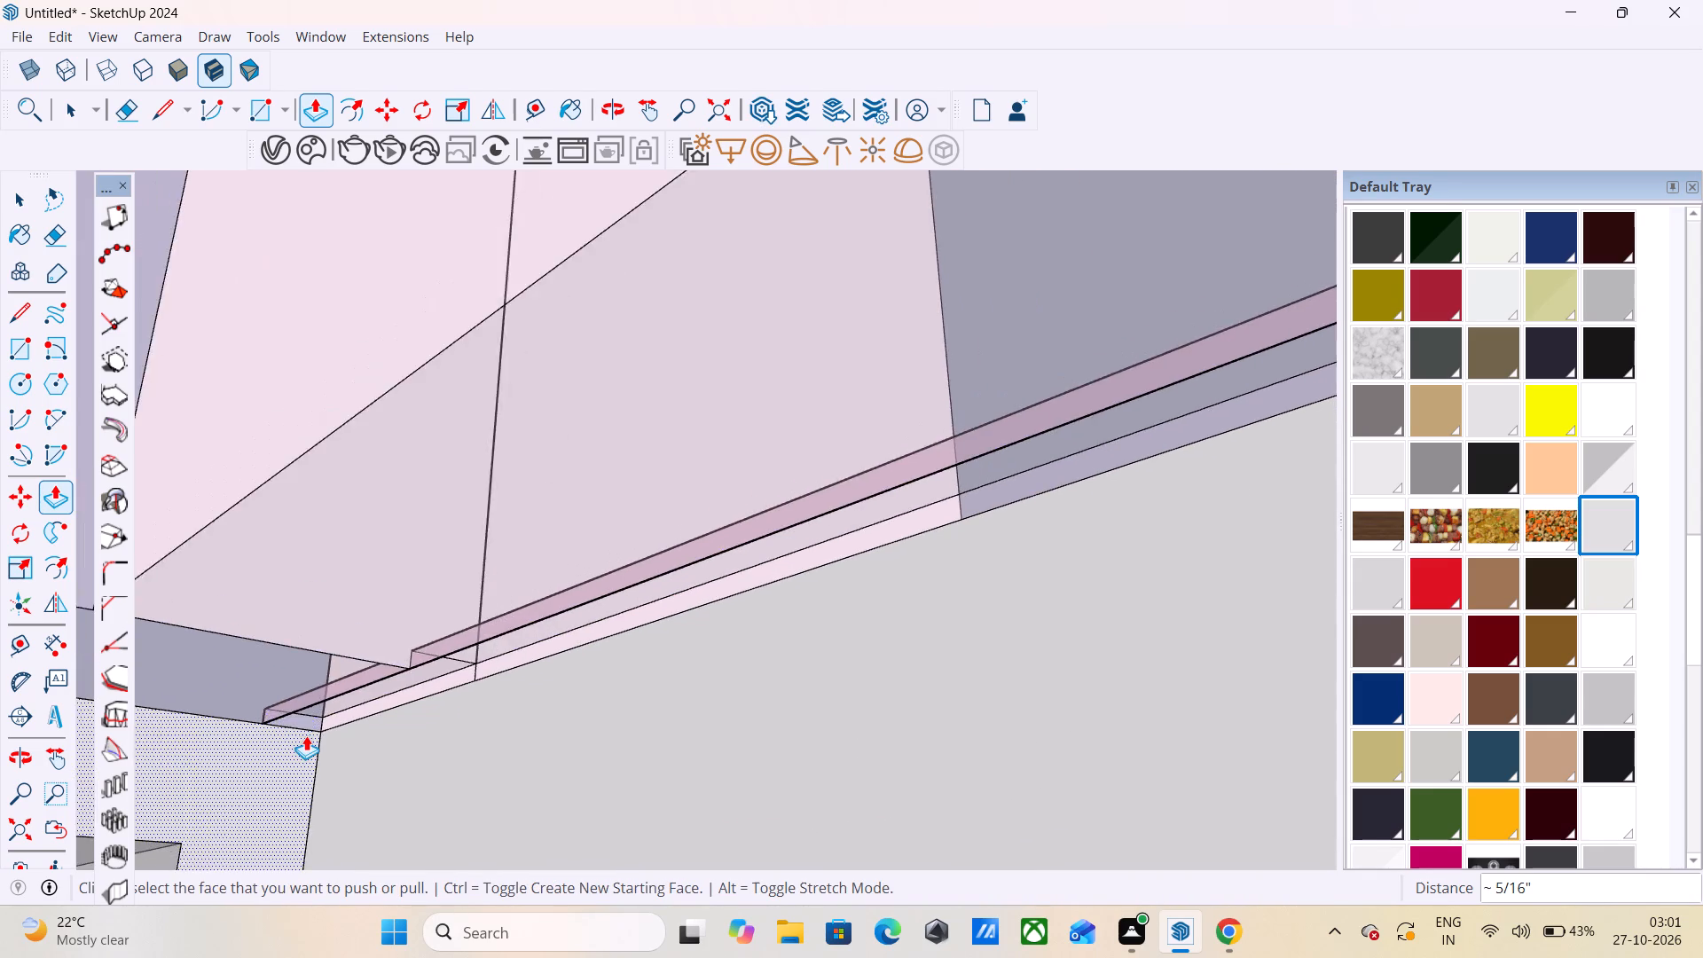
{"action": "scroll", "coordinate": [306, 735], "scroll_direction": "down", "scroll_amount": 7}
{"action": "scroll", "coordinate": [341, 698], "scroll_direction": "up", "scroll_amount": 11}
{"action": "middle_click_drag", "start_coordinate": [309, 706], "coordinate": [294, 702]}
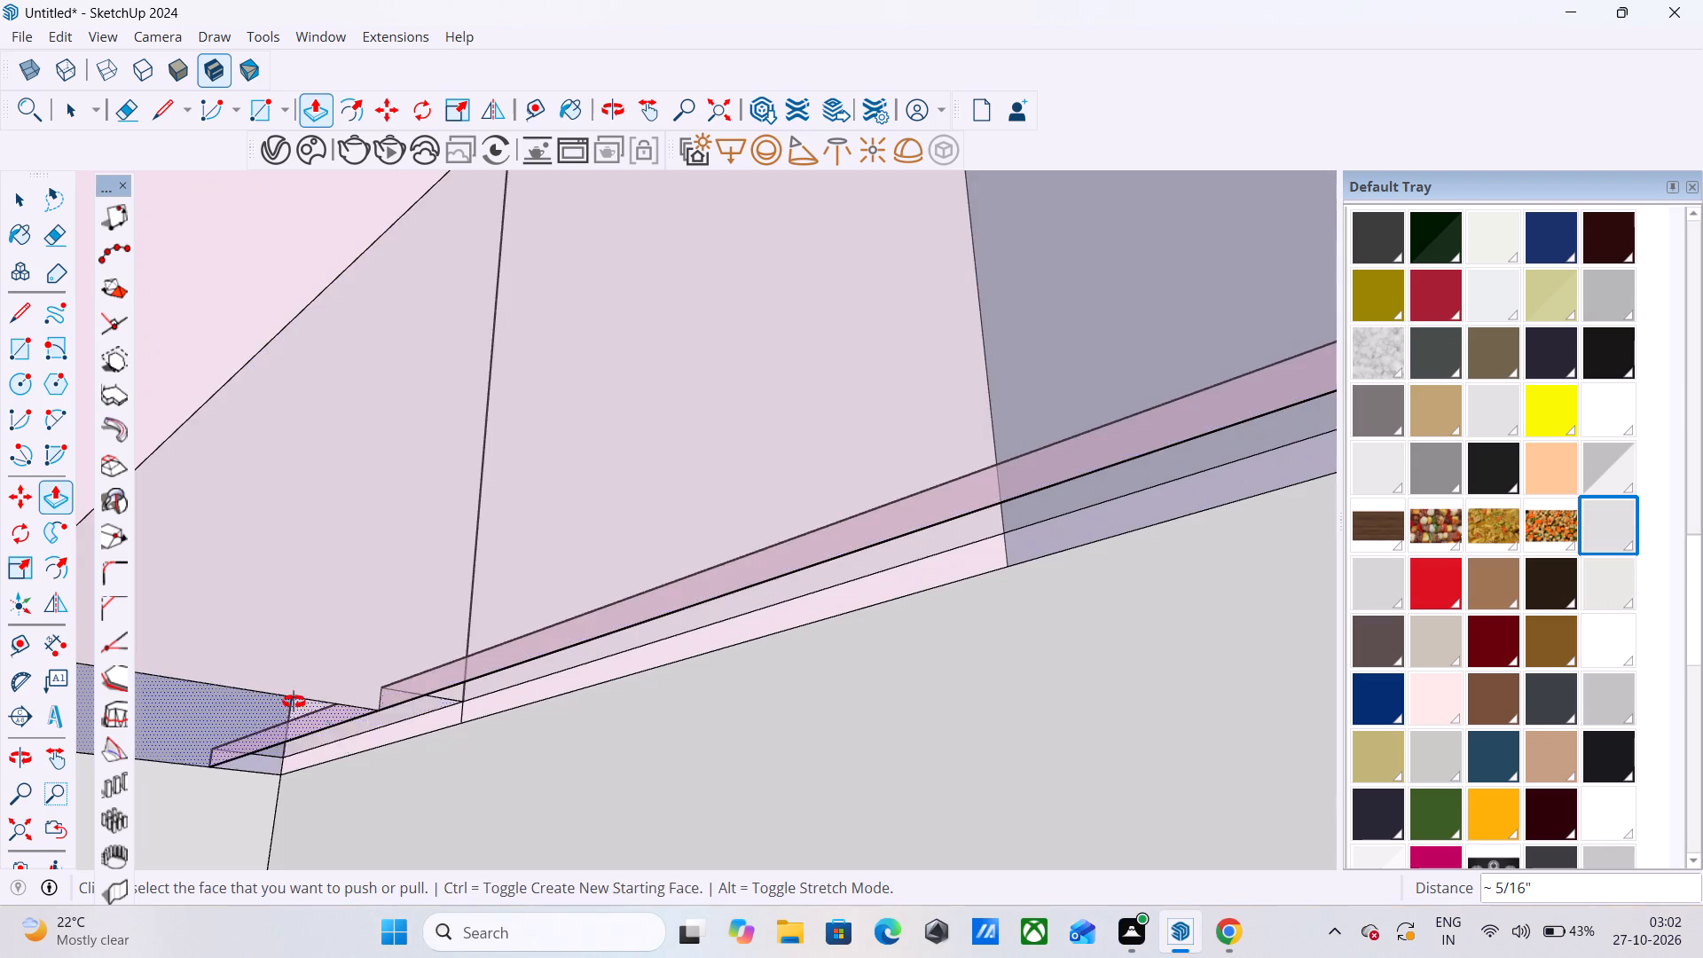
{"action": "middle_click_drag", "start_coordinate": [294, 702], "coordinate": [208, 626]}
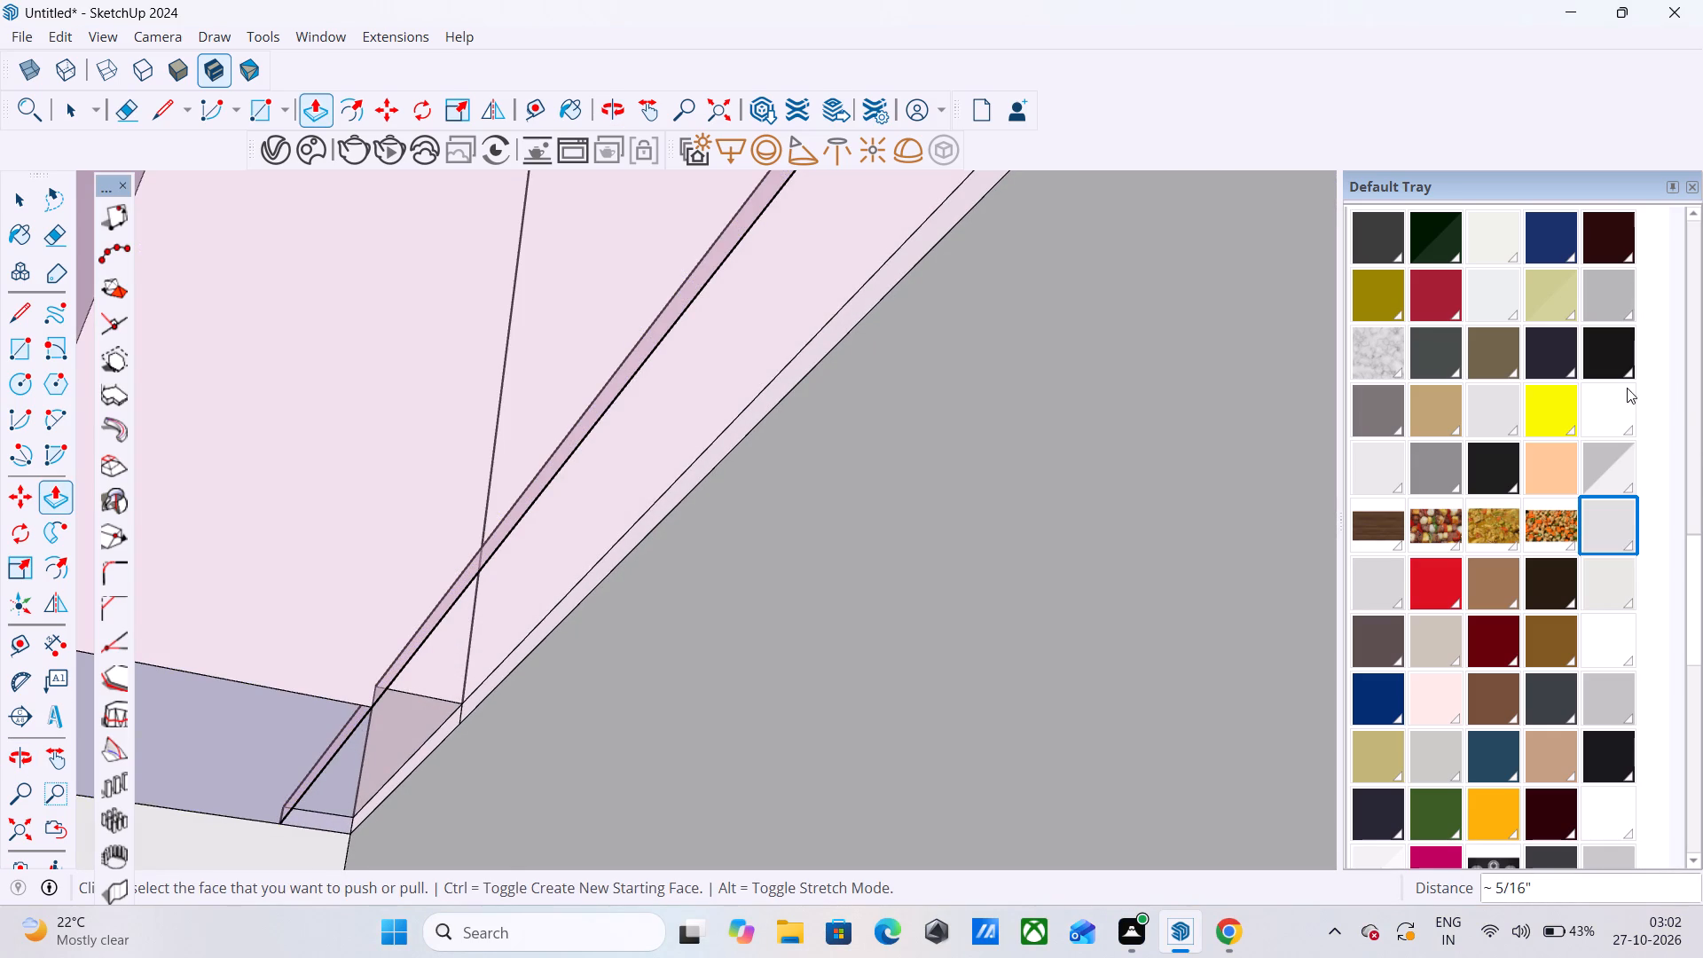
{"action": "left_click", "coordinate": [1619, 393]}
{"action": "left_click", "coordinate": [387, 771]}
{"action": "left_click", "coordinate": [501, 664]}
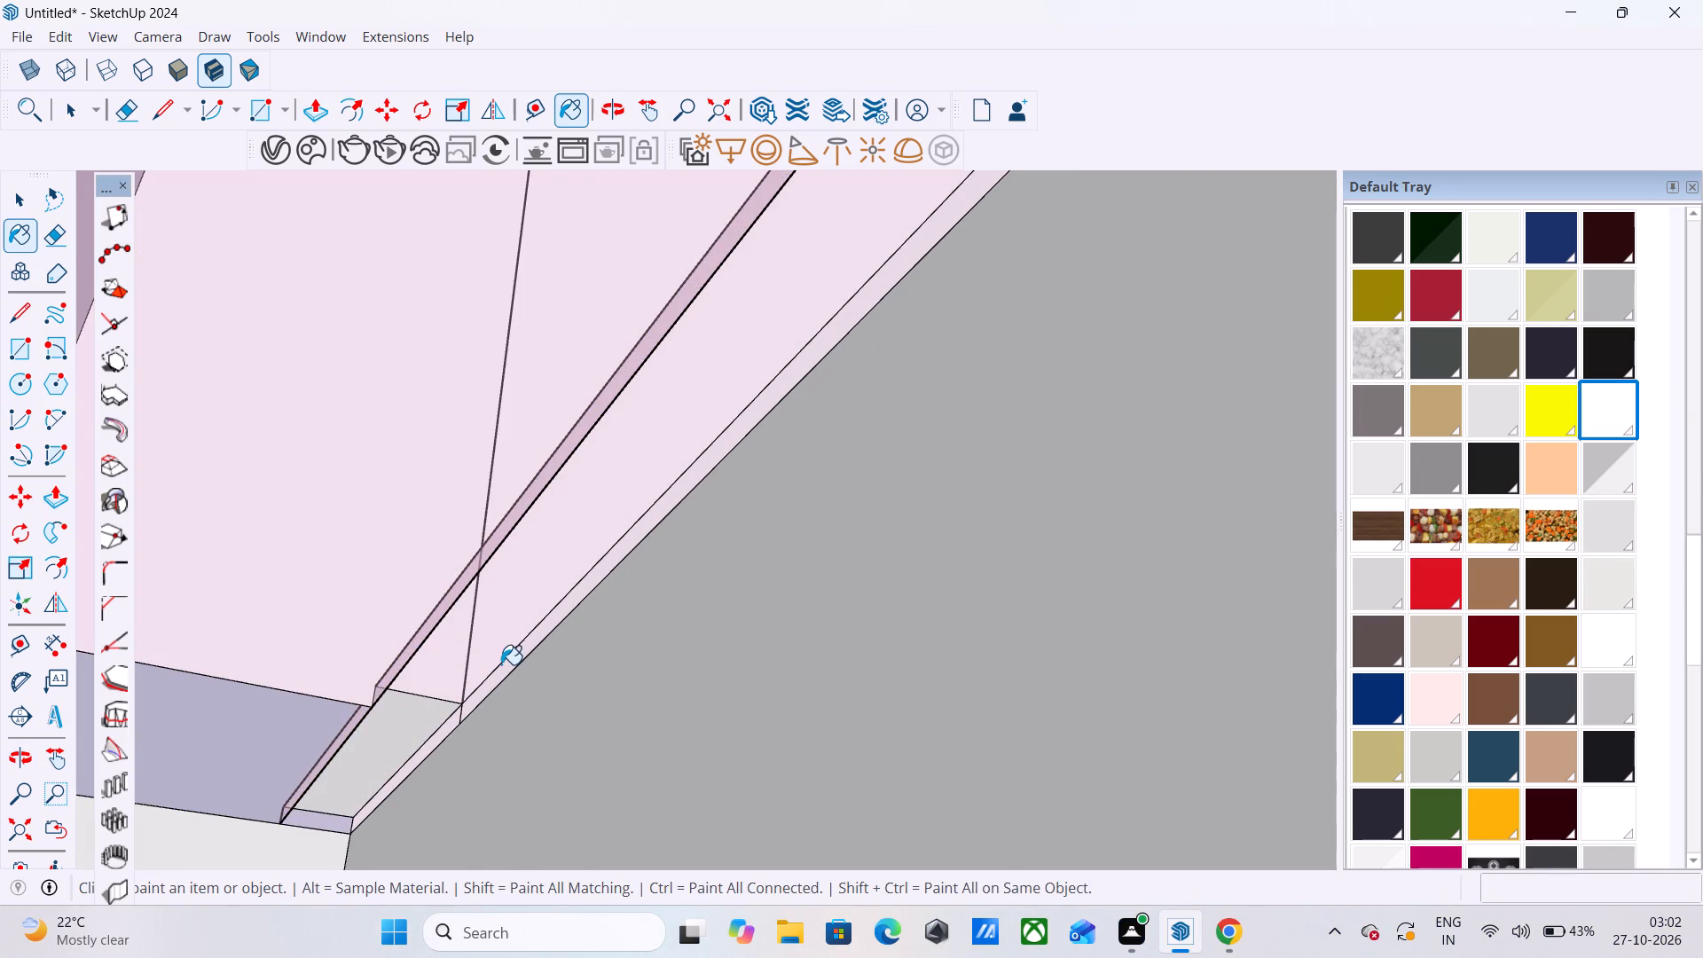
{"action": "left_click", "coordinate": [492, 629]}
Paint the short groove faces at the cabinet joint nearest the inner corner and the long segment beyond it white.
{"action": "middle_click_drag", "start_coordinate": [557, 631], "coordinate": [391, 645]}
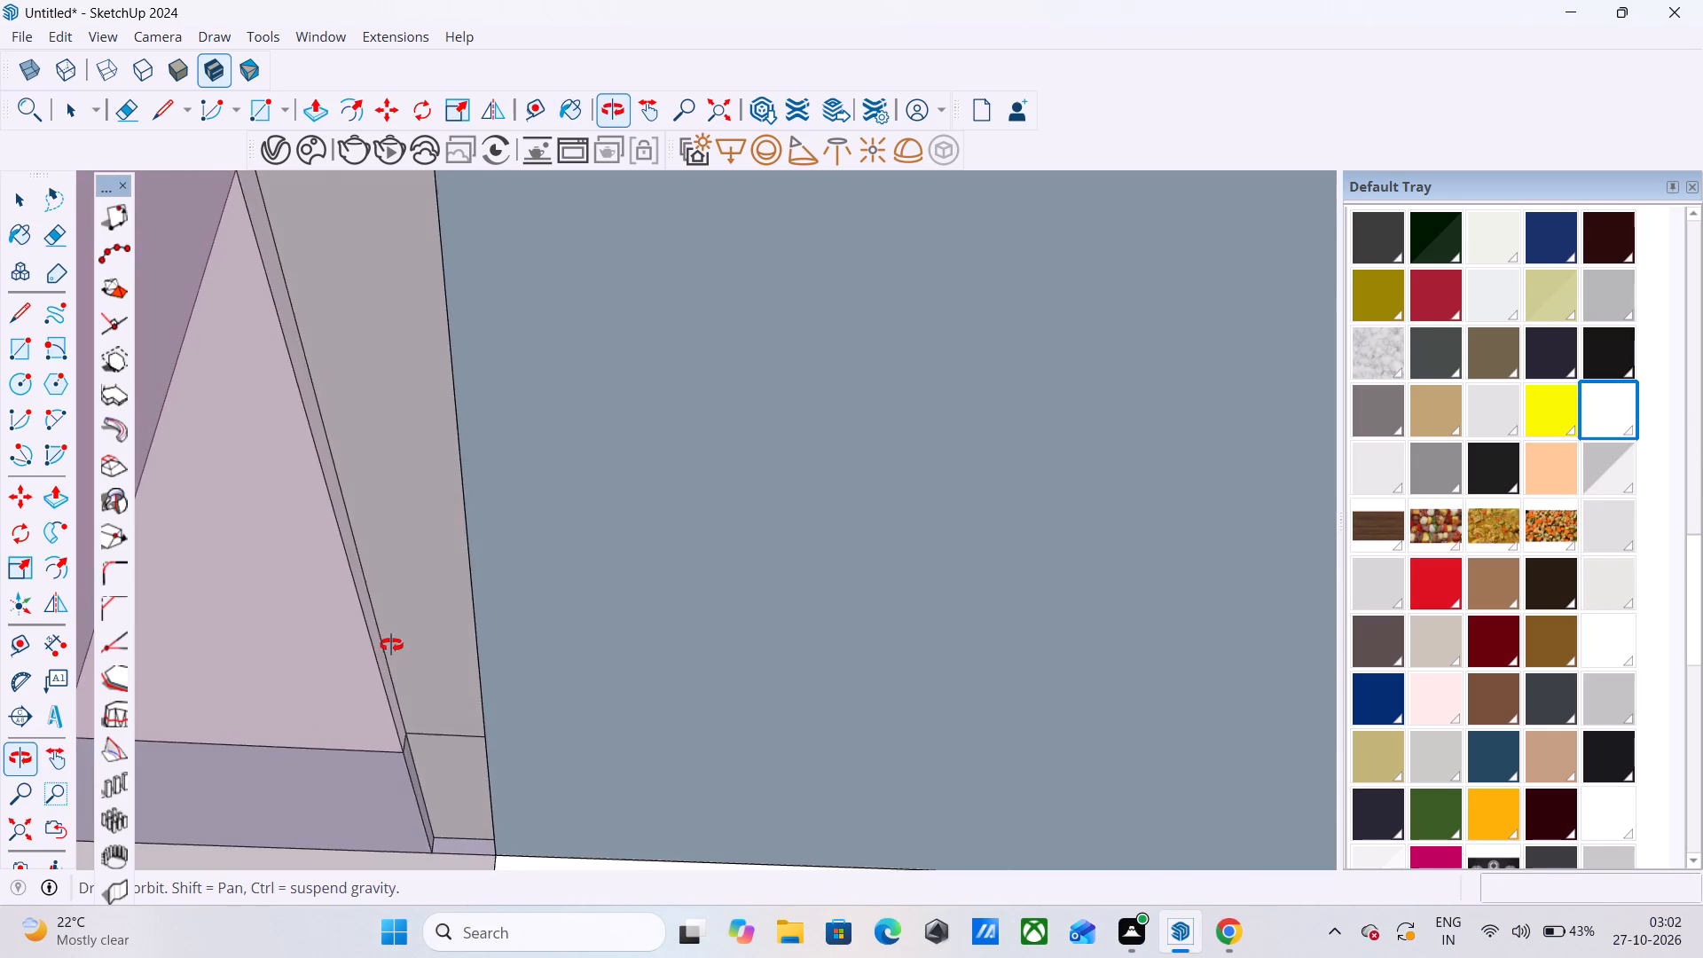
{"action": "middle_click_drag", "start_coordinate": [391, 645], "coordinate": [687, 586]}
{"action": "scroll", "coordinate": [357, 686], "scroll_direction": "down", "scroll_amount": 13}
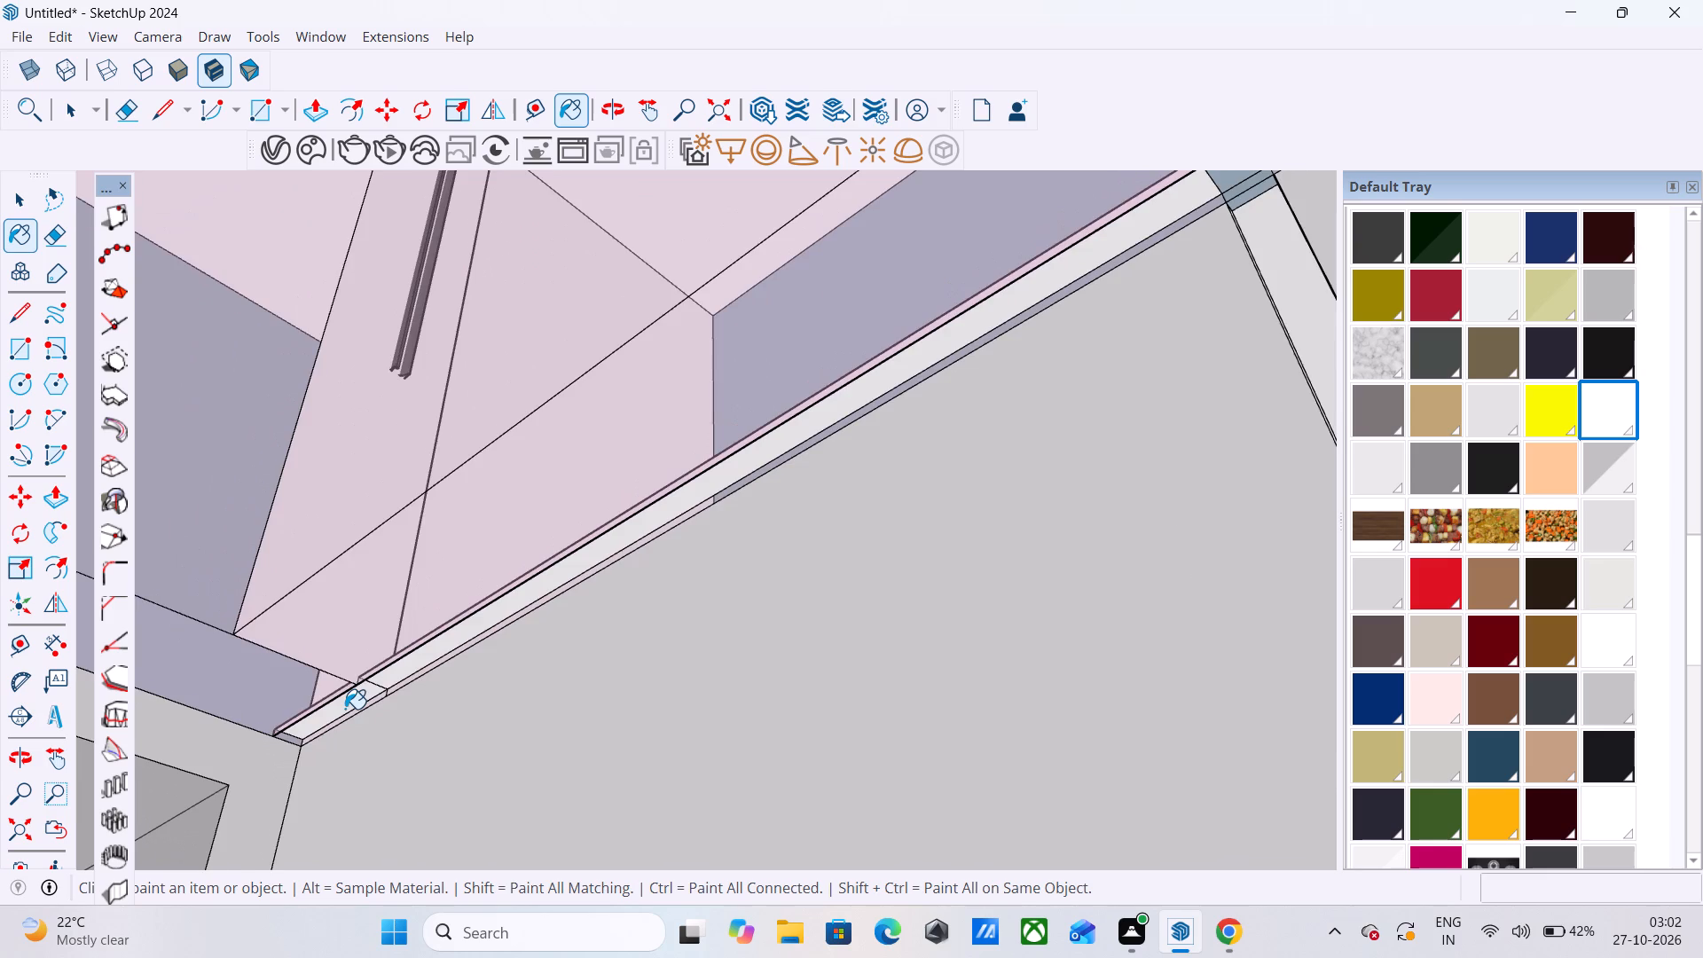
{"action": "scroll", "coordinate": [345, 709], "scroll_direction": "down", "scroll_amount": 3}
{"action": "scroll", "coordinate": [806, 456], "scroll_direction": "up", "scroll_amount": 5}
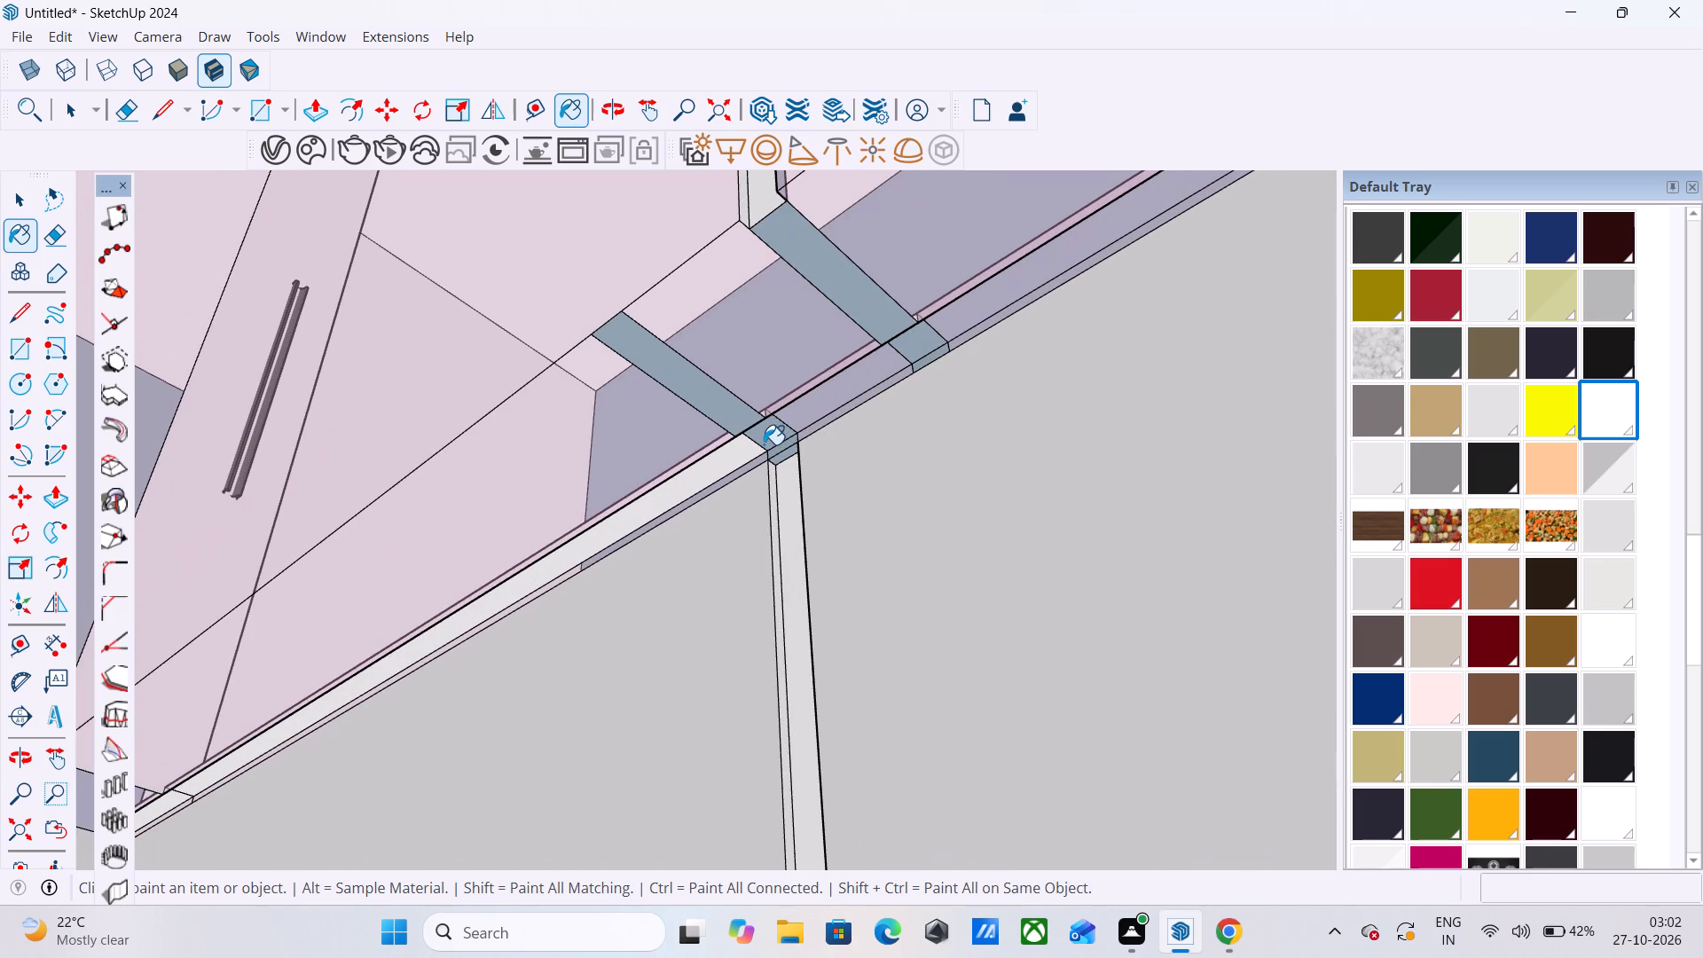
{"action": "left_click", "coordinate": [764, 444]}
{"action": "left_click", "coordinate": [796, 425]}
{"action": "scroll", "coordinate": [641, 519], "scroll_direction": "down", "scroll_amount": 5}
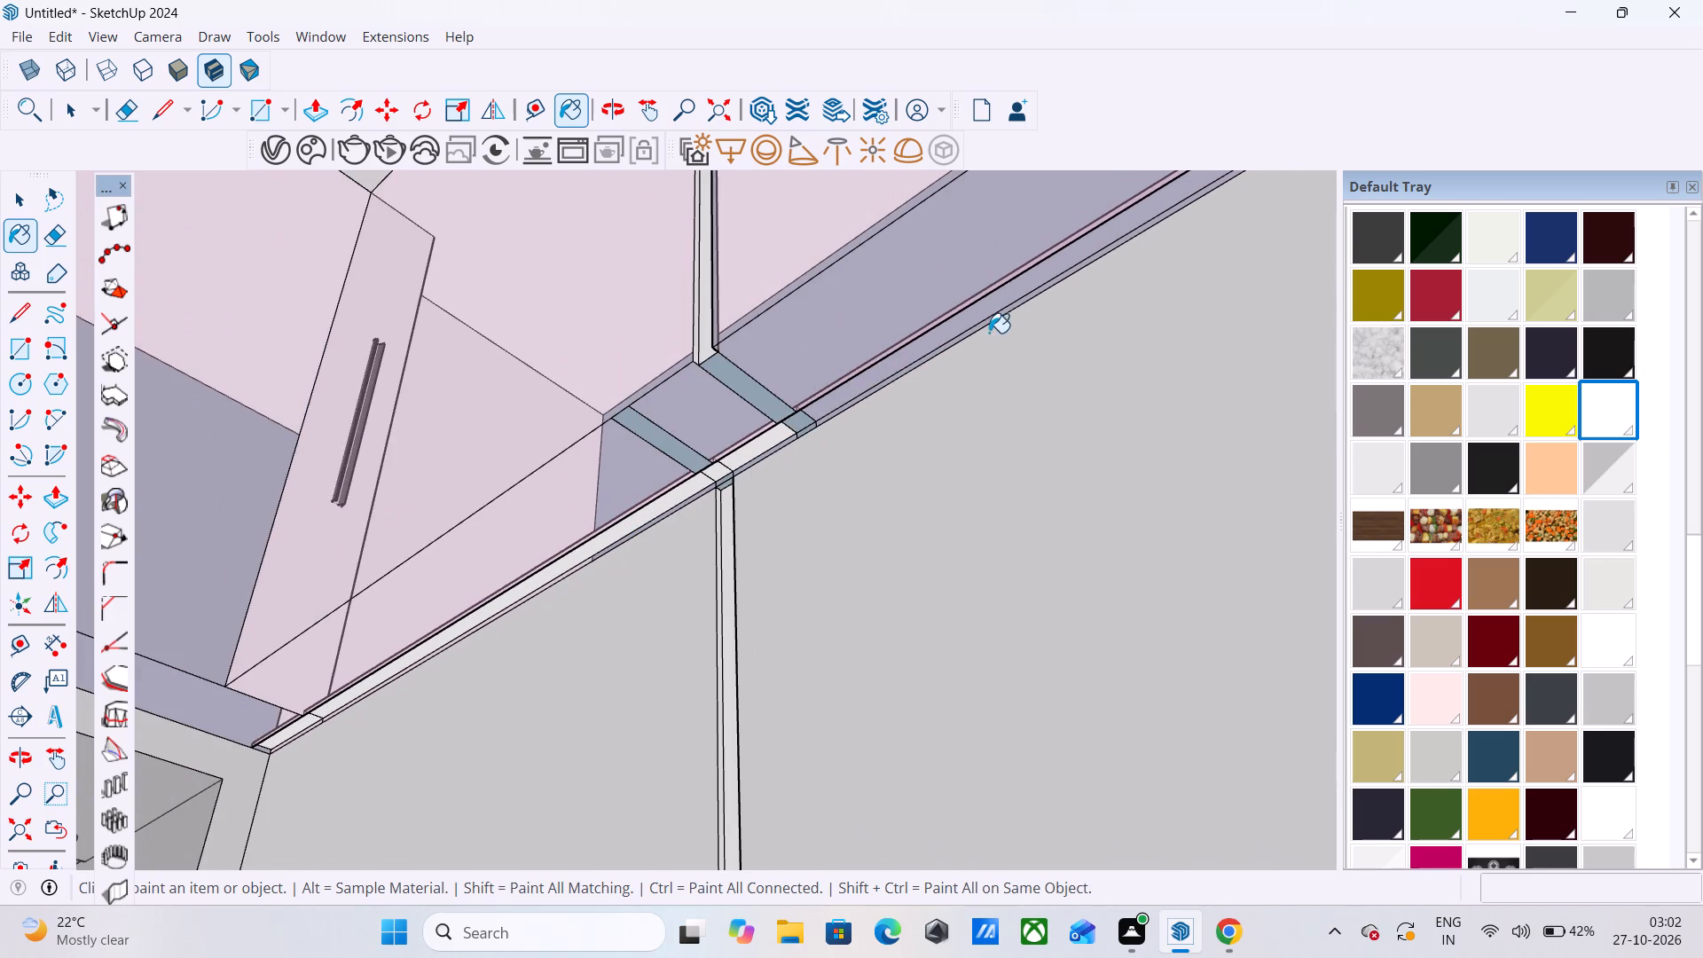
{"action": "scroll", "coordinate": [985, 336], "scroll_direction": "up", "scroll_amount": 5}
{"action": "left_click", "coordinate": [694, 474]}
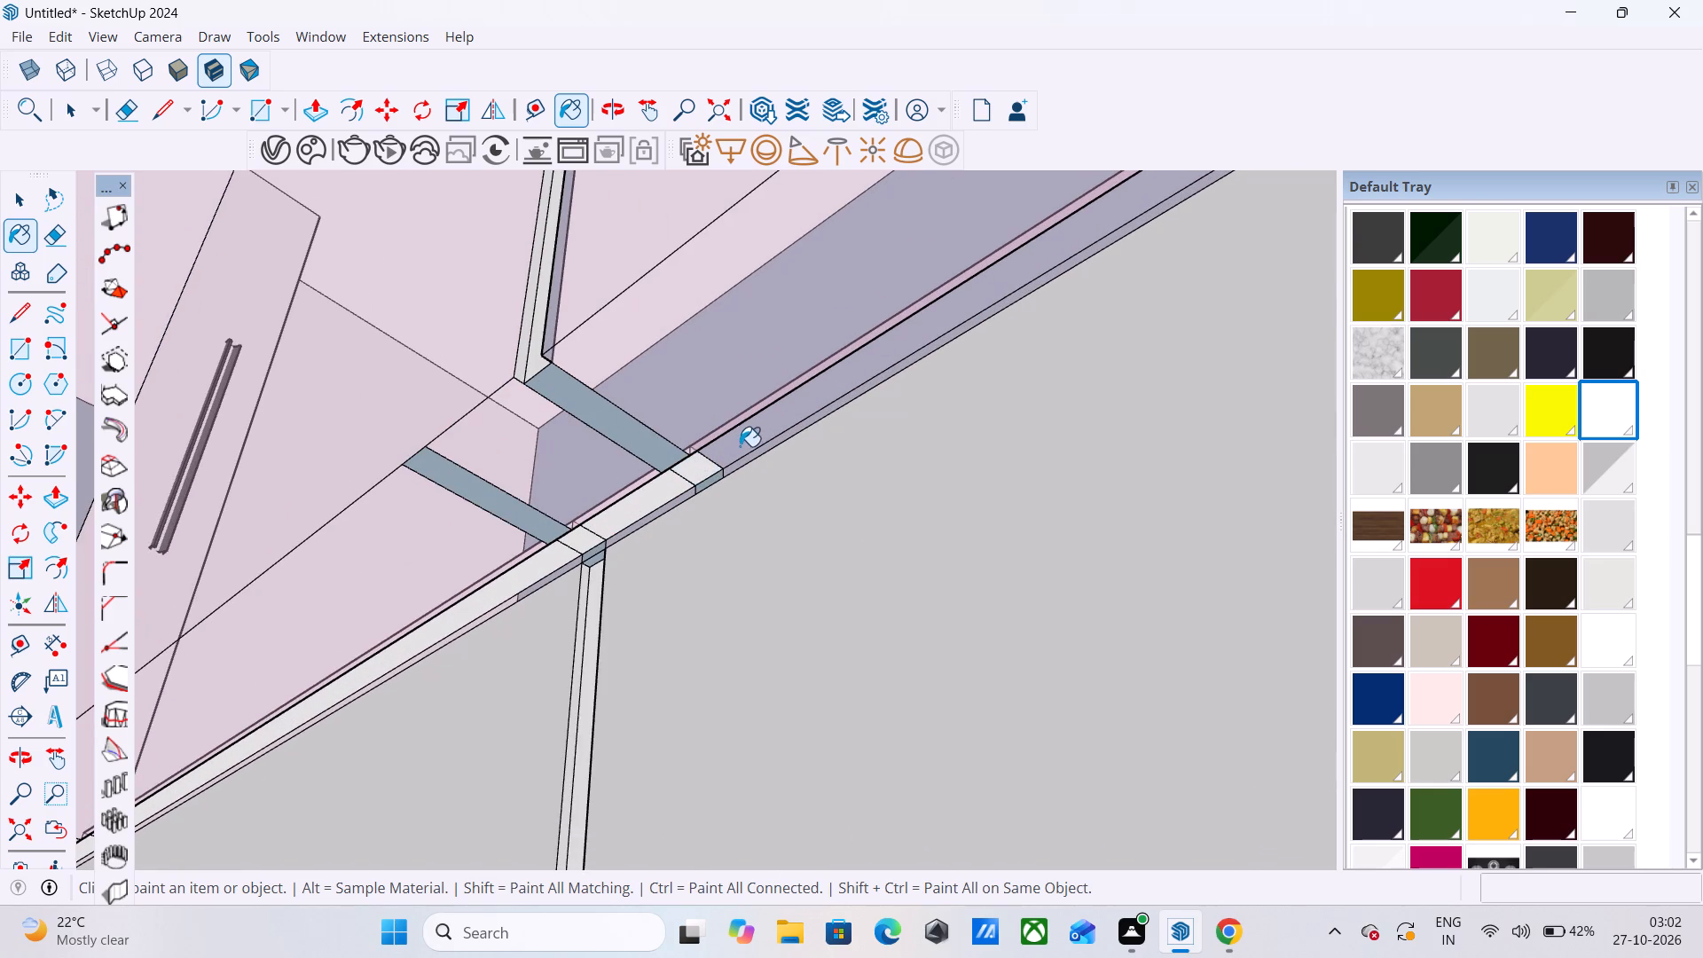
{"action": "left_click", "coordinate": [747, 444]}
Paint the short groove faces at the second joint from the inner corner and the long segment beyond it white.
{"action": "scroll", "coordinate": [406, 616], "scroll_direction": "down", "scroll_amount": 5}
{"action": "middle_click_drag", "start_coordinate": [589, 531], "coordinate": [478, 639]}
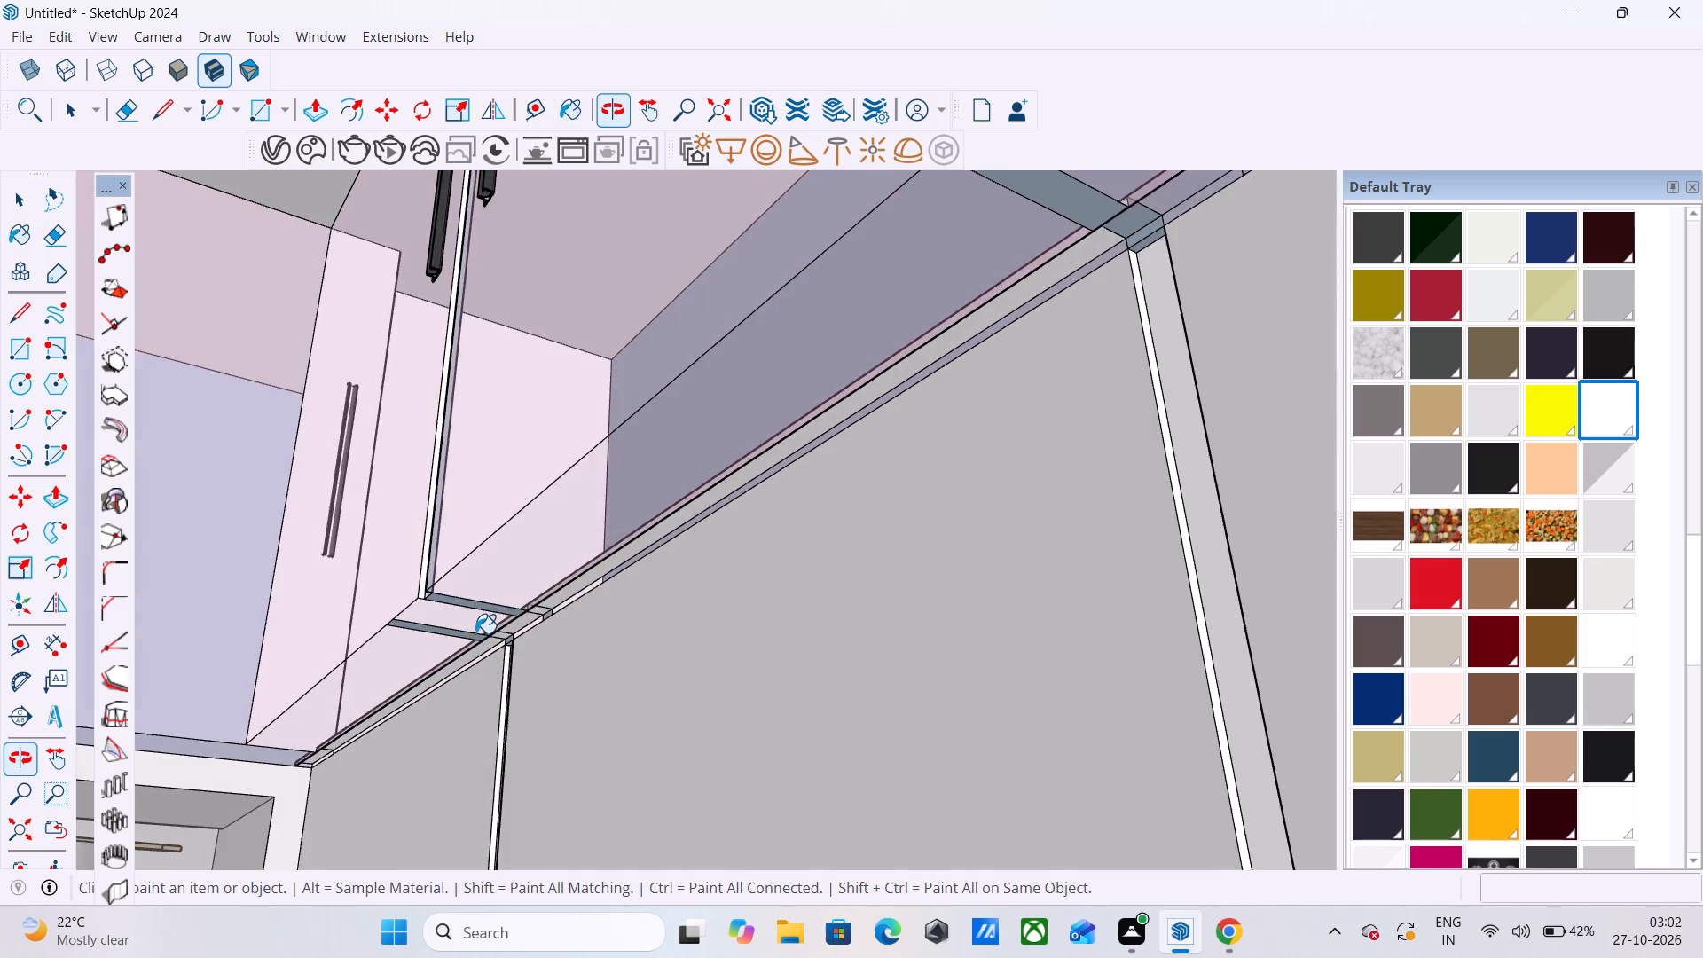
{"action": "scroll", "coordinate": [475, 633], "scroll_direction": "down", "scroll_amount": 8}
{"action": "scroll", "coordinate": [693, 487], "scroll_direction": "up", "scroll_amount": 9}
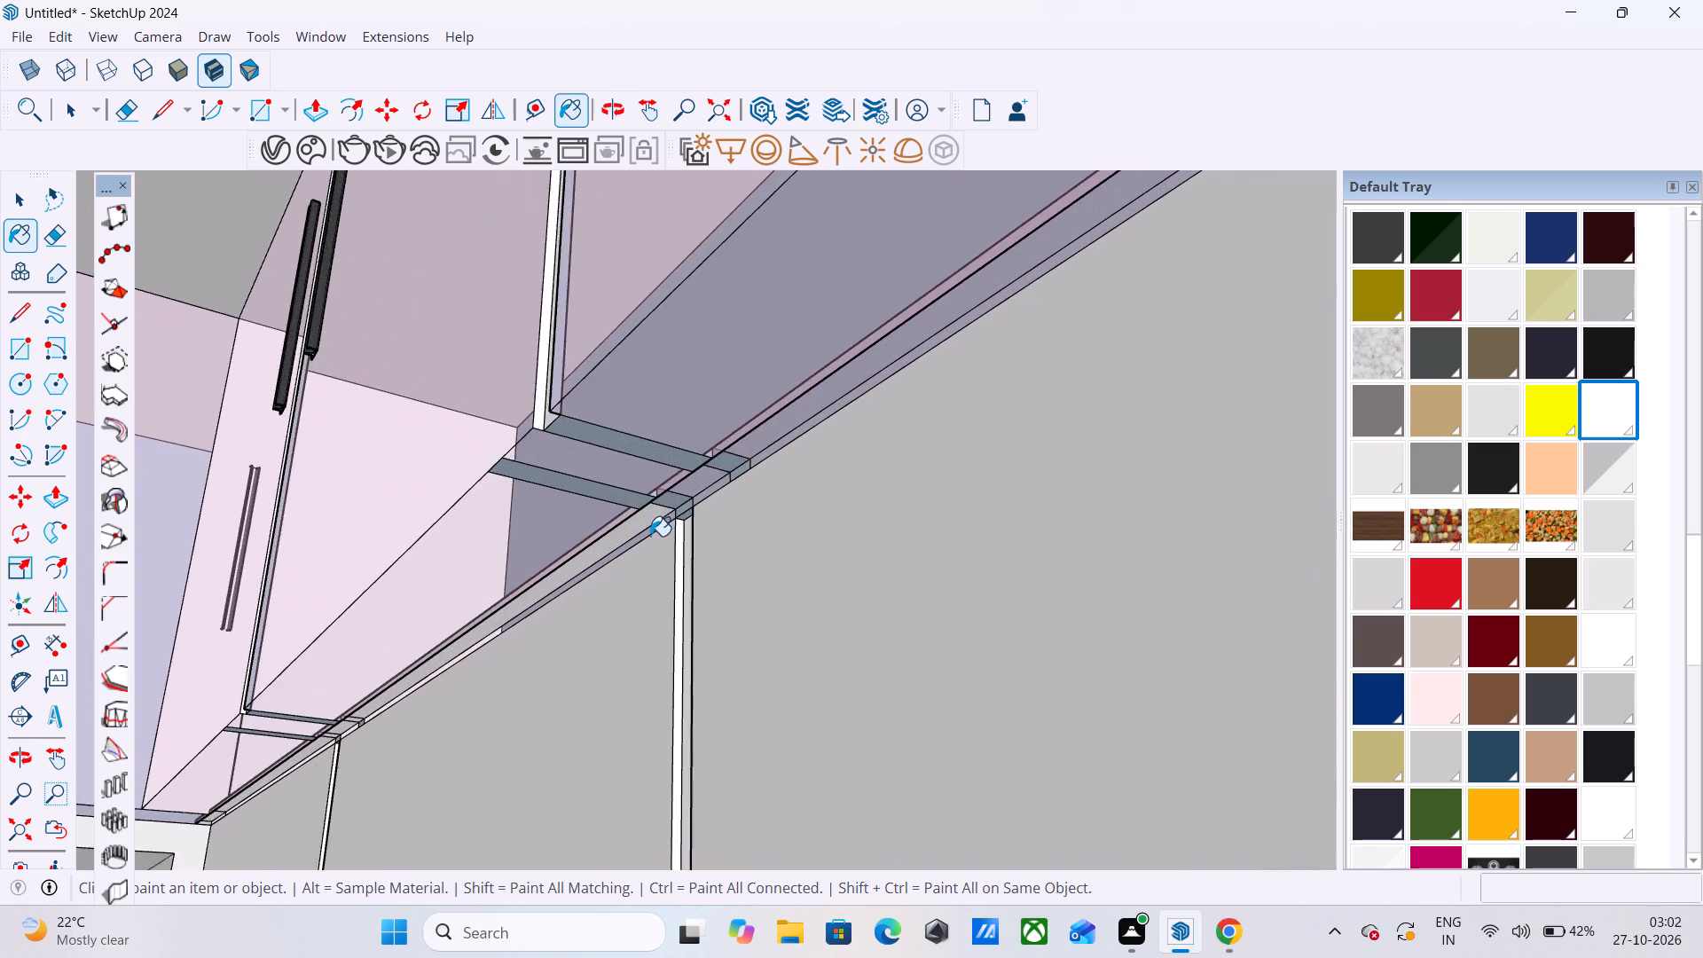
{"action": "scroll", "coordinate": [650, 536], "scroll_direction": "up", "scroll_amount": 5}
{"action": "left_click", "coordinate": [679, 480]}
{"action": "left_click", "coordinate": [735, 440]}
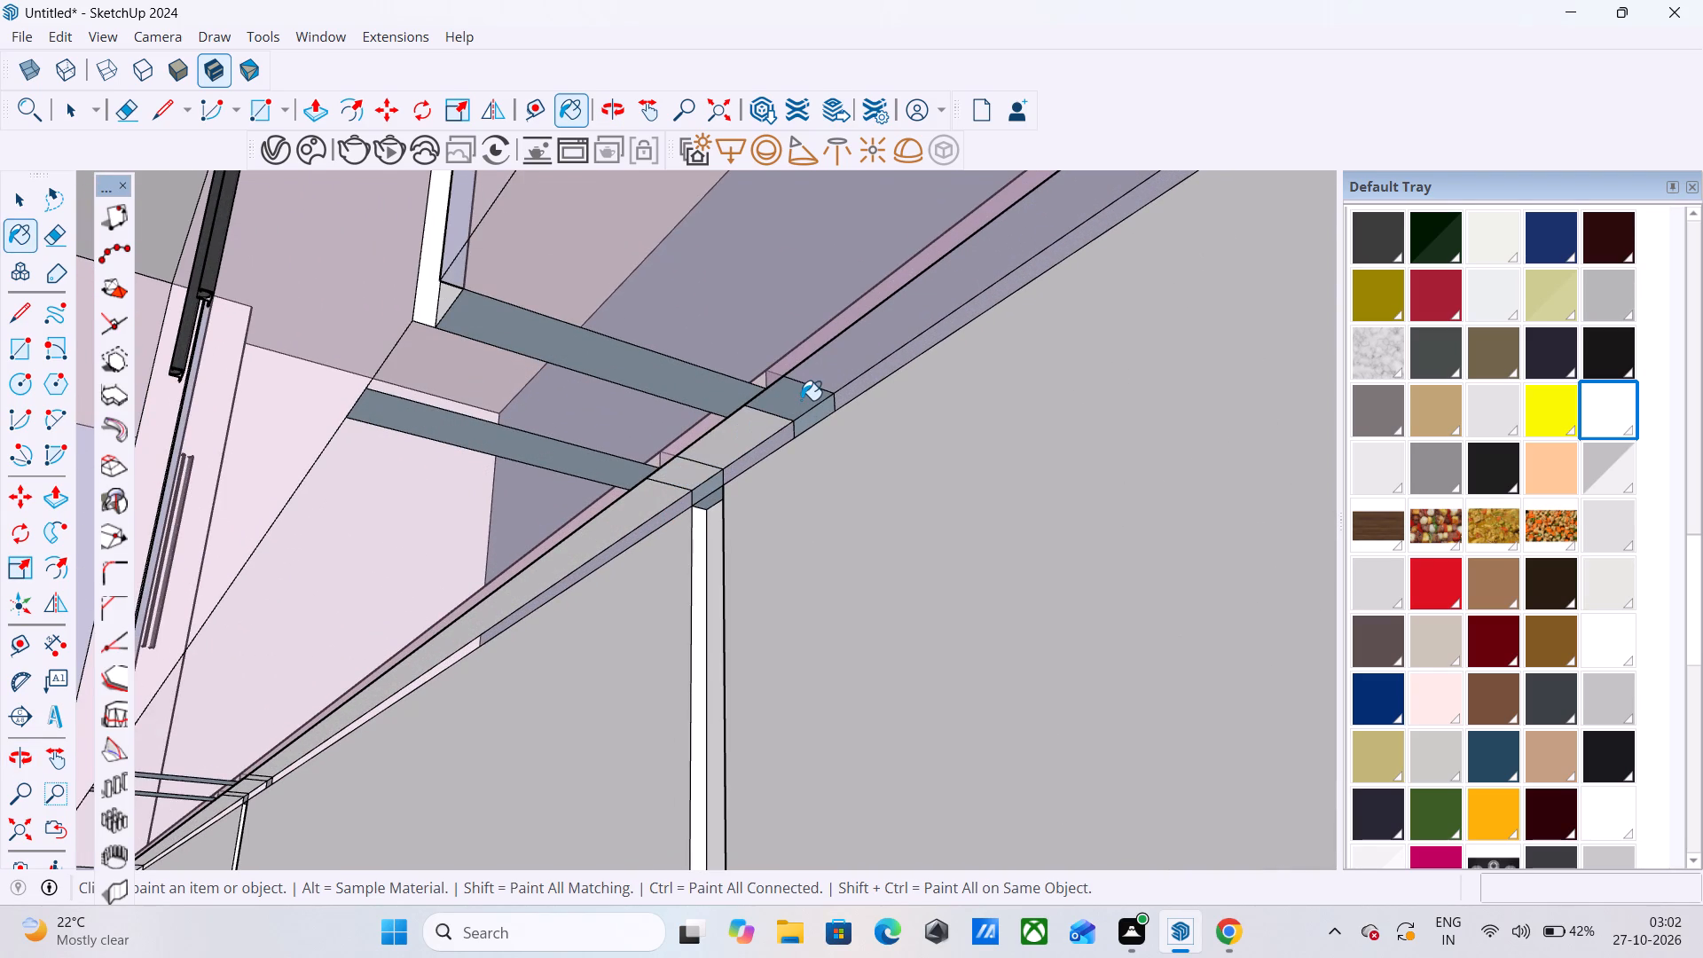
{"action": "left_click", "coordinate": [801, 400]}
{"action": "left_click", "coordinate": [832, 377]}
Paint the short groove faces at the third joint and the remaining segments up to the open end white.
{"action": "scroll", "coordinate": [194, 720], "scroll_direction": "down", "scroll_amount": 11}
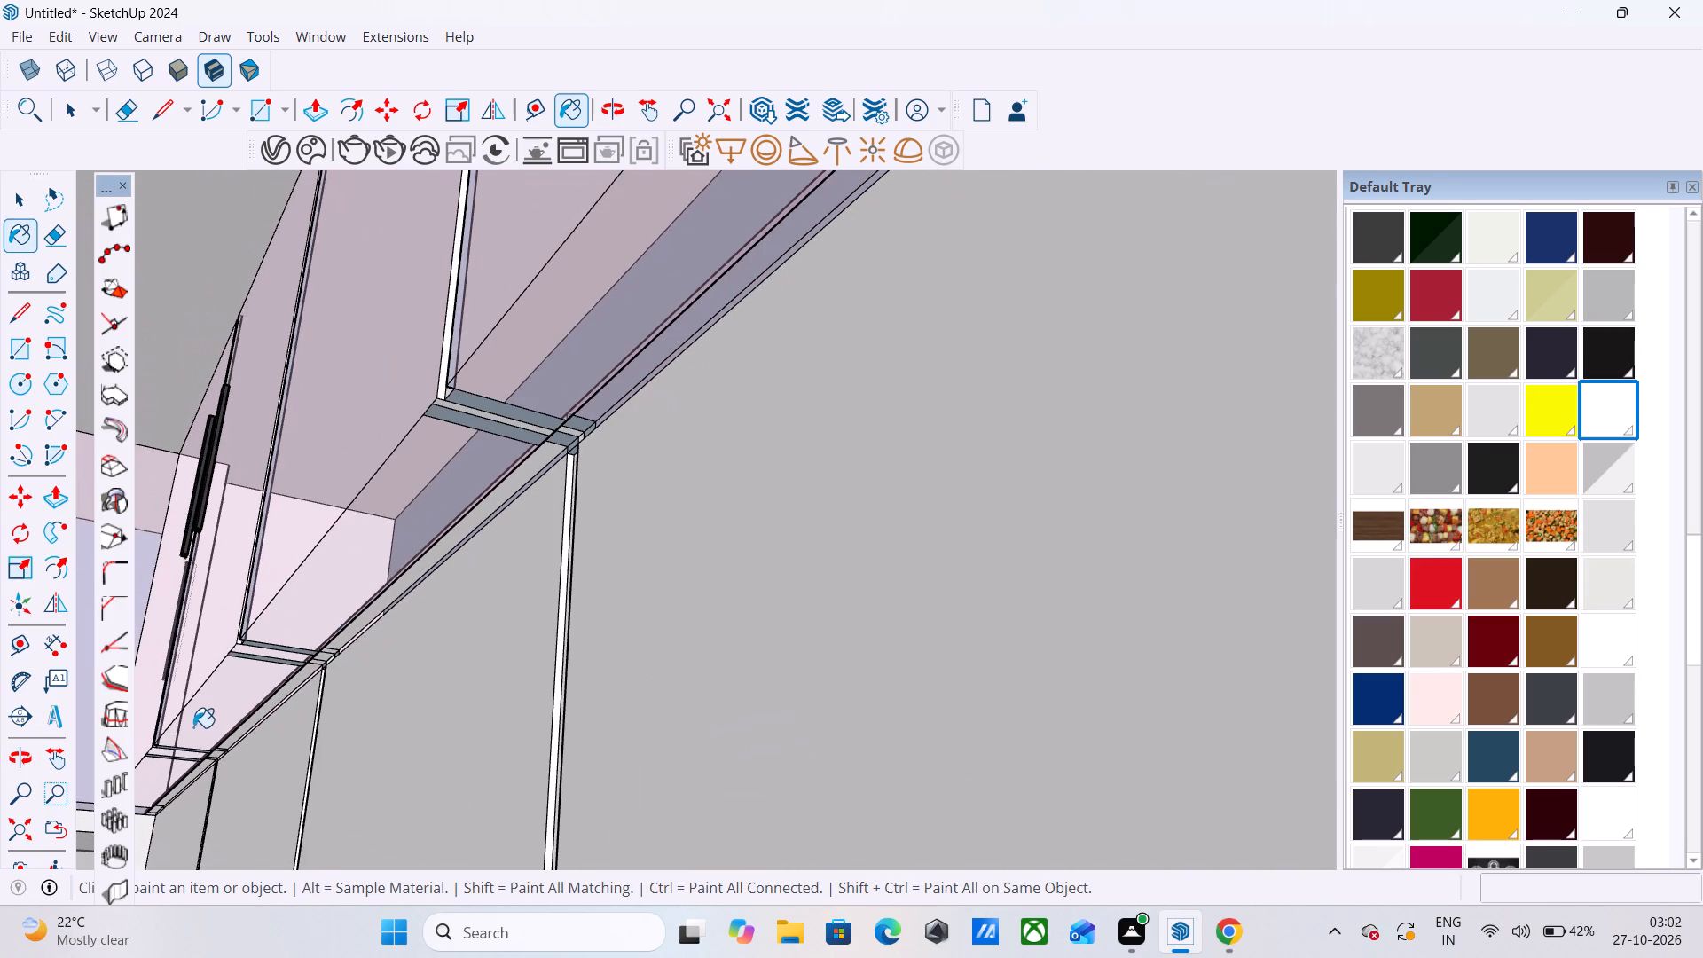
{"action": "scroll", "coordinate": [577, 456], "scroll_direction": "up", "scroll_amount": 5}
{"action": "left_click", "coordinate": [557, 438]}
{"action": "left_click", "coordinate": [561, 423]}
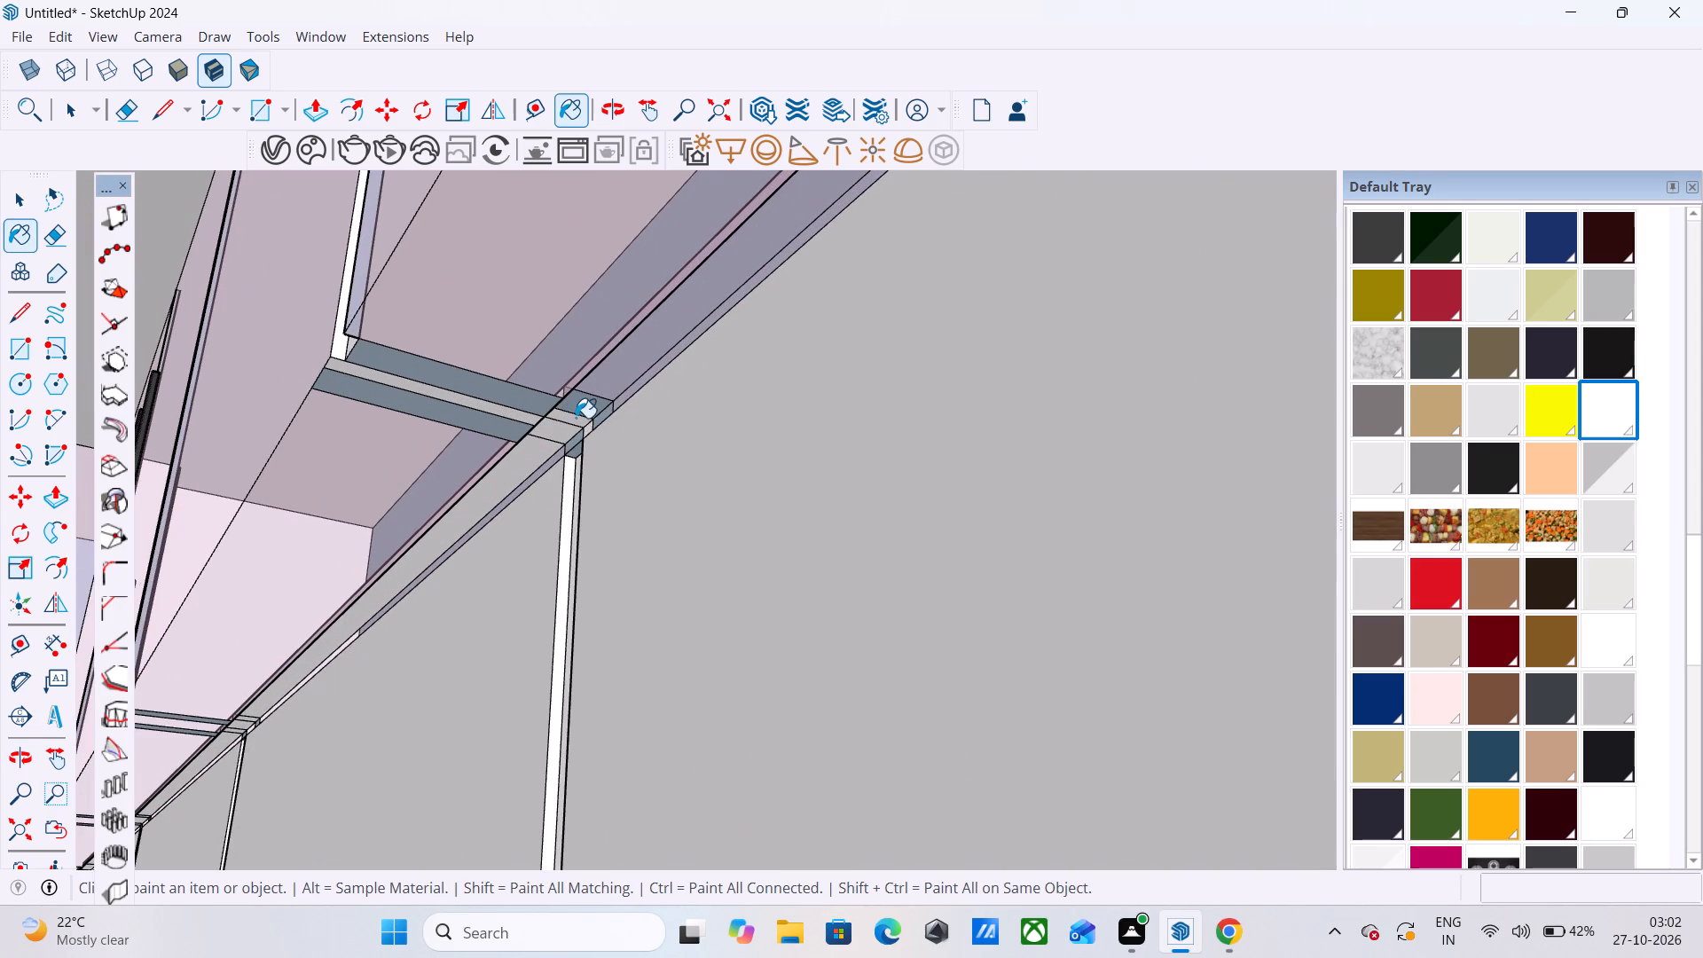
{"action": "left_click", "coordinate": [579, 413]}
{"action": "left_click", "coordinate": [609, 378]}
{"action": "scroll", "coordinate": [415, 549], "scroll_direction": "down", "scroll_amount": 7}
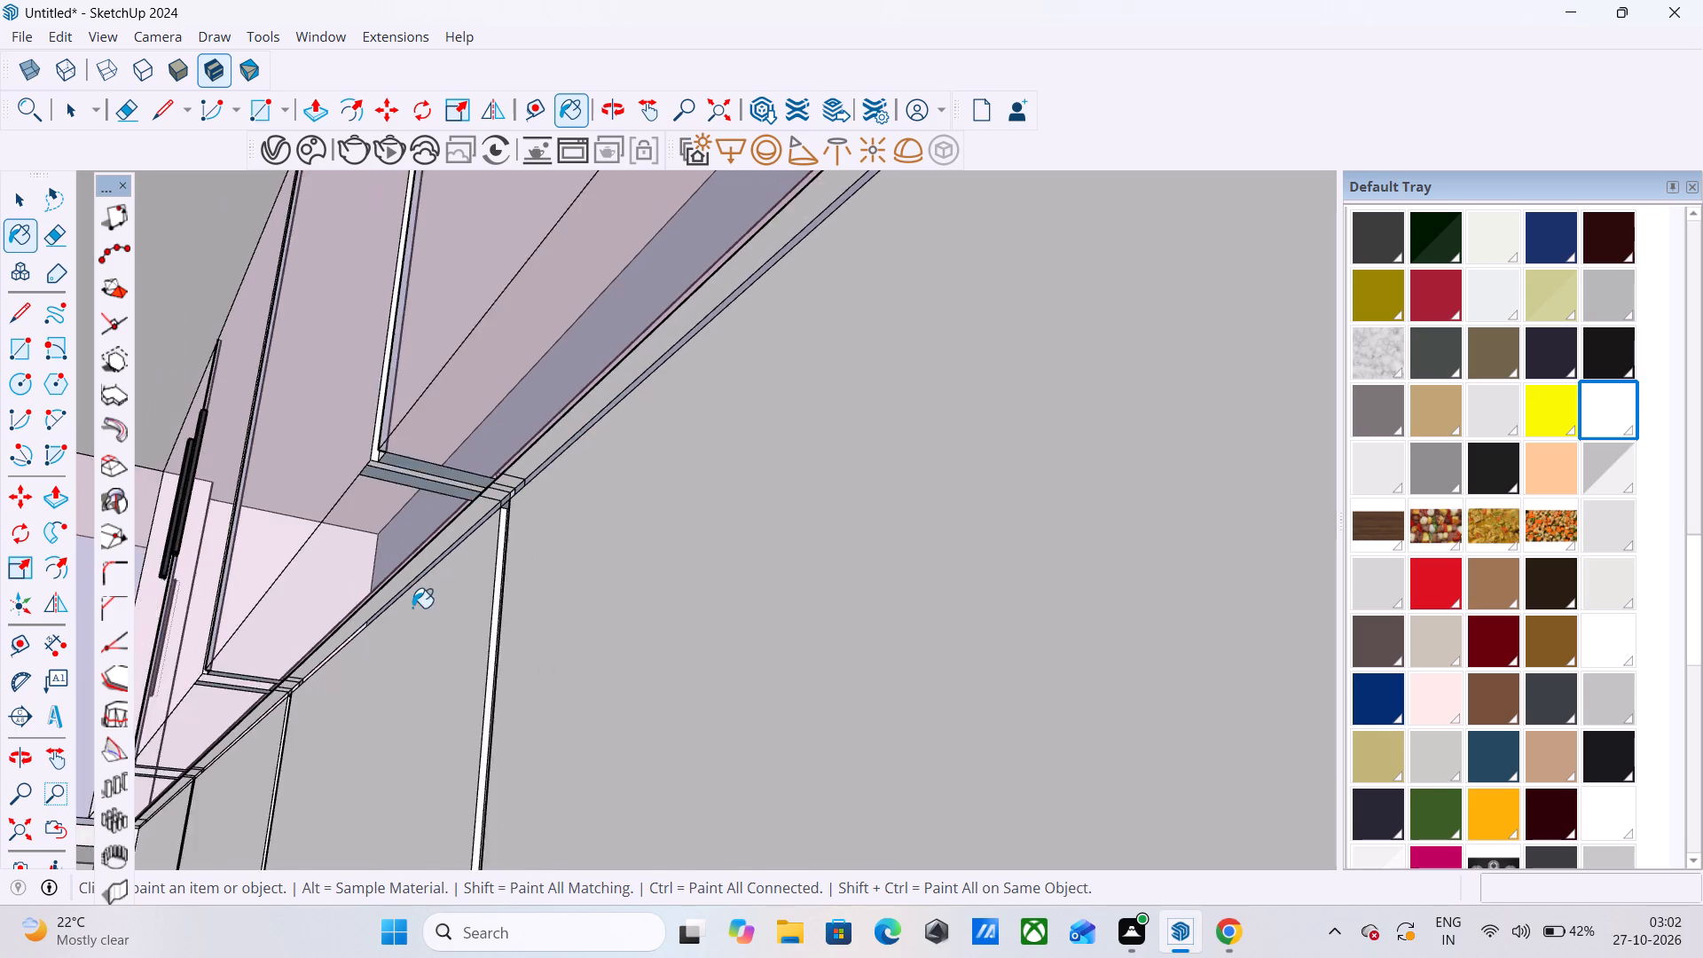
{"action": "scroll", "coordinate": [412, 608], "scroll_direction": "down", "scroll_amount": 3}
{"action": "scroll", "coordinate": [718, 330], "scroll_direction": "up", "scroll_amount": 5}
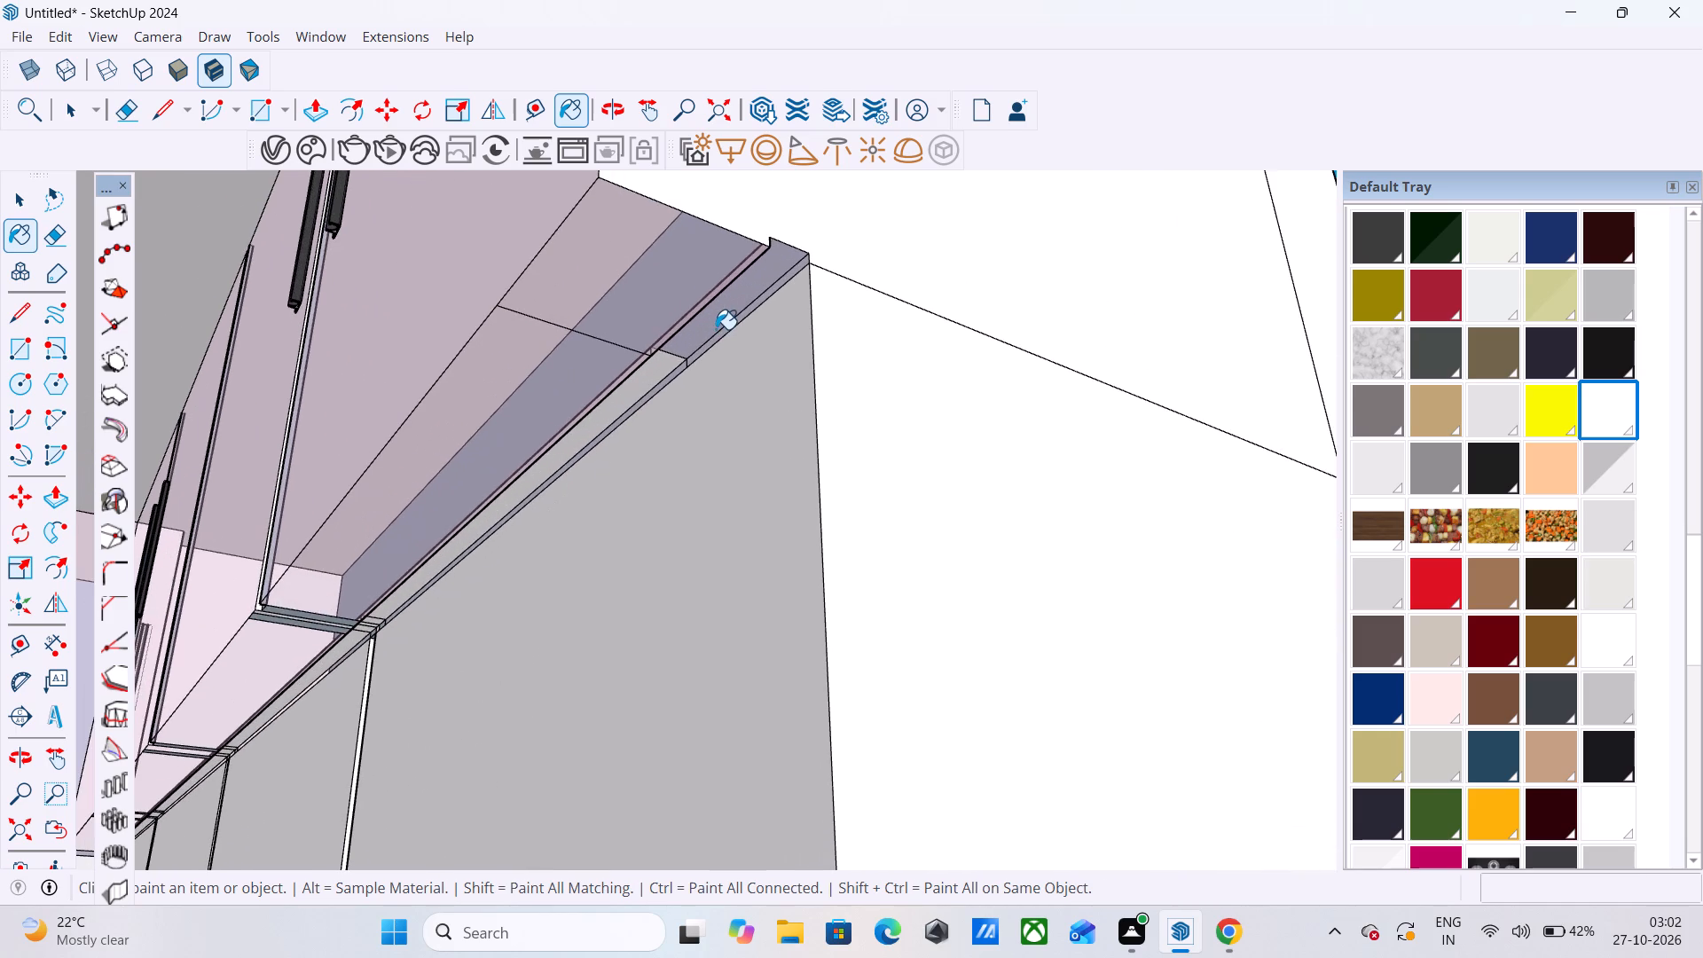
{"action": "left_click", "coordinate": [707, 311]}
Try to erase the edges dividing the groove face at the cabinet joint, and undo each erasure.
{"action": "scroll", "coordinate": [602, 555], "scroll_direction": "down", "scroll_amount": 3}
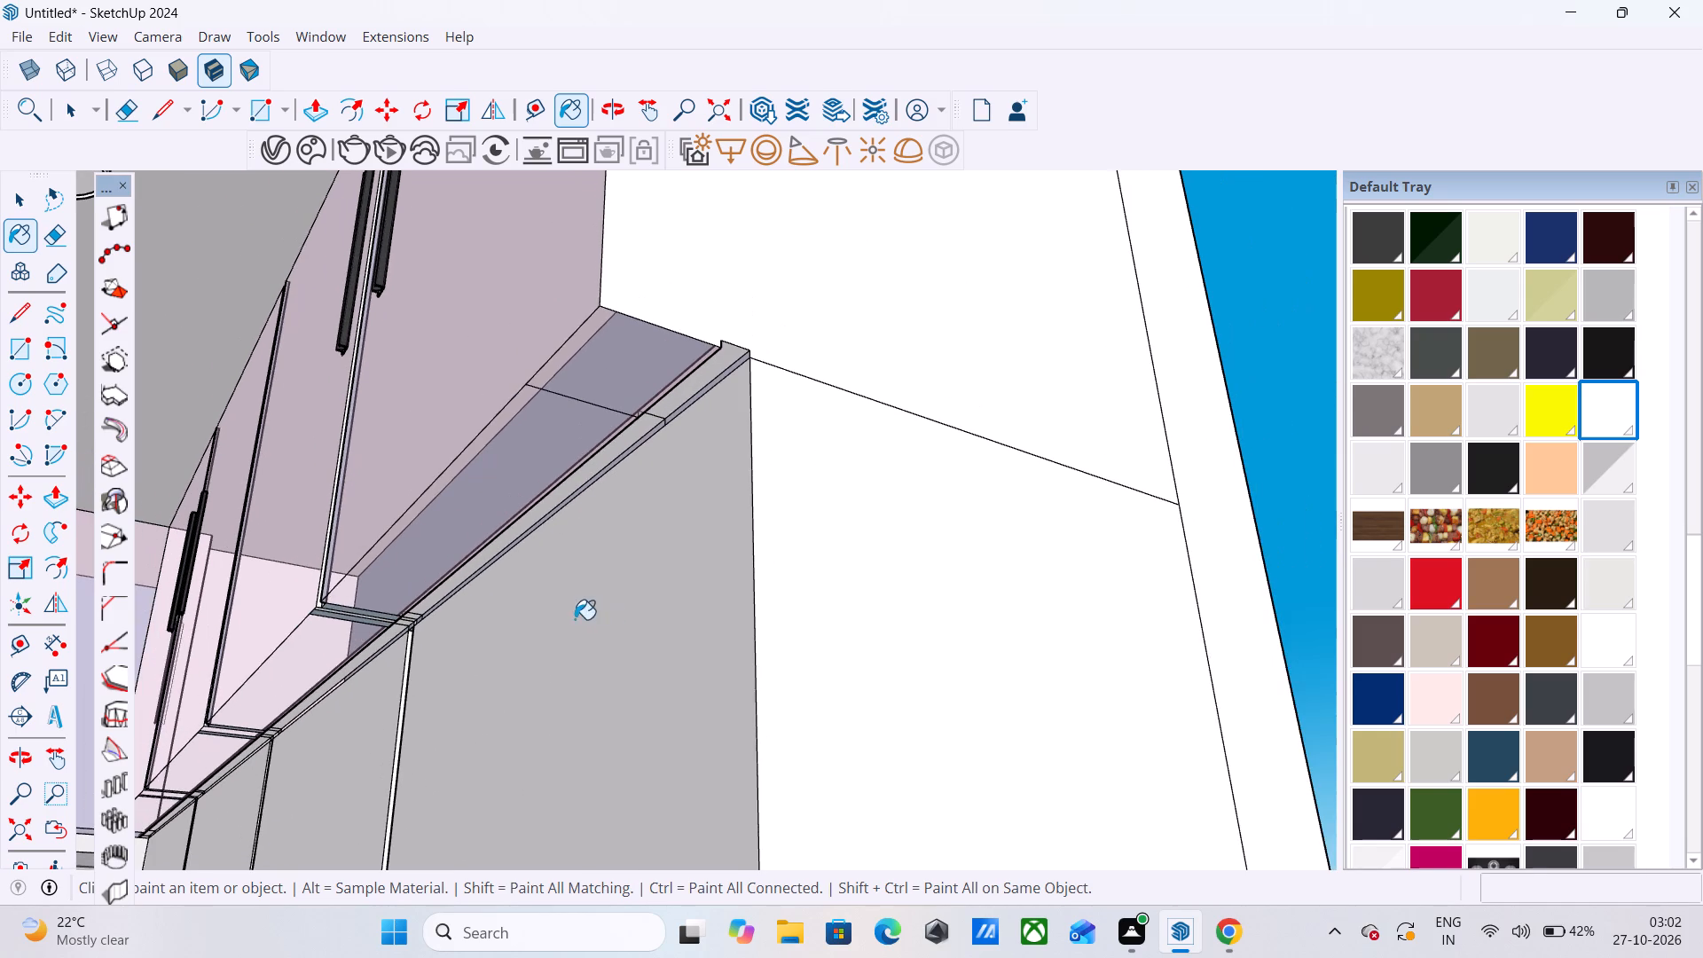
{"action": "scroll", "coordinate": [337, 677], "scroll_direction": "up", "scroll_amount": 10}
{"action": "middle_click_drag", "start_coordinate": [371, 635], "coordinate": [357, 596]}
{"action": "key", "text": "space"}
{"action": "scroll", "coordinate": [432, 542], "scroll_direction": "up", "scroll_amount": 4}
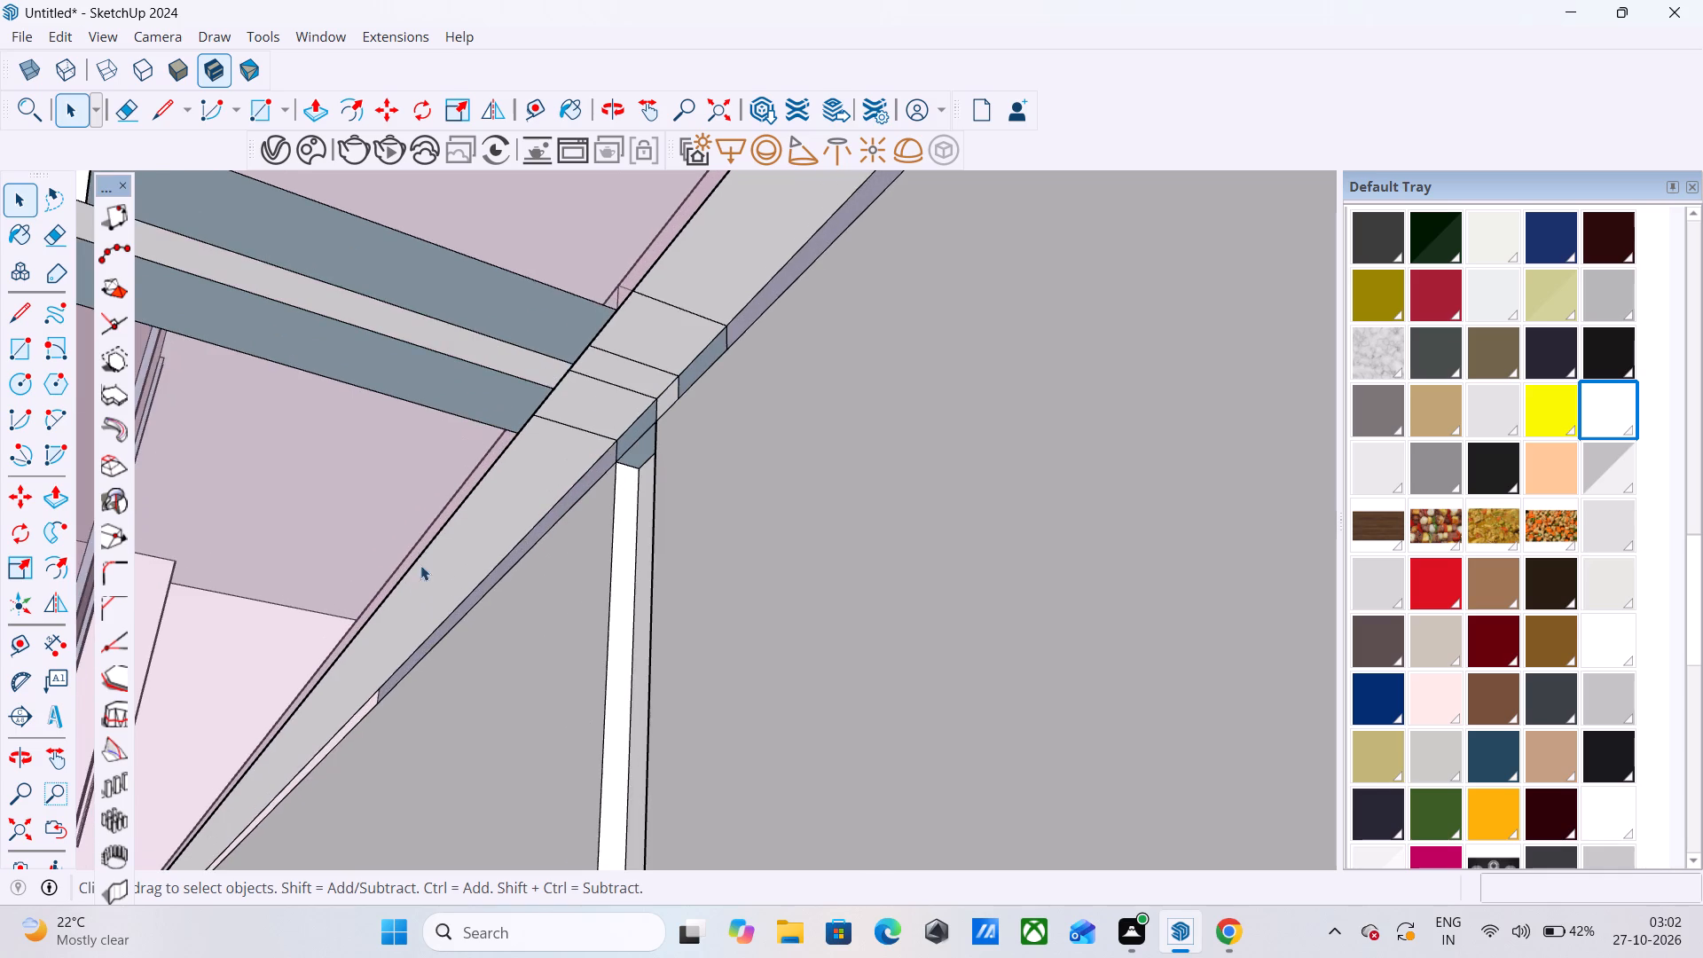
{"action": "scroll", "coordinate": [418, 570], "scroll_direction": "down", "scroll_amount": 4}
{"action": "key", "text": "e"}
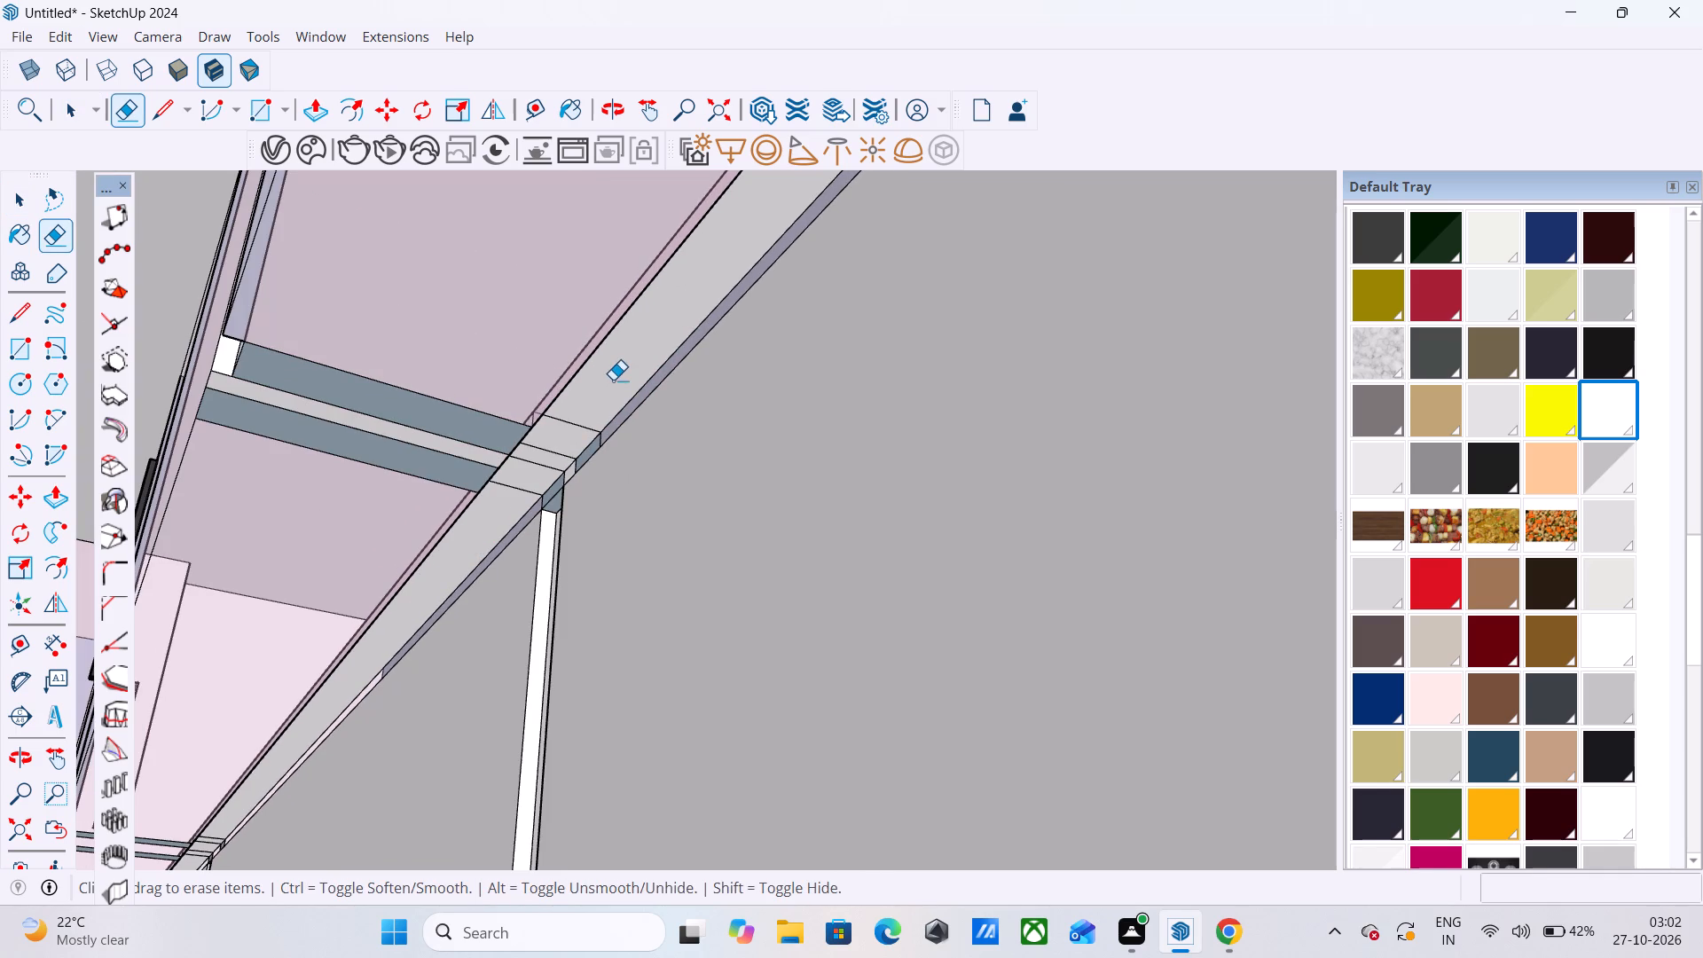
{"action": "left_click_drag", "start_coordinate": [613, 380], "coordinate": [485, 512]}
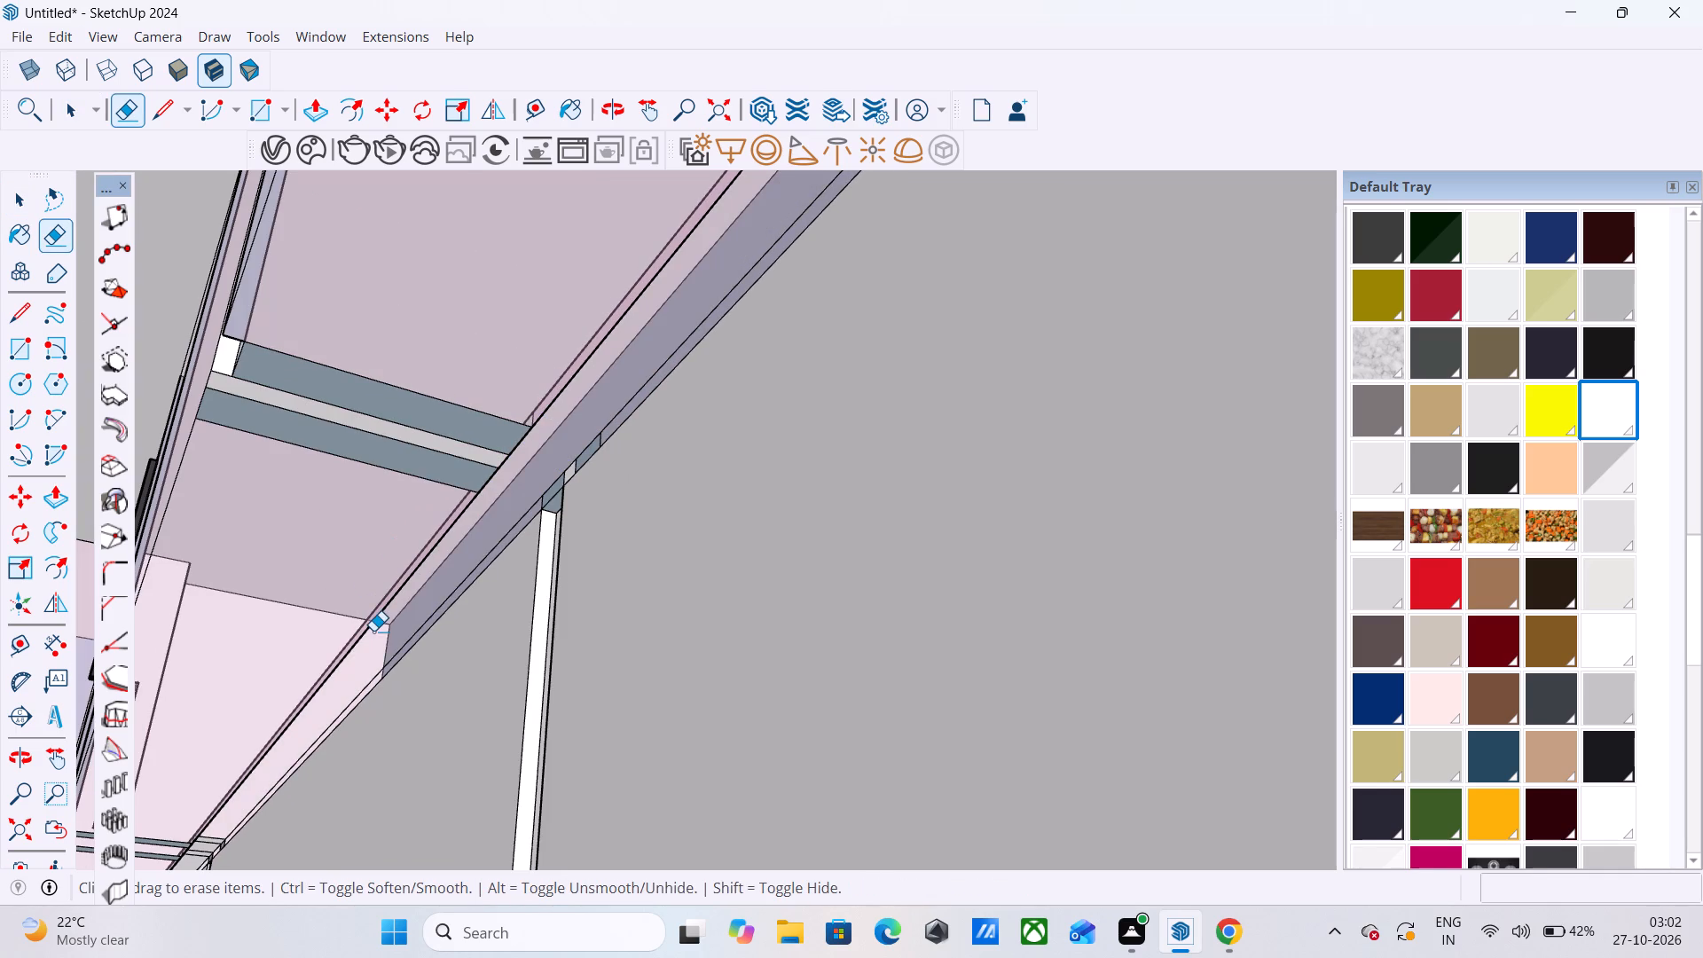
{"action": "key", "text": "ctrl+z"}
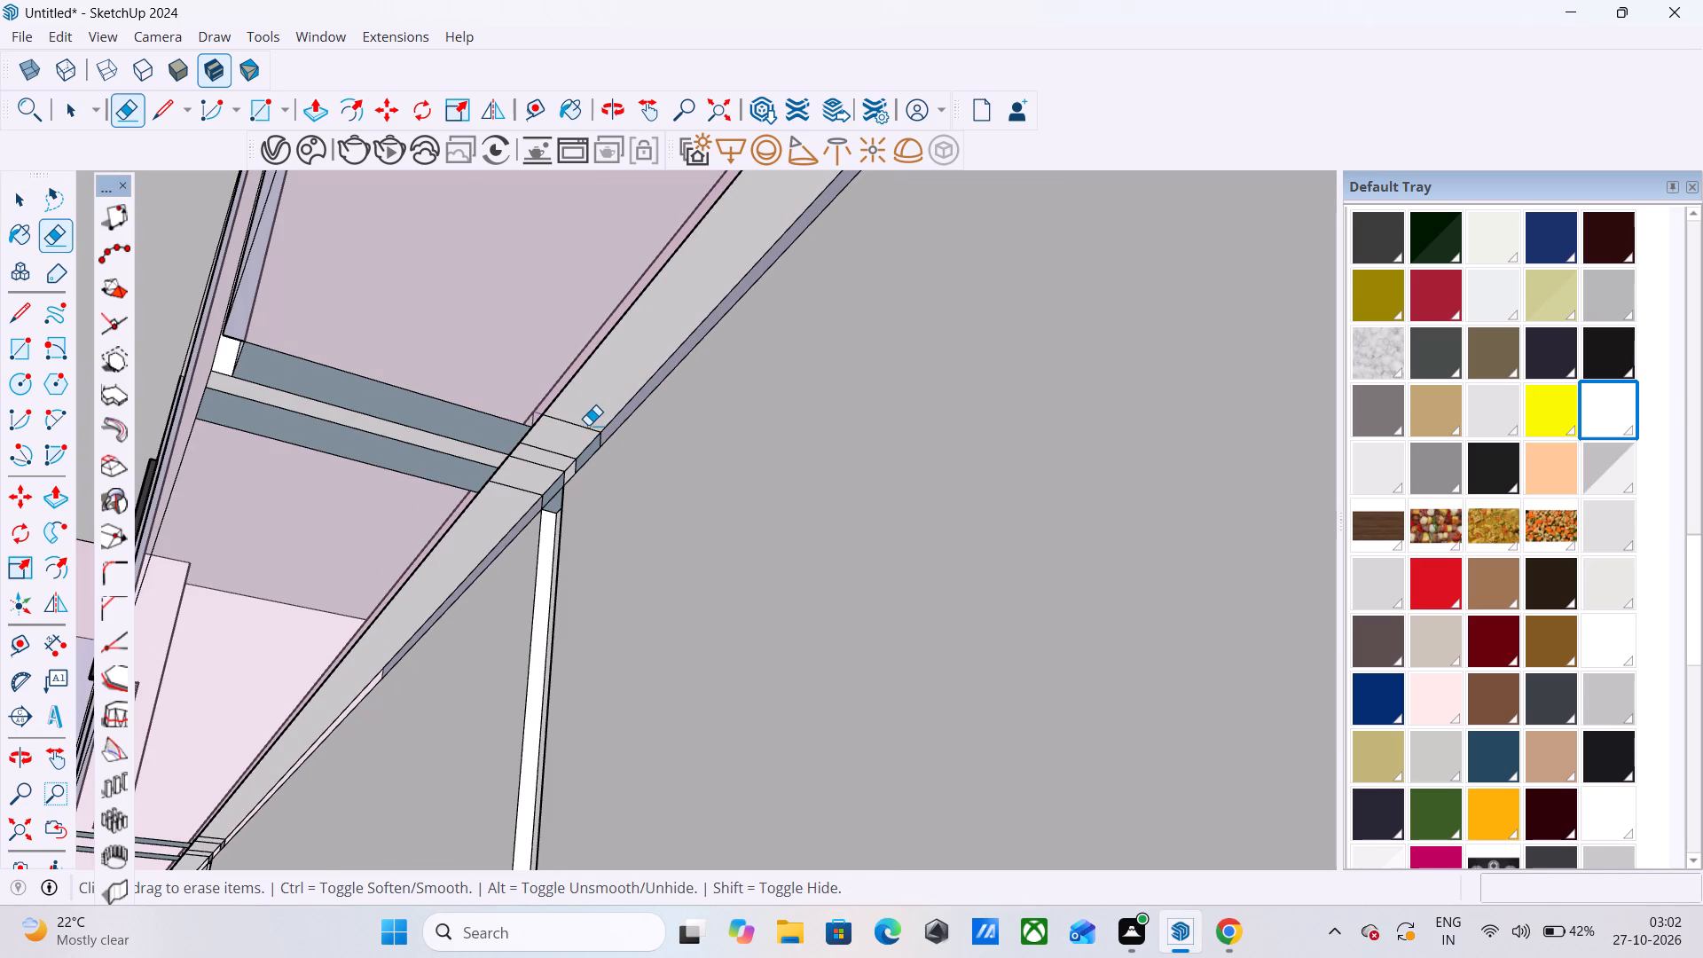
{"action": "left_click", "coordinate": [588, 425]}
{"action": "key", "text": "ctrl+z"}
Select the two long white groove faces with their edges at the open end of the tall cabinets.
{"action": "scroll", "coordinate": [404, 558], "scroll_direction": "down", "scroll_amount": 6}
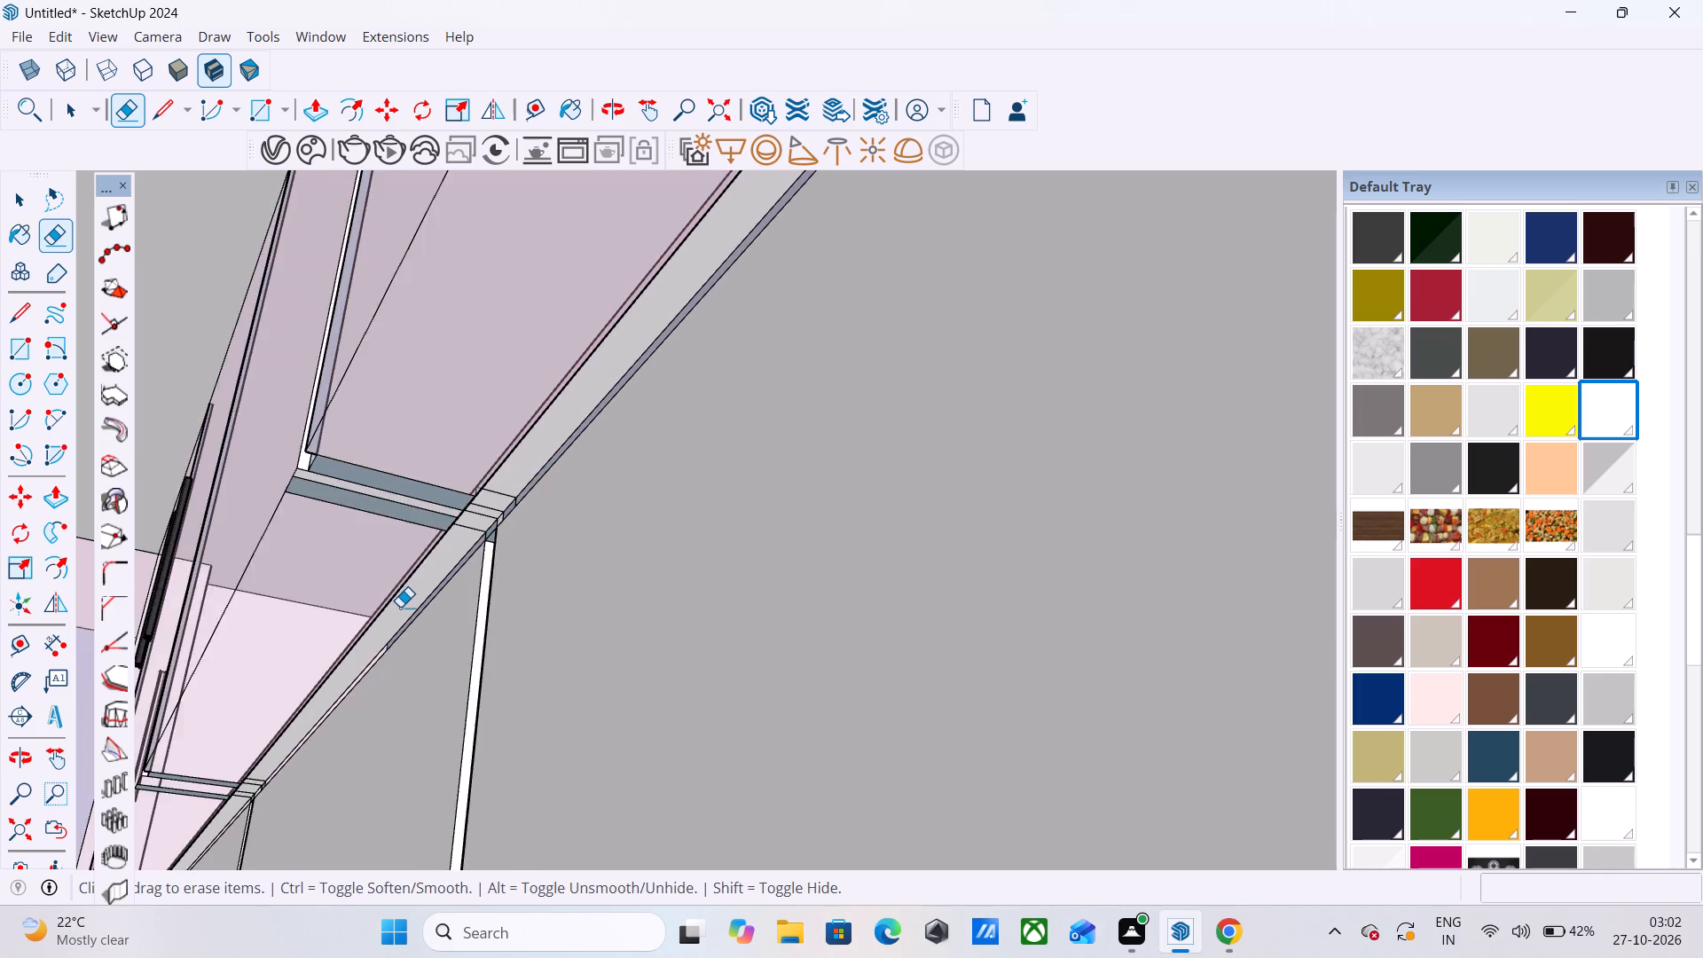
{"action": "scroll", "coordinate": [400, 607], "scroll_direction": "down", "scroll_amount": 8}
{"action": "key", "text": "space"}
{"action": "scroll", "coordinate": [641, 341], "scroll_direction": "up", "scroll_amount": 4}
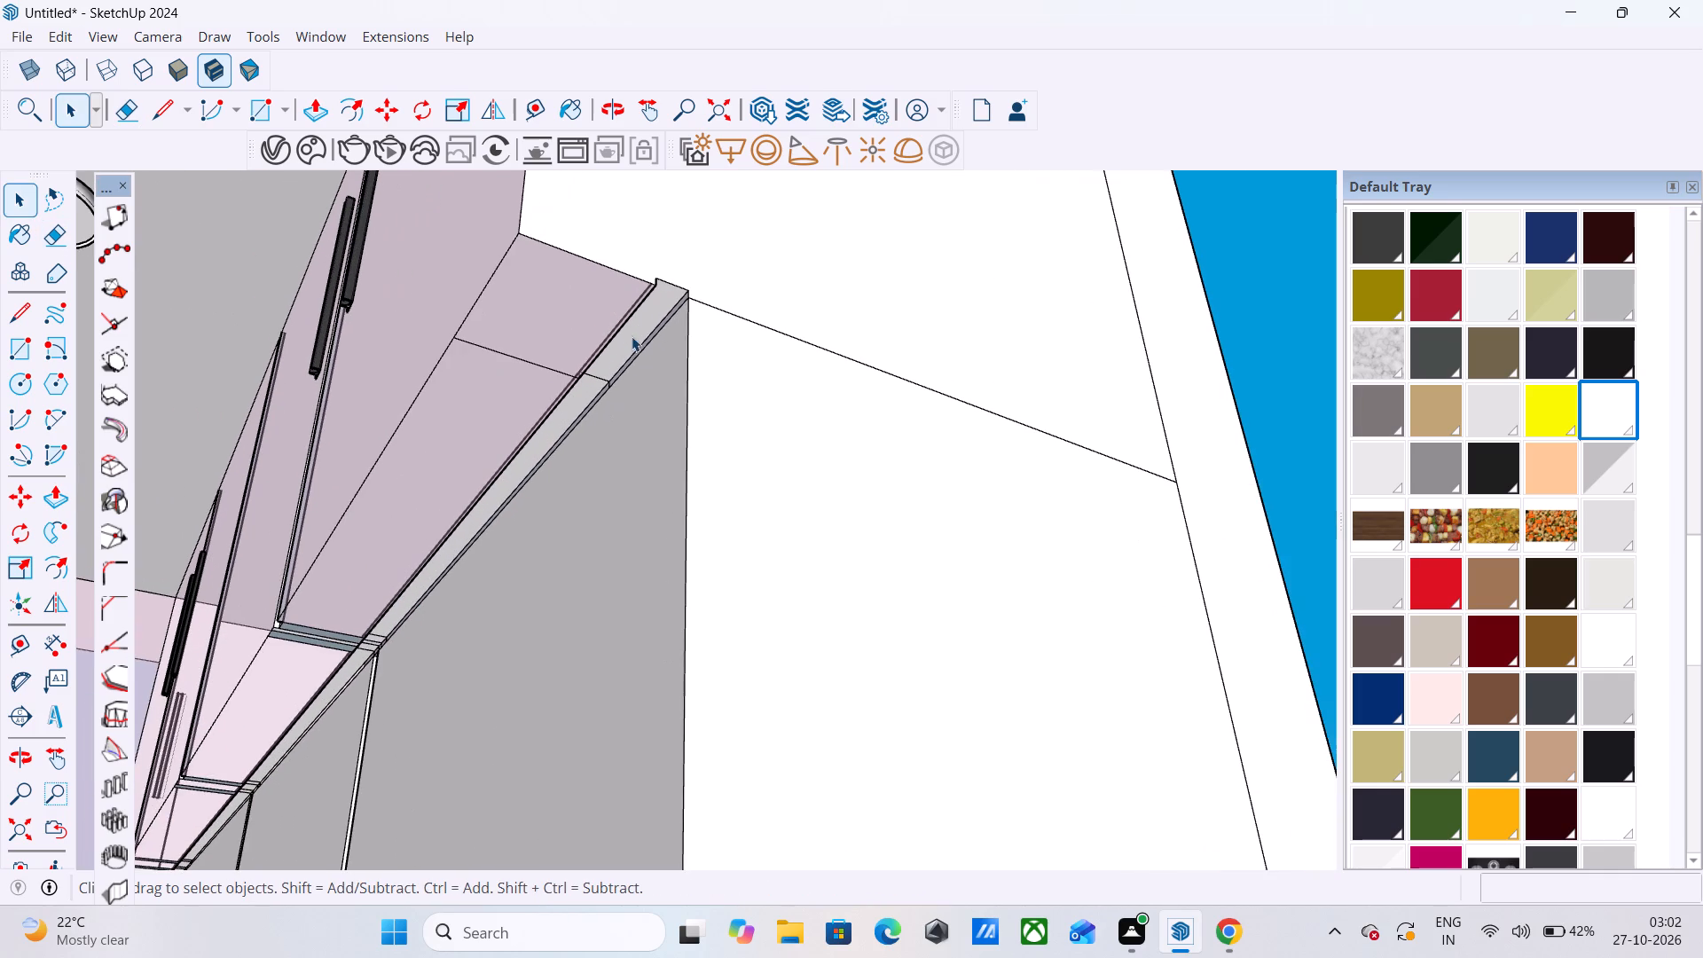
{"action": "double_click", "coordinate": [632, 320]}
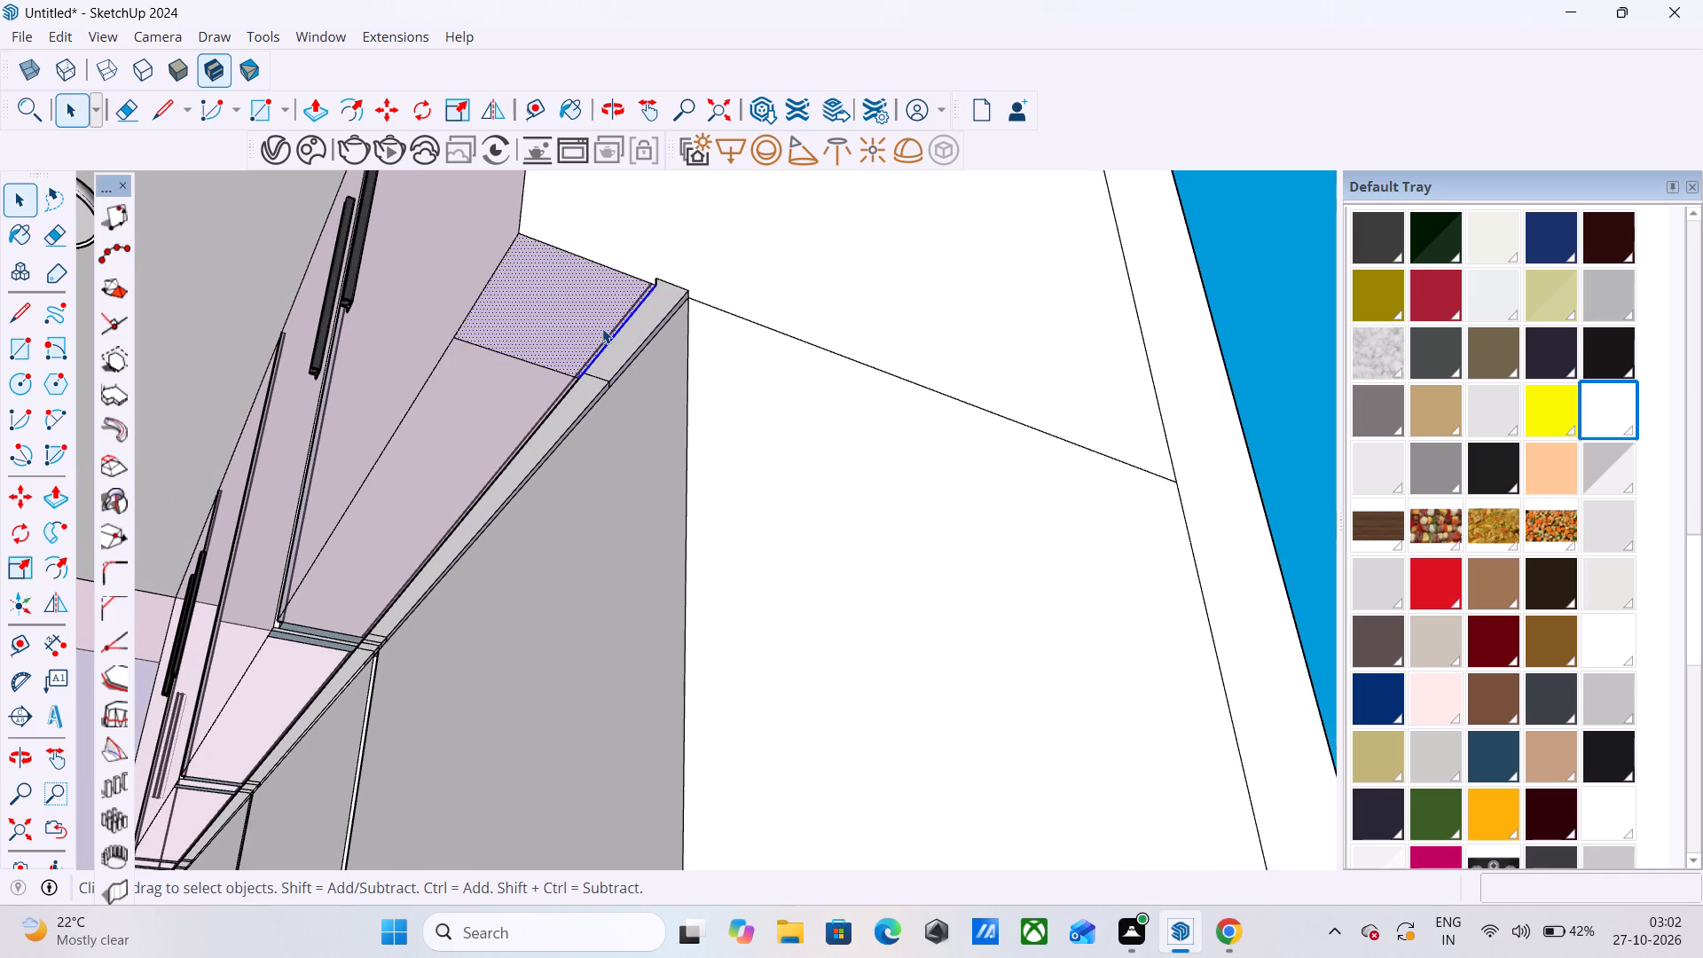
{"action": "double_click", "coordinate": [636, 339]}
{"action": "scroll", "coordinate": [621, 343], "scroll_direction": "up", "scroll_amount": 1}
{"action": "middle_click_drag", "start_coordinate": [621, 343], "coordinate": [482, 373]}
{"action": "scroll", "coordinate": [477, 457], "scroll_direction": "up", "scroll_amount": 14}
{"action": "double_click", "coordinate": [477, 464], "text": "ctrl"}
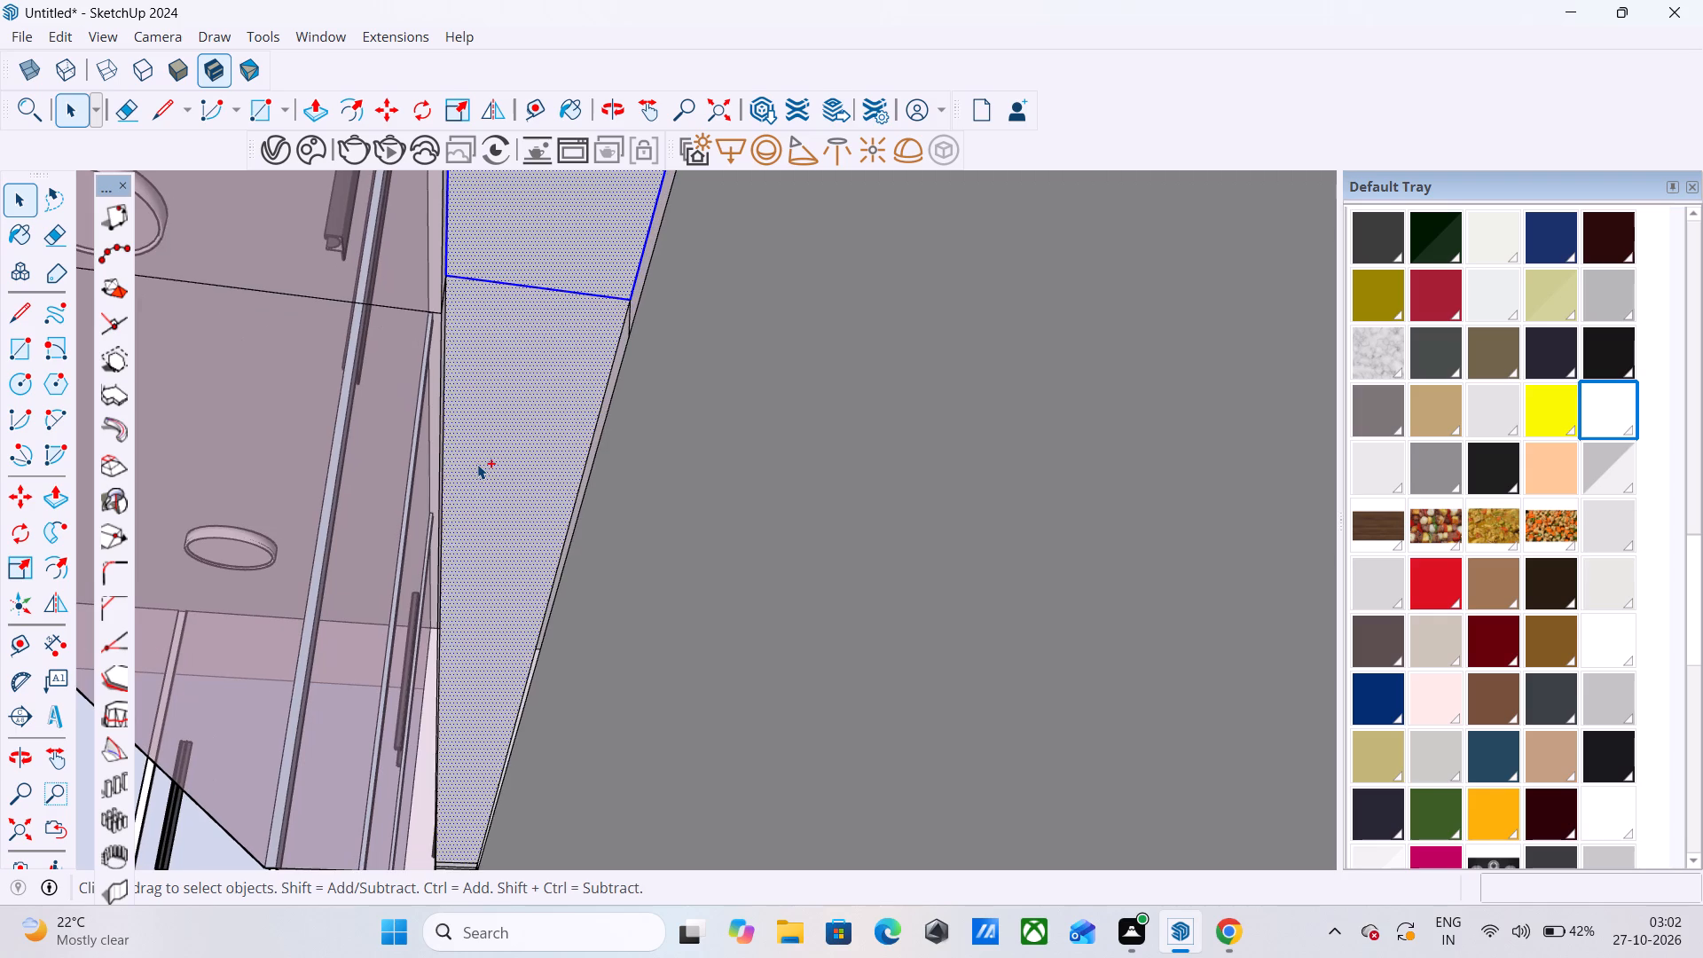
Add the inner side faces of the groove along the two open-end segments to the selection.
{"action": "middle_click_drag", "start_coordinate": [553, 391], "coordinate": [585, 491]}
{"action": "scroll", "coordinate": [586, 482], "scroll_direction": "down", "scroll_amount": 10}
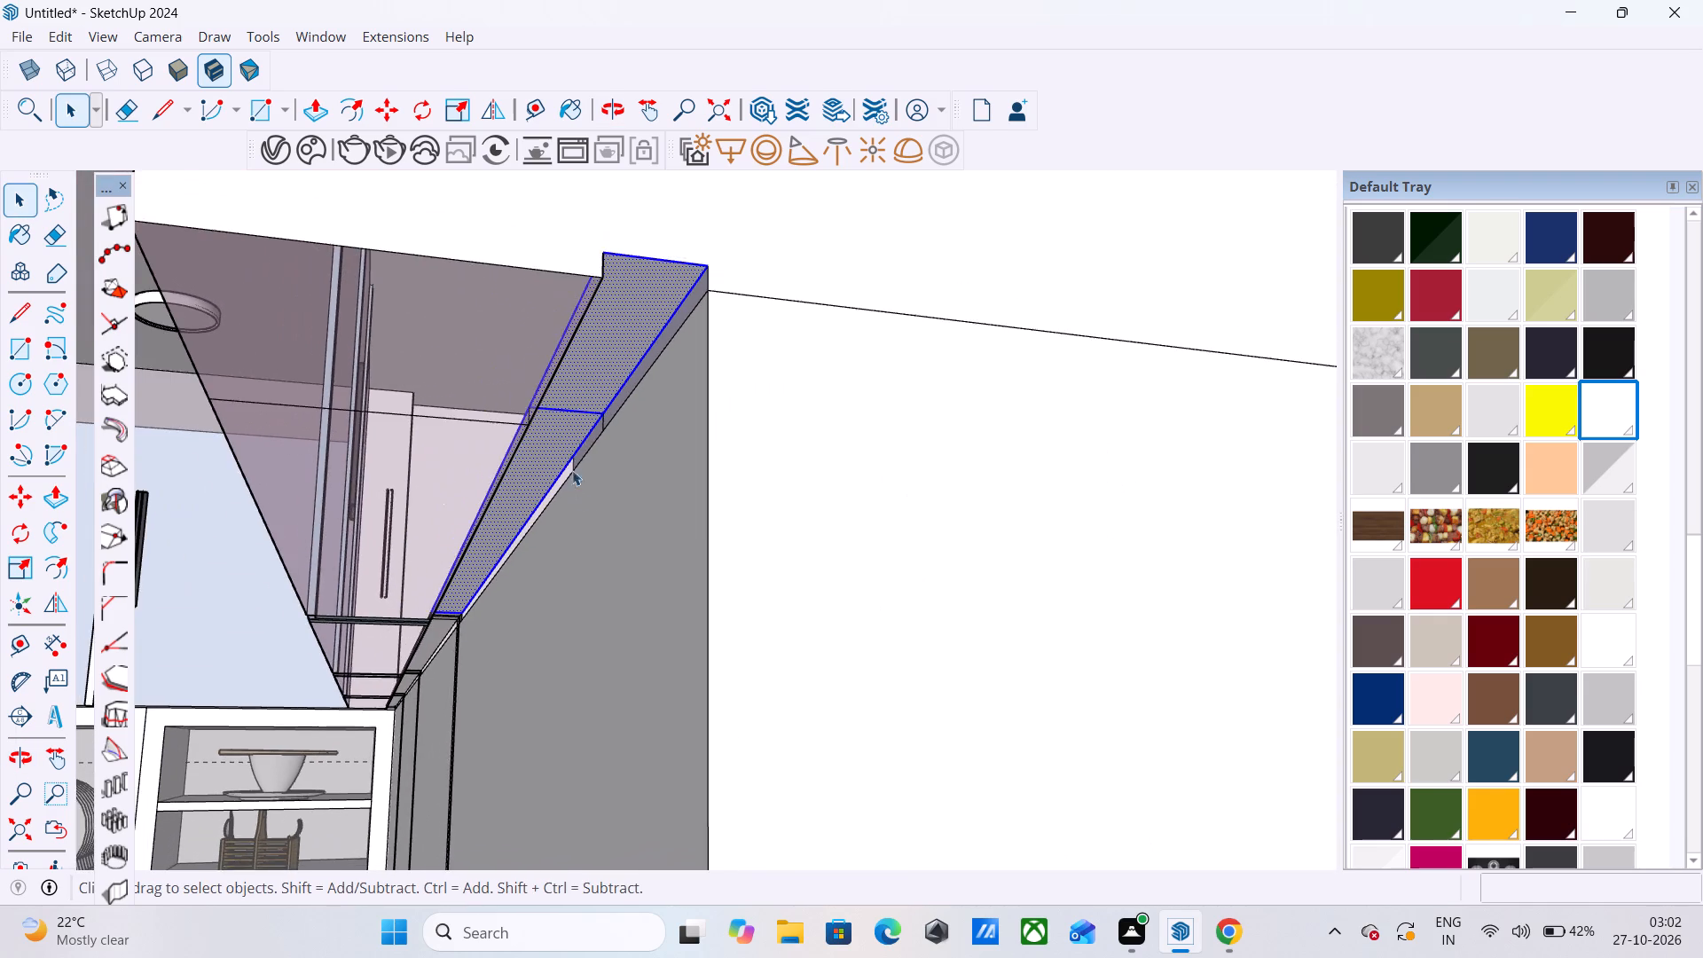
{"action": "middle_click_drag", "start_coordinate": [577, 438], "coordinate": [380, 522]}
{"action": "scroll", "coordinate": [493, 346], "scroll_direction": "up", "scroll_amount": 5}
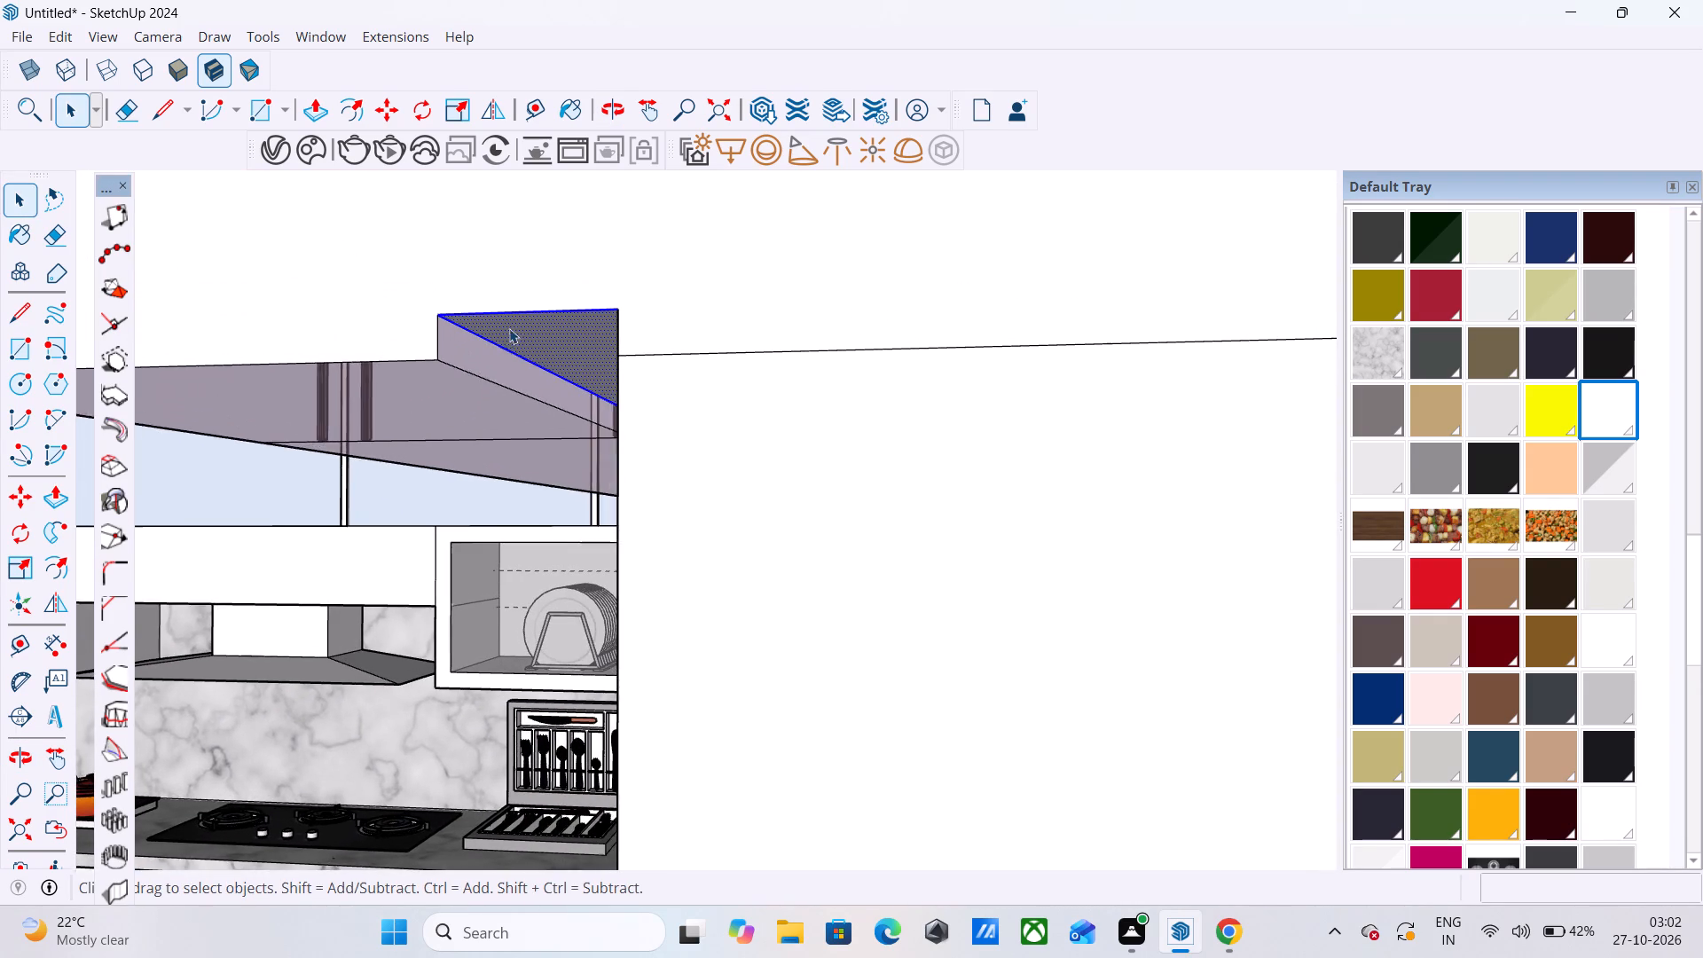
{"action": "scroll", "coordinate": [520, 345], "scroll_direction": "up", "scroll_amount": 4}
{"action": "double_click", "coordinate": [528, 374], "text": "ctrl"}
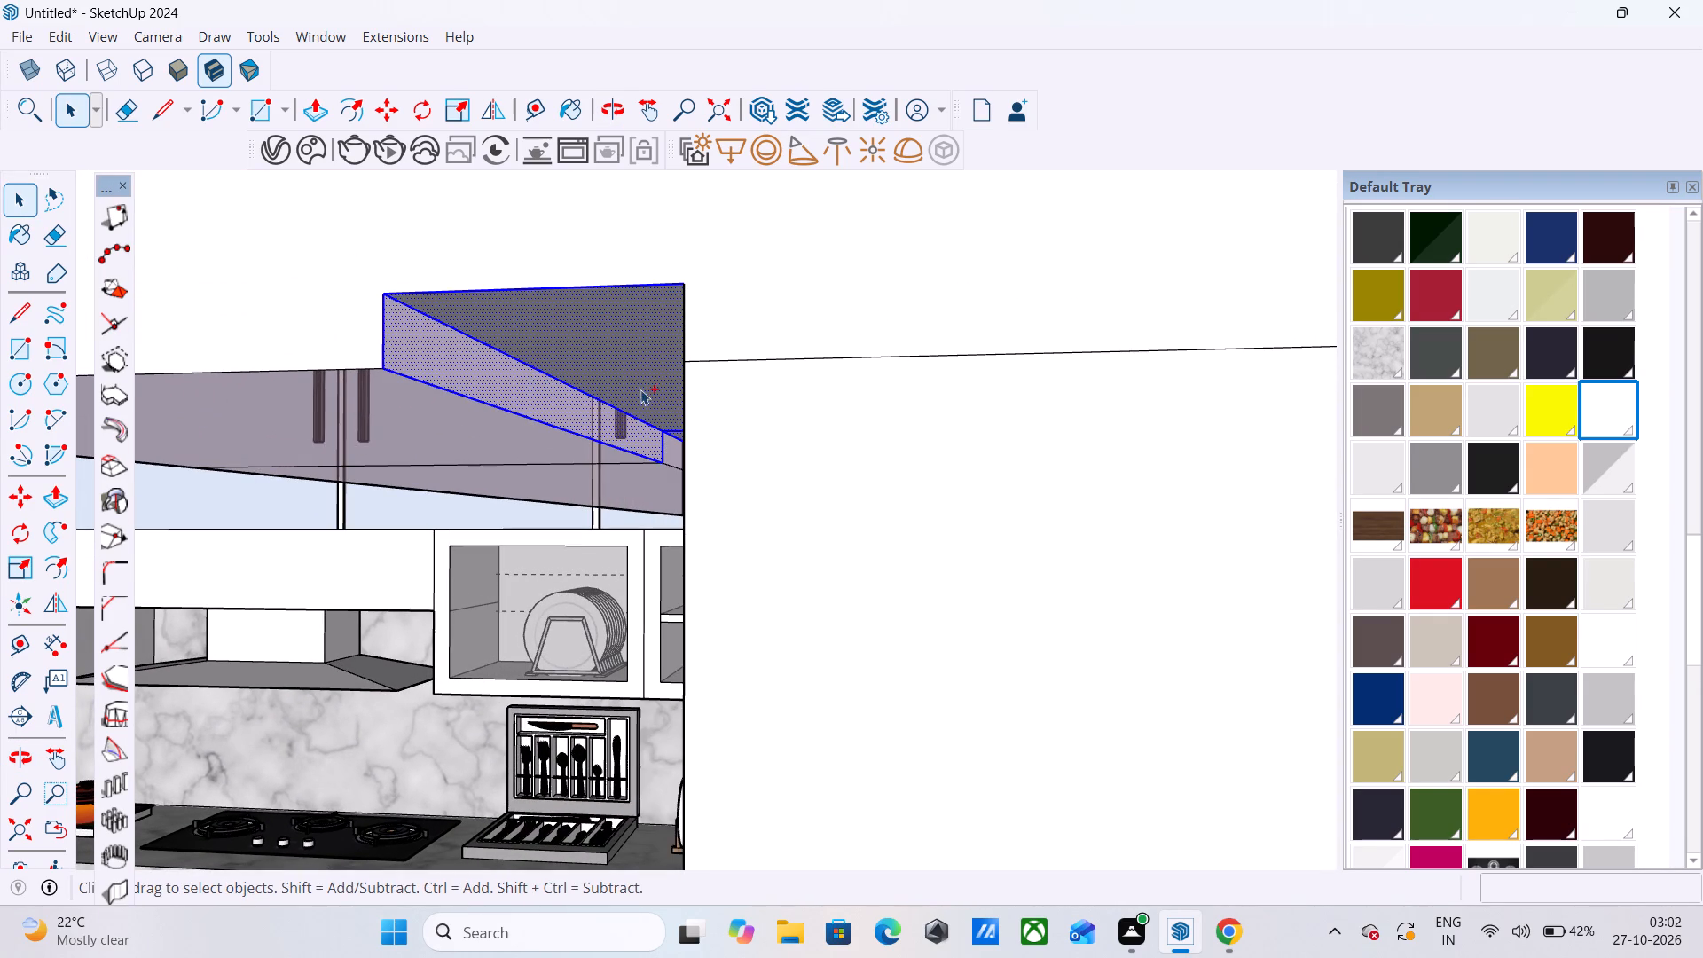
{"action": "scroll", "coordinate": [474, 424], "scroll_direction": "down", "scroll_amount": 3}
{"action": "middle_click_drag", "start_coordinate": [467, 442], "coordinate": [594, 440]}
{"action": "scroll", "coordinate": [519, 457], "scroll_direction": "up", "scroll_amount": 5}
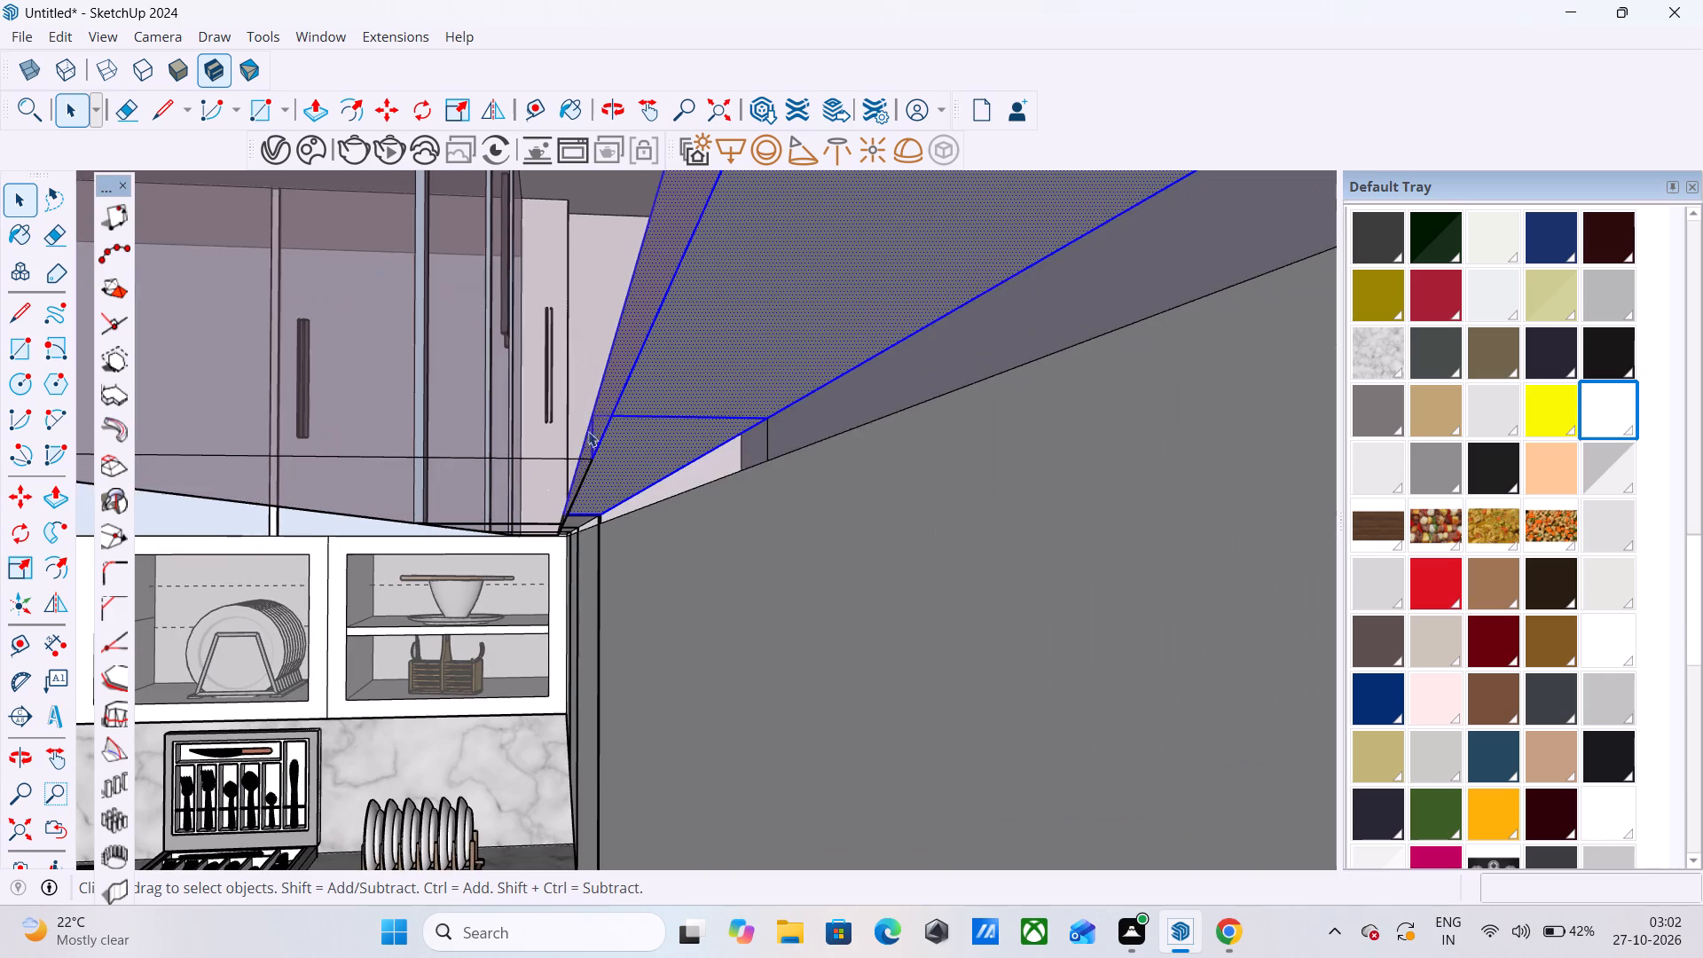
{"action": "scroll", "coordinate": [588, 431], "scroll_direction": "up", "scroll_amount": 5}
{"action": "middle_click_drag", "start_coordinate": [605, 431], "coordinate": [522, 459]}
{"action": "scroll", "coordinate": [572, 431], "scroll_direction": "up", "scroll_amount": 5}
{"action": "double_click", "coordinate": [635, 439], "text": "ctrl"}
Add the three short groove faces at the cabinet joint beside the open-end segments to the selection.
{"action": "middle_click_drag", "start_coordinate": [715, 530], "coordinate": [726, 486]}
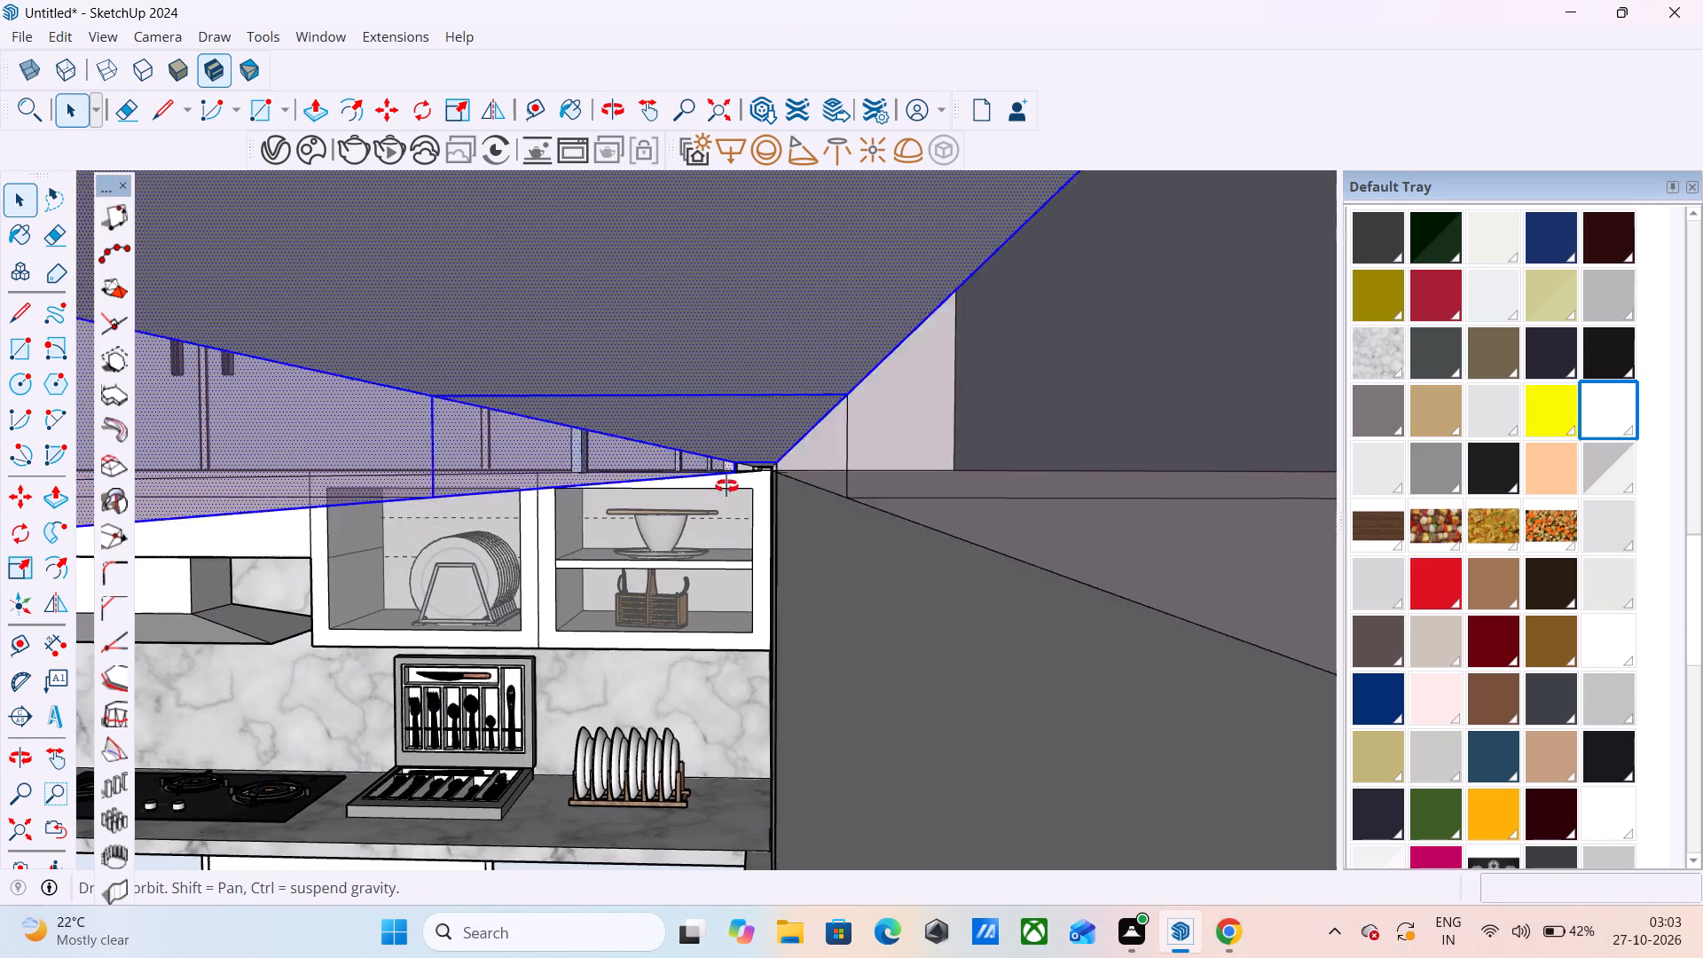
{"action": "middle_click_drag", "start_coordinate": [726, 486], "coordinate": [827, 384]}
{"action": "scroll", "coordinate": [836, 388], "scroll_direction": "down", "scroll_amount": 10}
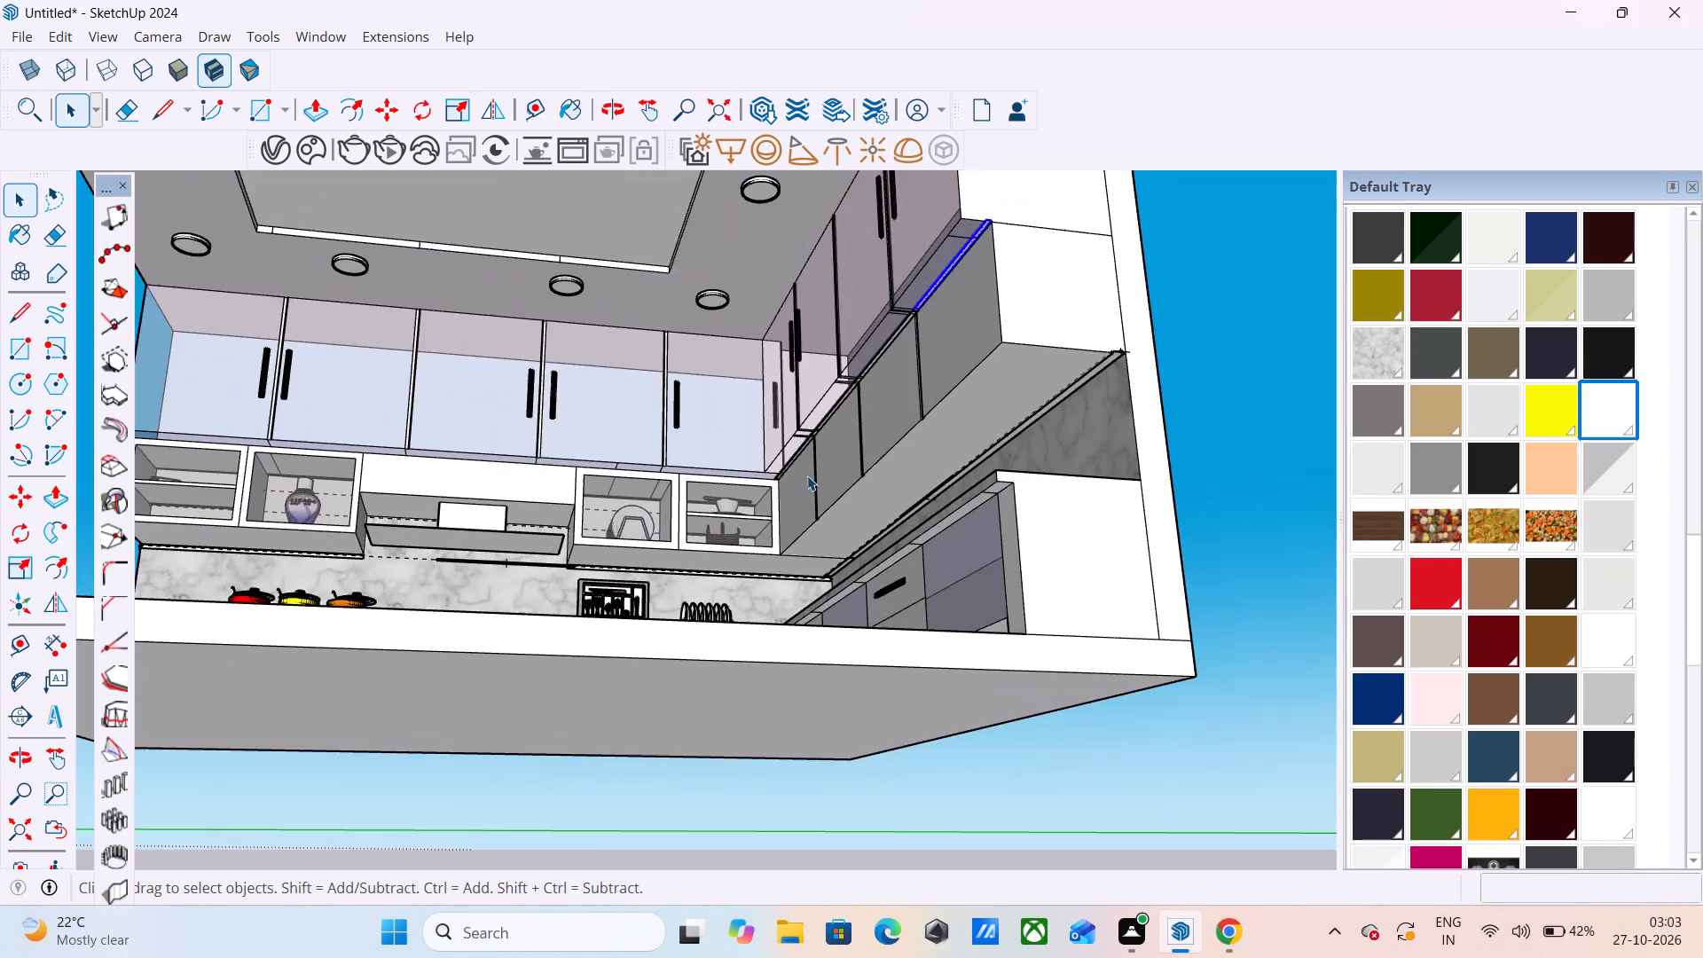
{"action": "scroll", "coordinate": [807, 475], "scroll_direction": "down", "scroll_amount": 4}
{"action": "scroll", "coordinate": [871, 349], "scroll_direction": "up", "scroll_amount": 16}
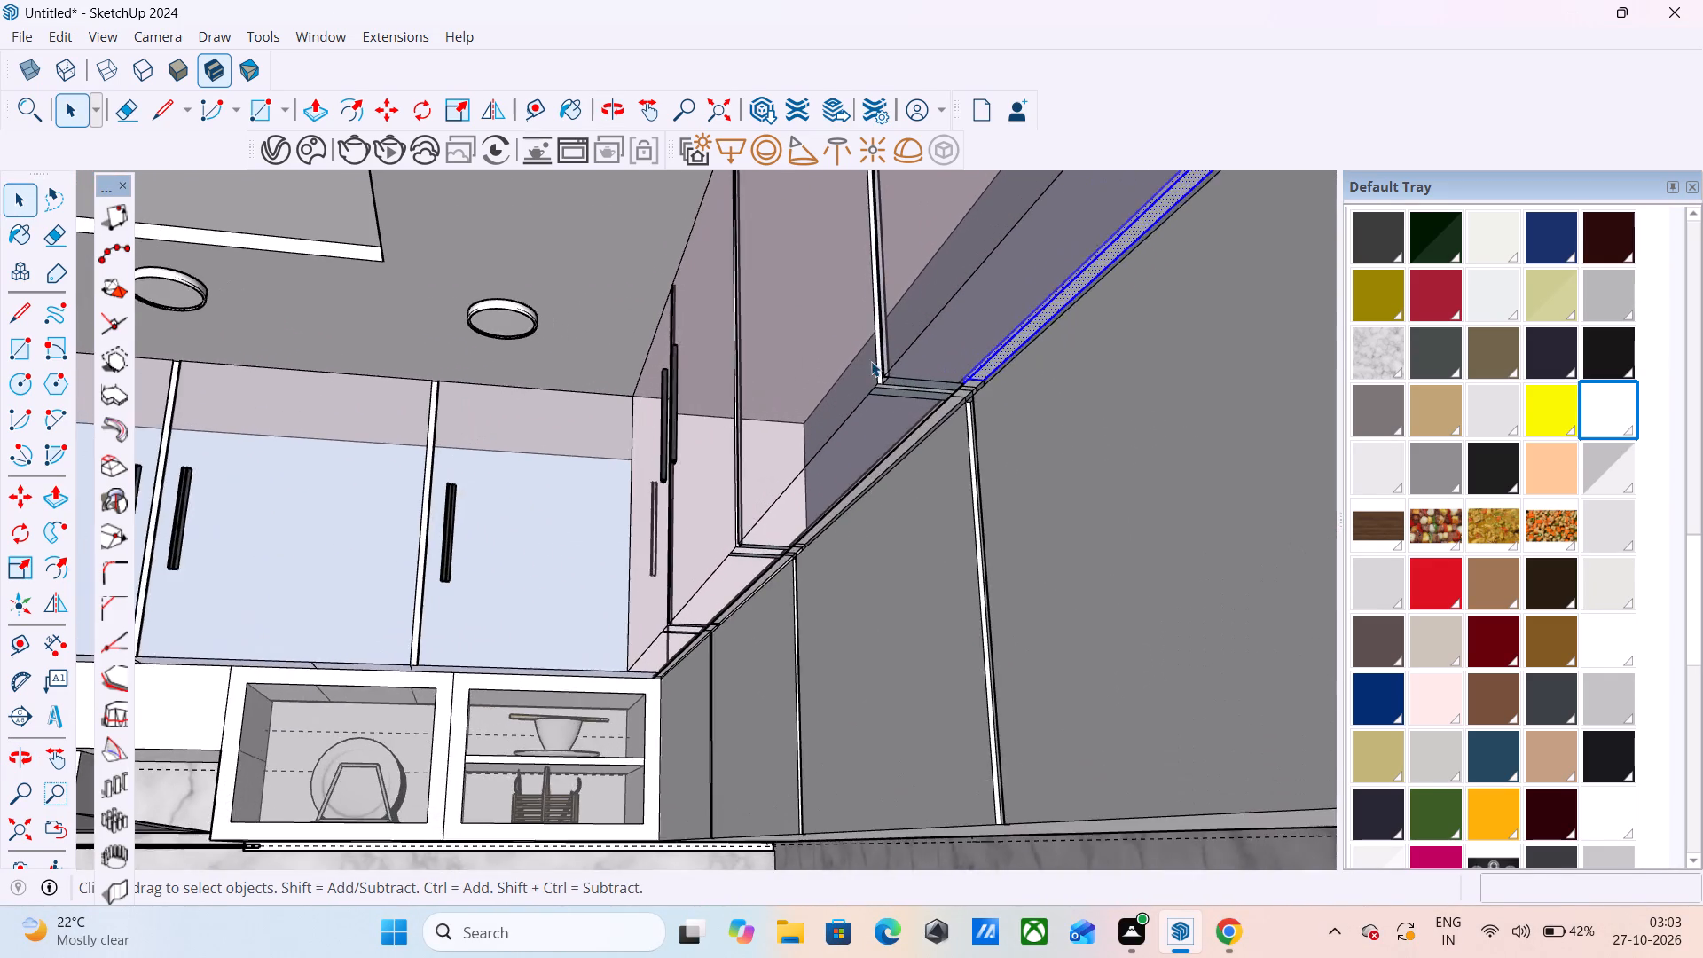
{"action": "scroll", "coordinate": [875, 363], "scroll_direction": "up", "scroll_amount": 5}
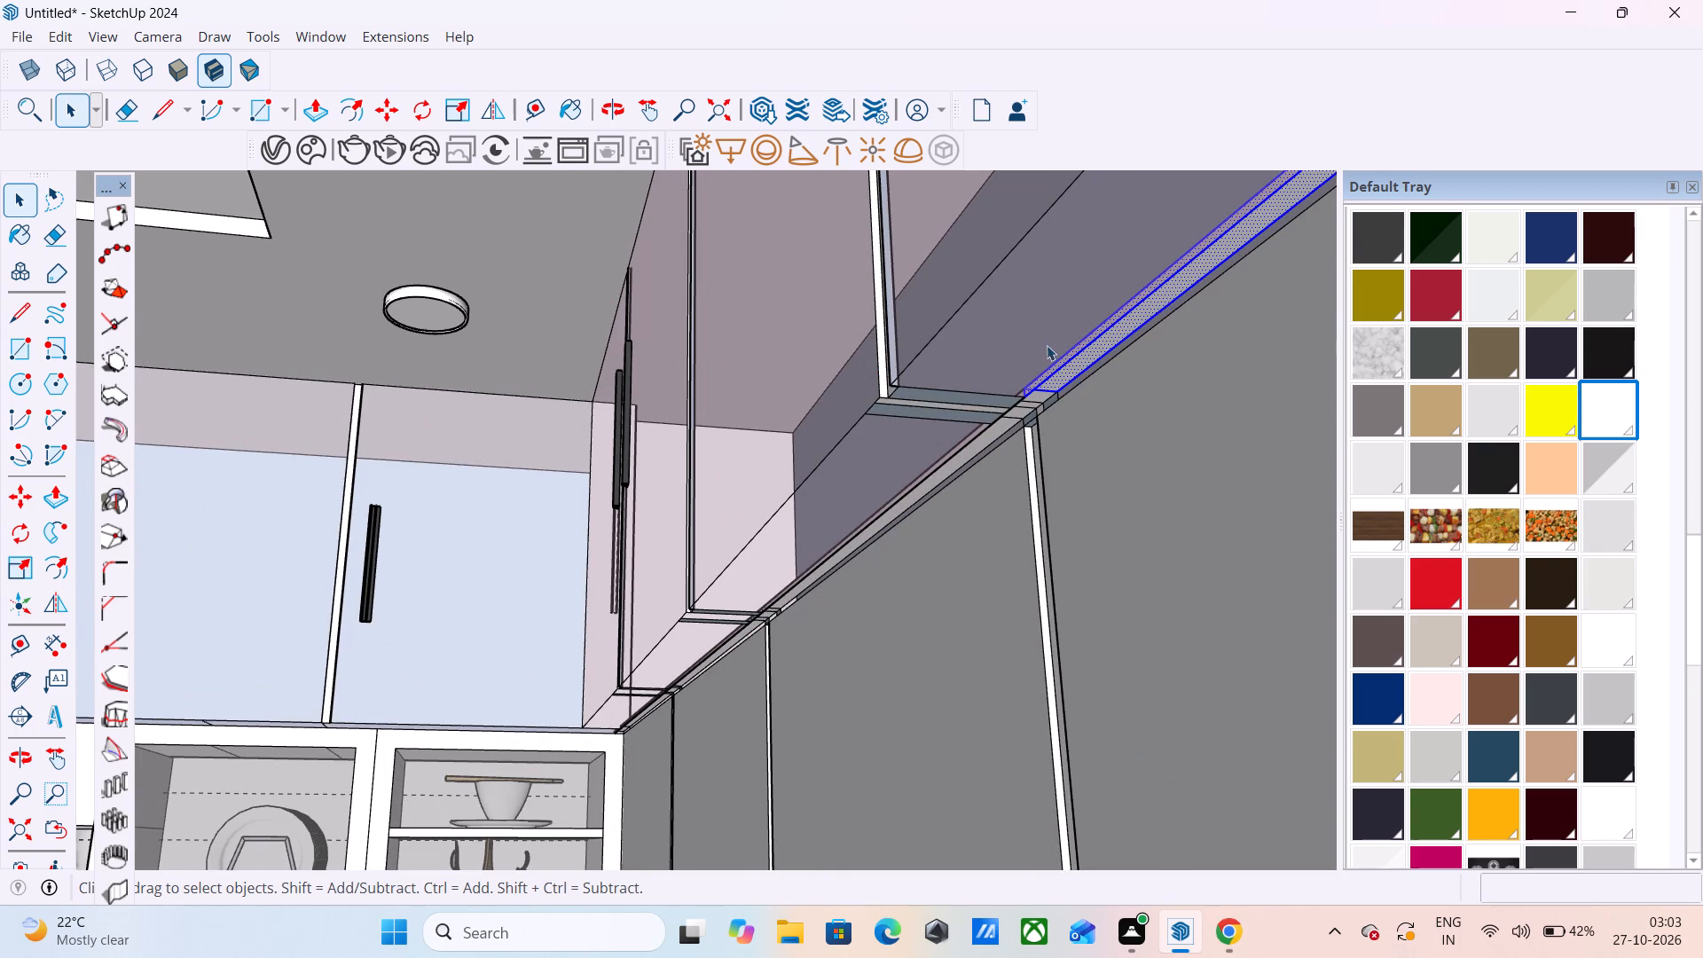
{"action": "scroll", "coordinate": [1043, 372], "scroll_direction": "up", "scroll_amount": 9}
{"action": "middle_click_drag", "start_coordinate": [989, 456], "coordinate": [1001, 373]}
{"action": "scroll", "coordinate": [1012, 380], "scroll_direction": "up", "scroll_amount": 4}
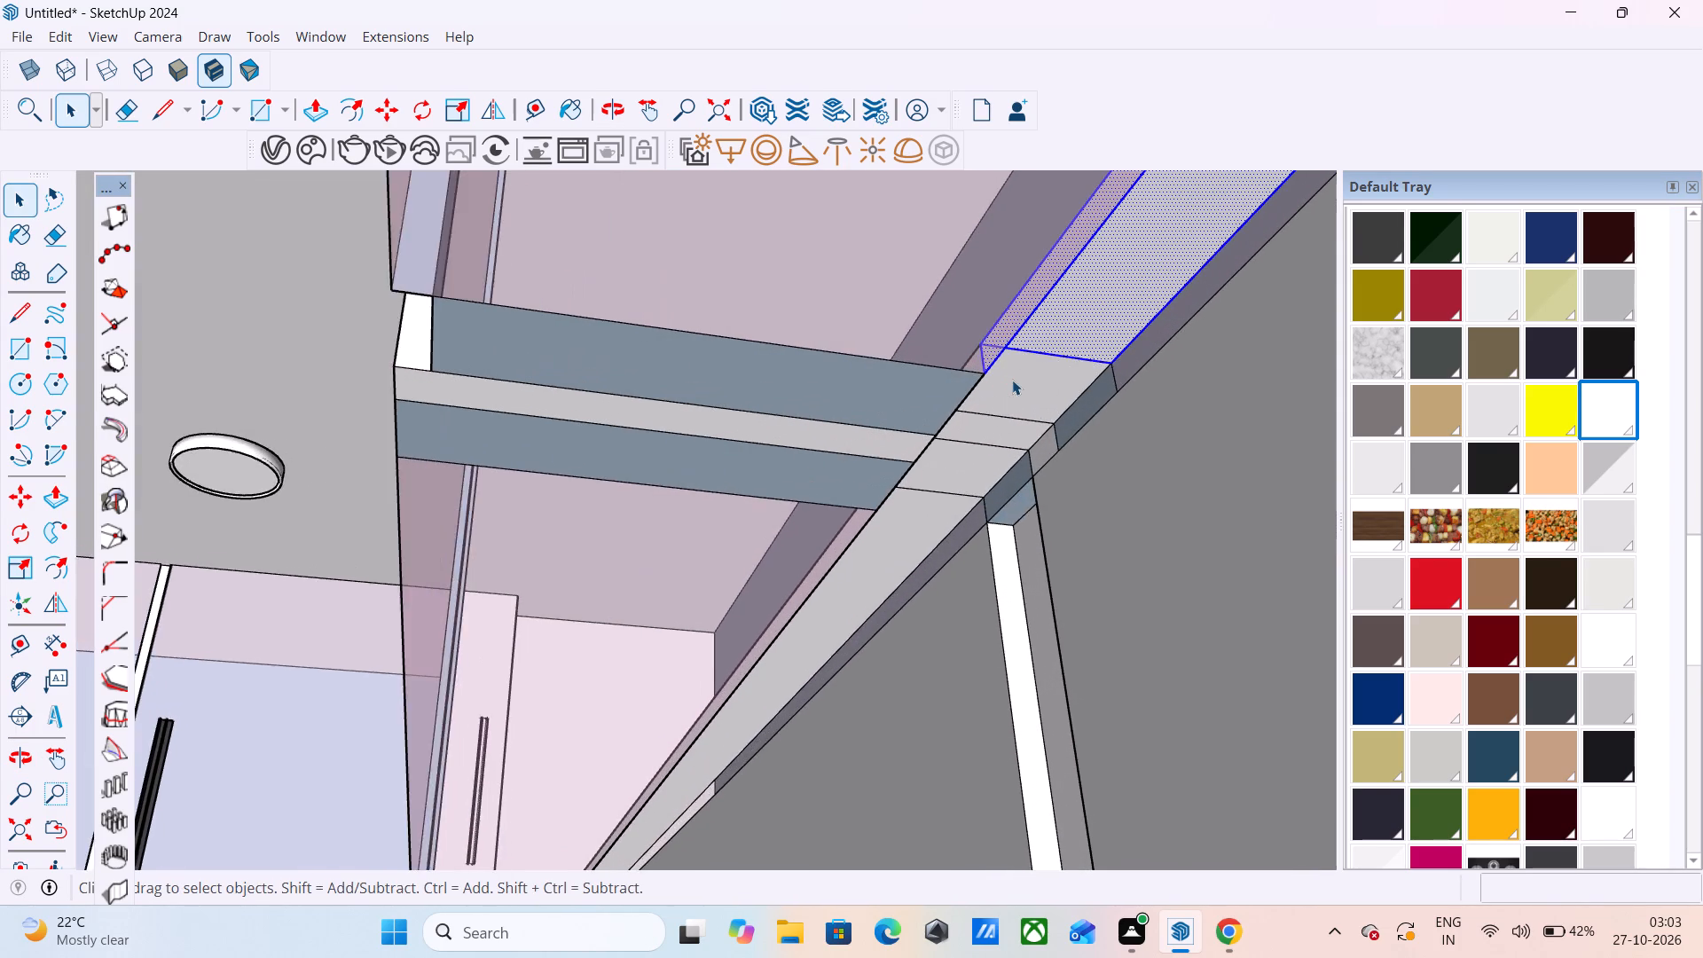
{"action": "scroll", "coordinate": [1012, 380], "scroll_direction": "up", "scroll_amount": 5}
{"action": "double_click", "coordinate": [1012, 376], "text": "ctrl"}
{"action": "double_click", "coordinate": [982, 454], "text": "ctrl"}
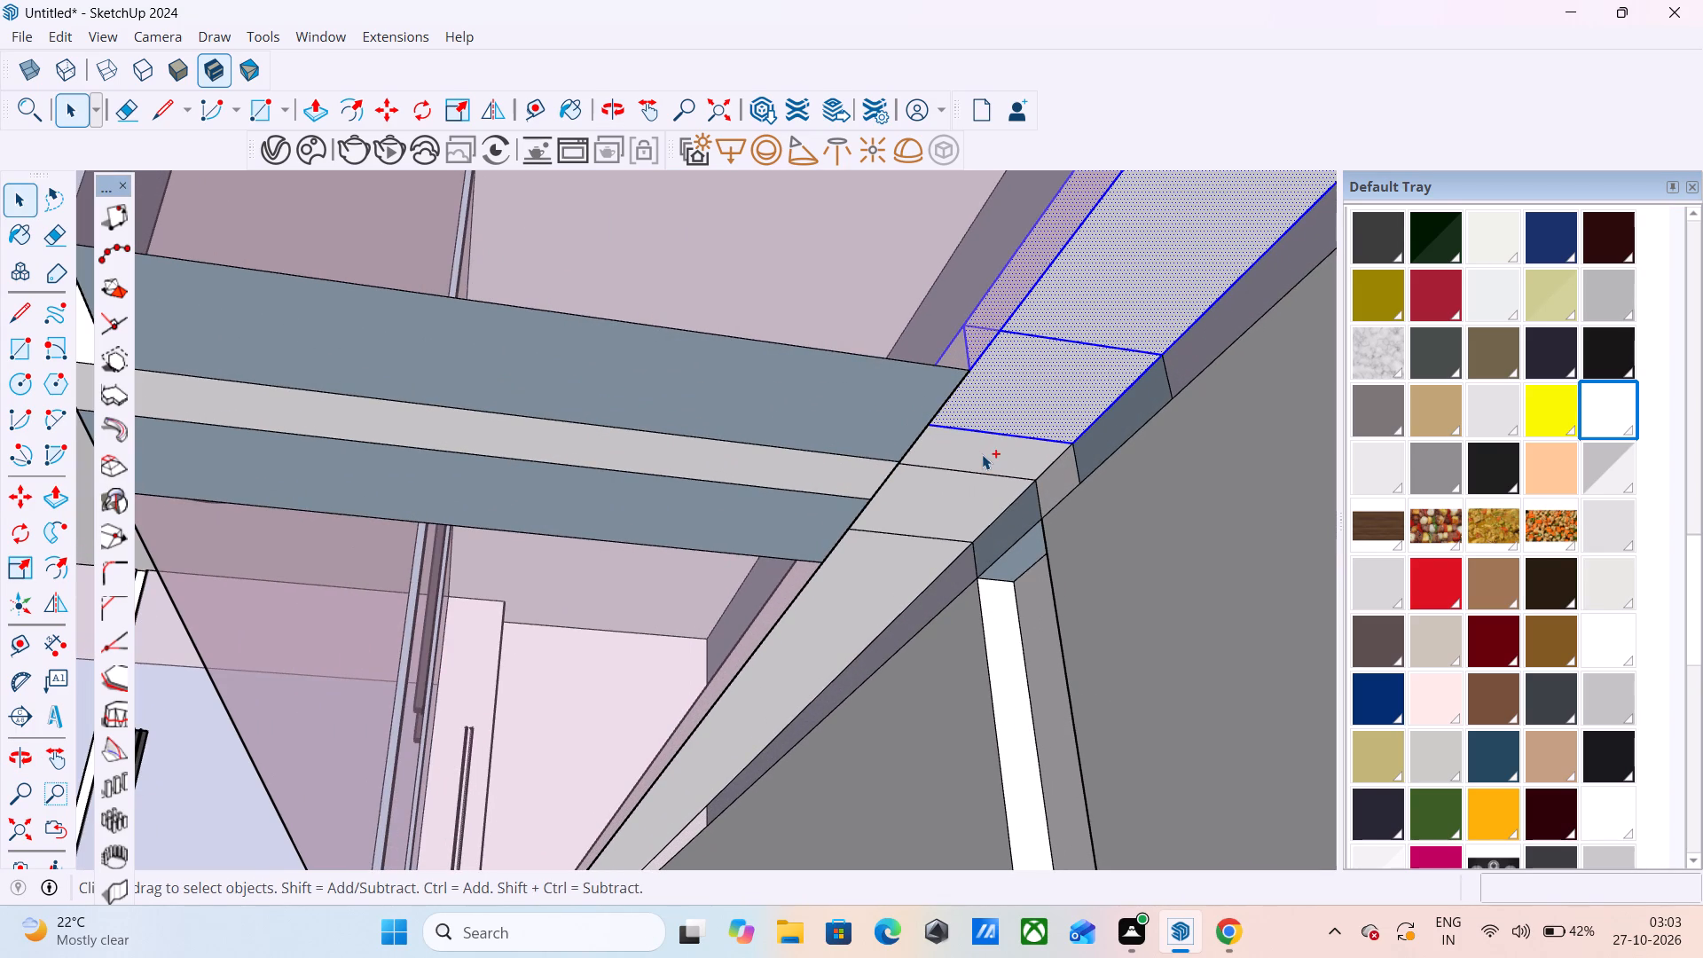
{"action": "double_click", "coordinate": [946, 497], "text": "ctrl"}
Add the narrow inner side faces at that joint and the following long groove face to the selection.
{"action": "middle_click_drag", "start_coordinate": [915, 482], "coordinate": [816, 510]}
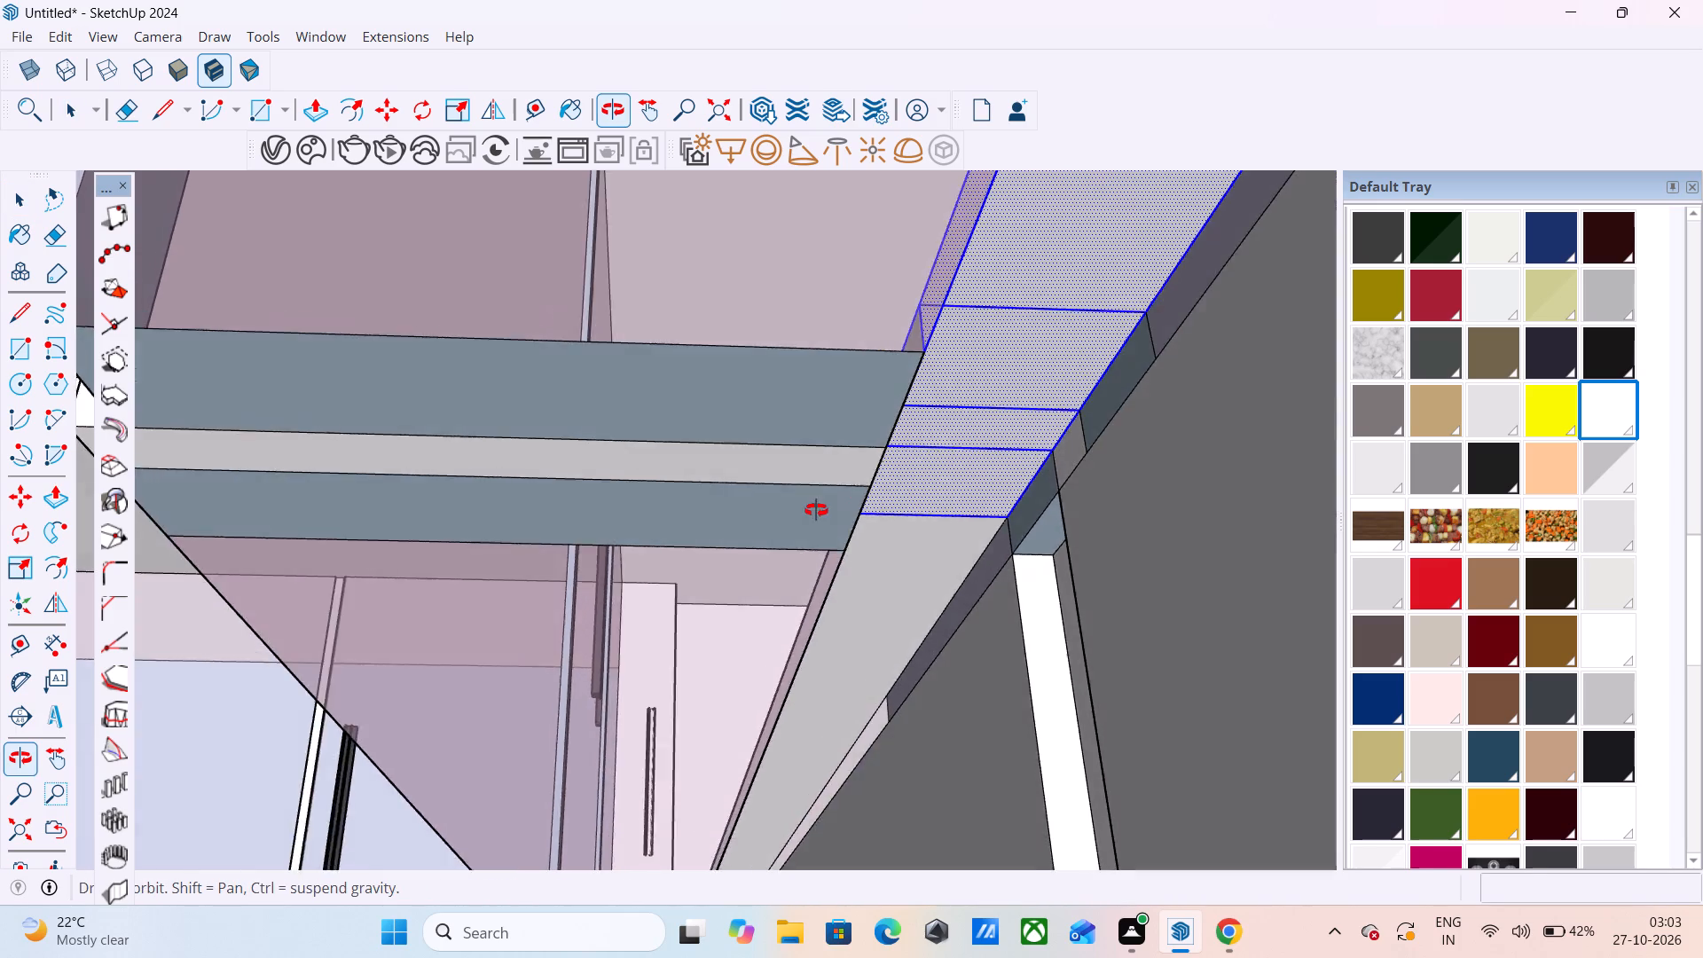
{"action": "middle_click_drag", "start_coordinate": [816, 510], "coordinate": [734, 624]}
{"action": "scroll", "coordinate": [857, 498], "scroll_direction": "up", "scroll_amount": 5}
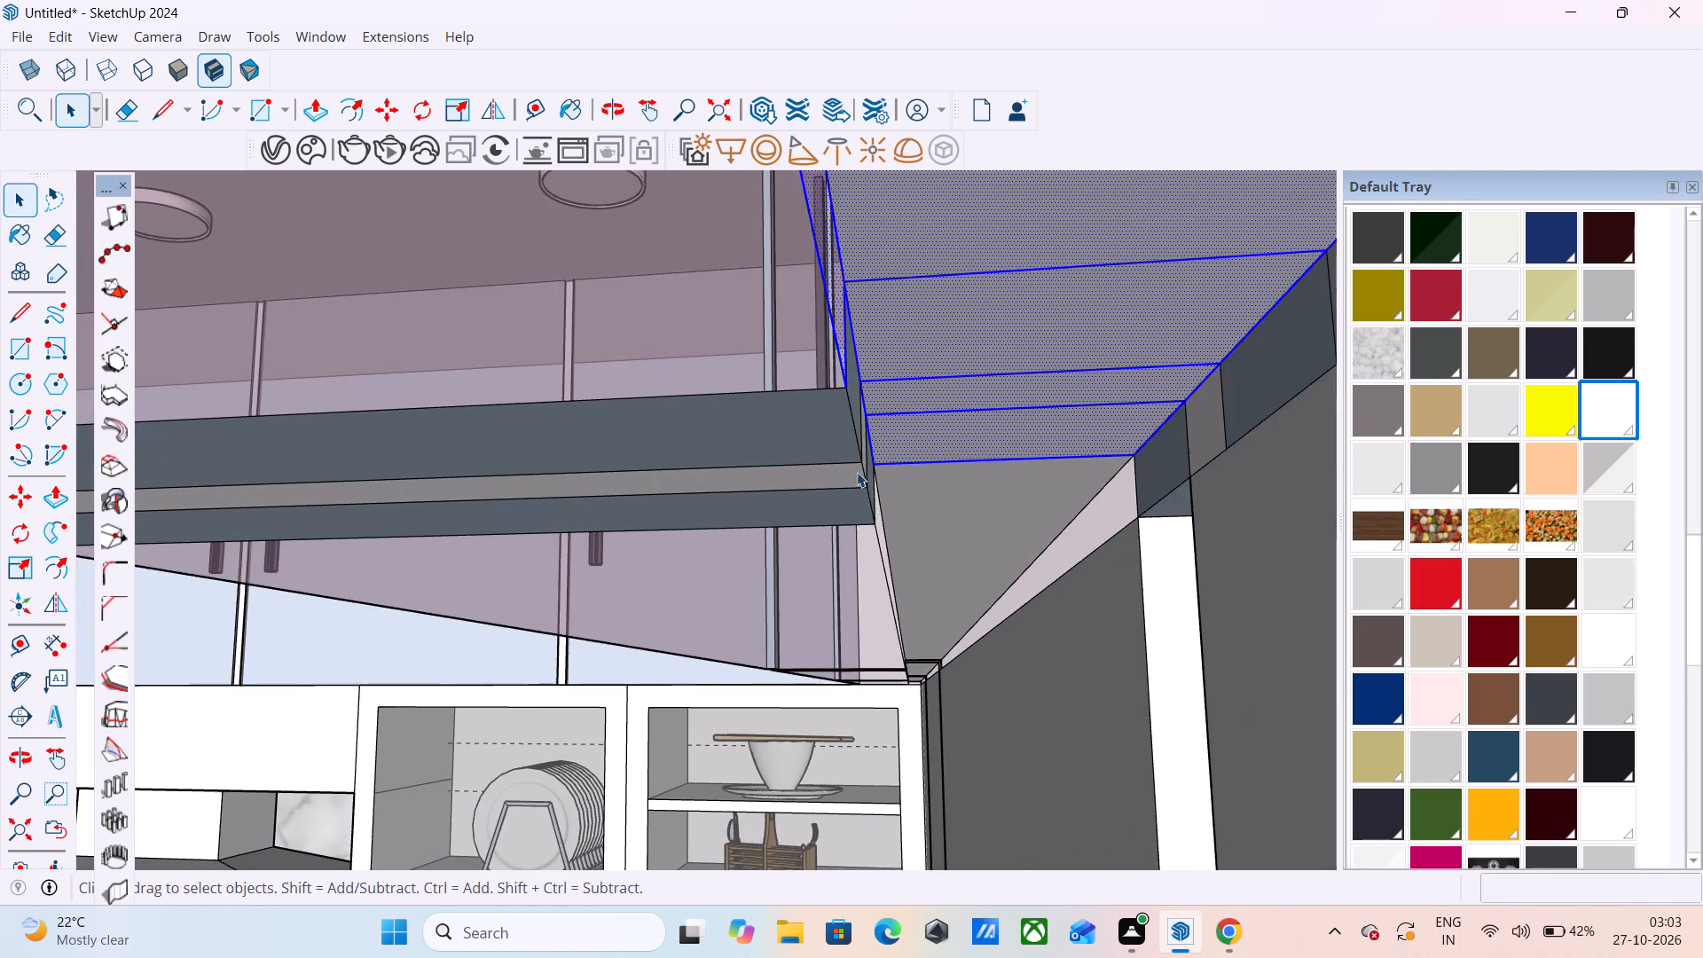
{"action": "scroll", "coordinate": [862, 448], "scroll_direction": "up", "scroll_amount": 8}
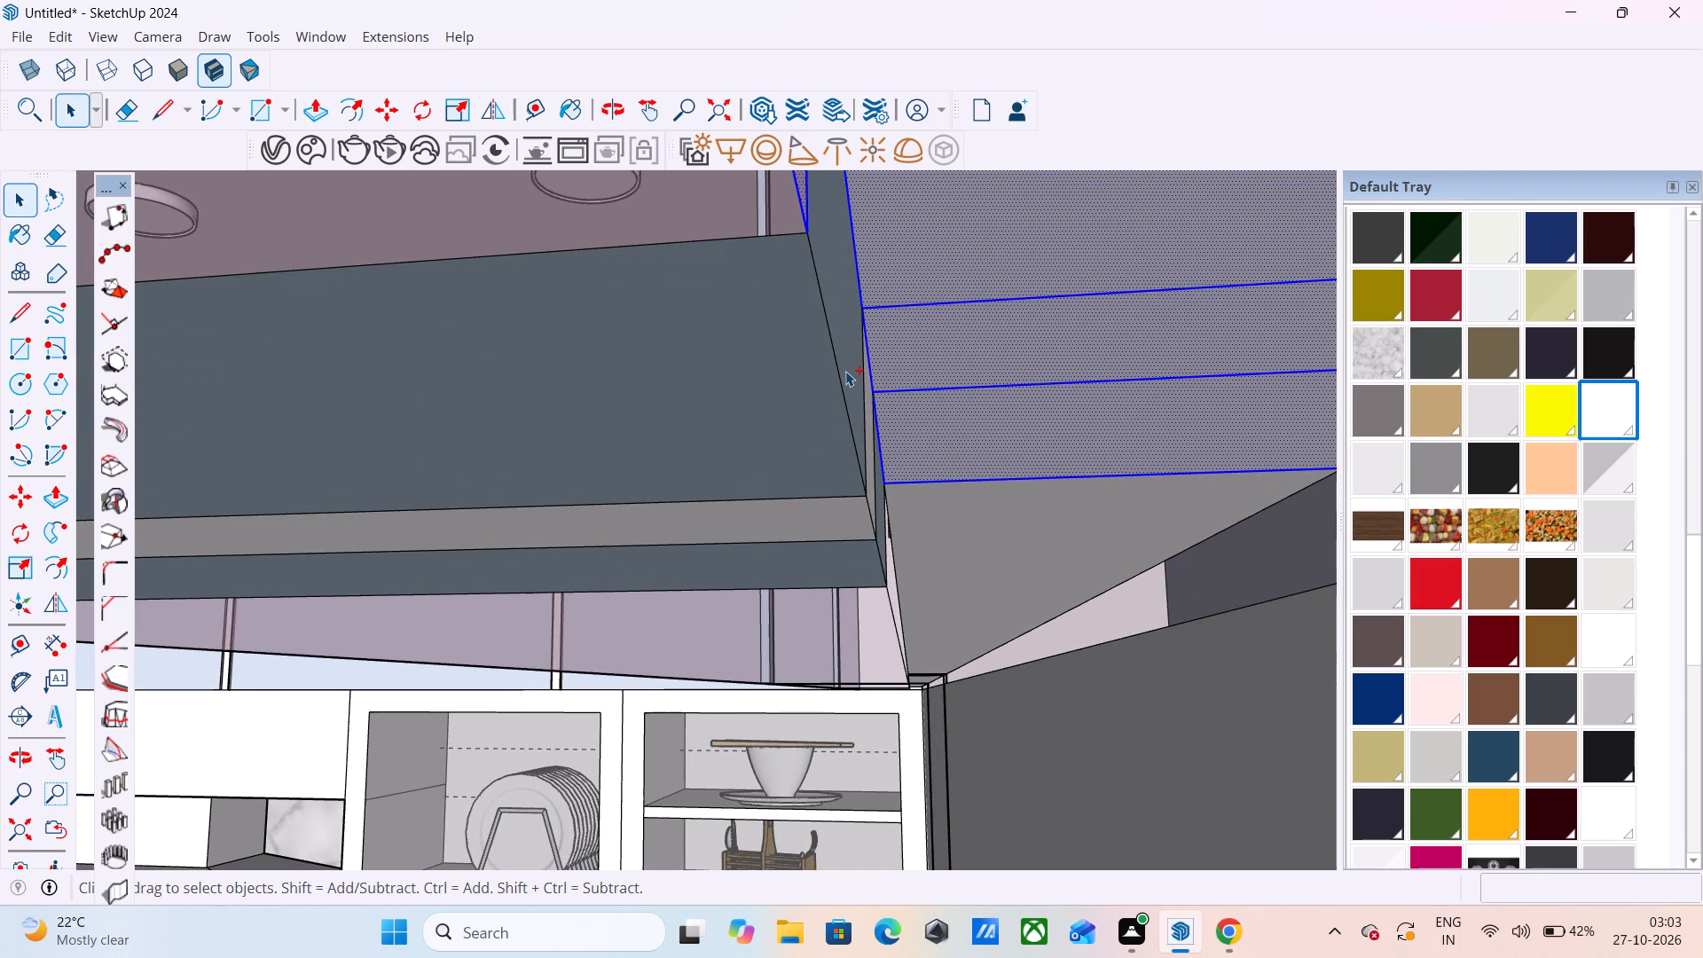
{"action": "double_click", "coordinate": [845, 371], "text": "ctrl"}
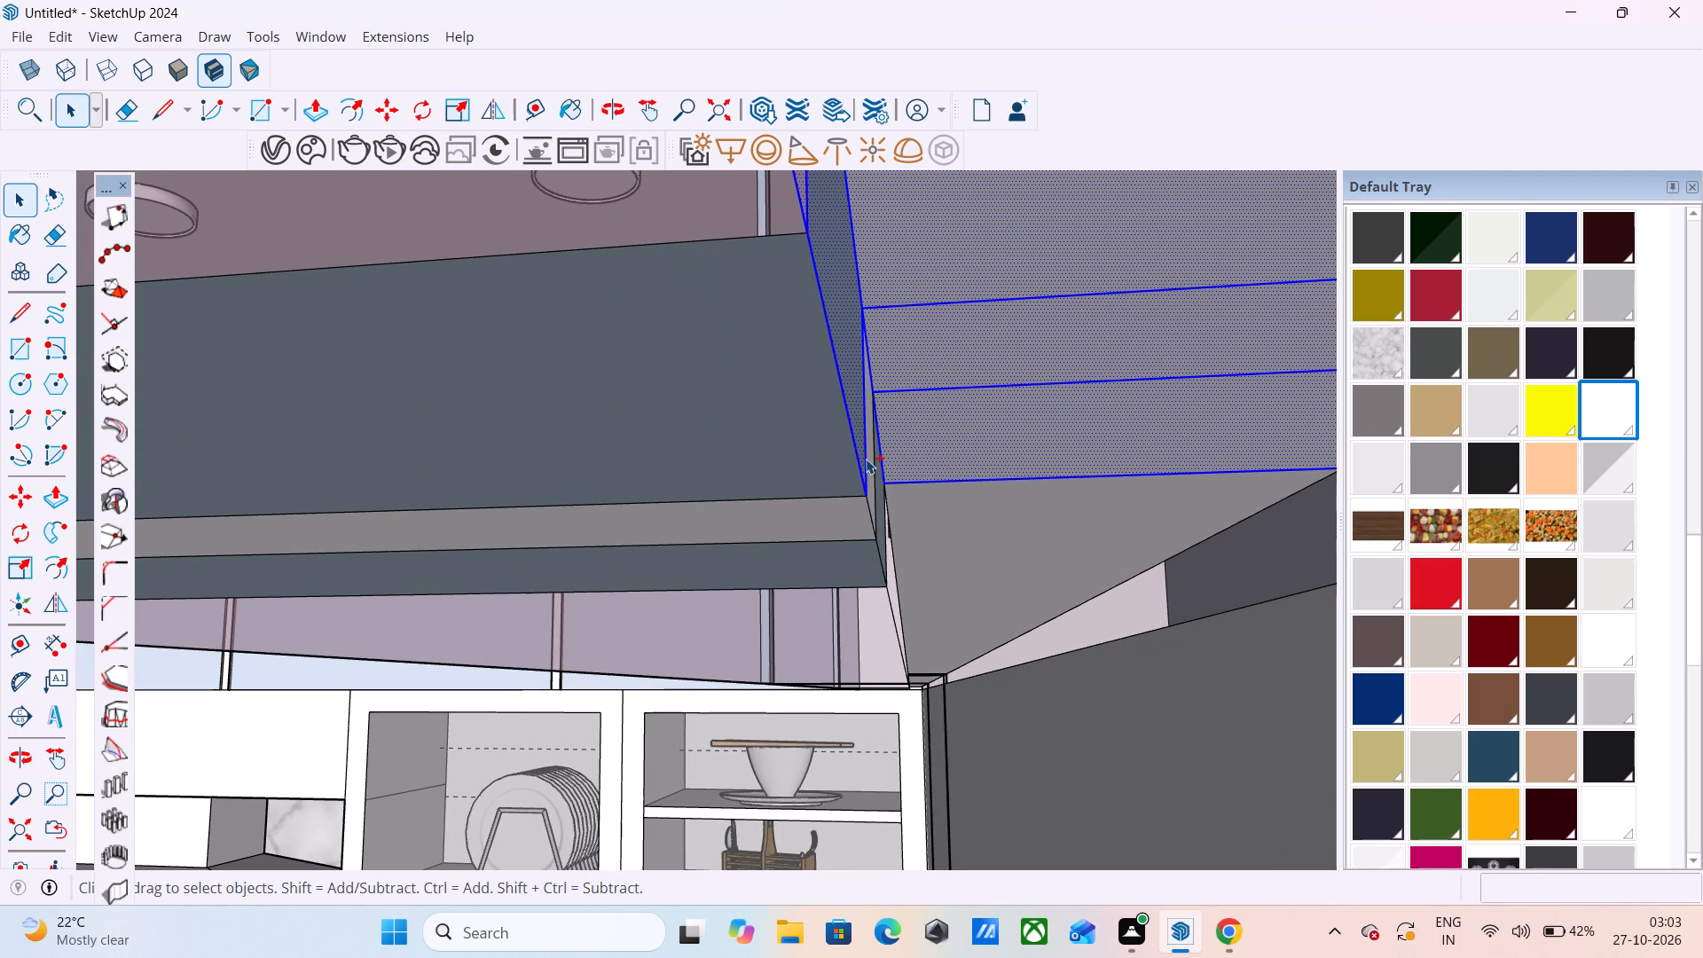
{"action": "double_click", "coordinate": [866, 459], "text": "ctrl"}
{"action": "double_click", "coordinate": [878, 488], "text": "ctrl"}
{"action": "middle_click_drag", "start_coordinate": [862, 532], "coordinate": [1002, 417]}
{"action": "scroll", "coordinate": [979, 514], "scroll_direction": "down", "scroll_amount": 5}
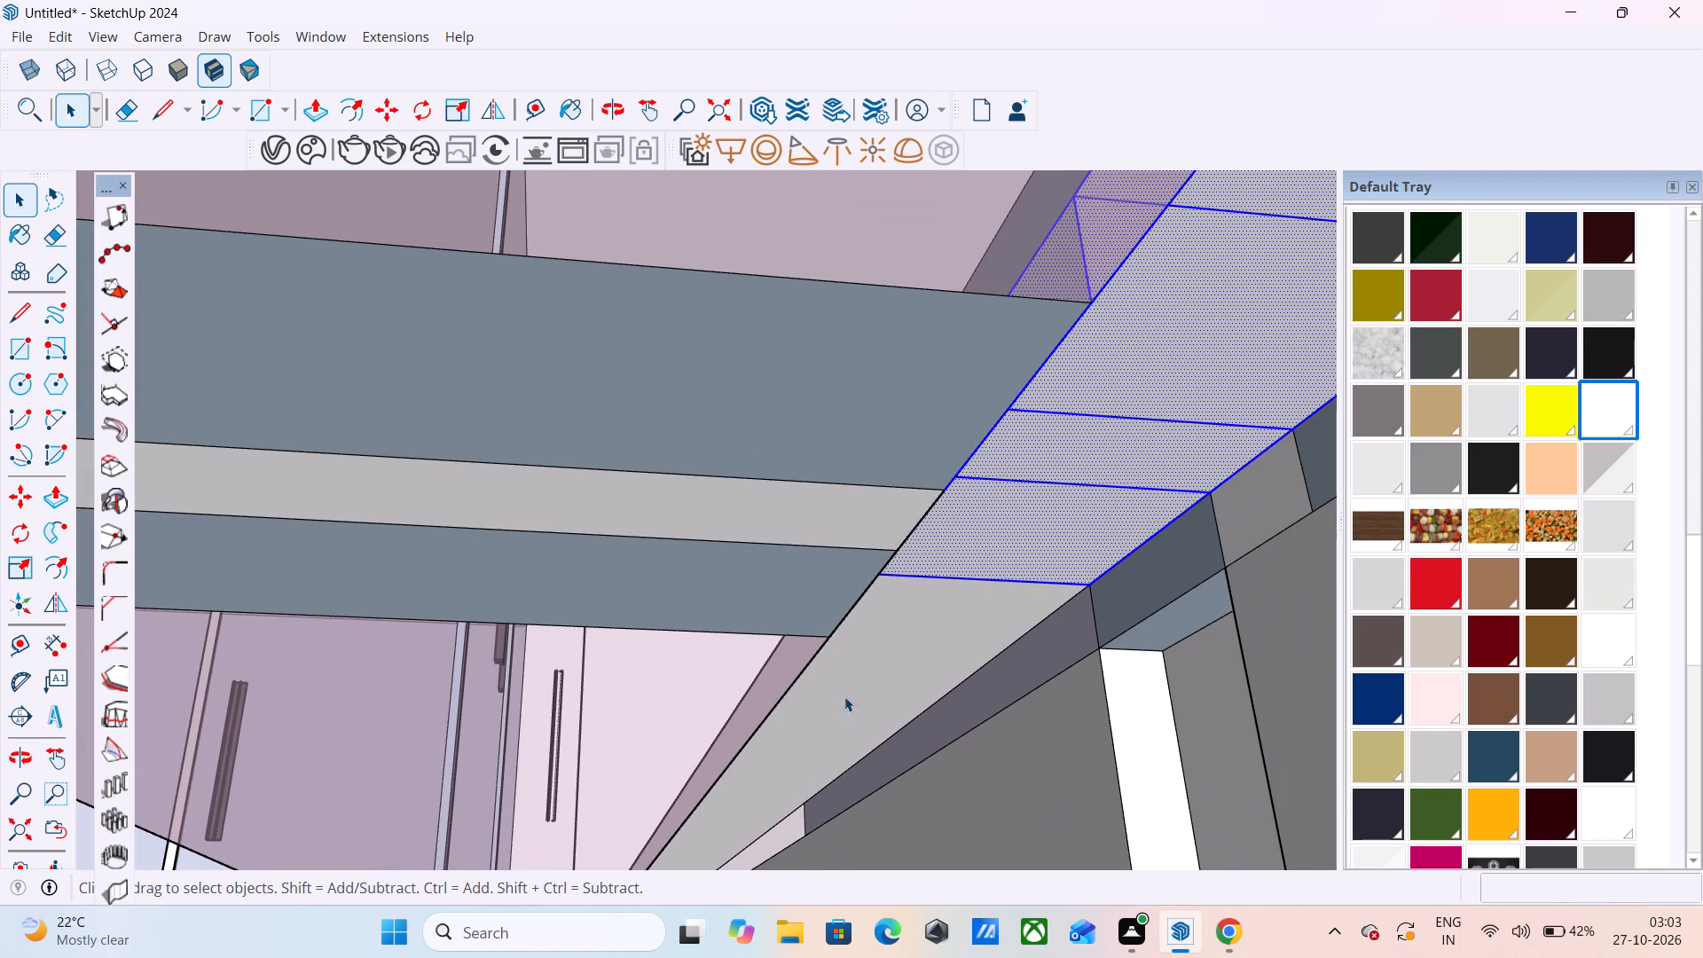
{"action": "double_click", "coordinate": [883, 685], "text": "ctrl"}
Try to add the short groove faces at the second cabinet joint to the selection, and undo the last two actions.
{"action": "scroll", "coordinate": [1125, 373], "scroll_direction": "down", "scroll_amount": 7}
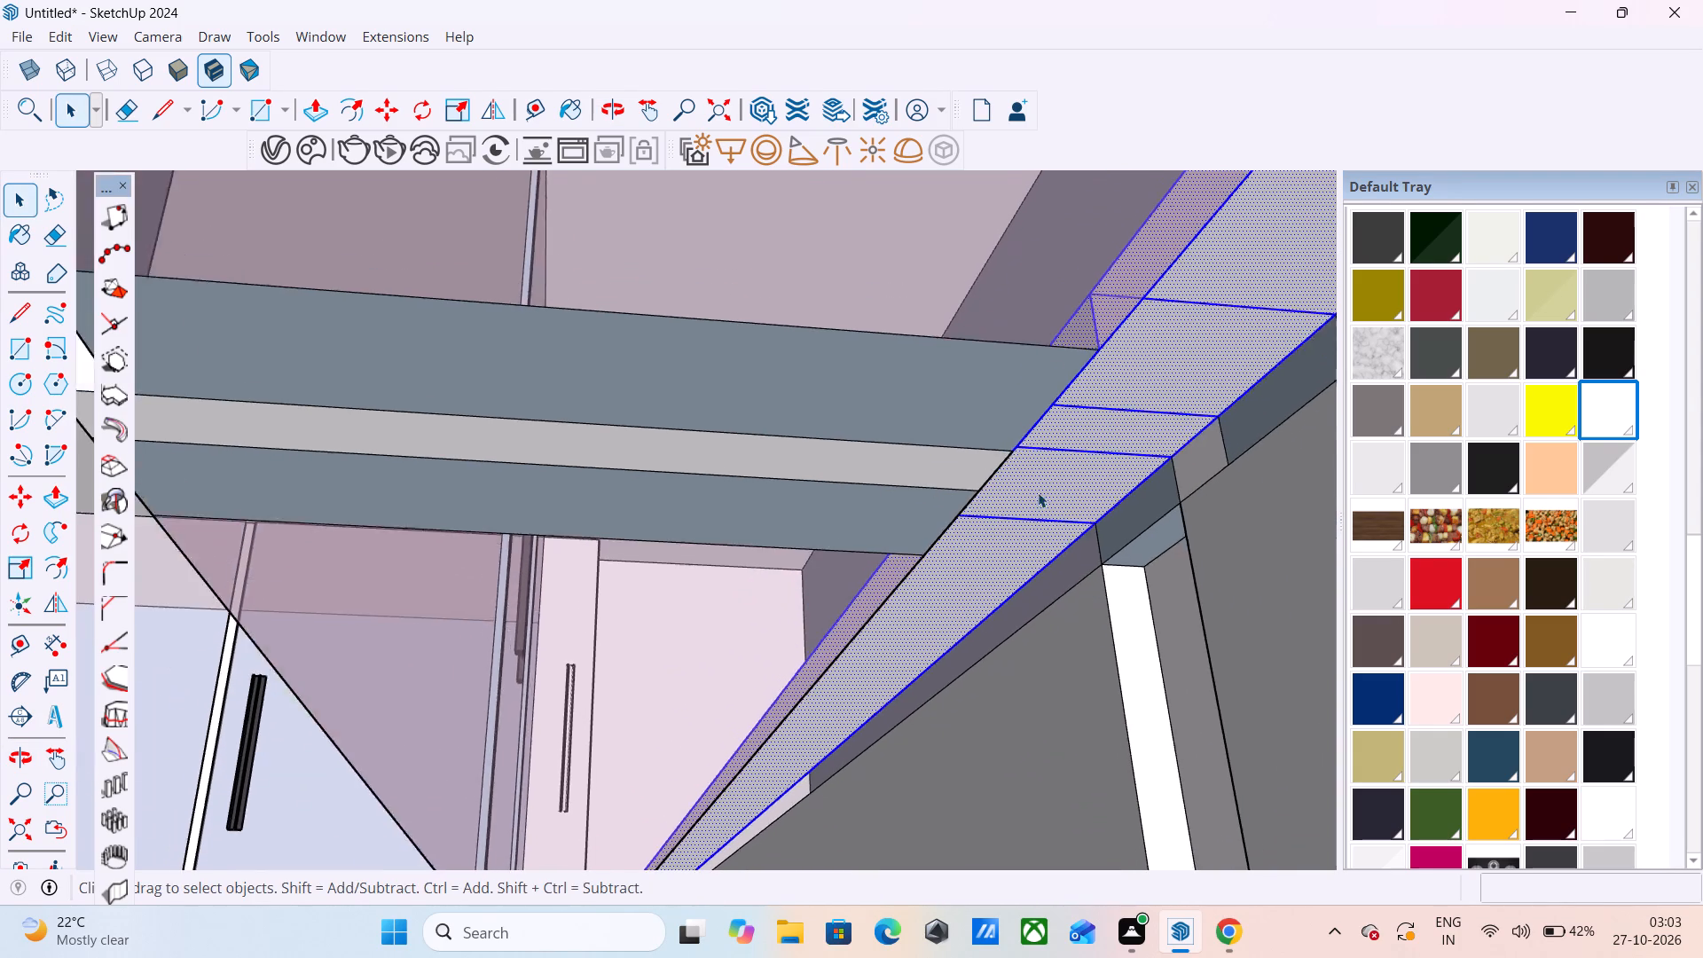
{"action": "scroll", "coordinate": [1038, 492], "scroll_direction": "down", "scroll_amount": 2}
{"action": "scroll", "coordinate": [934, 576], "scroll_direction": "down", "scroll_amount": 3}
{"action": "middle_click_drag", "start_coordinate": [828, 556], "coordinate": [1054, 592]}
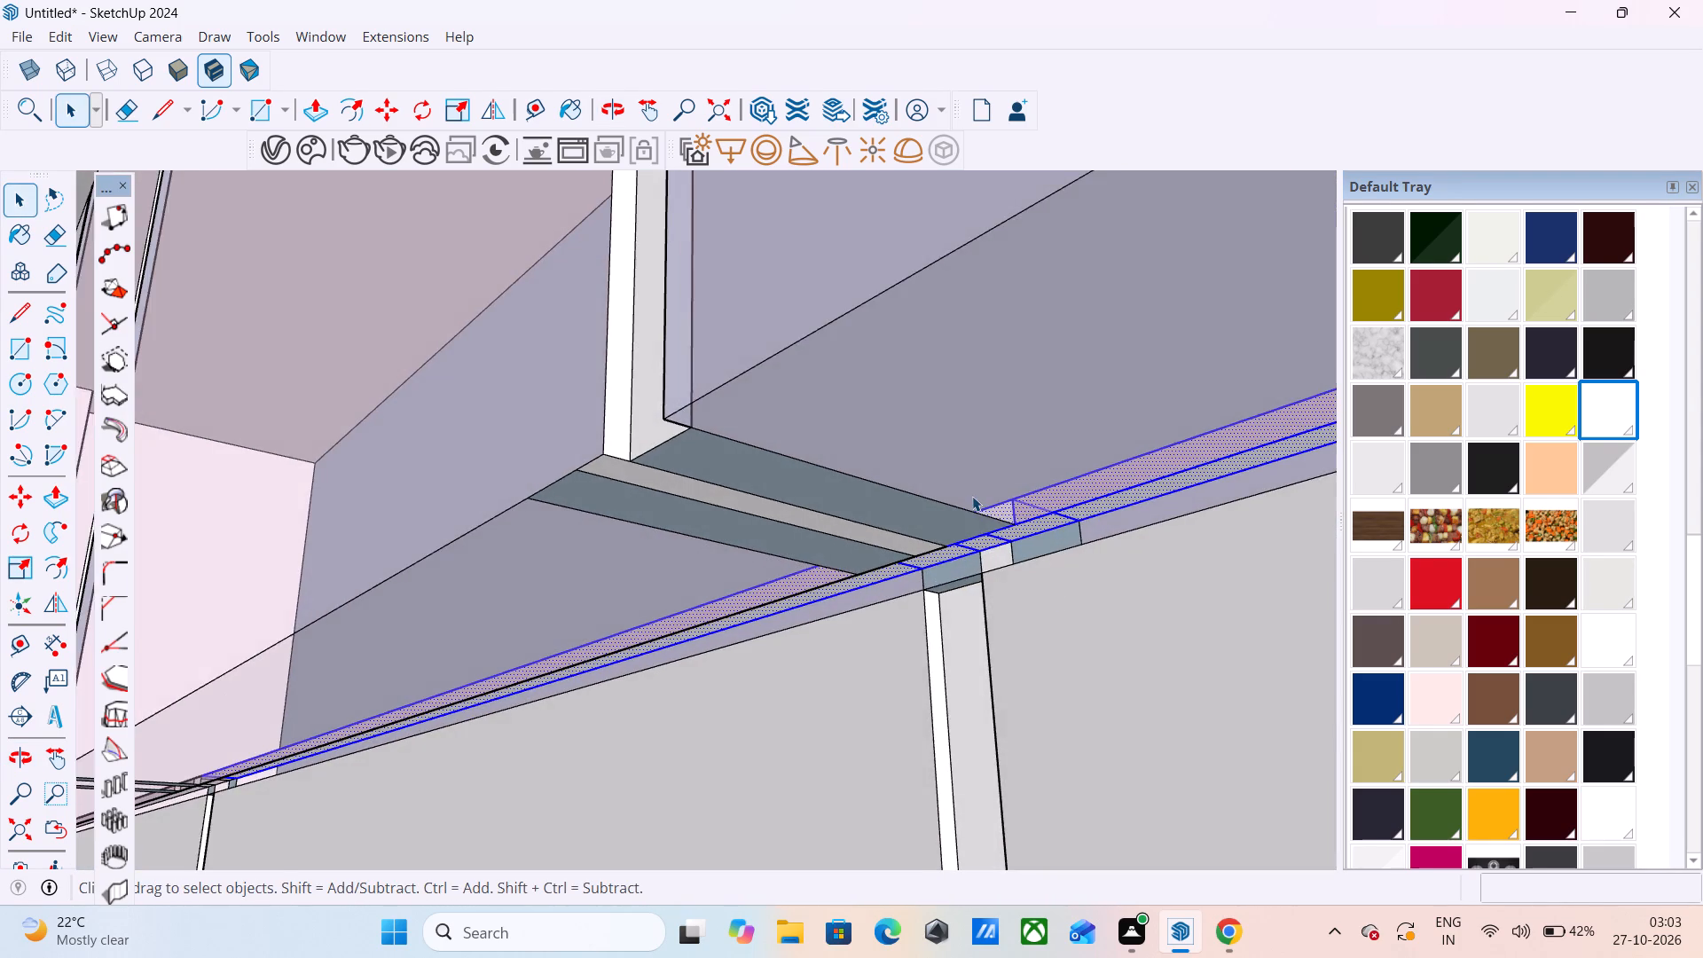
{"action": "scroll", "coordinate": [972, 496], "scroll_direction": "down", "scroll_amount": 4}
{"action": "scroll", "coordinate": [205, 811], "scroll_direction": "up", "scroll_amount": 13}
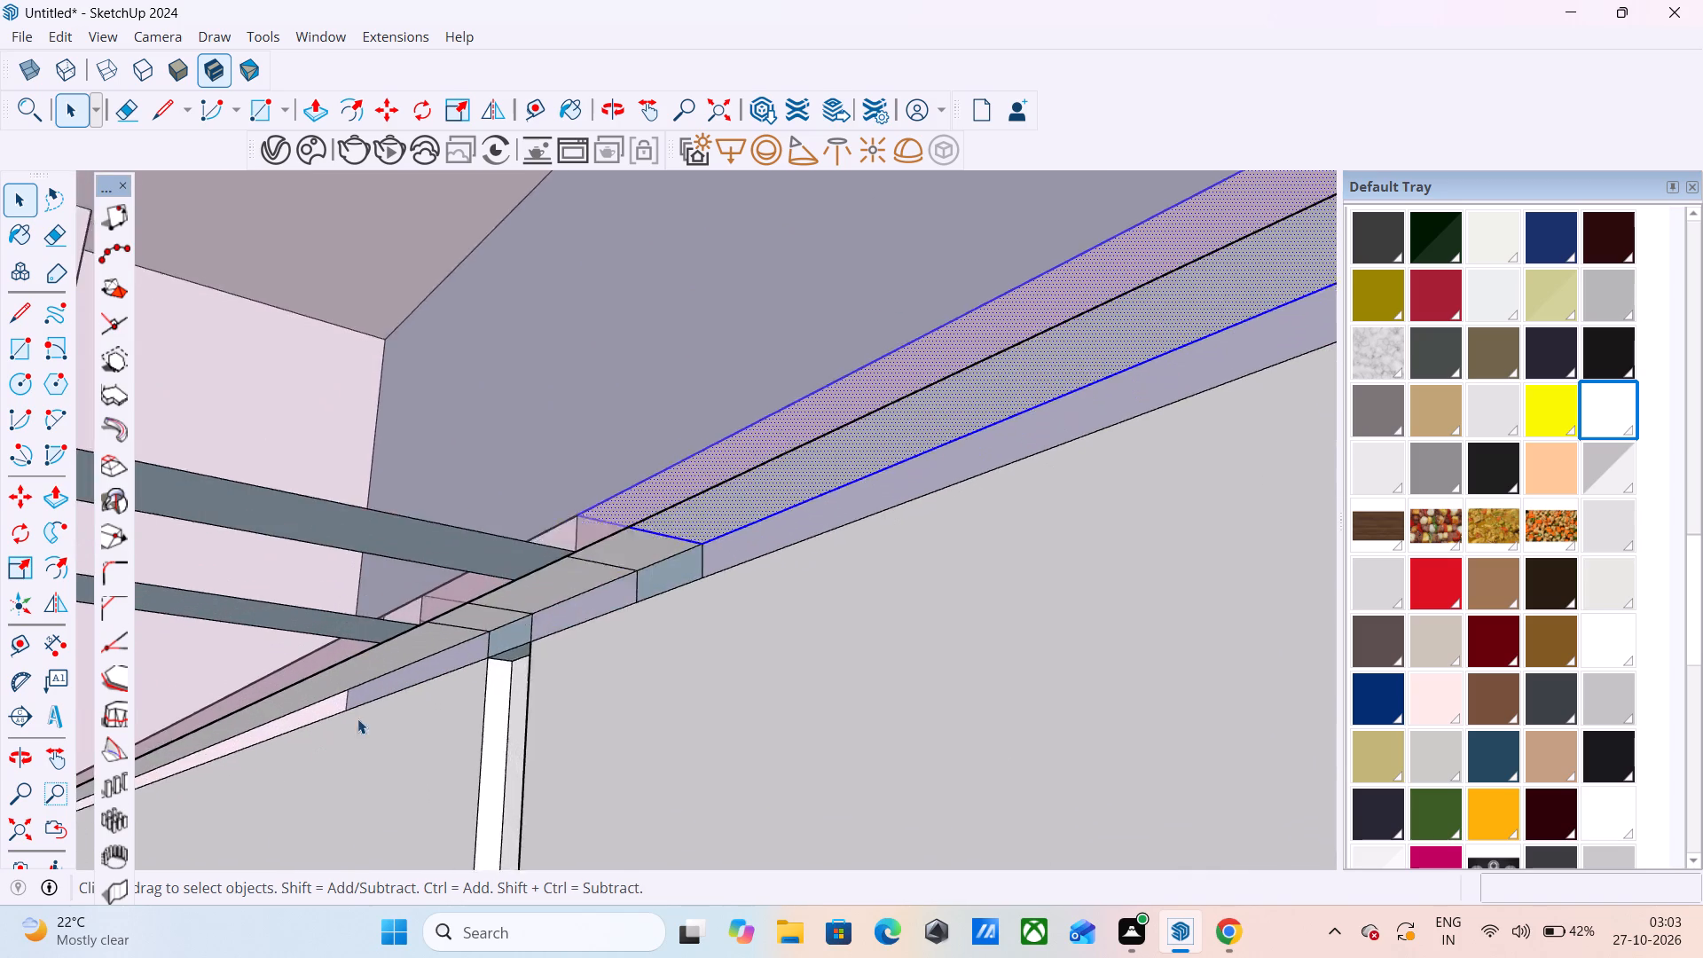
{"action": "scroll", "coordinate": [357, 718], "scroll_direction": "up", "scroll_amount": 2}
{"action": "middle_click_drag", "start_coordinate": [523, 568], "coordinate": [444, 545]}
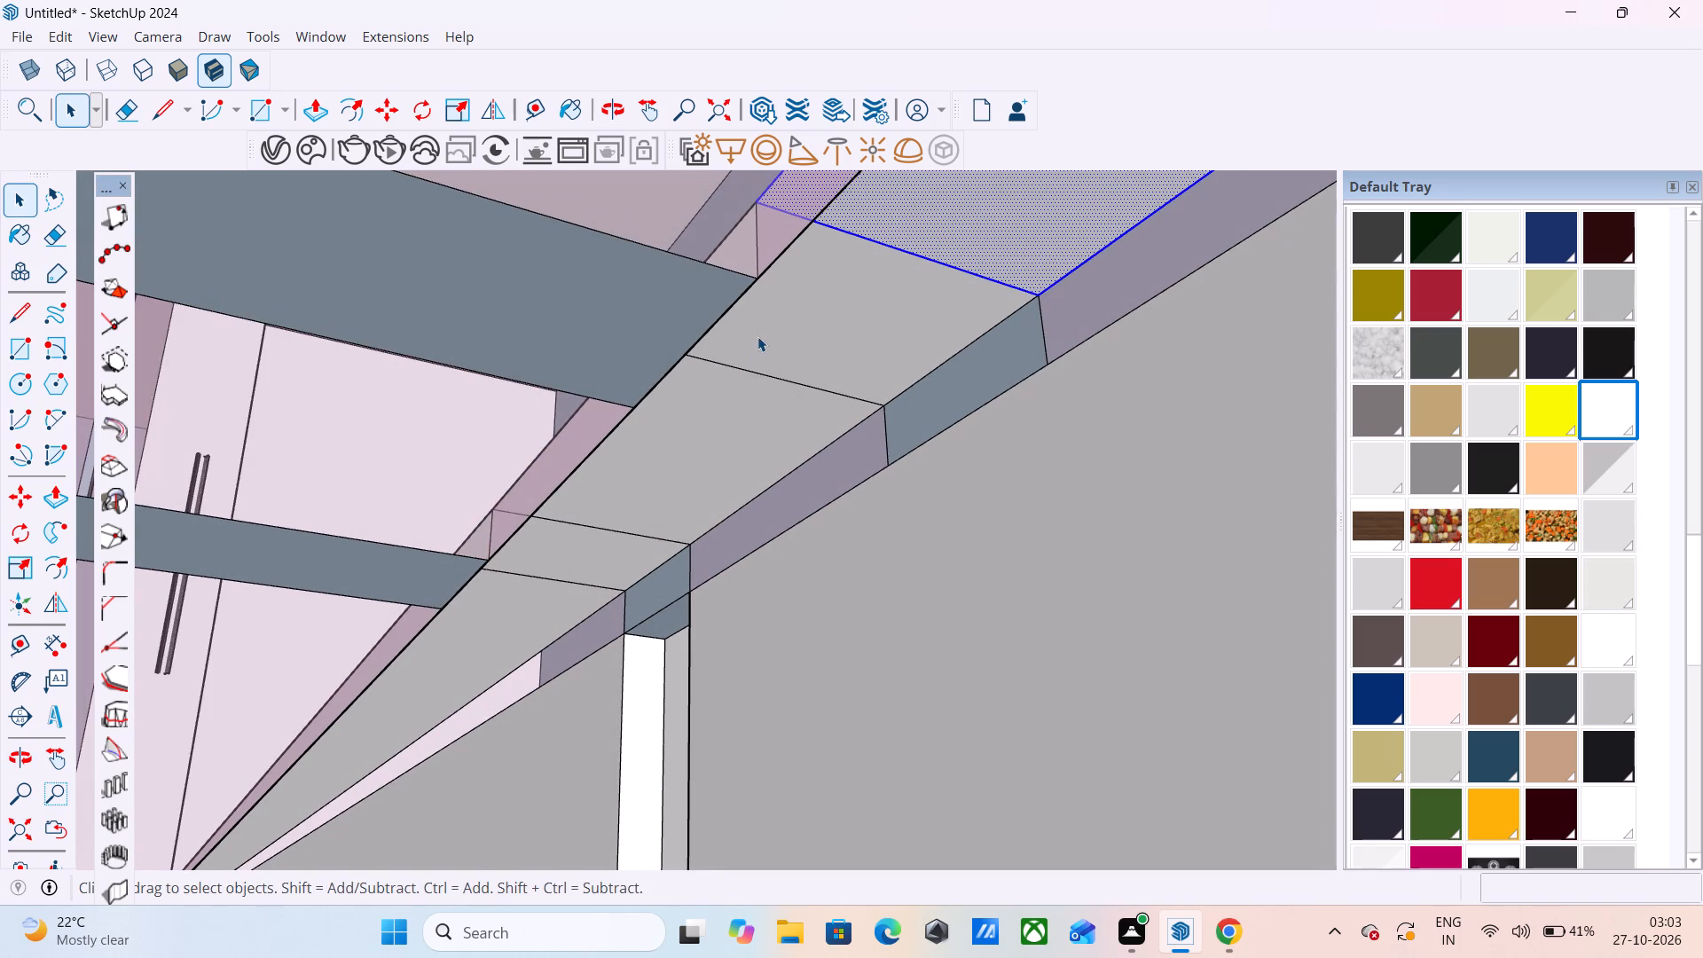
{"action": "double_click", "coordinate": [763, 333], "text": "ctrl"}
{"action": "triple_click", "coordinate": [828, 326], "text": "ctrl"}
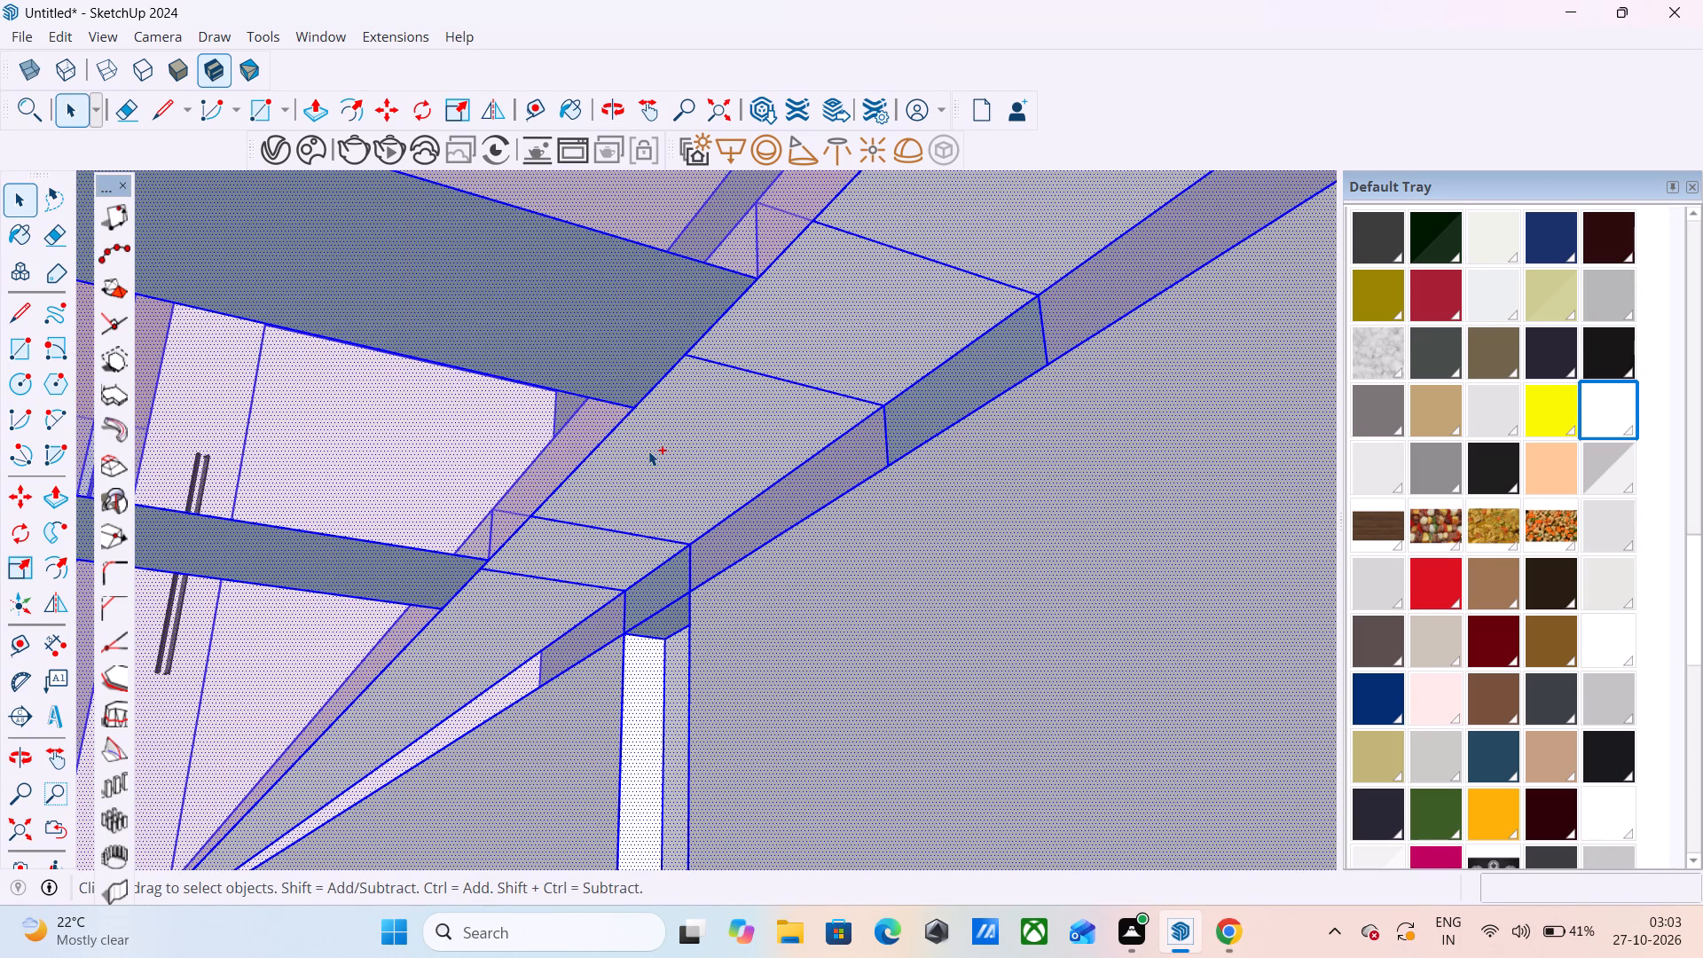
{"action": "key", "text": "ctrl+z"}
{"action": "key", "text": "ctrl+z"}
Restart the selection with the short groove faces at the second joint and the long segments on both sides of it.
{"action": "left_click", "coordinate": [726, 601]}
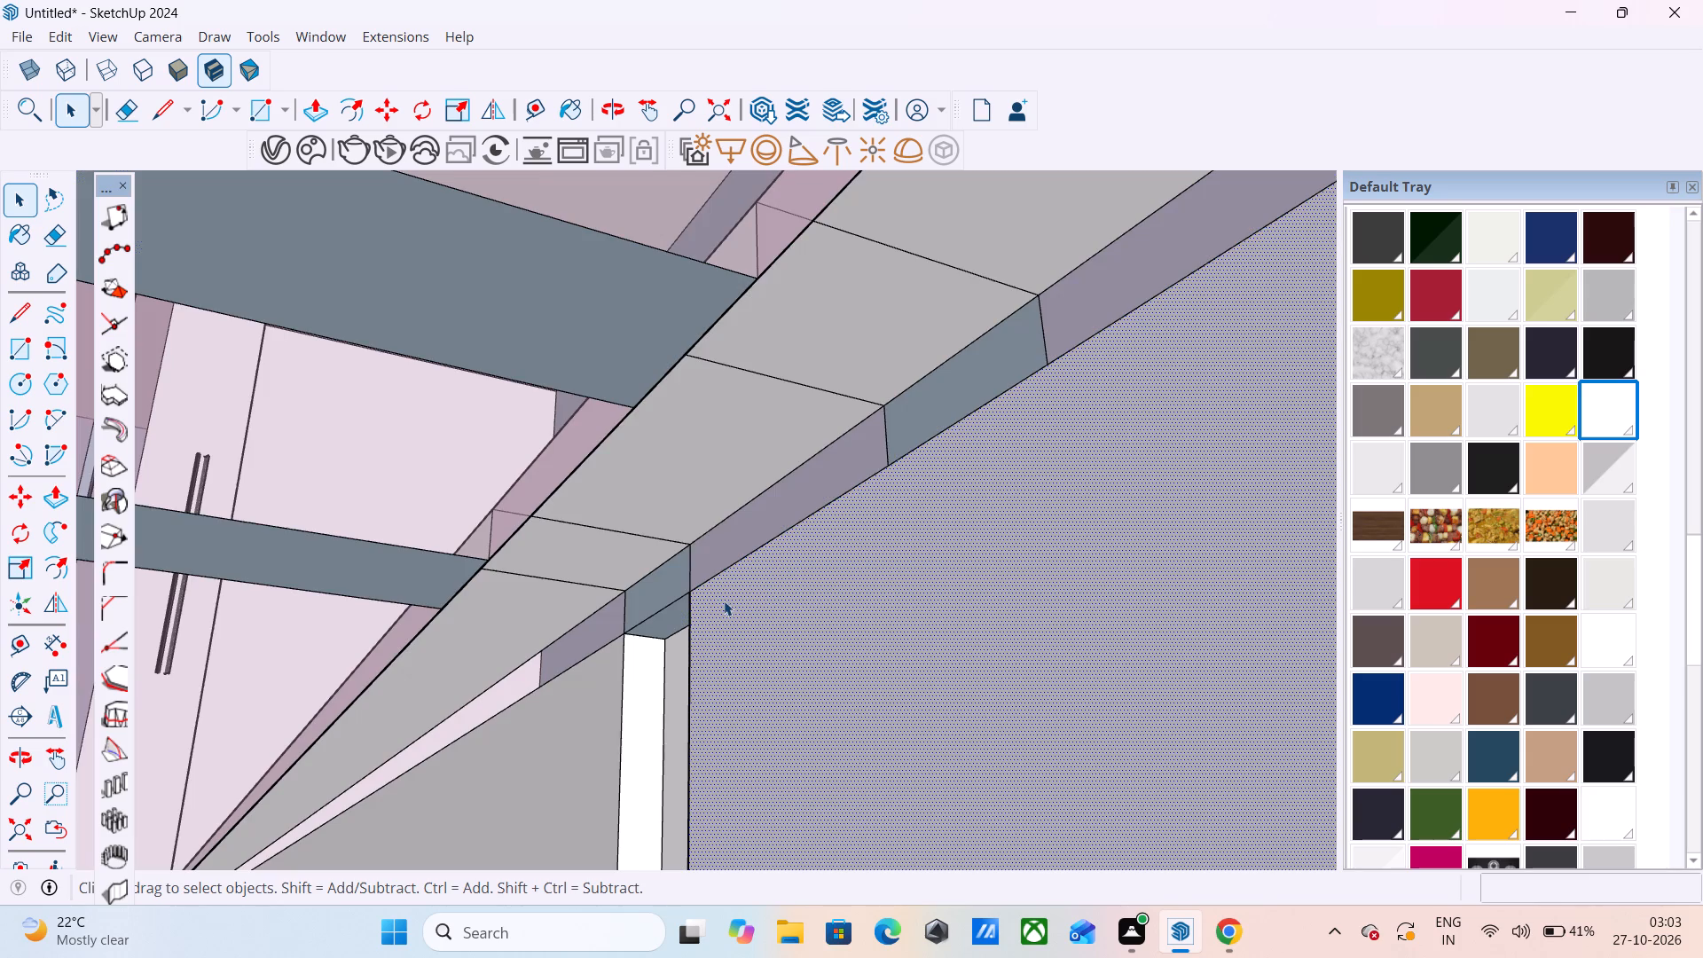
{"action": "double_click", "coordinate": [691, 466], "text": "ctrl"}
{"action": "double_click", "coordinate": [884, 342], "text": "ctrl"}
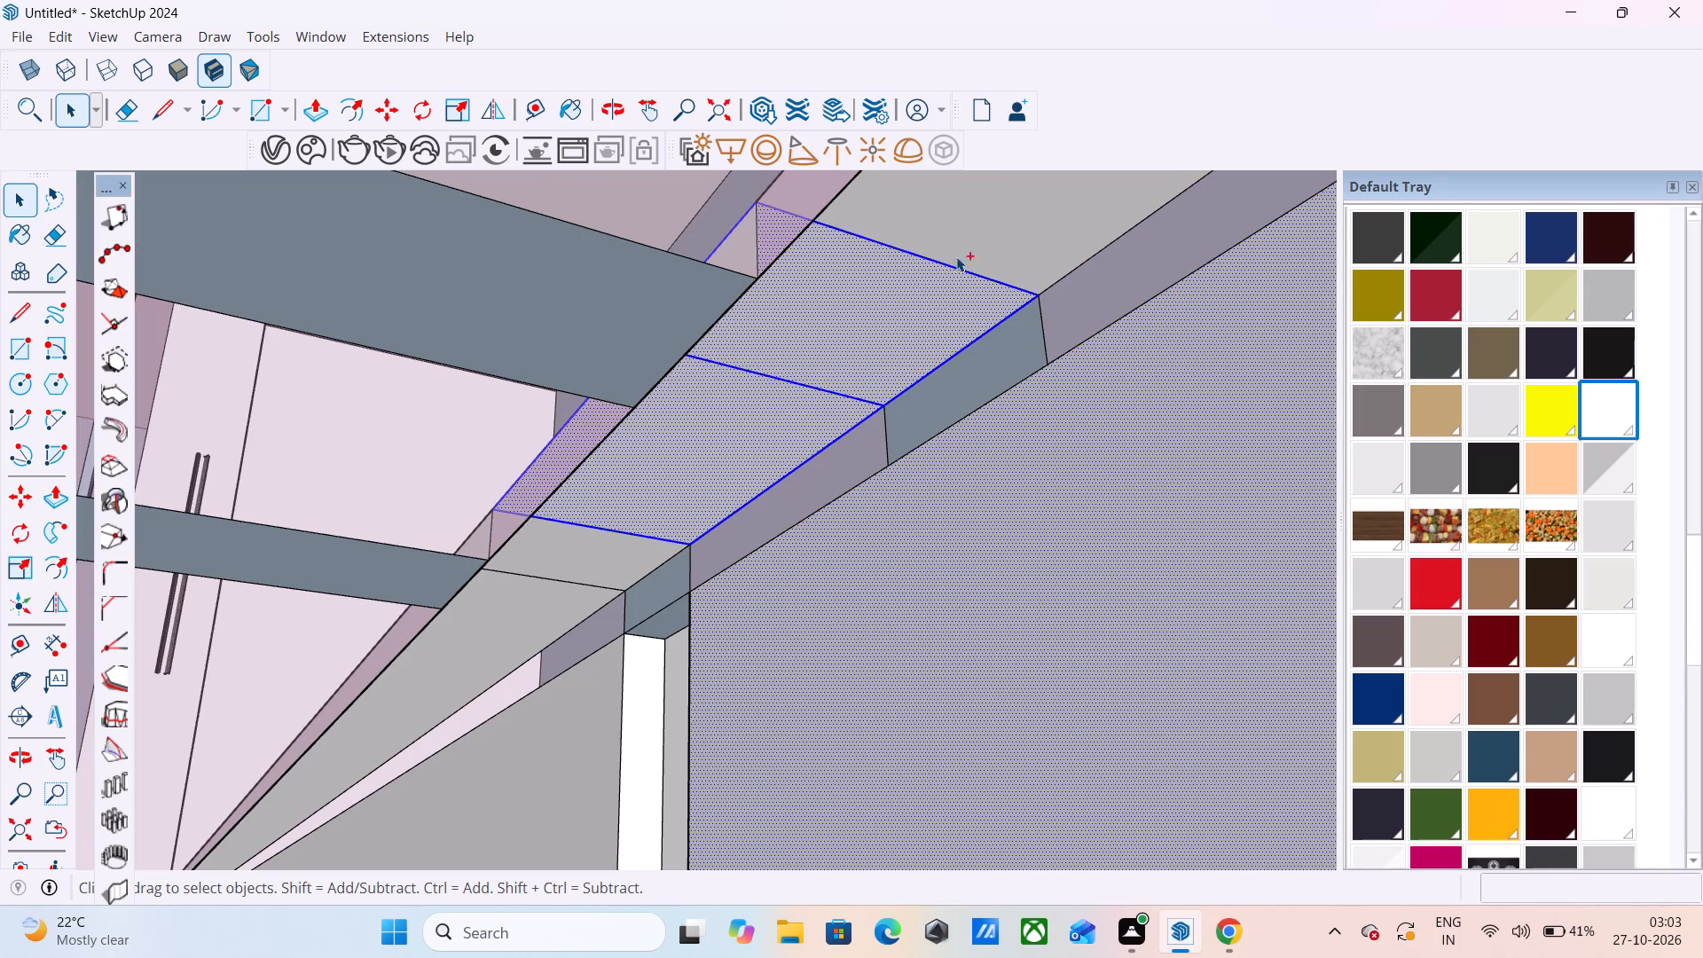
{"action": "double_click", "coordinate": [978, 224], "text": "ctrl"}
{"action": "double_click", "coordinate": [614, 545], "text": "ctrl"}
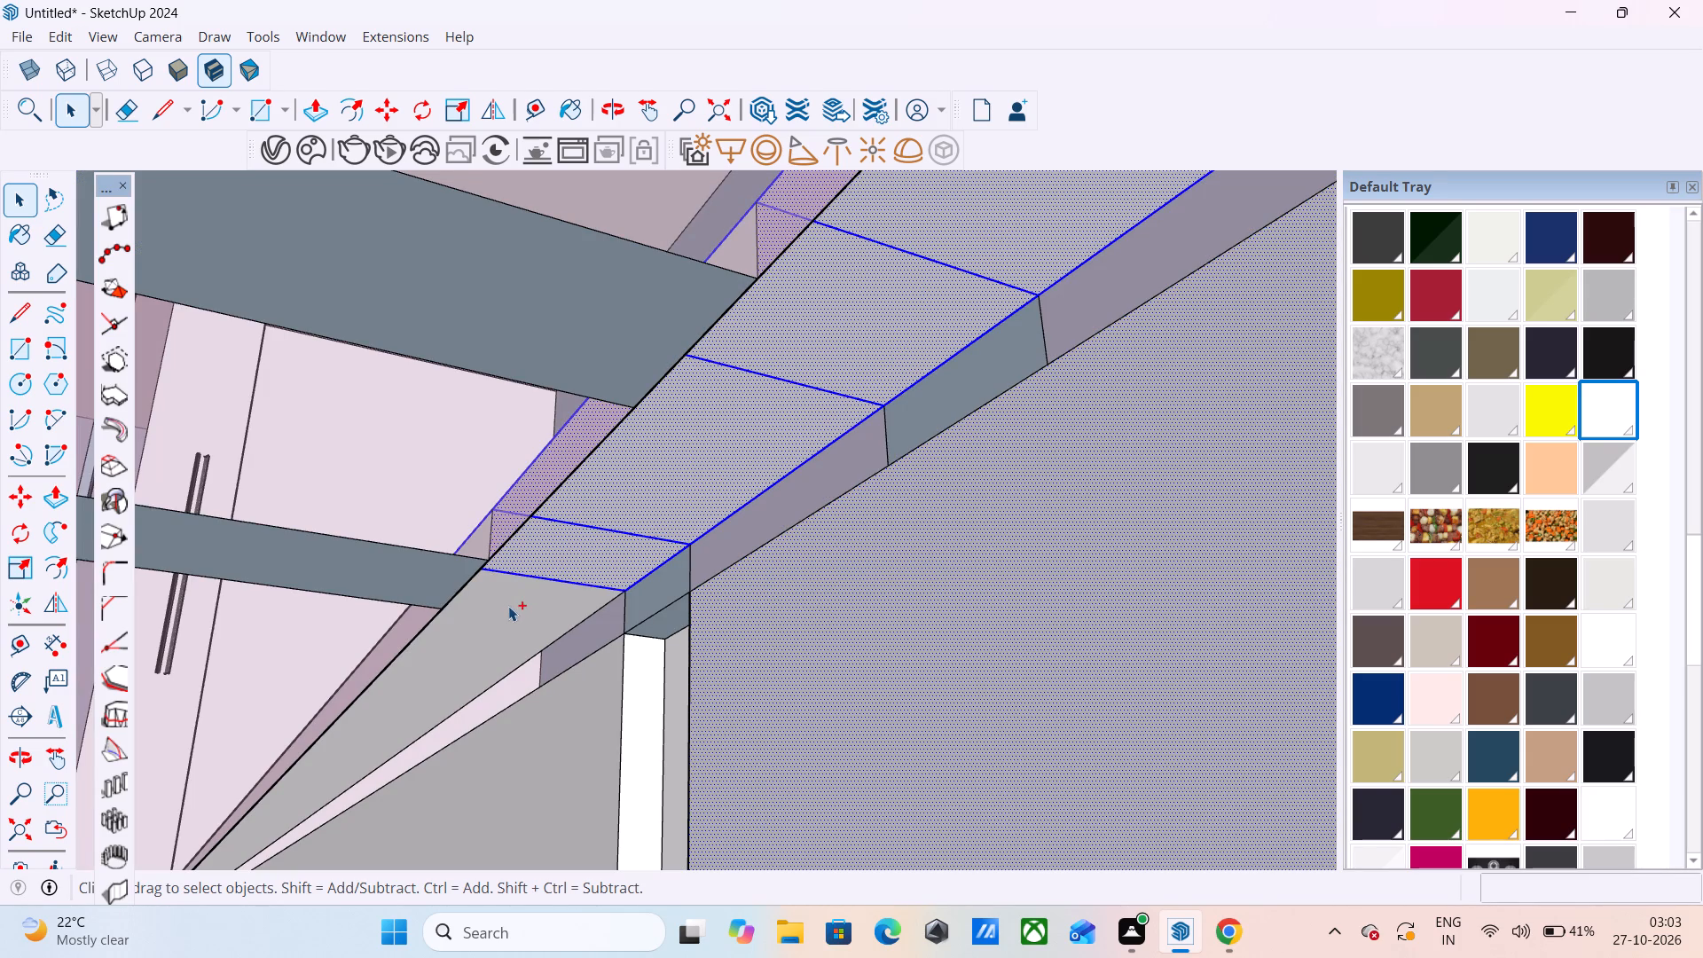
{"action": "double_click", "coordinate": [508, 606], "text": "ctrl"}
Add the short end face at the inner kitchen corner and its adjoining long groove segment to the selection.
{"action": "scroll", "coordinate": [572, 471], "scroll_direction": "down", "scroll_amount": 9}
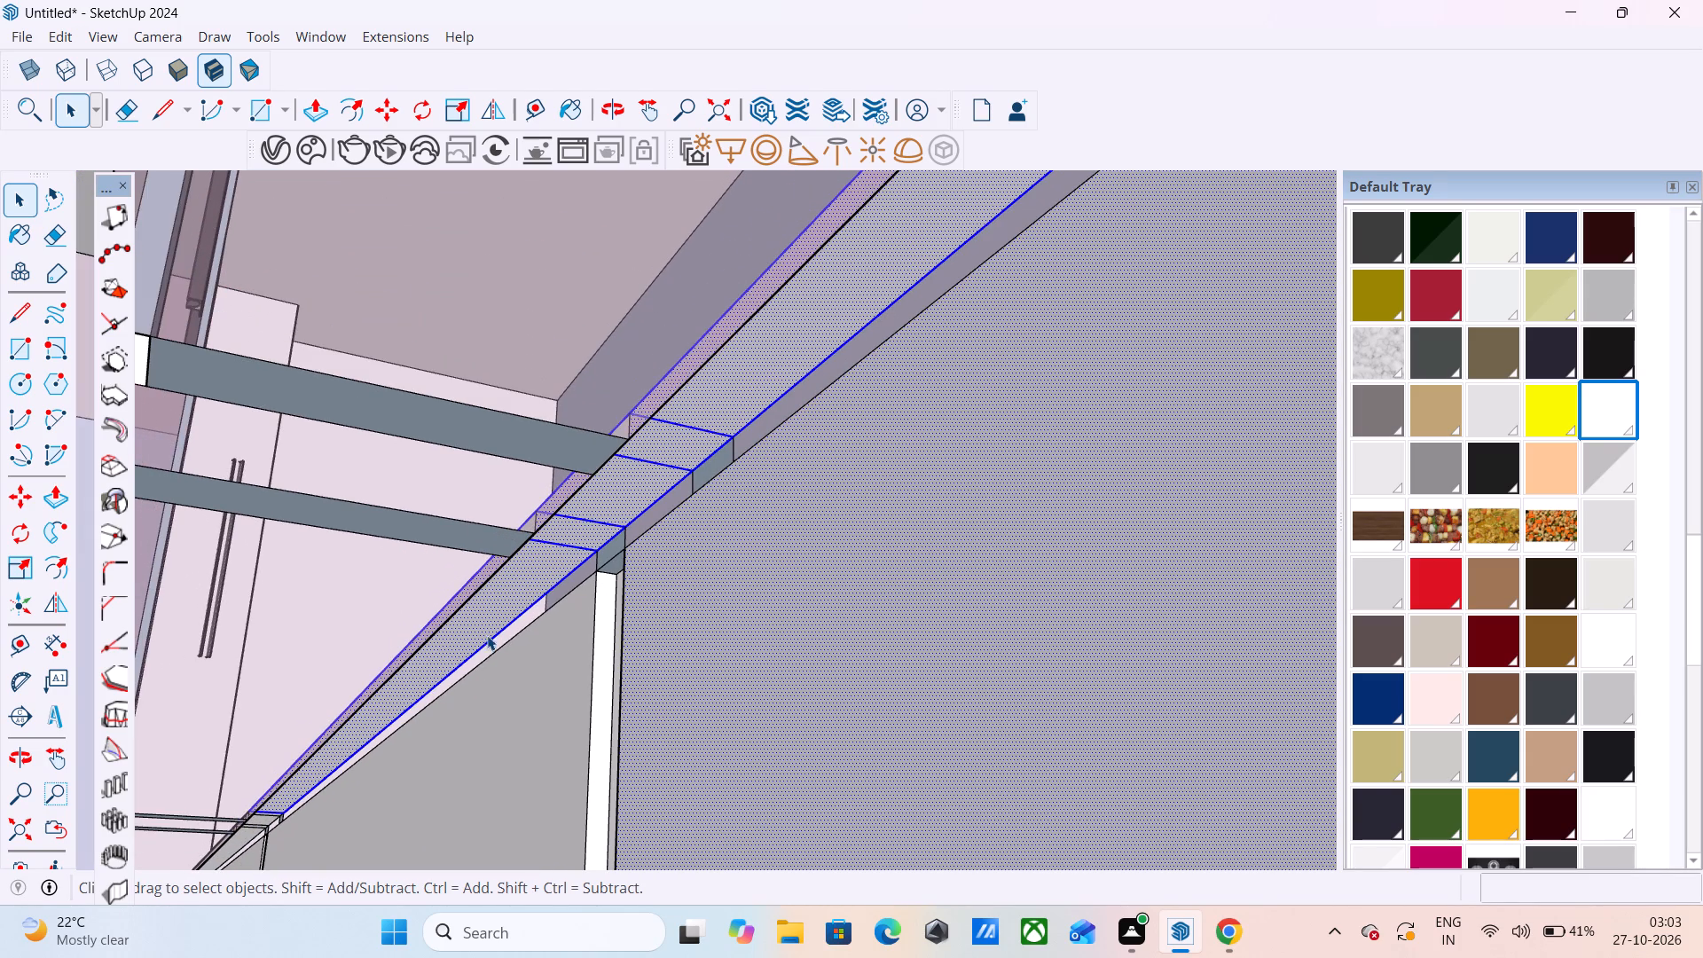
{"action": "scroll", "coordinate": [778, 384], "scroll_direction": "down", "scroll_amount": 4}
{"action": "scroll", "coordinate": [574, 563], "scroll_direction": "down", "scroll_amount": 5}
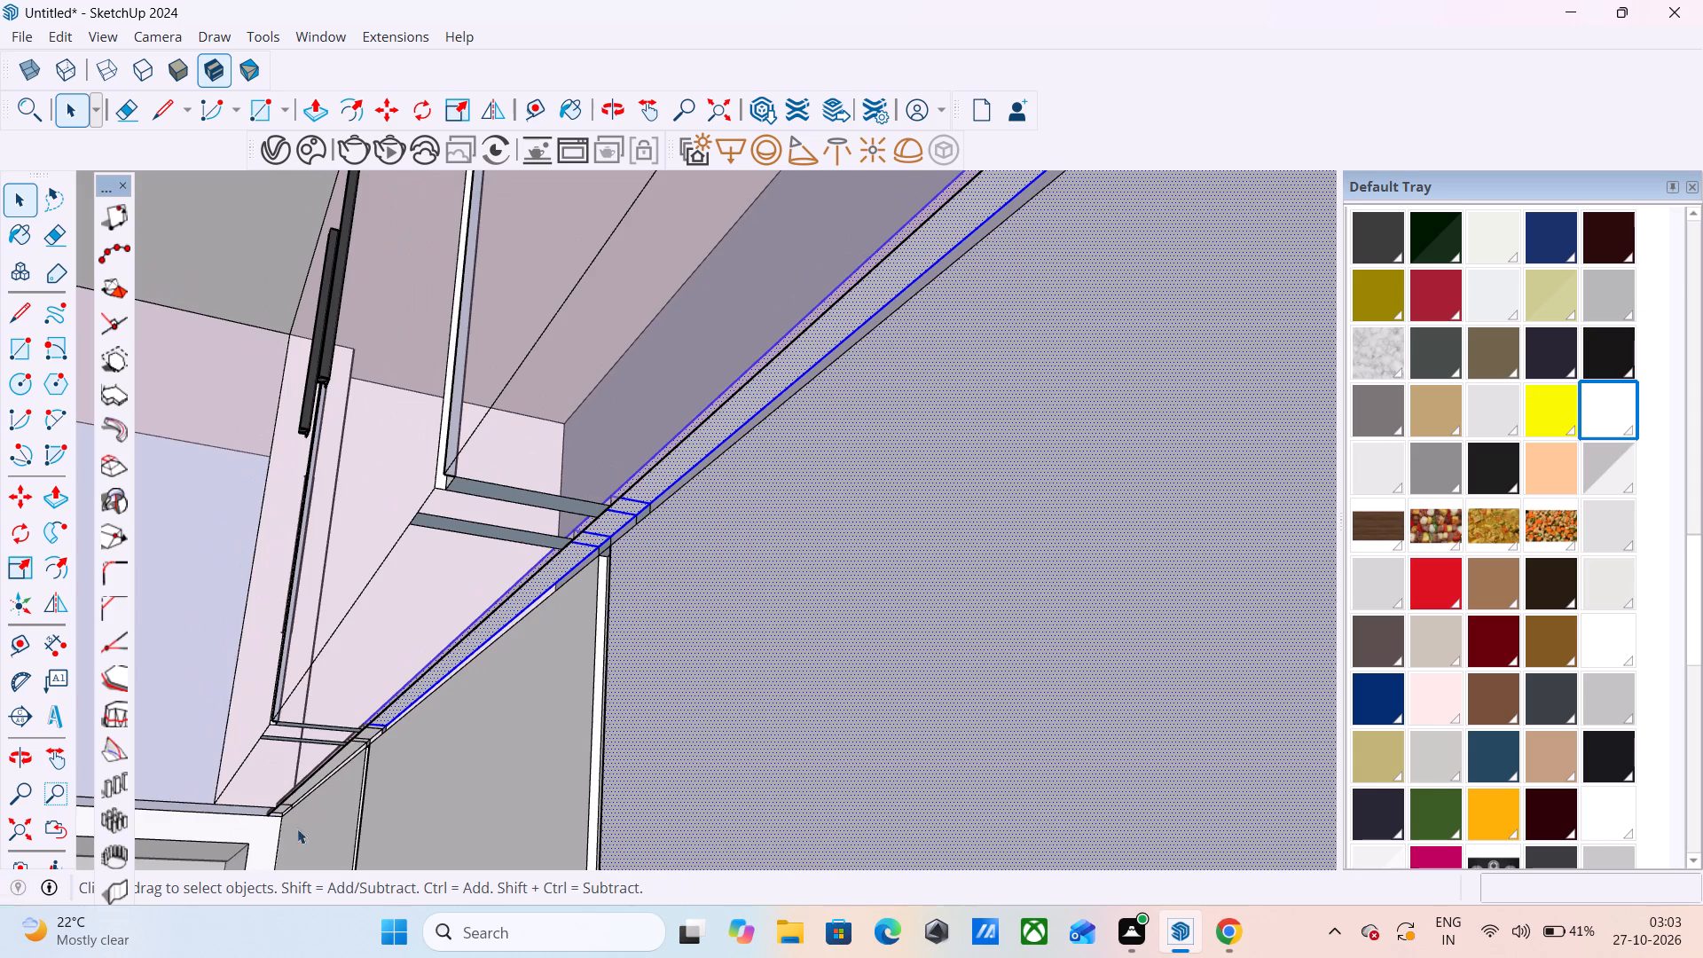
{"action": "scroll", "coordinate": [190, 806], "scroll_direction": "up", "scroll_amount": 5}
{"action": "scroll", "coordinate": [292, 828], "scroll_direction": "up", "scroll_amount": 5}
{"action": "scroll", "coordinate": [405, 774], "scroll_direction": "up", "scroll_amount": 1}
{"action": "middle_click_drag", "start_coordinate": [405, 773], "coordinate": [365, 711]}
{"action": "double_click", "coordinate": [353, 797], "text": "ctrl"}
{"action": "double_click", "coordinate": [414, 657], "text": "ctrl"}
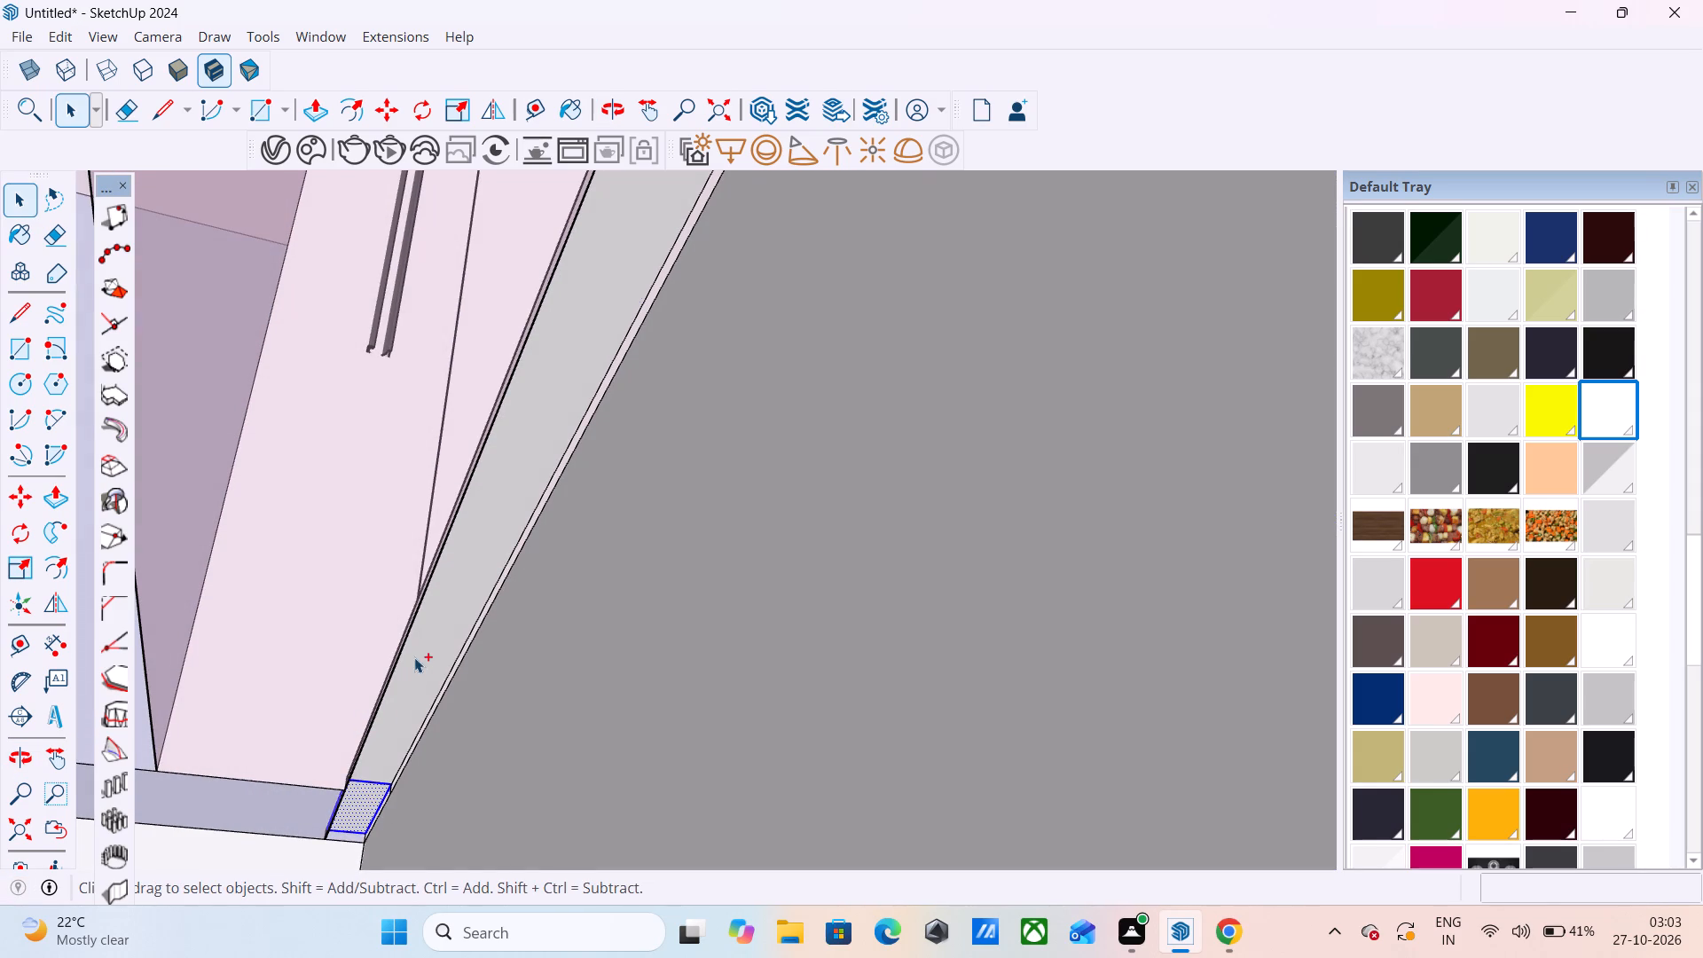
Add the three short groove faces at the cabinet joint nearest the inner corner to the selection.
{"action": "scroll", "coordinate": [152, 837], "scroll_direction": "down", "scroll_amount": 7}
{"action": "middle_click_drag", "start_coordinate": [203, 732], "coordinate": [332, 685]}
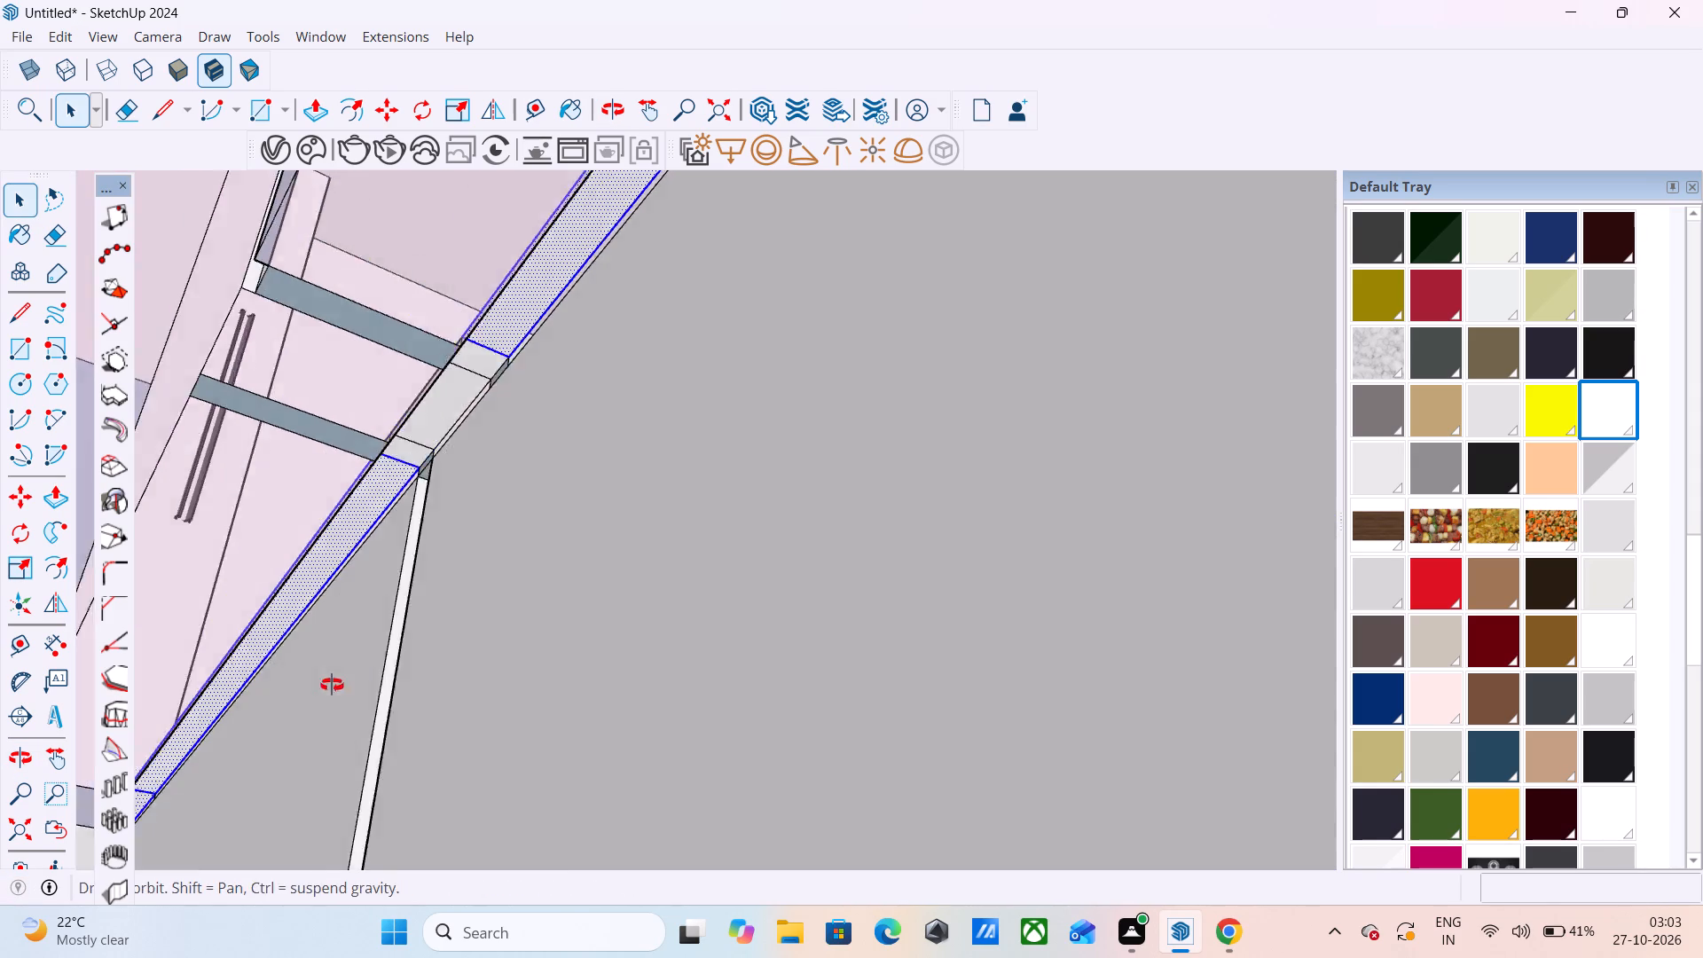
{"action": "middle_click_drag", "start_coordinate": [332, 685], "coordinate": [334, 680]}
{"action": "scroll", "coordinate": [535, 290], "scroll_direction": "up", "scroll_amount": 3}
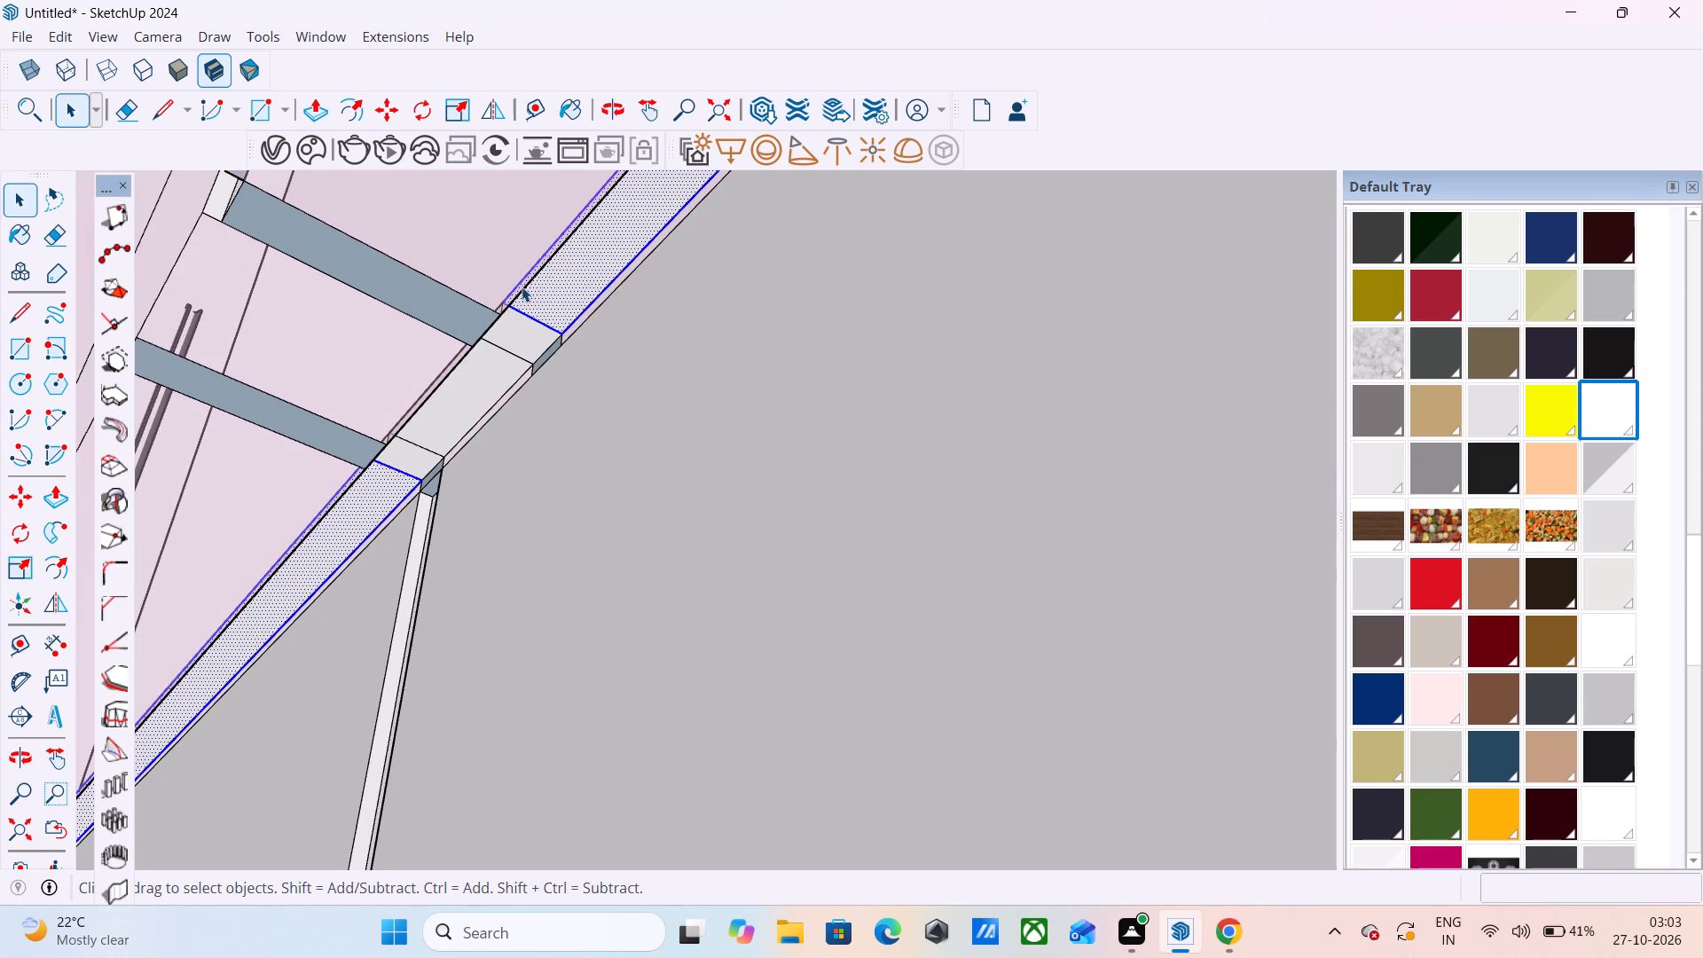
{"action": "double_click", "coordinate": [504, 334], "text": "ctrl"}
{"action": "double_click", "coordinate": [458, 386], "text": "ctrl"}
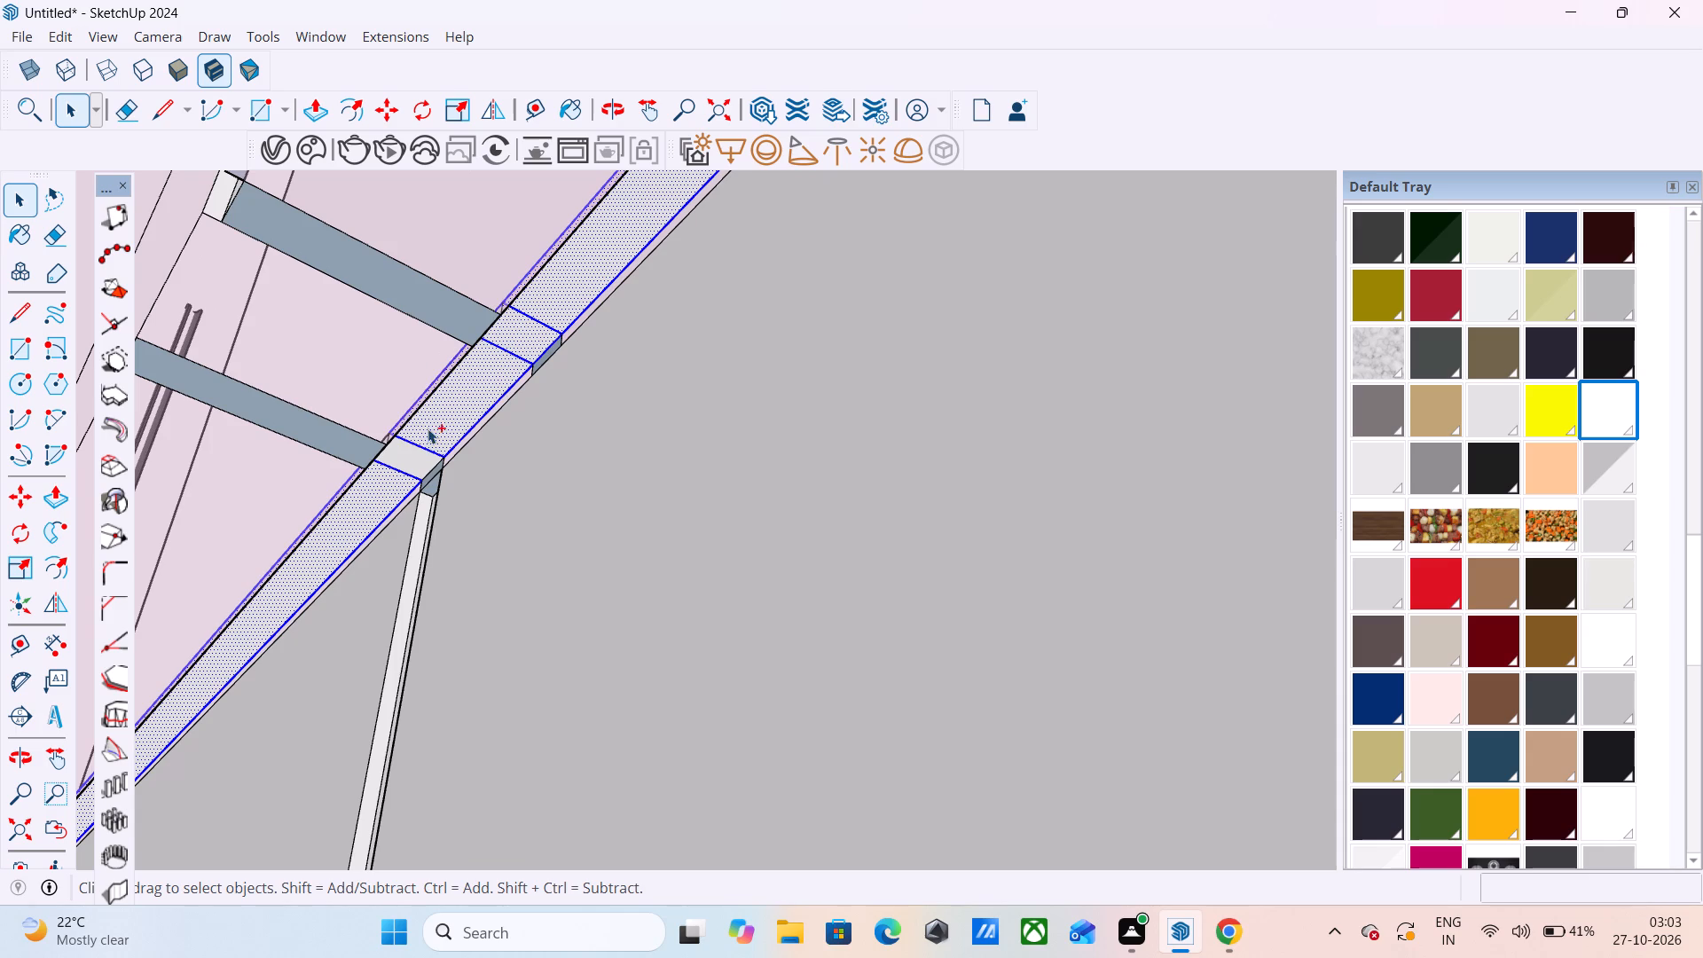
{"action": "left_click", "coordinate": [399, 465], "text": "ctrl"}
{"action": "left_click", "coordinate": [397, 465], "text": "ctrl"}
Add the two long groove faces at the open end of the cabinet run to the selection.
{"action": "scroll", "coordinate": [277, 520], "scroll_direction": "down", "scroll_amount": 4}
{"action": "scroll", "coordinate": [282, 596], "scroll_direction": "down", "scroll_amount": 2}
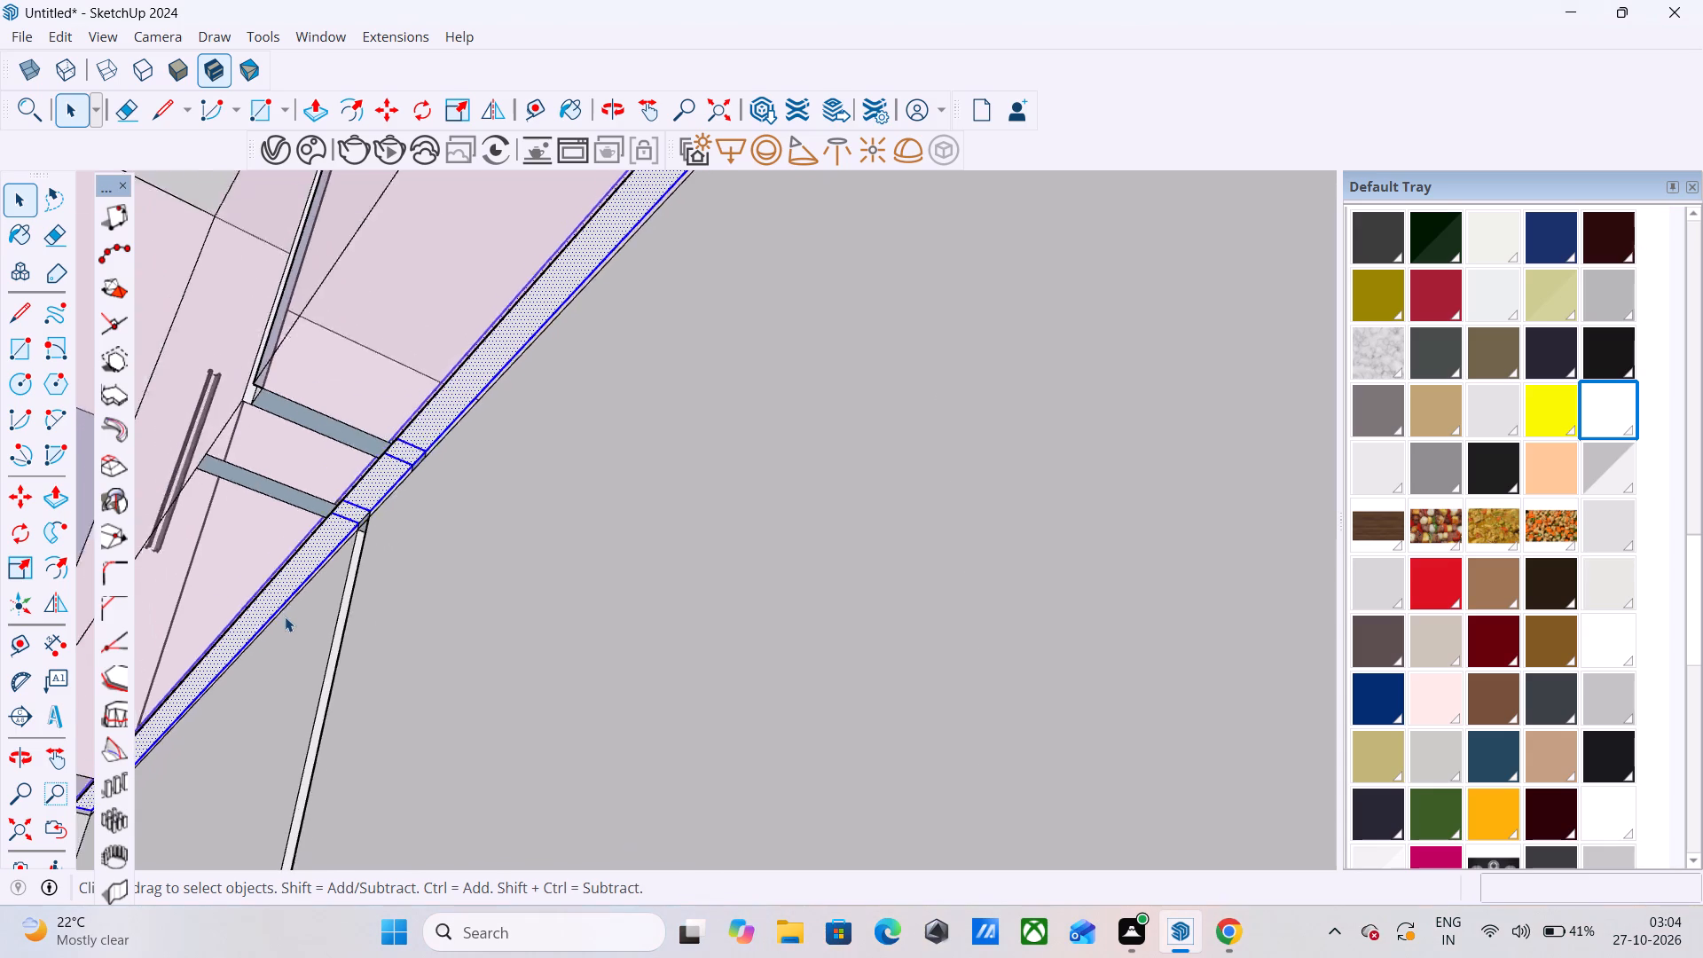
{"action": "scroll", "coordinate": [285, 616], "scroll_direction": "down", "scroll_amount": 8}
{"action": "middle_click_drag", "start_coordinate": [302, 514], "coordinate": [325, 639]}
{"action": "scroll", "coordinate": [274, 597], "scroll_direction": "down", "scroll_amount": 4}
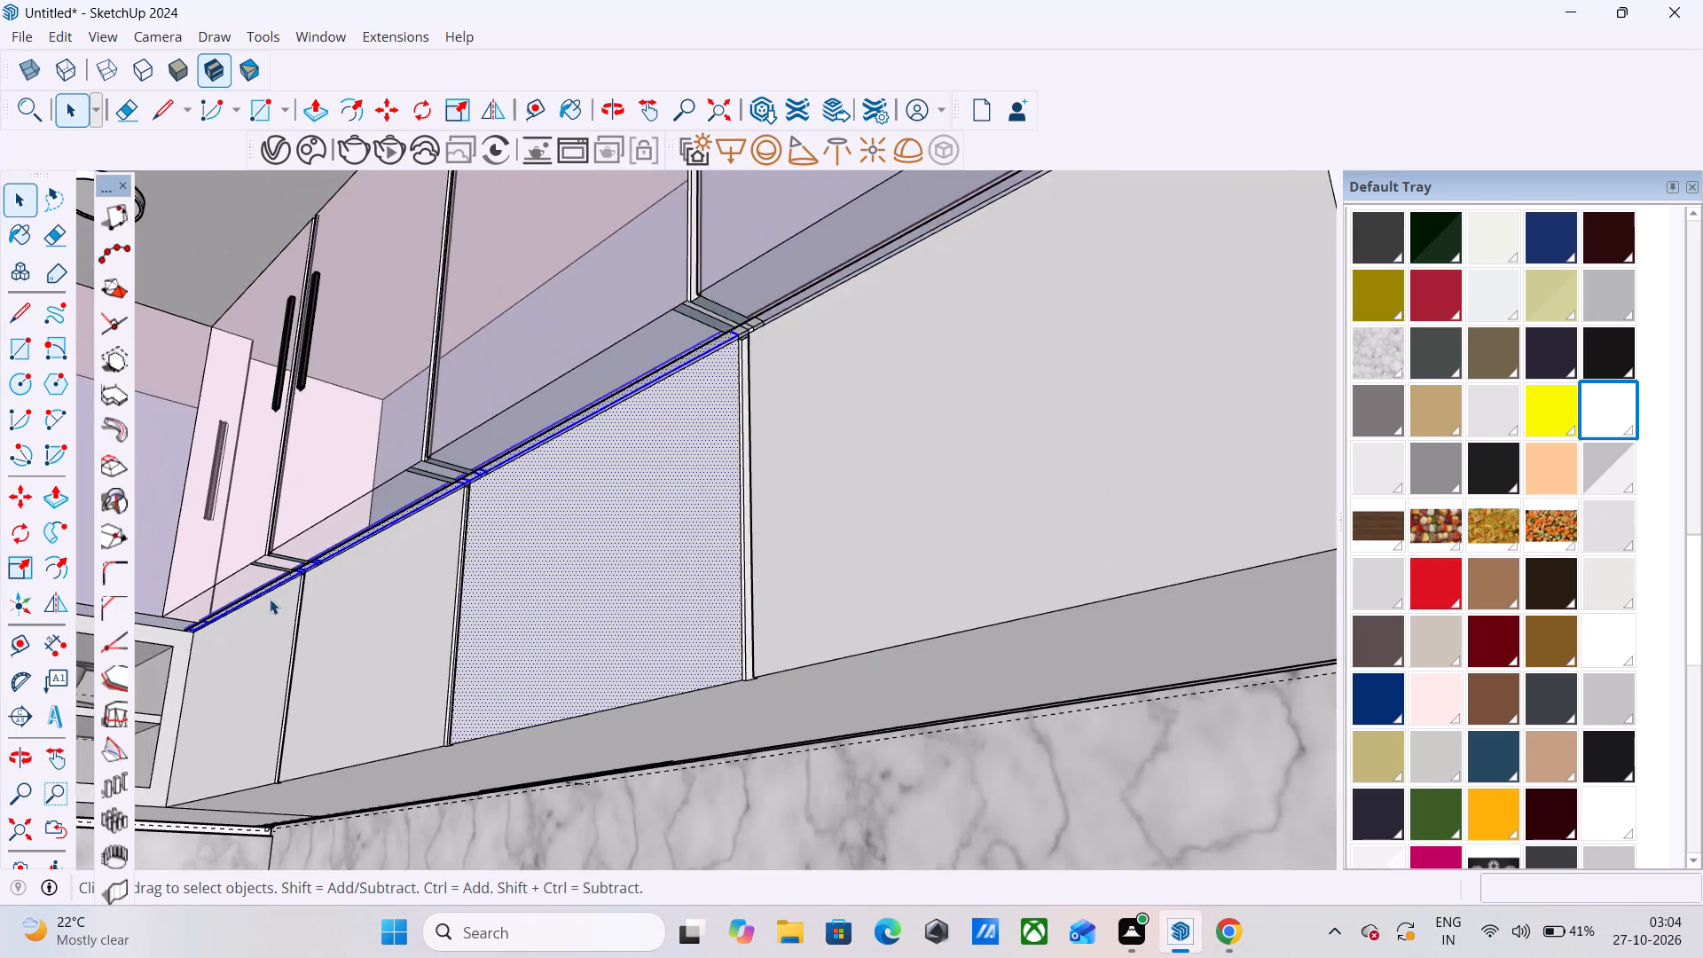
{"action": "scroll", "coordinate": [265, 599], "scroll_direction": "down", "scroll_amount": 4}
{"action": "scroll", "coordinate": [726, 345], "scroll_direction": "up", "scroll_amount": 11}
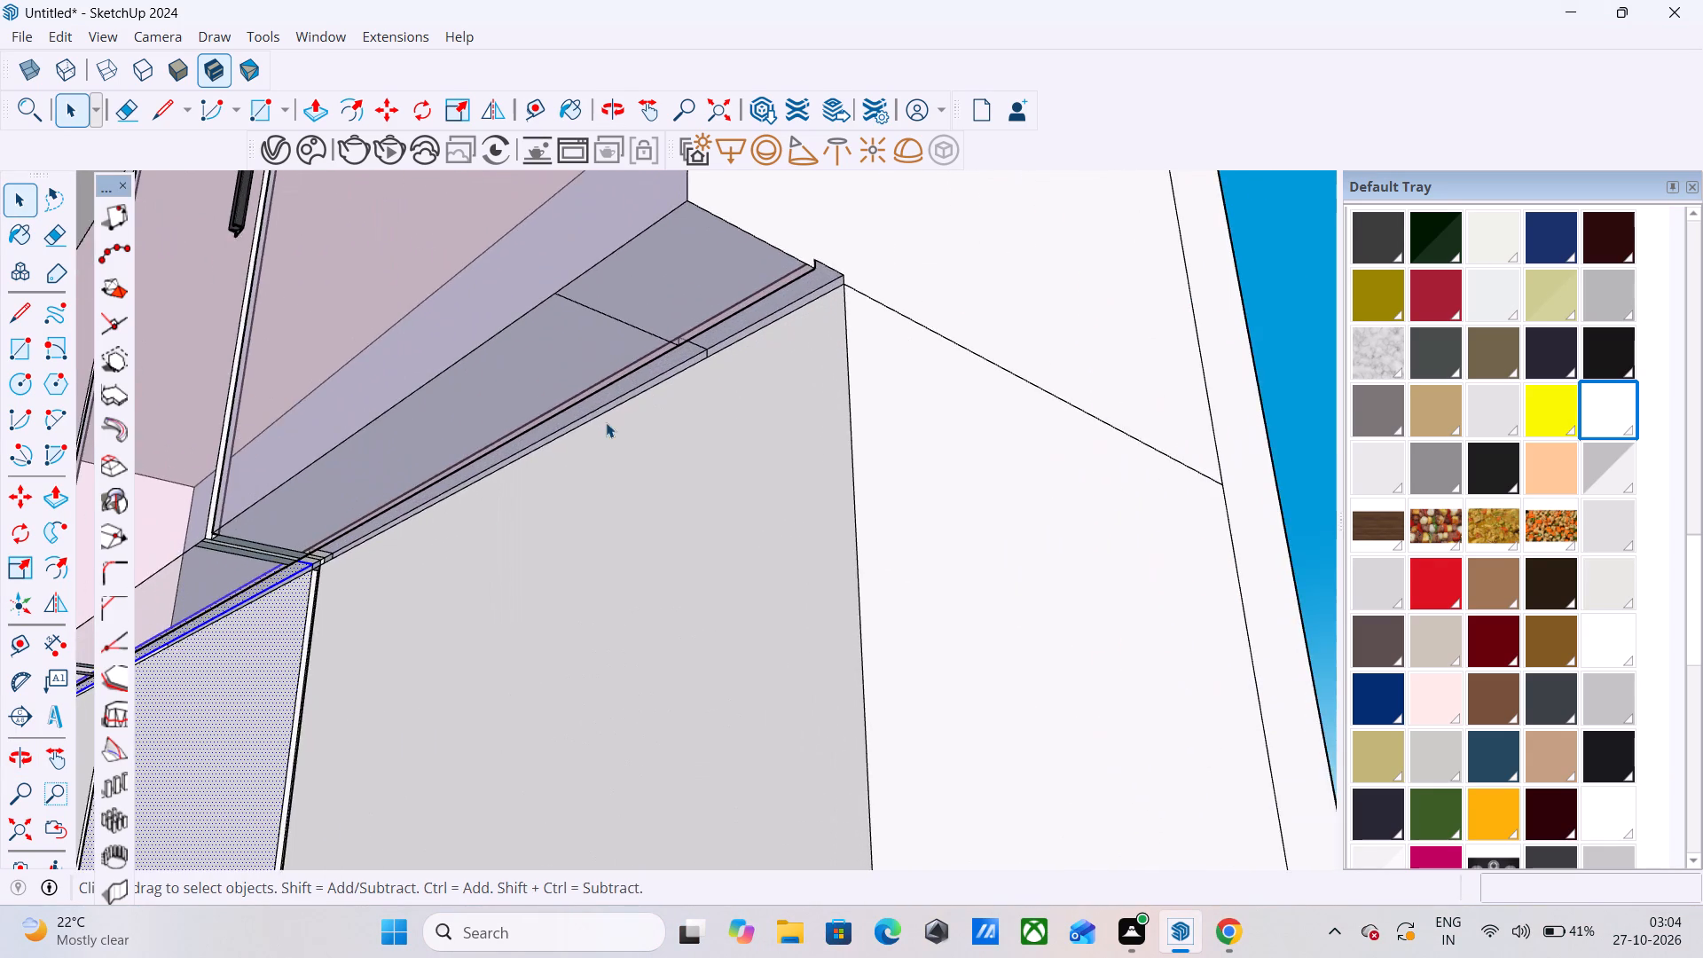
{"action": "middle_click_drag", "start_coordinate": [600, 422], "coordinate": [463, 409]}
{"action": "scroll", "coordinate": [458, 463], "scroll_direction": "up", "scroll_amount": 7}
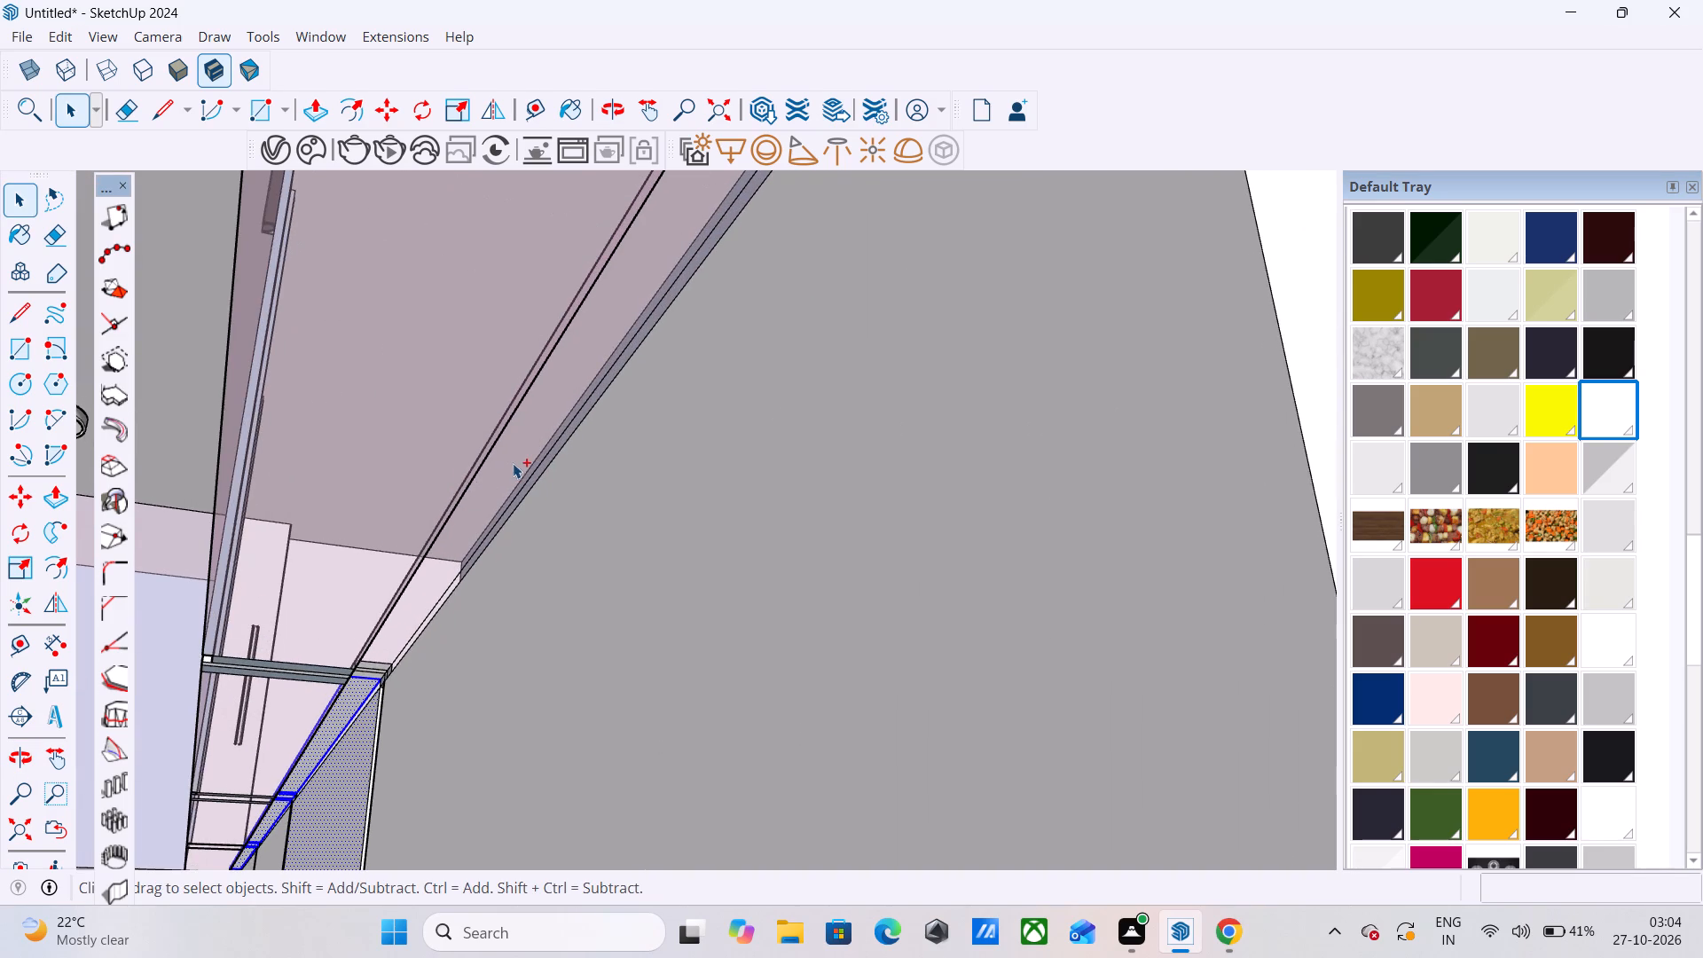
{"action": "double_click", "coordinate": [513, 463], "text": "ctrl"}
{"action": "scroll", "coordinate": [244, 640], "scroll_direction": "down", "scroll_amount": 5}
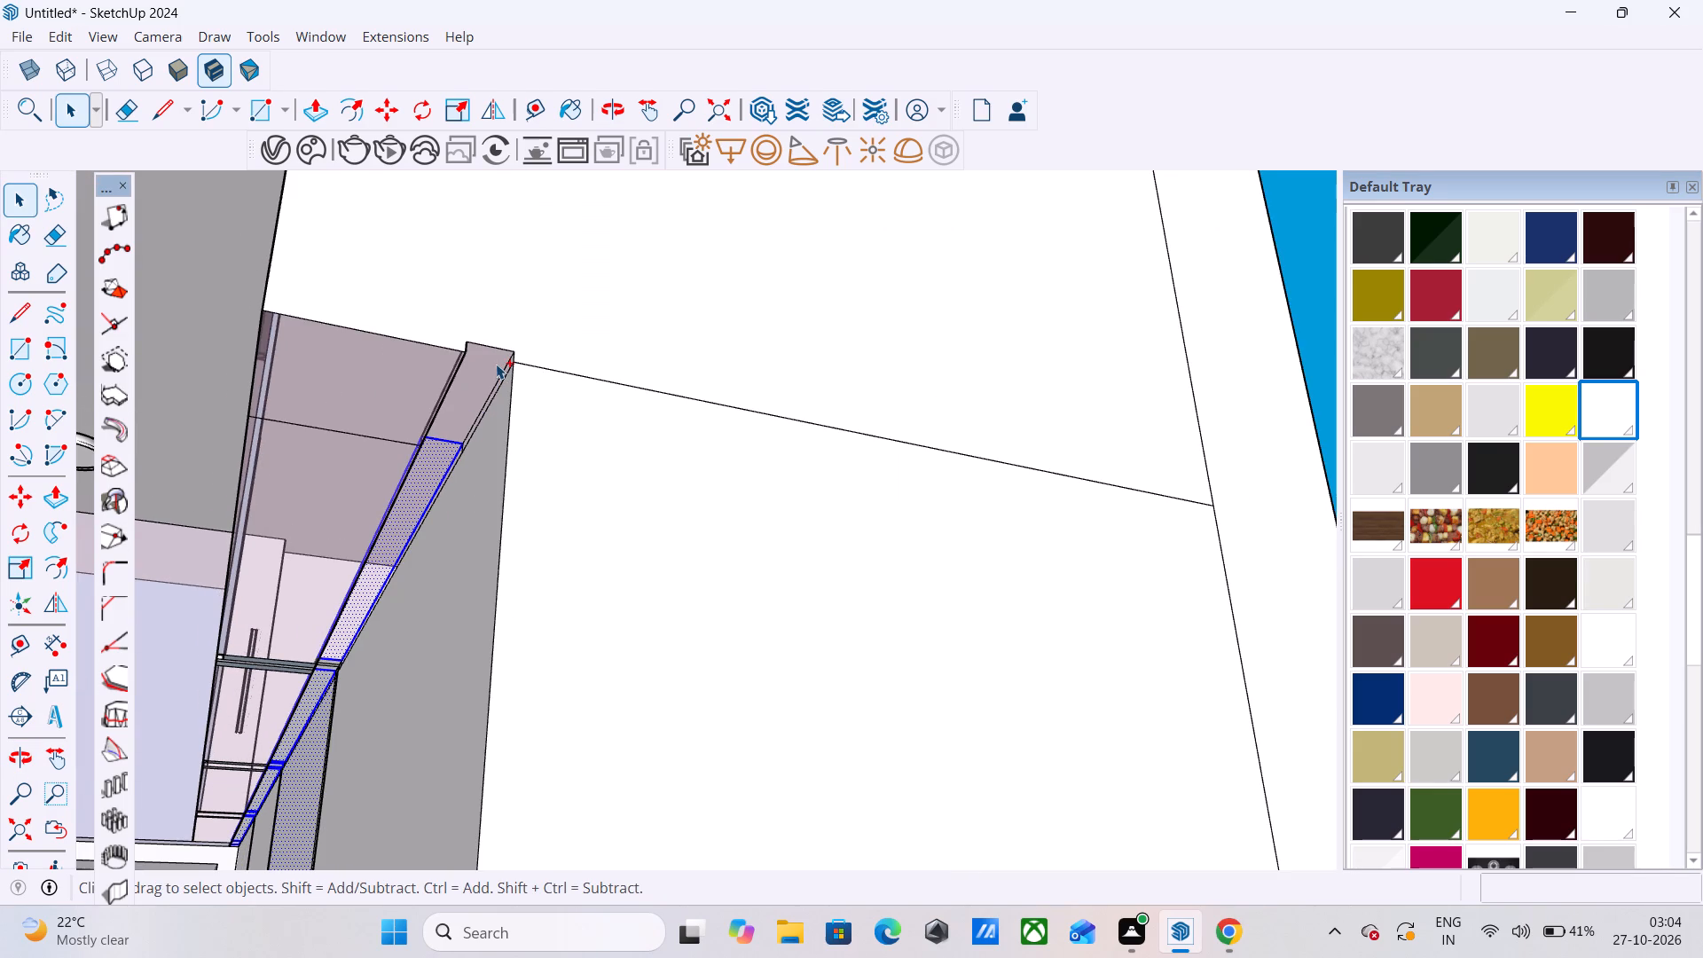
{"action": "double_click", "coordinate": [496, 364], "text": "ctrl"}
Add the inner side faces of the groove along the two open-end segments to the selection.
{"action": "middle_click_drag", "start_coordinate": [448, 407], "coordinate": [362, 442]}
{"action": "scroll", "coordinate": [357, 444], "scroll_direction": "up", "scroll_amount": 5}
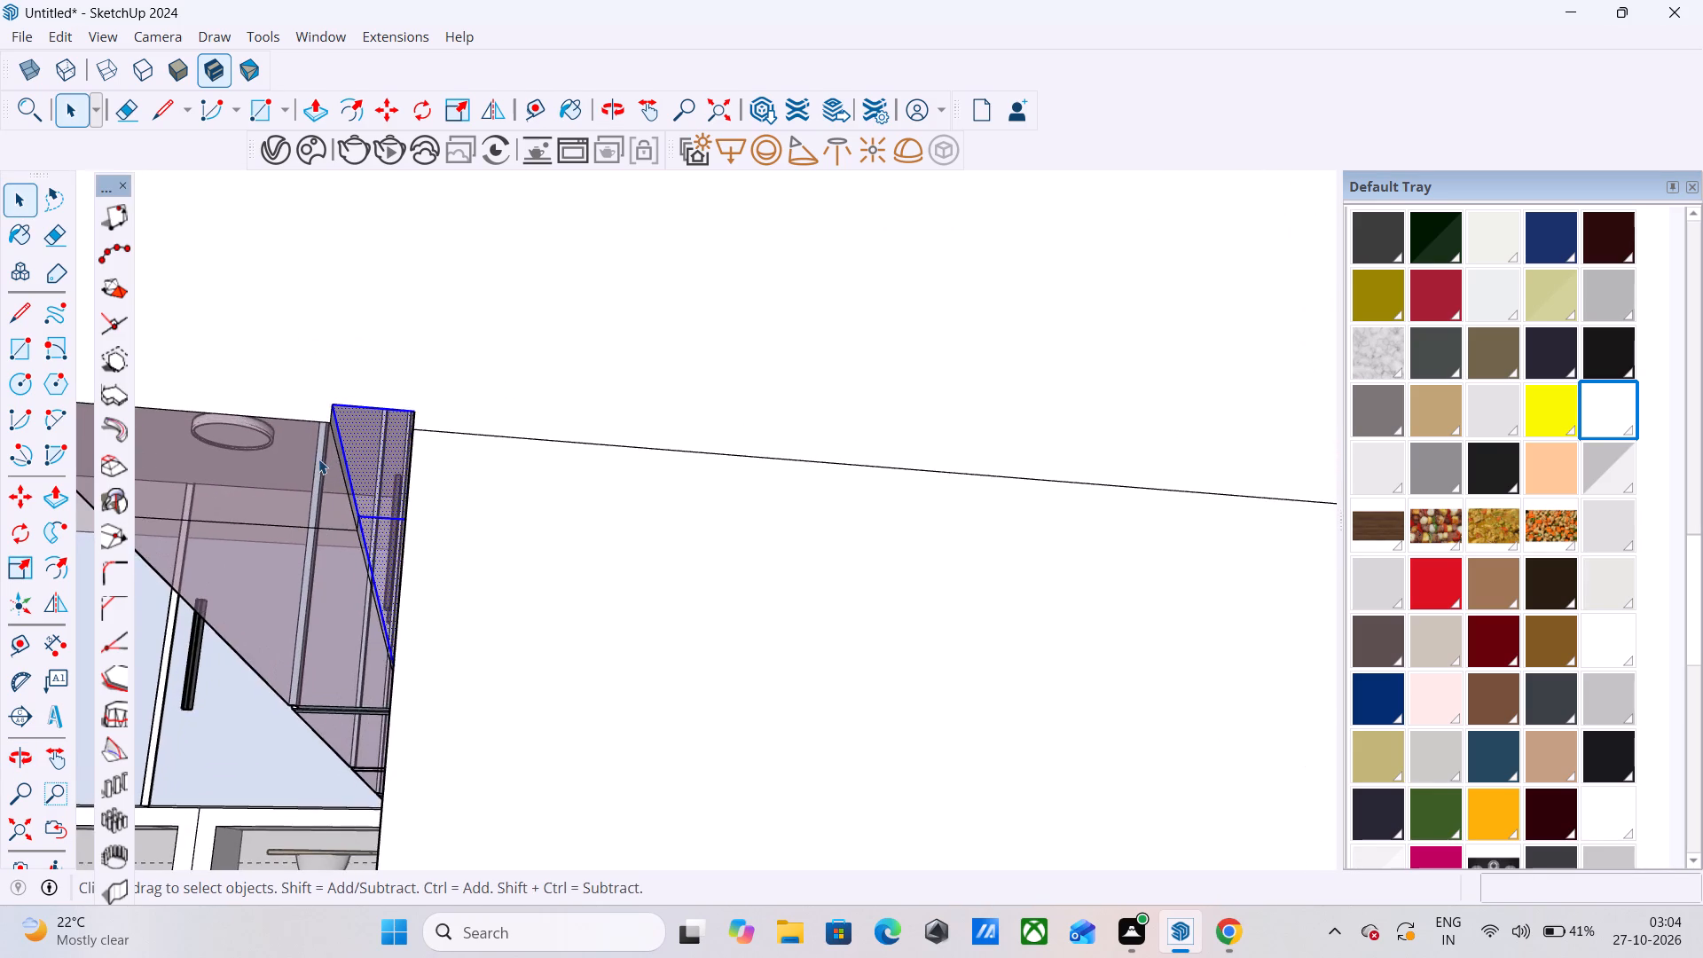
{"action": "scroll", "coordinate": [318, 459], "scroll_direction": "up", "scroll_amount": 15}
{"action": "double_click", "coordinate": [357, 432], "text": "ctrl"}
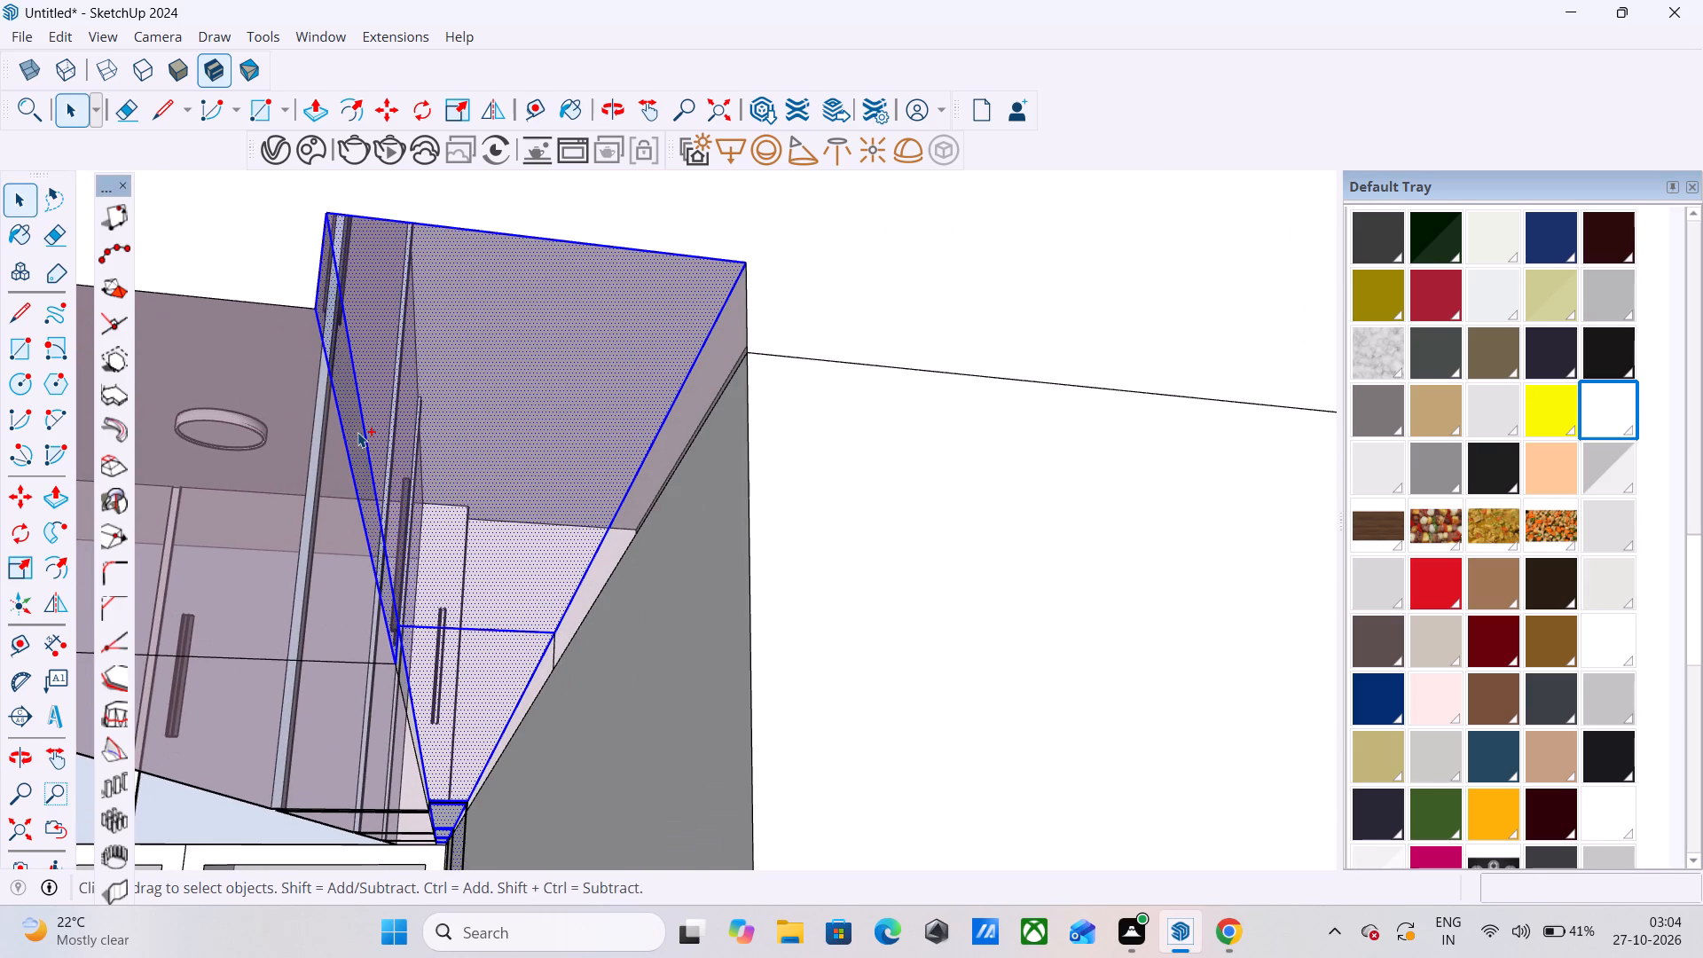
{"action": "scroll", "coordinate": [451, 409], "scroll_direction": "down", "scroll_amount": 4}
{"action": "scroll", "coordinate": [405, 648], "scroll_direction": "up", "scroll_amount": 6}
{"action": "scroll", "coordinate": [408, 571], "scroll_direction": "up", "scroll_amount": 5}
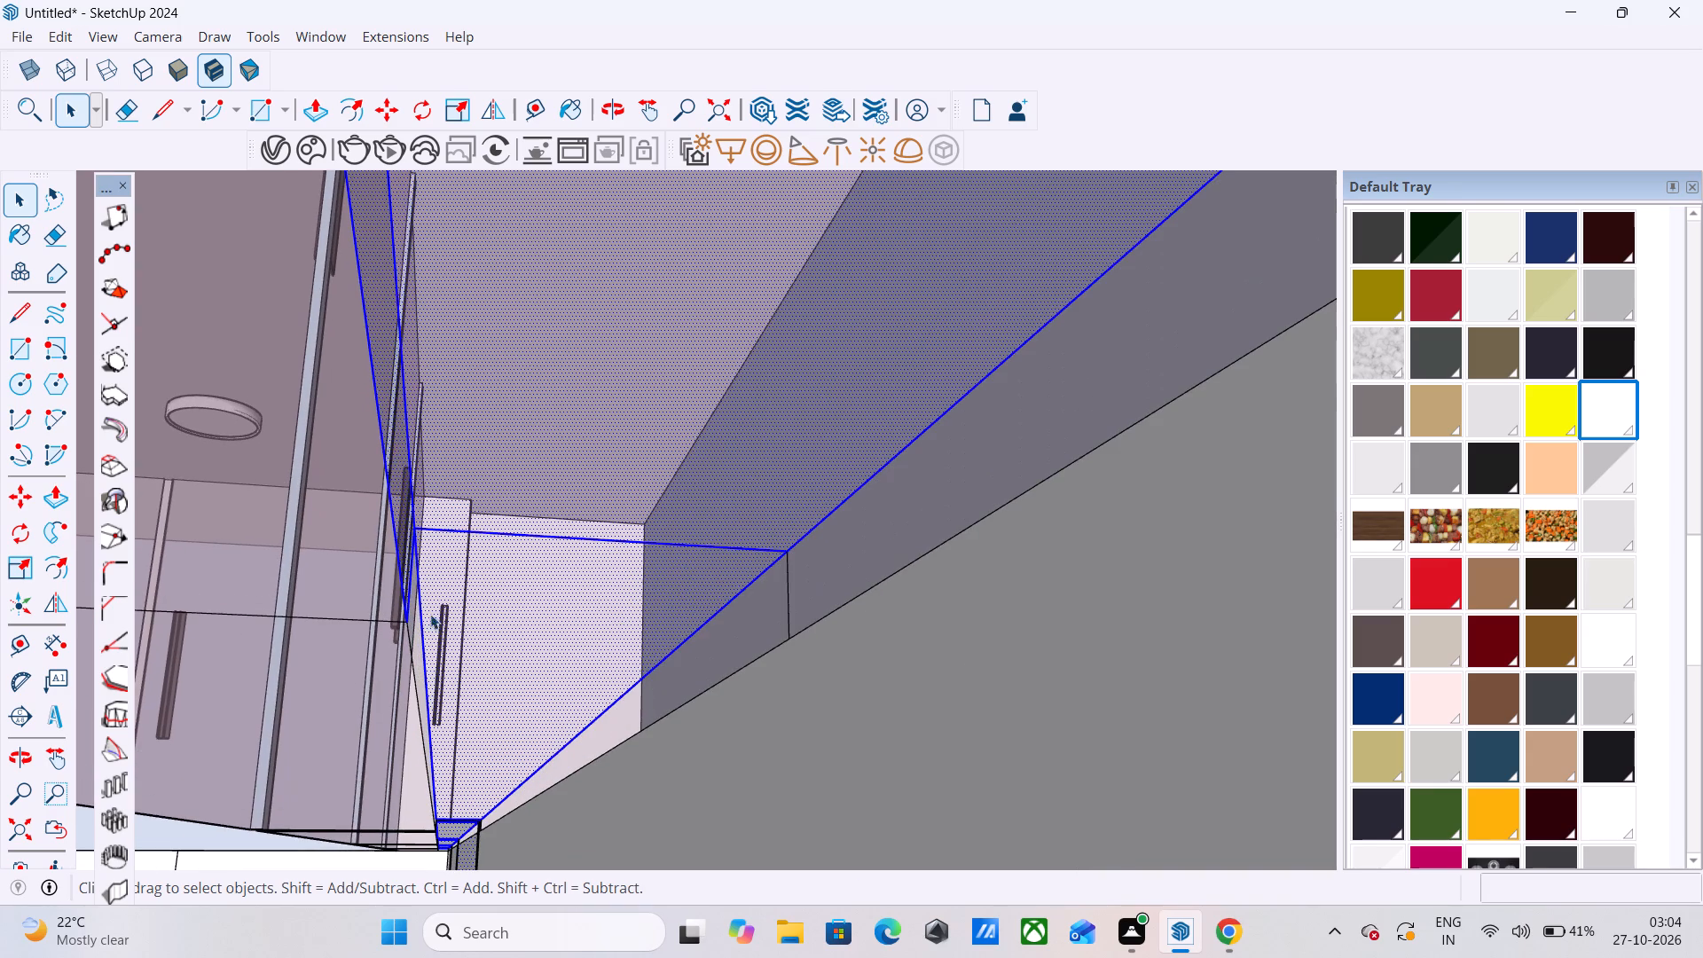
{"action": "double_click", "coordinate": [420, 680], "text": "ctrl"}
Add the inner side face of the groove segment beside the middle cabinet joint to the selection.
{"action": "scroll", "coordinate": [571, 588], "scroll_direction": "down", "scroll_amount": 20}
{"action": "scroll", "coordinate": [571, 588], "scroll_direction": "down", "scroll_amount": 2}
{"action": "middle_click_drag", "start_coordinate": [469, 682], "coordinate": [490, 678]}
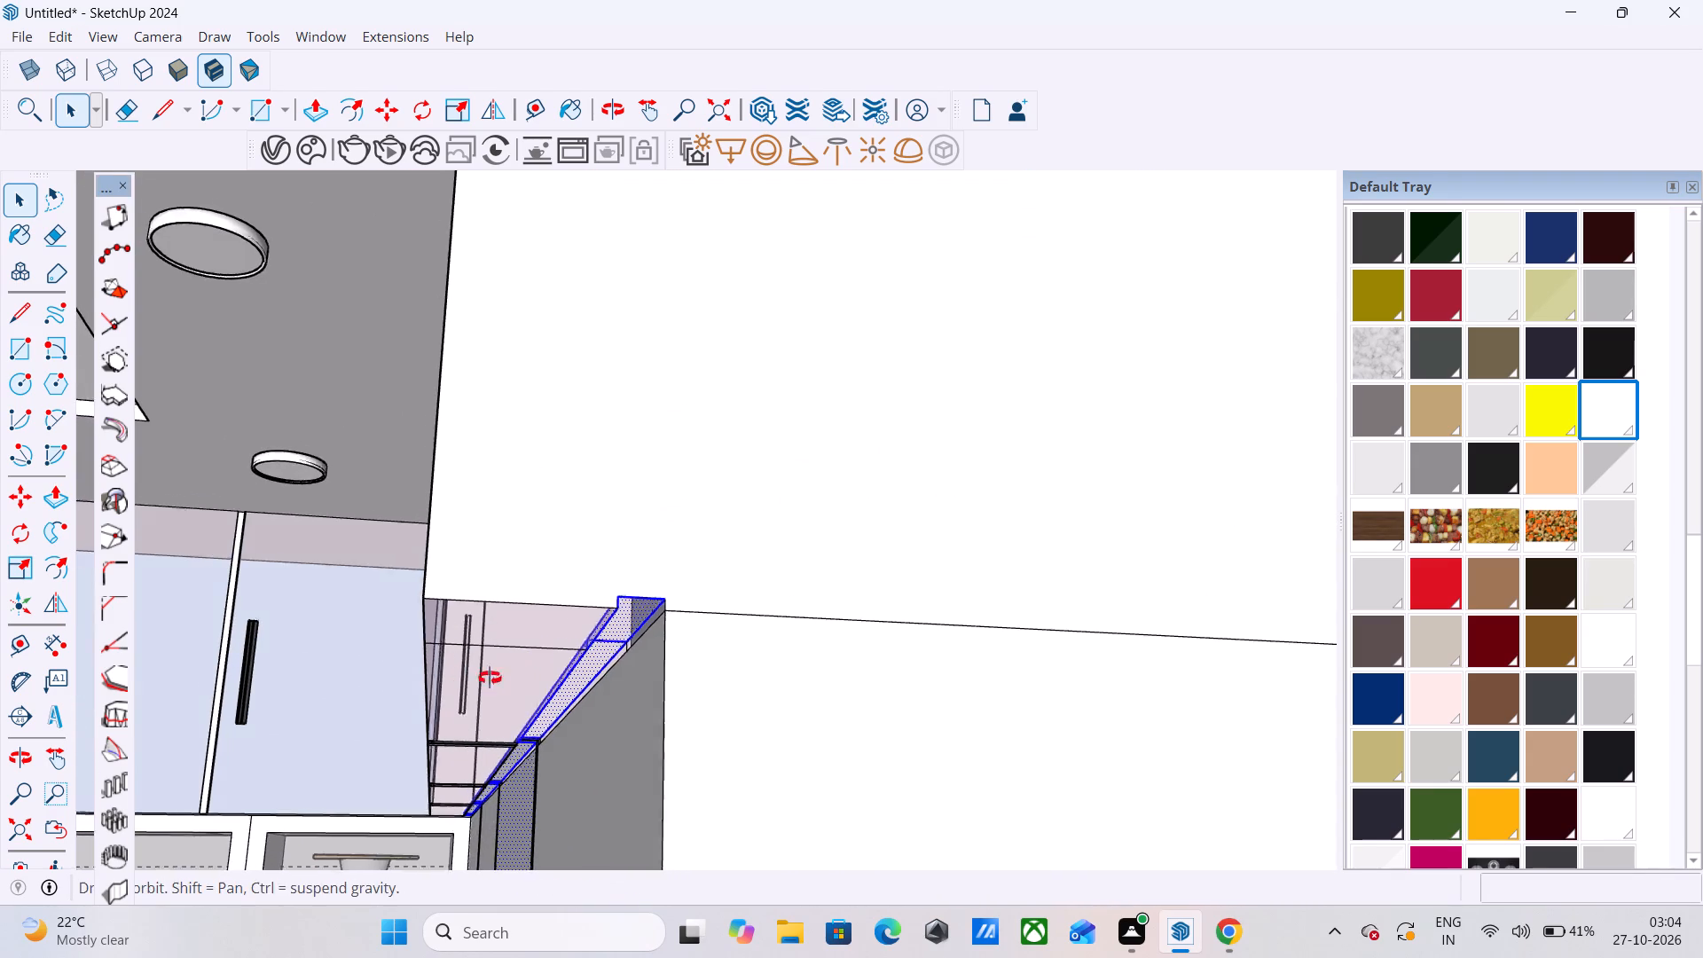
{"action": "middle_click_drag", "start_coordinate": [490, 678], "coordinate": [723, 653]}
{"action": "scroll", "coordinate": [276, 762], "scroll_direction": "up", "scroll_amount": 16}
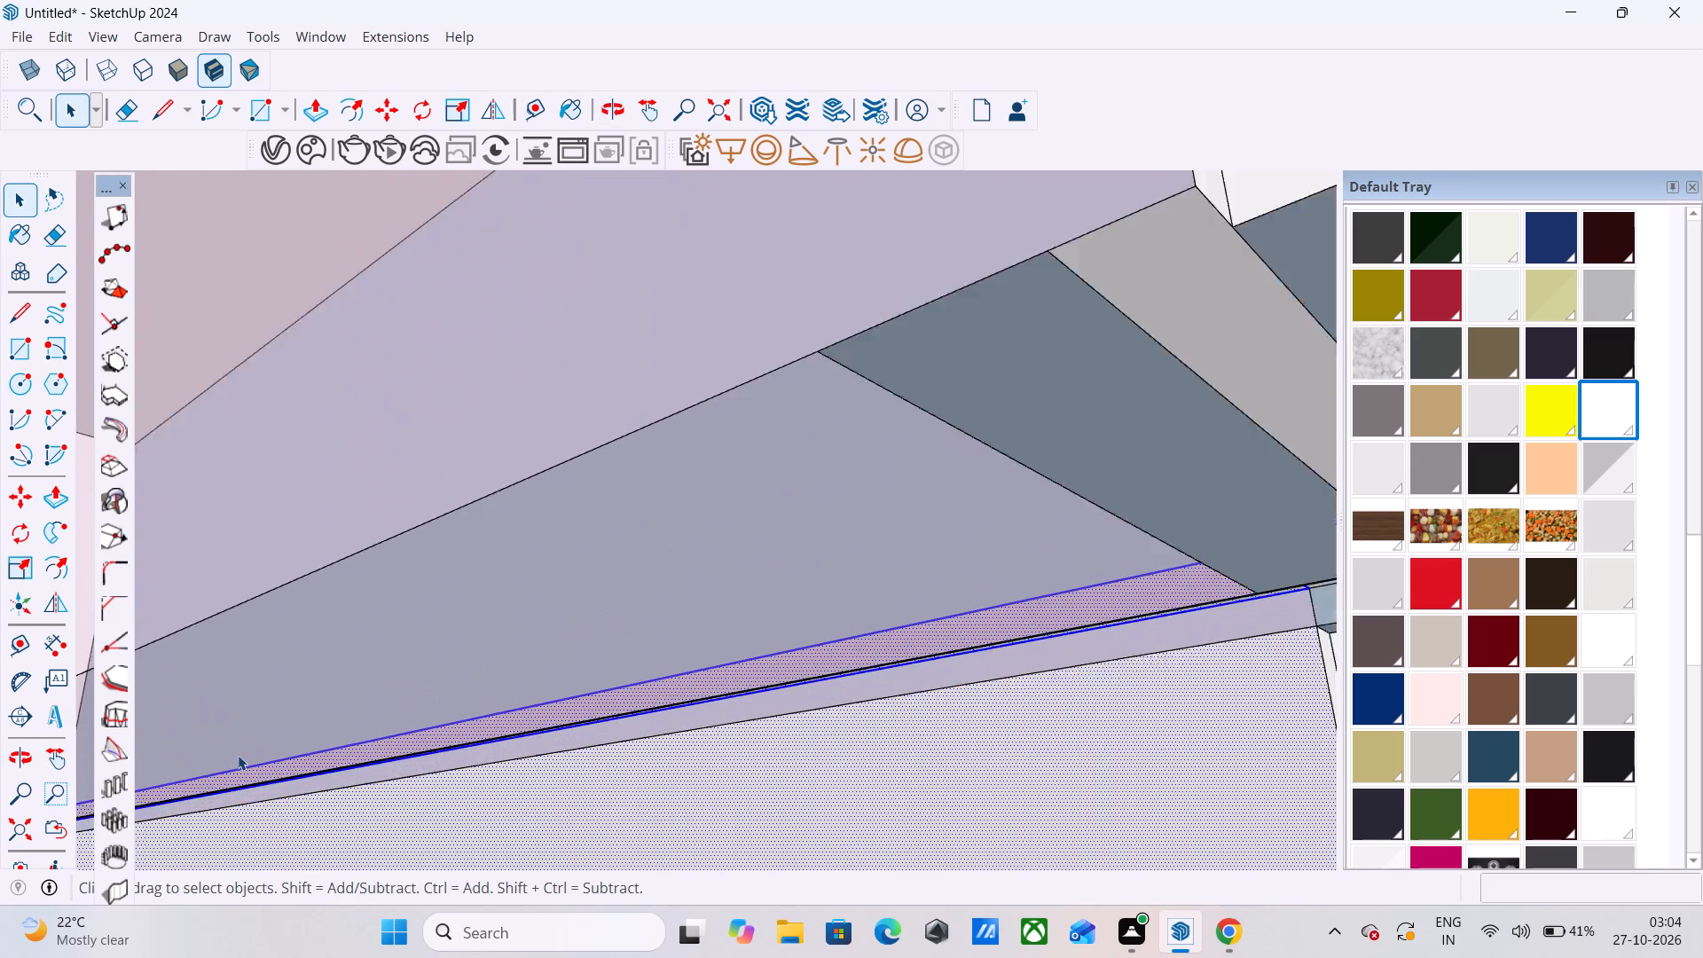
{"action": "middle_click_drag", "start_coordinate": [292, 745], "coordinate": [250, 655]}
{"action": "scroll", "coordinate": [250, 648], "scroll_direction": "down", "scroll_amount": 6}
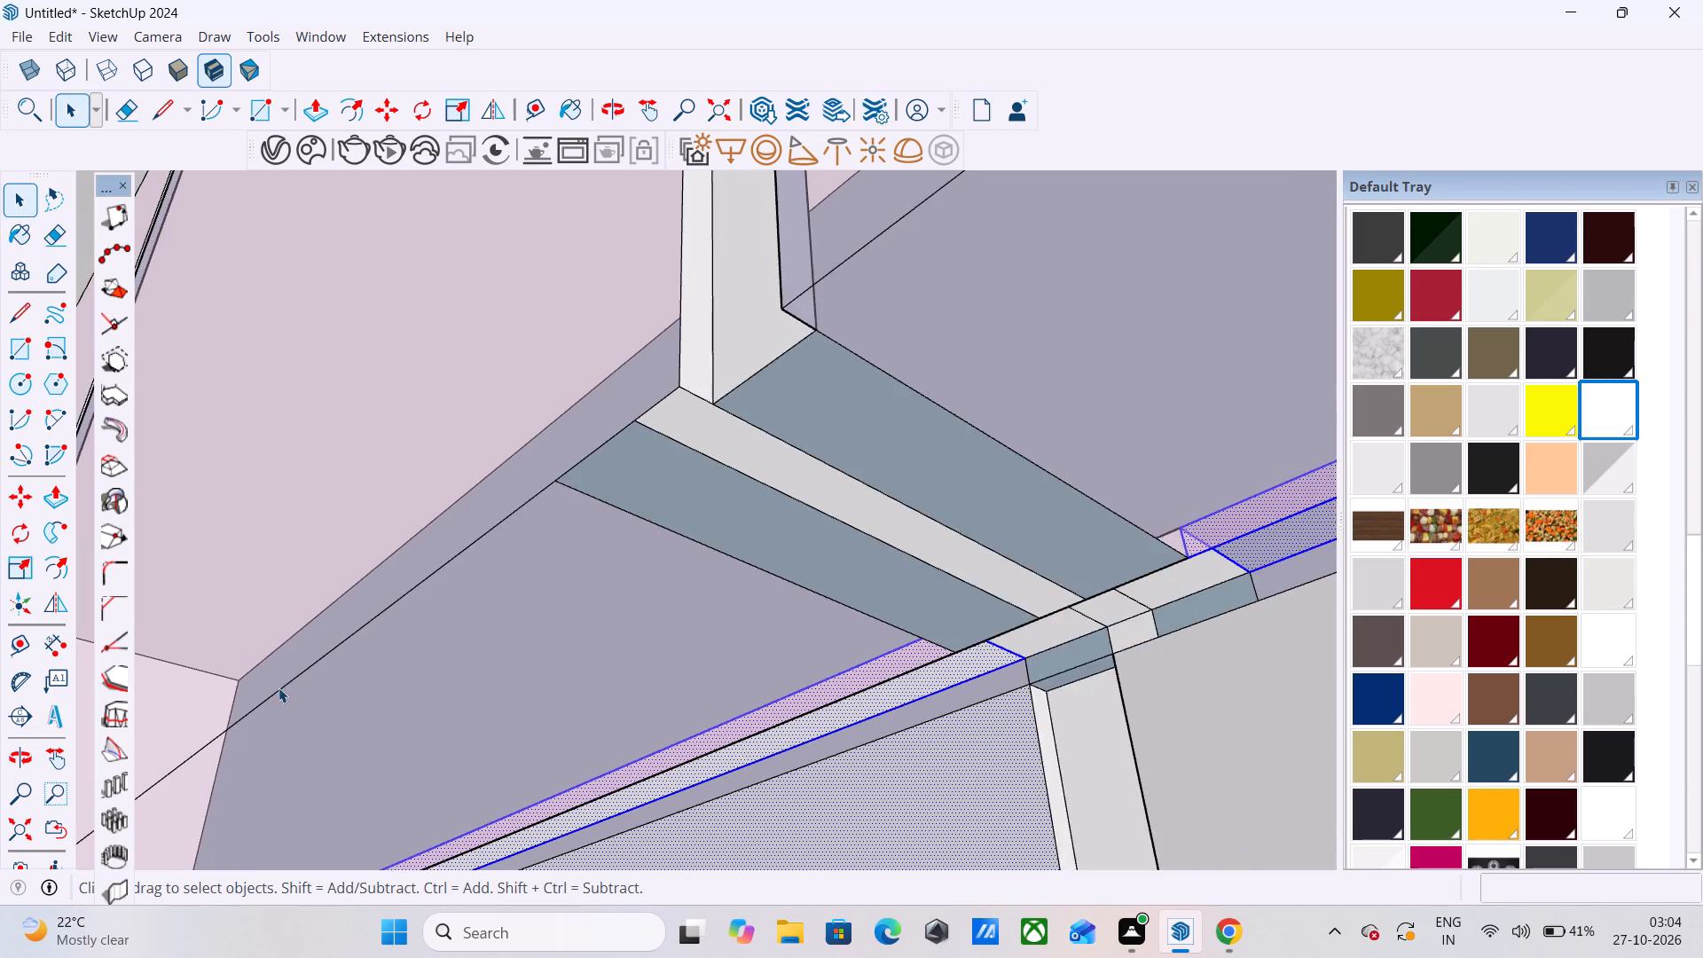
{"action": "scroll", "coordinate": [279, 687], "scroll_direction": "down", "scroll_amount": 3}
{"action": "middle_click_drag", "start_coordinate": [657, 725], "coordinate": [319, 718]}
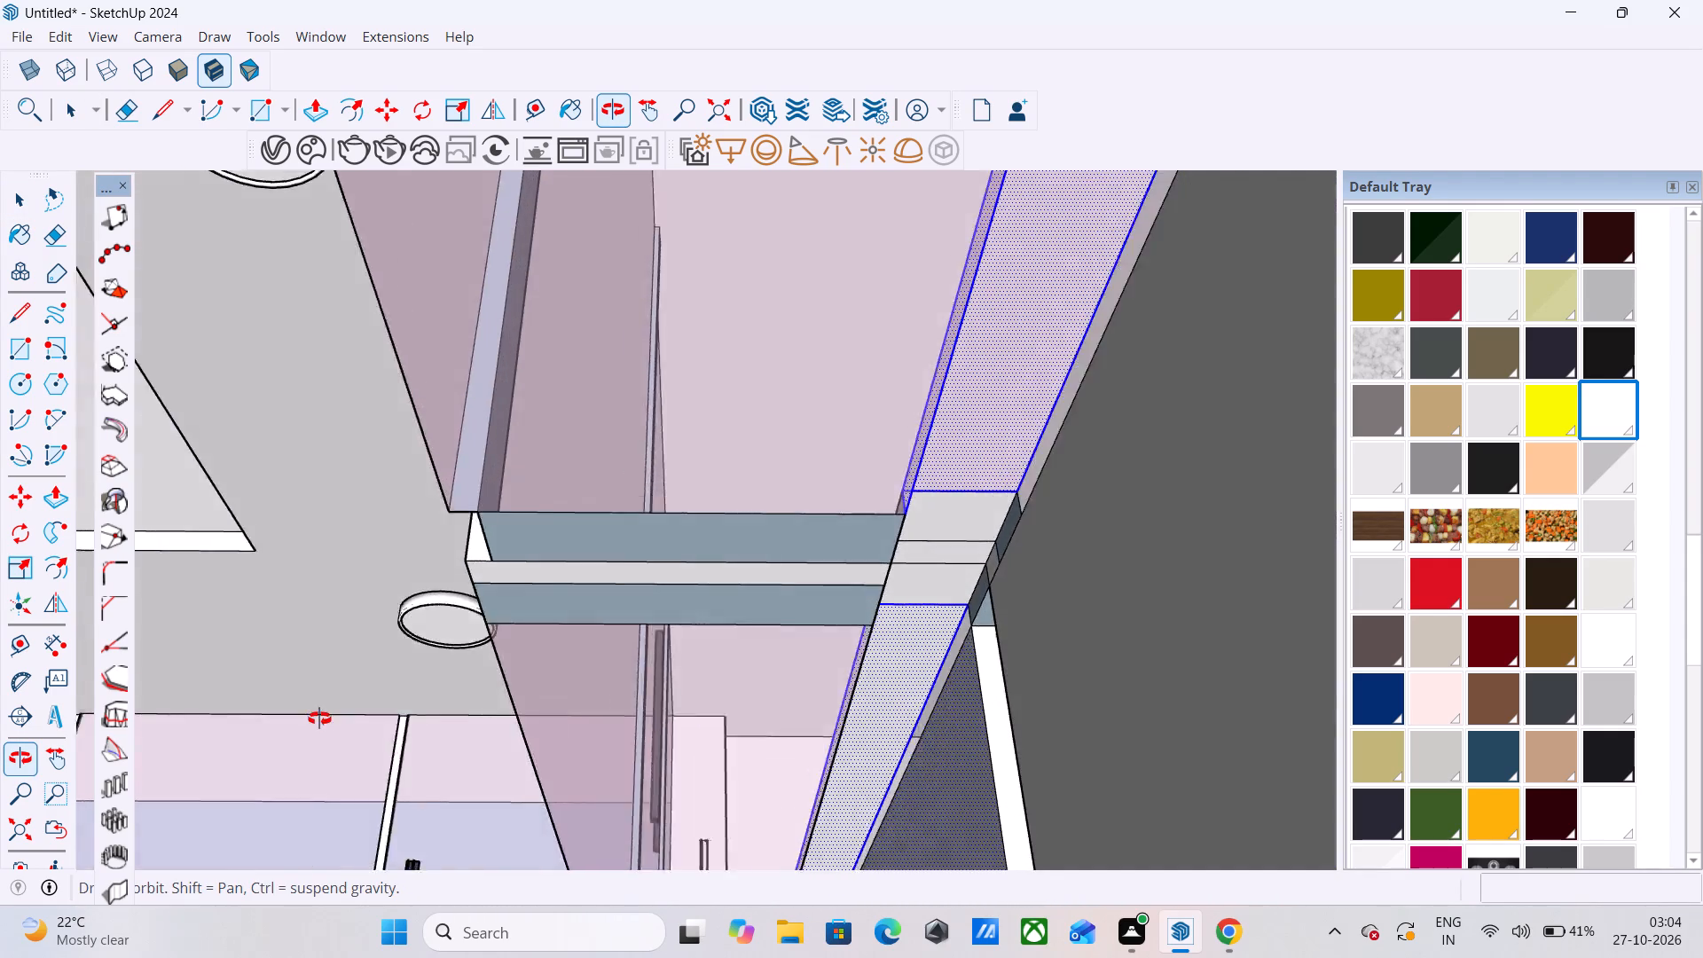
{"action": "middle_click_drag", "start_coordinate": [319, 718], "coordinate": [269, 726]}
{"action": "scroll", "coordinate": [963, 664], "scroll_direction": "up", "scroll_amount": 10}
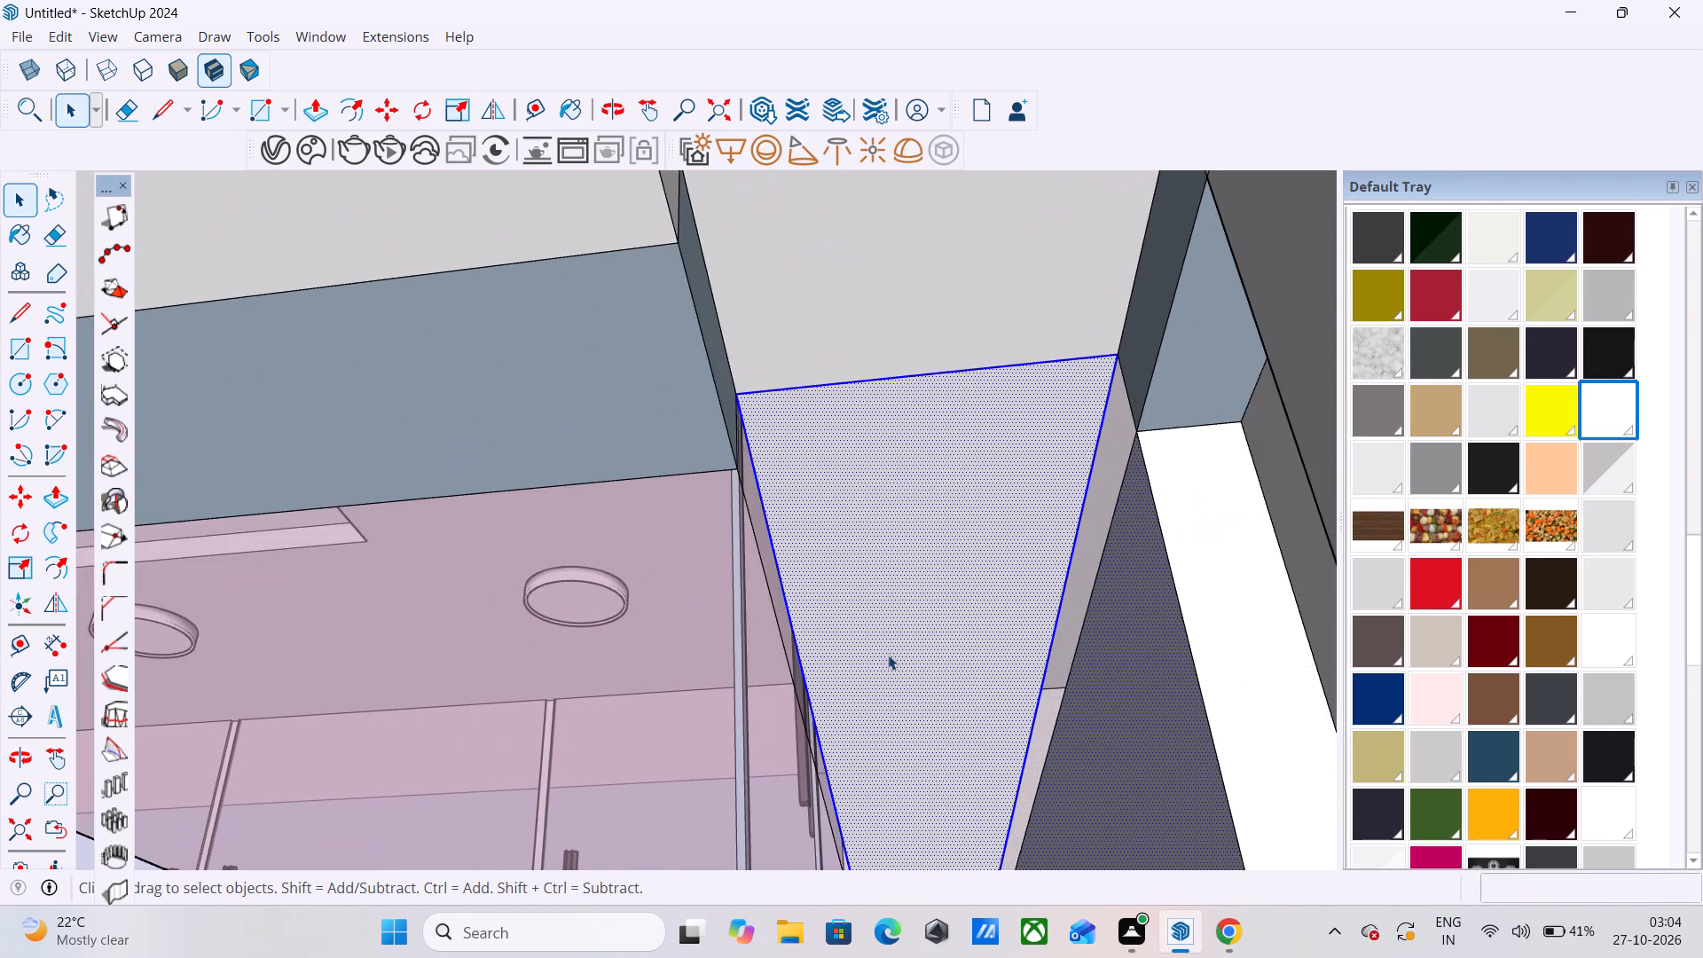
{"action": "middle_click_drag", "start_coordinate": [888, 655], "coordinate": [855, 693]}
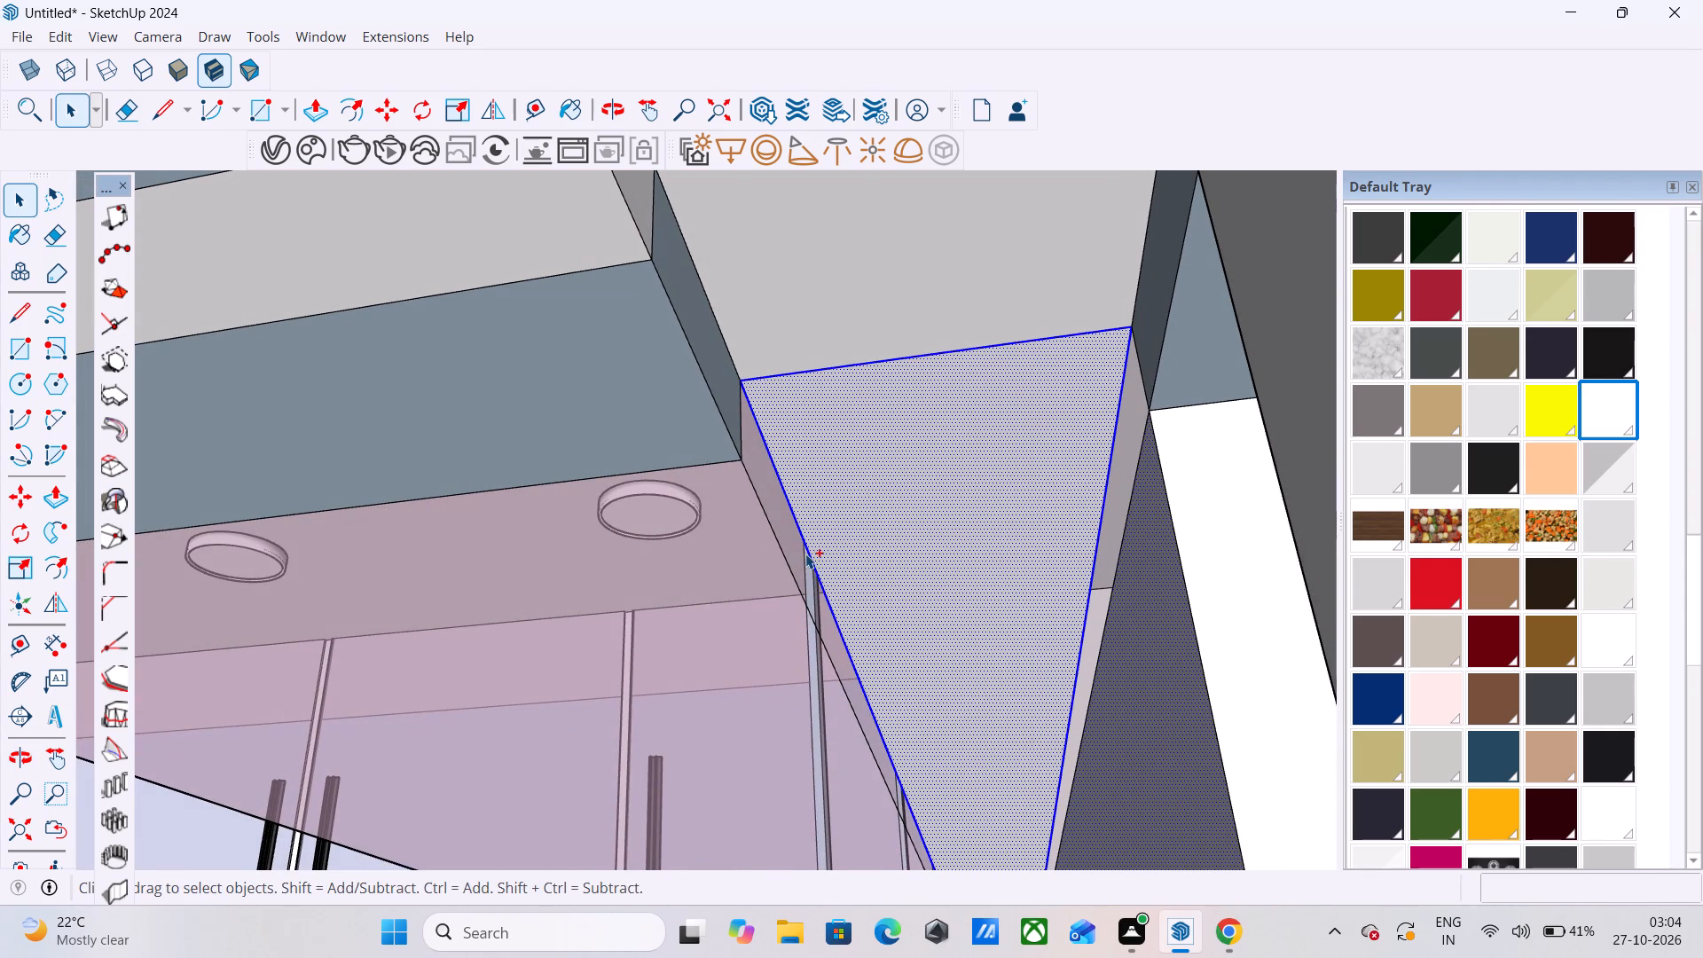
{"action": "double_click", "coordinate": [787, 534], "text": "ctrl"}
Add the inner side face of the following long groove segment, towards the inner corner, to the selection.
{"action": "middle_click_drag", "start_coordinate": [764, 644], "coordinate": [995, 619]}
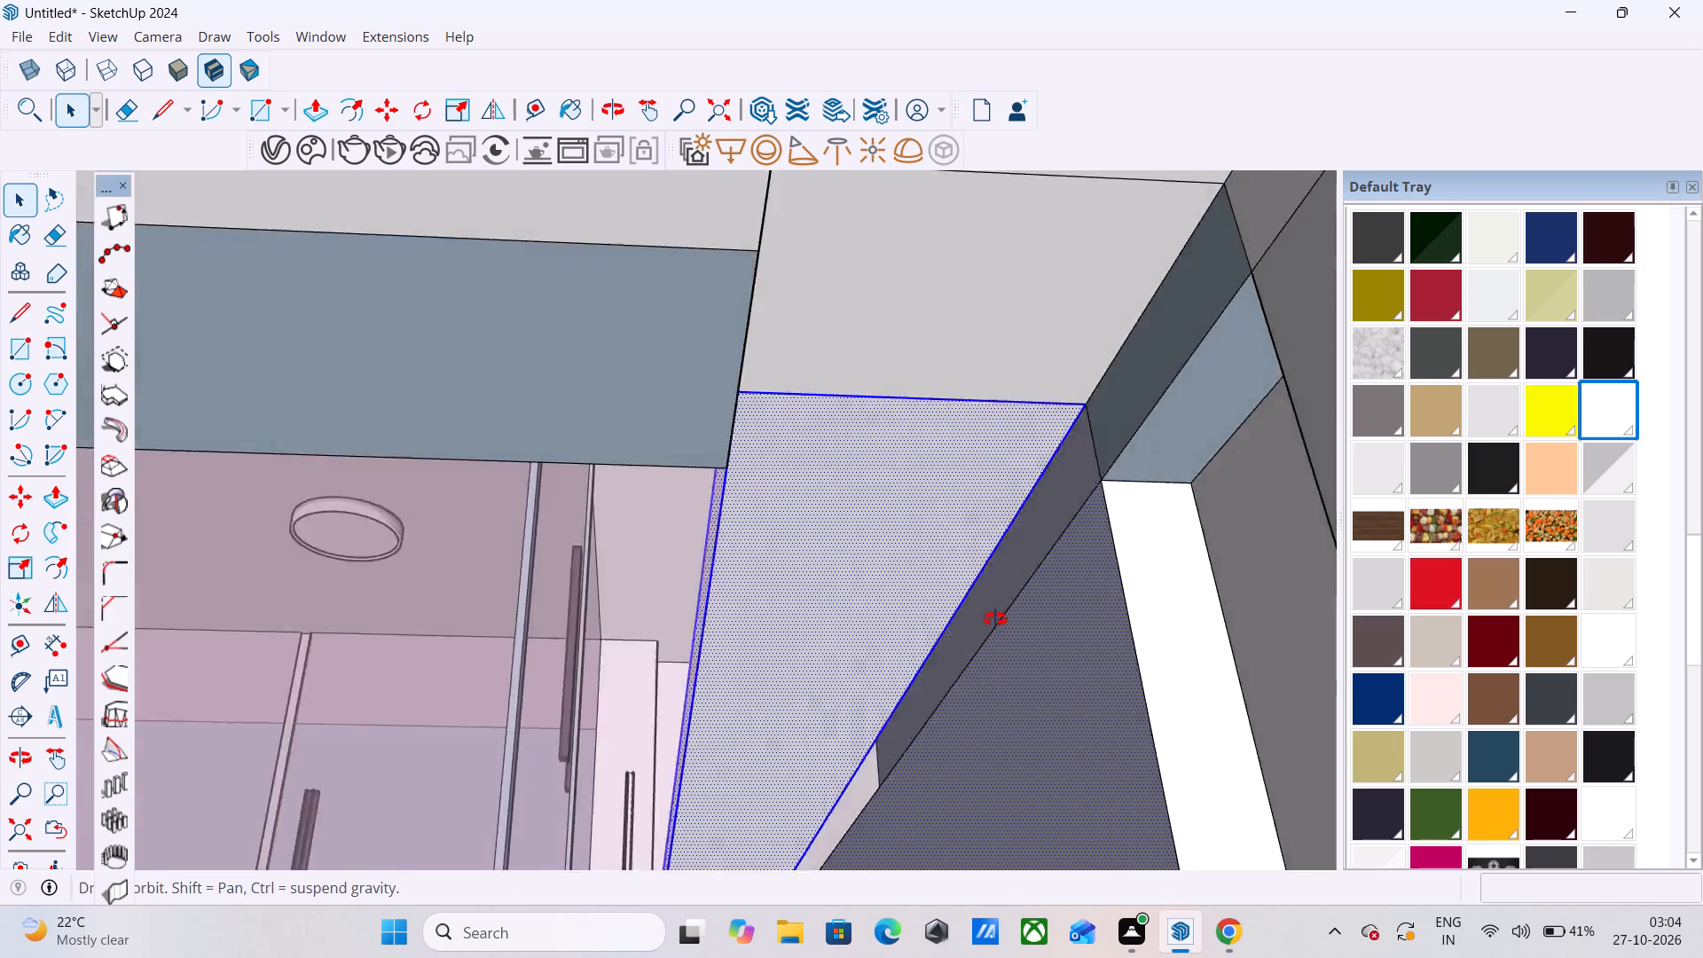
{"action": "middle_click_drag", "start_coordinate": [995, 619], "coordinate": [1285, 627]}
{"action": "scroll", "coordinate": [1226, 609], "scroll_direction": "down", "scroll_amount": 5}
{"action": "scroll", "coordinate": [1140, 743], "scroll_direction": "down", "scroll_amount": 10}
{"action": "scroll", "coordinate": [974, 730], "scroll_direction": "down", "scroll_amount": 10}
{"action": "scroll", "coordinate": [943, 623], "scroll_direction": "down", "scroll_amount": 6}
{"action": "scroll", "coordinate": [308, 826], "scroll_direction": "up", "scroll_amount": 4}
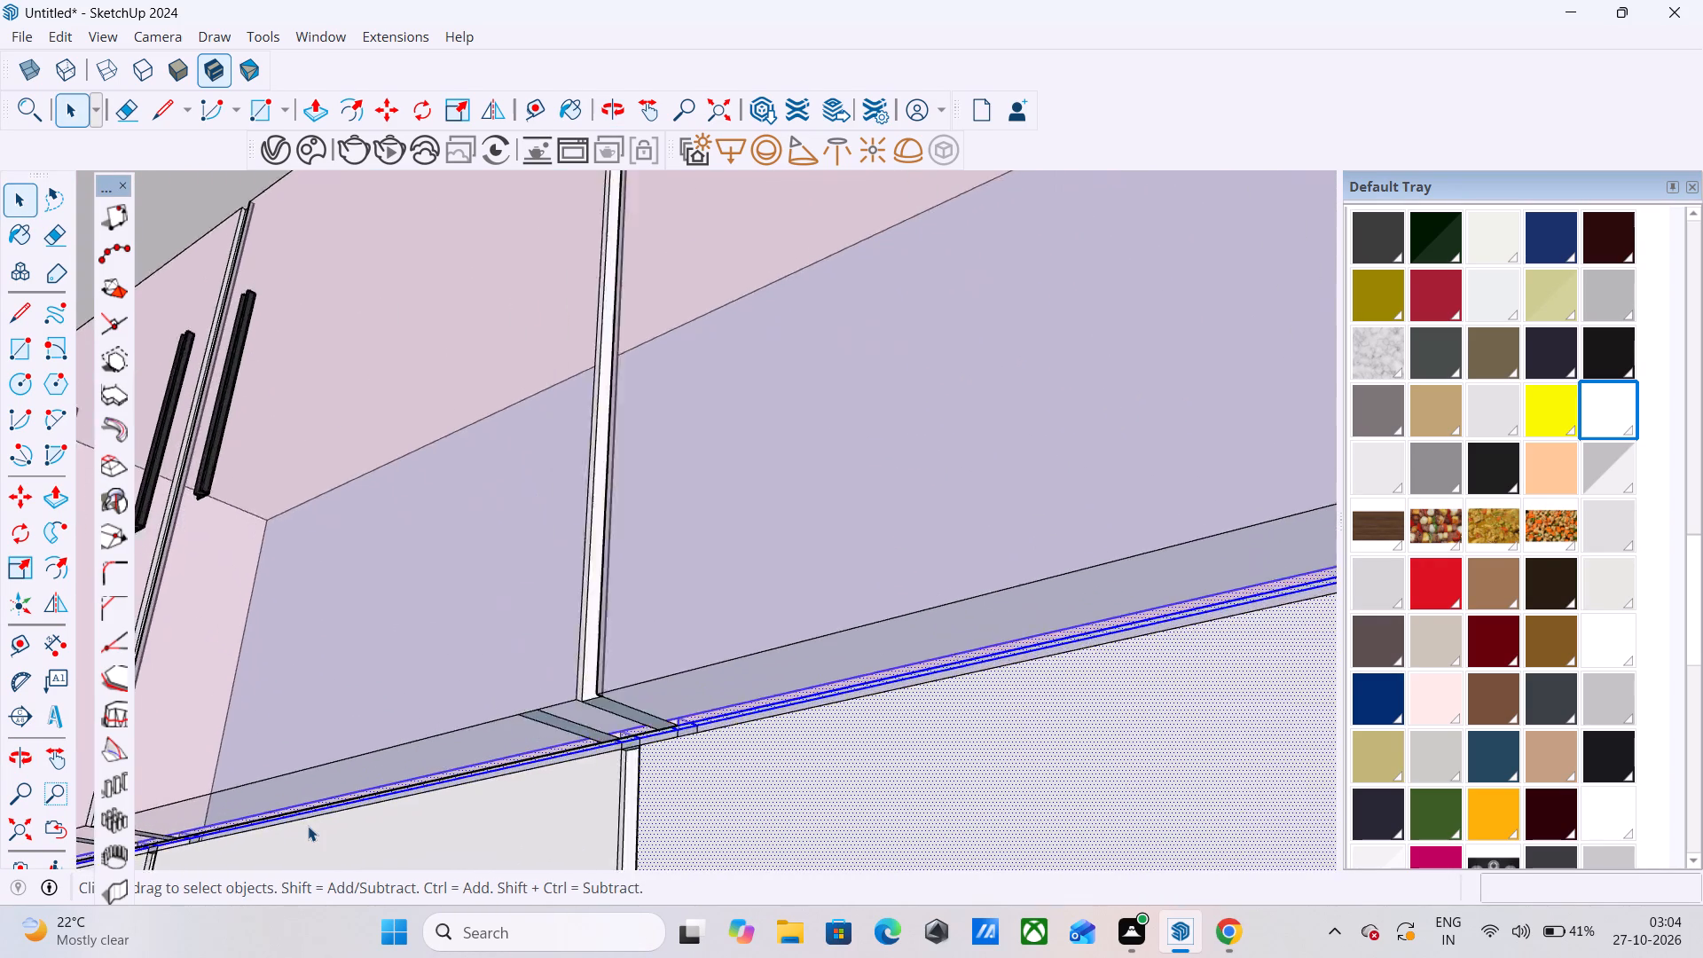
{"action": "scroll", "coordinate": [308, 826], "scroll_direction": "up", "scroll_amount": 20}
{"action": "middle_click_drag", "start_coordinate": [663, 668], "coordinate": [581, 609]}
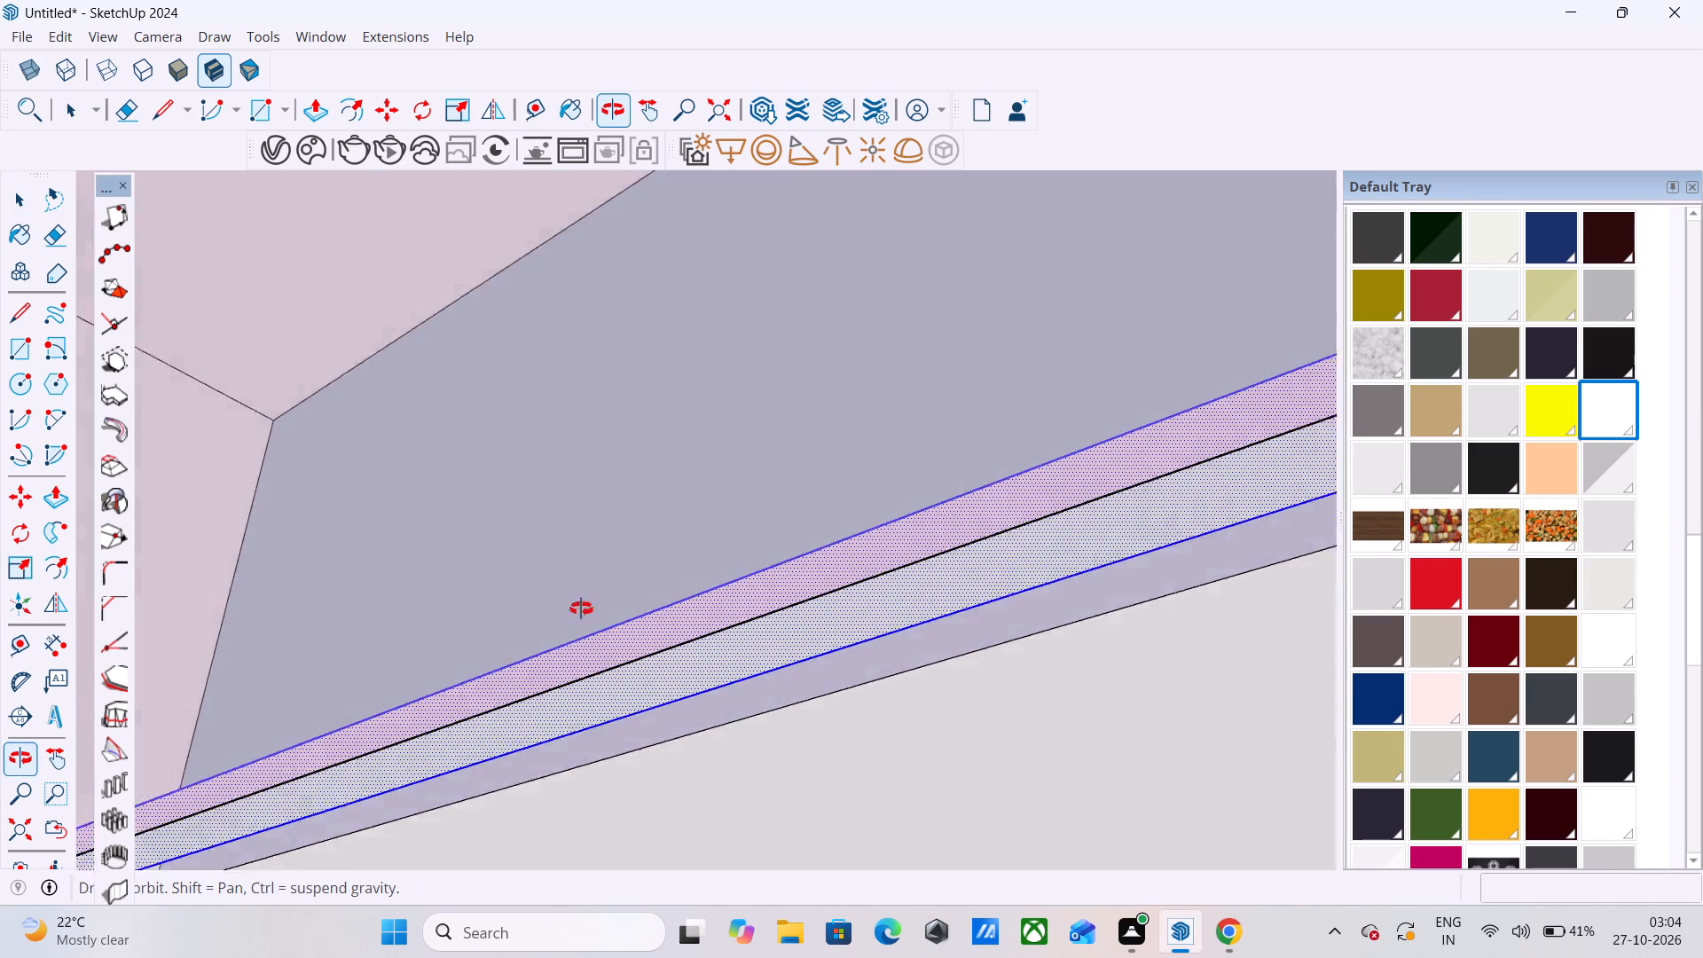
{"action": "middle_click_drag", "start_coordinate": [581, 609], "coordinate": [202, 648]}
{"action": "scroll", "coordinate": [202, 648], "scroll_direction": "up", "scroll_amount": 1}
{"action": "scroll", "coordinate": [636, 506], "scroll_direction": "up", "scroll_amount": 6}
{"action": "double_click", "coordinate": [625, 499], "text": "ctrl"}
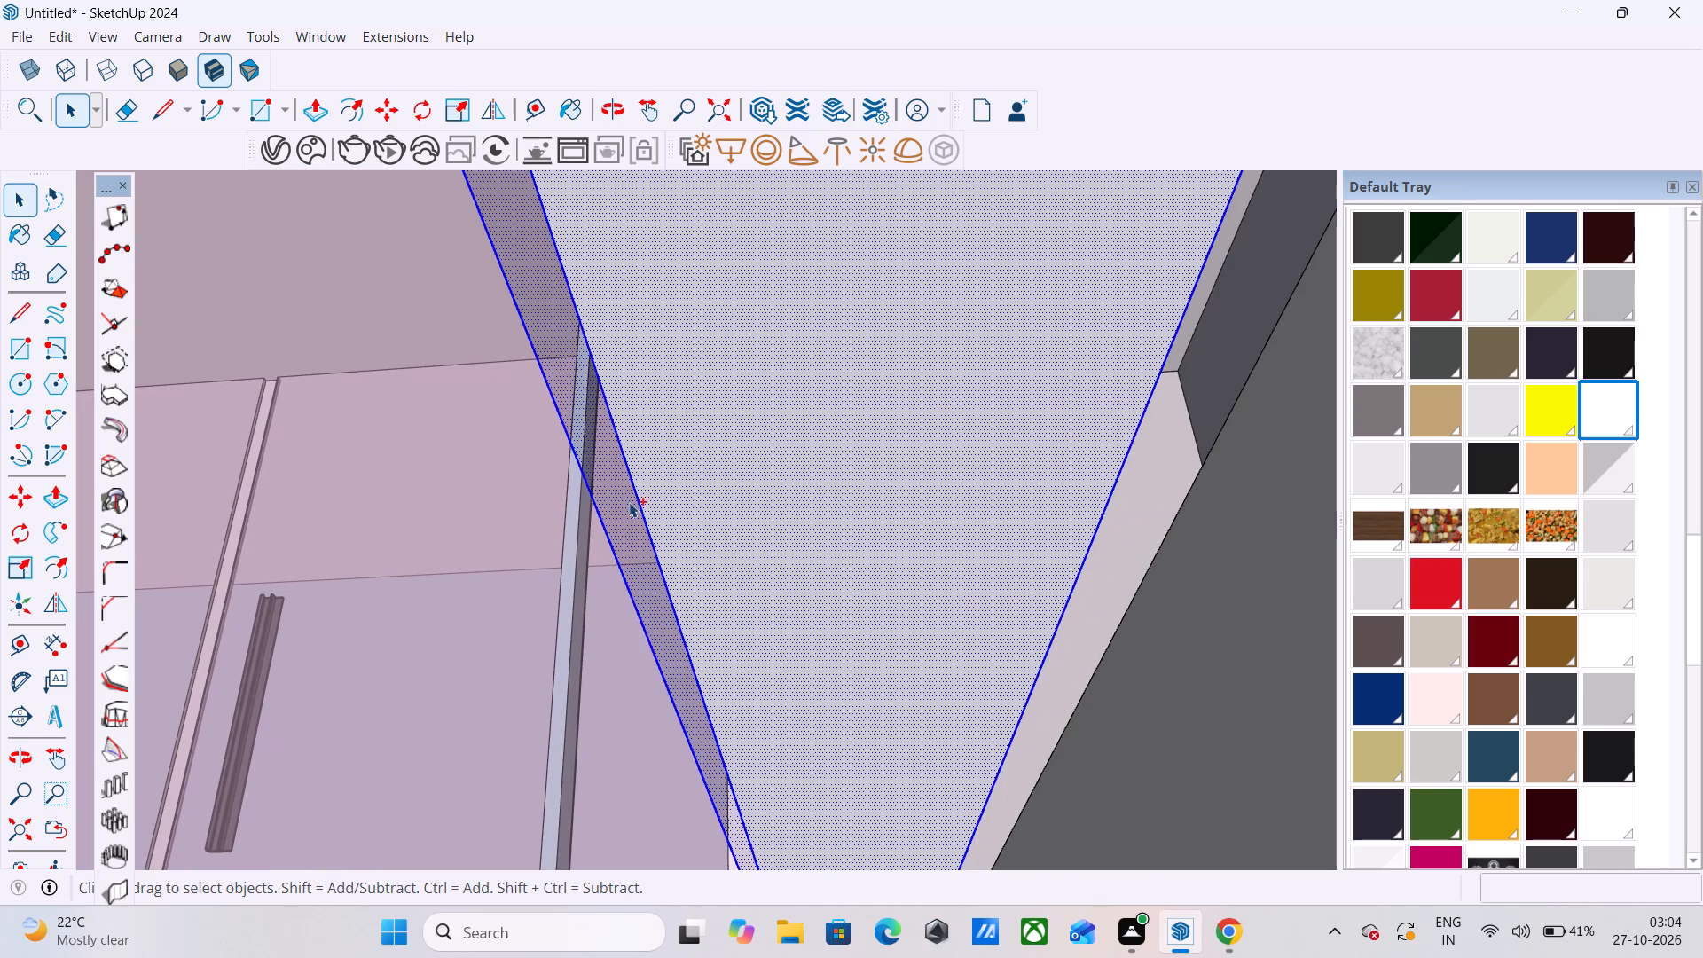
Add the inner side face of the last groove segment, at the inner kitchen corner, to the selection.
{"action": "middle_click_drag", "start_coordinate": [765, 528], "coordinate": [1267, 557]}
{"action": "scroll", "coordinate": [1072, 562], "scroll_direction": "down", "scroll_amount": 6}
{"action": "scroll", "coordinate": [1036, 687], "scroll_direction": "down", "scroll_amount": 5}
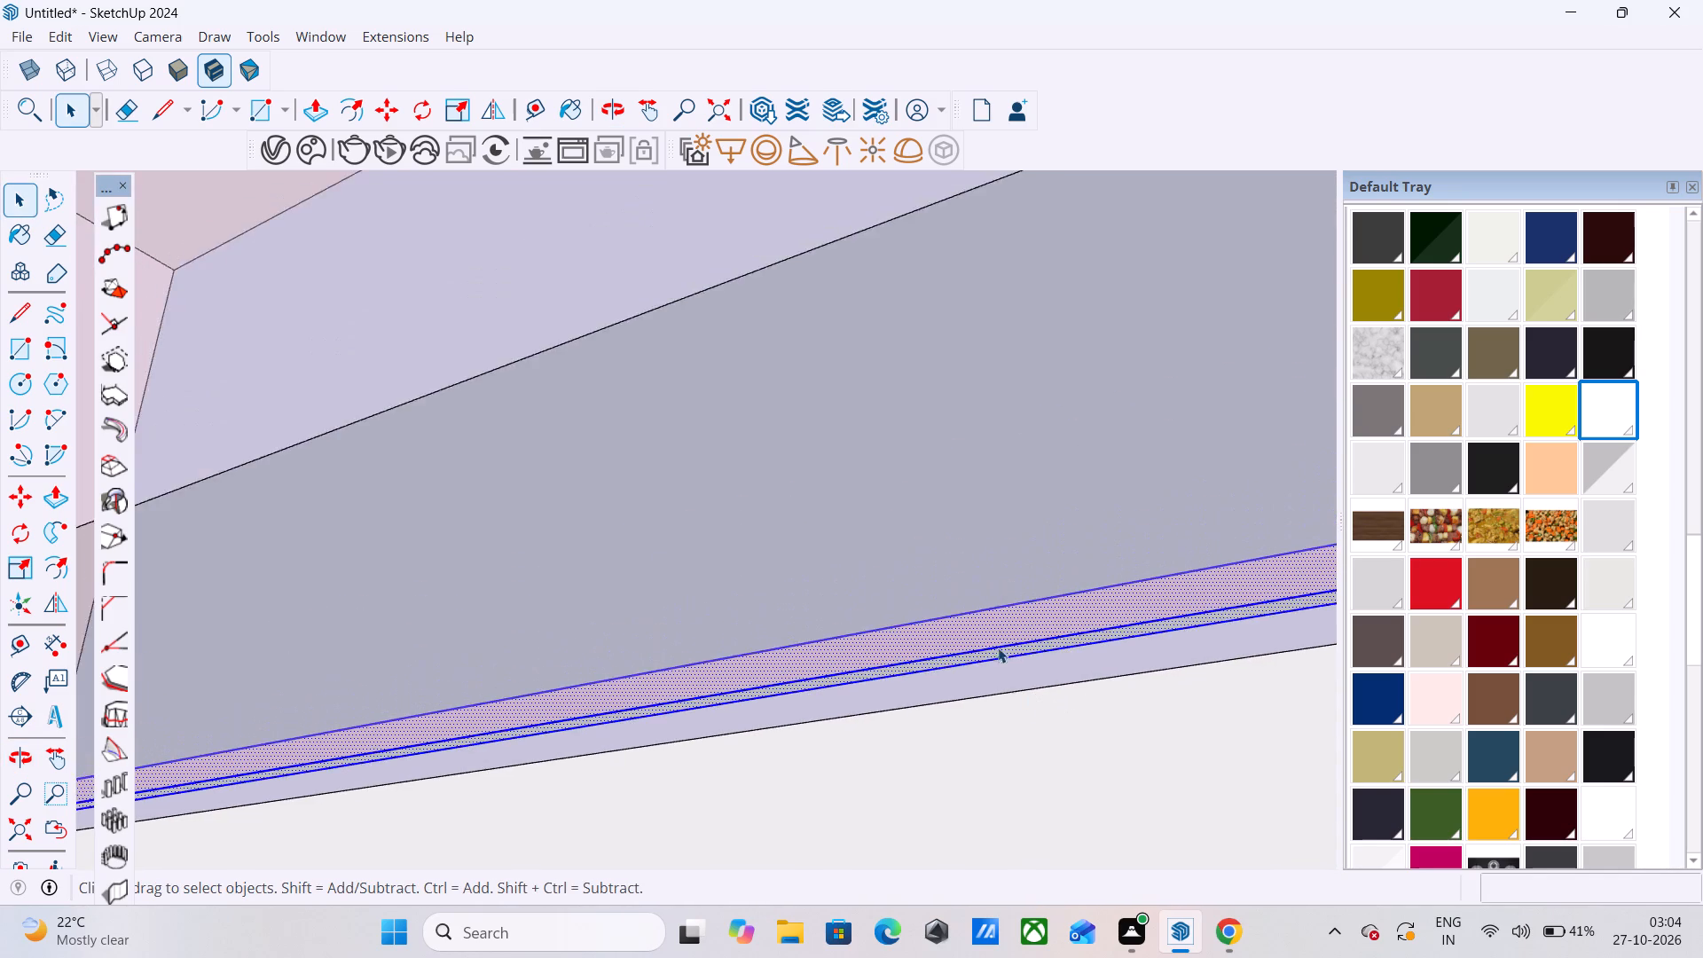
{"action": "scroll", "coordinate": [995, 575], "scroll_direction": "down", "scroll_amount": 6}
{"action": "scroll", "coordinate": [1087, 575], "scroll_direction": "down", "scroll_amount": 17}
{"action": "scroll", "coordinate": [1036, 637], "scroll_direction": "down", "scroll_amount": 3}
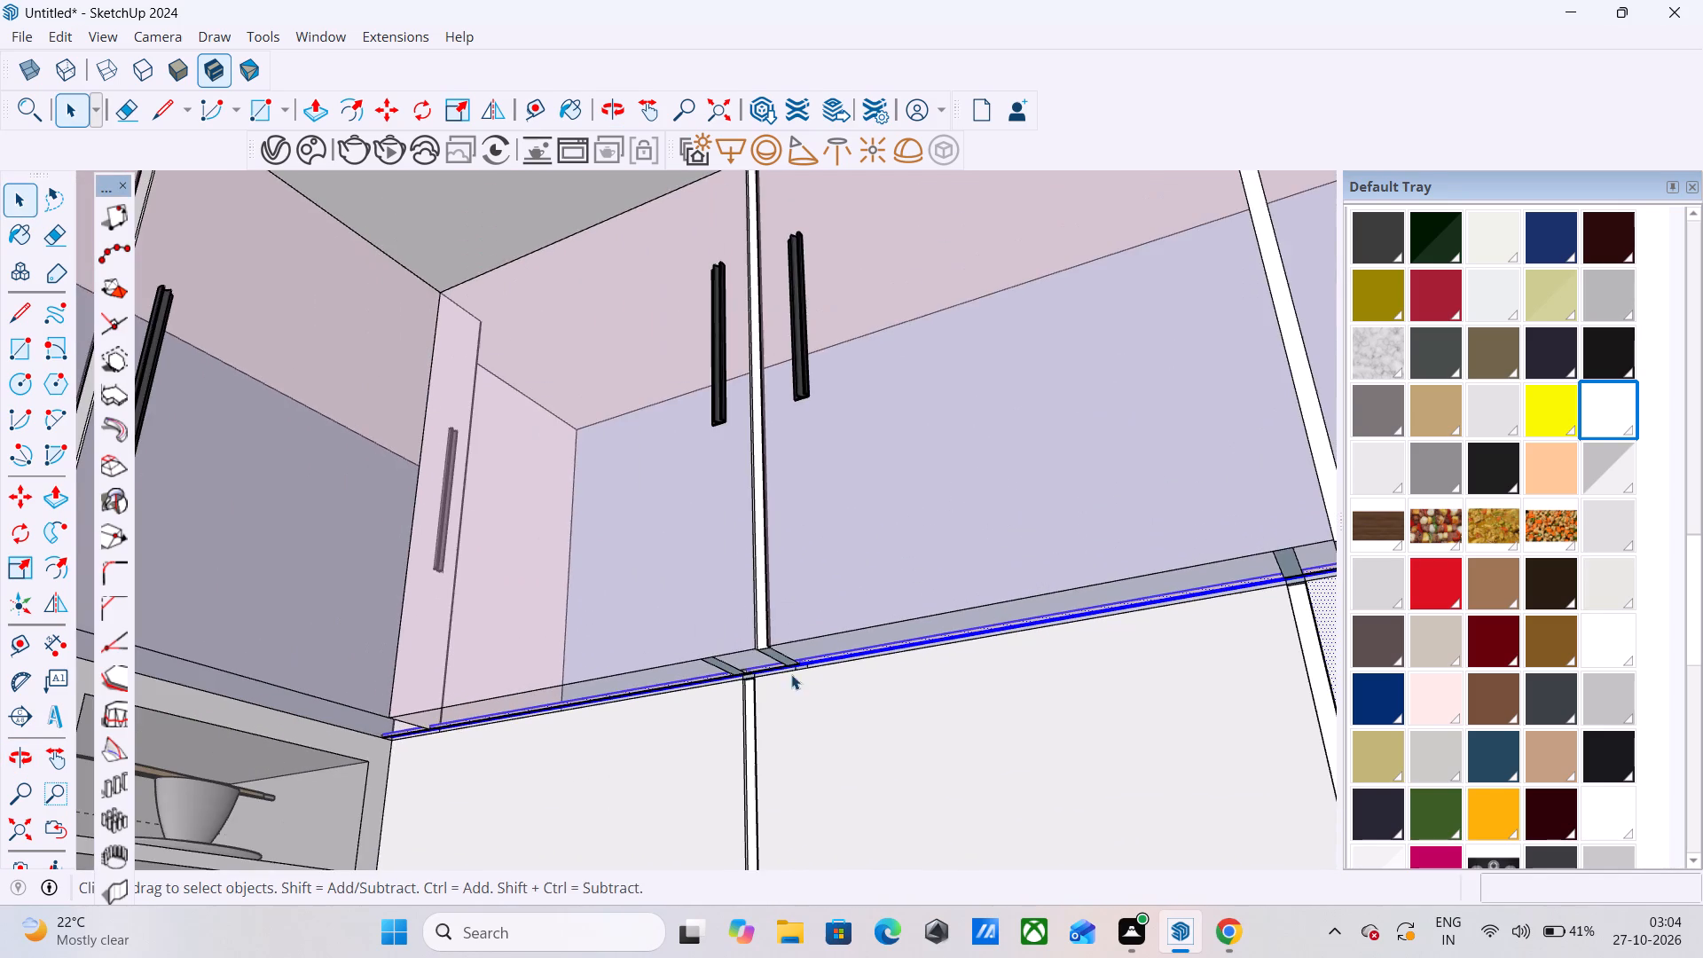
{"action": "scroll", "coordinate": [448, 729], "scroll_direction": "up", "scroll_amount": 6}
{"action": "scroll", "coordinate": [510, 720], "scroll_direction": "up", "scroll_amount": 18}
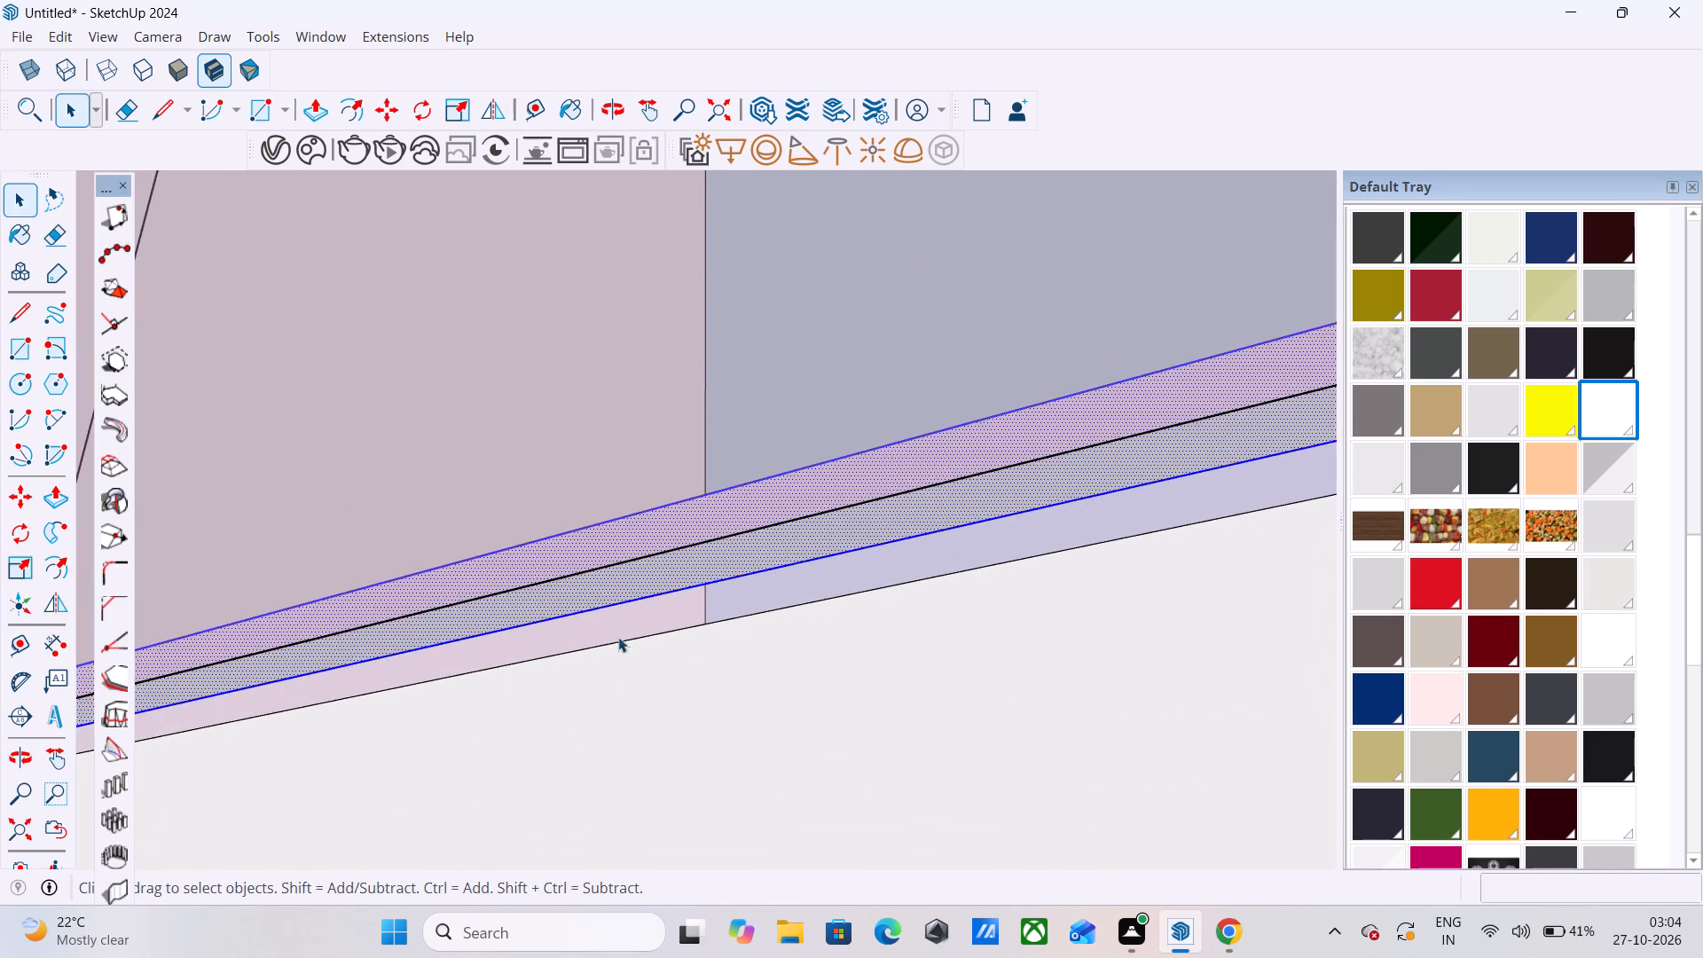
{"action": "scroll", "coordinate": [698, 600], "scroll_direction": "up", "scroll_amount": 1}
{"action": "middle_click_drag", "start_coordinate": [698, 600], "coordinate": [296, 601]}
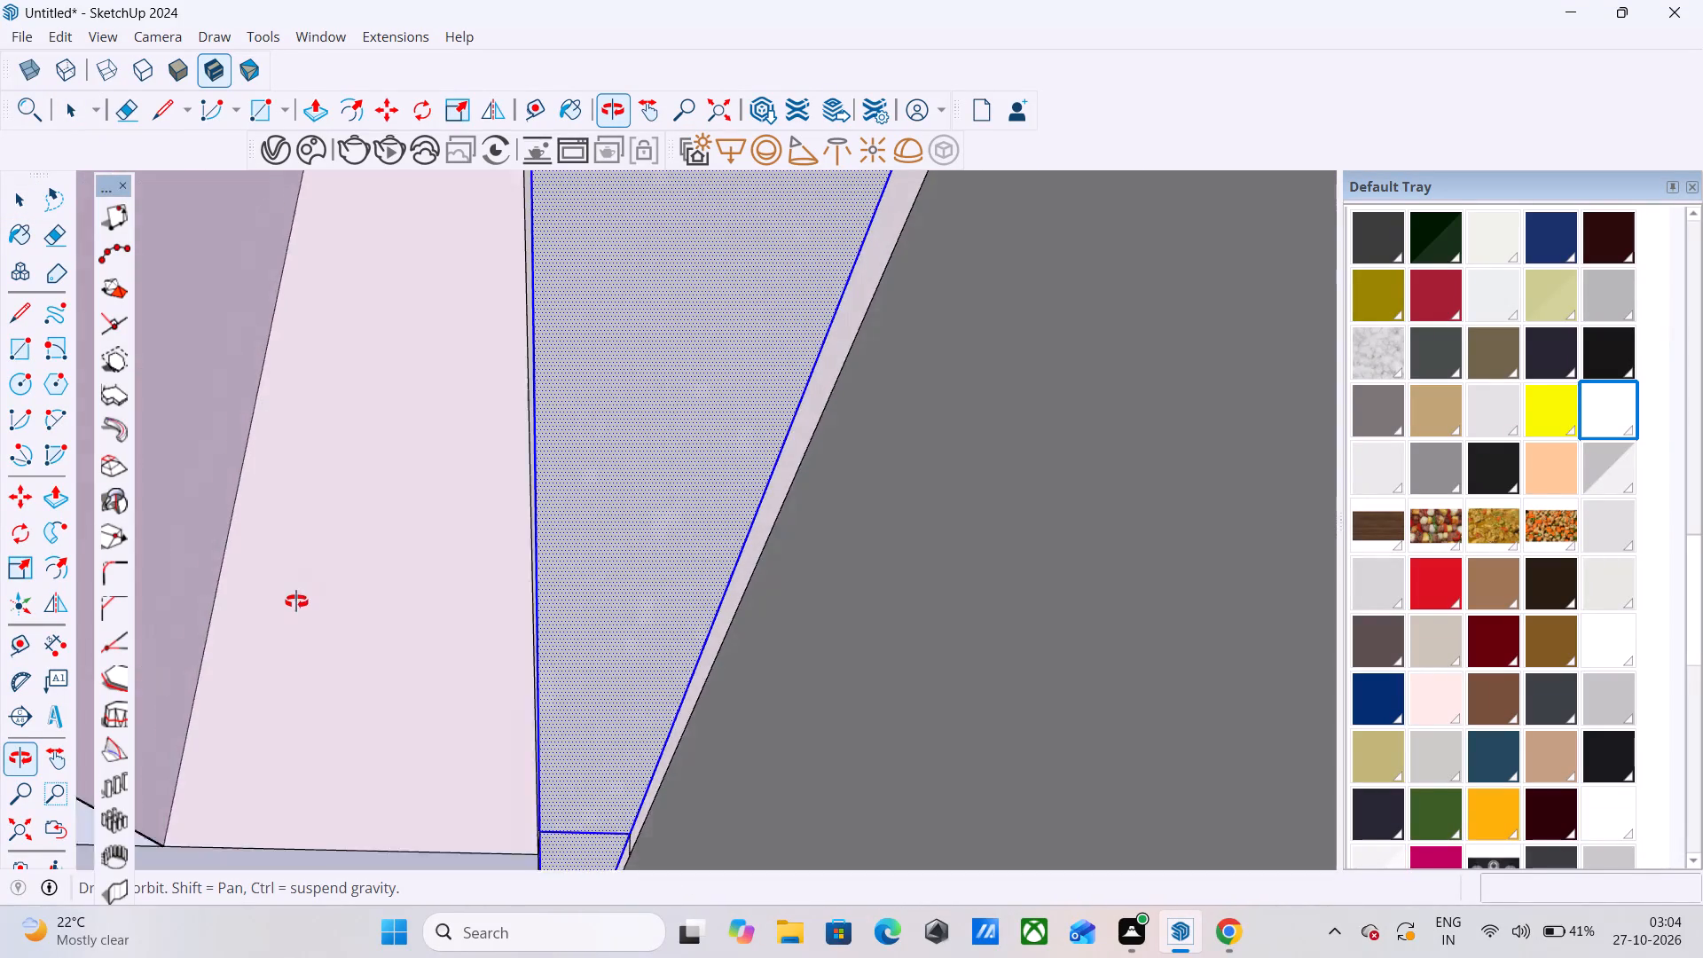
{"action": "middle_click_drag", "start_coordinate": [296, 601], "coordinate": [259, 656]}
{"action": "scroll", "coordinate": [532, 467], "scroll_direction": "up", "scroll_amount": 6}
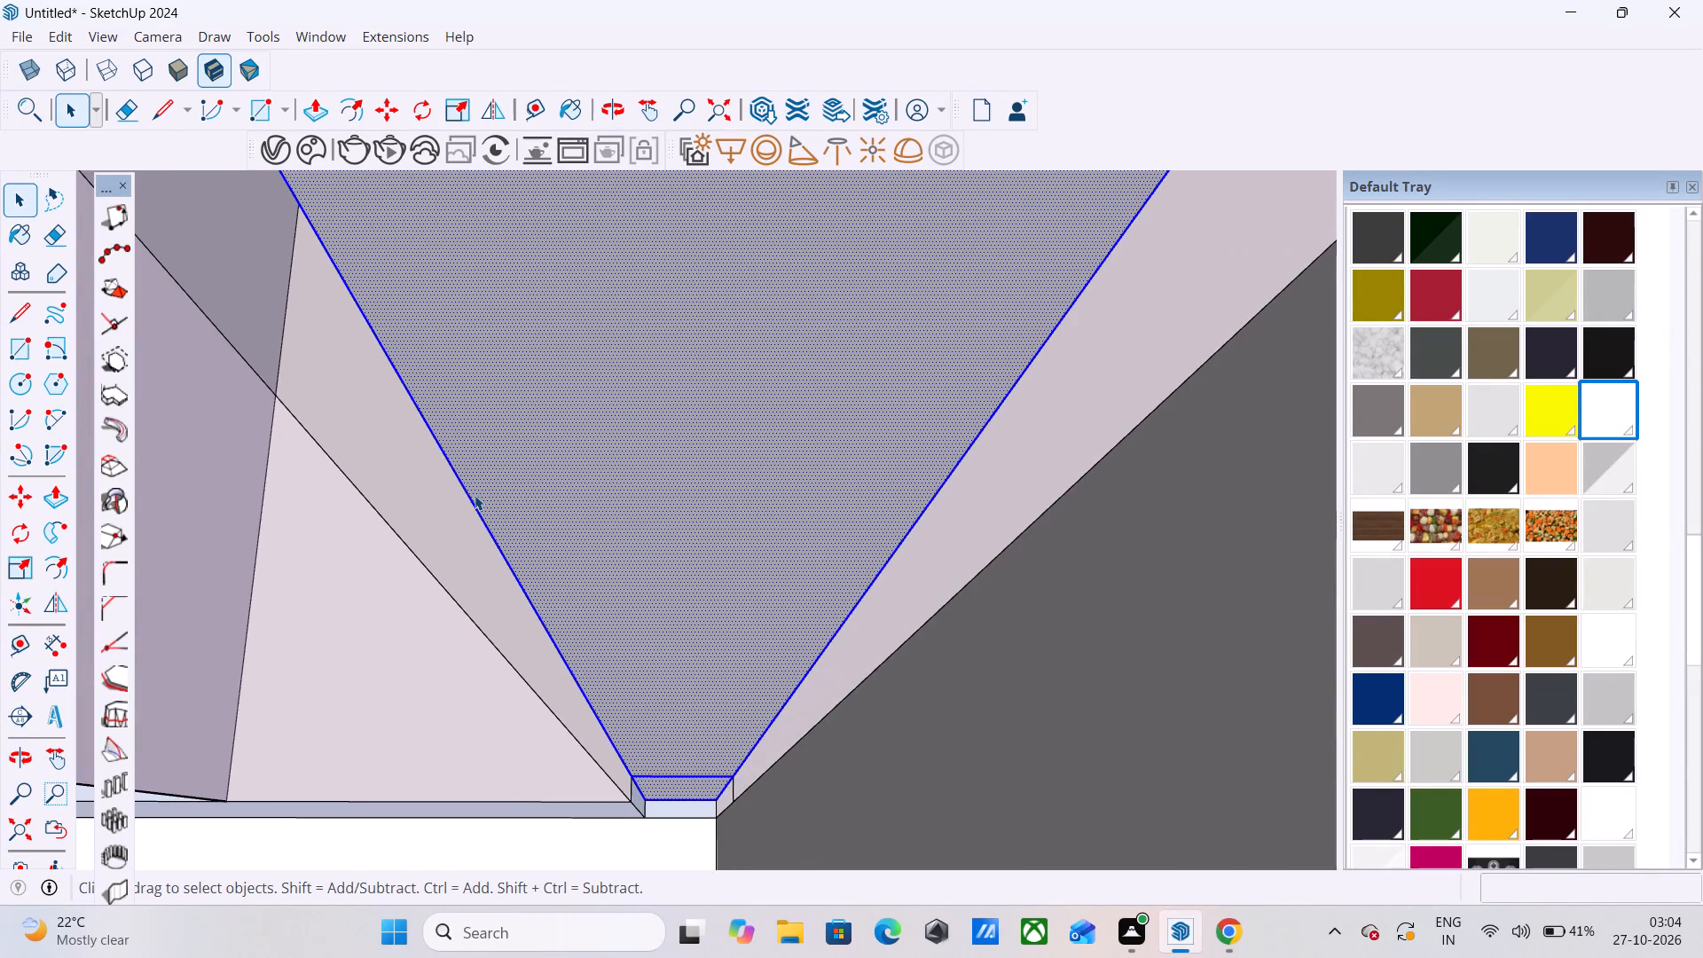
{"action": "double_click", "coordinate": [456, 544], "text": "ctrl"}
Group the selected groove faces and convert the group into a V-Ray mesh light.
{"action": "right_click", "coordinate": [705, 362]}
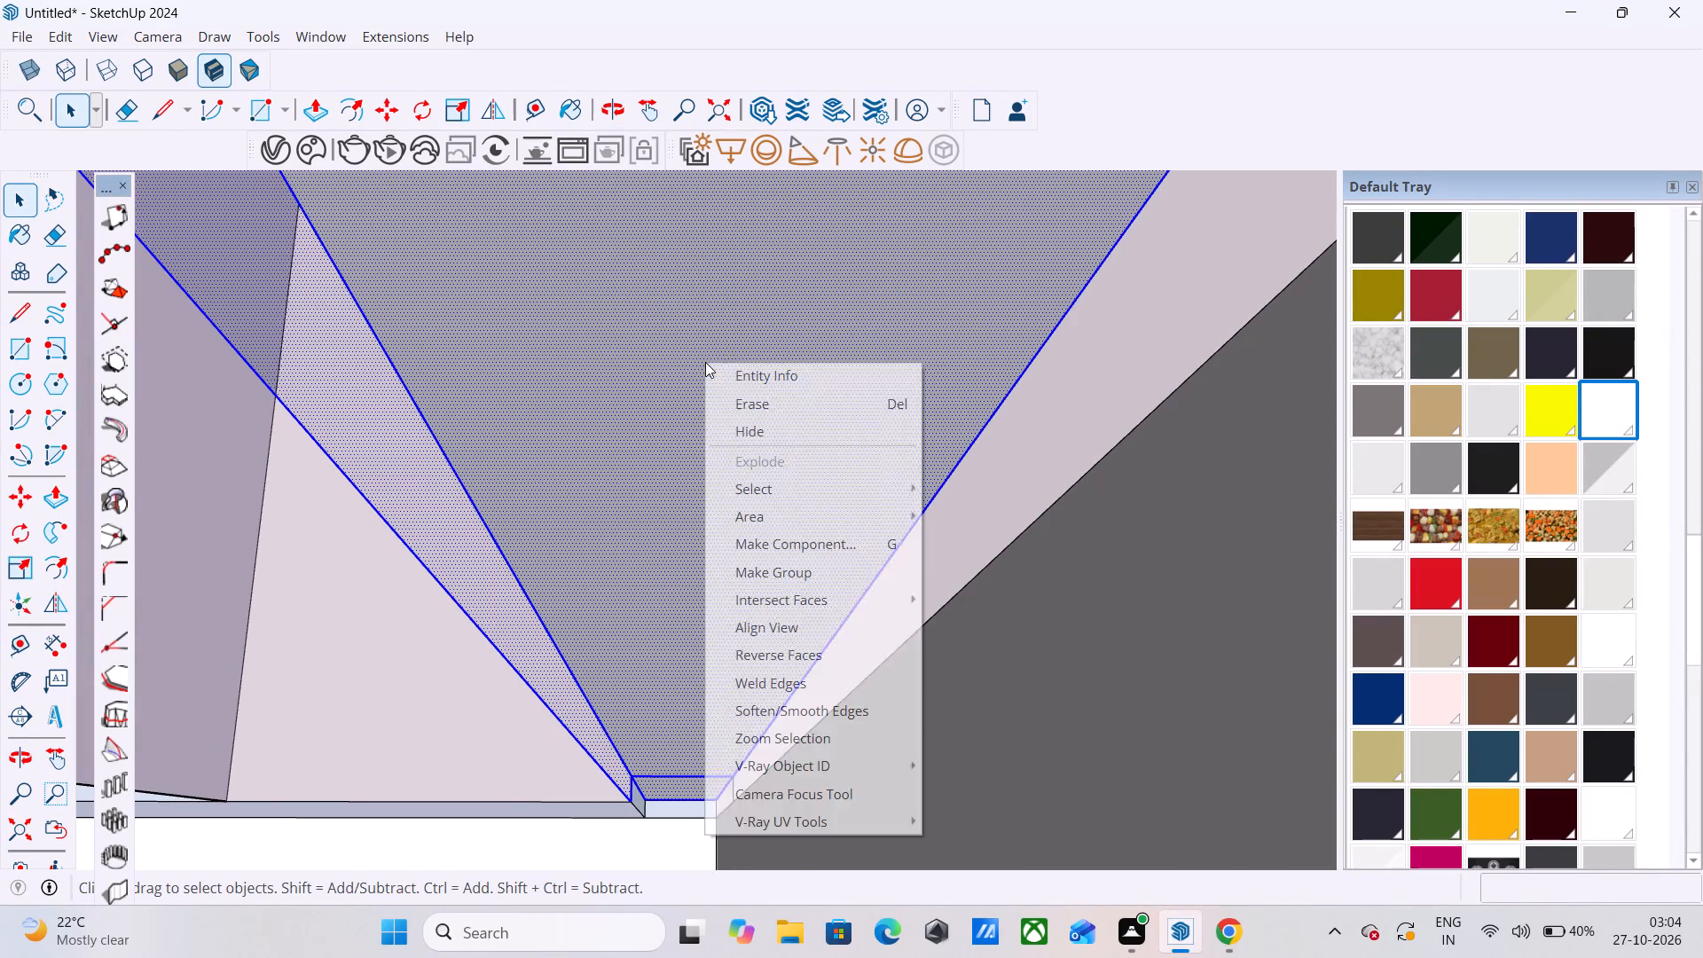
{"action": "left_click", "coordinate": [800, 569]}
{"action": "left_click", "coordinate": [951, 145]}
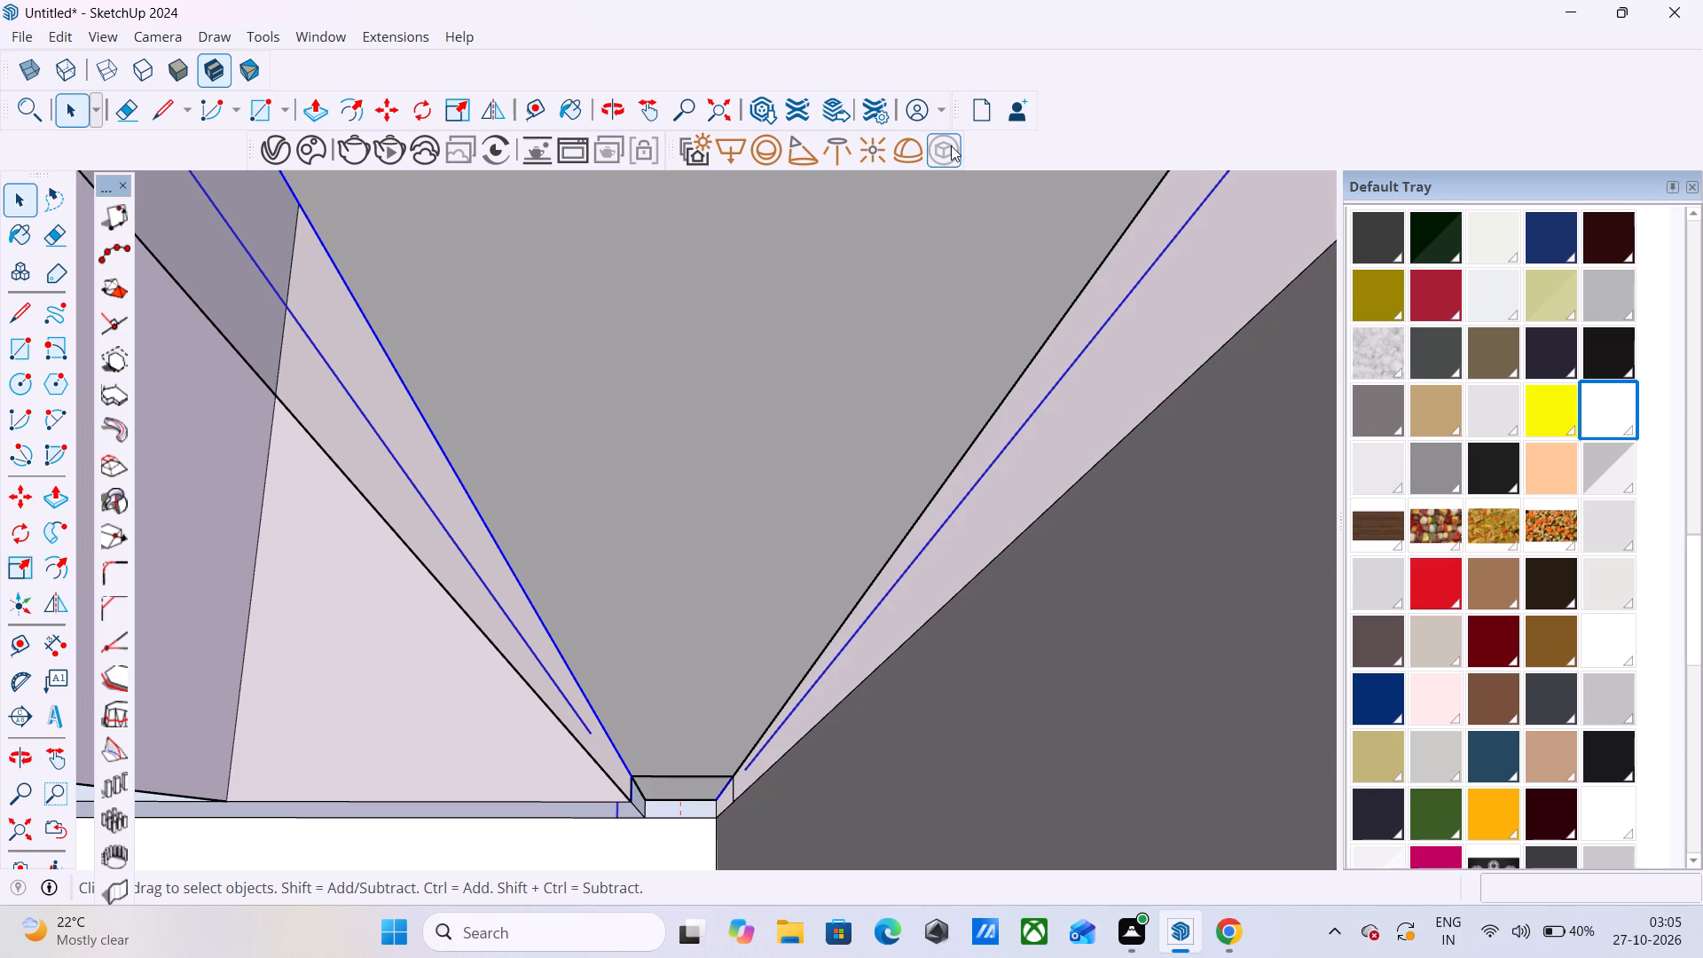
Examine the mesh light around the right-hand wall cabinets within the whole kitchen.
{"action": "scroll", "coordinate": [984, 528], "scroll_direction": "down", "scroll_amount": 4}
{"action": "middle_click_drag", "start_coordinate": [844, 579], "coordinate": [942, 598]}
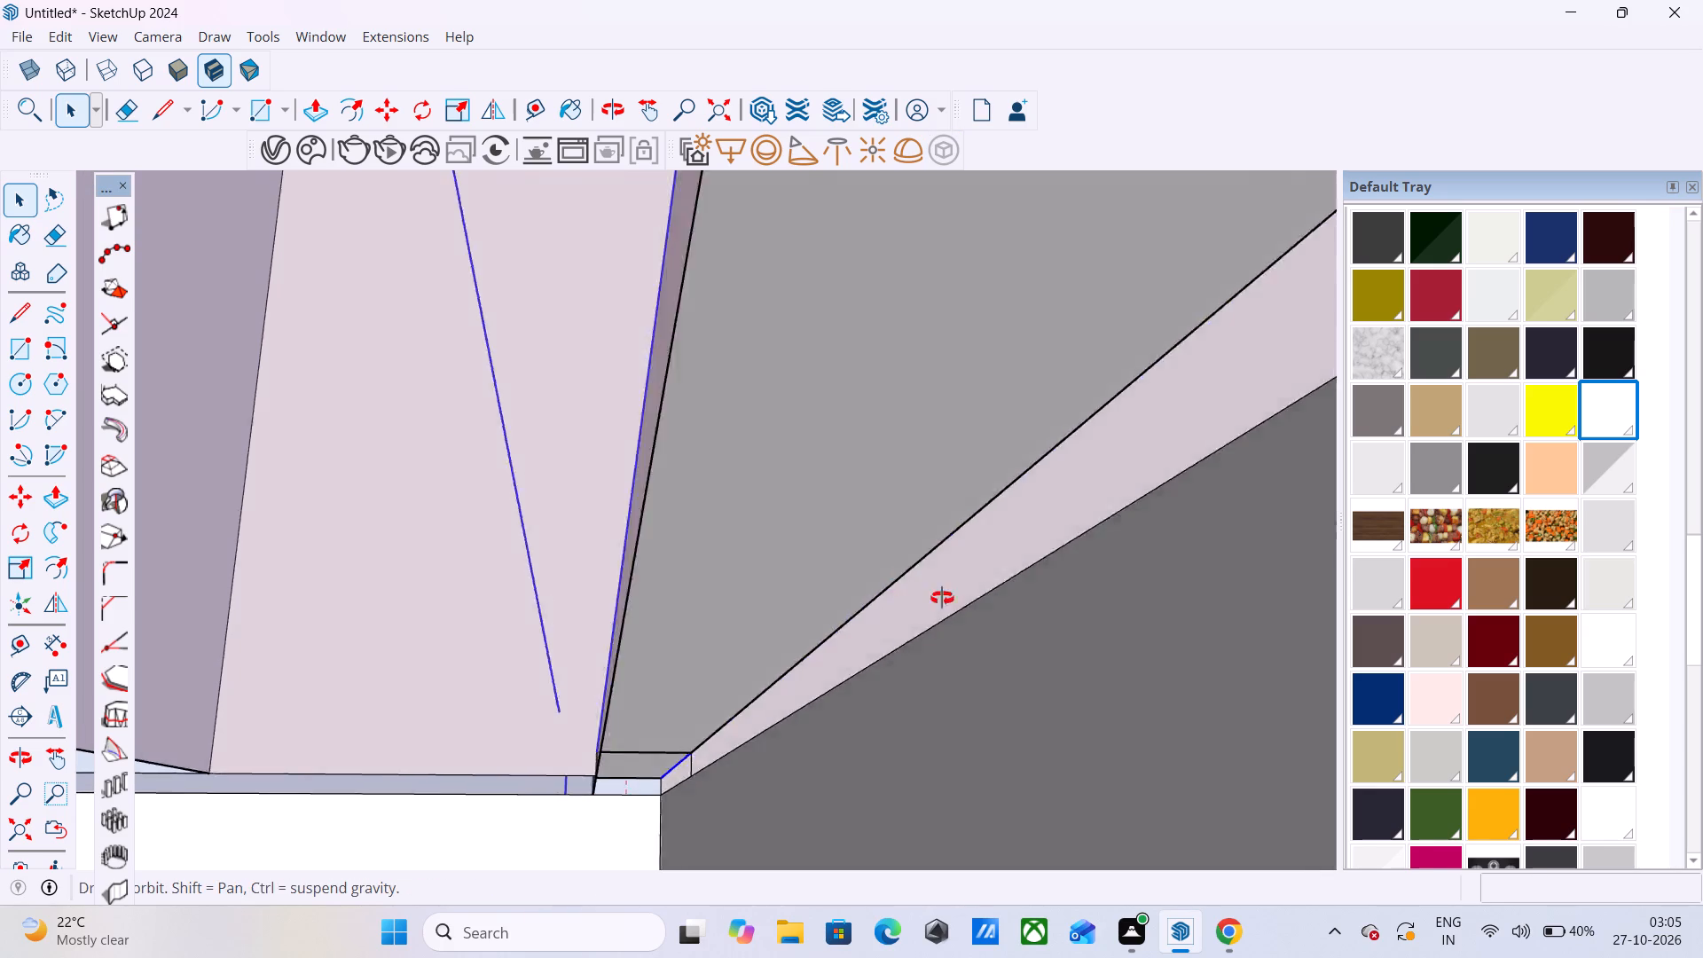
{"action": "middle_click_drag", "start_coordinate": [942, 598], "coordinate": [1177, 635]}
{"action": "scroll", "coordinate": [1038, 603], "scroll_direction": "down", "scroll_amount": 6}
{"action": "scroll", "coordinate": [1027, 650], "scroll_direction": "down", "scroll_amount": 16}
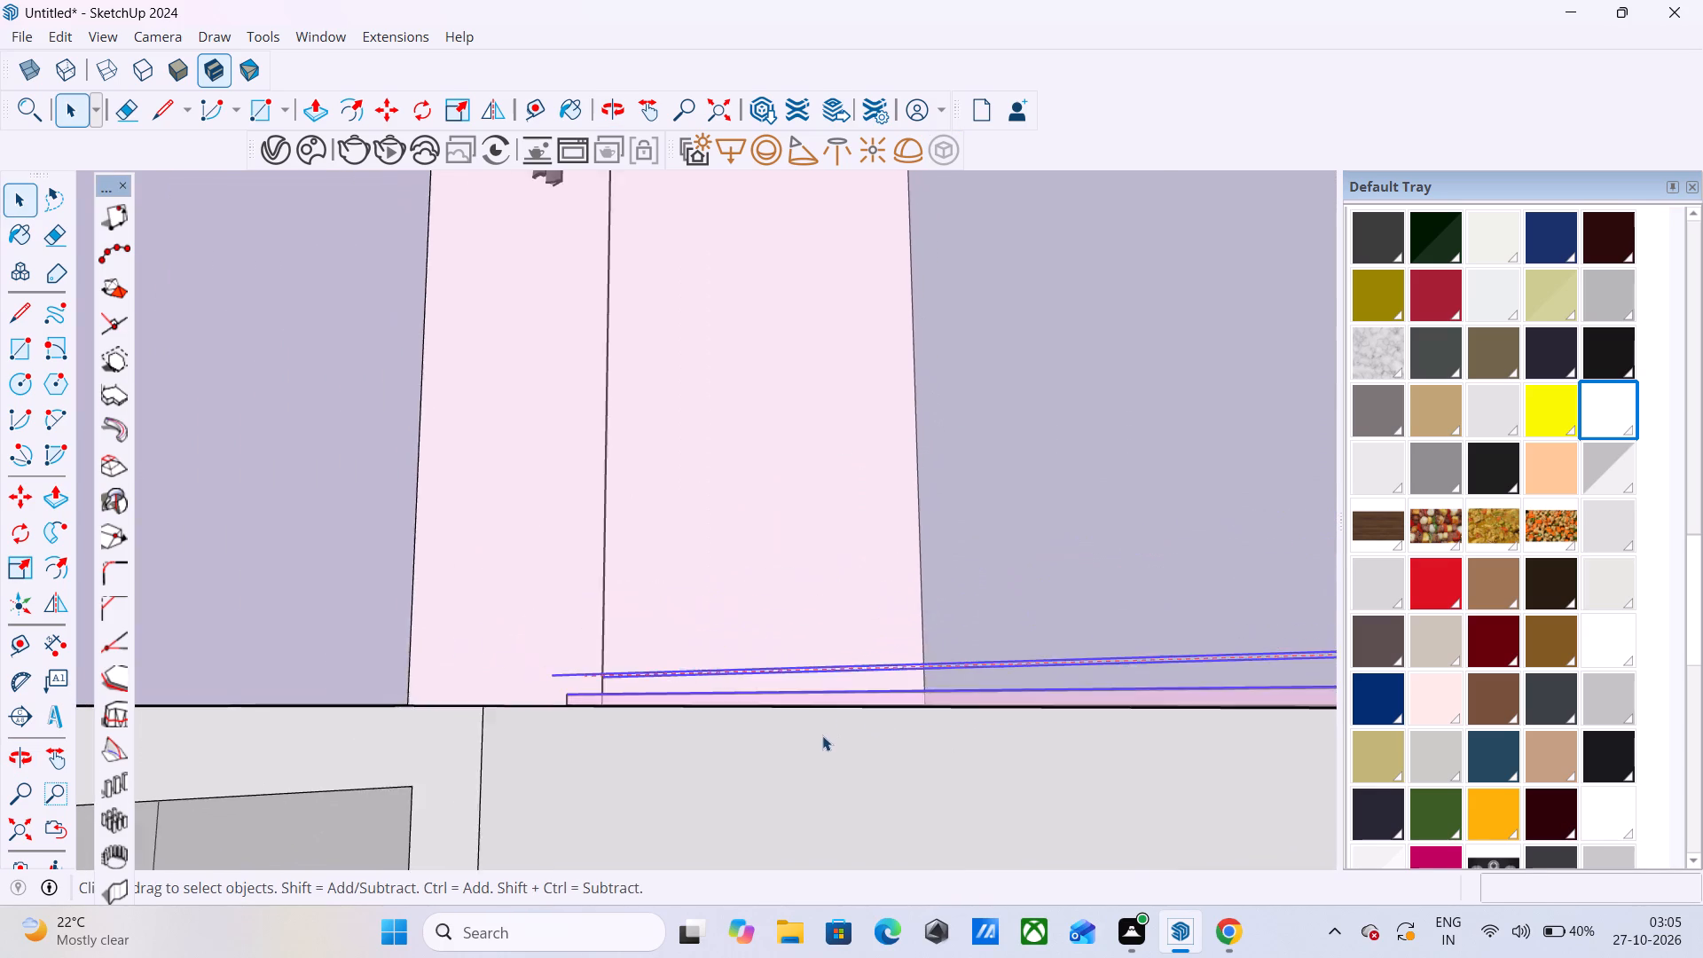
{"action": "scroll", "coordinate": [822, 735], "scroll_direction": "down", "scroll_amount": 12}
{"action": "scroll", "coordinate": [810, 716], "scroll_direction": "down", "scroll_amount": 20}
{"action": "scroll", "coordinate": [810, 716], "scroll_direction": "down", "scroll_amount": 2}
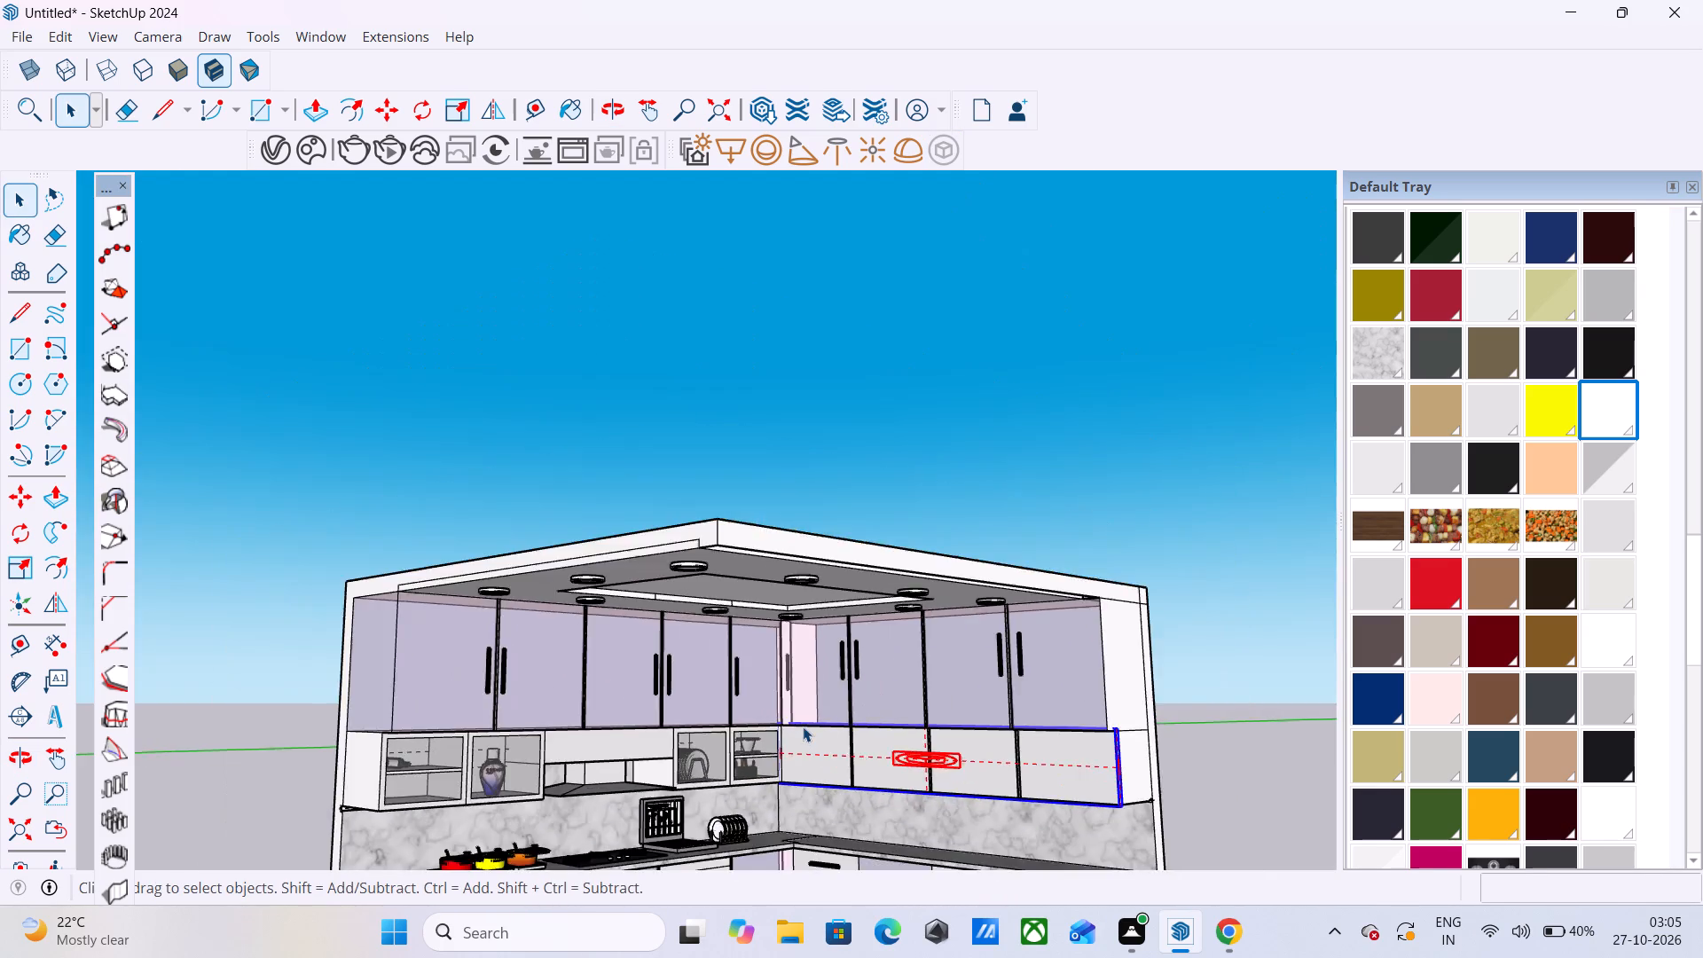
{"action": "scroll", "coordinate": [803, 726], "scroll_direction": "down", "scroll_amount": 4}
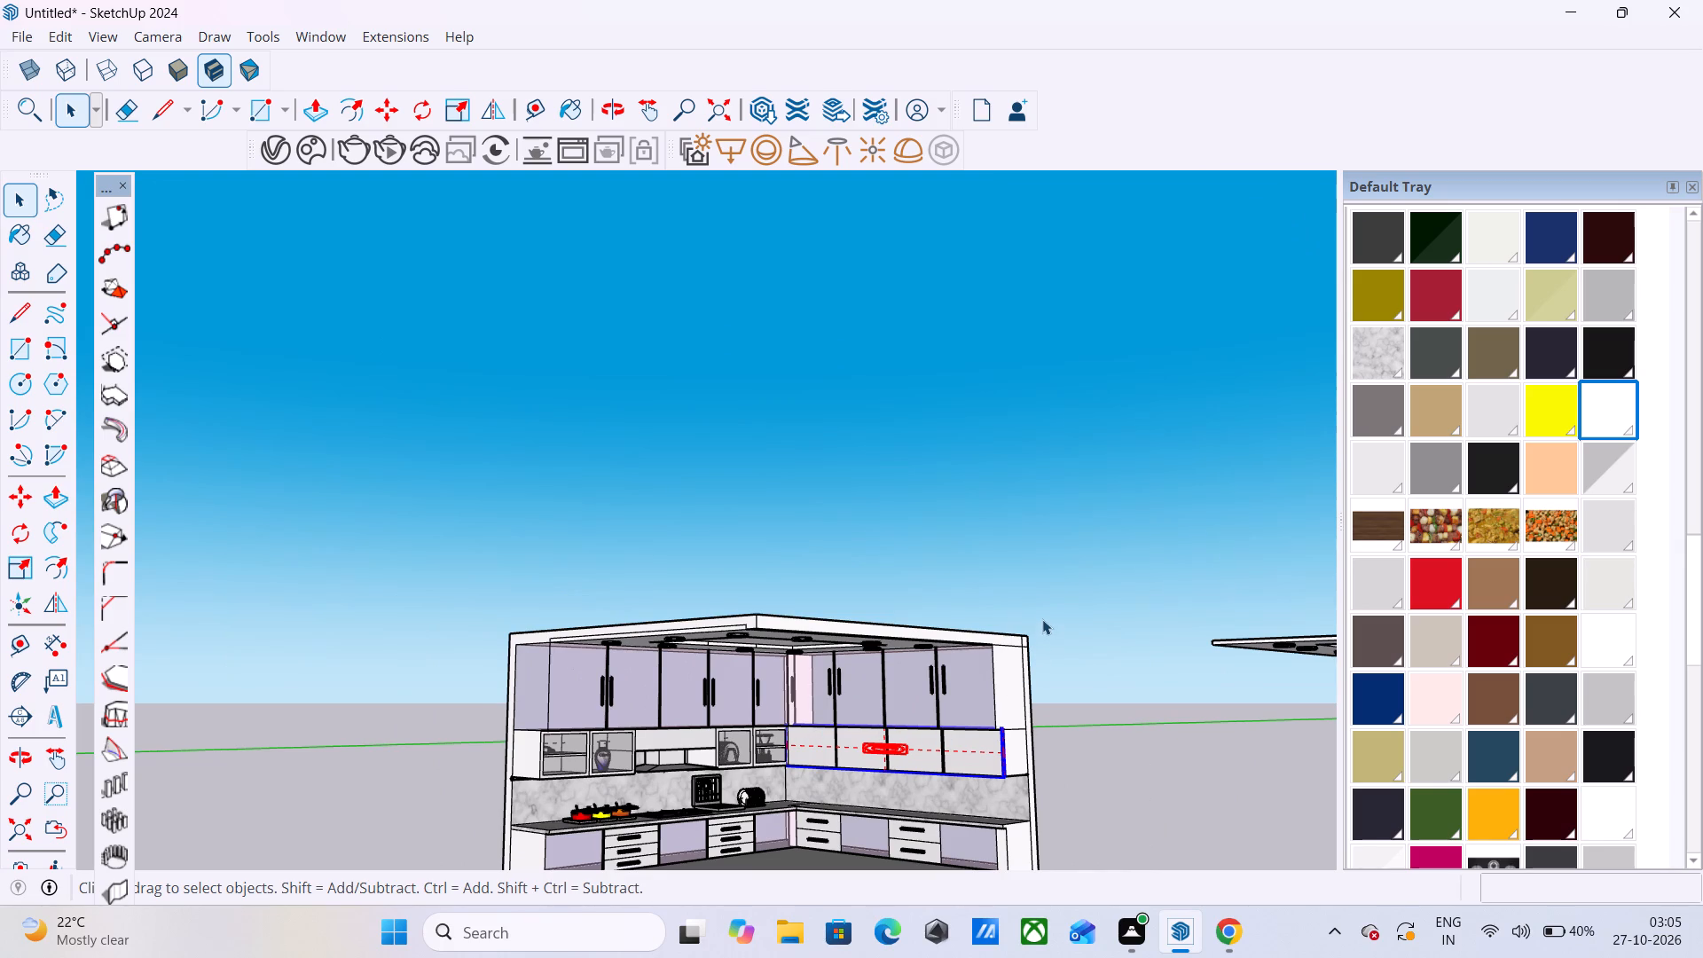
{"action": "scroll", "coordinate": [888, 716], "scroll_direction": "up", "scroll_amount": 4}
{"action": "scroll", "coordinate": [867, 660], "scroll_direction": "down", "scroll_amount": 5}
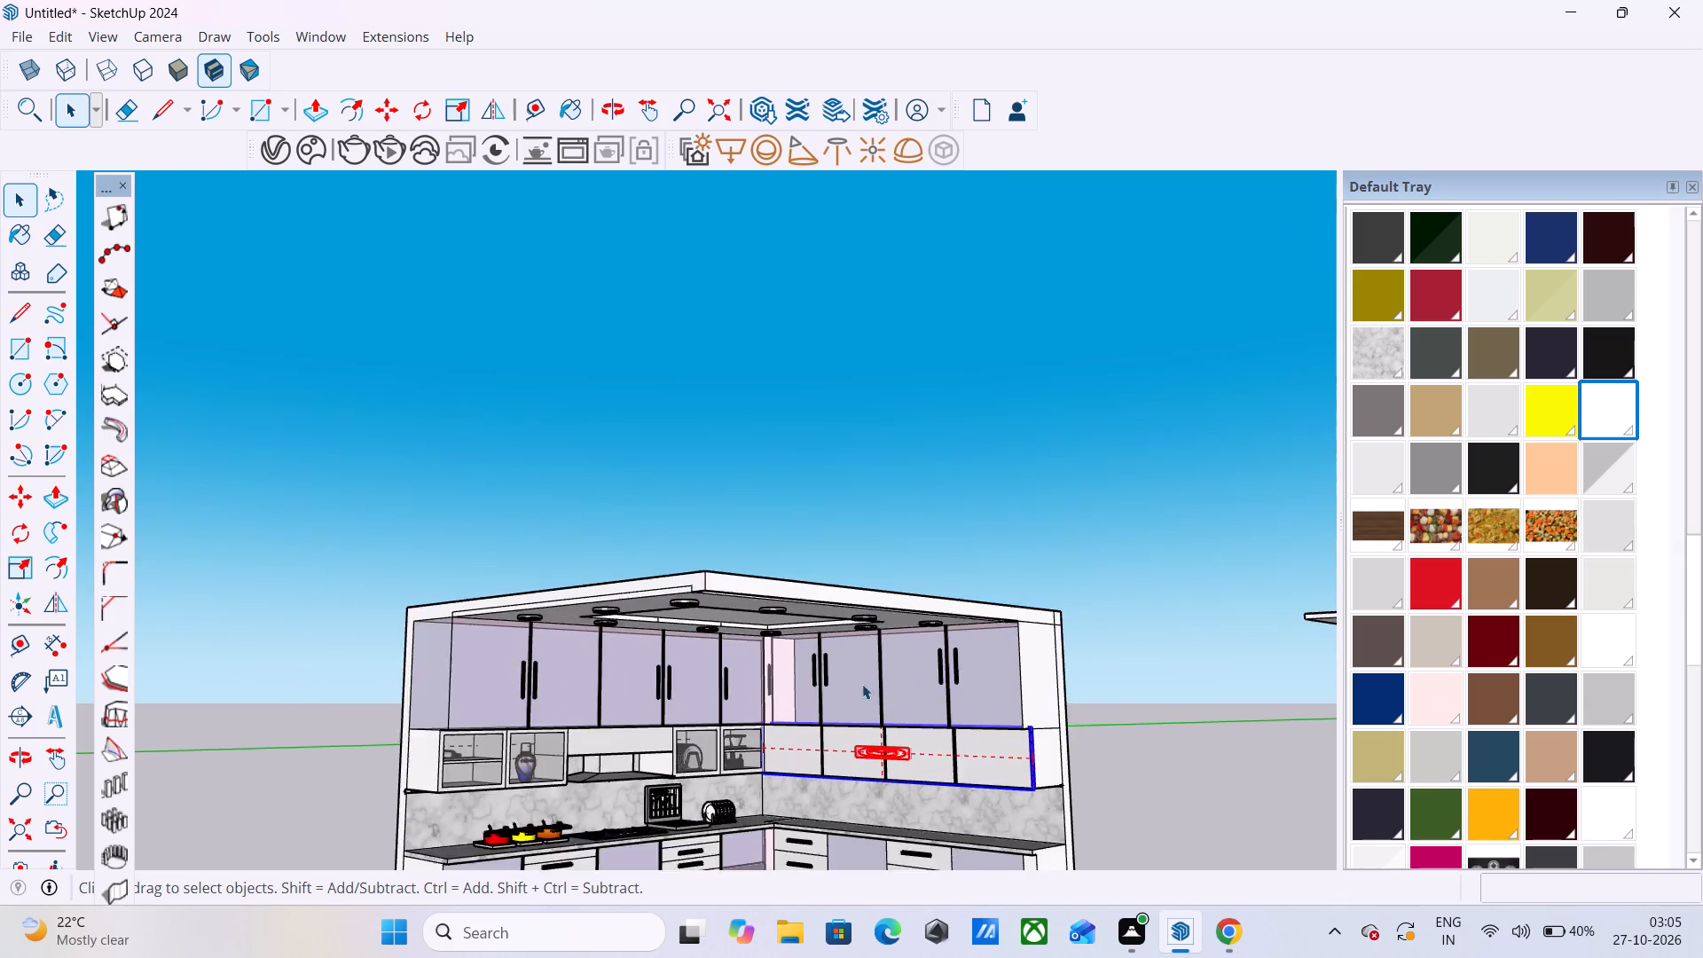
{"action": "scroll", "coordinate": [989, 504], "scroll_direction": "down", "scroll_amount": 5}
{"action": "scroll", "coordinate": [822, 817], "scroll_direction": "up", "scroll_amount": 5}
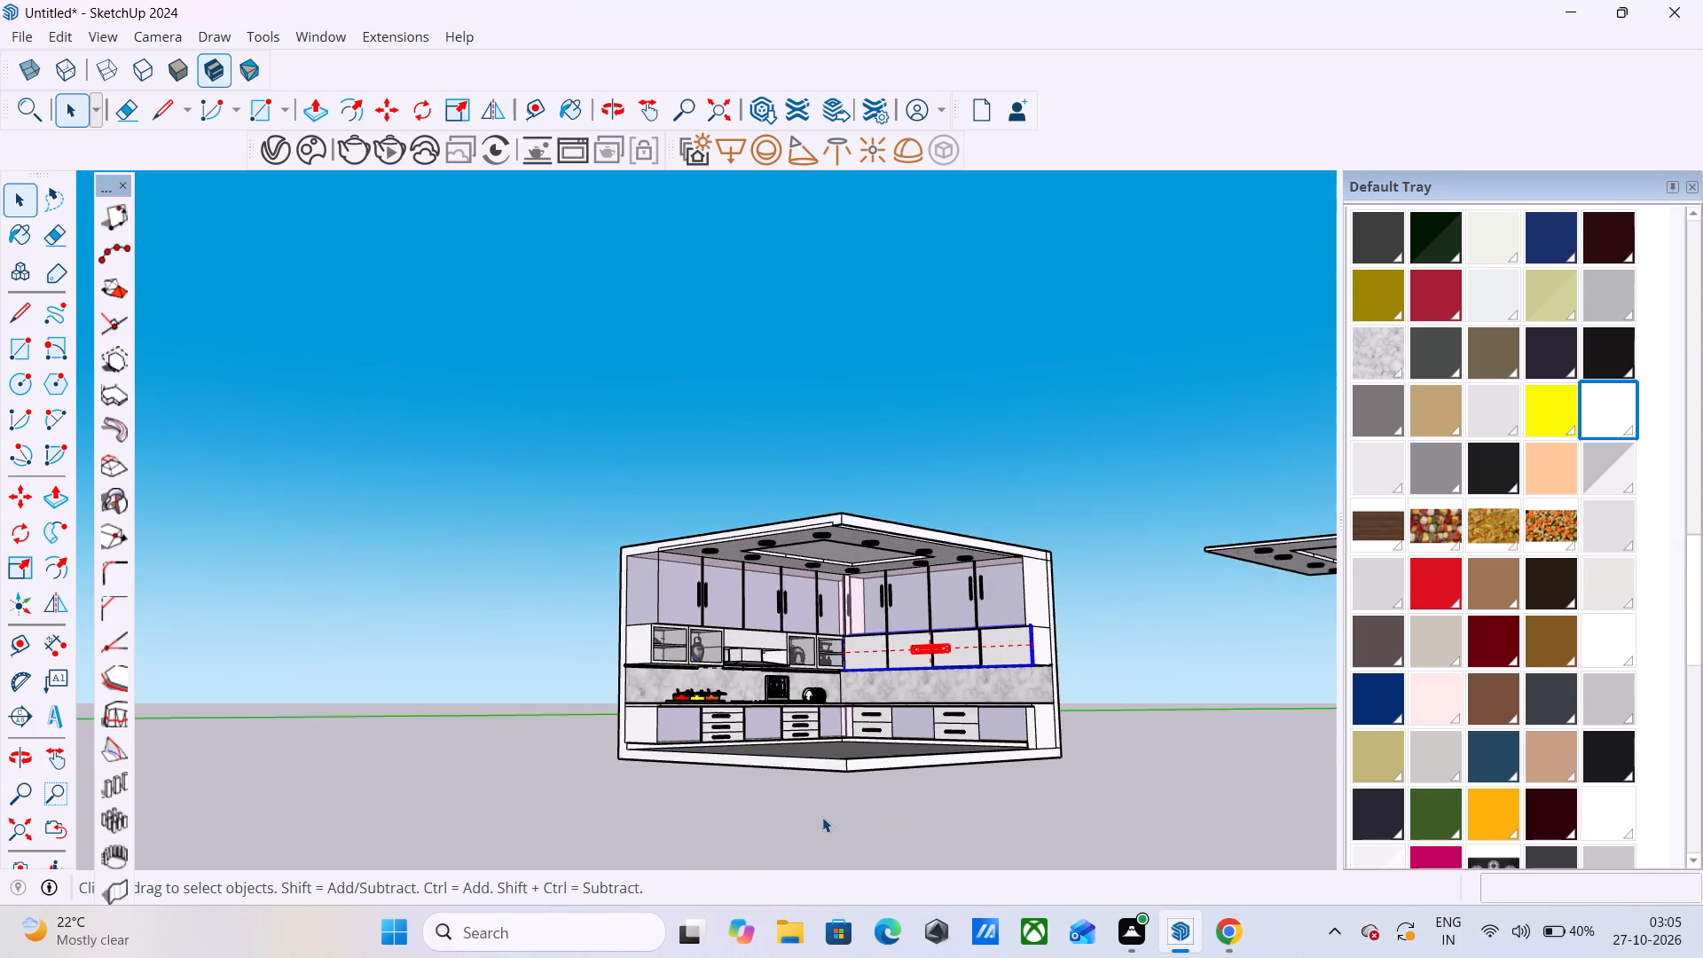
{"action": "scroll", "coordinate": [822, 810], "scroll_direction": "up", "scroll_amount": 10}
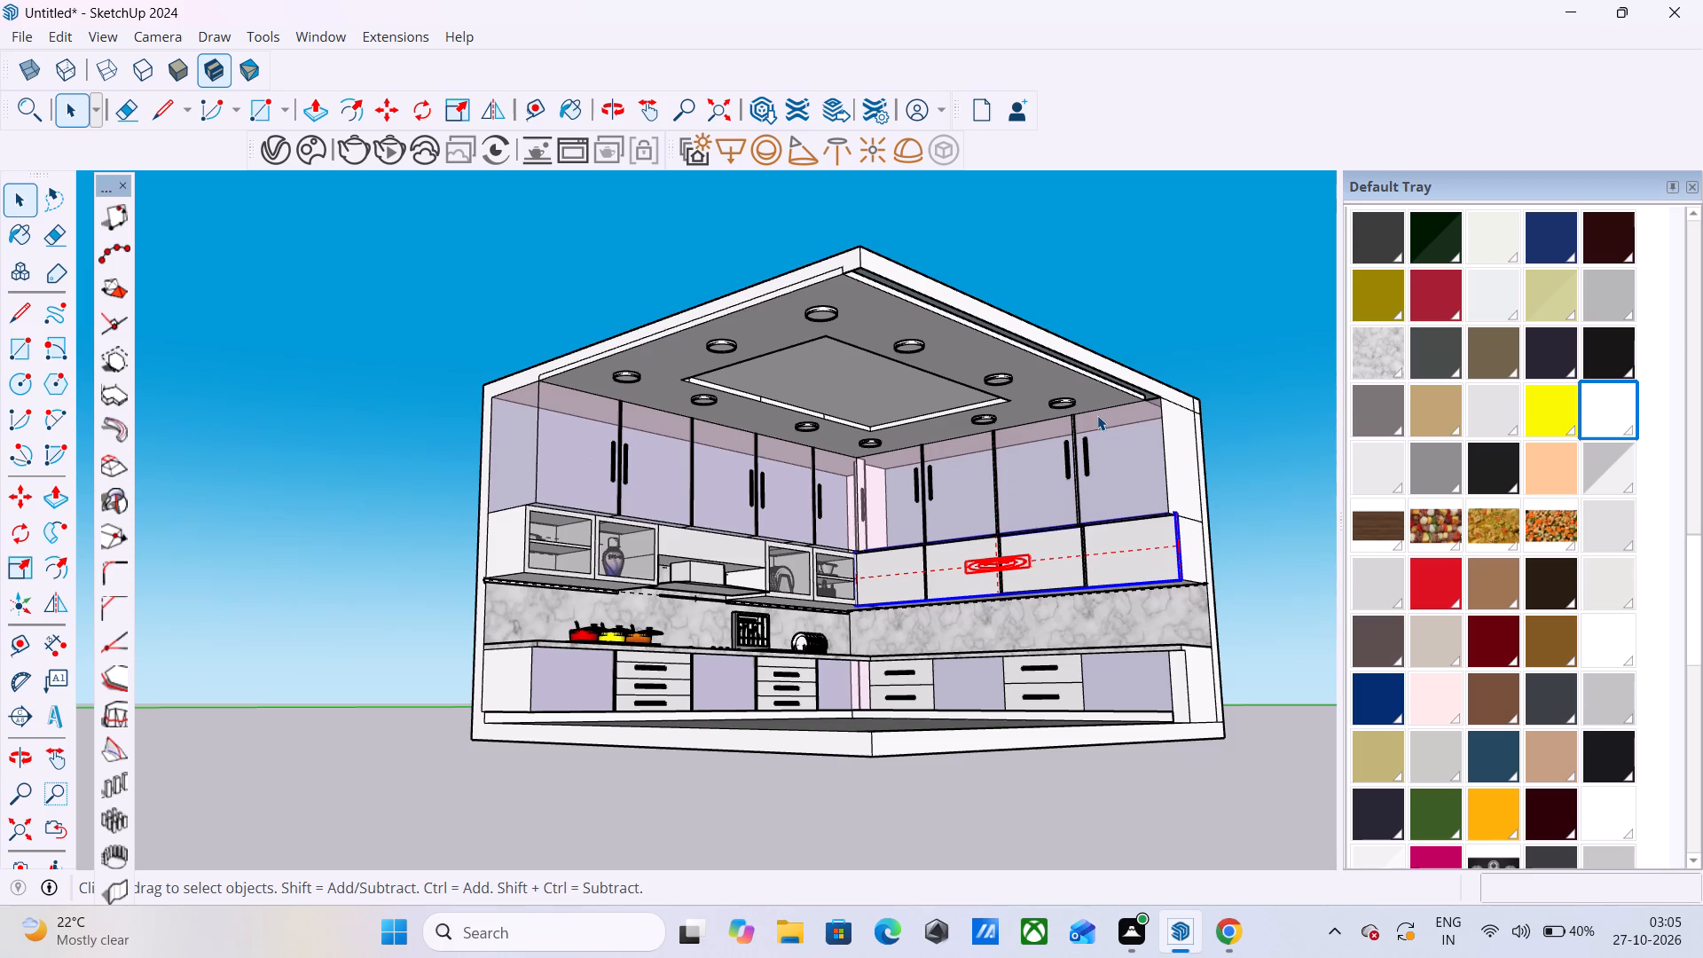
{"action": "scroll", "coordinate": [1031, 428], "scroll_direction": "up", "scroll_amount": 4}
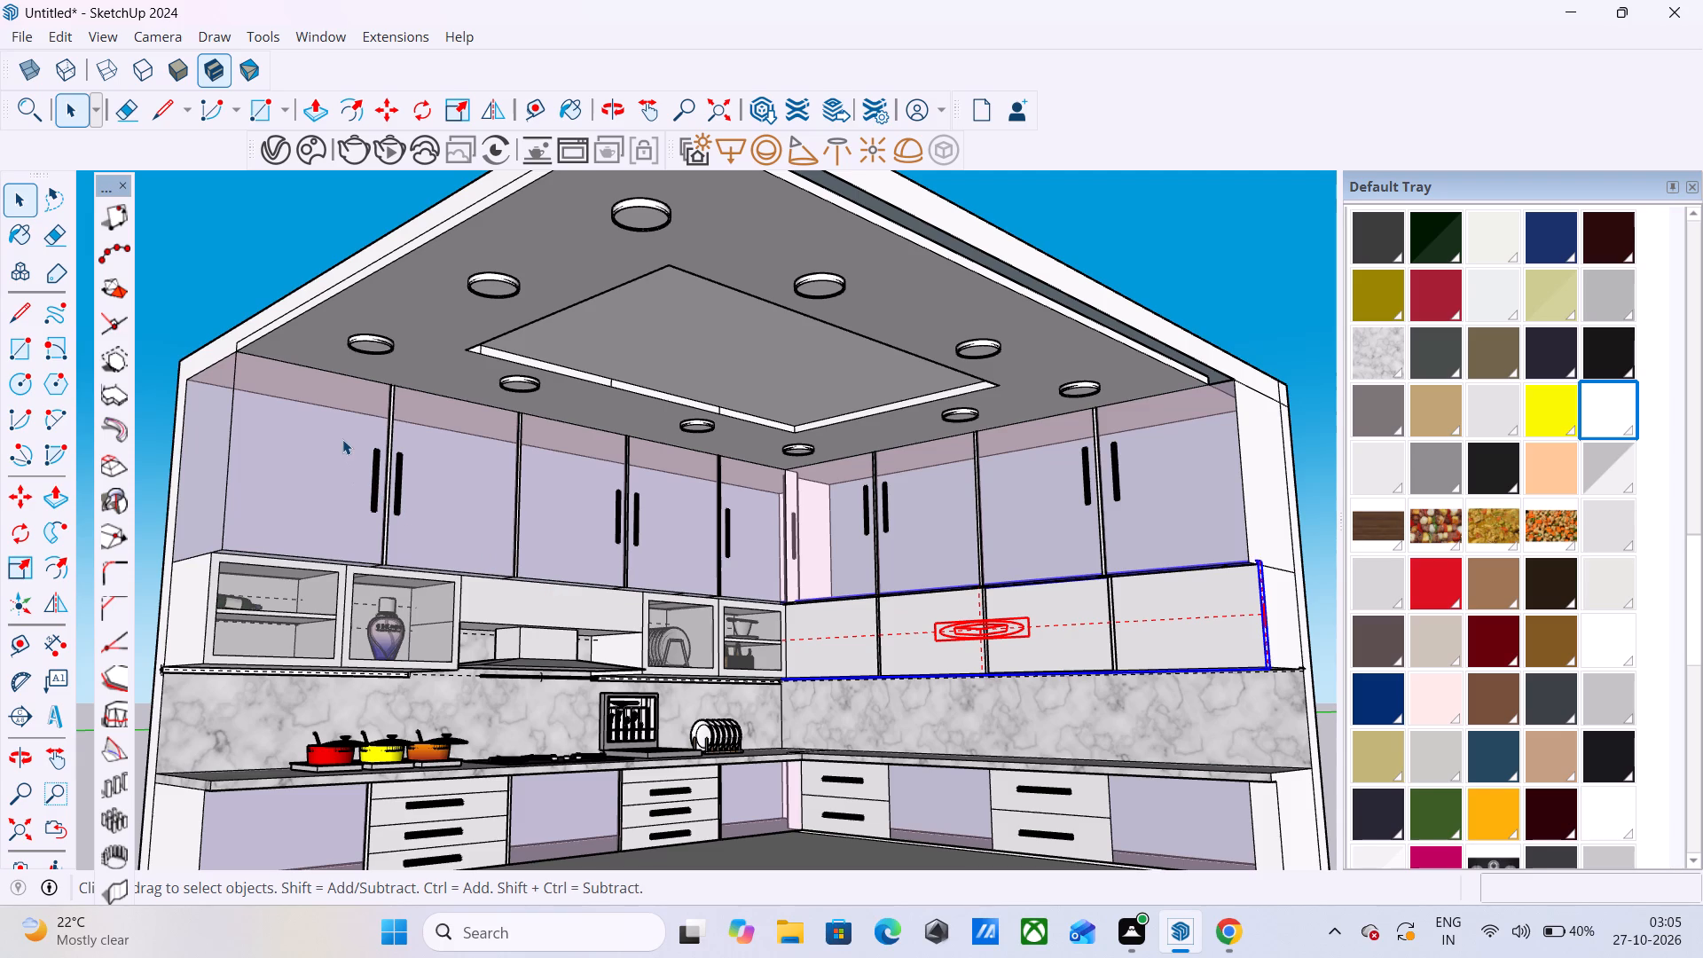
Examine the hob-side wall cabinets, open shelves and range hood from the corner, the front and the side.
{"action": "scroll", "coordinate": [519, 522], "scroll_direction": "down", "scroll_amount": 3}
{"action": "middle_click", "coordinate": [587, 376]}
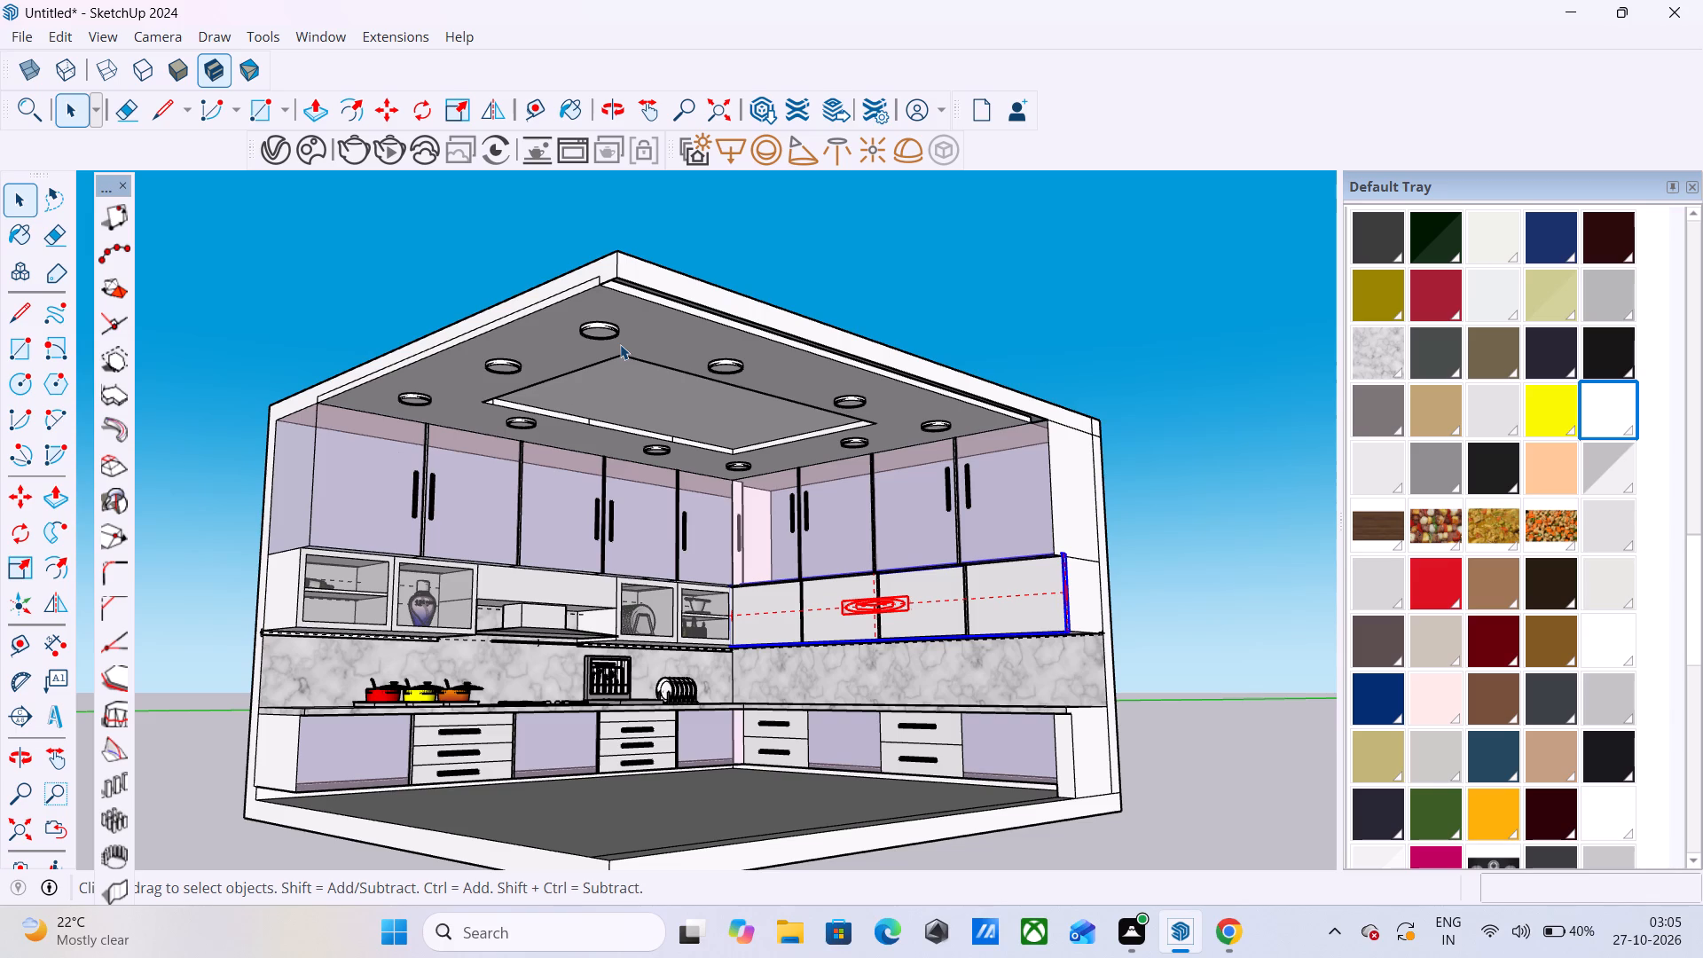
{"action": "scroll", "coordinate": [502, 557], "scroll_direction": "up", "scroll_amount": 6}
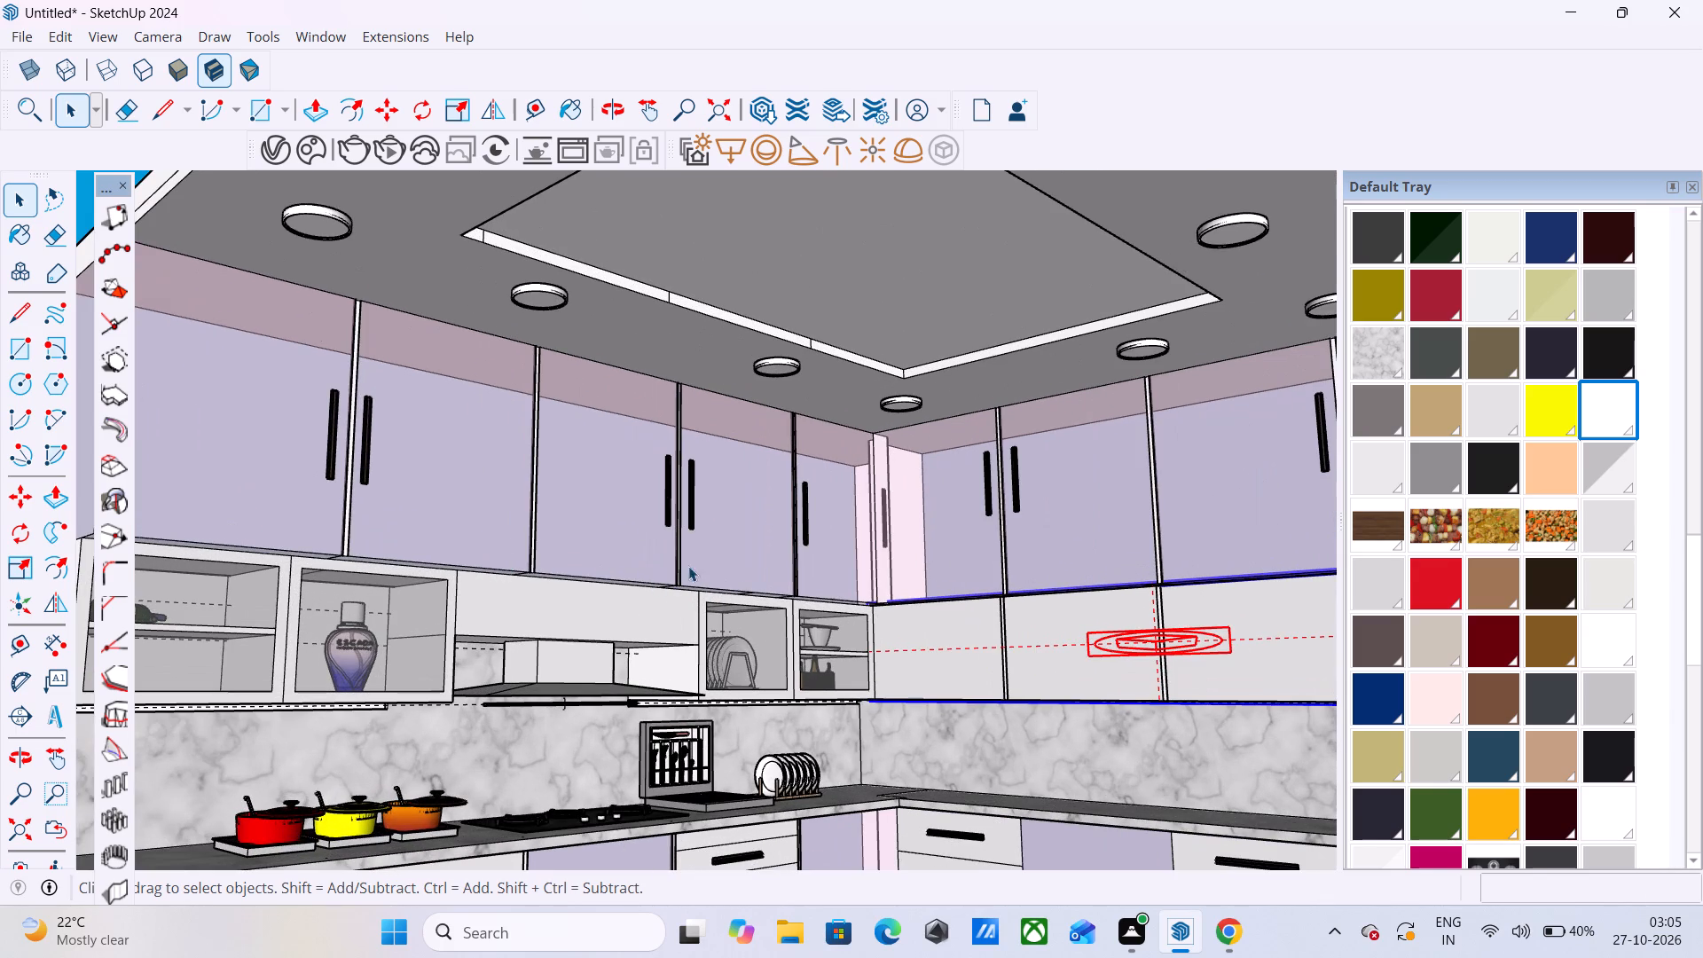
{"action": "middle_click_drag", "start_coordinate": [624, 550], "coordinate": [428, 557]}
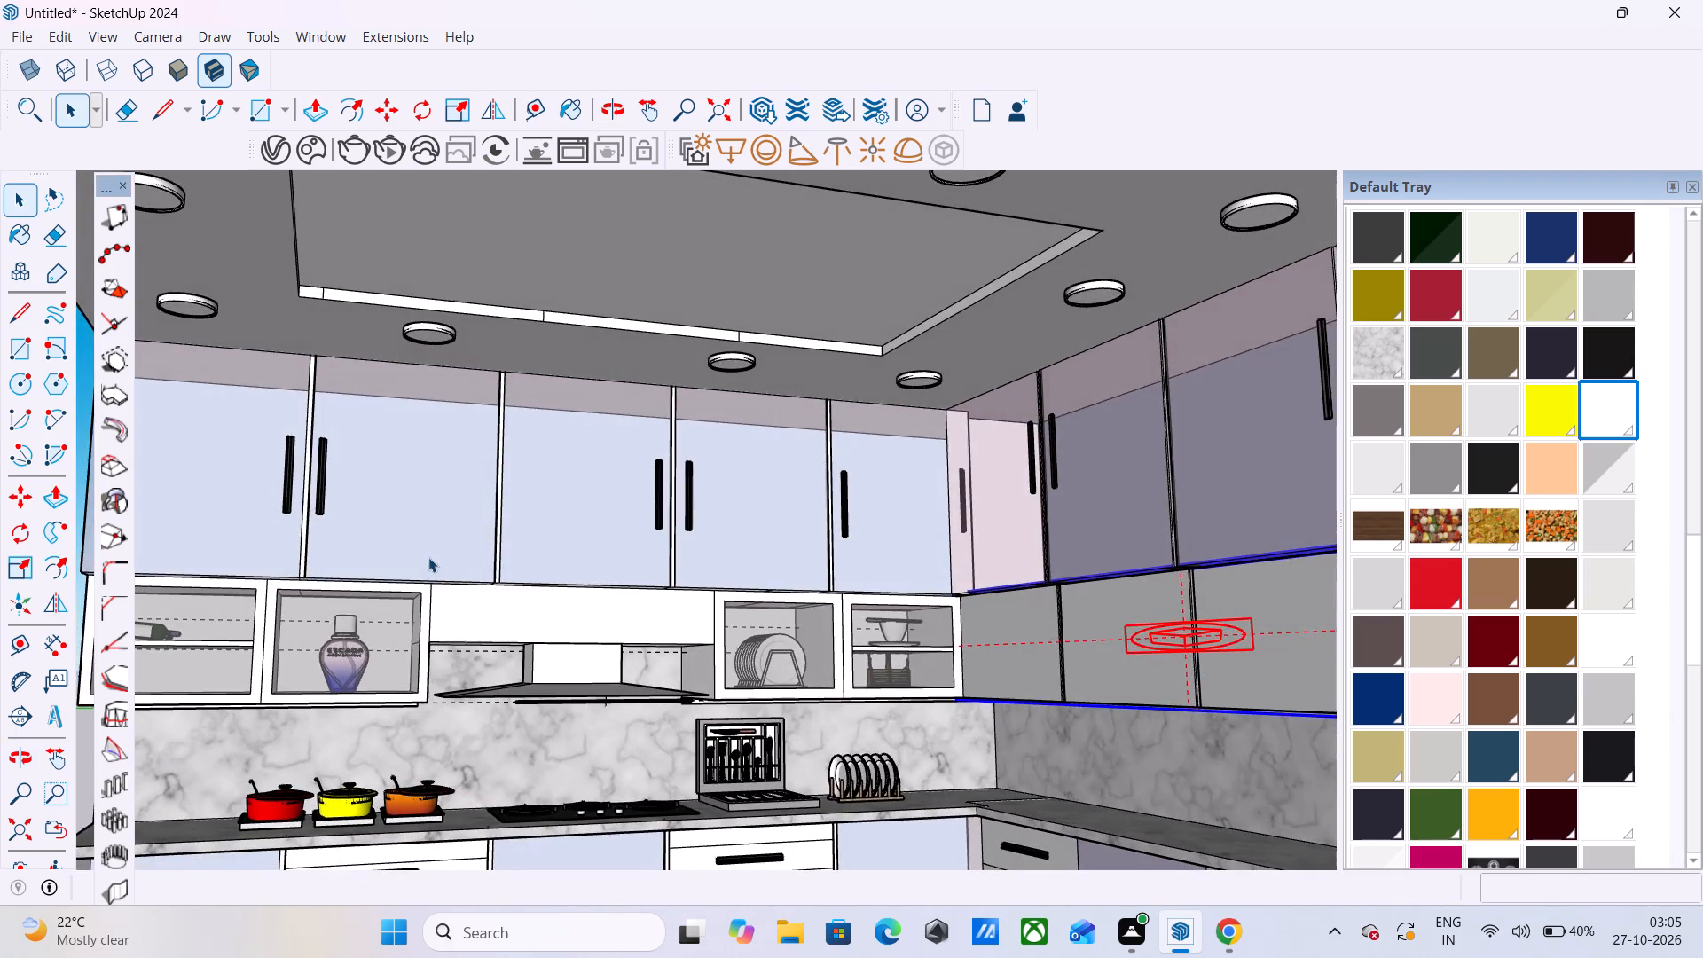
{"action": "scroll", "coordinate": [428, 557], "scroll_direction": "down", "scroll_amount": 8}
{"action": "middle_click_drag", "start_coordinate": [451, 540], "coordinate": [433, 588]}
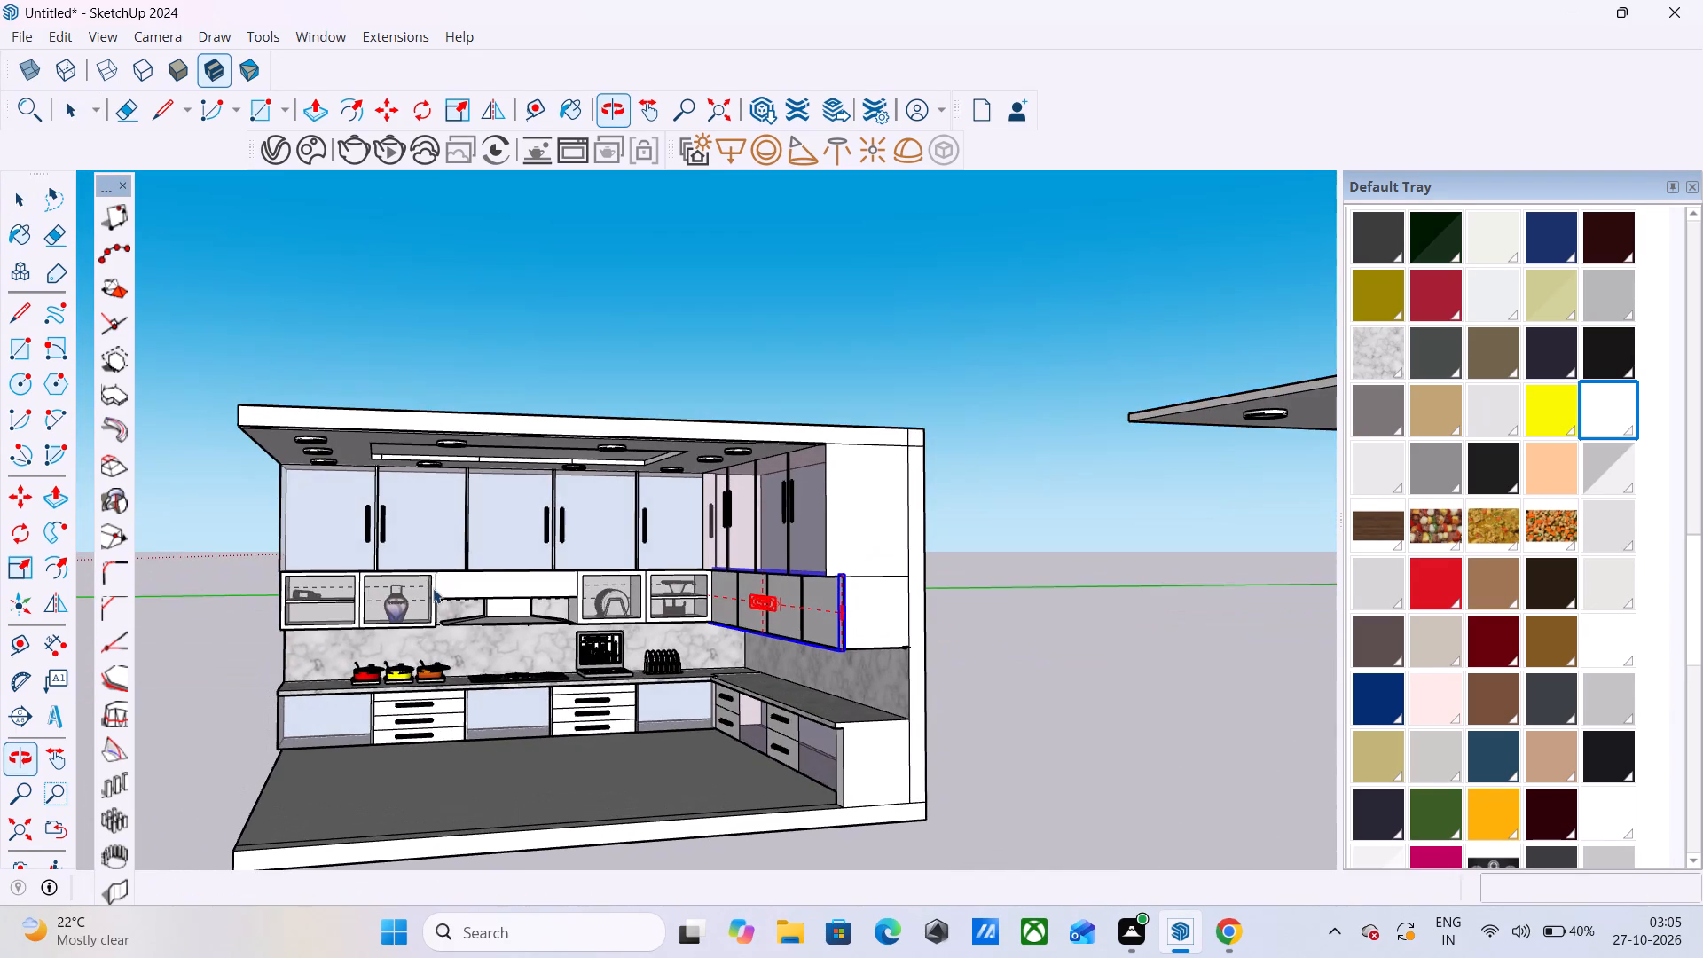
{"action": "scroll", "coordinate": [431, 591], "scroll_direction": "up", "scroll_amount": 8}
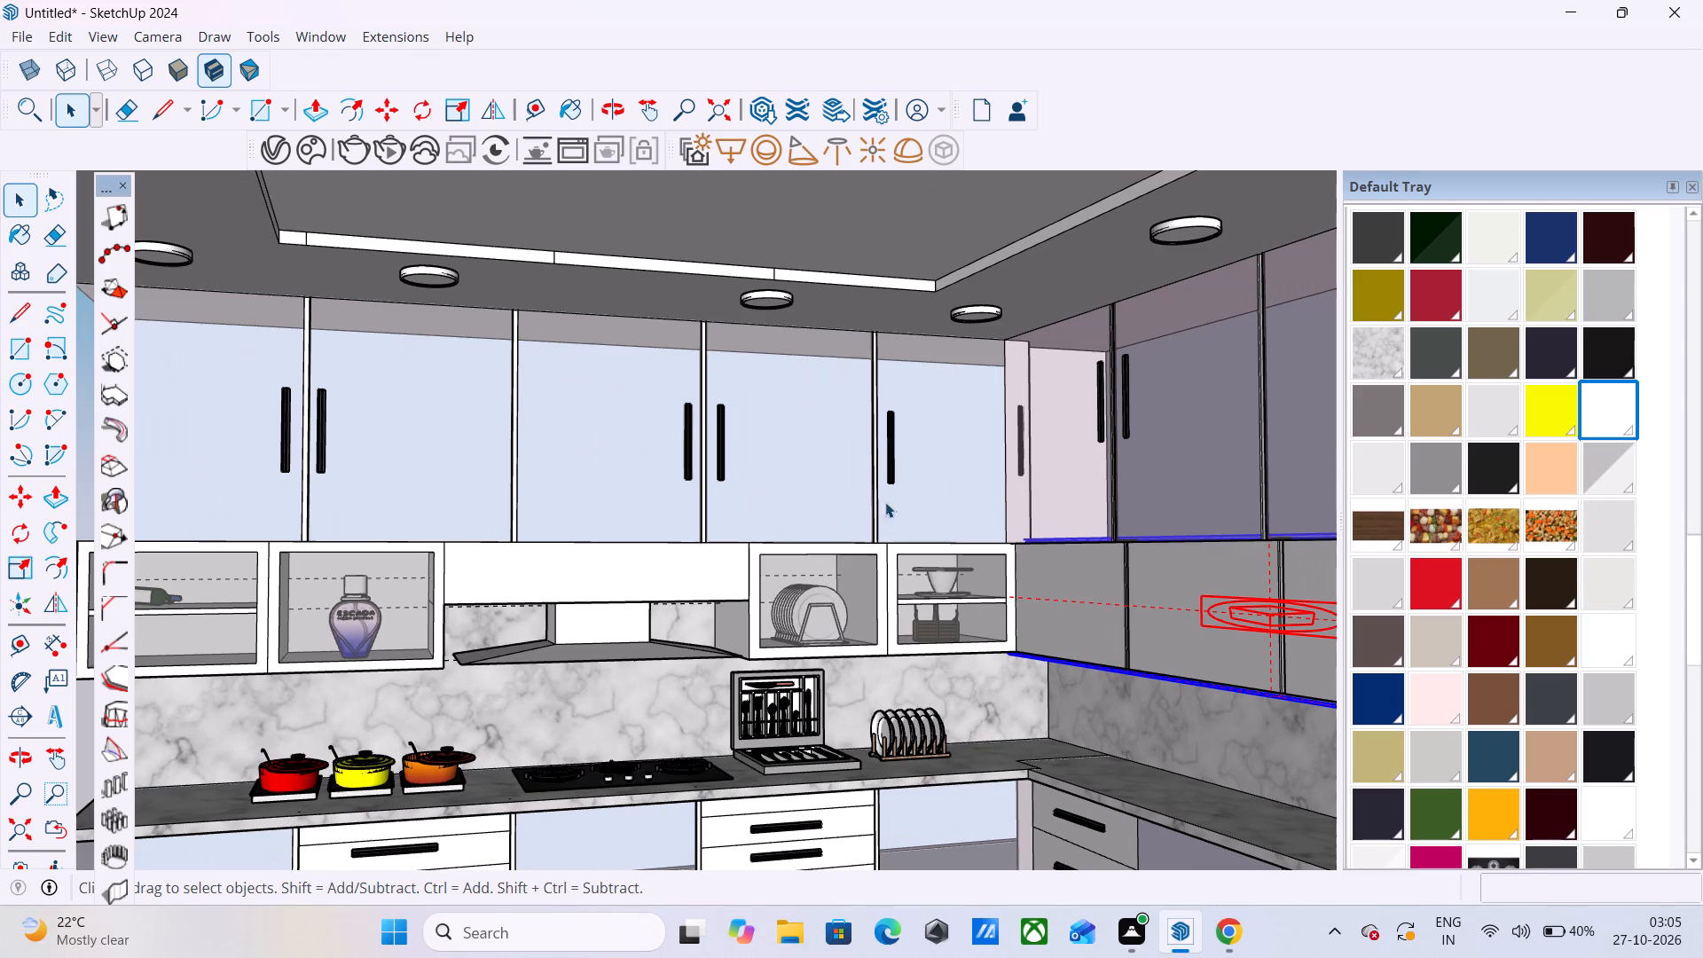
{"action": "scroll", "coordinate": [1105, 468], "scroll_direction": "down", "scroll_amount": 4}
{"action": "scroll", "coordinate": [477, 656], "scroll_direction": "up", "scroll_amount": 1}
{"action": "middle_click_drag", "start_coordinate": [755, 645], "coordinate": [696, 601]}
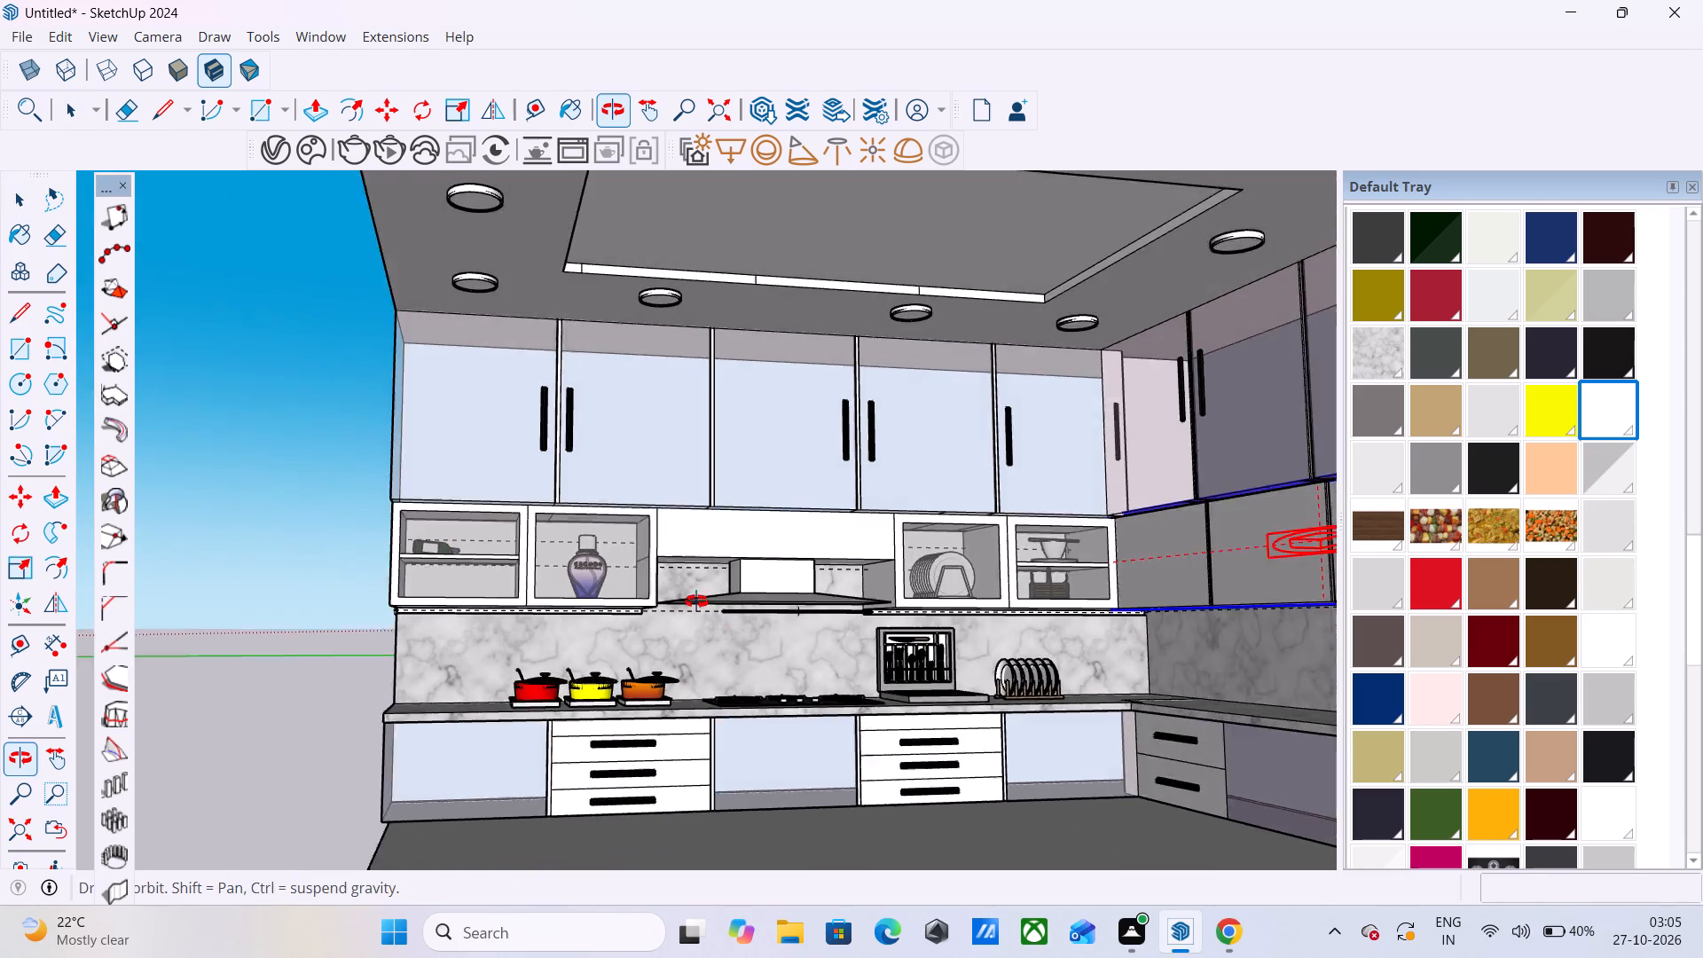
{"action": "middle_click_drag", "start_coordinate": [696, 601], "coordinate": [617, 645]}
{"action": "scroll", "coordinate": [644, 680], "scroll_direction": "up", "scroll_amount": 1}
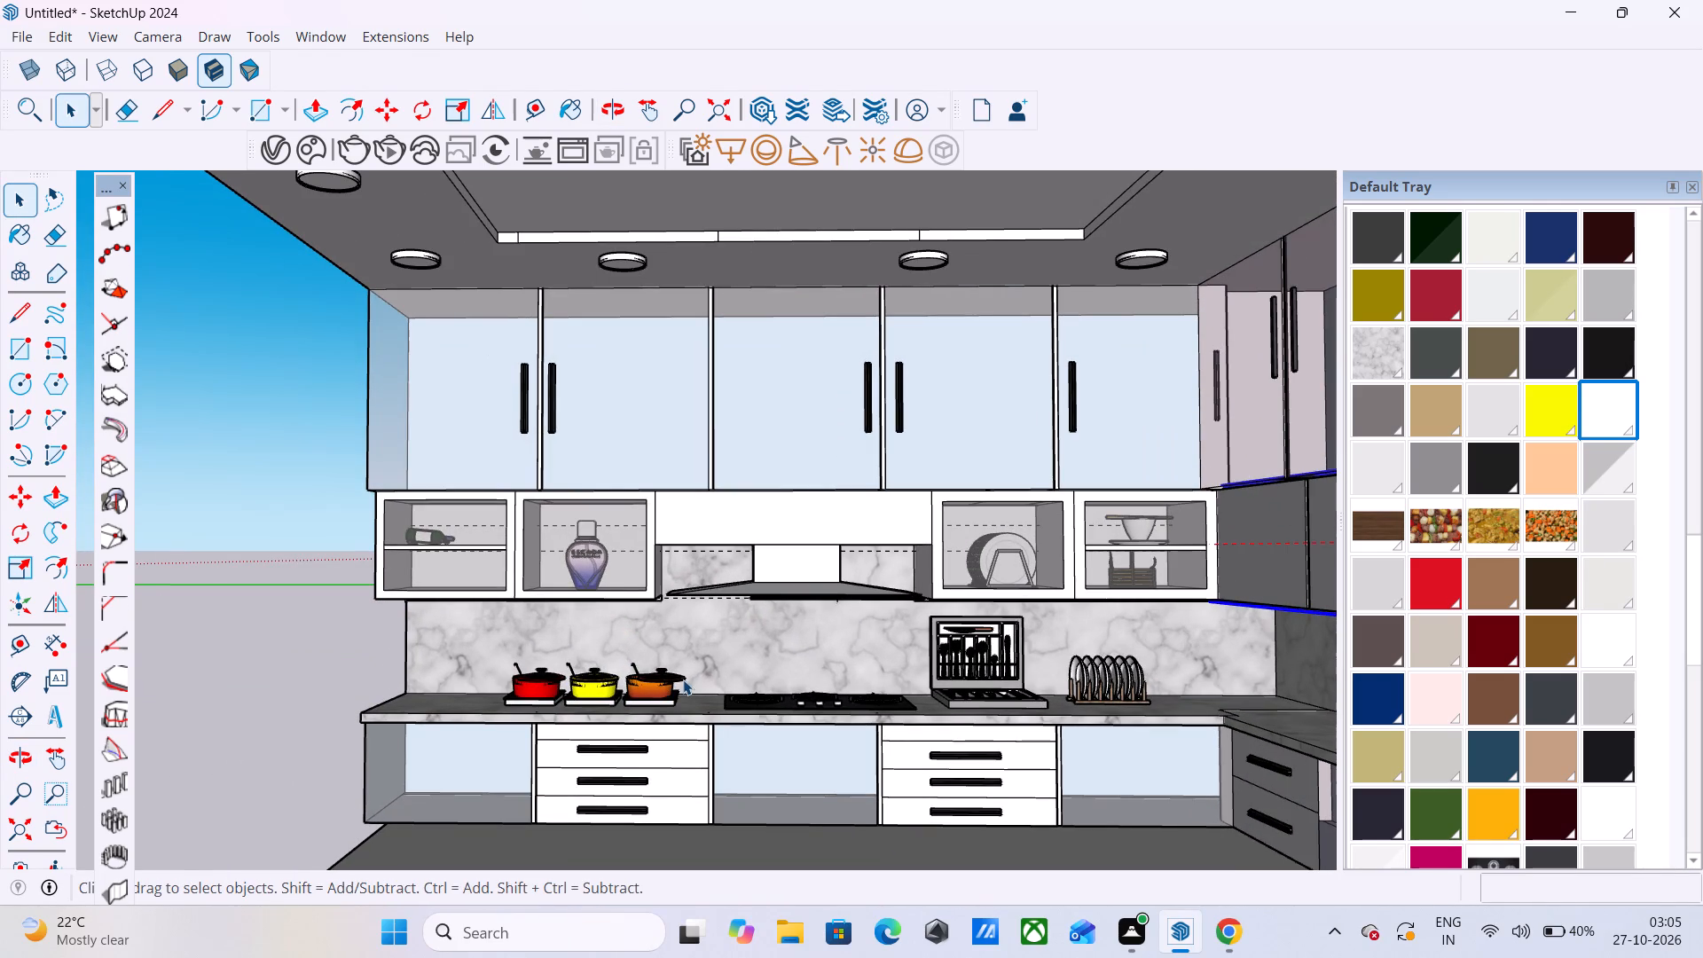
{"action": "middle_click", "coordinate": [683, 679]}
{"action": "scroll", "coordinate": [683, 679], "scroll_direction": "up", "scroll_amount": 2}
{"action": "scroll", "coordinate": [683, 679], "scroll_direction": "down", "scroll_amount": 1}
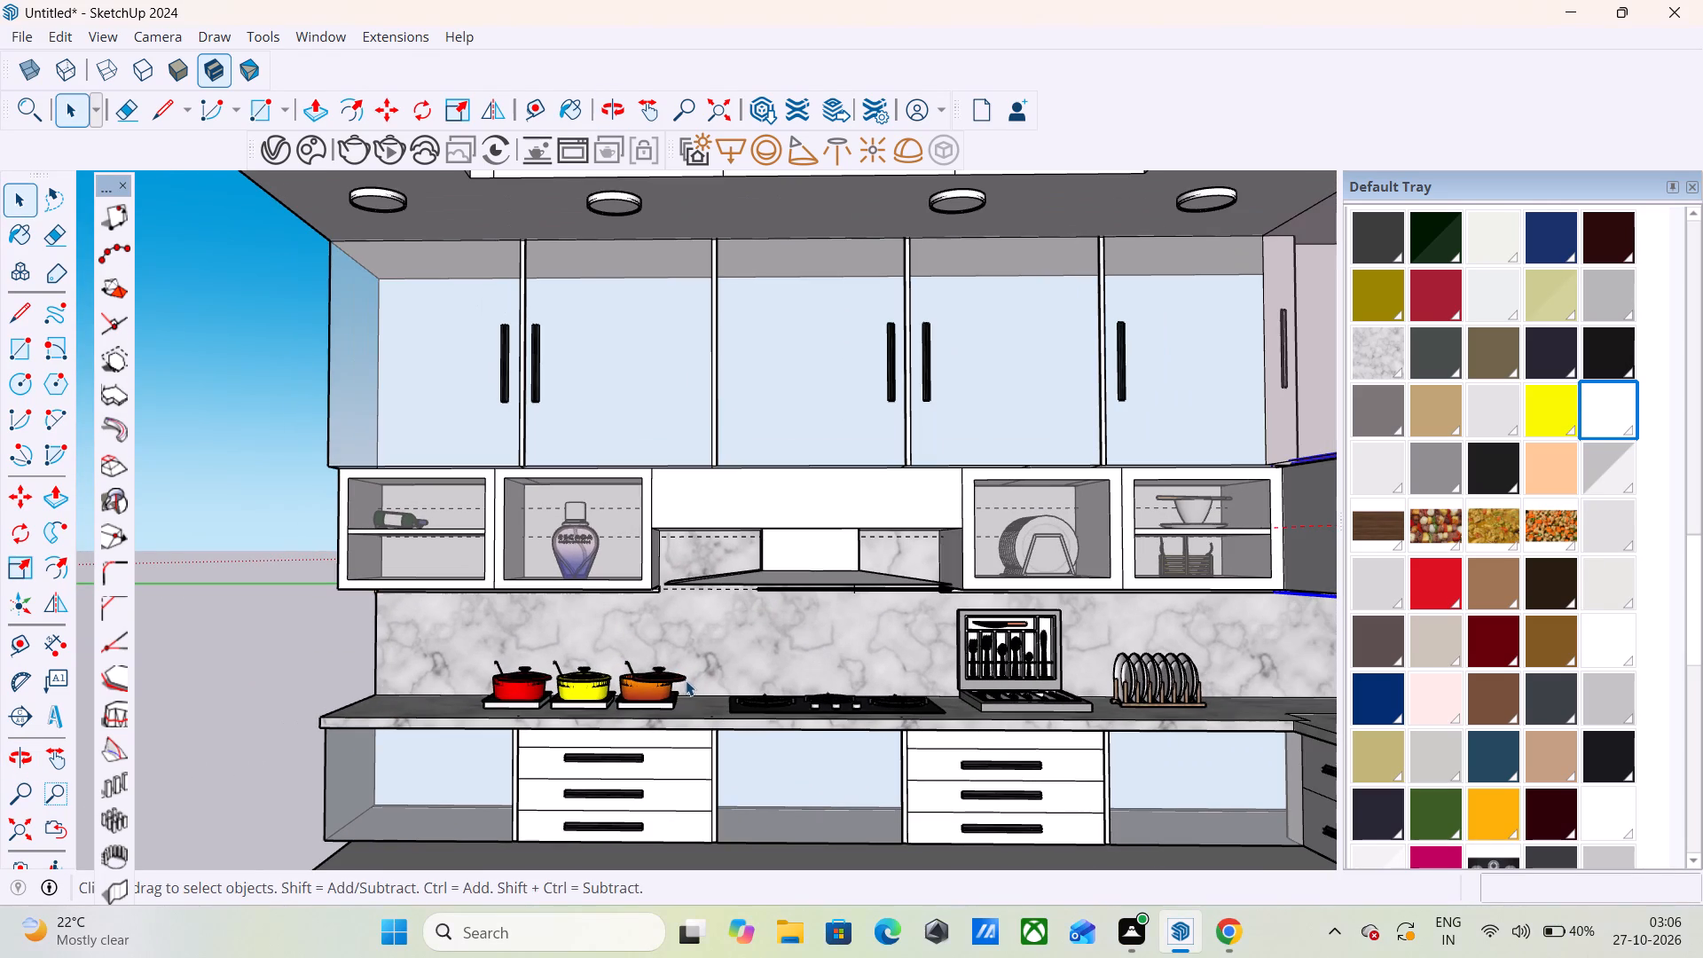
{"action": "middle_click_drag", "start_coordinate": [689, 685], "coordinate": [736, 685]}
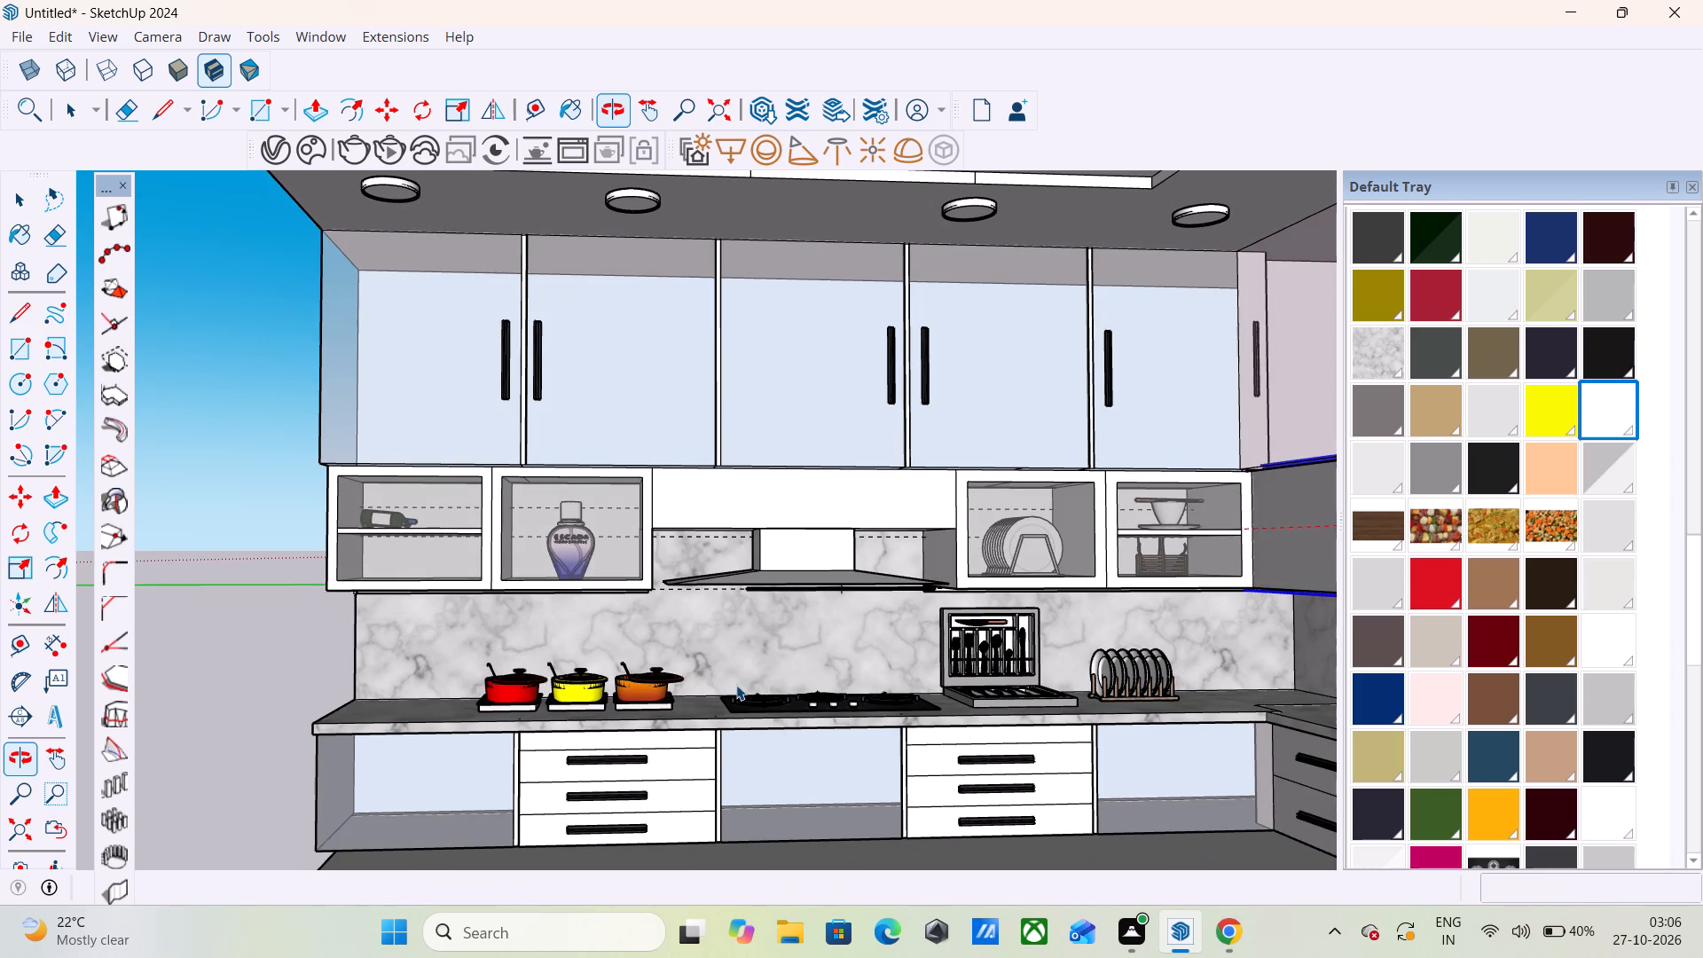
{"action": "middle_click_drag", "start_coordinate": [735, 685], "coordinate": [1149, 675]}
{"action": "scroll", "coordinate": [553, 646], "scroll_direction": "down", "scroll_amount": 7}
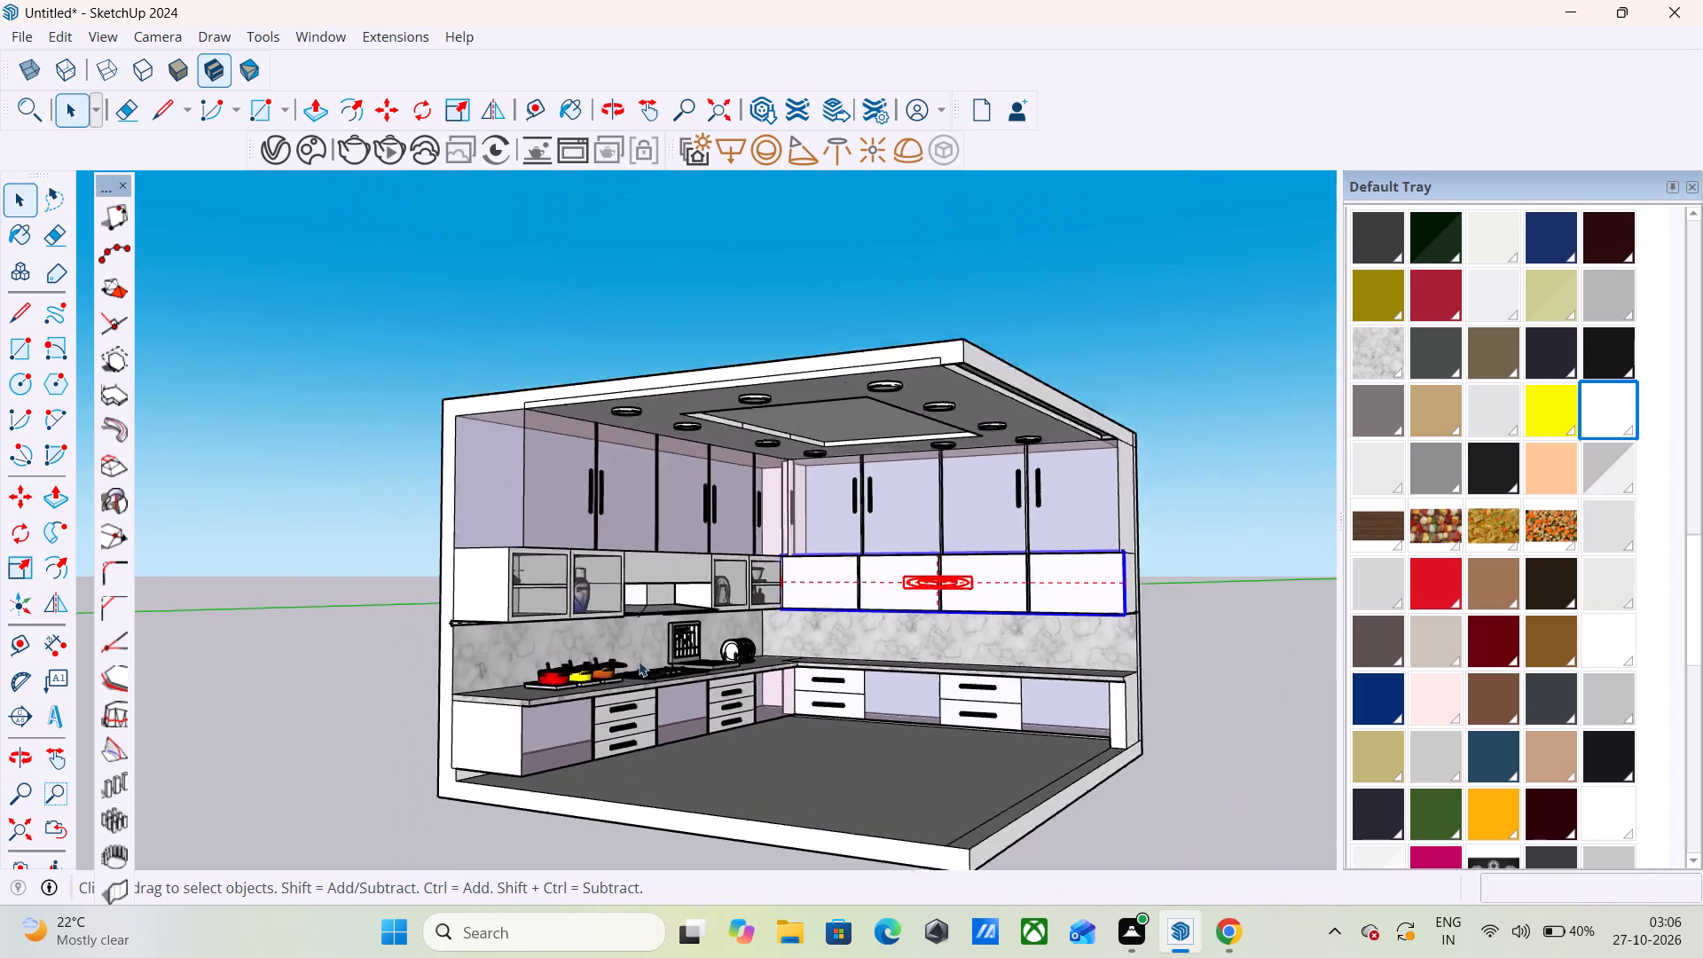
Examine the wall cabinets with the mesh light up close and the whole kitchen from the front, corner and sides.
{"action": "scroll", "coordinate": [639, 661], "scroll_direction": "down", "scroll_amount": 1}
{"action": "scroll", "coordinate": [1072, 651], "scroll_direction": "up", "scroll_amount": 4}
{"action": "middle_click_drag", "start_coordinate": [859, 632], "coordinate": [989, 617]}
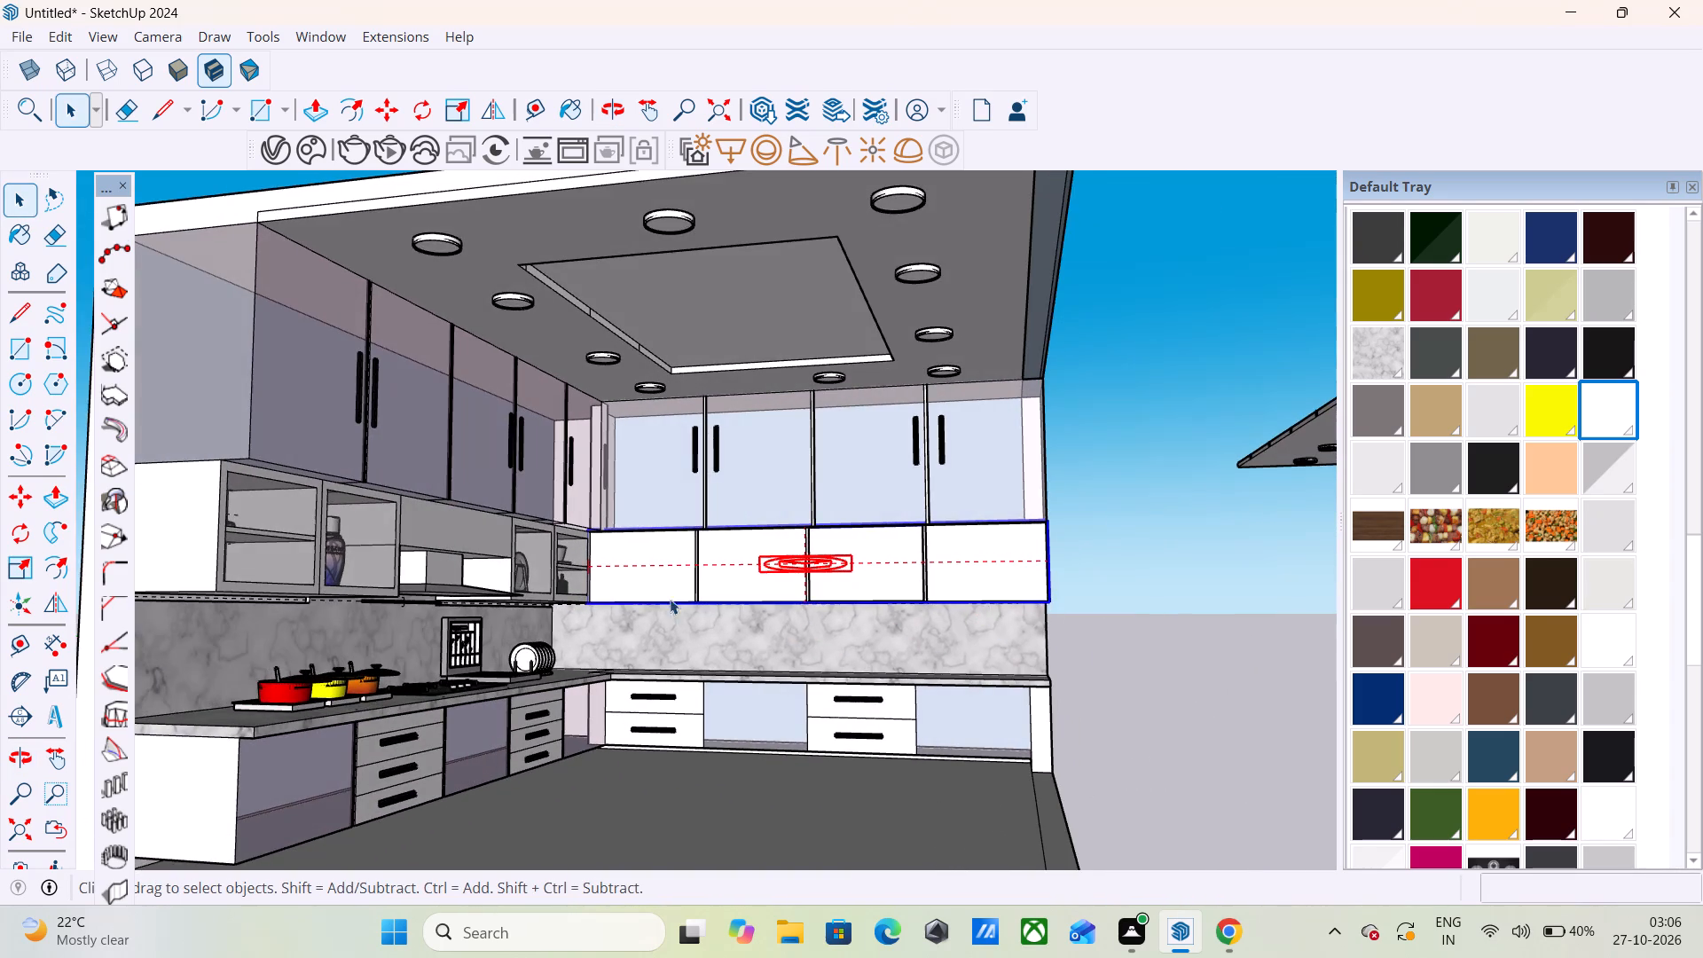
{"action": "scroll", "coordinate": [648, 599], "scroll_direction": "up", "scroll_amount": 3}
{"action": "middle_click_drag", "start_coordinate": [667, 602], "coordinate": [772, 604]}
{"action": "scroll", "coordinate": [774, 604], "scroll_direction": "up", "scroll_amount": 3}
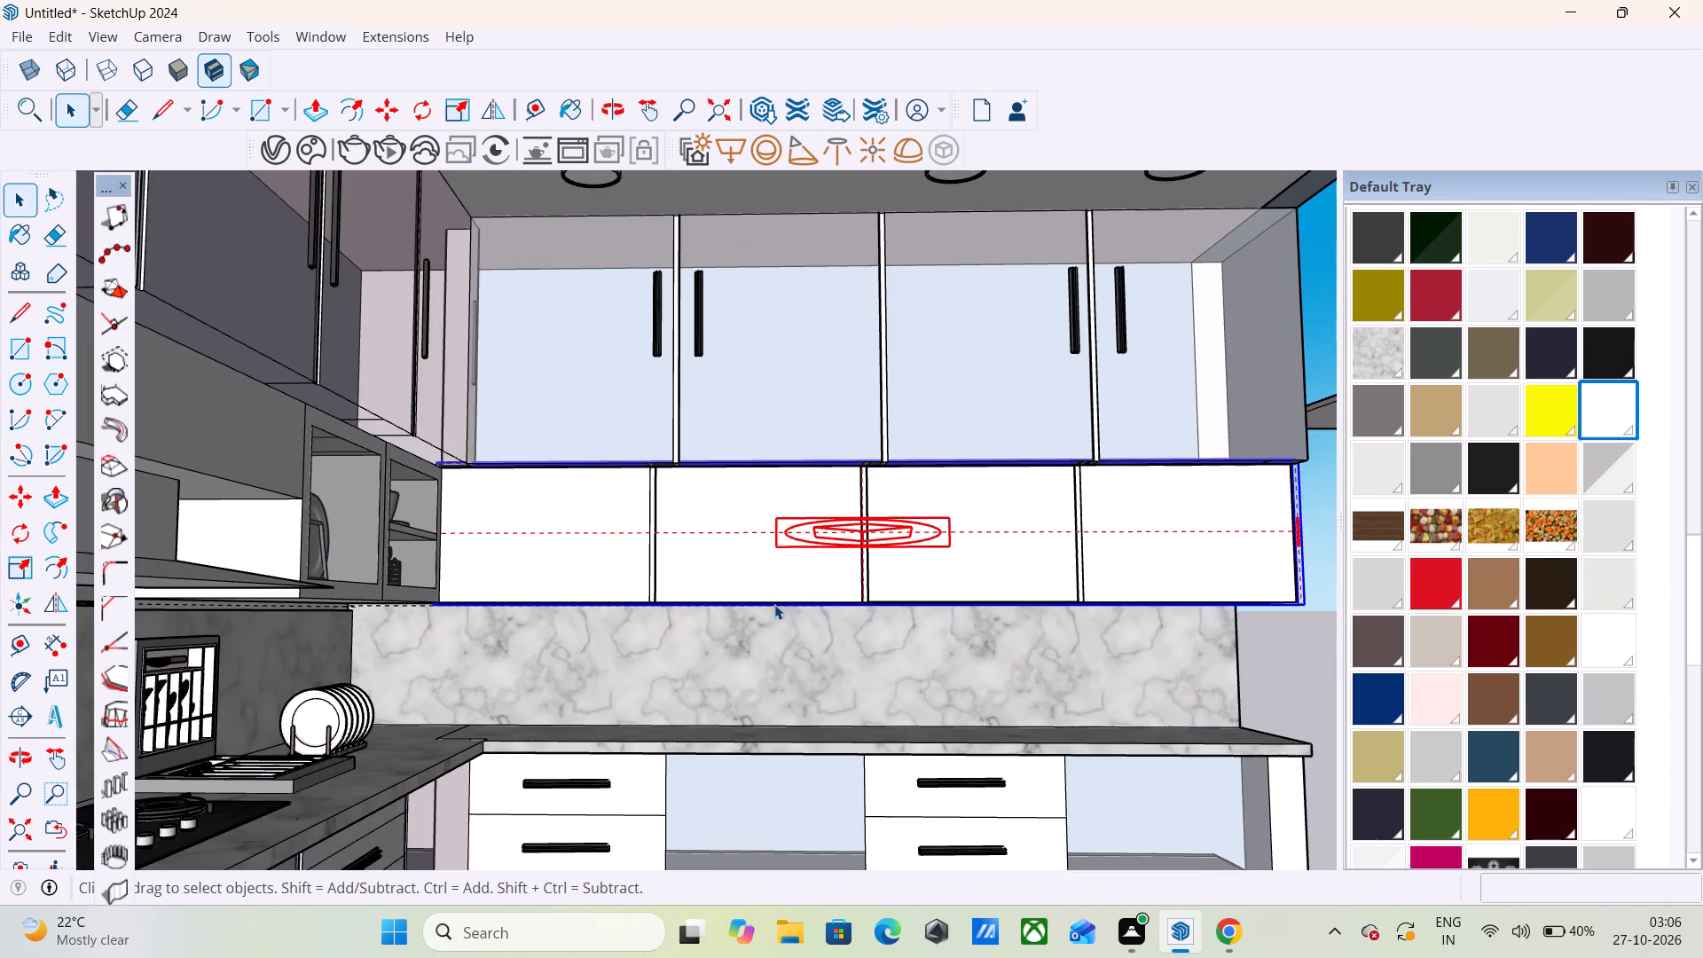
{"action": "scroll", "coordinate": [774, 604], "scroll_direction": "down", "scroll_amount": 2}
{"action": "scroll", "coordinate": [774, 604], "scroll_direction": "up", "scroll_amount": 1}
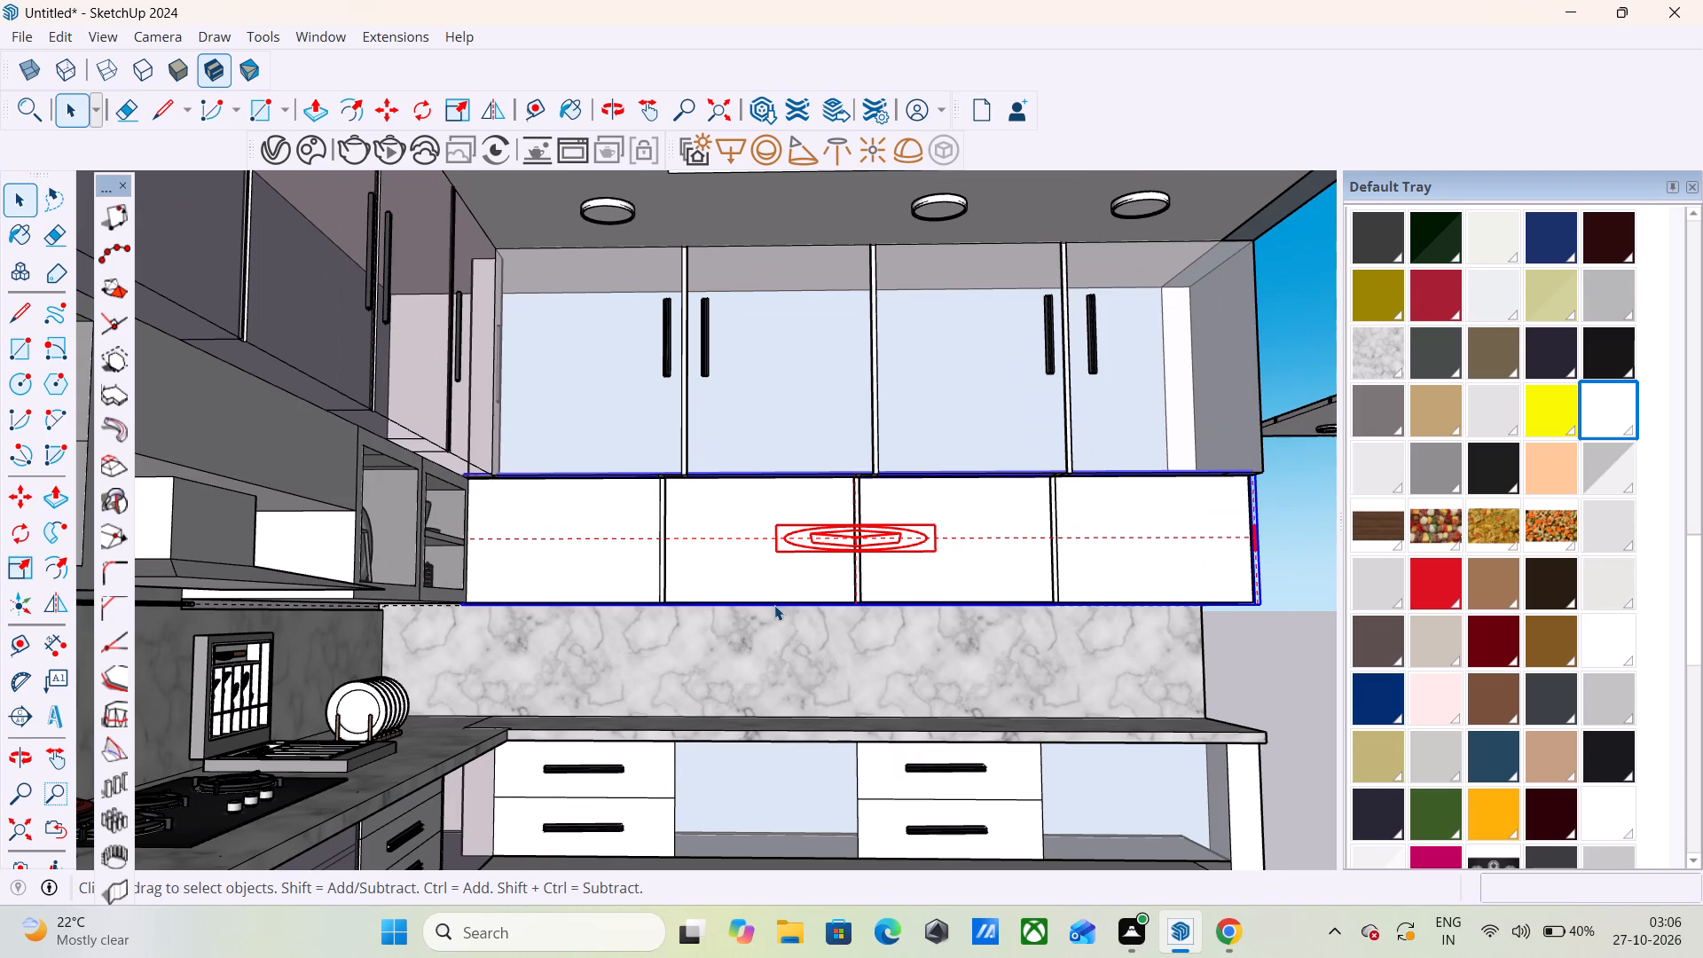
{"action": "scroll", "coordinate": [767, 582], "scroll_direction": "down", "scroll_amount": 11}
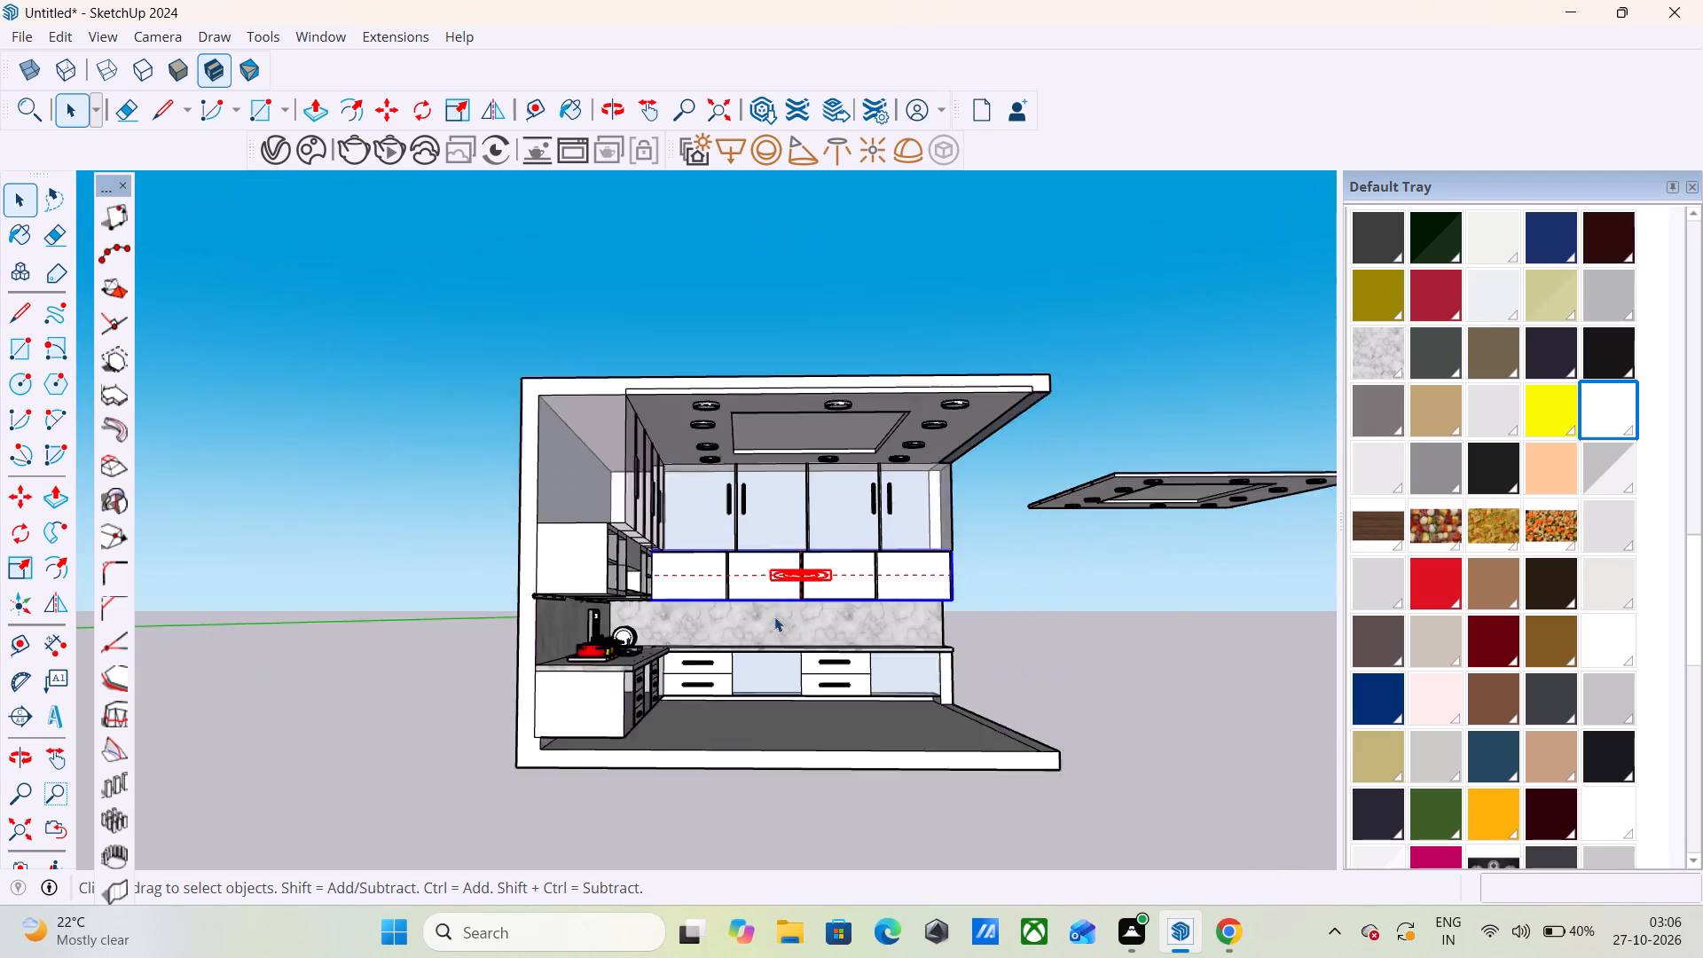
{"action": "middle_click_drag", "start_coordinate": [915, 611], "coordinate": [465, 623]}
{"action": "scroll", "coordinate": [368, 606], "scroll_direction": "up", "scroll_amount": 4}
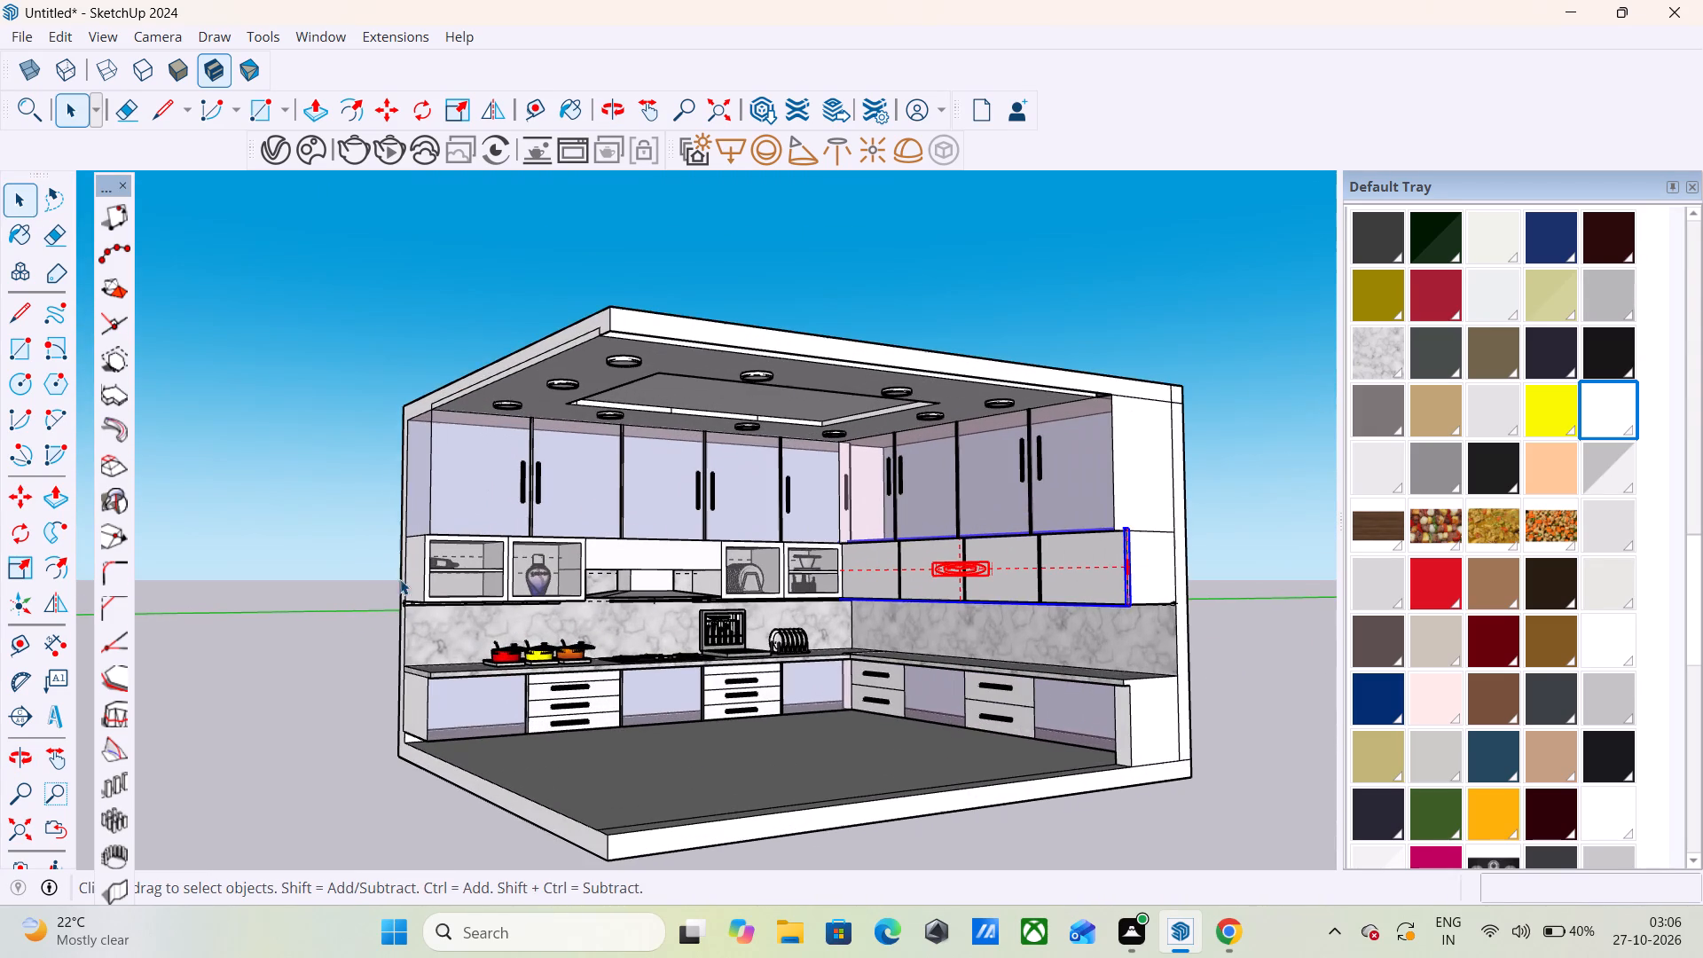
{"action": "scroll", "coordinate": [1179, 593], "scroll_direction": "up", "scroll_amount": 3}
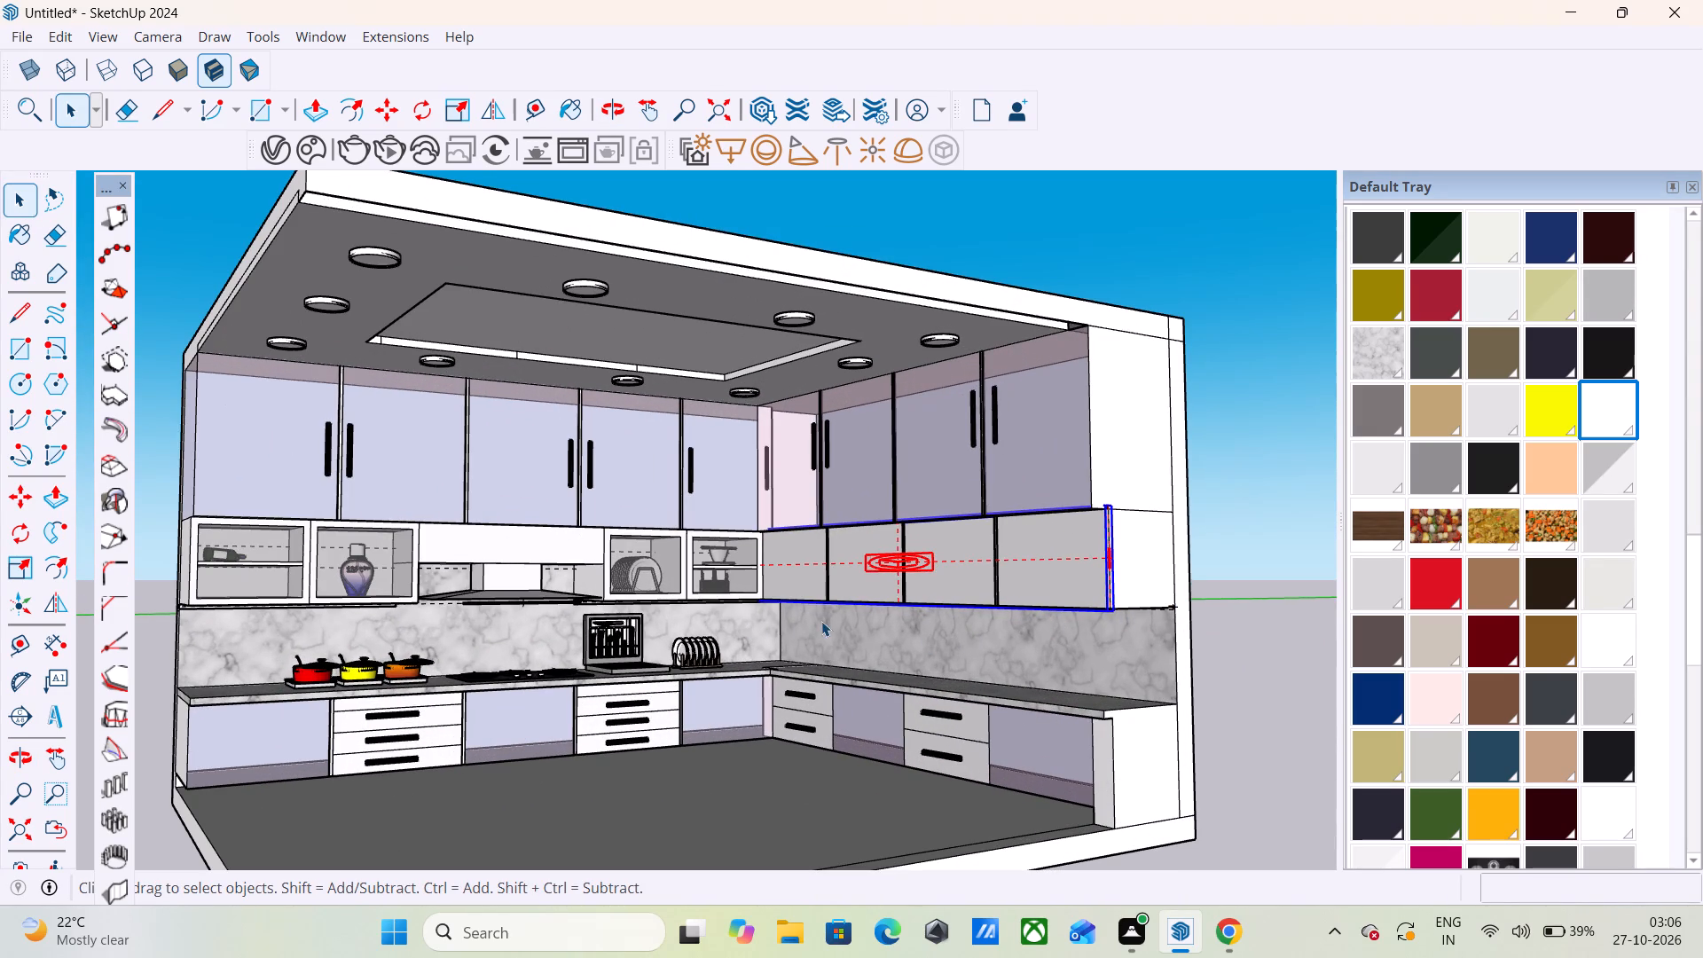
{"action": "scroll", "coordinate": [1204, 529], "scroll_direction": "down", "scroll_amount": 4}
{"action": "middle_click_drag", "start_coordinate": [581, 629], "coordinate": [684, 661]}
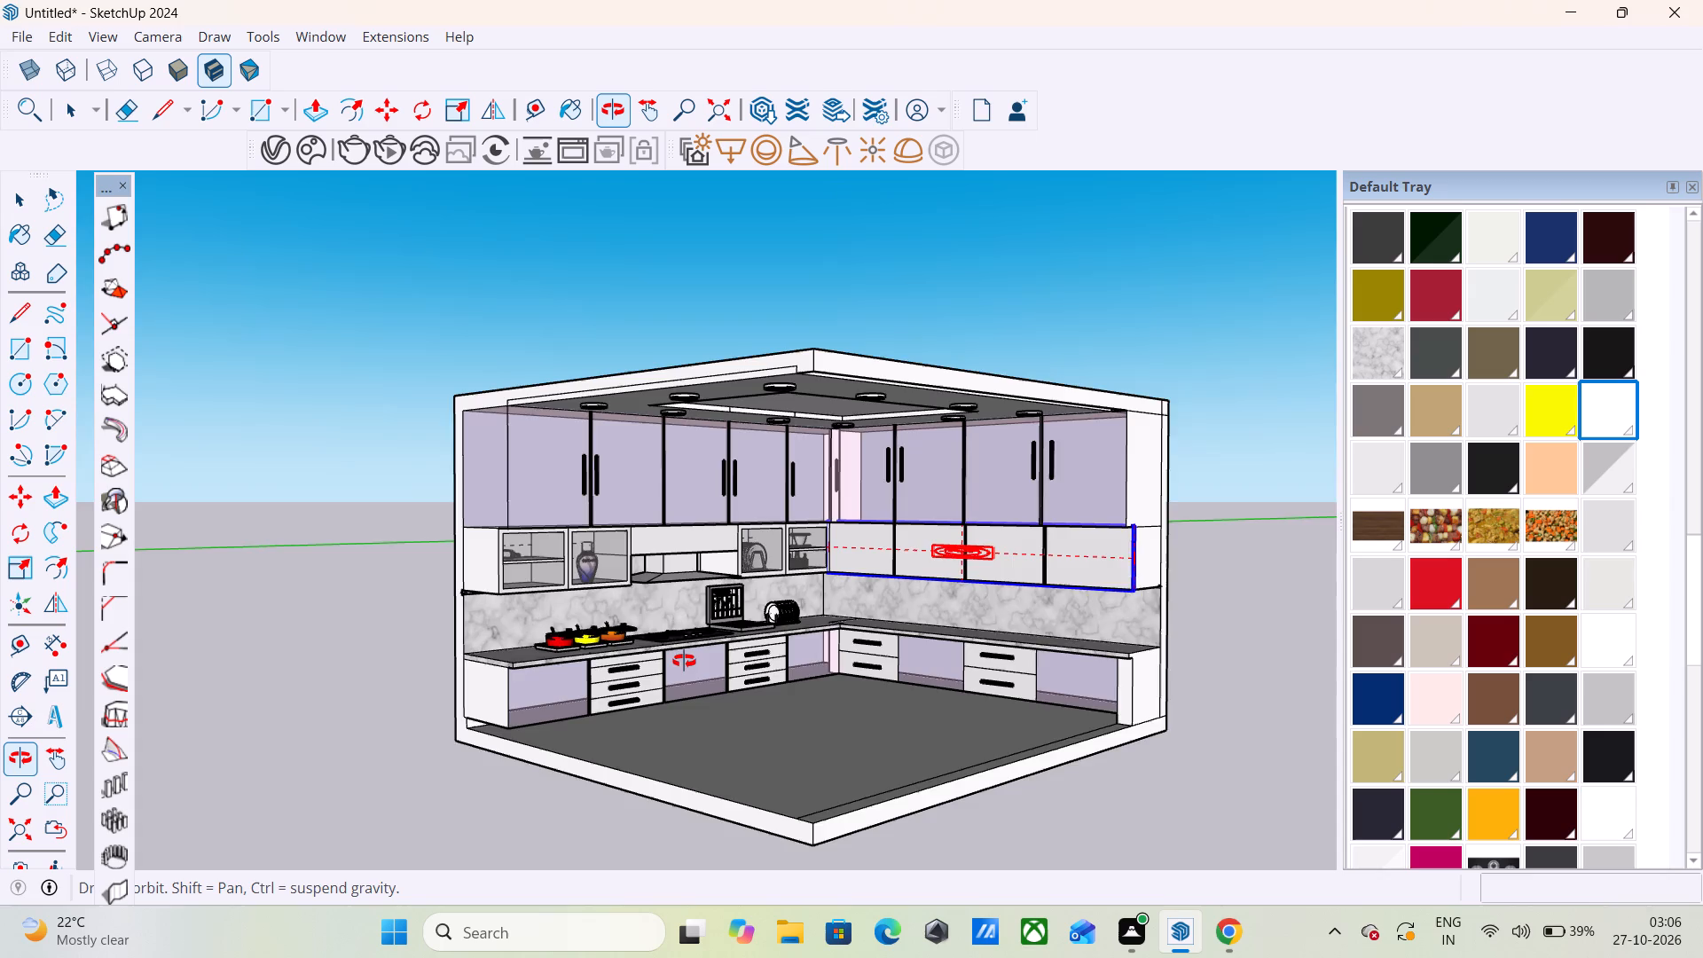
{"action": "middle_click_drag", "start_coordinate": [684, 661], "coordinate": [560, 651]}
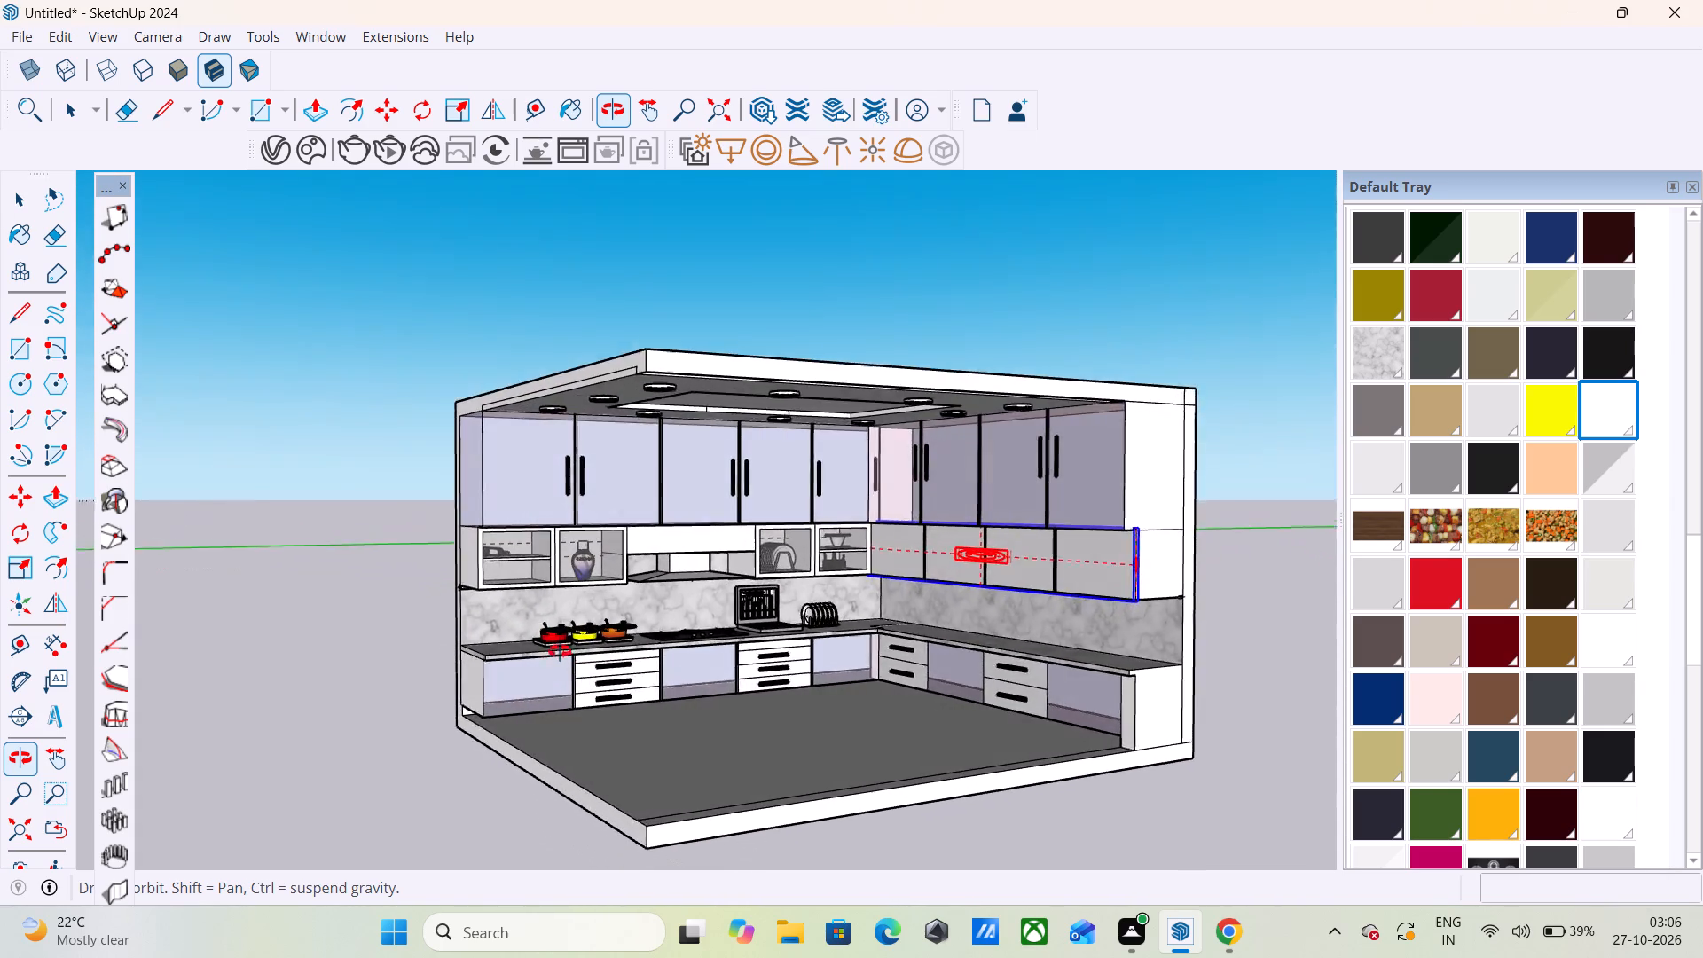
{"action": "middle_click_drag", "start_coordinate": [560, 651], "coordinate": [738, 716]}
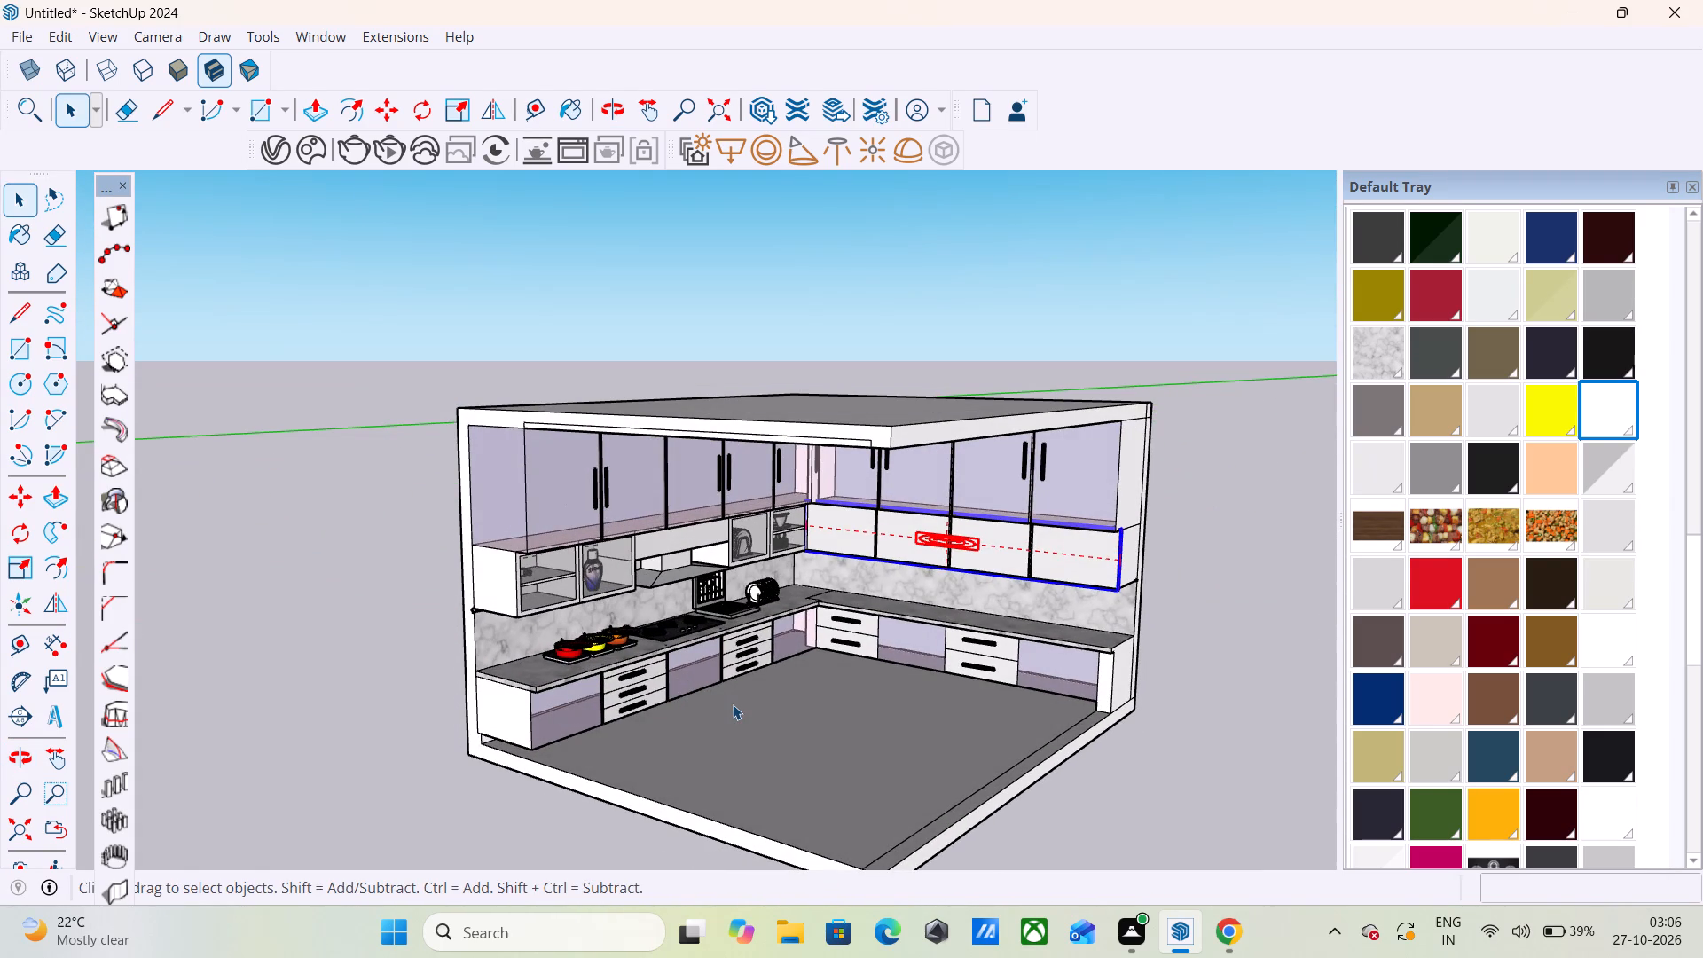
Push/pull the room's open end face beside the hob-side cabinets outward about 11' 4 13/16" to lengthen the room.
{"action": "key", "text": "p"}
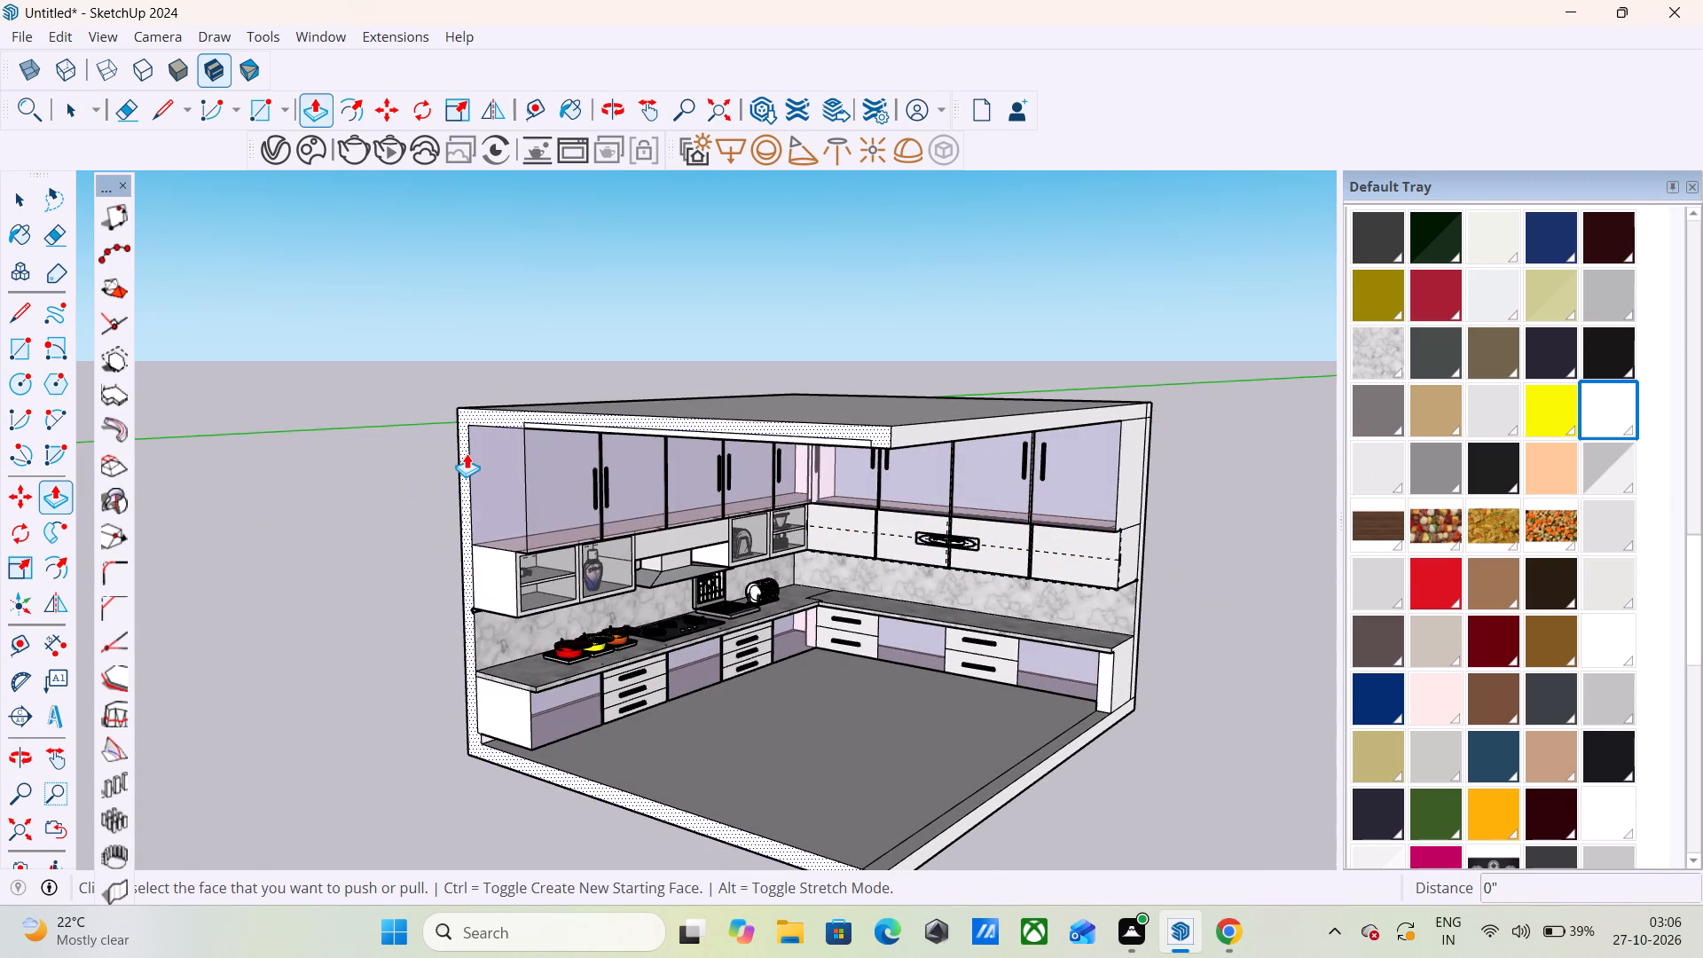
{"action": "left_click", "coordinate": [467, 453]}
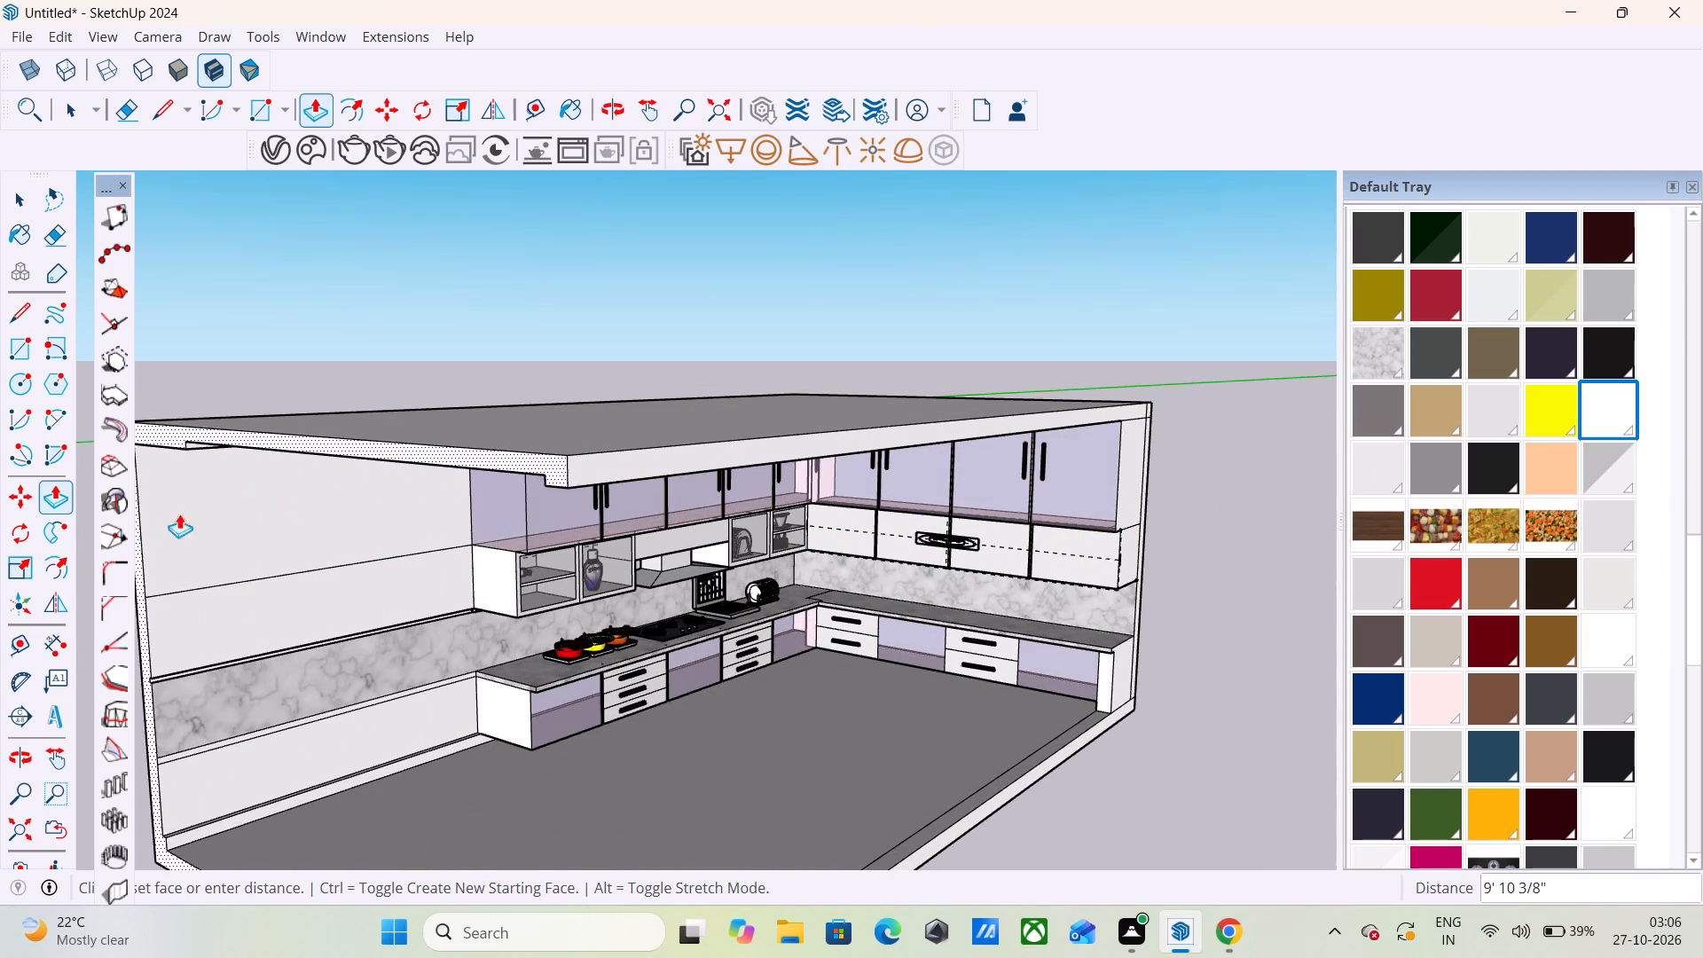
{"action": "scroll", "coordinate": [662, 387], "scroll_direction": "down", "scroll_amount": 5}
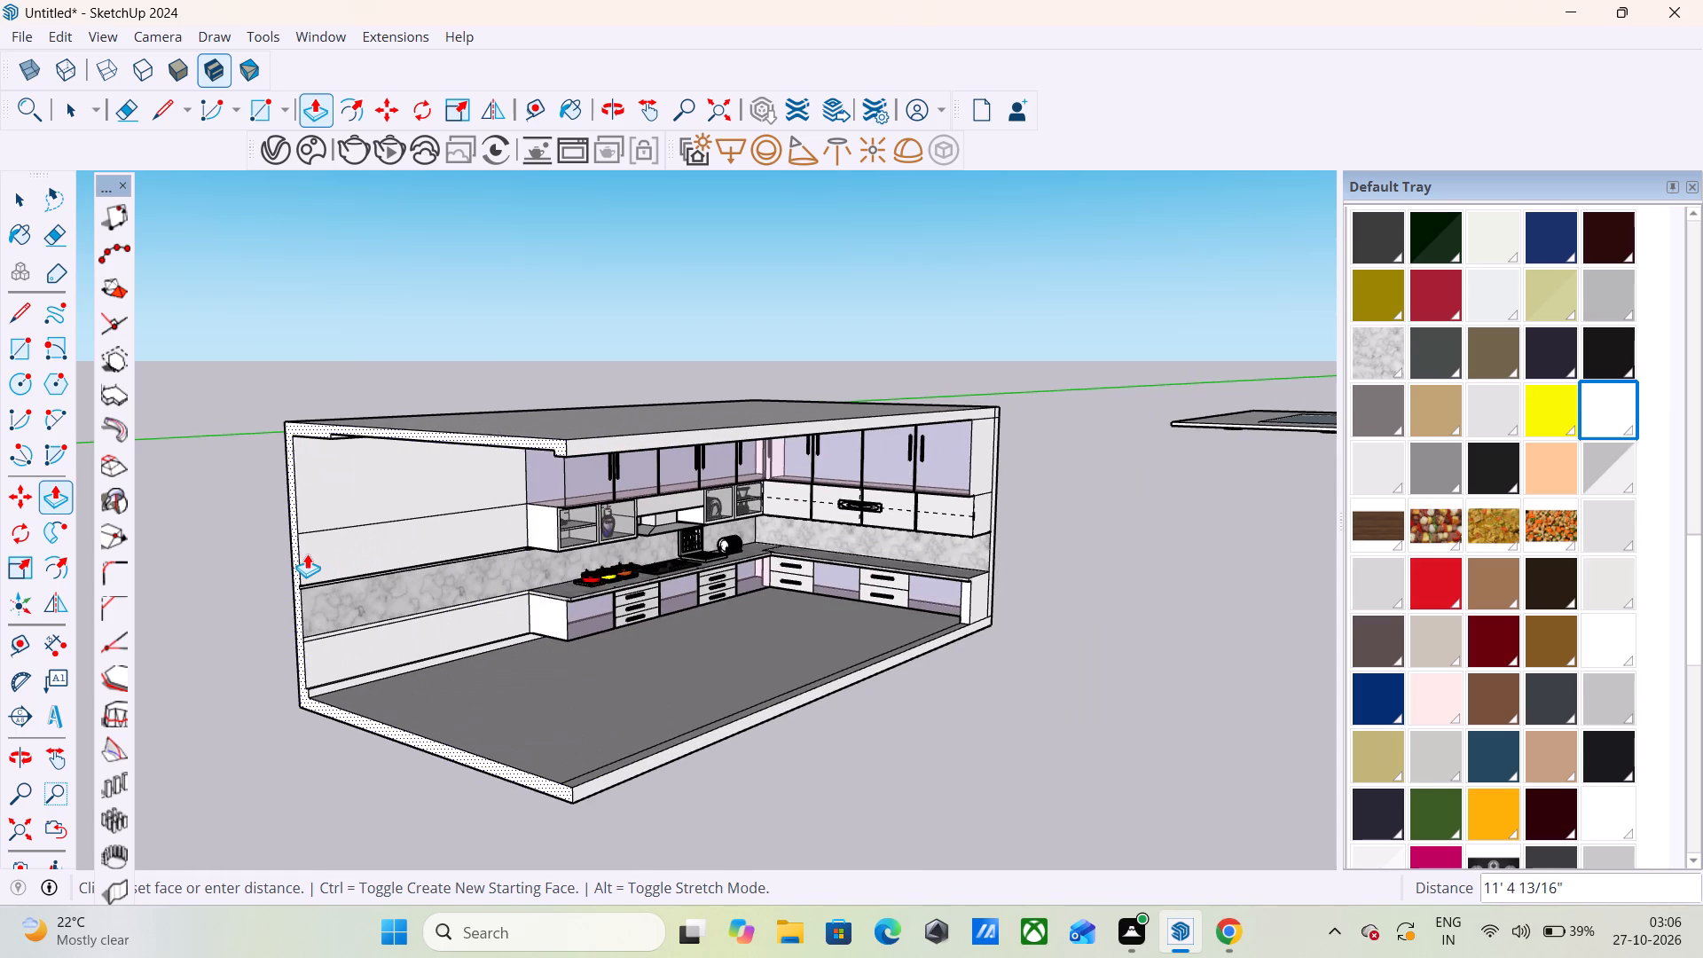
{"action": "left_click", "coordinate": [307, 554]}
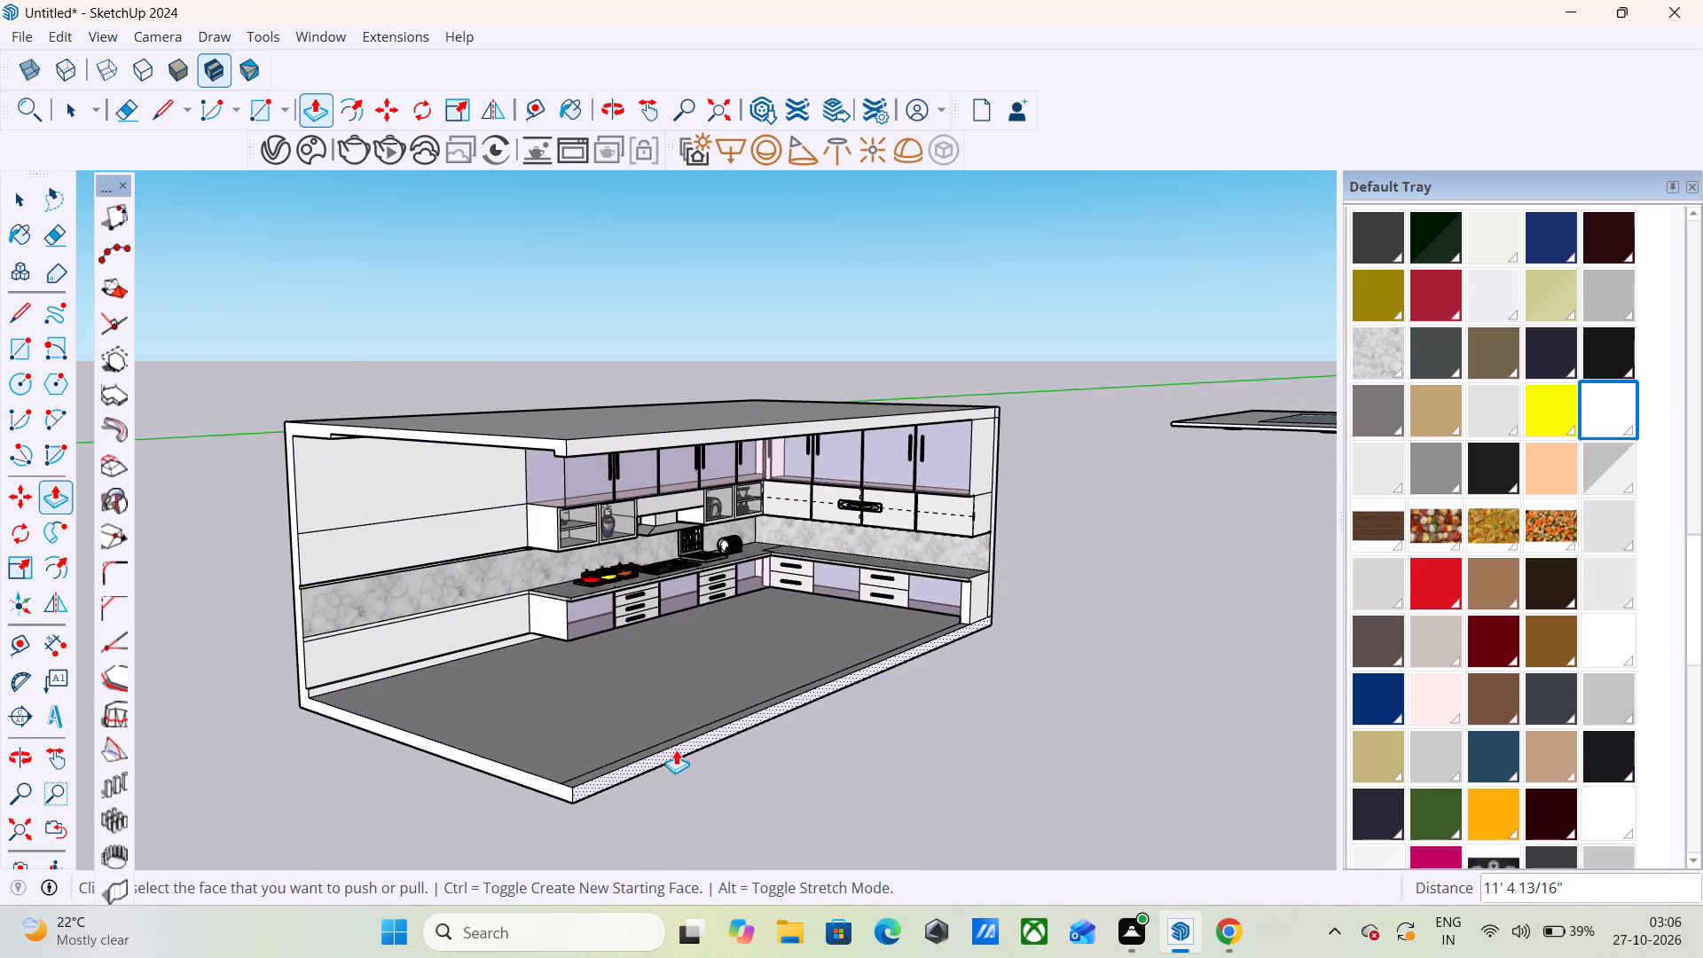
Extend the room's other open side about 13' 2 7/16" by pulling the floor, side wall and ceiling edges flush with each other.
{"action": "left_click", "coordinate": [676, 750]}
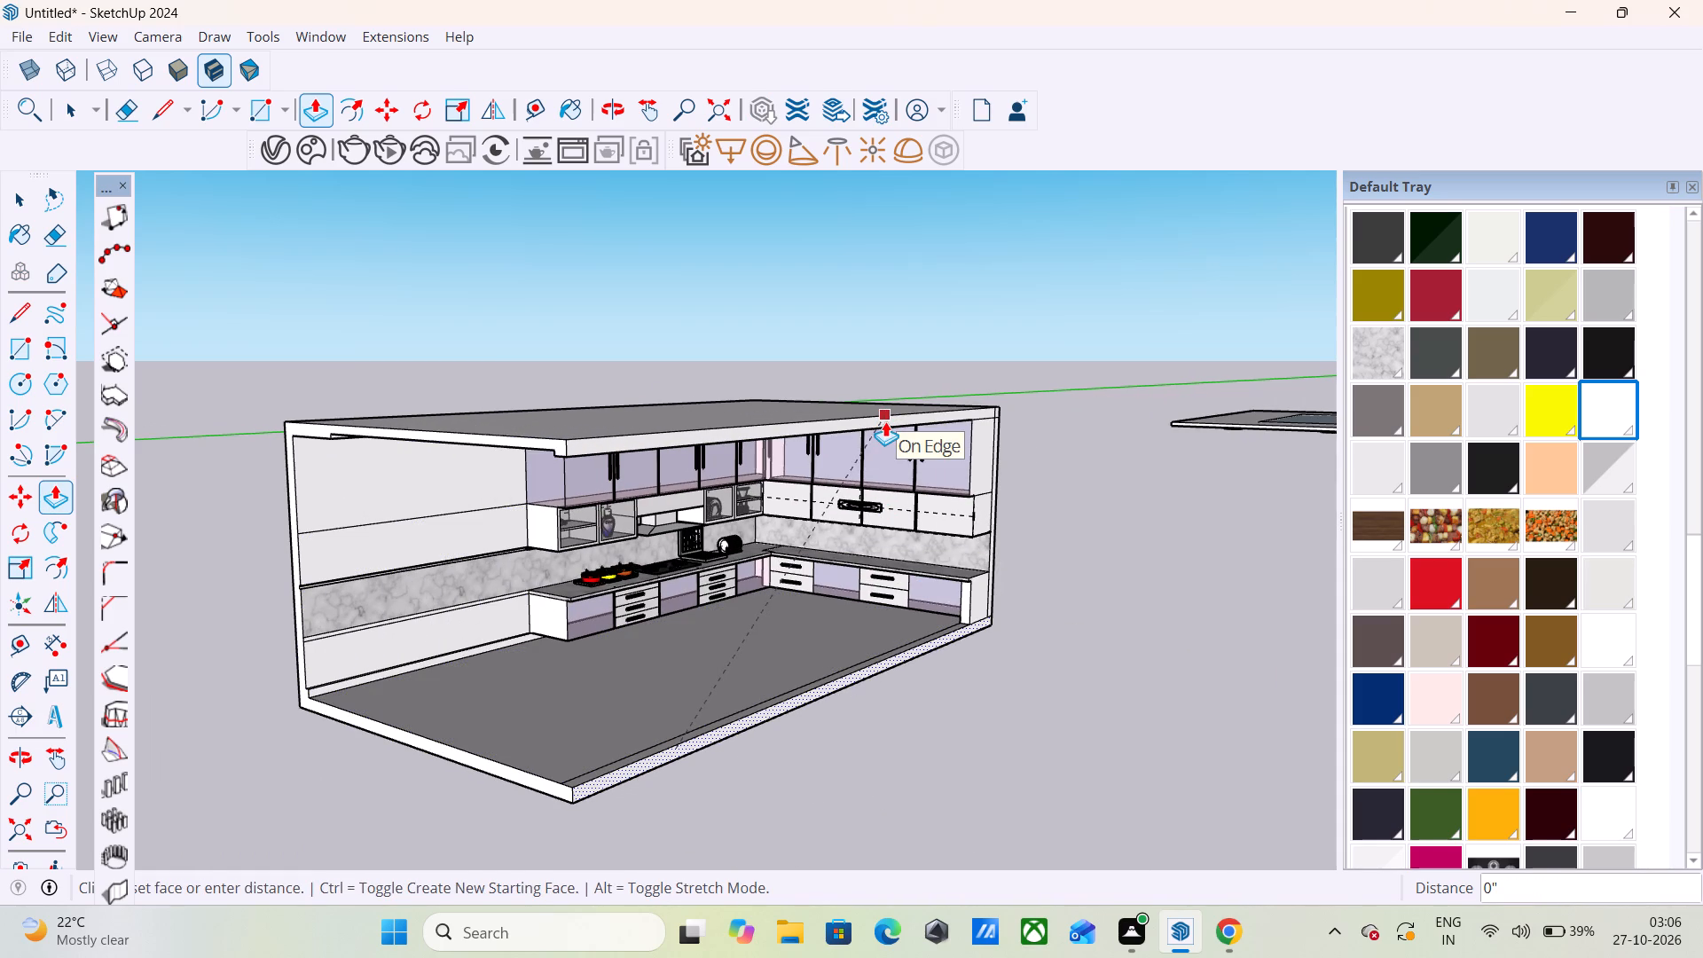
{"action": "left_click", "coordinate": [1089, 655]}
{"action": "middle_click_drag", "start_coordinate": [1088, 592], "coordinate": [902, 593]}
{"action": "scroll", "coordinate": [990, 580], "scroll_direction": "up", "scroll_amount": 4}
{"action": "left_click", "coordinate": [1007, 562]}
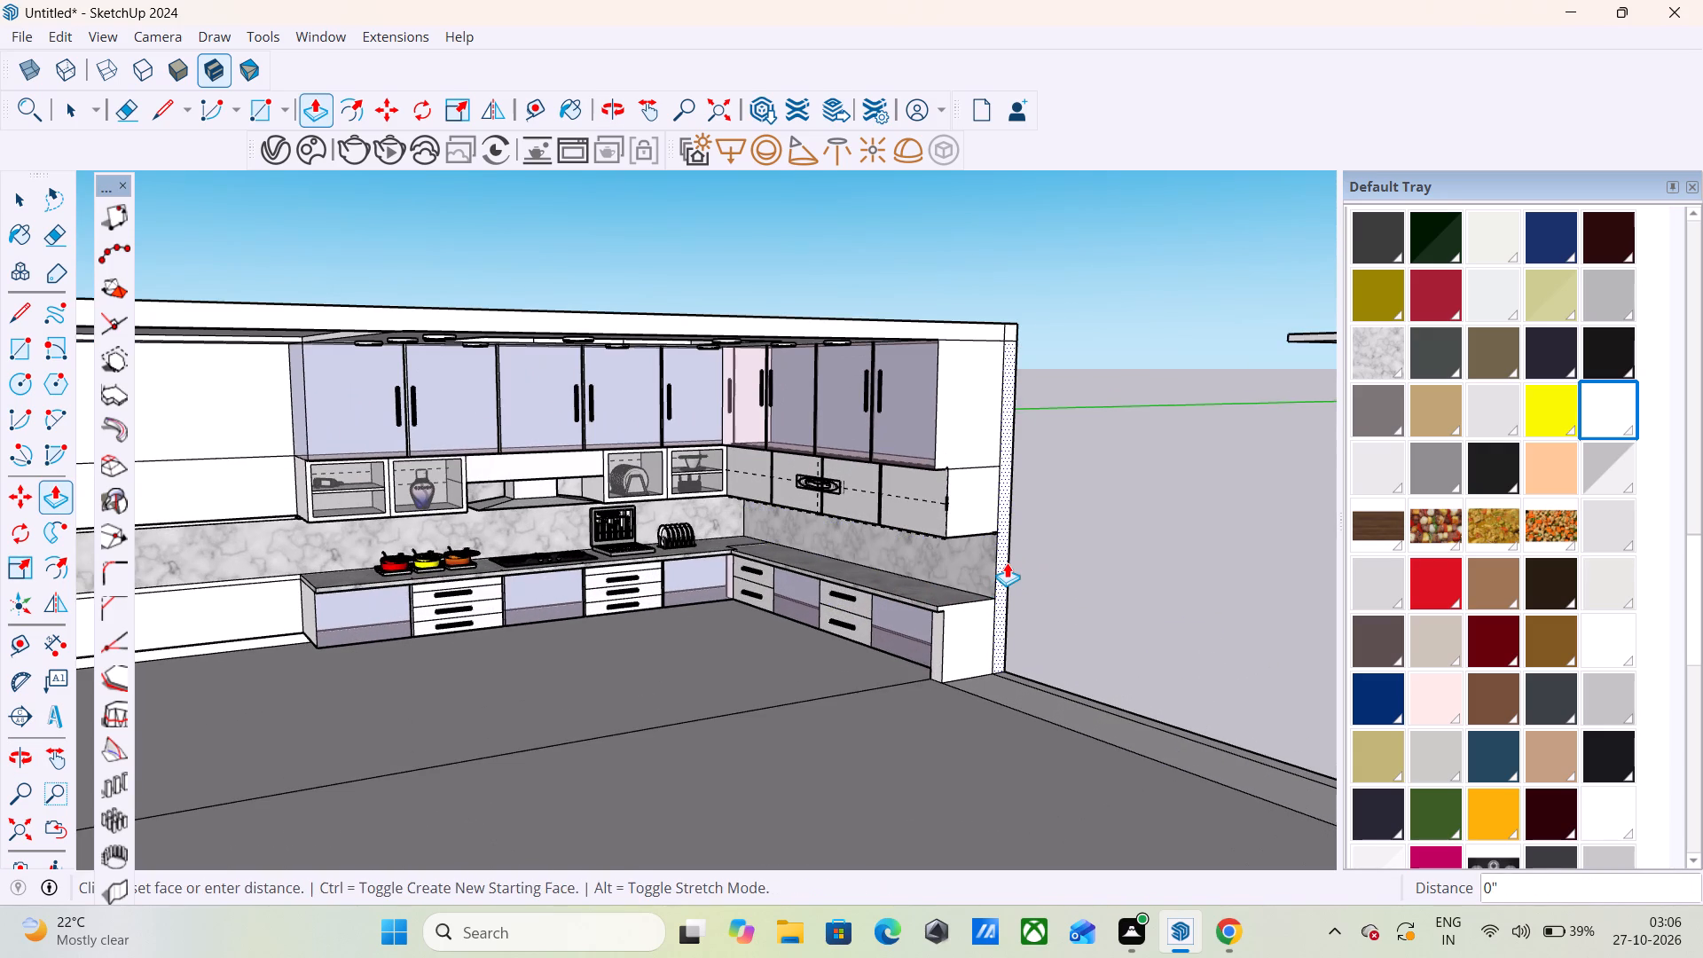
{"action": "scroll", "coordinate": [1079, 600], "scroll_direction": "down", "scroll_amount": 11}
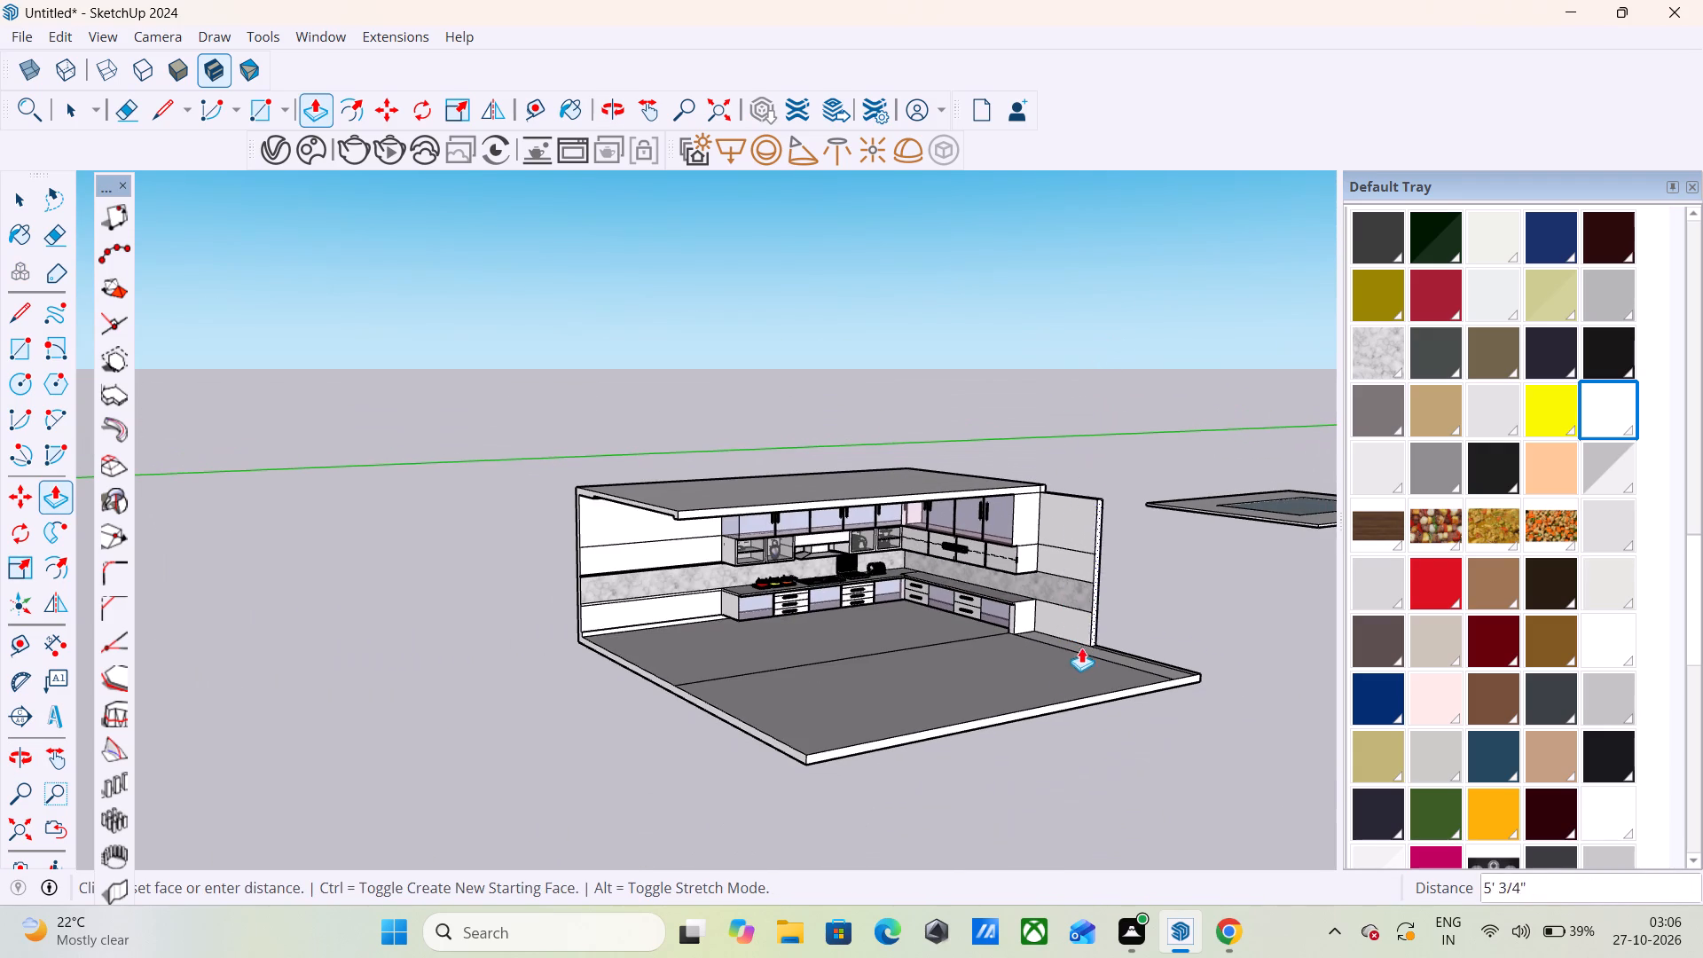
{"action": "left_click", "coordinate": [1071, 698]}
{"action": "left_click", "coordinate": [950, 498]}
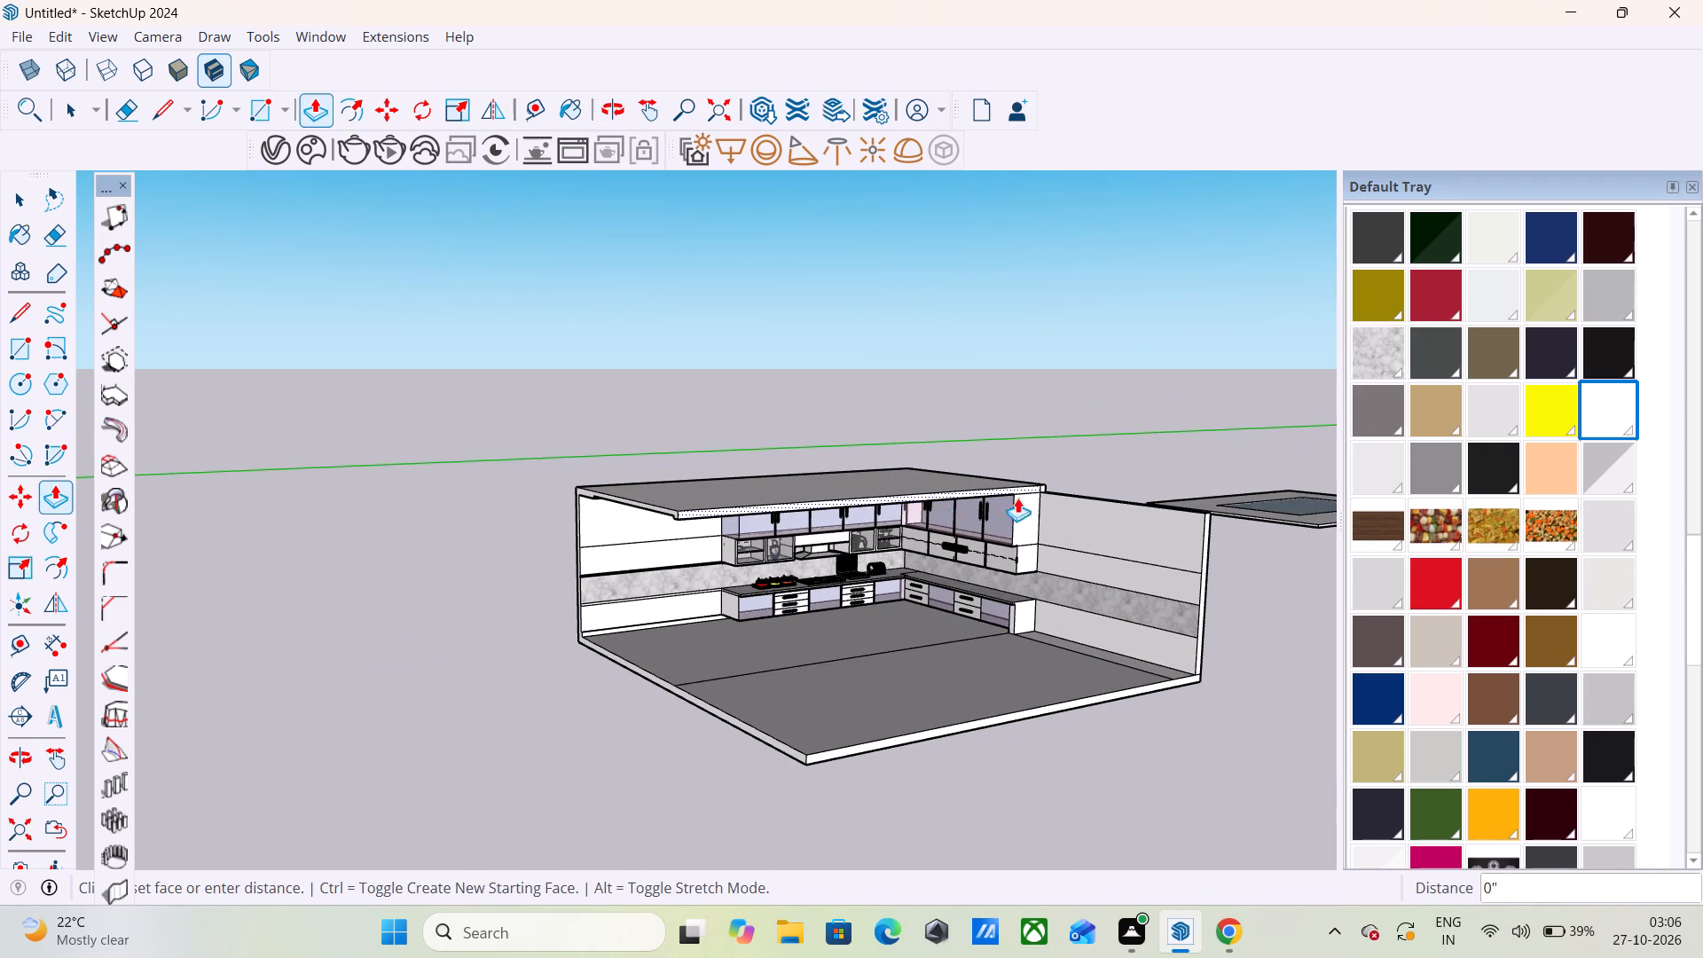
{"action": "left_click", "coordinate": [1205, 573]}
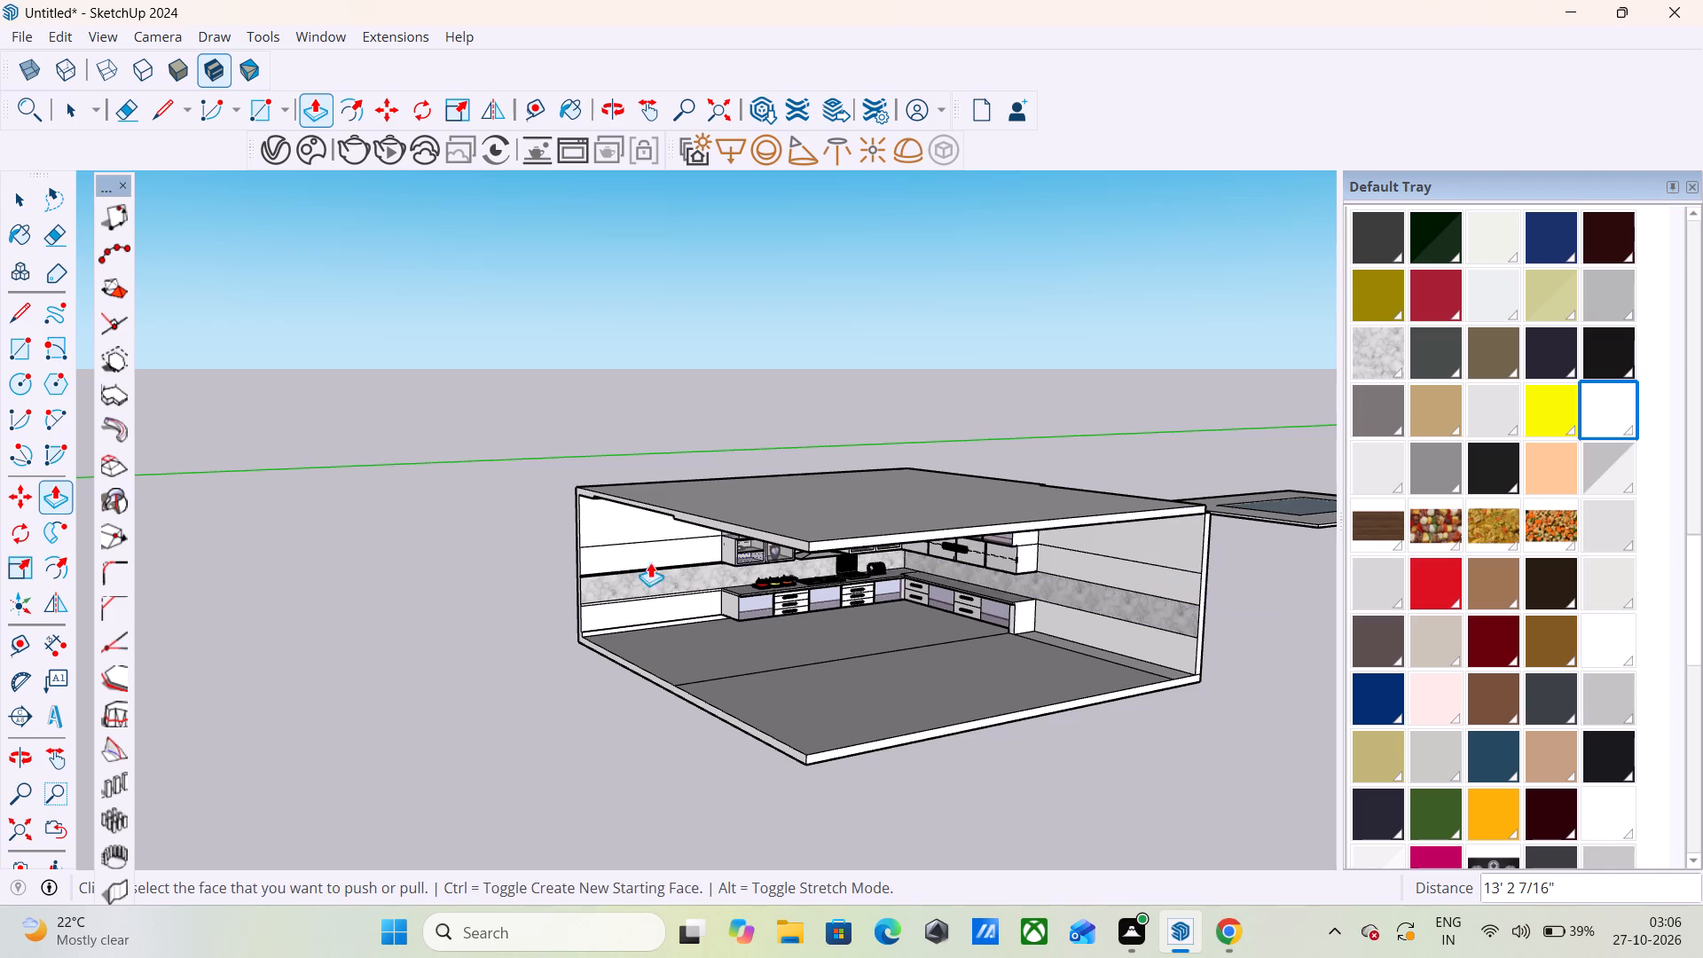
Set the V-Ray colour of Mesh Light#1 to pale pink, about R 0.956, G 0.795, B 0.956.
{"action": "middle_click_drag", "start_coordinate": [507, 584], "coordinate": [883, 569]}
{"action": "key", "text": "r"}
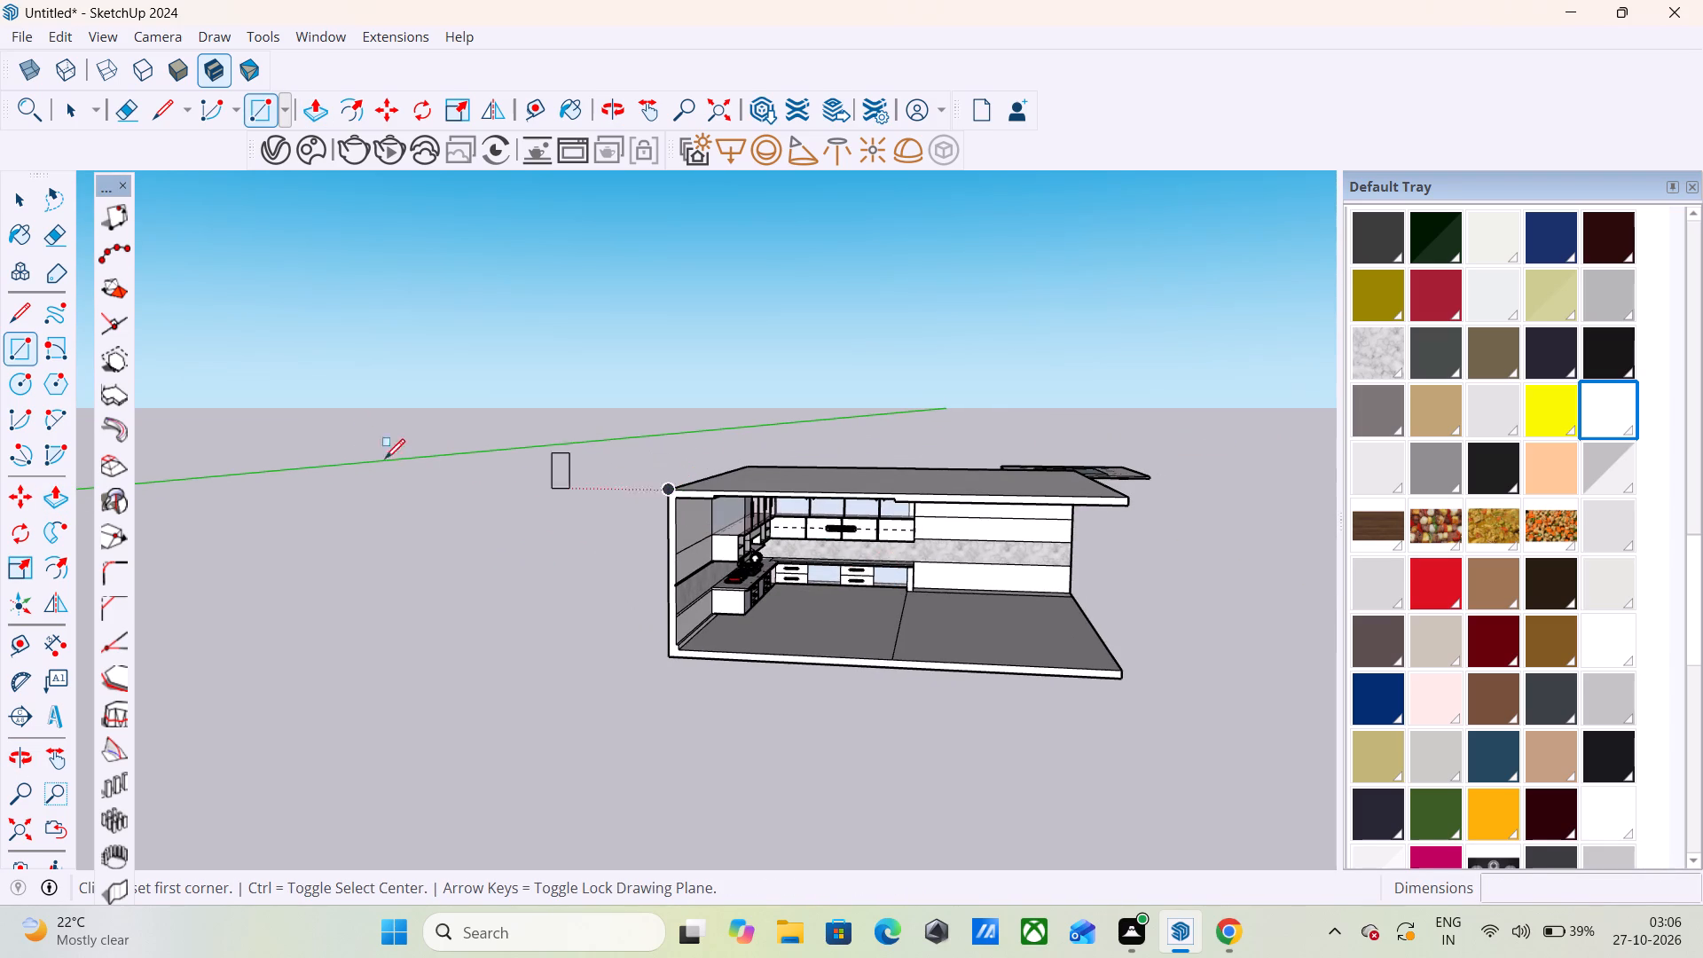
{"action": "left_click", "coordinate": [277, 150]}
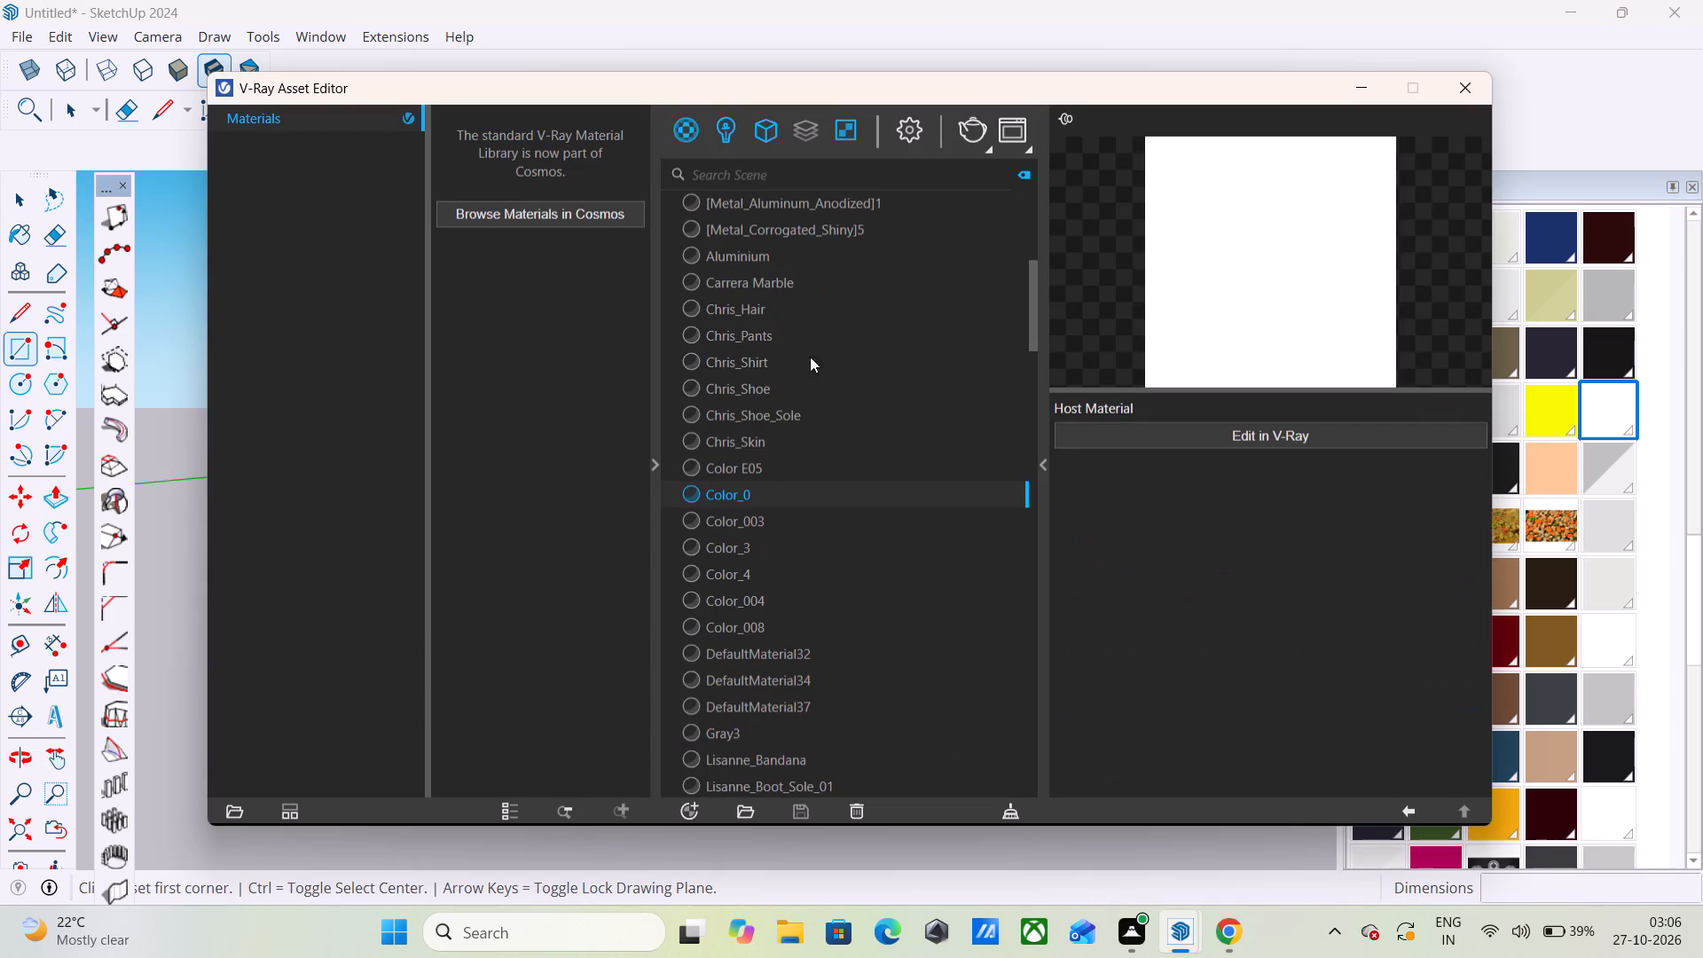
{"action": "left_click", "coordinate": [728, 122]}
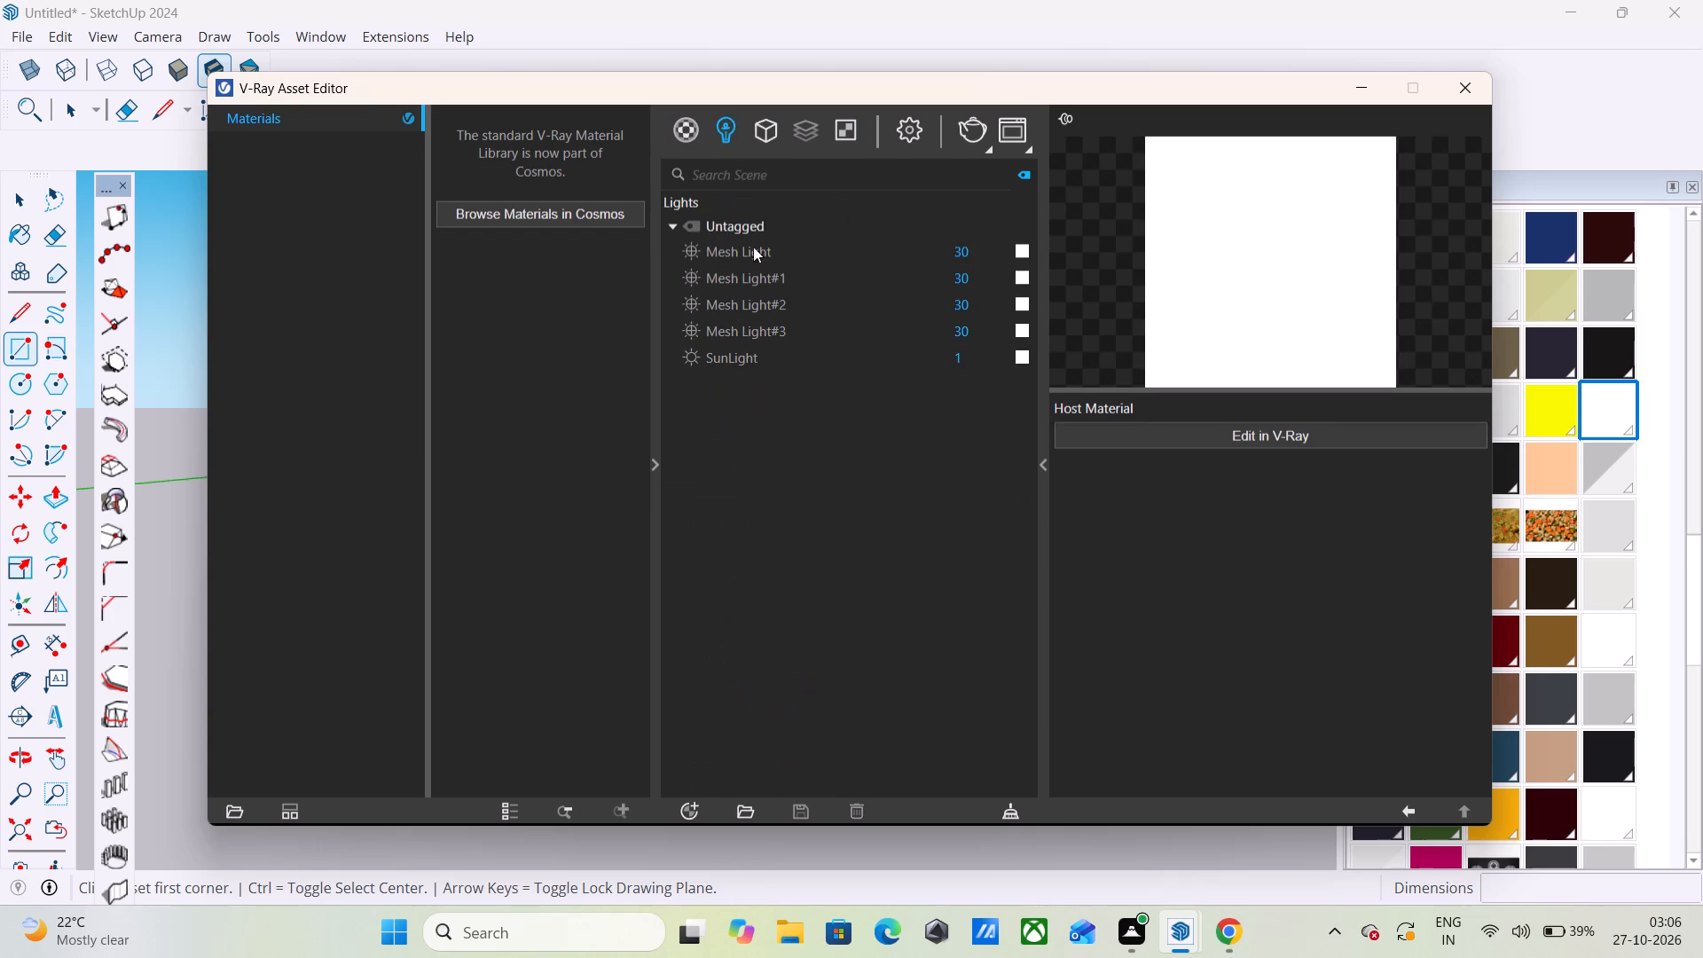
{"action": "left_click", "coordinate": [1021, 271]}
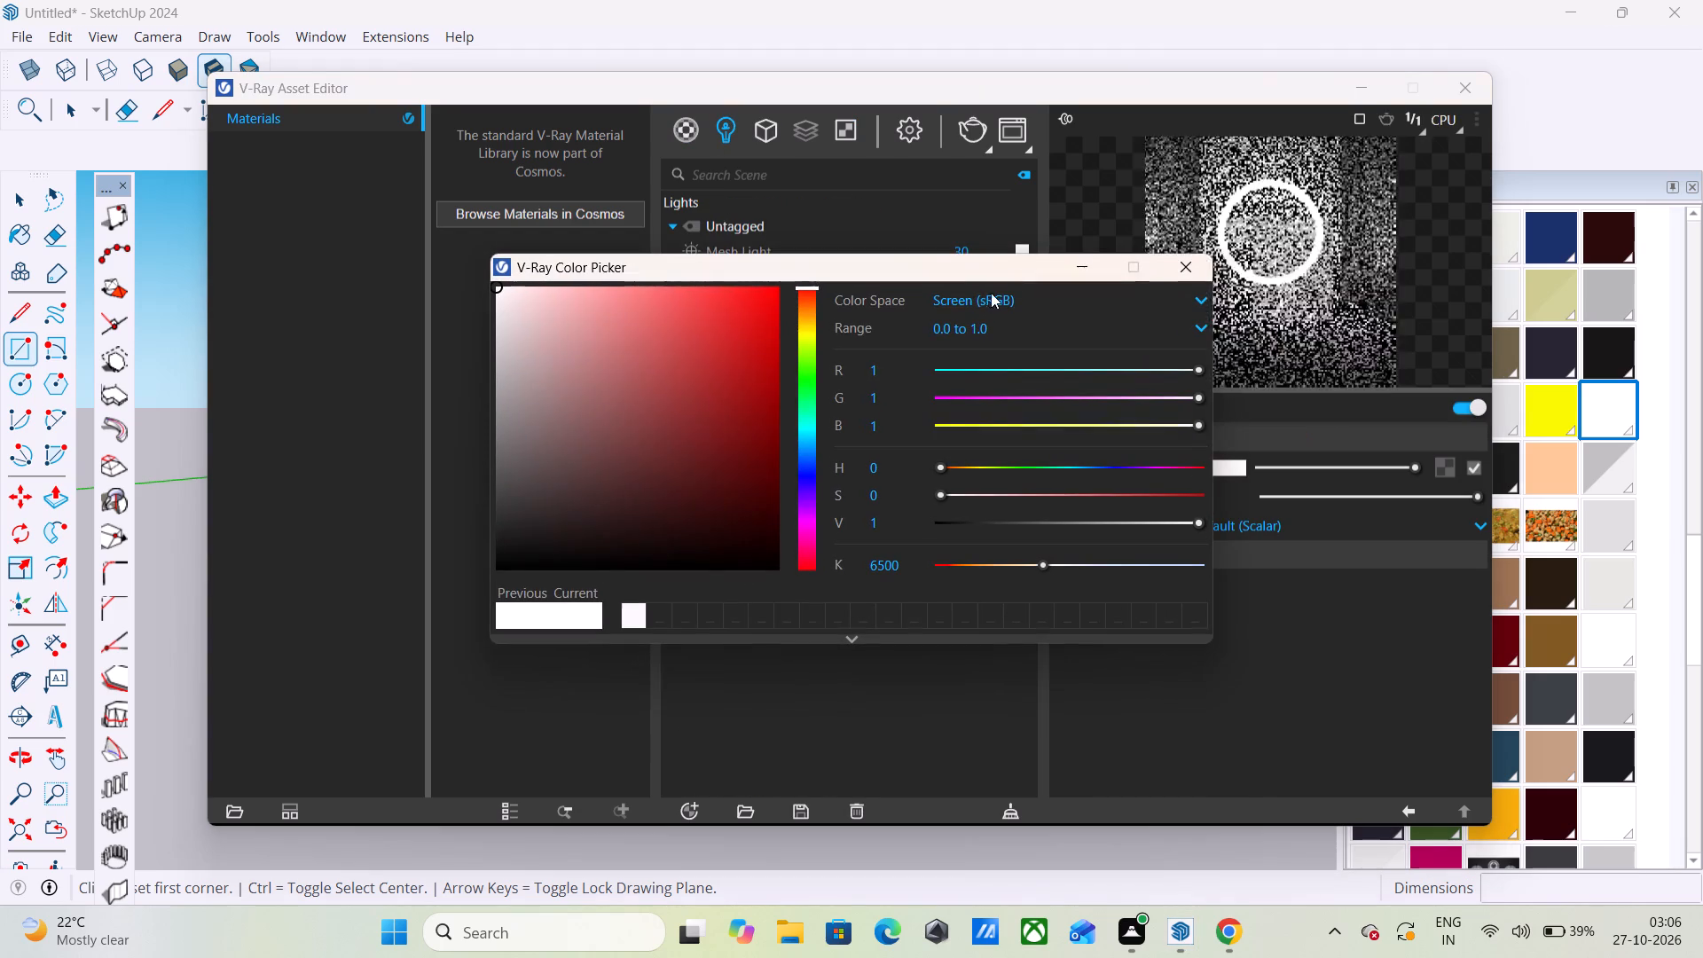
{"action": "left_click", "coordinate": [1120, 397]}
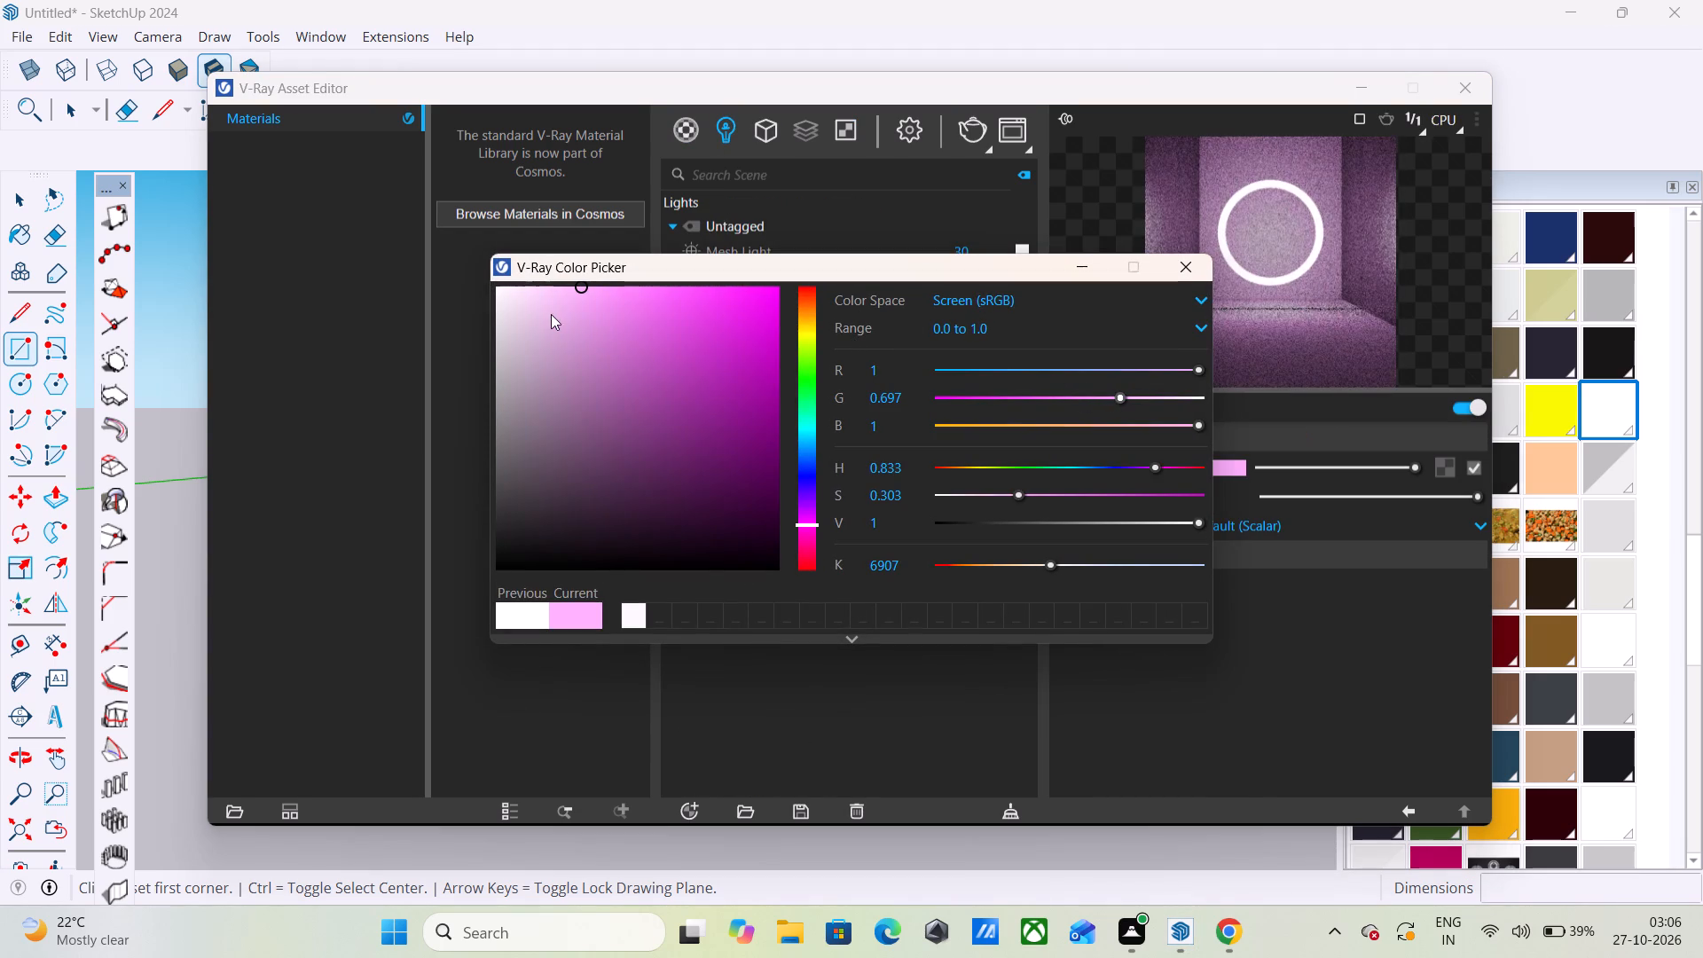
{"action": "left_click", "coordinate": [560, 298]}
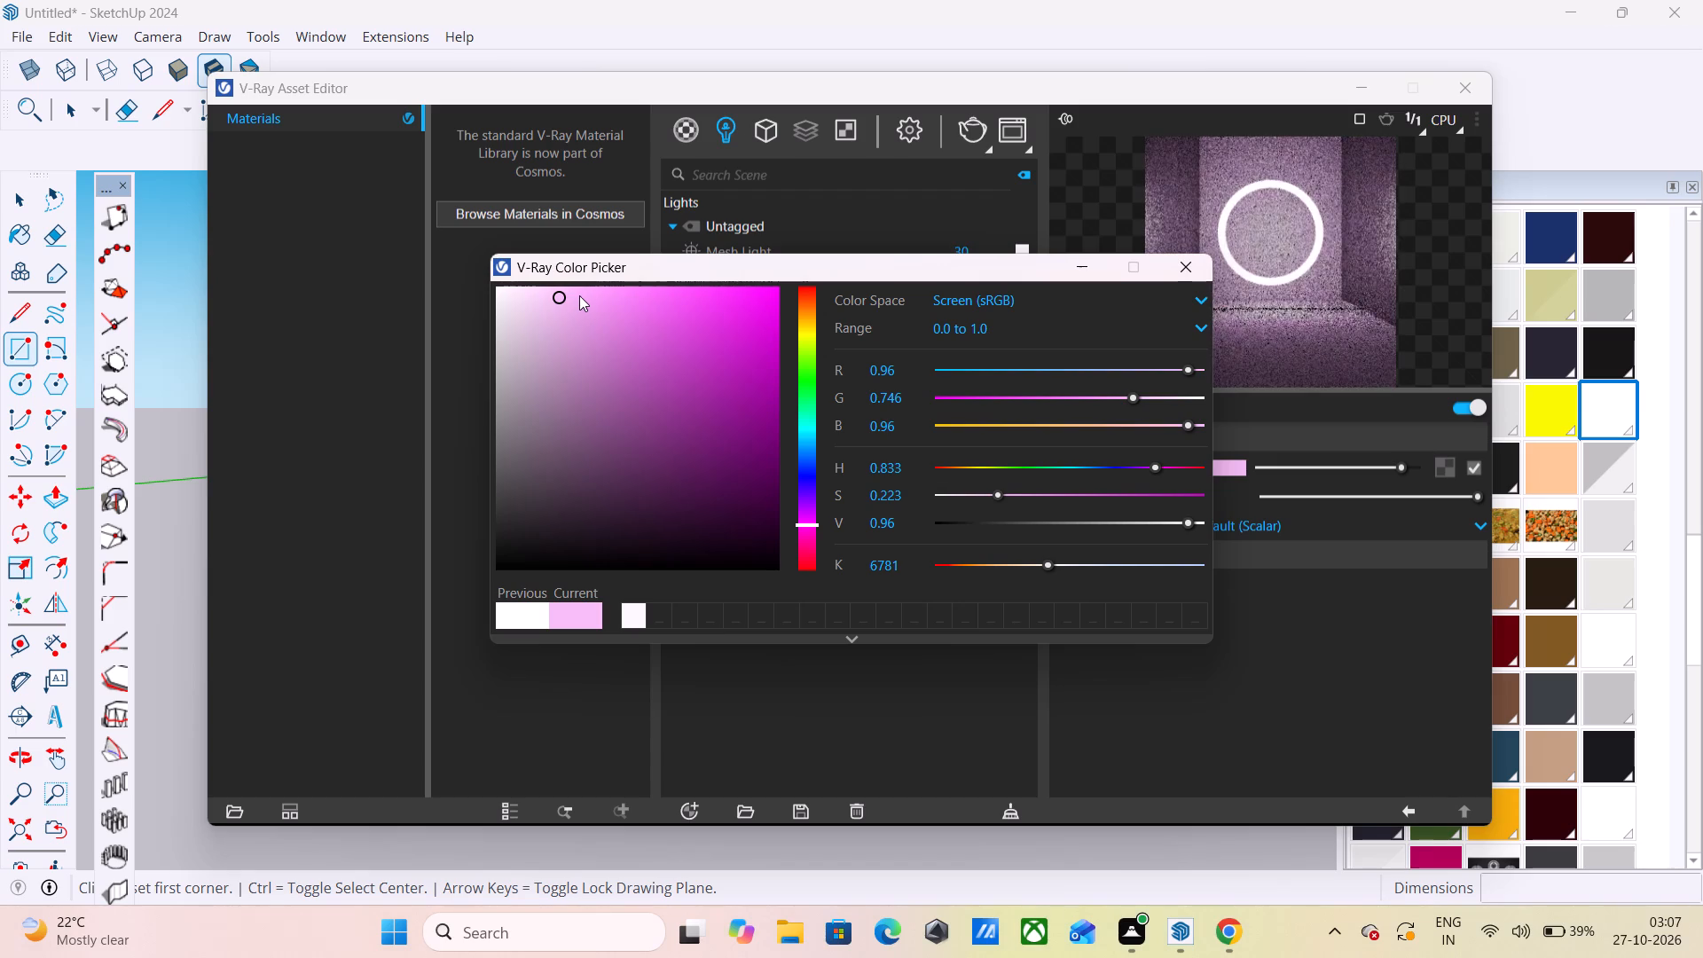
{"action": "left_click", "coordinate": [555, 321]}
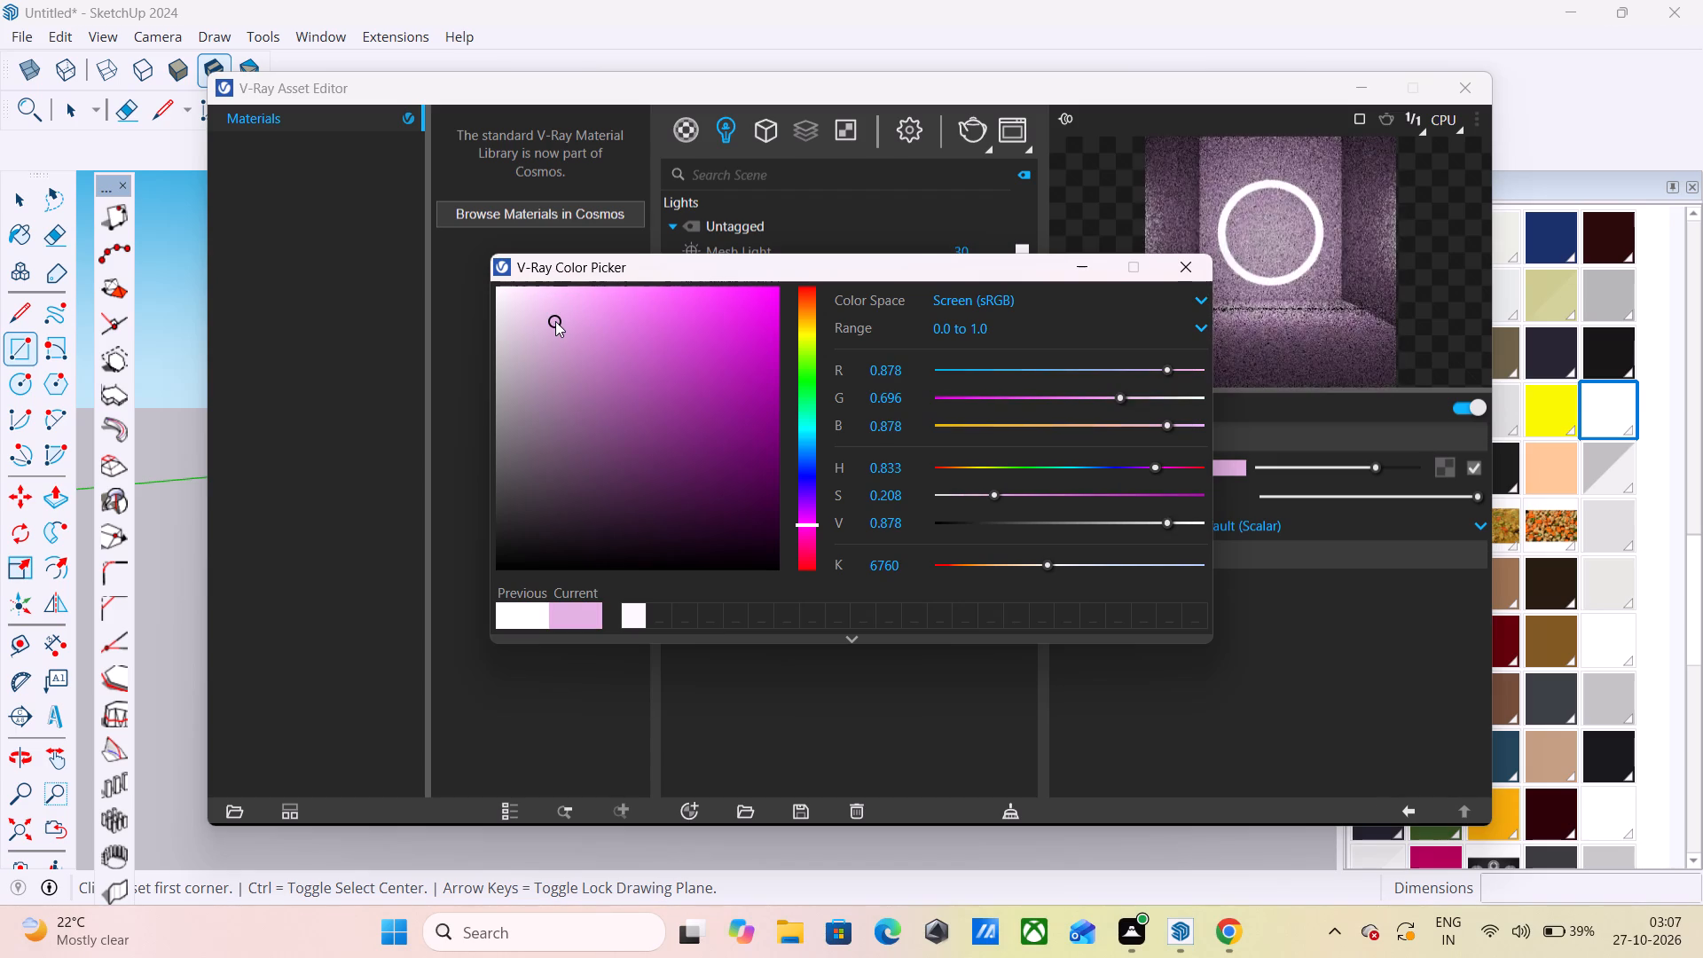
{"action": "left_click", "coordinate": [544, 299]}
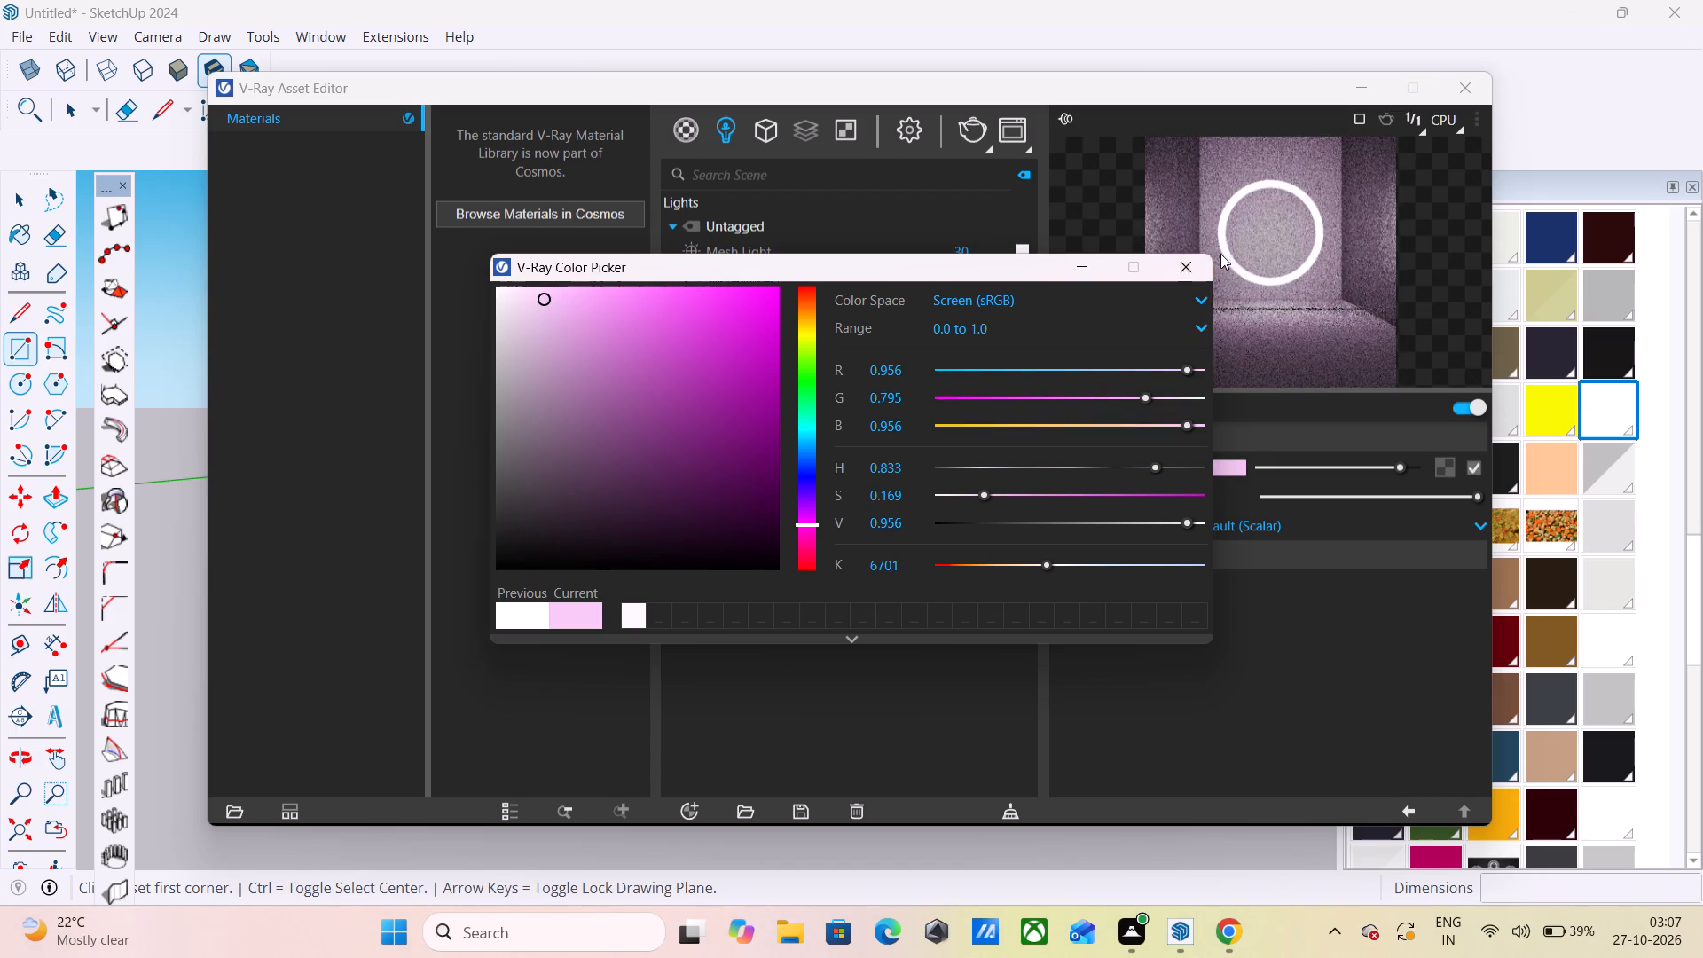
{"action": "left_click", "coordinate": [1178, 263]}
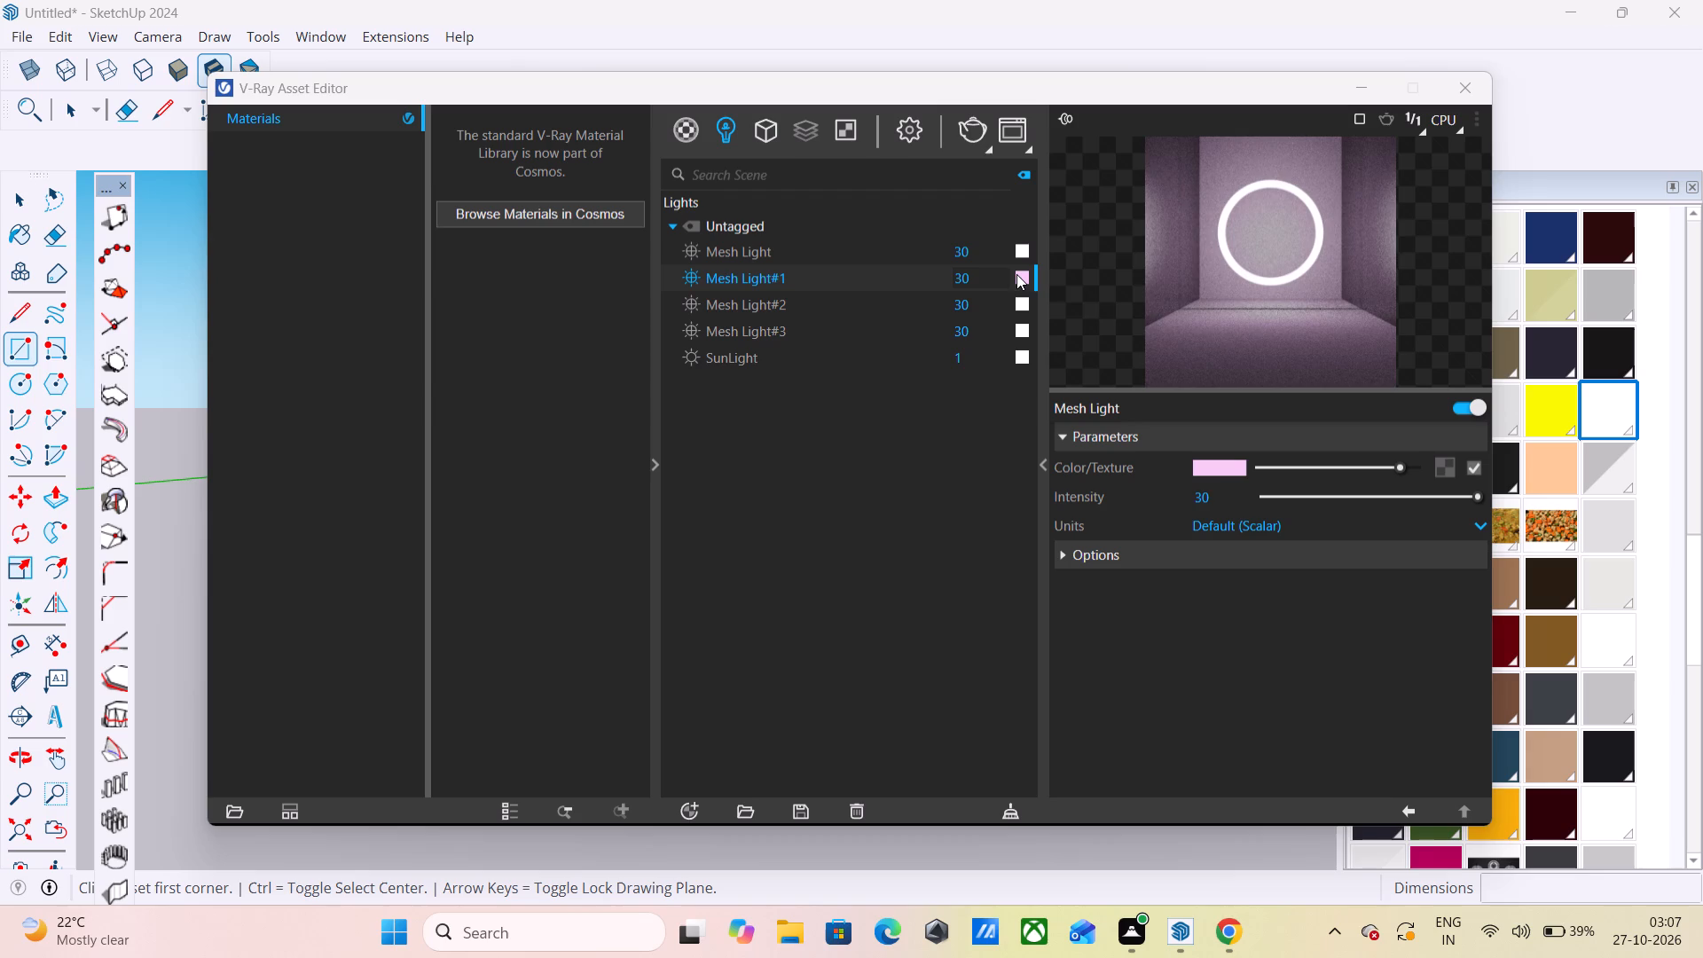
Copy Mesh Light#1's pale pink colour onto Mesh Light, Mesh Light#2 and Mesh Light#3, and close the V-Ray Asset Editor.
{"action": "left_click_drag", "start_coordinate": [1016, 274], "coordinate": [1021, 249]}
{"action": "left_click_drag", "start_coordinate": [1024, 270], "coordinate": [1046, 298]}
{"action": "left_click_drag", "start_coordinate": [1019, 279], "coordinate": [1012, 307]}
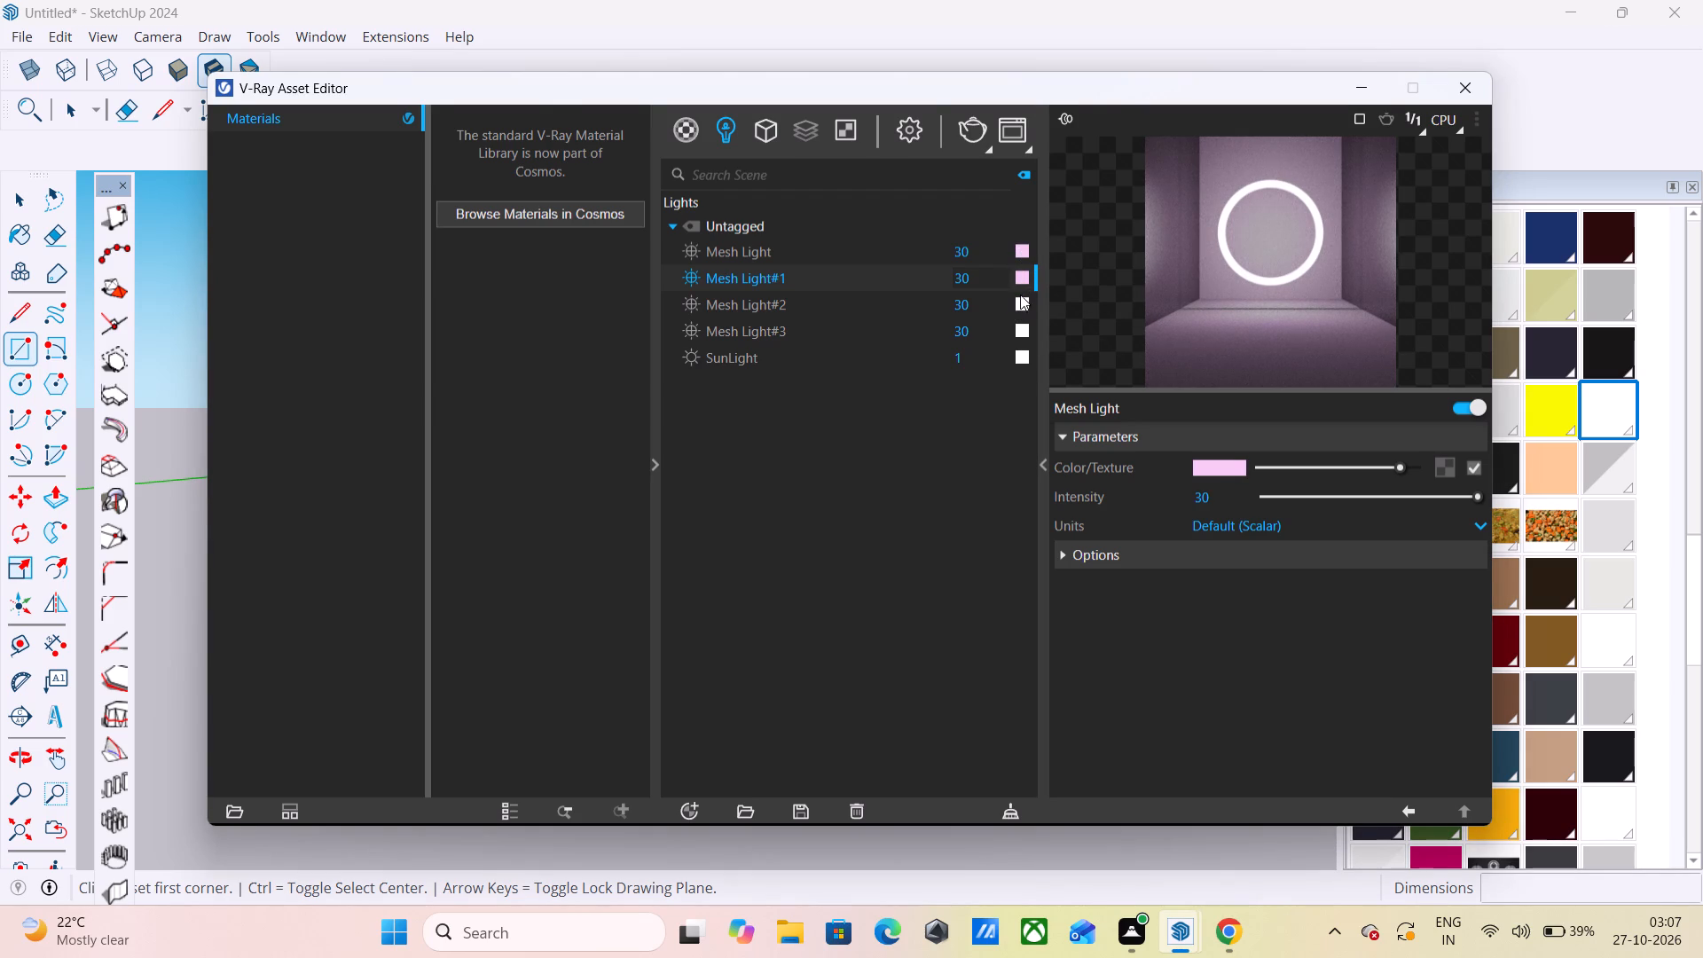
{"action": "left_click_drag", "start_coordinate": [1021, 275], "coordinate": [1023, 328]}
{"action": "left_click_drag", "start_coordinate": [1022, 277], "coordinate": [1020, 305]}
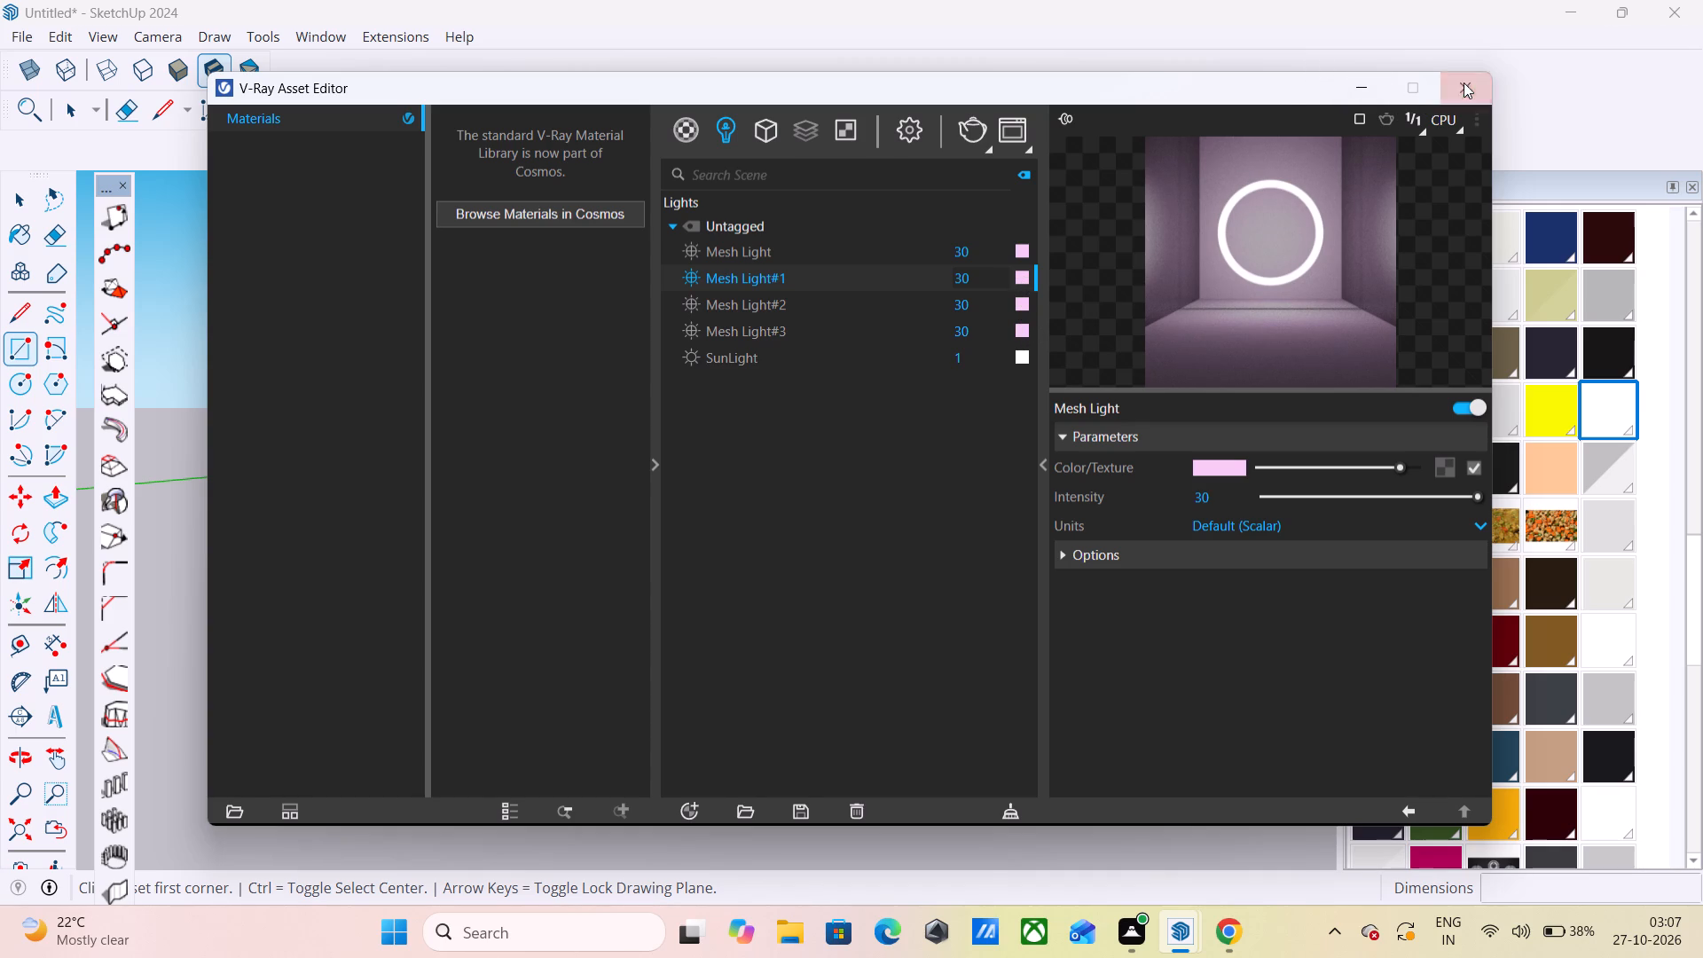
{"action": "left_click", "coordinate": [1464, 82]}
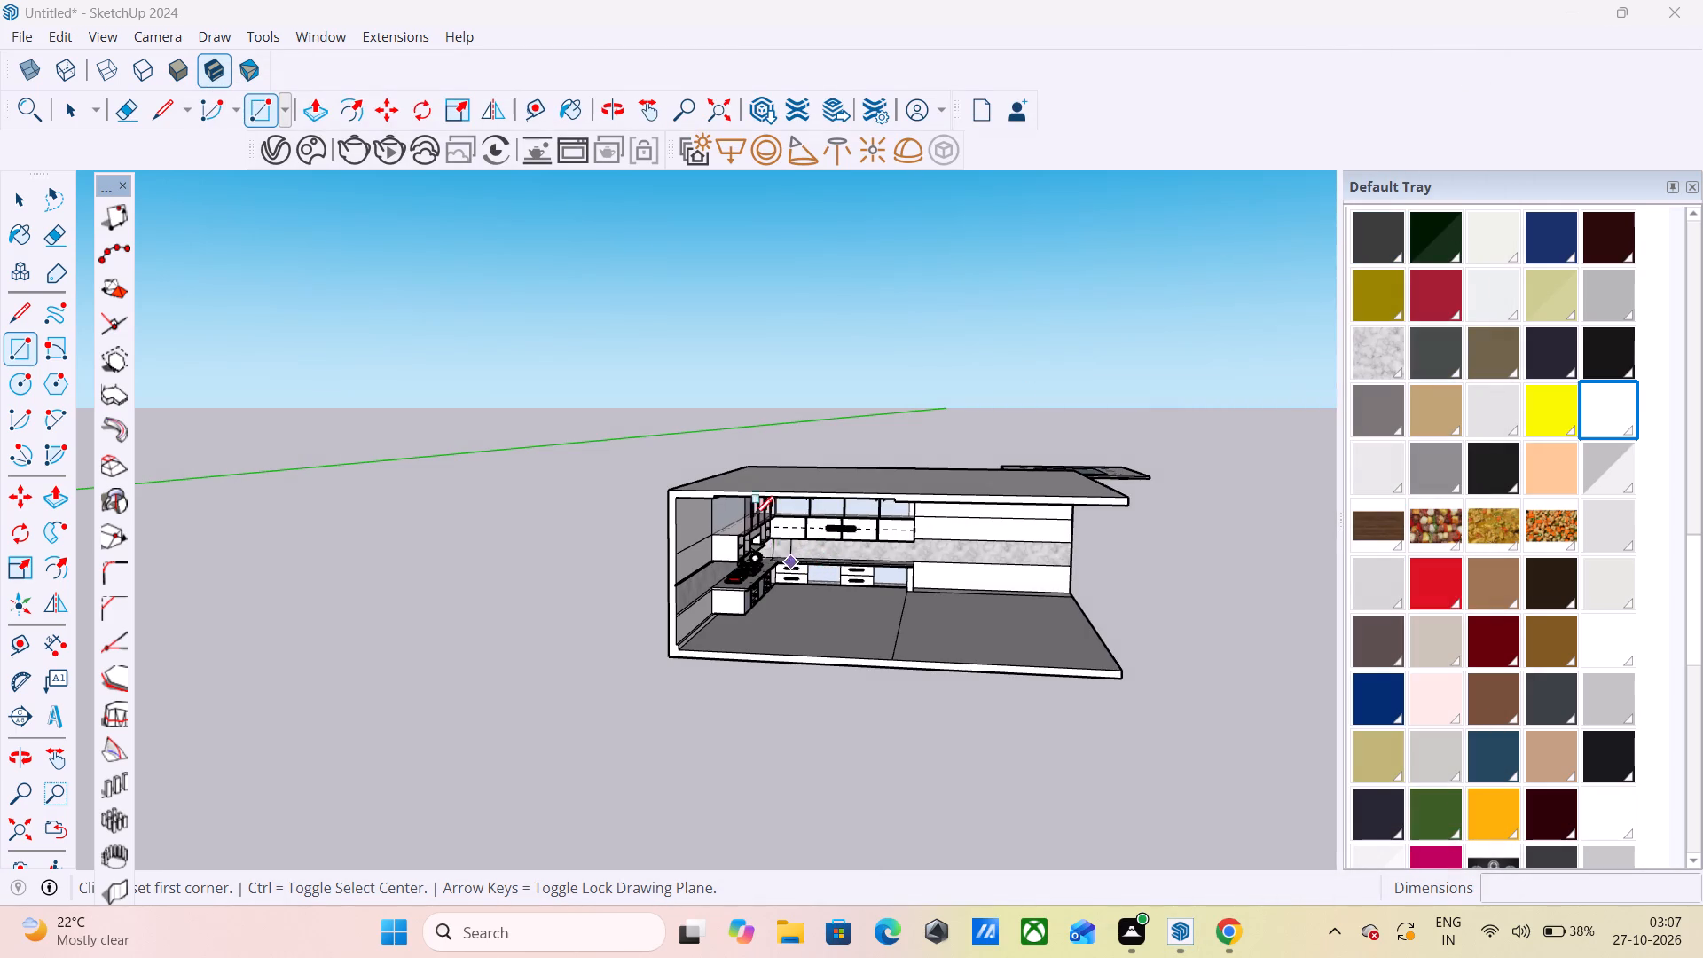
Close off the enlarged room's open long side with a rectangle of about 27' 3/4" by 10' between floor and ceiling.
{"action": "scroll", "coordinate": [754, 515], "scroll_direction": "up", "scroll_amount": 2}
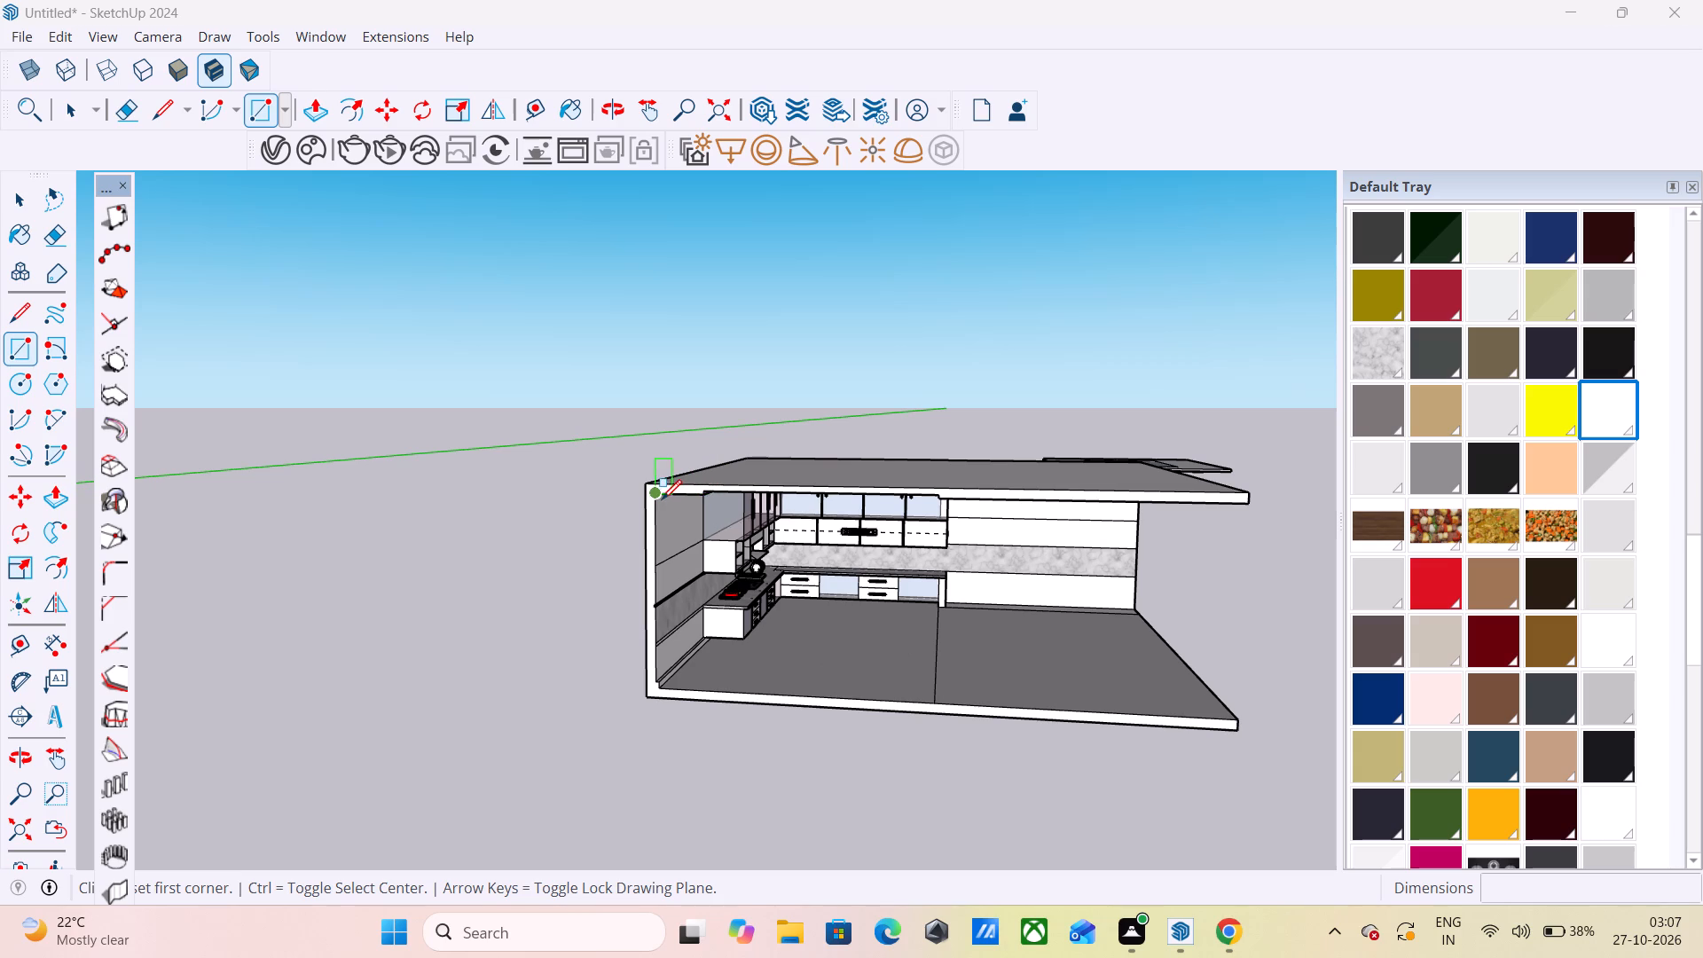
{"action": "left_click", "coordinate": [662, 499]}
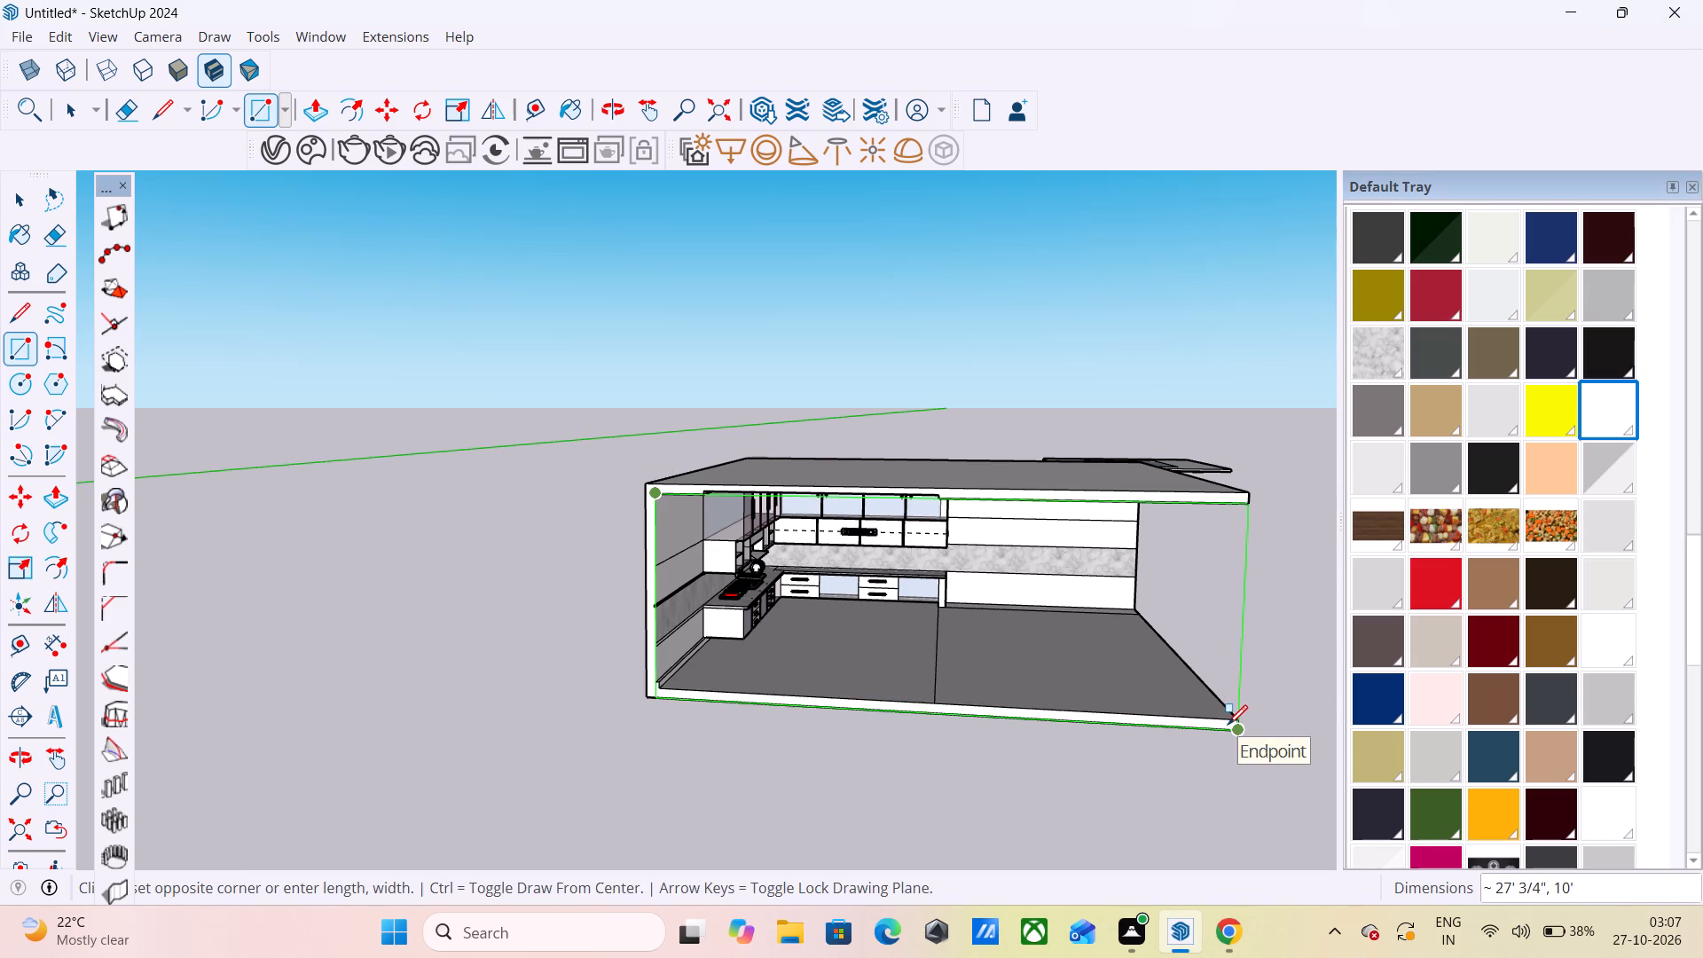
{"action": "left_click", "coordinate": [1238, 720]}
{"action": "scroll", "coordinate": [912, 720], "scroll_direction": "down", "scroll_amount": 5}
{"action": "middle_click_drag", "start_coordinate": [1178, 666], "coordinate": [880, 661]}
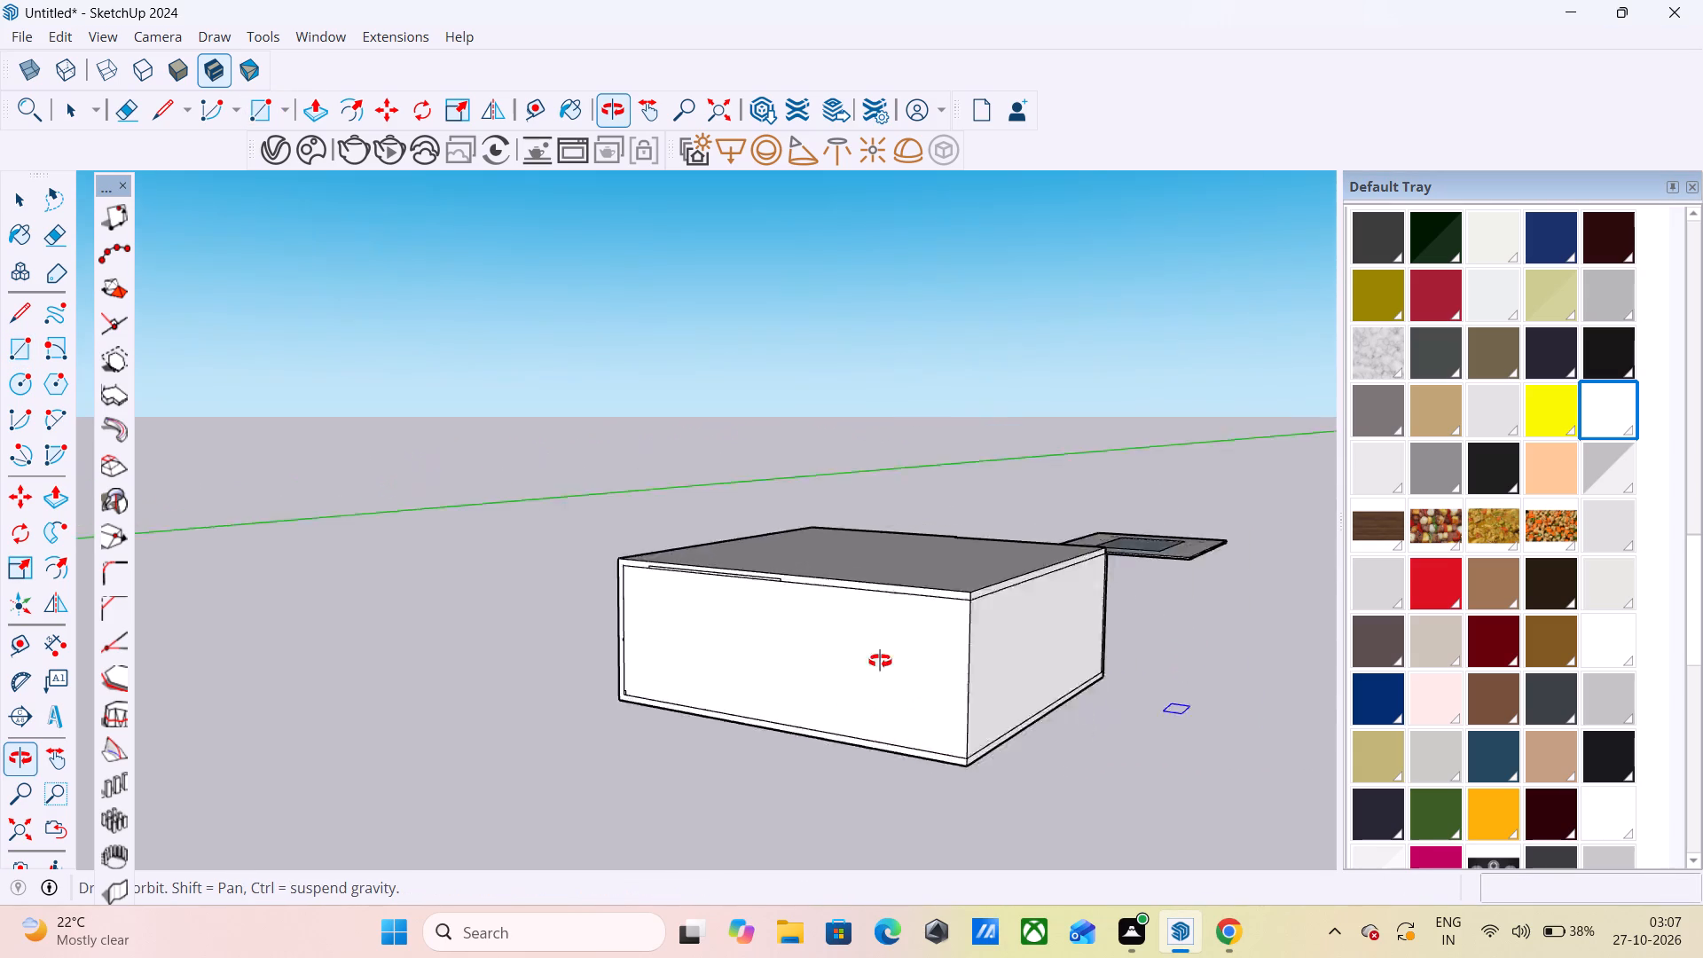
{"action": "middle_click_drag", "start_coordinate": [880, 661], "coordinate": [966, 657]}
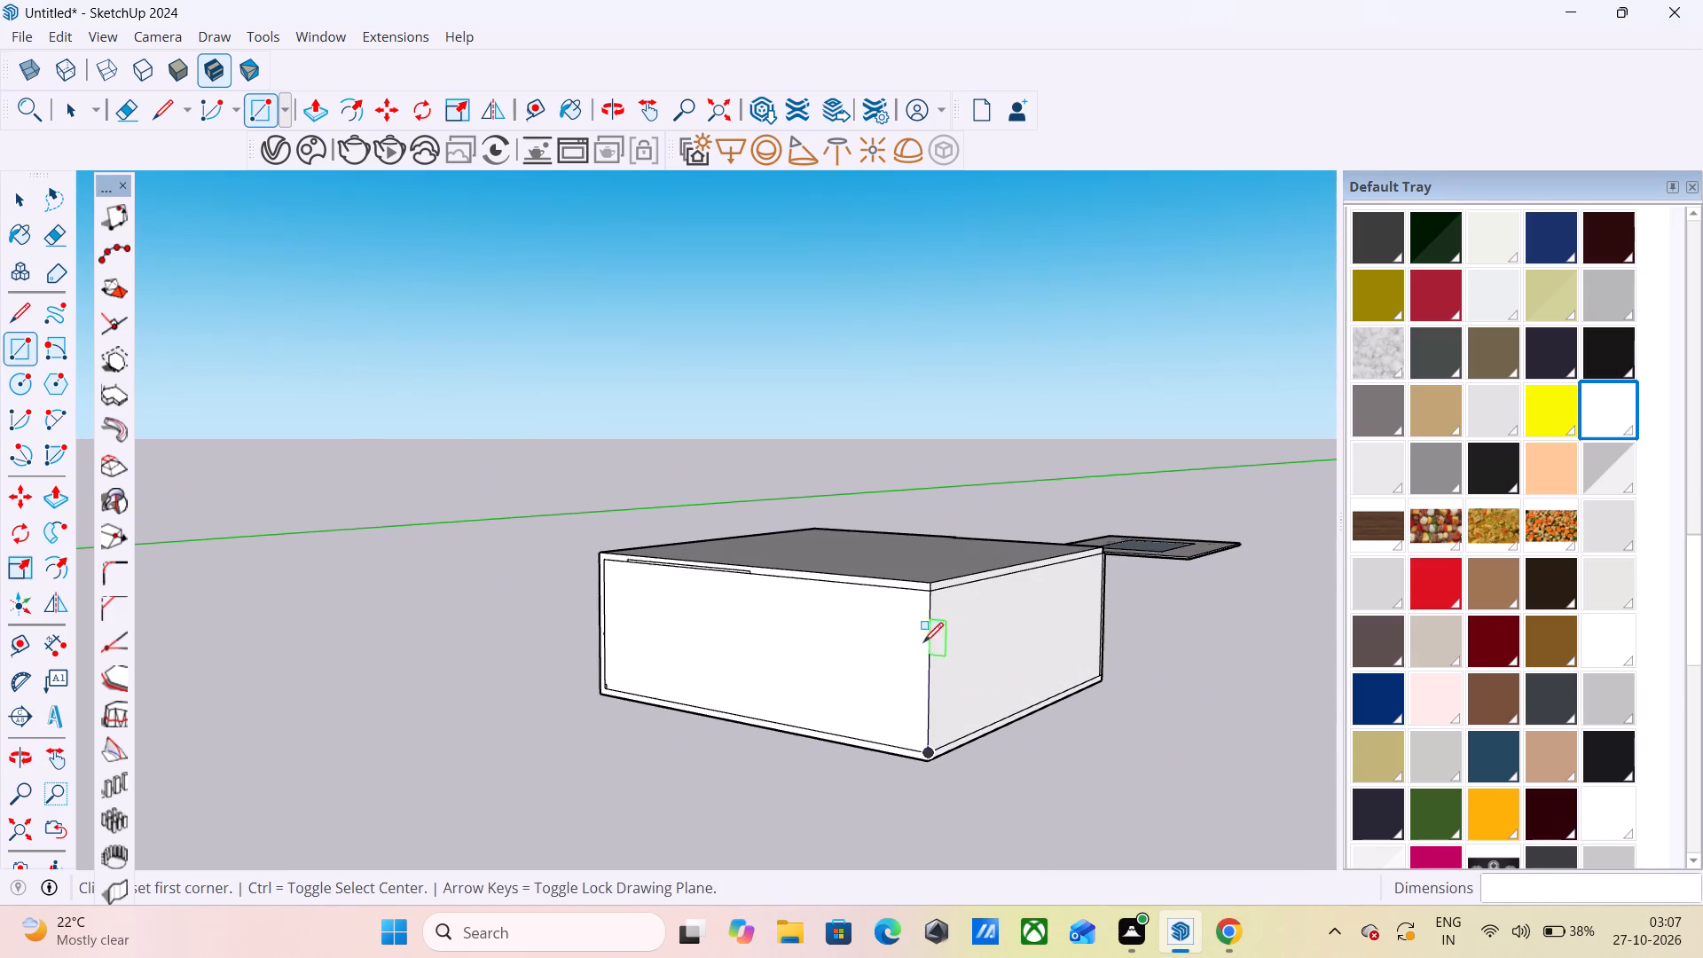
Save a first scene from inside the closed room, framing both runs of the L-shaped kitchen and the ceiling lights.
{"action": "scroll", "coordinate": [926, 638], "scroll_direction": "up", "scroll_amount": 12}
{"action": "key", "text": "space"}
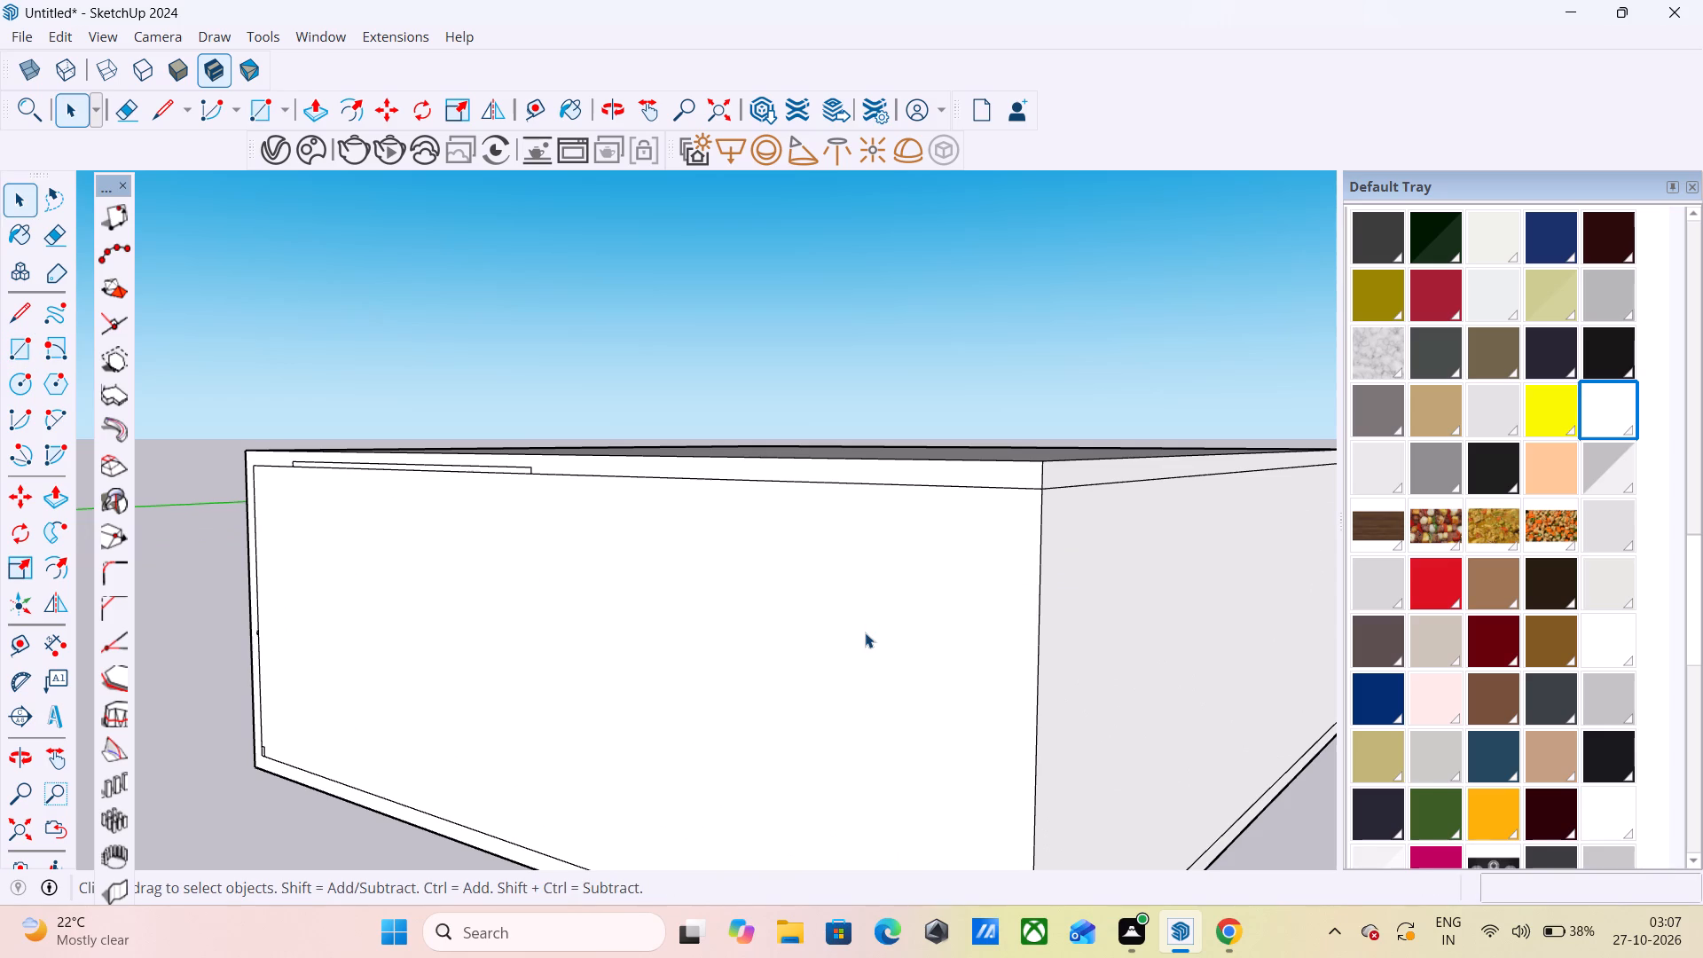
{"action": "scroll", "coordinate": [865, 632], "scroll_direction": "up", "scroll_amount": 15}
{"action": "scroll", "coordinate": [867, 561], "scroll_direction": "down", "scroll_amount": 11}
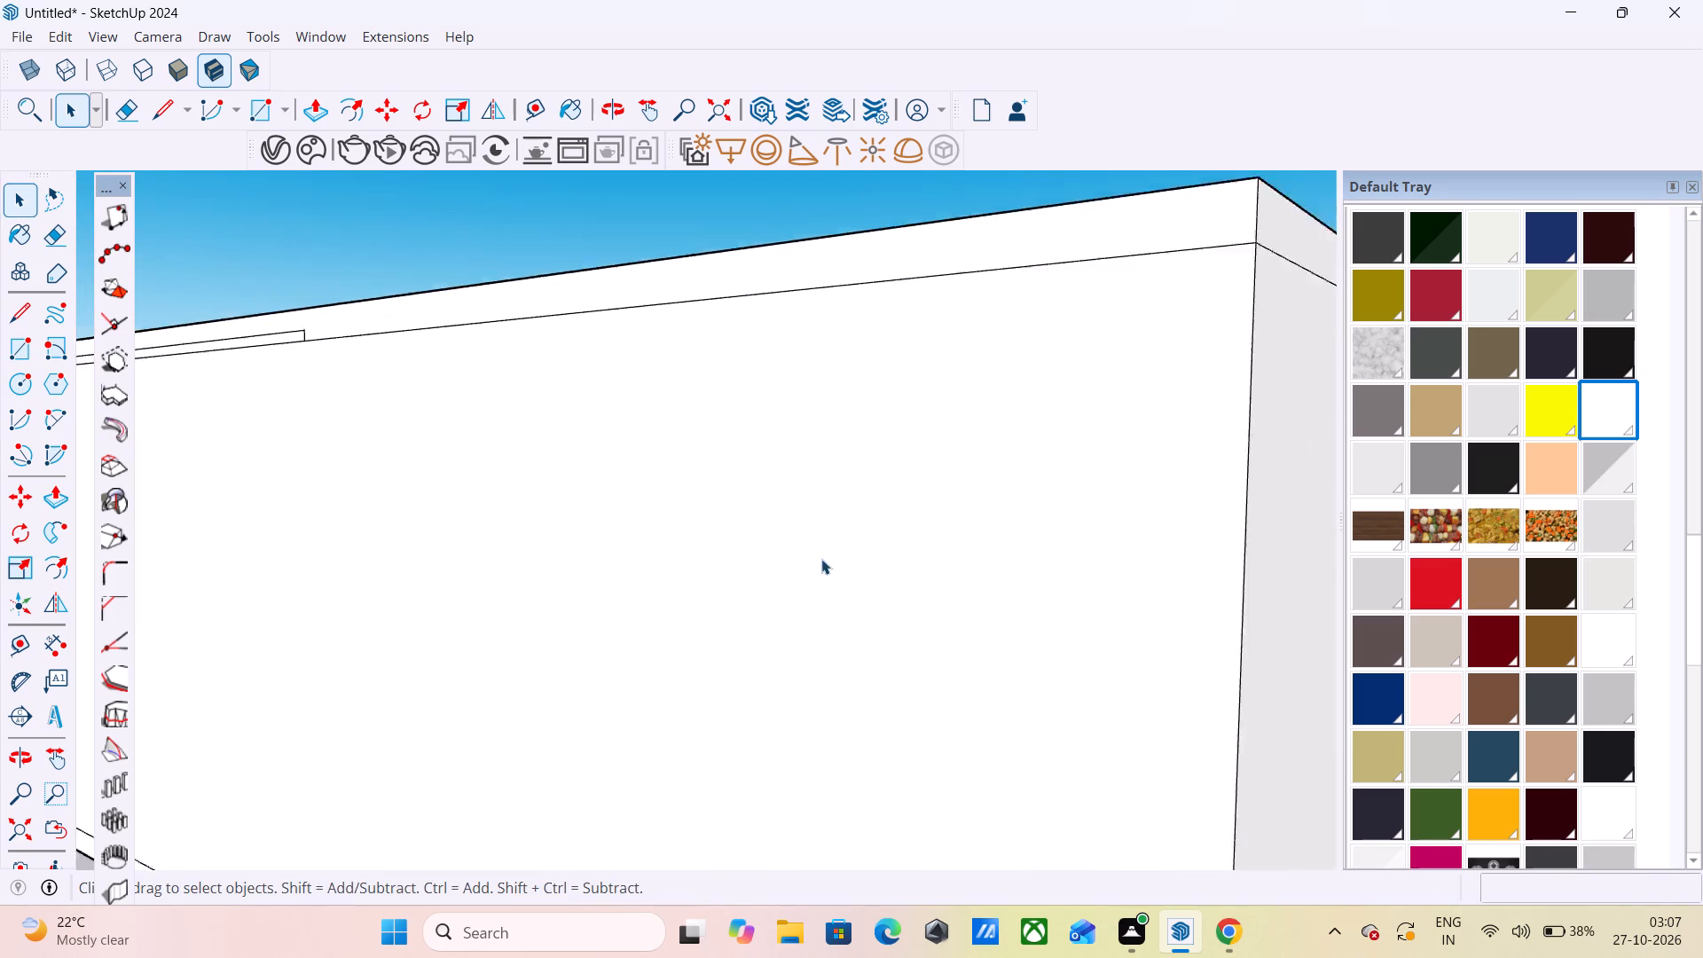
{"action": "scroll", "coordinate": [821, 559], "scroll_direction": "down", "scroll_amount": 8}
{"action": "scroll", "coordinate": [773, 402], "scroll_direction": "down", "scroll_amount": 7}
{"action": "scroll", "coordinate": [728, 700], "scroll_direction": "up", "scroll_amount": 6}
{"action": "scroll", "coordinate": [726, 624], "scroll_direction": "up", "scroll_amount": 4}
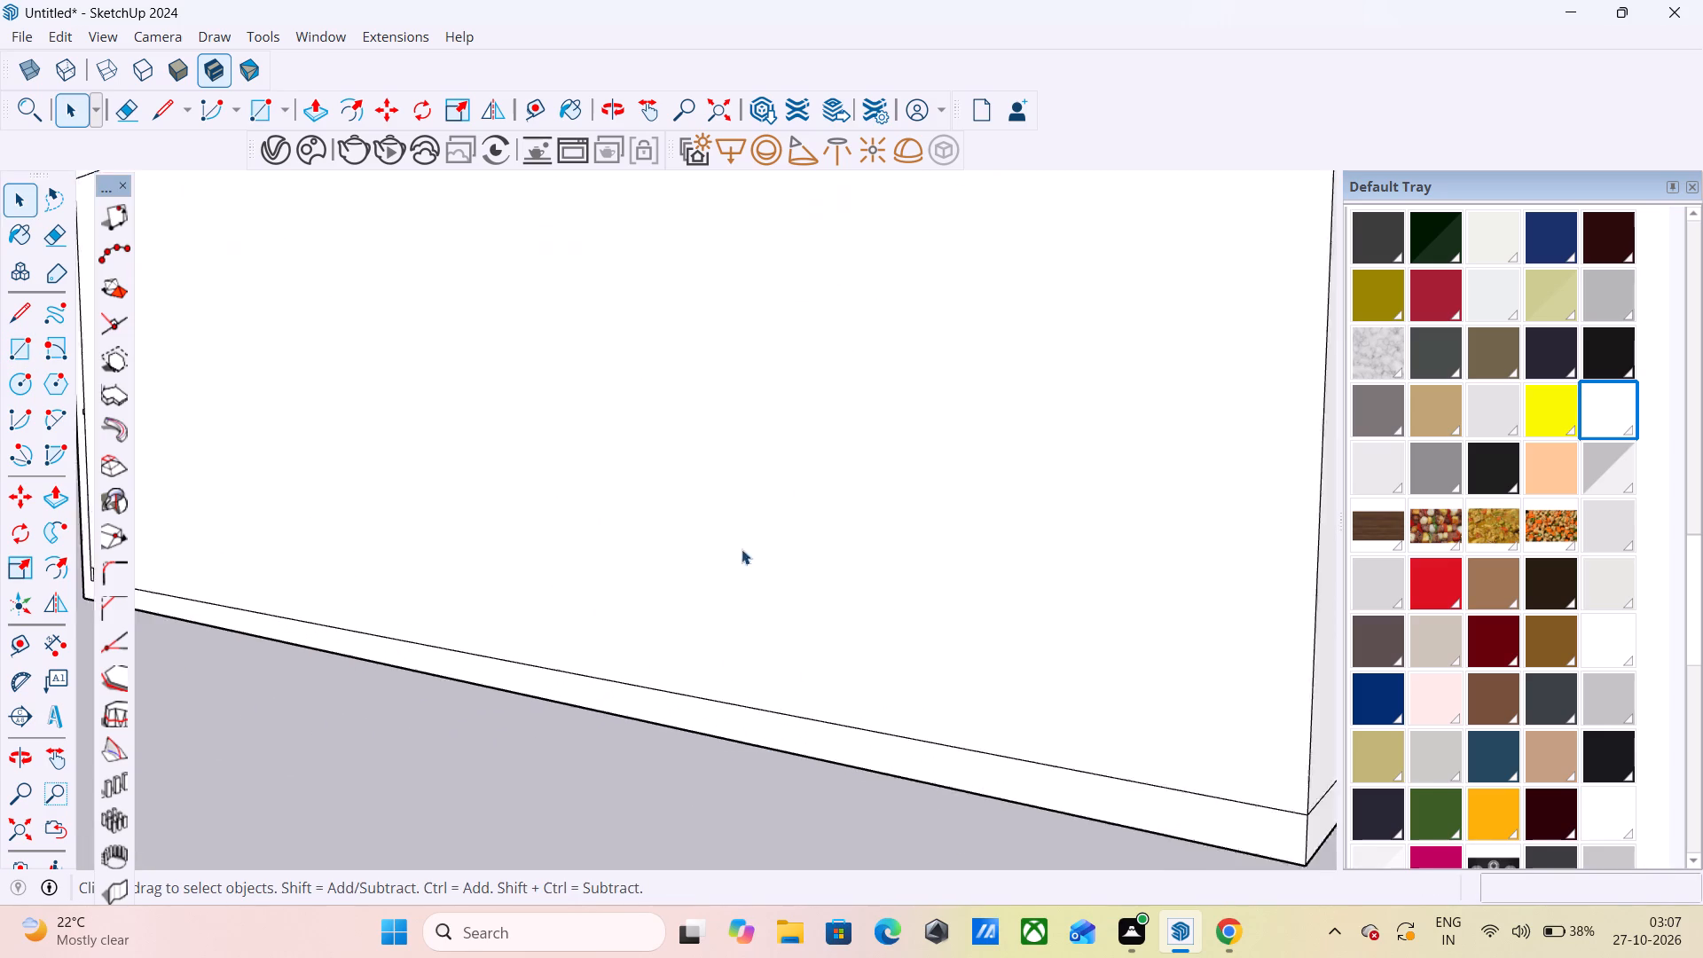
{"action": "scroll", "coordinate": [742, 549], "scroll_direction": "up", "scroll_amount": 2}
{"action": "scroll", "coordinate": [790, 512], "scroll_direction": "down", "scroll_amount": 20}
{"action": "scroll", "coordinate": [829, 436], "scroll_direction": "up", "scroll_amount": 6}
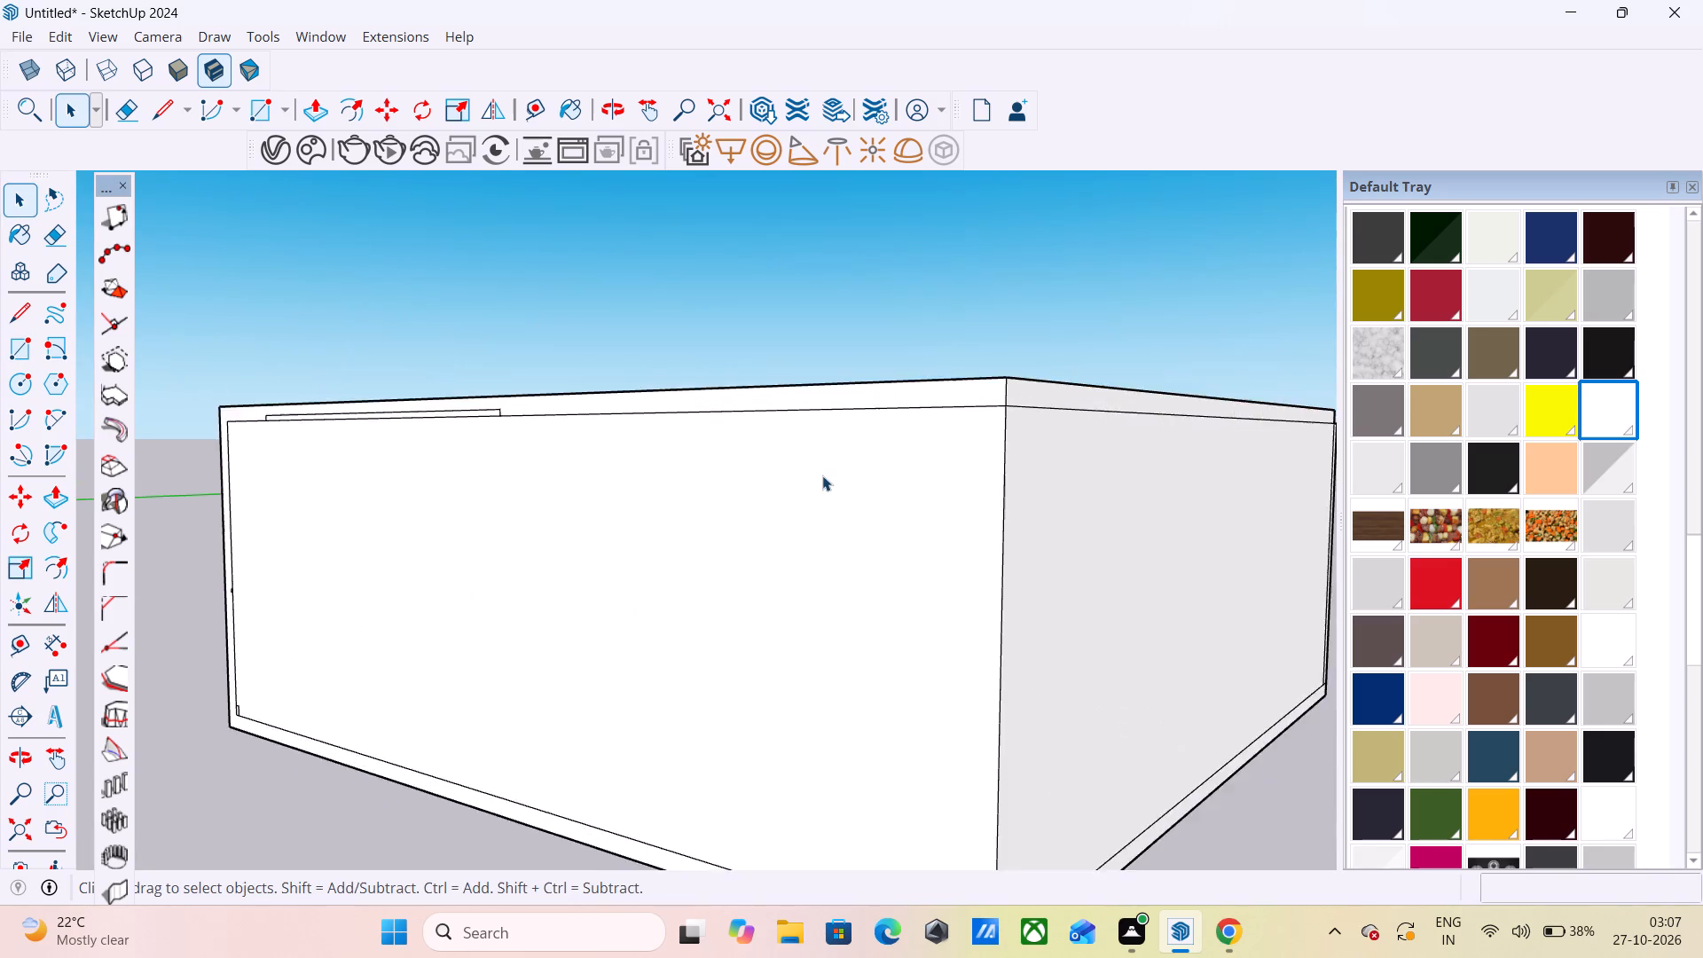
{"action": "scroll", "coordinate": [822, 475], "scroll_direction": "up", "scroll_amount": 20}
{"action": "scroll", "coordinate": [822, 475], "scroll_direction": "up", "scroll_amount": 15}
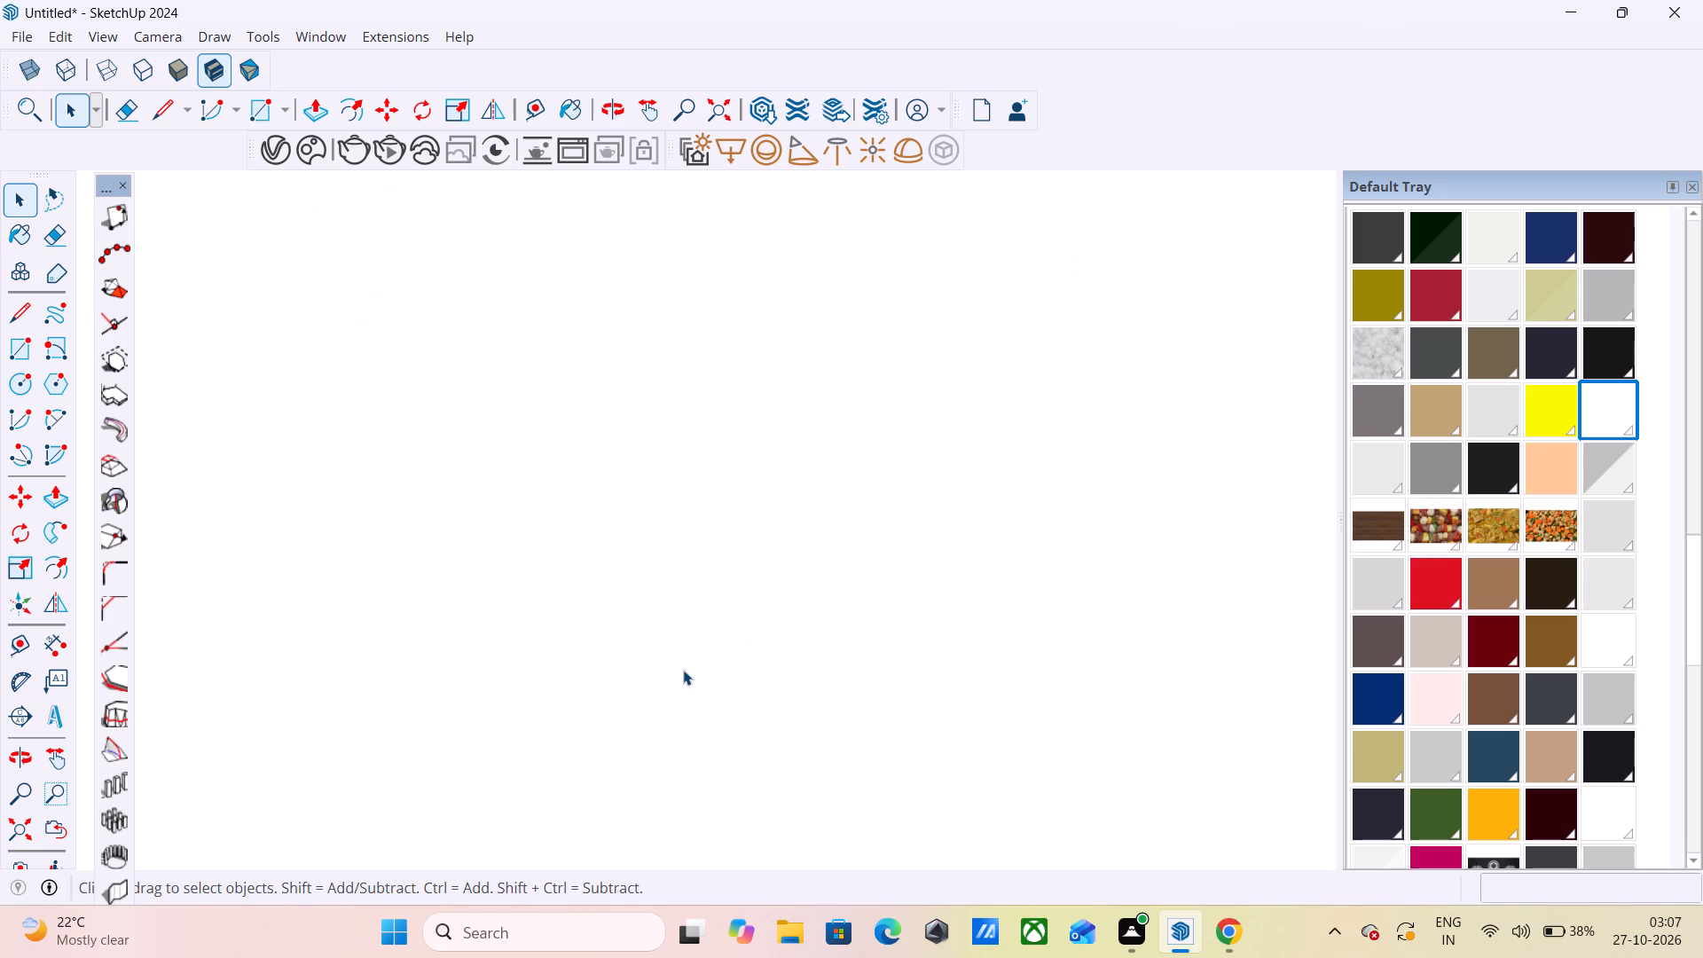
{"action": "scroll", "coordinate": [683, 670], "scroll_direction": "up", "scroll_amount": 20}
{"action": "scroll", "coordinate": [683, 670], "scroll_direction": "up", "scroll_amount": 15}
{"action": "scroll", "coordinate": [683, 670], "scroll_direction": "up", "scroll_amount": 8}
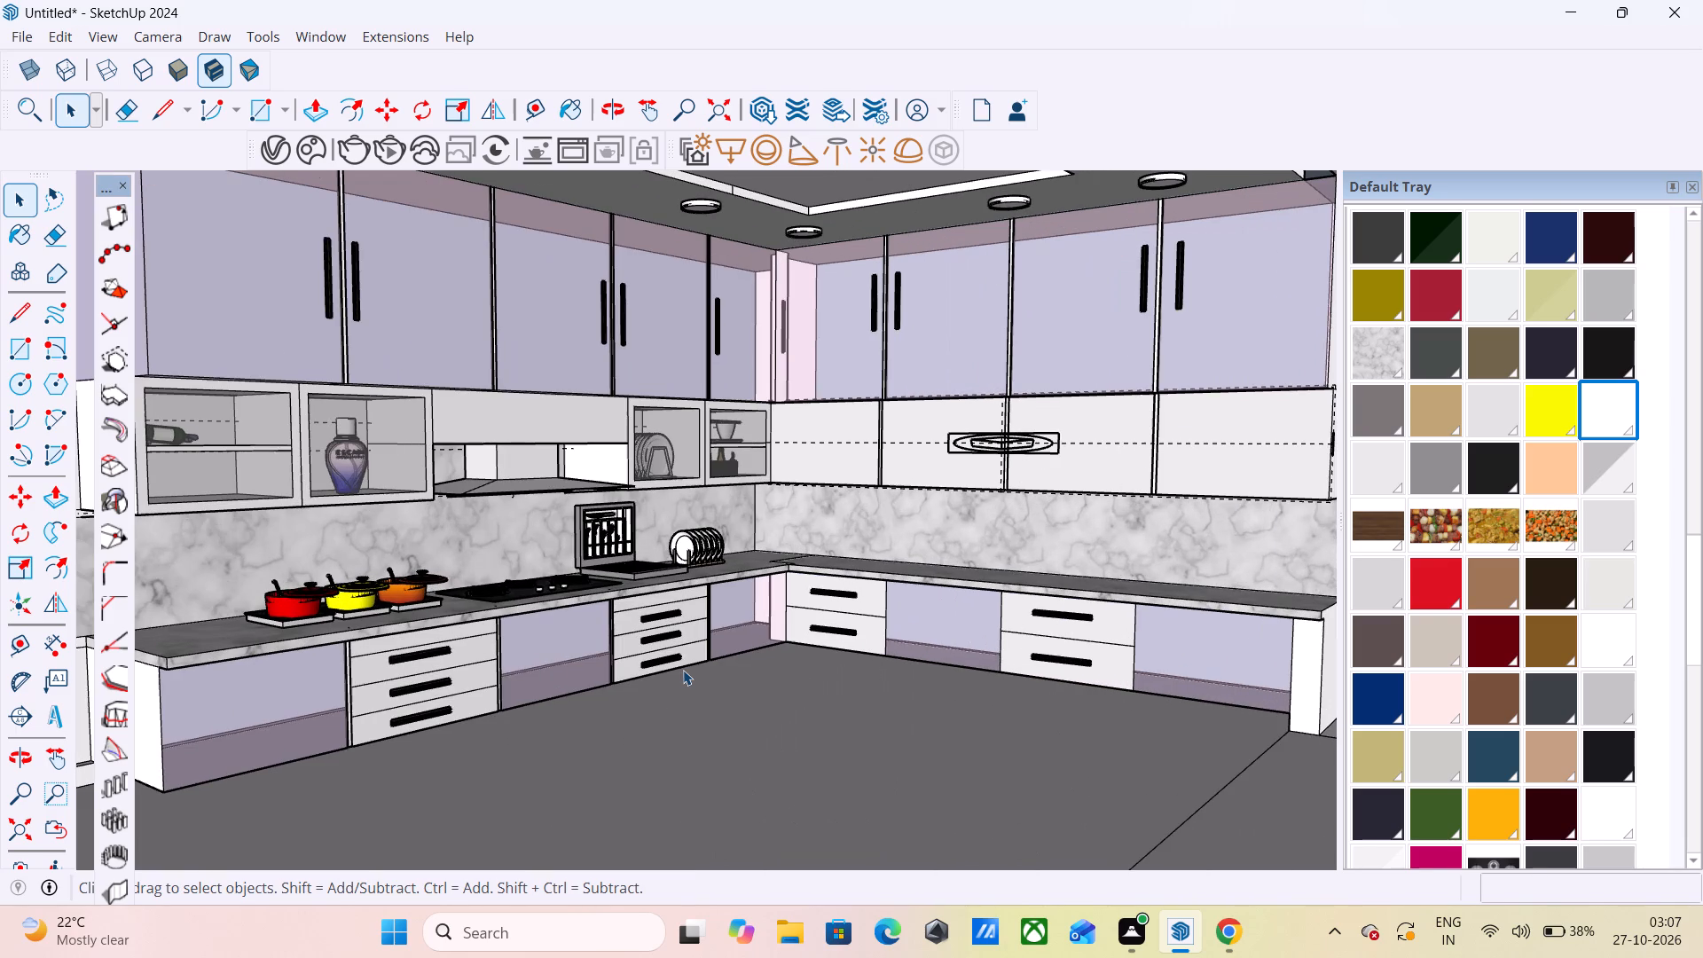
{"action": "middle_click_drag", "start_coordinate": [676, 407], "coordinate": [661, 436], "text": "shift"}
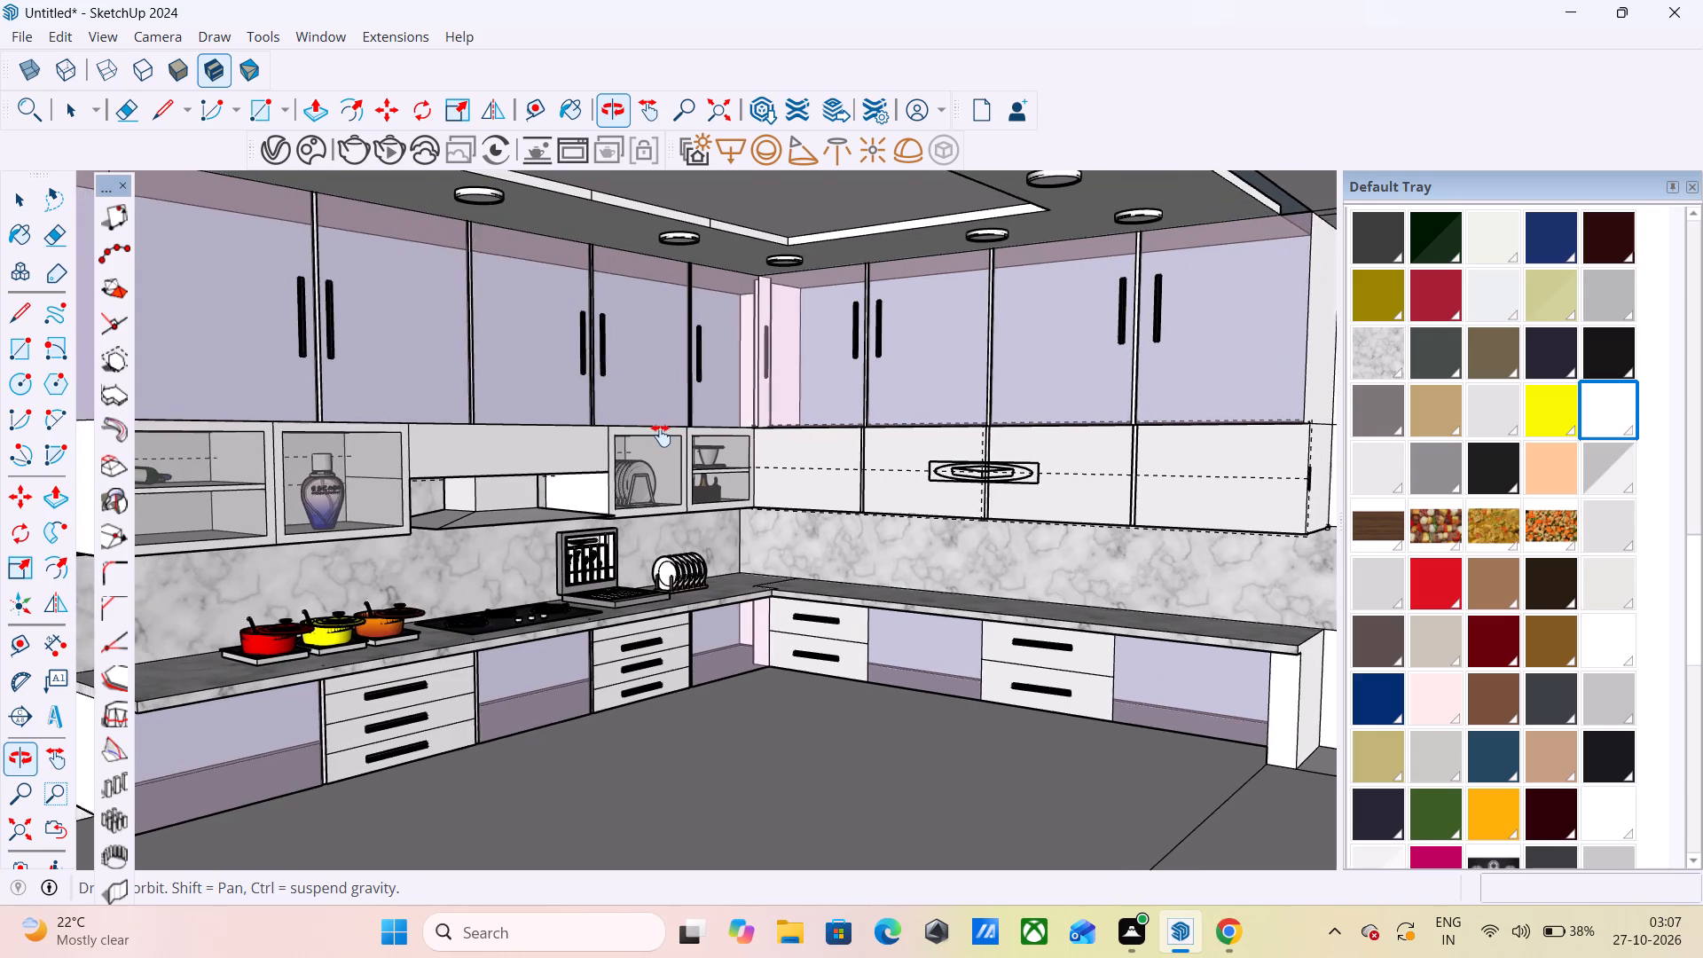
{"action": "middle_click_drag", "start_coordinate": [661, 436], "coordinate": [670, 436], "text": "shift"}
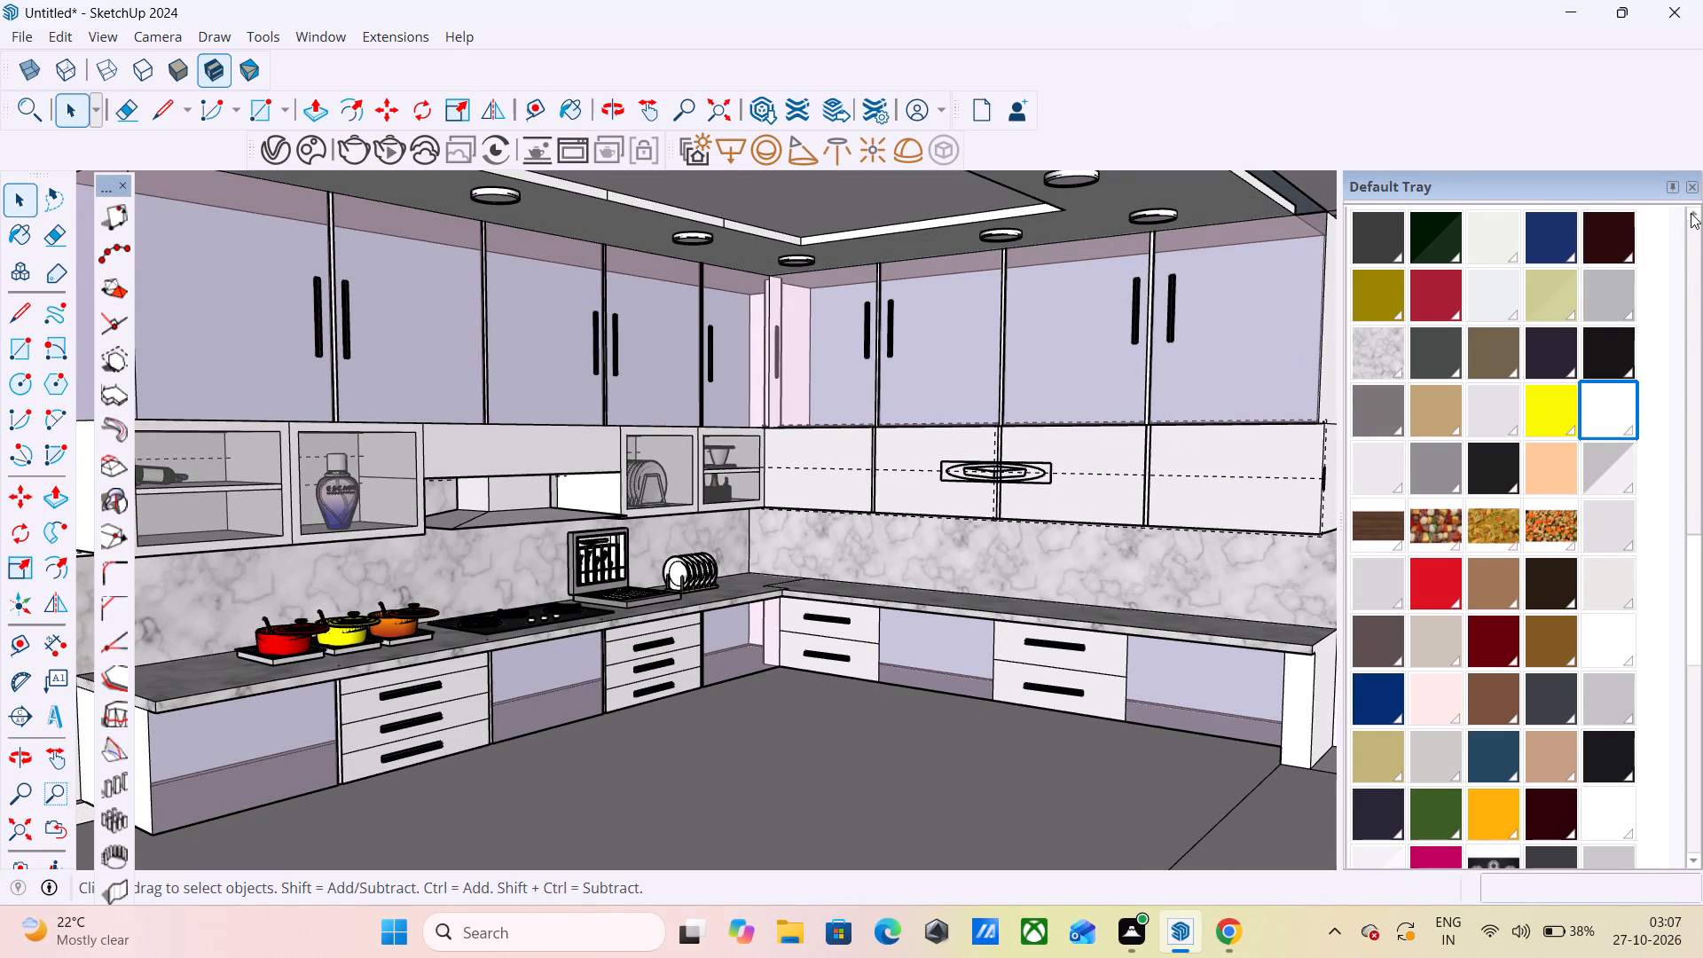
{"action": "left_click", "coordinate": [1691, 213]}
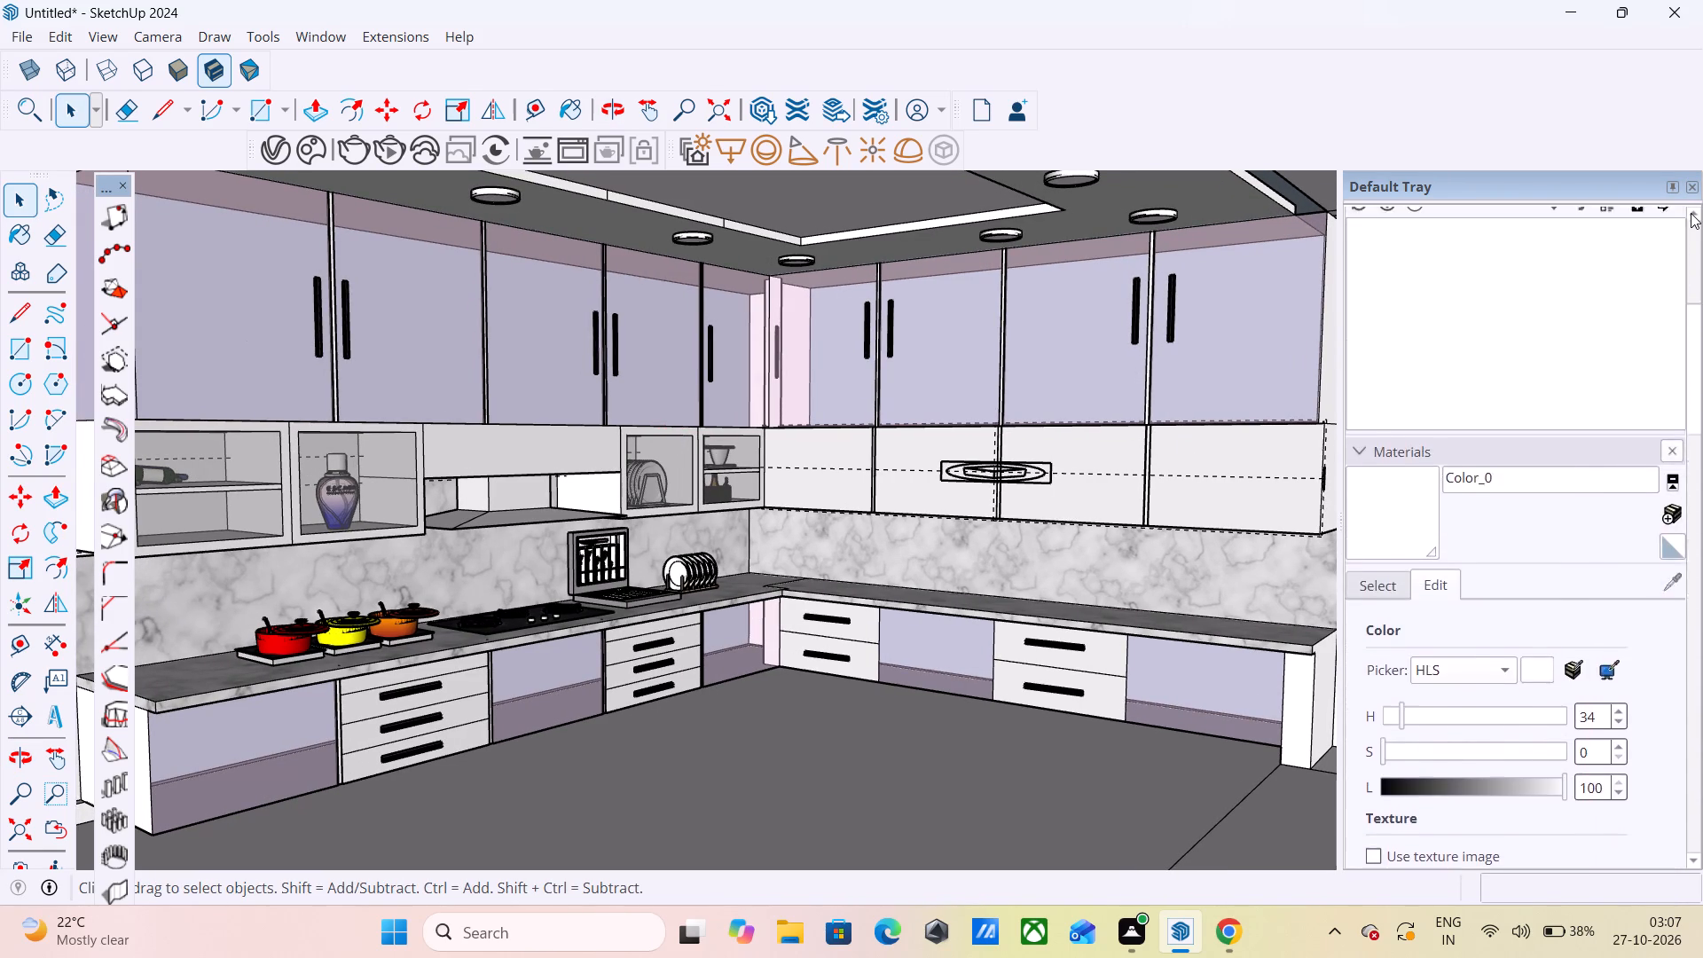
{"action": "left_click", "coordinate": [1387, 413]}
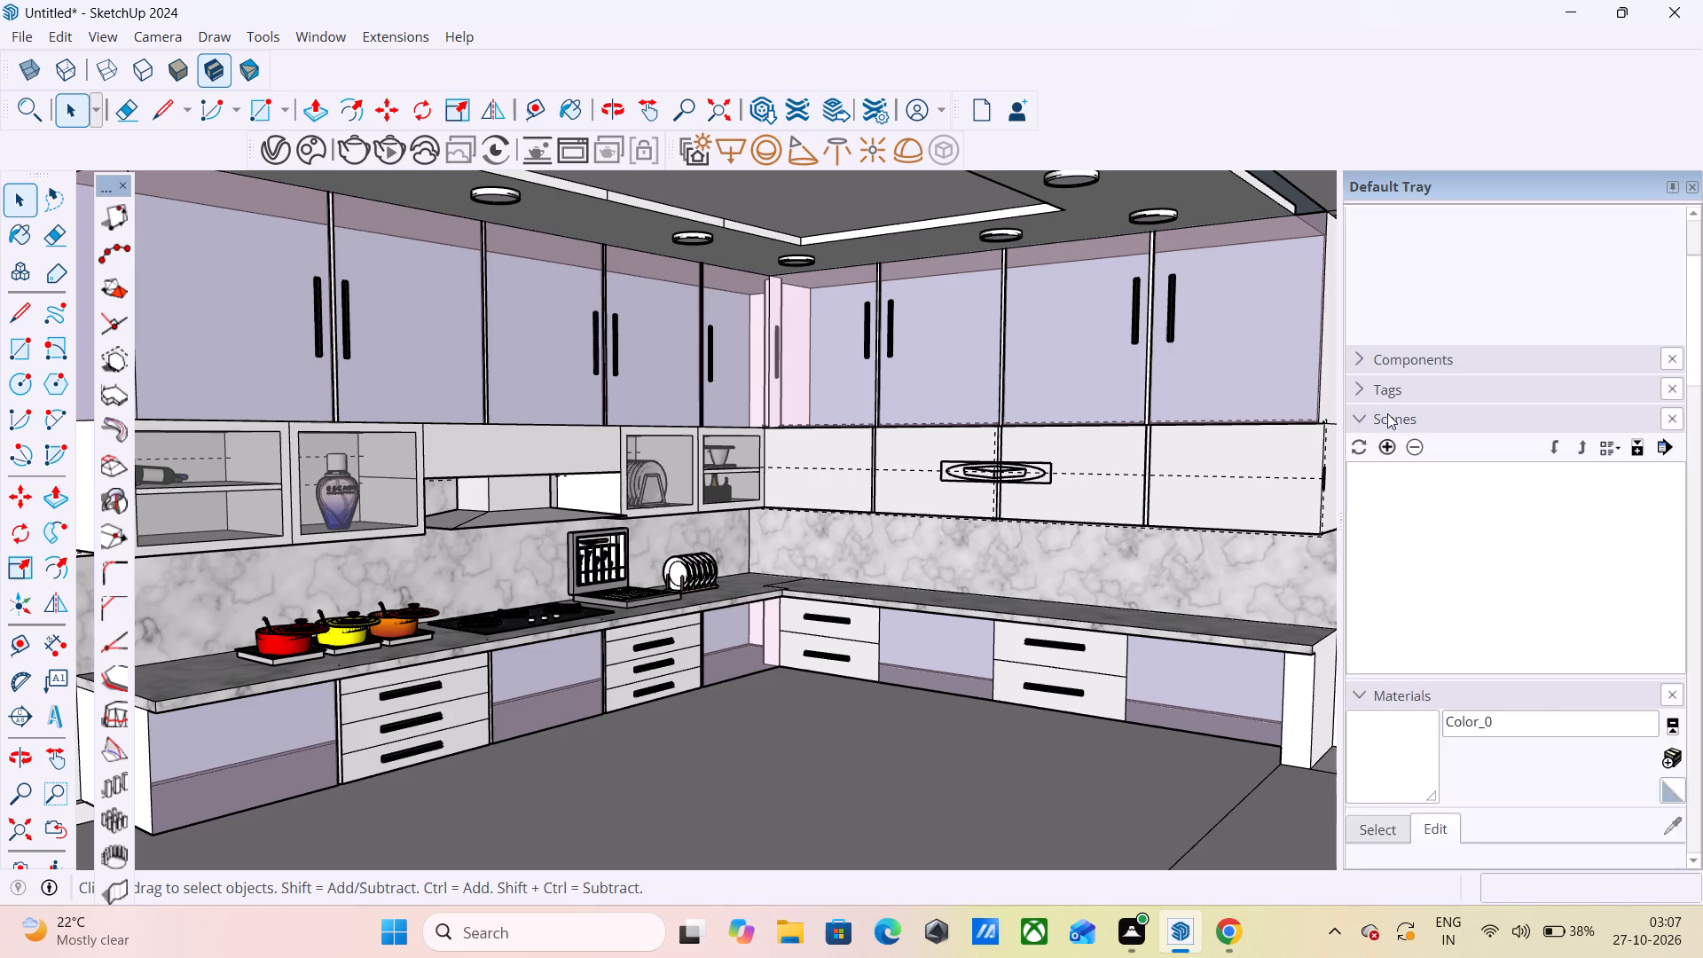
{"action": "left_click", "coordinate": [1377, 415]}
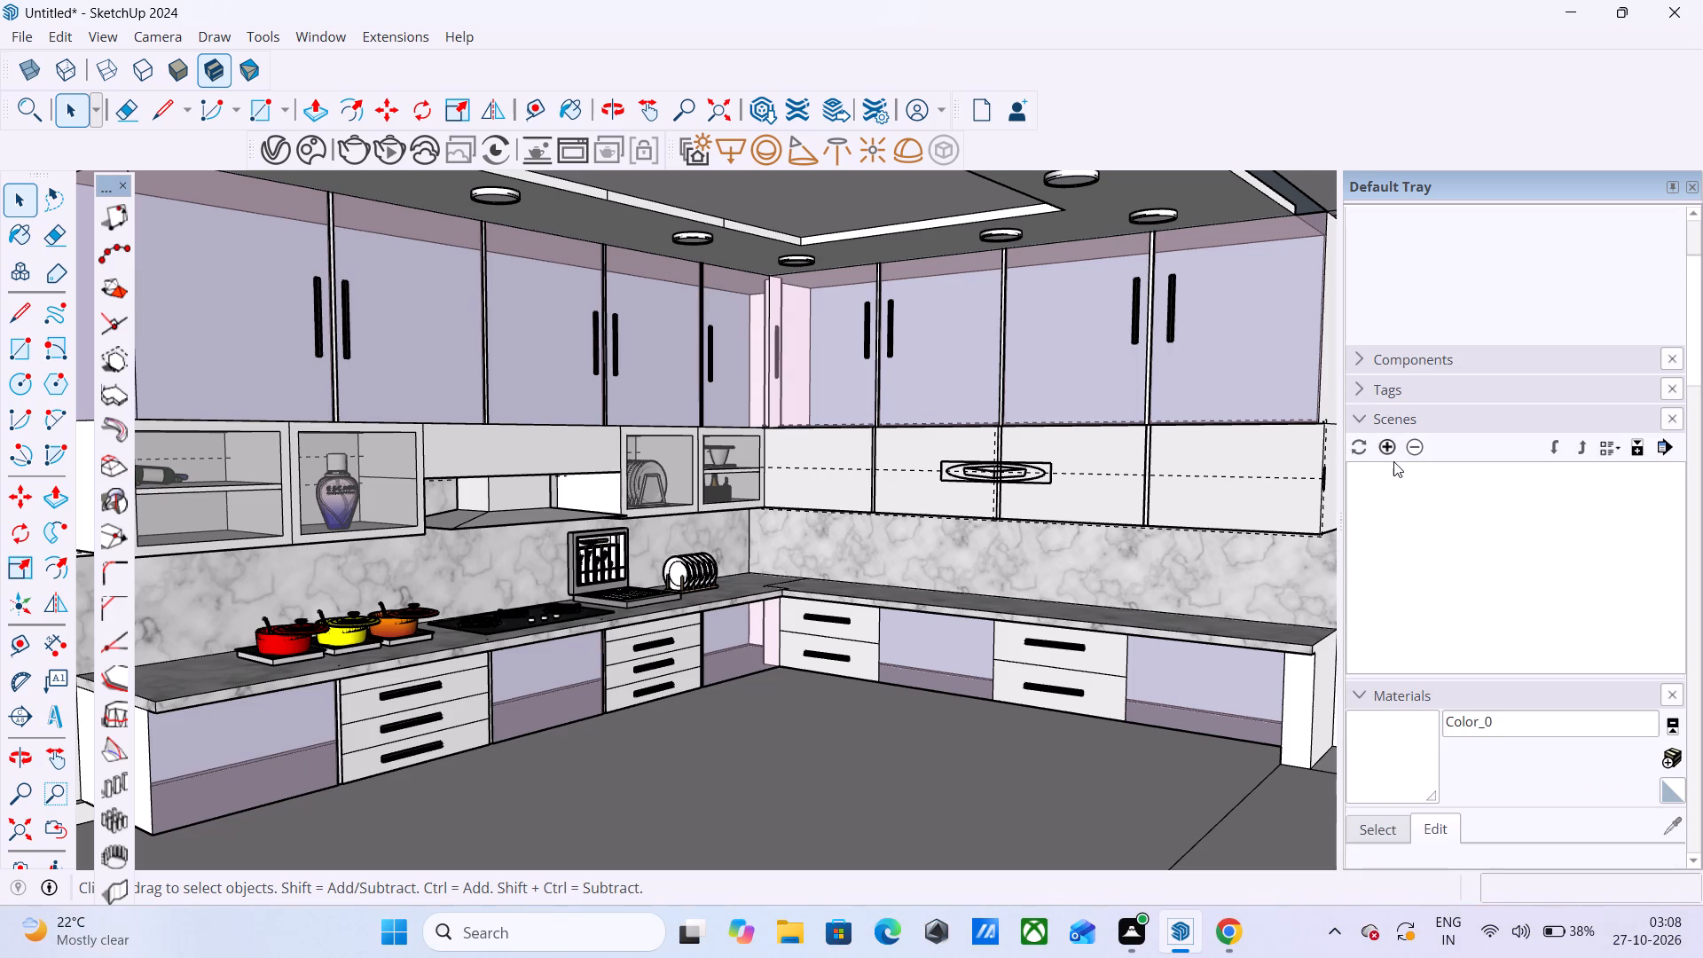
{"action": "left_click", "coordinate": [1388, 448]}
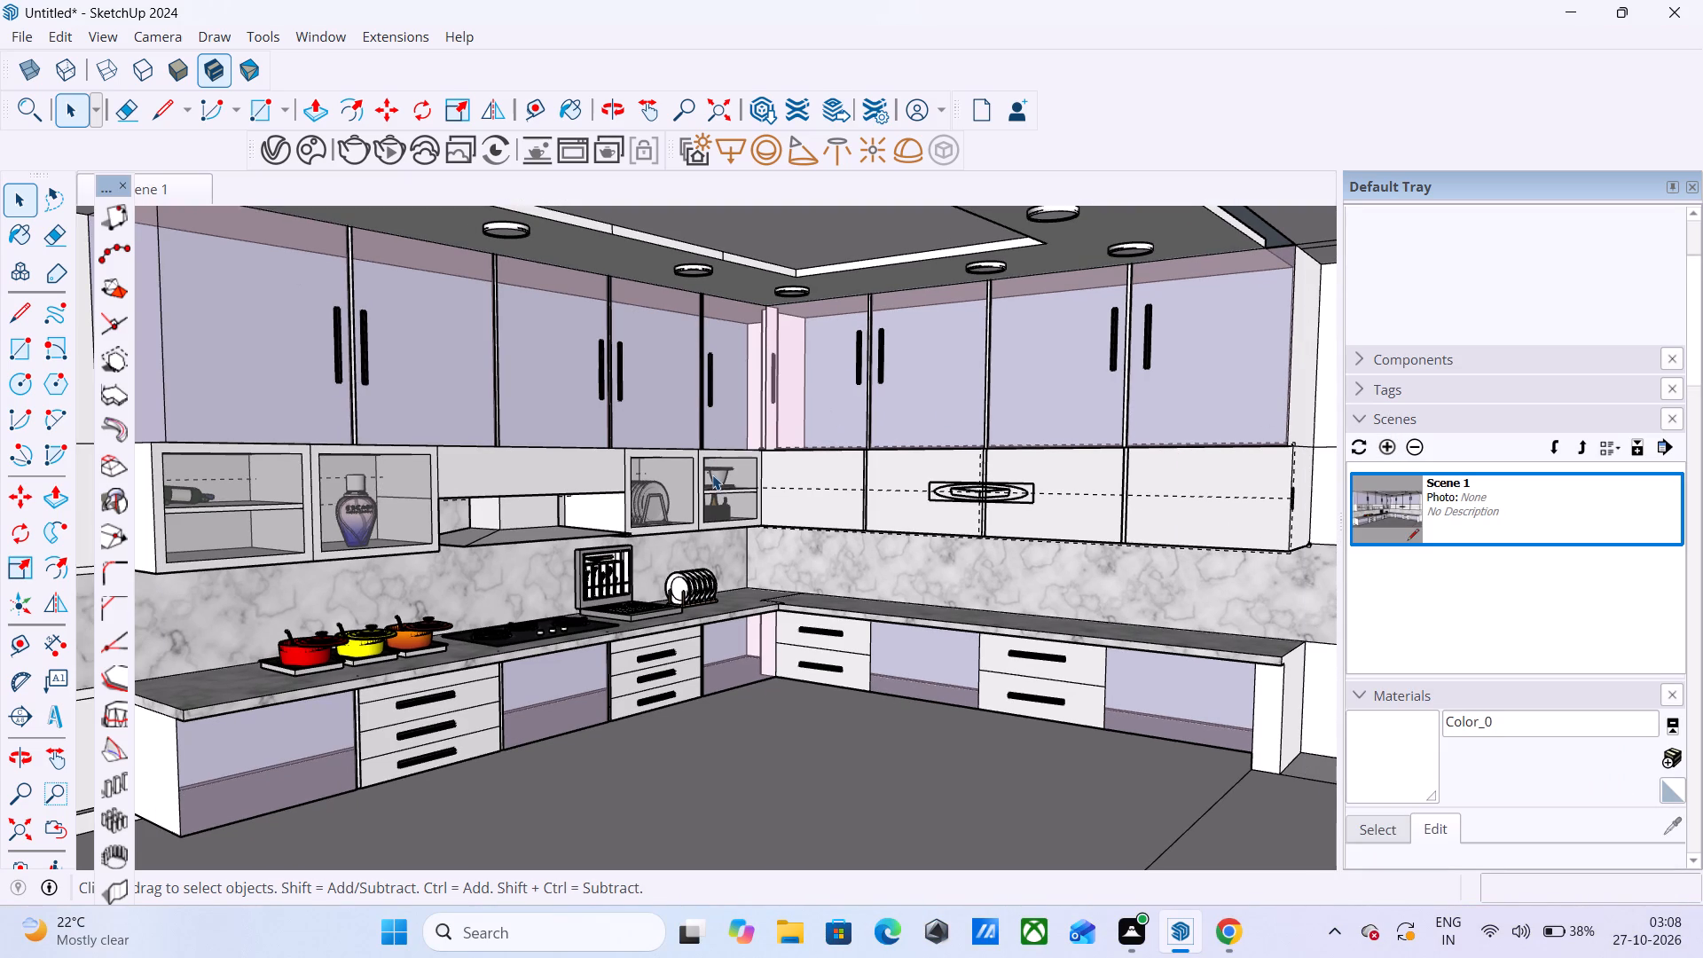
Save a second scene with a closer view of the cooktop run, glass cabinets and marble backsplash.
{"action": "middle_click_drag", "start_coordinate": [652, 501], "coordinate": [693, 505], "text": "shift"}
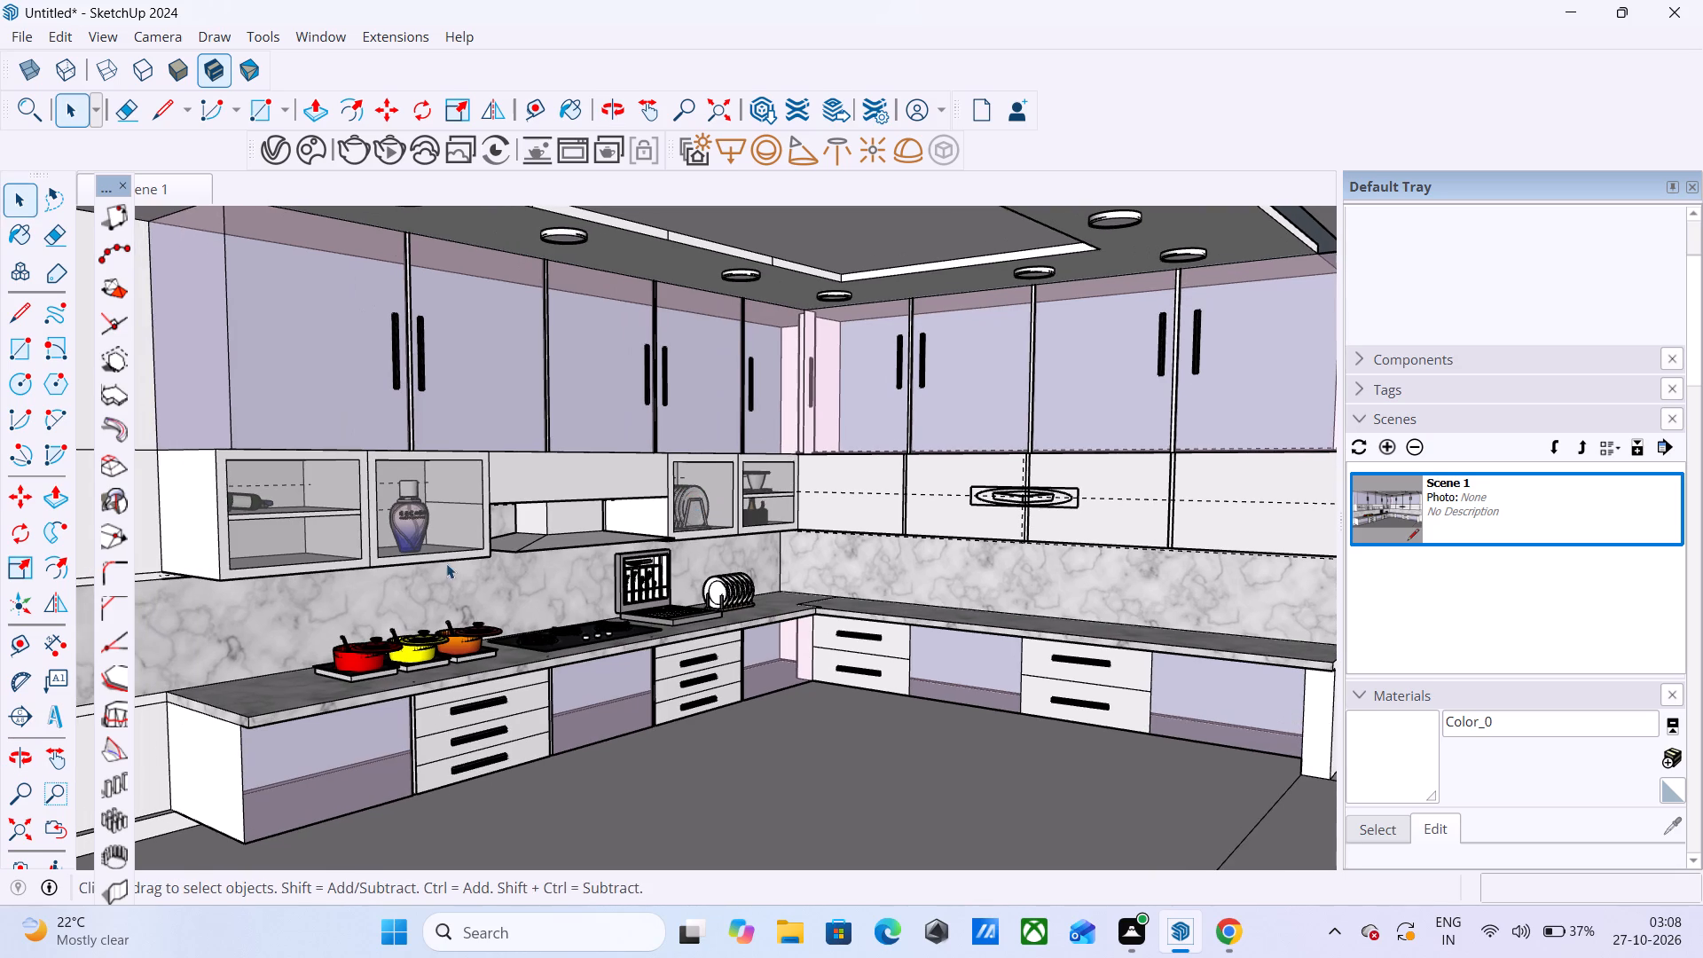
{"action": "middle_click_drag", "start_coordinate": [824, 479], "coordinate": [773, 477]}
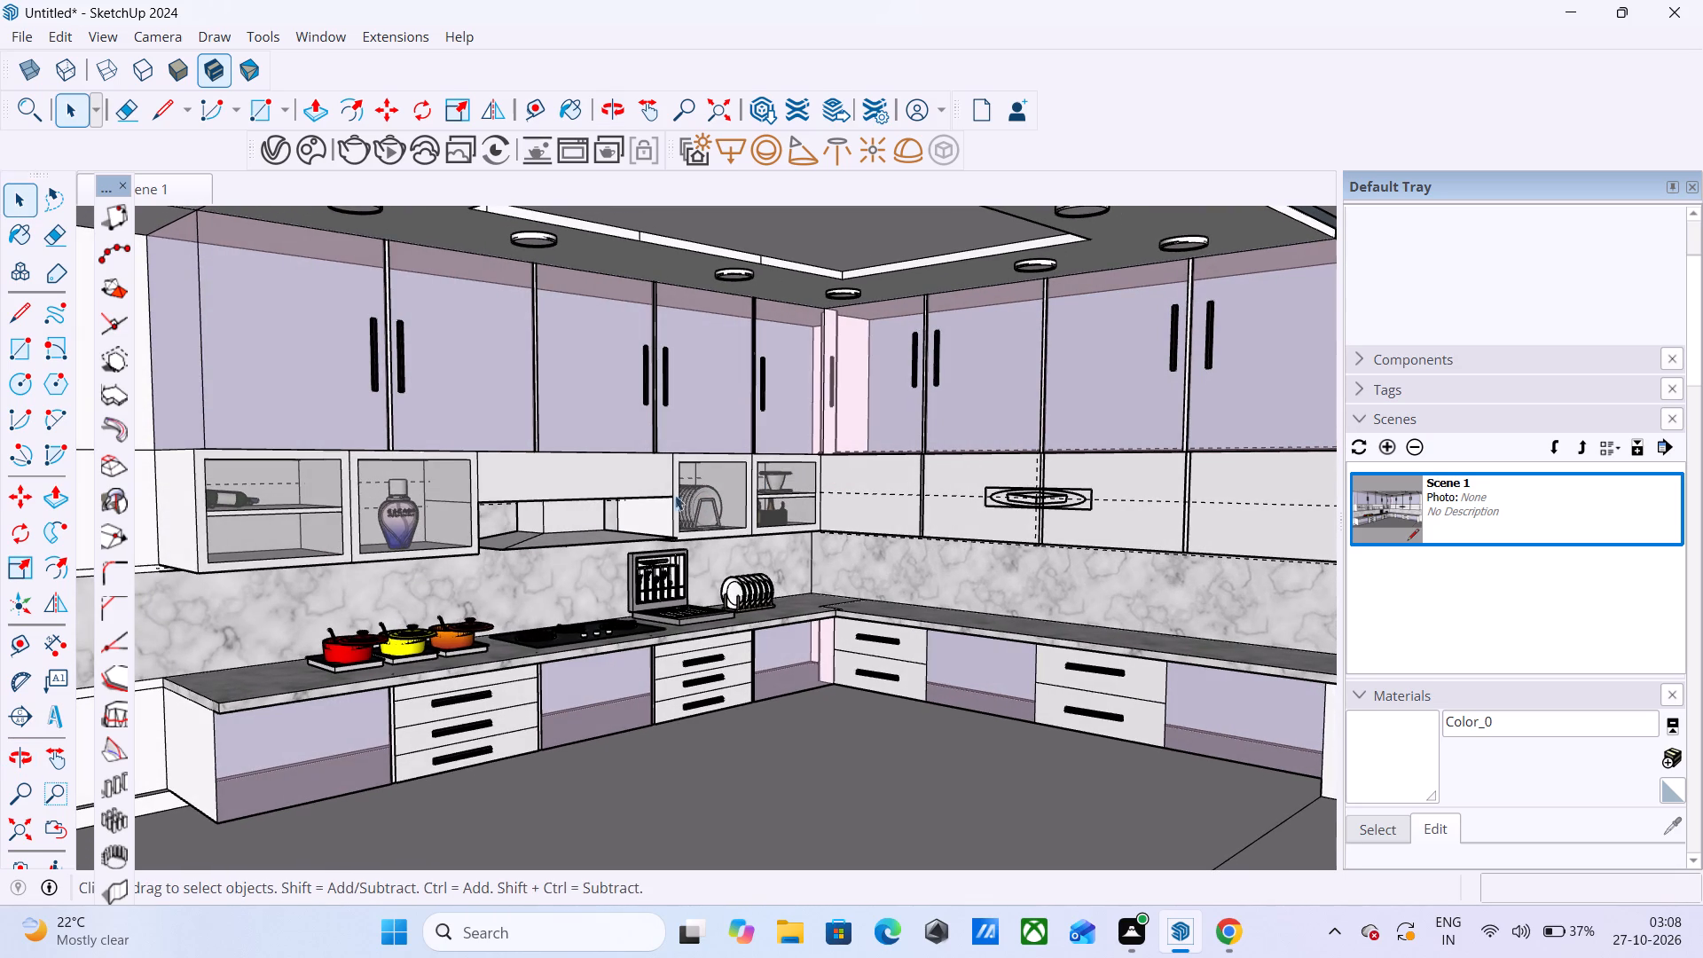
{"action": "scroll", "coordinate": [353, 608], "scroll_direction": "down", "scroll_amount": 1}
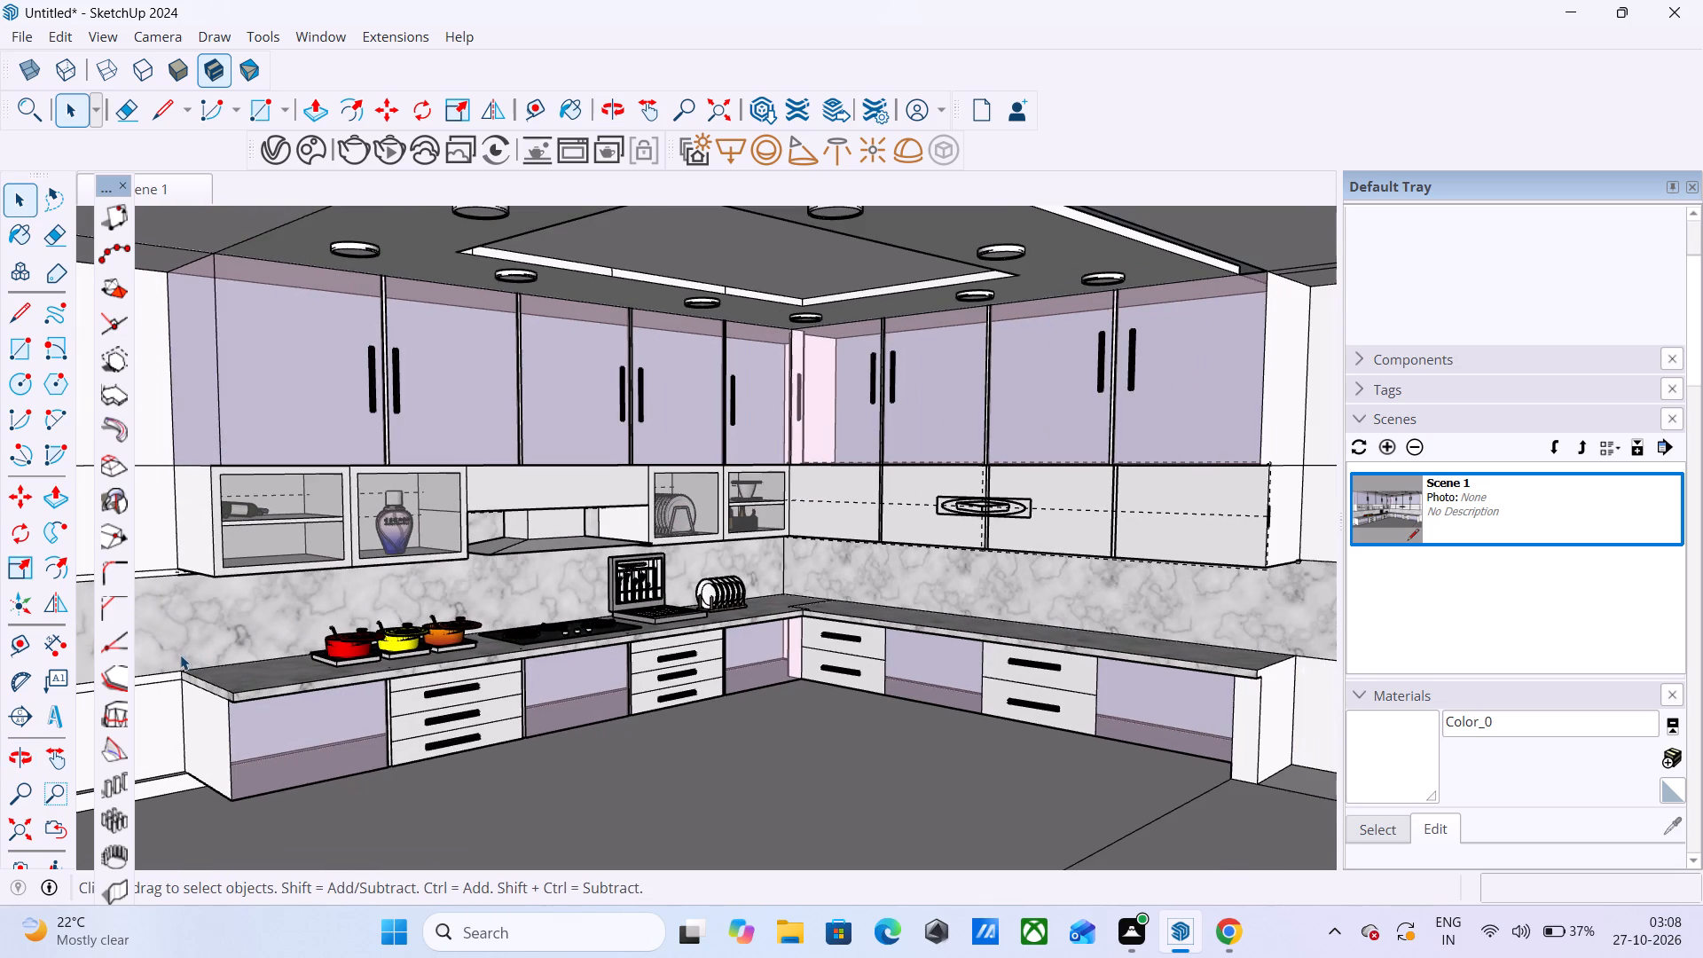
{"action": "scroll", "coordinate": [180, 655], "scroll_direction": "up", "scroll_amount": 2}
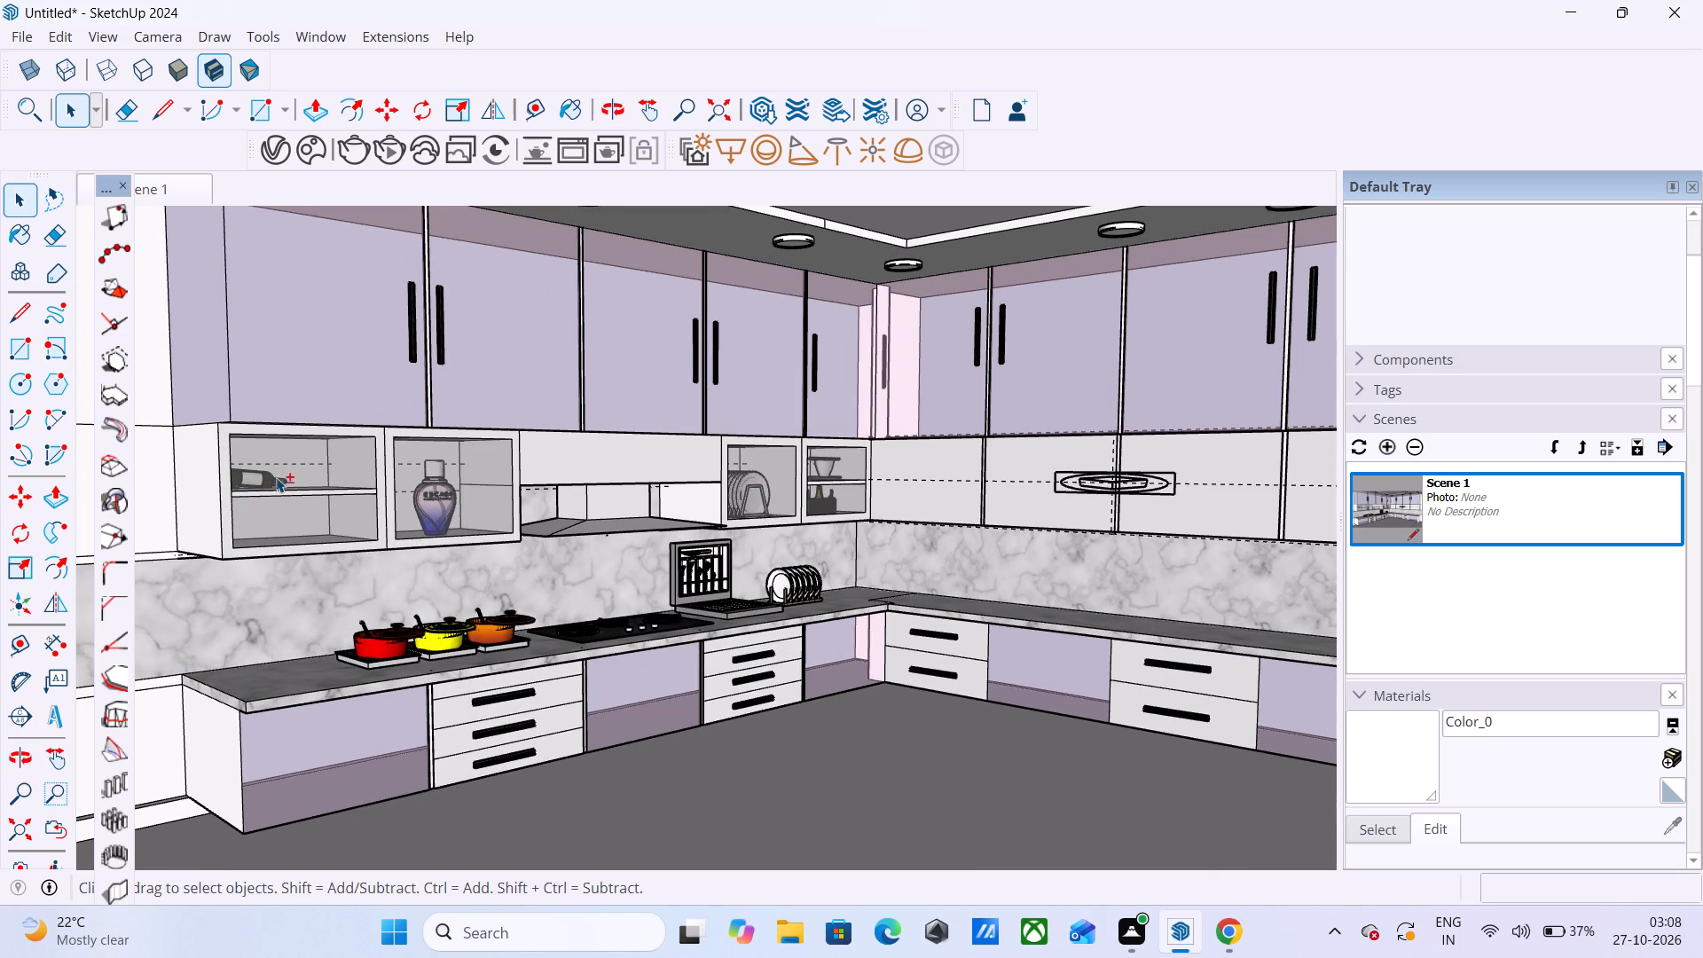
{"action": "middle_click_drag", "start_coordinate": [276, 477], "coordinate": [349, 499], "text": "shift"}
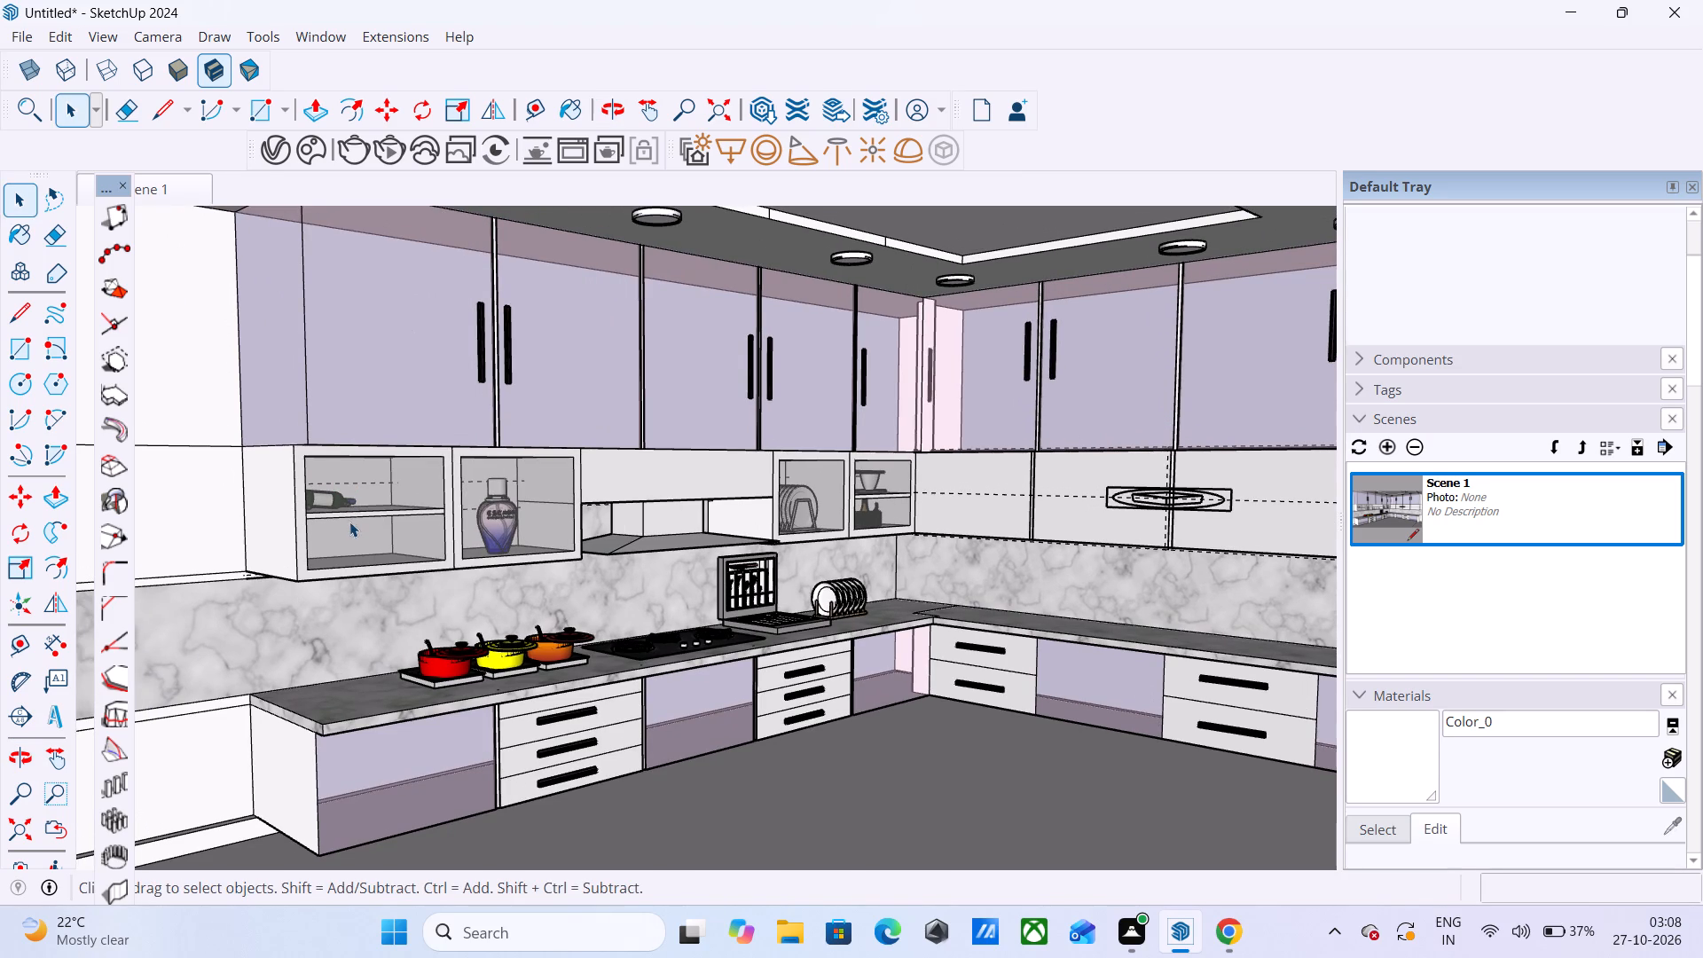
{"action": "scroll", "coordinate": [349, 522], "scroll_direction": "up", "scroll_amount": 1}
{"action": "middle_click_drag", "start_coordinate": [350, 534], "coordinate": [324, 534]}
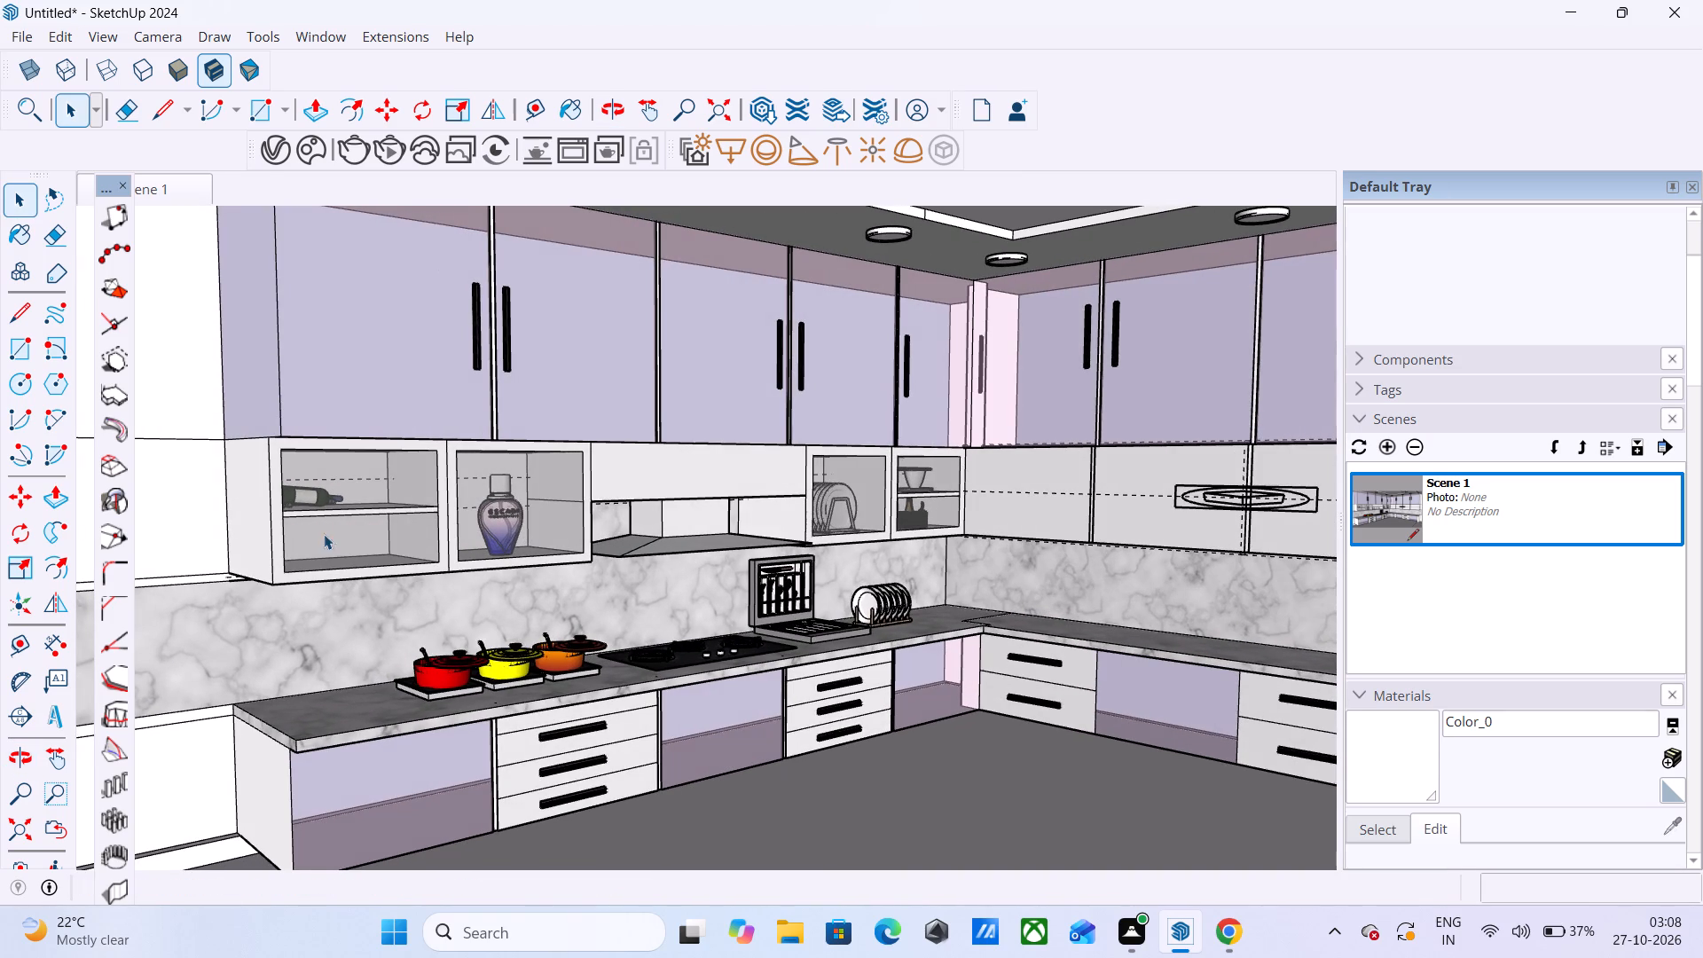
{"action": "left_click", "coordinate": [1379, 444]}
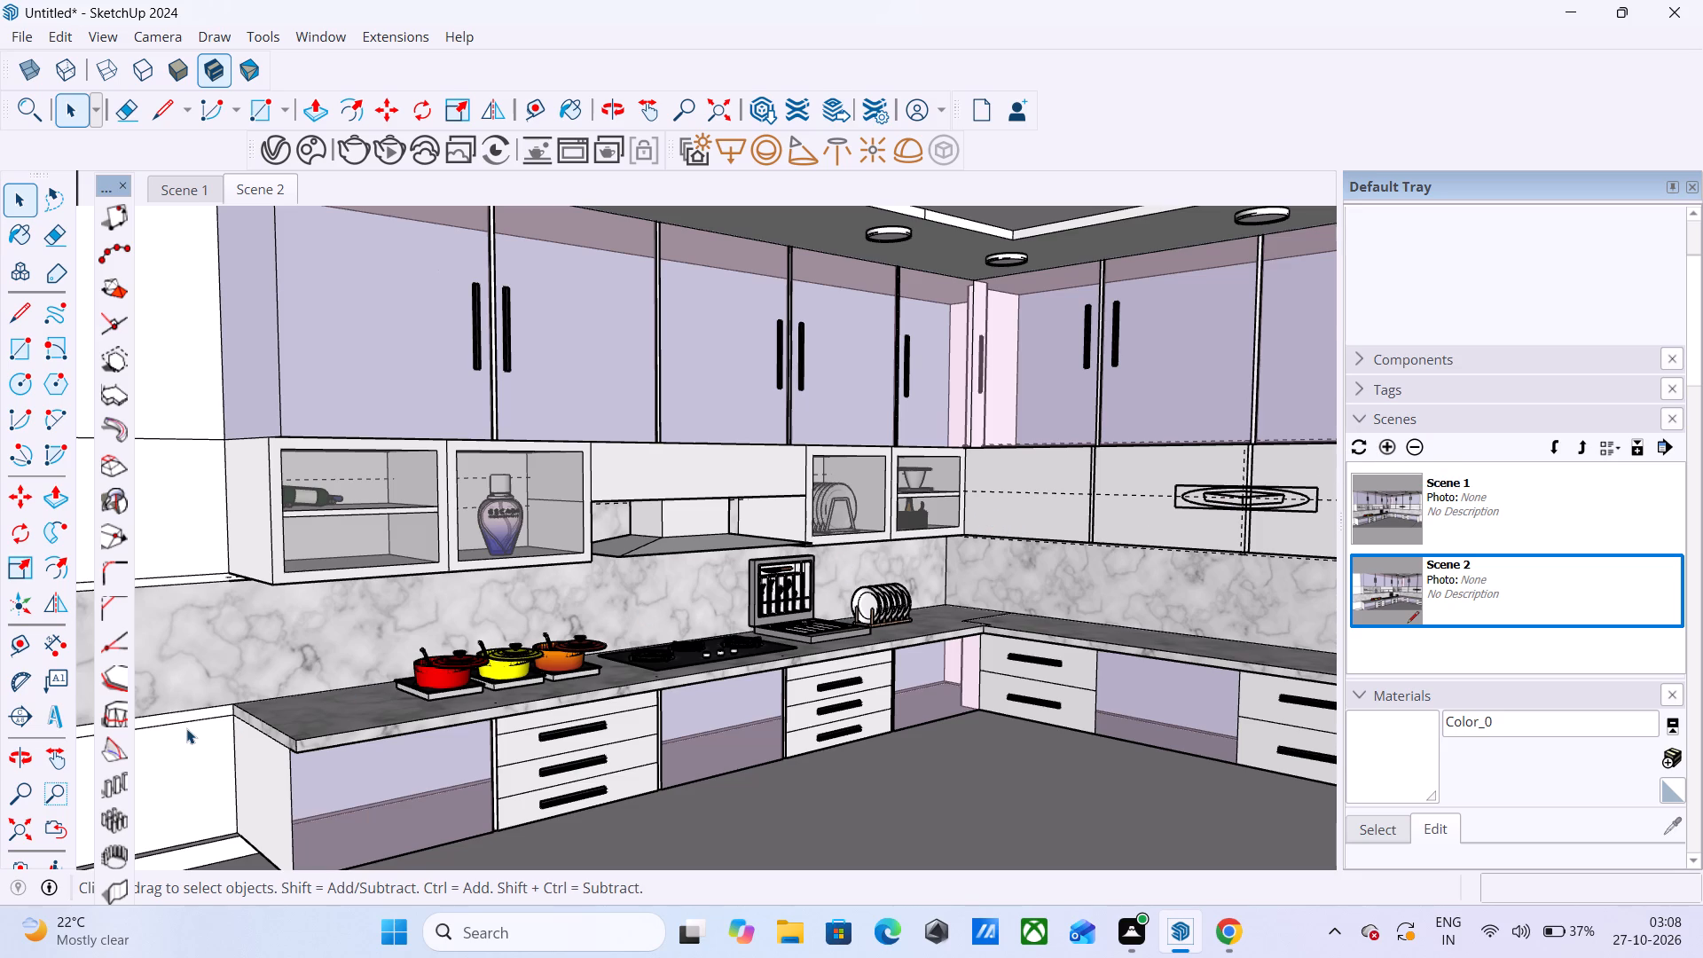
Save a third scene looking towards the cabinet corner, with more of the ceiling recess and round lights in frame.
{"action": "scroll", "coordinate": [181, 730], "scroll_direction": "up", "scroll_amount": 1}
{"action": "scroll", "coordinate": [862, 744], "scroll_direction": "down", "scroll_amount": 1}
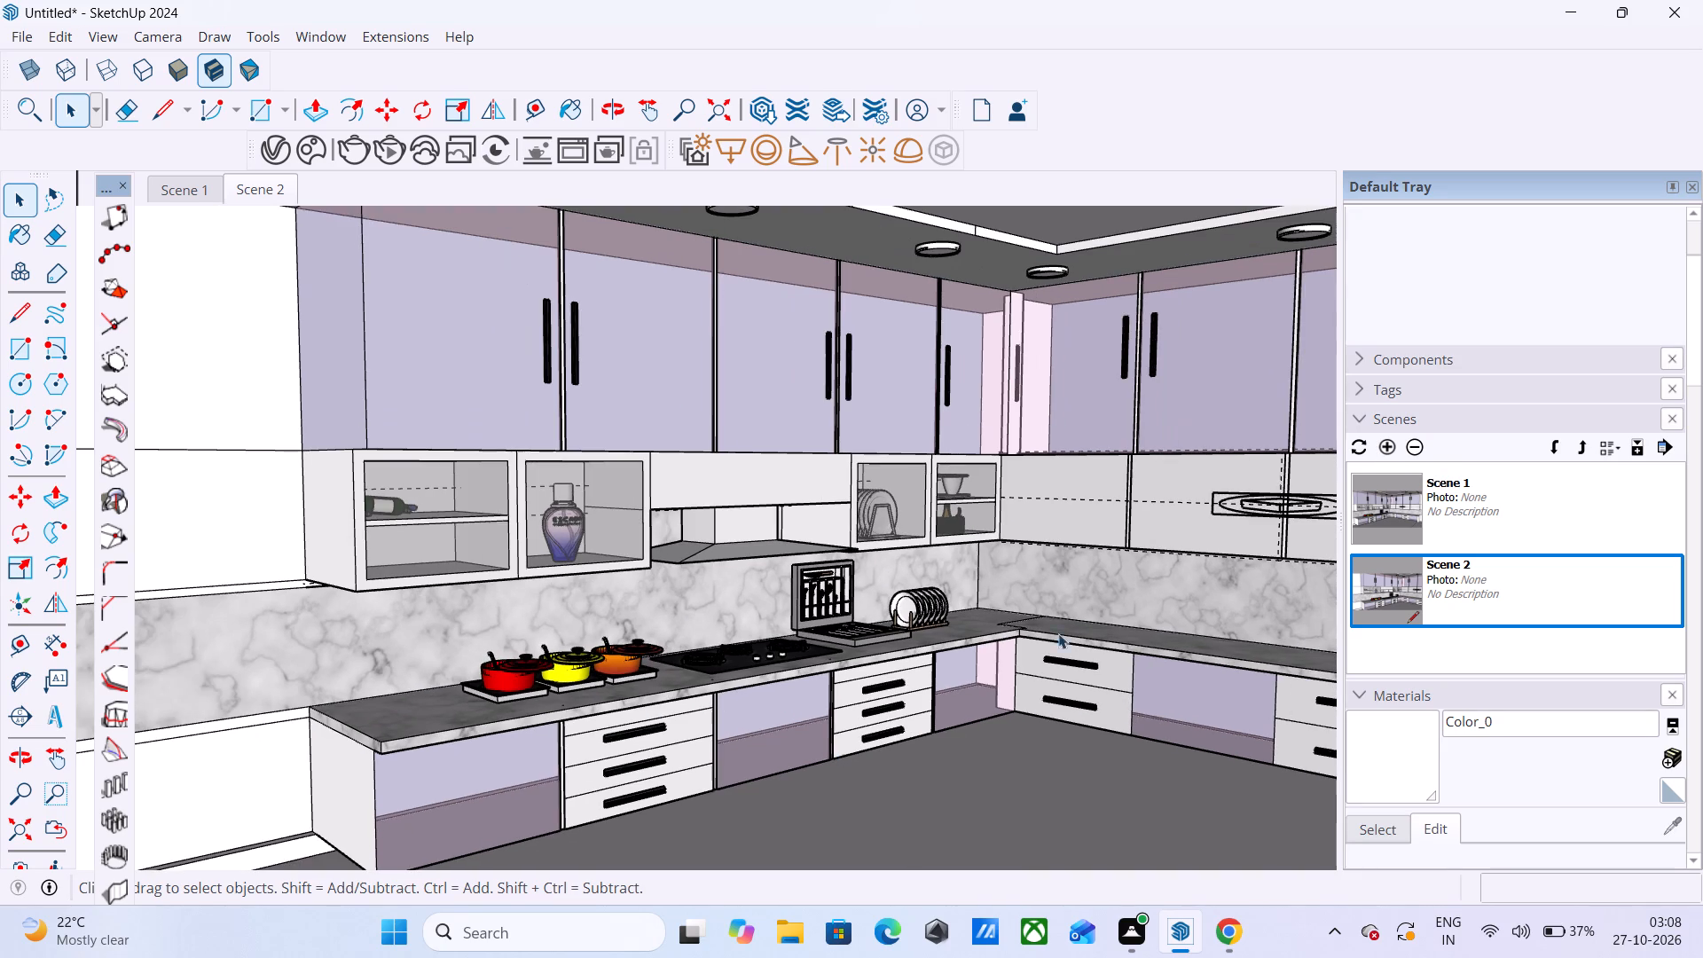
{"action": "scroll", "coordinate": [1230, 467], "scroll_direction": "up", "scroll_amount": 2}
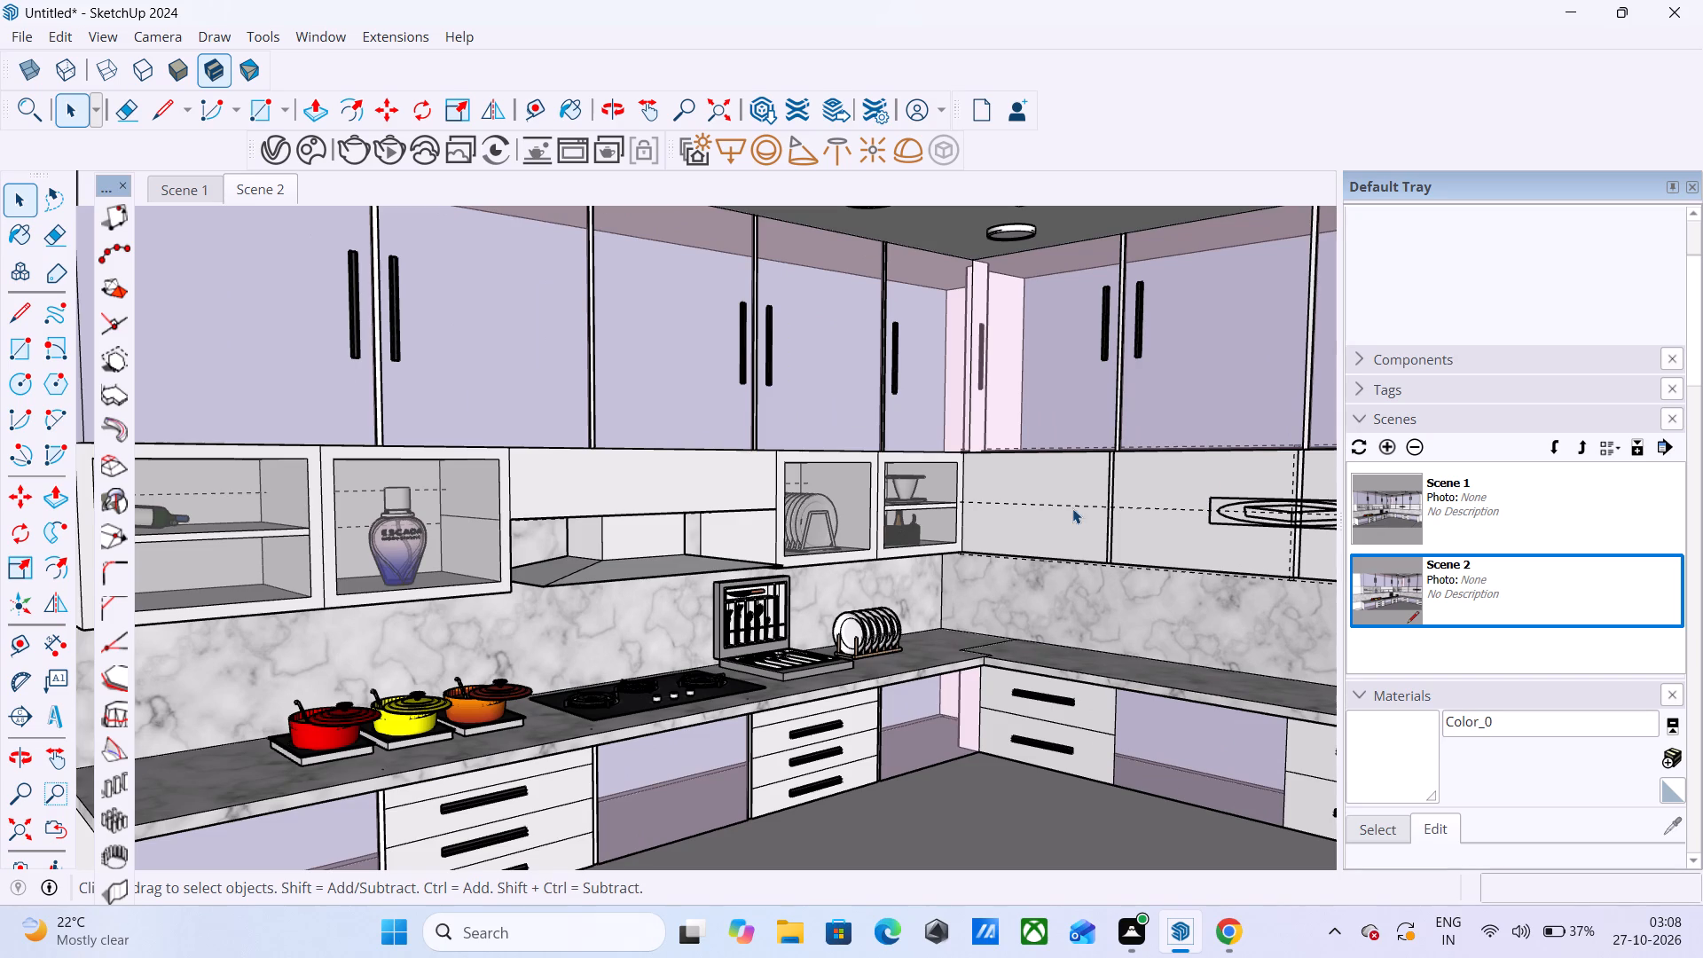
{"action": "middle_click_drag", "start_coordinate": [960, 444], "coordinate": [971, 468], "text": "shift"}
{"action": "scroll", "coordinate": [953, 478], "scroll_direction": "down", "scroll_amount": 1}
{"action": "middle_click_drag", "start_coordinate": [978, 517], "coordinate": [1013, 516]}
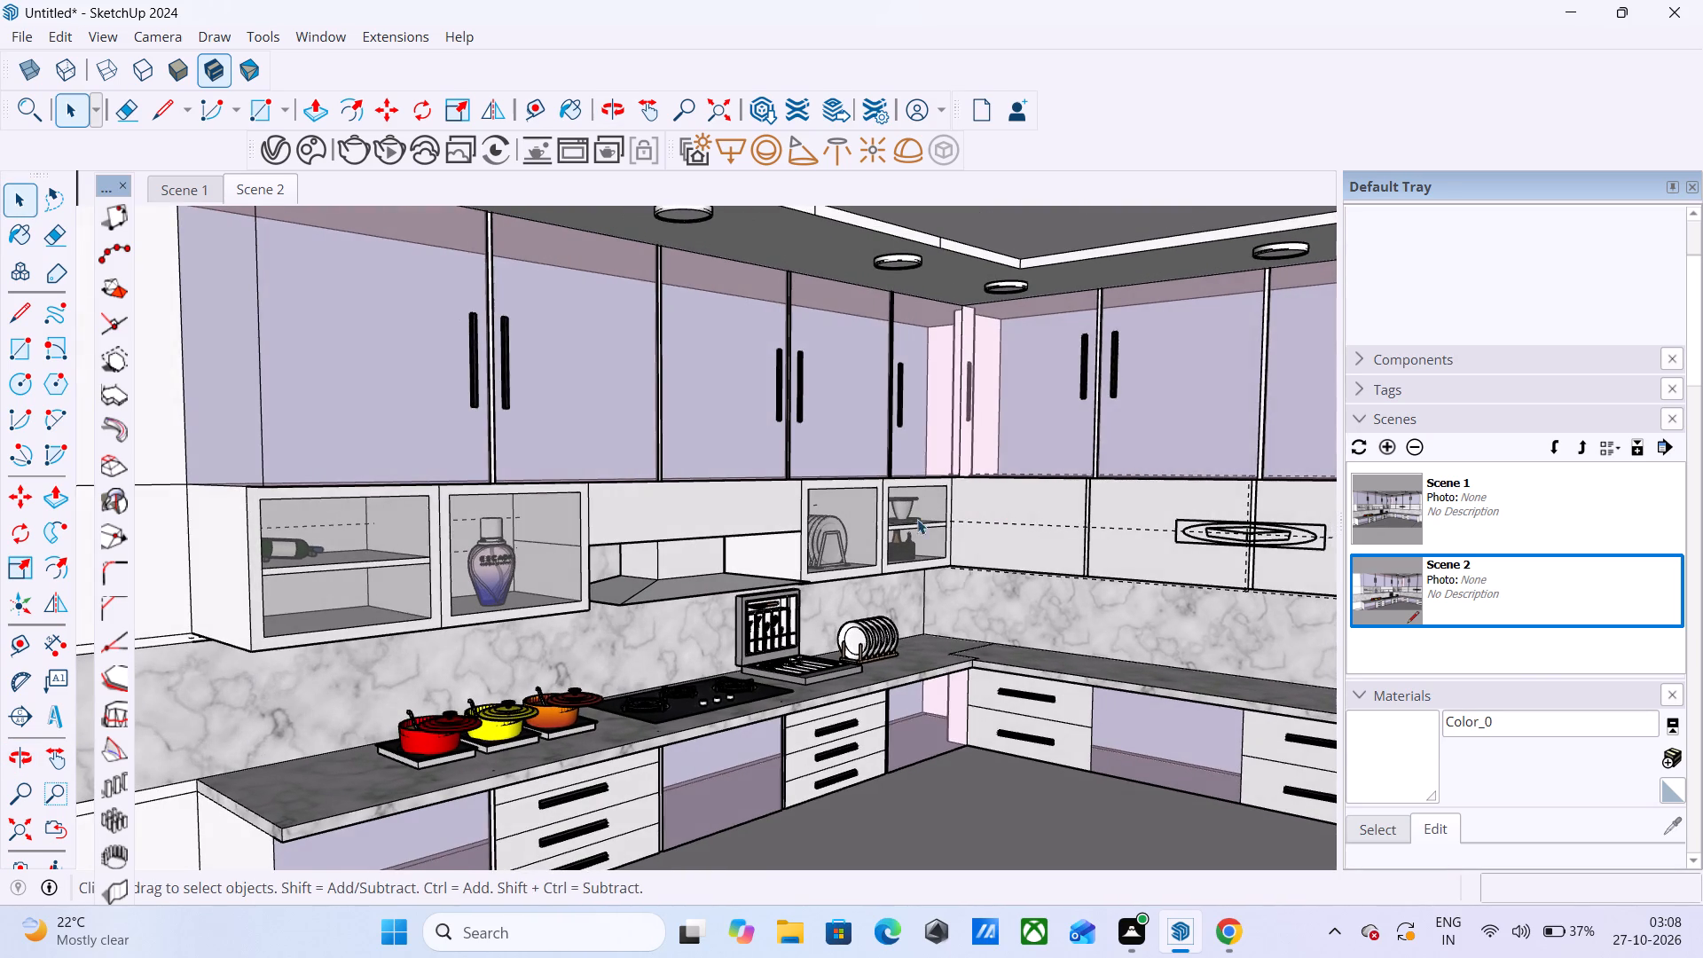
{"action": "scroll", "coordinate": [733, 557], "scroll_direction": "down", "scroll_amount": 1}
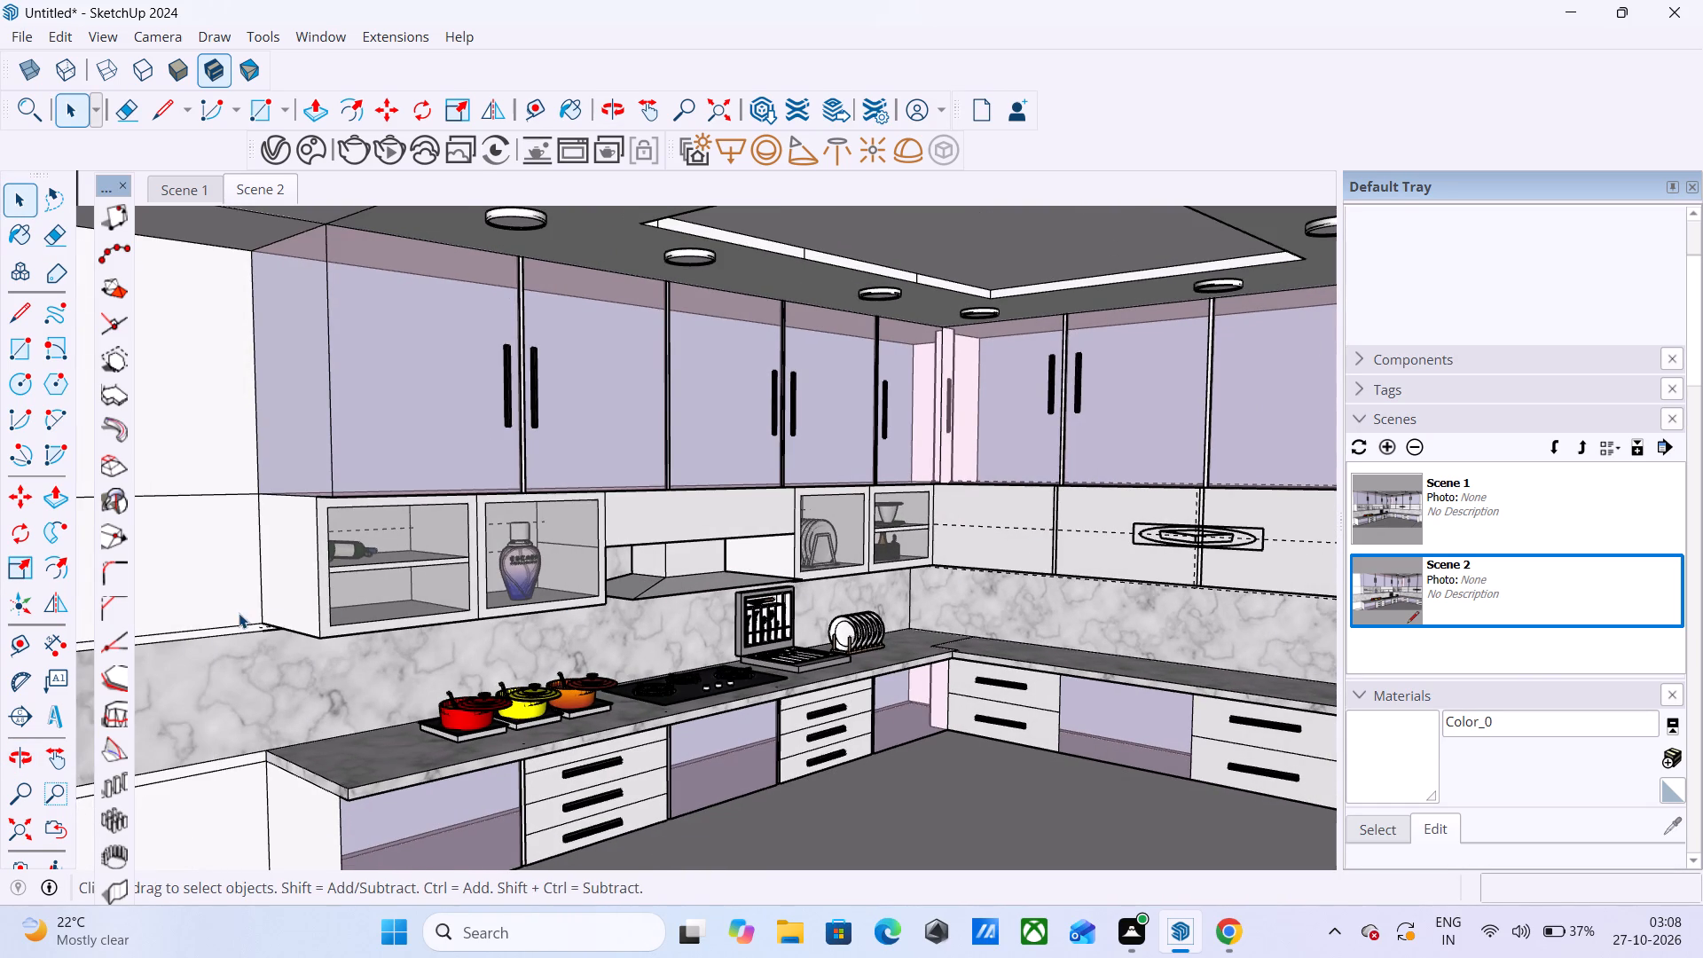
{"action": "scroll", "coordinate": [239, 613], "scroll_direction": "down", "scroll_amount": 1}
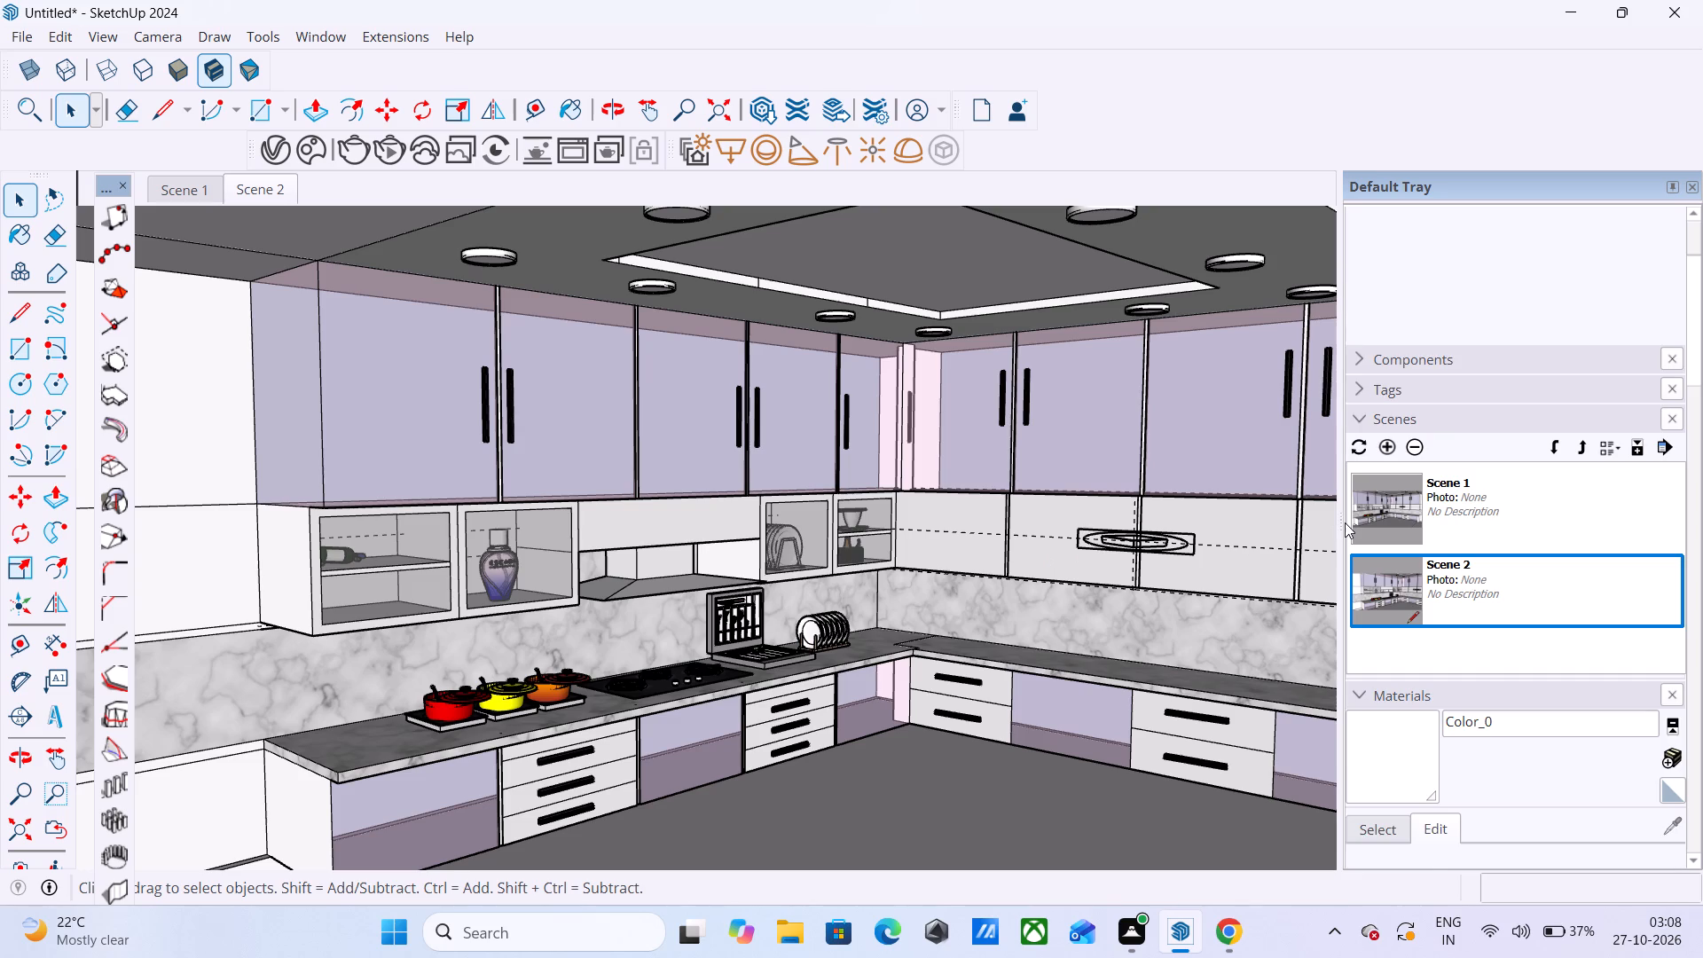
{"action": "scroll", "coordinate": [1345, 522], "scroll_direction": "up", "scroll_amount": 2}
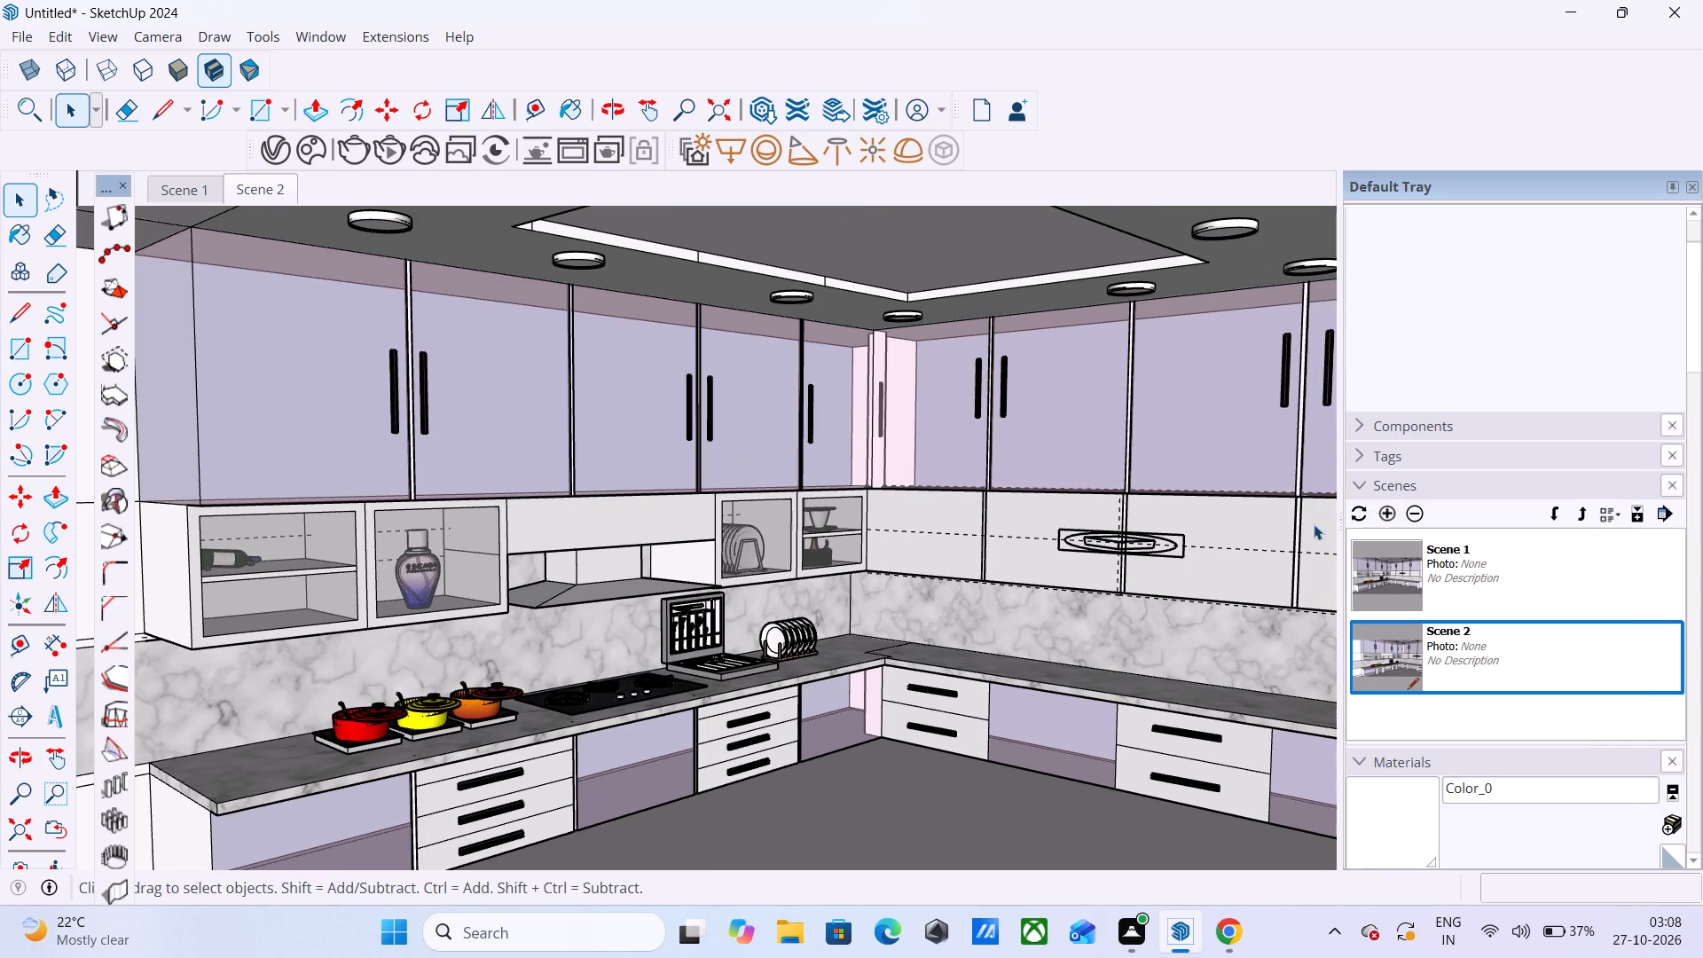
{"action": "middle_click_drag", "start_coordinate": [1280, 534], "coordinate": [1267, 534], "text": "shift"}
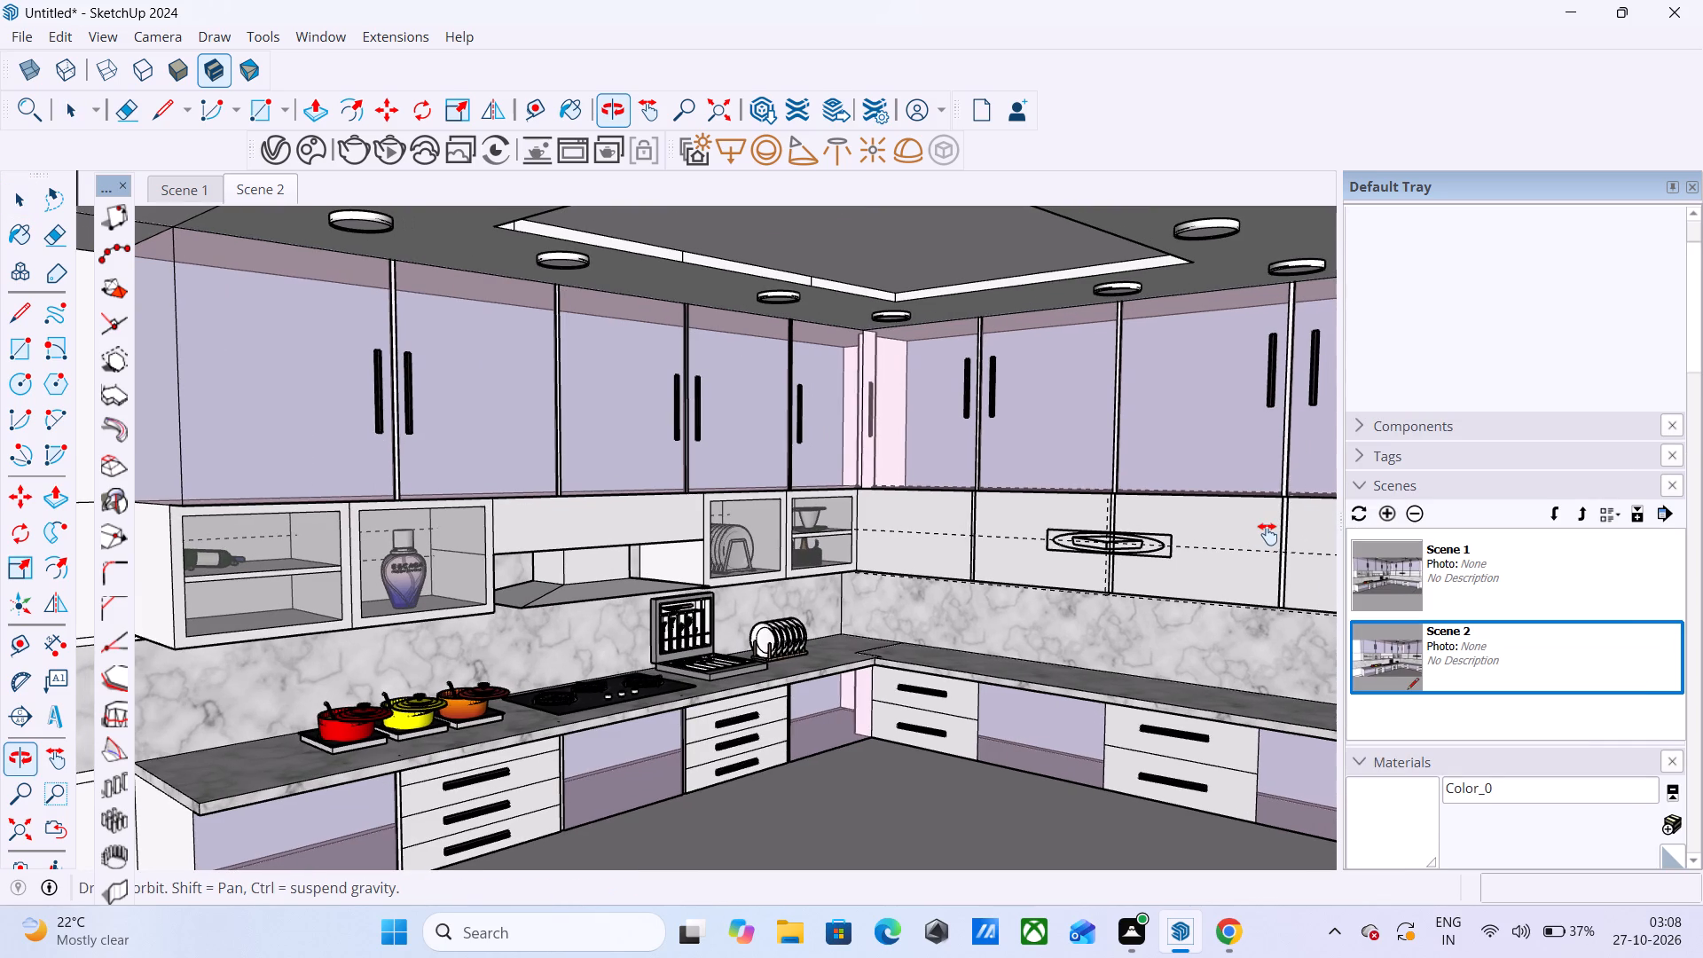
{"action": "middle_click_drag", "start_coordinate": [1267, 534], "coordinate": [1258, 535], "text": "shift"}
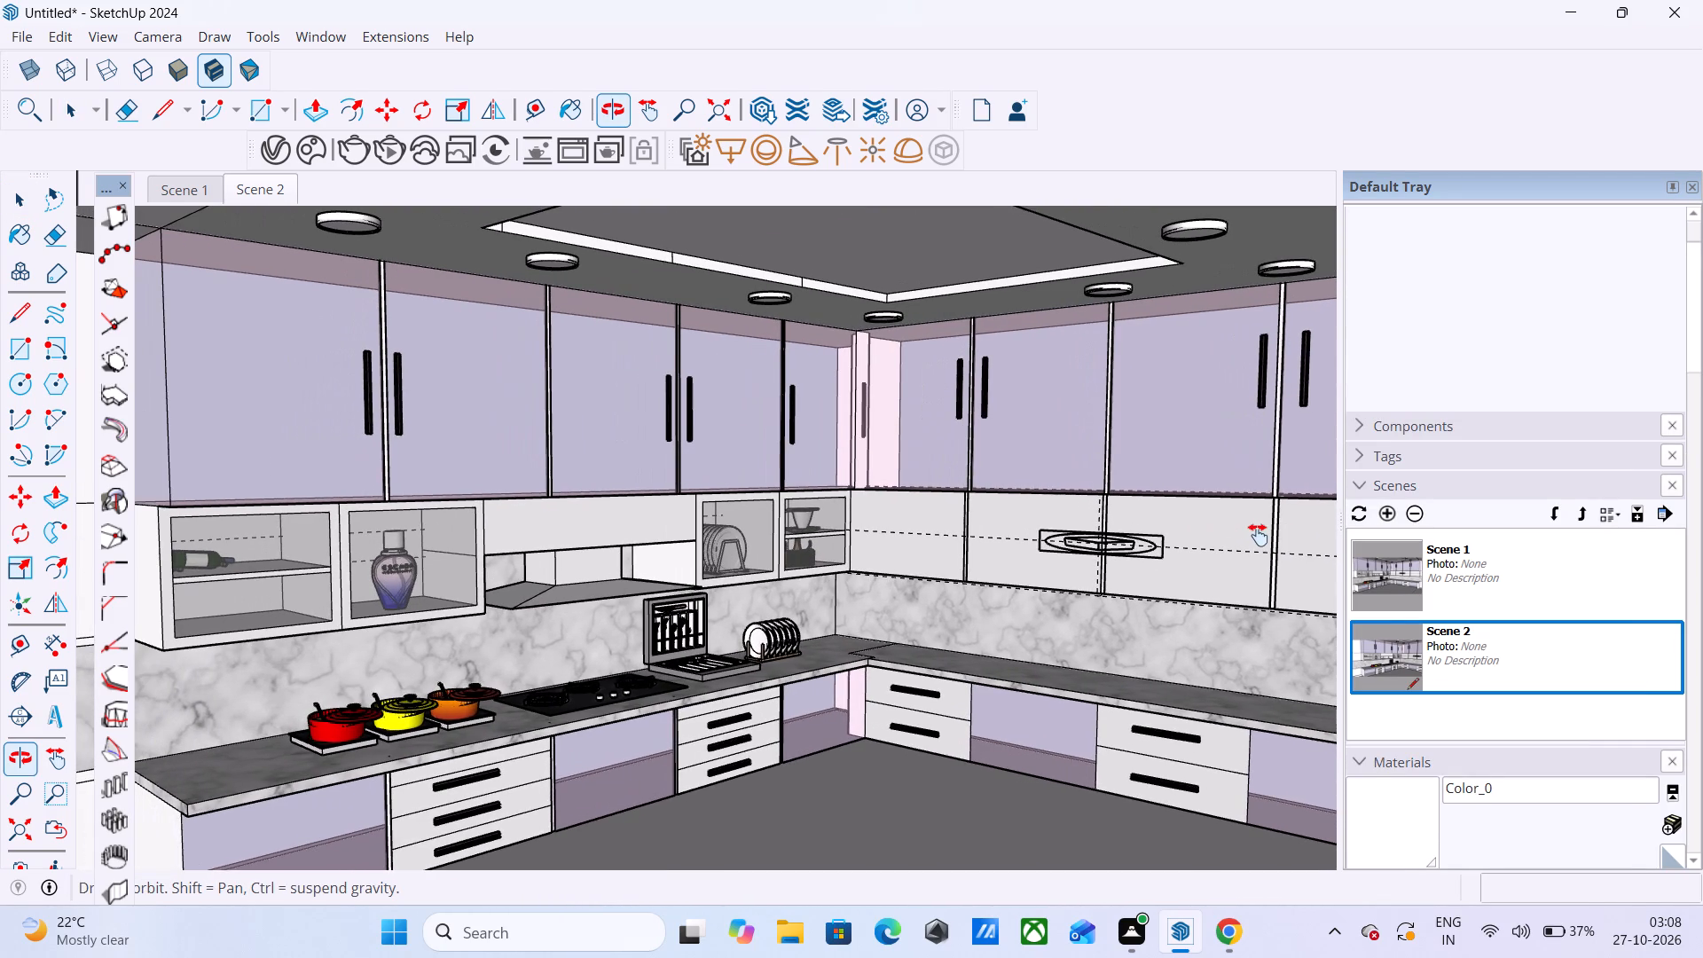
{"action": "middle_click_drag", "start_coordinate": [1258, 535], "coordinate": [1258, 542], "text": "shift"}
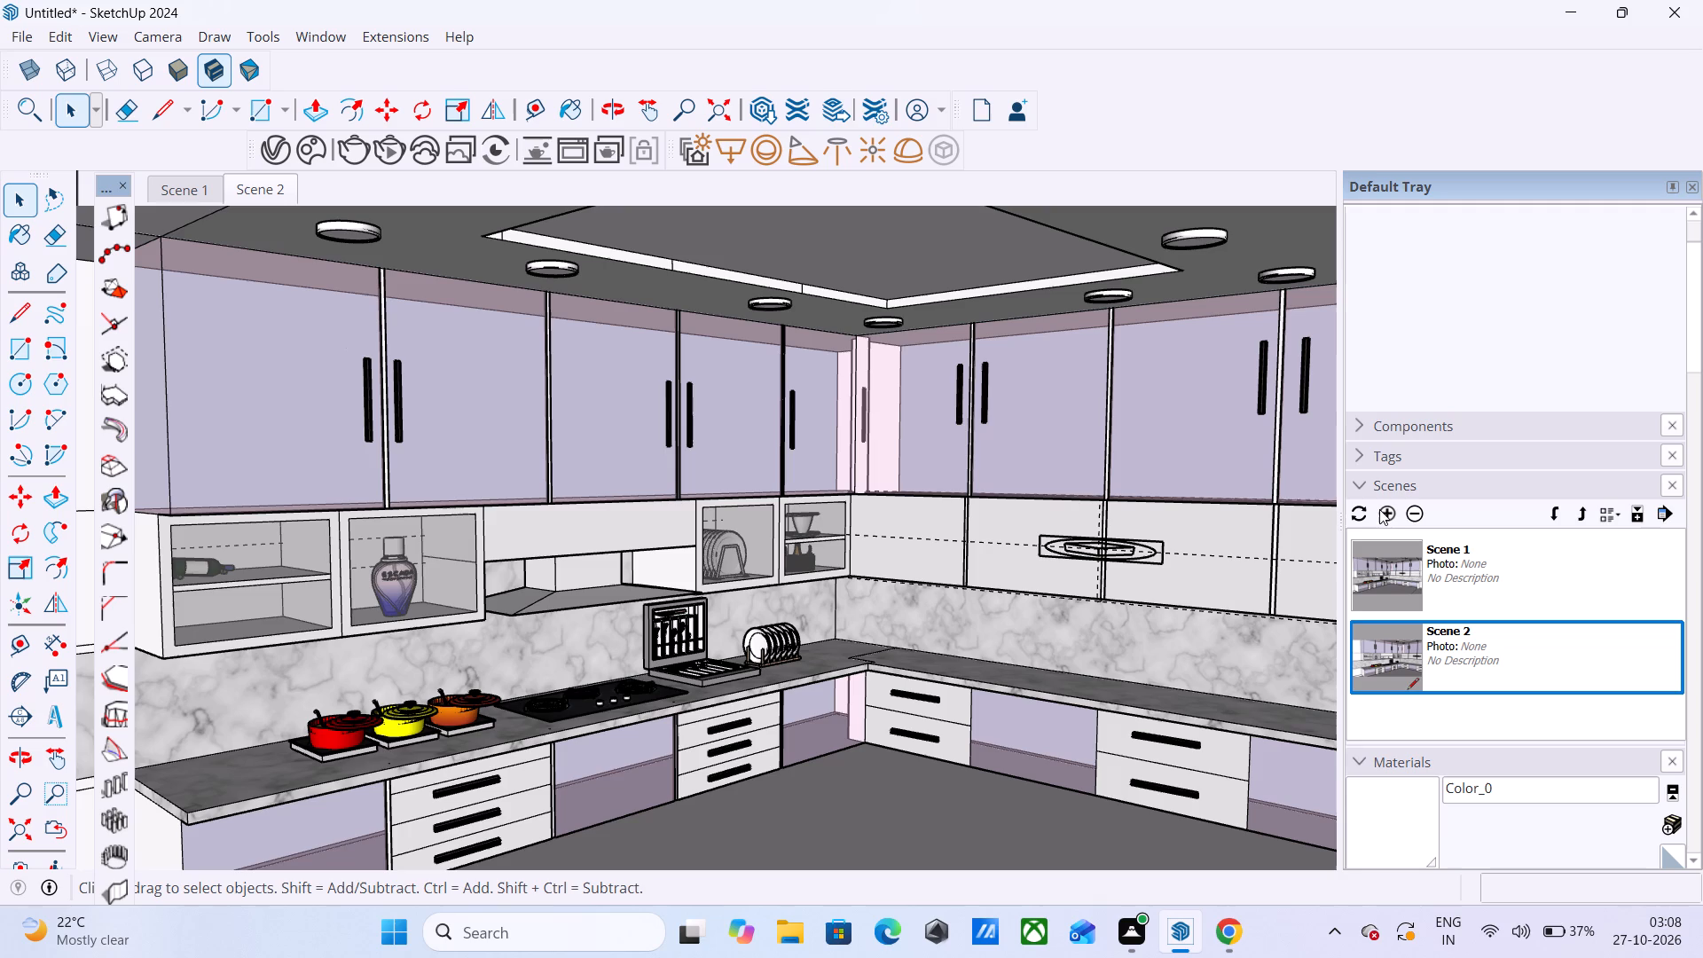
{"action": "left_click", "coordinate": [1387, 515]}
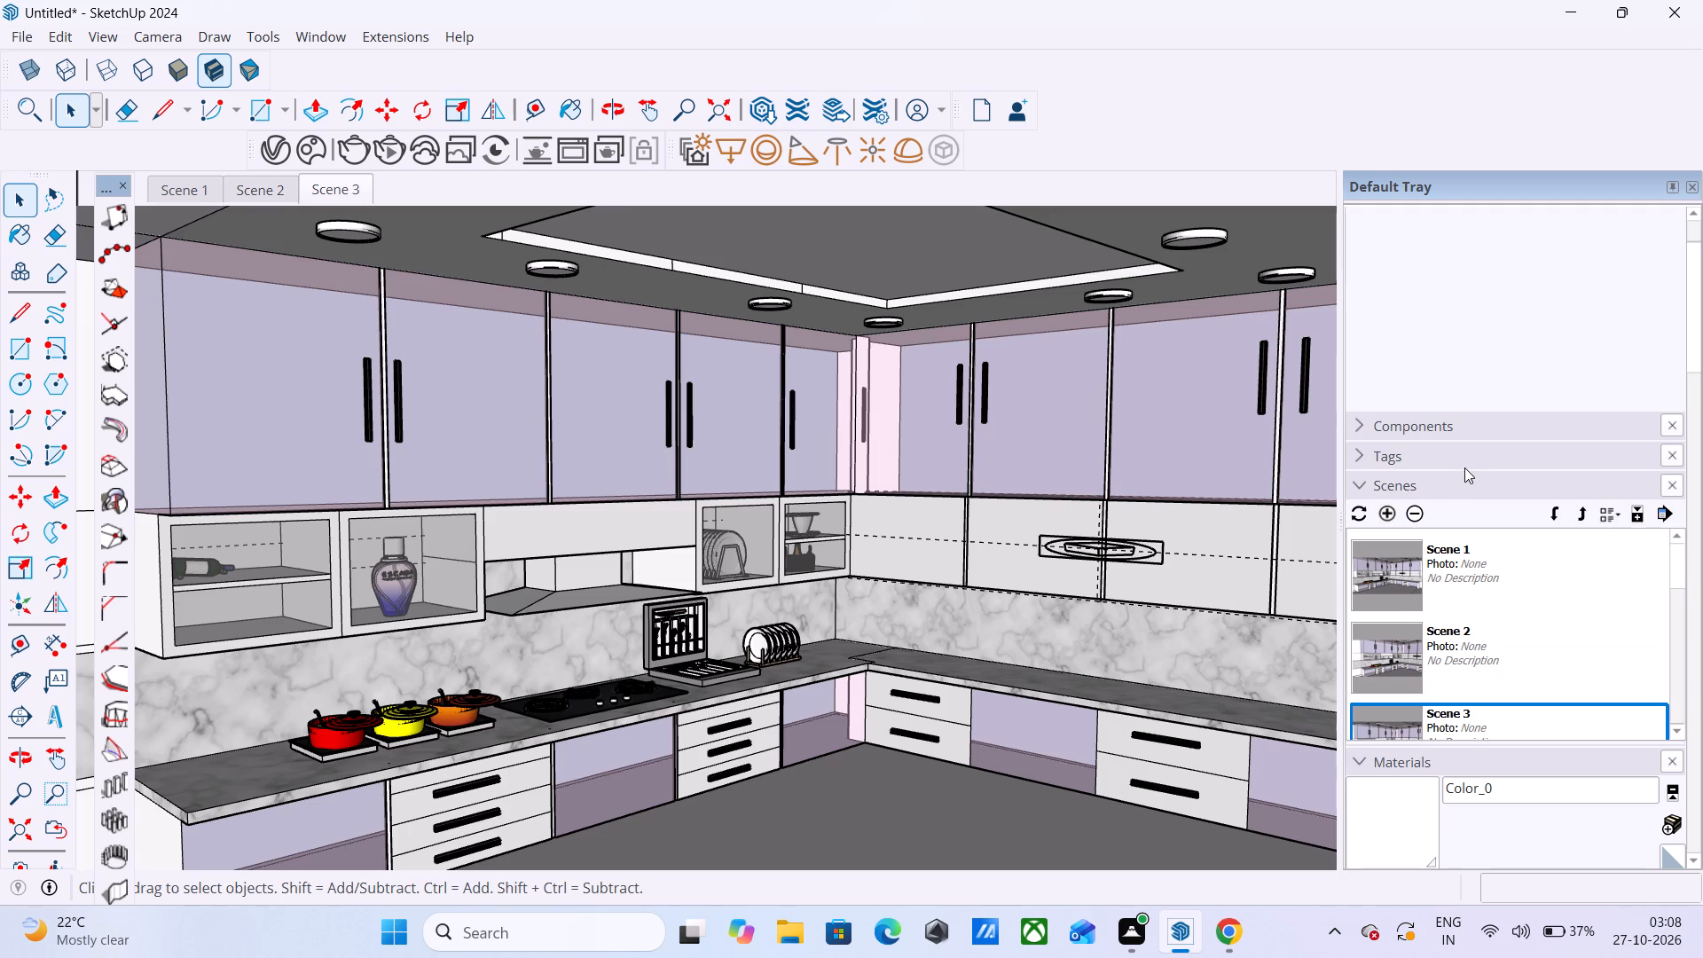
Check the saved Scene 2 view and make Scene 1 the active view.
{"action": "left_click", "coordinate": [1400, 584]}
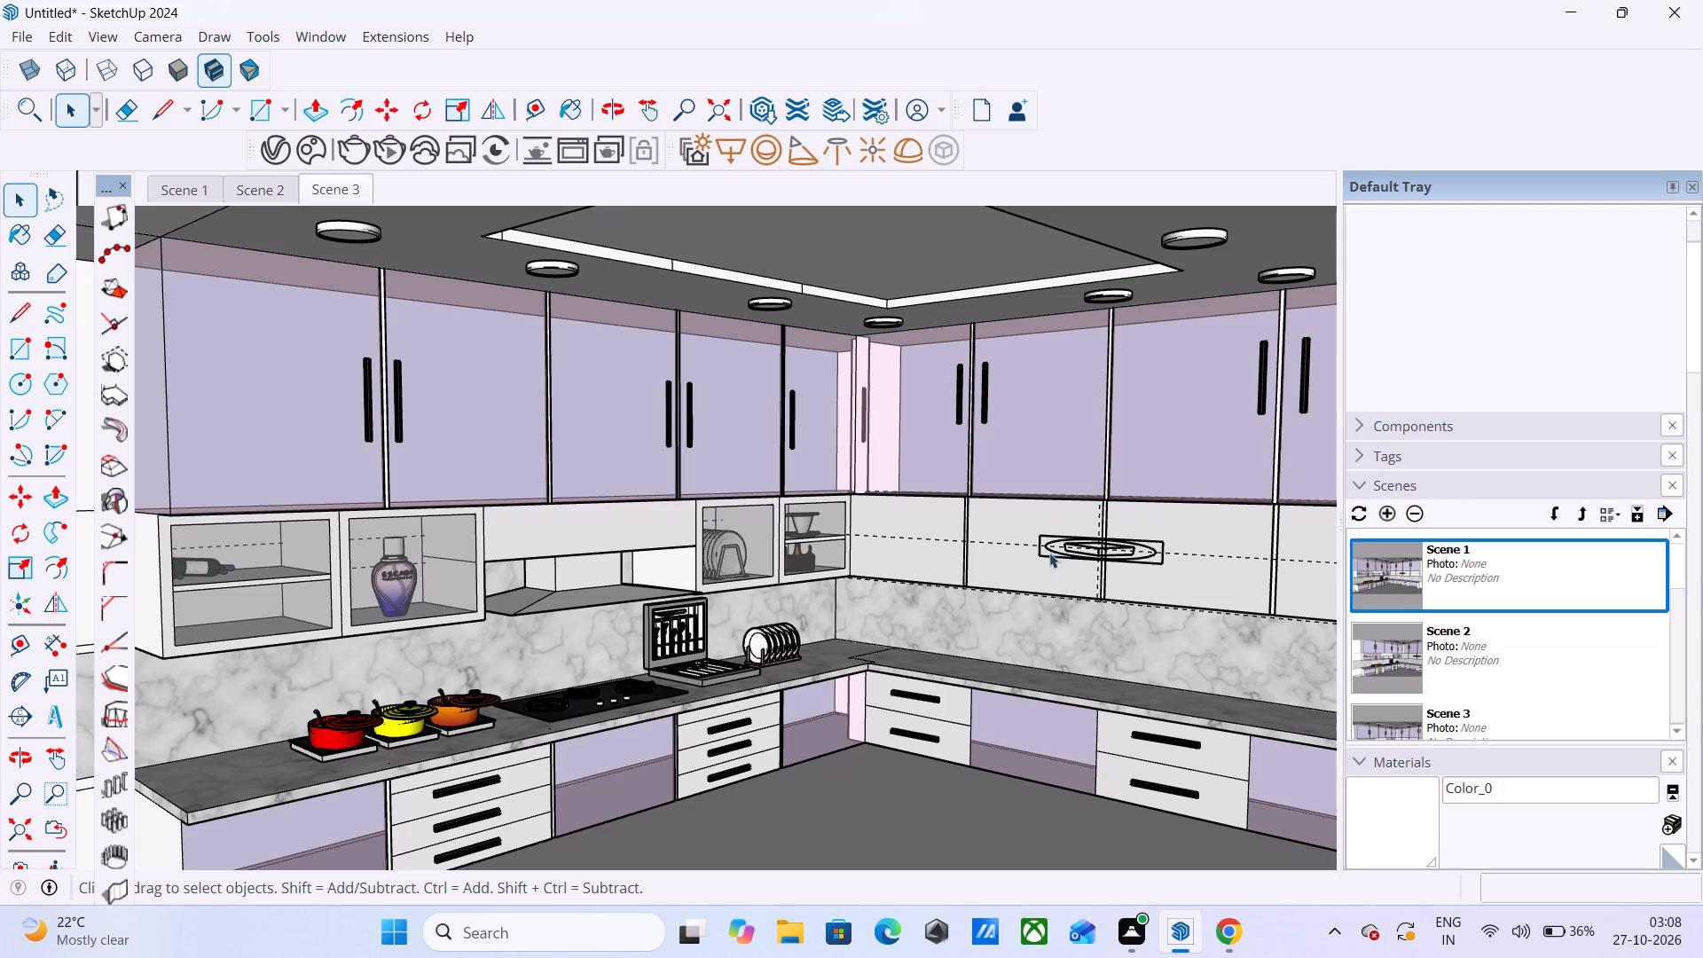
{"action": "left_click", "coordinate": [1384, 570]}
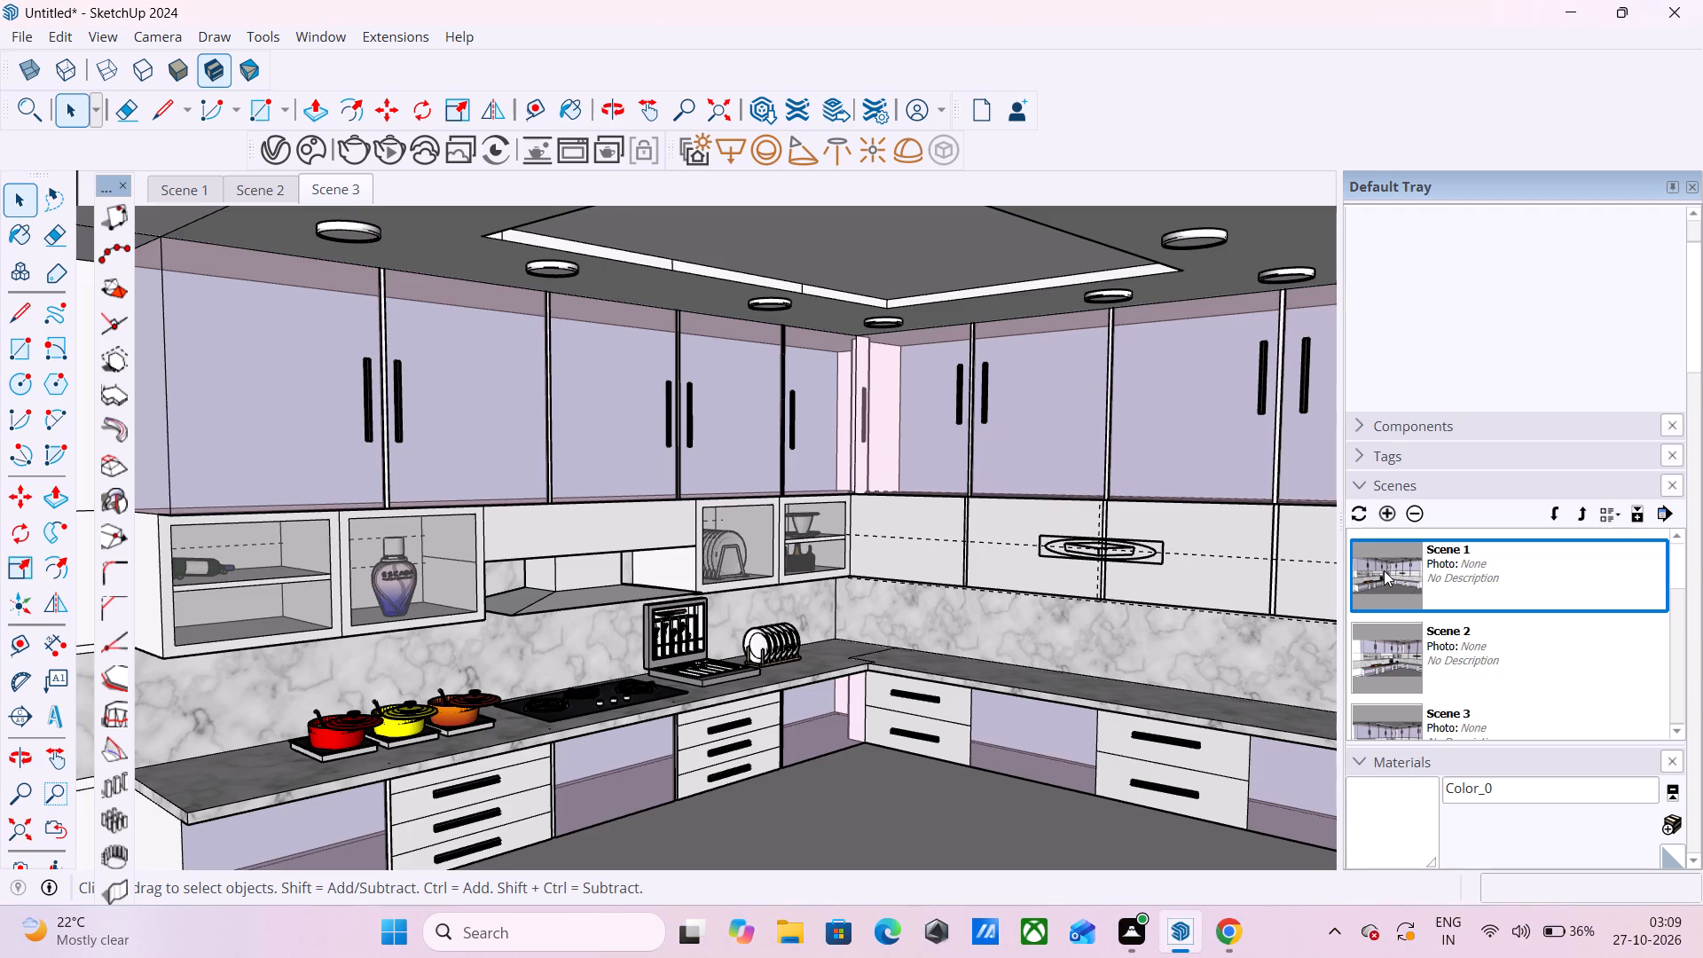
{"action": "left_click", "coordinate": [1413, 661]}
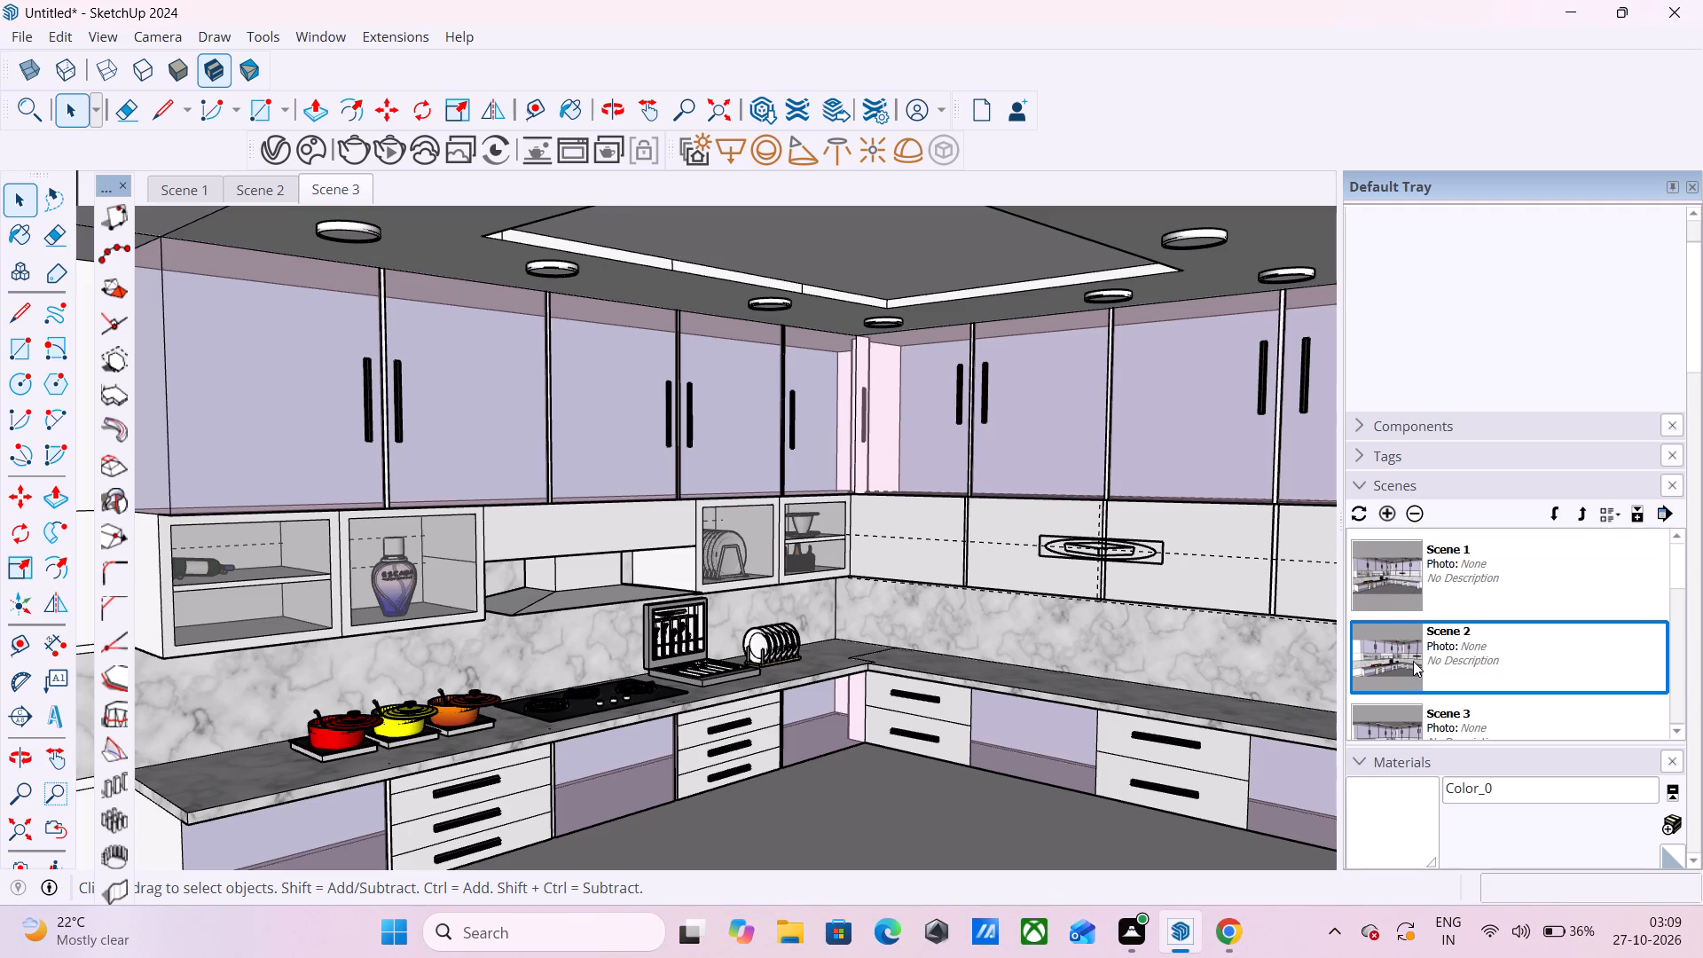
{"action": "double_click", "coordinate": [1413, 661]}
{"action": "left_click", "coordinate": [1381, 590]}
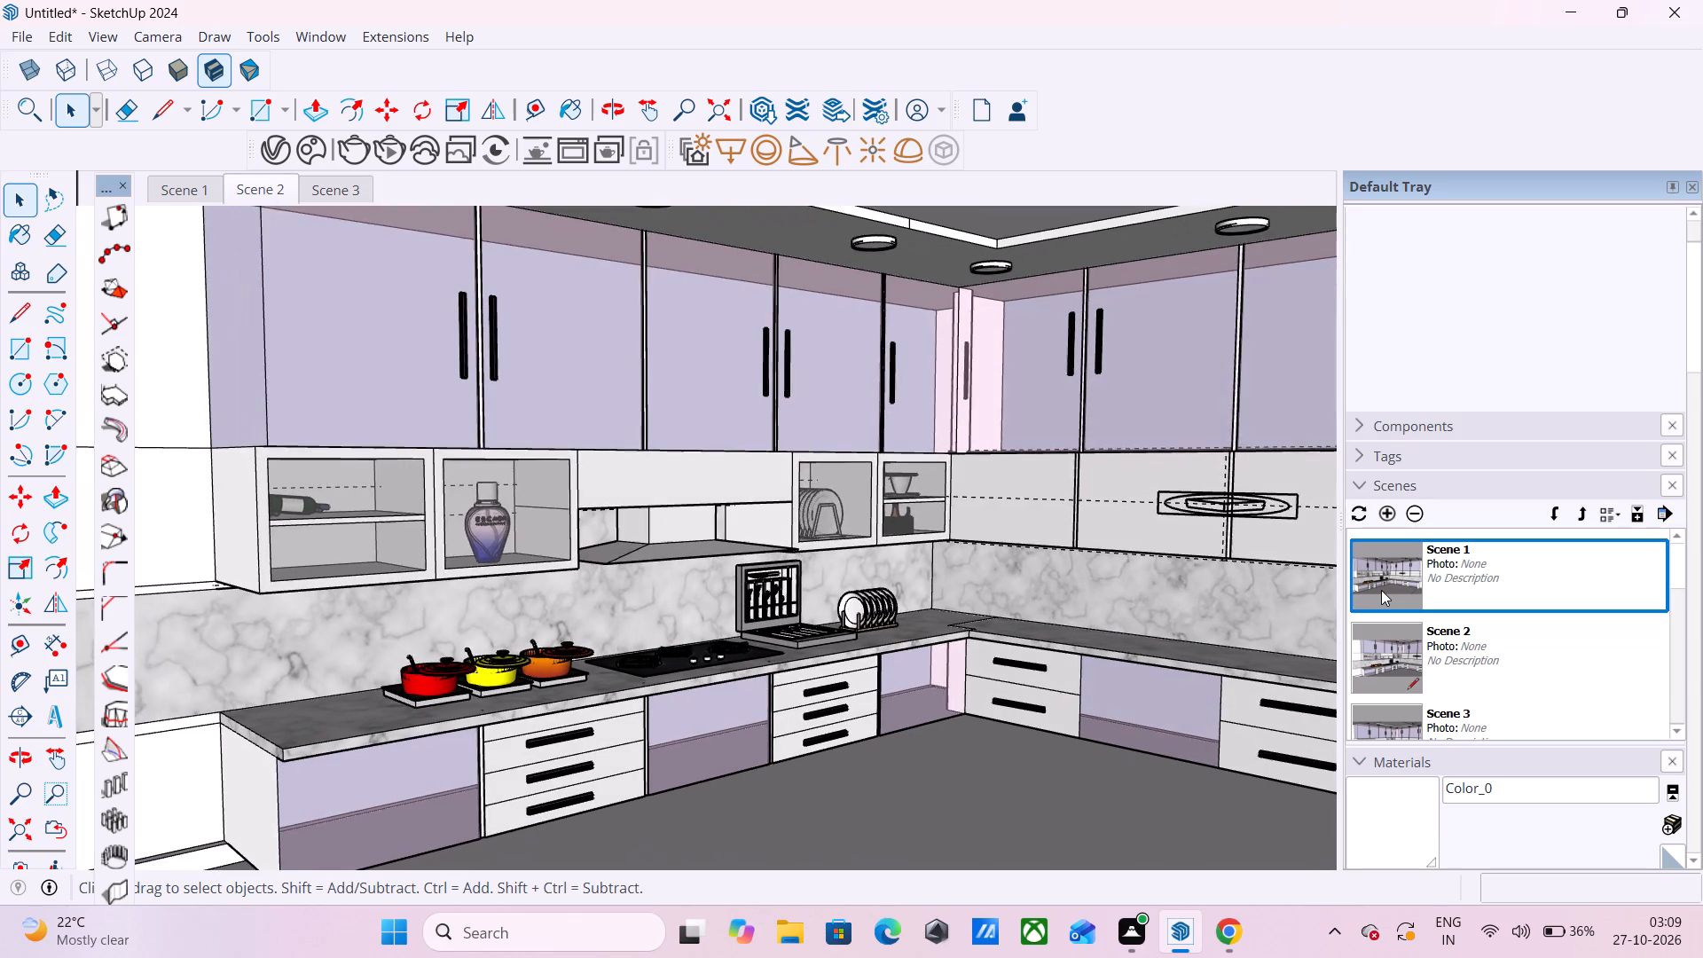
{"action": "double_click", "coordinate": [1381, 590]}
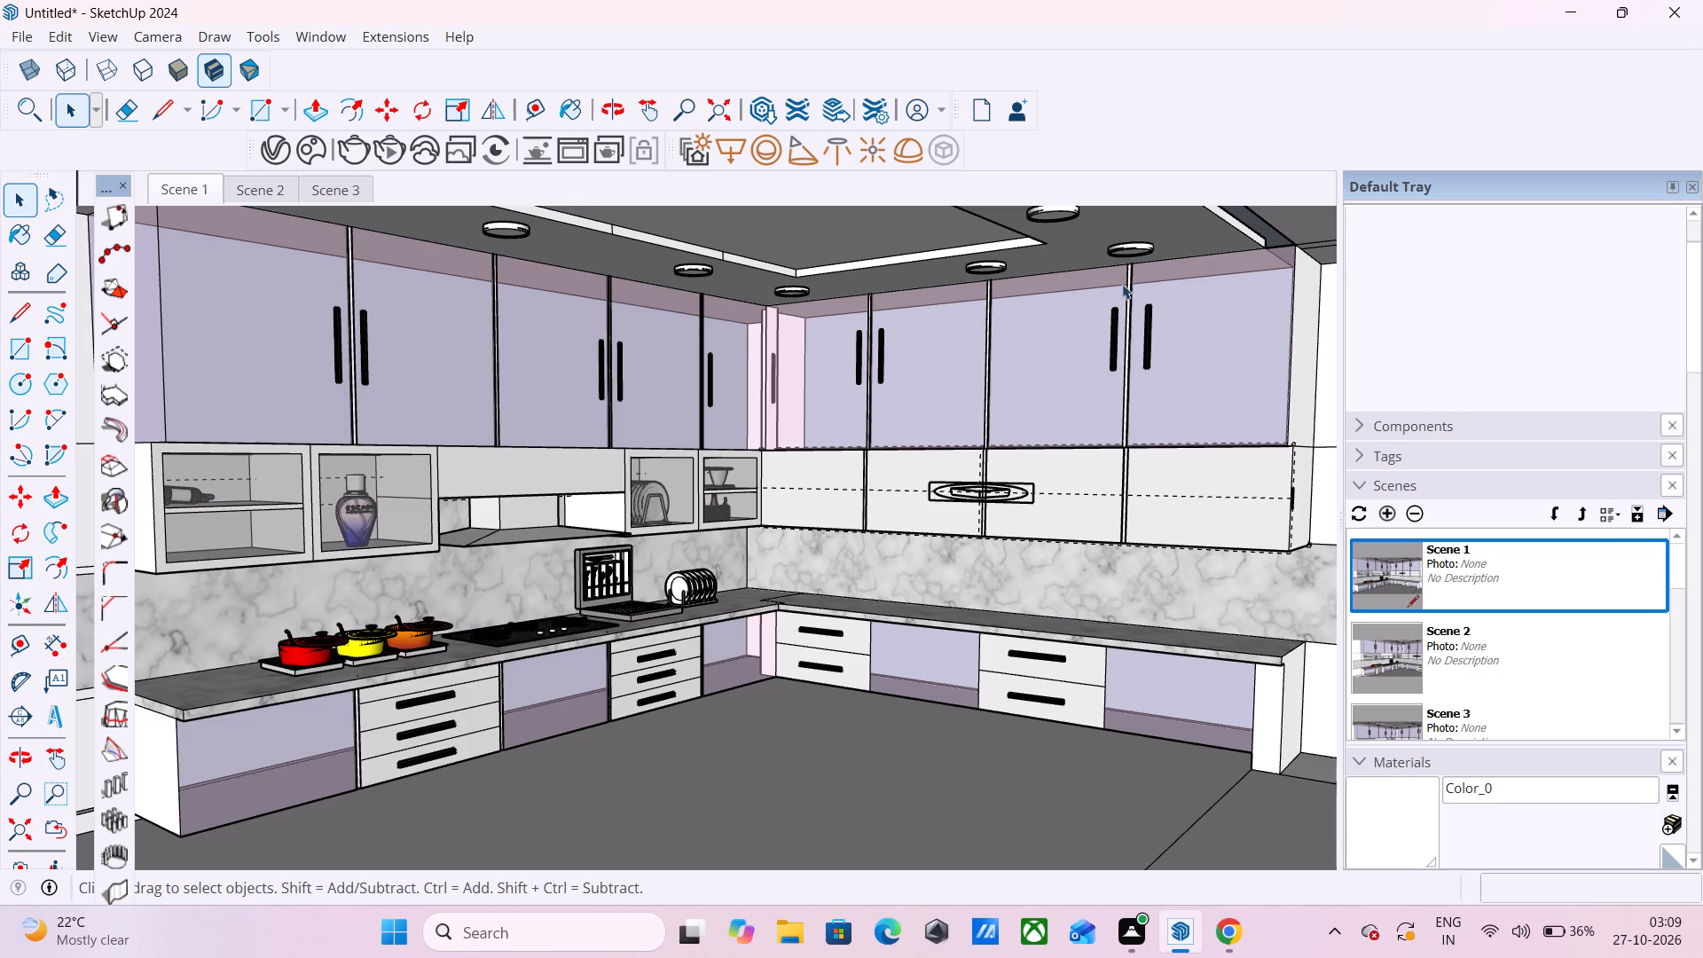
Render Scene 1 with V-Ray, raise the display correction exposure to 5.000 to review the kitchen, and close the frame buffer.
{"action": "left_click", "coordinate": [359, 161]}
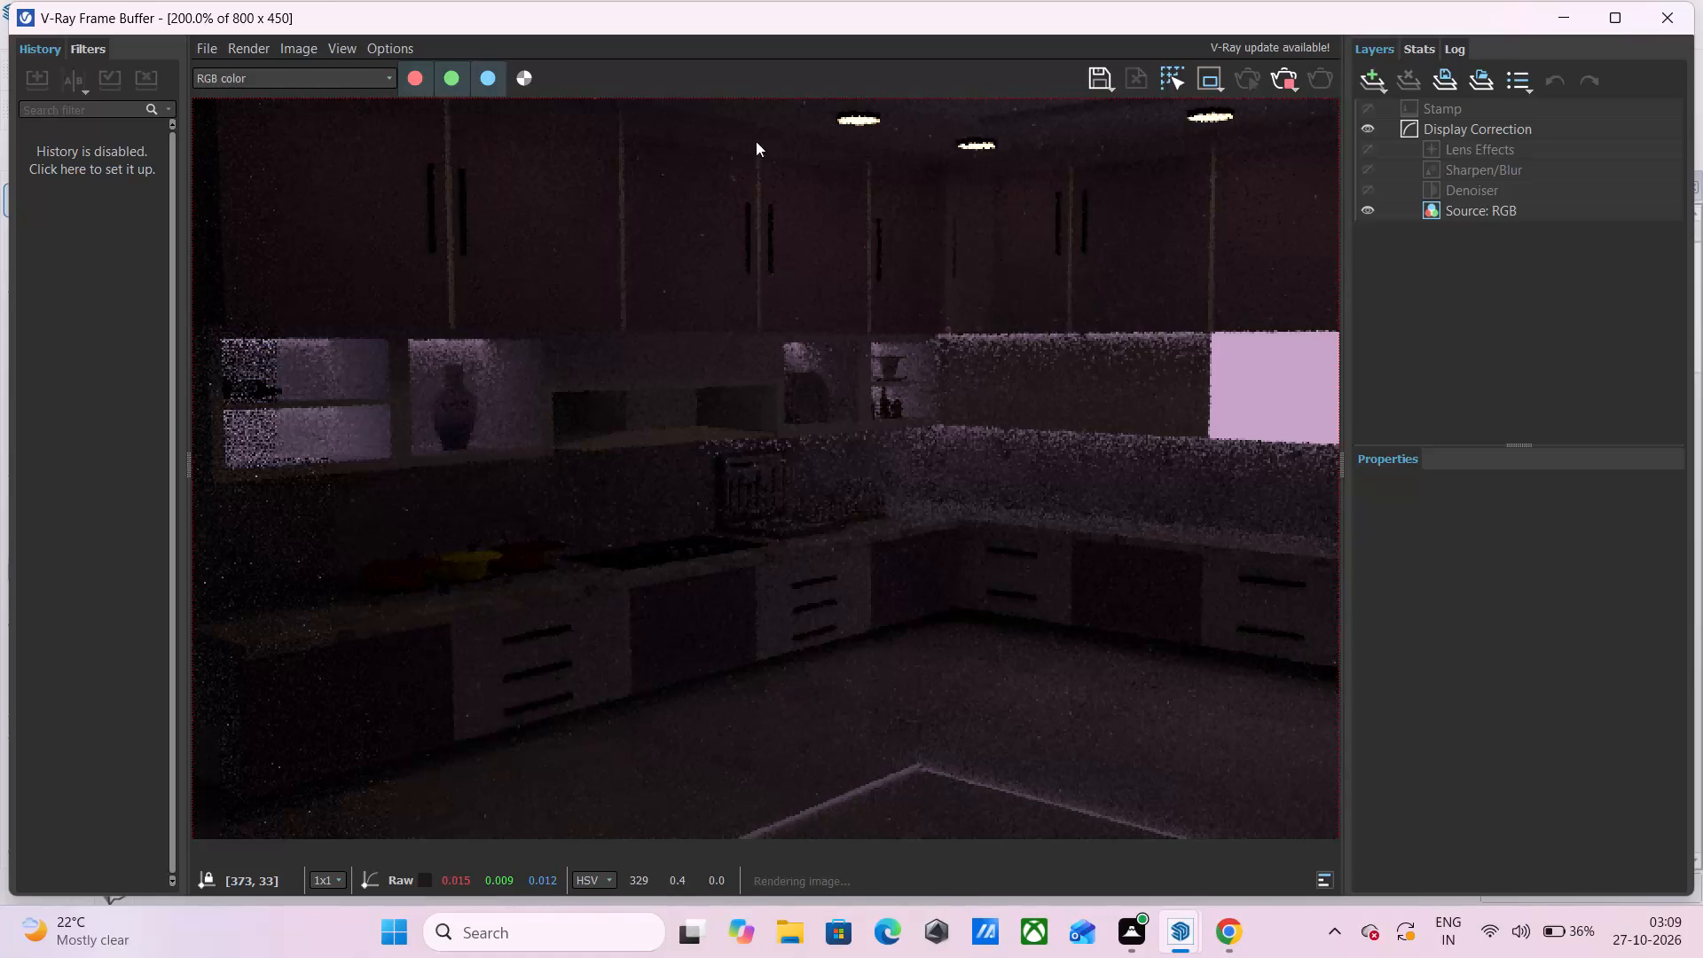
{"action": "left_click", "coordinate": [1492, 134]}
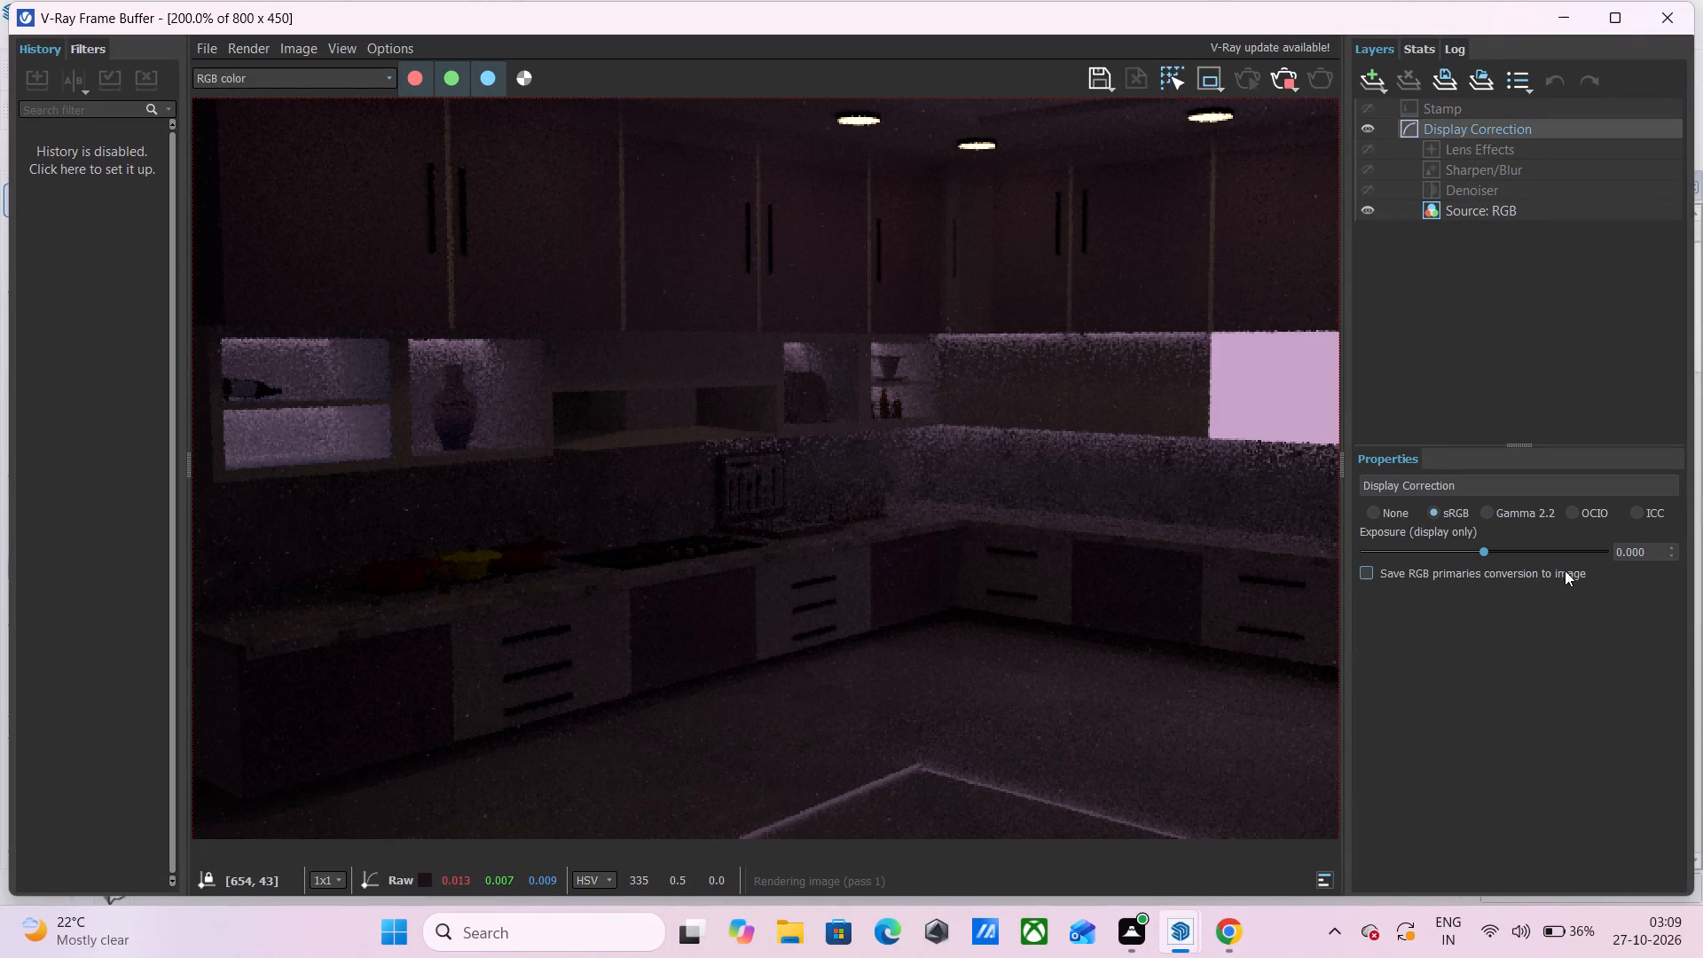
{"action": "left_click", "coordinate": [1565, 551]}
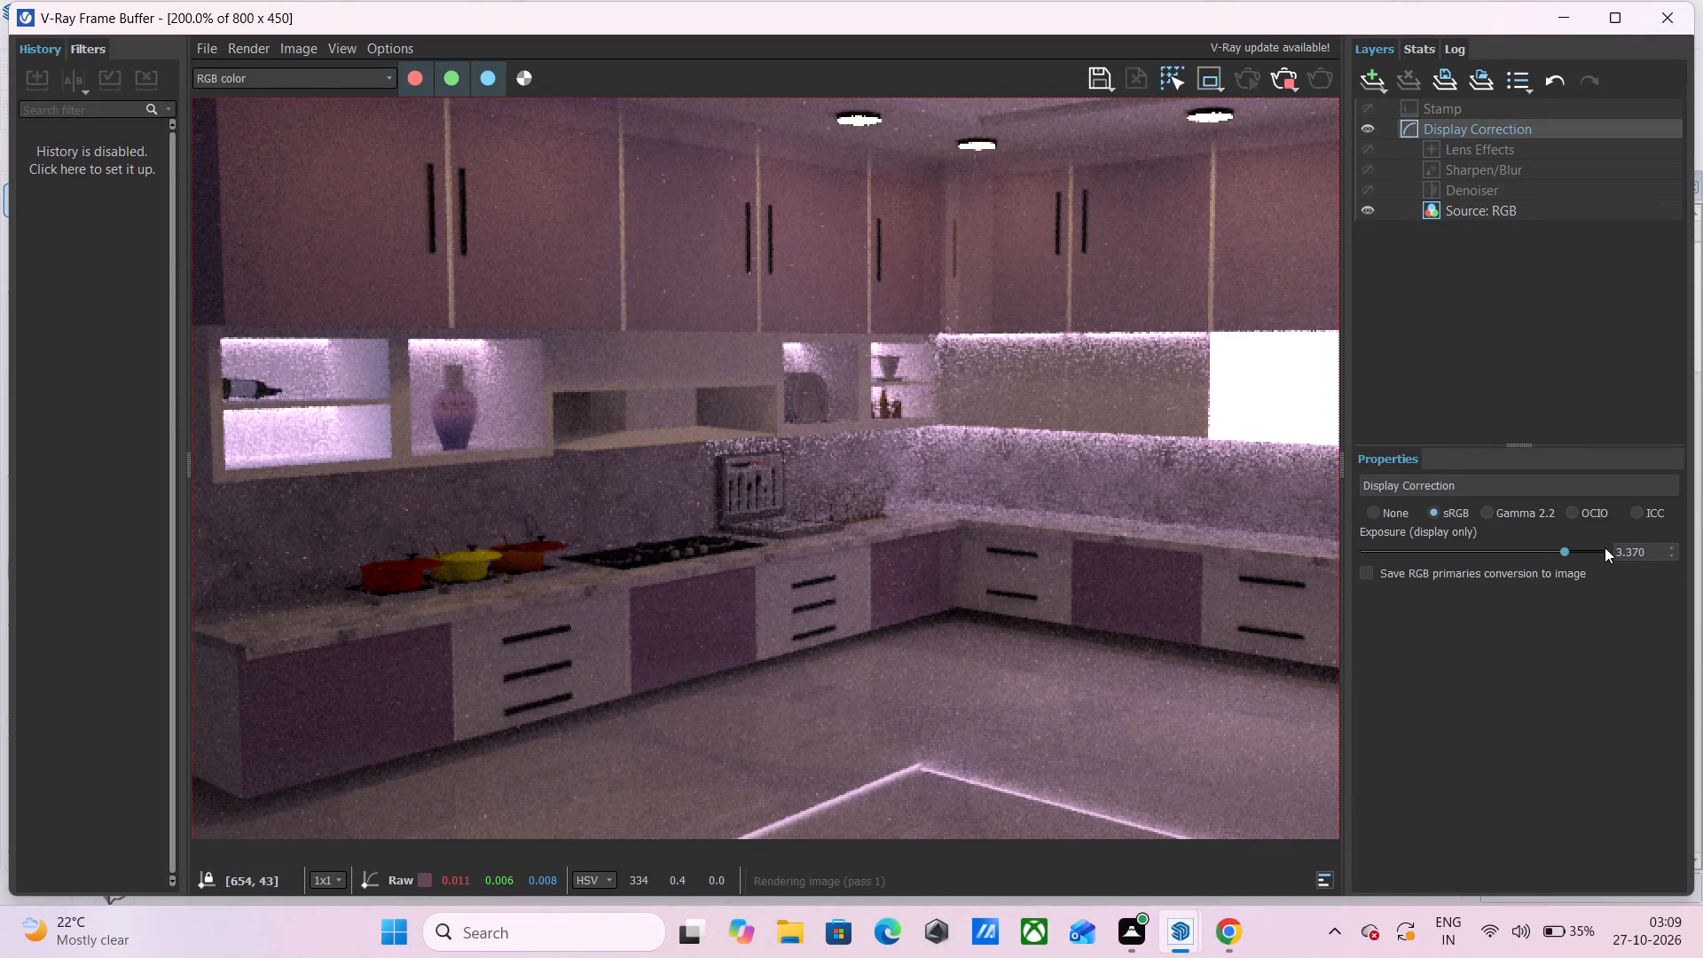
{"action": "left_click", "coordinate": [1605, 547]}
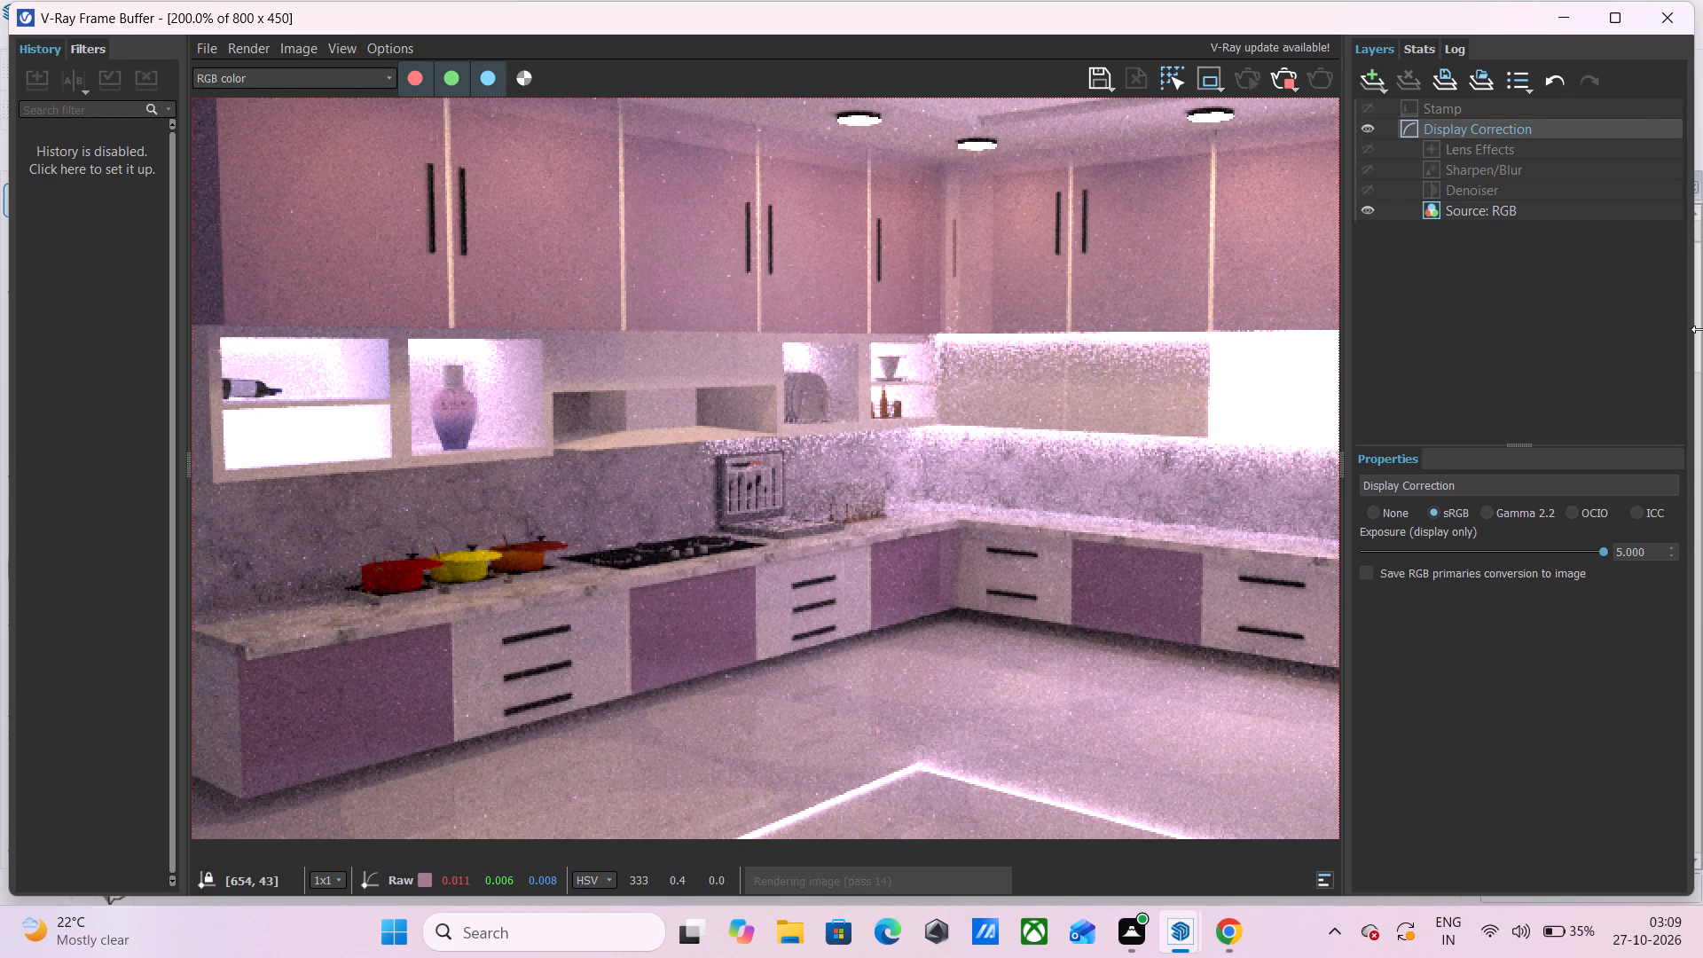
{"action": "left_click", "coordinate": [1680, 1]}
{"action": "left_click", "coordinate": [1680, 6]}
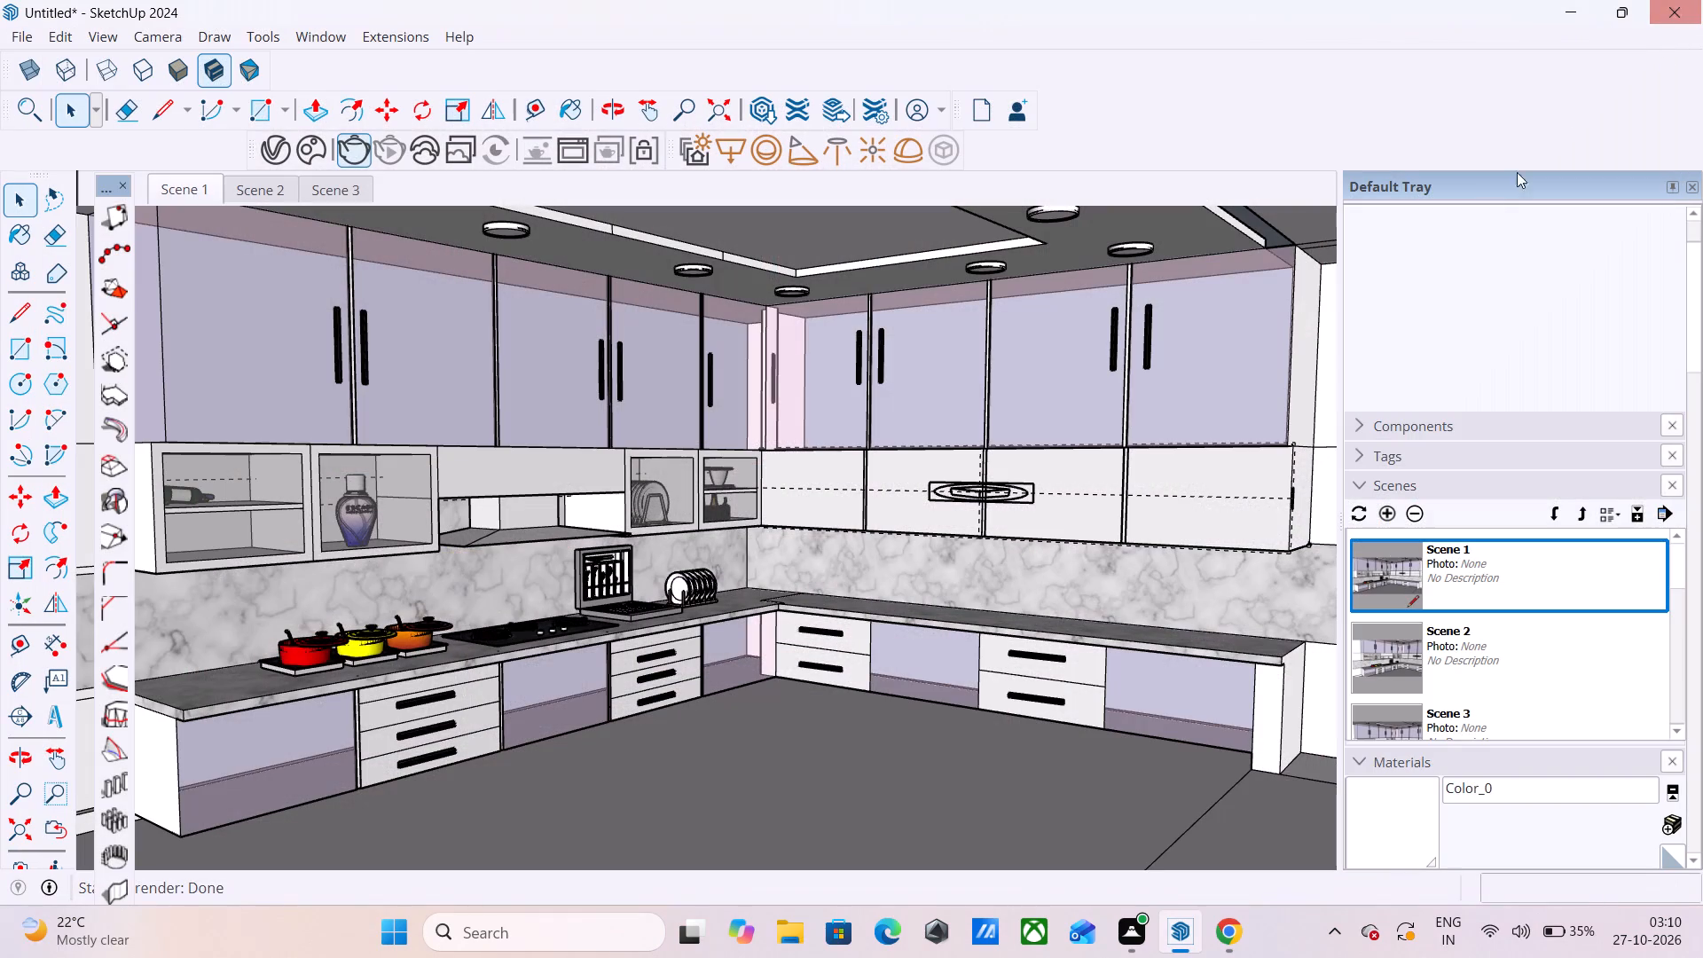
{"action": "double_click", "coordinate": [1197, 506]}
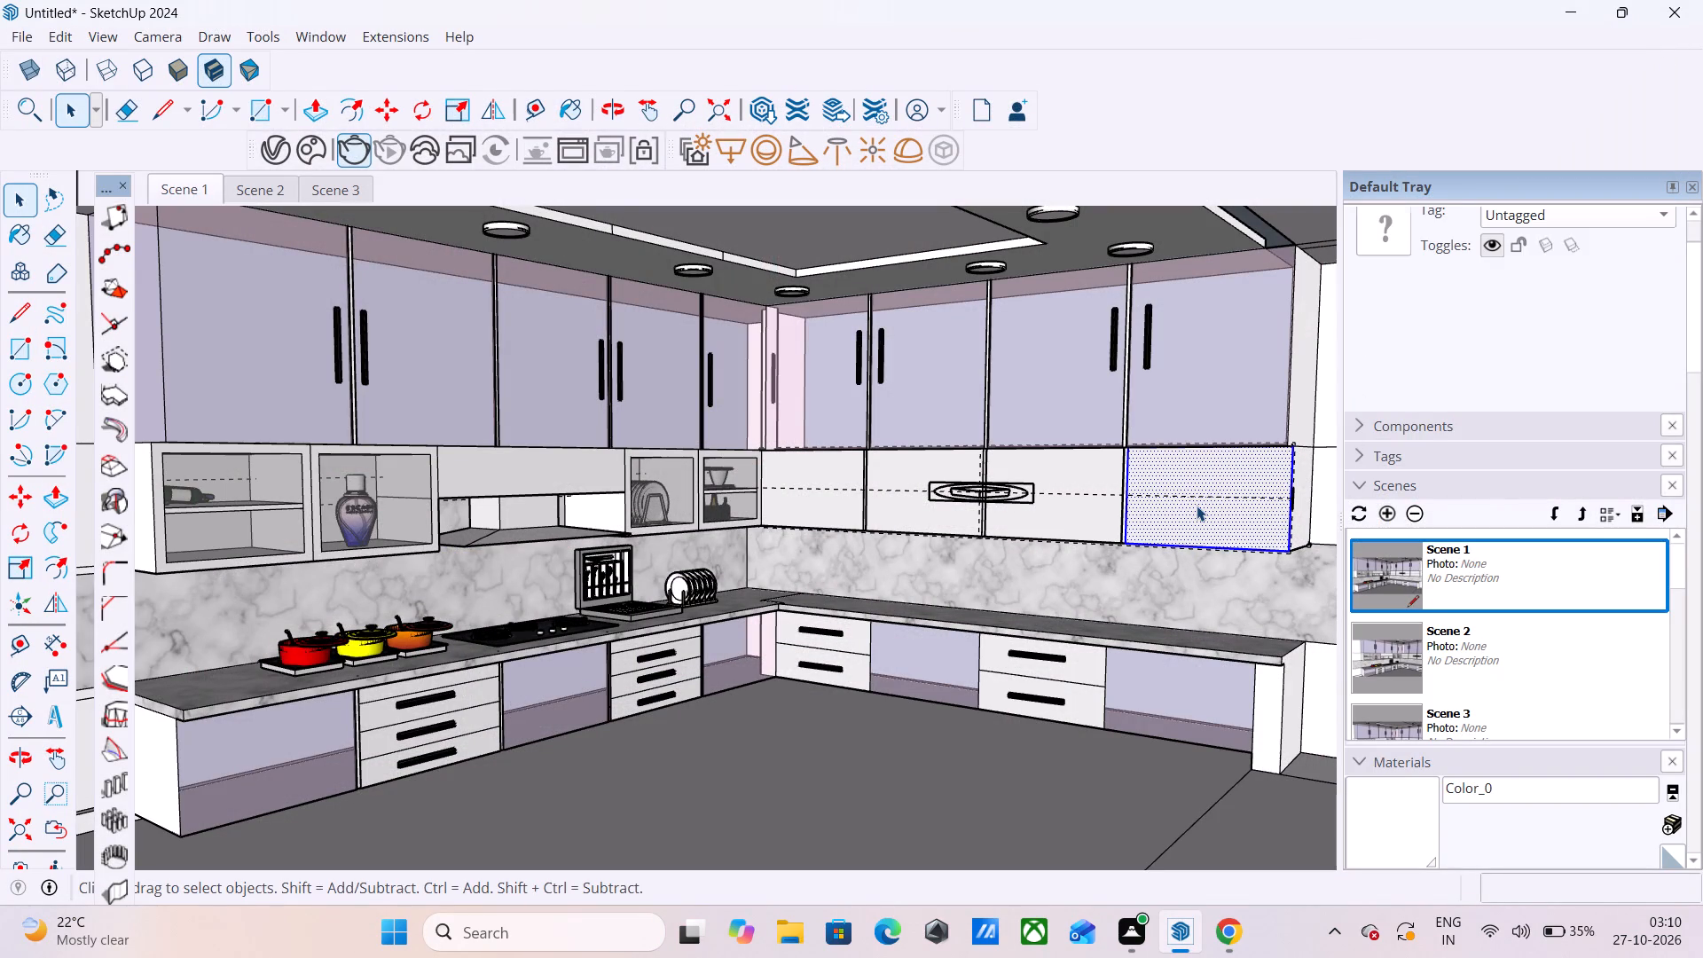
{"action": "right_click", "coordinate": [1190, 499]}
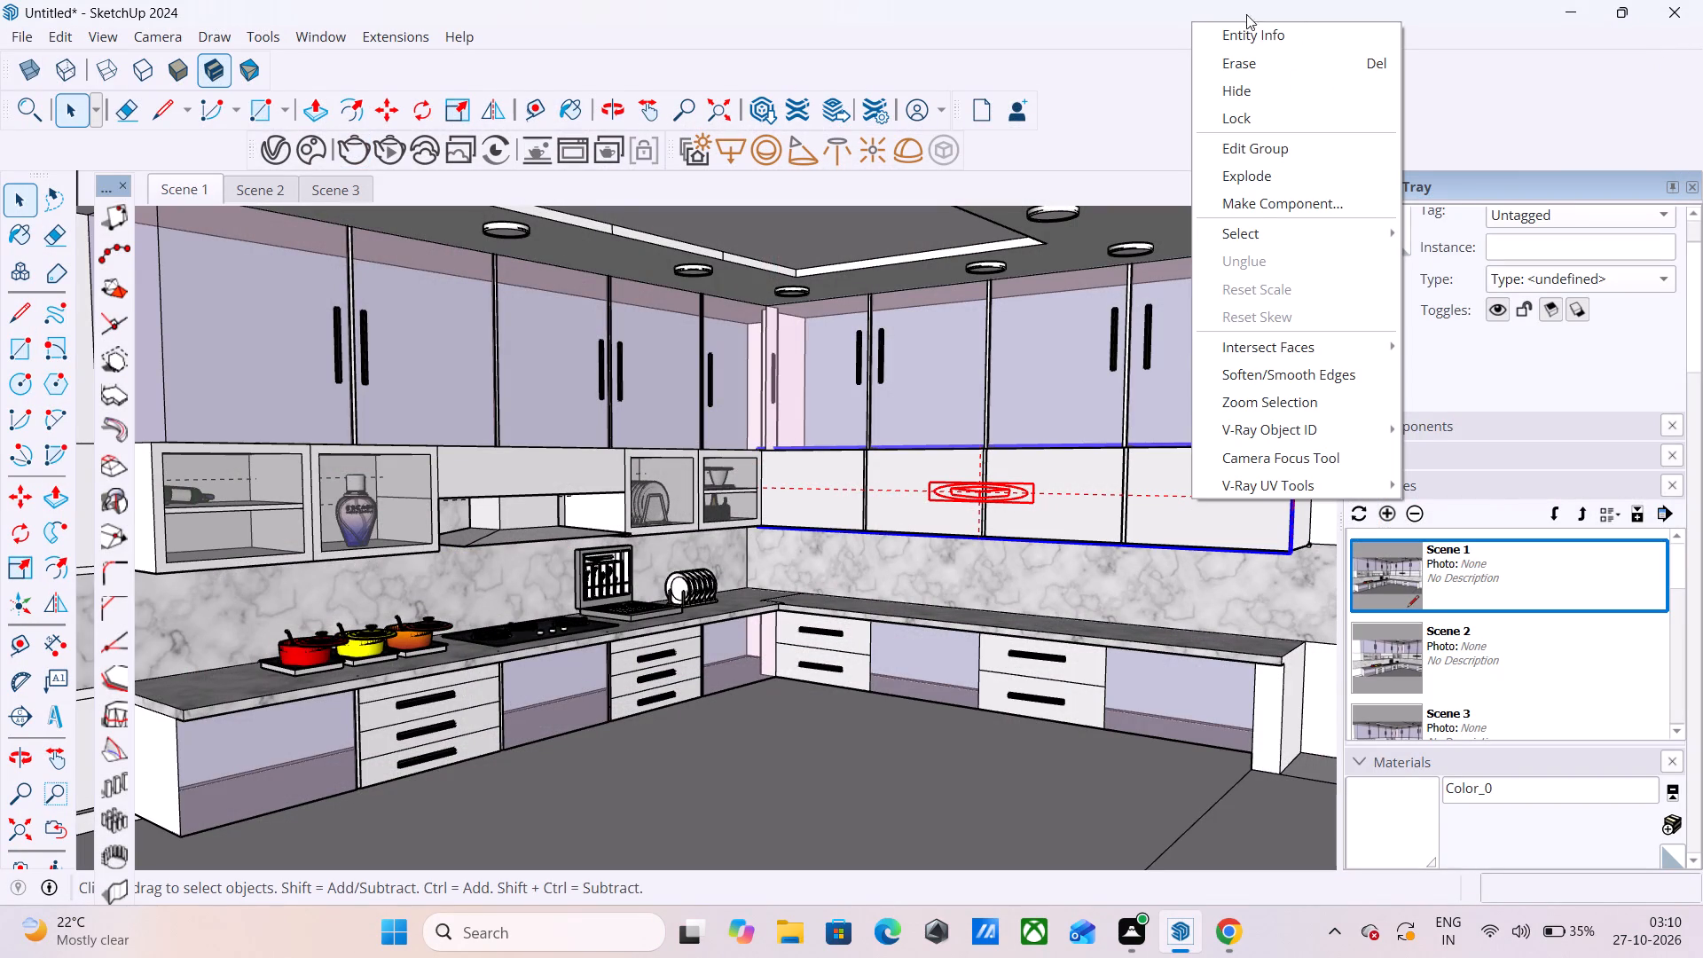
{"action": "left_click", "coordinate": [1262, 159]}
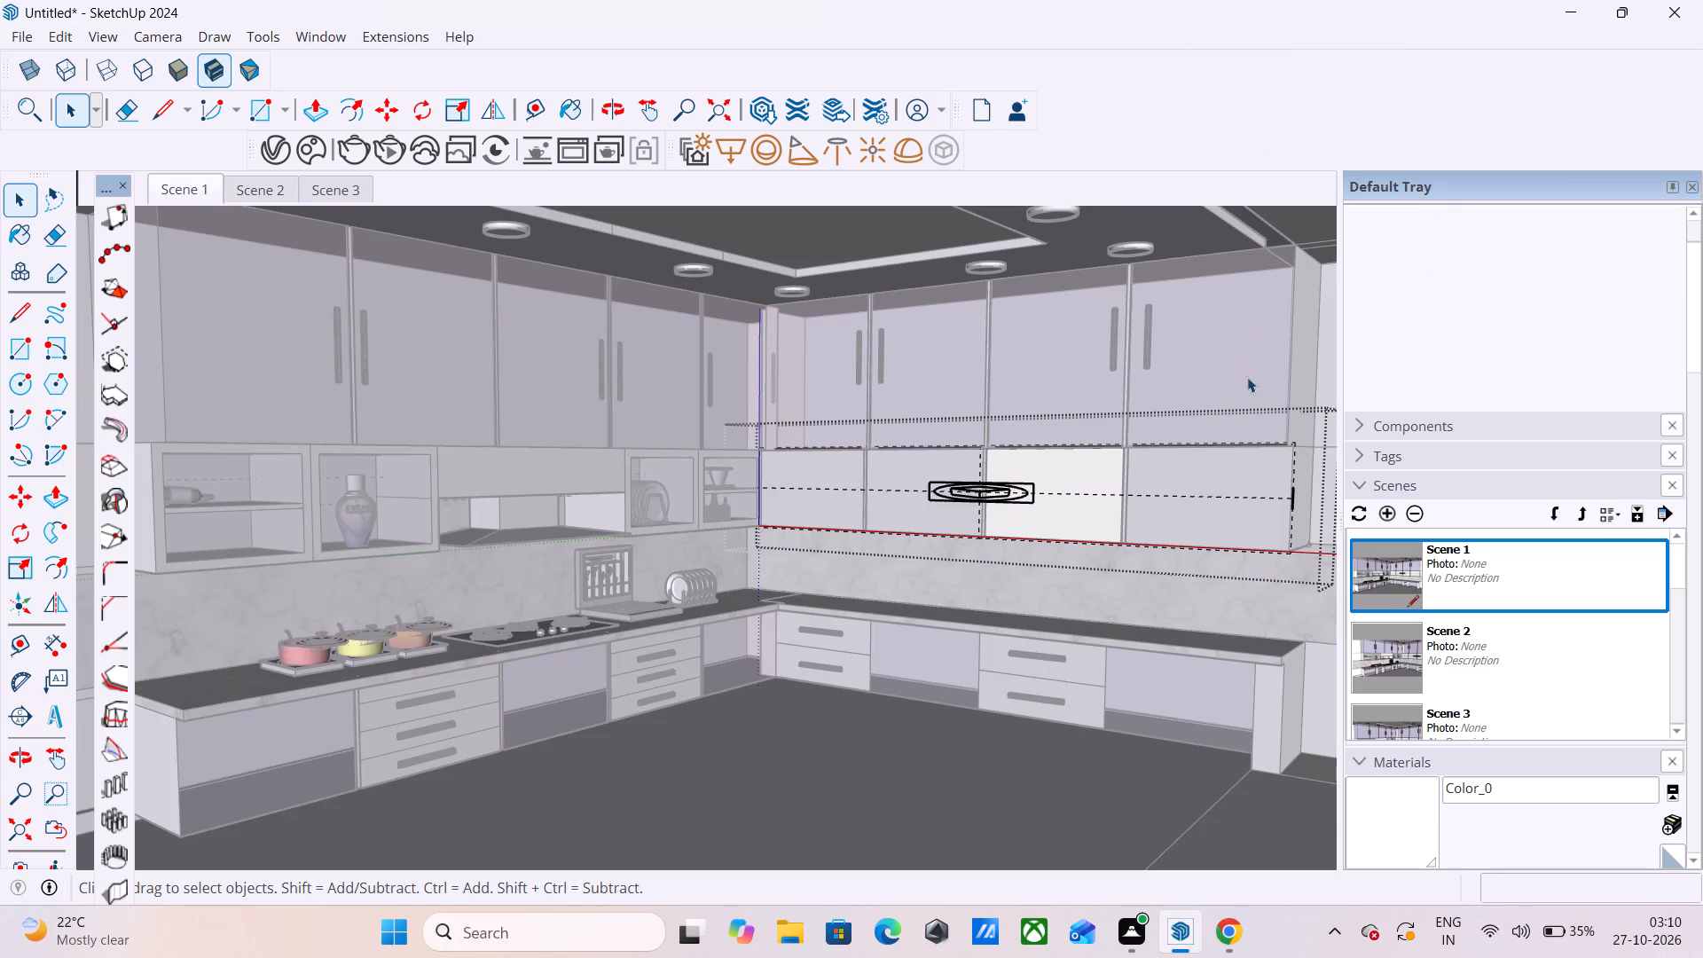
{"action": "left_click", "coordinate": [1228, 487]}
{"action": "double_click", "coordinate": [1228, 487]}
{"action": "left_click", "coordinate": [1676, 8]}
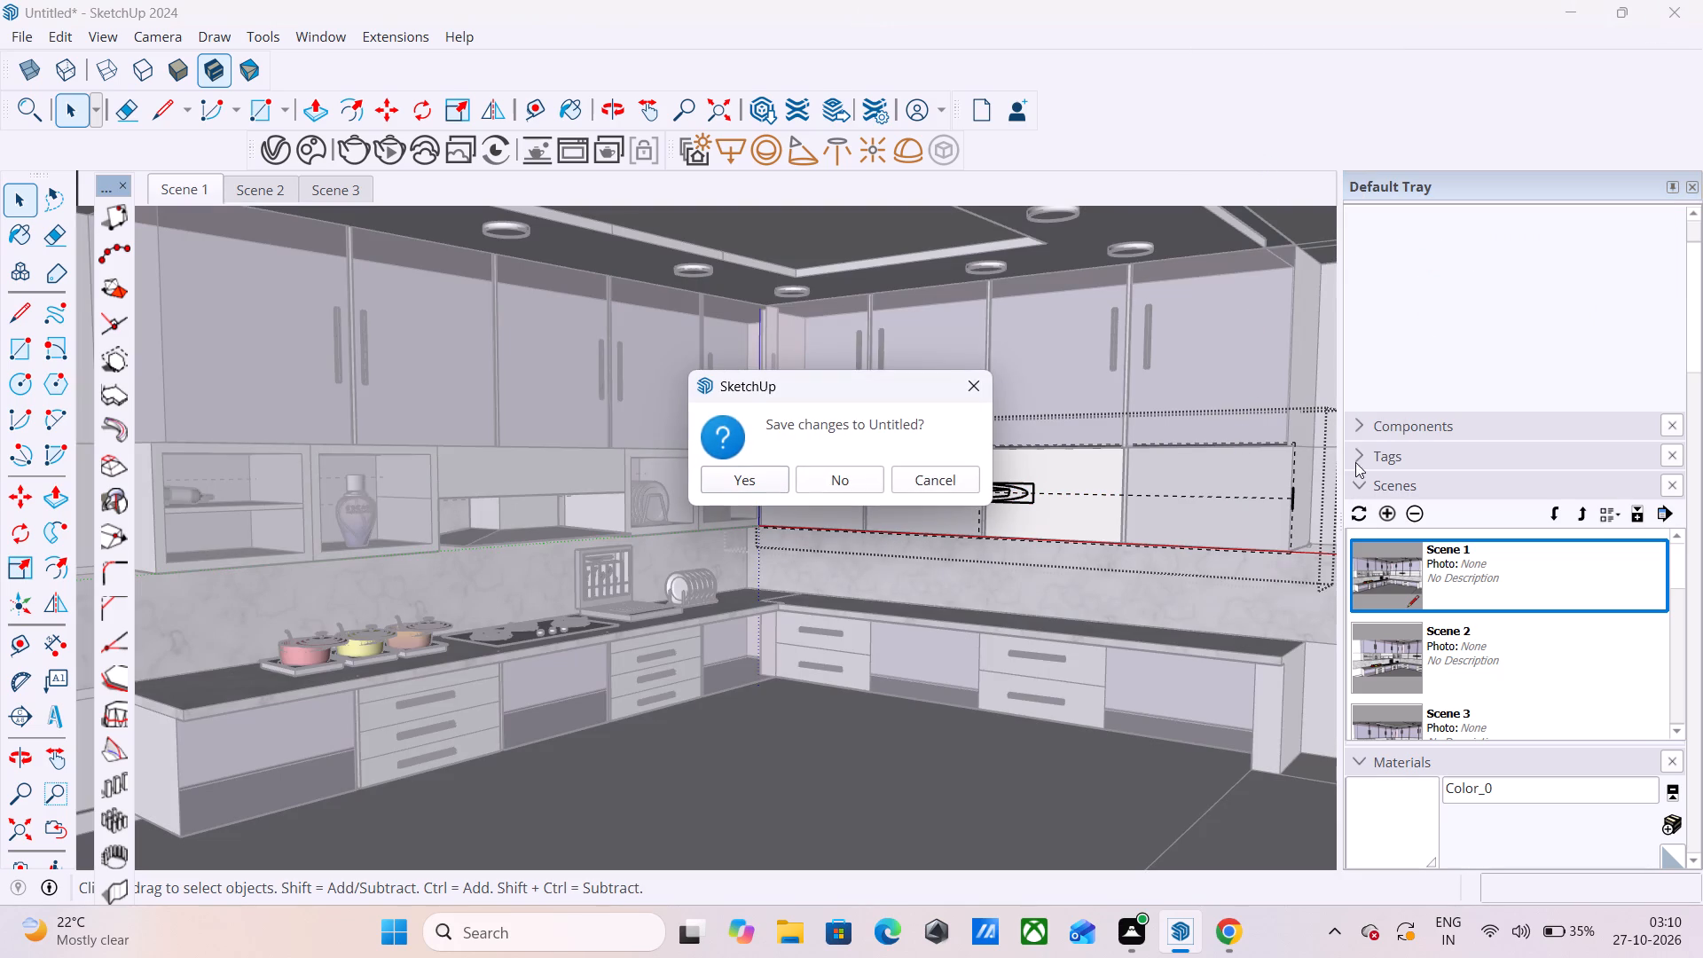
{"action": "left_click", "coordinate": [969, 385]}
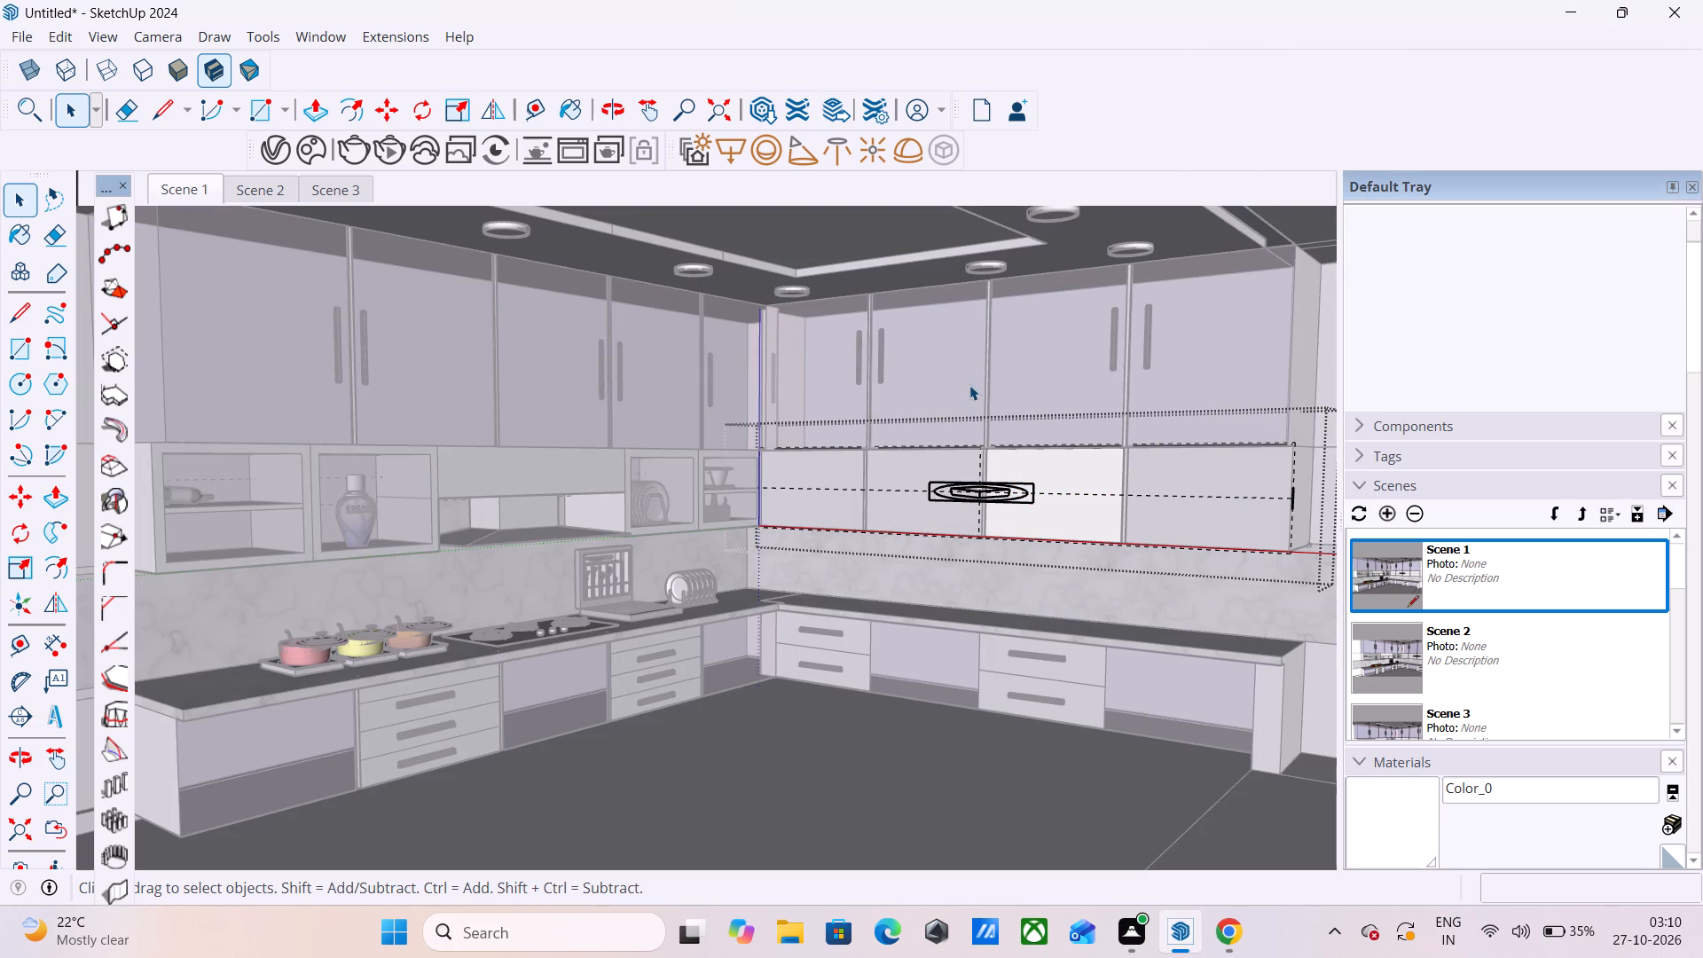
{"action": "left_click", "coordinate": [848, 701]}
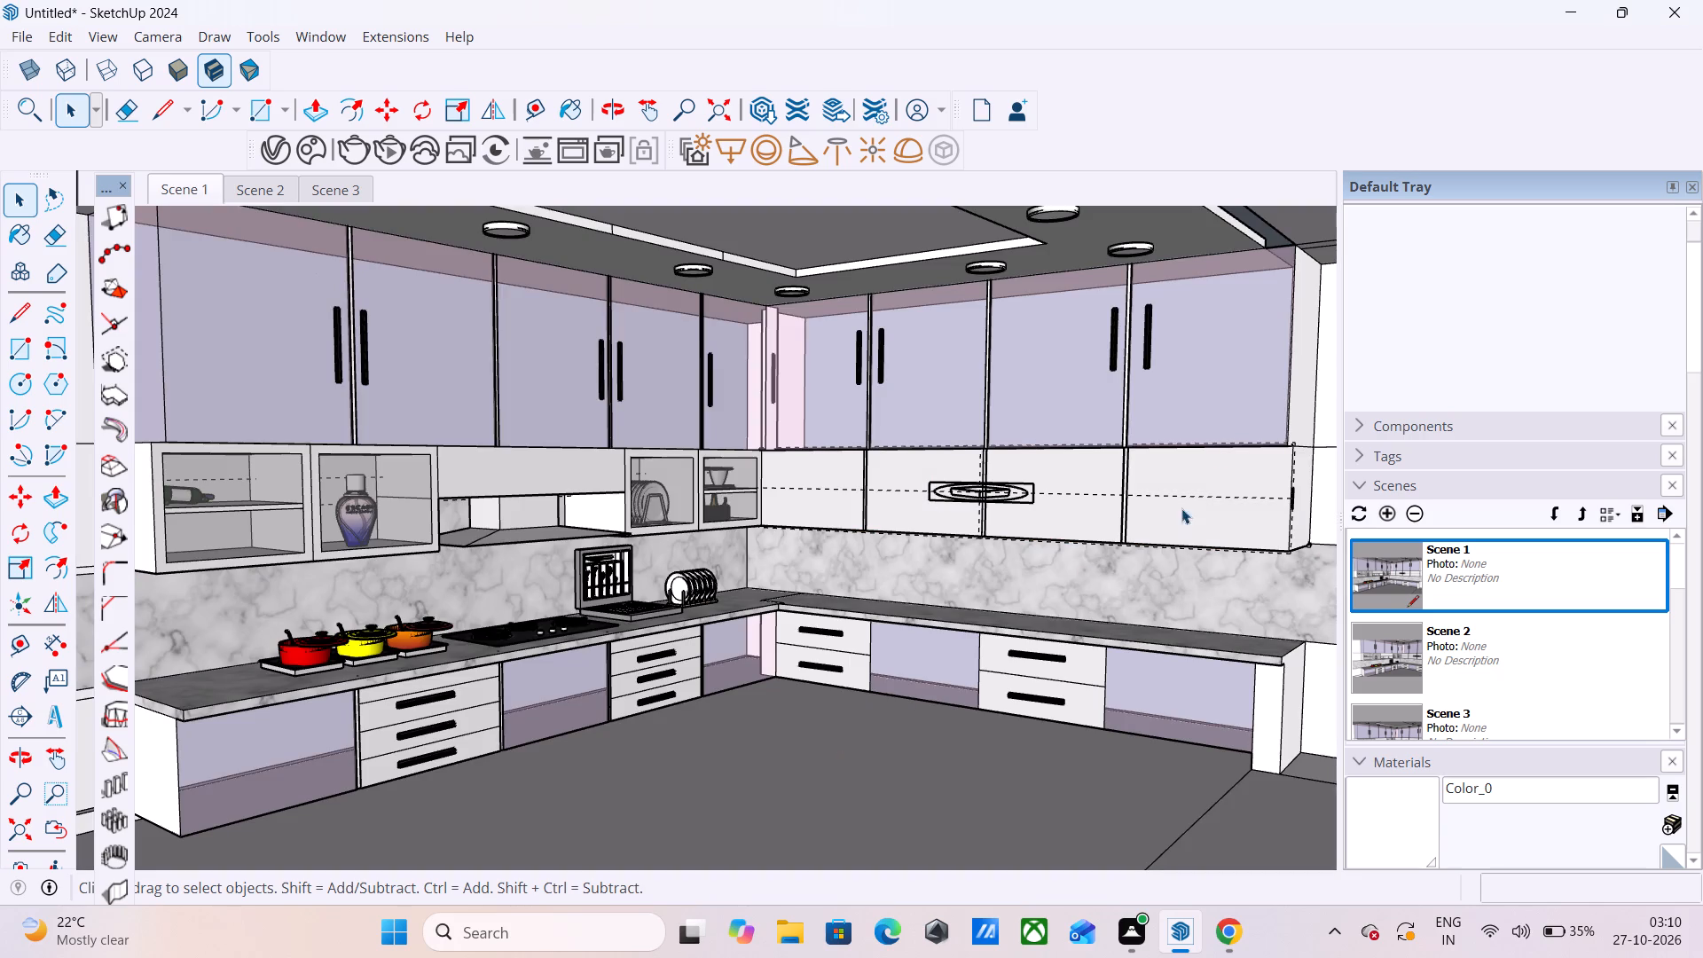
Group the face and edges of the end panel furthest from the corner, in the white row beneath the wall cabinets.
{"action": "double_click", "coordinate": [1227, 483]}
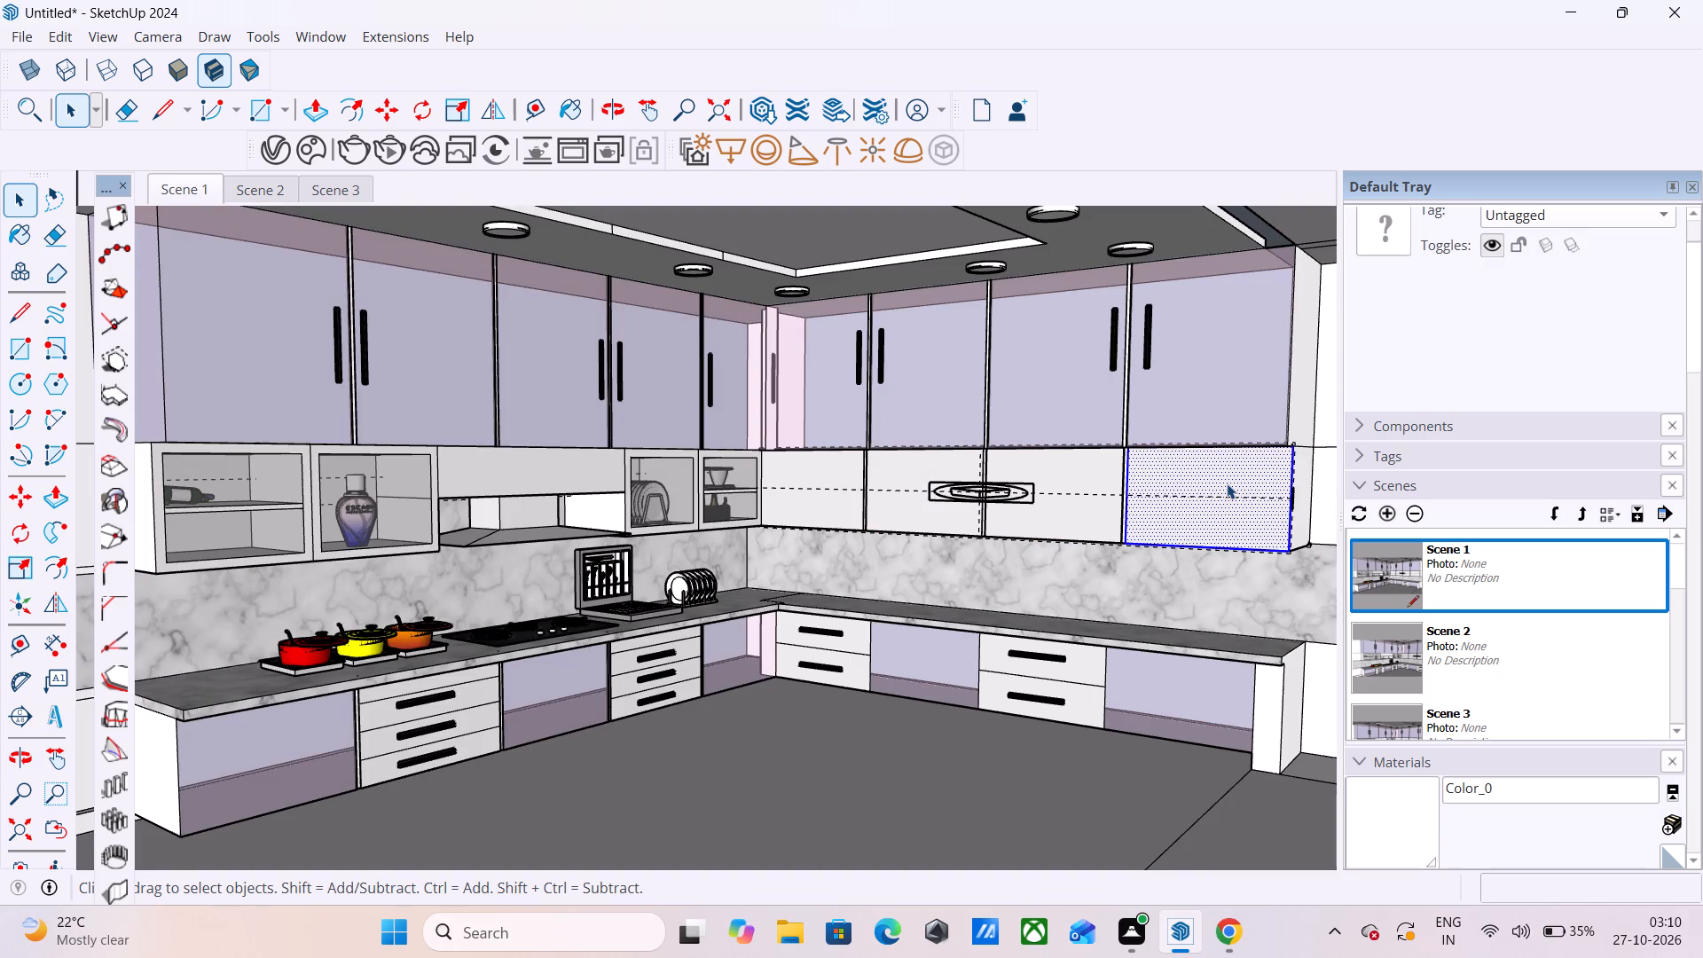
{"action": "right_click", "coordinate": [1227, 483]}
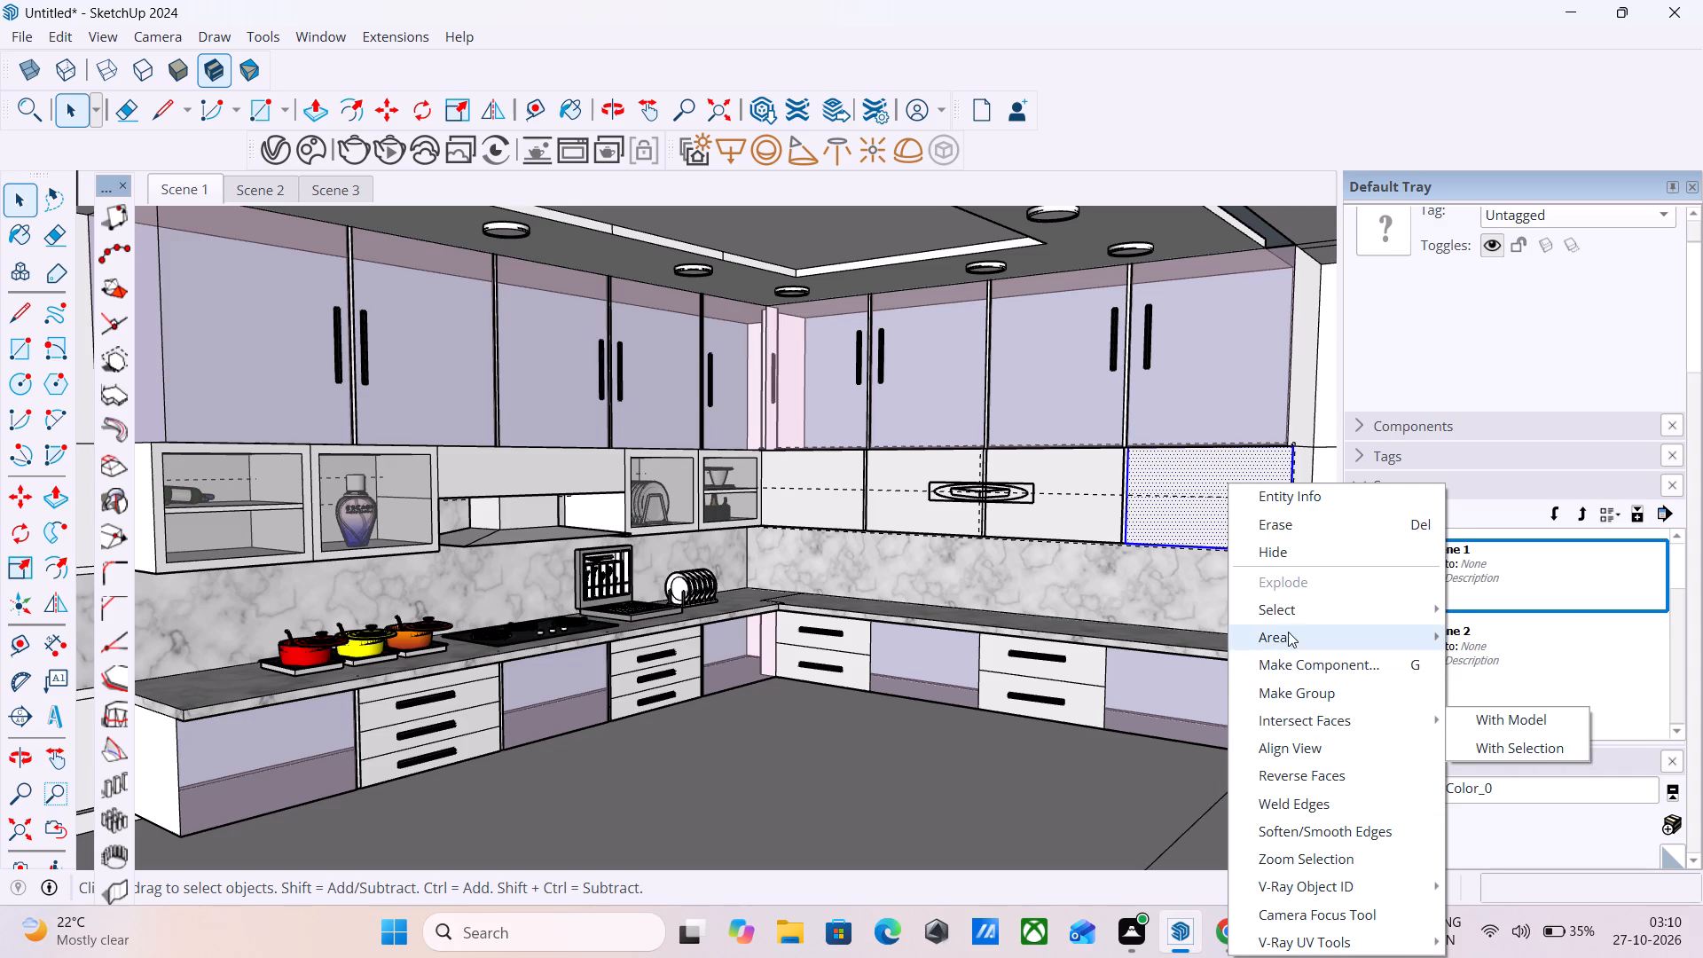
{"action": "left_click", "coordinate": [1330, 685]}
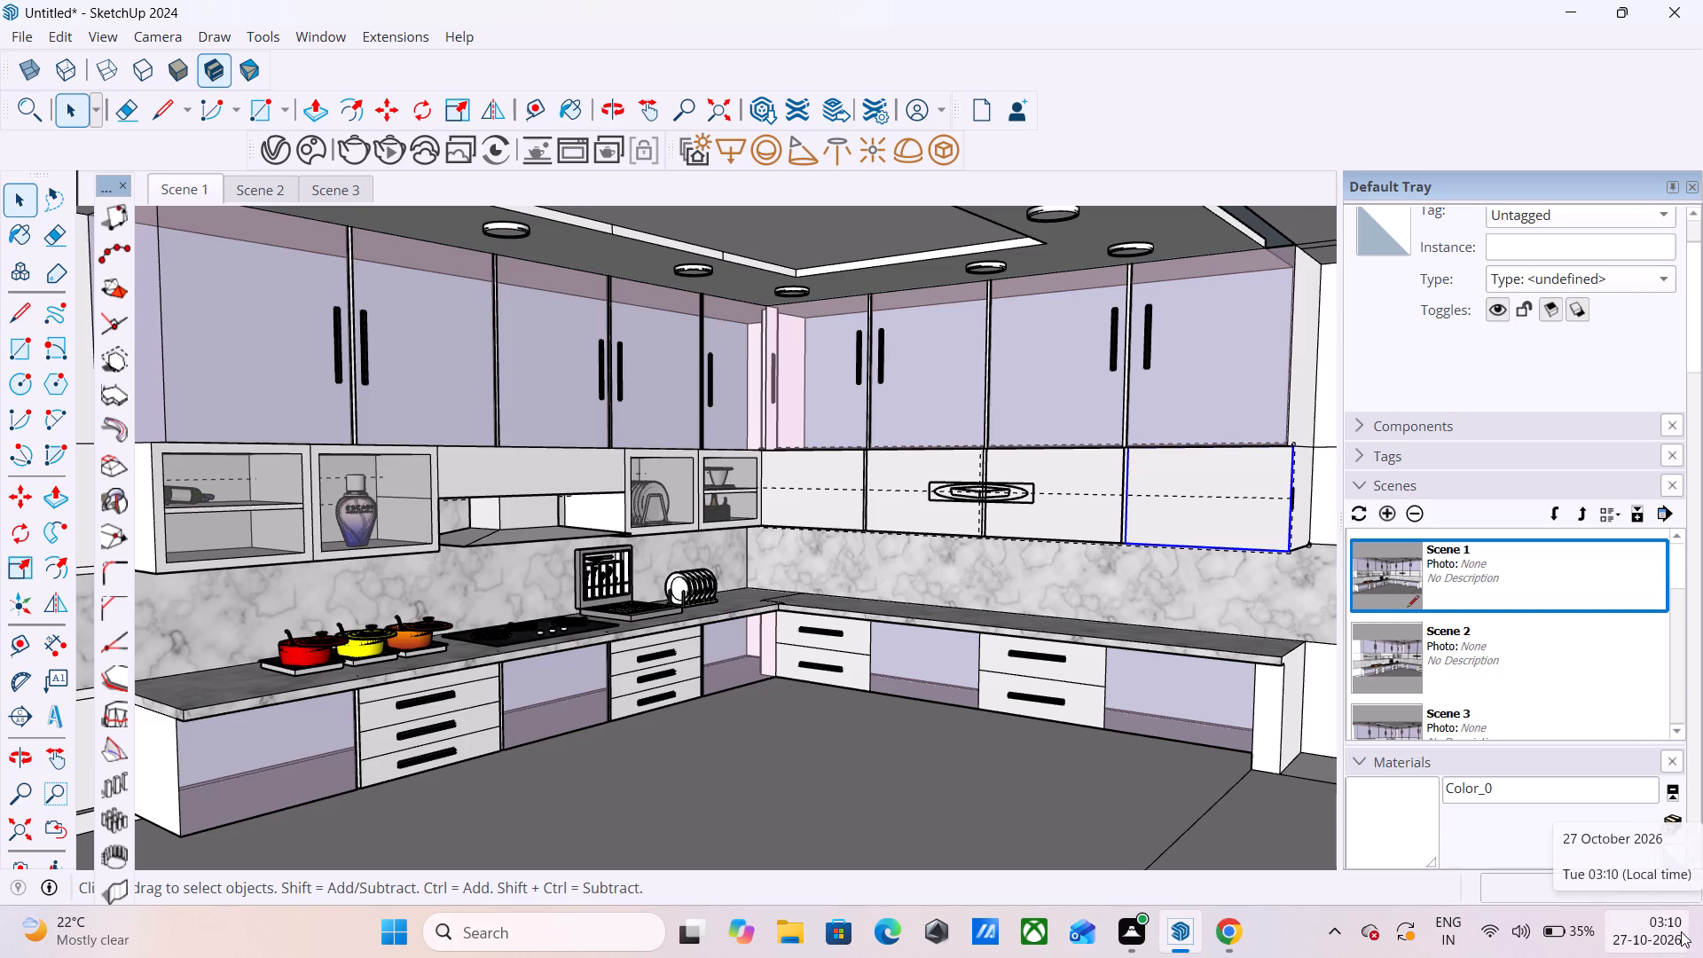
{"action": "left_click", "coordinate": [1659, 18]}
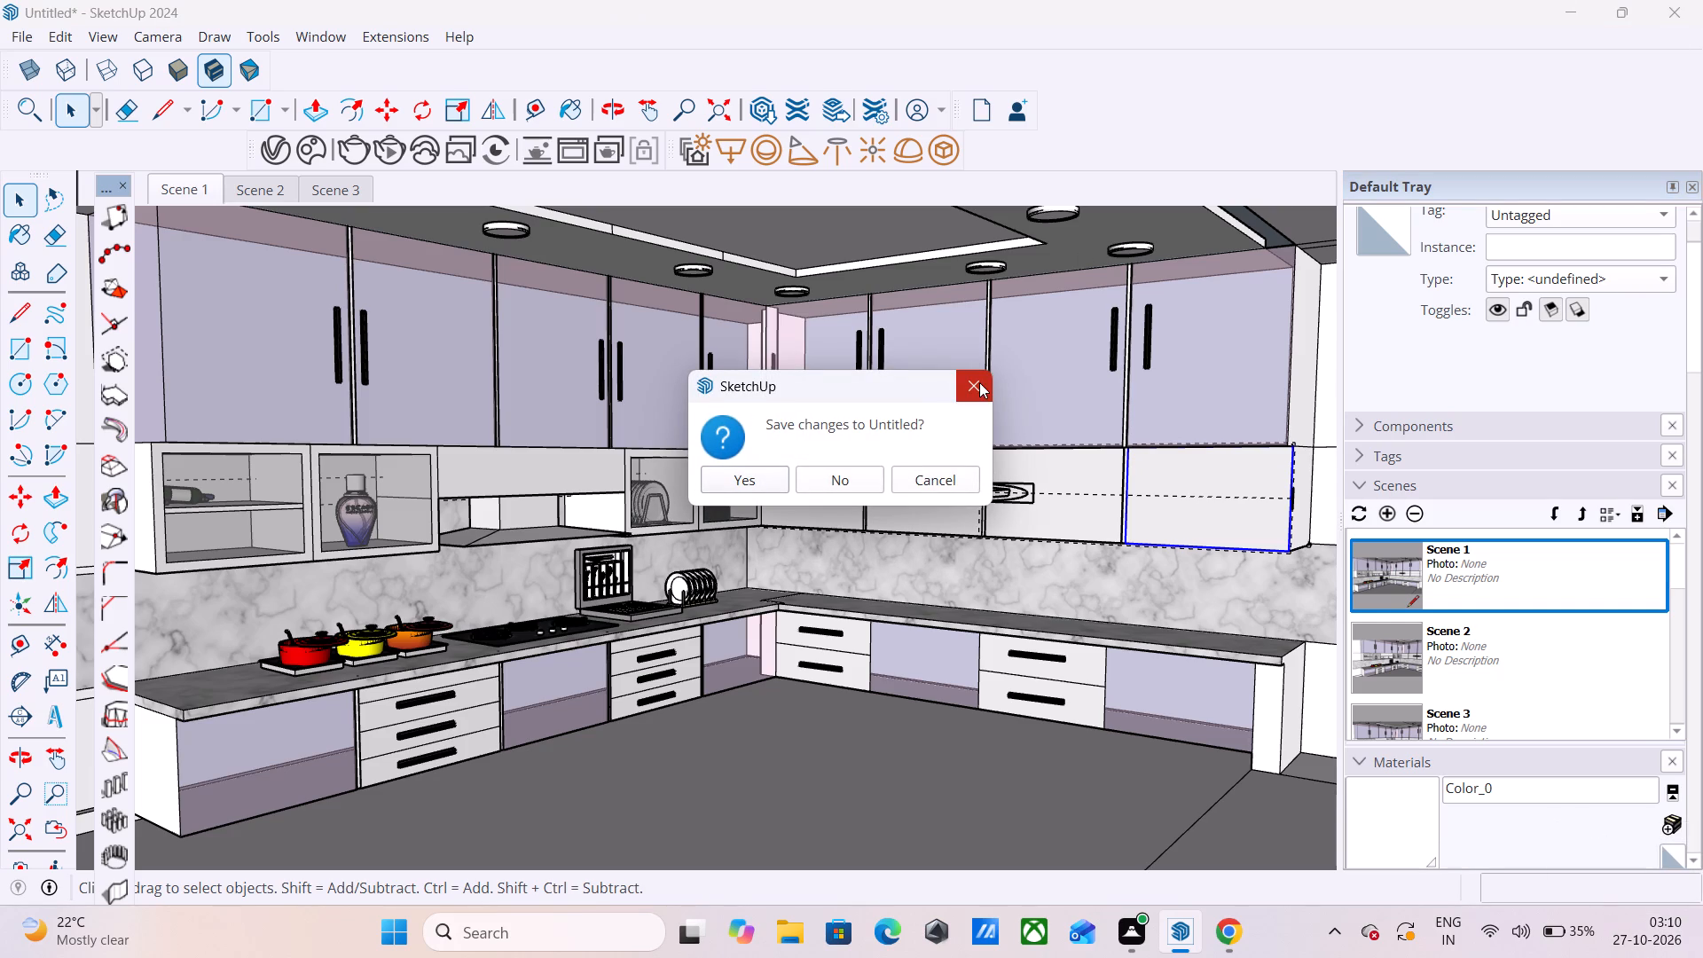
{"action": "left_click", "coordinate": [979, 382]}
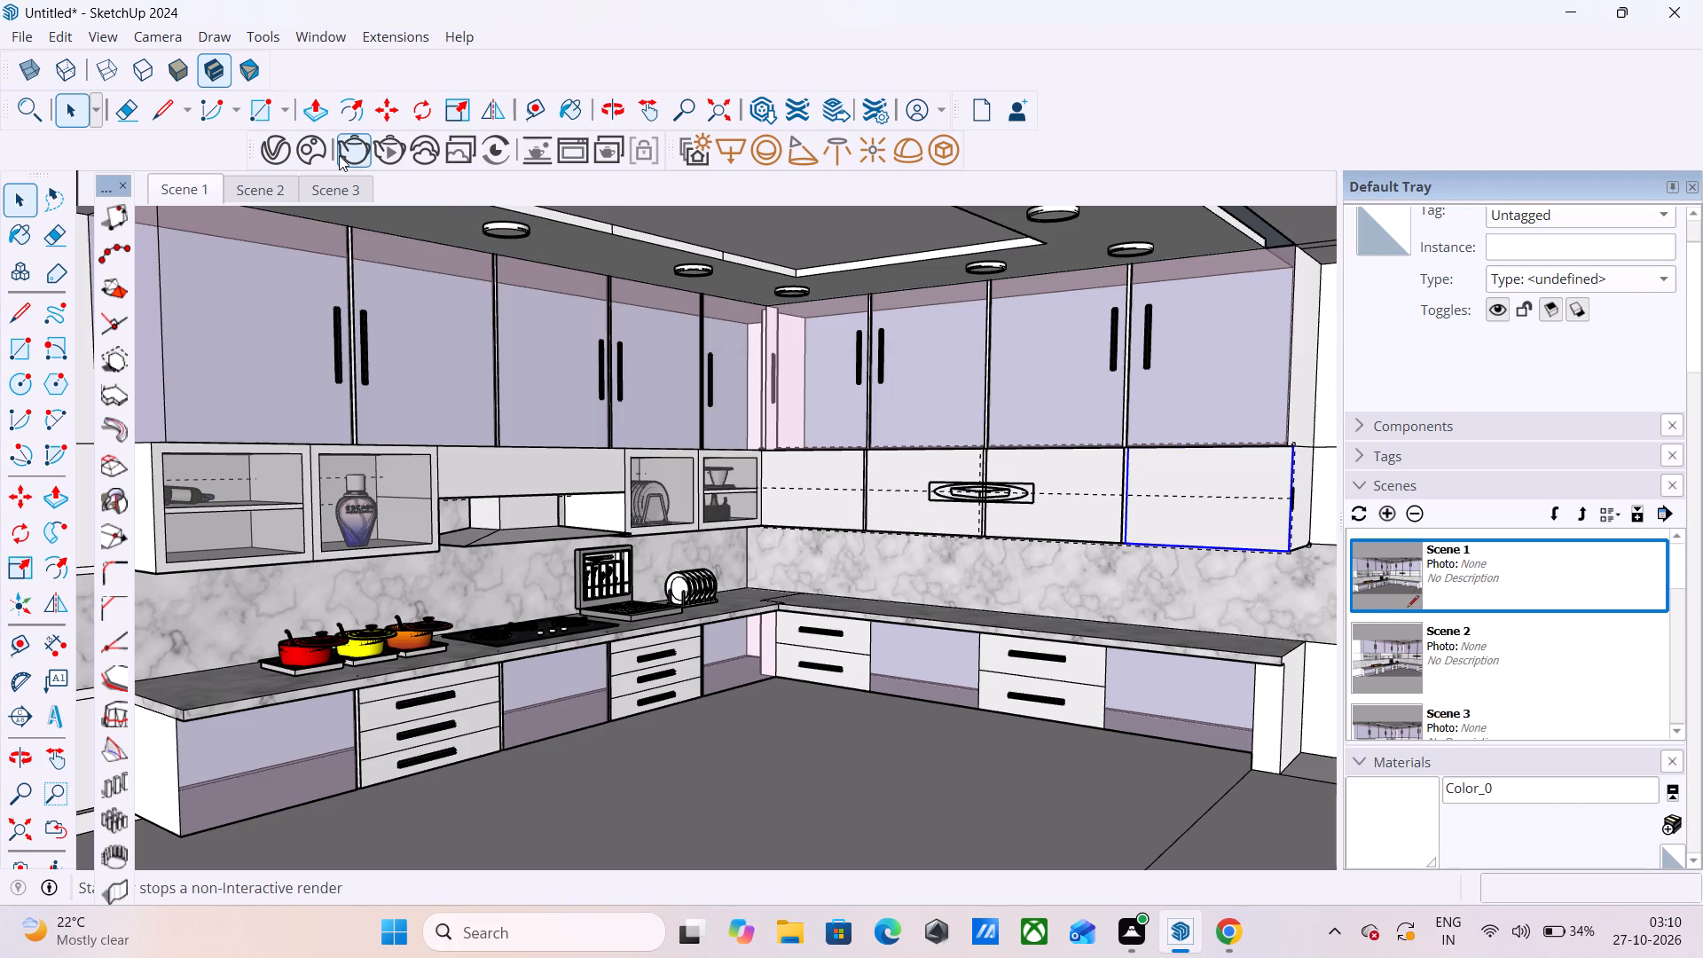
Render the Scene 1 view again with V-Ray.
{"action": "left_click", "coordinate": [339, 155]}
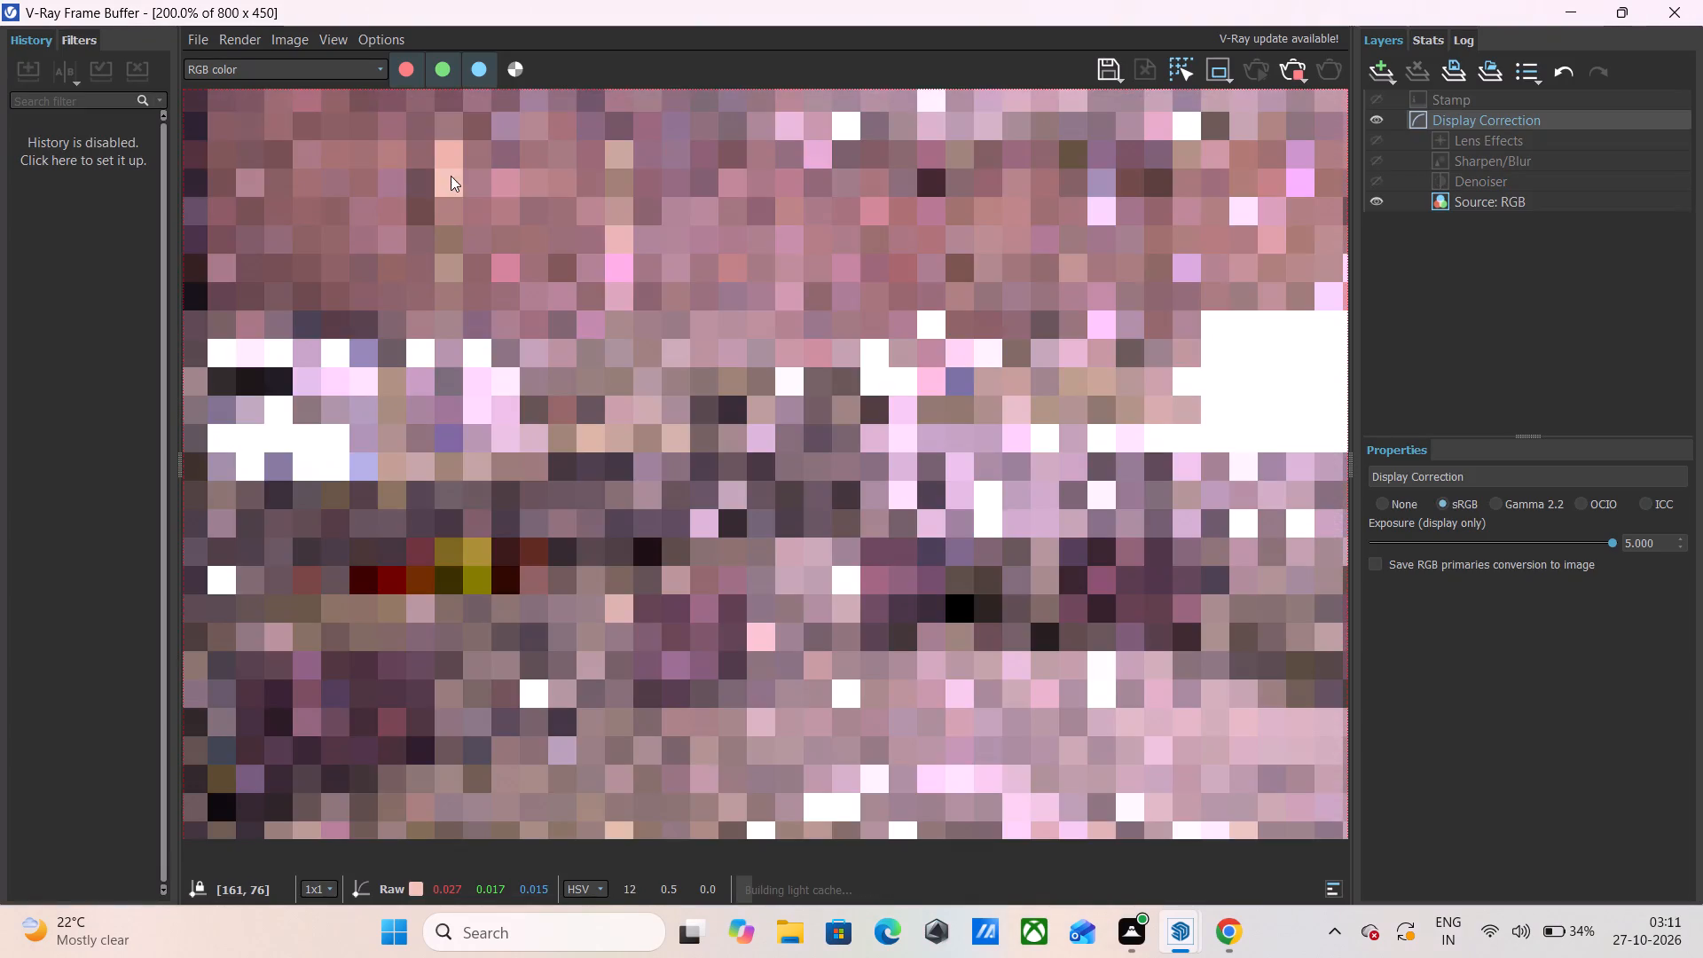
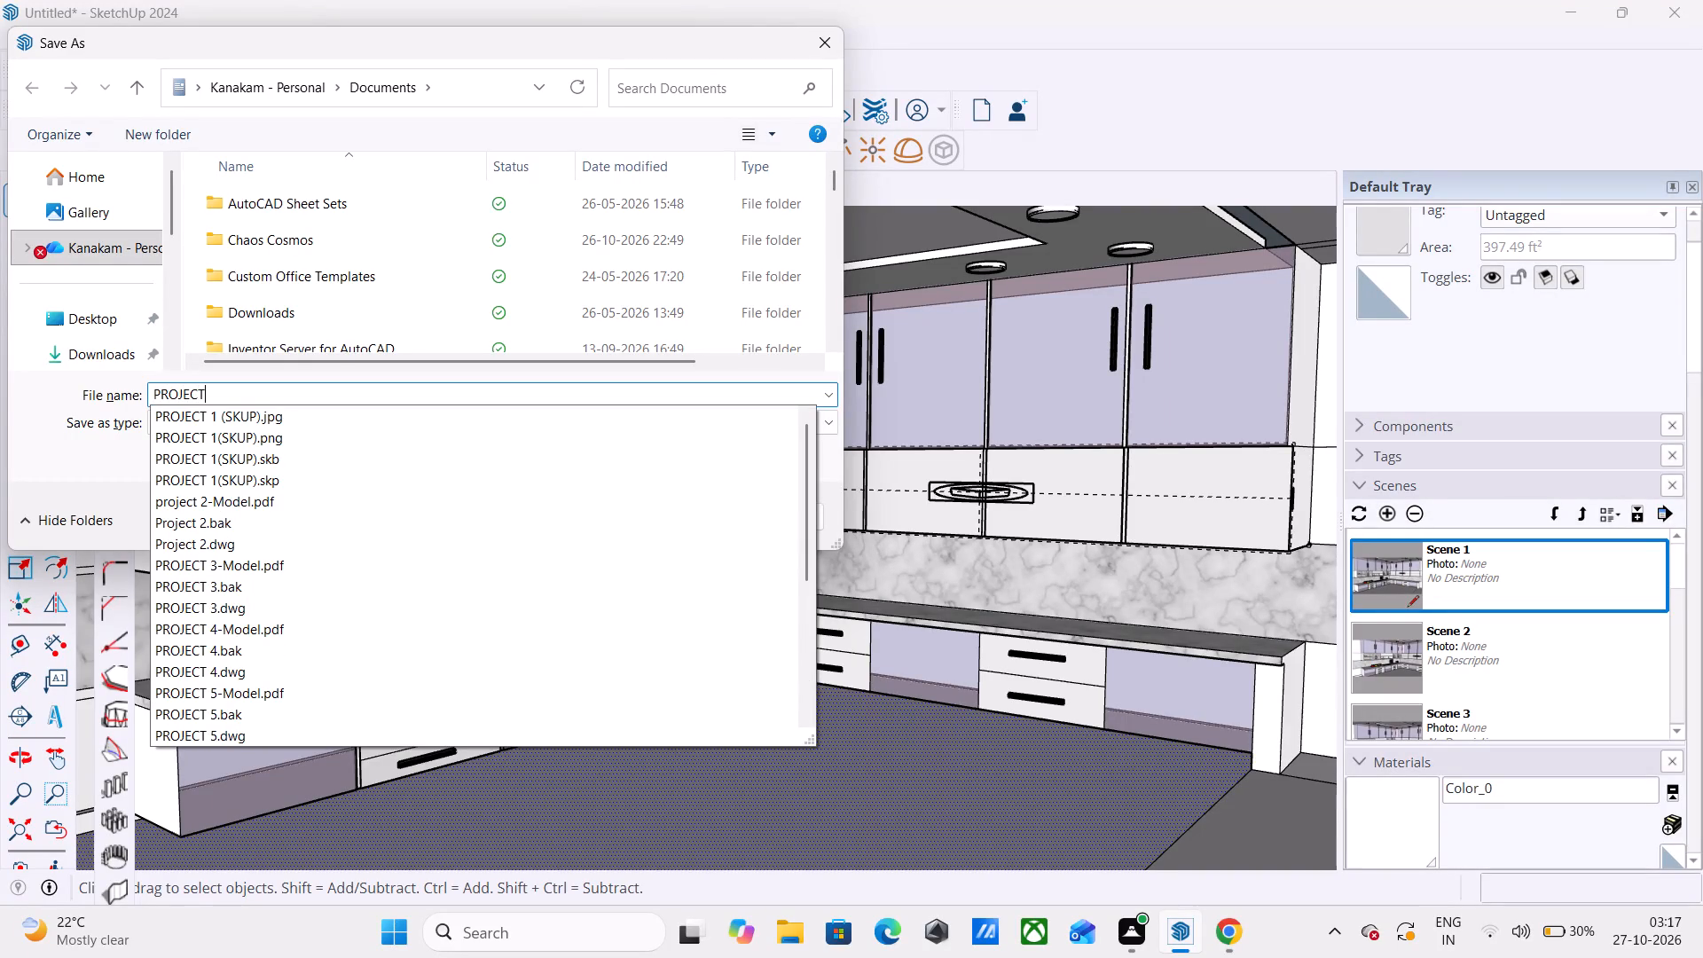
Save the kitchen model in the Documents folder as a SketchUp model named PROJECT6(SKUP KT).
{"action": "key", "text": "6"}
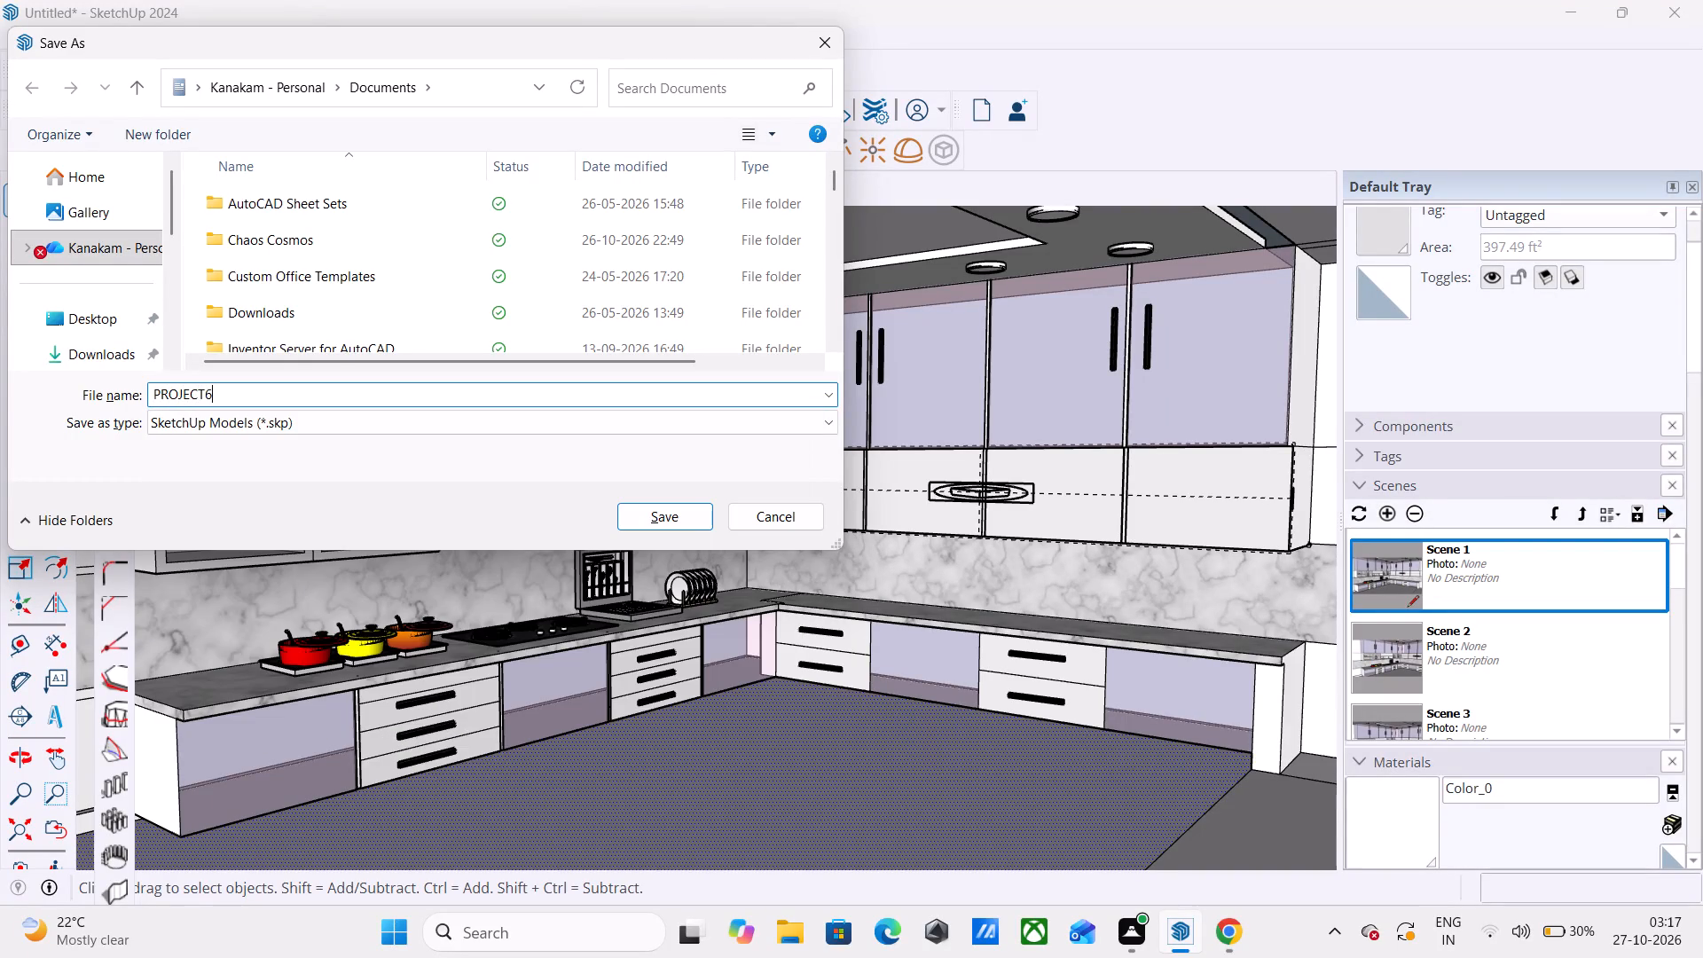
{"action": "key", "text": "shift+parenleft"}
{"action": "type", "text": "SK"}
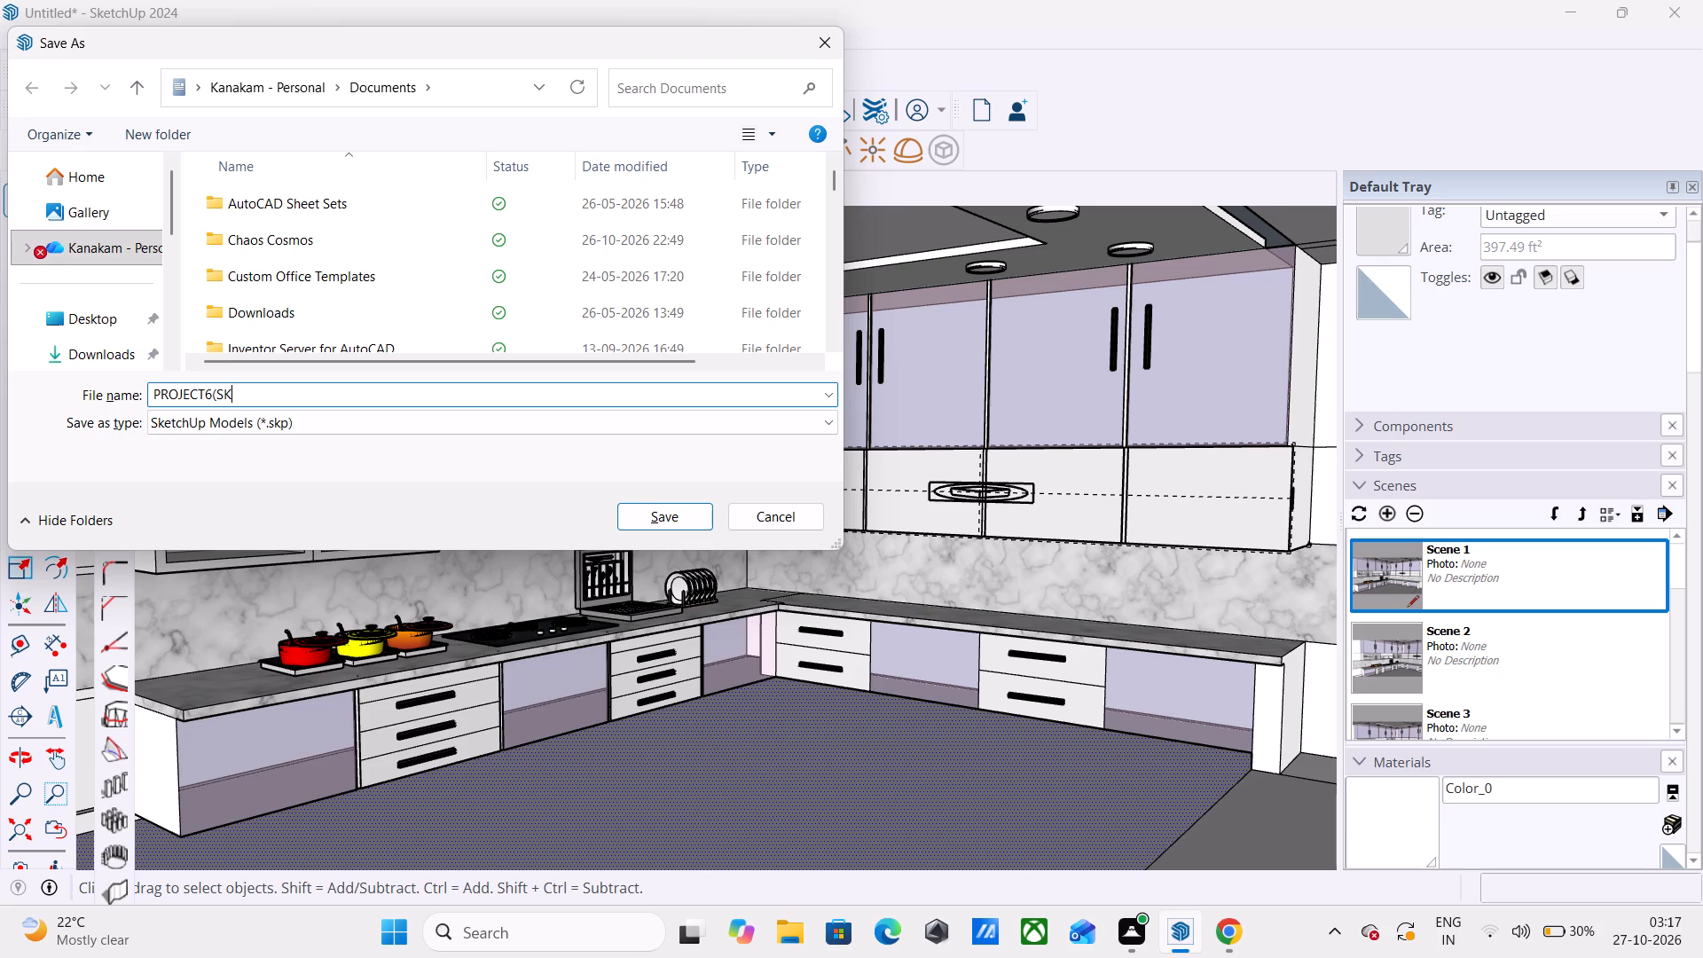
{"action": "type", "text": "UP"}
{"action": "key", "text": "space"}
{"action": "type", "text": "KT"}
{"action": "key", "text": "shift+parenright"}
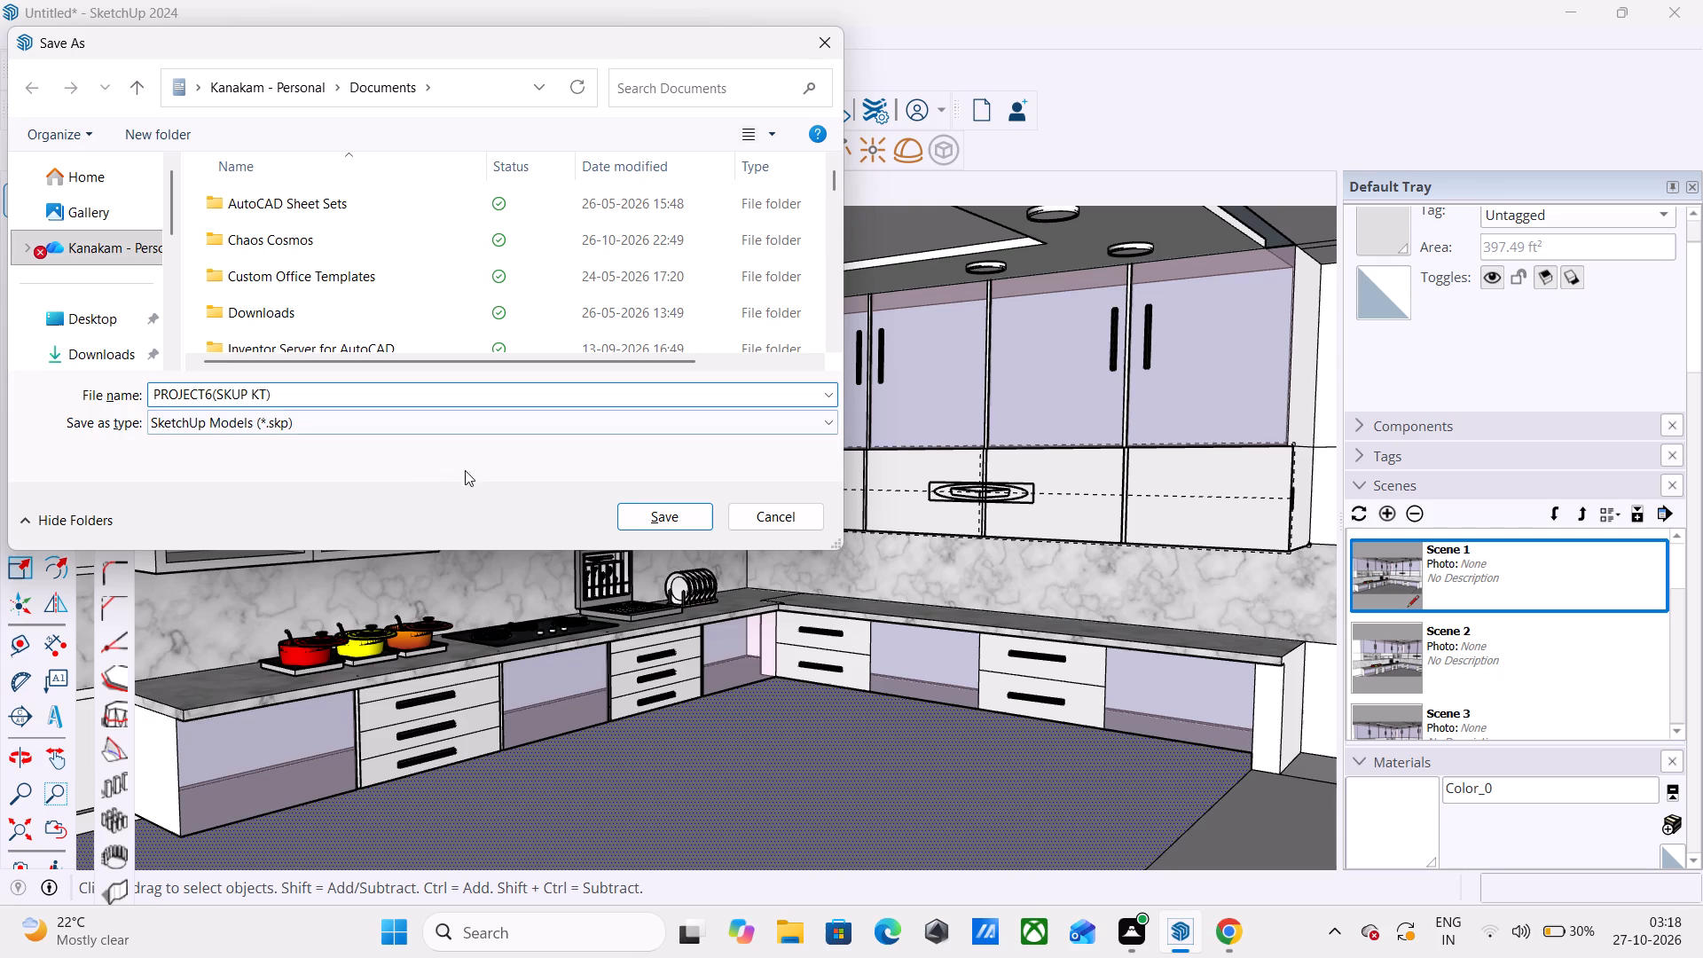
{"action": "left_click", "coordinate": [657, 516]}
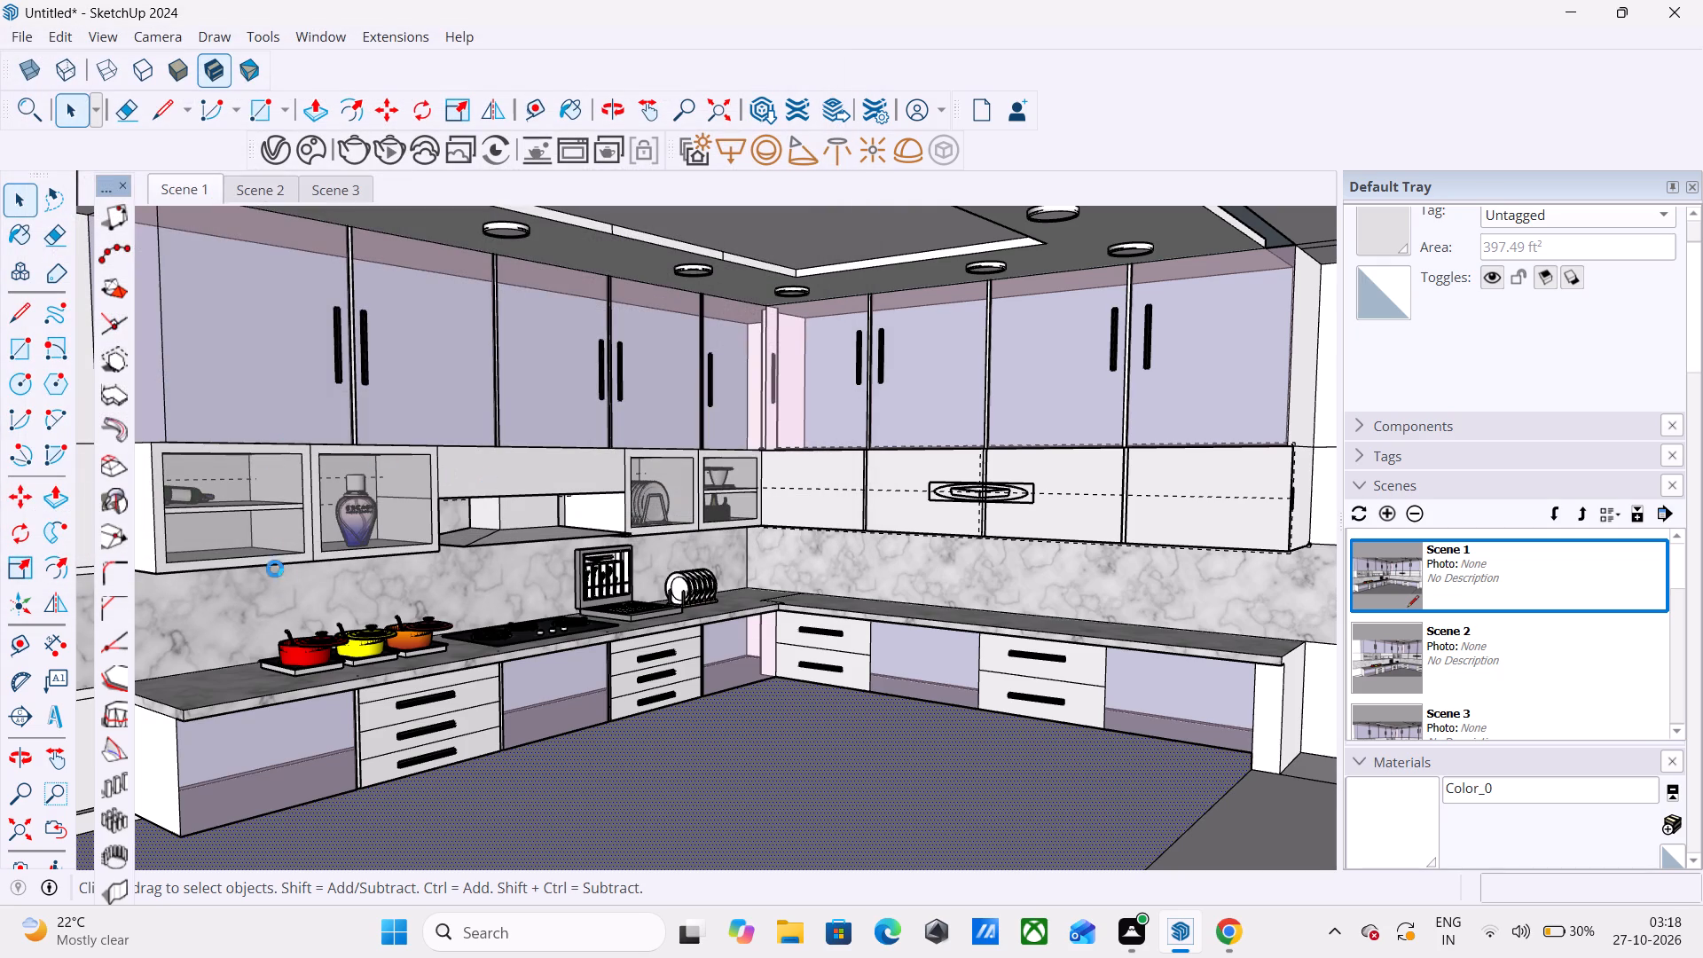
Export the Scene 1 kitchen view as a 2D graphic in PNG format, named PROJECT6(SKUP KT), in Documents.
{"action": "left_click", "coordinate": [15, 42]}
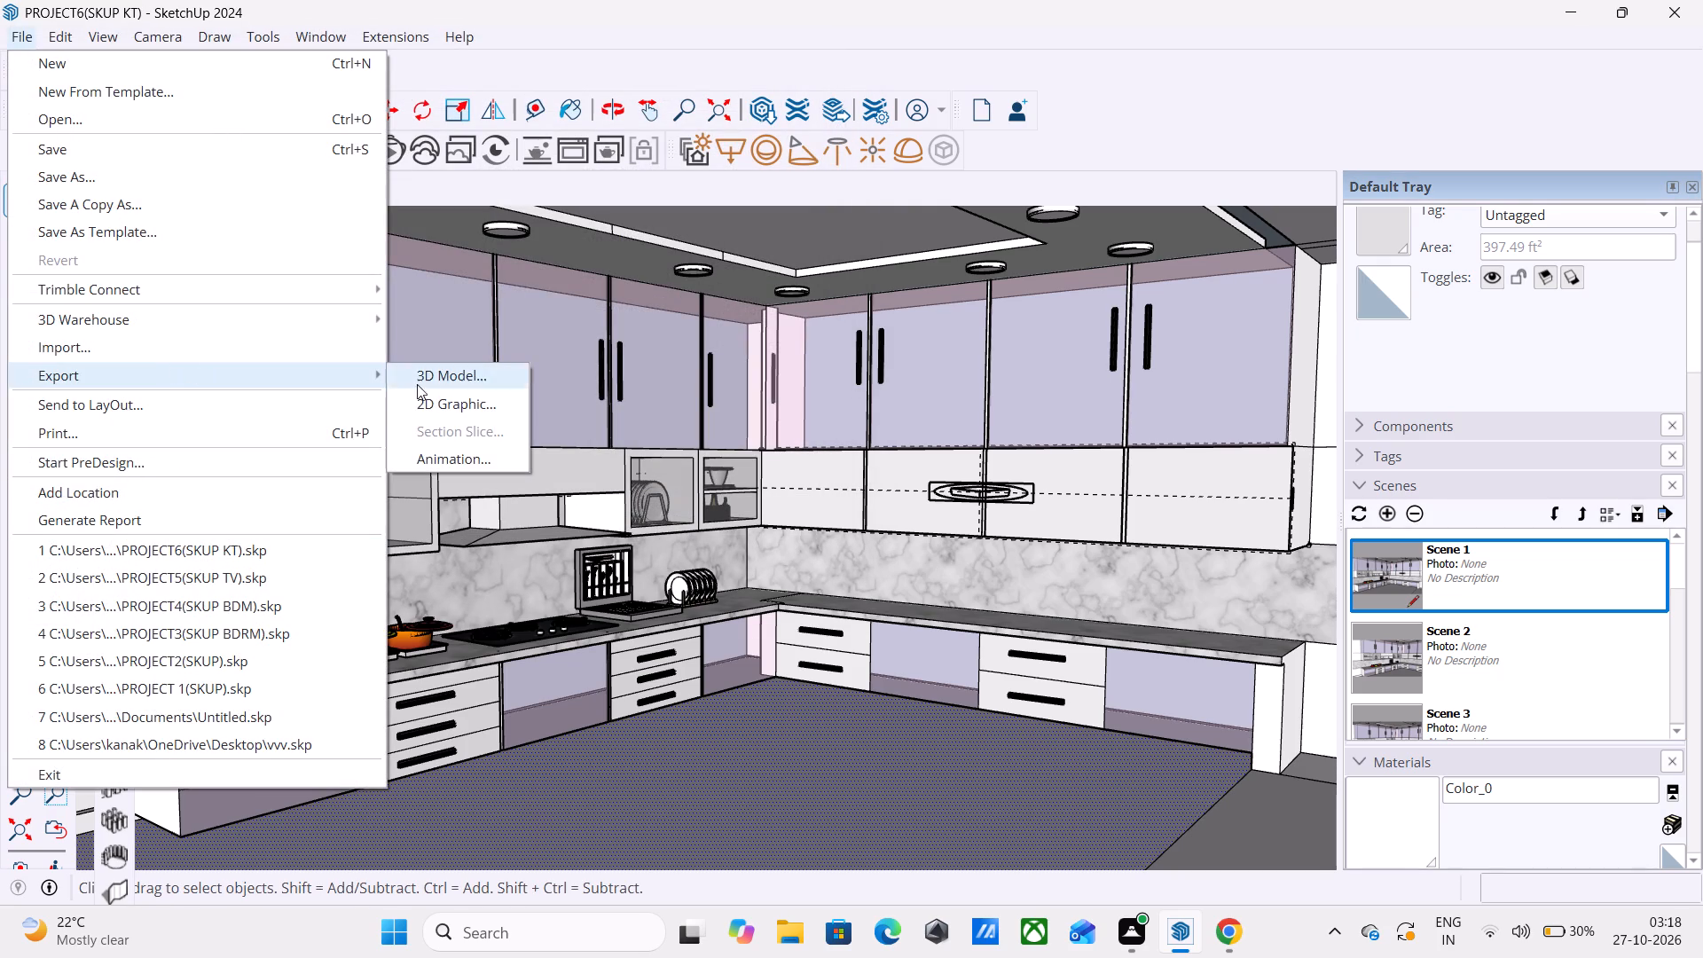
{"action": "left_click", "coordinate": [460, 405]}
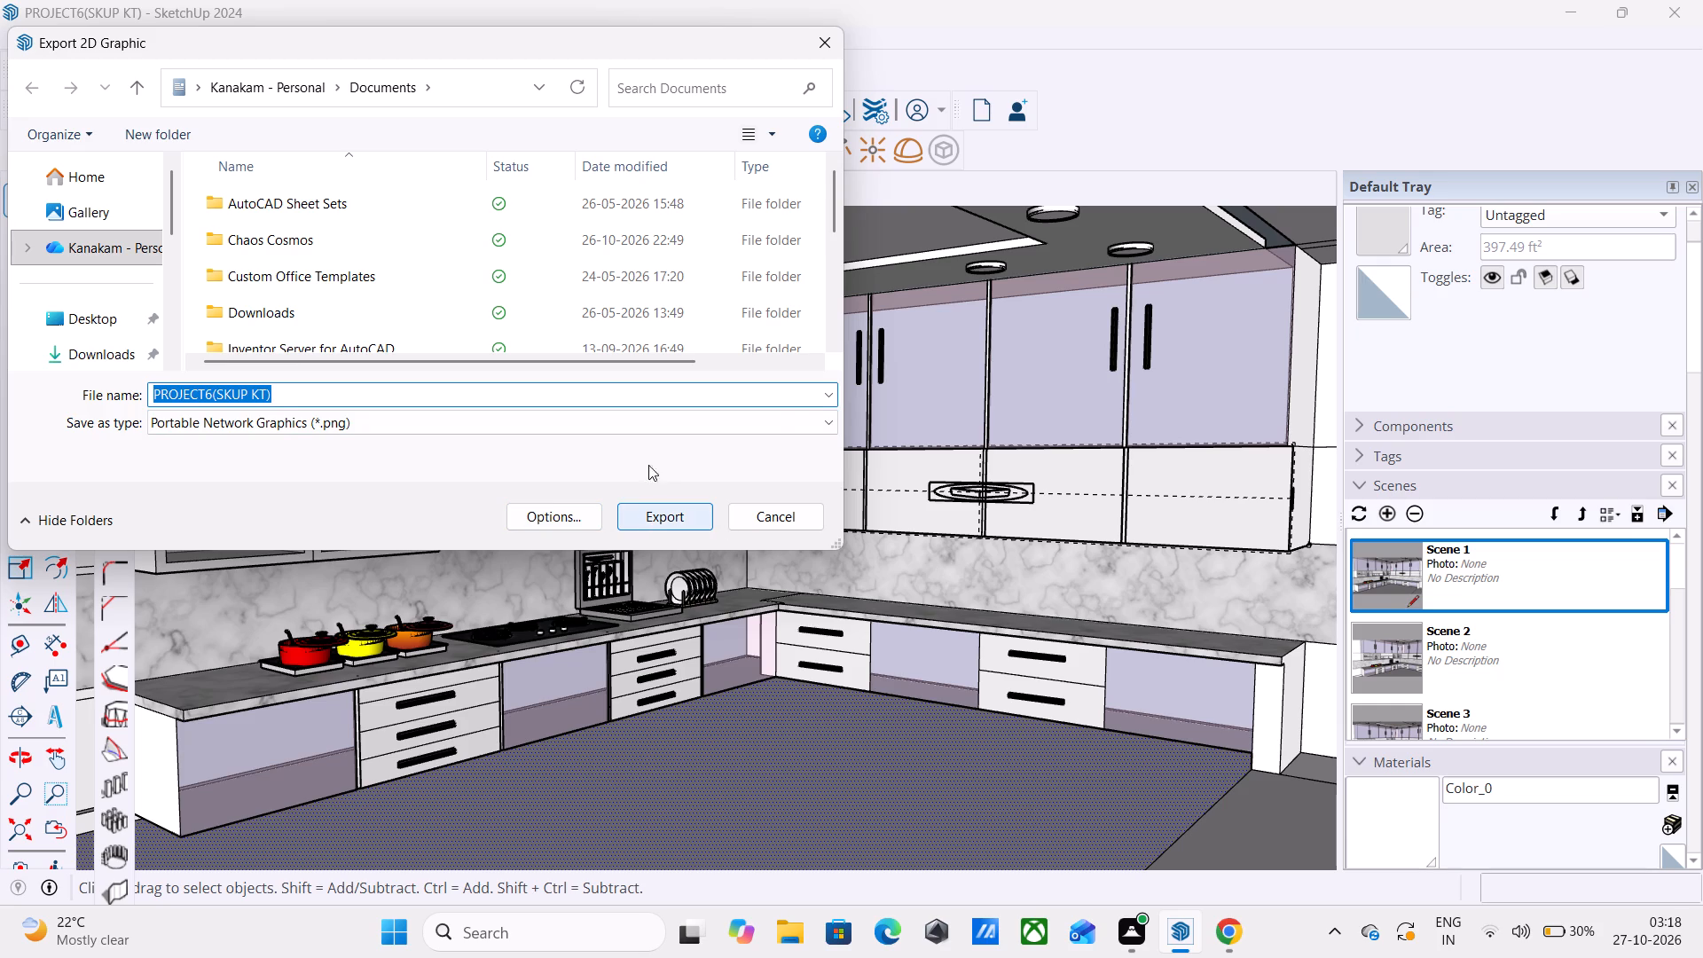
{"action": "left_click", "coordinate": [771, 411]}
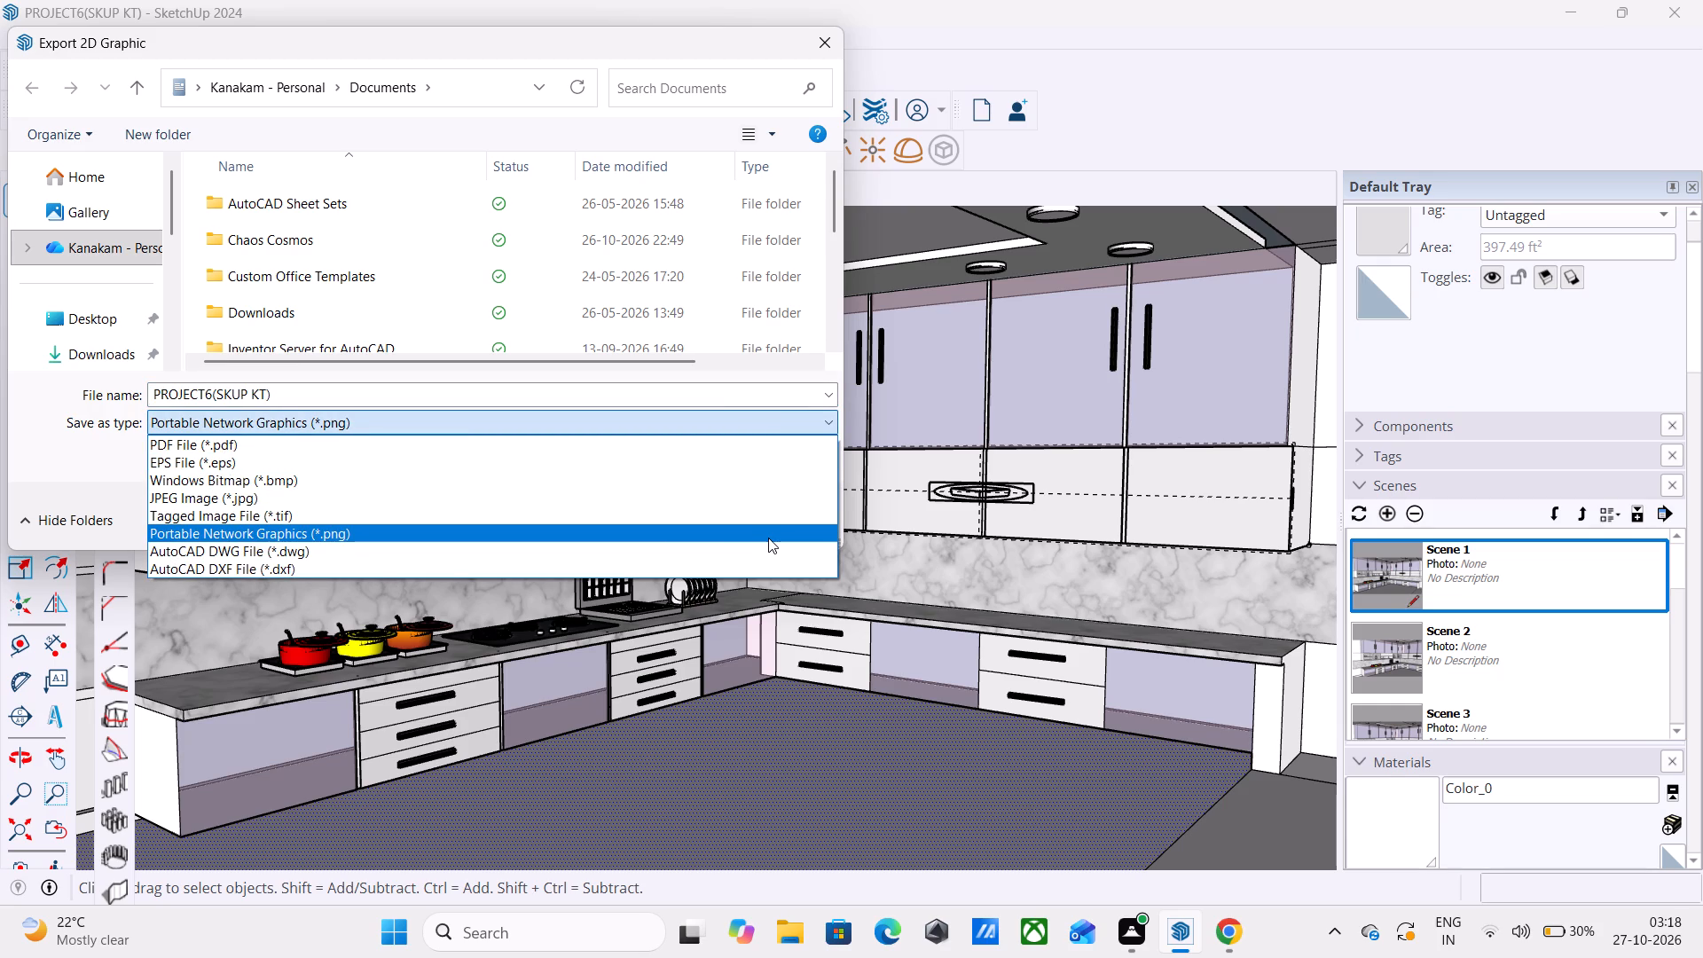
{"action": "left_click", "coordinate": [768, 538]}
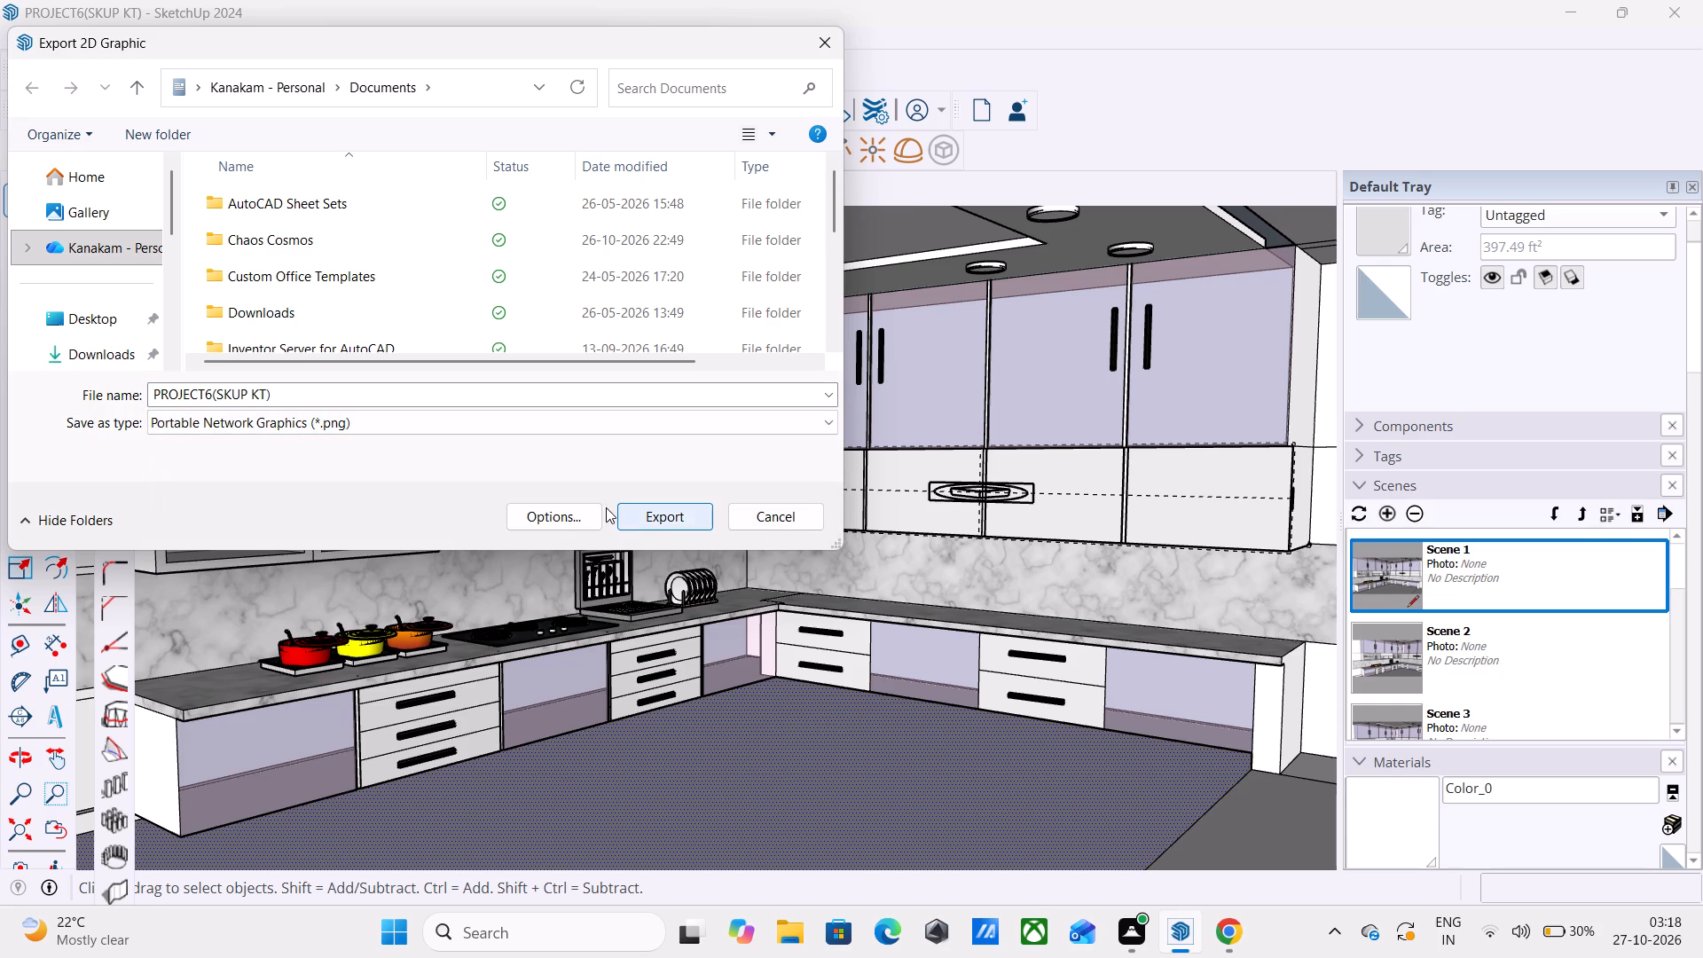
{"action": "left_click", "coordinate": [670, 518]}
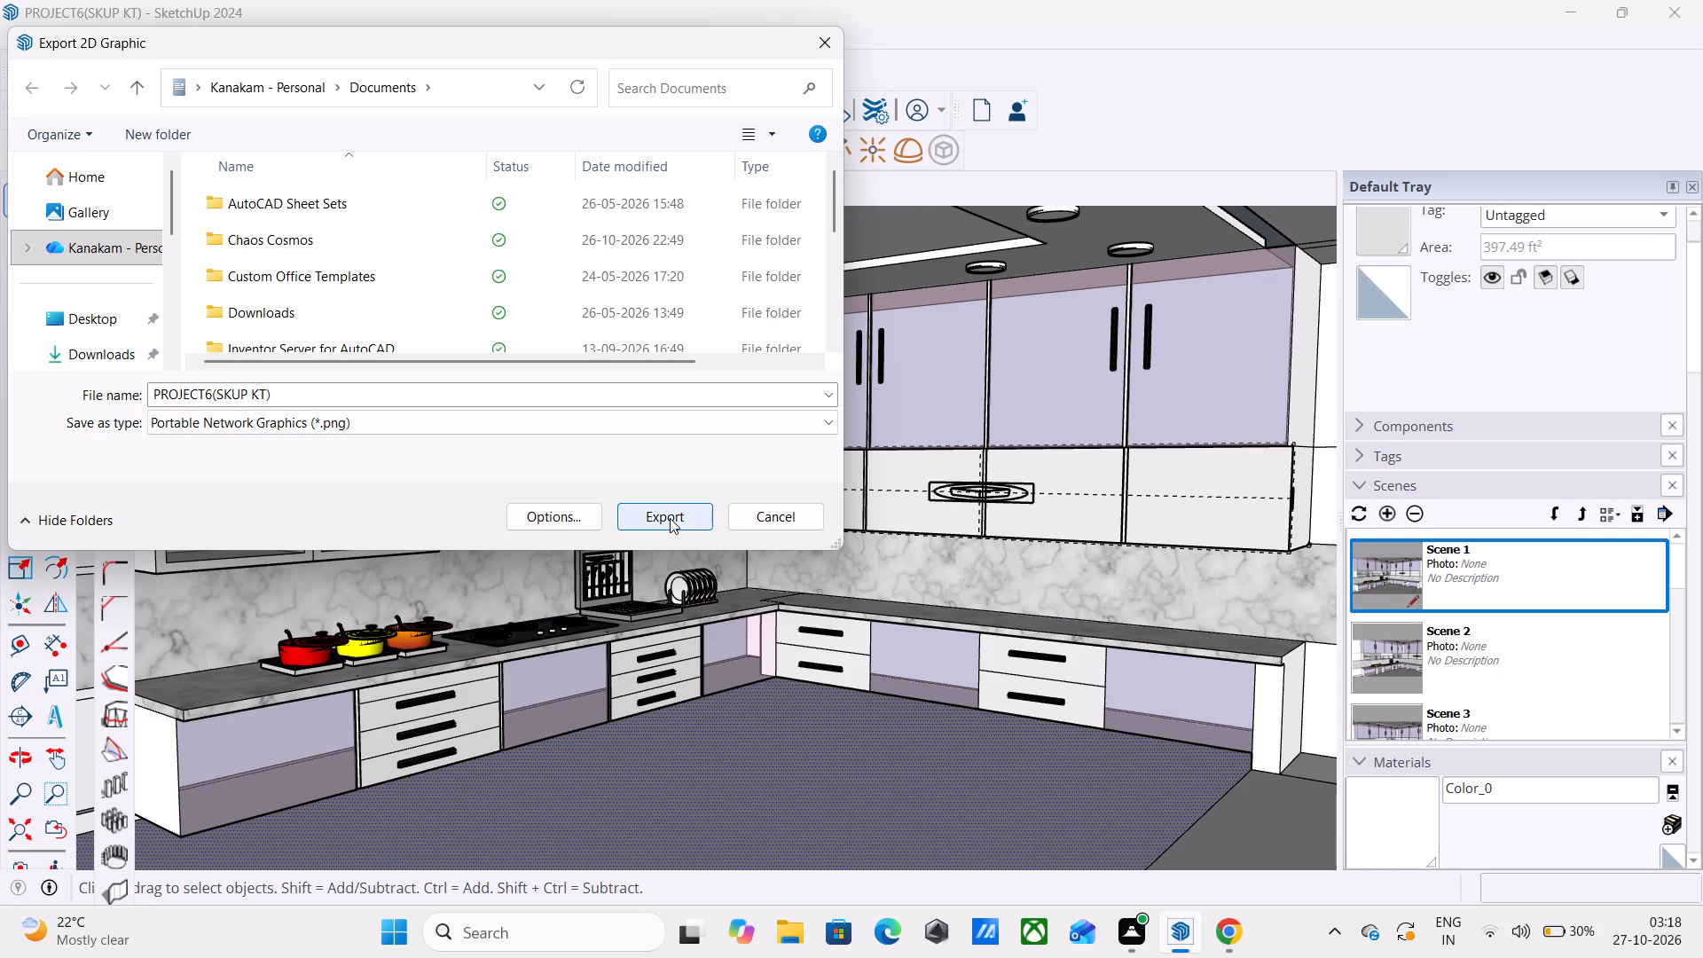